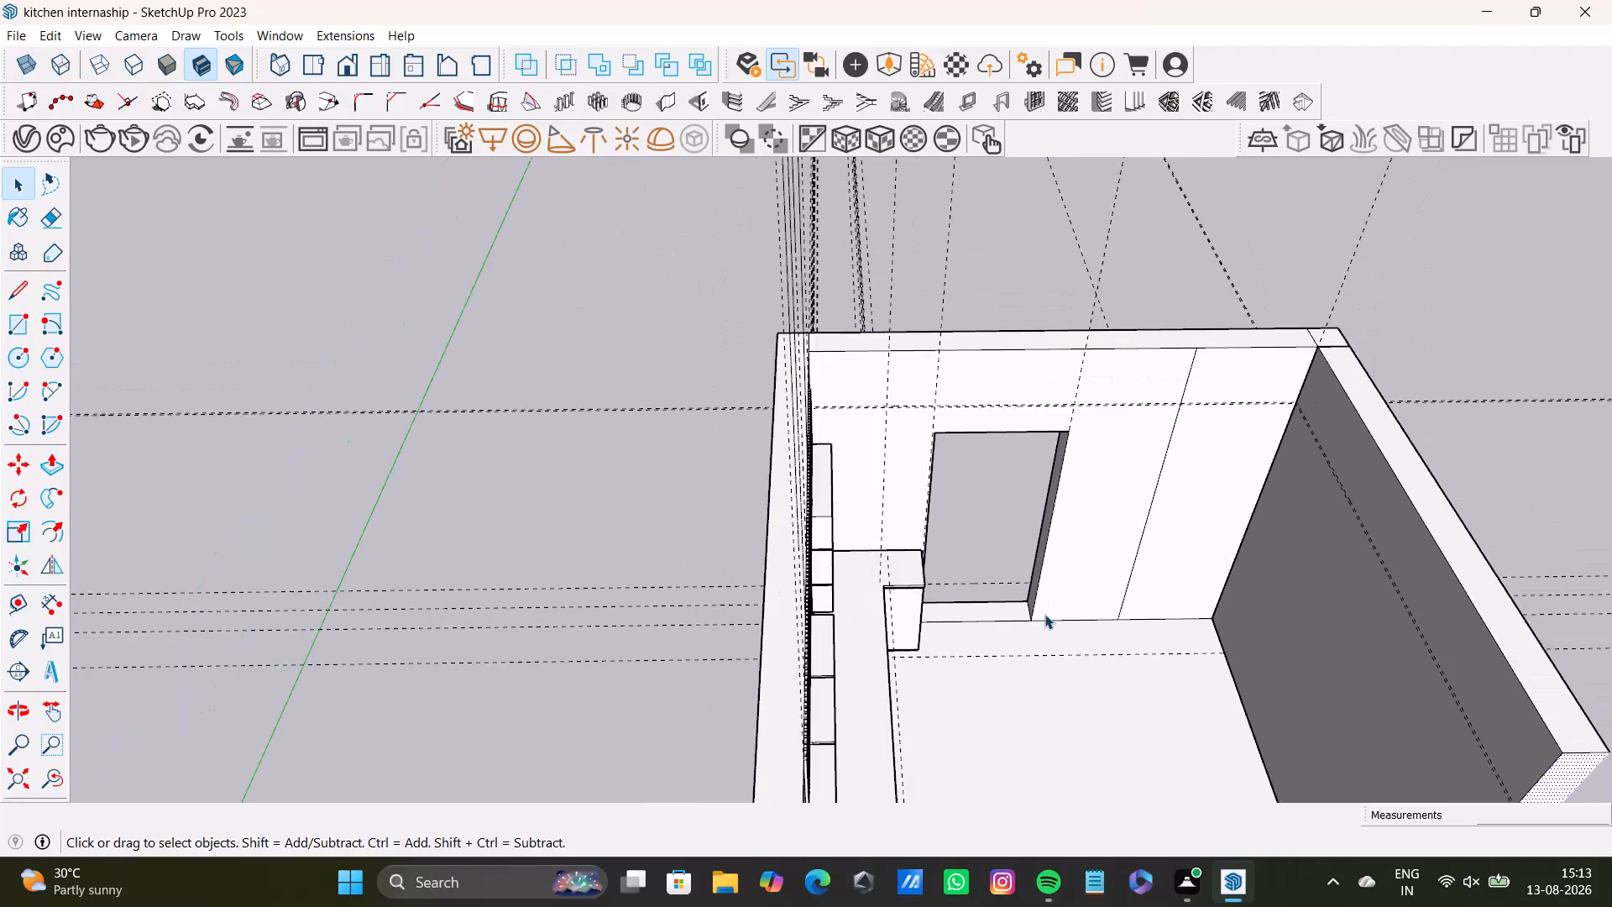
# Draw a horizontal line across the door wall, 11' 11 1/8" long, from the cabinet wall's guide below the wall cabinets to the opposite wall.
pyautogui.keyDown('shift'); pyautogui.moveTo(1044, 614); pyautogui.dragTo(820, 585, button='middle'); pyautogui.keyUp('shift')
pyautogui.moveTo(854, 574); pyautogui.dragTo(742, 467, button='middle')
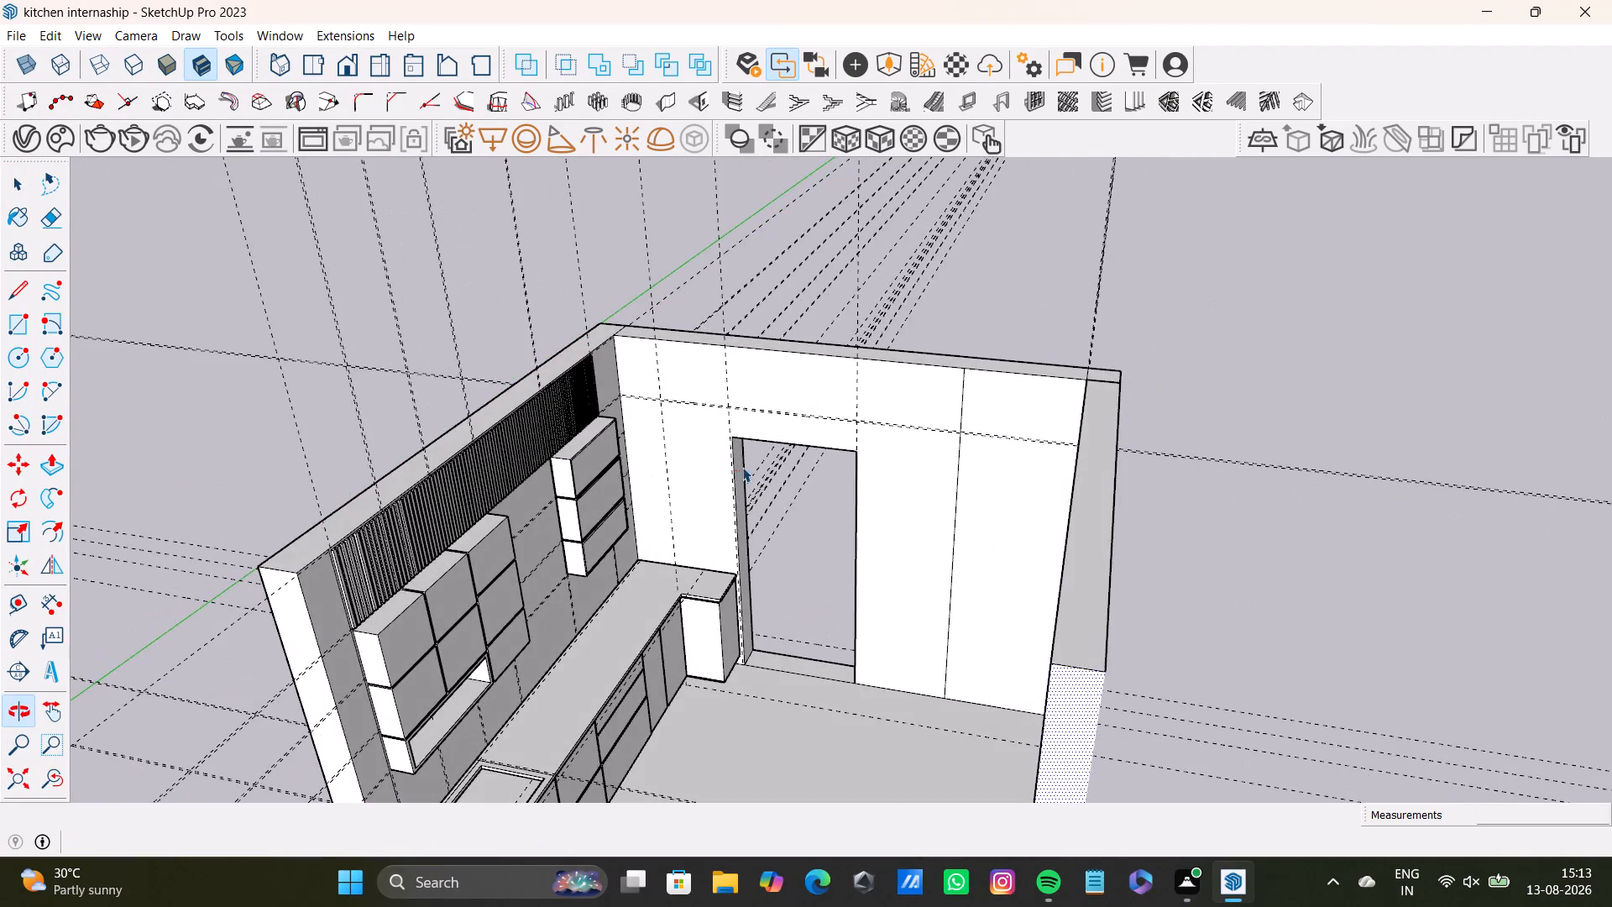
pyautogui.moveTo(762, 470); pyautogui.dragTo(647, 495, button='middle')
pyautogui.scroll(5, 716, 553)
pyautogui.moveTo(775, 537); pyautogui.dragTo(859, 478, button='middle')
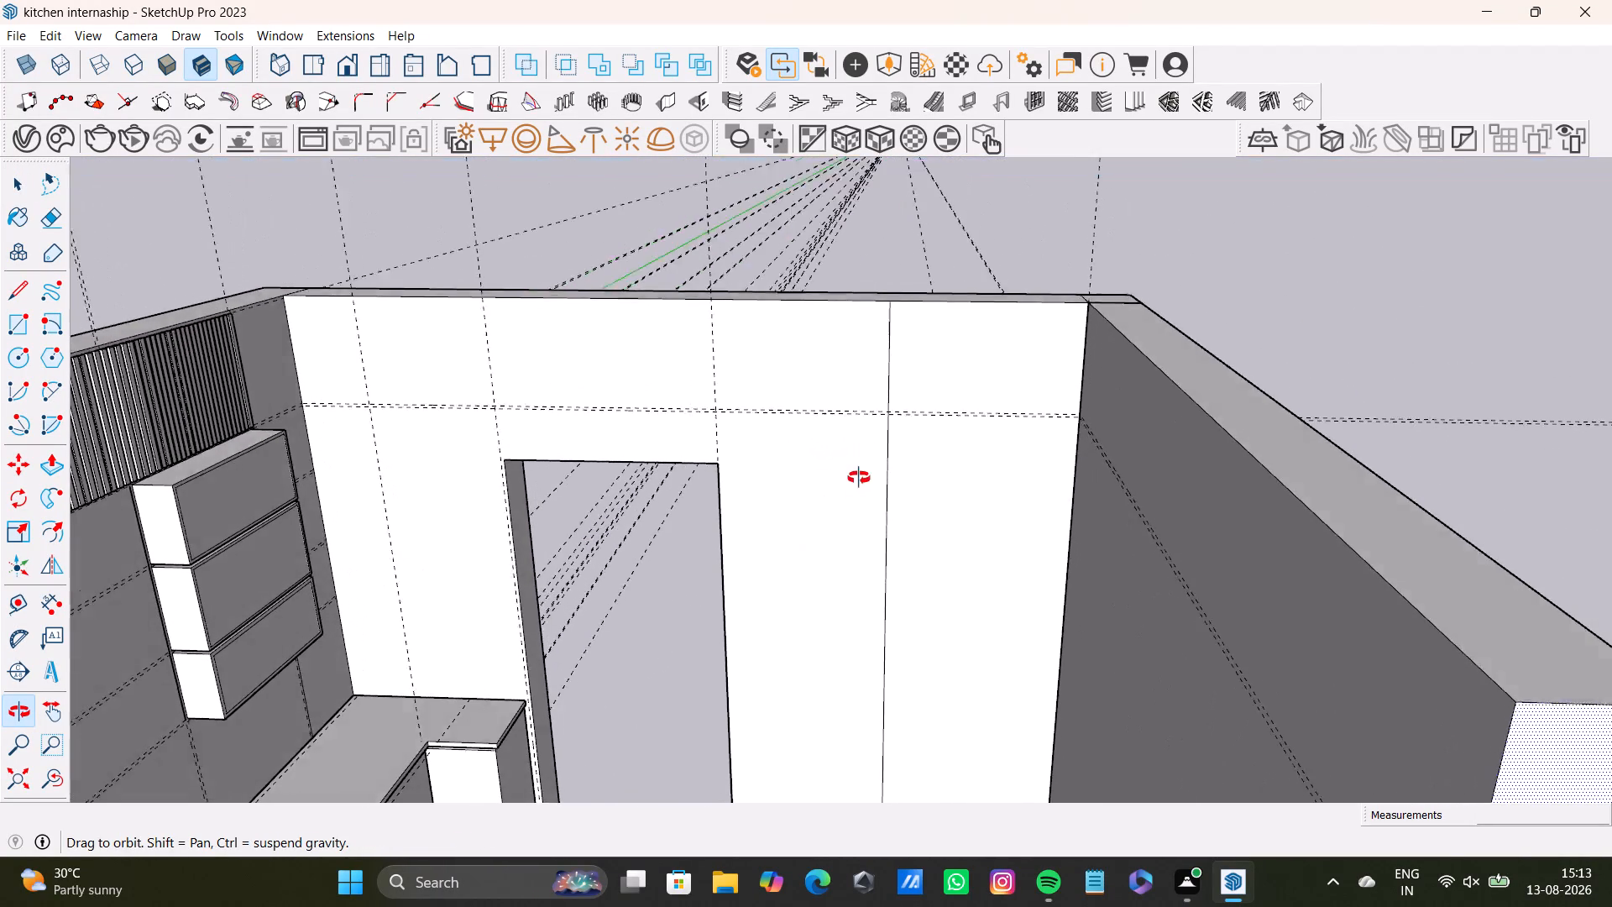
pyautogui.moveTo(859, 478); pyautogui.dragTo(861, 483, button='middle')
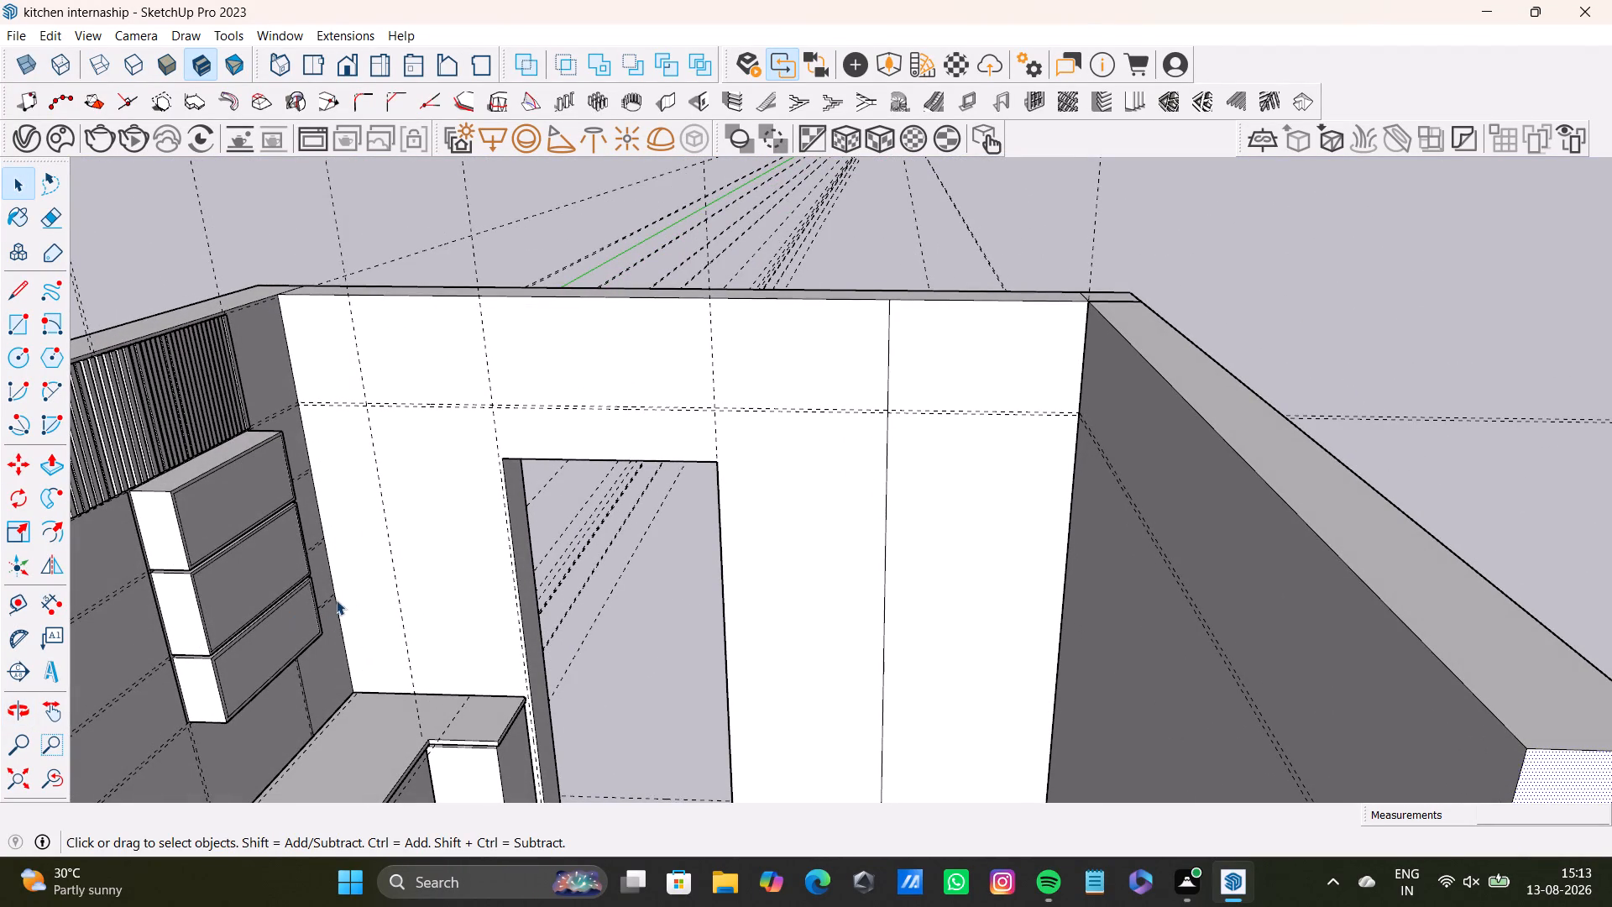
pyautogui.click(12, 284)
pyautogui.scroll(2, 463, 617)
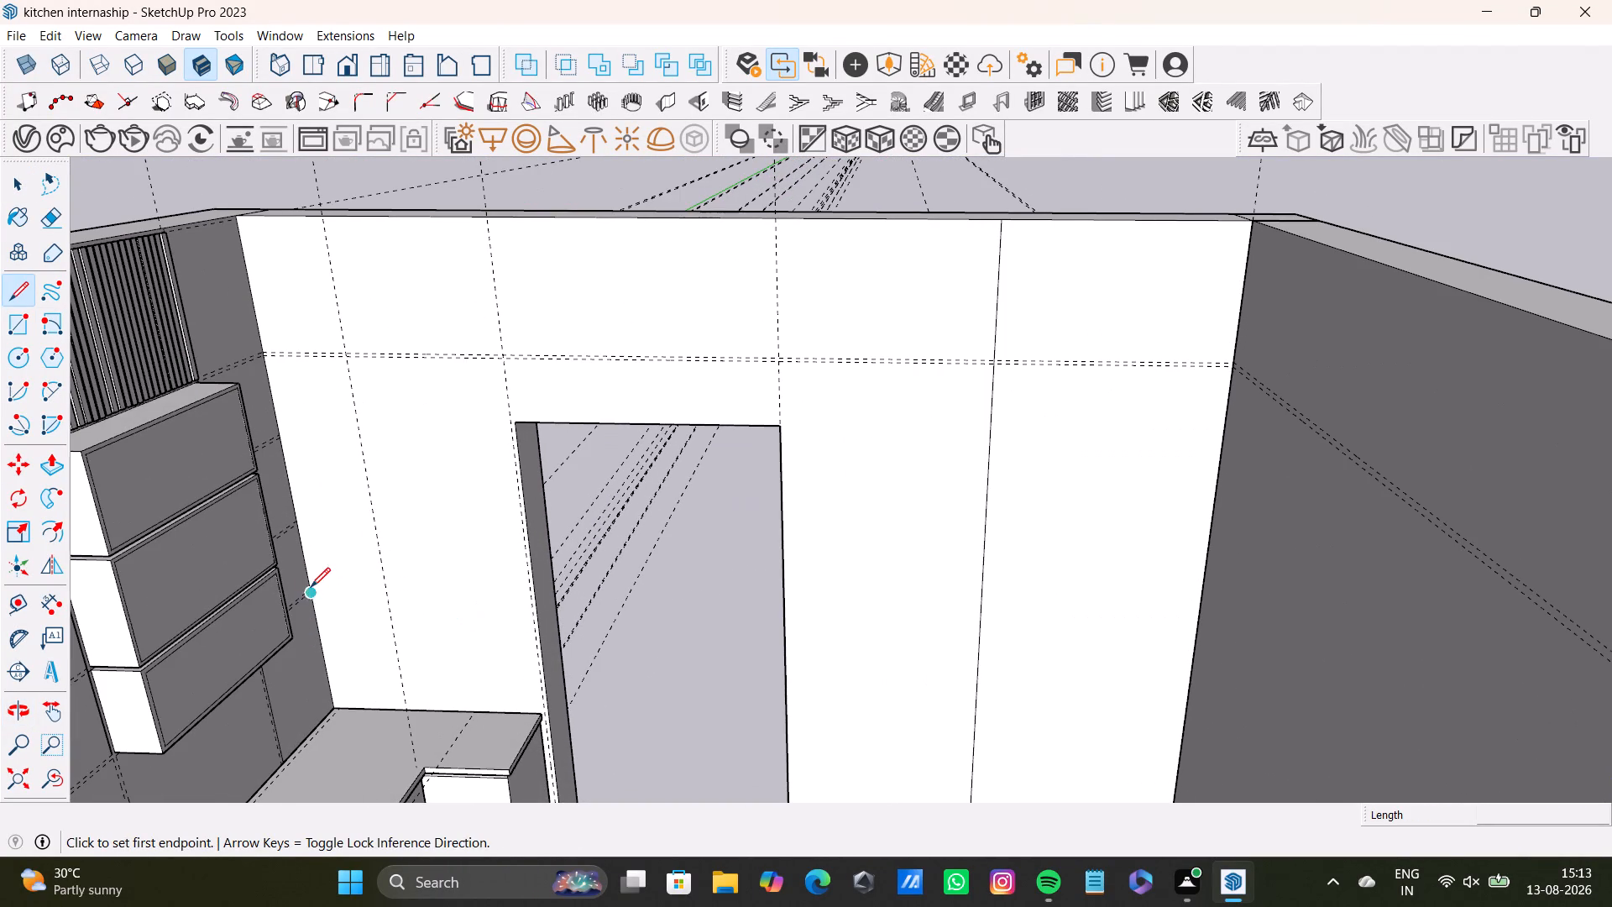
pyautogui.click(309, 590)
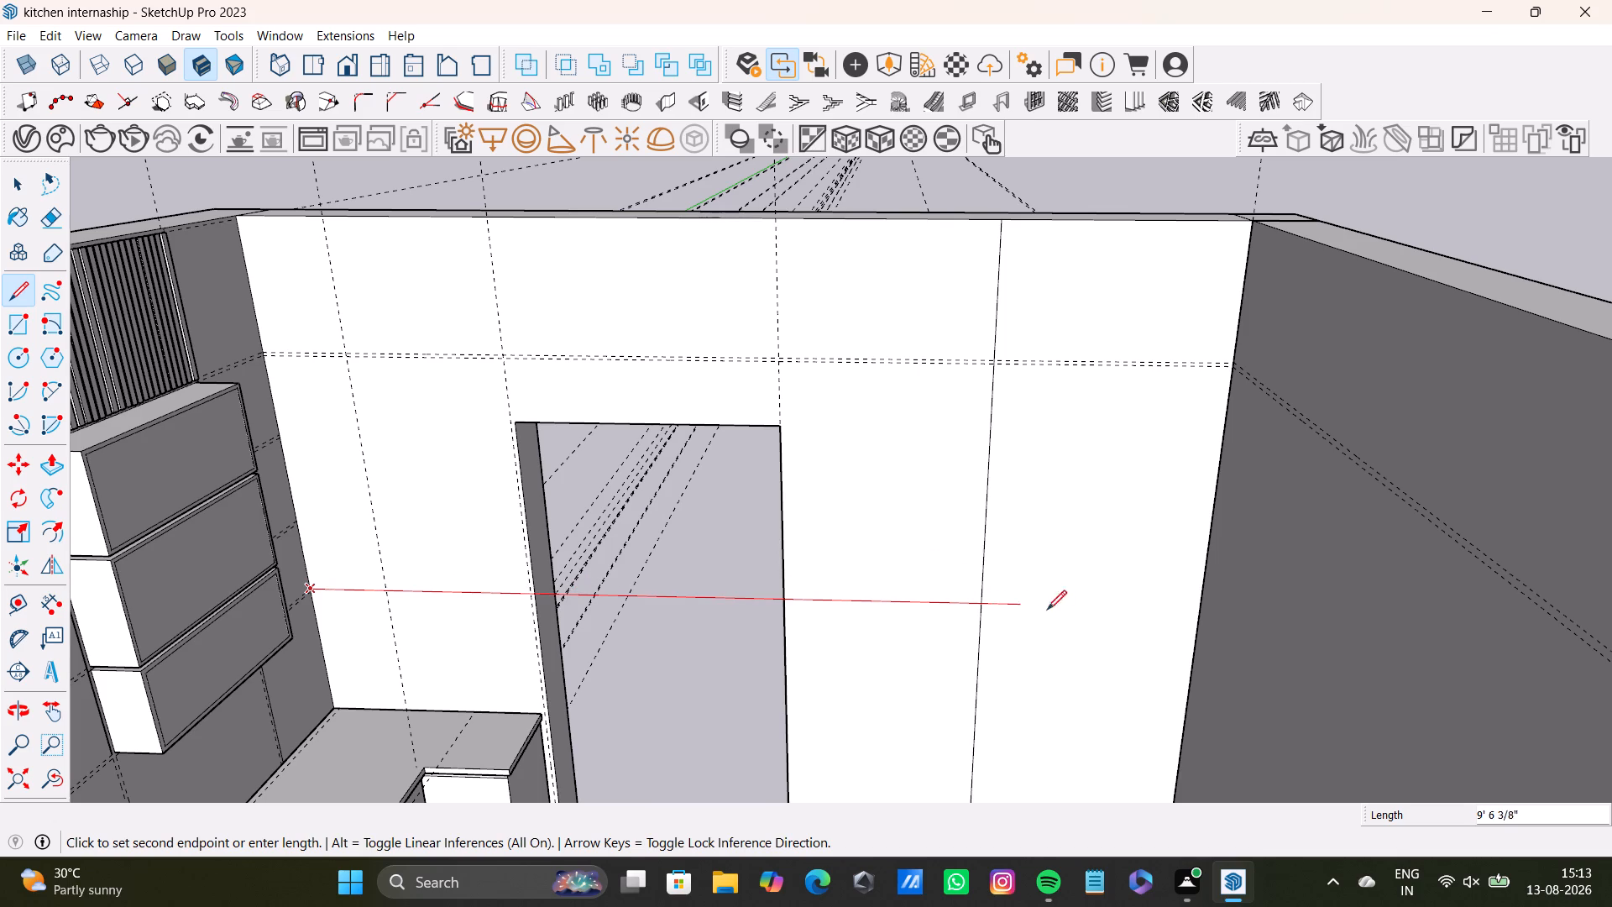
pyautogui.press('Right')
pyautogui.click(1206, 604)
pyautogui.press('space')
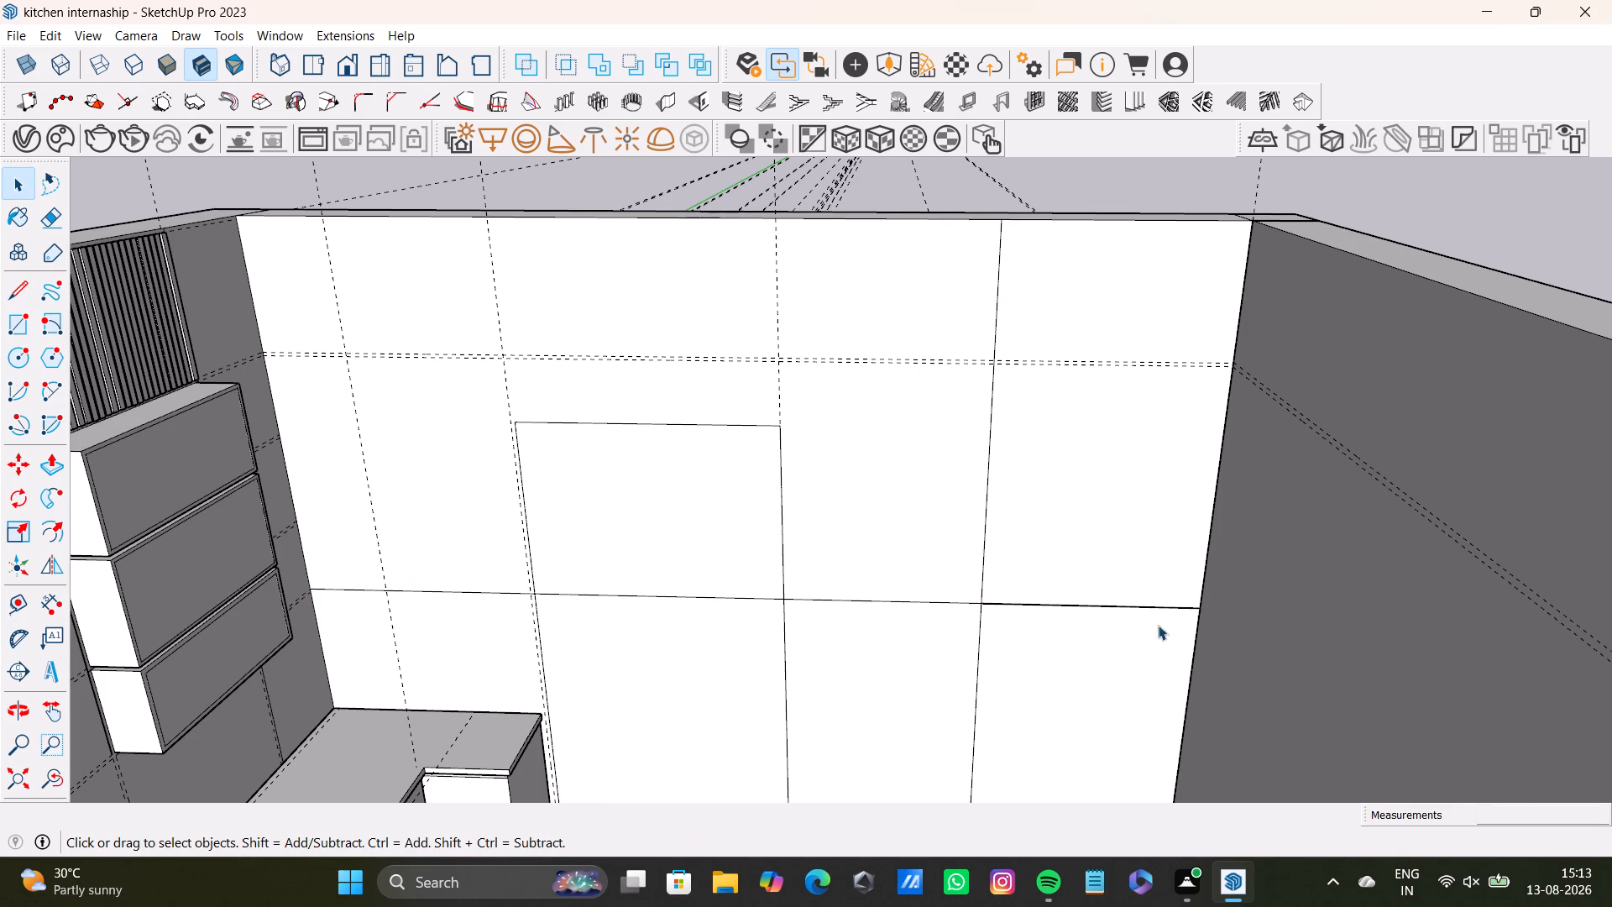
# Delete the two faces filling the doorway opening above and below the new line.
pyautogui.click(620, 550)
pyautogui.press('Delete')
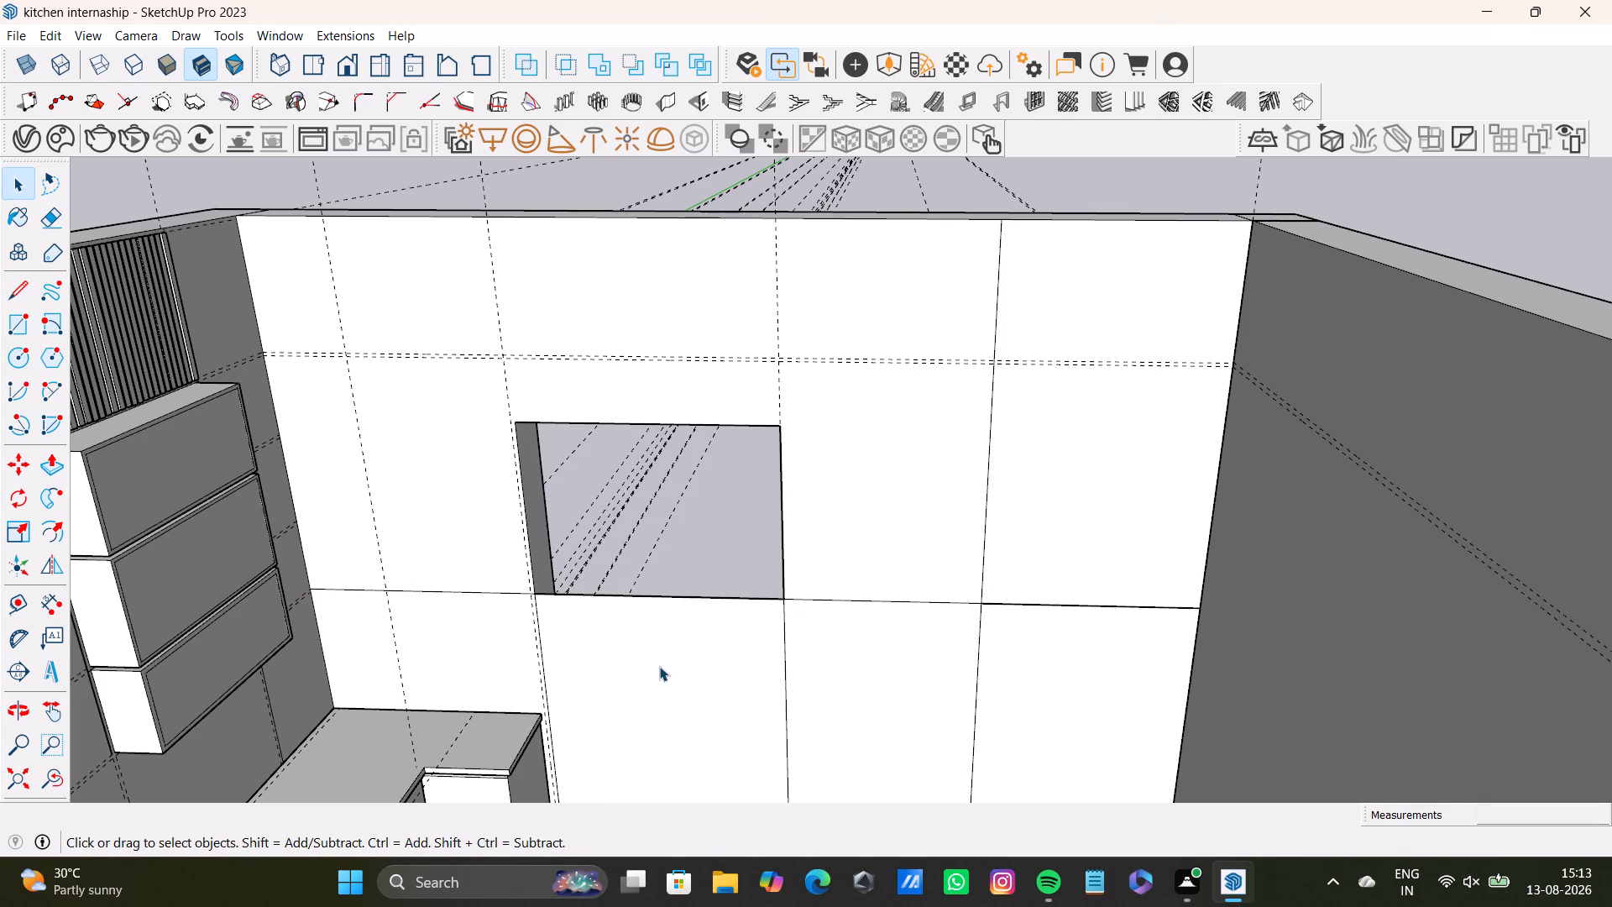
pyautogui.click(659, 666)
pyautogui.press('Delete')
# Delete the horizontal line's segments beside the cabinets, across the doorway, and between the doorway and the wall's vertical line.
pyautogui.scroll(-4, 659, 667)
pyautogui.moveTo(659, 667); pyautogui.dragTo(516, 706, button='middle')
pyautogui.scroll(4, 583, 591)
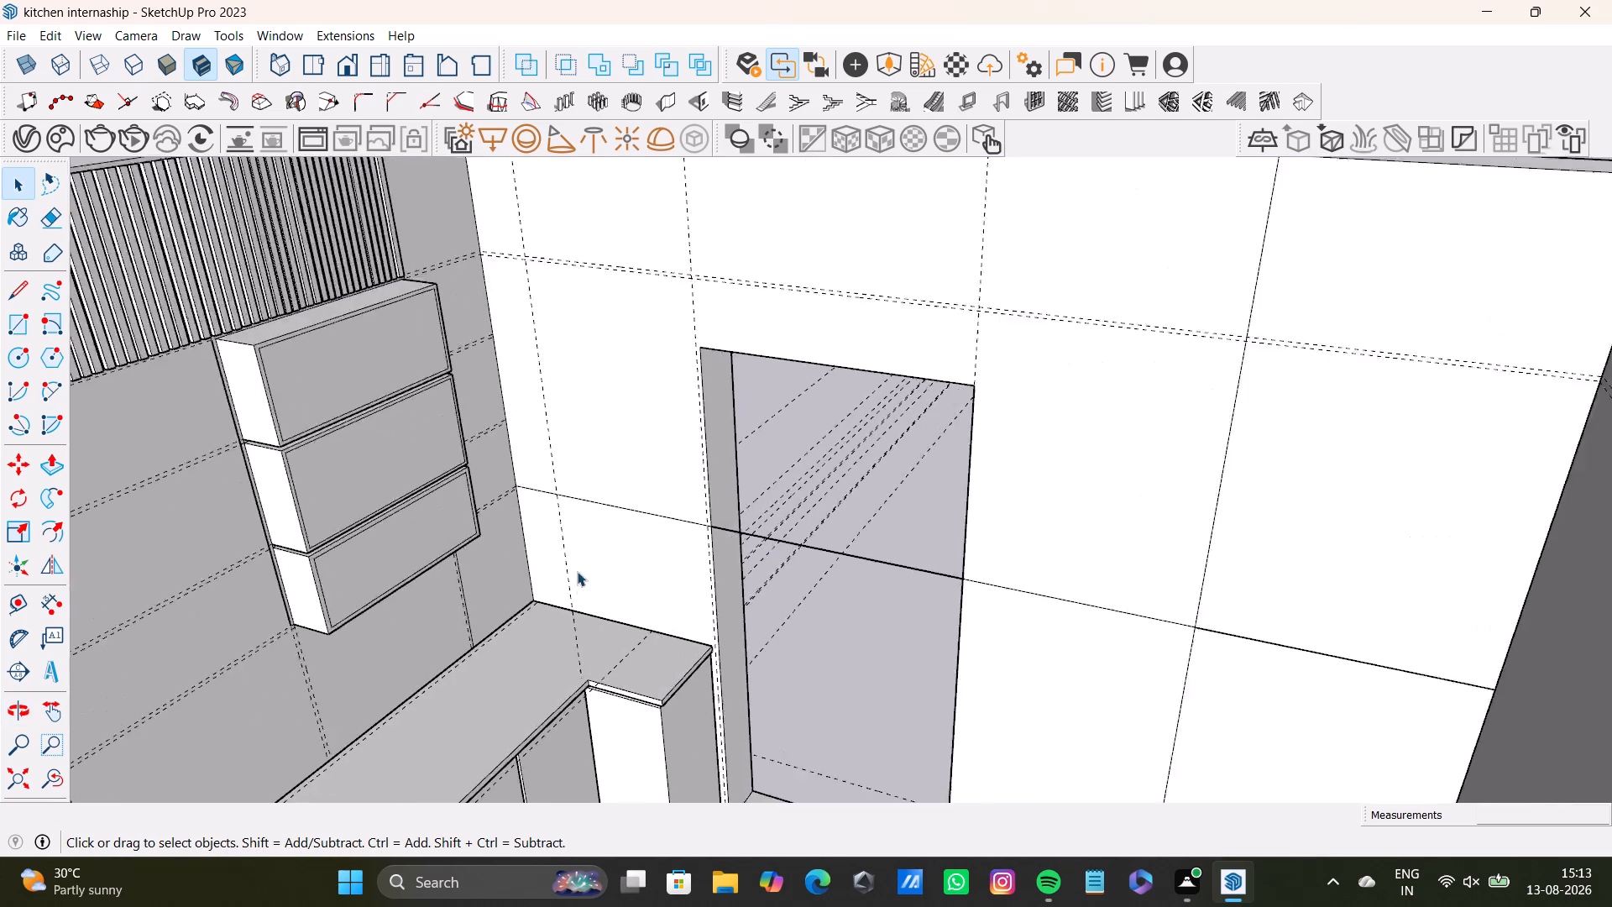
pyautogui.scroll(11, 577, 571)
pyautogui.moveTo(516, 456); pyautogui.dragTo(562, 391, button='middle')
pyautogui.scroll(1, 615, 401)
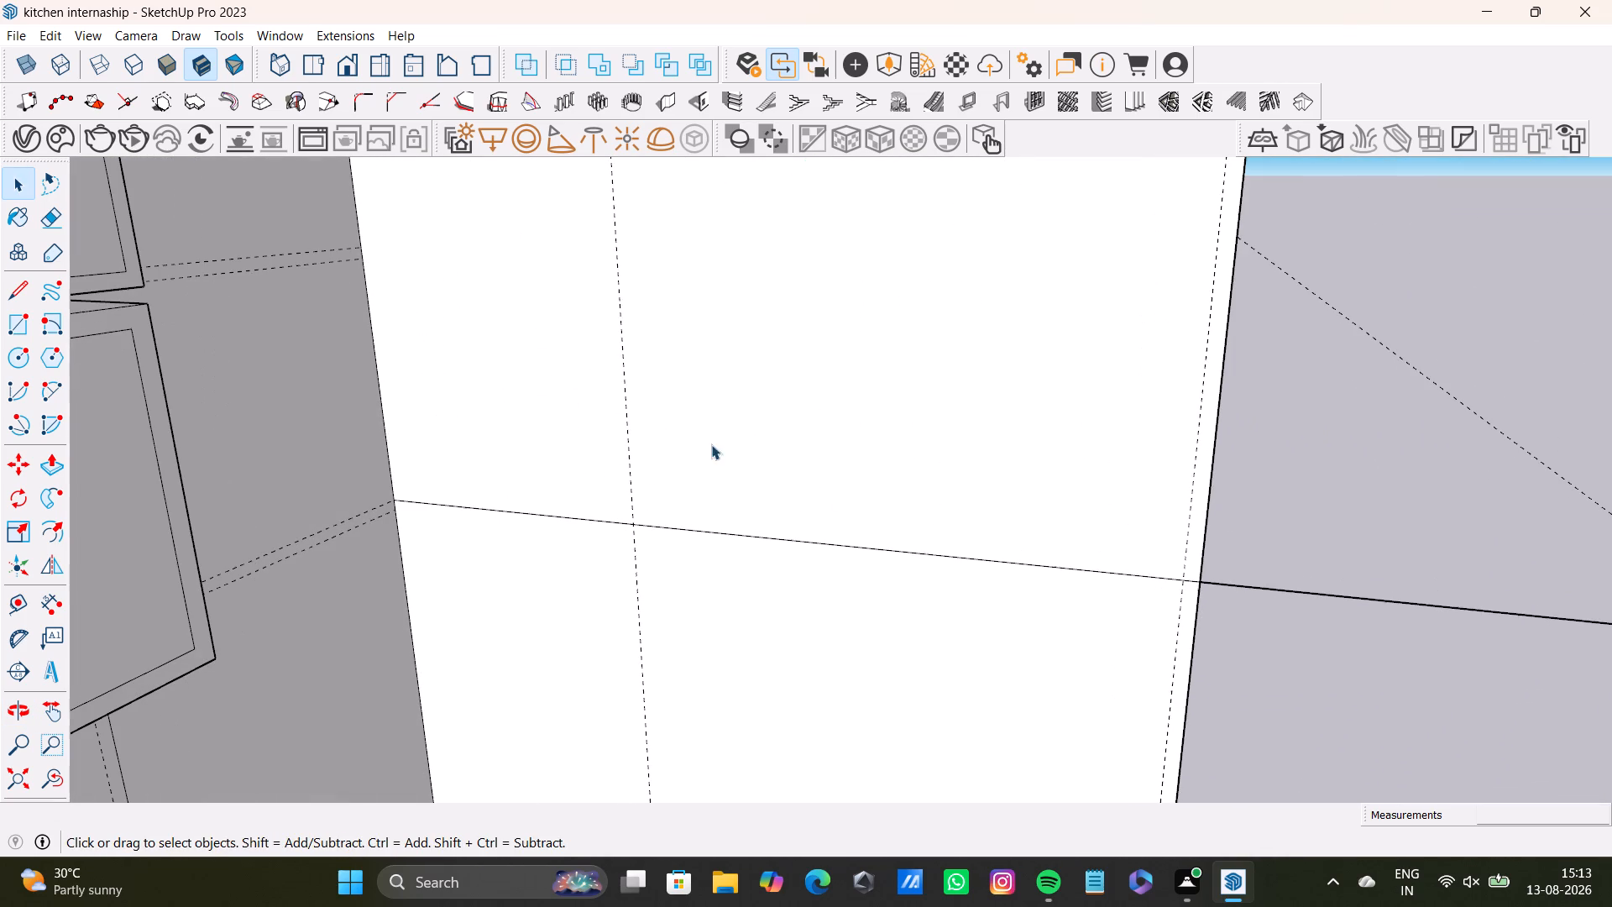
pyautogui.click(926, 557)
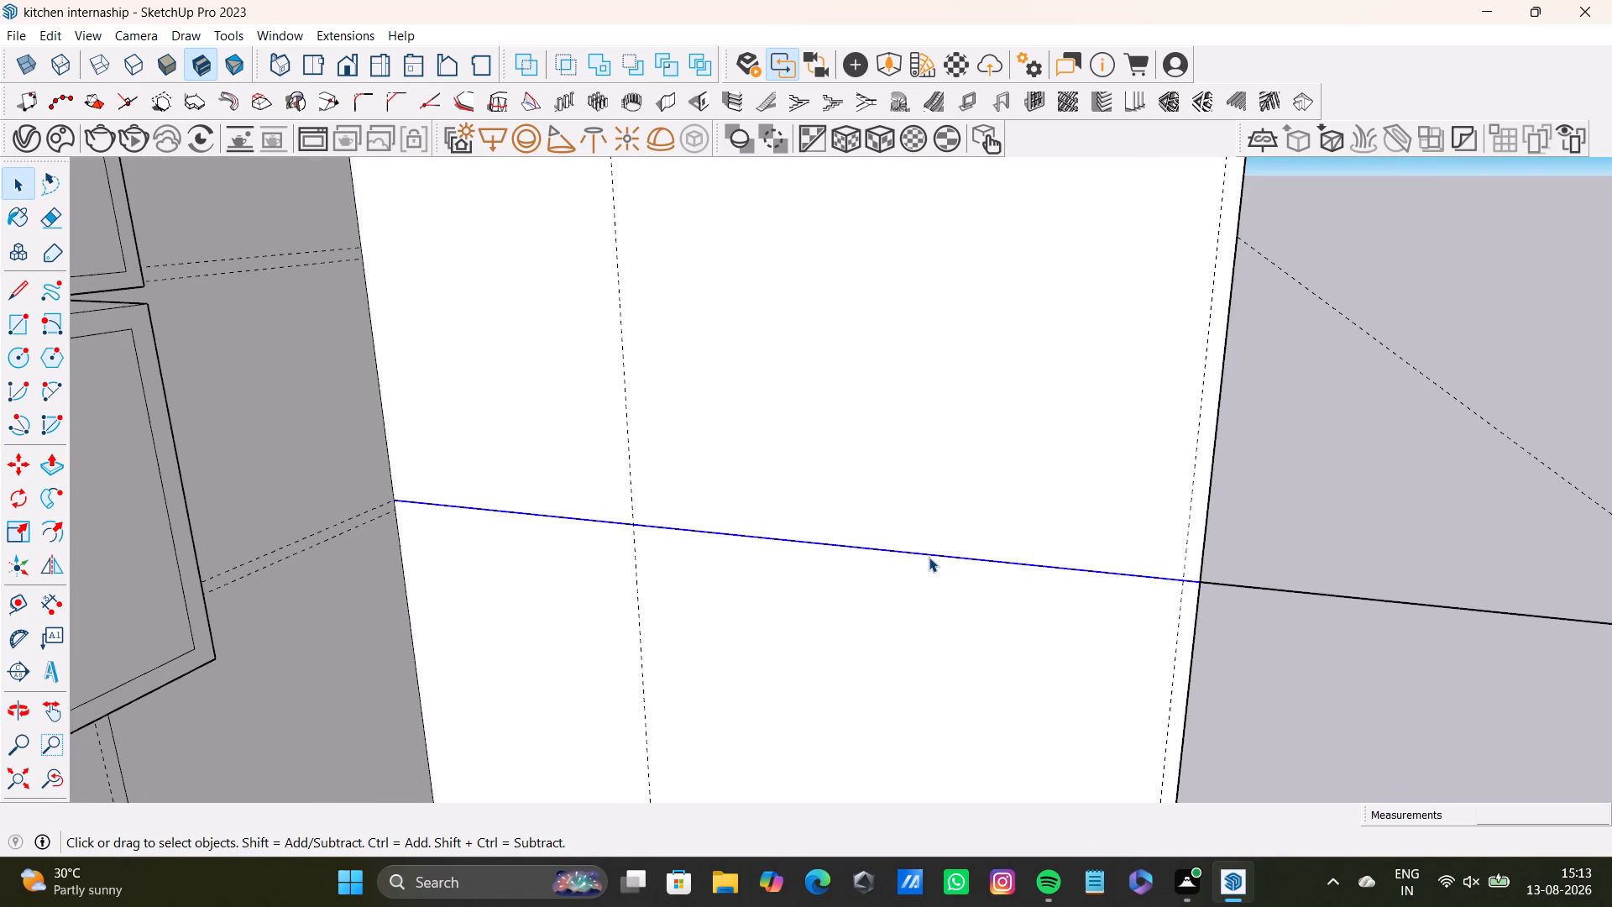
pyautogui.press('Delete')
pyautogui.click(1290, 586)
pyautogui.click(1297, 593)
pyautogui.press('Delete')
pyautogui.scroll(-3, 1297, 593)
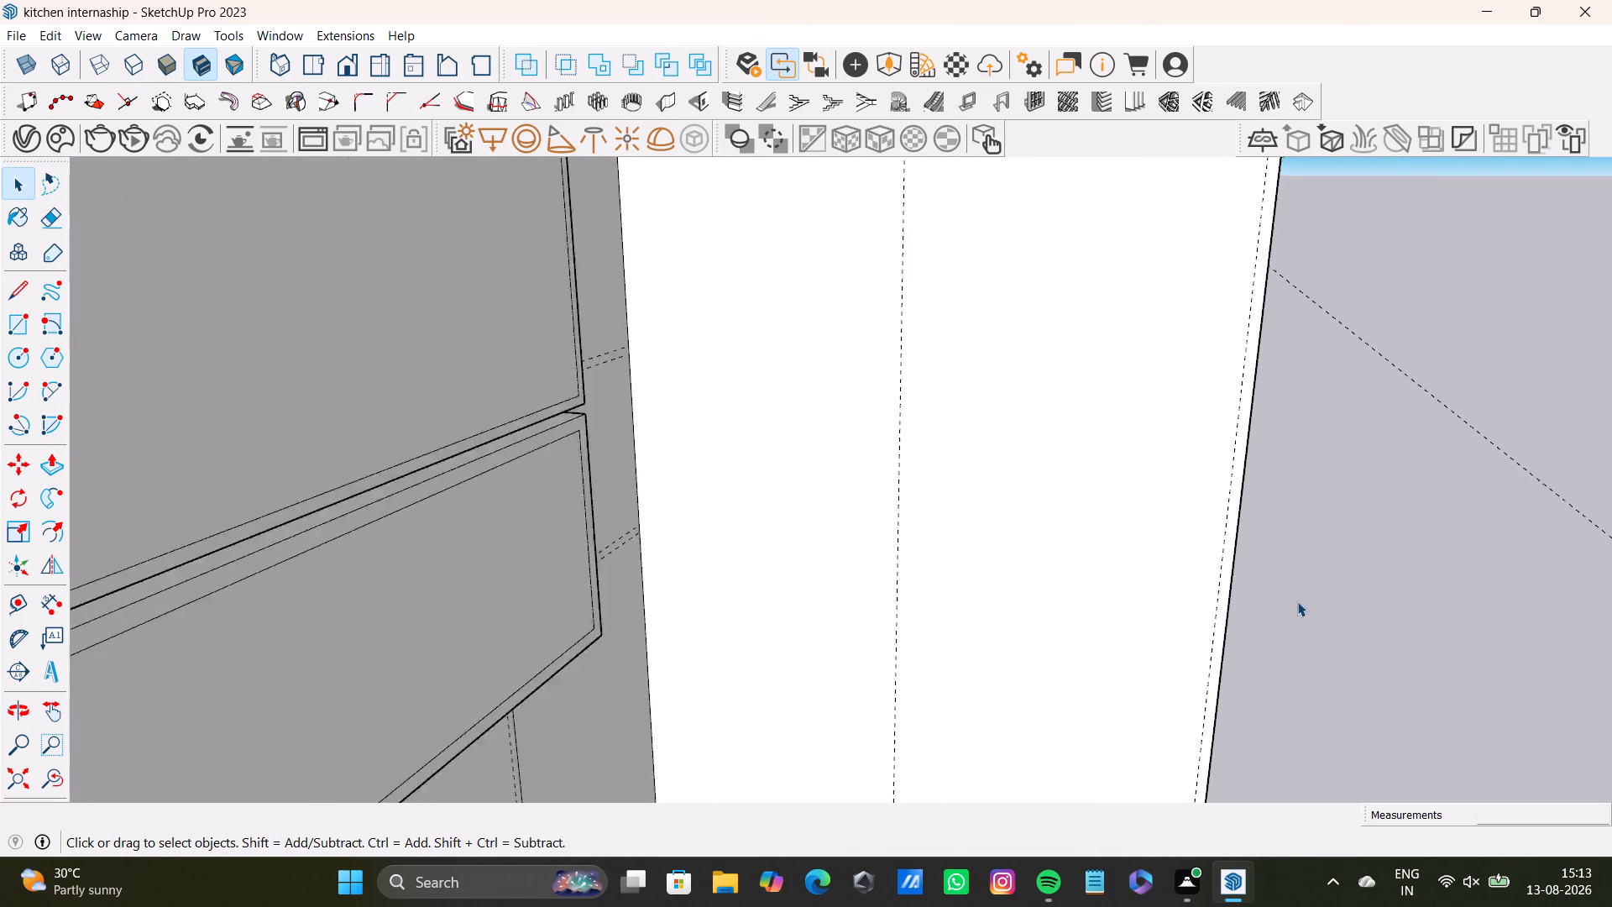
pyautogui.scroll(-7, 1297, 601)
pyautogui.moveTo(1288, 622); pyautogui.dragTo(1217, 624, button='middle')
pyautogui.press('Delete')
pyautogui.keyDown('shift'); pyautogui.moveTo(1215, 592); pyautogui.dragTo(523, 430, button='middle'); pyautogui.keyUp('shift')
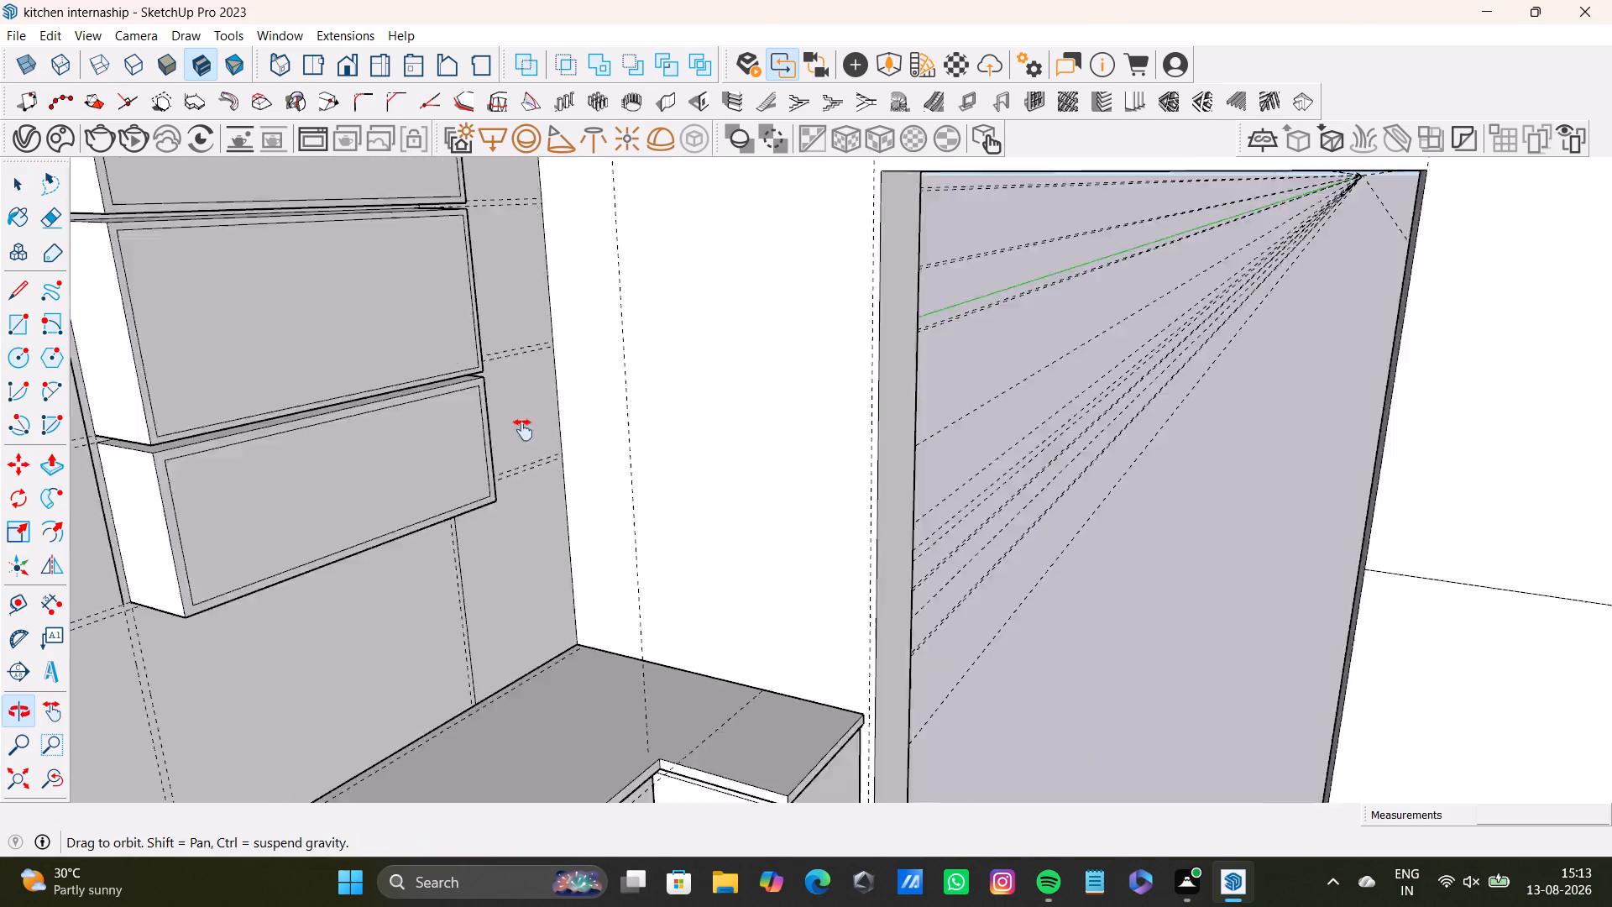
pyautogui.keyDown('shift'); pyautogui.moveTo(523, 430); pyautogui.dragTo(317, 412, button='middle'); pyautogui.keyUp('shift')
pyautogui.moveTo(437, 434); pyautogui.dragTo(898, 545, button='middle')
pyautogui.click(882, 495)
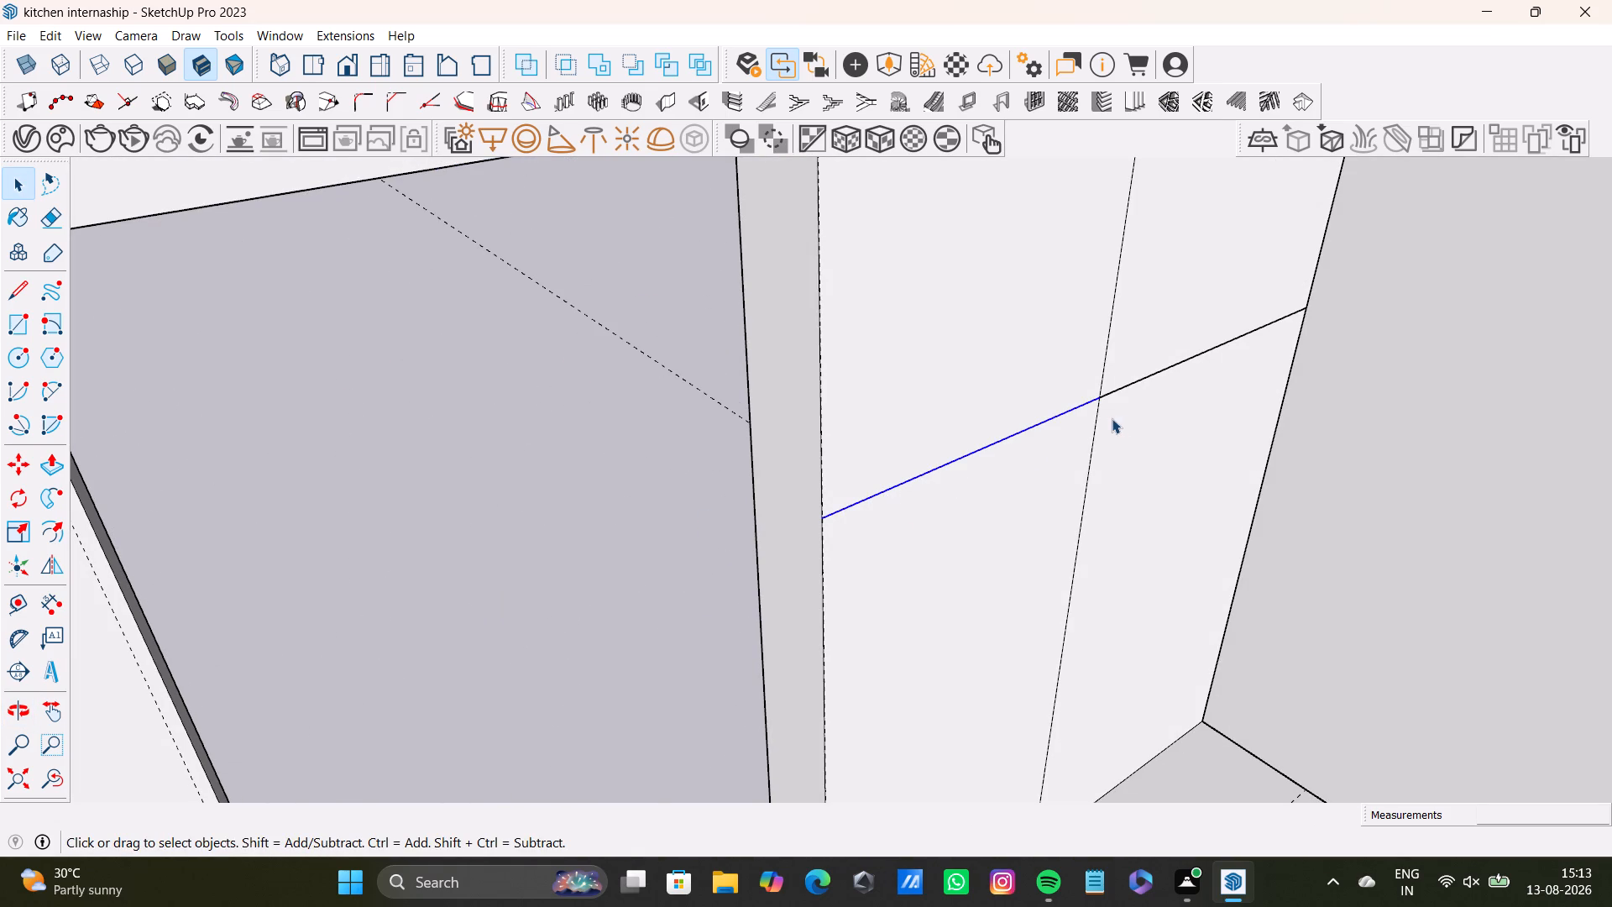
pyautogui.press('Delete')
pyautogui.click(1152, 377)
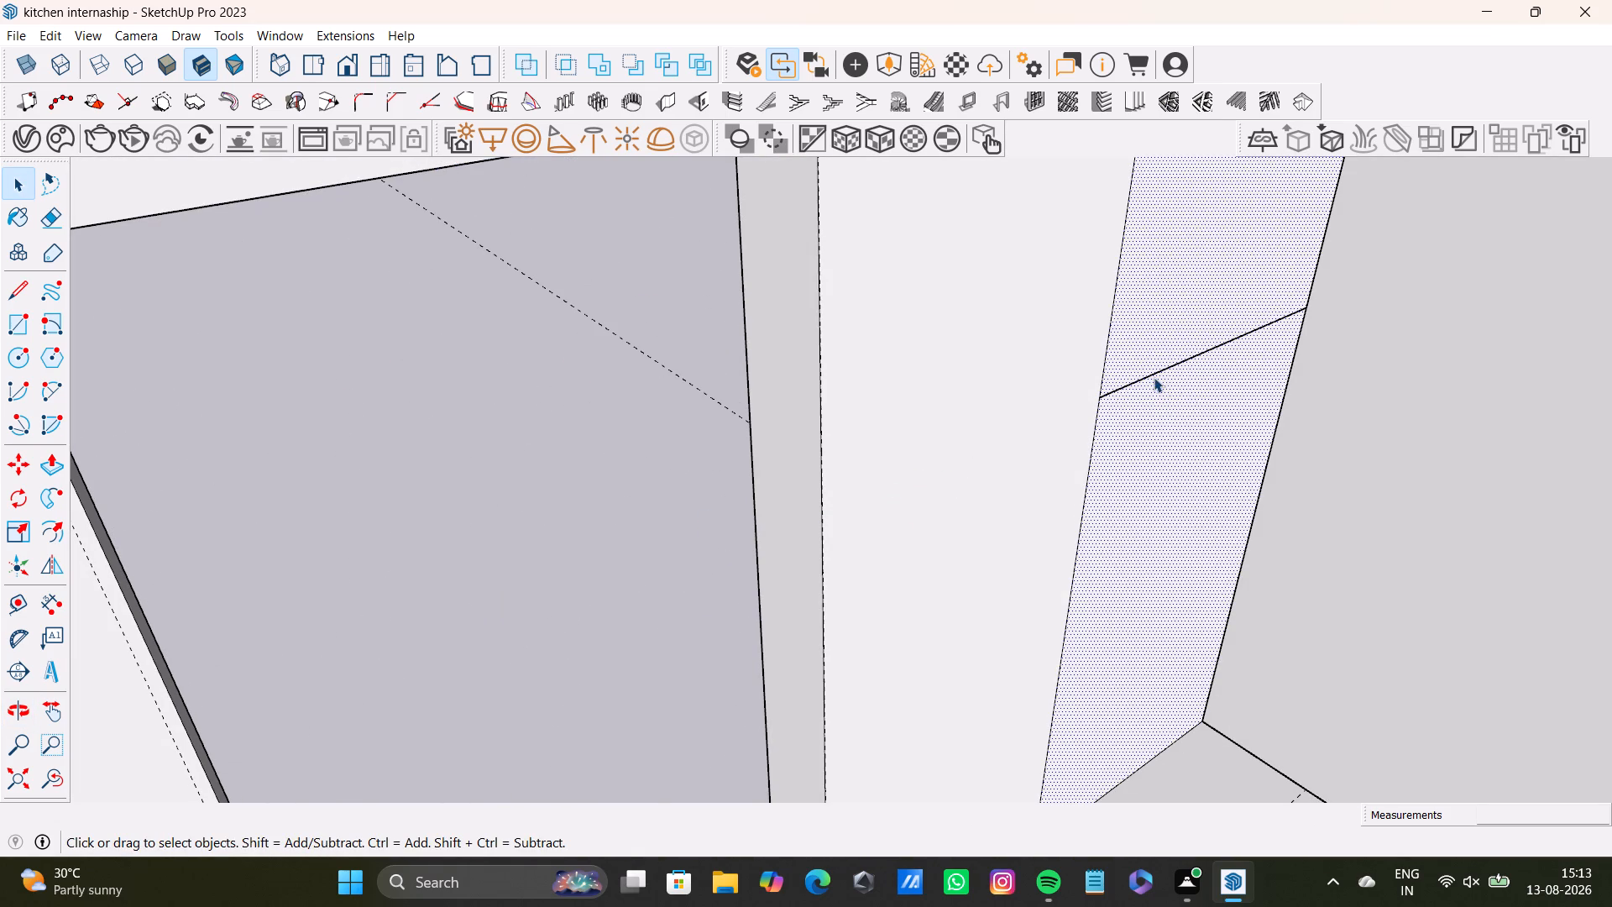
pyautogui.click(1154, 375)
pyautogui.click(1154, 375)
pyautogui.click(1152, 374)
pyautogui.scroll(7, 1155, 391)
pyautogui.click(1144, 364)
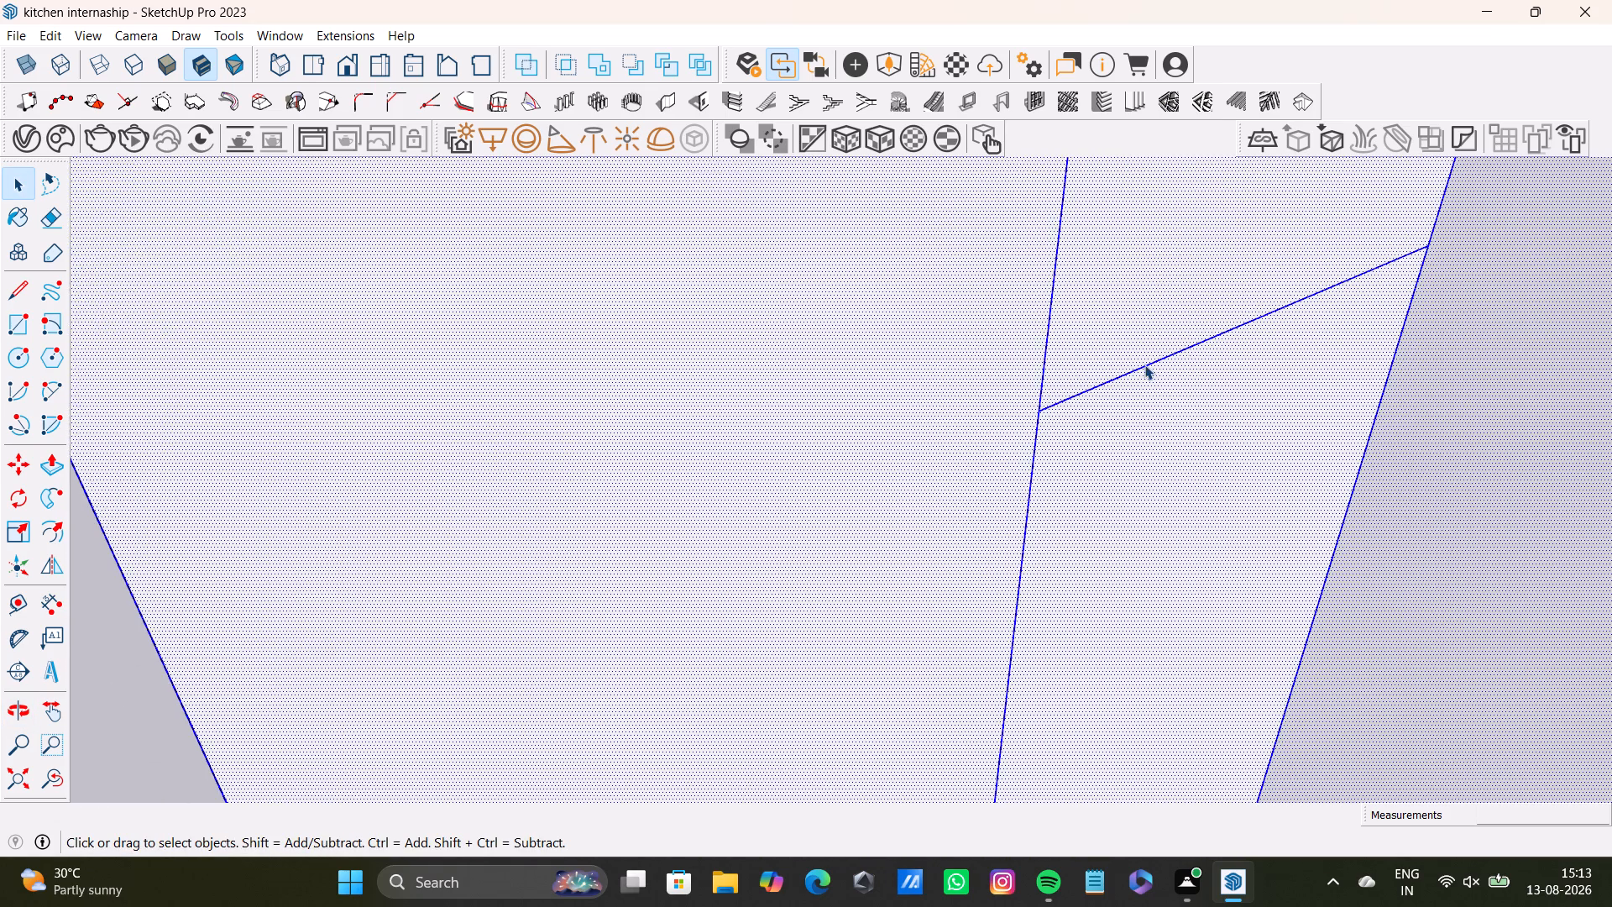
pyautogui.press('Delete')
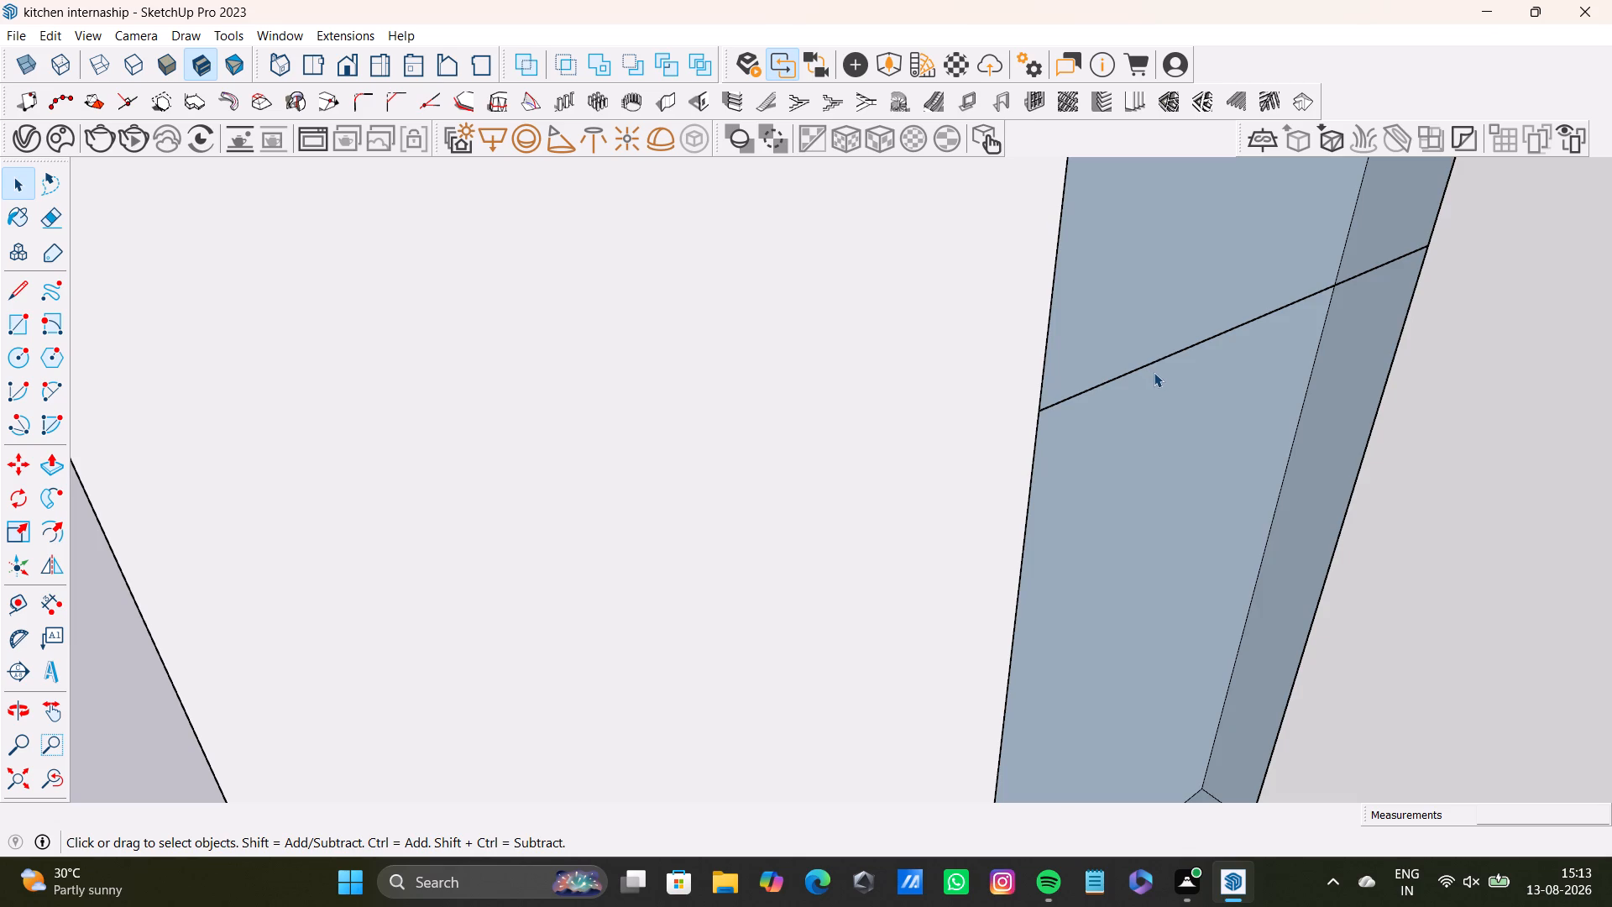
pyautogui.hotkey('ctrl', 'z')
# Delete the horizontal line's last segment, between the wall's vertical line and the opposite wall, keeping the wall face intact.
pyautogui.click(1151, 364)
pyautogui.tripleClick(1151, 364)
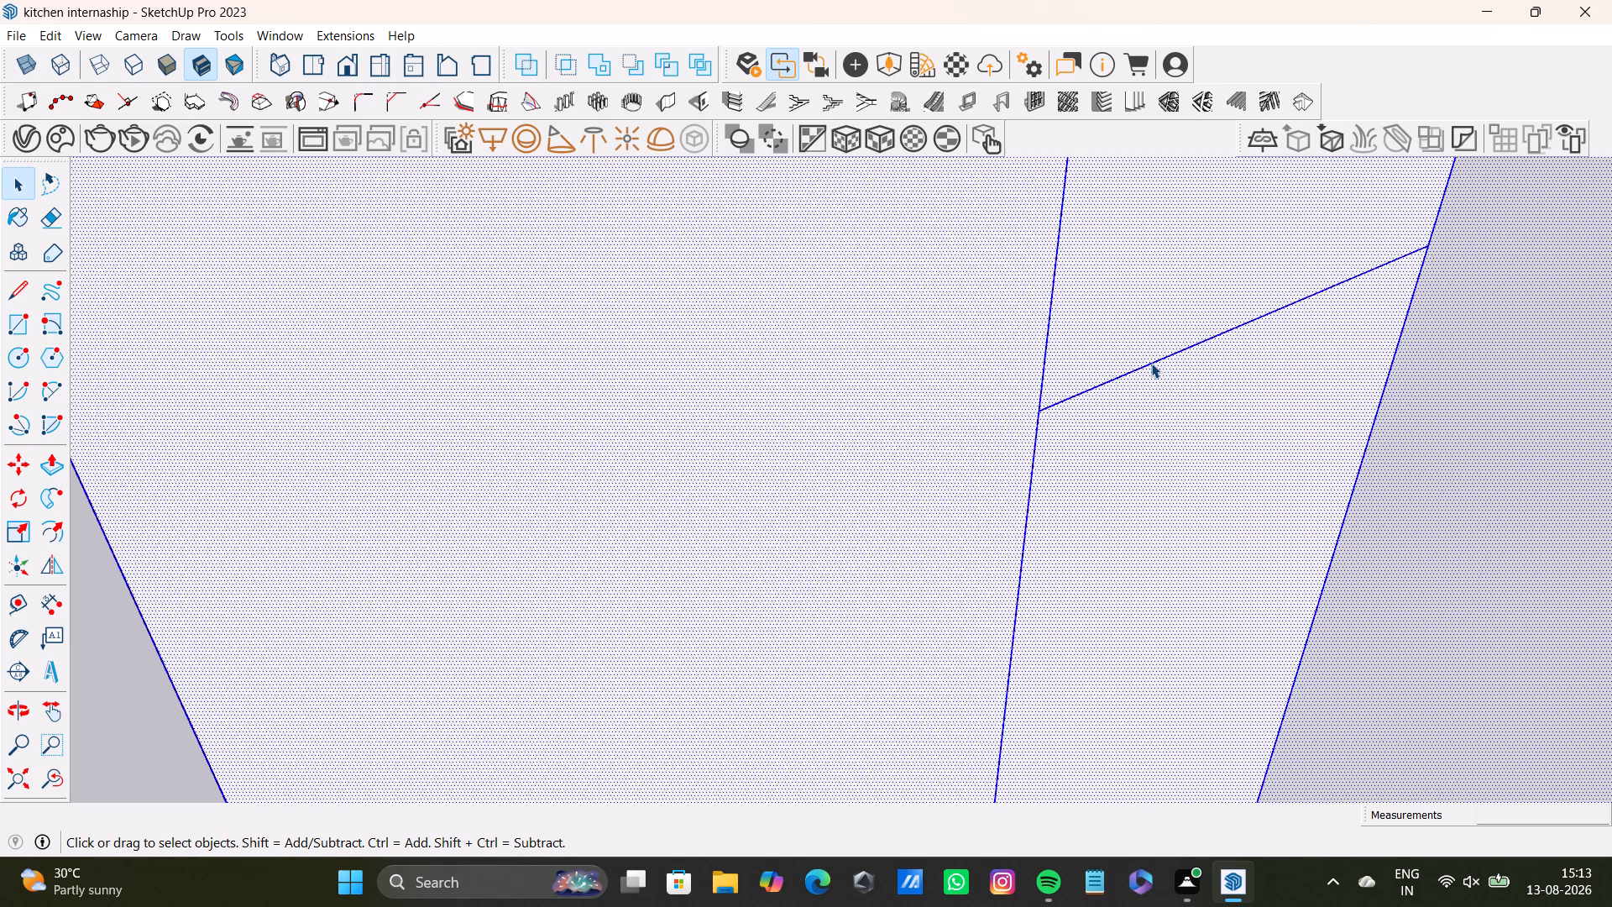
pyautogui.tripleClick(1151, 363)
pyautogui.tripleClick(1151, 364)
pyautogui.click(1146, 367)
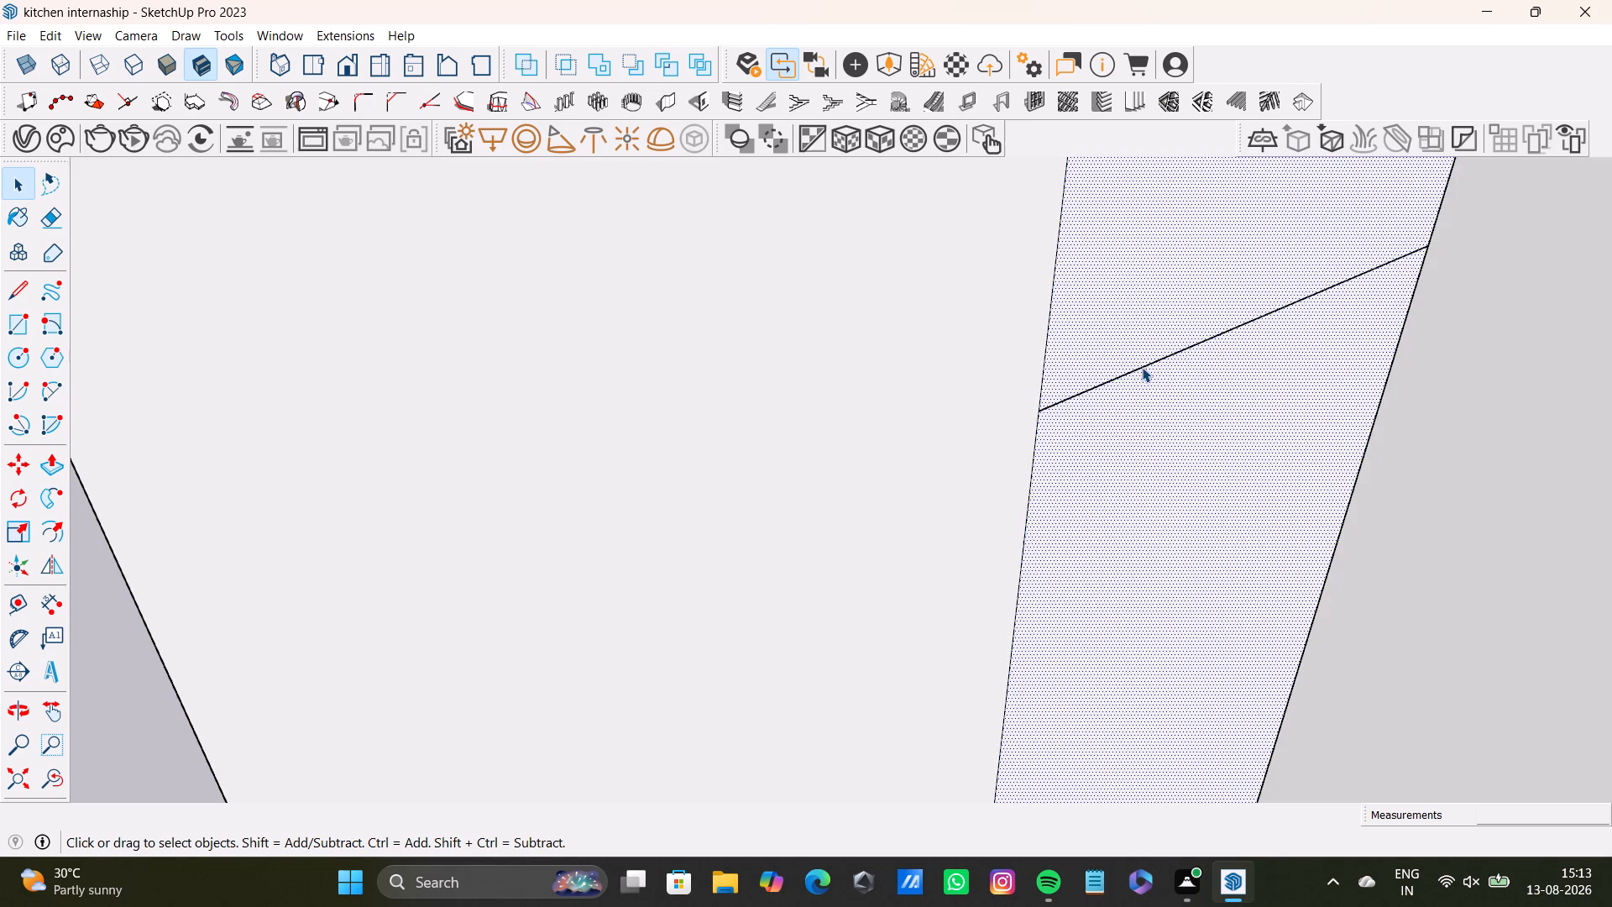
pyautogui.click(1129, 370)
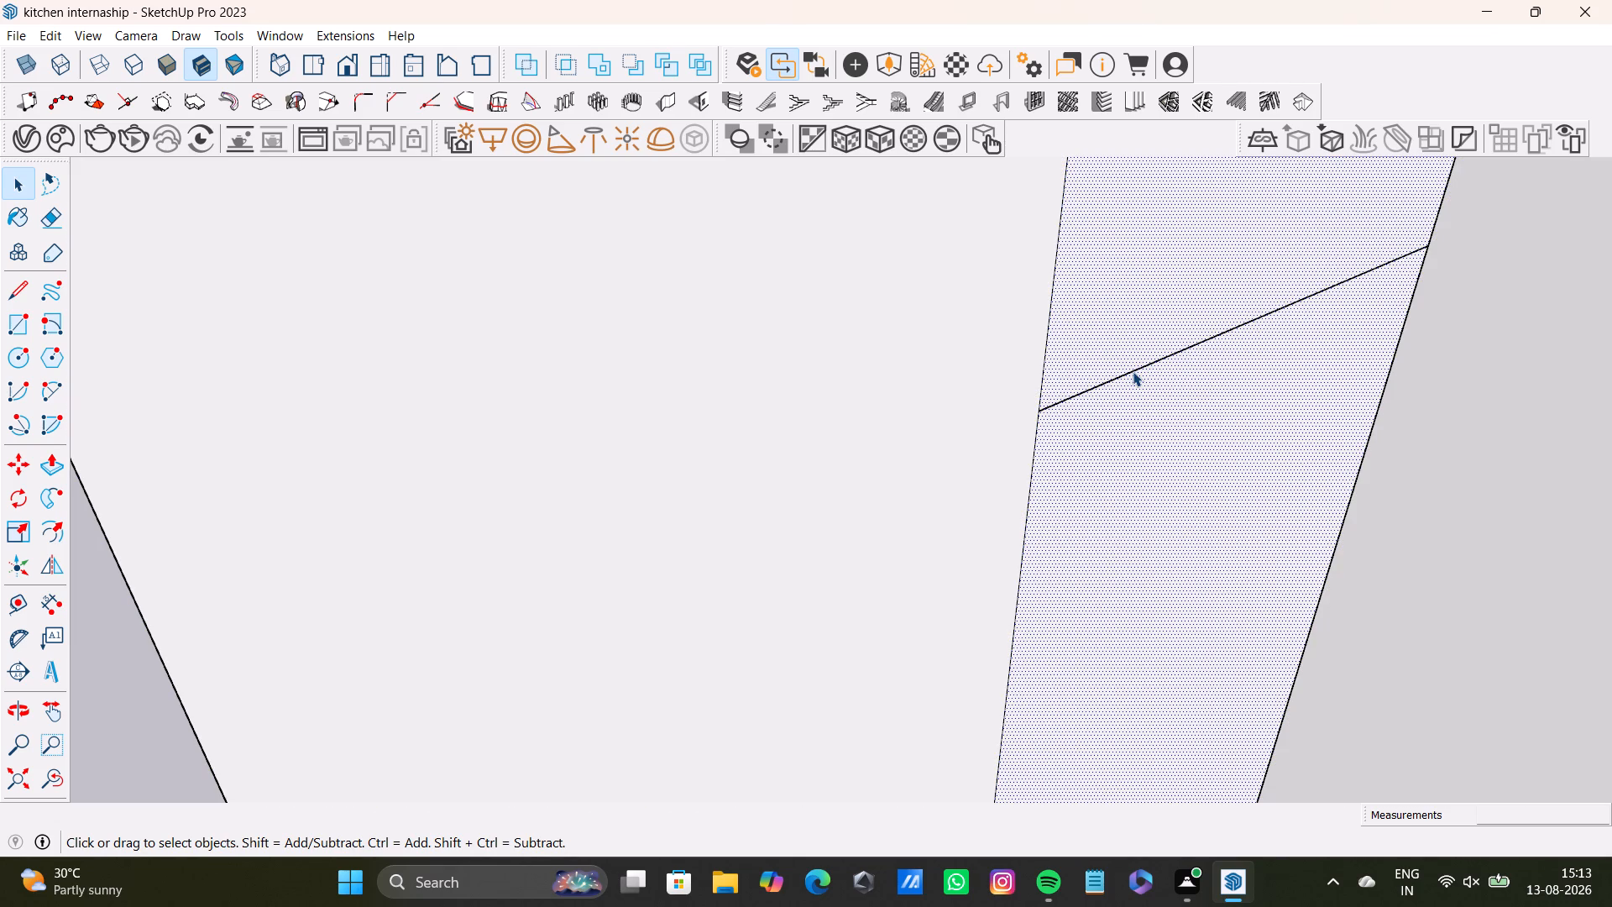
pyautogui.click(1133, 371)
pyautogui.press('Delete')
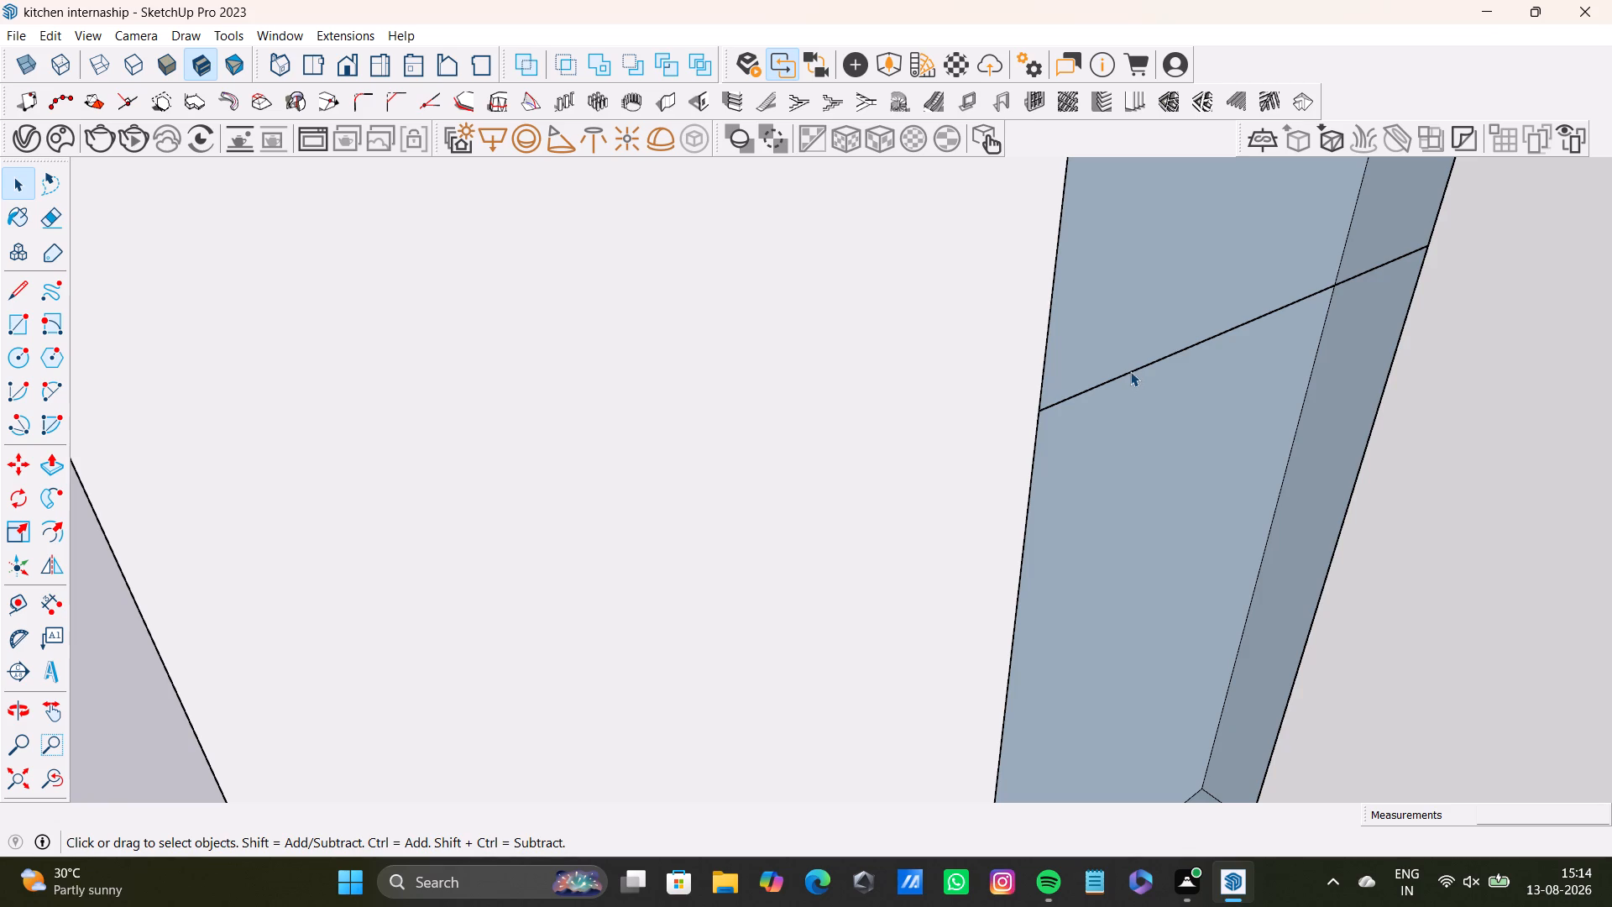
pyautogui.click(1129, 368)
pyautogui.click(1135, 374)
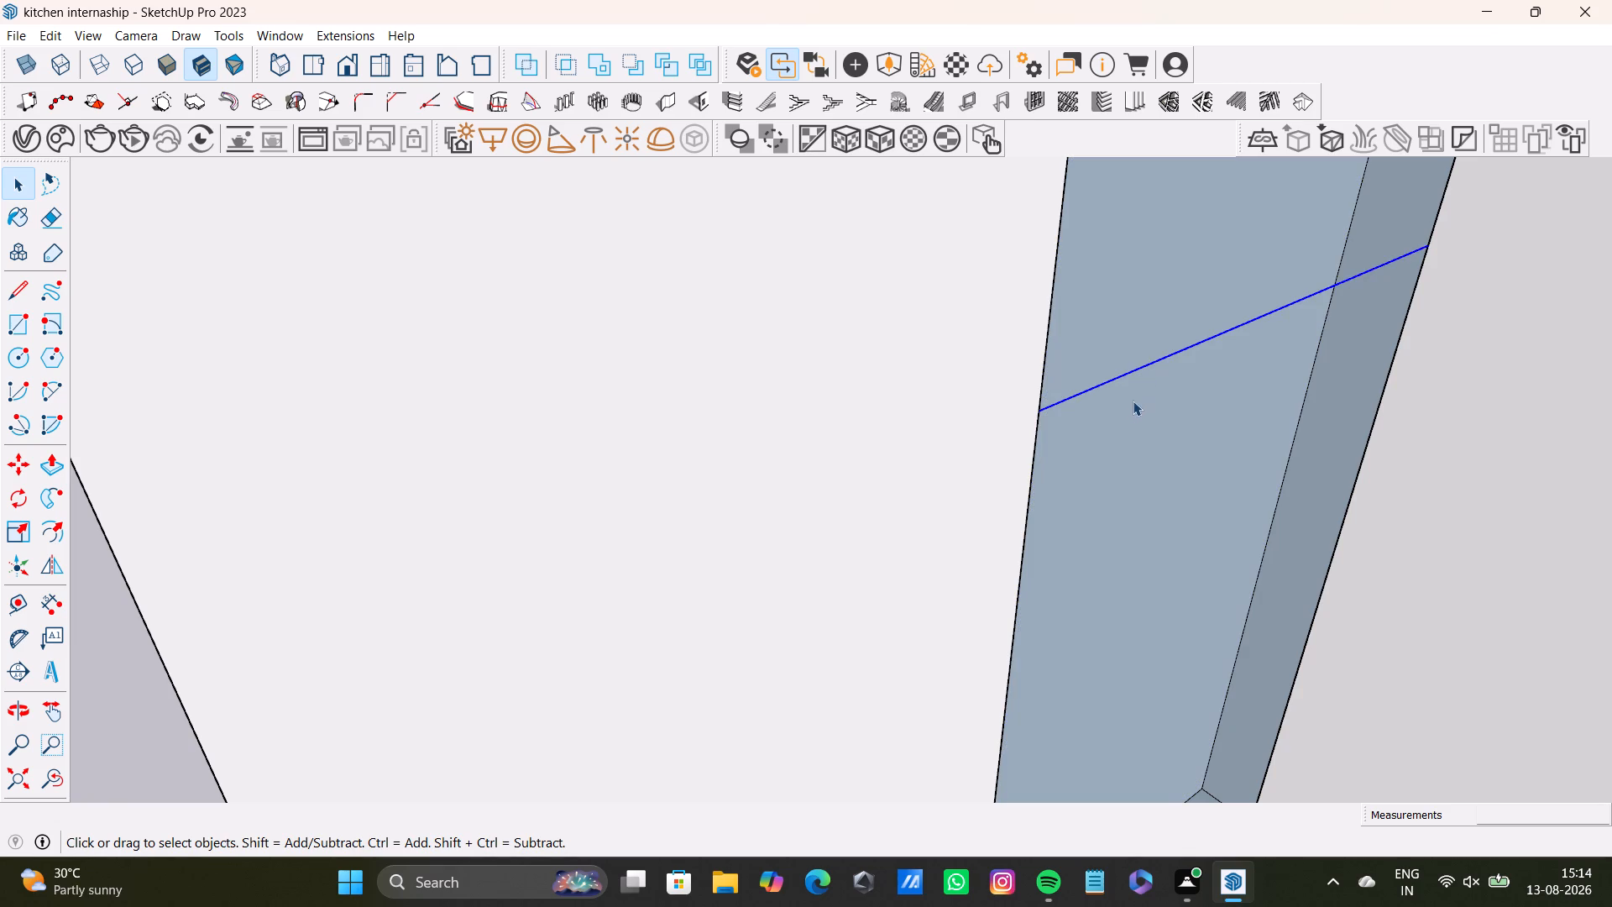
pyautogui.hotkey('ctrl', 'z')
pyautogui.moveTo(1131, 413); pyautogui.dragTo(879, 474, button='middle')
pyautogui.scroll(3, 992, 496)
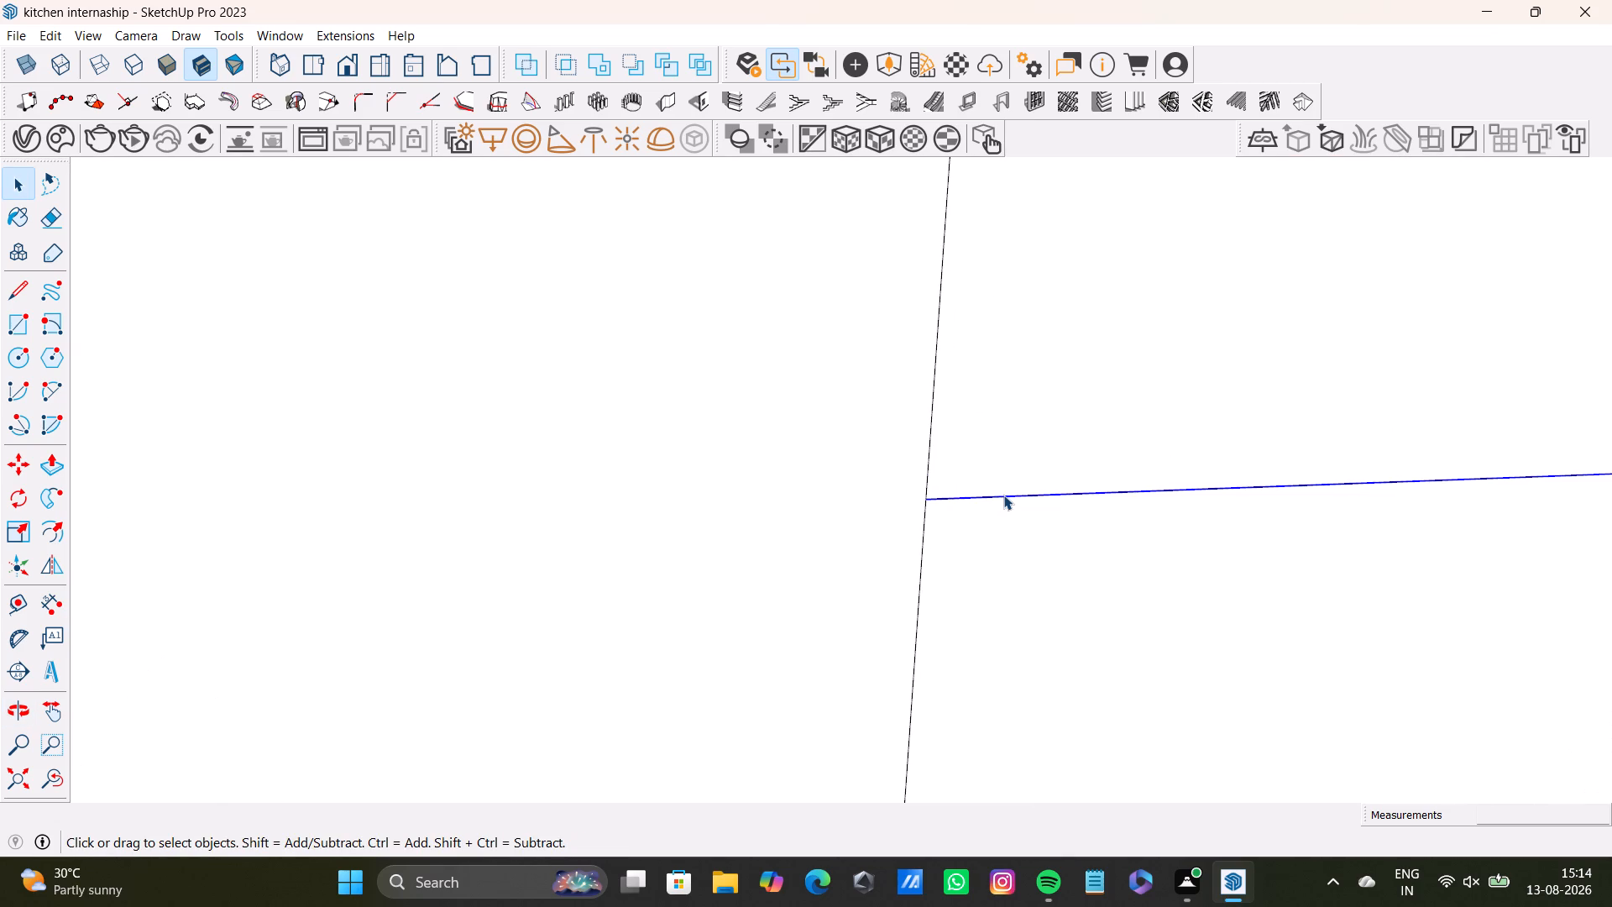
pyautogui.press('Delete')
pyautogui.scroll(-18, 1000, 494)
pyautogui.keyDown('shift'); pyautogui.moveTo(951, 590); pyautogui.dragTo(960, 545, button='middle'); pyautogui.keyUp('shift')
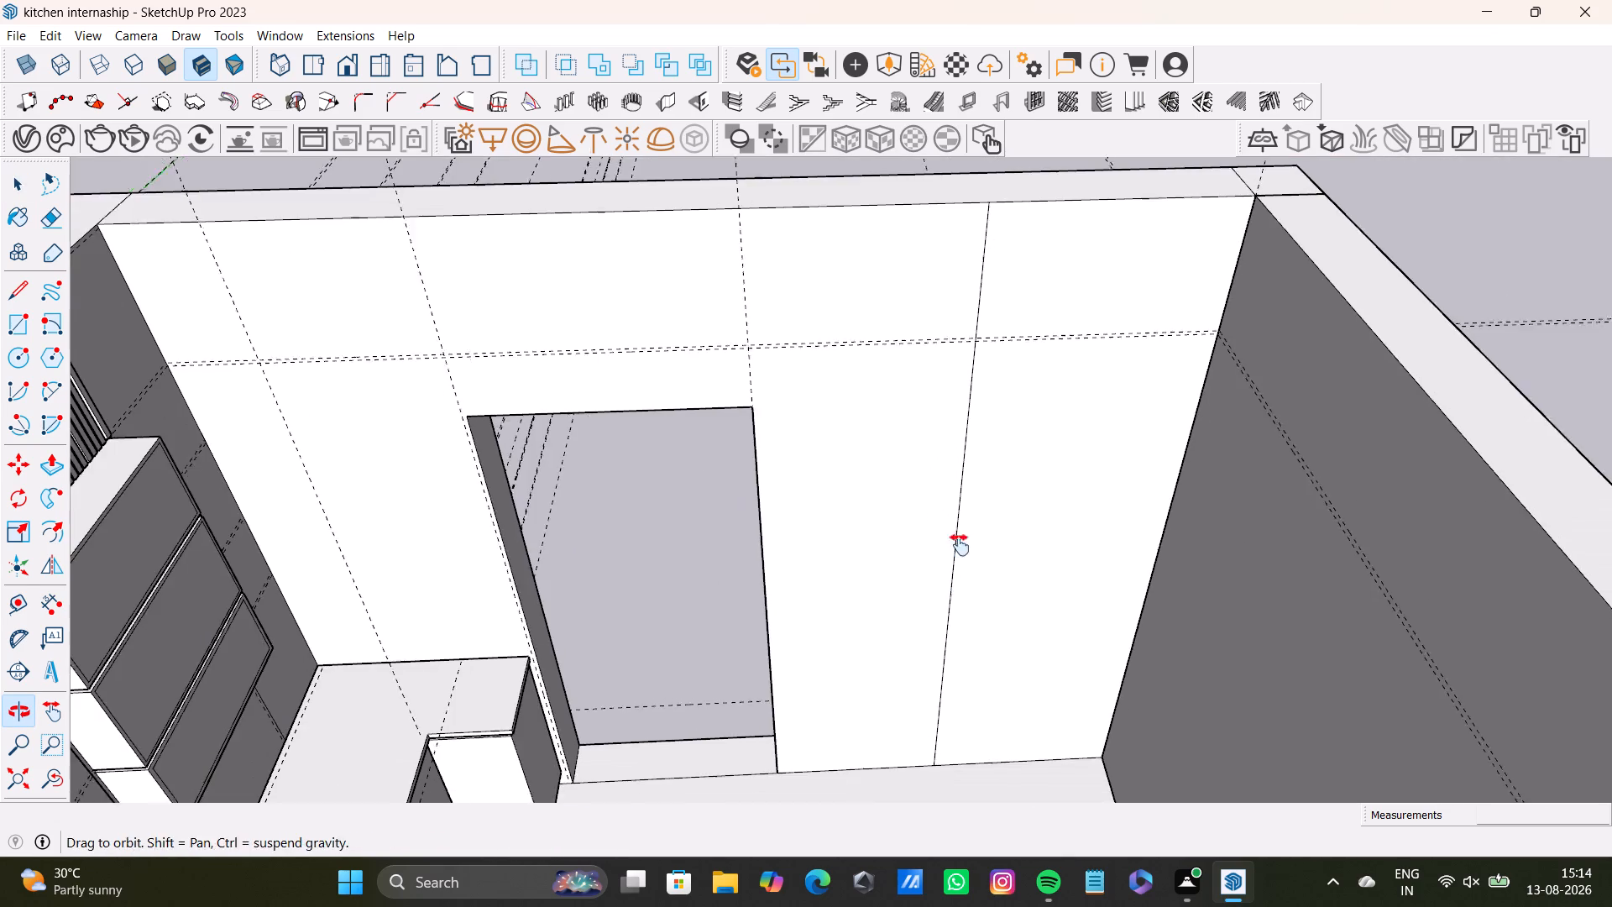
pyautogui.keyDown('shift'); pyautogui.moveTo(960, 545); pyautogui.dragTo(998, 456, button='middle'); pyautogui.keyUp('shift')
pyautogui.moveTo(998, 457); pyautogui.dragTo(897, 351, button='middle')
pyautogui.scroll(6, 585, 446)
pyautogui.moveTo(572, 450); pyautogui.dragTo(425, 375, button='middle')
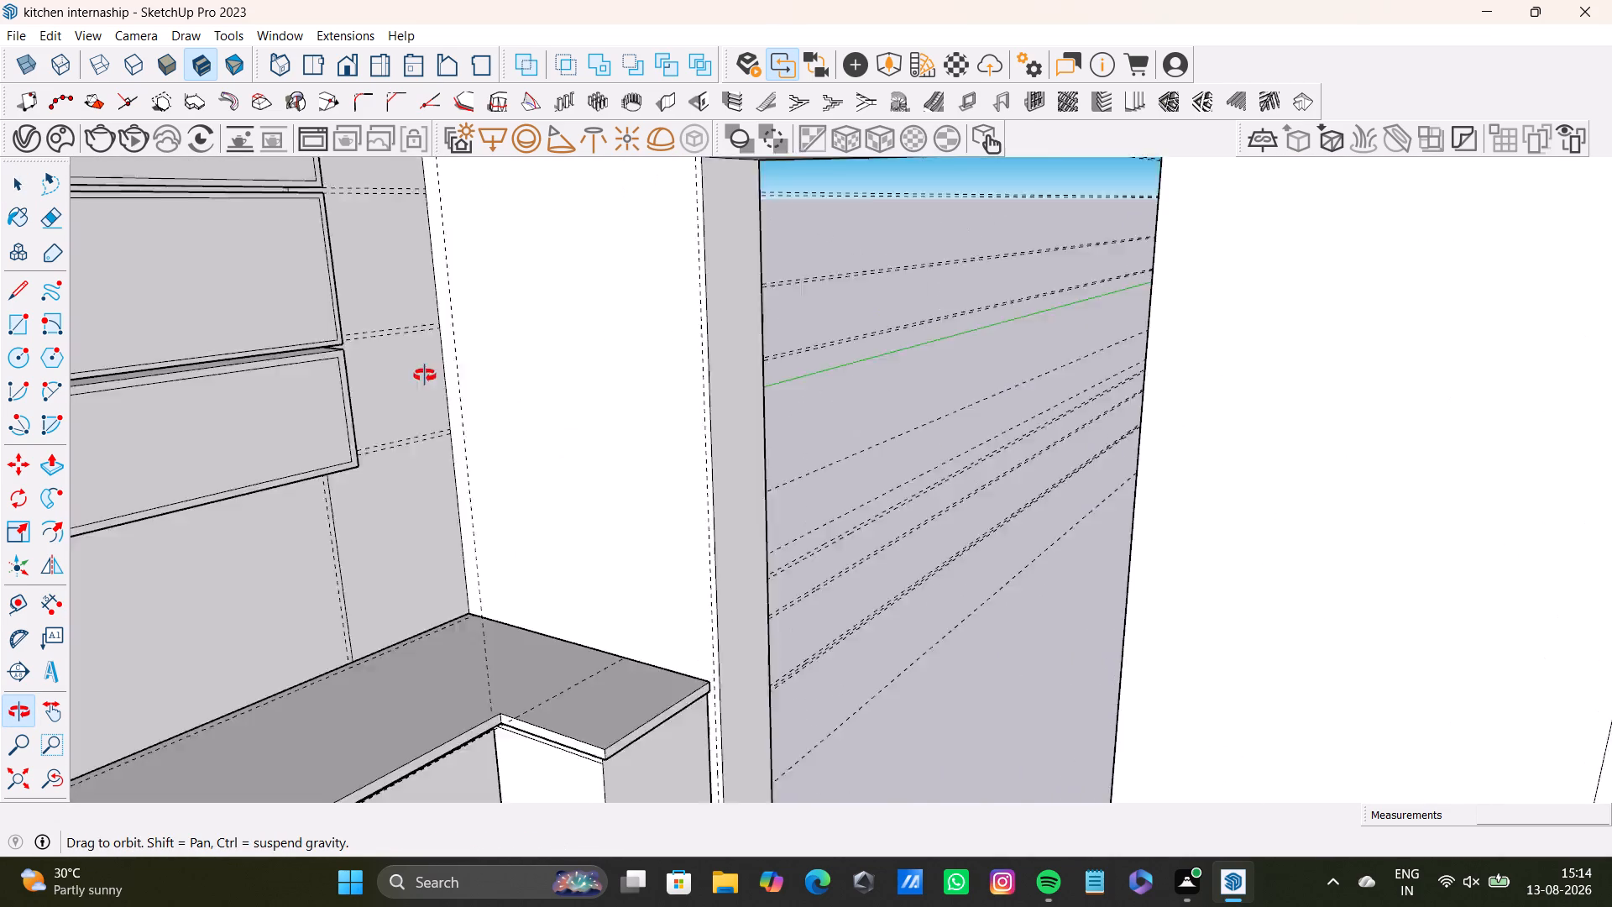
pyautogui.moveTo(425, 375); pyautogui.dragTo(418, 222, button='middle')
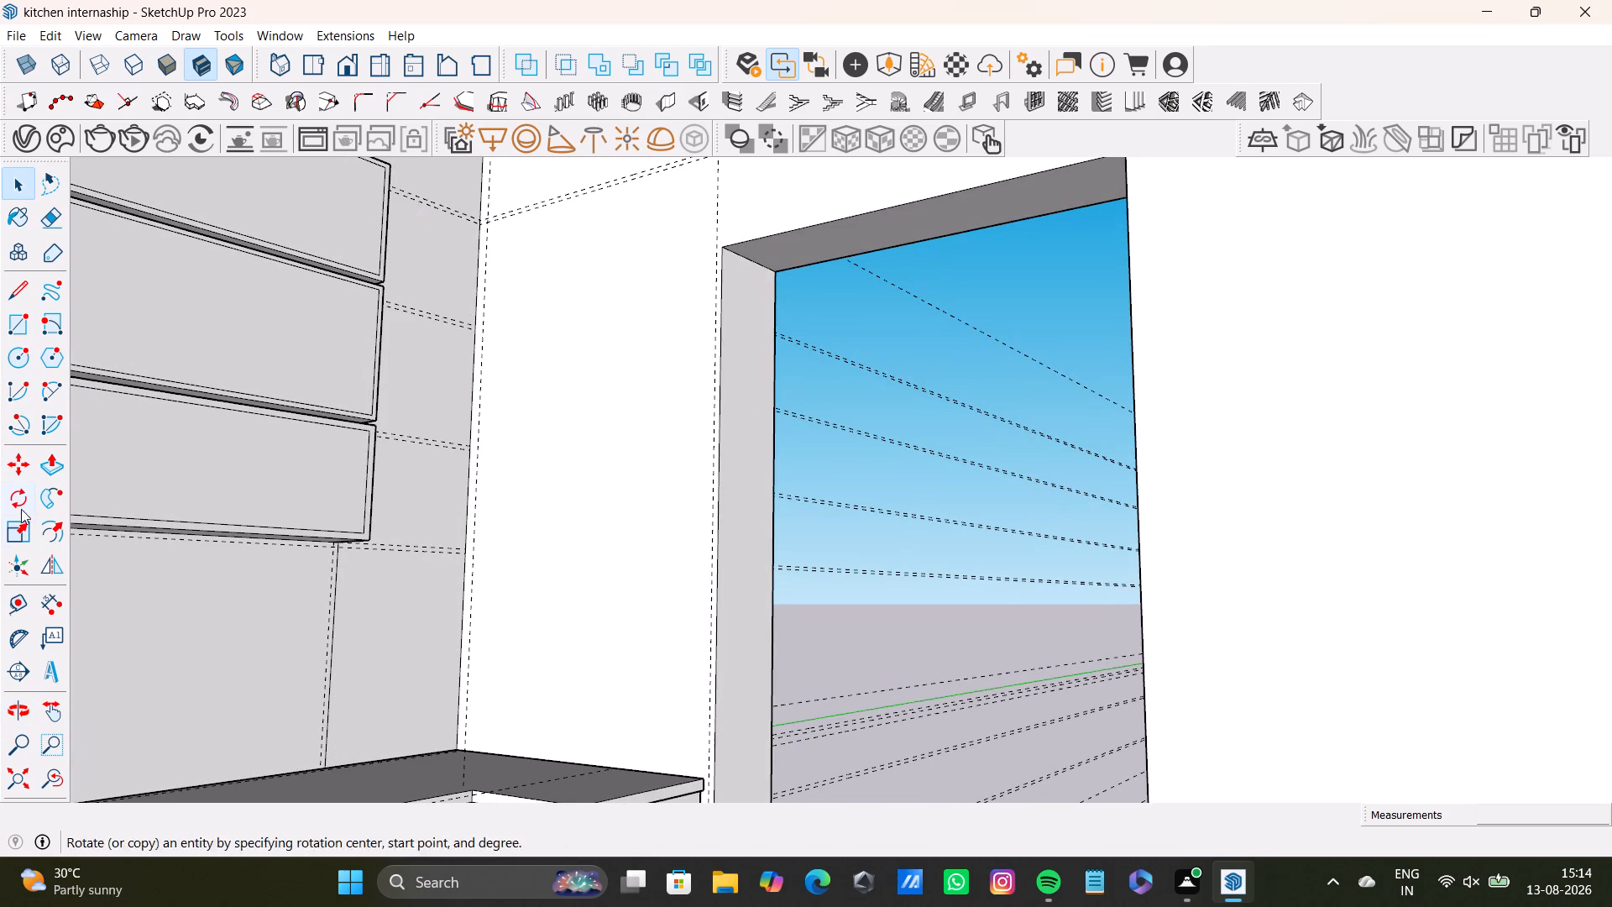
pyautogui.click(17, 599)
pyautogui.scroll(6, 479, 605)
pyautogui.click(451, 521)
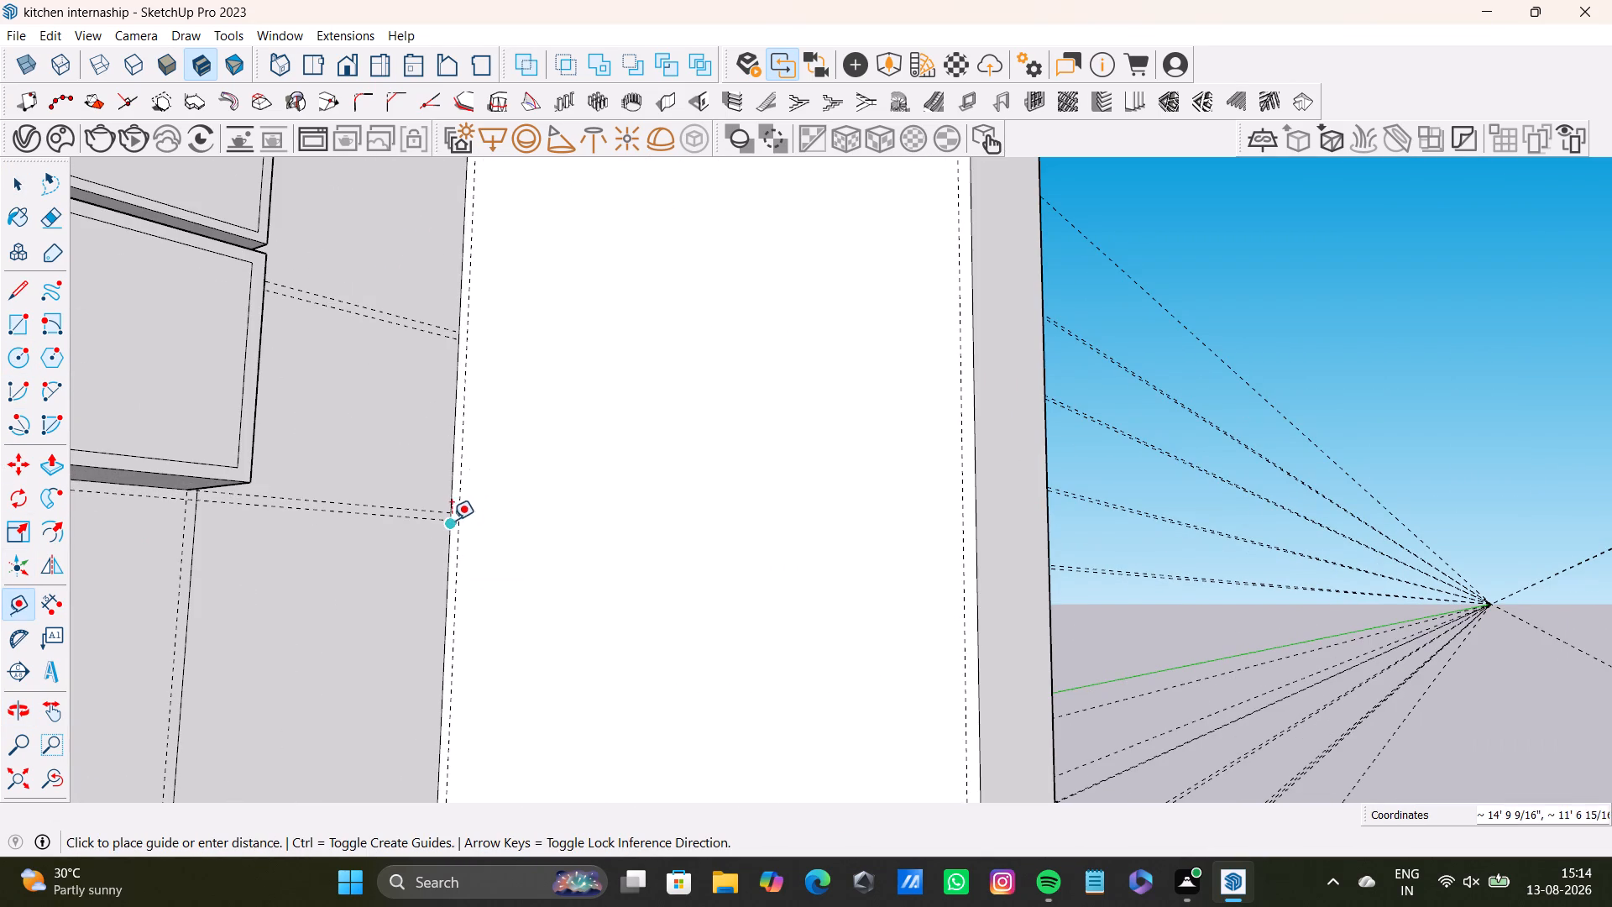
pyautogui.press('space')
# Place a horizontal guide across the door wall, 11' 11 1/8" long, from the lower guide beneath the wall cabinets to the opposite wall.
pyautogui.click(19, 602)
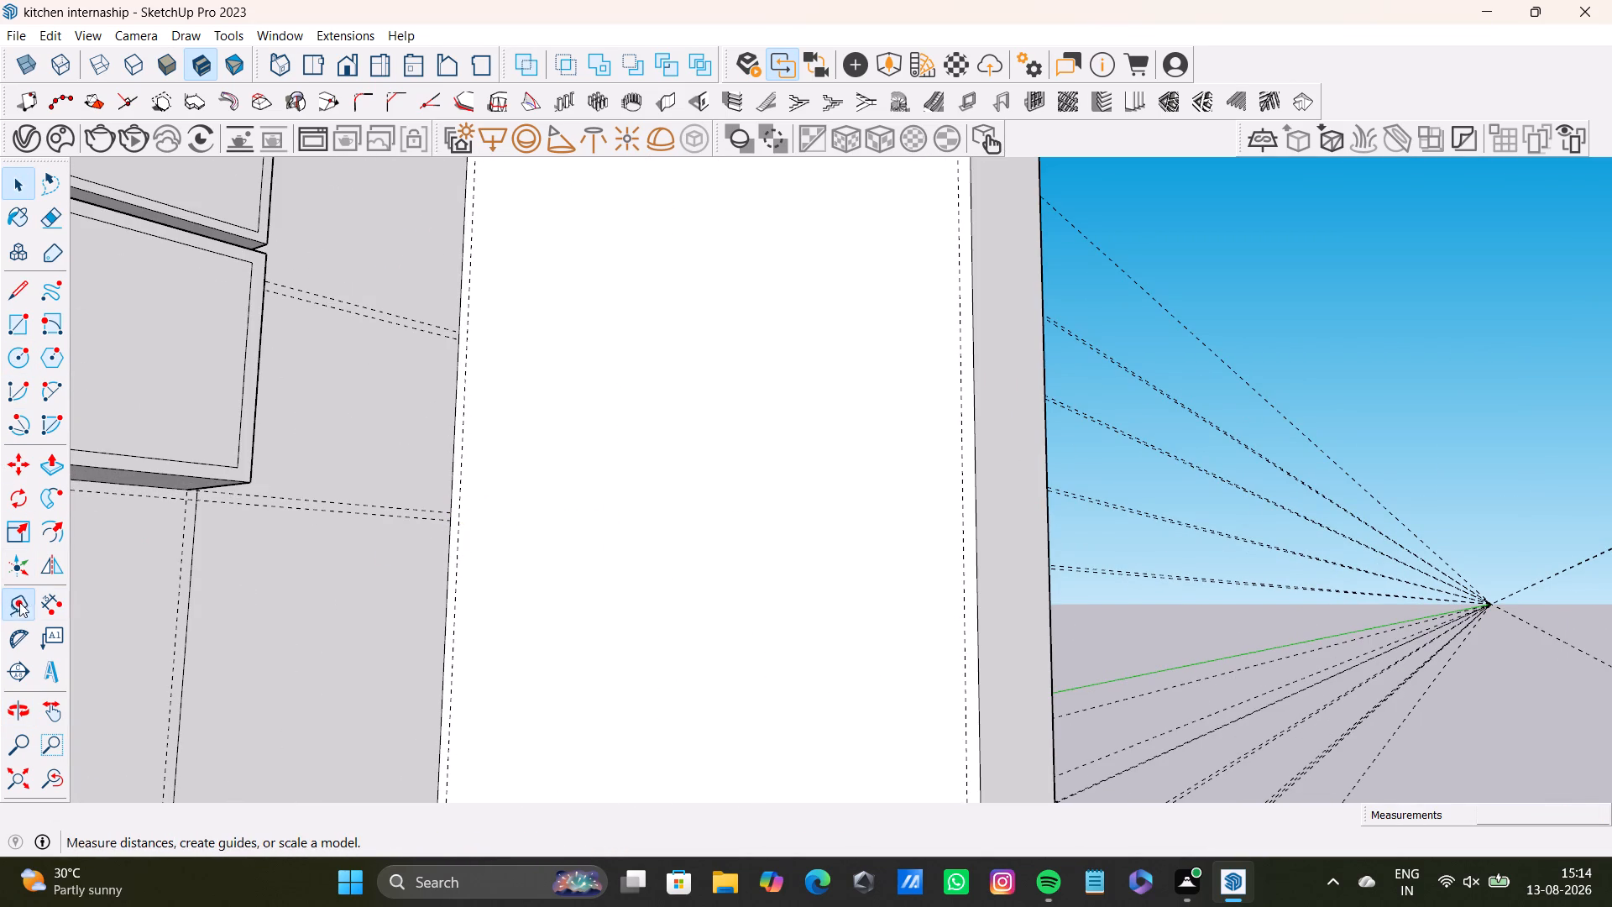
pyautogui.scroll(9, 415, 430)
pyautogui.scroll(6, 460, 567)
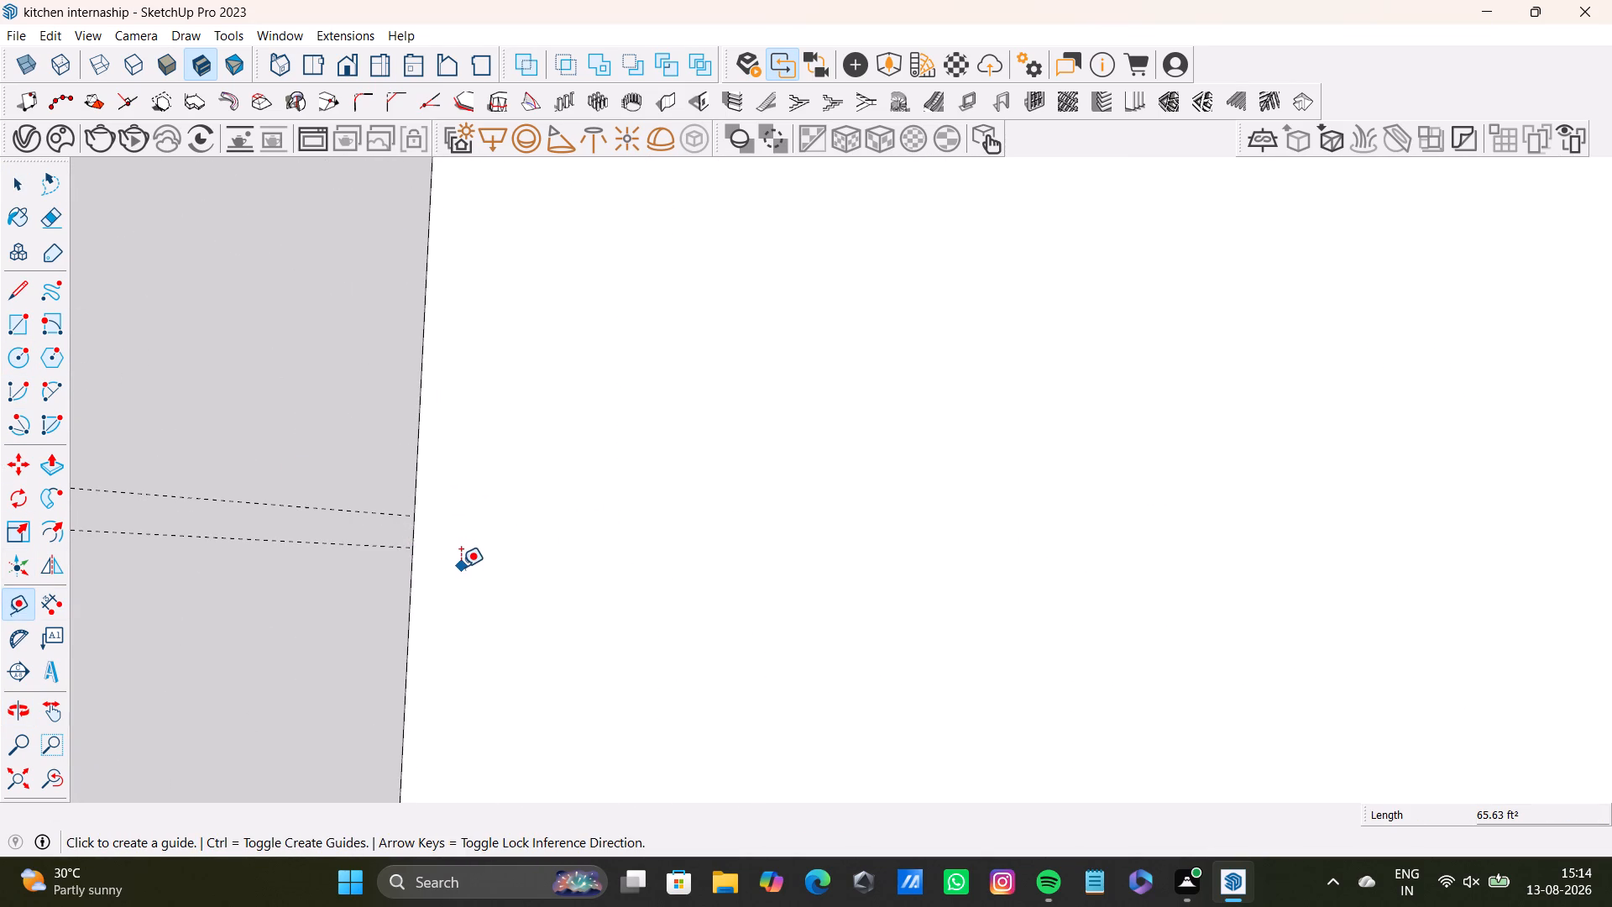
pyautogui.click(412, 545)
pyautogui.scroll(-10, 934, 616)
pyautogui.moveTo(1301, 569); pyautogui.dragTo(1298, 569, button='middle')
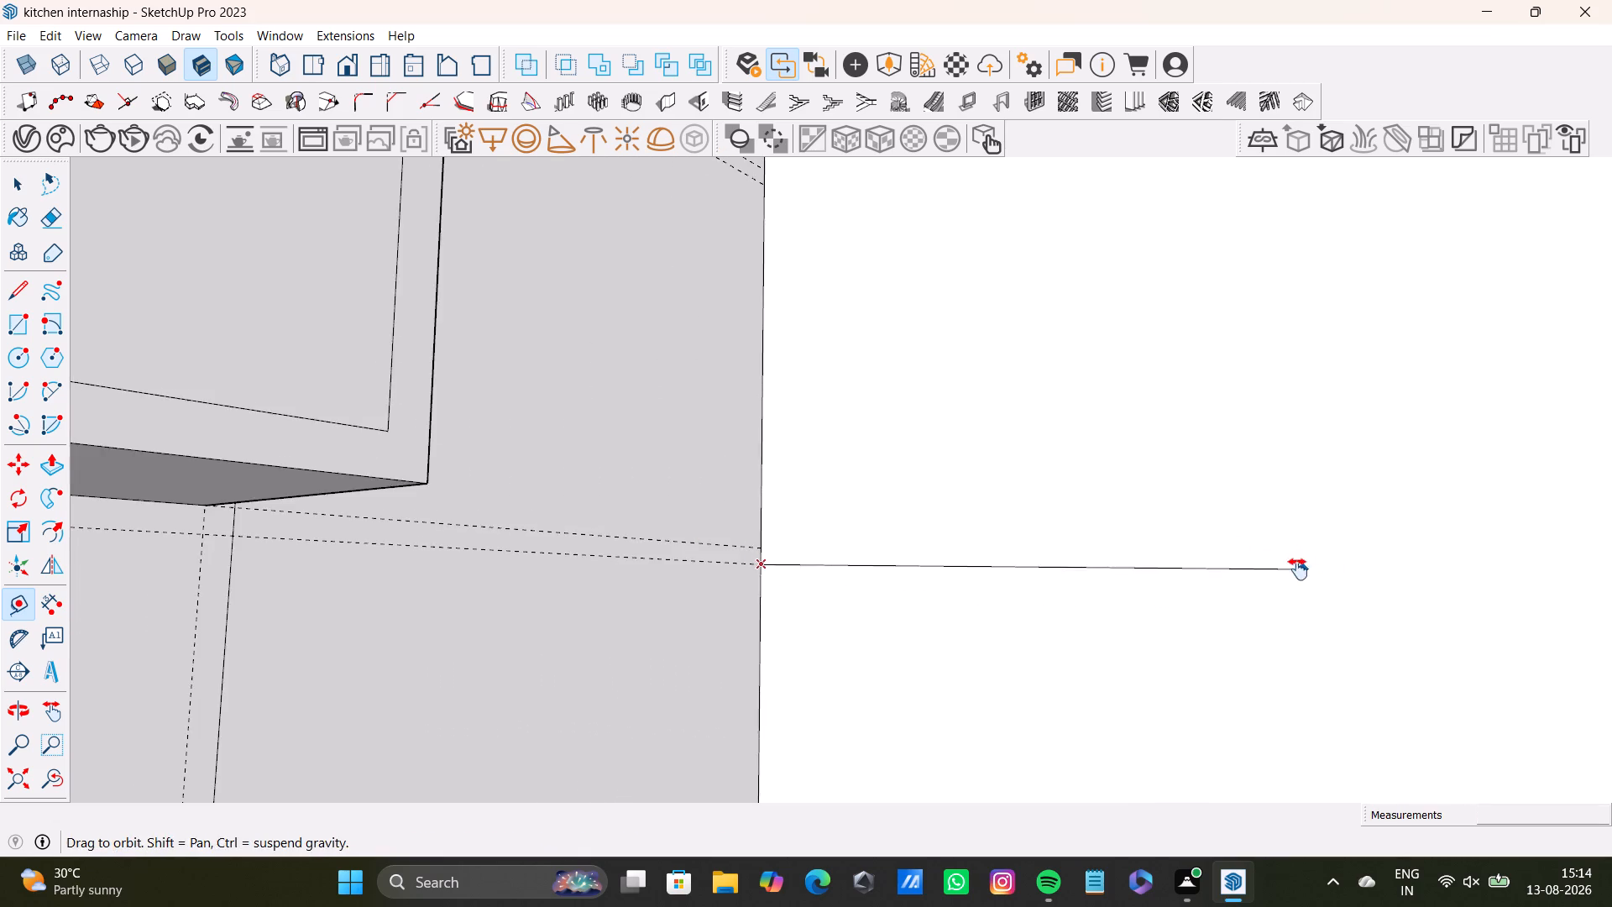
pyautogui.moveTo(1298, 569); pyautogui.dragTo(306, 466, button='middle')
pyautogui.scroll(-12, 422, 476)
pyautogui.scroll(-1, 944, 557)
pyautogui.keyDown('shift'); pyautogui.moveTo(944, 557); pyautogui.dragTo(665, 518, button='middle'); pyautogui.keyUp('shift')
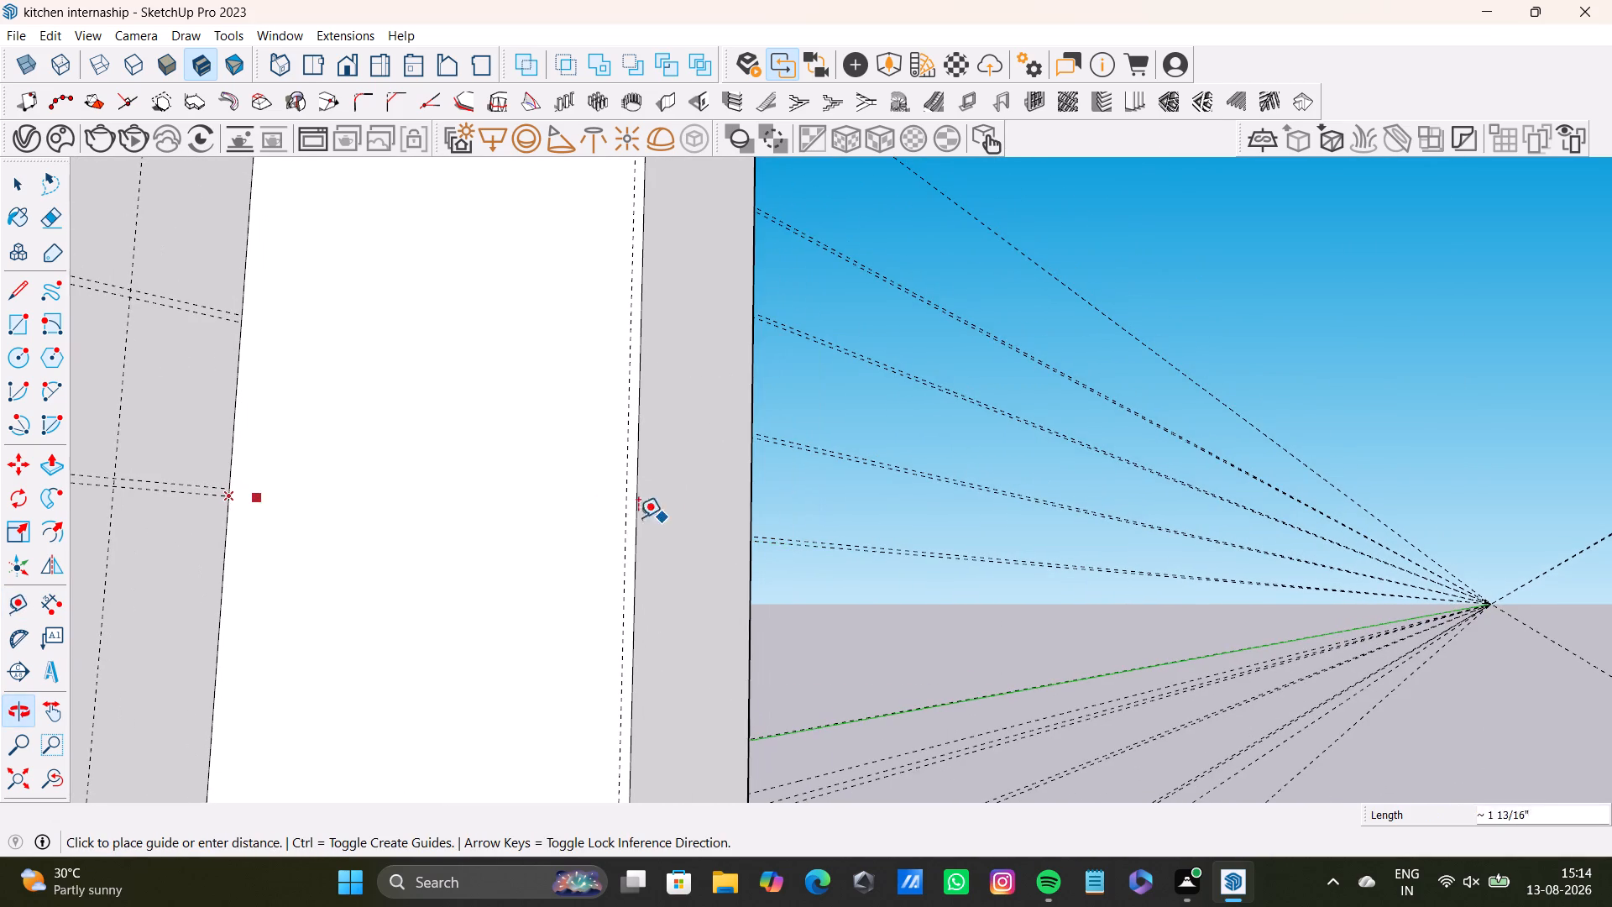
pyautogui.scroll(-8, 804, 471)
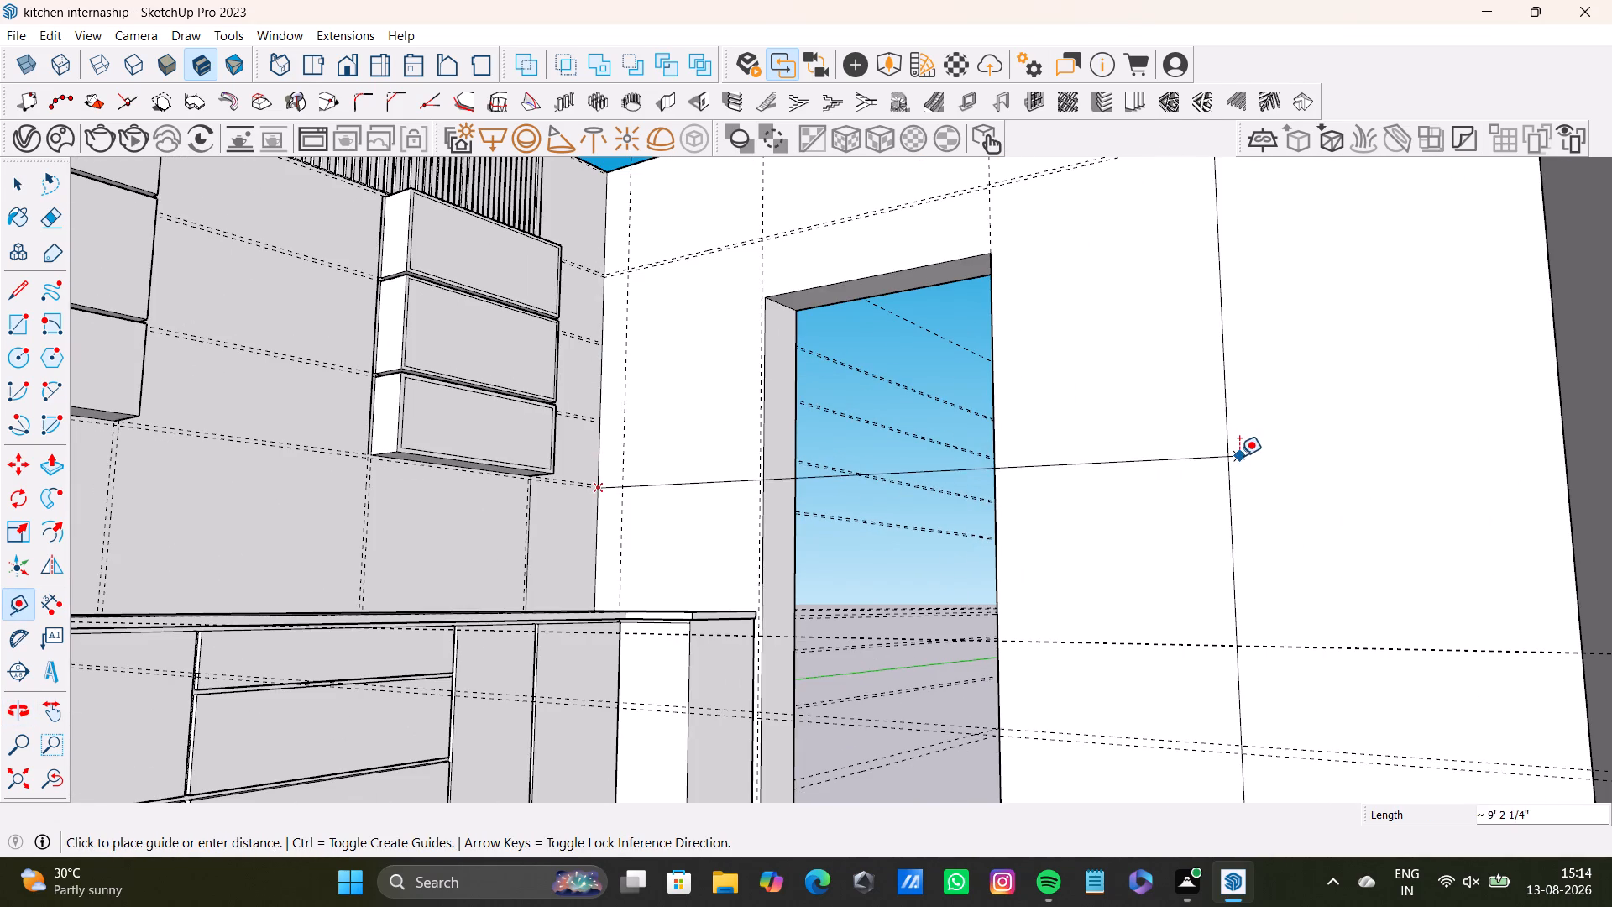
pyautogui.moveTo(1239, 456); pyautogui.dragTo(1057, 471, button='middle')
pyautogui.moveTo(1005, 516); pyautogui.dragTo(1231, 548, button='middle')
pyautogui.scroll(-3, 479, 581)
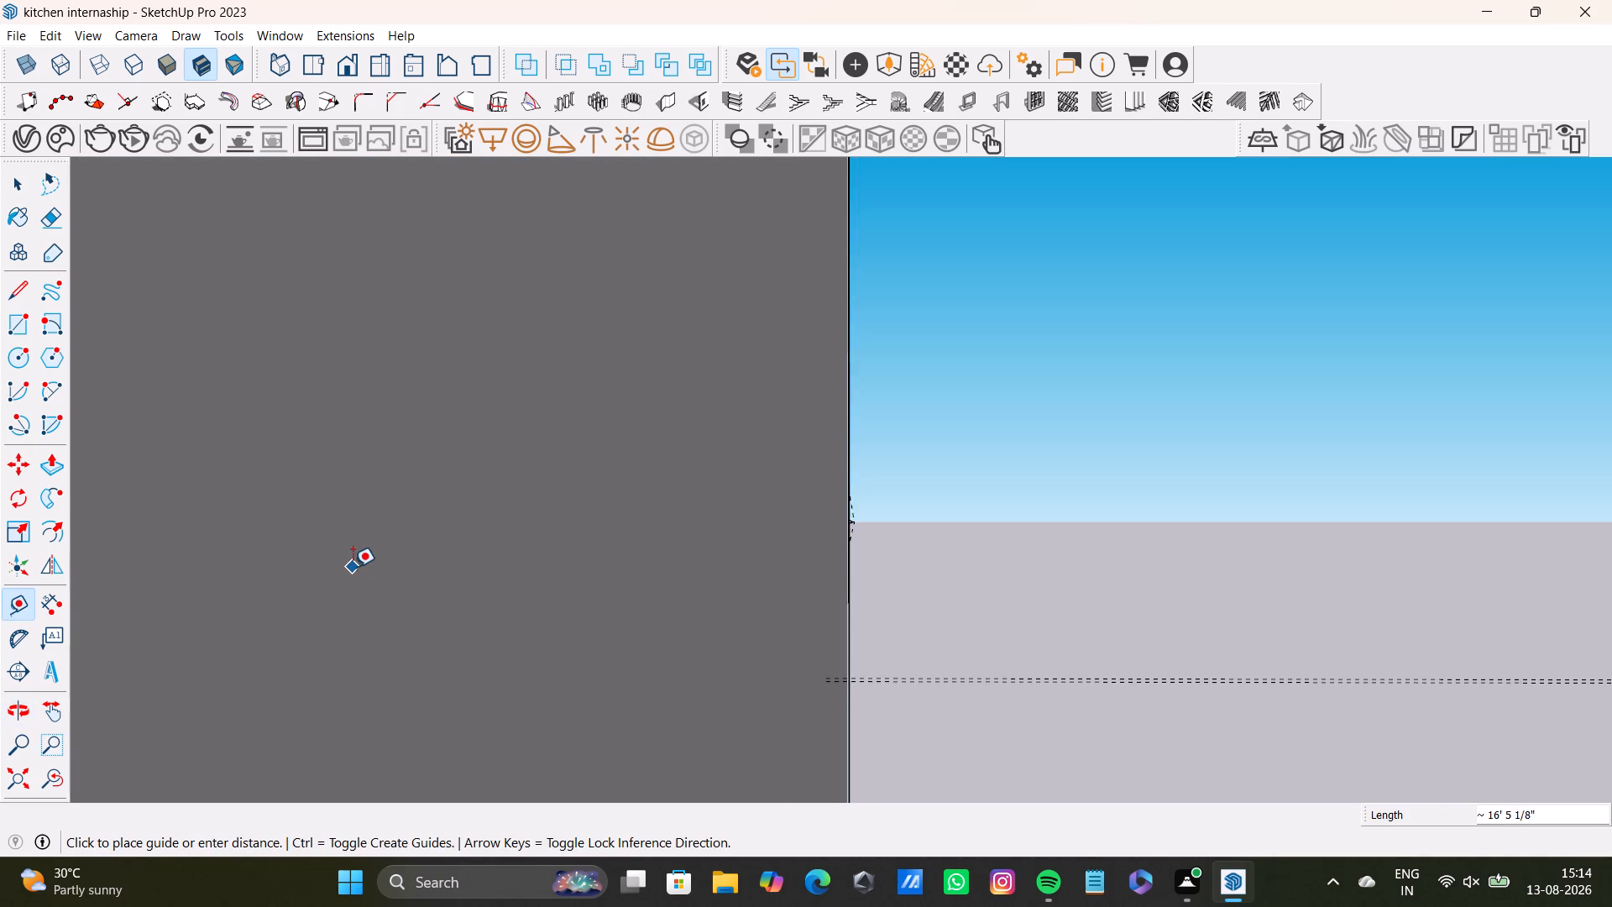
pyautogui.scroll(-8, 353, 567)
pyautogui.click(55, 771)
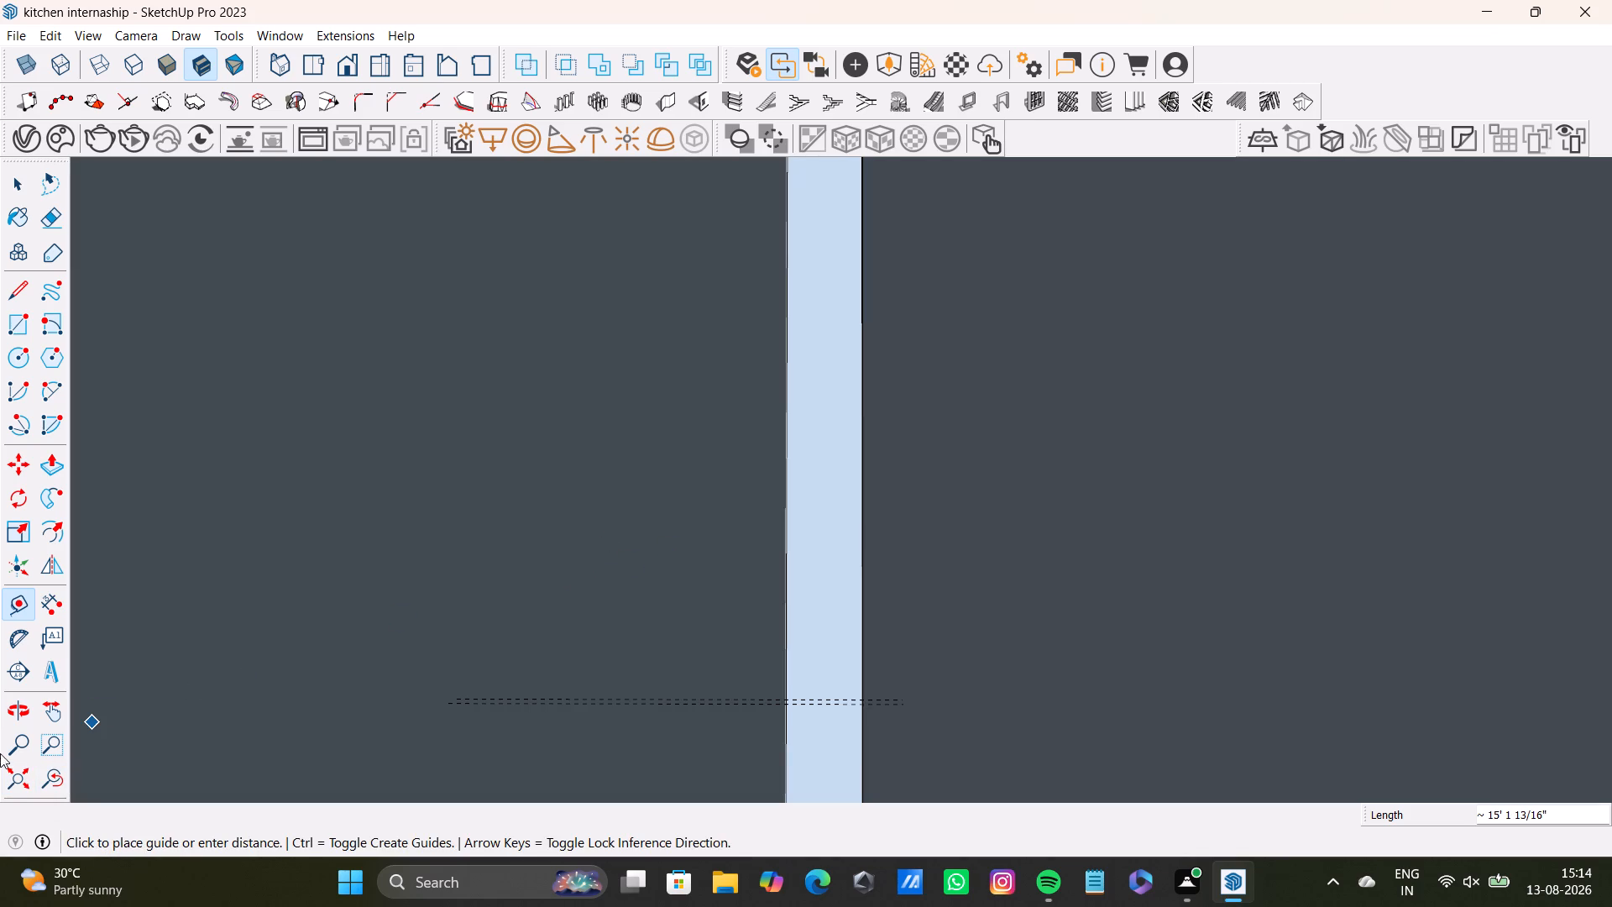
pyautogui.click(18, 787)
pyautogui.moveTo(1023, 524); pyautogui.dragTo(499, 673, button='middle')
pyautogui.scroll(5, 552, 637)
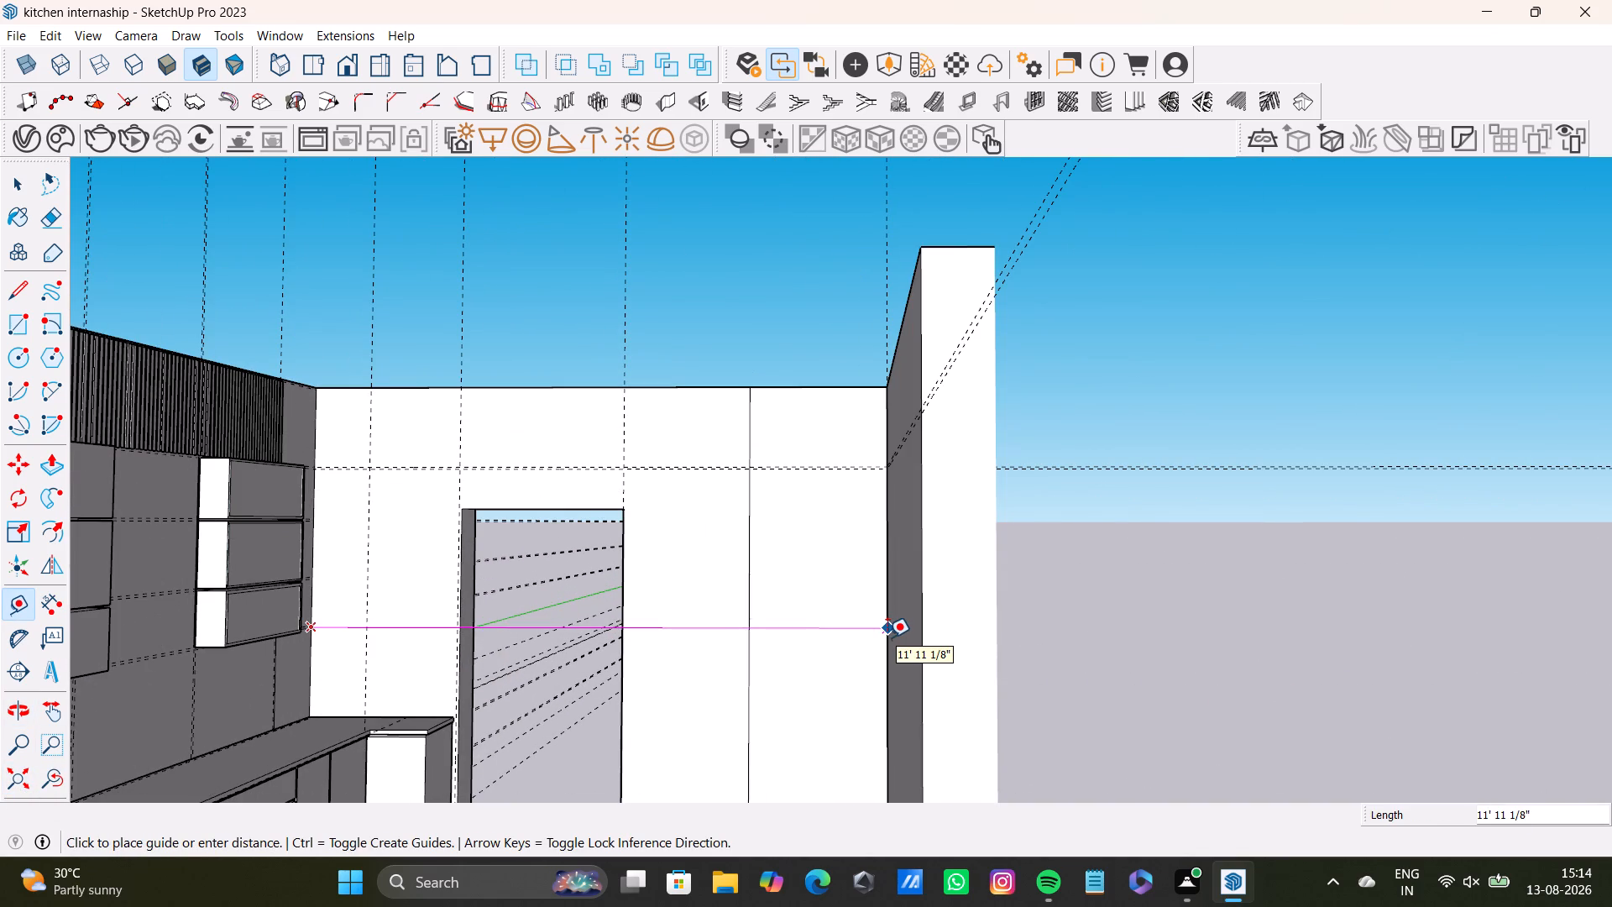
pyautogui.press('Right')
pyautogui.click(887, 631)
pyautogui.scroll(6, 873, 647)
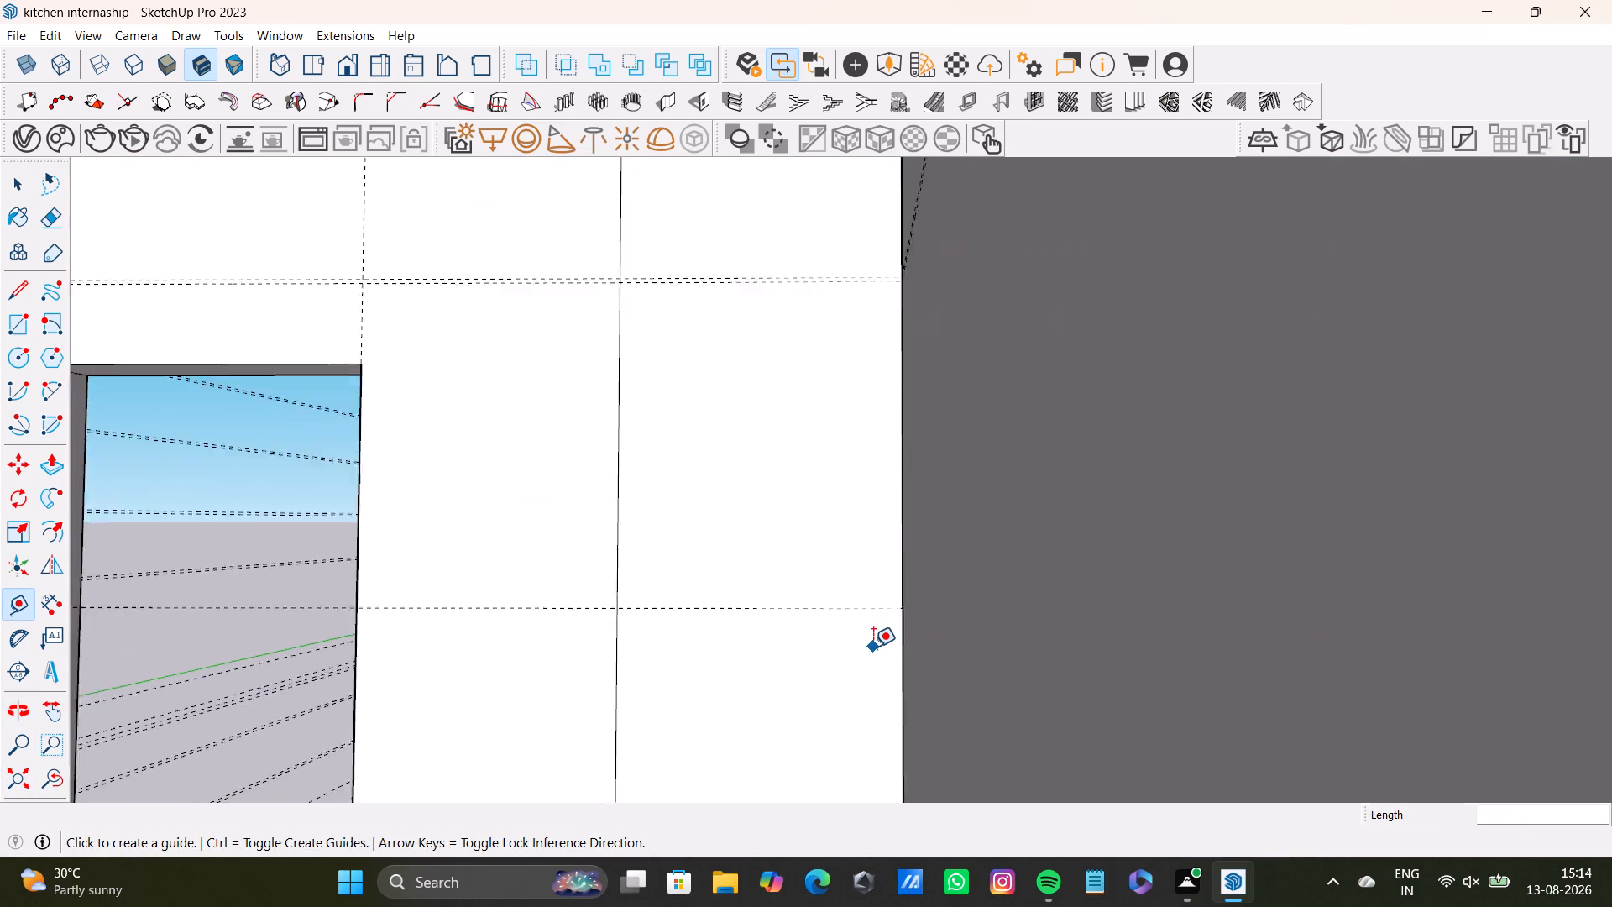
# Undo the last horizontal guide placed across the door wall.
pyautogui.scroll(8, 873, 647)
pyautogui.scroll(-9, 782, 653)
pyautogui.keyDown('shift'); pyautogui.moveTo(742, 681); pyautogui.dragTo(805, 666, button='middle'); pyautogui.keyUp('shift')
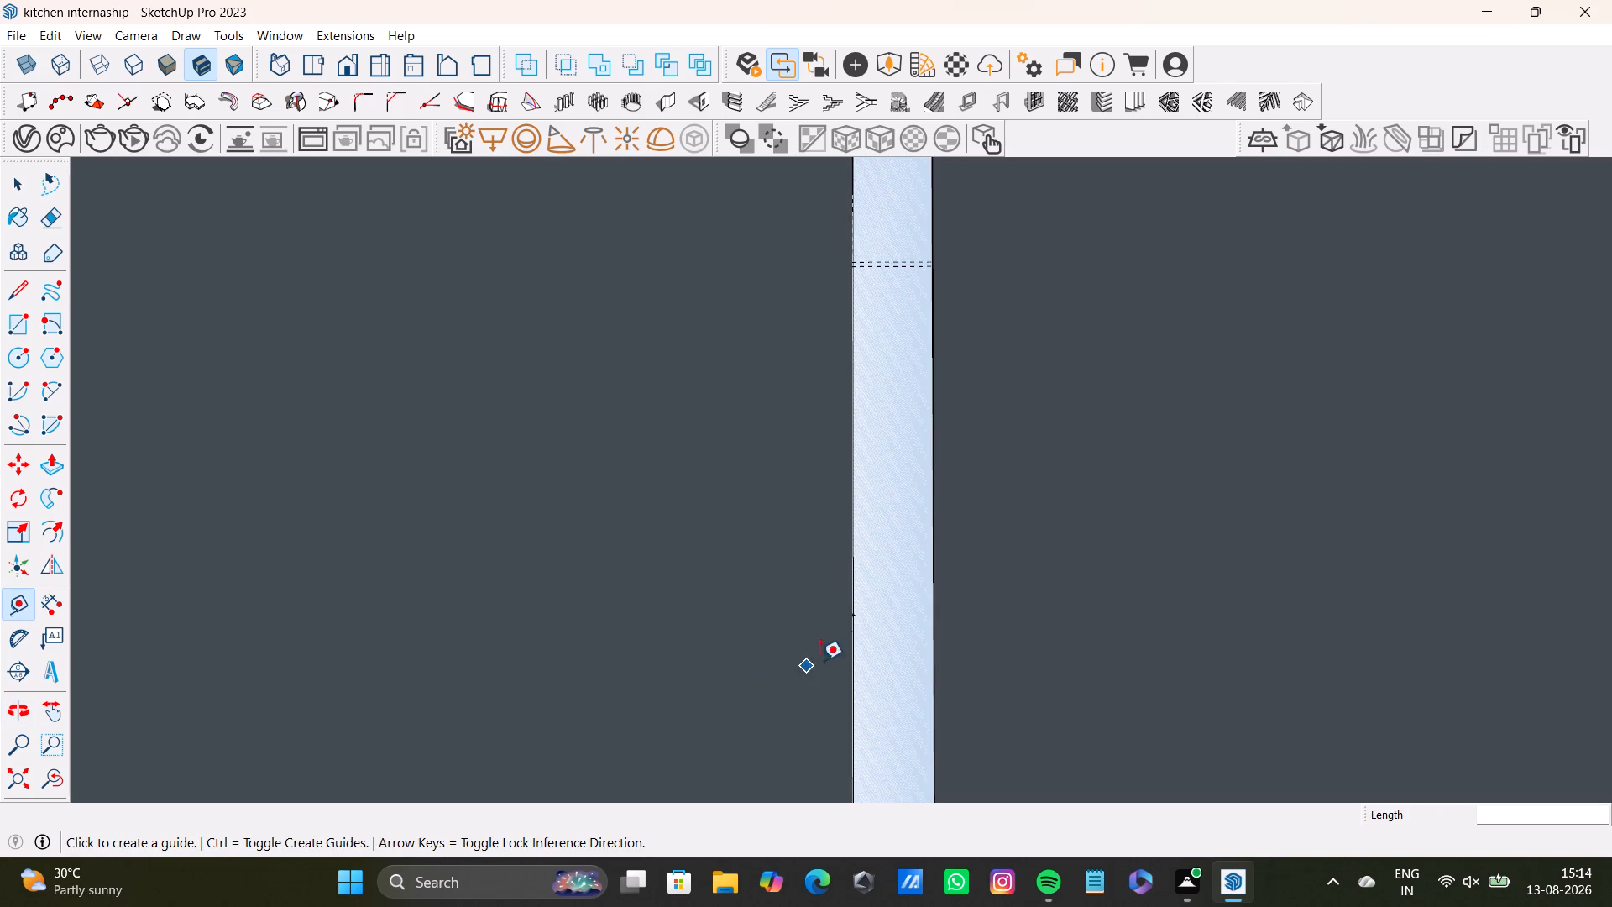
pyautogui.hotkey('ctrl', 'z')
pyautogui.scroll(-3, 345, 758)
pyautogui.click(11, 784)
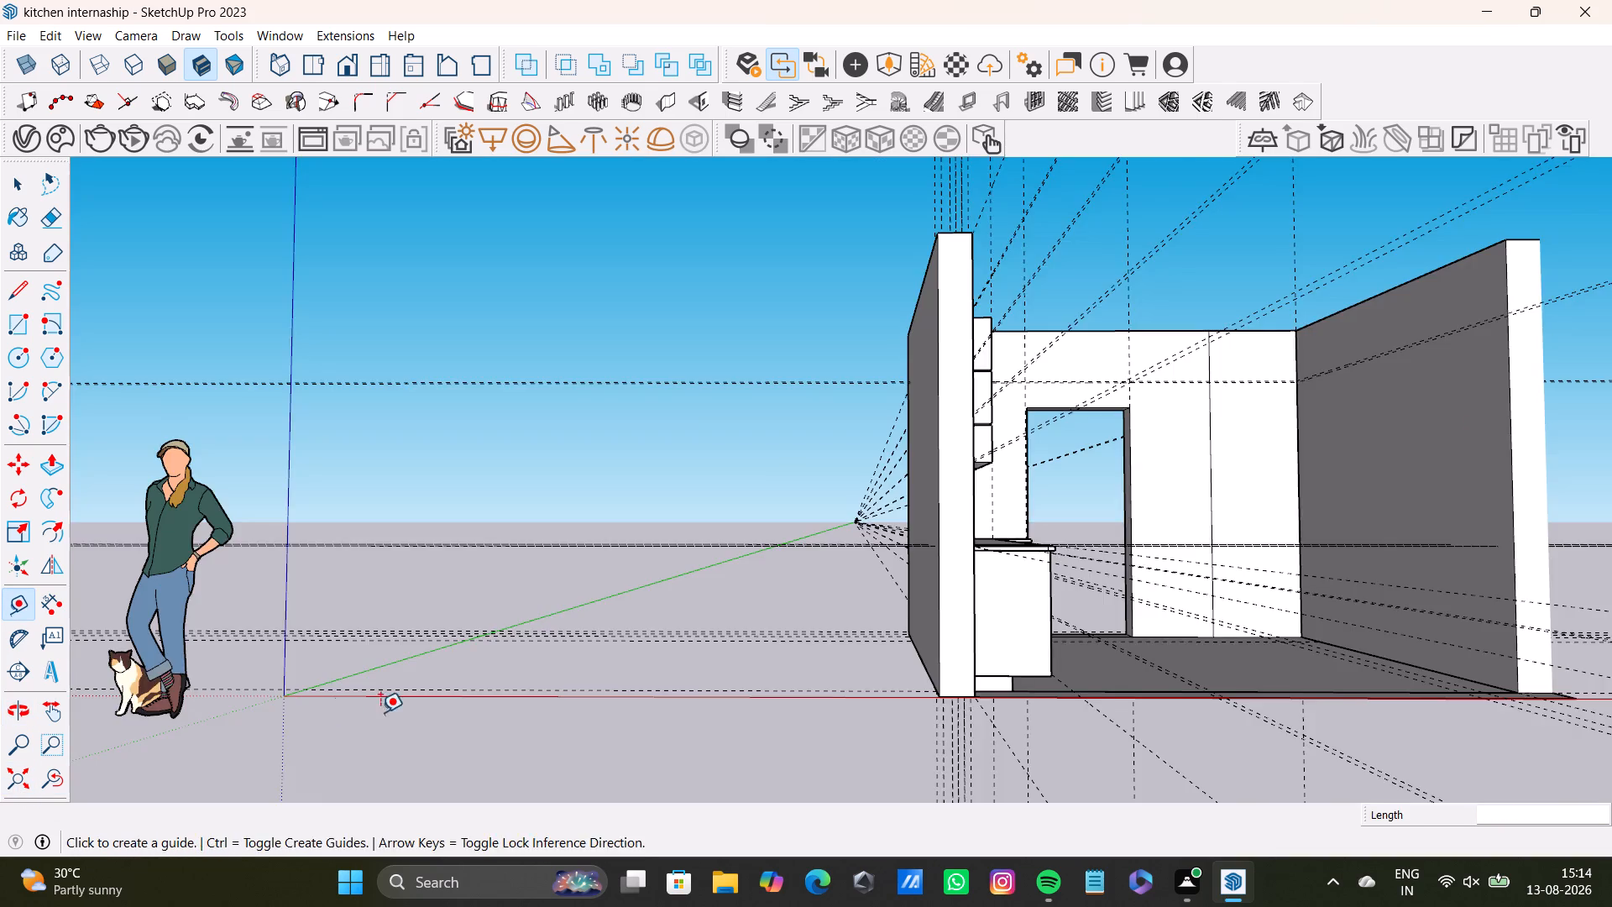
# Place a horizontal guide across the door wall, 11' 11 1/8" long, from the lower guide beneath the wall cabinets to the opposite wall.
pyautogui.moveTo(412, 712); pyautogui.dragTo(74, 744, button='middle')
pyautogui.keyDown('shift'); pyautogui.moveTo(683, 615); pyautogui.dragTo(458, 595, button='middle'); pyautogui.keyUp('shift')
pyautogui.moveTo(632, 624); pyautogui.dragTo(879, 686, button='middle')
pyautogui.moveTo(879, 686); pyautogui.dragTo(840, 789, button='middle')
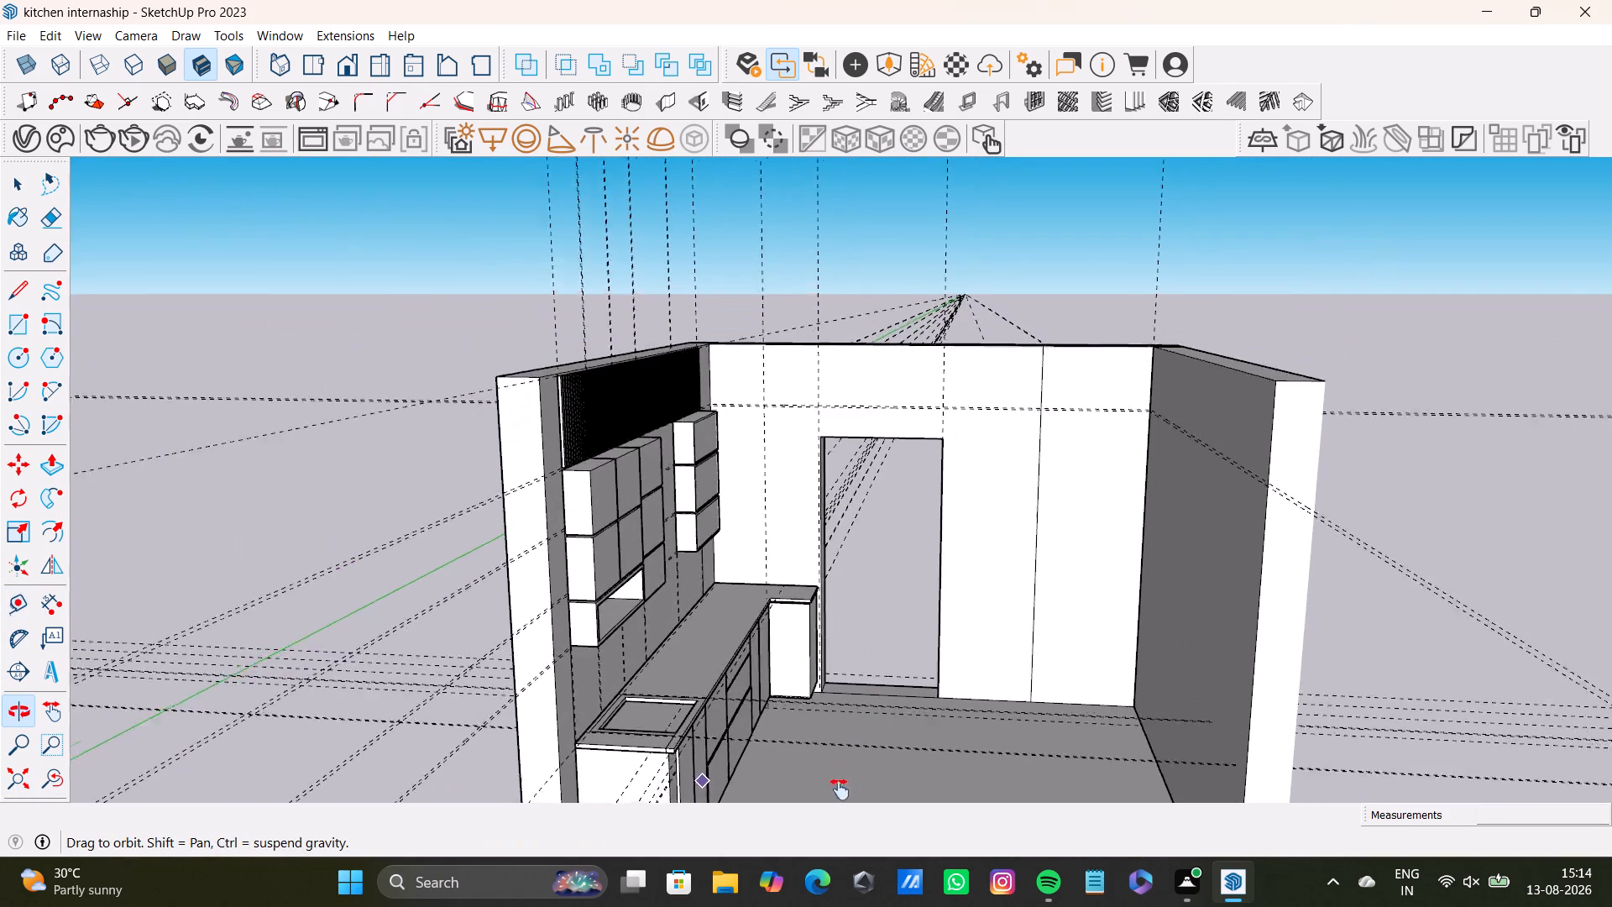
pyautogui.moveTo(840, 789); pyautogui.dragTo(838, 792, button='middle')
pyautogui.scroll(6, 882, 609)
pyautogui.moveTo(898, 584); pyautogui.dragTo(801, 651, button='middle')
pyautogui.scroll(5, 521, 566)
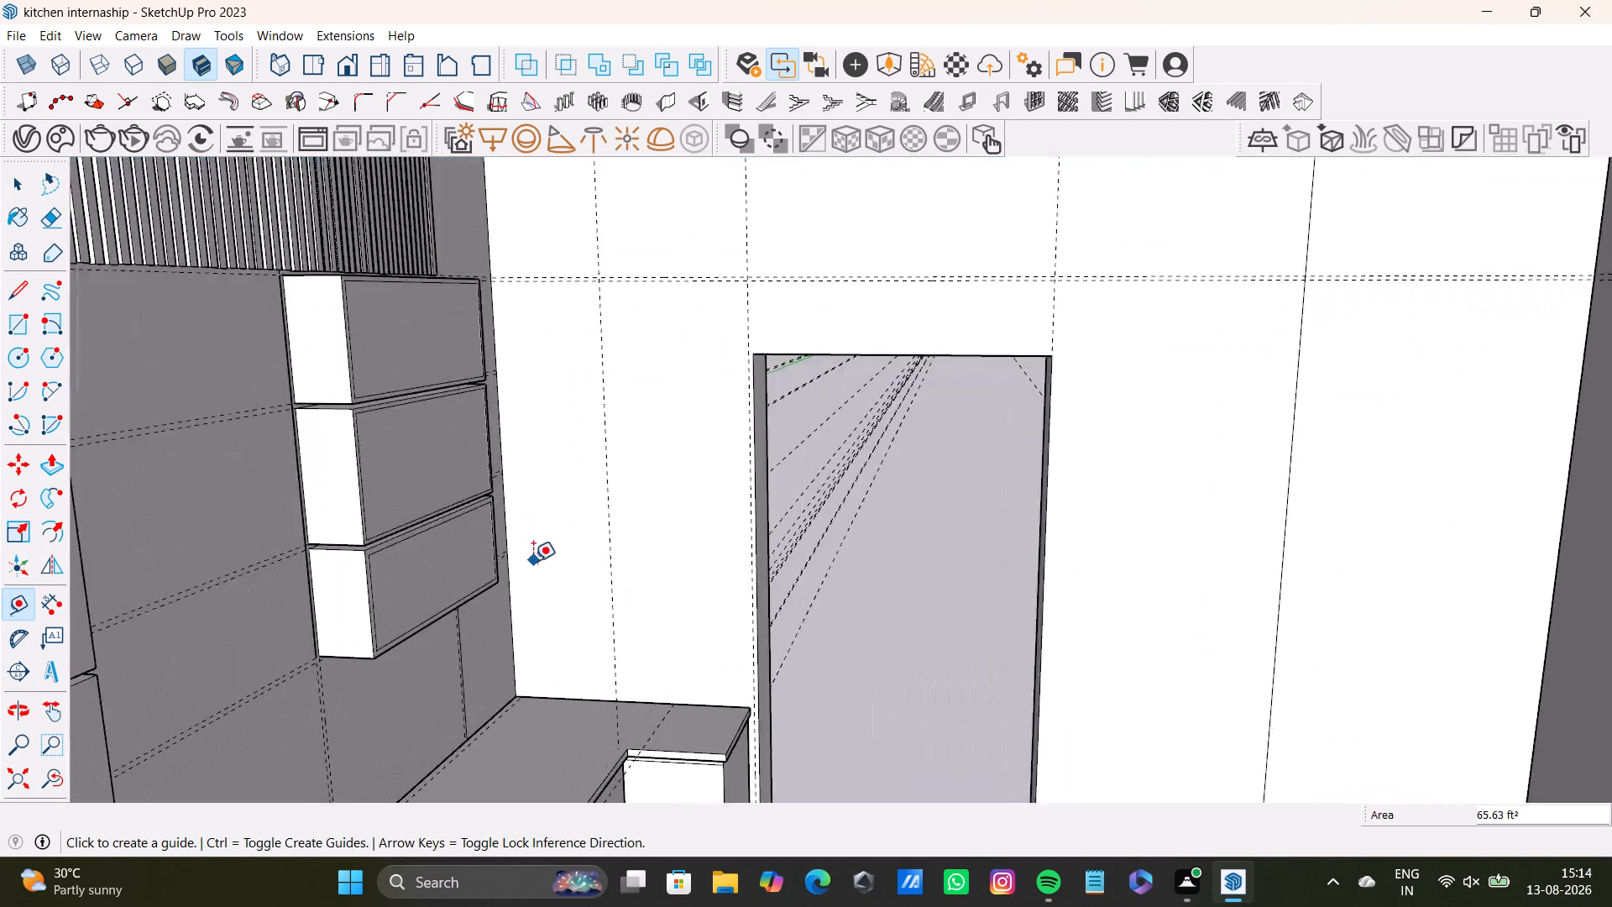
pyautogui.scroll(5, 533, 561)
pyautogui.scroll(-9, 682, 552)
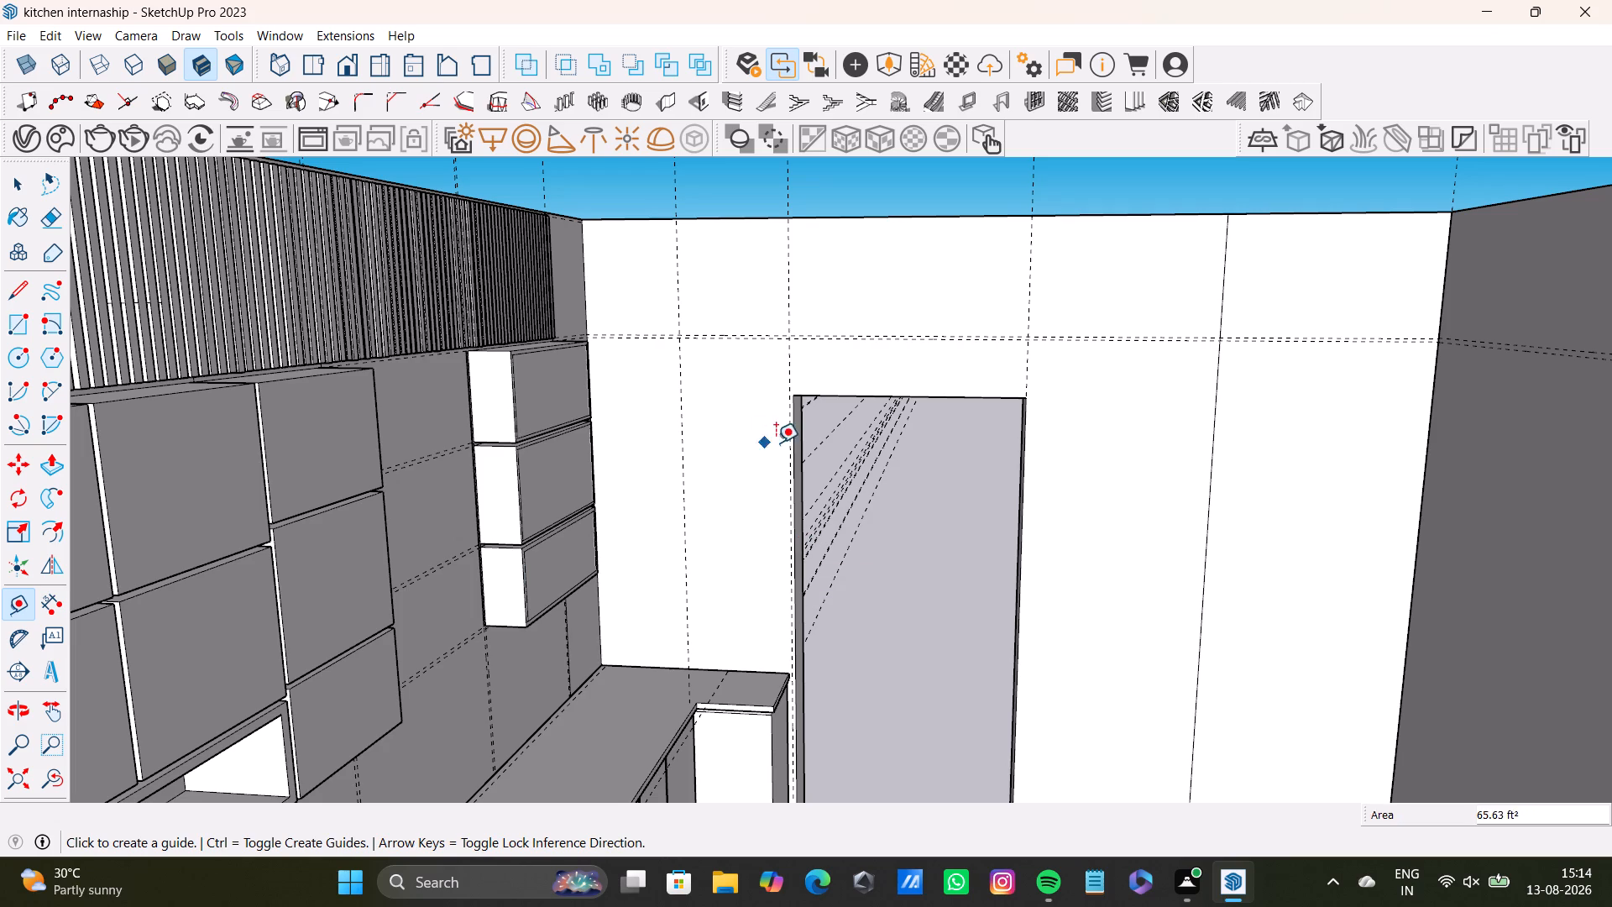
pyautogui.scroll(3, 523, 552)
pyautogui.moveTo(861, 655); pyautogui.dragTo(681, 774, button='middle')
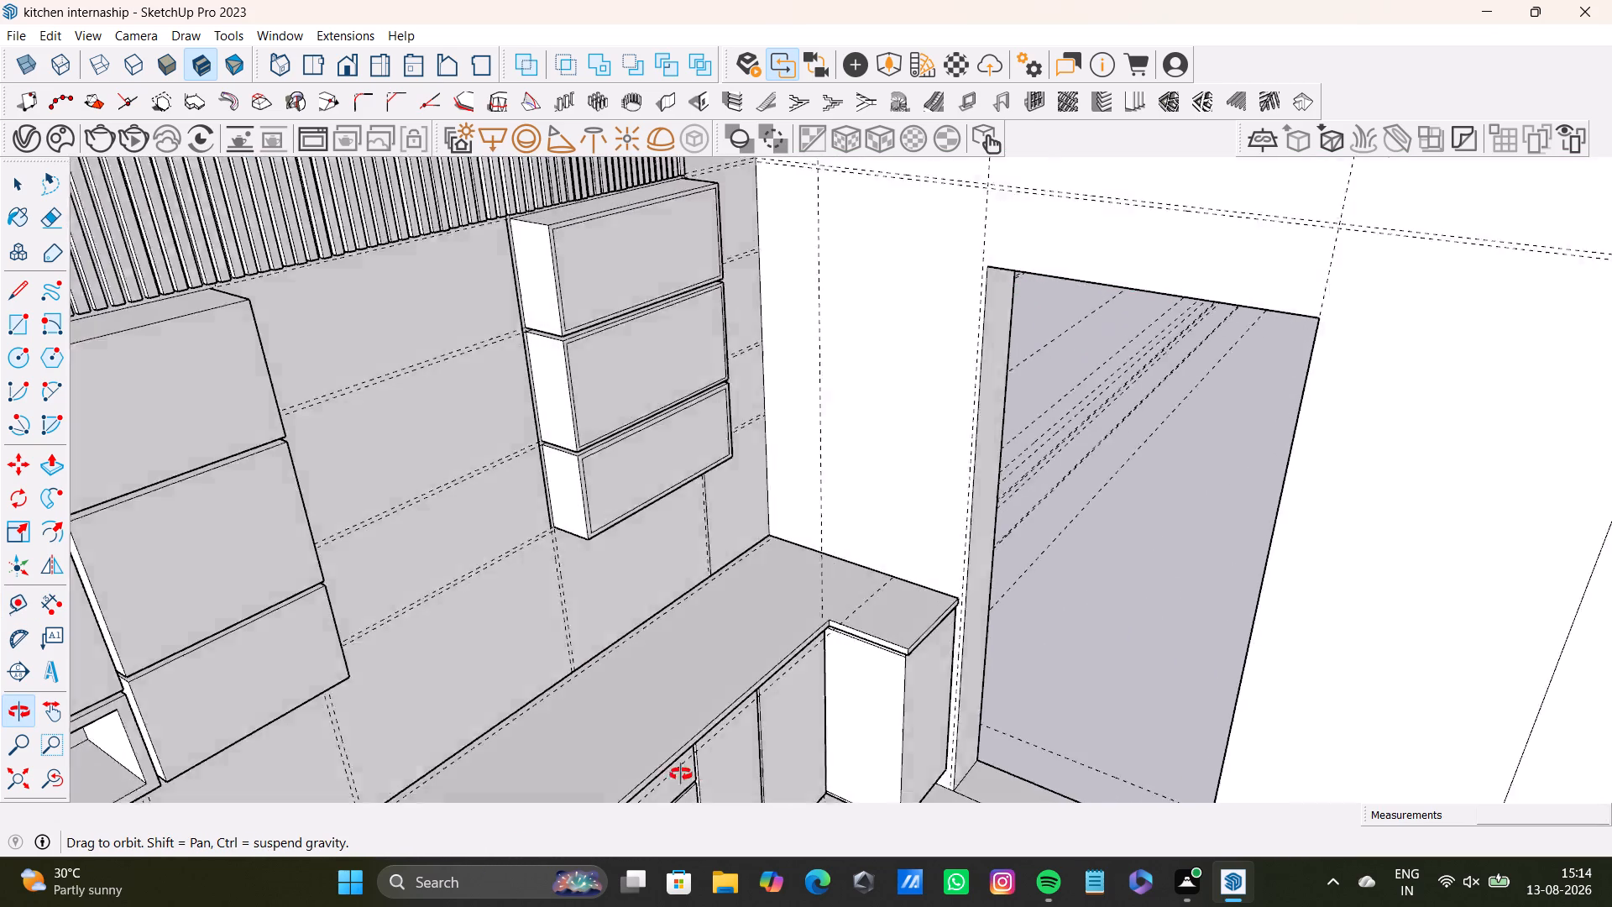
pyautogui.moveTo(681, 774); pyautogui.dragTo(699, 767, button='middle')
pyautogui.scroll(13, 751, 524)
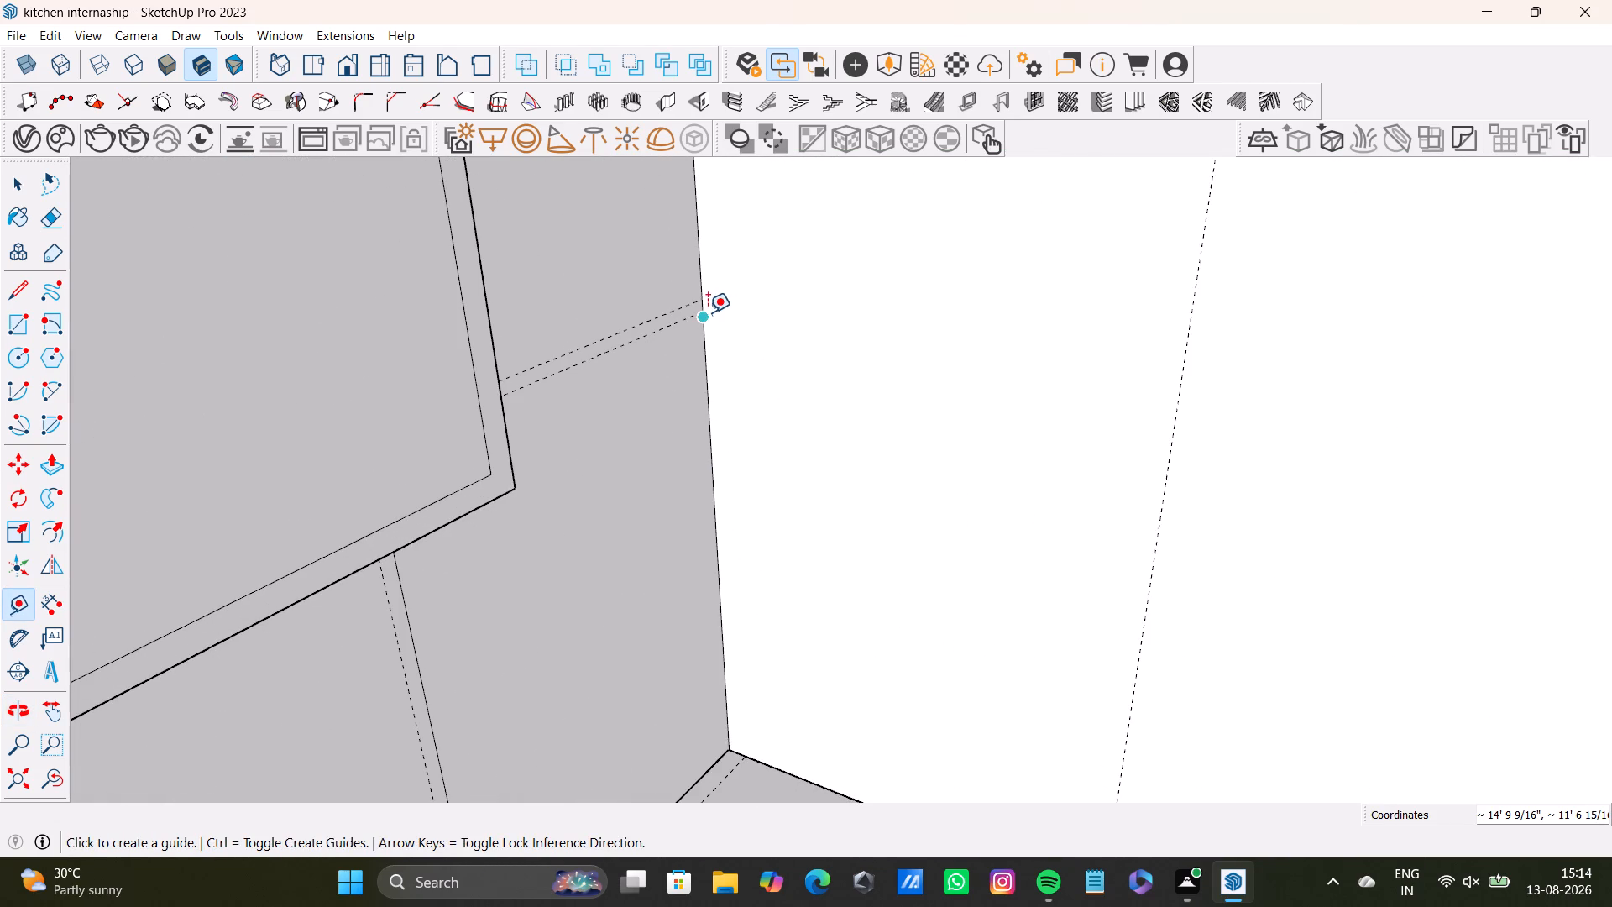
pyautogui.click(704, 311)
pyautogui.press('space')
pyautogui.scroll(7, 725, 322)
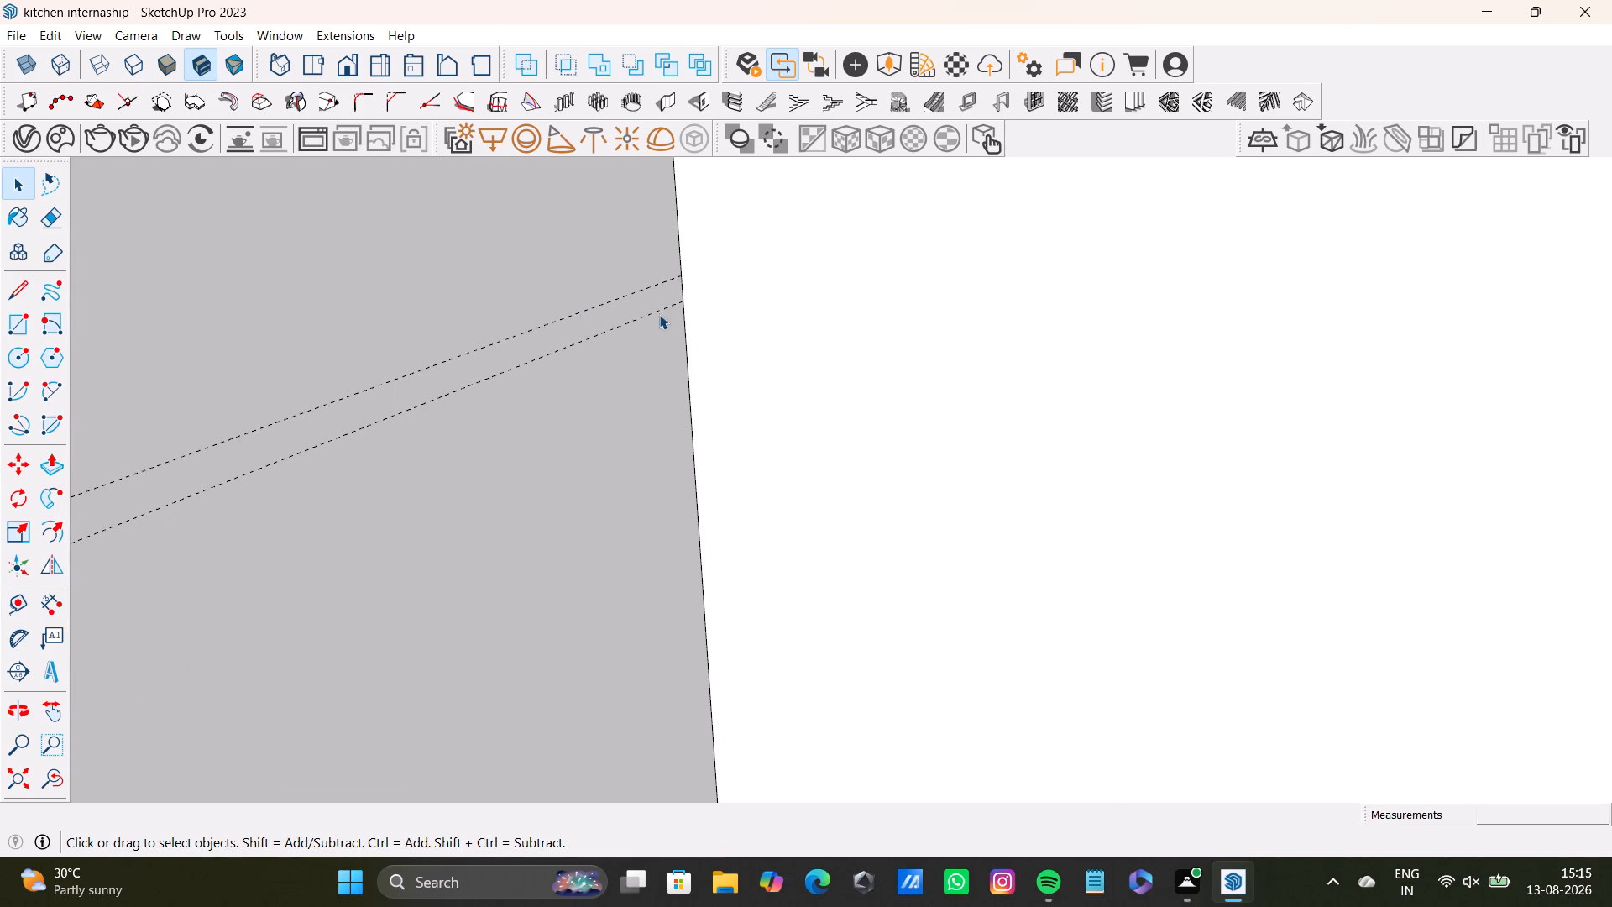
pyautogui.scroll(3, 684, 312)
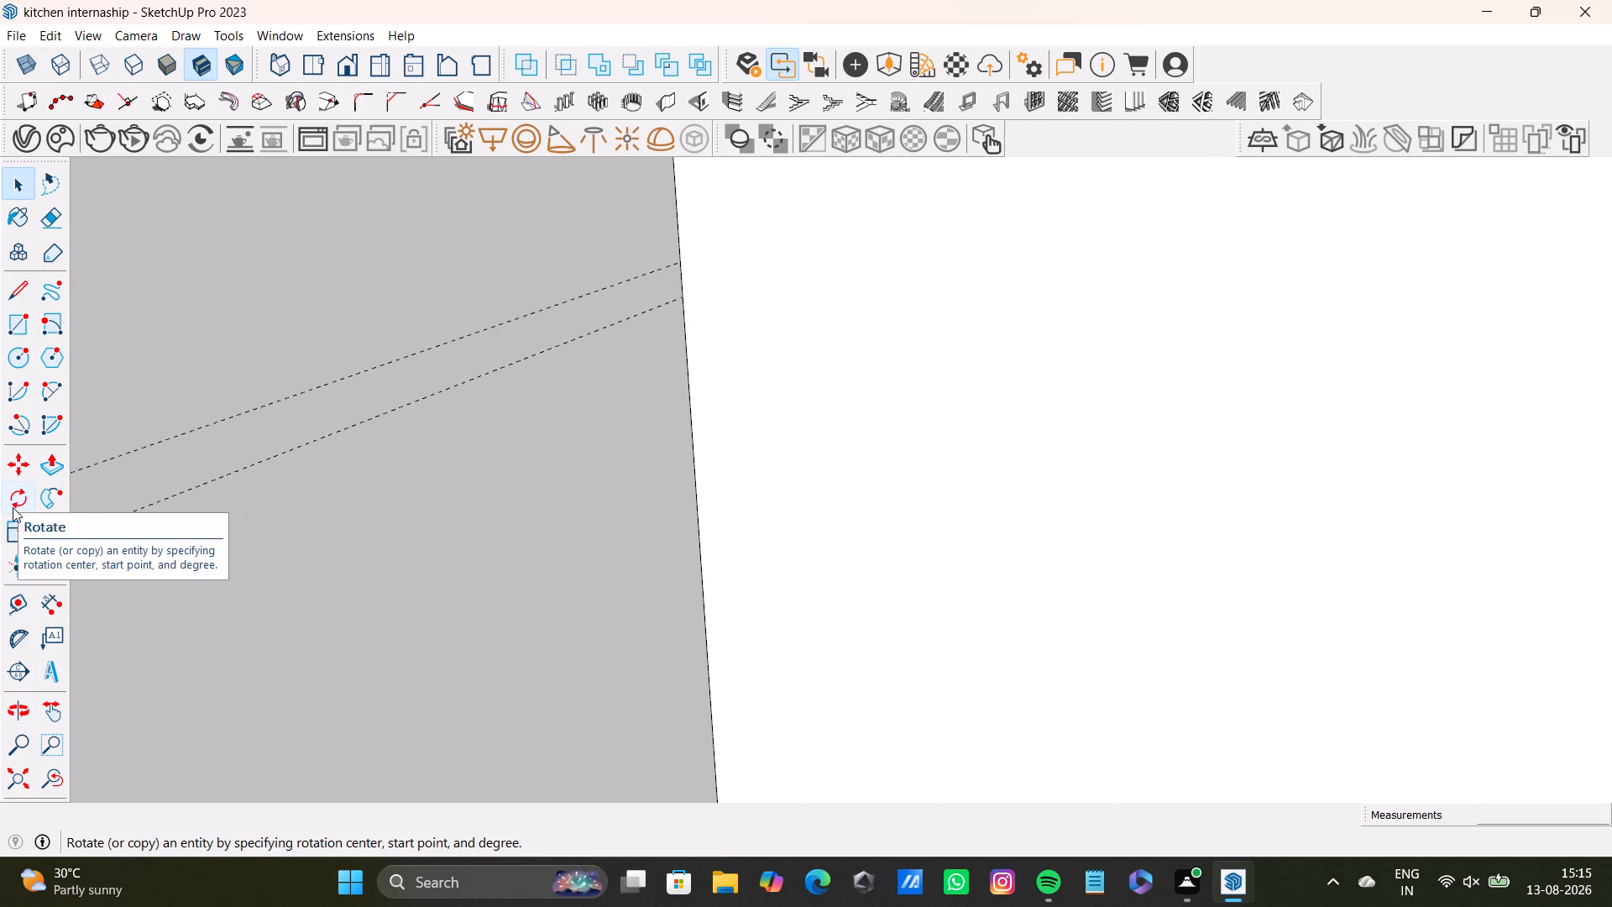
pyautogui.click(14, 597)
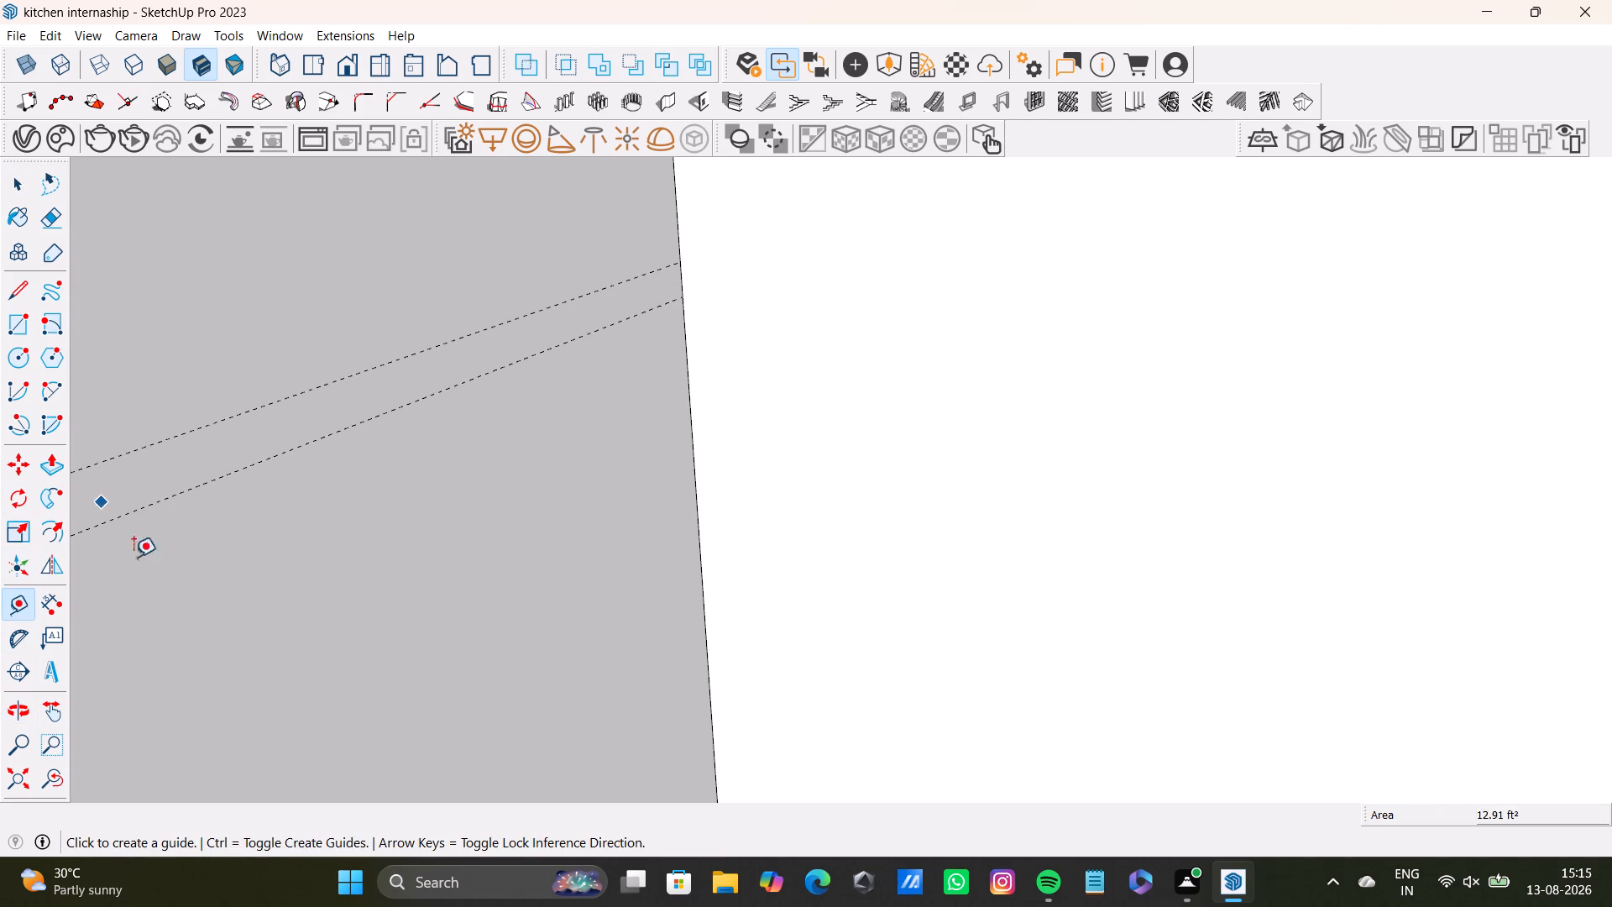
pyautogui.scroll(2, 858, 390)
pyautogui.click(641, 278)
pyautogui.scroll(-2, 1017, 349)
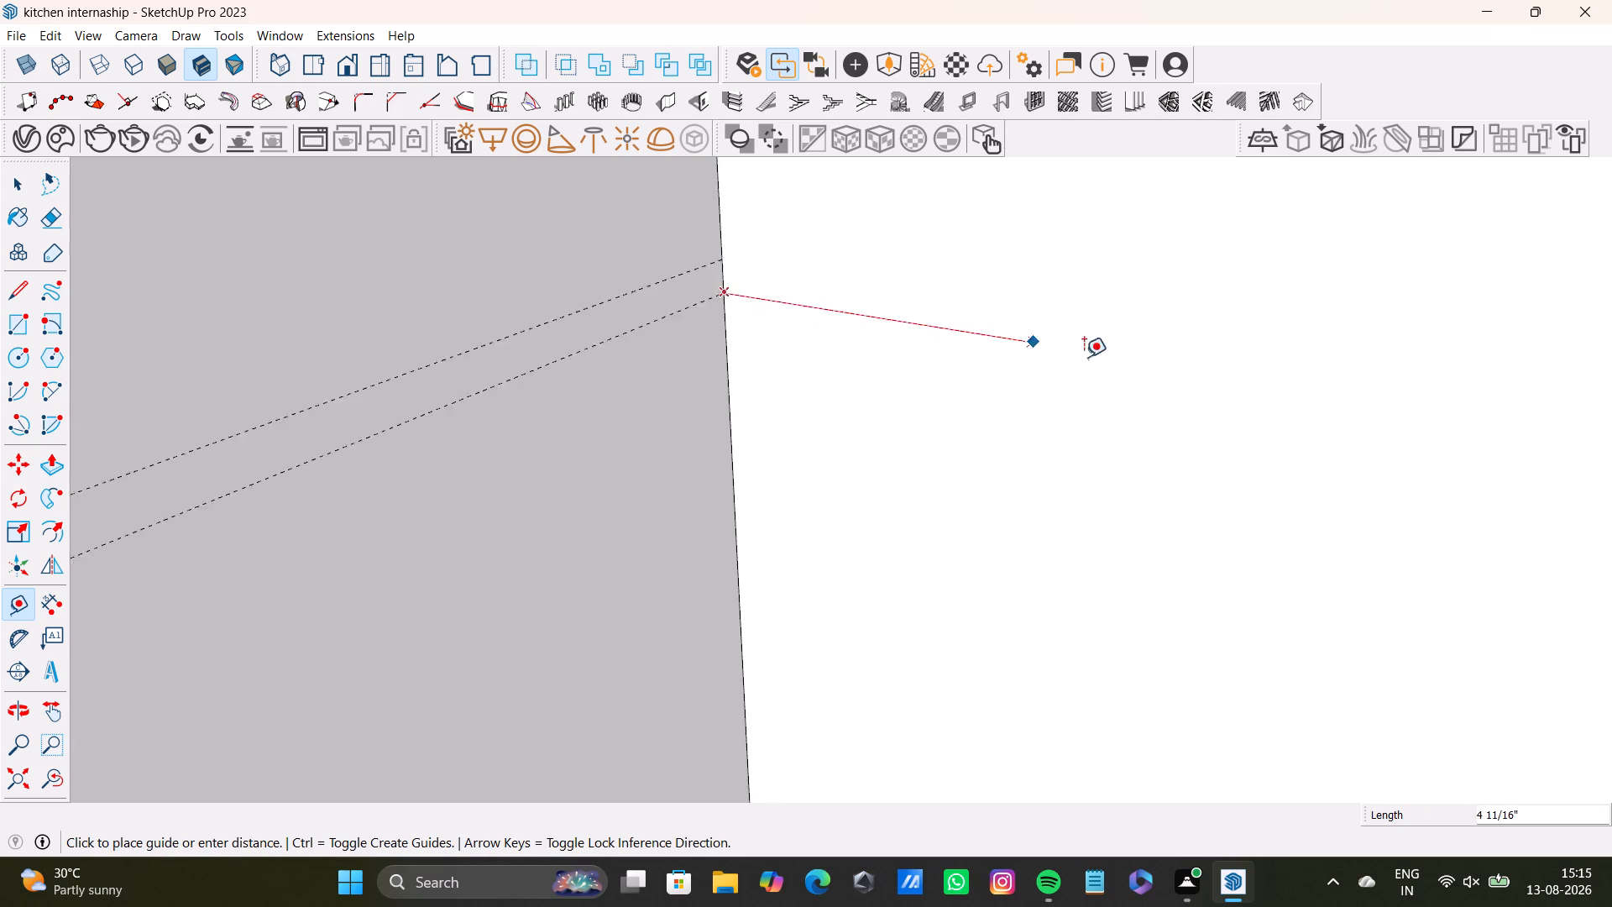
pyautogui.scroll(-14, 1084, 357)
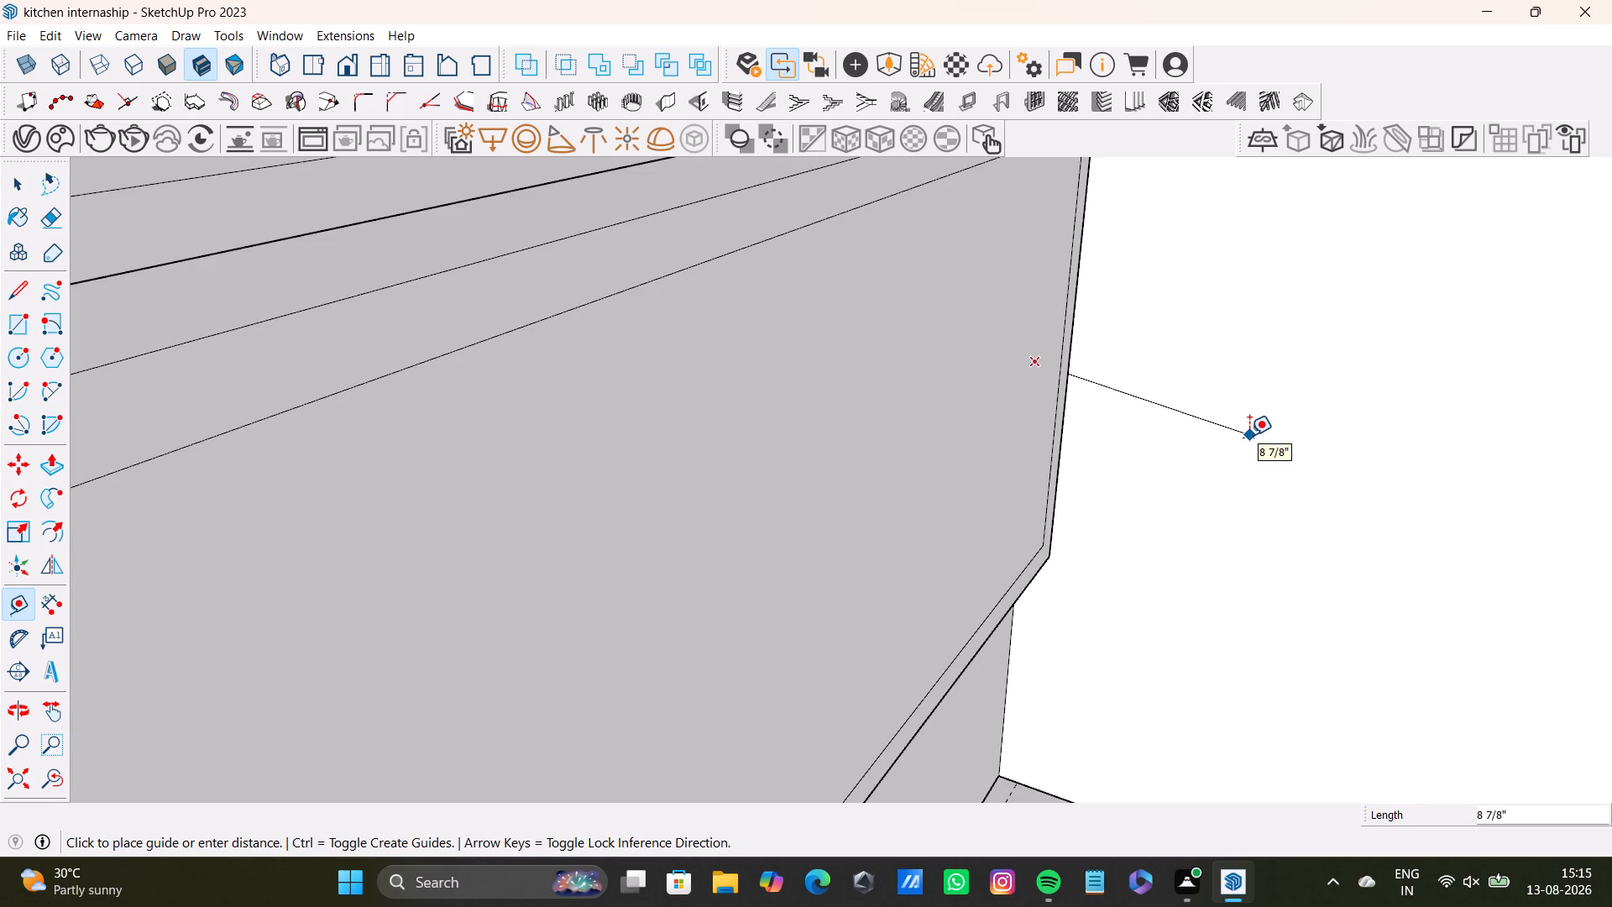
pyautogui.scroll(-6, 1249, 435)
pyautogui.keyDown('shift'); pyautogui.moveTo(1414, 458); pyautogui.dragTo(304, 262, button='middle'); pyautogui.keyUp('shift')
pyautogui.scroll(-7, 306, 260)
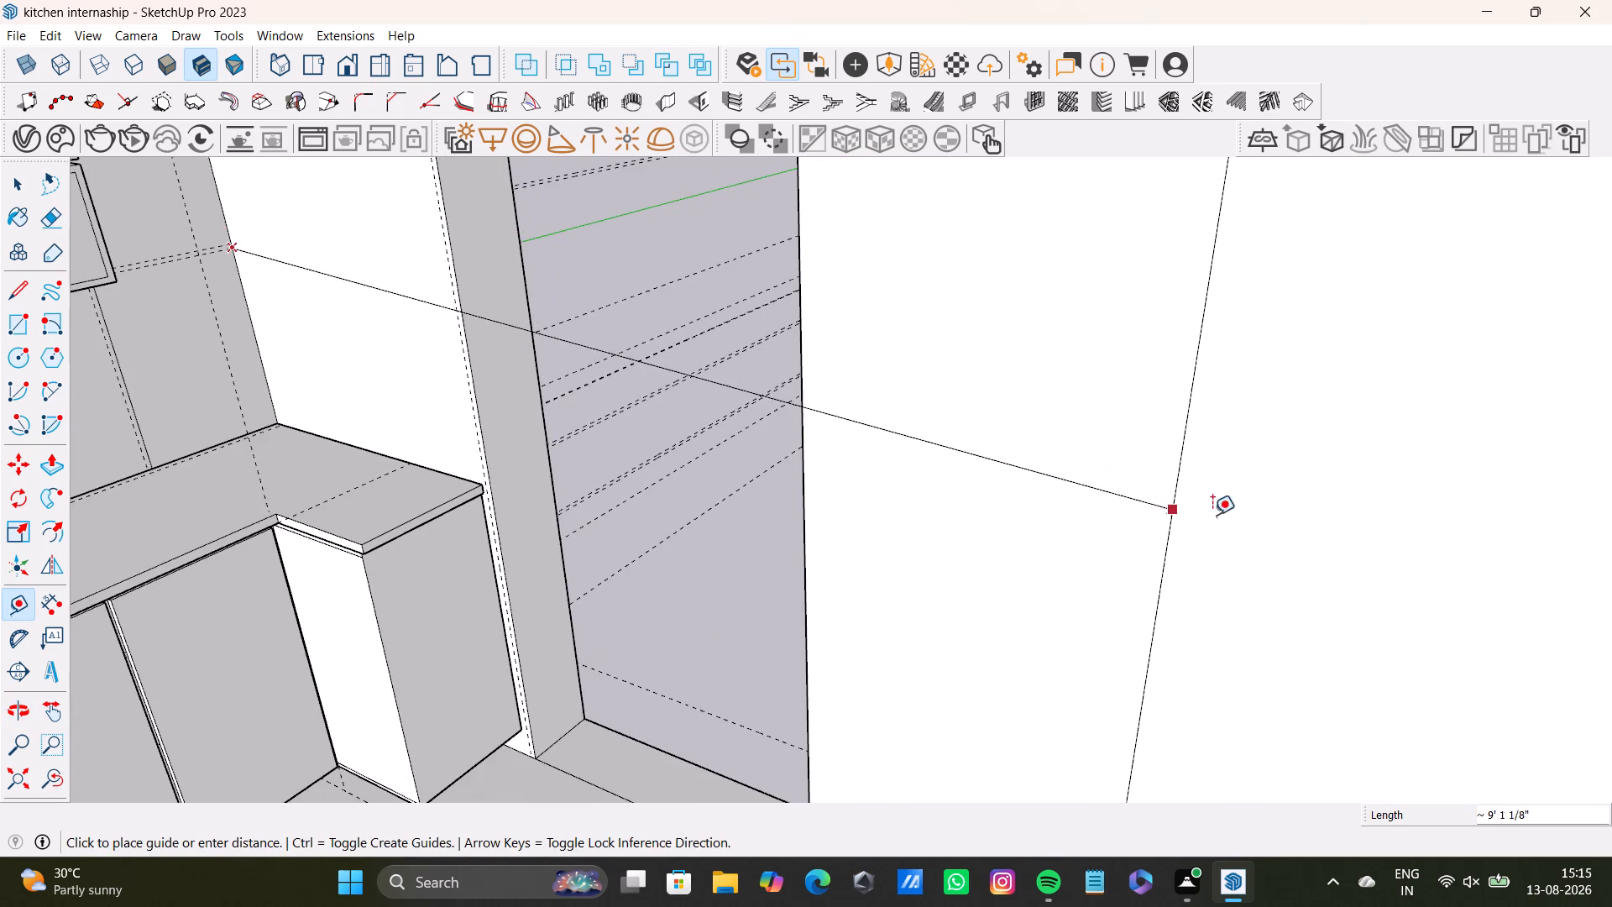
pyautogui.scroll(-3, 1266, 532)
pyautogui.moveTo(1269, 534); pyautogui.dragTo(958, 501, button='middle')
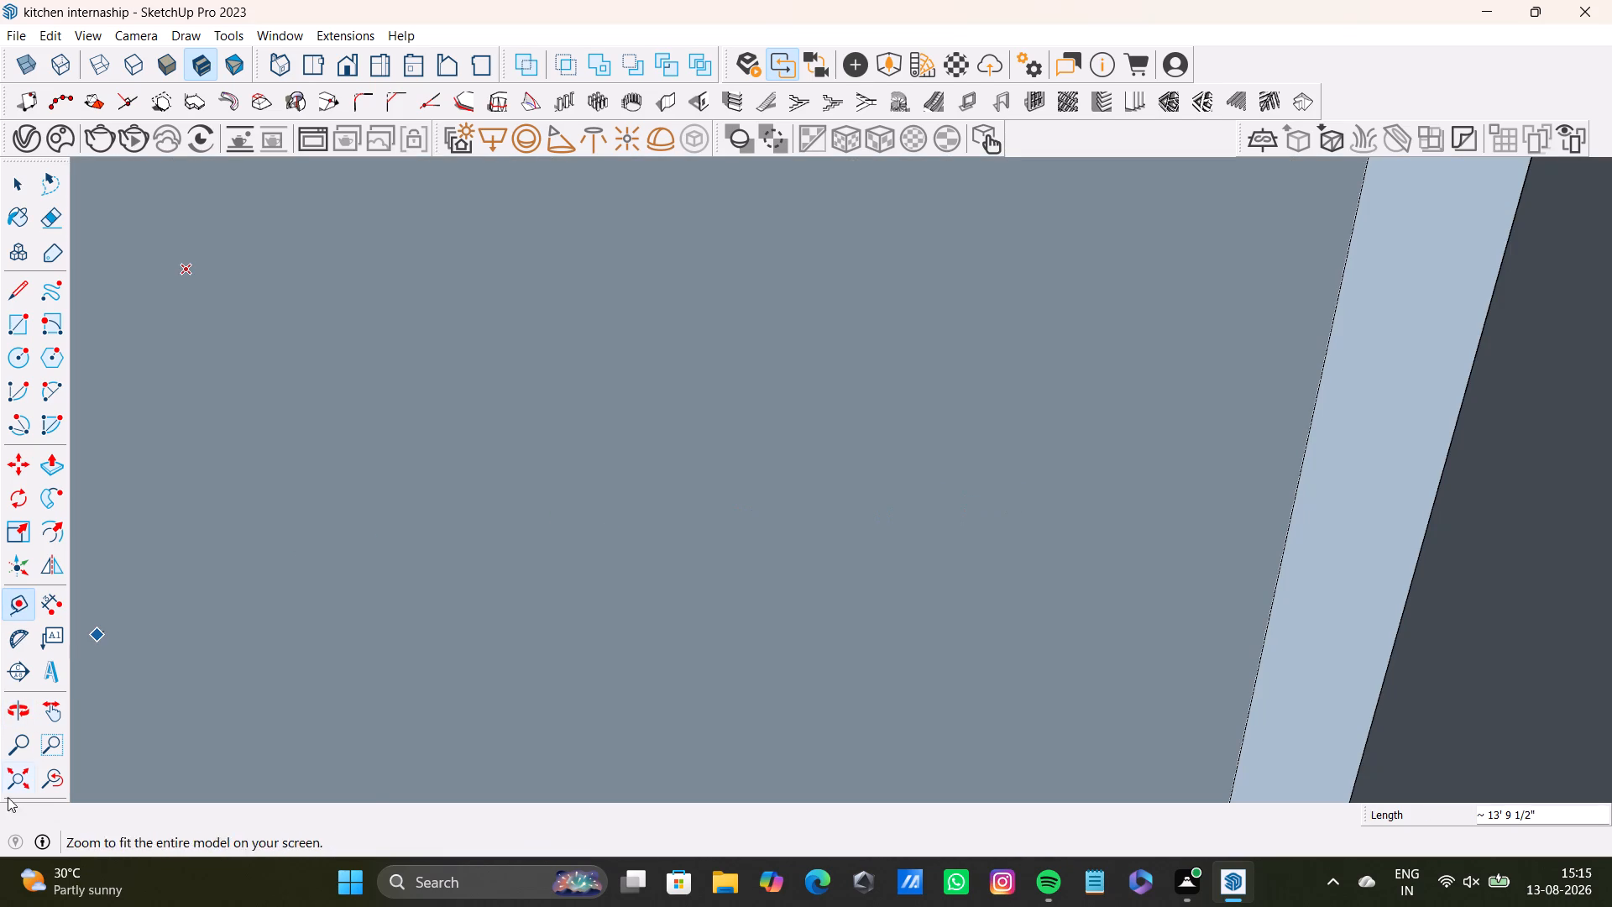
pyautogui.click(50, 784)
pyautogui.moveTo(611, 667); pyautogui.dragTo(565, 569, button='middle')
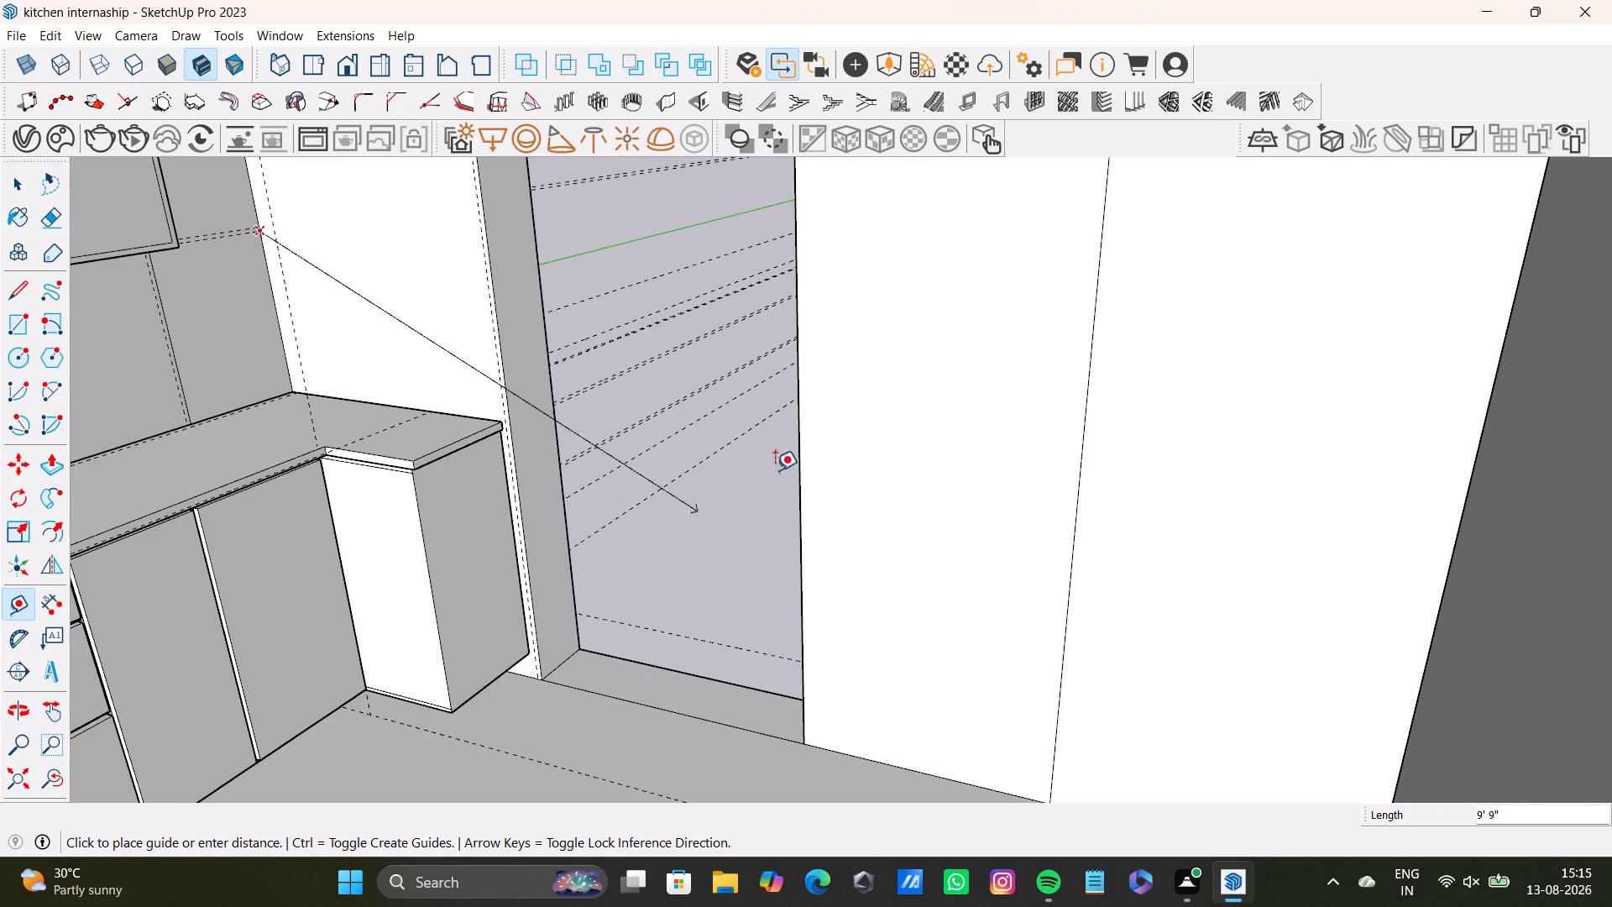
pyautogui.keyDown('shift'); pyautogui.moveTo(1065, 255); pyautogui.dragTo(1010, 427, button='middle'); pyautogui.keyUp('shift')
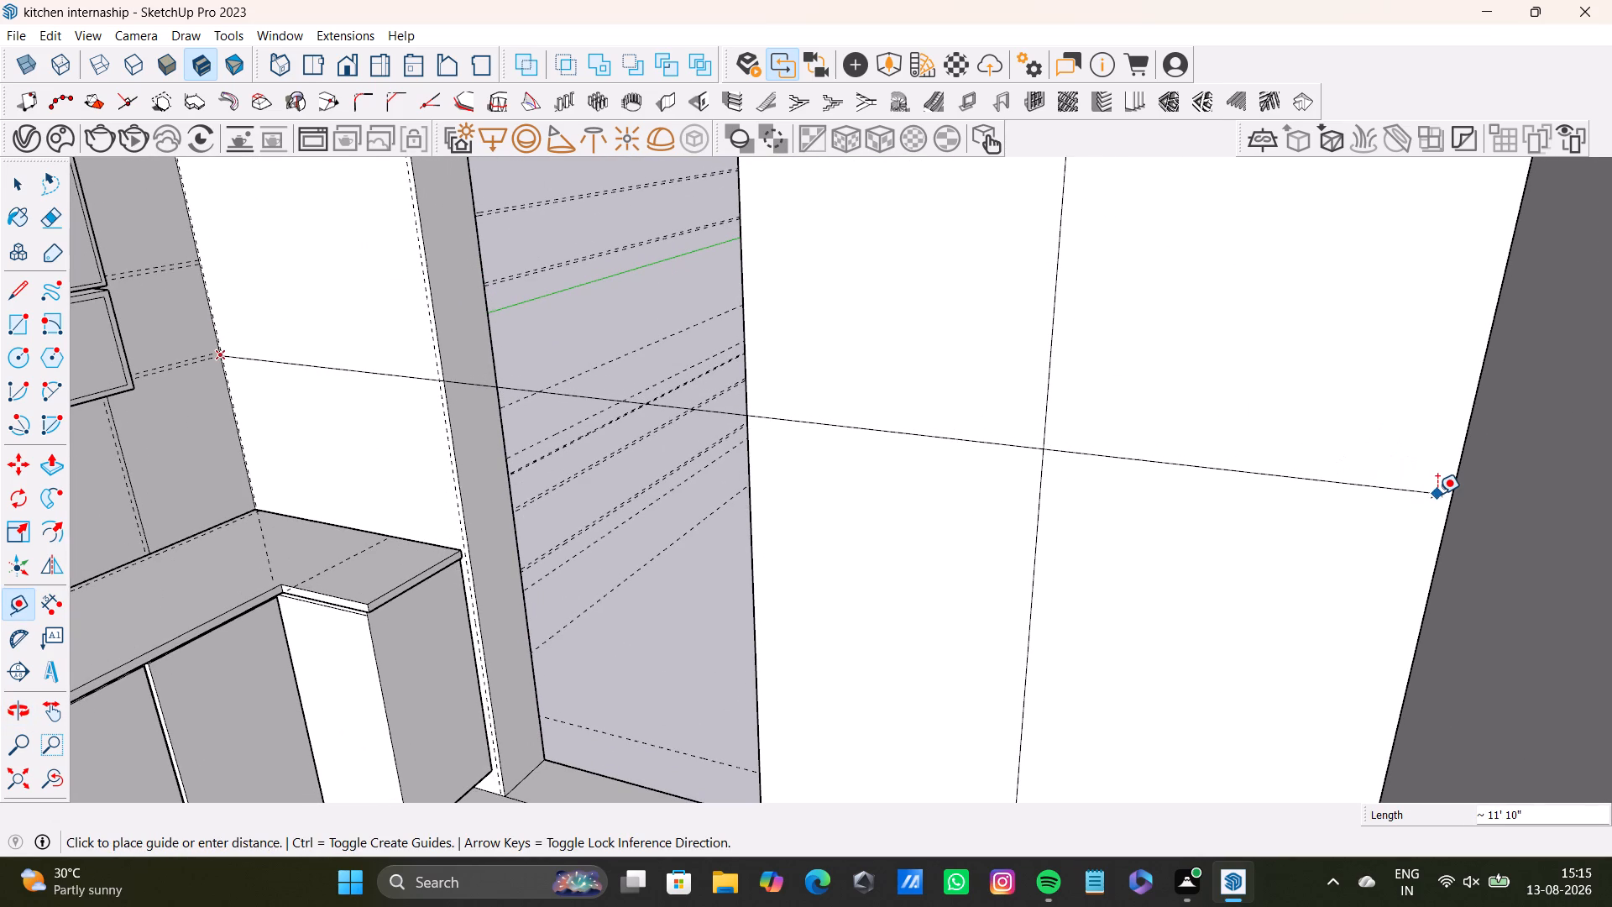
pyautogui.press('Right')
pyautogui.click(1446, 511)
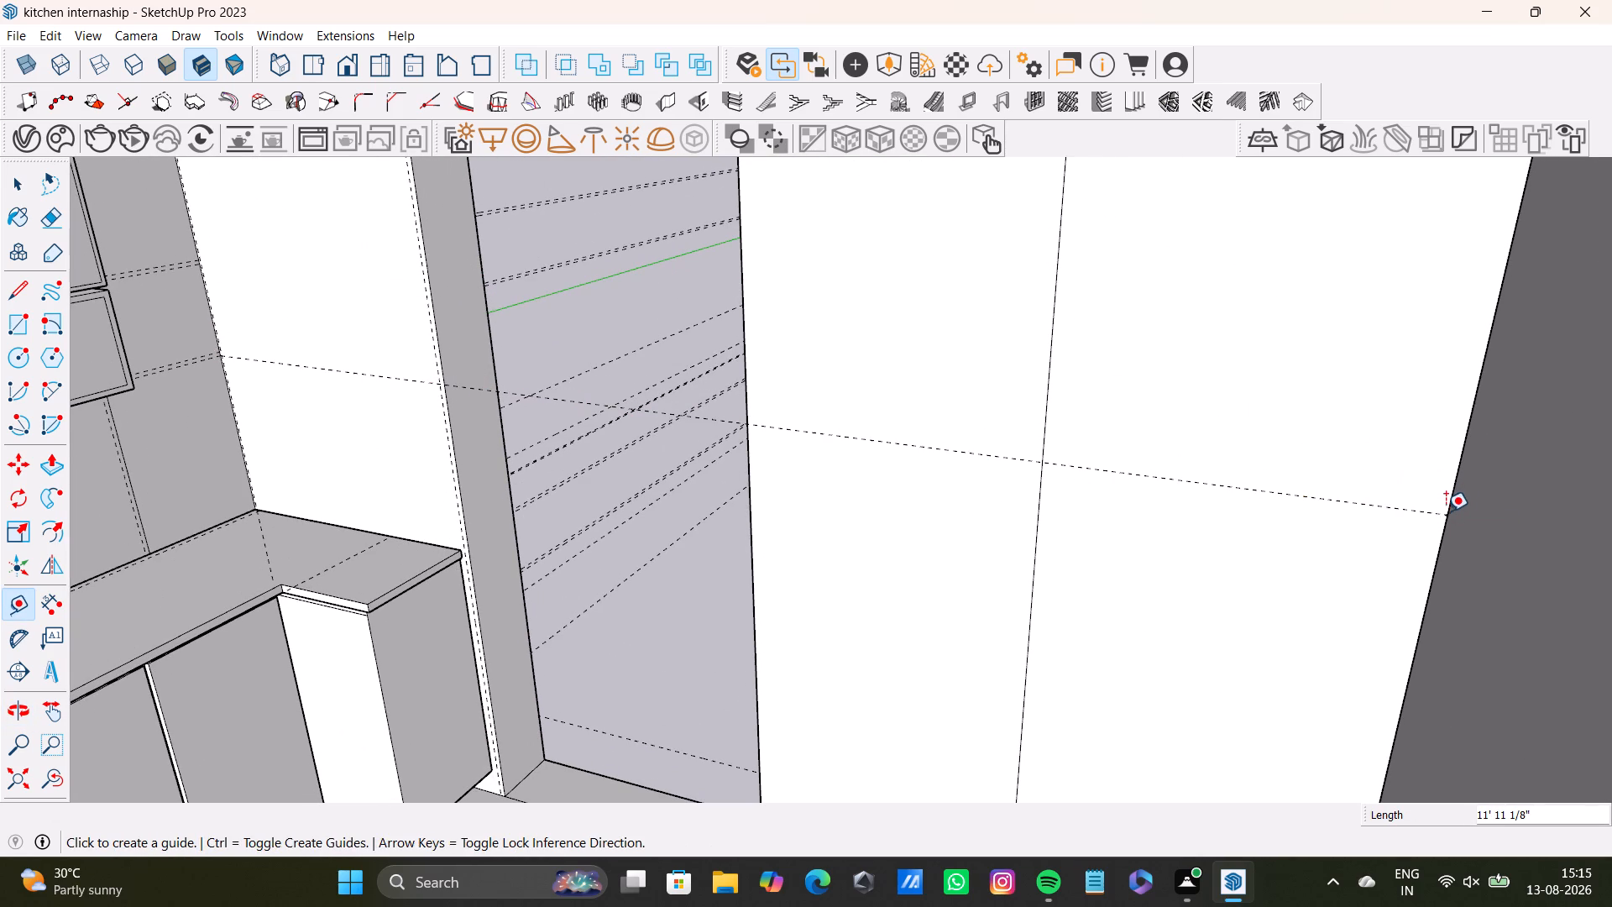
pyautogui.press('space')
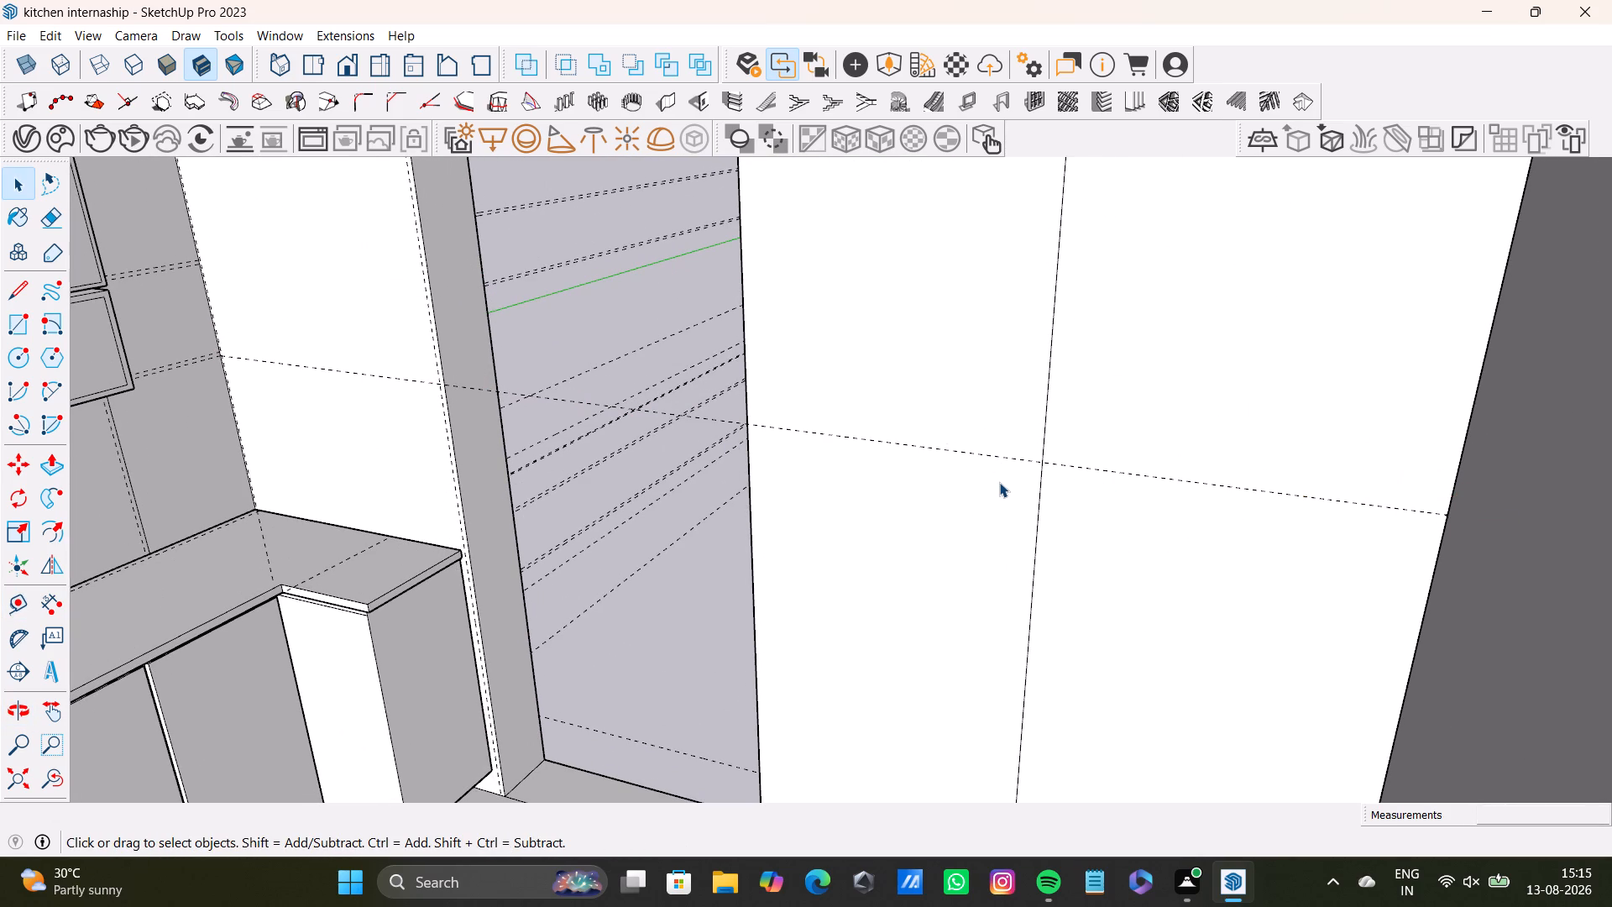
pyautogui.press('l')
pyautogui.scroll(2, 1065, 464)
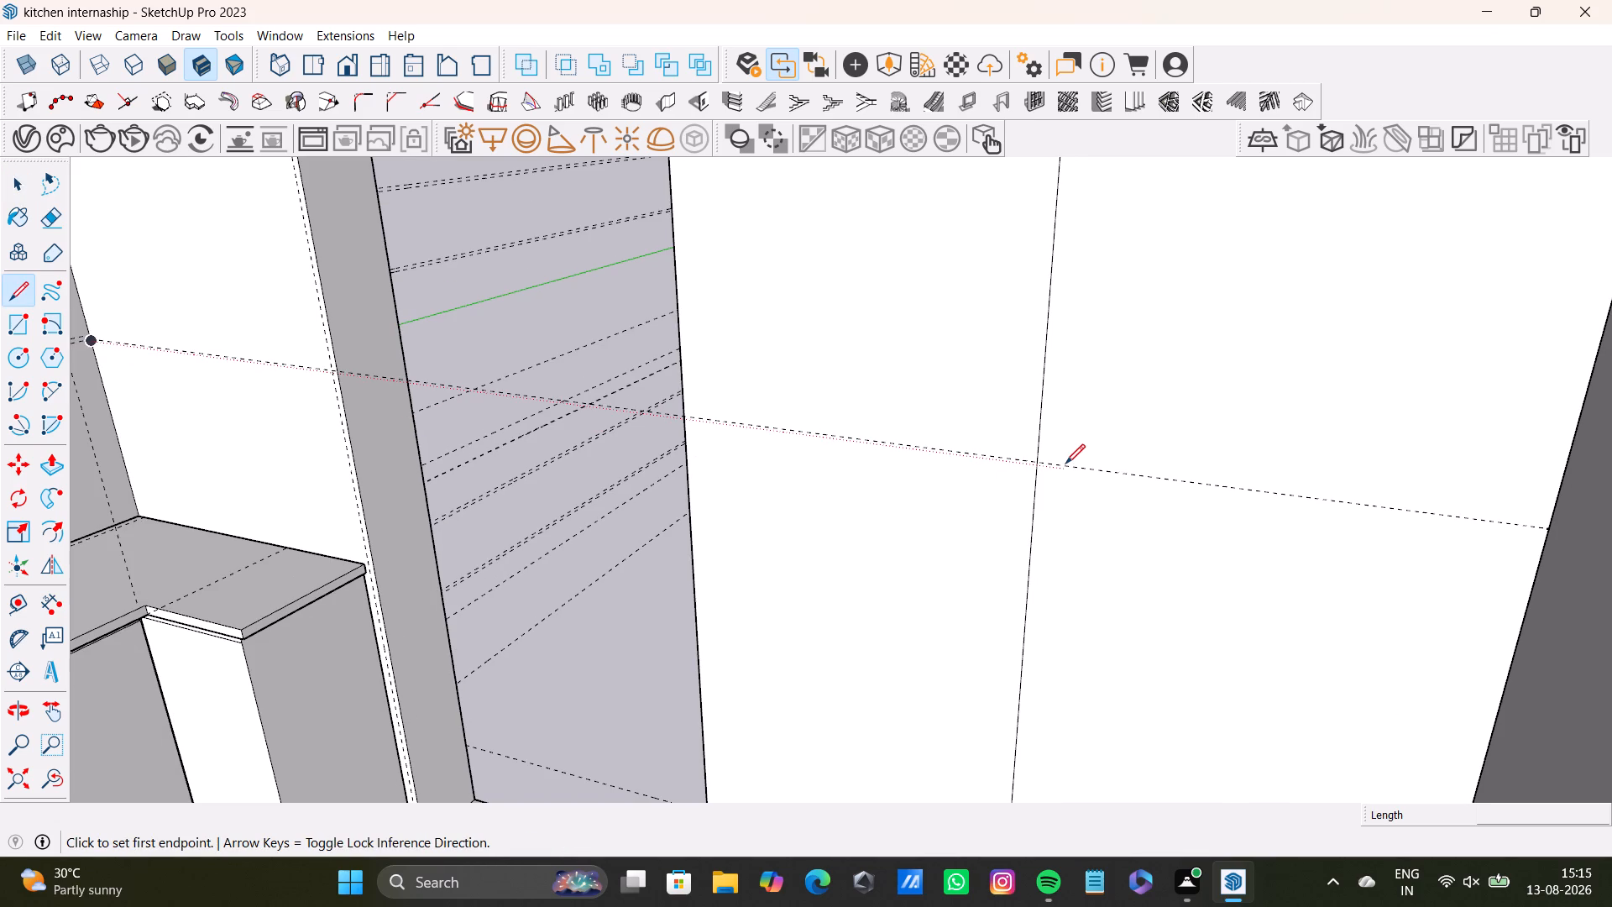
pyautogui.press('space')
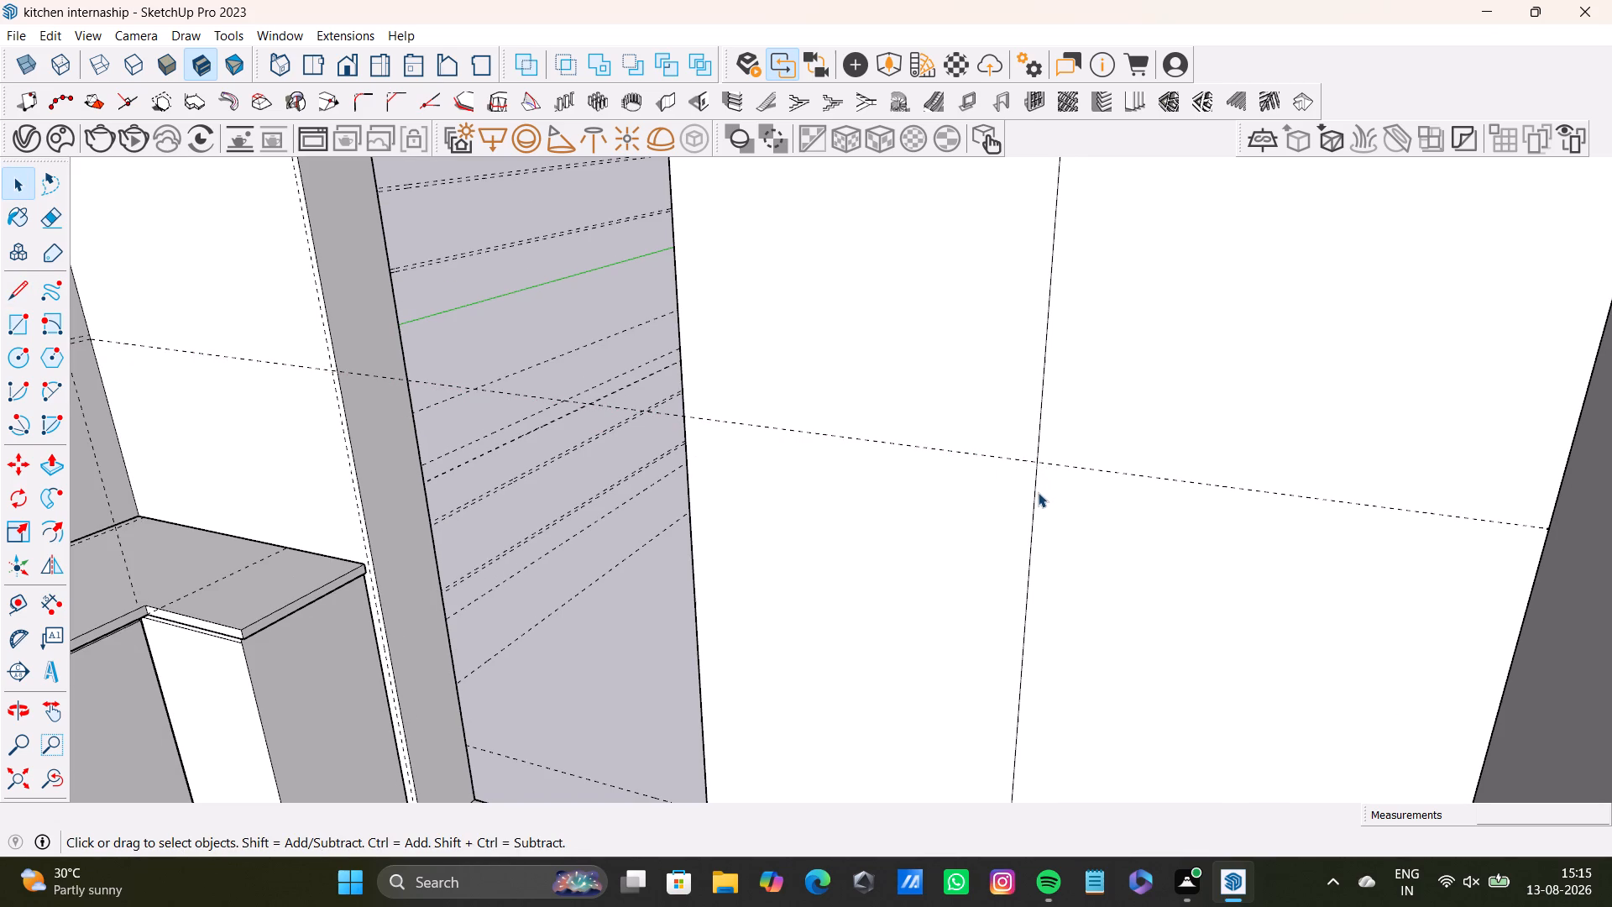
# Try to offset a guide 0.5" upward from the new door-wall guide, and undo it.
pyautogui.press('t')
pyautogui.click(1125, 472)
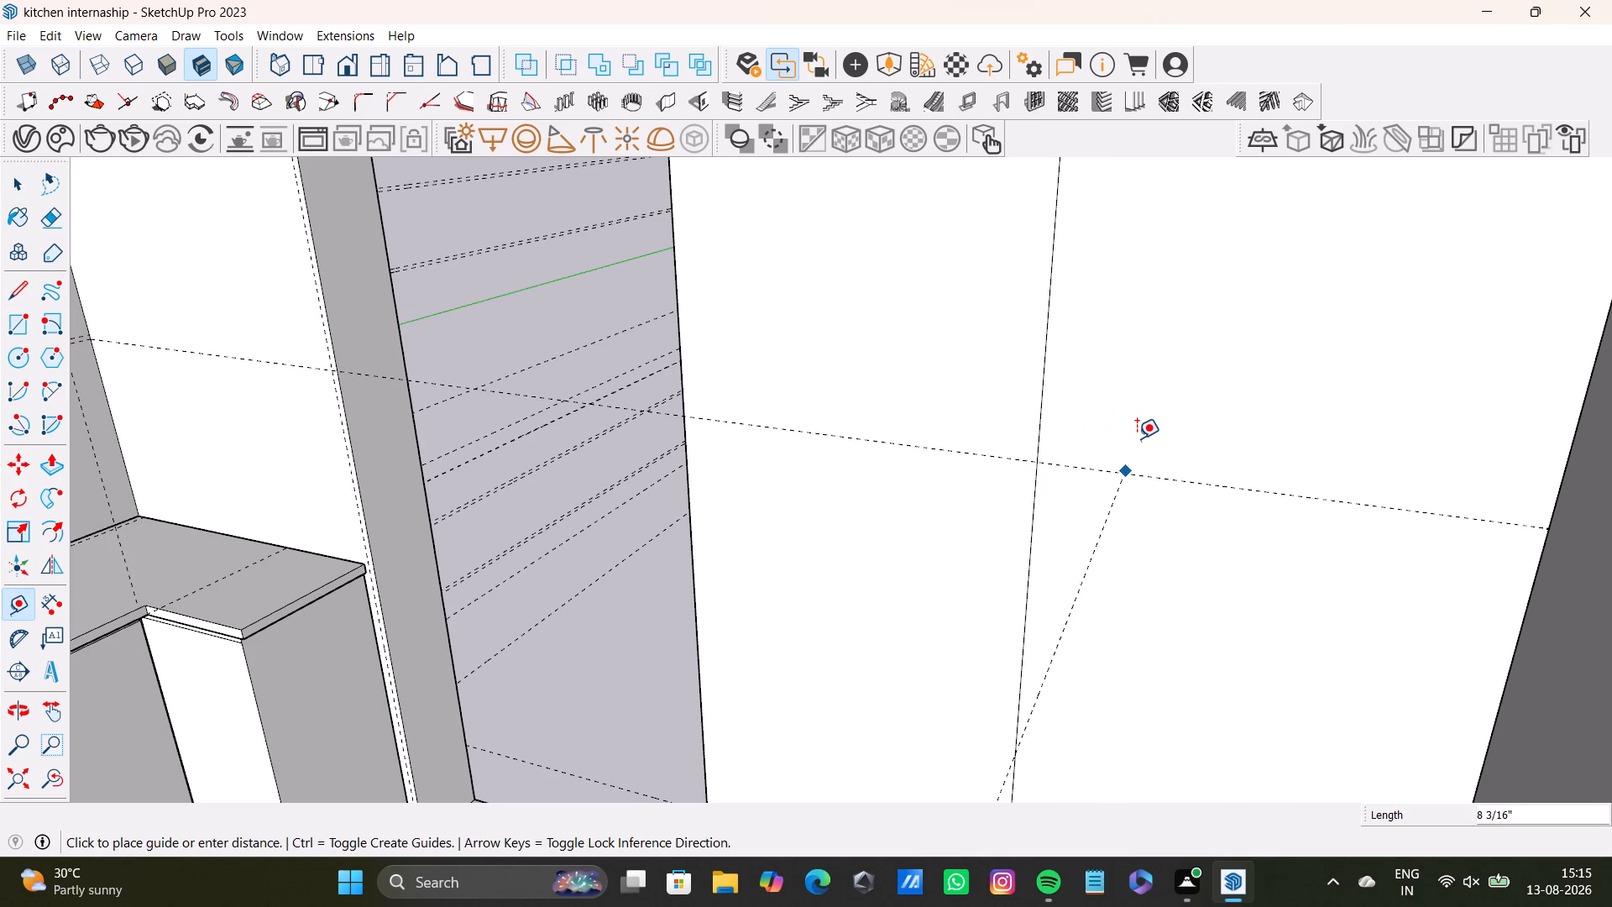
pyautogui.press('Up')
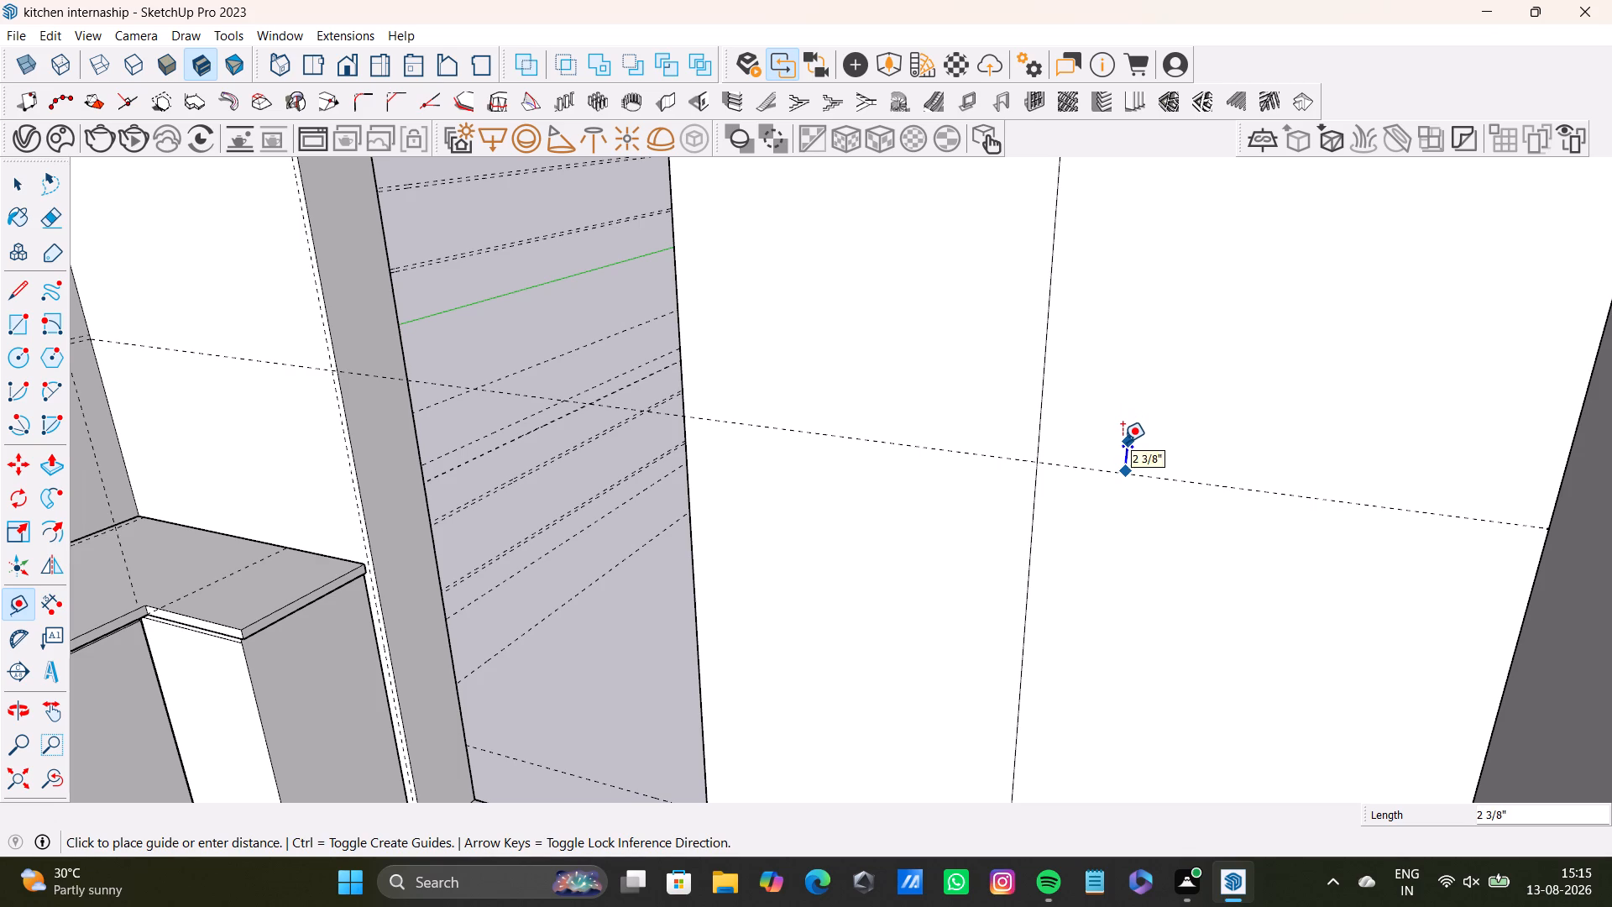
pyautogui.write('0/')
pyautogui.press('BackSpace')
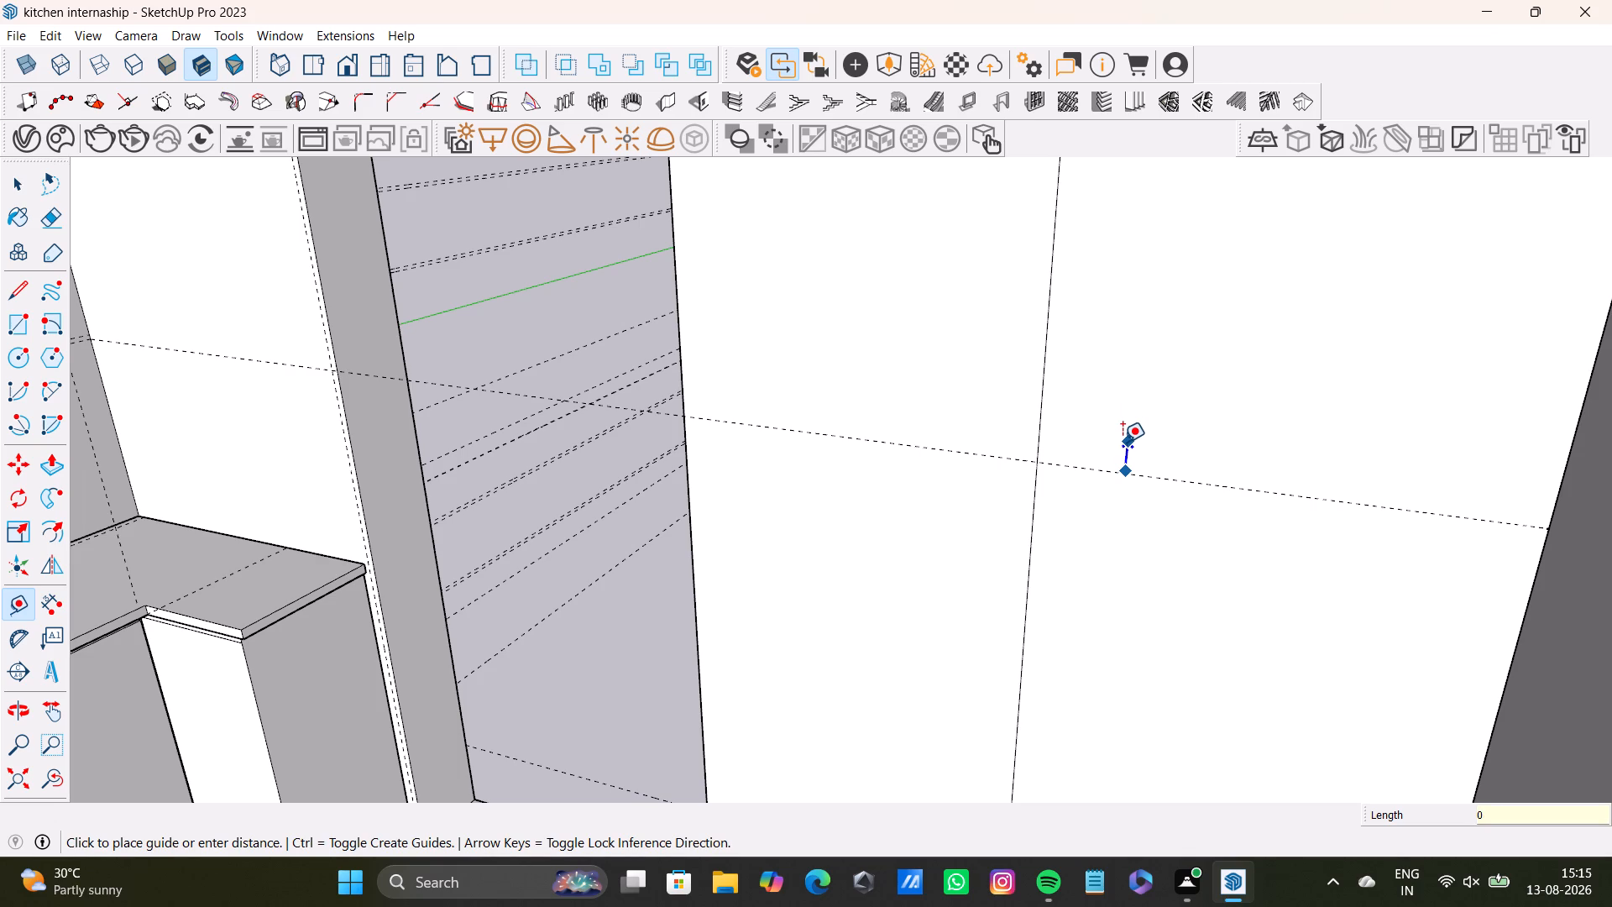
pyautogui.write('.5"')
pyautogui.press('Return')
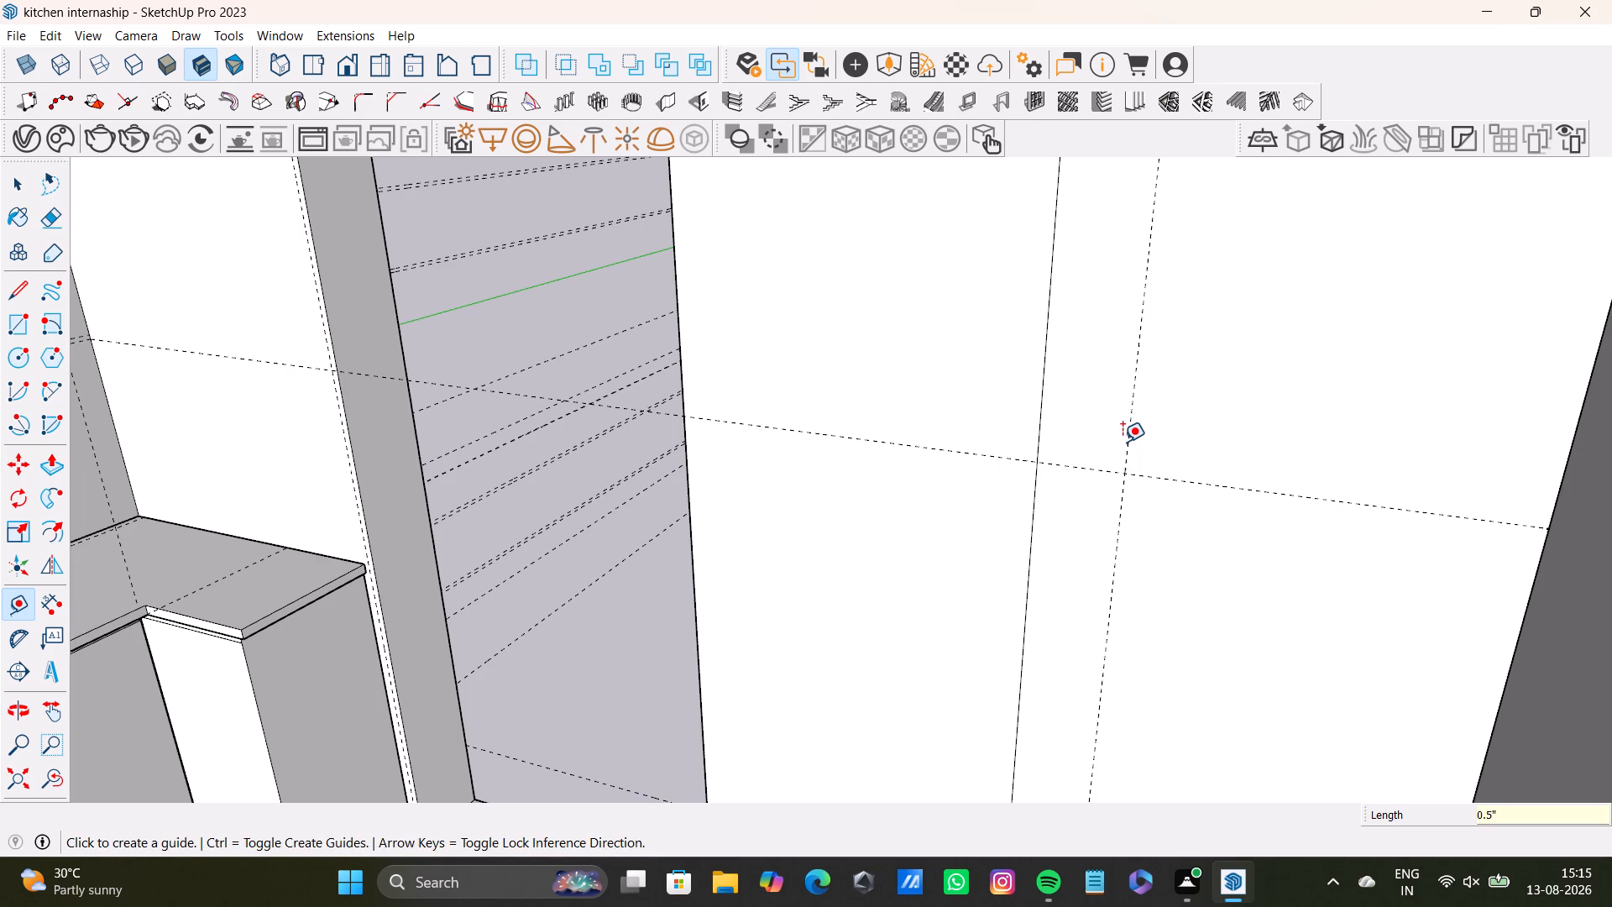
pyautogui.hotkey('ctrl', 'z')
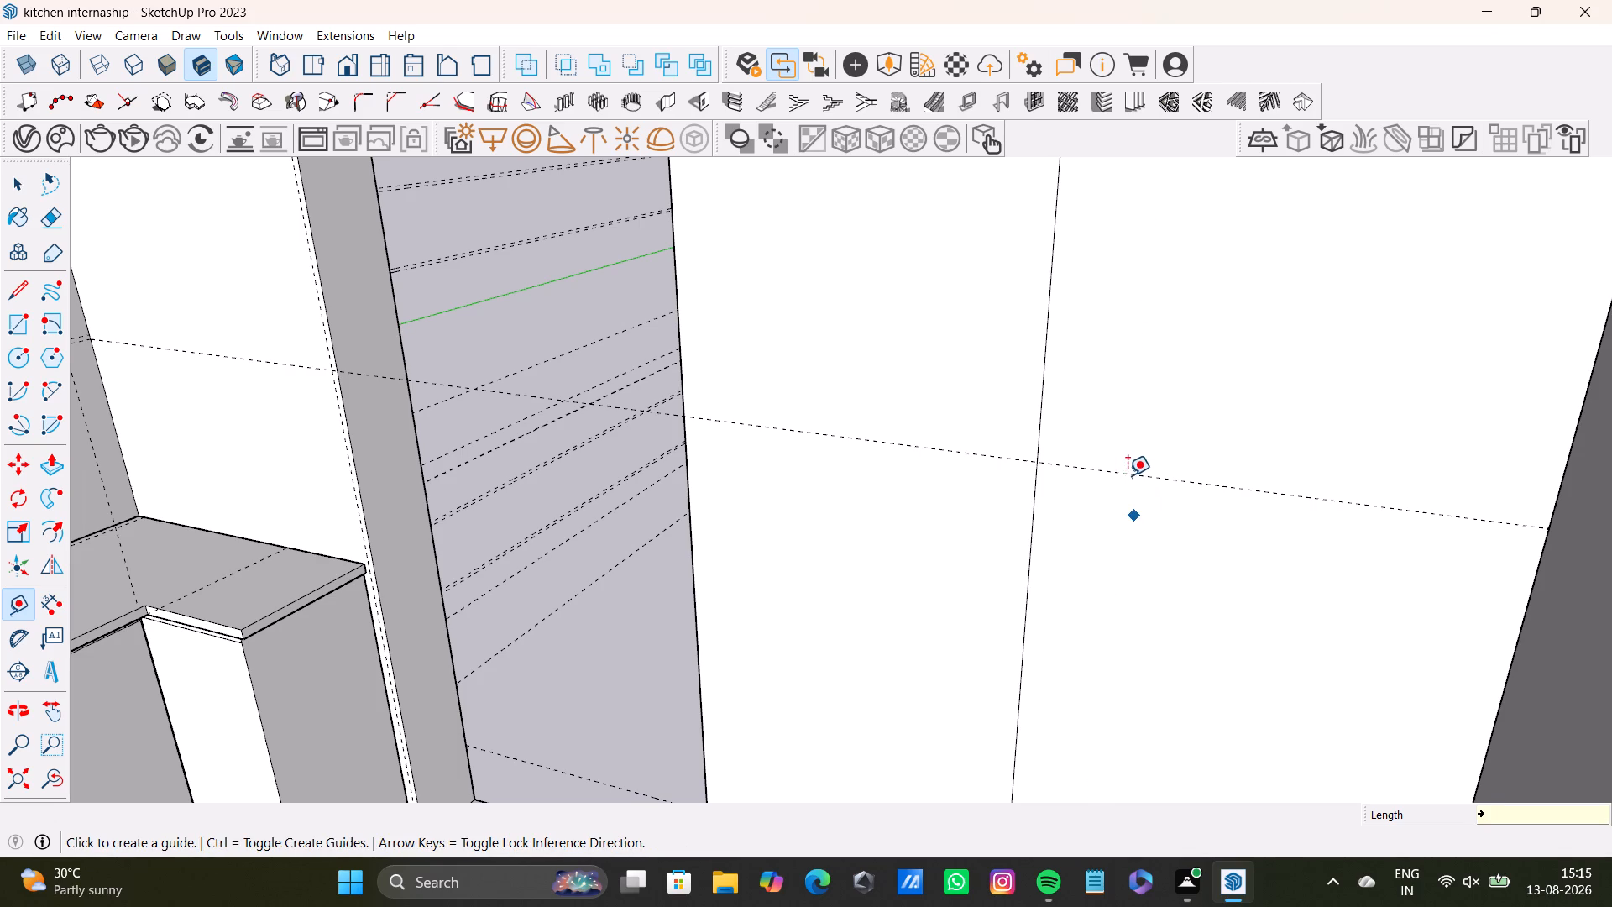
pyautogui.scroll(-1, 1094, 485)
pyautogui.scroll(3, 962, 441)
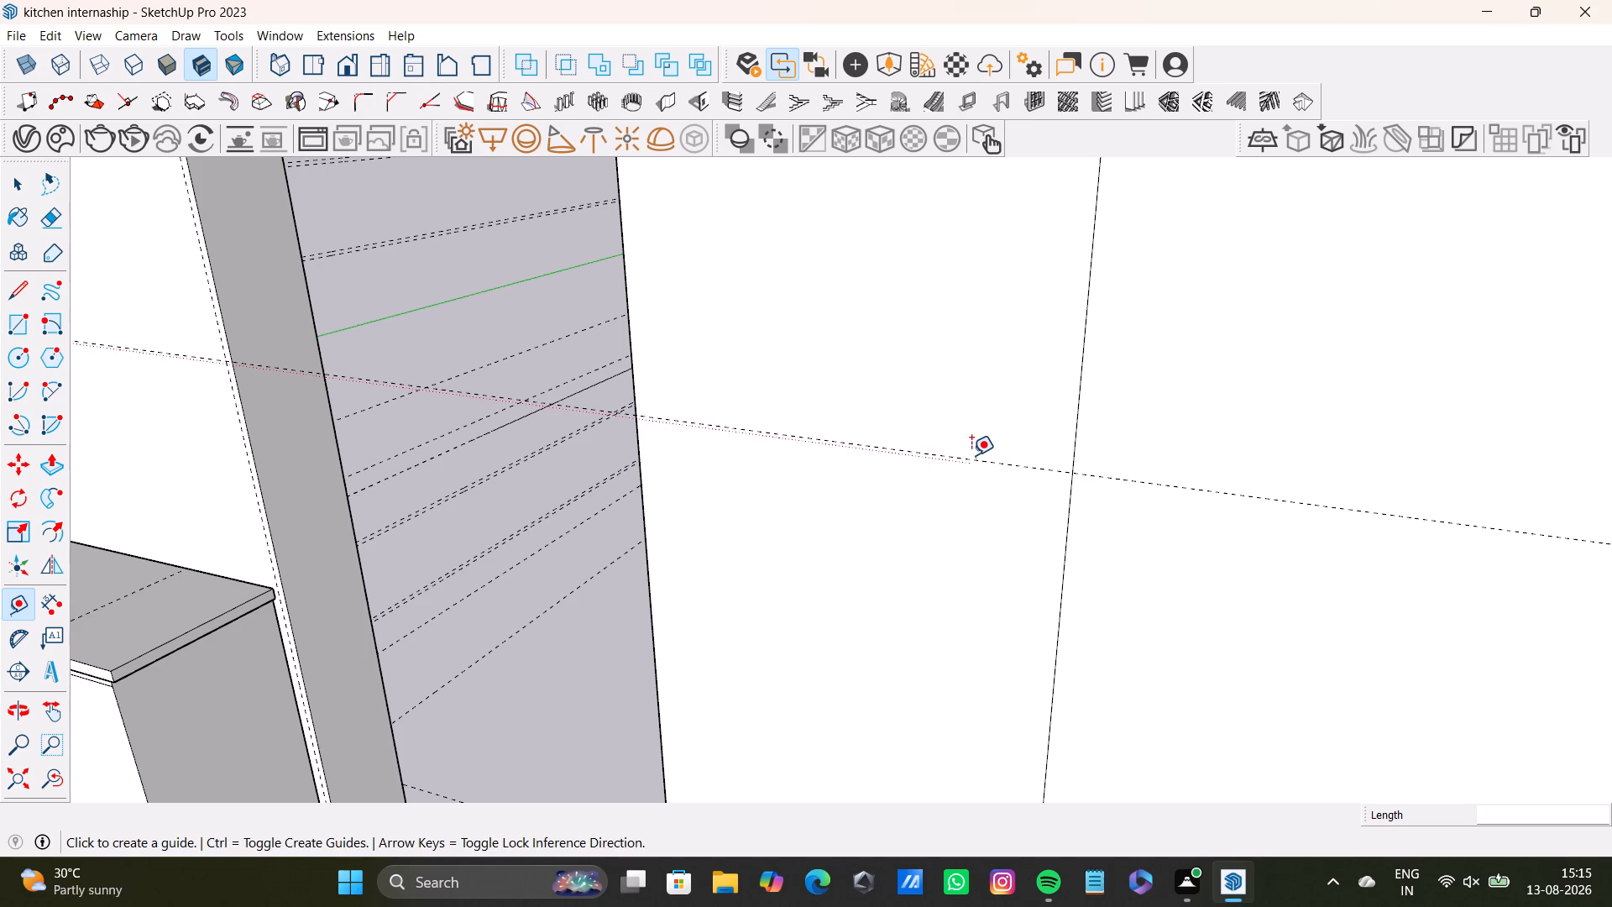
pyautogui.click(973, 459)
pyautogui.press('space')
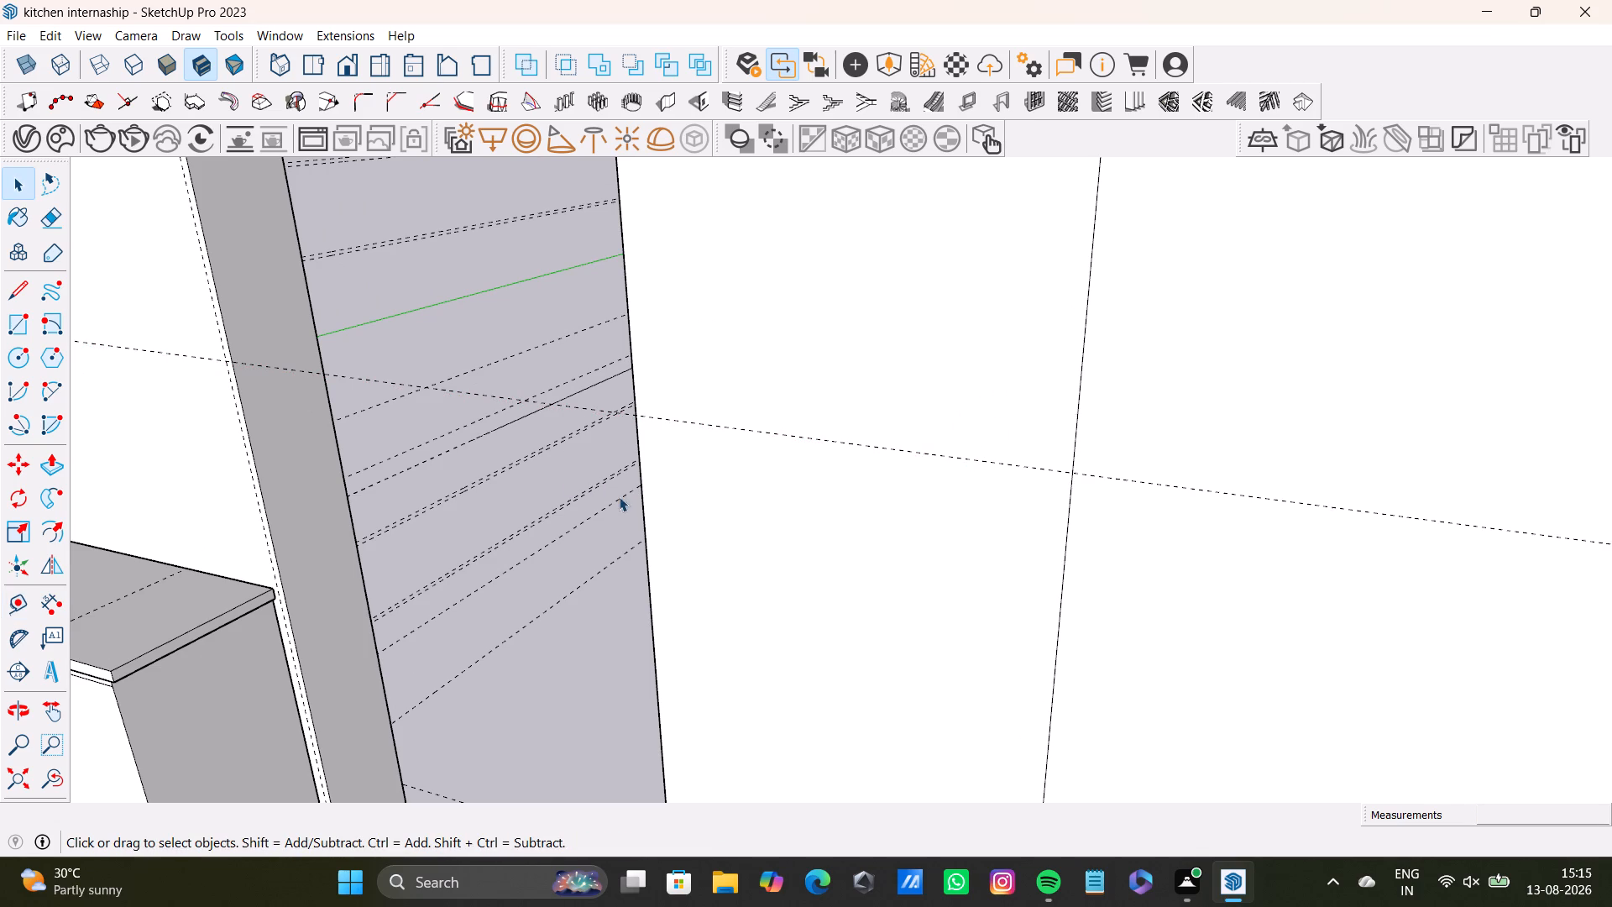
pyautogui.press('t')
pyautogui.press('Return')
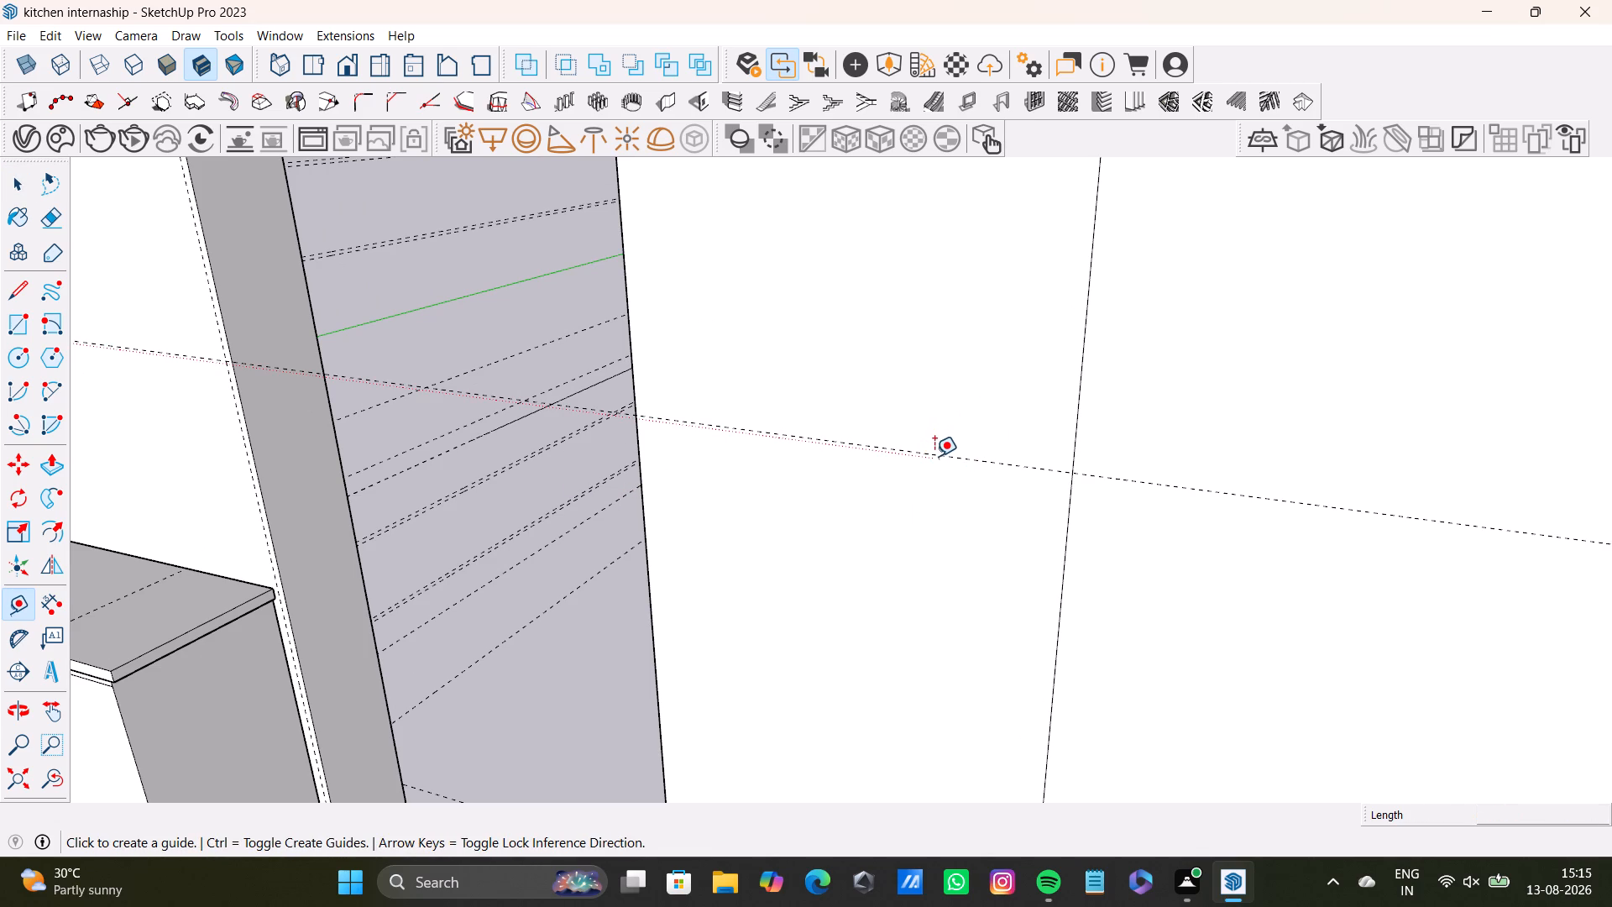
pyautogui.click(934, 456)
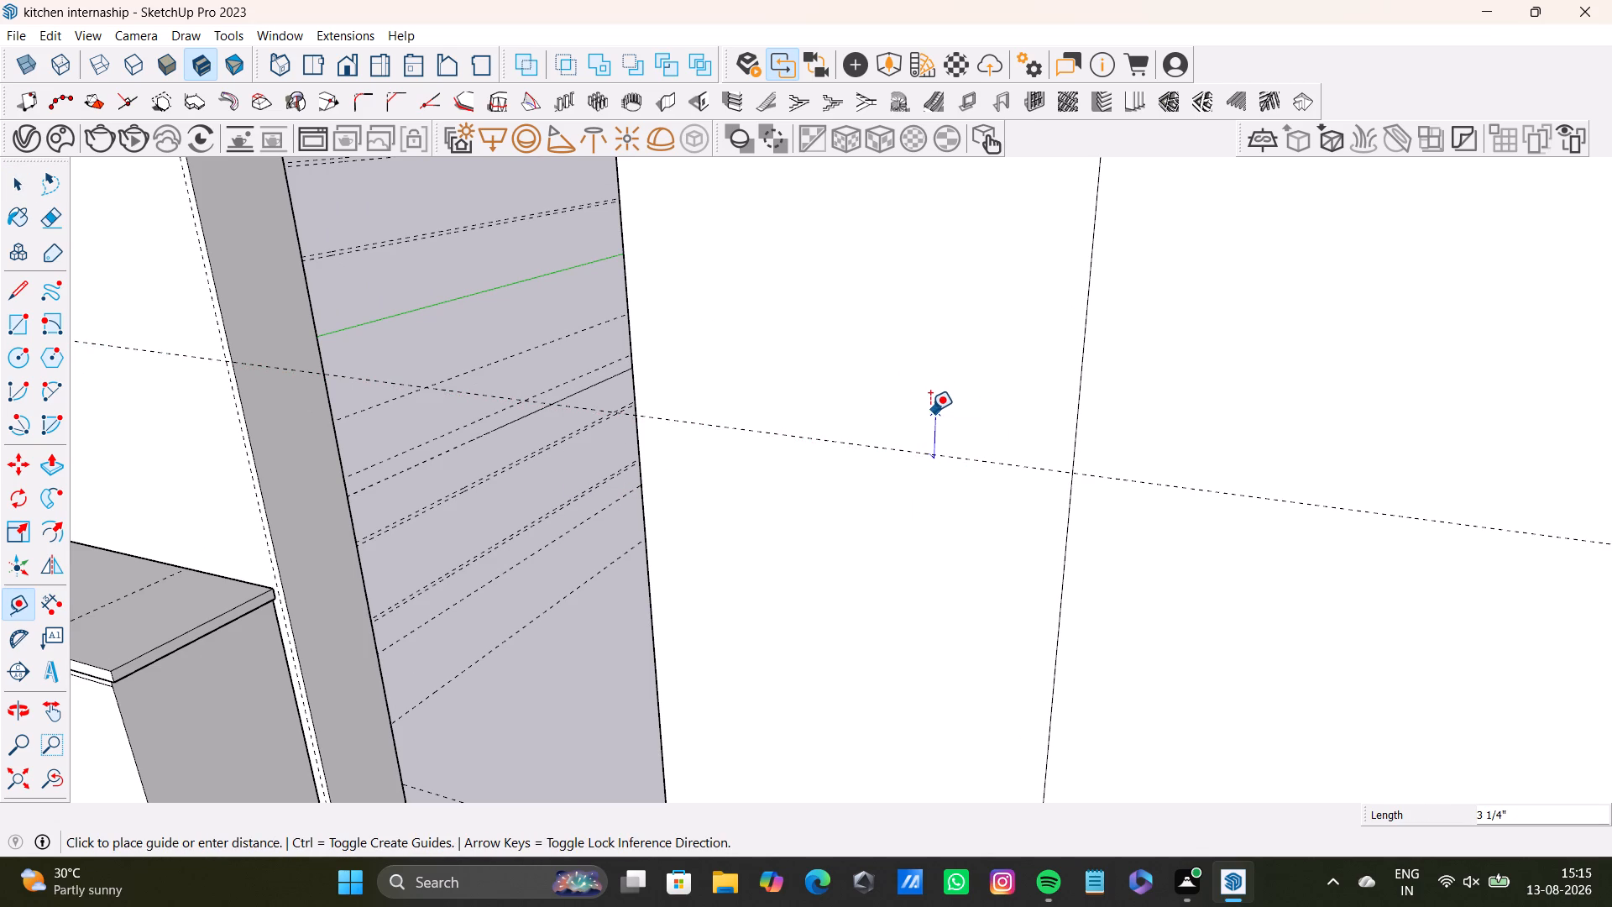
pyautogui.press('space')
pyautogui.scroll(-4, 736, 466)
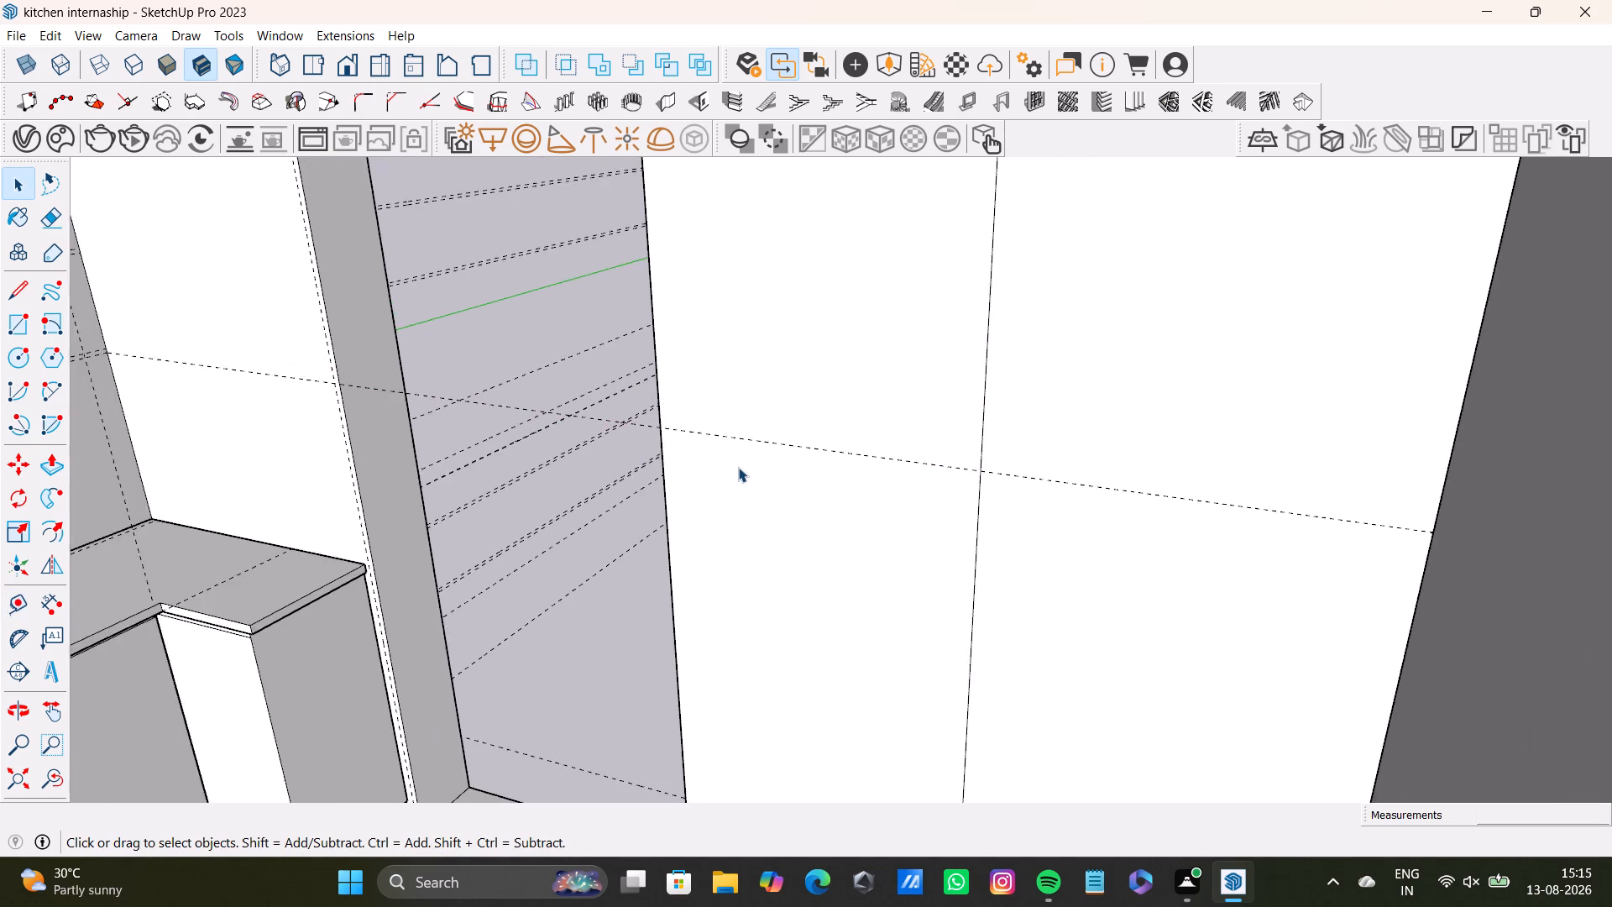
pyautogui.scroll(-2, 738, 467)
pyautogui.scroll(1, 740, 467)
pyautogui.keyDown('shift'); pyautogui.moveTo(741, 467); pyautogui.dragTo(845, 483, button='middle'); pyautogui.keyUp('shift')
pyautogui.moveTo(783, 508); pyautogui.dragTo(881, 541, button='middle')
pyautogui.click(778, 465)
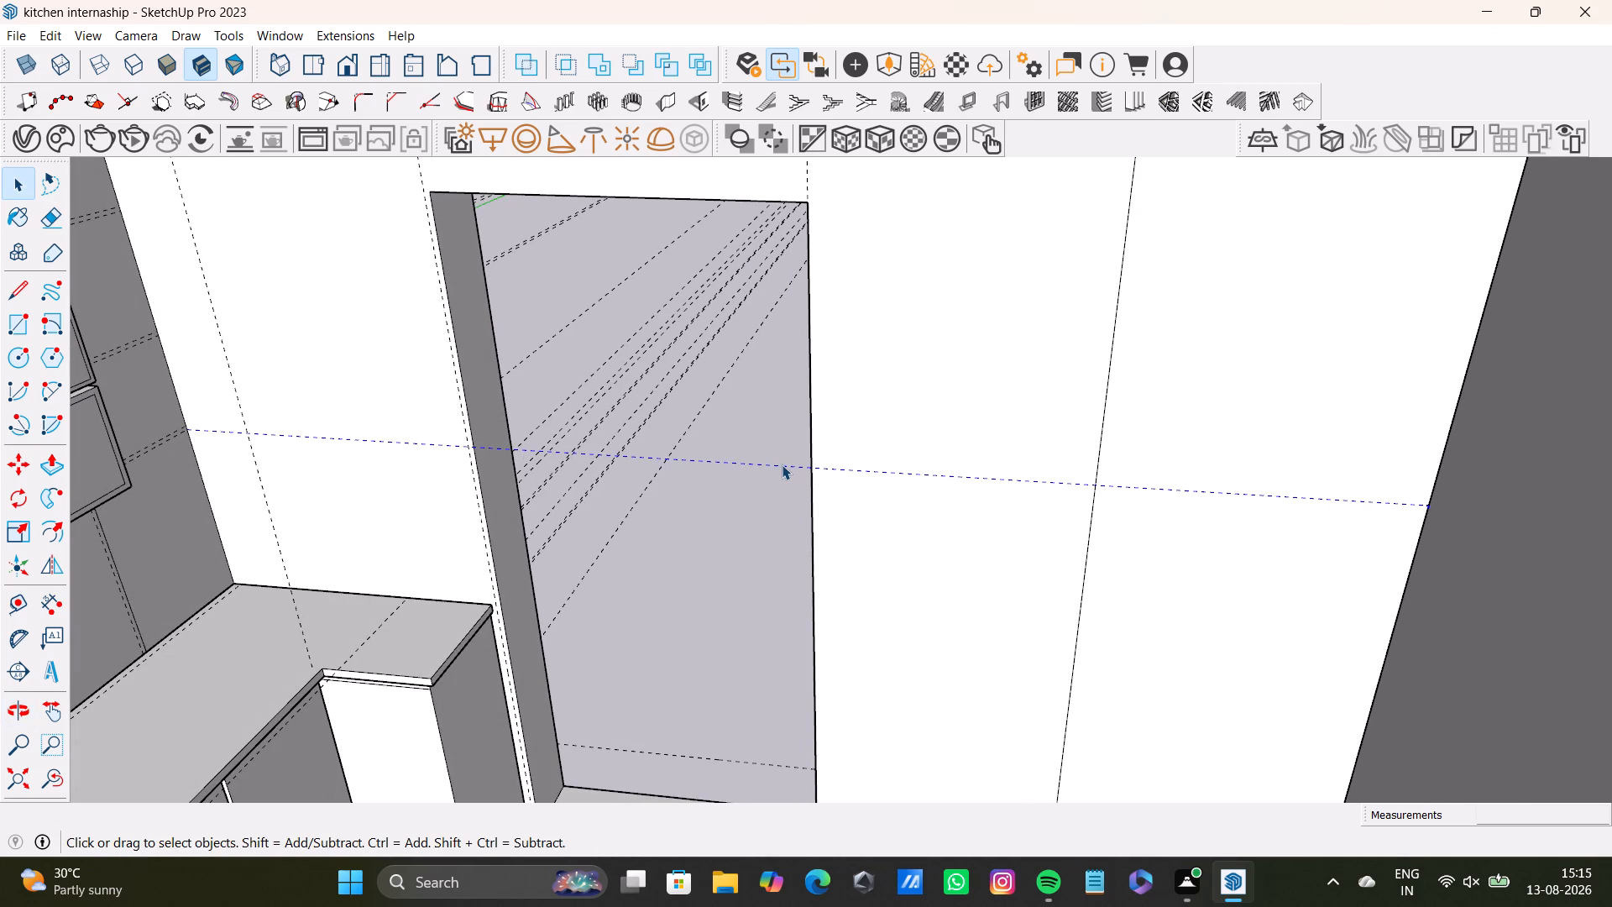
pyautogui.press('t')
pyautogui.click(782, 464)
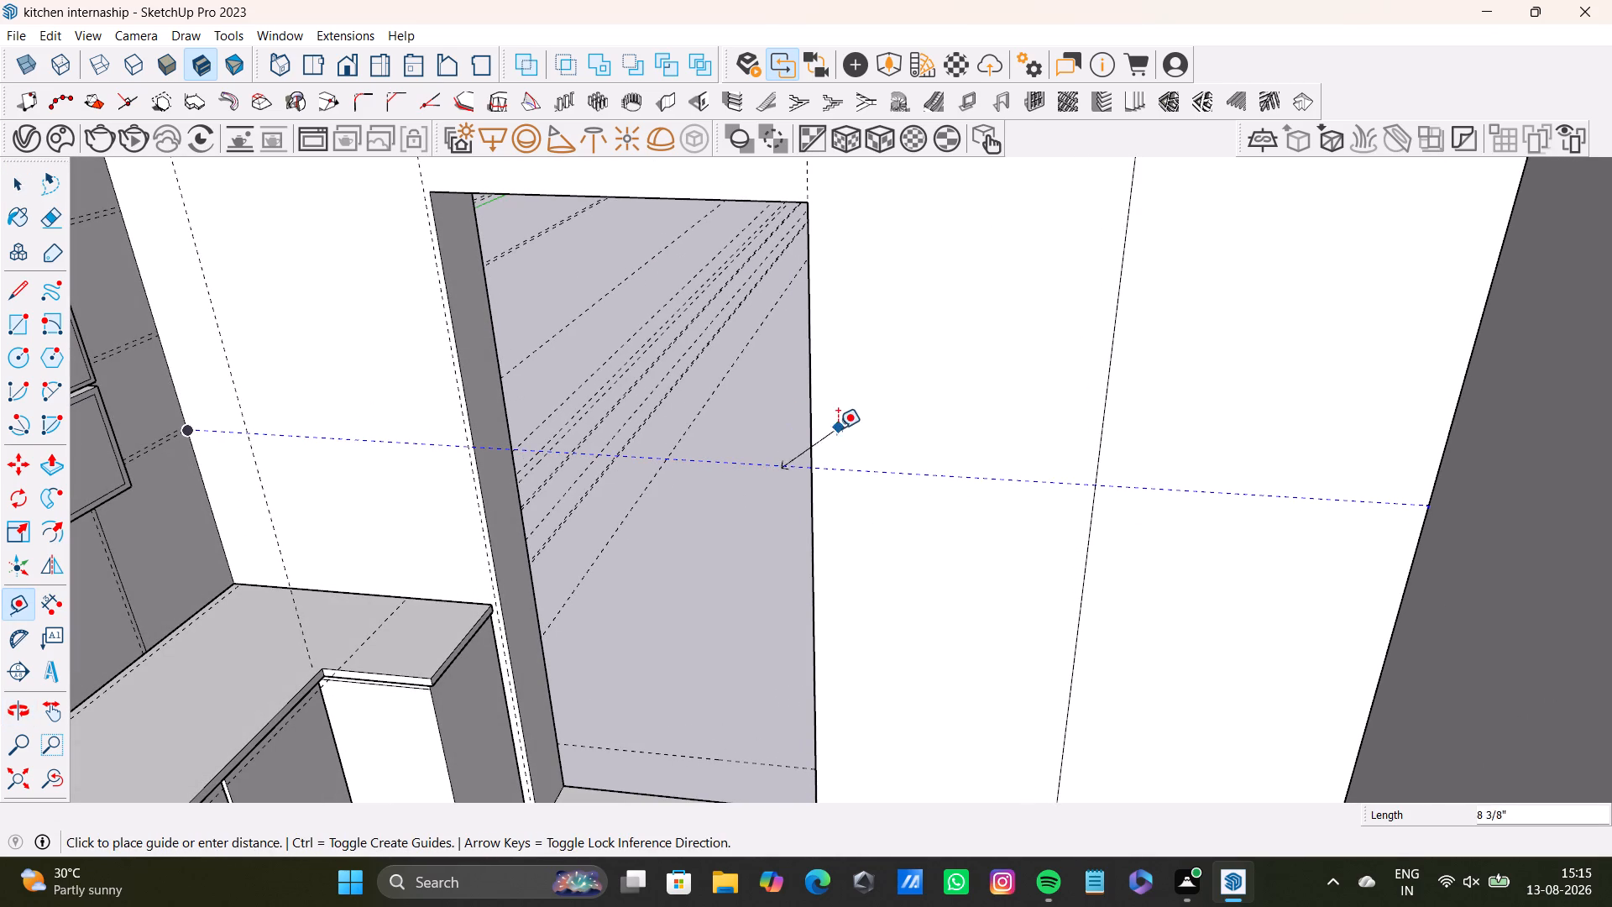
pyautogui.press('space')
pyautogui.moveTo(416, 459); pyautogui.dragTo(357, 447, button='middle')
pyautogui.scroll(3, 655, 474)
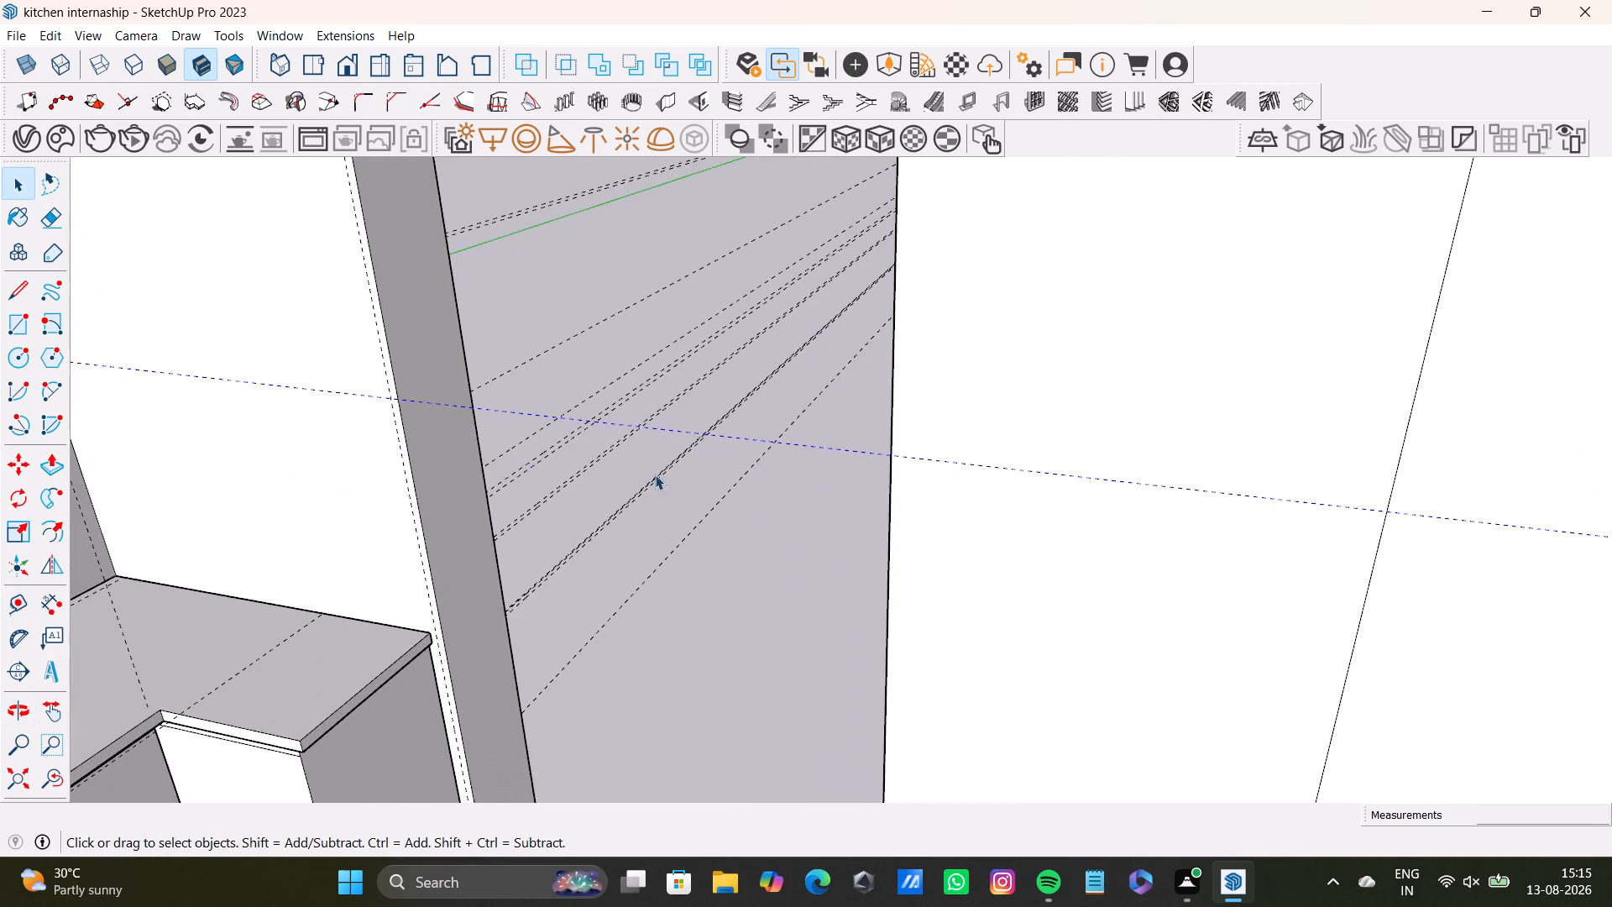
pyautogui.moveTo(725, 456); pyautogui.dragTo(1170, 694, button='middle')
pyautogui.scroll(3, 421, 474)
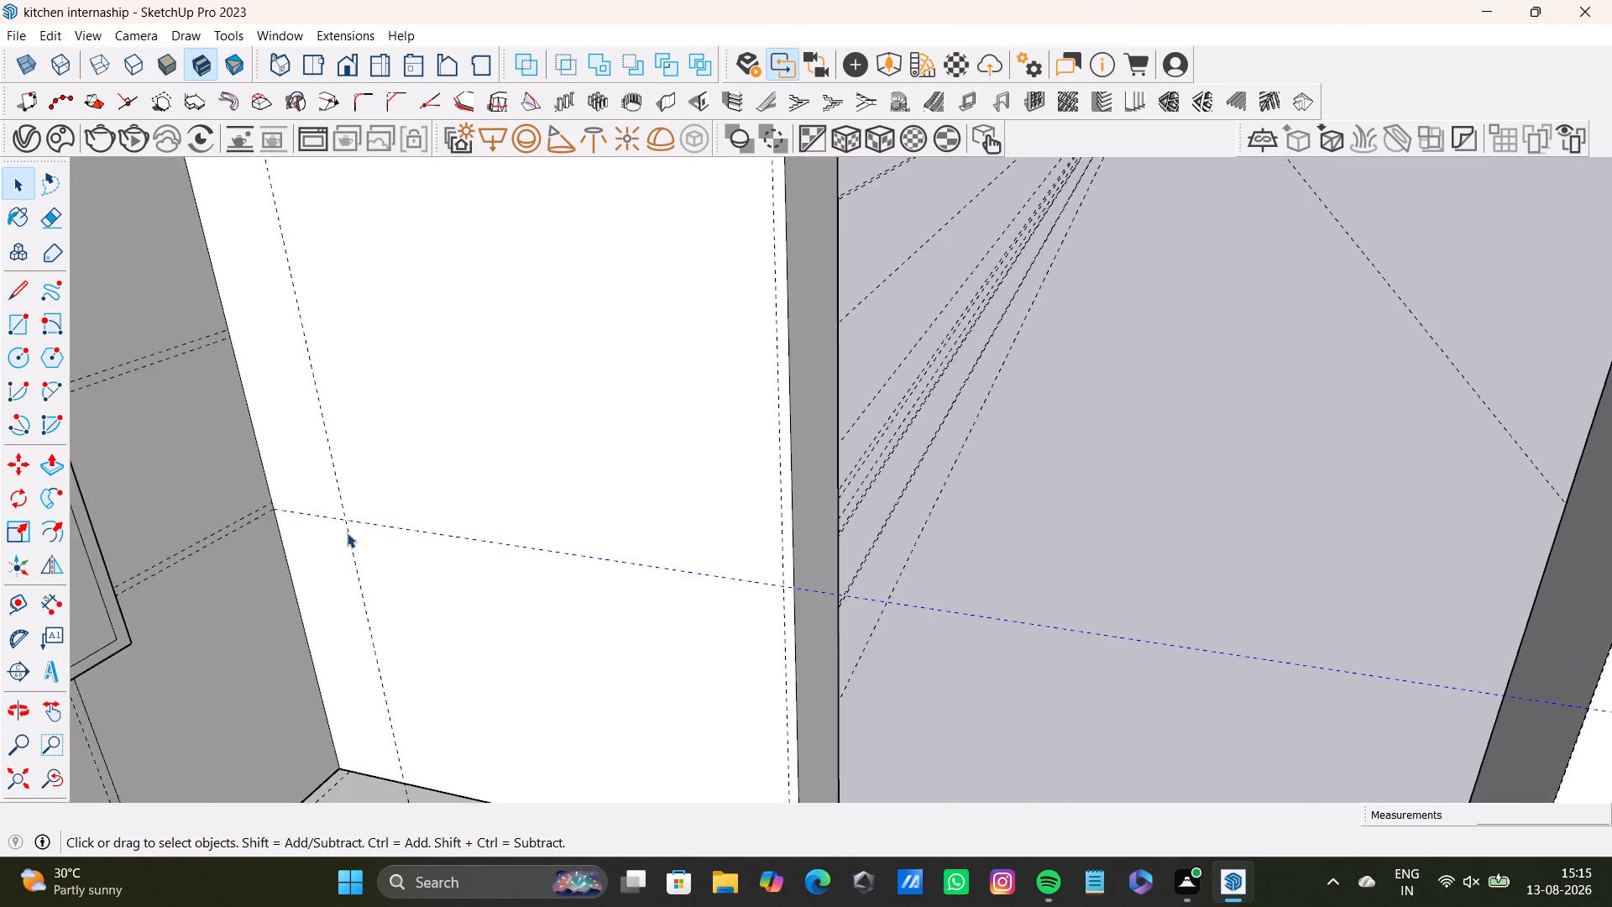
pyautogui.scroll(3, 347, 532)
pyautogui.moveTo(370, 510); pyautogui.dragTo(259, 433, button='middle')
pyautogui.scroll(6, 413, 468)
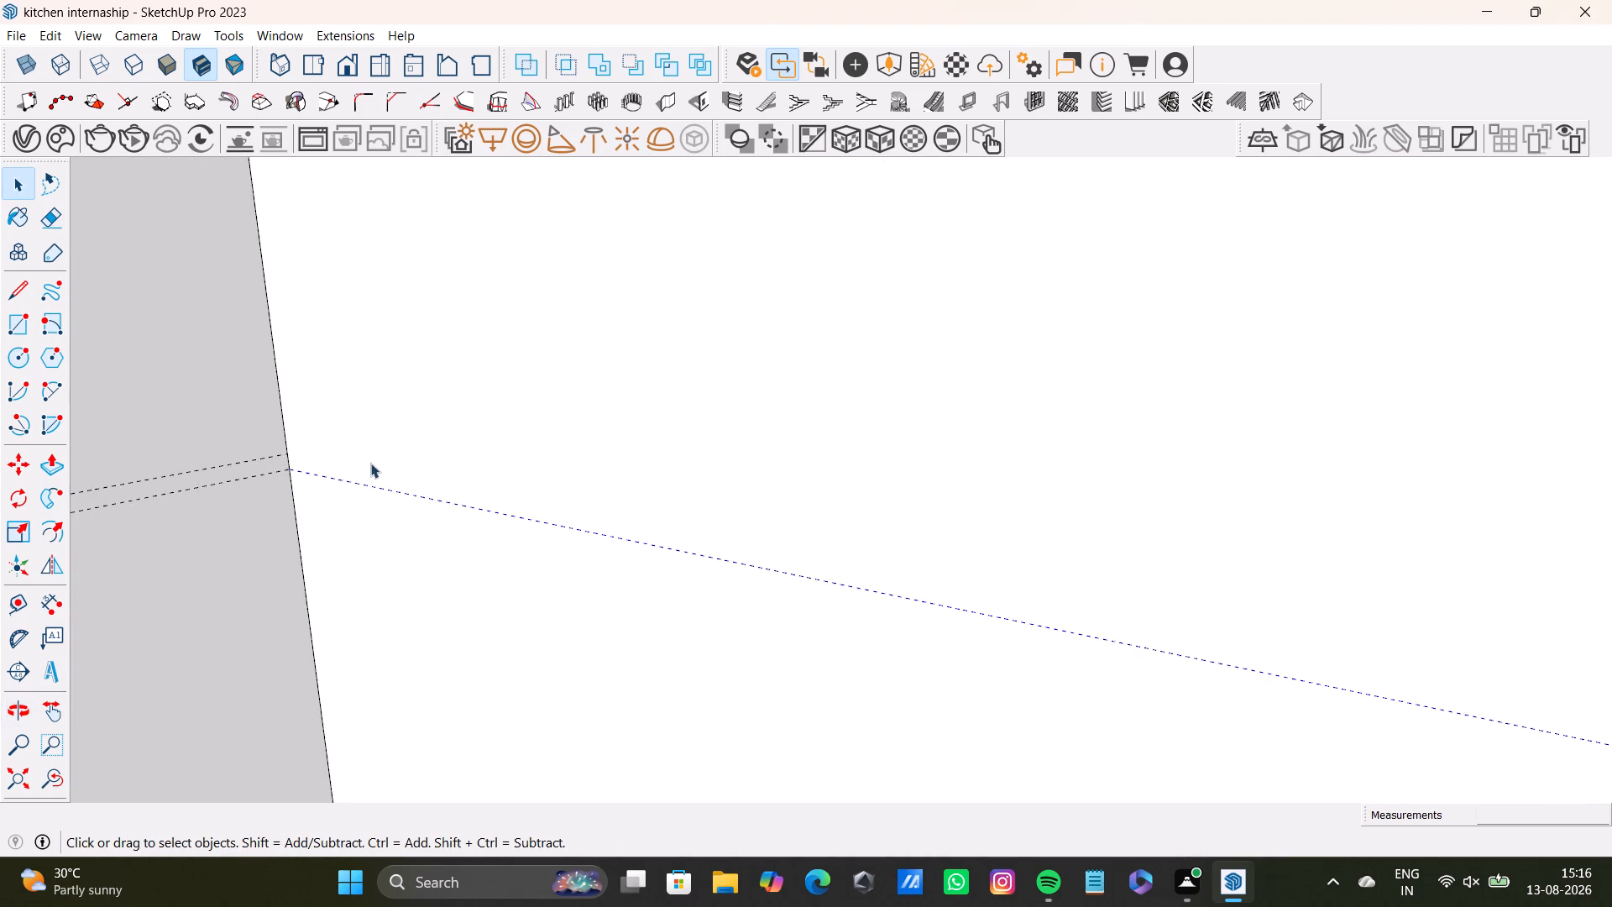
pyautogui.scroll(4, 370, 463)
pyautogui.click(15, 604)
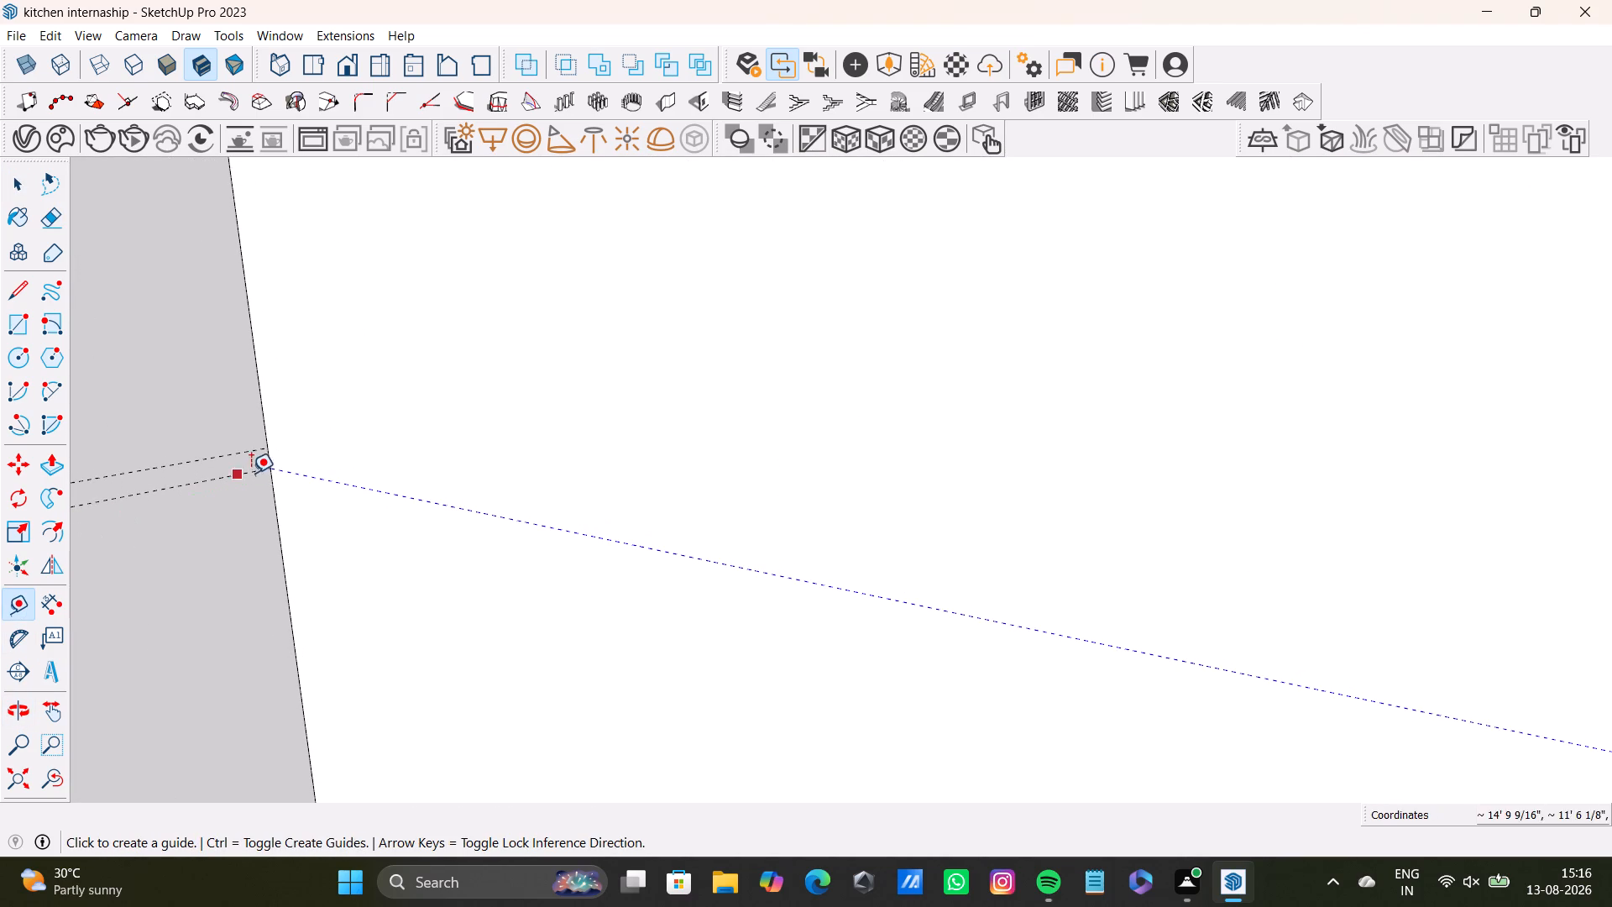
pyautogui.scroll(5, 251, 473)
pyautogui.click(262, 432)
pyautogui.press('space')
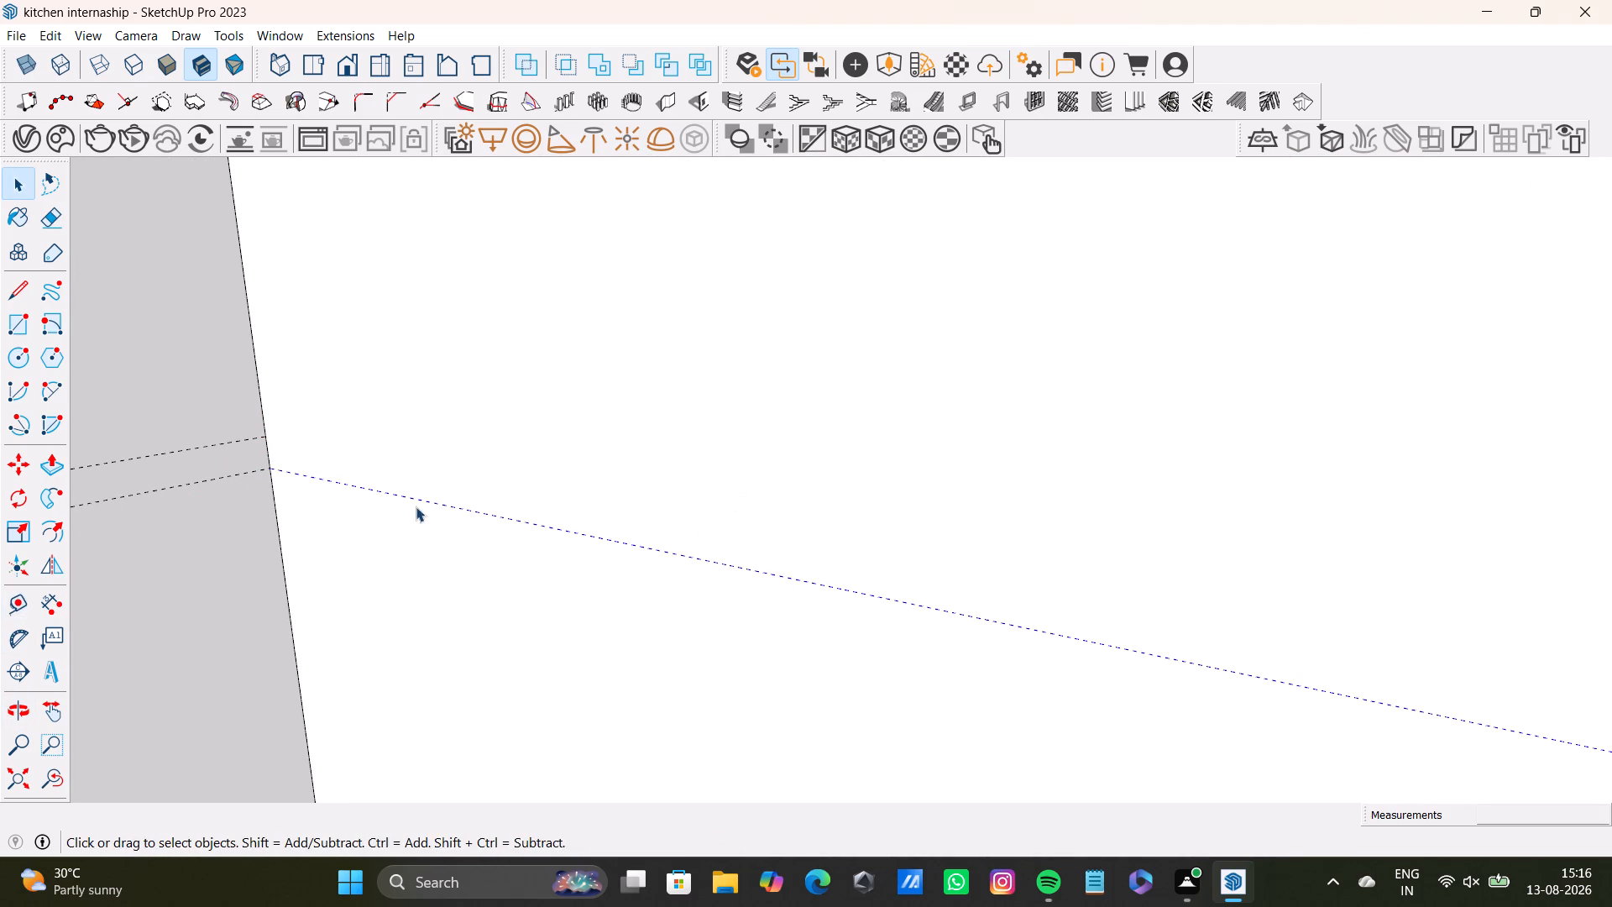
# Place a horizontal guide across the door wall, from the corner end of the upper guide beneath the wall cabinets to the door opening's near edge.
pyautogui.scroll(3, 24, 638)
pyautogui.click(15, 606)
pyautogui.scroll(6, 271, 397)
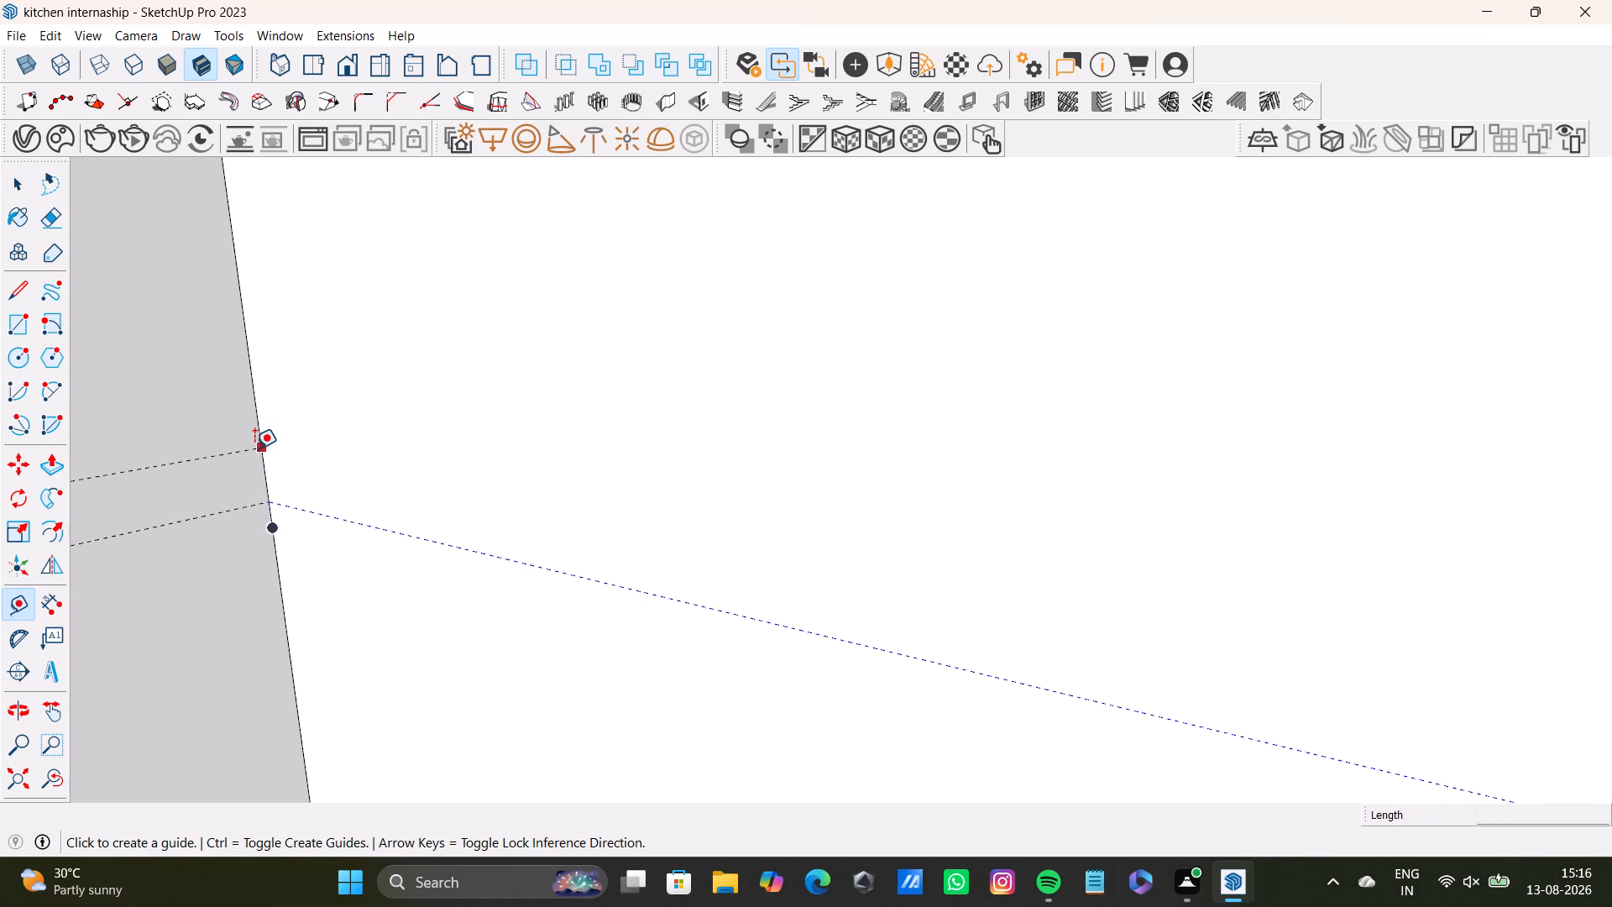
pyautogui.click(254, 448)
pyautogui.scroll(-9, 1152, 572)
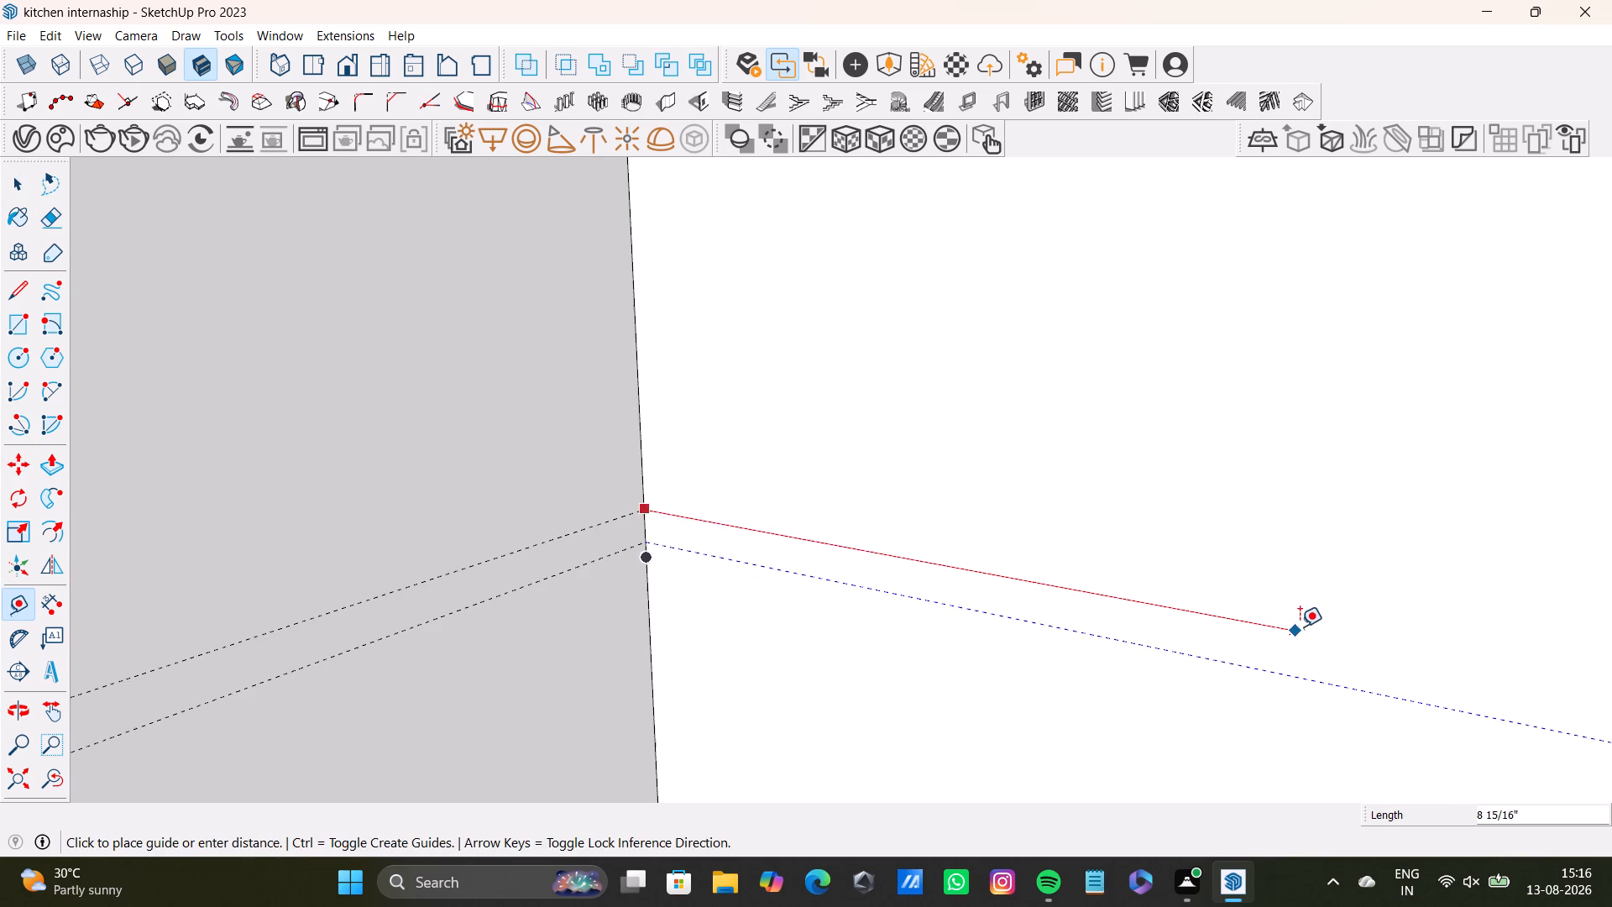
pyautogui.keyDown('shift'); pyautogui.moveTo(1300, 627); pyautogui.dragTo(631, 427, button='middle'); pyautogui.keyUp('shift')
pyautogui.scroll(-13, 734, 424)
pyautogui.scroll(1, 1080, 494)
pyautogui.keyDown('shift'); pyautogui.moveTo(1081, 494); pyautogui.dragTo(369, 391, button='middle'); pyautogui.keyUp('shift')
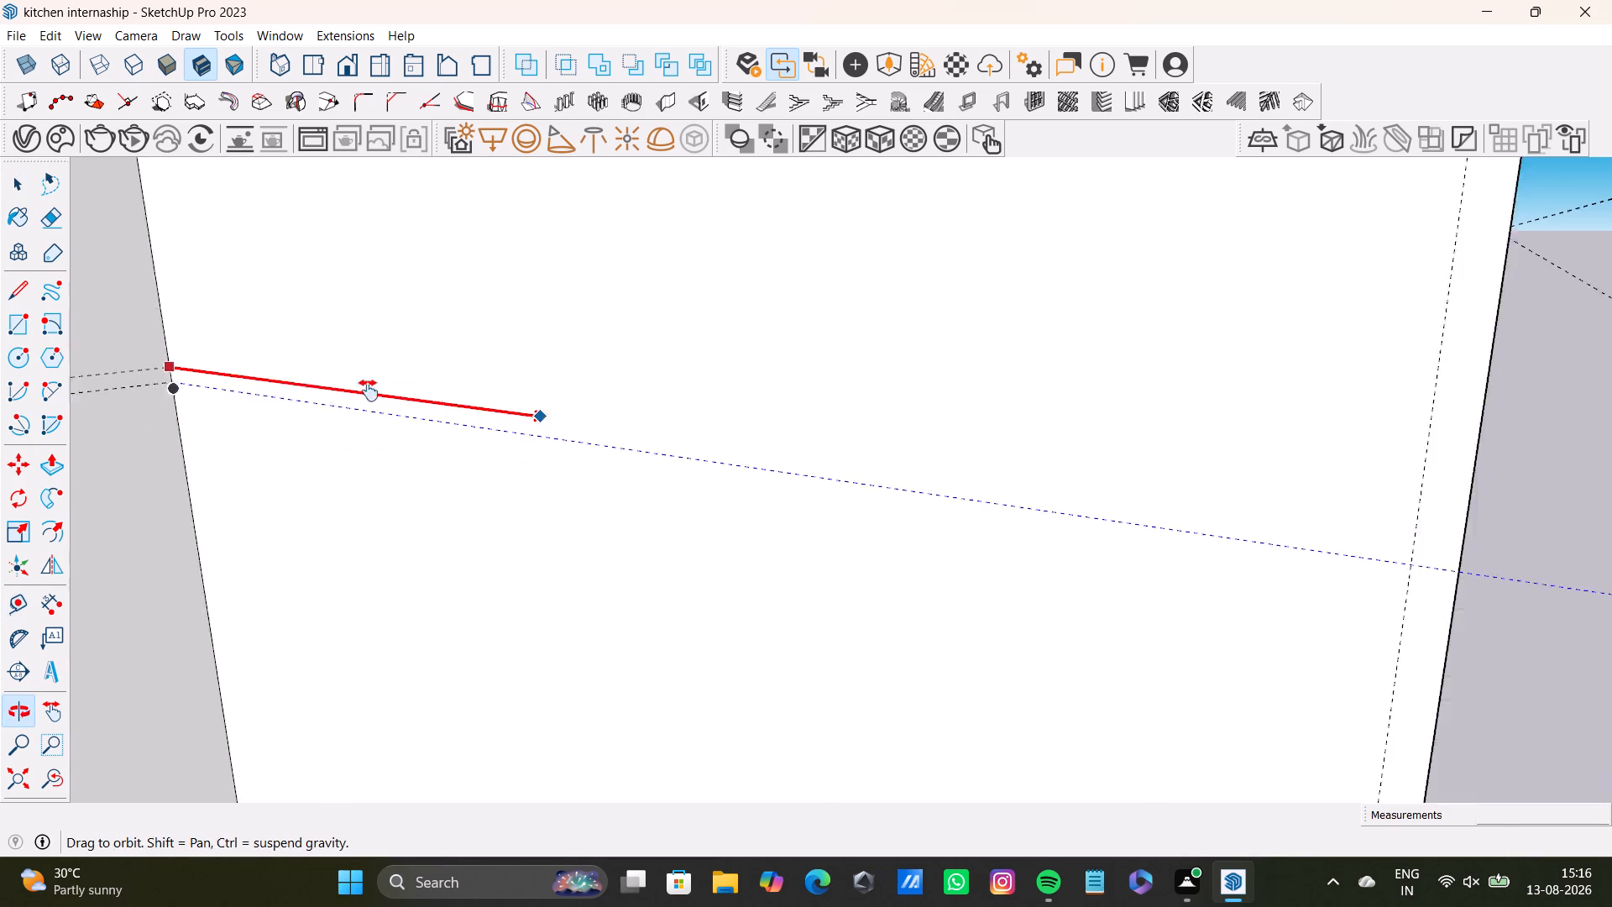
pyautogui.keyDown('shift'); pyautogui.moveTo(369, 391); pyautogui.dragTo(335, 386, button='middle'); pyautogui.keyUp('shift')
pyautogui.scroll(-3, 532, 384)
pyautogui.scroll(3, 878, 453)
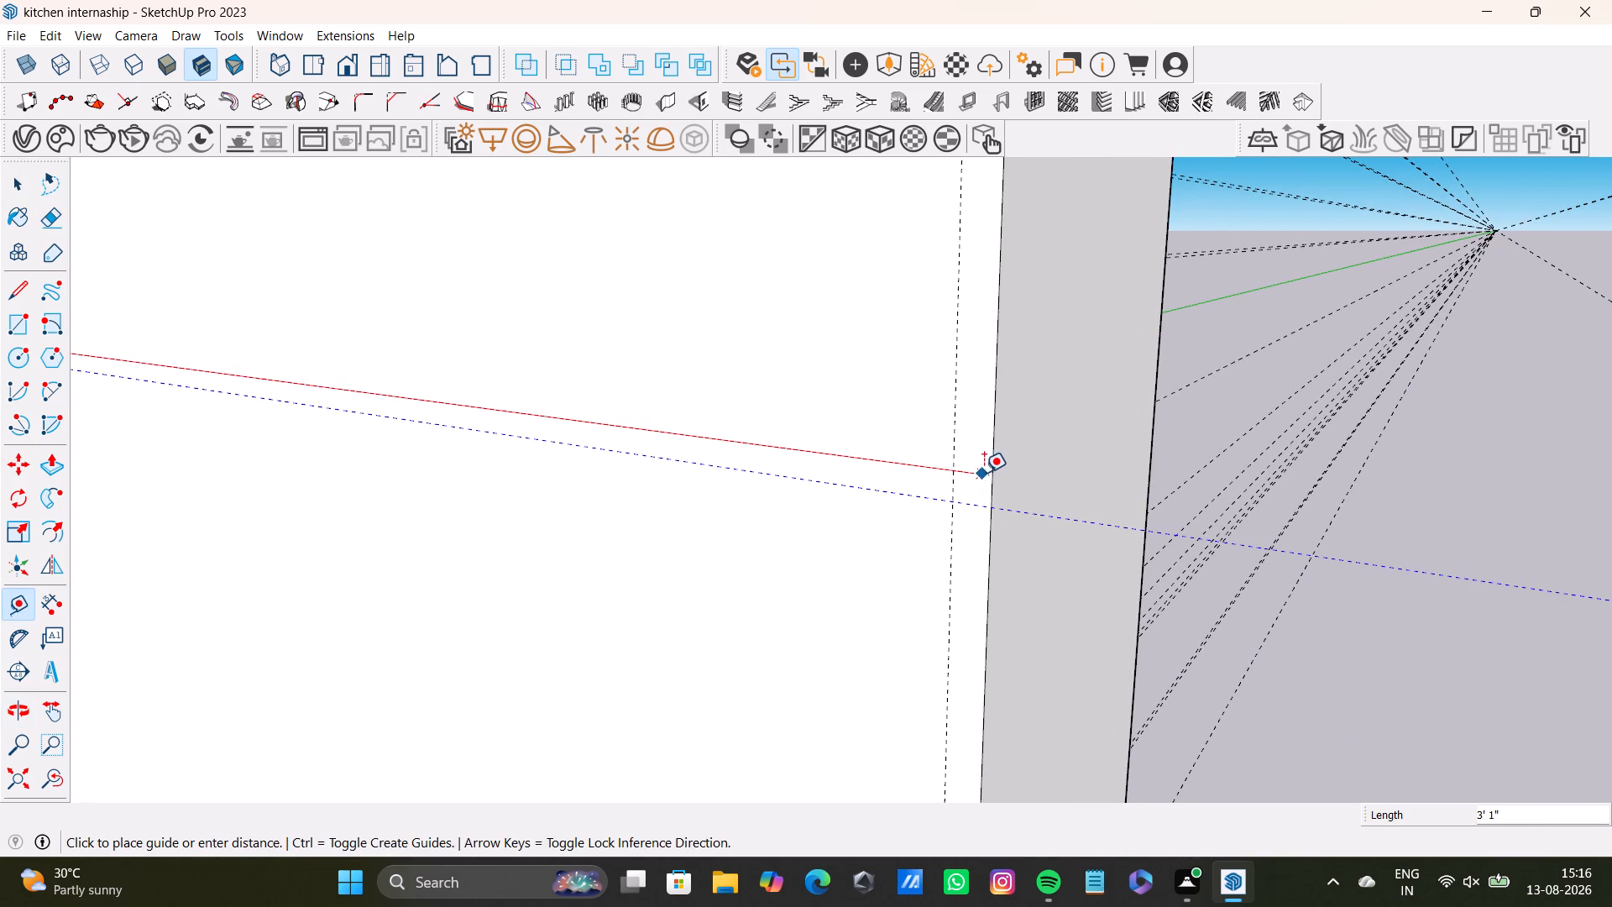
pyautogui.click(990, 472)
pyautogui.press('space')
pyautogui.scroll(-12, 807, 493)
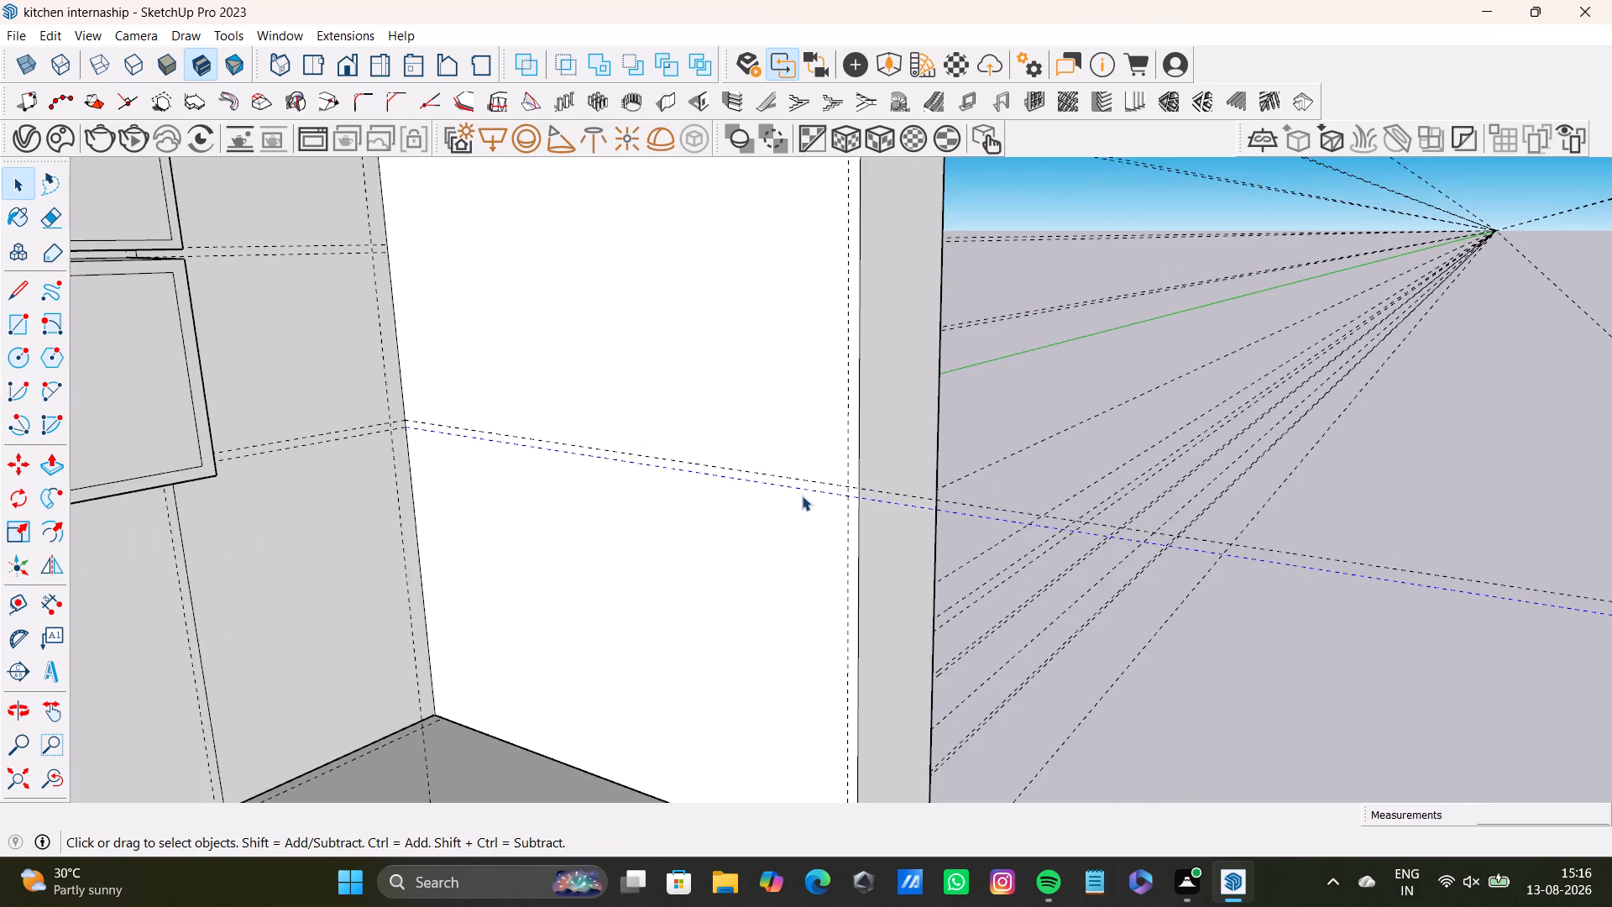
# Examine the paired guides across the door wall in relation to the wall cabinets, counter, door opening and opposite wall.
pyautogui.keyDown('shift'); pyautogui.moveTo(798, 492); pyautogui.dragTo(367, 396, button='middle'); pyautogui.keyUp('shift')
pyautogui.scroll(-7, 404, 402)
pyautogui.moveTo(491, 466); pyautogui.dragTo(674, 513, button='middle')
pyautogui.scroll(-5, 649, 512)
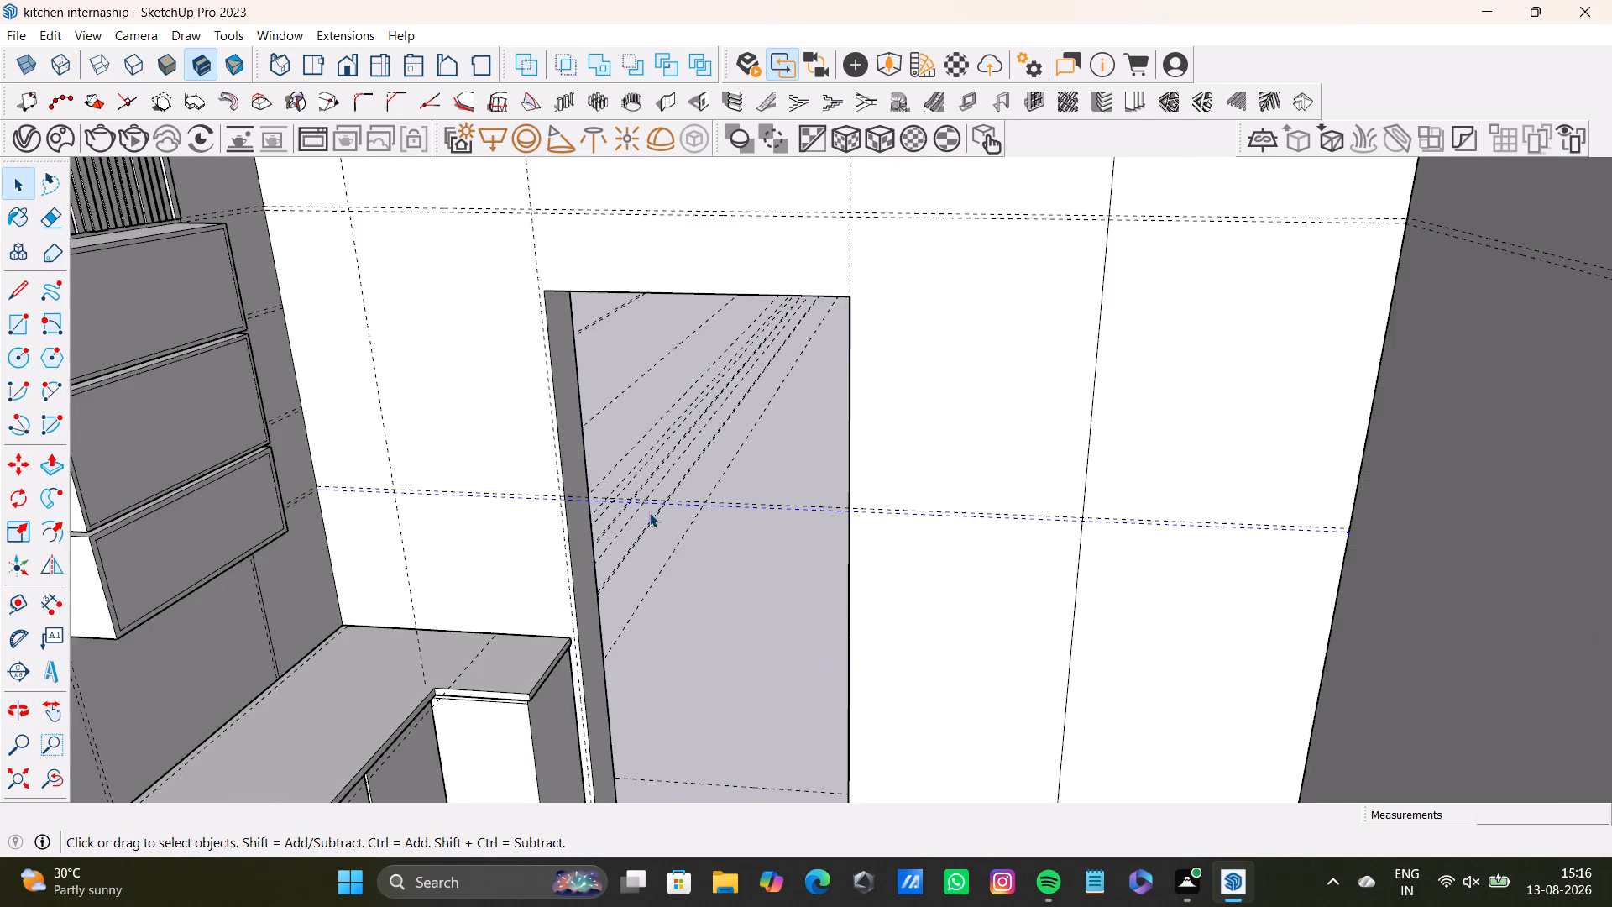
pyautogui.scroll(-4, 649, 512)
pyautogui.moveTo(648, 512); pyautogui.dragTo(531, 582, button='middle')
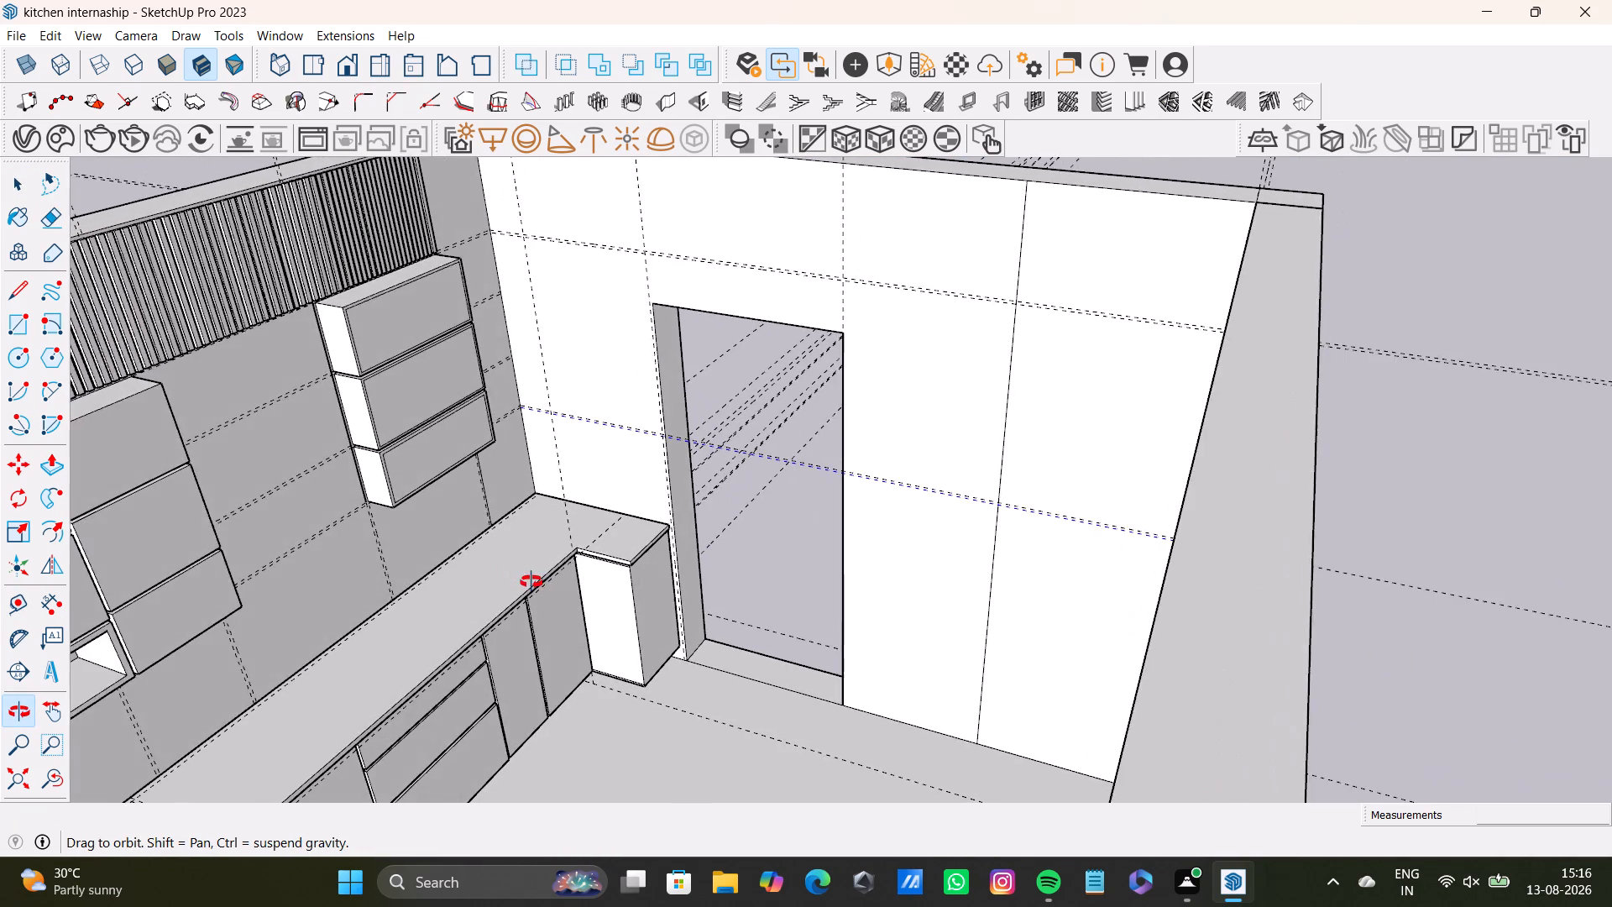
pyautogui.moveTo(531, 582); pyautogui.dragTo(476, 590, button='middle')
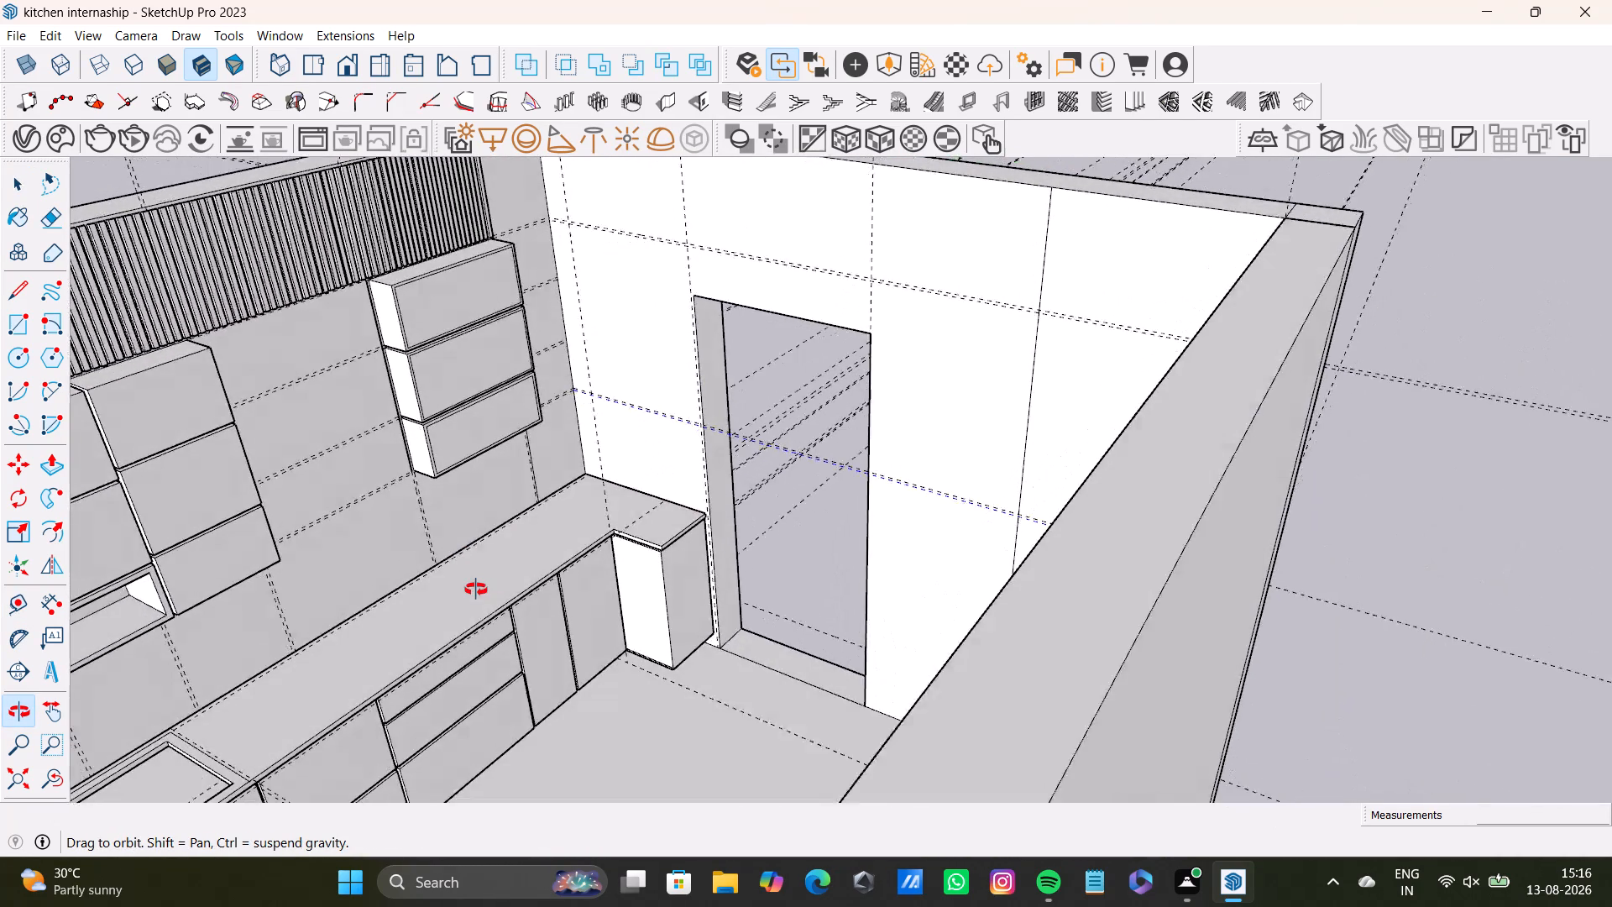
pyautogui.moveTo(476, 590); pyautogui.dragTo(713, 512, button='middle')
pyautogui.scroll(2, 536, 641)
pyautogui.keyDown('shift'); pyautogui.moveTo(539, 637); pyautogui.dragTo(422, 543, button='middle'); pyautogui.keyUp('shift')
pyautogui.scroll(3, 528, 564)
pyautogui.moveTo(528, 564); pyautogui.dragTo(434, 590, button='middle')
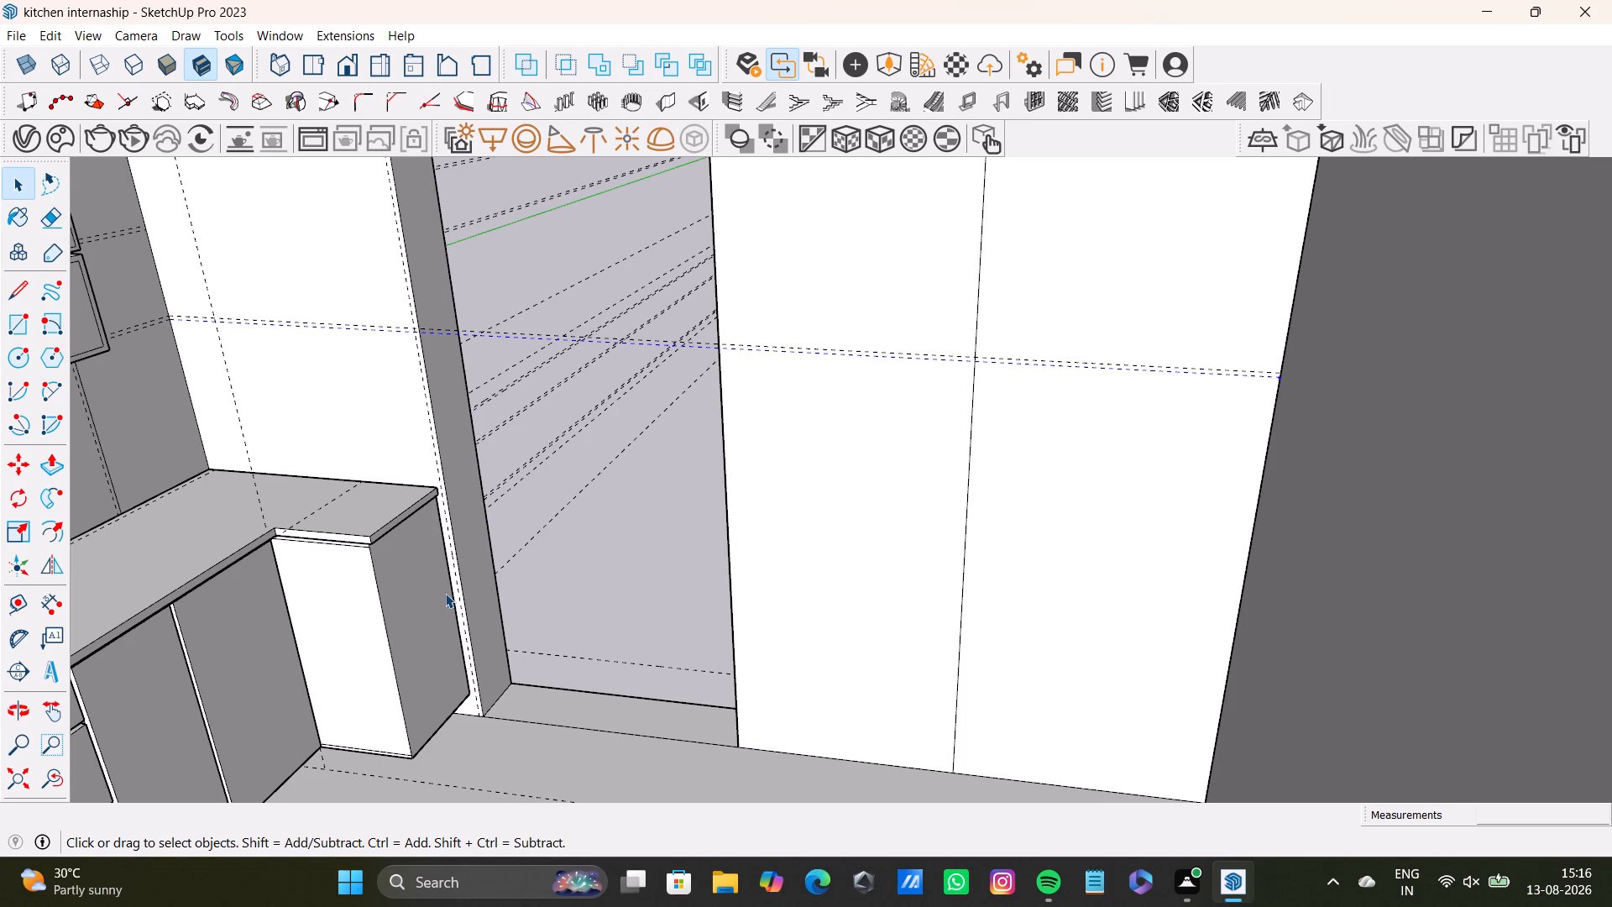
pyautogui.scroll(-2, 723, 464)
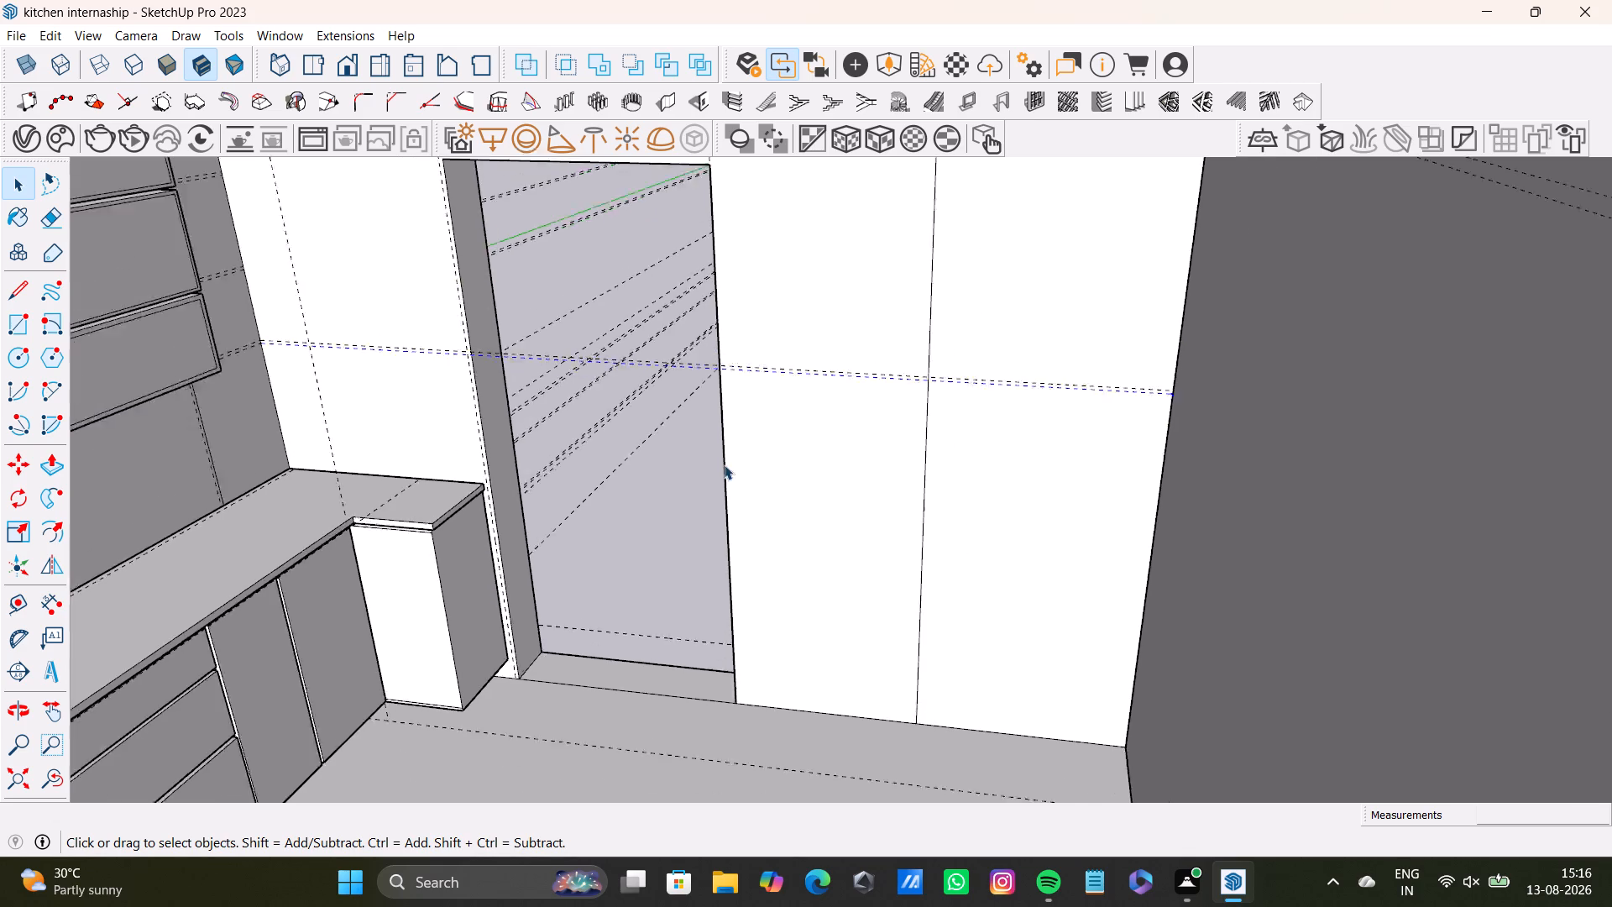
pyautogui.scroll(-1, 724, 464)
pyautogui.moveTo(772, 454); pyautogui.dragTo(798, 504, button='middle')
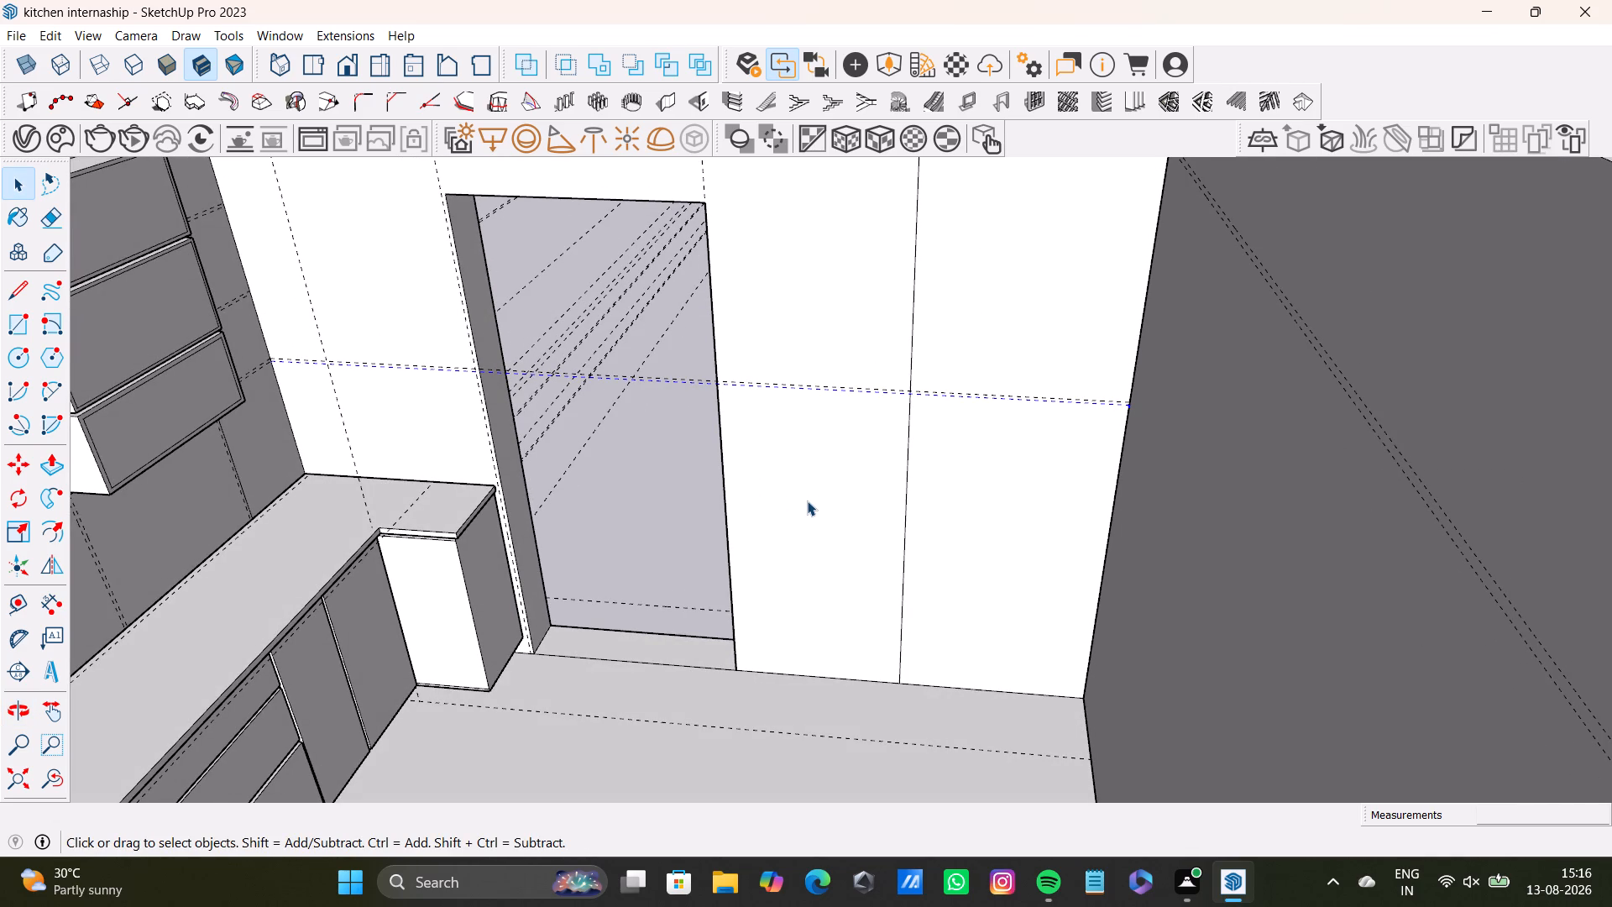
# Offset a vertical guide 0.5" from the door opening's far edge, toward the opposite wall.
pyautogui.keyDown('shift'); pyautogui.moveTo(837, 327); pyautogui.dragTo(837, 411, button='middle'); pyautogui.keyUp('shift')
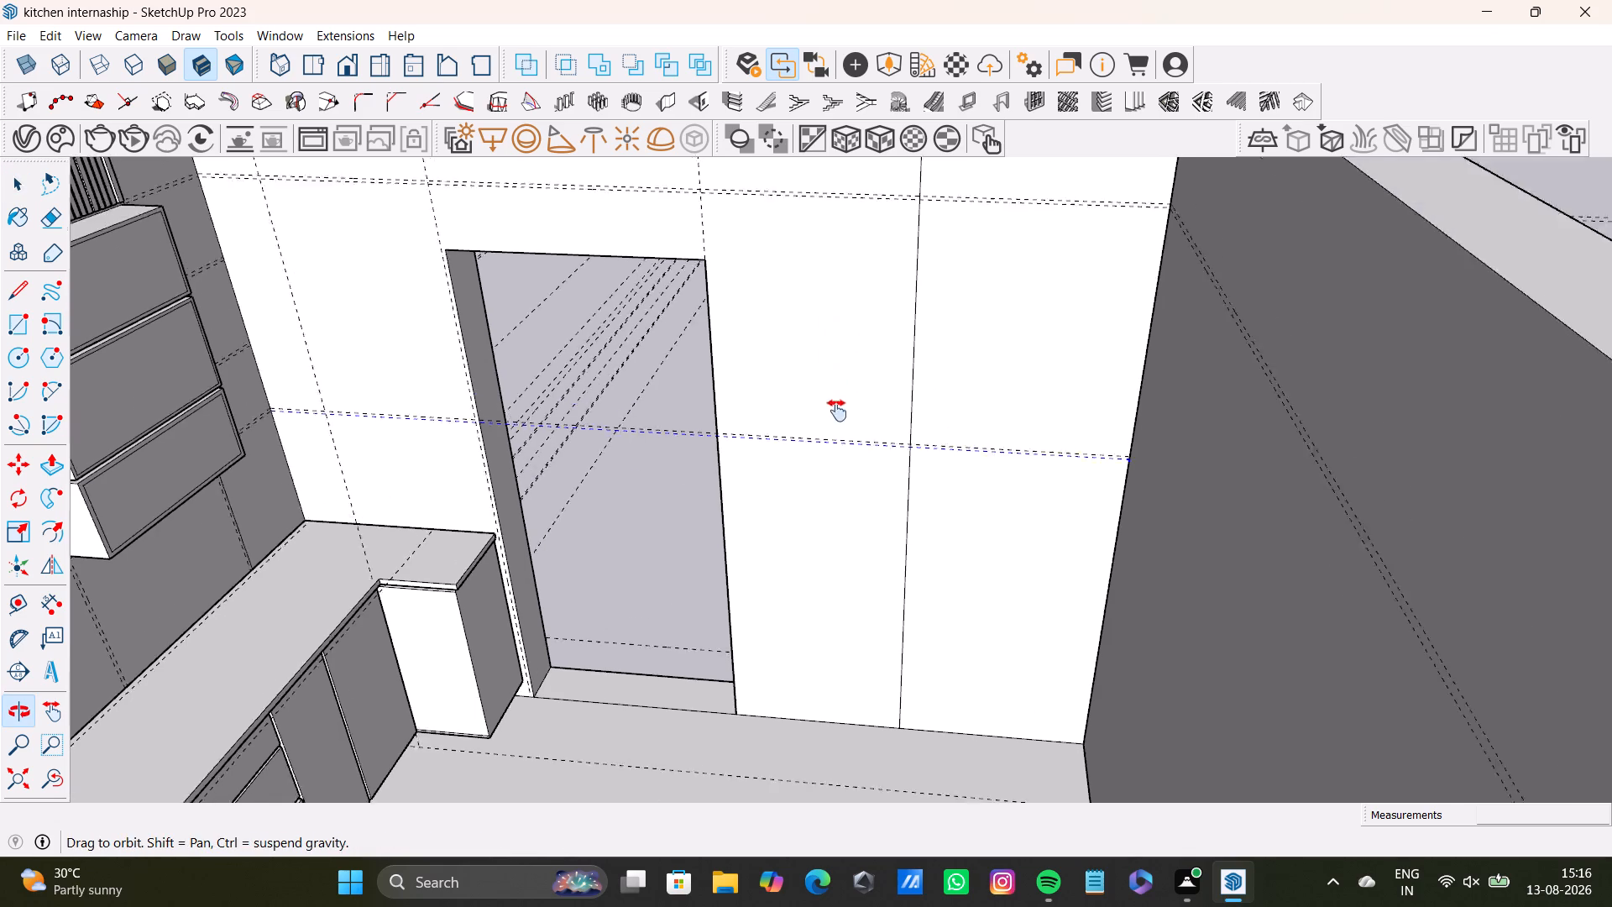
pyautogui.keyDown('shift'); pyautogui.moveTo(837, 411); pyautogui.dragTo(837, 508, button='middle'); pyautogui.keyUp('shift')
pyautogui.moveTo(838, 519); pyautogui.dragTo(909, 385, button='middle')
pyautogui.moveTo(837, 433); pyautogui.dragTo(846, 370, button='middle')
pyautogui.moveTo(860, 378); pyautogui.dragTo(866, 378, button='middle')
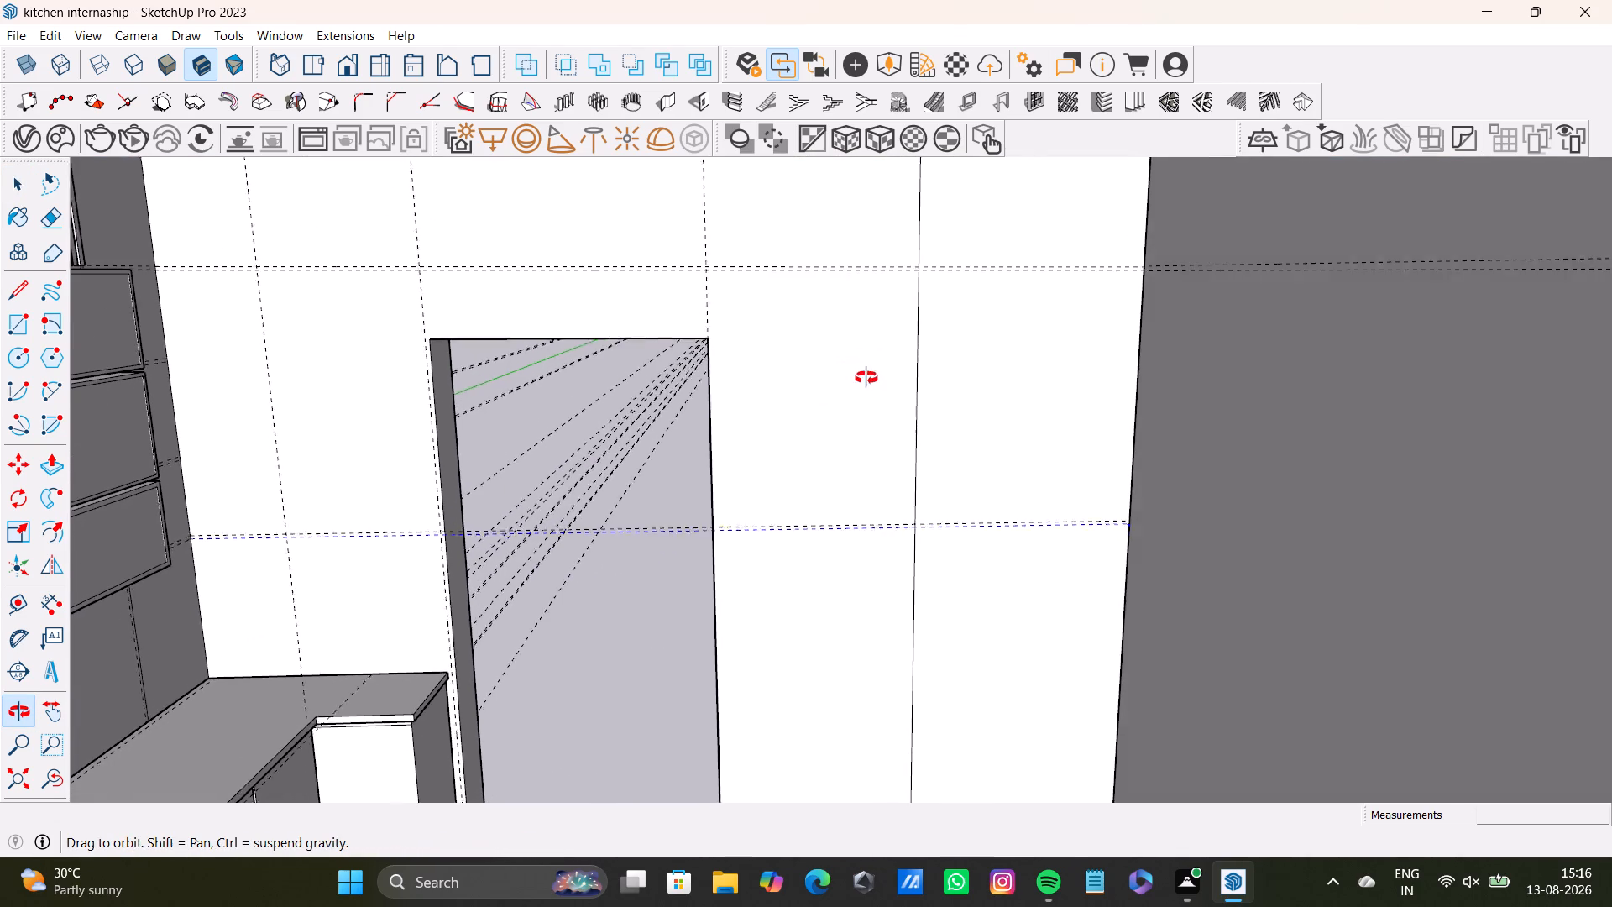
pyautogui.moveTo(866, 378); pyautogui.dragTo(841, 366, button='middle')
pyautogui.scroll(3, 787, 385)
pyautogui.moveTo(786, 385); pyautogui.dragTo(809, 392, button='middle')
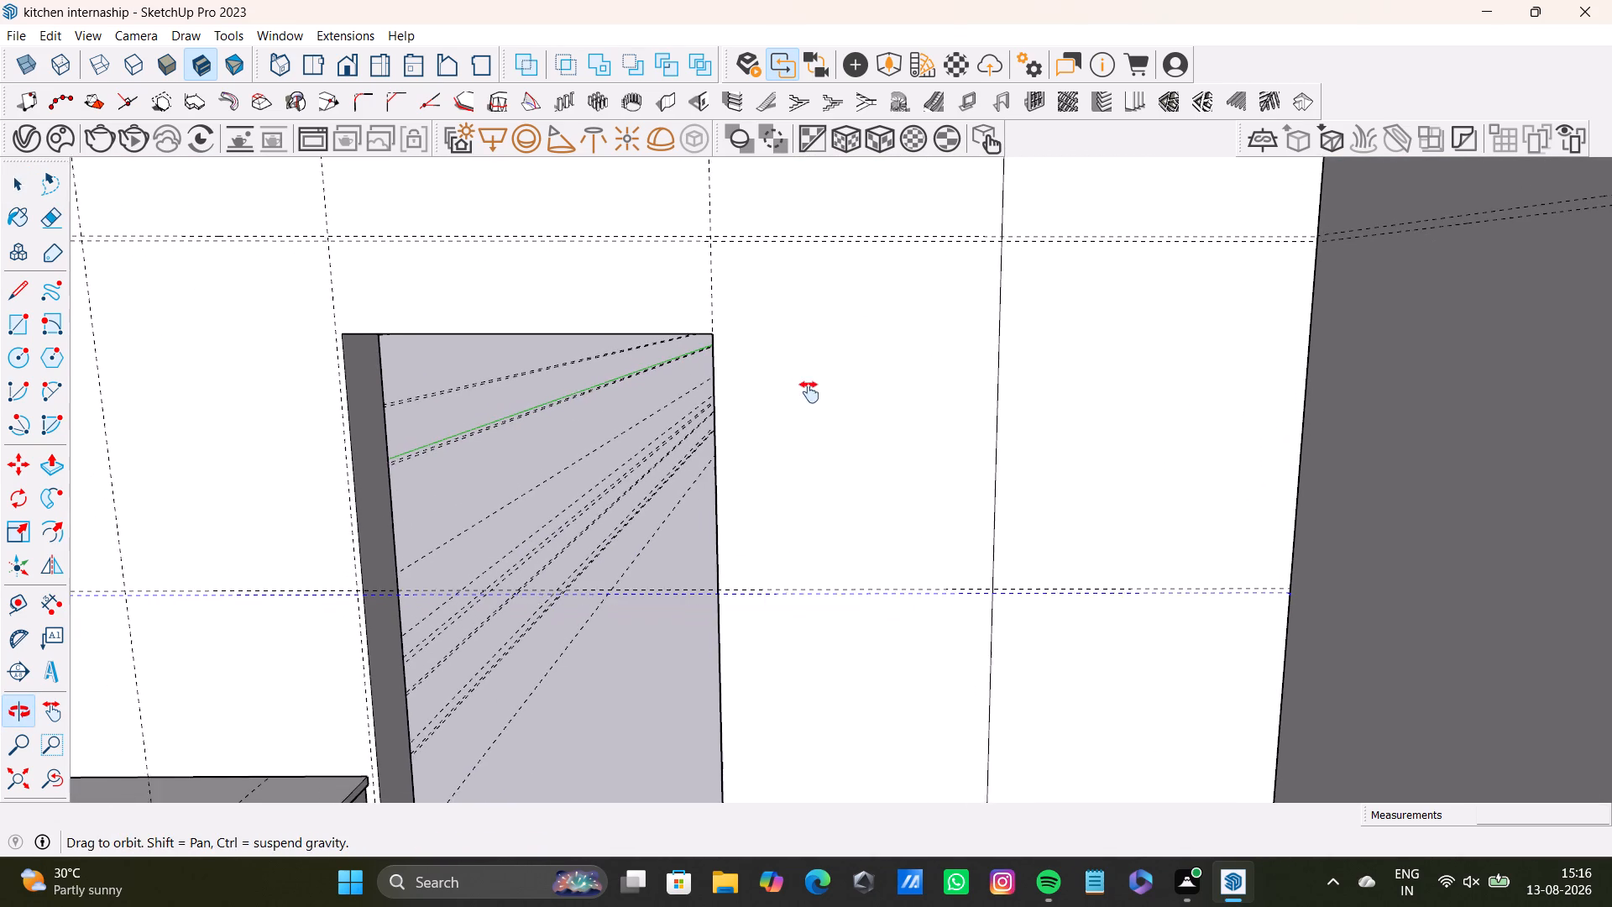
pyautogui.moveTo(809, 392); pyautogui.dragTo(811, 391, button='middle')
pyautogui.click(18, 606)
pyautogui.scroll(3, 589, 487)
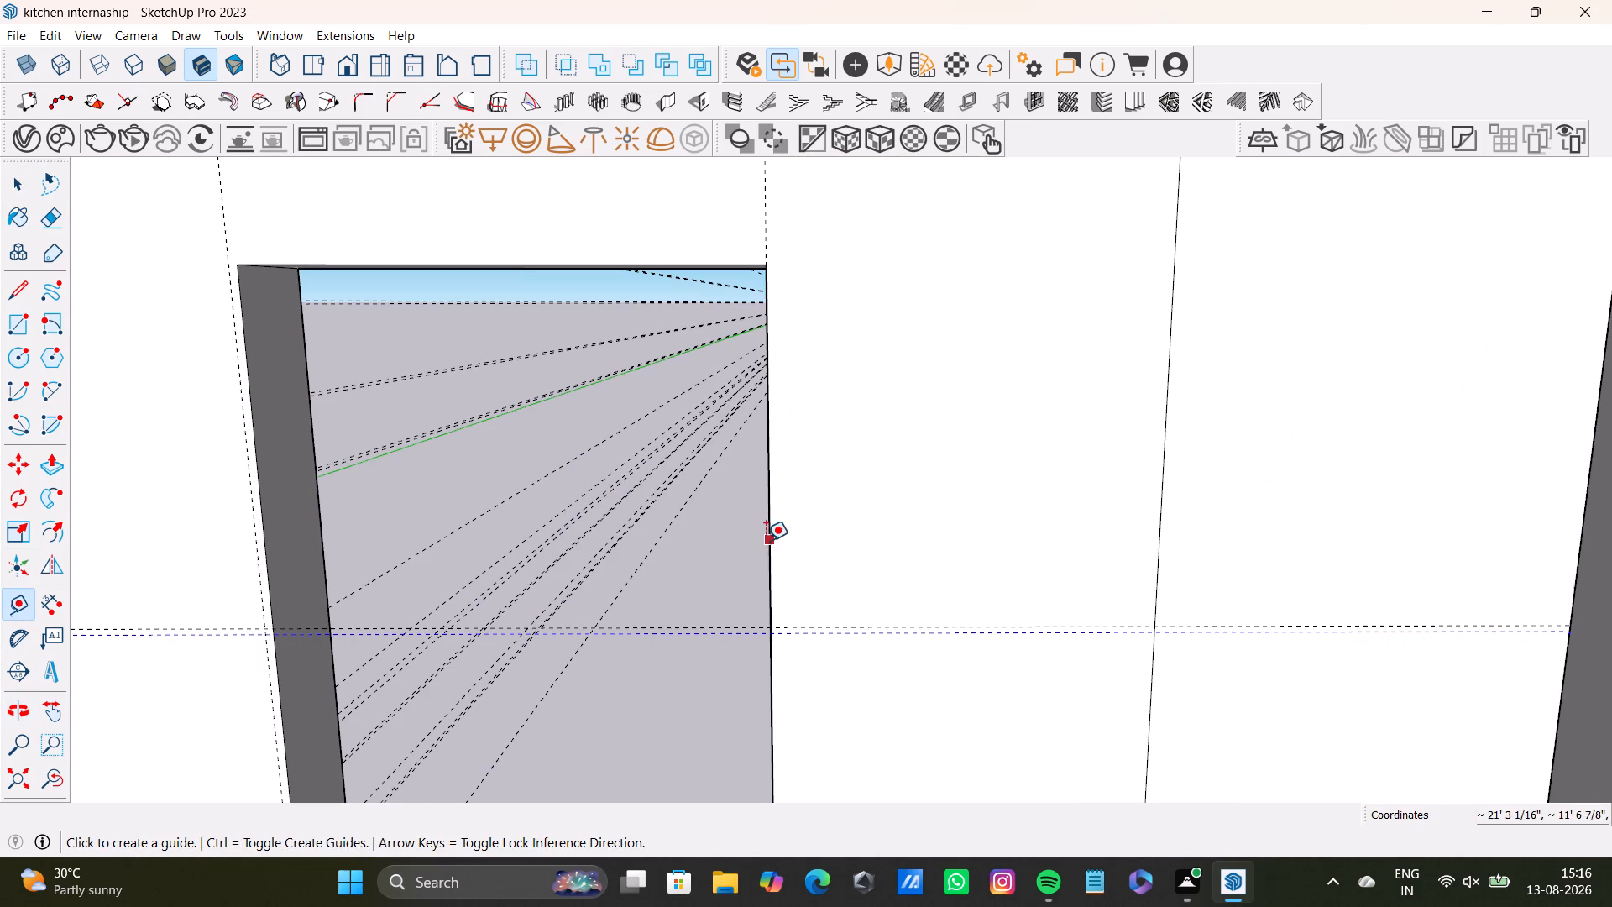
pyautogui.moveTo(766, 541); pyautogui.dragTo(776, 541)
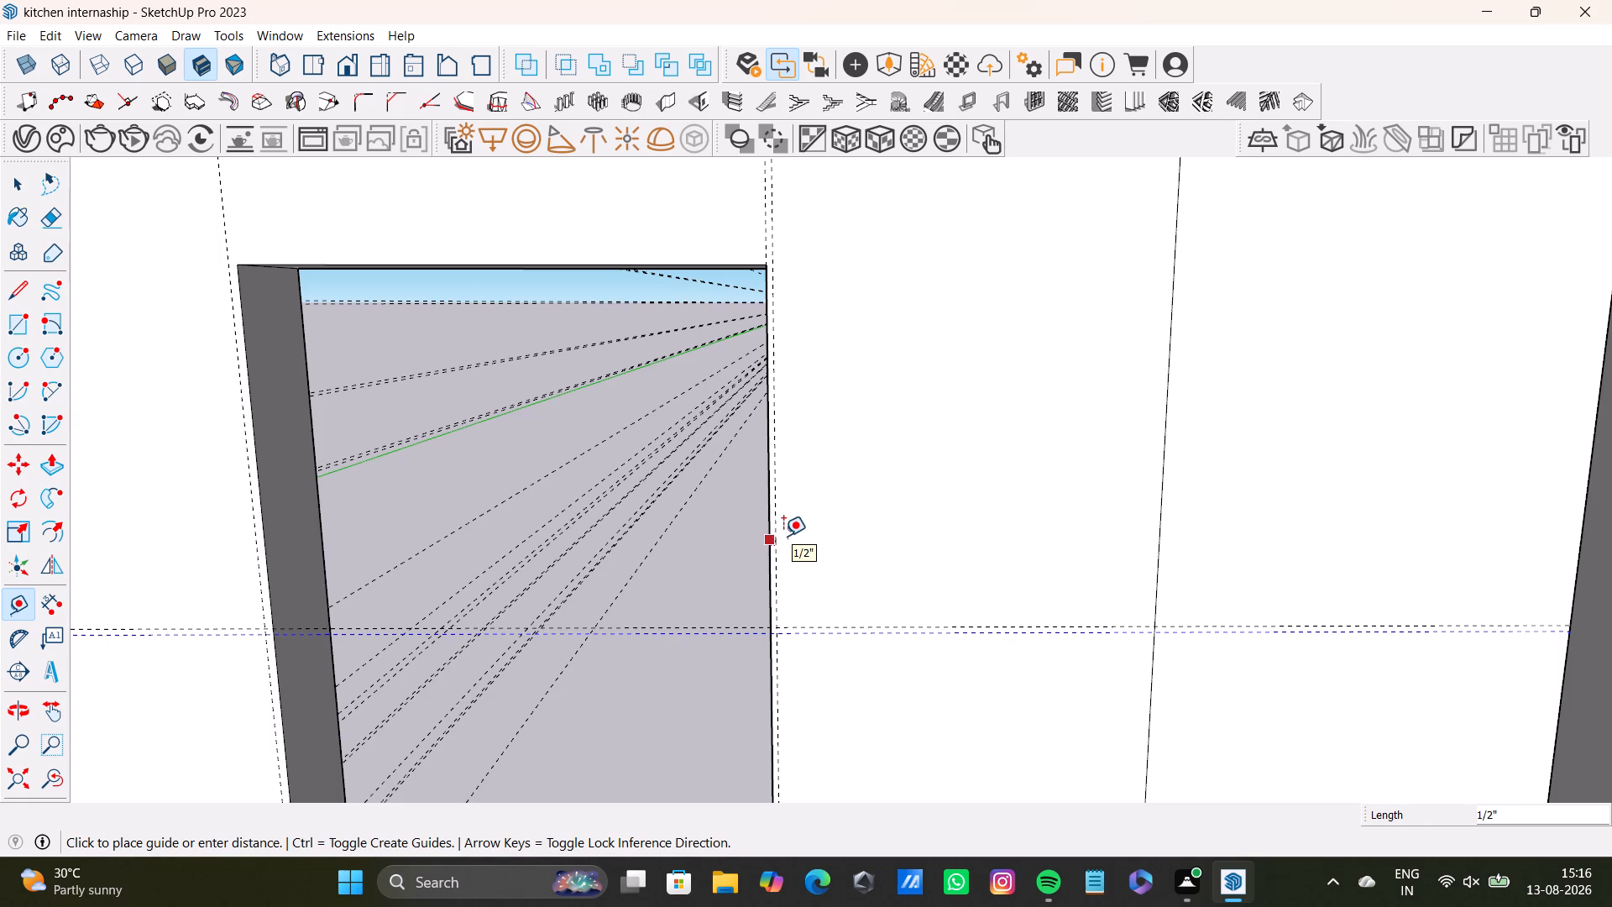
pyautogui.write('0.5')
pyautogui.hotkey('shift', '"')
pyautogui.press('Return')
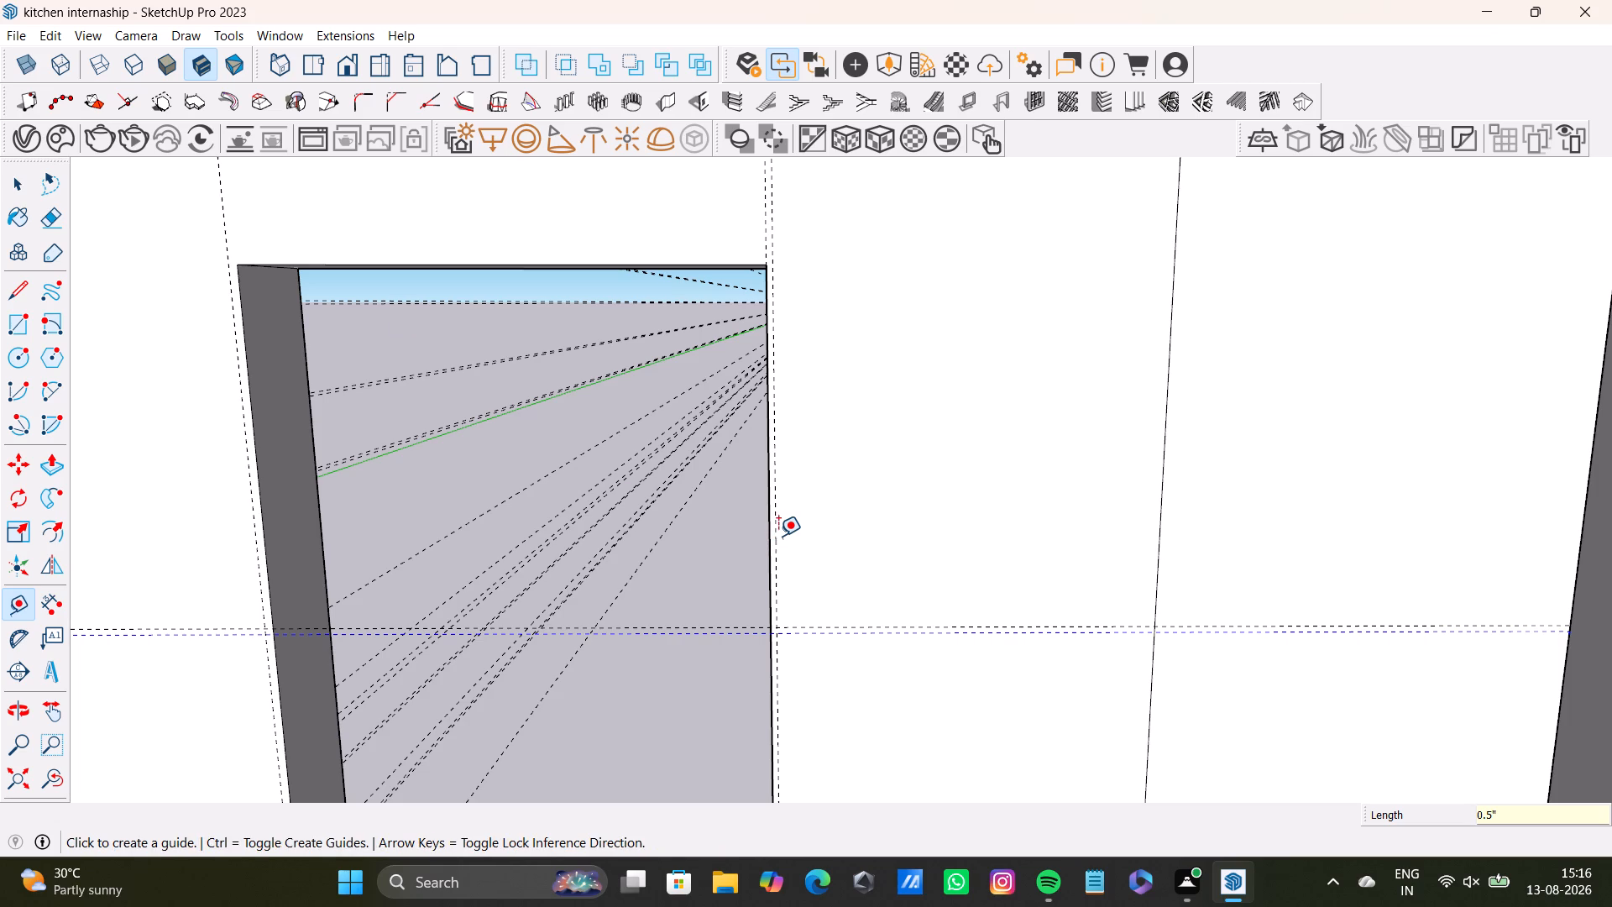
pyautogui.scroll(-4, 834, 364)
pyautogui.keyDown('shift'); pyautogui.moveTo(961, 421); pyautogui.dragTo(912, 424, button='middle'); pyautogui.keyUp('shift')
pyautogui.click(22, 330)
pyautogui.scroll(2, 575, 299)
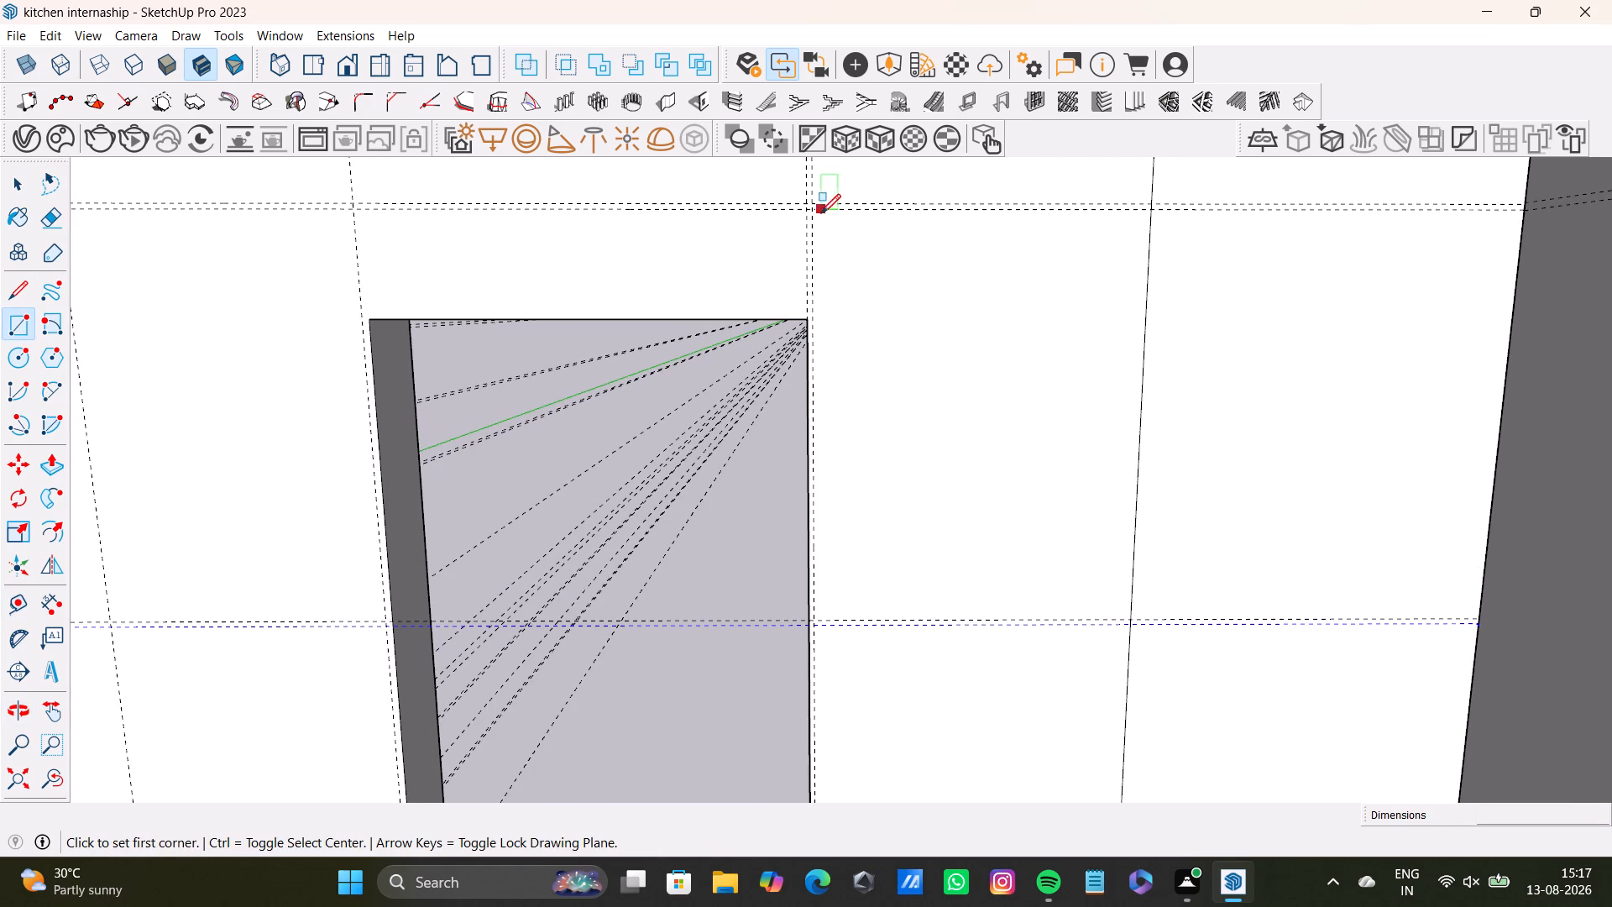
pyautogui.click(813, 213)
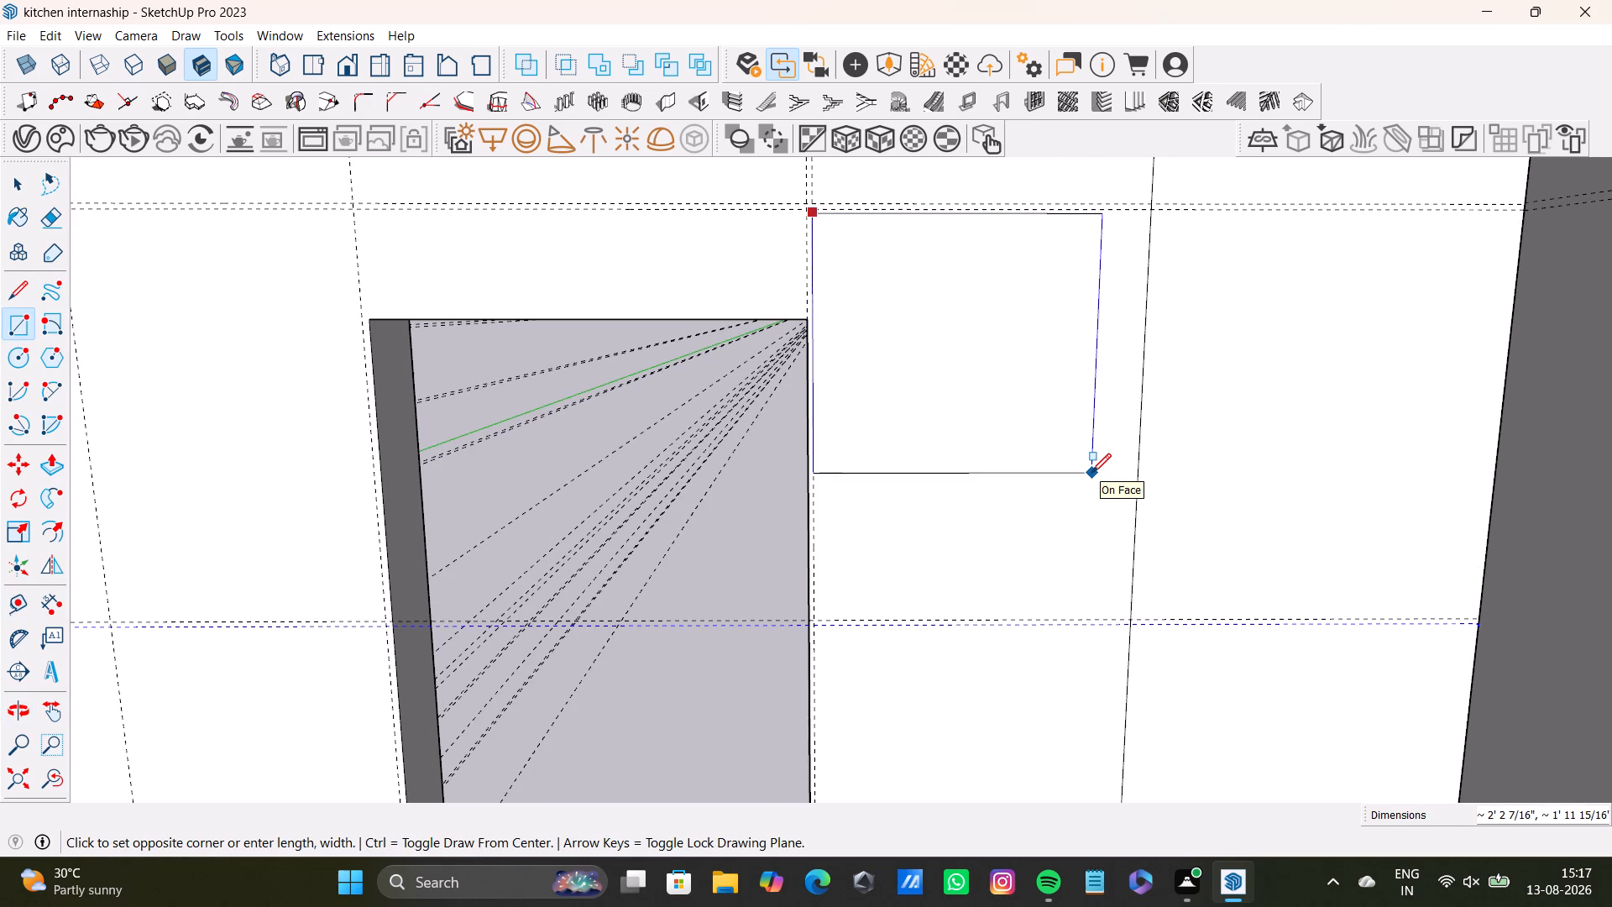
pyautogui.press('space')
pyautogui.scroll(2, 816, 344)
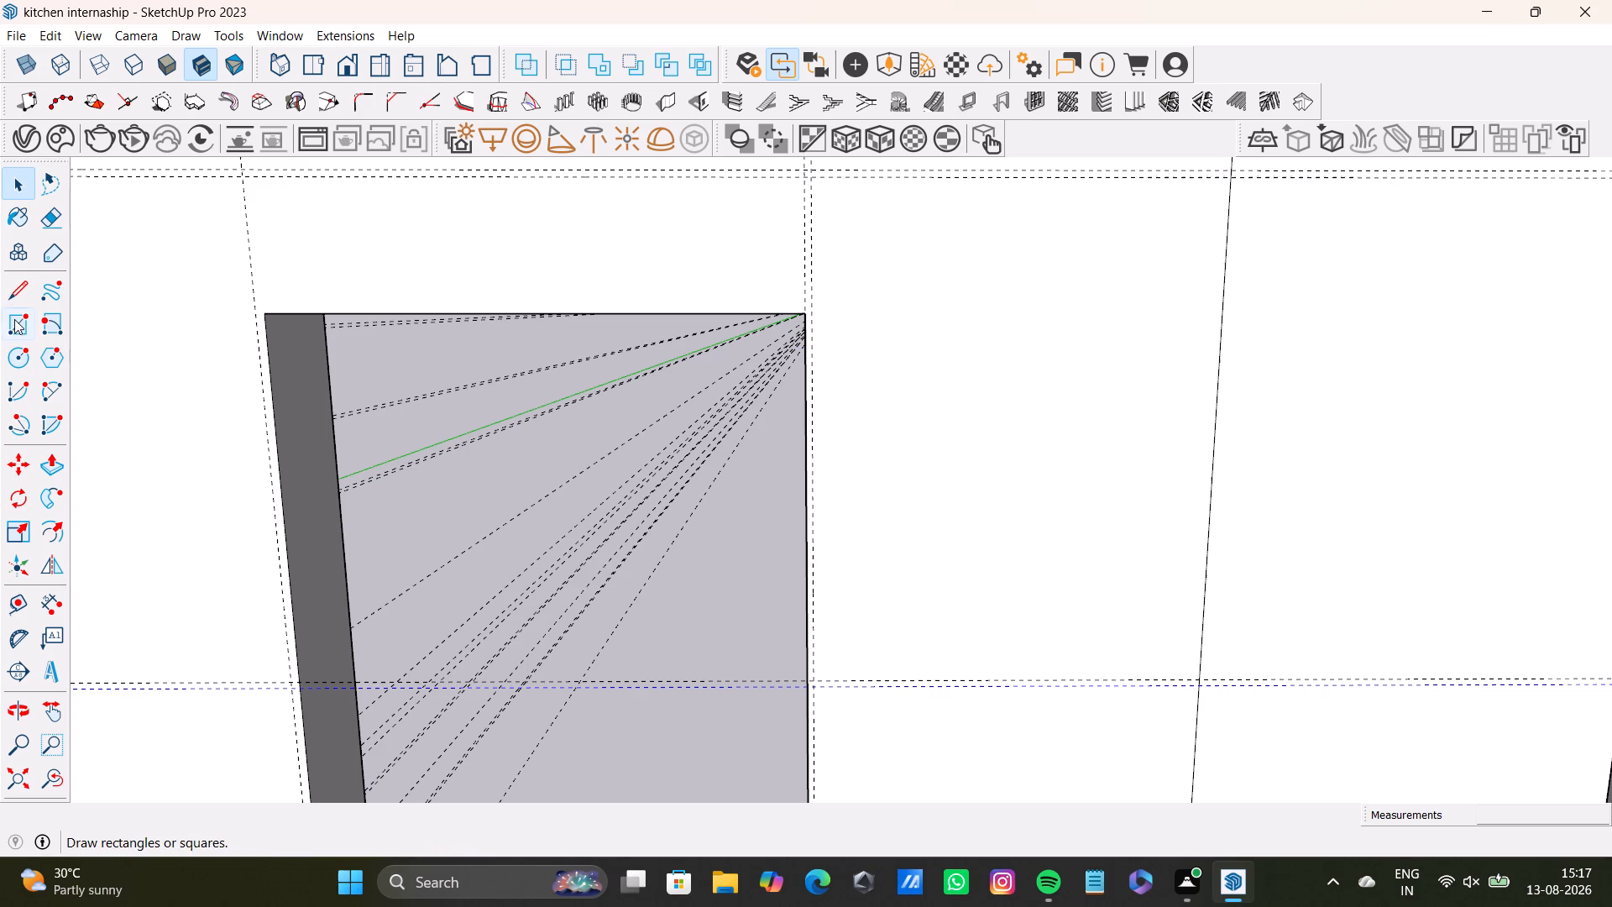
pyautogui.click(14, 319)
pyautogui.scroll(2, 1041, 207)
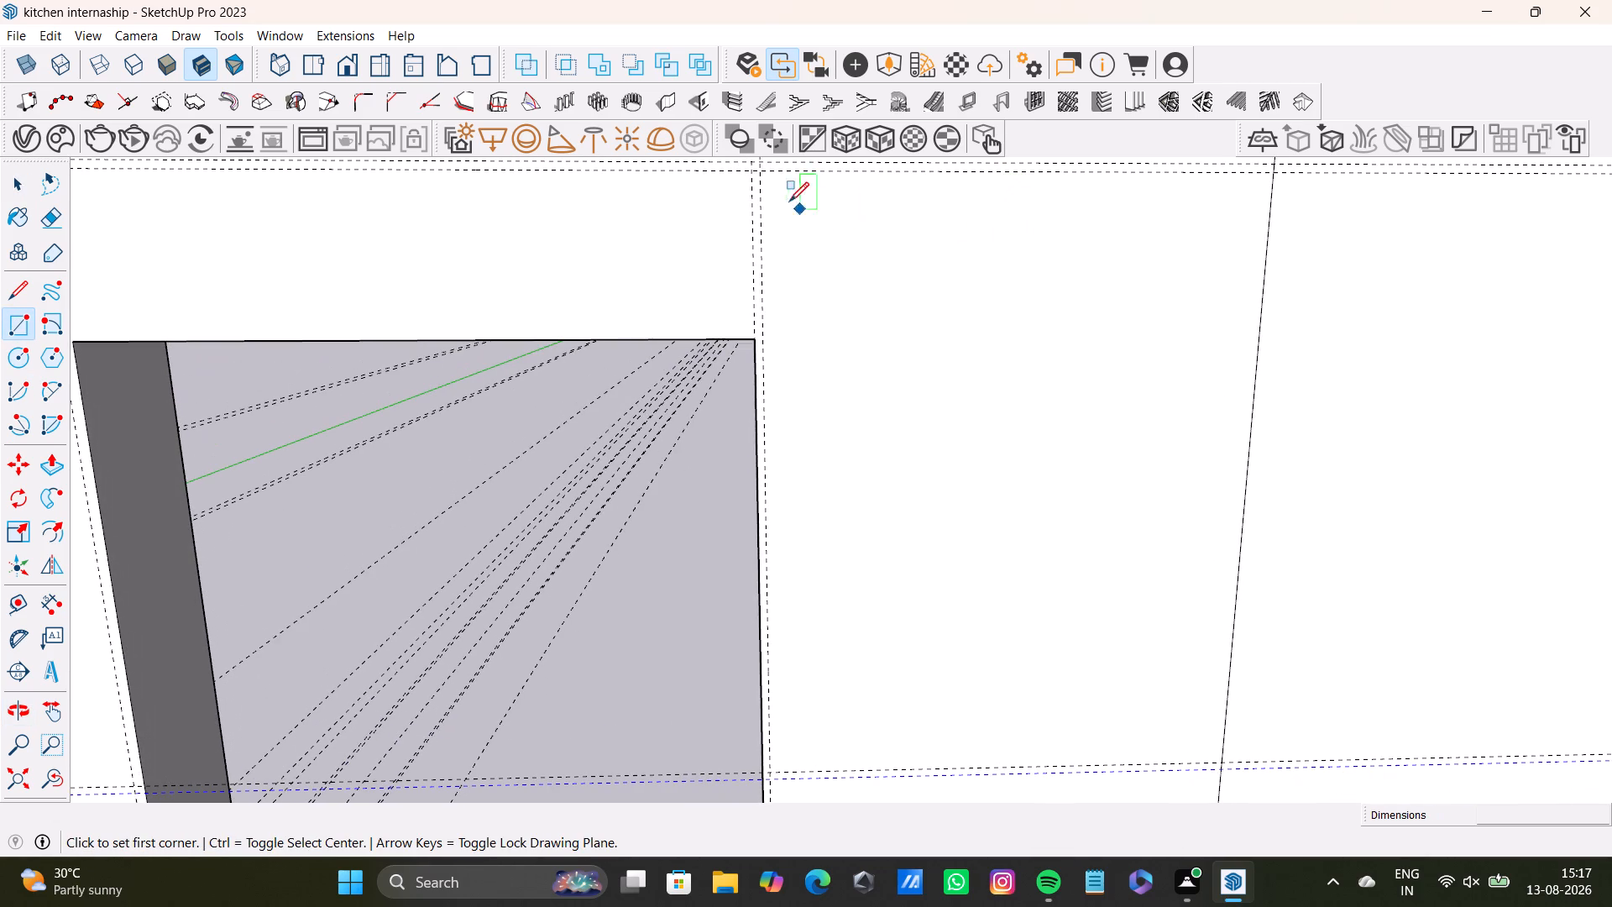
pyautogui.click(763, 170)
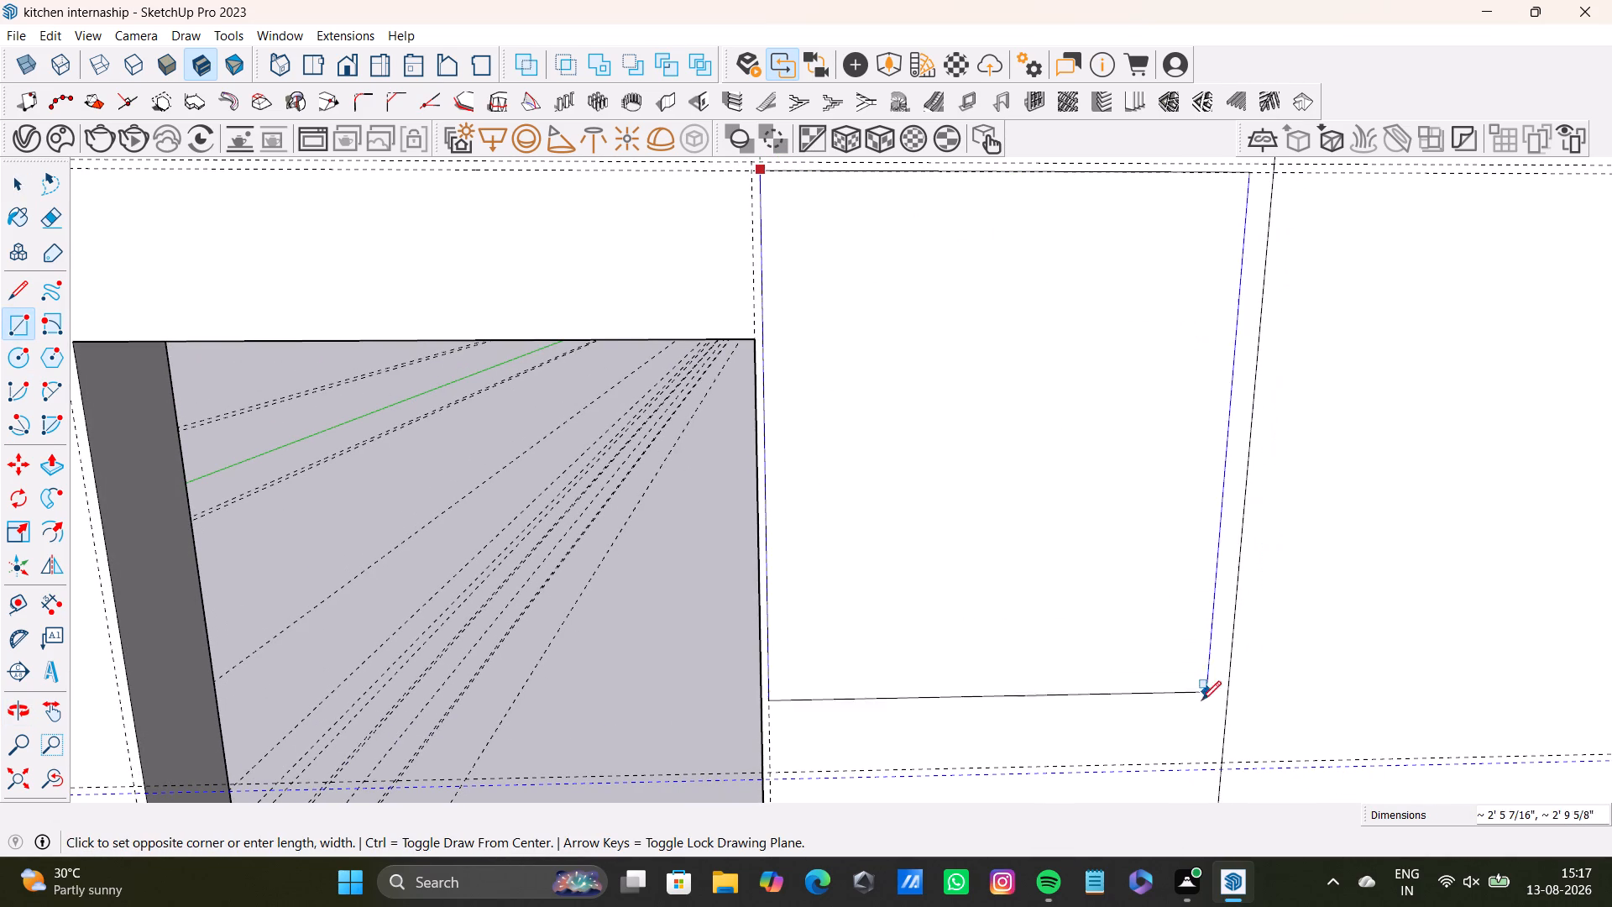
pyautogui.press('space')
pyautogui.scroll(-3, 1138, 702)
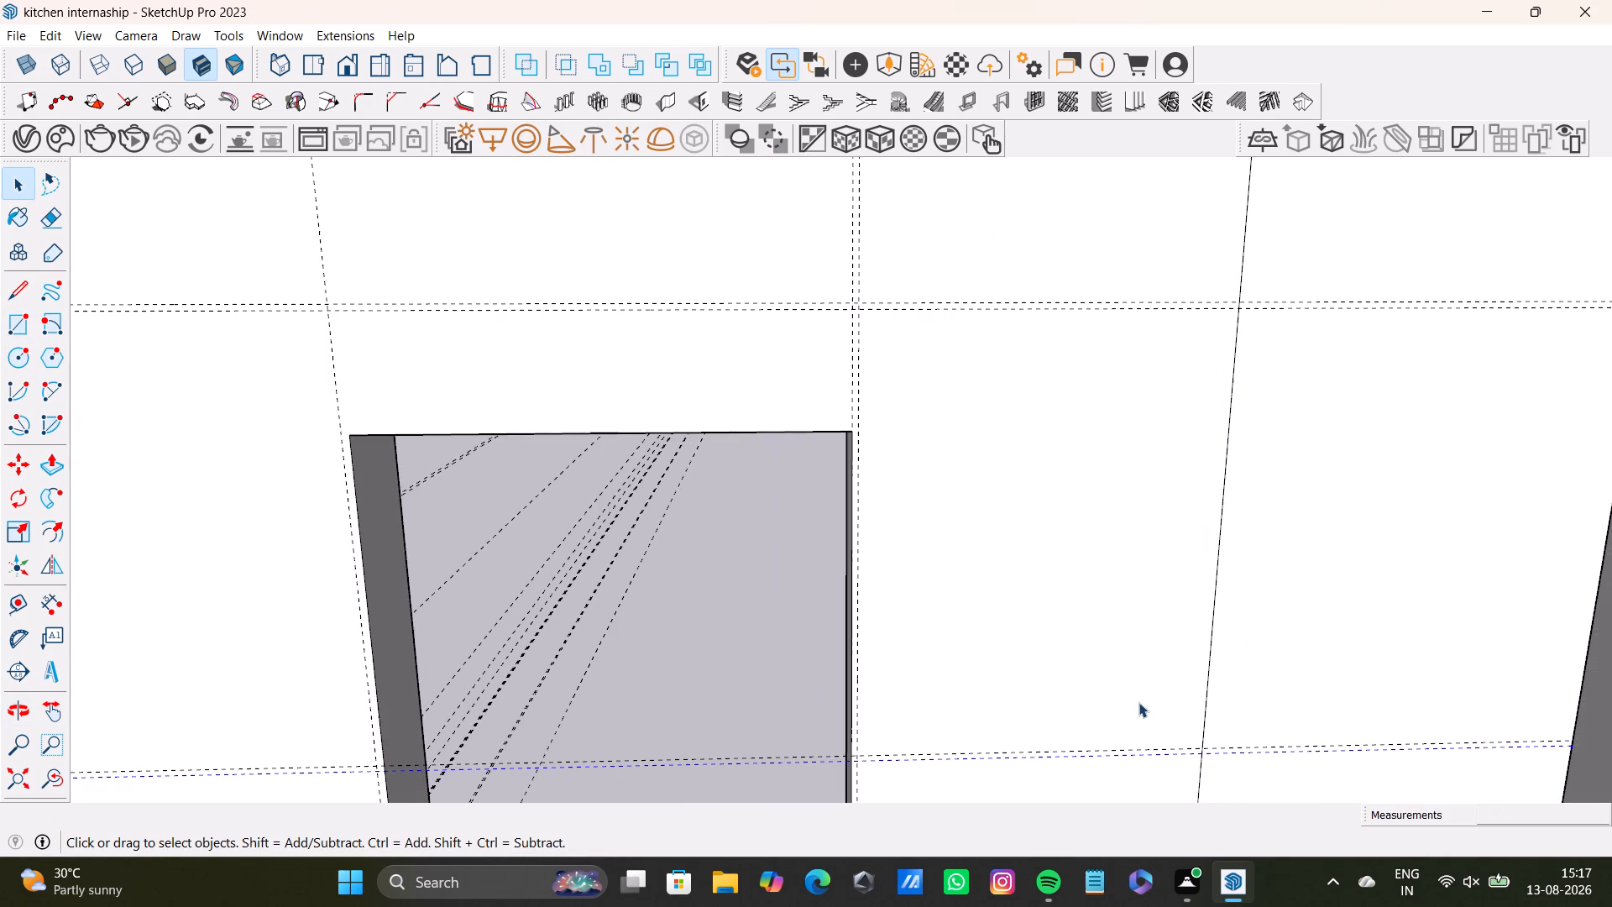
# Offset a vertical guide 0.5" from the vertical line between the door opening and the opposite wall, on the door side.
pyautogui.keyDown('shift'); pyautogui.moveTo(1132, 679); pyautogui.dragTo(1039, 641, button='middle'); pyautogui.keyUp('shift')
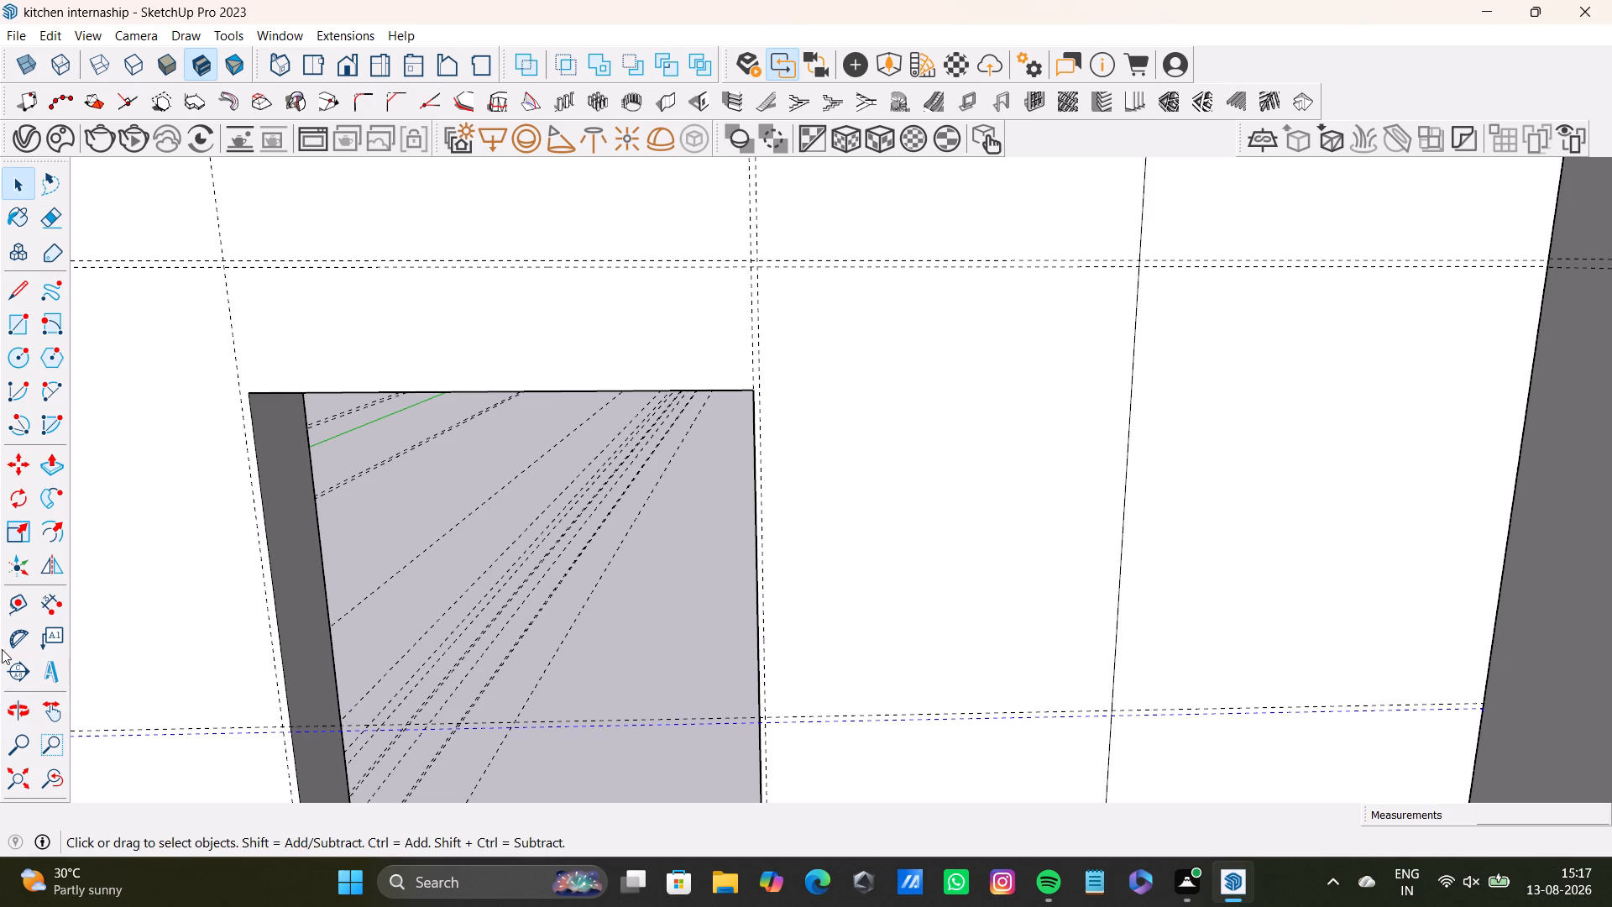
pyautogui.click(24, 611)
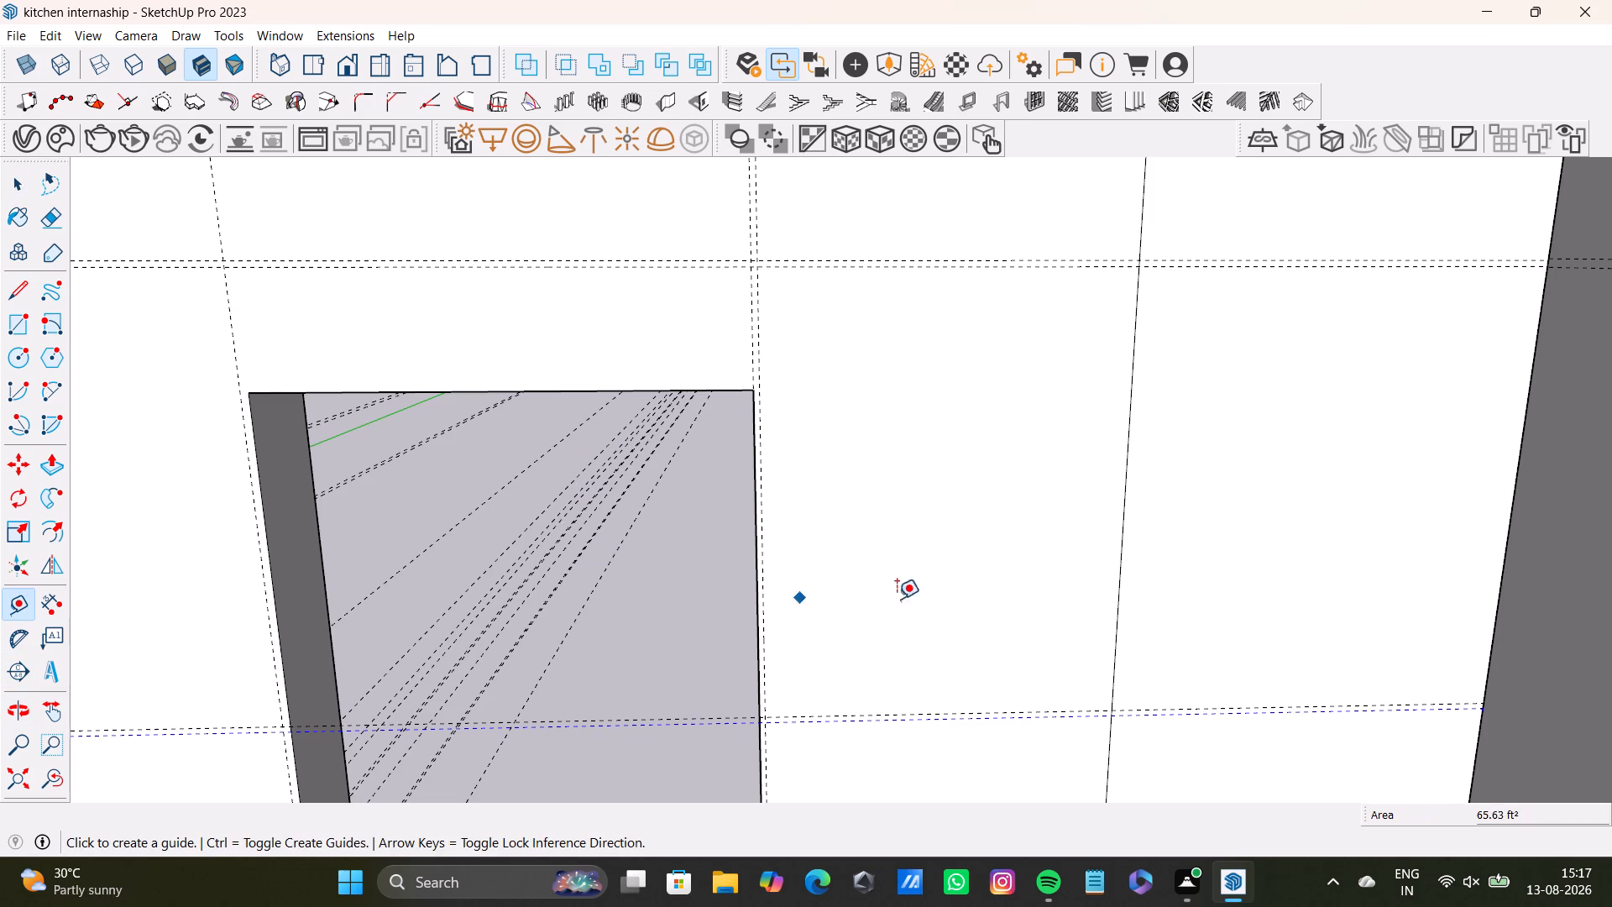
pyautogui.click(1119, 609)
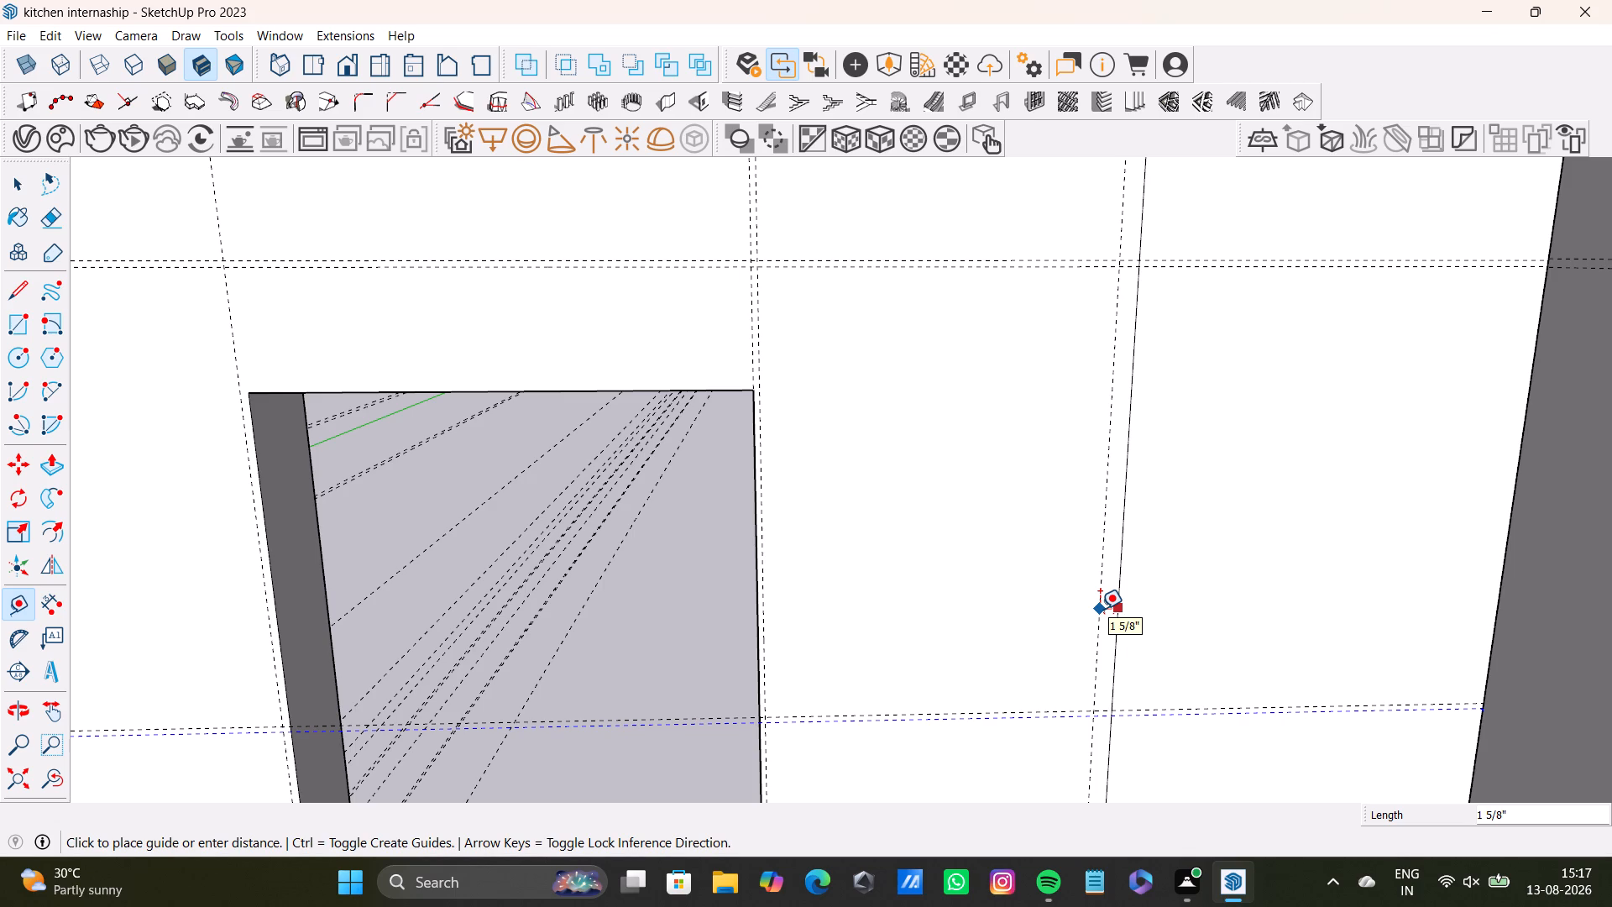
pyautogui.write('0.5')
pyautogui.hotkey('shift', '"')
pyautogui.press('Return')
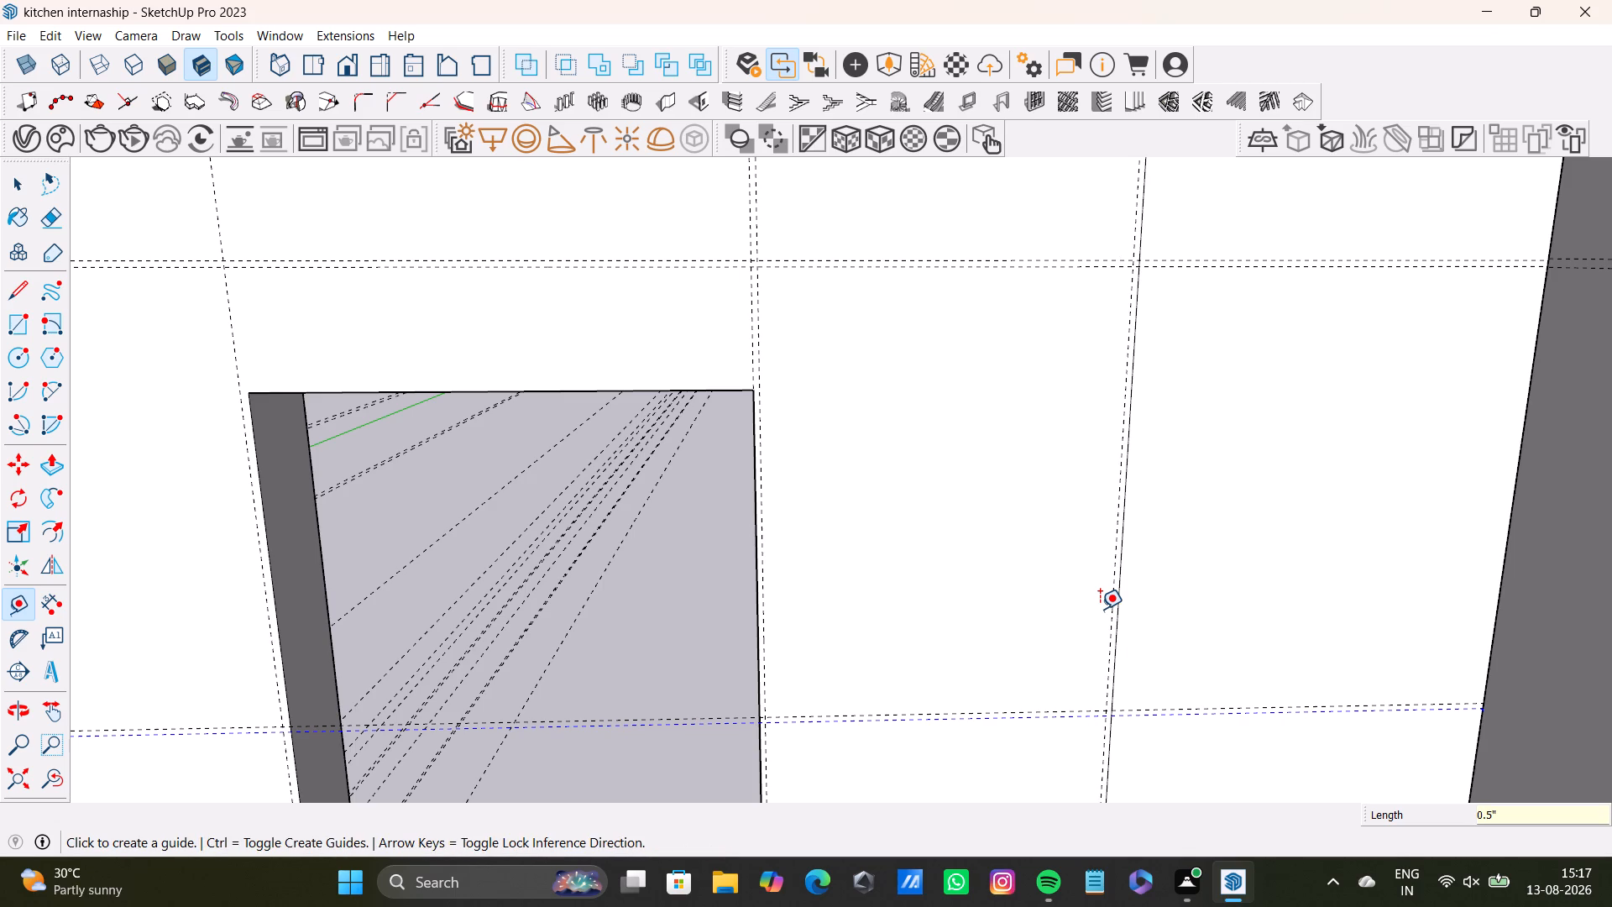
# Offset a vertical guide 0.5" from the vertical line between the door opening and the opposite wall, on the opposite-wall side.
pyautogui.scroll(1, 1126, 570)
pyautogui.scroll(-3, 1102, 574)
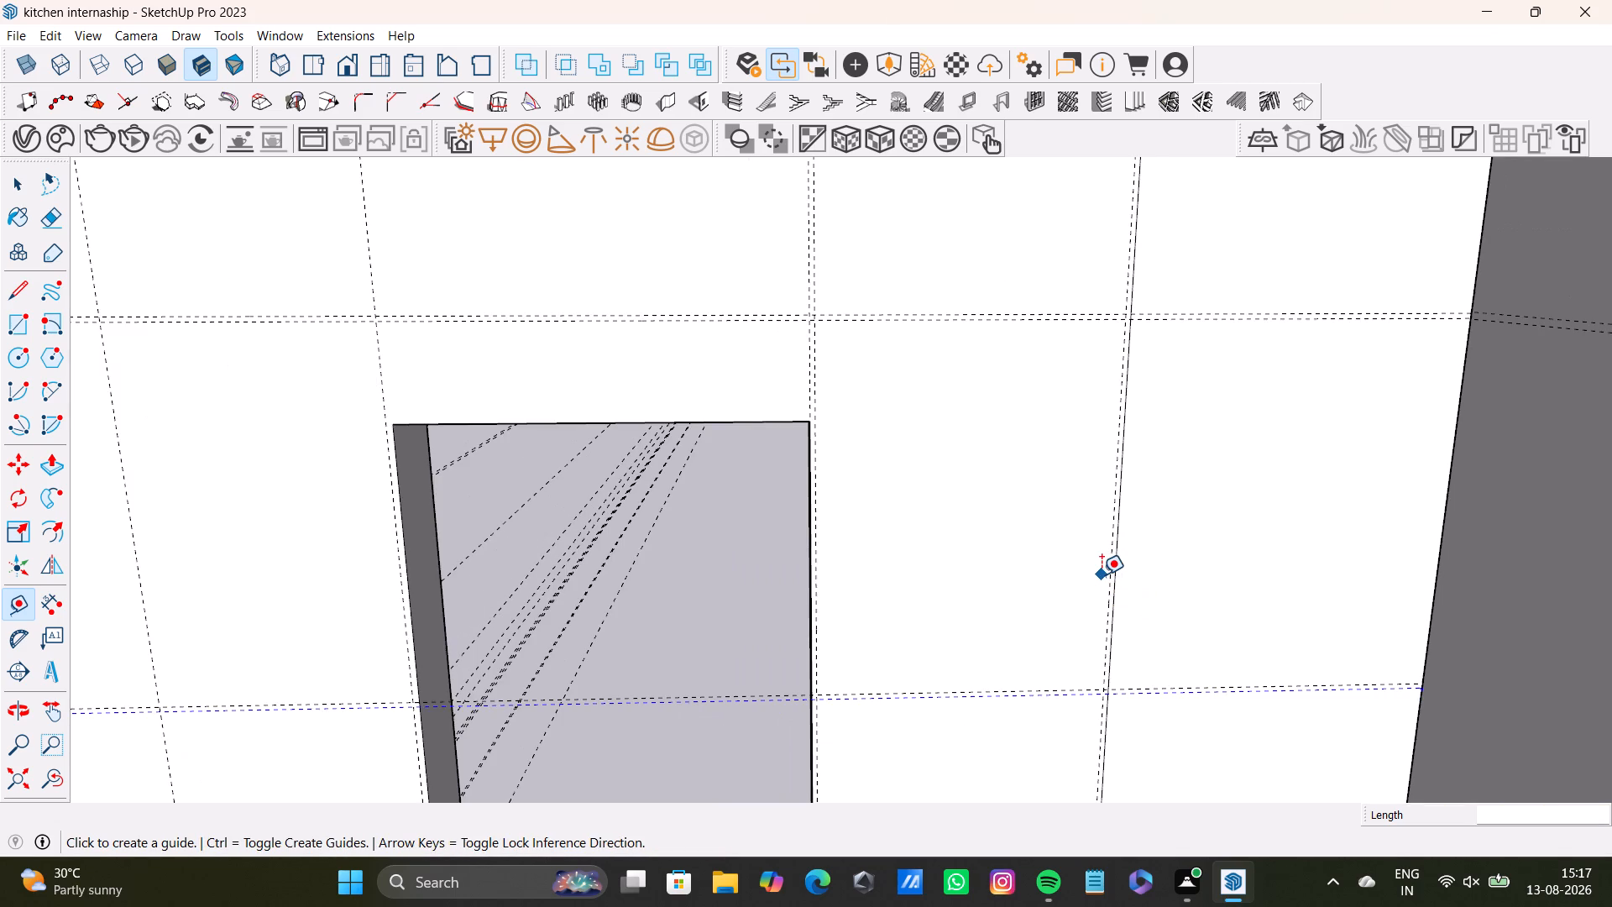
pyautogui.keyDown('shift'); pyautogui.moveTo(1102, 574); pyautogui.dragTo(970, 566, button='middle'); pyautogui.keyUp('shift')
pyautogui.scroll(1, 950, 614)
pyautogui.moveTo(1048, 632); pyautogui.dragTo(1044, 634, button='middle')
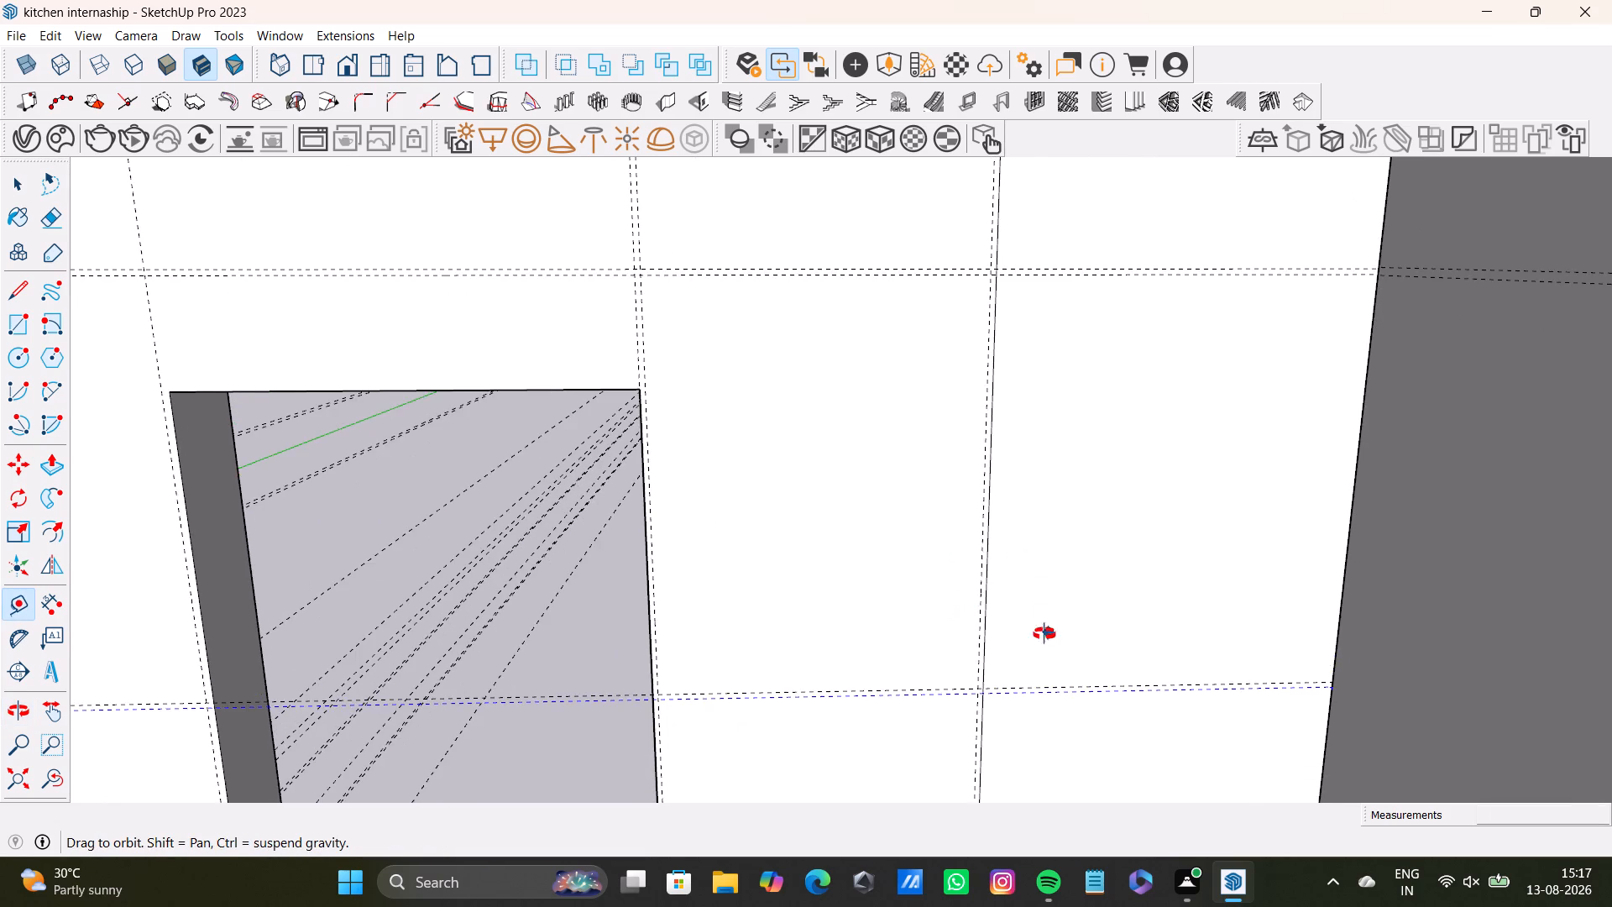
pyautogui.moveTo(1044, 634); pyautogui.dragTo(989, 639, button='middle')
pyautogui.scroll(3, 960, 627)
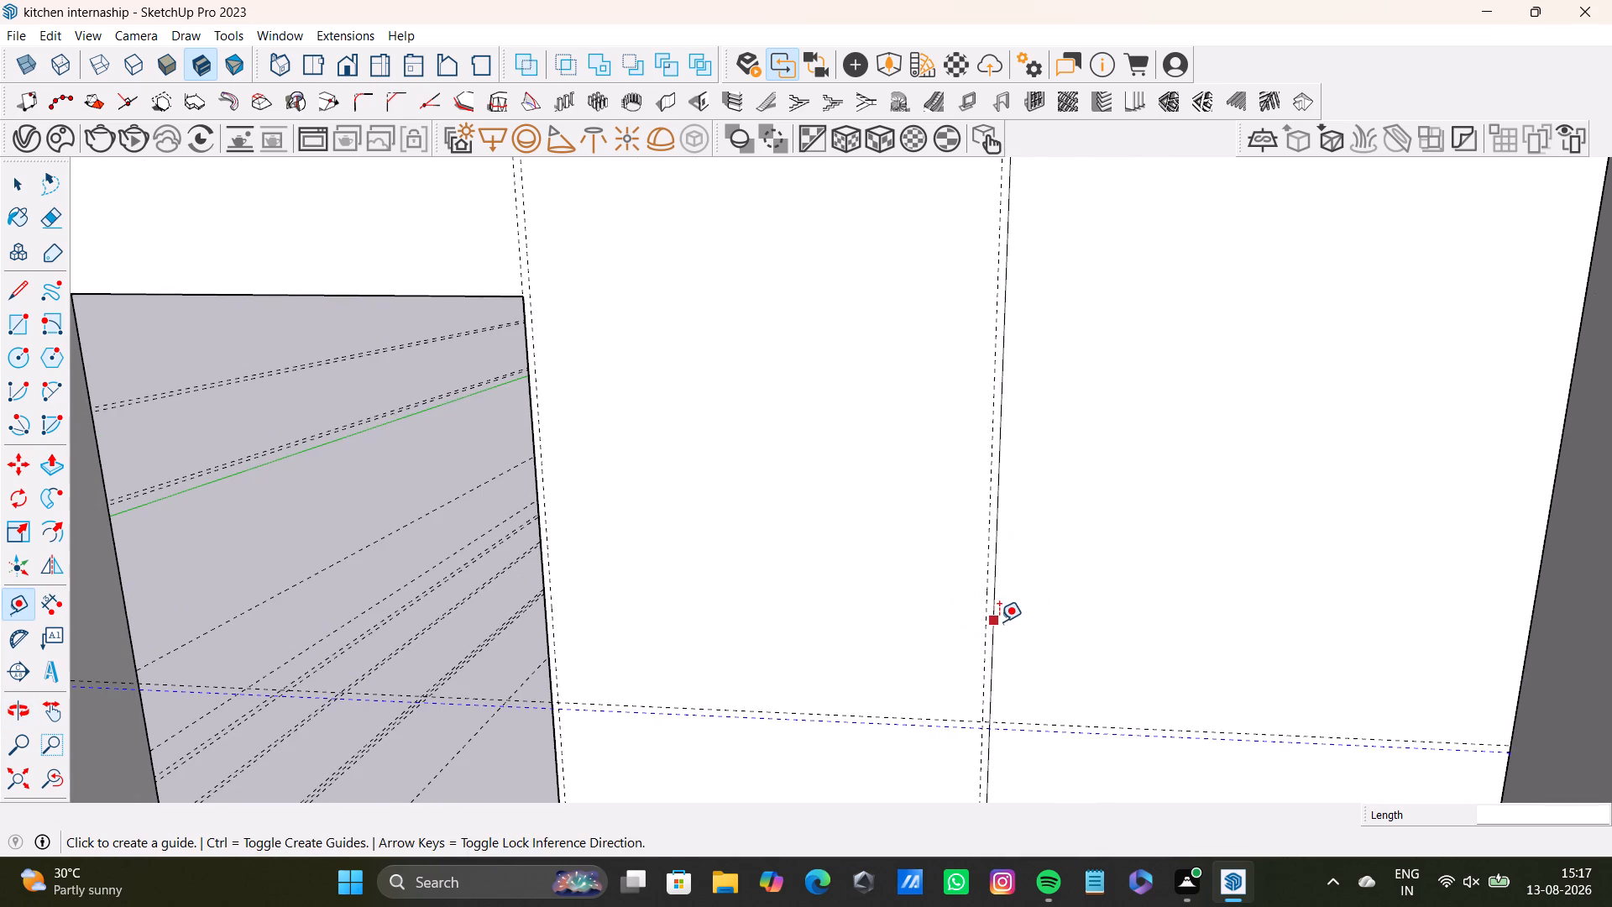
pyautogui.moveTo(999, 622); pyautogui.dragTo(1008, 623)
pyautogui.write('0.5')
pyautogui.hotkey('shift', '"')
pyautogui.press('Return')
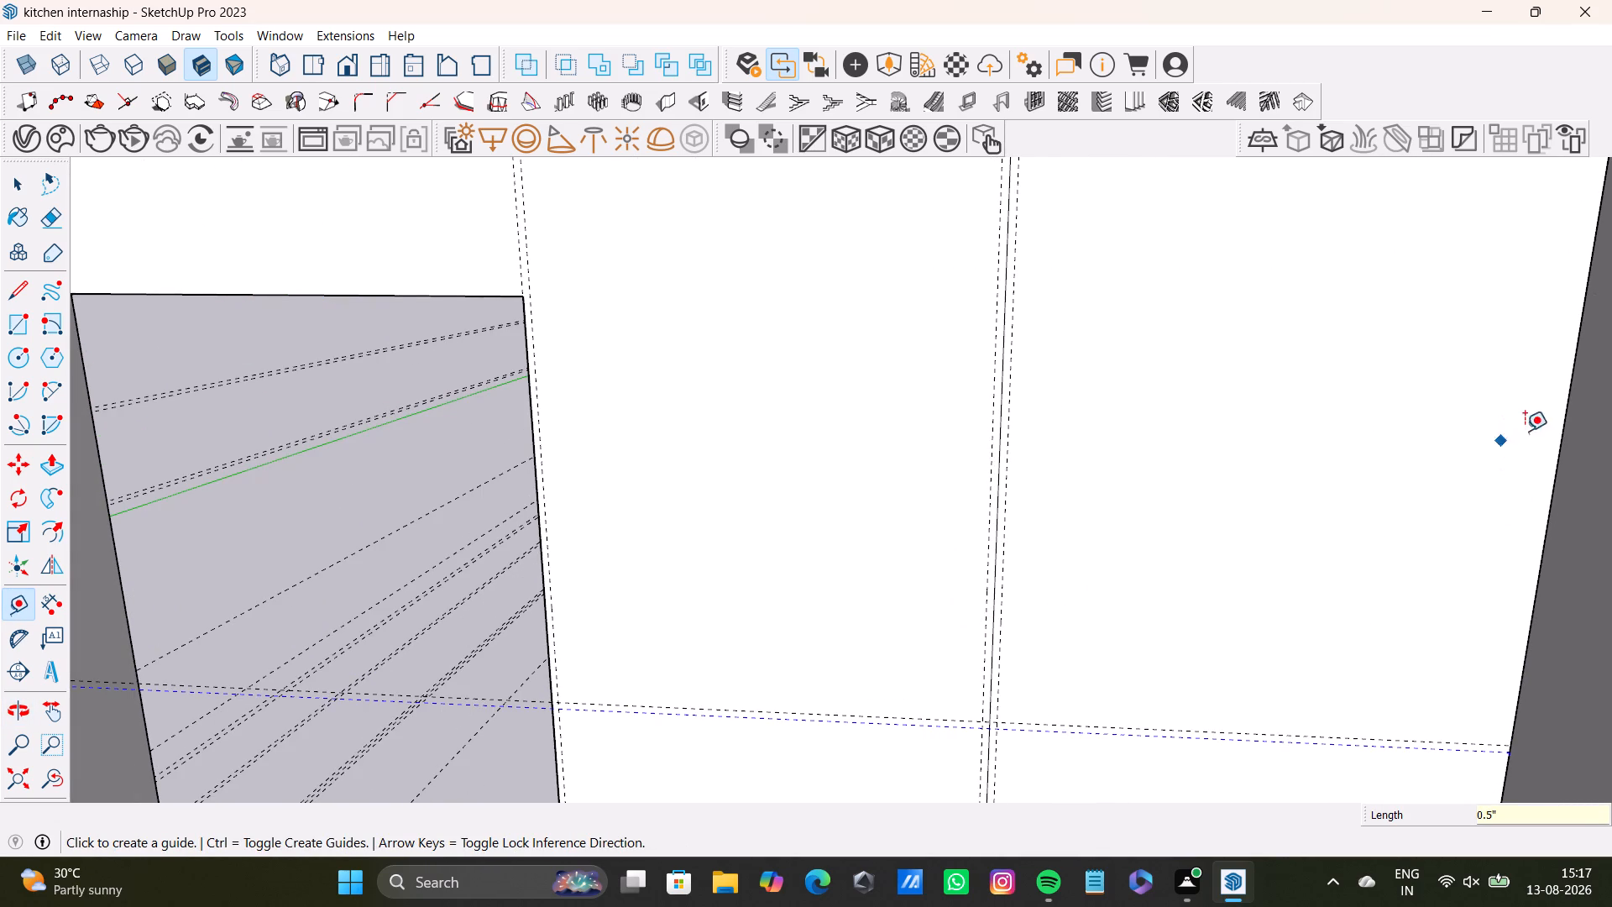
# Offset a vertical guide 1" from the corner edge where the door wall meets the opposite wall, toward the door opening.
pyautogui.scroll(1, 1565, 437)
pyautogui.click(1557, 443)
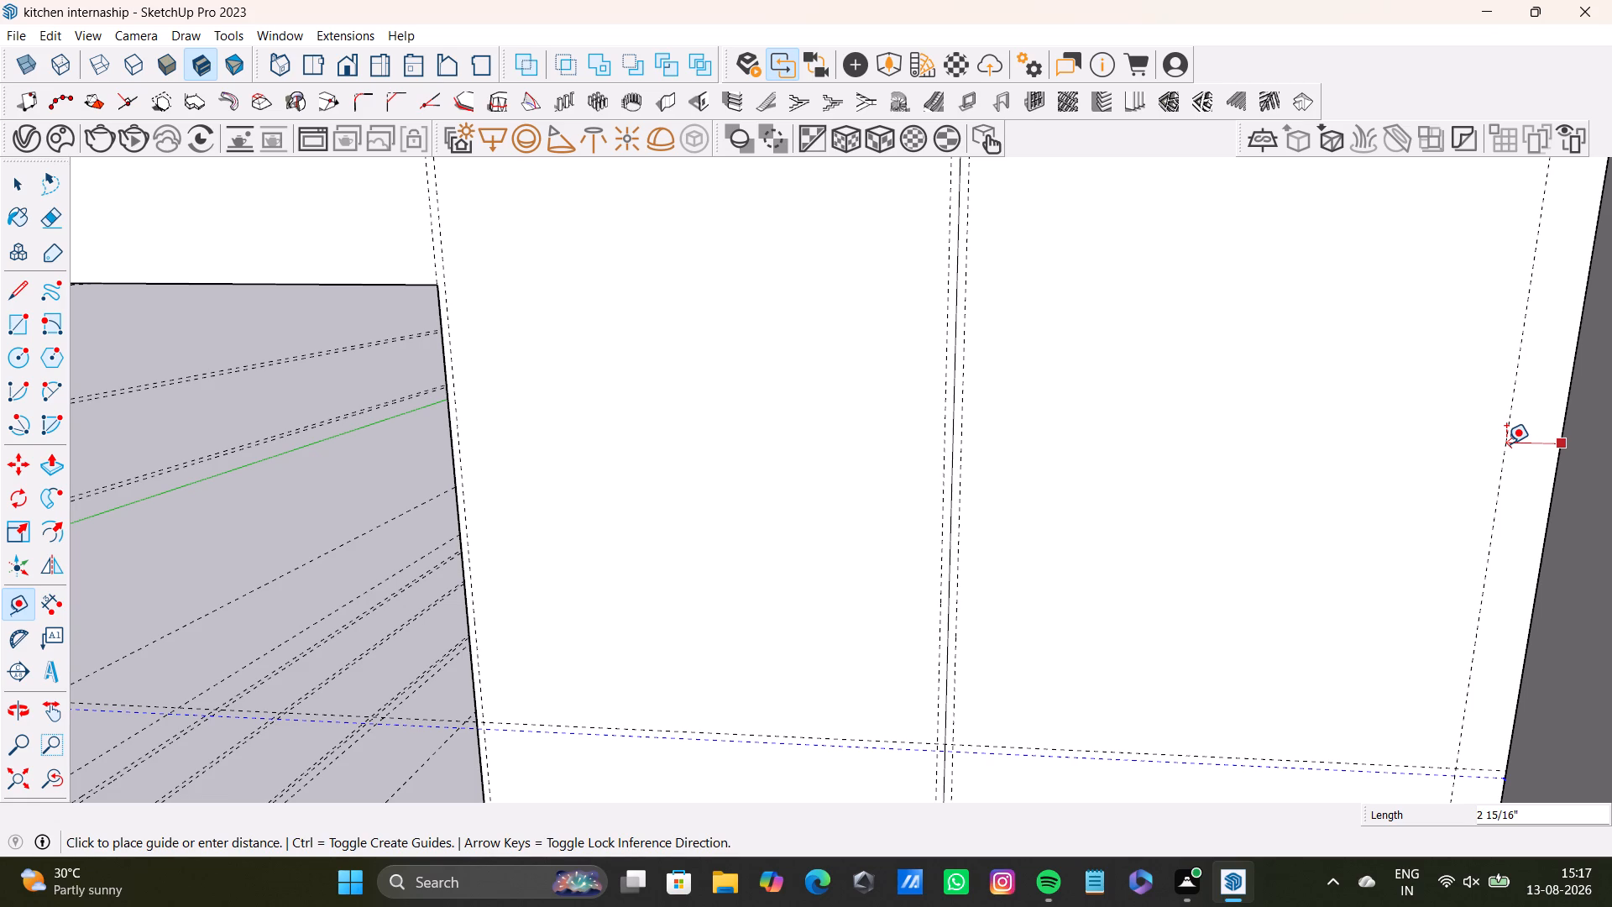
pyautogui.scroll(-3, 1522, 438)
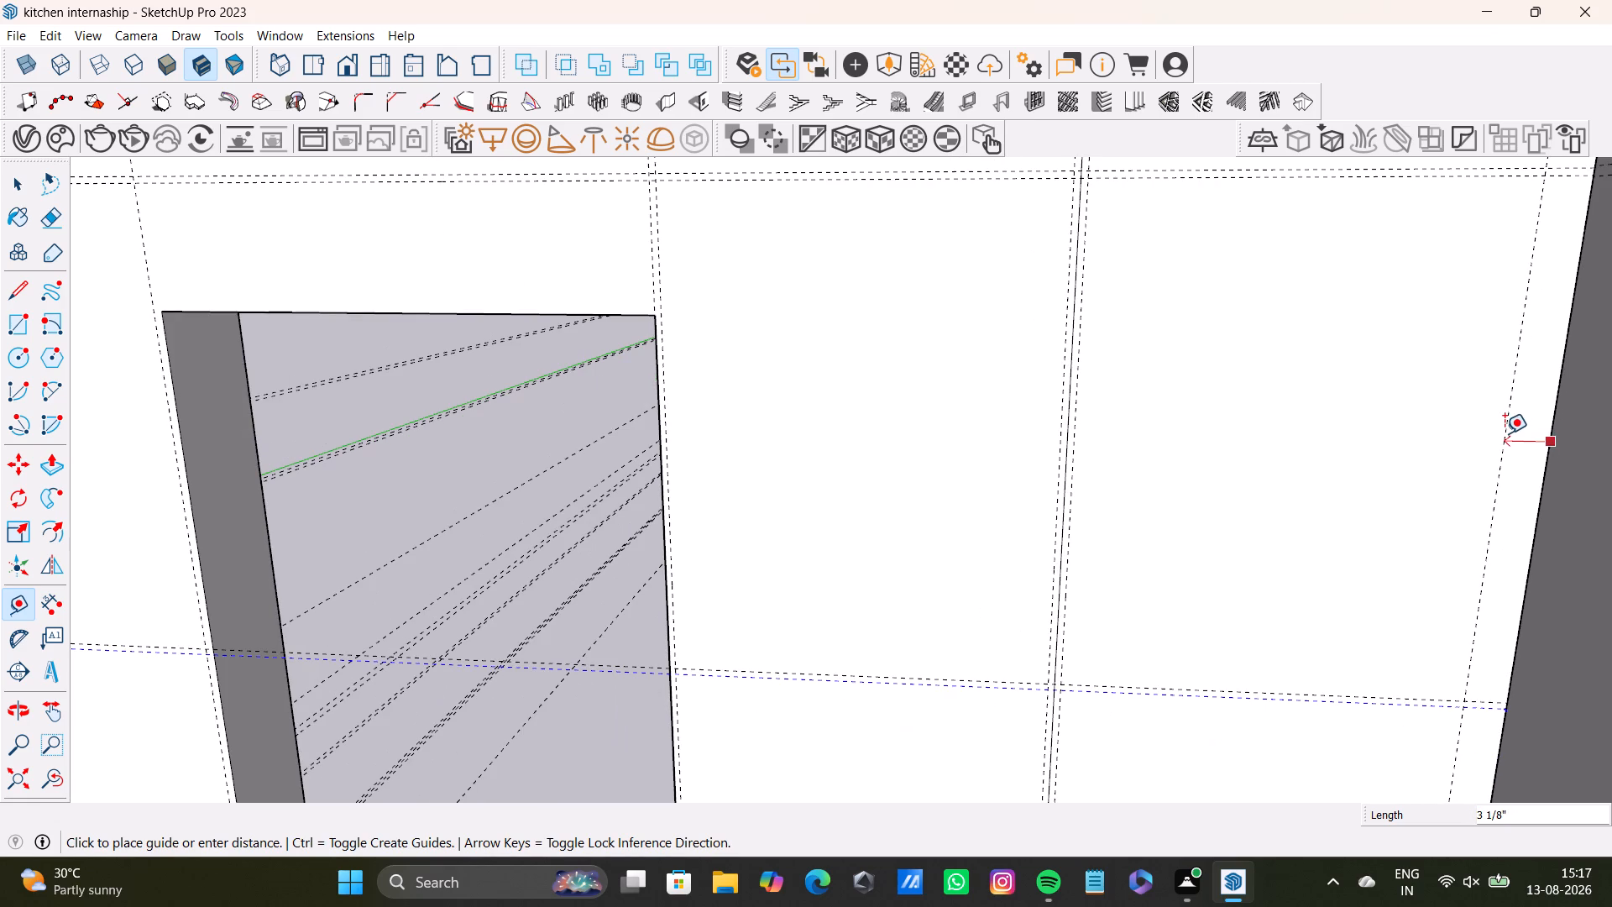
pyautogui.keyDown('shift'); pyautogui.moveTo(1505, 433); pyautogui.dragTo(1468, 482, button='middle'); pyautogui.keyUp('shift')
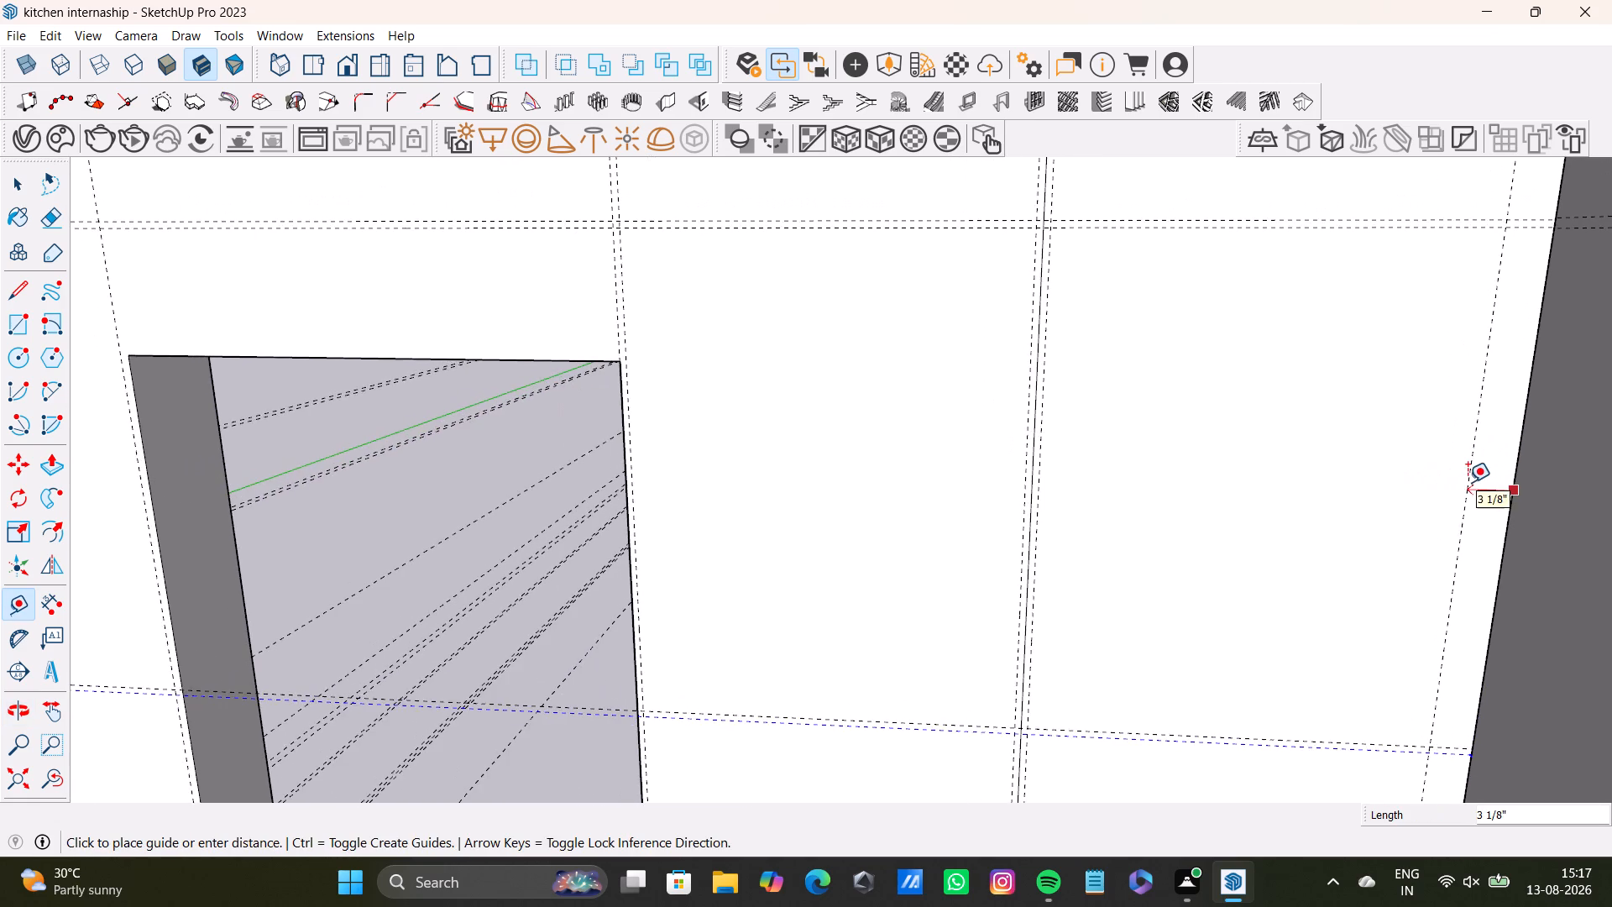
pyautogui.scroll(-5, 1468, 482)
pyautogui.keyDown('shift'); pyautogui.moveTo(1471, 468); pyautogui.dragTo(1280, 481, button='middle'); pyautogui.keyUp('shift')
pyautogui.scroll(3, 1290, 471)
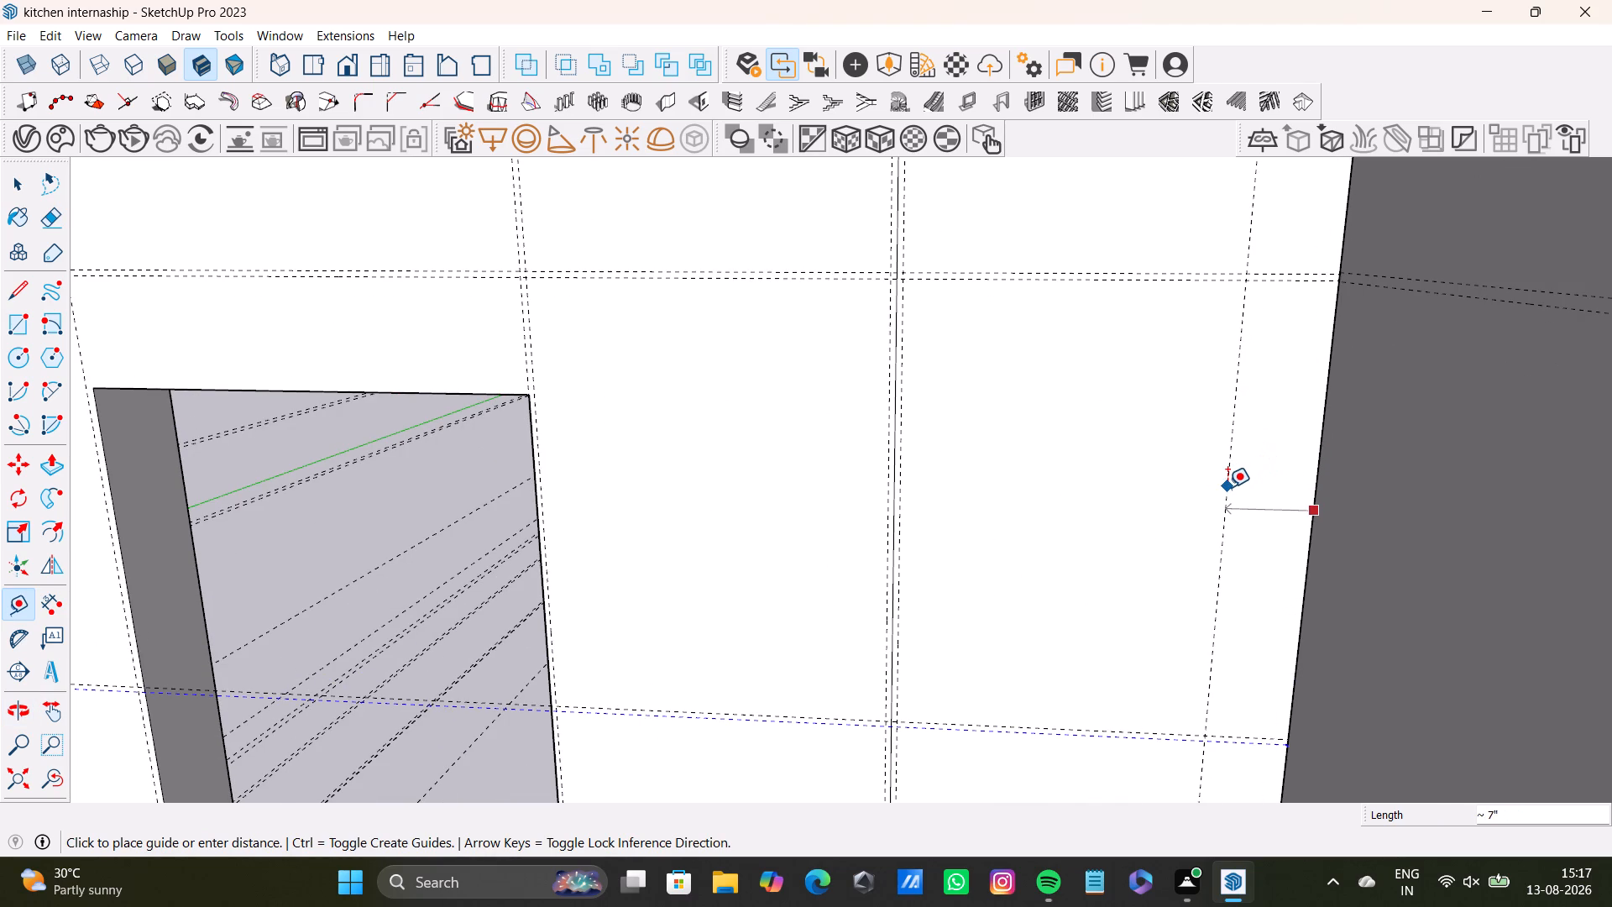
pyautogui.press('Left')
pyautogui.press('Right')
pyautogui.write('1"')
pyautogui.press('Return')
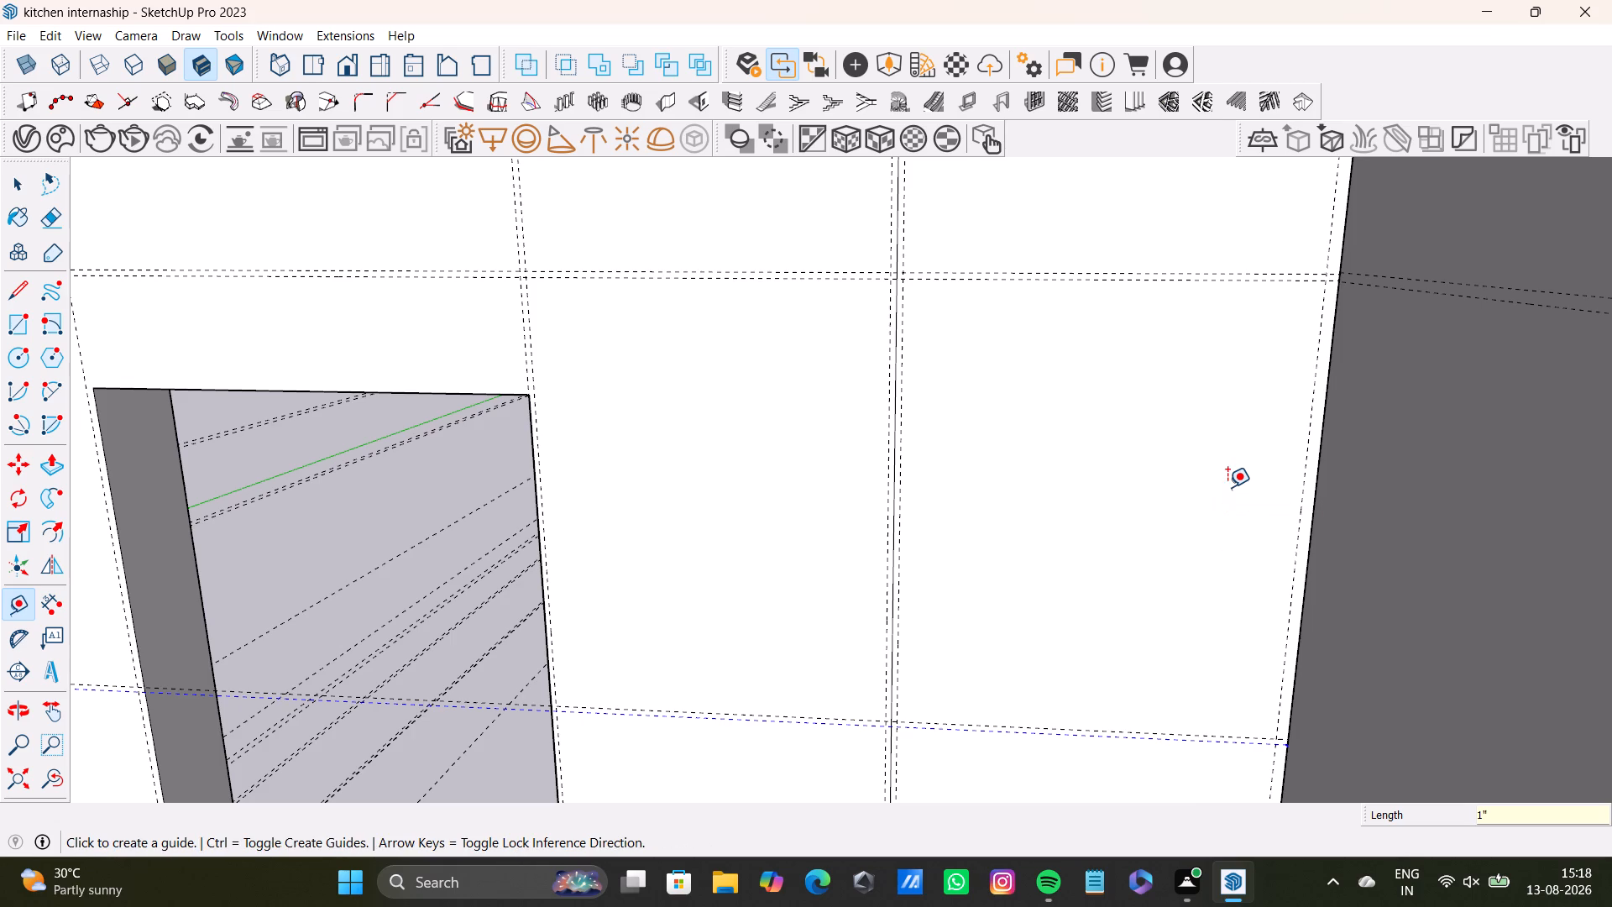
# Offset another vertical guide 0.5" from the guide beside the opposite-wall corner, toward the door opening.
pyautogui.scroll(6, 1244, 482)
pyautogui.moveTo(1337, 516); pyautogui.dragTo(1327, 516)
pyautogui.write('0.')
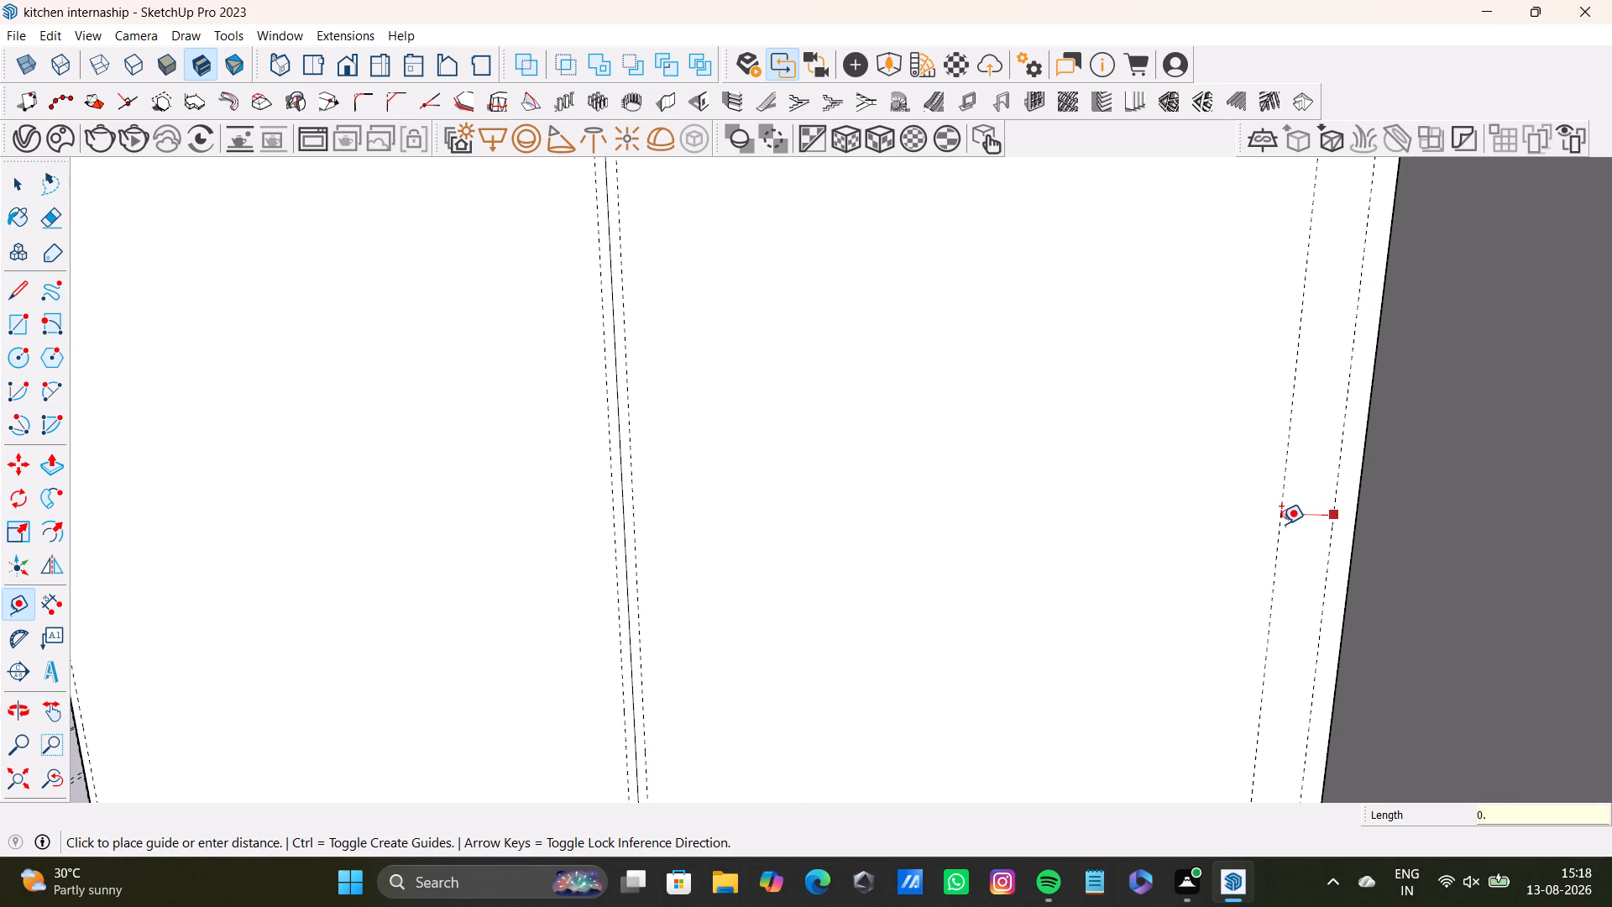
pyautogui.press('5')
pyautogui.hotkey('shift', '"')
pyautogui.press('Return')
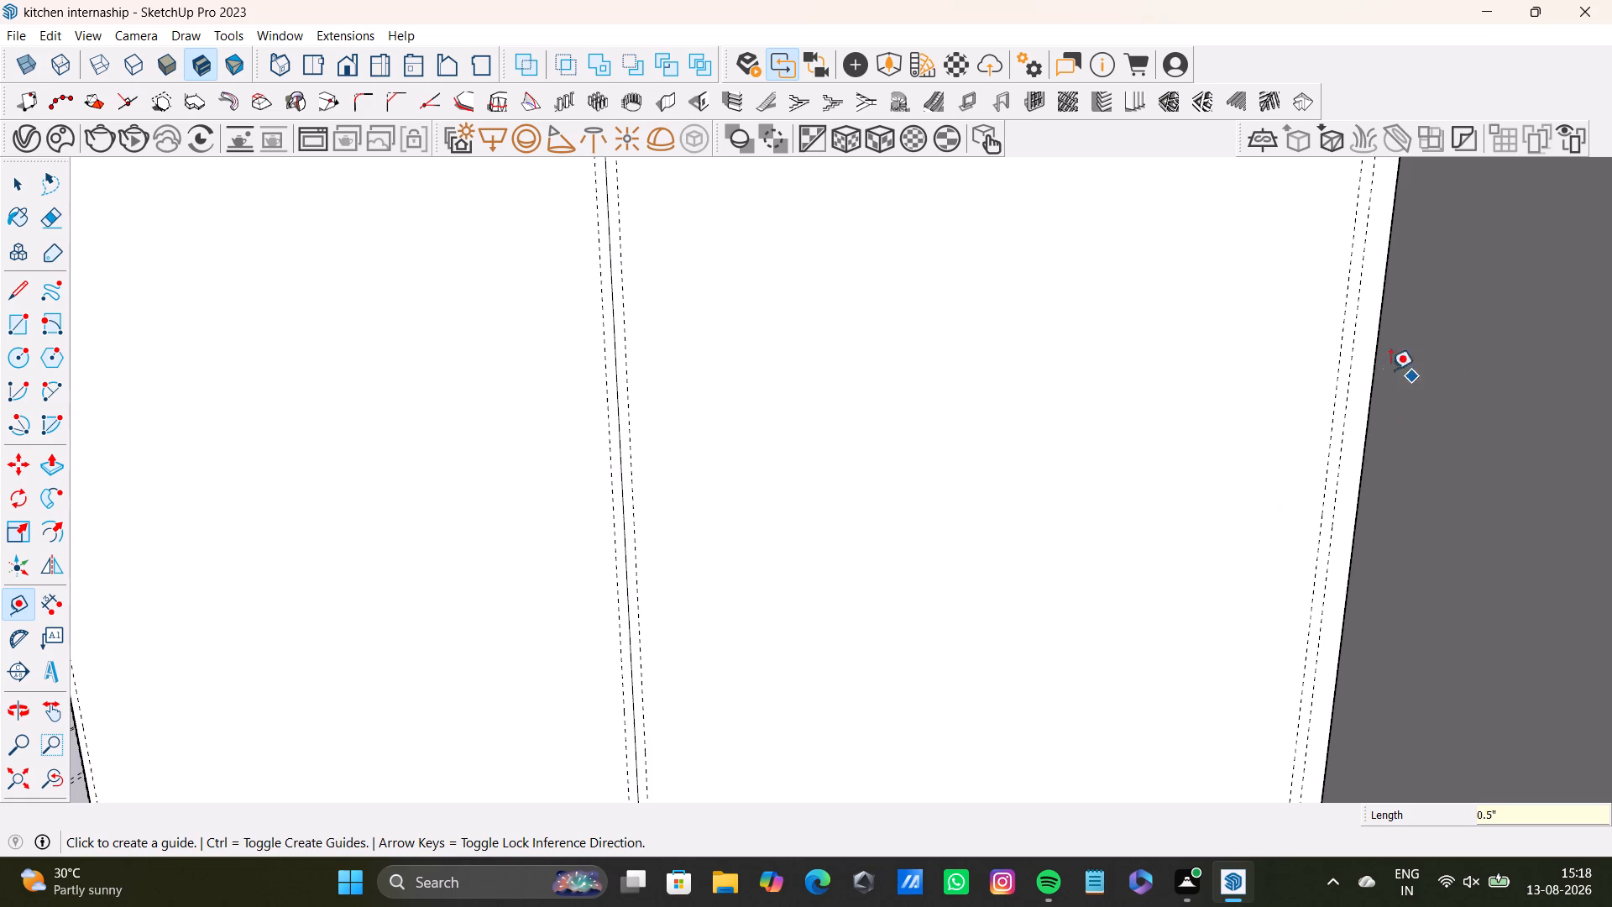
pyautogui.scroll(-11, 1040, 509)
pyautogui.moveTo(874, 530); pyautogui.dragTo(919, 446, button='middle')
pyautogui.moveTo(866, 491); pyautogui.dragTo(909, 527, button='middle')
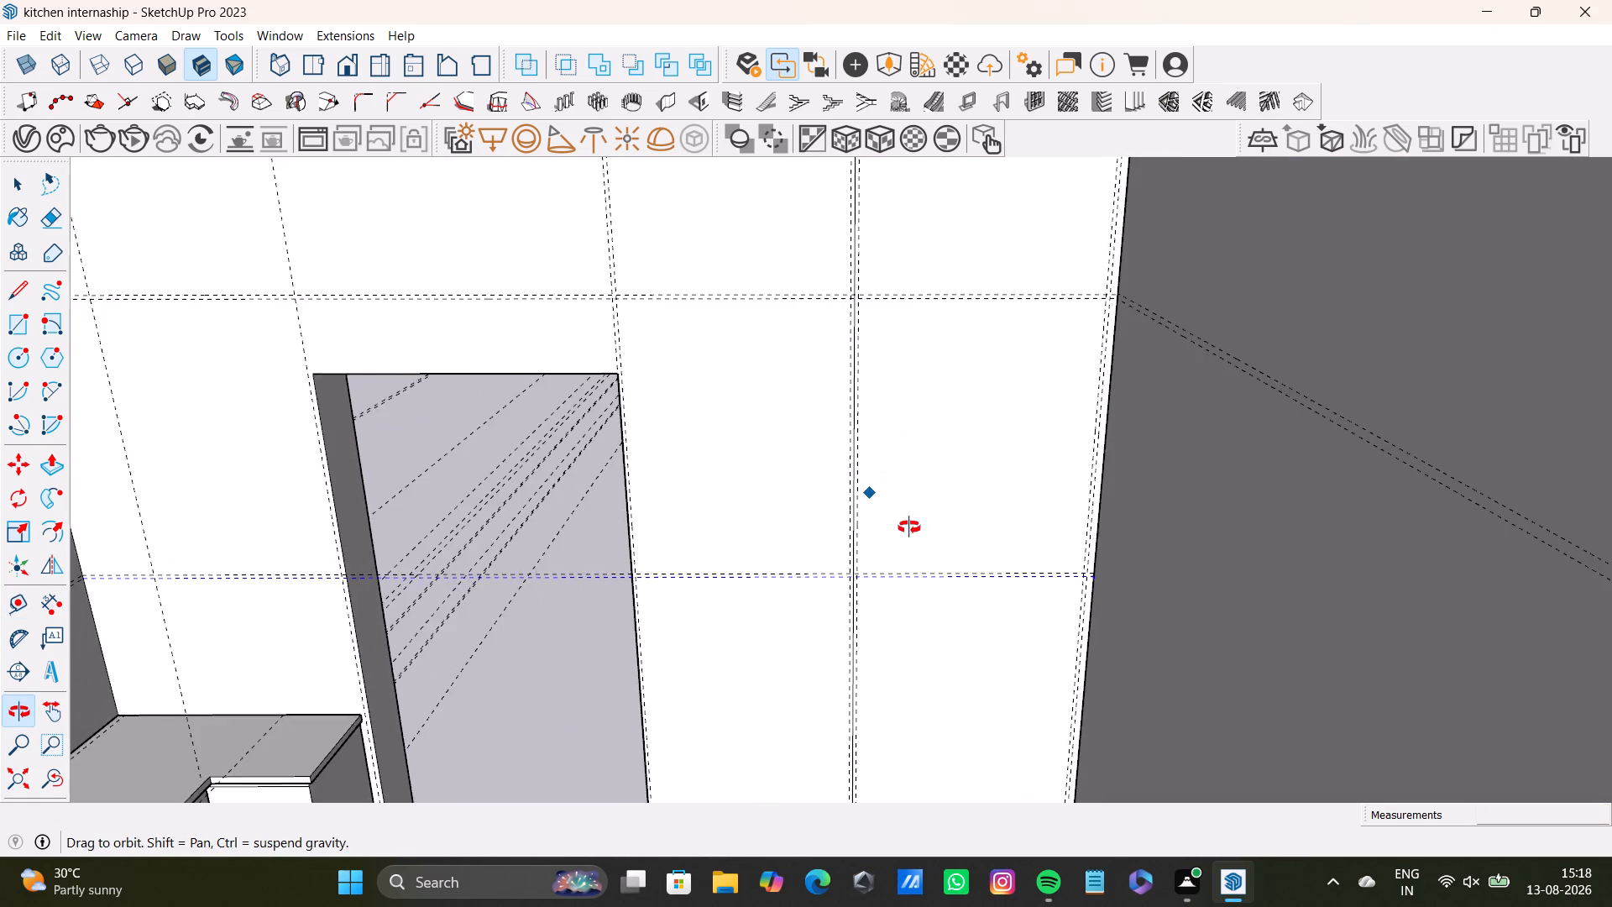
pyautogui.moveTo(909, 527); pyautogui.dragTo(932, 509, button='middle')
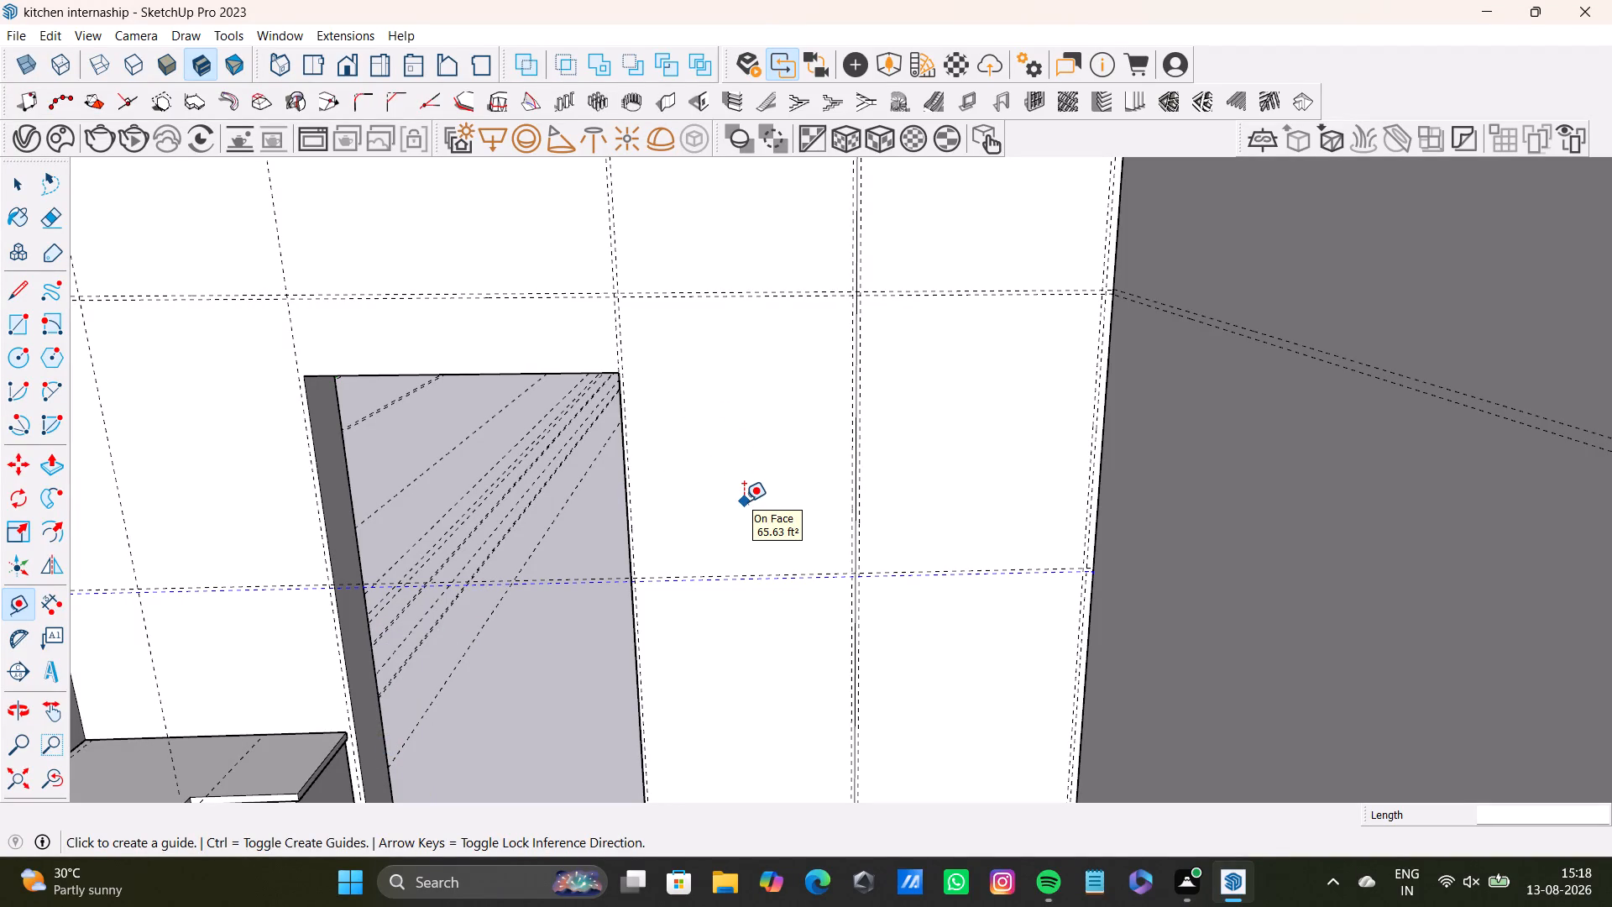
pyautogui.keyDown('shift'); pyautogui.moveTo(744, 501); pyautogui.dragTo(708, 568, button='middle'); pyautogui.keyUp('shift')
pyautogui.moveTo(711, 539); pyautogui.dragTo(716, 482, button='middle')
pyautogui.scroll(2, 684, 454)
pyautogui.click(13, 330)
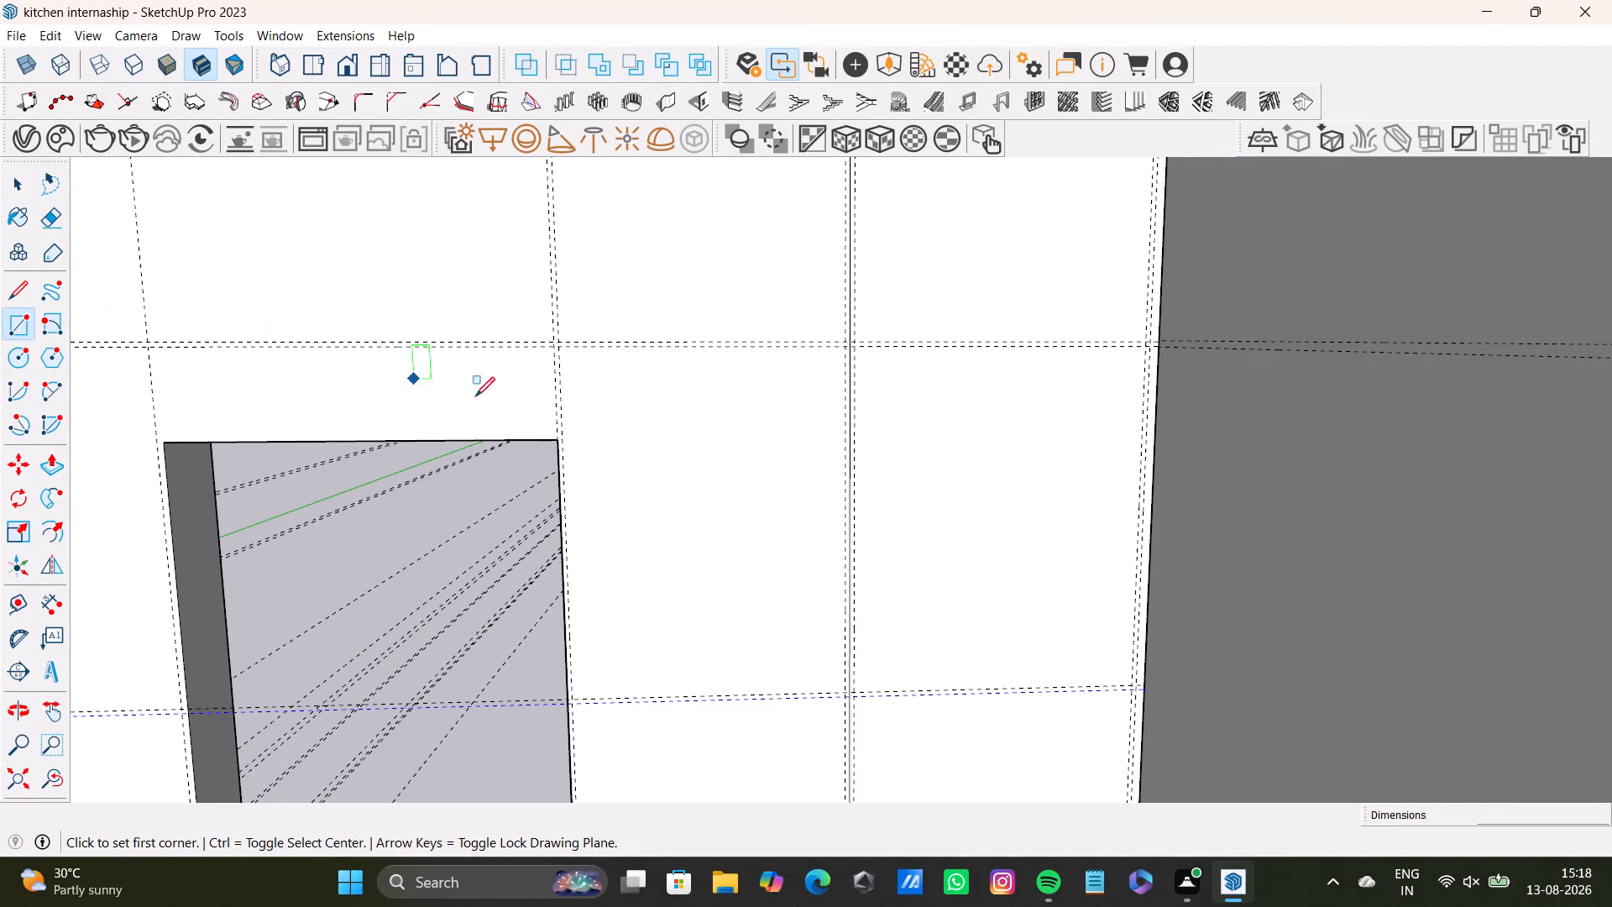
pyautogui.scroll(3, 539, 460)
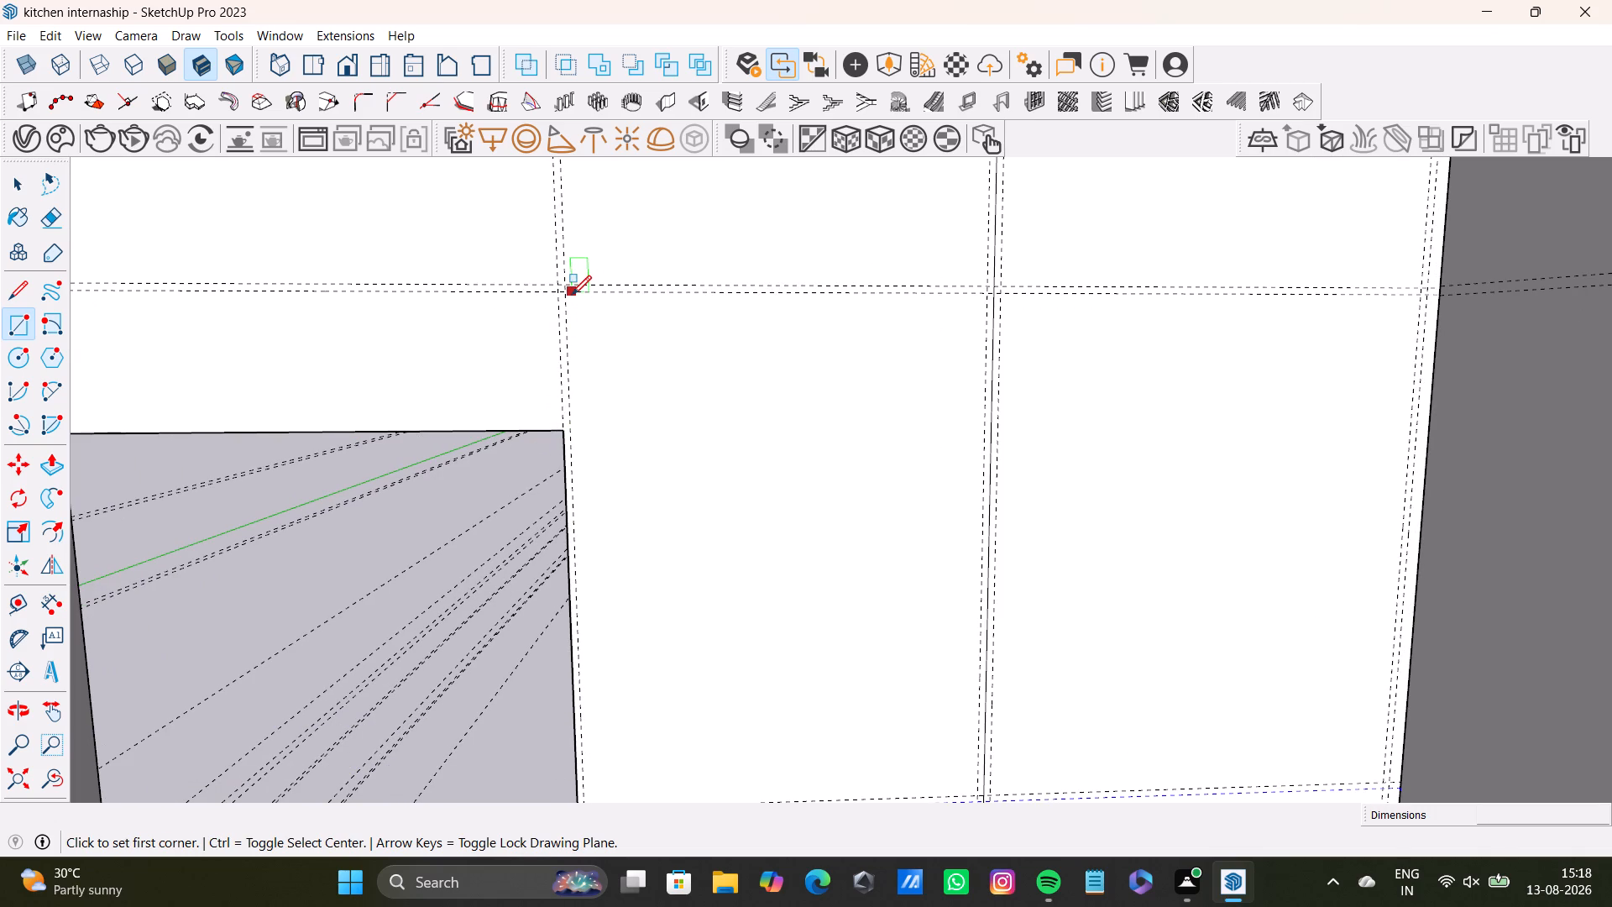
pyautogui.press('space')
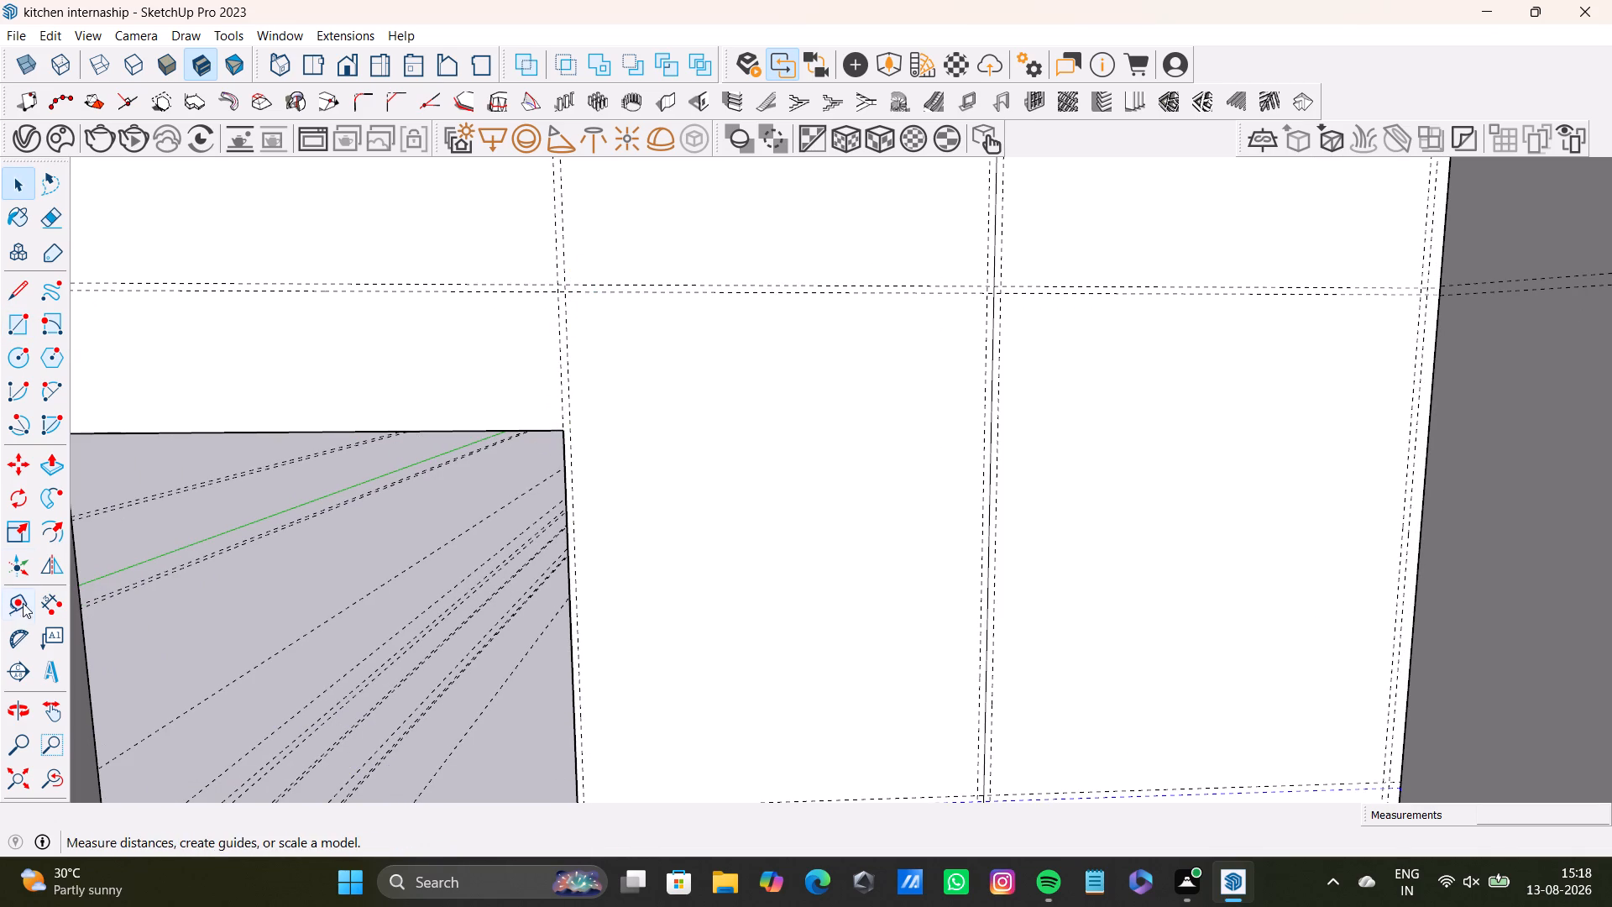
# Place a vertical guide about 1' 3 15/16" from the guide beside the door opening's far edge, toward the vertical wall line.
pyautogui.click(14, 611)
pyautogui.scroll(2, 675, 611)
pyautogui.click(556, 618)
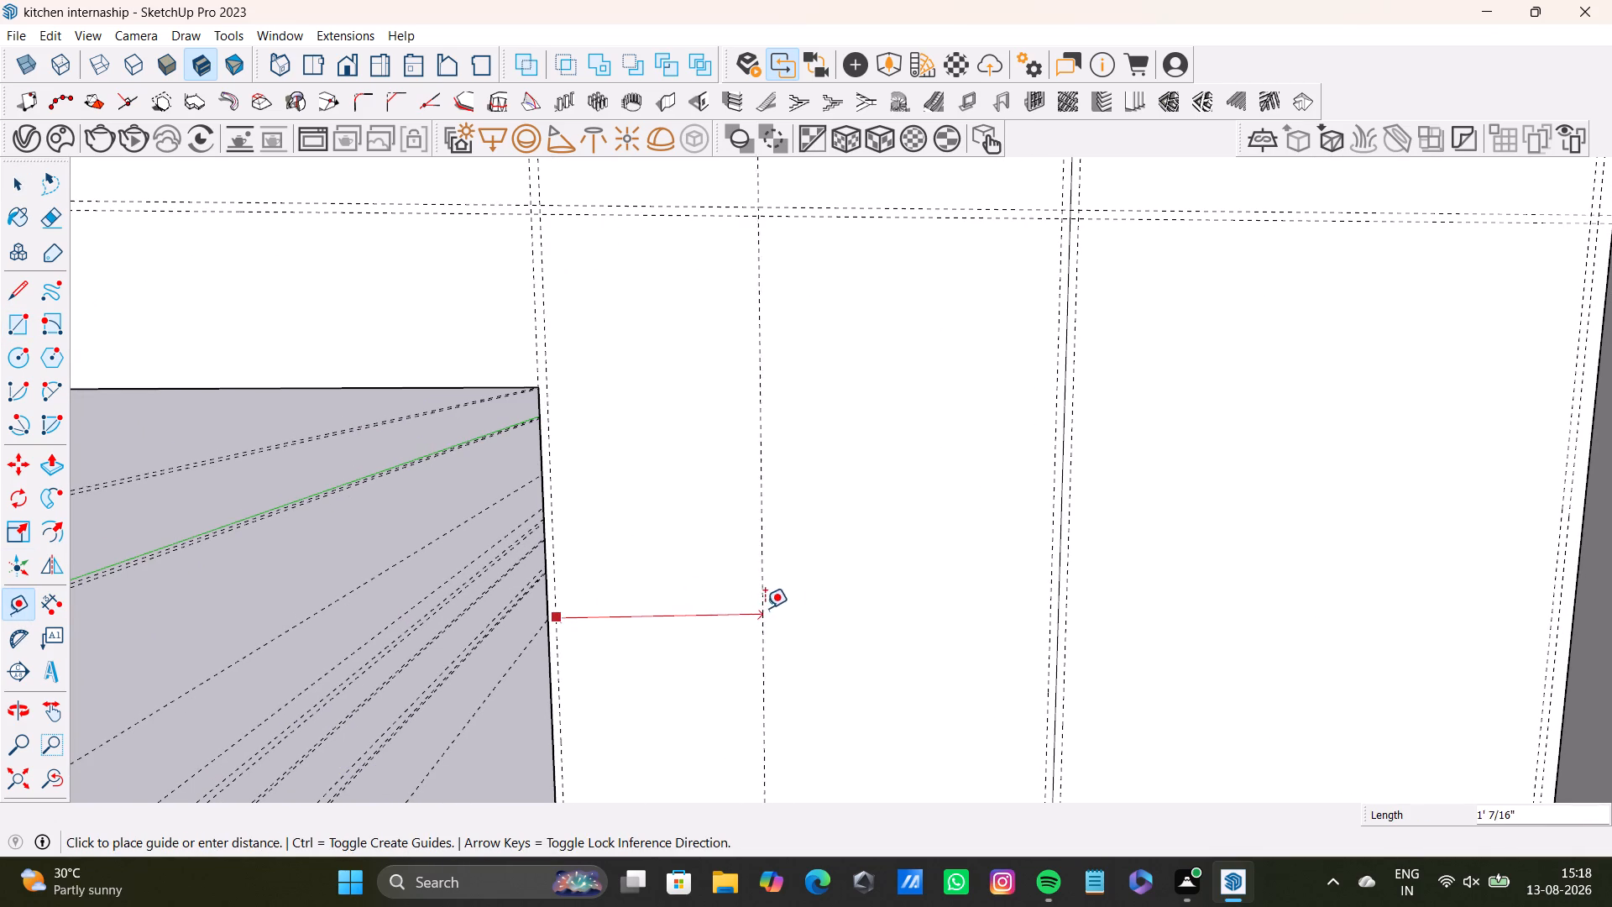
pyautogui.scroll(-2, 812, 619)
pyautogui.moveTo(826, 631); pyautogui.dragTo(796, 494, button='middle')
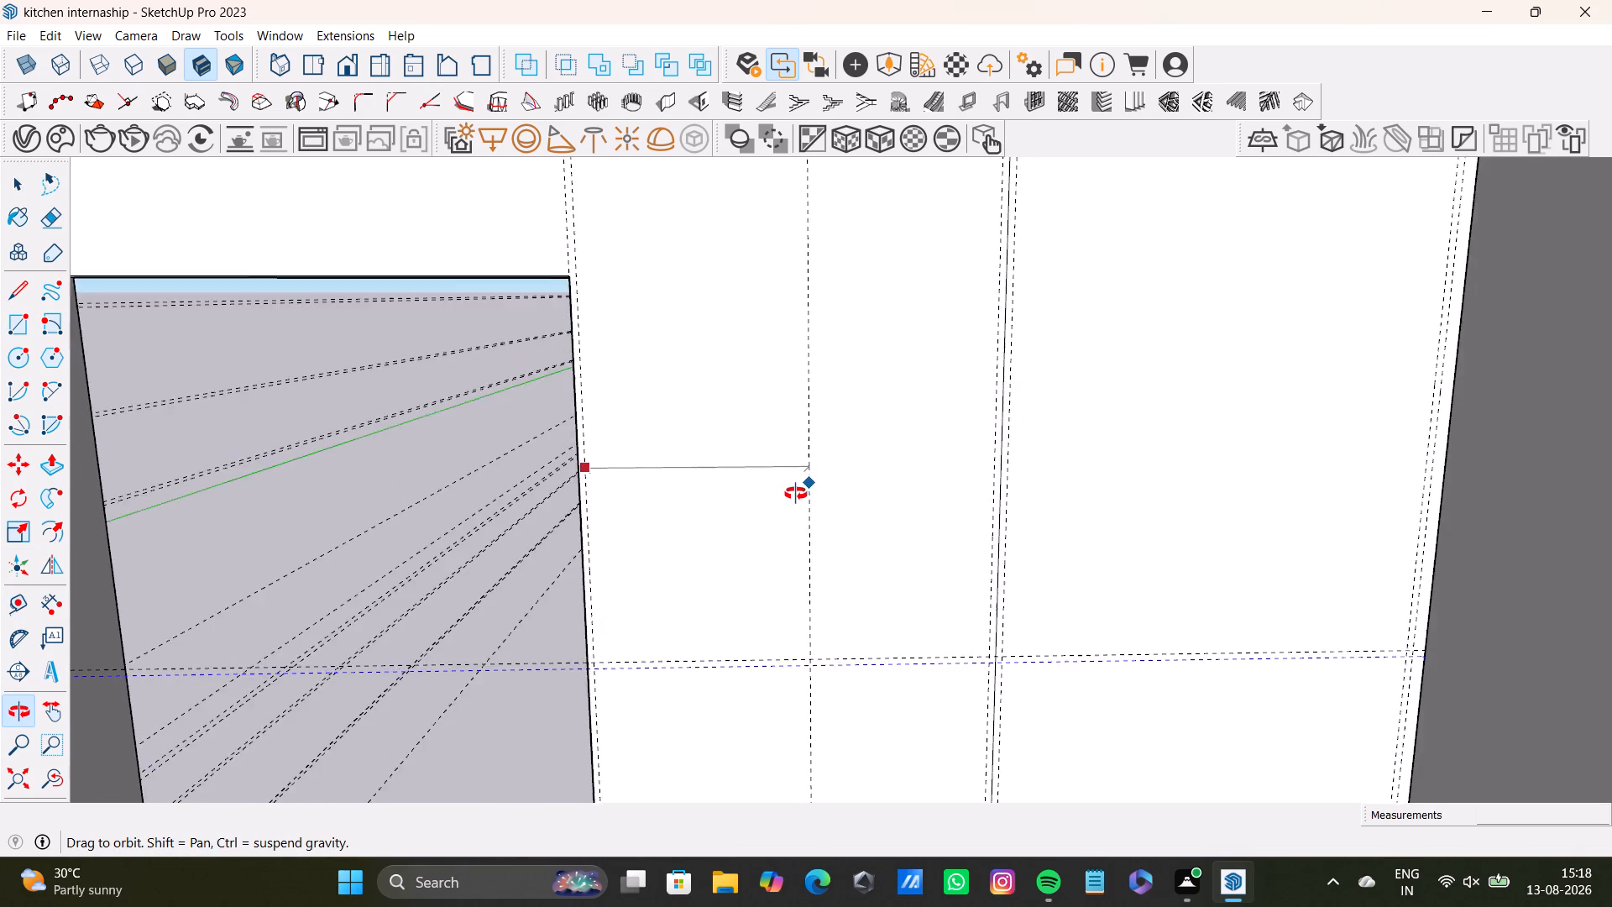
pyautogui.moveTo(796, 494); pyautogui.dragTo(776, 594, button='middle')
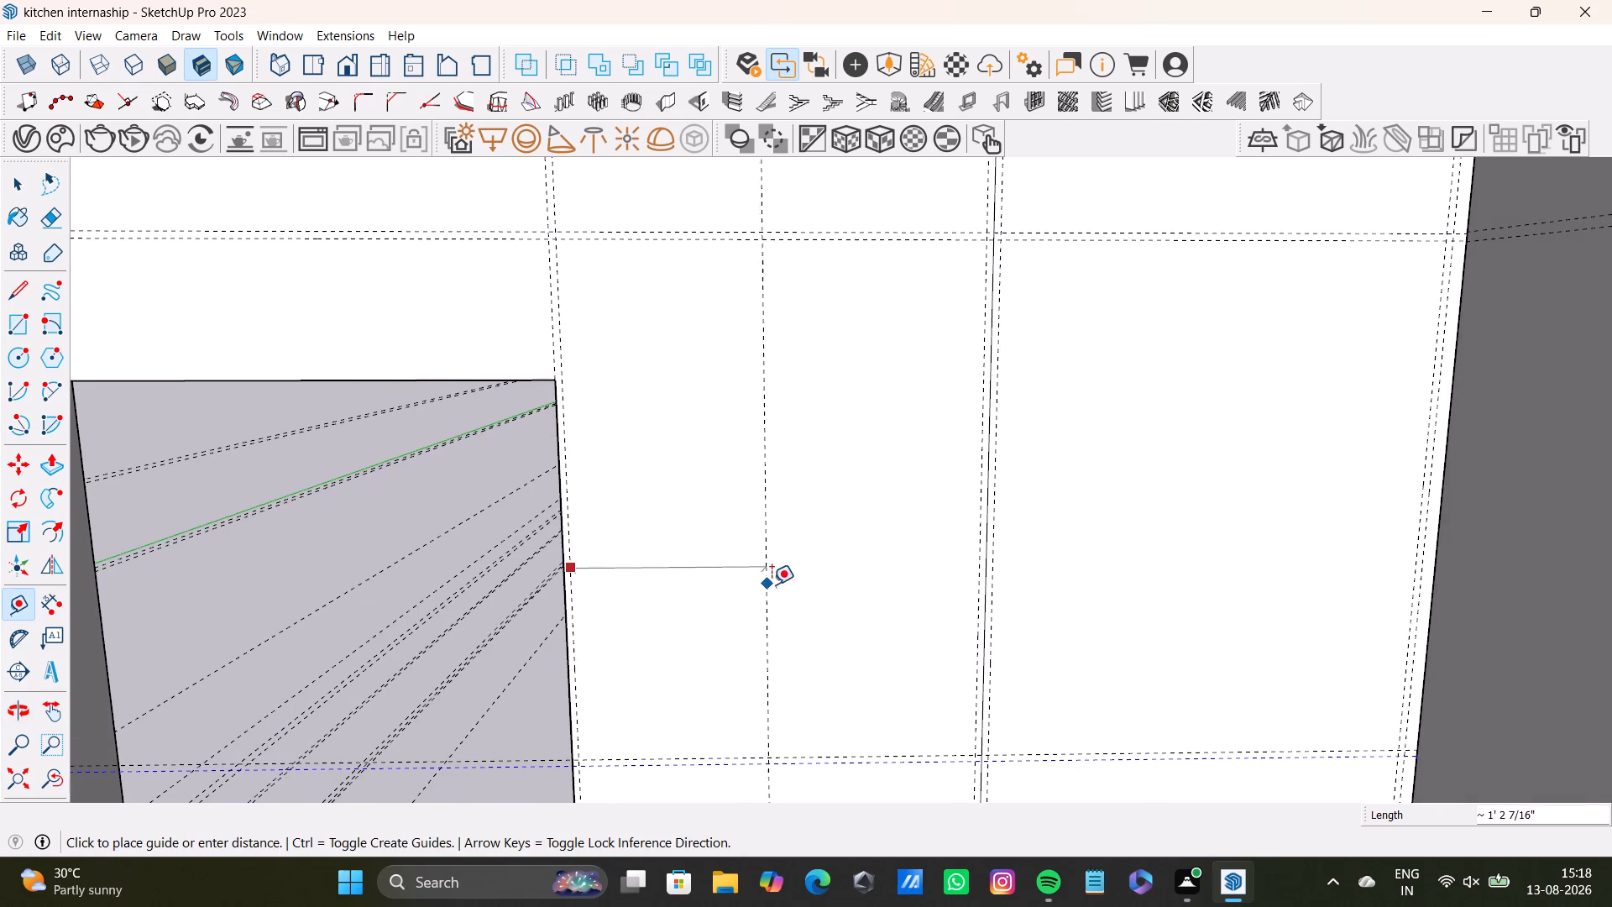
pyautogui.click(787, 587)
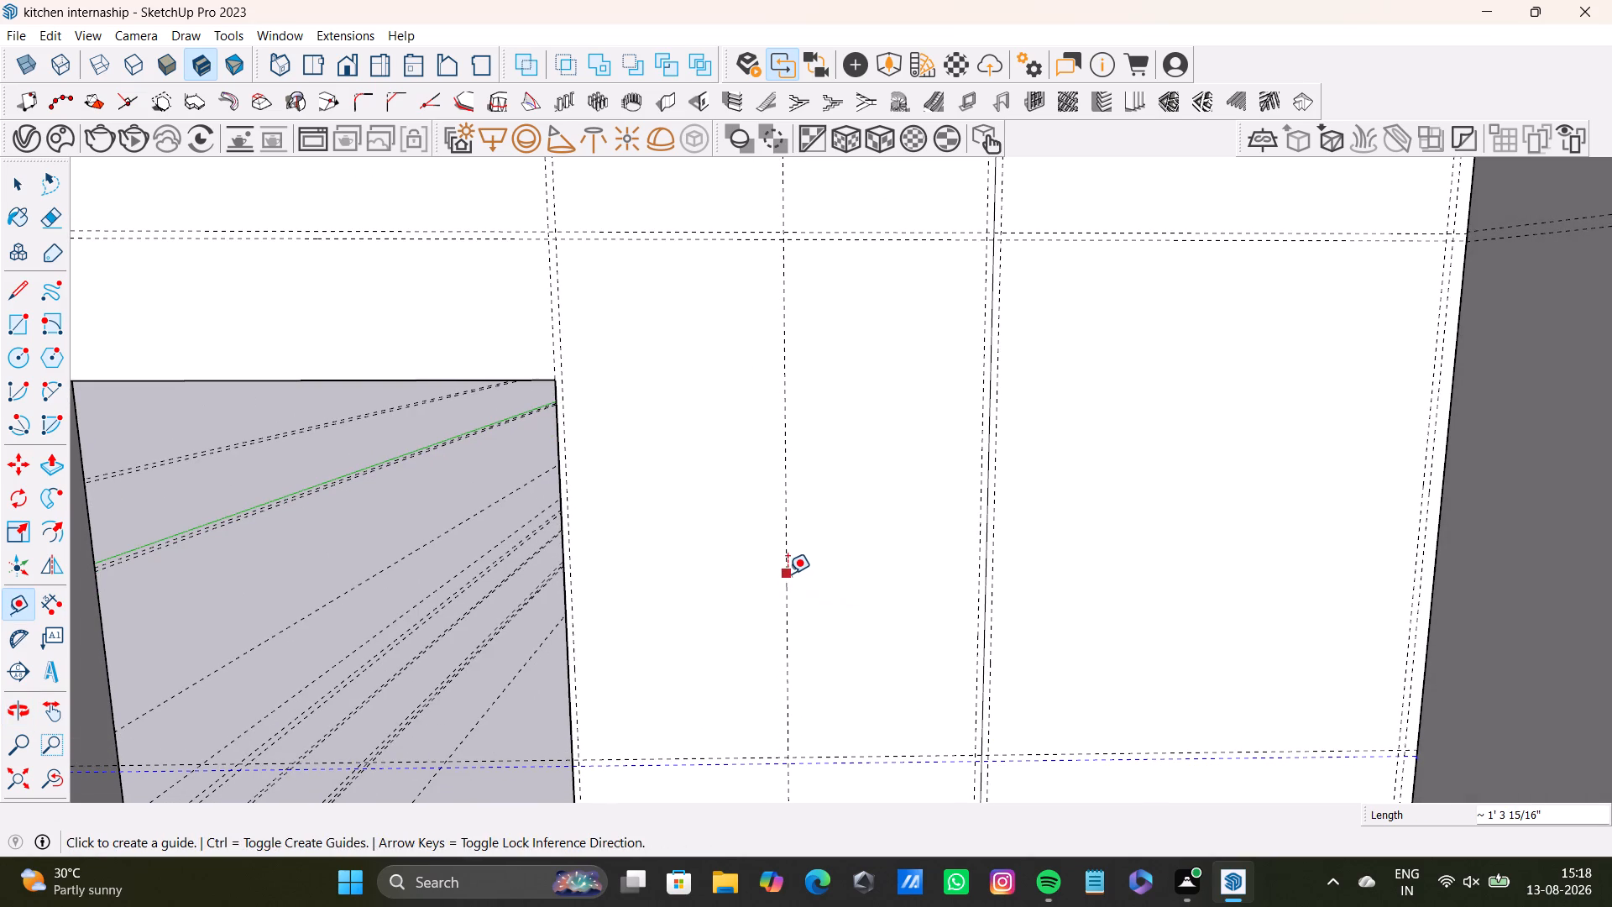
# Offset a vertical guide 1/2" from the guide midway between door opening and vertical wall line, toward the door.
pyautogui.click(788, 574)
pyautogui.click(772, 572)
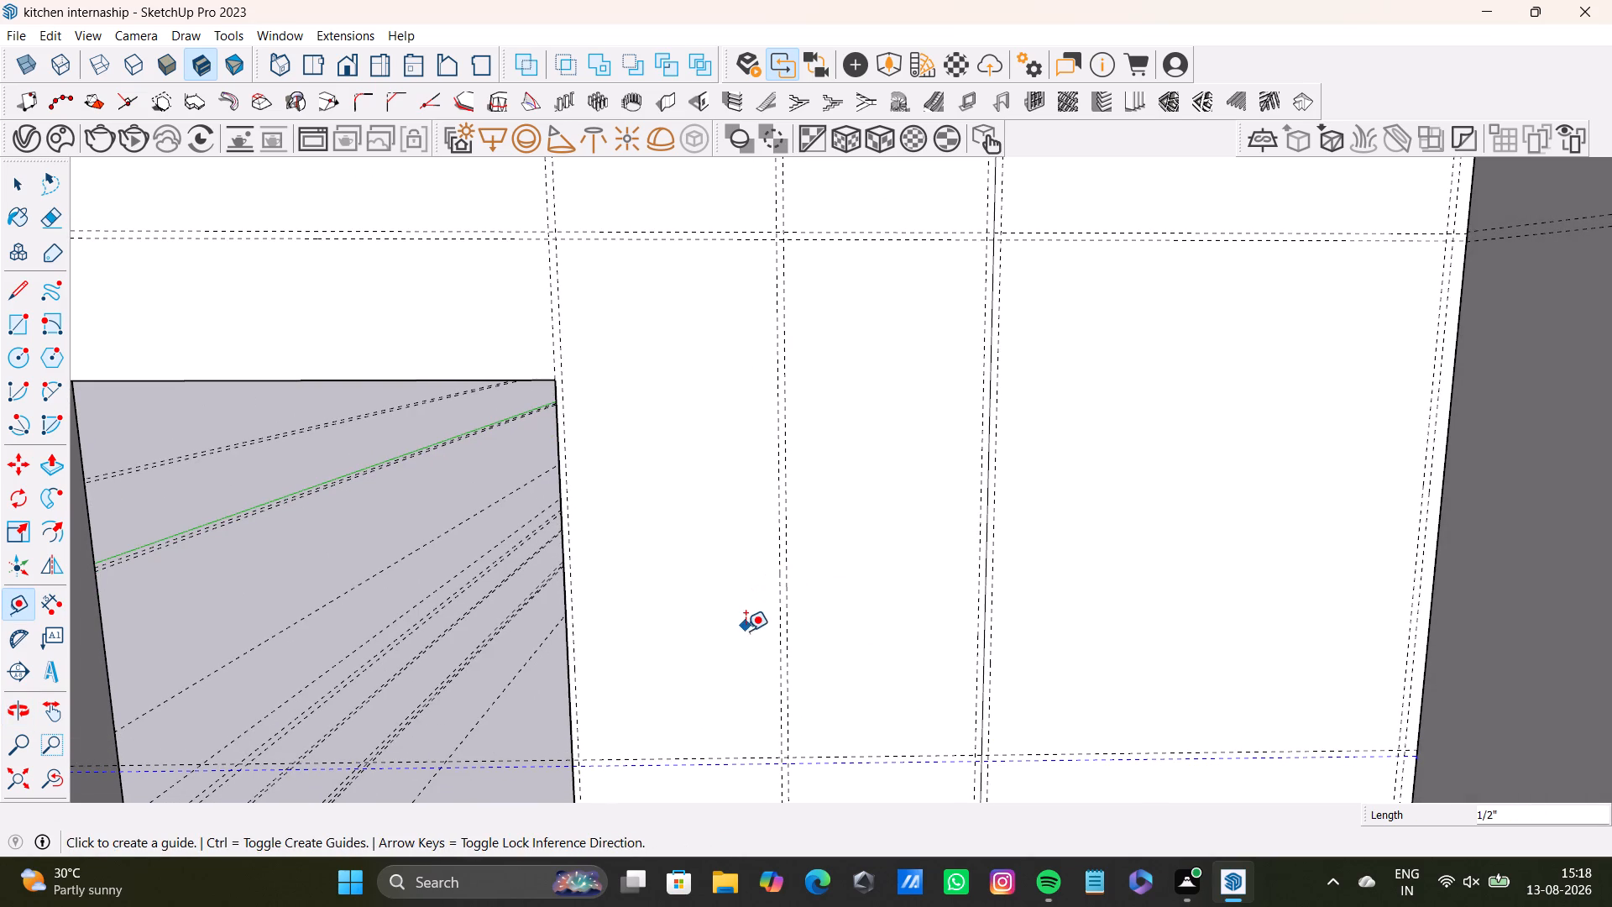
pyautogui.press('space')
# Draw a rectangle about 1' 3 3/16" by 3' 2 13/16" between the guides just beyond the door opening's far edge.
pyautogui.click(18, 317)
pyautogui.scroll(2, 689, 317)
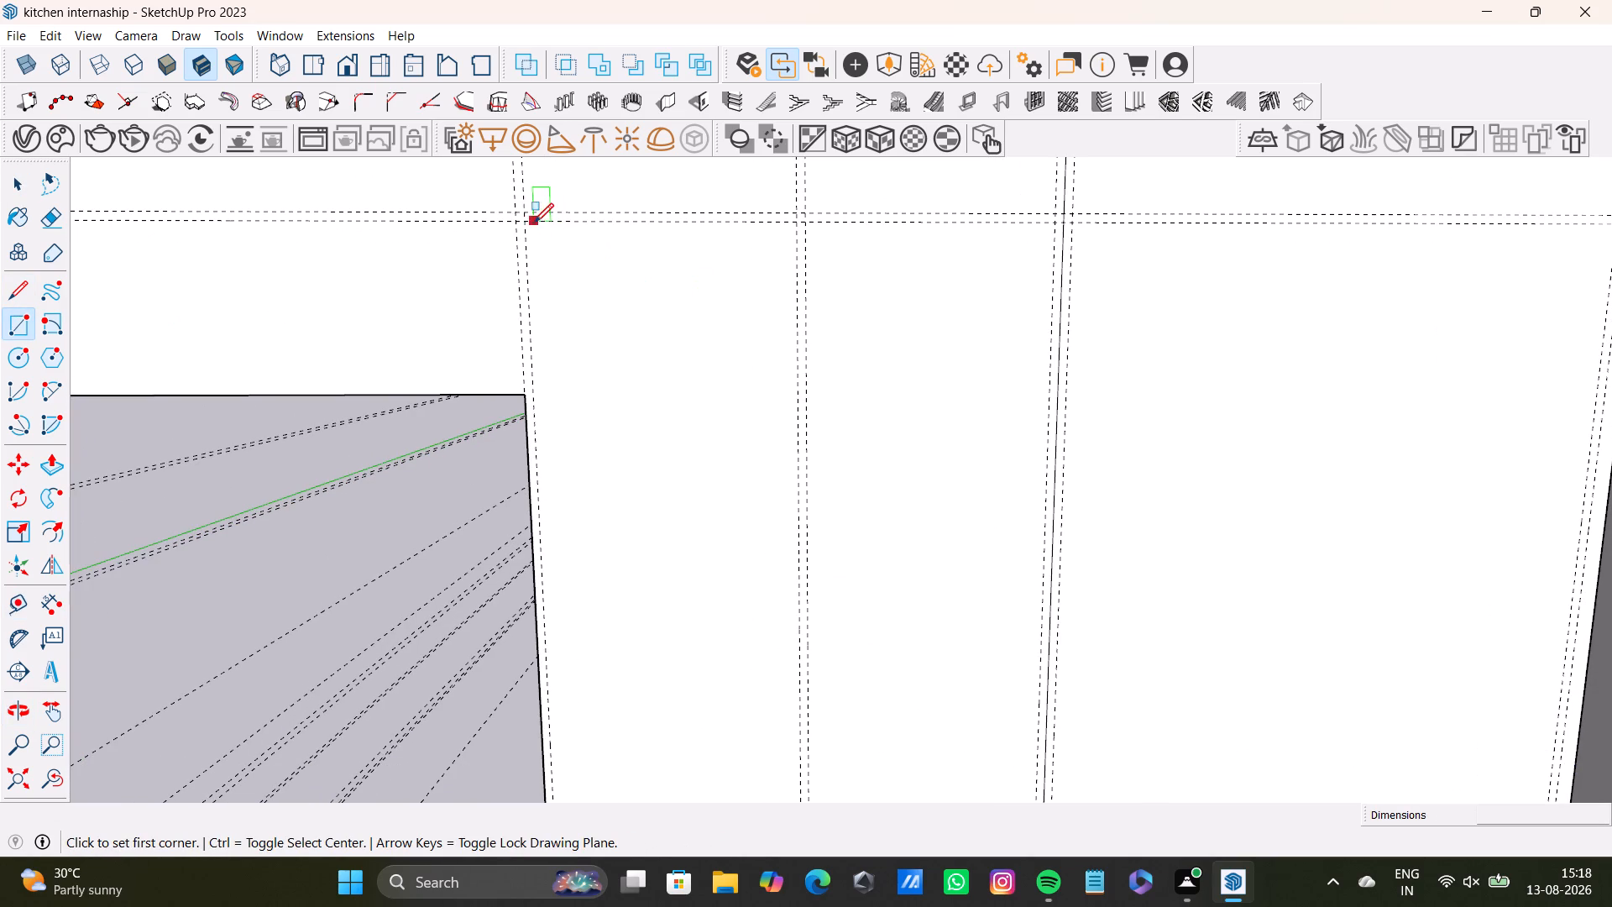
pyautogui.click(531, 224)
pyautogui.scroll(-3, 746, 605)
pyautogui.keyDown('shift'); pyautogui.moveTo(758, 653); pyautogui.dragTo(765, 464, button='middle'); pyautogui.keyUp('shift')
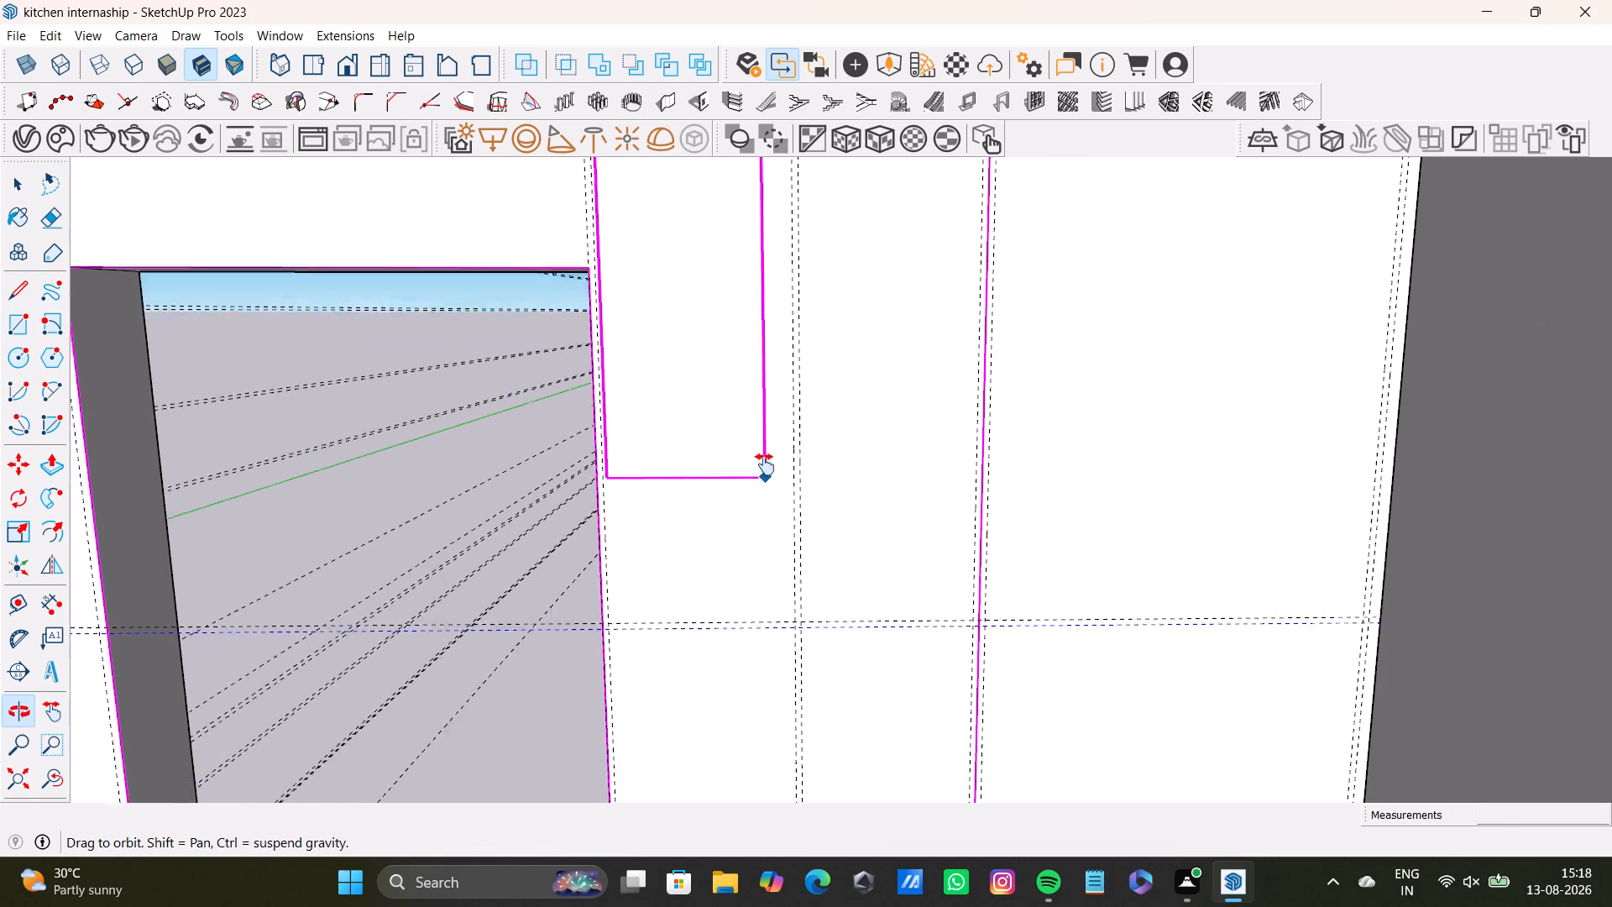
pyautogui.keyDown('shift'); pyautogui.moveTo(765, 464); pyautogui.dragTo(765, 440, button='middle'); pyautogui.keyUp('shift')
pyautogui.press('Left')
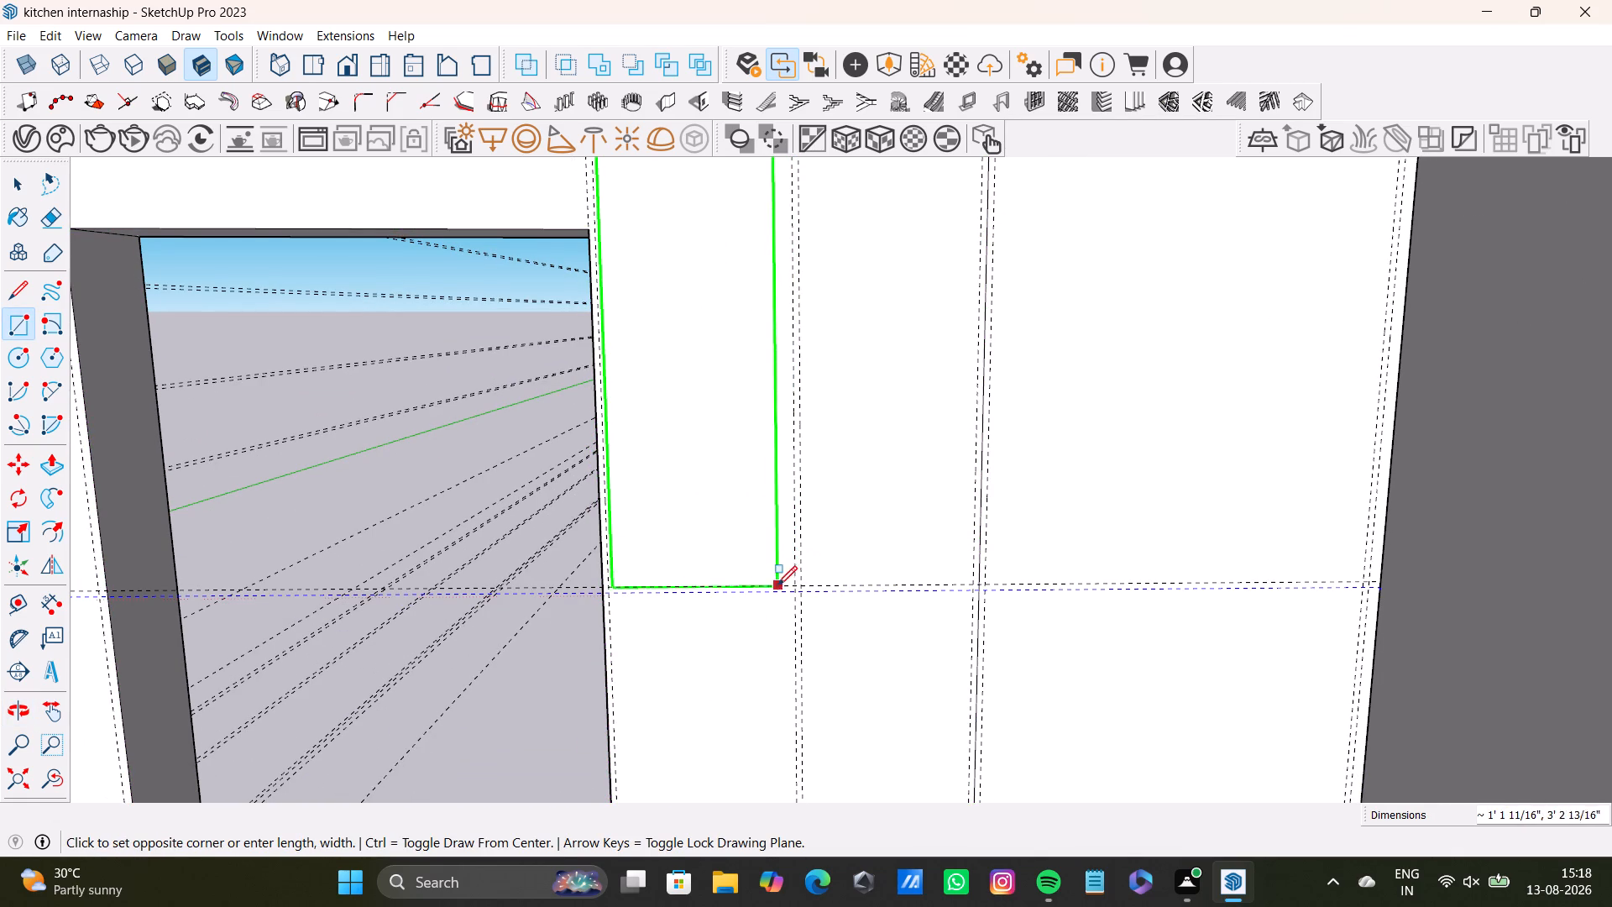
pyautogui.scroll(4, 782, 587)
pyautogui.click(803, 585)
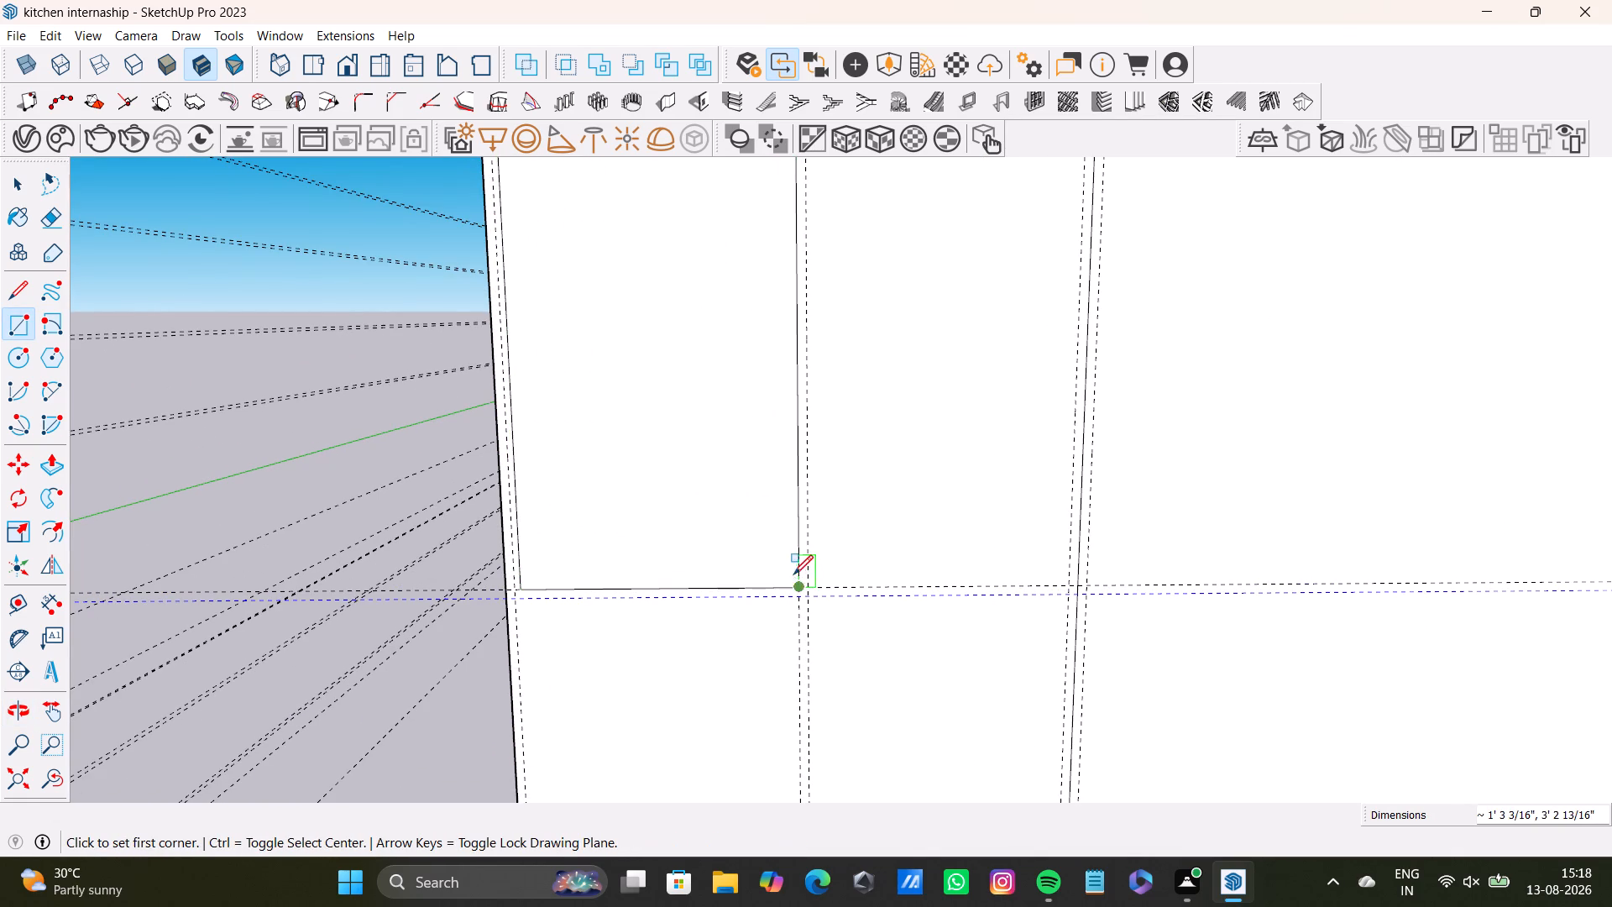
pyautogui.press('space')
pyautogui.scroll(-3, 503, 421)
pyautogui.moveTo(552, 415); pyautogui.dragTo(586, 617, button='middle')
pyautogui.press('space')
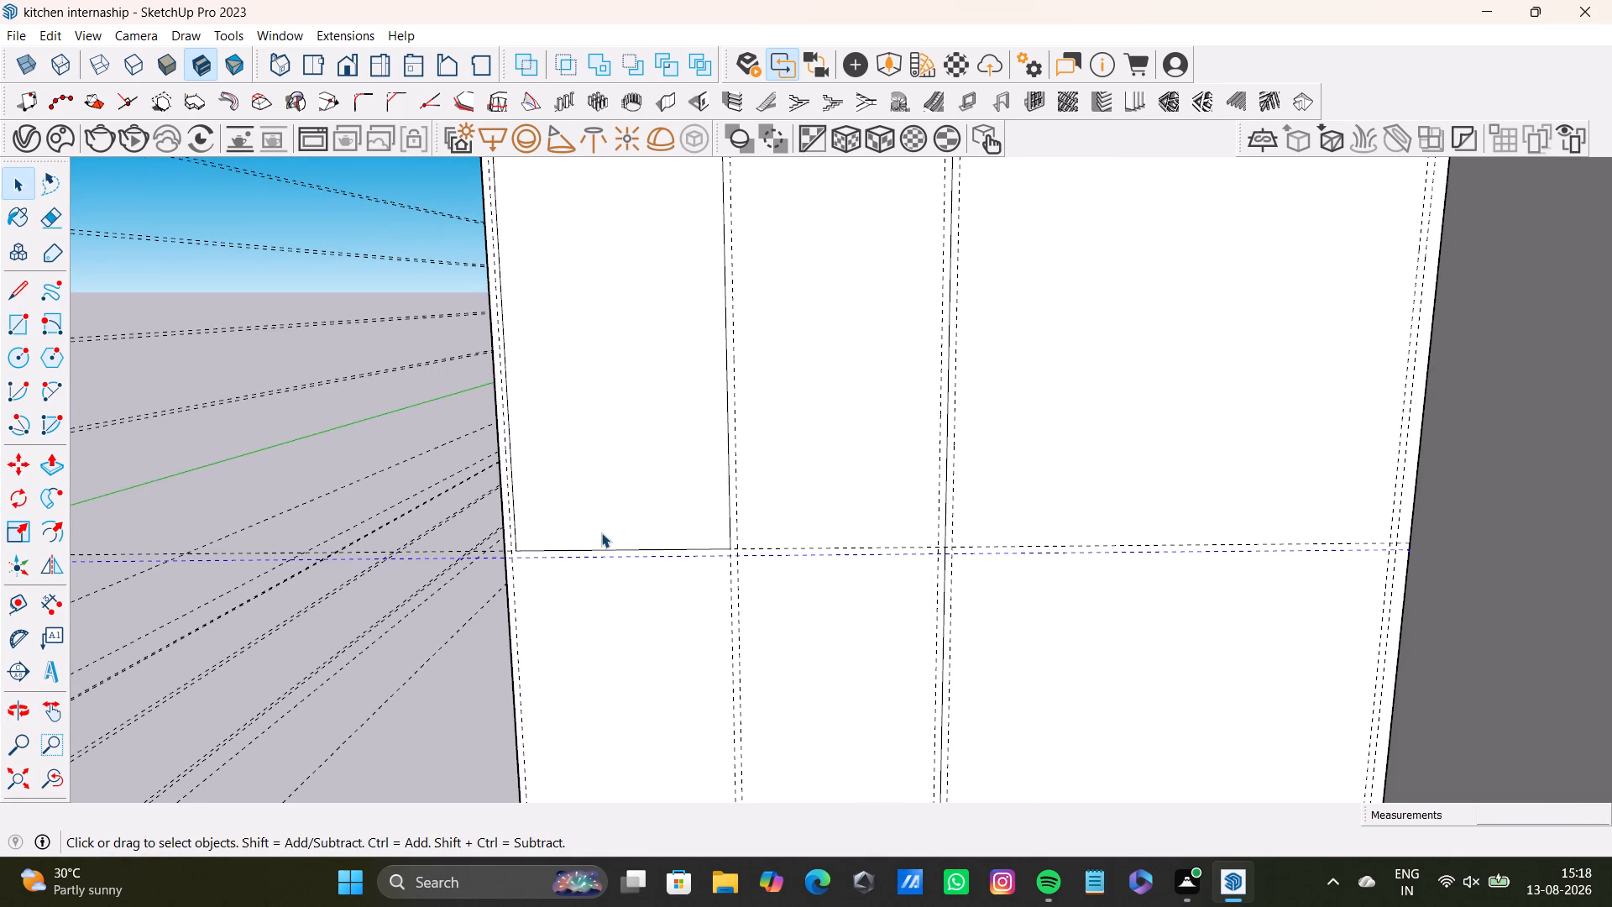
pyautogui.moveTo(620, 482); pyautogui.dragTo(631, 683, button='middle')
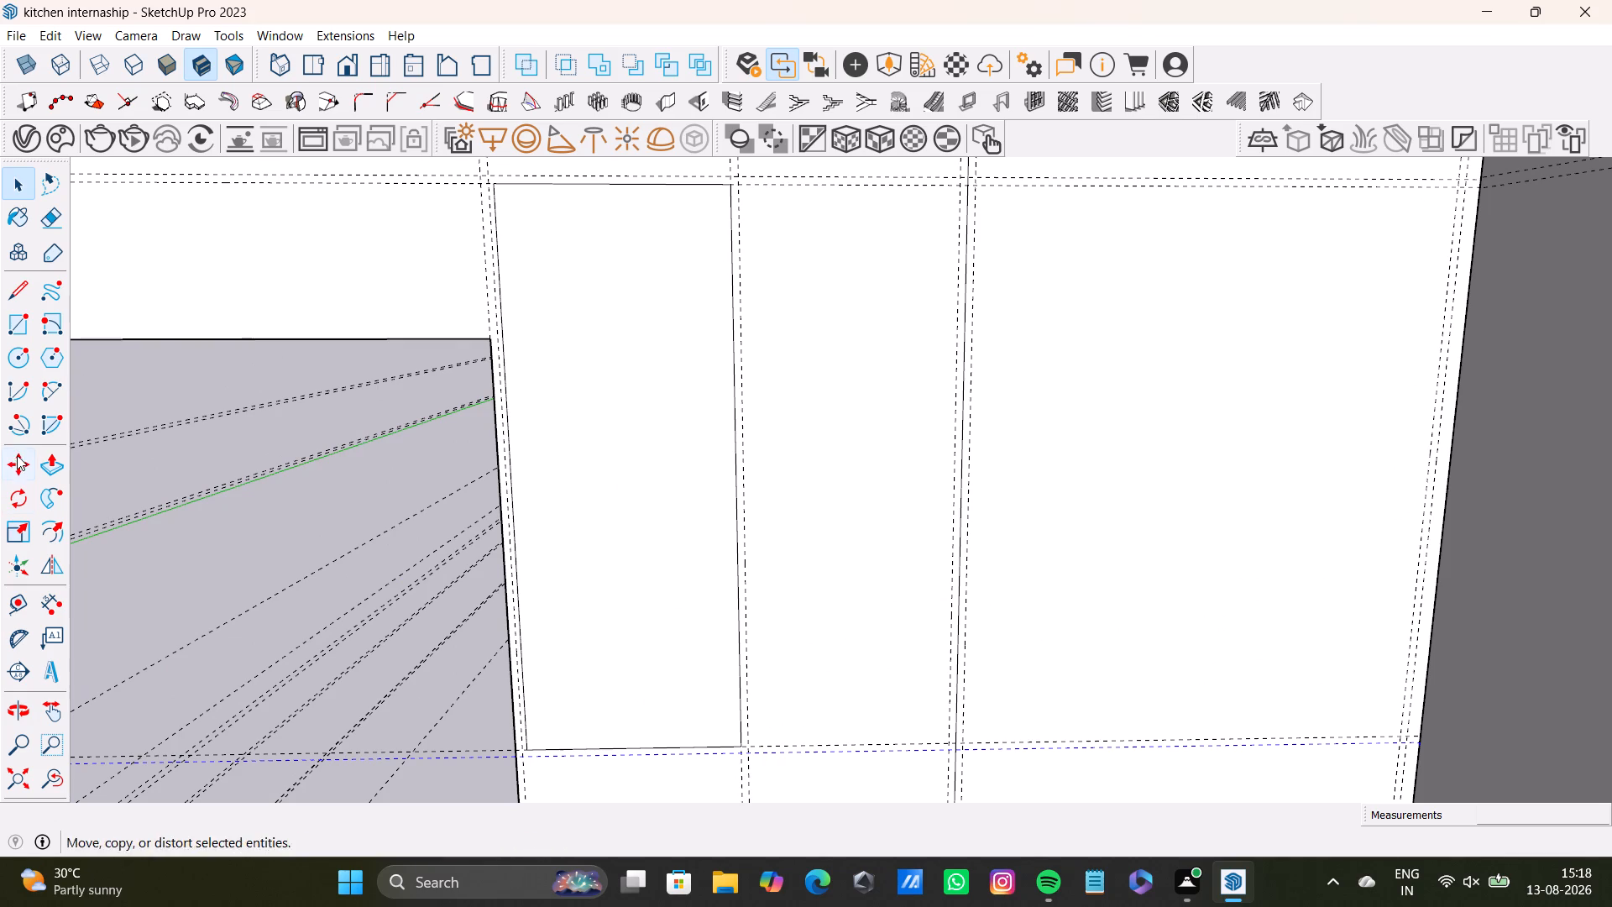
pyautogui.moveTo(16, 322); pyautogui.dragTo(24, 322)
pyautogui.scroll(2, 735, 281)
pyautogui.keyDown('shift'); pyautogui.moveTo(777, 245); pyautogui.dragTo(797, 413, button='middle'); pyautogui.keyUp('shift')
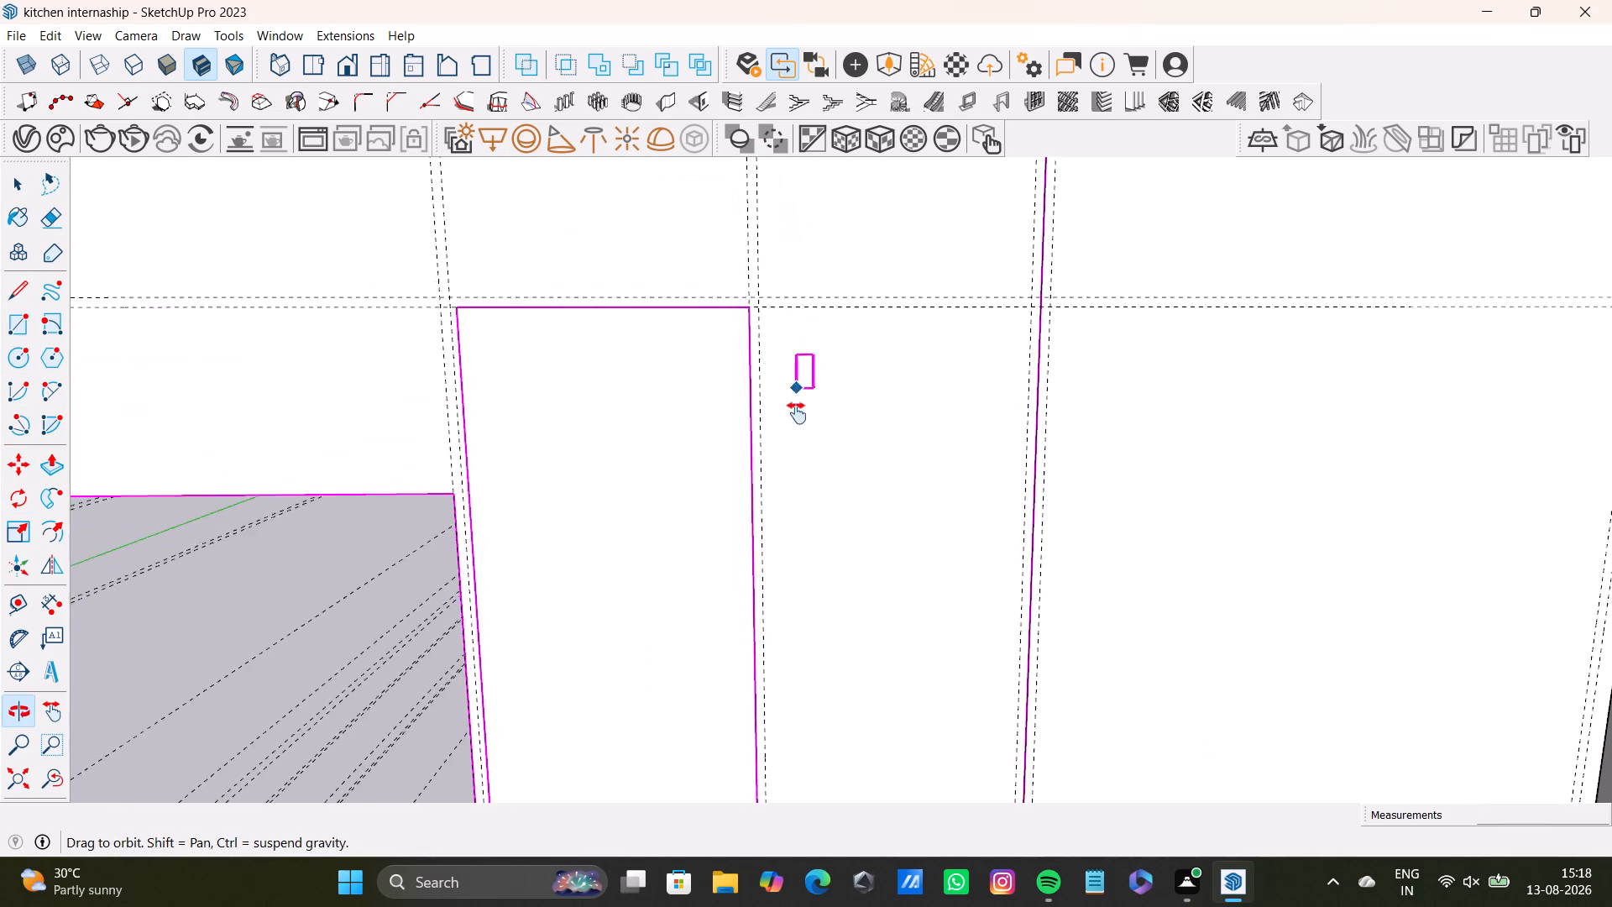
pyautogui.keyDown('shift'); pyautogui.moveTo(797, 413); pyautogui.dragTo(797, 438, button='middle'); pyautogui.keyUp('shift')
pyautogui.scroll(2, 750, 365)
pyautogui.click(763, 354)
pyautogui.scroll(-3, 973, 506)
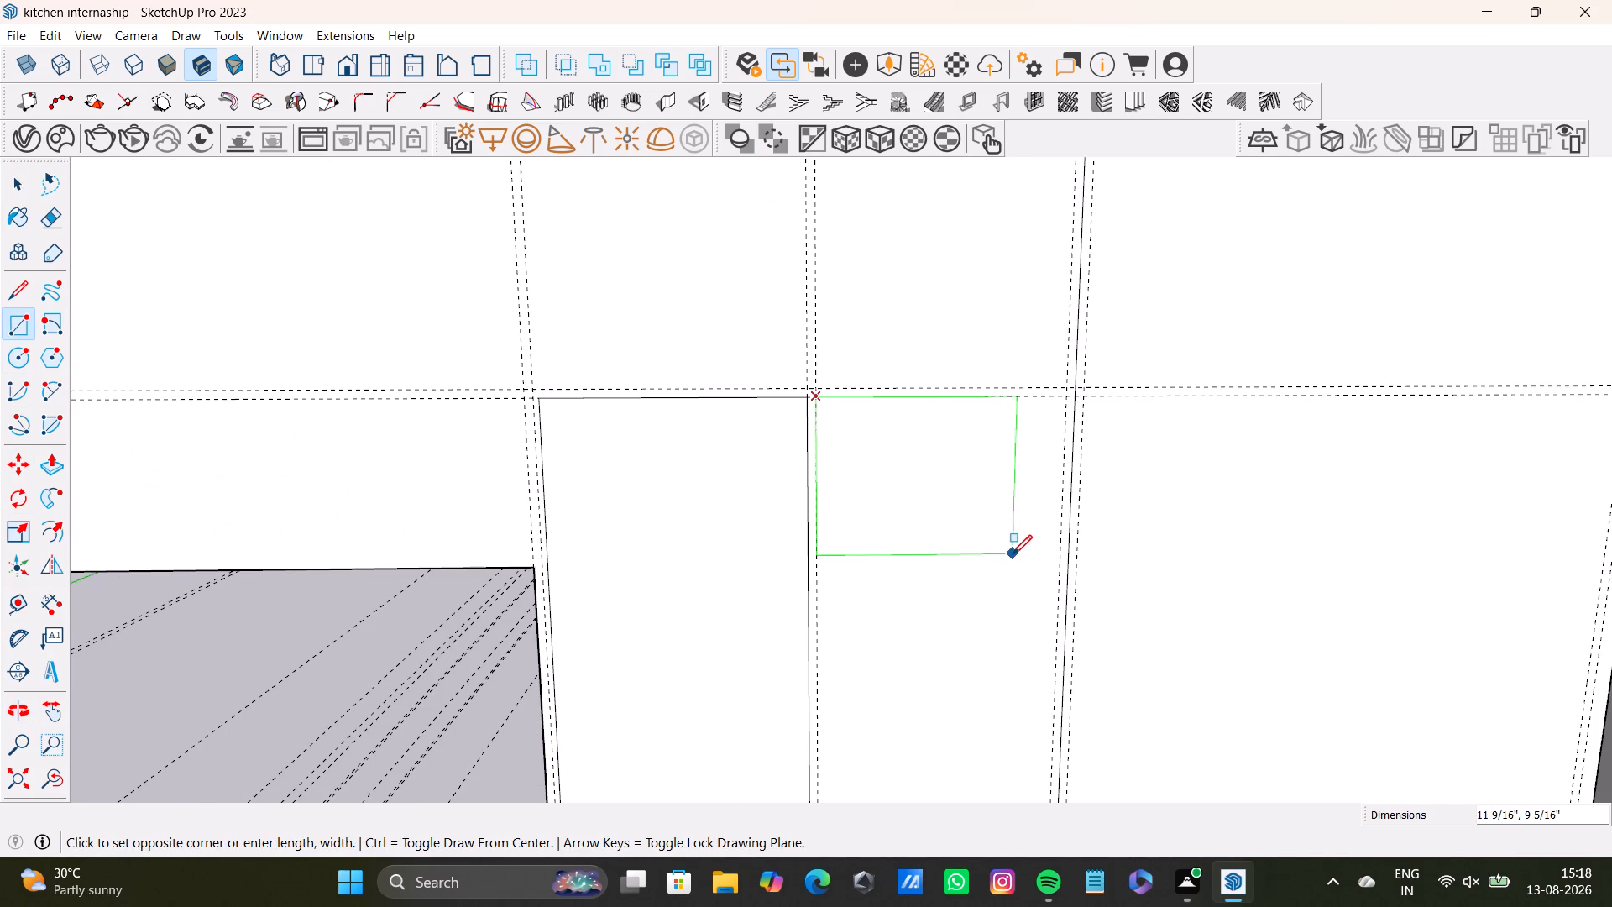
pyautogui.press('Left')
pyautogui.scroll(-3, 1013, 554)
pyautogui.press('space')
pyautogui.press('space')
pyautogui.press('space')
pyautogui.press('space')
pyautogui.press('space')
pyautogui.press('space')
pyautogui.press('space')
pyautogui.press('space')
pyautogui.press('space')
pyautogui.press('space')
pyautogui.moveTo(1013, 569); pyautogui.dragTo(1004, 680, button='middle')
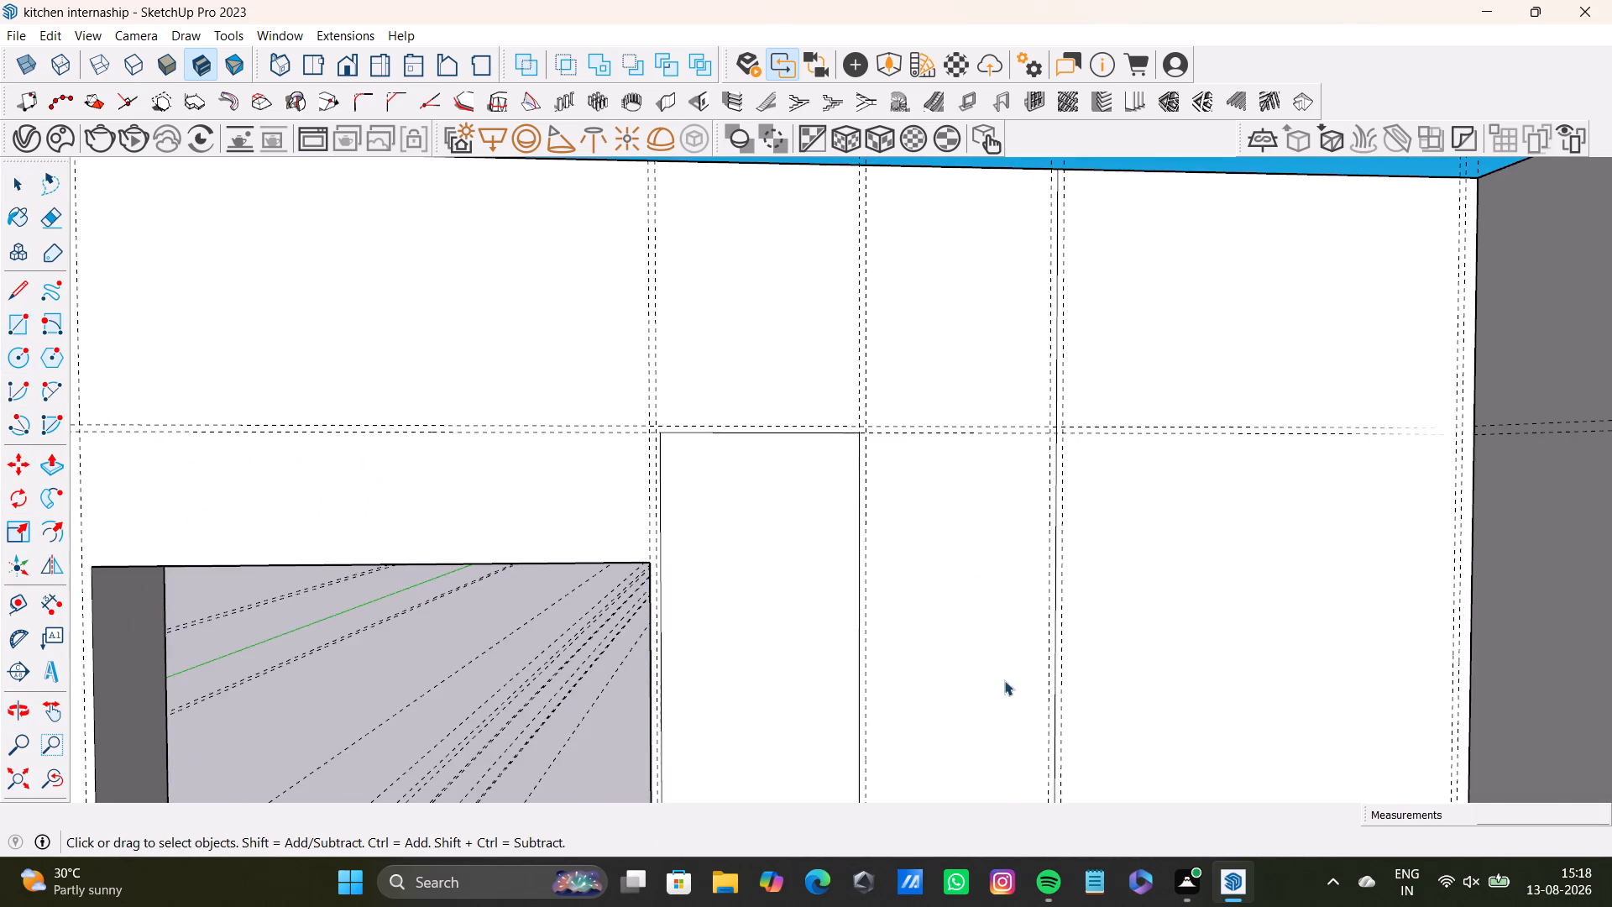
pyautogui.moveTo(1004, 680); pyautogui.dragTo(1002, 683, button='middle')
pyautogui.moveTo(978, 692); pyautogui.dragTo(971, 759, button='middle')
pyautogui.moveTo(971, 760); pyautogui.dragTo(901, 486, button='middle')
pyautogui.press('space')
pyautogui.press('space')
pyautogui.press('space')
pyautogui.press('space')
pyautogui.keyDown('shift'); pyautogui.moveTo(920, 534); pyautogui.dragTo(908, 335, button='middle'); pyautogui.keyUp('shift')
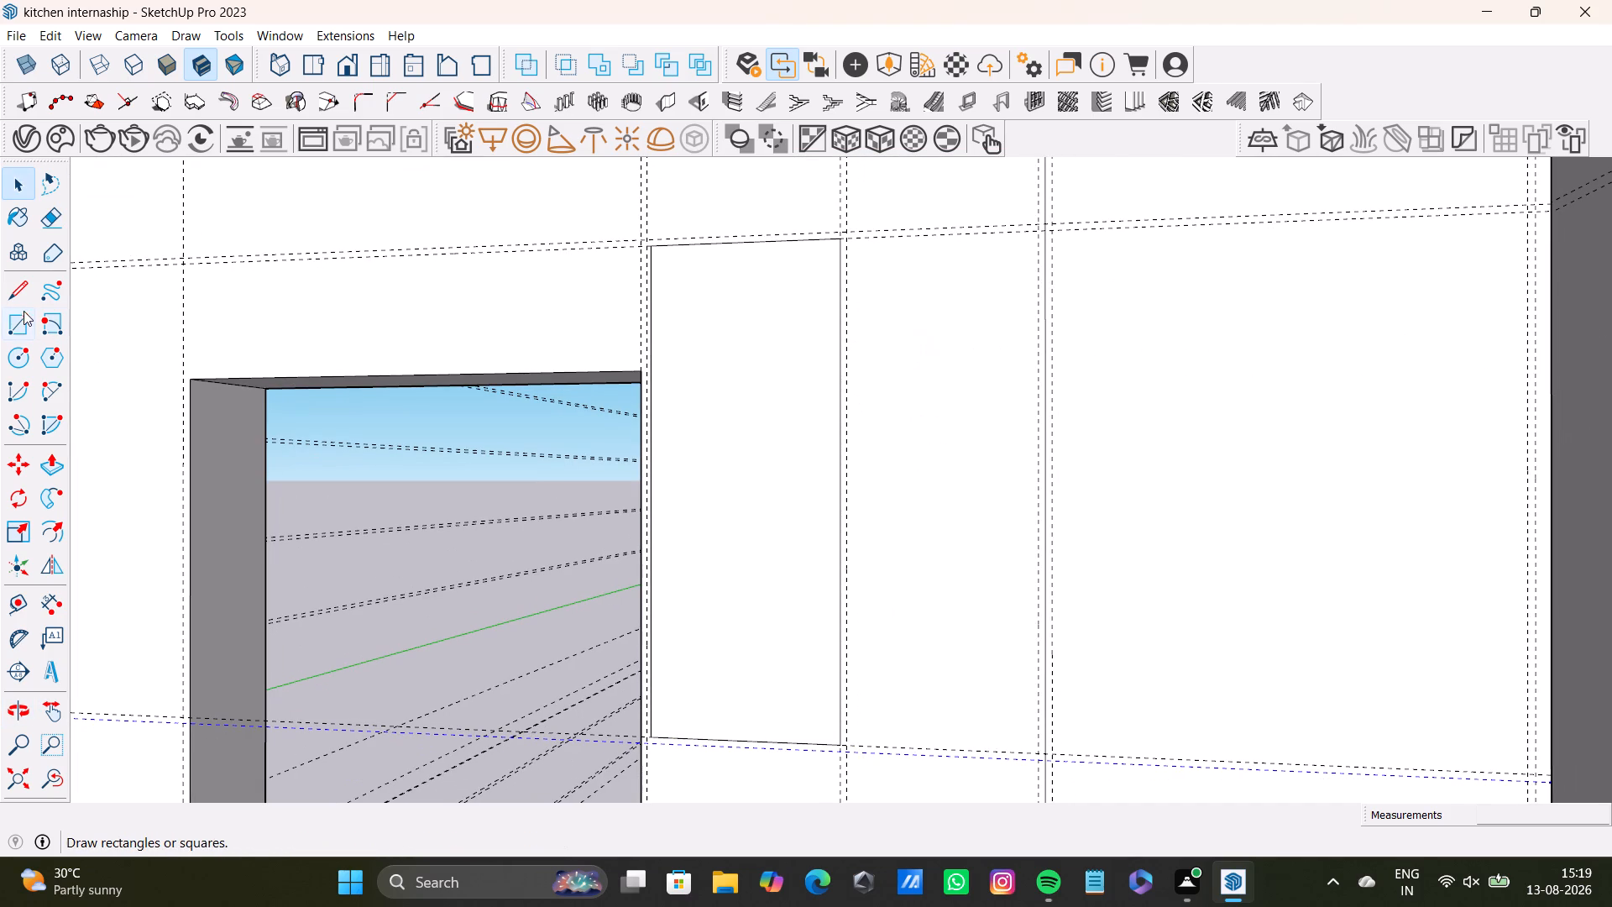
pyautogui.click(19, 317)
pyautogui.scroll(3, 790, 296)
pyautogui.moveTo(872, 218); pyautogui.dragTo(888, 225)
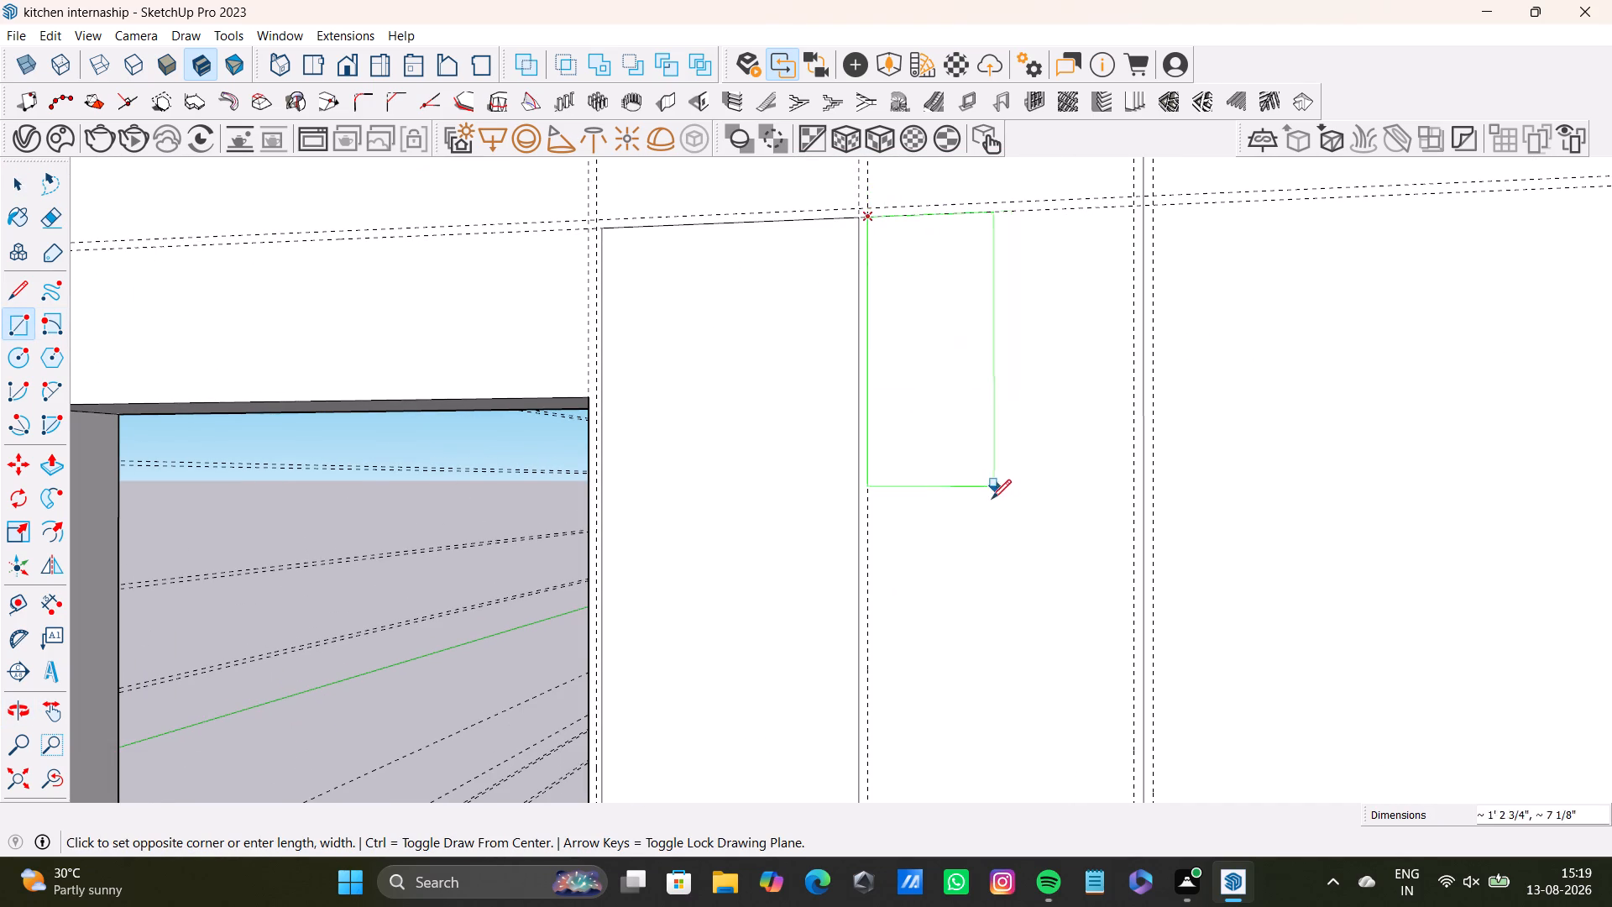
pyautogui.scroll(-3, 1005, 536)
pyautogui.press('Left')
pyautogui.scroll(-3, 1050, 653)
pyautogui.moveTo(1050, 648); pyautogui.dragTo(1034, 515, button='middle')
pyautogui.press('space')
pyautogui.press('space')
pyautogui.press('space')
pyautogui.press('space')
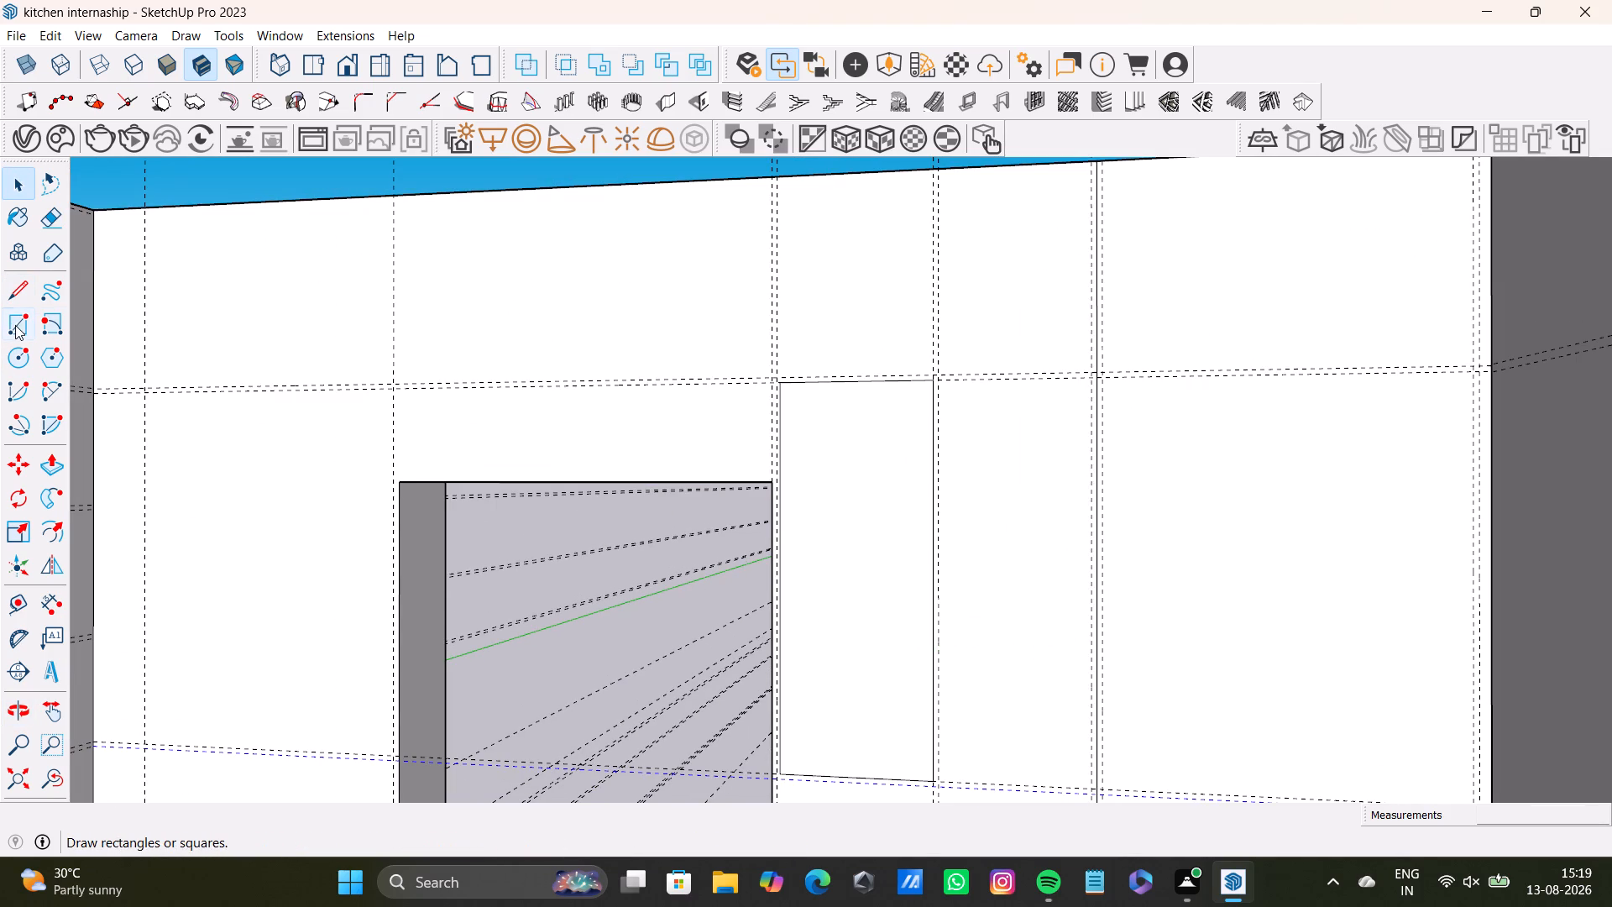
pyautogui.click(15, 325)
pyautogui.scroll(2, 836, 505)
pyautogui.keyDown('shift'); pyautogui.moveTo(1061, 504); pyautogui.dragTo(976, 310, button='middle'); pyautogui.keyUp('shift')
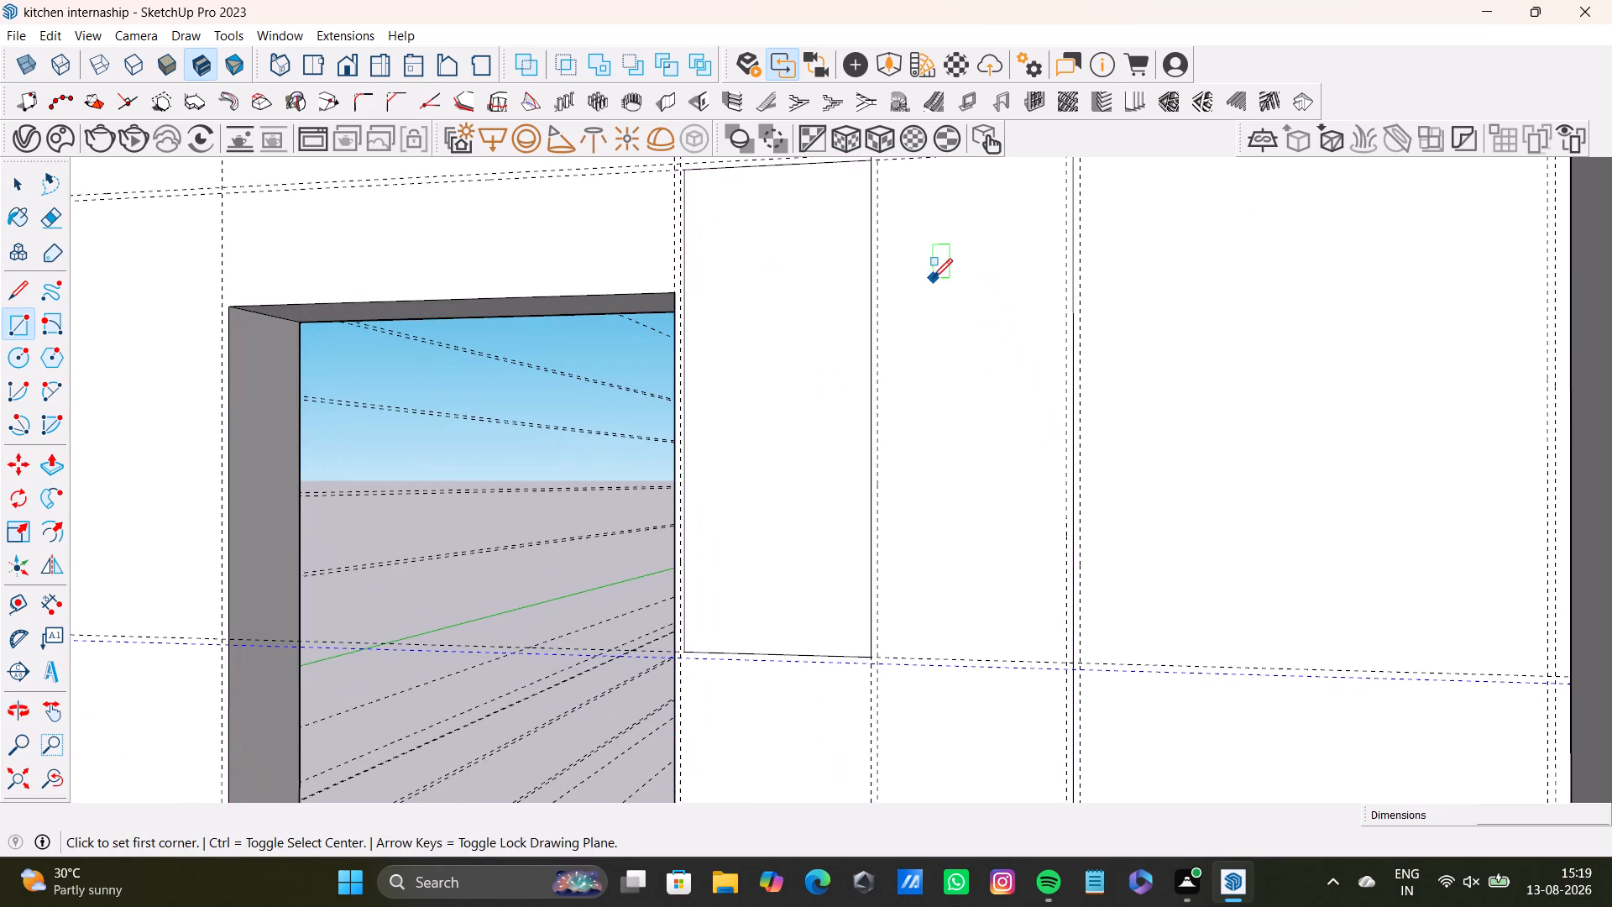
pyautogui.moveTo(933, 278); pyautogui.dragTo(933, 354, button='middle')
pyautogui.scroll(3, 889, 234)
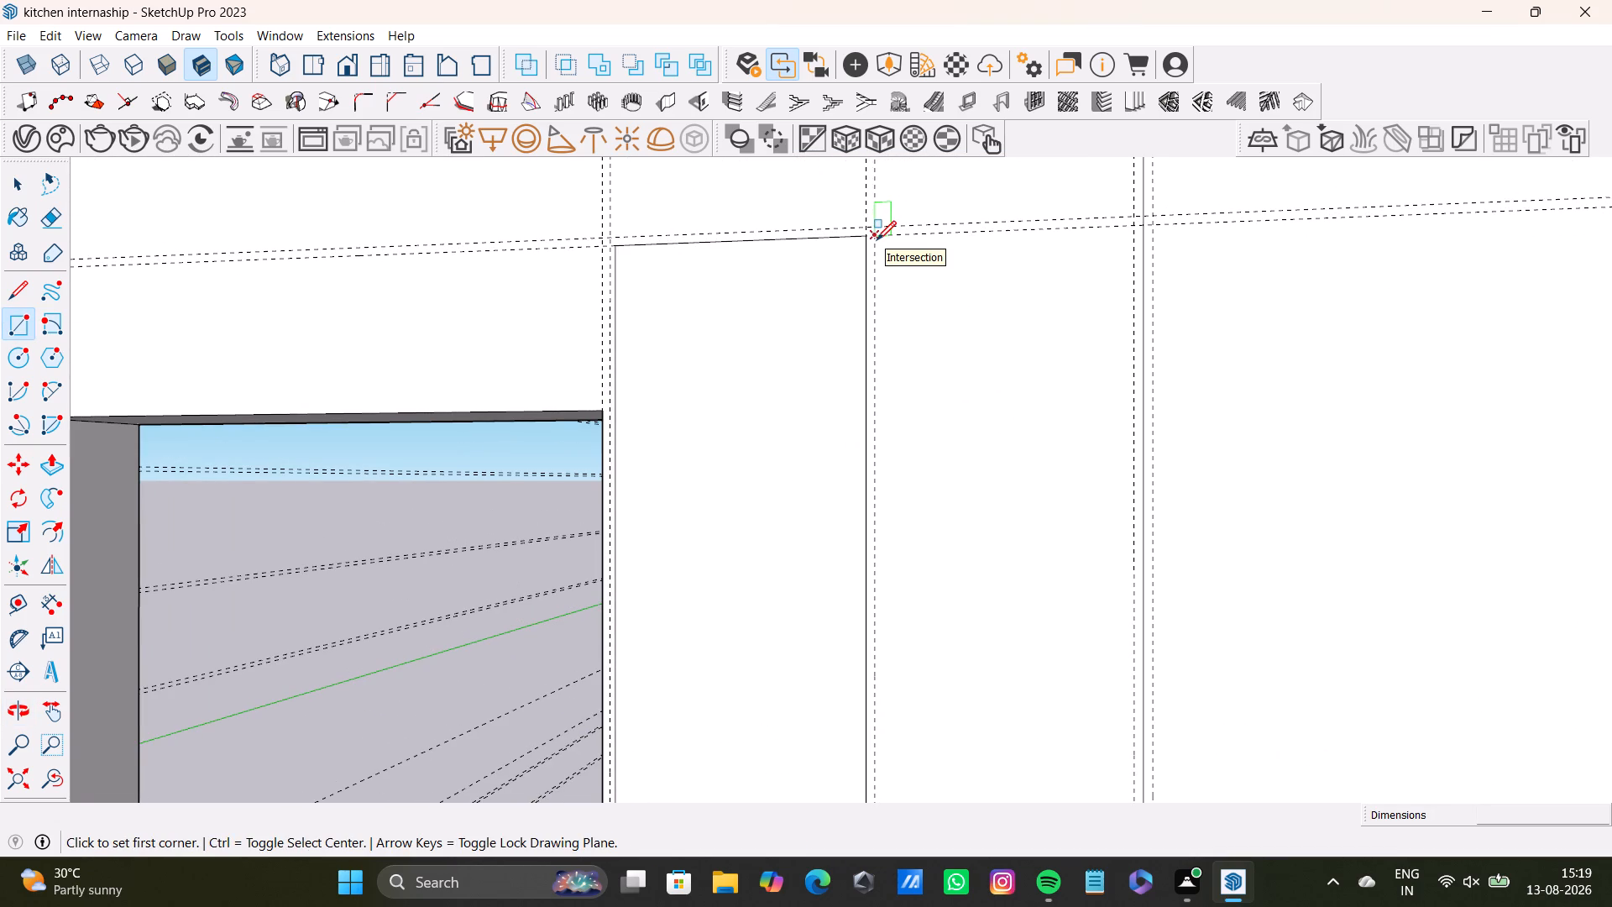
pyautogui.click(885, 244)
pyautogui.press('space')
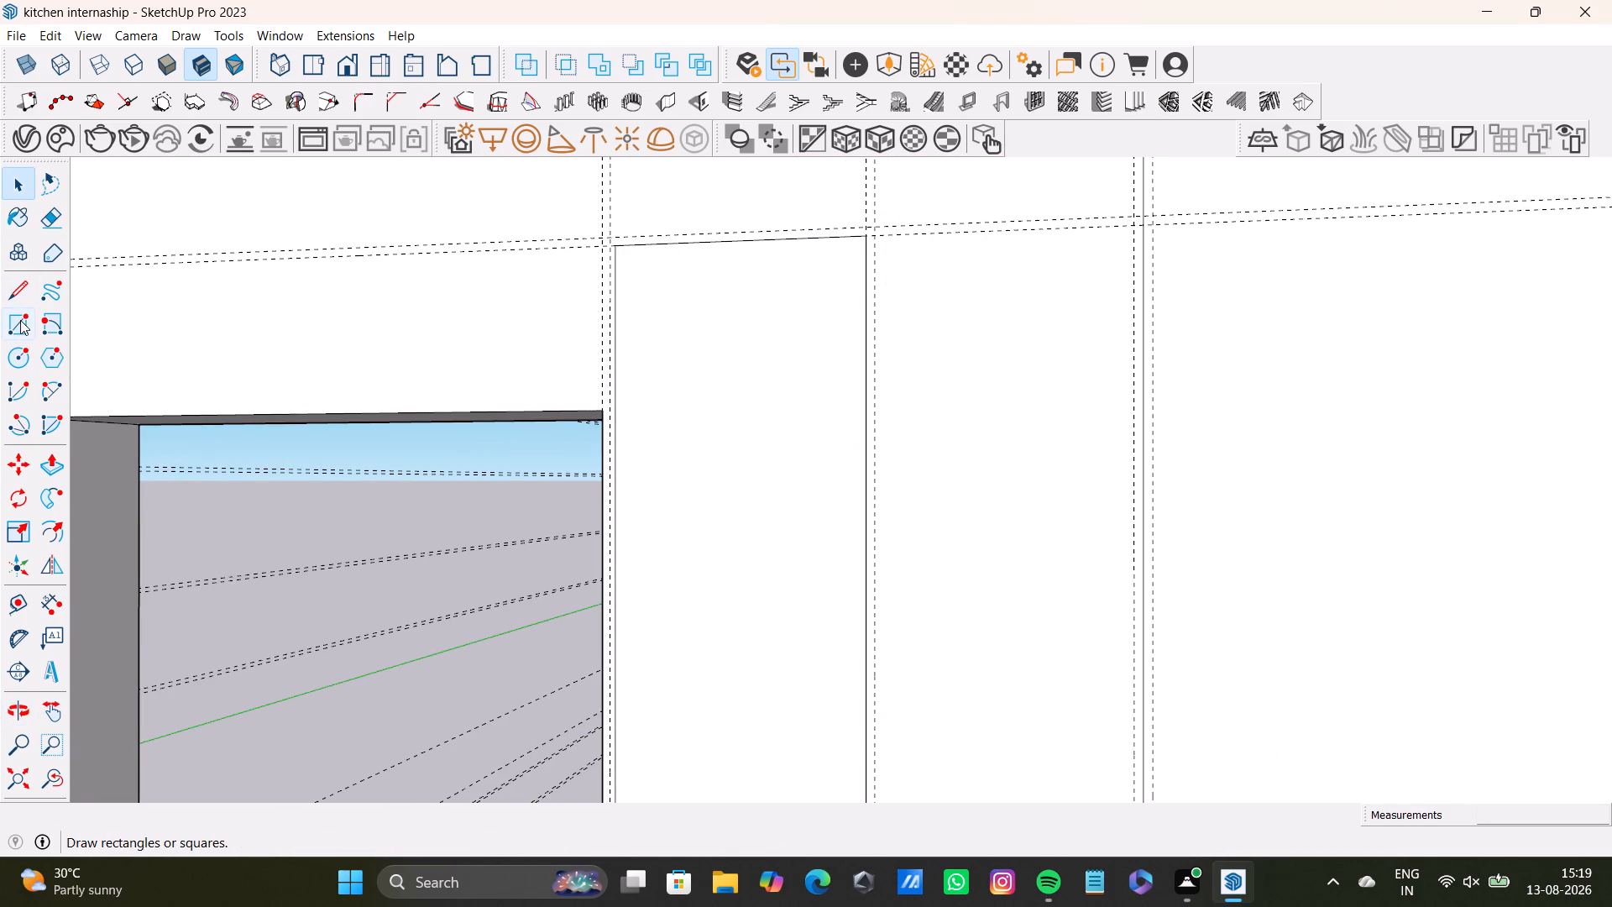
# Draw a second rectangle about 1' 2 7/16" by 3' 2 13/16" between the guides beside the first panel, keeping it in the wall plane.
pyautogui.click(20, 320)
pyautogui.scroll(2, 891, 307)
pyautogui.click(870, 219)
pyautogui.scroll(-3, 1123, 525)
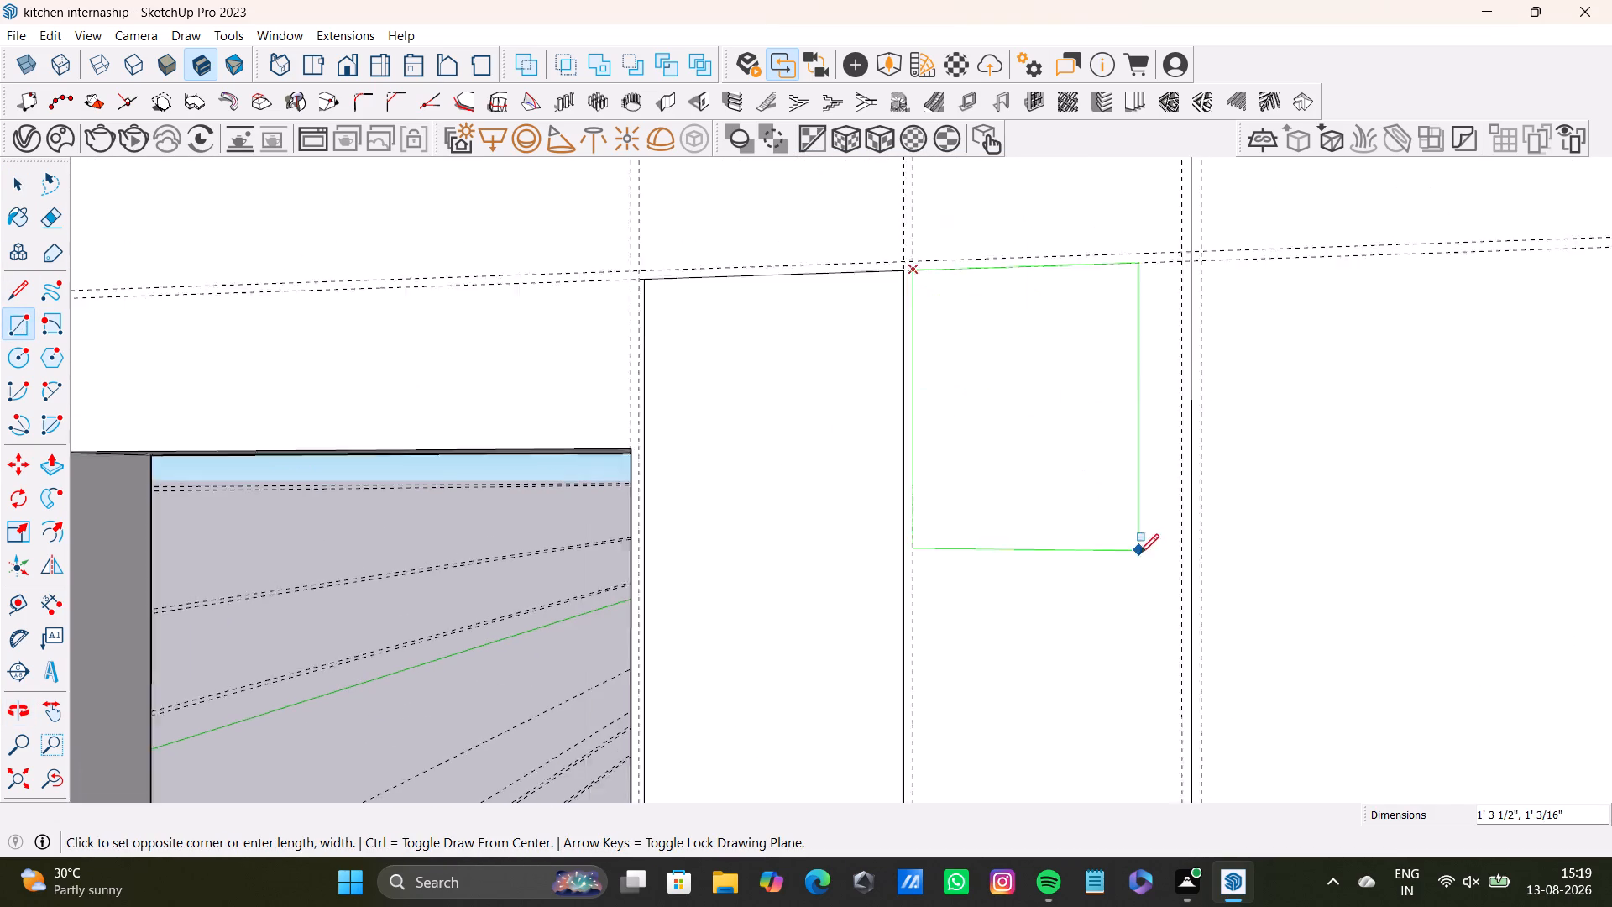
pyautogui.scroll(-1, 1139, 553)
pyautogui.press('Left')
pyautogui.scroll(-7, 1145, 569)
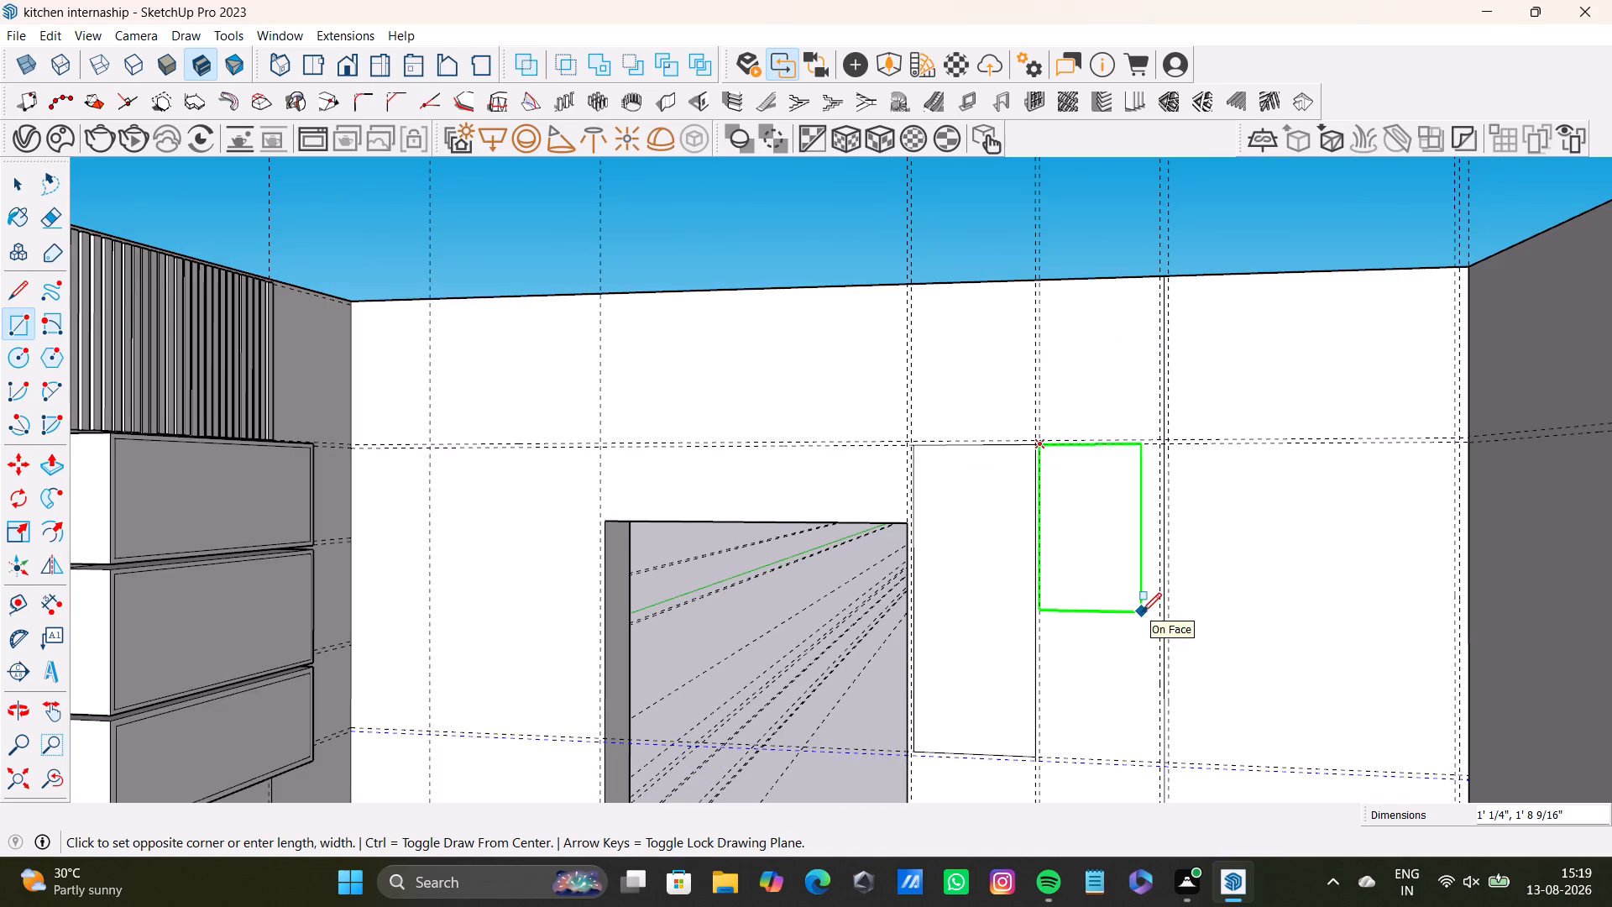
pyautogui.keyDown('shift'); pyautogui.moveTo(1142, 612); pyautogui.dragTo(1095, 403, button='middle'); pyautogui.keyUp('shift')
pyautogui.scroll(-3, 1102, 445)
pyautogui.scroll(5, 1104, 475)
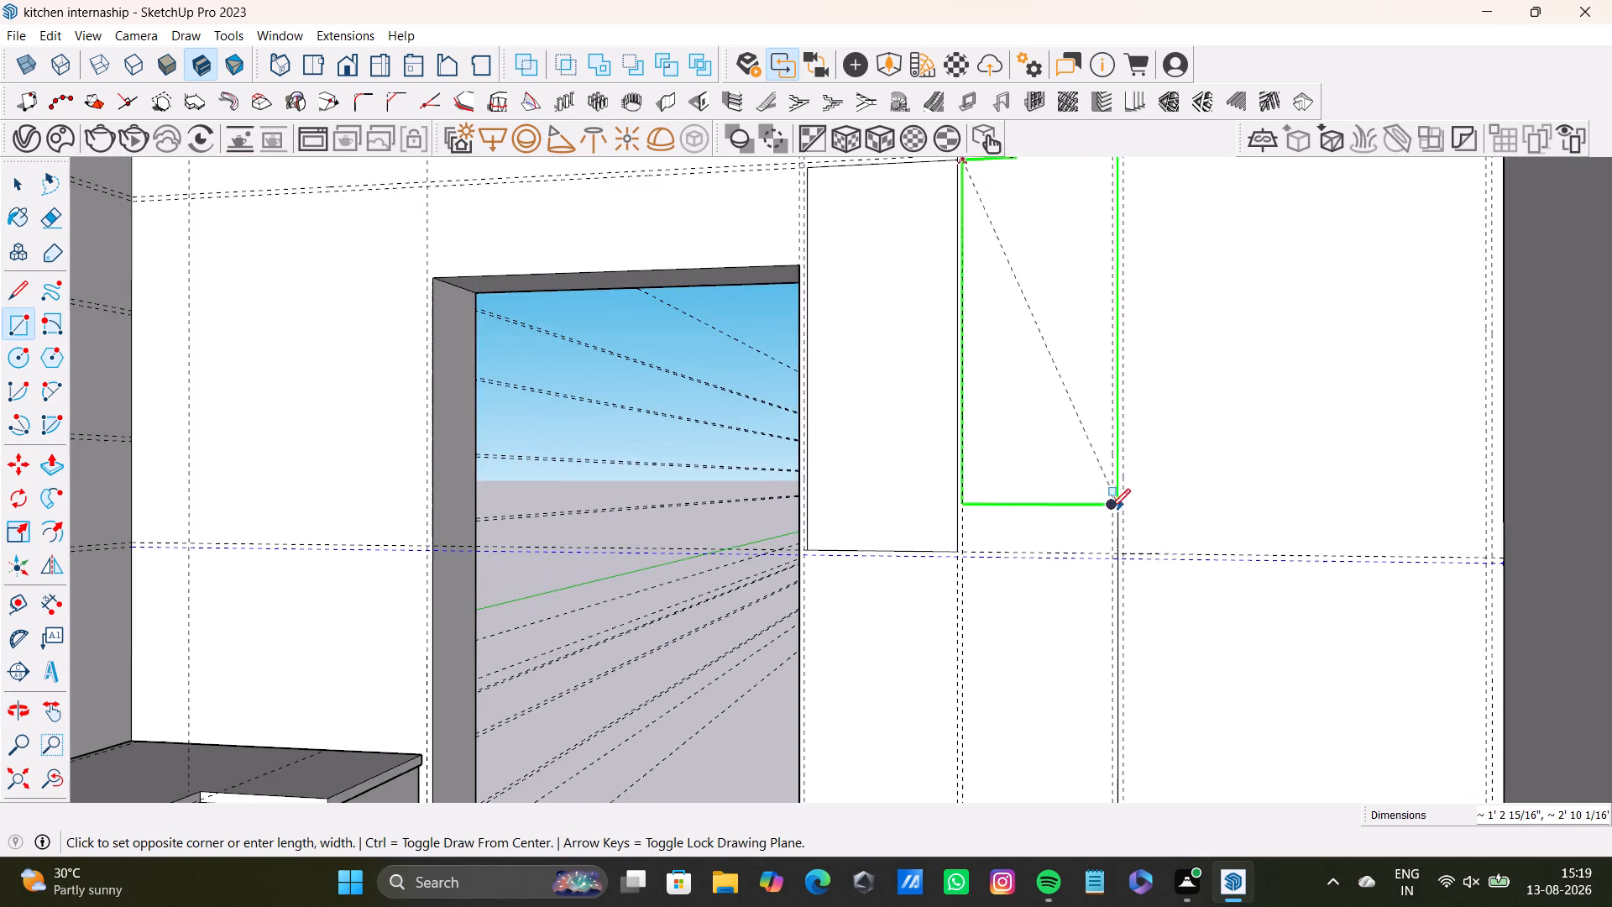
pyautogui.scroll(2, 1111, 508)
pyautogui.click(1112, 557)
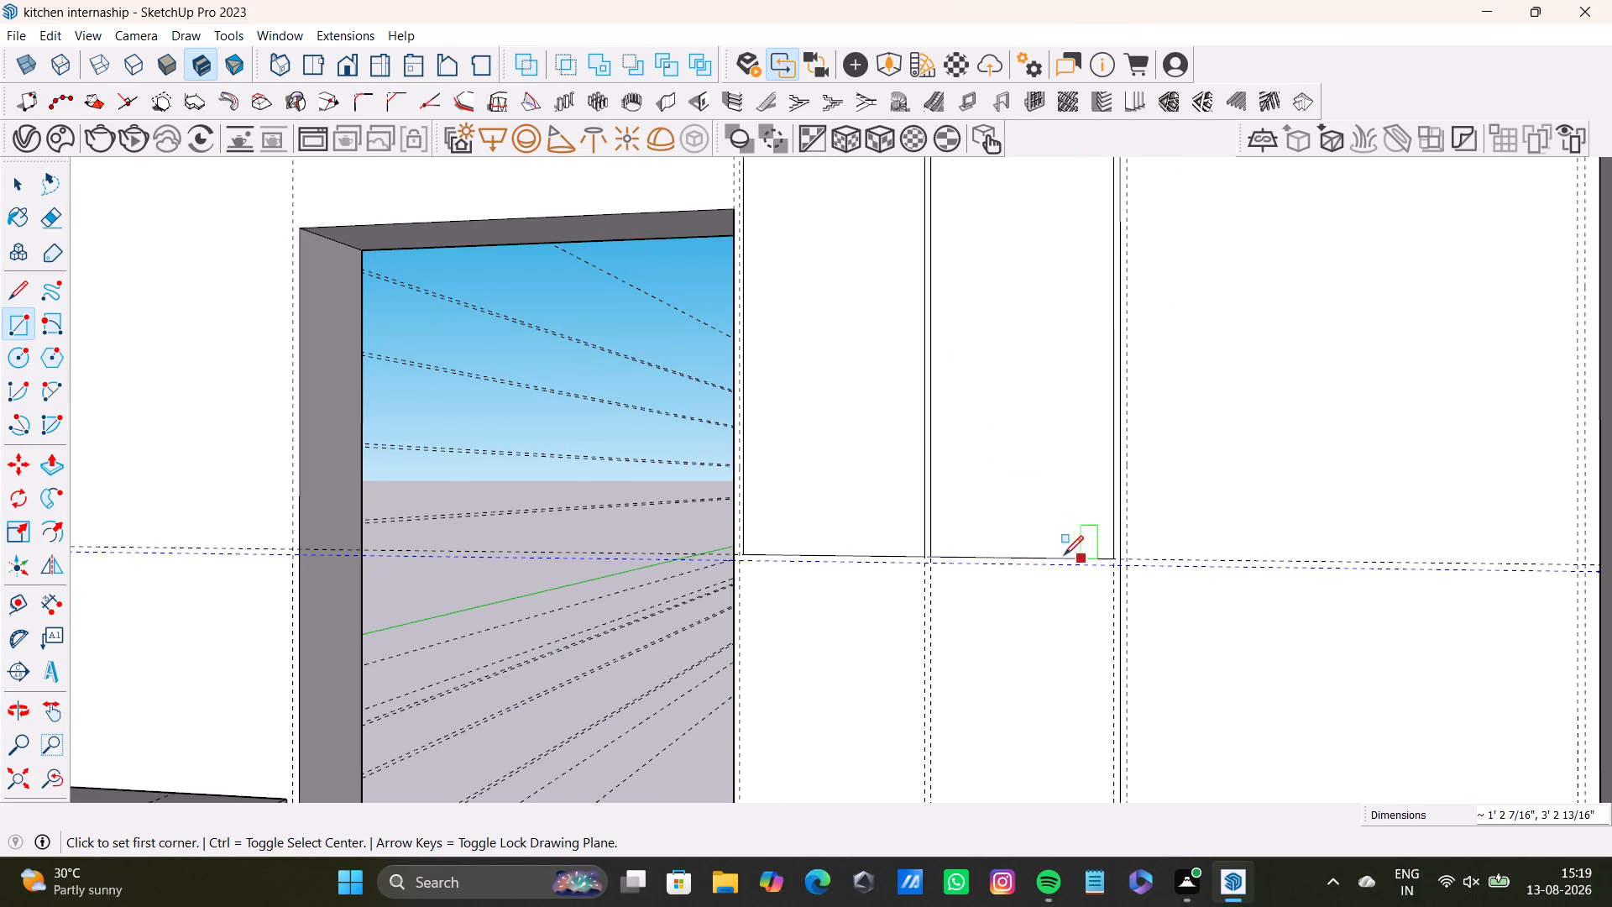
pyautogui.press('space')
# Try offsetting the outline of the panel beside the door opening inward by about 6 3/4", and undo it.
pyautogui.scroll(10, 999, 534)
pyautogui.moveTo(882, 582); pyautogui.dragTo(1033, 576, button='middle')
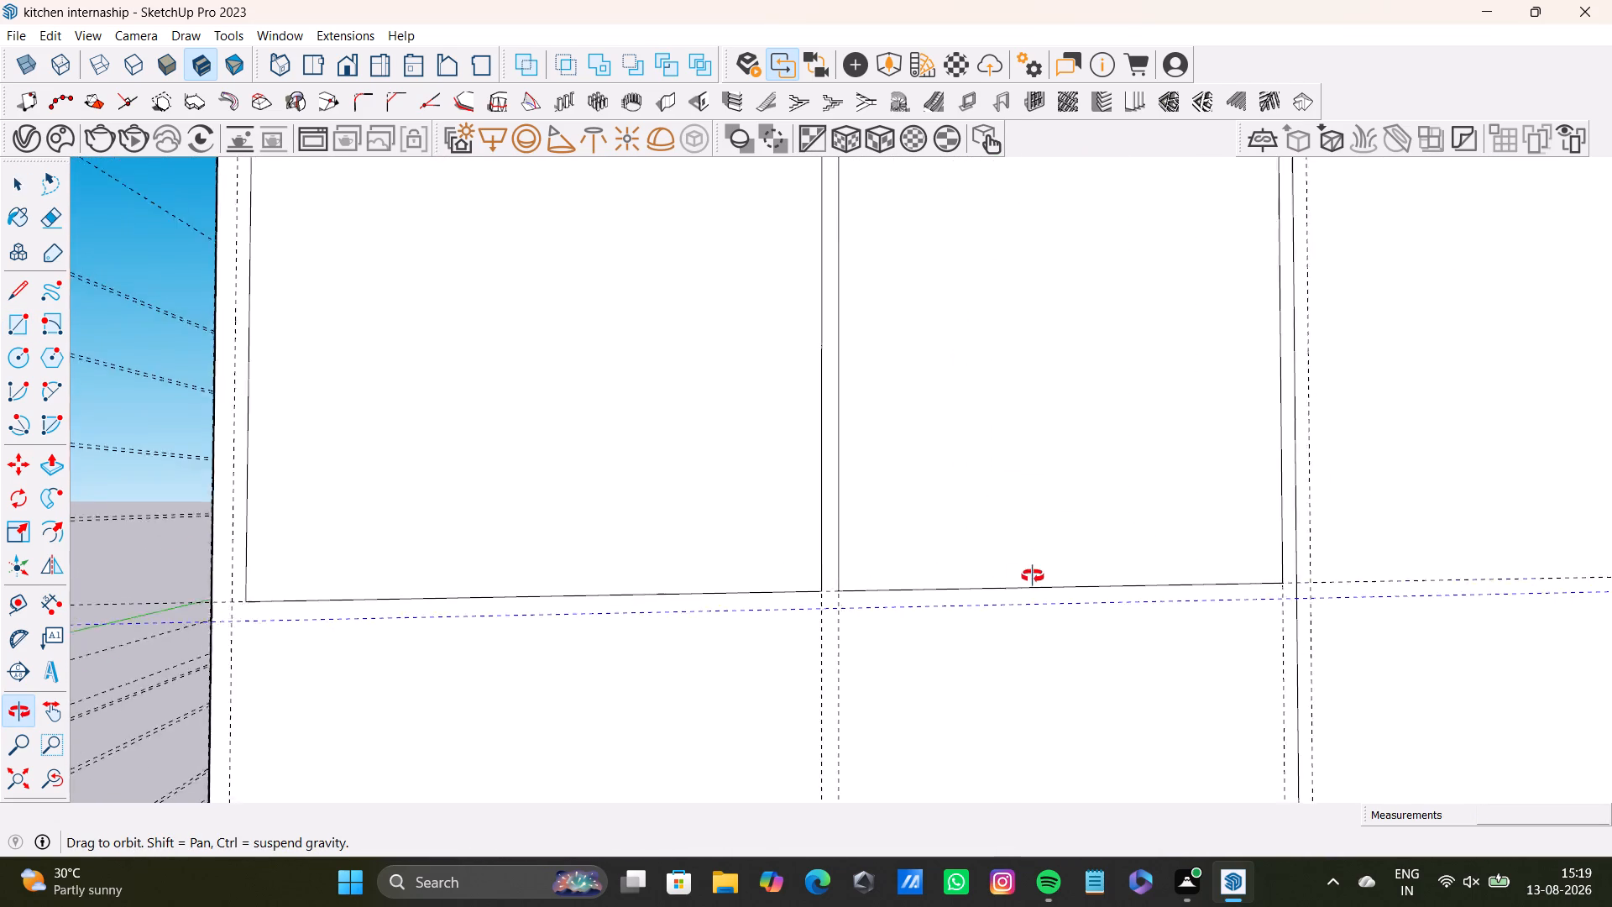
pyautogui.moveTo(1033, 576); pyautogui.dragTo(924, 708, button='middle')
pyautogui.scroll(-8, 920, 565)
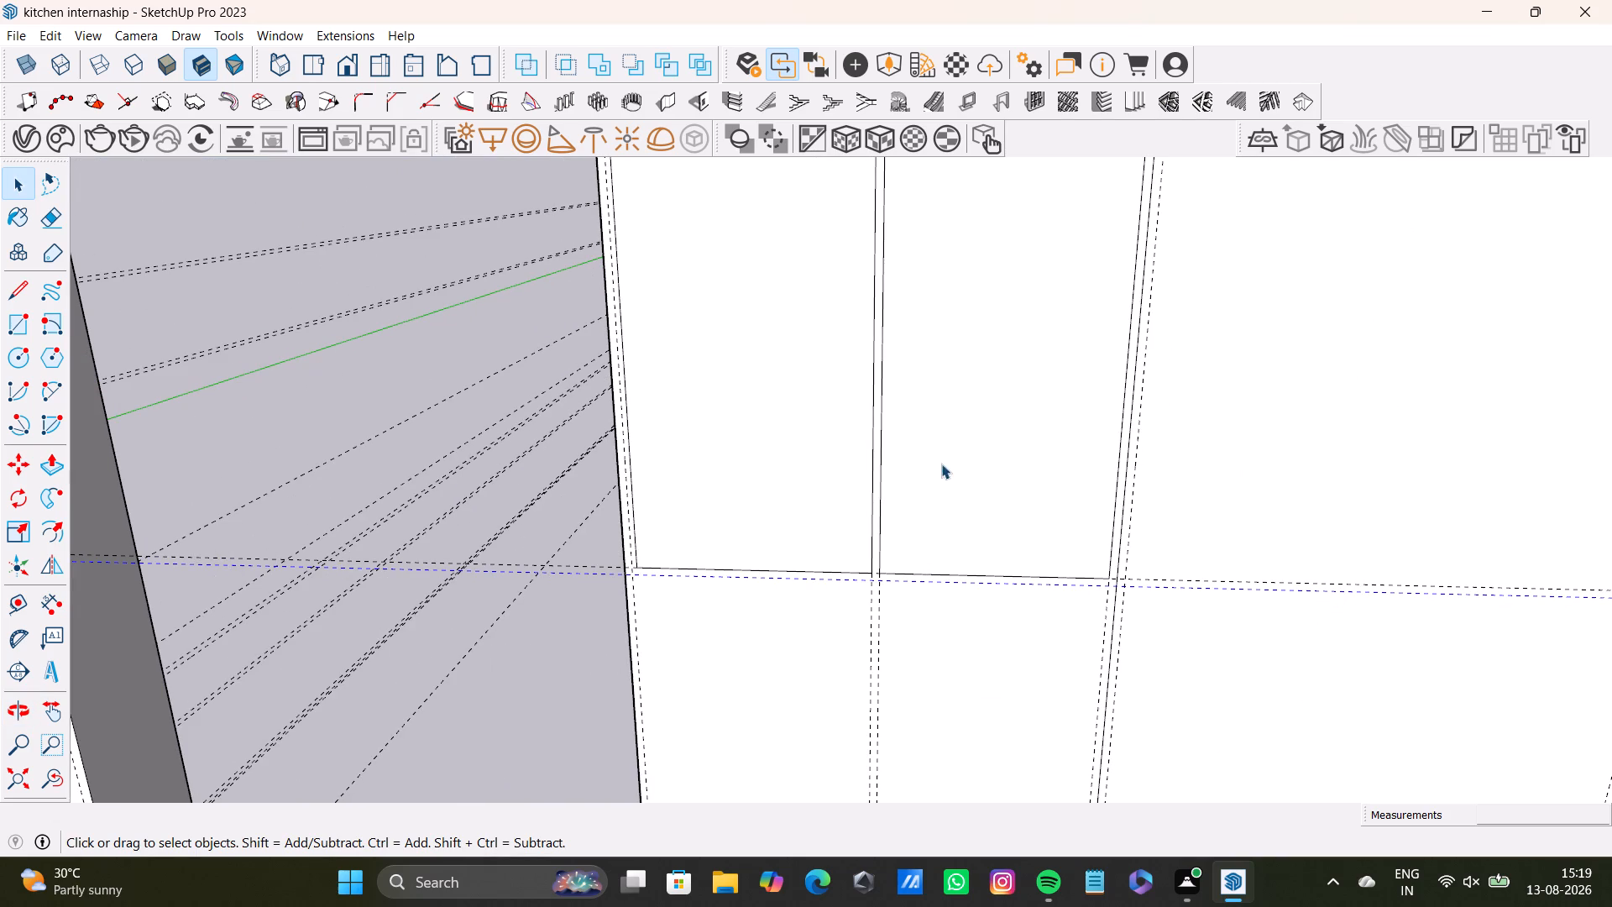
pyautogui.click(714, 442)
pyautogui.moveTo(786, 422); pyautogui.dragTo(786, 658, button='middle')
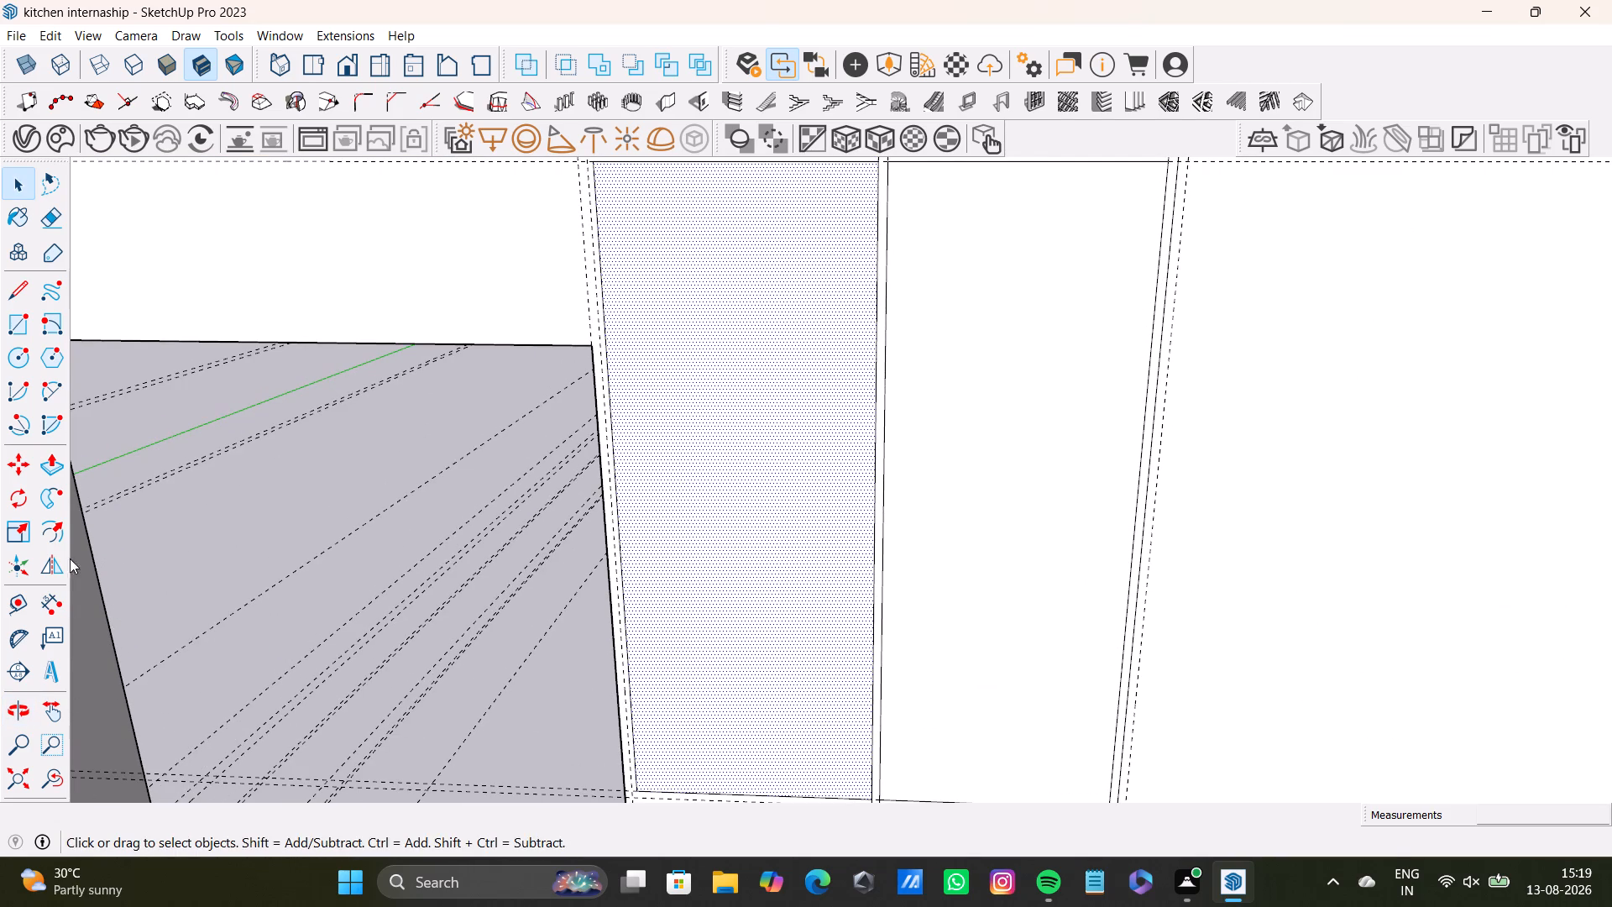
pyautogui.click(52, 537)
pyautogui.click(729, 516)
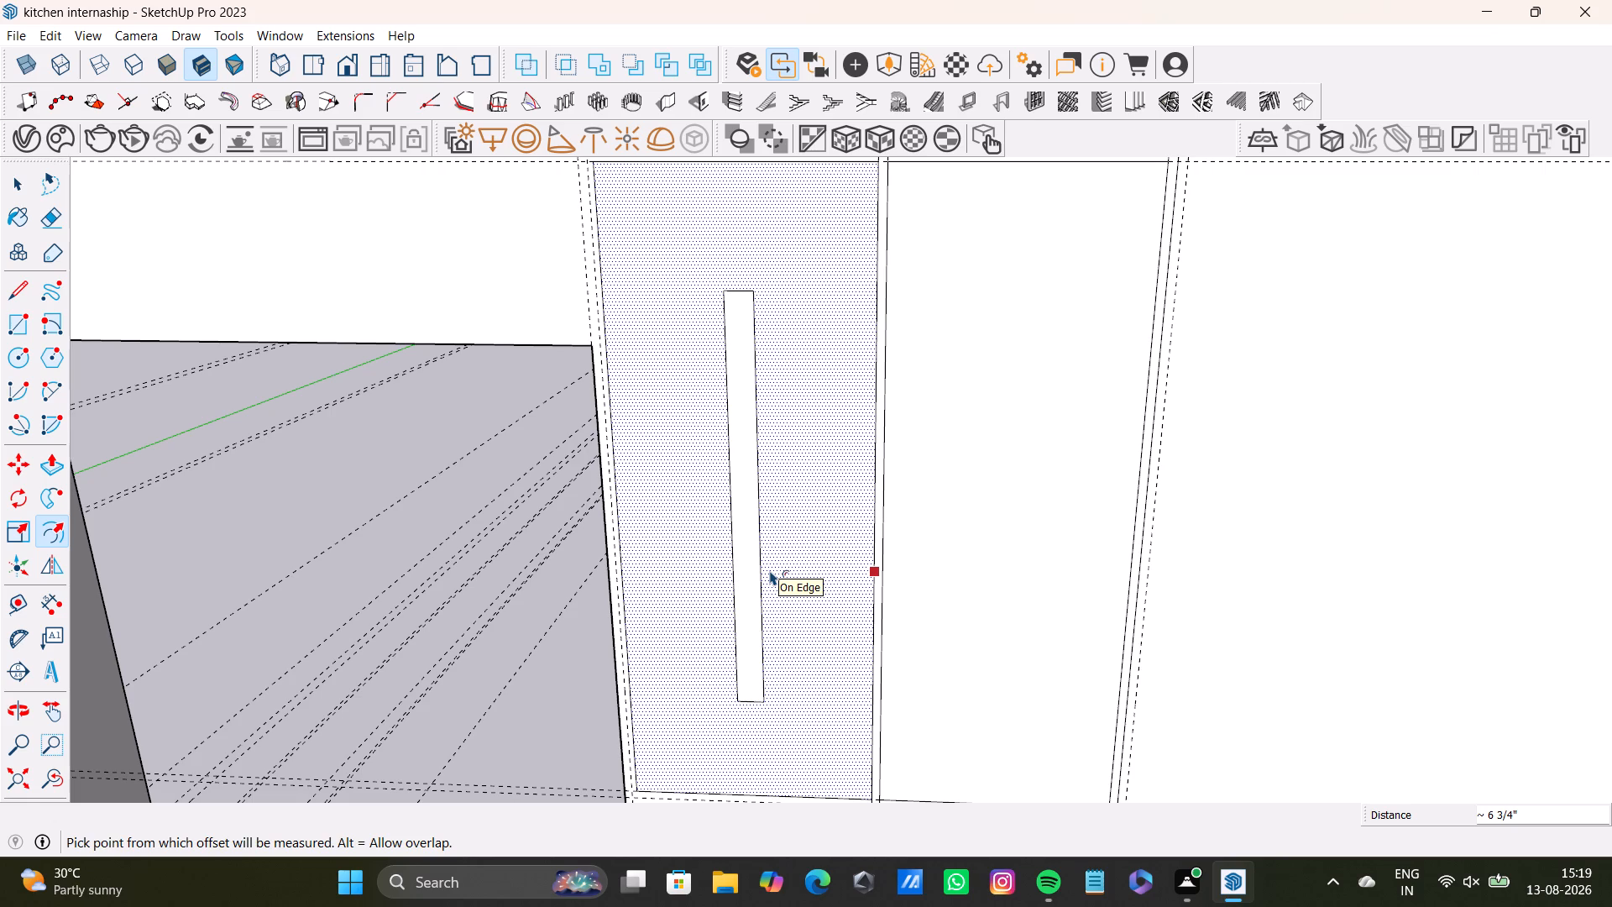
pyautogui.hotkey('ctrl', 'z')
# Offset the outline of the panel beside the door opening inward by about 1".
pyautogui.scroll(-2, 892, 295)
pyautogui.moveTo(760, 394); pyautogui.dragTo(789, 384, button='middle')
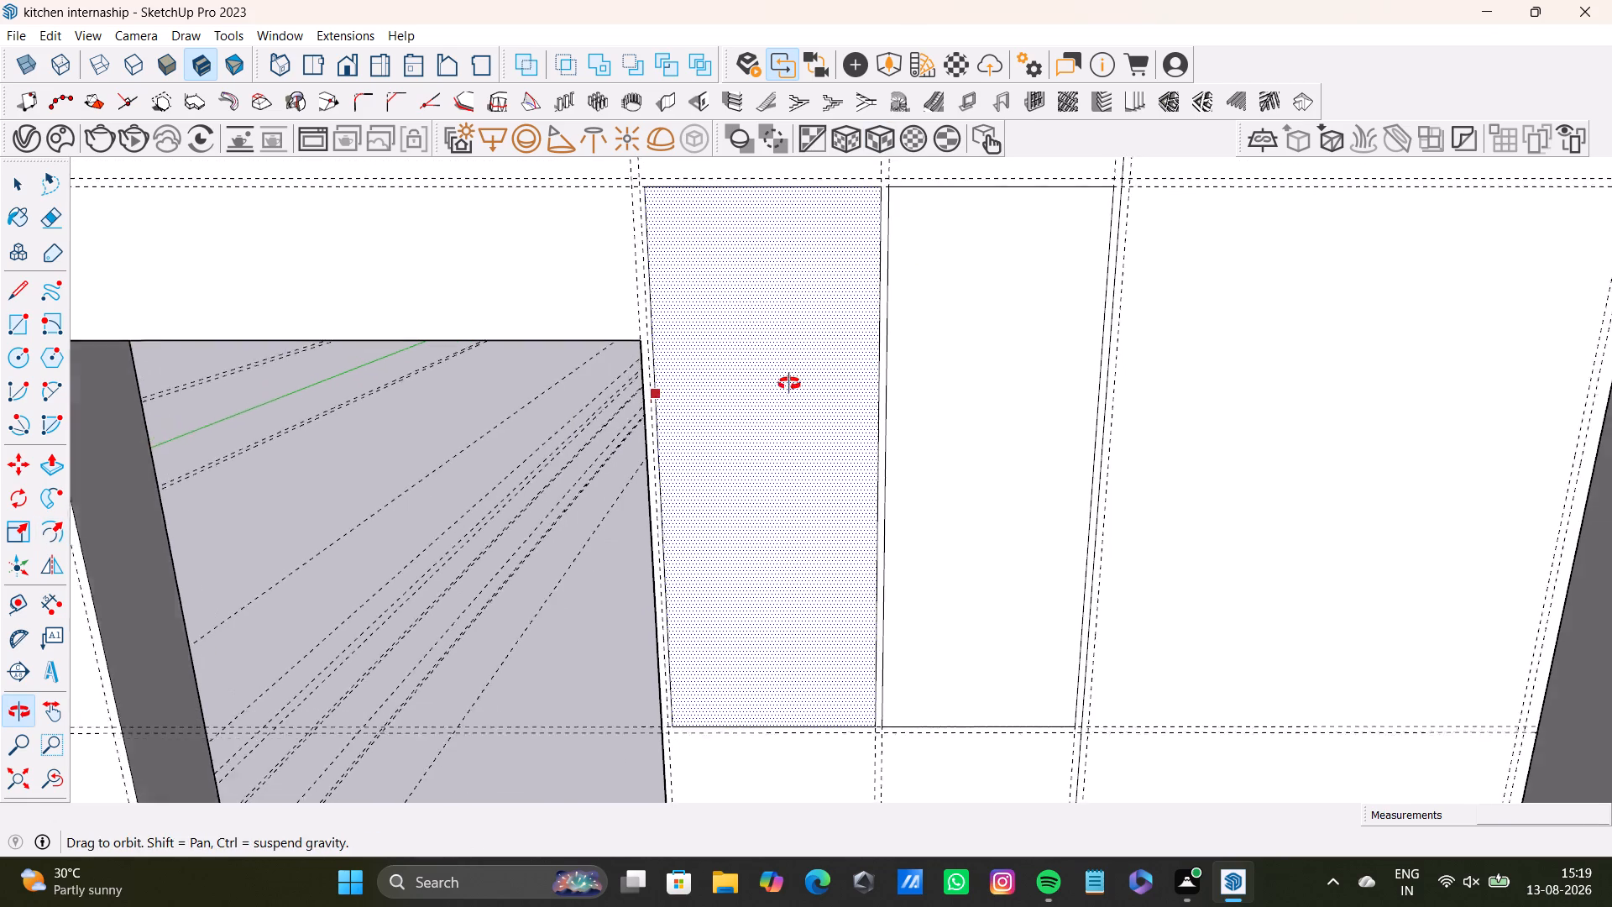
pyautogui.moveTo(789, 384); pyautogui.dragTo(770, 415, button='middle')
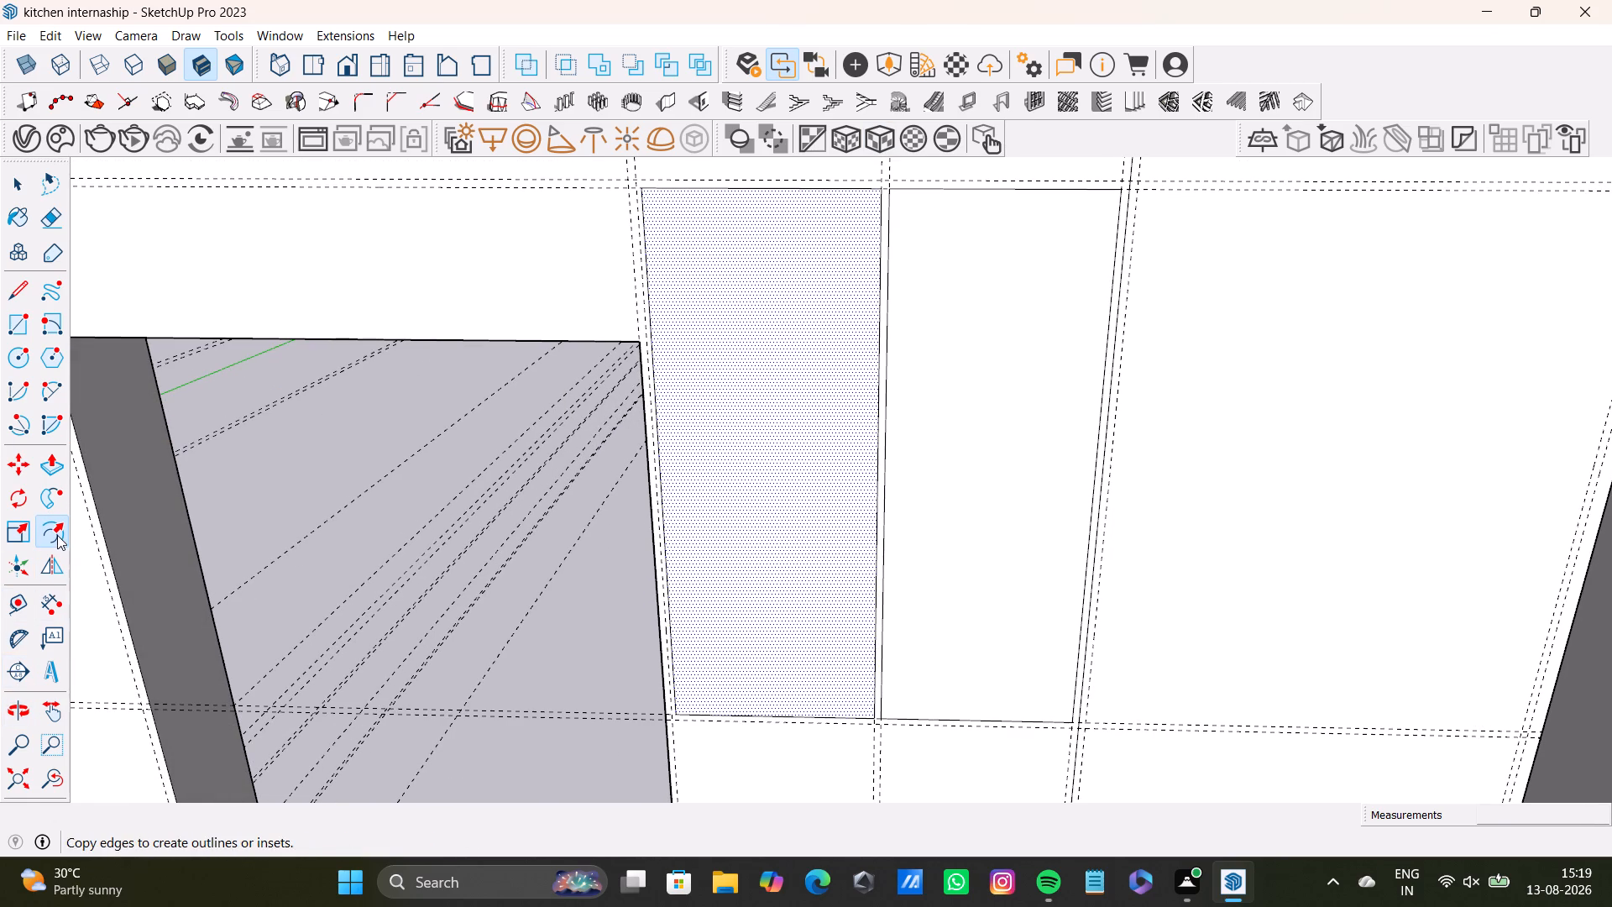
pyautogui.click(57, 535)
pyautogui.click(734, 506)
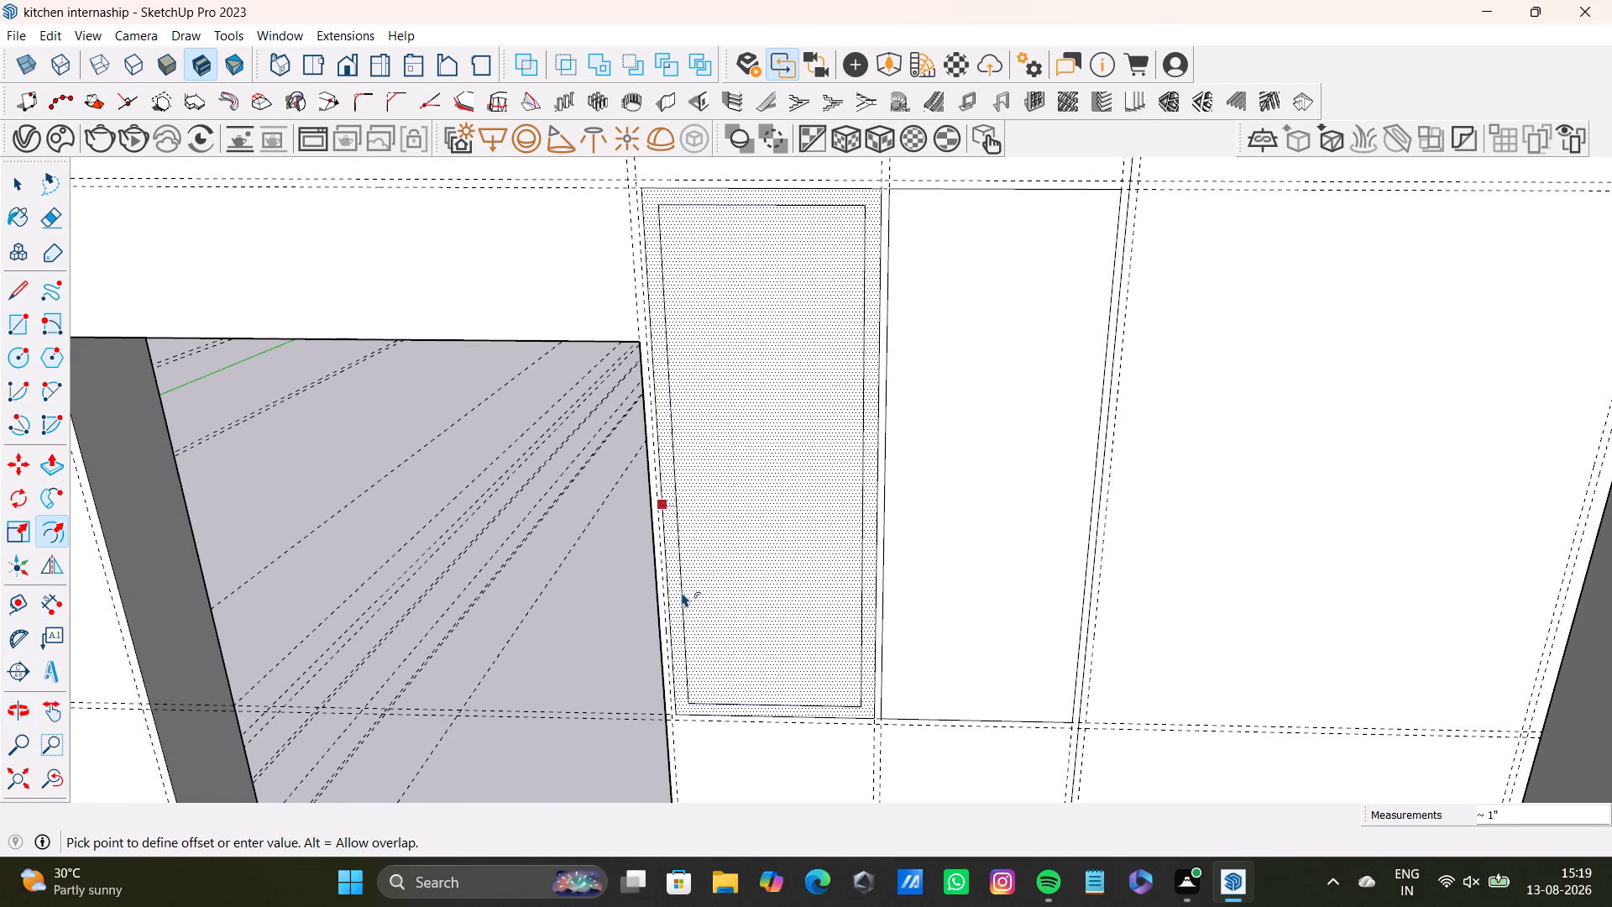
pyautogui.click(681, 603)
pyautogui.press('space')
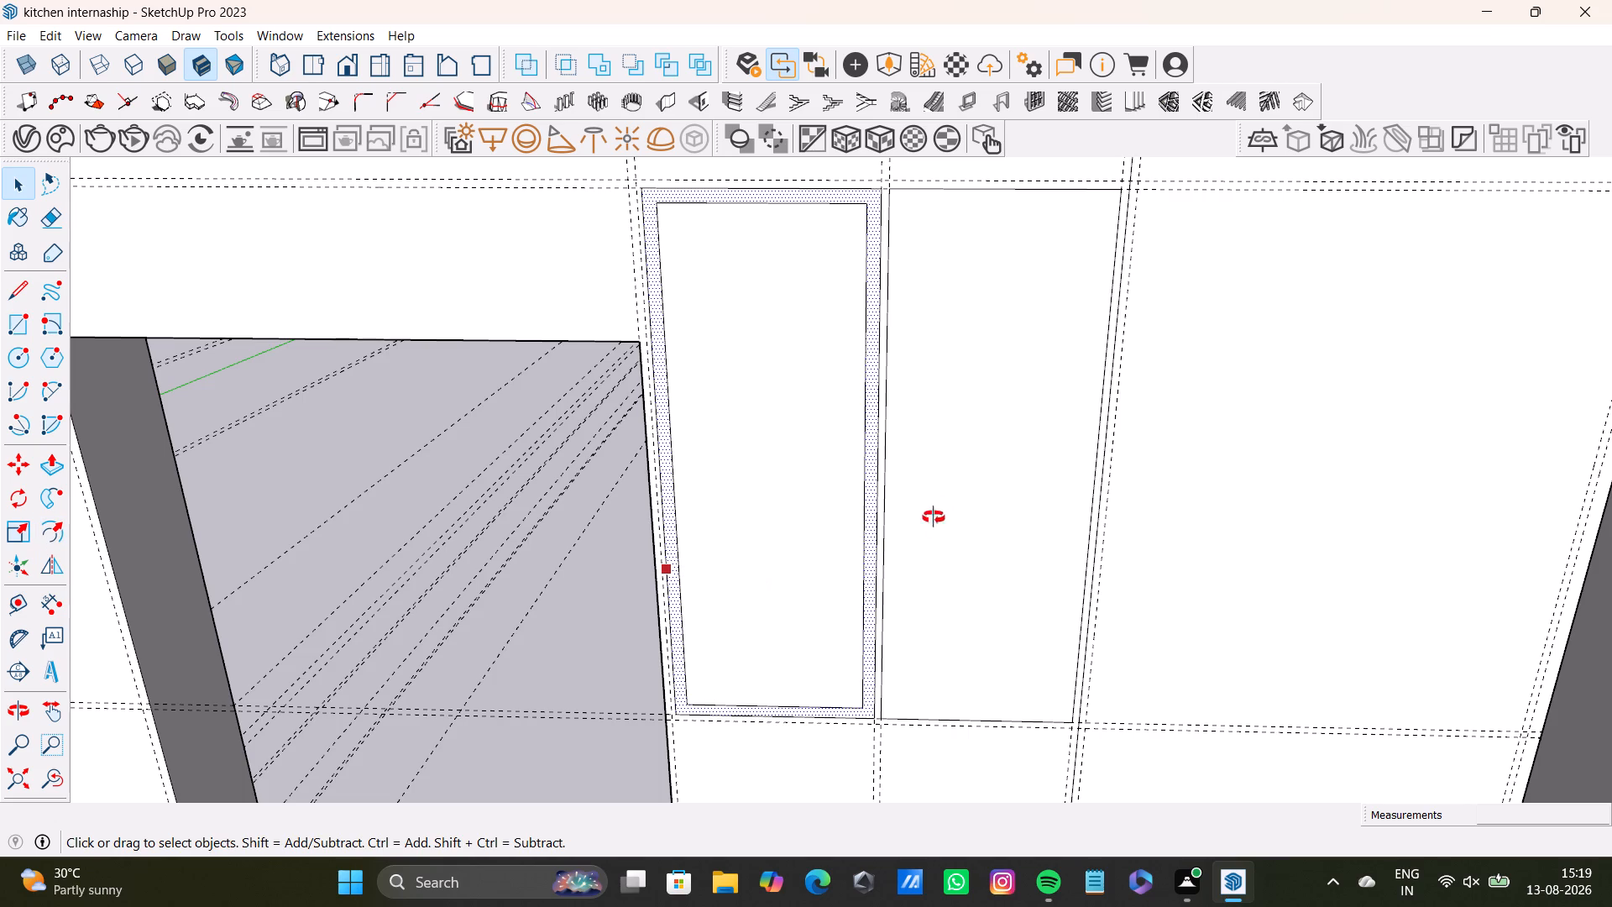
# Offset the outline of the second panel, farther from the door opening, inward by about 1".
pyautogui.keyDown('shift'); pyautogui.moveTo(934, 517); pyautogui.dragTo(779, 564, button='middle'); pyautogui.keyUp('shift')
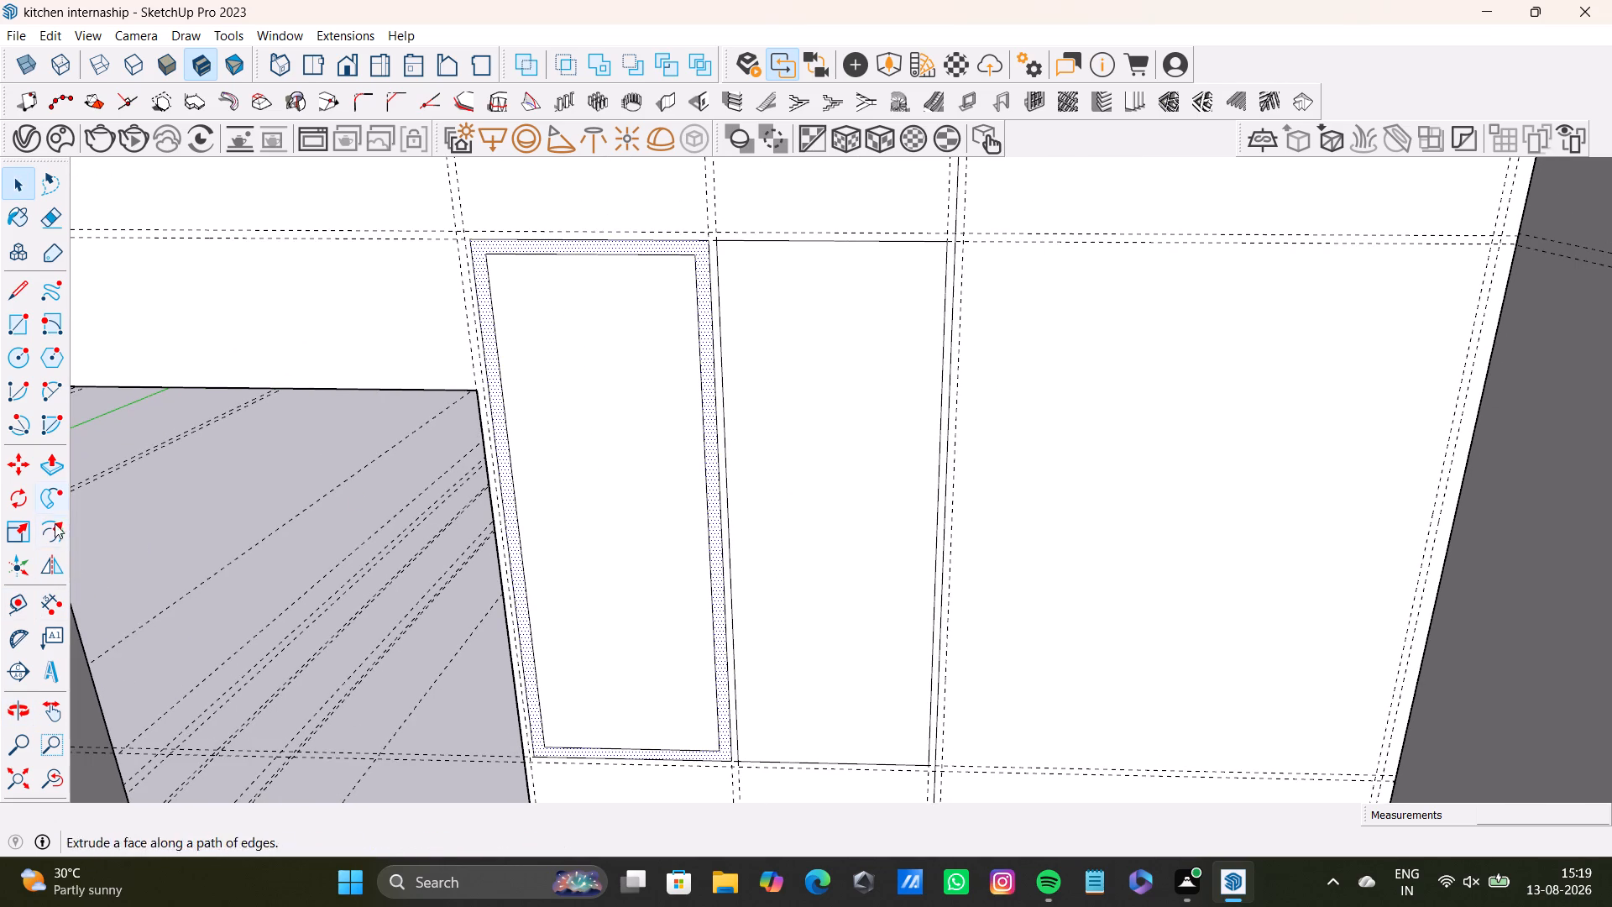
pyautogui.click(53, 538)
pyautogui.press('space')
pyautogui.click(855, 567)
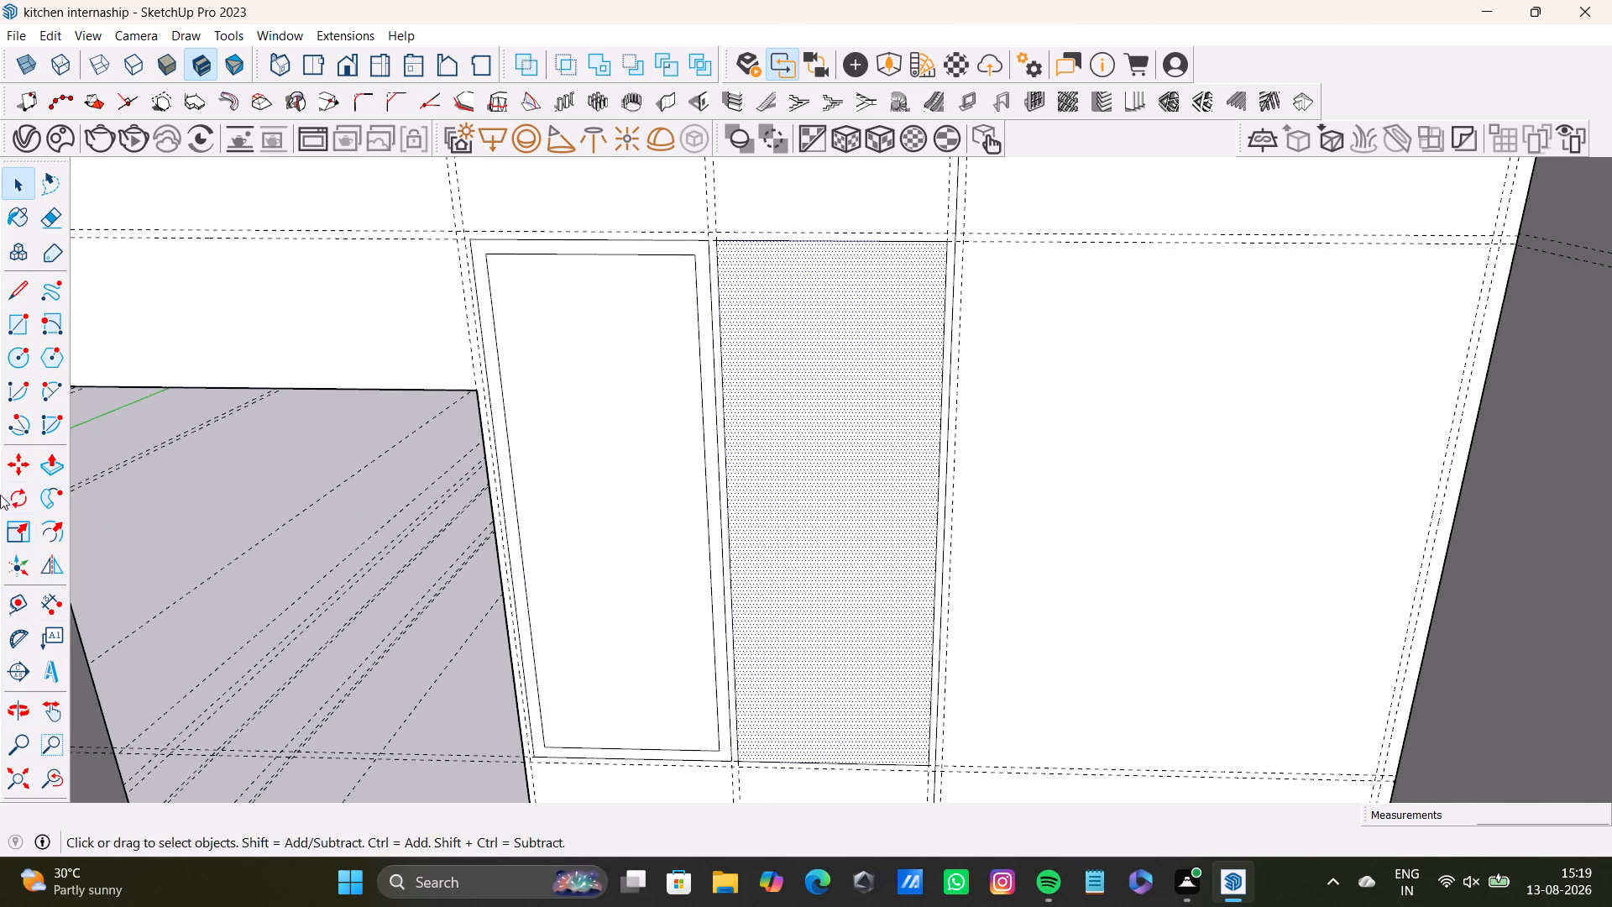
pyautogui.click(59, 532)
pyautogui.click(780, 500)
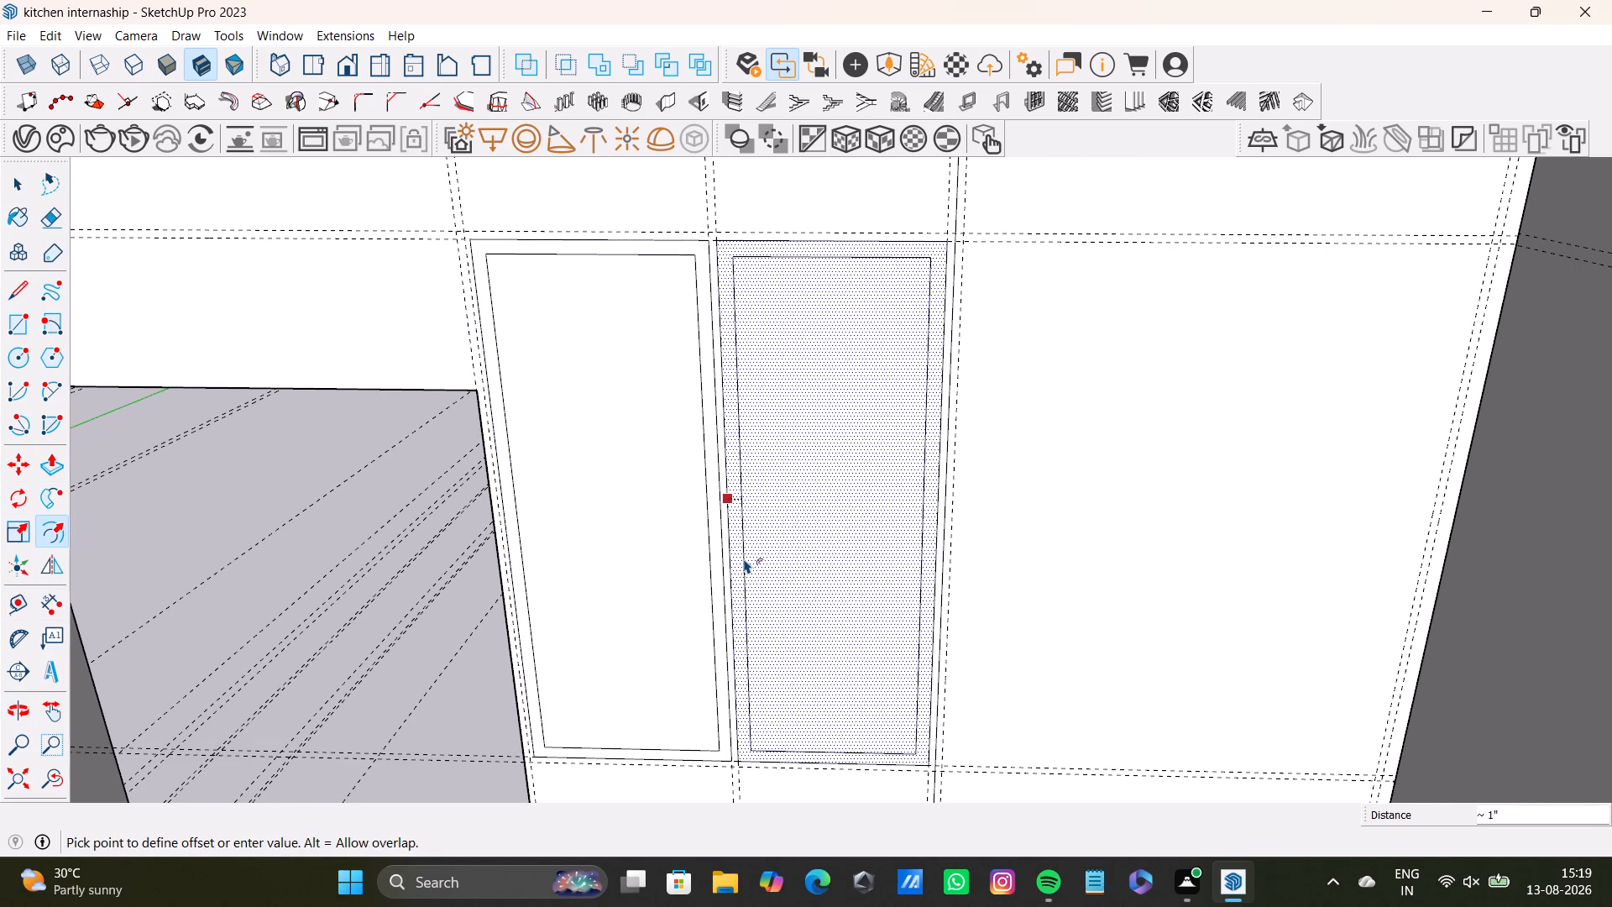
pyautogui.click(743, 560)
pyautogui.press('space')
# Extrude the border frame of the panel beside the door opening out from the wall, using the adjoining wall's upper cabinets as depth reference.
pyautogui.moveTo(741, 556); pyautogui.dragTo(818, 566, button='middle')
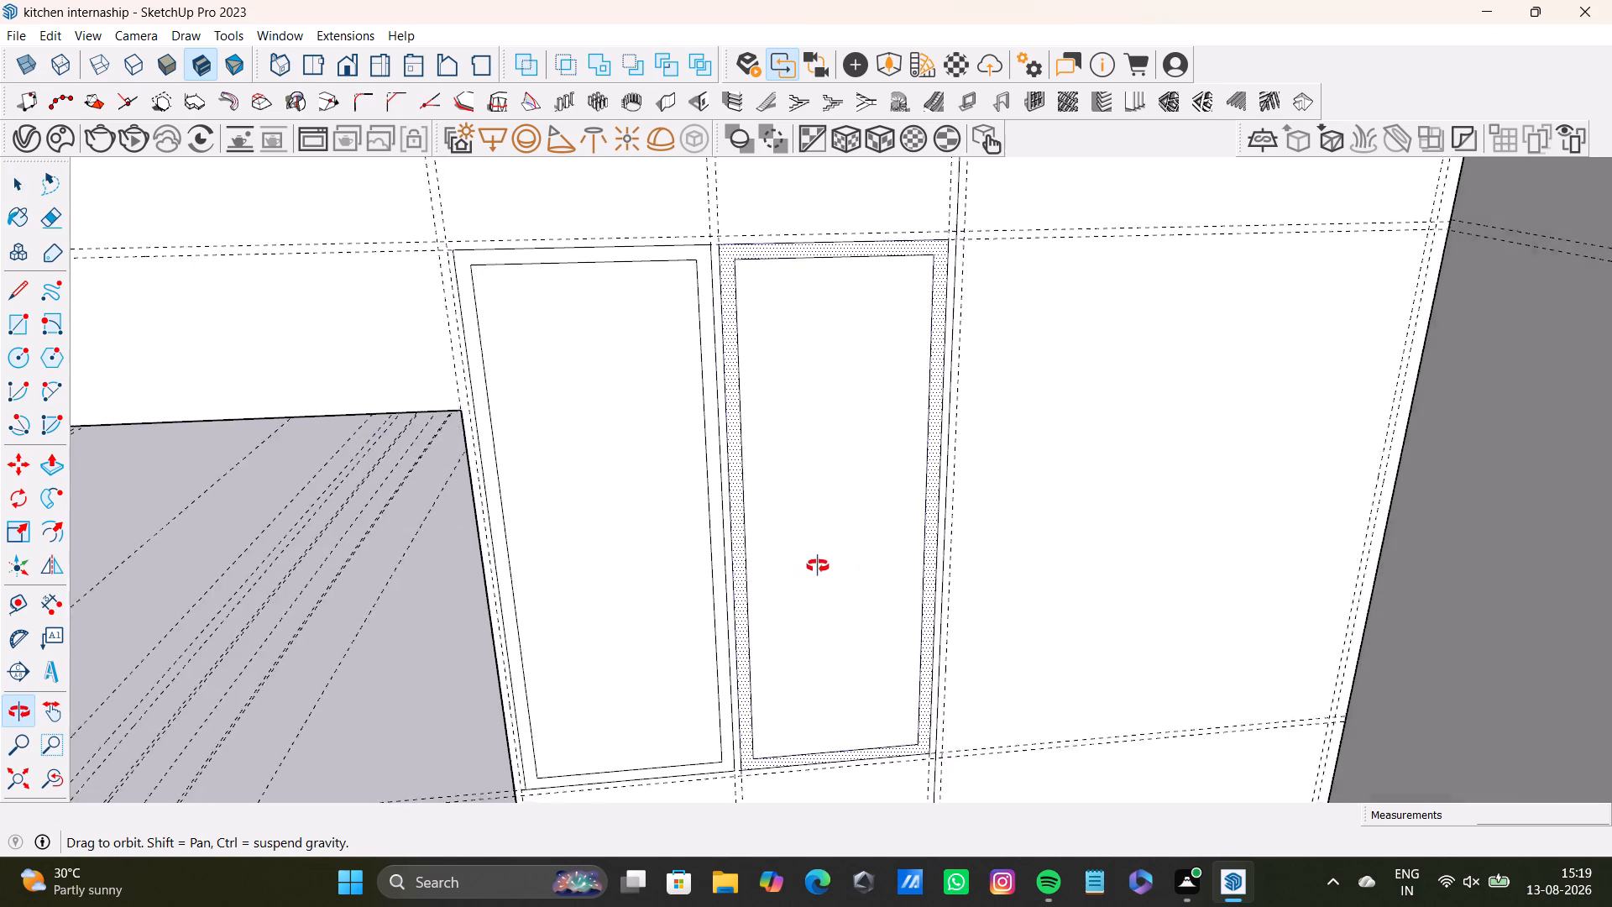
pyautogui.moveTo(818, 566); pyautogui.dragTo(767, 581, button='middle')
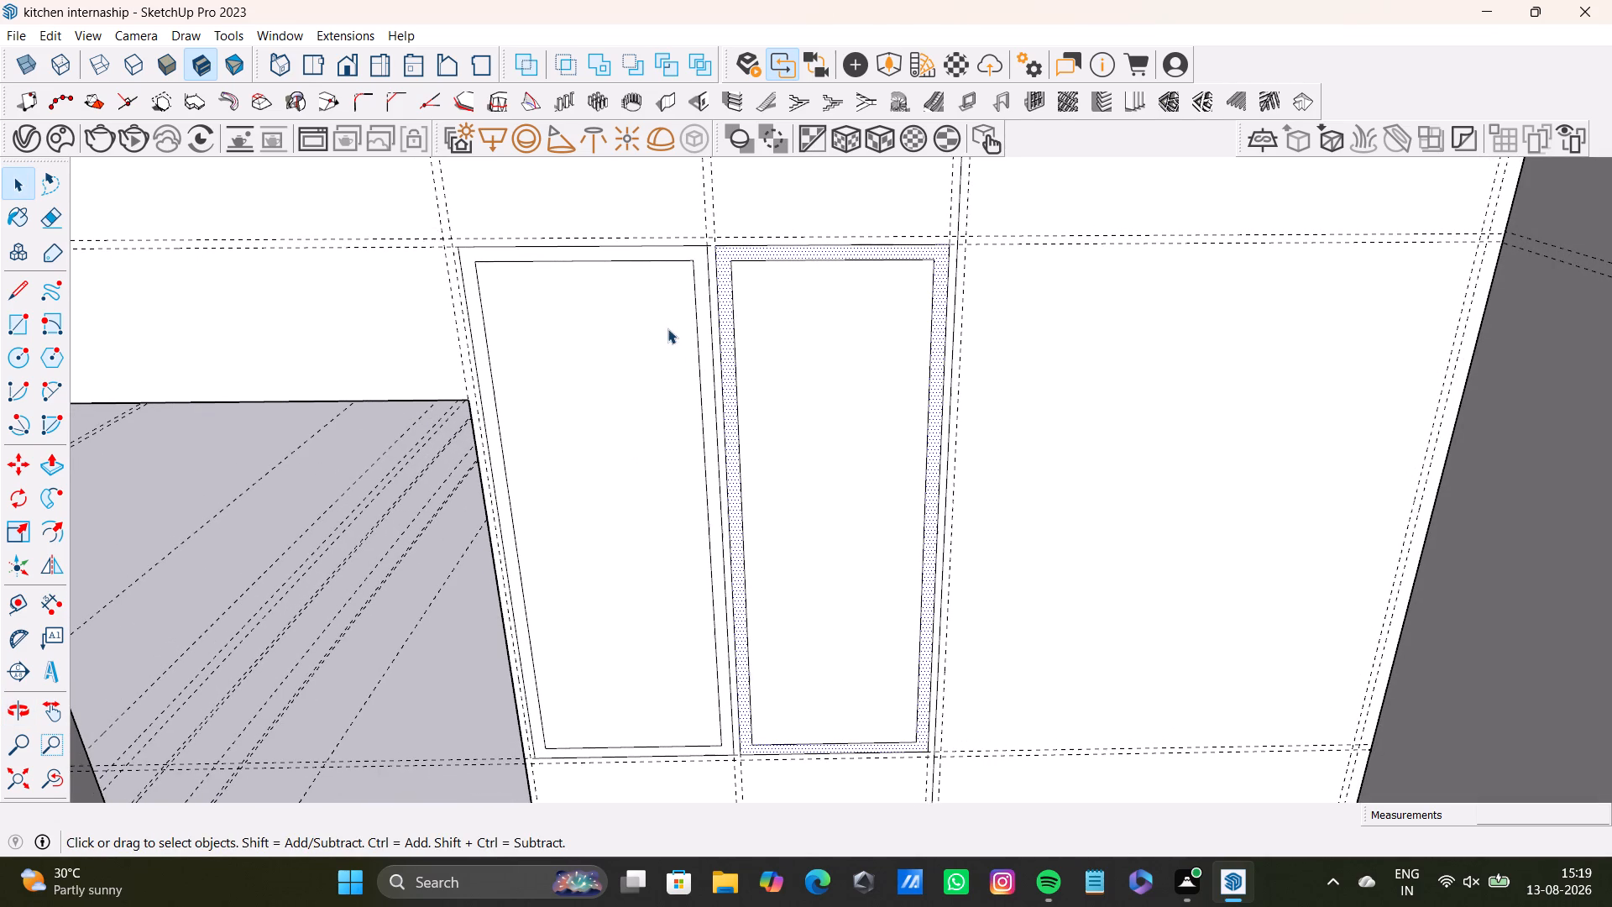
pyautogui.click(705, 355)
pyautogui.doubleClick(711, 380)
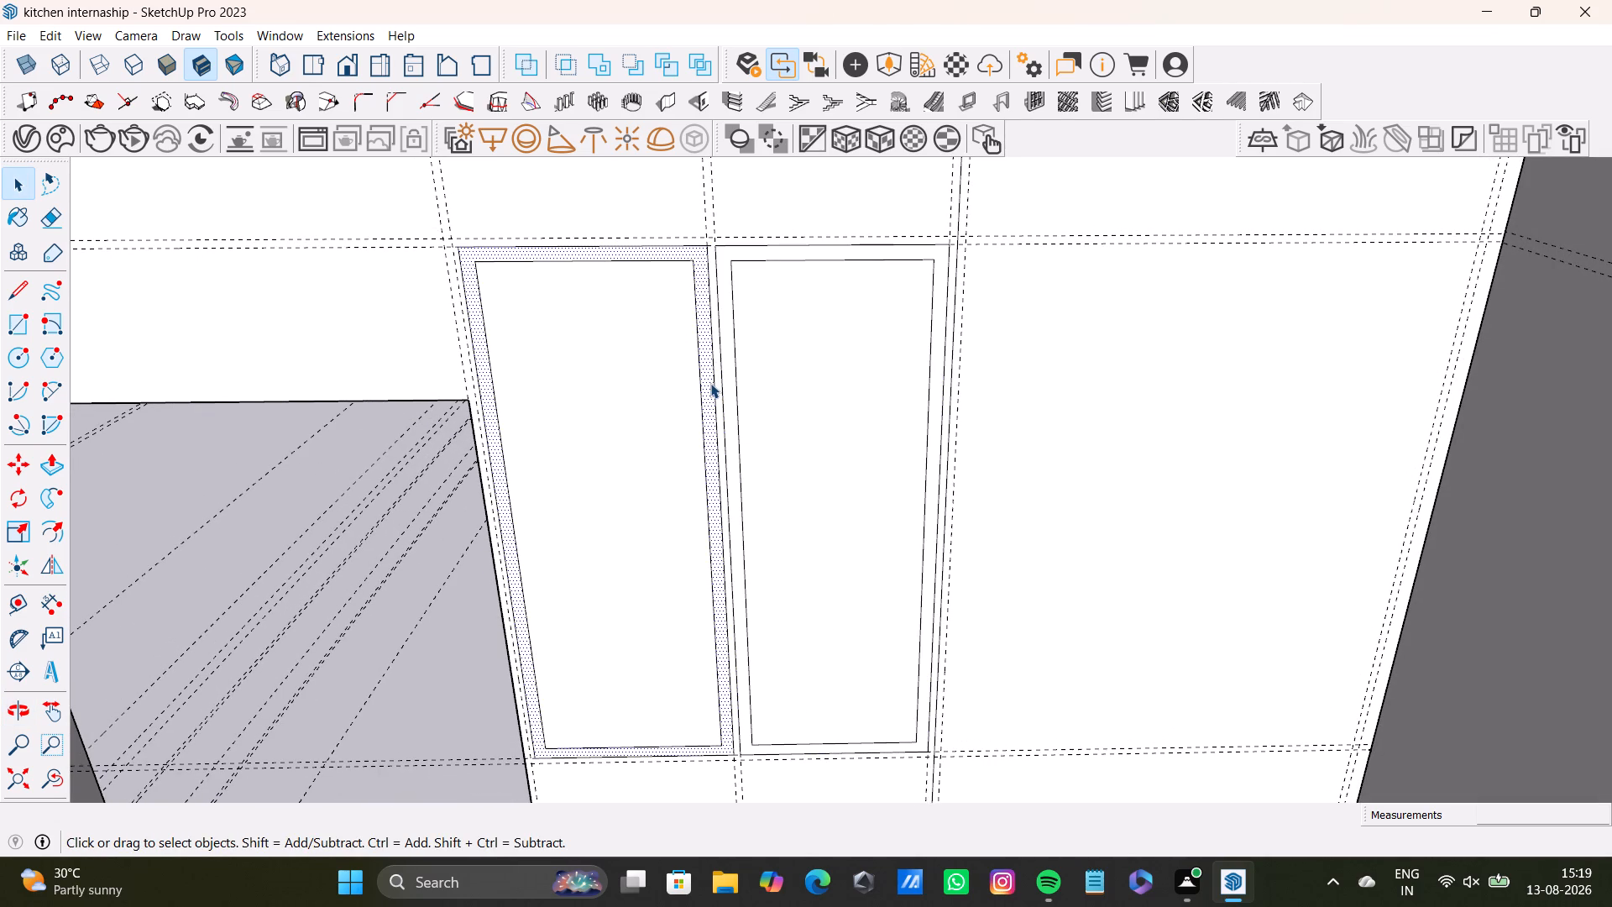
pyautogui.press('p')
pyautogui.click(710, 383)
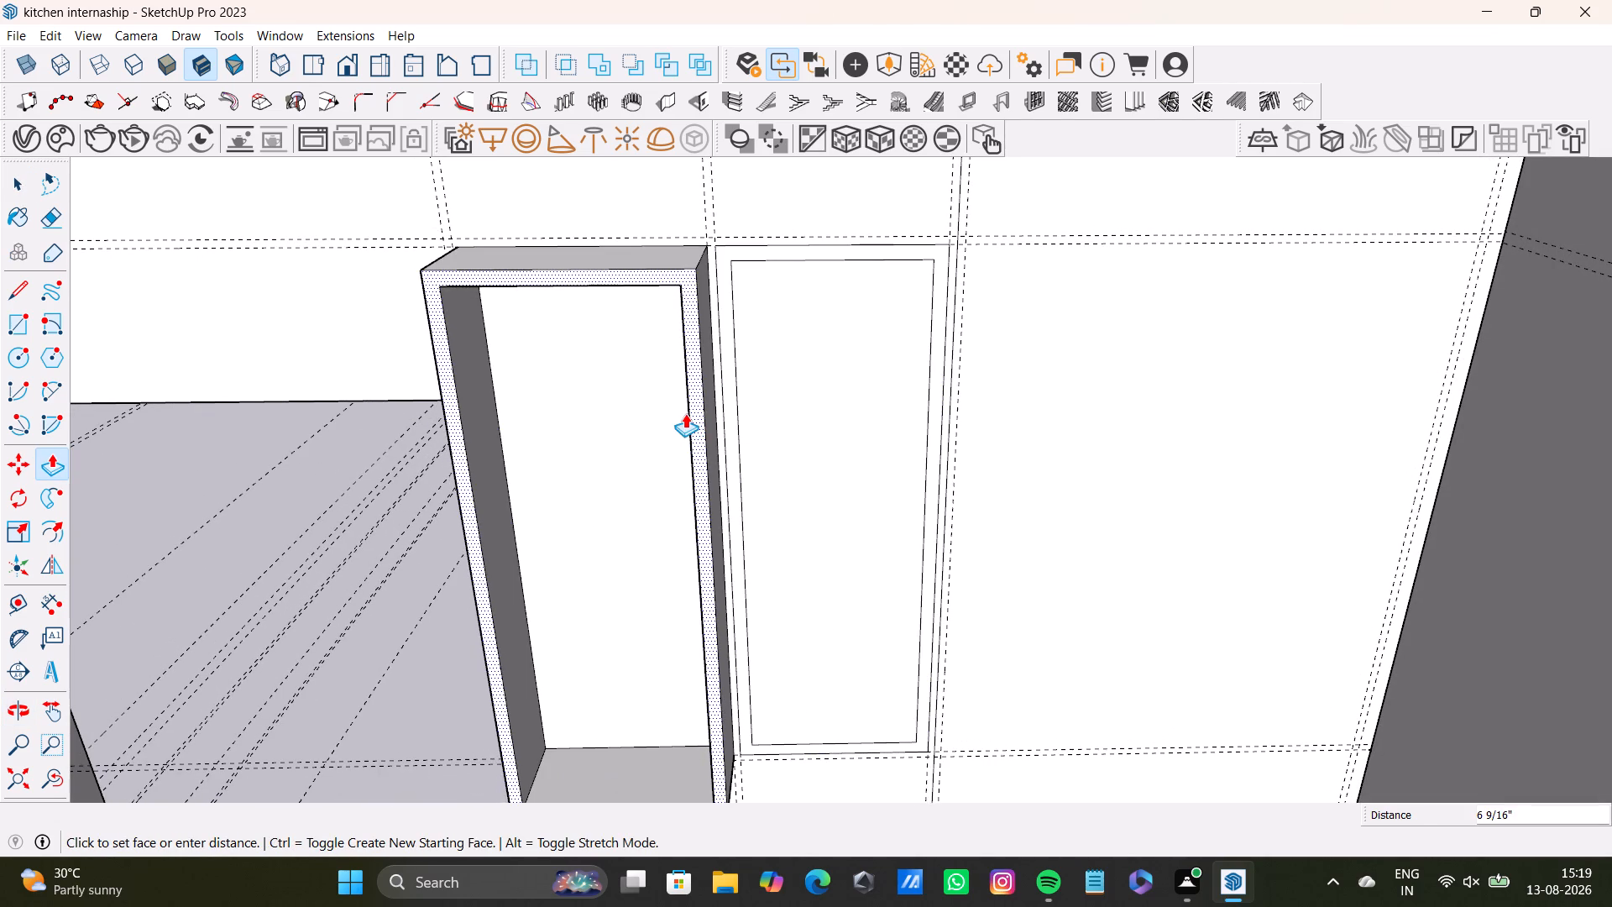
pyautogui.click(685, 413)
pyautogui.moveTo(686, 436); pyautogui.dragTo(581, 559, button='middle')
pyautogui.moveTo(579, 531); pyautogui.dragTo(973, 472, button='middle')
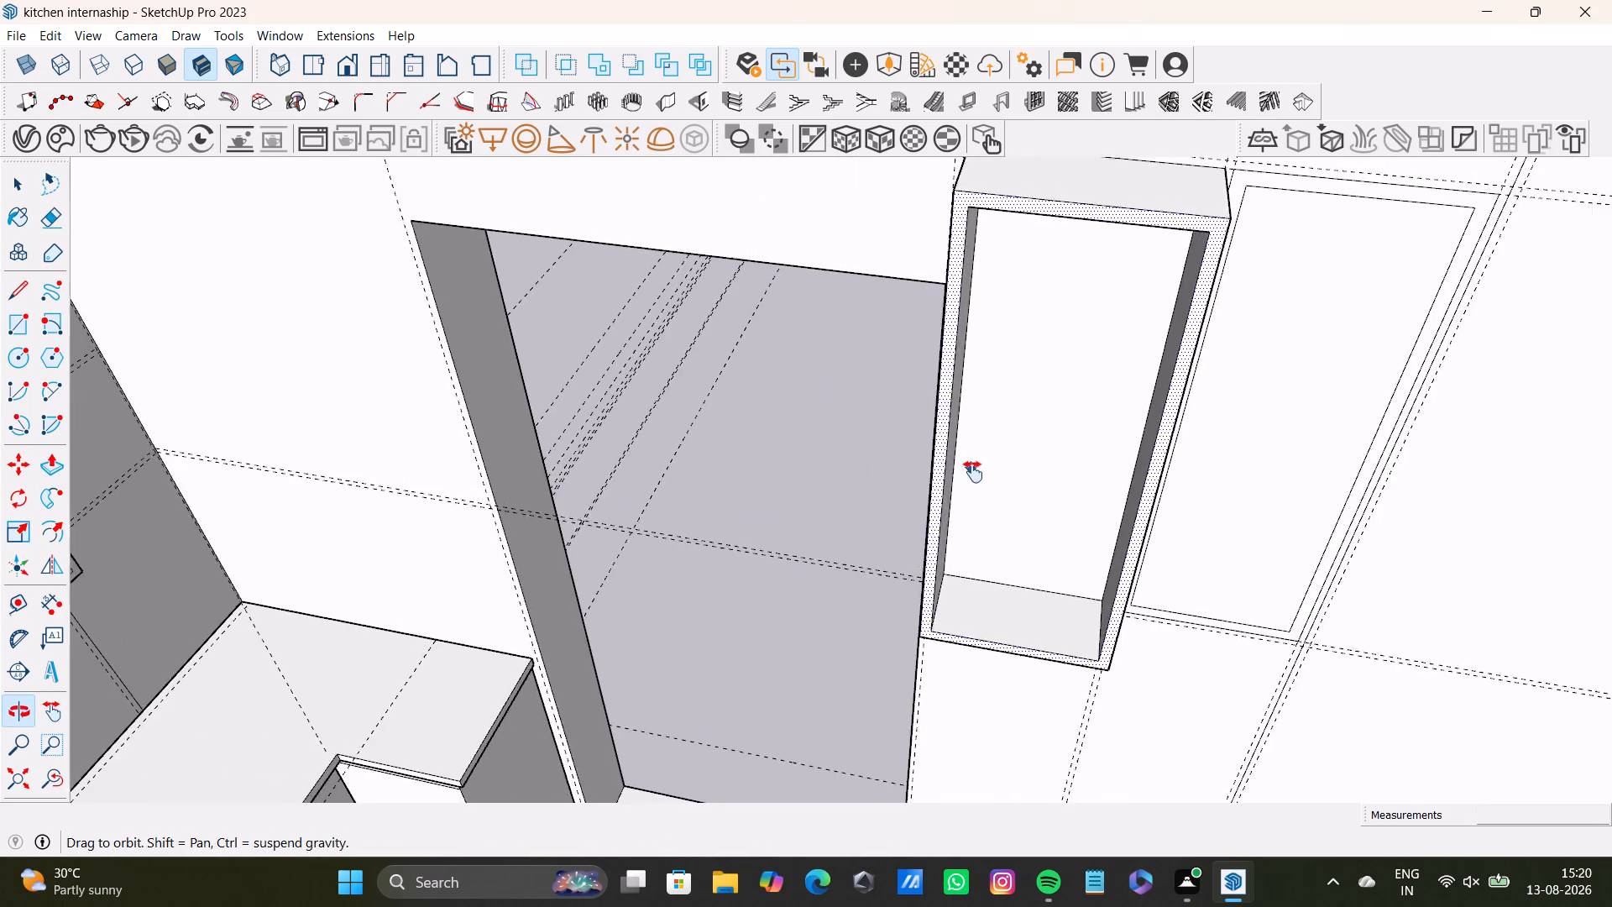
pyautogui.moveTo(973, 472); pyautogui.dragTo(1161, 511, button='middle')
pyautogui.click(1142, 534)
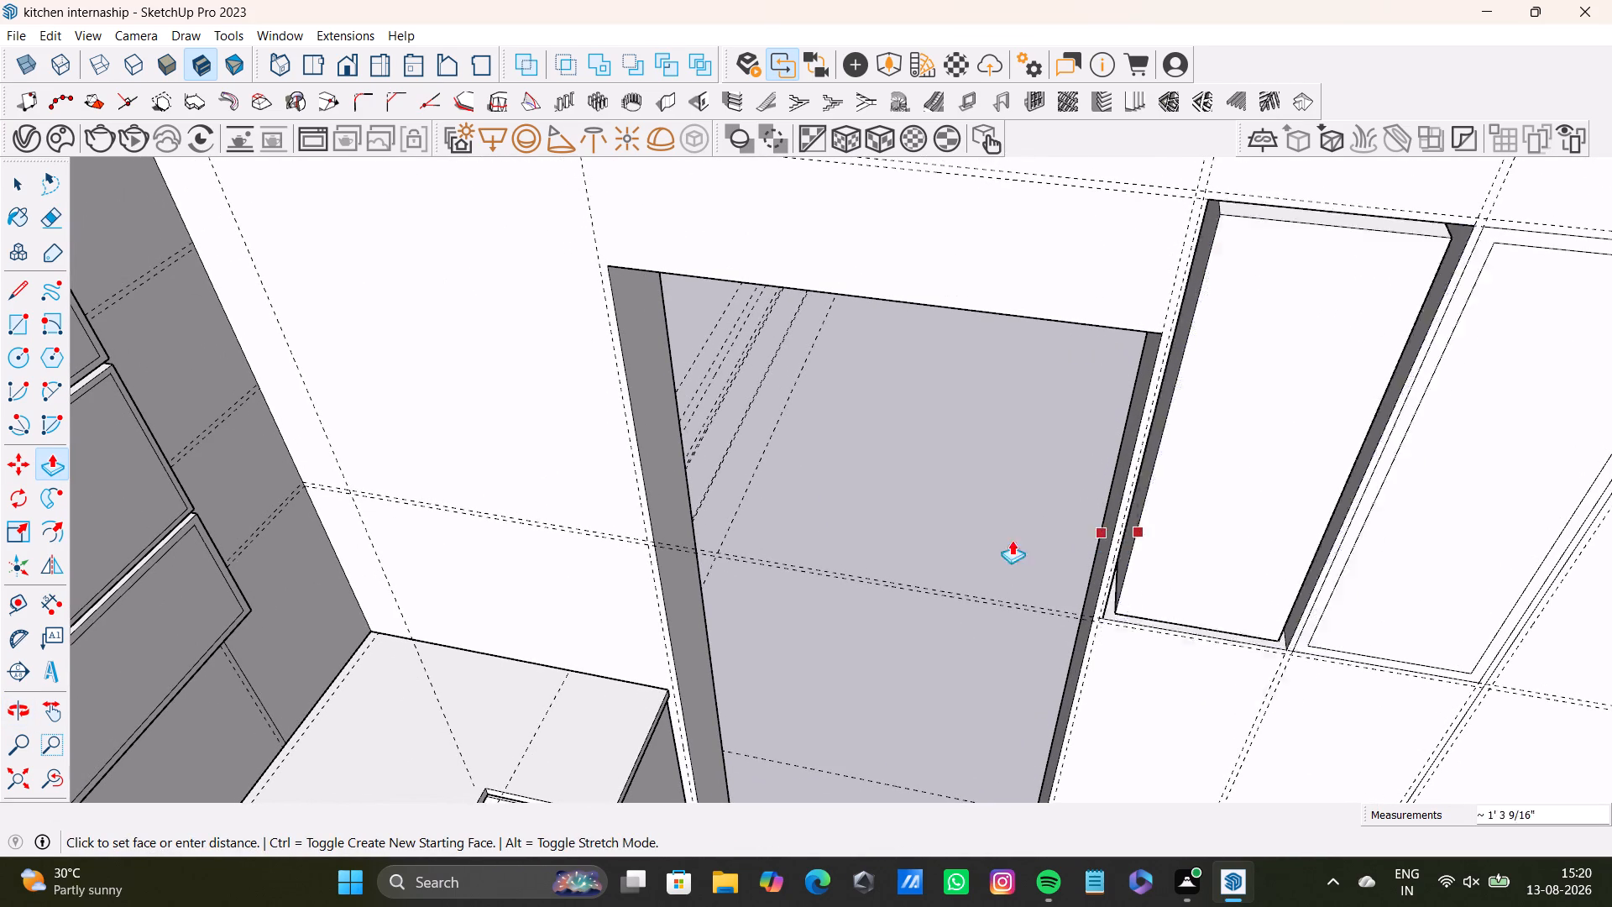
pyautogui.moveTo(188, 504); pyautogui.dragTo(196, 505)
# Adjust the extruded frame beside the door opening to a depth of about 1' 4 7/16".
pyautogui.moveTo(788, 525); pyautogui.dragTo(1091, 346, button='middle')
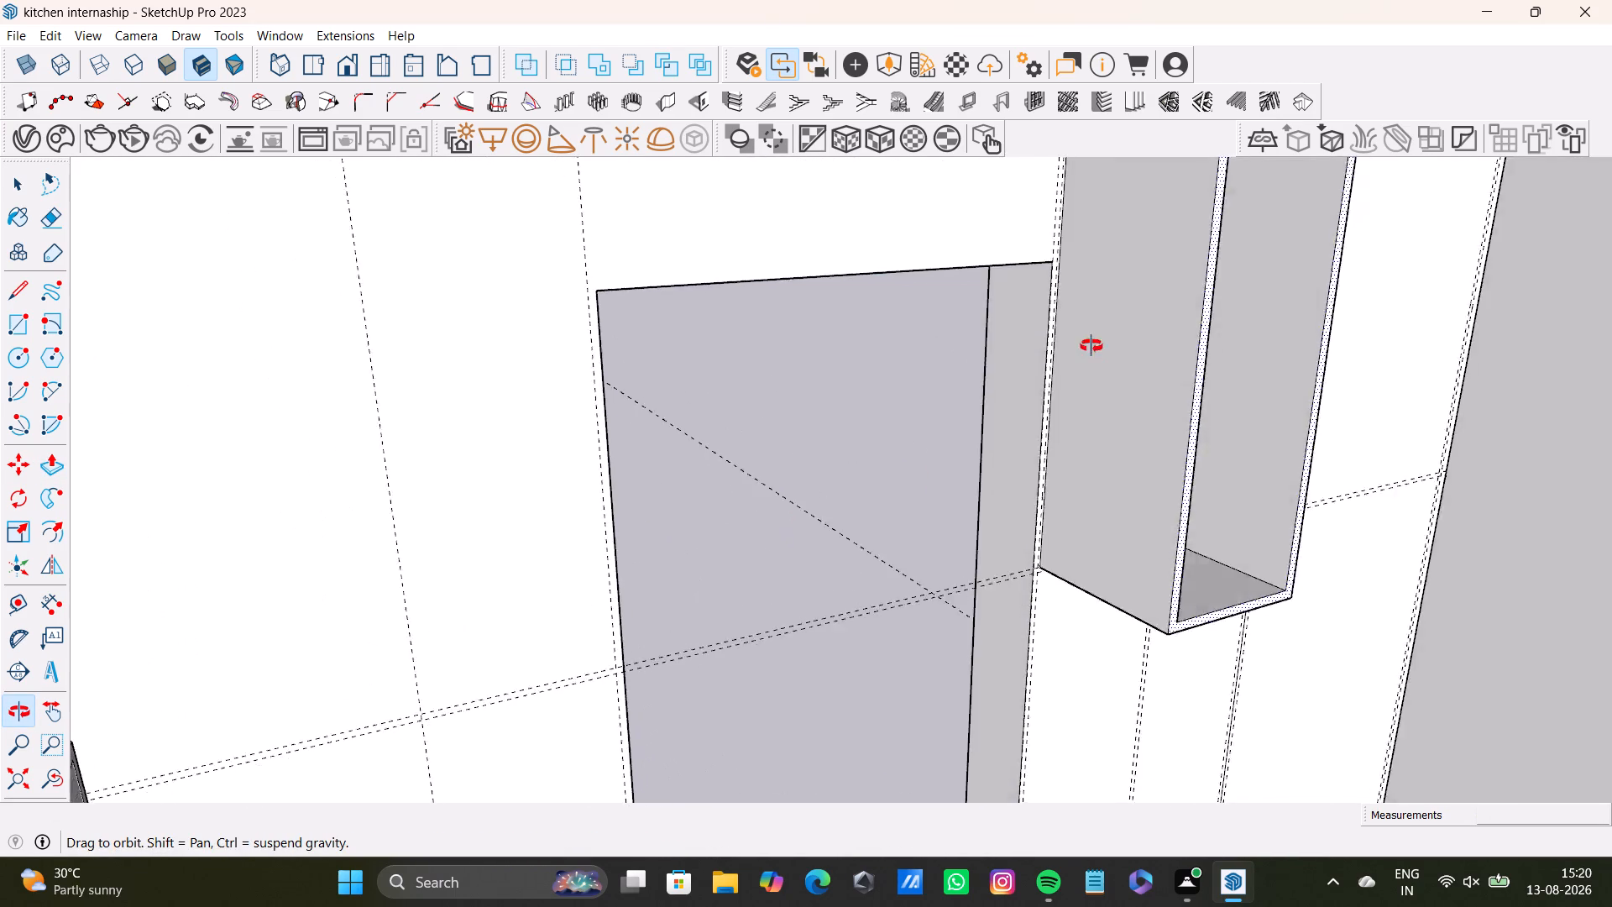
pyautogui.moveTo(1091, 346); pyautogui.dragTo(866, 381, button='middle')
pyautogui.scroll(-6, 950, 404)
pyautogui.moveTo(1014, 418); pyautogui.dragTo(994, 333, button='middle')
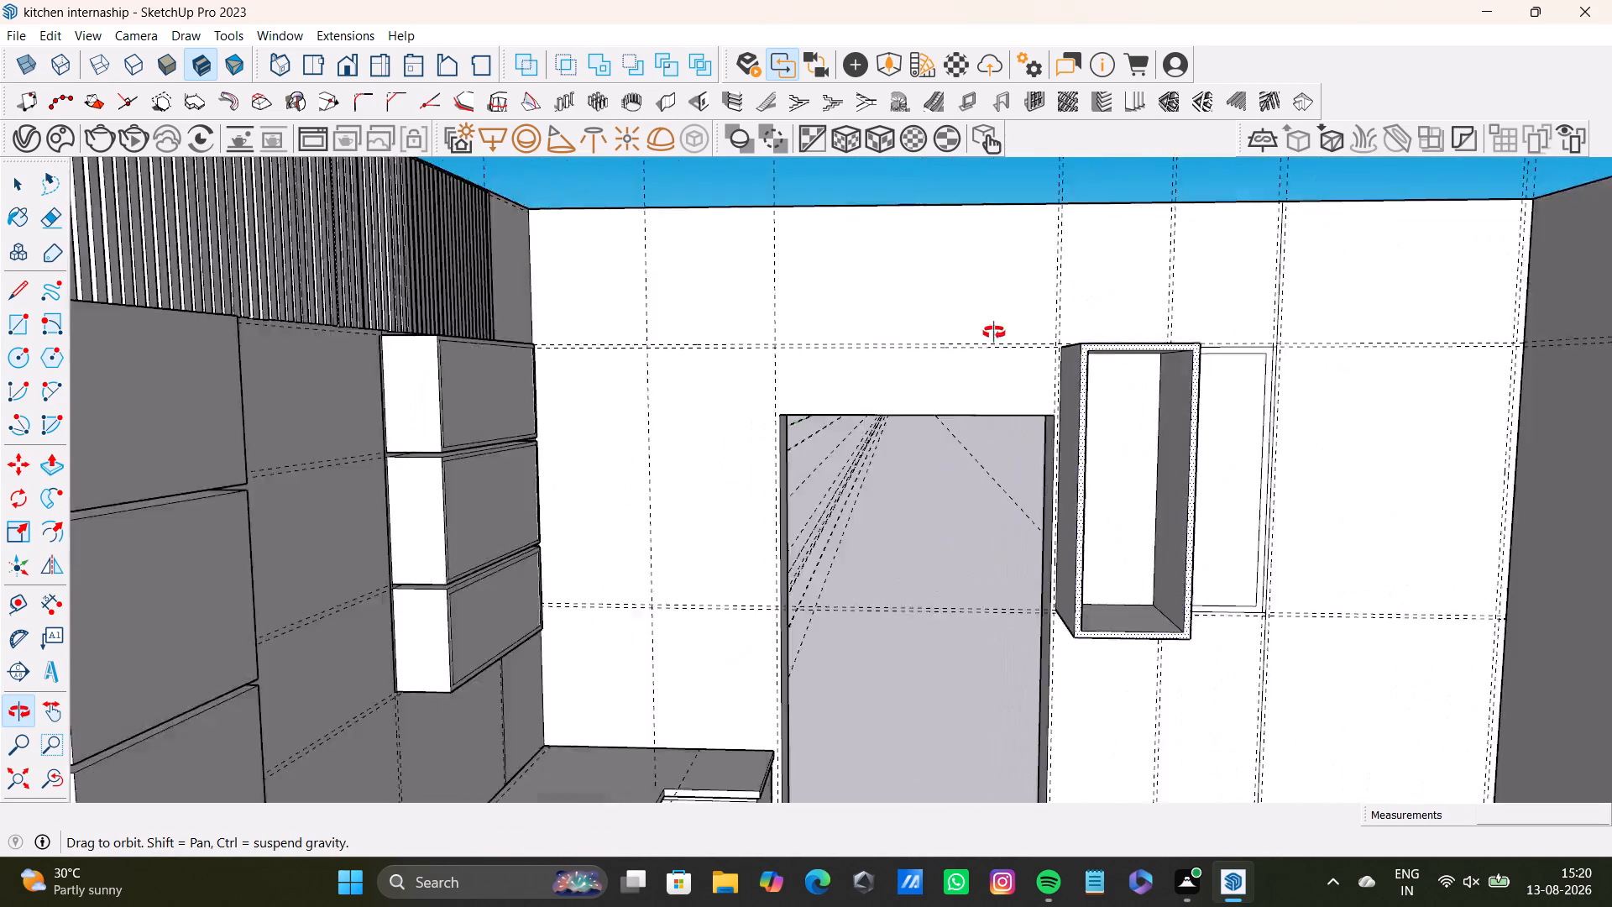
pyautogui.moveTo(994, 333); pyautogui.dragTo(982, 464, button='middle')
pyautogui.keyDown('shift'); pyautogui.moveTo(1006, 456); pyautogui.dragTo(478, 399, button='middle'); pyautogui.keyUp('shift')
pyautogui.scroll(4, 636, 366)
pyautogui.moveTo(679, 359); pyautogui.dragTo(675, 524, button='middle')
pyautogui.scroll(4, 675, 416)
pyautogui.moveTo(662, 385); pyautogui.dragTo(697, 408, button='middle')
pyautogui.click(640, 370)
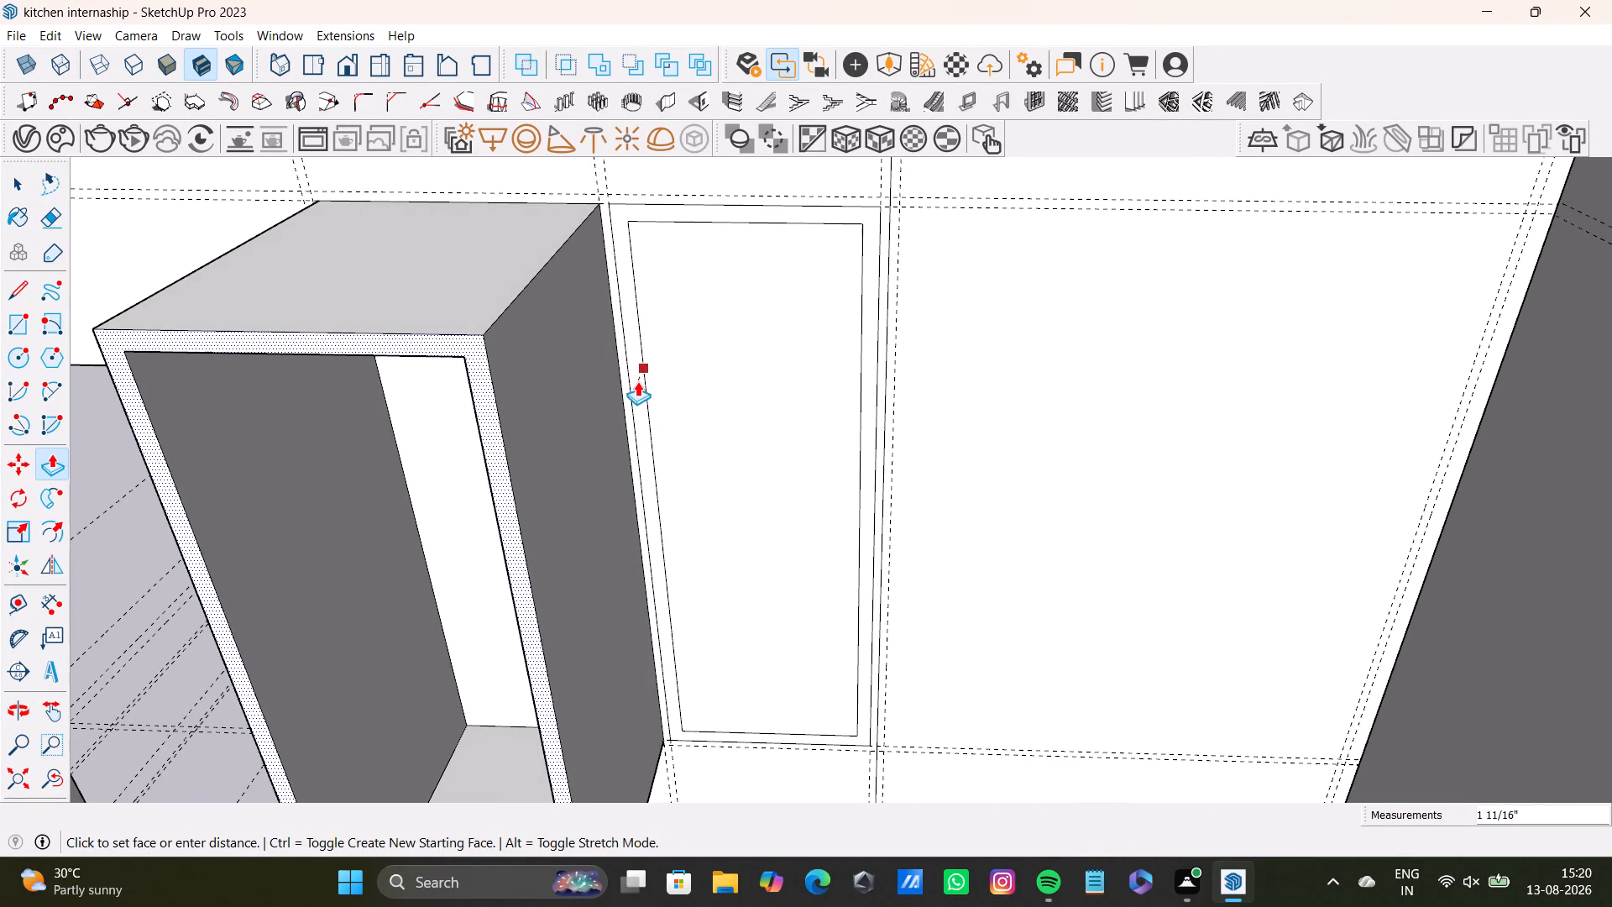
pyautogui.click(645, 373)
pyautogui.press('space')
# Extrude the second panel's border frame about 1' 4 7/16", flush with the front of the frame beside it.
pyautogui.click(637, 378)
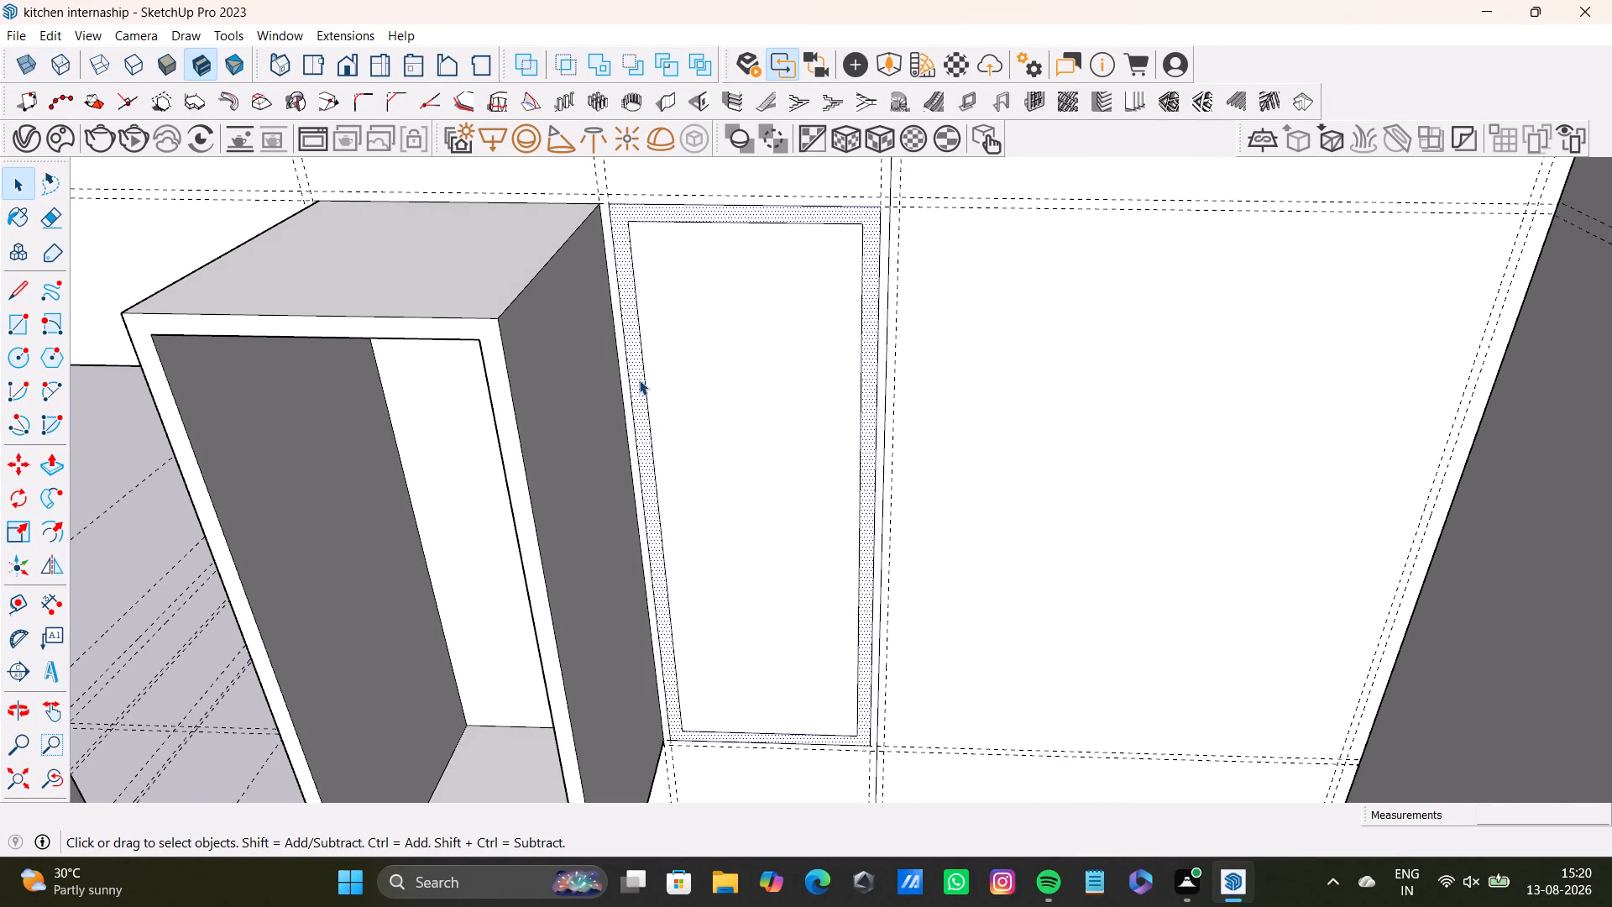
pyautogui.click(639, 380)
pyautogui.press('p')
pyautogui.click(637, 388)
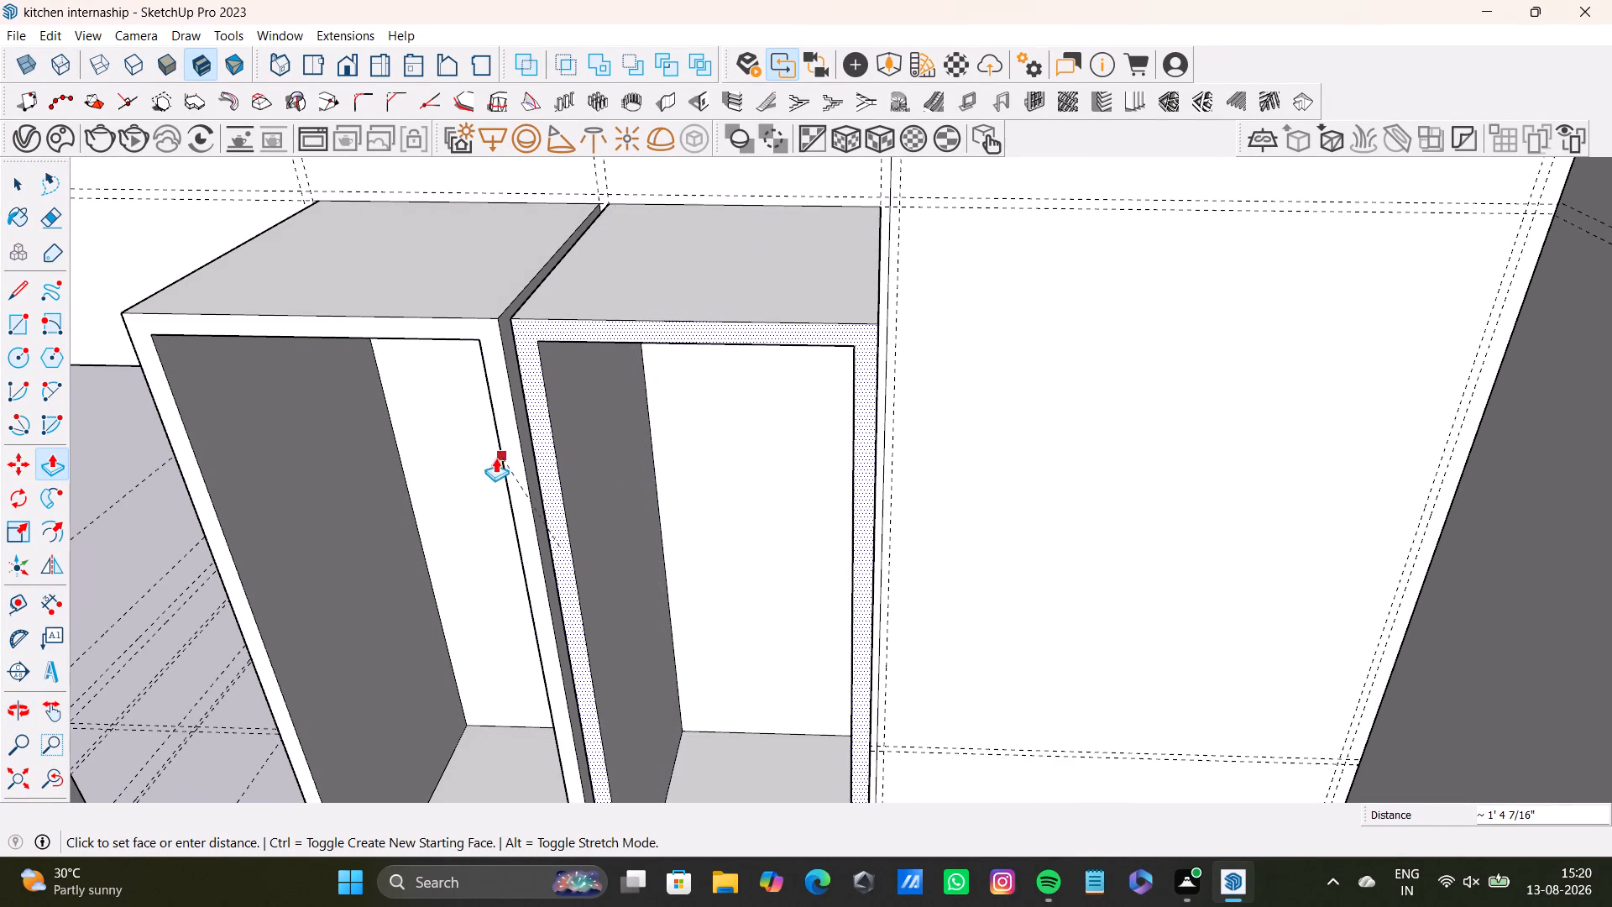
pyautogui.click(515, 459)
pyautogui.moveTo(589, 462); pyautogui.dragTo(600, 527, button='middle')
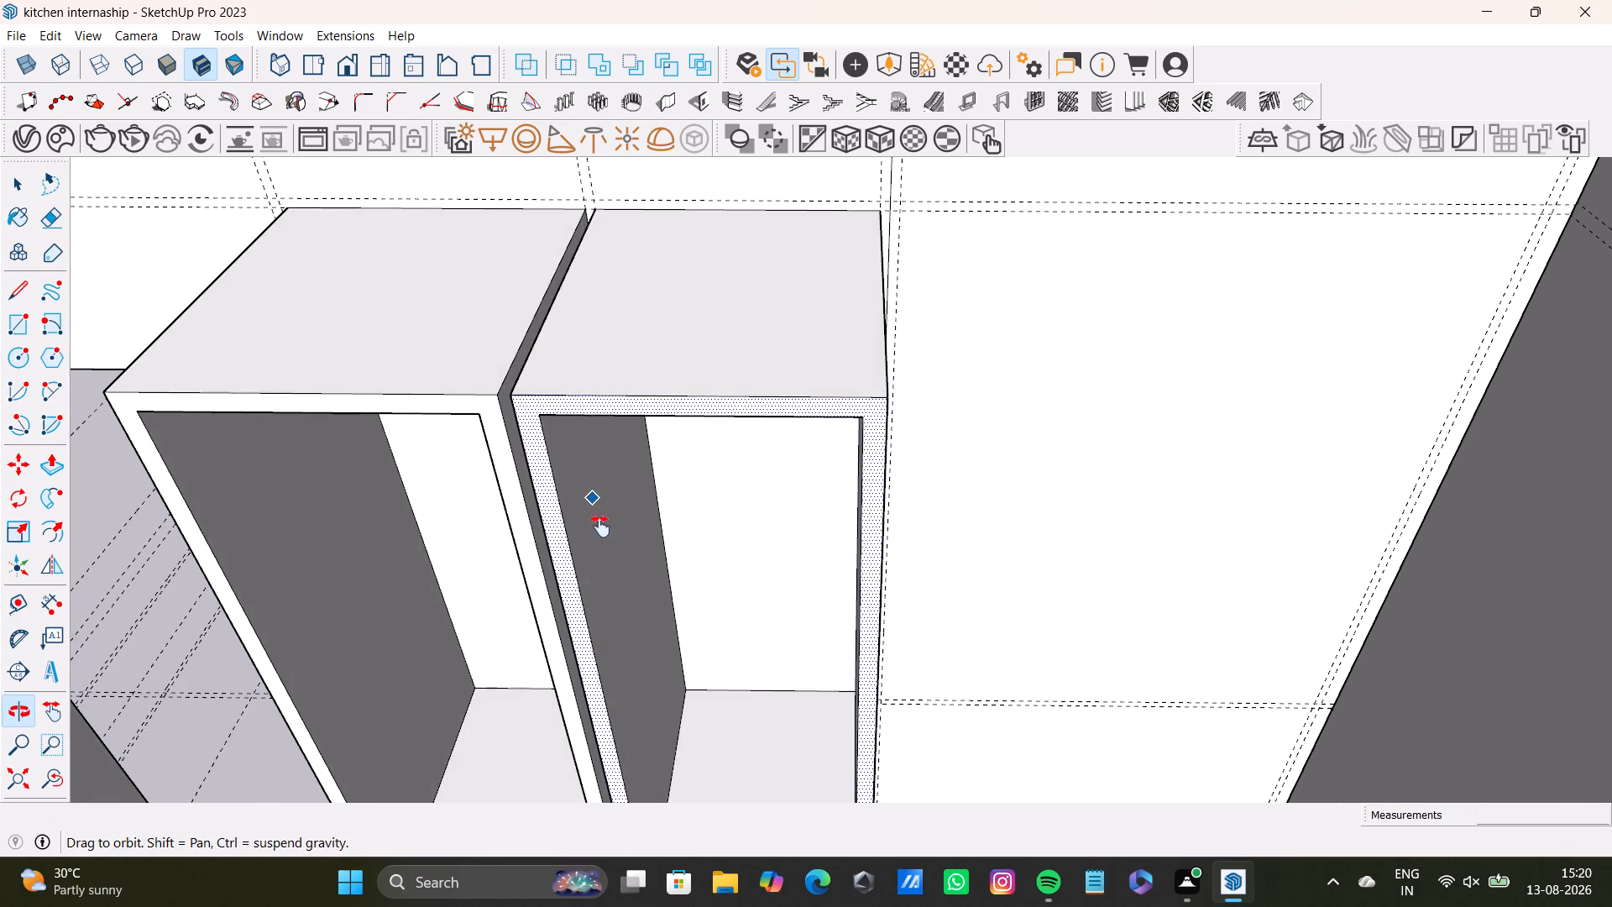
pyautogui.moveTo(600, 527); pyautogui.dragTo(627, 442, button='middle')
pyautogui.click(595, 447)
pyautogui.click(551, 450)
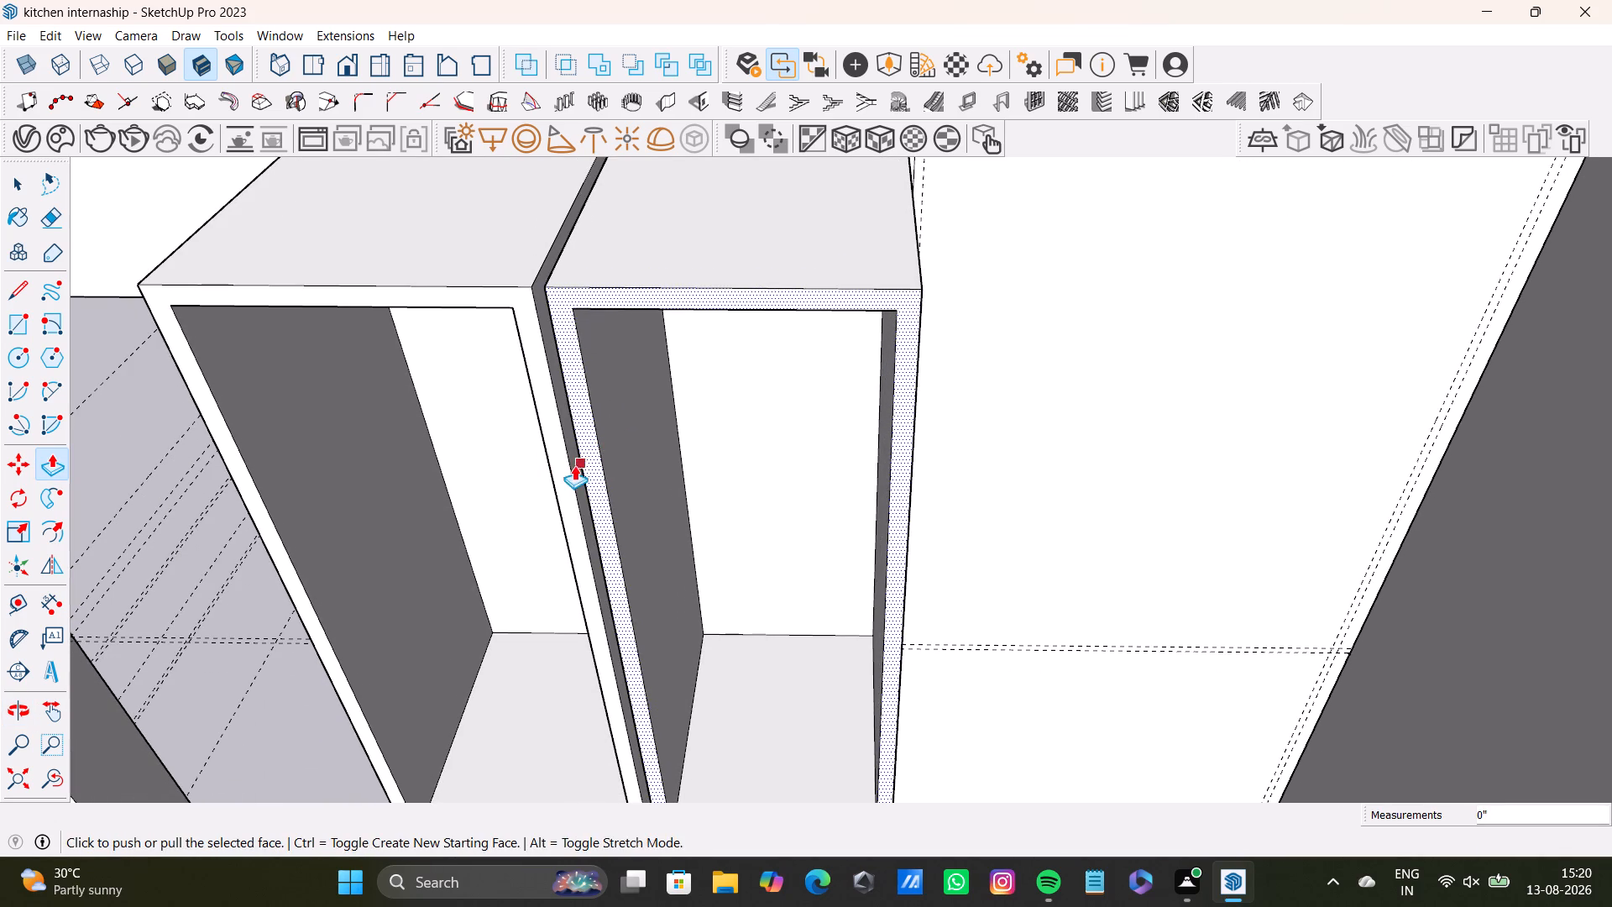
# Examine the two extruded cabinet frames and the surrounding kitchen walls from several angles.
pyautogui.scroll(-4, 574, 465)
pyautogui.moveTo(654, 490); pyautogui.dragTo(683, 483, button='middle')
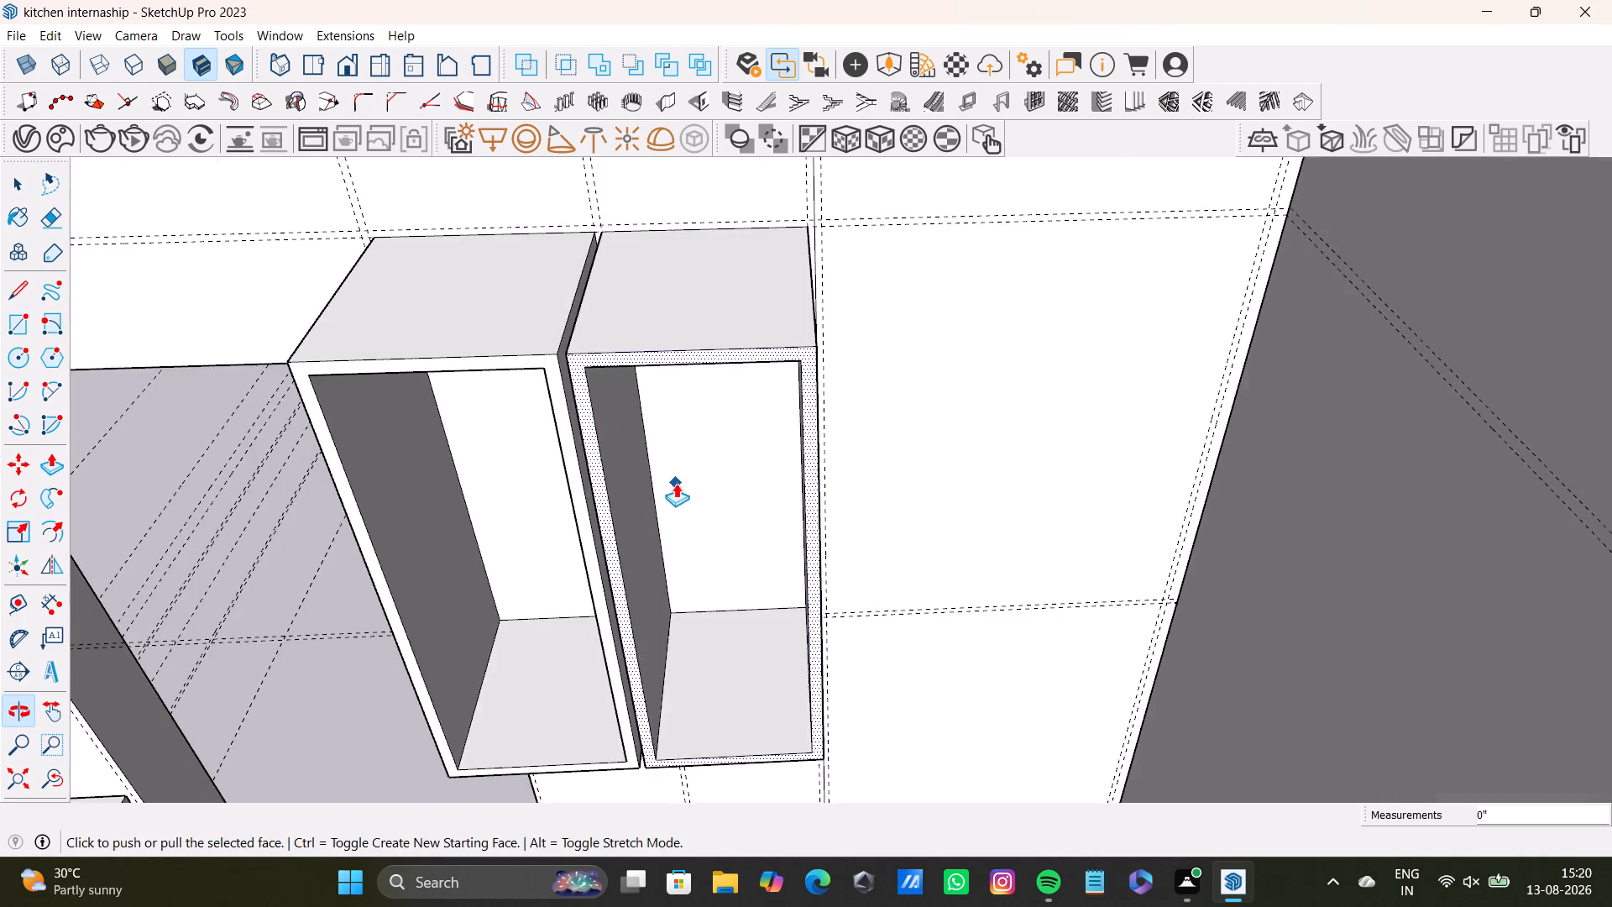
pyautogui.scroll(-9, 676, 483)
pyautogui.moveTo(692, 560); pyautogui.dragTo(889, 358, button='middle')
pyautogui.moveTo(911, 362); pyautogui.dragTo(915, 270, button='middle')
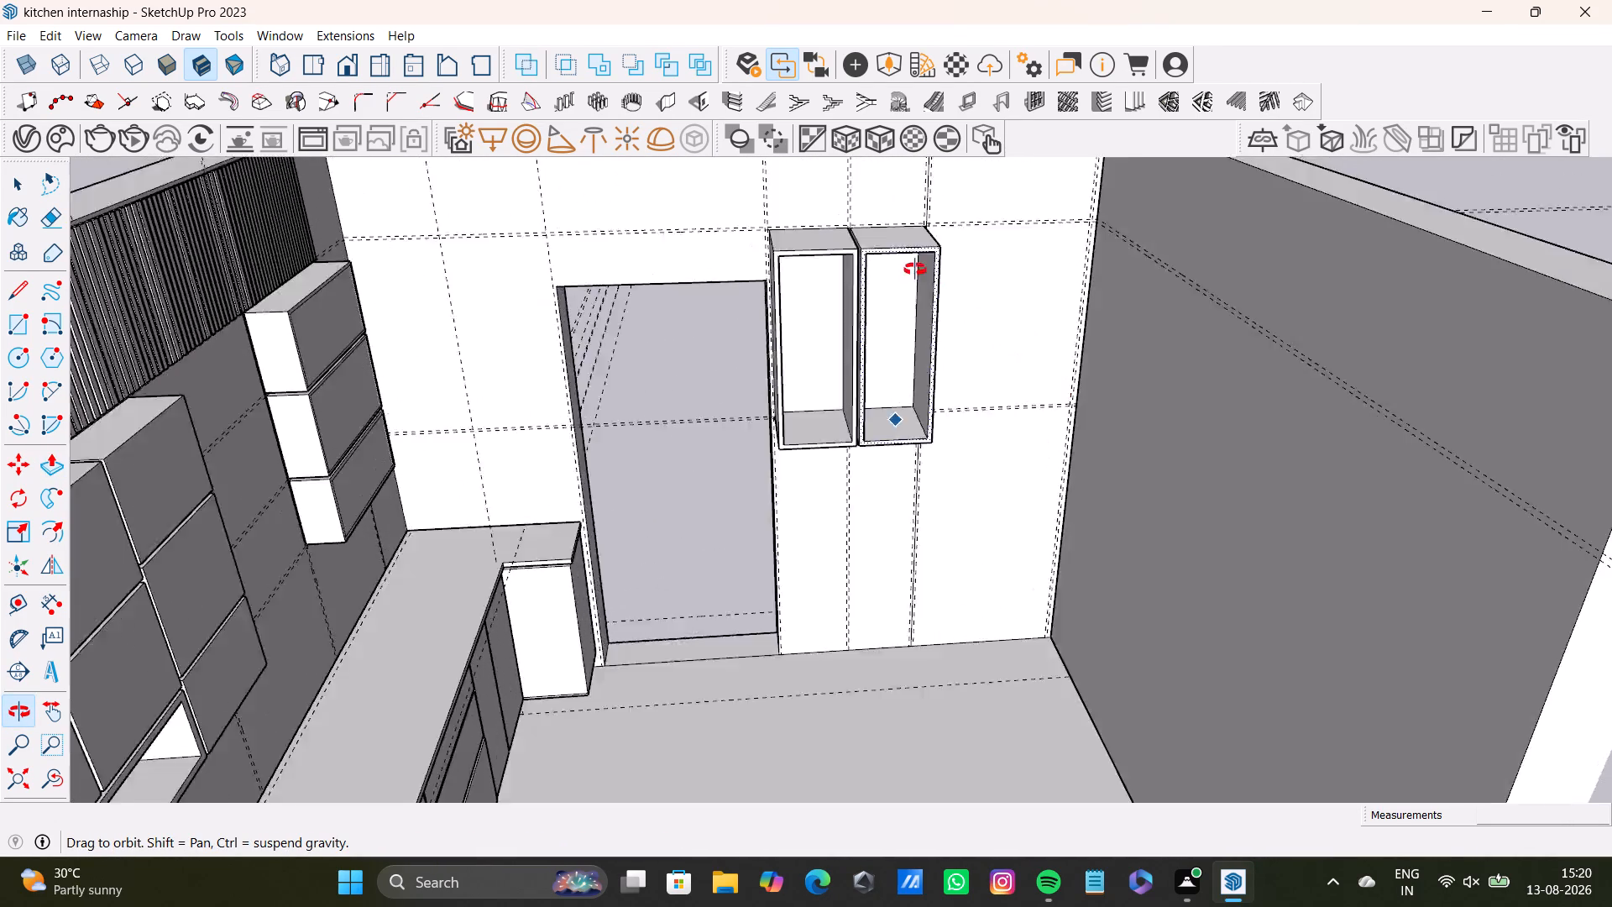
pyautogui.moveTo(915, 270); pyautogui.dragTo(876, 401, button='middle')
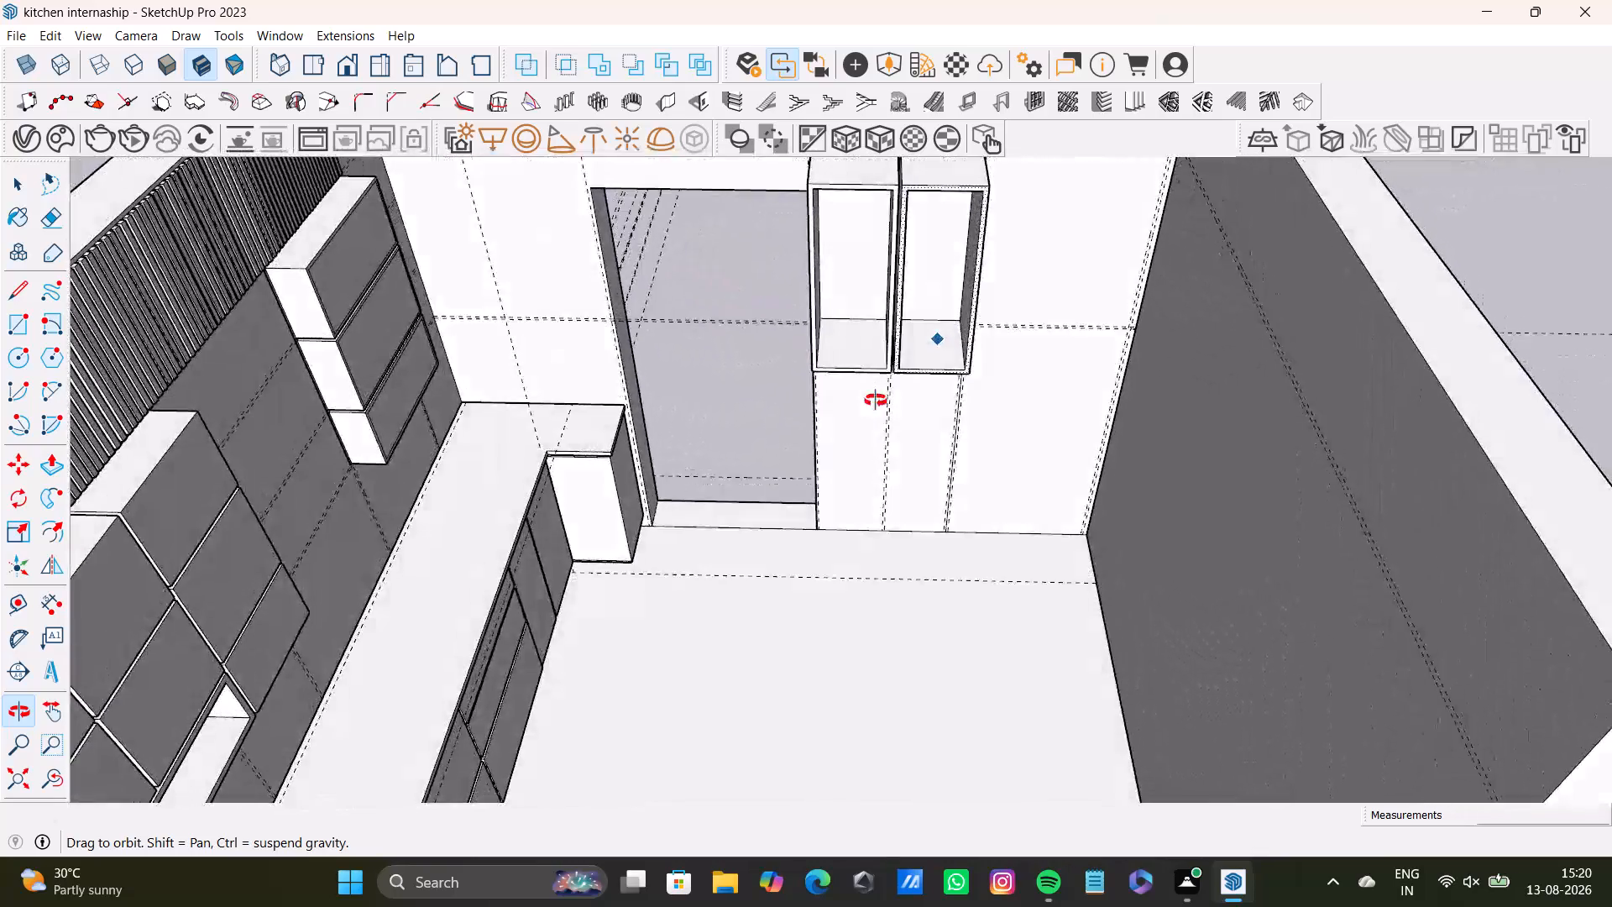
pyautogui.moveTo(876, 401); pyautogui.dragTo(912, 289, button='middle')
pyautogui.scroll(5, 891, 291)
pyautogui.moveTo(891, 291); pyautogui.dragTo(832, 411, button='middle')
pyautogui.moveTo(882, 457); pyautogui.dragTo(810, 359, button='middle')
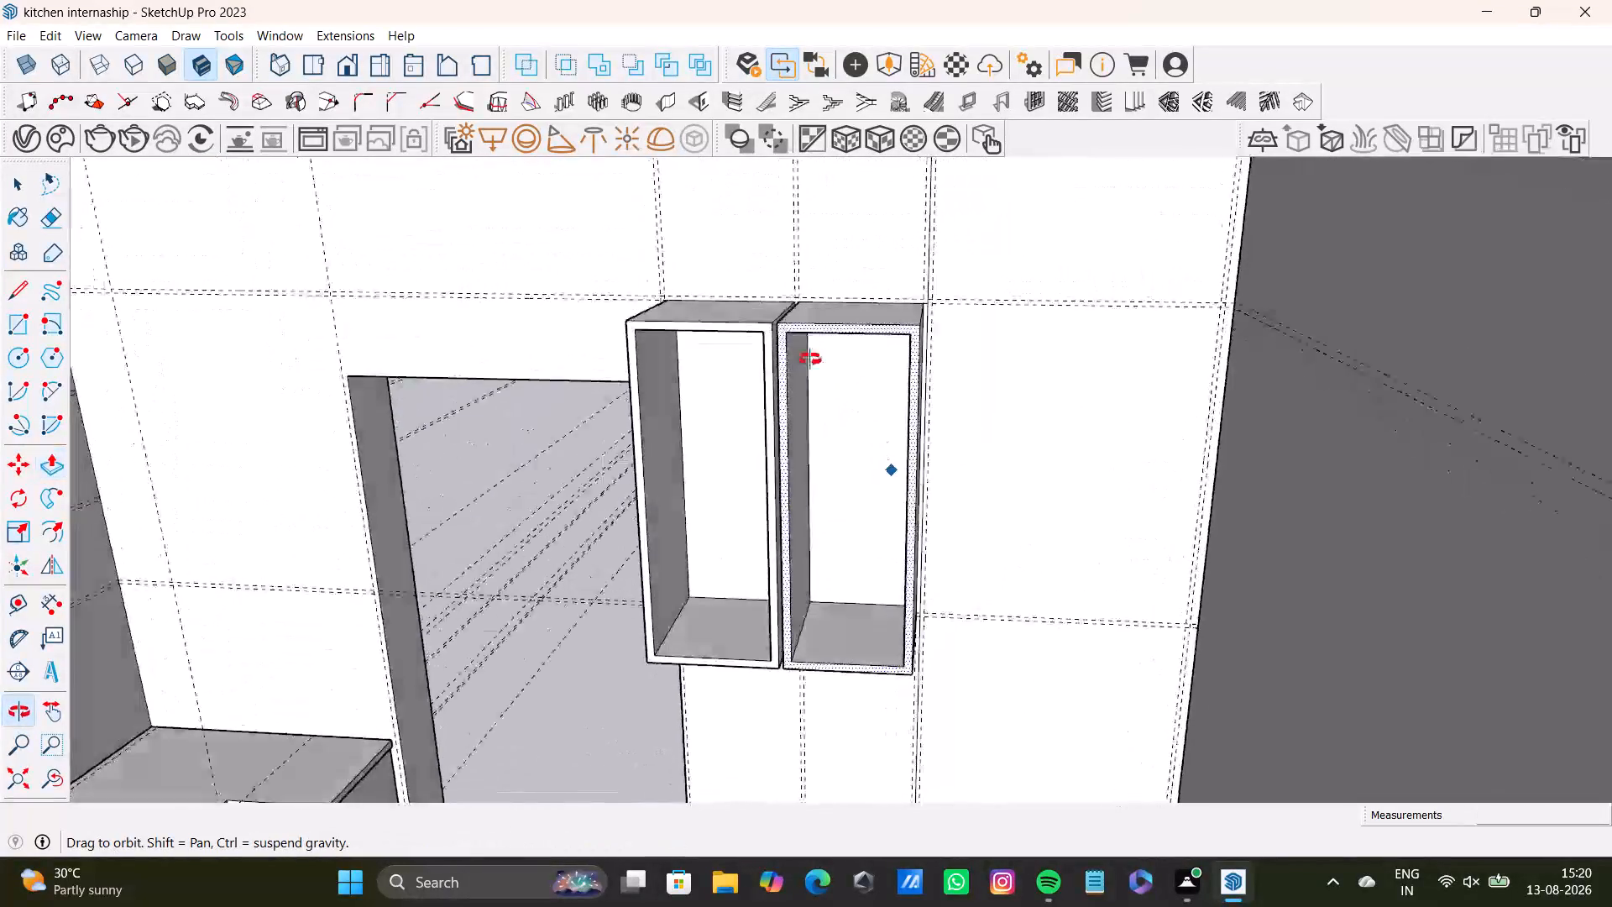
pyautogui.moveTo(810, 359); pyautogui.dragTo(810, 312, button='middle')
pyautogui.scroll(4, 815, 327)
pyautogui.moveTo(821, 338); pyautogui.dragTo(740, 333, button='middle')
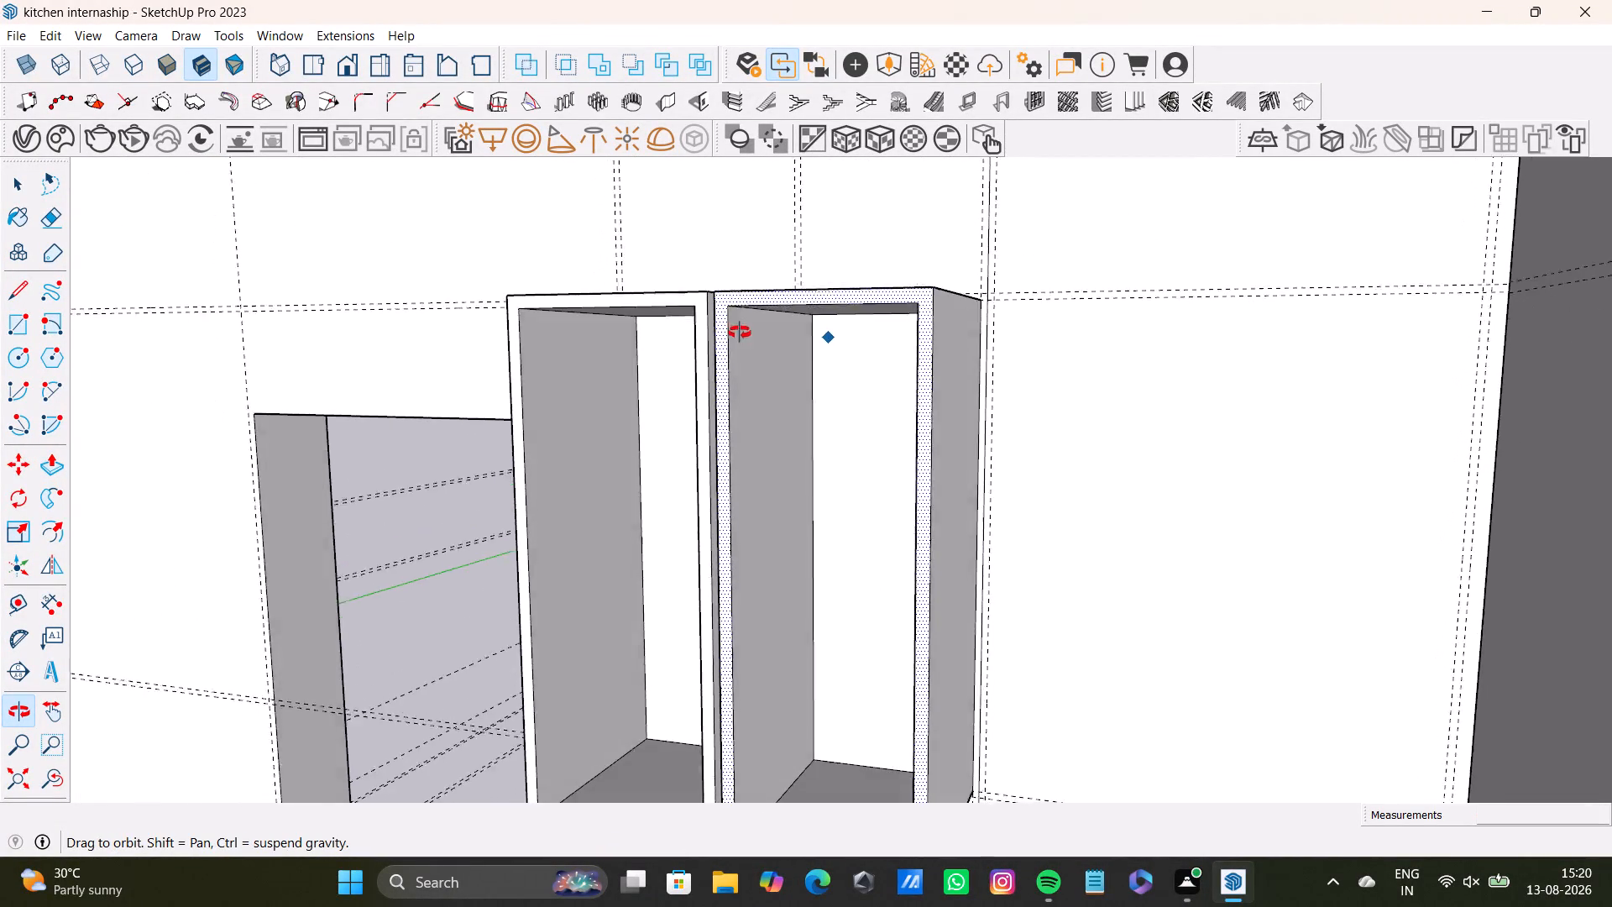
pyautogui.moveTo(740, 333); pyautogui.dragTo(731, 283, button='middle')
pyautogui.scroll(-3, 810, 396)
pyautogui.moveTo(819, 407); pyautogui.dragTo(850, 354, button='middle')
pyautogui.moveTo(847, 362); pyautogui.dragTo(857, 374, button='middle')
pyautogui.press('space')
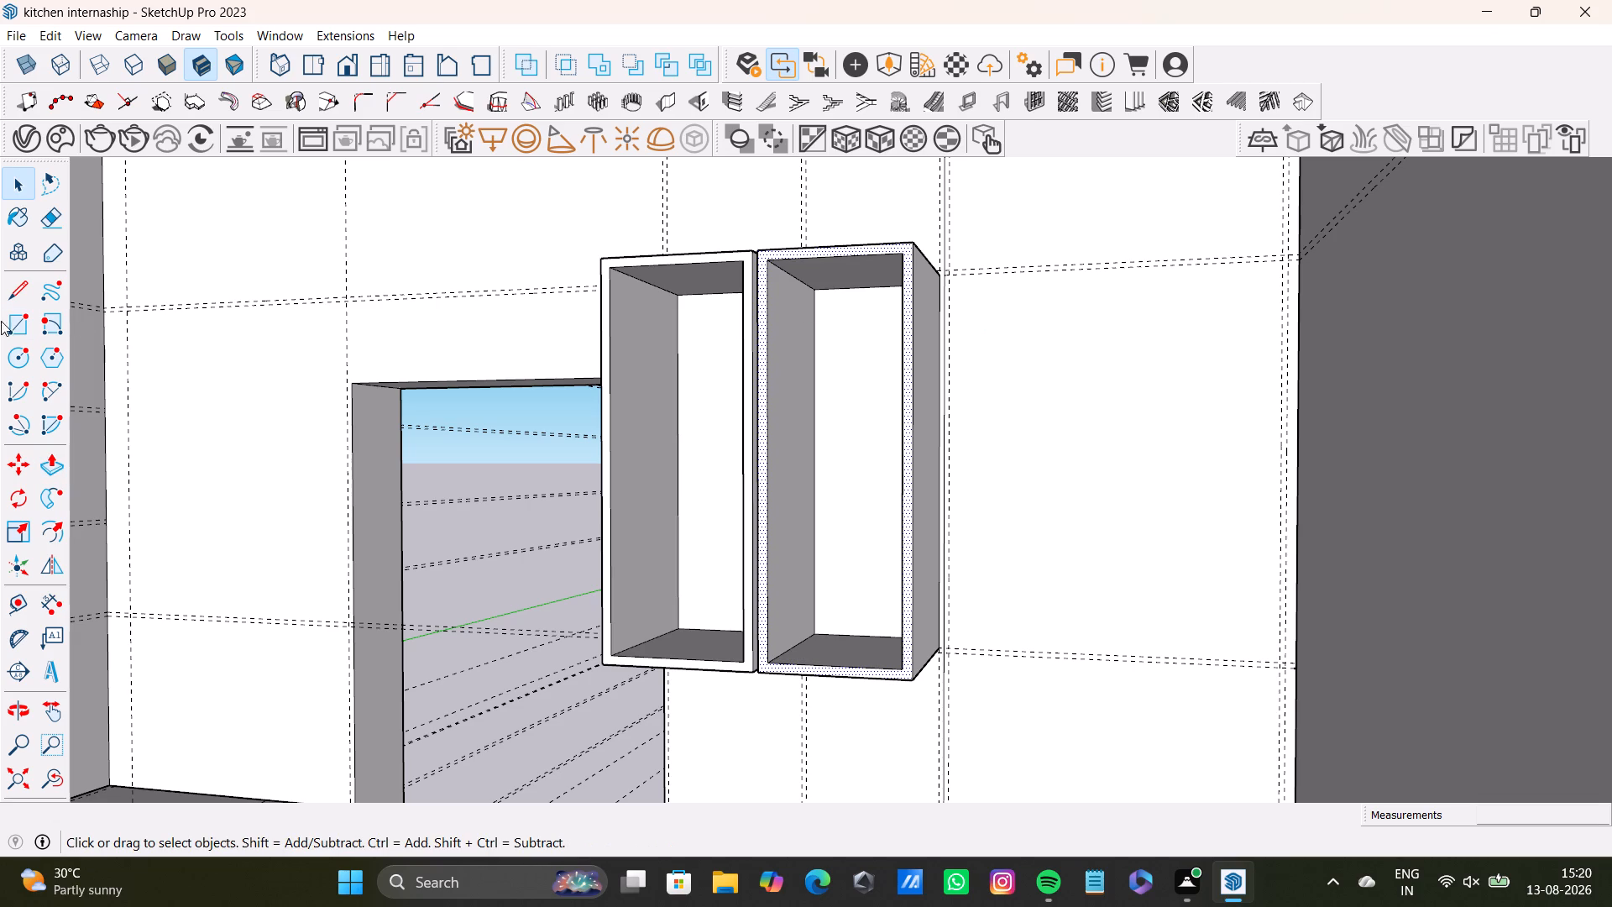
# Draw a rectangle on the wall between the guides, from the second cabinet frame toward the far corner.
pyautogui.click(16, 323)
pyautogui.scroll(3, 864, 368)
pyautogui.keyDown('shift'); pyautogui.moveTo(983, 333); pyautogui.dragTo(791, 283, button='middle'); pyautogui.keyUp('shift')
pyautogui.middleClick(842, 303)
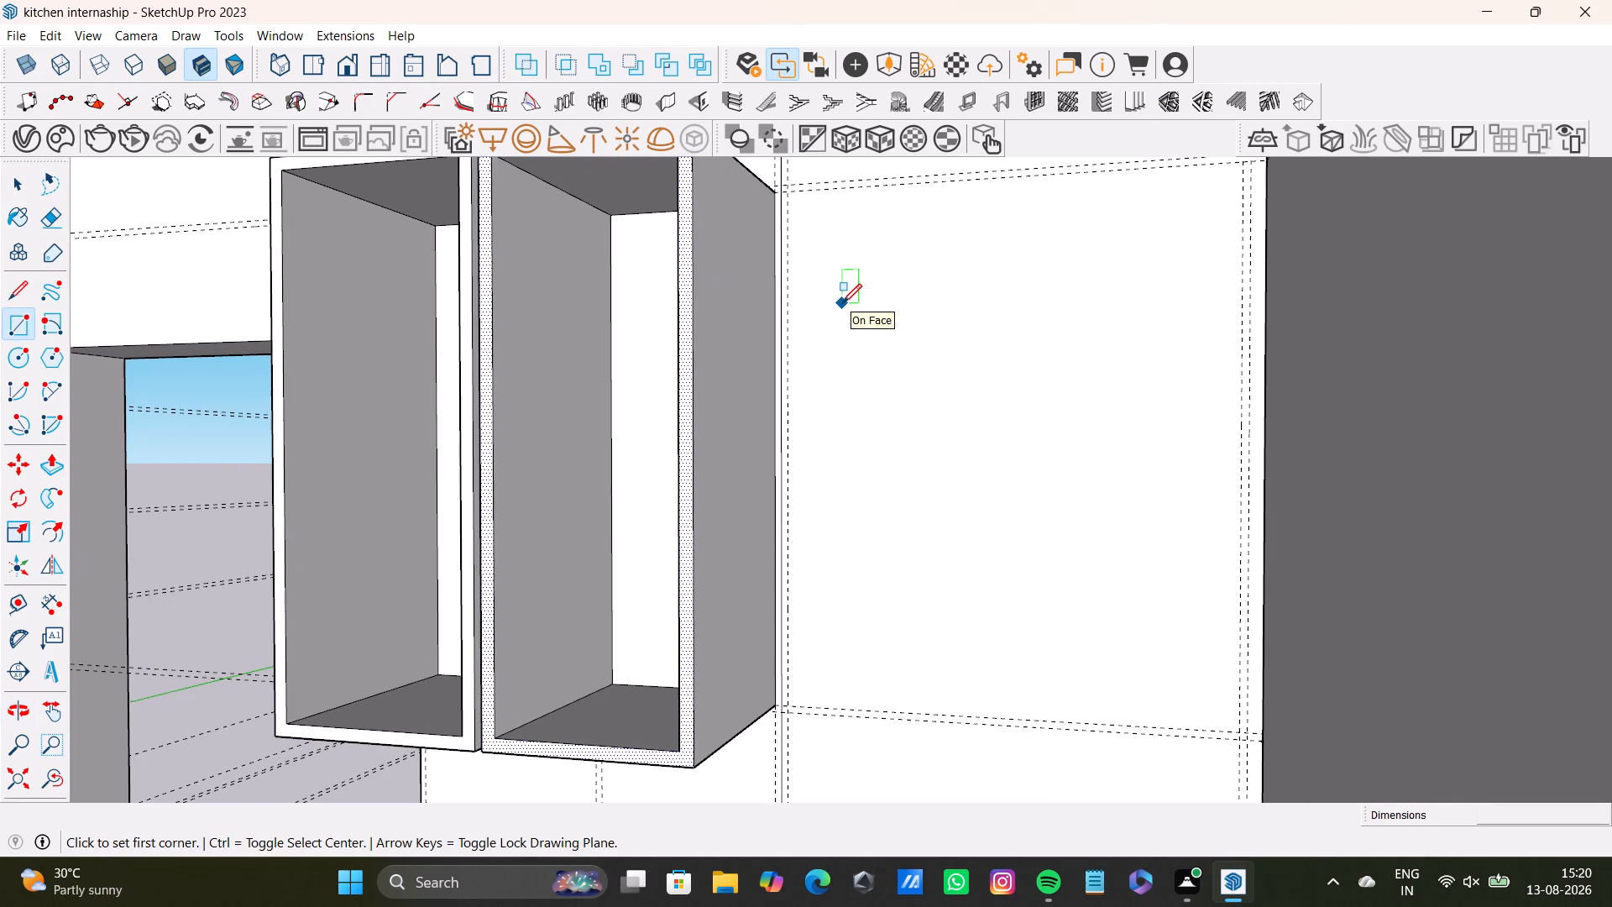
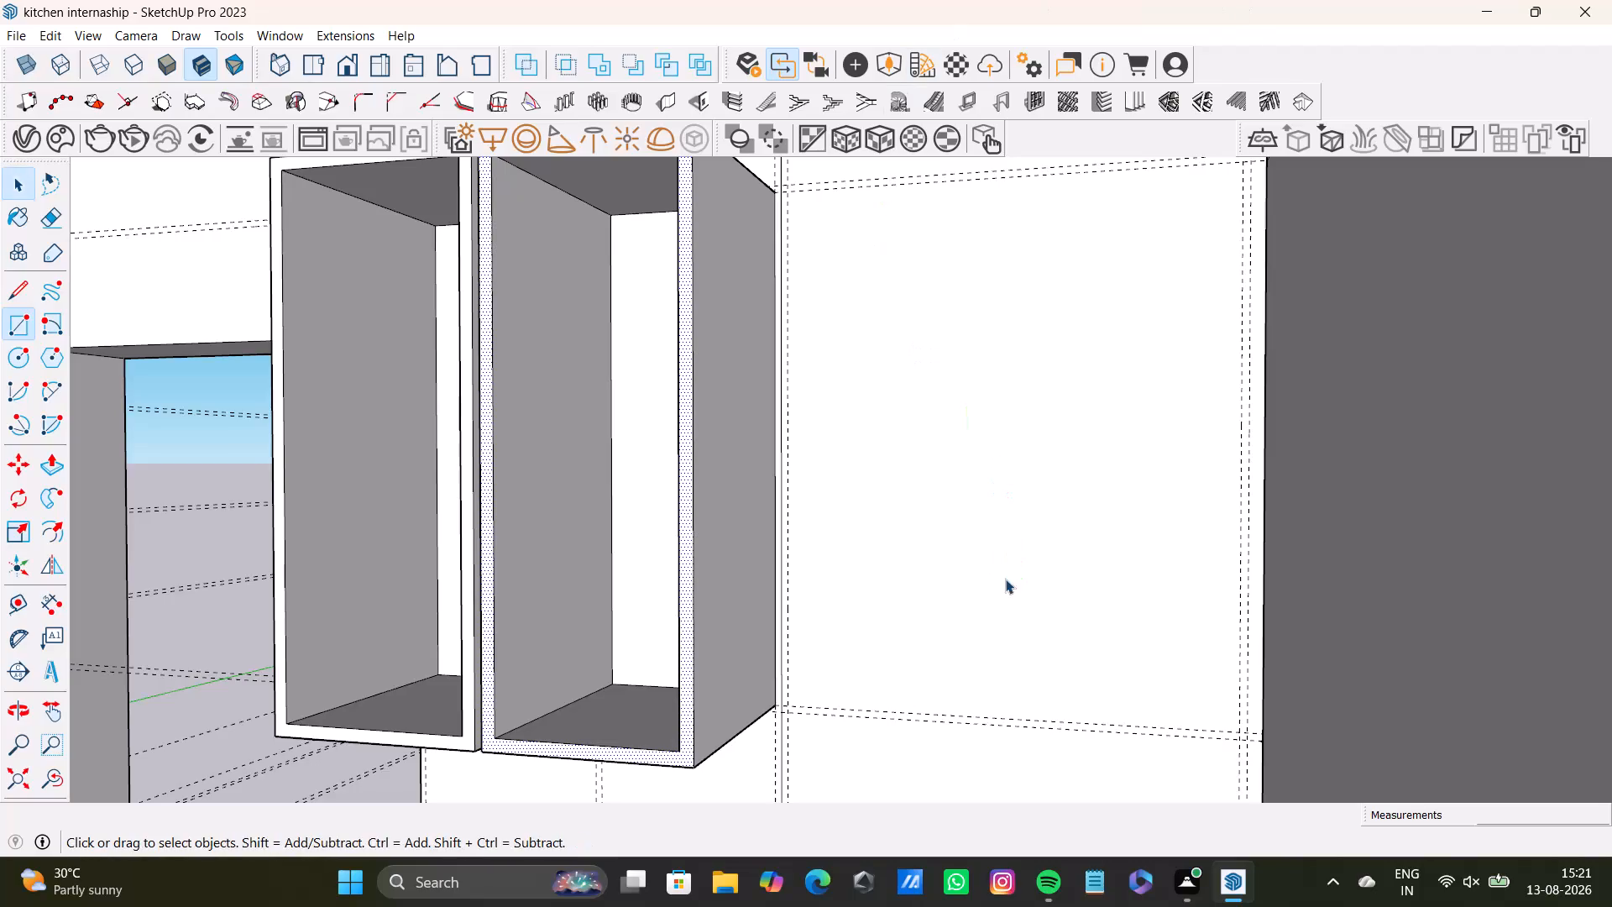
# Draw a rectangle about 2' 8 3/16" by 3' 2 13/16" between the guides, from the second cabinet frame to the far corner.
pyautogui.moveTo(1005, 579); pyautogui.dragTo(997, 683, button='middle')
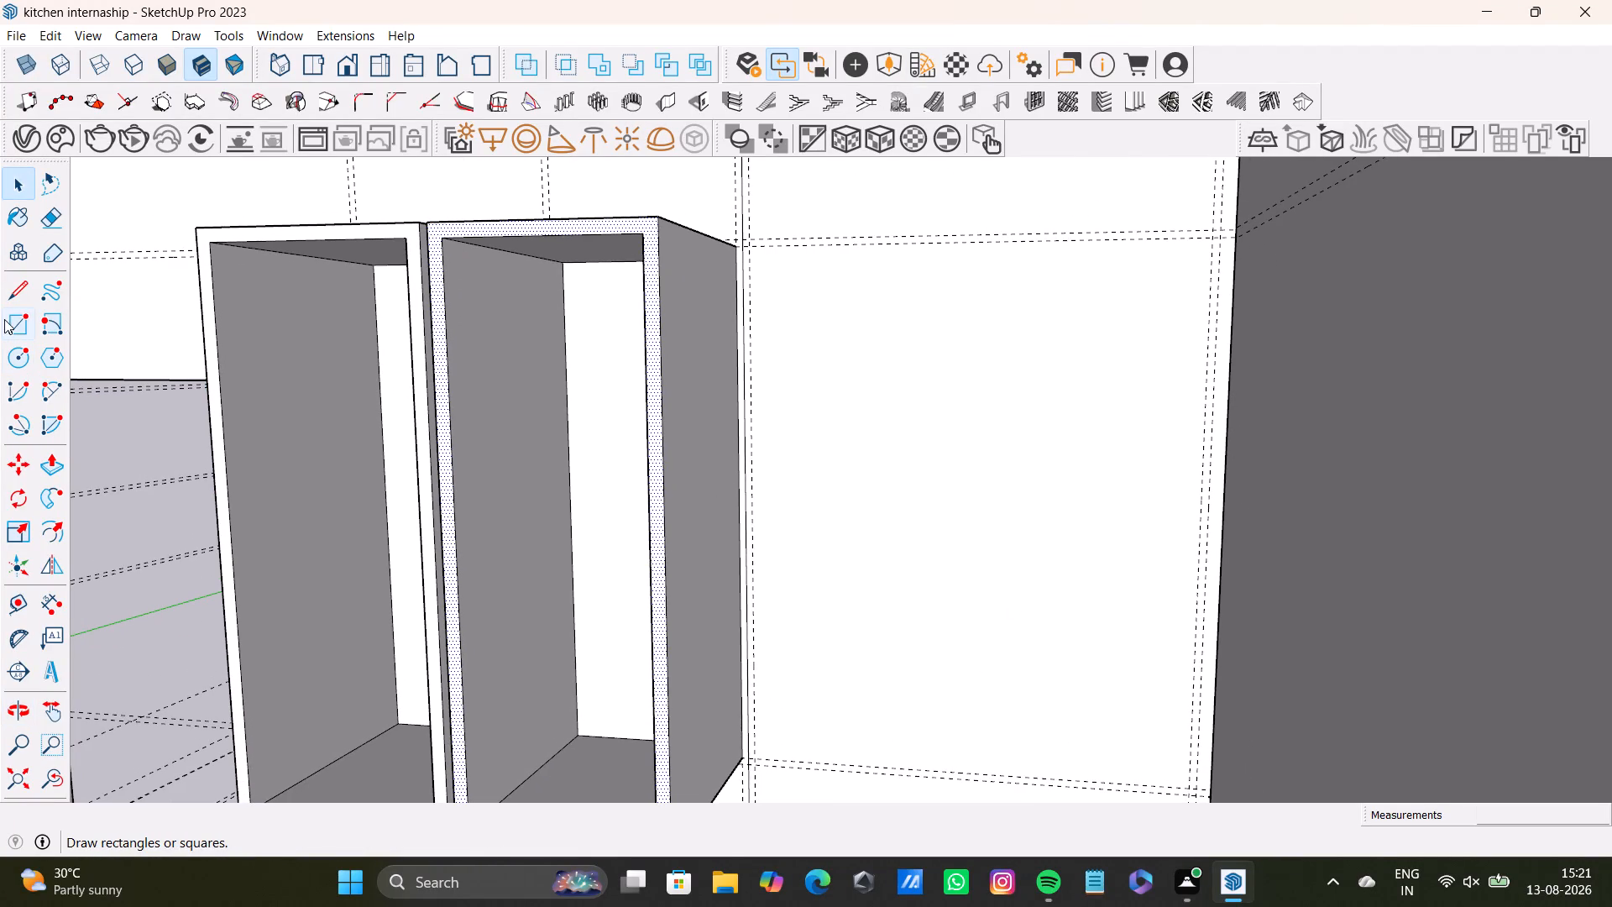
pyautogui.click(4, 319)
pyautogui.scroll(1, 805, 252)
pyautogui.click(746, 249)
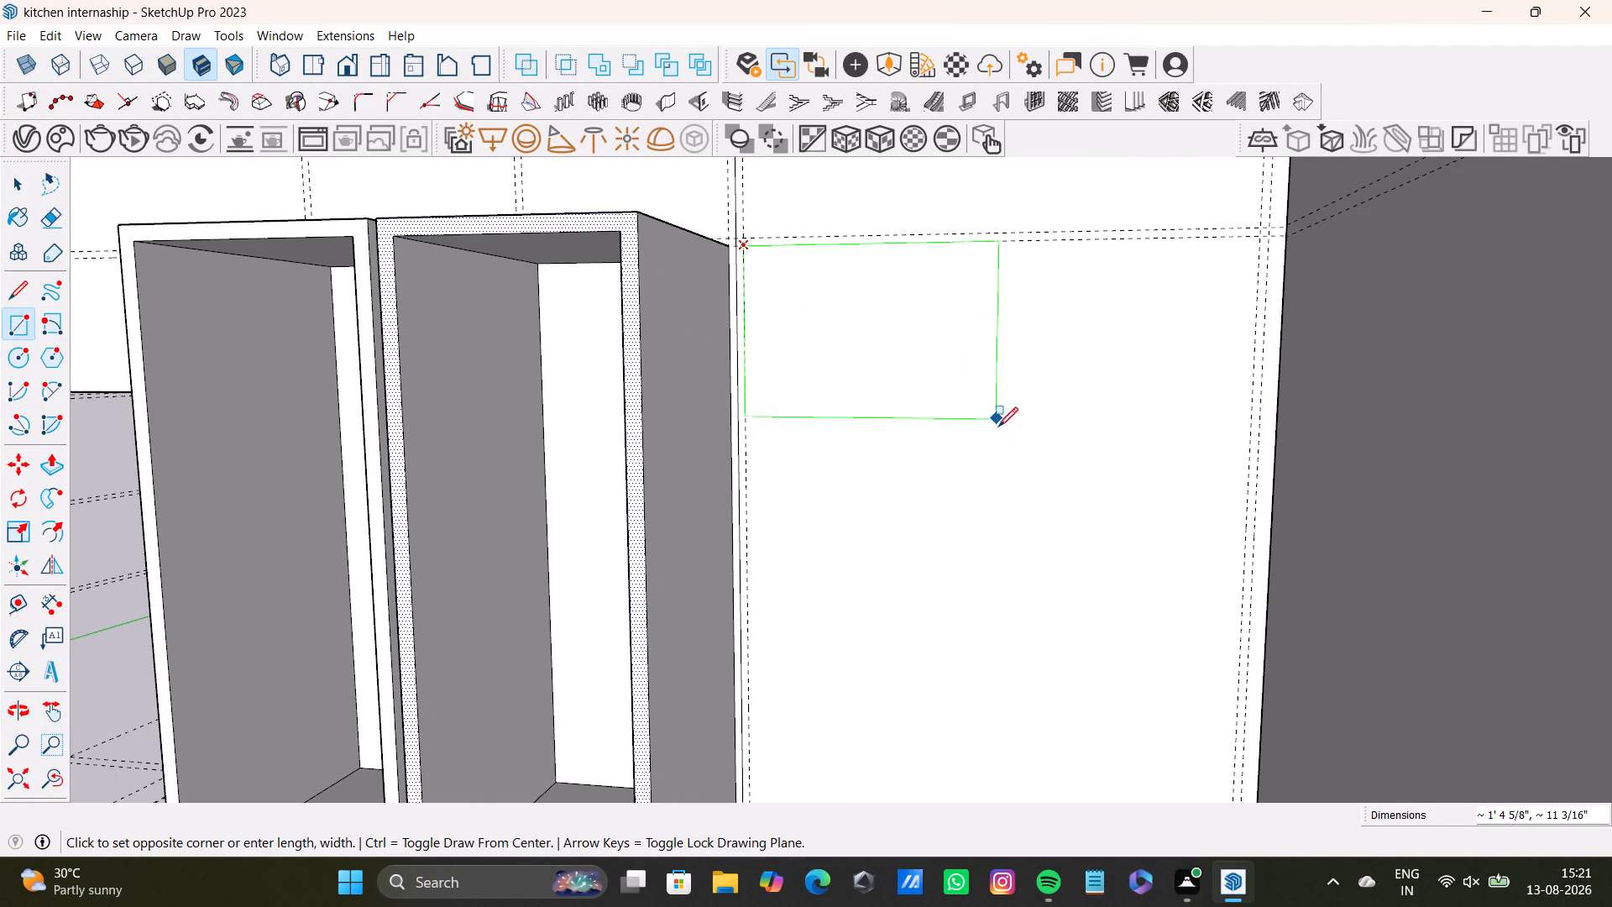
pyautogui.scroll(-3, 1003, 447)
pyautogui.keyDown('shift'); pyautogui.moveTo(1069, 533); pyautogui.dragTo(1033, 395, button='middle'); pyautogui.keyUp('shift')
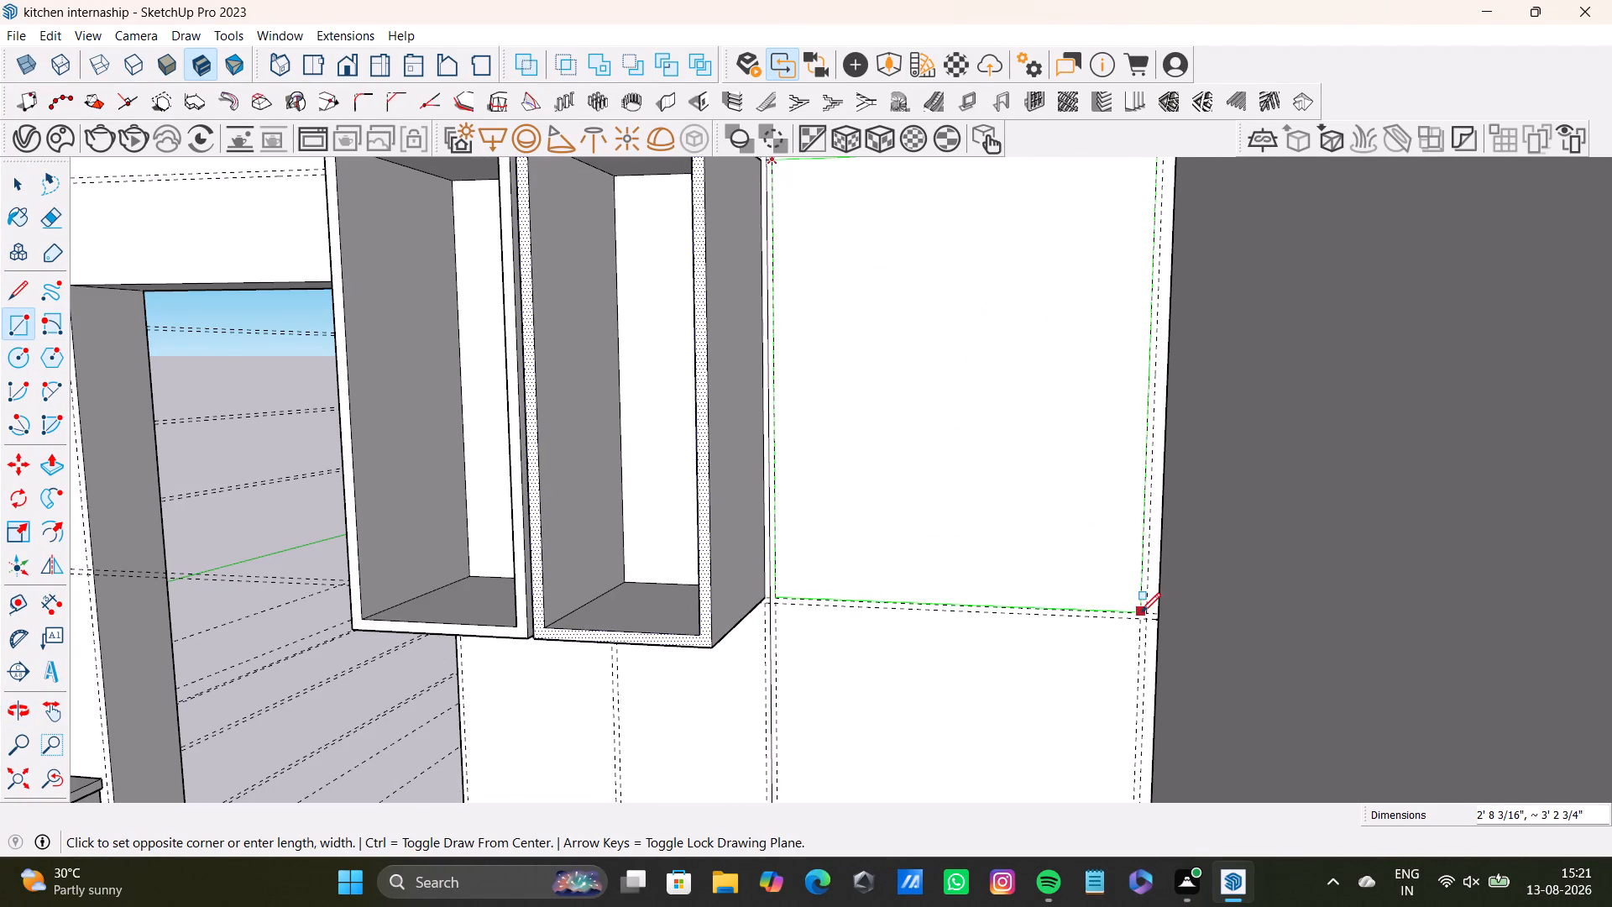
pyautogui.scroll(3, 1139, 613)
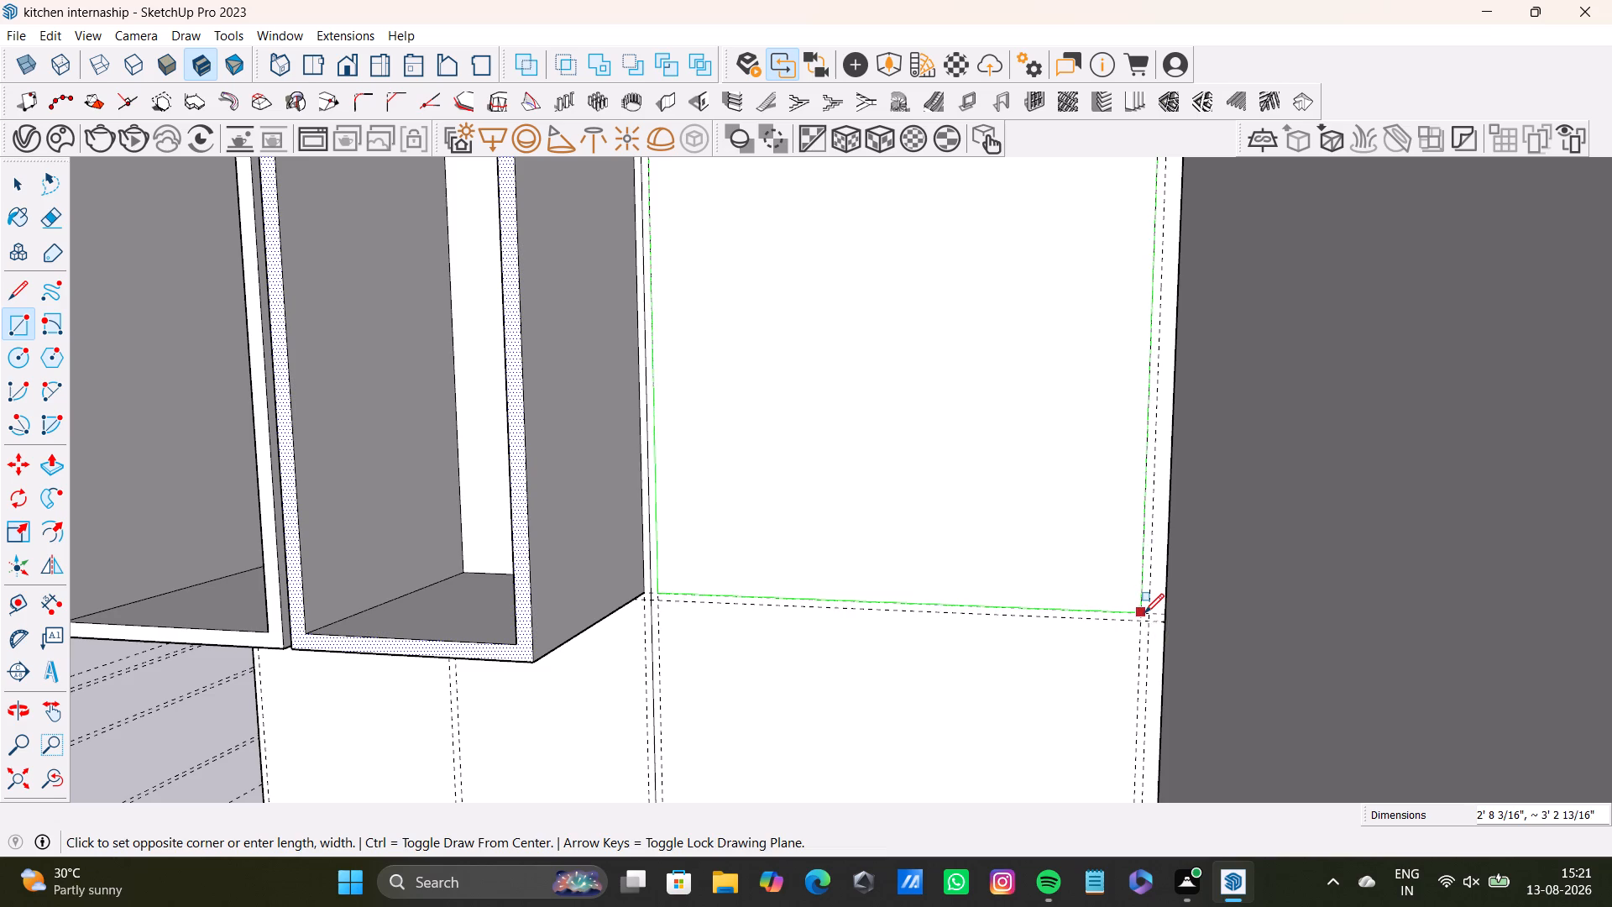
pyautogui.click(1144, 613)
pyautogui.press('space')
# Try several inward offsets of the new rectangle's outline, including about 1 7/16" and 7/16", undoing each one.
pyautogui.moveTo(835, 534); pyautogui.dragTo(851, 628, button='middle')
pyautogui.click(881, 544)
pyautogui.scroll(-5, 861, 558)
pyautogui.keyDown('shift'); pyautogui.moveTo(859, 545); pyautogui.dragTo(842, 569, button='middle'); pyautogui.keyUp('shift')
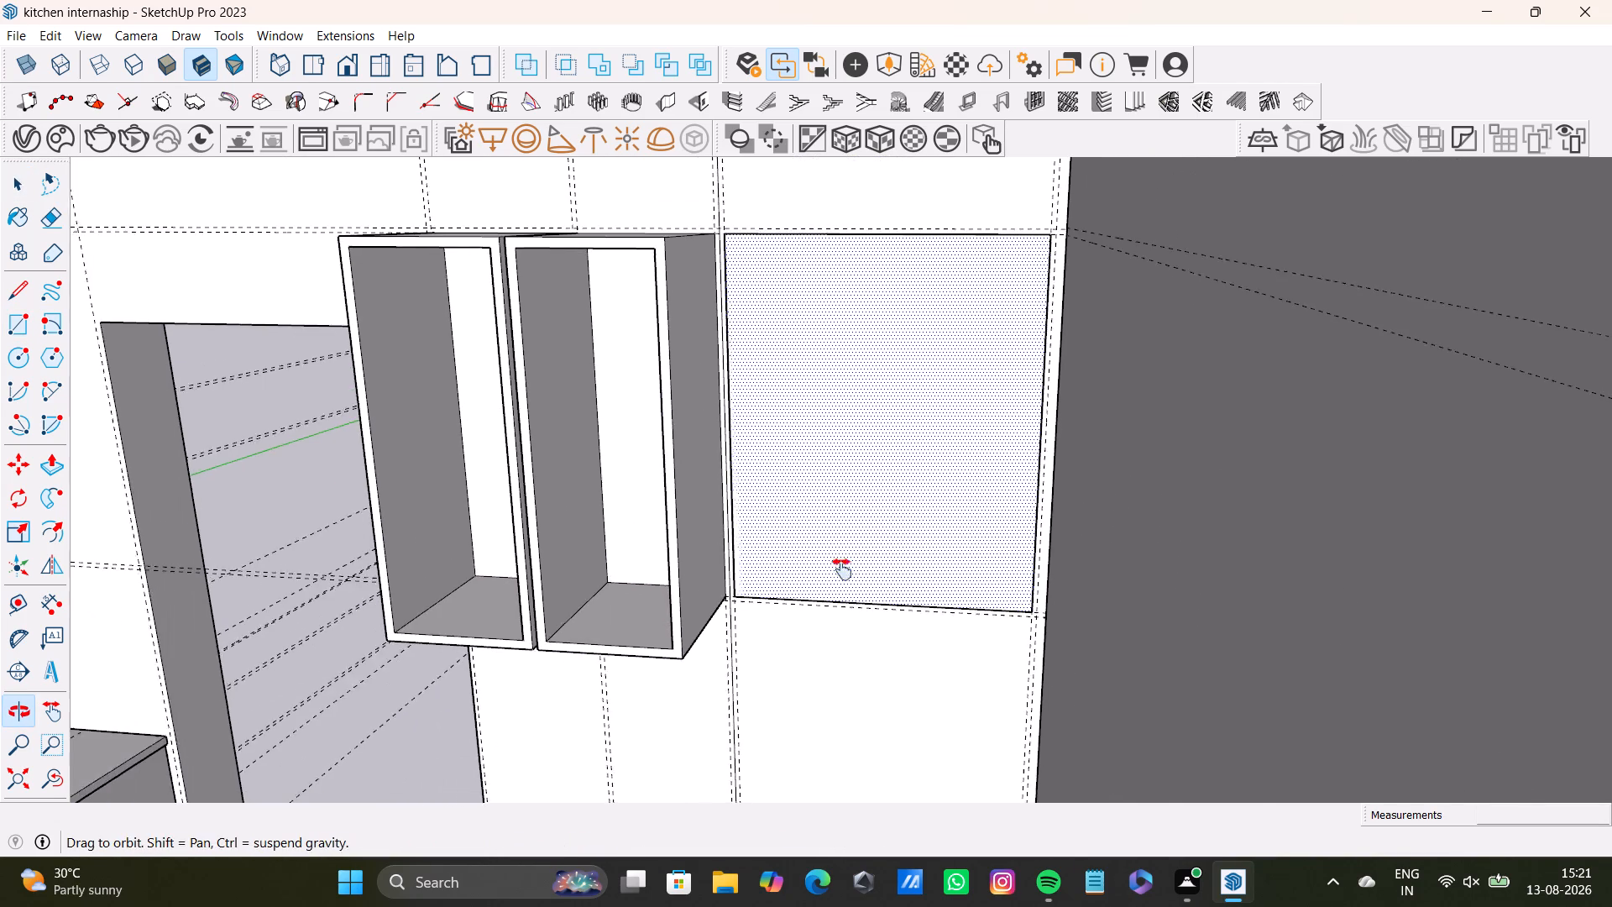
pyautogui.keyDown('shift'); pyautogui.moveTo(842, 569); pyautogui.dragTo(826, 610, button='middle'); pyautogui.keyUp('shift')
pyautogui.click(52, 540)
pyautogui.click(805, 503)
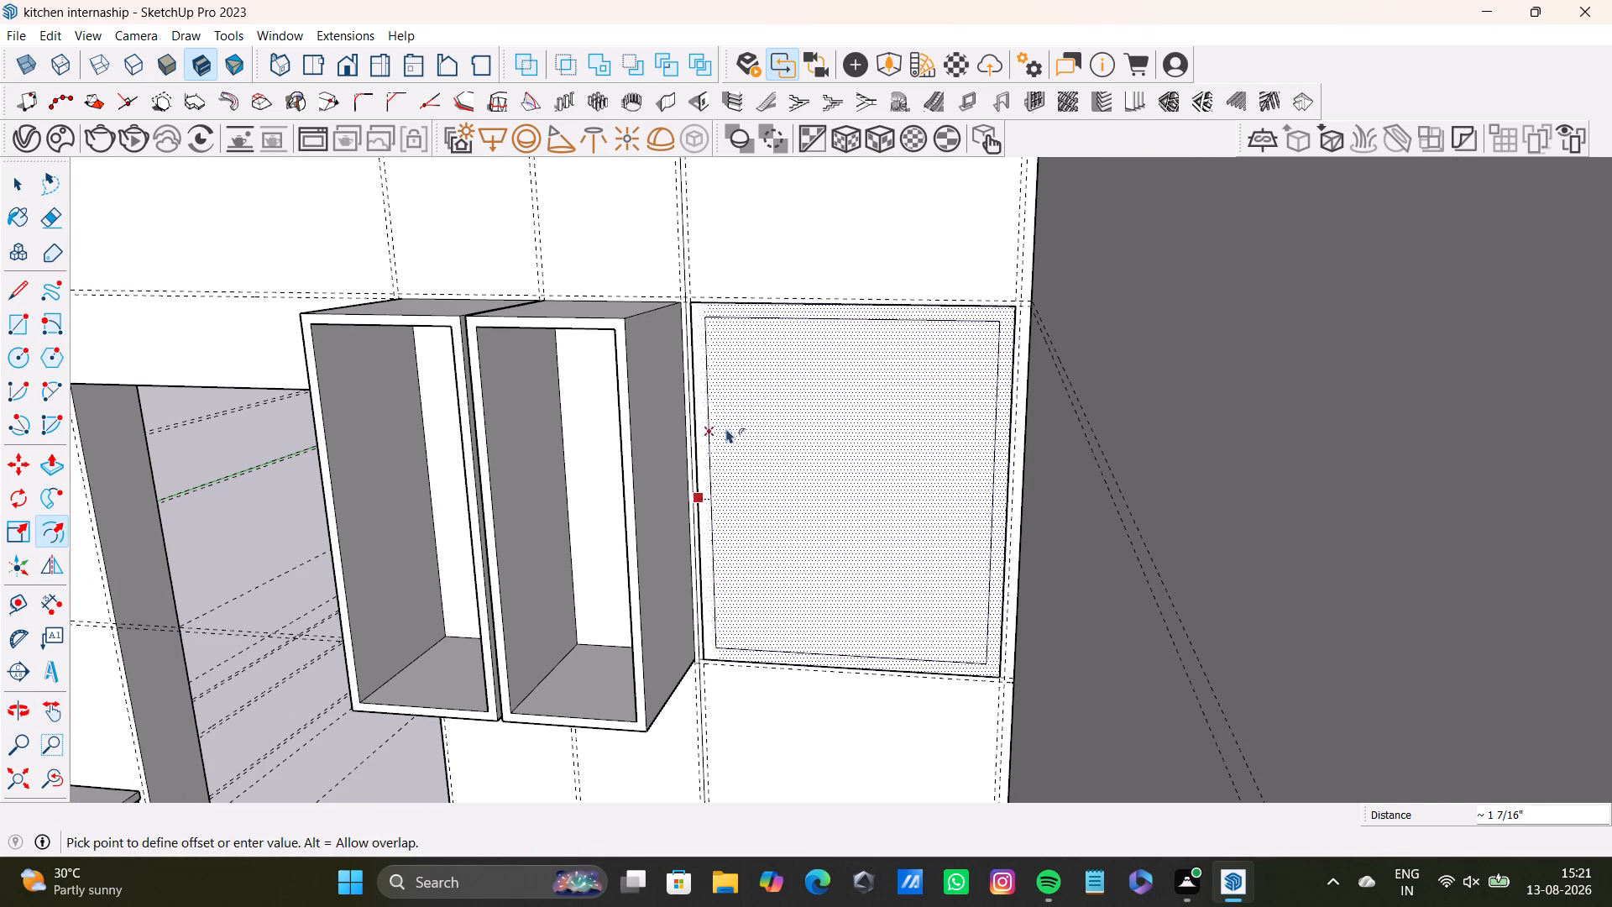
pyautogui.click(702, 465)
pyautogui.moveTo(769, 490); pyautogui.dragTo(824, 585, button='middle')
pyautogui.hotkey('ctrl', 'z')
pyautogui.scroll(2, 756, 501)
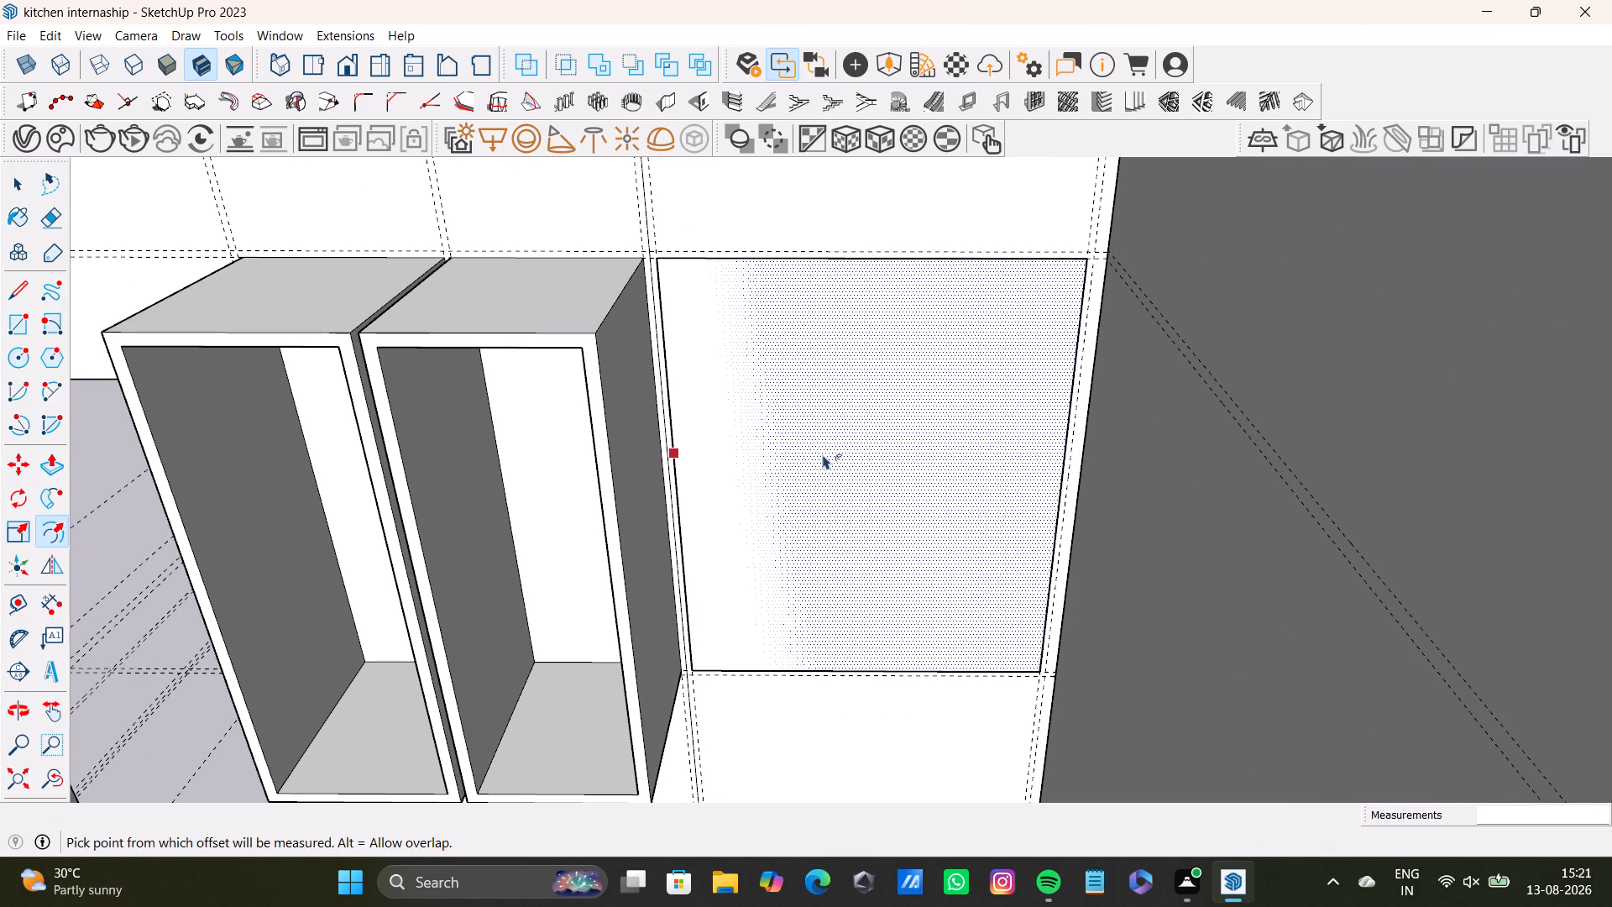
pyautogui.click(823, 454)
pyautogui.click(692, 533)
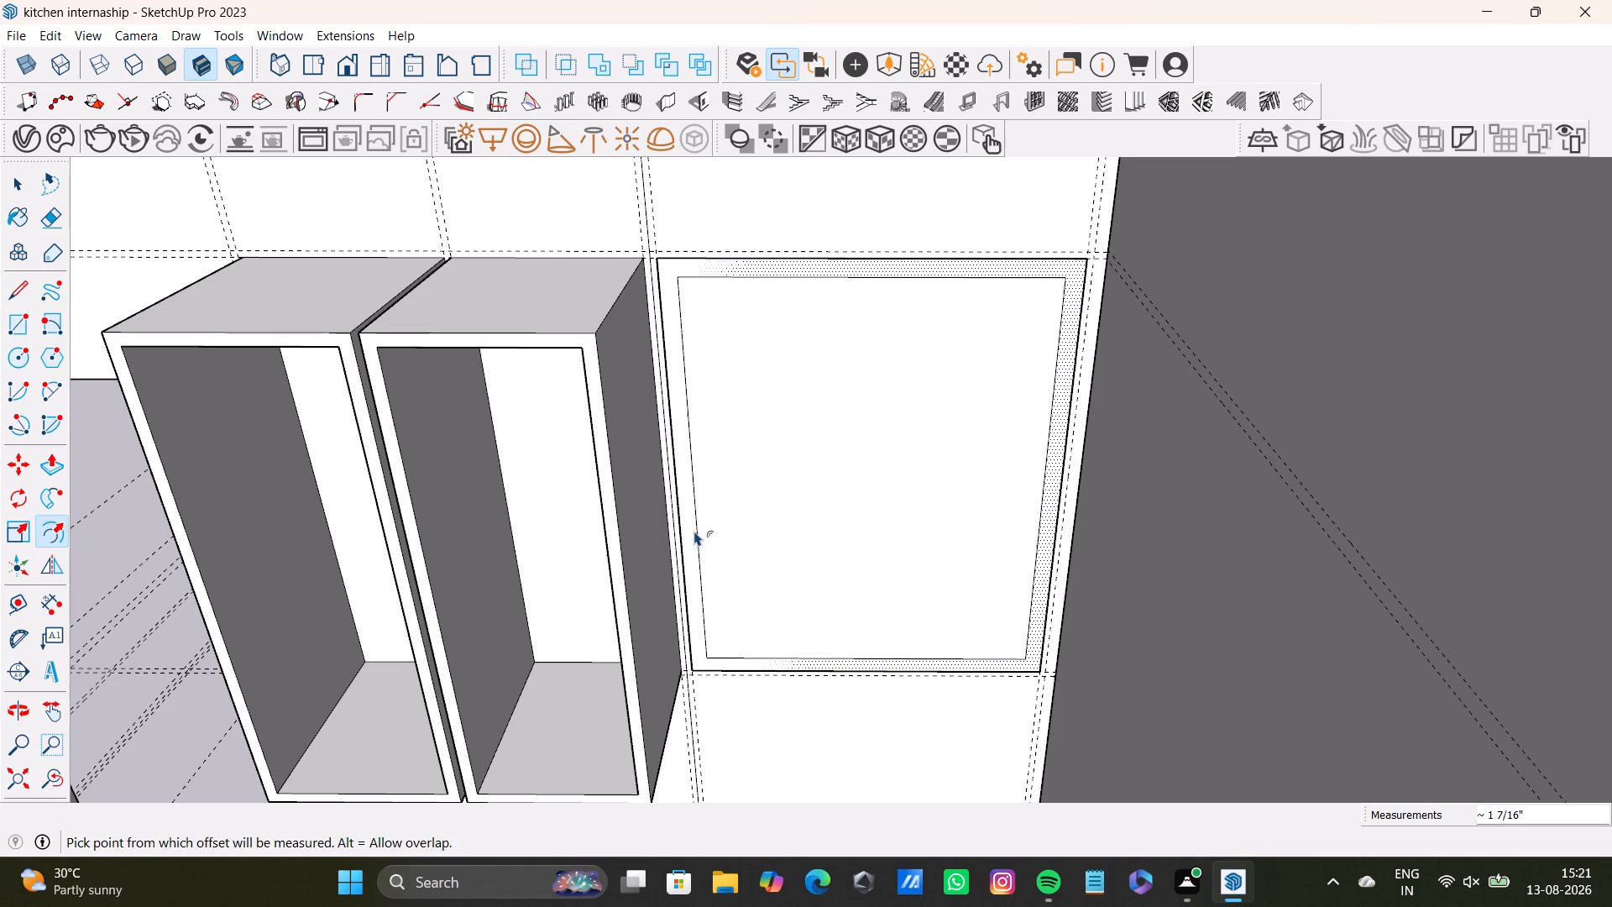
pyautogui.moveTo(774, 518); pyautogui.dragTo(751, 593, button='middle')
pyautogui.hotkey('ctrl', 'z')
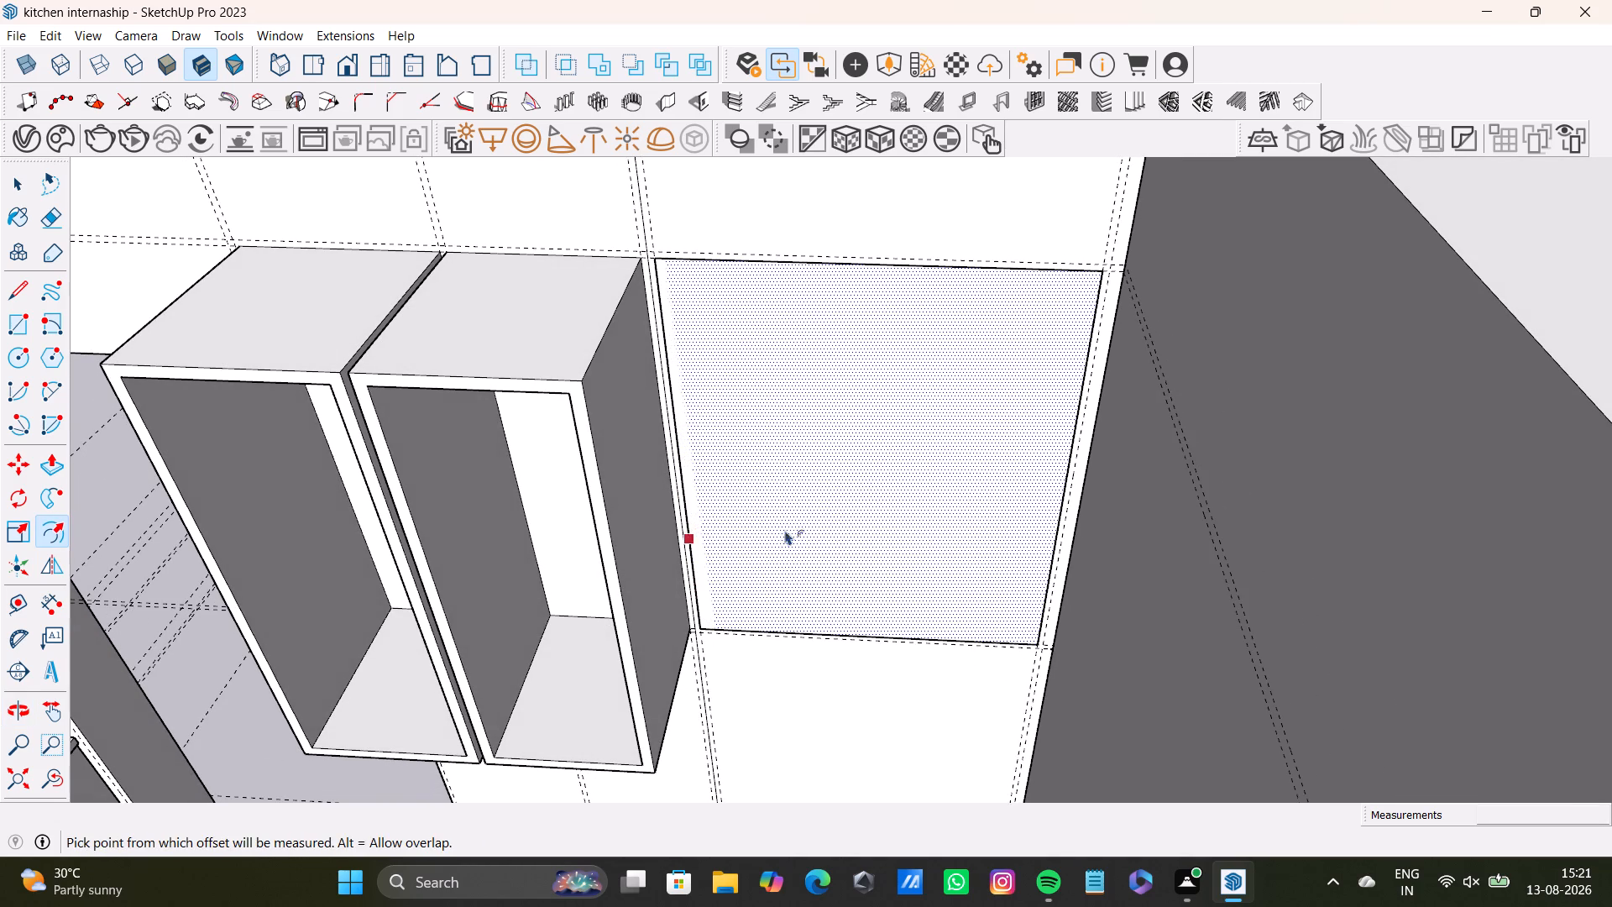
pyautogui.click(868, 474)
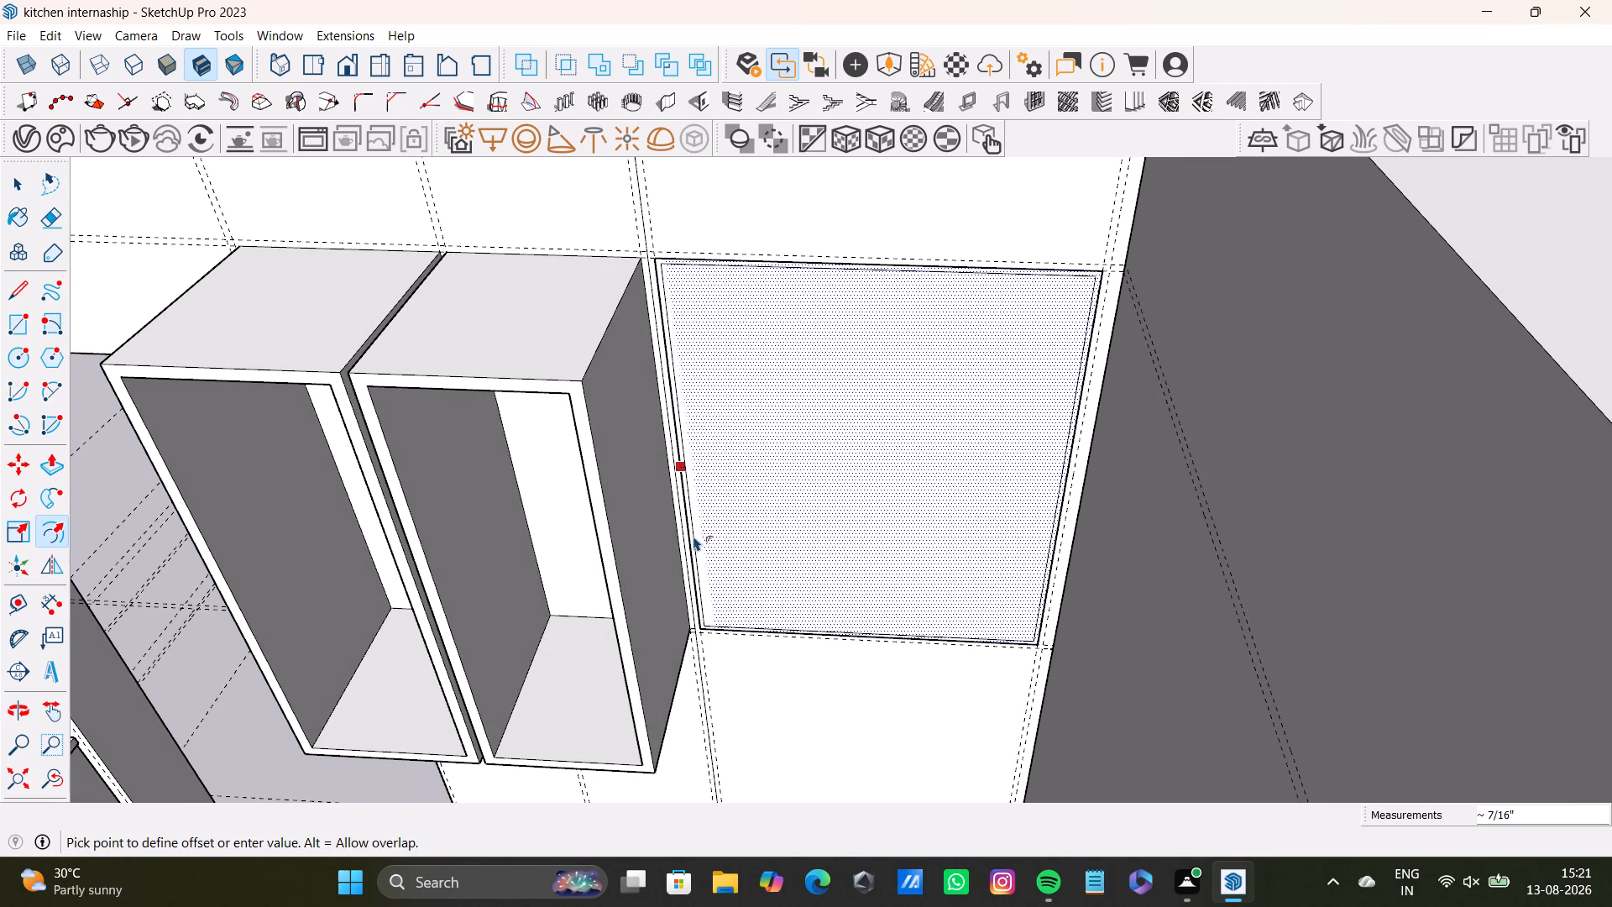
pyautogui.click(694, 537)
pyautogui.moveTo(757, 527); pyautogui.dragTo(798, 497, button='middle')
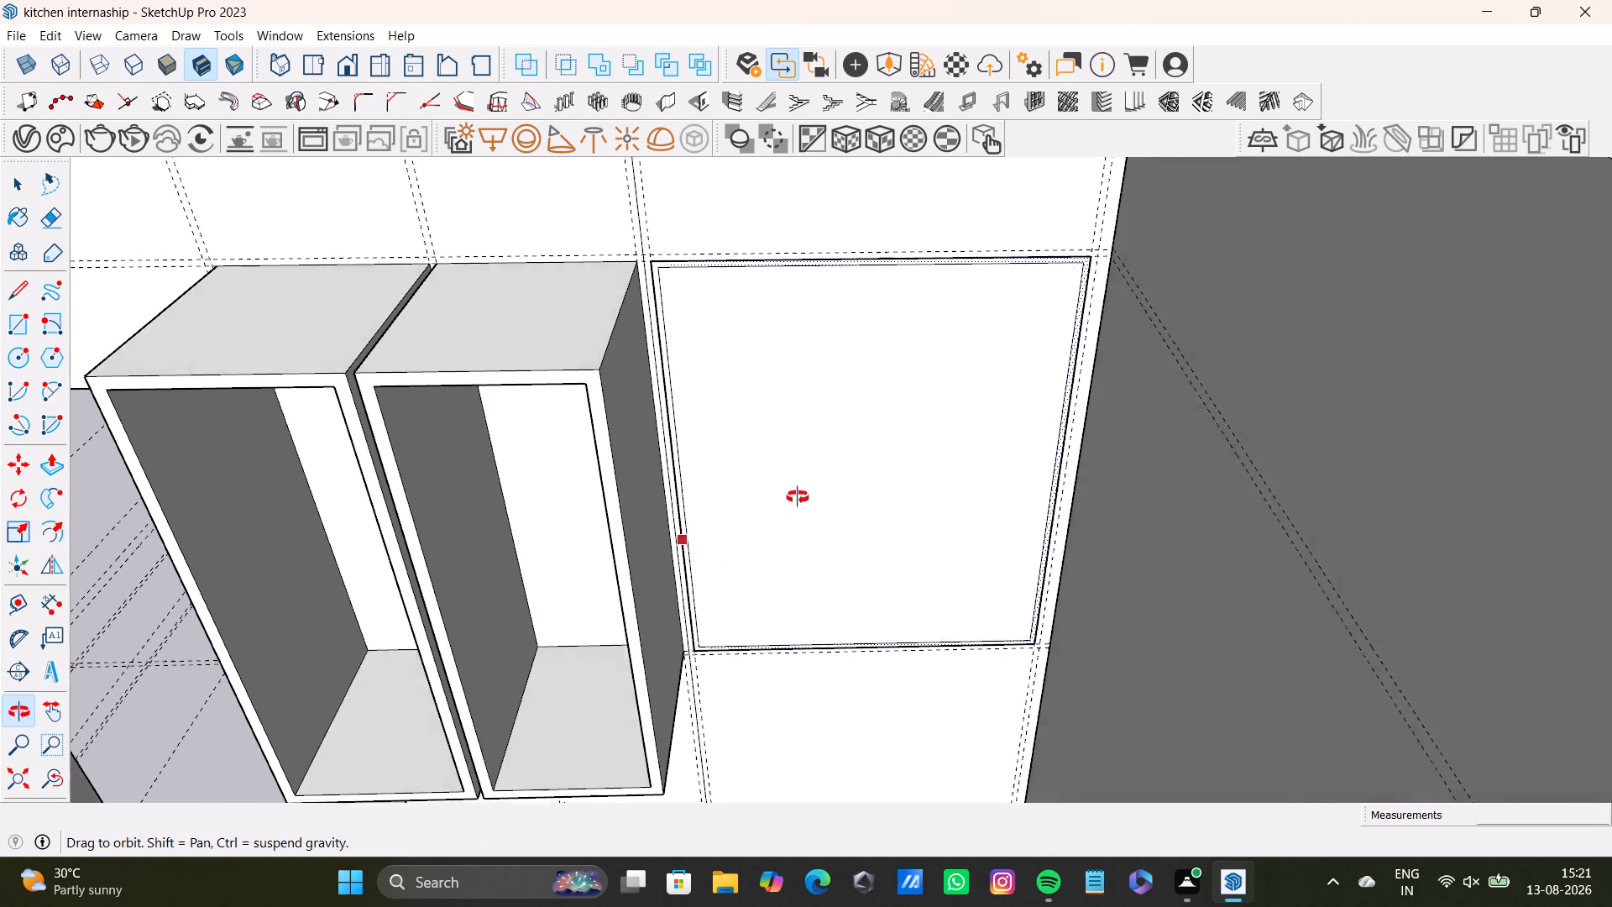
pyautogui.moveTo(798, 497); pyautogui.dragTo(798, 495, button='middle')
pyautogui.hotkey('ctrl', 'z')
# Offset the new rectangle's outline inward about 1 7/16" to form a border.
pyautogui.click(827, 472)
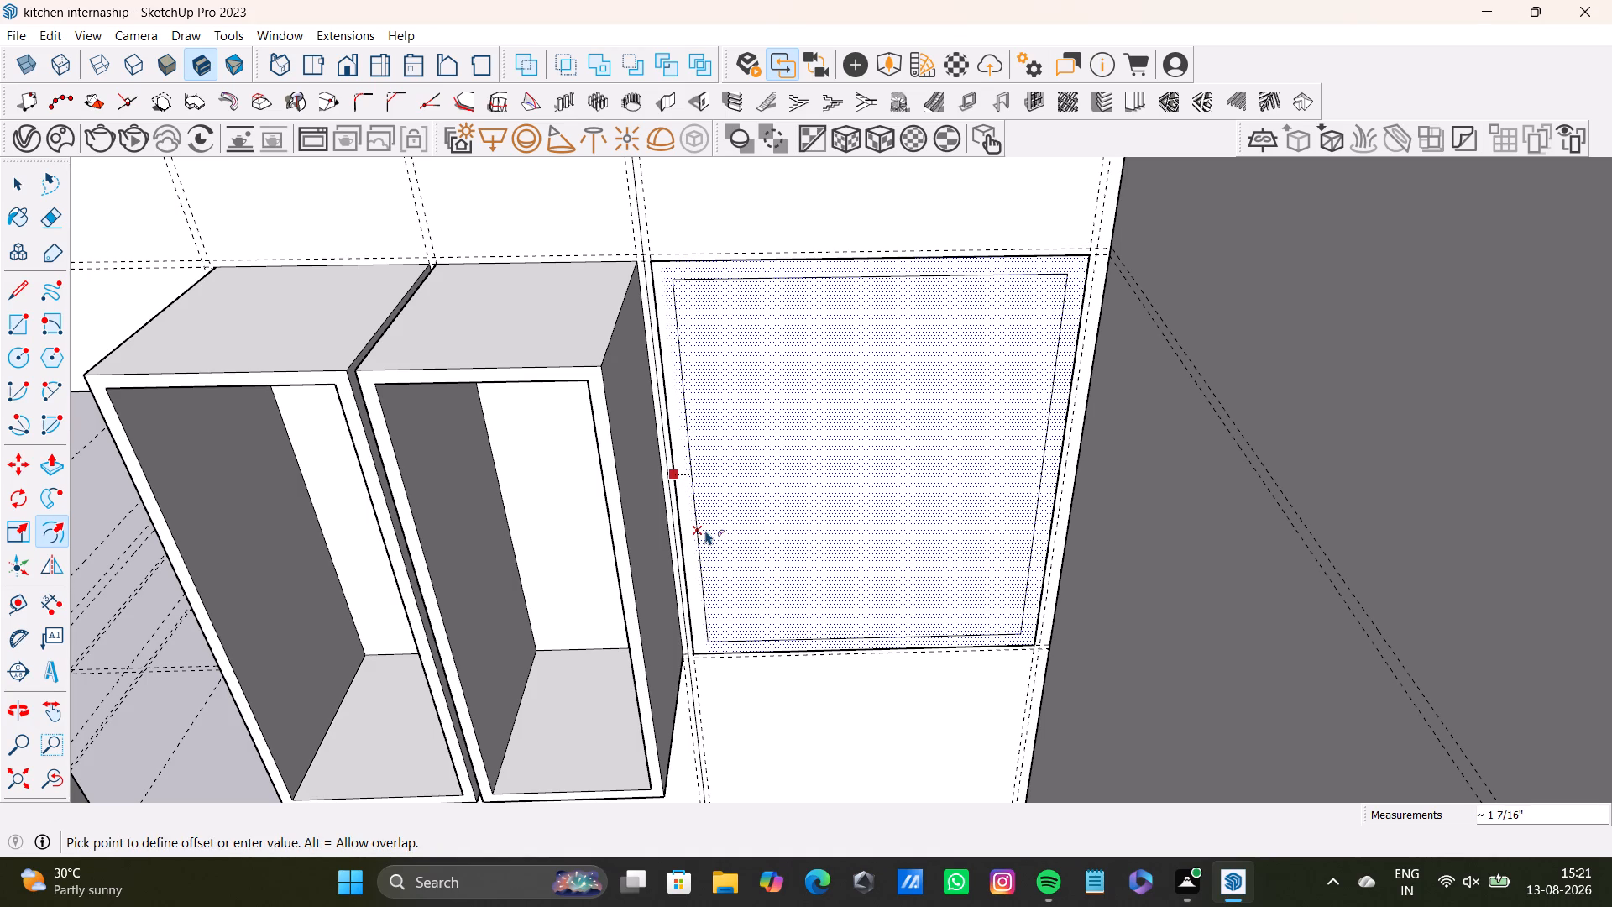
pyautogui.click(704, 530)
pyautogui.press('space')
# Extrude the third panel's border frame about 1' 4 7/16", flush with the front of the neighbouring cabinet frame.
pyautogui.click(690, 537)
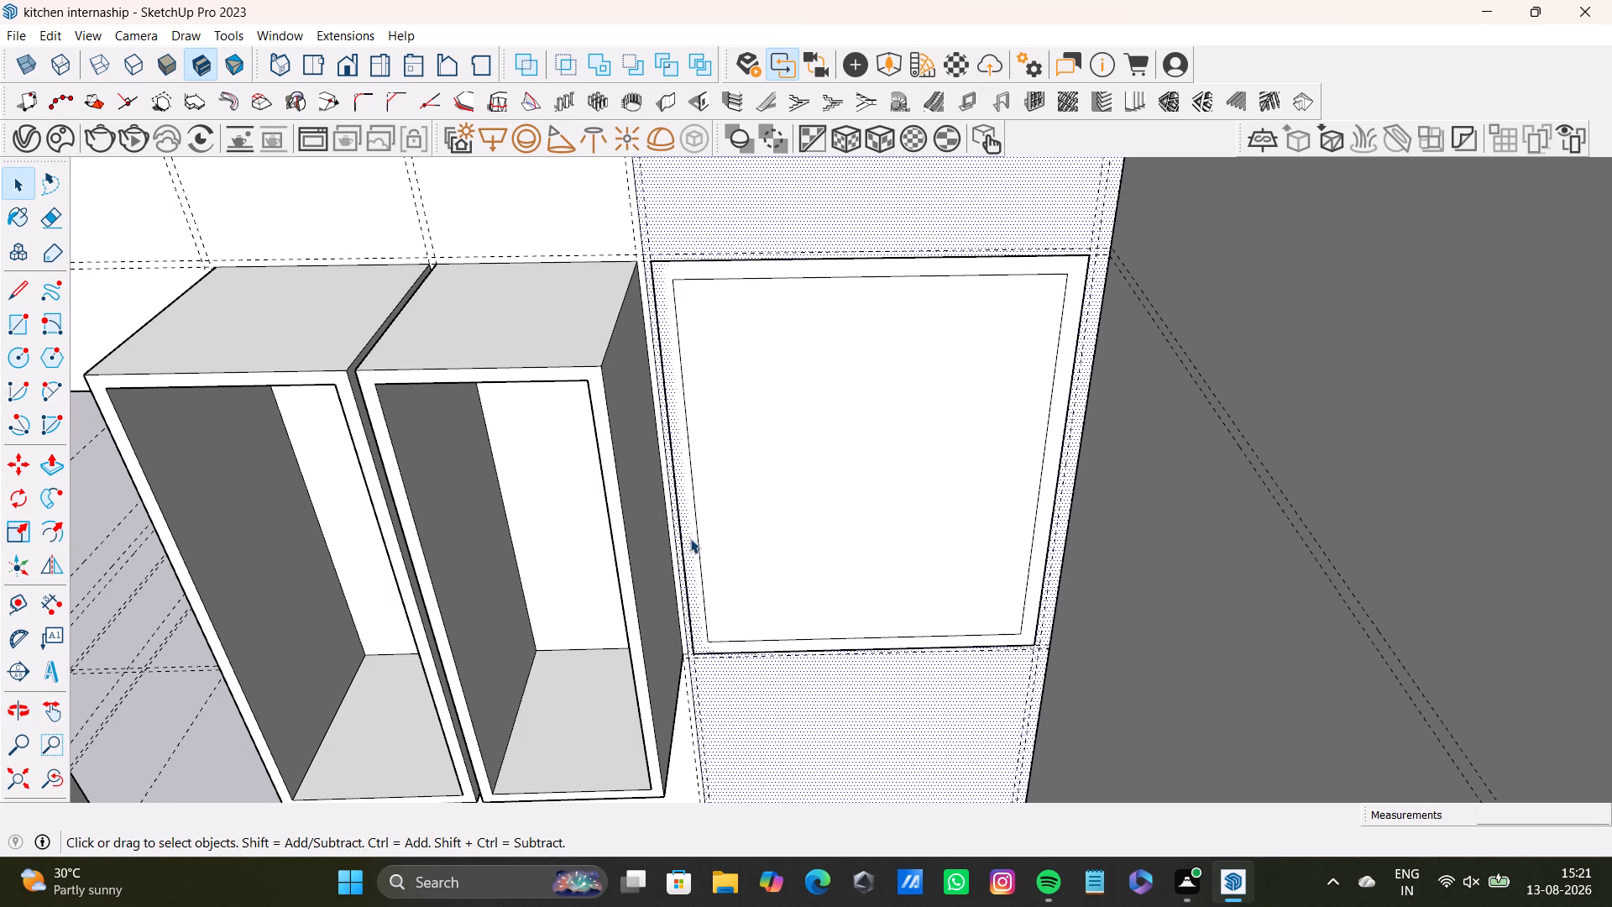
pyautogui.click(695, 561)
pyautogui.click(693, 782)
pyautogui.click(127, 540)
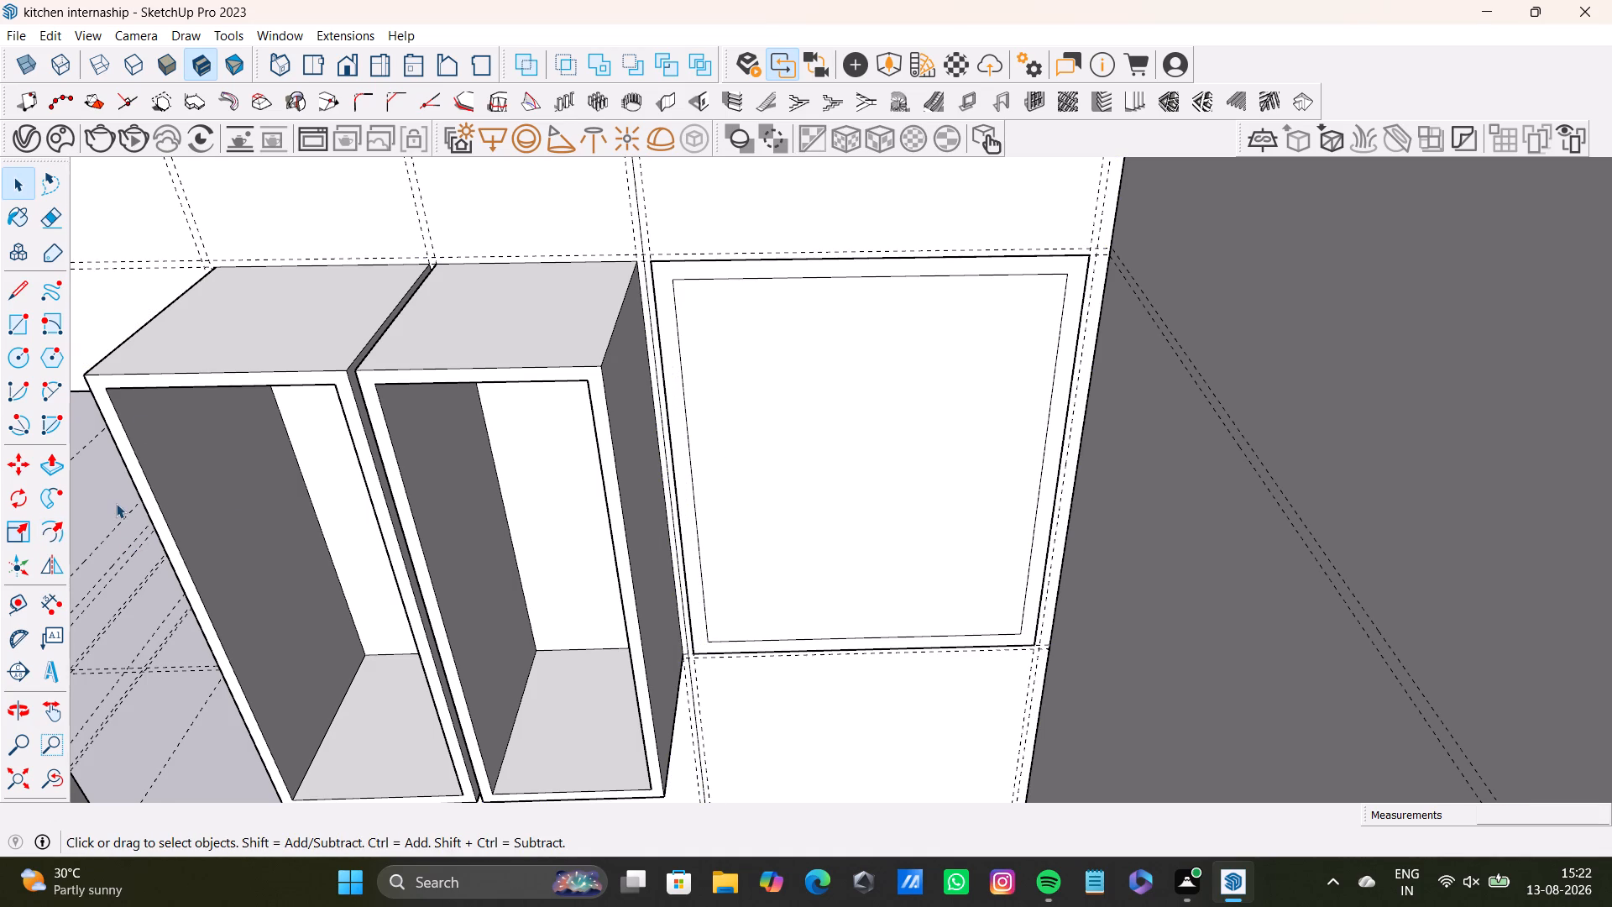
pyautogui.click(116, 498)
pyautogui.click(664, 282)
pyautogui.tripleClick(666, 287)
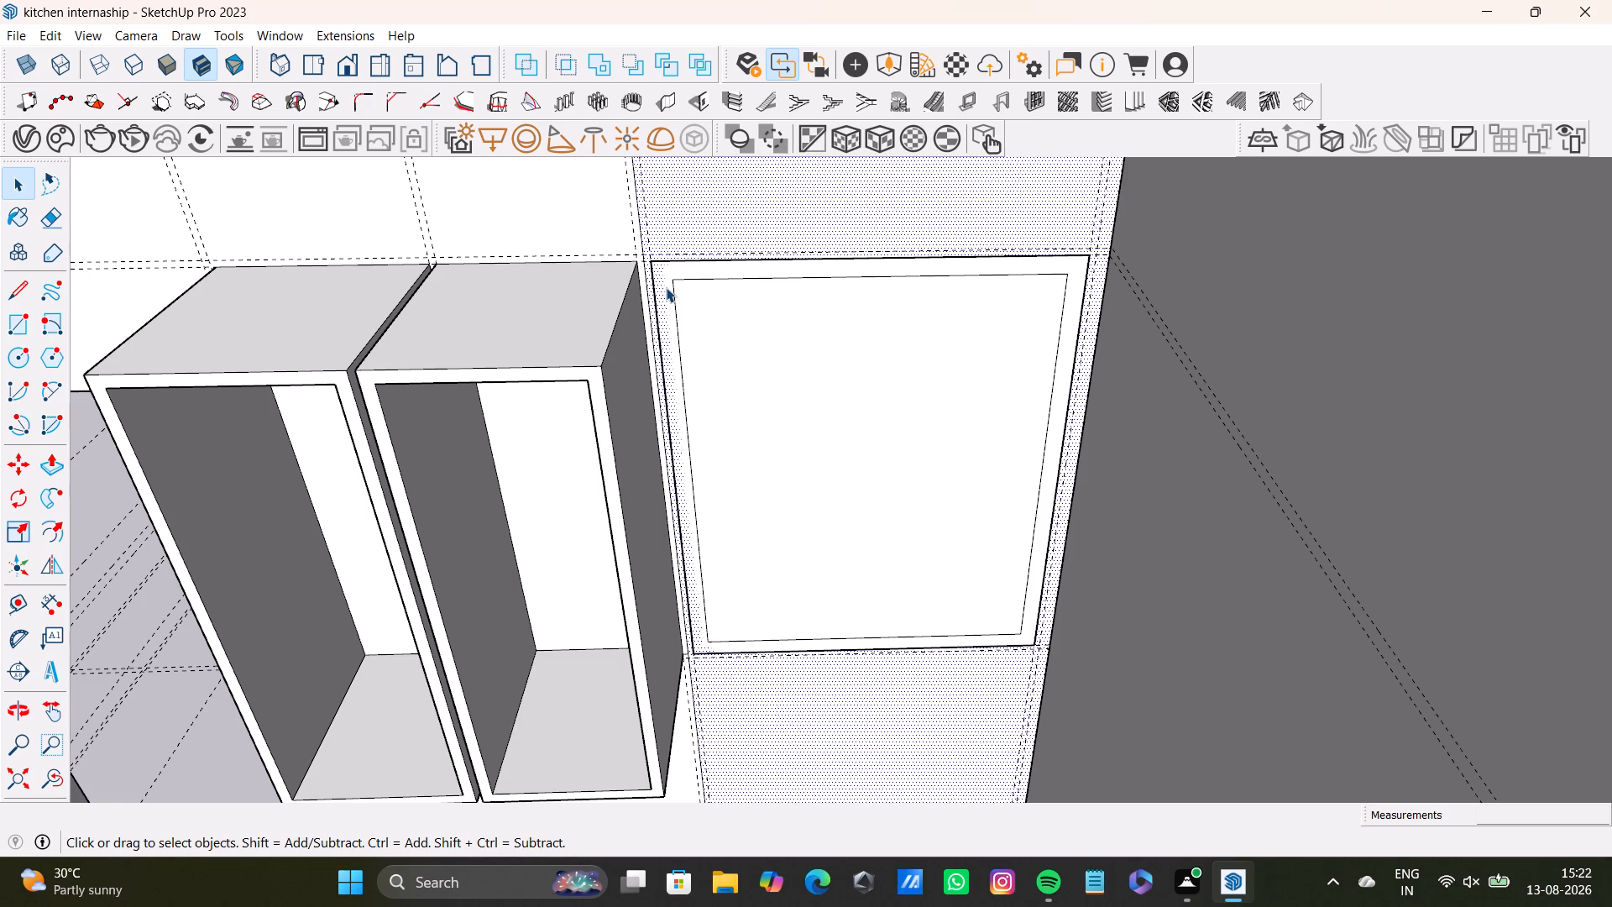
pyautogui.click(671, 291)
pyautogui.click(670, 286)
pyautogui.click(670, 282)
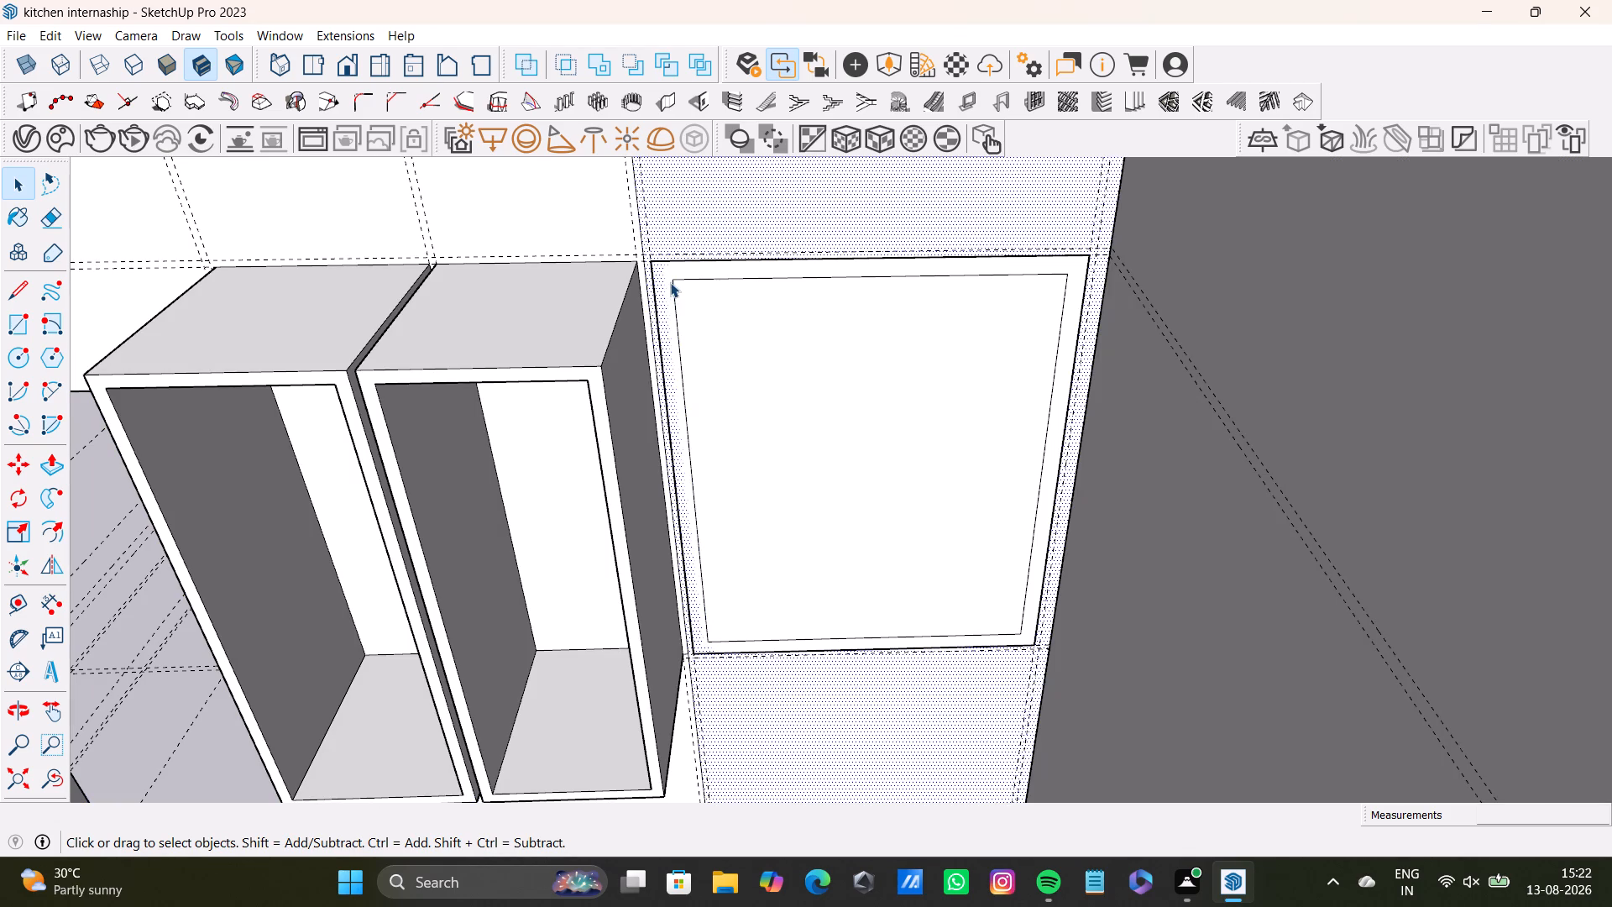
pyautogui.click(670, 275)
pyautogui.scroll(3, 804, 281)
pyautogui.click(857, 267)
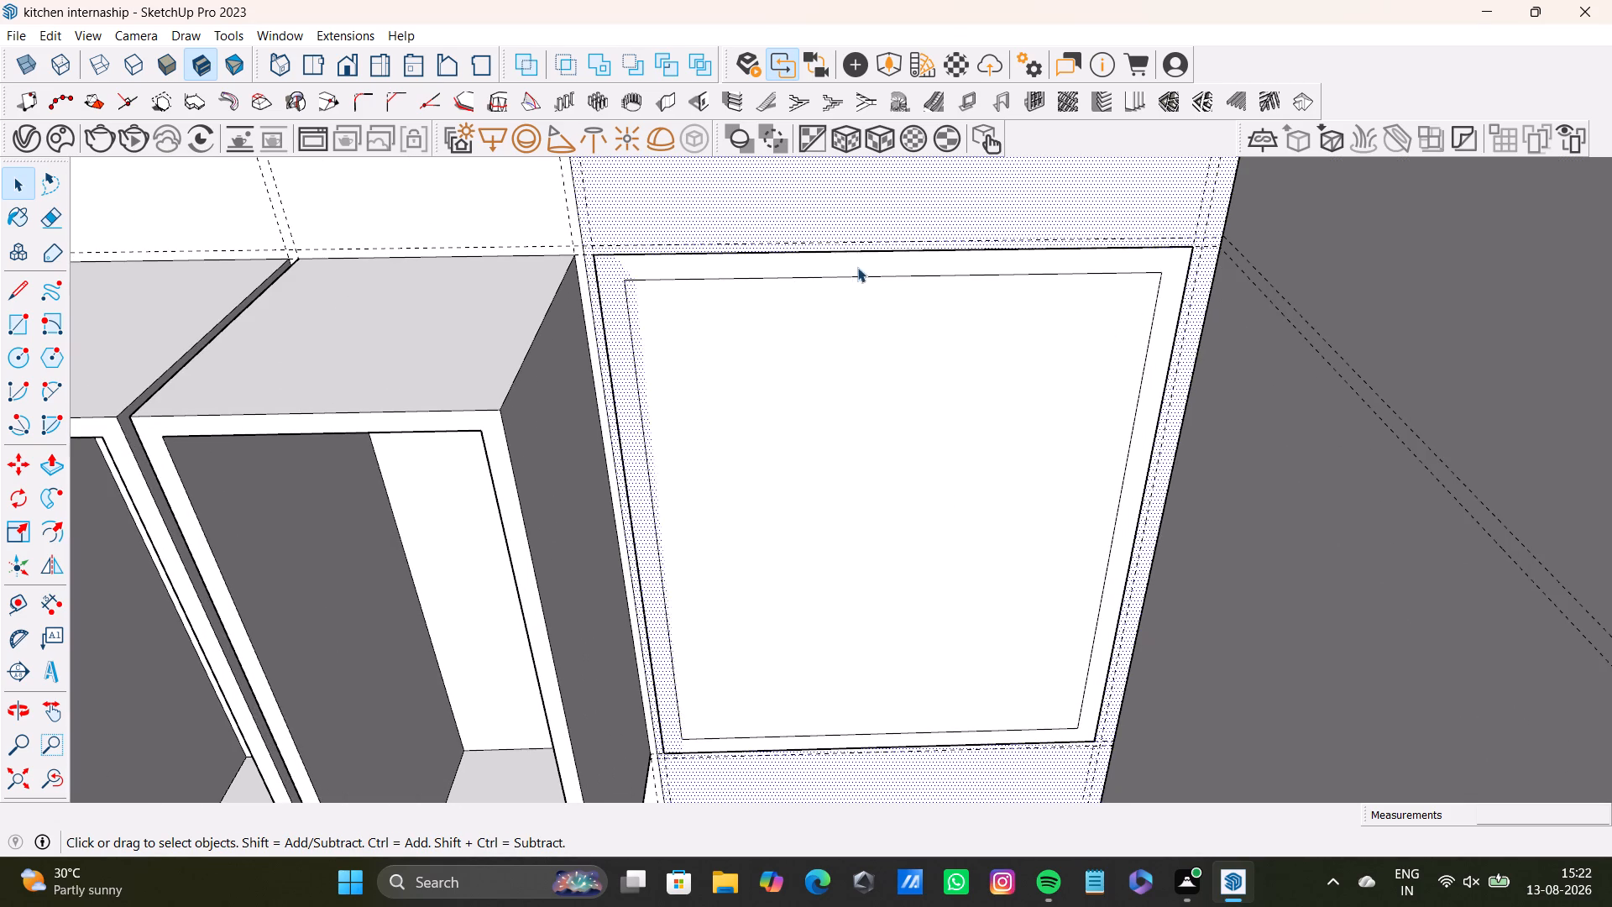
pyautogui.press('p')
pyautogui.click(867, 263)
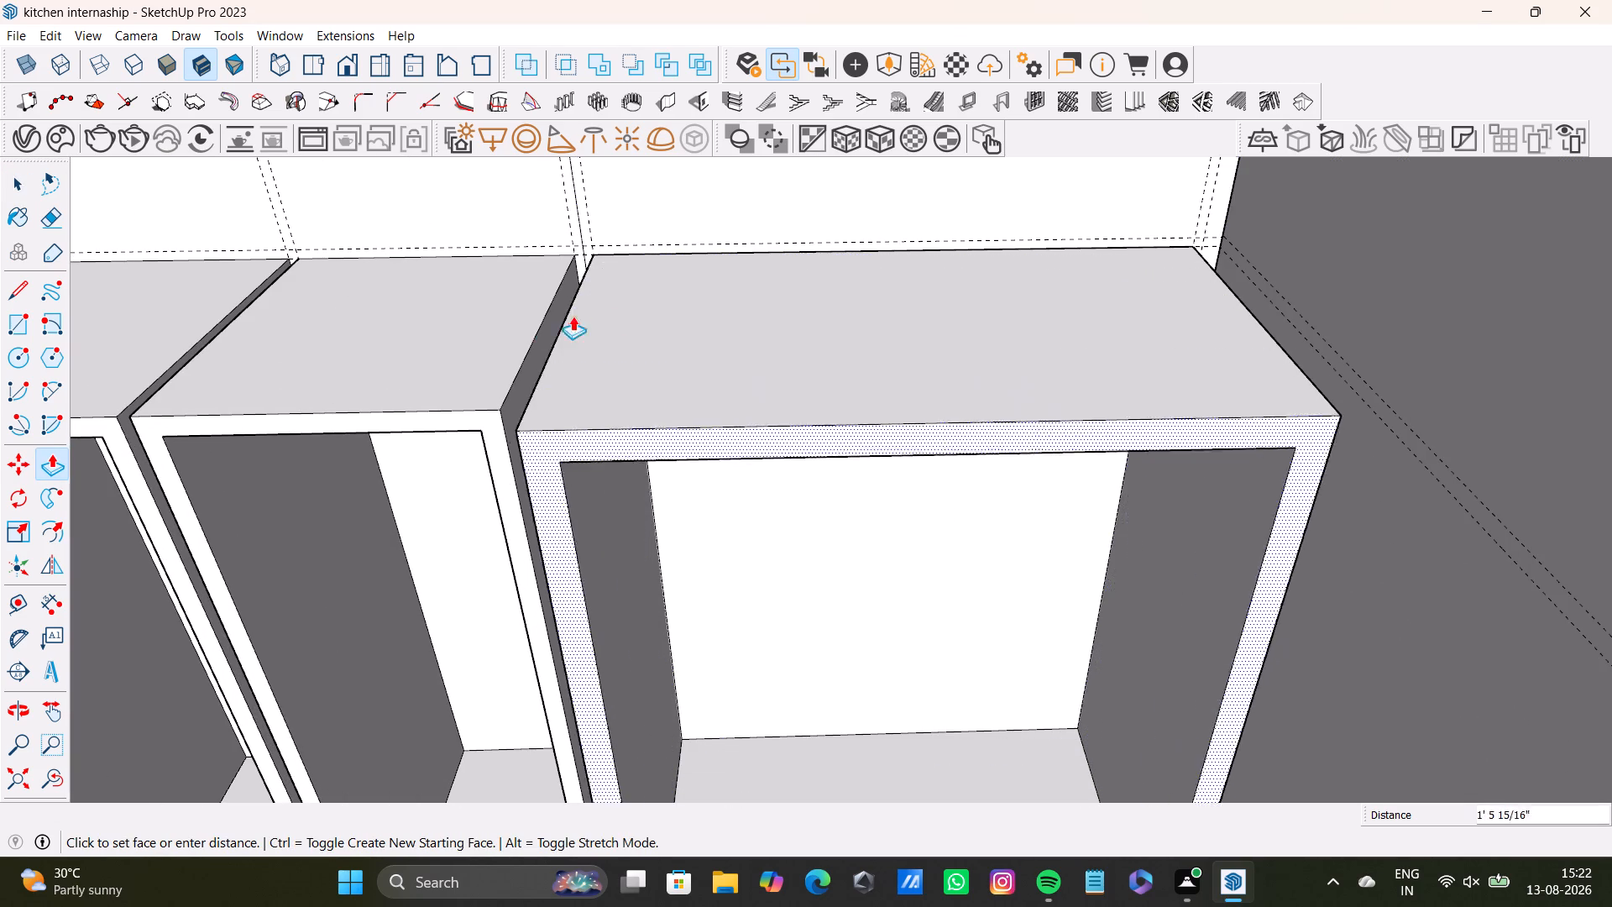
pyautogui.click(495, 410)
# Examine the three extruded cabinet frames and the whole kitchen from several angles.
pyautogui.scroll(-4, 713, 447)
pyautogui.scroll(-2, 855, 545)
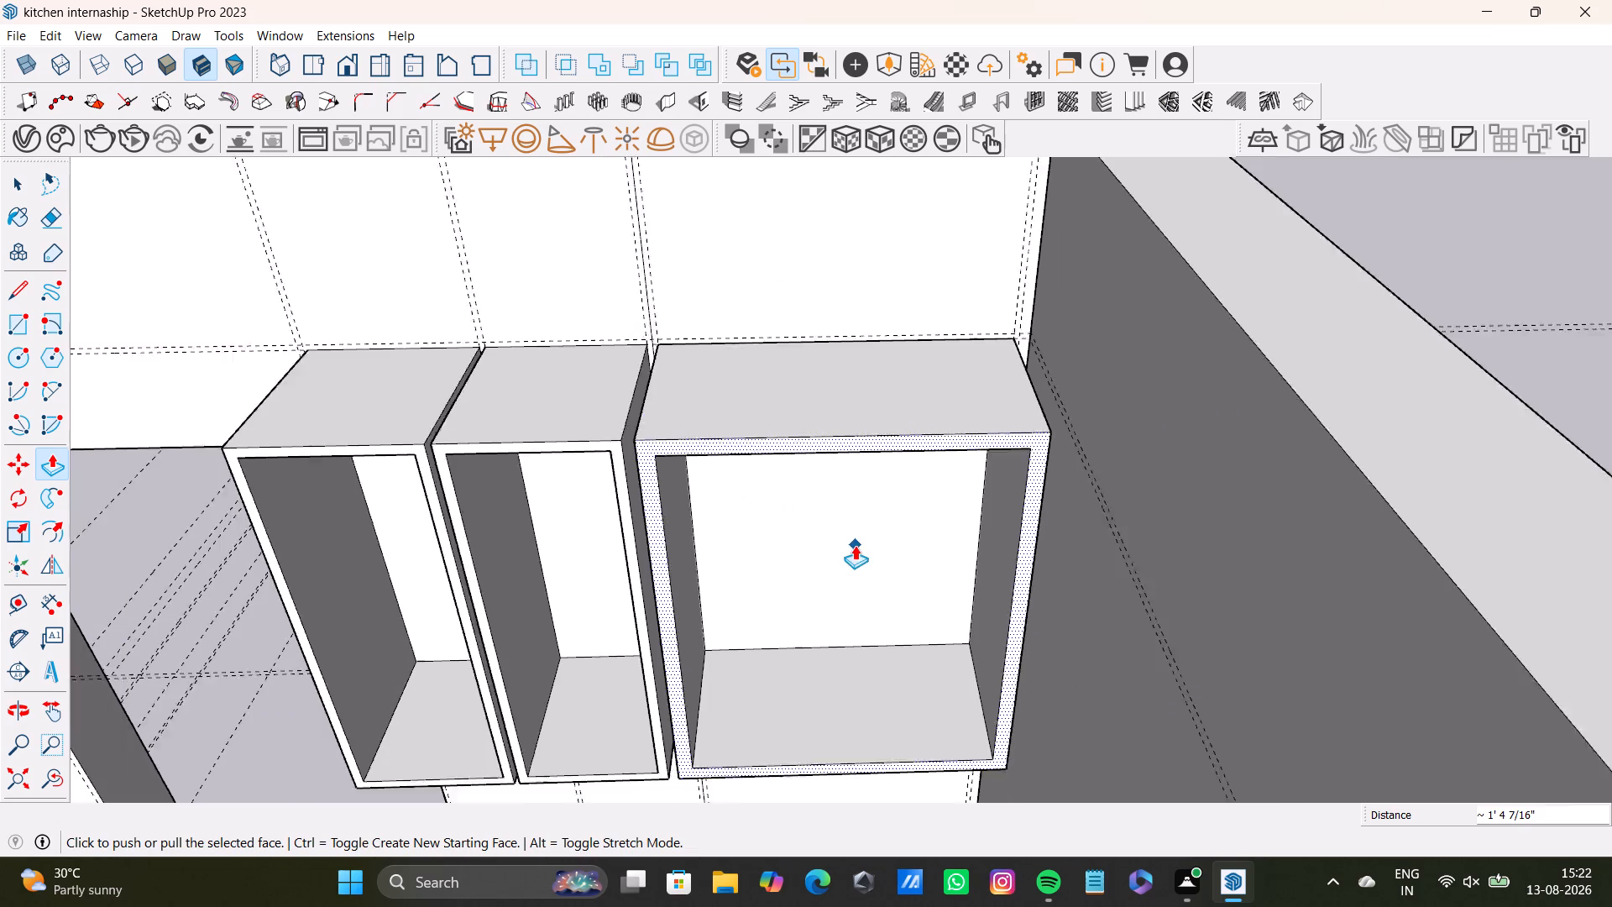
pyautogui.scroll(-1, 855, 545)
pyautogui.moveTo(857, 546); pyautogui.dragTo(822, 412, button='middle')
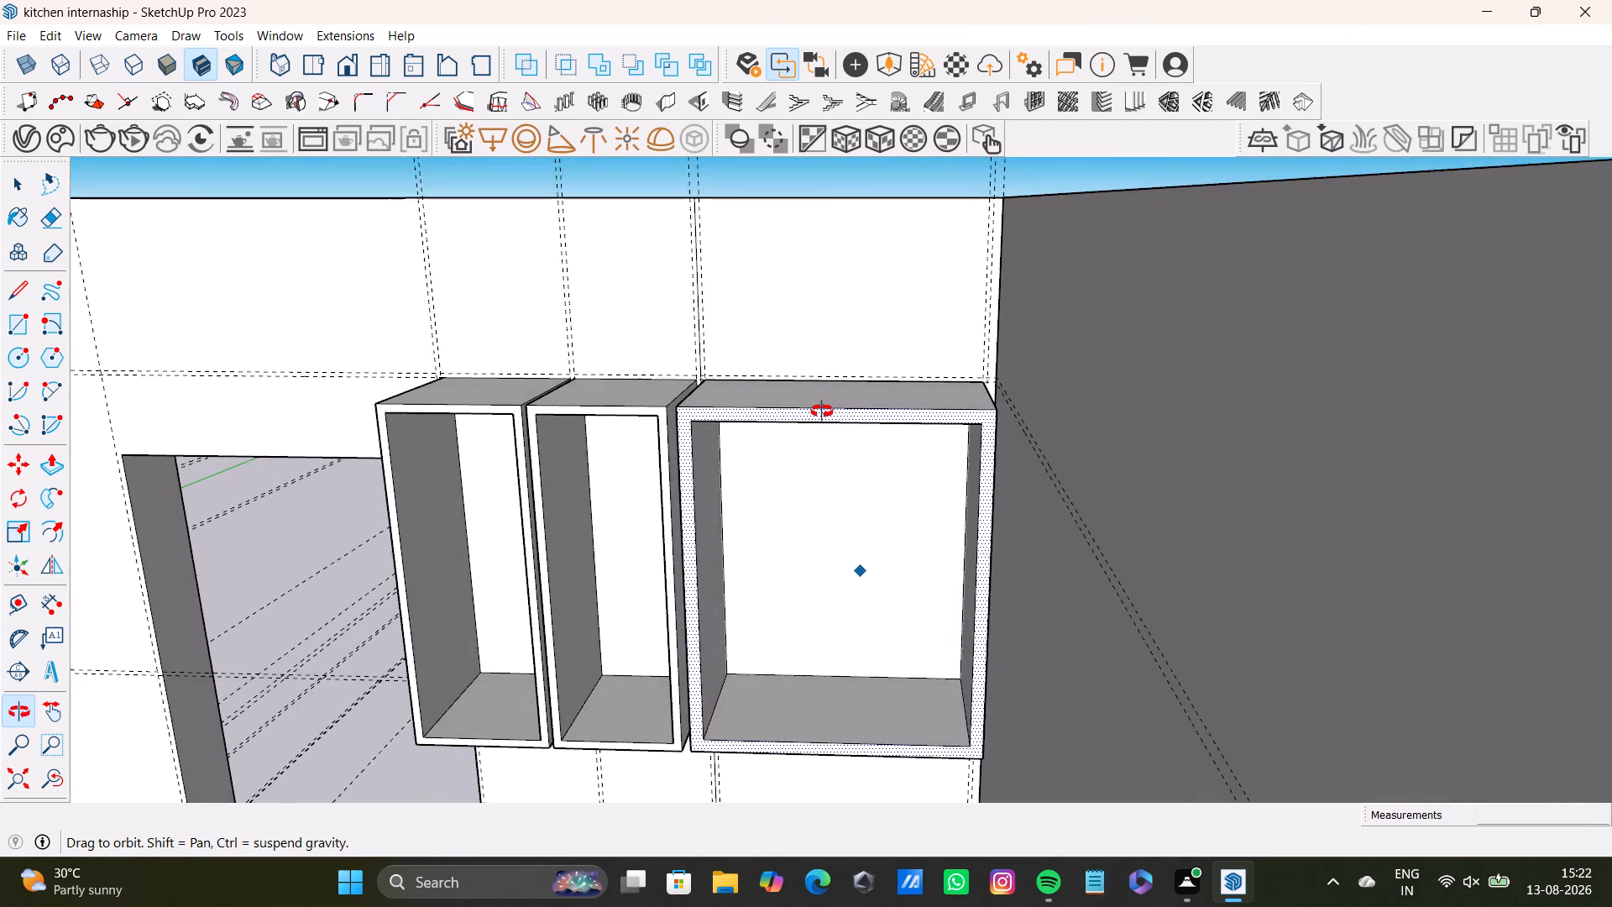
pyautogui.moveTo(822, 412); pyautogui.dragTo(793, 433, button='middle')
pyautogui.scroll(2, 930, 467)
pyautogui.moveTo(976, 470); pyautogui.dragTo(962, 514, button='middle')
pyautogui.scroll(2, 1014, 505)
pyautogui.moveTo(1021, 500); pyautogui.dragTo(1164, 506, button='middle')
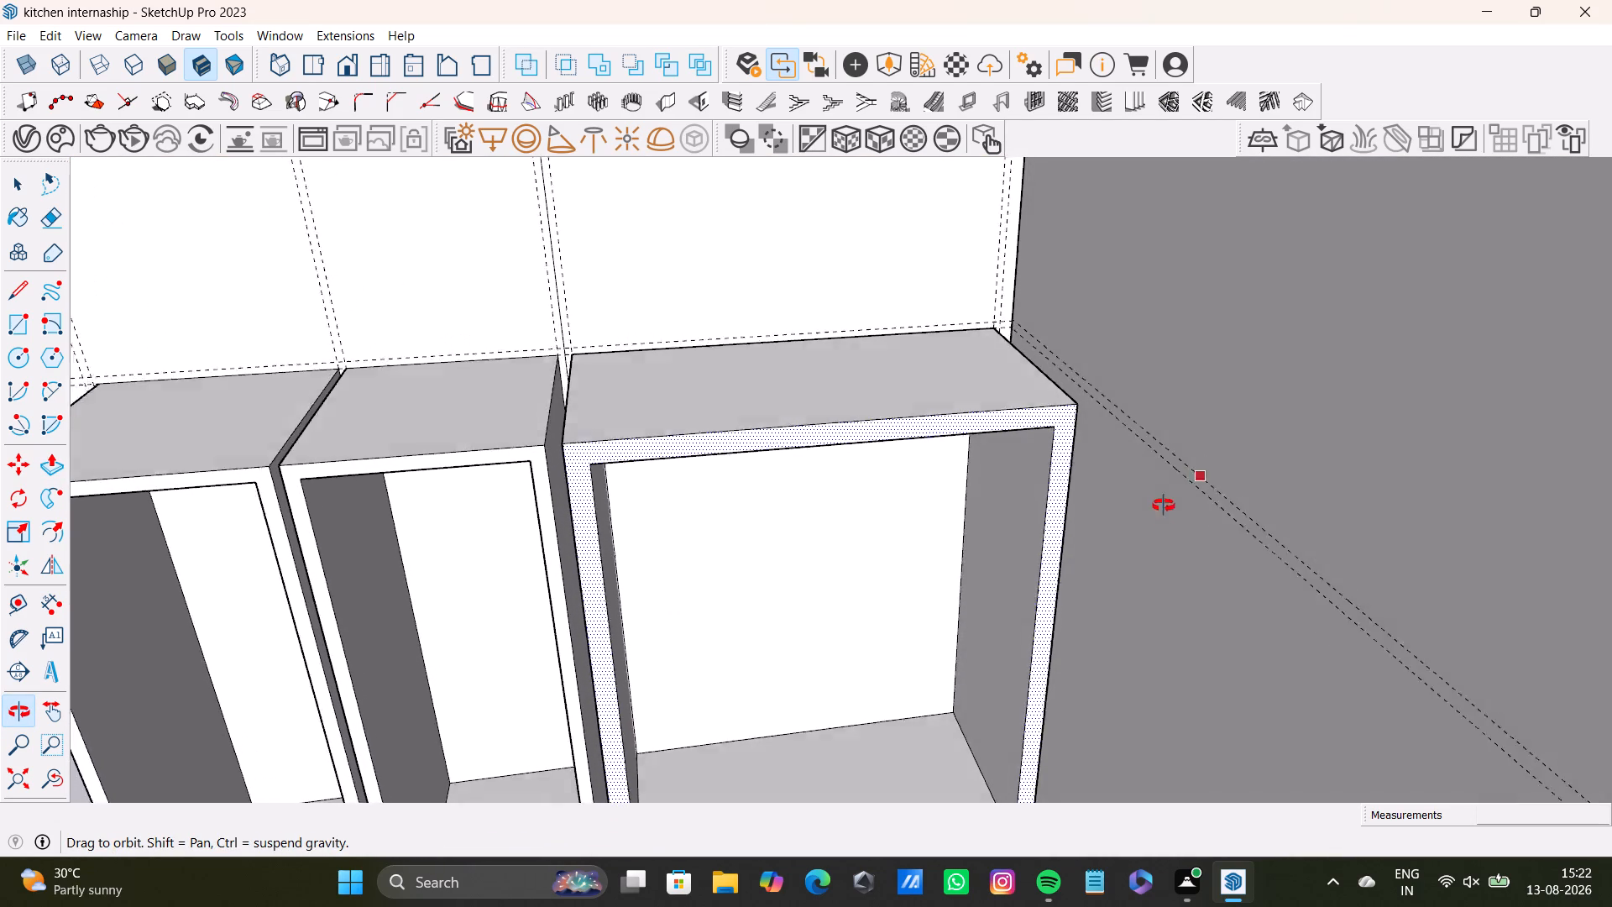
pyautogui.moveTo(1164, 506); pyautogui.dragTo(1148, 391, button='middle')
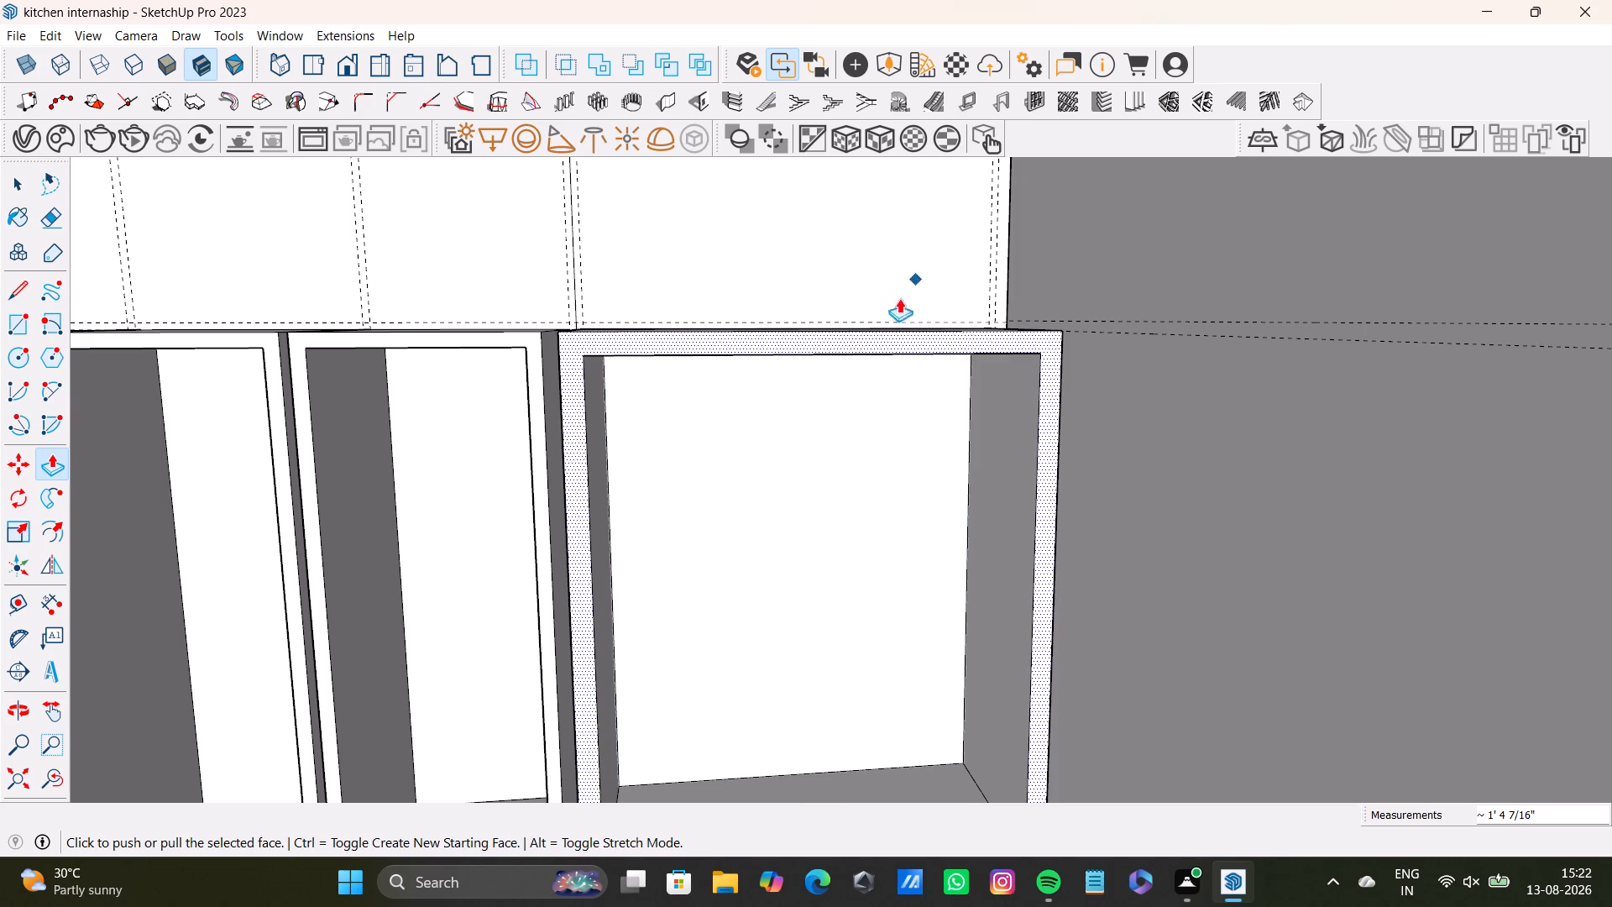
pyautogui.scroll(-6, 856, 407)
pyautogui.moveTo(915, 463); pyautogui.dragTo(1058, 385, button='middle')
pyautogui.moveTo(1096, 406); pyautogui.dragTo(772, 447, button='middle')
pyautogui.moveTo(814, 427); pyautogui.dragTo(930, 400, button='middle')
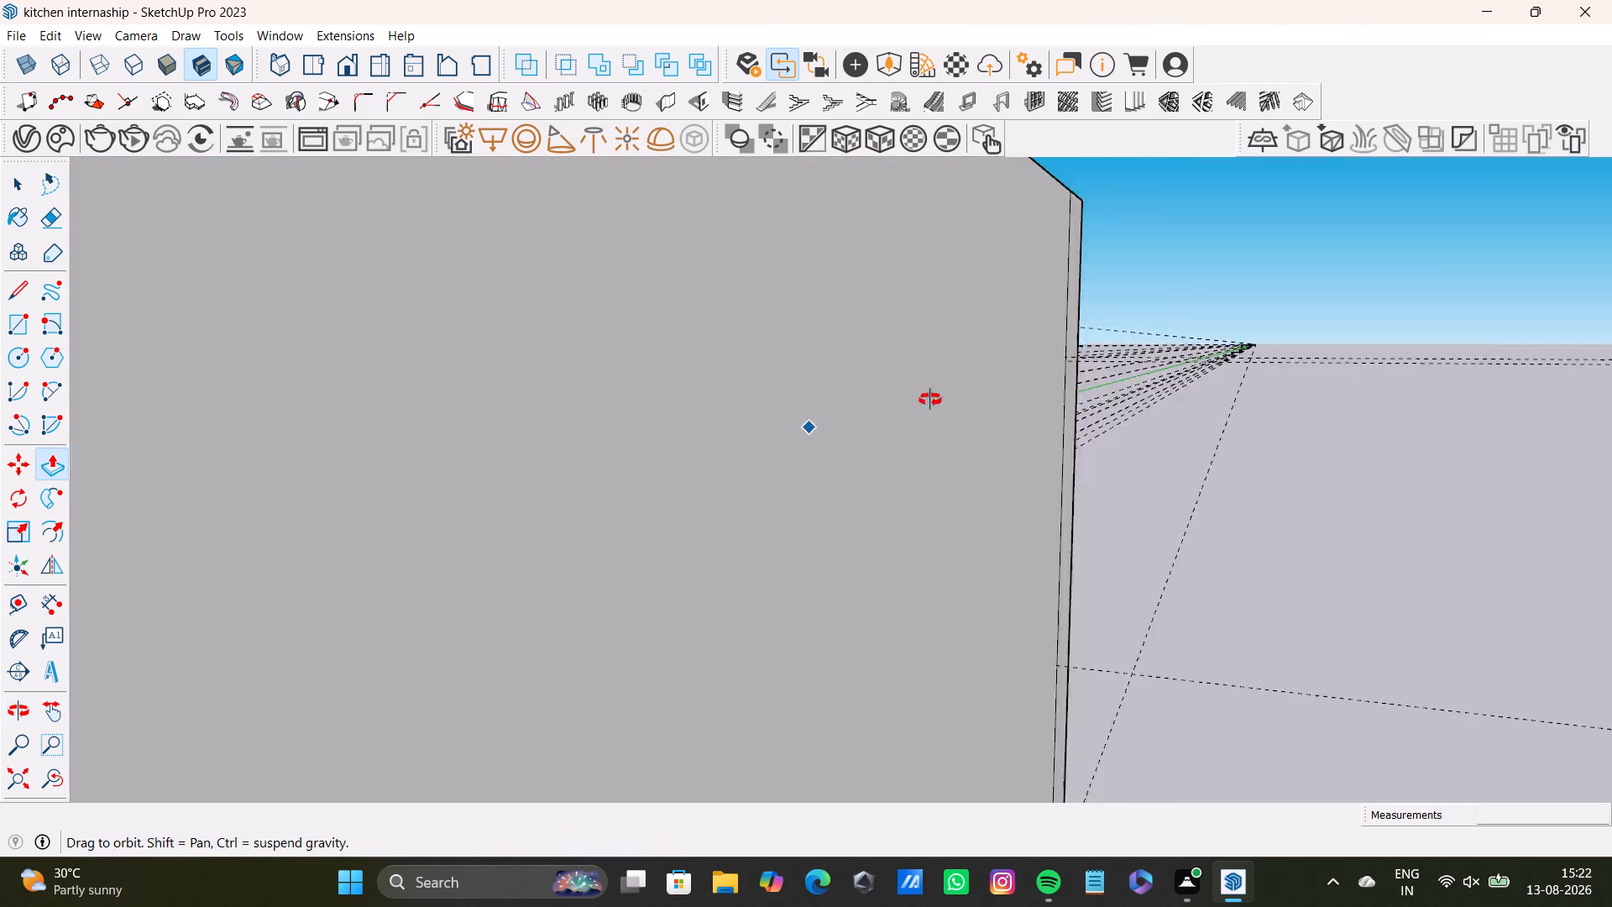
pyautogui.moveTo(930, 400); pyautogui.dragTo(1153, 386, button='middle')
pyautogui.keyDown('shift'); pyautogui.moveTo(526, 485); pyautogui.dragTo(1013, 354, button='middle'); pyautogui.keyUp('shift')
pyautogui.click(26, 775)
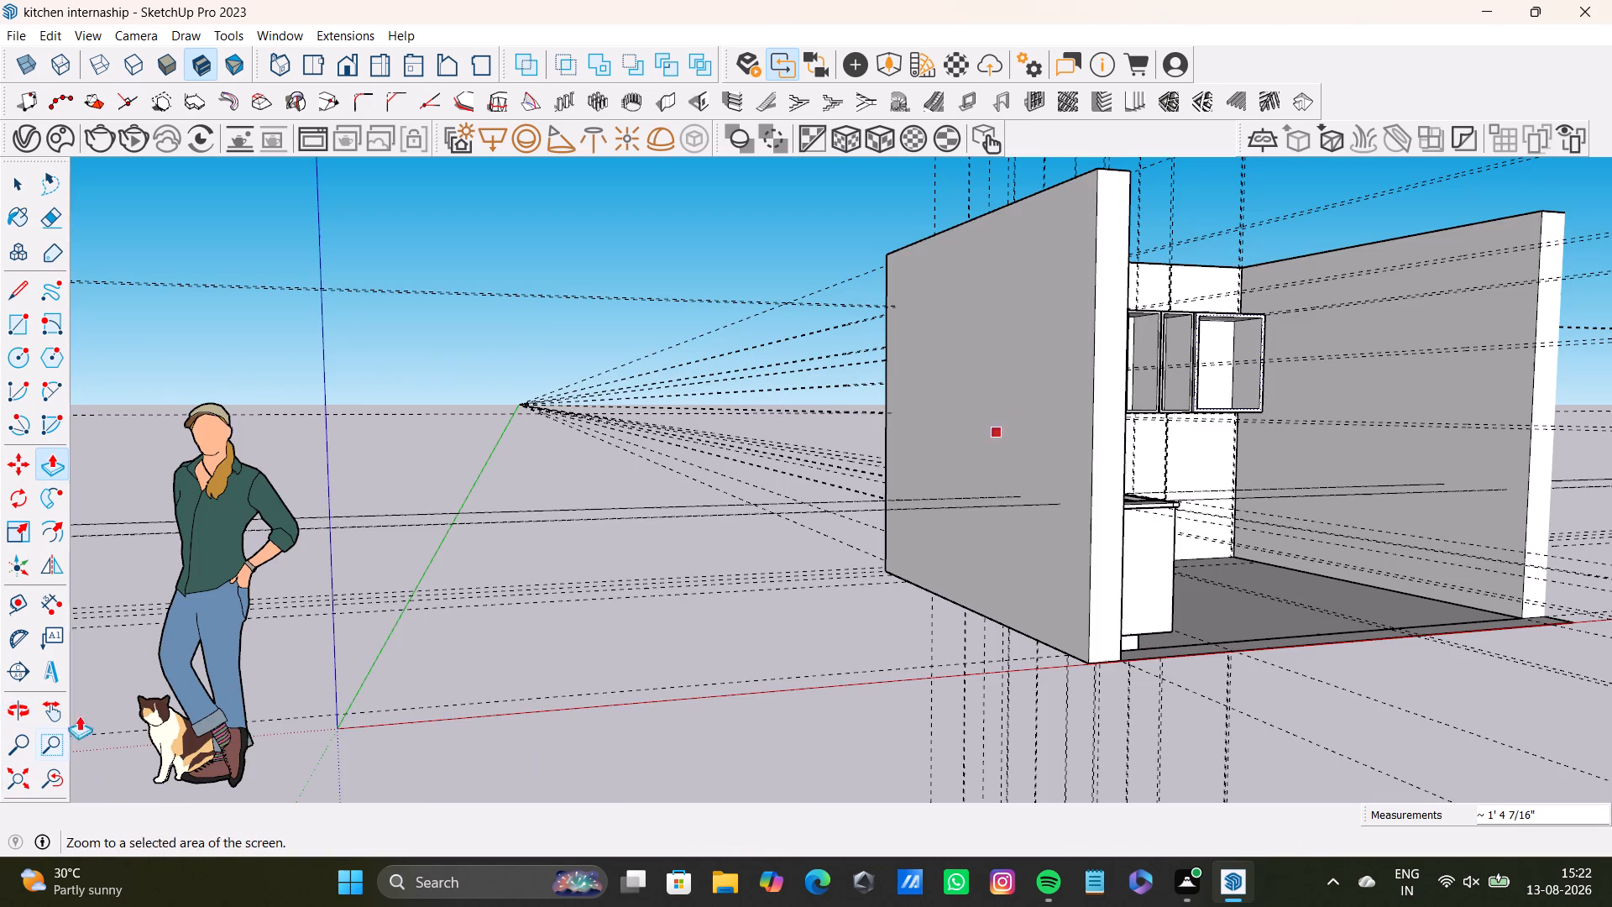
pyautogui.moveTo(1419, 443); pyautogui.dragTo(939, 447, button='middle')
pyautogui.moveTo(1112, 486); pyautogui.dragTo(1285, 539, button='middle')
pyautogui.keyDown('shift'); pyautogui.moveTo(1200, 426); pyautogui.dragTo(871, 542, button='middle'); pyautogui.keyUp('shift')
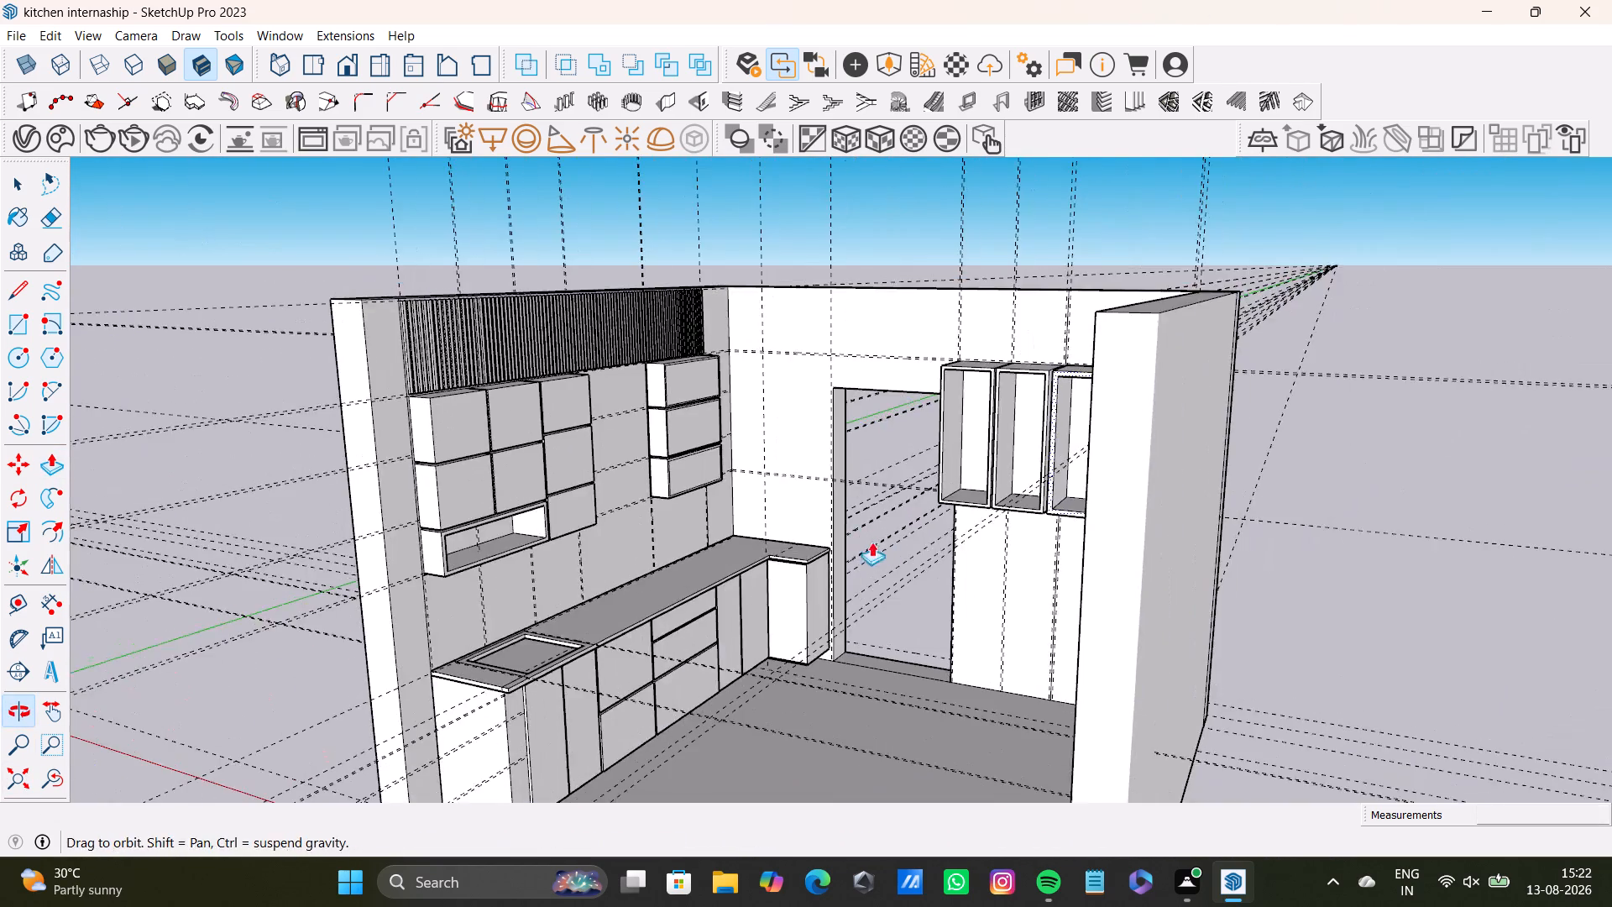
pyautogui.keyDown('shift'); pyautogui.moveTo(871, 542); pyautogui.dragTo(871, 541, button='middle'); pyautogui.keyUp('shift')
pyautogui.moveTo(953, 535); pyautogui.dragTo(966, 586, button='middle')
pyautogui.moveTo(964, 574); pyautogui.dragTo(1038, 550, button='middle')
pyautogui.scroll(4, 1006, 552)
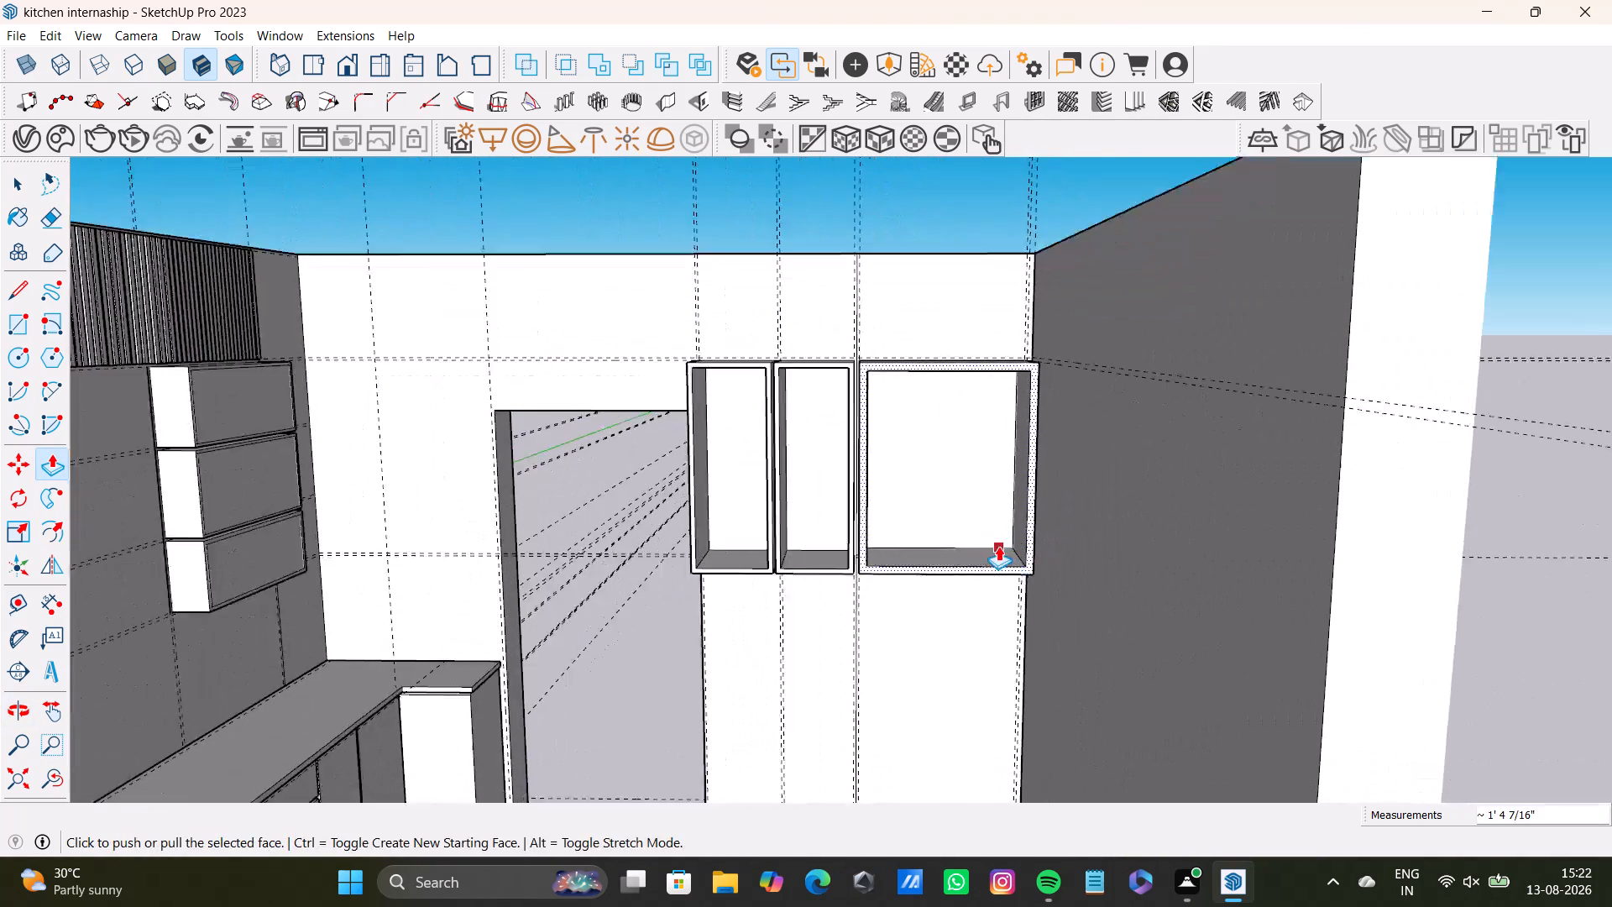
pyautogui.scroll(1, 998, 546)
pyautogui.moveTo(997, 541); pyautogui.dragTo(1048, 602, button='middle')
pyautogui.scroll(5, 782, 483)
pyautogui.moveTo(796, 456); pyautogui.dragTo(859, 343, button='middle')
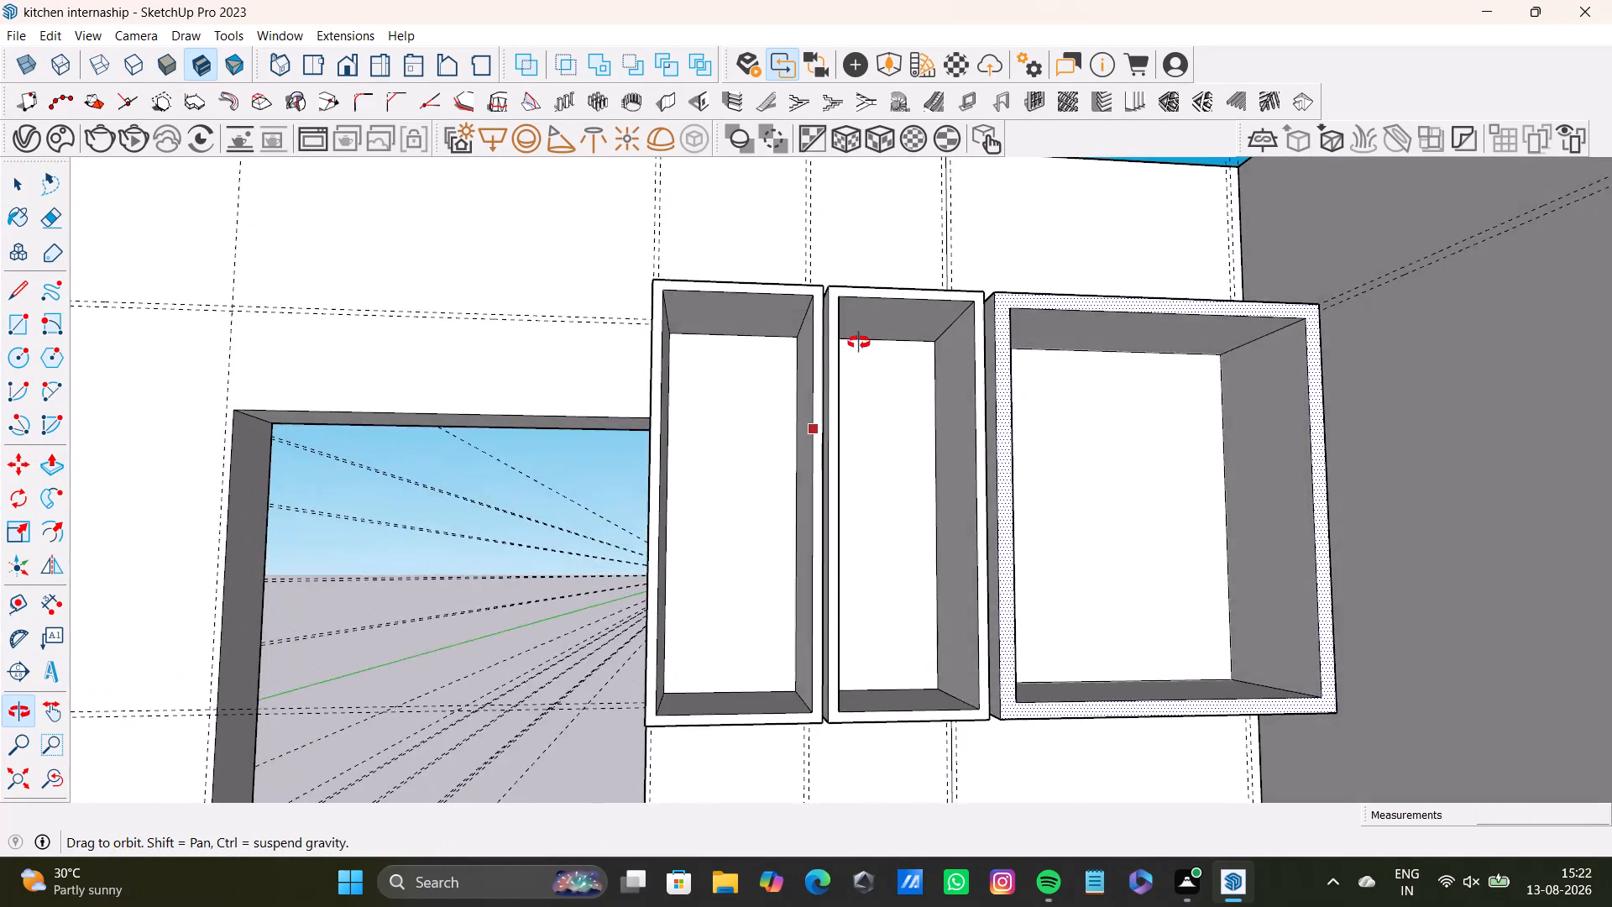
pyautogui.moveTo(859, 343); pyautogui.dragTo(788, 320, button='middle')
pyautogui.press('space')
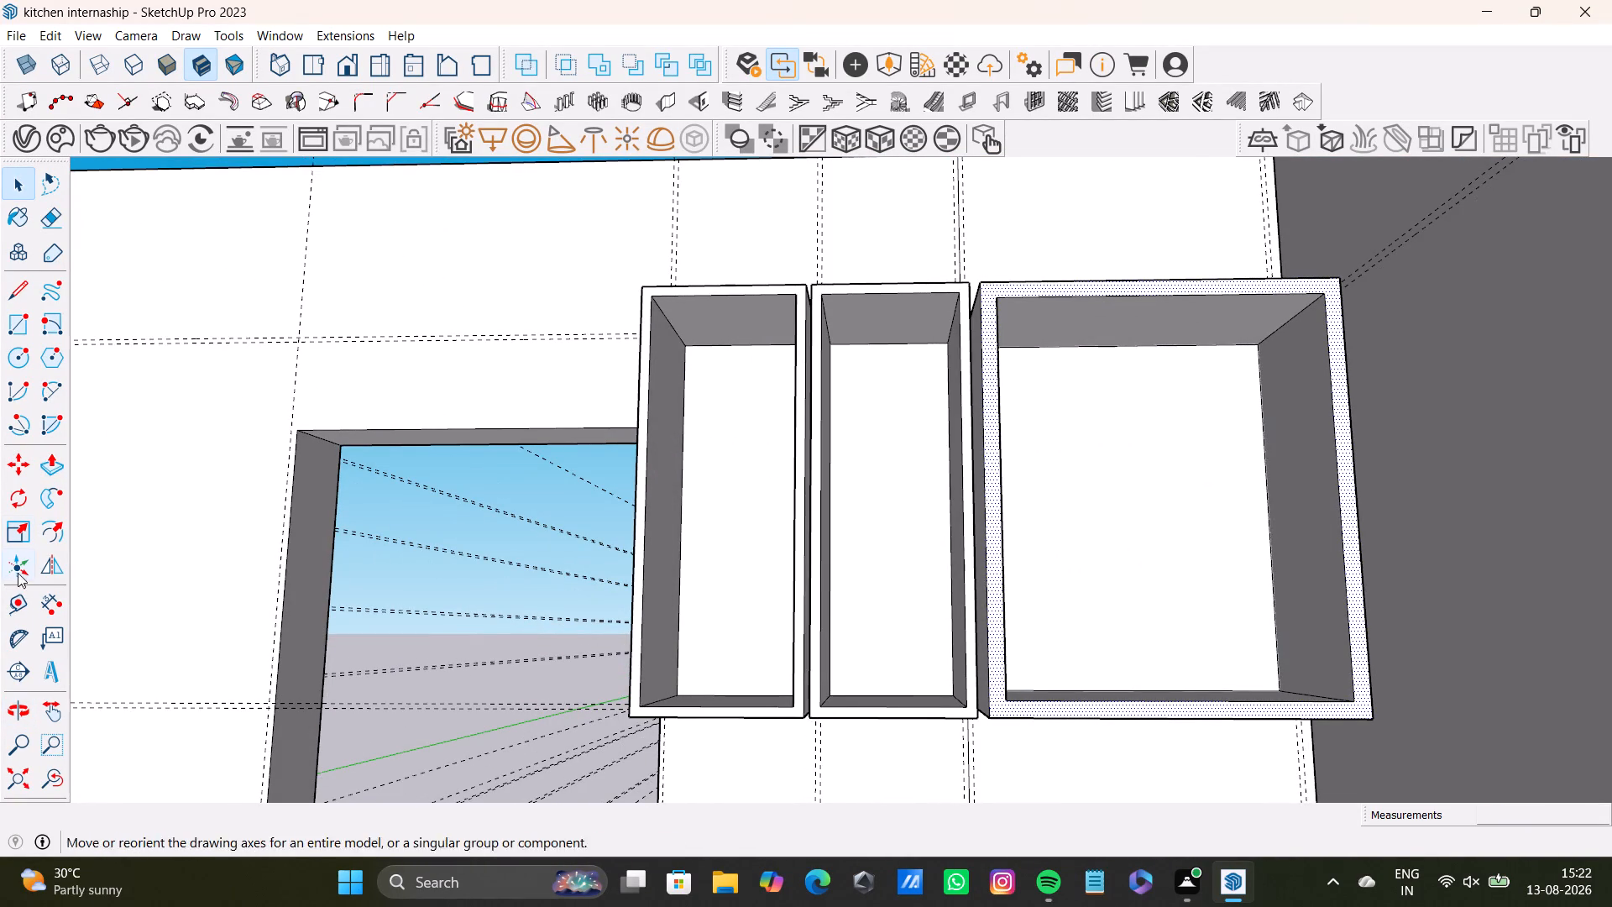
# Place a horizontal guide about 1' 1/2" below the inner top edge on the side panel of the cabinet beside the door opening.
pyautogui.click(16, 599)
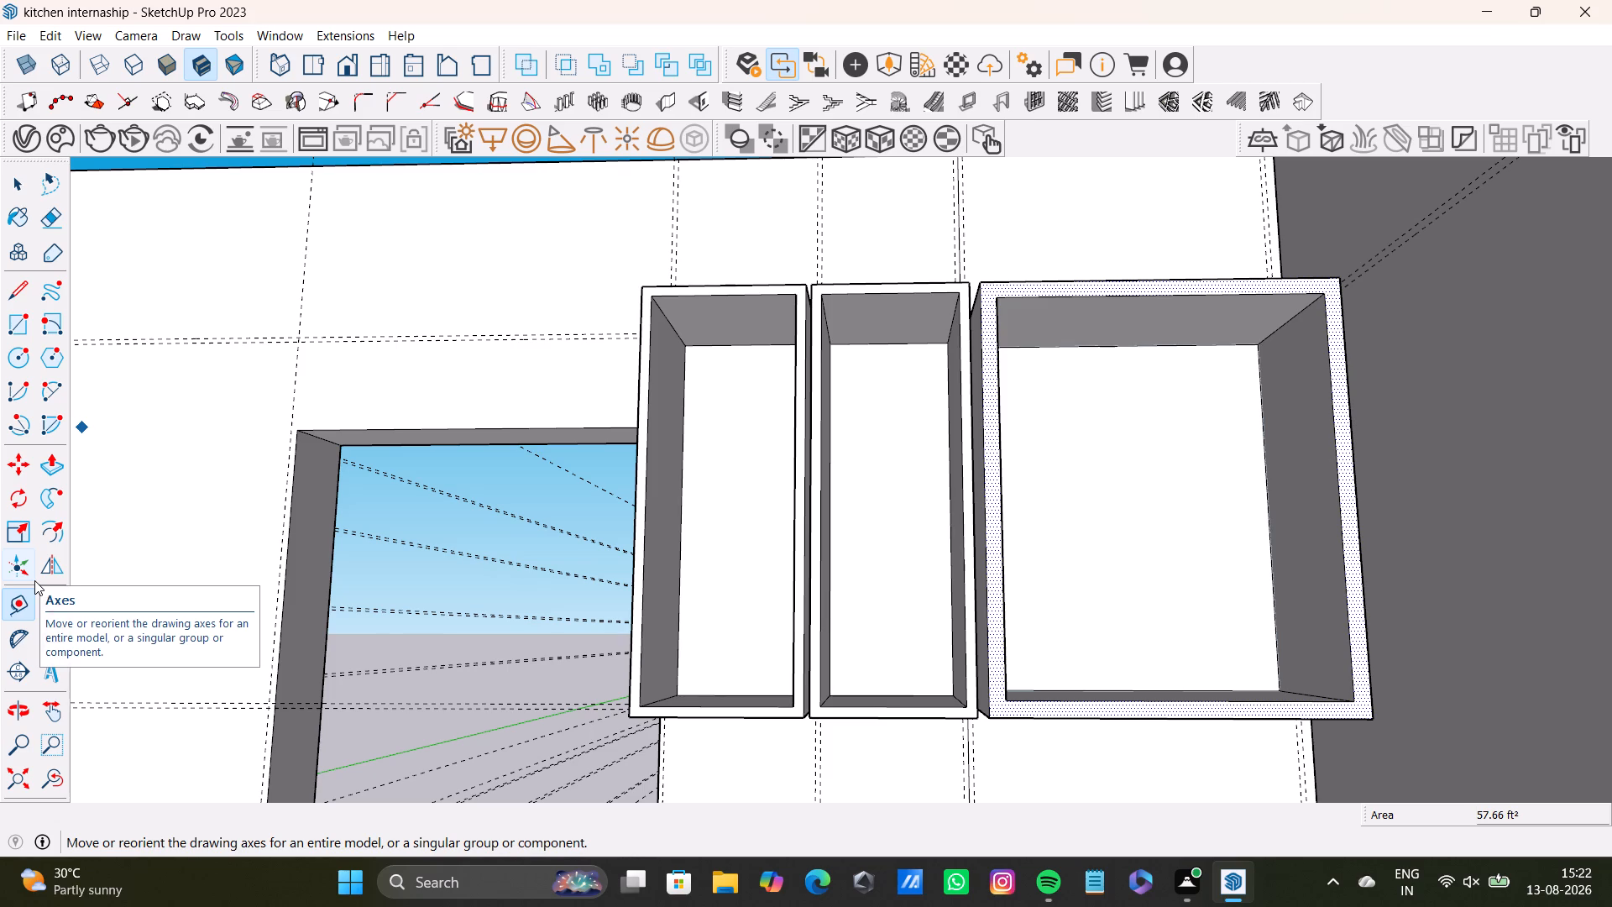
pyautogui.click(19, 609)
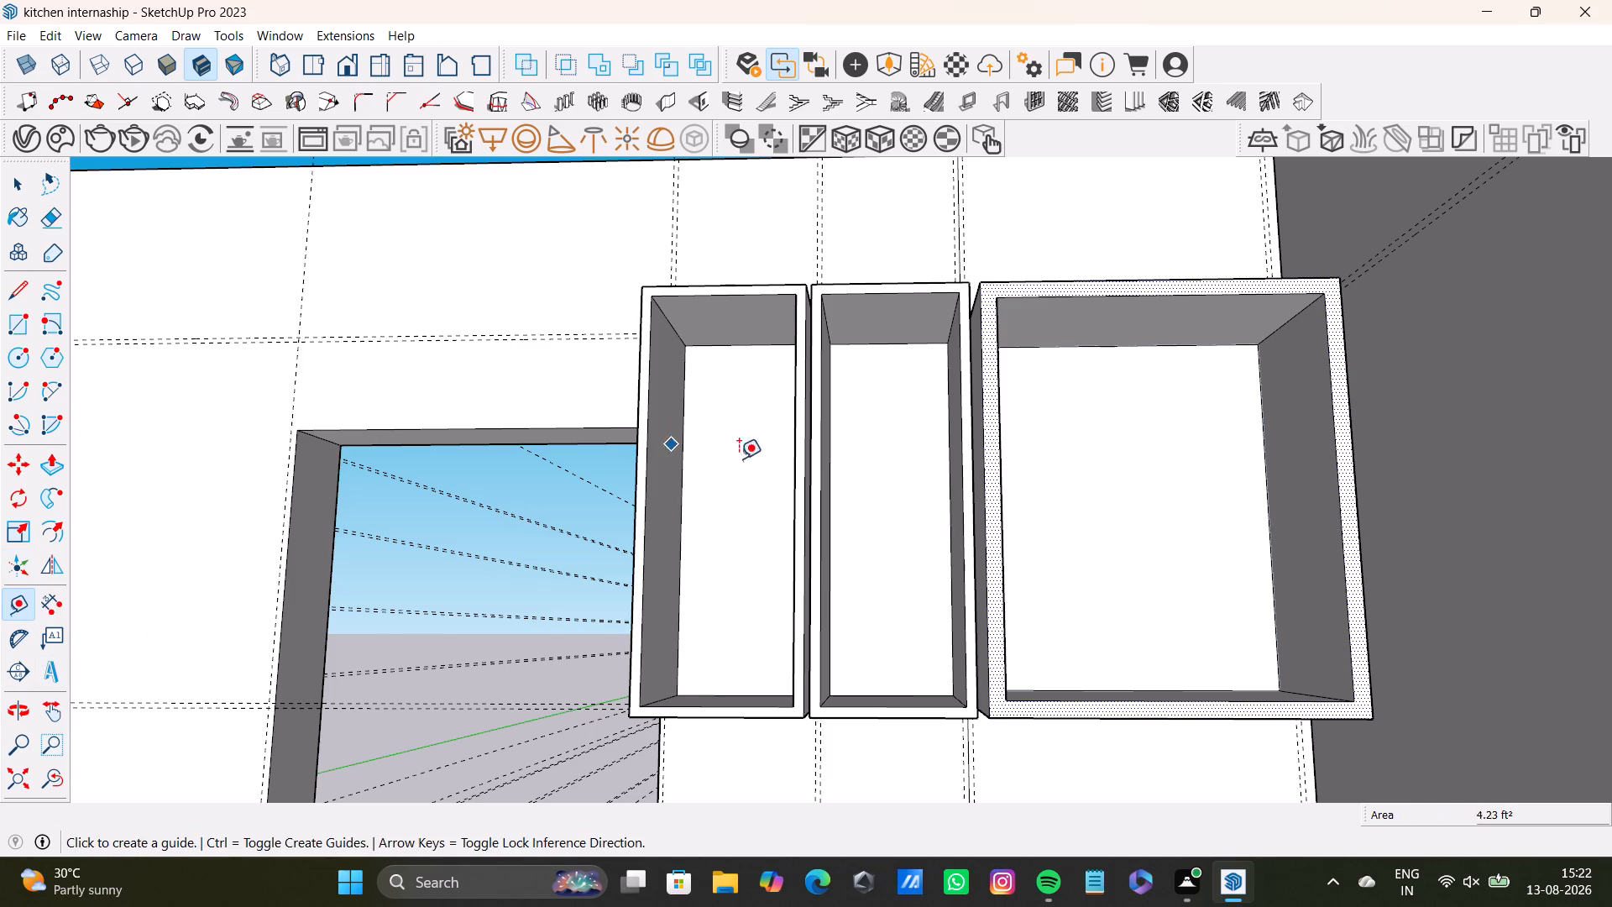
pyautogui.moveTo(750, 502); pyautogui.dragTo(685, 592, button='middle')
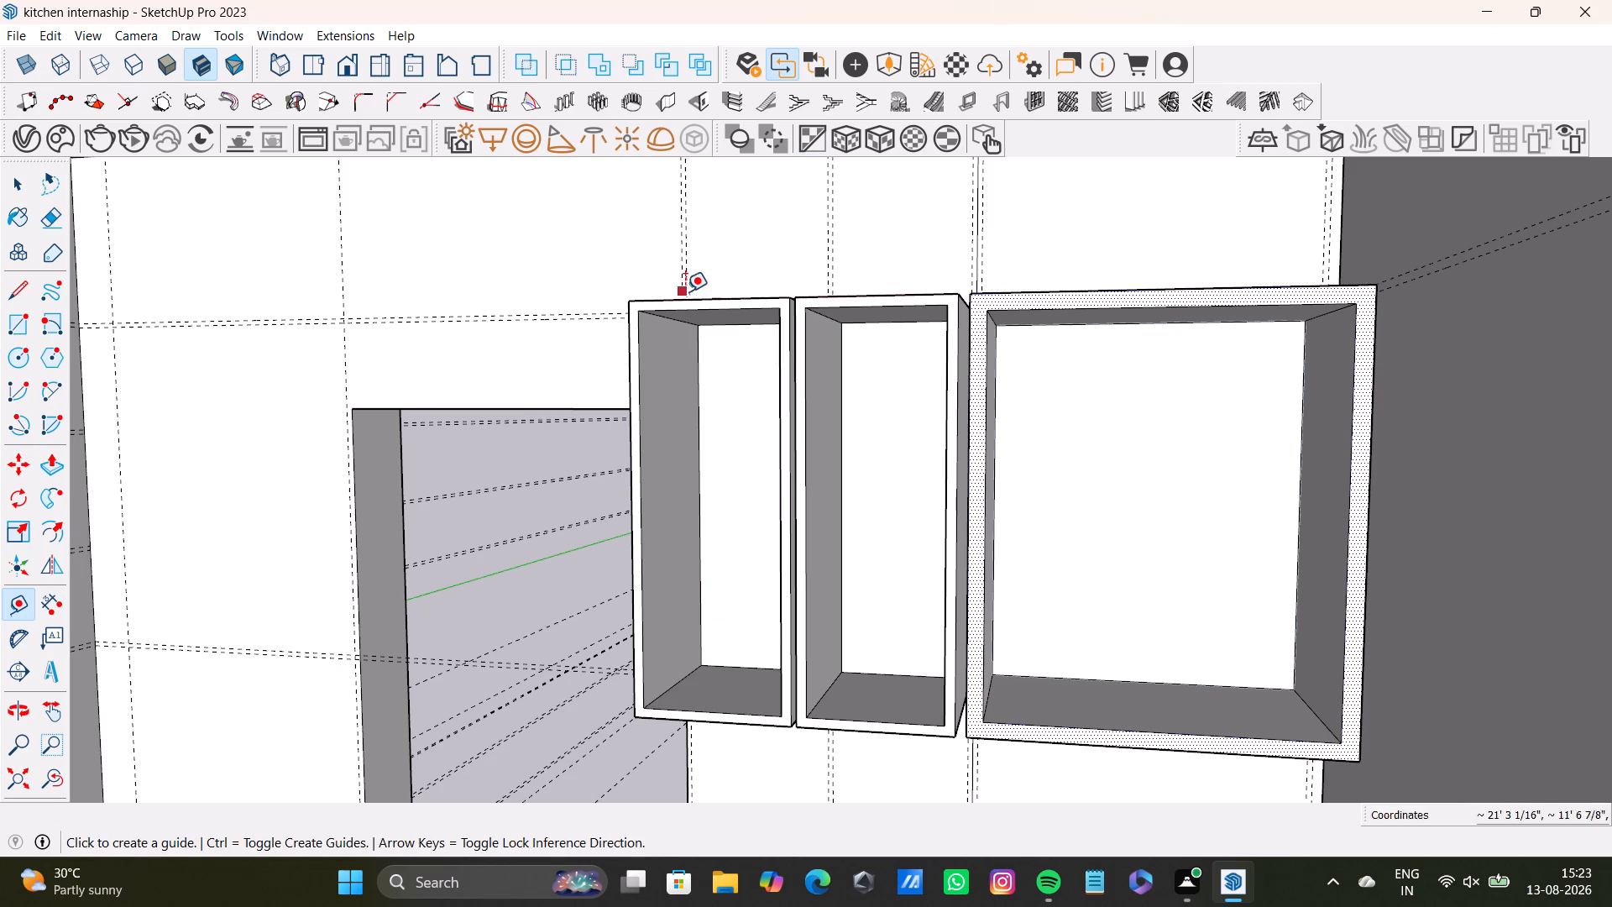
pyautogui.scroll(2, 681, 359)
pyautogui.moveTo(693, 370); pyautogui.dragTo(667, 367, button='middle')
pyautogui.moveTo(722, 373); pyautogui.dragTo(710, 324, button='middle')
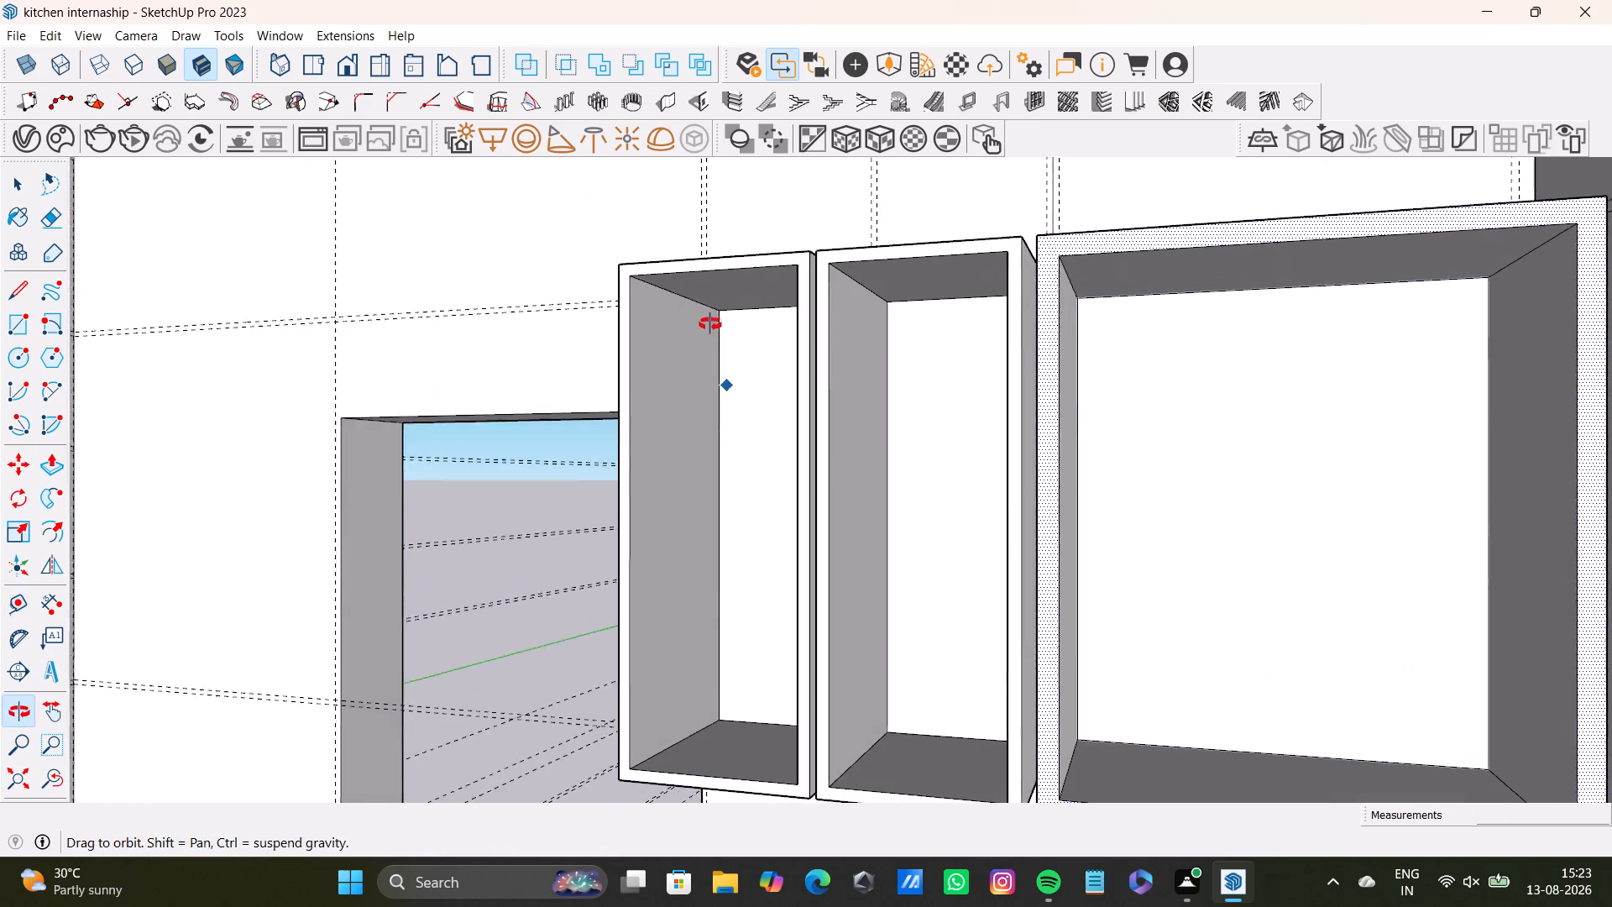
pyautogui.moveTo(710, 324); pyautogui.dragTo(708, 318, button='middle')
pyautogui.click(694, 296)
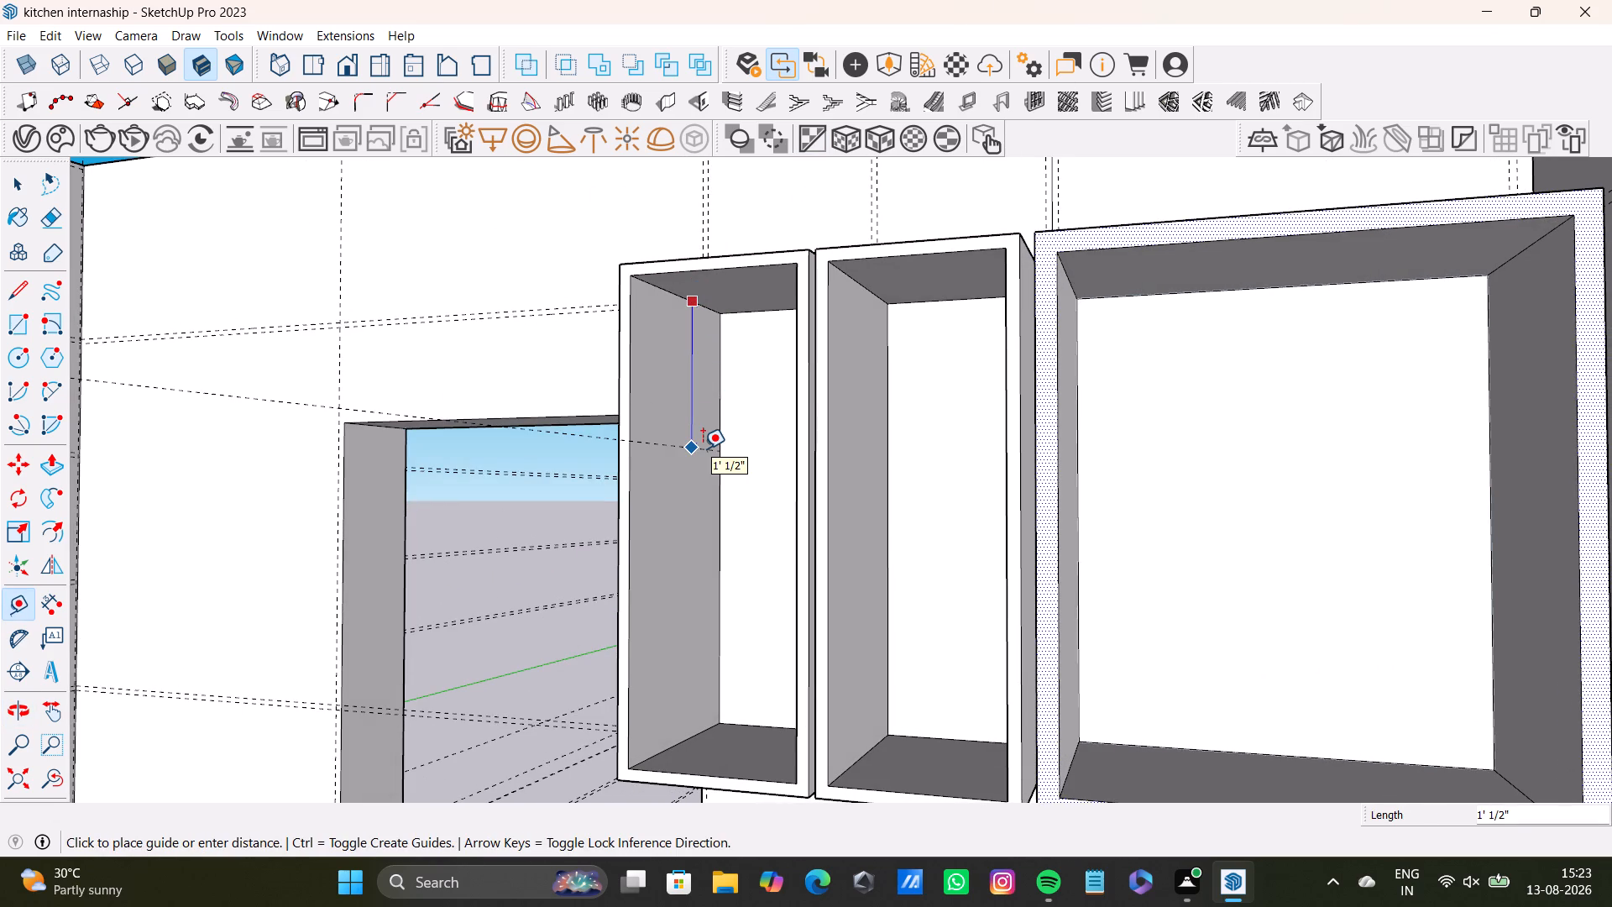
pyautogui.click(703, 448)
# Place a second horizontal guide 0.5" below the existing guide on the side panel of the cabinet beside the door opening.
pyautogui.click(703, 448)
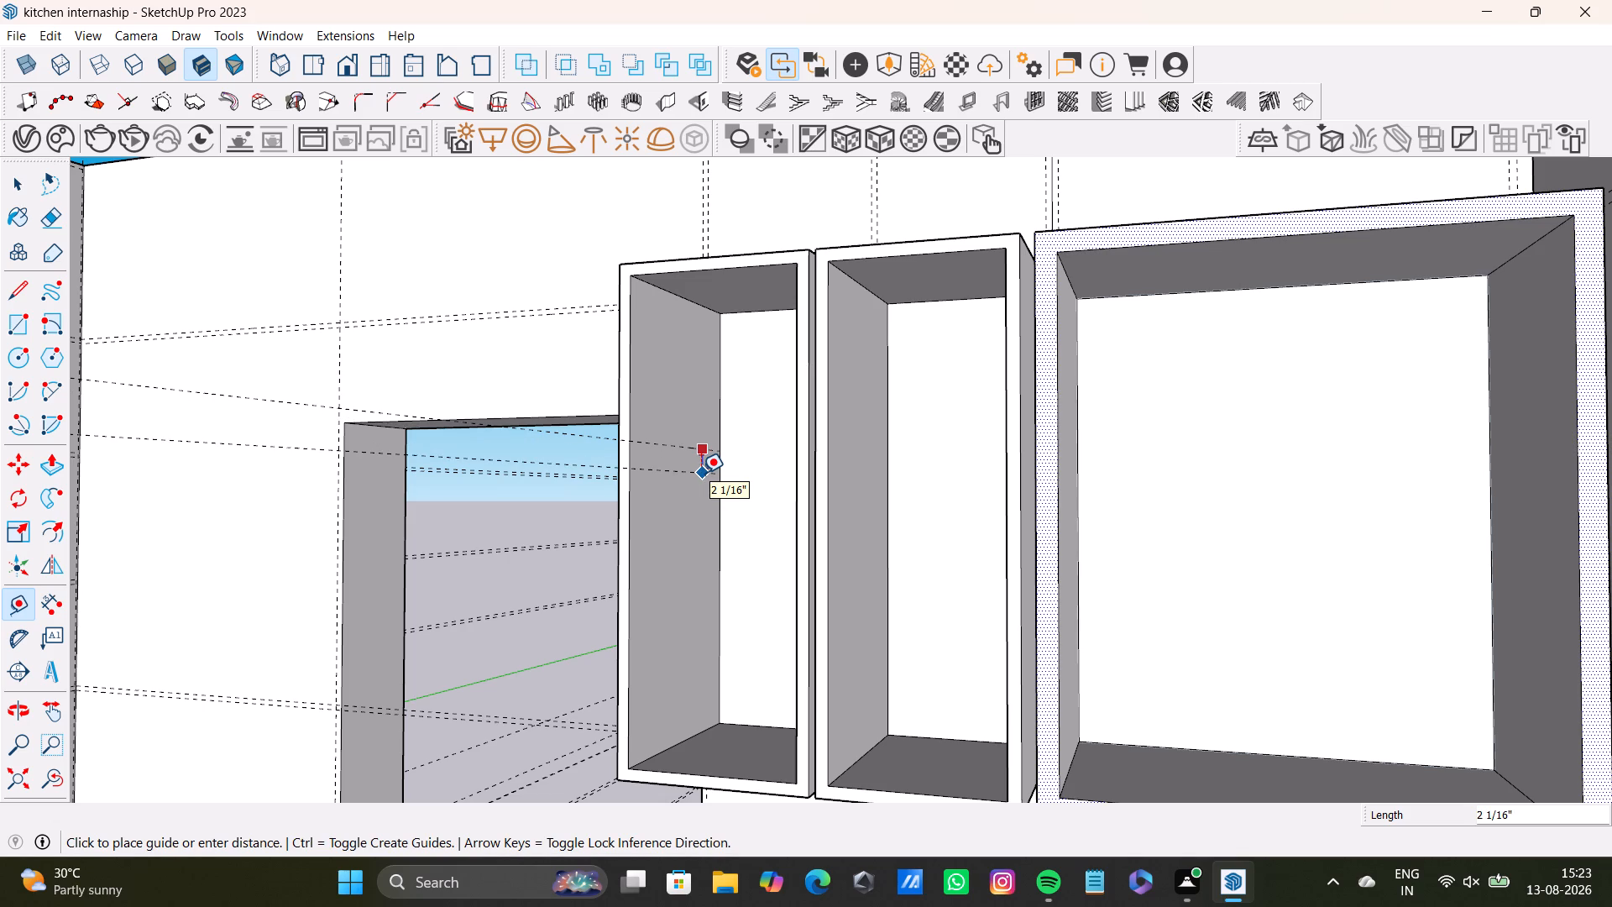
pyautogui.write('0.')
pyautogui.press('5')
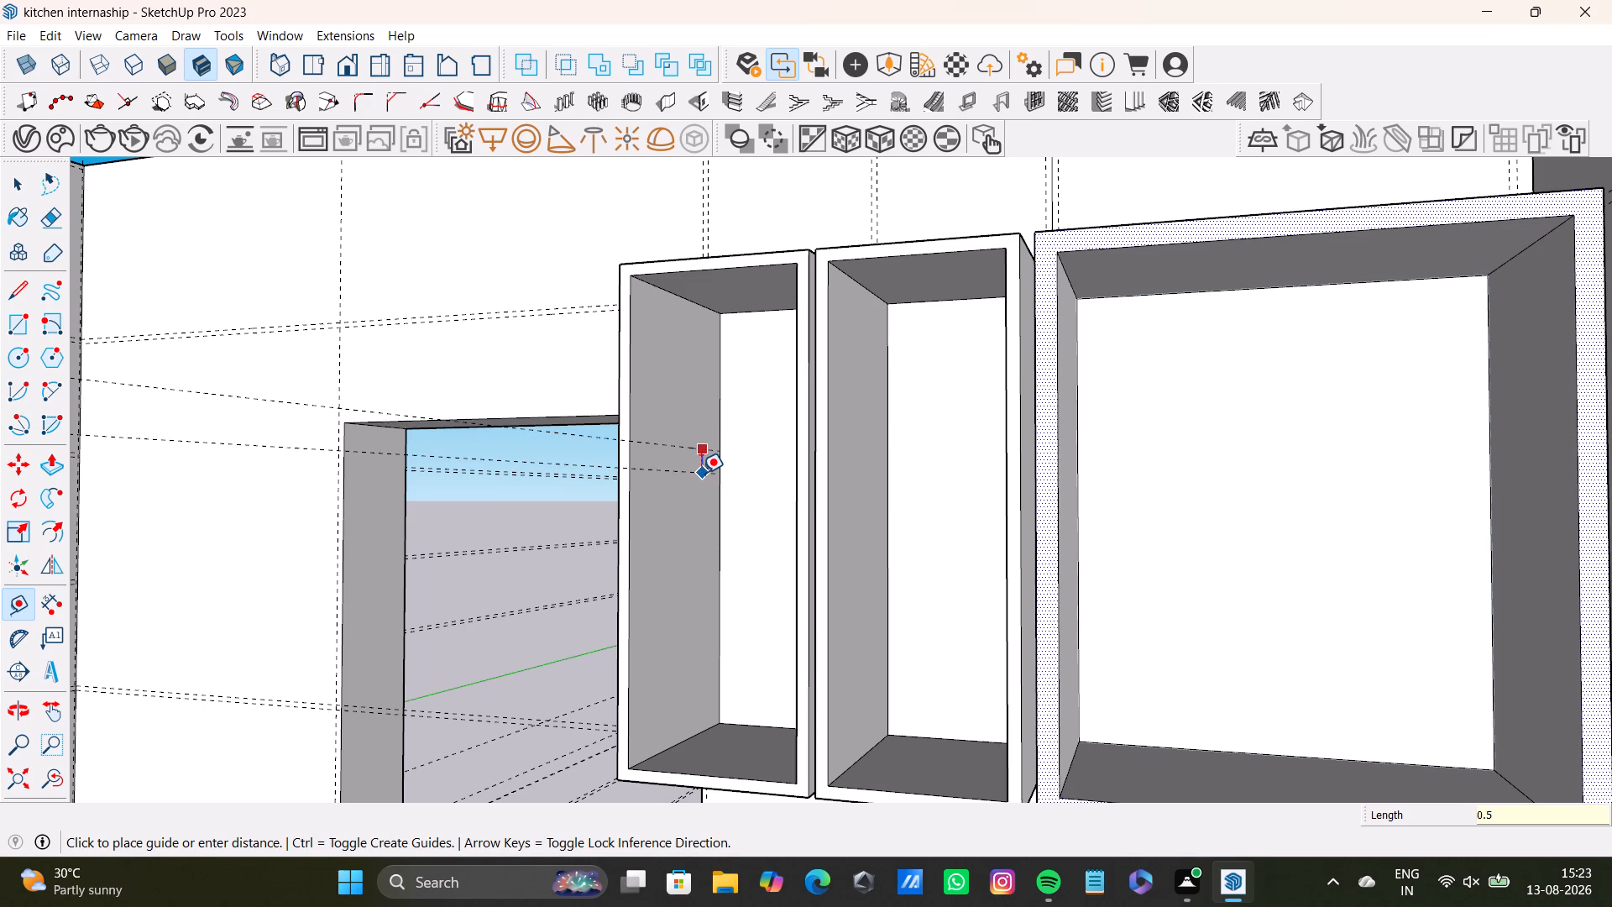
pyautogui.hotkey('shift', '"')
pyautogui.press('Return')
# Place another horizontal guide about 11 3/4" below the upper guides on the same side panel.
pyautogui.scroll(2, 717, 472)
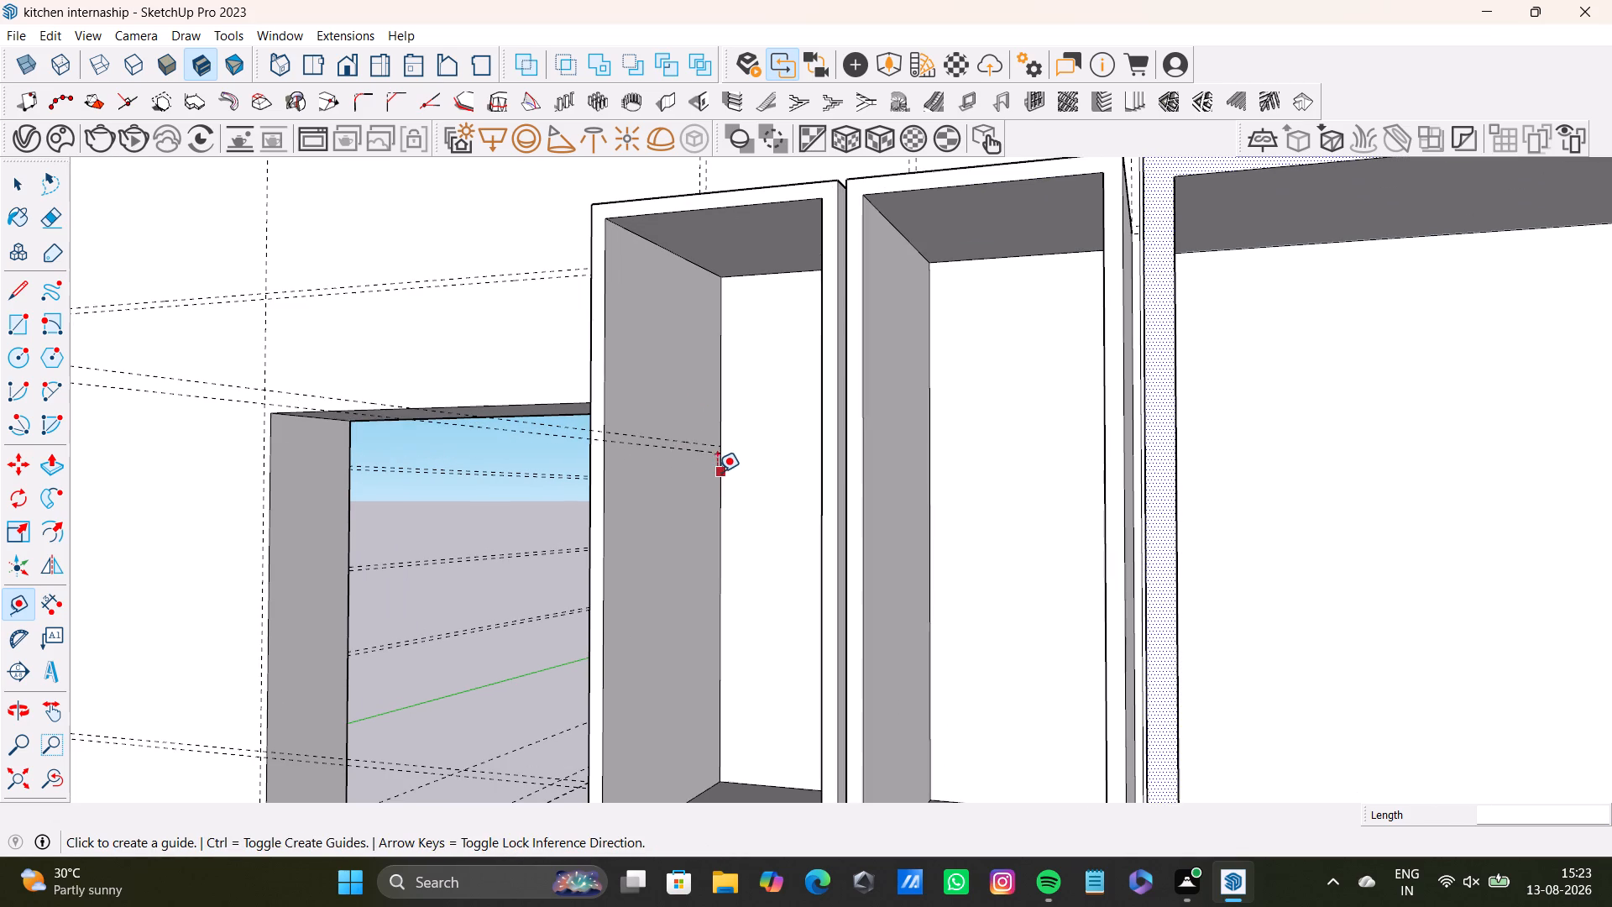
pyautogui.click(689, 450)
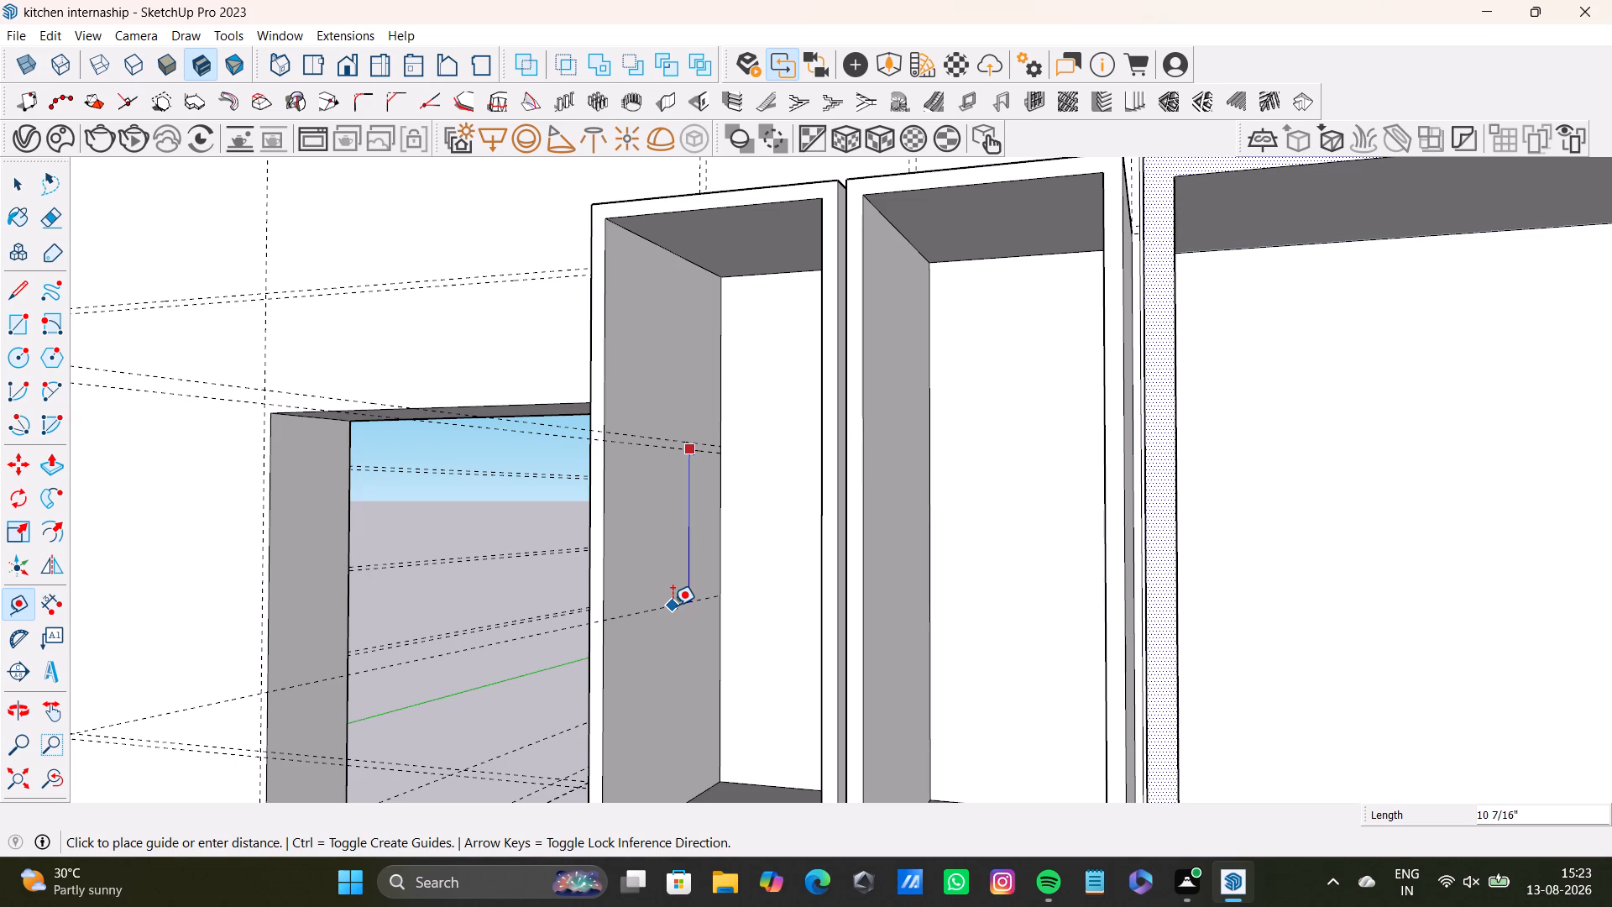
pyautogui.scroll(-2, 665, 595)
pyautogui.keyDown('shift'); pyautogui.moveTo(669, 630); pyautogui.dragTo(678, 509, button='middle'); pyautogui.keyUp('shift')
pyautogui.moveTo(673, 495); pyautogui.dragTo(657, 635, button='middle')
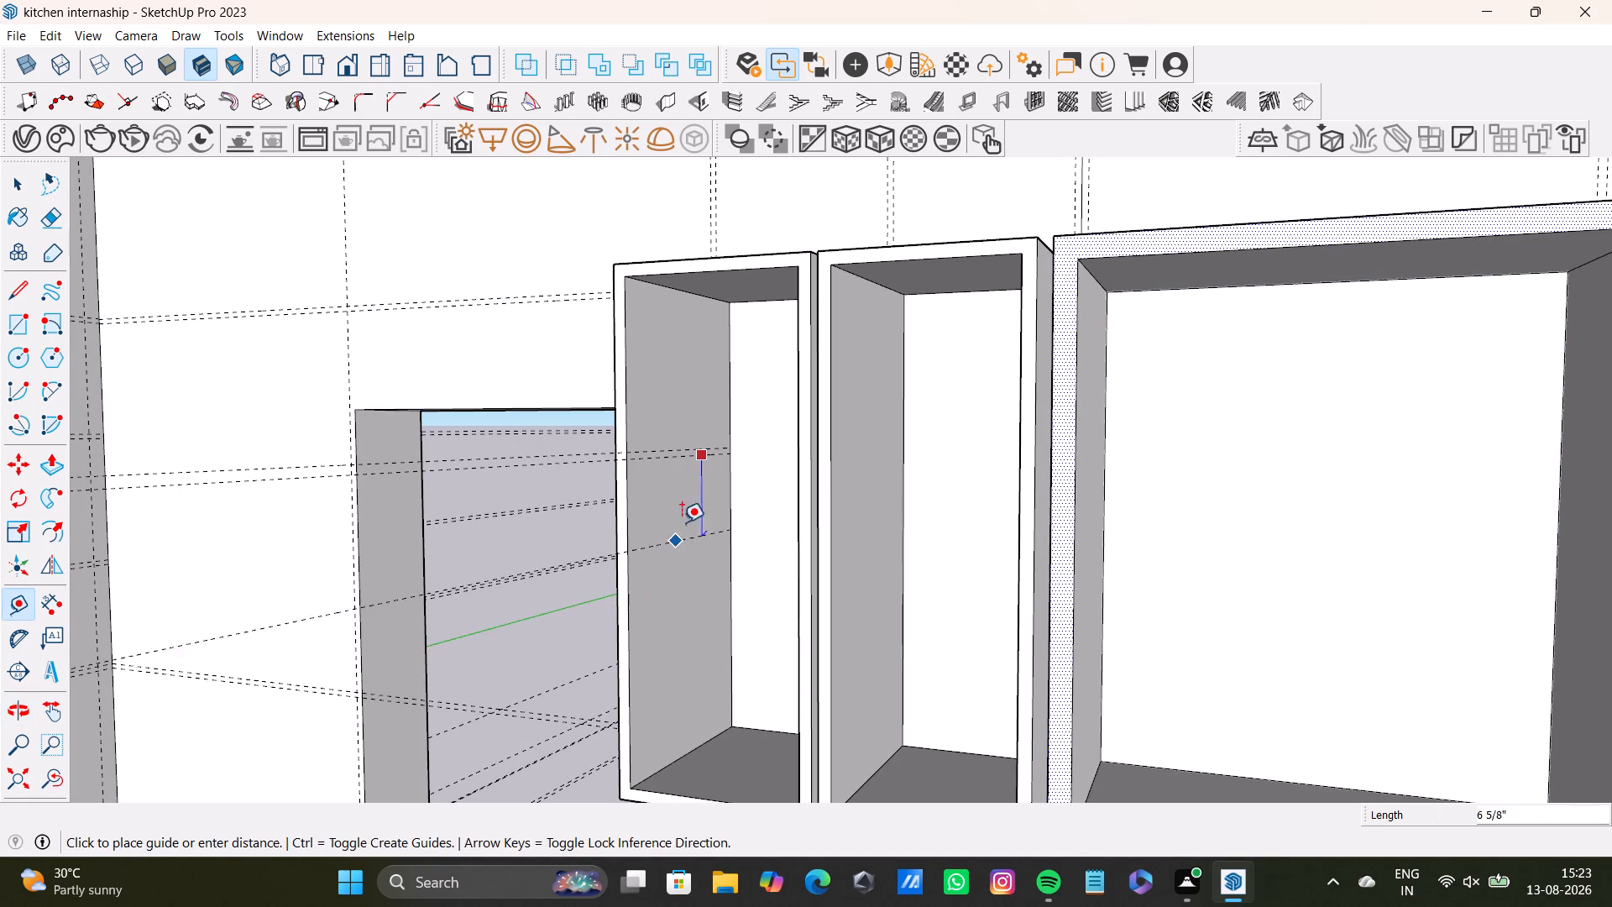
pyautogui.click(702, 598)
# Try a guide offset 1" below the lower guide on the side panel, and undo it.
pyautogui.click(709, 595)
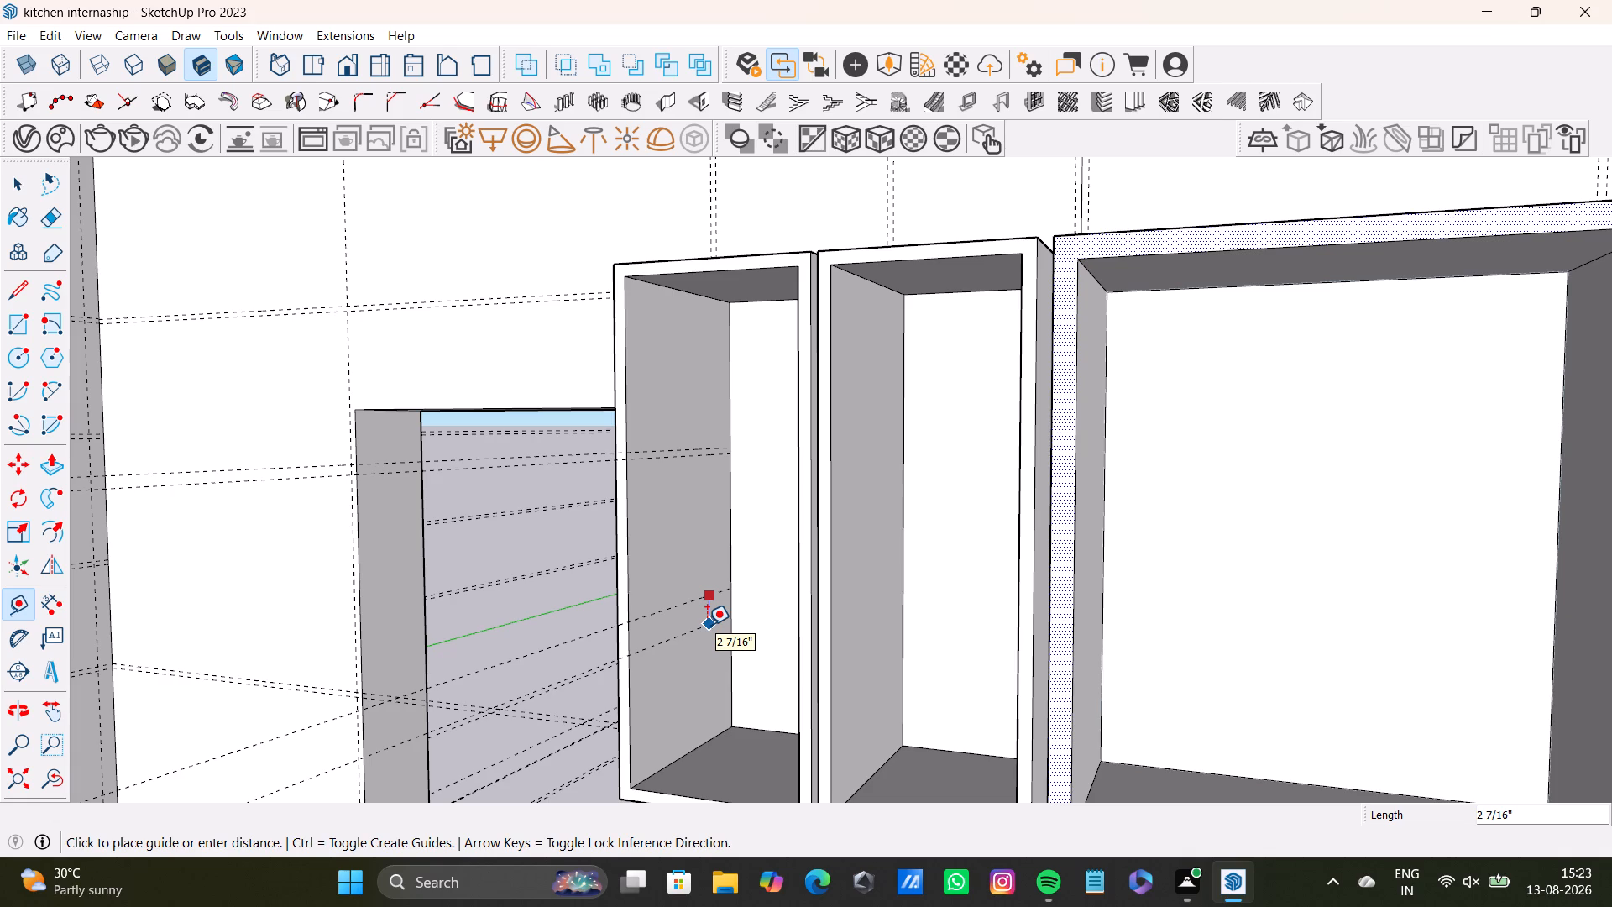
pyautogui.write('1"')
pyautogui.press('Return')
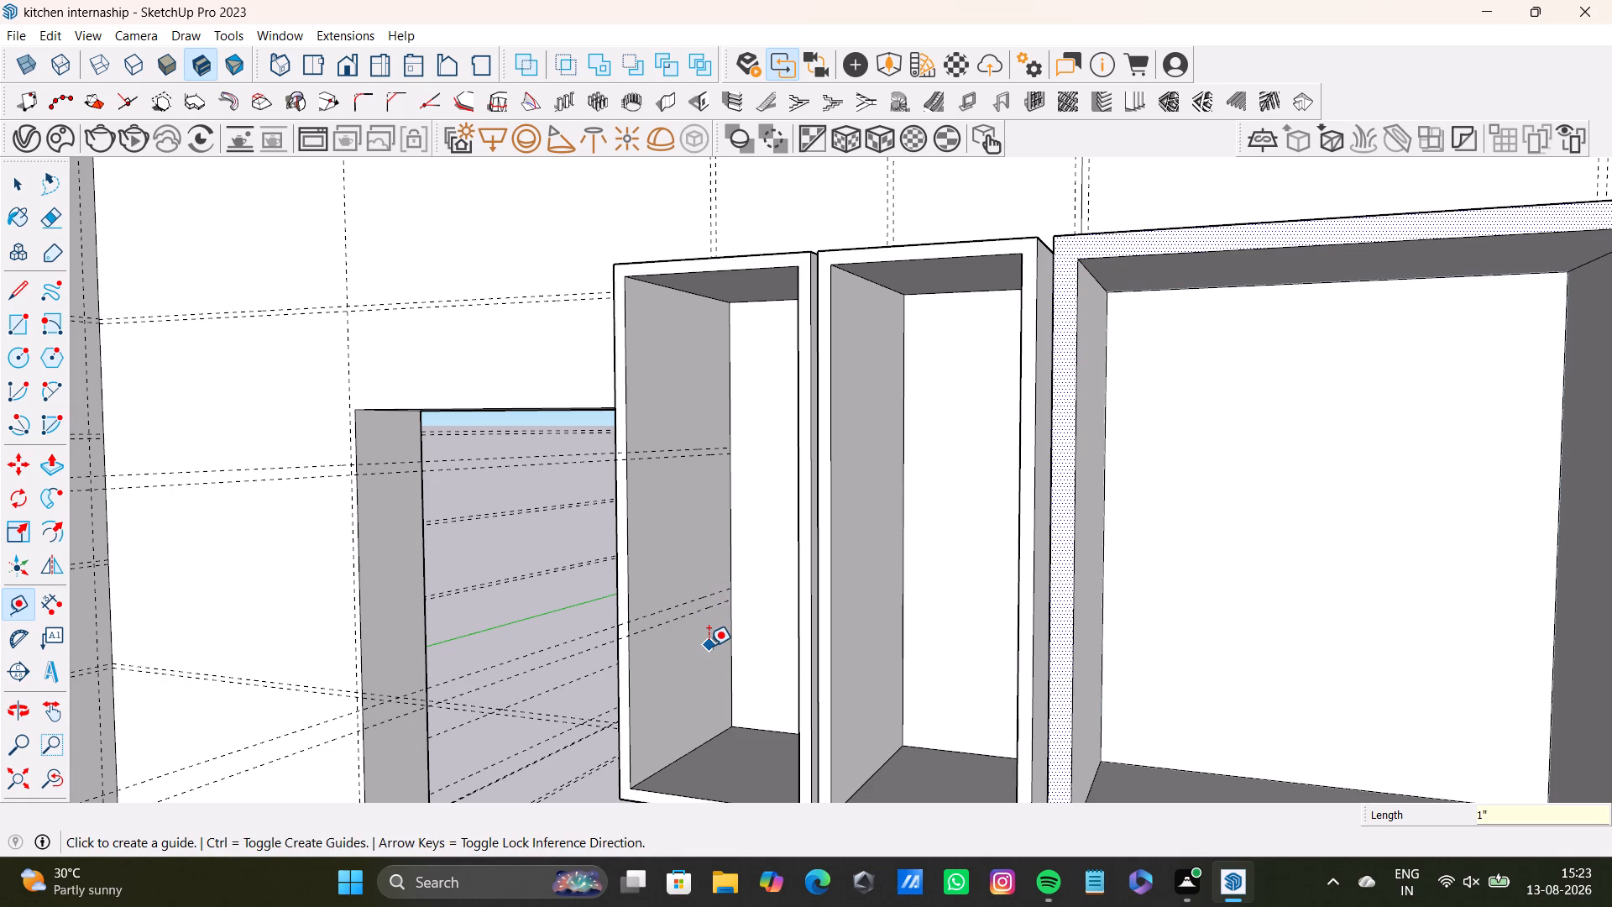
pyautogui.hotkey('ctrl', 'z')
# Place a guide 0.5" below the lower guide on the side panel to mark the second shelf's thickness.
pyautogui.scroll(2, 695, 611)
pyautogui.click(684, 598)
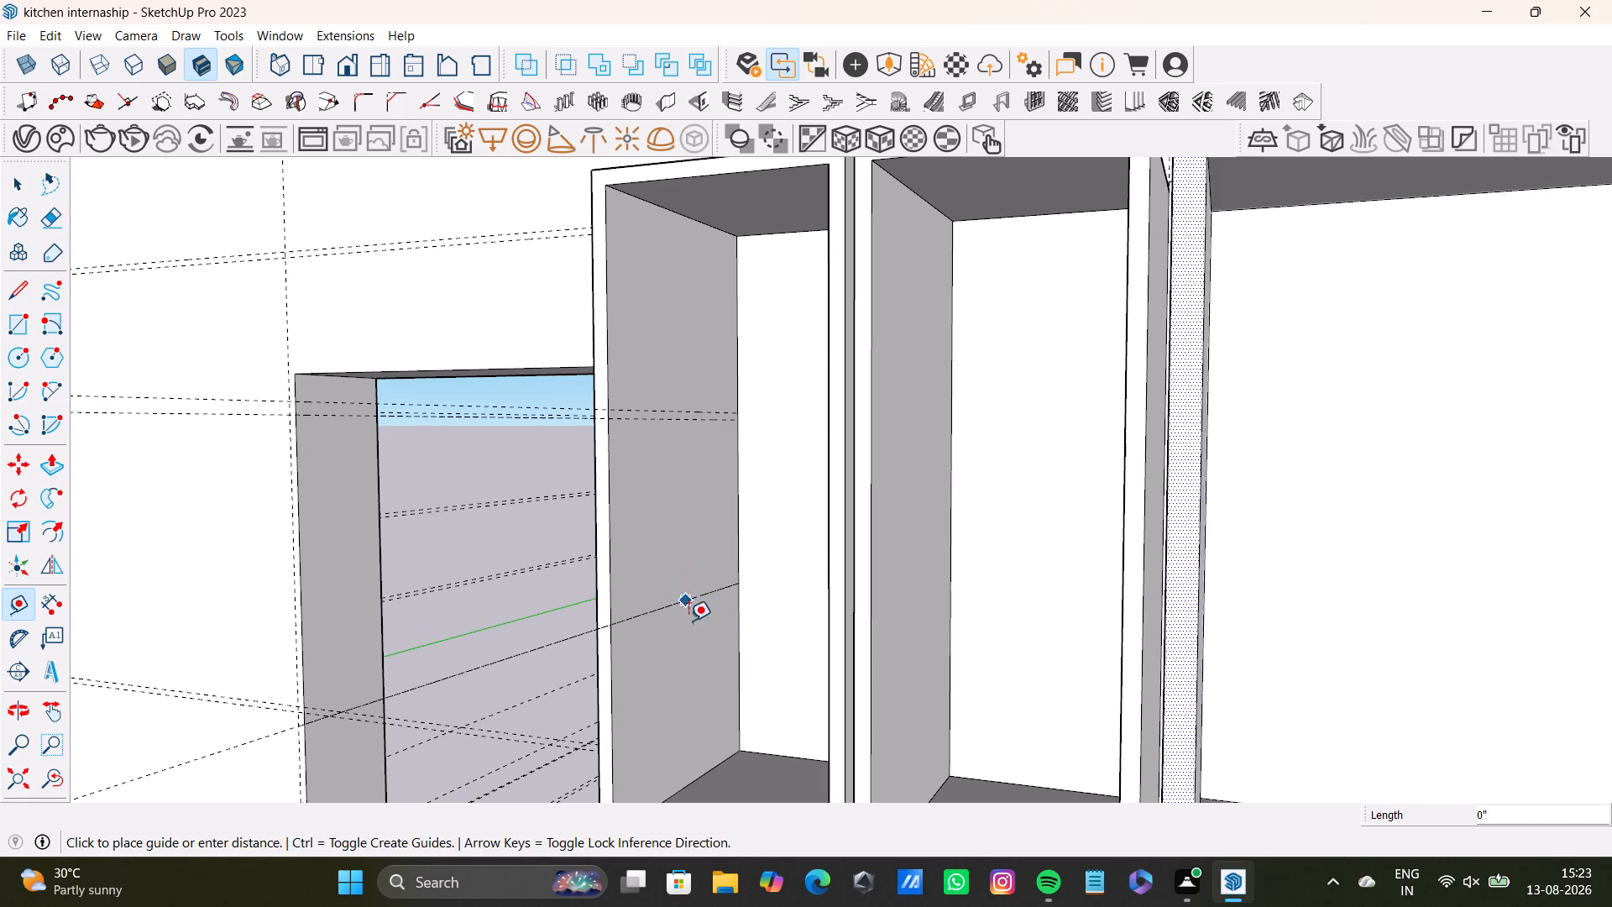
pyautogui.write('0.5"')
pyautogui.press('Return')
pyautogui.press('space')
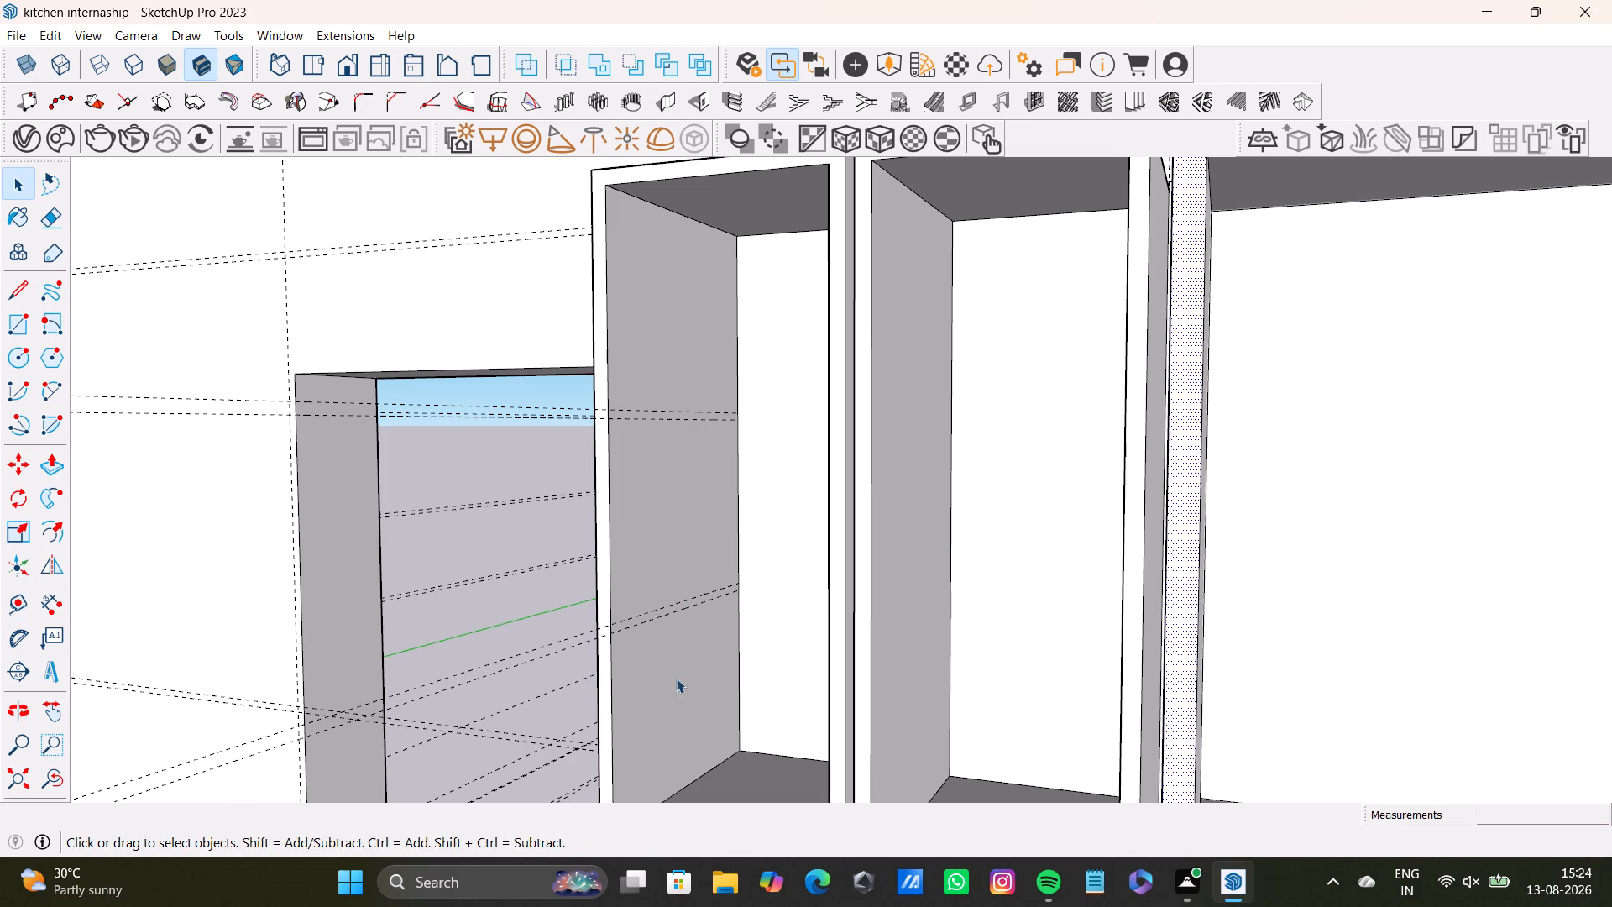
# Draw a 1/2" by about 1' 4 7/16" rectangle between the upper pair of guides across the side panel's depth.
pyautogui.moveTo(679, 681); pyautogui.dragTo(743, 763, button='middle')
pyautogui.middleClick(782, 710)
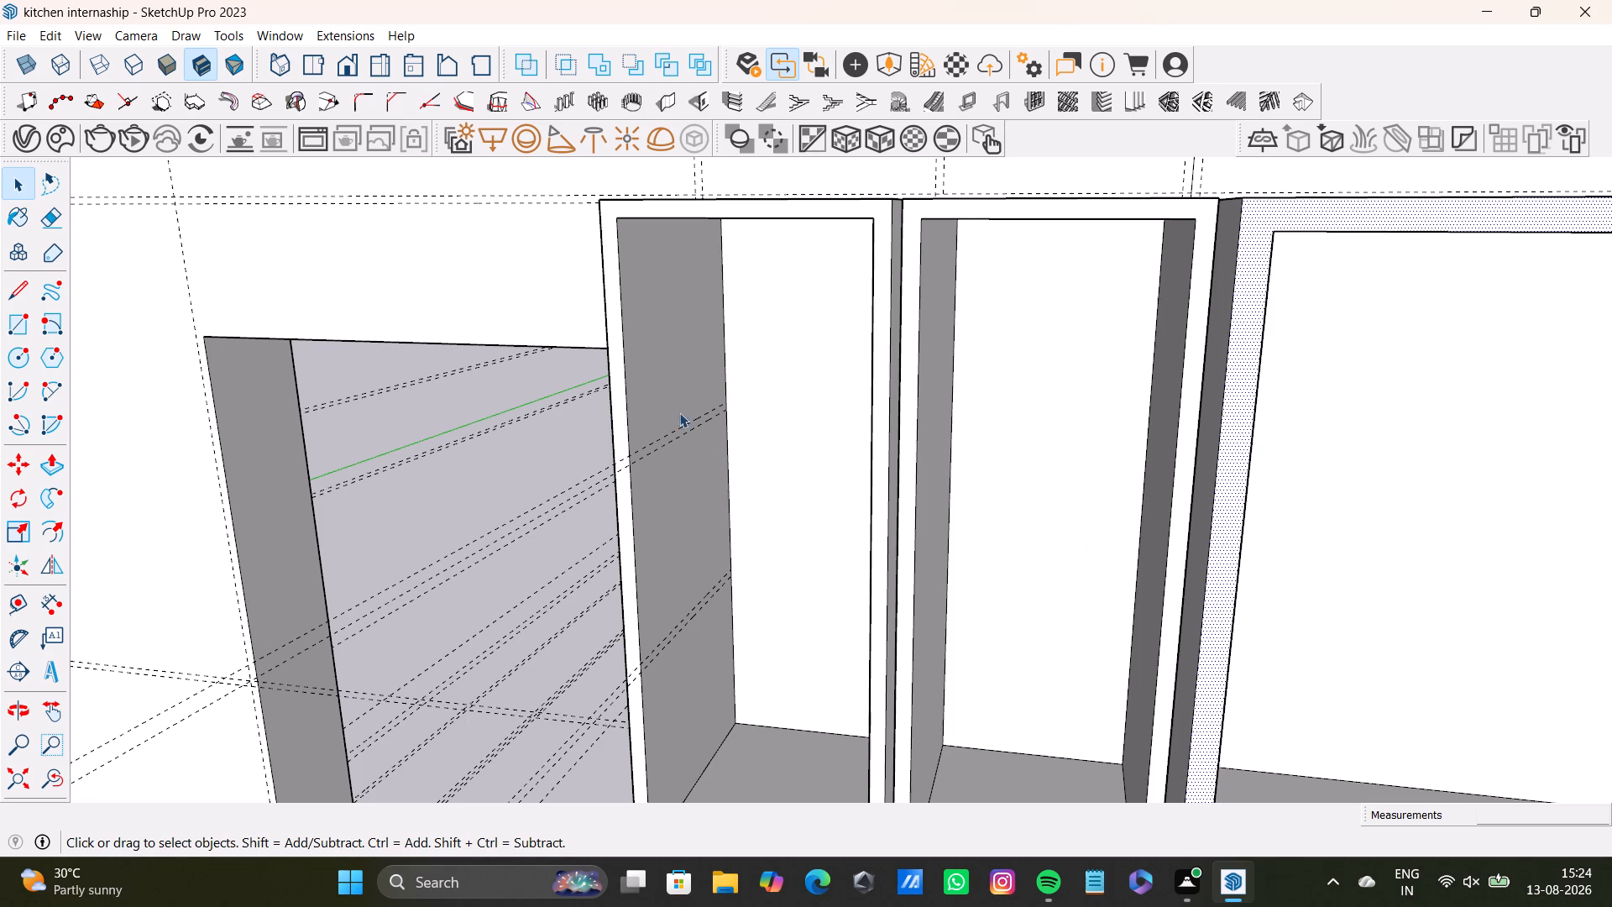
pyautogui.scroll(-4, 671, 442)
pyautogui.keyDown('shift'); pyautogui.moveTo(699, 494); pyautogui.dragTo(663, 469, button='middle'); pyautogui.keyUp('shift')
pyautogui.moveTo(680, 468); pyautogui.dragTo(604, 464, button='middle')
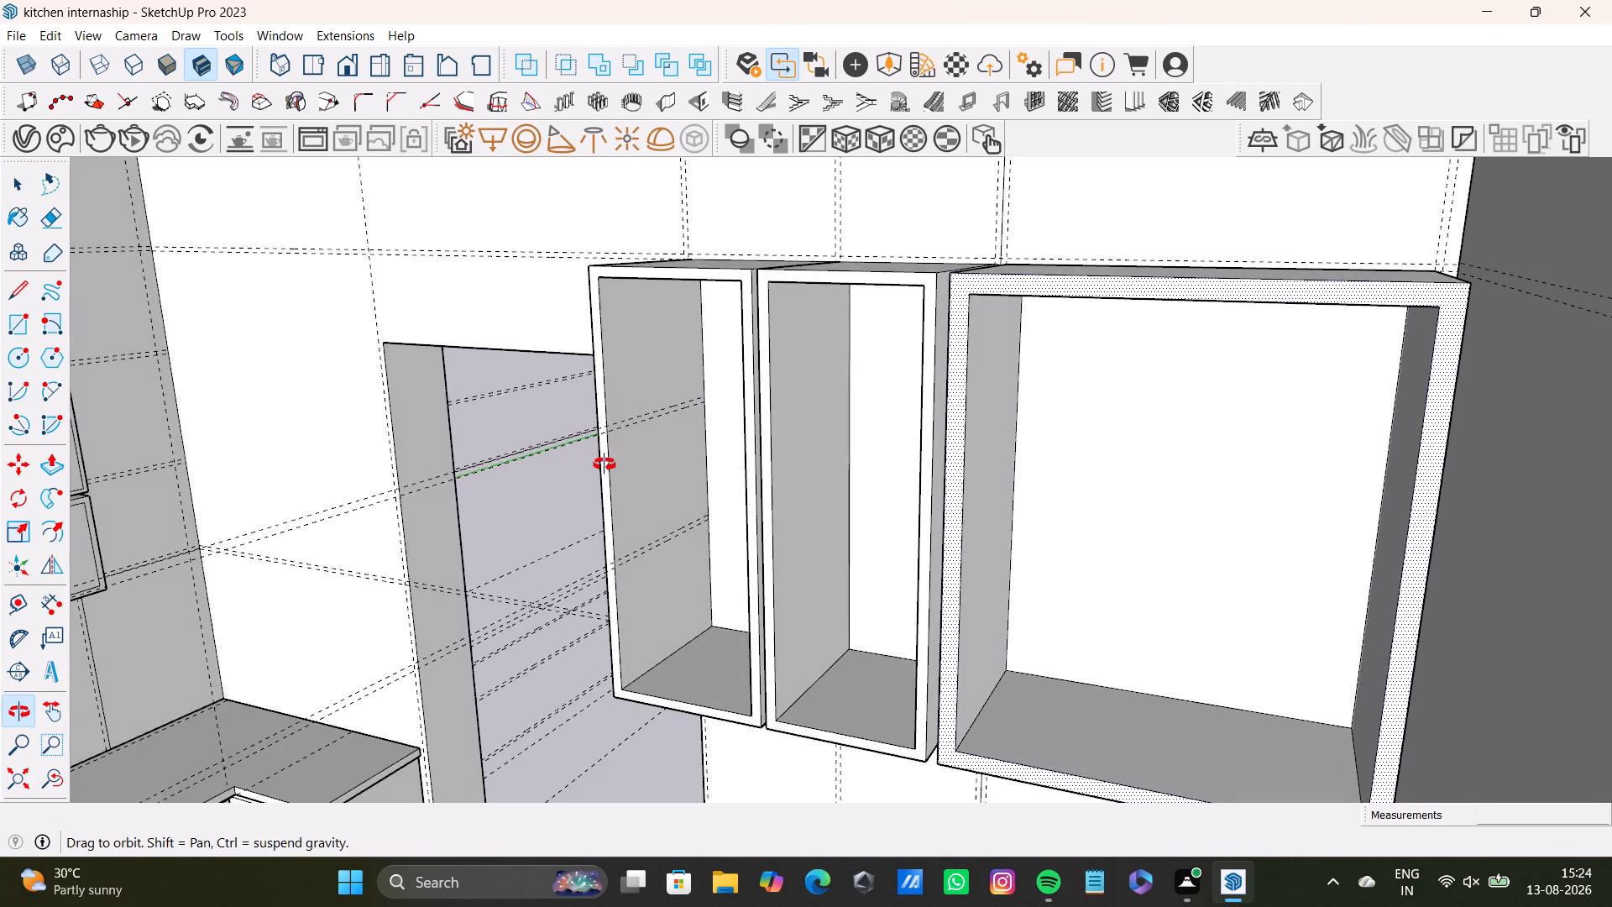
pyautogui.moveTo(604, 464); pyautogui.dragTo(603, 456, button='middle')
pyautogui.click(13, 328)
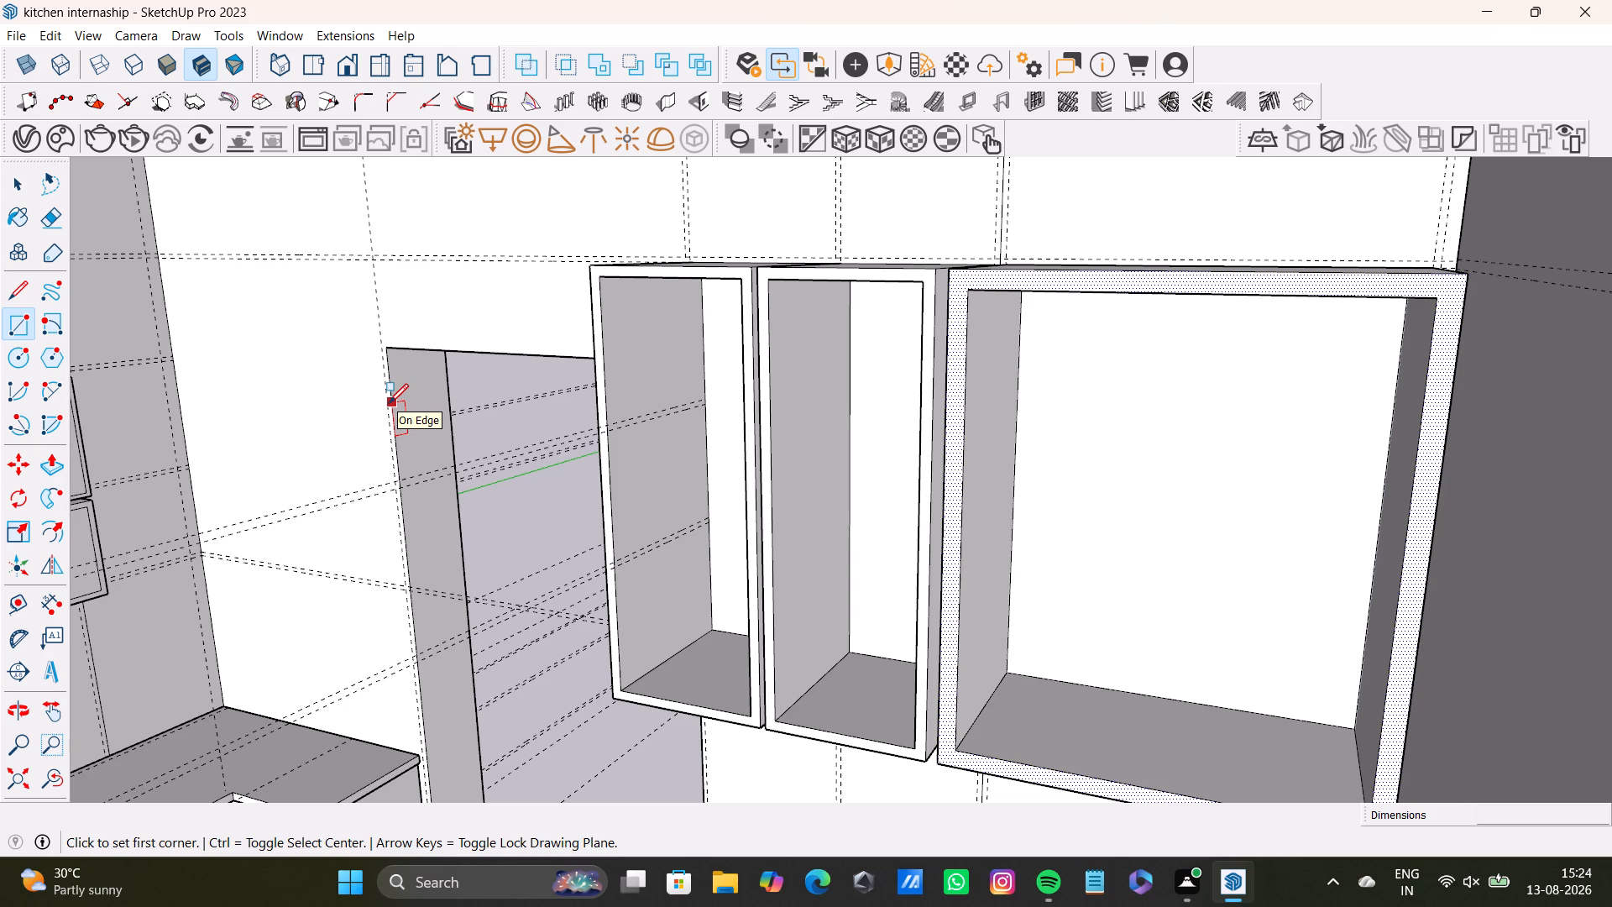
pyautogui.scroll(-3, 418, 422)
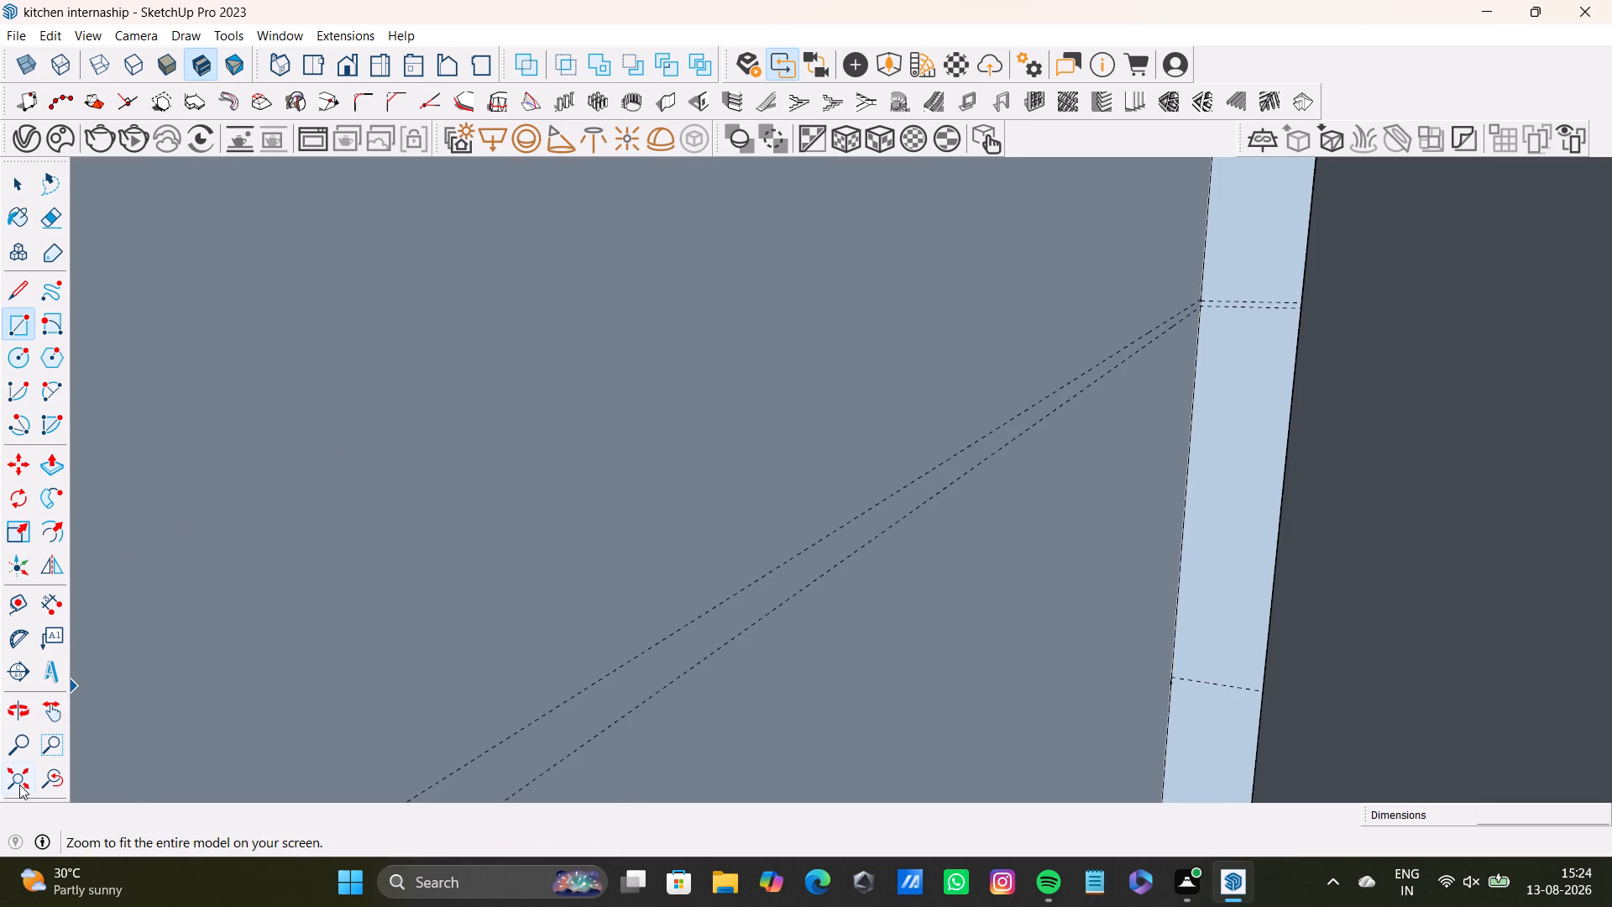
pyautogui.click(19, 784)
pyautogui.keyDown('shift'); pyautogui.moveTo(997, 425); pyautogui.dragTo(670, 546, button='middle'); pyautogui.keyUp('shift')
pyautogui.scroll(2, 751, 491)
pyautogui.moveTo(788, 486); pyautogui.dragTo(911, 485, button='middle')
pyautogui.scroll(7, 756, 434)
pyautogui.scroll(-1, 793, 457)
pyautogui.moveTo(830, 473); pyautogui.dragTo(686, 508, button='middle')
pyautogui.scroll(7, 807, 445)
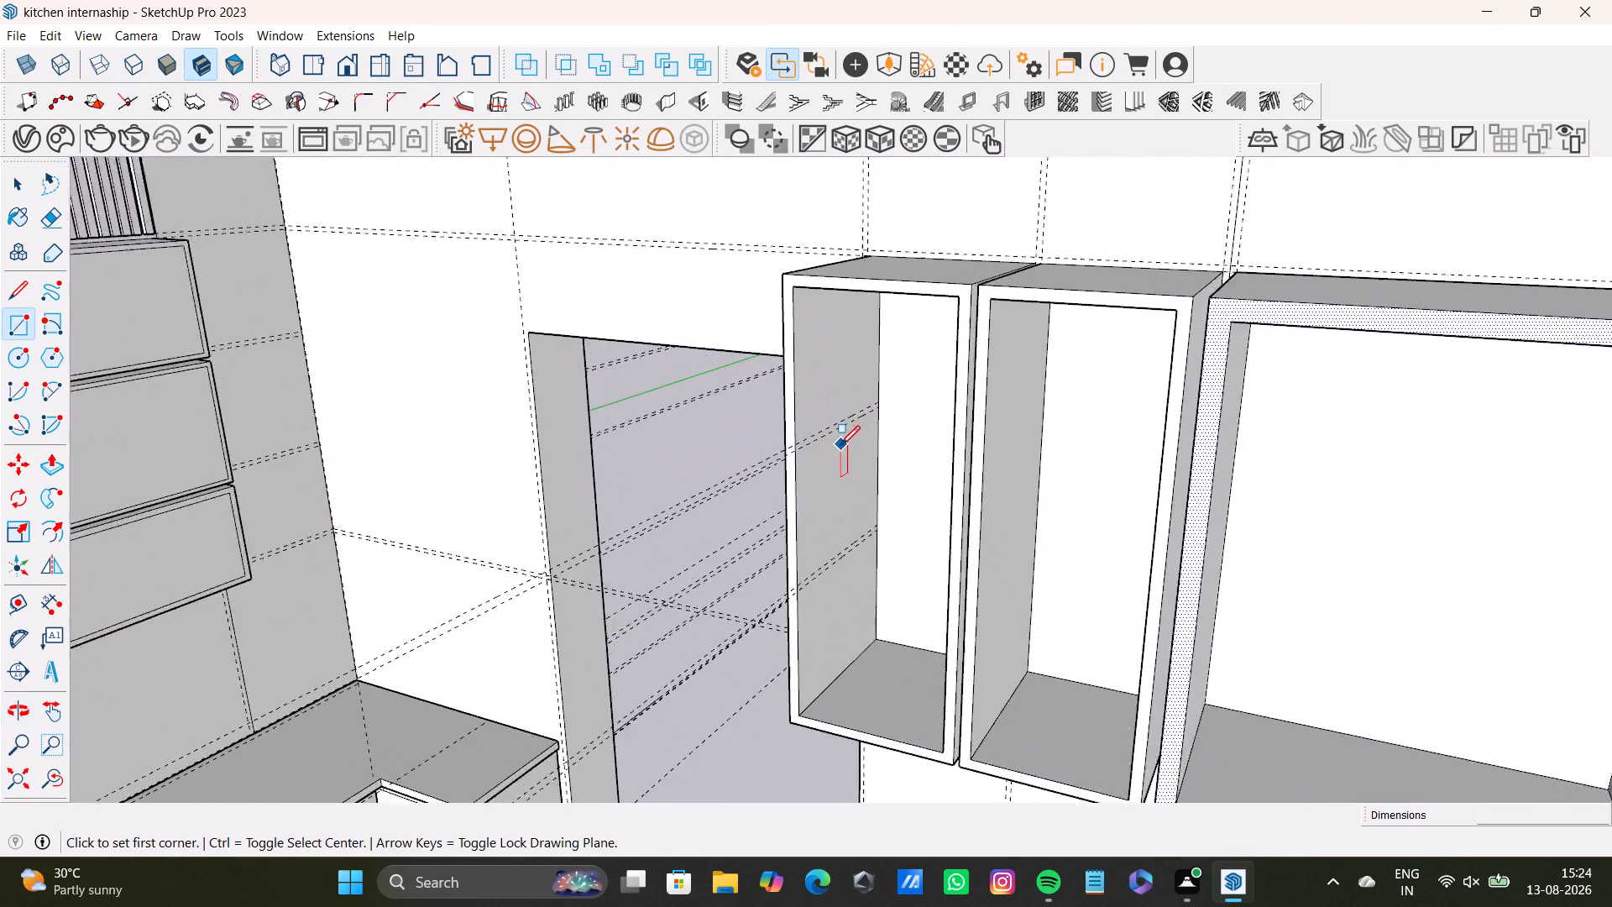
pyautogui.scroll(4, 840, 445)
pyautogui.moveTo(845, 458); pyautogui.dragTo(773, 446, button='middle')
pyautogui.scroll(3, 675, 428)
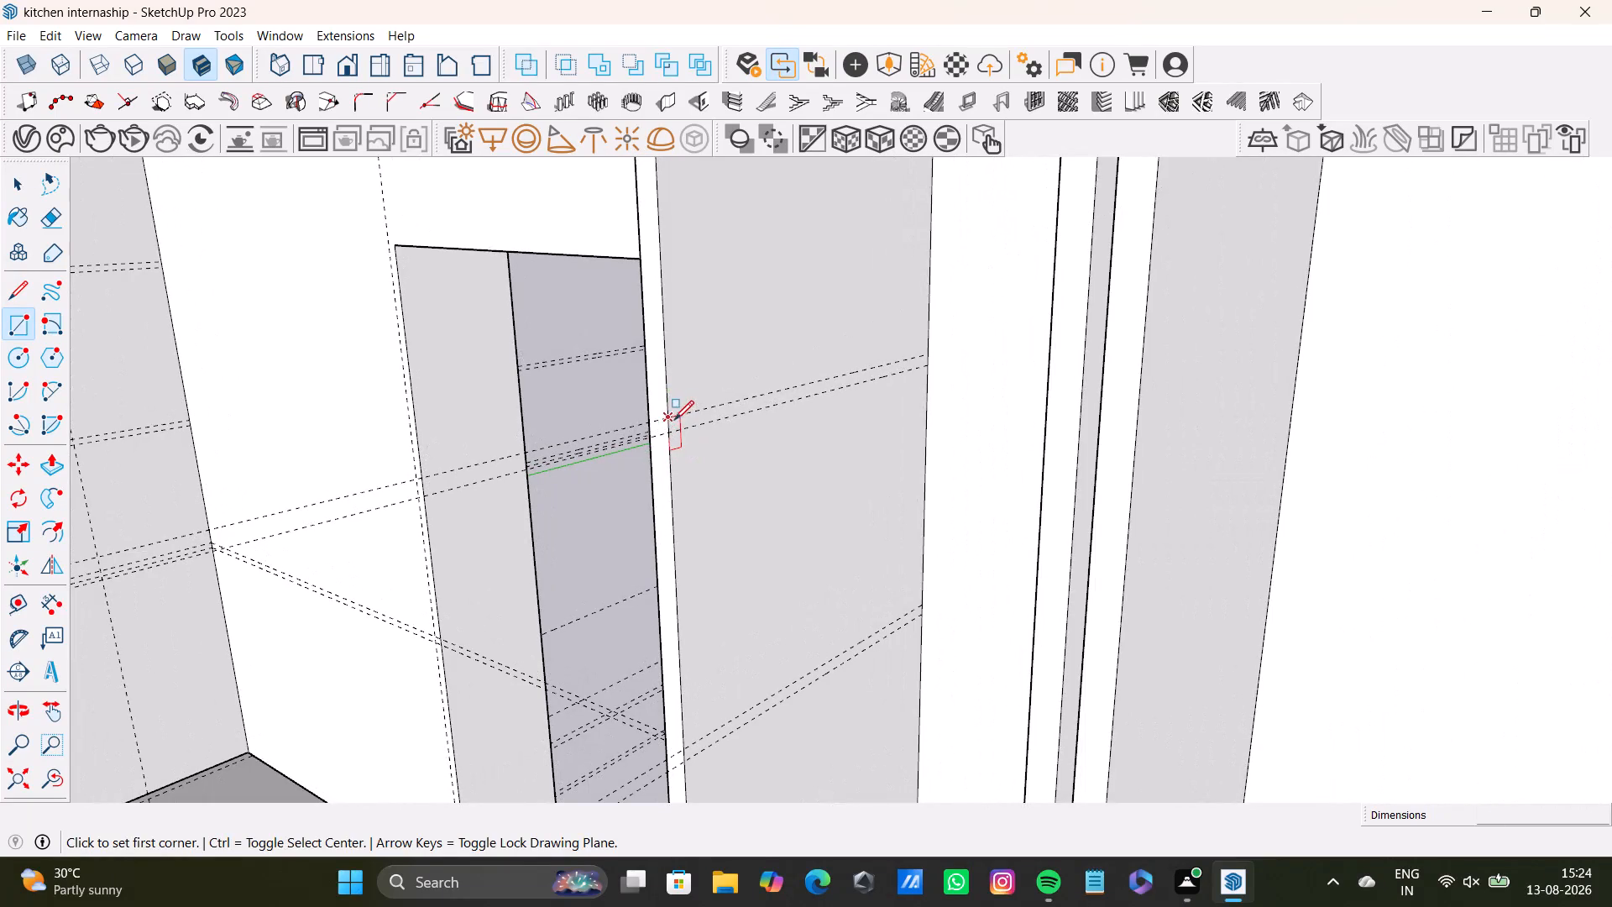
pyautogui.click(668, 419)
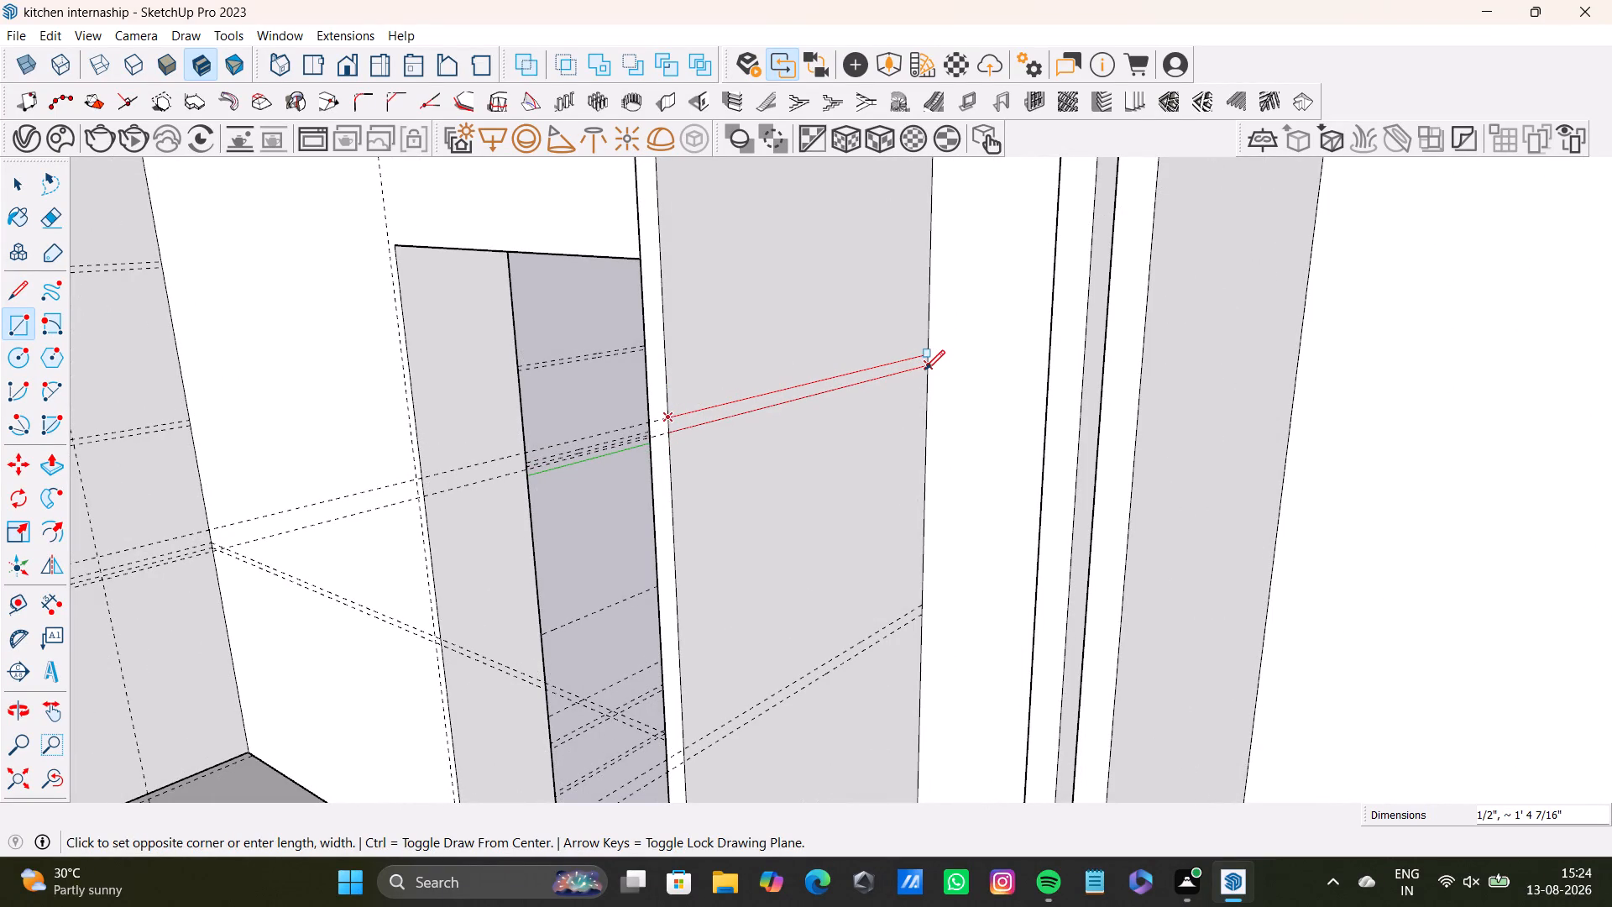
pyautogui.click(925, 370)
pyautogui.press('space')
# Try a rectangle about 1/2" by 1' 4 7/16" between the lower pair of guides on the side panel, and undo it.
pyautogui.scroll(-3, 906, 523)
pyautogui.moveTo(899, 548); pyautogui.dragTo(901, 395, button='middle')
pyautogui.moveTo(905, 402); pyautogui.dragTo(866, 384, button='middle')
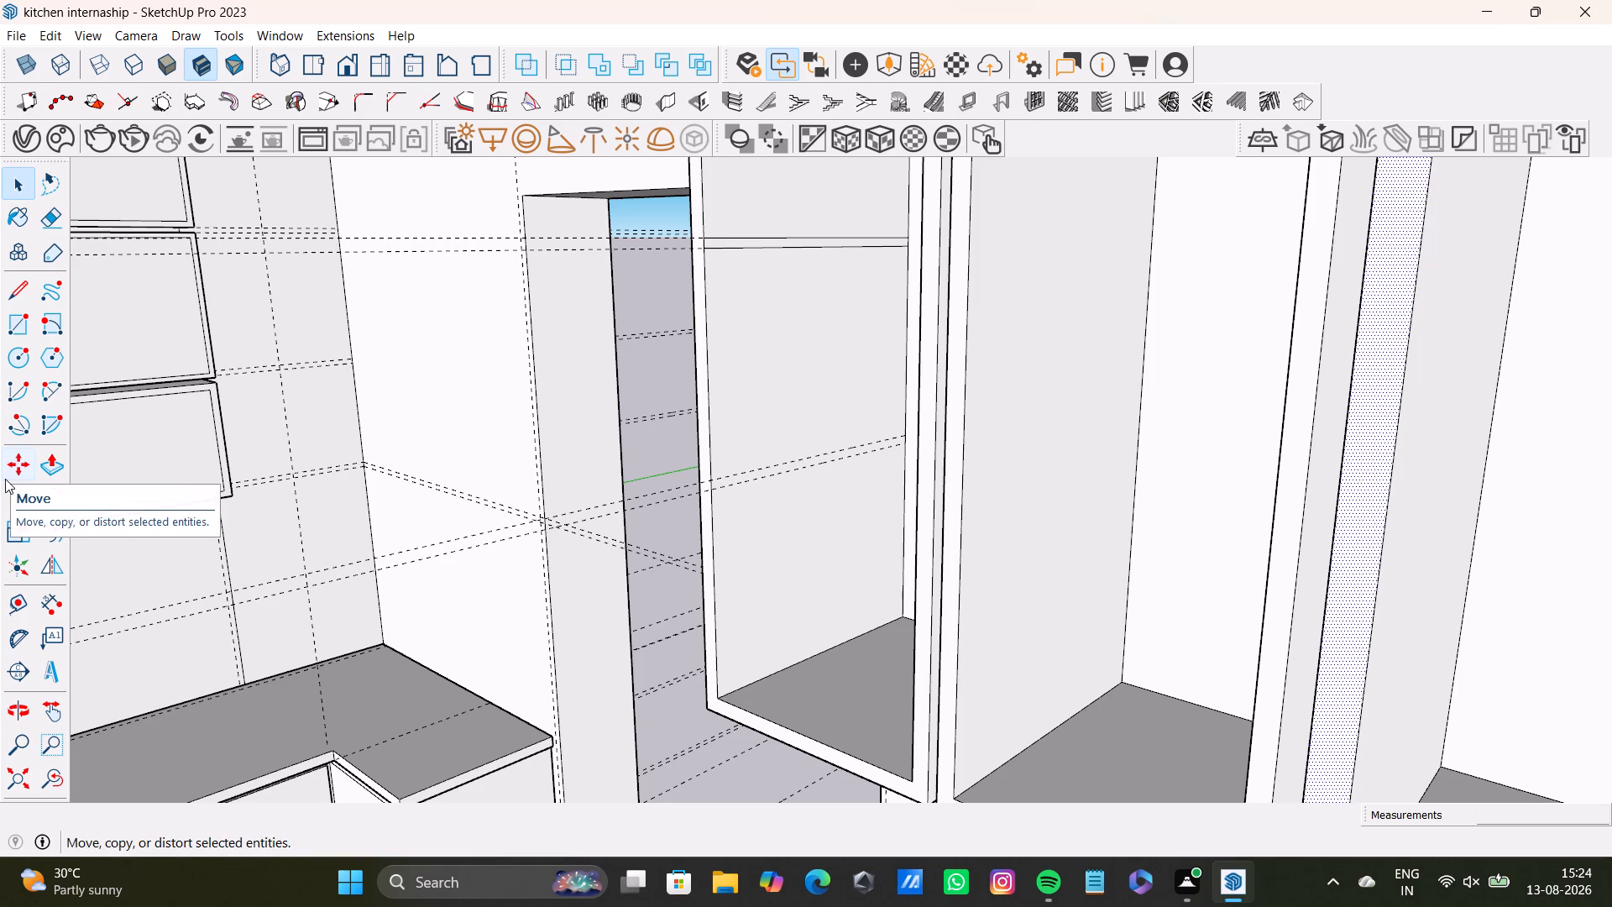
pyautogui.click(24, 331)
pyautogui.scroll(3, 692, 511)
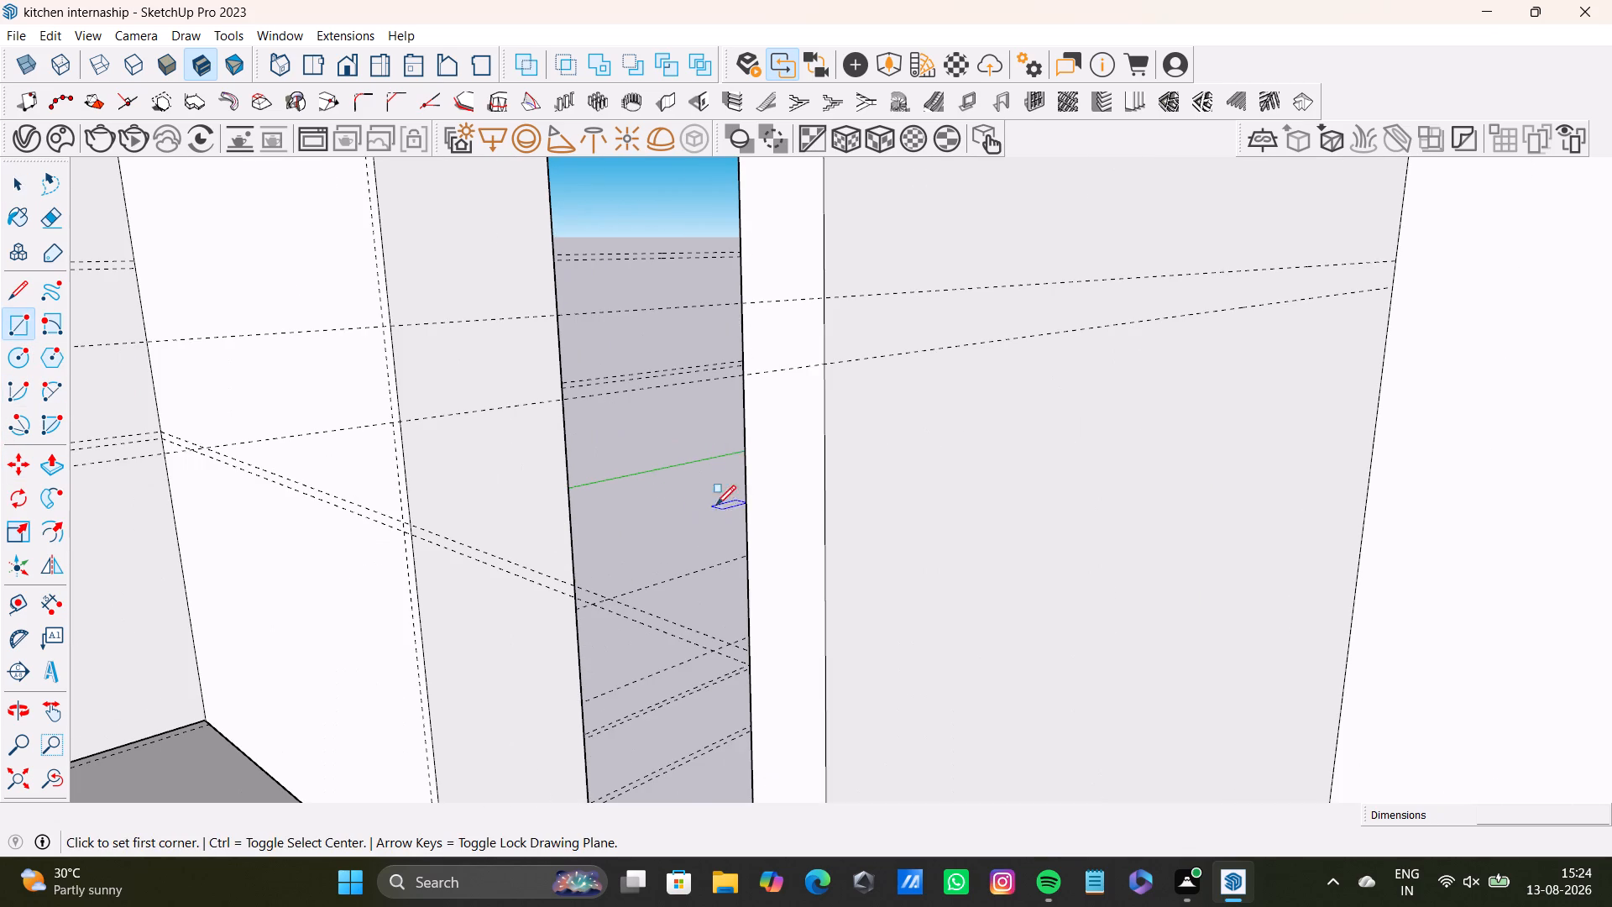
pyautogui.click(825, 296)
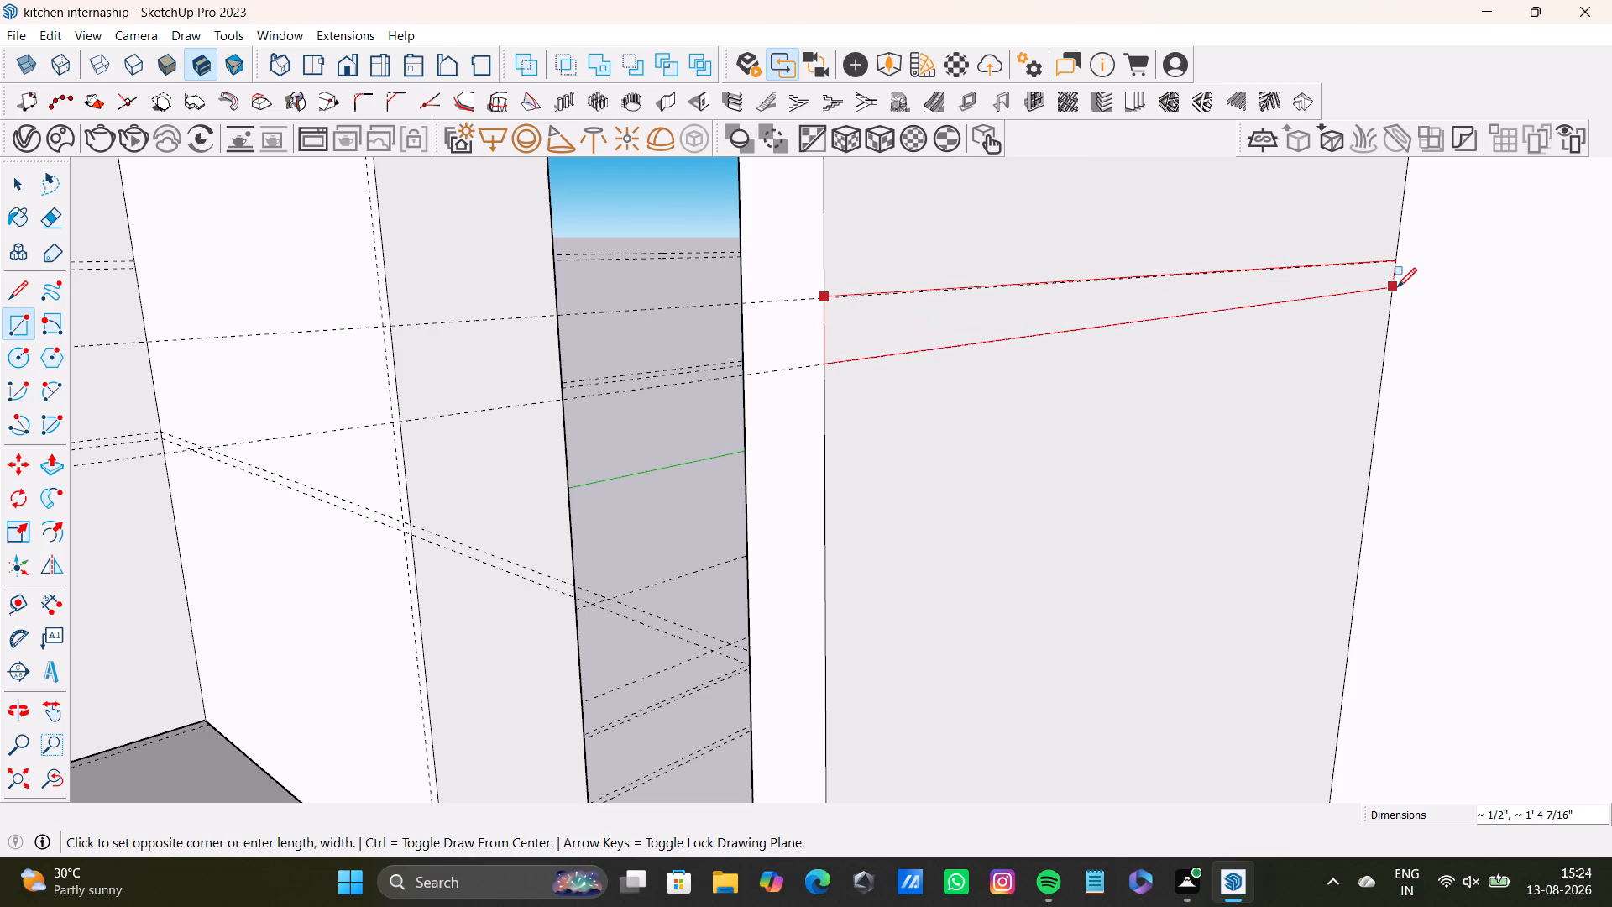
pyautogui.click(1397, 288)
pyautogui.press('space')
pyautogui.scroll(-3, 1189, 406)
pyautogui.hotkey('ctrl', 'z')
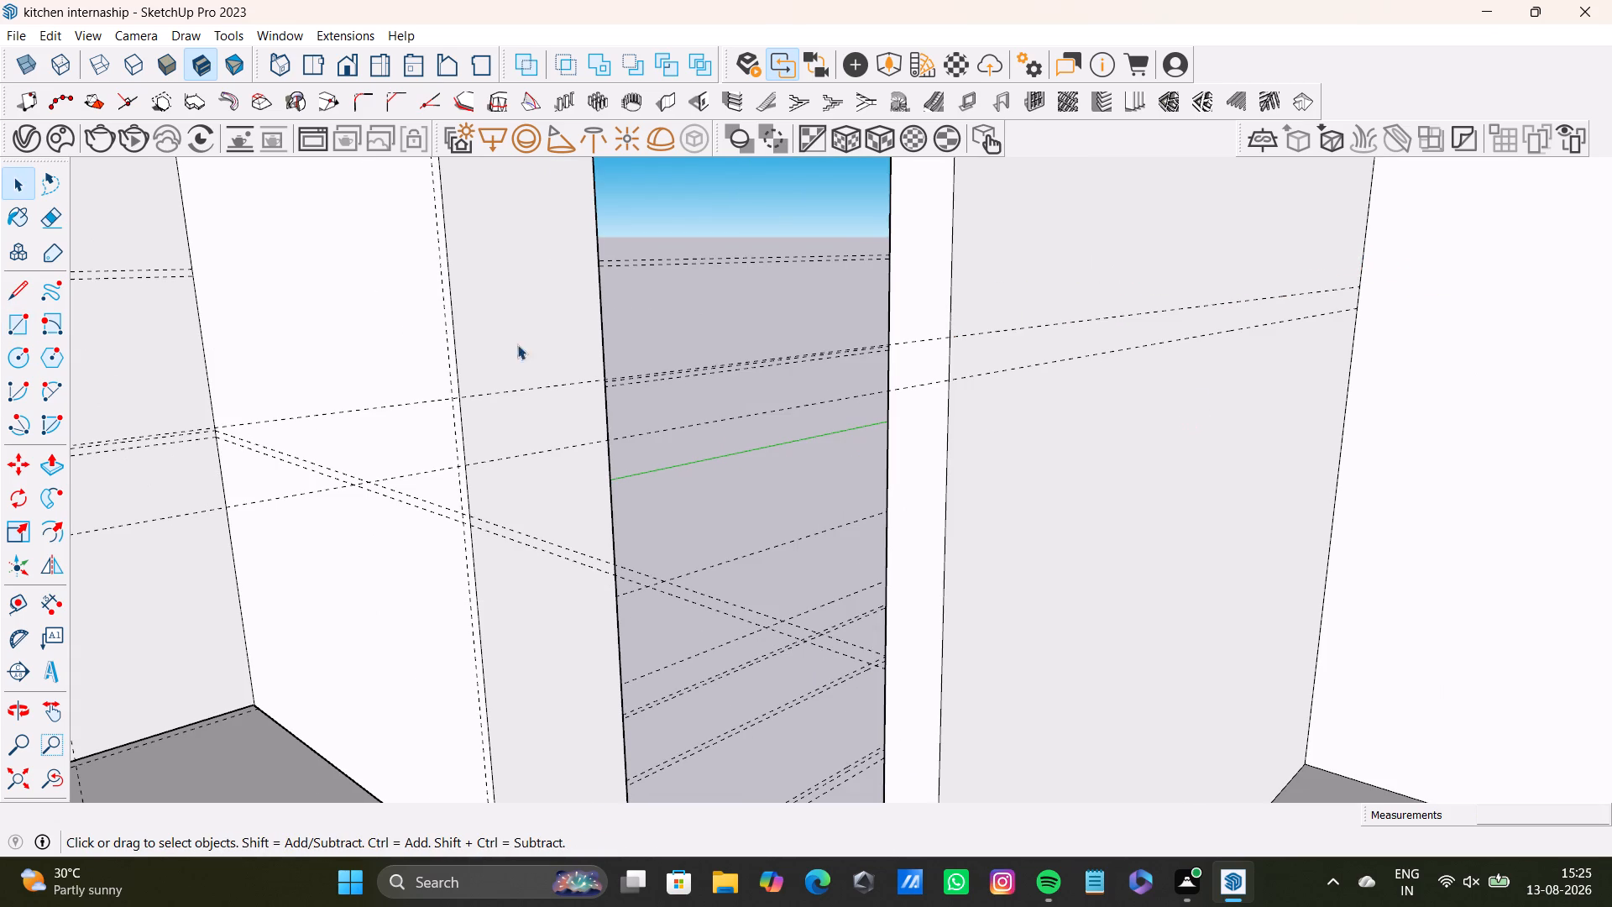
# Draw a rectangle about 1' 4 7/16" by 1/2" between the lower pair of guides on the side panel.
pyautogui.click(18, 330)
pyautogui.scroll(2, 1109, 412)
pyautogui.click(910, 310)
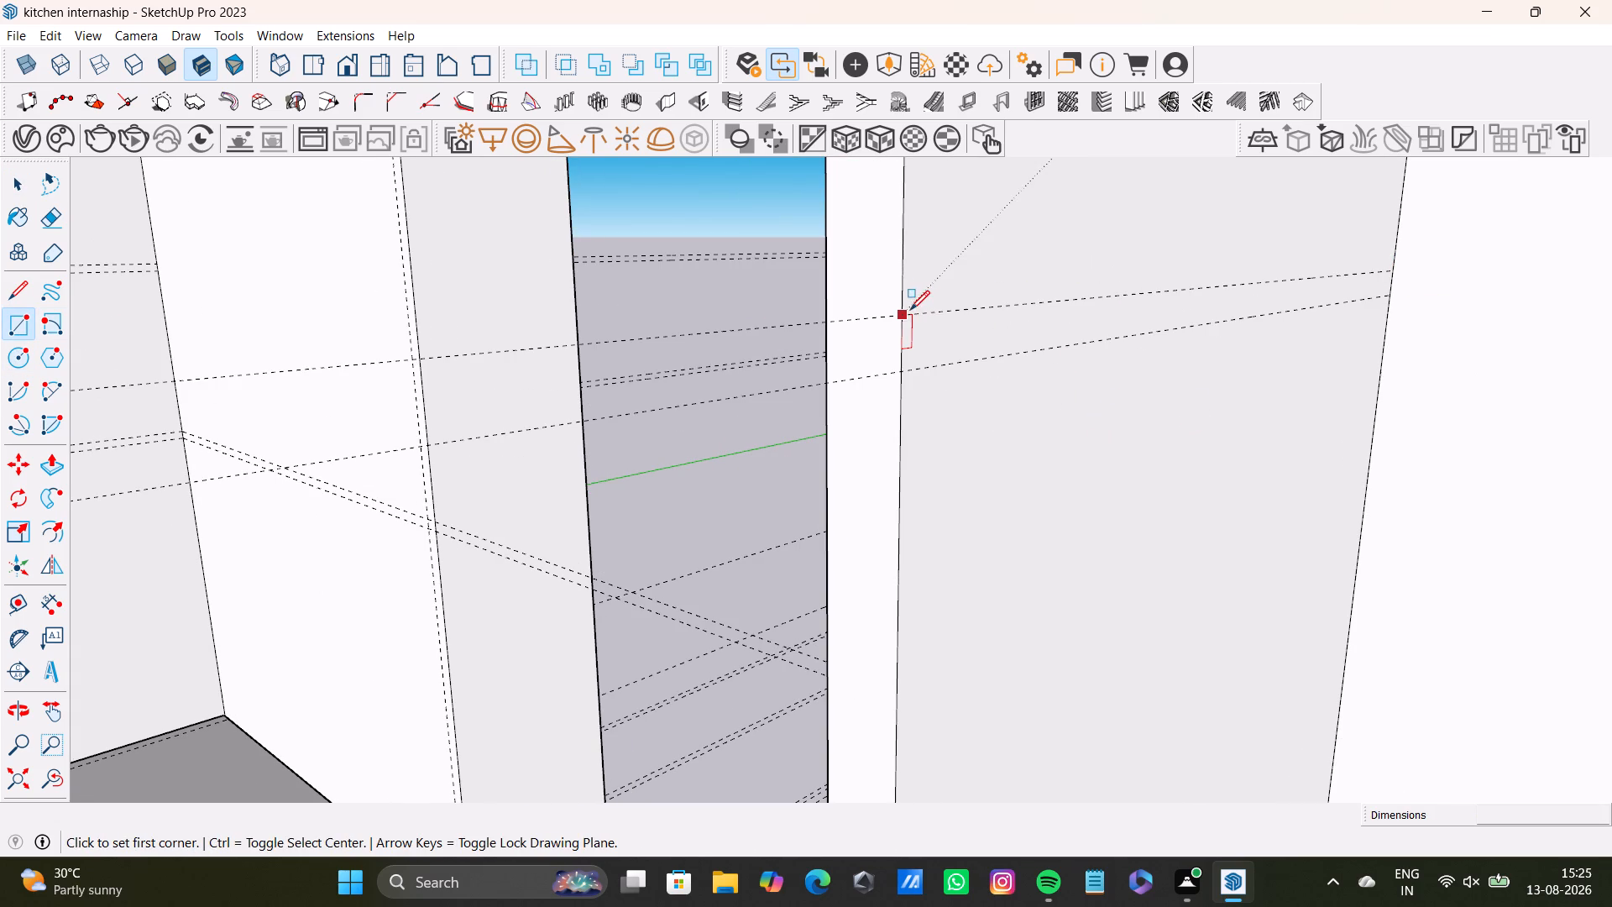
pyautogui.click(1391, 292)
# Extrude the upper strip across the cabinet to the opposite side panel to form the upper shelf.
pyautogui.moveTo(1291, 453); pyautogui.dragTo(1394, 584, button='middle')
pyautogui.scroll(-3, 1262, 536)
pyautogui.keyDown('shift'); pyautogui.moveTo(1235, 510); pyautogui.dragTo(799, 484, button='middle'); pyautogui.keyUp('shift')
pyautogui.scroll(-2, 793, 485)
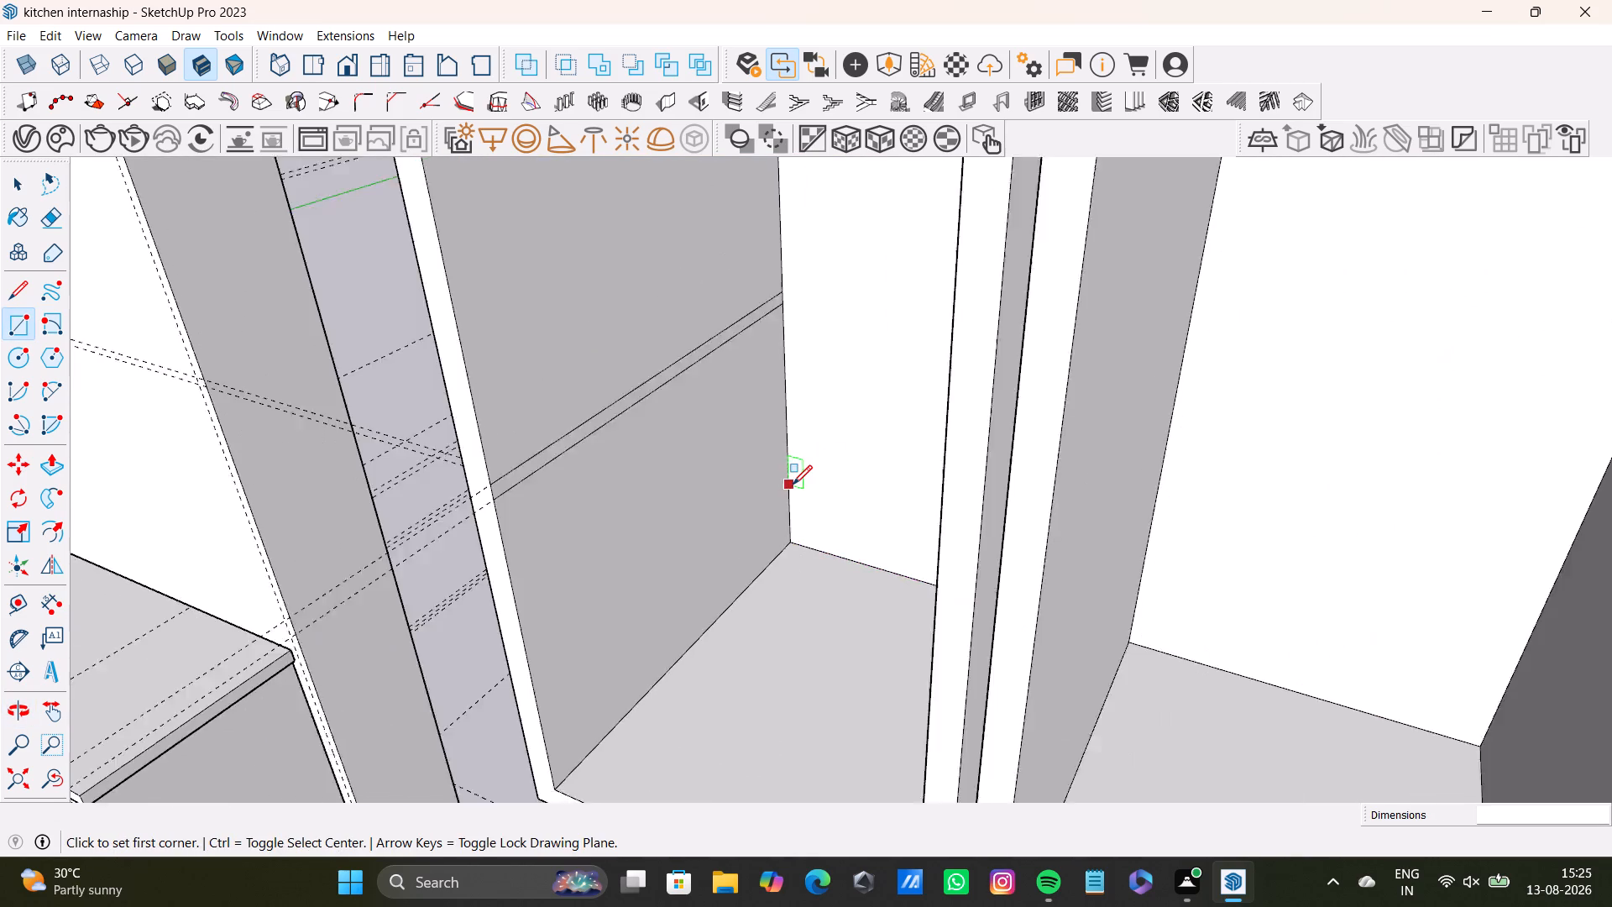
pyautogui.scroll(-8, 793, 485)
pyautogui.keyDown('shift'); pyautogui.moveTo(790, 501); pyautogui.dragTo(787, 609, button='middle'); pyautogui.keyUp('shift')
pyautogui.moveTo(781, 617); pyautogui.dragTo(805, 557, button='middle')
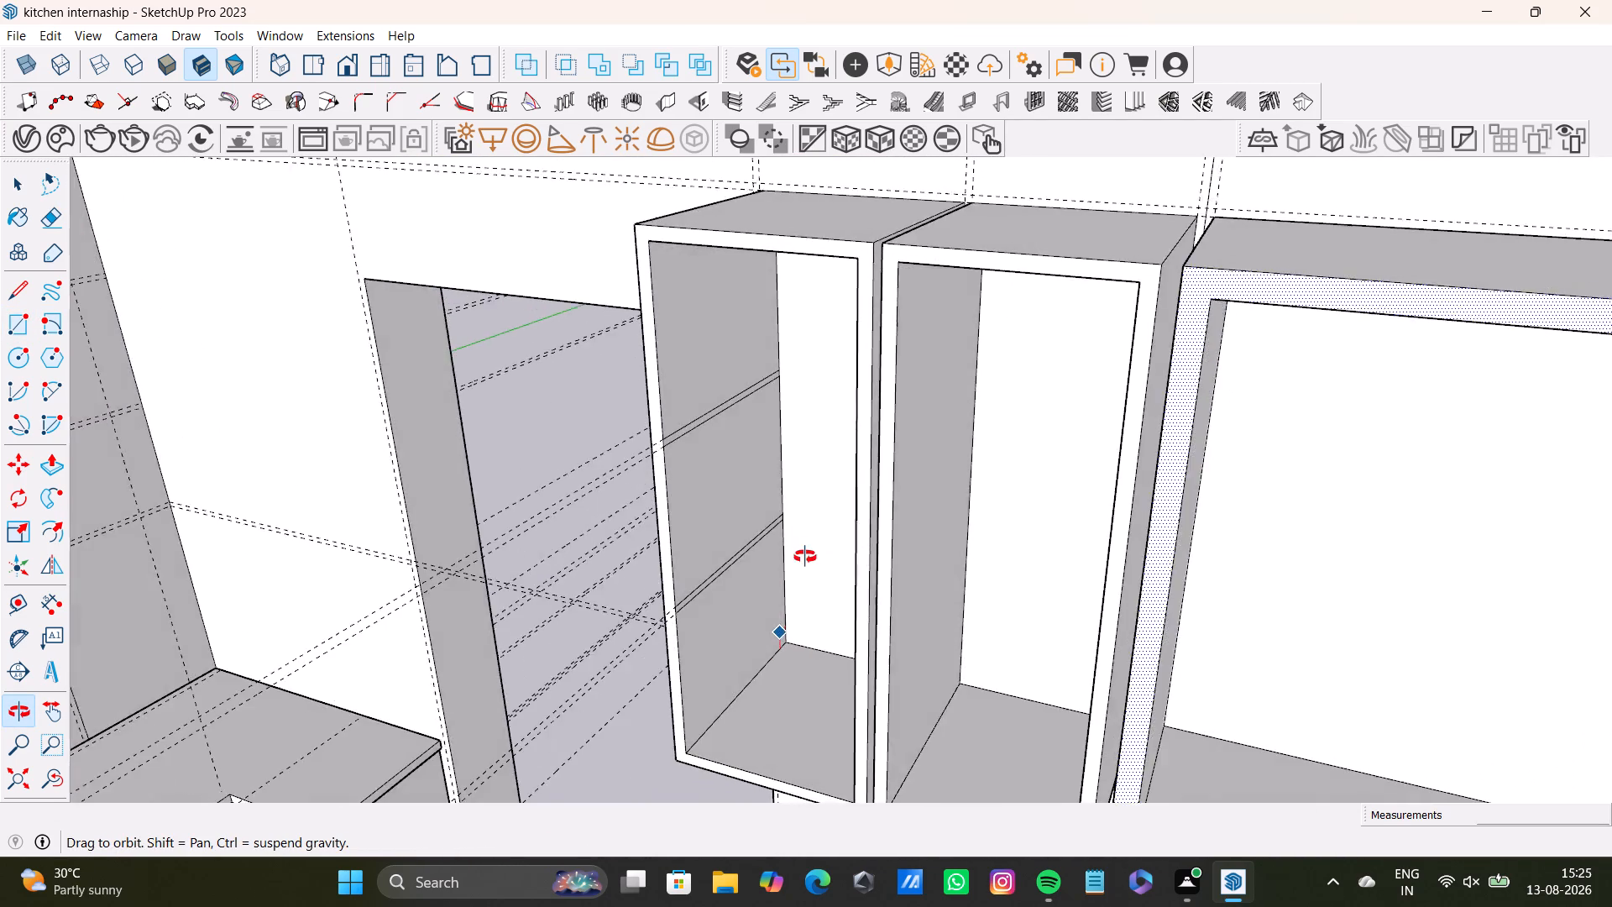
pyautogui.moveTo(805, 557); pyautogui.dragTo(767, 491, button='middle')
pyautogui.scroll(6, 546, 362)
pyautogui.scroll(-8, 912, 490)
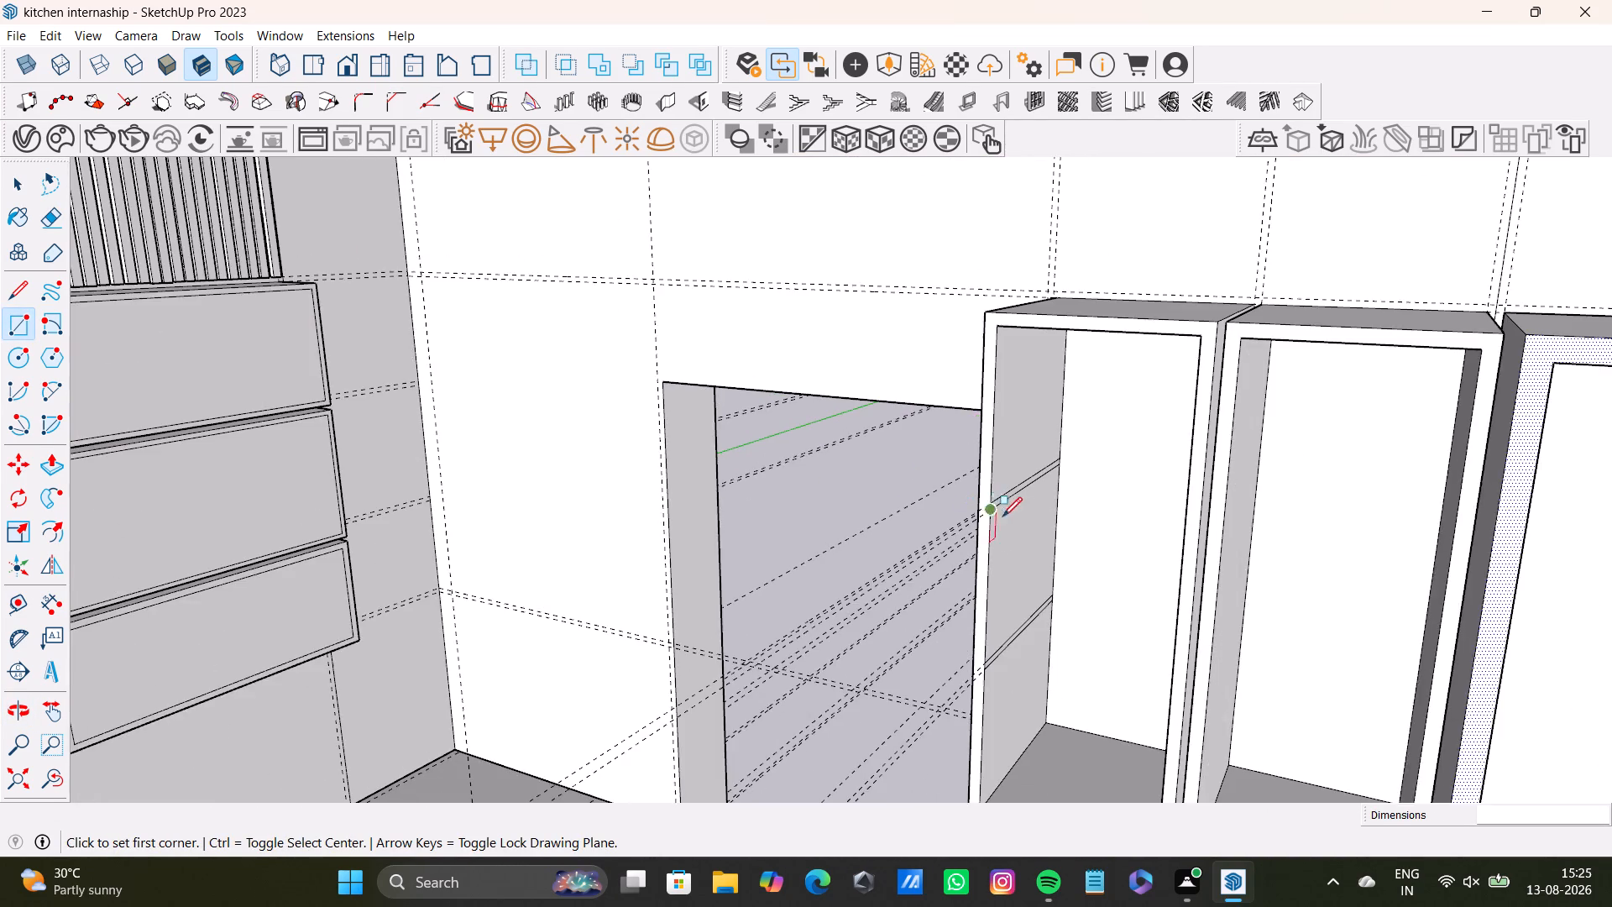
pyautogui.scroll(-2, 1007, 519)
pyautogui.keyDown('shift'); pyautogui.moveTo(1033, 530); pyautogui.dragTo(861, 499, button='middle'); pyautogui.keyUp('shift')
pyautogui.scroll(3, 852, 495)
pyautogui.moveTo(830, 485); pyautogui.dragTo(773, 476, button='middle')
pyautogui.press('space')
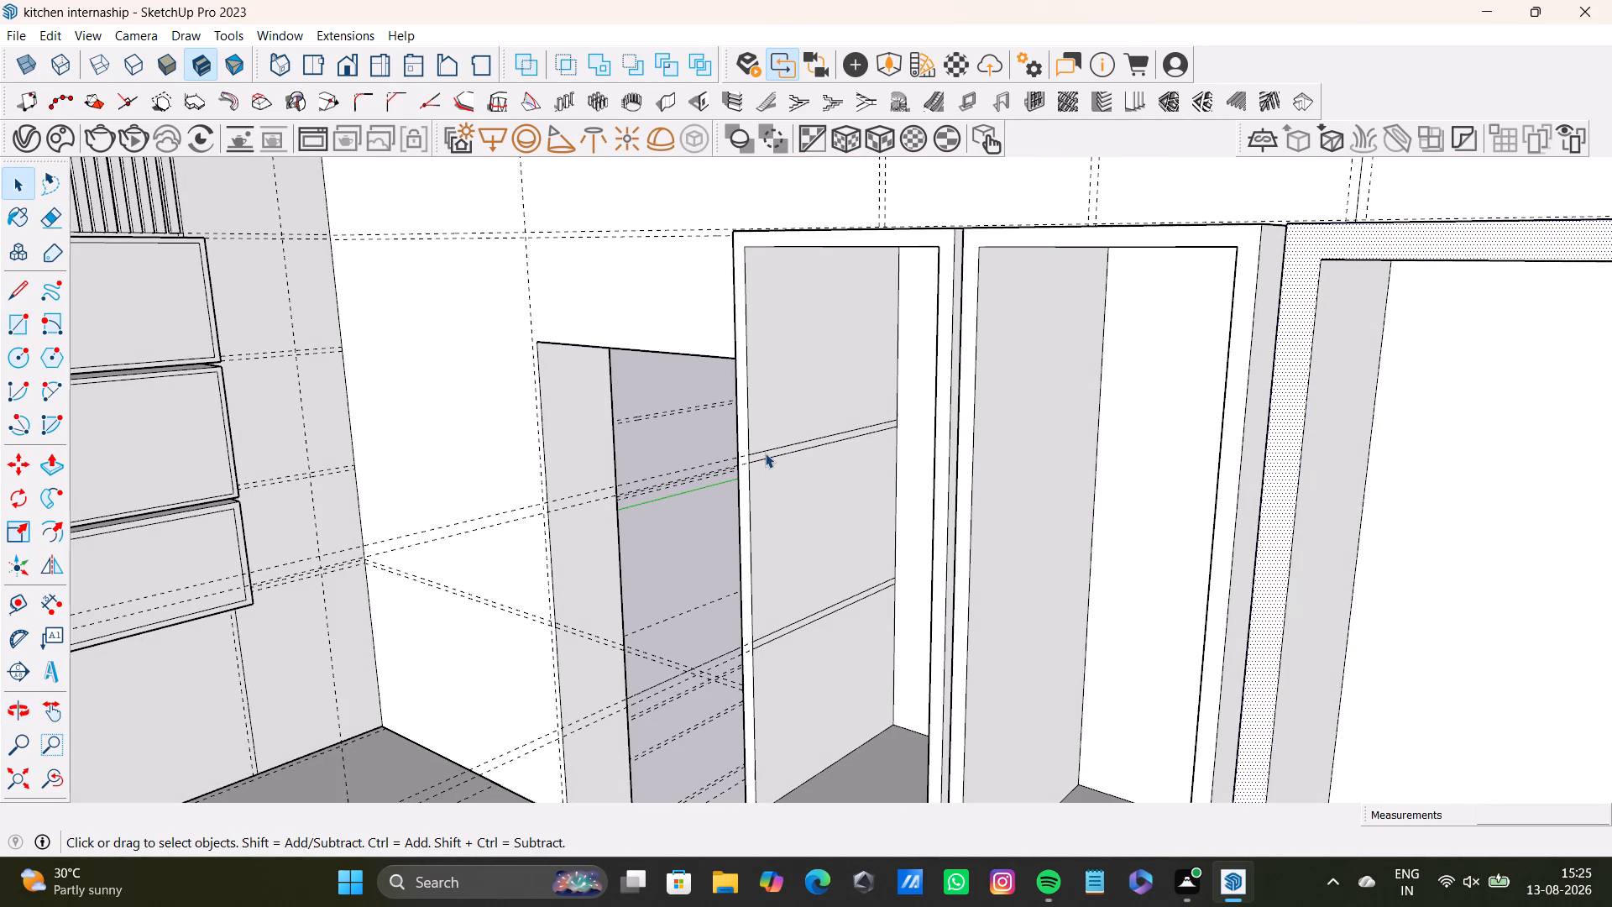
pyautogui.click(765, 451)
pyautogui.scroll(5, 766, 453)
pyautogui.click(768, 454)
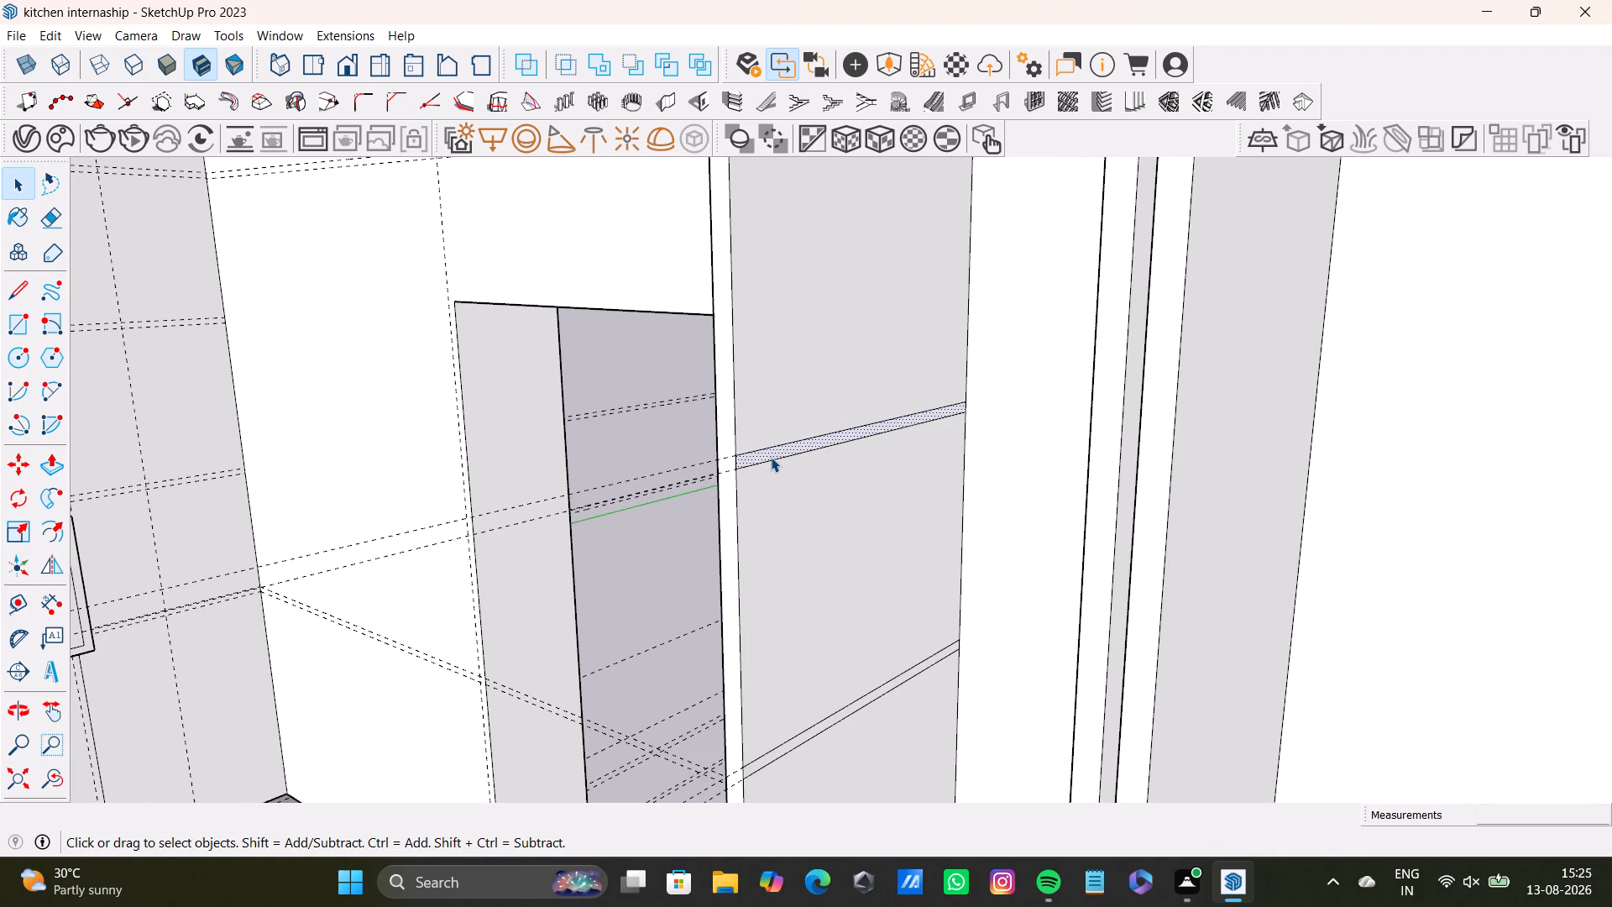
pyautogui.press('p')
pyautogui.click(771, 457)
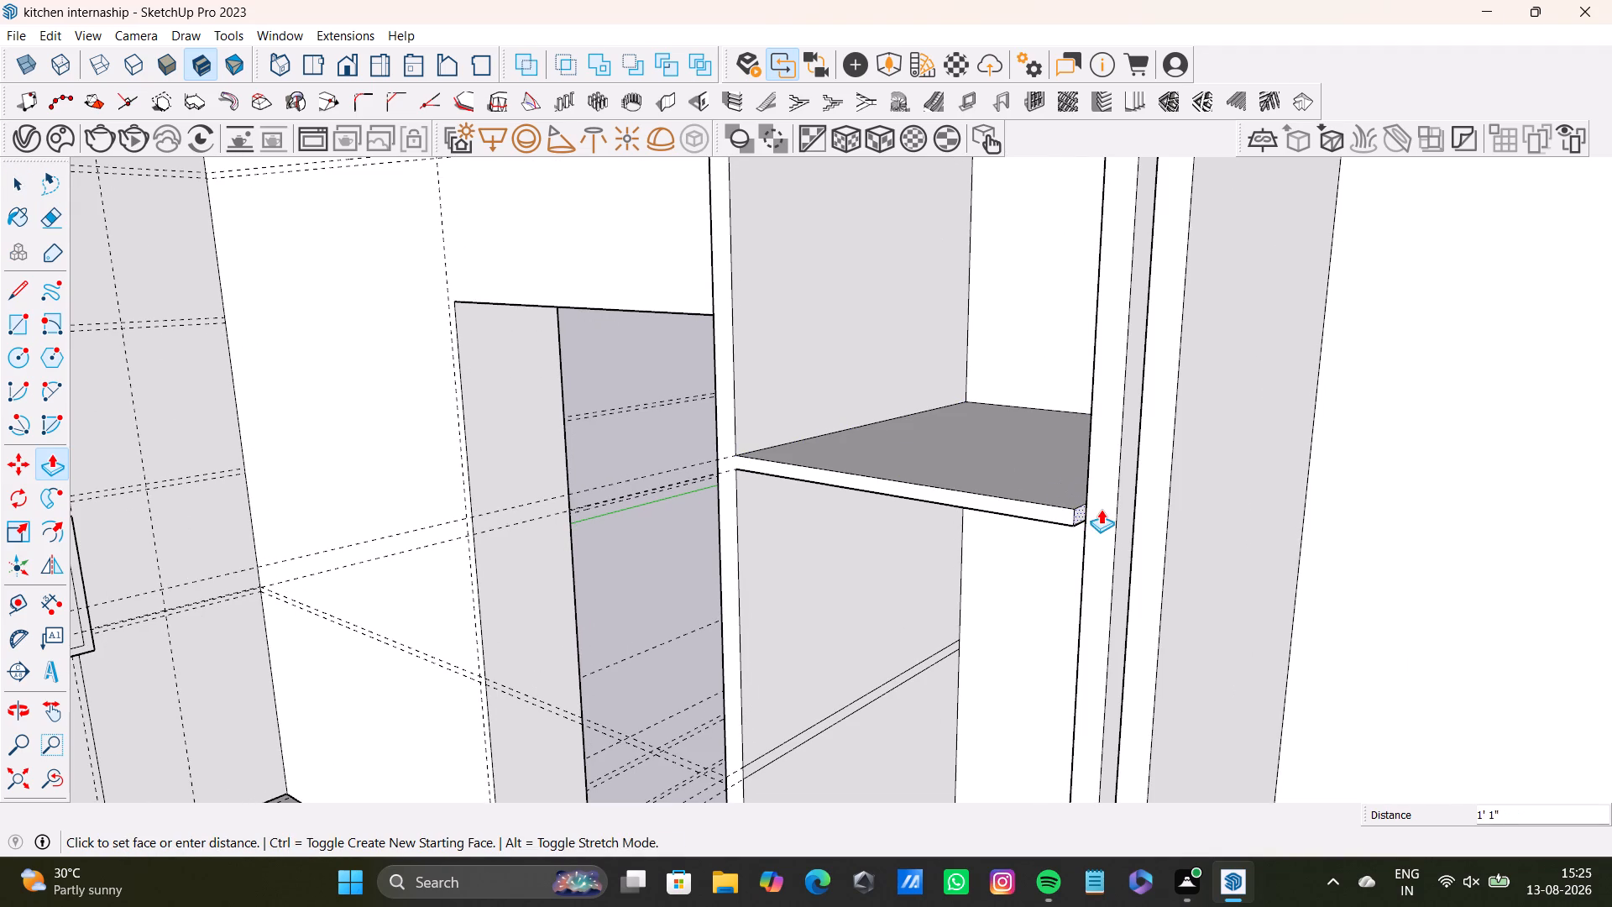
pyautogui.click(1113, 509)
# Extrude the lower strip about 1' 1 3/8" to the opposite side panel to form the lower shelf.
pyautogui.moveTo(883, 605); pyautogui.dragTo(979, 631, button='middle')
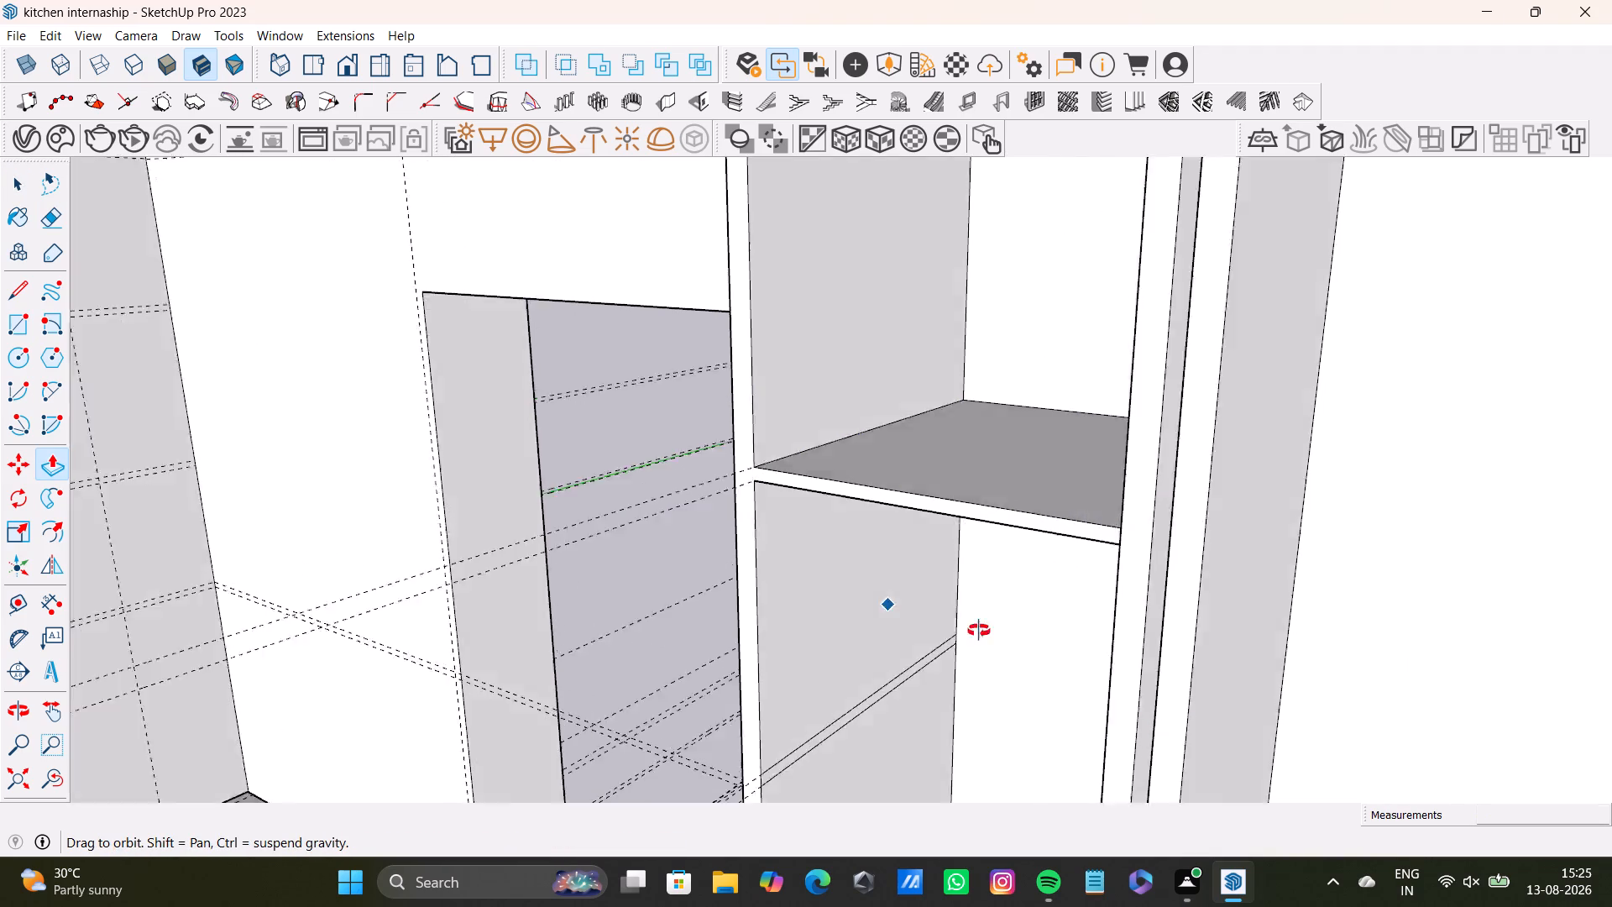
pyautogui.moveTo(979, 631); pyautogui.dragTo(953, 488, button='middle')
pyautogui.moveTo(950, 507); pyautogui.dragTo(973, 399, button='middle')
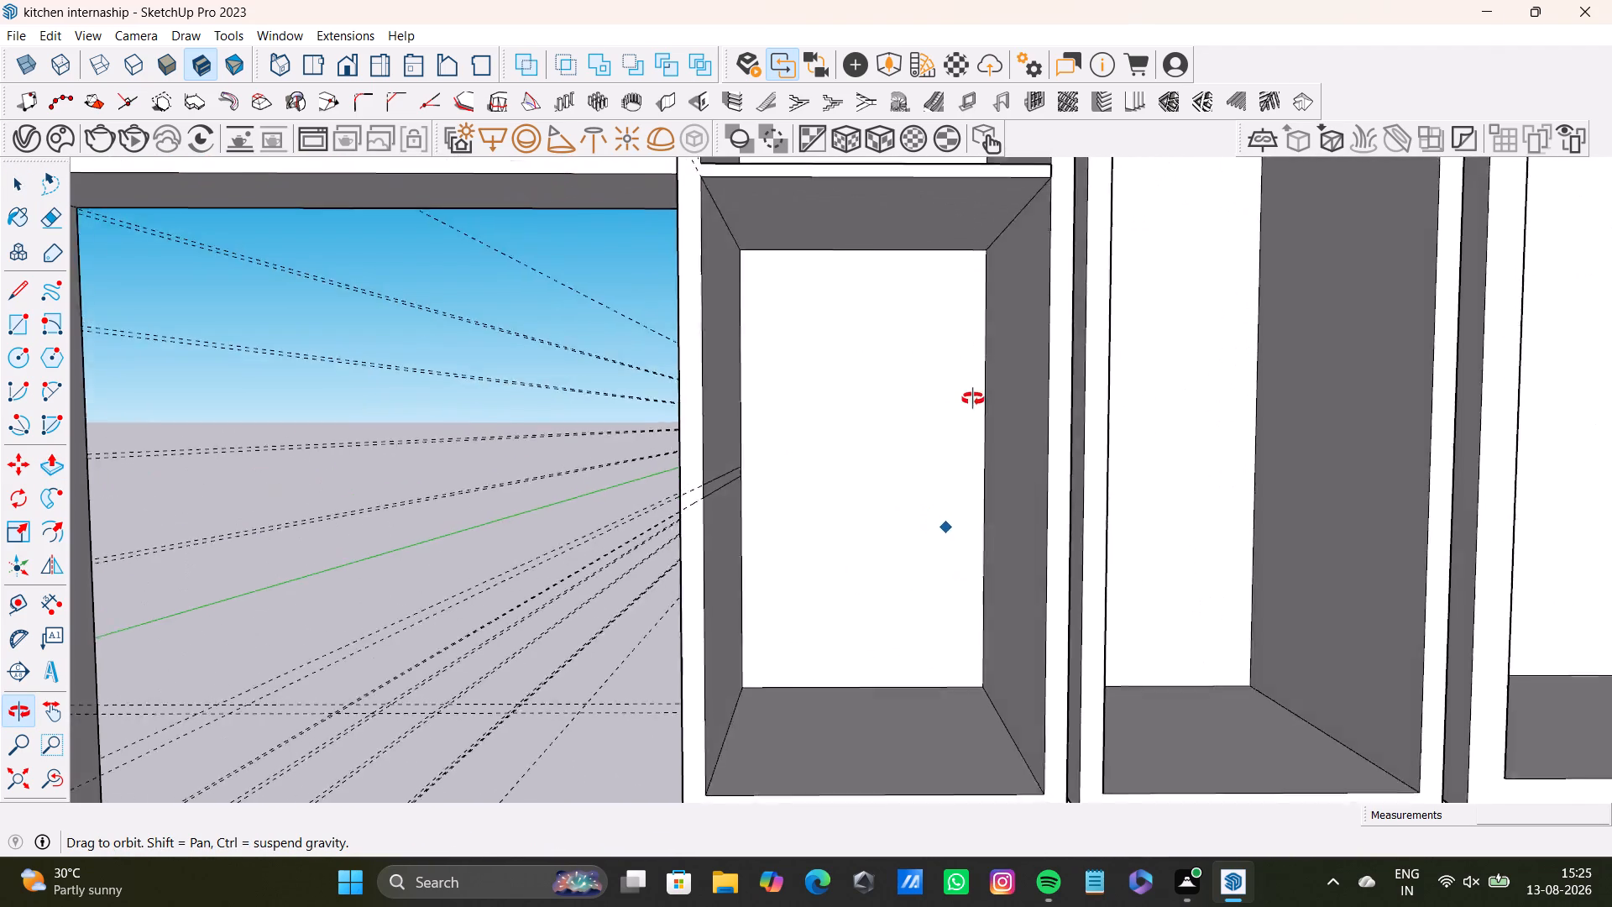
pyautogui.moveTo(973, 399); pyautogui.dragTo(952, 405, button='middle')
pyautogui.scroll(3, 830, 470)
pyautogui.moveTo(853, 507); pyautogui.dragTo(748, 523, button='middle')
pyautogui.press('space')
pyautogui.click(568, 506)
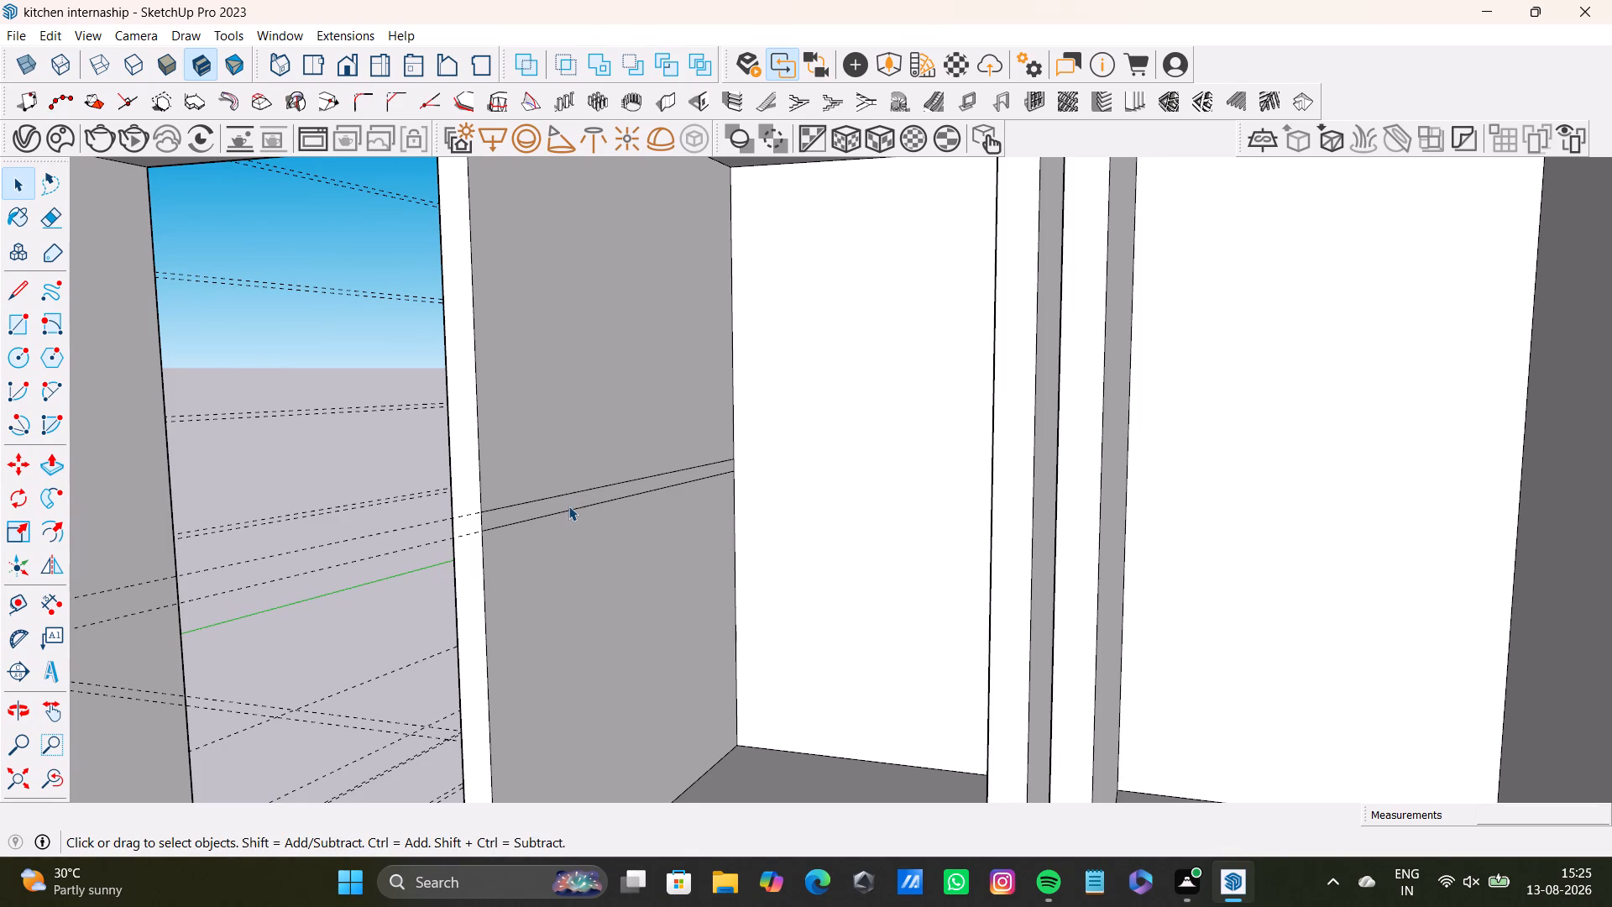
pyautogui.press('p')
pyautogui.click(568, 506)
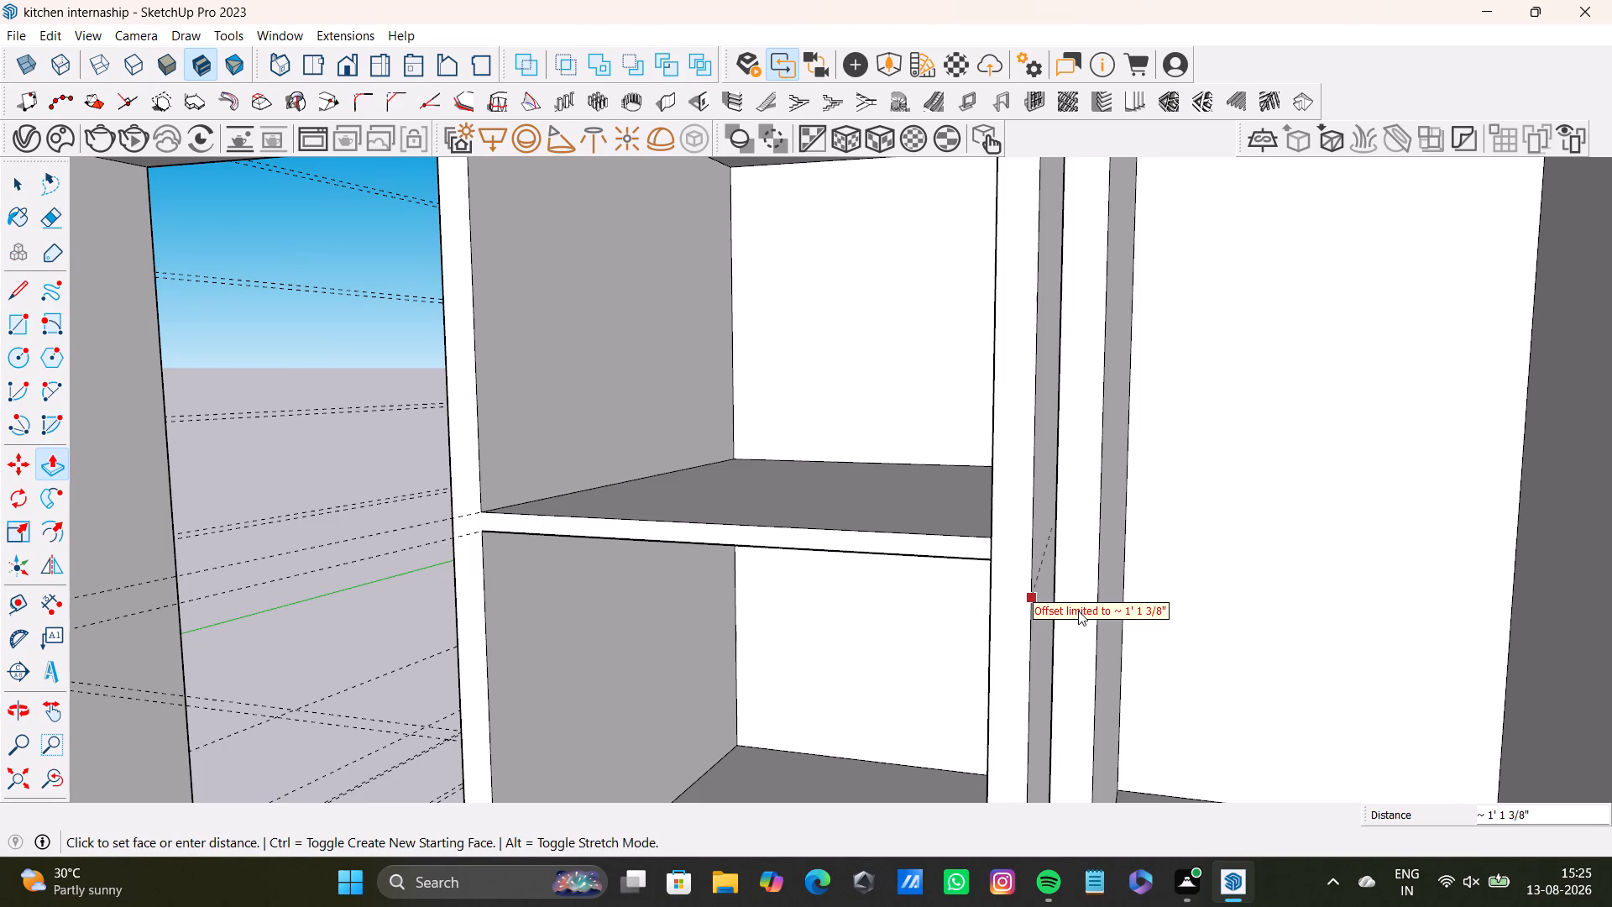
pyautogui.click(1078, 611)
pyautogui.click(1019, 632)
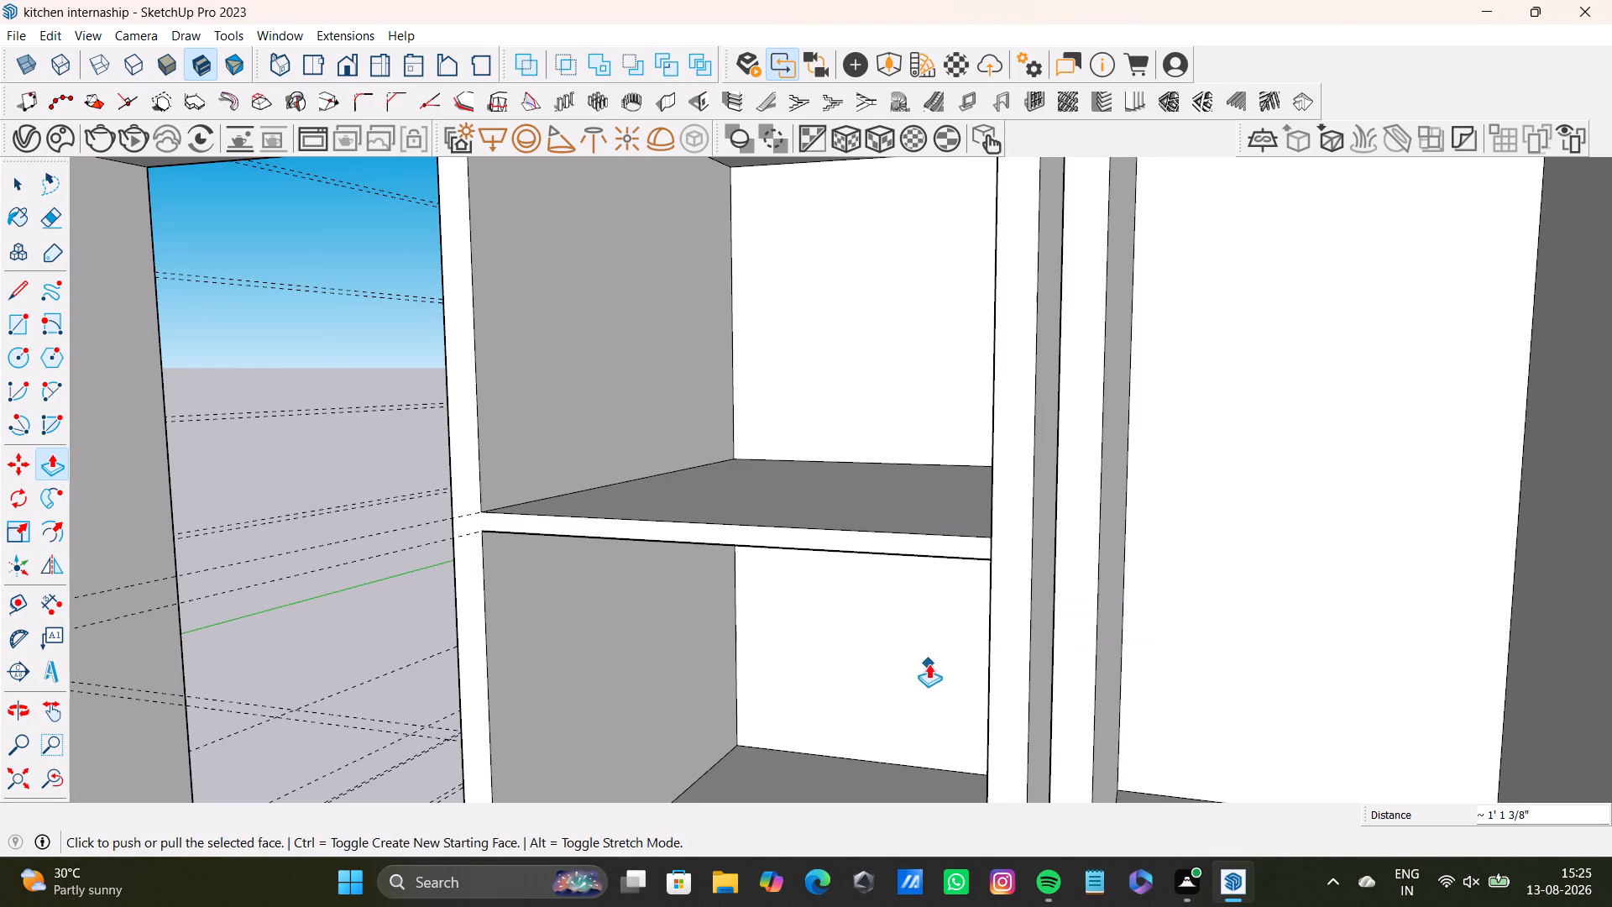
# Examine the two new shelves inside the cabinet beside the door opening from several angles.
pyautogui.moveTo(929, 663); pyautogui.dragTo(1175, 705, button='middle')
pyautogui.scroll(-8, 1124, 686)
pyautogui.moveTo(1110, 675); pyautogui.dragTo(896, 679, button='middle')
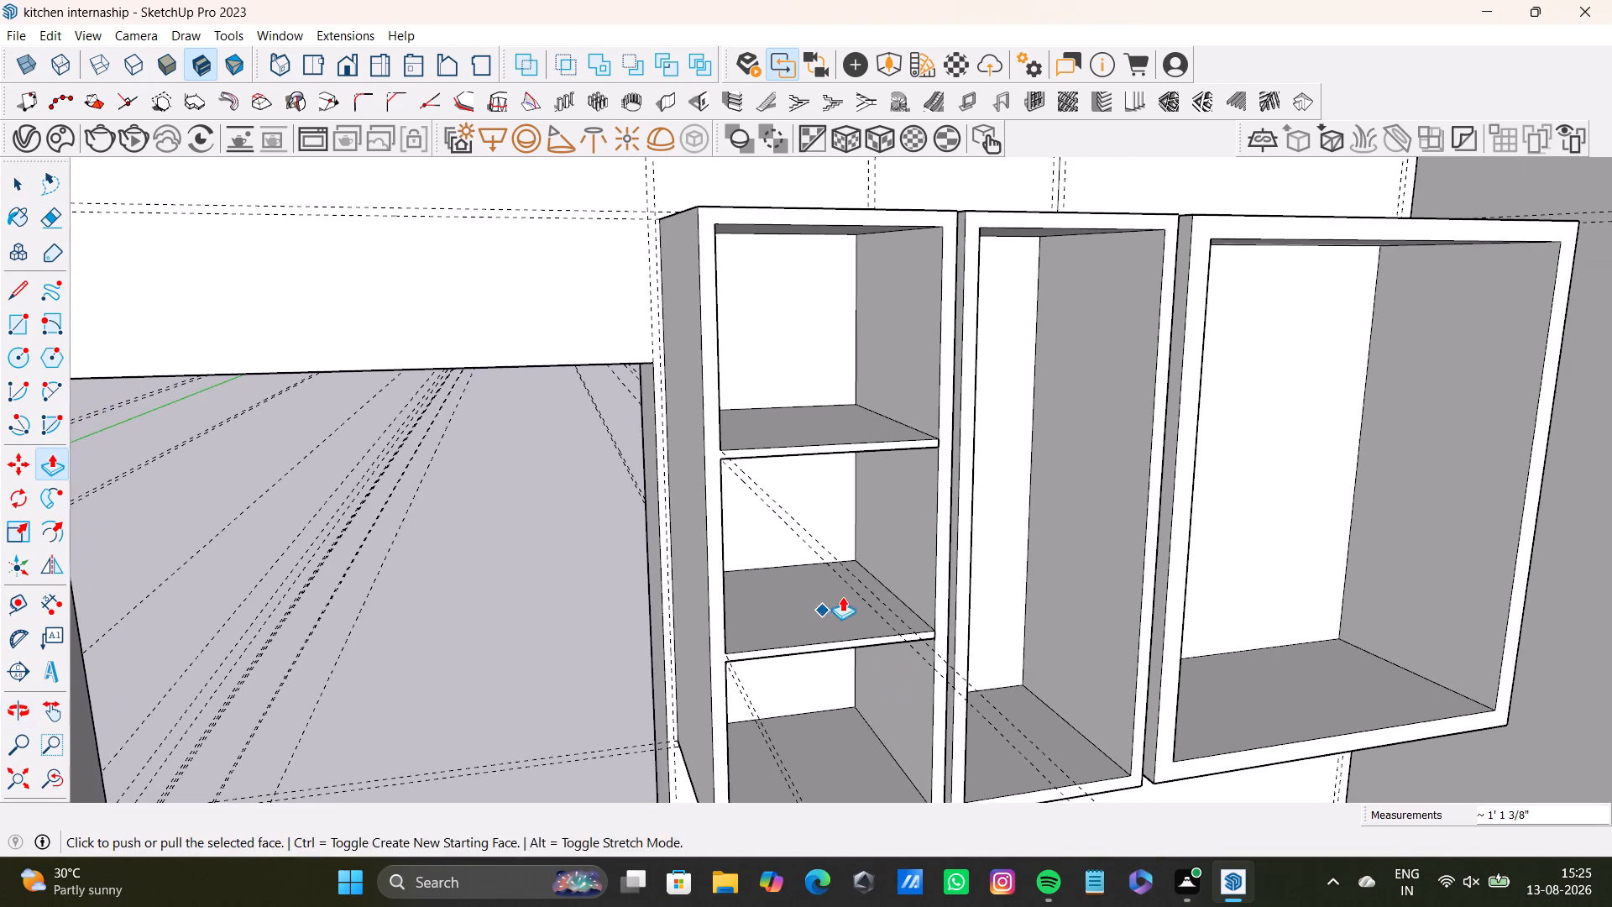
pyautogui.moveTo(865, 585); pyautogui.dragTo(766, 659, button='middle')
pyautogui.click(778, 440)
pyautogui.press('space')
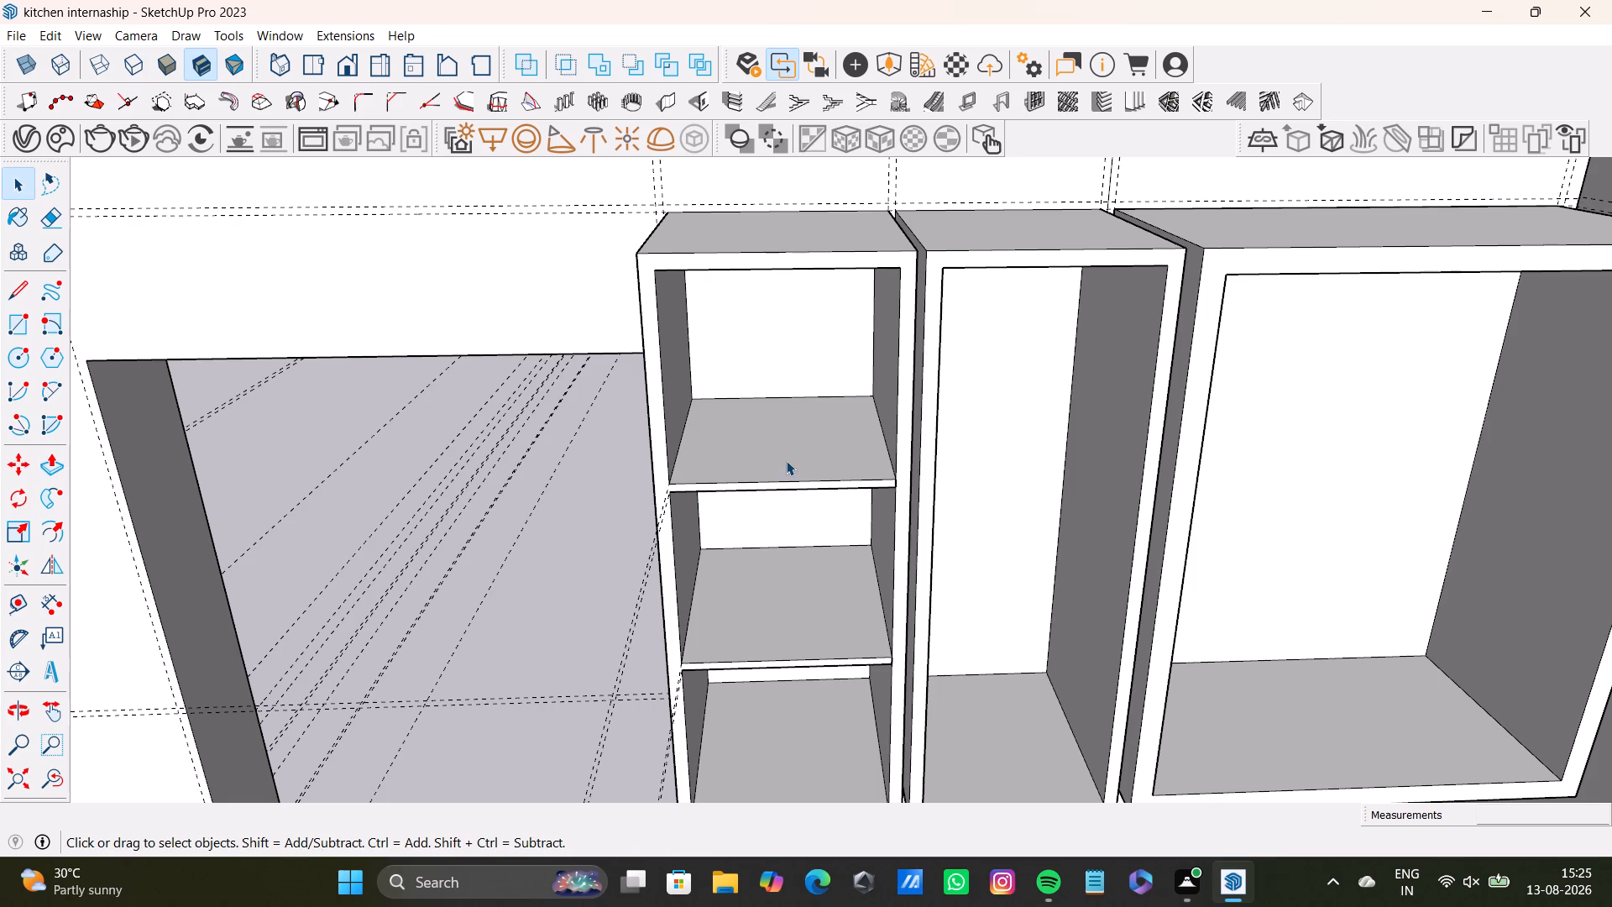
pyautogui.scroll(3, 821, 507)
pyautogui.moveTo(820, 499); pyautogui.dragTo(799, 306, button='middle')
pyautogui.moveTo(794, 334); pyautogui.dragTo(794, 446, button='middle')
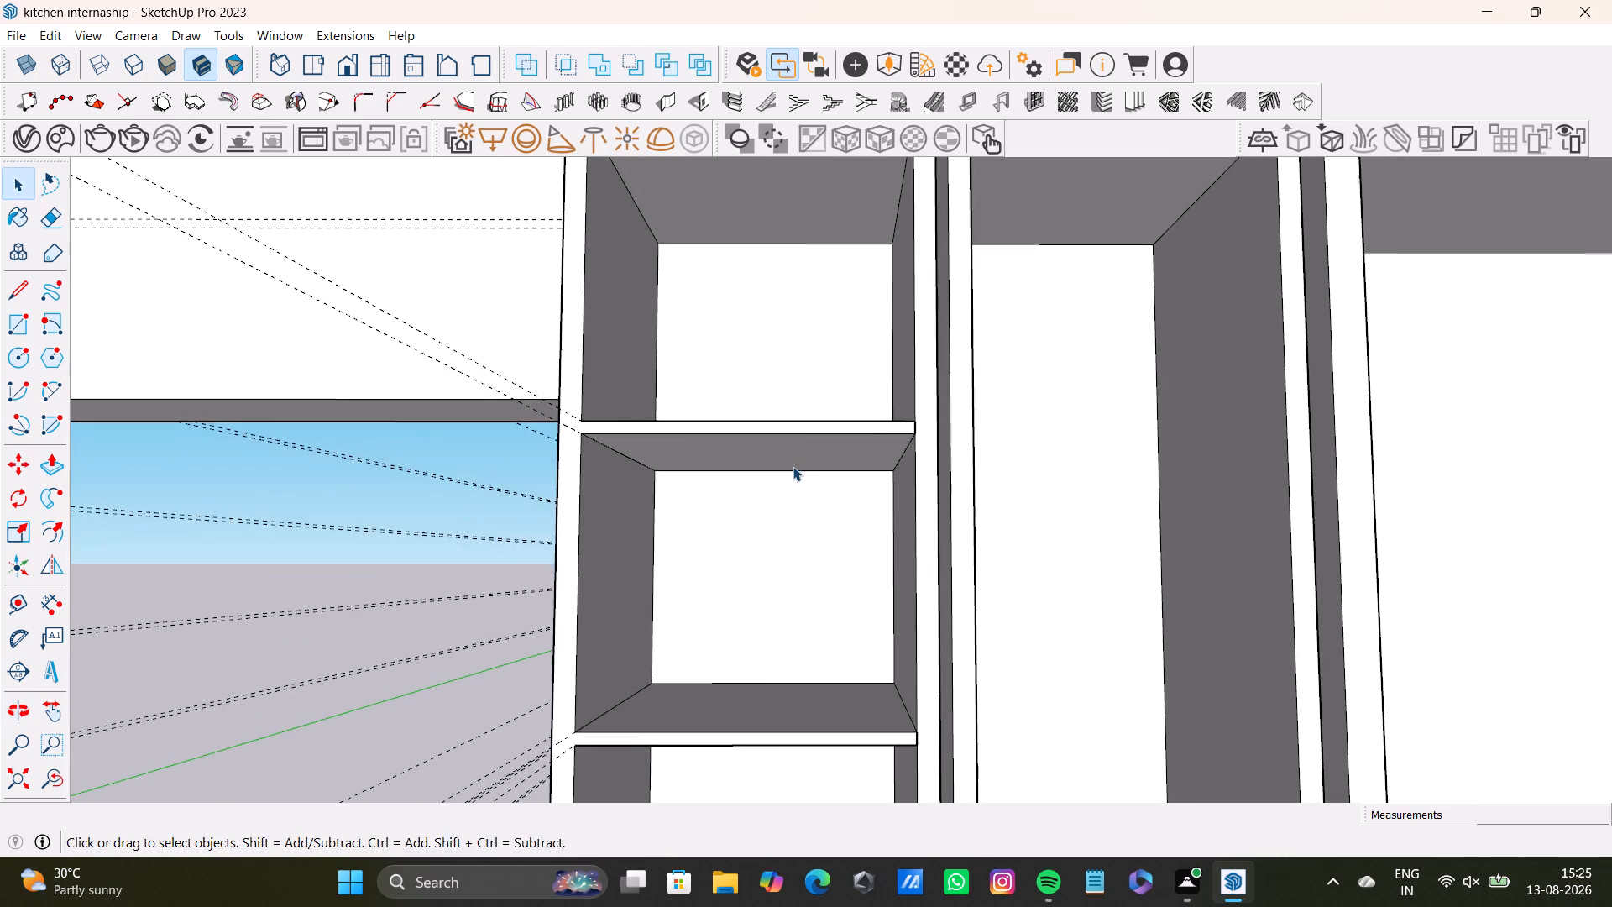
# Thicken the upper shelf of the cabinet beside the door opening by pulling its underside slightly downward.
pyautogui.moveTo(793, 466); pyautogui.dragTo(796, 388, button='middle')
pyautogui.click(801, 427)
pyautogui.press('p')
pyautogui.click(801, 427)
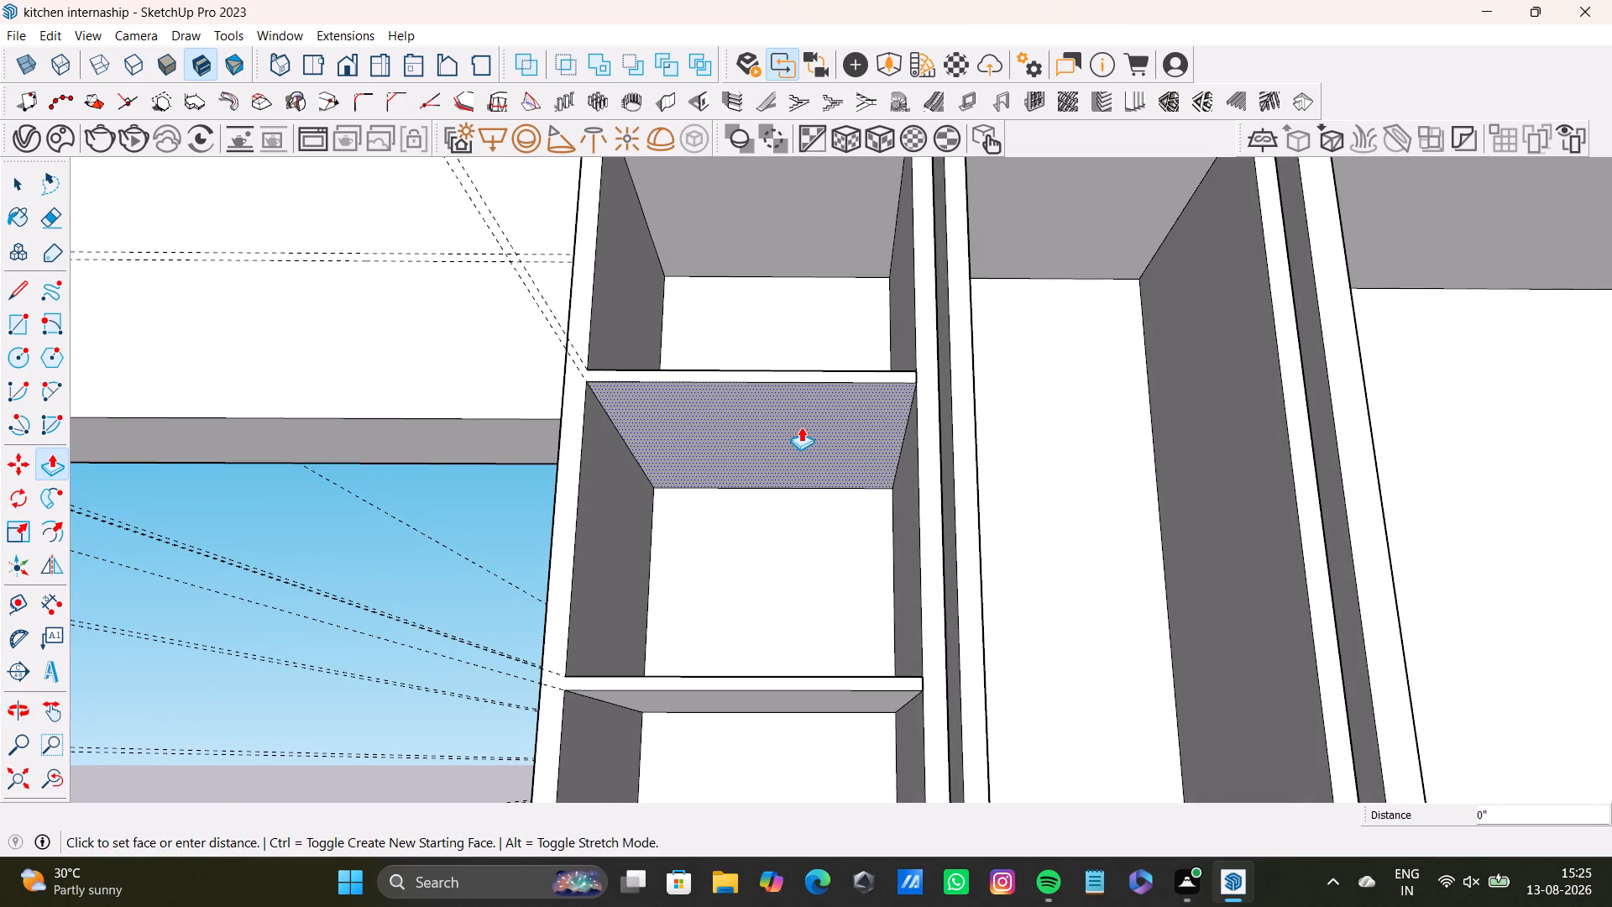
pyautogui.click(803, 433)
# Thicken the lower shelf of the same cabinet by pulling its underside down 1/4".
pyautogui.keyDown('shift'); pyautogui.moveTo(777, 560); pyautogui.dragTo(784, 433, button='middle'); pyautogui.keyUp('shift')
pyautogui.click(795, 529)
pyautogui.press('space')
pyautogui.click(796, 530)
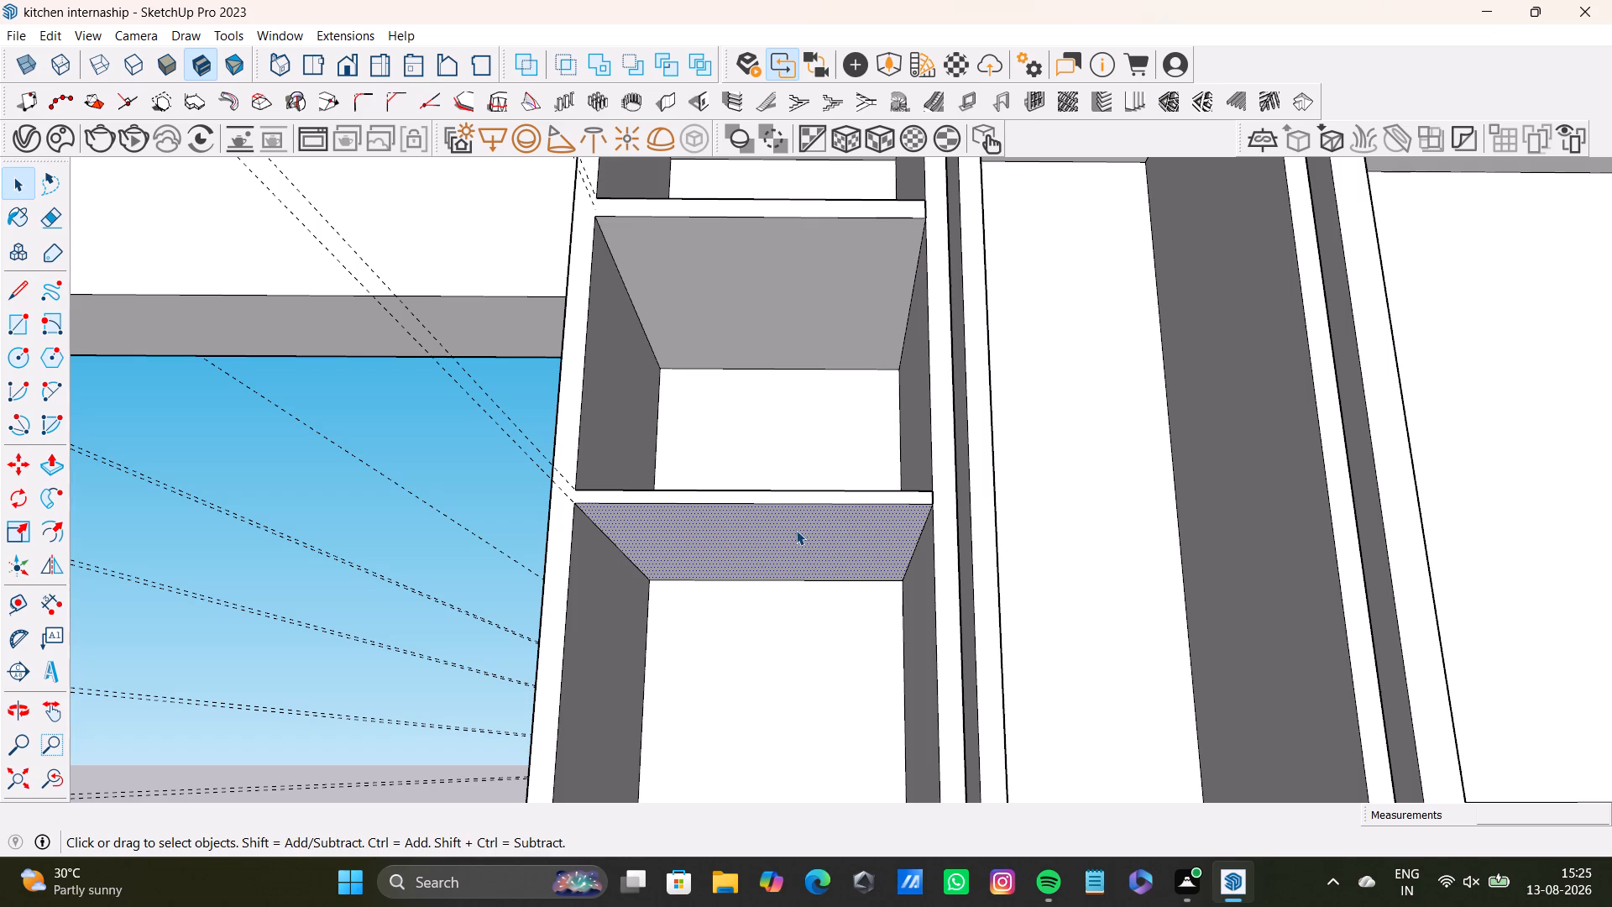
pyautogui.press('p')
pyautogui.click(796, 530)
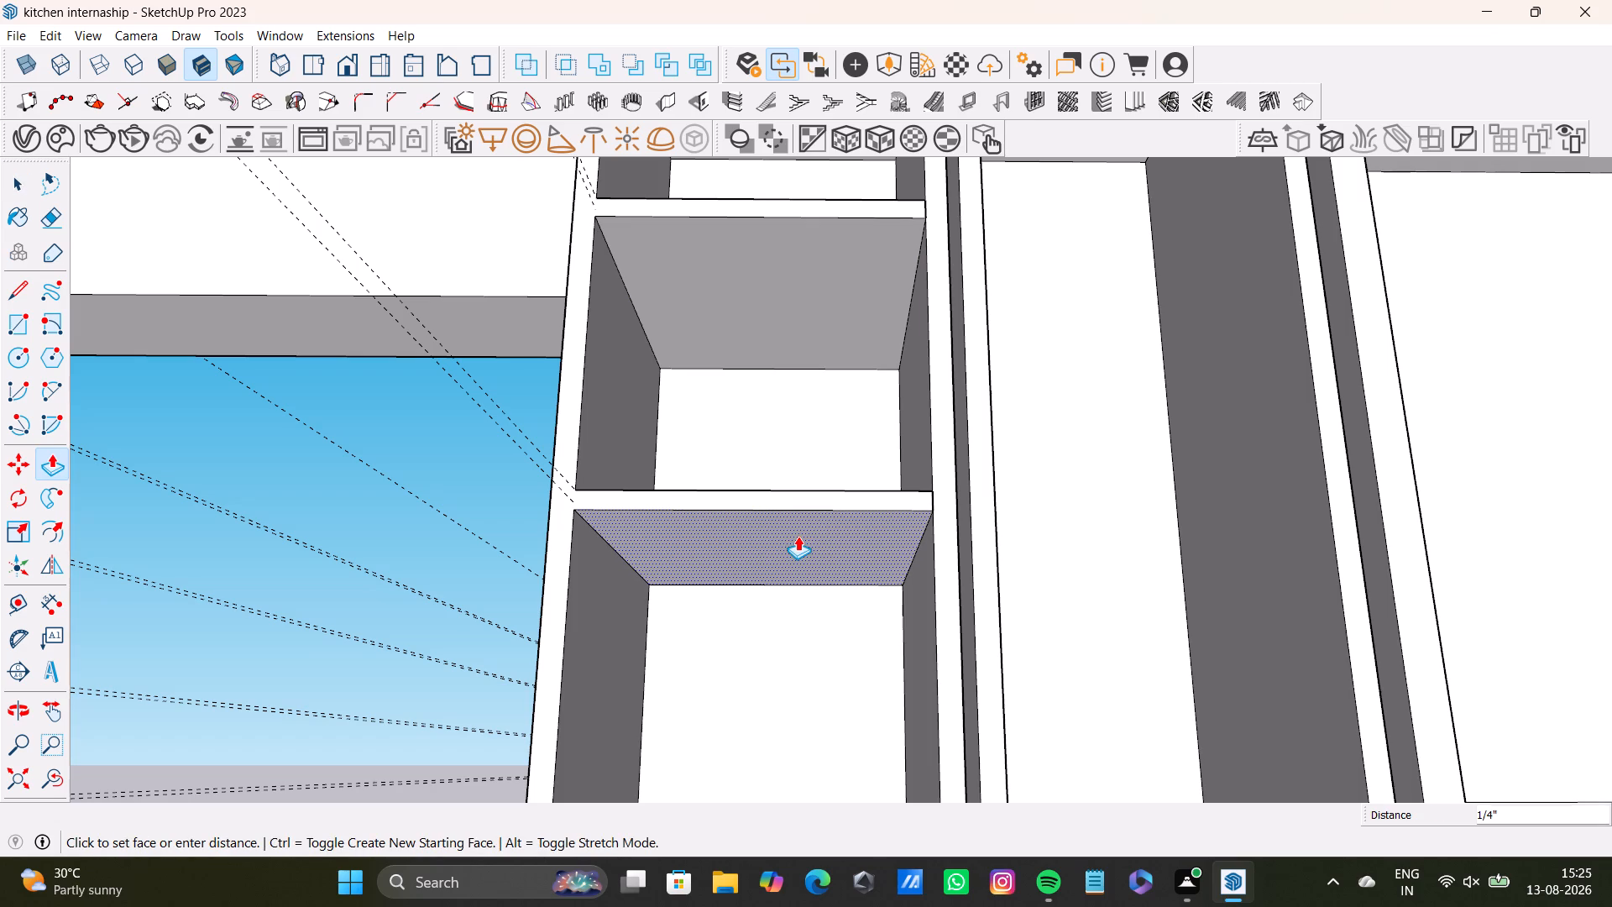
pyautogui.click(798, 536)
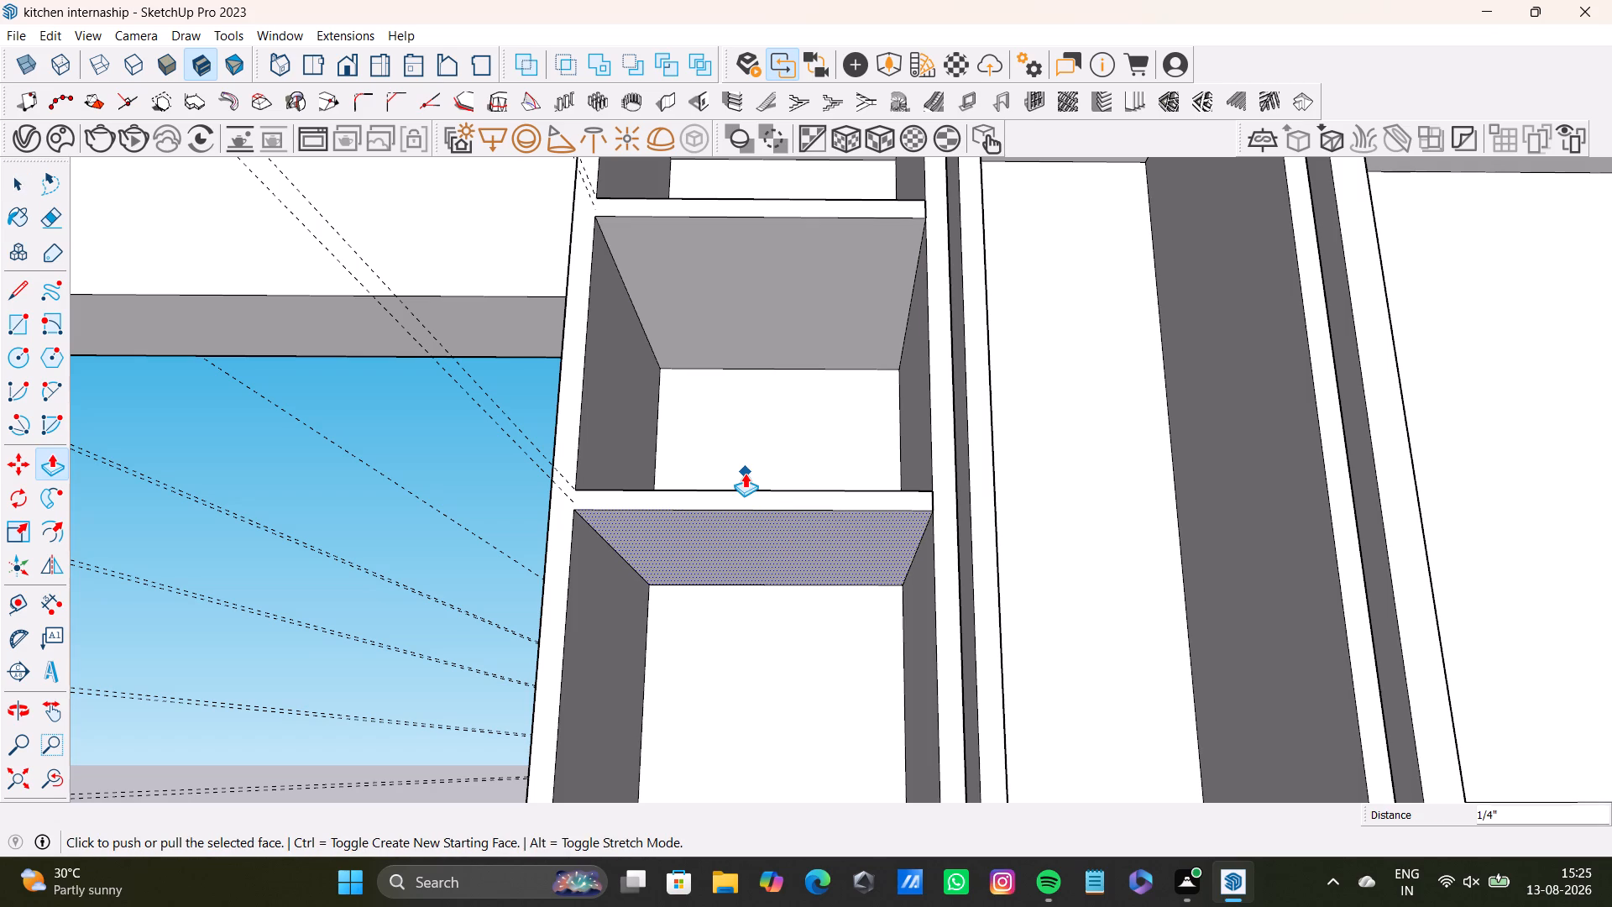
# Examine the two thickened shelves and the adjacent middle cabinet from several angles.
pyautogui.scroll(-6, 752, 469)
pyautogui.keyDown('shift'); pyautogui.moveTo(753, 473); pyautogui.dragTo(740, 504, button='middle'); pyautogui.keyUp('shift')
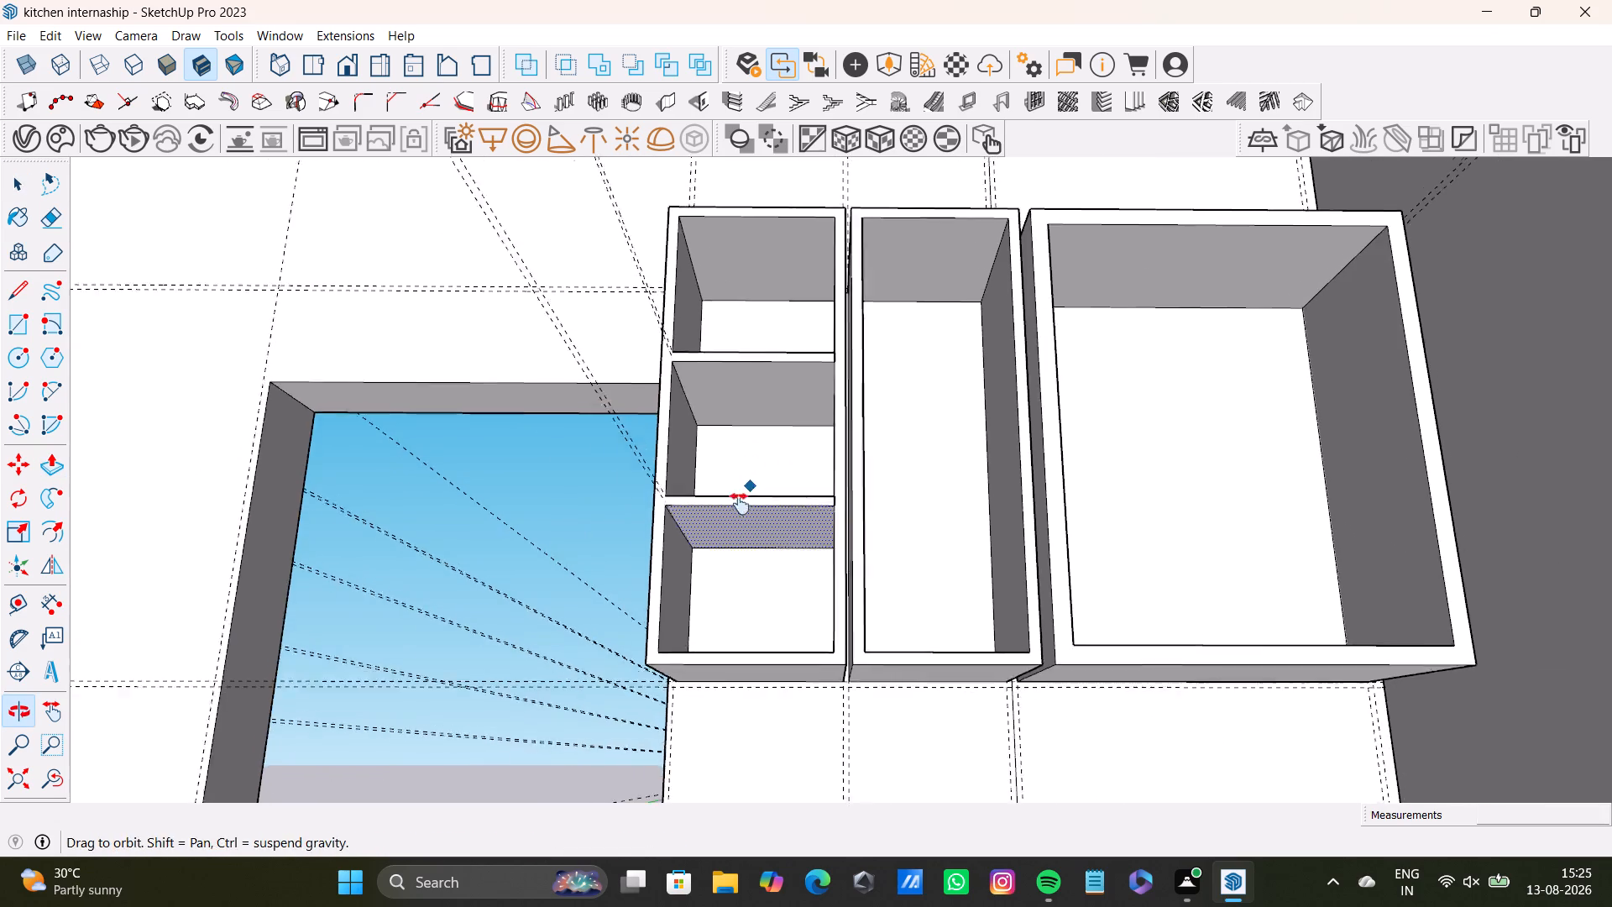
pyautogui.keyDown('shift'); pyautogui.moveTo(740, 504); pyautogui.dragTo(707, 563, button='middle'); pyautogui.keyUp('shift')
pyautogui.moveTo(743, 517); pyautogui.dragTo(681, 675, button='middle')
pyautogui.scroll(7, 714, 543)
pyautogui.moveTo(719, 502); pyautogui.dragTo(769, 516, button='middle')
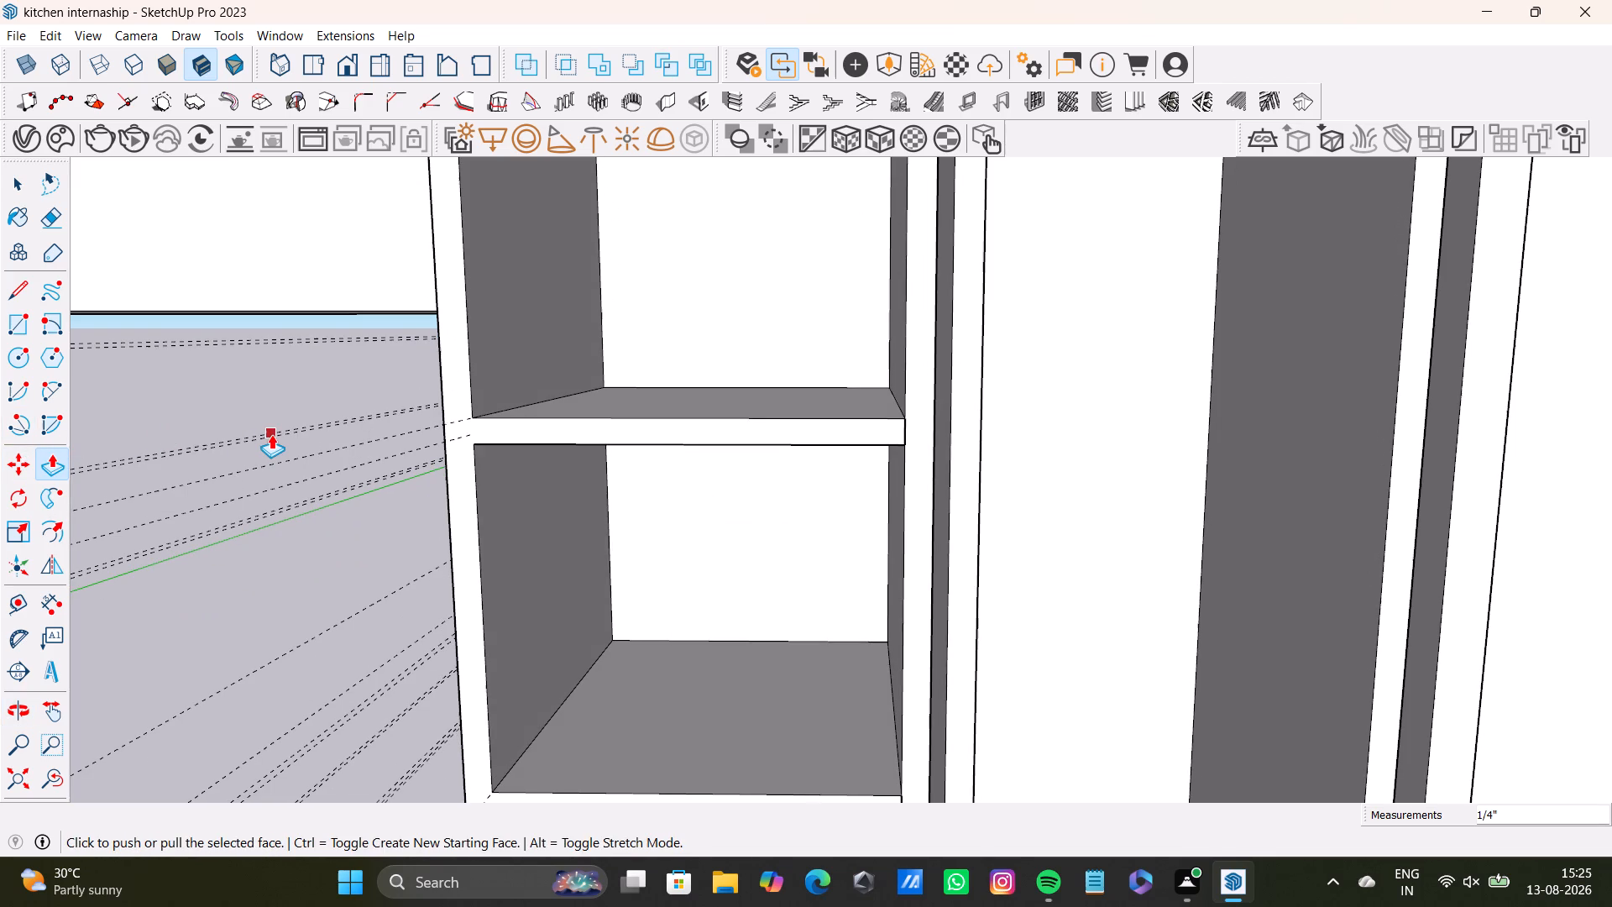
pyautogui.moveTo(490, 518); pyautogui.dragTo(417, 524, button='middle')
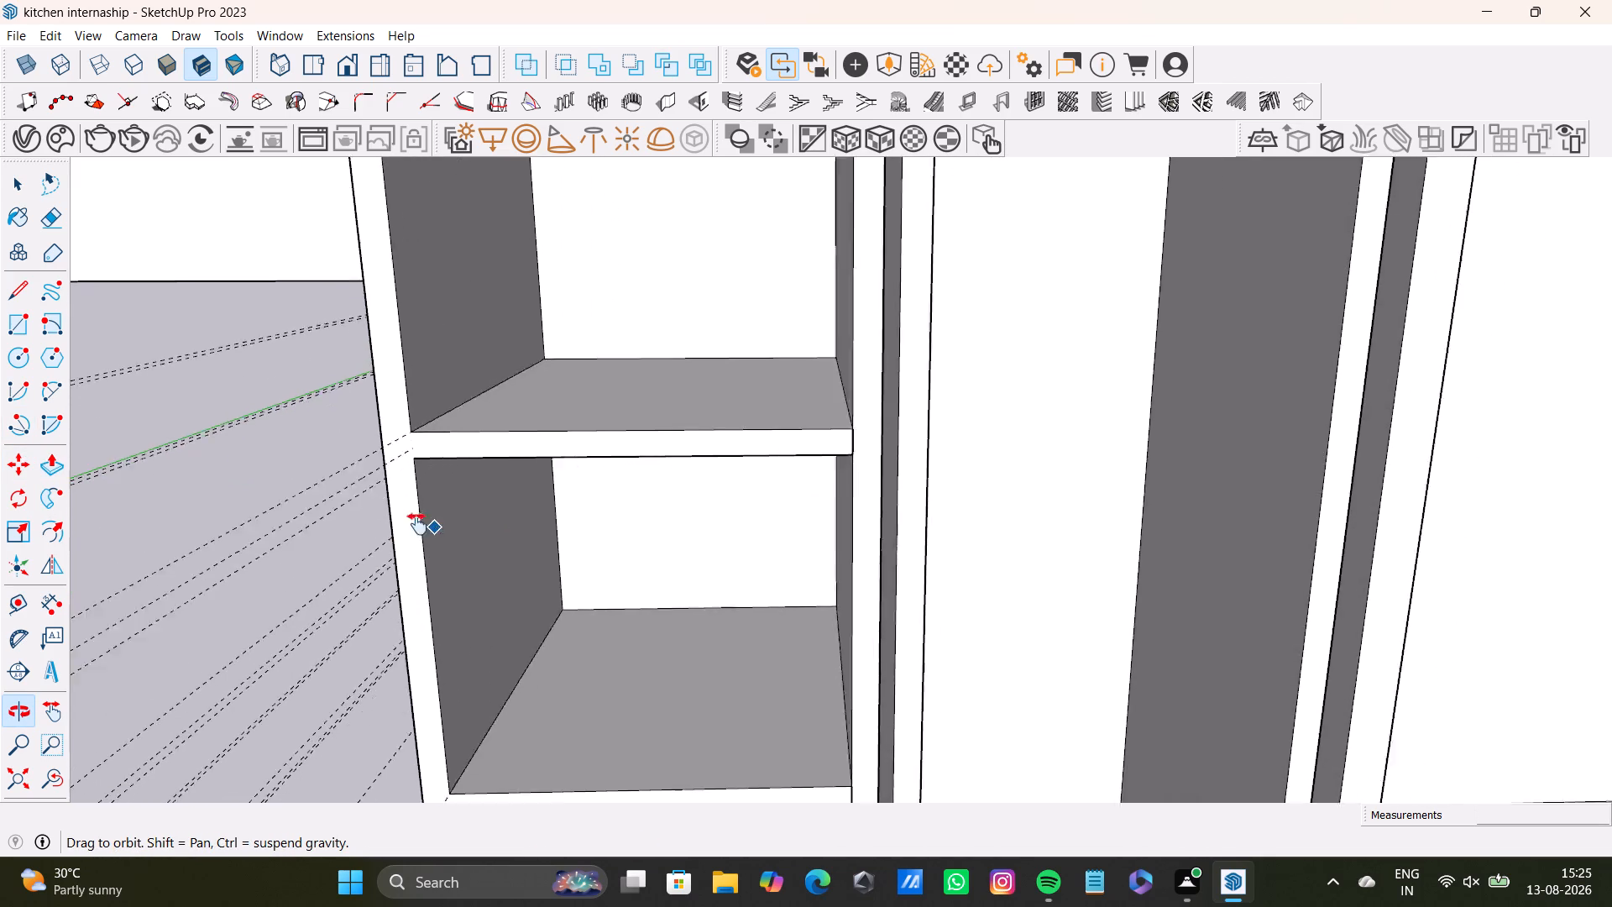
pyautogui.moveTo(417, 524); pyautogui.dragTo(346, 531, button='middle')
pyautogui.moveTo(479, 528); pyautogui.dragTo(301, 523, button='middle')
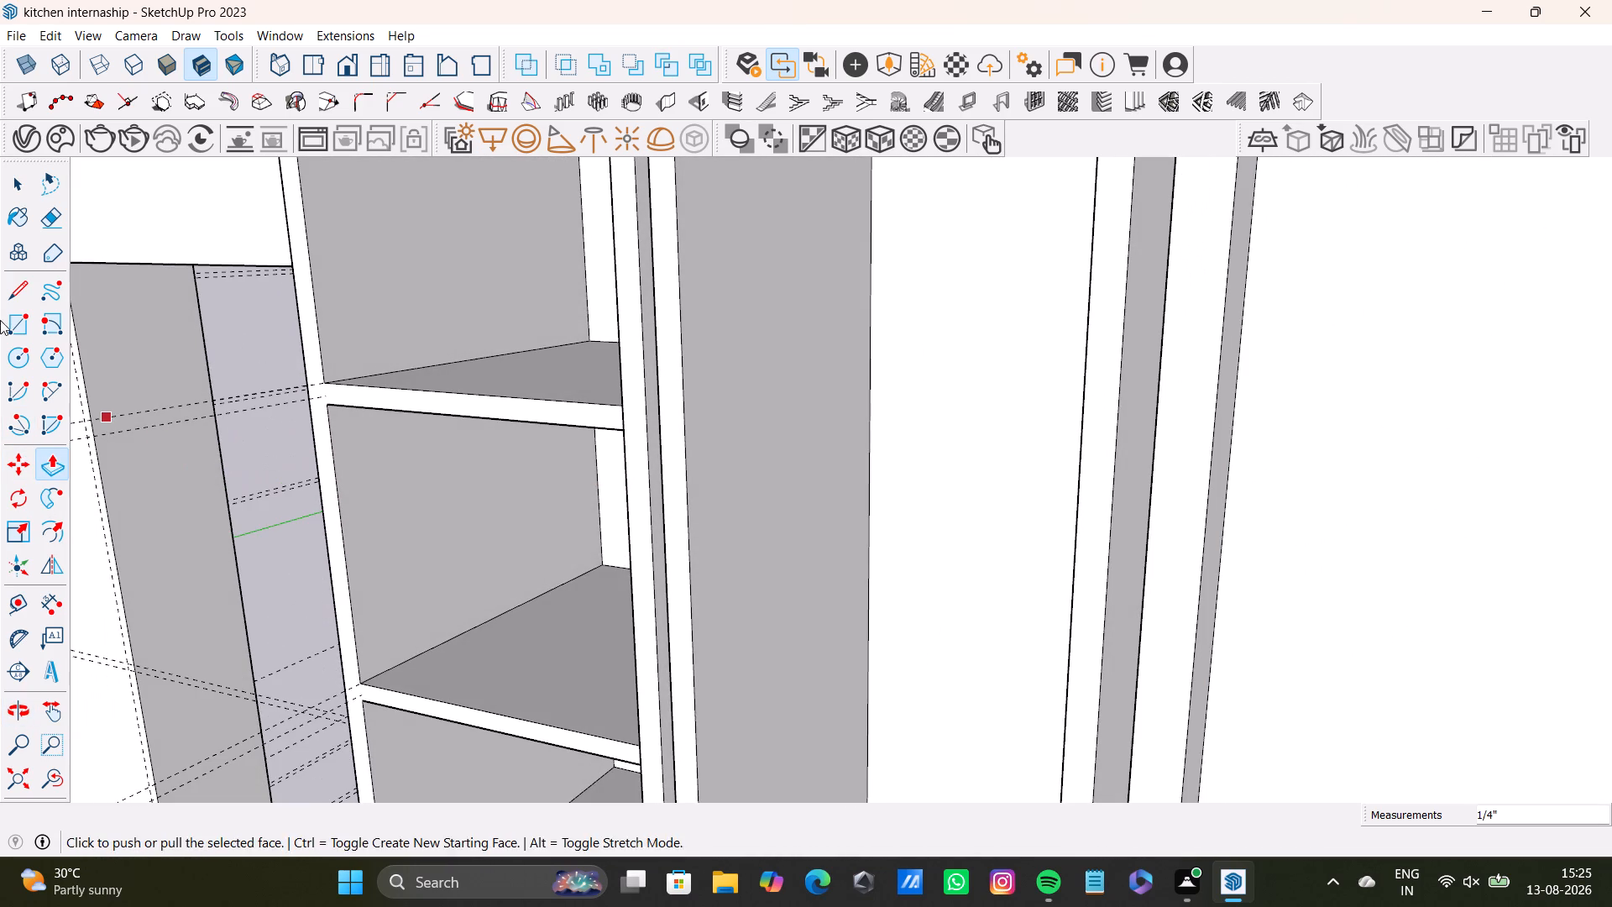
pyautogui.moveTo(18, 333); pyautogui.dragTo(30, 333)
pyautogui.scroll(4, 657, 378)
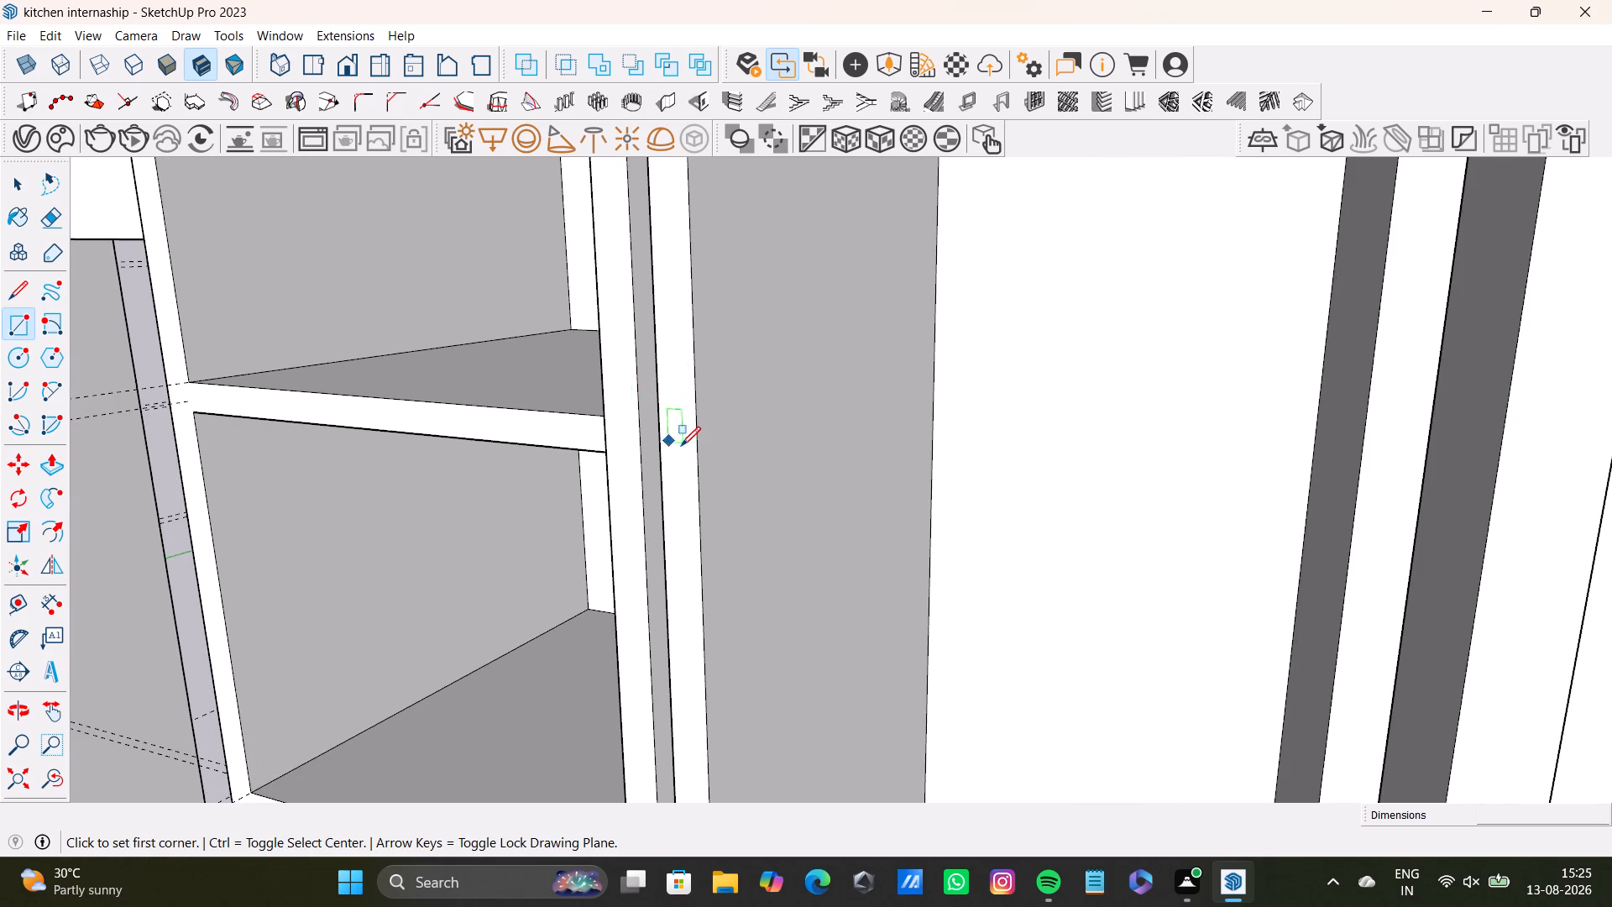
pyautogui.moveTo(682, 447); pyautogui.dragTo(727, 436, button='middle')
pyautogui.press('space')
# Place two guides extending the upper shelf's top and bottom front edges across to the middle cabinet's side panel.
pyautogui.click(24, 597)
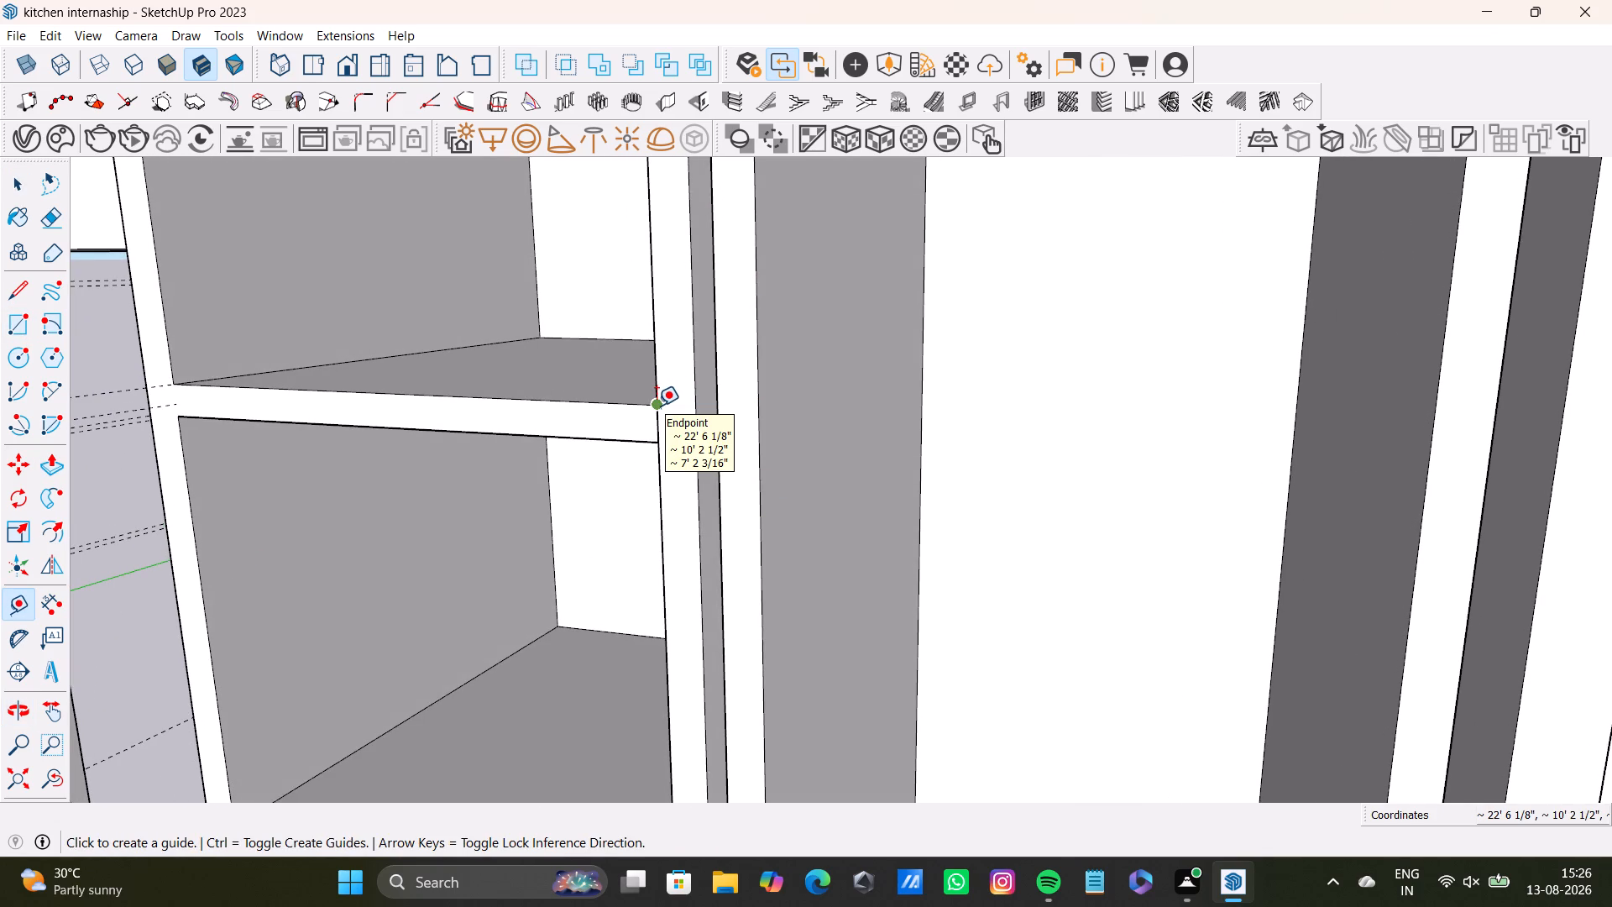
pyautogui.click(657, 406)
pyautogui.click(754, 411)
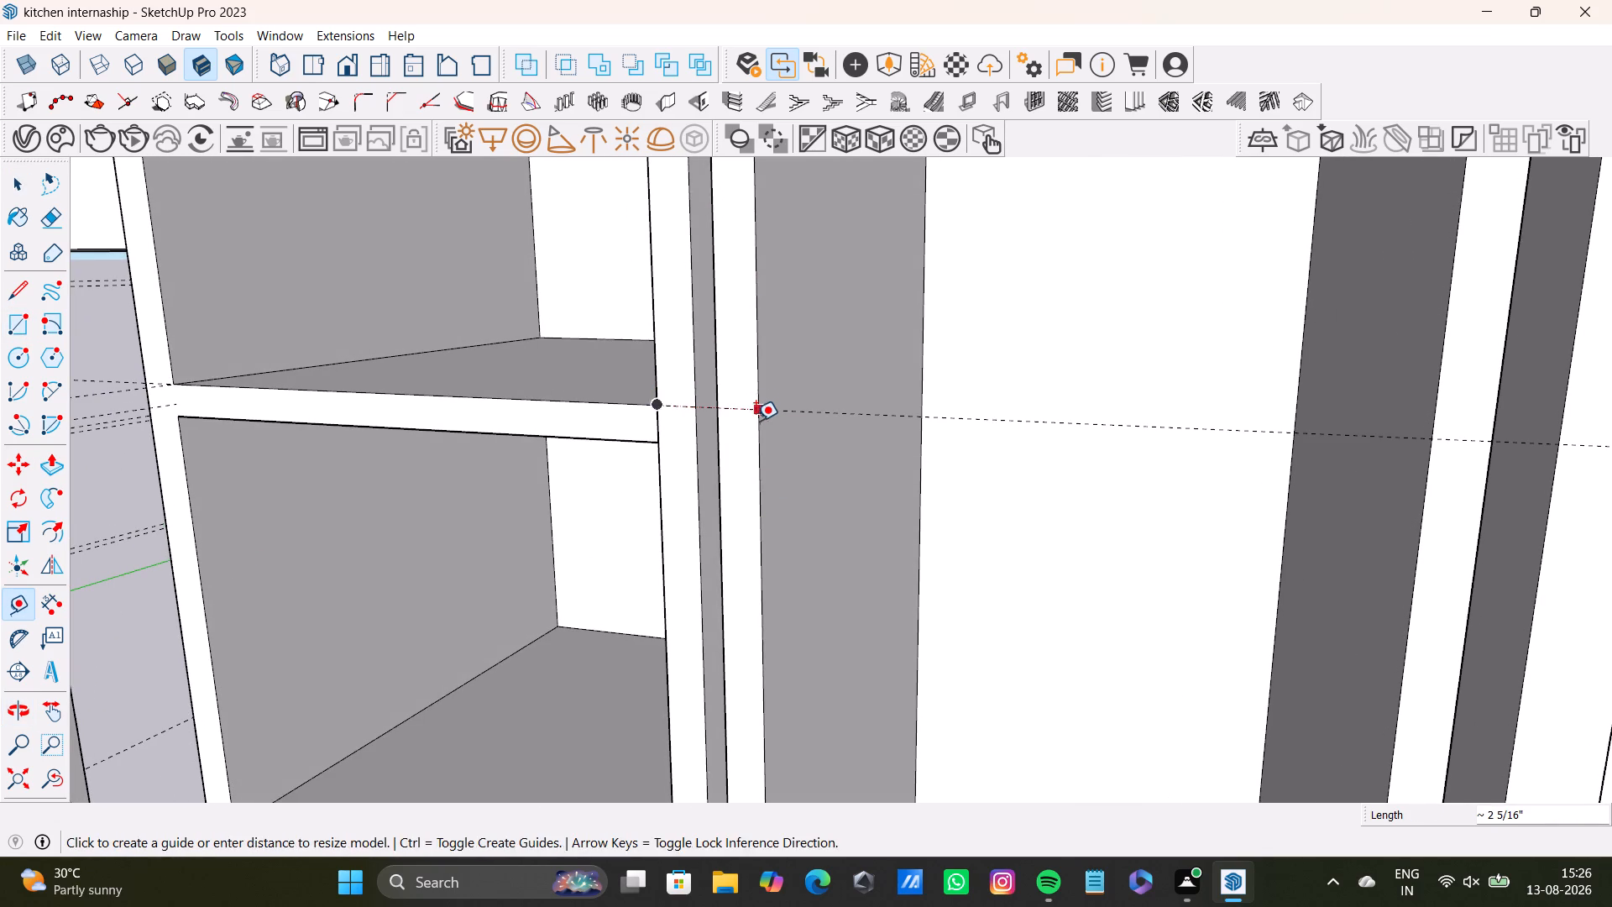
pyautogui.press('space')
pyautogui.click(14, 596)
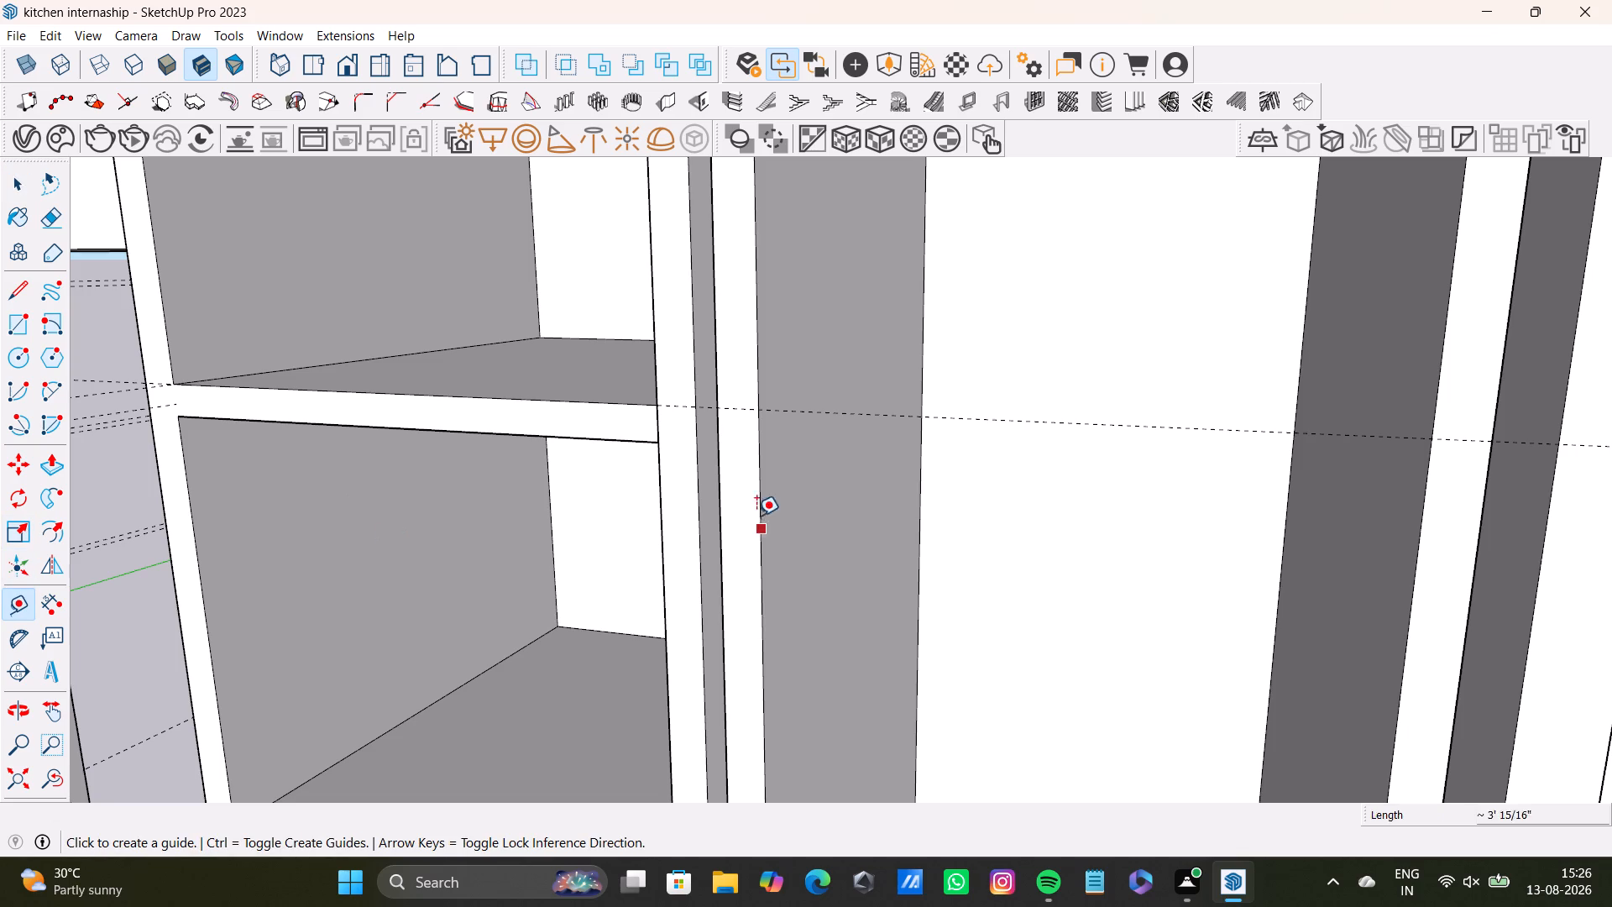
pyautogui.click(652, 443)
pyautogui.click(760, 446)
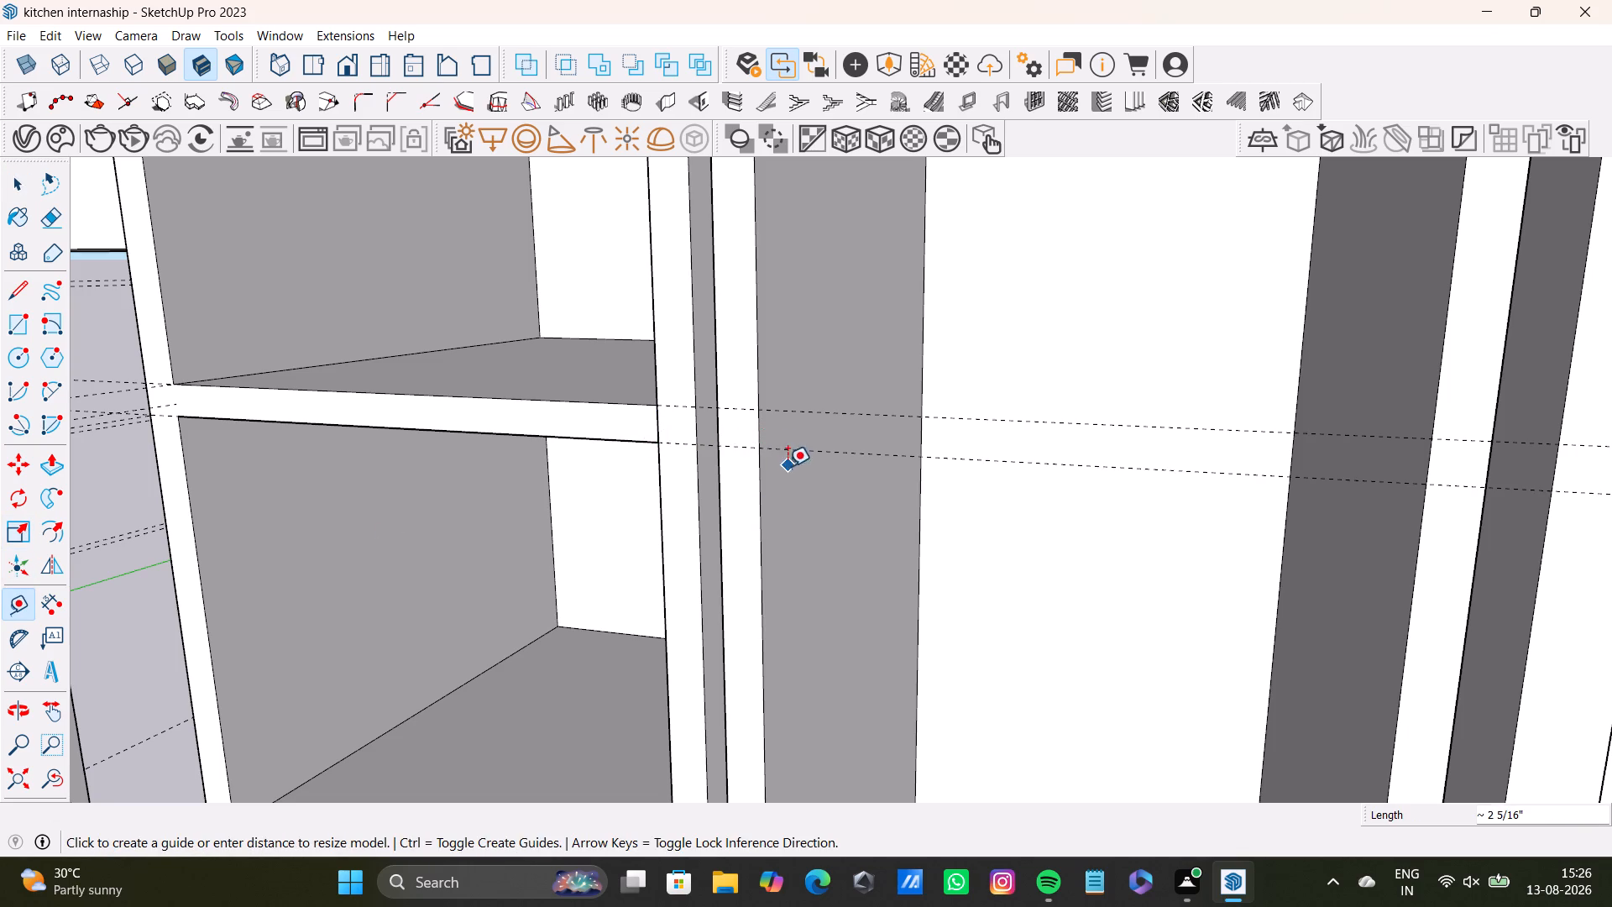
pyautogui.press('space')
# Draw two front-to-back guides about 1' 4 7/16" long across the middle cabinet's inner side panel at the upper shelf's top and bottom levels.
pyautogui.moveTo(826, 484); pyautogui.dragTo(759, 595, button='middle')
pyautogui.scroll(1, 673, 572)
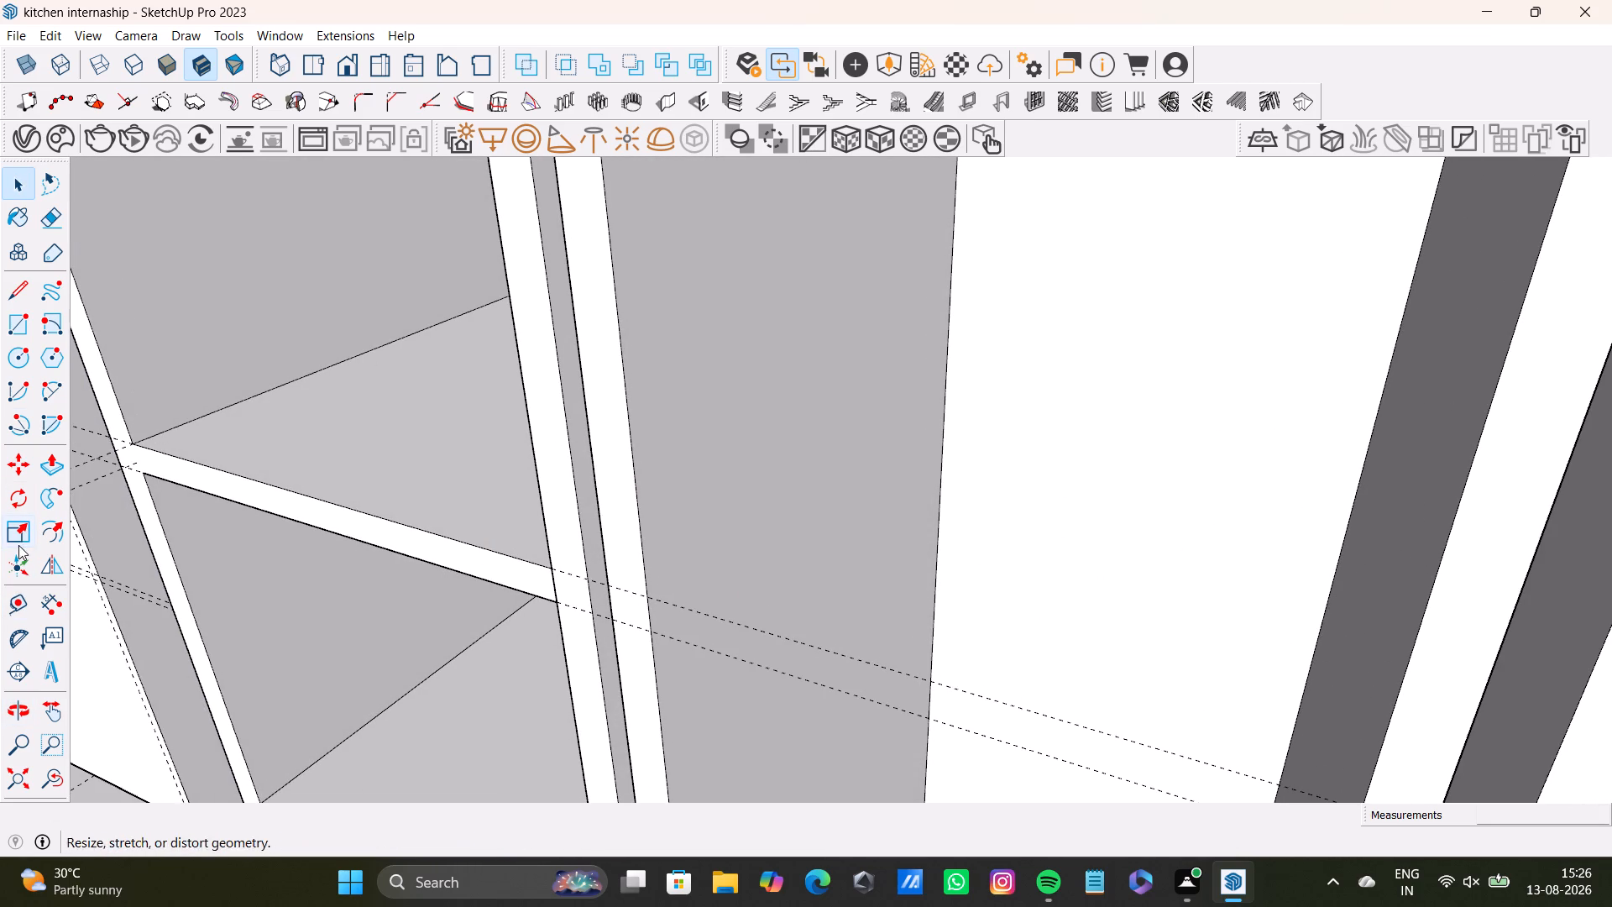
pyautogui.click(18, 595)
pyautogui.click(648, 588)
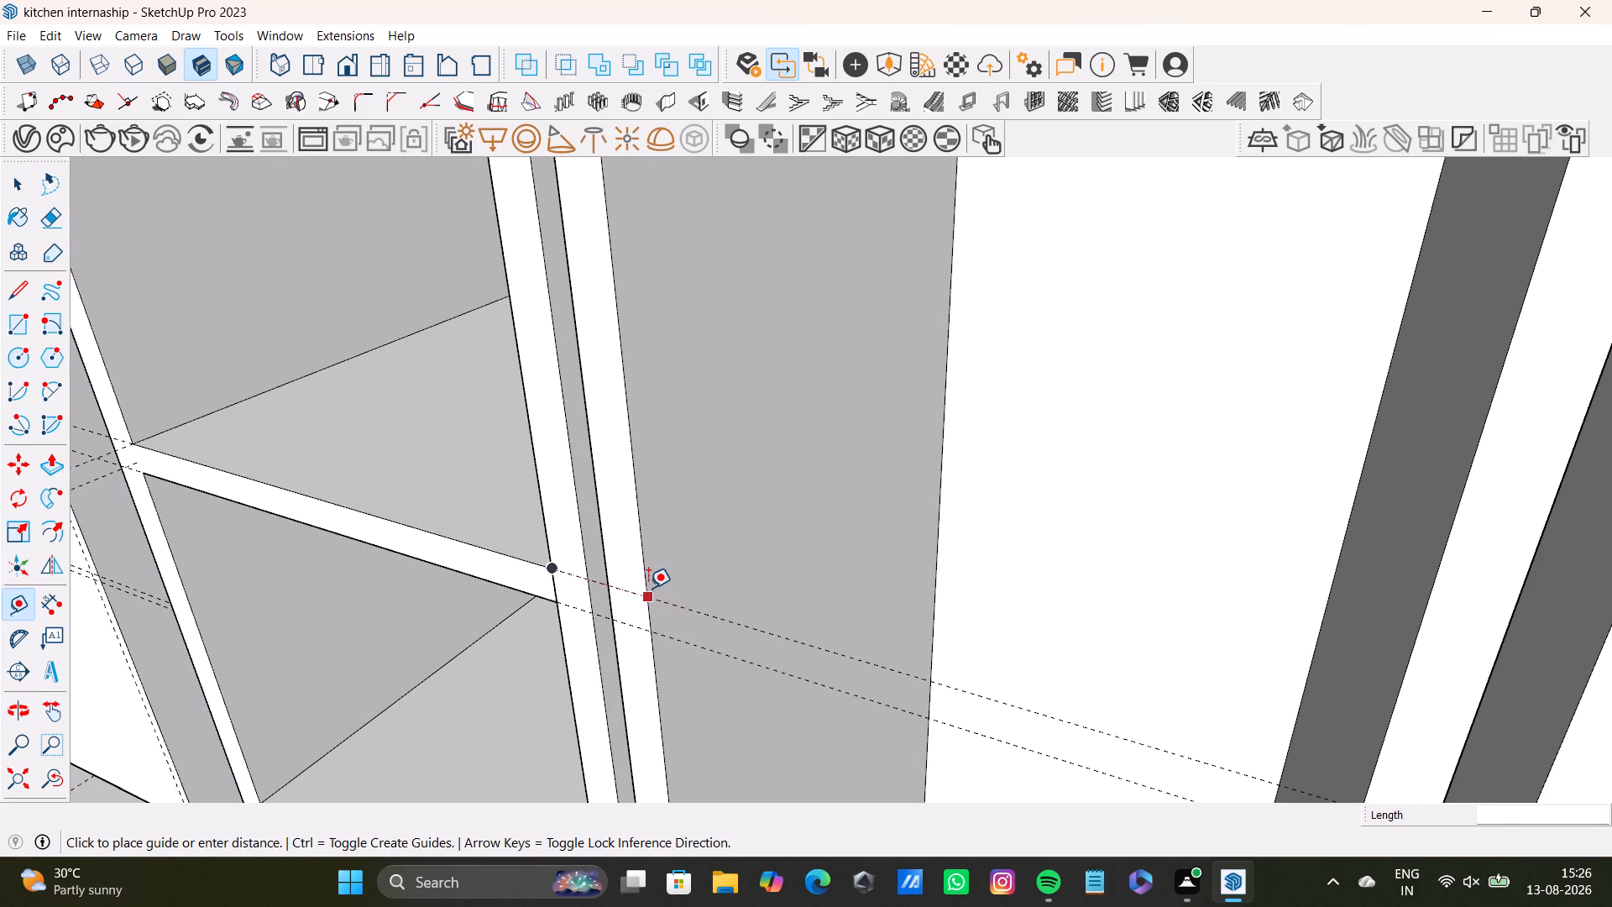
pyautogui.press('Right')
pyautogui.press('Left')
pyautogui.click(950, 341)
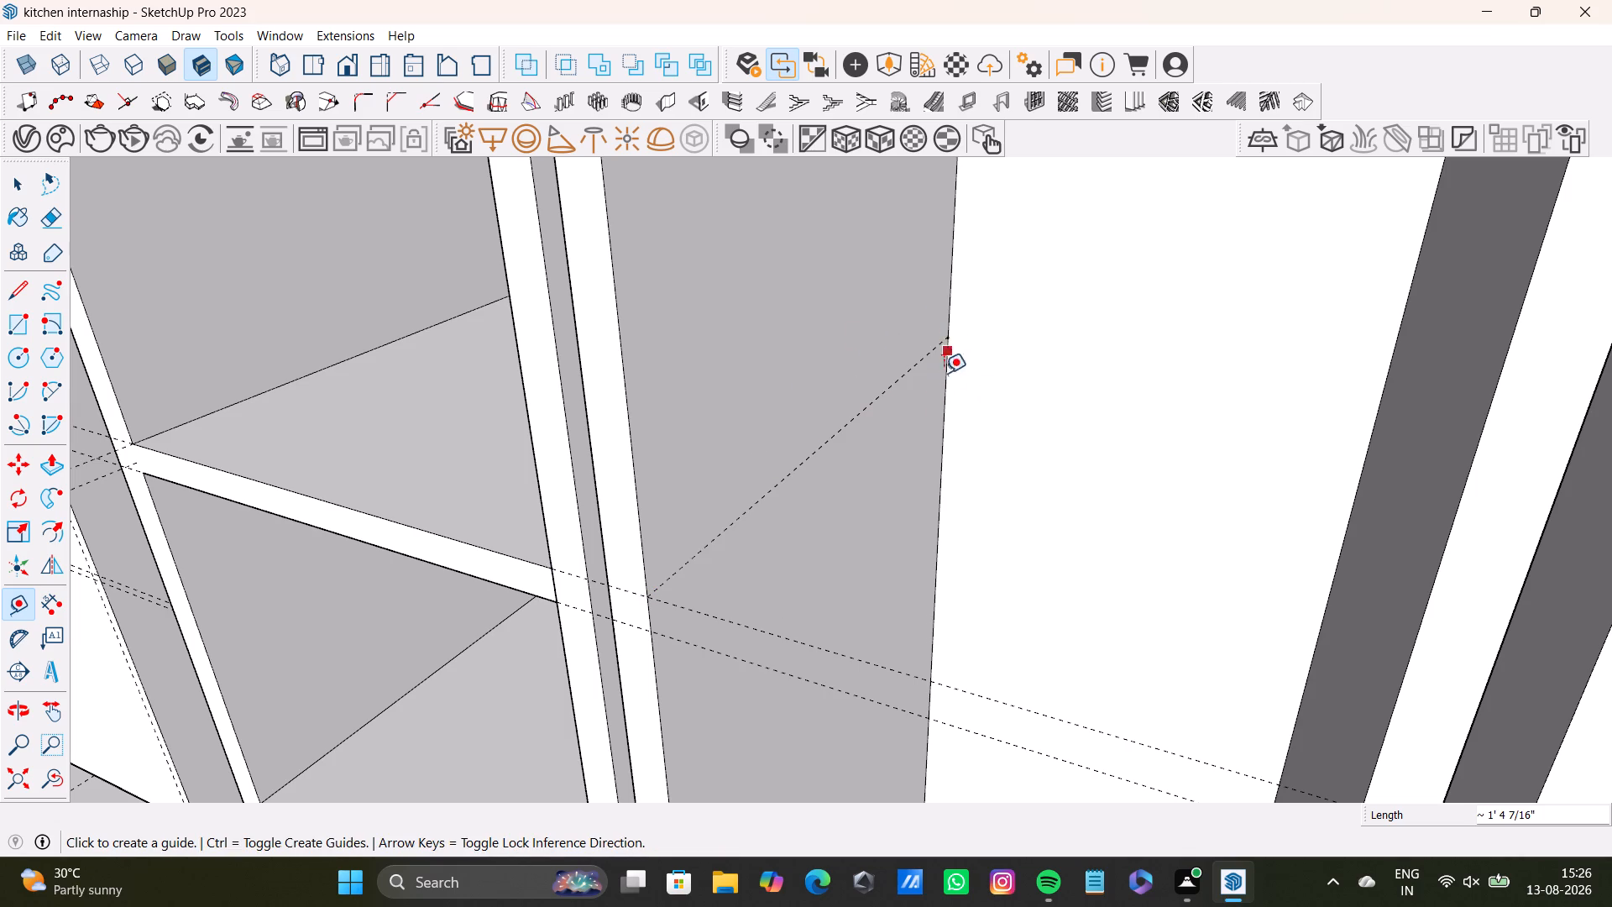
pyautogui.press('space')
pyautogui.moveTo(850, 562); pyautogui.dragTo(841, 476, button='middle')
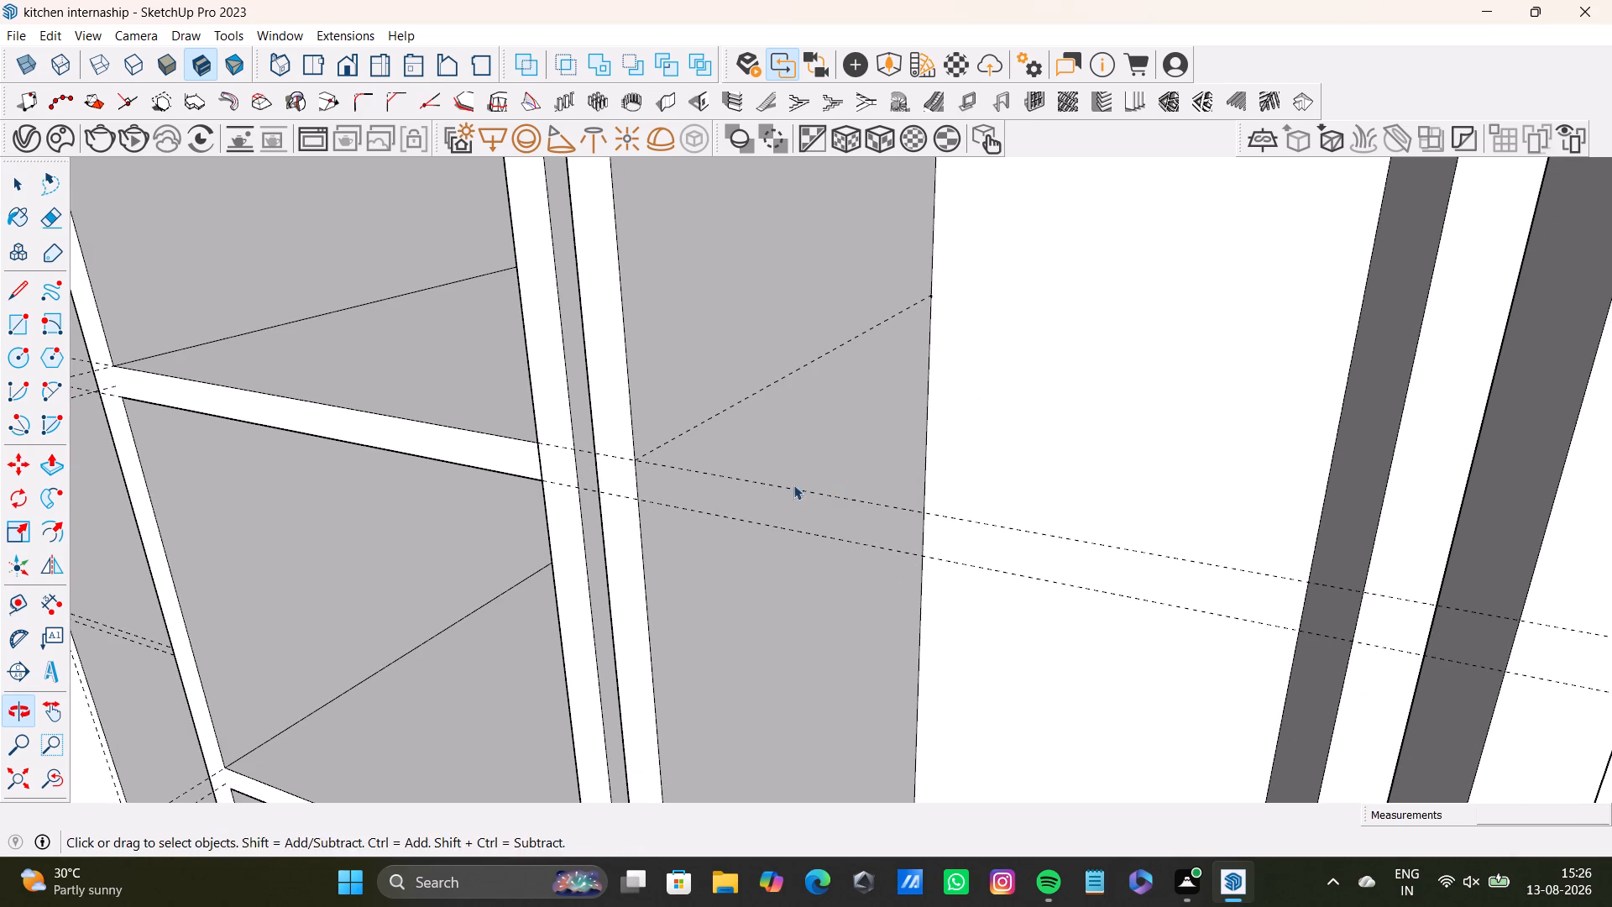
pyautogui.click(10, 599)
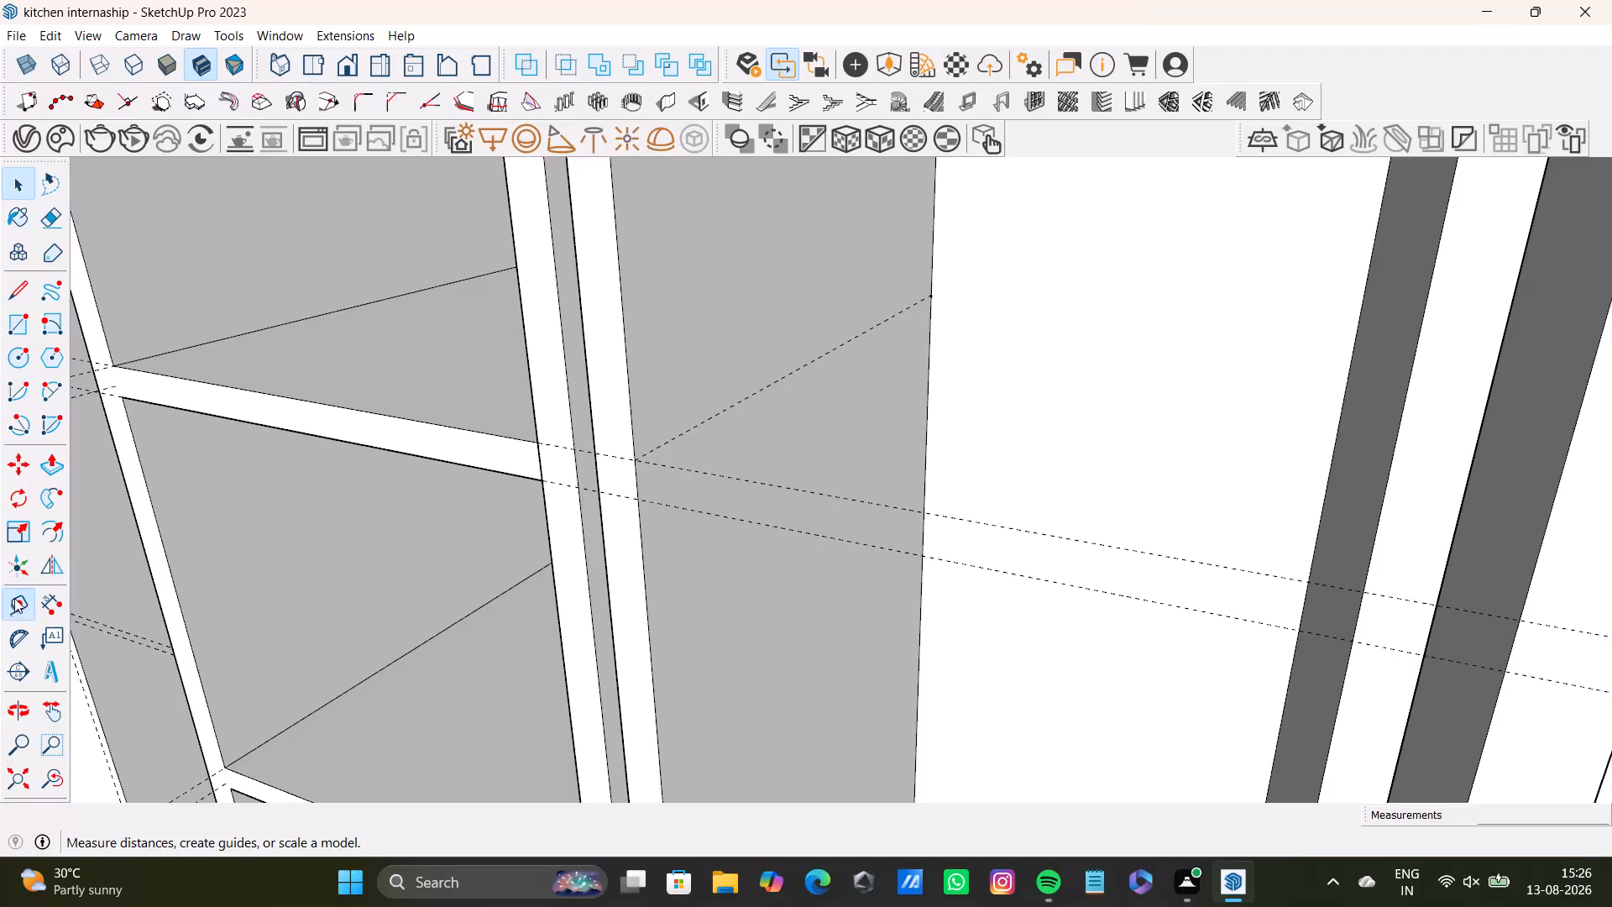
pyautogui.click(642, 498)
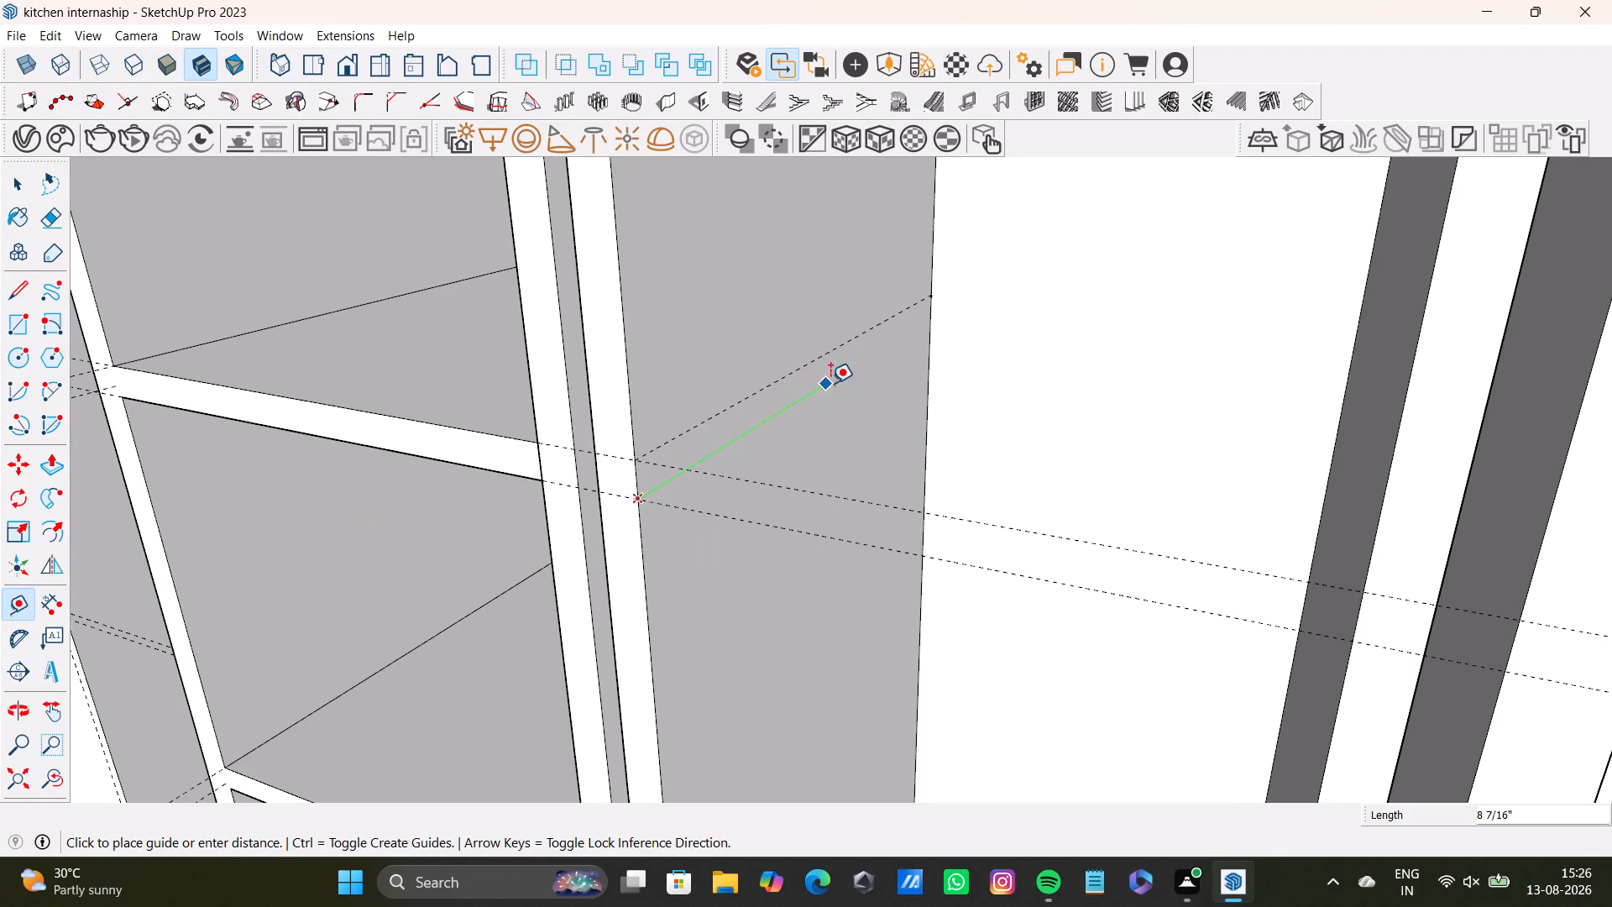
pyautogui.press('Left')
pyautogui.click(933, 328)
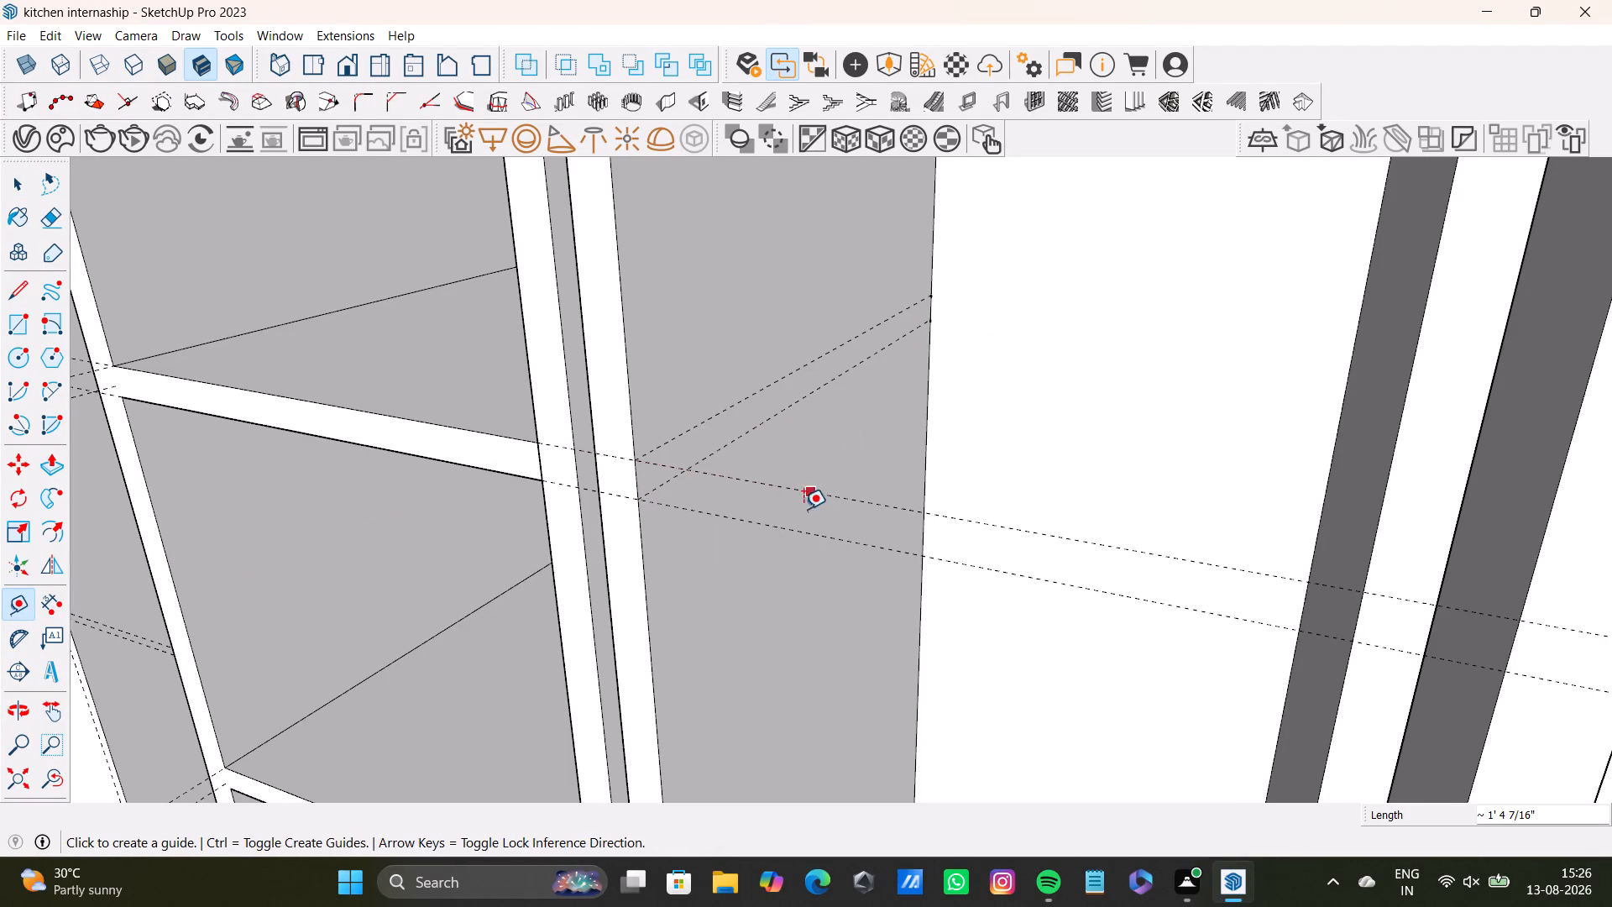
pyautogui.press('space')
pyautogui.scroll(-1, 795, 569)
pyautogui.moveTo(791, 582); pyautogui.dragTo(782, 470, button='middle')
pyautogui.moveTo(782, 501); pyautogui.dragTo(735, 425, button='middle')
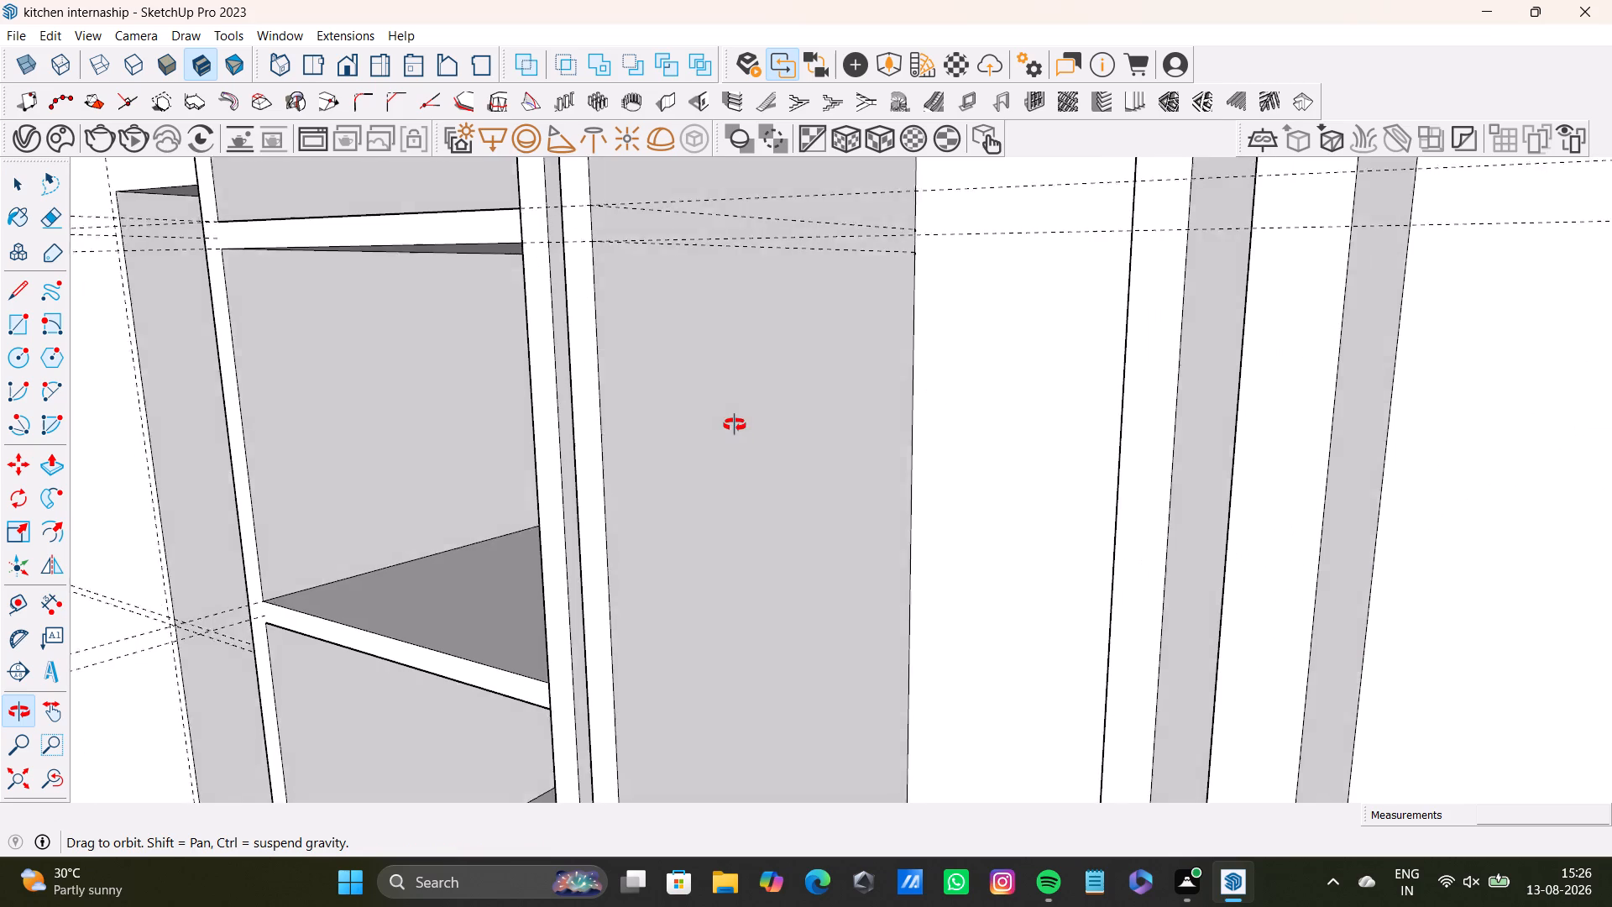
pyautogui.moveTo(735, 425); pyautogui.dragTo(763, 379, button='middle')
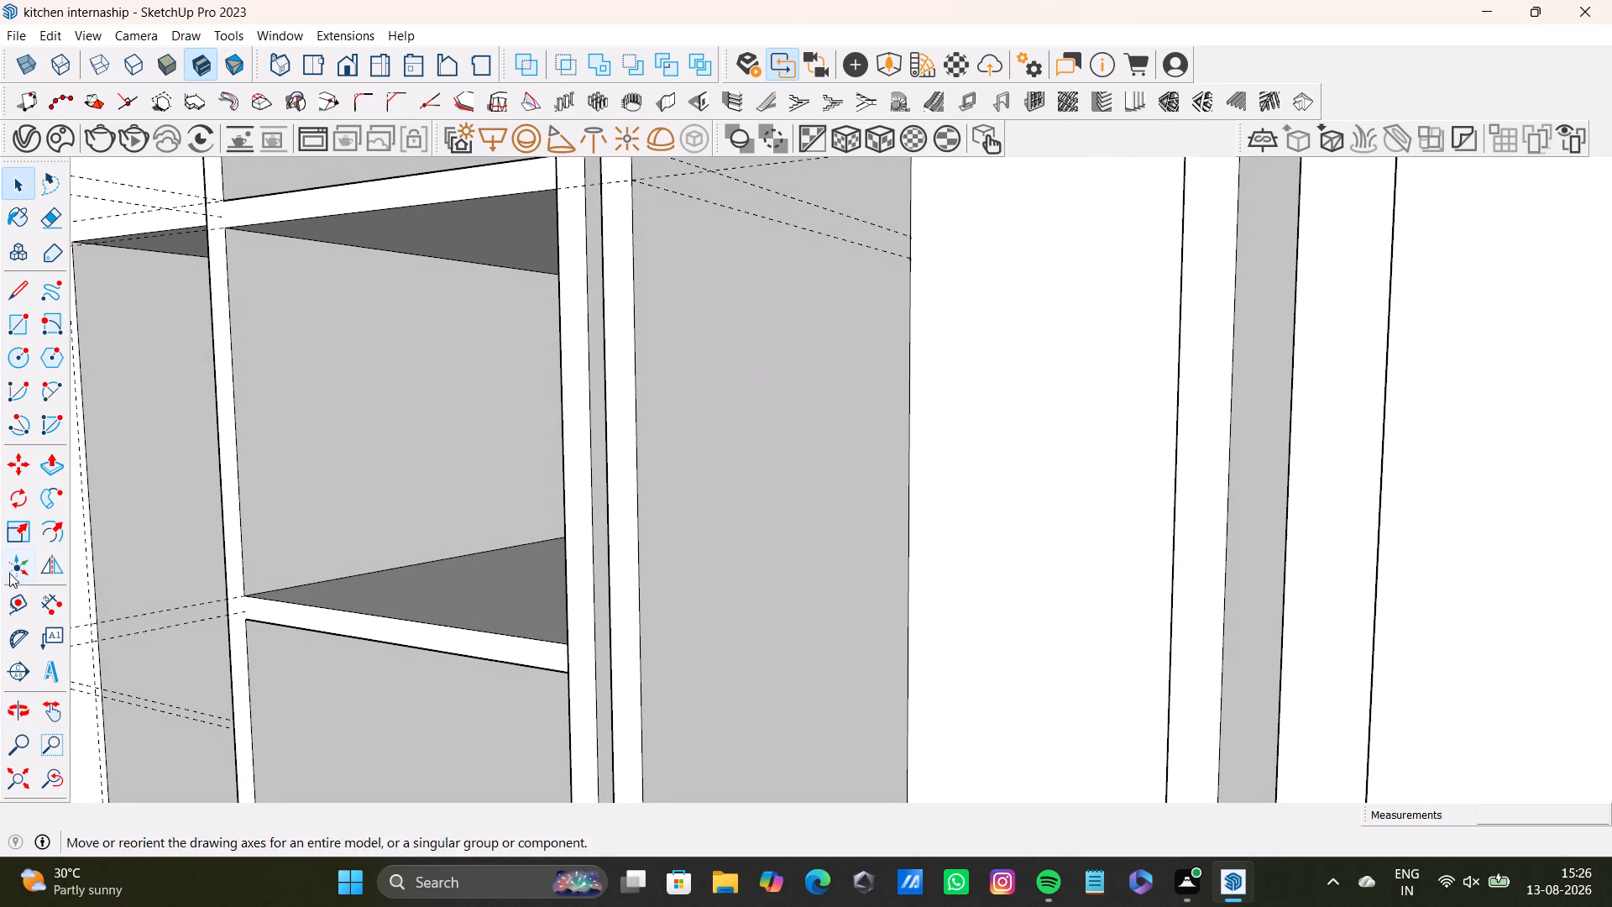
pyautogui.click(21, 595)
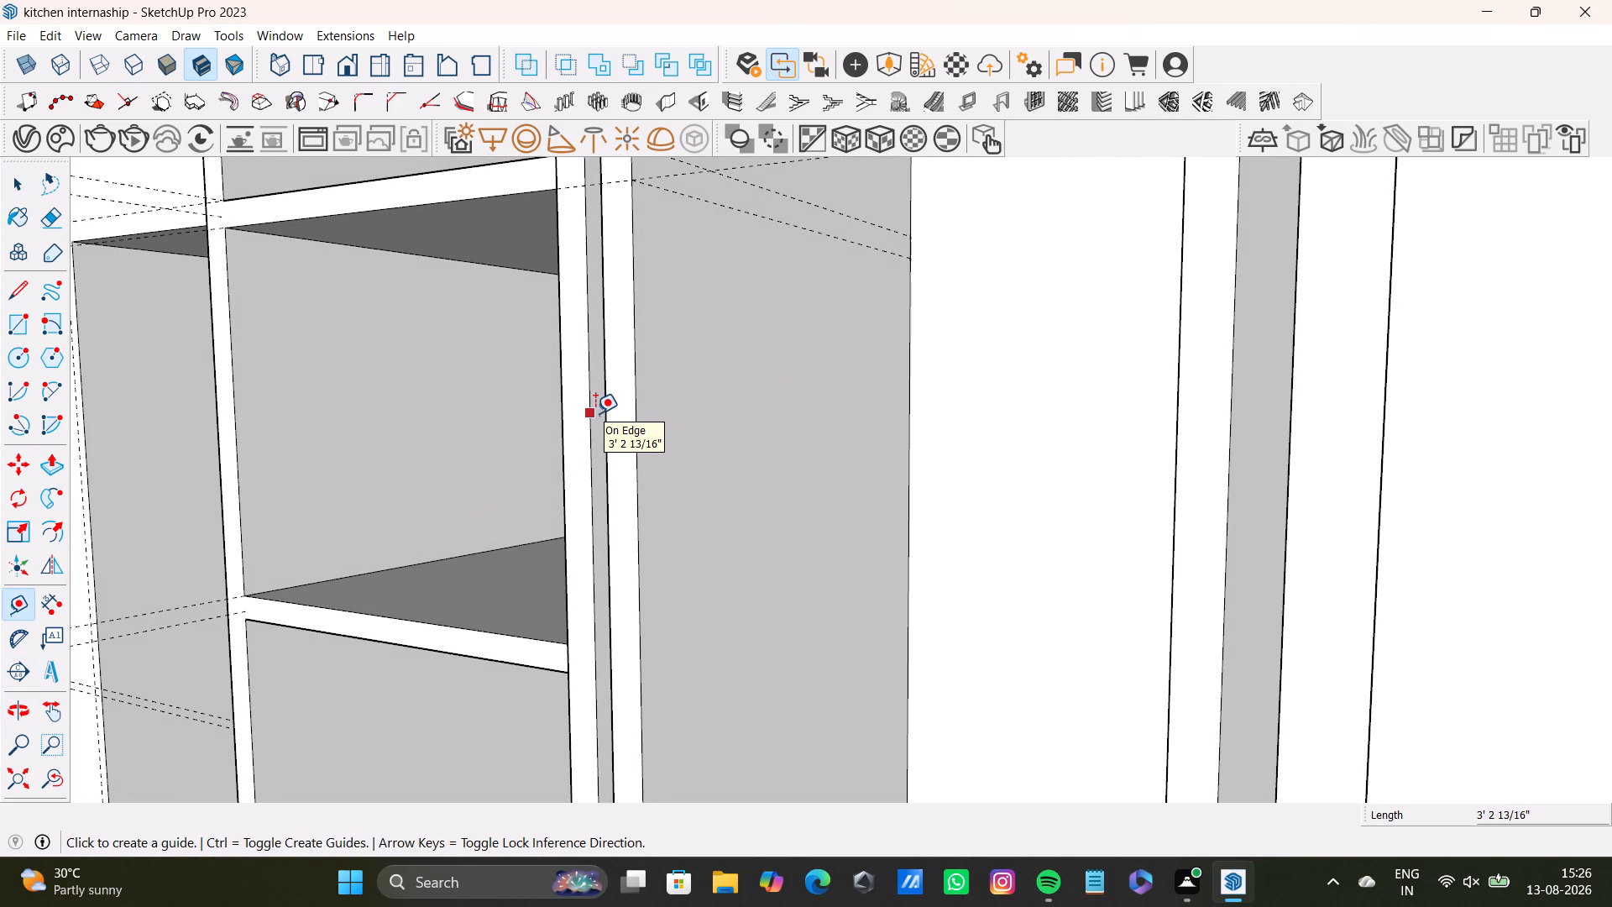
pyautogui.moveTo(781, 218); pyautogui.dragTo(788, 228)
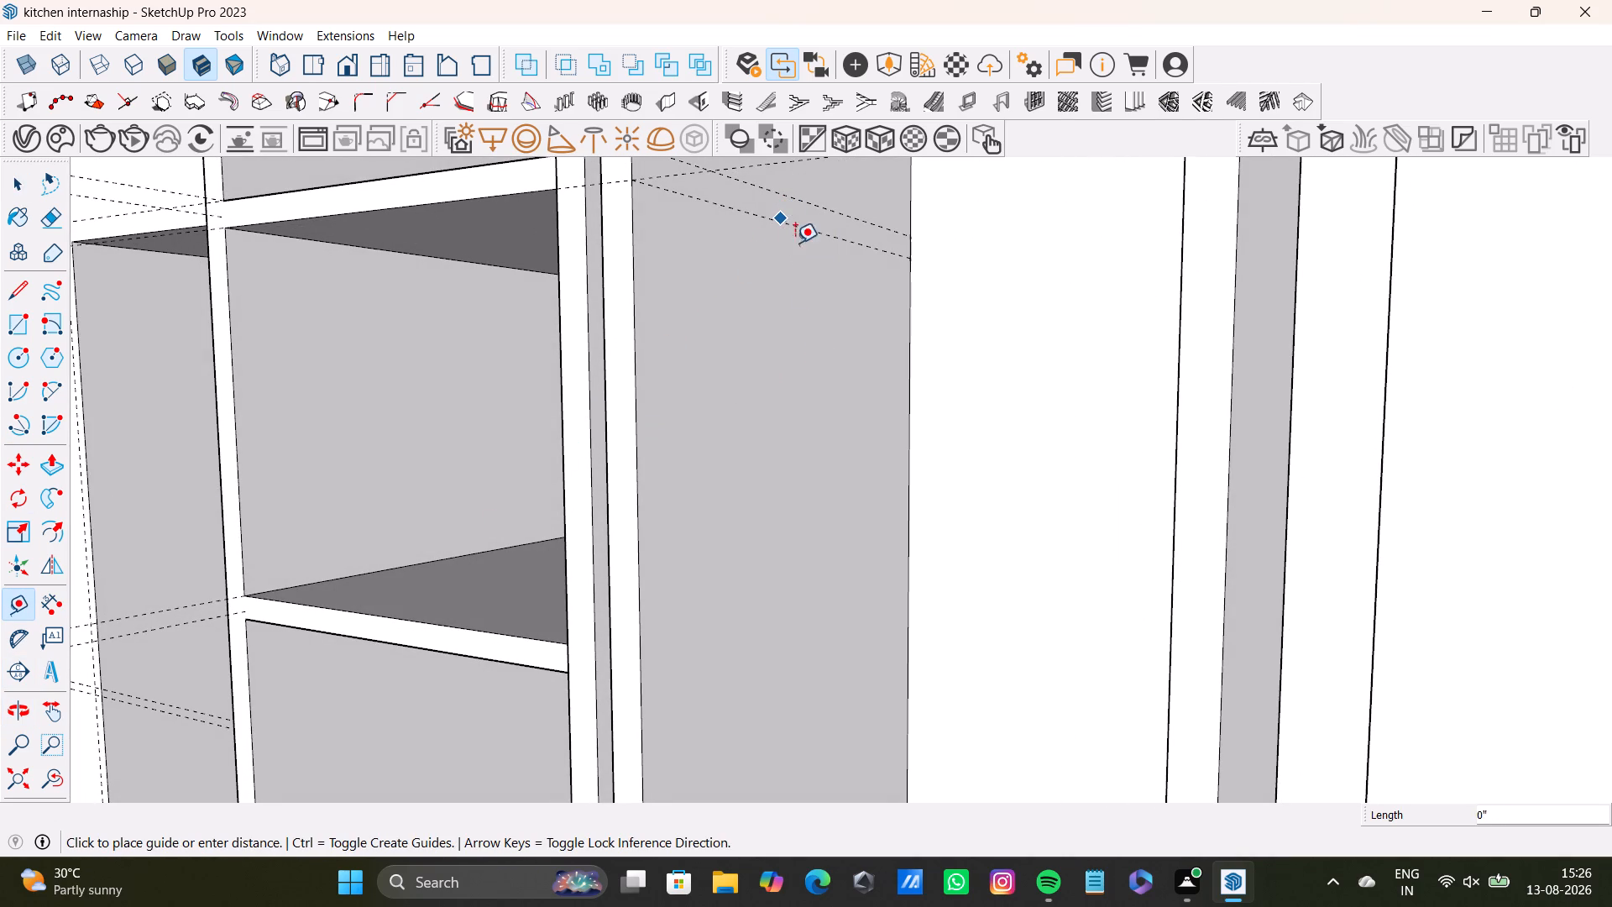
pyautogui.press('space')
# Place two guides extending the lower shelf's top and bottom front edges across to the middle cabinet's side panel.
pyautogui.keyDown('shift'); pyautogui.moveTo(718, 711); pyautogui.dragTo(751, 611, button='middle'); pyautogui.keyUp('shift')
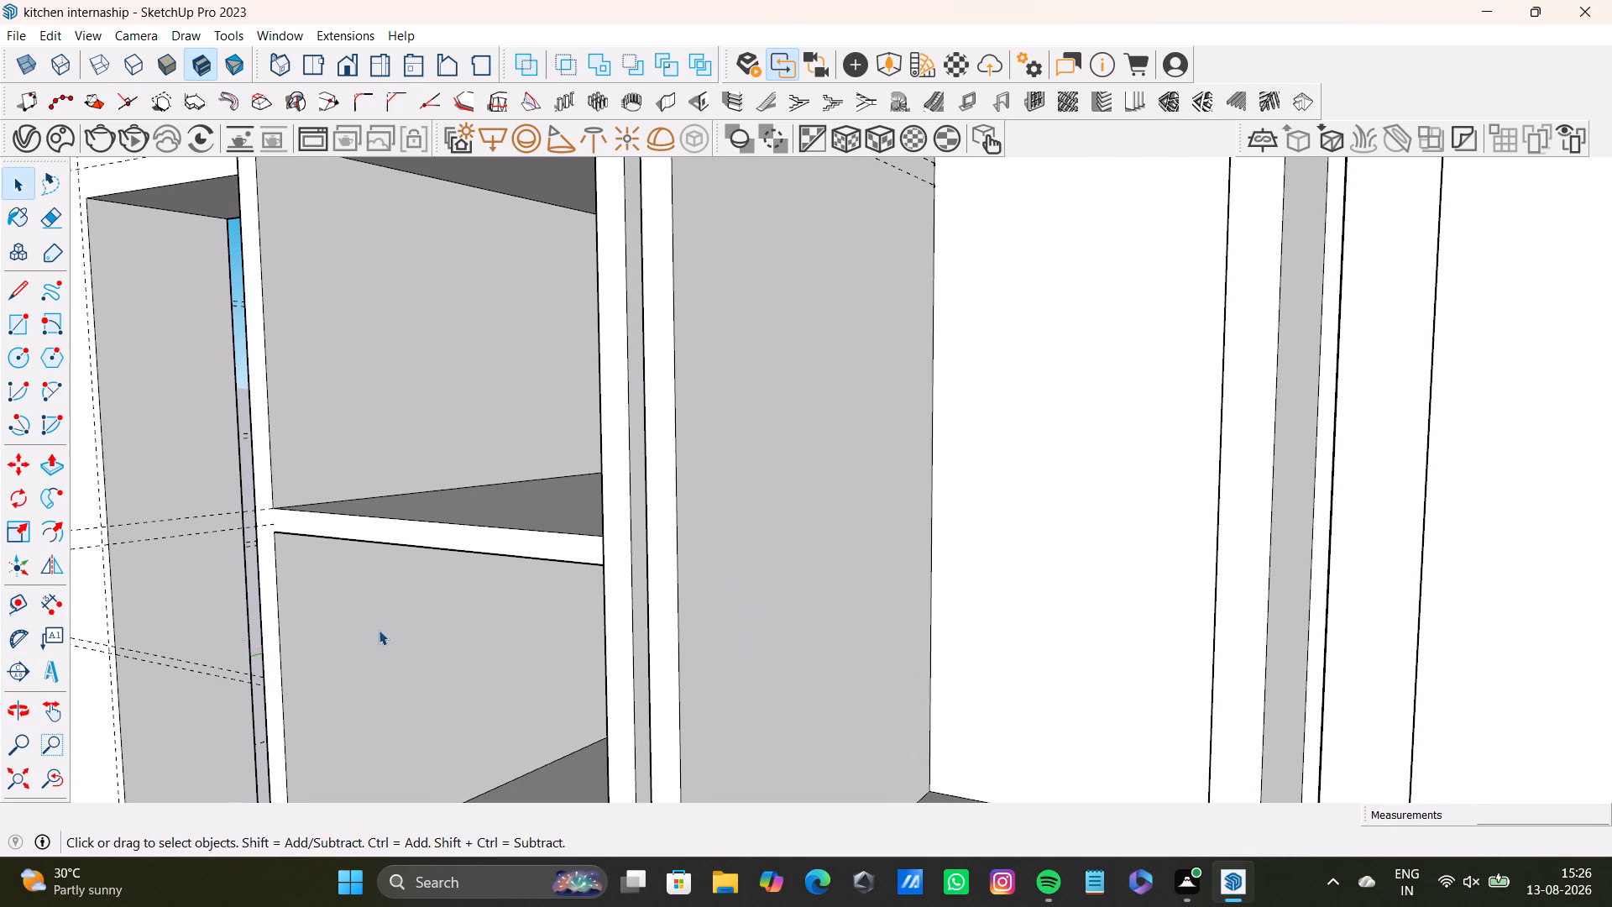
pyautogui.click(18, 605)
pyautogui.scroll(2, 651, 578)
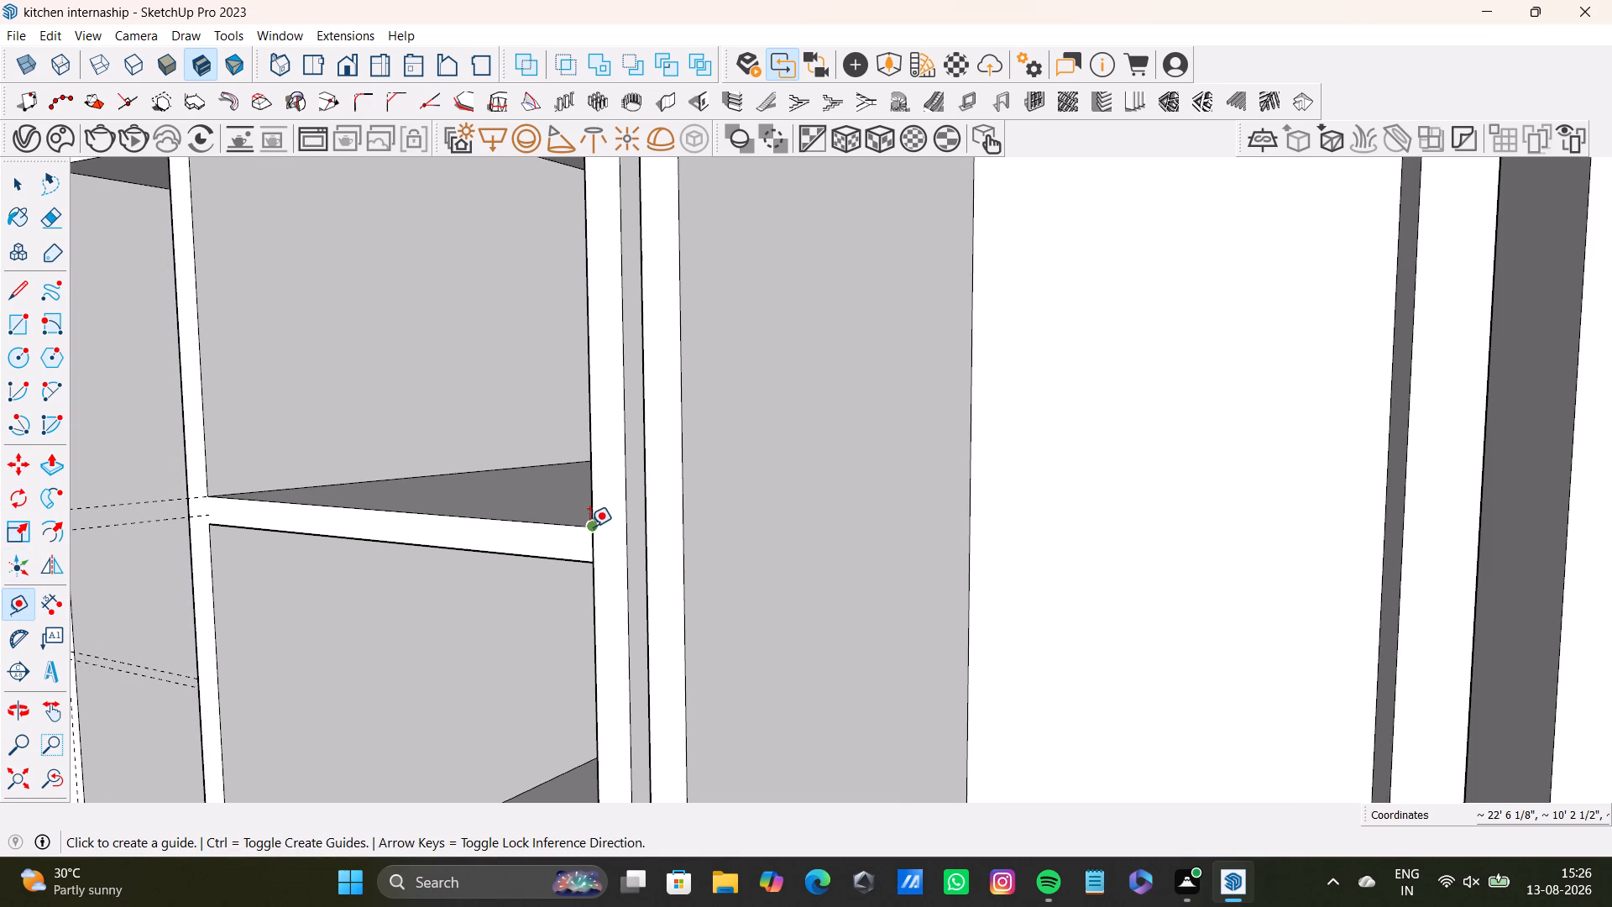
pyautogui.click(589, 527)
pyautogui.click(685, 523)
pyautogui.press('space')
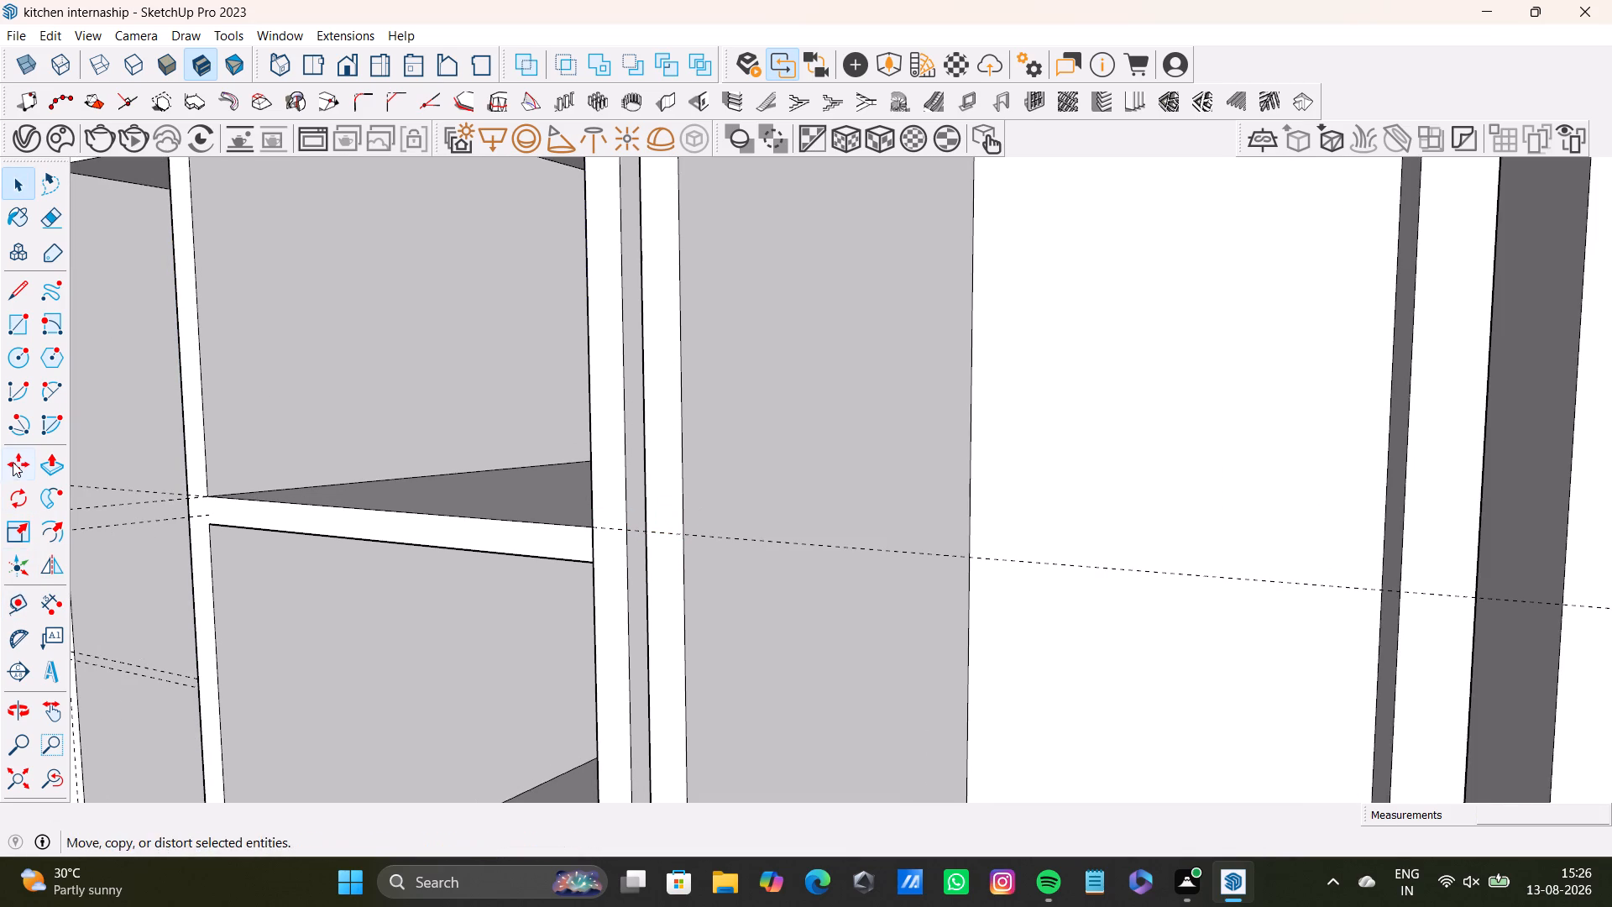
pyautogui.click(18, 600)
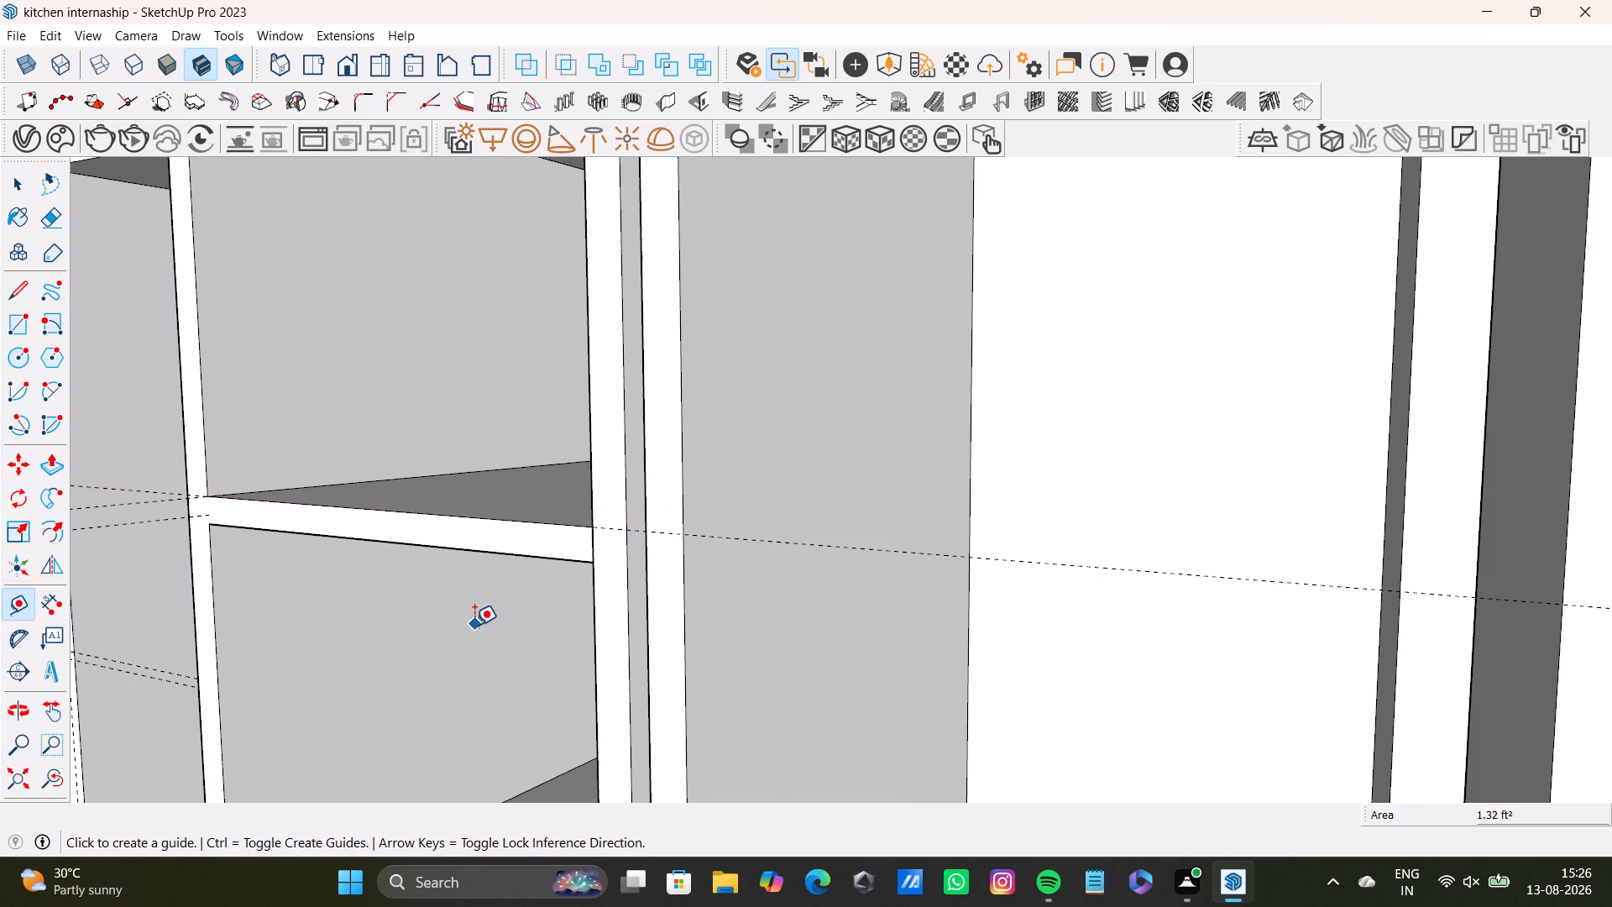
pyautogui.scroll(2, 474, 625)
pyautogui.click(639, 537)
pyautogui.click(780, 543)
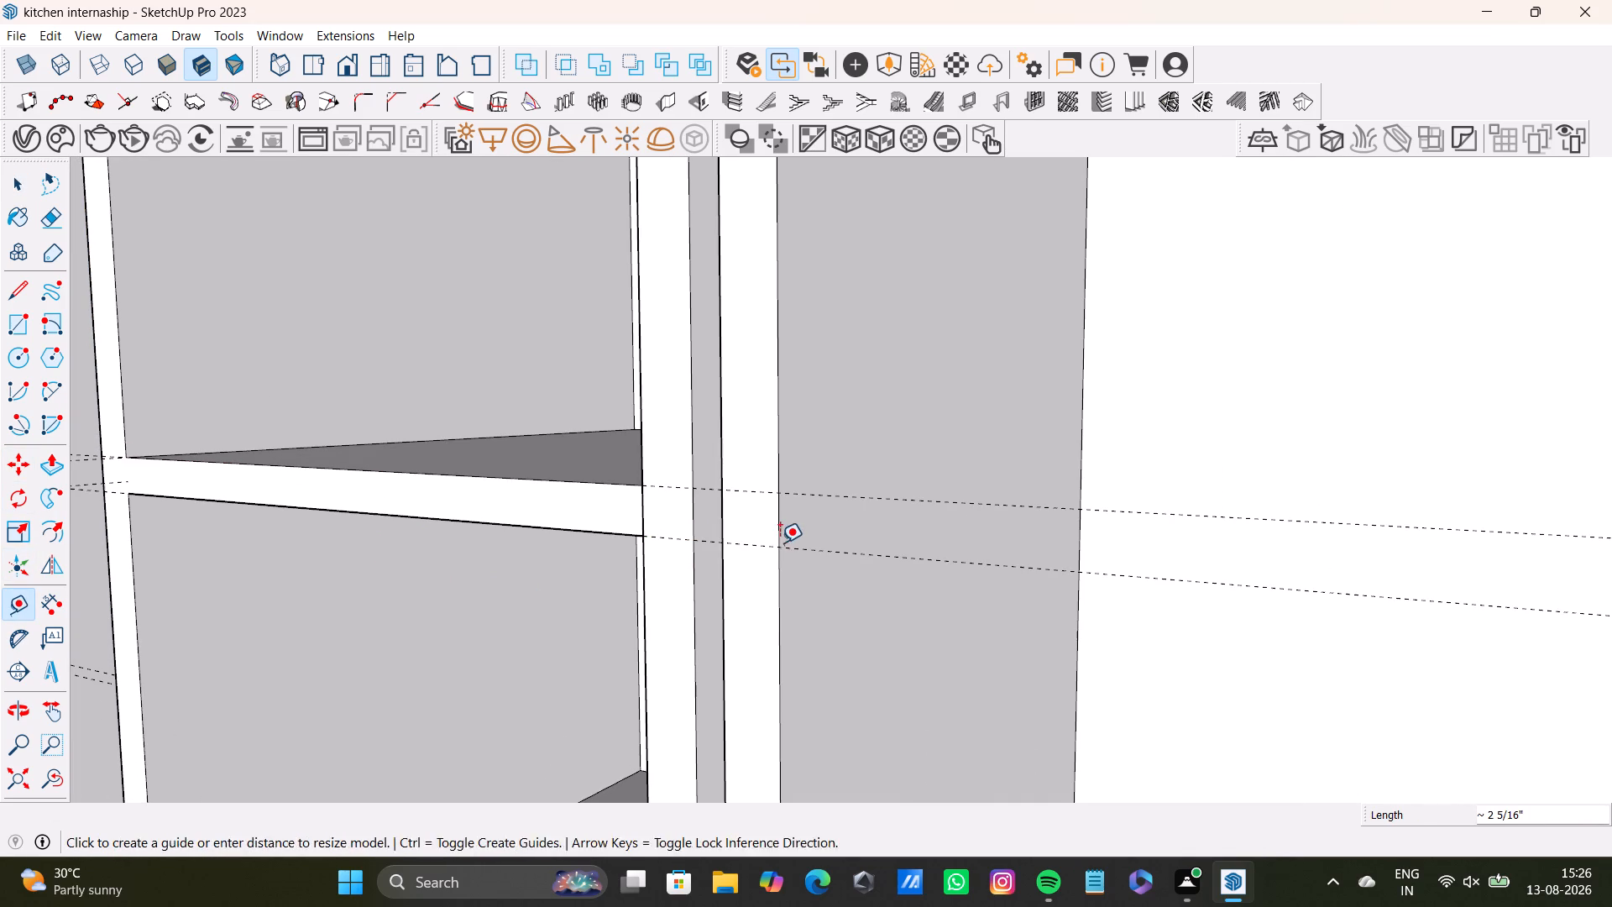
pyautogui.press('space')
# Draw two front-to-back guides about 1' 4 7/16" long across the middle cabinet's inner side panel at the lower shelf's top and bottom levels.
pyautogui.moveTo(789, 649); pyautogui.dragTo(729, 750, button='middle')
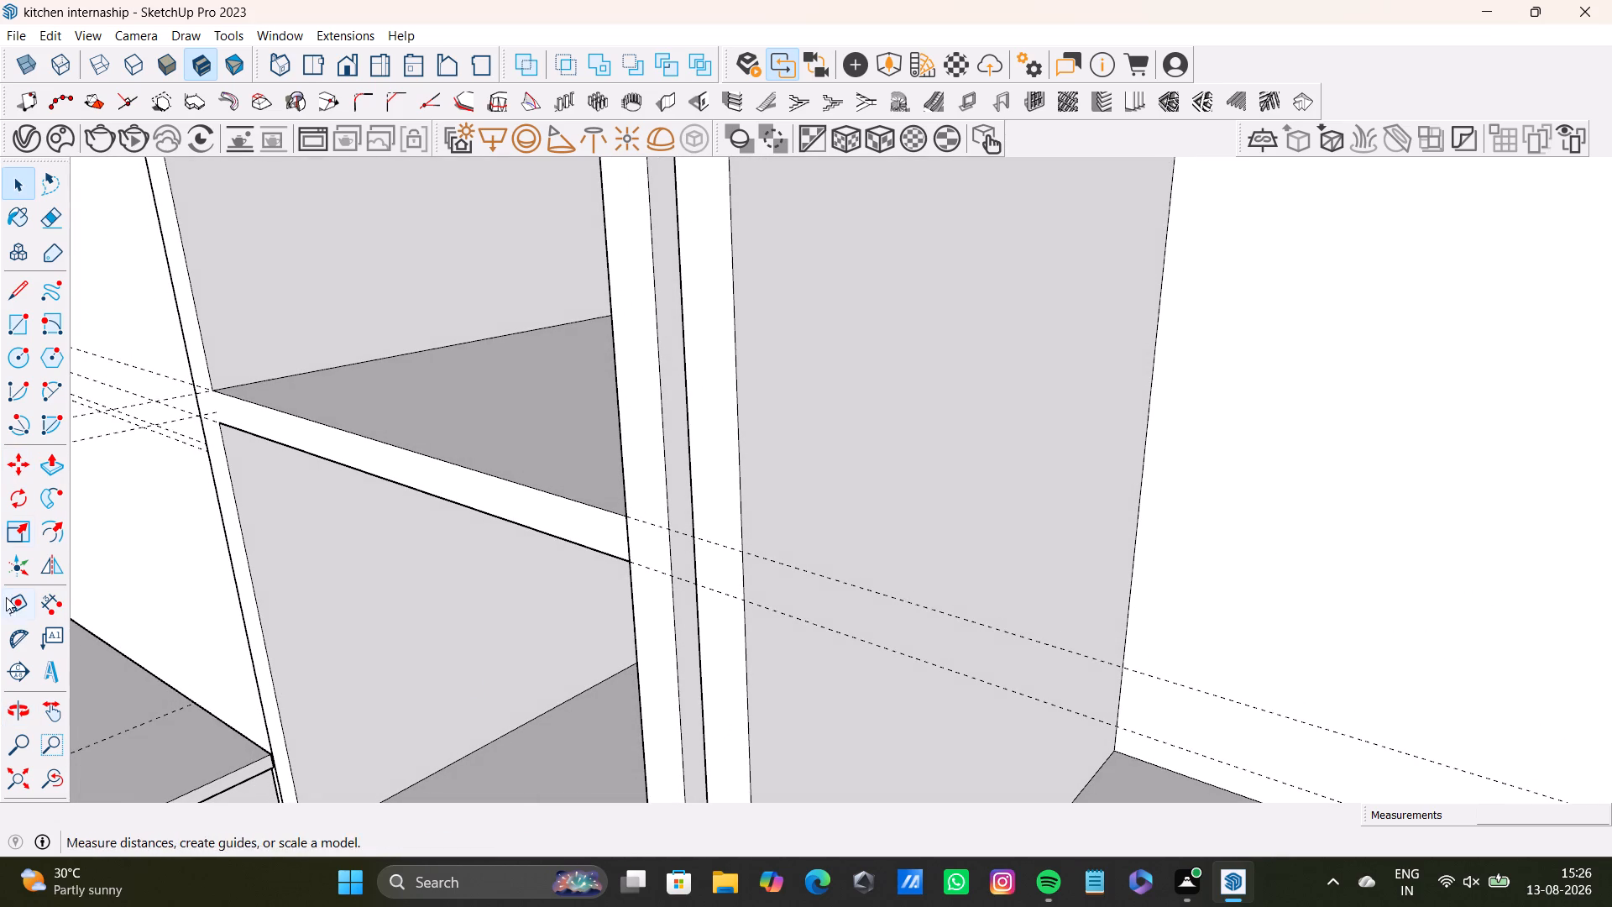
pyautogui.click(10, 603)
pyautogui.moveTo(894, 534); pyautogui.dragTo(850, 574, button='middle')
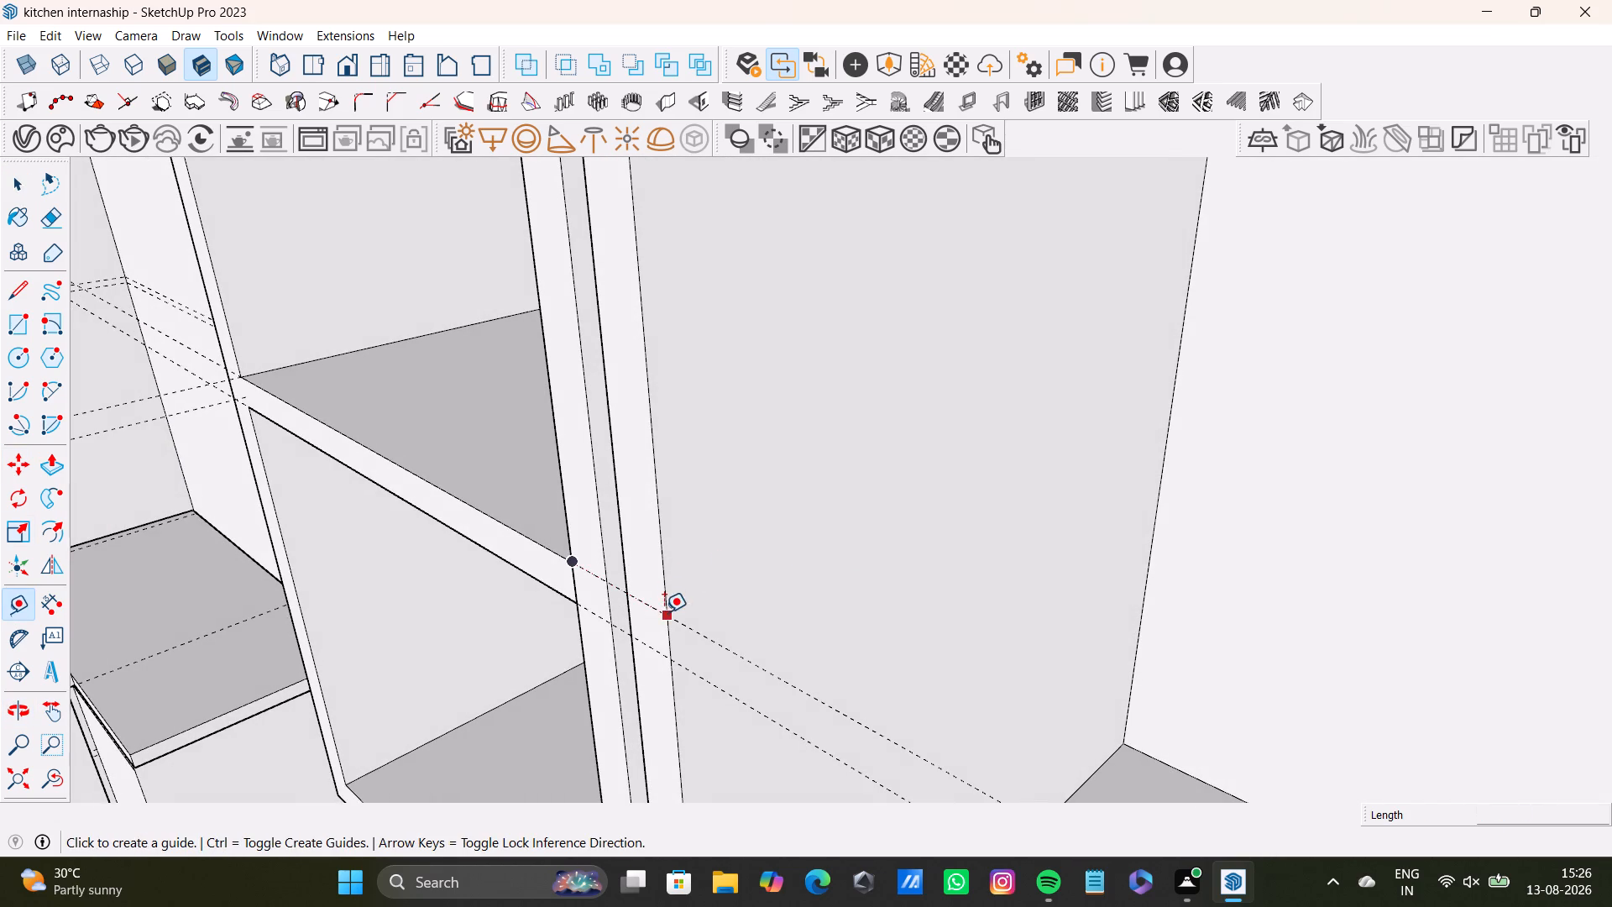
pyautogui.click(664, 612)
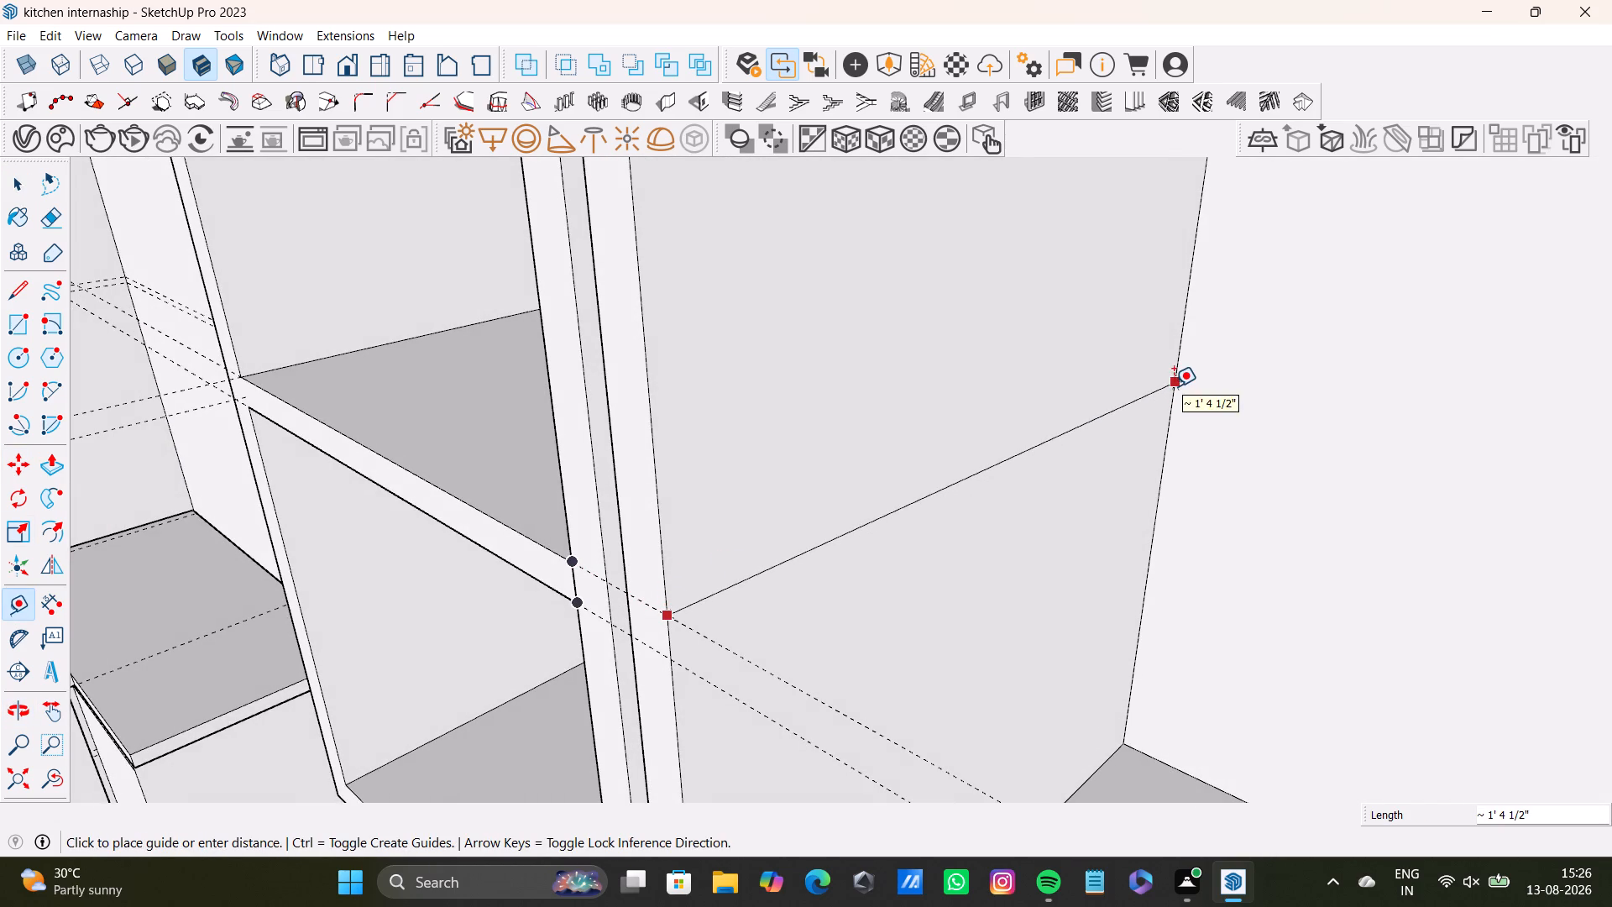
pyautogui.press('Left')
pyautogui.click(1180, 352)
pyautogui.scroll(-2, 1030, 614)
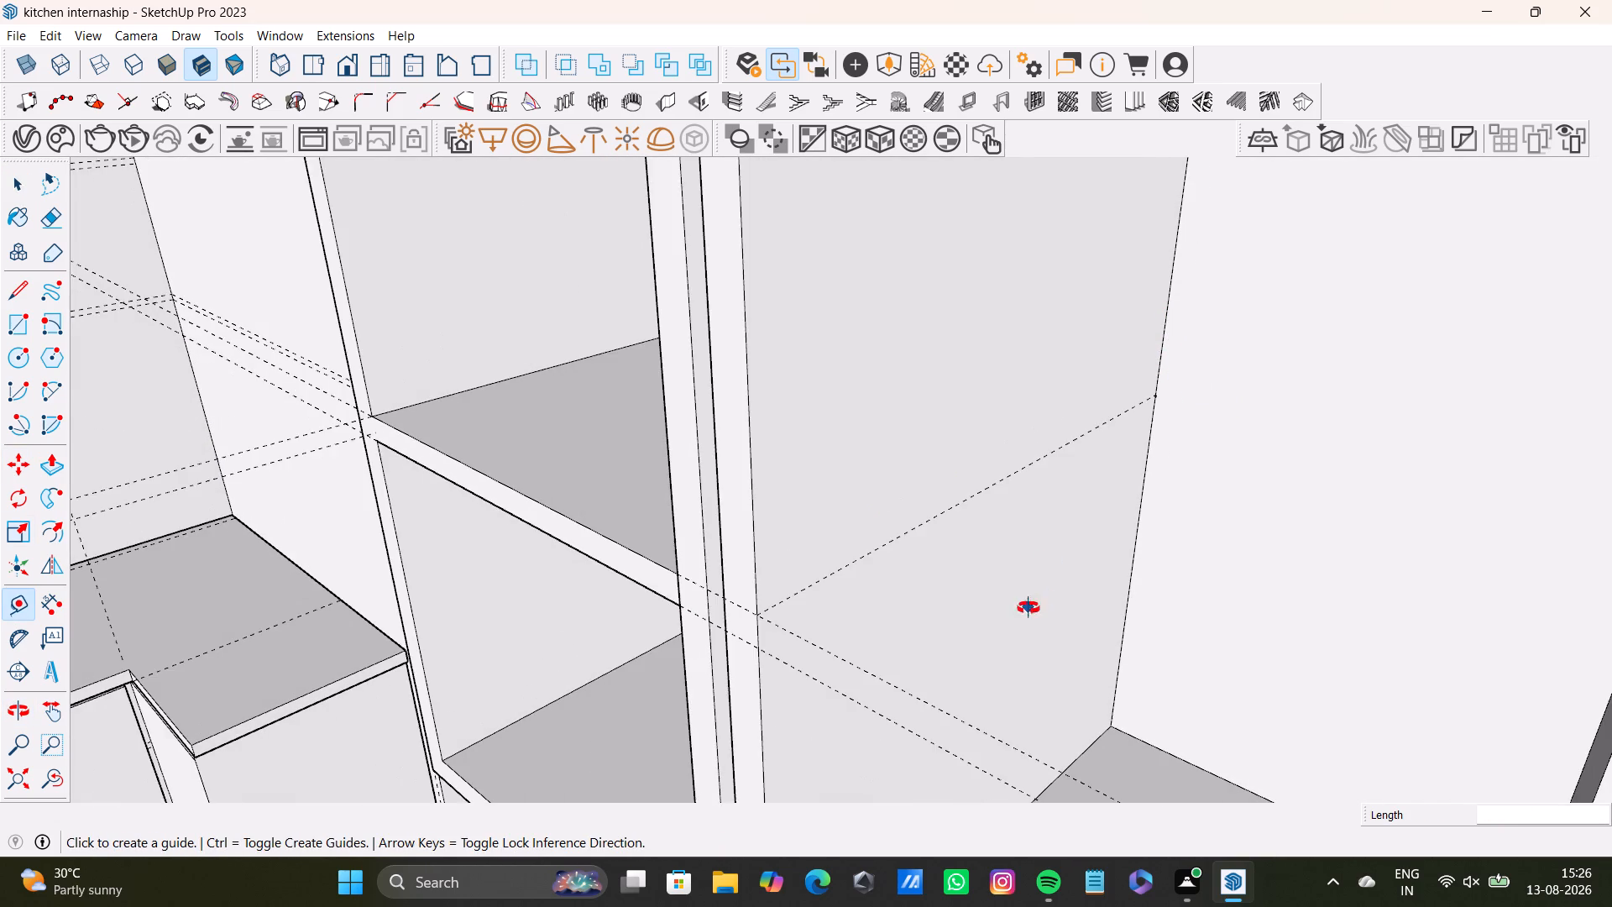
pyautogui.moveTo(1028, 608); pyautogui.dragTo(1048, 501, button='middle')
pyautogui.scroll(4, 871, 514)
pyautogui.moveTo(740, 490); pyautogui.dragTo(741, 490)
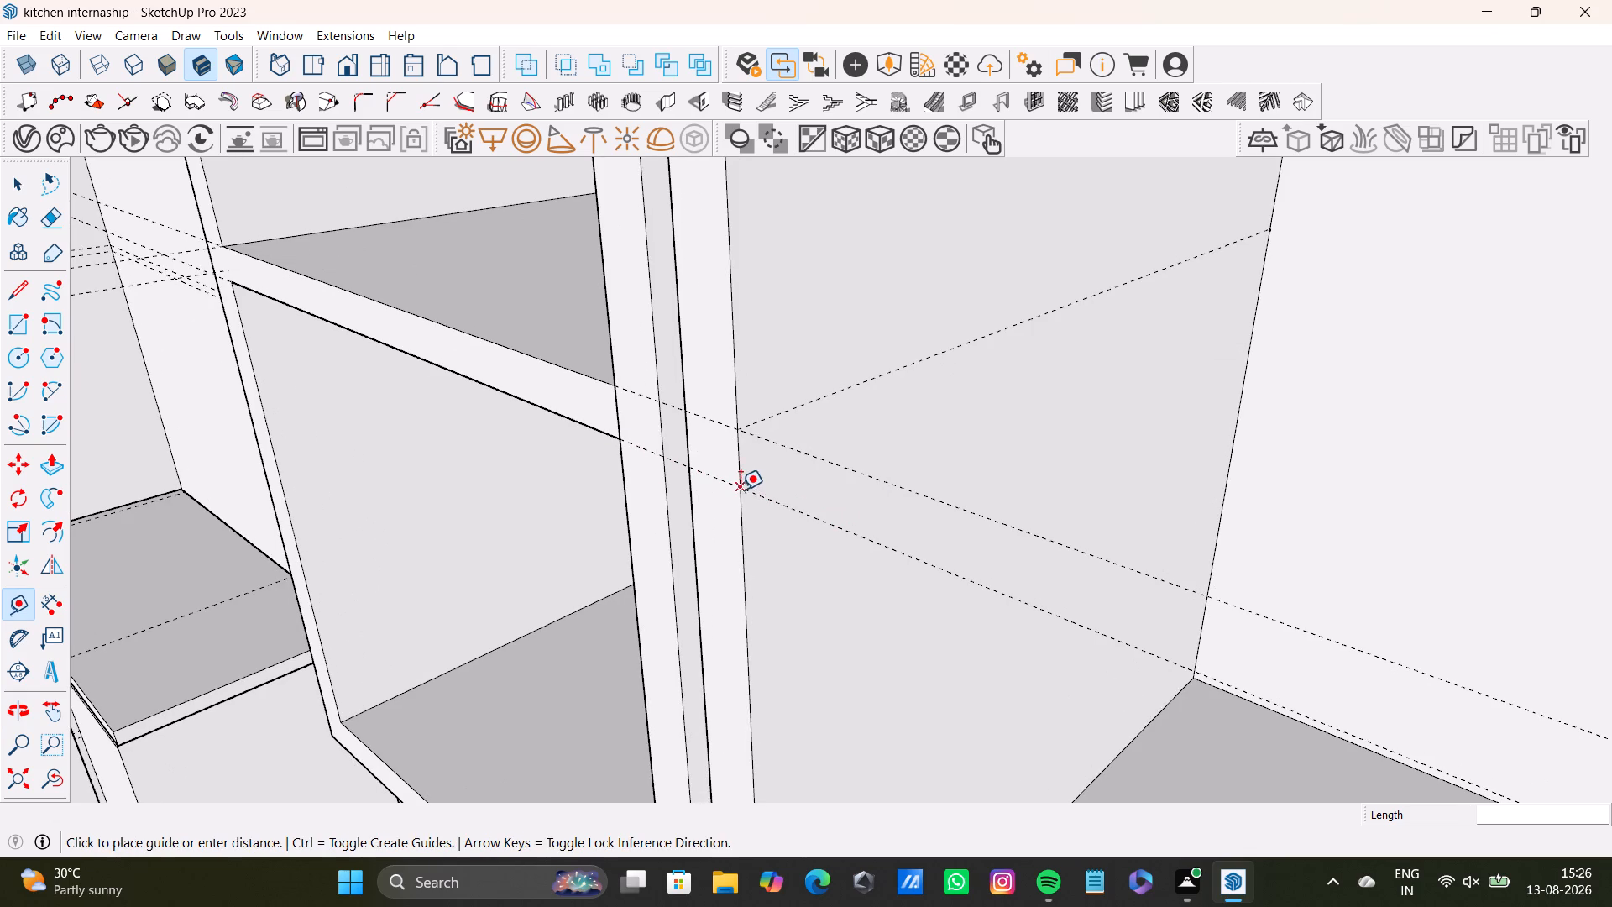
pyautogui.moveTo(741, 490); pyautogui.dragTo(756, 484)
pyautogui.press('Left')
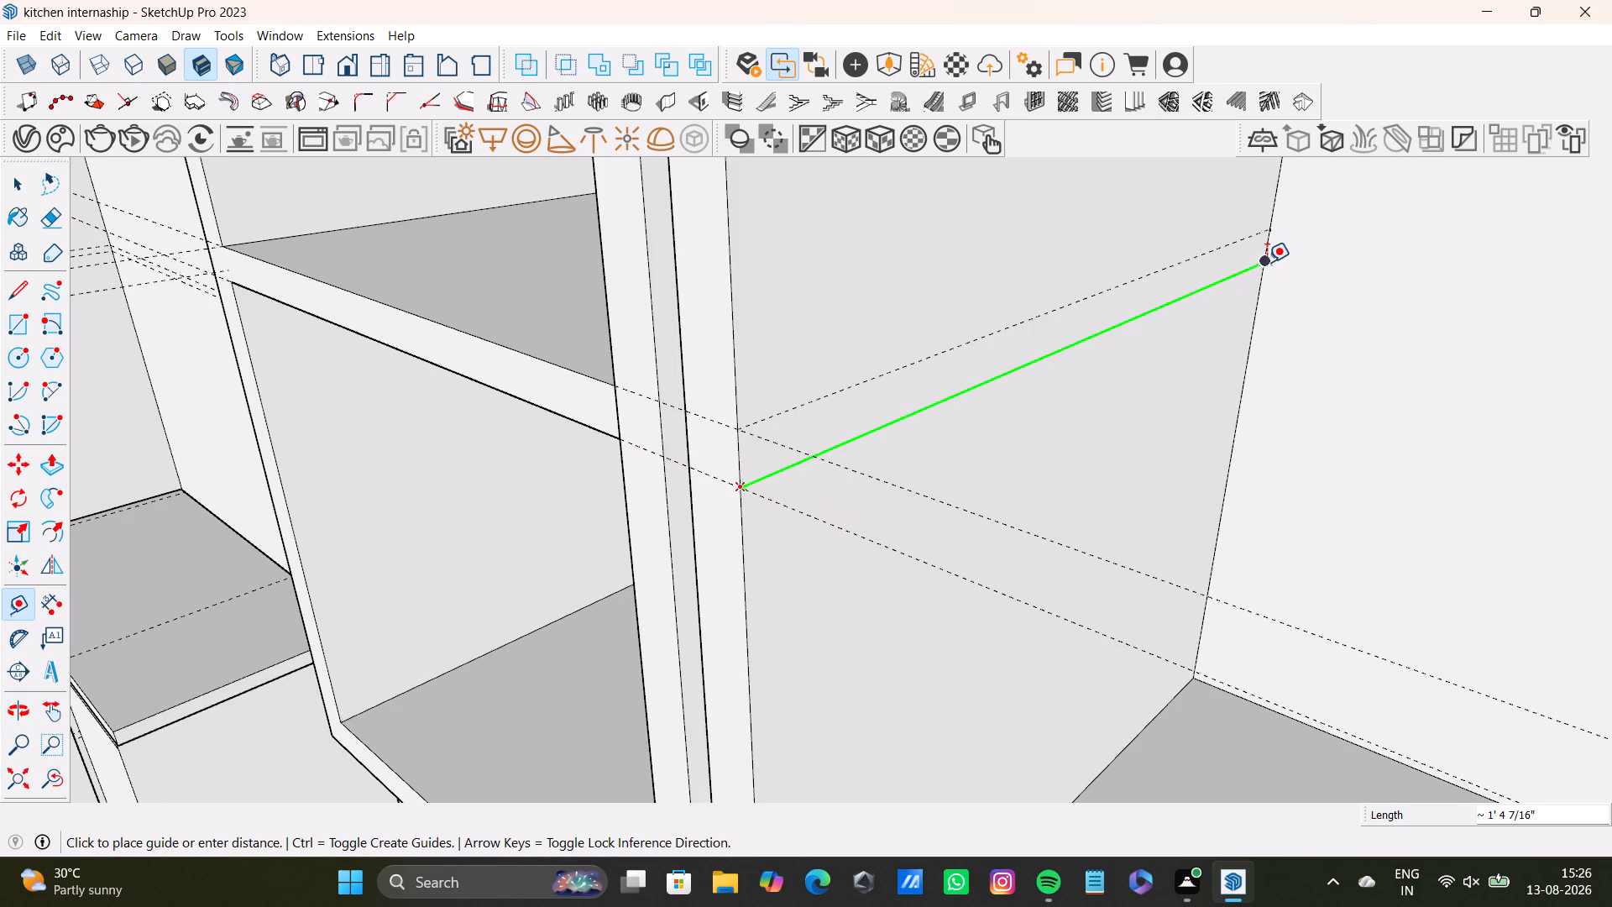
pyautogui.click(1268, 258)
pyautogui.press('space')
# Examine the shelf guides across the three wall cabinets from several angles.
pyautogui.moveTo(1201, 362); pyautogui.dragTo(1112, 323, button='middle')
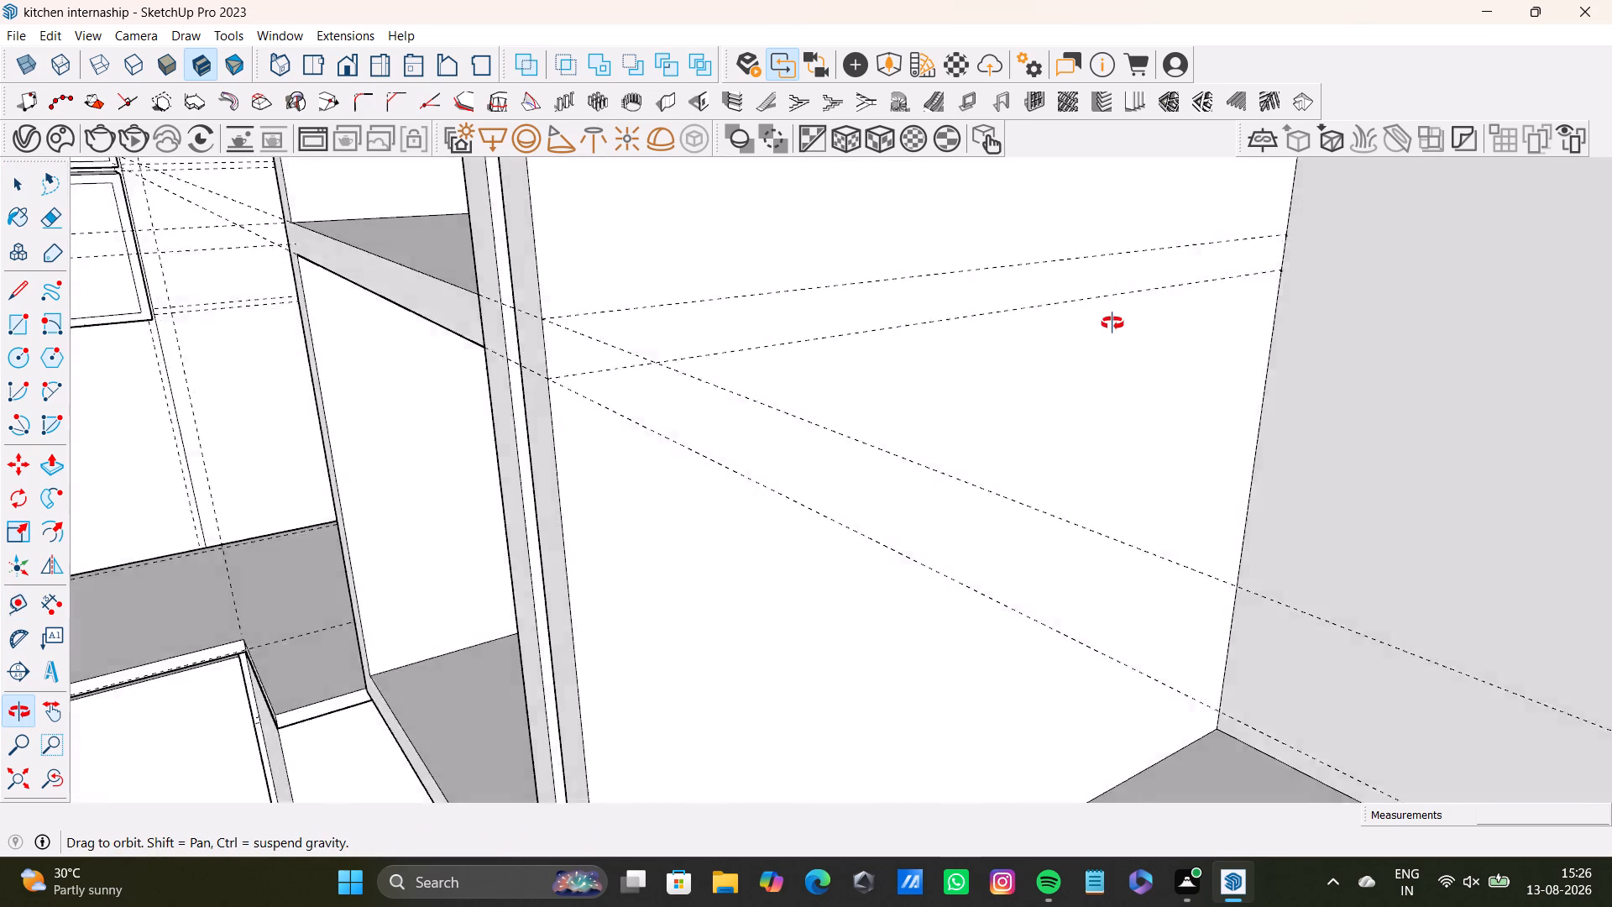
pyautogui.moveTo(1112, 323); pyautogui.dragTo(1297, 361, button='middle')
pyautogui.scroll(-7, 1294, 359)
pyautogui.keyDown('shift'); pyautogui.moveTo(1265, 358); pyautogui.dragTo(866, 432, button='middle'); pyautogui.keyUp('shift')
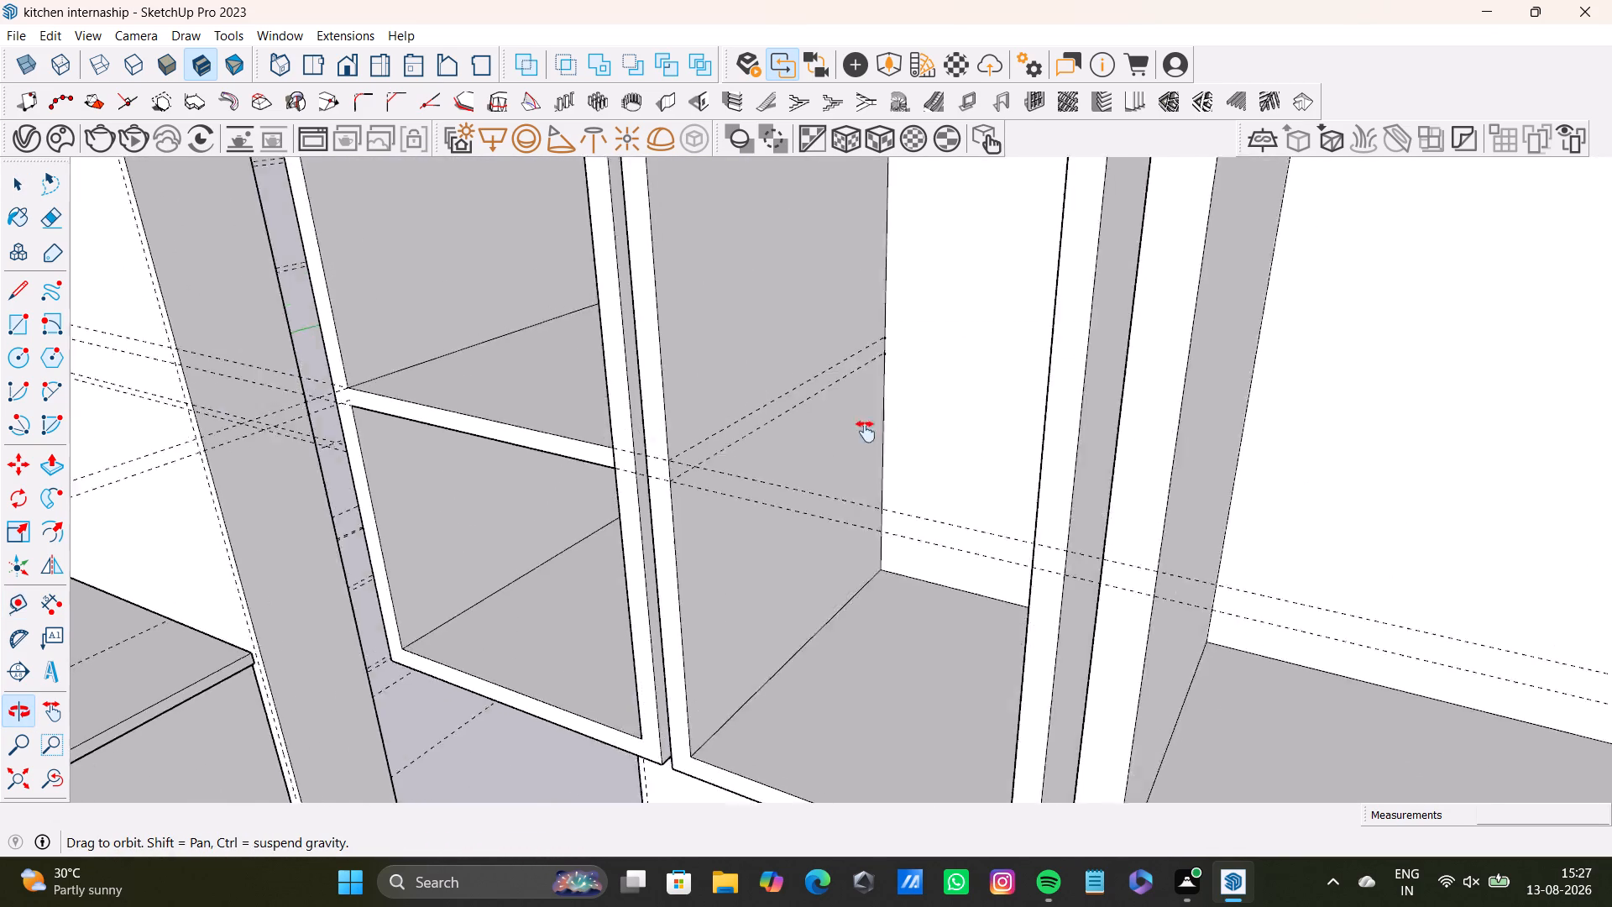
pyautogui.keyDown('shift'); pyautogui.moveTo(866, 432); pyautogui.dragTo(797, 403, button='middle'); pyautogui.keyUp('shift')
pyautogui.scroll(-7, 800, 402)
pyautogui.keyDown('shift'); pyautogui.moveTo(839, 408); pyautogui.dragTo(824, 464, button='middle'); pyautogui.keyUp('shift')
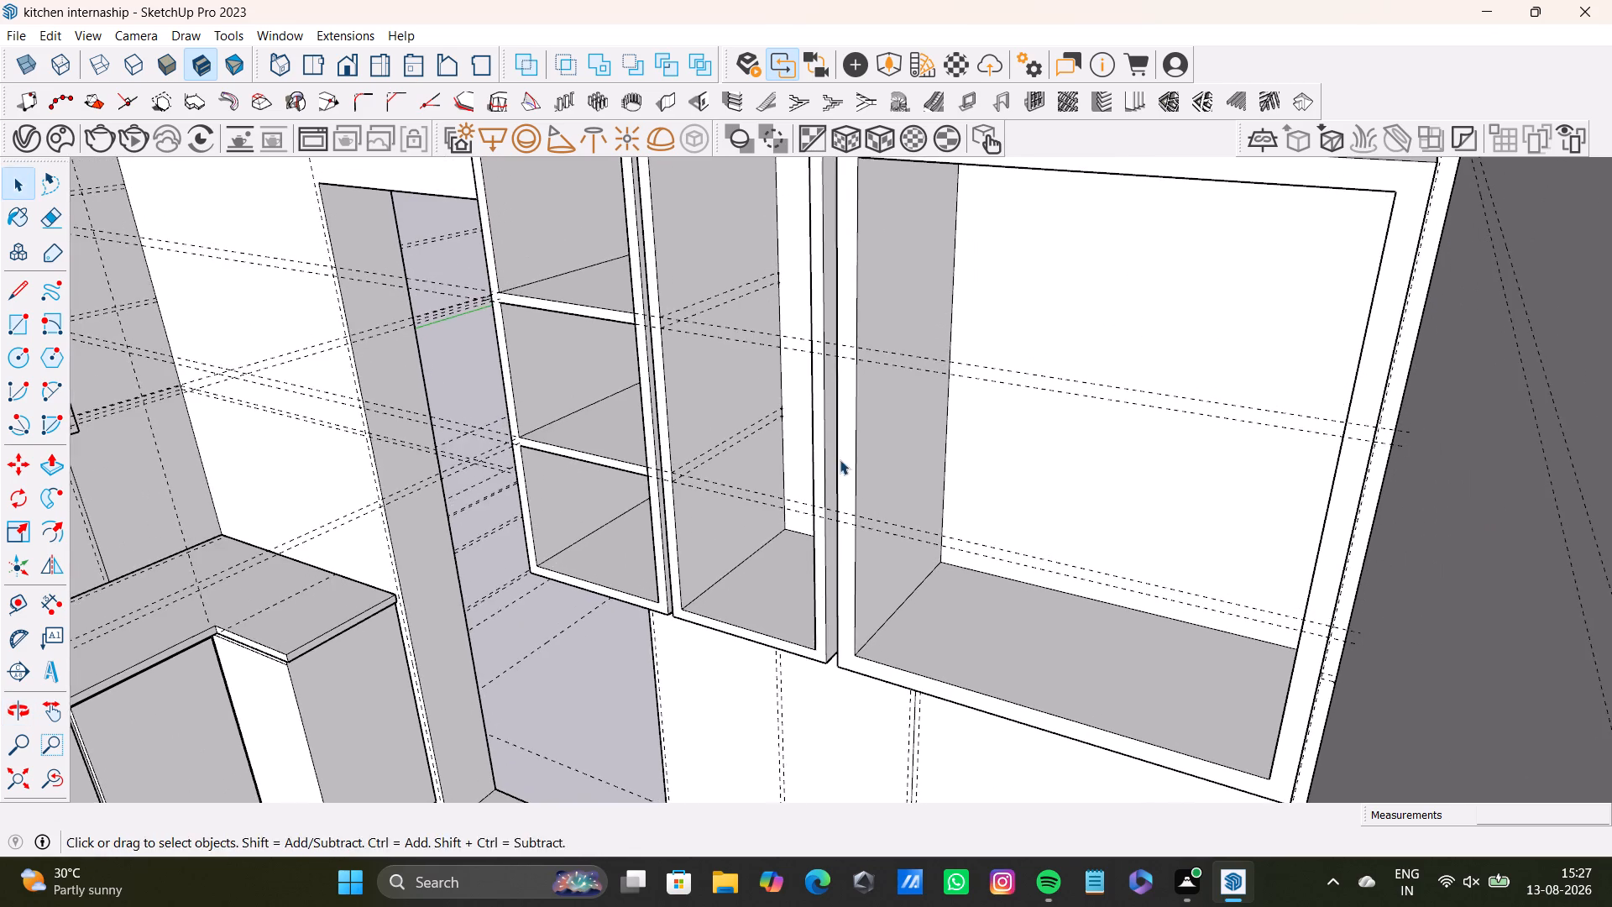
pyautogui.moveTo(840, 459); pyautogui.dragTo(908, 474, button='middle')
pyautogui.keyDown('shift'); pyautogui.moveTo(746, 348); pyautogui.dragTo(666, 485, button='middle'); pyautogui.keyUp('shift')
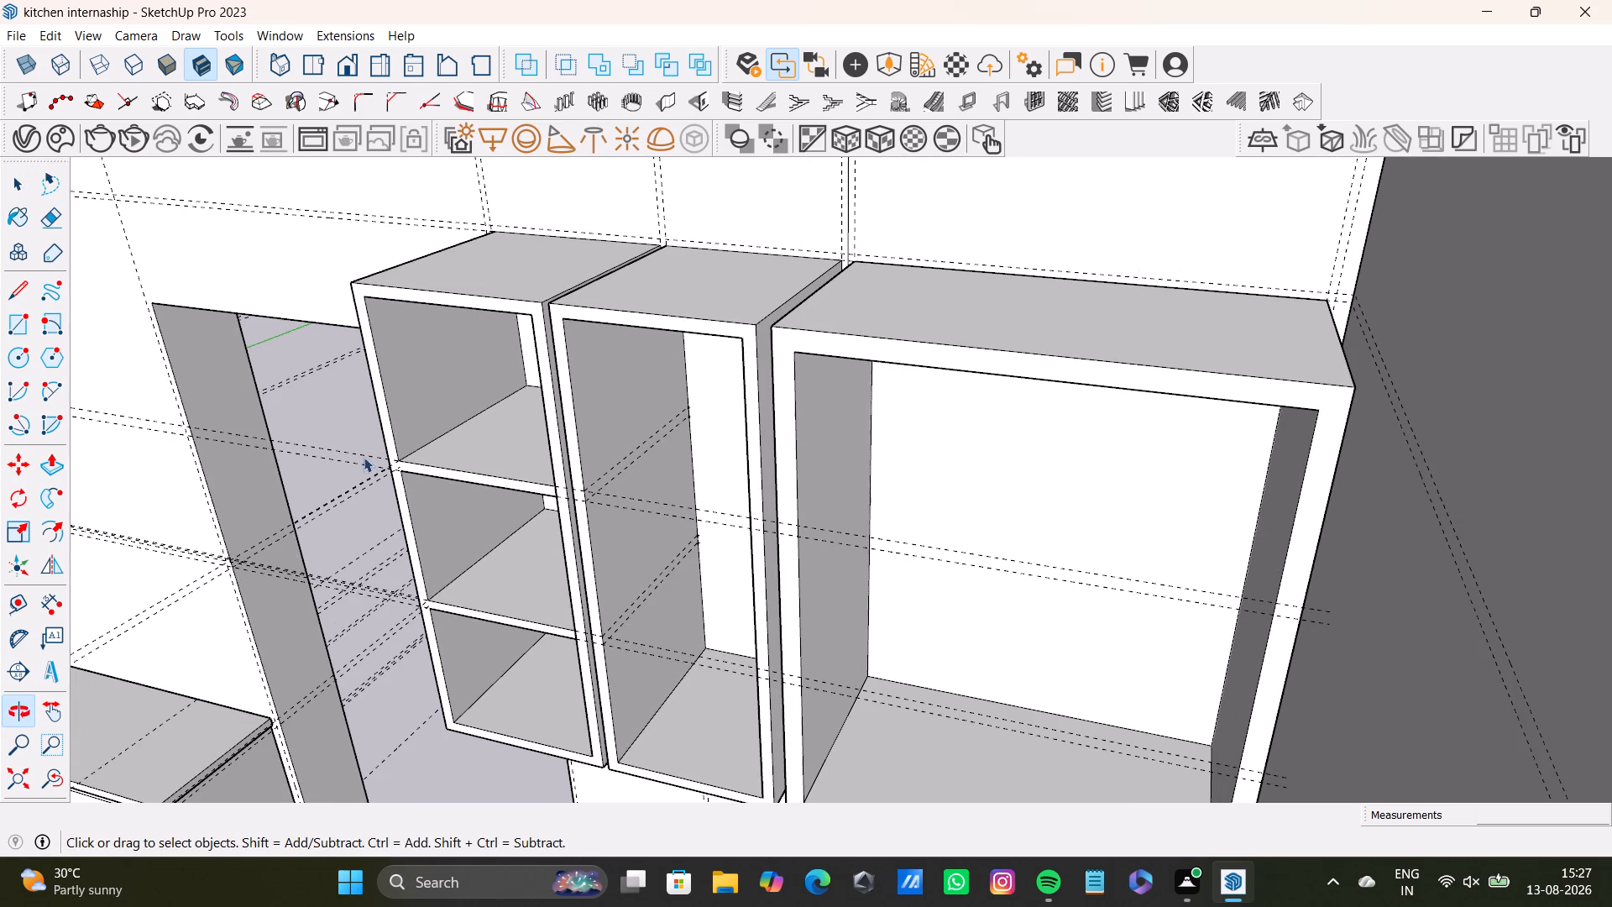
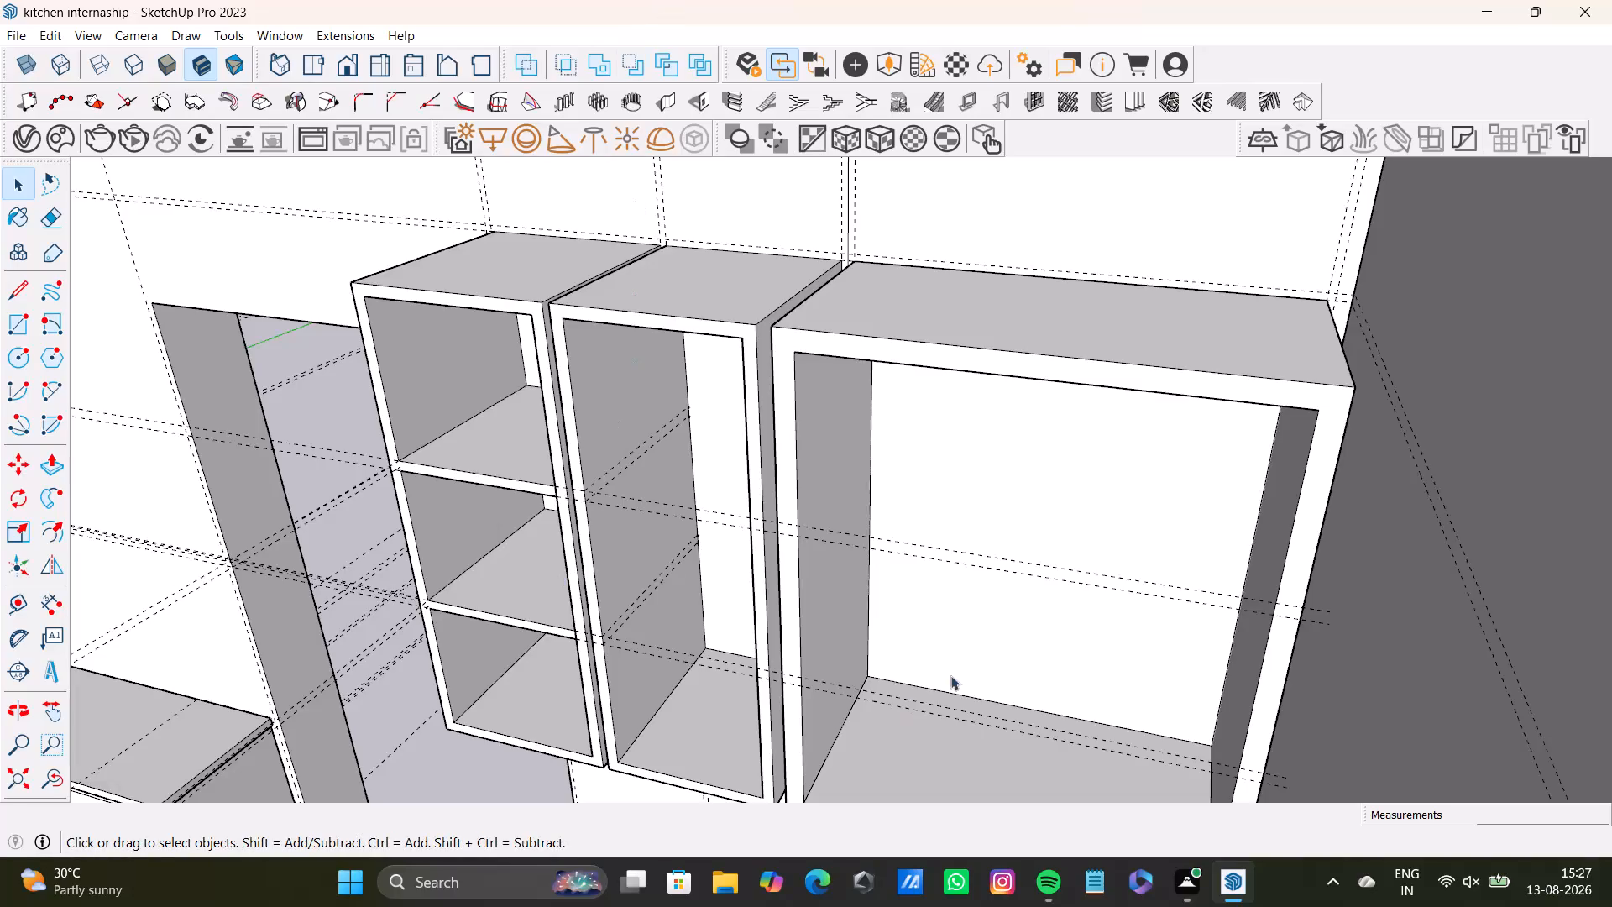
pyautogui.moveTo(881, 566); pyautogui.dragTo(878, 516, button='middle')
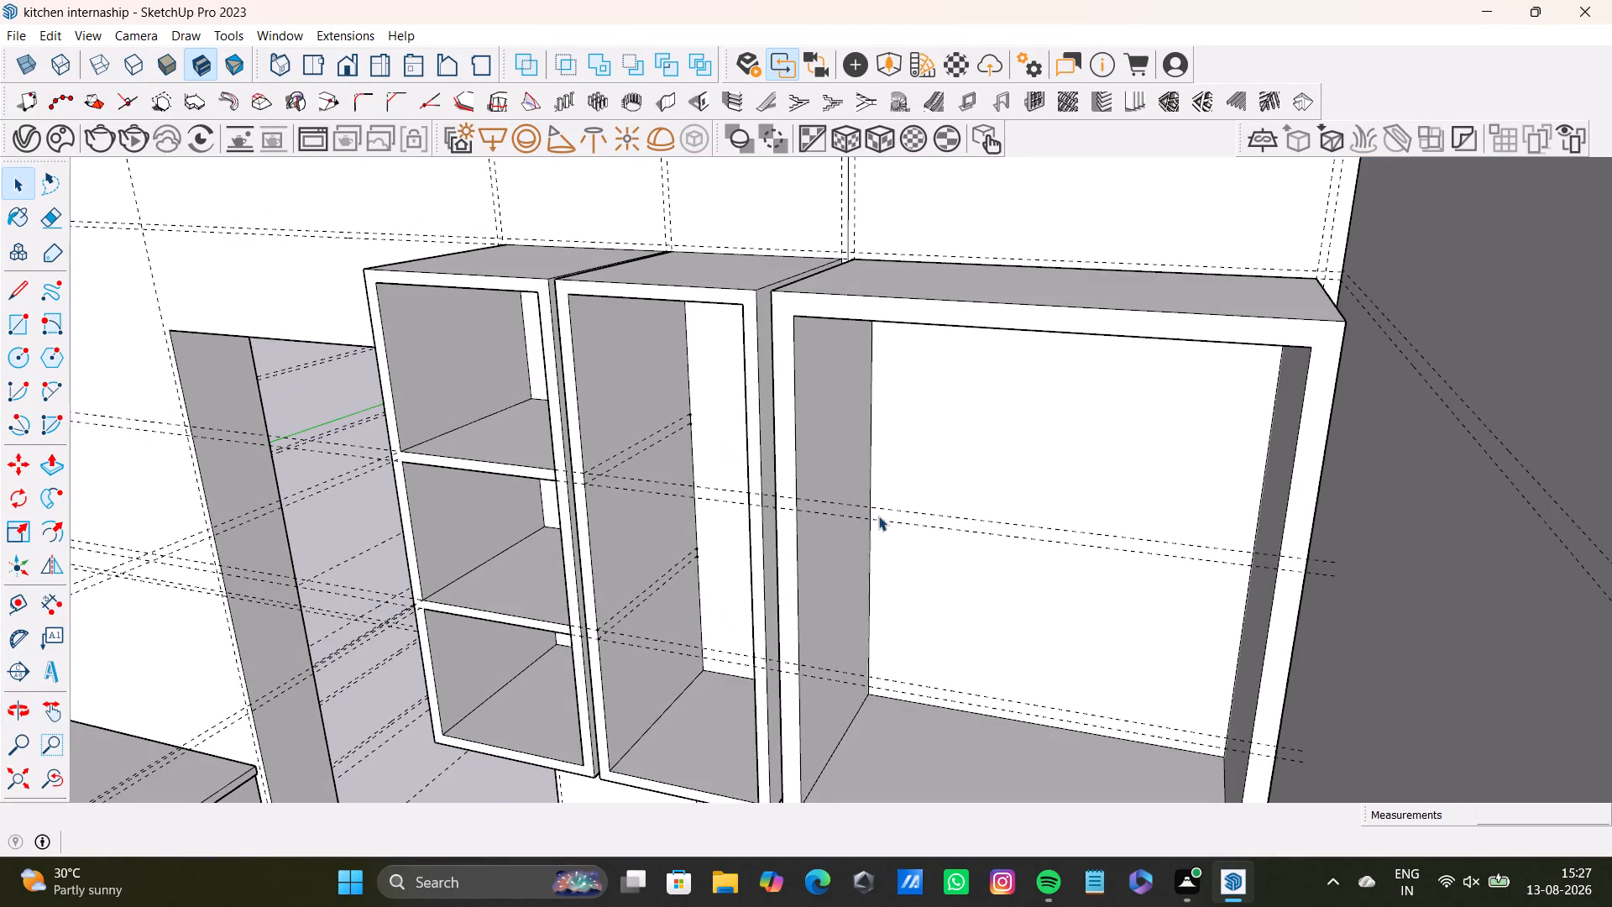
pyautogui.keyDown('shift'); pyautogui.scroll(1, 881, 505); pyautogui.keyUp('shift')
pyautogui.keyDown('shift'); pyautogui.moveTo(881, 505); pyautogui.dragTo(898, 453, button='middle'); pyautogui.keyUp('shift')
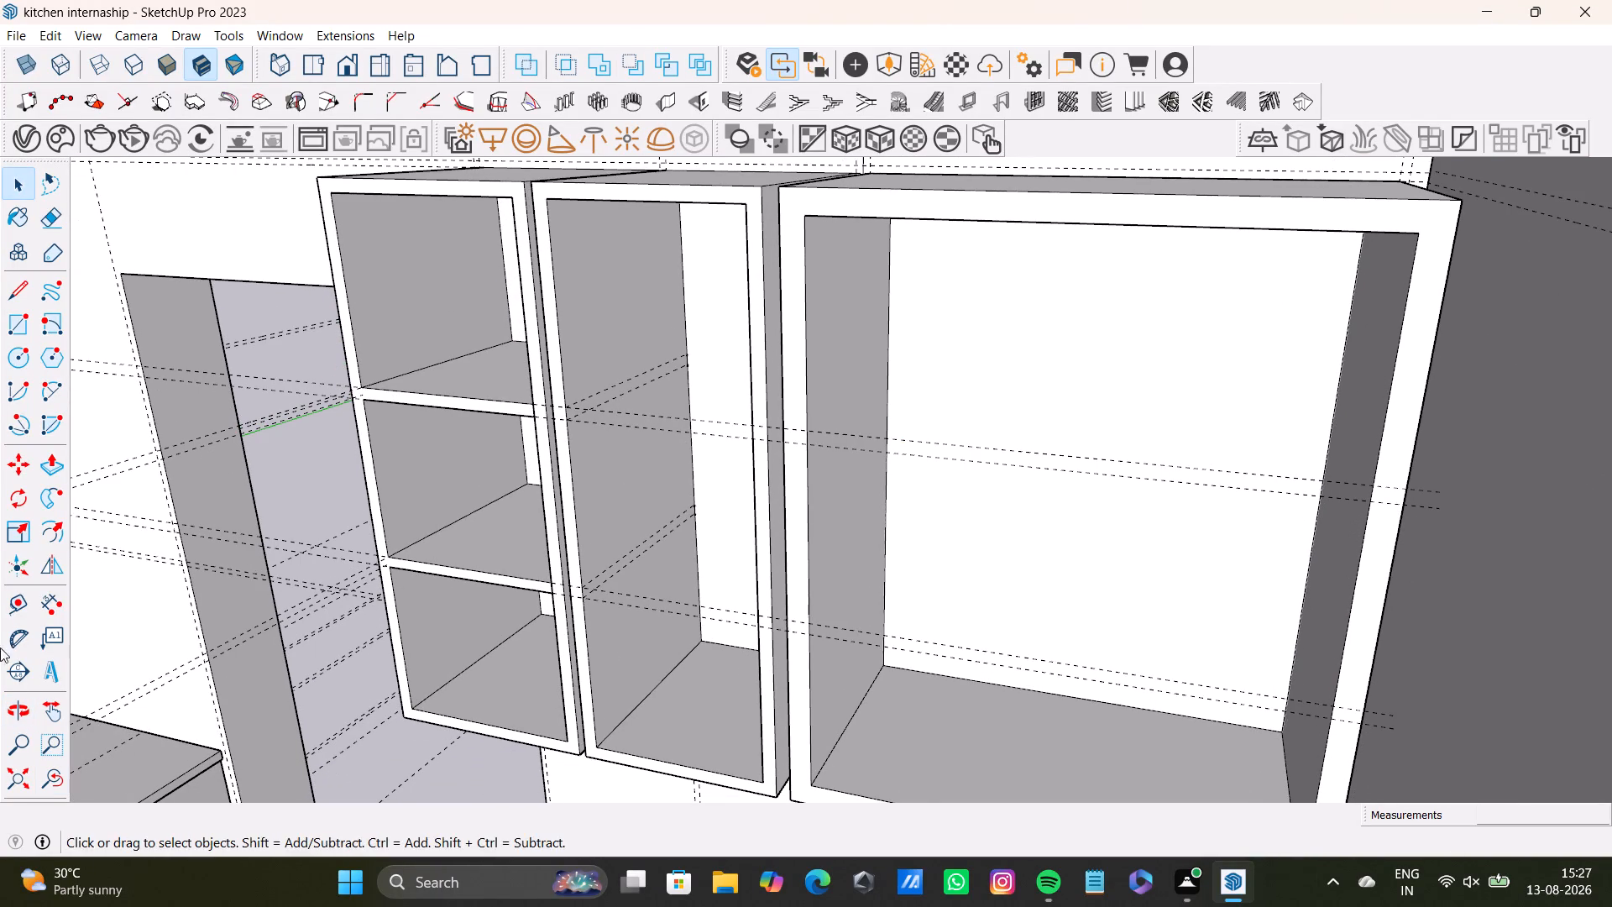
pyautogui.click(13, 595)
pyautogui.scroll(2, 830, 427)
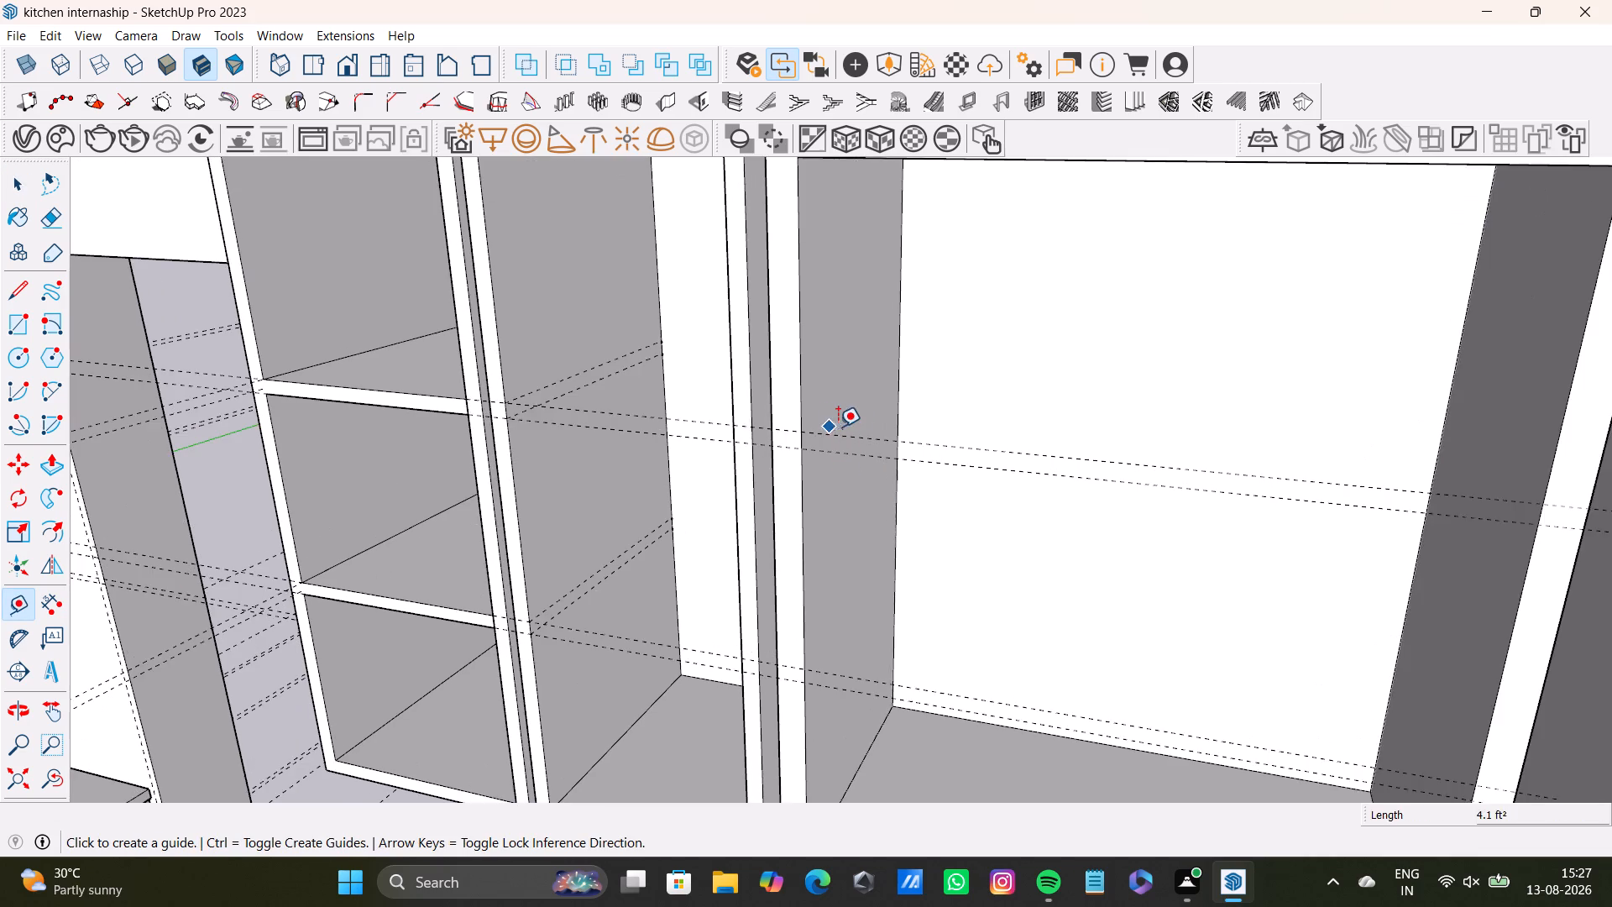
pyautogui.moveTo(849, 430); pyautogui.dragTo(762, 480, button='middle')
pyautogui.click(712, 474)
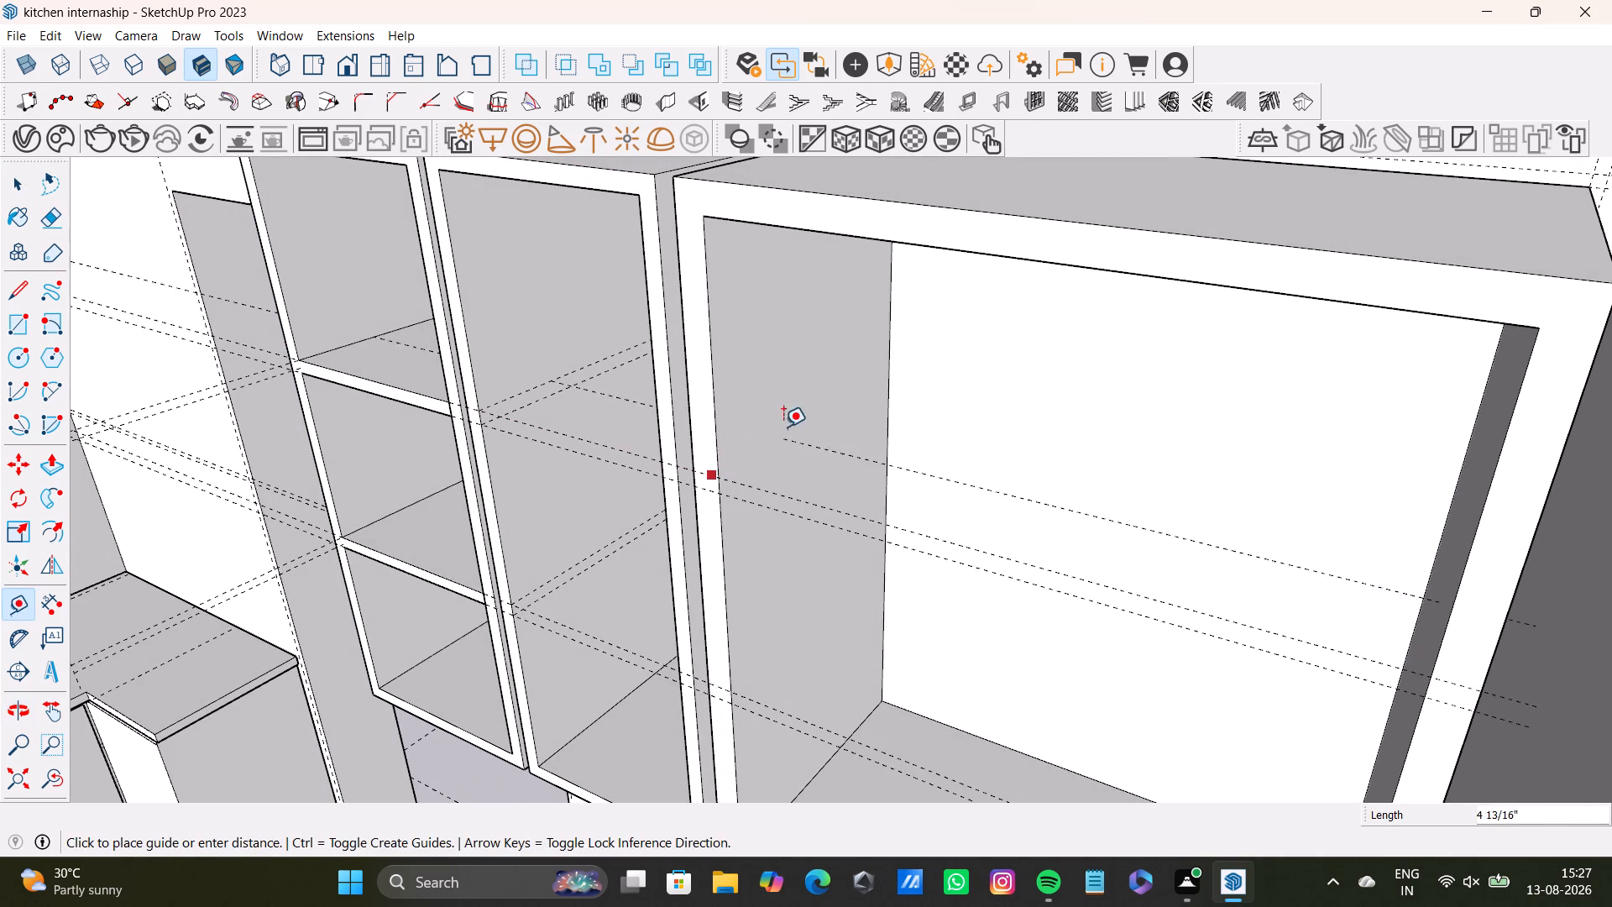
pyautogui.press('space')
# Add a guide about 1' 4 7/16" long, front to back across the wide cabinet's inner side panel, from the upper shelf's top guide.
pyautogui.click(11, 604)
pyautogui.scroll(1, 589, 516)
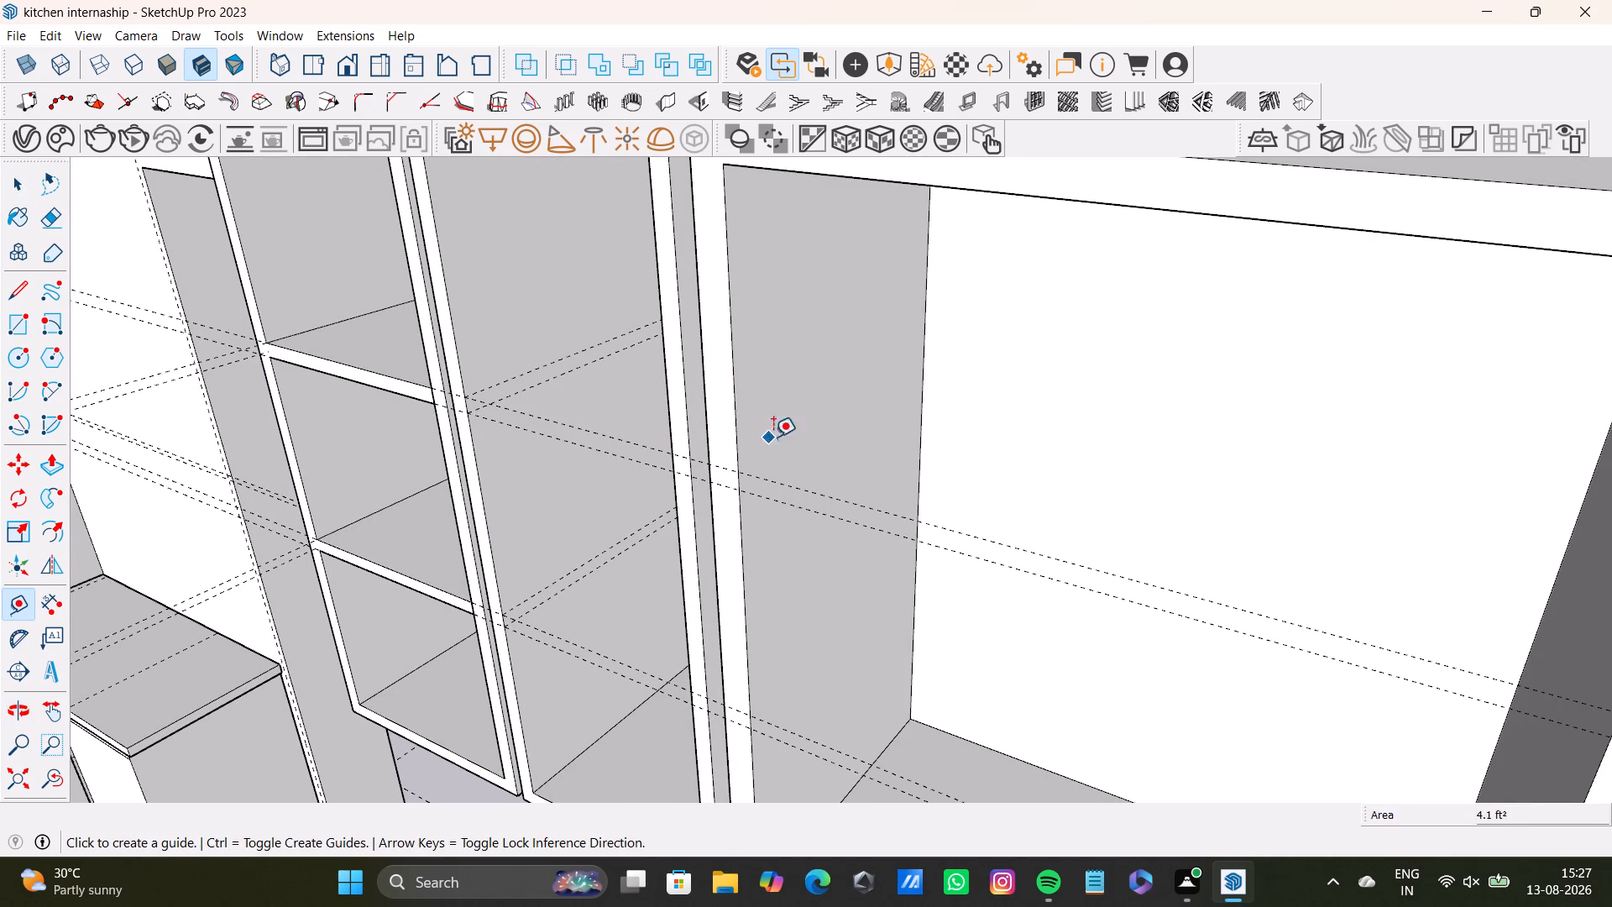
pyautogui.click(741, 465)
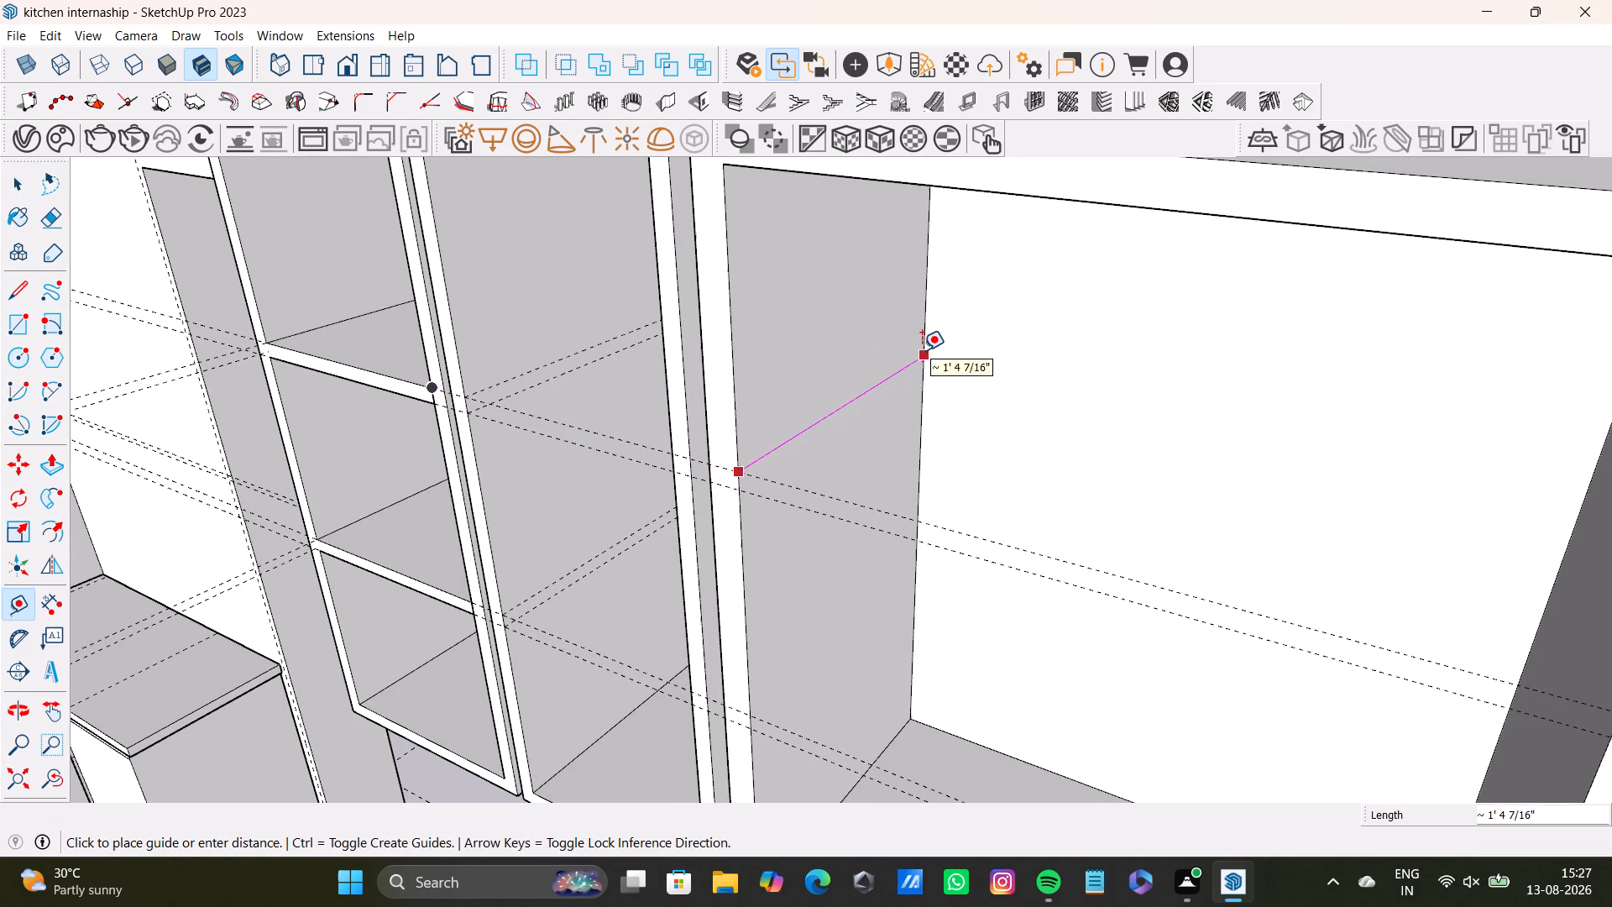
pyautogui.click(922, 350)
pyautogui.press('space')
# Add a guide along the green axis from the upper shelf's bottom guide to the back edge of the wide cabinet's side panel.
pyautogui.moveTo(781, 588); pyautogui.dragTo(700, 495, button='middle')
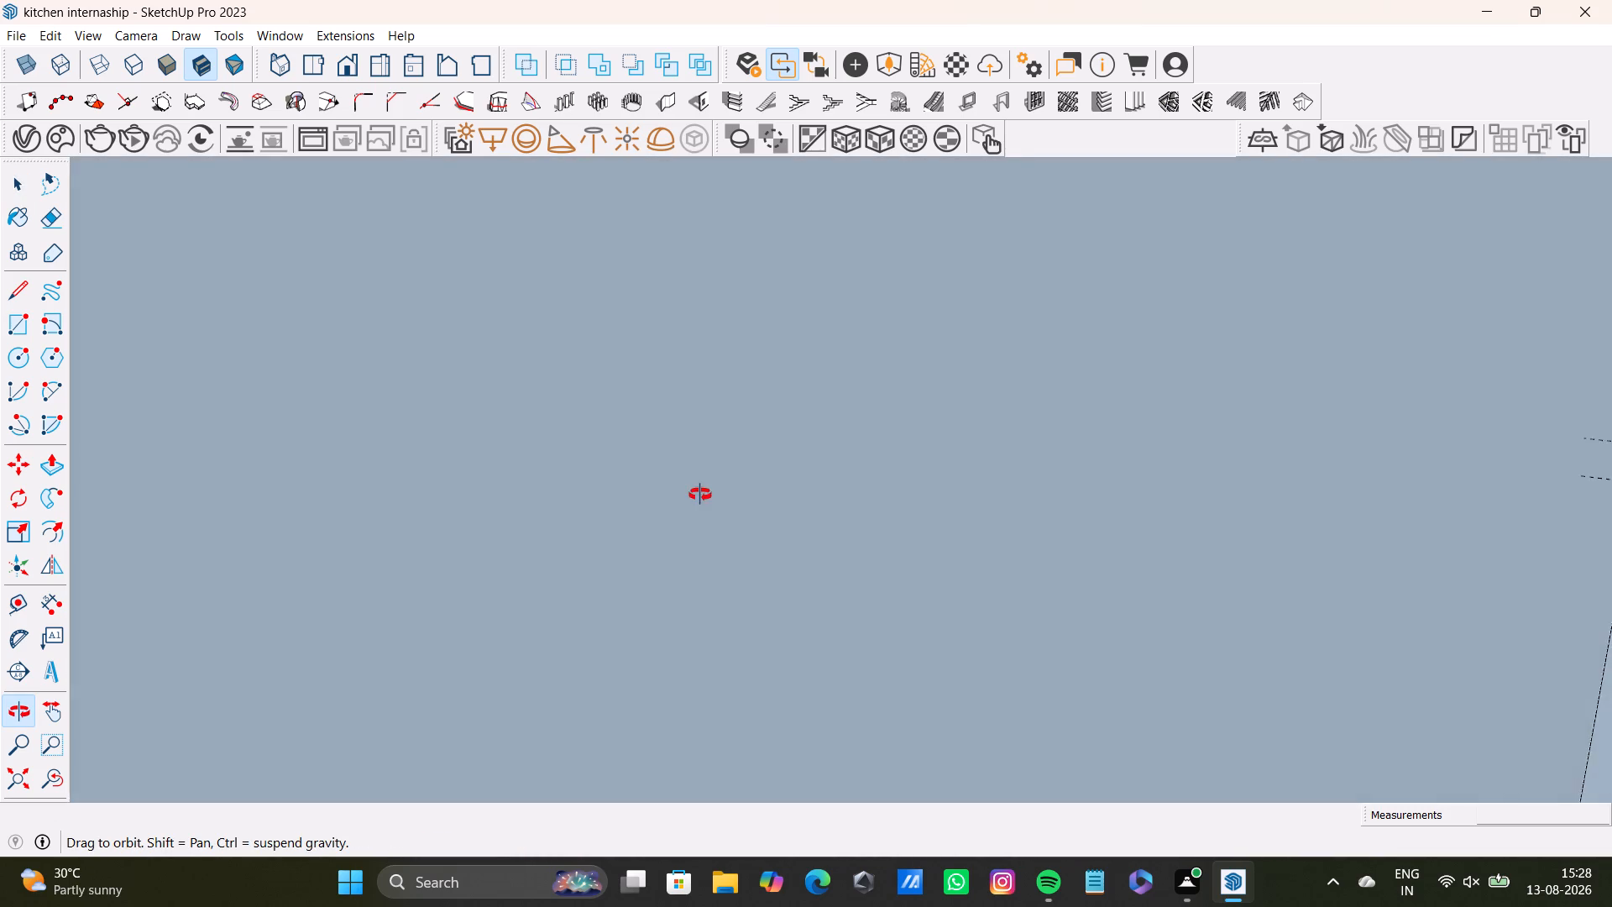
pyautogui.moveTo(700, 495); pyautogui.dragTo(791, 553, button='middle')
pyautogui.scroll(3, 785, 525)
pyautogui.moveTo(788, 474); pyautogui.dragTo(751, 548, button='middle')
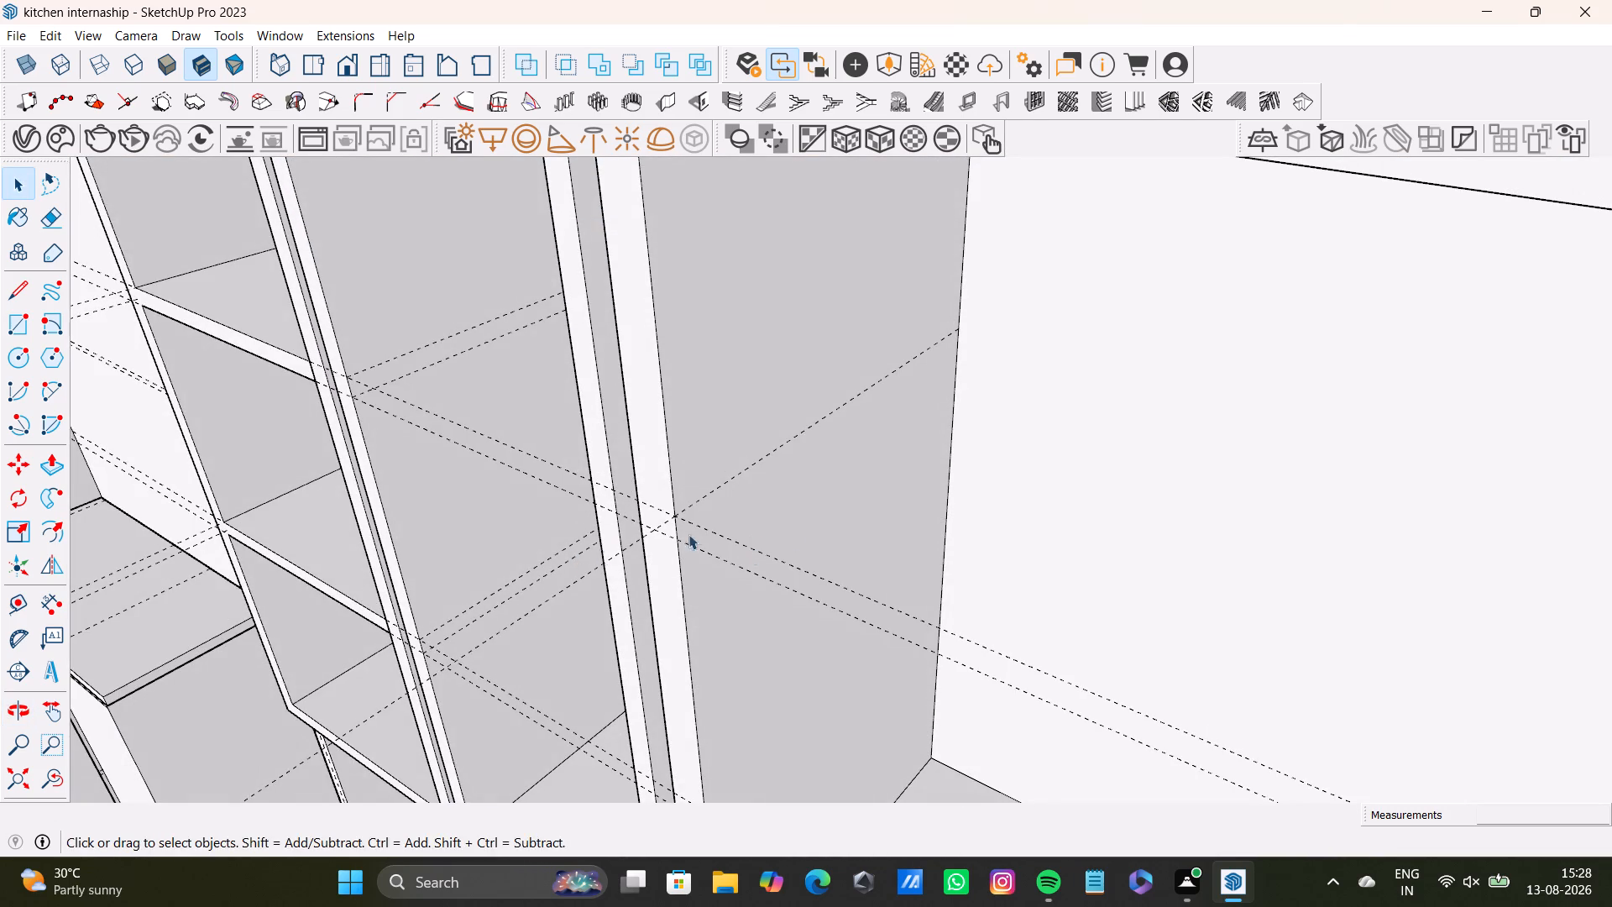
pyautogui.moveTo(791, 533); pyautogui.dragTo(684, 599, button='middle')
pyautogui.scroll(9, 563, 584)
pyautogui.moveTo(519, 587); pyautogui.dragTo(526, 567, button='middle')
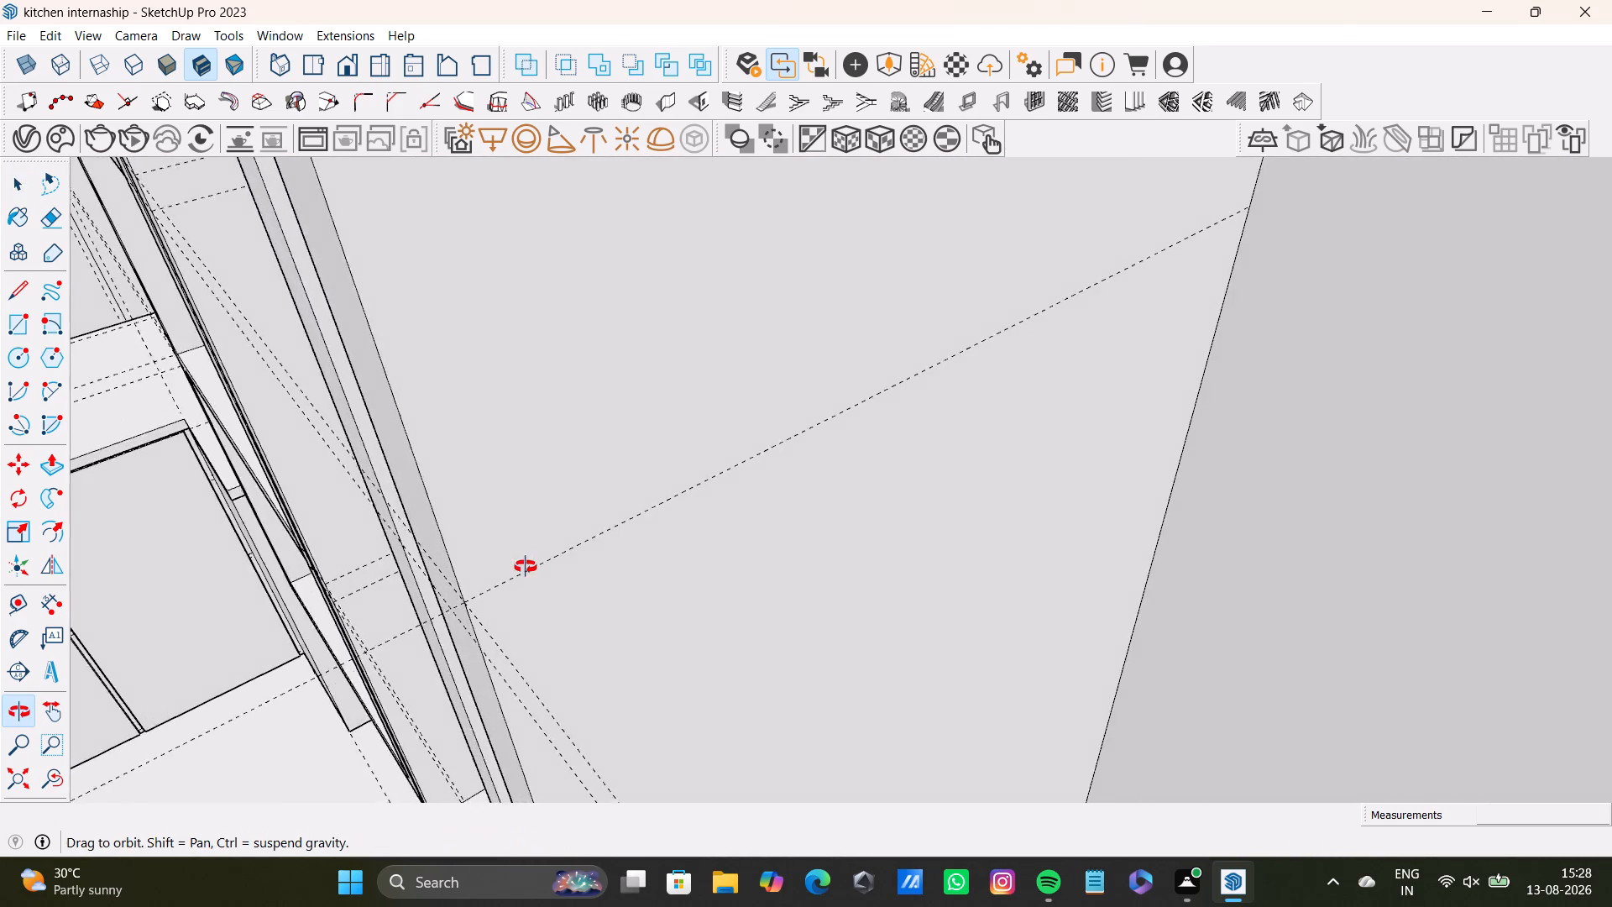
pyautogui.moveTo(526, 567); pyautogui.dragTo(547, 488, button='middle')
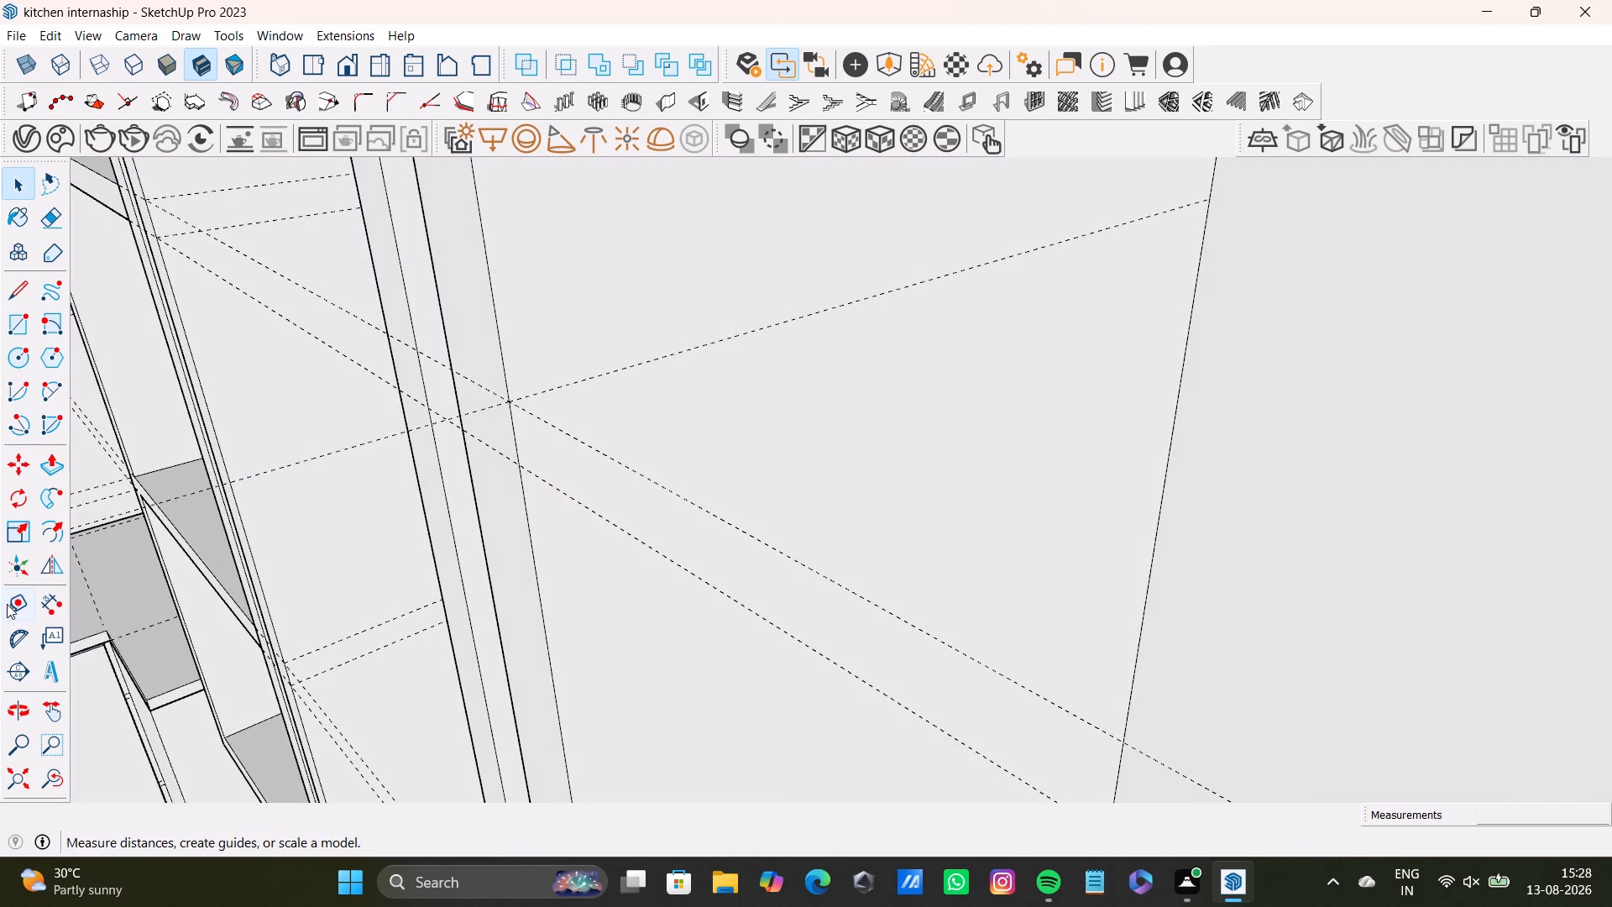
pyautogui.click(7, 603)
pyautogui.scroll(2, 415, 562)
pyautogui.click(596, 396)
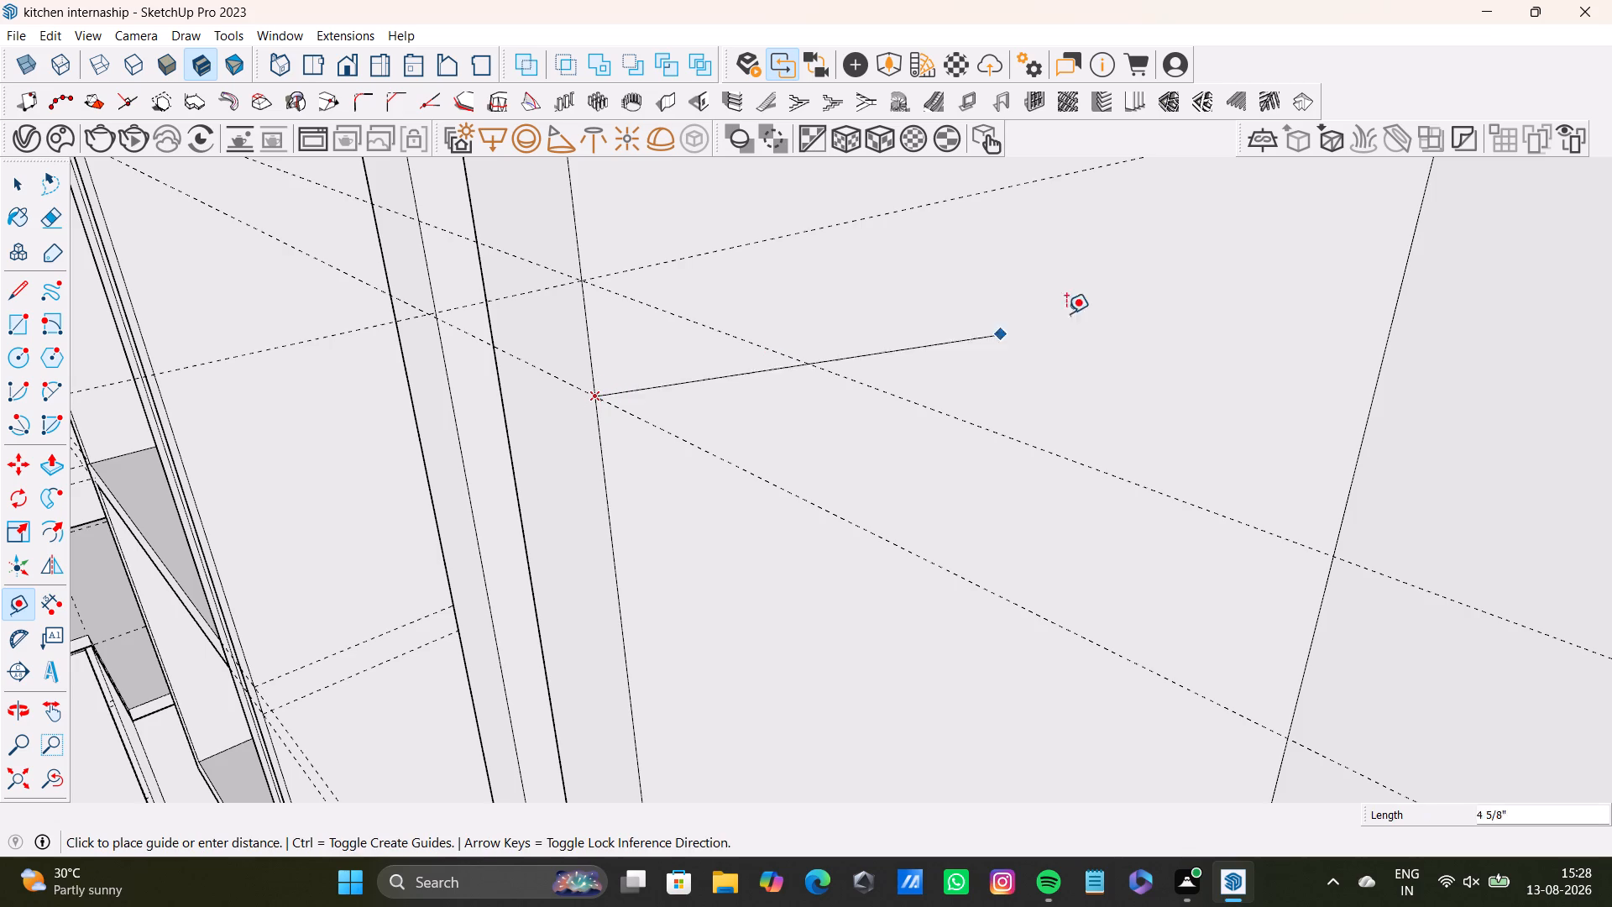
pyautogui.press('Left')
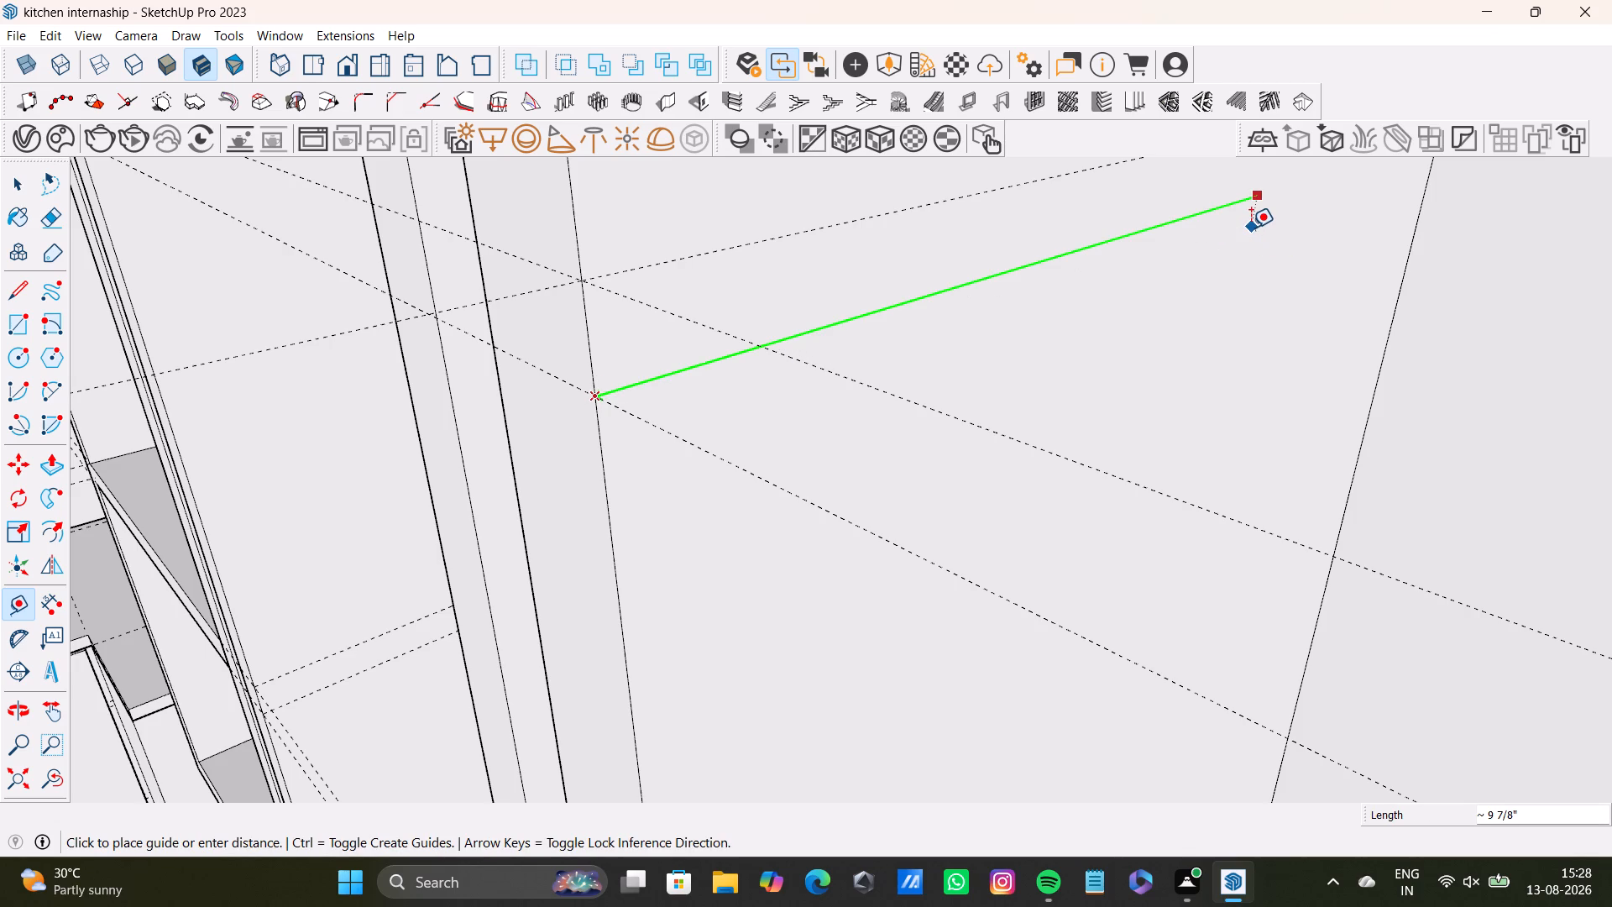
pyautogui.scroll(-1, 1364, 286)
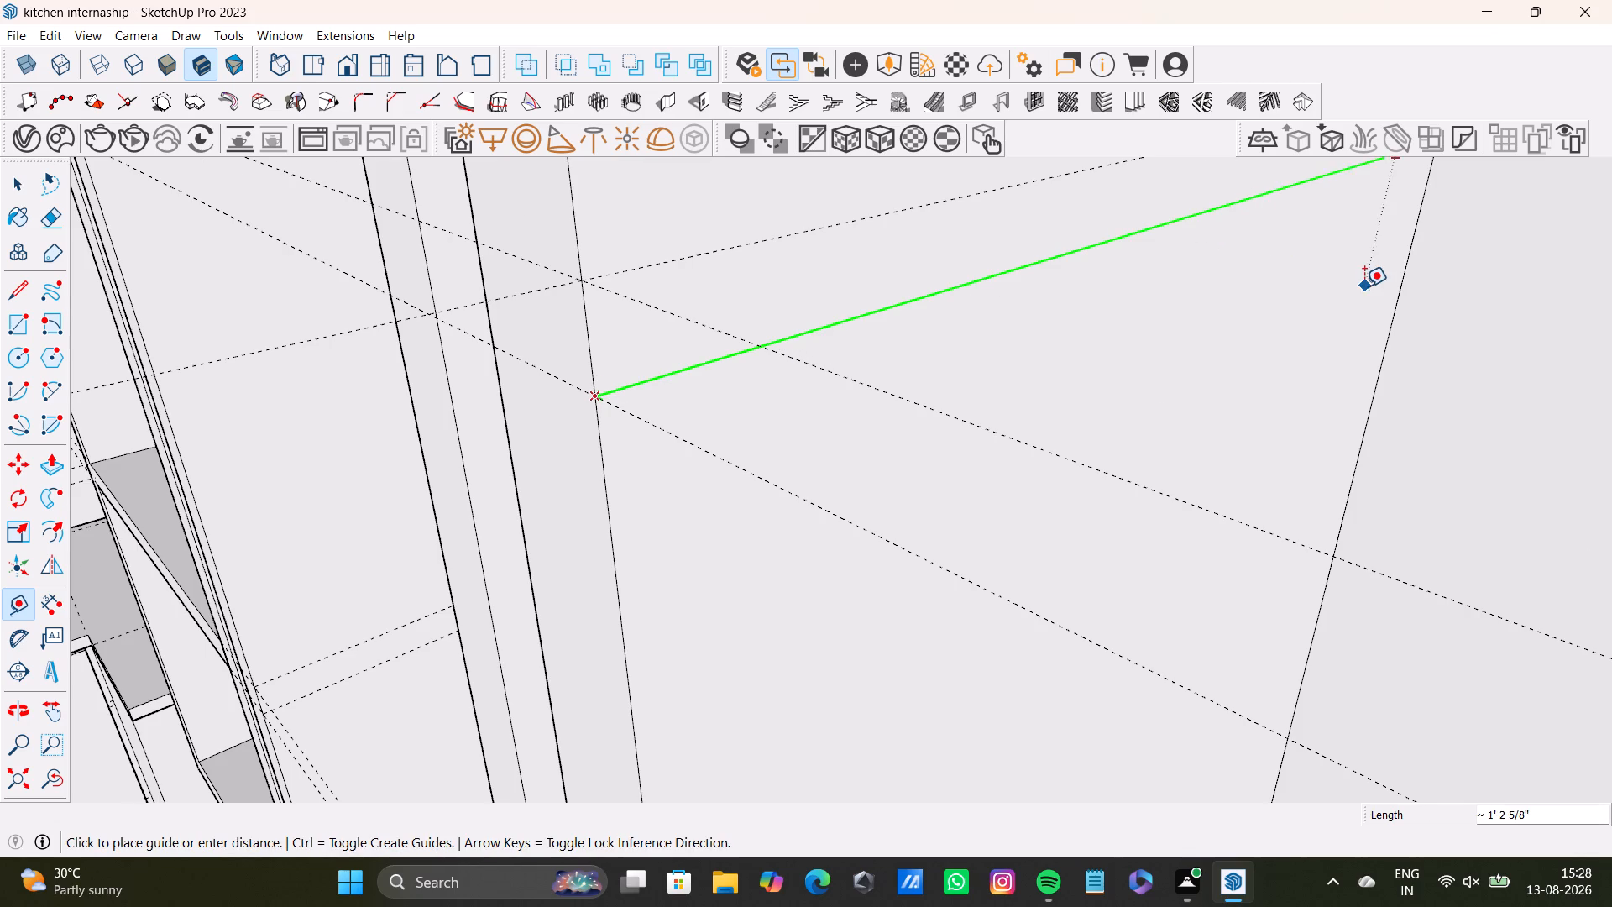
pyautogui.scroll(-1, 1364, 286)
pyautogui.keyDown('shift'); pyautogui.moveTo(1364, 280); pyautogui.dragTo(1206, 411, button='middle'); pyautogui.keyUp('shift')
pyautogui.click(1275, 307)
pyautogui.press('space')
pyautogui.scroll(-3, 1265, 328)
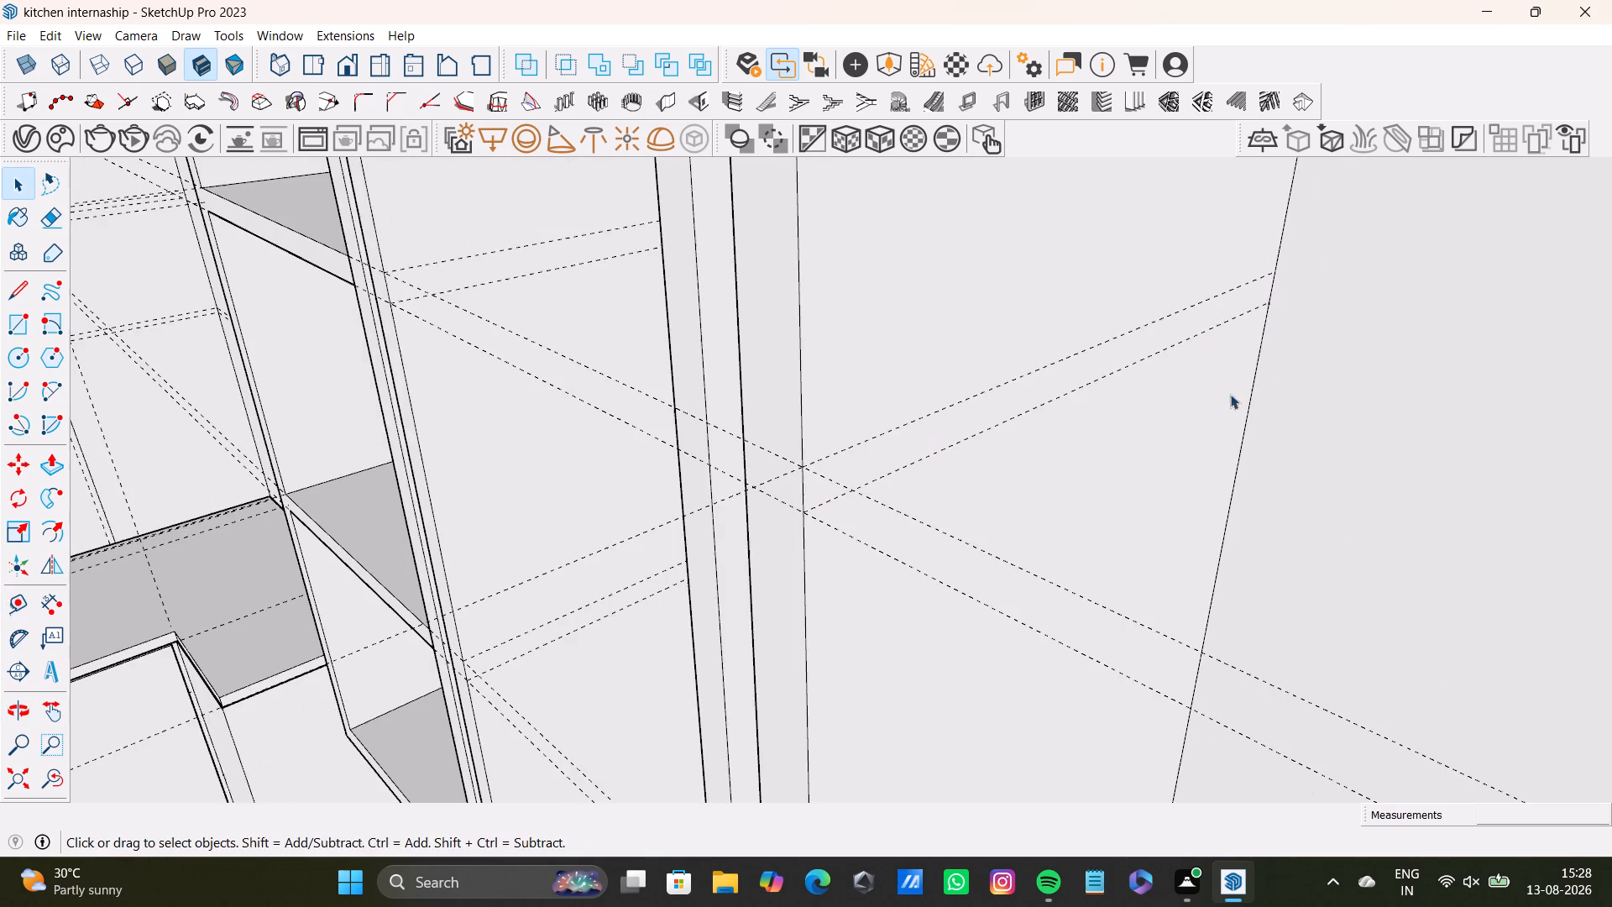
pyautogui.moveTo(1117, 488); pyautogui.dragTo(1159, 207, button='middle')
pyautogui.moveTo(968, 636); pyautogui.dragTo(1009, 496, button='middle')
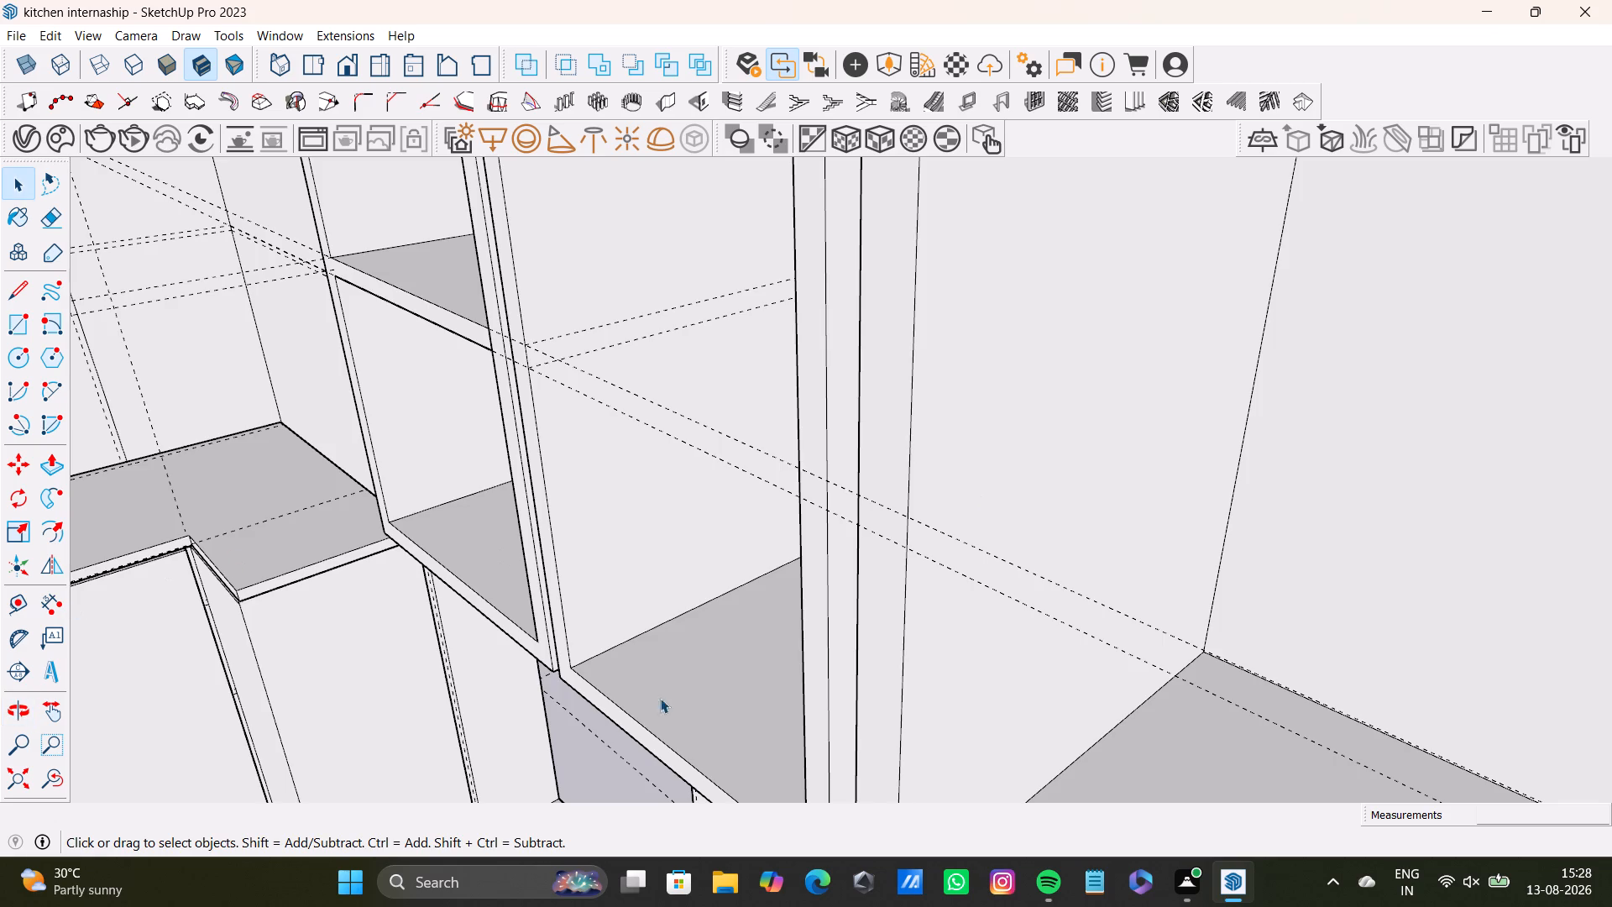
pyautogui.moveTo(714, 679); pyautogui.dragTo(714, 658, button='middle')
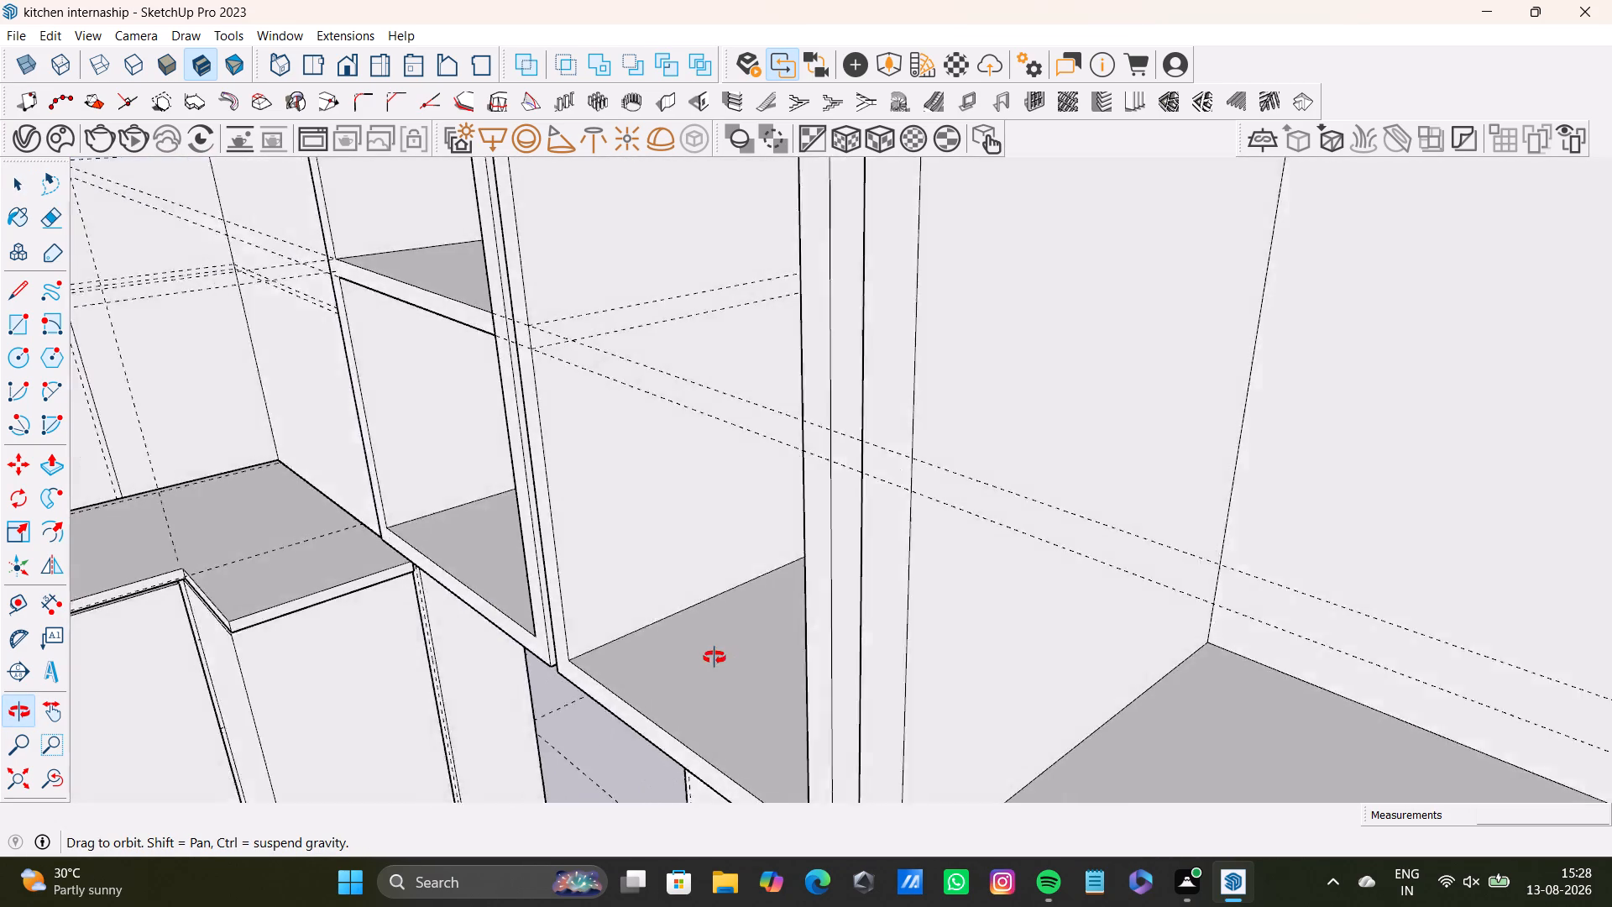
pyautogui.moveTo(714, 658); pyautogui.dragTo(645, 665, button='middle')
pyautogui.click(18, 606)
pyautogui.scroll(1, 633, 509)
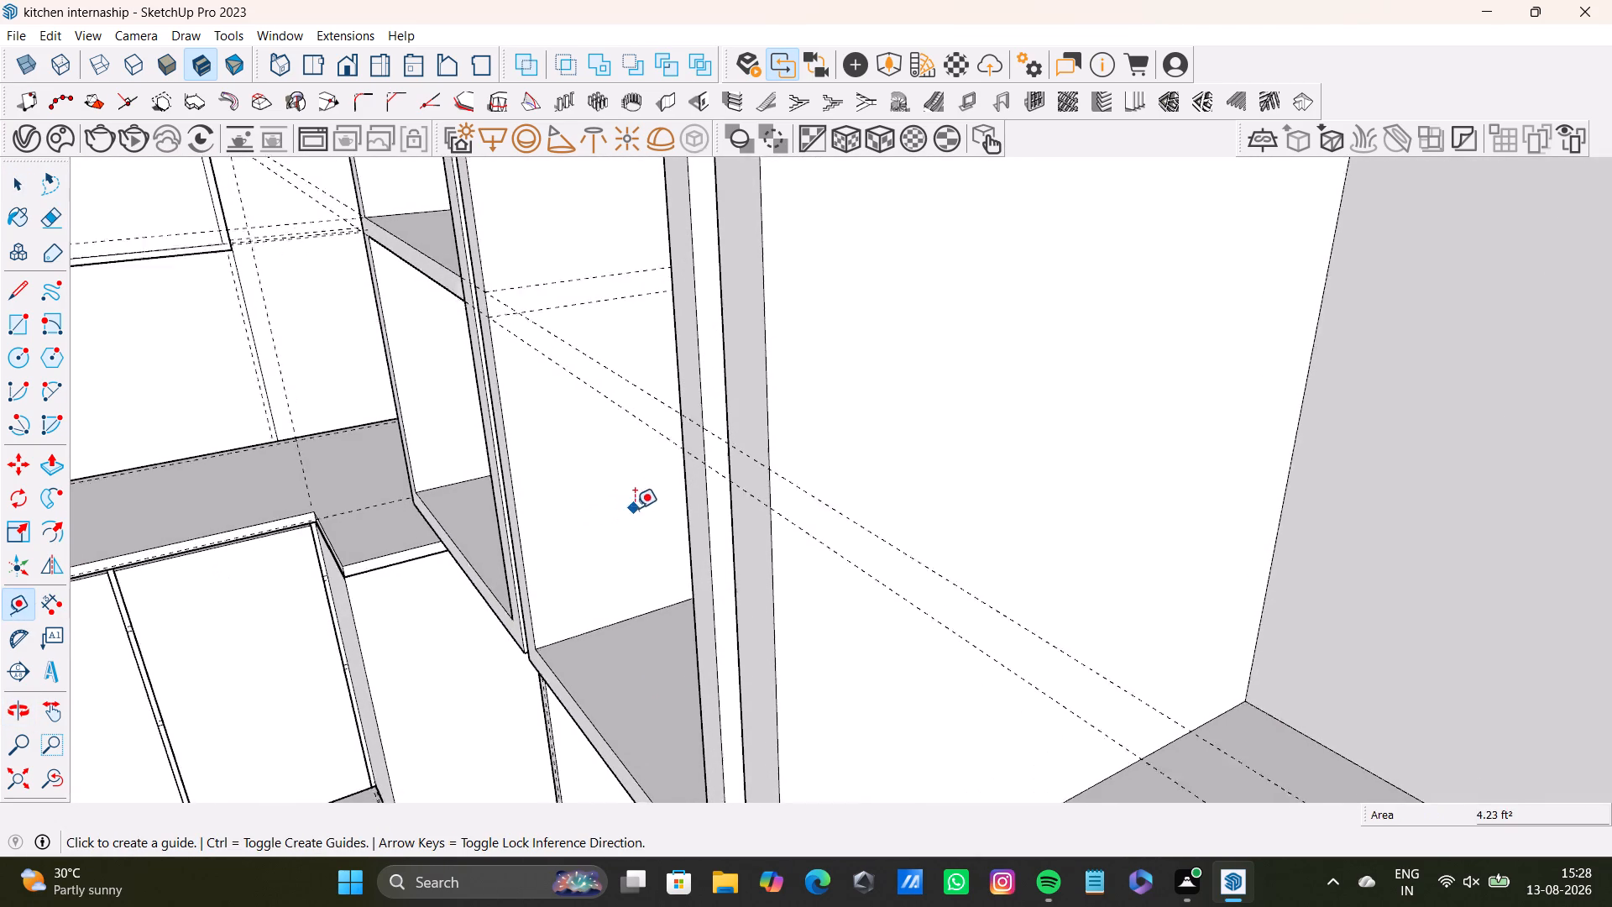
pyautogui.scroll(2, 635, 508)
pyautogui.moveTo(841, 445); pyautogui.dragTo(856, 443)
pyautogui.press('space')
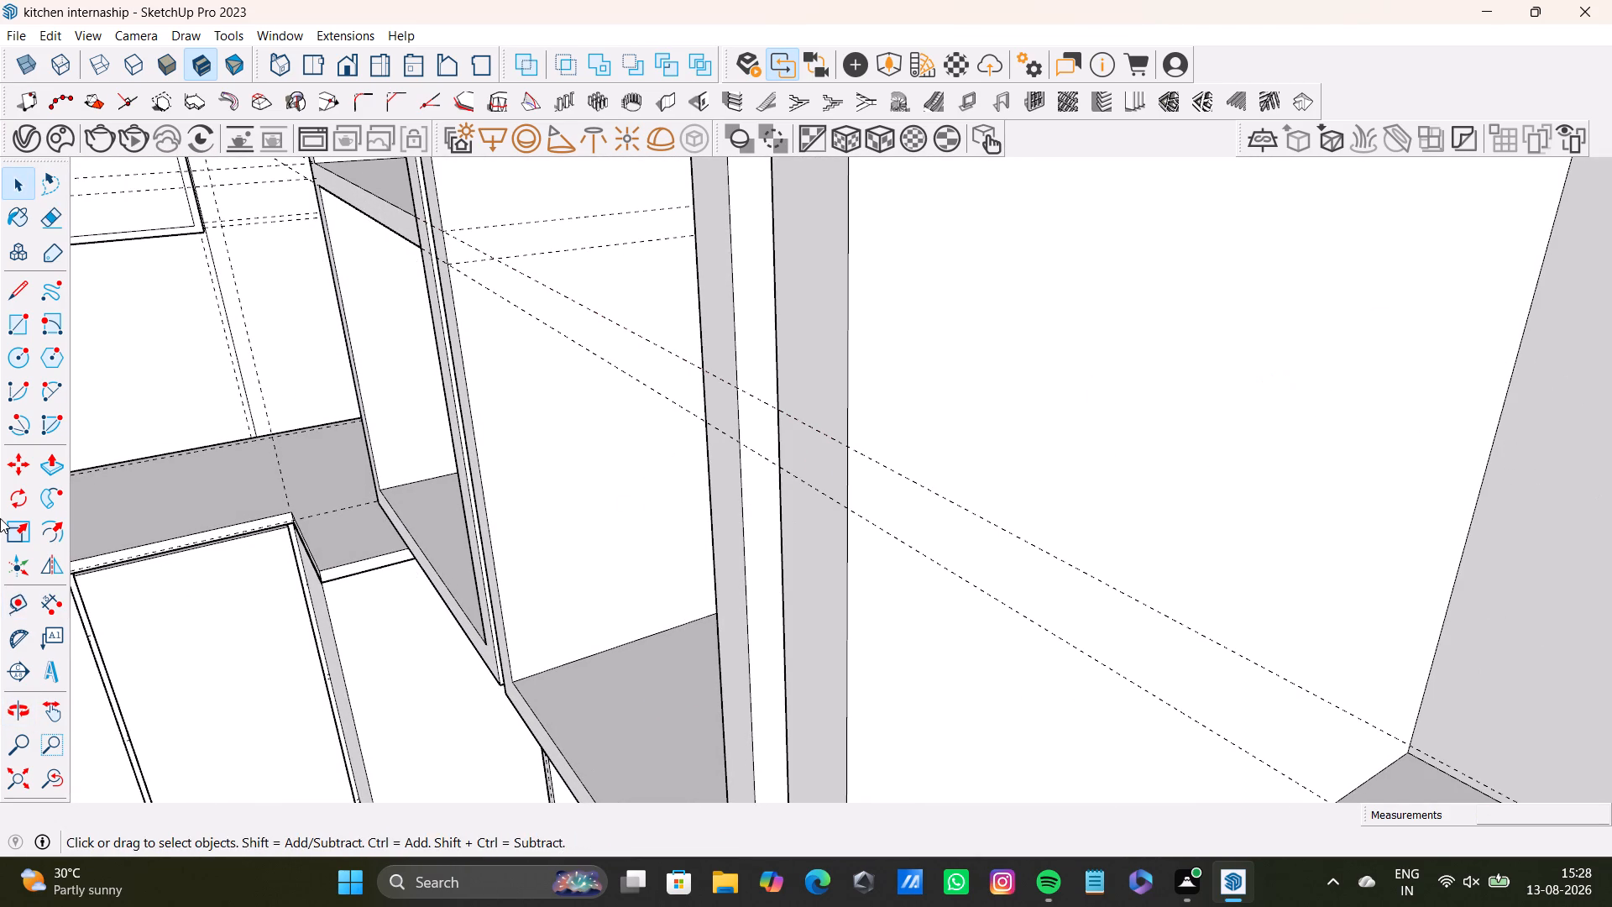
# Add a green-axis guide about 1' 4 7/16" long from the lower shelf's top guide across the wide cabinet's side panel.
pyautogui.click(13, 602)
pyautogui.click(850, 446)
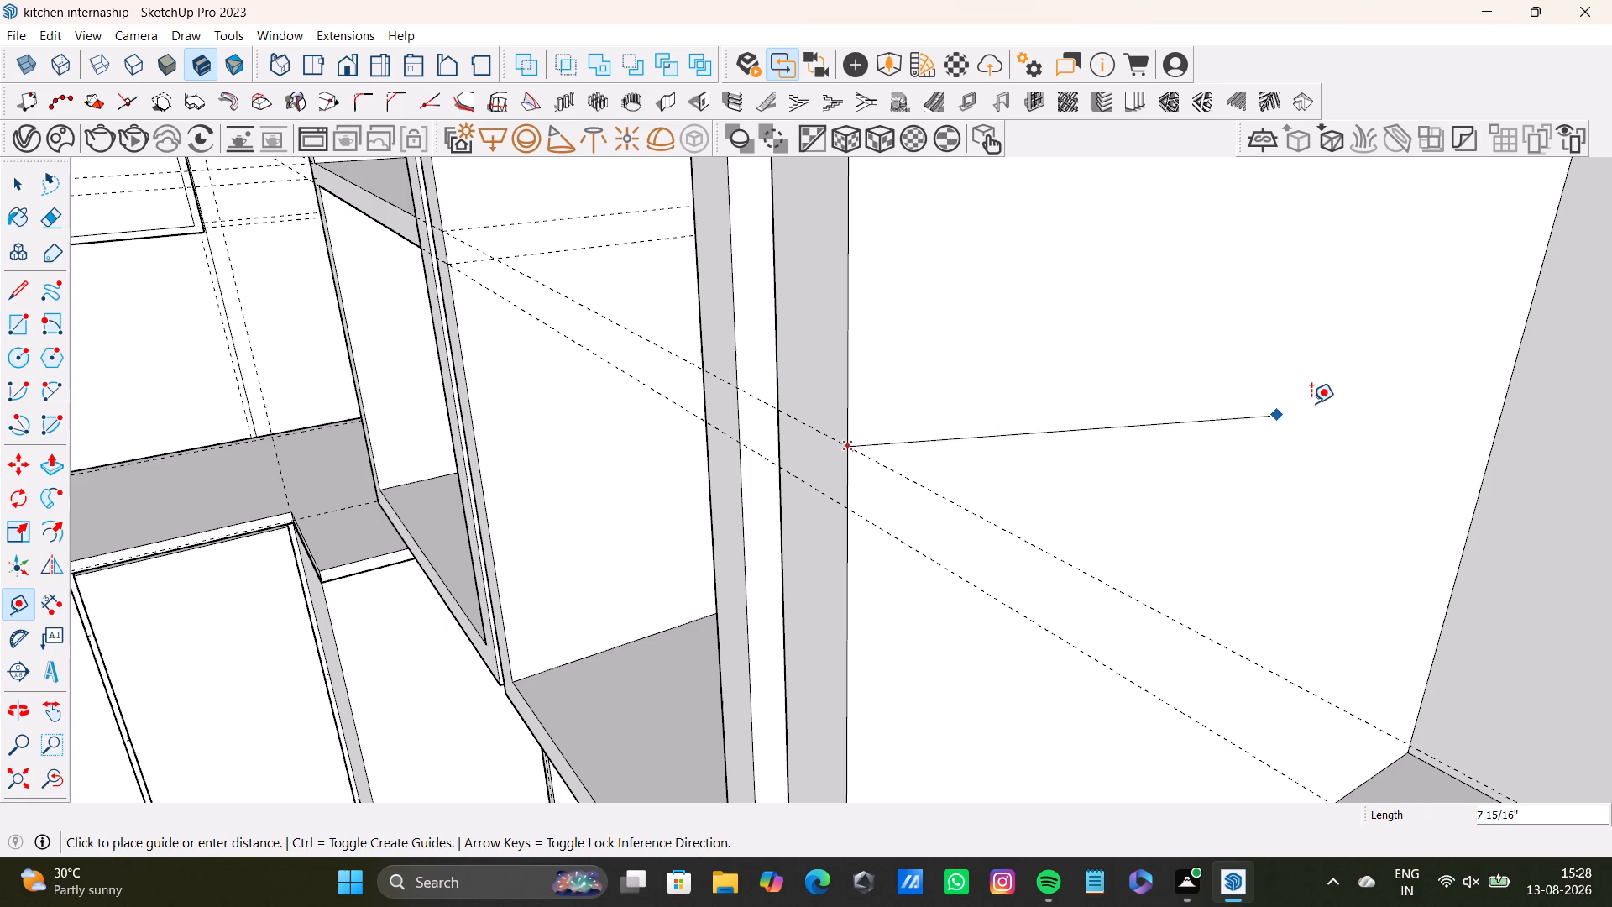
pyautogui.press('Left')
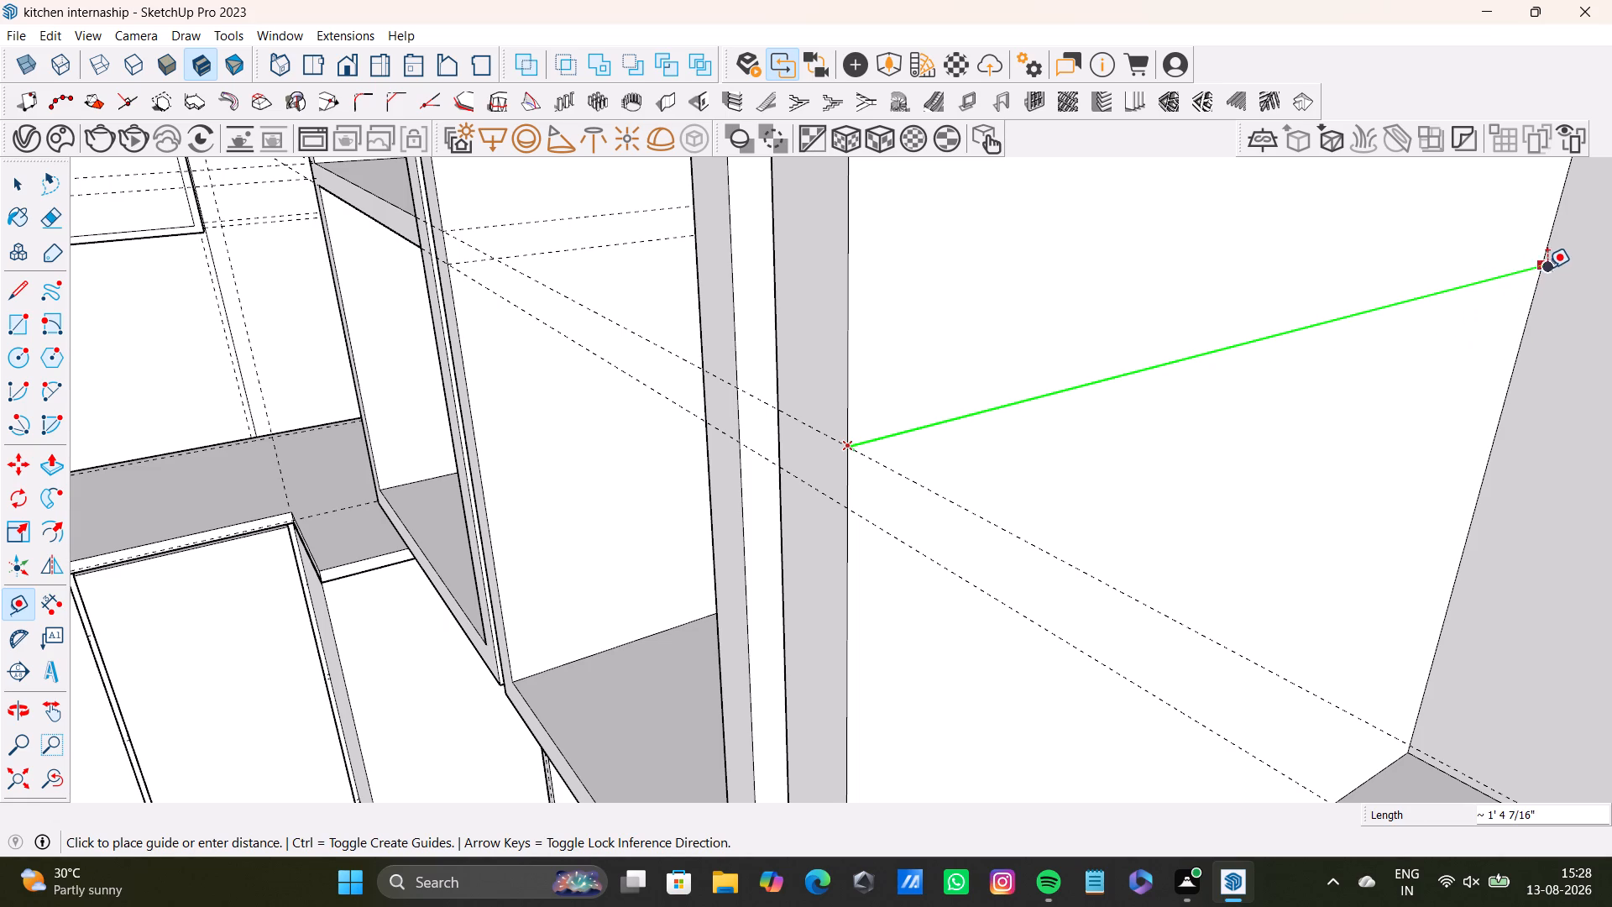
pyautogui.click(1547, 268)
pyautogui.press('space')
# Add a green-axis guide from the lower shelf's bottom guide to the back edge of the wide cabinet's side panel.
pyautogui.moveTo(8, 603); pyautogui.dragTo(30, 615)
pyautogui.scroll(2, 922, 549)
pyautogui.click(834, 498)
pyautogui.scroll(-2, 1357, 380)
pyautogui.press('Left')
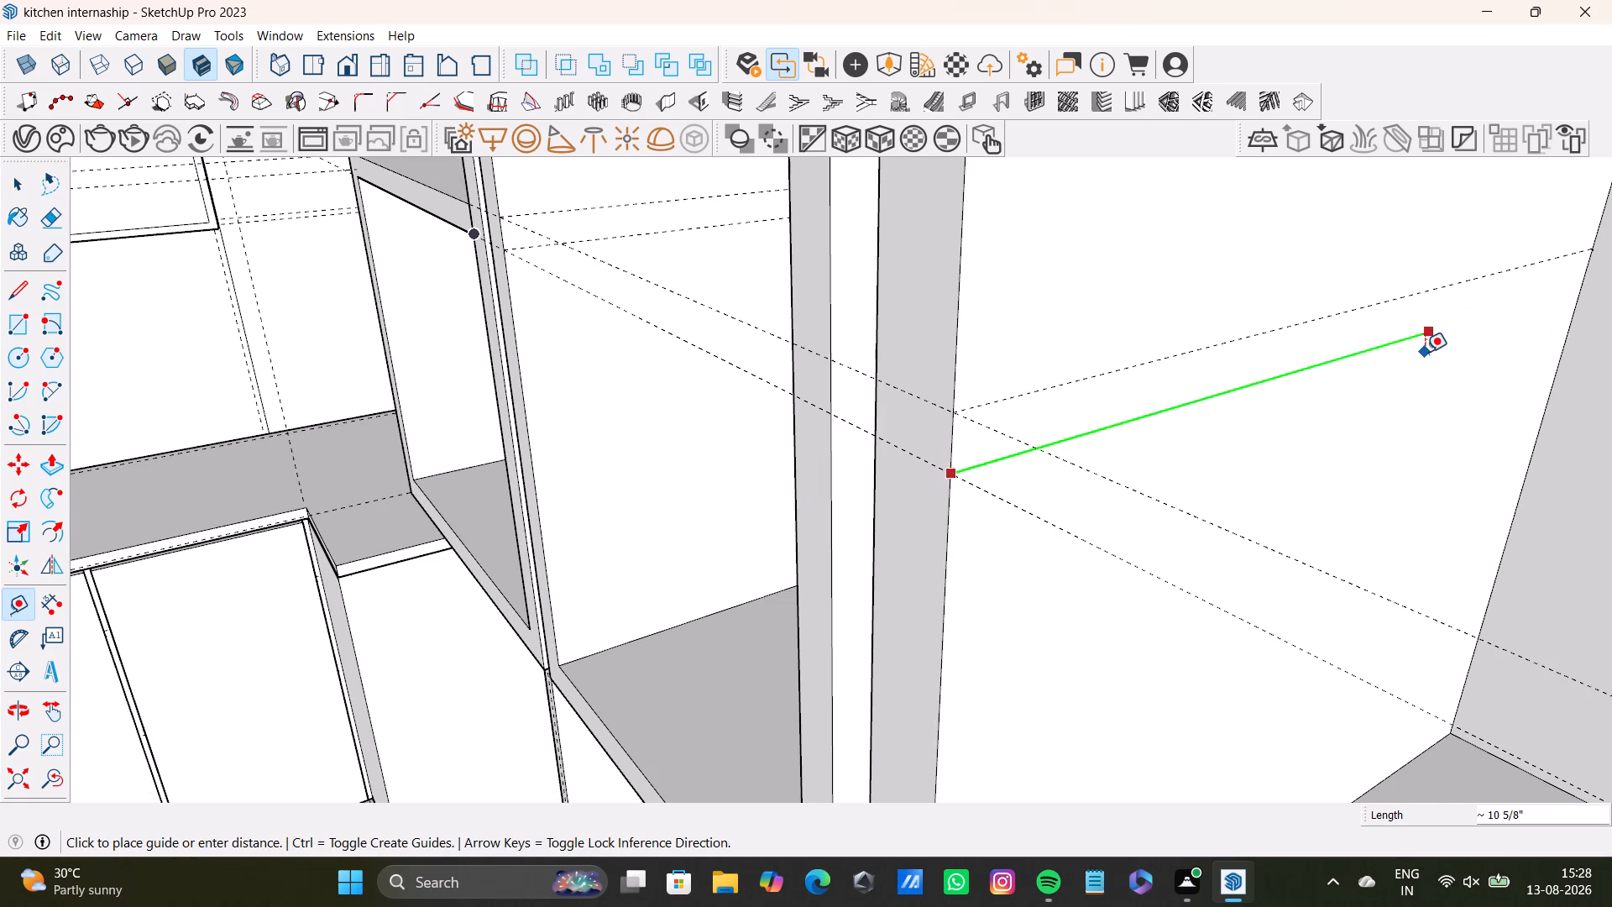
pyautogui.click(1588, 282)
pyautogui.press('space')
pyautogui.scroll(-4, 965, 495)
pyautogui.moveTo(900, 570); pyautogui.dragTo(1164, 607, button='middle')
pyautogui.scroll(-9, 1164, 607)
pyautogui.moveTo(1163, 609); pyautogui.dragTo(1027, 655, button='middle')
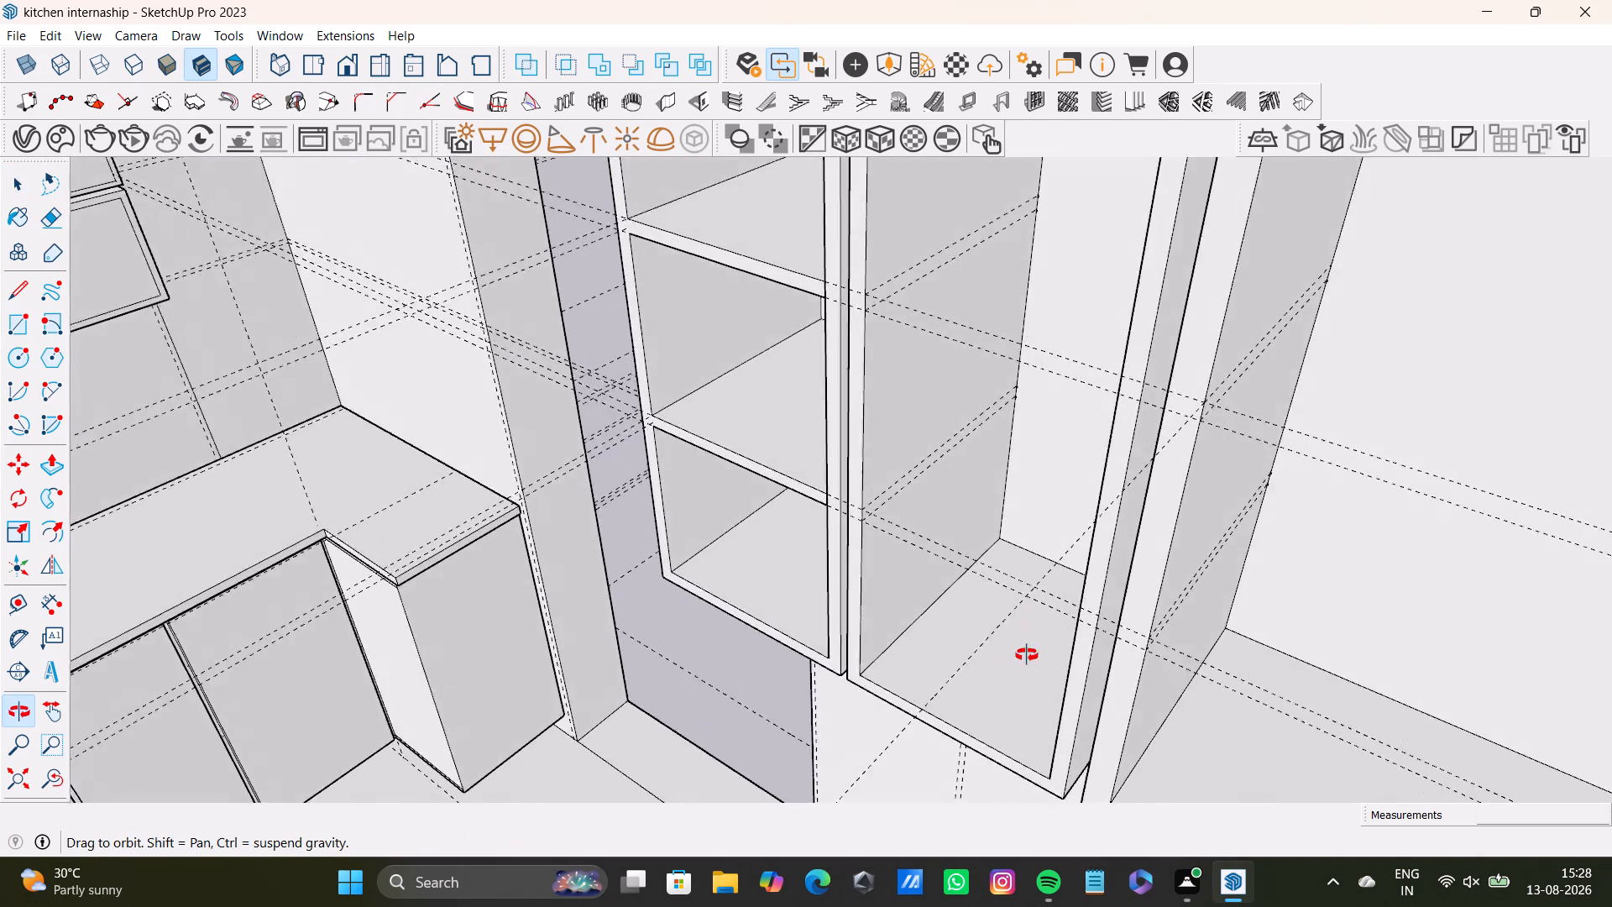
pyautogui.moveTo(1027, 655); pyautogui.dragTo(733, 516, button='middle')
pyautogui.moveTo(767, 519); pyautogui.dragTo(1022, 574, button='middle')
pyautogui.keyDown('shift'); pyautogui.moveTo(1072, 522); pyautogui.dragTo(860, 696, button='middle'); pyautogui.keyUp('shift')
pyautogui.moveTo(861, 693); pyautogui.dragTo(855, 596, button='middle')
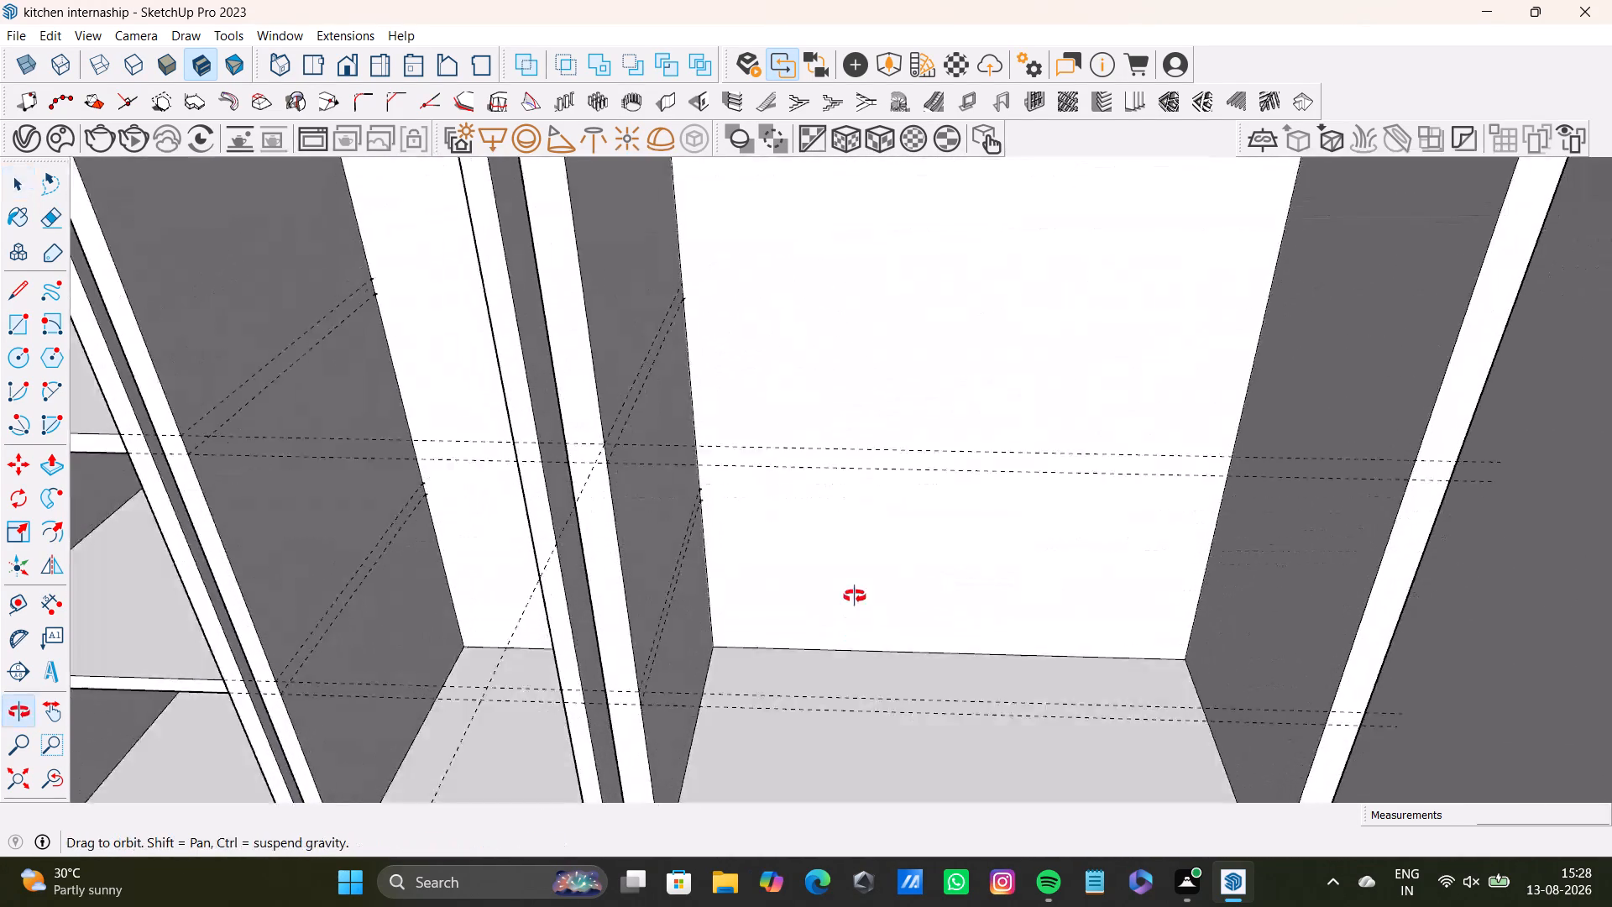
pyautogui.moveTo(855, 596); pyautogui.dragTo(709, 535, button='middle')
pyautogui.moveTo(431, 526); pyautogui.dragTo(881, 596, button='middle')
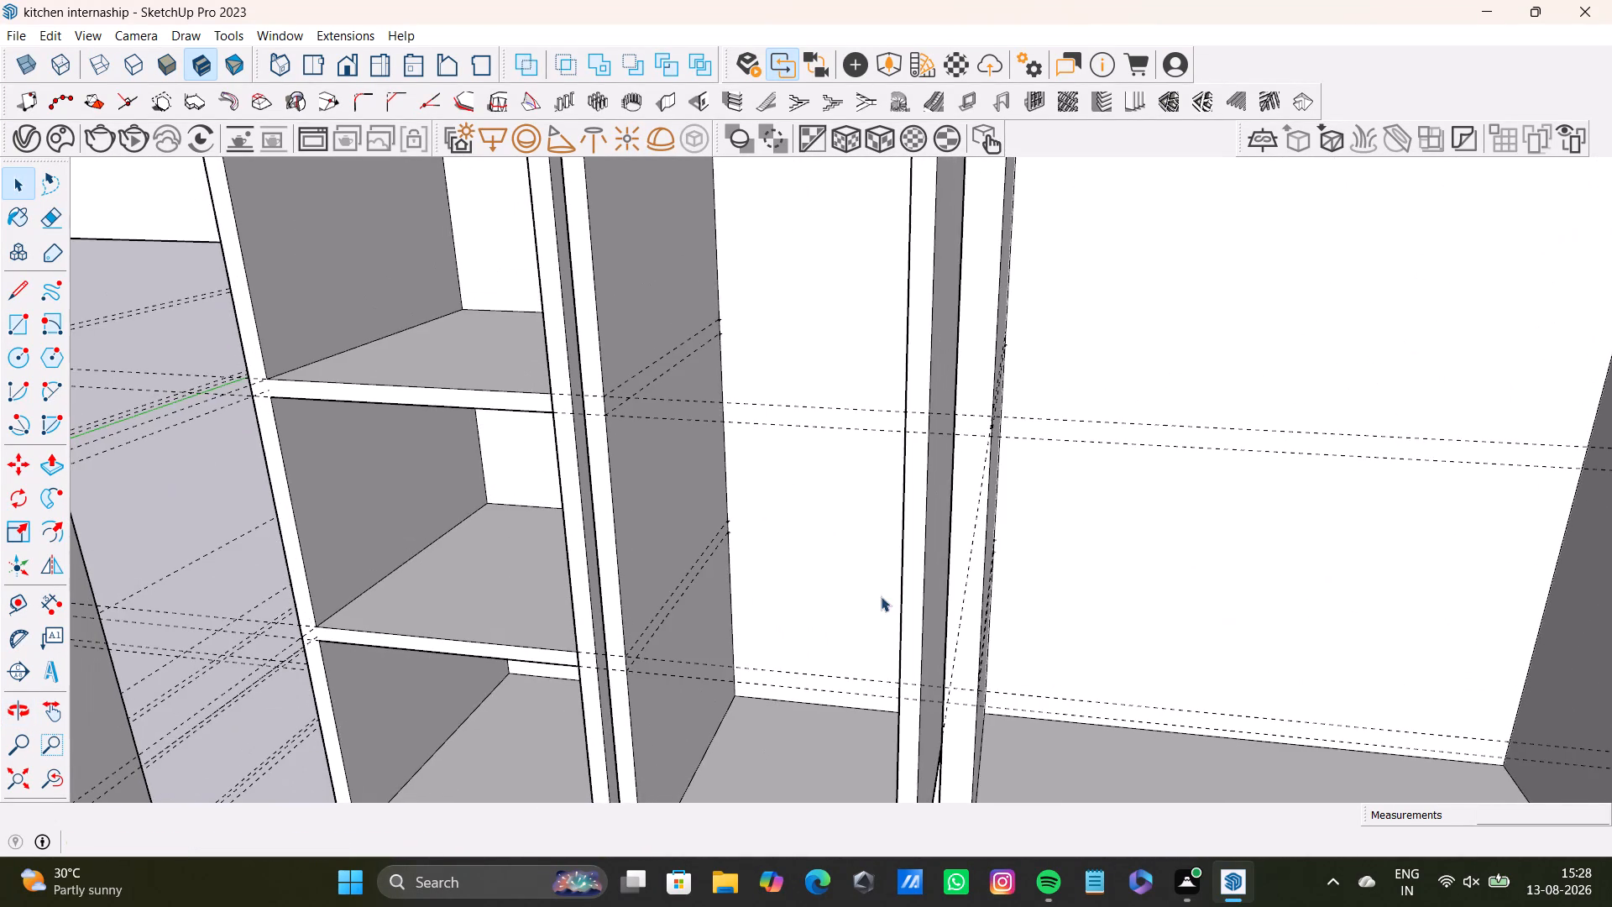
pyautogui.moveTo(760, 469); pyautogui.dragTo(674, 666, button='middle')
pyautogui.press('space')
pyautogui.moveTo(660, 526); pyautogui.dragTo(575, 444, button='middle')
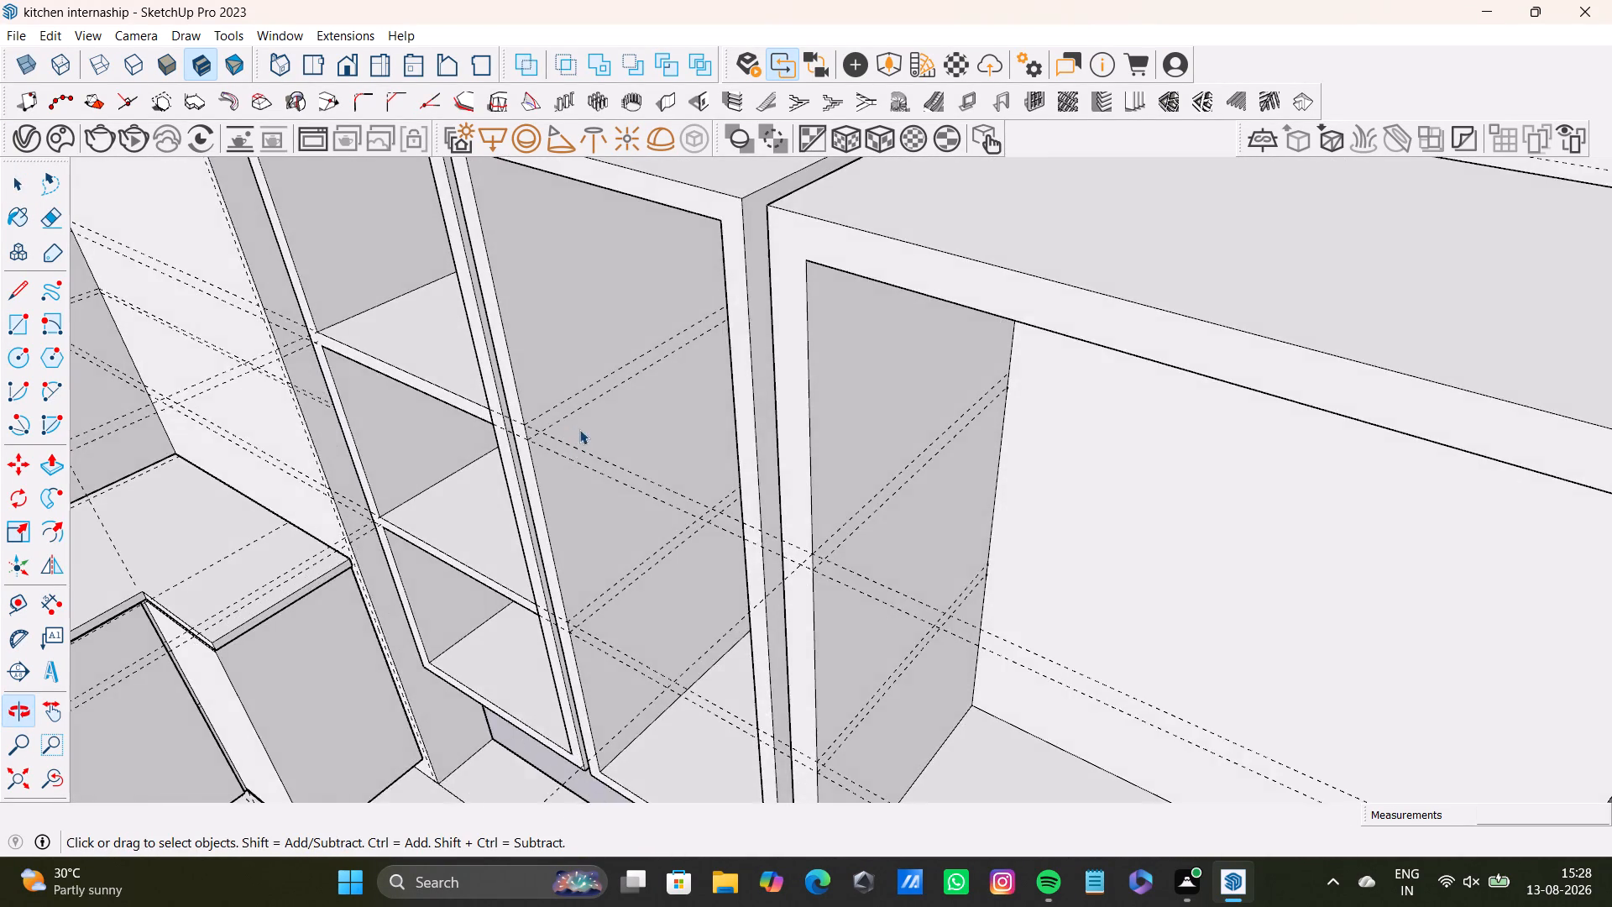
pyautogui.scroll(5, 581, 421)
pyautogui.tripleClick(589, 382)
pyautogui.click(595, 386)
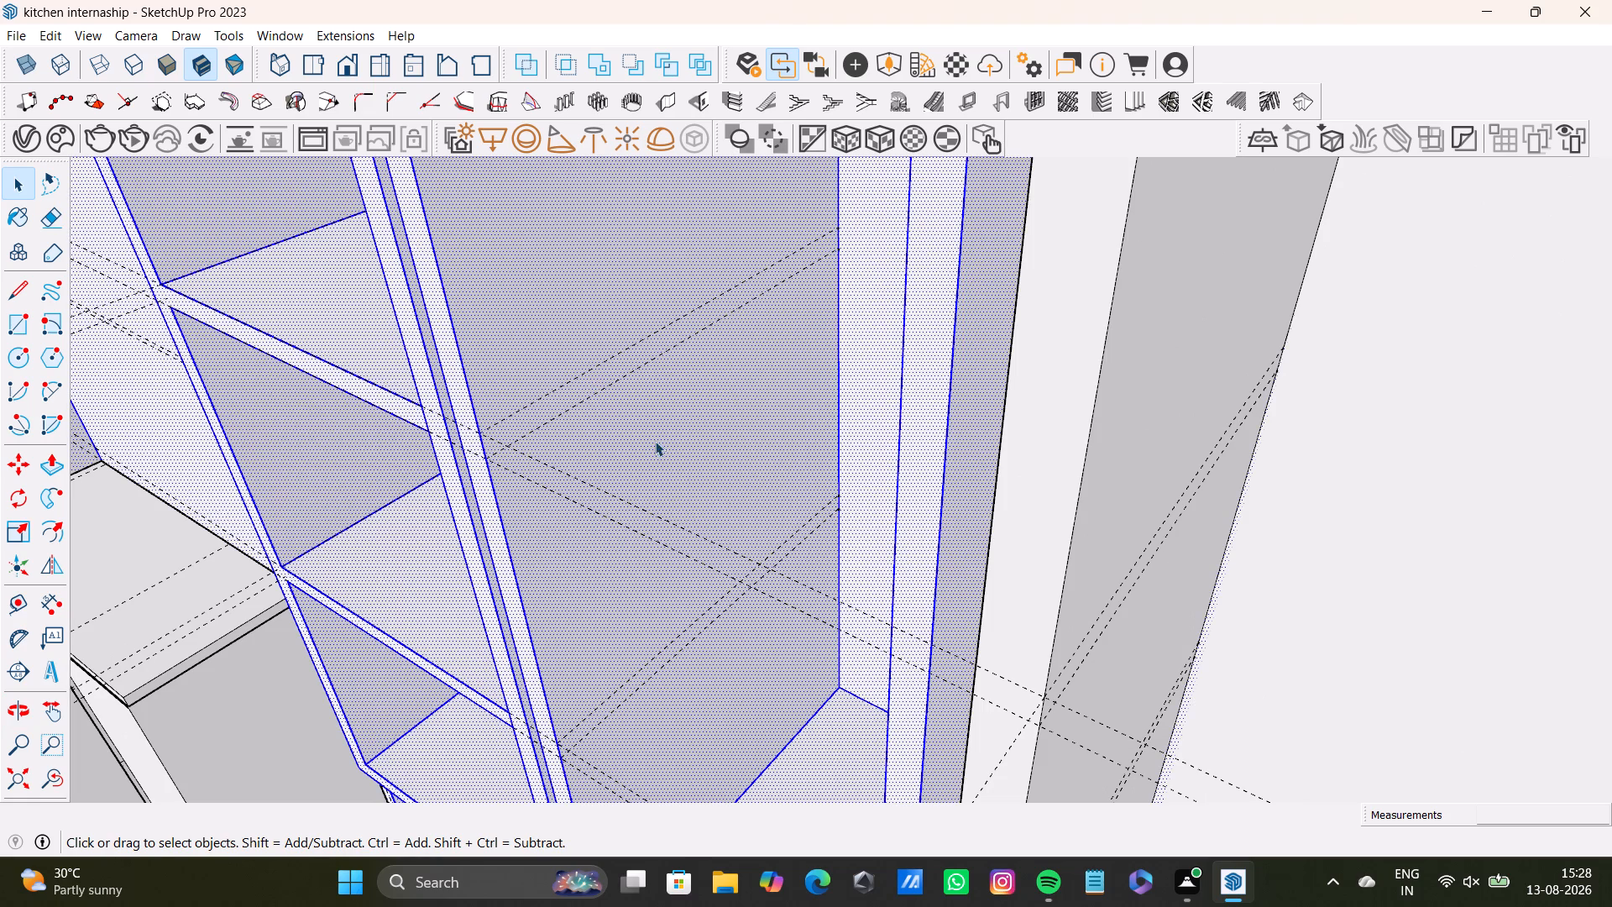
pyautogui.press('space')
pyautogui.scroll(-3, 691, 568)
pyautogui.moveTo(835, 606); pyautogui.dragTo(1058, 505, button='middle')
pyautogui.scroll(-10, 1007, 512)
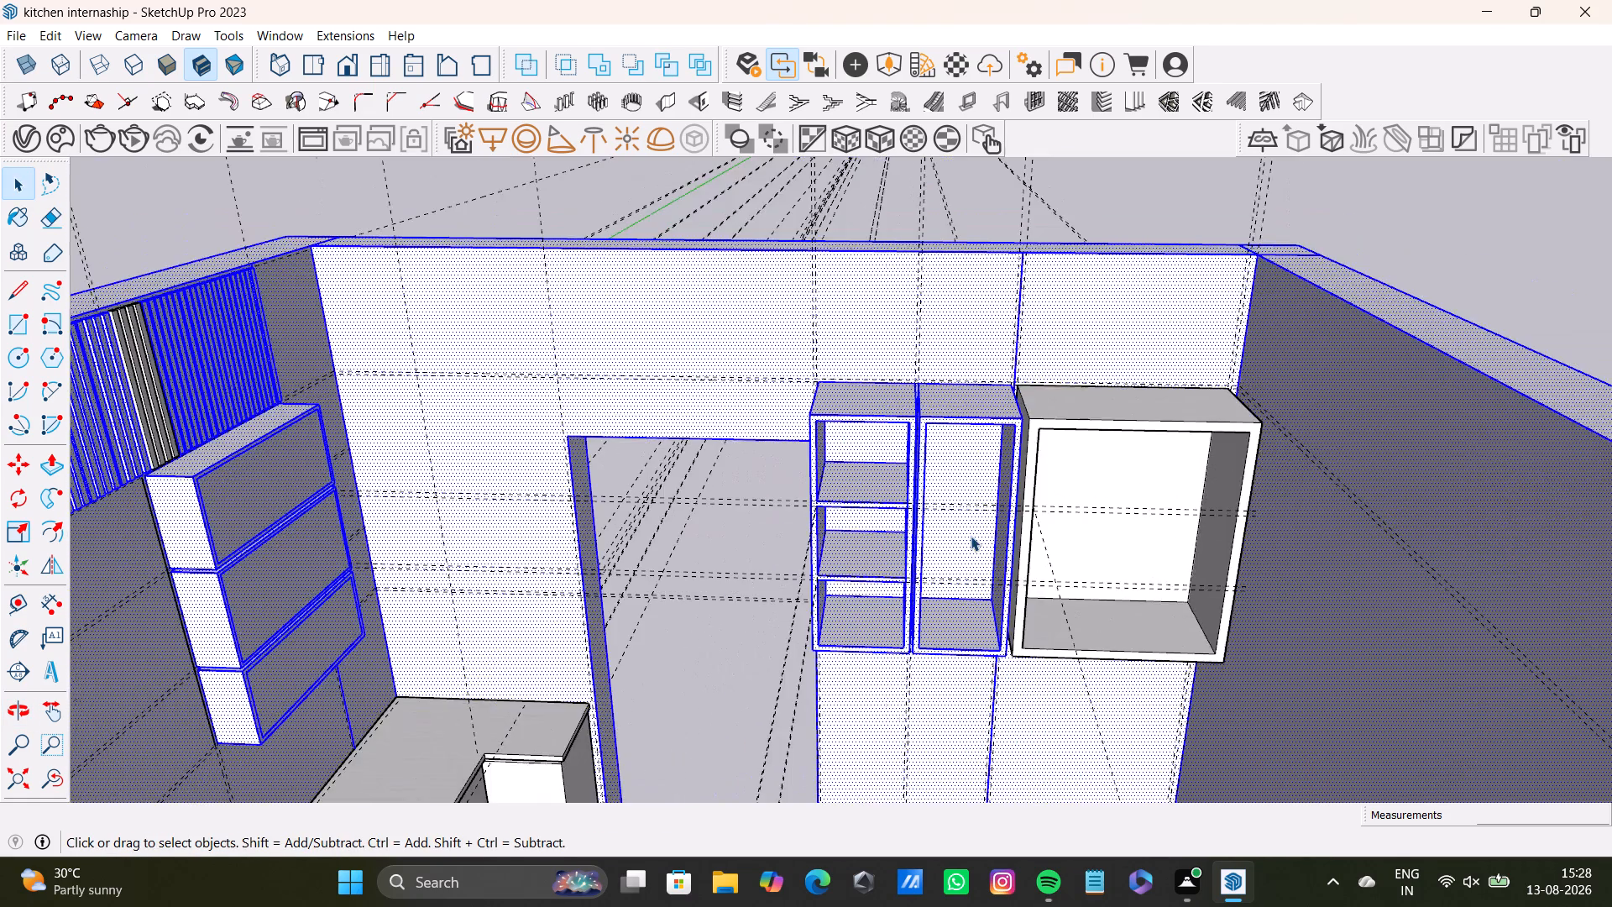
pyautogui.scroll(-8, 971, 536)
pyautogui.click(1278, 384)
# Draw a line about 1' 4 7/16" long over the upper shelf's top guide on the middle cabinet's inner side panel.
pyautogui.moveTo(1190, 691); pyautogui.dragTo(862, 635, button='middle')
pyautogui.scroll(2, 856, 605)
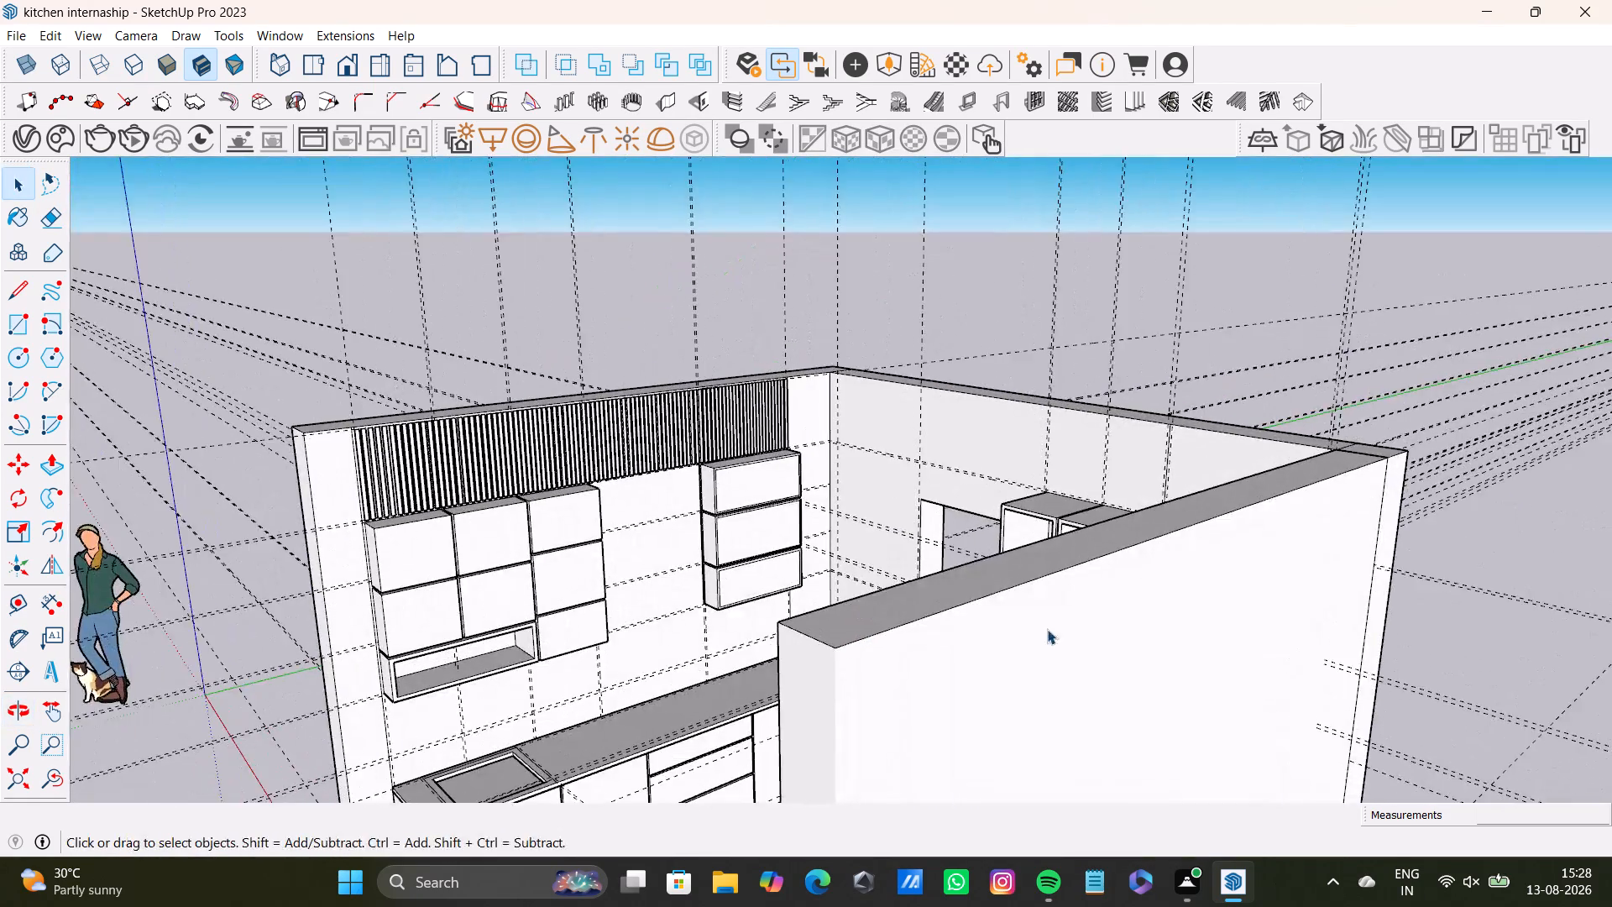
pyautogui.moveTo(1082, 639); pyautogui.dragTo(1307, 684, button='middle')
pyautogui.moveTo(1093, 682); pyautogui.dragTo(1121, 674, button='middle')
pyautogui.scroll(10, 1091, 641)
pyautogui.moveTo(1028, 525); pyautogui.dragTo(973, 563, button='middle')
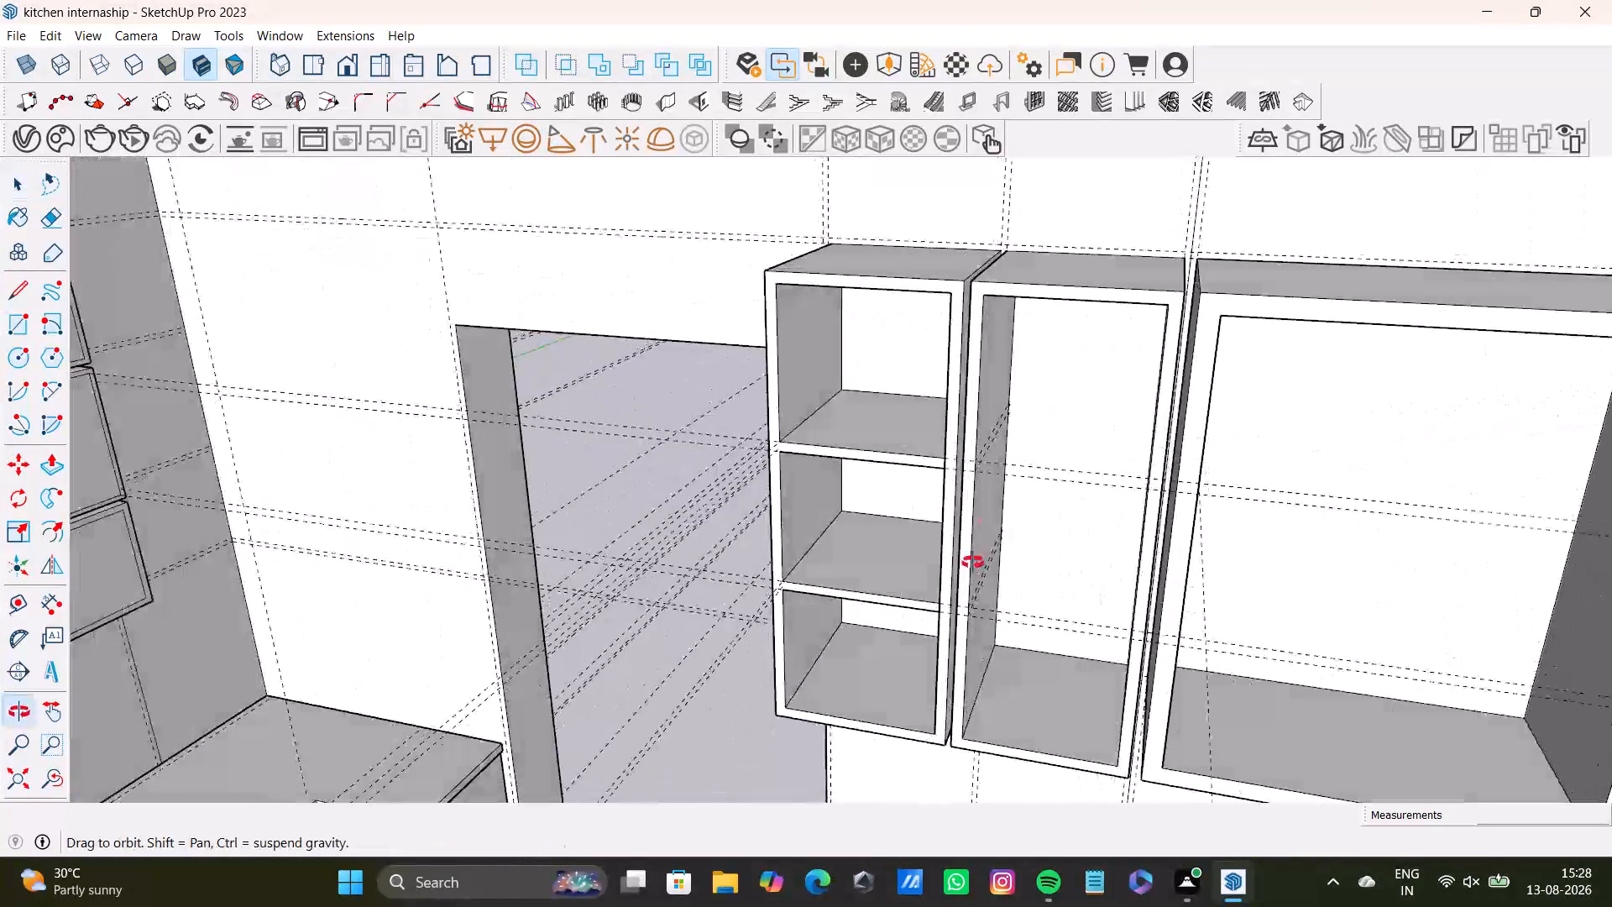
pyautogui.moveTo(973, 563); pyautogui.dragTo(809, 569, button='middle')
pyautogui.scroll(3, 983, 548)
pyautogui.moveTo(986, 544); pyautogui.dragTo(964, 549, button='middle')
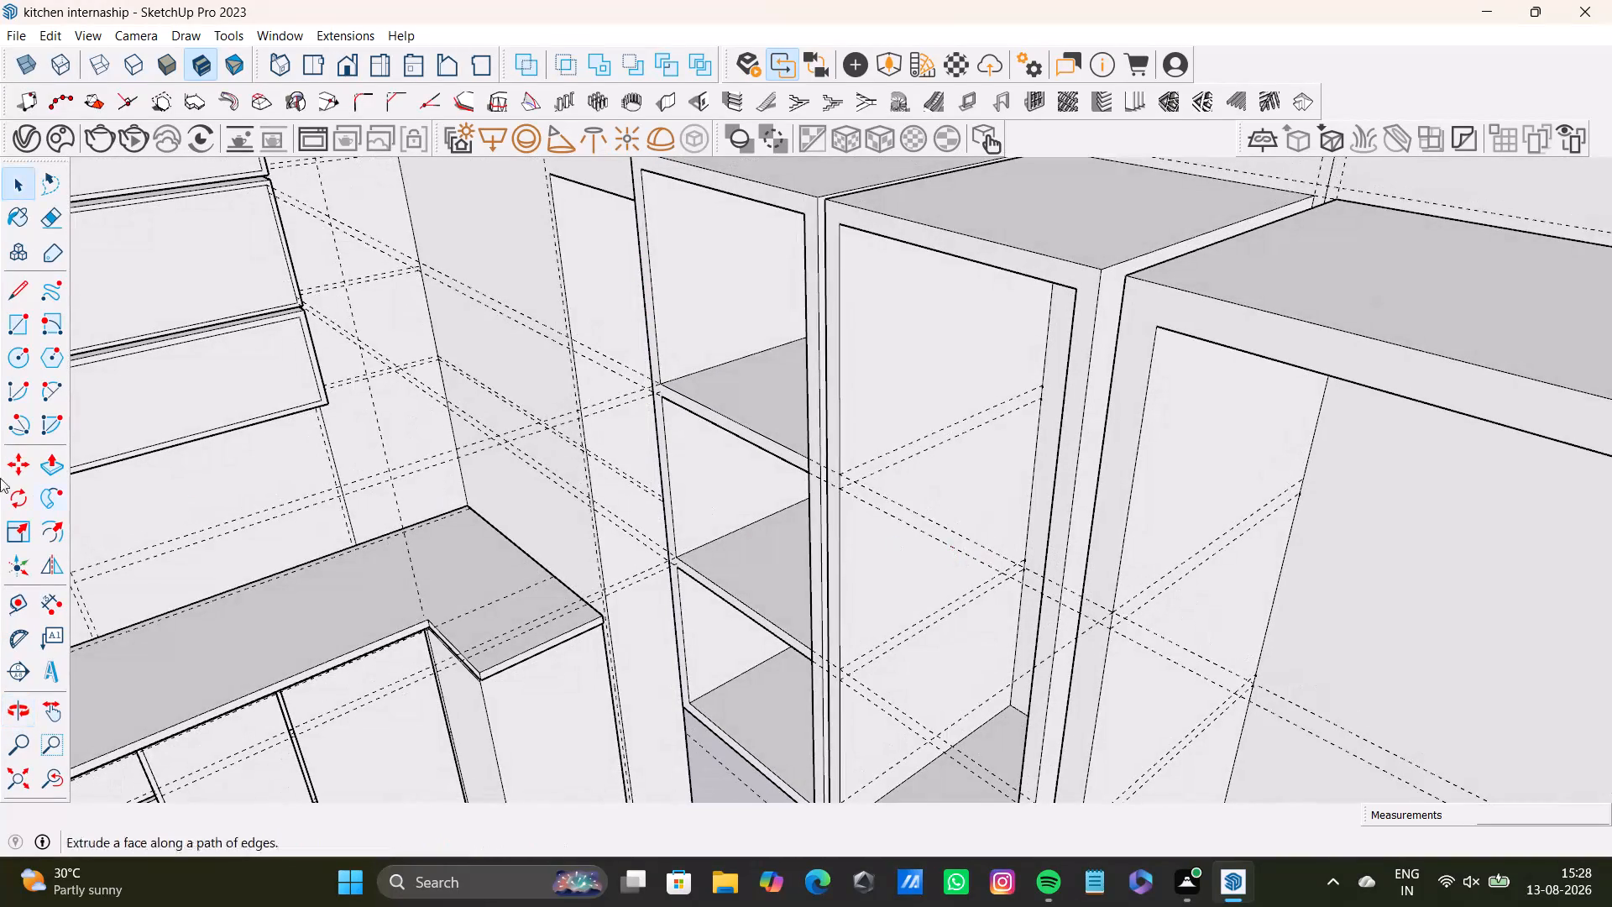
pyautogui.click(18, 288)
pyautogui.scroll(5, 892, 460)
pyautogui.moveTo(818, 477); pyautogui.dragTo(828, 474)
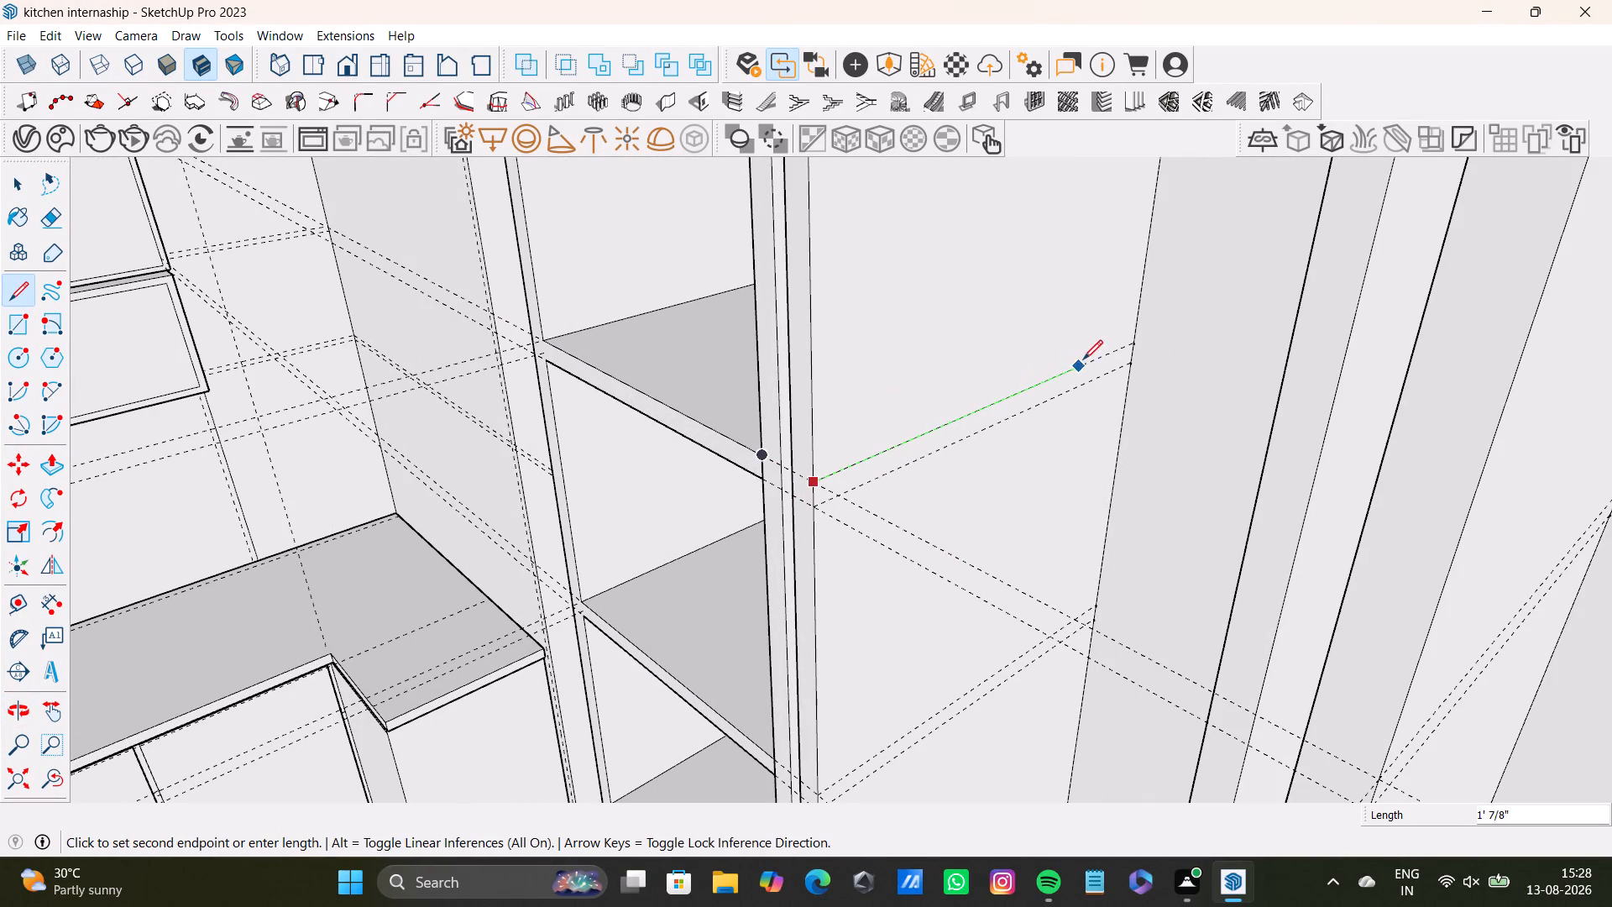
pyautogui.press('Left')
pyautogui.click(1133, 349)
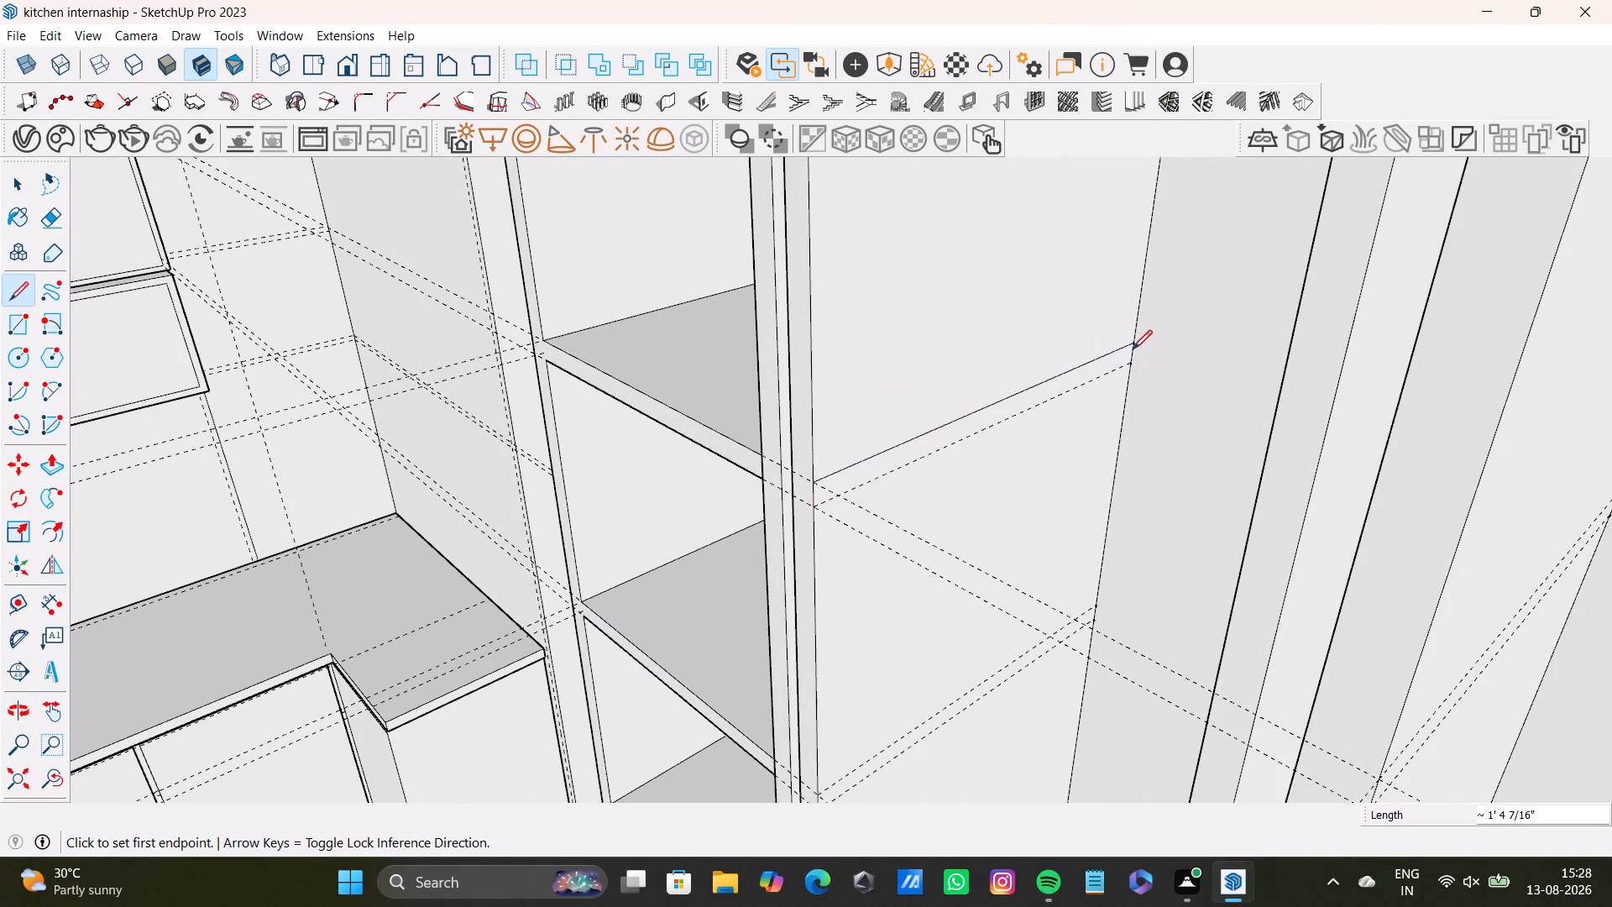
pyautogui.press('space')
# Draw a front-to-back line over the upper shelf's bottom guide on the middle cabinet's inner side panel.
pyautogui.click(21, 293)
pyautogui.scroll(3, 872, 501)
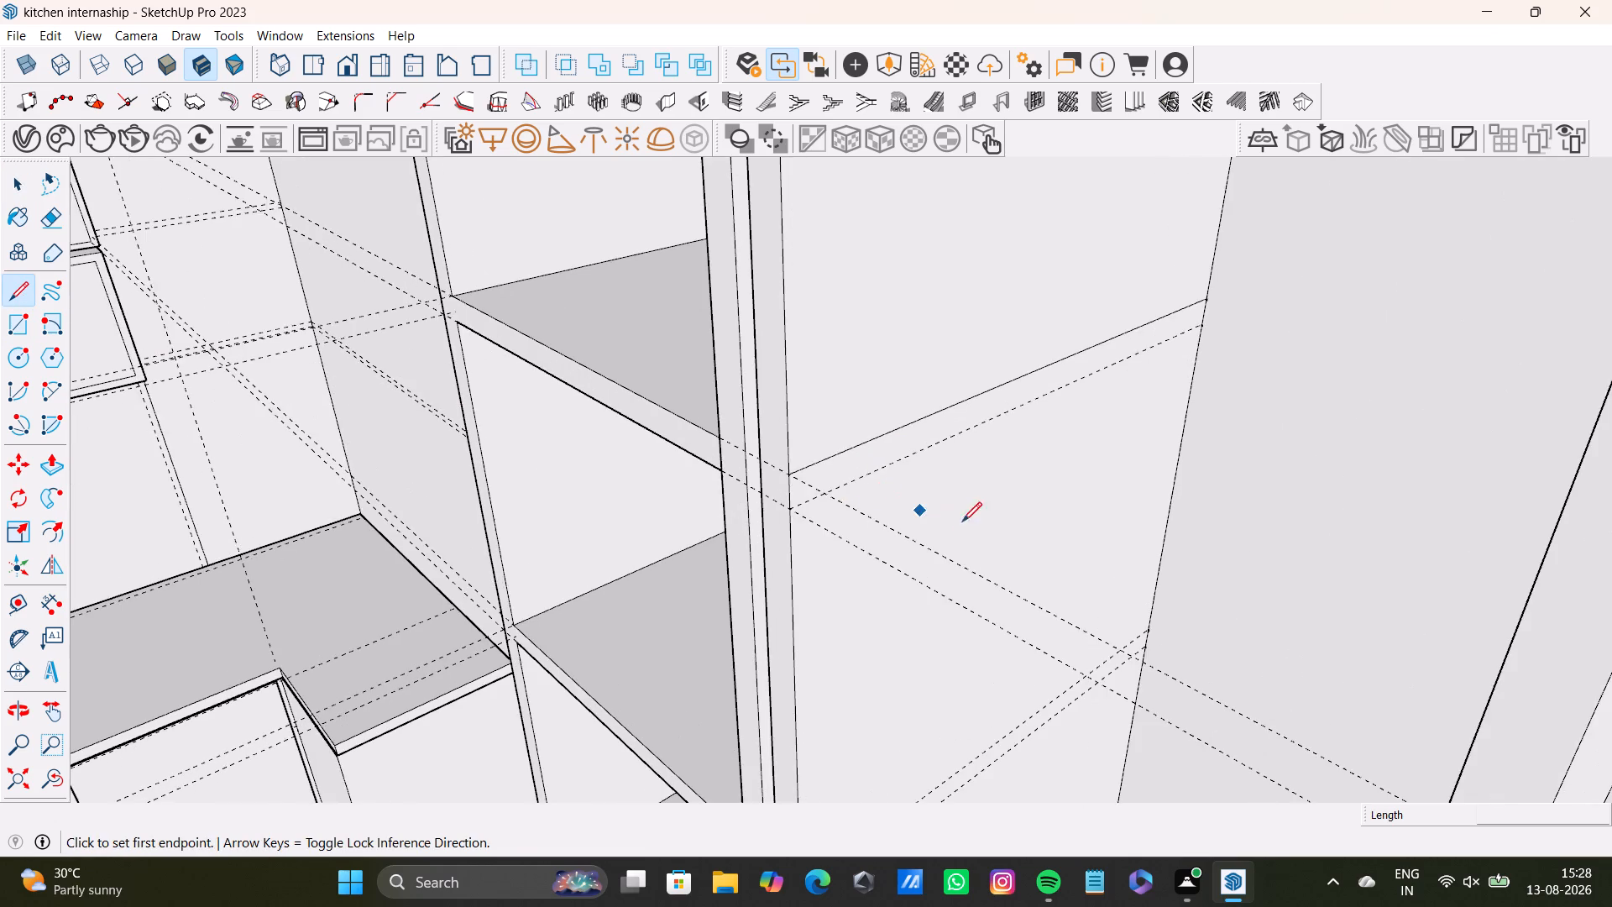
pyautogui.moveTo(963, 522); pyautogui.dragTo(938, 551, button='middle')
pyautogui.moveTo(756, 548); pyautogui.dragTo(771, 543)
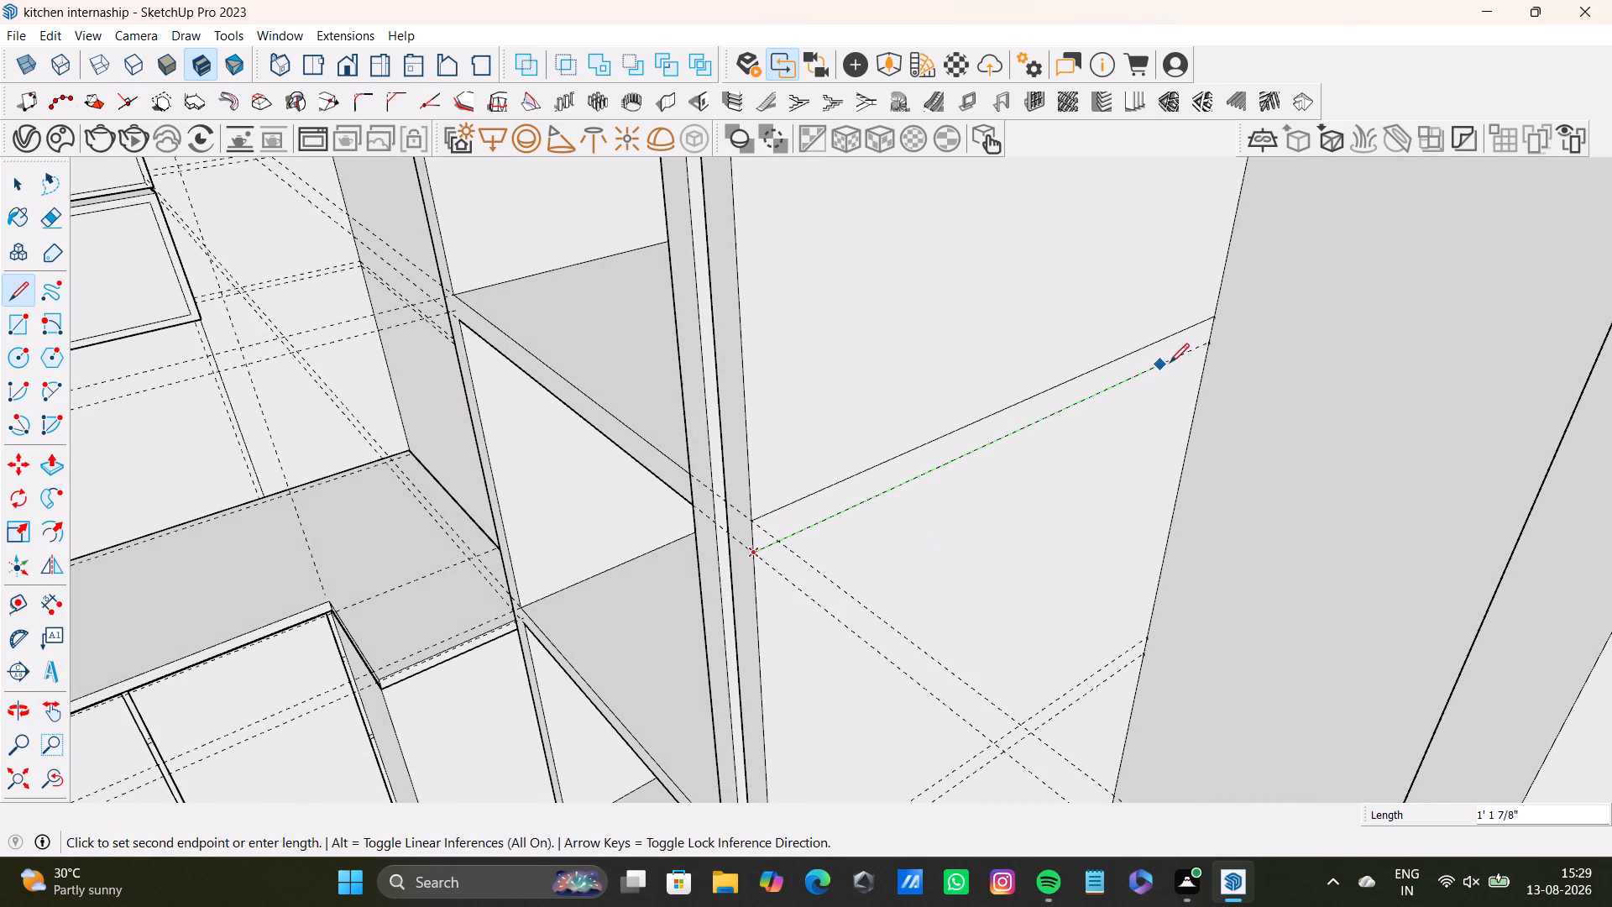
pyautogui.click(1208, 343)
pyautogui.press('space')
pyautogui.scroll(-3, 989, 628)
pyautogui.keyDown('shift'); pyautogui.moveTo(990, 642); pyautogui.dragTo(996, 619, button='middle'); pyautogui.keyUp('shift')
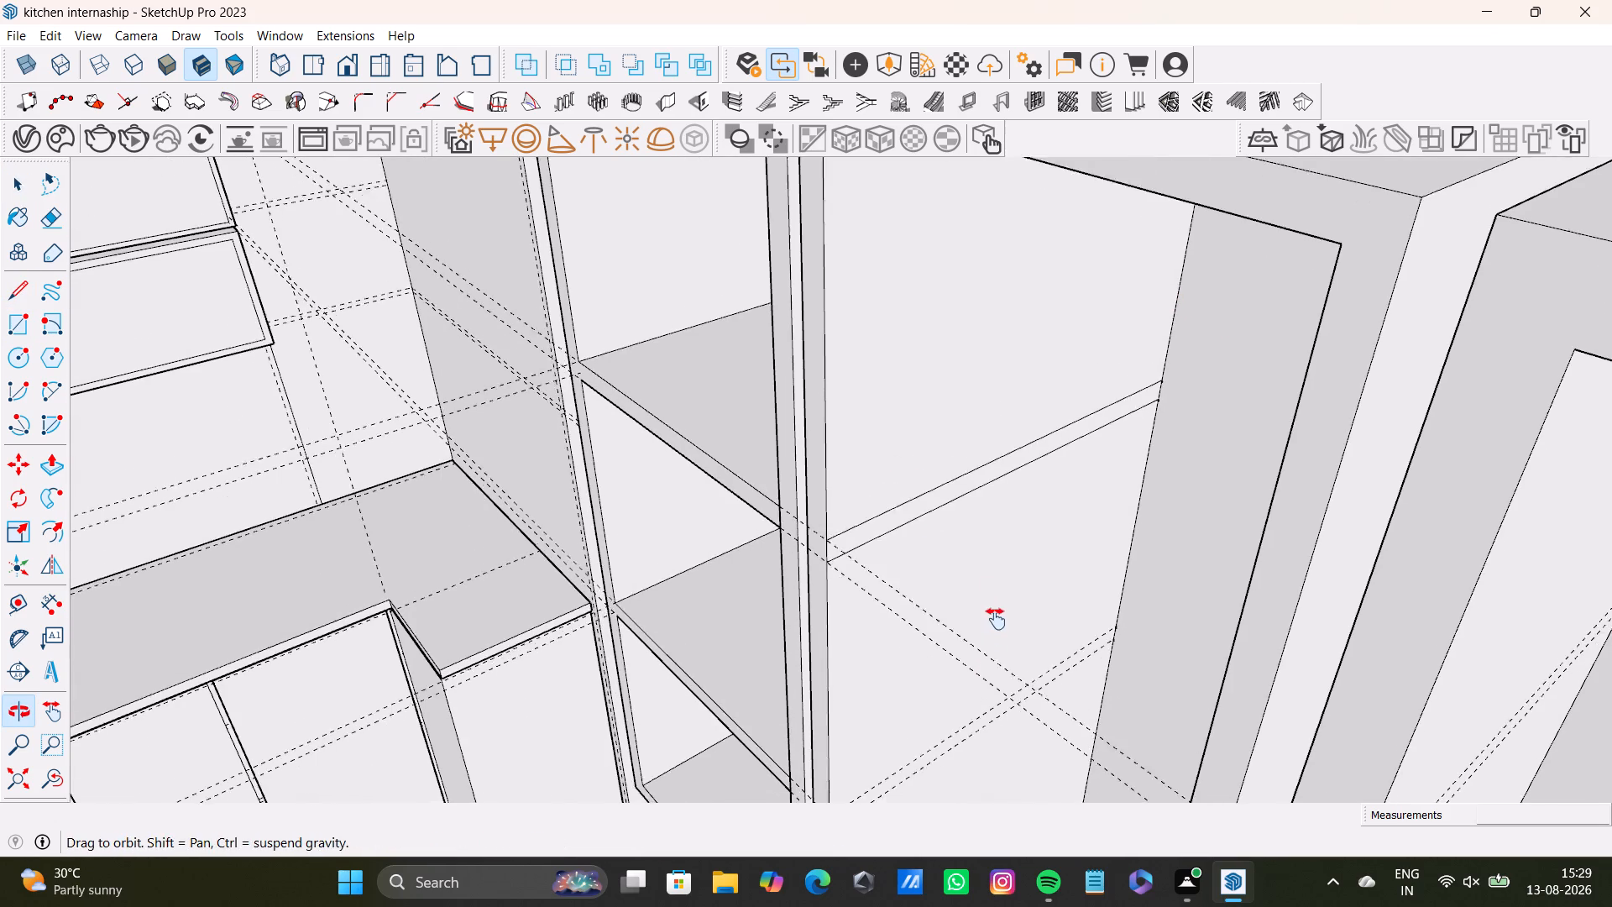
# Draw a front-to-back line over the lower shelf's top guide on the middle cabinet's inner side panel.
pyautogui.keyDown('shift'); pyautogui.moveTo(996, 619); pyautogui.dragTo(999, 570, button='middle'); pyautogui.keyUp('shift')
pyautogui.moveTo(943, 700); pyautogui.dragTo(977, 523, button='middle')
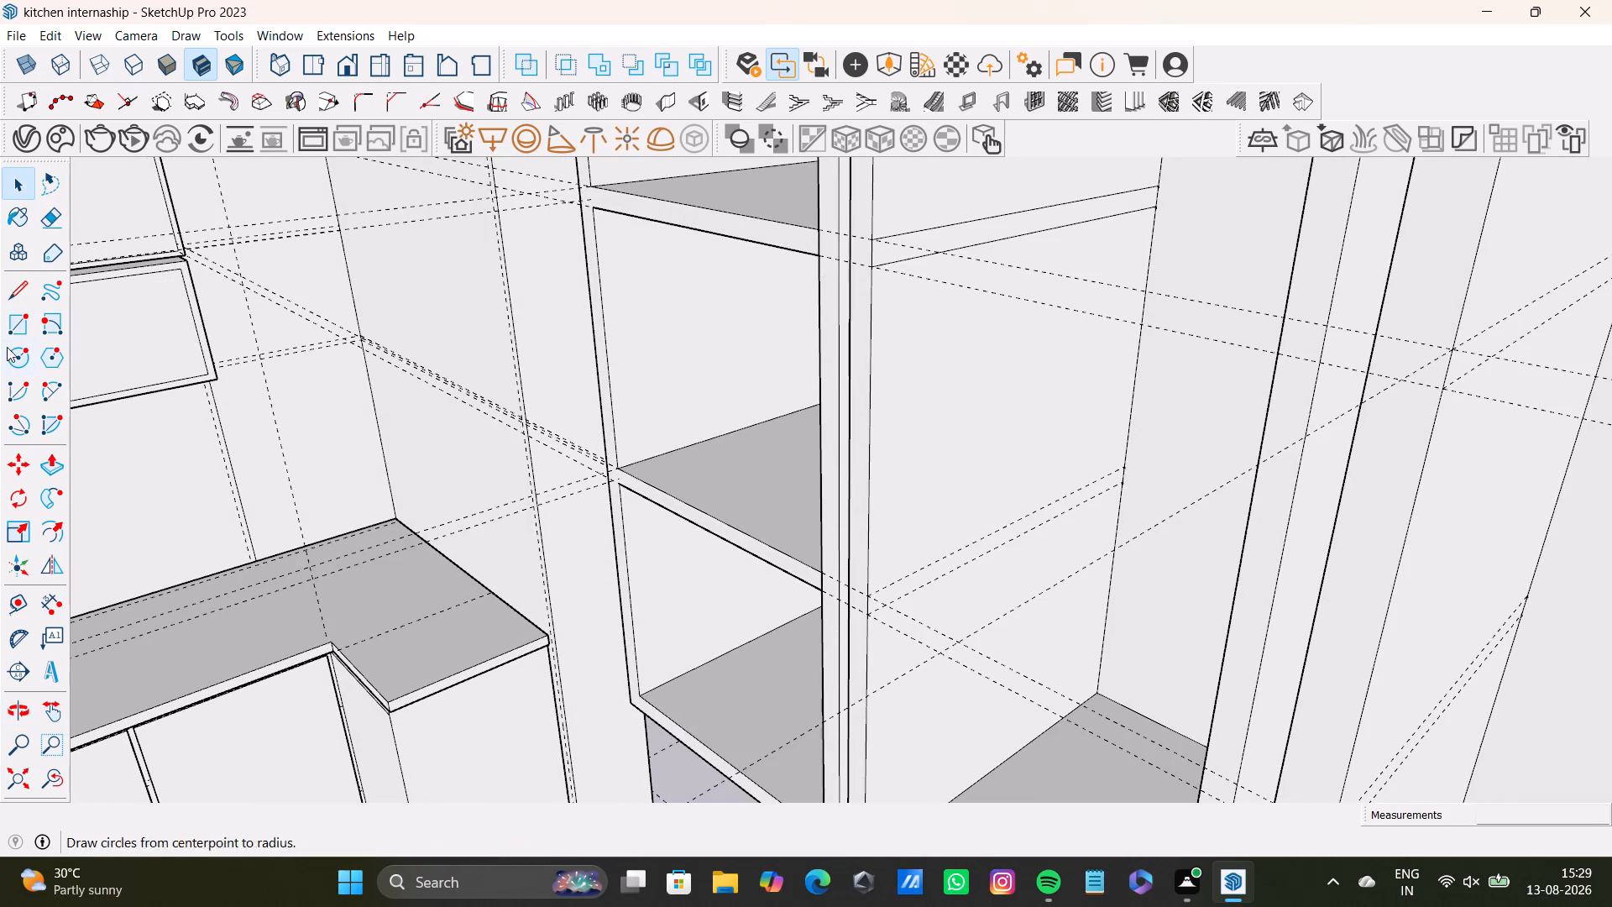
pyautogui.click(21, 300)
pyautogui.scroll(3, 905, 661)
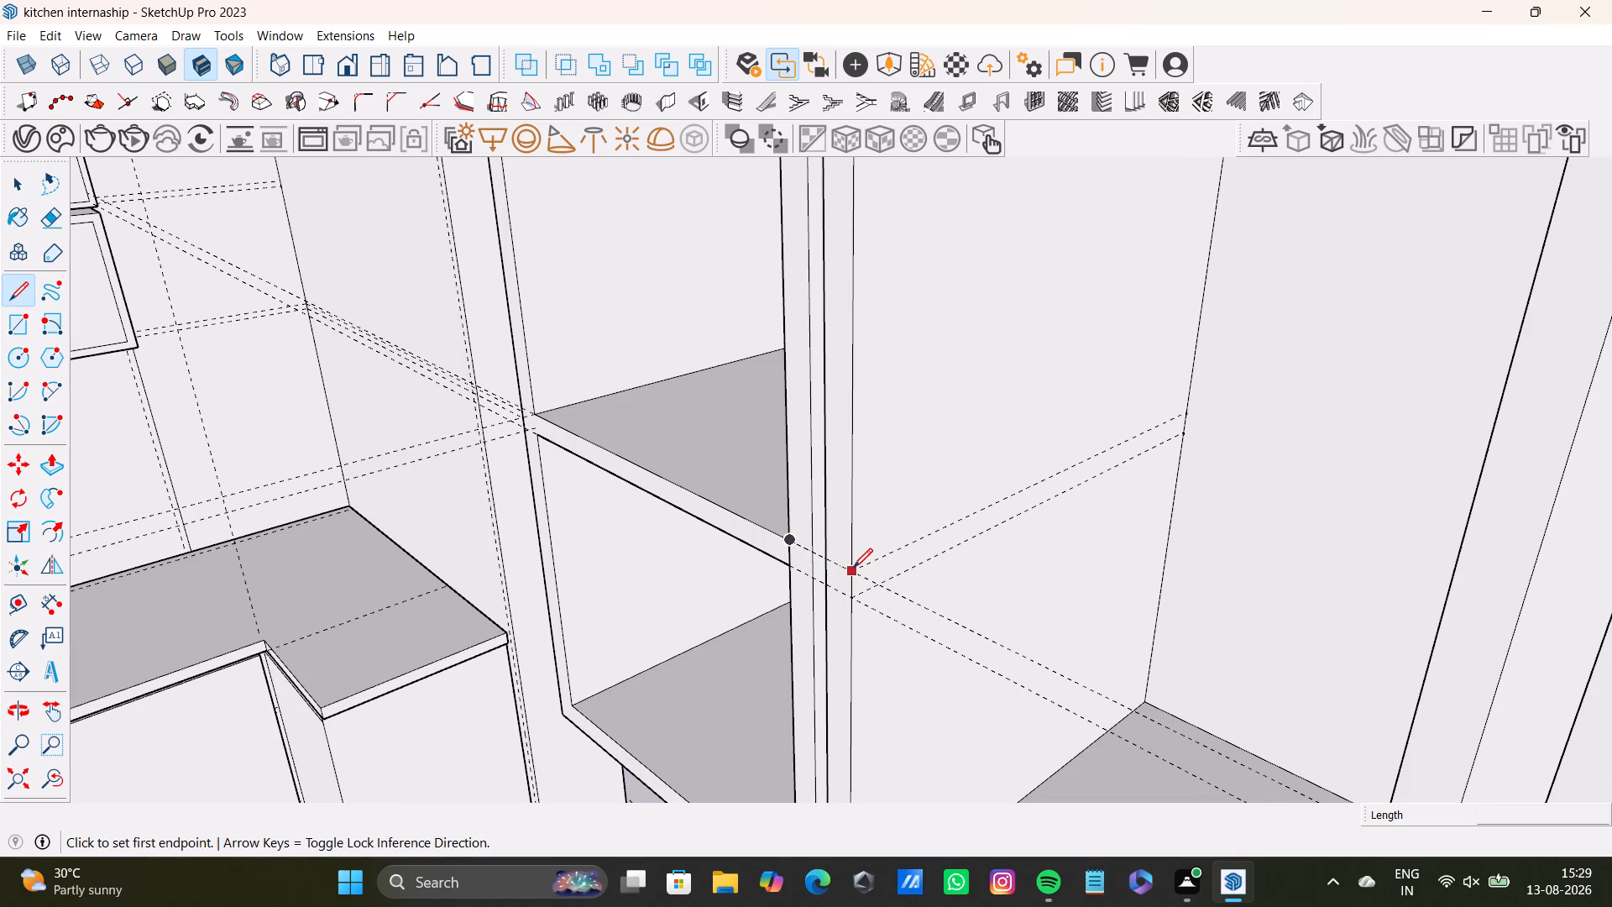
pyautogui.moveTo(853, 568); pyautogui.dragTo(870, 561)
pyautogui.click(1184, 414)
pyautogui.press('space')
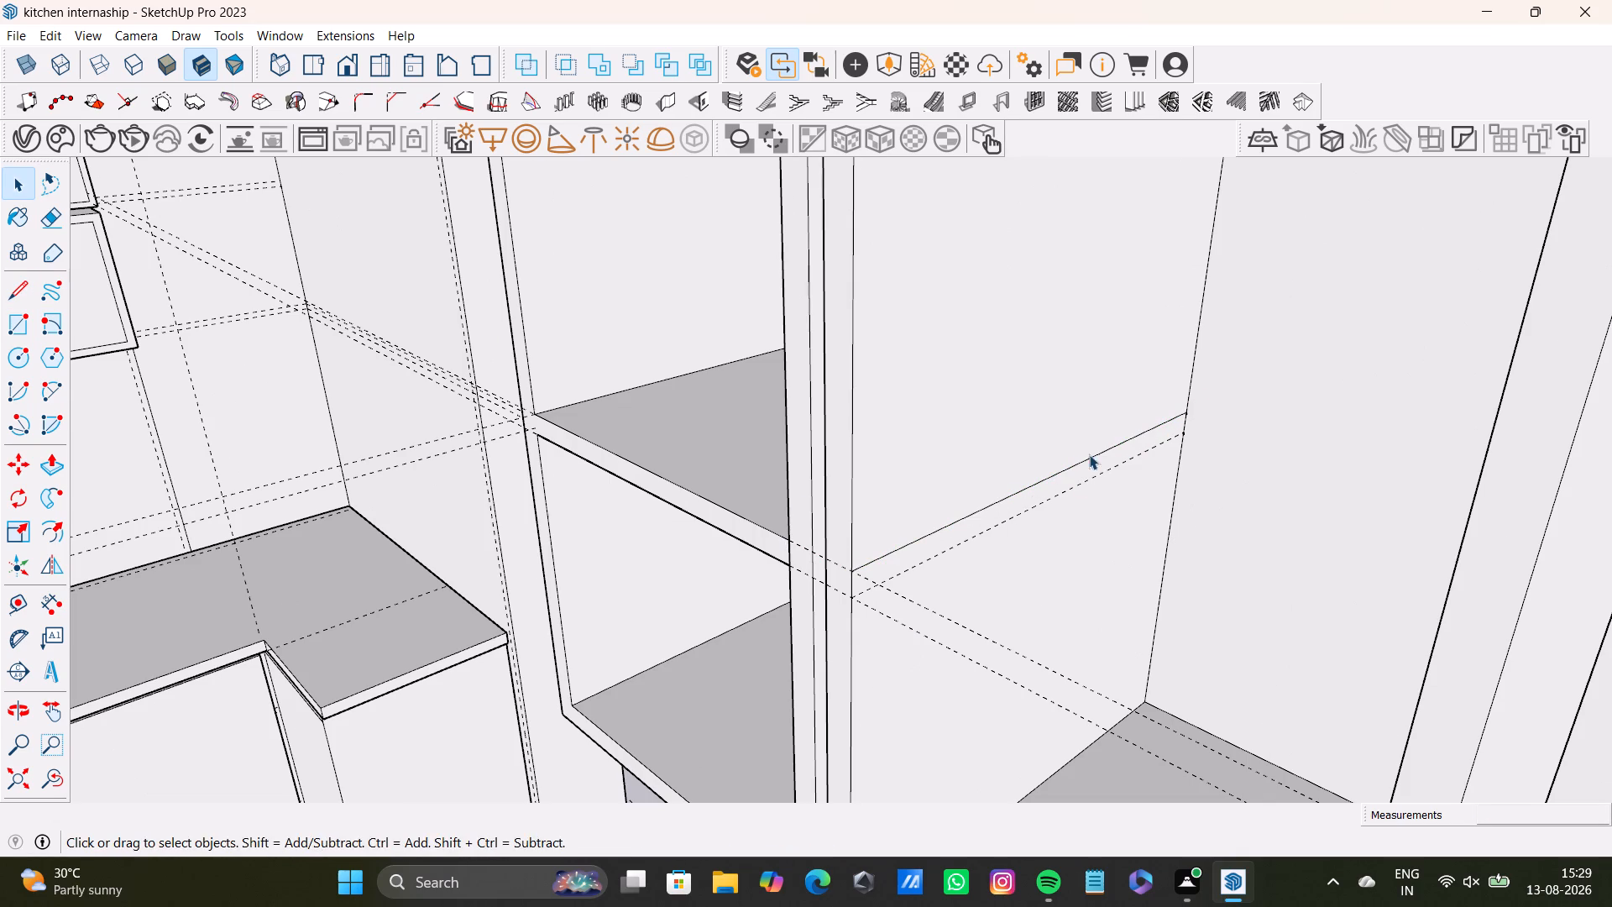
# Draw a front-to-back line over the lower shelf's bottom guide on the middle cabinet's inner side panel.
pyautogui.click(21, 291)
pyautogui.scroll(1, 841, 588)
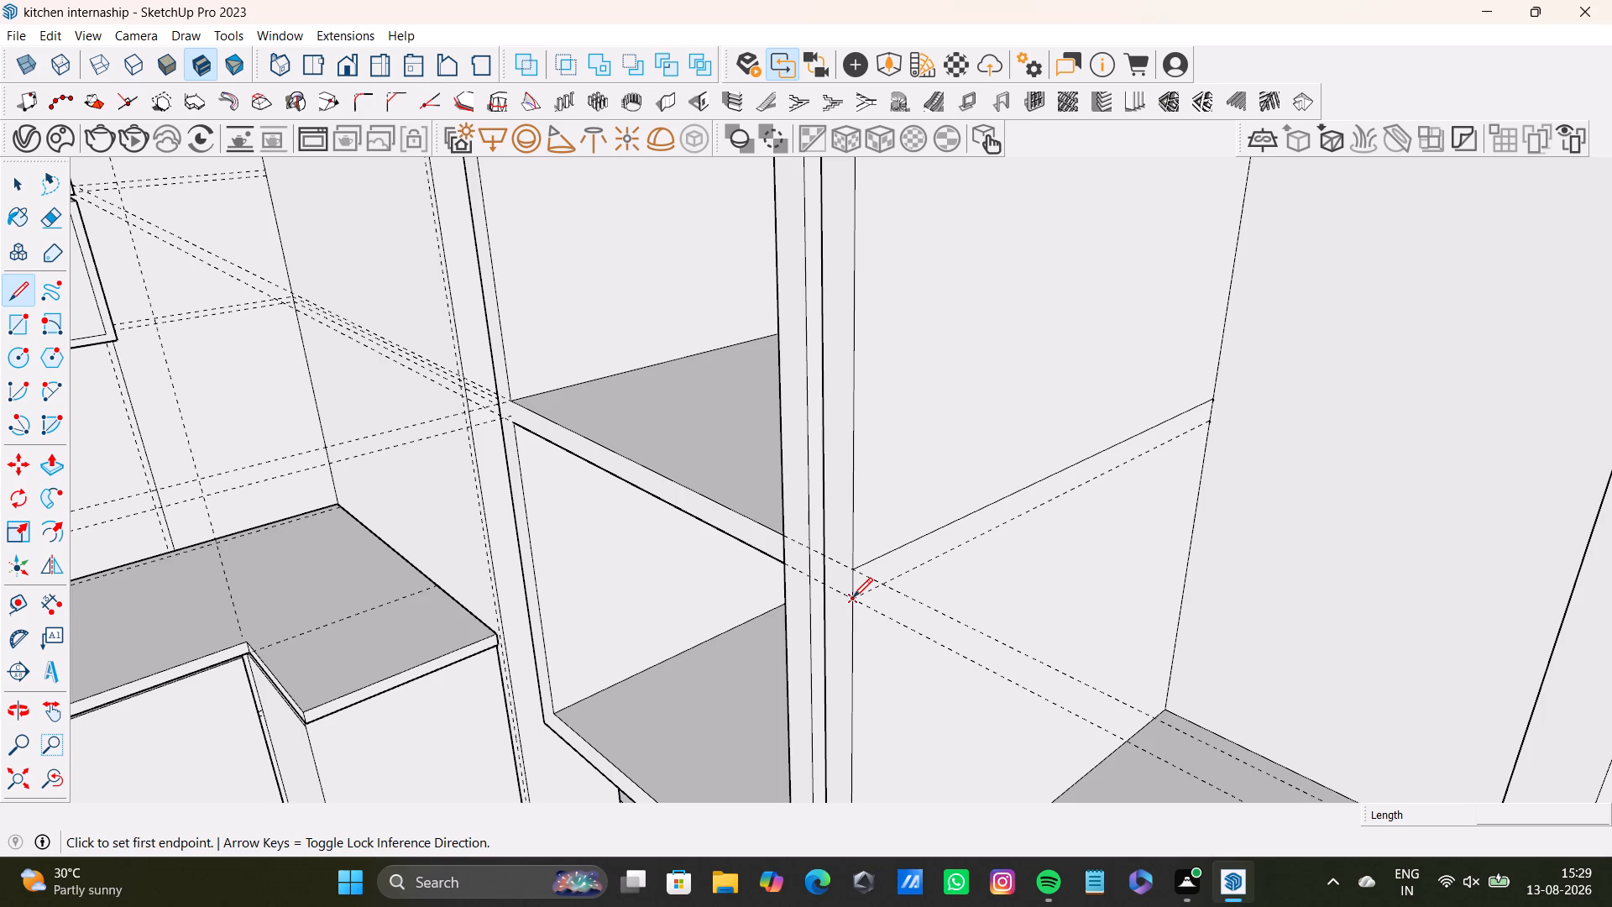
pyautogui.scroll(2, 894, 630)
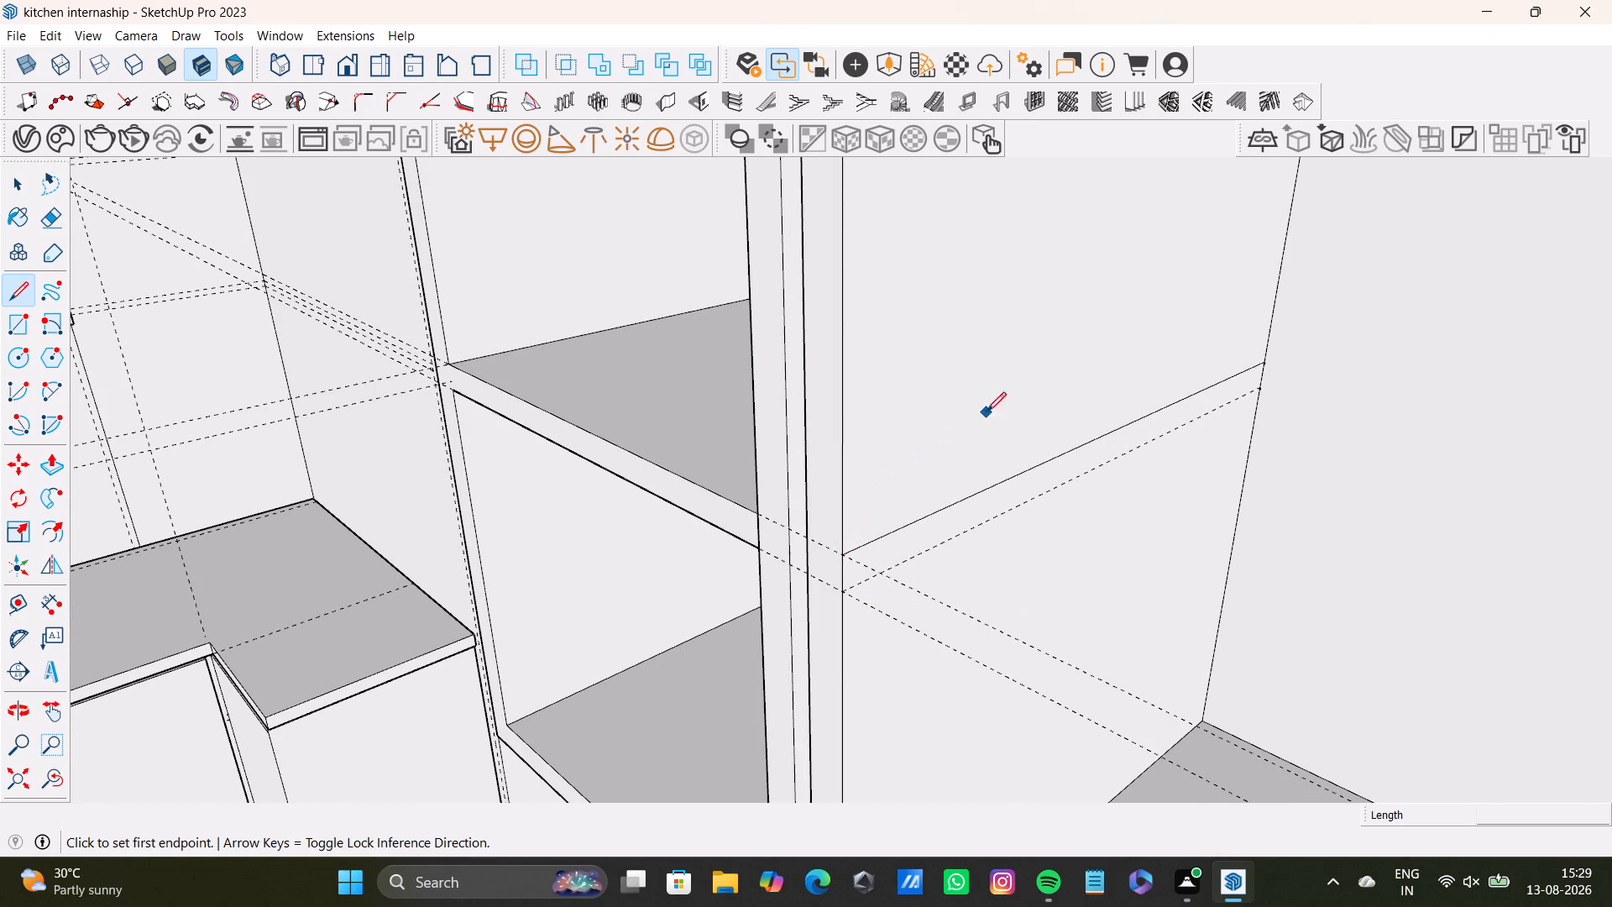
pyautogui.click(849, 589)
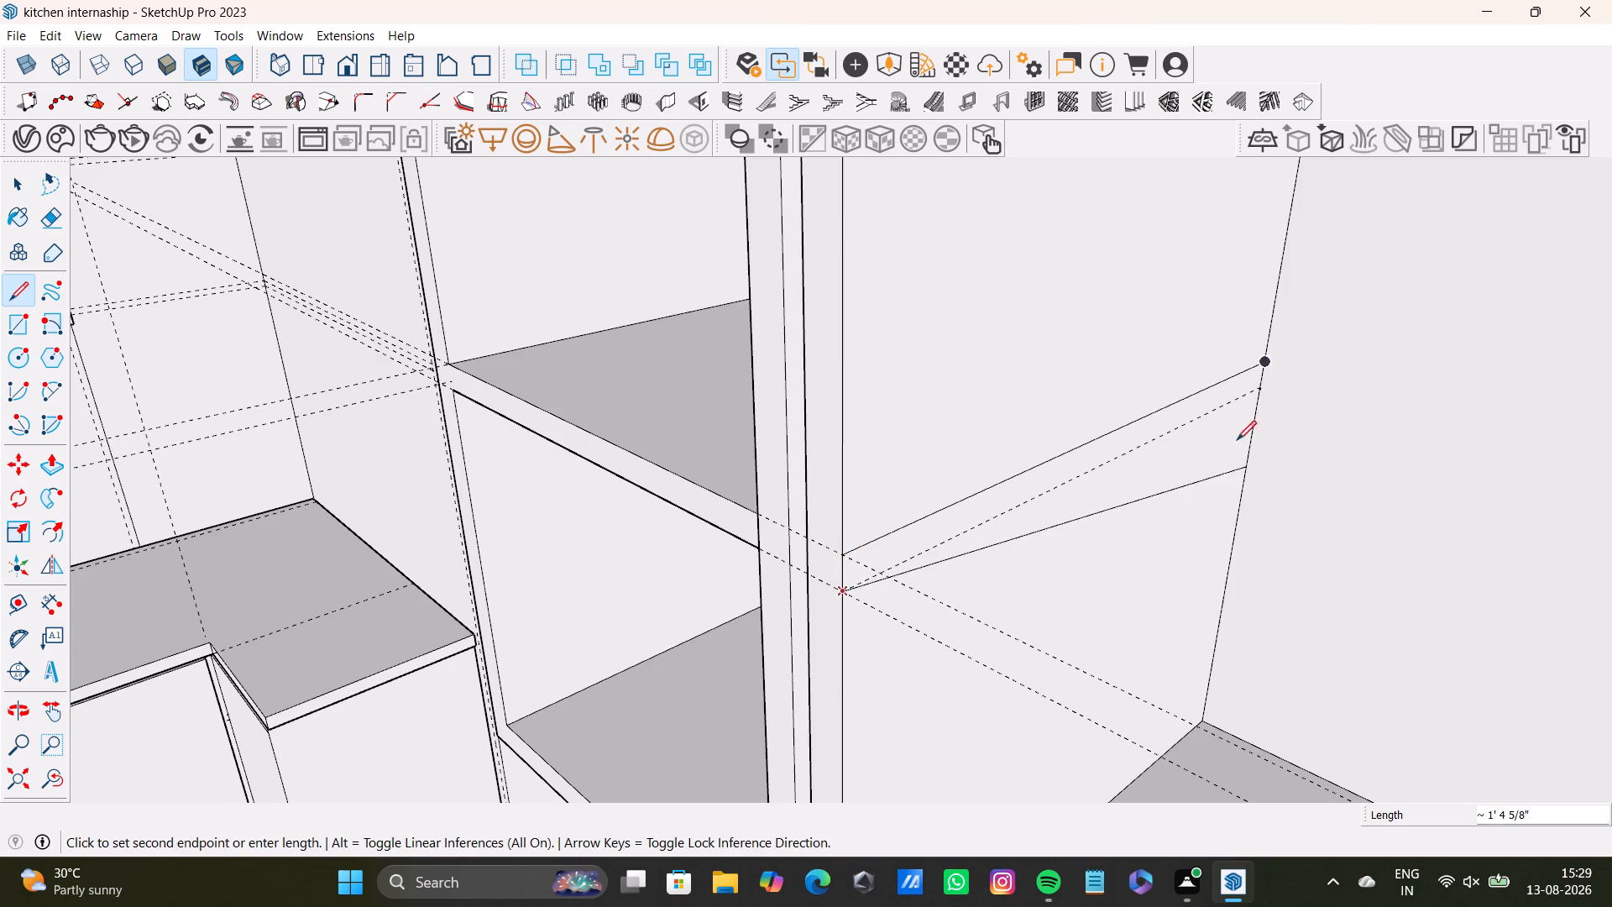
pyautogui.click(1259, 385)
pyautogui.press('space')
# Draw a line over the upper shelf's top guide on the wide cabinet's inner side panel, from front to back edge.
pyautogui.scroll(-8, 992, 554)
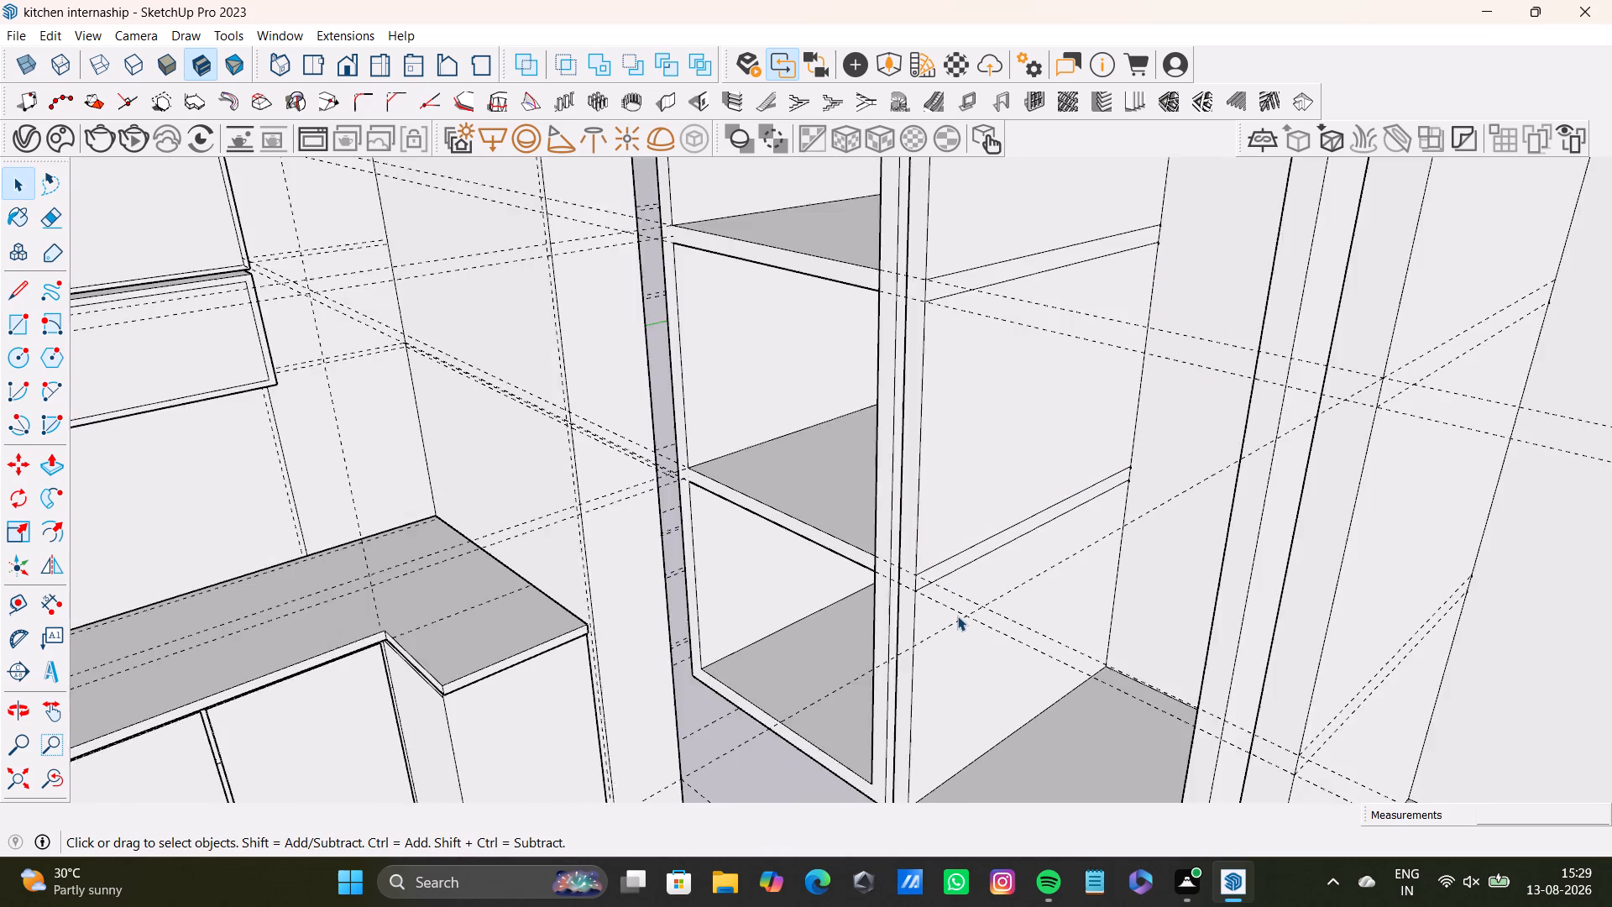
pyautogui.scroll(-4, 957, 616)
pyautogui.keyDown('shift'); pyautogui.moveTo(957, 616); pyautogui.dragTo(836, 619, button='middle'); pyautogui.keyUp('shift')
pyautogui.moveTo(828, 627); pyautogui.dragTo(780, 517, button='middle')
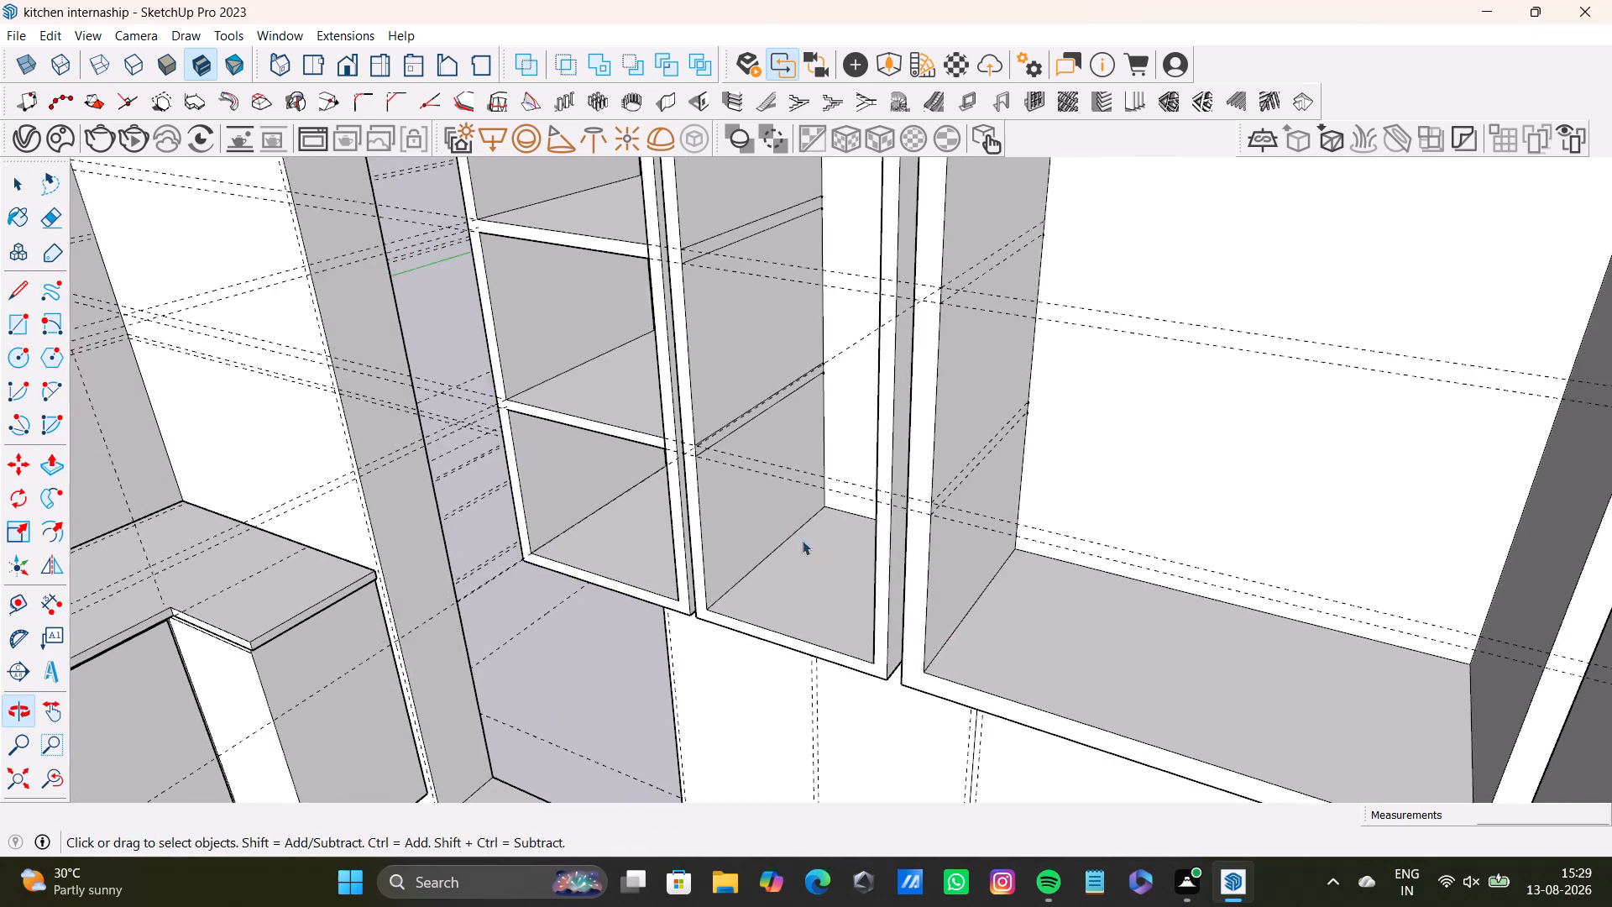
pyautogui.moveTo(1034, 570); pyautogui.dragTo(933, 653, button='middle')
pyautogui.moveTo(984, 593); pyautogui.dragTo(915, 601, button='middle')
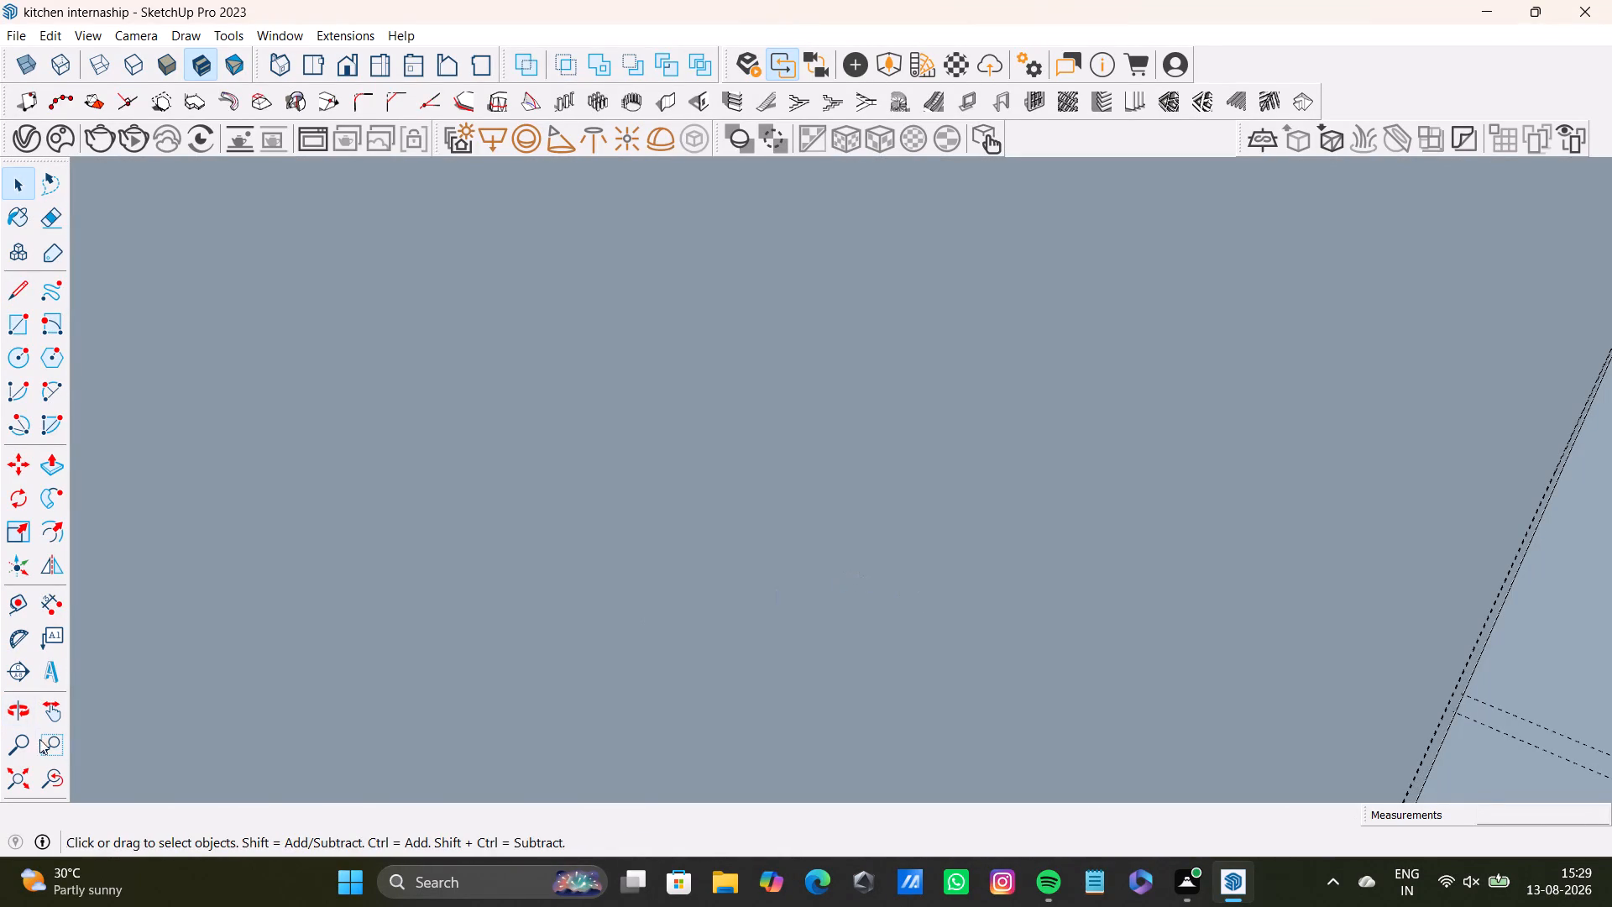
pyautogui.click(55, 775)
pyautogui.moveTo(930, 609); pyautogui.dragTo(848, 658, button='middle')
pyautogui.moveTo(974, 658); pyautogui.dragTo(1031, 573, button='middle')
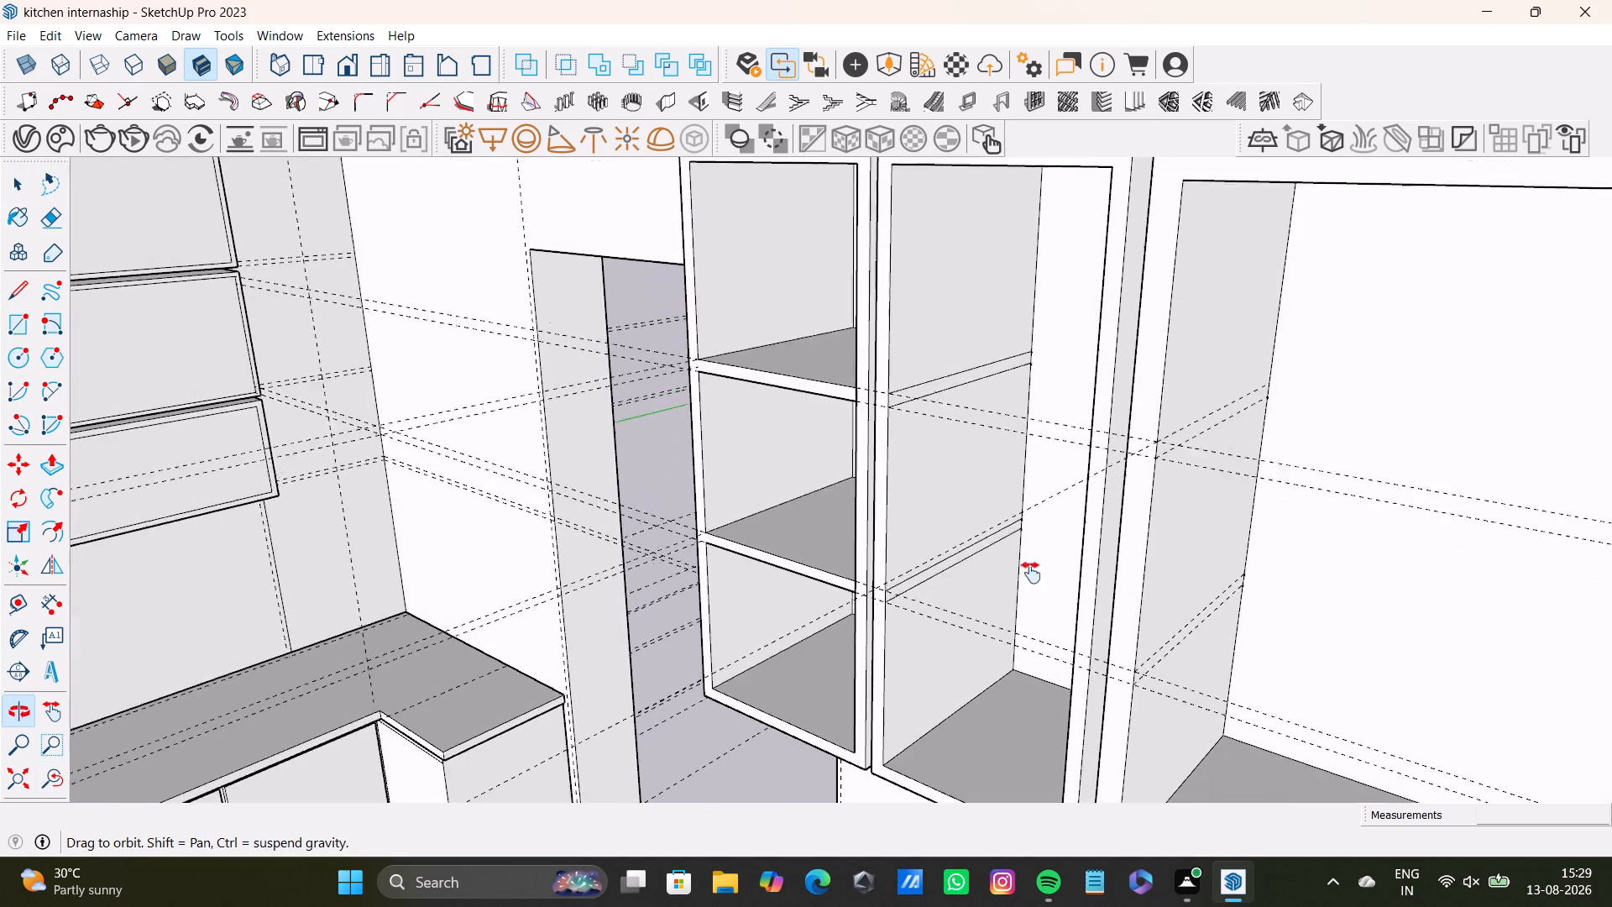
pyautogui.moveTo(1031, 573); pyautogui.dragTo(934, 537, button='middle')
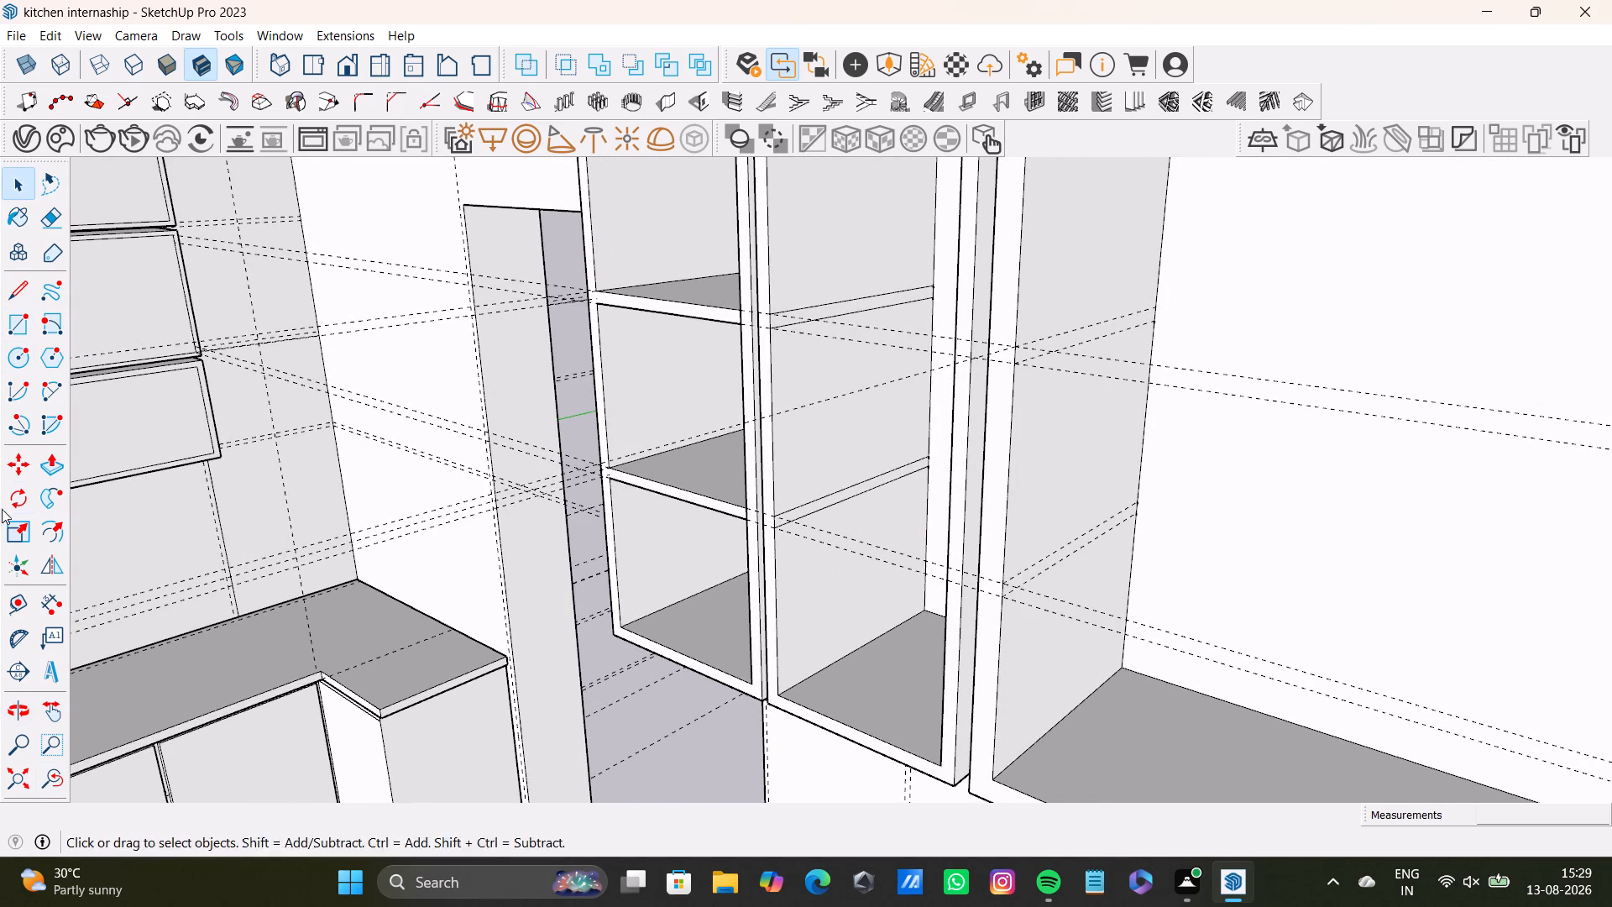
pyautogui.click(13, 603)
pyautogui.click(22, 286)
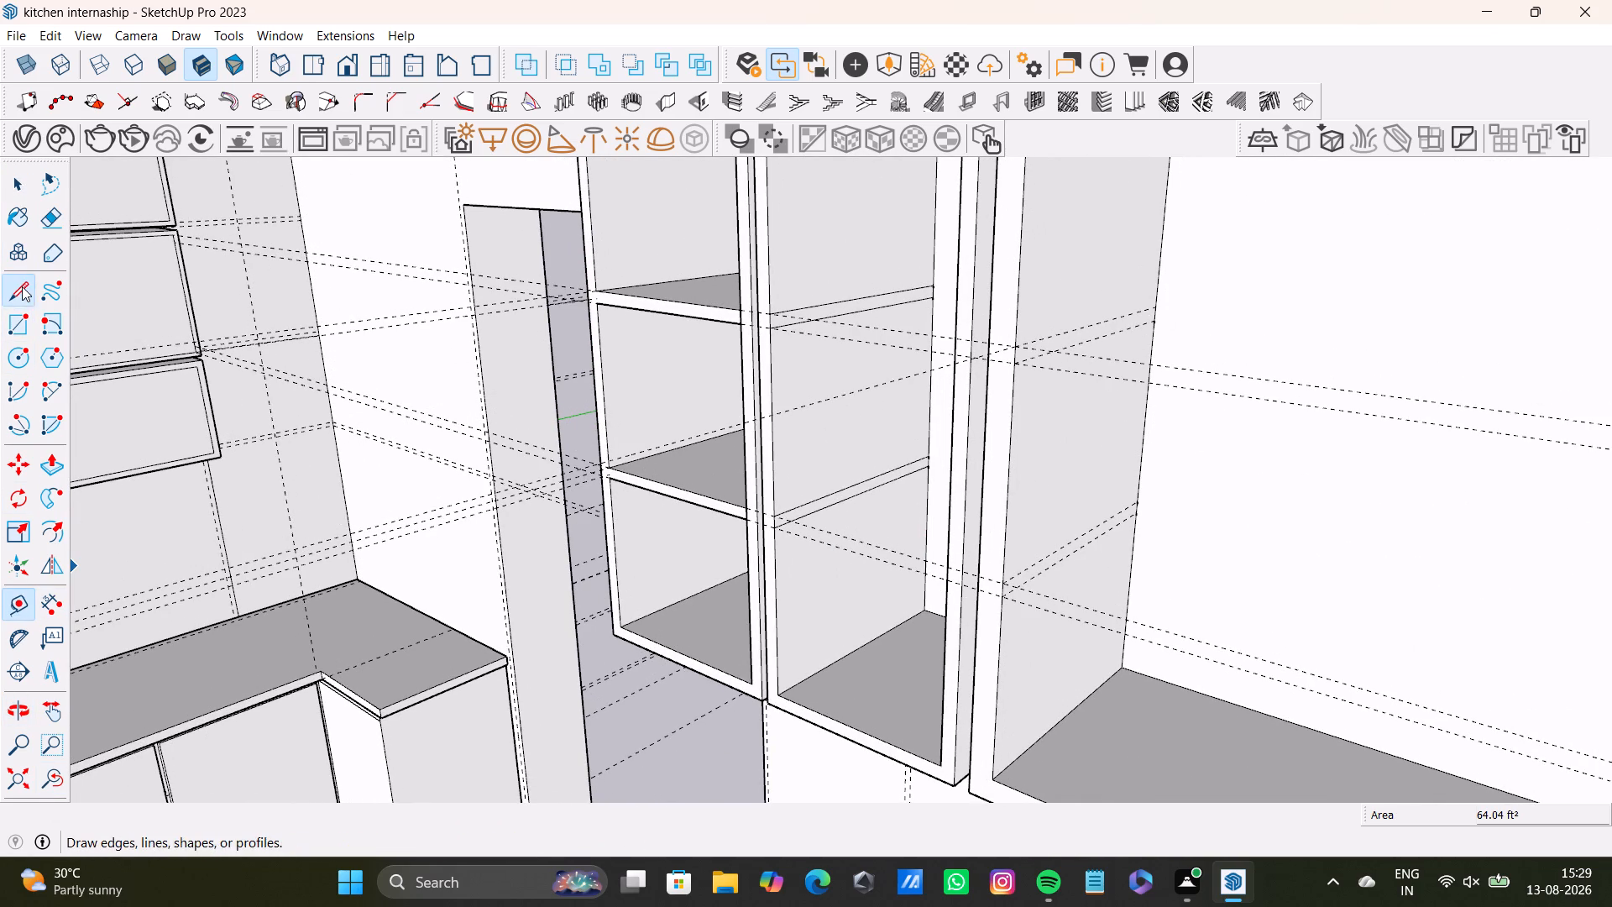
pyautogui.moveTo(1121, 315); pyautogui.dragTo(1066, 413, button='middle')
pyautogui.scroll(6, 996, 495)
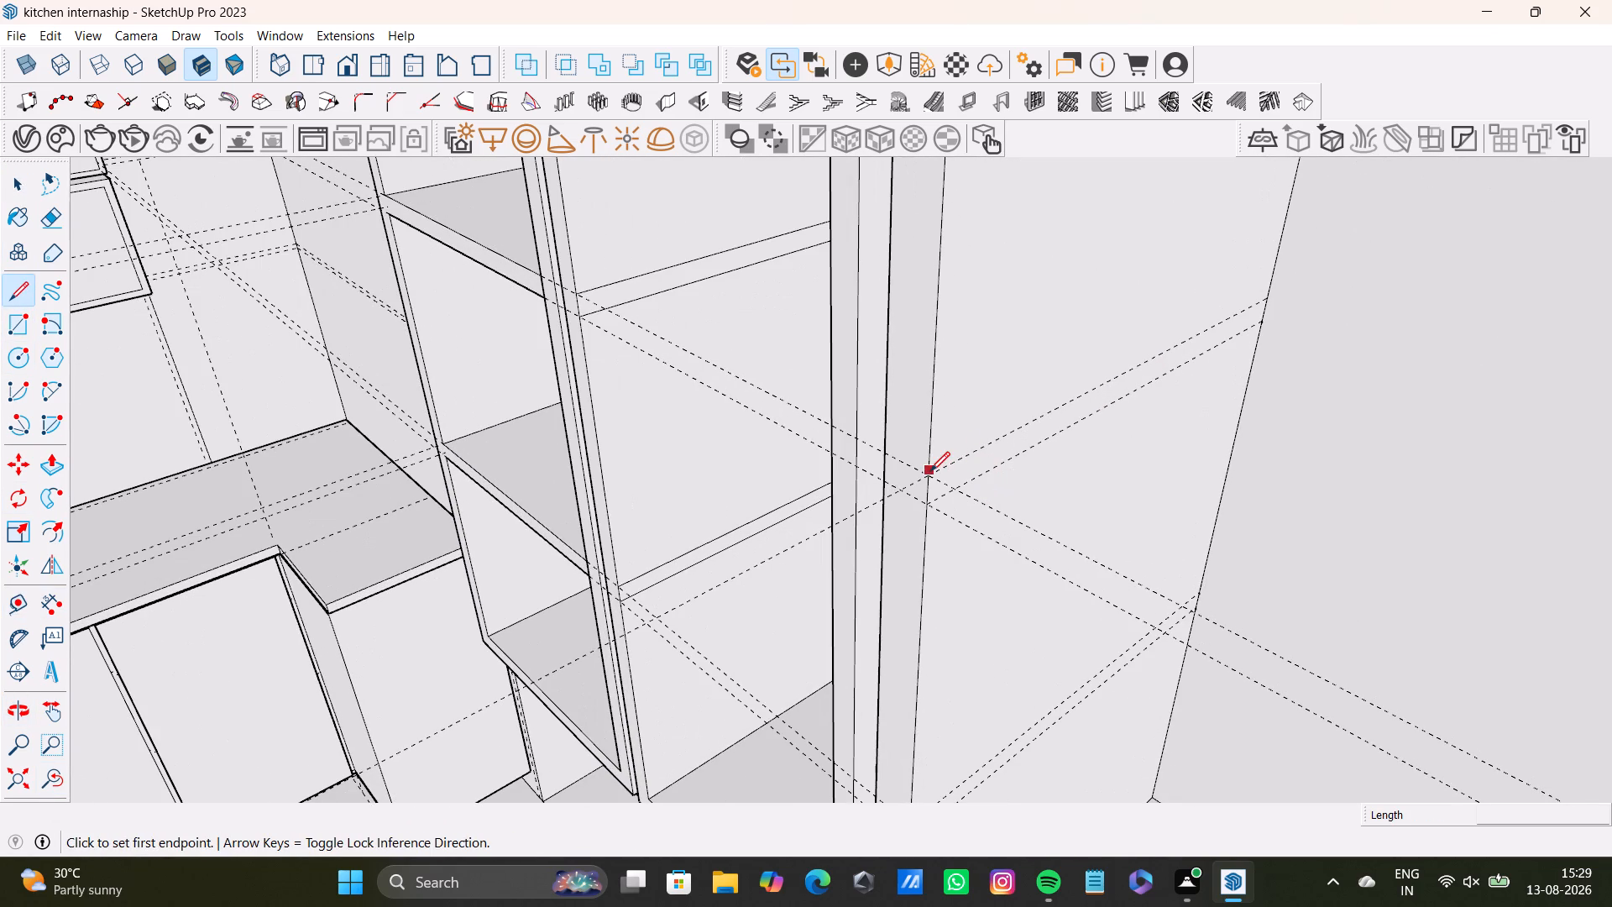
pyautogui.click(930, 471)
pyautogui.press('space')
pyautogui.click(20, 301)
pyautogui.scroll(3, 1127, 448)
pyautogui.moveTo(1059, 453); pyautogui.dragTo(1005, 410, button='middle')
pyautogui.moveTo(729, 390); pyautogui.dragTo(766, 386)
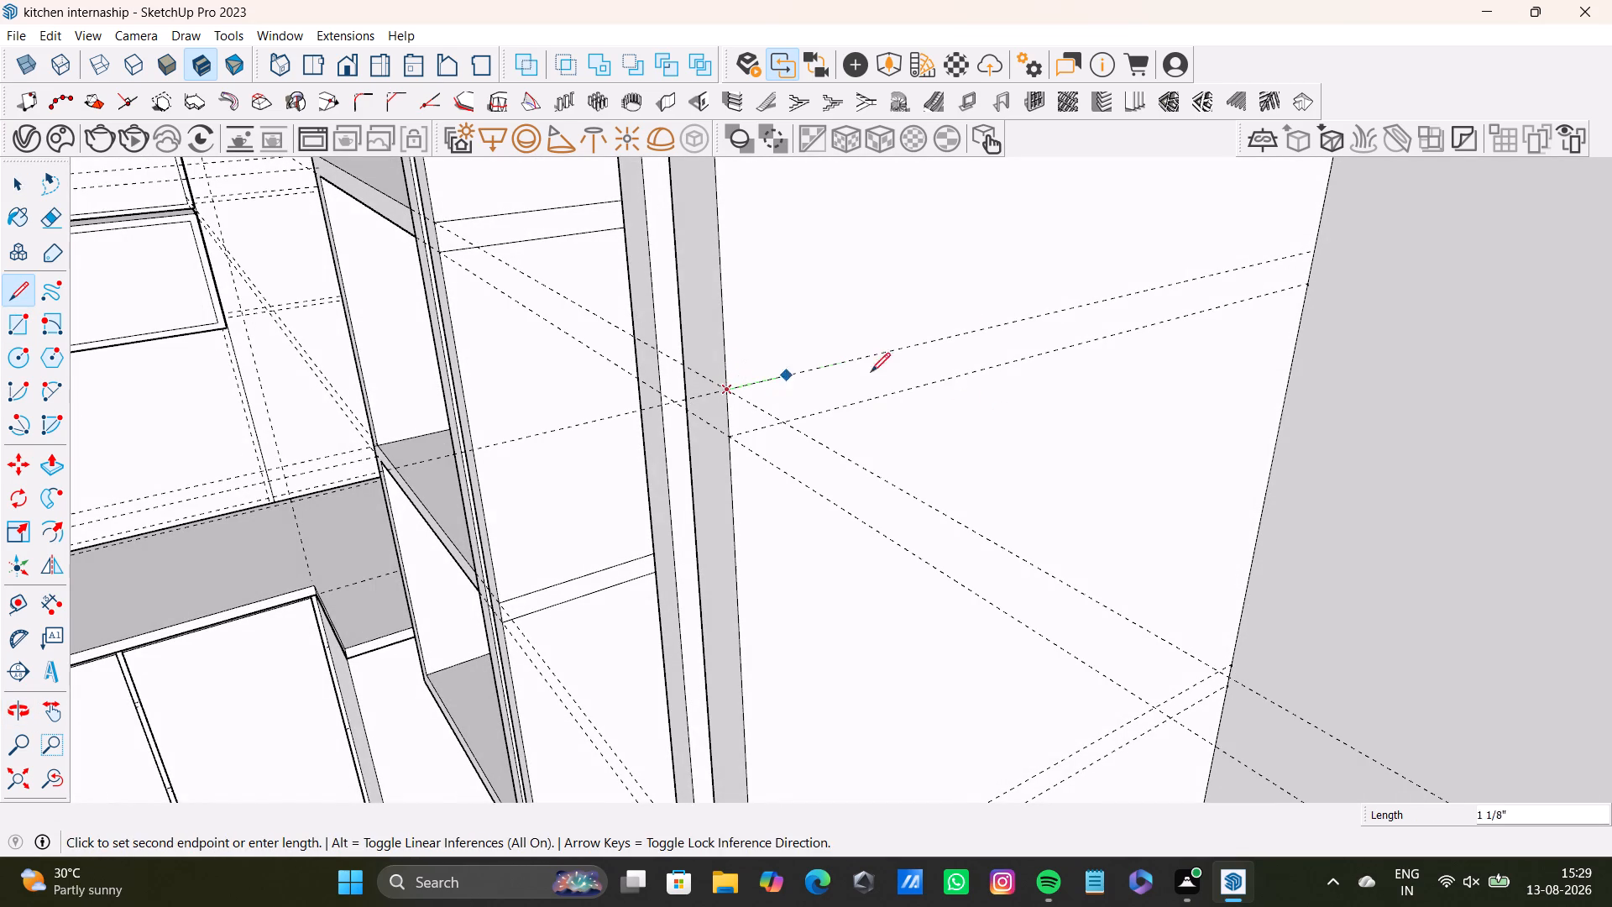
pyautogui.click(1323, 247)
pyautogui.press('space')
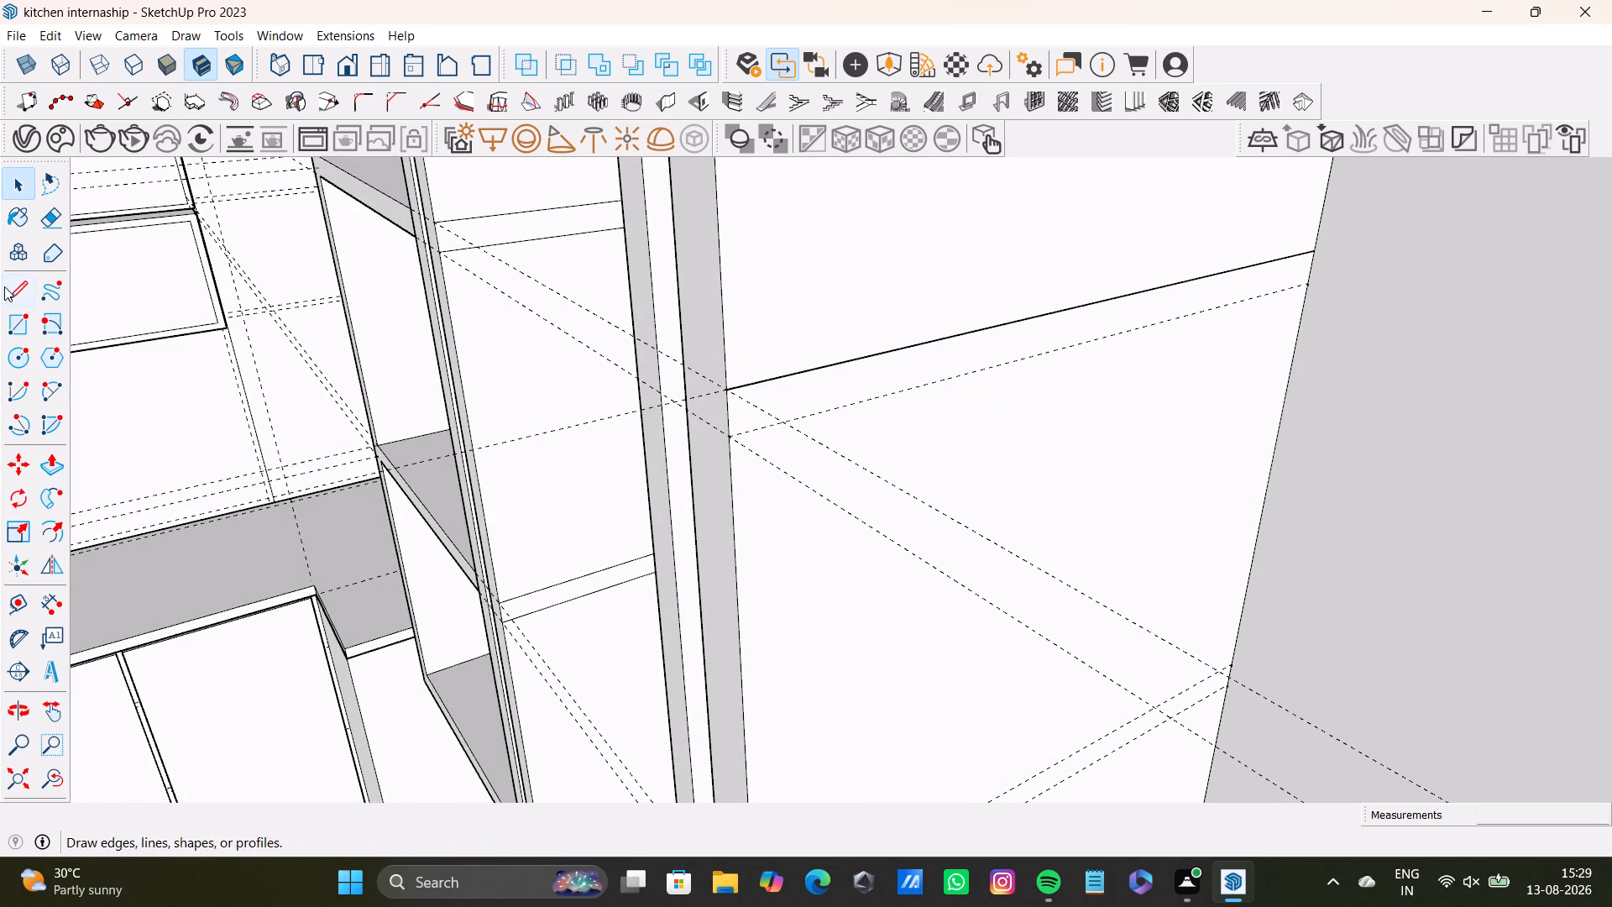
# Draw a front-to-back line over the upper shelf's bottom guide on the wide cabinet's inner side panel.
pyautogui.click(13, 299)
pyautogui.scroll(2, 673, 427)
pyautogui.moveTo(741, 436); pyautogui.dragTo(743, 437)
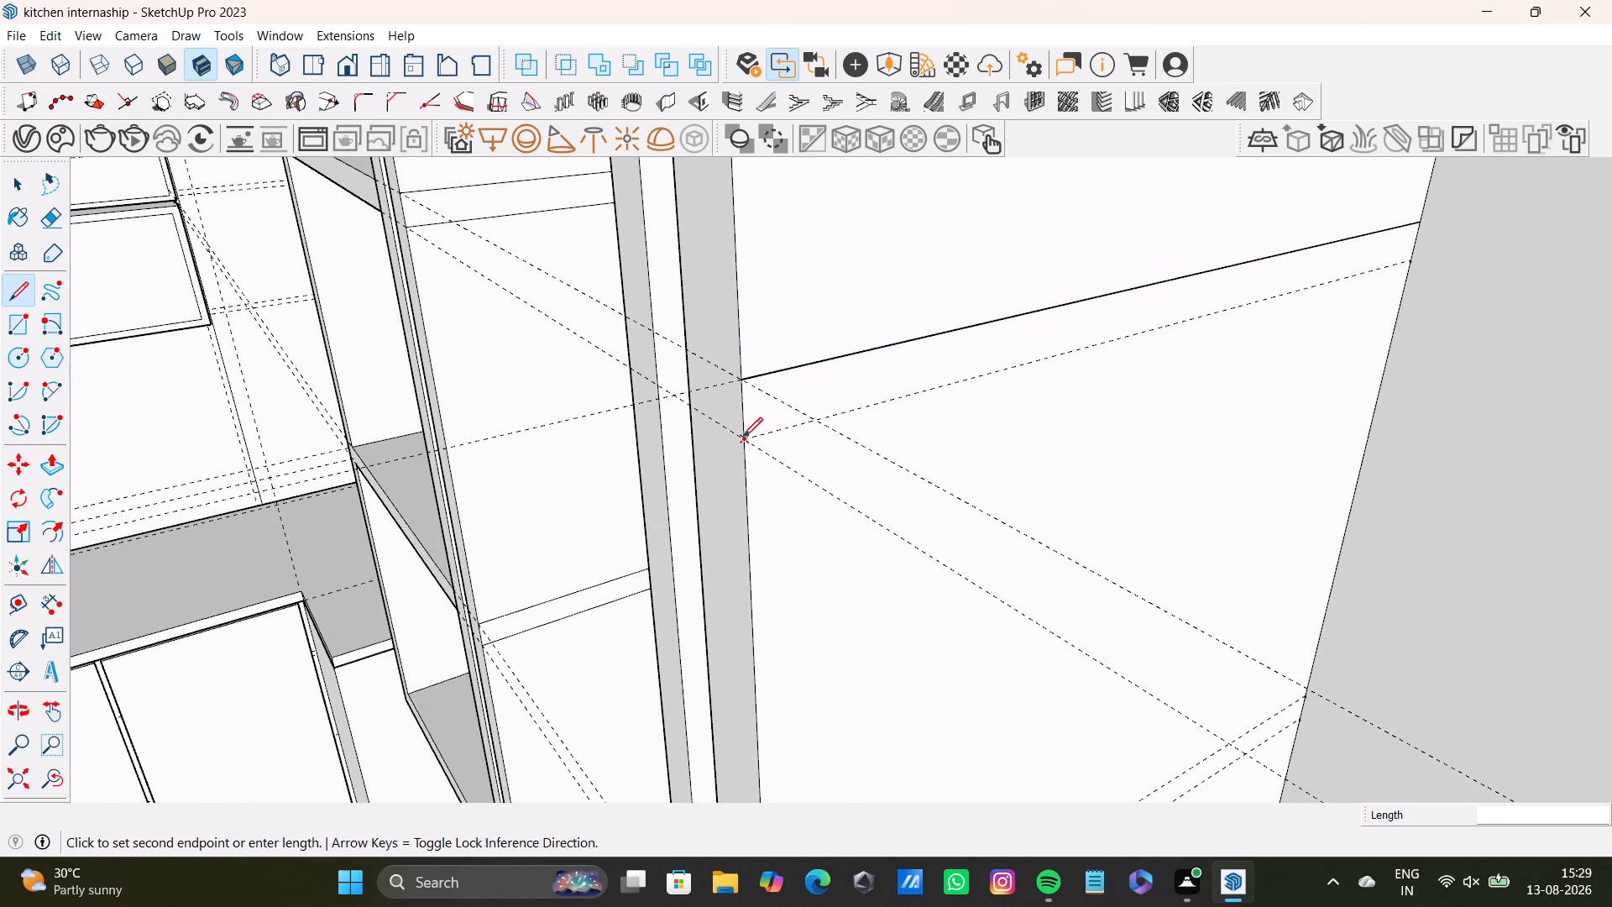
pyautogui.moveTo(743, 437); pyautogui.dragTo(756, 431)
pyautogui.click(1408, 262)
pyautogui.press('space')
# Draw a front-to-back line over the lower shelf's top guide on the wide cabinet's inner side panel.
pyautogui.scroll(-3, 1022, 456)
pyautogui.moveTo(1018, 474); pyautogui.dragTo(1085, 299, button='middle')
pyautogui.moveTo(27, 291); pyautogui.dragTo(29, 299)
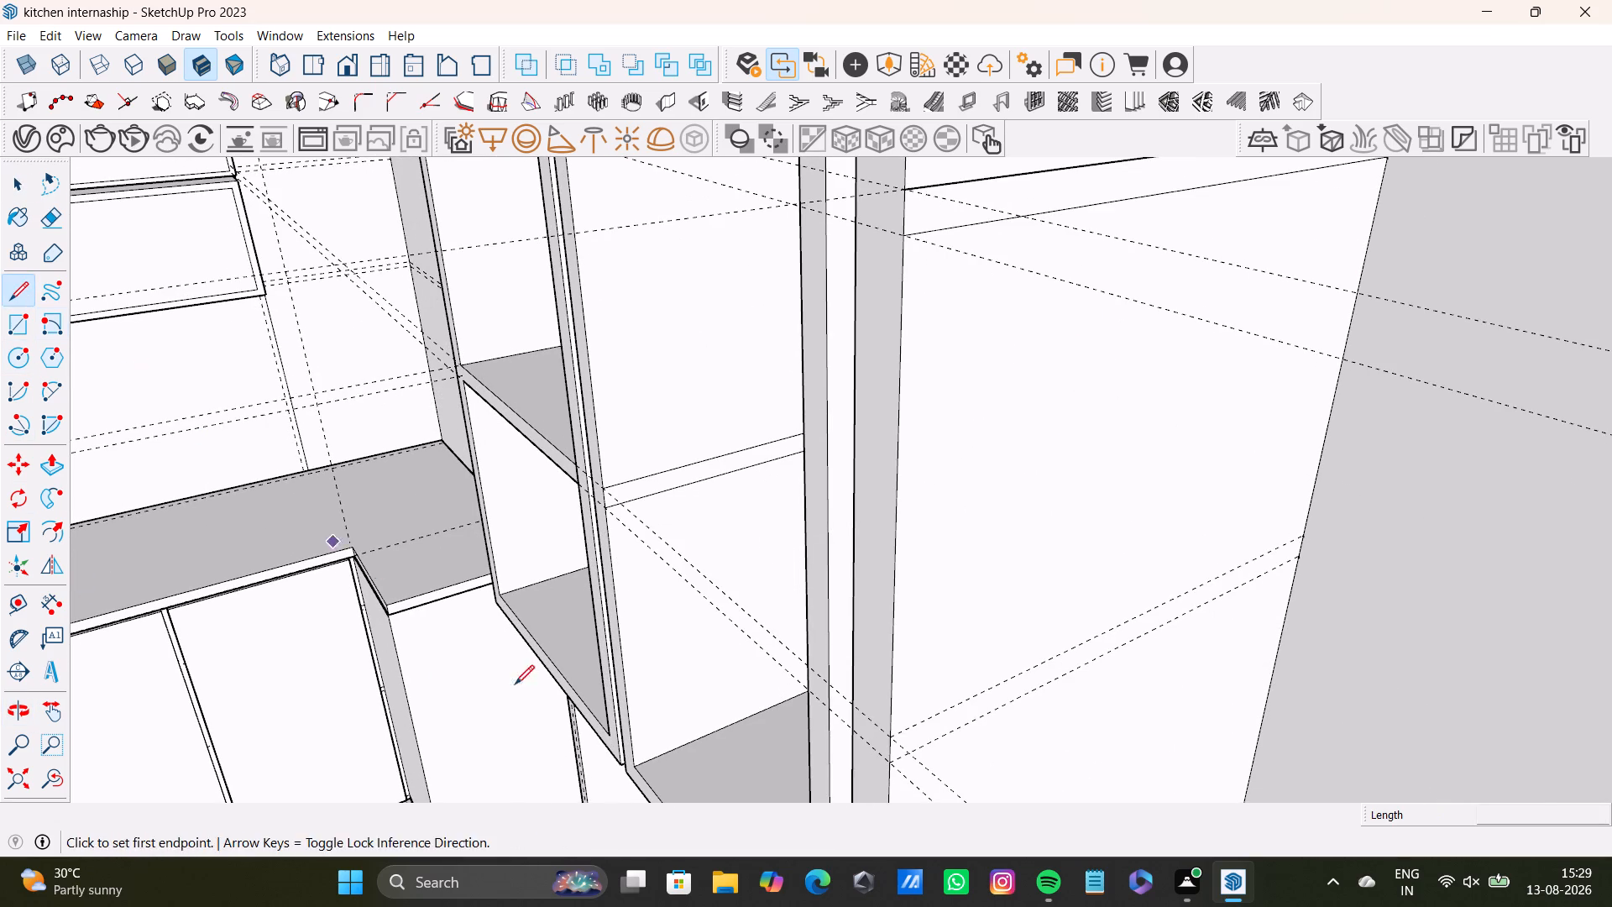
pyautogui.moveTo(636, 697); pyautogui.dragTo(621, 527, button='middle')
pyautogui.click(870, 451)
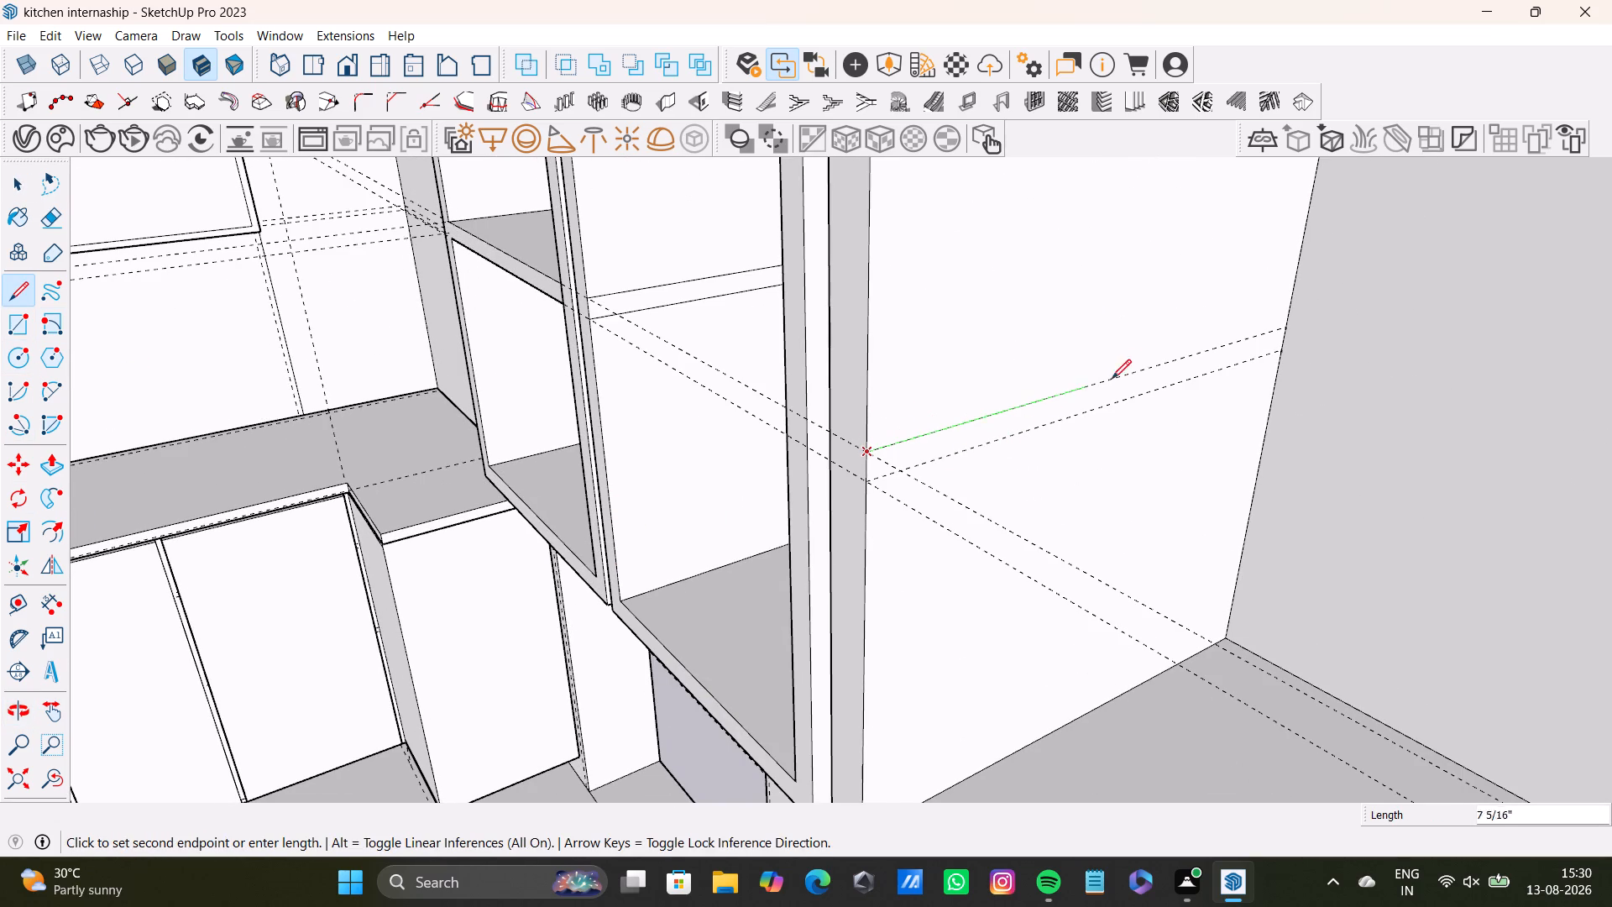
pyautogui.click(1283, 328)
pyautogui.press('space')
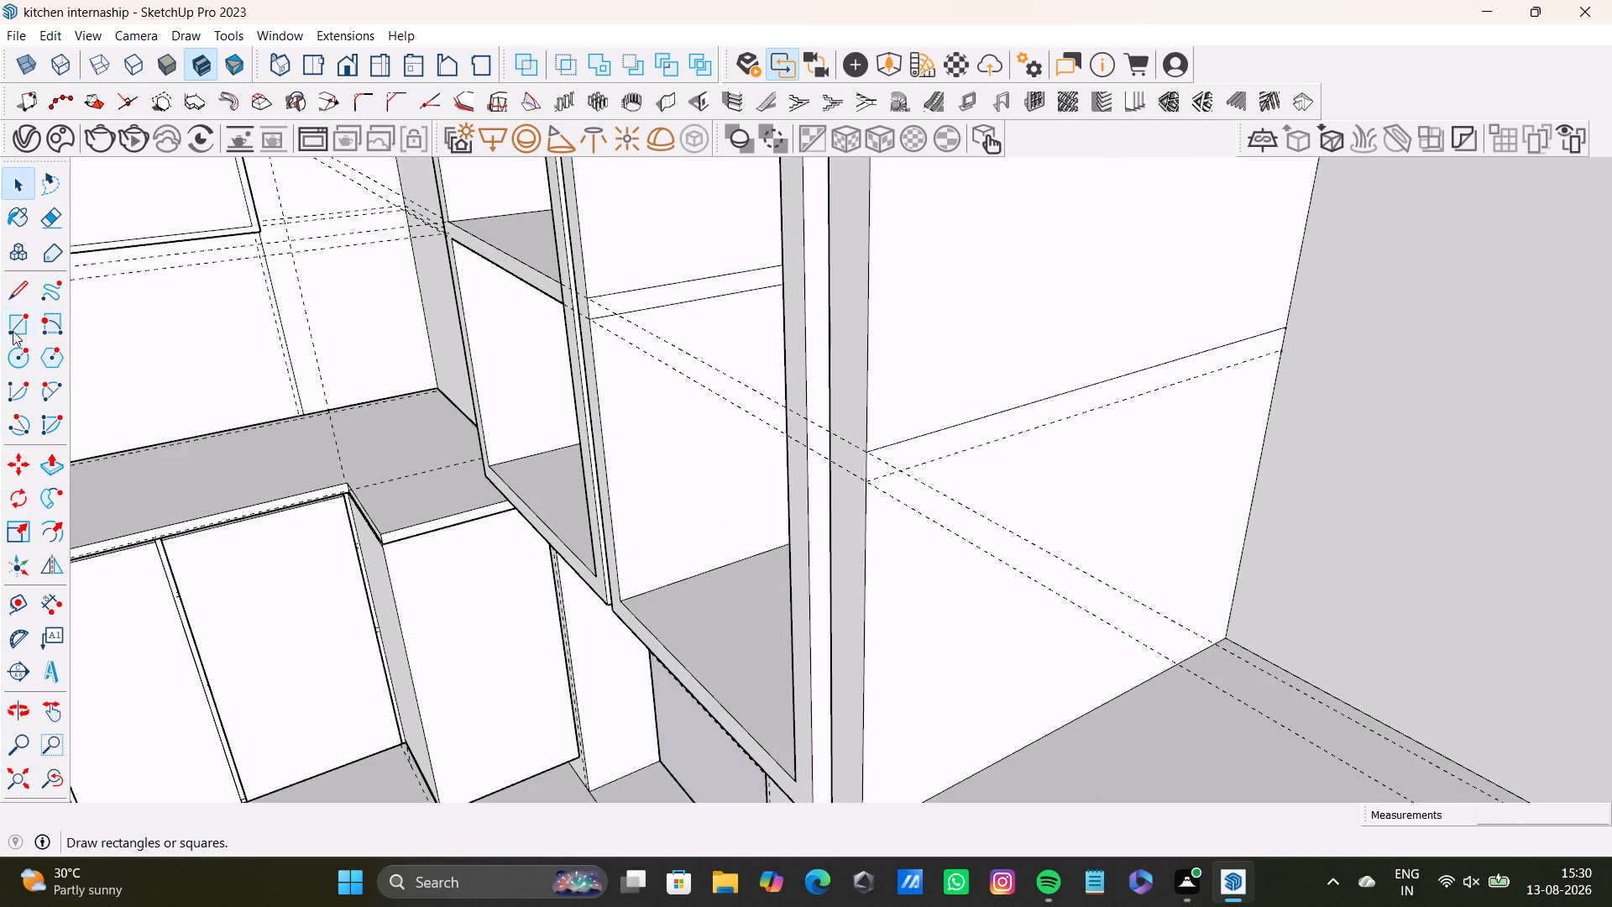
# Draw a front-to-back line over the lower shelf's bottom guide on the wide cabinet's inner side panel.
pyautogui.click(24, 297)
pyautogui.scroll(2, 691, 422)
pyautogui.moveTo(945, 506); pyautogui.dragTo(966, 497)
pyautogui.click(1456, 326)
pyautogui.press('space')
# Place a front-to-back guide on the underside of the wide cabinet's top, about 1' 2 15/16" from its inner side edge.
pyautogui.scroll(-11, 993, 548)
pyautogui.middleClick(842, 648)
pyautogui.click(18, 779)
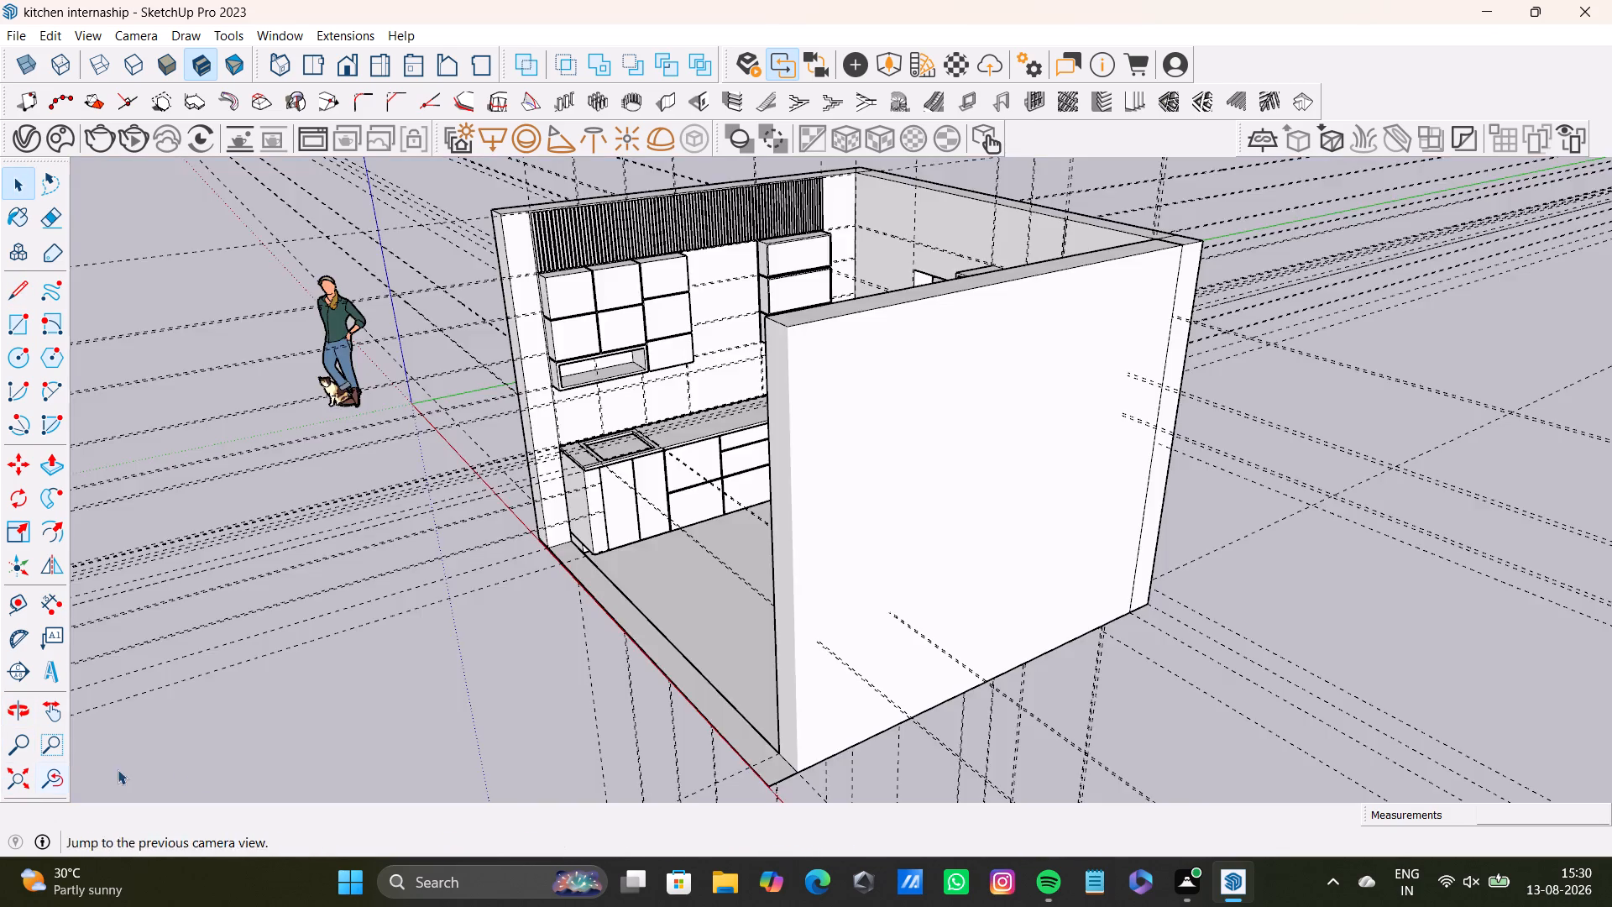
pyautogui.moveTo(218, 773); pyautogui.dragTo(662, 803, button='middle')
pyautogui.keyDown('shift'); pyautogui.moveTo(813, 581); pyautogui.dragTo(699, 784, button='middle'); pyautogui.keyUp('shift')
pyautogui.moveTo(785, 717); pyautogui.dragTo(694, 759, button='middle')
pyautogui.scroll(5, 898, 490)
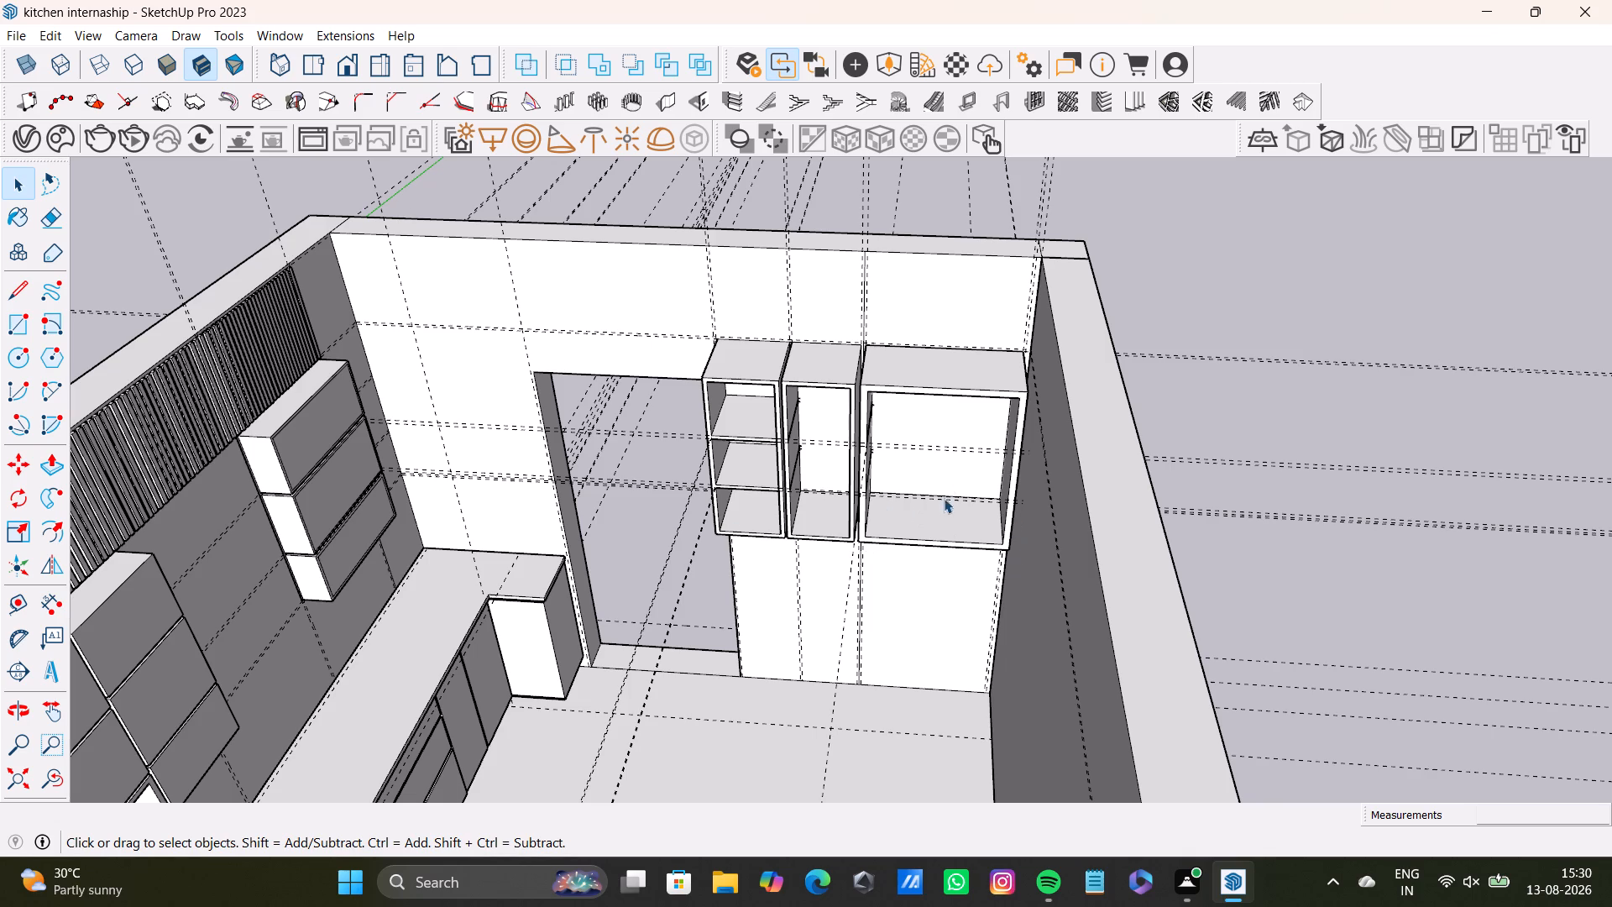
pyautogui.moveTo(923, 467); pyautogui.dragTo(764, 517, button='middle')
pyautogui.scroll(5, 831, 484)
pyautogui.moveTo(920, 458); pyautogui.dragTo(924, 458, button='middle')
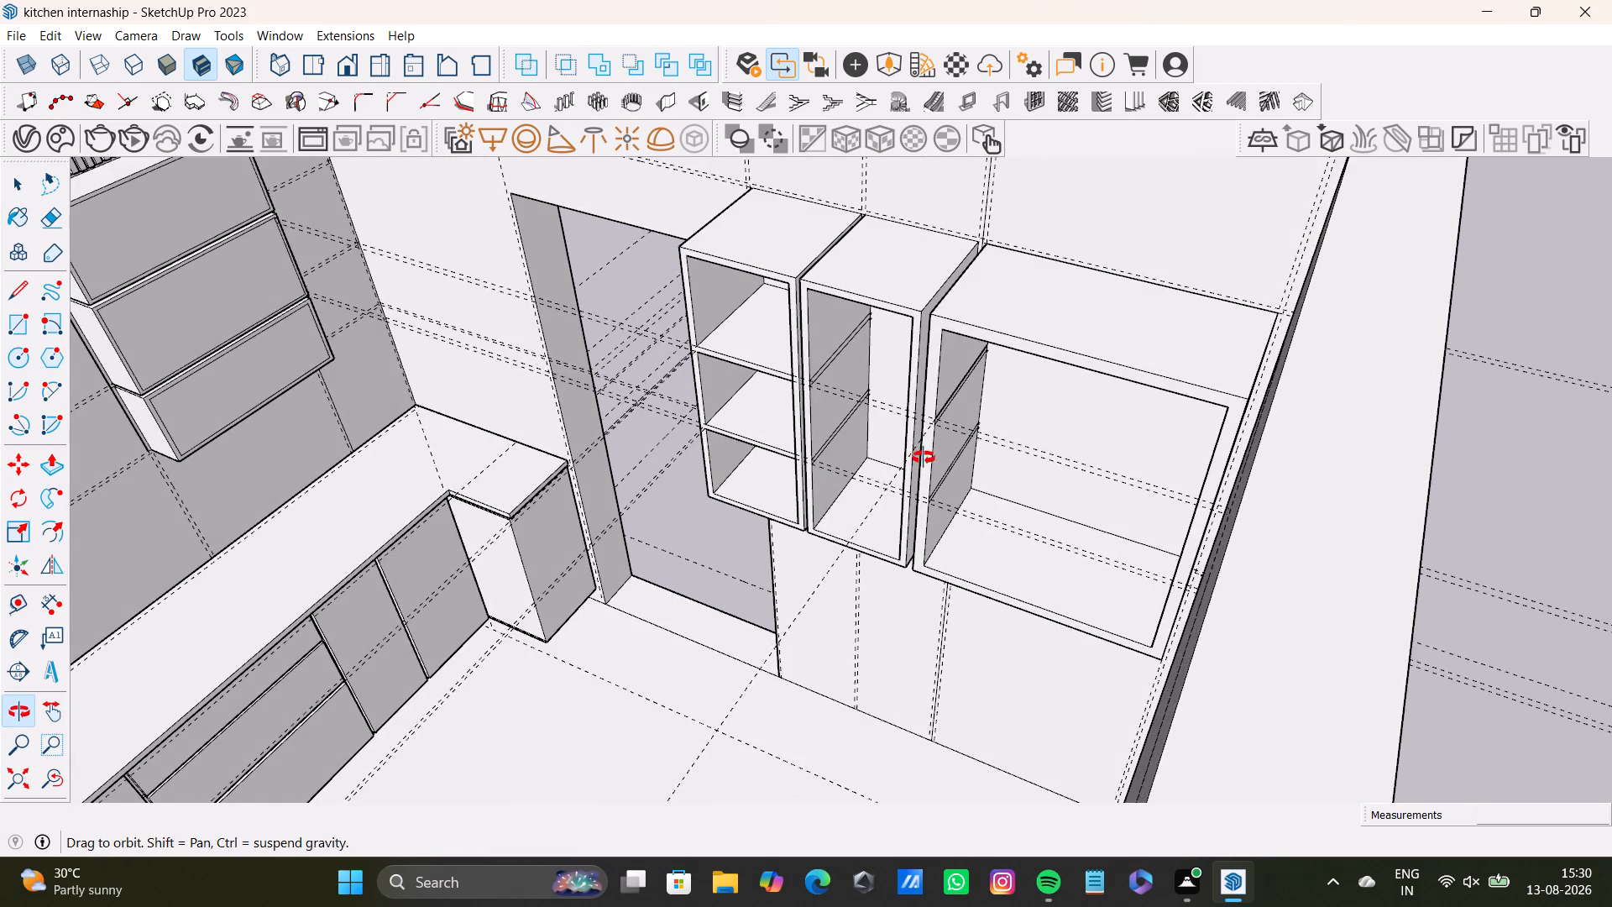
pyautogui.moveTo(924, 458); pyautogui.dragTo(952, 601, button='middle')
pyautogui.moveTo(965, 590); pyautogui.dragTo(853, 550, button='middle')
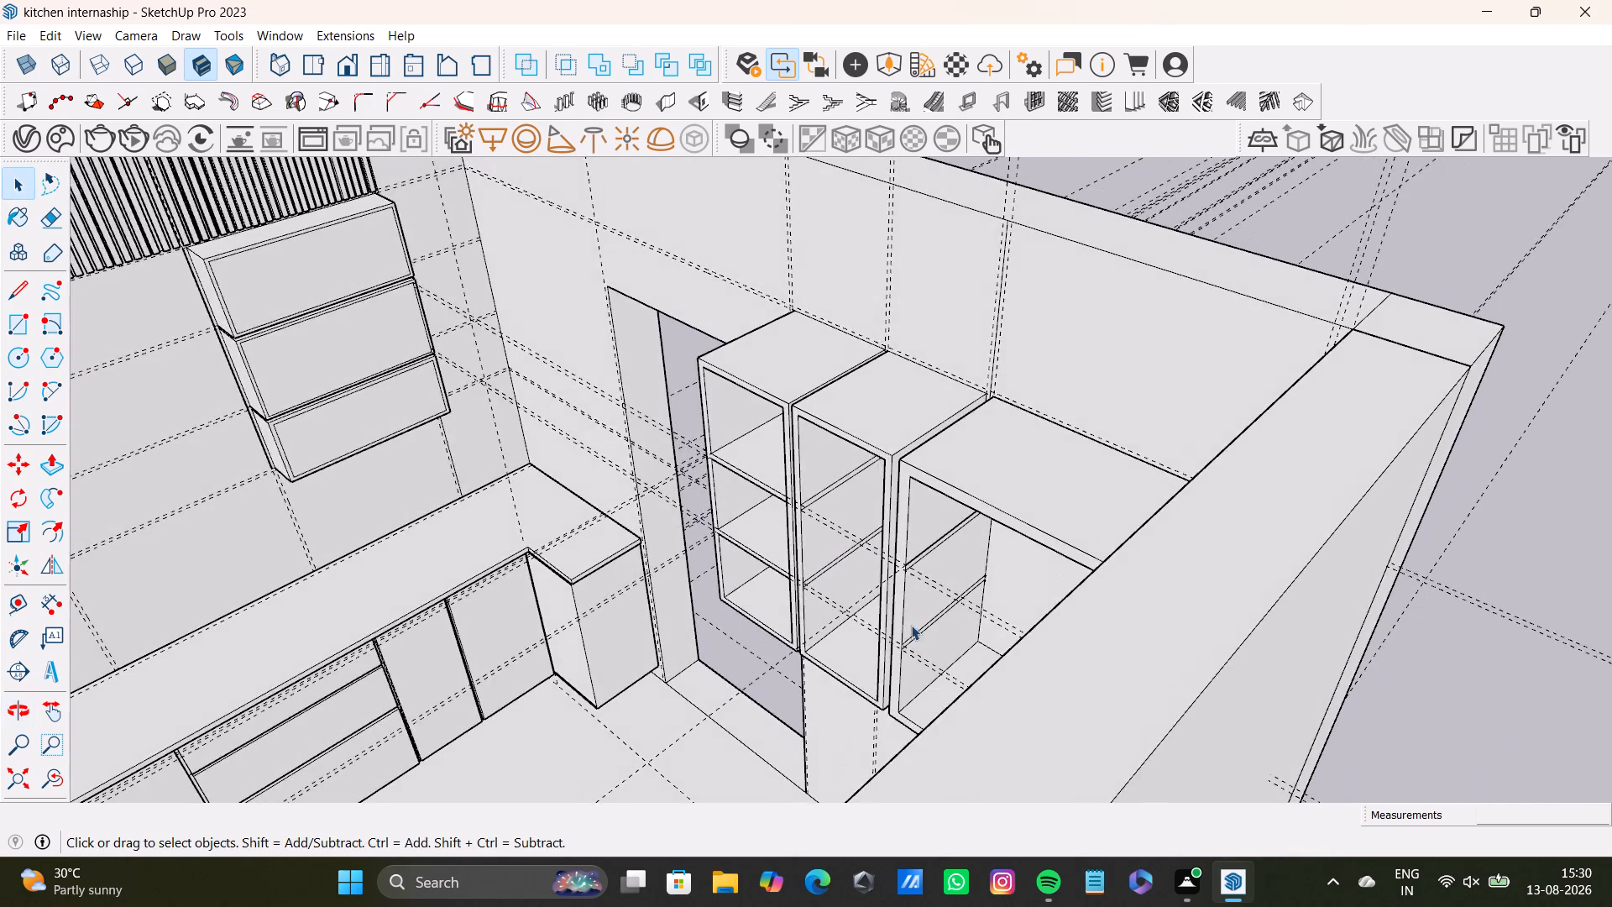
pyautogui.scroll(3, 904, 621)
pyautogui.moveTo(885, 598); pyautogui.dragTo(969, 632, button='middle')
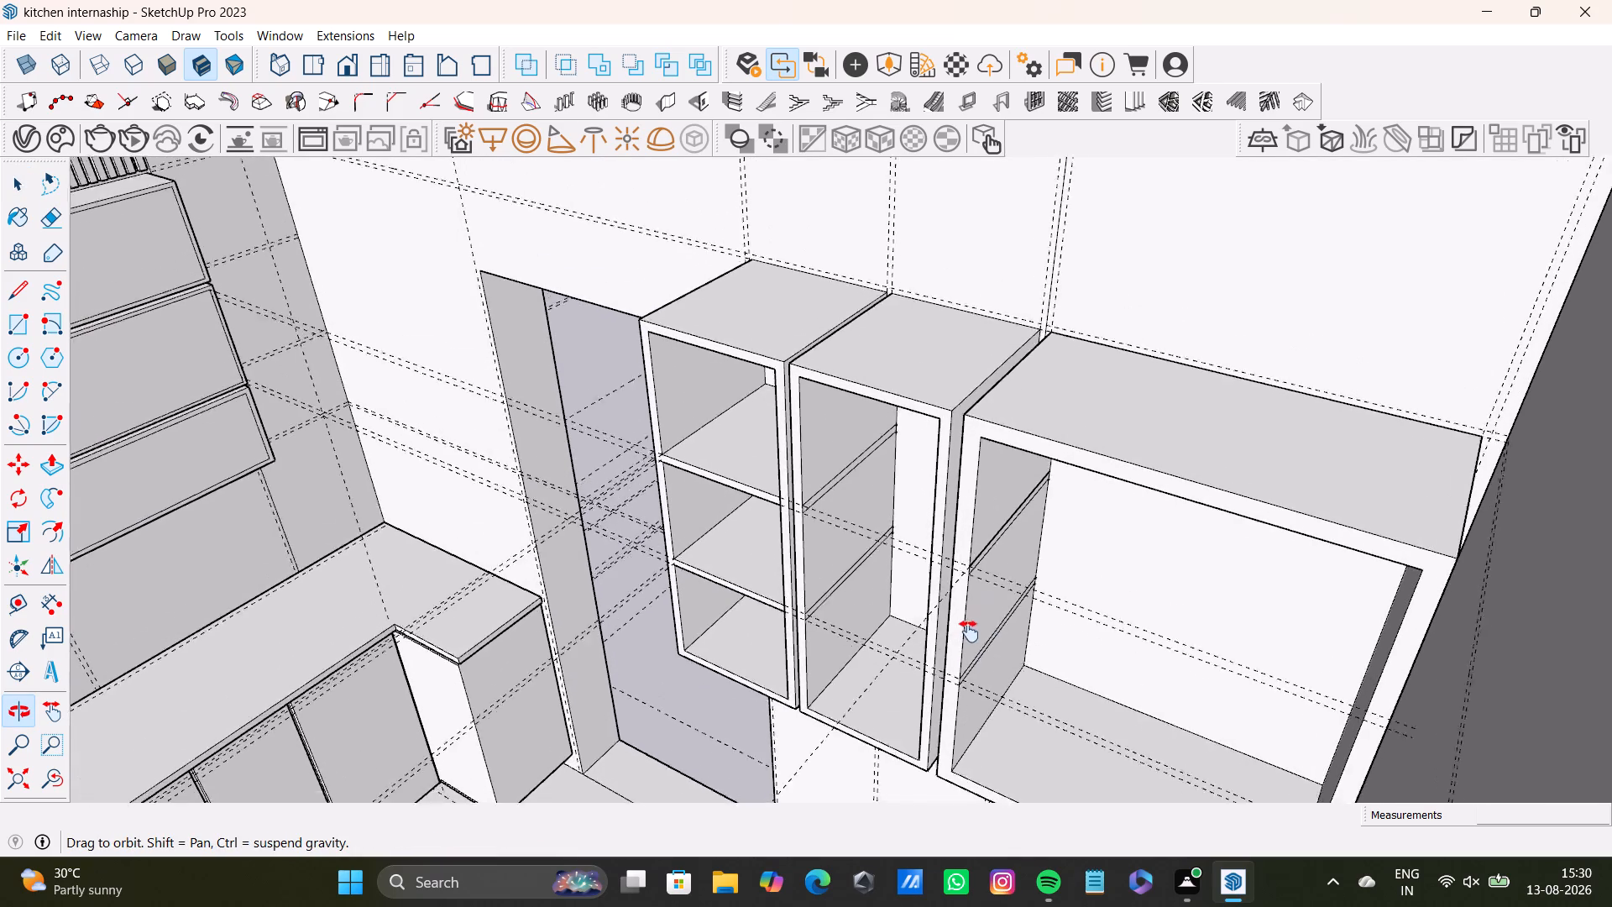
pyautogui.moveTo(969, 632); pyautogui.dragTo(971, 650, button='middle')
pyautogui.moveTo(988, 646); pyautogui.dragTo(971, 572, button='middle')
pyautogui.moveTo(988, 596); pyautogui.dragTo(876, 578, button='middle')
pyautogui.moveTo(914, 588); pyautogui.dragTo(976, 411, button='middle')
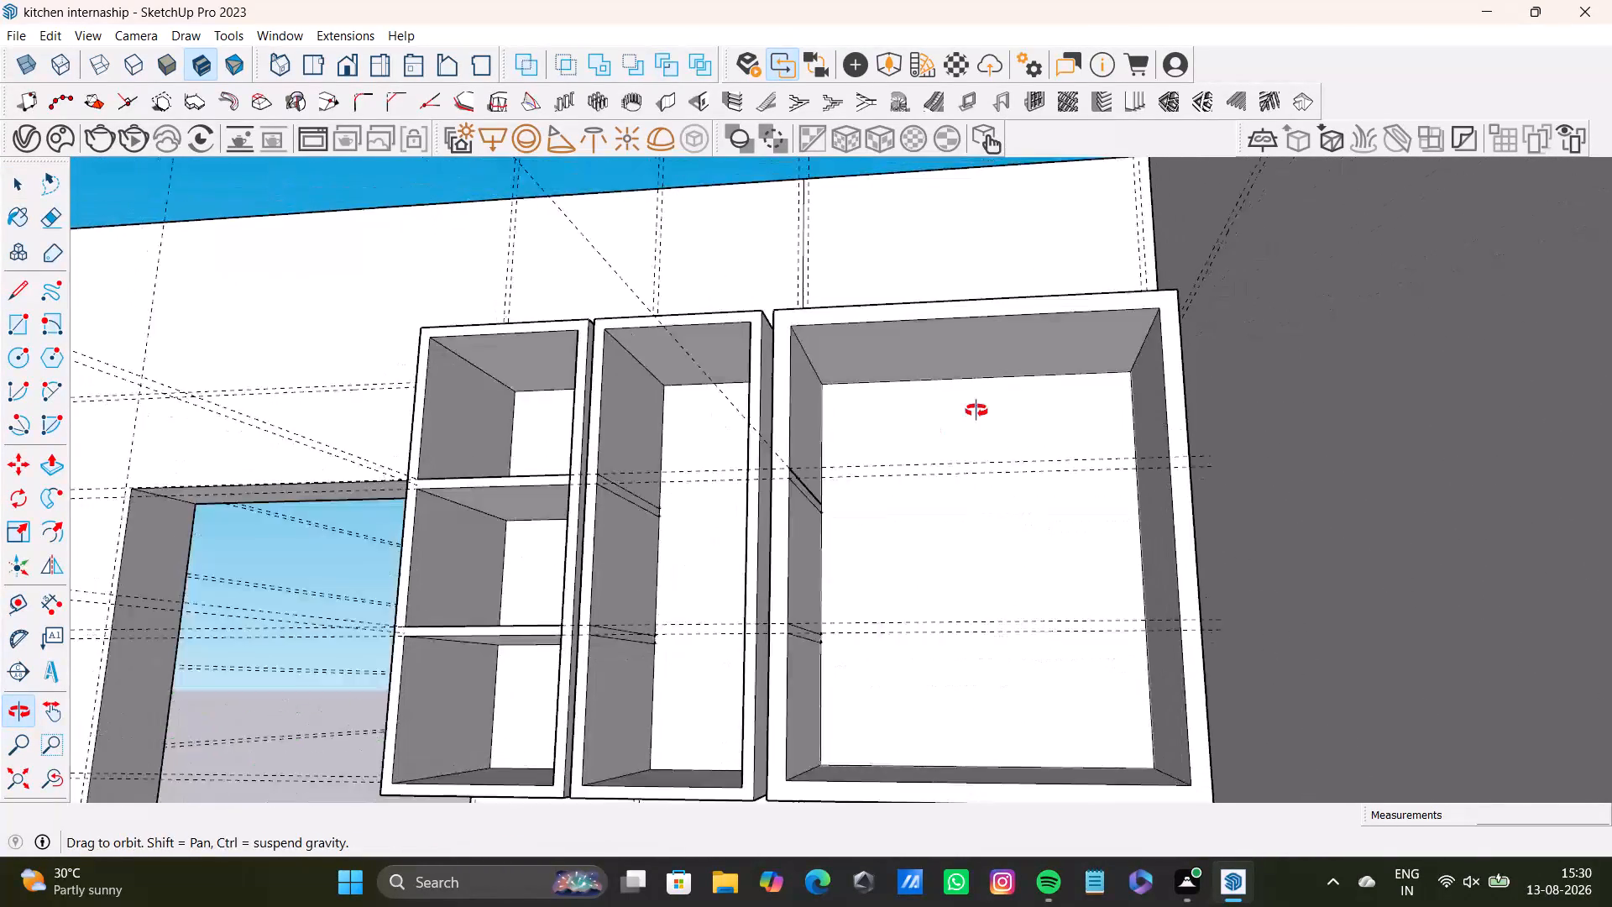
pyautogui.moveTo(976, 411); pyautogui.dragTo(971, 364, button='middle')
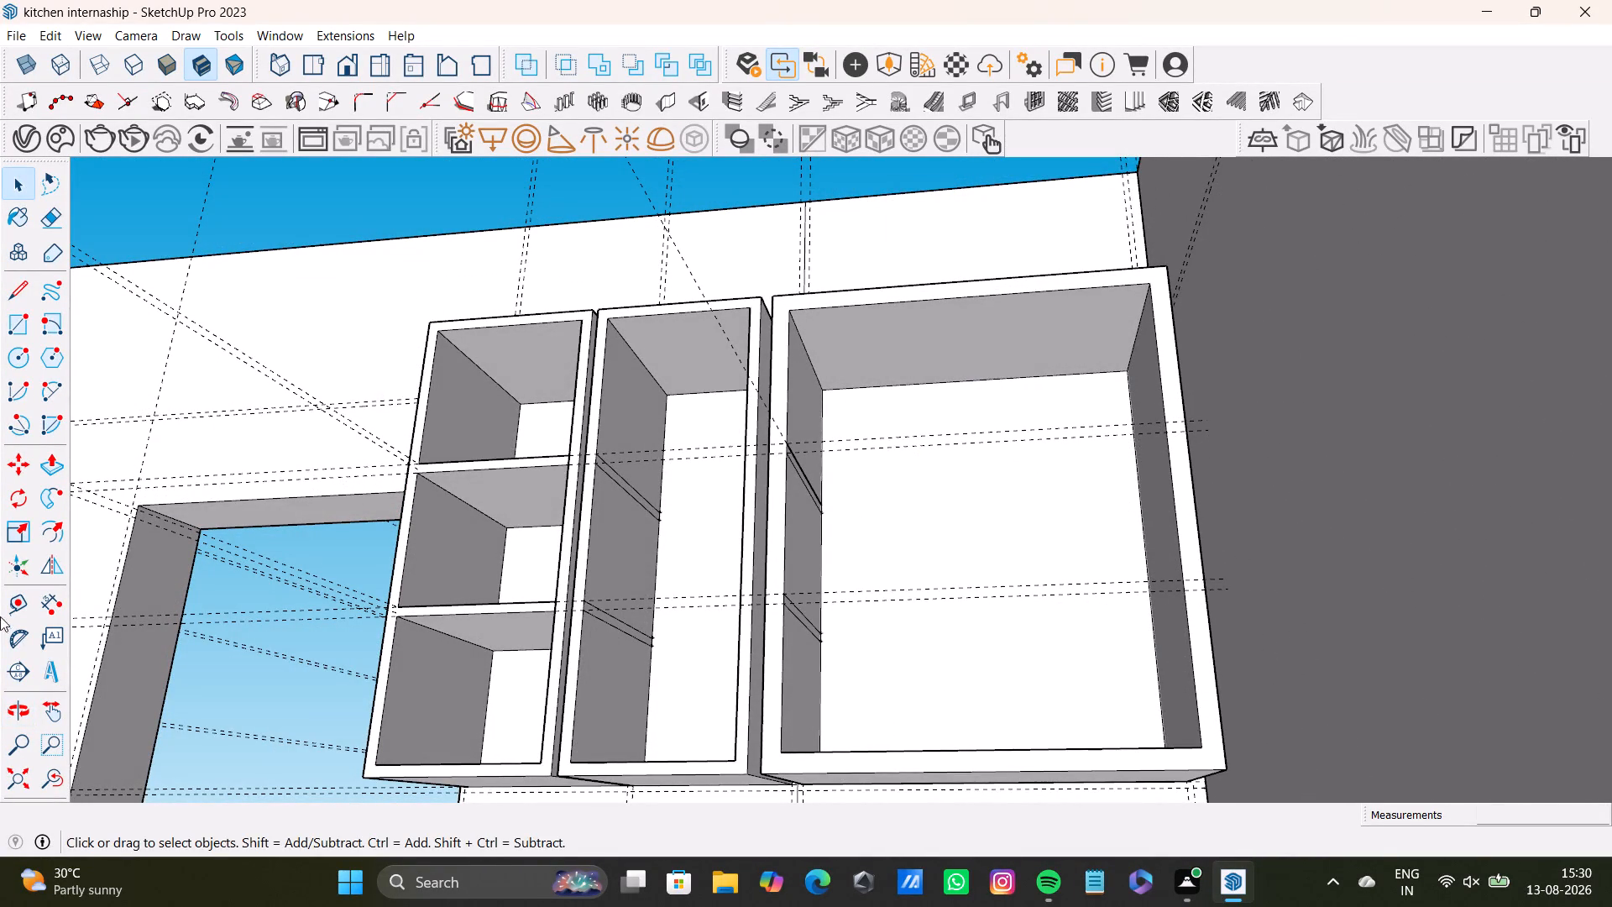
pyautogui.click(18, 603)
pyautogui.scroll(1, 967, 275)
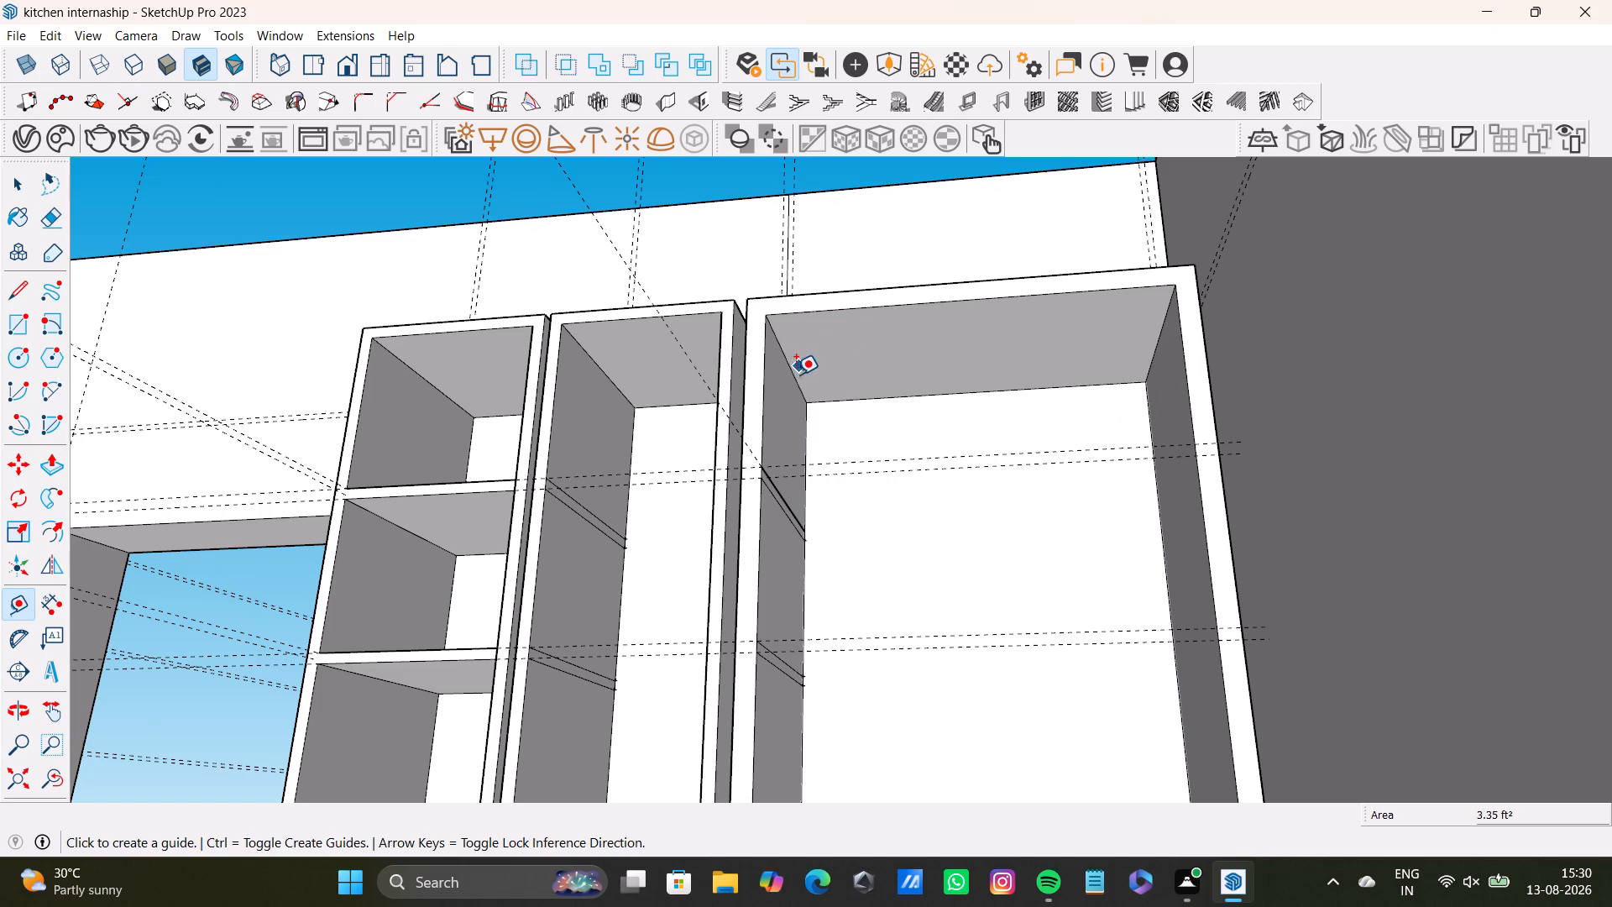
pyautogui.click(794, 379)
pyautogui.click(974, 369)
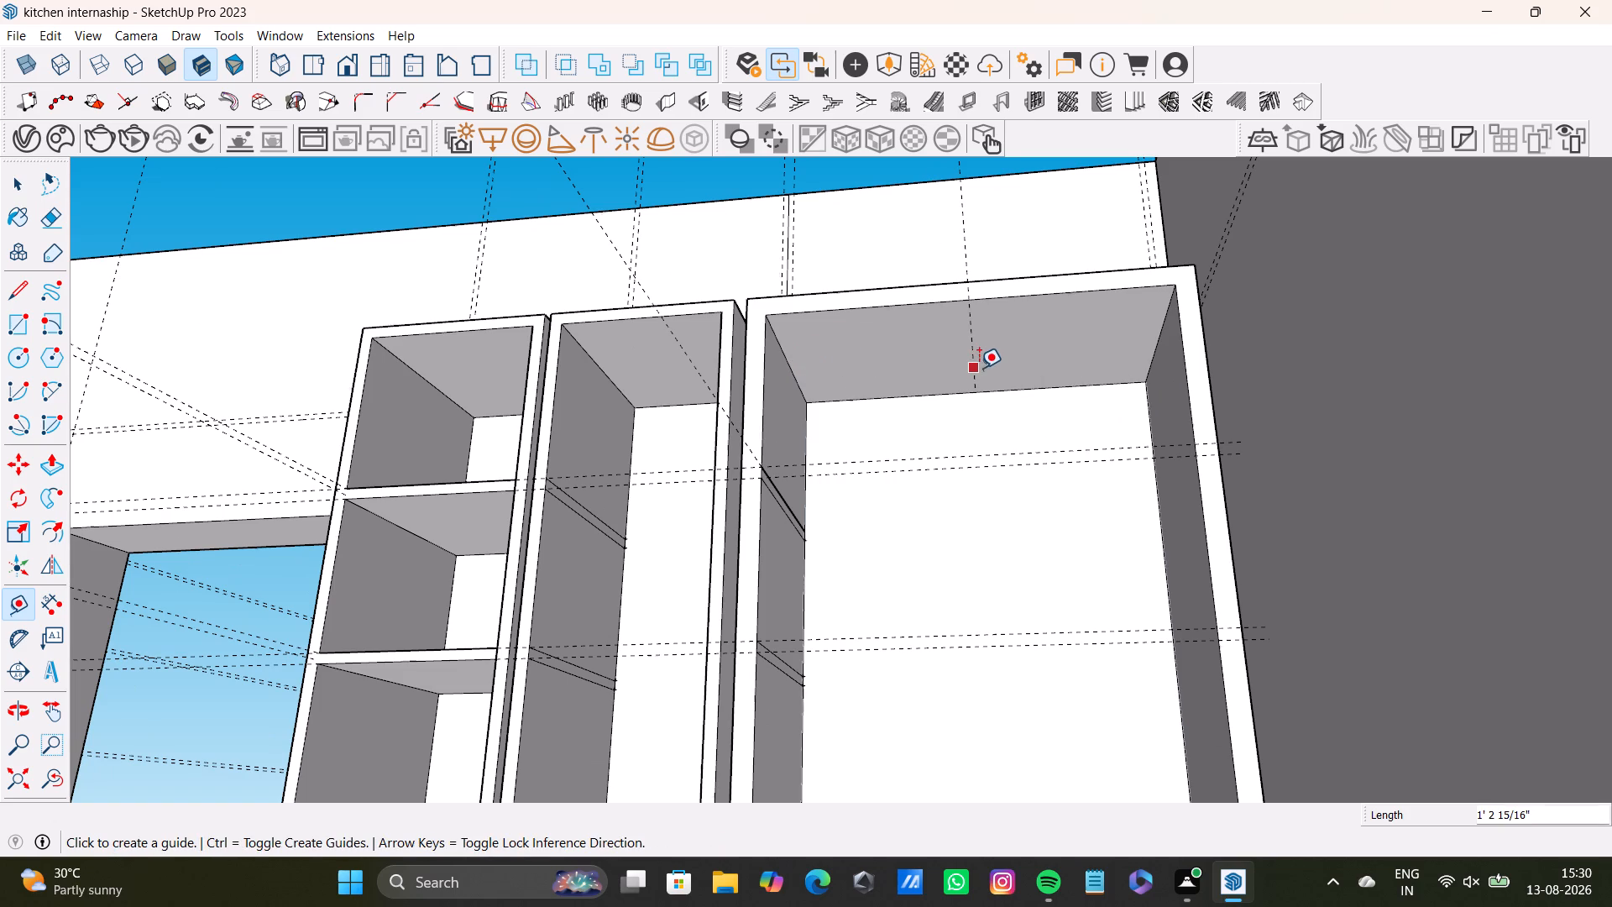
# Add a parallel guide offset 0.5" from the central guide under the wide cabinet's top.
pyautogui.click(971, 366)
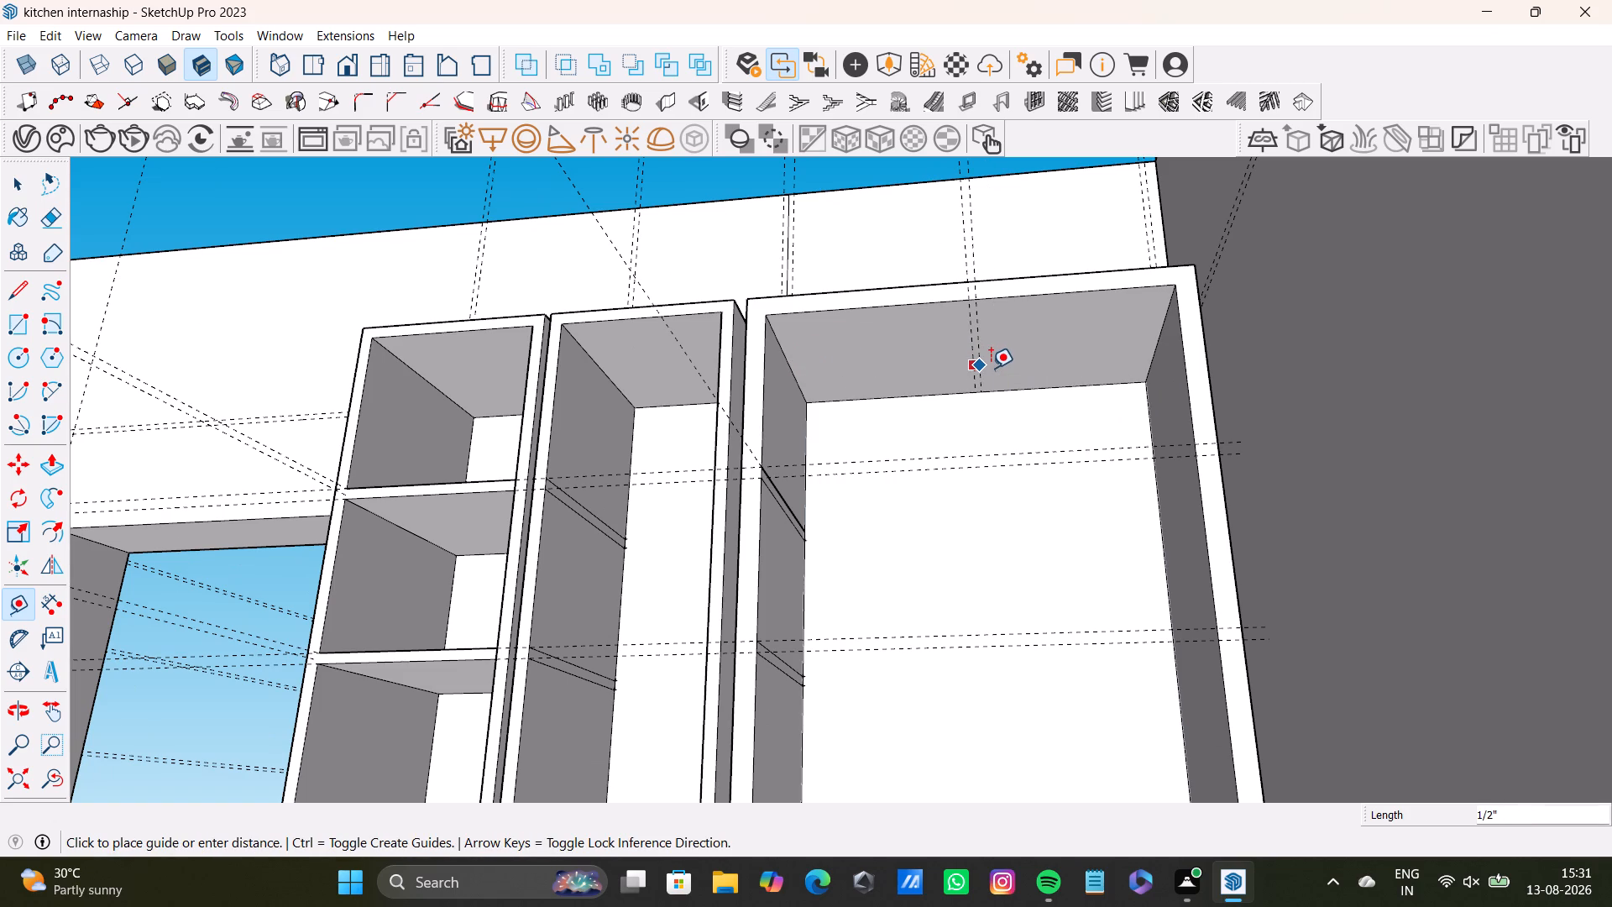
pyautogui.moveTo(986, 412); pyautogui.dragTo(1005, 348, button='middle')
pyautogui.scroll(5, 986, 338)
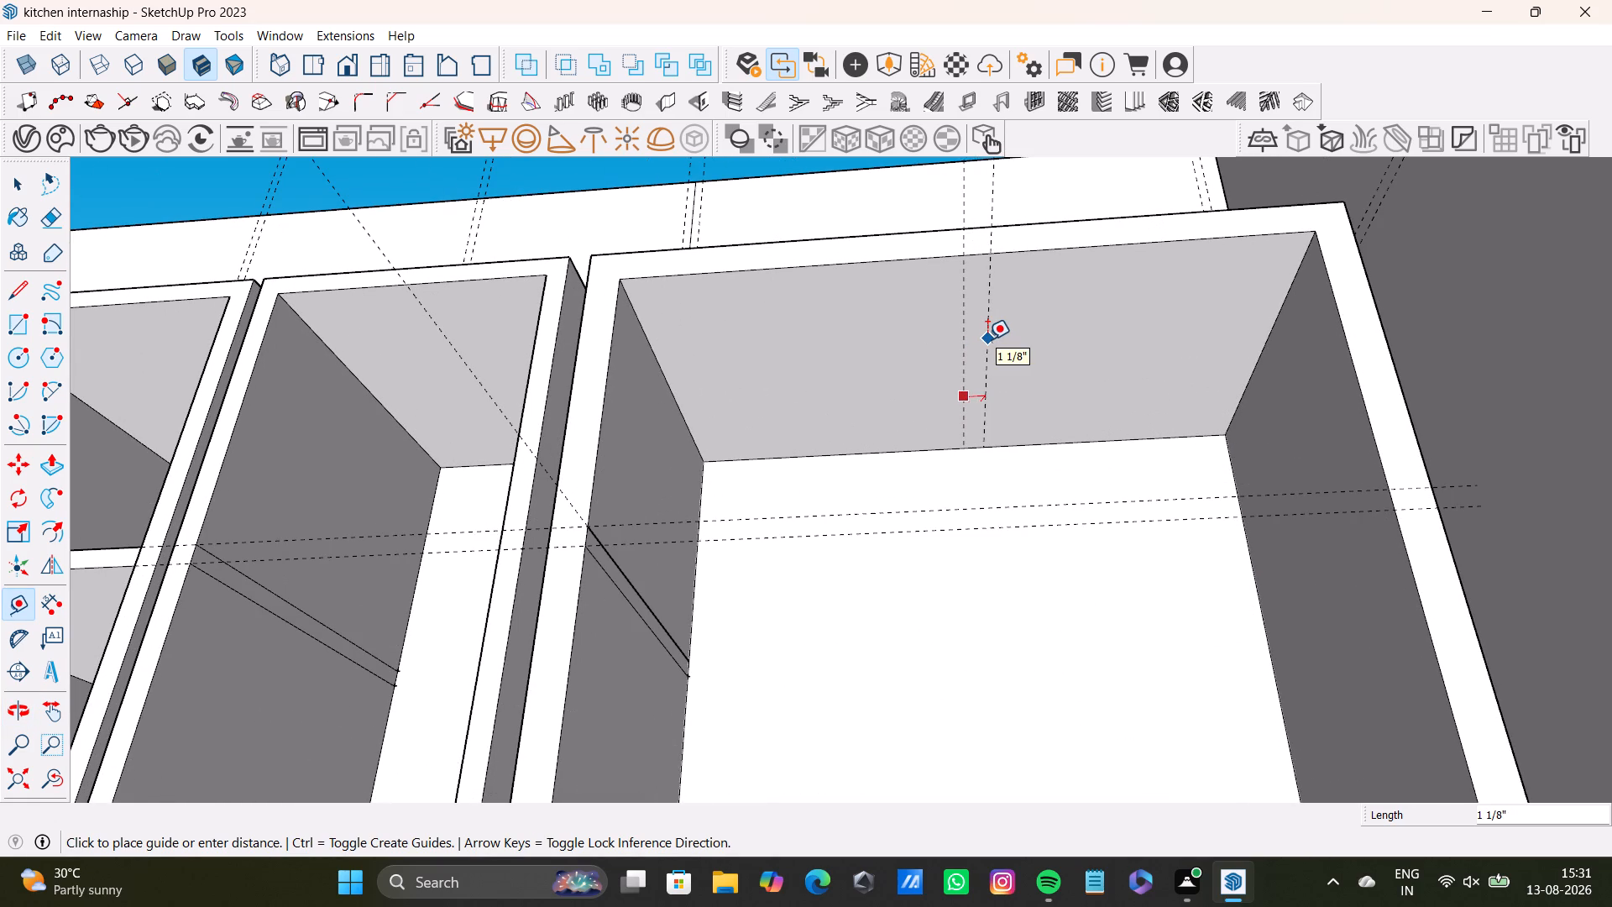
pyautogui.press('0')
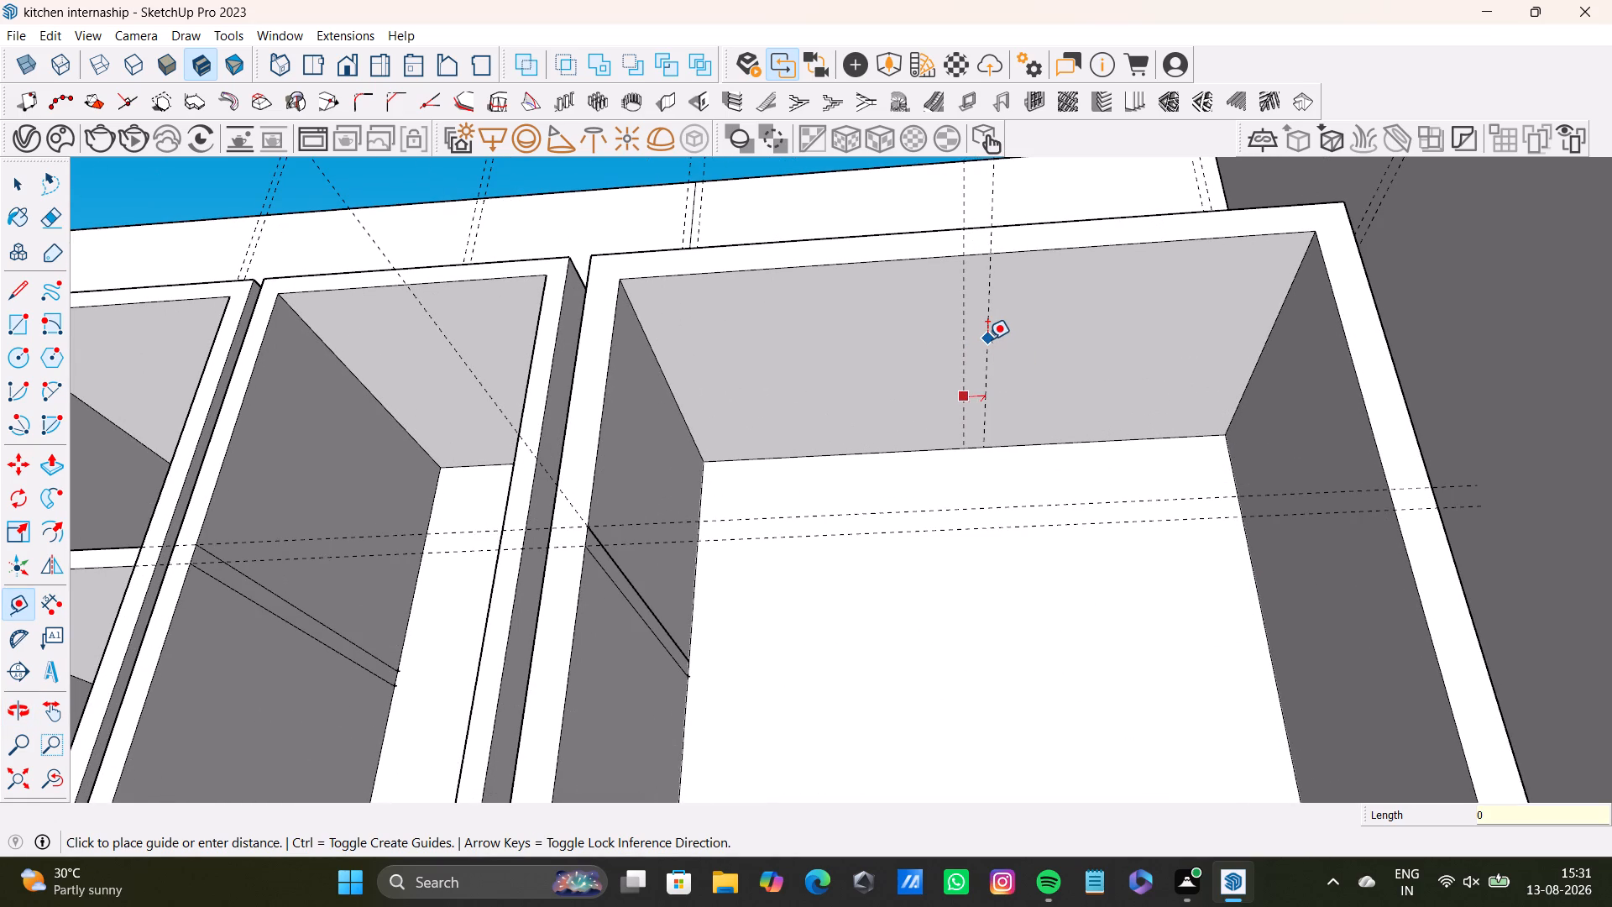
pyautogui.write('.5')
pyautogui.hotkey('shift', '"')
pyautogui.press('Return')
pyautogui.press('space')
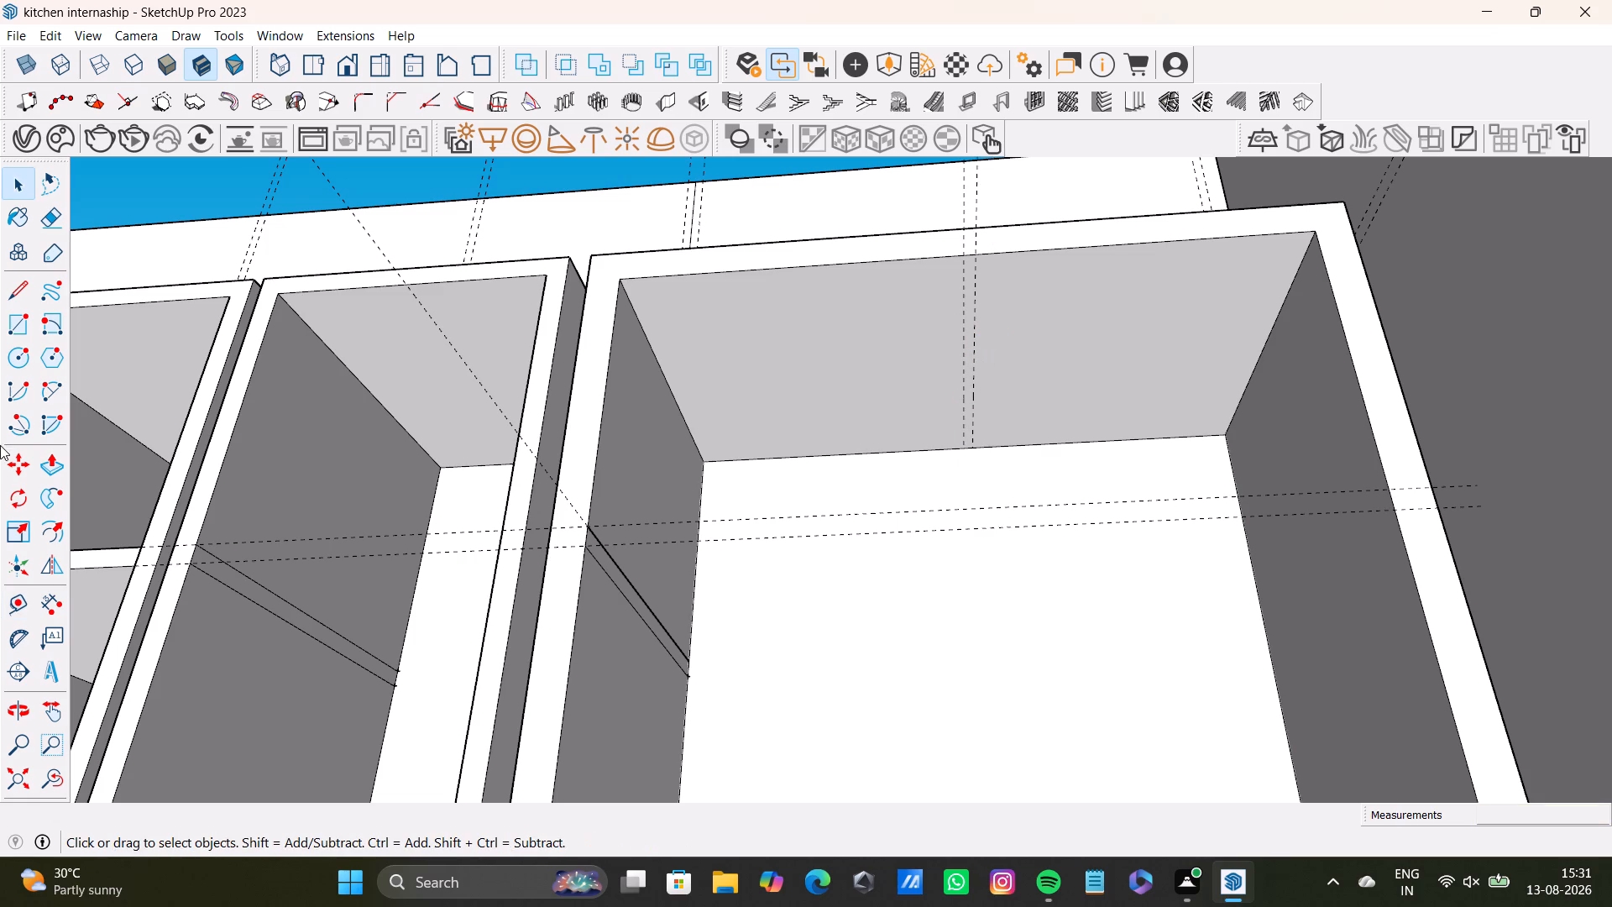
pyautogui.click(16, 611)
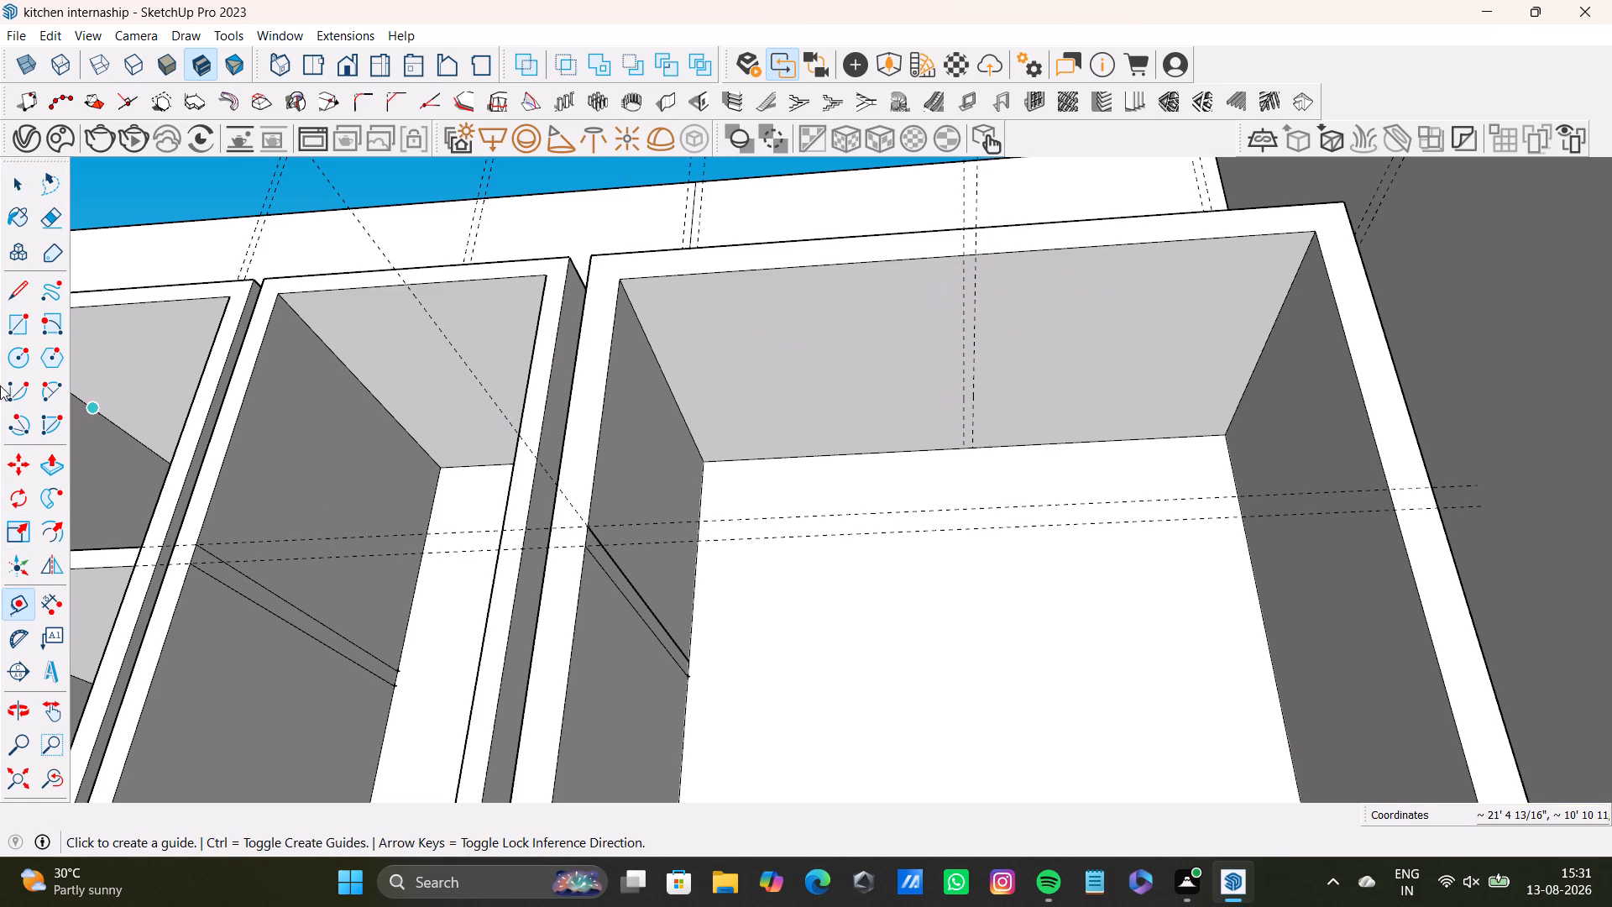
# Draw a line about 1' 4 7/16" long over the original central guide under the wide cabinet's top, from front to back.
pyautogui.click(17, 292)
pyautogui.scroll(2, 1025, 122)
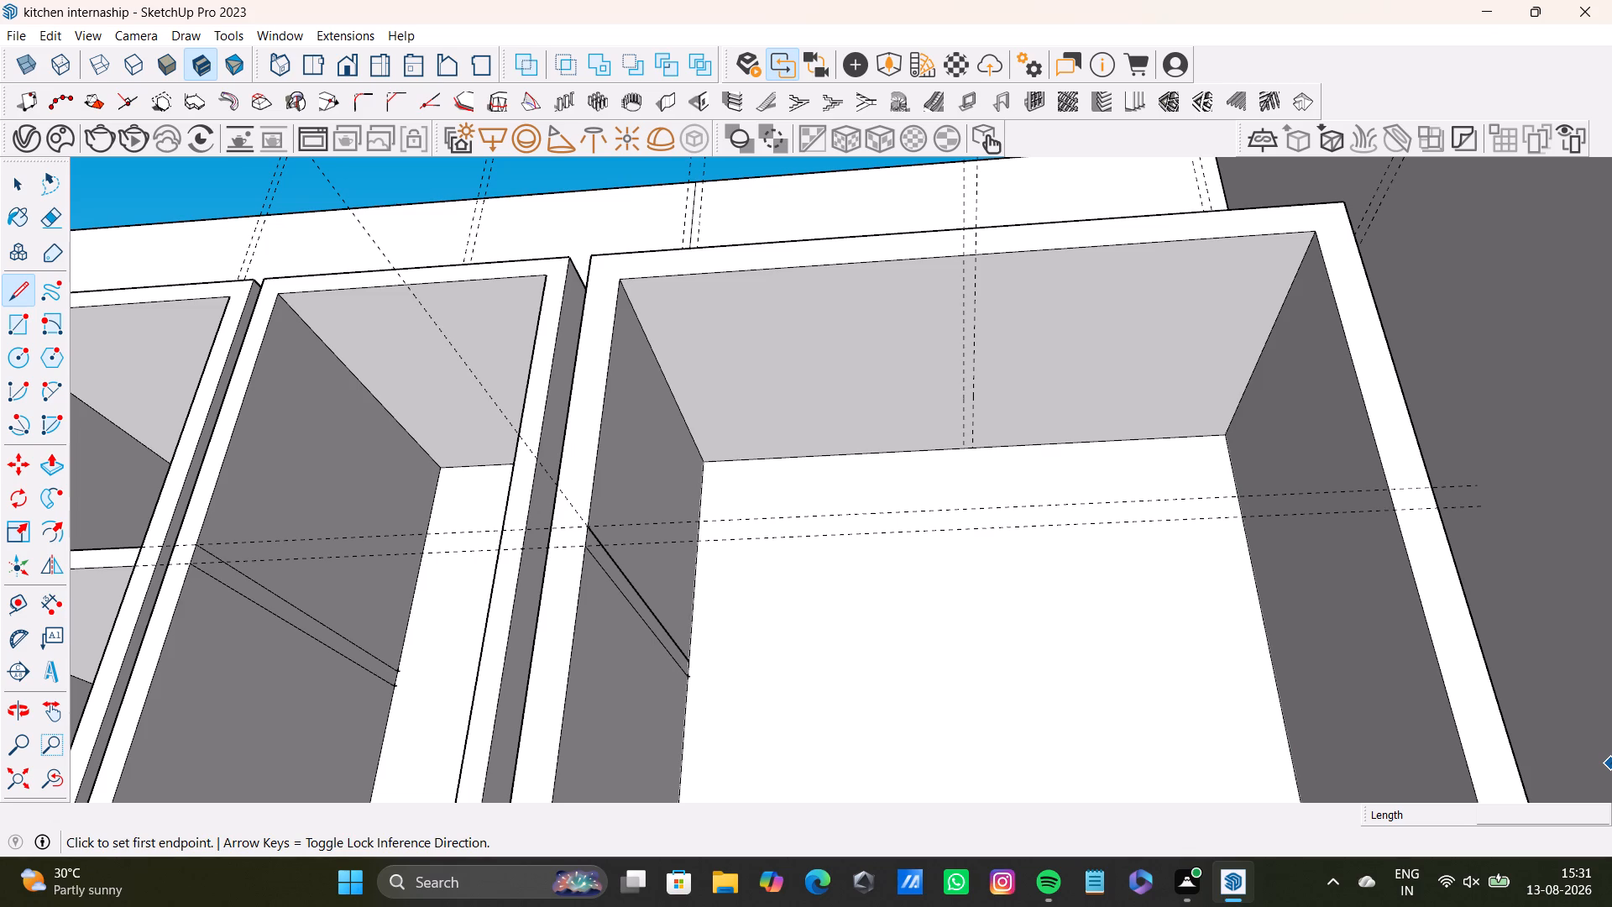
pyautogui.click(16, 293)
pyautogui.scroll(2, 805, 218)
pyautogui.moveTo(1028, 375); pyautogui.dragTo(1028, 334, button='middle')
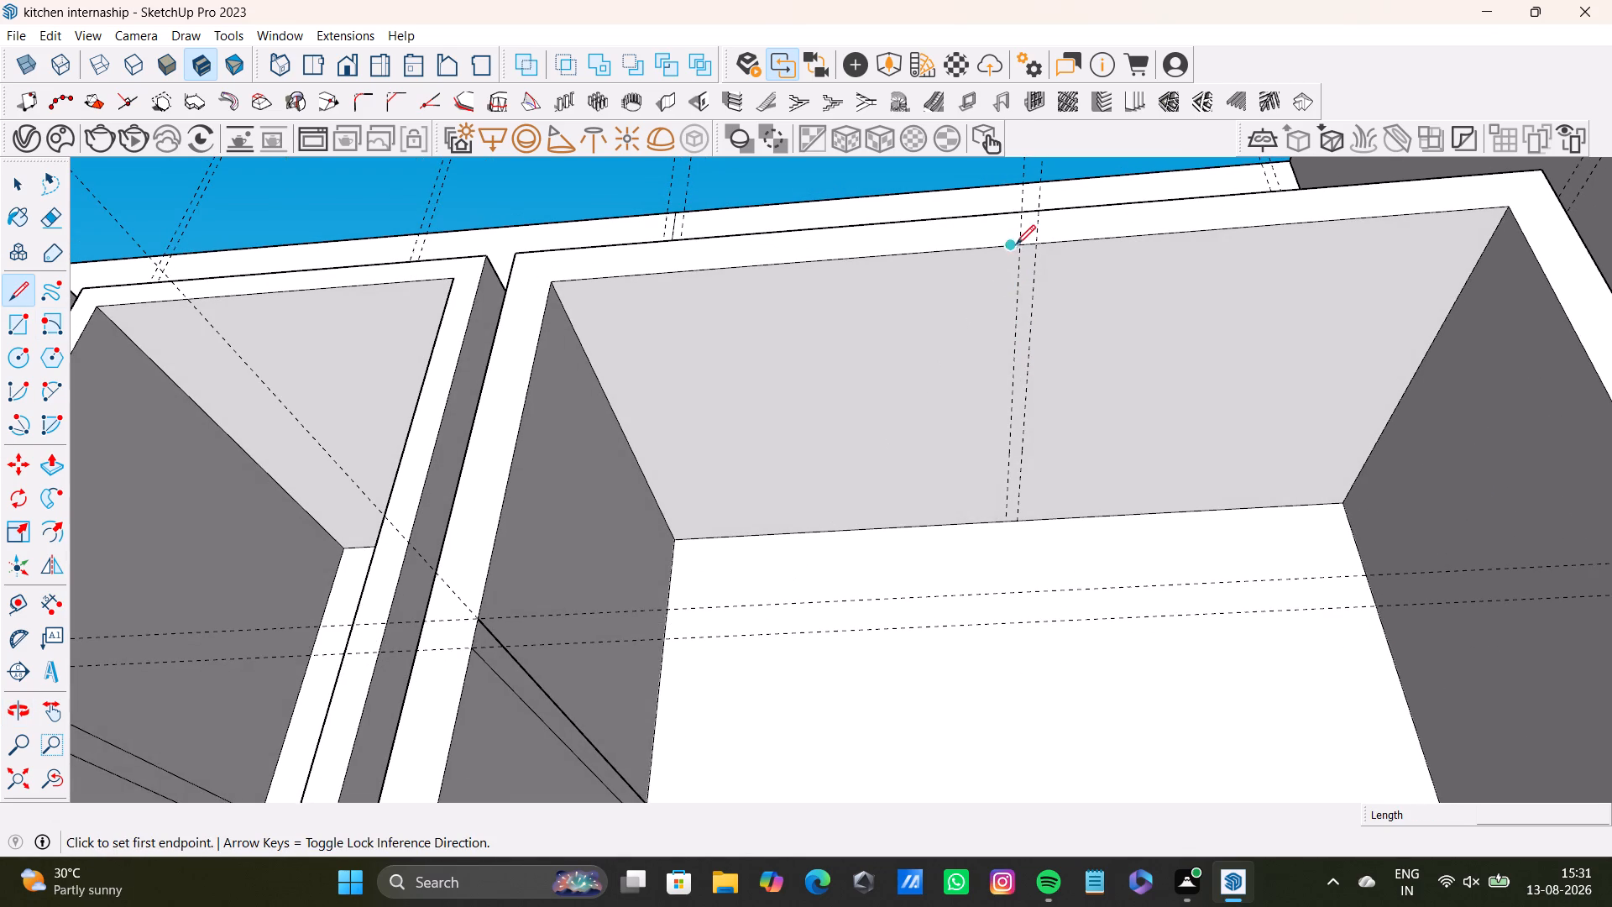
pyautogui.click(1016, 244)
pyautogui.click(1005, 521)
pyautogui.press('space')
# Draw a second front-to-back line over the parallel offset guide under the wide cabinet's top, marking the divider's other face.
pyautogui.click(17, 288)
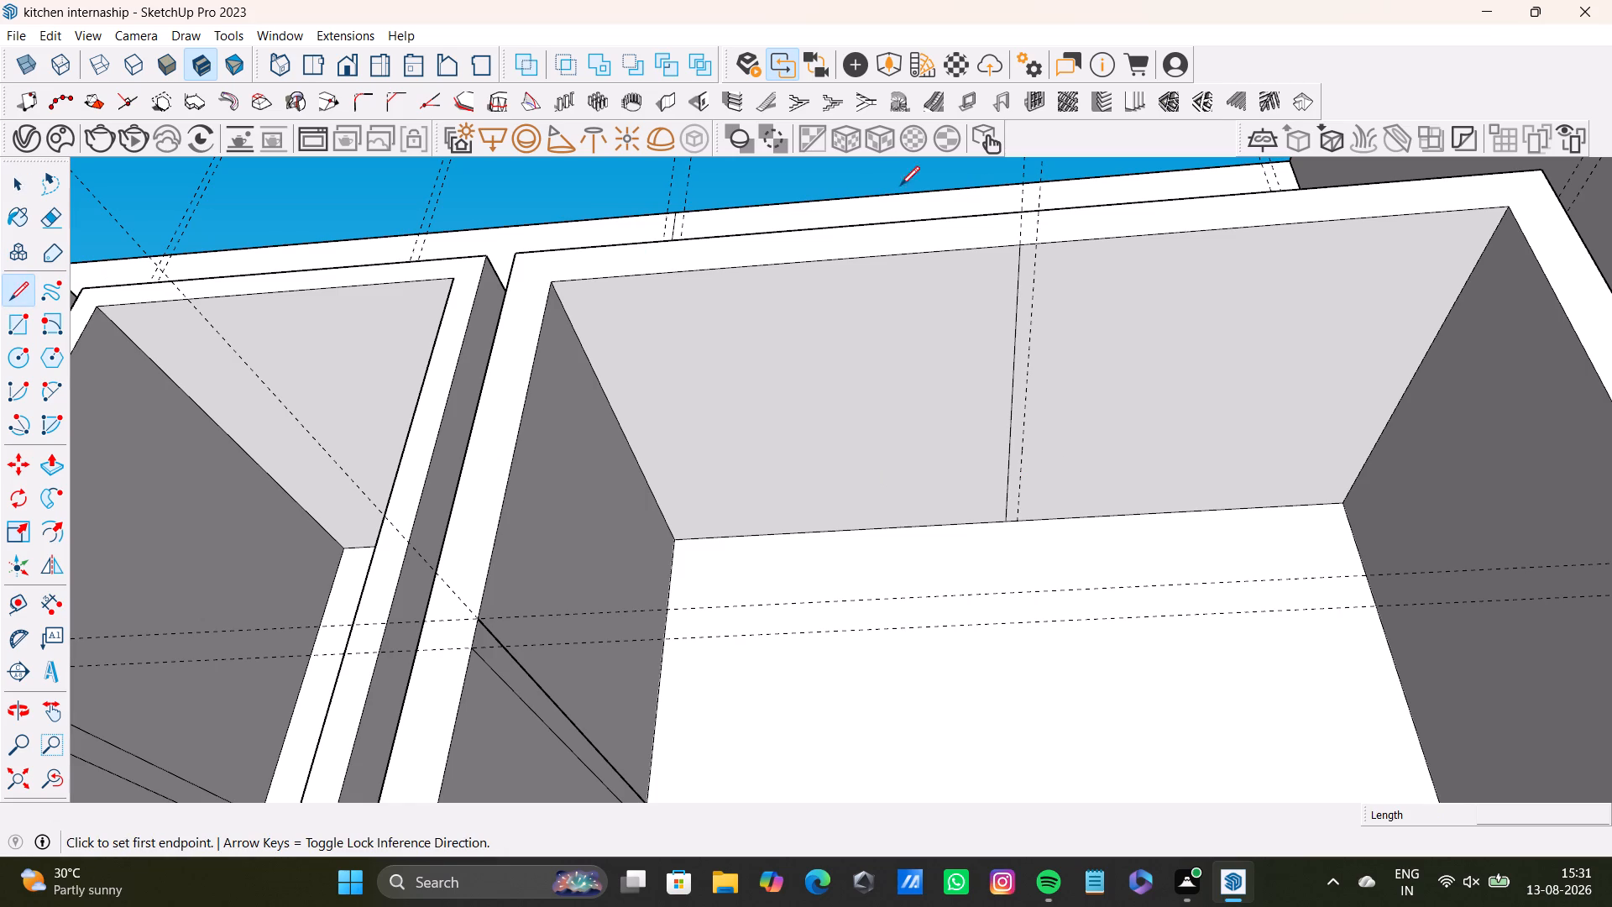
pyautogui.scroll(2, 1091, 207)
pyautogui.click(1023, 249)
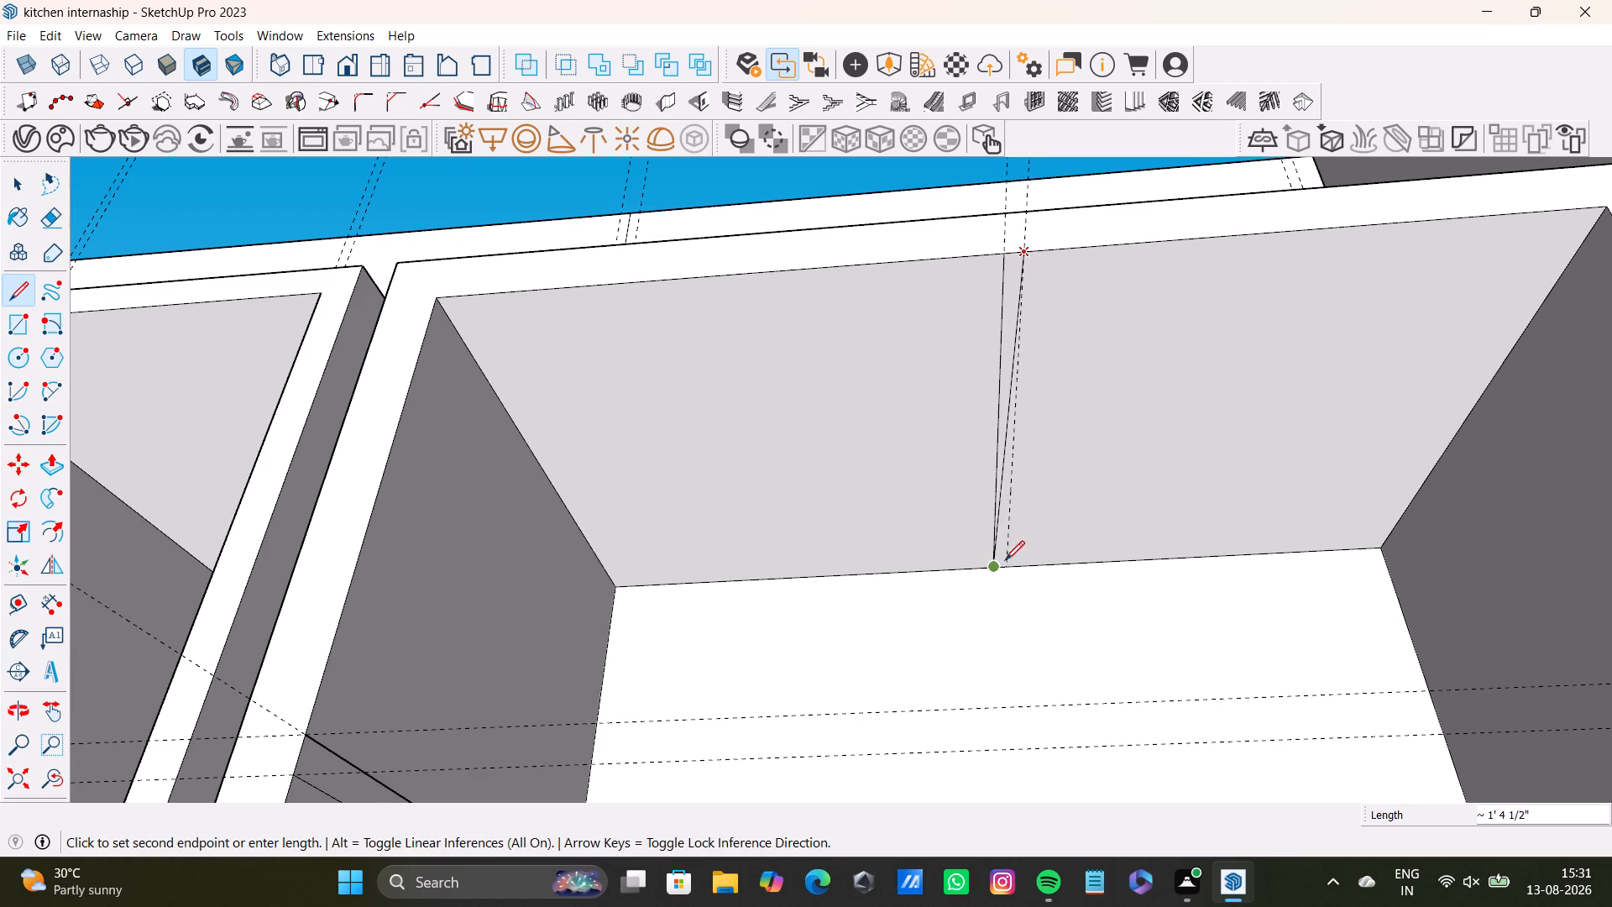
pyautogui.click(1012, 561)
pyautogui.press('space')
pyautogui.scroll(-4, 975, 527)
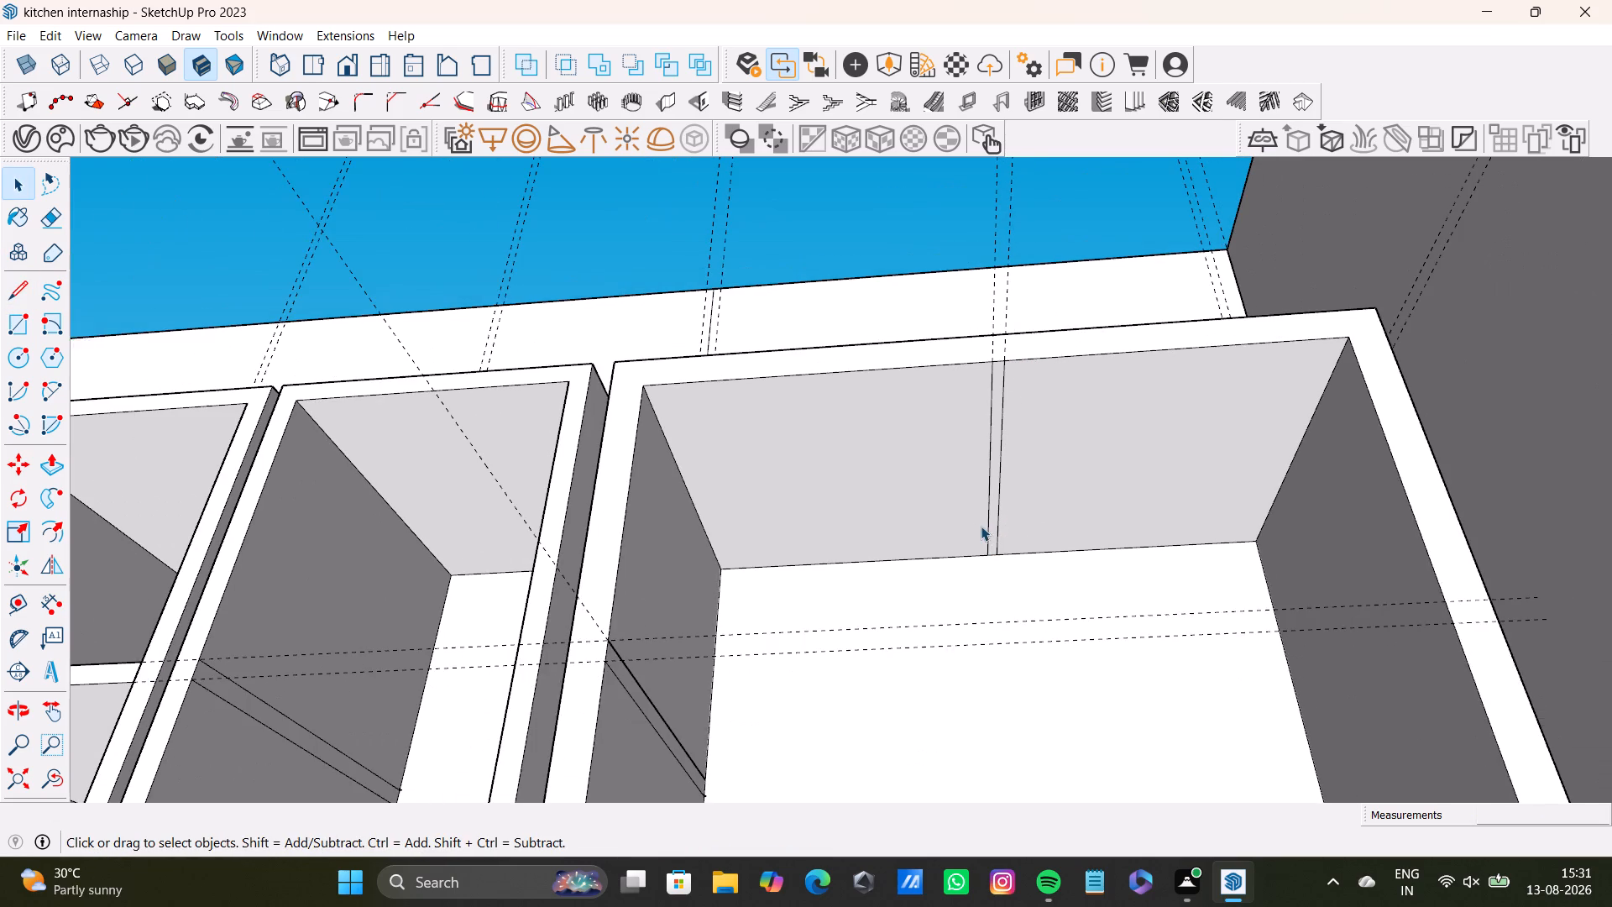
pyautogui.moveTo(981, 526); pyautogui.dragTo(989, 465, button='middle')
pyautogui.moveTo(984, 424); pyautogui.dragTo(987, 355, button='middle')
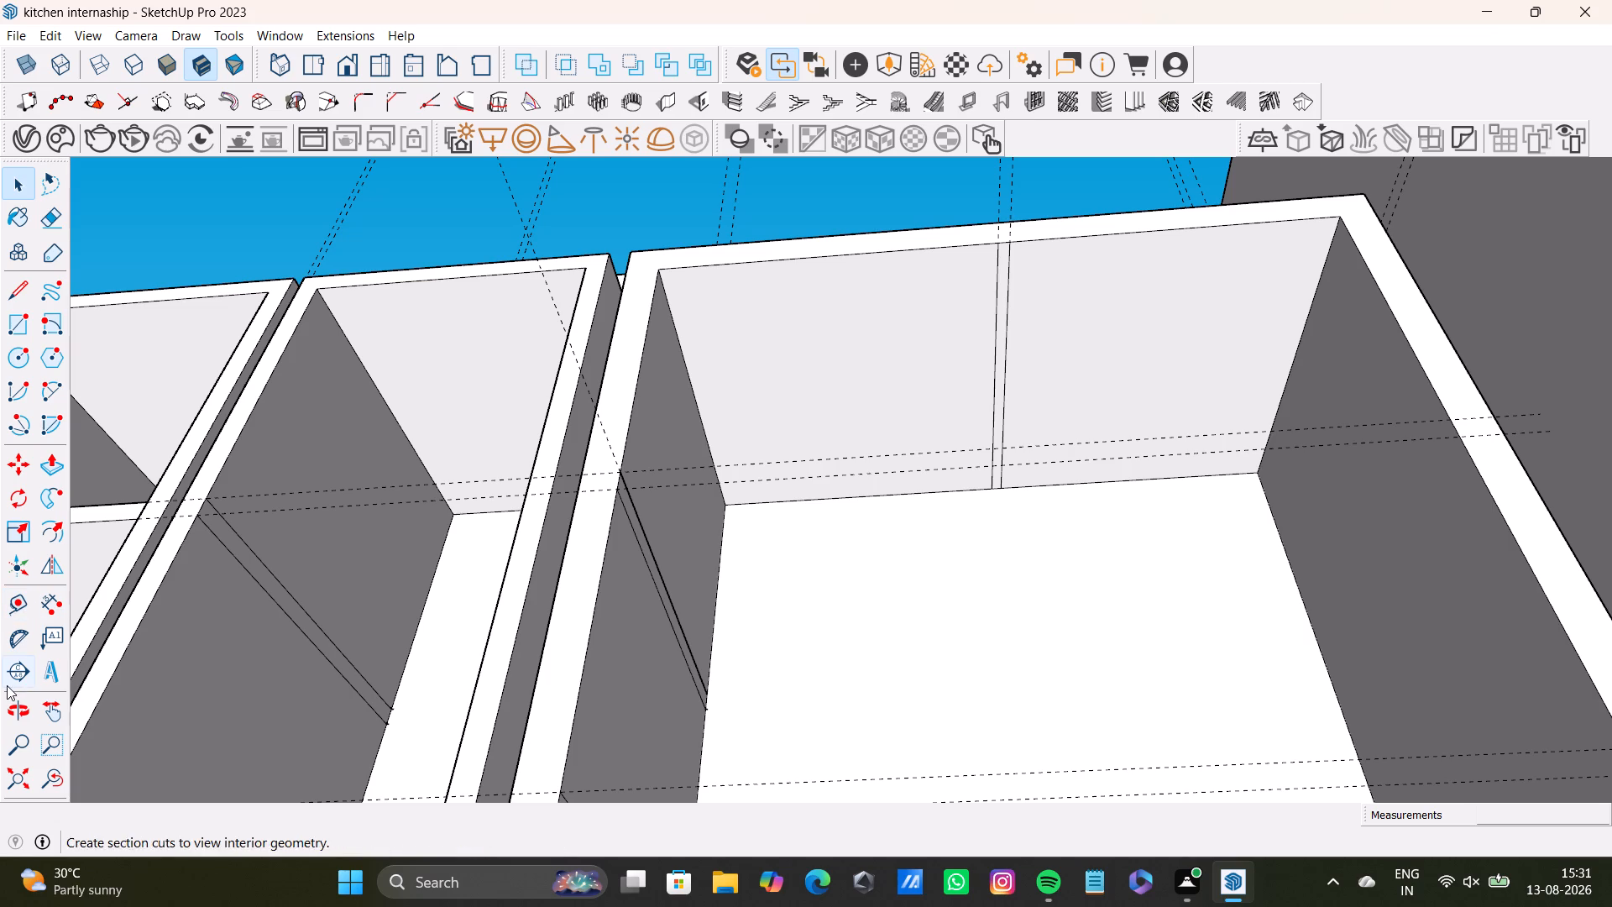
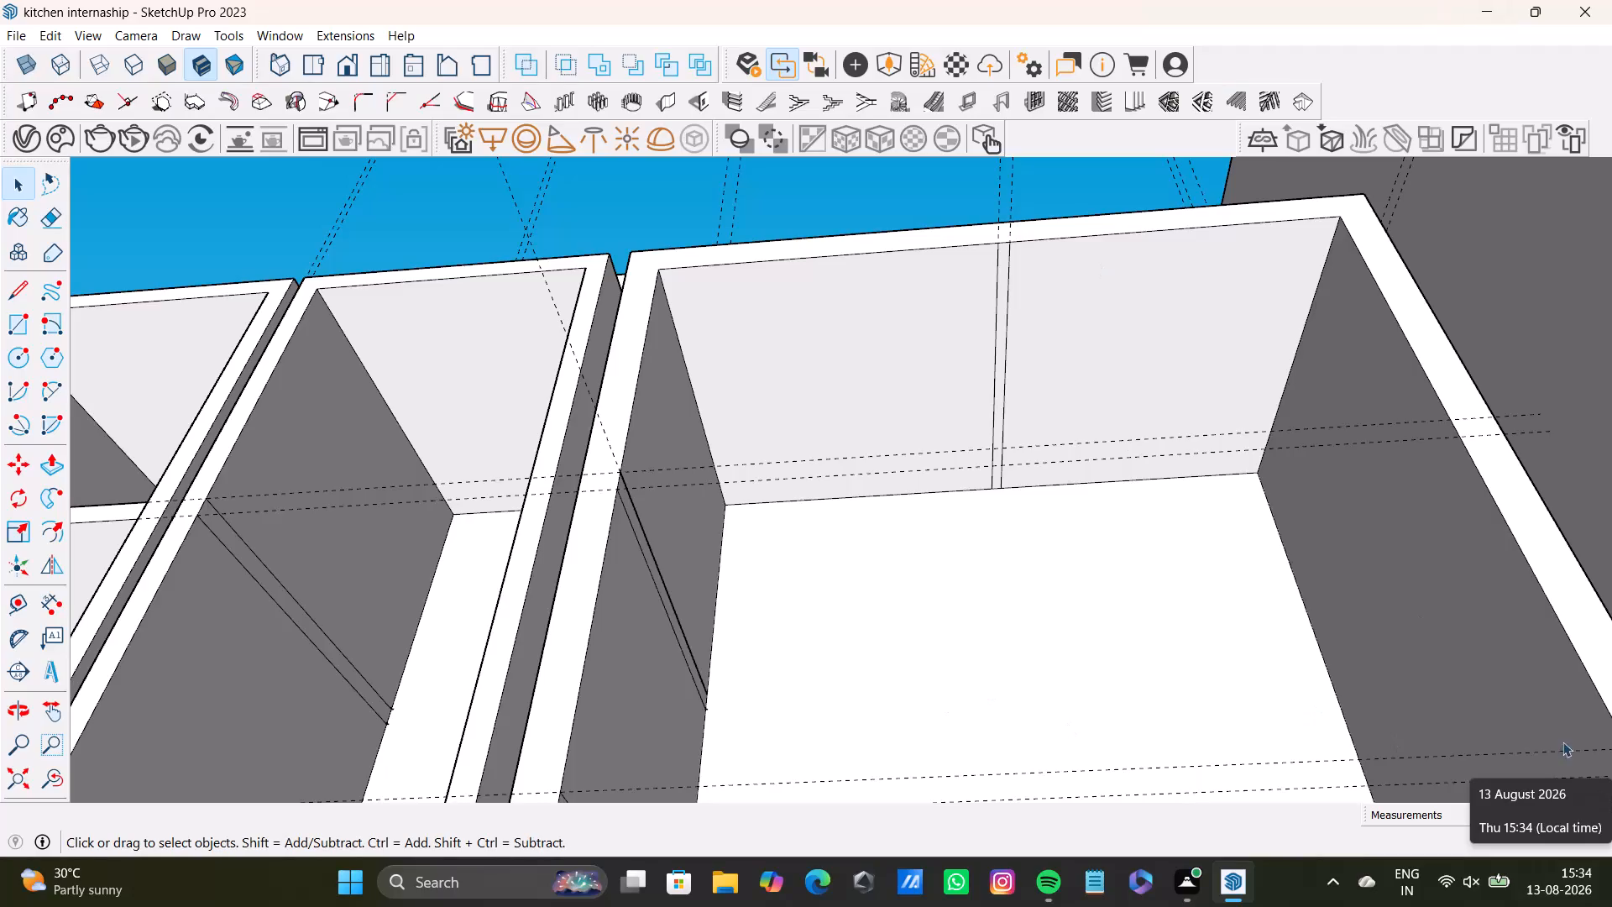
# Draw a rectangle about 1/2" wide between the two divider lines under the wide cabinet's top, spanning front to back.
pyautogui.moveTo(1194, 637); pyautogui.dragTo(1049, 616, button='middle')
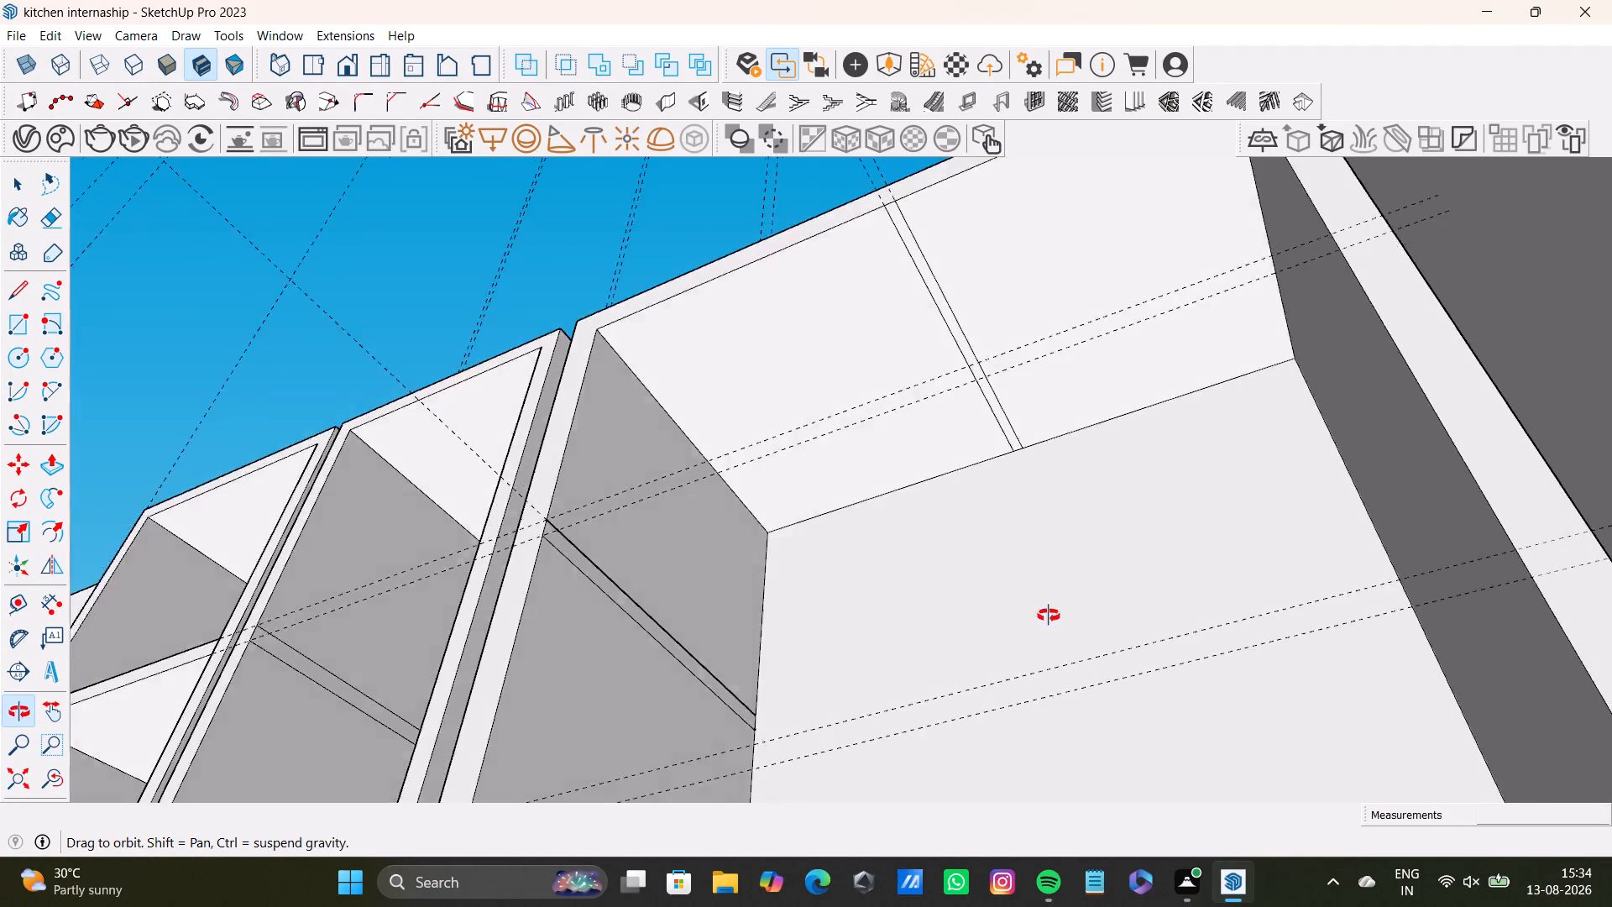
pyautogui.moveTo(1049, 616); pyautogui.dragTo(1117, 664, button='middle')
pyautogui.click(18, 330)
pyautogui.scroll(3, 1029, 299)
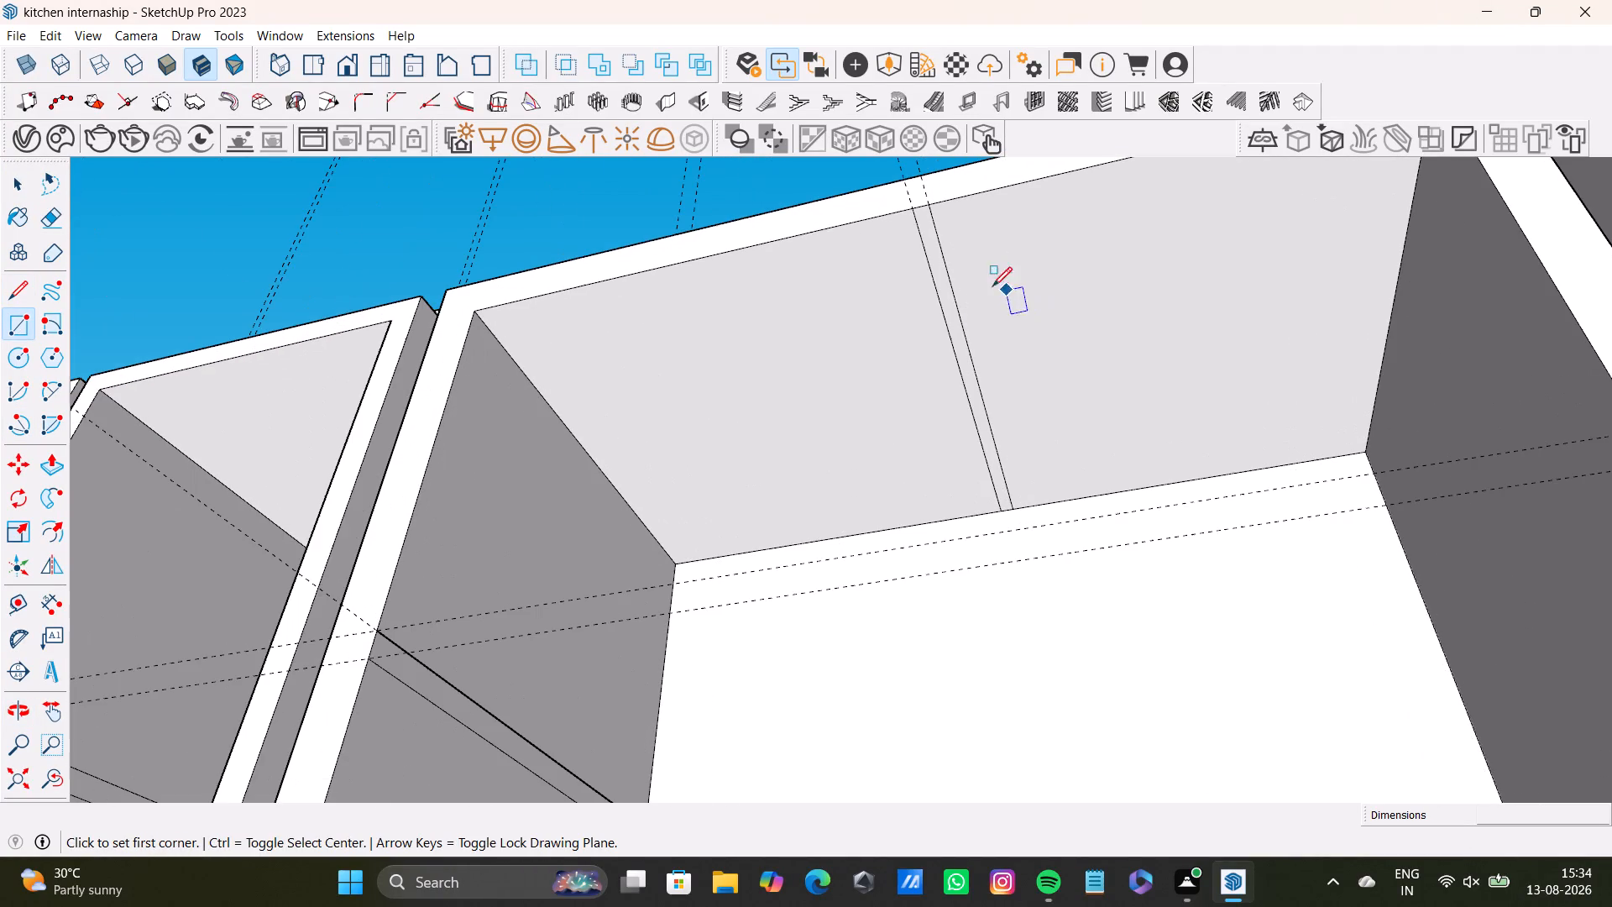
pyautogui.keyDown('shift'); pyautogui.moveTo(962, 299); pyautogui.dragTo(950, 415, button='middle'); pyautogui.keyUp('shift')
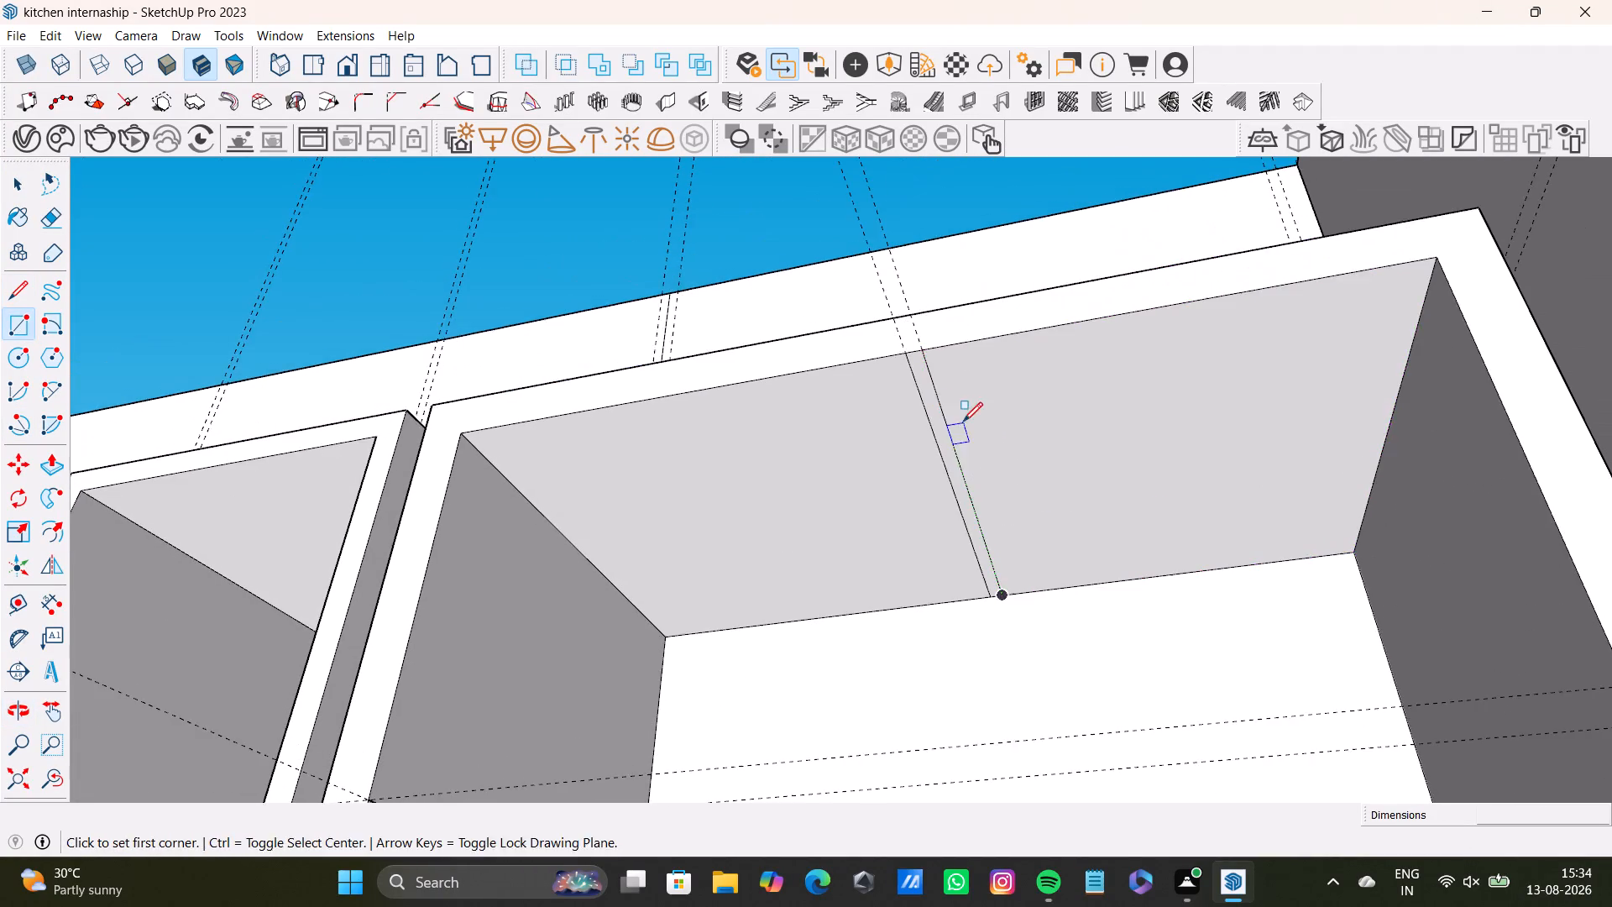
pyautogui.moveTo(966, 419); pyautogui.dragTo(974, 368, button='middle')
pyautogui.click(912, 317)
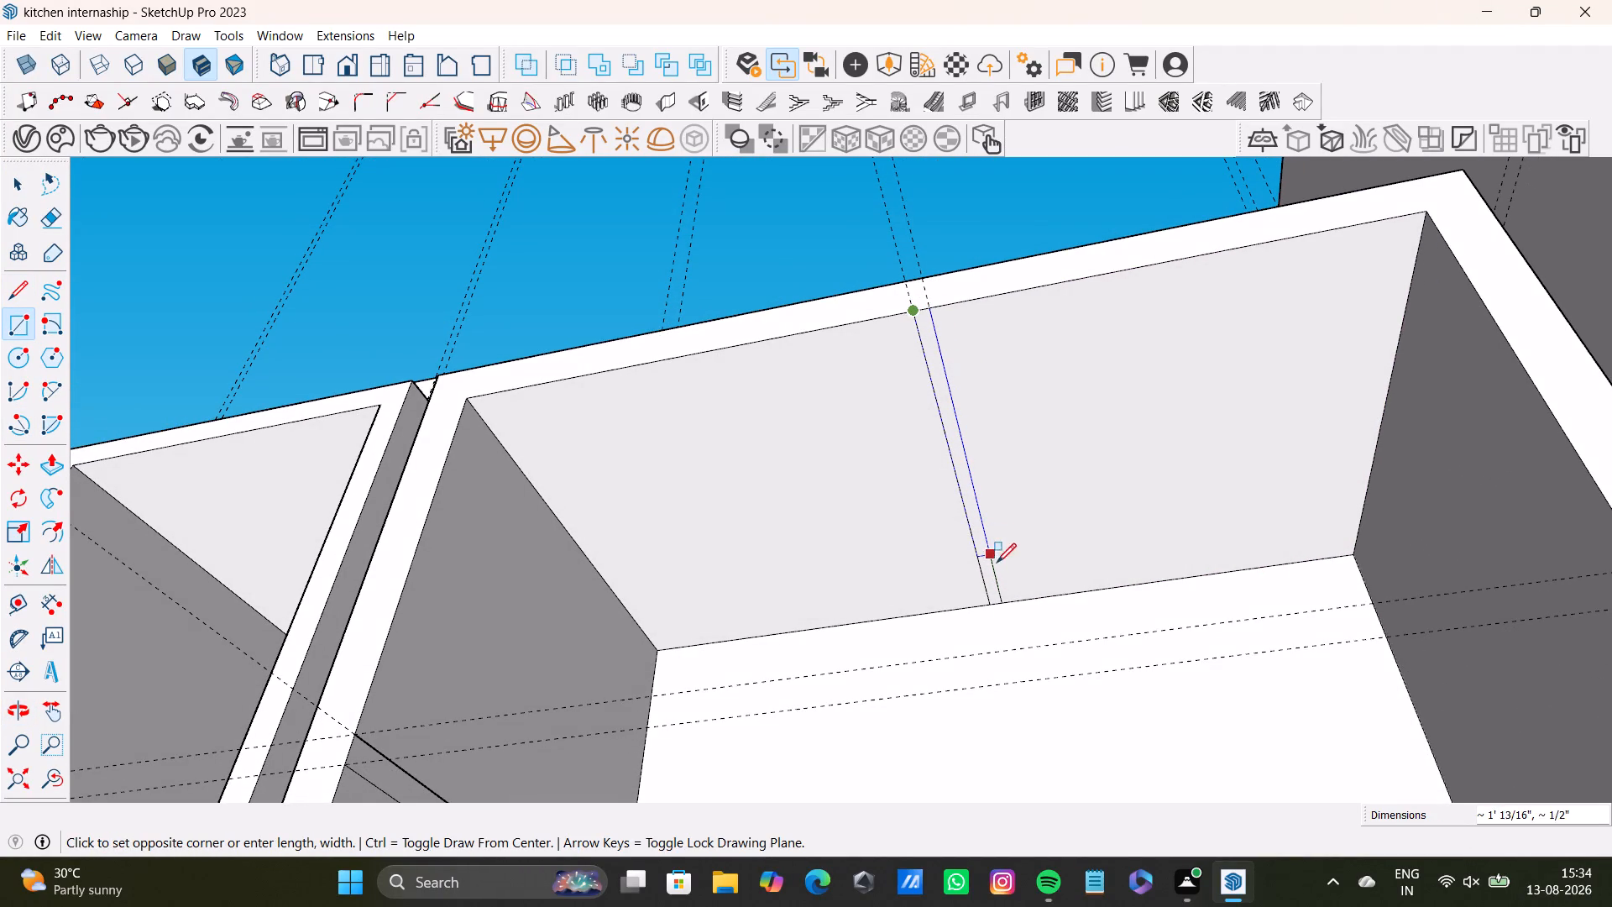
pyautogui.click(1002, 605)
pyautogui.press('space')
# Push/Pull the narrow central divider strip on the underside of the wide cabinet's top toward the cabinet's bottom.
pyautogui.click(989, 557)
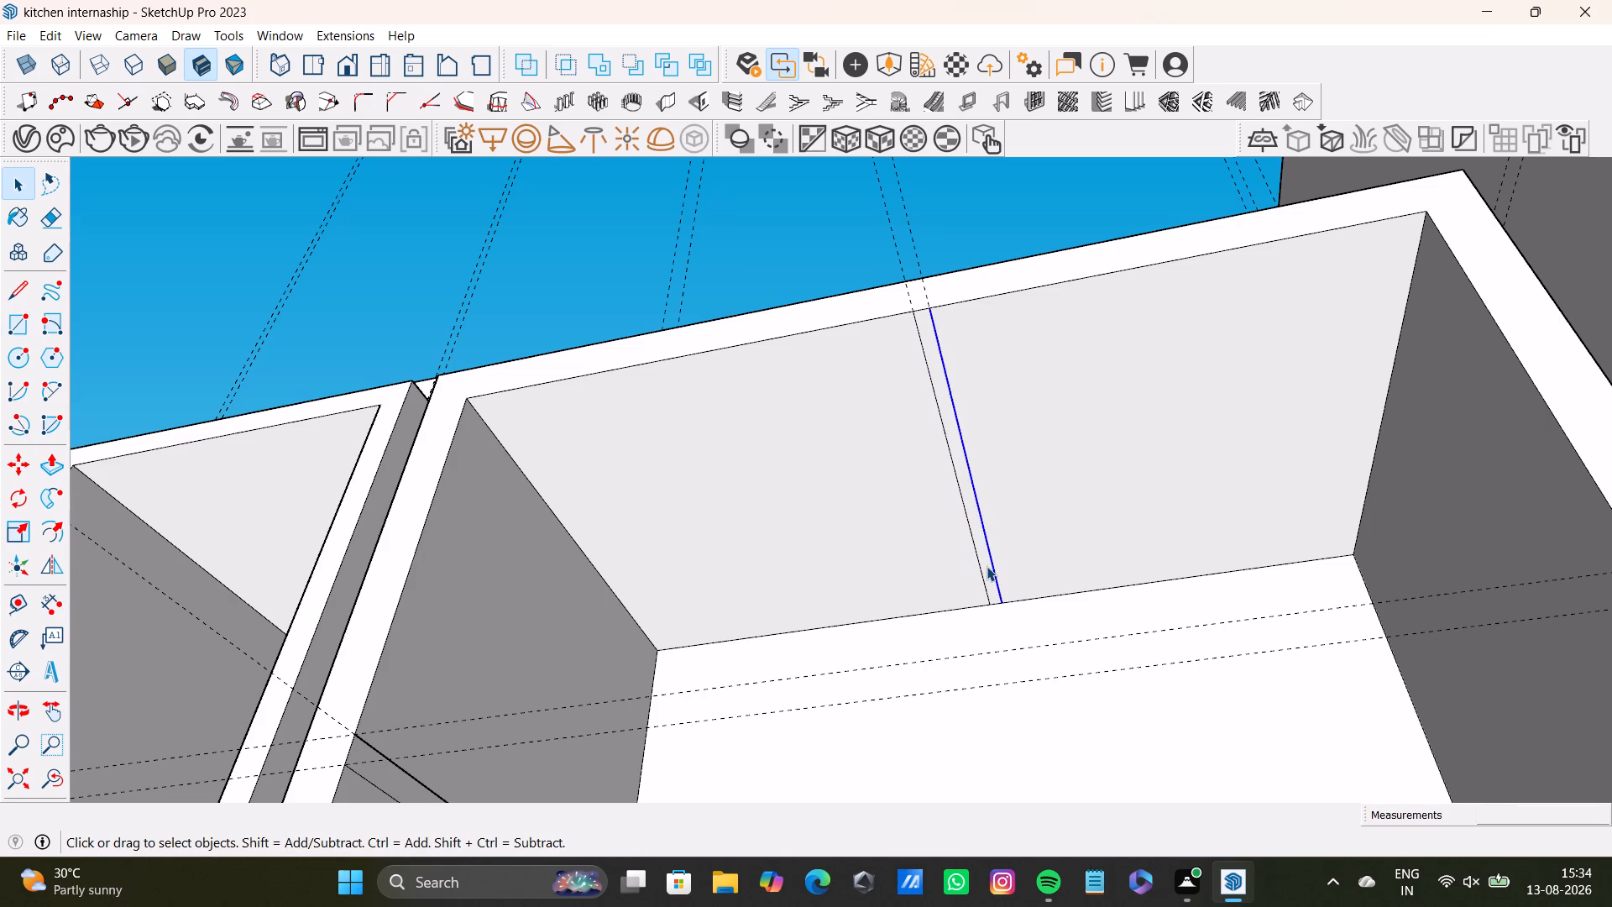
pyautogui.click(987, 566)
pyautogui.press('p')
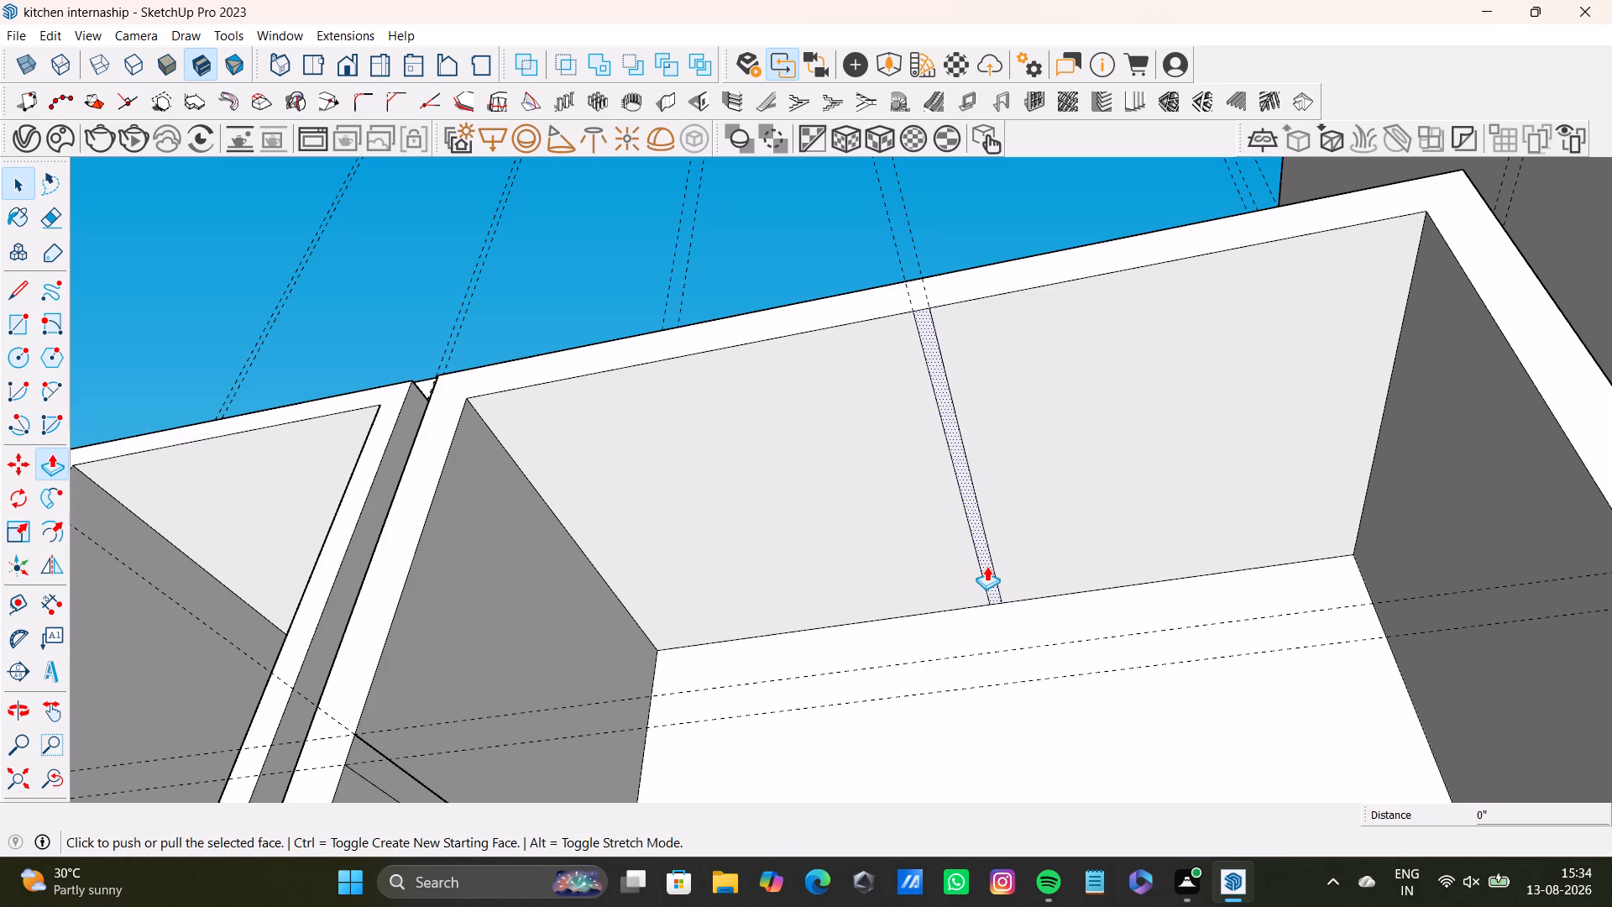
pyautogui.moveTo(983, 633); pyautogui.dragTo(1064, 444, button='middle')
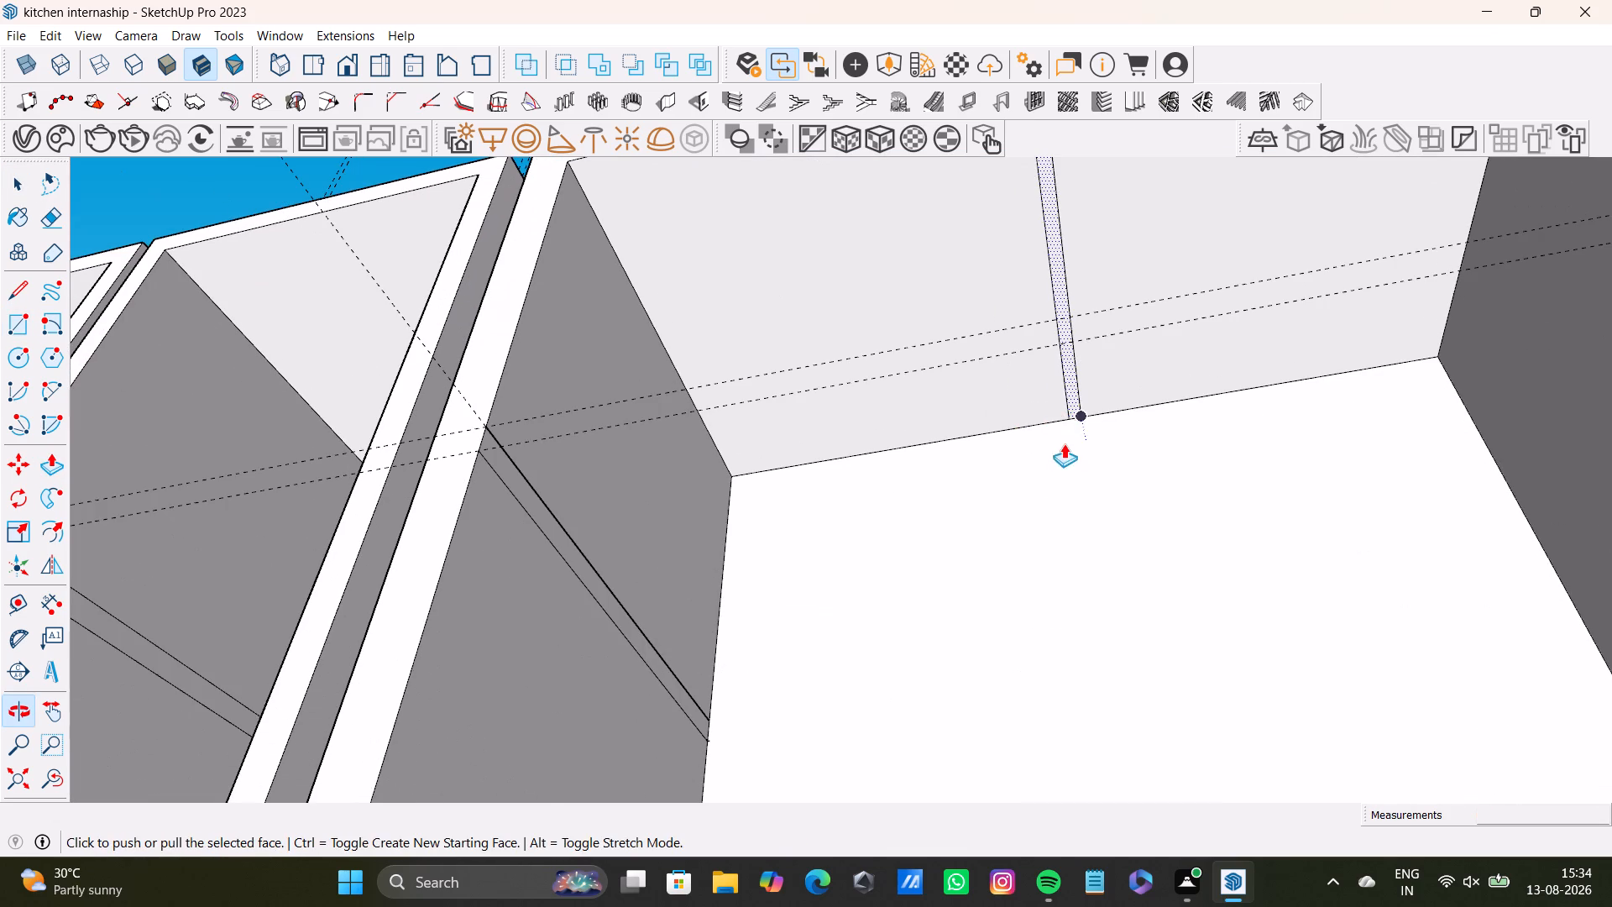
pyautogui.moveTo(1049, 518); pyautogui.dragTo(1054, 575, button='middle')
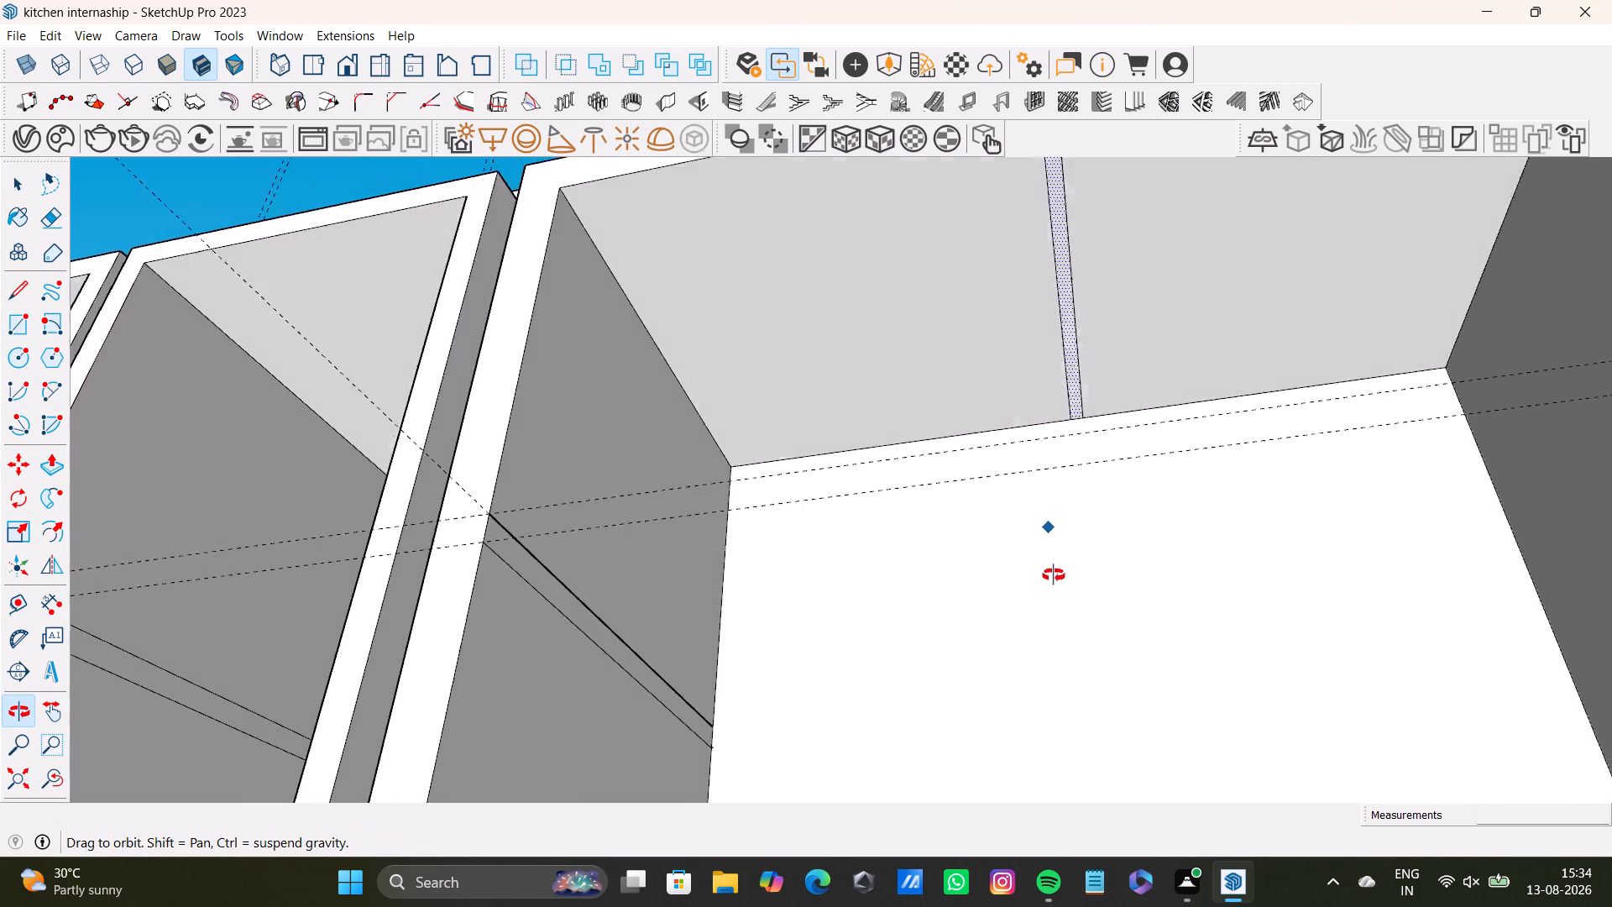
pyautogui.moveTo(1054, 575); pyautogui.dragTo(1064, 605, button='middle')
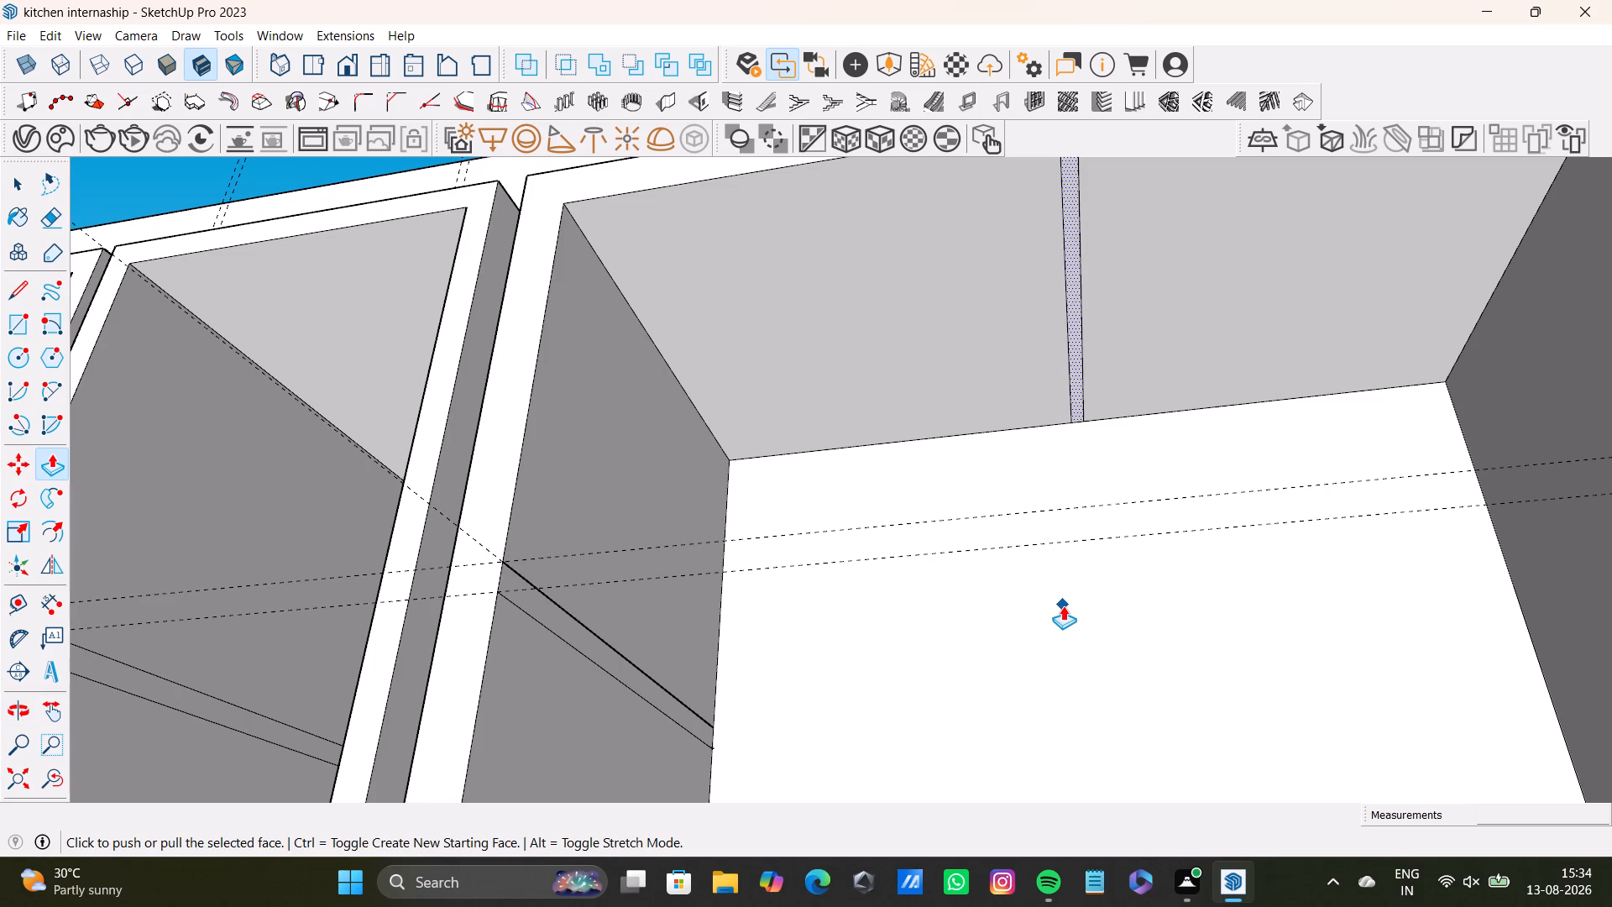
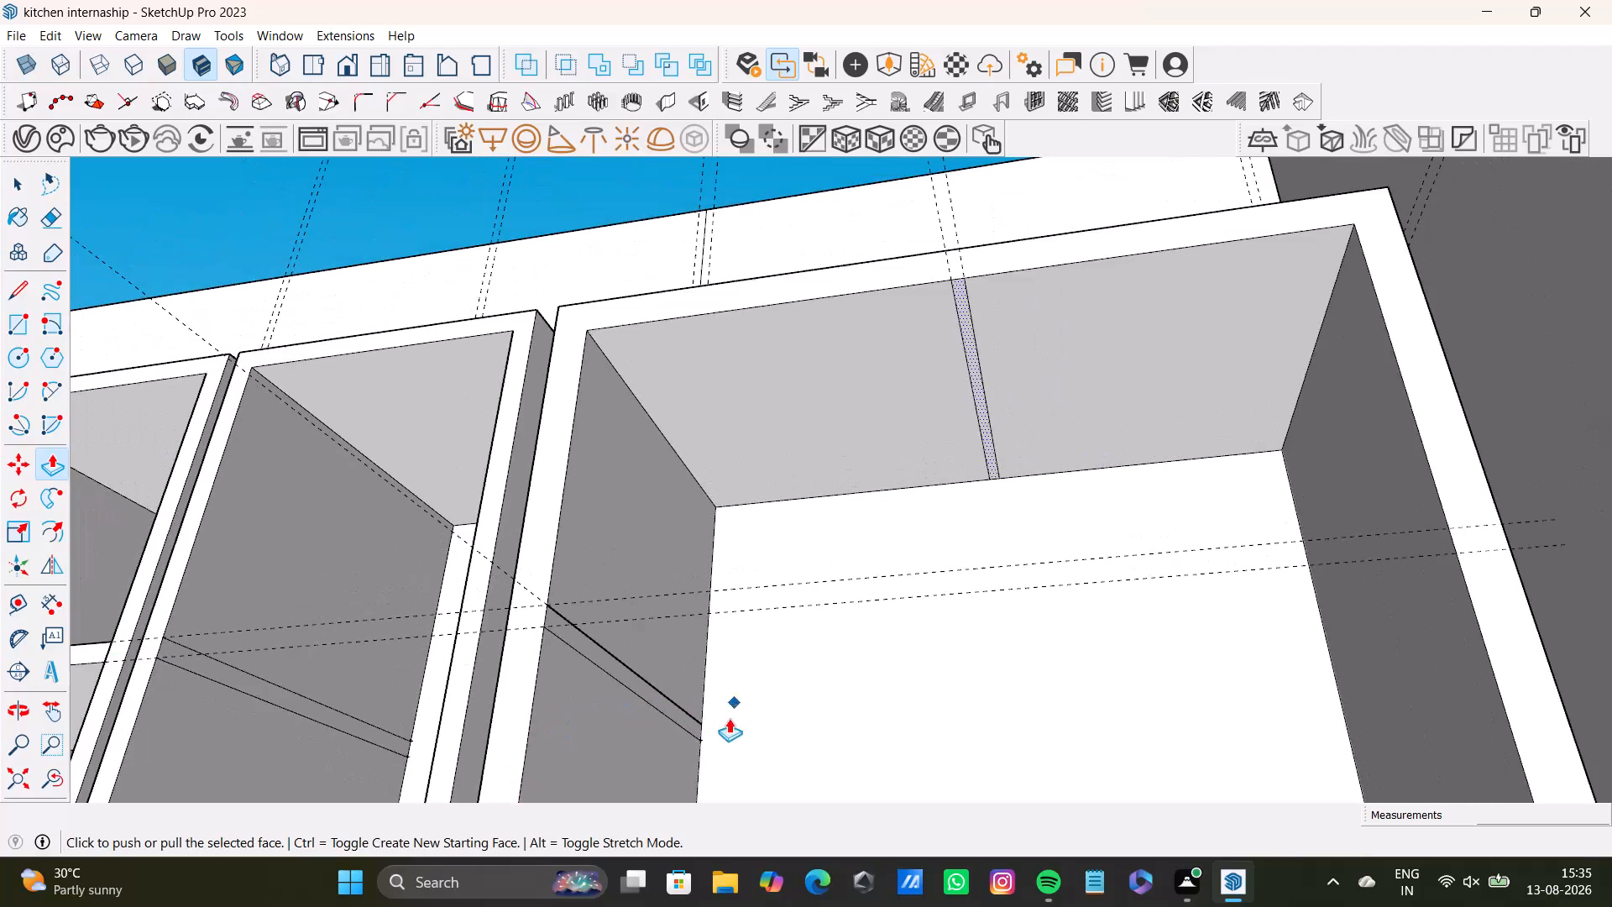
# Examine the wide wall cabinet with its divider strip and the neighbouring cabinets from below and from the front.
pyautogui.moveTo(693, 677); pyautogui.dragTo(814, 526, button='middle')
pyautogui.moveTo(821, 654); pyautogui.dragTo(806, 764, button='middle')
pyautogui.moveTo(786, 597); pyautogui.dragTo(772, 762, button='middle')
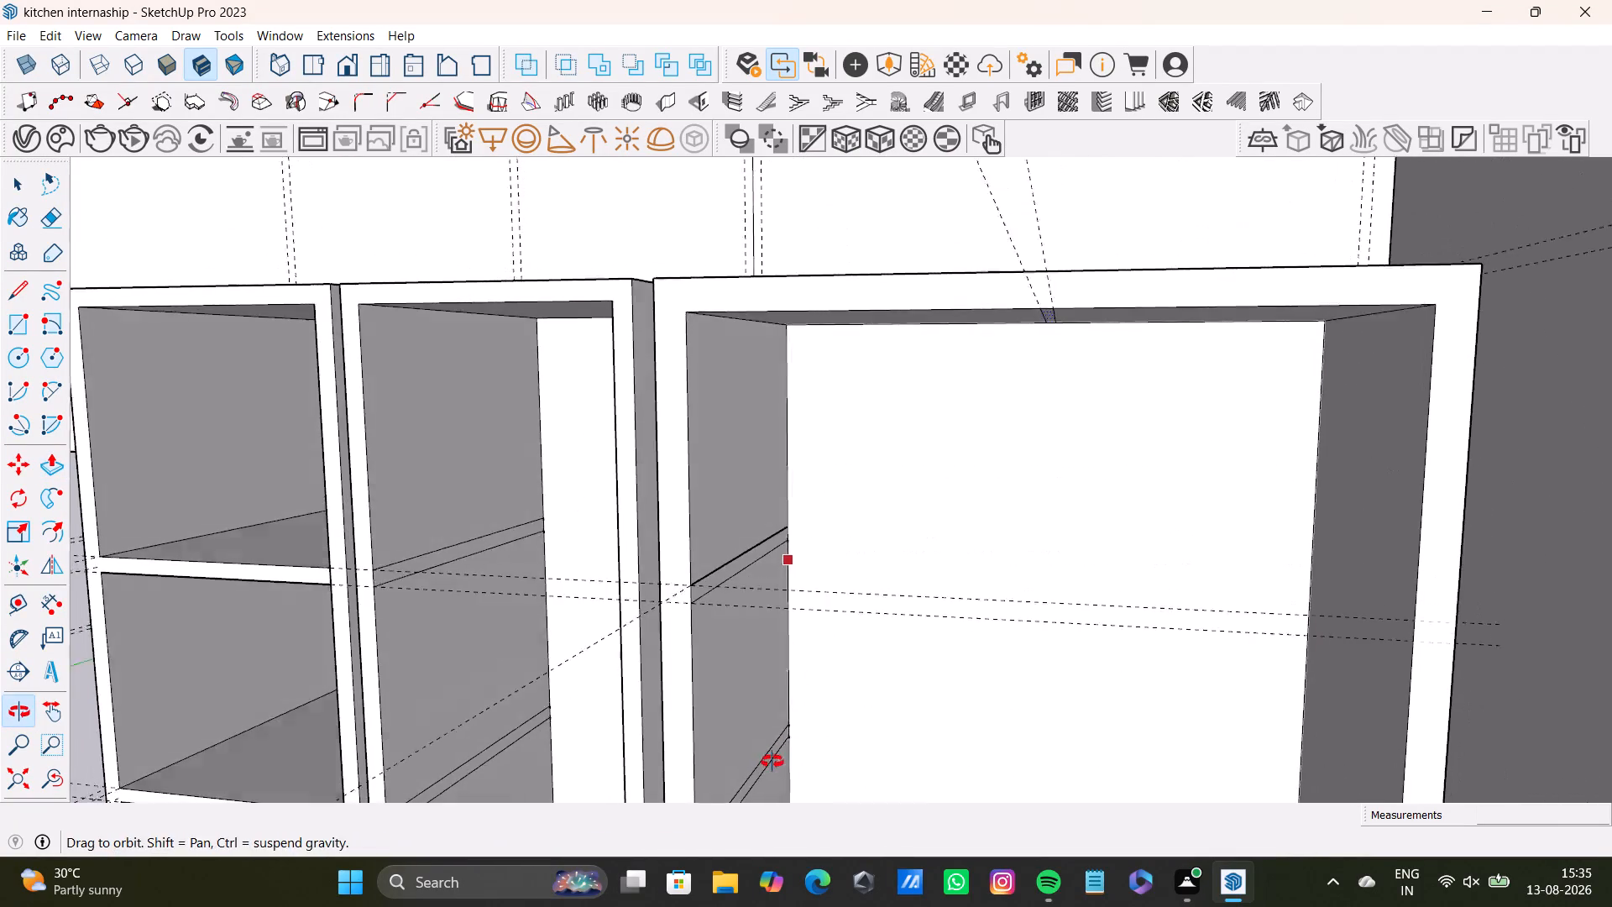
pyautogui.moveTo(772, 762); pyautogui.dragTo(771, 764, button='middle')
pyautogui.moveTo(756, 728); pyautogui.dragTo(746, 761, button='middle')
pyautogui.keyDown('shift'); pyautogui.scroll(-2, 772, 665); pyautogui.keyUp('shift')
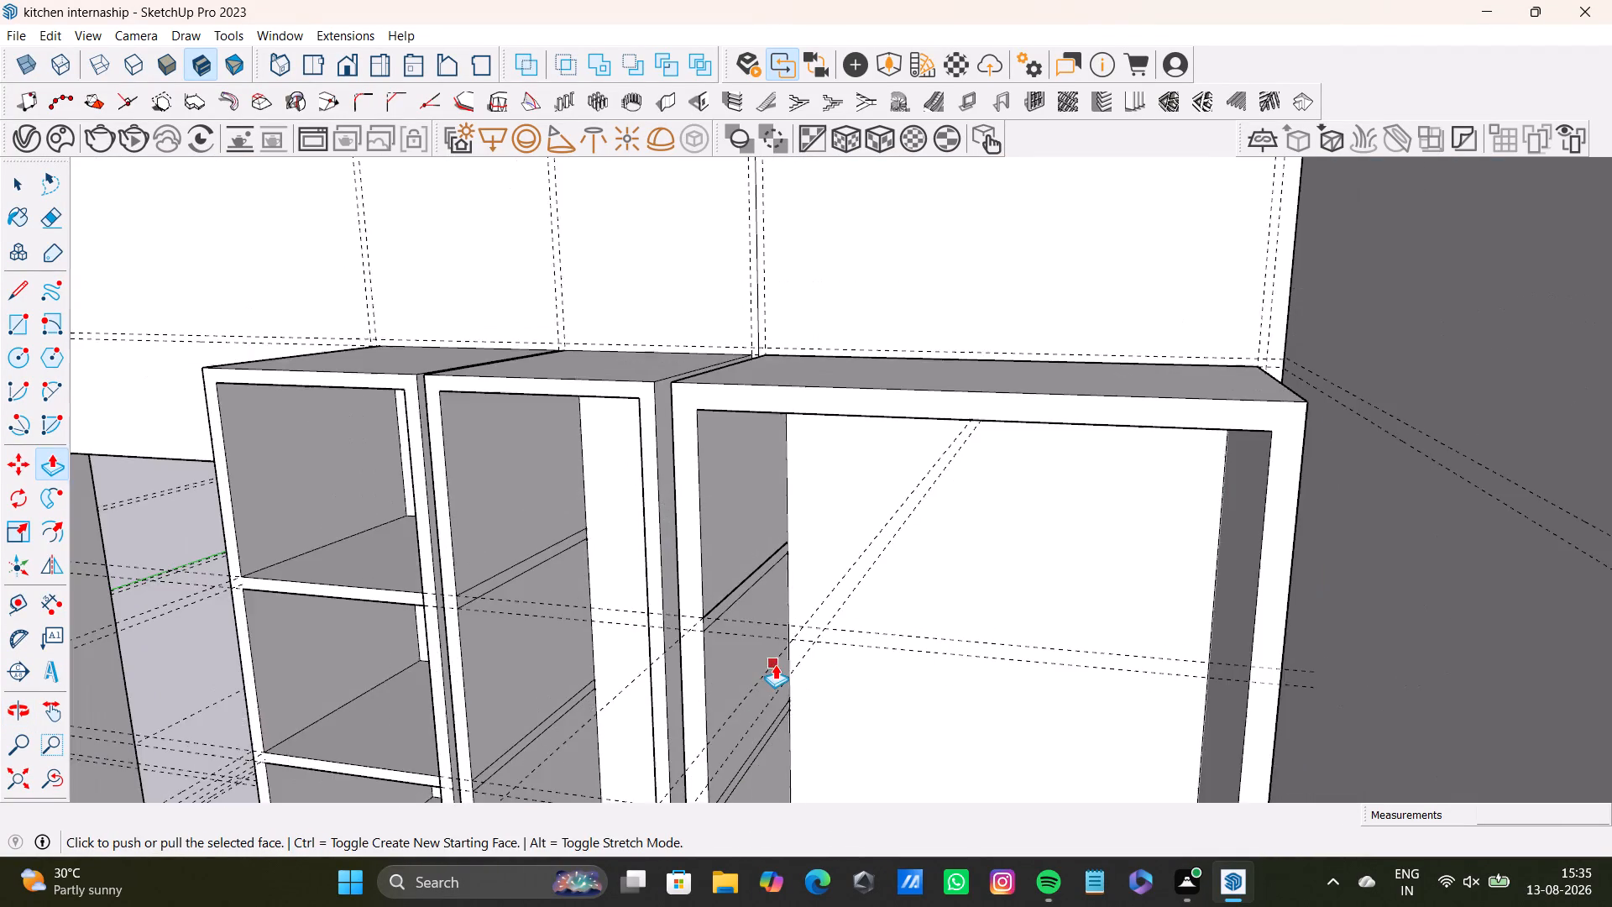
pyautogui.moveTo(775, 664); pyautogui.dragTo(882, 474, button='middle')
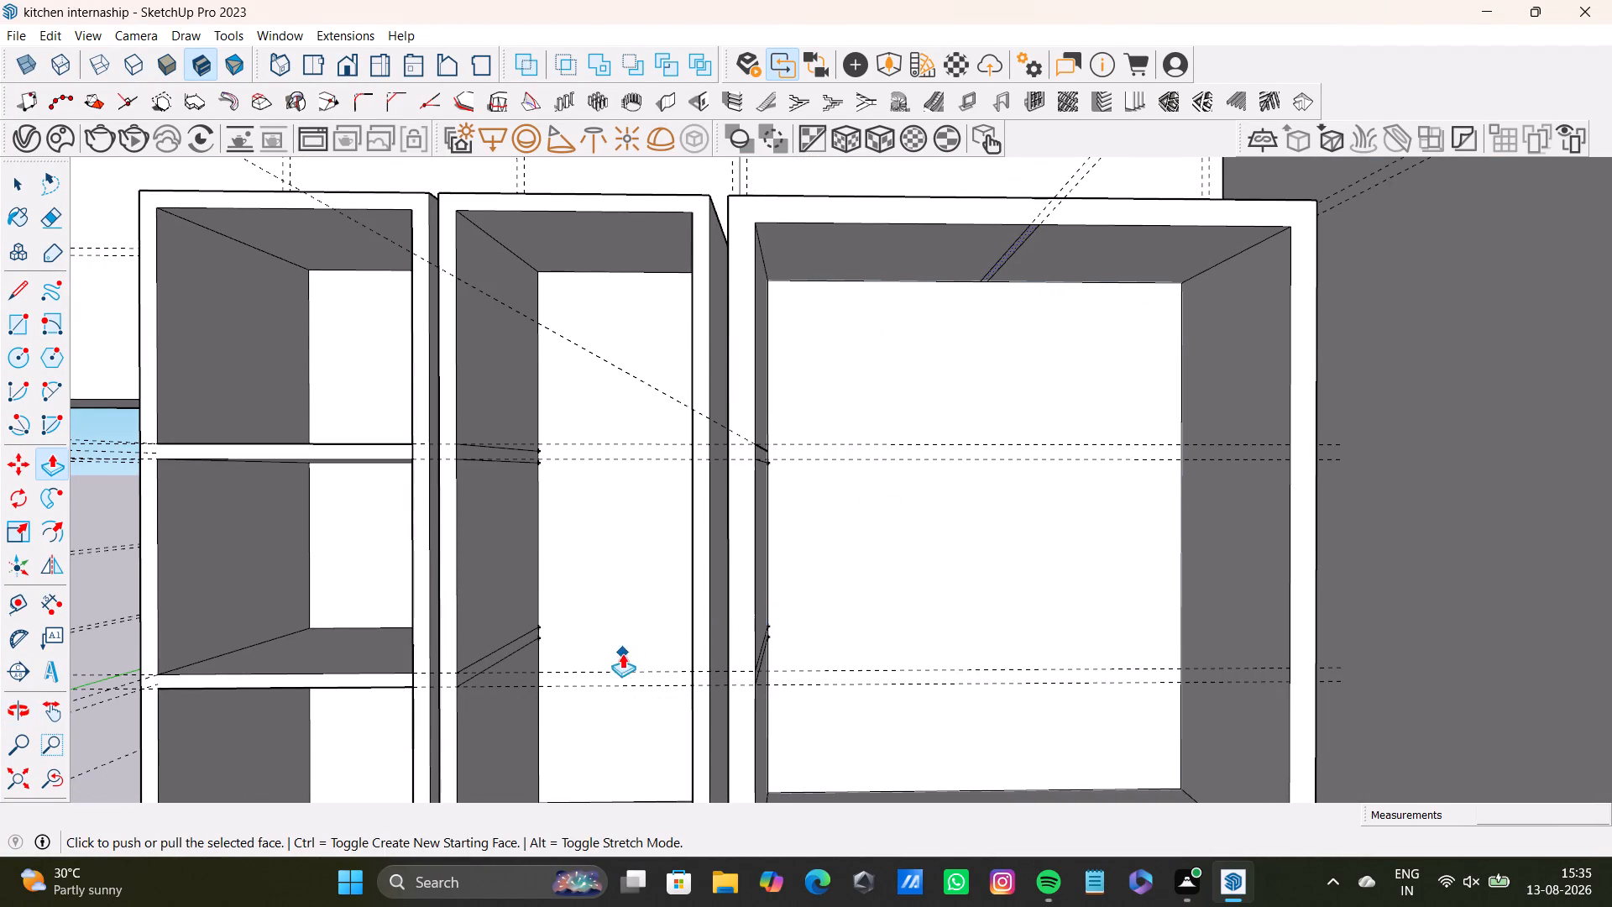
pyautogui.scroll(-5, 921, 695)
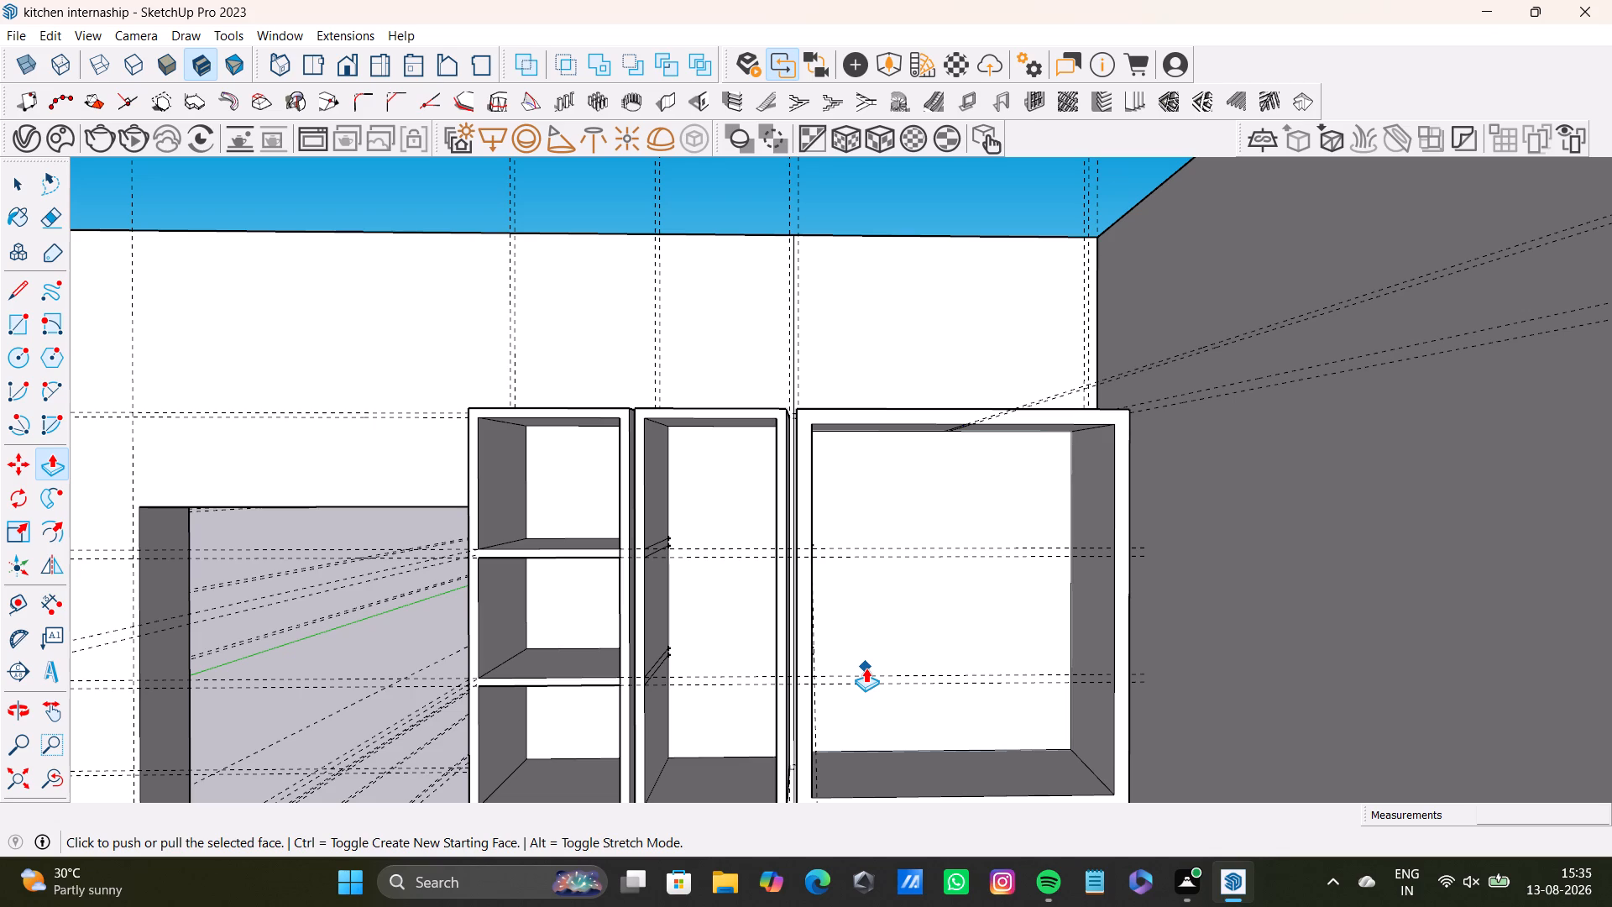
pyautogui.scroll(-2, 886, 663)
pyautogui.keyDown('shift'); pyautogui.moveTo(886, 663); pyautogui.dragTo(942, 583, button='middle'); pyautogui.keyUp('shift')
pyautogui.moveTo(957, 595); pyautogui.dragTo(934, 661, button='middle')
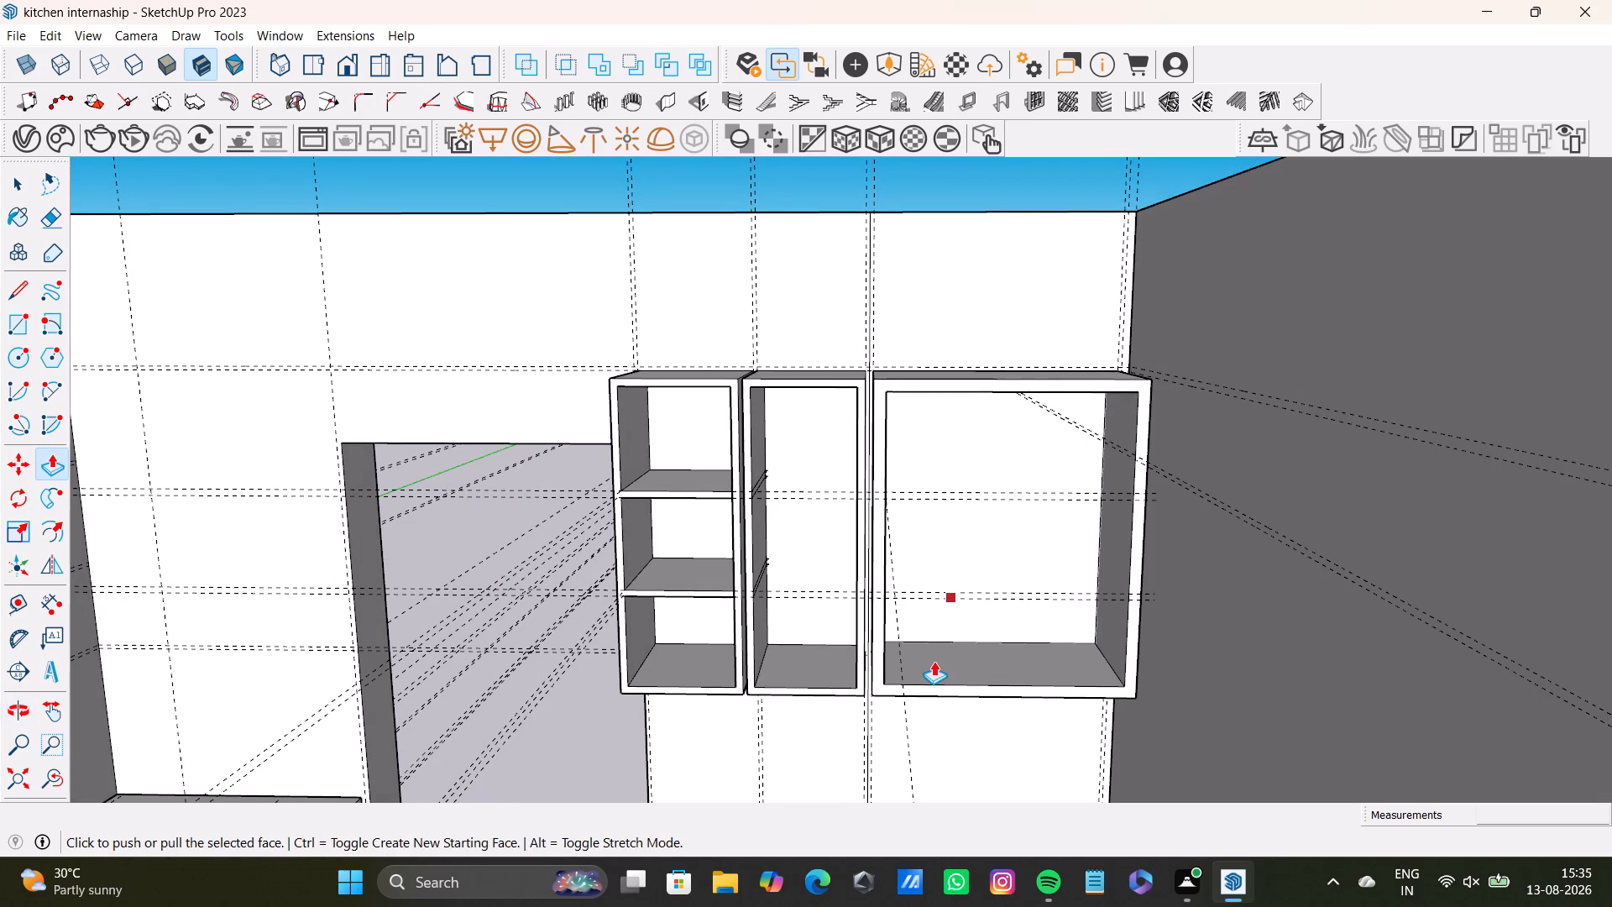
pyautogui.press('space')
pyautogui.click(502, 181)
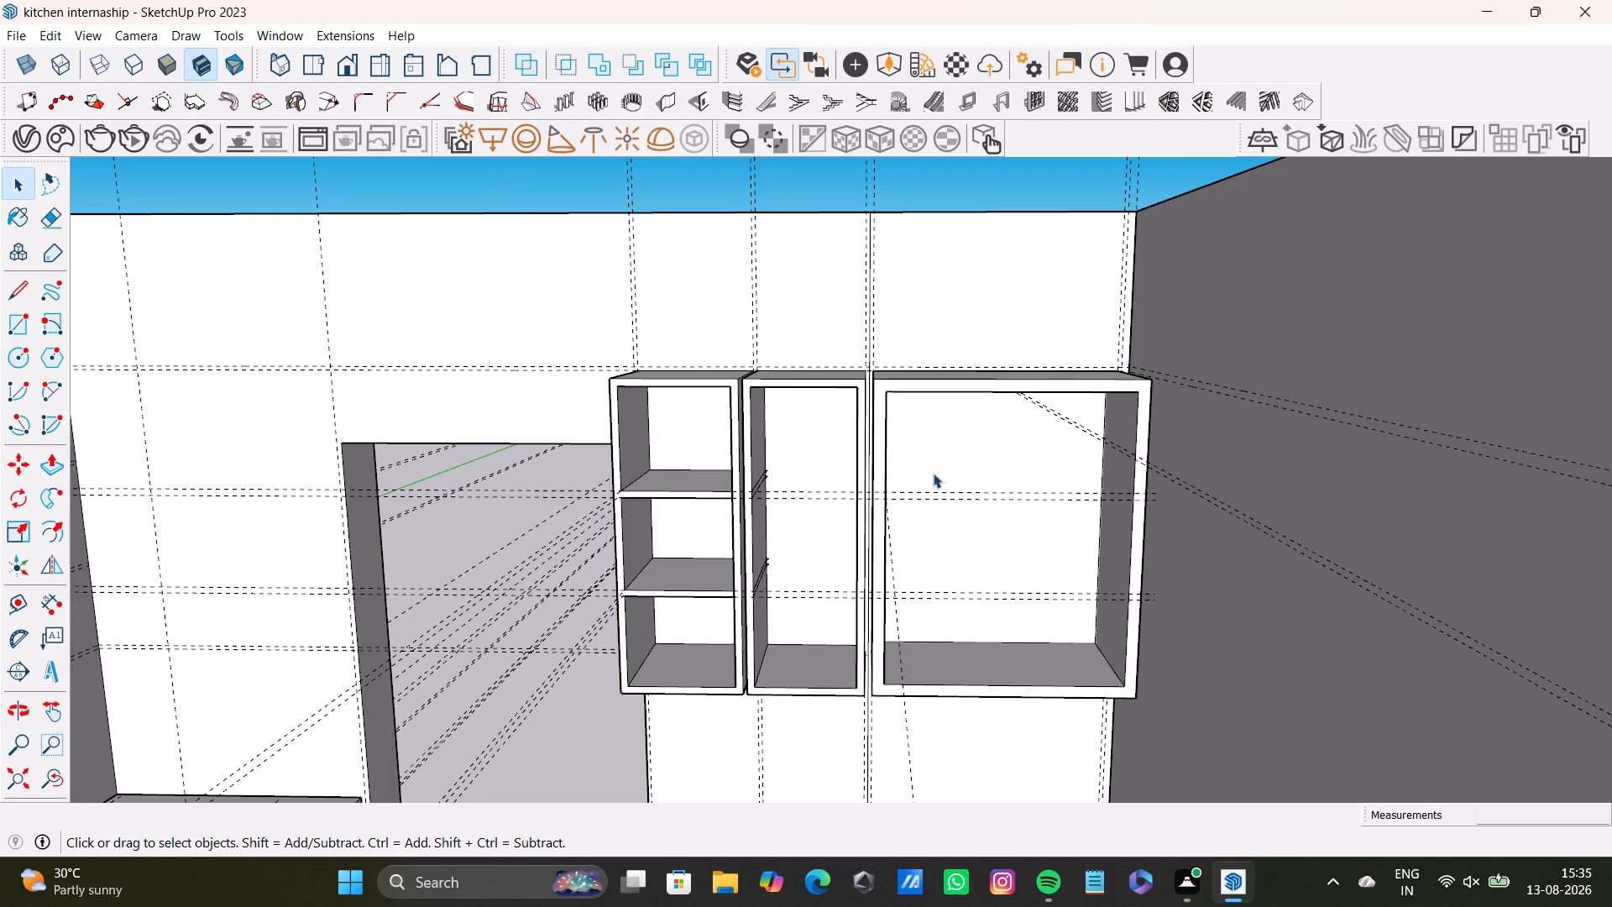
# Push/Pull the upper shelf strip in the middle cabinet about 1' 9/16" across to the opposite side panel.
pyautogui.moveTo(933, 473); pyautogui.dragTo(691, 562, button='middle')
pyautogui.moveTo(719, 547); pyautogui.dragTo(895, 574, button='middle')
pyautogui.keyDown('shift'); pyautogui.moveTo(524, 519); pyautogui.dragTo(537, 515, button='middle'); pyautogui.keyUp('shift')
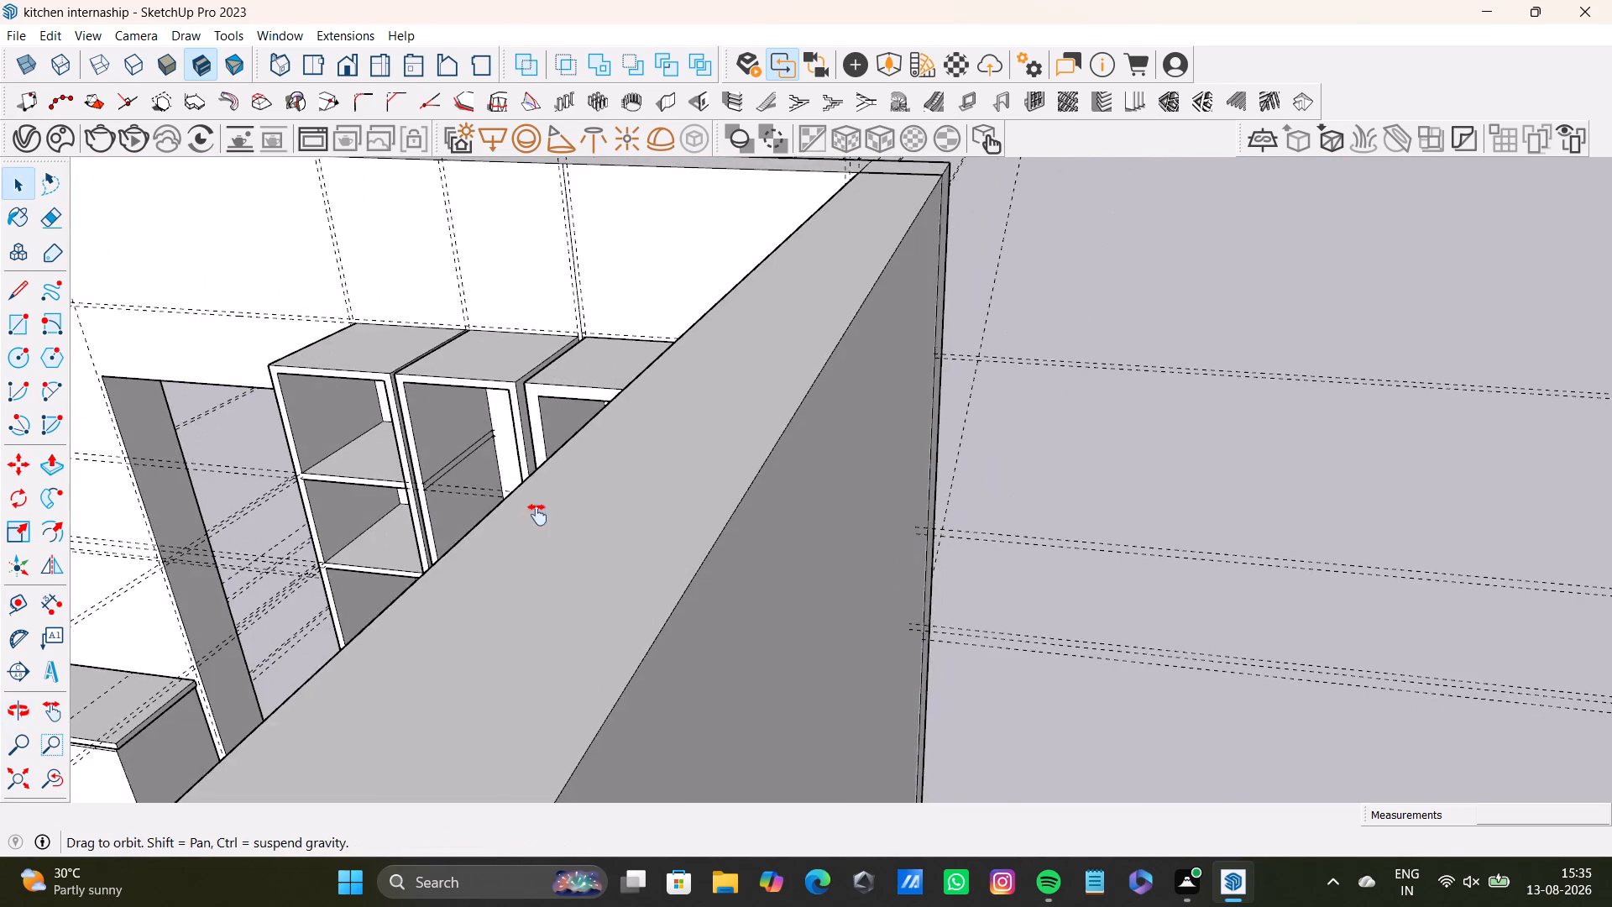
pyautogui.keyDown('shift'); pyautogui.moveTo(537, 515); pyautogui.dragTo(839, 600, button='middle'); pyautogui.keyUp('shift')
pyautogui.scroll(5, 638, 546)
pyautogui.keyDown('shift'); pyautogui.moveTo(620, 553); pyautogui.dragTo(753, 579, button='middle'); pyautogui.keyUp('shift')
pyautogui.scroll(5, 621, 530)
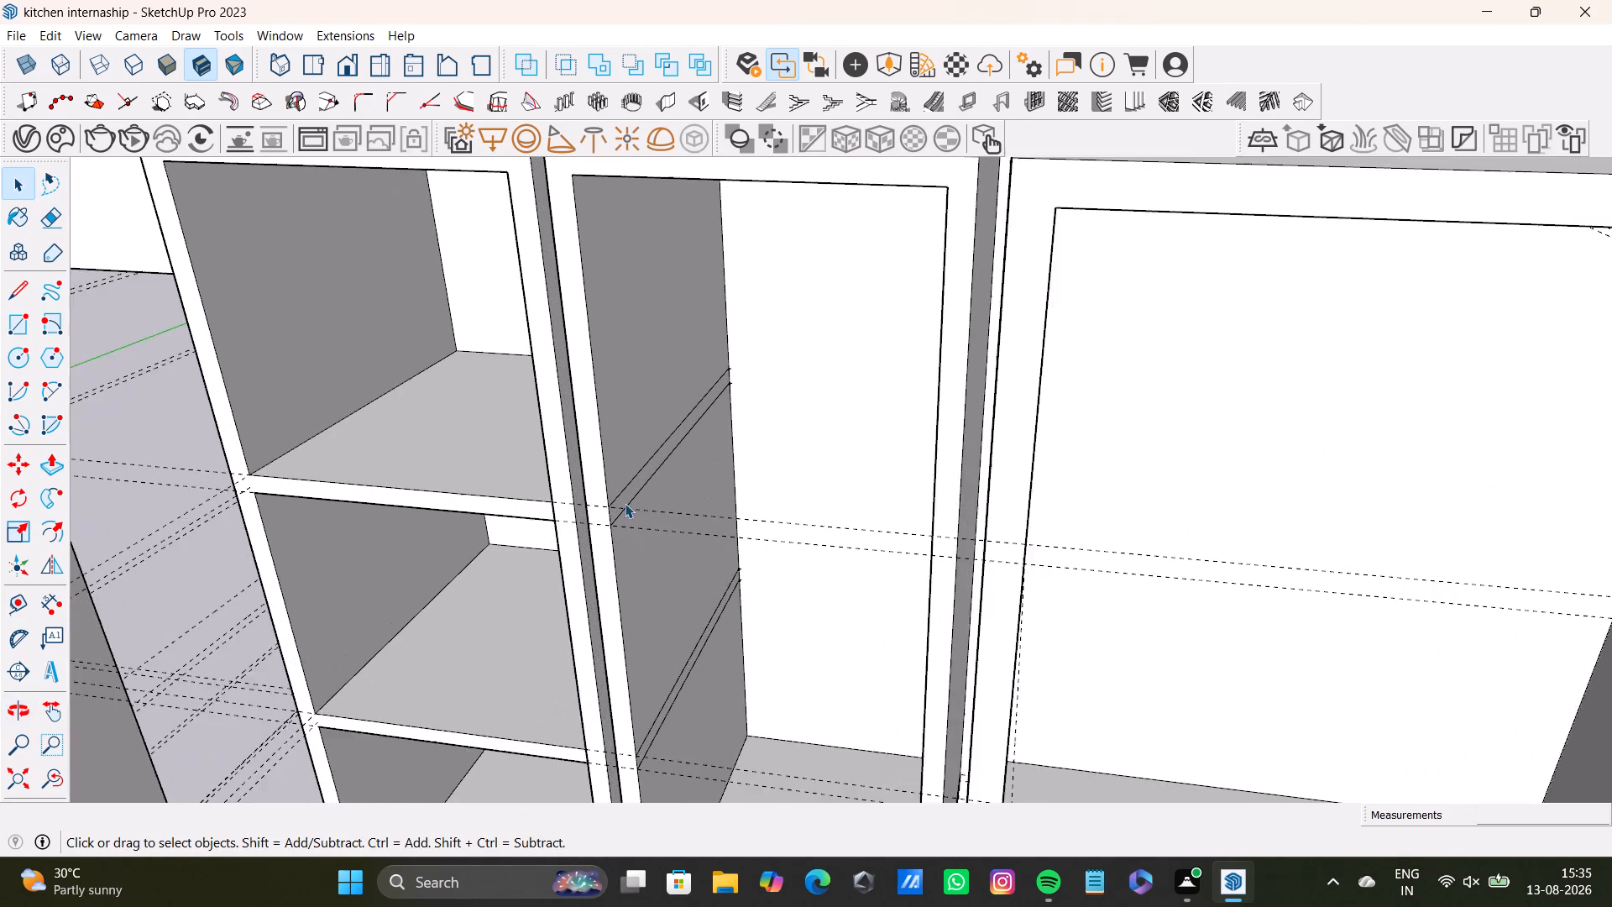
pyautogui.scroll(1, 625, 503)
pyautogui.click(624, 495)
pyautogui.click(626, 500)
pyautogui.click(626, 500)
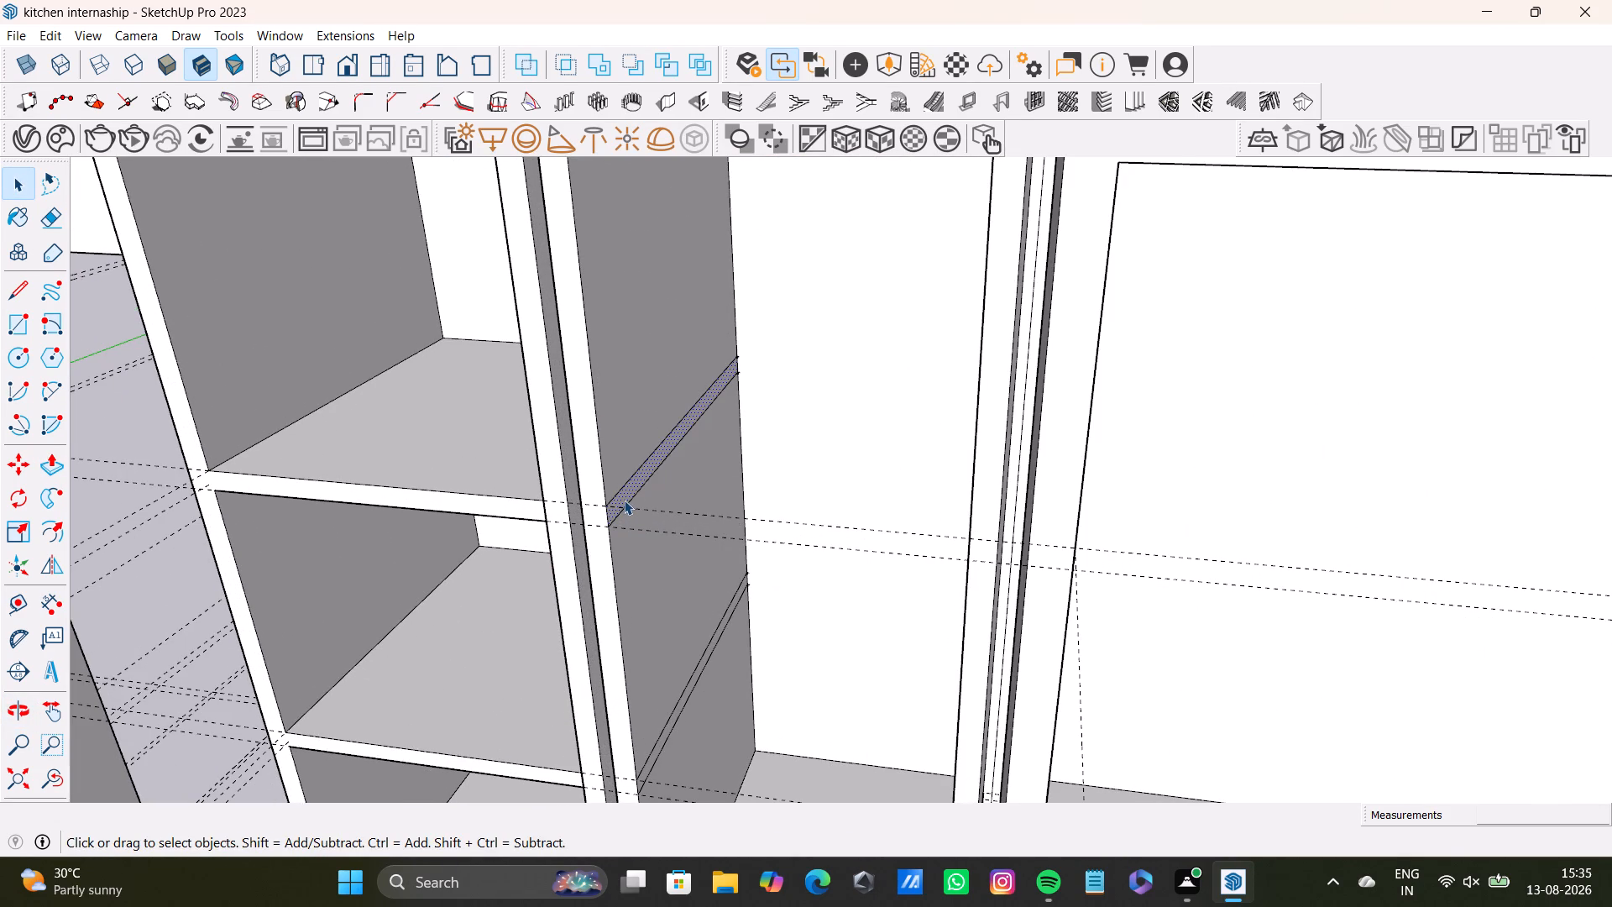
pyautogui.press('p')
pyautogui.click(622, 500)
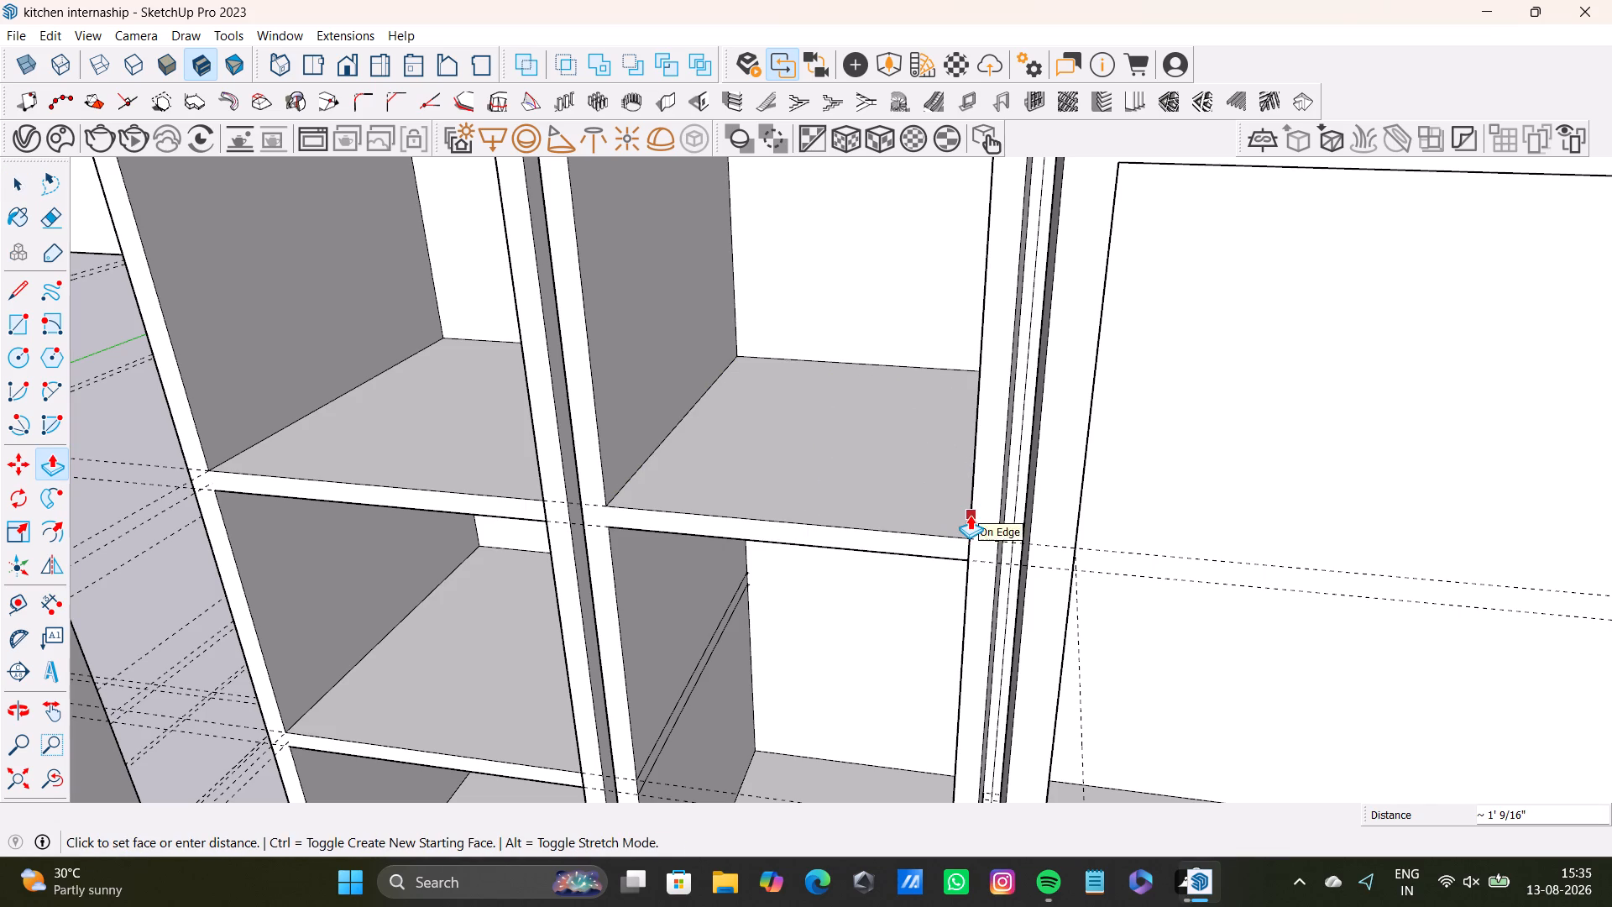
pyautogui.click(970, 515)
# Push/Pull the lower shelf strip in the middle cabinet about 1' 9/16" across to the opposite side panel.
pyautogui.scroll(-1, 856, 648)
pyautogui.moveTo(850, 656); pyautogui.dragTo(866, 462, button='middle')
pyautogui.scroll(3, 698, 469)
pyautogui.moveTo(739, 522); pyautogui.dragTo(693, 535, button='middle')
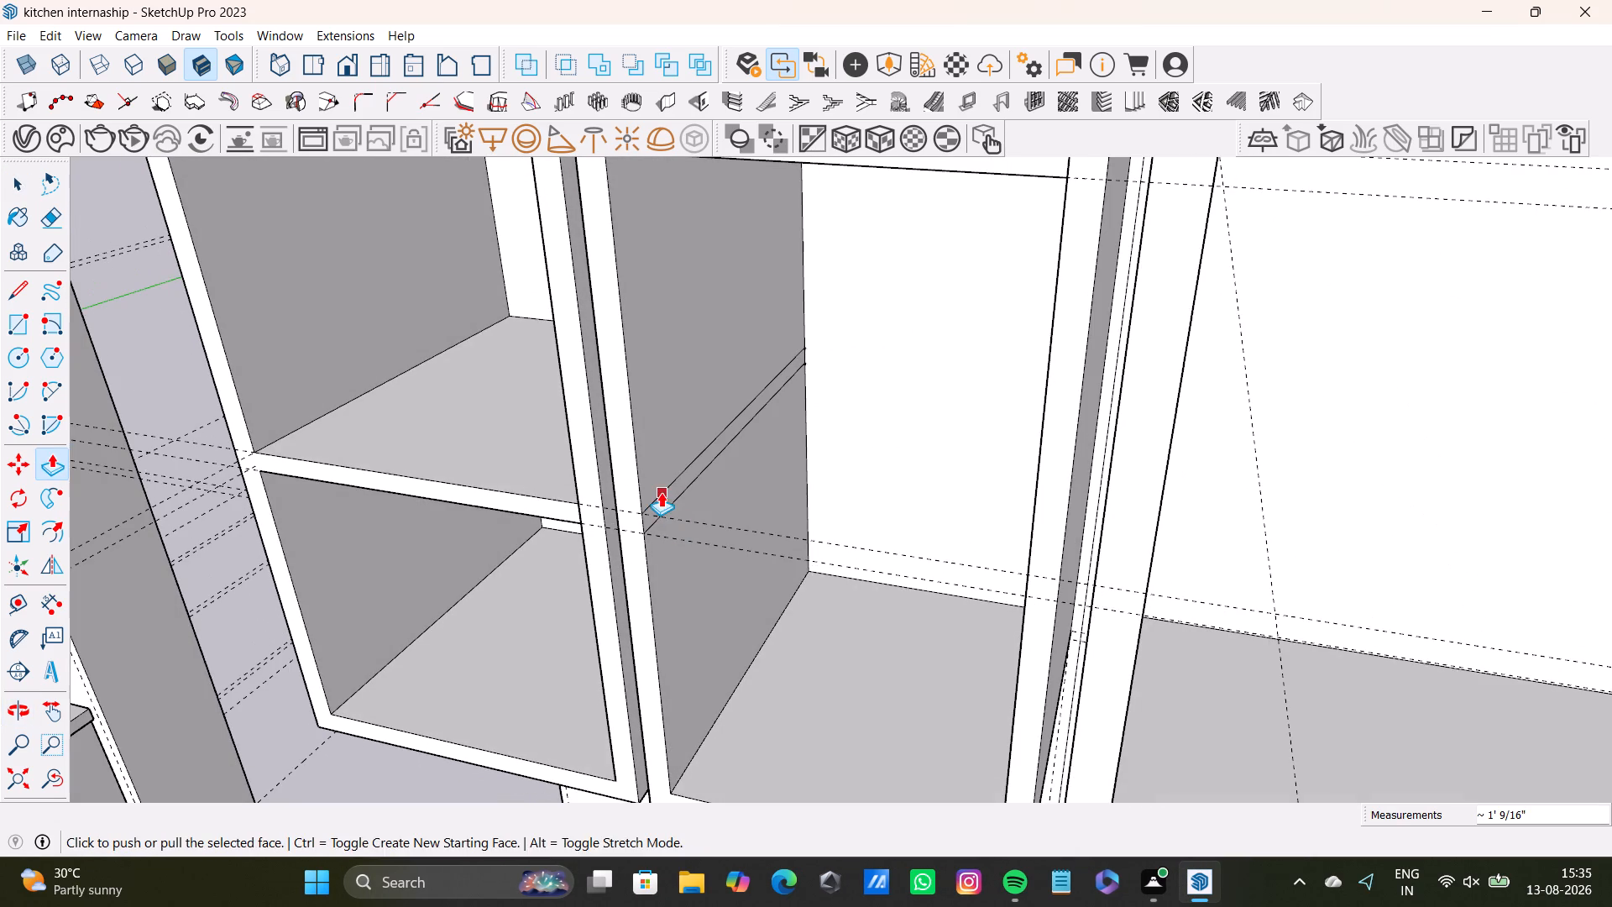
pyautogui.press('space')
pyautogui.click(665, 501)
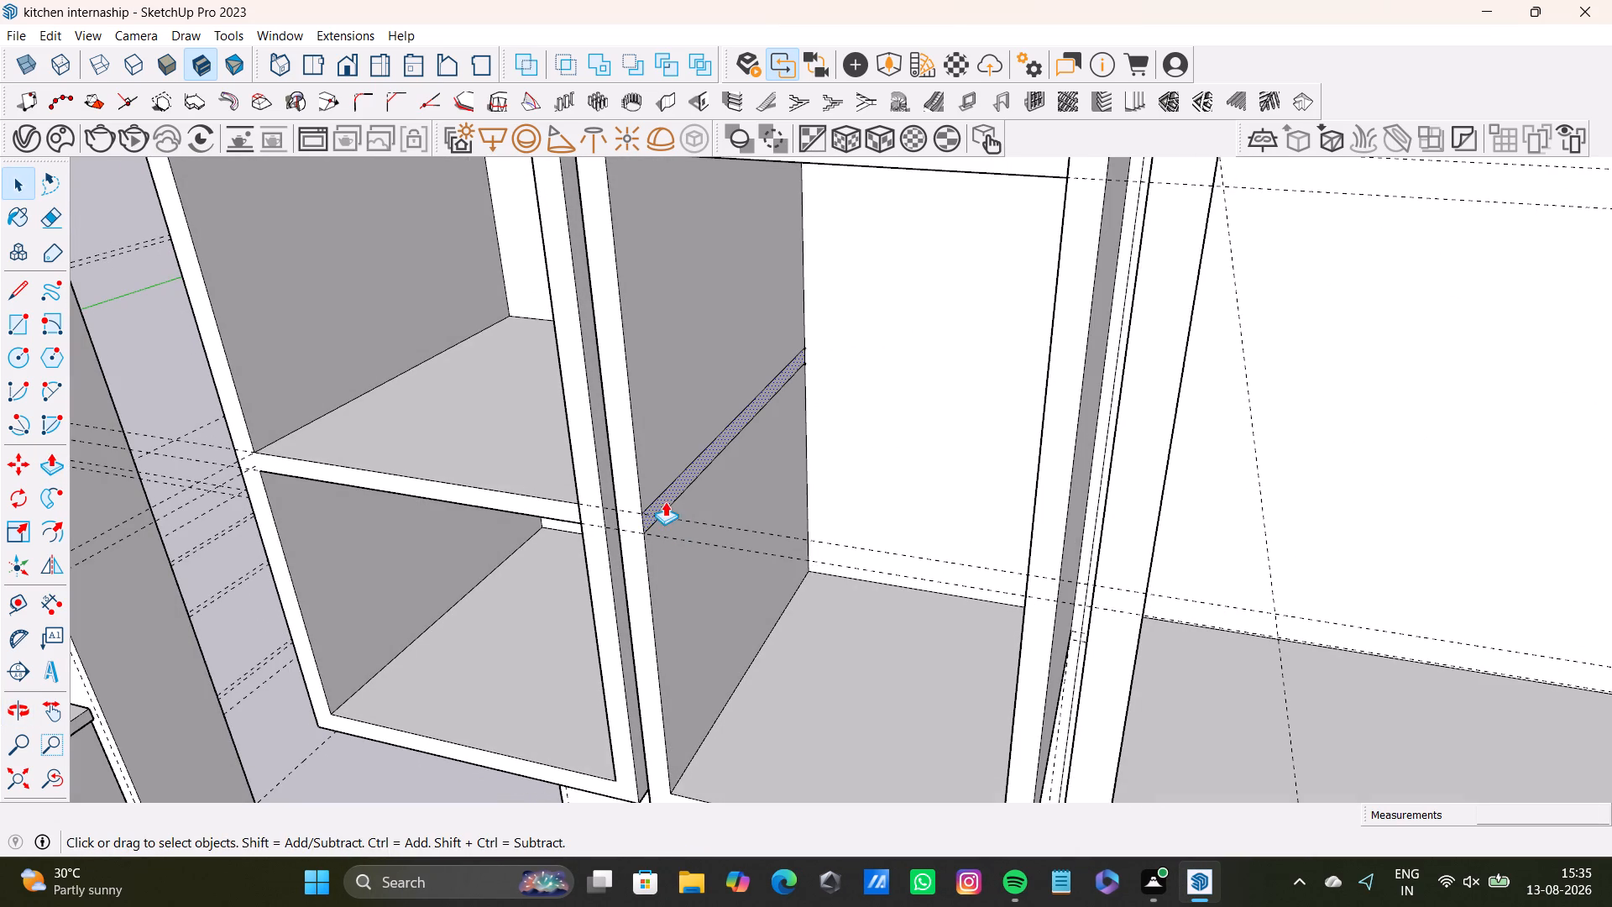
pyautogui.press('p')
pyautogui.click(665, 501)
pyautogui.click(1036, 543)
pyautogui.scroll(-4, 754, 558)
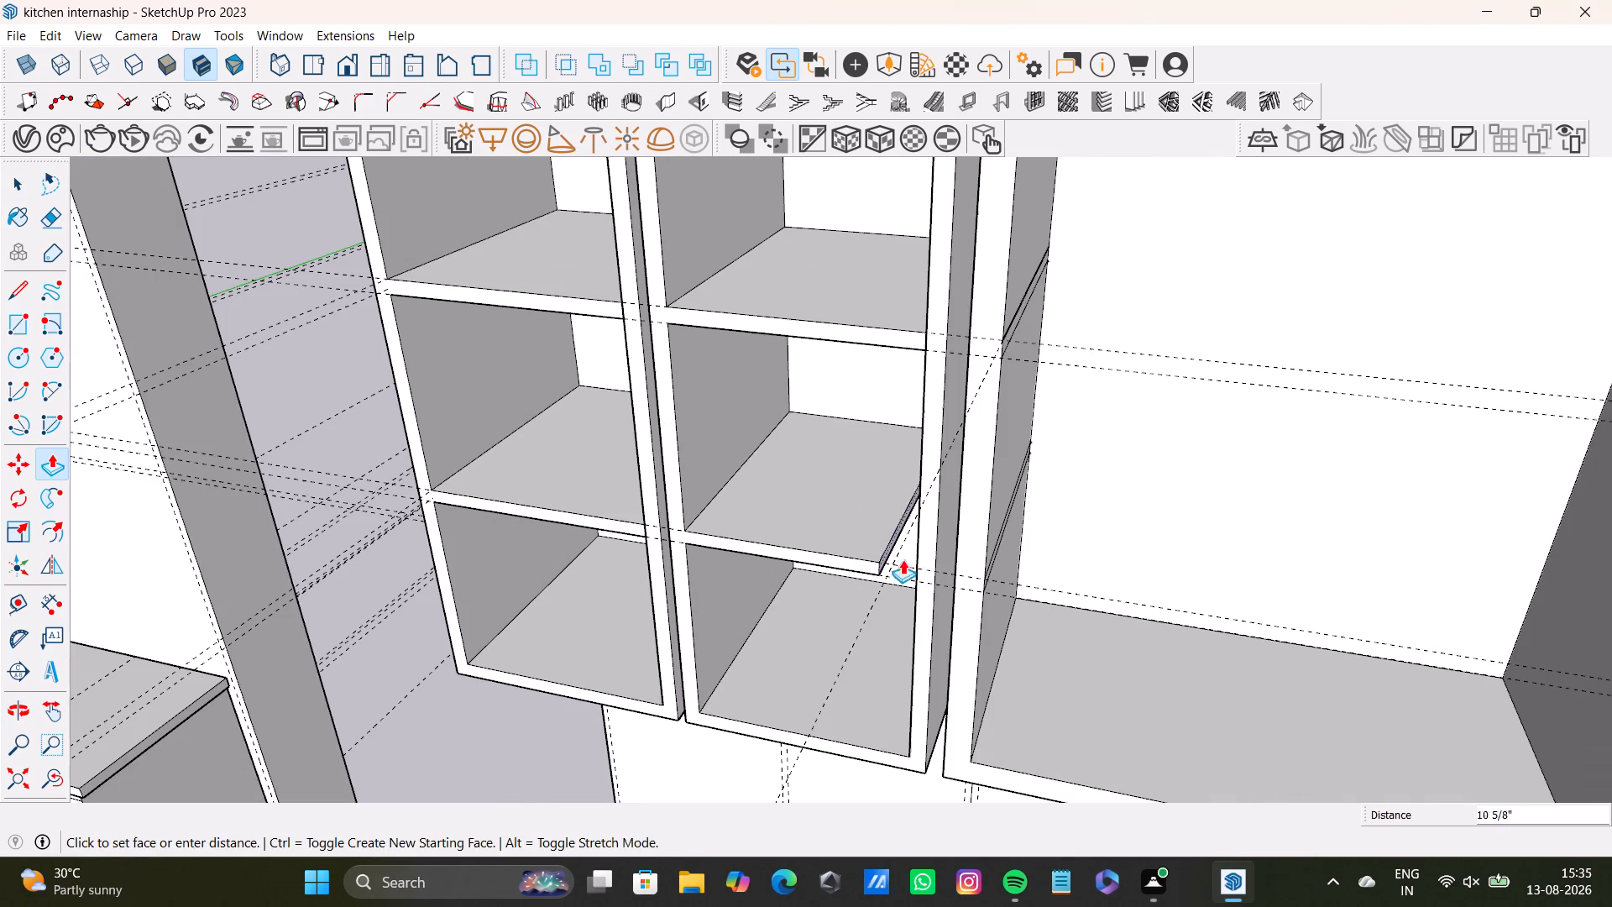
pyautogui.click(929, 559)
# Examine the whole kitchen and the three open wall cabinets, including the shelf outlines inside the wide cabinet.
pyautogui.moveTo(859, 653); pyautogui.dragTo(1069, 650, button='middle')
pyautogui.scroll(-5, 981, 519)
pyautogui.scroll(1, 981, 498)
pyautogui.moveTo(981, 498); pyautogui.dragTo(809, 553, button='middle')
pyautogui.moveTo(916, 511); pyautogui.dragTo(573, 469, button='middle')
pyautogui.moveTo(692, 443); pyautogui.dragTo(869, 503, button='middle')
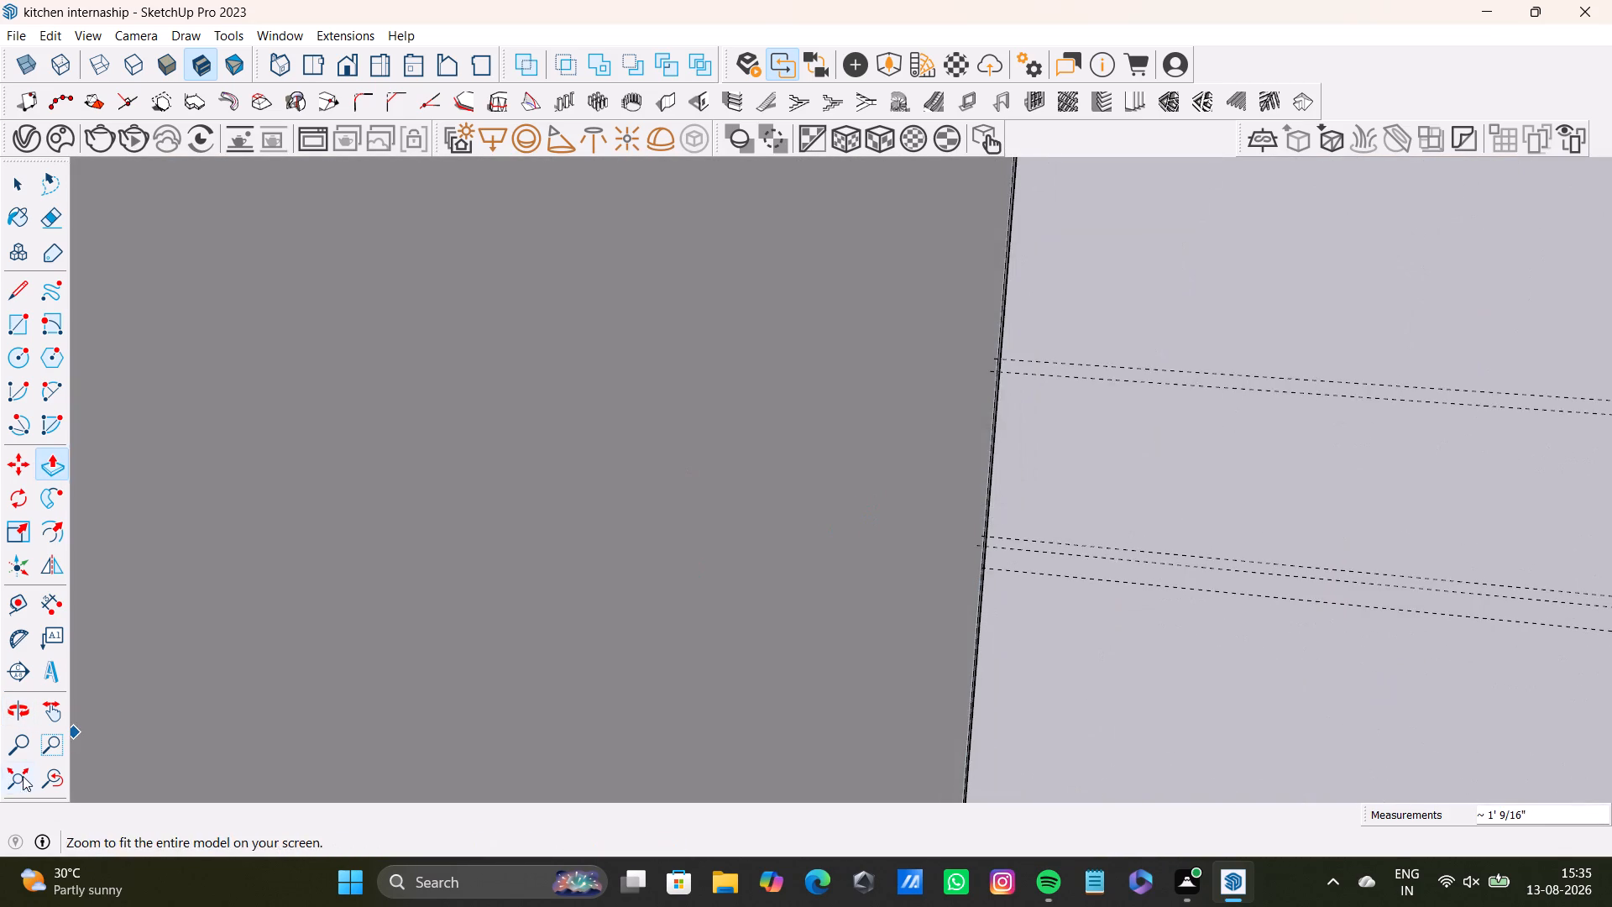
pyautogui.click(23, 776)
pyautogui.moveTo(741, 568); pyautogui.dragTo(702, 585, button='middle')
pyautogui.moveTo(1028, 501); pyautogui.dragTo(794, 645, button='middle')
pyautogui.moveTo(1018, 589); pyautogui.dragTo(1033, 576, button='middle')
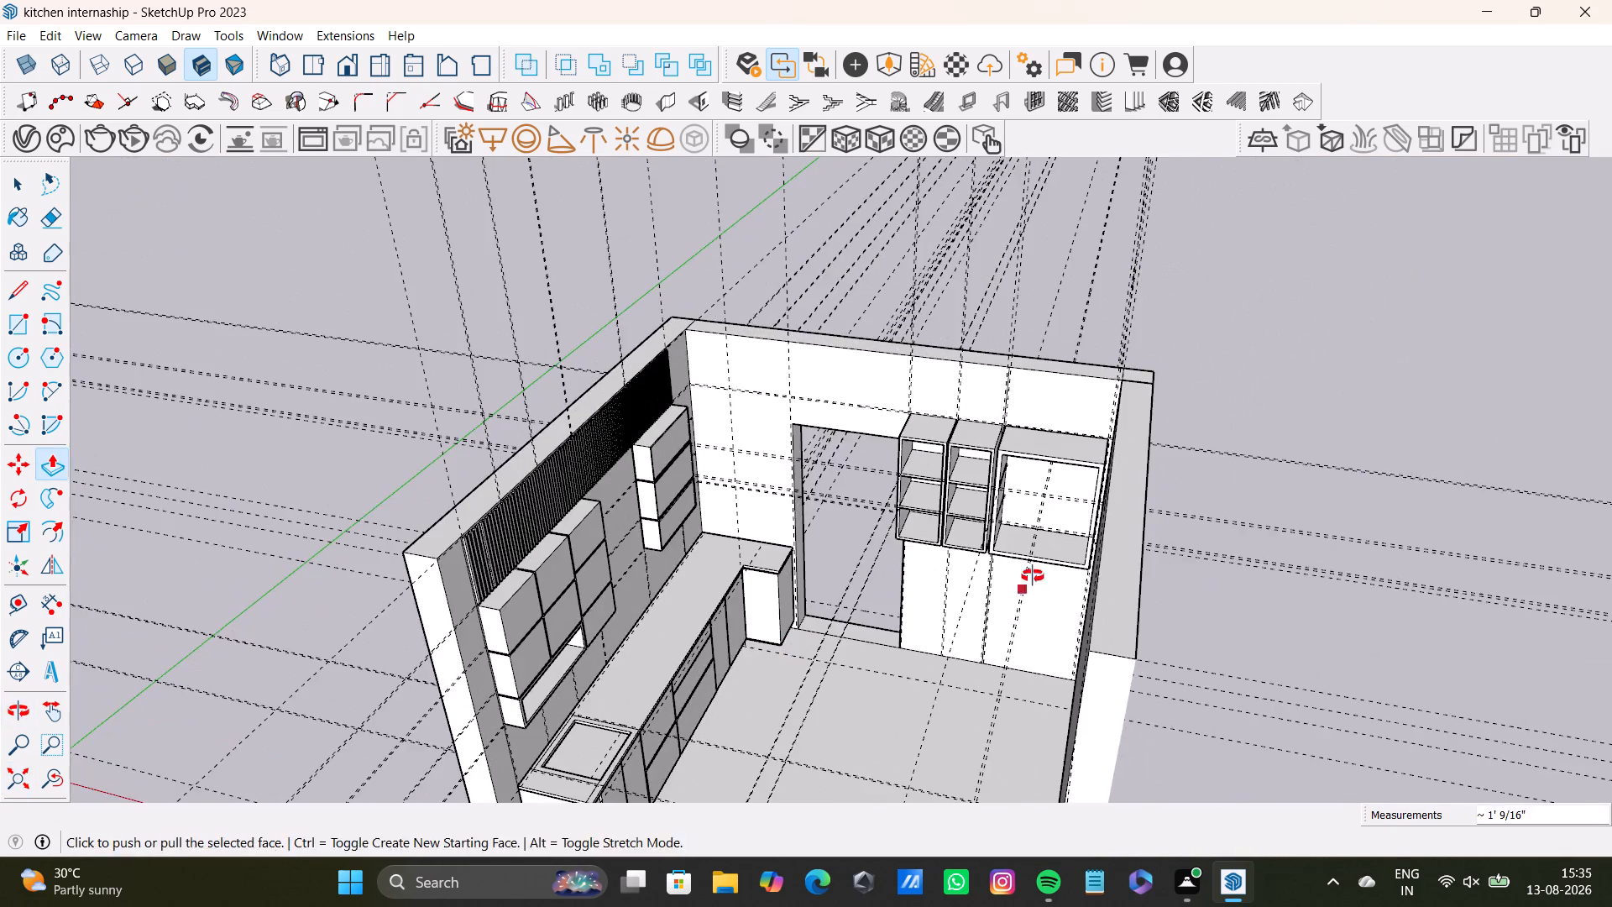
pyautogui.moveTo(1033, 576); pyautogui.dragTo(1067, 486, button='middle')
pyautogui.moveTo(1067, 486); pyautogui.dragTo(982, 555, button='middle')
pyautogui.scroll(5, 941, 599)
pyautogui.moveTo(935, 584); pyautogui.dragTo(964, 485, button='middle')
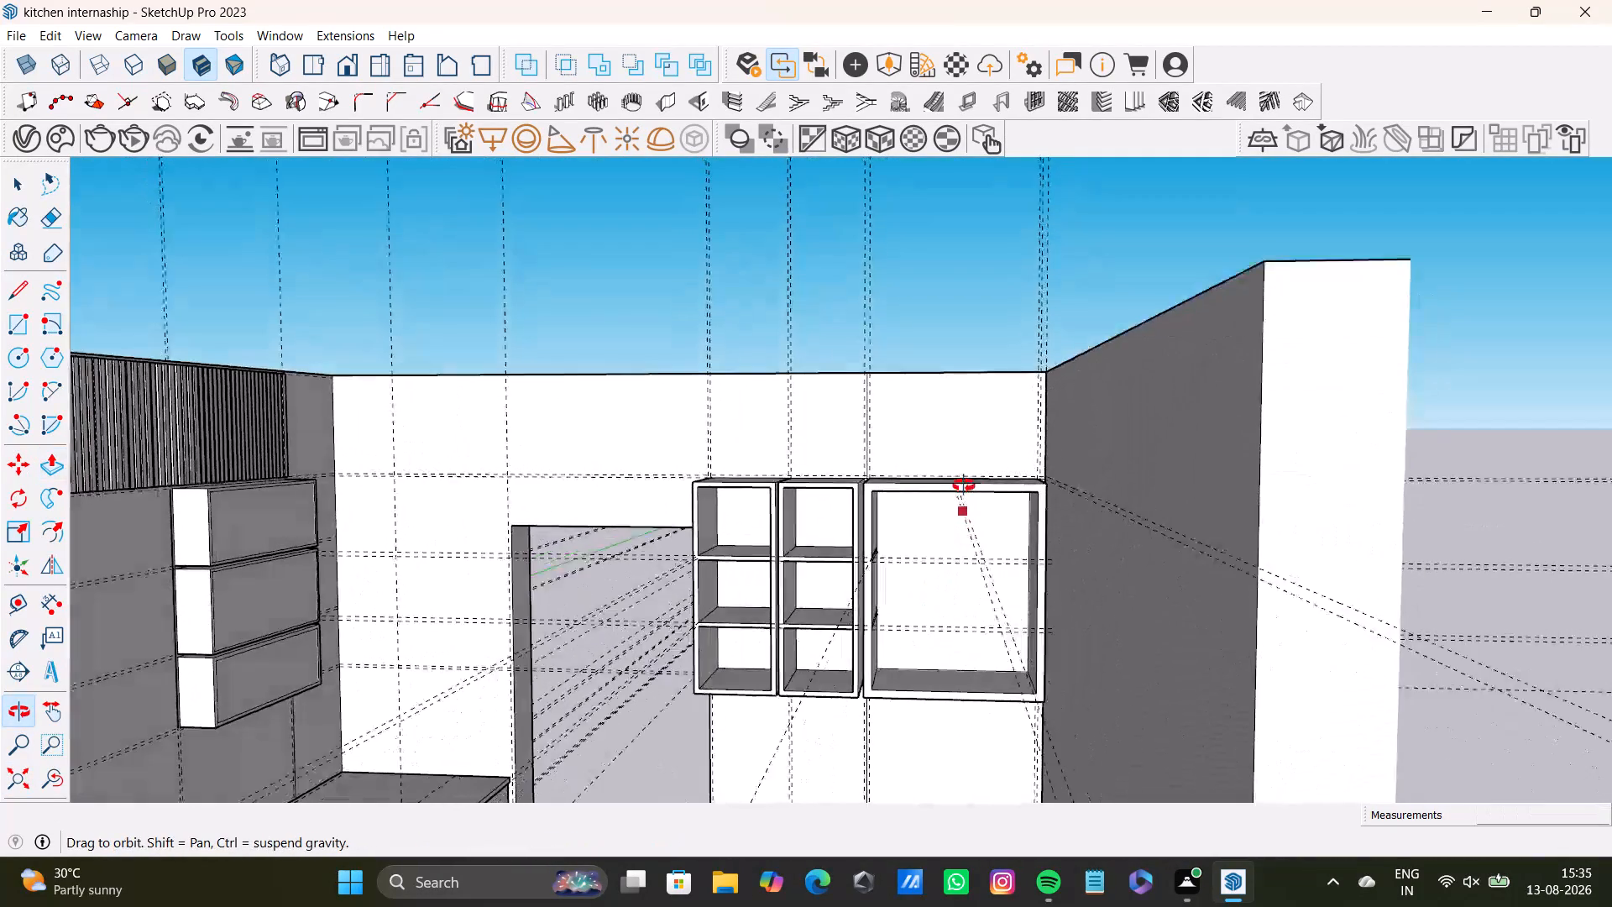
pyautogui.moveTo(964, 485); pyautogui.dragTo(967, 490, button='middle')
pyautogui.scroll(8, 929, 516)
pyautogui.moveTo(894, 526); pyautogui.dragTo(882, 395, button='middle')
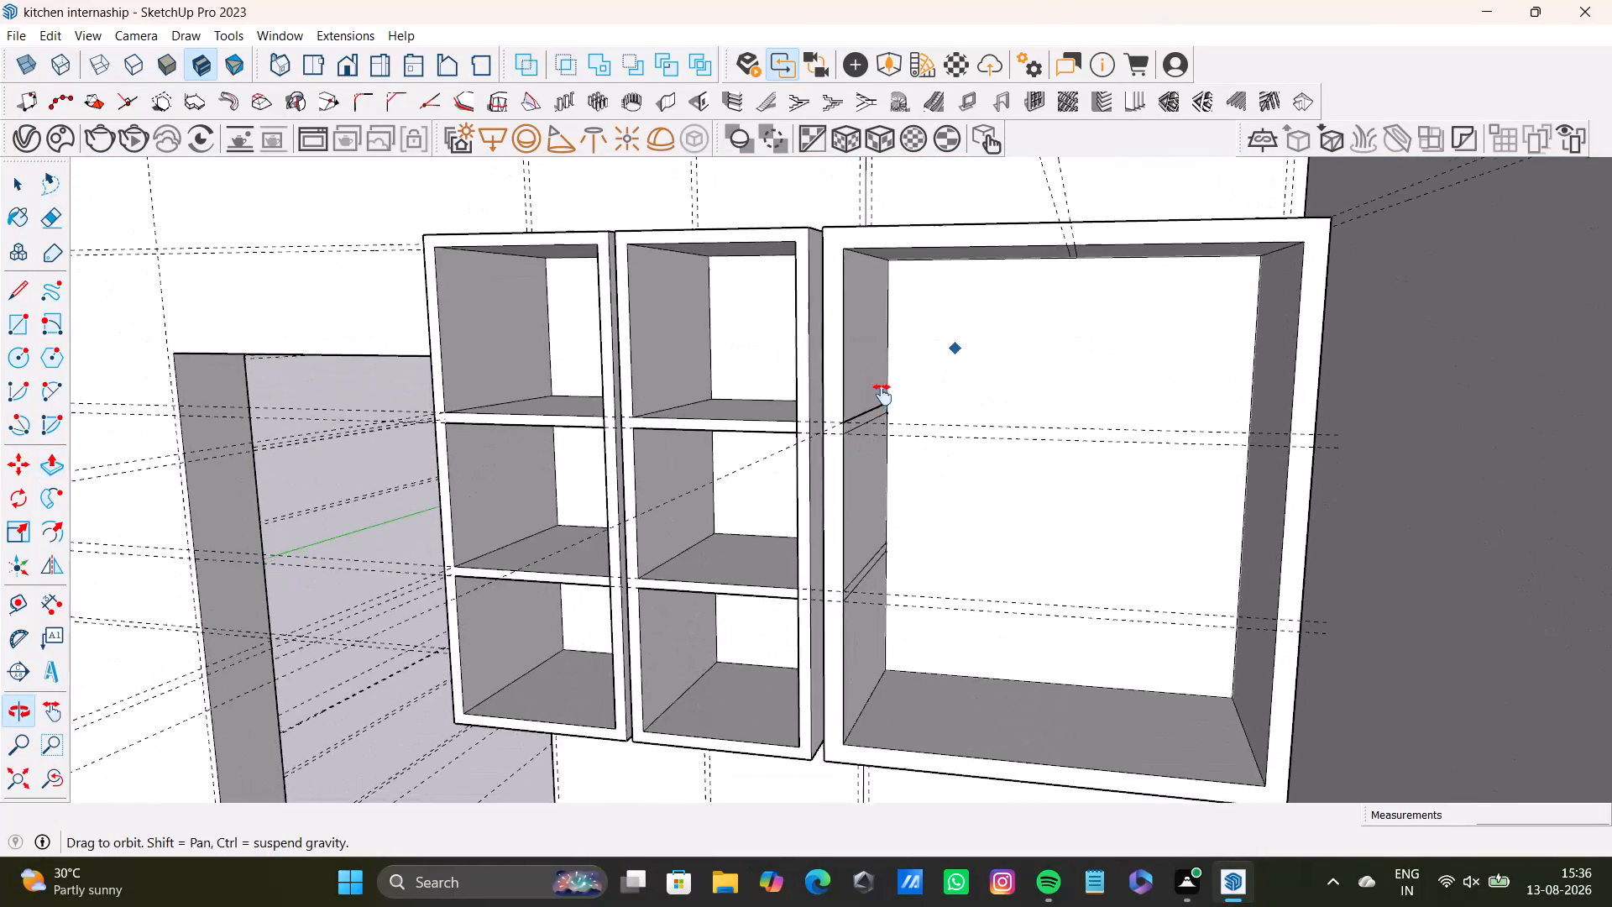
pyautogui.moveTo(882, 395); pyautogui.dragTo(882, 393, button='middle')
pyautogui.moveTo(919, 494); pyautogui.dragTo(894, 553, button='middle')
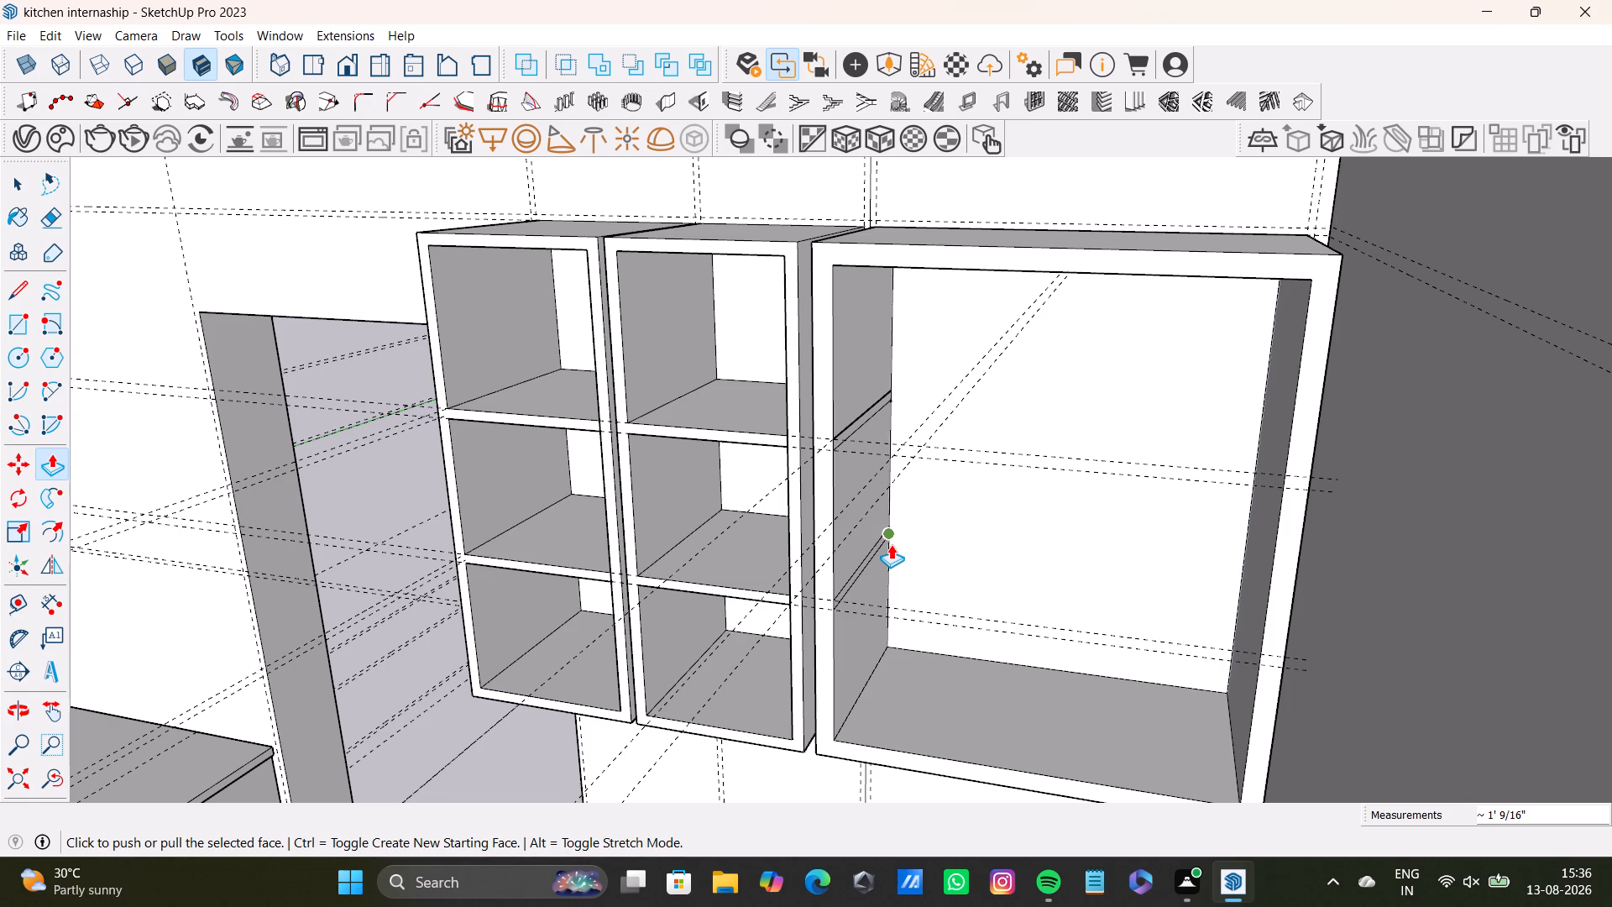
# Delete the overlapping upper edges of the upper shelf outline on the wide cabinet's inner side, next to the middle cabinet.
pyautogui.moveTo(882, 410); pyautogui.dragTo(811, 517, button='middle')
pyautogui.scroll(2, 819, 490)
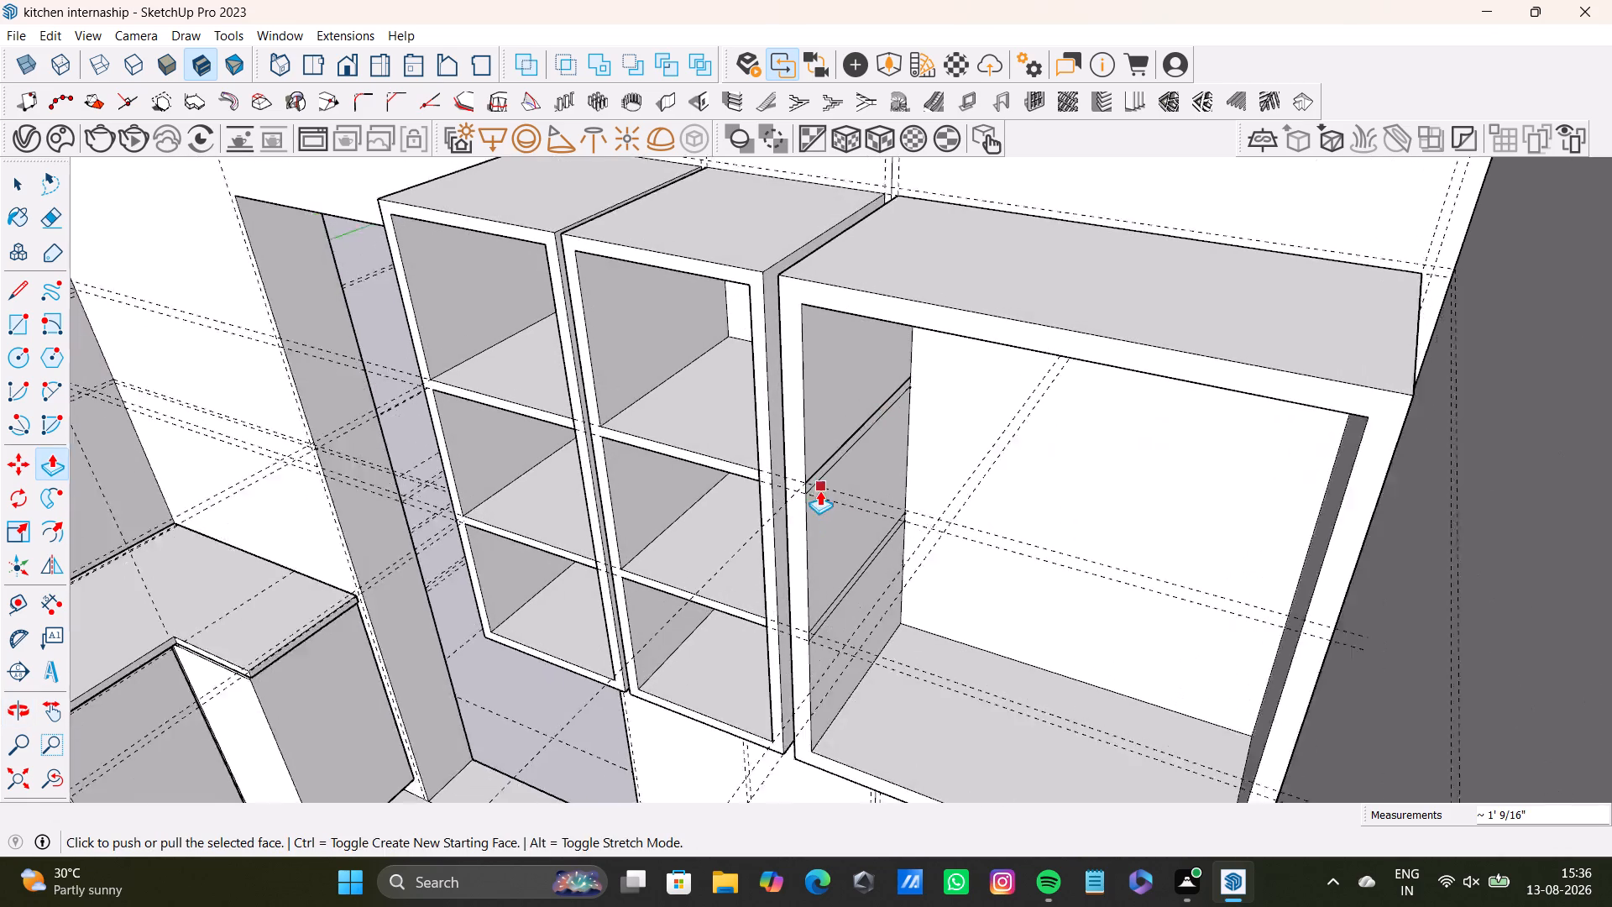
pyautogui.scroll(5, 819, 490)
pyautogui.moveTo(815, 478); pyautogui.dragTo(731, 504, button='middle')
pyautogui.scroll(-1, 729, 492)
pyautogui.press('space')
pyautogui.click(736, 481)
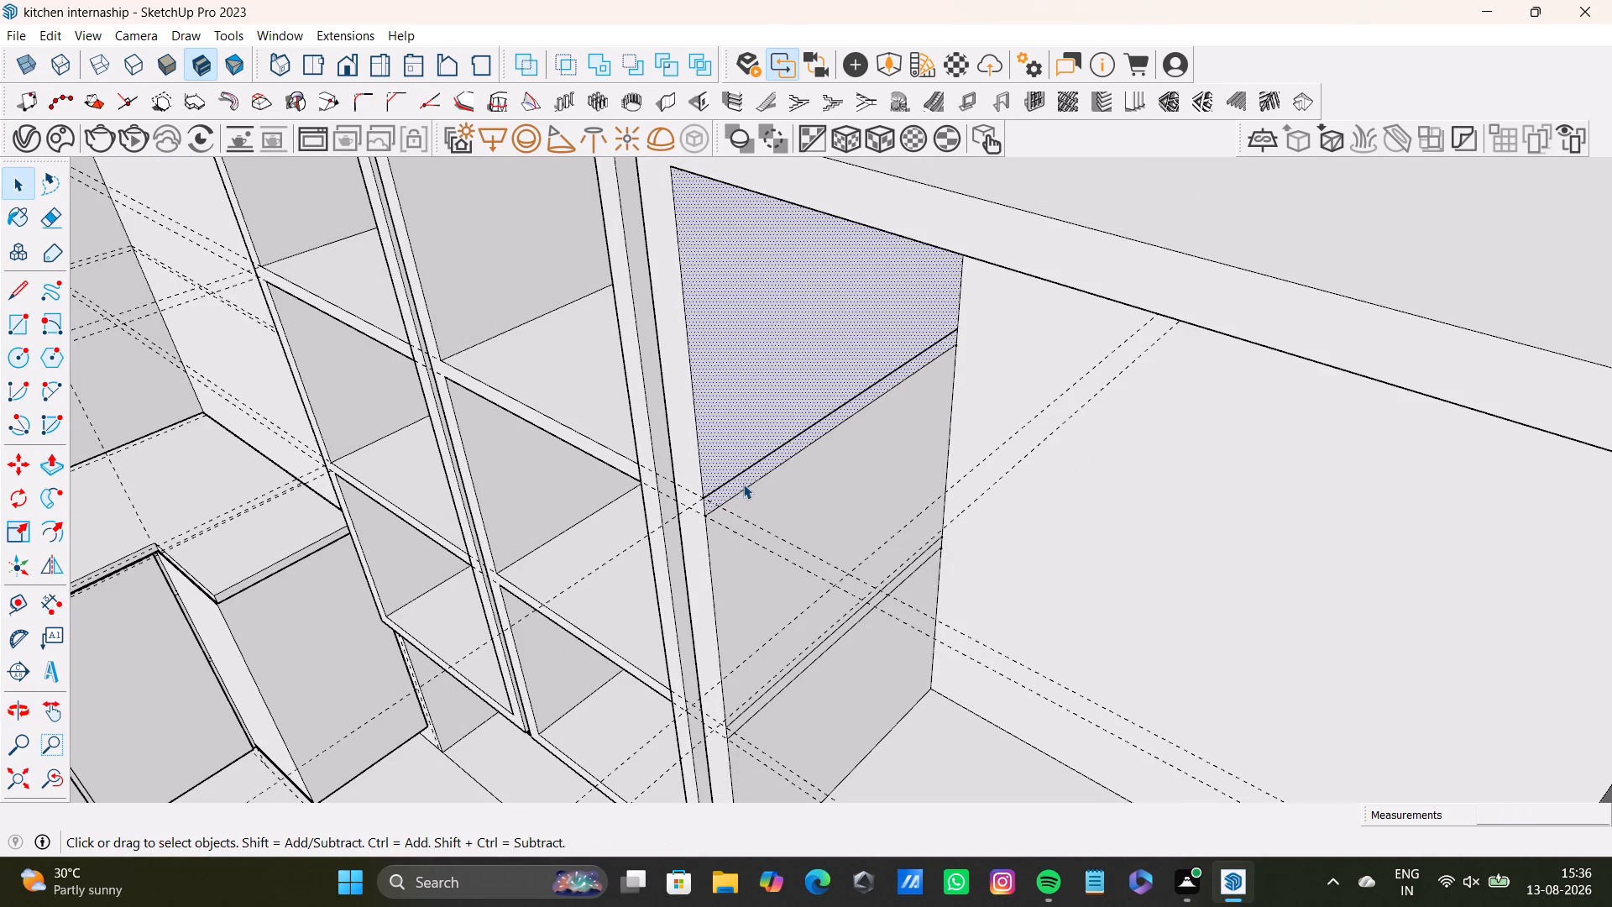
pyautogui.click(743, 484)
pyautogui.doubleClick(741, 485)
pyautogui.click(734, 485)
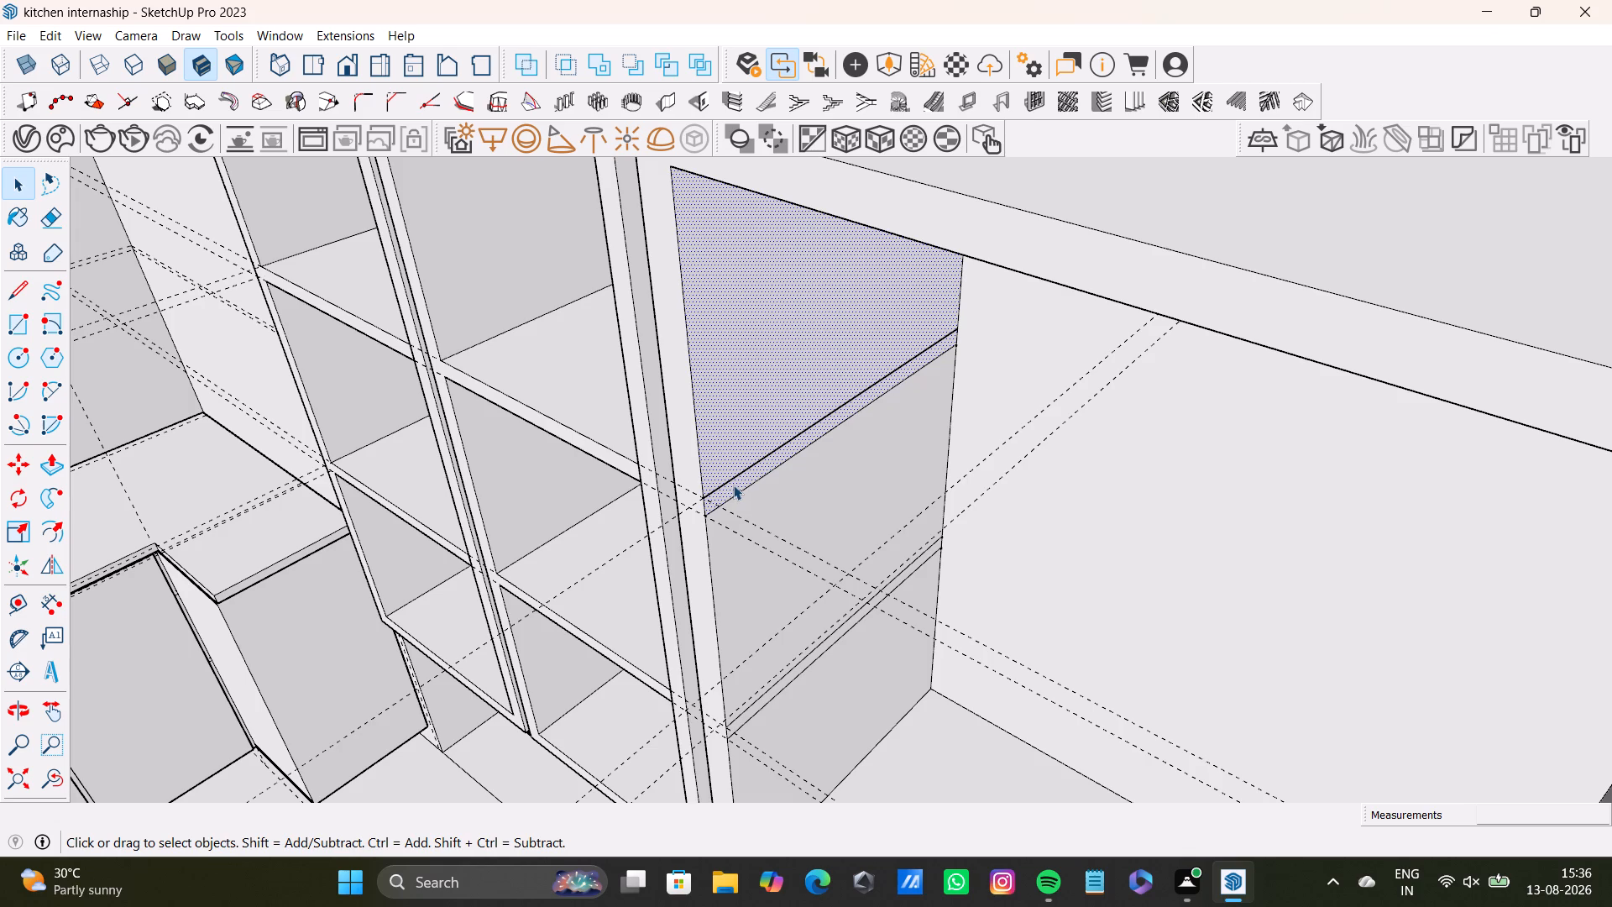
pyautogui.click(733, 486)
pyautogui.click(735, 491)
pyautogui.scroll(15, 748, 475)
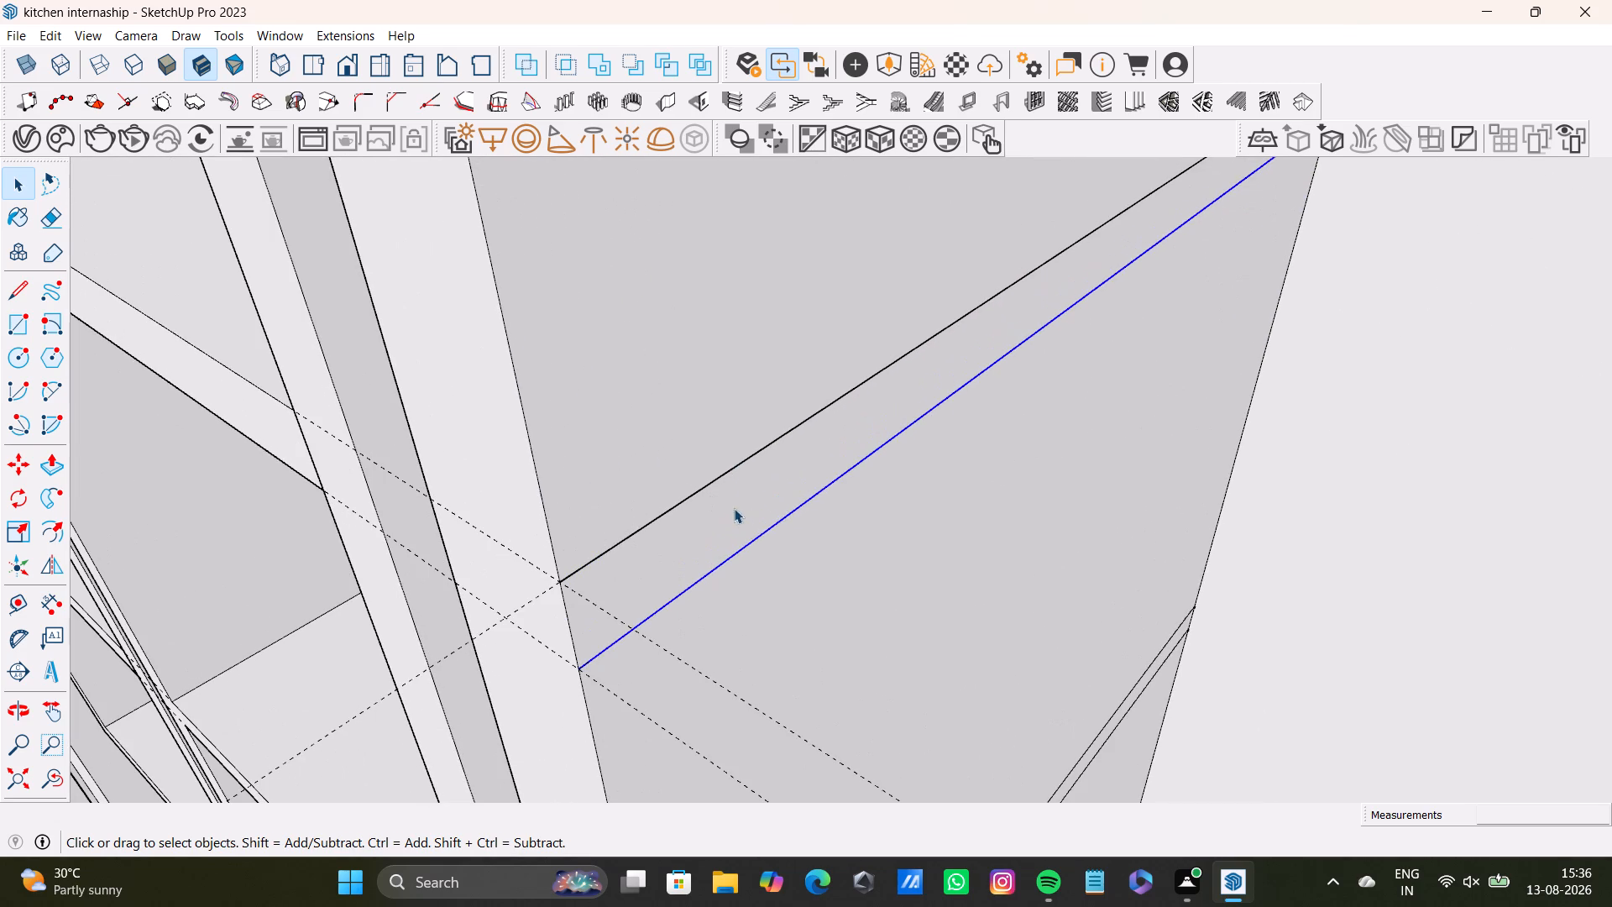
pyautogui.click(752, 519)
pyautogui.click(756, 517)
pyautogui.scroll(-3, 773, 464)
pyautogui.moveTo(800, 450); pyautogui.dragTo(683, 588, button='middle')
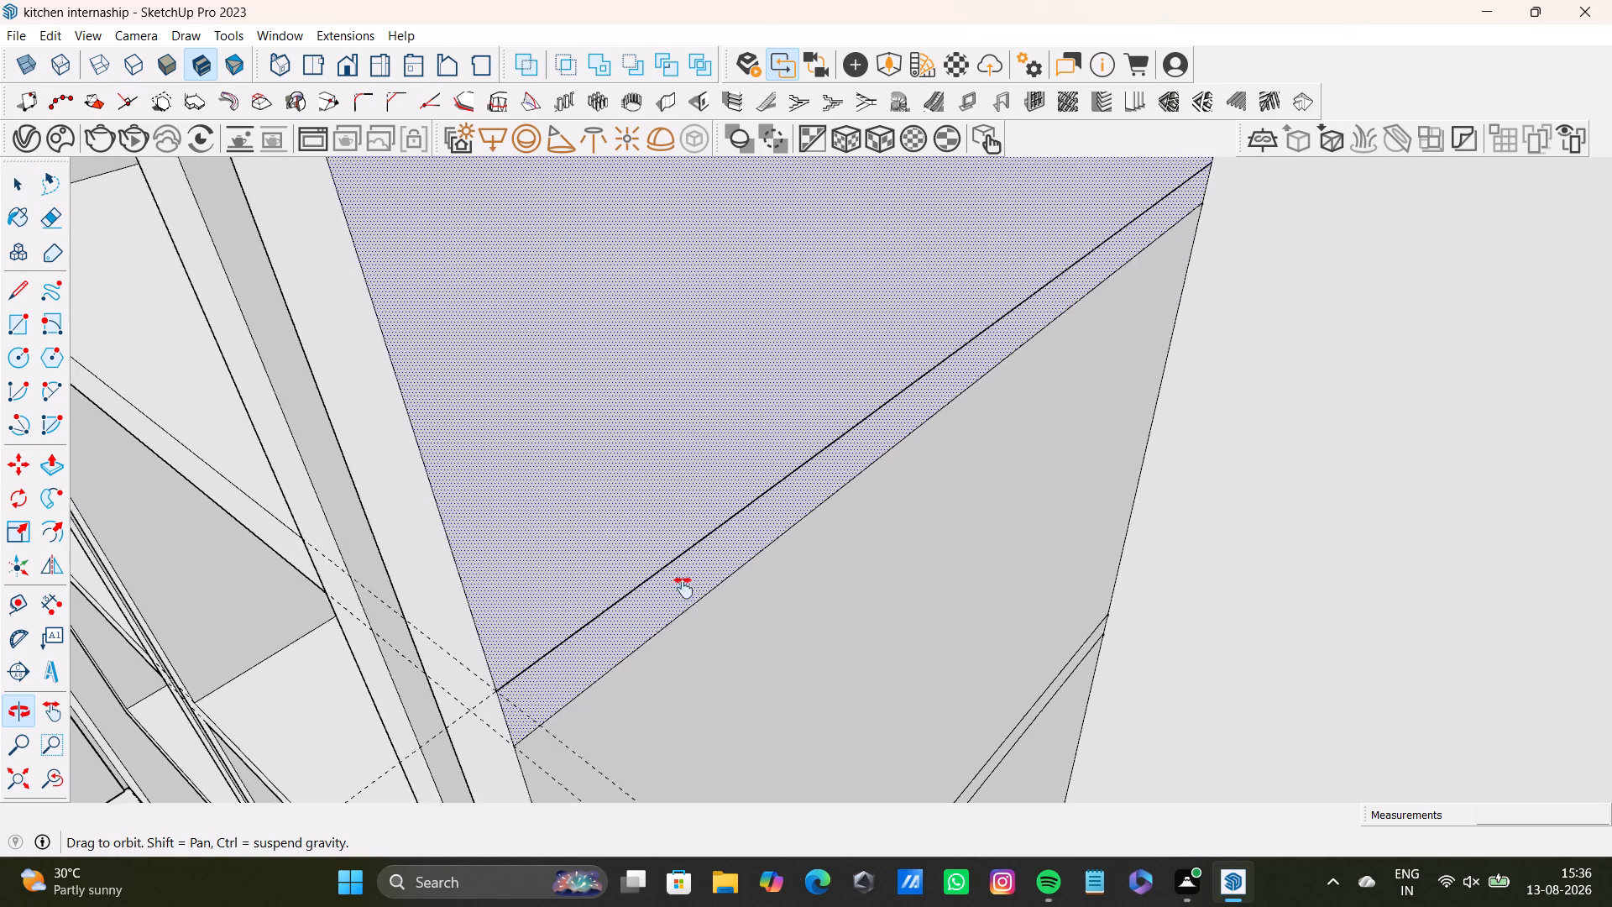
pyautogui.moveTo(683, 588); pyautogui.dragTo(678, 594, button='middle')
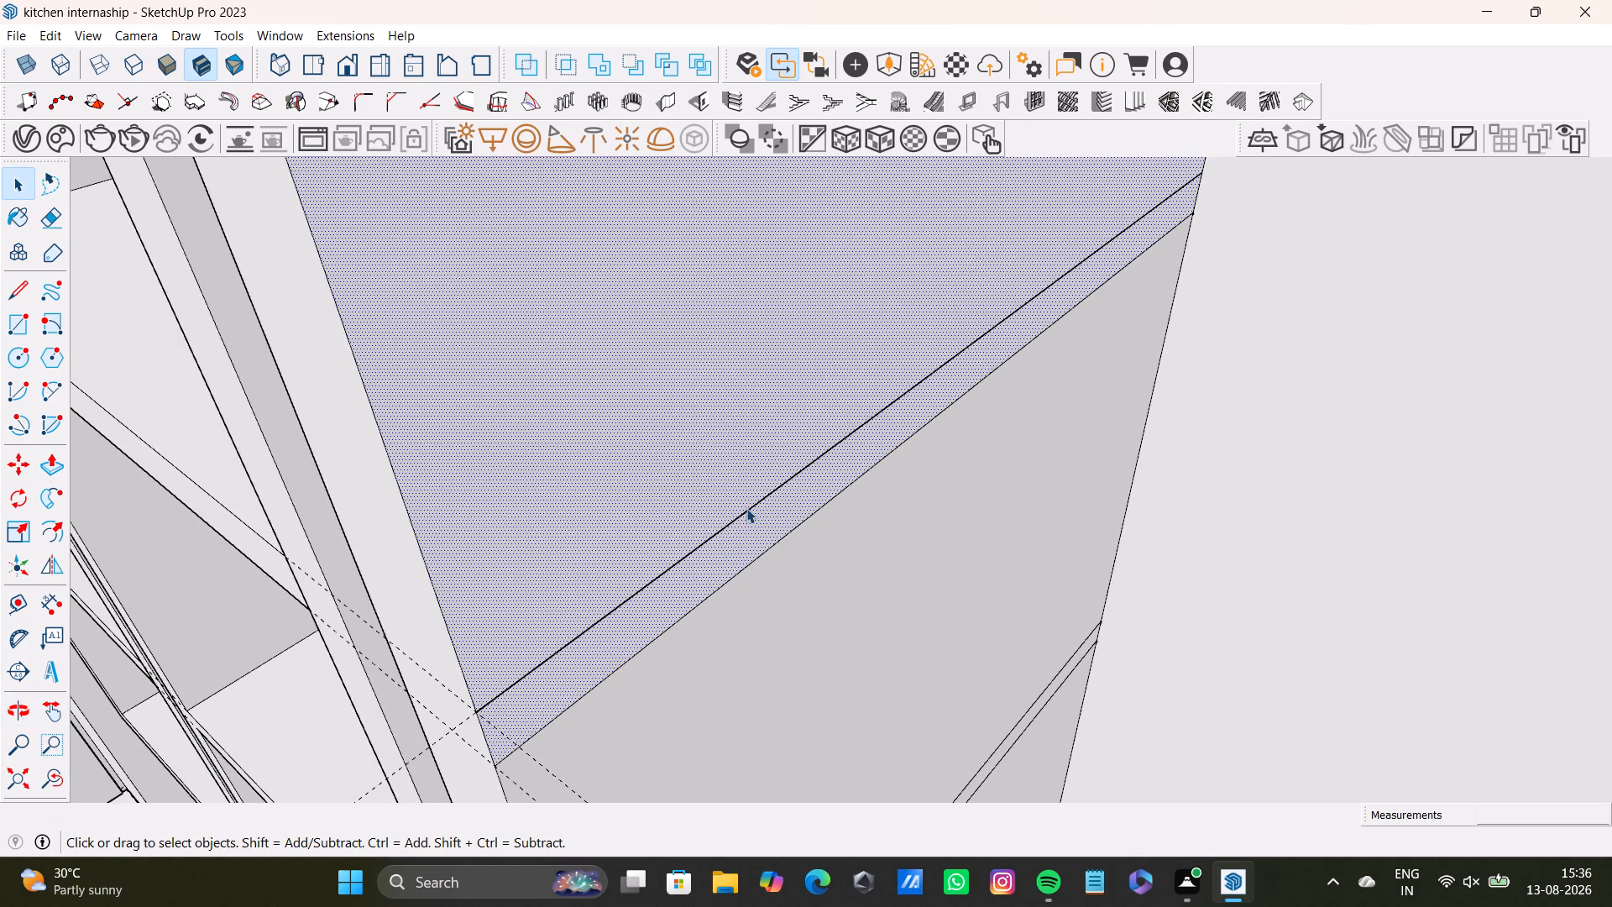
pyautogui.click(746, 508)
pyautogui.press('Delete')
pyautogui.scroll(-5, 747, 509)
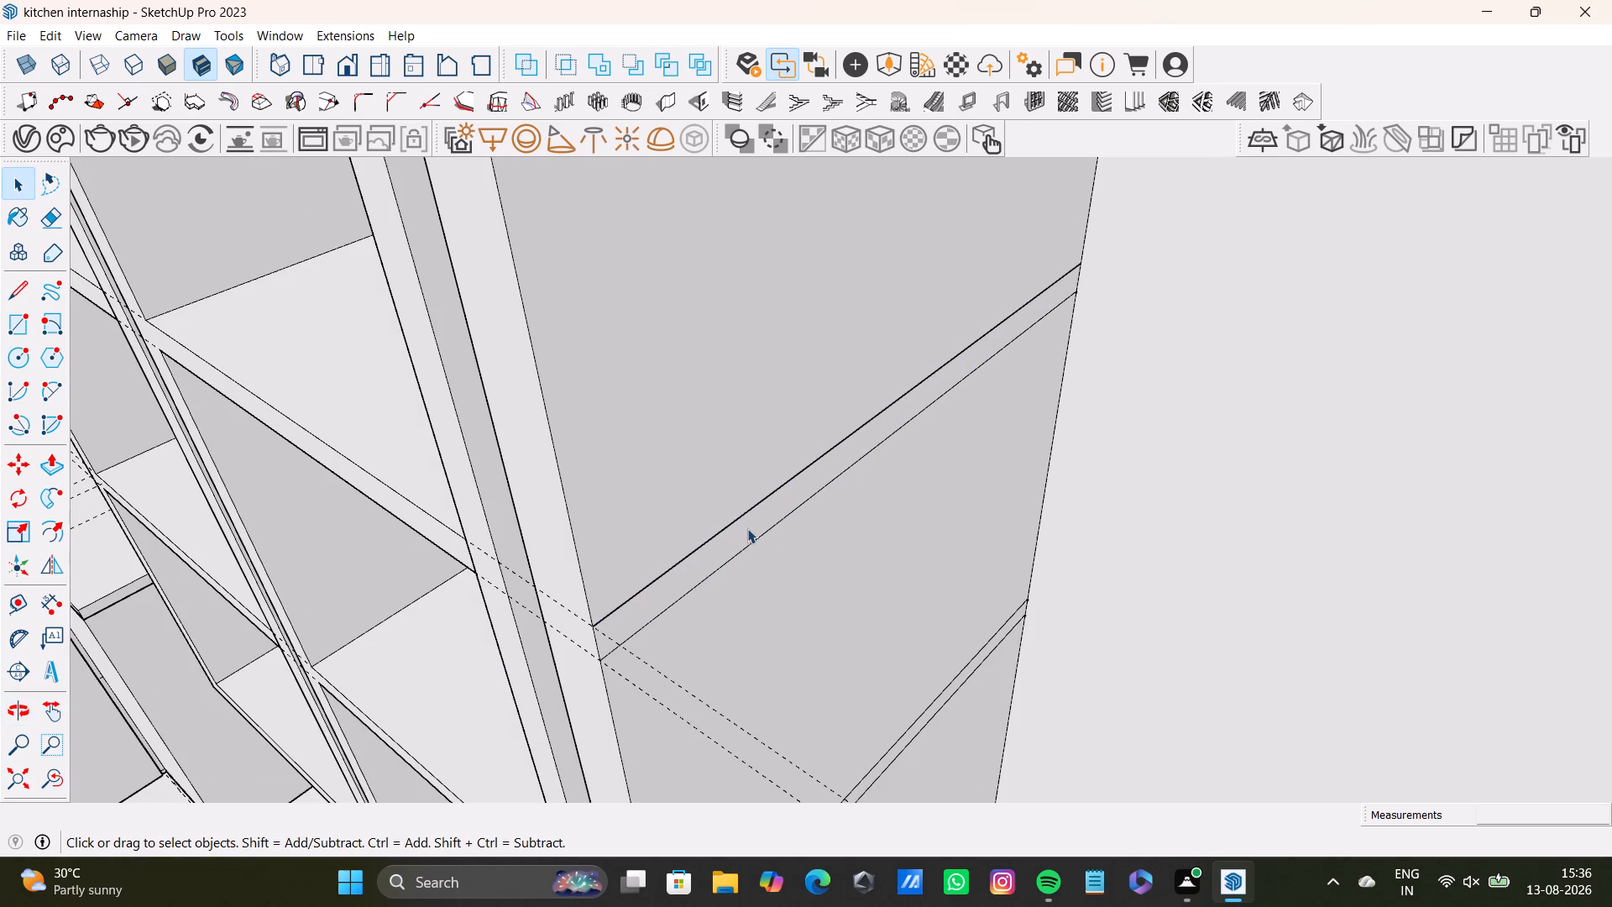
pyautogui.click(747, 512)
pyautogui.press('Delete')
# Examine the kitchen from above and return to the shelf outlines inside the wide wall cabinet.
pyautogui.scroll(-14, 746, 512)
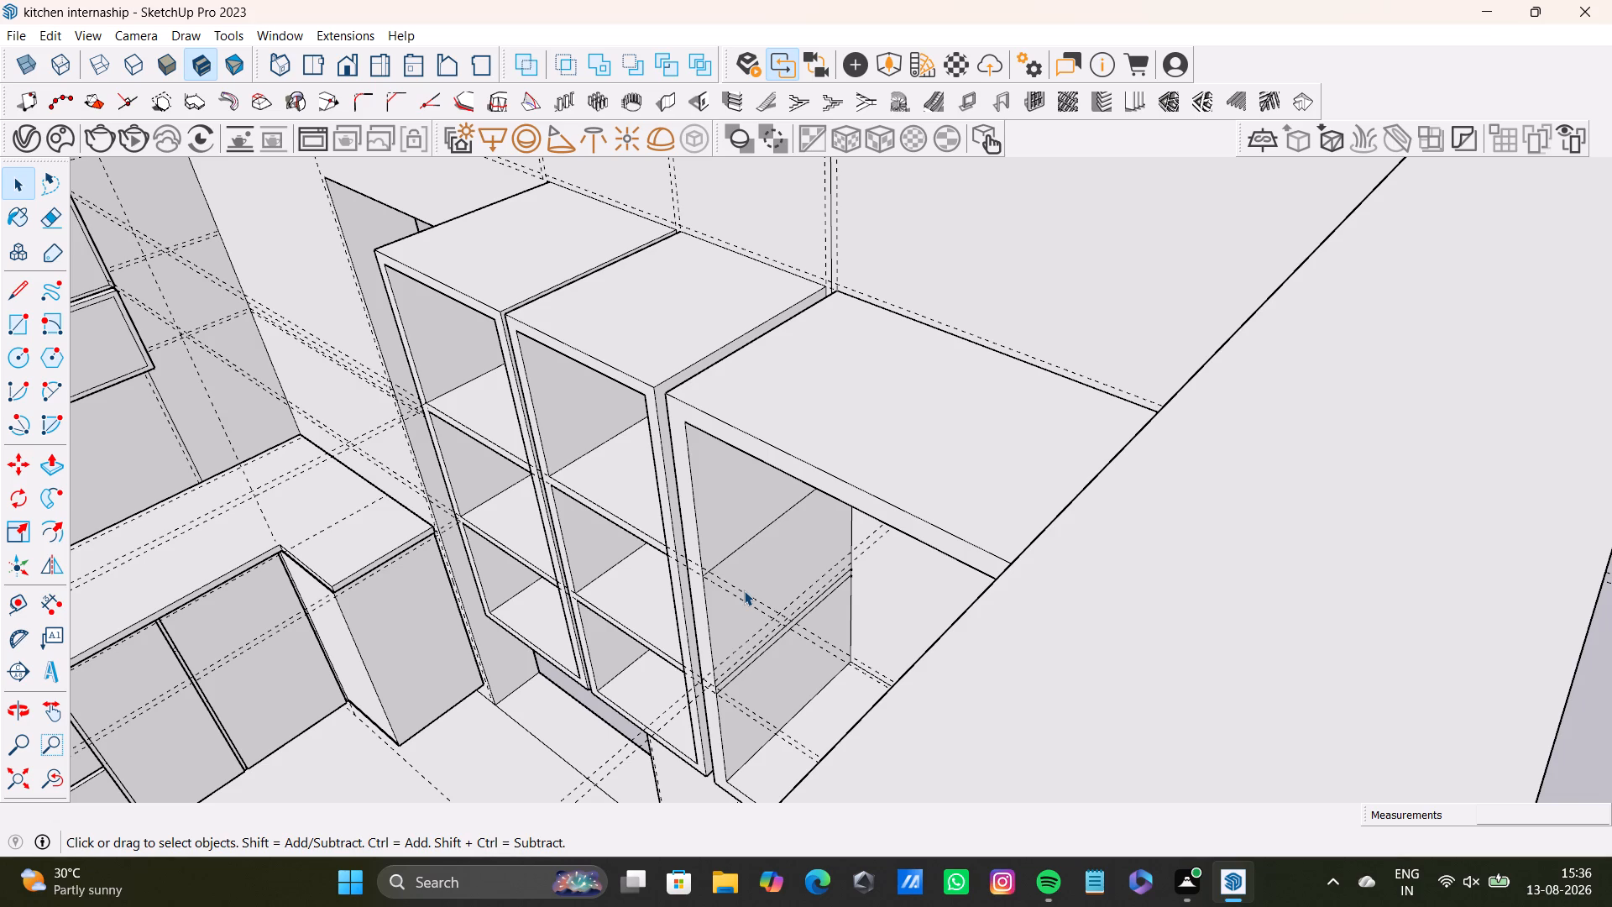
pyautogui.scroll(-3, 474, 551)
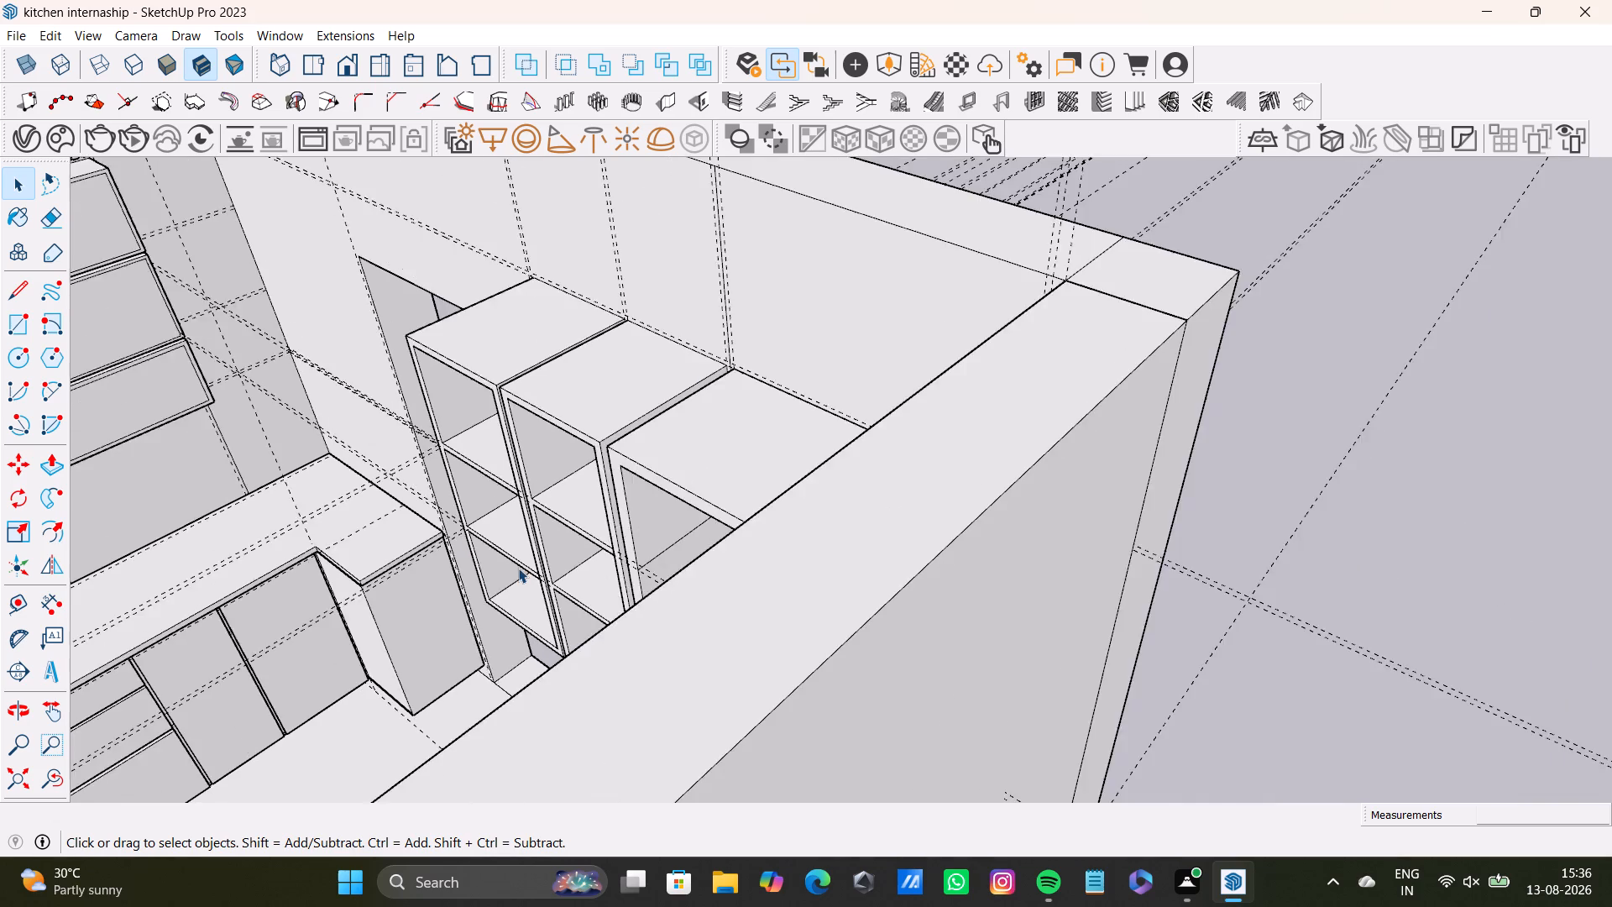
pyautogui.scroll(-4, 518, 568)
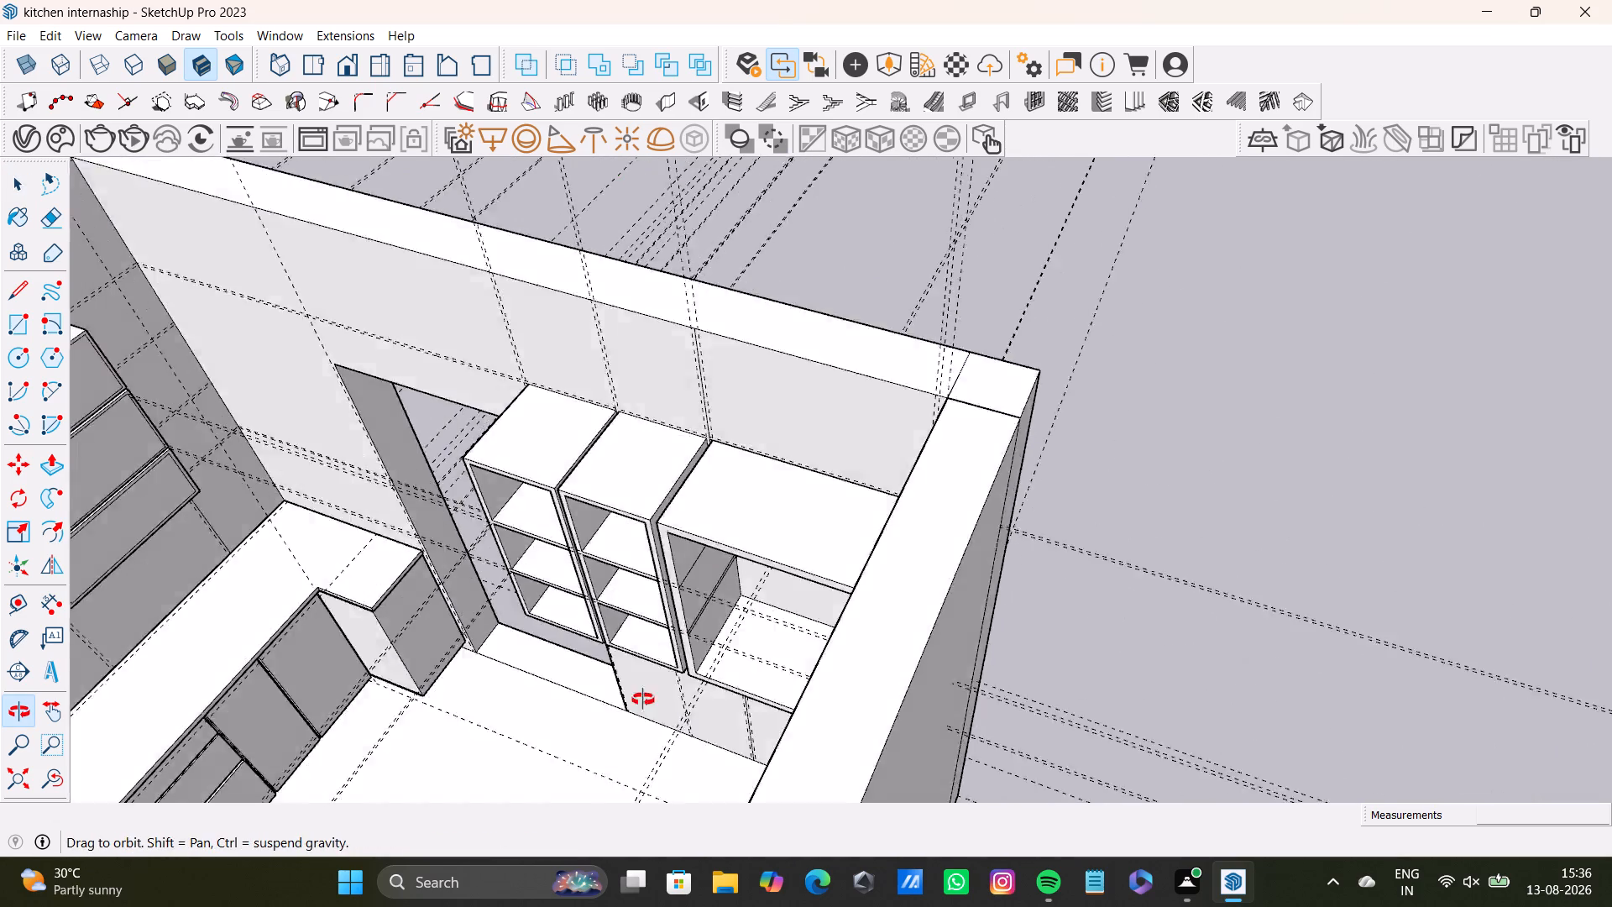
pyautogui.moveTo(850, 686); pyautogui.dragTo(600, 661, button='middle')
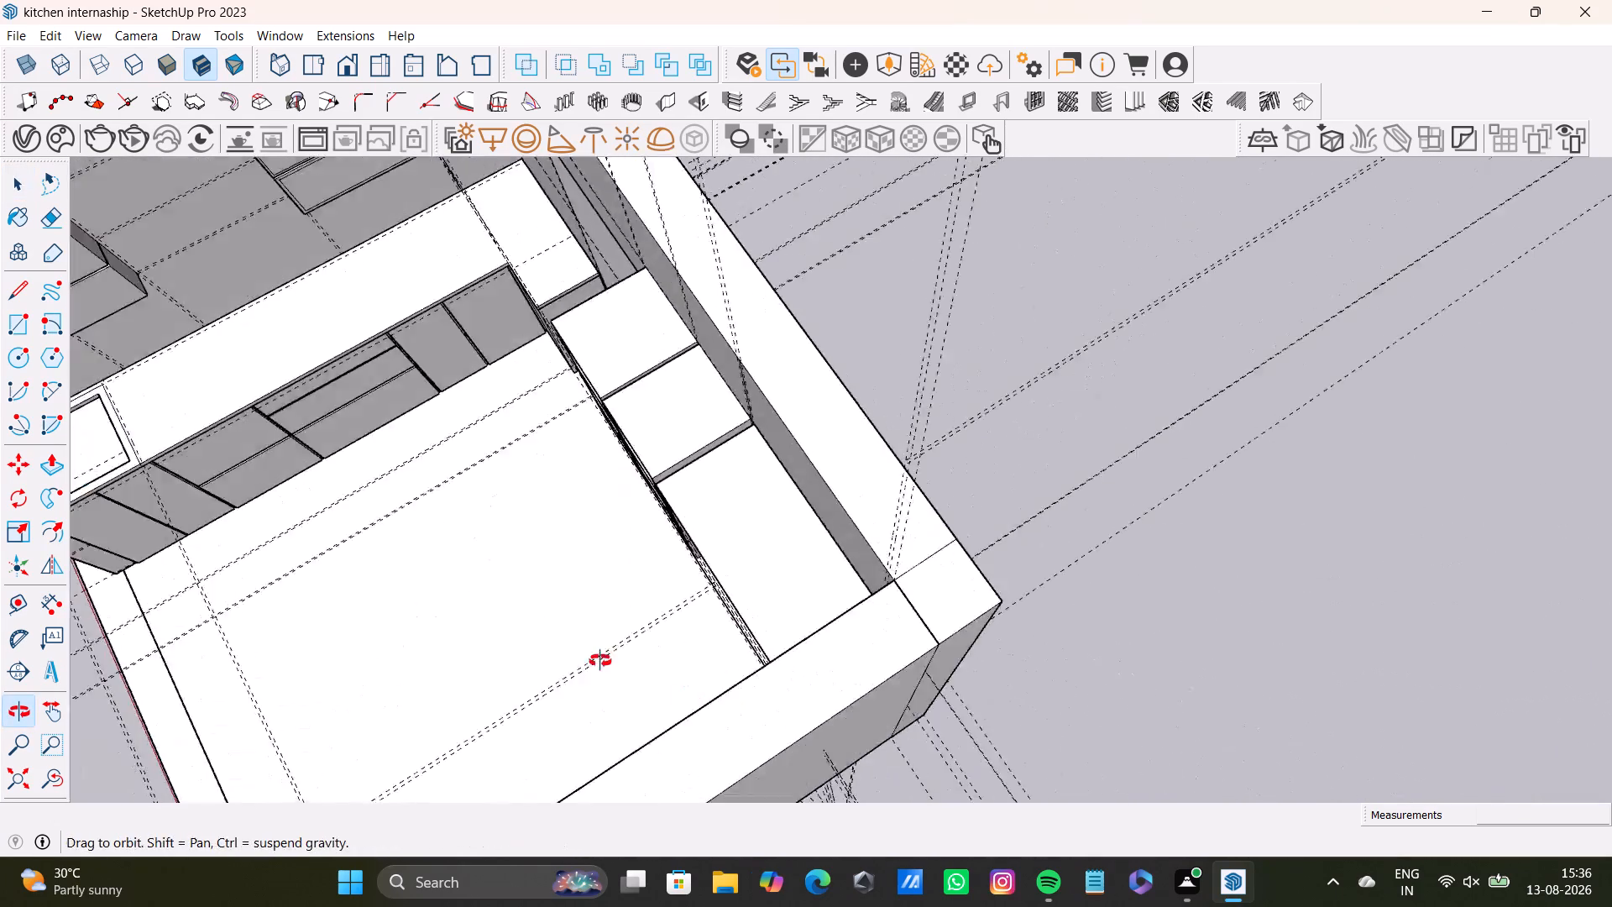
pyautogui.moveTo(600, 661); pyautogui.dragTo(506, 580, button='middle')
pyautogui.scroll(-3, 526, 444)
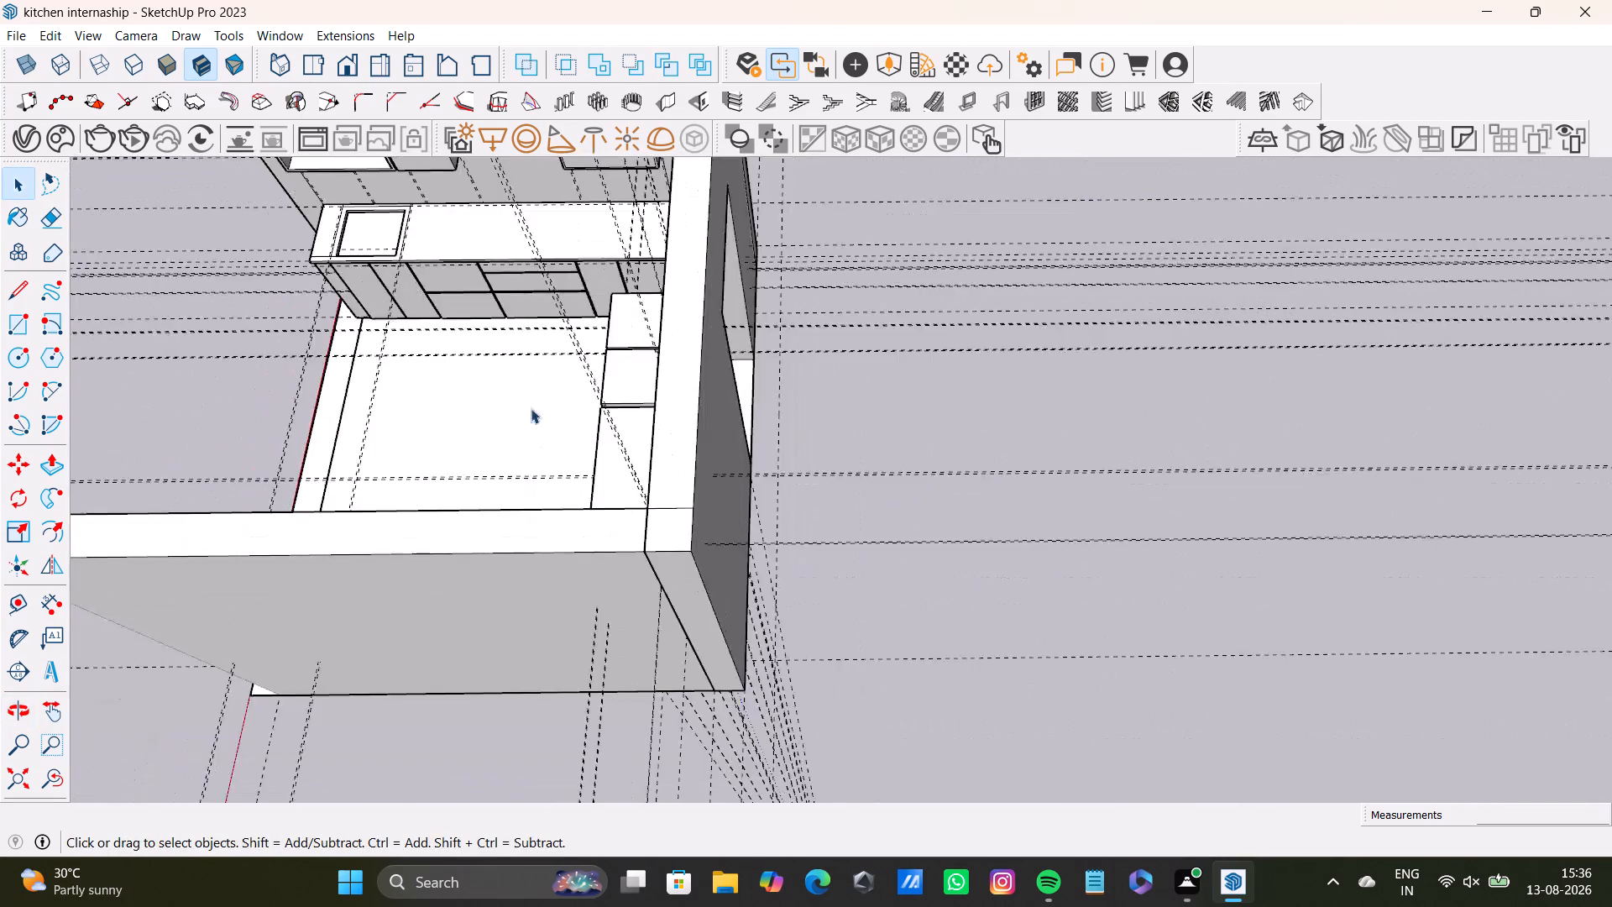
pyautogui.moveTo(536, 406); pyautogui.dragTo(422, 444, button='middle')
pyautogui.scroll(-1, 438, 412)
pyautogui.keyDown('shift'); pyautogui.moveTo(513, 368); pyautogui.dragTo(517, 371, button='middle'); pyautogui.keyUp('shift')
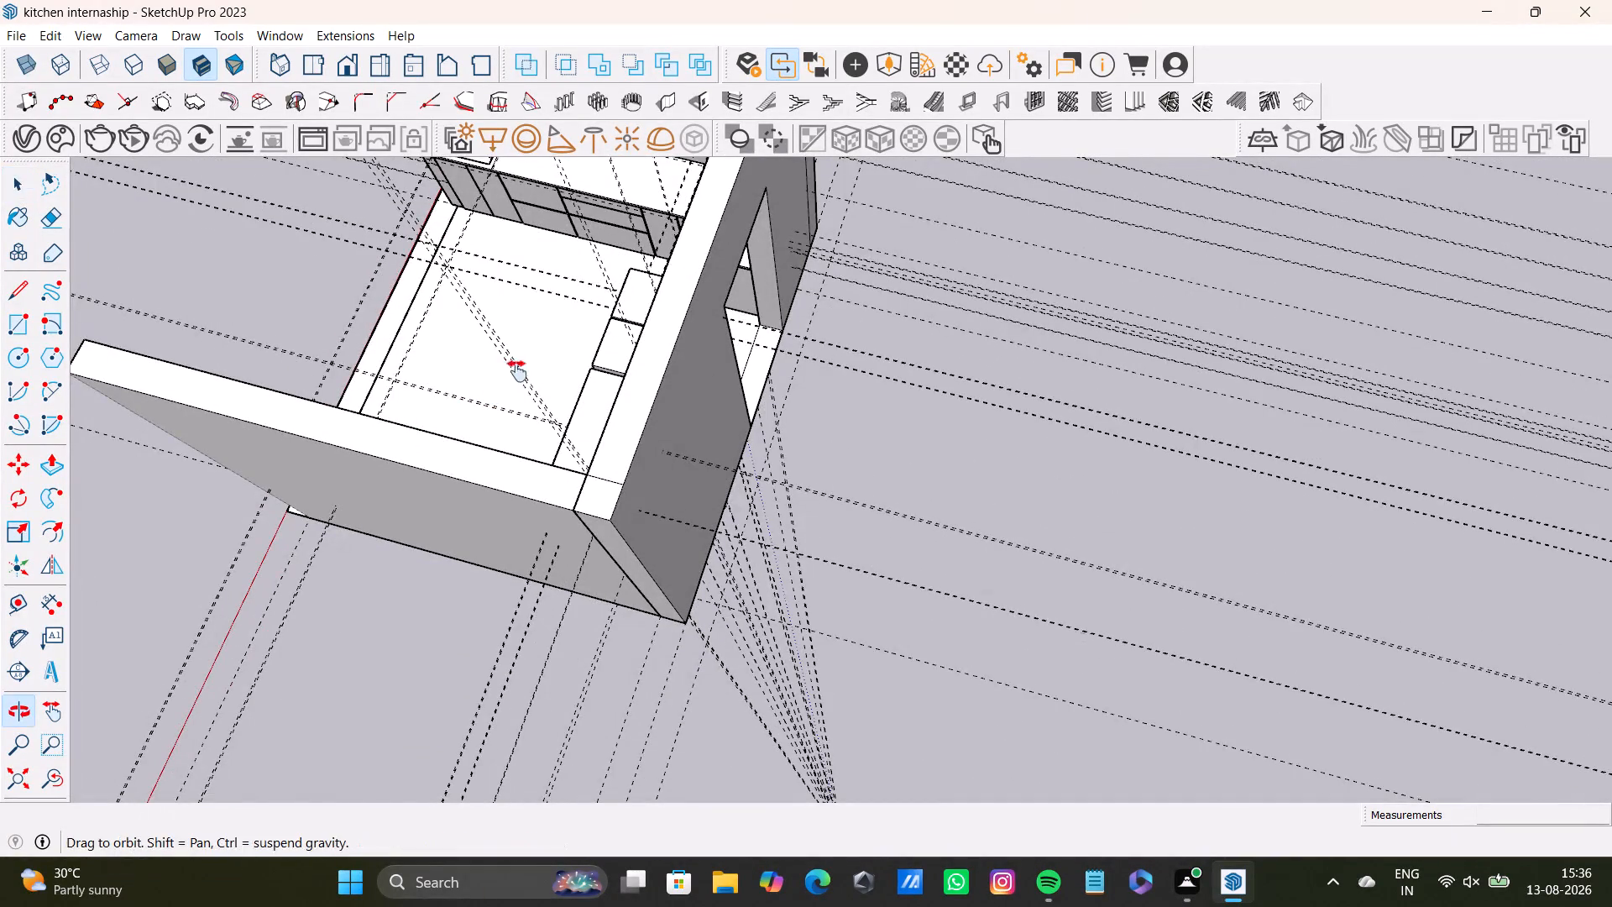
pyautogui.keyDown('shift'); pyautogui.moveTo(517, 371); pyautogui.dragTo(640, 594, button='middle'); pyautogui.keyUp('shift')
pyautogui.moveTo(680, 618); pyautogui.dragTo(878, 642, button='middle')
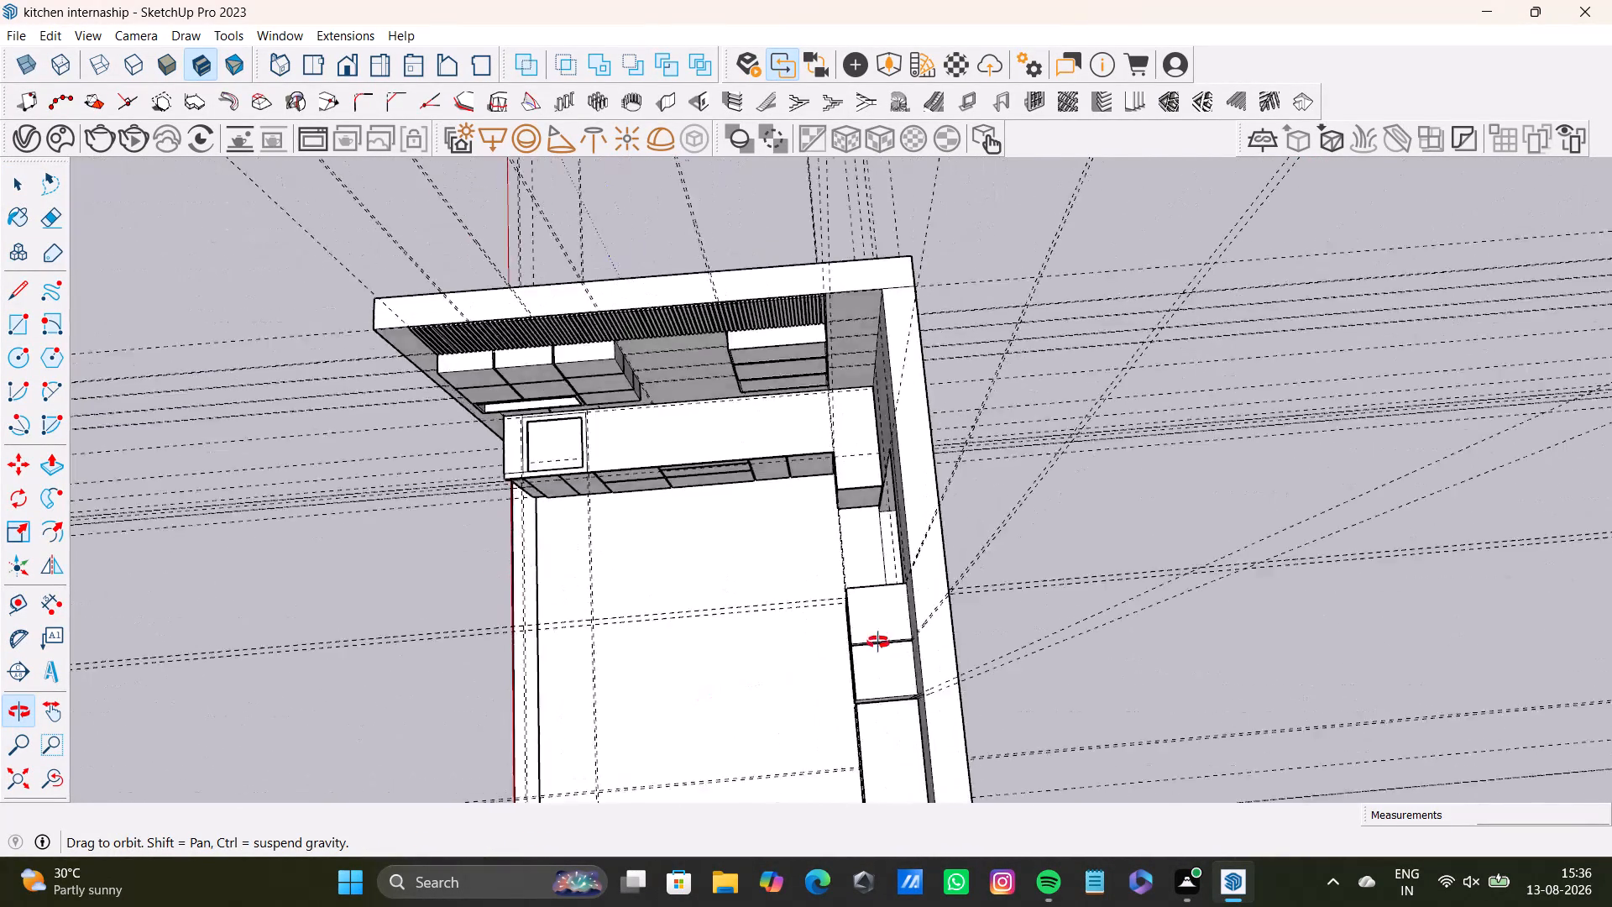
pyautogui.moveTo(878, 642); pyautogui.dragTo(1165, 354, button='middle')
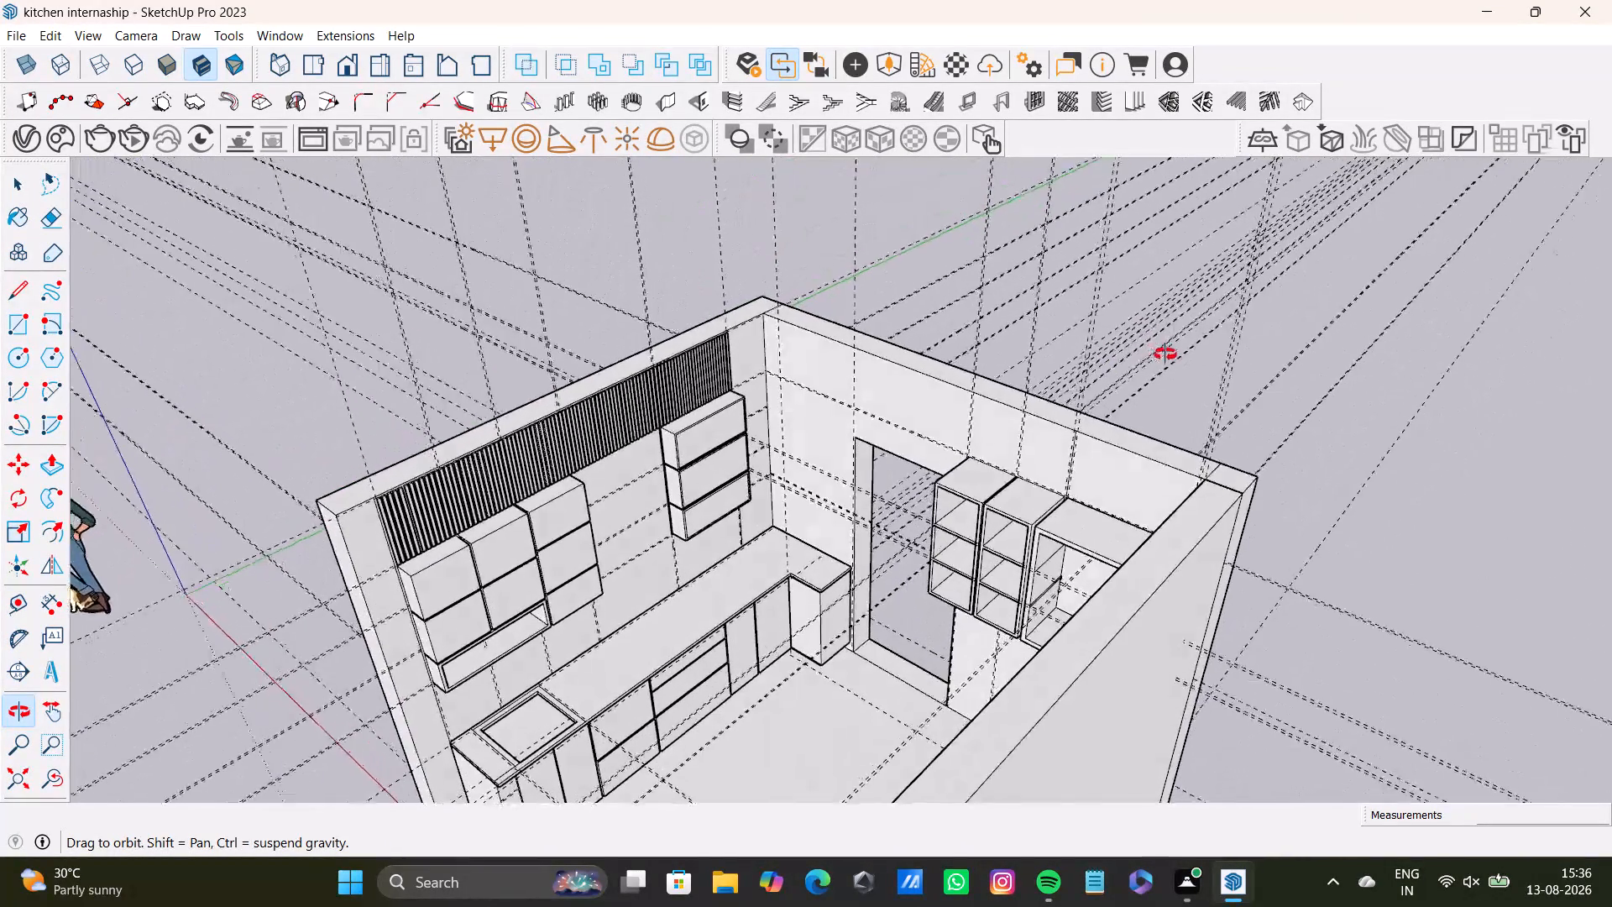
pyautogui.moveTo(1165, 354); pyautogui.dragTo(1166, 354, button='middle')
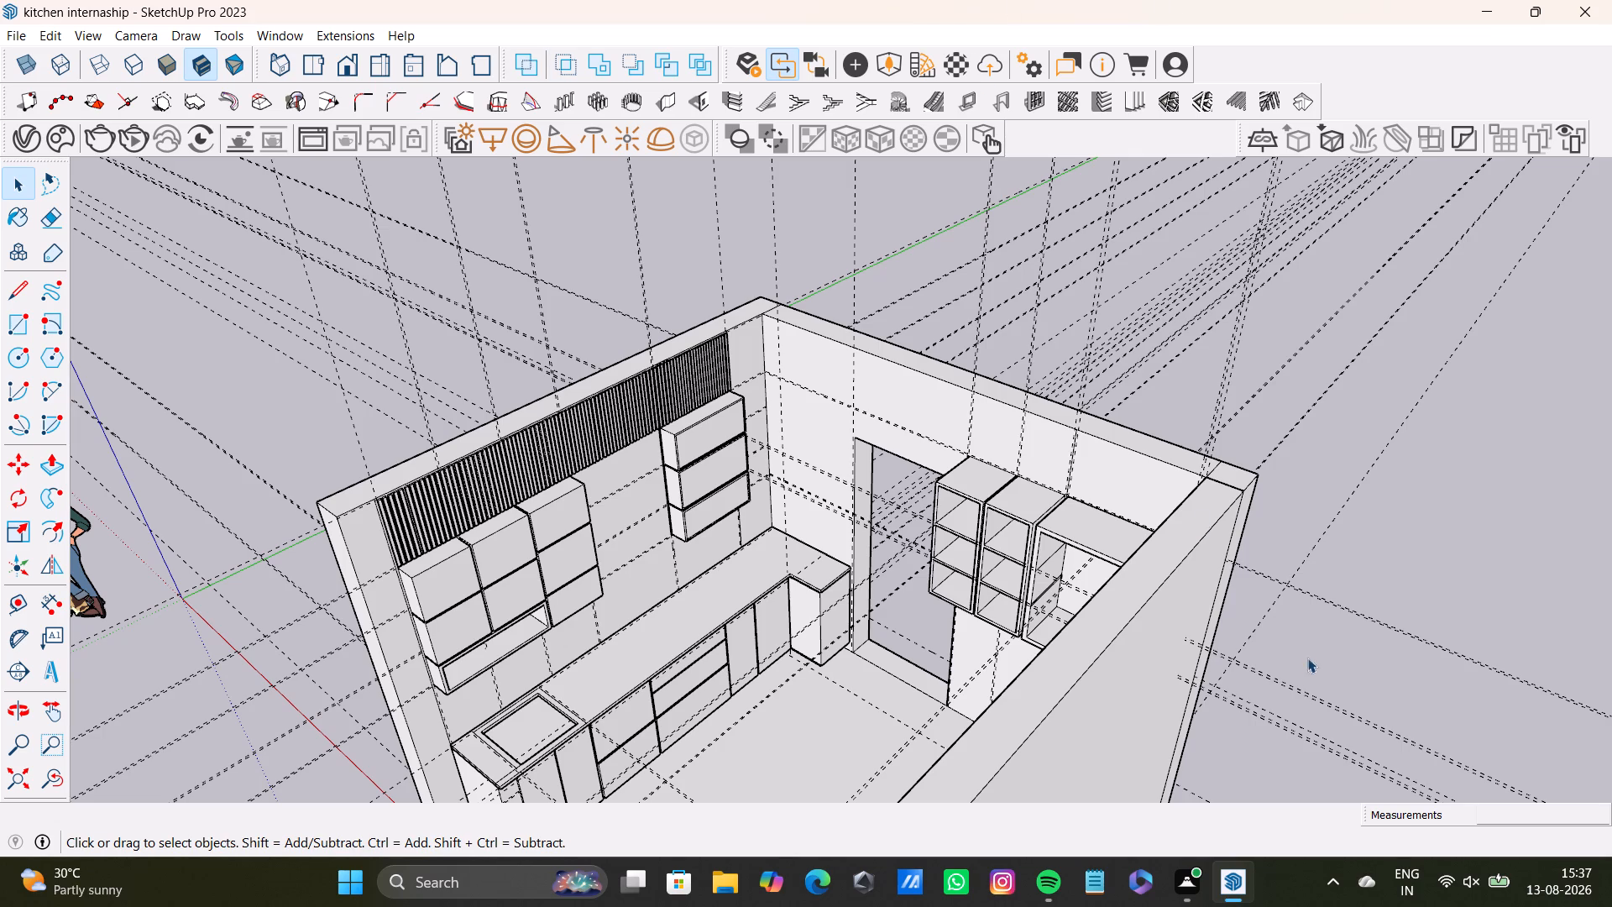
pyautogui.scroll(14, 919, 553)
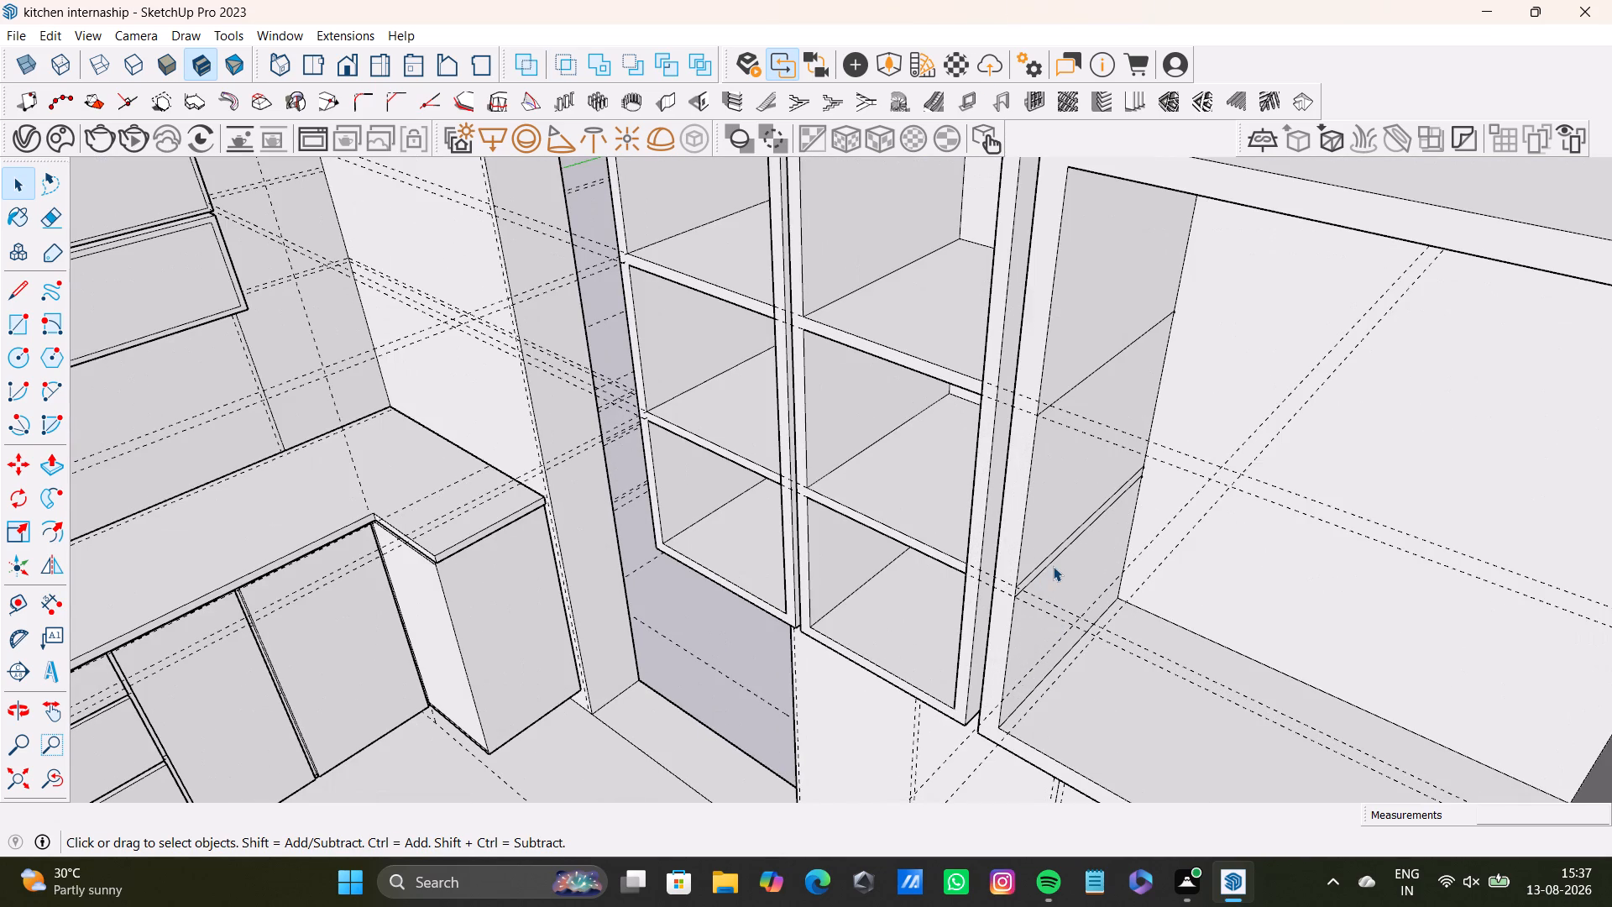
# Draw the upper shelf strip's missing top edge, about 1' 4 7/16" long, on the wide cabinet's inner side panel.
pyautogui.keyDown('shift'); pyautogui.moveTo(1053, 564); pyautogui.dragTo(1022, 670, button='middle'); pyautogui.keyUp('shift')
pyautogui.moveTo(1039, 643); pyautogui.dragTo(960, 618, button='middle')
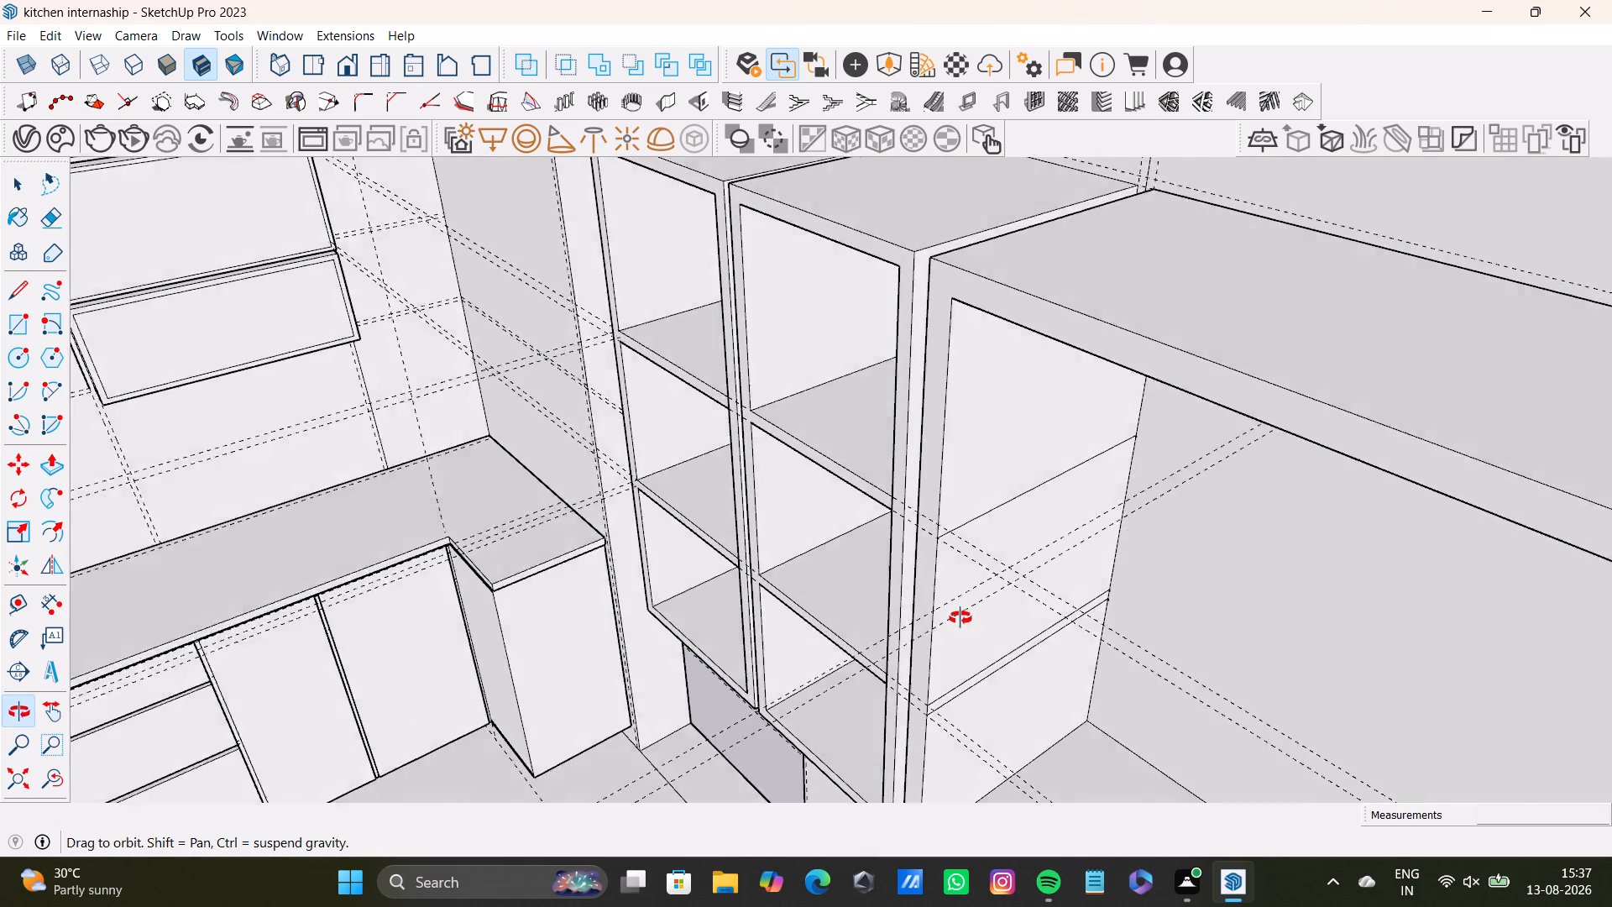
pyautogui.moveTo(960, 618); pyautogui.dragTo(966, 574, button='middle')
pyautogui.scroll(4, 978, 561)
pyautogui.moveTo(978, 557); pyautogui.dragTo(960, 627, button='middle')
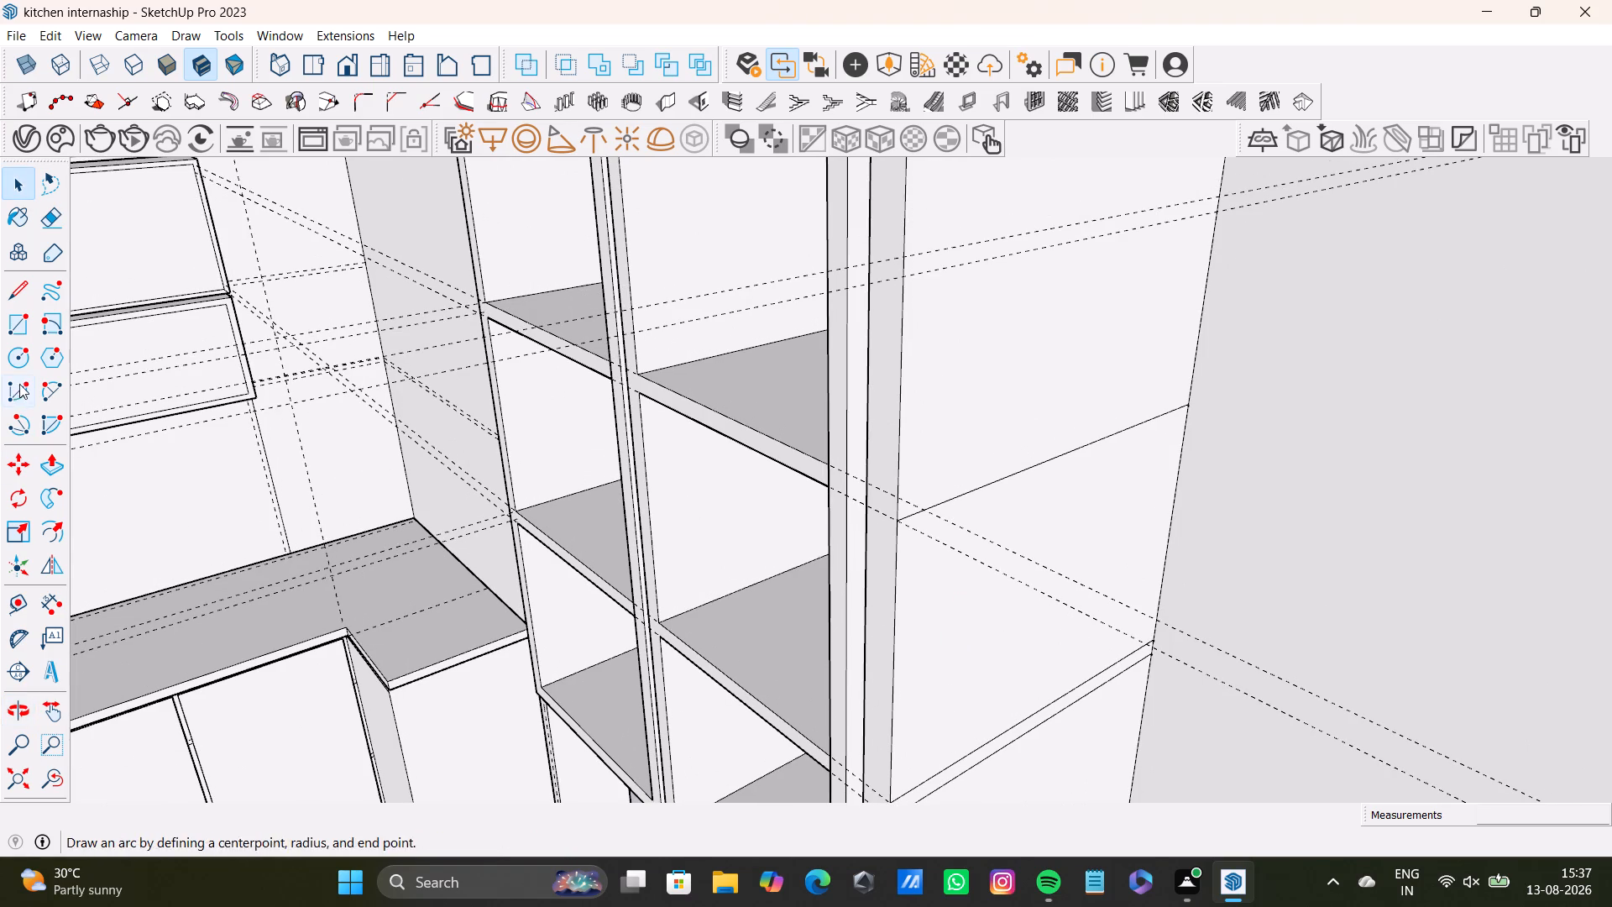
pyautogui.click(19, 285)
pyautogui.scroll(2, 809, 420)
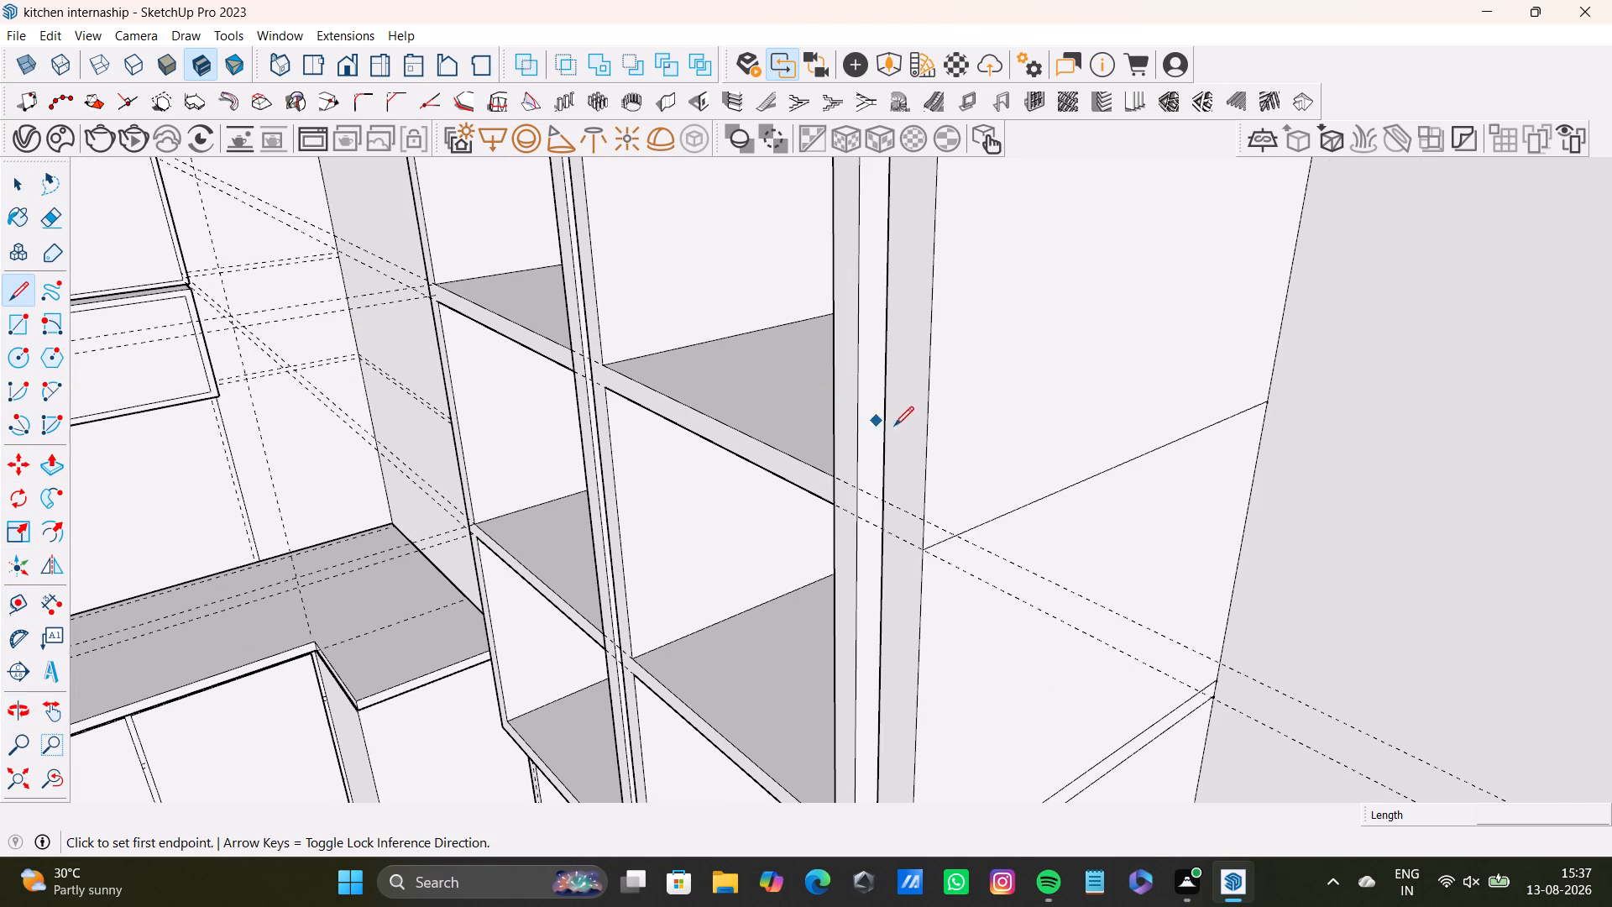
pyautogui.click(920, 517)
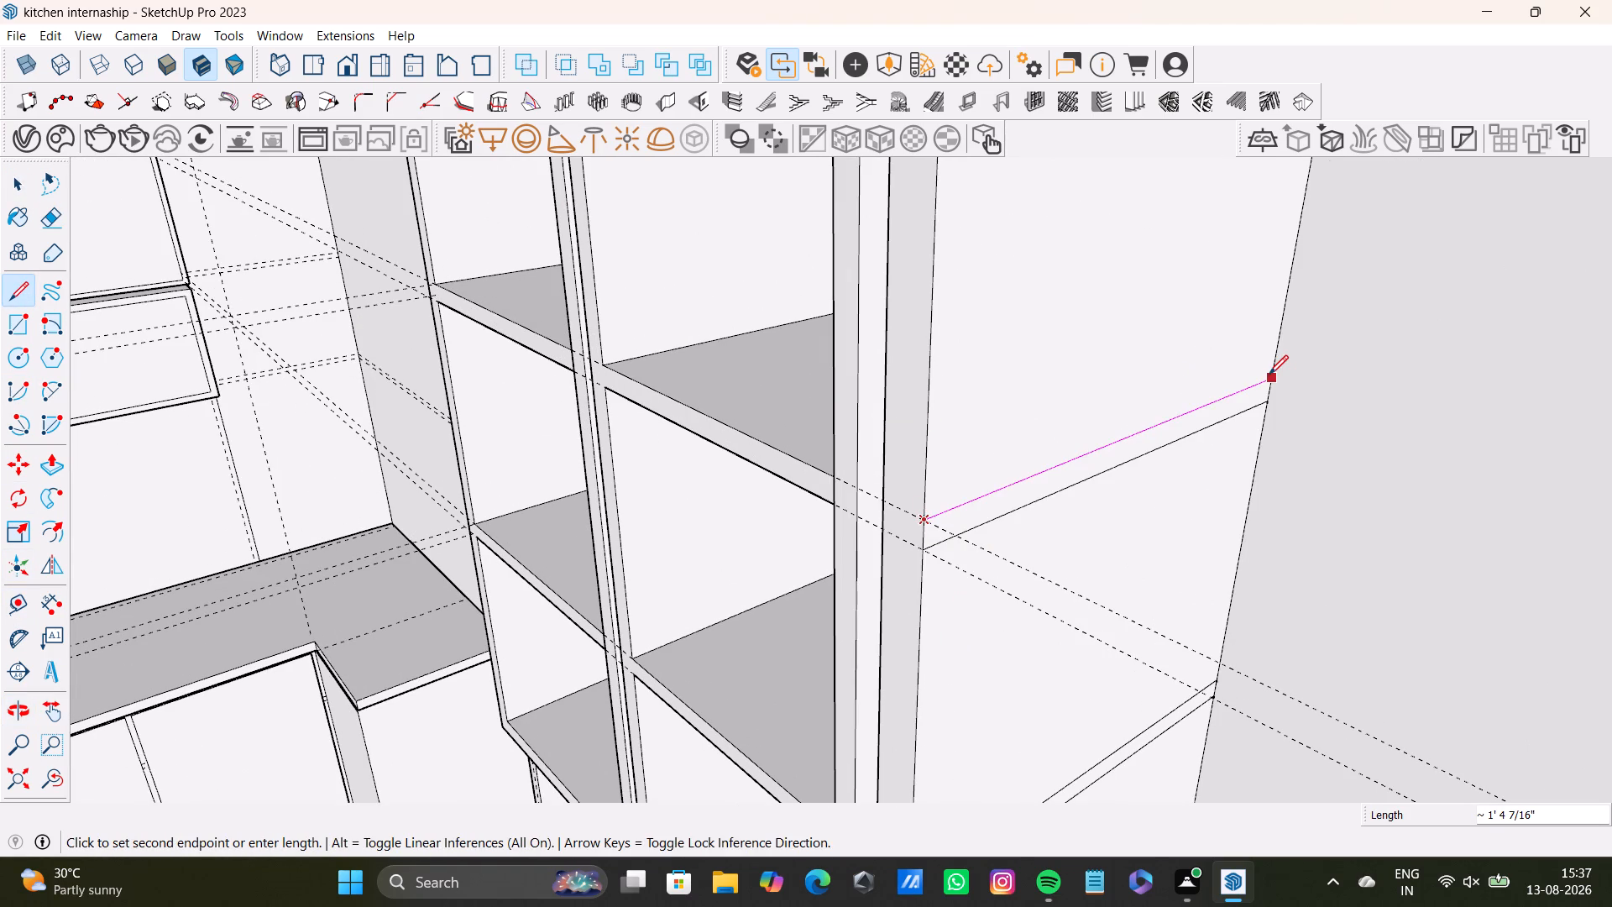
pyautogui.click(1269, 375)
pyautogui.press('space')
# Push/Pull the upper shelf strip in the wide cabinet about 2' 5 1/4" across to the opposite side panel.
pyautogui.scroll(-3, 1080, 575)
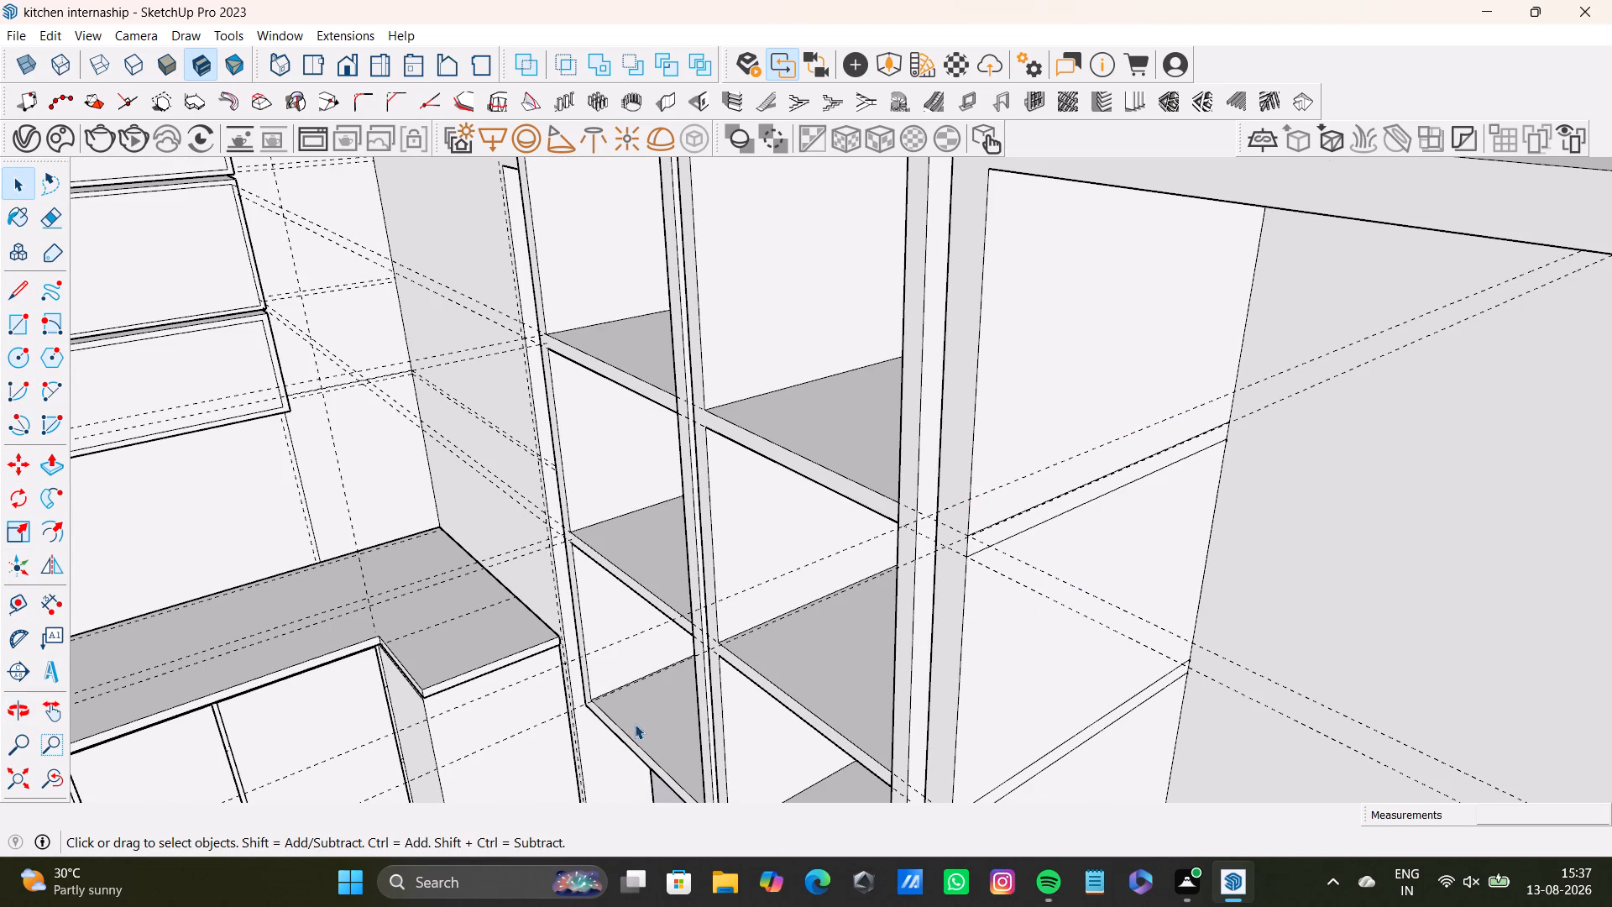
pyautogui.click(12, 320)
pyautogui.scroll(3, 1146, 499)
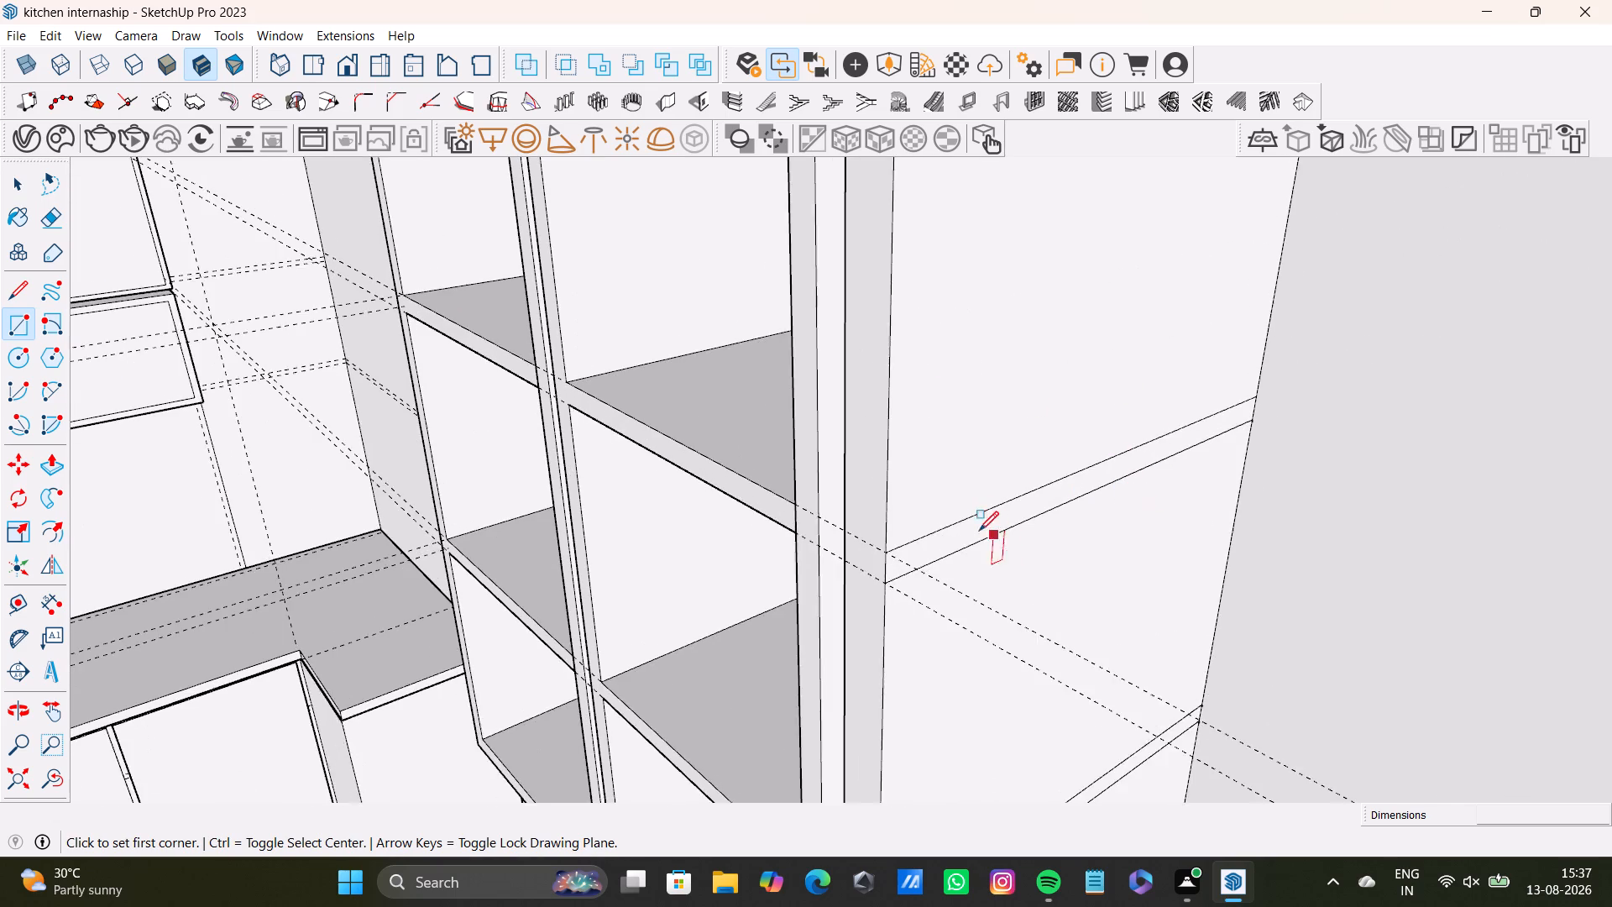
pyautogui.scroll(3, 979, 531)
pyautogui.press('space')
pyautogui.click(931, 549)
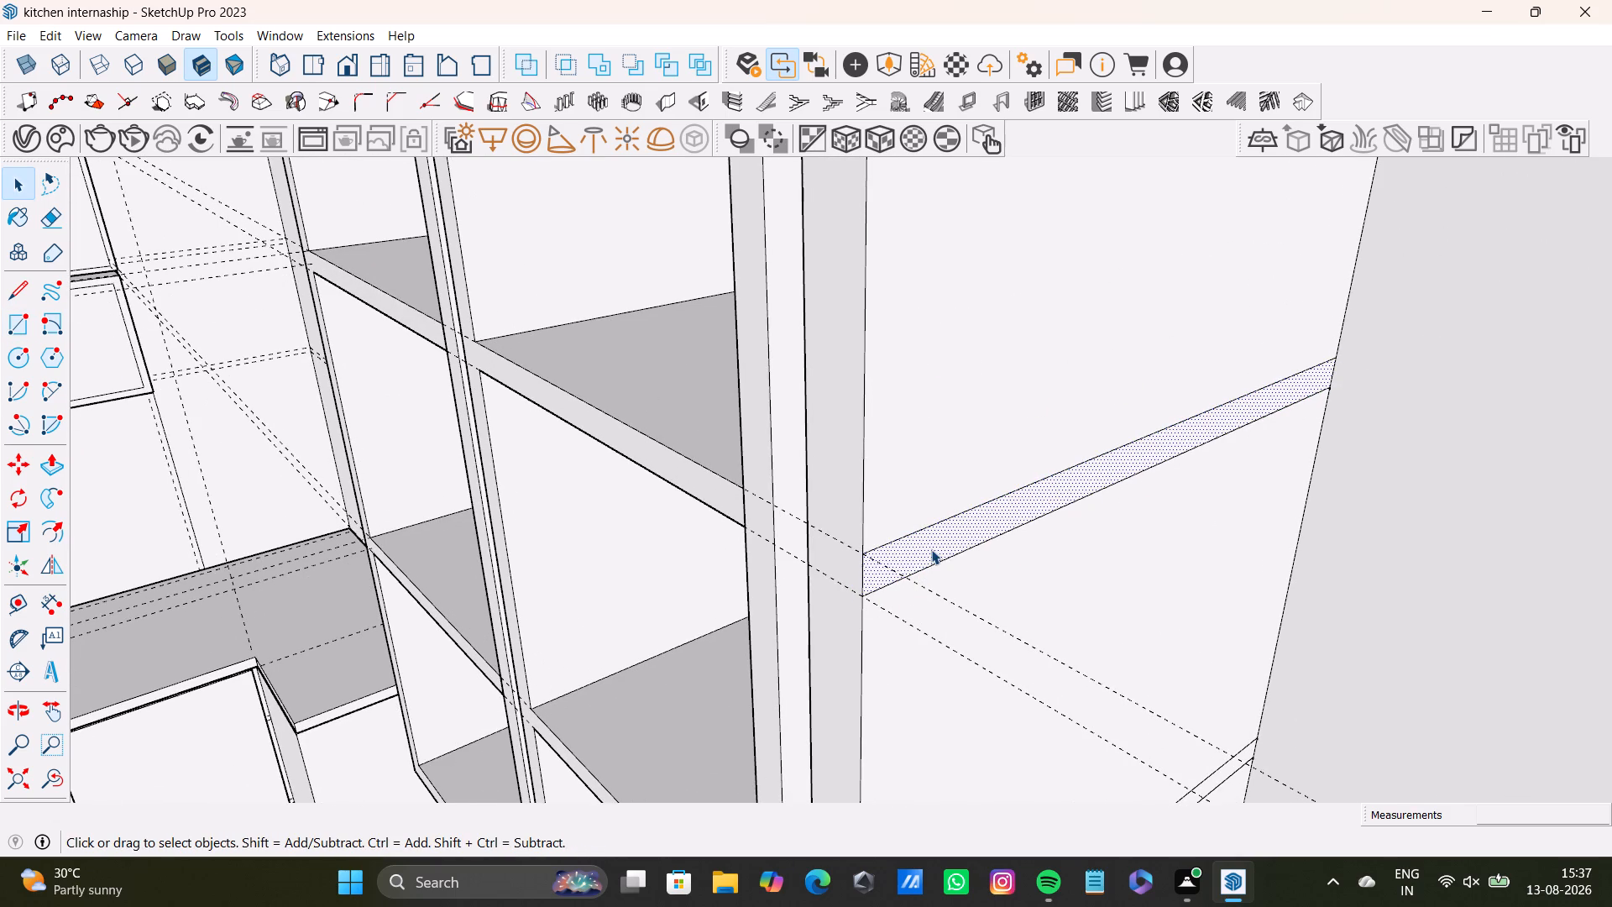
pyautogui.press('p')
pyautogui.click(931, 549)
pyautogui.scroll(-3, 1342, 653)
pyautogui.moveTo(1248, 702); pyautogui.dragTo(1495, 698, button='middle')
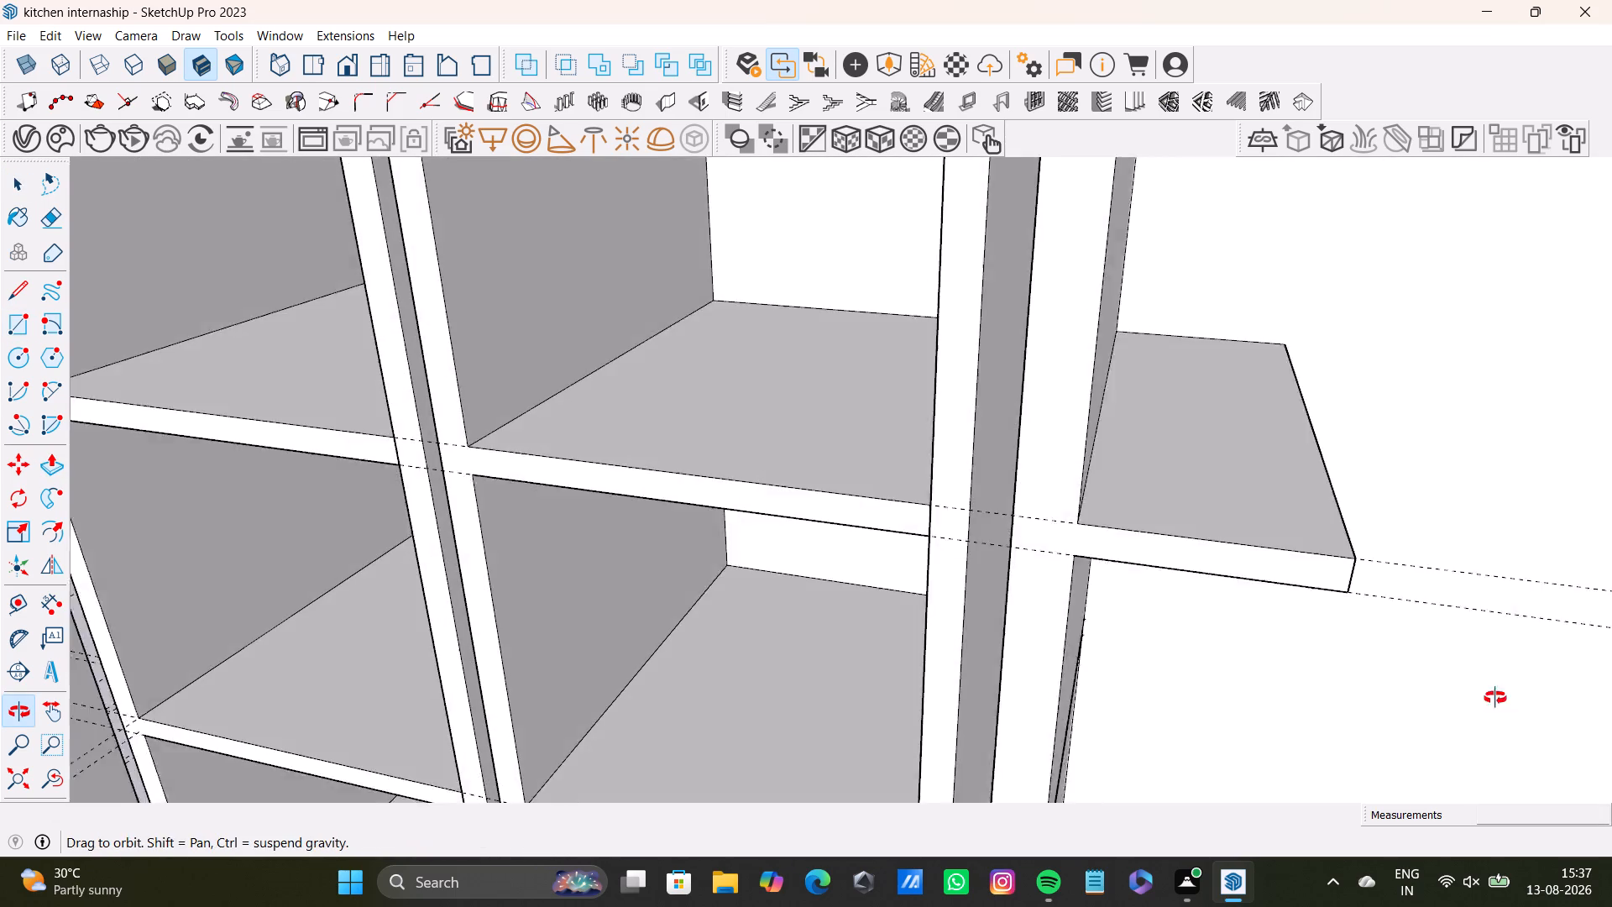
pyautogui.moveTo(1495, 698); pyautogui.dragTo(1515, 692, button='middle')
pyautogui.scroll(-4, 1334, 596)
pyautogui.keyDown('shift'); pyautogui.moveTo(1337, 579); pyautogui.dragTo(738, 558, button='middle'); pyautogui.keyUp('shift')
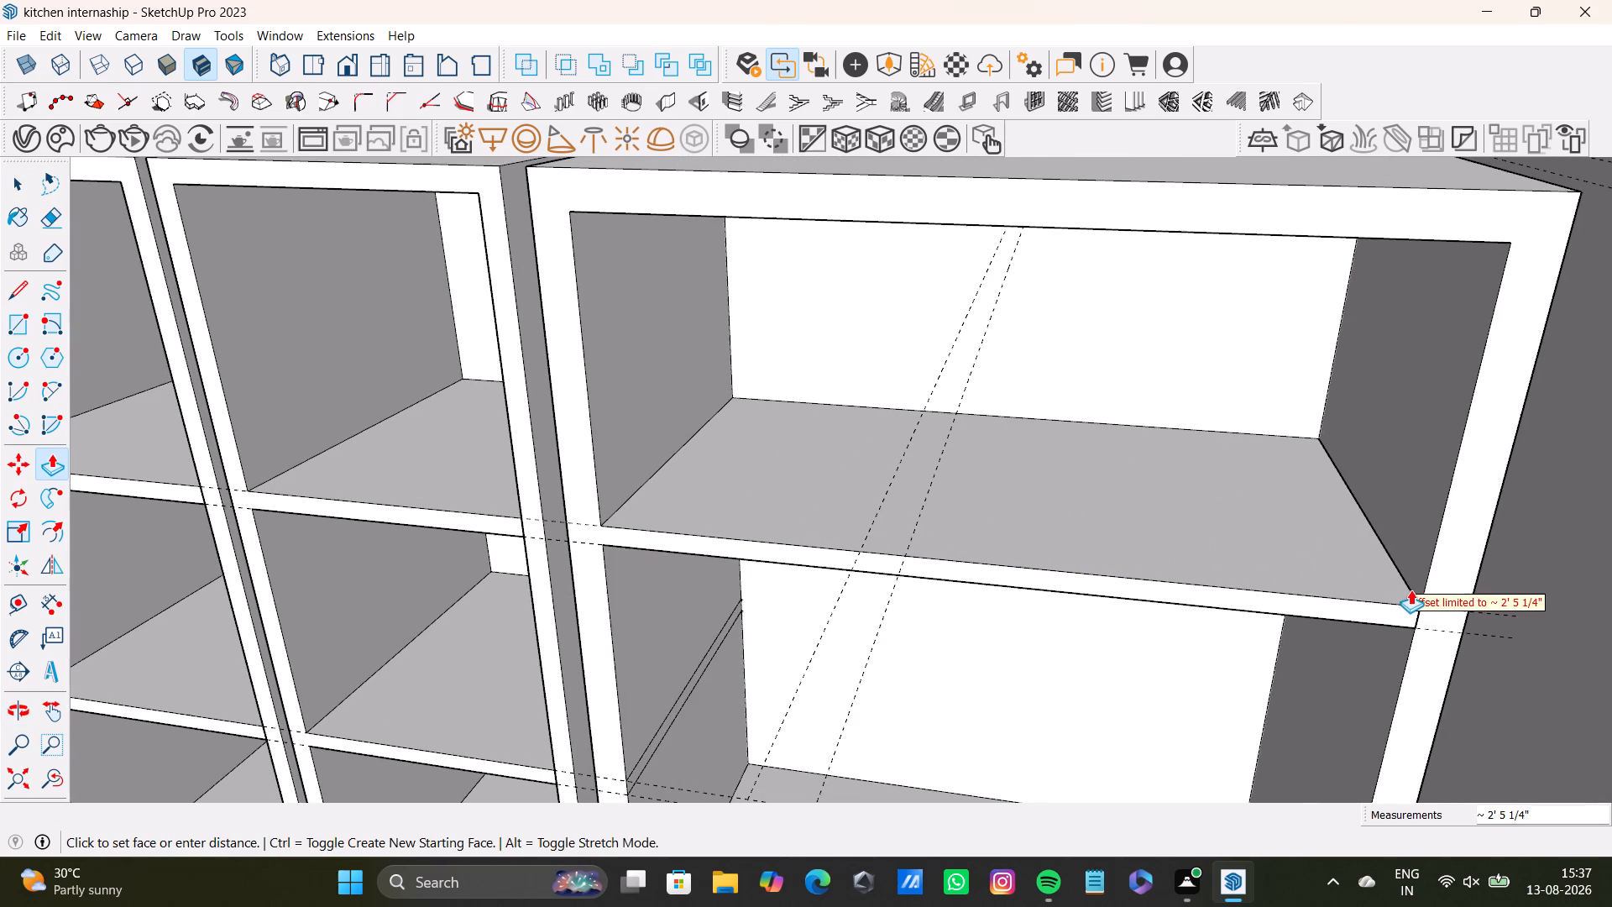
pyautogui.click(1419, 590)
# Push/Pull the lower shelf strip in the wide cabinet about 2' 5 1/4" across to the opposite side panel.
pyautogui.scroll(-3, 1225, 676)
pyautogui.moveTo(1221, 684); pyautogui.dragTo(1233, 446, button='middle')
pyautogui.moveTo(1180, 448); pyautogui.dragTo(1144, 465, button='middle')
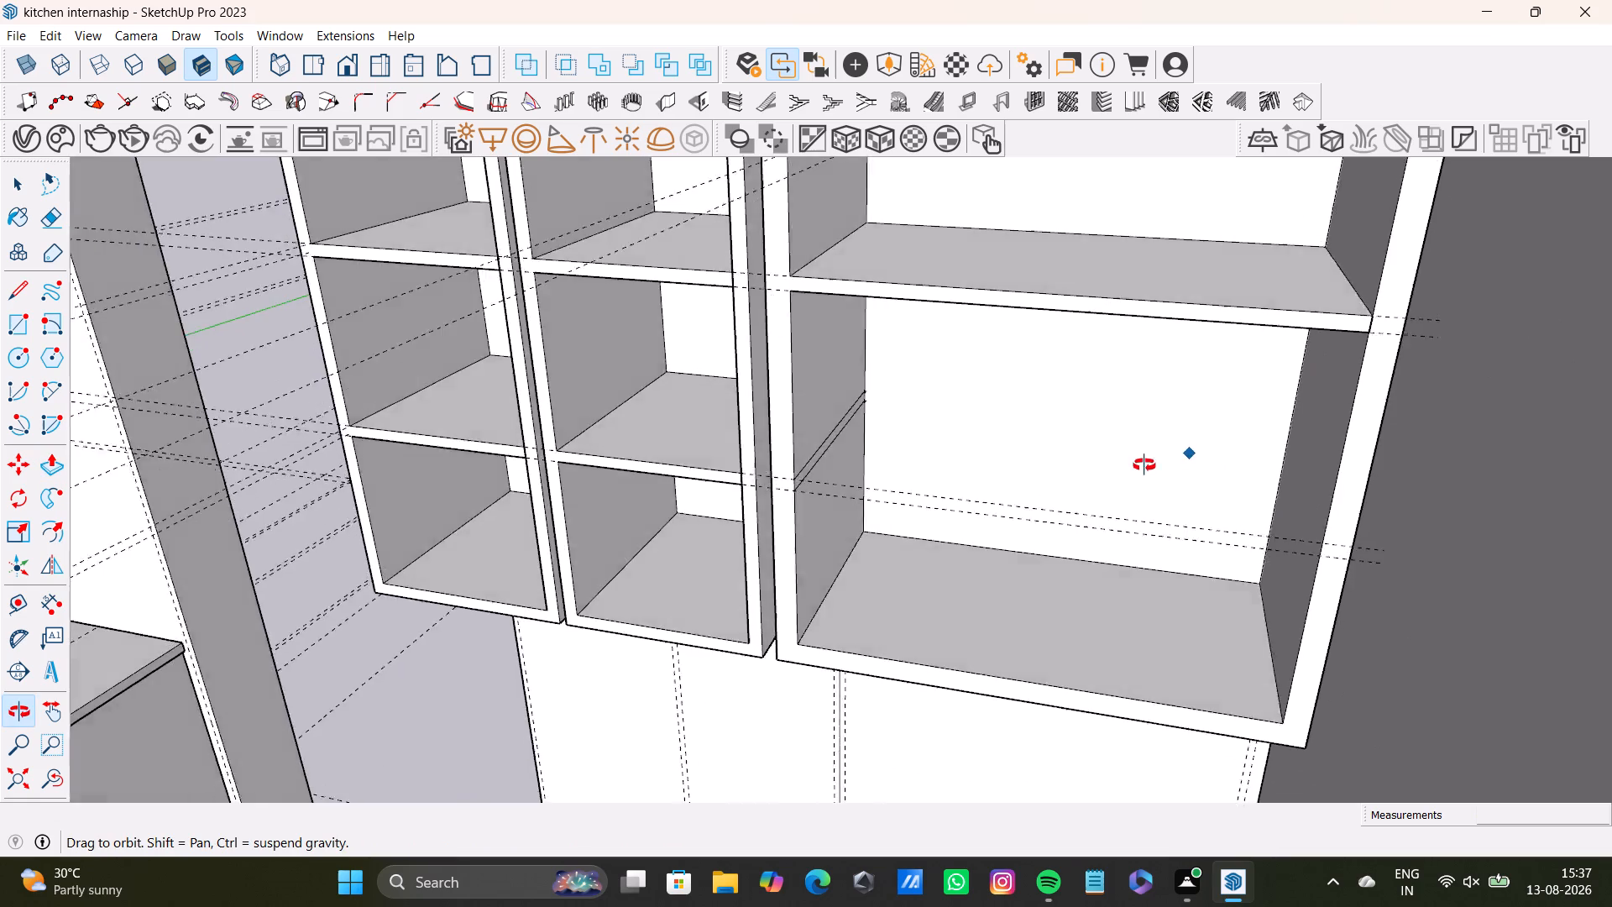
pyautogui.moveTo(1144, 465); pyautogui.dragTo(1001, 452, button='middle')
pyautogui.click(18, 779)
pyautogui.scroll(1, 1040, 483)
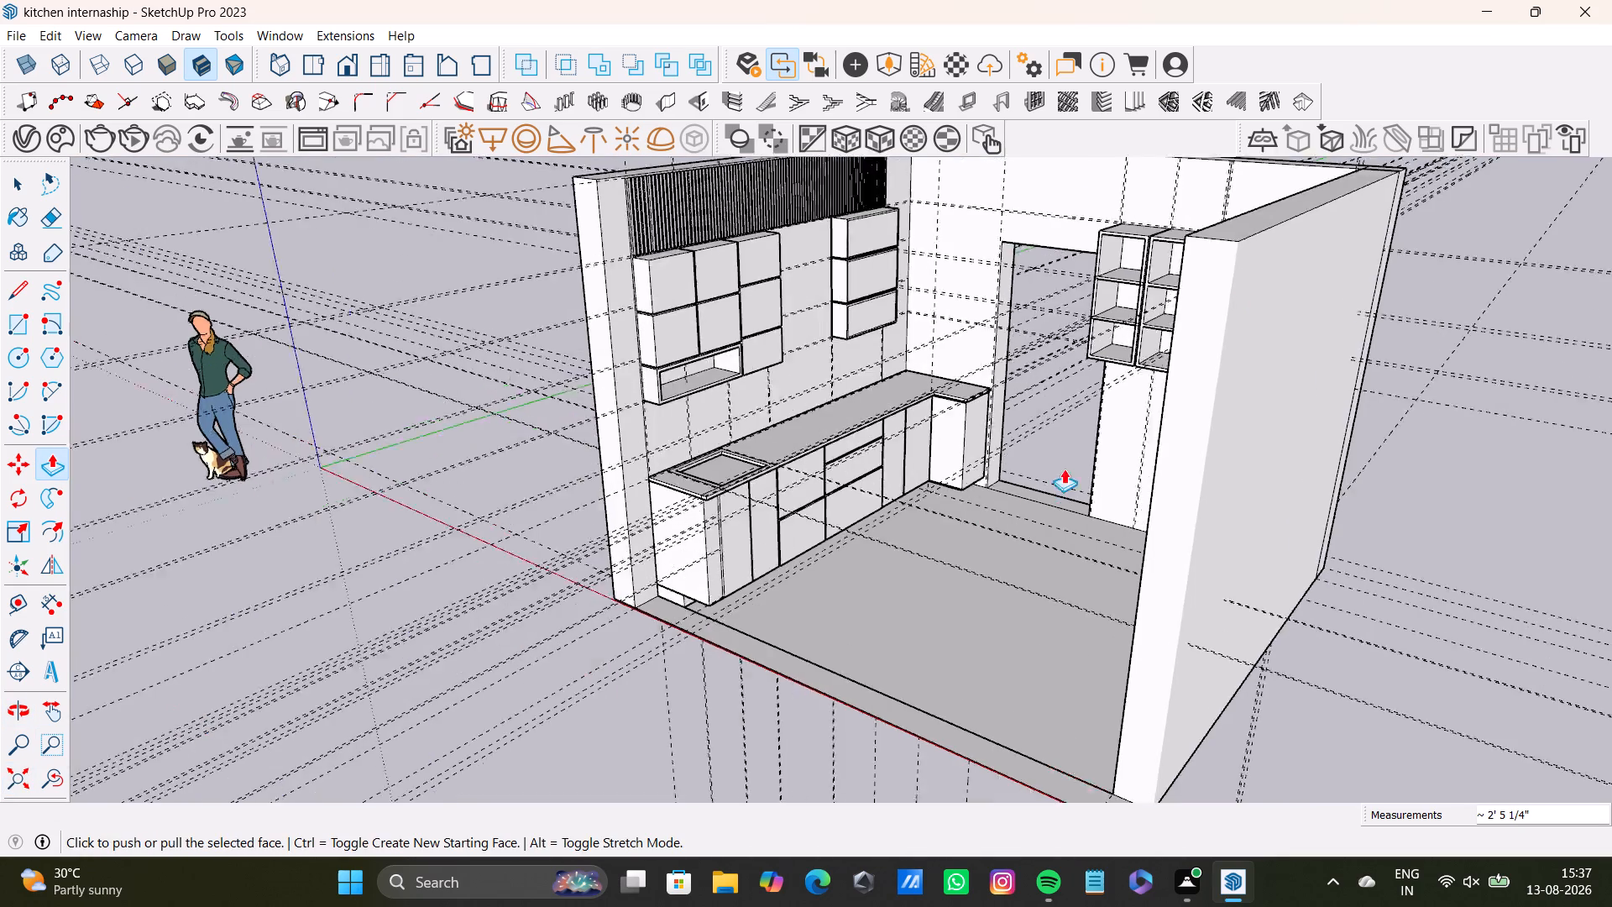
pyautogui.scroll(5, 1064, 469)
pyautogui.keyDown('shift'); pyautogui.moveTo(1127, 416); pyautogui.dragTo(1039, 658, button='middle'); pyautogui.keyUp('shift')
pyautogui.moveTo(1078, 633); pyautogui.dragTo(1169, 621, button='middle')
pyautogui.scroll(7, 1180, 570)
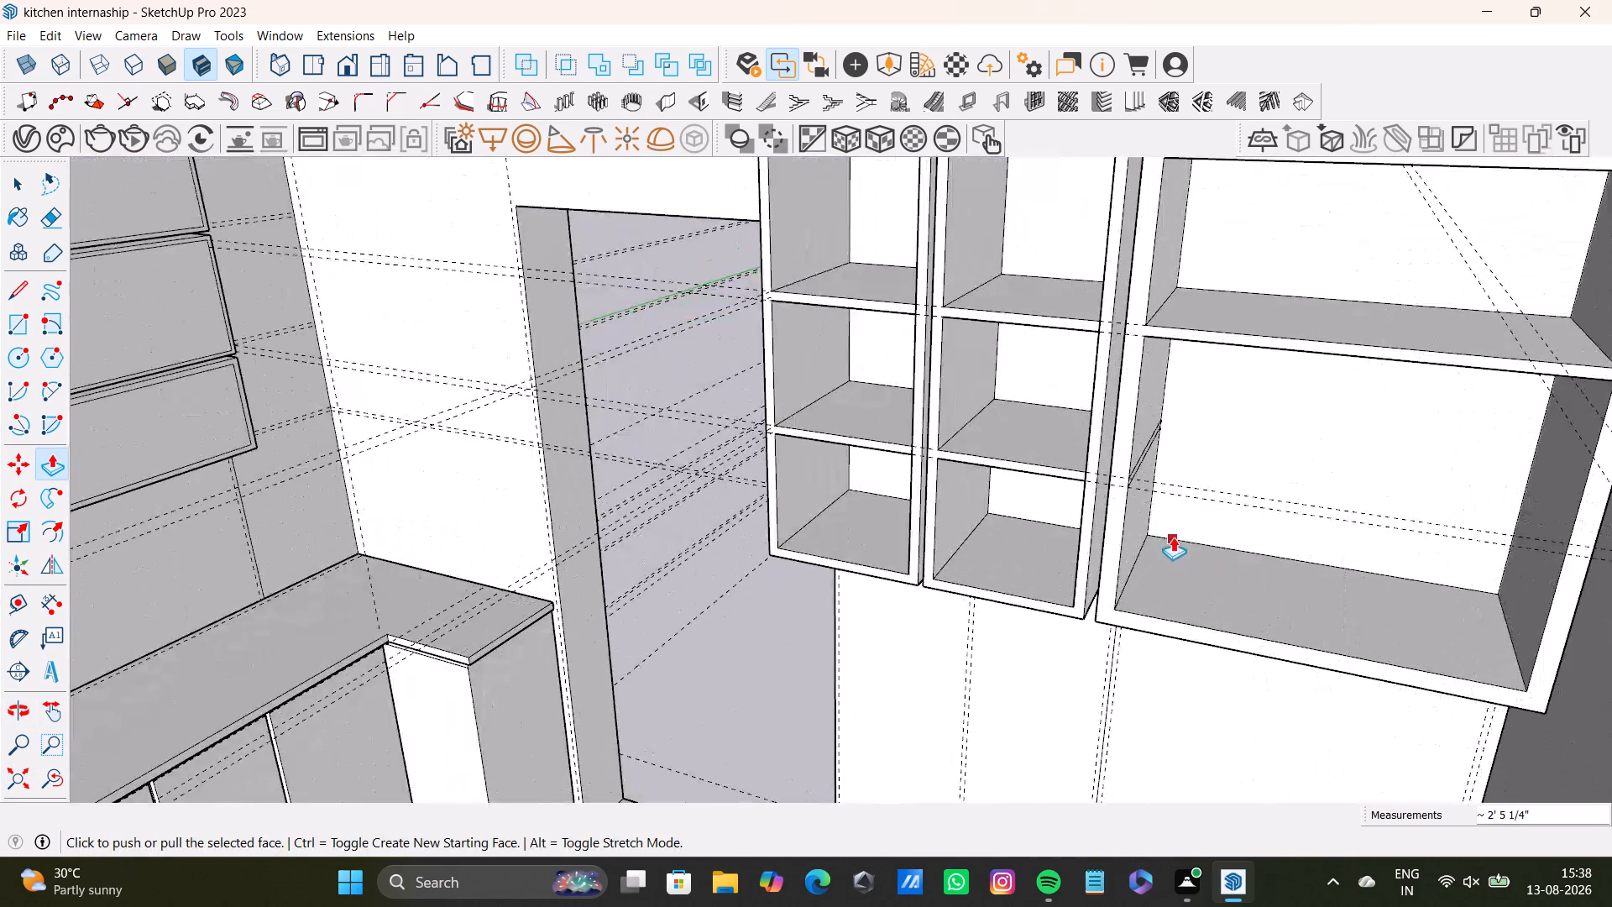
pyautogui.moveTo(1132, 536); pyautogui.dragTo(1162, 540, button='middle')
pyautogui.scroll(4, 1155, 522)
pyautogui.moveTo(1155, 522); pyautogui.dragTo(930, 477, button='middle')
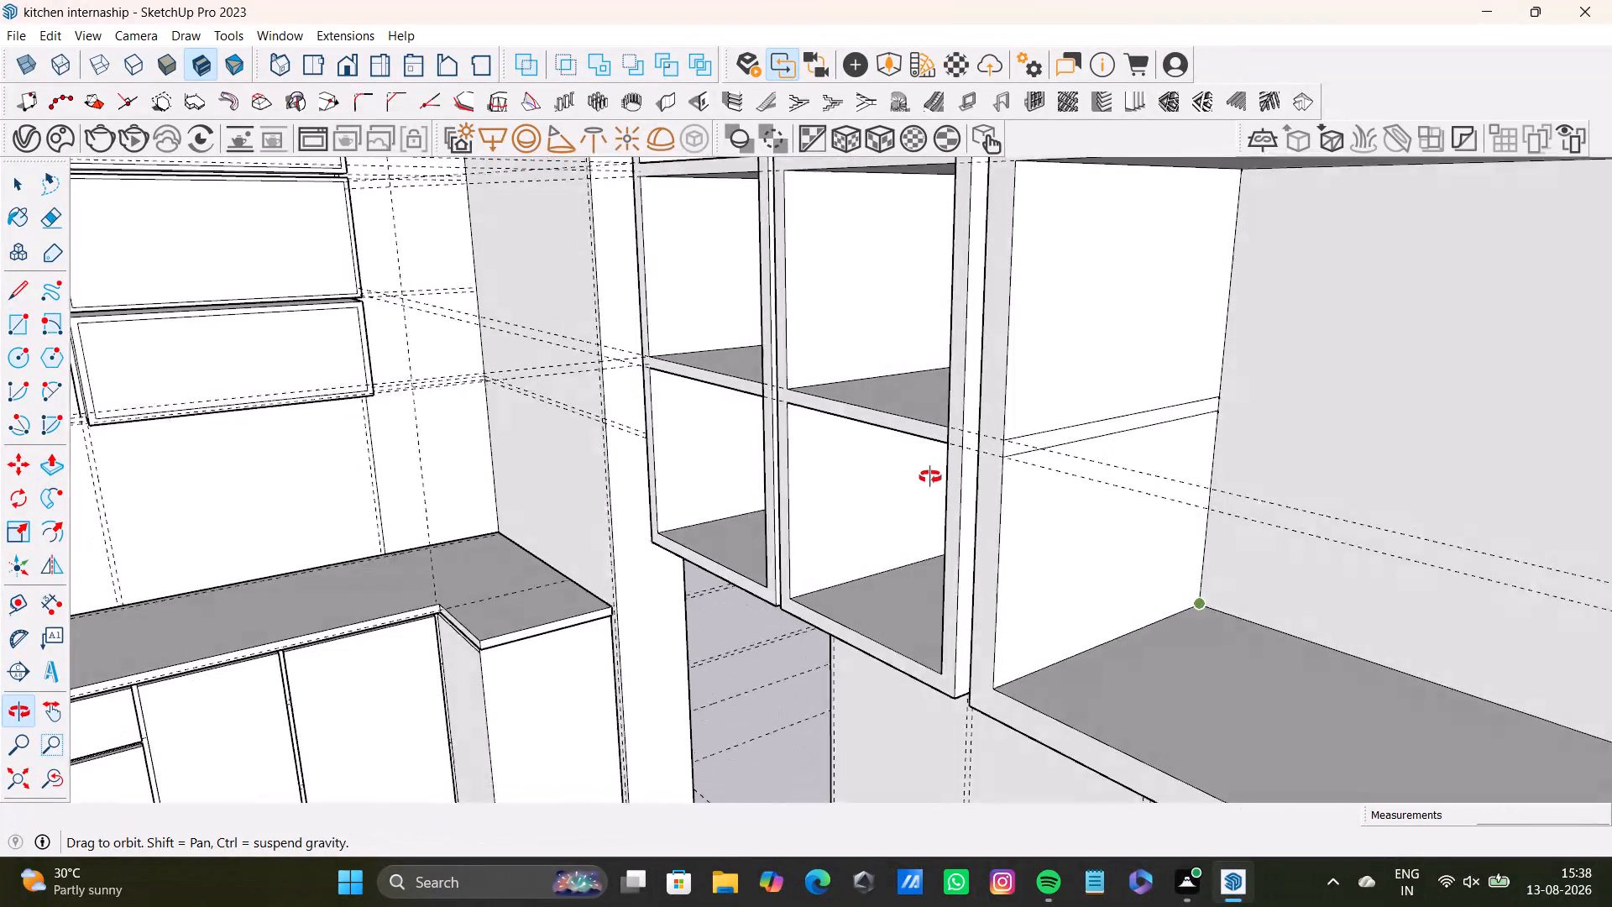
pyautogui.moveTo(930, 477); pyautogui.dragTo(919, 480, button='middle')
pyautogui.press('space')
pyautogui.click(1099, 432)
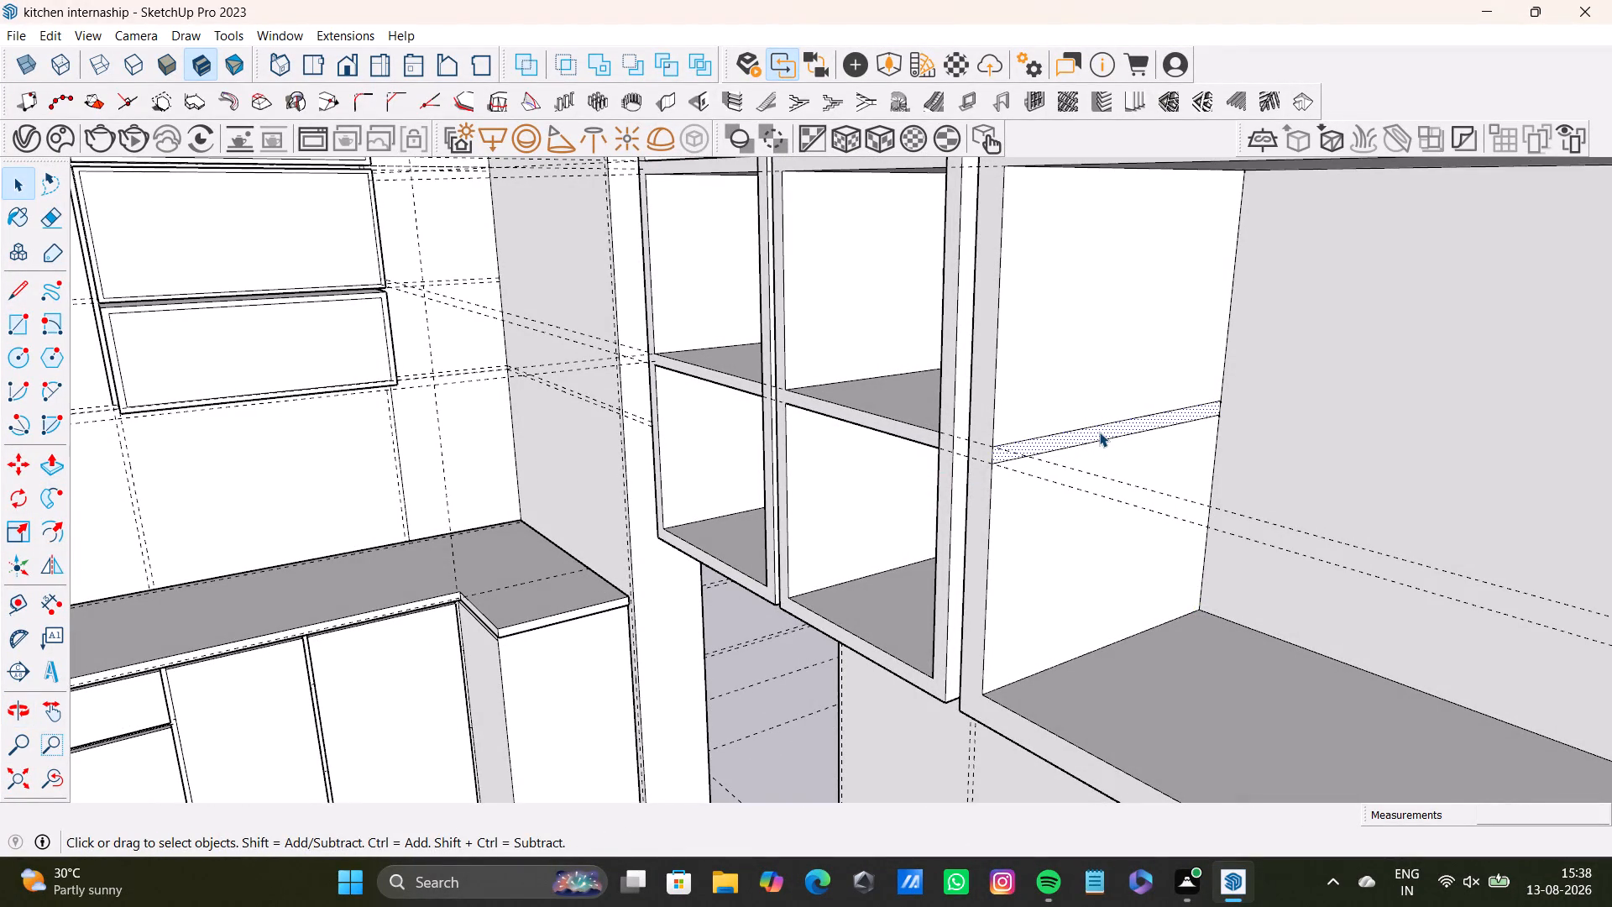
pyautogui.press('p')
pyautogui.click(1099, 432)
pyautogui.scroll(-3, 1510, 548)
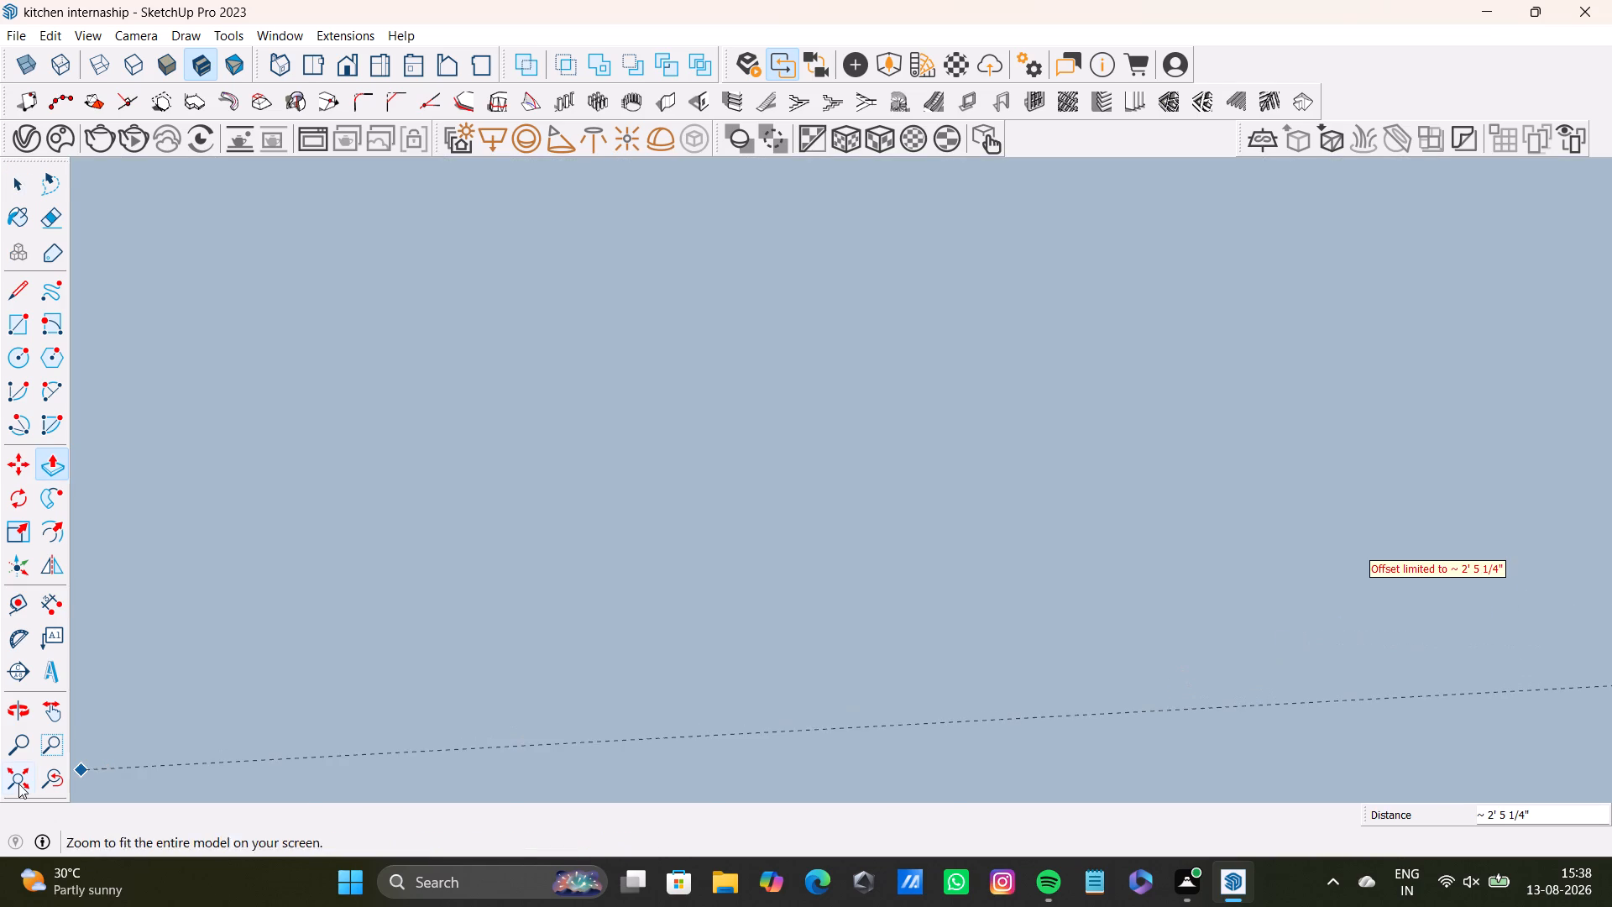
pyautogui.click(42, 774)
pyautogui.moveTo(534, 746); pyautogui.dragTo(871, 796, button='middle')
pyautogui.moveTo(1335, 579); pyautogui.dragTo(1251, 543, button='middle')
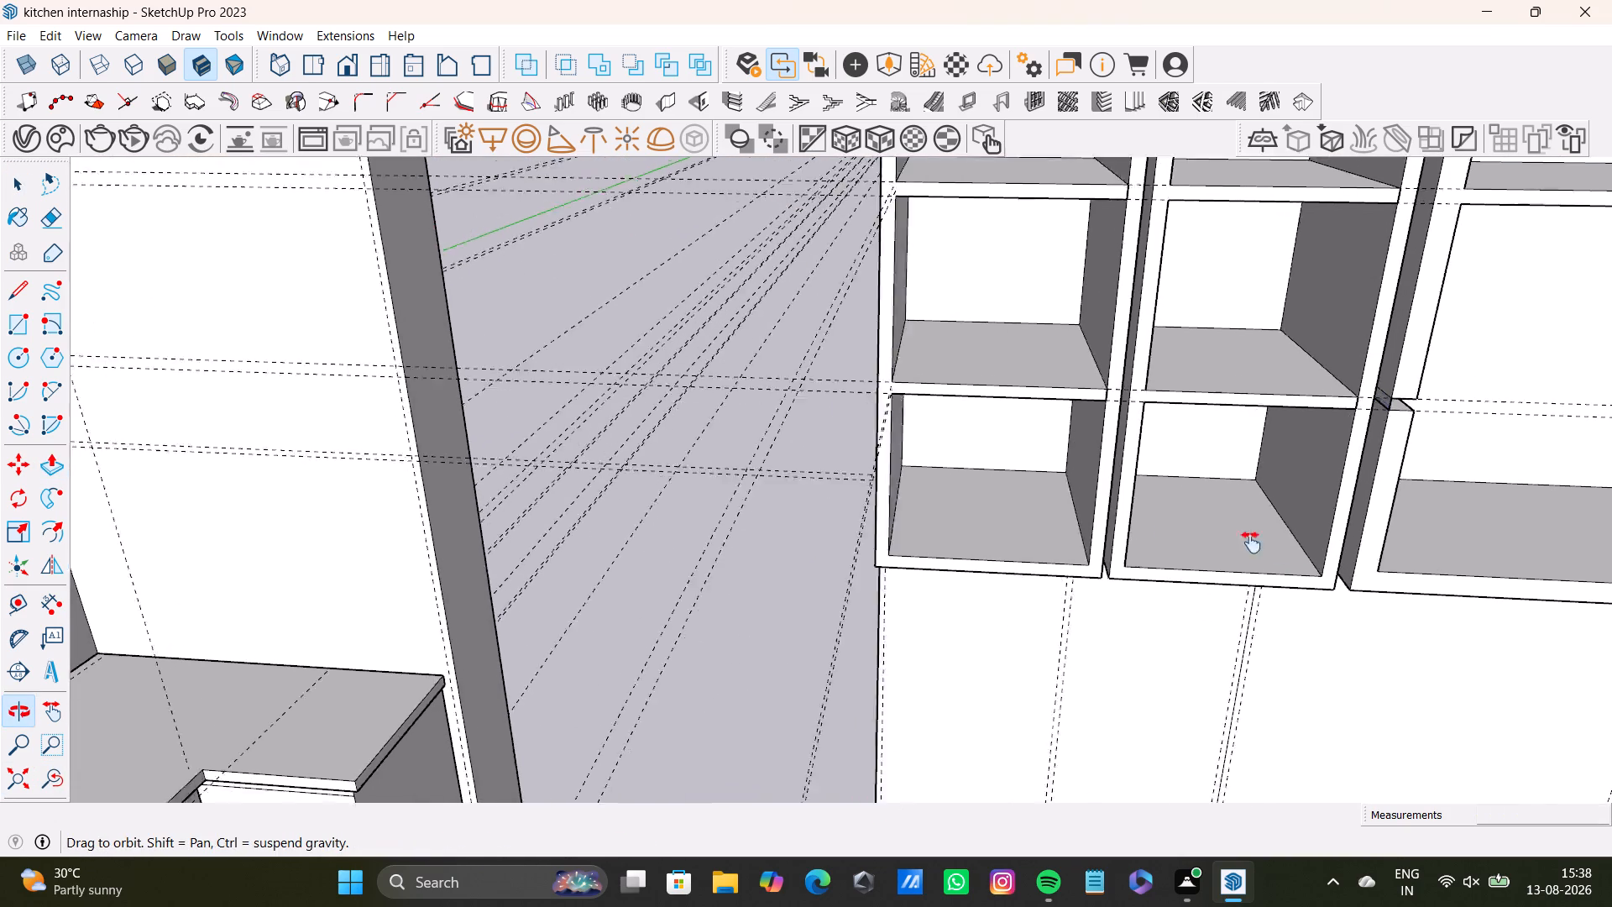
pyautogui.moveTo(1251, 543); pyautogui.dragTo(520, 633, button='middle')
pyautogui.click(1055, 509)
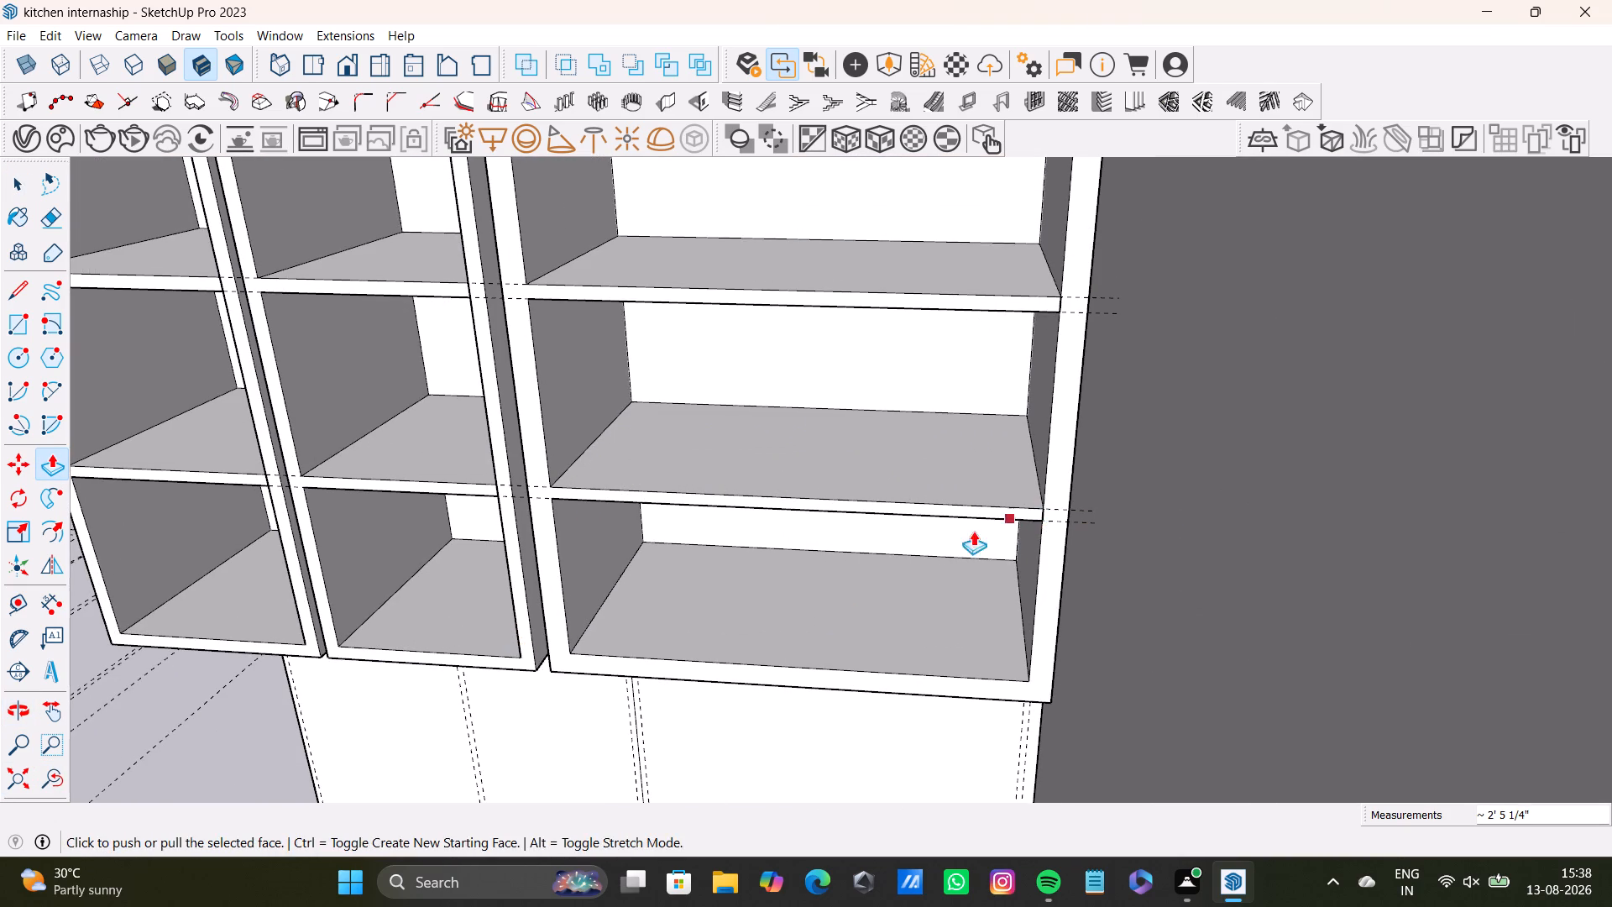
pyautogui.press('space')
# Push/Pull the central divider strip under the wide cabinet's top panel about 11 15/16" down to the upper shelf.
pyautogui.scroll(-3, 840, 576)
pyautogui.moveTo(849, 548); pyautogui.dragTo(848, 700, button='middle')
pyautogui.moveTo(853, 607); pyautogui.dragTo(850, 366, button='middle')
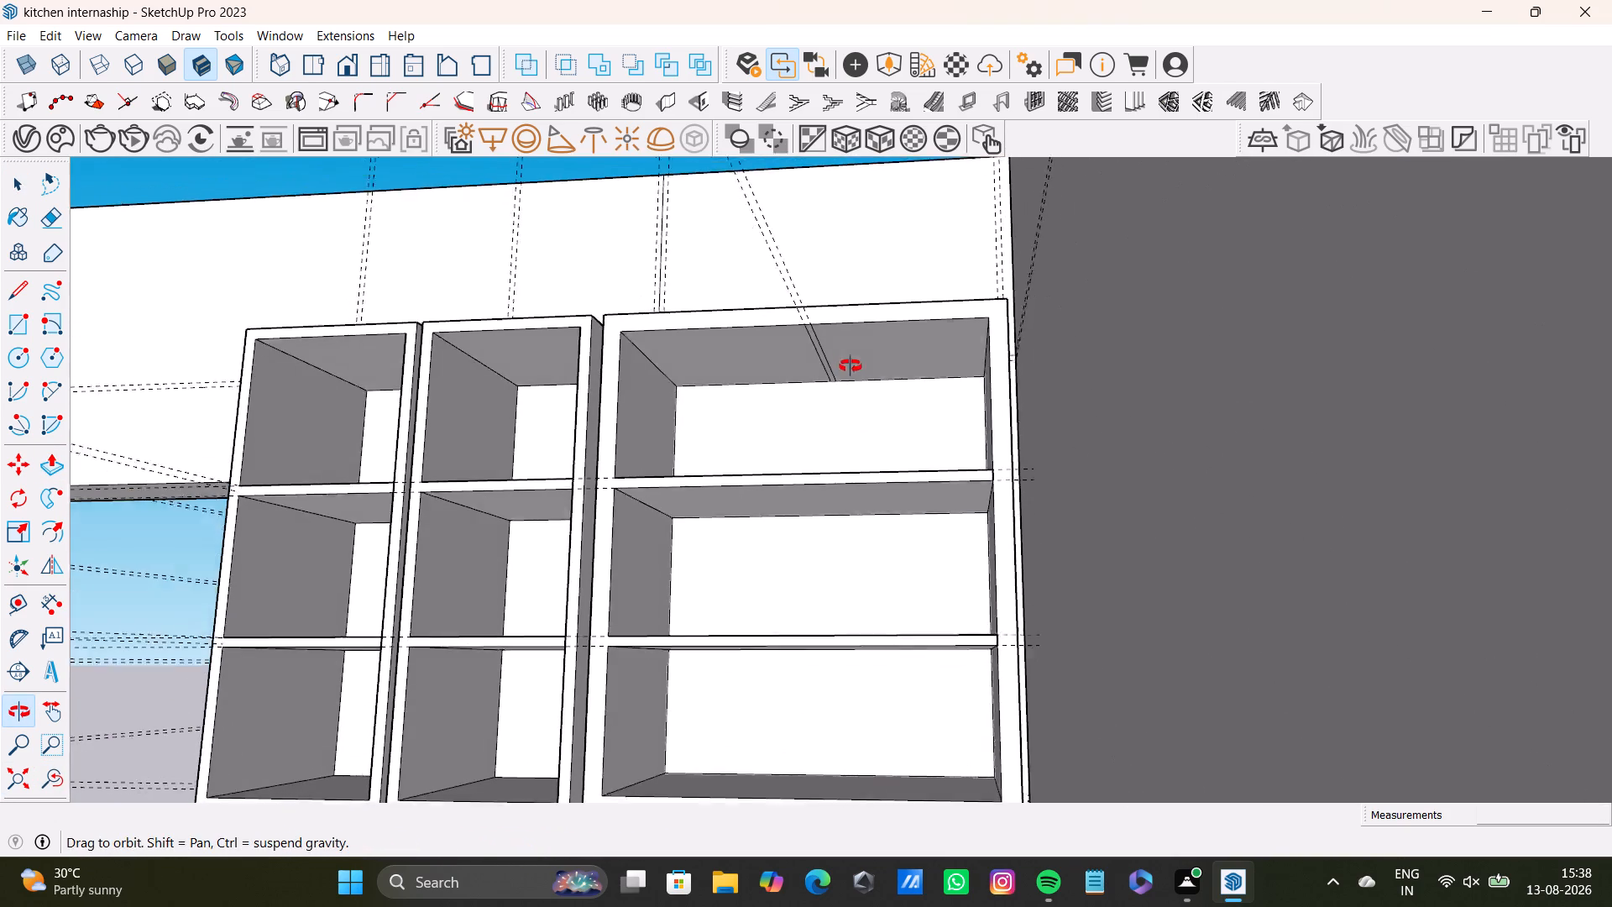
pyautogui.moveTo(850, 366); pyautogui.dragTo(848, 358, button='middle')
pyautogui.scroll(6, 756, 325)
pyautogui.scroll(3, 756, 425)
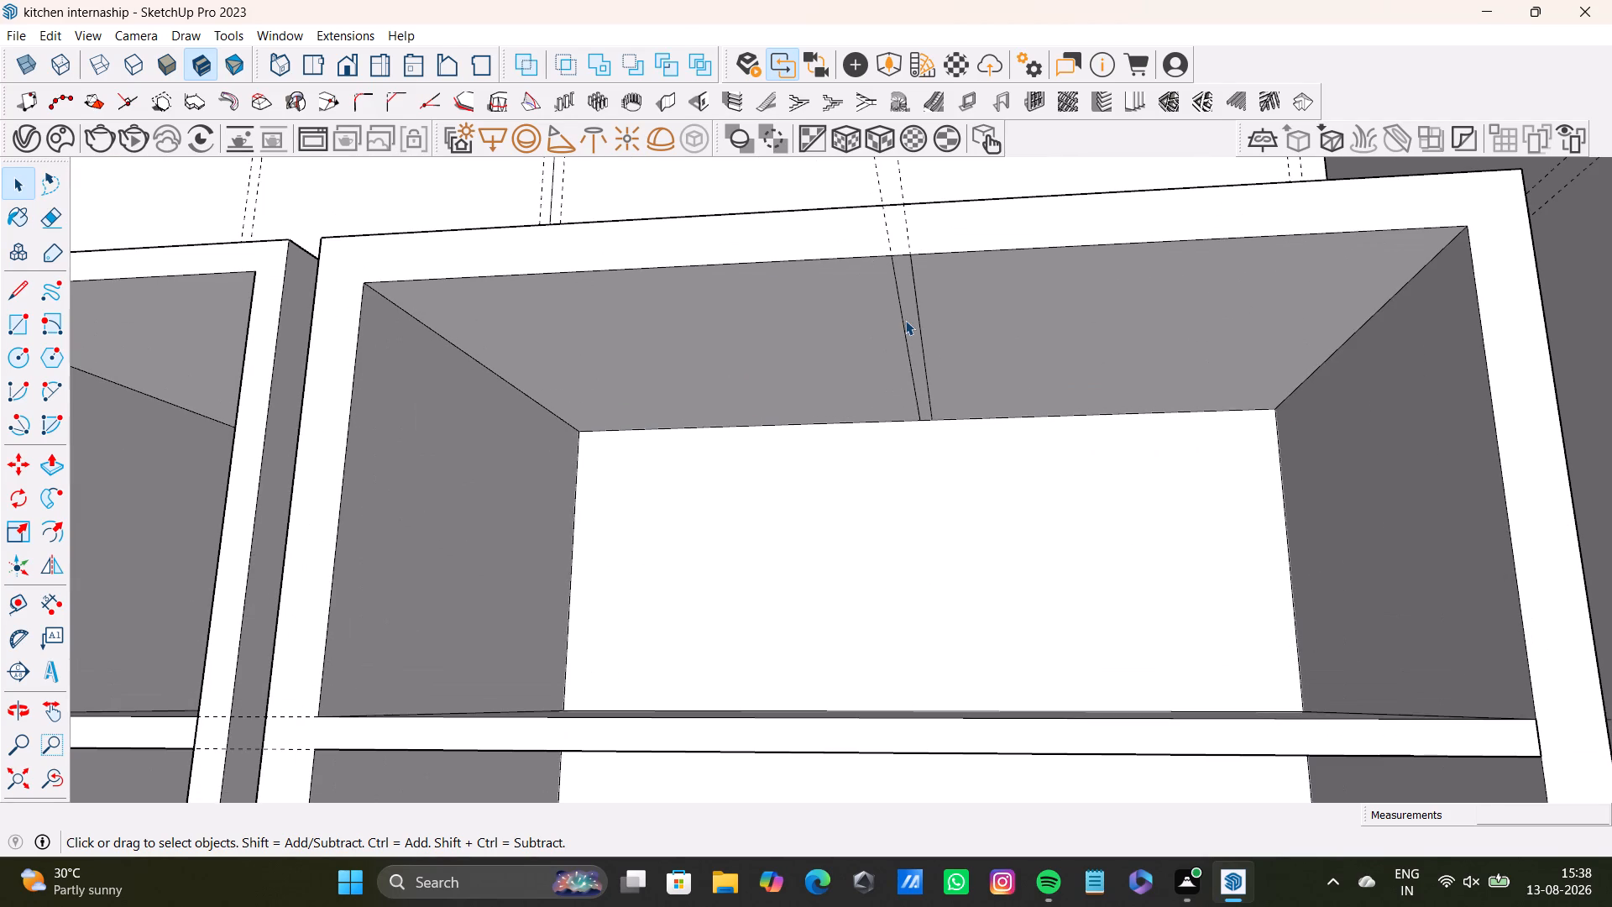
pyautogui.click(905, 320)
pyautogui.click(908, 324)
pyautogui.press('p')
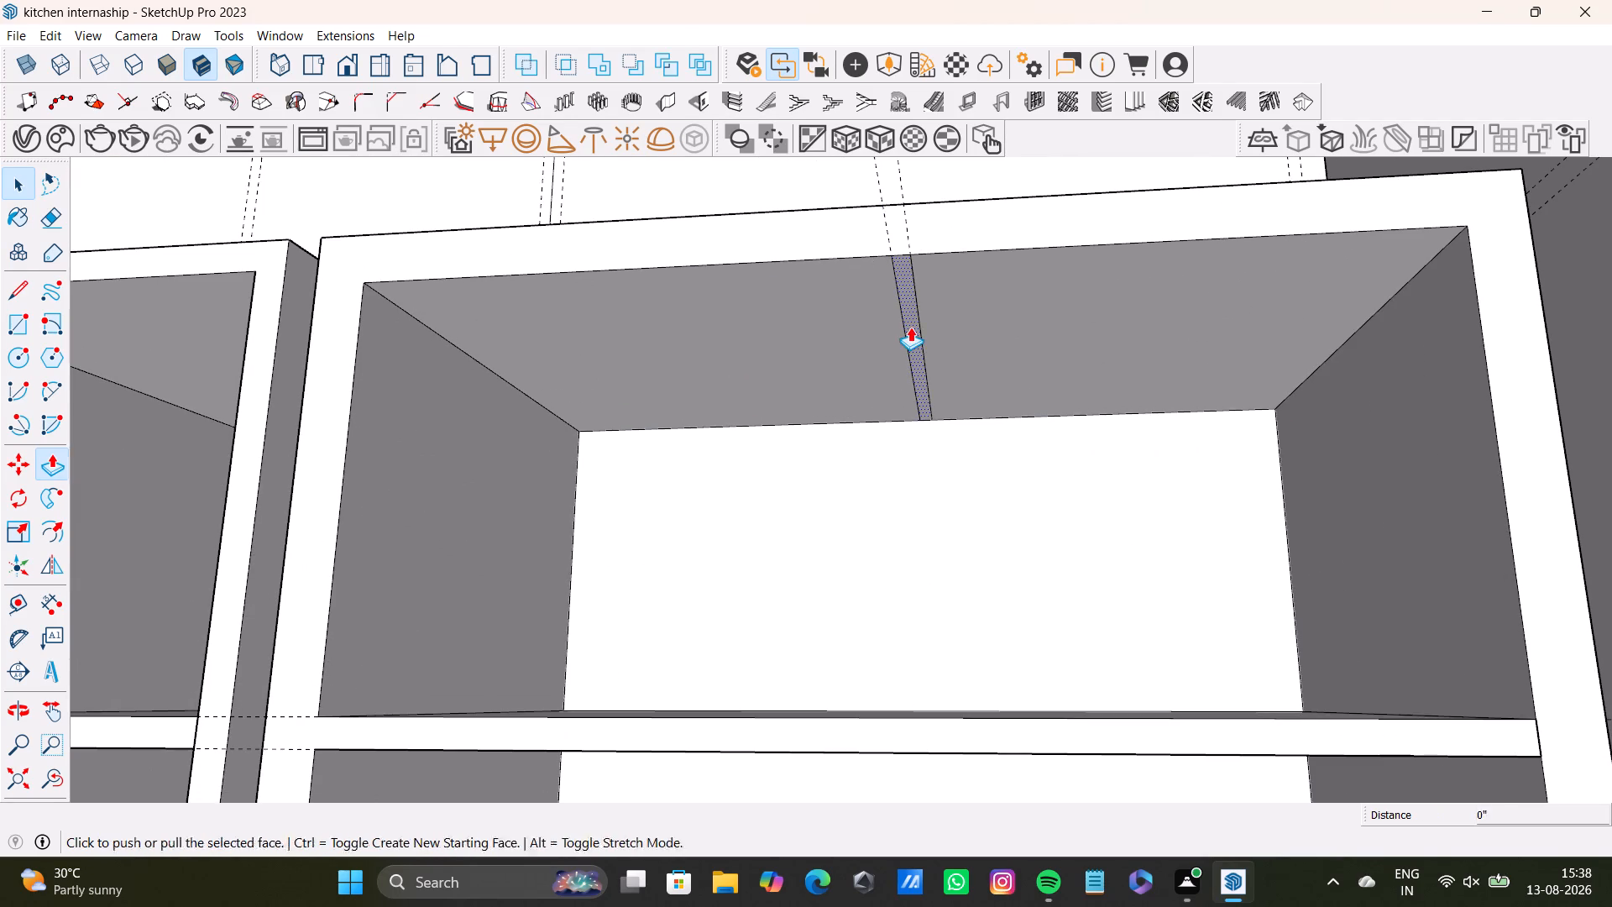
pyautogui.click(910, 327)
pyautogui.scroll(-3, 772, 777)
pyautogui.moveTo(778, 787); pyautogui.dragTo(824, 611, button='middle')
pyautogui.click(872, 668)
# Push/Pull the central divider down through the wide cabinet's middle compartment to the lower shelf, starting with a 4 7/16" pull.
pyautogui.moveTo(877, 692); pyautogui.dragTo(856, 851, button='middle')
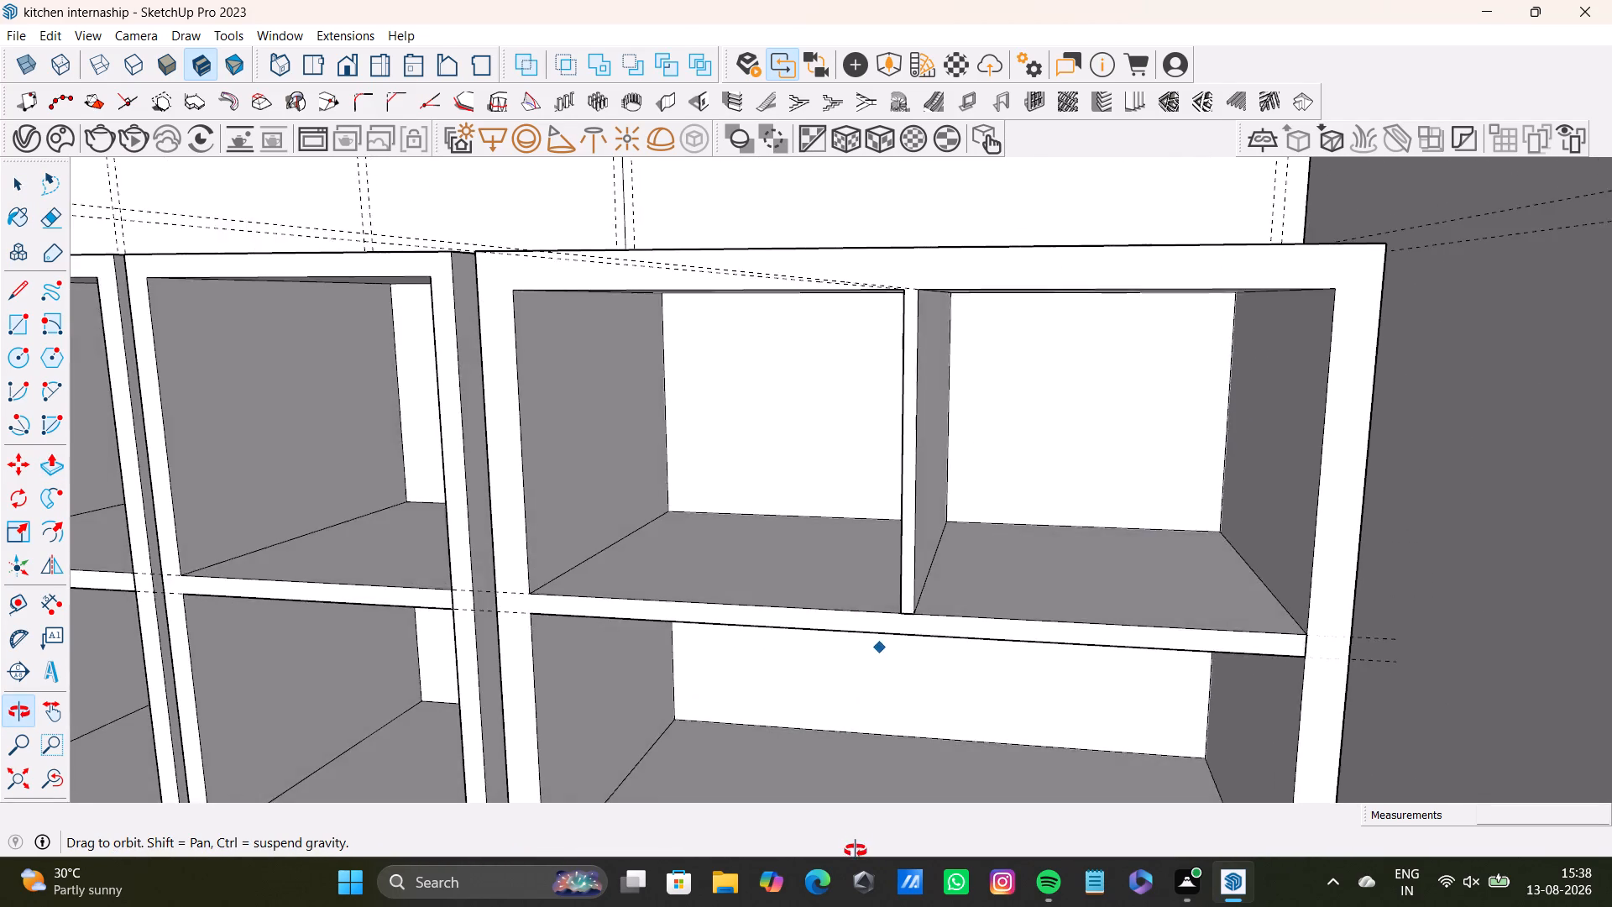
pyautogui.moveTo(856, 851); pyautogui.dragTo(871, 570, button='middle')
pyautogui.scroll(-4, 901, 632)
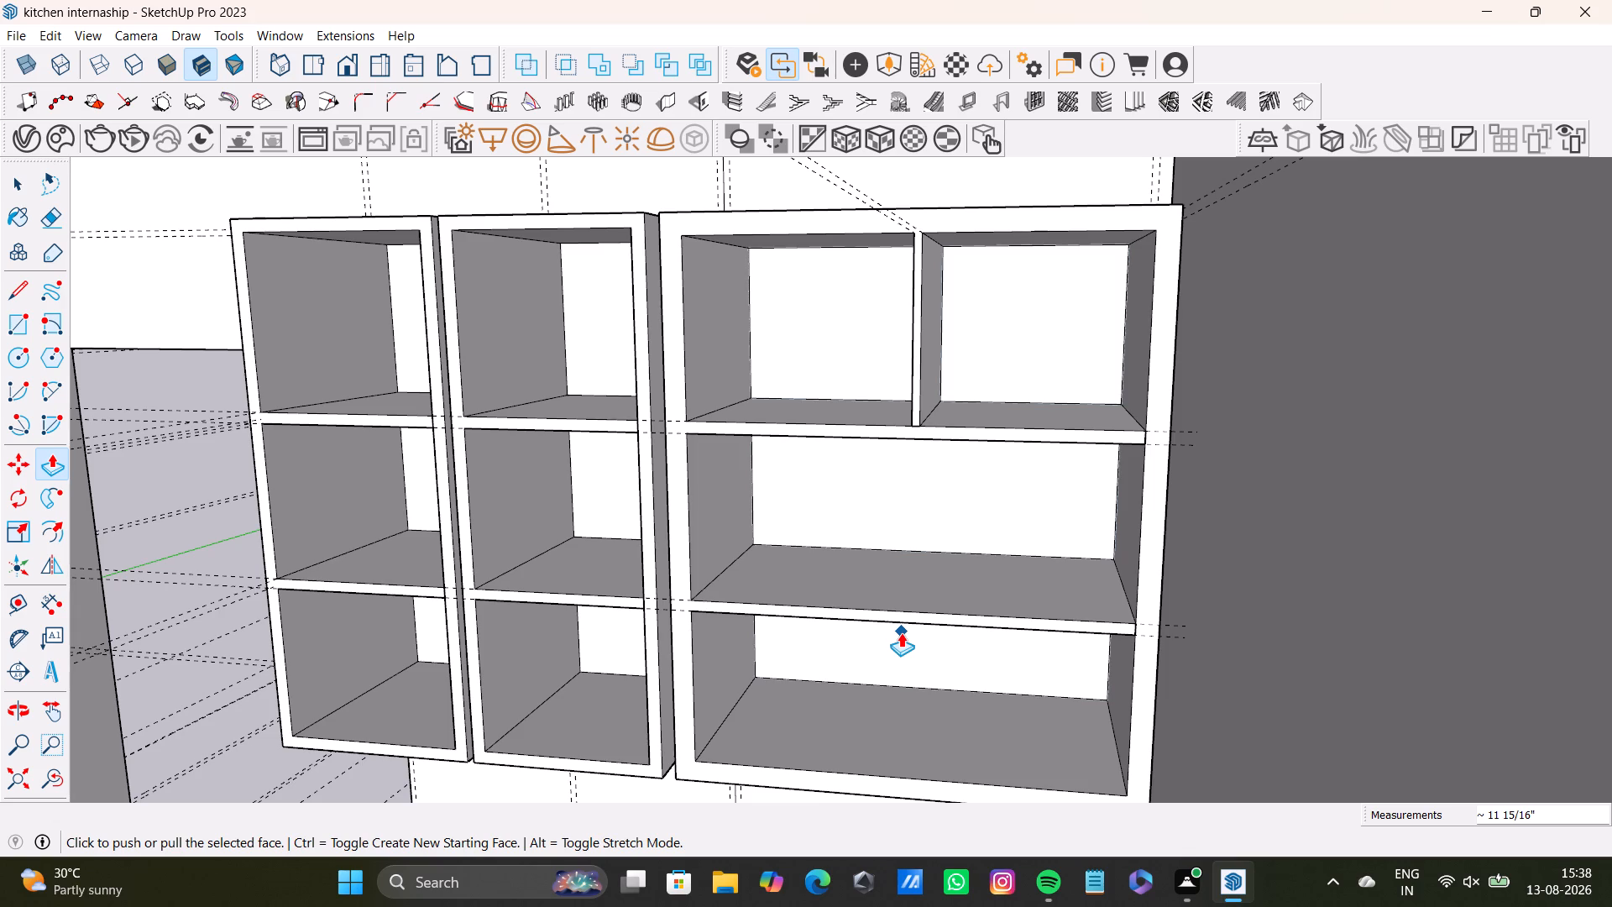
pyautogui.scroll(-1, 962, 600)
pyautogui.moveTo(962, 600); pyautogui.dragTo(1022, 636, button='middle')
pyautogui.moveTo(1017, 625); pyautogui.dragTo(958, 401, button='middle')
pyautogui.moveTo(934, 408); pyautogui.dragTo(906, 467, button='middle')
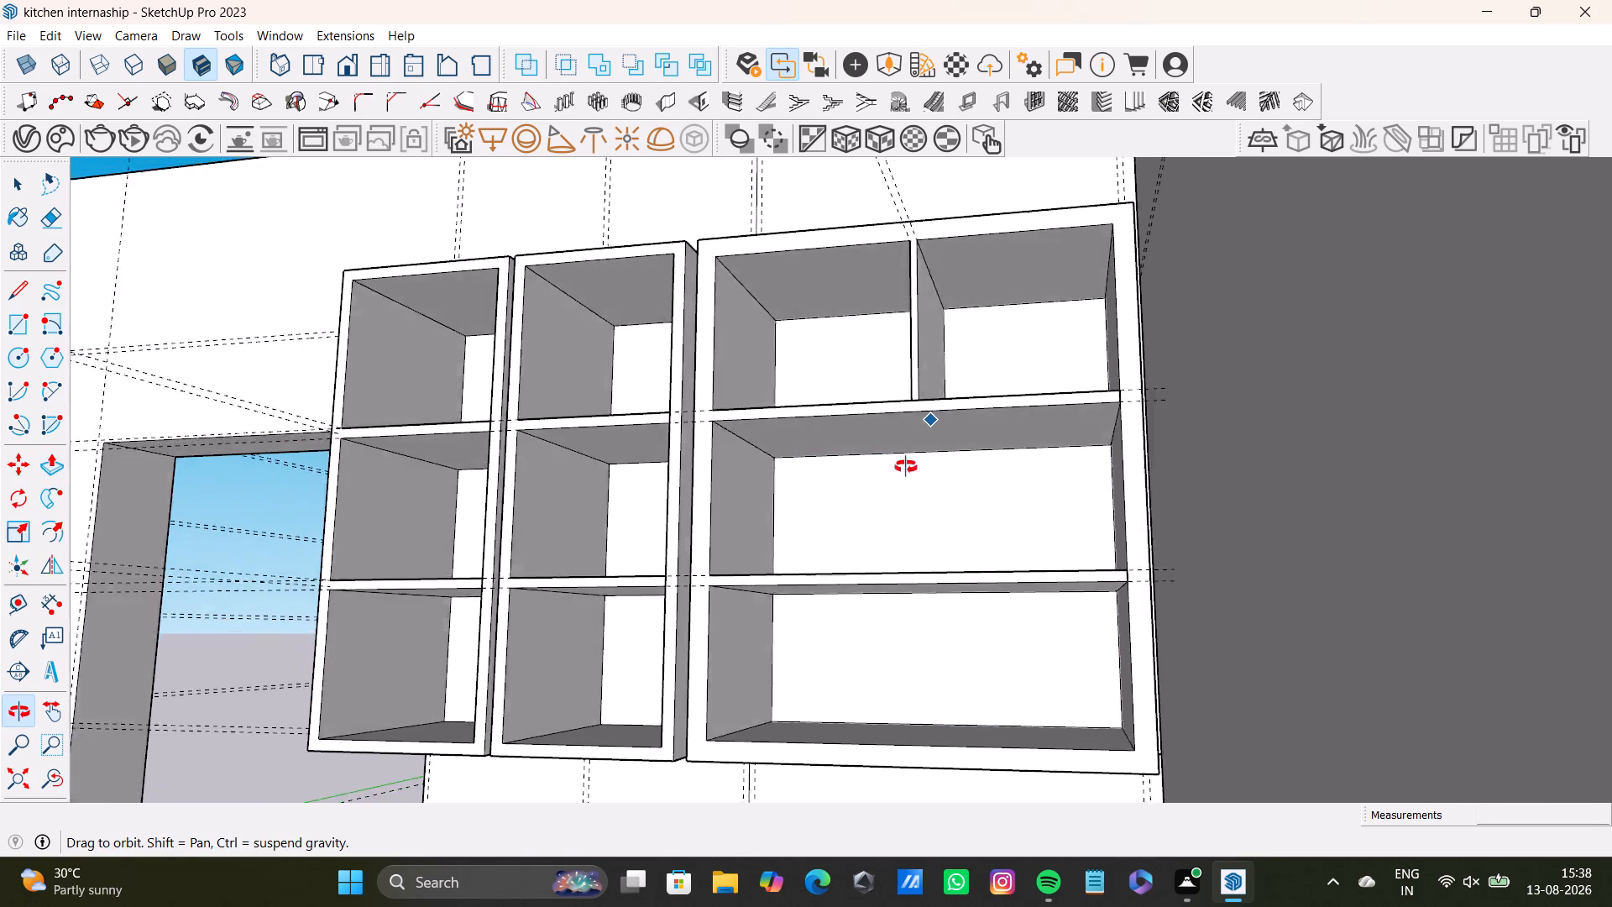
pyautogui.moveTo(906, 467); pyautogui.dragTo(953, 616, button='middle')
pyautogui.scroll(3, 936, 472)
pyautogui.moveTo(933, 469); pyautogui.dragTo(933, 396, button='middle')
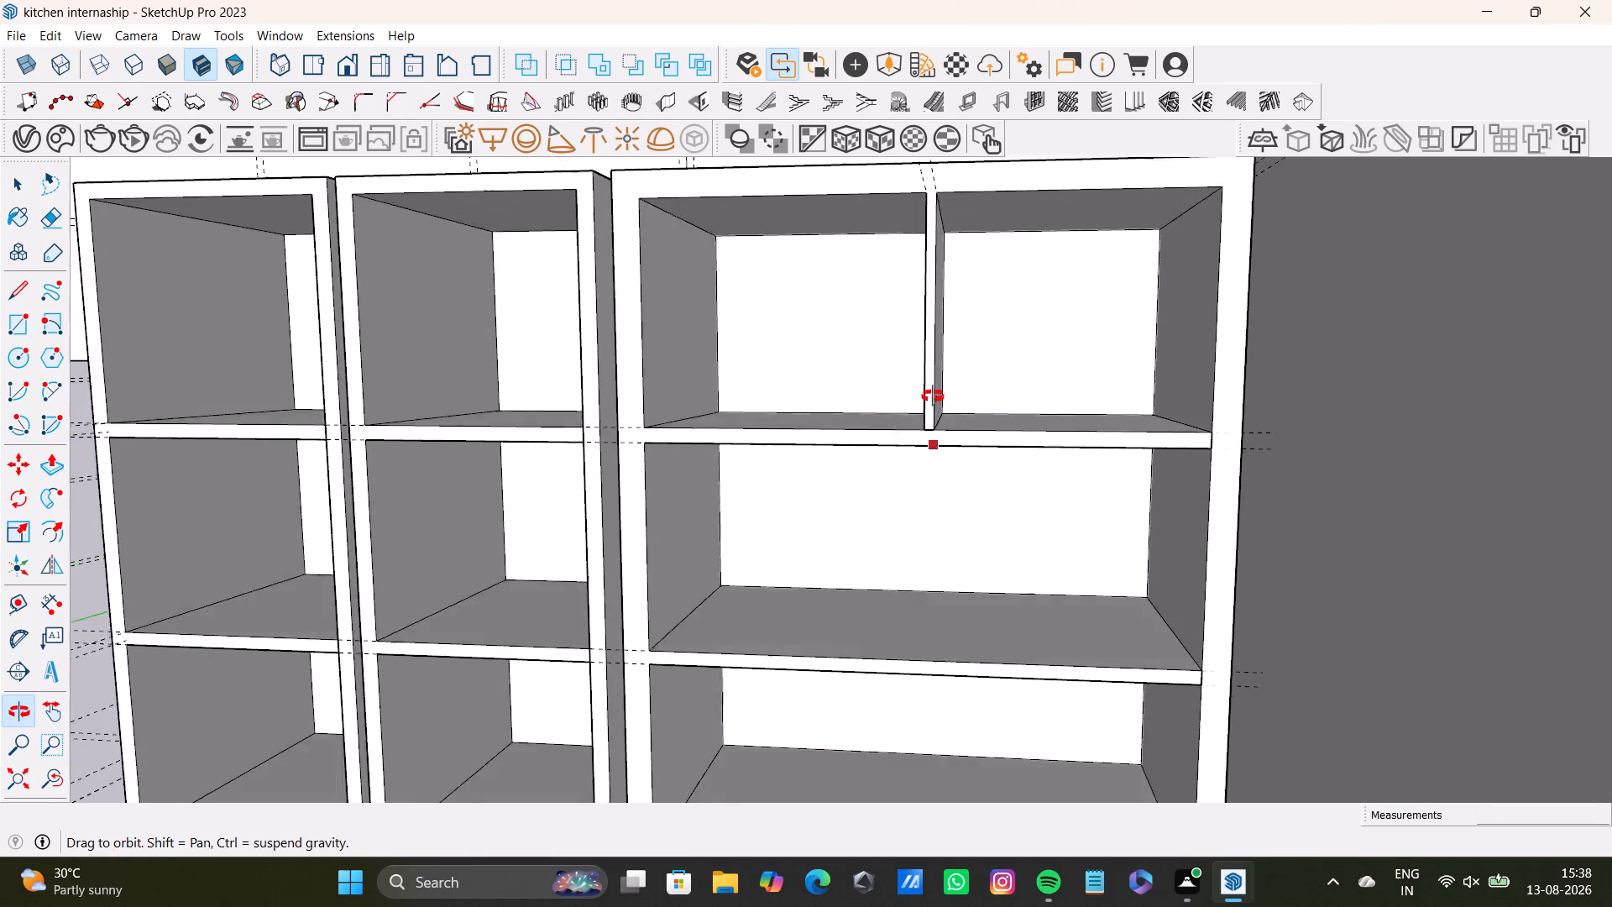
pyautogui.moveTo(933, 396); pyautogui.dragTo(926, 366, button='middle')
pyautogui.scroll(4, 924, 417)
pyautogui.moveTo(929, 405); pyautogui.dragTo(910, 341, button='middle')
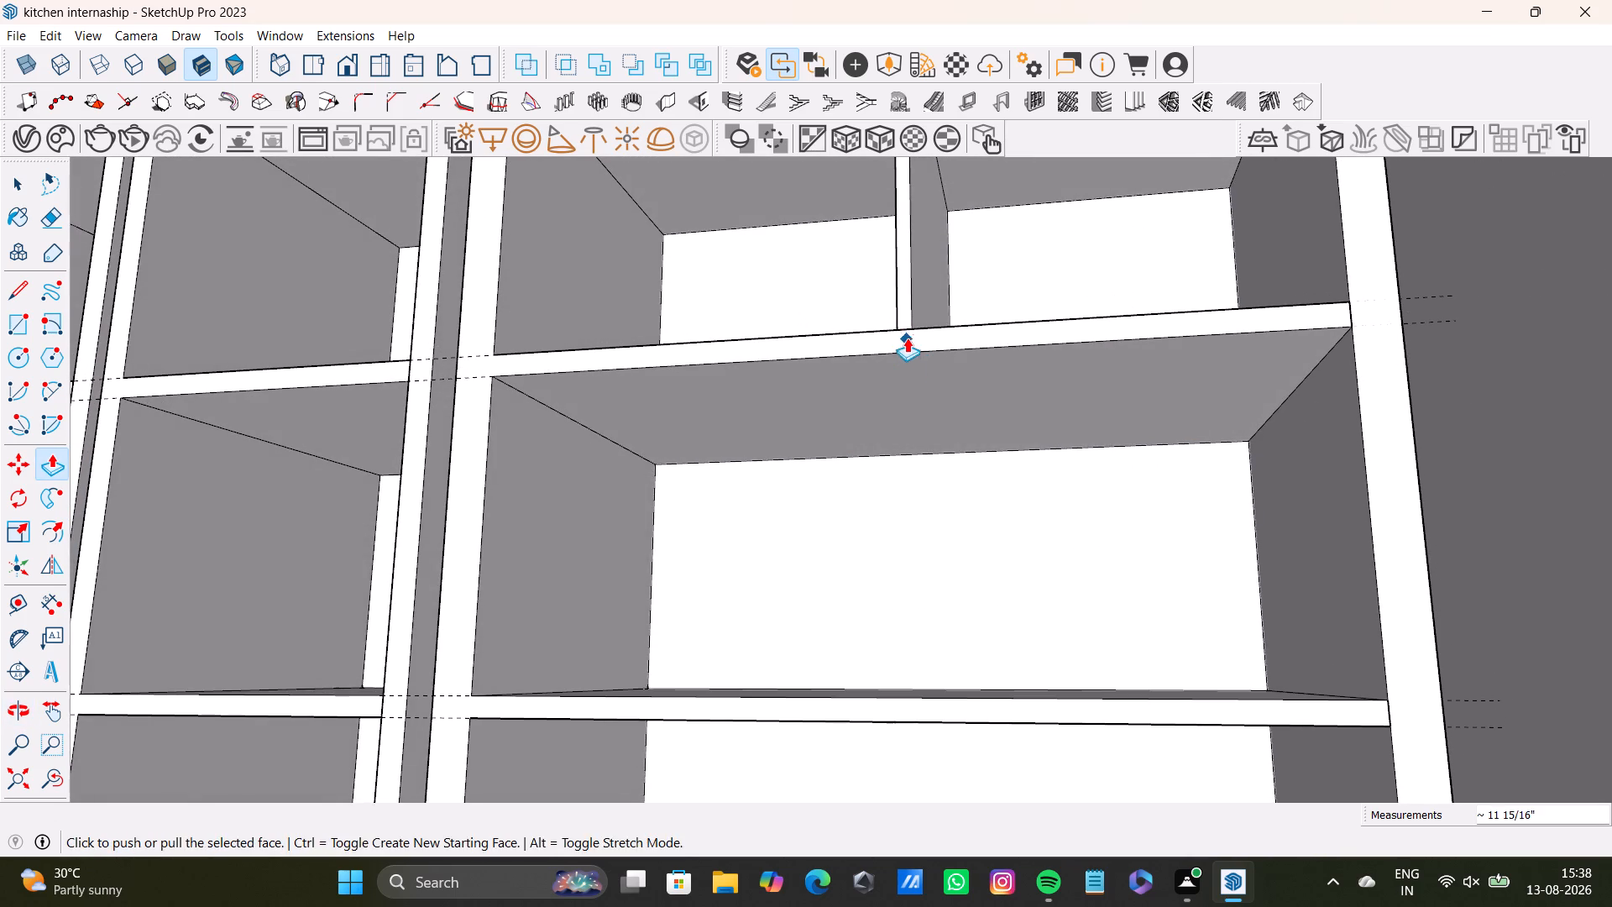
pyautogui.moveTo(908, 336); pyautogui.dragTo(920, 464)
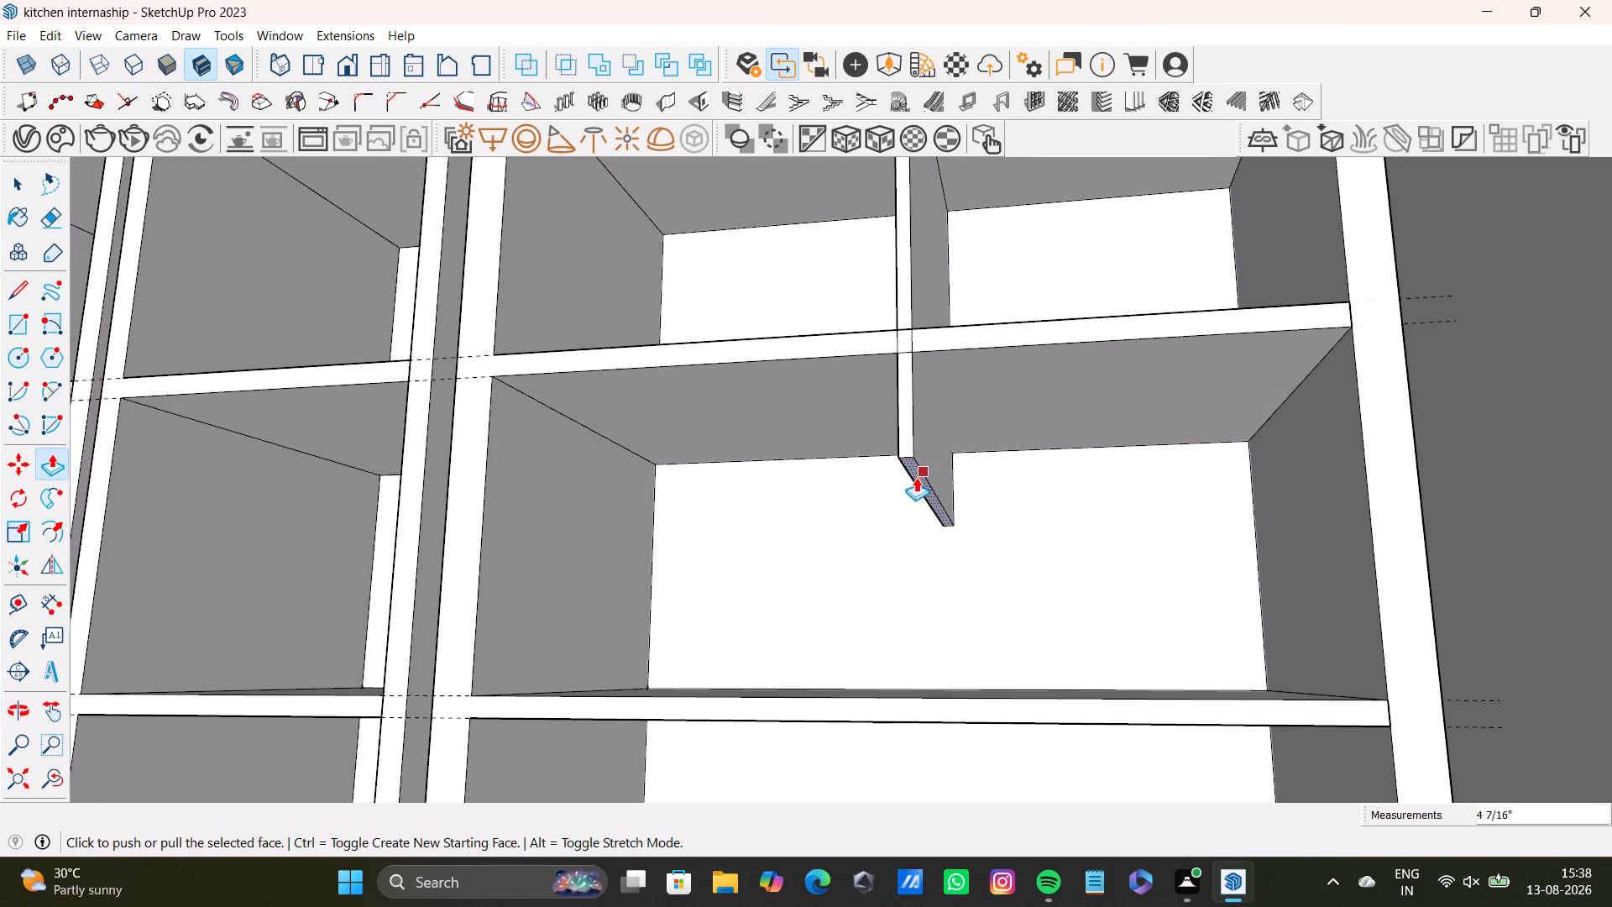
pyautogui.moveTo(916, 477); pyautogui.dragTo(903, 792)
# Push/Pull the central divider through the lower shelf's 3/4" thickness and down to the wide cabinet's bottom panel.
pyautogui.moveTo(915, 751); pyautogui.dragTo(919, 573, button='middle')
pyautogui.moveTo(919, 464); pyautogui.dragTo(913, 735)
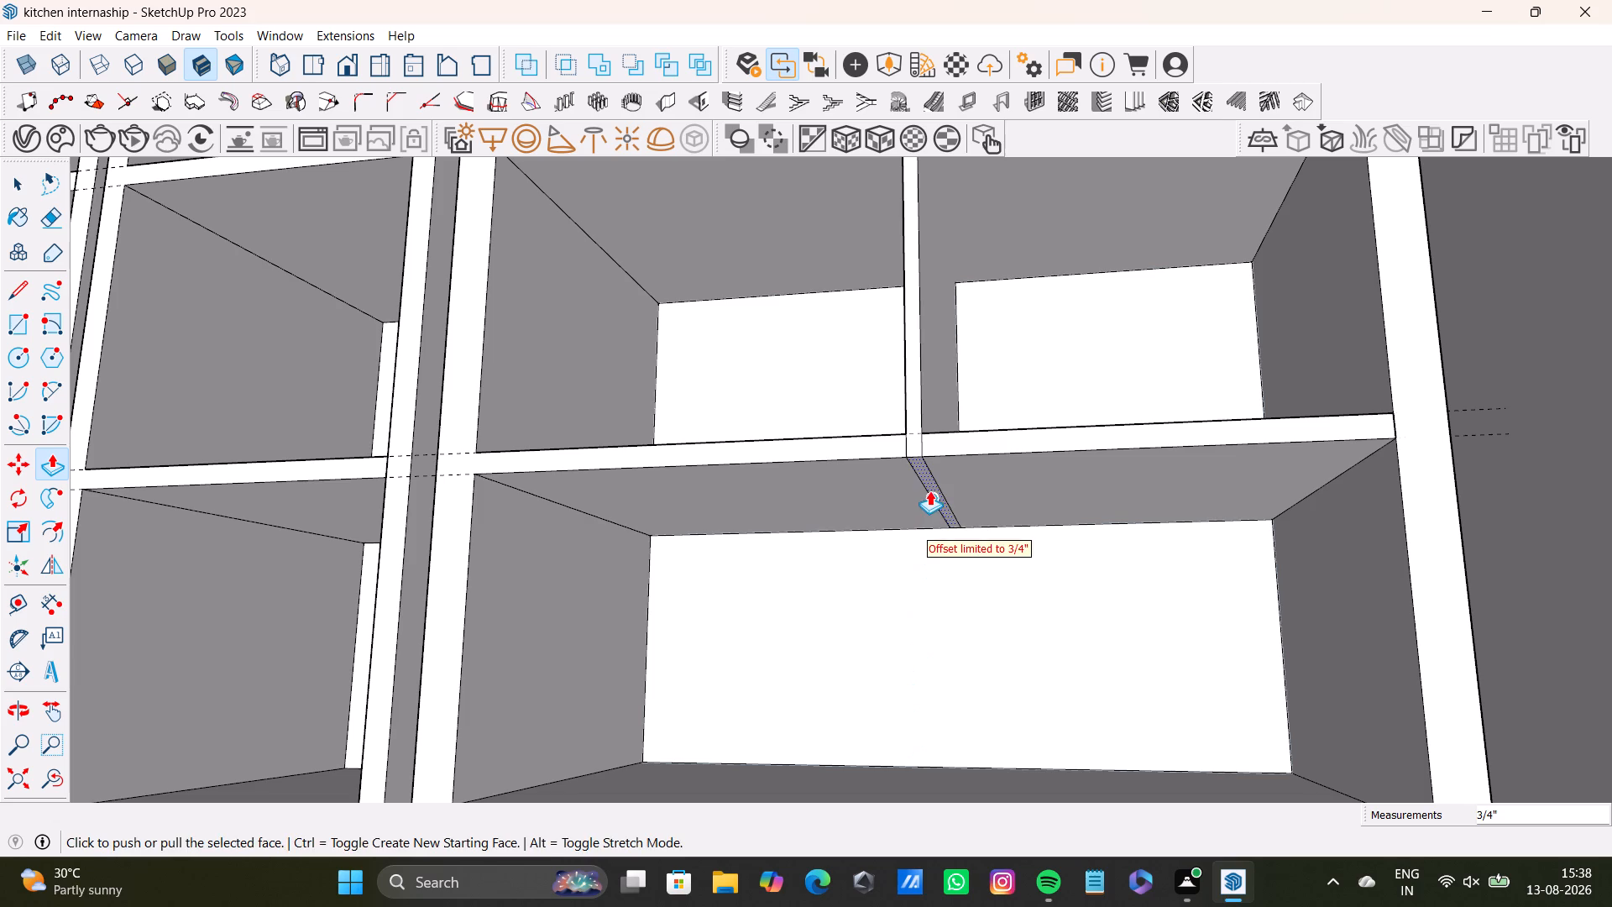
pyautogui.moveTo(929, 490); pyautogui.dragTo(934, 710)
pyautogui.scroll(-3, 929, 703)
pyautogui.keyDown('shift'); pyautogui.moveTo(923, 708); pyautogui.dragTo(962, 585, button='middle'); pyautogui.keyUp('shift')
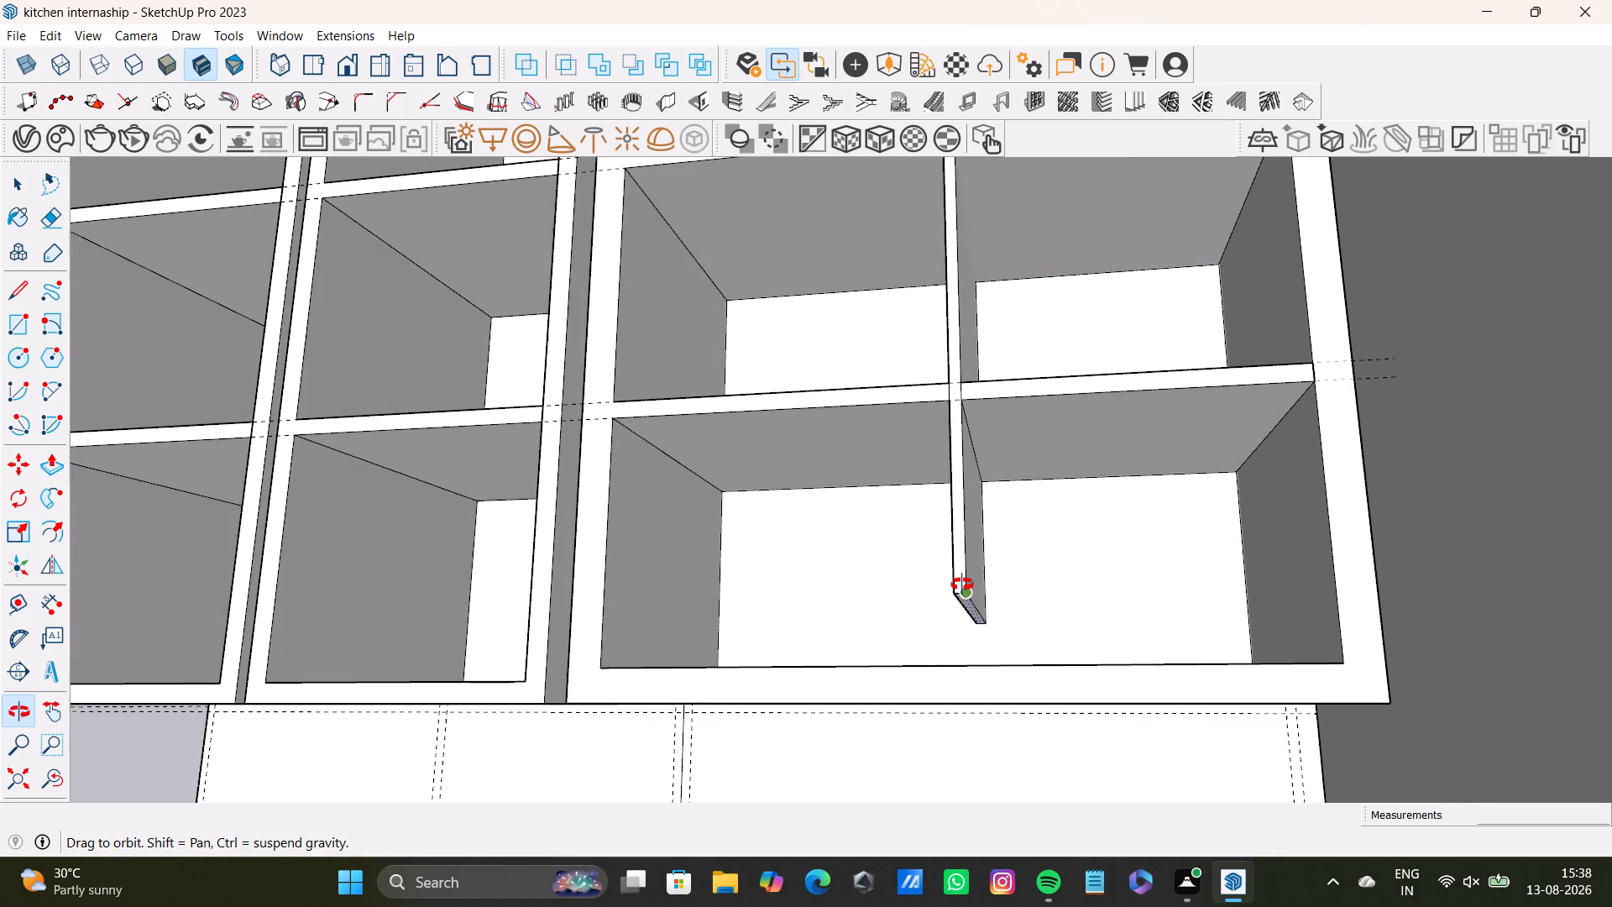
pyautogui.keyDown('shift'); pyautogui.moveTo(962, 585); pyautogui.dragTo(950, 673, button='middle'); pyautogui.keyUp('shift')
pyautogui.moveTo(952, 655); pyautogui.dragTo(957, 732)
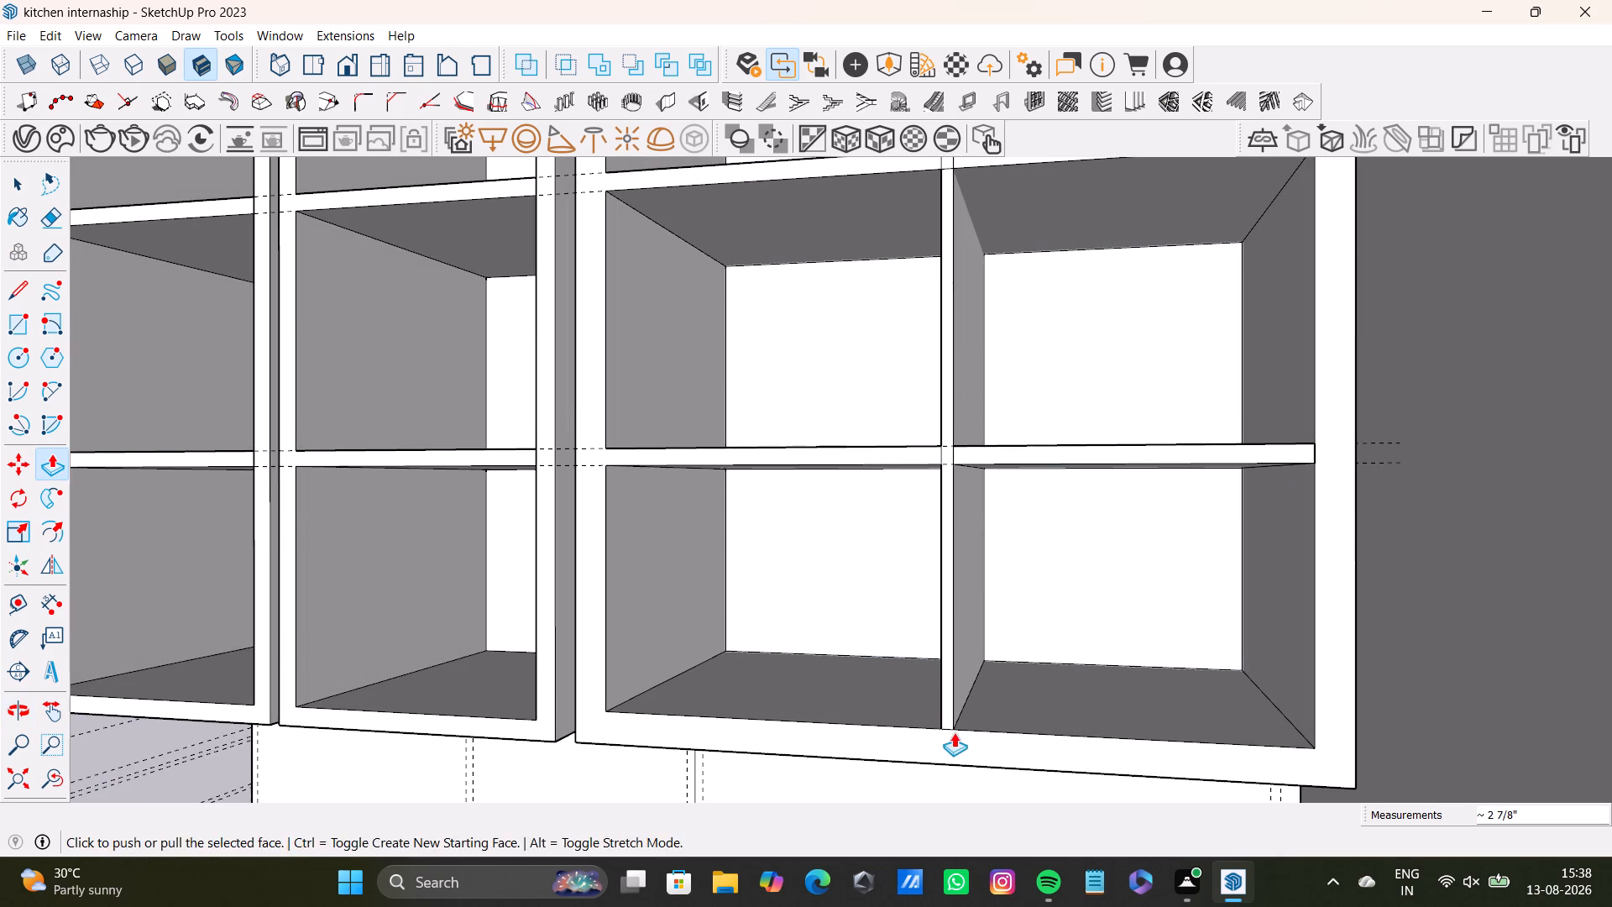
pyautogui.press('space')
# Examine the whole kitchen and the three open wall cabinets with their shelves and the central divider.
pyautogui.scroll(-11, 874, 757)
pyautogui.moveTo(827, 692); pyautogui.dragTo(861, 691, button='middle')
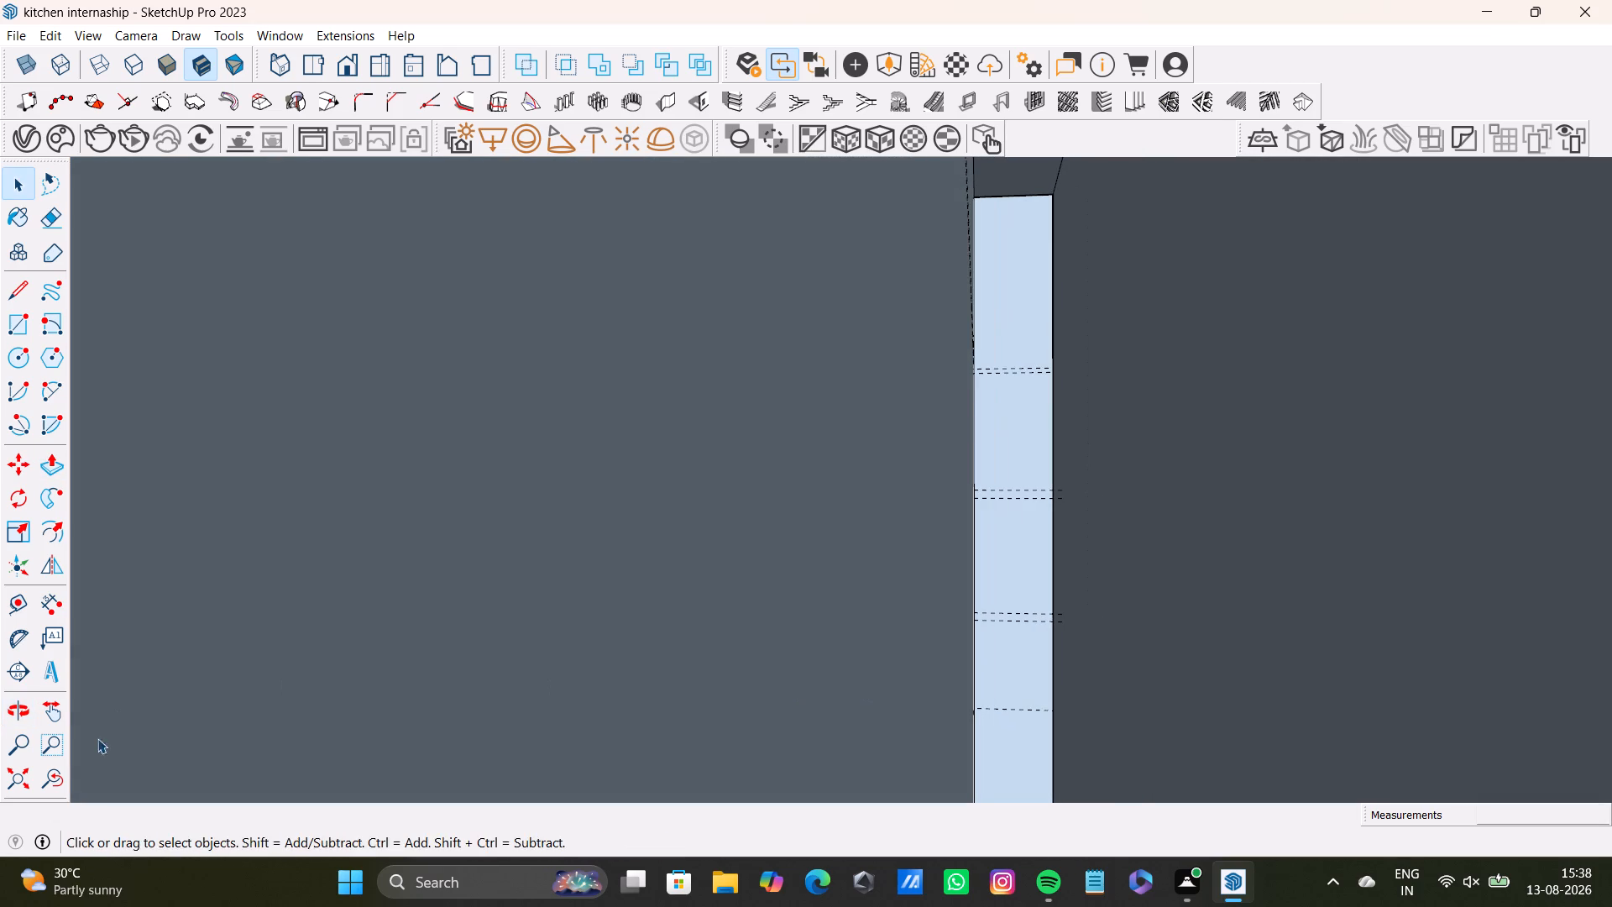
pyautogui.click(9, 779)
pyautogui.moveTo(564, 702); pyautogui.dragTo(594, 897, button='middle')
pyautogui.moveTo(1137, 498); pyautogui.dragTo(969, 520, button='middle')
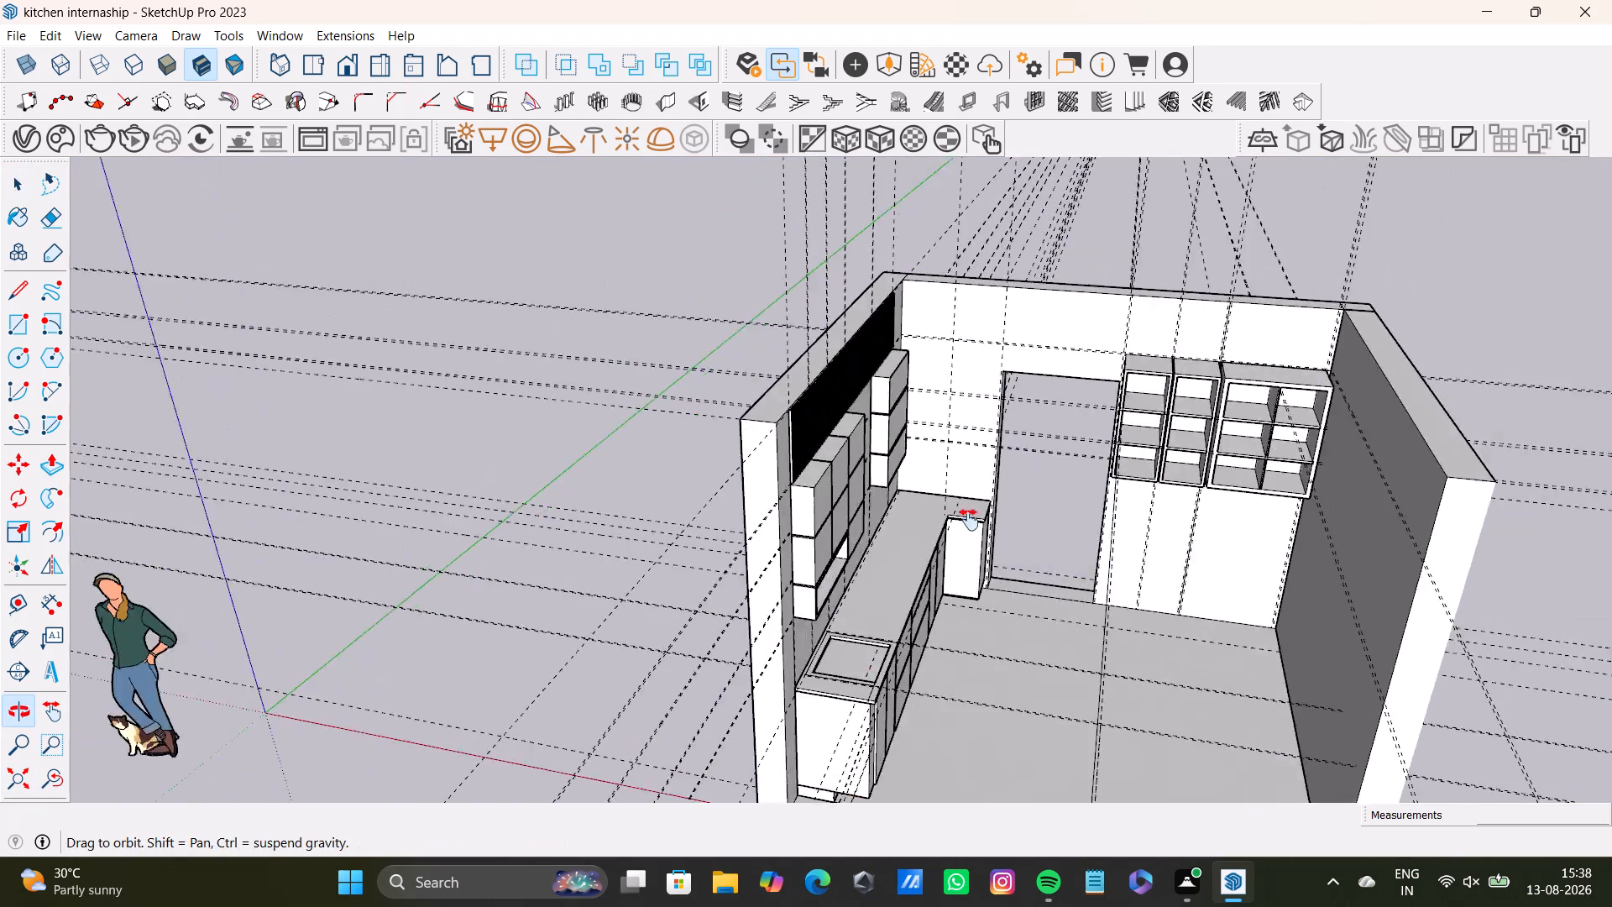
pyautogui.moveTo(969, 520); pyautogui.dragTo(811, 616, button='middle')
pyautogui.scroll(8, 1049, 527)
pyautogui.moveTo(992, 596); pyautogui.dragTo(1023, 458, button='middle')
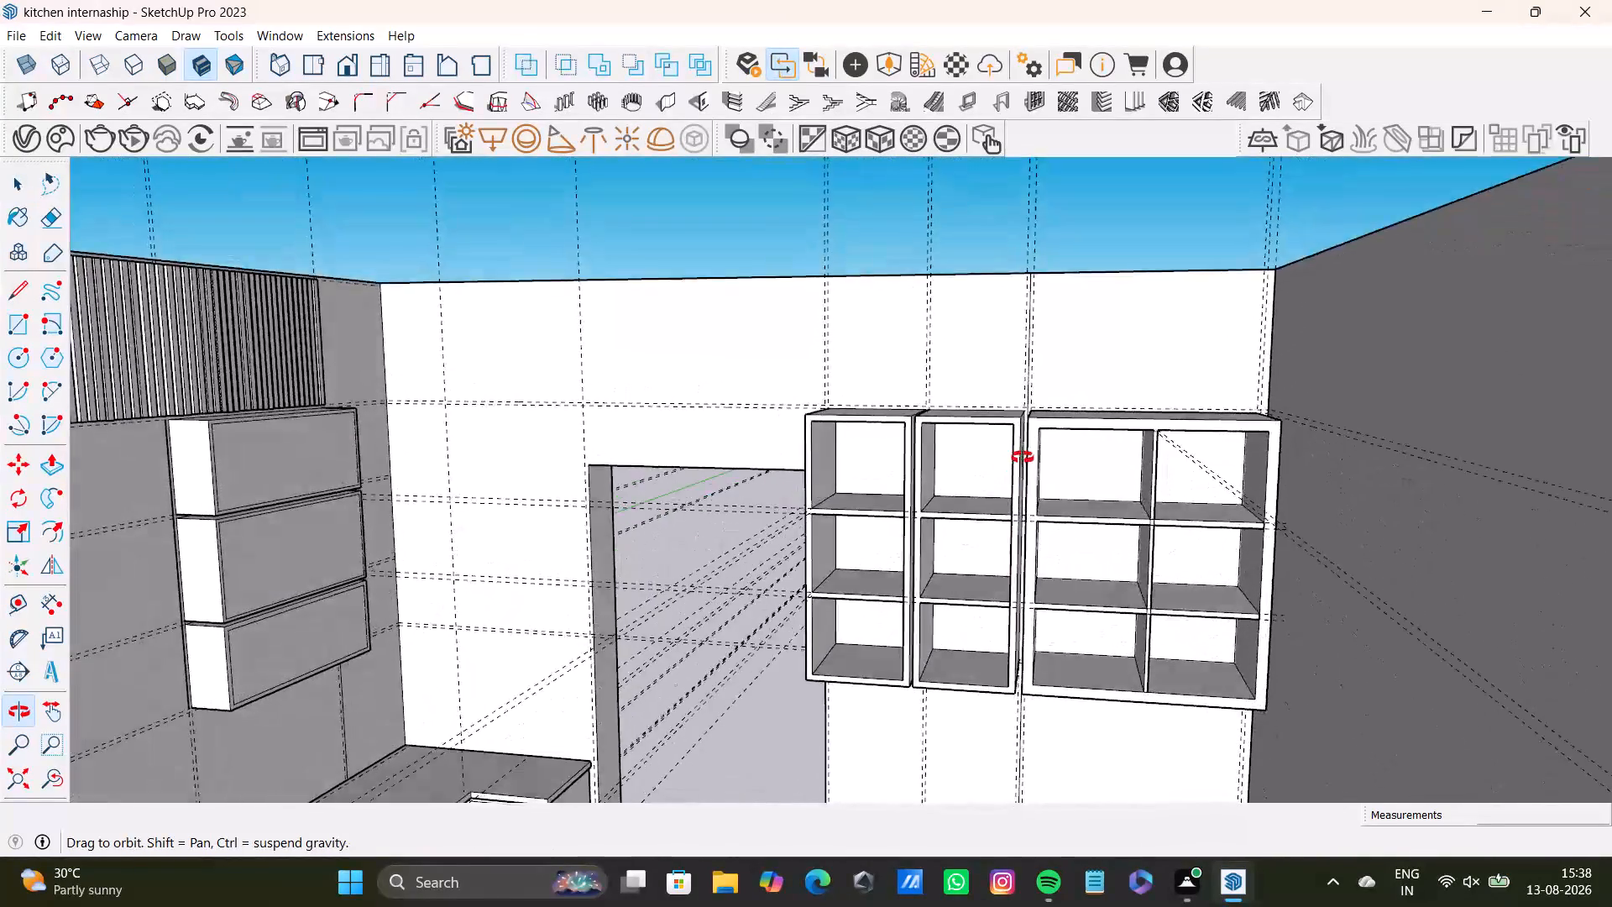
pyautogui.moveTo(1023, 458); pyautogui.dragTo(998, 533, button='middle')
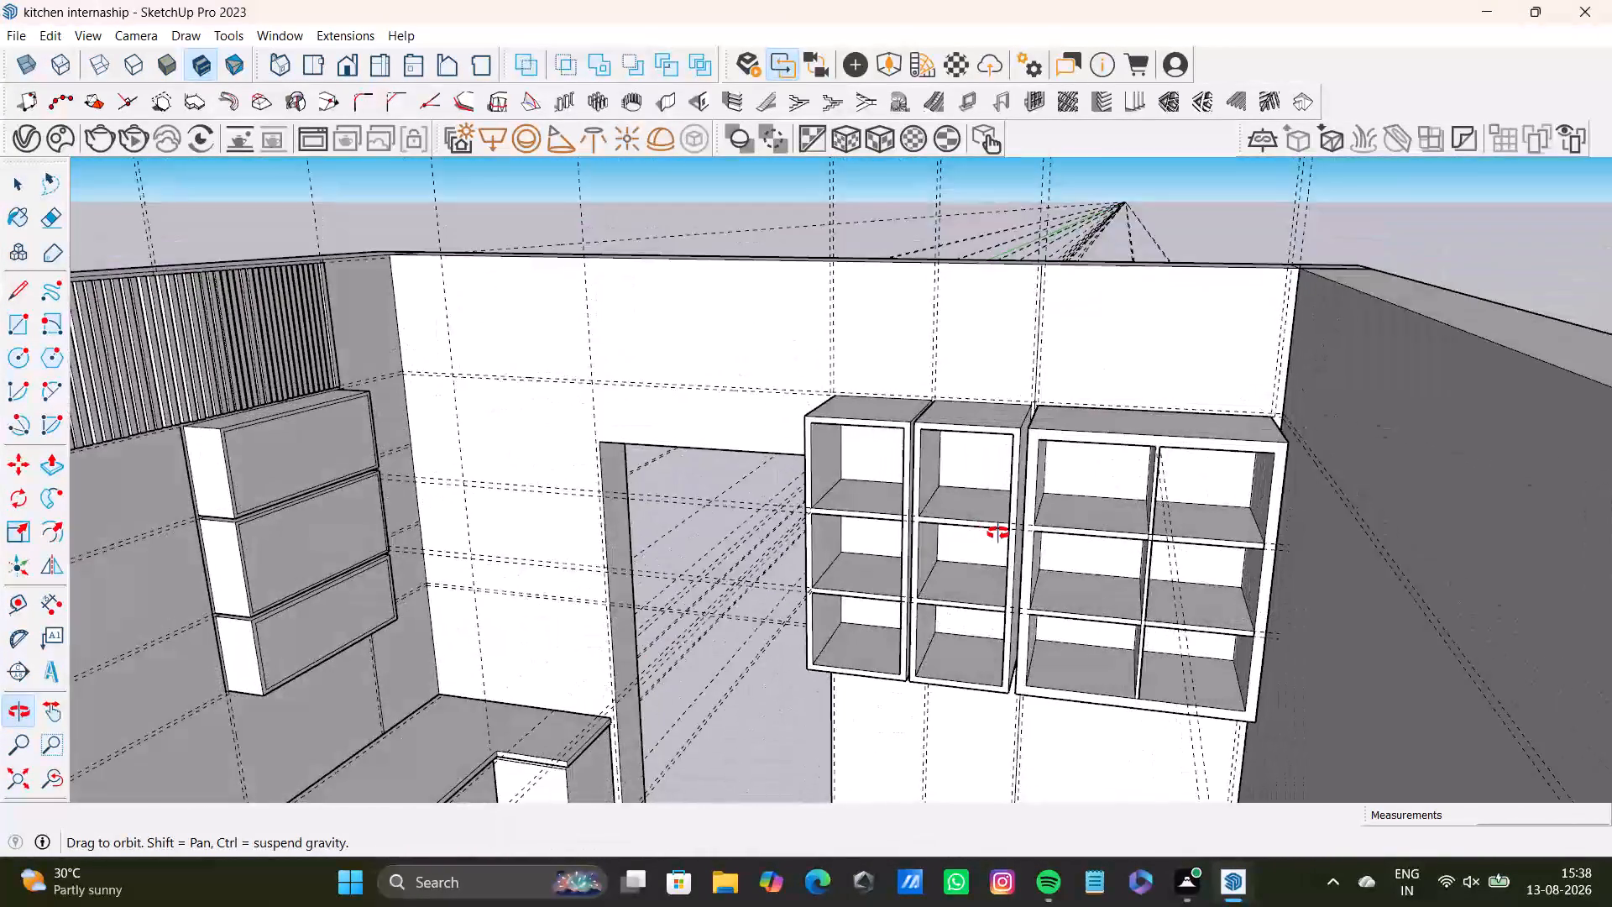
pyautogui.moveTo(998, 533); pyautogui.dragTo(1018, 639, button='middle')
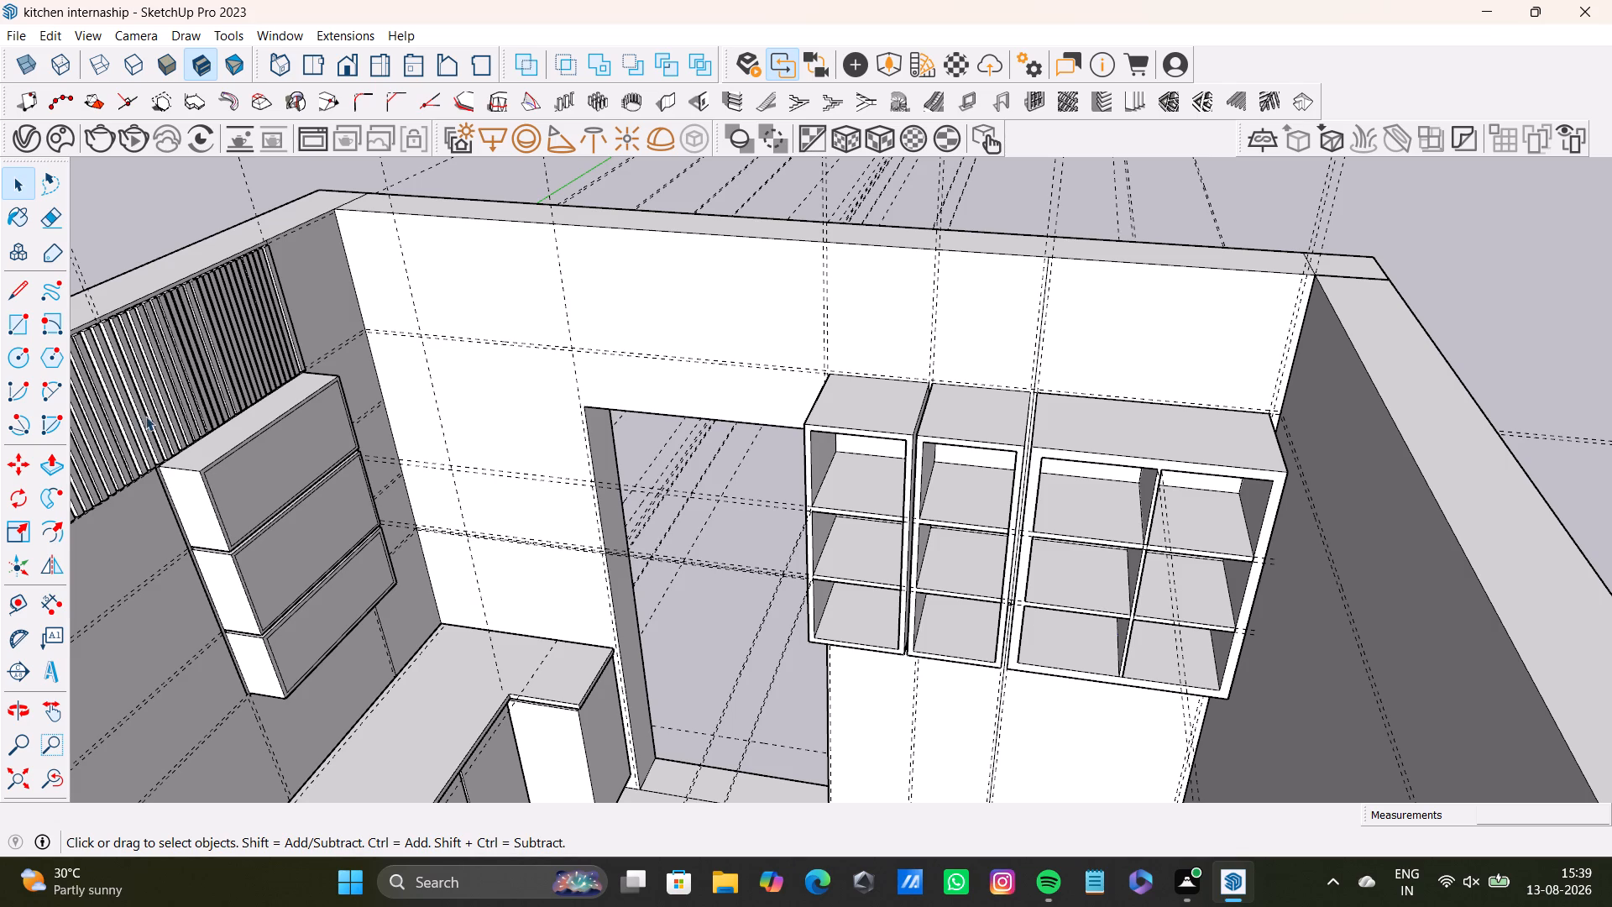
# Draw a rectangle across the fronts of the two narrow wall cabinets, between opposite inner corners of their frames.
pyautogui.click(28, 330)
pyautogui.scroll(5, 816, 417)
pyautogui.moveTo(866, 480); pyautogui.dragTo(901, 362, button='middle')
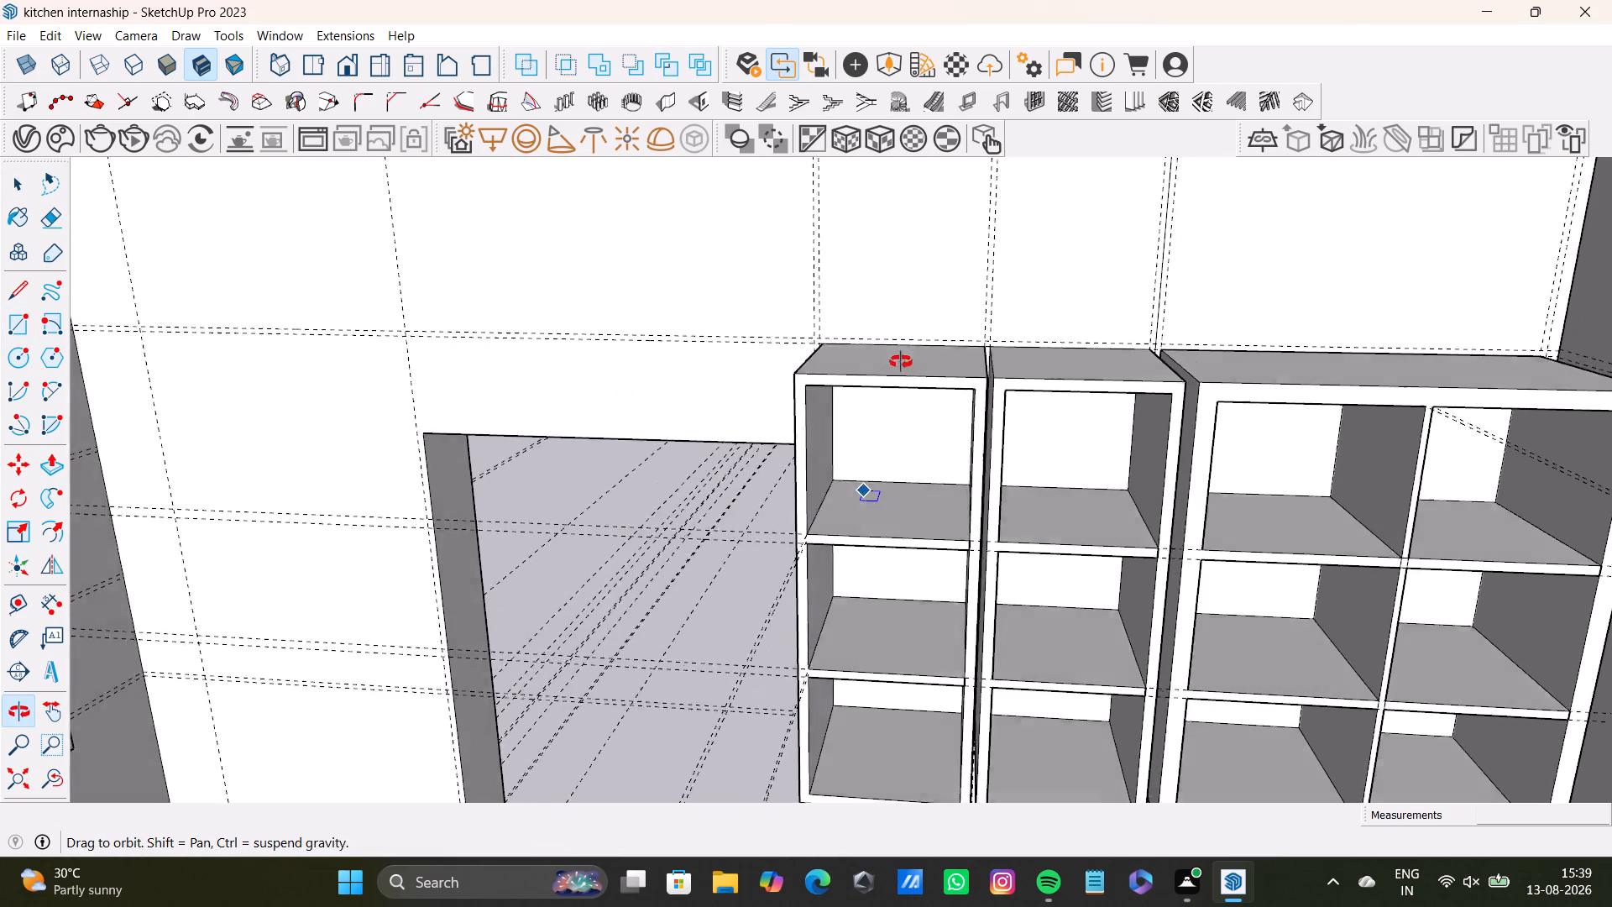
pyautogui.moveTo(901, 362); pyautogui.dragTo(918, 301, button='middle')
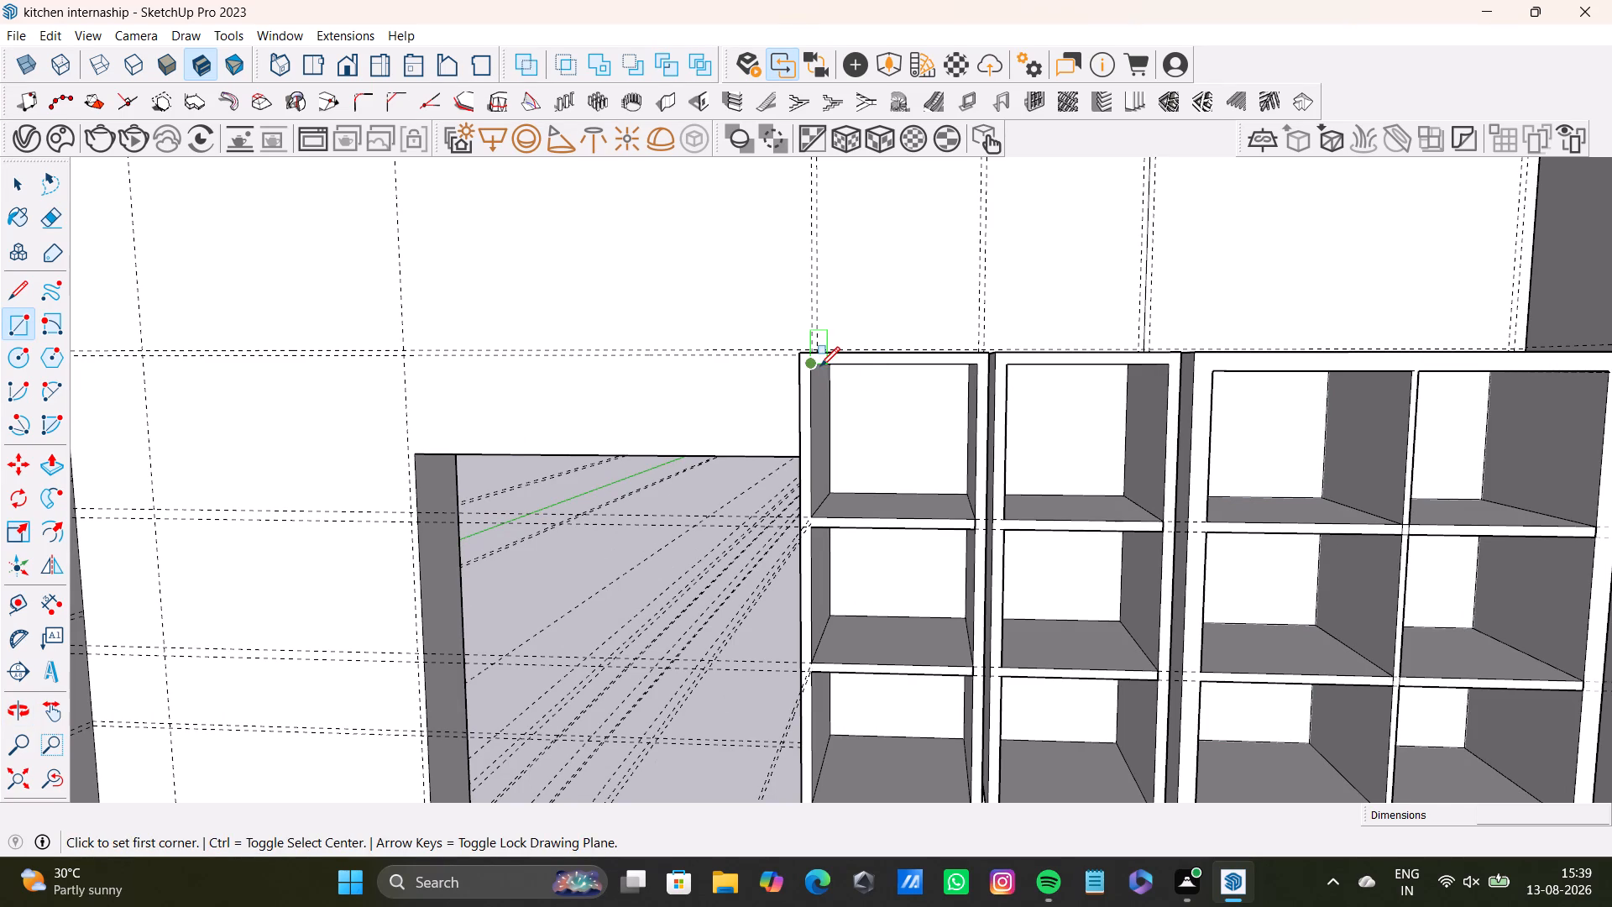
pyautogui.moveTo(820, 366); pyautogui.dragTo(830, 368)
pyautogui.scroll(-1, 1104, 716)
pyautogui.moveTo(1105, 715); pyautogui.dragTo(1100, 574, button='middle')
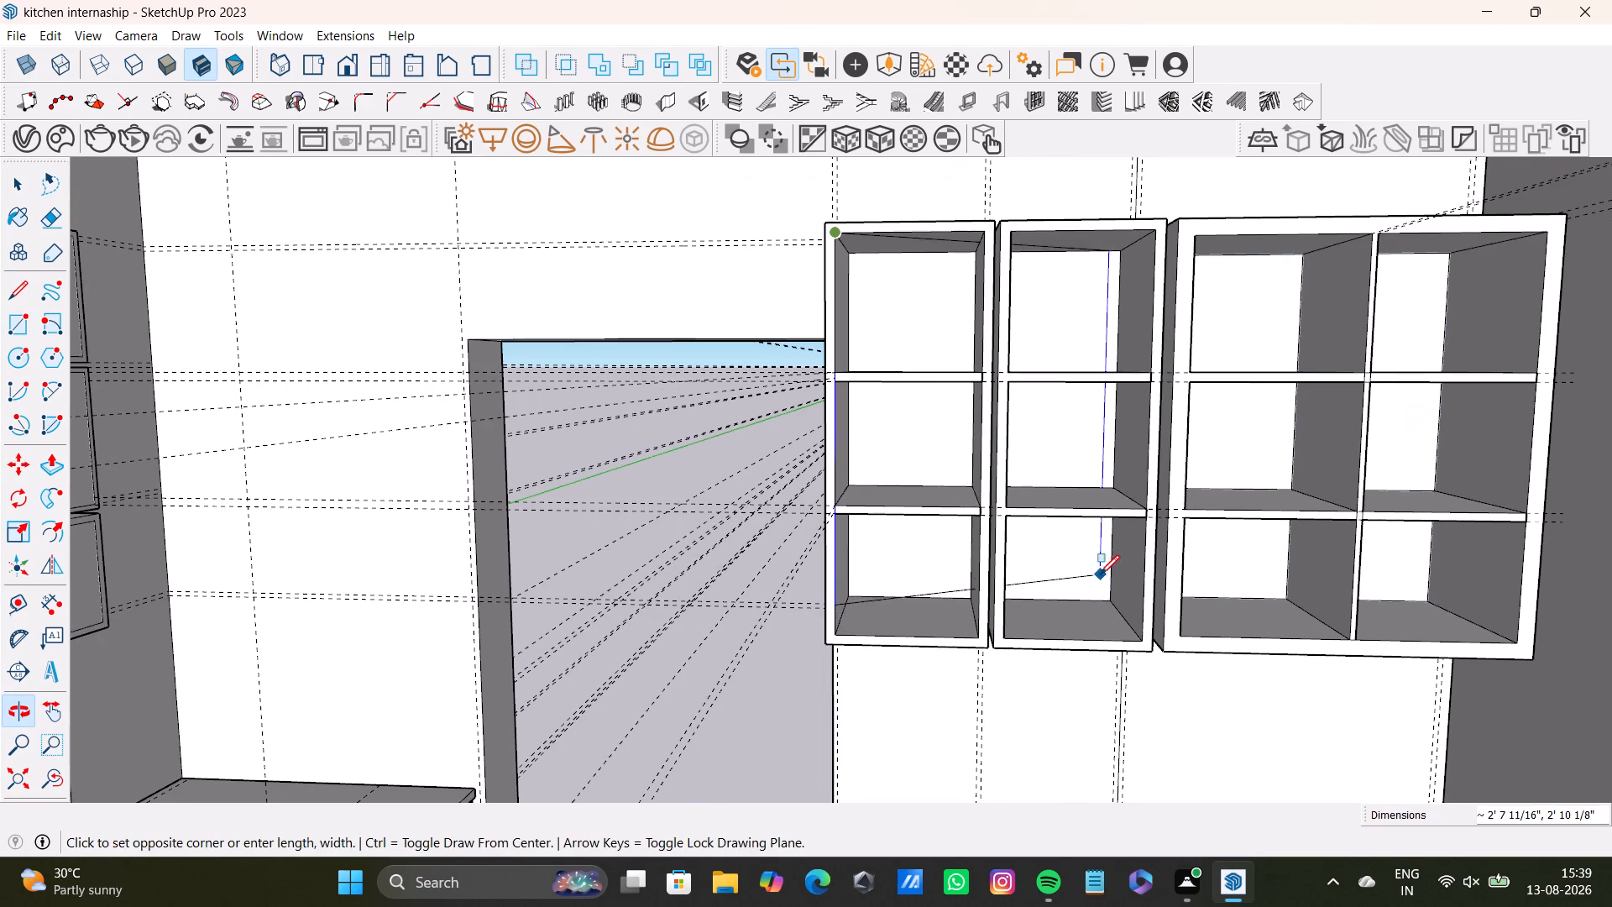
pyautogui.click(1138, 641)
pyautogui.press('space')
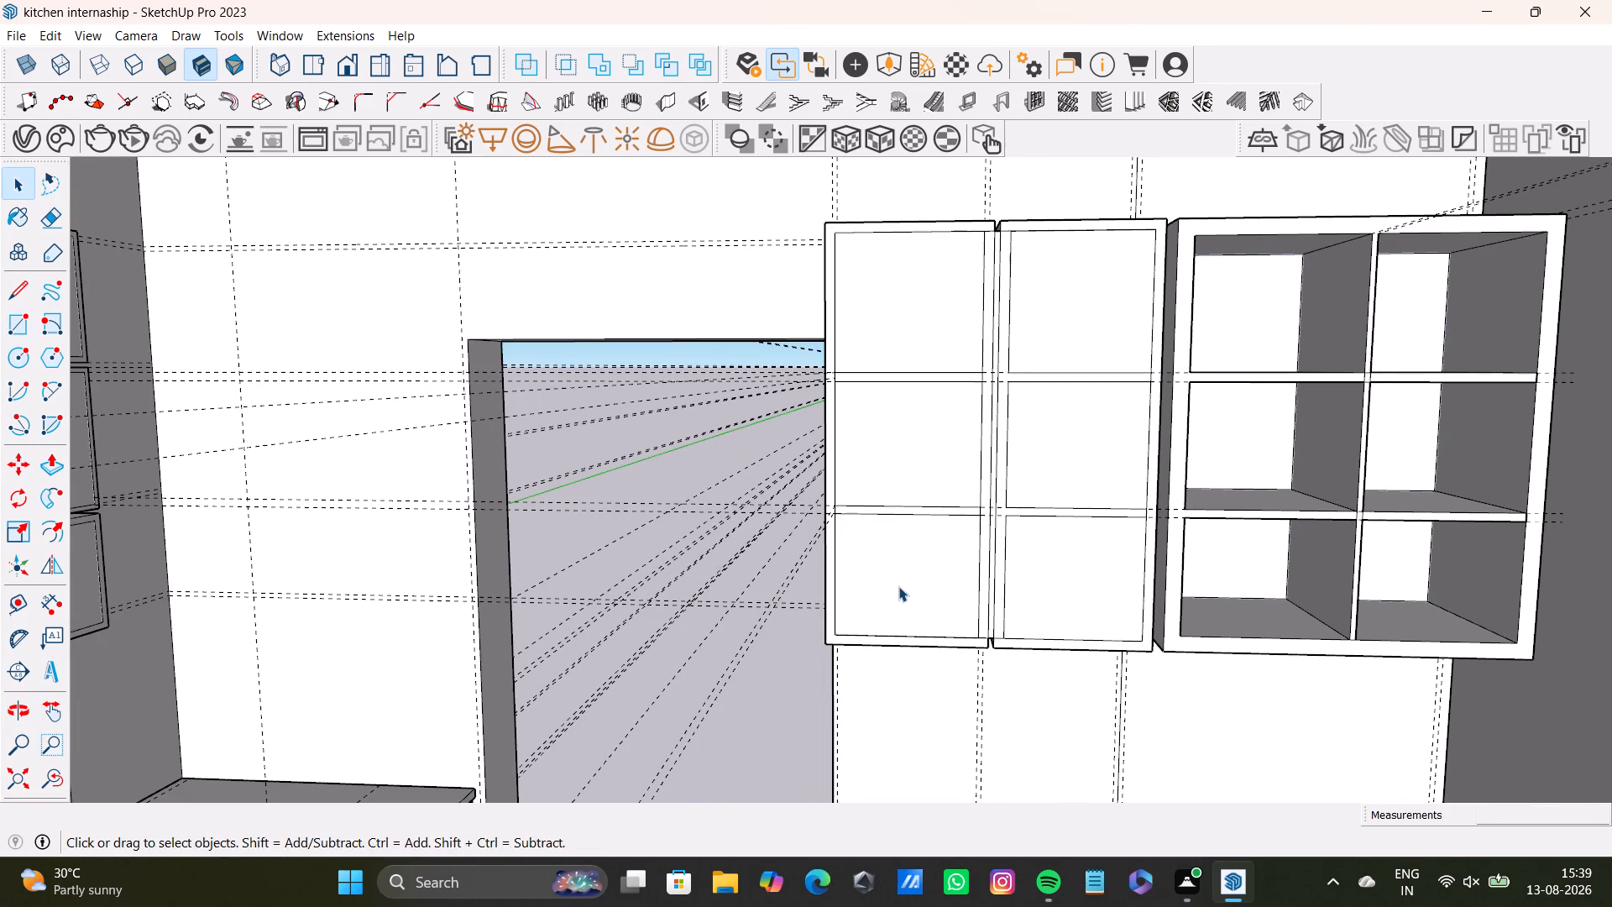
# Push/Pull the strip face in the gap between the two narrow cabinets about 1' 4 7/16" back to the wall.
pyautogui.moveTo(899, 587); pyautogui.dragTo(892, 800, button='middle')
pyautogui.moveTo(1083, 406); pyautogui.dragTo(945, 665, button='middle')
pyautogui.scroll(5, 994, 513)
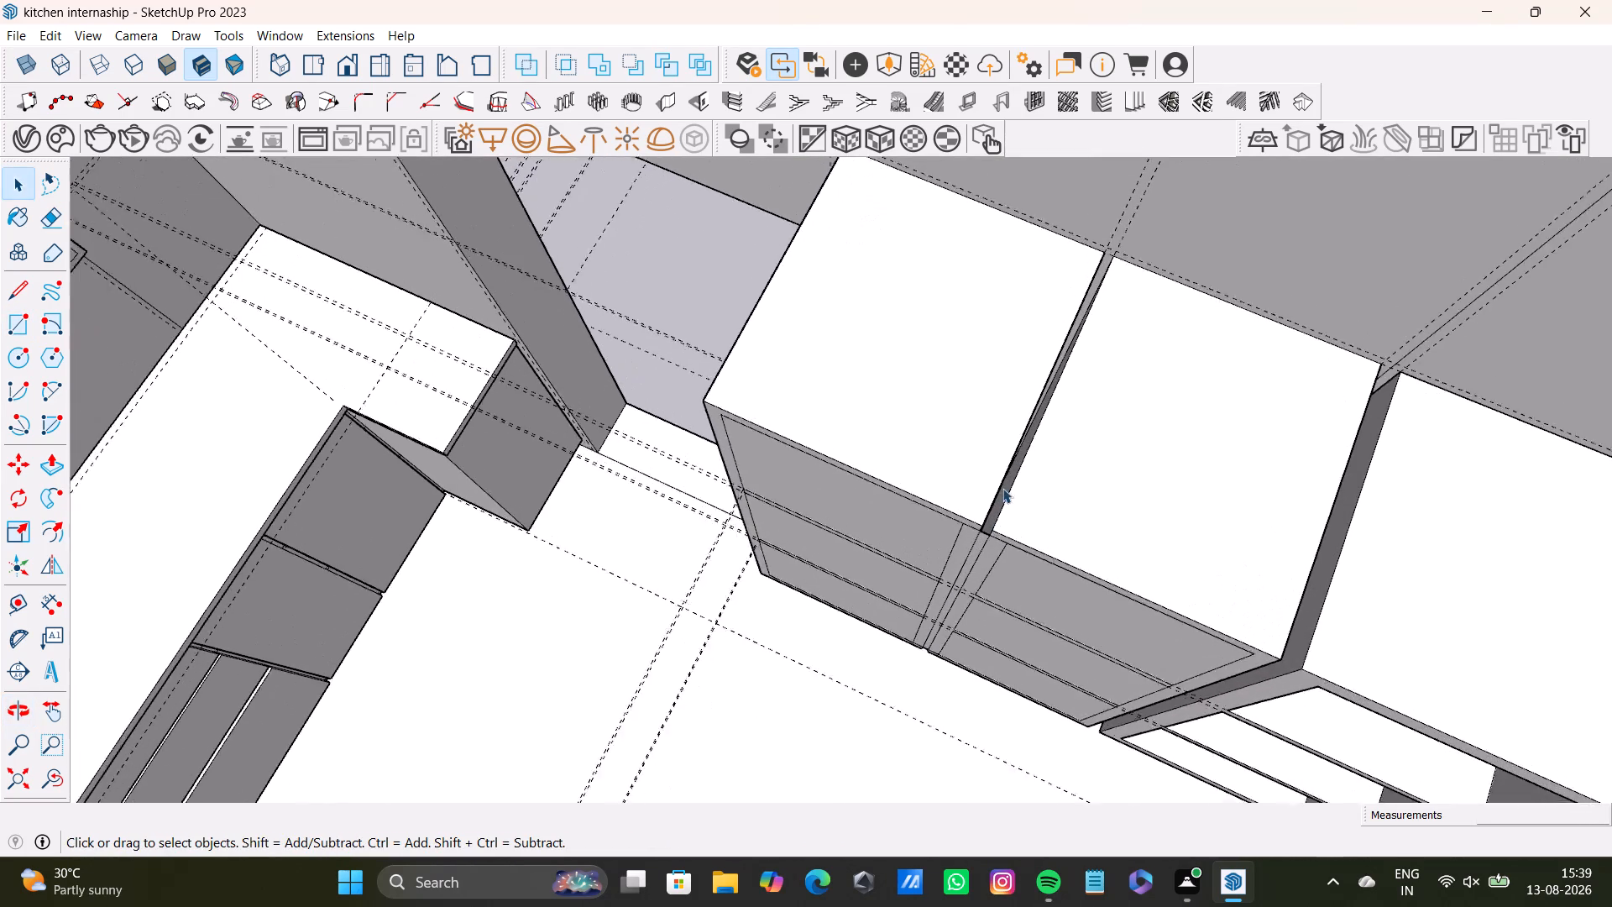
pyautogui.scroll(7, 1002, 488)
pyautogui.moveTo(997, 496); pyautogui.dragTo(488, 503, button='middle')
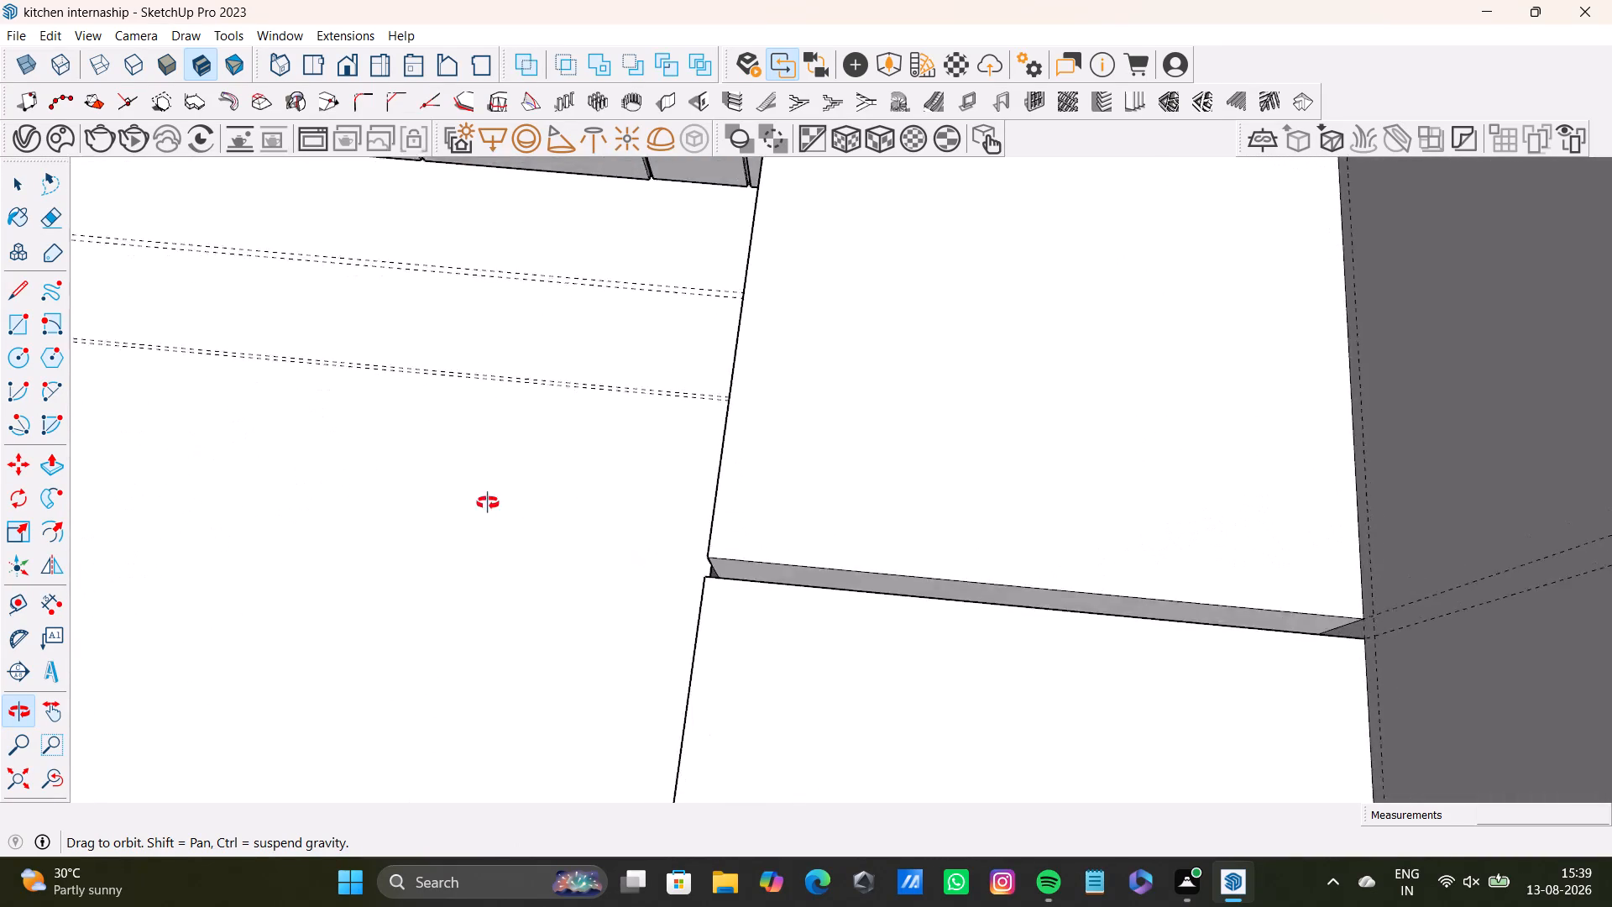
pyautogui.moveTo(488, 503); pyautogui.dragTo(369, 541, button='middle')
pyautogui.moveTo(676, 590); pyautogui.dragTo(516, 573, button='middle')
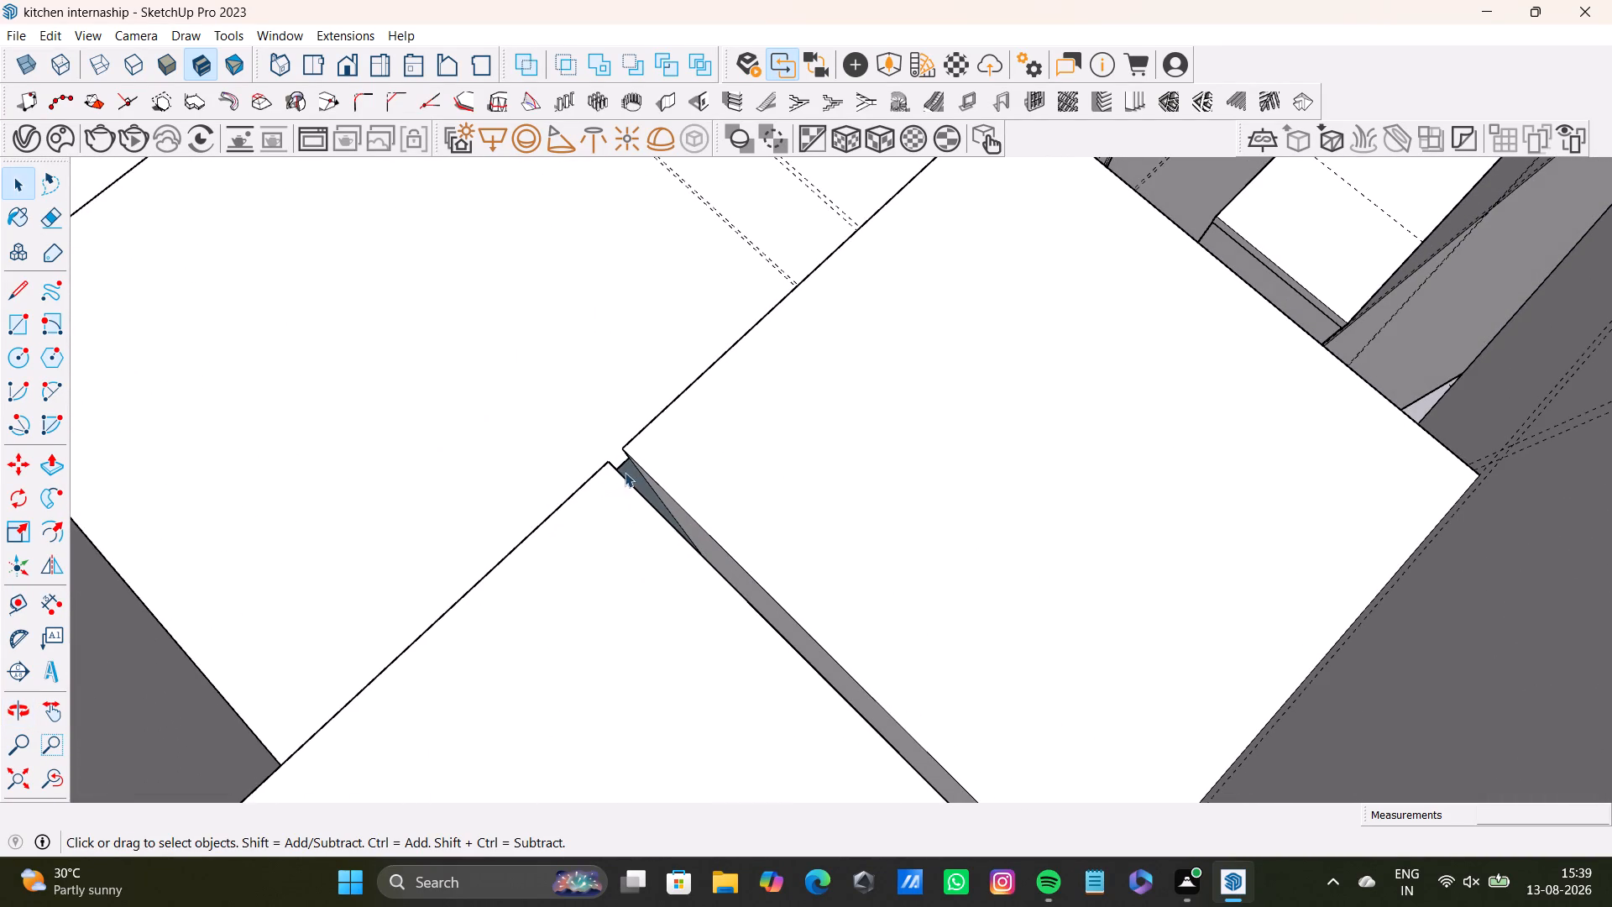
pyautogui.click(631, 474)
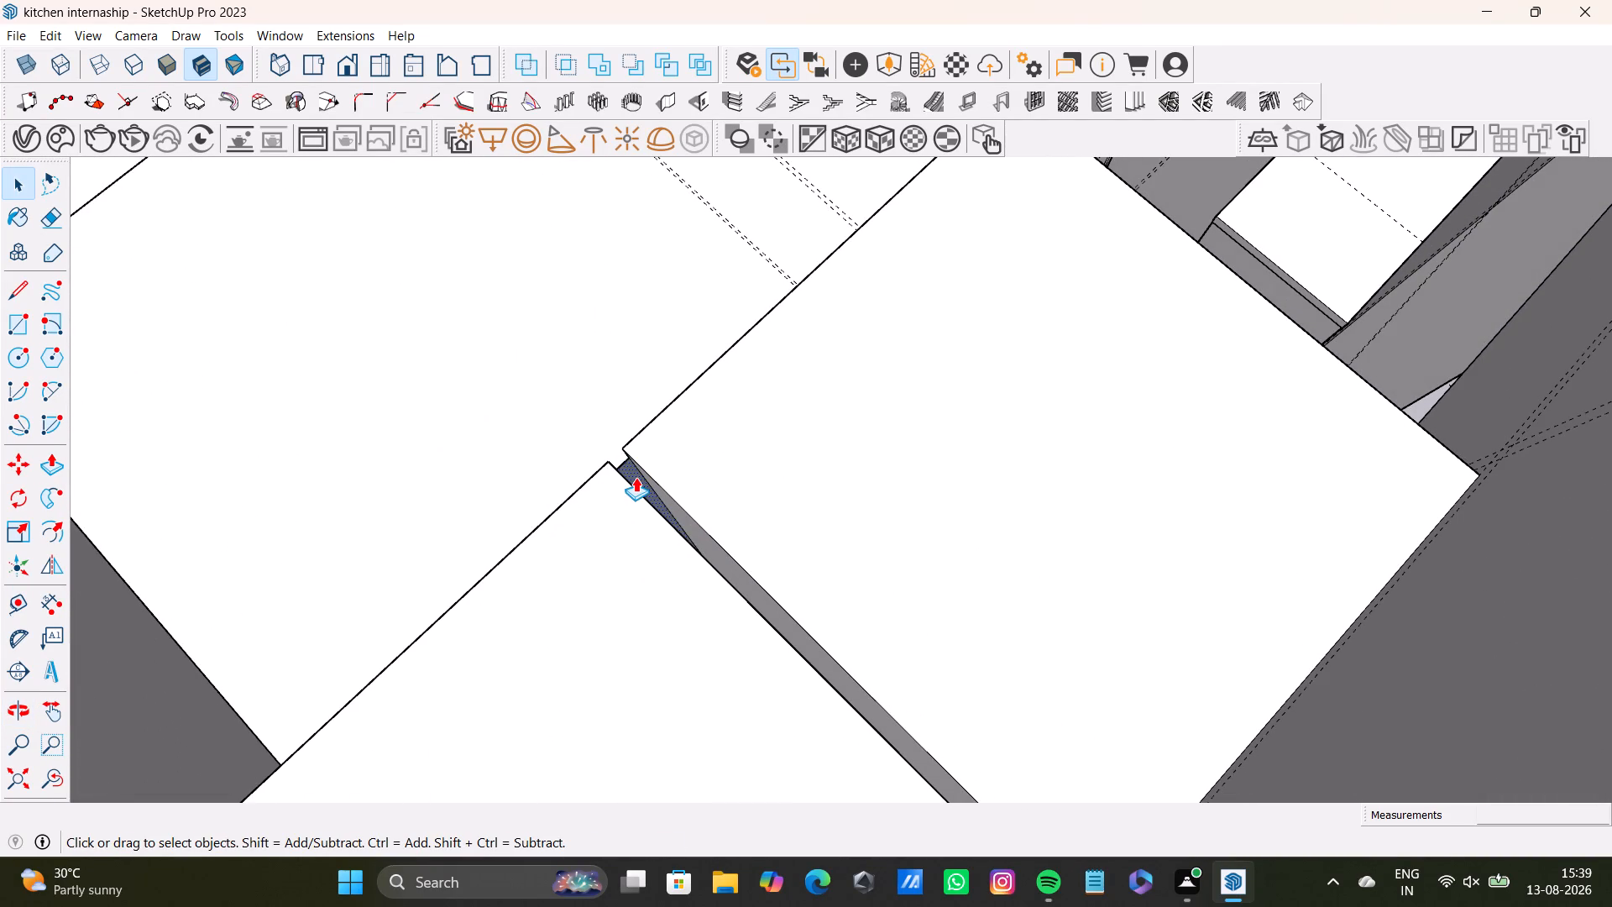
pyautogui.press('p')
pyautogui.click(636, 477)
pyautogui.scroll(-3, 1003, 748)
pyautogui.moveTo(1030, 761); pyautogui.dragTo(1037, 592, button='middle')
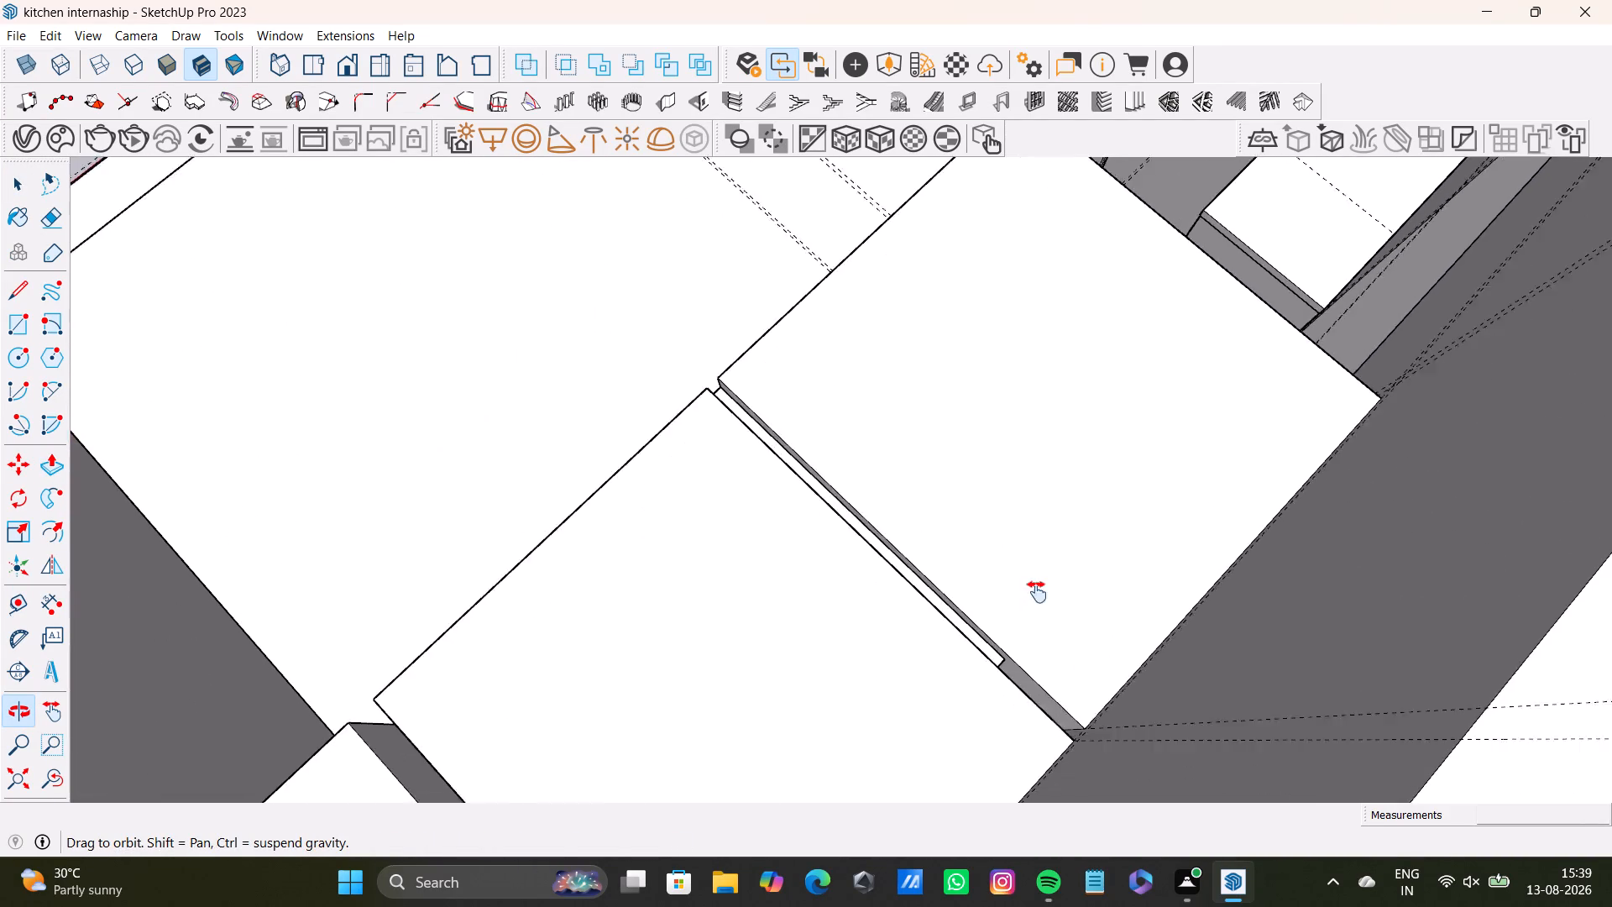
pyautogui.moveTo(1037, 592); pyautogui.dragTo(993, 506, button='middle')
pyautogui.click(1031, 624)
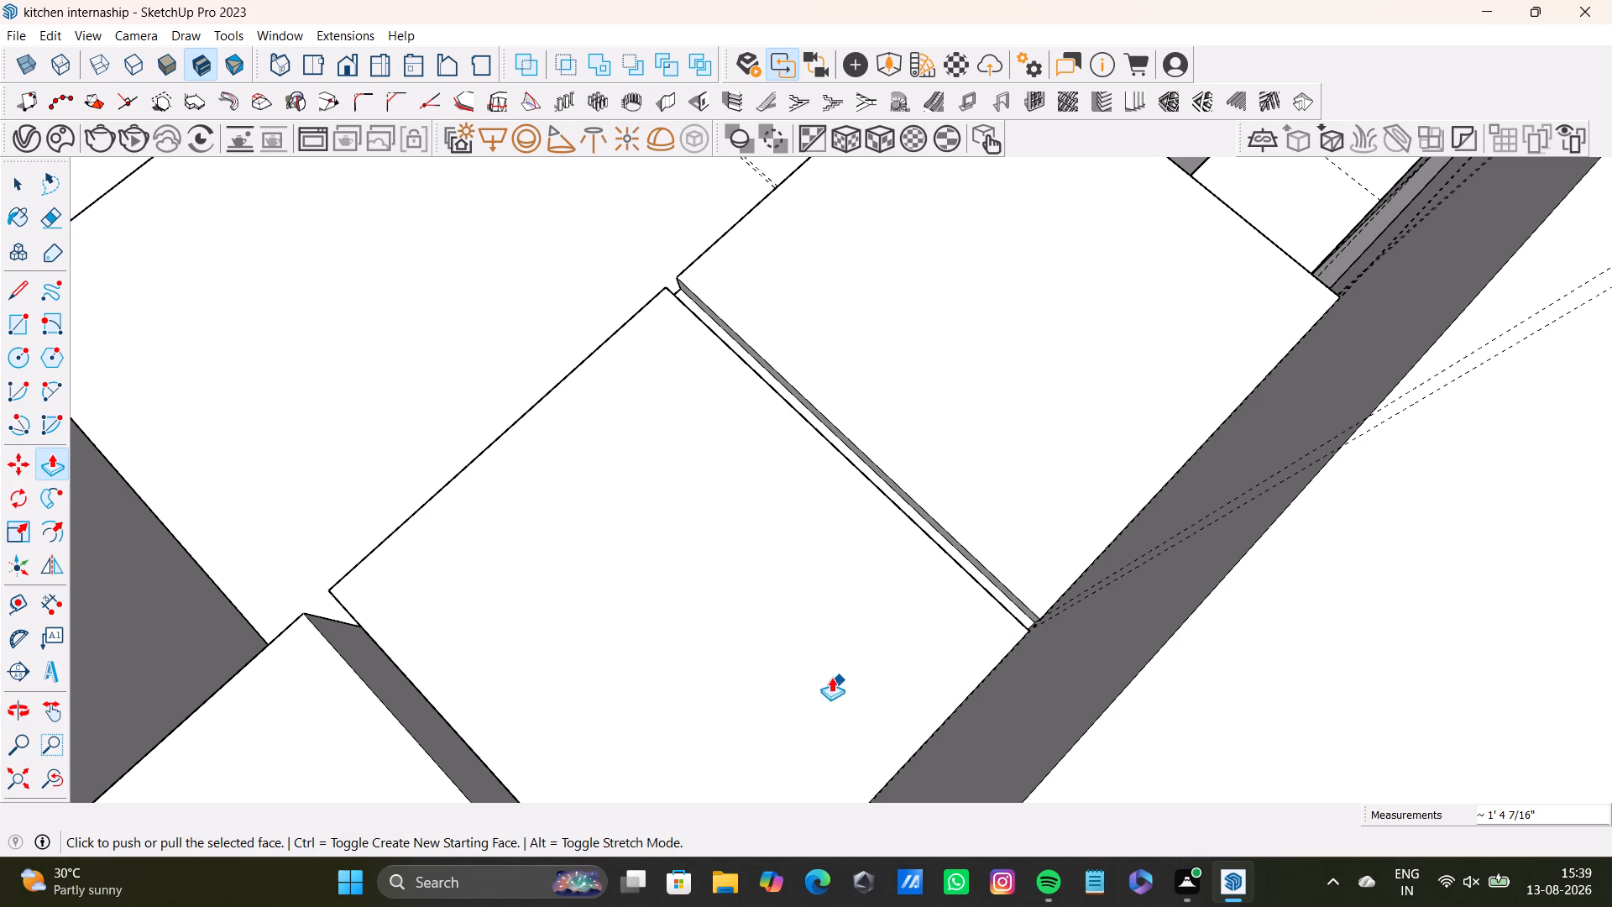
# Push/Pull the top of the gap filler about 7/8" up, flush with the two narrow cabinets' tops.
pyautogui.moveTo(831, 677); pyautogui.dragTo(1203, 658, button='middle')
pyautogui.moveTo(928, 642); pyautogui.dragTo(1358, 521, button='middle')
pyautogui.moveTo(1098, 525); pyautogui.dragTo(1313, 268, button='middle')
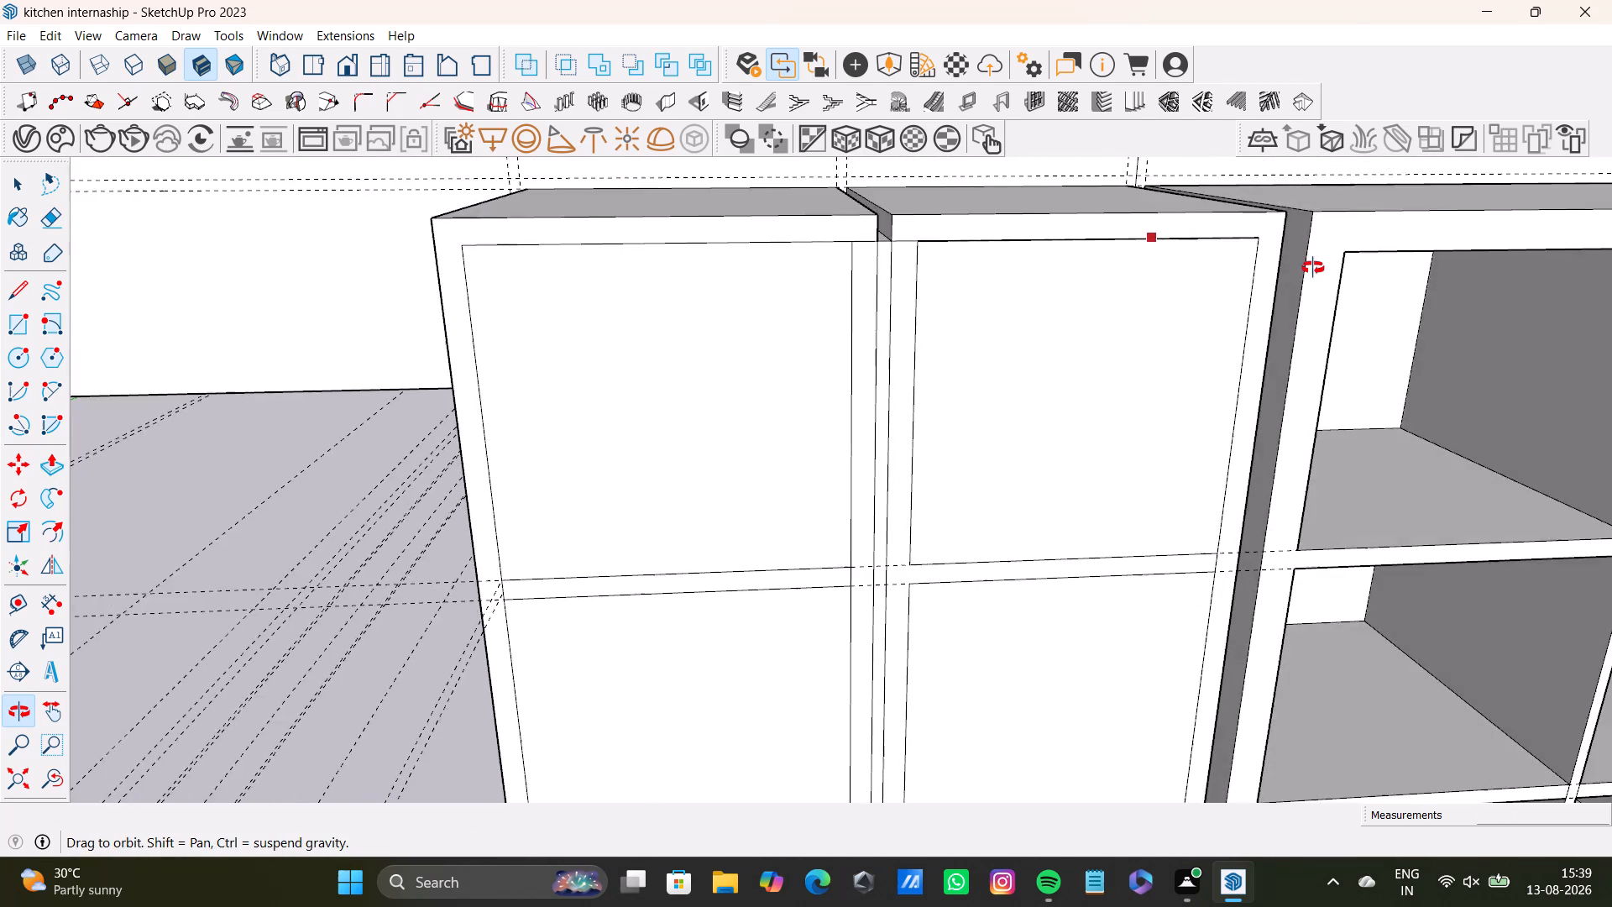
pyautogui.moveTo(1313, 268); pyautogui.dragTo(1259, 511, button='middle')
pyautogui.scroll(6, 835, 339)
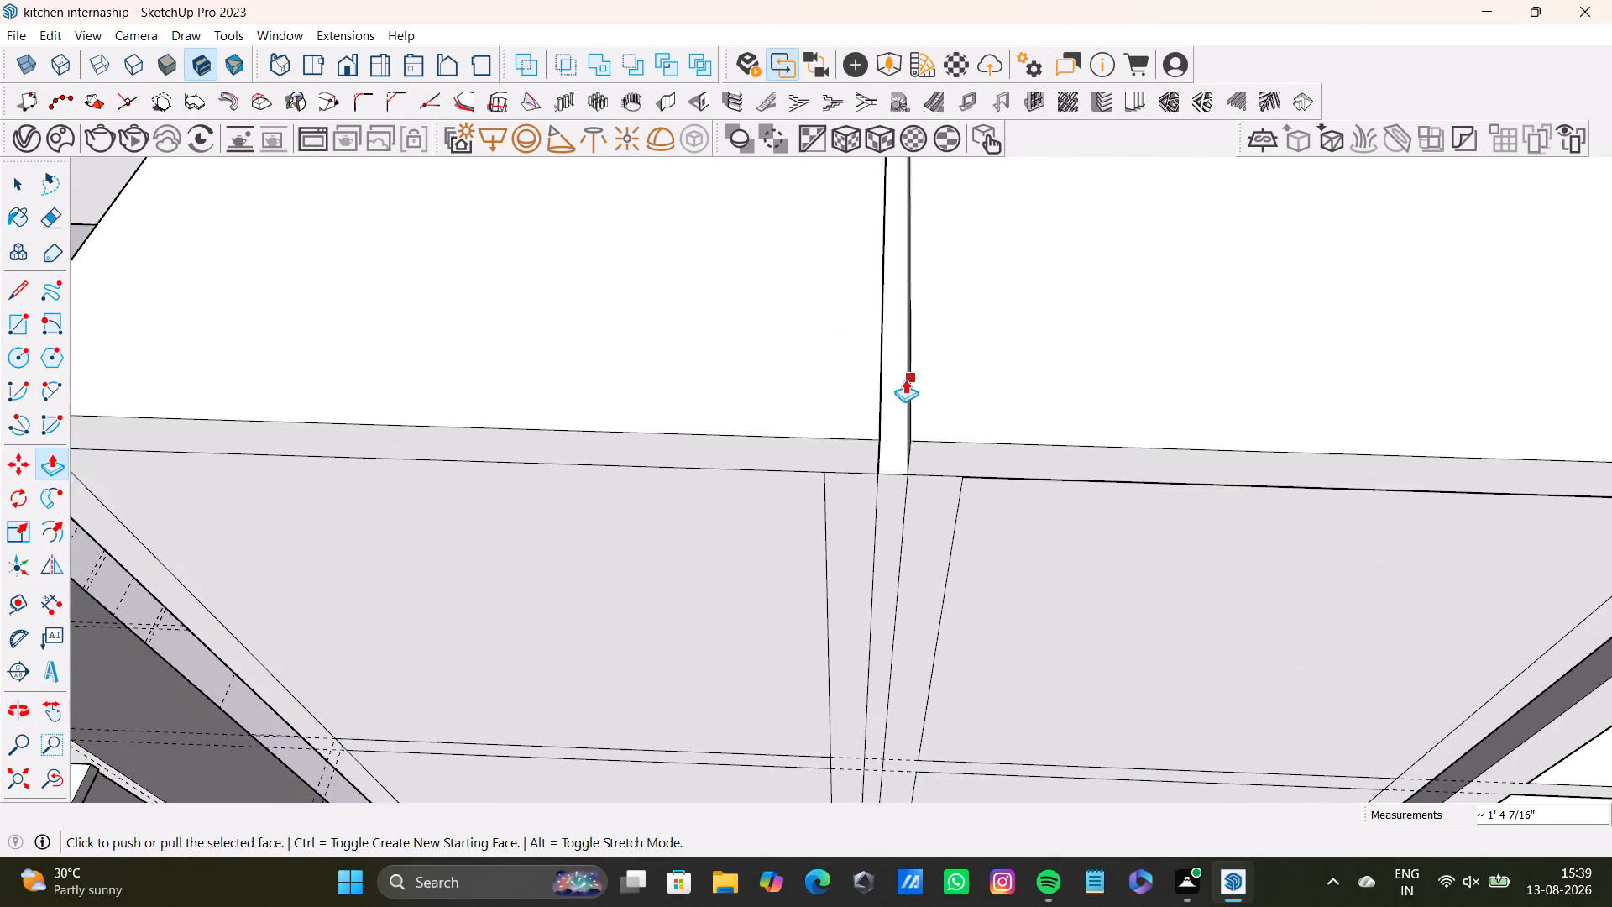
pyautogui.moveTo(905, 379); pyautogui.dragTo(889, 330, button='middle')
pyautogui.click(885, 333)
pyautogui.press('space')
pyautogui.click(887, 342)
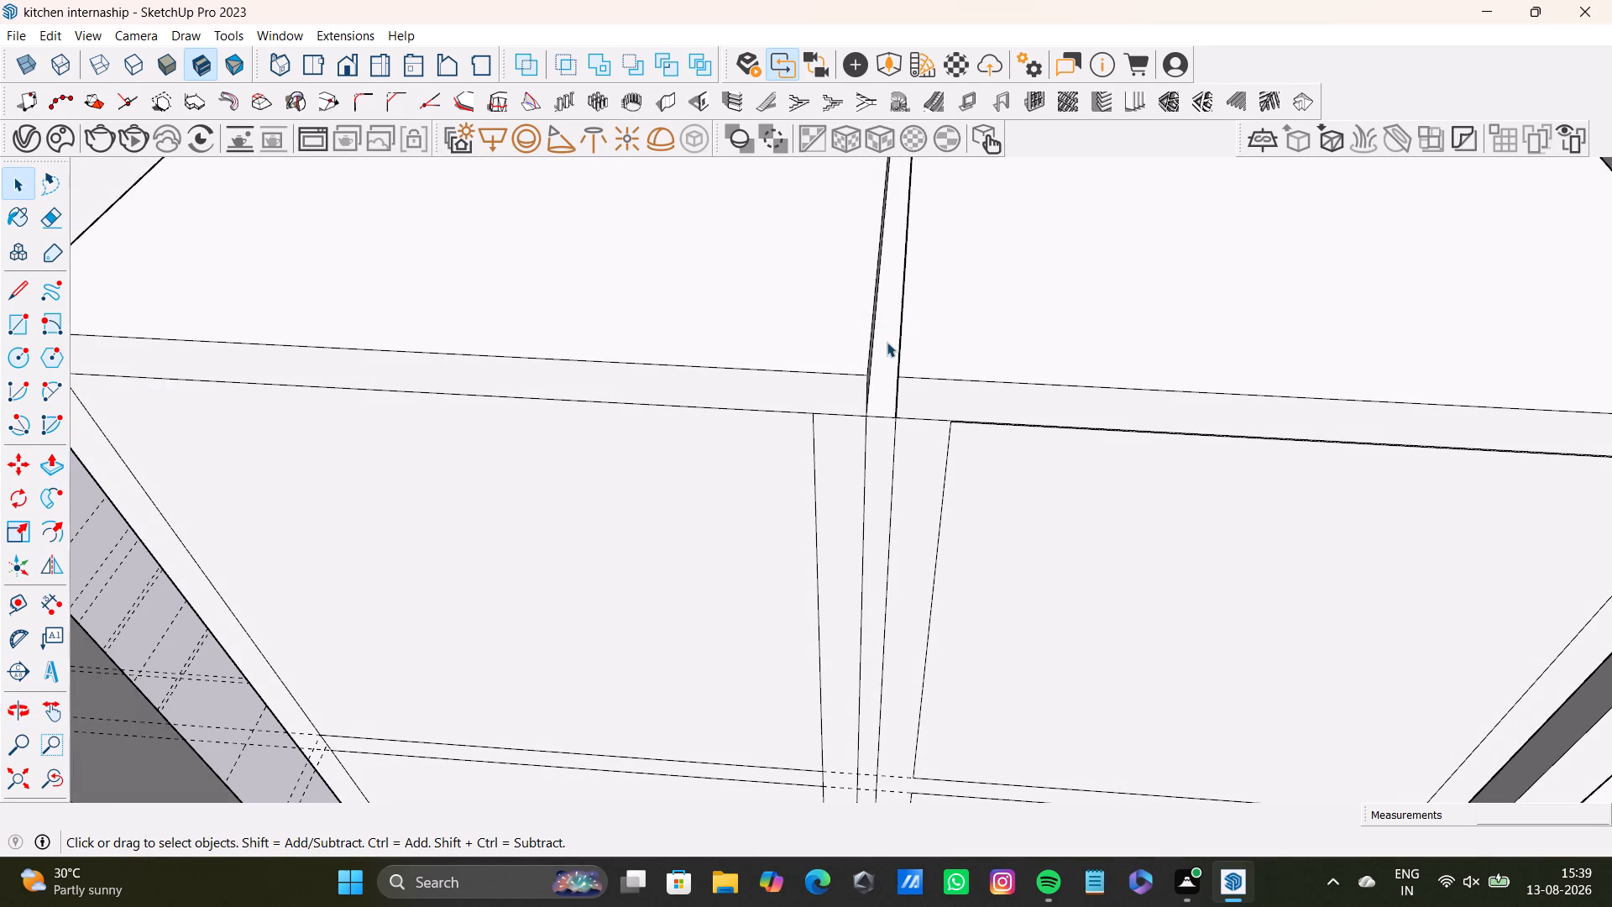
pyautogui.press('p')
pyautogui.click(890, 345)
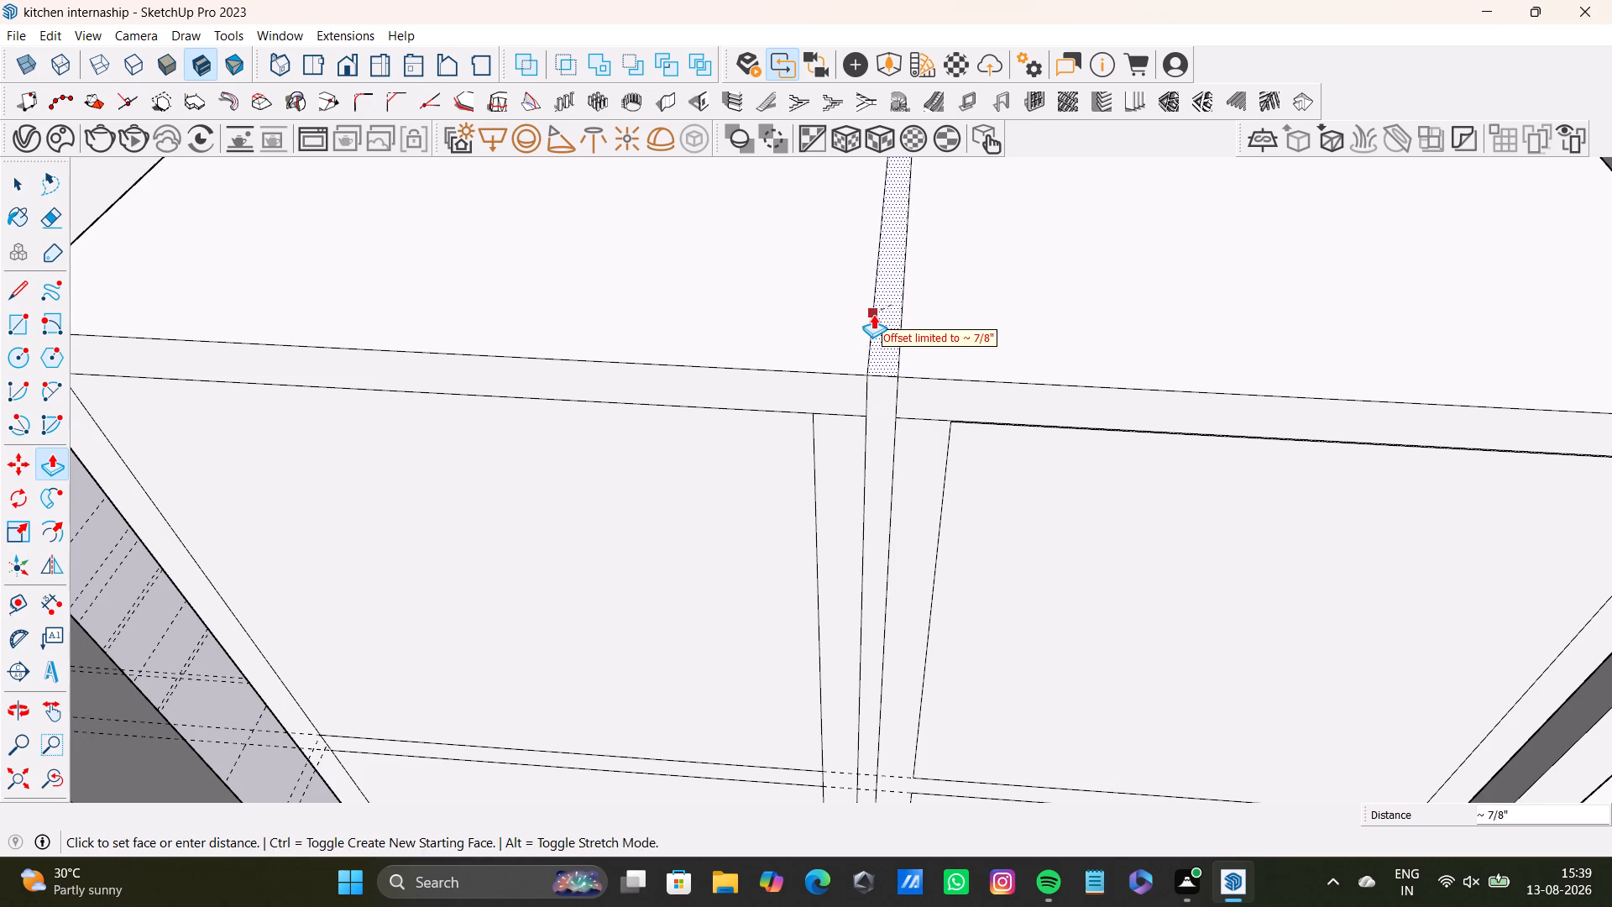
pyautogui.click(873, 314)
pyautogui.press('space')
# Examine the closed-front narrow wall cabinets and the whole kitchen layout from several angles.
pyautogui.scroll(-7, 887, 391)
pyautogui.moveTo(924, 489); pyautogui.dragTo(890, 291, button='middle')
pyautogui.scroll(-7, 1055, 449)
pyautogui.moveTo(1076, 471); pyautogui.dragTo(1117, 472, button='middle')
pyautogui.press('space')
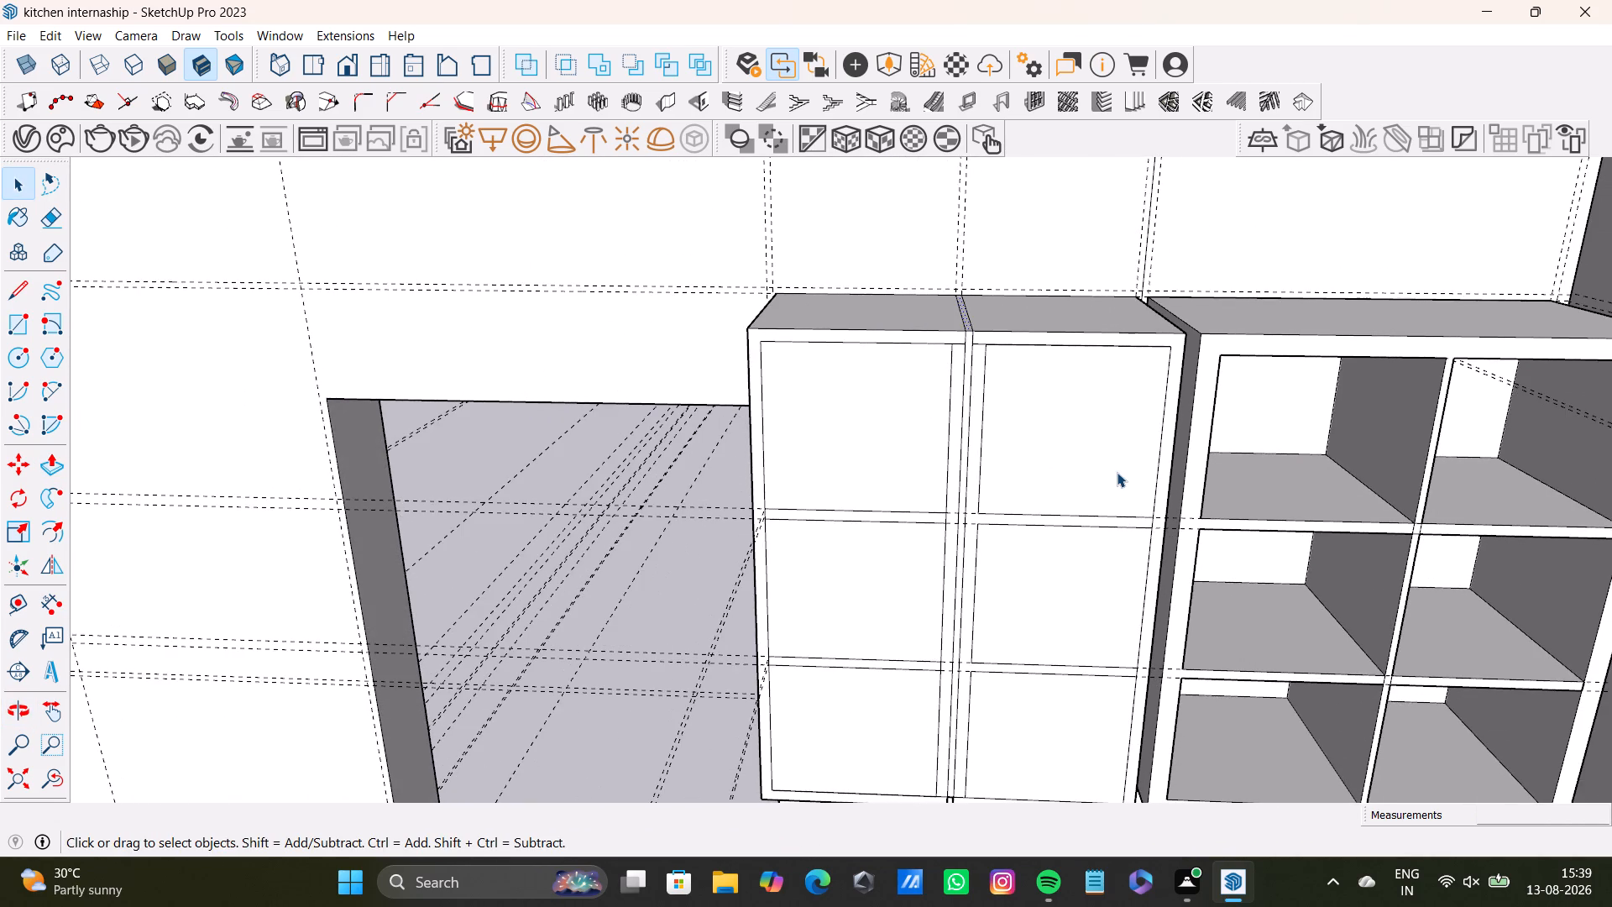
pyautogui.scroll(-7, 1117, 472)
pyautogui.keyDown('shift'); pyautogui.moveTo(1110, 511); pyautogui.dragTo(1044, 318, button='middle'); pyautogui.keyUp('shift')
pyautogui.press('space')
pyautogui.scroll(-4, 1006, 483)
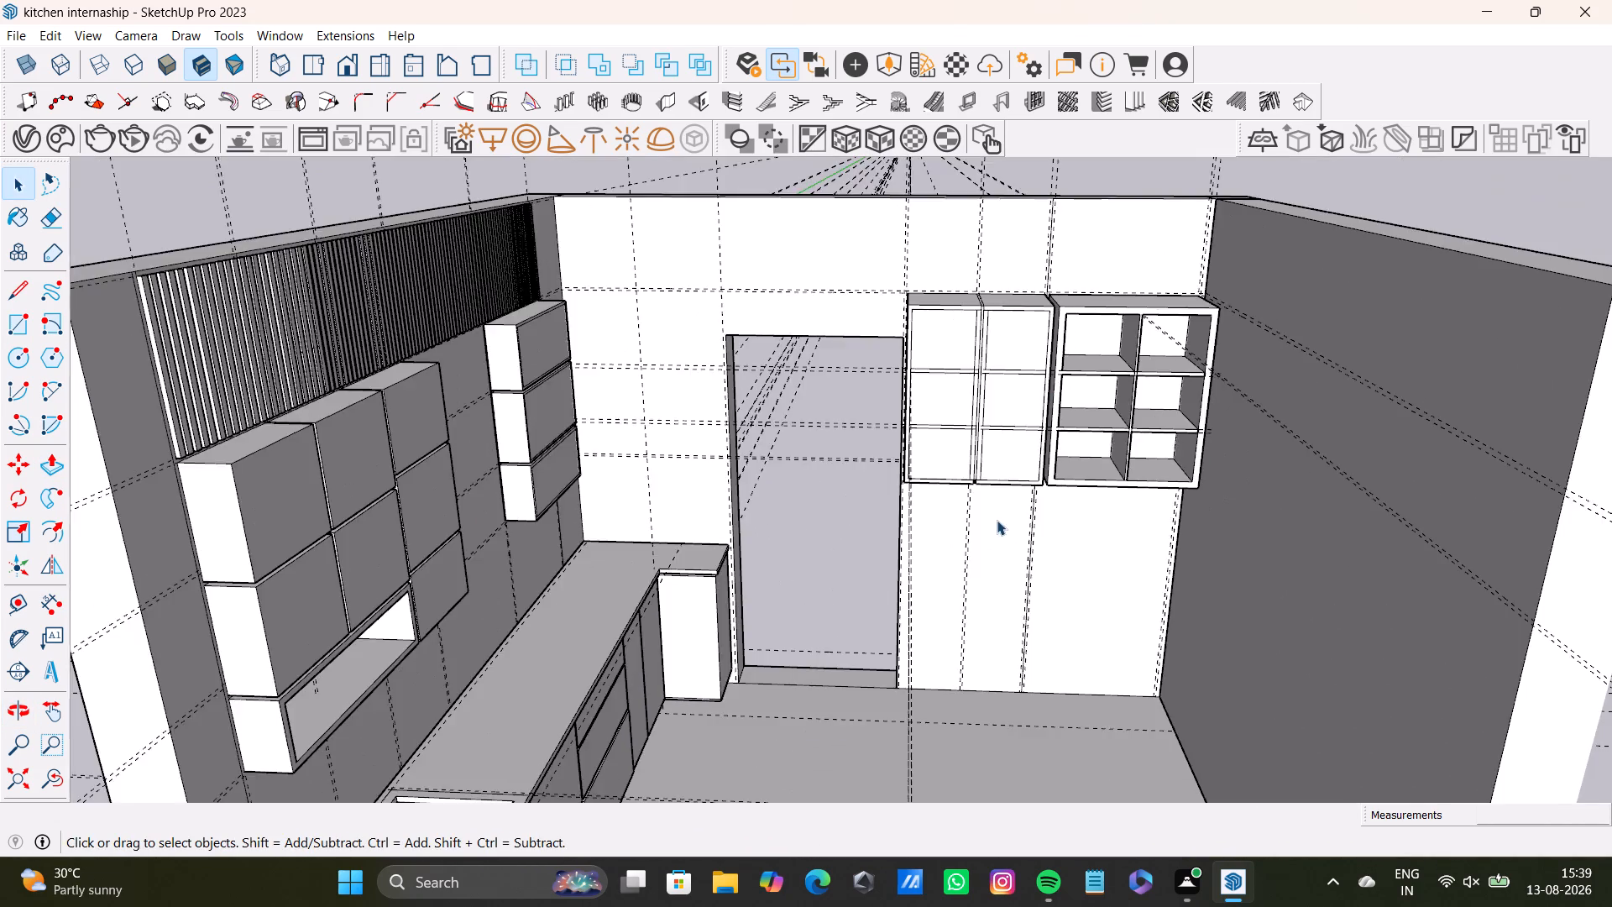
pyautogui.moveTo(997, 520); pyautogui.dragTo(720, 470, button='middle')
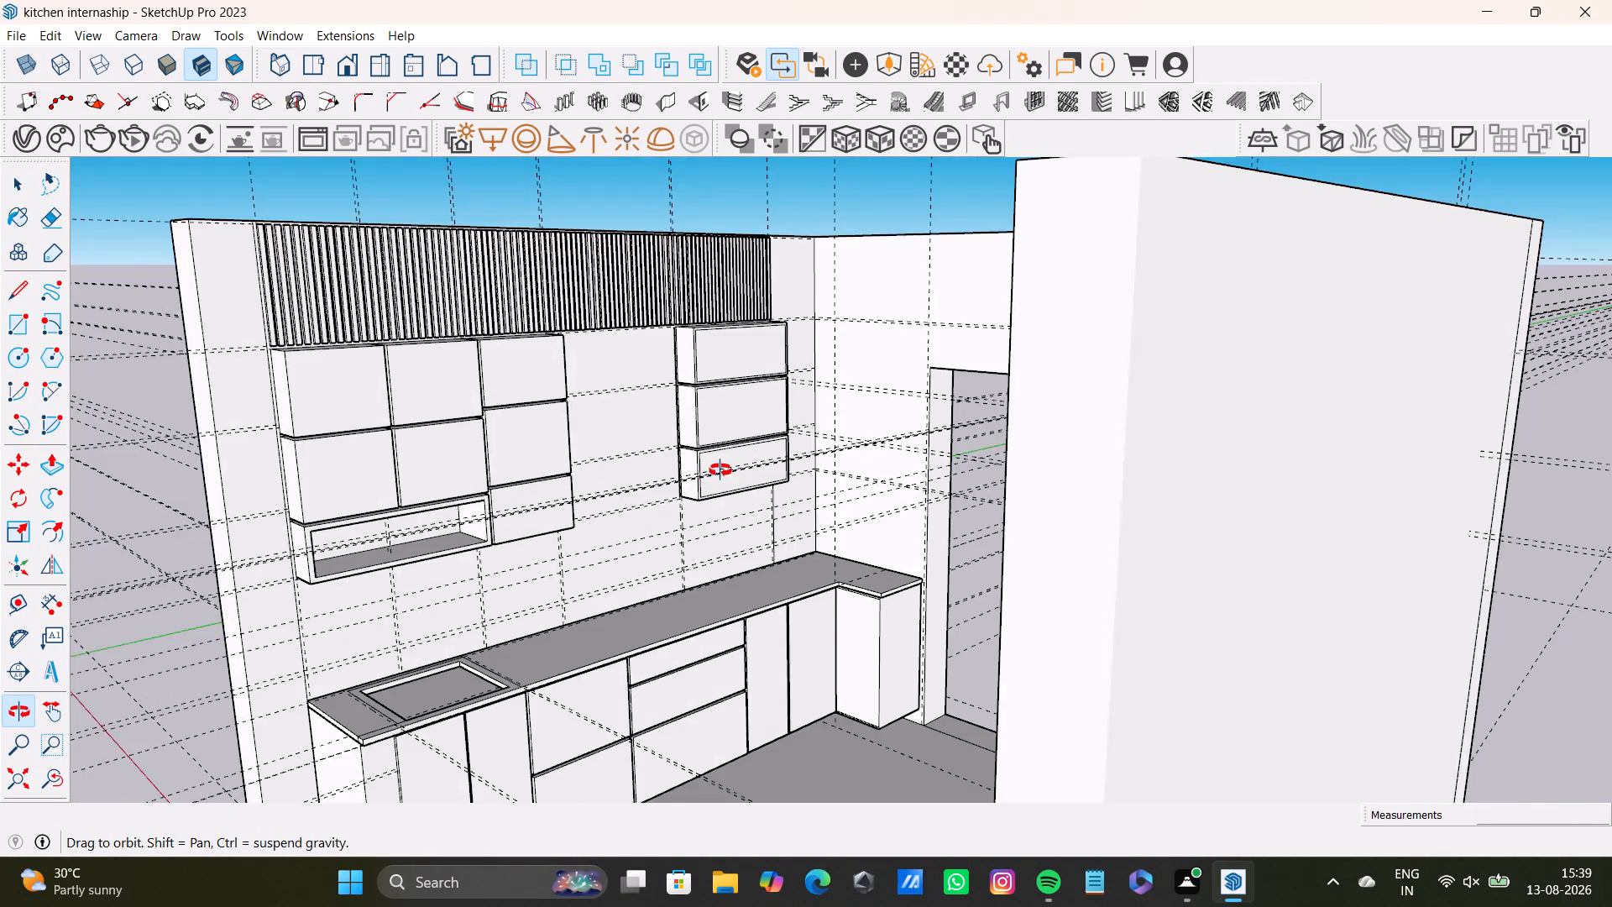
pyautogui.moveTo(720, 470); pyautogui.dragTo(1065, 451, button='middle')
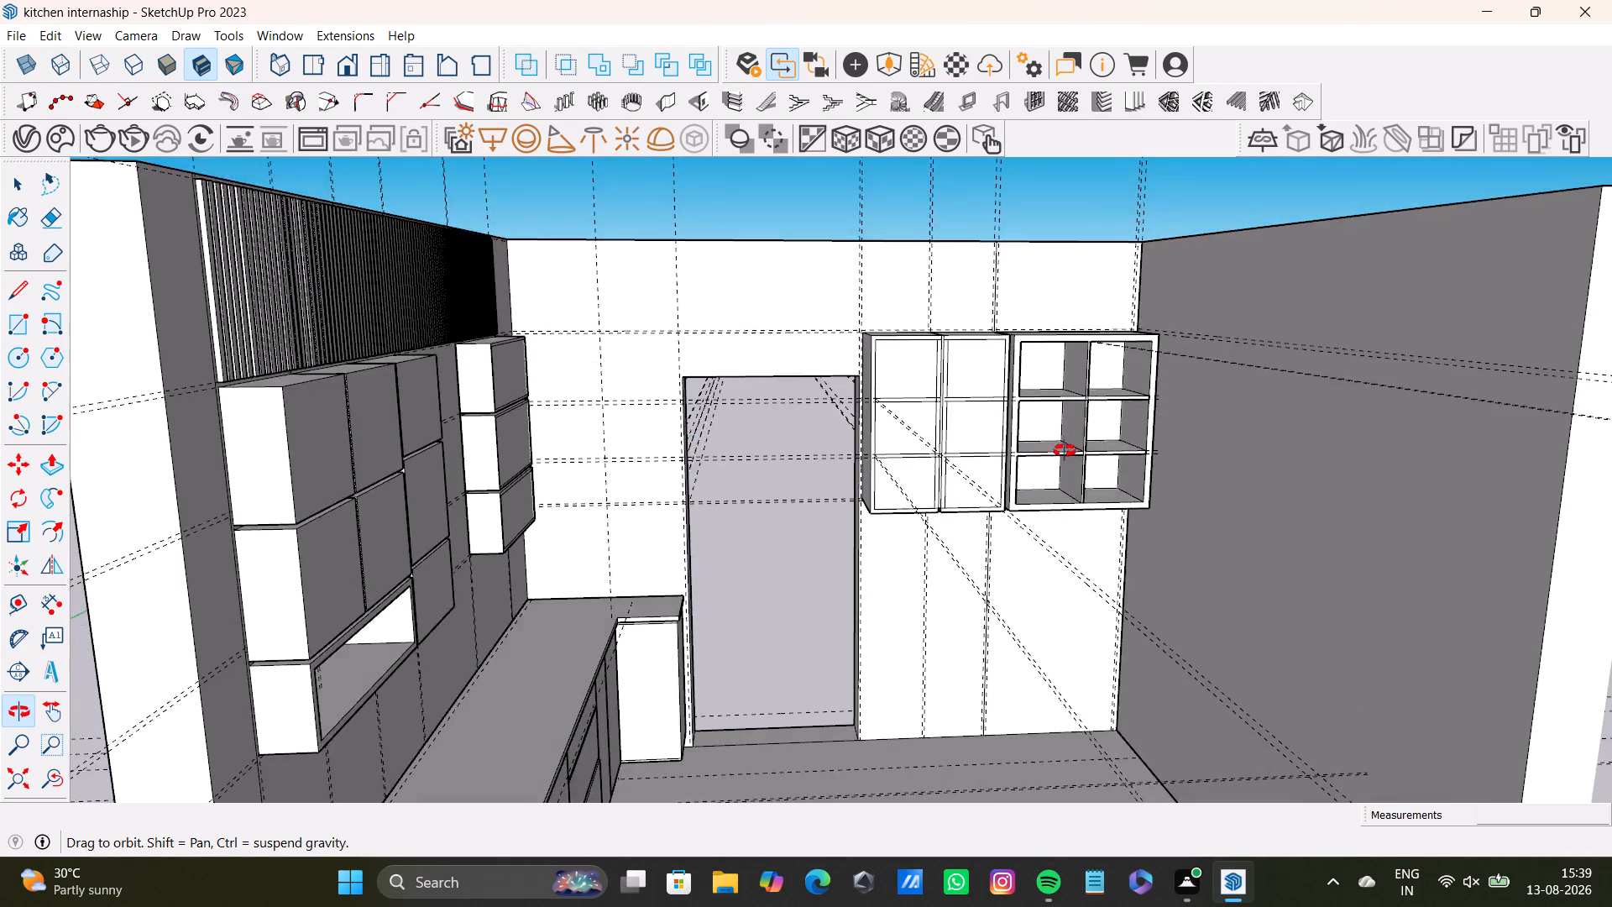
pyautogui.moveTo(1065, 451); pyautogui.dragTo(896, 352, button='middle')
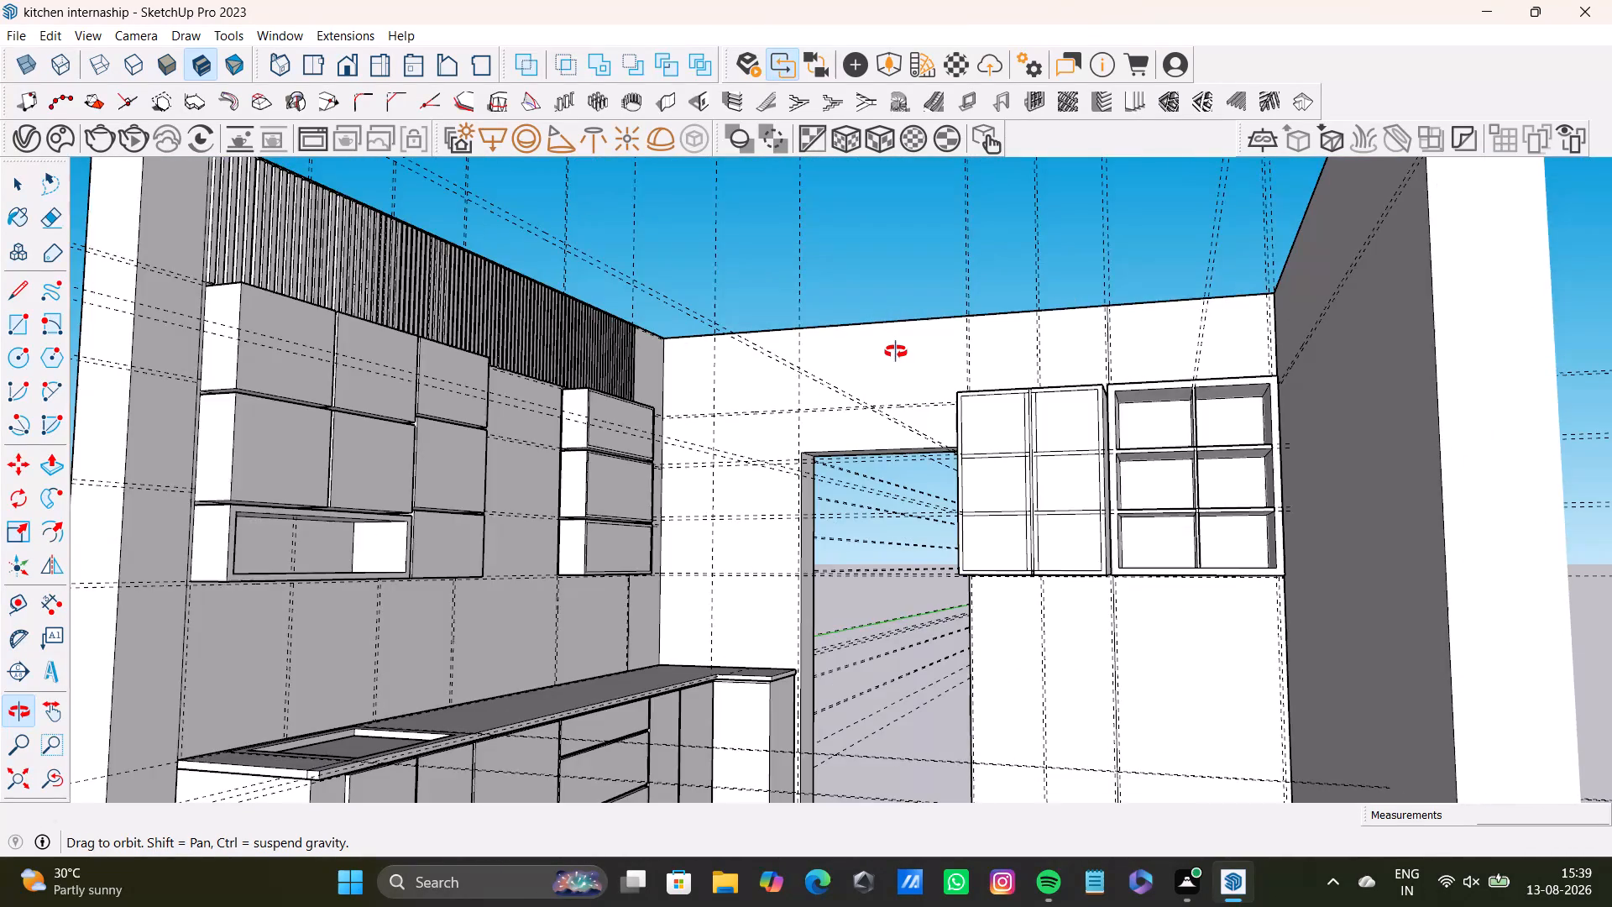
pyautogui.moveTo(896, 352); pyautogui.dragTo(1202, 574, button='middle')
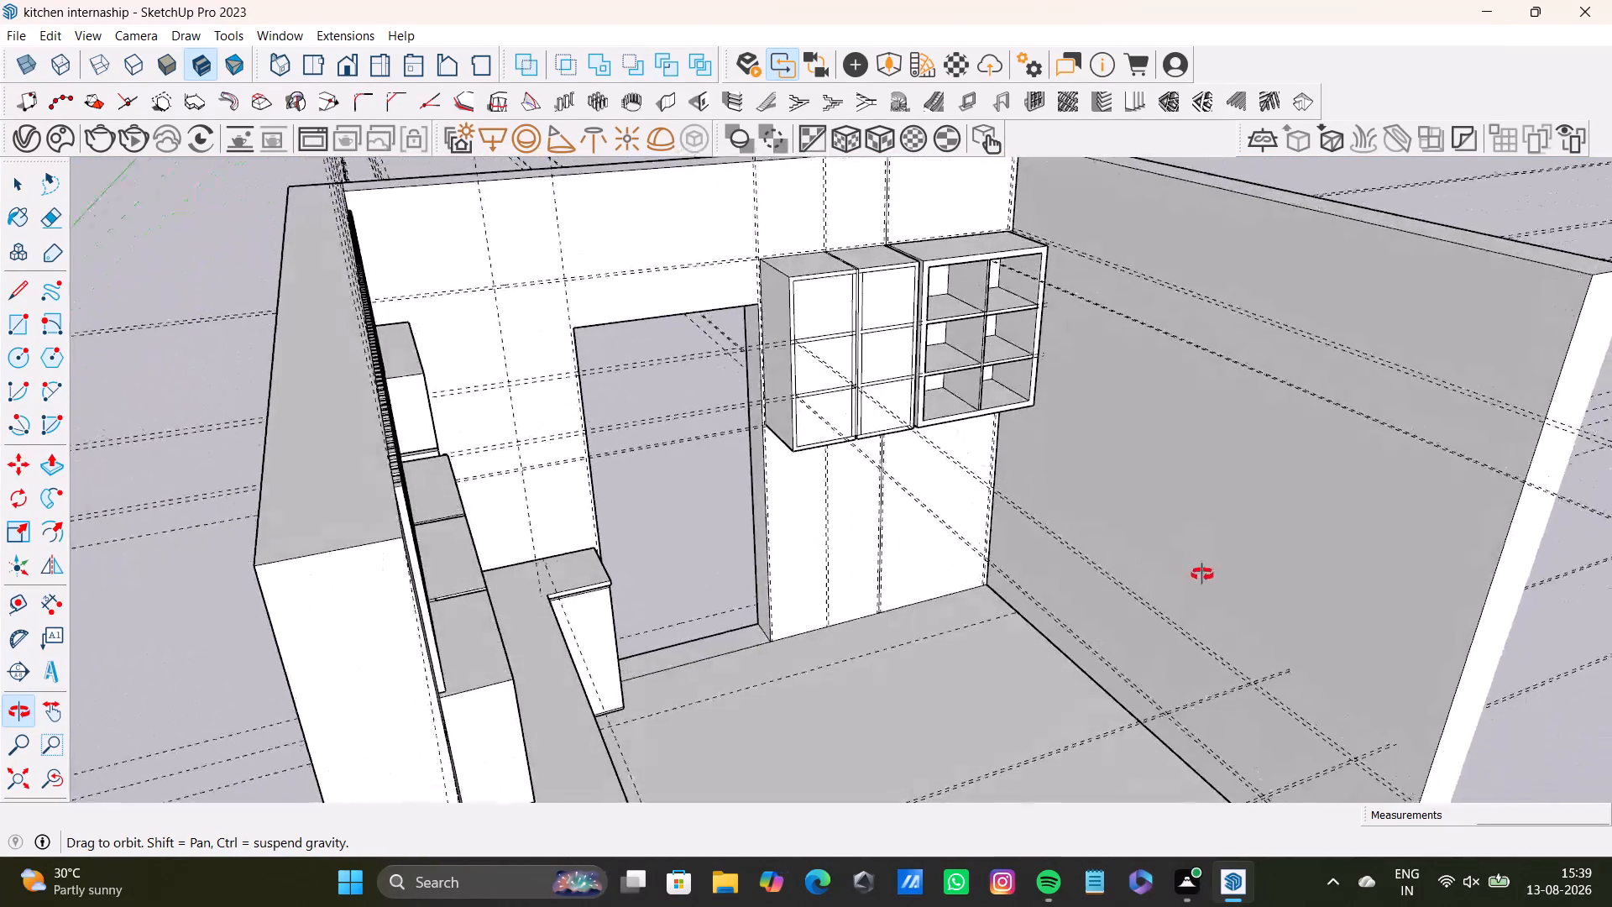
pyautogui.moveTo(1202, 574); pyautogui.dragTo(1321, 576, button='middle')
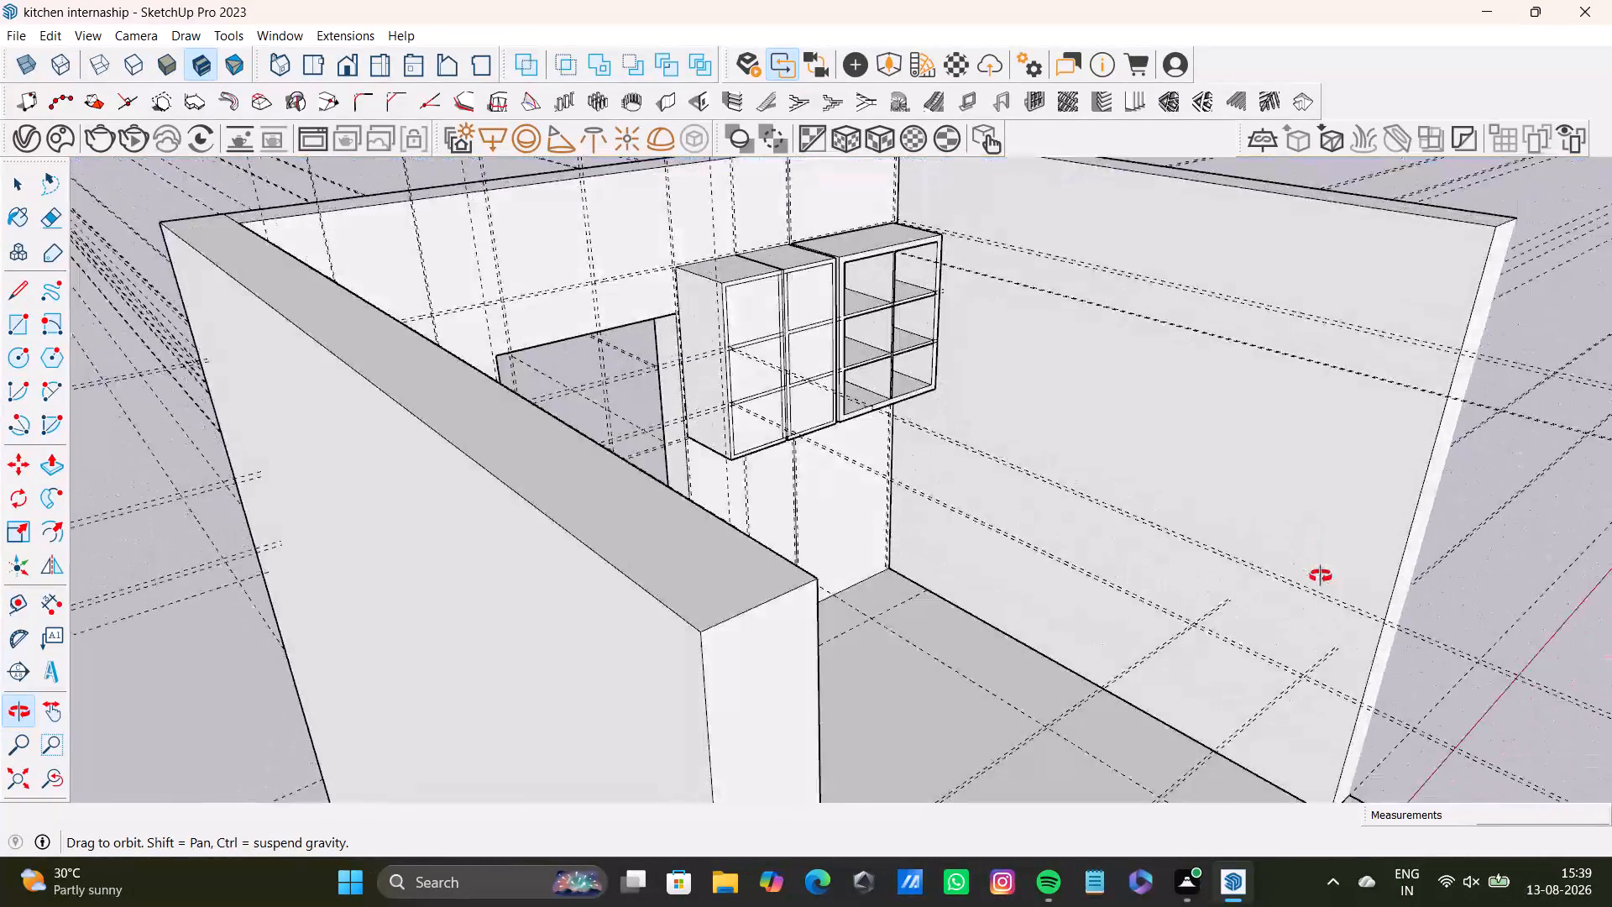
pyautogui.moveTo(1321, 576); pyautogui.dragTo(860, 454, button='middle')
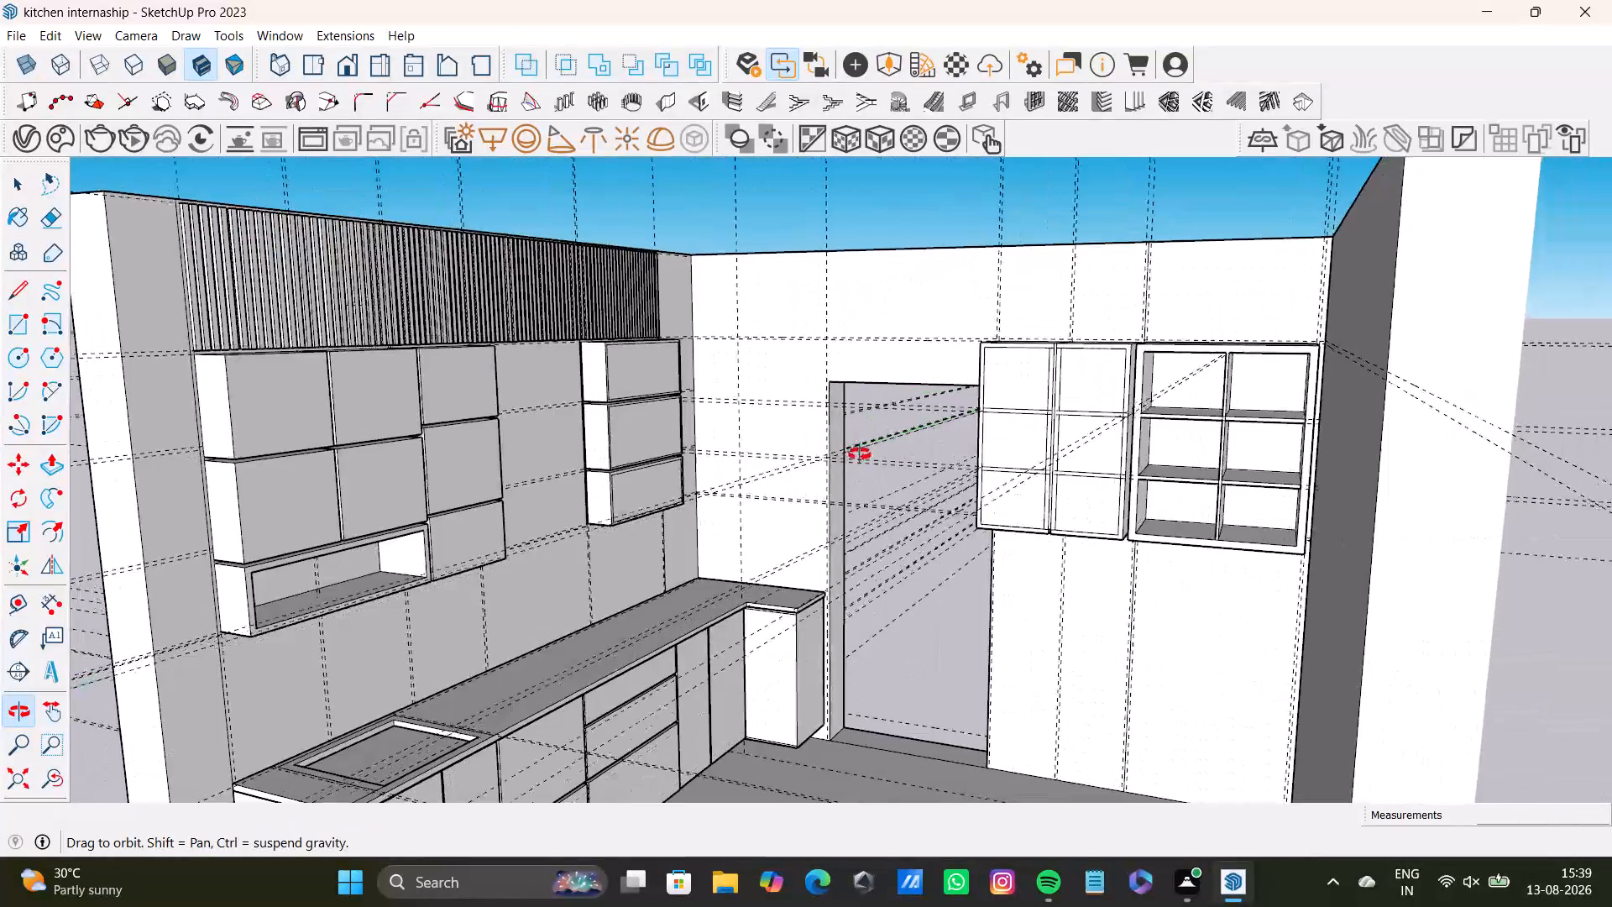
pyautogui.moveTo(860, 454); pyautogui.dragTo(1081, 566, button='middle')
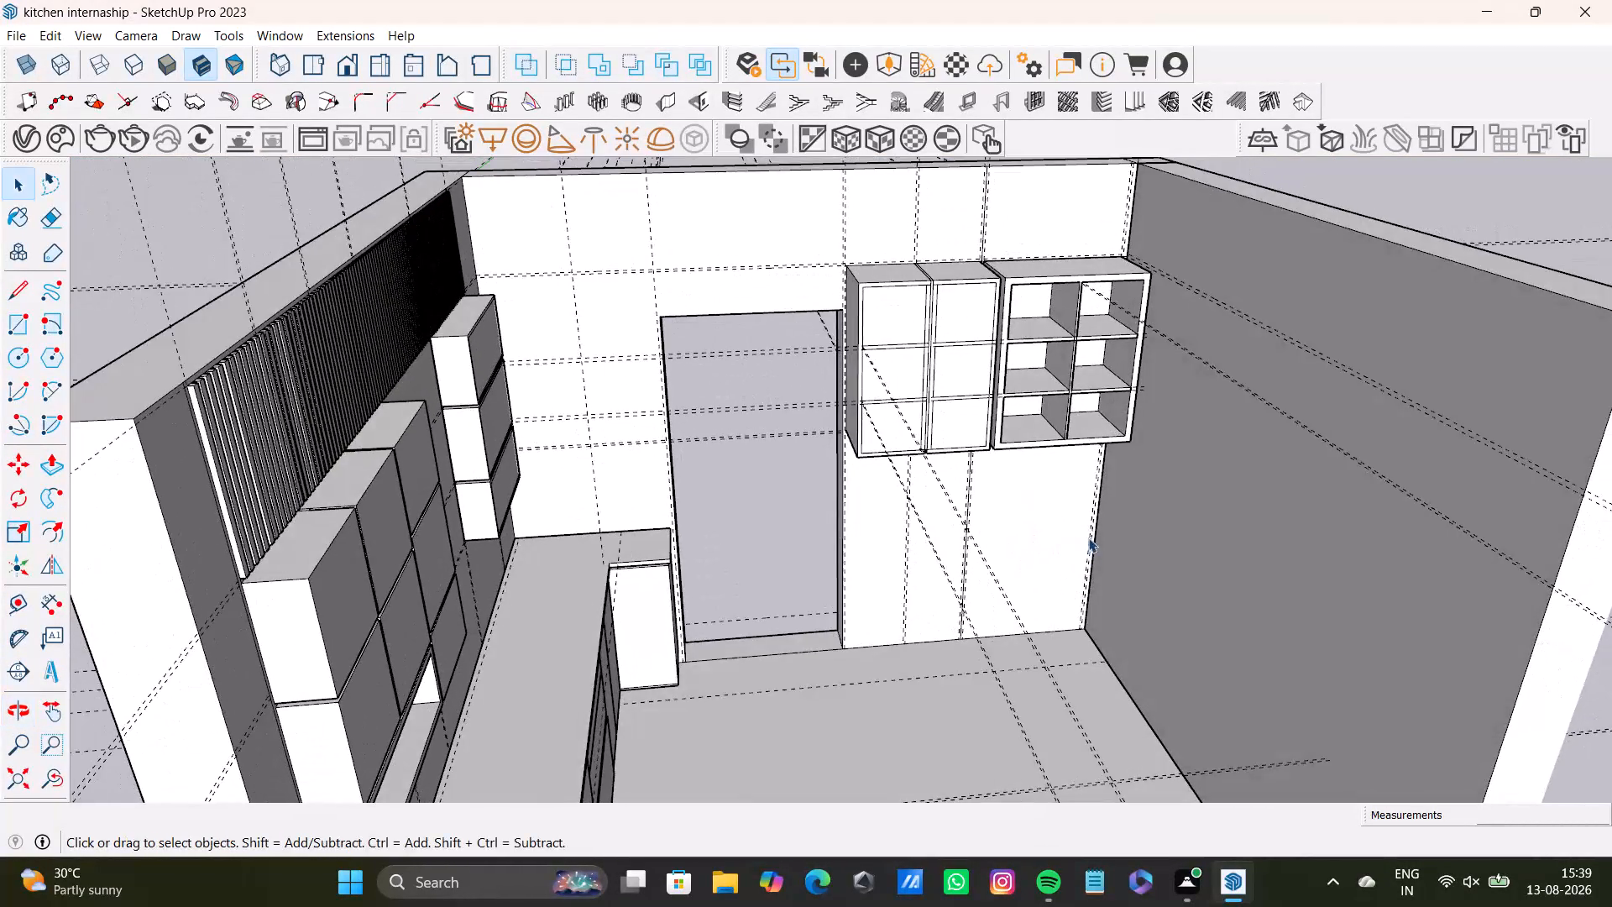
pyautogui.moveTo(1089, 571); pyautogui.dragTo(1096, 632, button='middle')
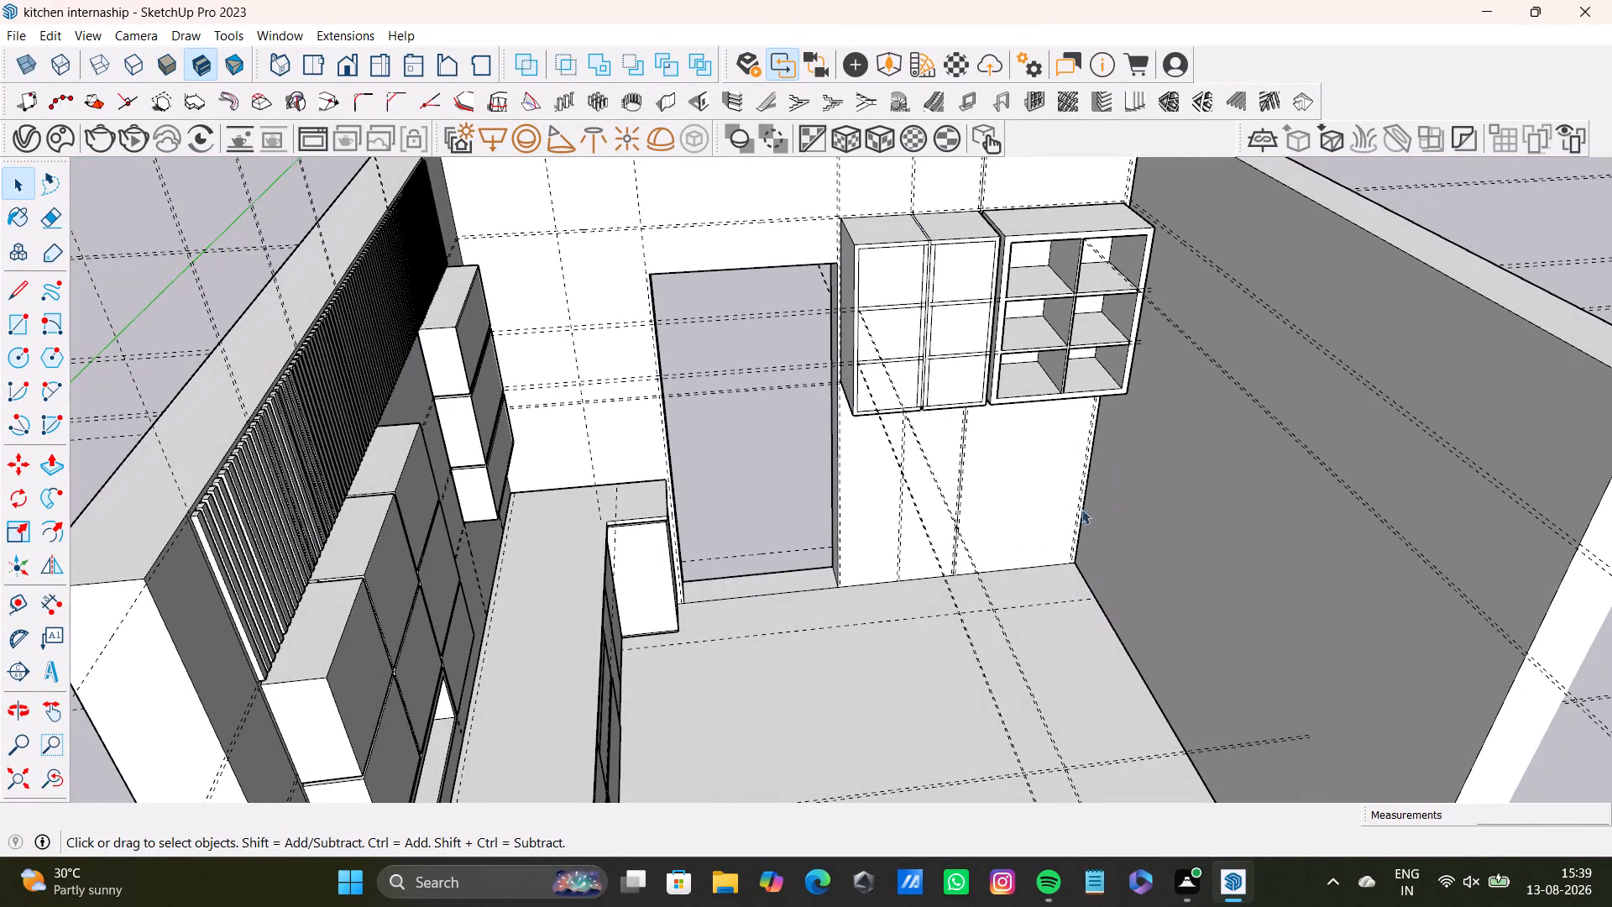
pyautogui.scroll(-3, 1070, 514)
pyautogui.keyDown('shift'); pyautogui.moveTo(1066, 521); pyautogui.dragTo(962, 433, button='middle'); pyautogui.keyUp('shift')
pyautogui.moveTo(982, 467); pyautogui.dragTo(740, 376, button='middle')
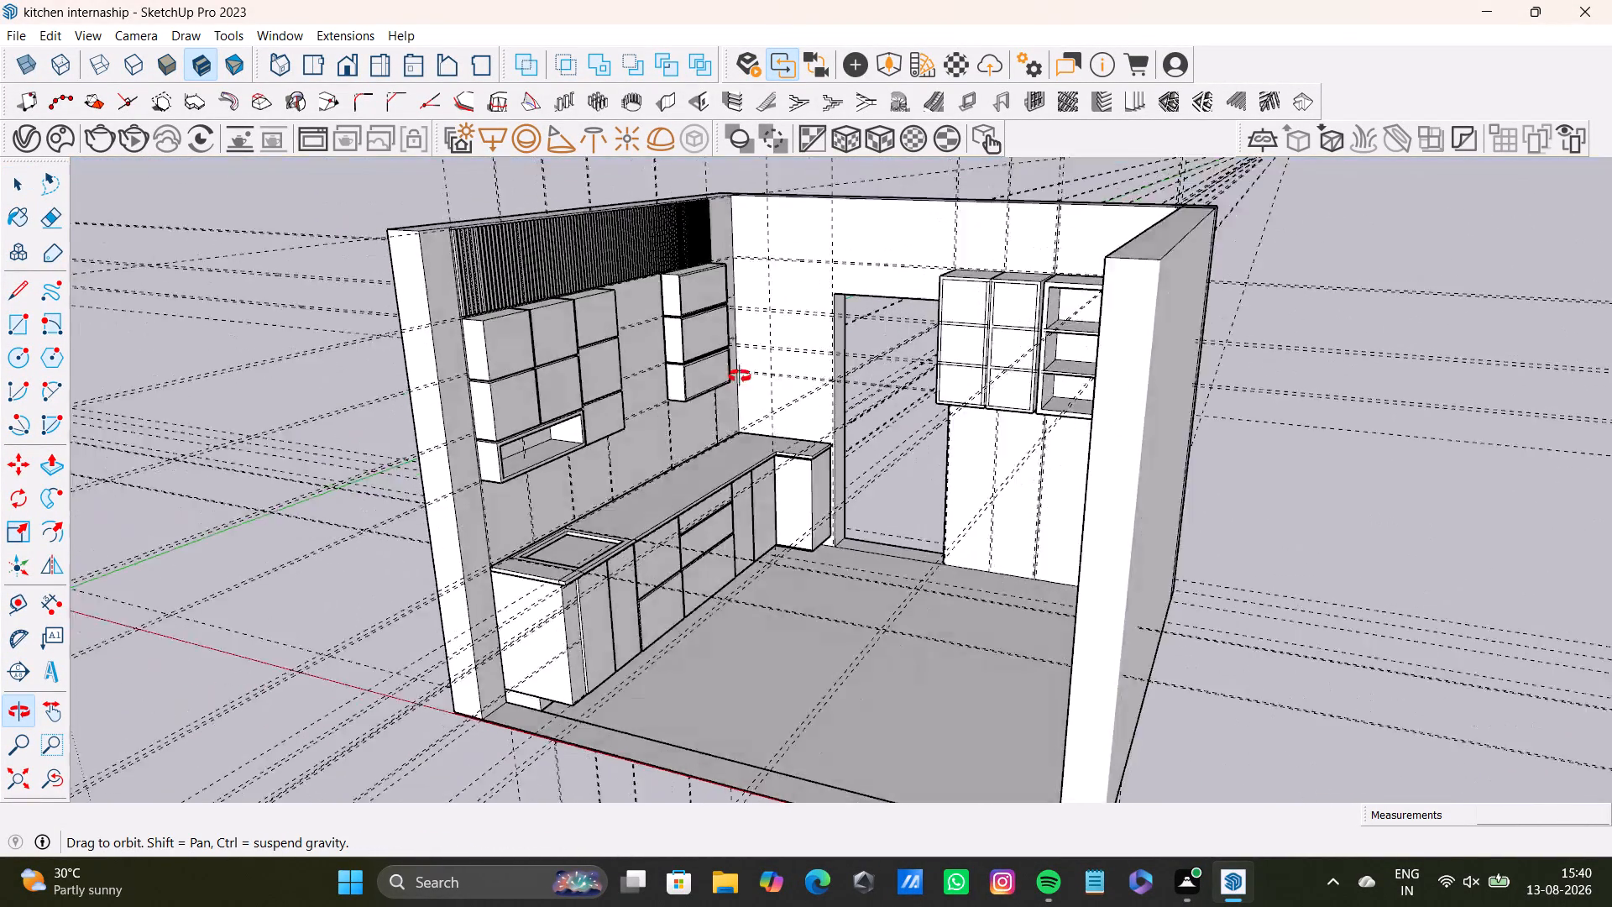
pyautogui.moveTo(740, 376); pyautogui.dragTo(664, 568, button='middle')
pyautogui.moveTo(727, 553); pyautogui.dragTo(908, 480, button='middle')
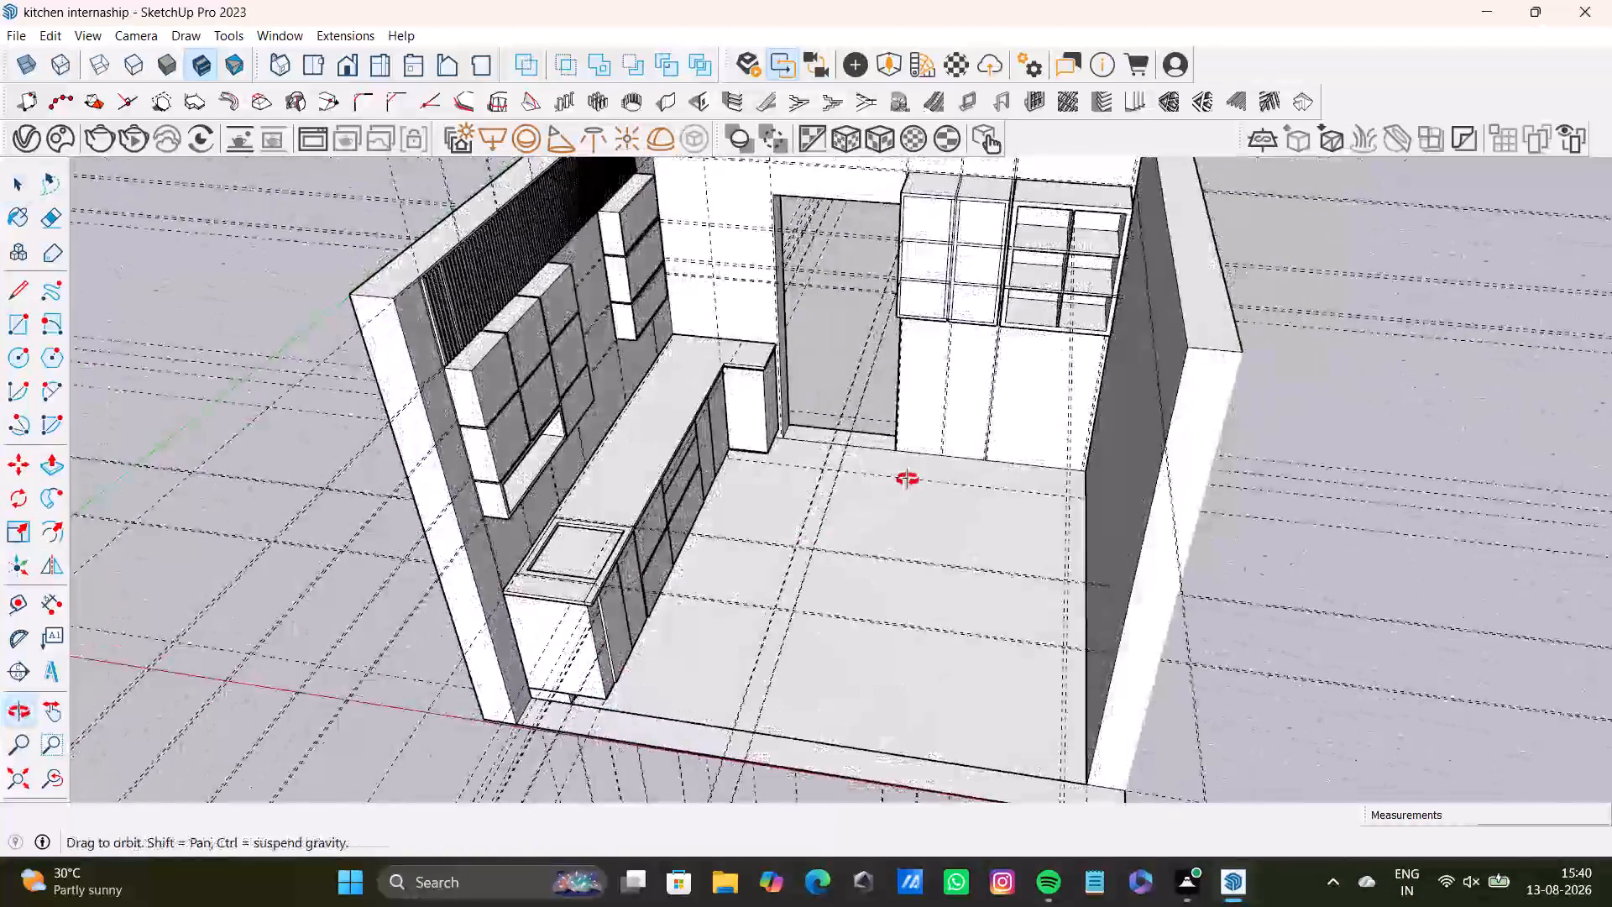
pyautogui.moveTo(908, 480); pyautogui.dragTo(978, 522, button='middle')
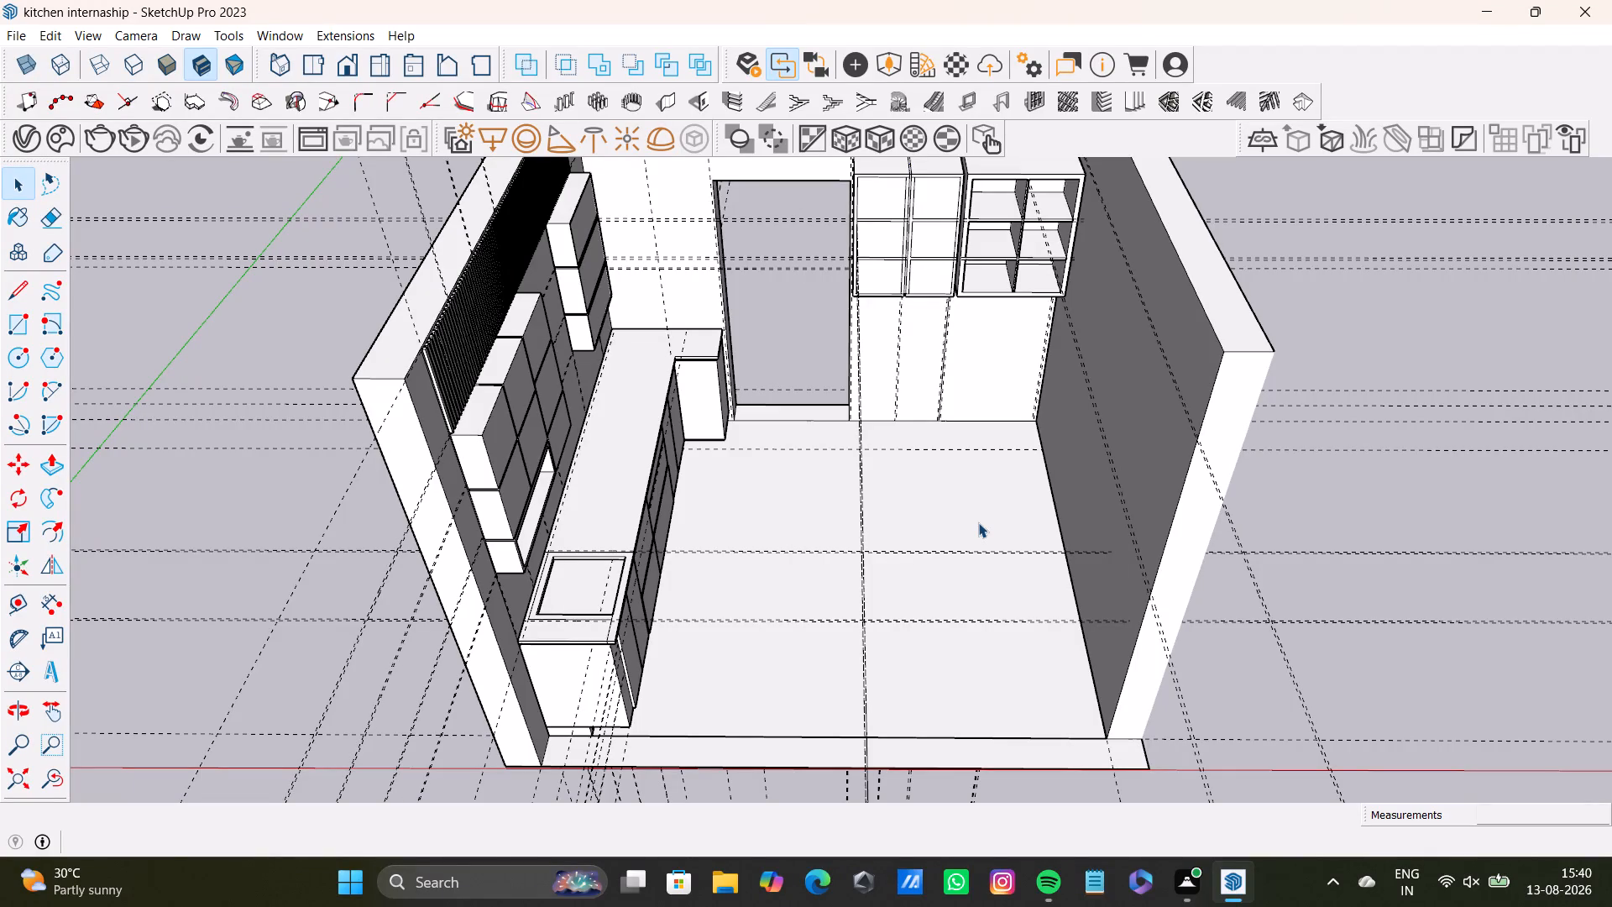
pyautogui.scroll(-2, 909, 384)
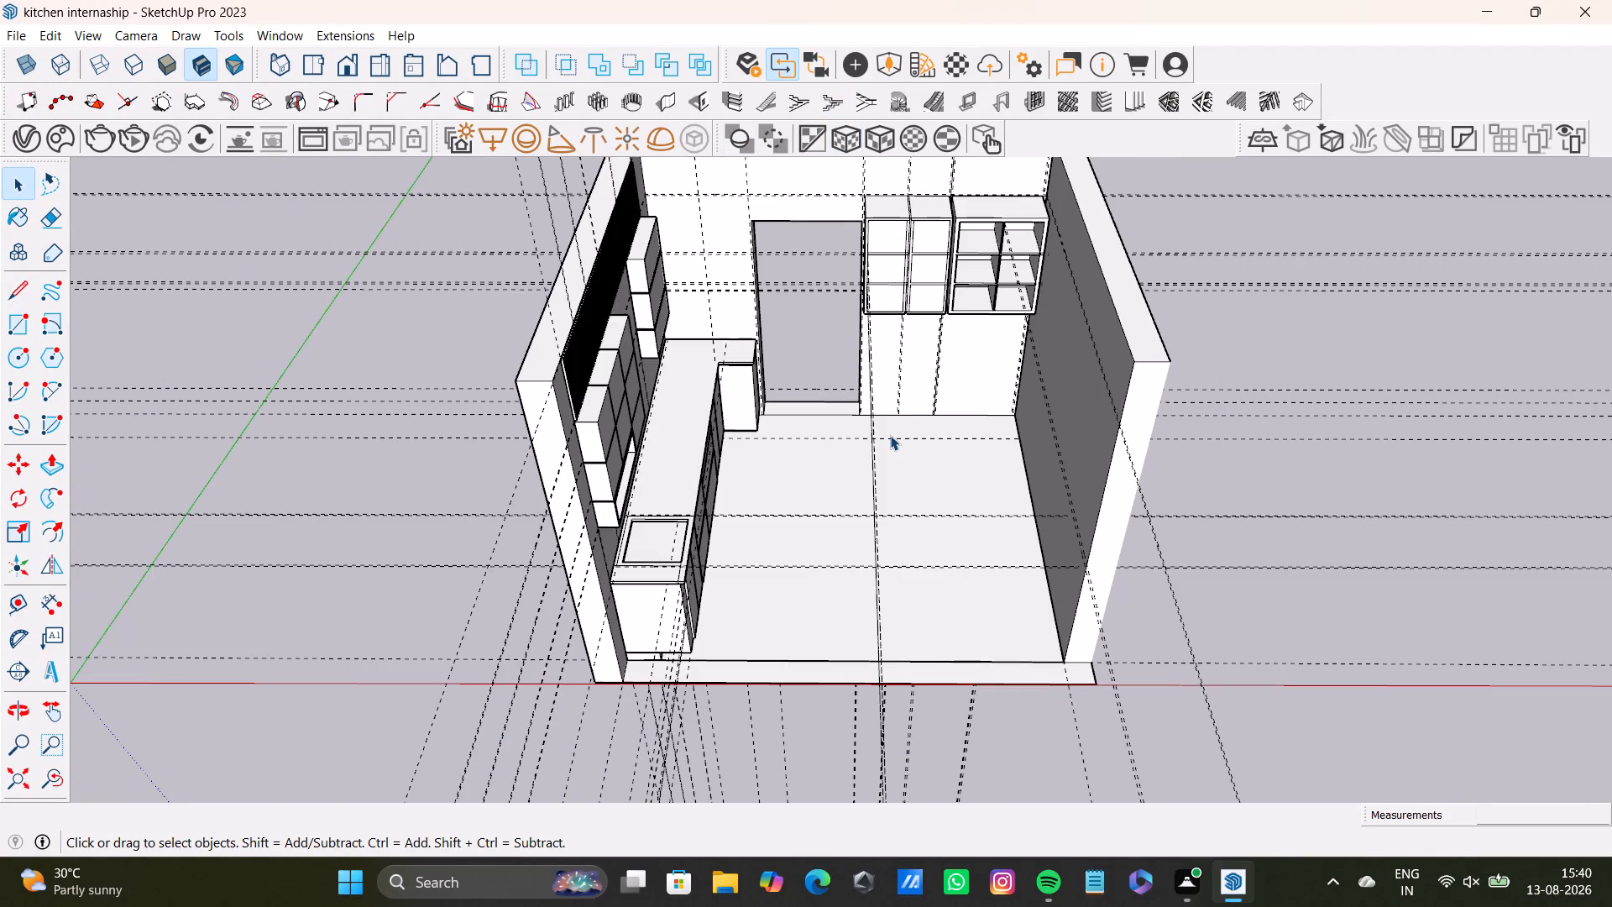
pyautogui.keyDown('shift'); pyautogui.moveTo(846, 439); pyautogui.dragTo(782, 647, button='middle'); pyautogui.keyUp('shift')
pyautogui.moveTo(800, 621); pyautogui.dragTo(822, 441, button='middle')
# Place a horizontal guide with Tape Measure from the countertop's back corner across the doorway to the vertical guide beyond it.
pyautogui.scroll(2, 907, 589)
pyautogui.keyDown('shift'); pyautogui.moveTo(905, 608); pyautogui.dragTo(926, 460, button='middle'); pyautogui.keyUp('shift')
pyautogui.scroll(2, 922, 538)
pyautogui.moveTo(911, 517); pyautogui.dragTo(913, 461, button='middle')
pyautogui.moveTo(935, 520); pyautogui.dragTo(931, 443, button='middle')
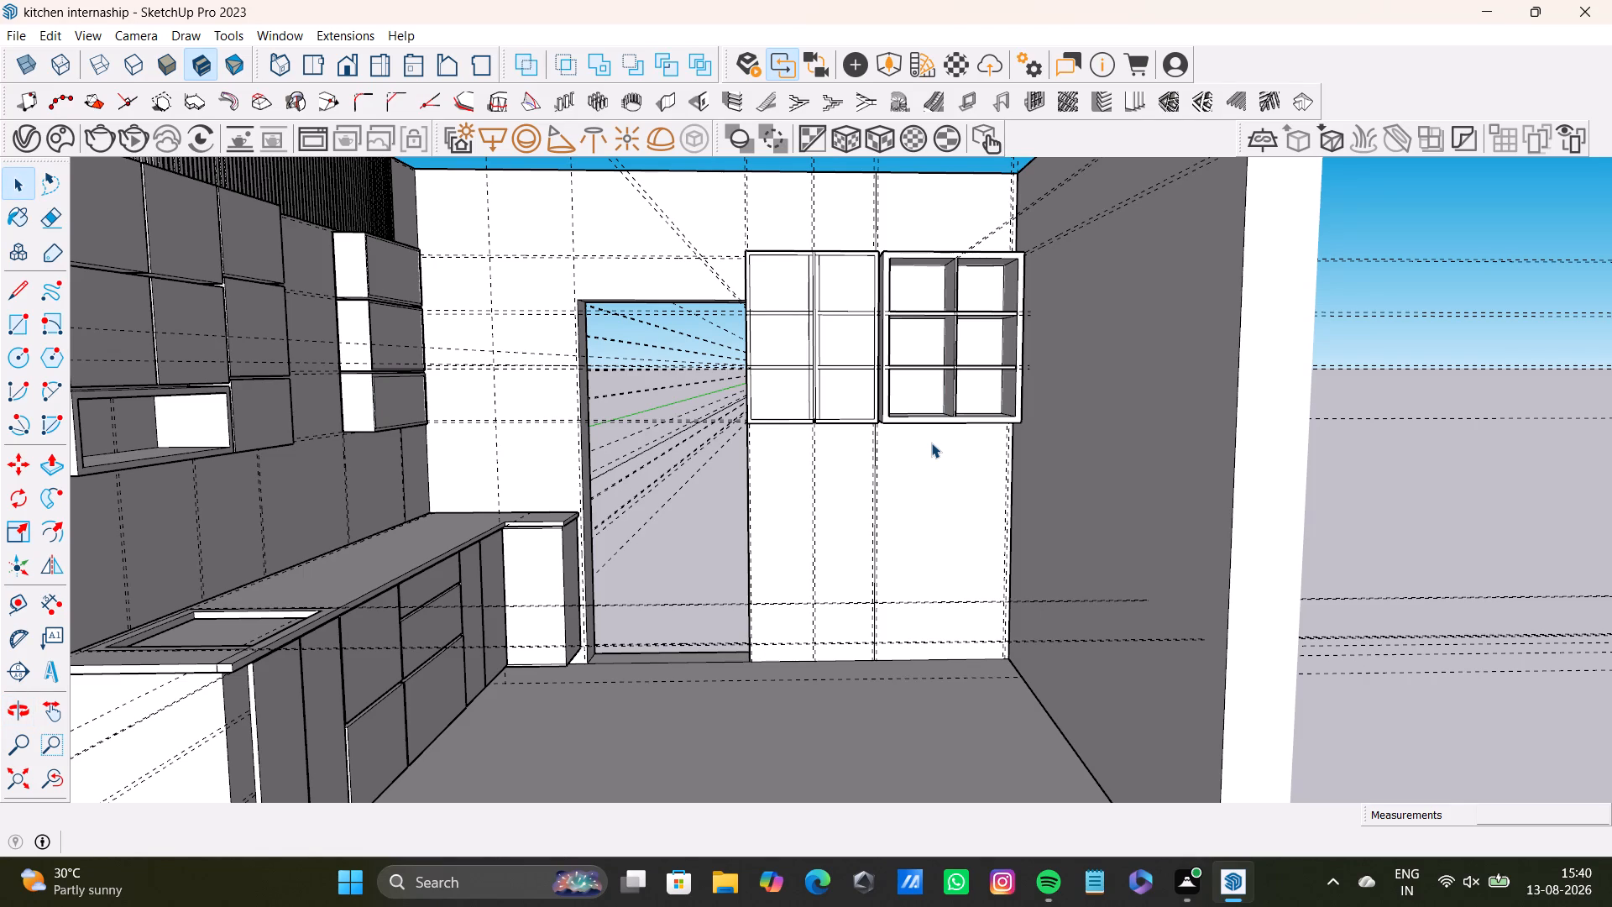
pyautogui.scroll(4, 832, 485)
pyautogui.moveTo(835, 488); pyautogui.dragTo(890, 464, button='middle')
pyautogui.scroll(1, 687, 521)
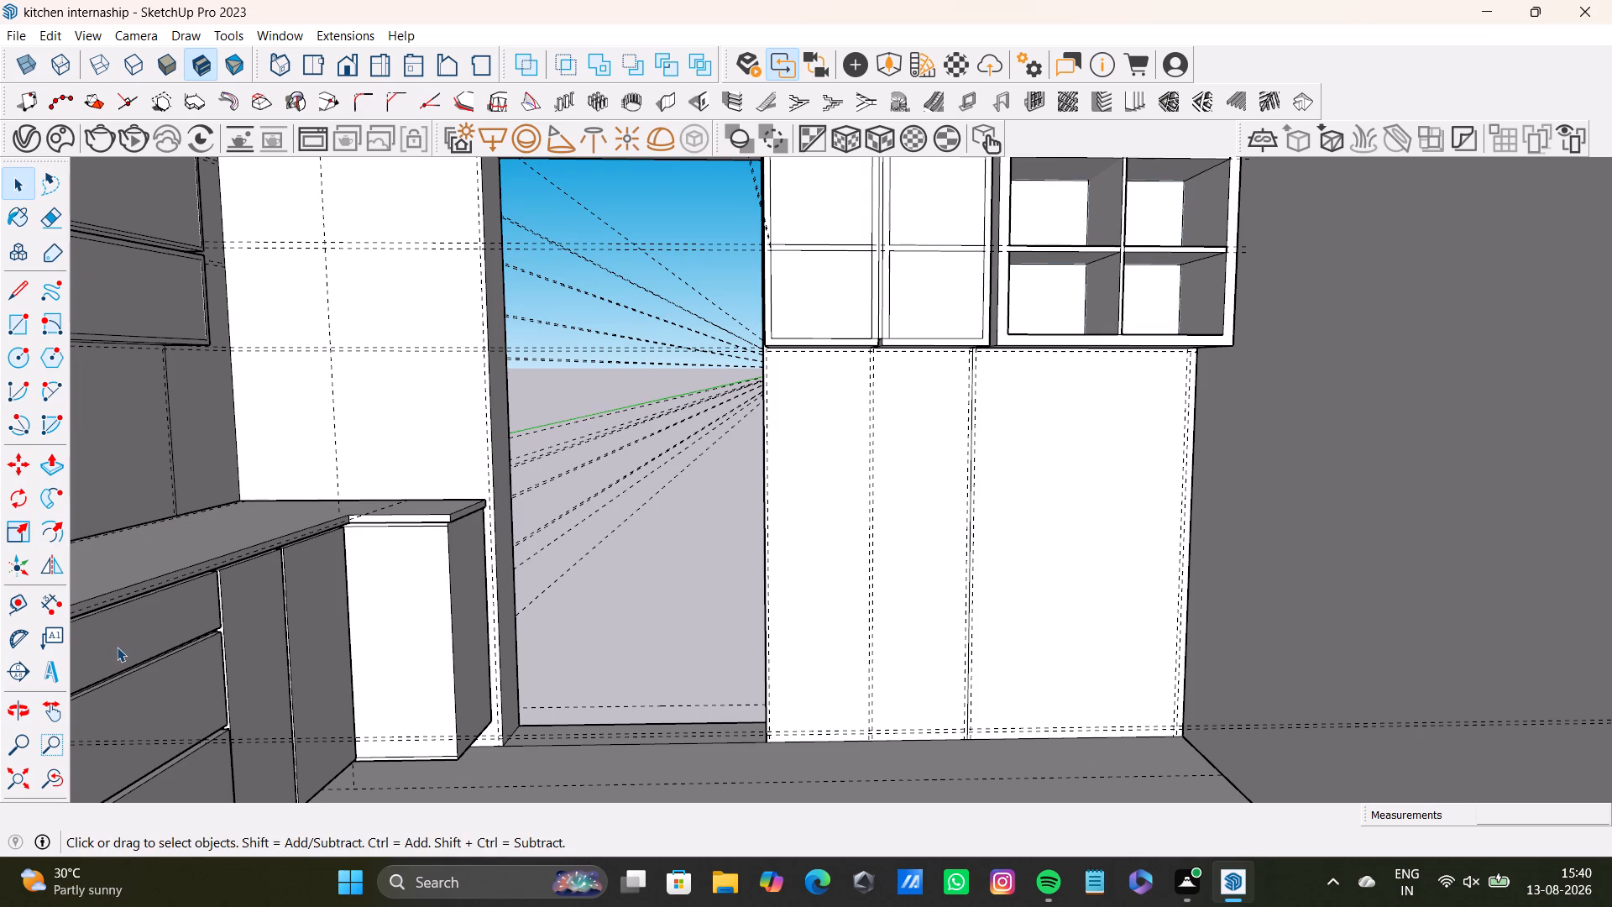
pyautogui.click(19, 602)
pyautogui.scroll(3, 456, 501)
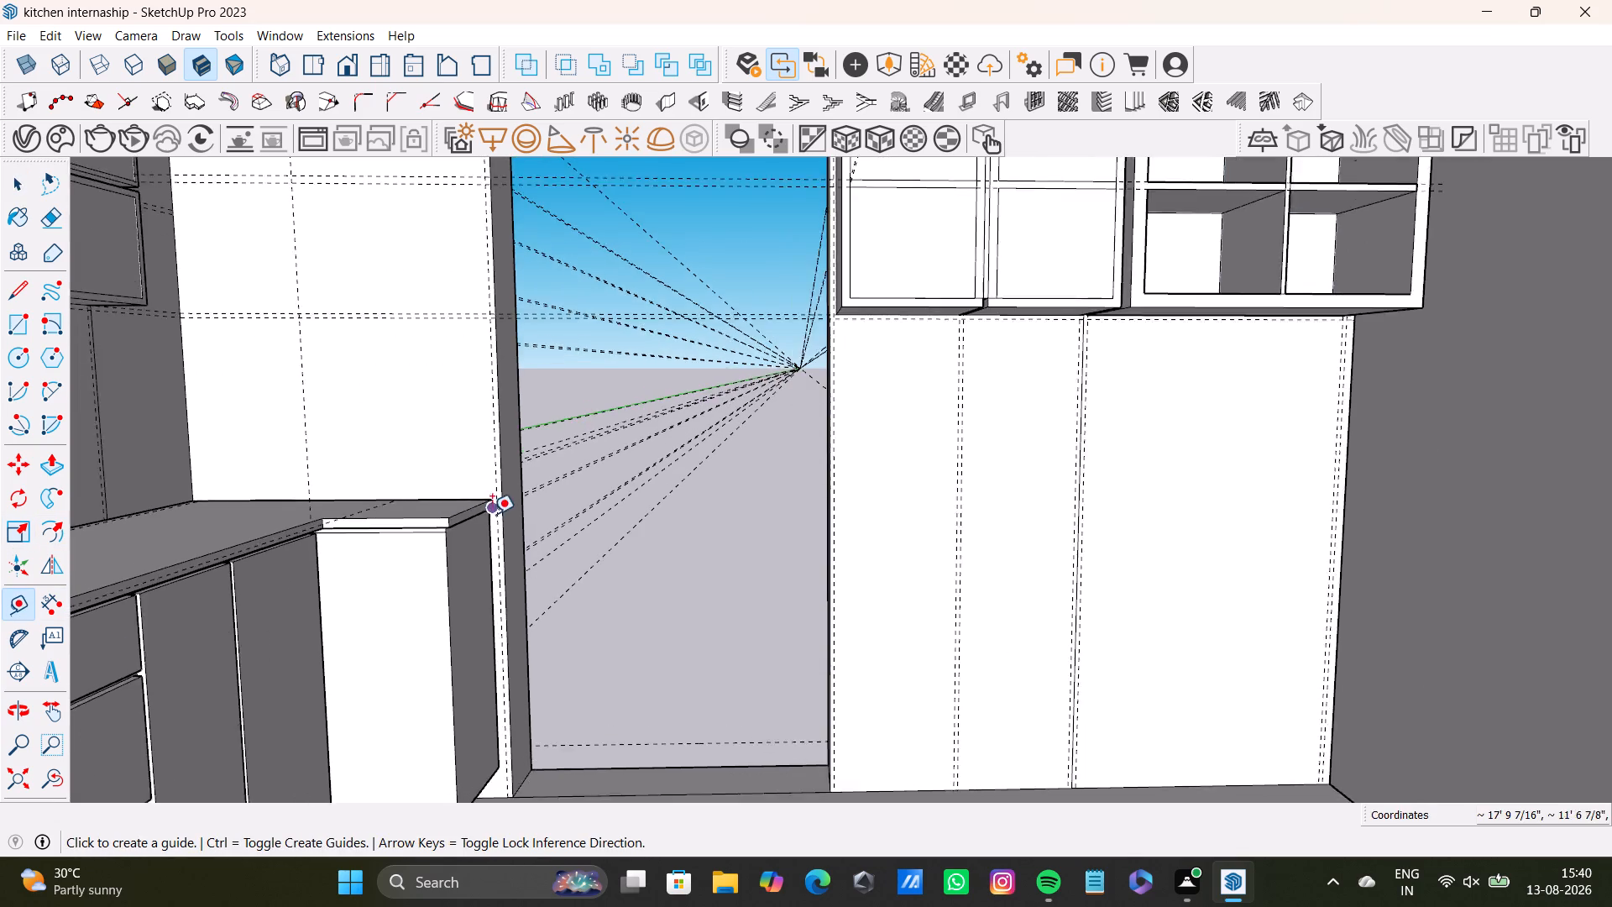
pyautogui.scroll(7, 492, 514)
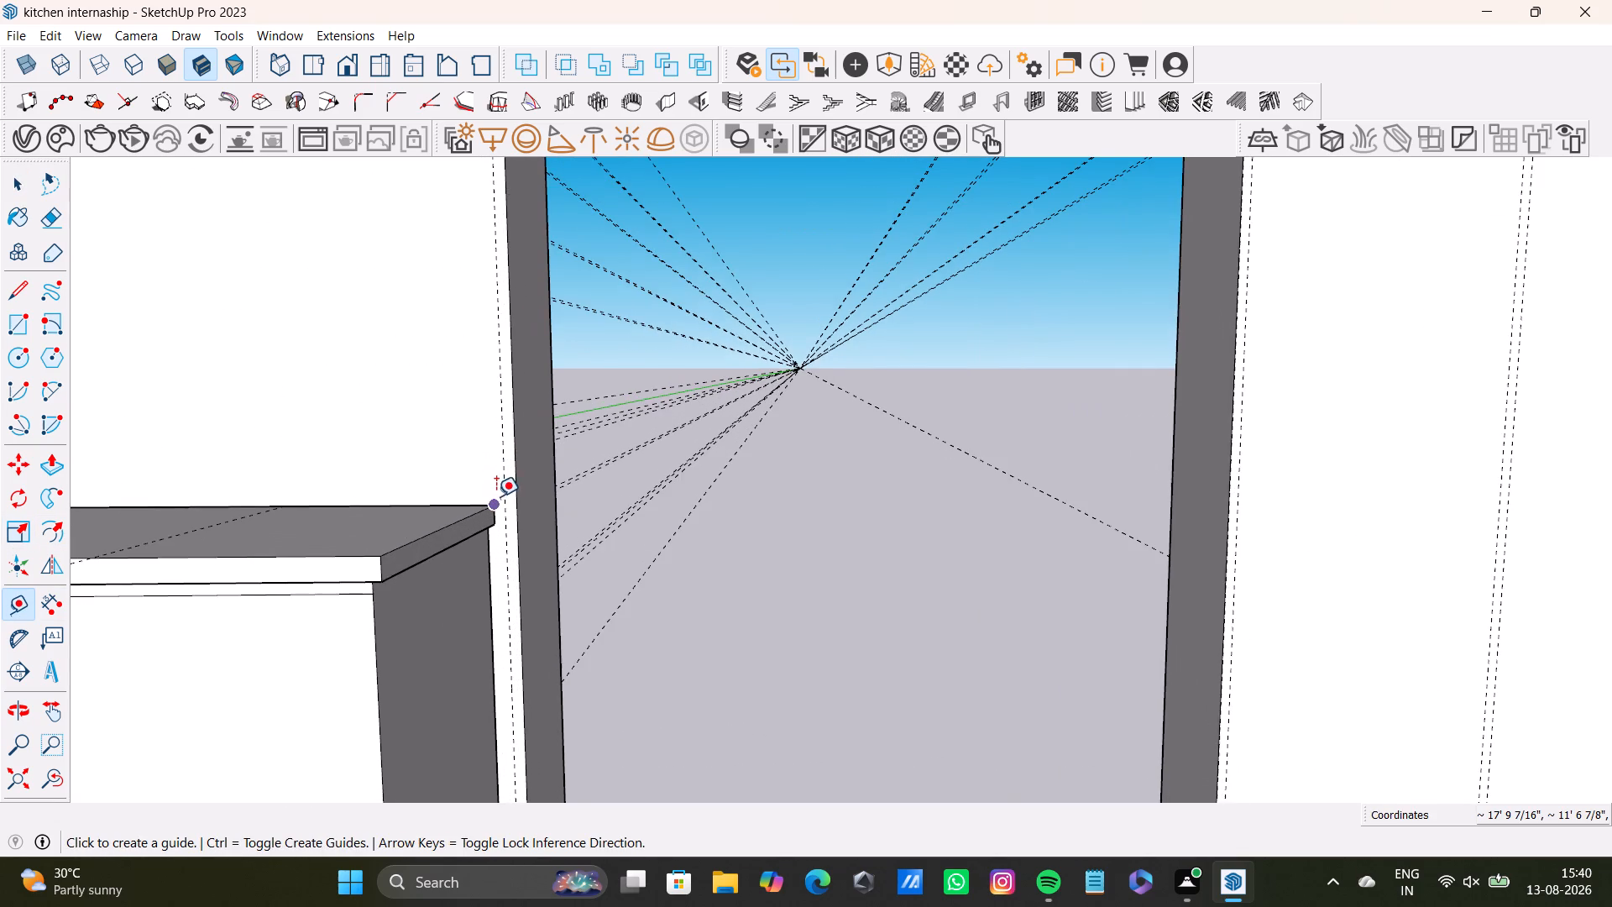
pyautogui.scroll(10, 495, 509)
pyautogui.click(491, 509)
pyautogui.scroll(-3, 1050, 547)
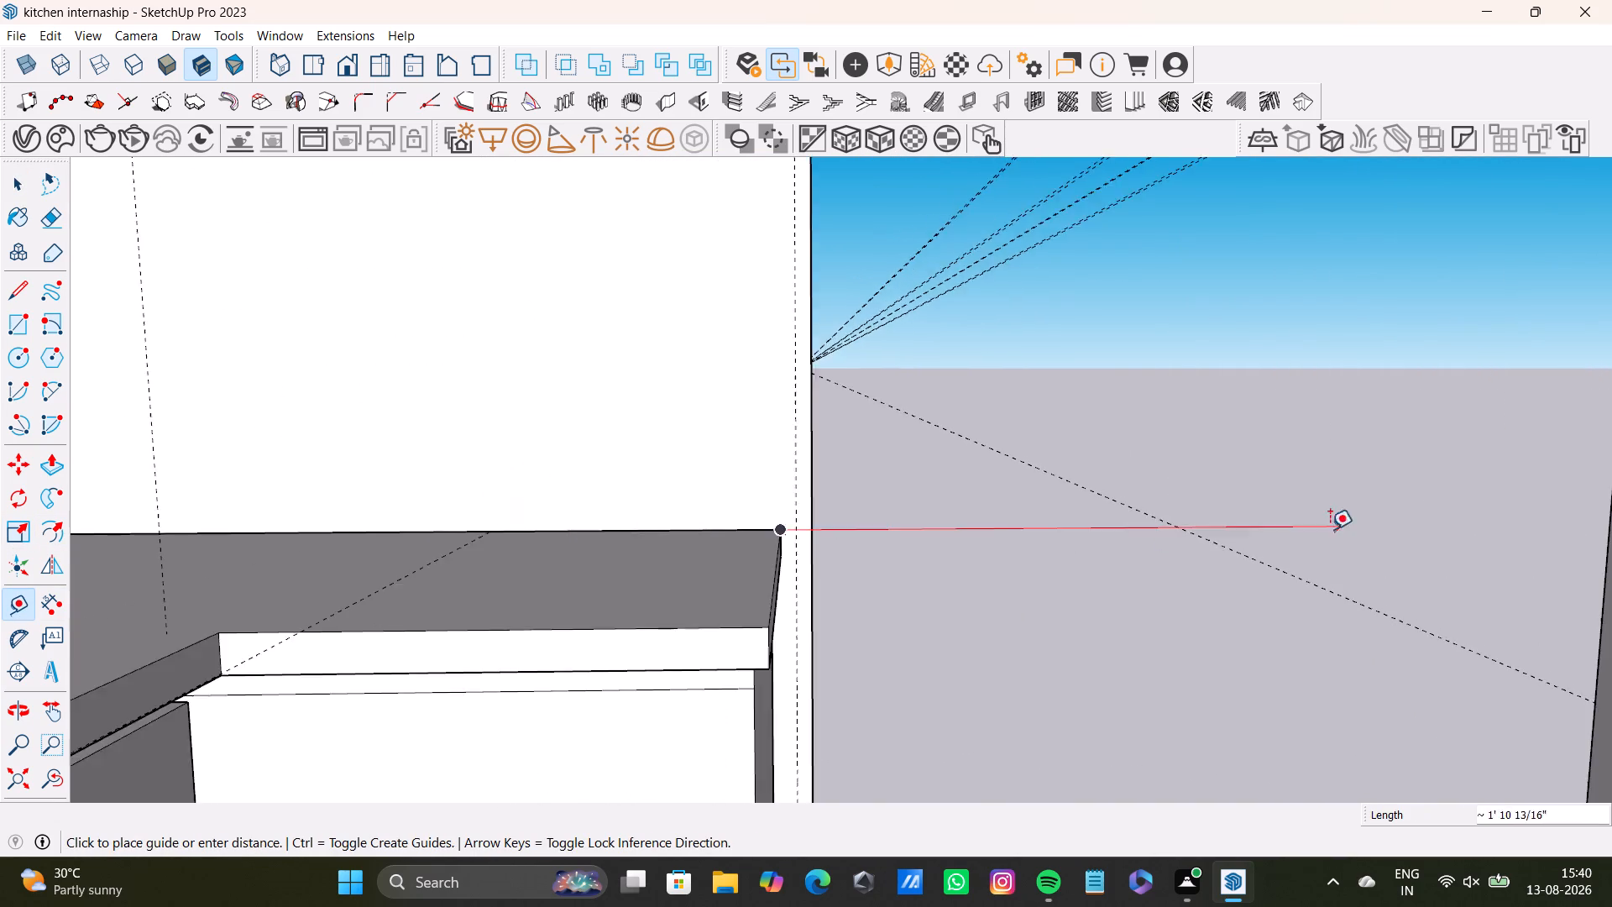
pyautogui.scroll(-2, 1330, 529)
pyautogui.keyDown('shift'); pyautogui.moveTo(1310, 497); pyautogui.dragTo(713, 557, button='middle'); pyautogui.keyUp('shift')
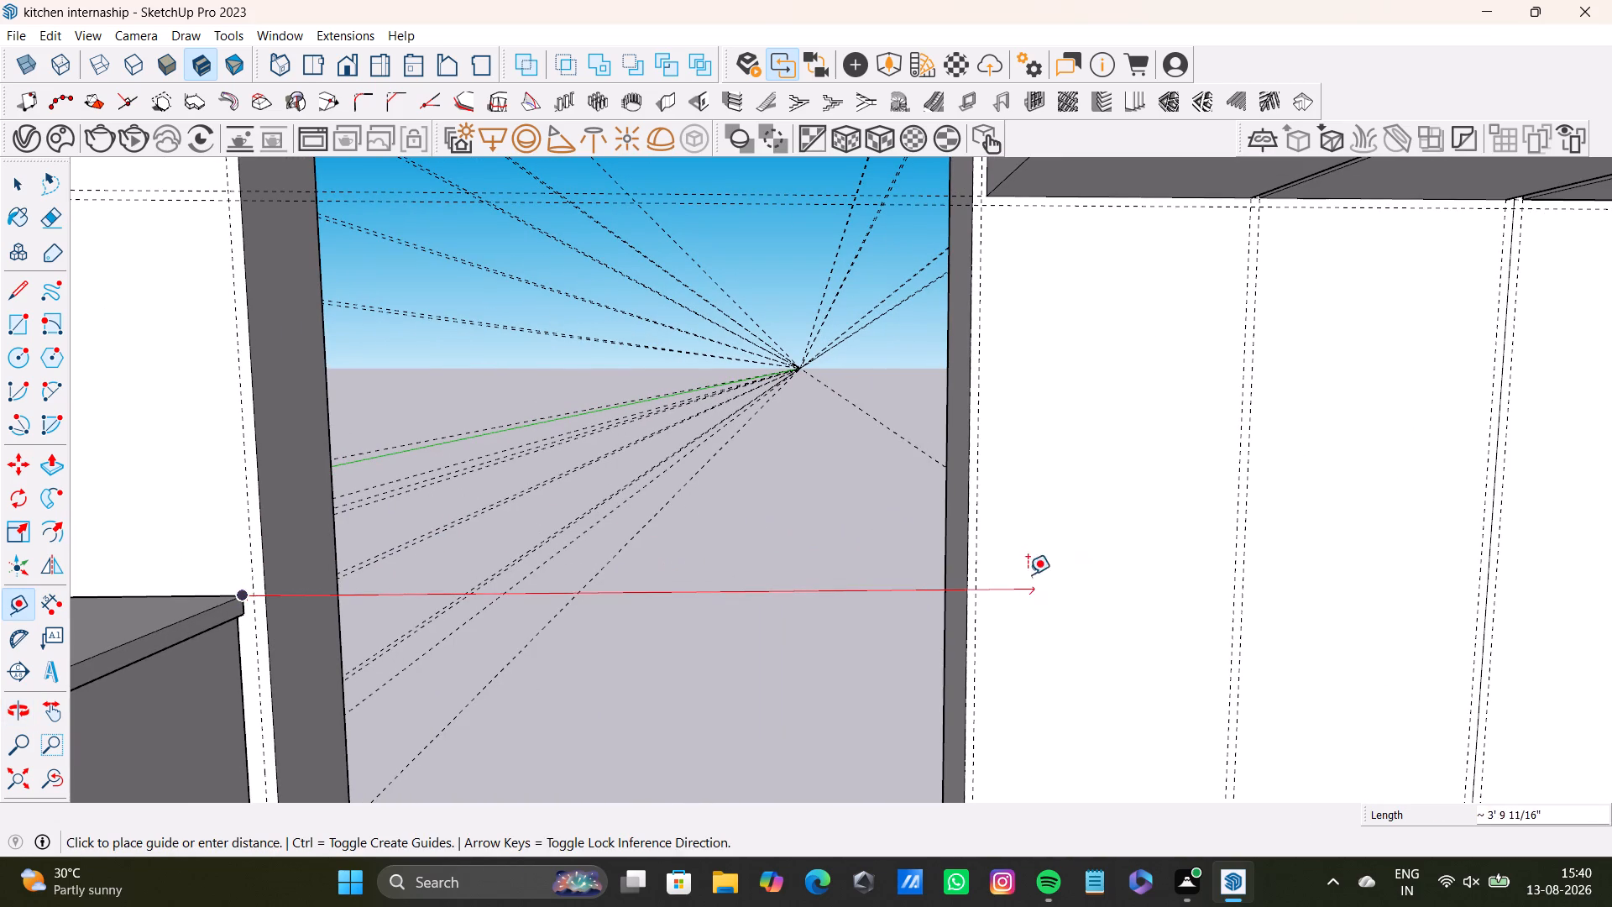
pyautogui.click(978, 587)
pyautogui.press('space')
pyautogui.scroll(-5, 789, 569)
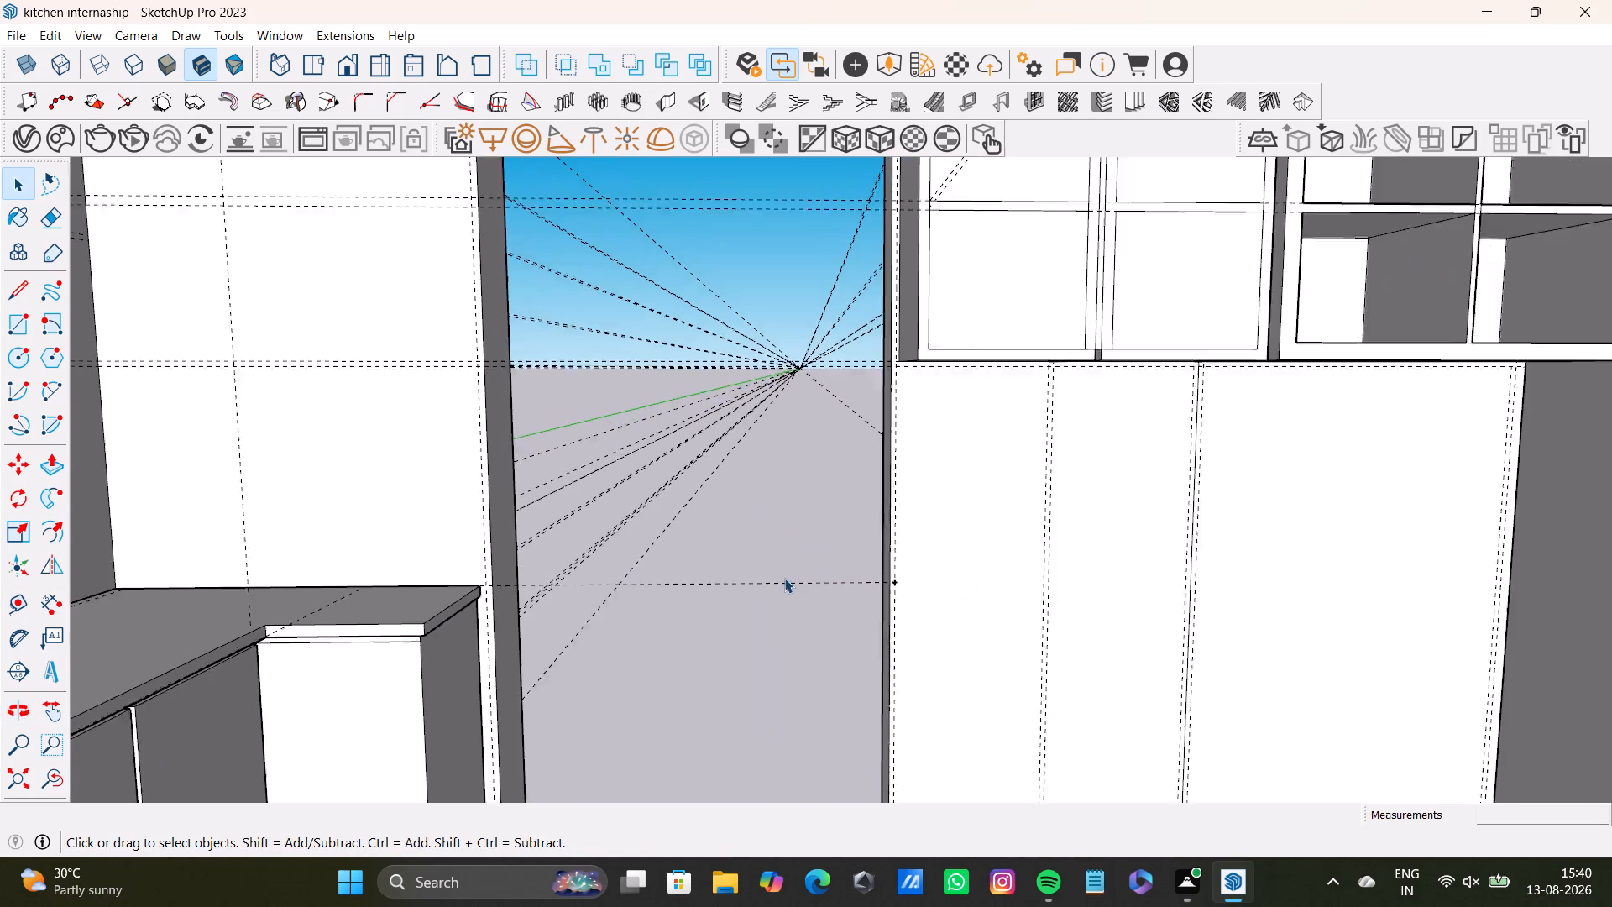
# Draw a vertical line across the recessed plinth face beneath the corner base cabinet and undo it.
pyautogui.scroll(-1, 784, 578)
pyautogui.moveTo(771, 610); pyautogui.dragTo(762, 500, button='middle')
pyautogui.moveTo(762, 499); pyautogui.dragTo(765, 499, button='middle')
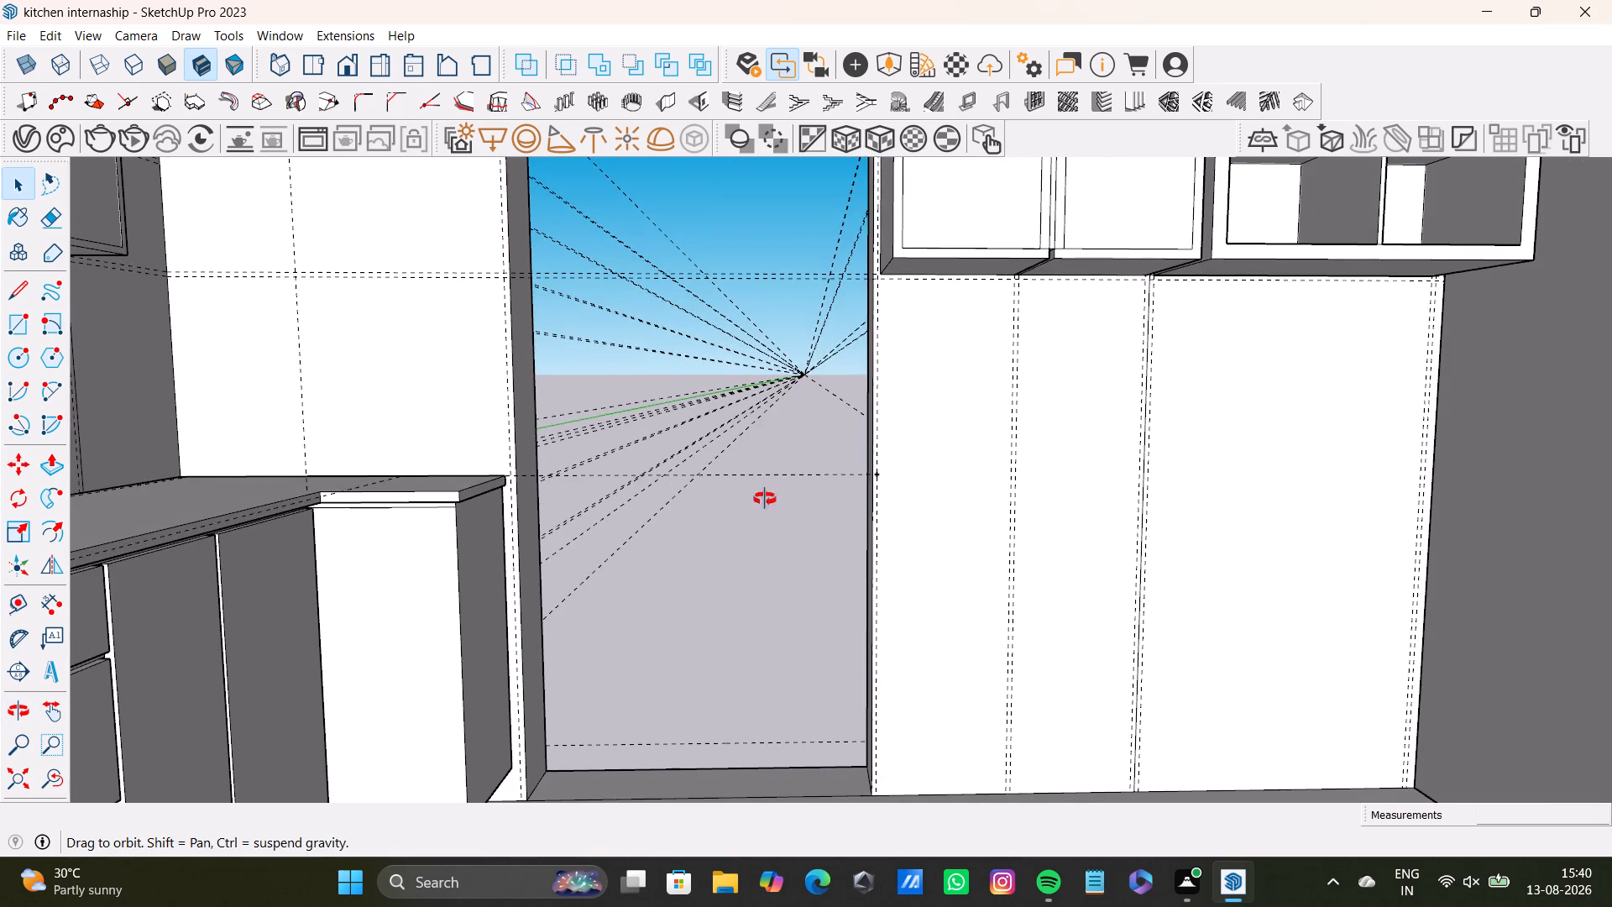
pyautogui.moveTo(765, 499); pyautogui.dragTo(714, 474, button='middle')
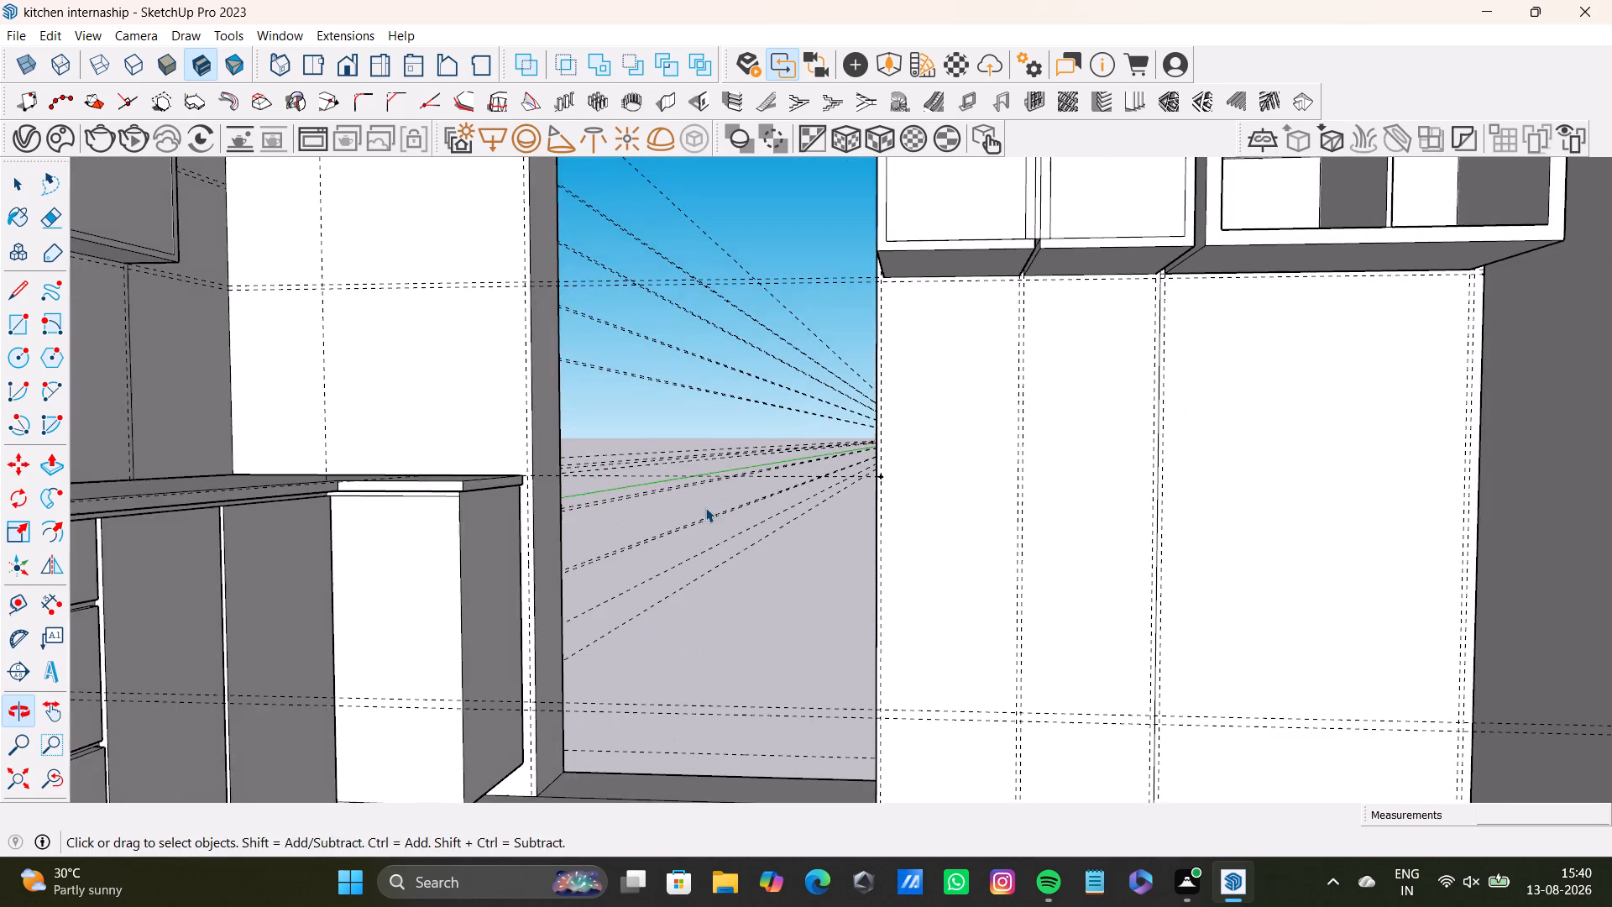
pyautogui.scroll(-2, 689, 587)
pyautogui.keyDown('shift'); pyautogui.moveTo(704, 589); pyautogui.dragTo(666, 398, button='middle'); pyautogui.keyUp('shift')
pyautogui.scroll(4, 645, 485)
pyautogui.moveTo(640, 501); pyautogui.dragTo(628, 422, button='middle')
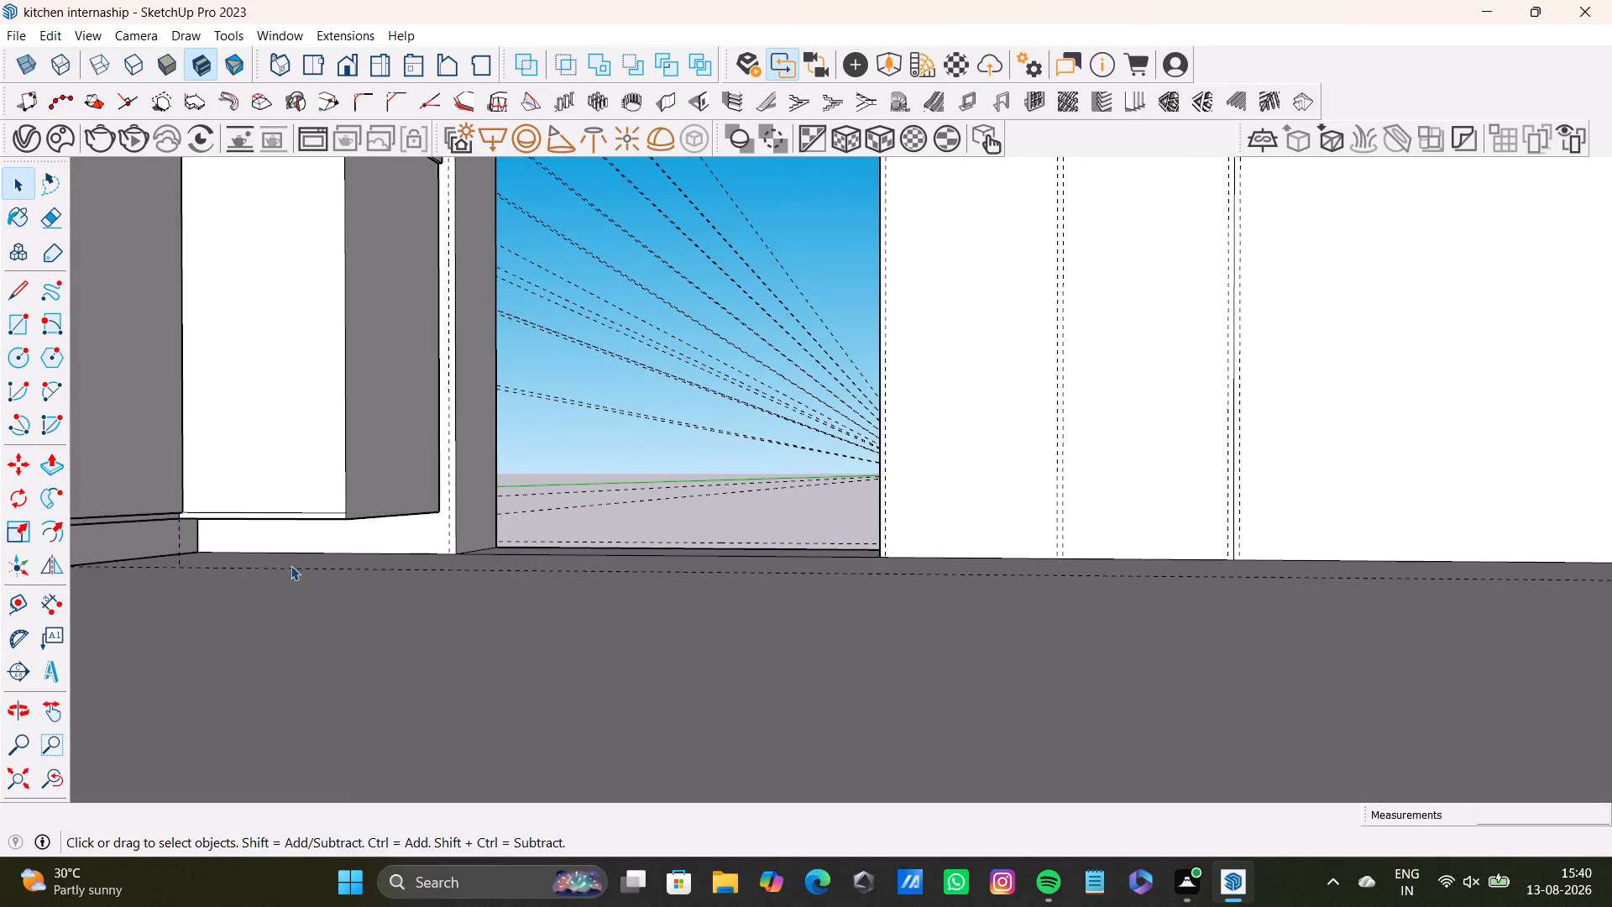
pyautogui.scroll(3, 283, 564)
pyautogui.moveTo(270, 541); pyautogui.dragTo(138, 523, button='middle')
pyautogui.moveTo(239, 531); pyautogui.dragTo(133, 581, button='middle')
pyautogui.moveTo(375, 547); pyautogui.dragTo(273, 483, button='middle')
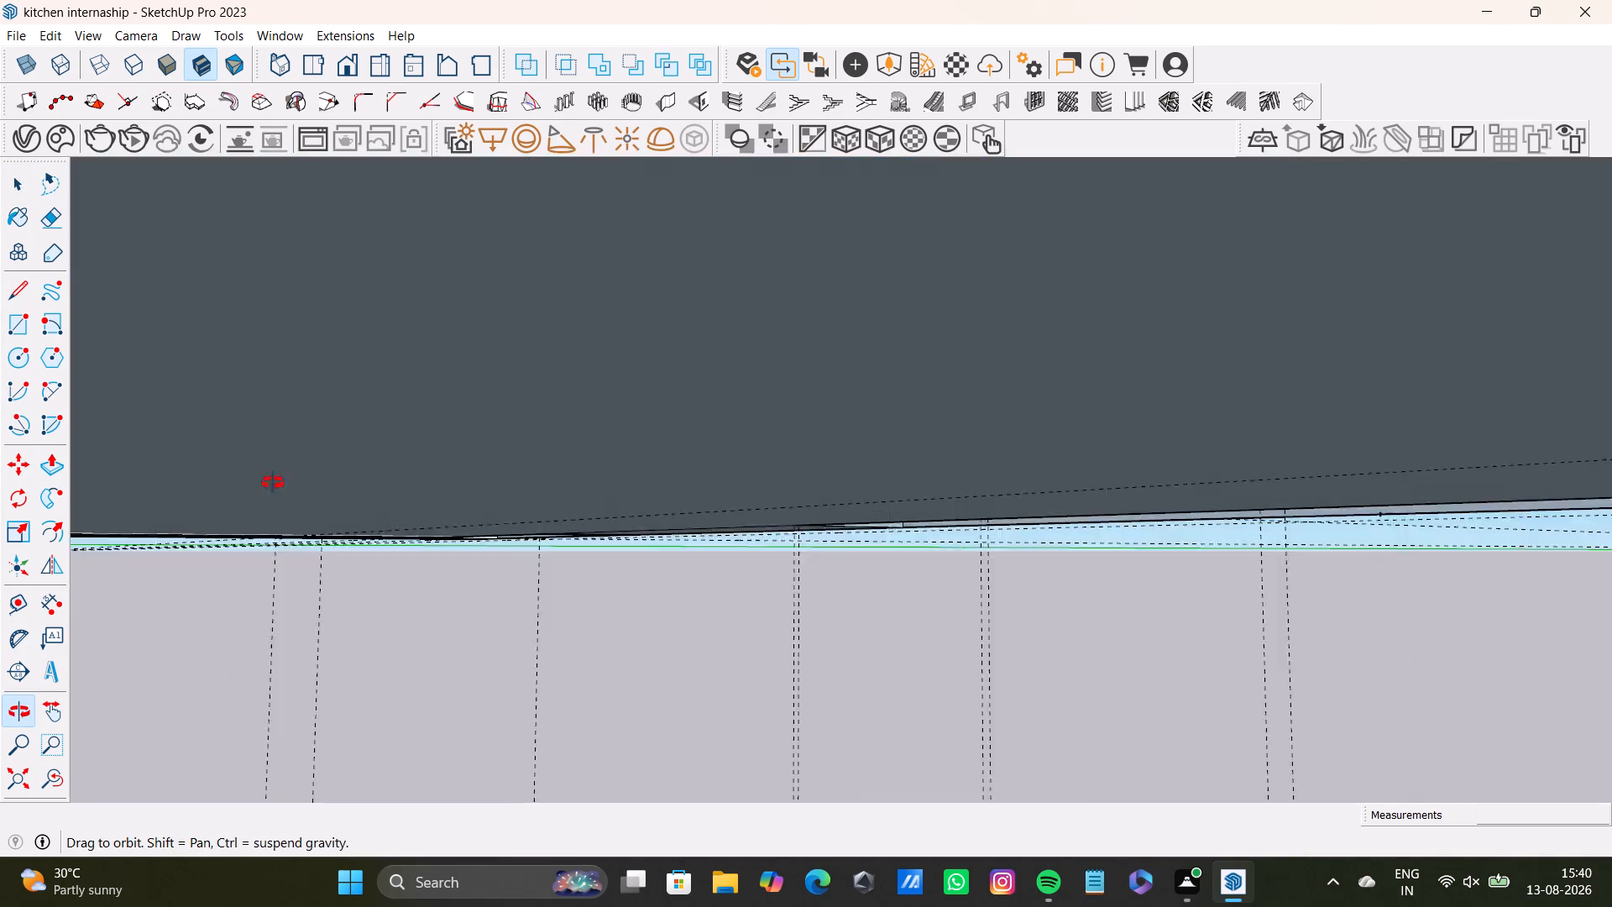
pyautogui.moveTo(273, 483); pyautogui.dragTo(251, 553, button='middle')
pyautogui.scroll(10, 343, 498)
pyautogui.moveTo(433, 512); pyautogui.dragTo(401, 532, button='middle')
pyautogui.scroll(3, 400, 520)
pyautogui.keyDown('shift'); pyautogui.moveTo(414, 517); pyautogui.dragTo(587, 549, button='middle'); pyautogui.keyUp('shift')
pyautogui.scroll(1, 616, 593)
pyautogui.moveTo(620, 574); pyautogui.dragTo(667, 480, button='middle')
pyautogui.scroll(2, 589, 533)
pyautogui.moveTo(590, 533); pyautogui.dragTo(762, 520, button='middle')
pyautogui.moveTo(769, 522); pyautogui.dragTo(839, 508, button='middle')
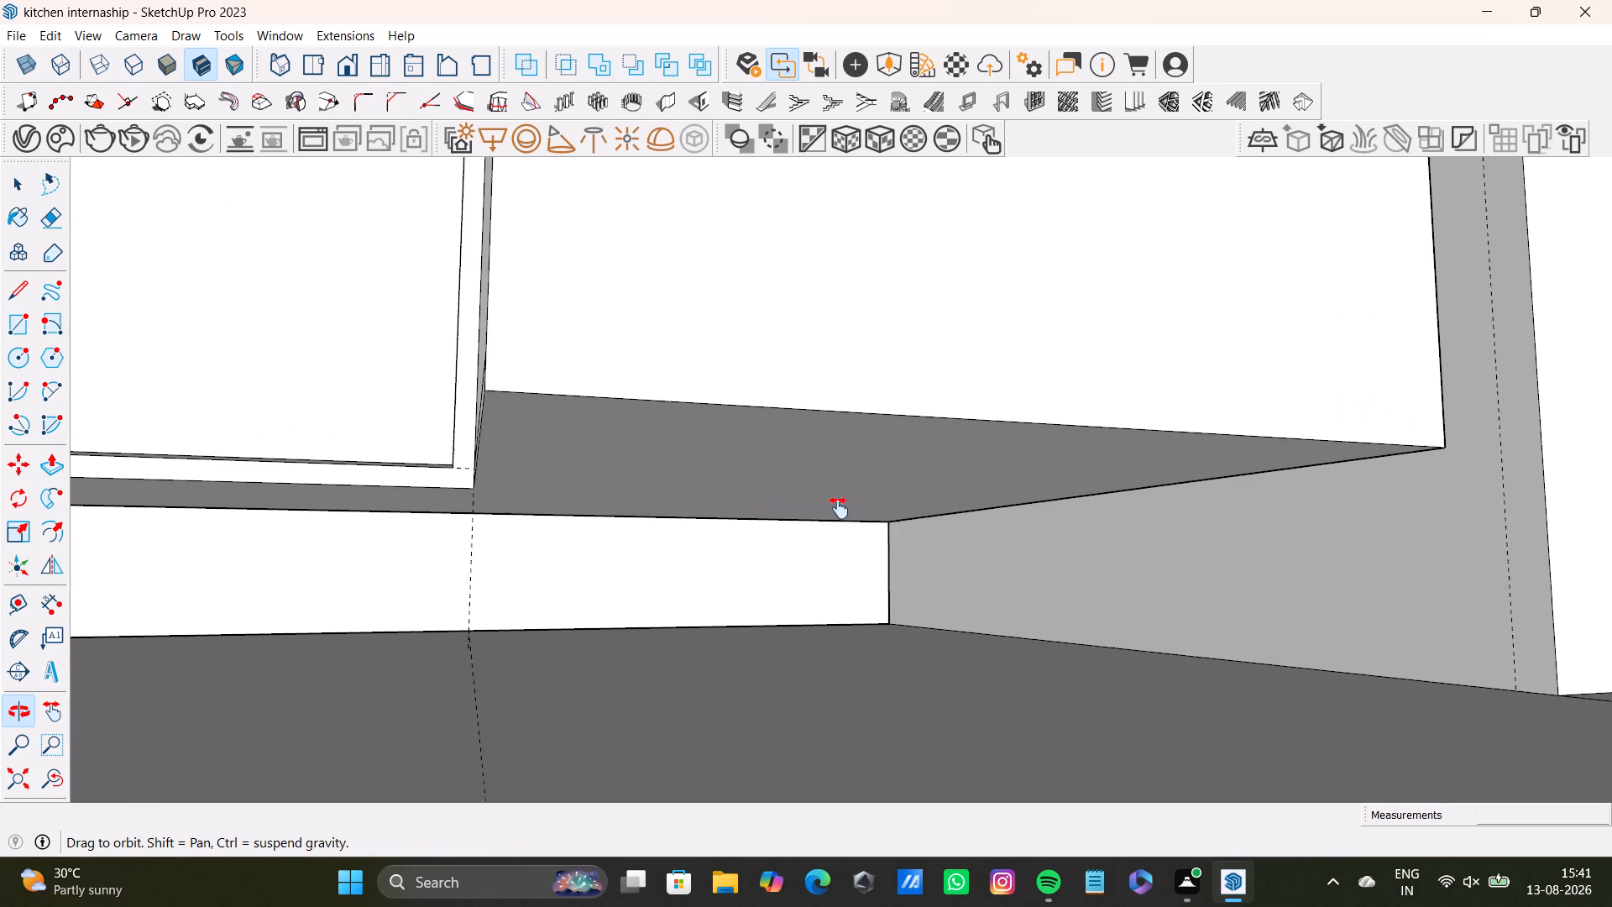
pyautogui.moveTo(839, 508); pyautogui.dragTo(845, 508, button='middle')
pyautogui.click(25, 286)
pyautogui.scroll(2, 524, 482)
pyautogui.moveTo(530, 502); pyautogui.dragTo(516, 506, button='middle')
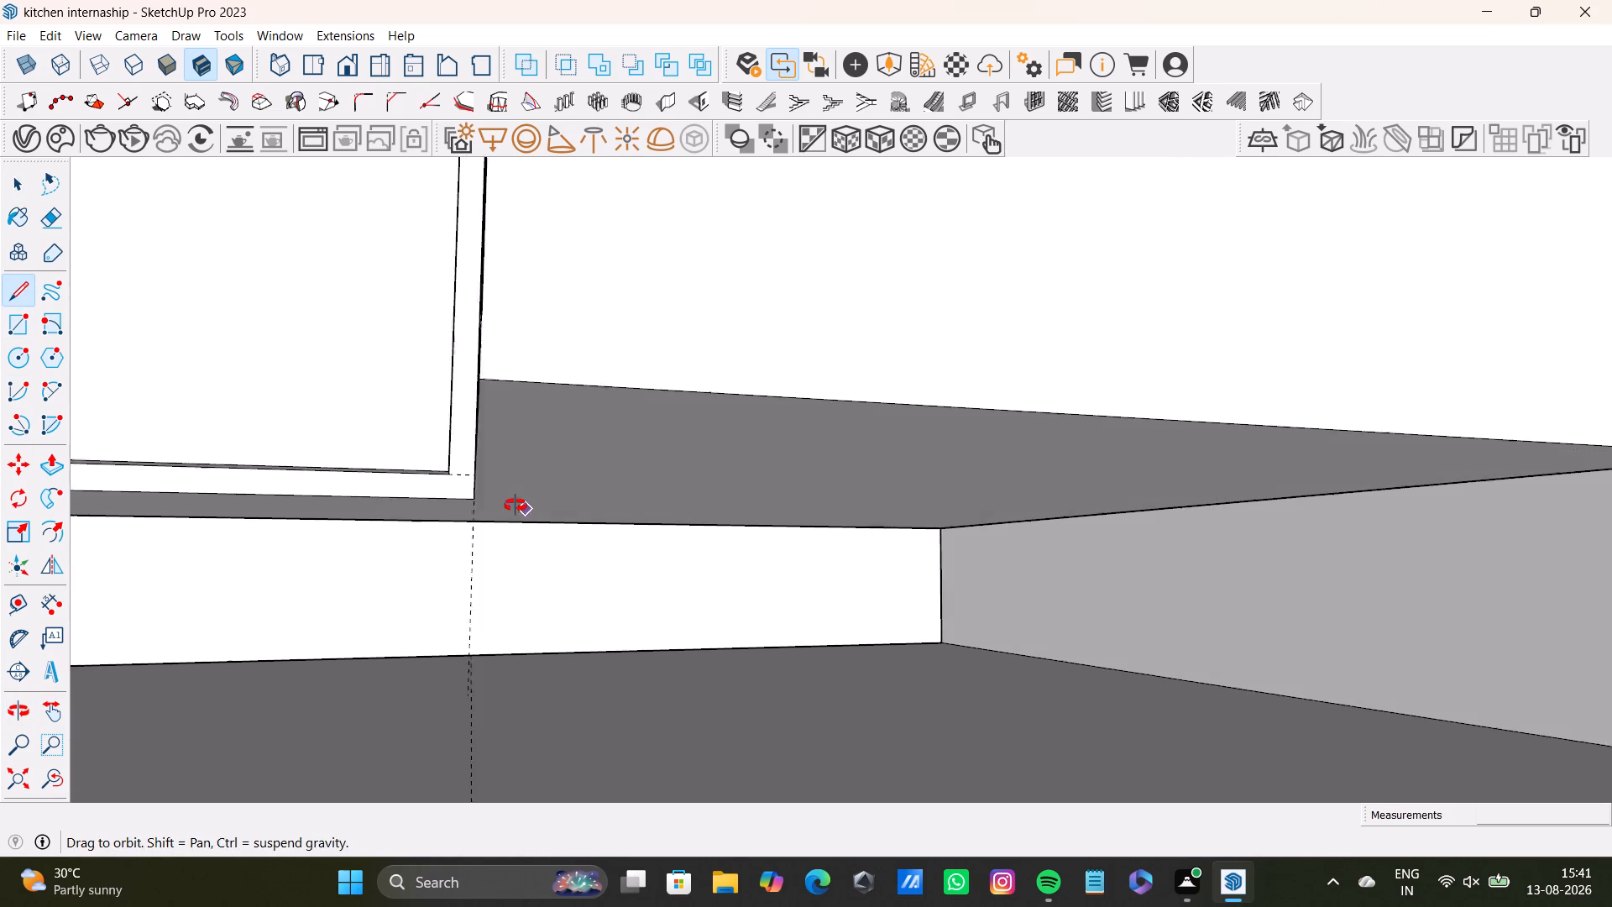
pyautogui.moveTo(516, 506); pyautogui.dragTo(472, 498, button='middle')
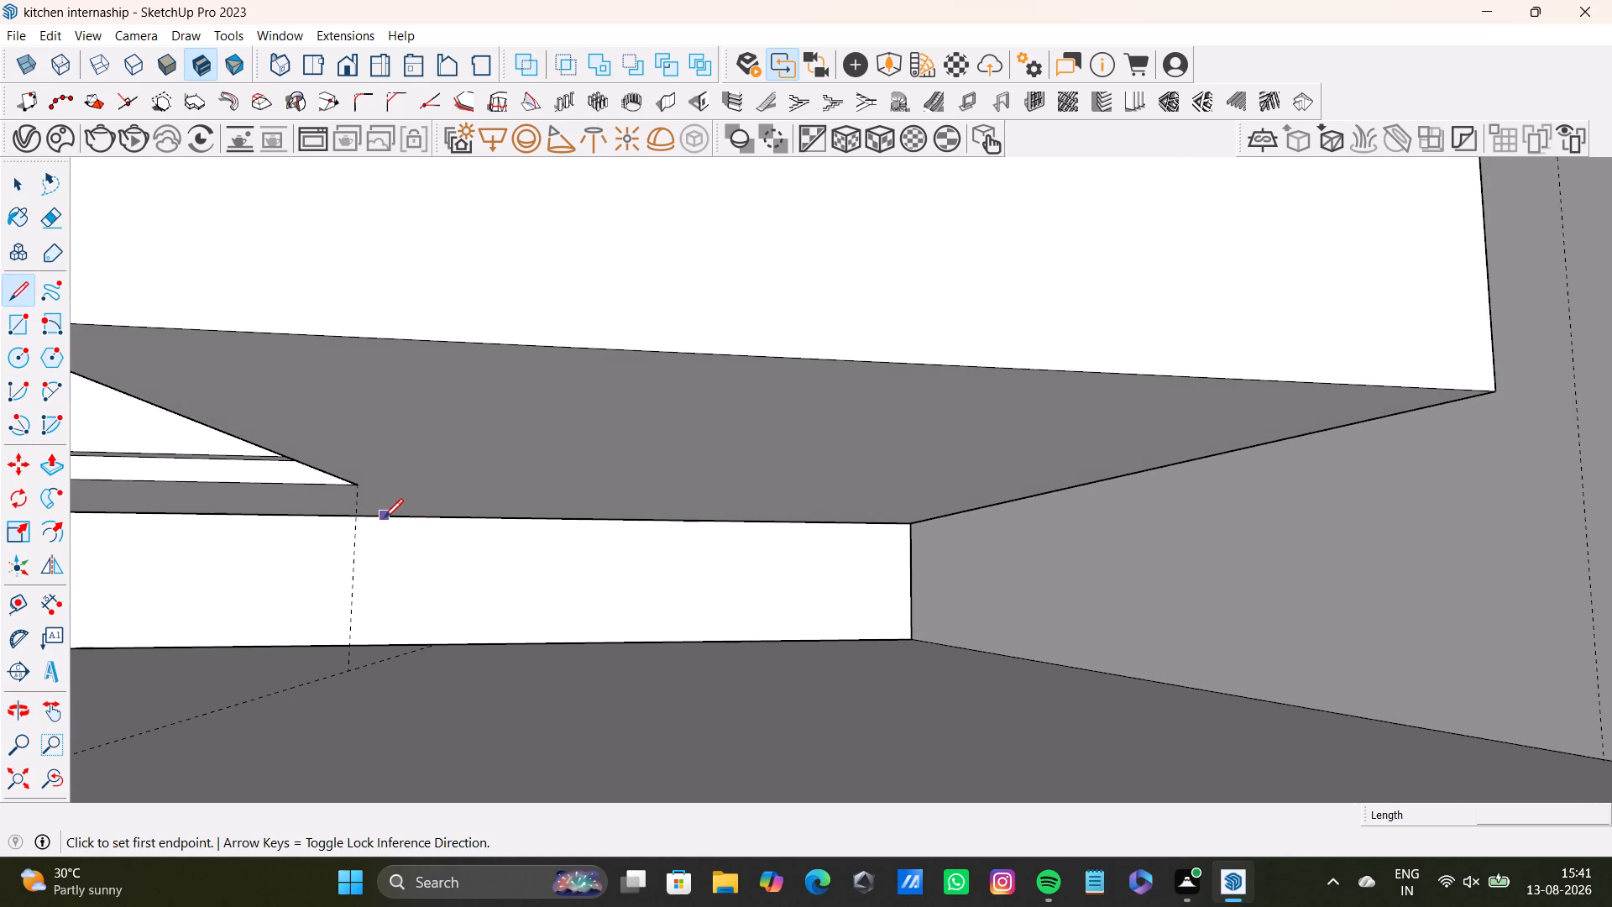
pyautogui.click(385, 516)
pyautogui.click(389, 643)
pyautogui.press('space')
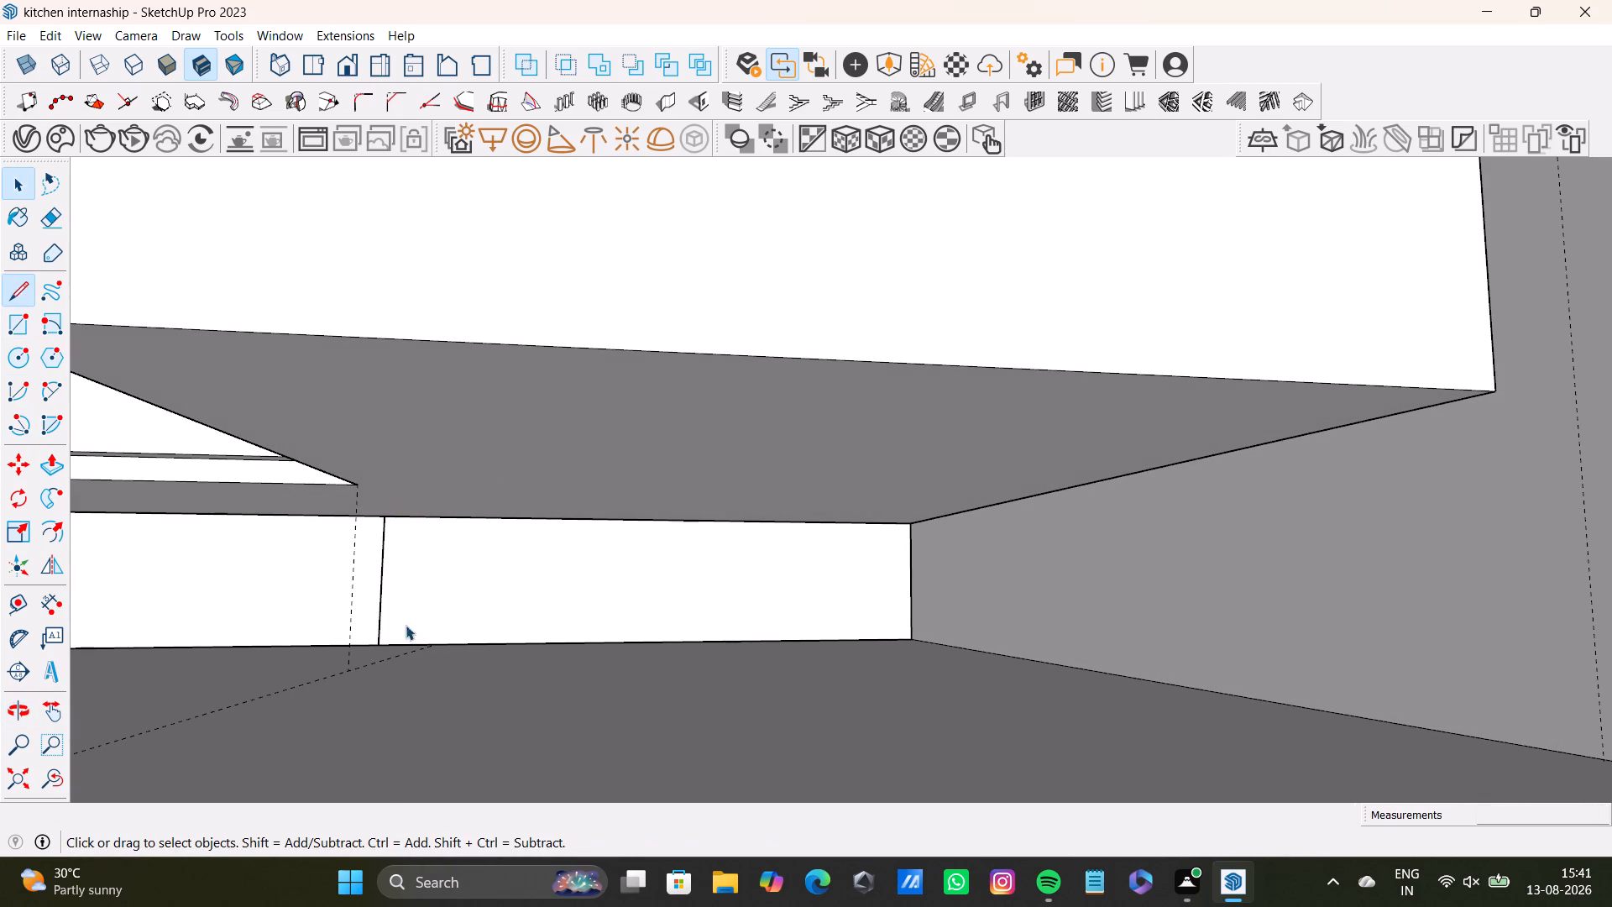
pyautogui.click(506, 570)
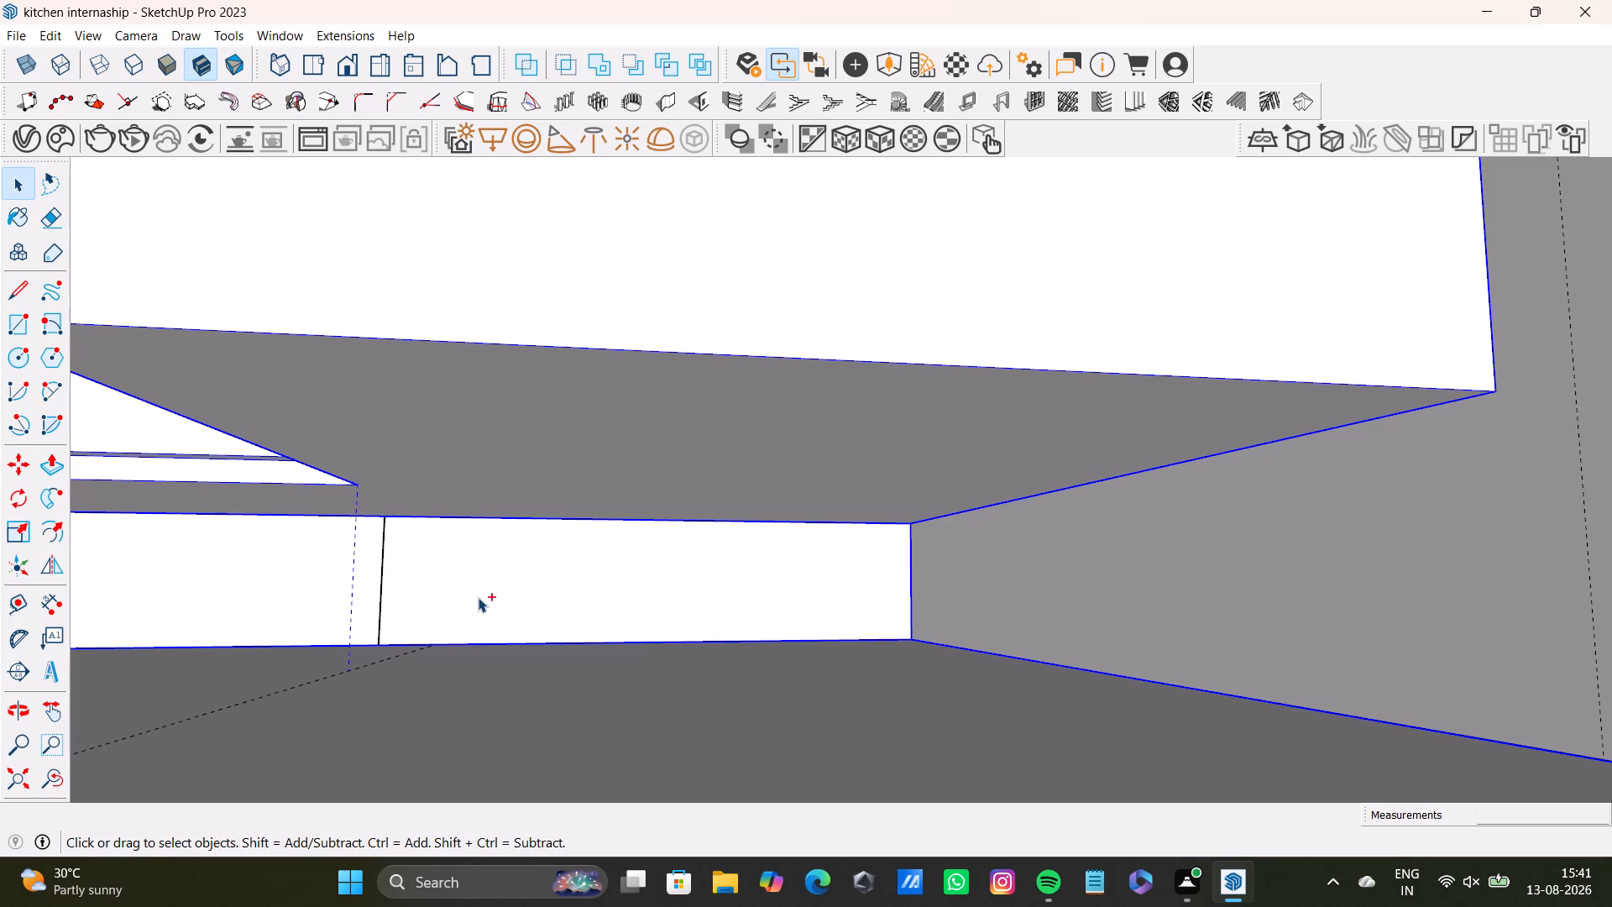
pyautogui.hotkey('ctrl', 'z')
# Measure the height of the recessed plinth face near the corner base cabinet with Tape Measure.
pyautogui.tripleClick(500, 591)
pyautogui.click(505, 590)
pyautogui.click(410, 570)
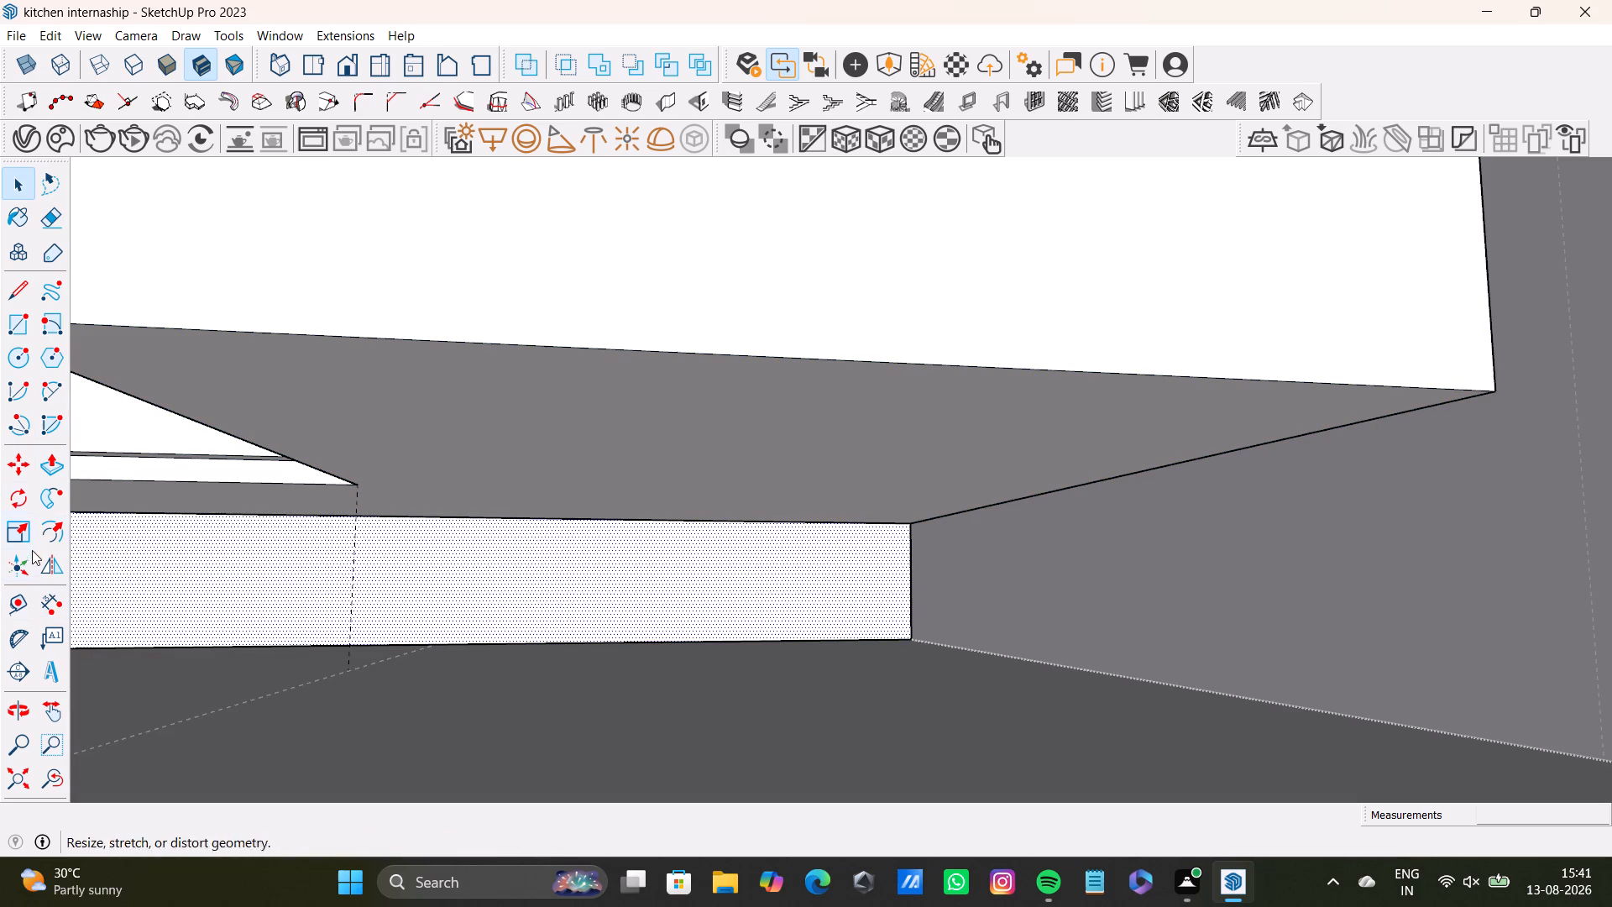
pyautogui.click(24, 596)
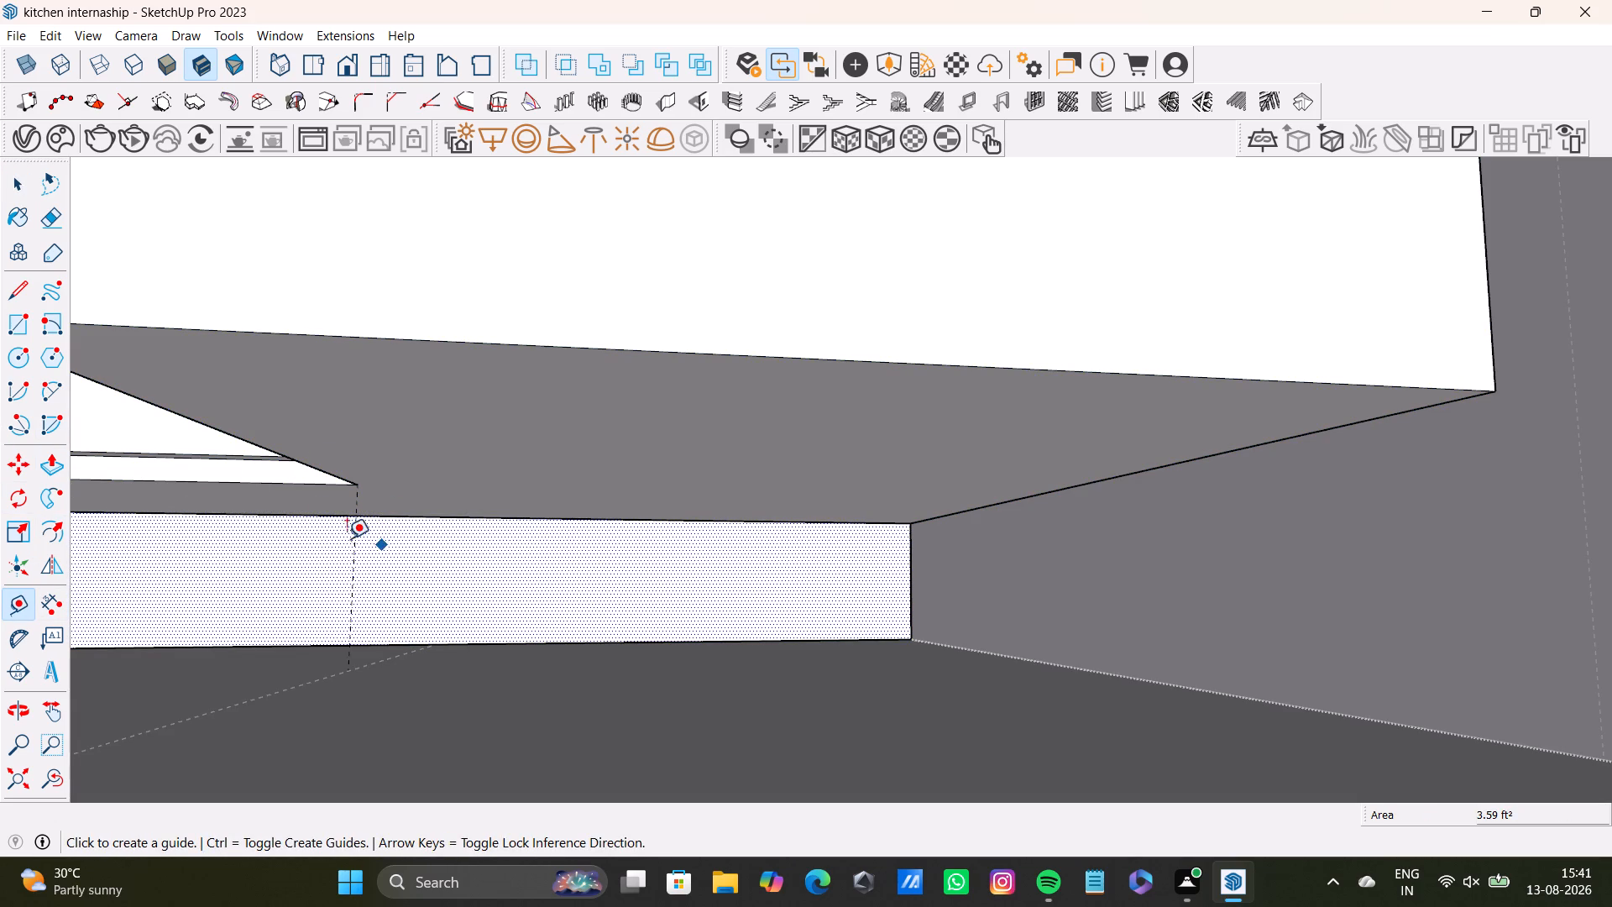
pyautogui.scroll(3, 389, 533)
pyautogui.moveTo(389, 533); pyautogui.dragTo(348, 538, button='middle')
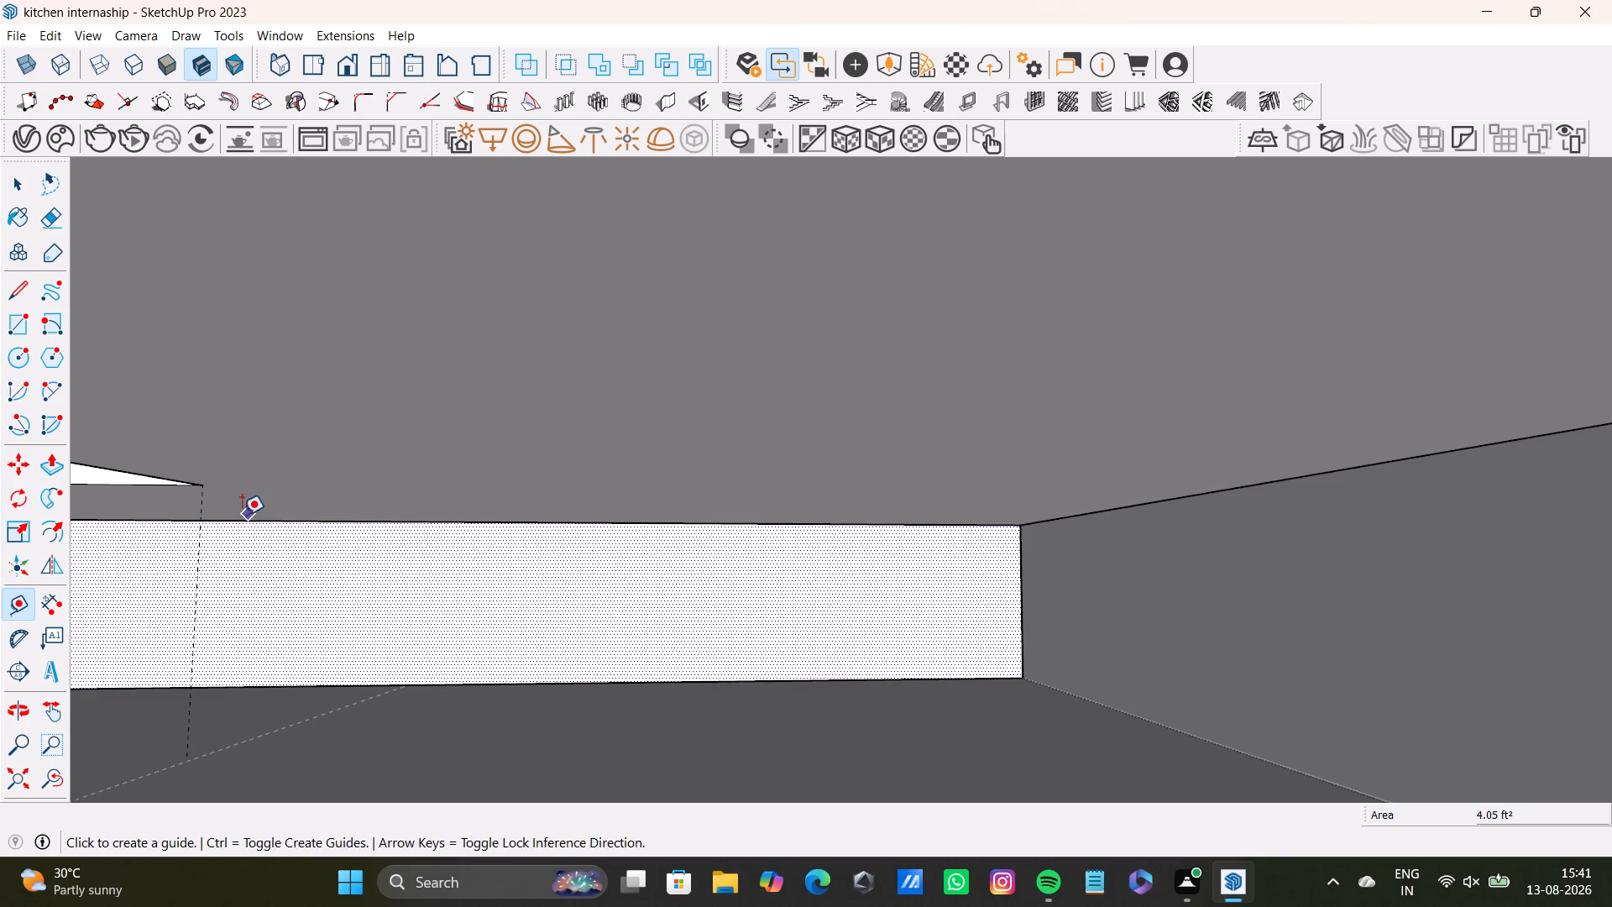
pyautogui.click(228, 518)
pyautogui.click(237, 684)
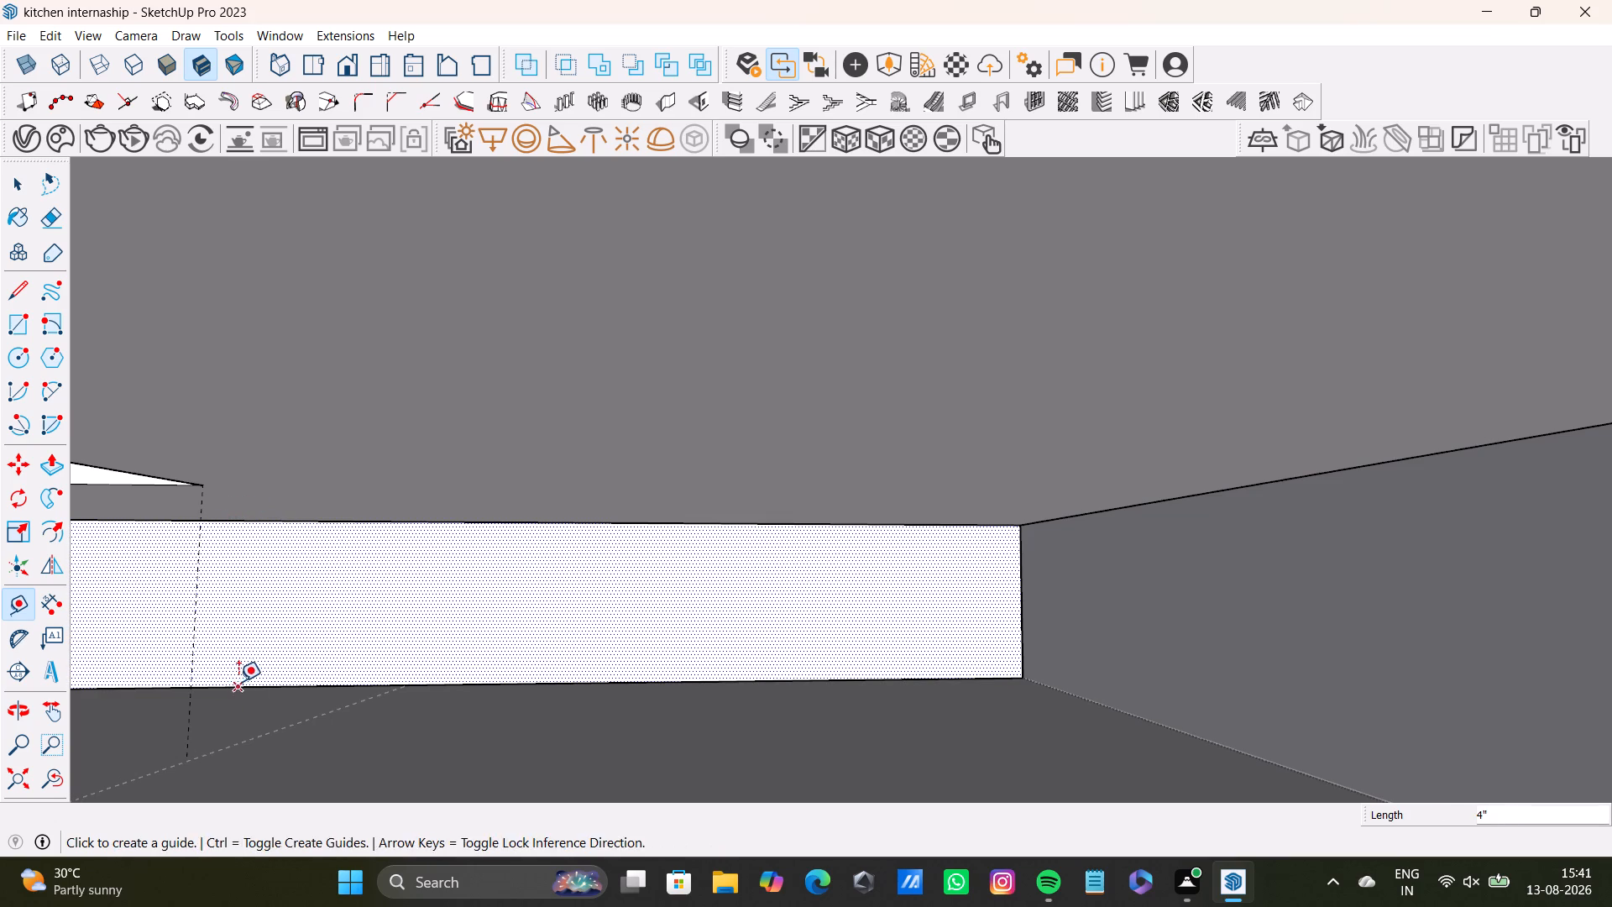
pyautogui.press('space')
# Draw a vertical 4" line from the plinth face's top edge to its bottom edge, near the base cabinets' inner corner.
pyautogui.click(27, 295)
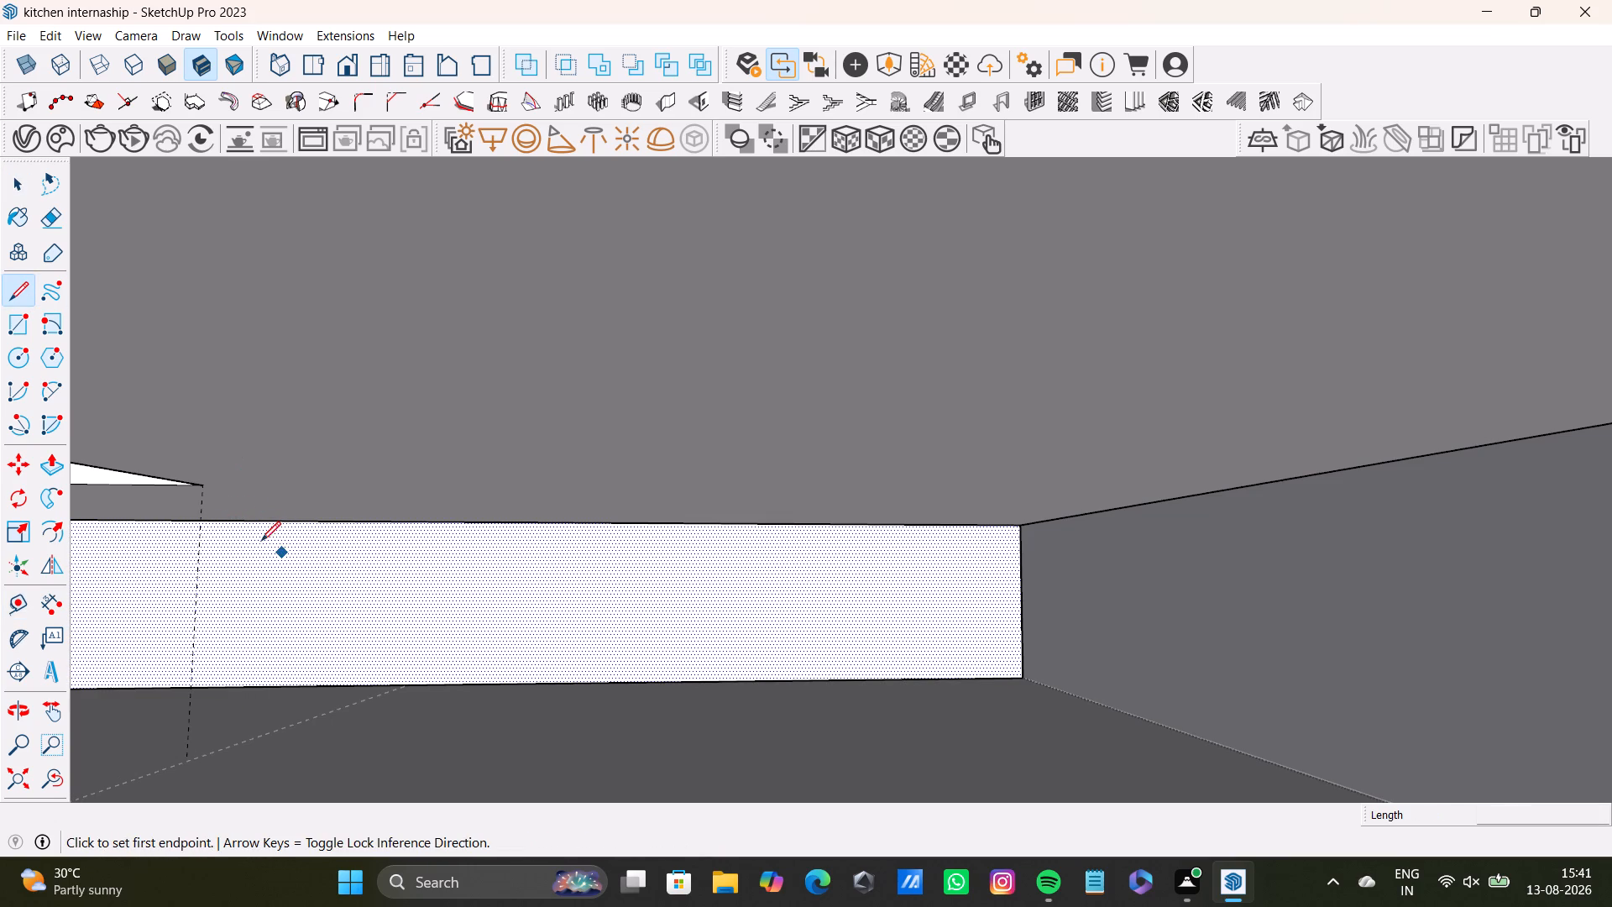
pyautogui.click(230, 524)
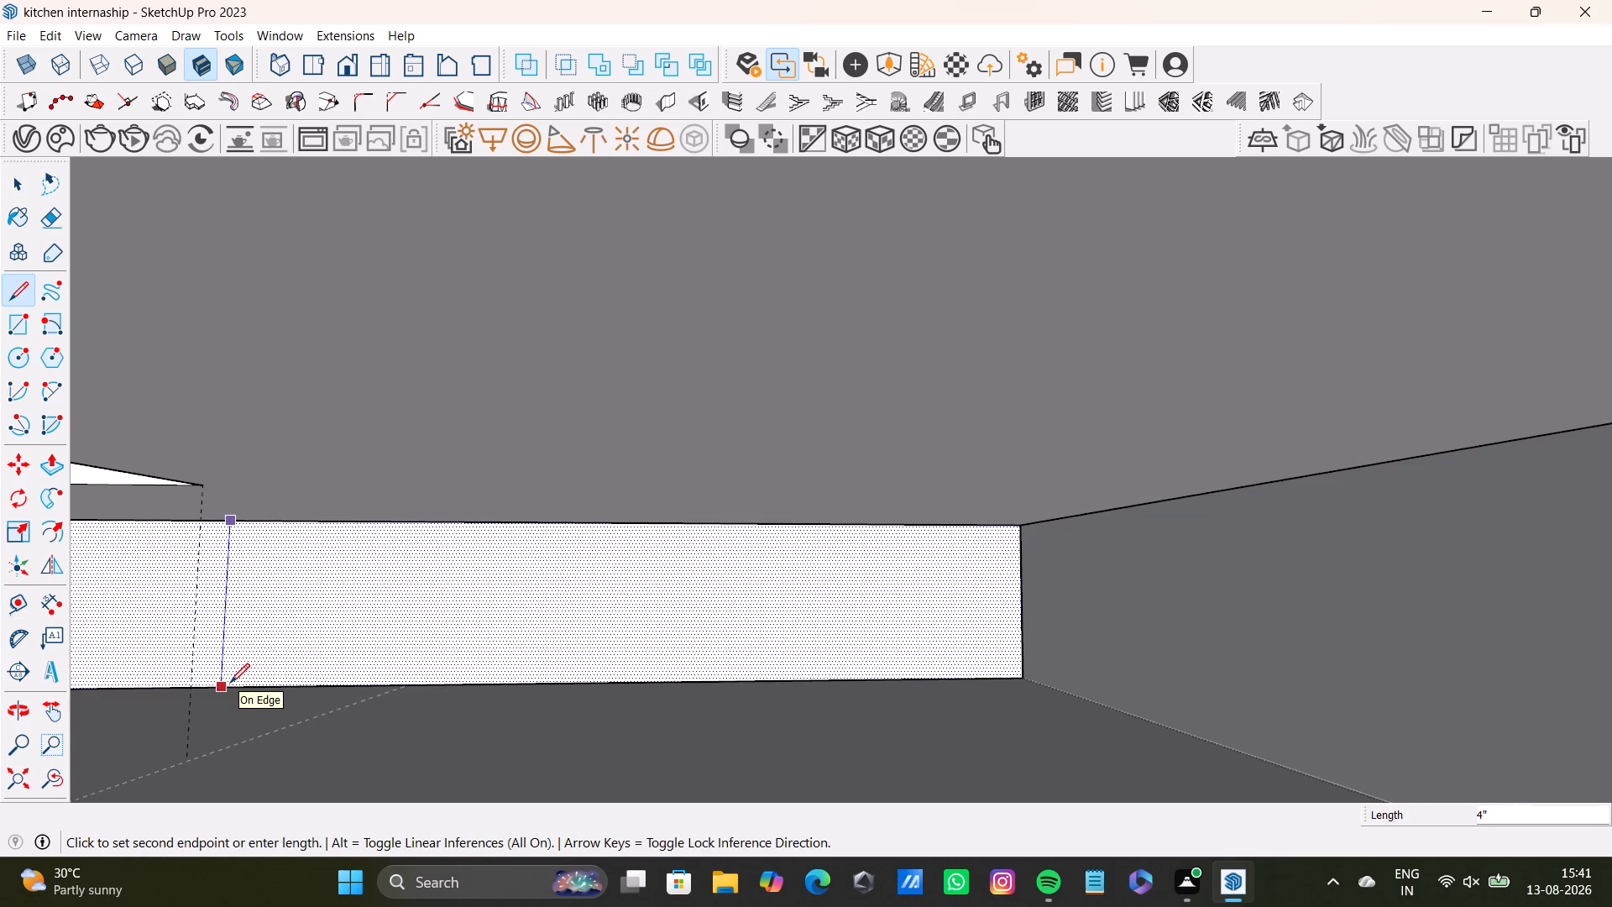
pyautogui.press('Up')
pyautogui.click(230, 683)
pyautogui.press('space')
# Push/Pull the split-off plinth face out beneath the end base cabinet, flush with the cabinet's side facing the doorway.
pyautogui.click(369, 621)
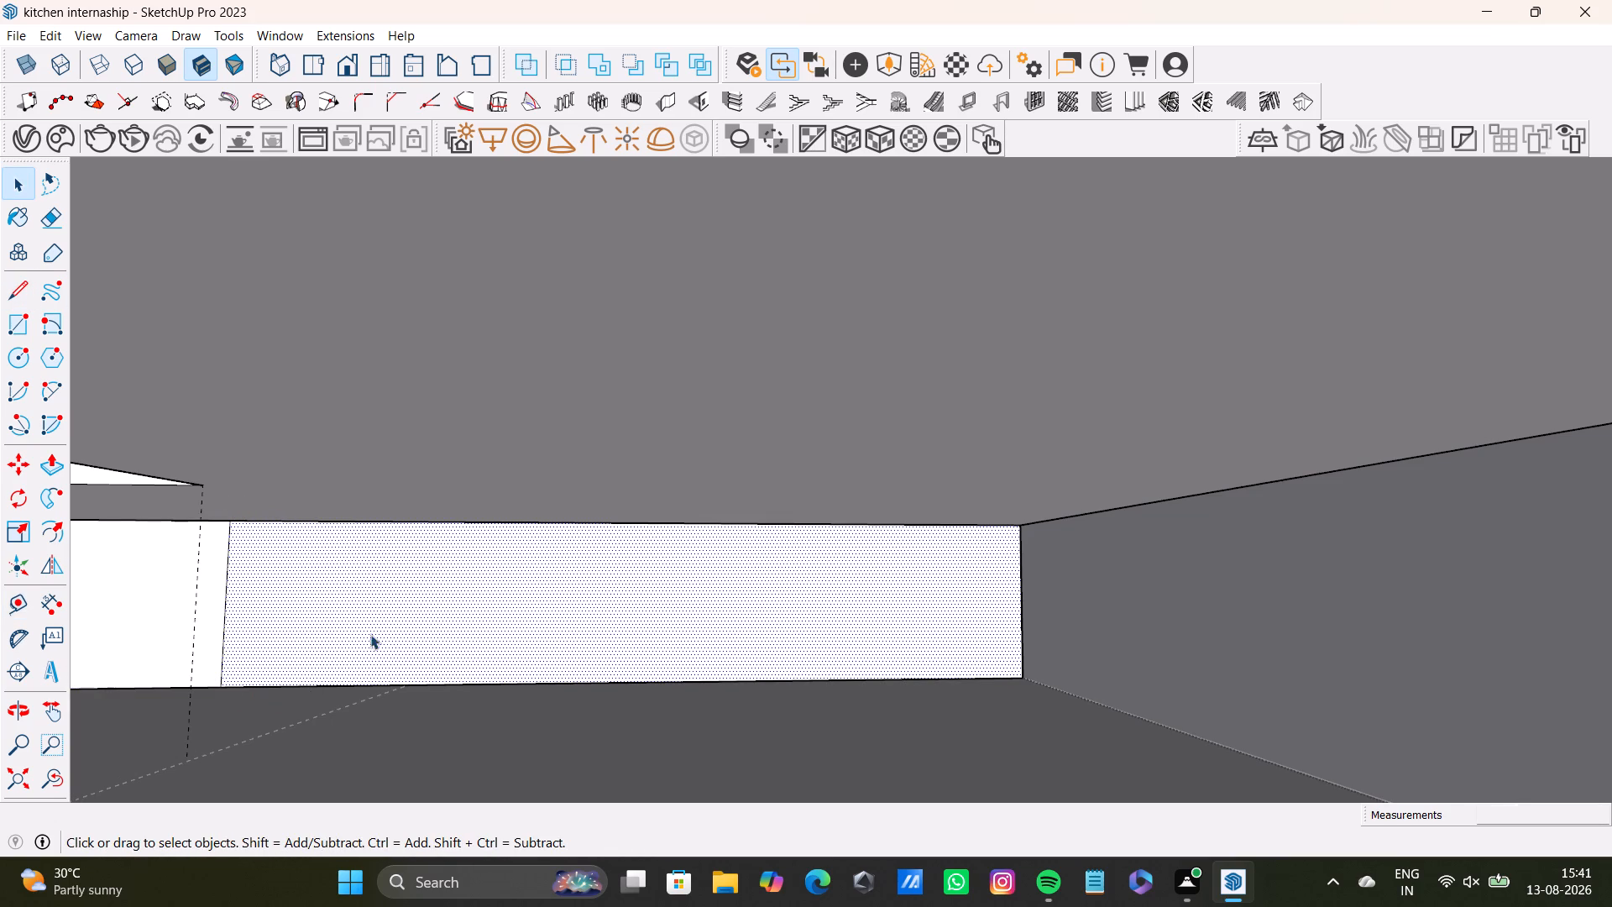
pyautogui.press('p')
pyautogui.click(368, 636)
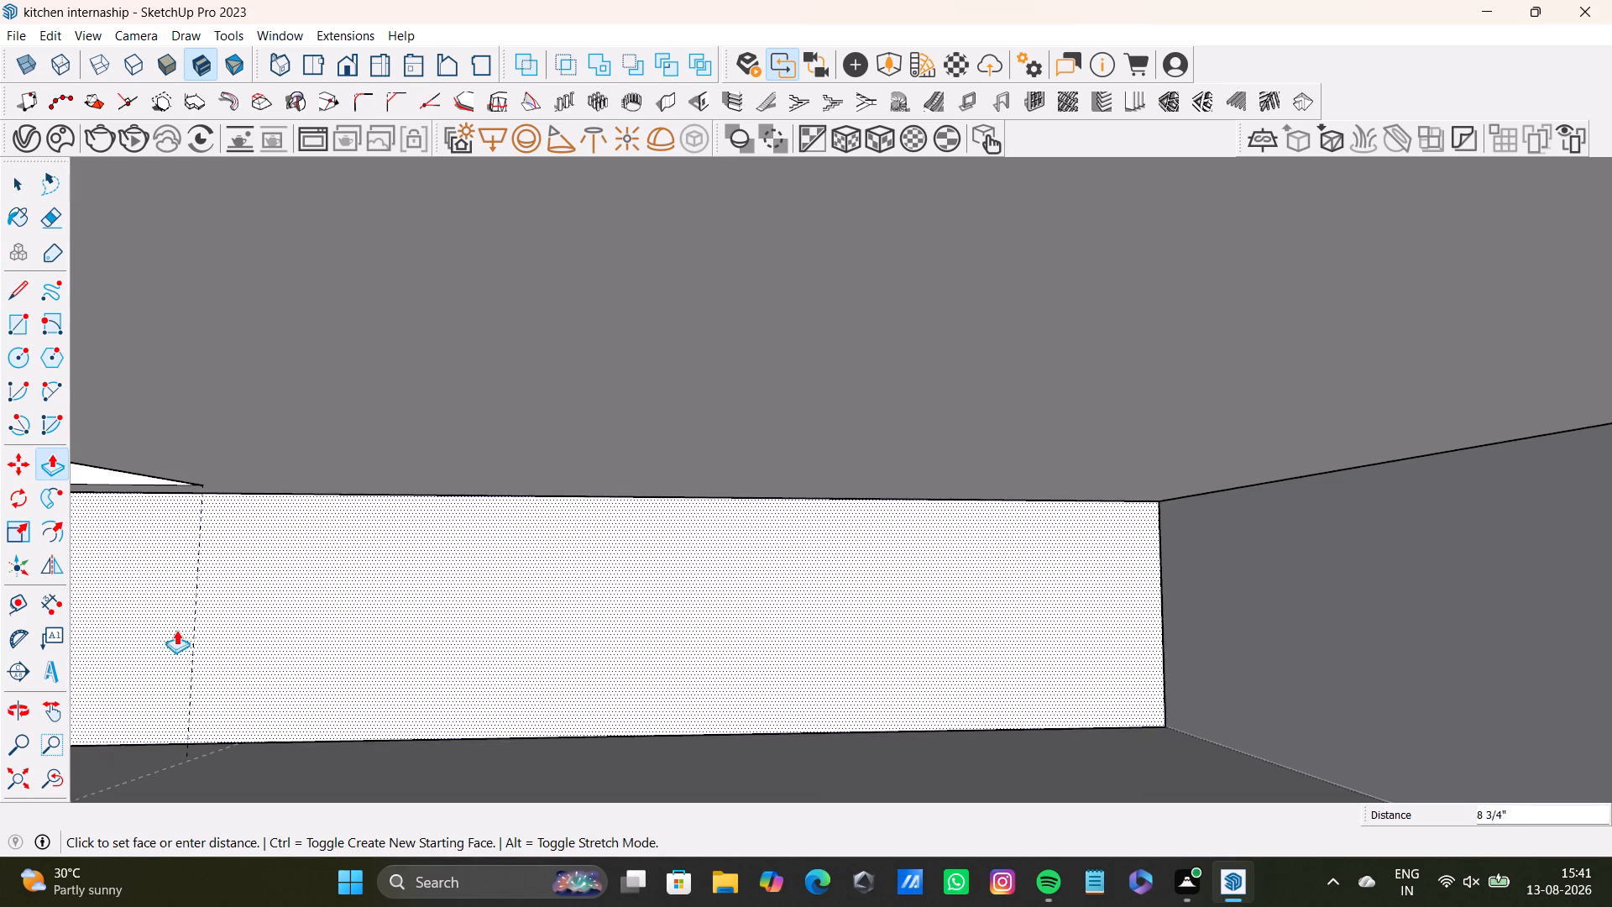
pyautogui.scroll(-3, 176, 630)
pyautogui.moveTo(192, 643); pyautogui.dragTo(784, 679, button='middle')
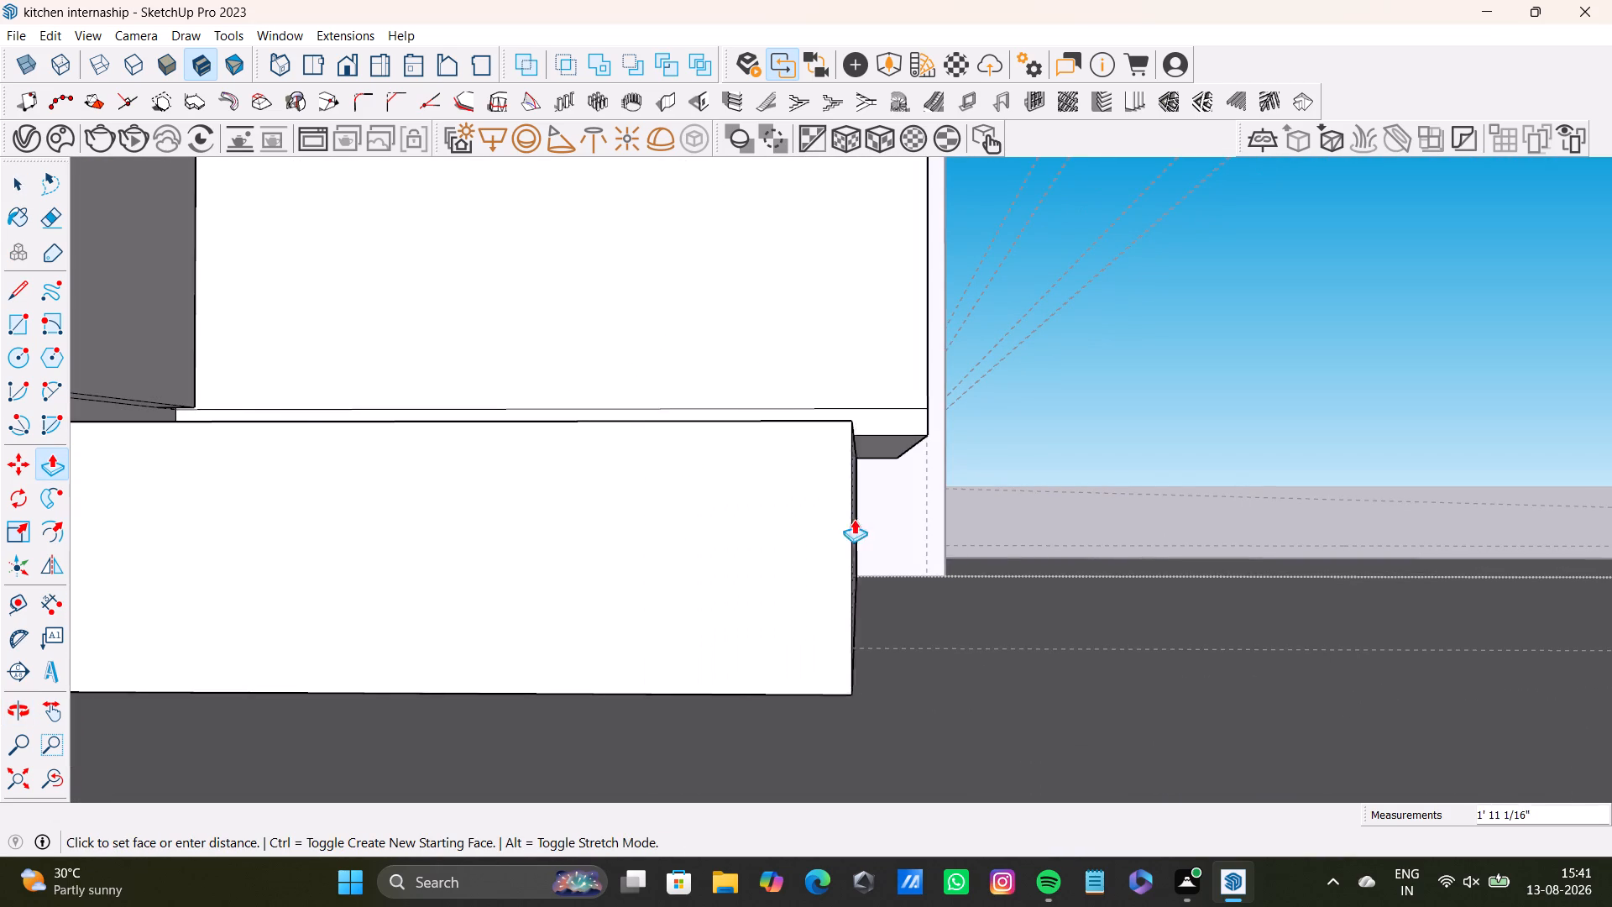
pyautogui.click(928, 495)
# Push/Pull the new plinth's projecting front face about 9" back, recessing it beneath the end base cabinet.
pyautogui.moveTo(858, 538); pyautogui.dragTo(735, 752, button='middle')
pyautogui.moveTo(788, 605); pyautogui.dragTo(750, 608, button='middle')
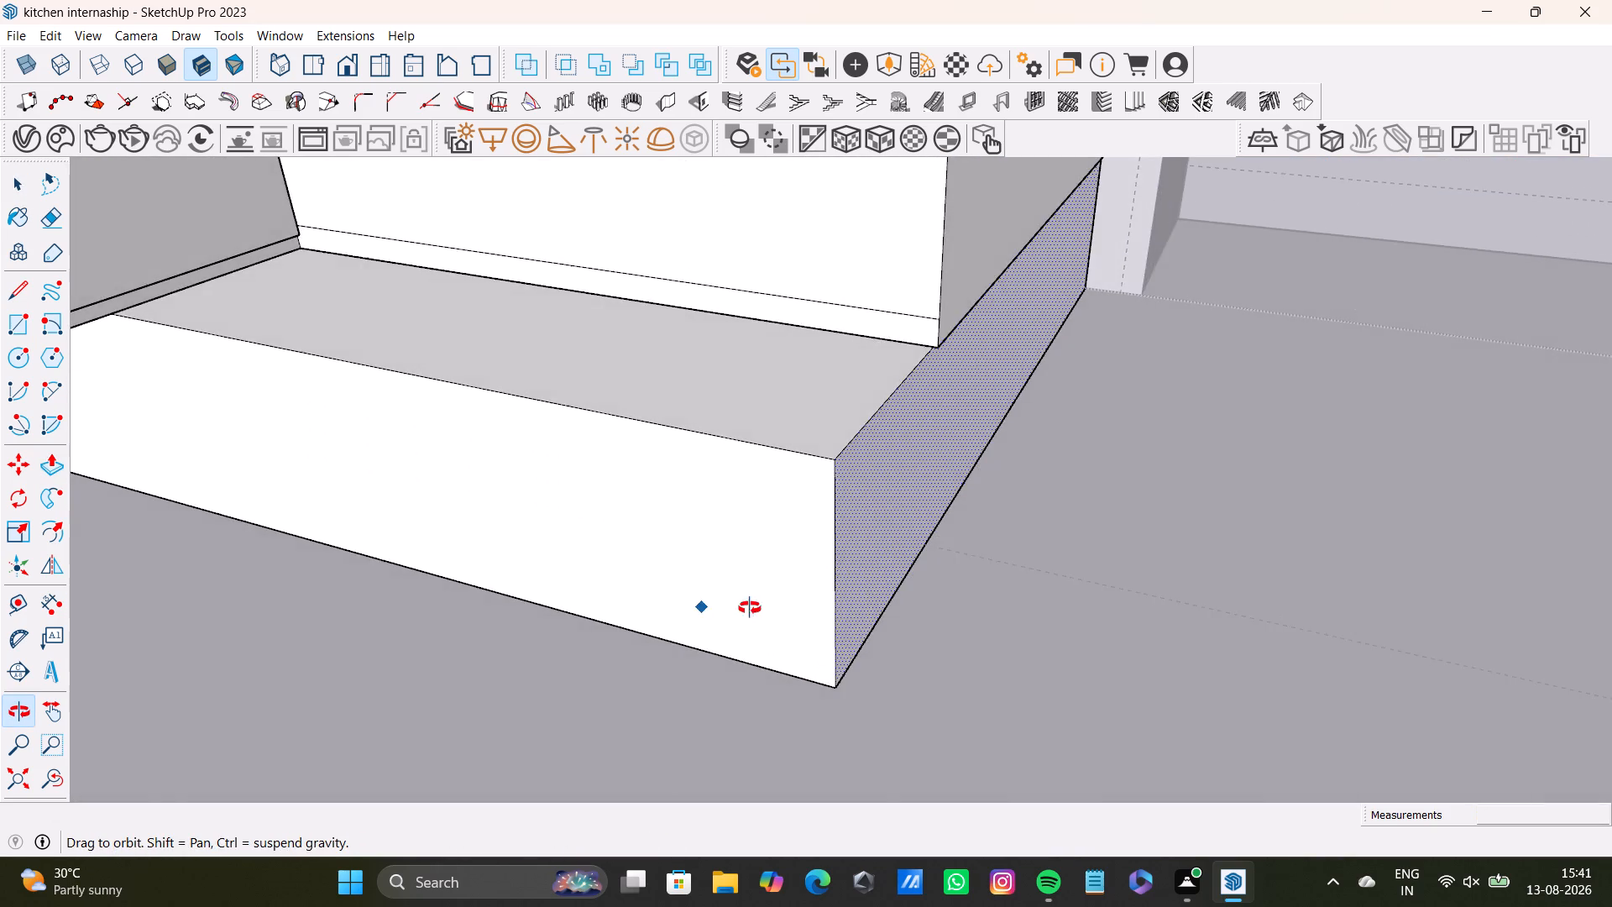
pyautogui.moveTo(750, 608); pyautogui.dragTo(763, 578, button='middle')
pyautogui.scroll(-7, 712, 567)
pyautogui.moveTo(712, 565); pyautogui.dragTo(800, 614, button='middle')
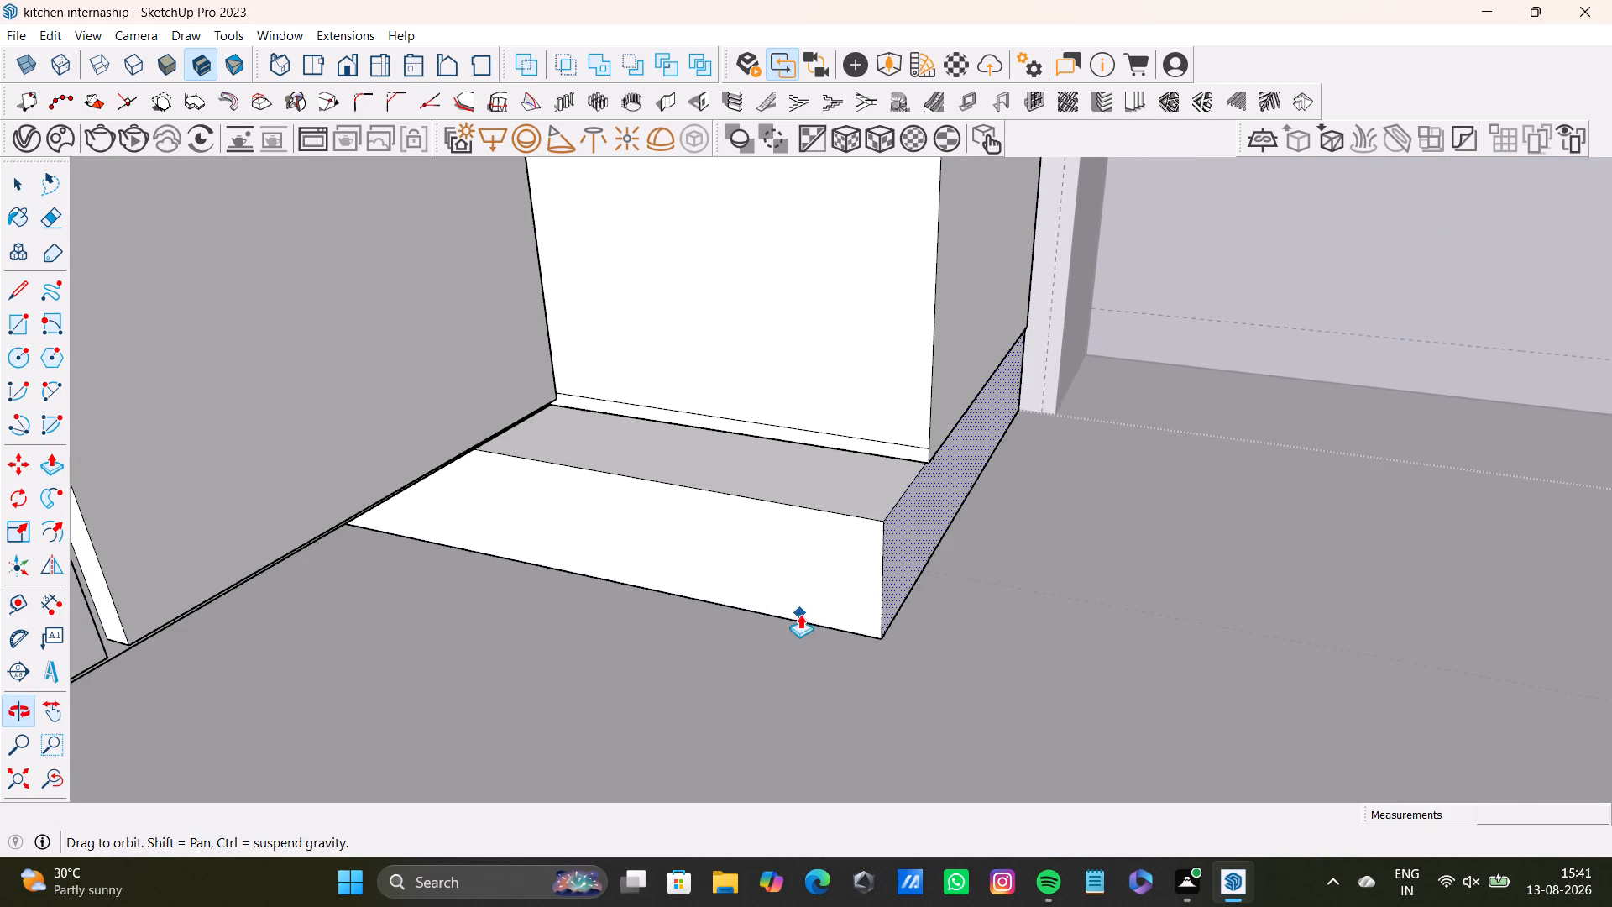
pyautogui.press('space')
pyautogui.click(765, 564)
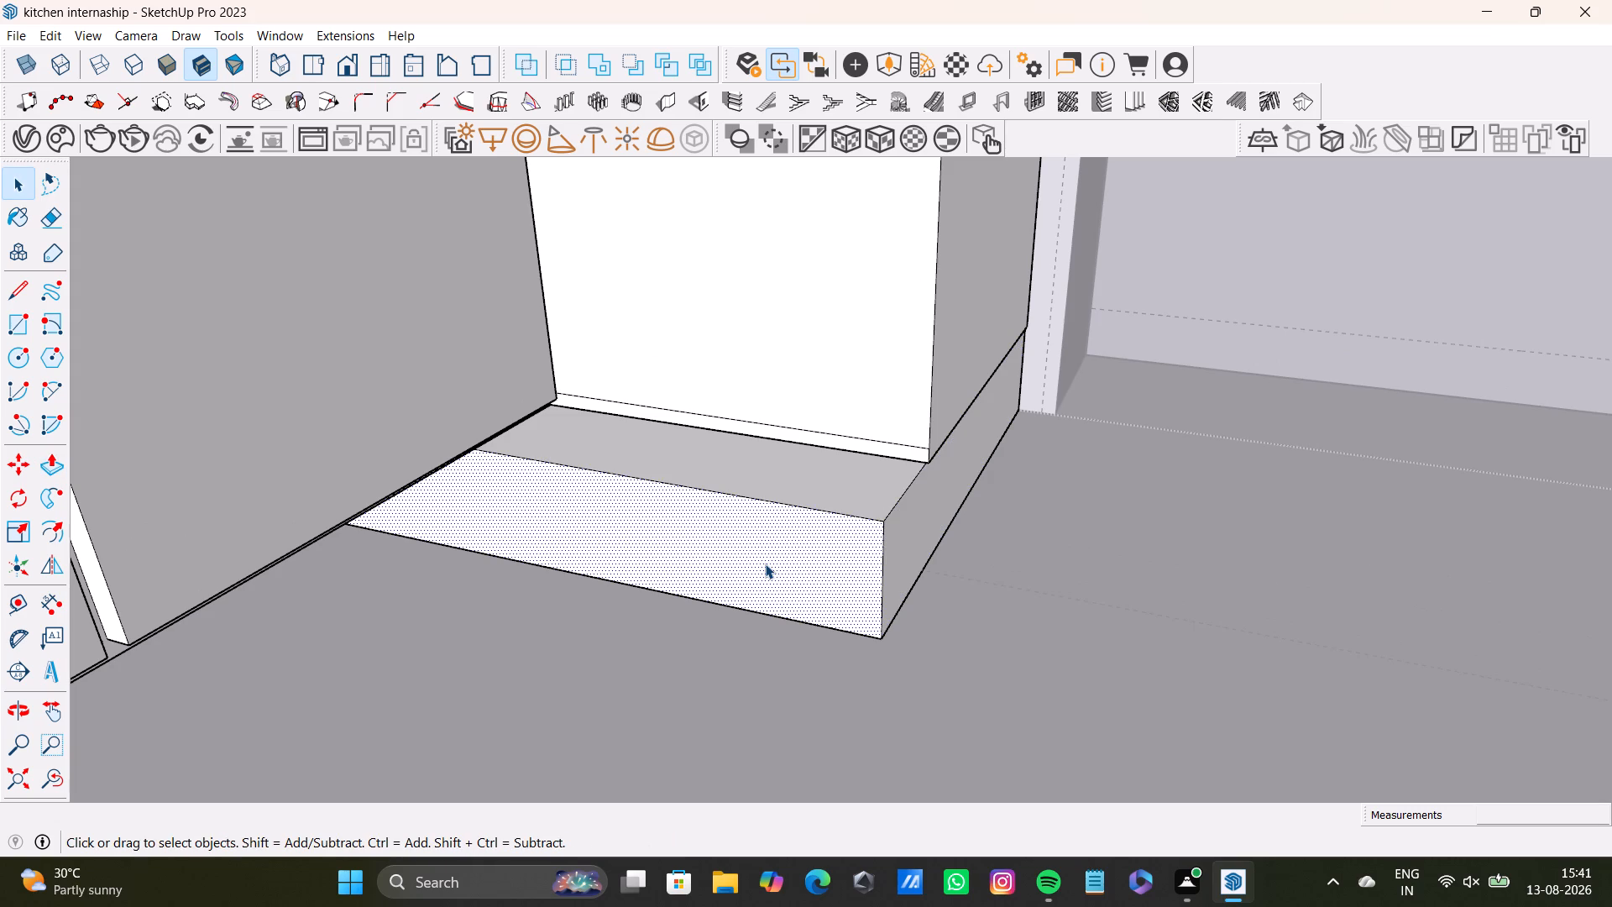
pyautogui.press('p')
pyautogui.click(765, 564)
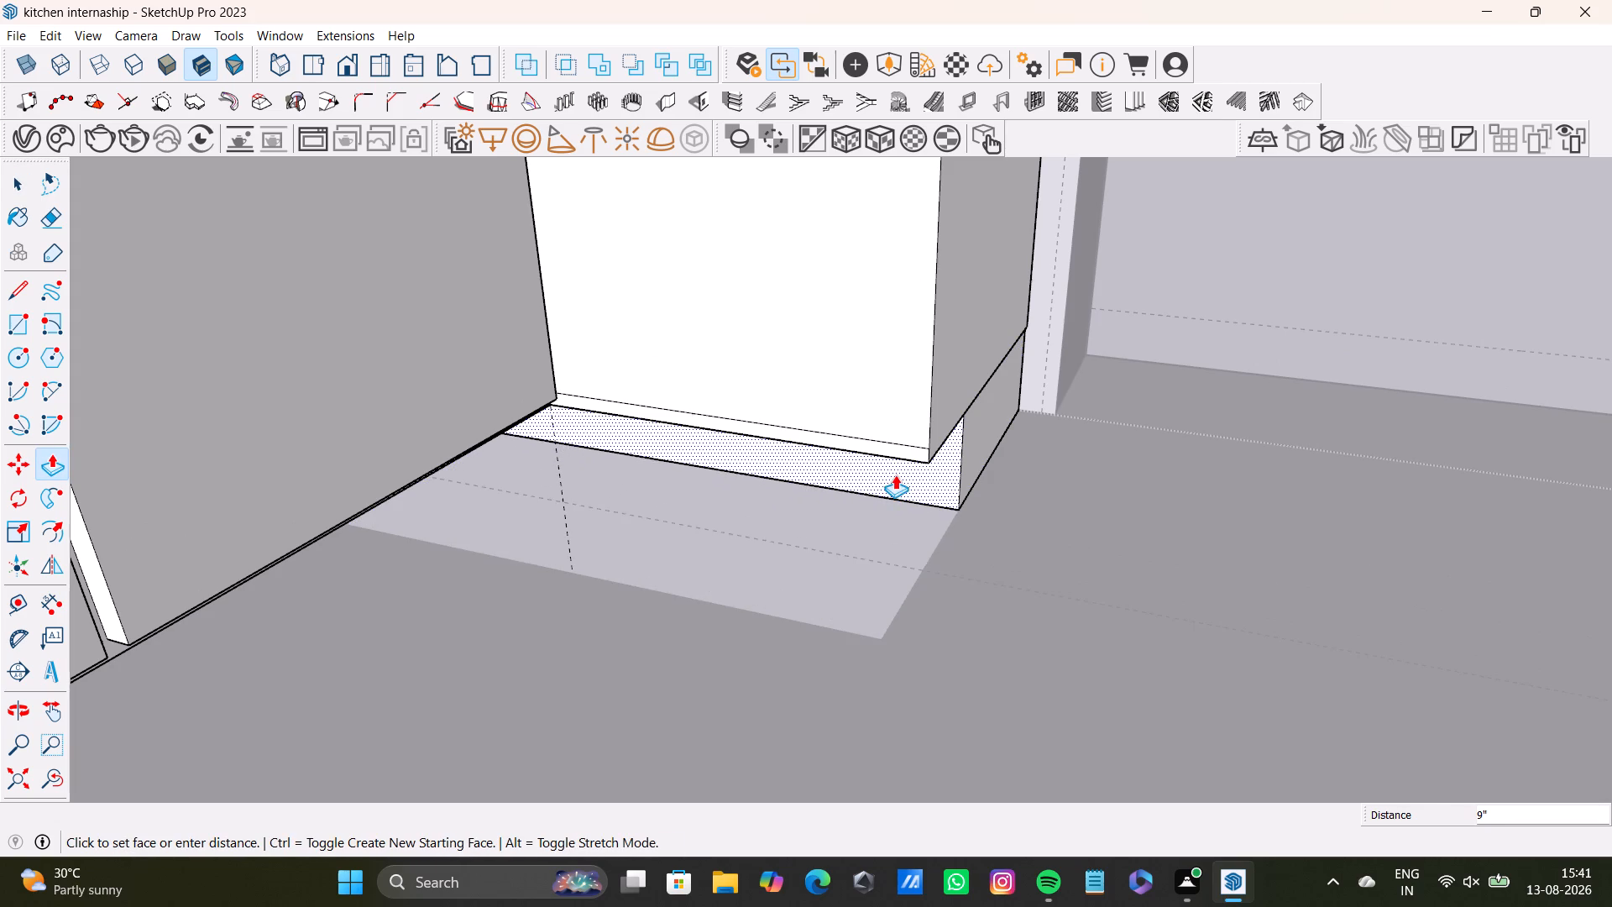
pyautogui.click(895, 474)
pyautogui.press('space')
# Examine the recessed plinth, the end base cabinet and the doorway area from several angles.
pyautogui.moveTo(826, 611); pyautogui.dragTo(575, 511, button='middle')
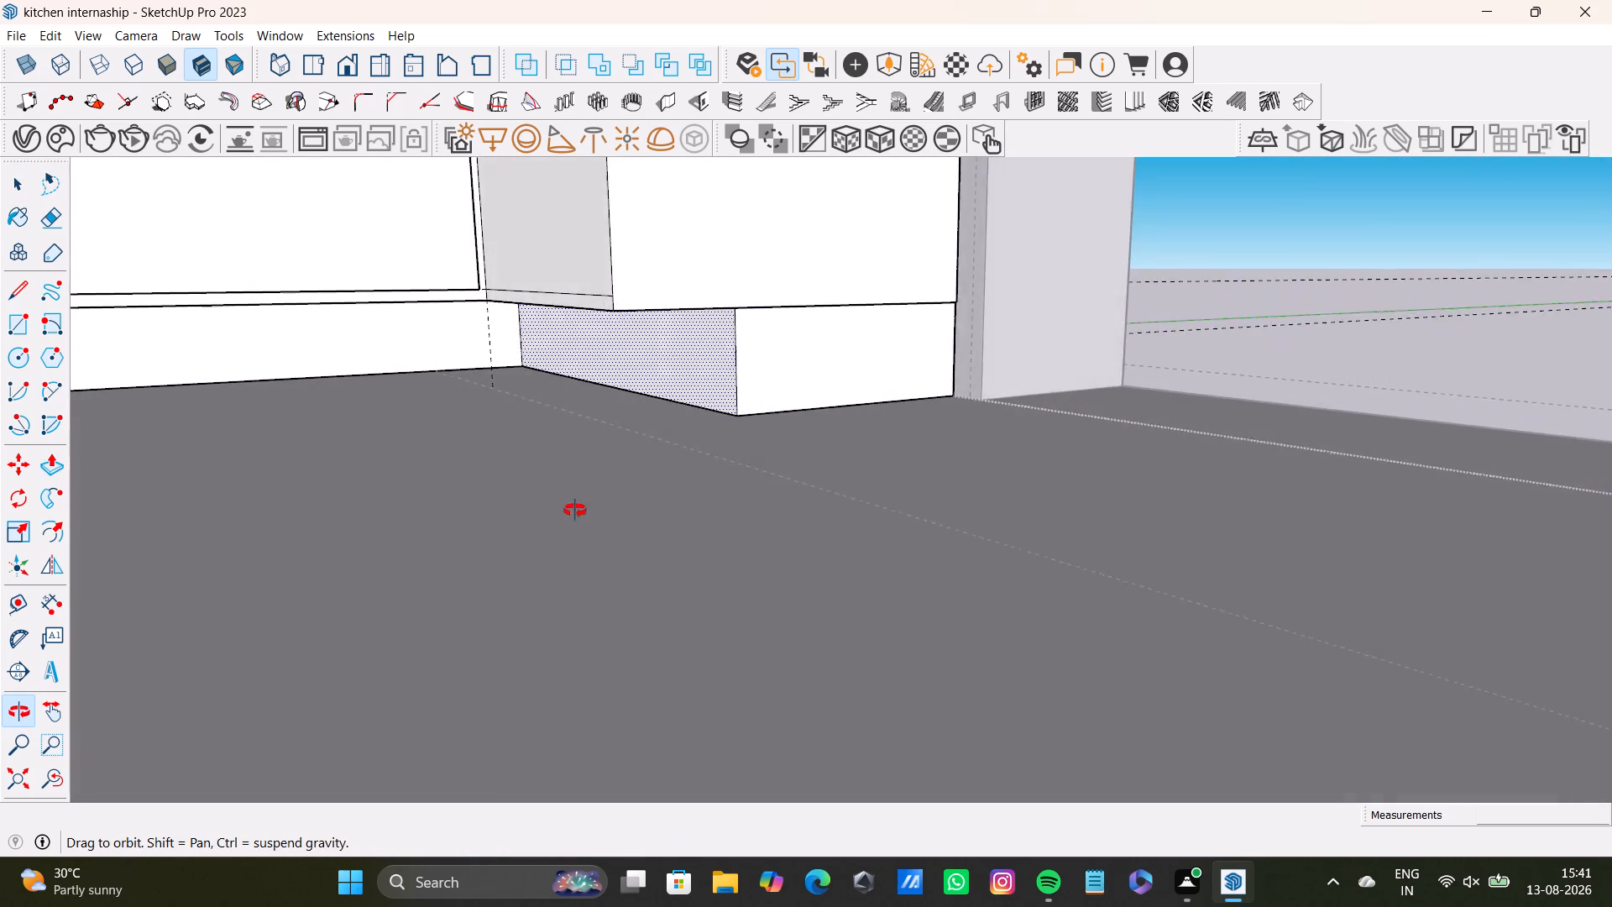
pyautogui.moveTo(575, 511); pyautogui.dragTo(769, 617, button='middle')
pyautogui.scroll(-3, 773, 612)
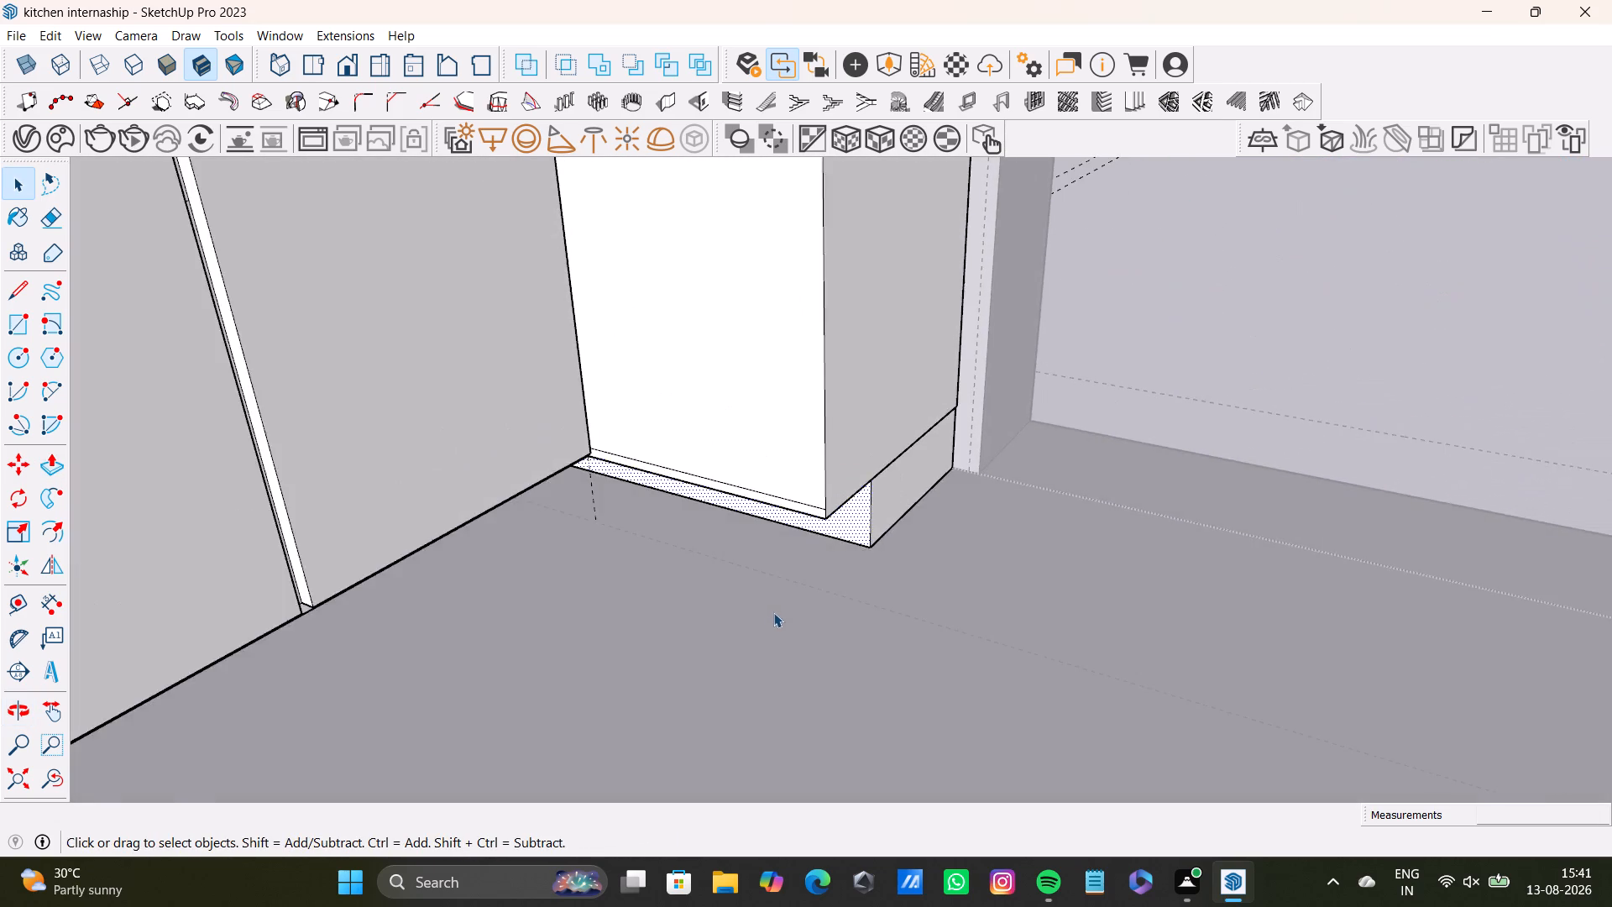
pyautogui.scroll(-5, 773, 612)
pyautogui.moveTo(777, 606); pyautogui.dragTo(673, 538, button='middle')
pyautogui.scroll(11, 572, 451)
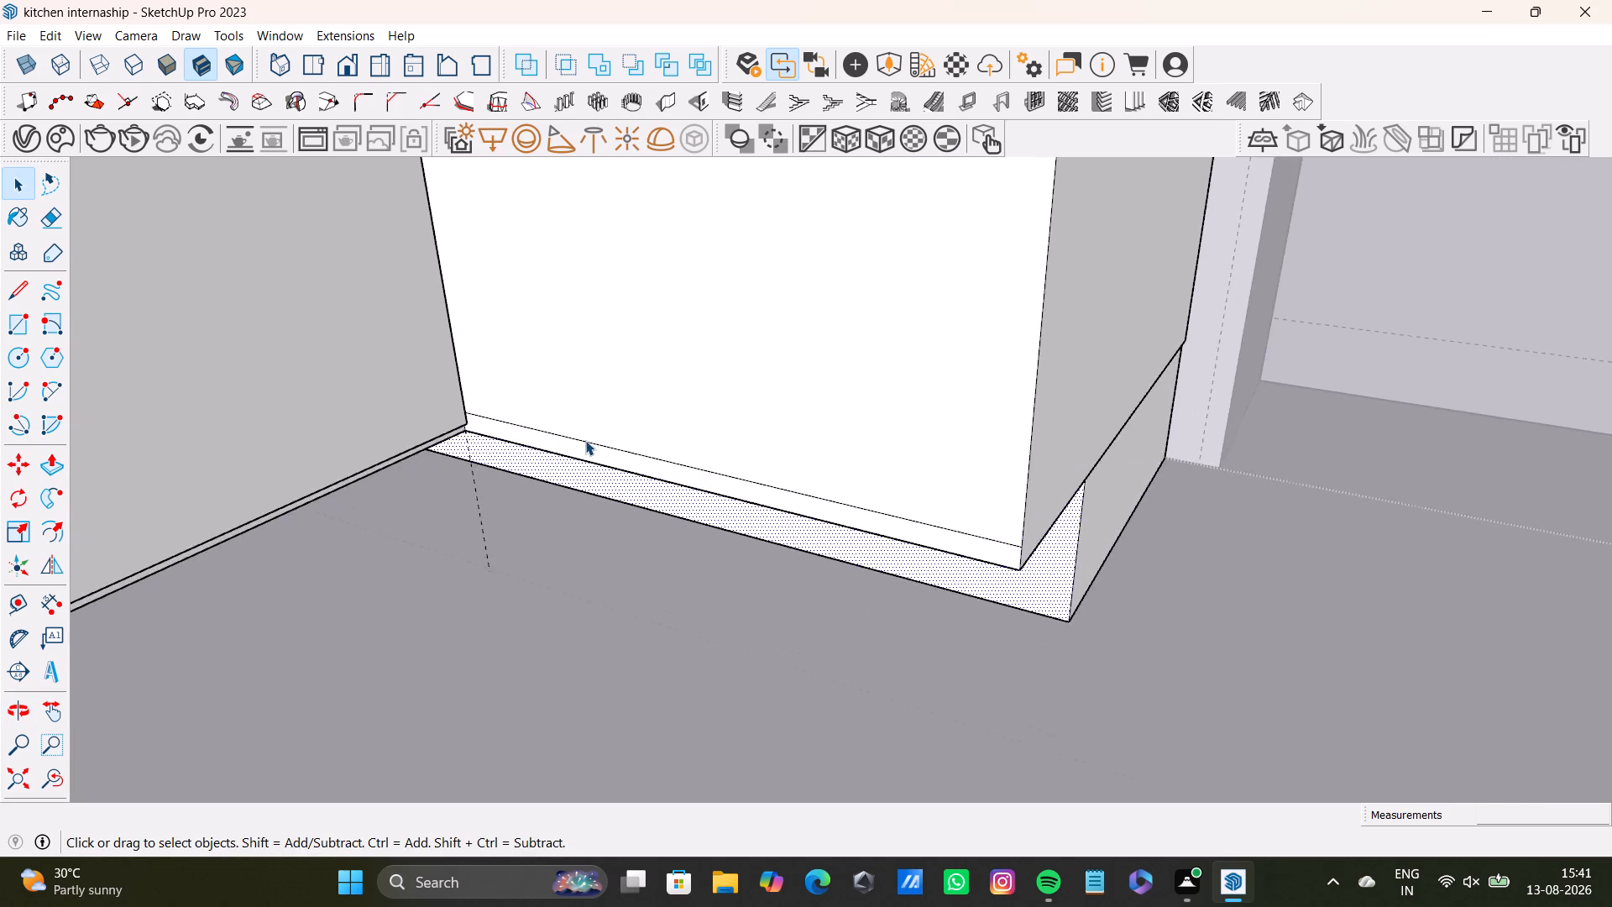
pyautogui.moveTo(585, 440); pyautogui.dragTo(501, 559, button='middle')
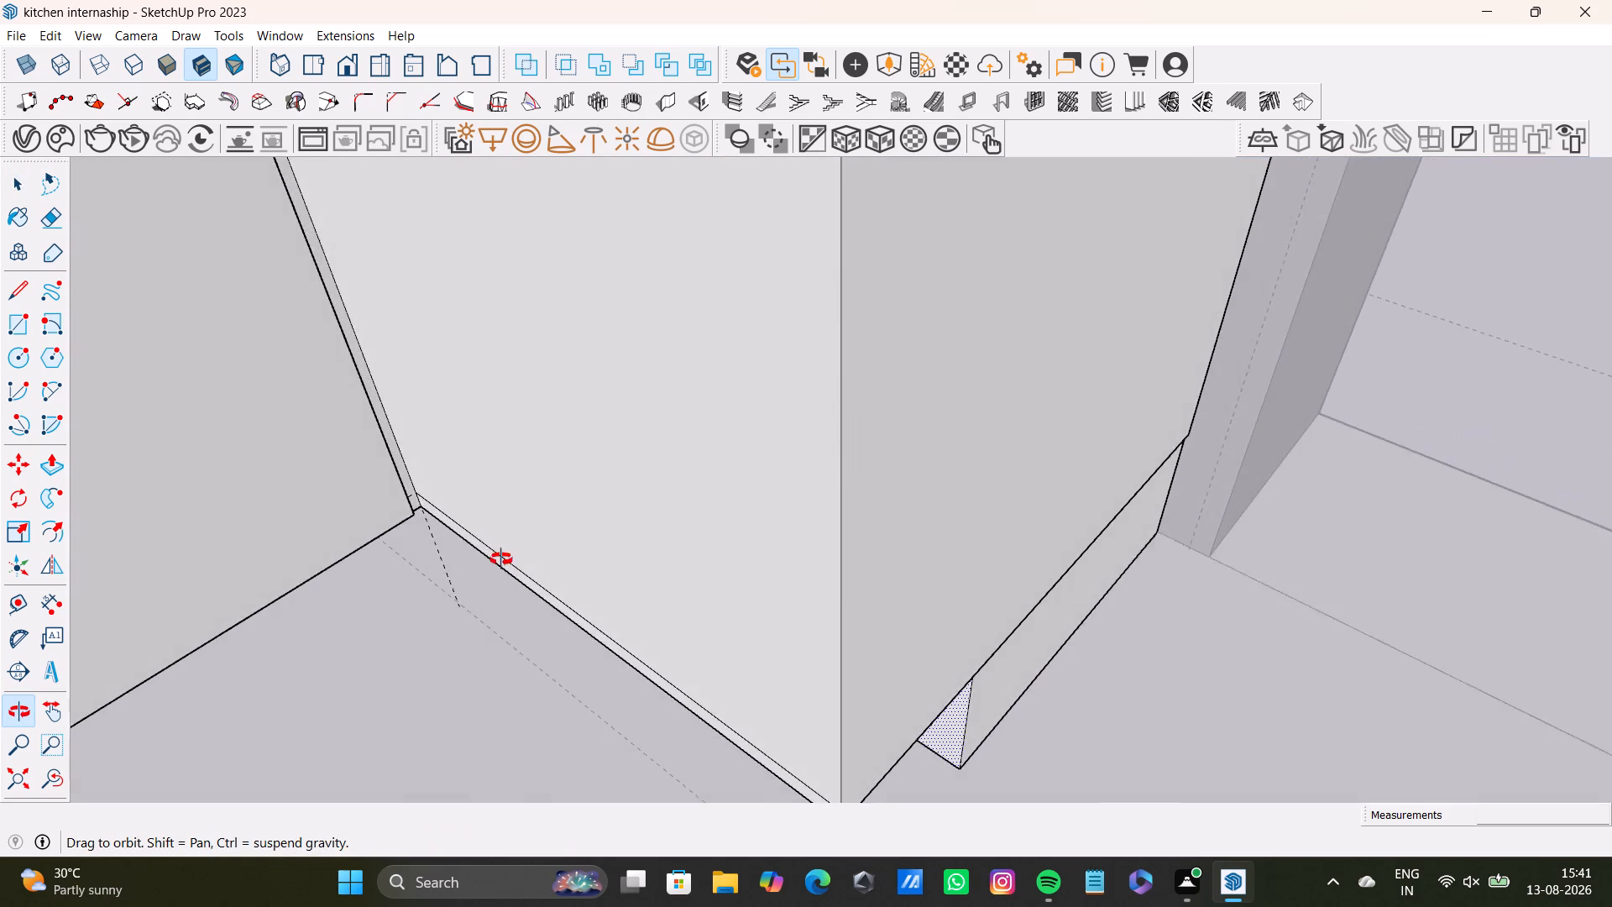
pyautogui.moveTo(501, 559); pyautogui.dragTo(495, 568, button='middle')
pyautogui.scroll(-20, 496, 564)
pyautogui.moveTo(609, 537); pyautogui.dragTo(683, 523, button='middle')
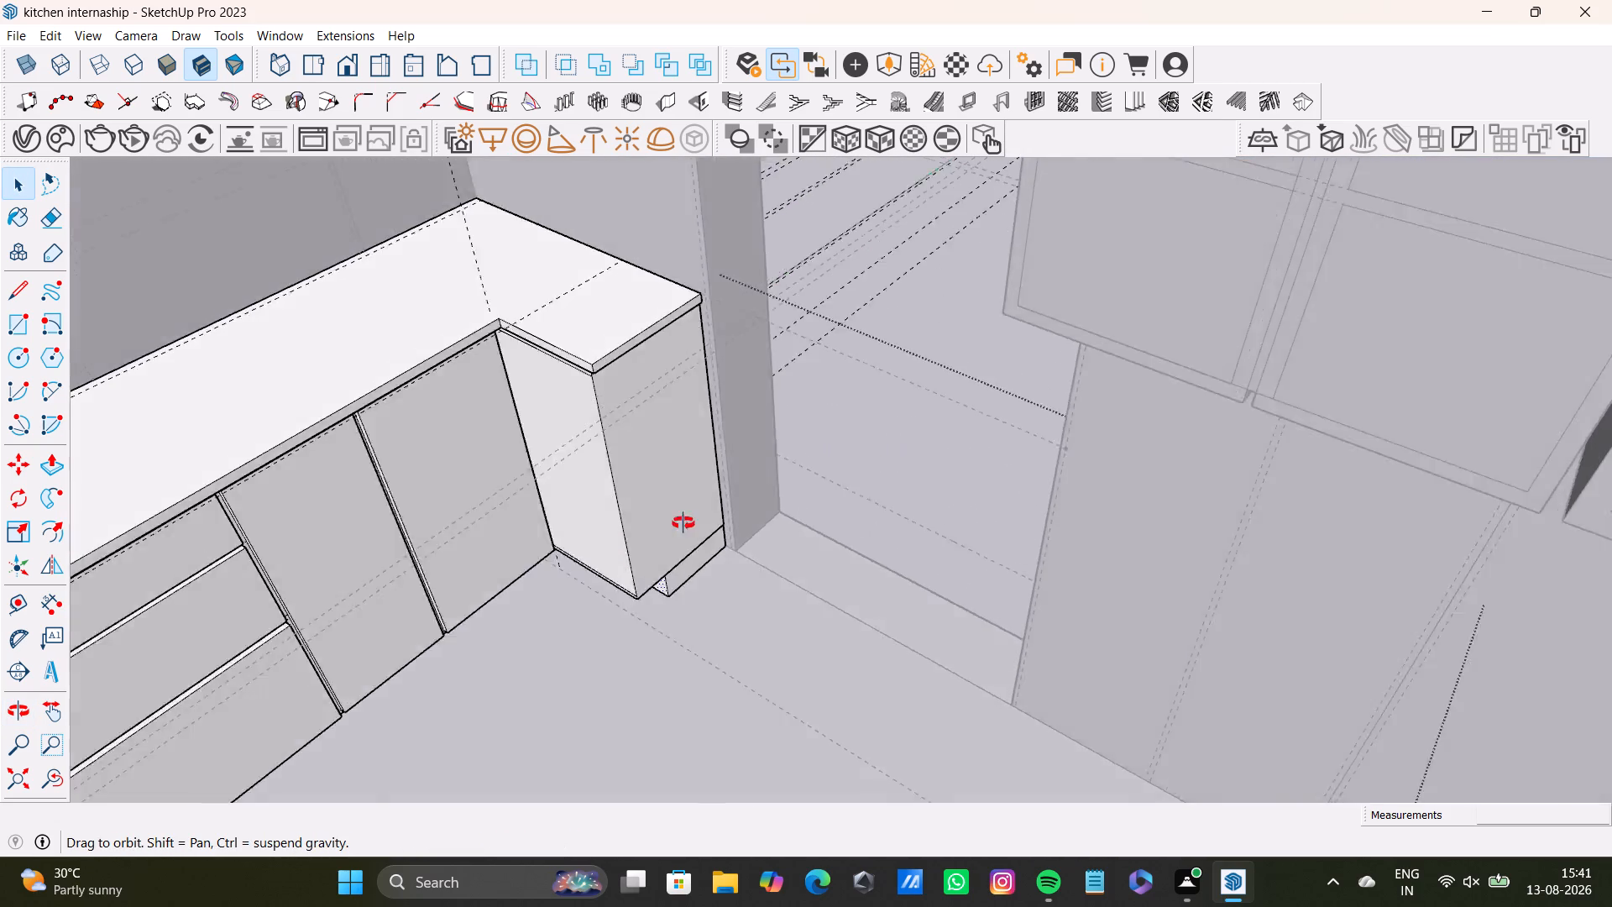
pyautogui.moveTo(683, 523); pyautogui.dragTo(797, 383, button='middle')
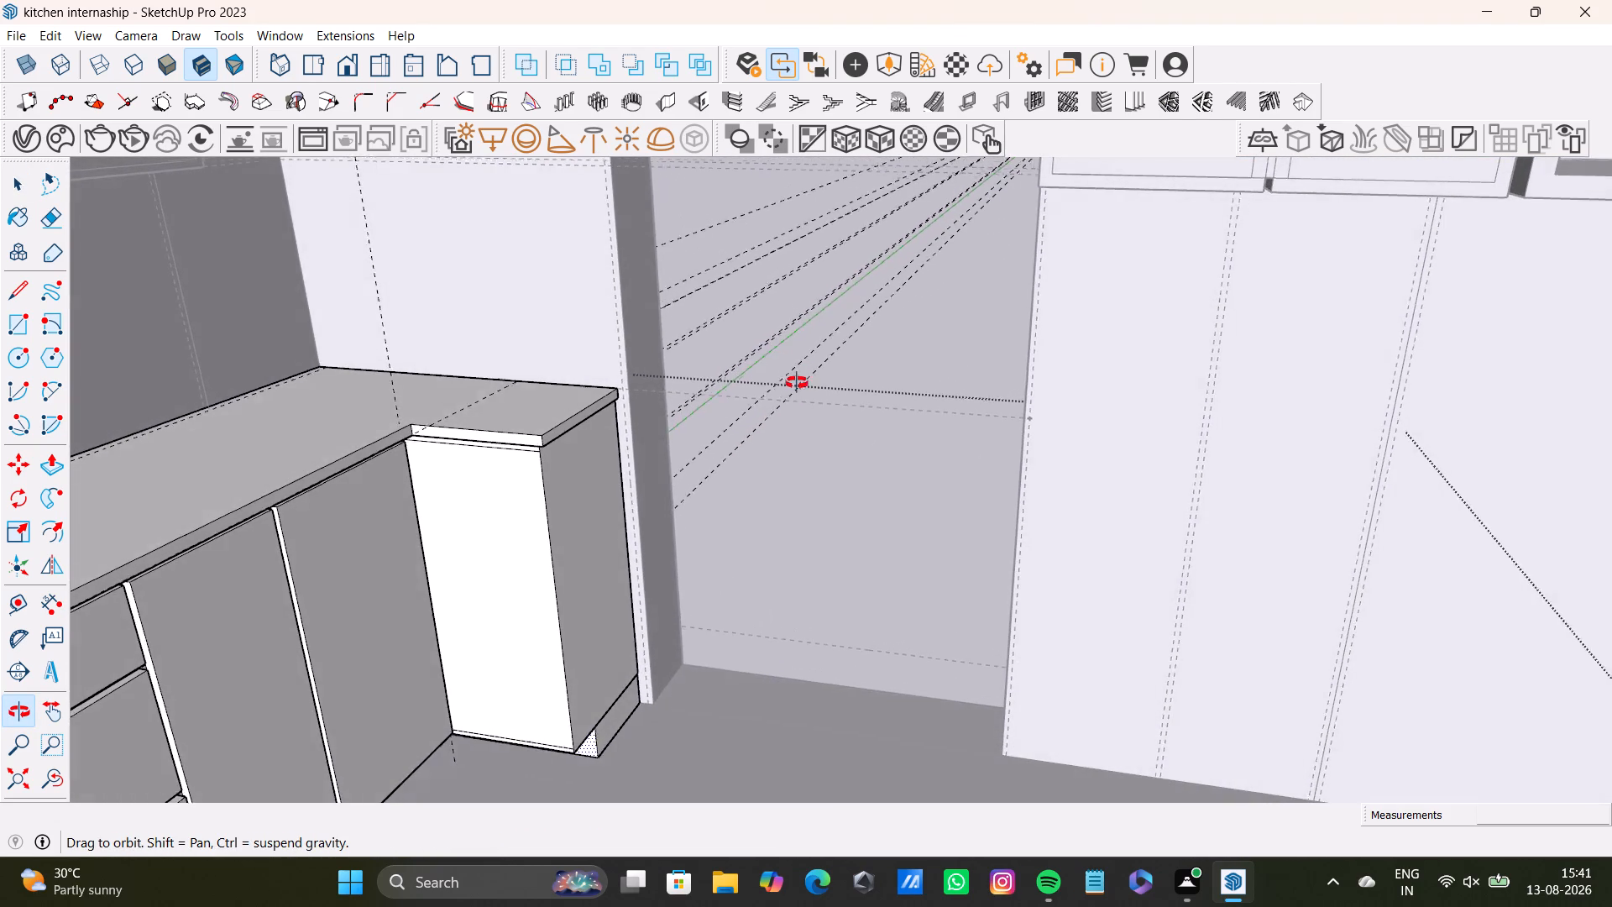
pyautogui.moveTo(797, 383); pyautogui.dragTo(791, 523, button='middle')
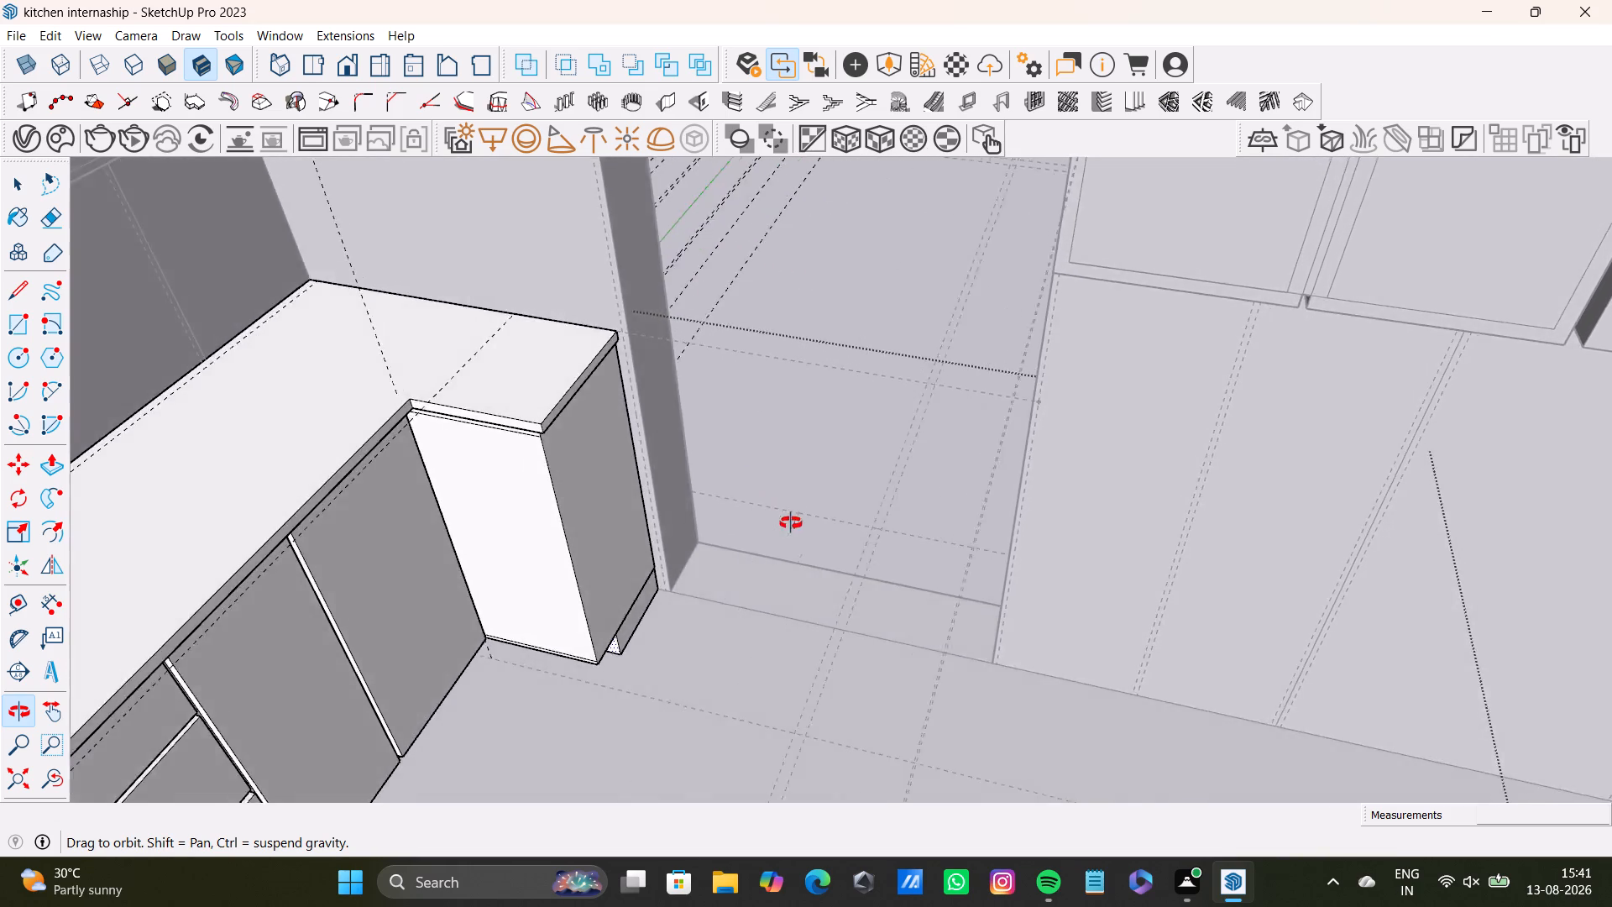
pyautogui.moveTo(791, 523); pyautogui.dragTo(739, 391, button='middle')
pyautogui.moveTo(858, 548); pyautogui.dragTo(863, 532, button='middle')
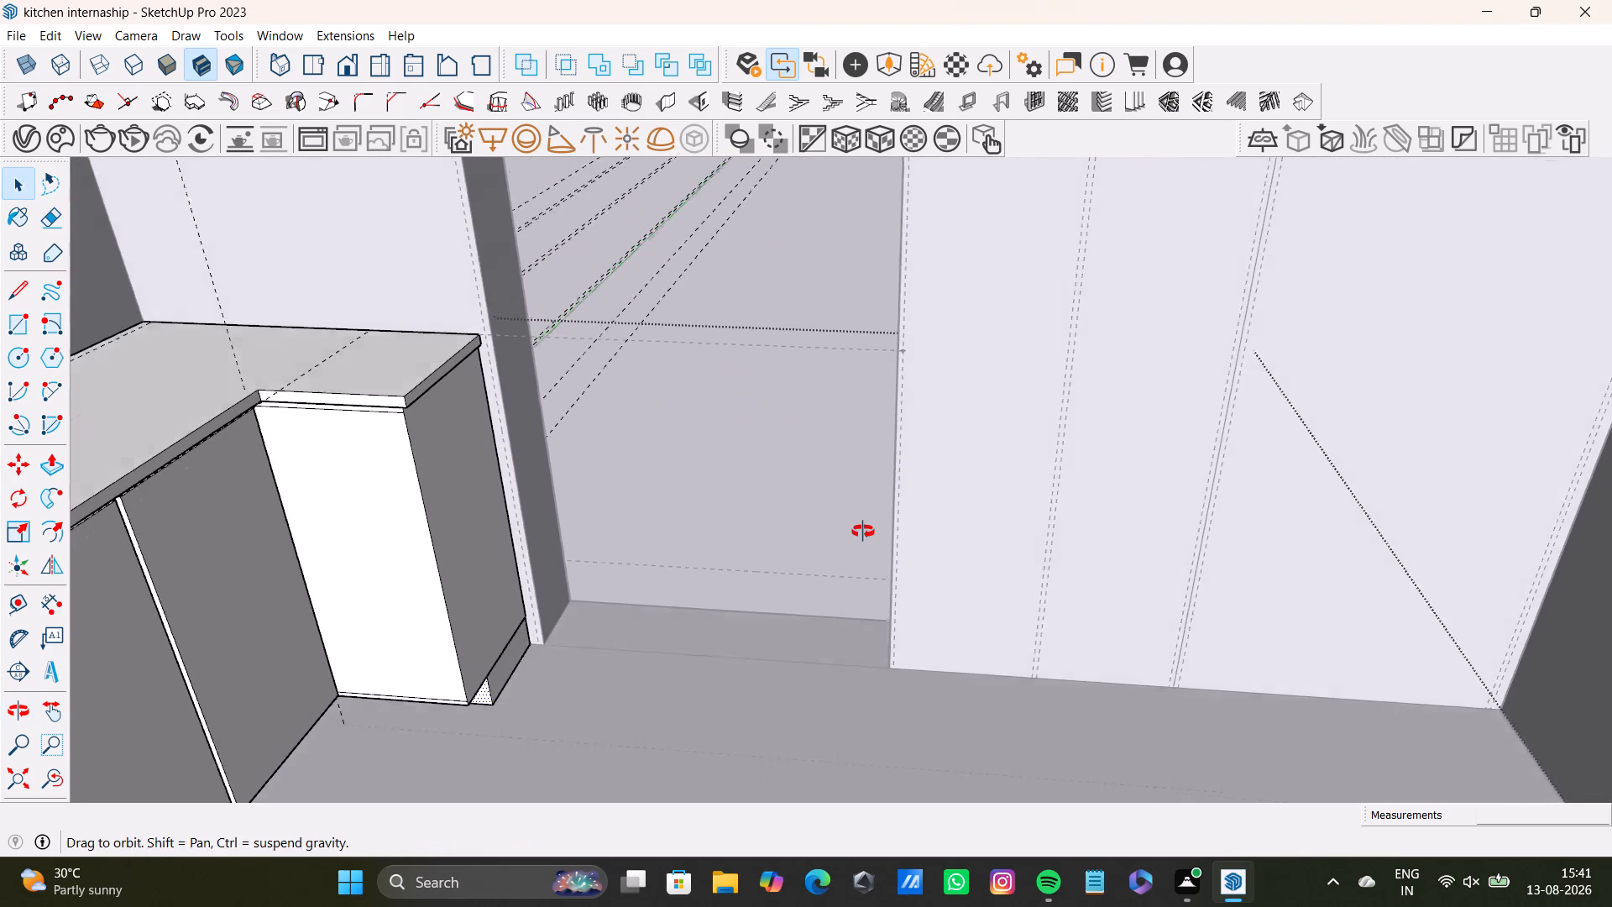
pyautogui.moveTo(863, 532); pyautogui.dragTo(876, 480, button='middle')
pyautogui.press('space')
pyautogui.click(833, 246)
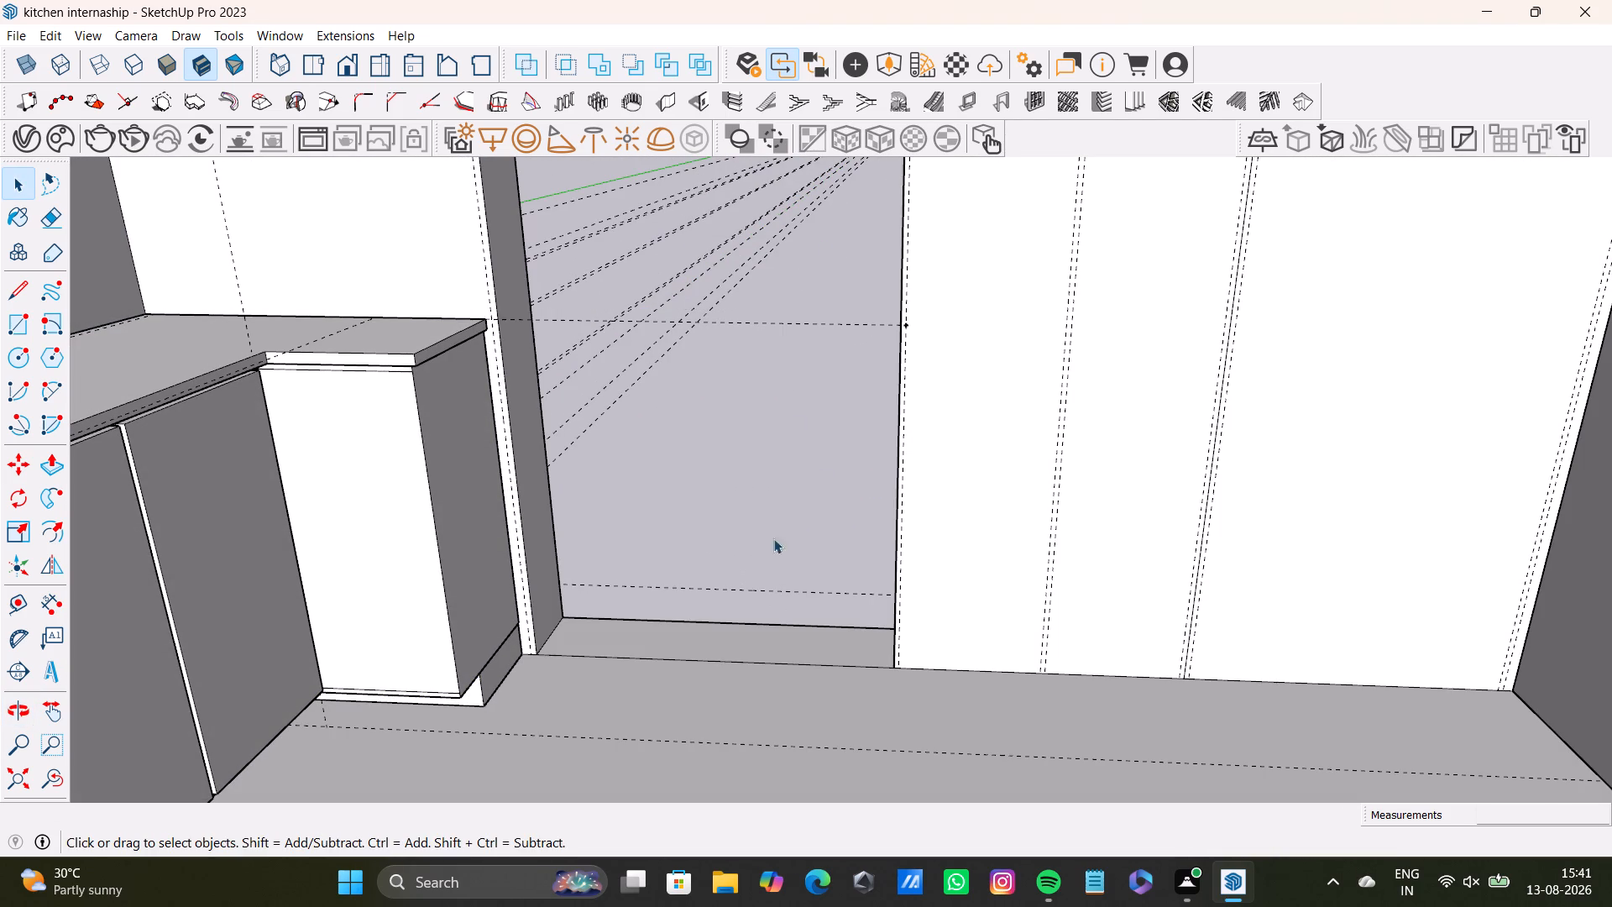
# Place a horizontal guide about 3' 9 3/8" long with Tape Measure from the end base cabinet's bottom back corner across the doorway.
pyautogui.moveTo(735, 640); pyautogui.dragTo(755, 605, button='middle')
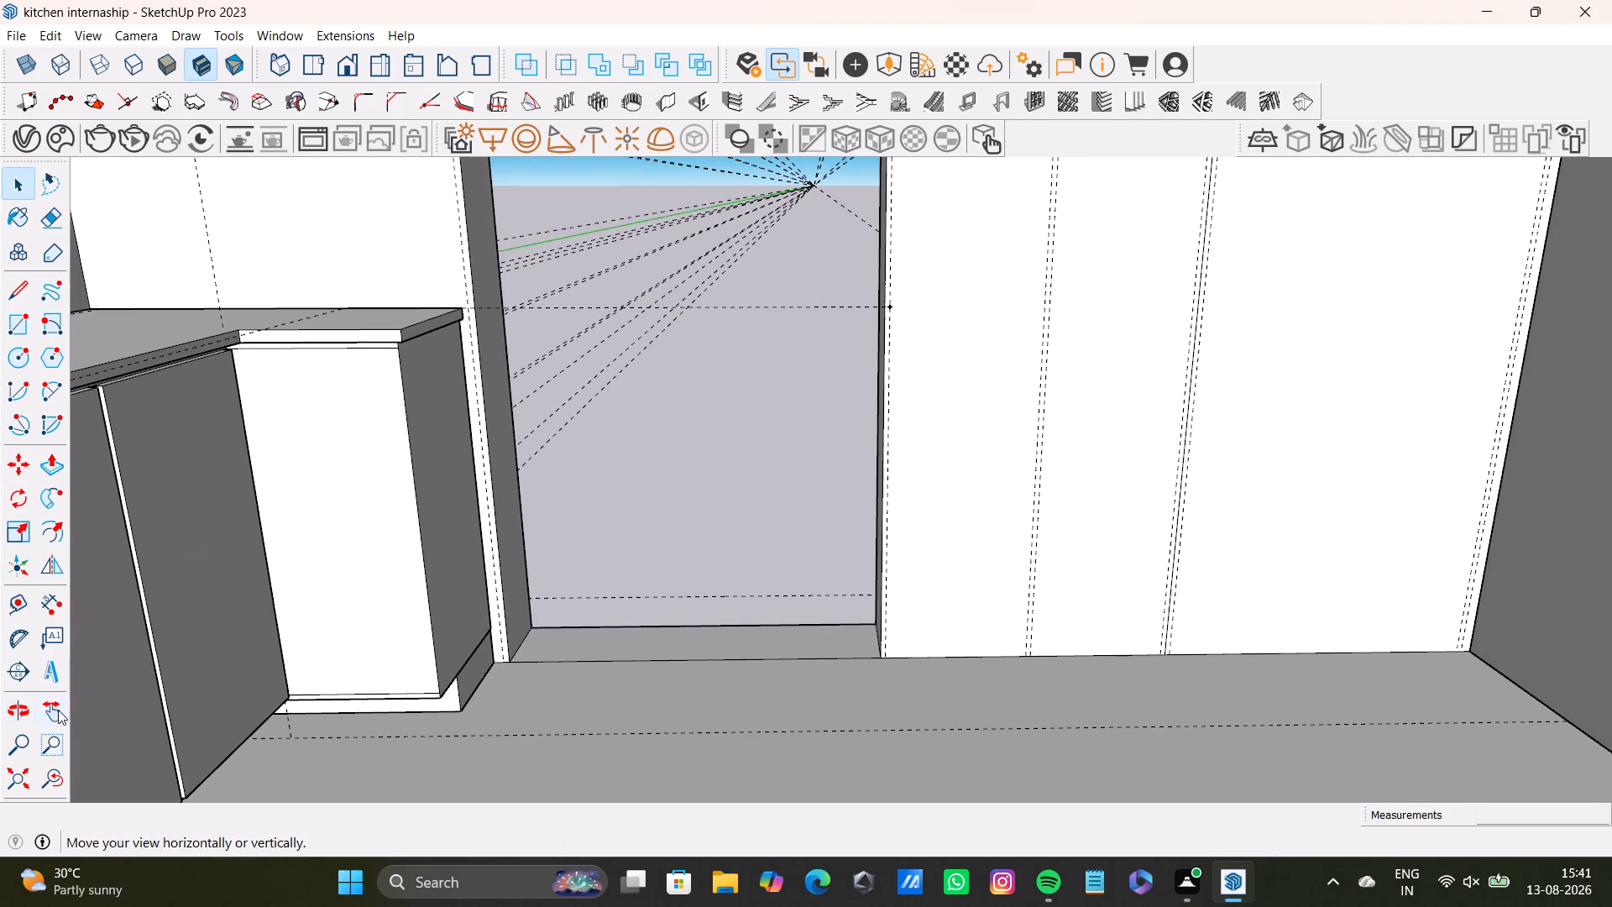
pyautogui.click(12, 608)
pyautogui.scroll(2, 451, 634)
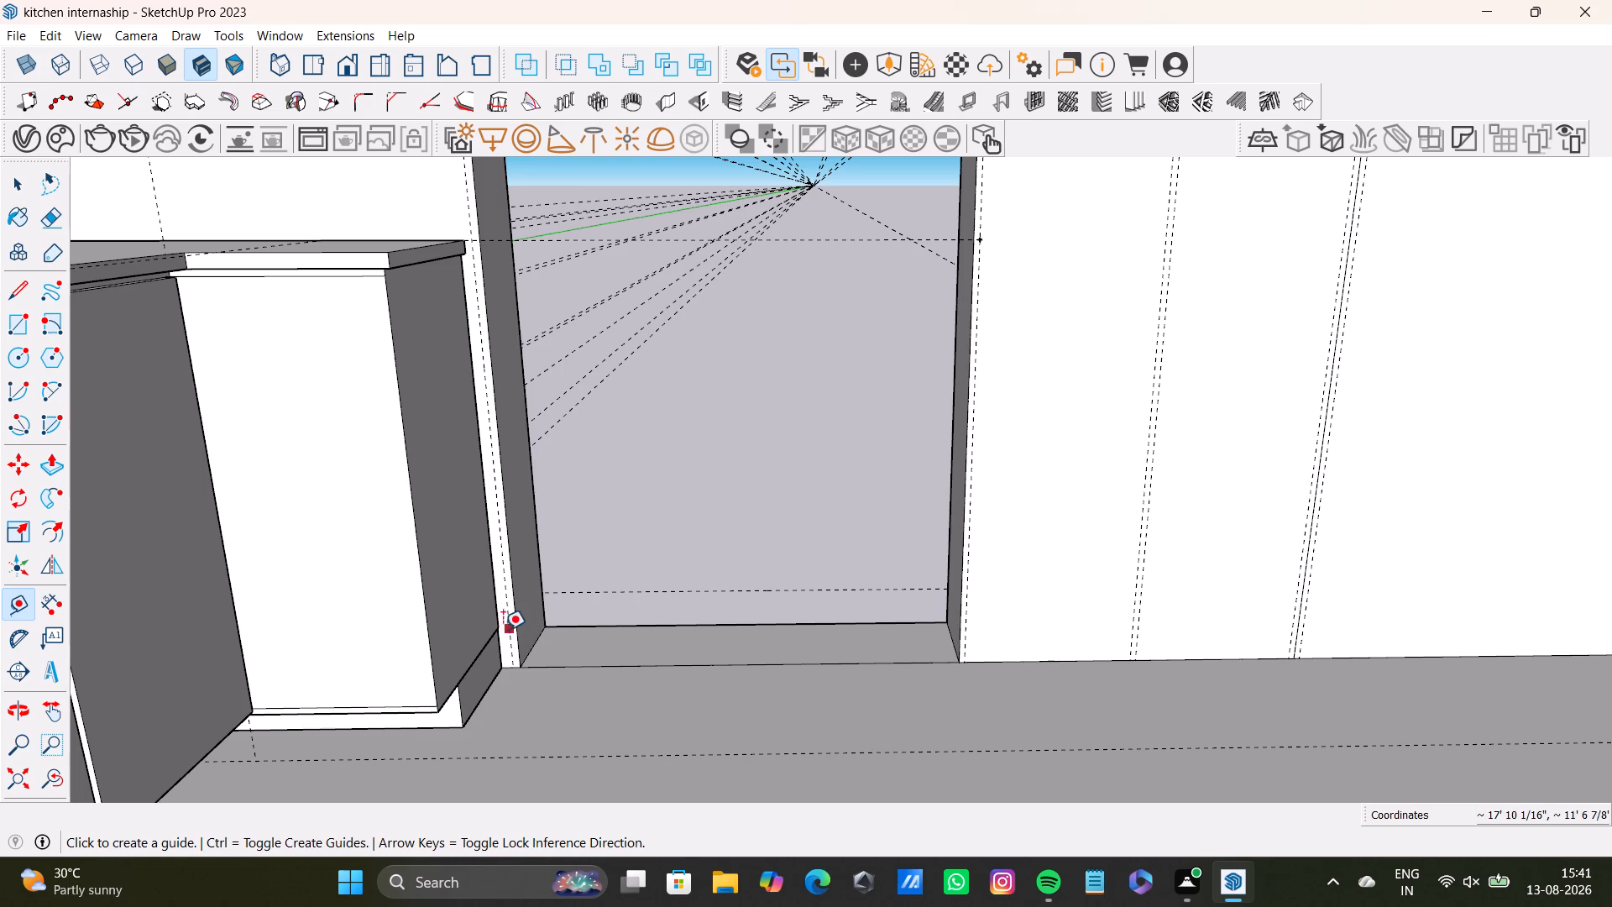
pyautogui.moveTo(499, 623); pyautogui.dragTo(379, 628, button='middle')
pyautogui.scroll(3, 542, 613)
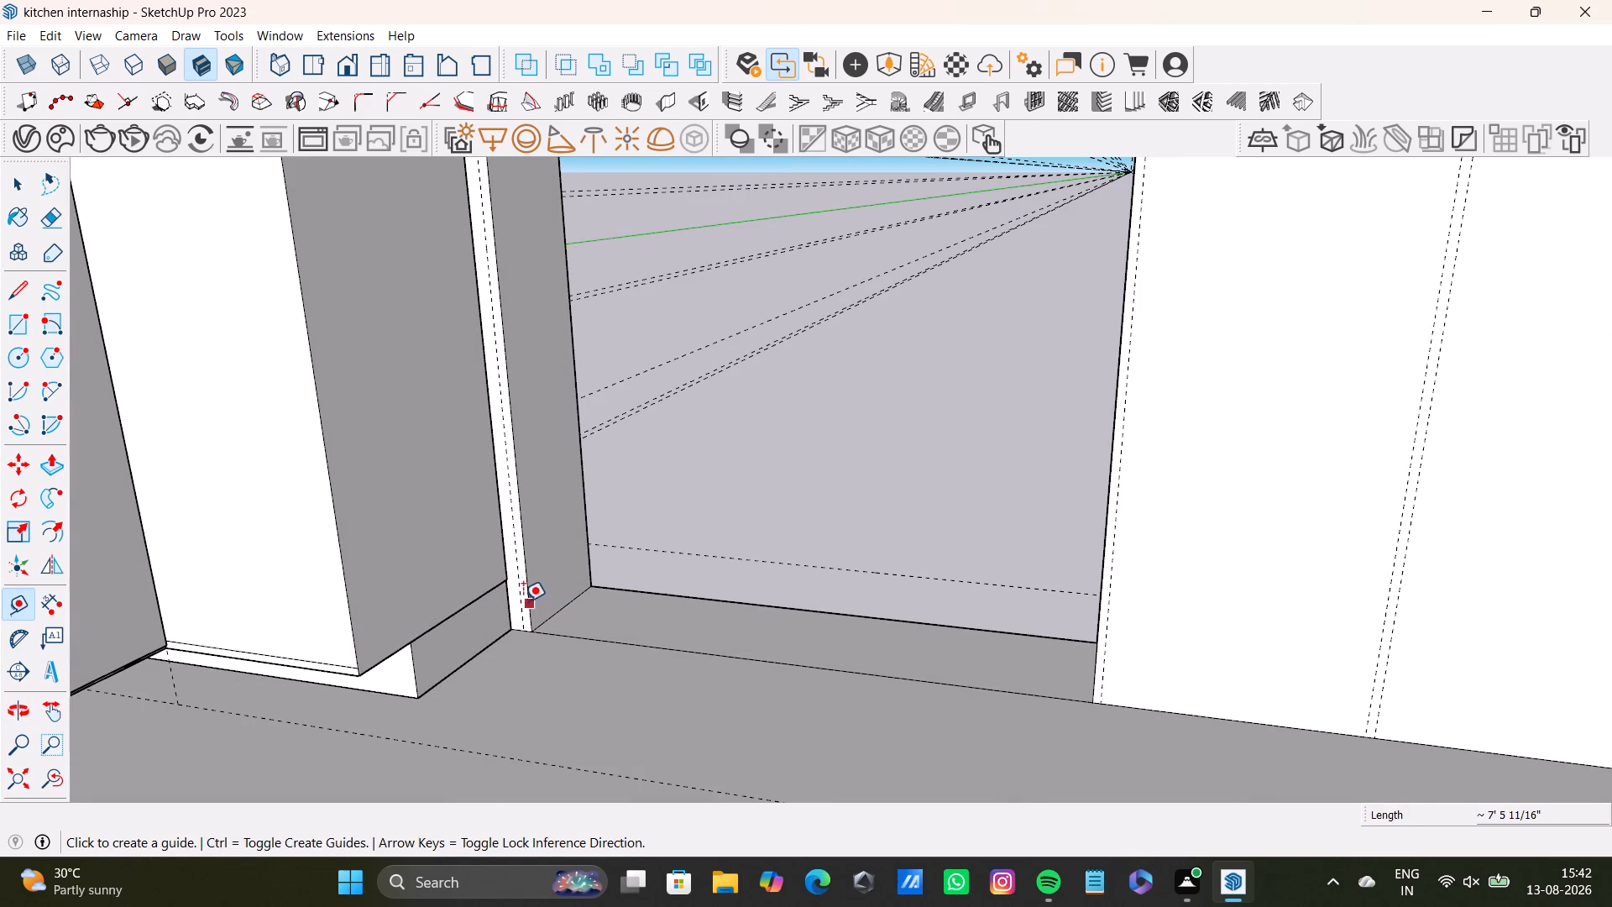
pyautogui.click(508, 582)
pyautogui.click(1154, 641)
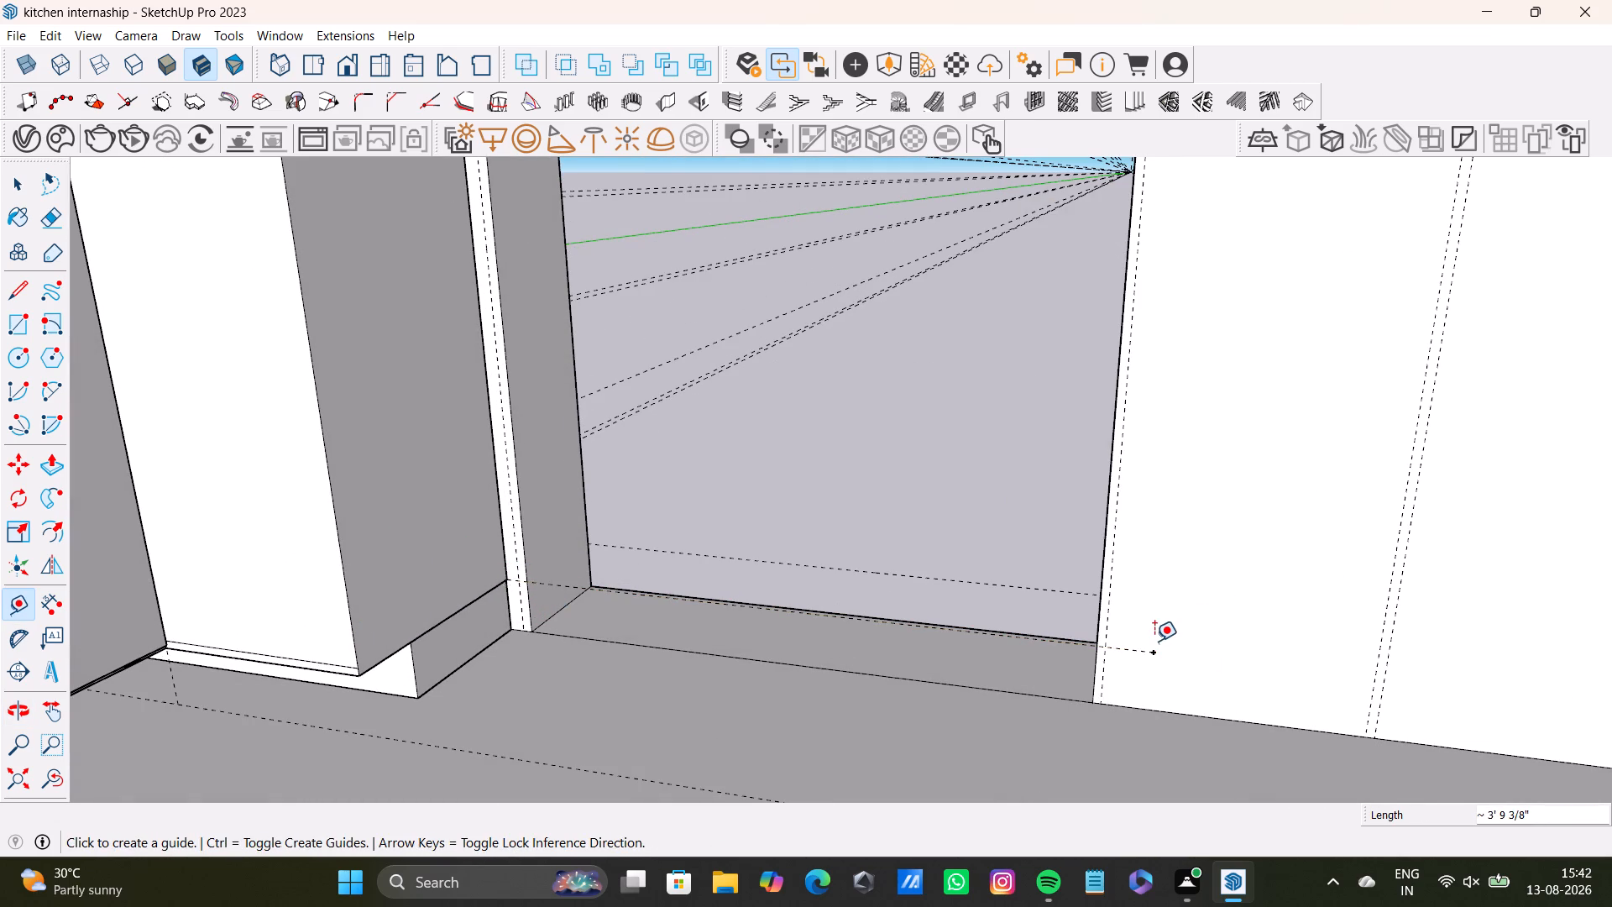
# Place a floor-level guide about 3' 10 1/4" long with Tape Measure from the end cabinet plinth's bottom back corner across the doorway.
pyautogui.middleClick(1306, 658)
pyautogui.moveTo(1213, 693); pyautogui.dragTo(1237, 652, button='middle')
pyautogui.press('space')
pyautogui.press('space')
pyautogui.press('space')
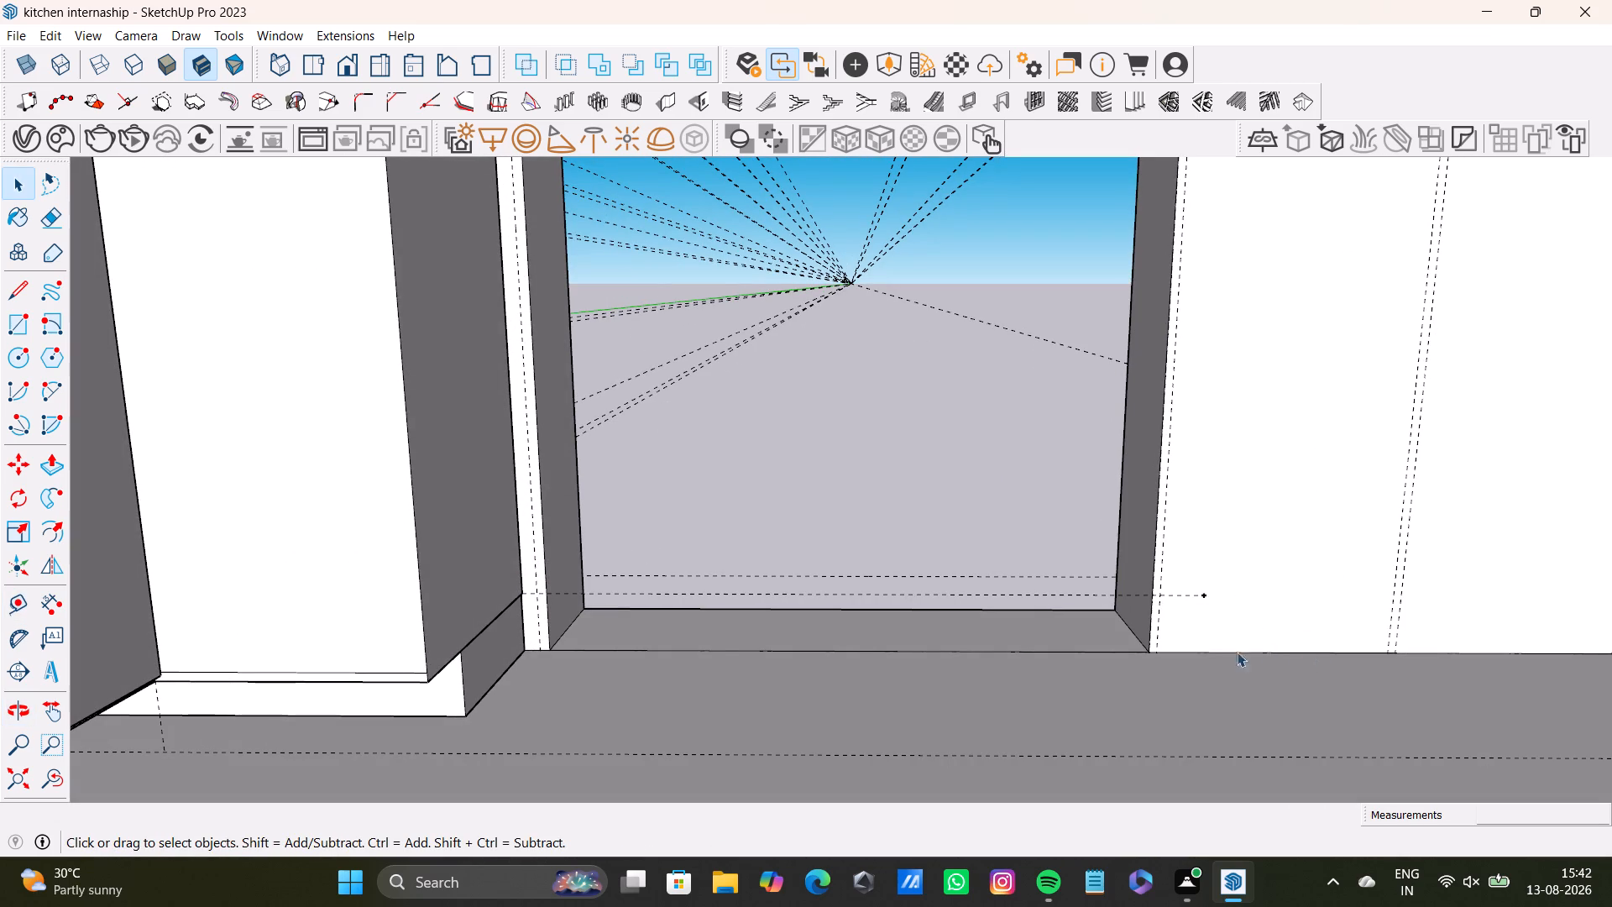
pyautogui.moveTo(1237, 652); pyautogui.dragTo(1161, 675, button='middle')
pyautogui.keyDown('shift'); pyautogui.moveTo(1129, 642); pyautogui.dragTo(975, 637, button='middle'); pyautogui.keyUp('shift')
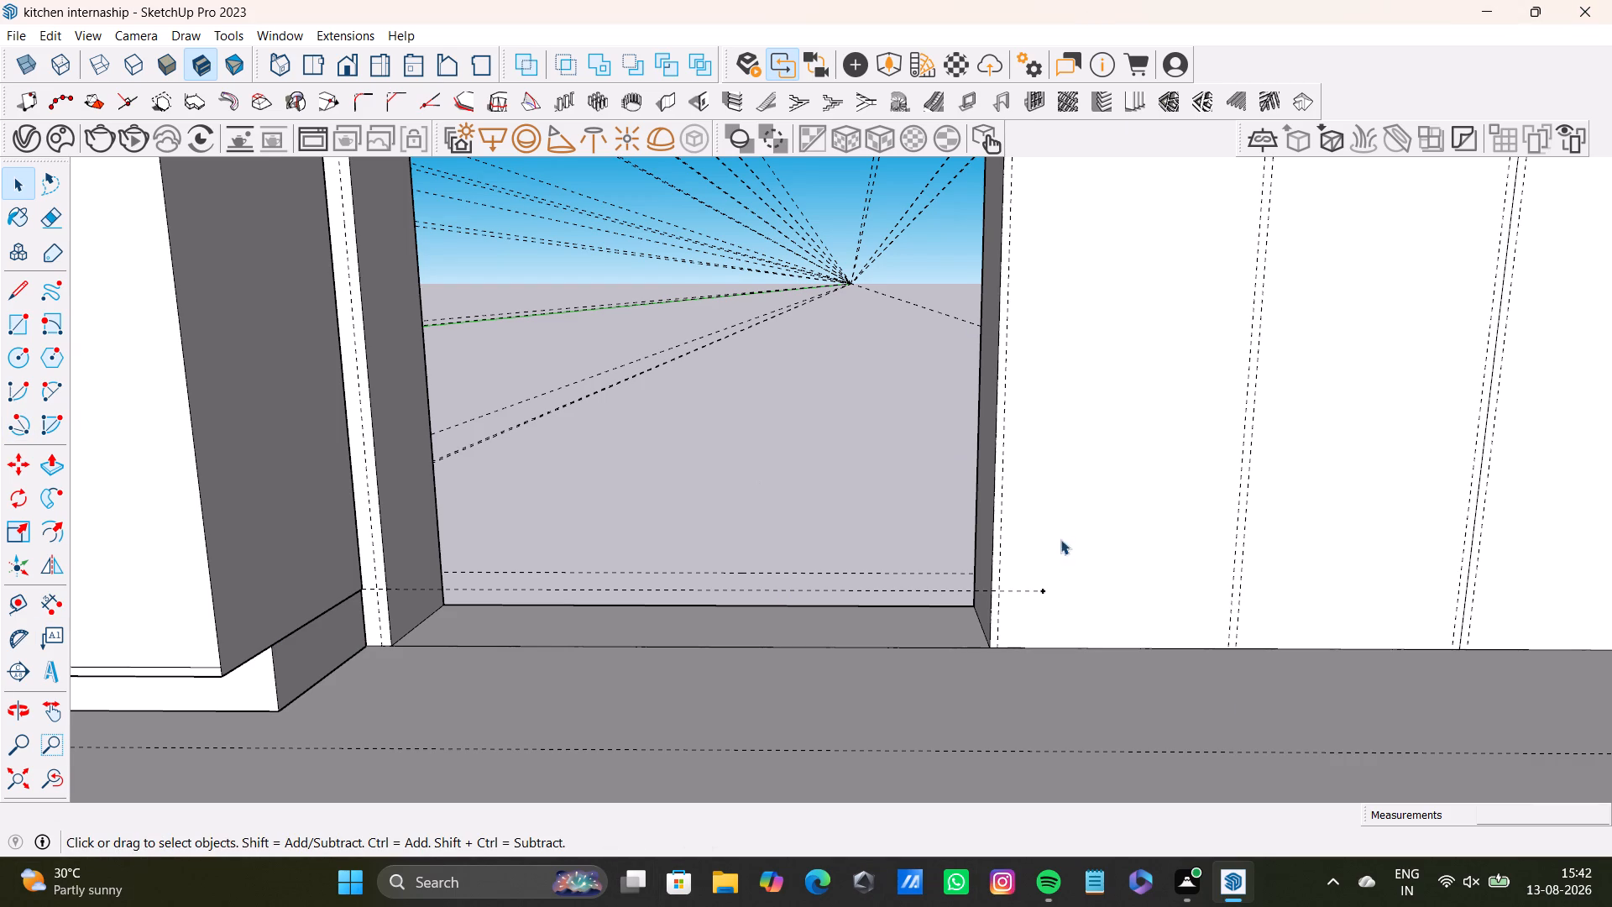
pyautogui.scroll(-3, 1015, 546)
pyautogui.moveTo(1000, 546); pyautogui.dragTo(979, 505, button='middle')
pyautogui.click(17, 606)
pyautogui.scroll(2, 548, 653)
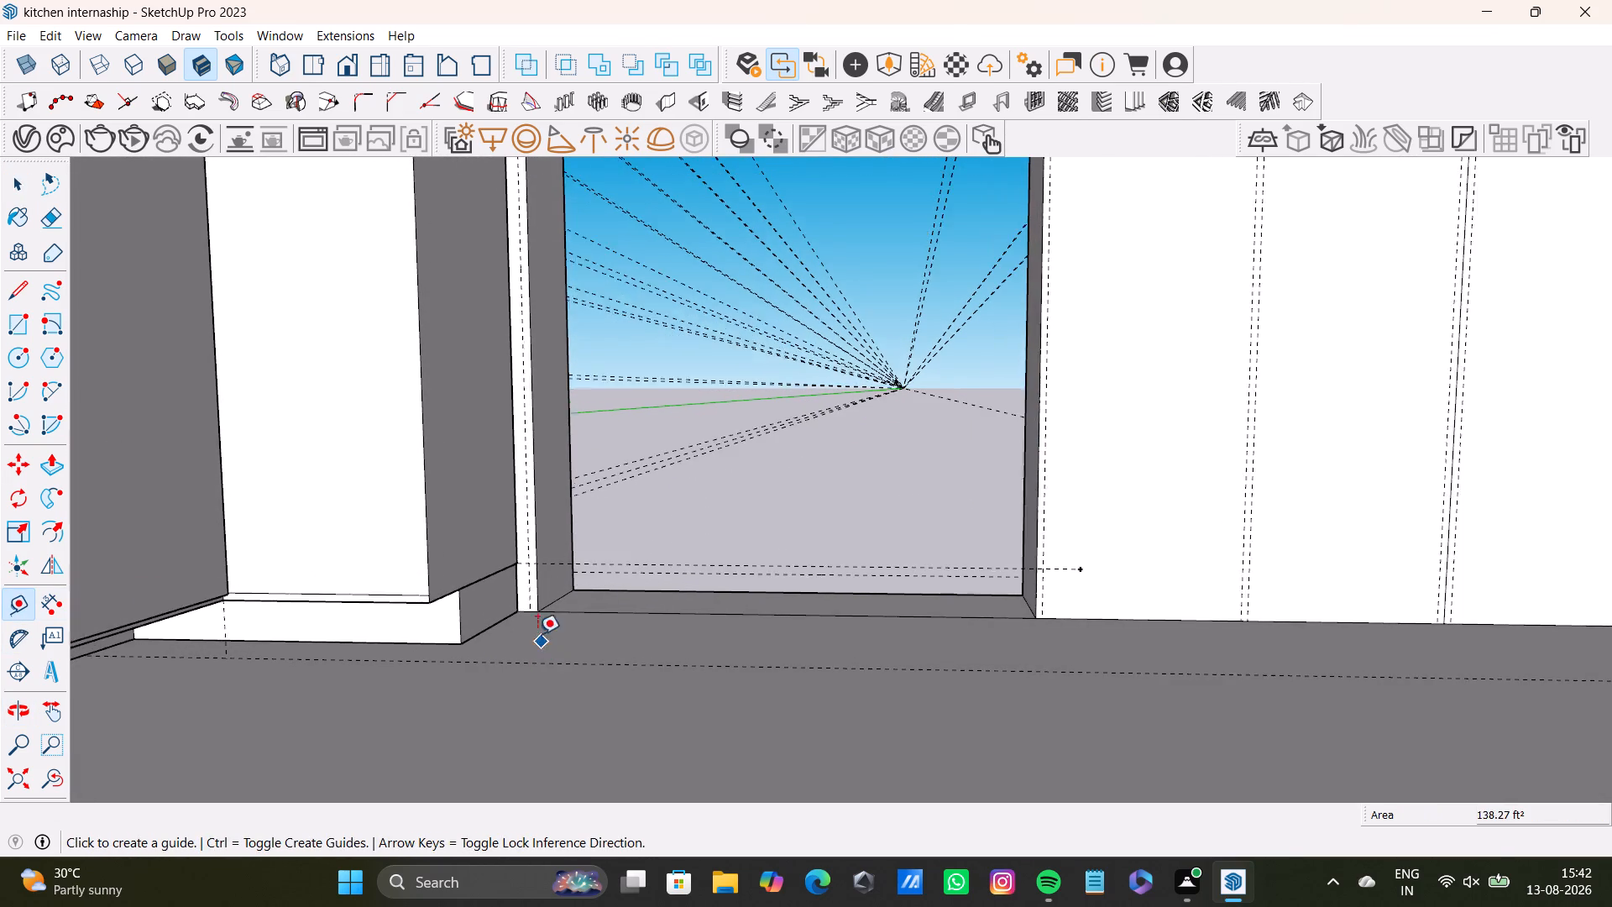
pyautogui.scroll(5, 537, 634)
pyautogui.click(513, 602)
pyautogui.scroll(-2, 1123, 614)
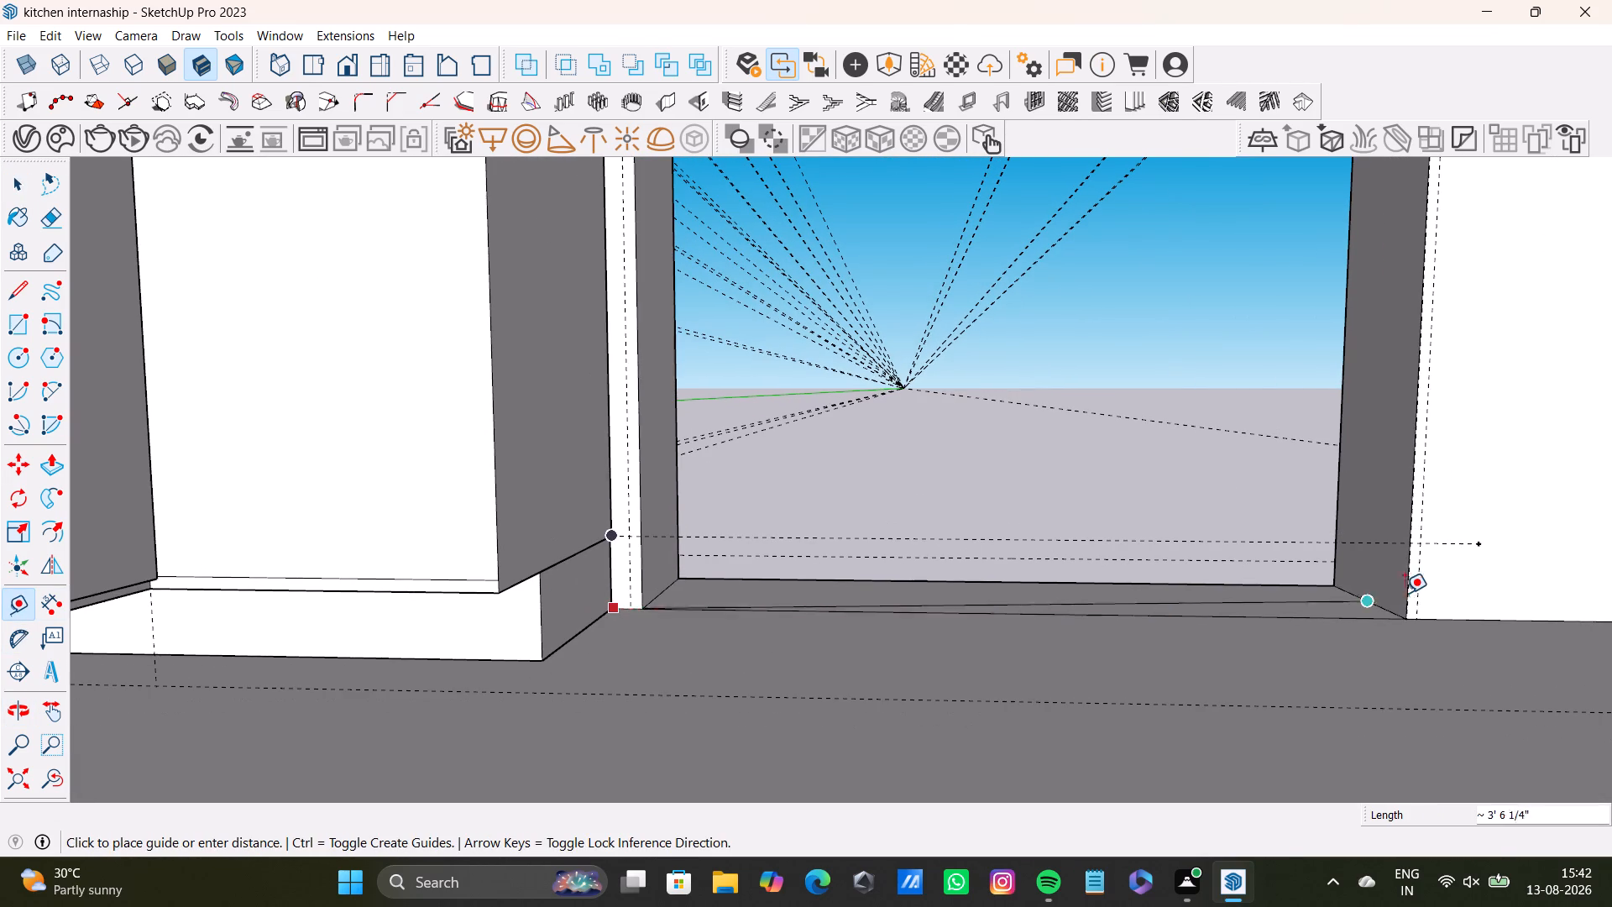
pyautogui.click(1490, 620)
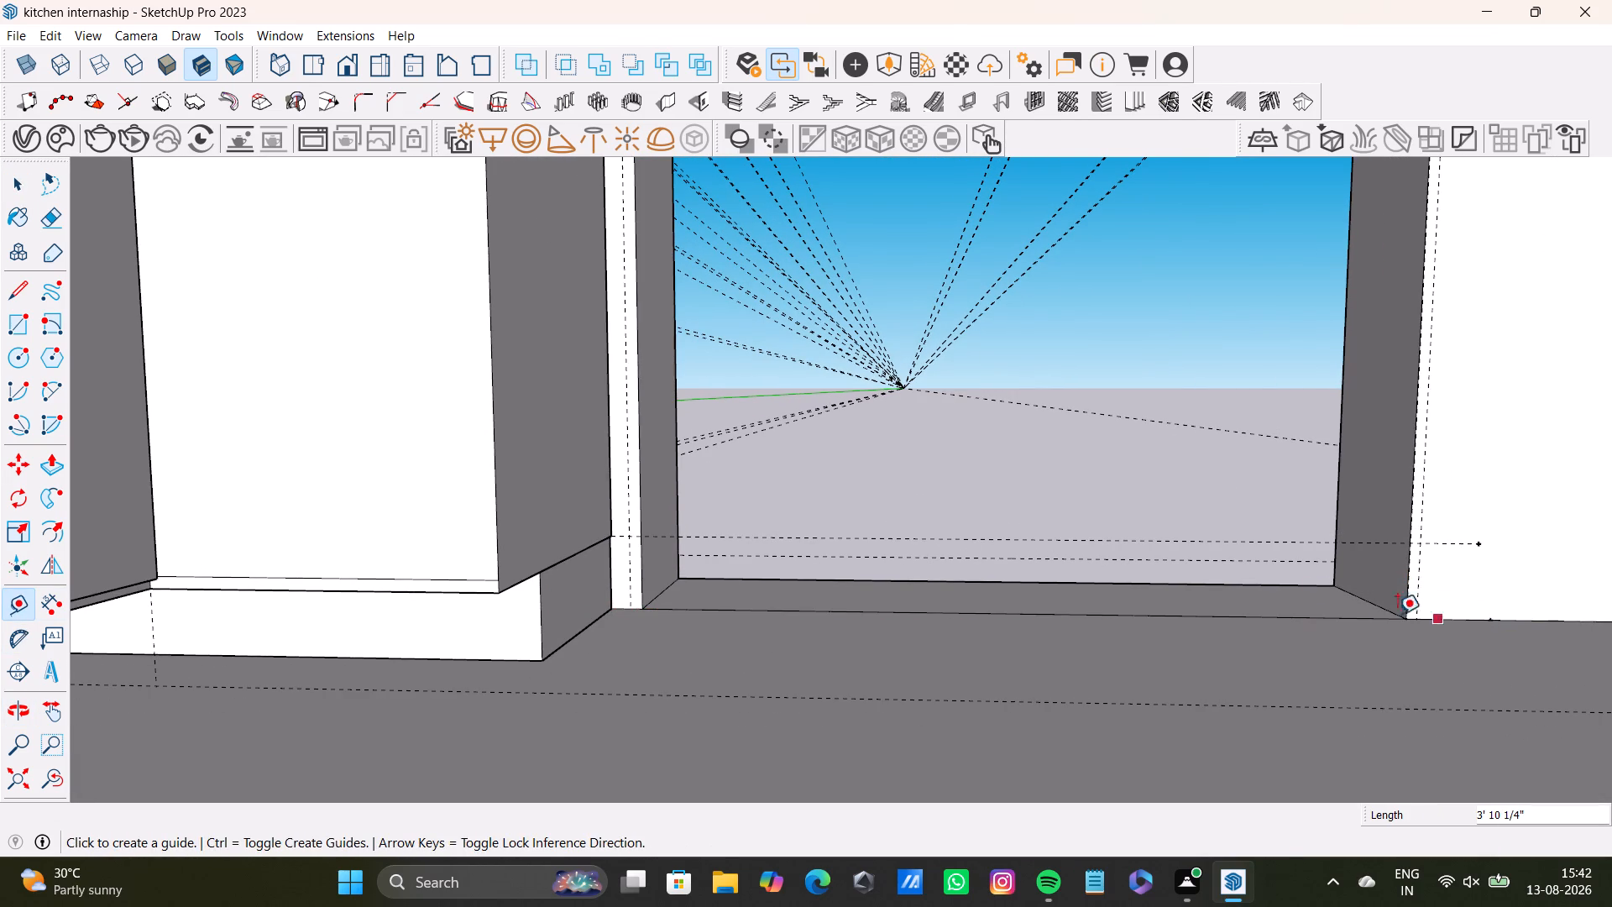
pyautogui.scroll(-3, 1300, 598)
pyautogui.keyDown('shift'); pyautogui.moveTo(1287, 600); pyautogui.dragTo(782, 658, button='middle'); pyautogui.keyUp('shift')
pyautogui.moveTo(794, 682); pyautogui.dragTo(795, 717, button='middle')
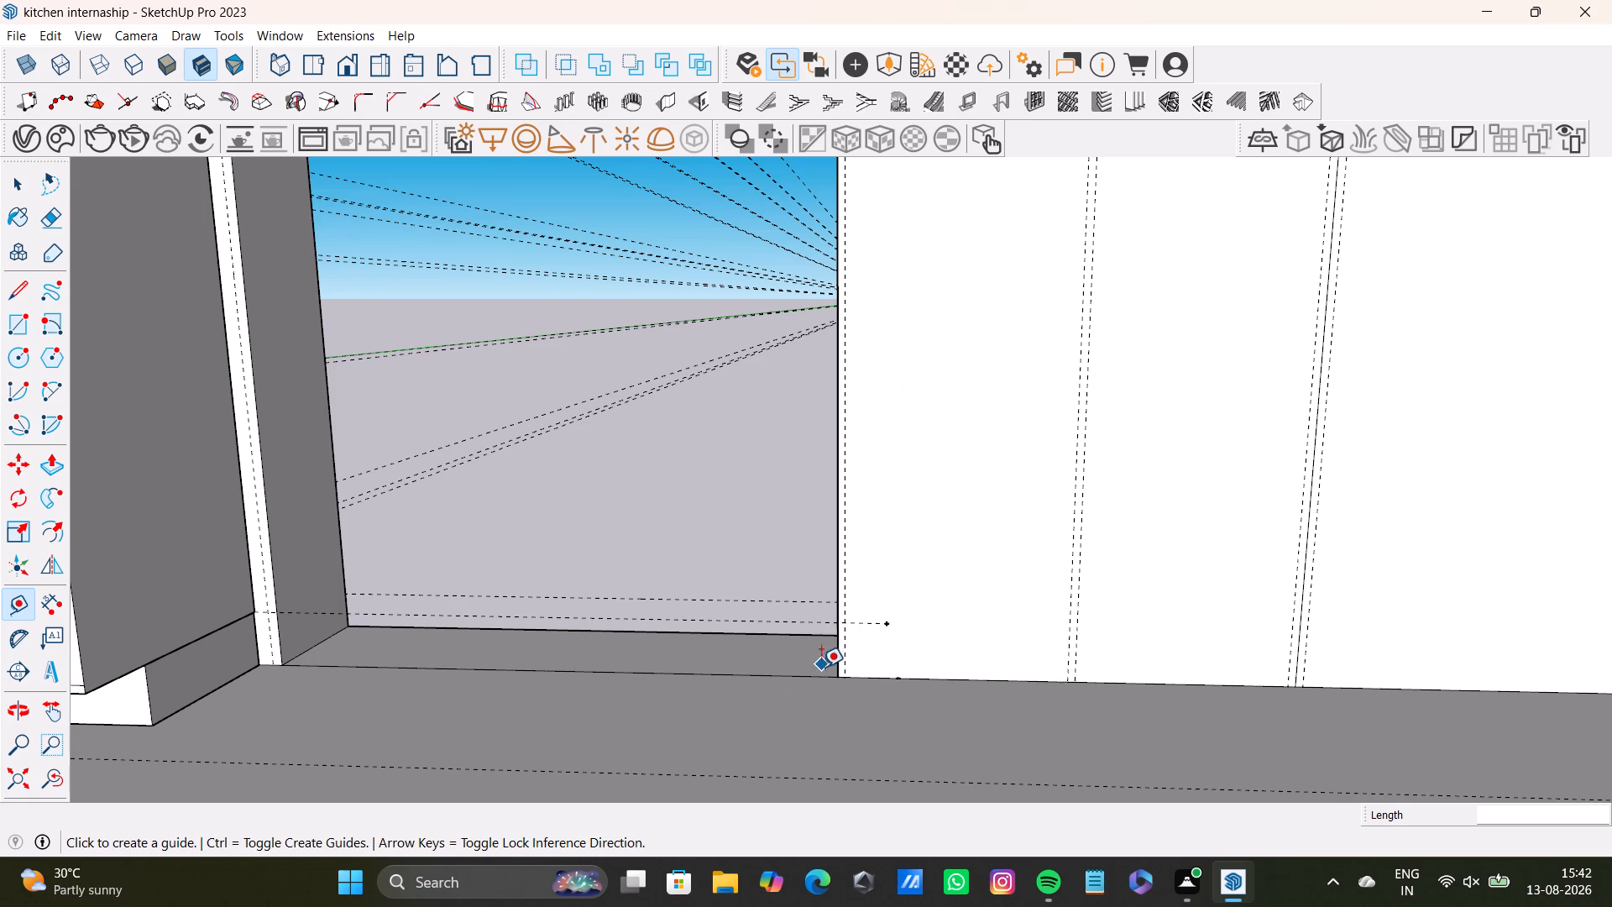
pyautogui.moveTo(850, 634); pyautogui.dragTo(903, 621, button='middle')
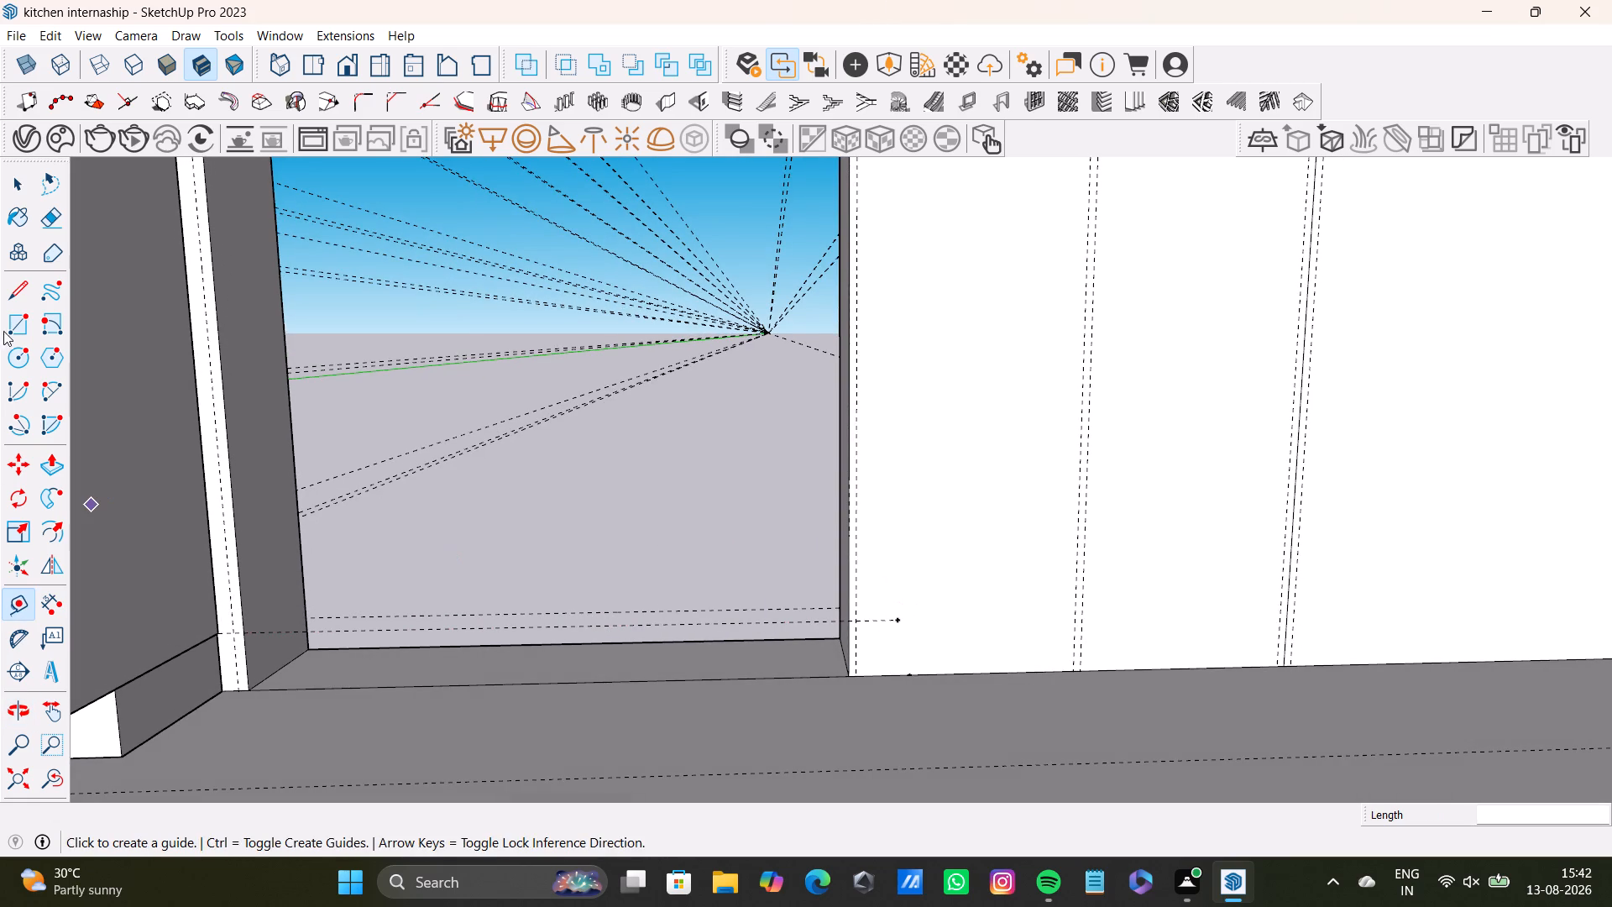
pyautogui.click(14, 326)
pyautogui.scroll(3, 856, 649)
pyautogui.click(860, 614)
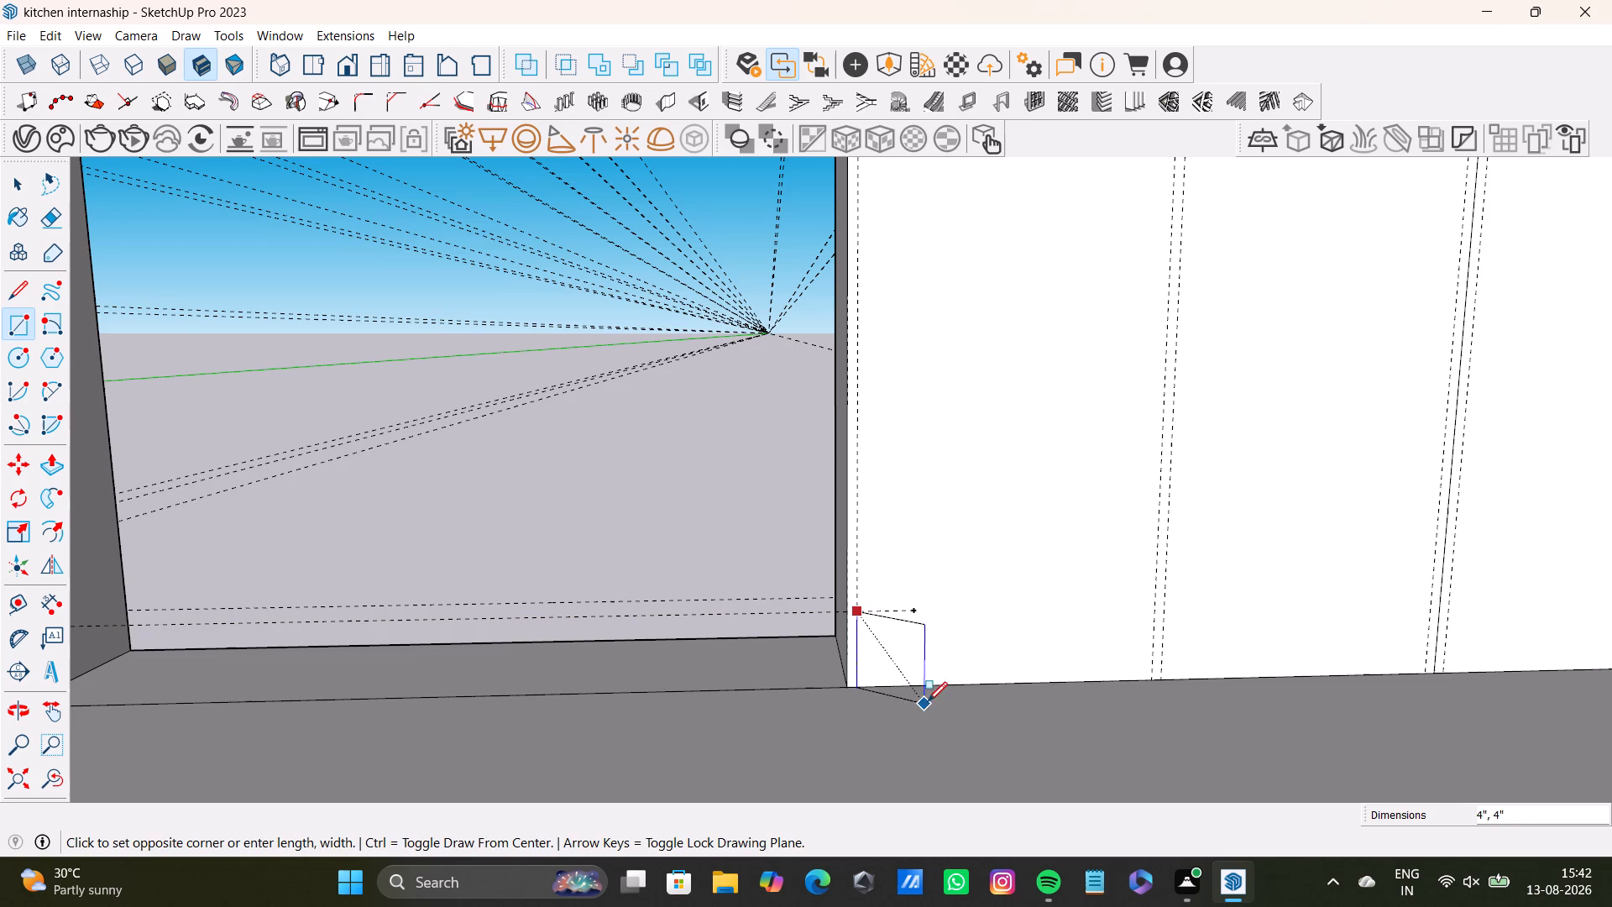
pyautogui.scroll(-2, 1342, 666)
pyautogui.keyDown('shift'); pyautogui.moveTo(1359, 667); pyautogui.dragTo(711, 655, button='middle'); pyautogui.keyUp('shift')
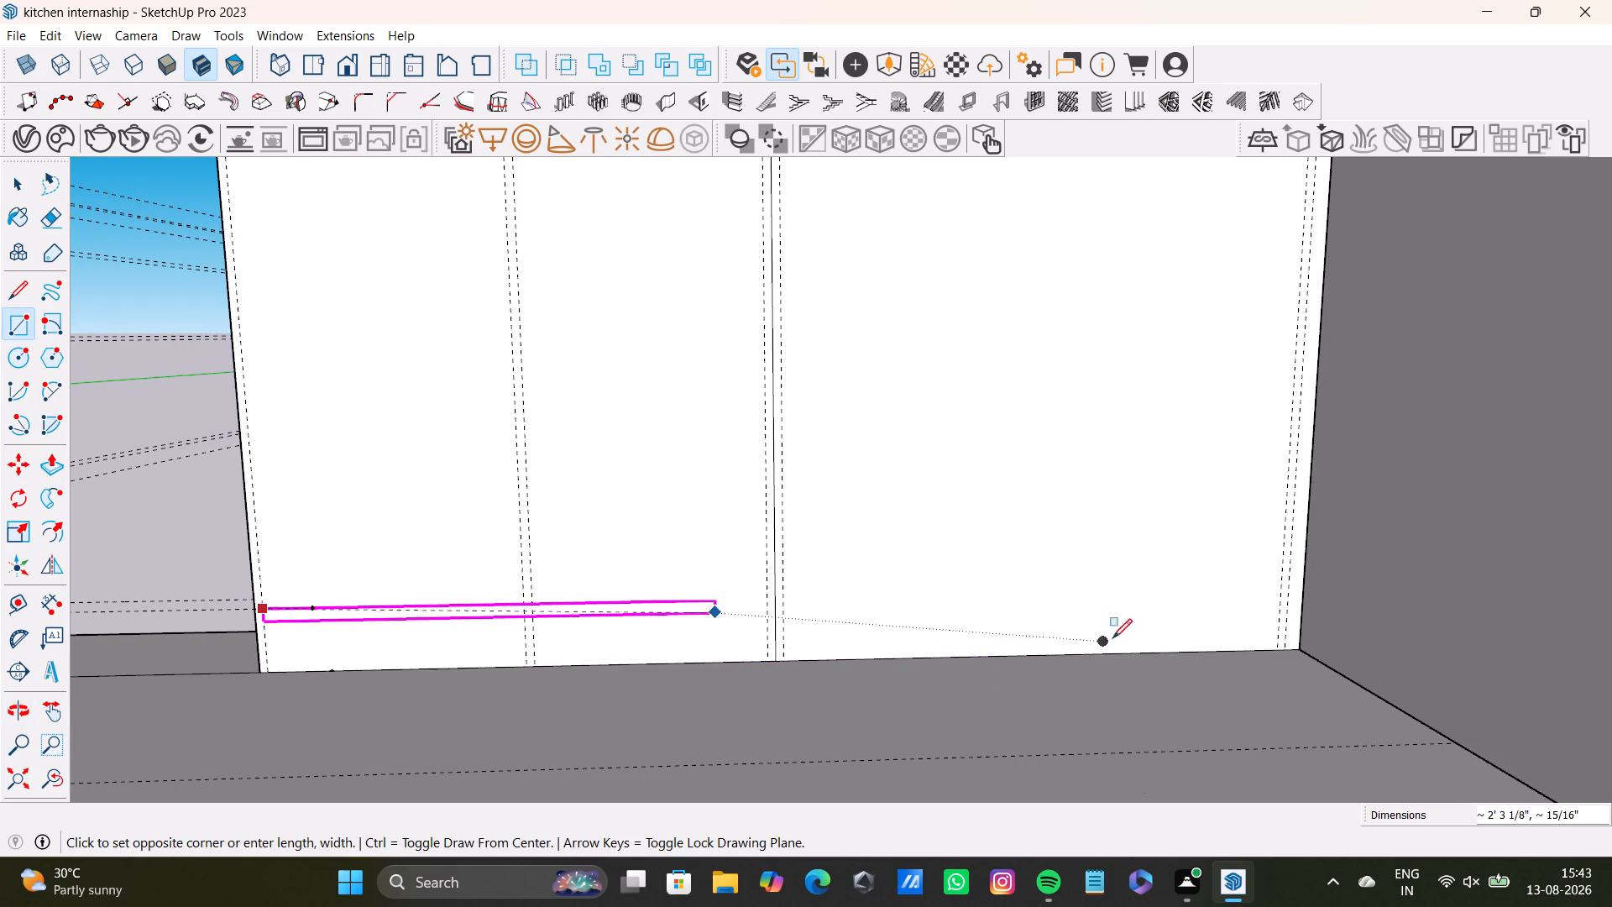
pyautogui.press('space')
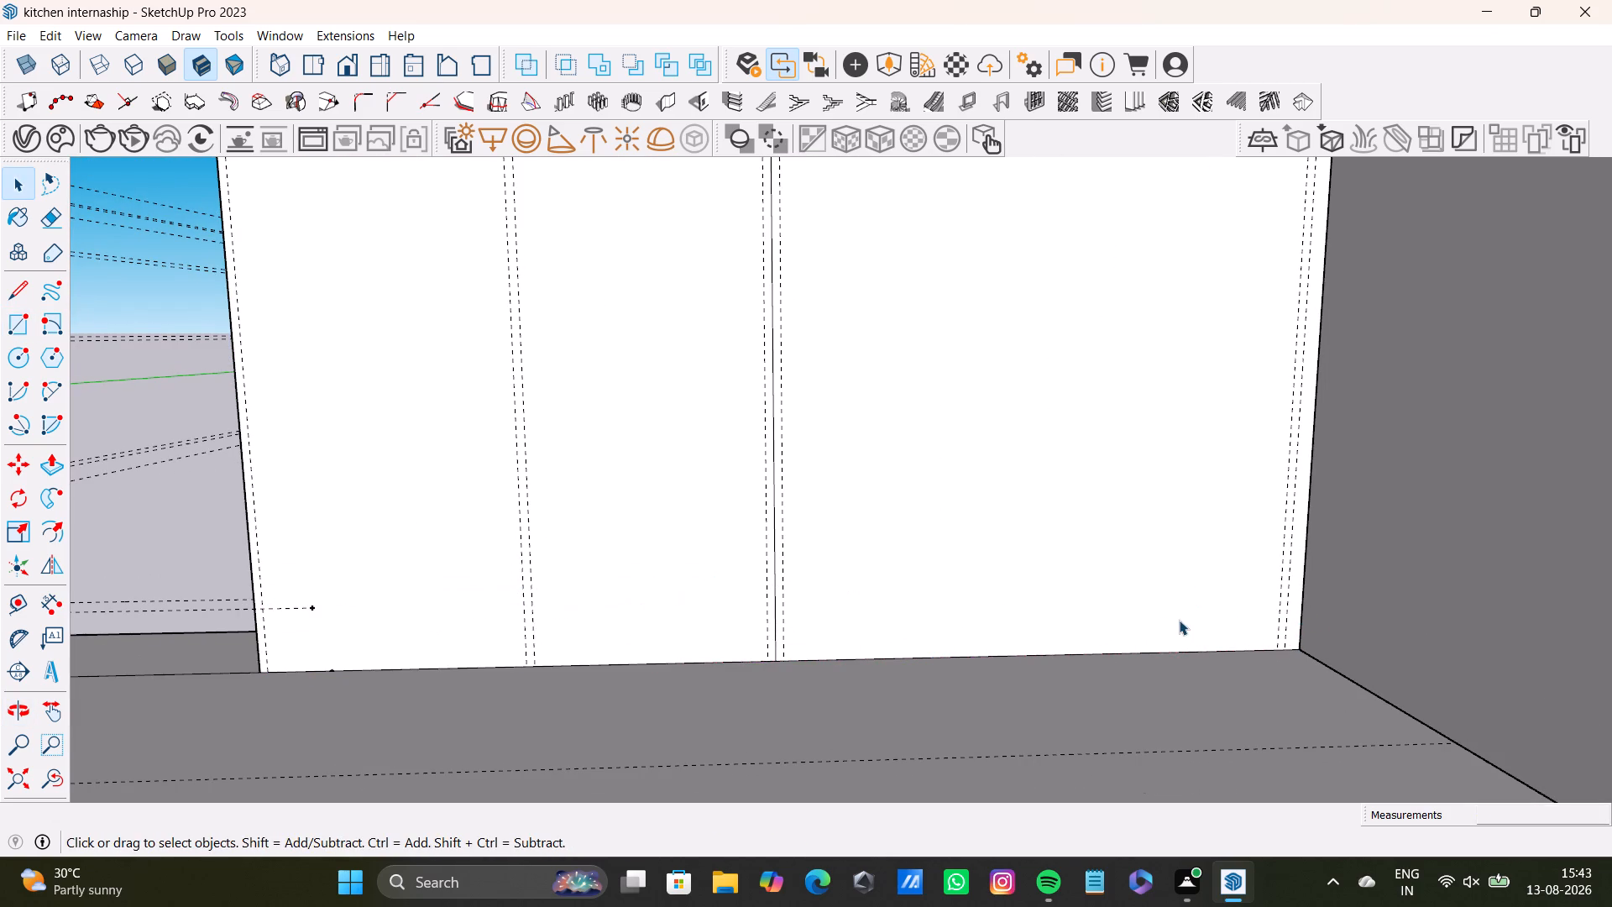
# Draw a rectangle about 5' 5" by 4" along the wall's base, from the vertical guide beside the doorway to the room corner.
pyautogui.moveTo(683, 658); pyautogui.dragTo(652, 753, button='middle')
pyautogui.scroll(4, 352, 663)
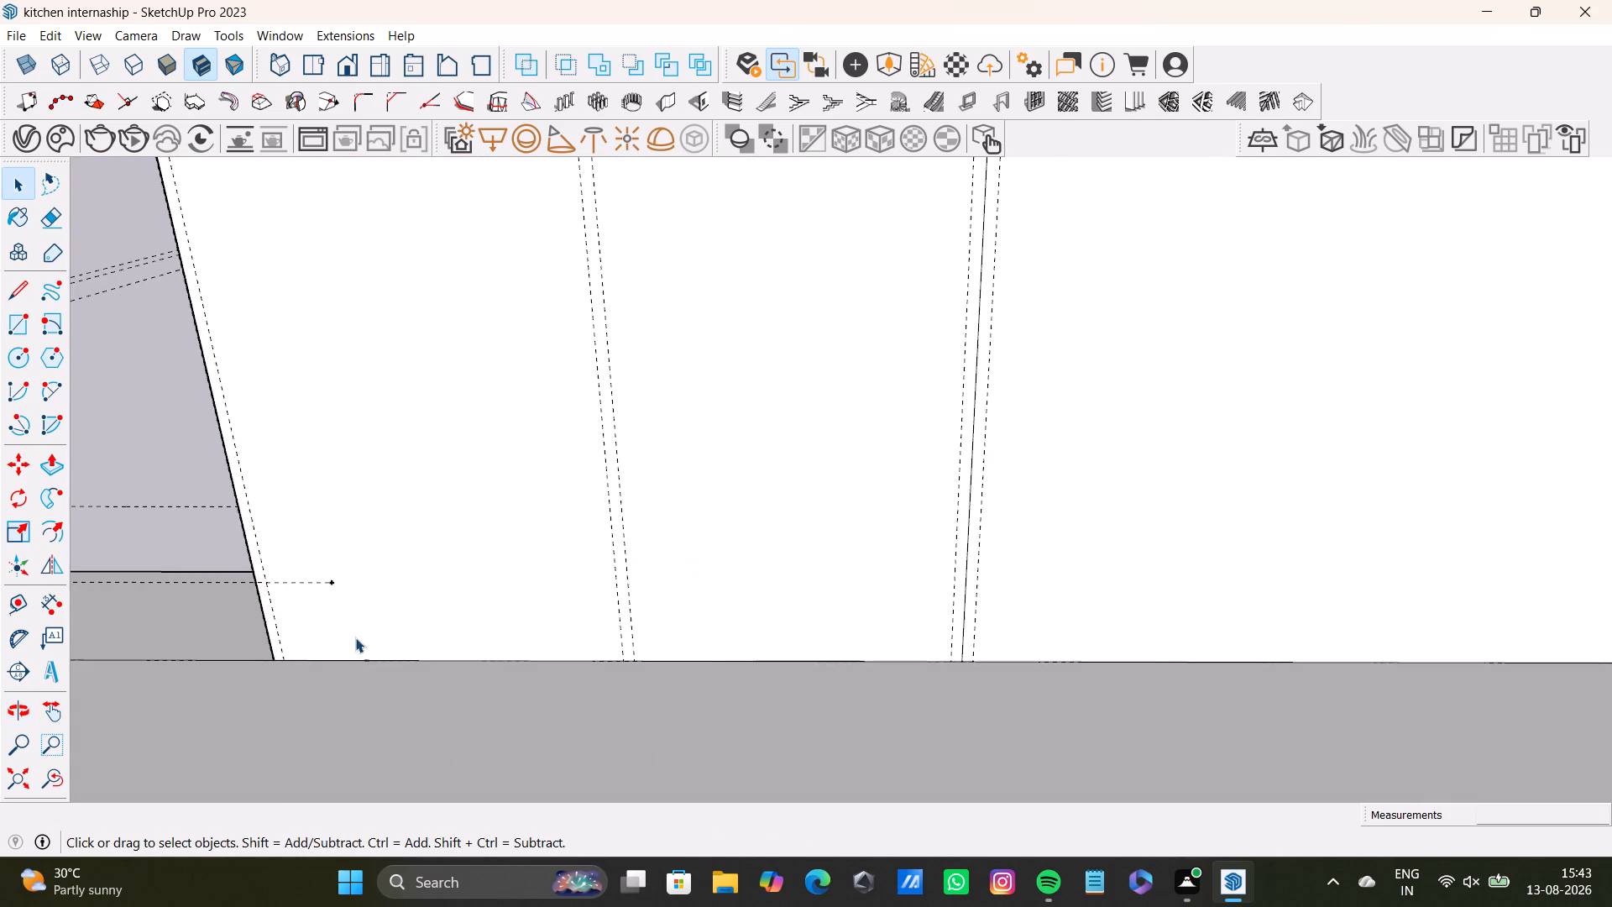
pyautogui.moveTo(355, 637); pyautogui.dragTo(324, 591, button='middle')
pyautogui.scroll(1, 90, 566)
pyautogui.click(13, 320)
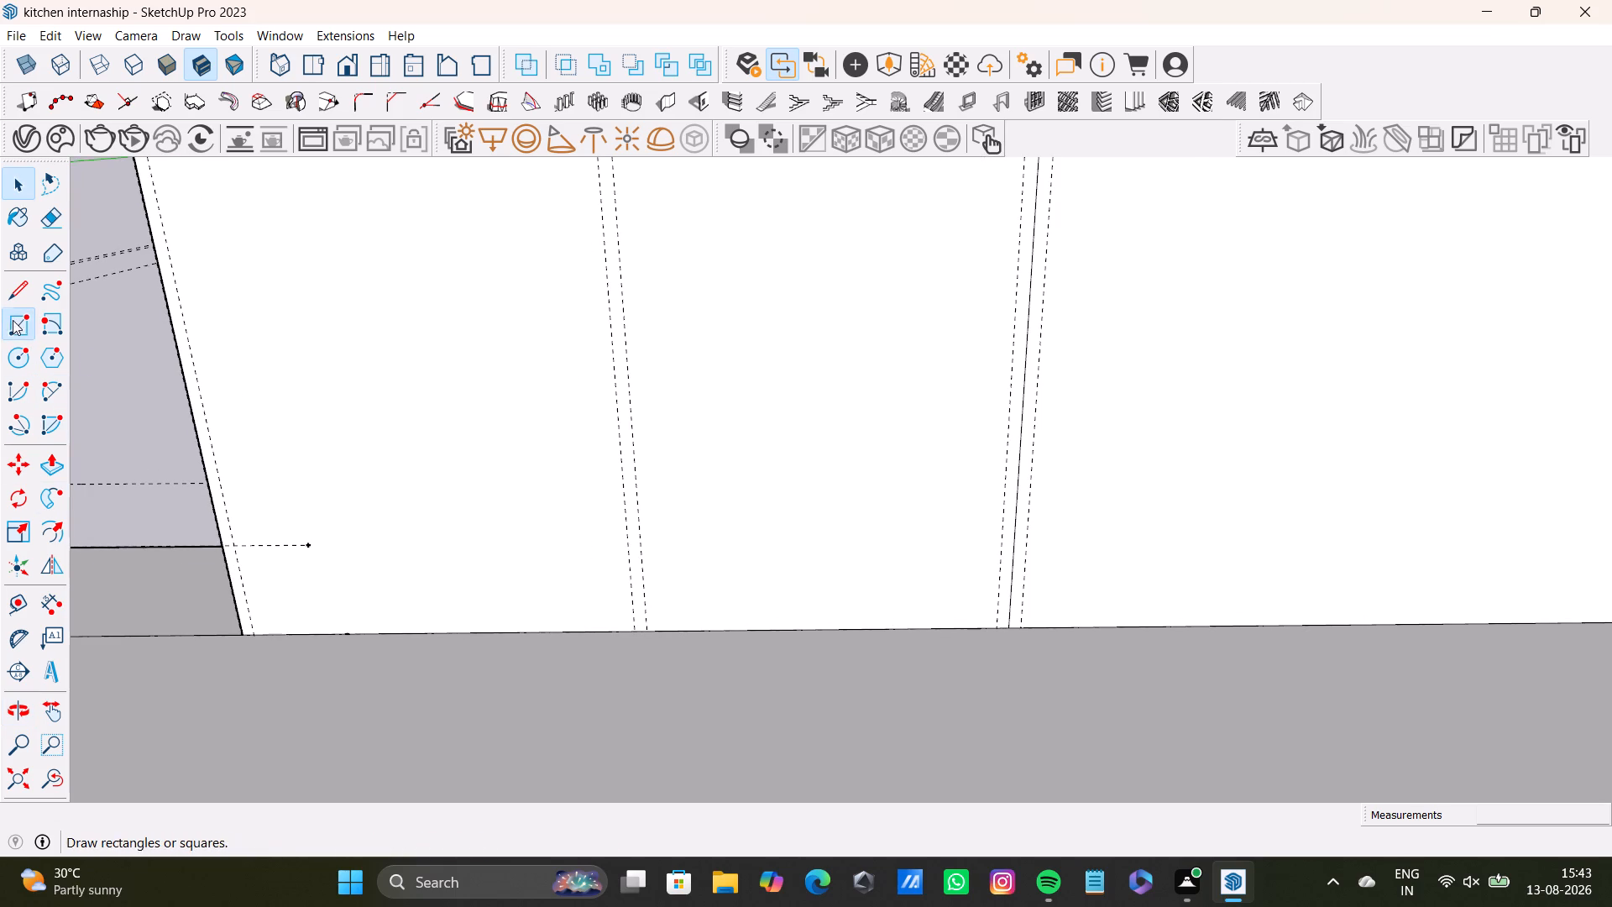
pyautogui.scroll(2, 244, 584)
pyautogui.click(237, 540)
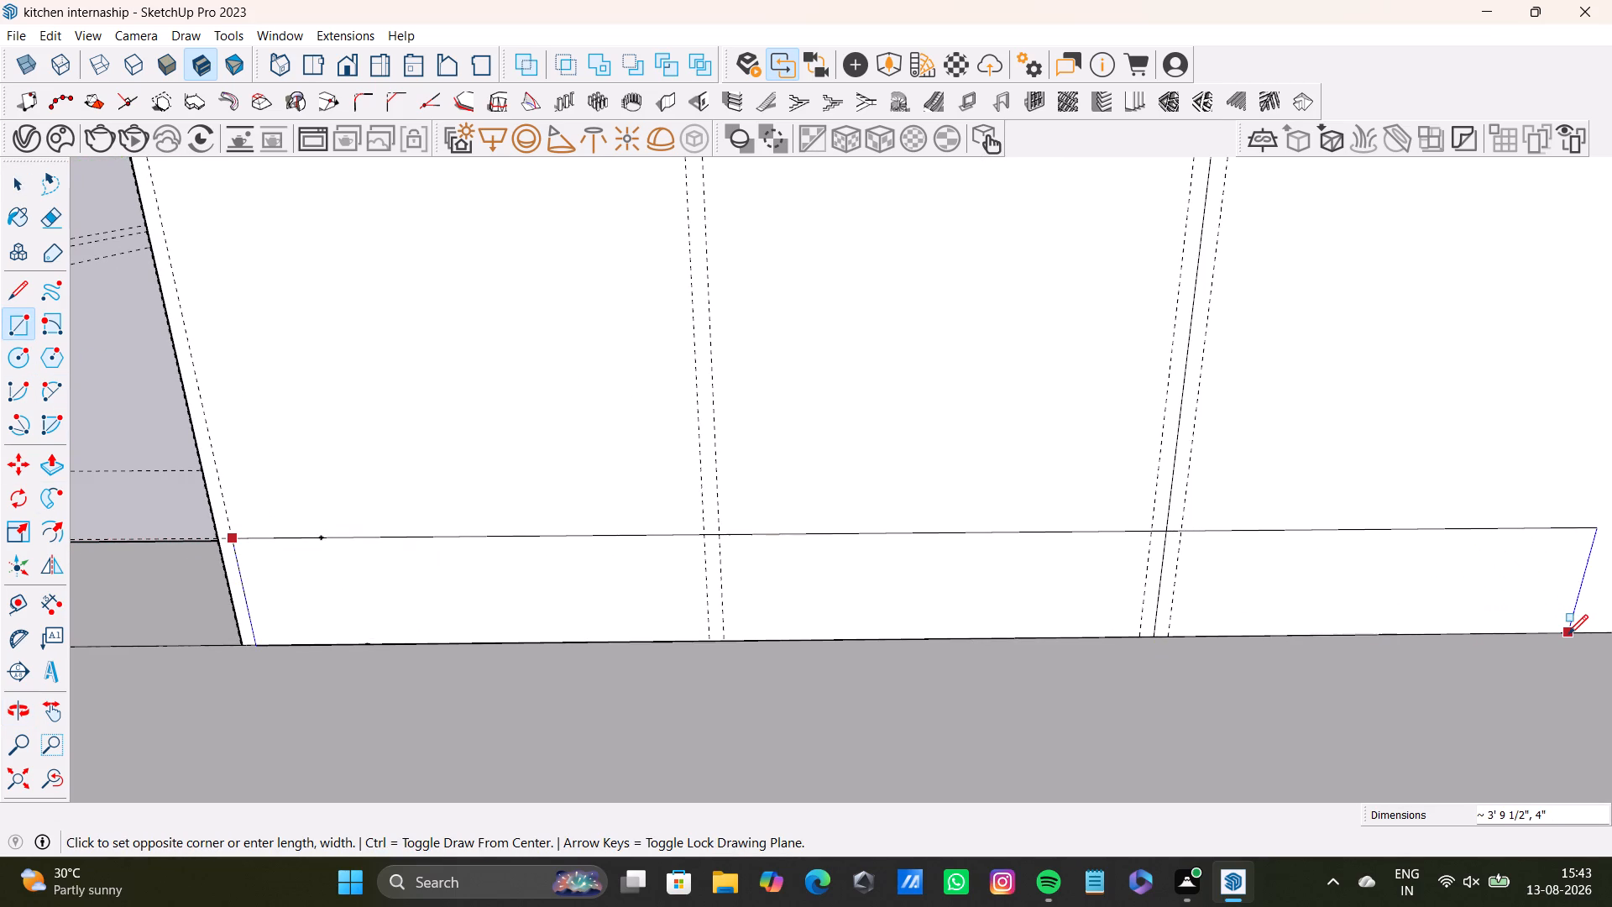
pyautogui.press('Up')
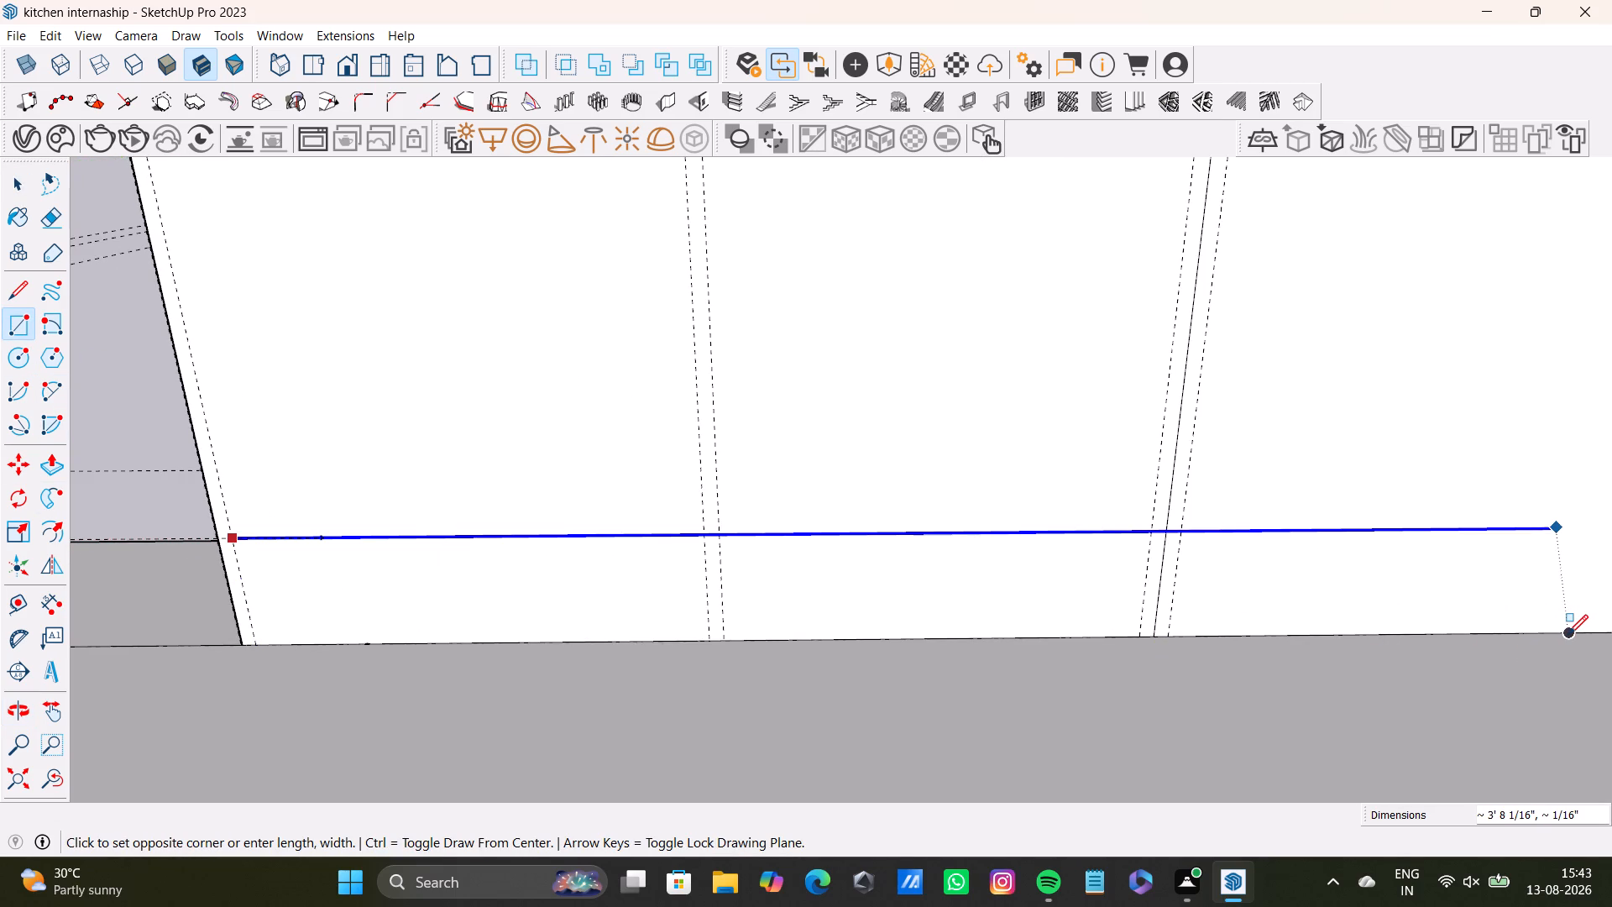
pyautogui.press('Right')
pyautogui.press('Left')
pyautogui.scroll(-2, 1558, 635)
pyautogui.keyDown('shift'); pyautogui.moveTo(1558, 635); pyautogui.dragTo(1238, 612, button='middle'); pyautogui.keyUp('shift')
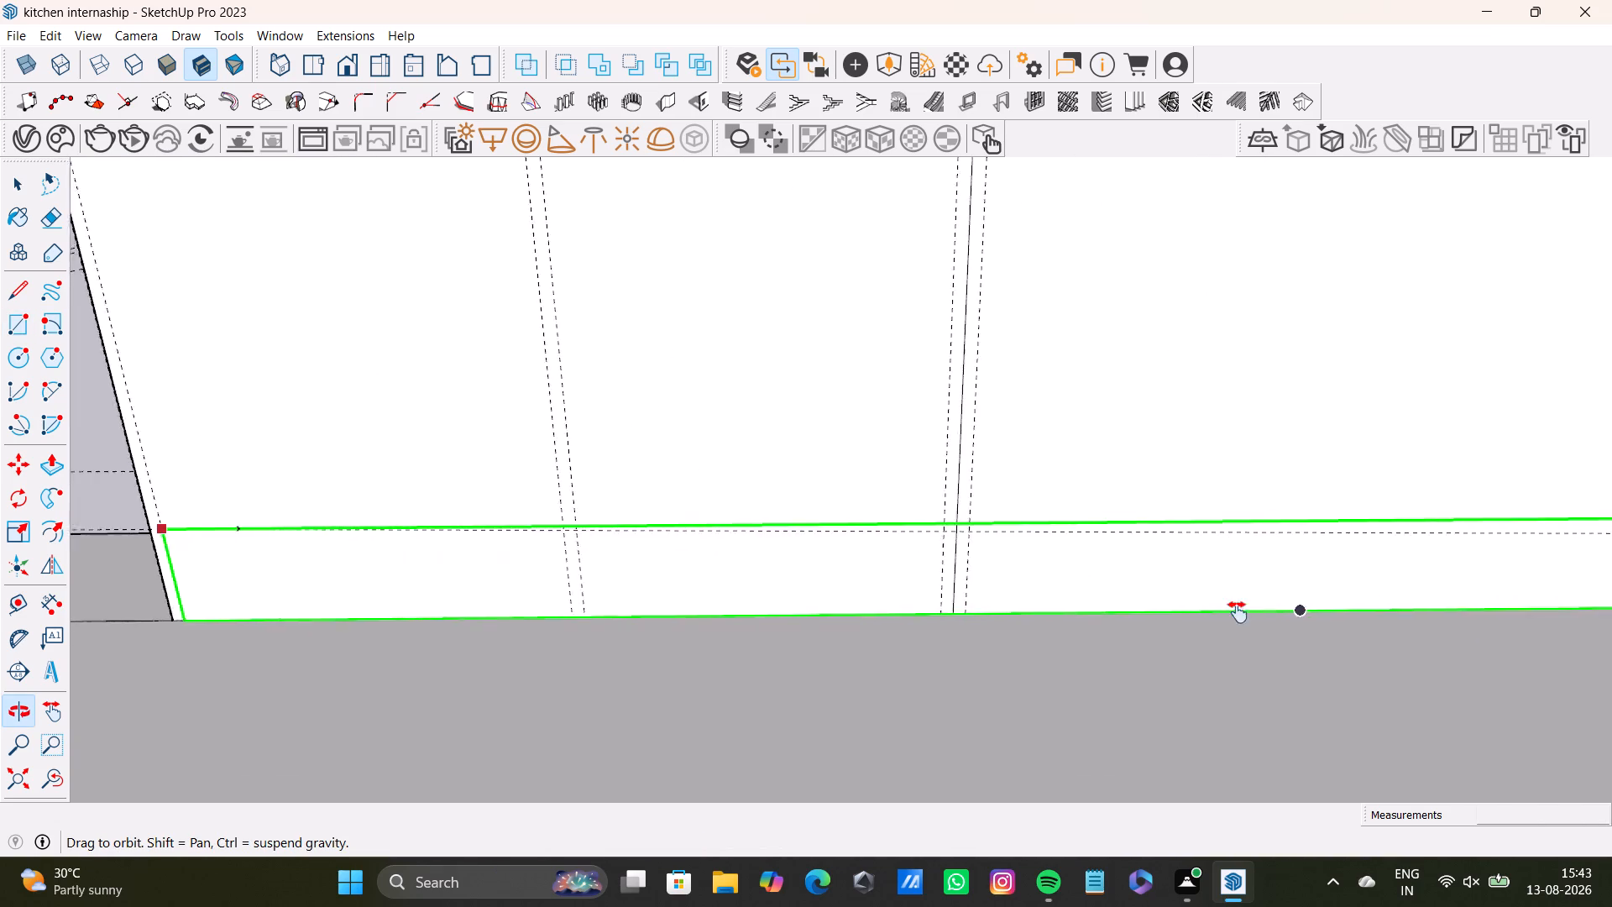
pyautogui.keyDown('shift'); pyautogui.moveTo(1238, 612); pyautogui.dragTo(919, 647, button='middle'); pyautogui.keyUp('shift')
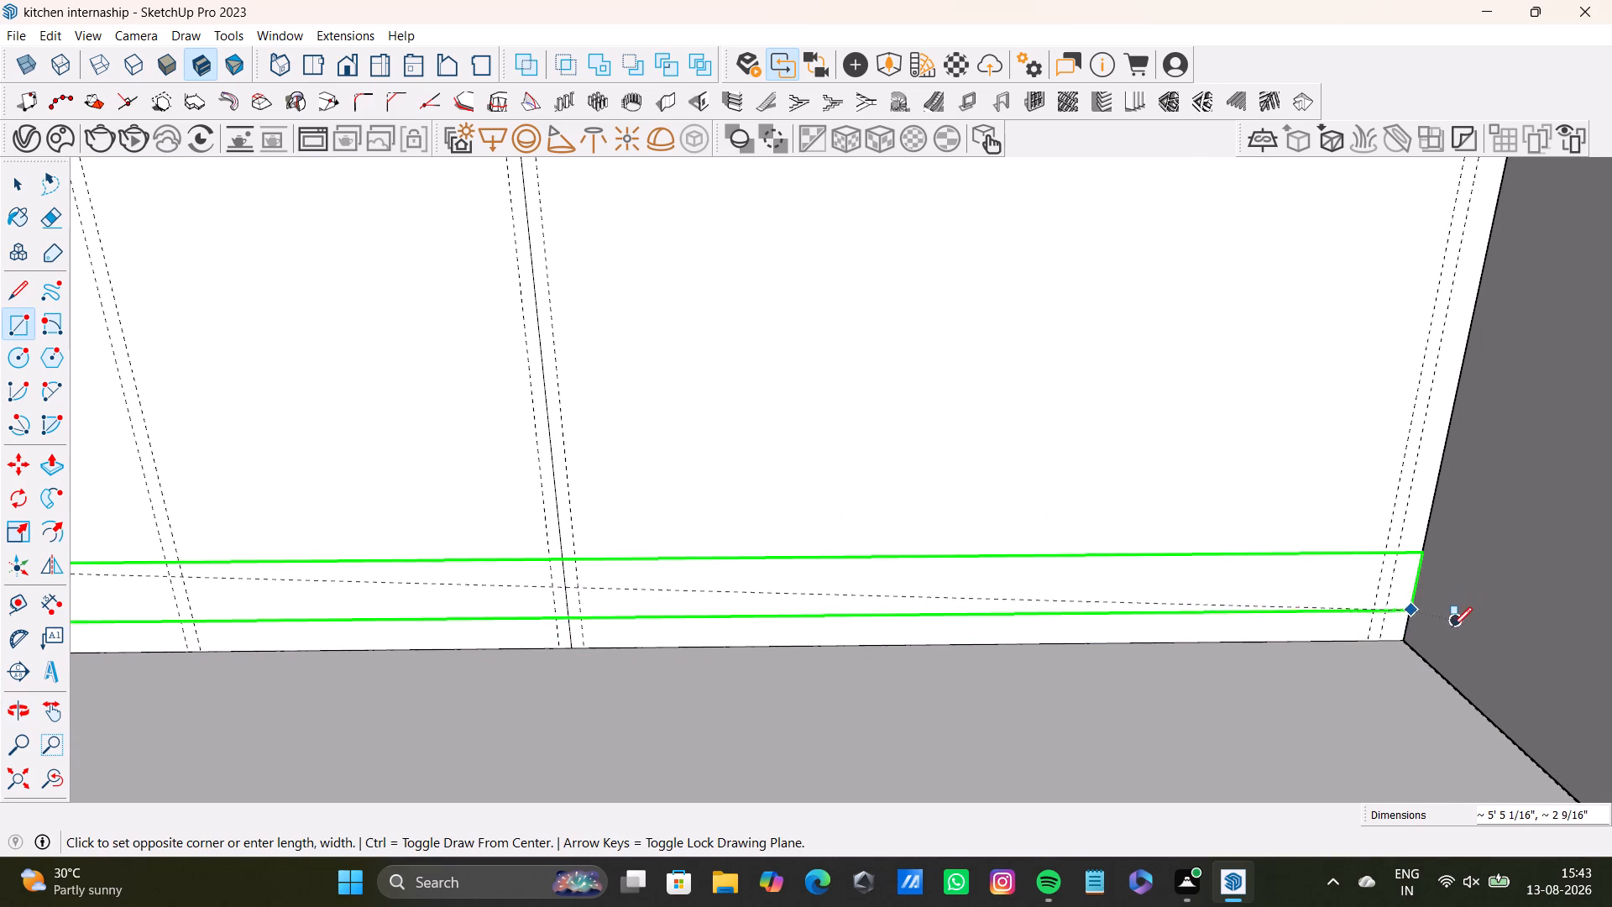
pyautogui.click(1442, 650)
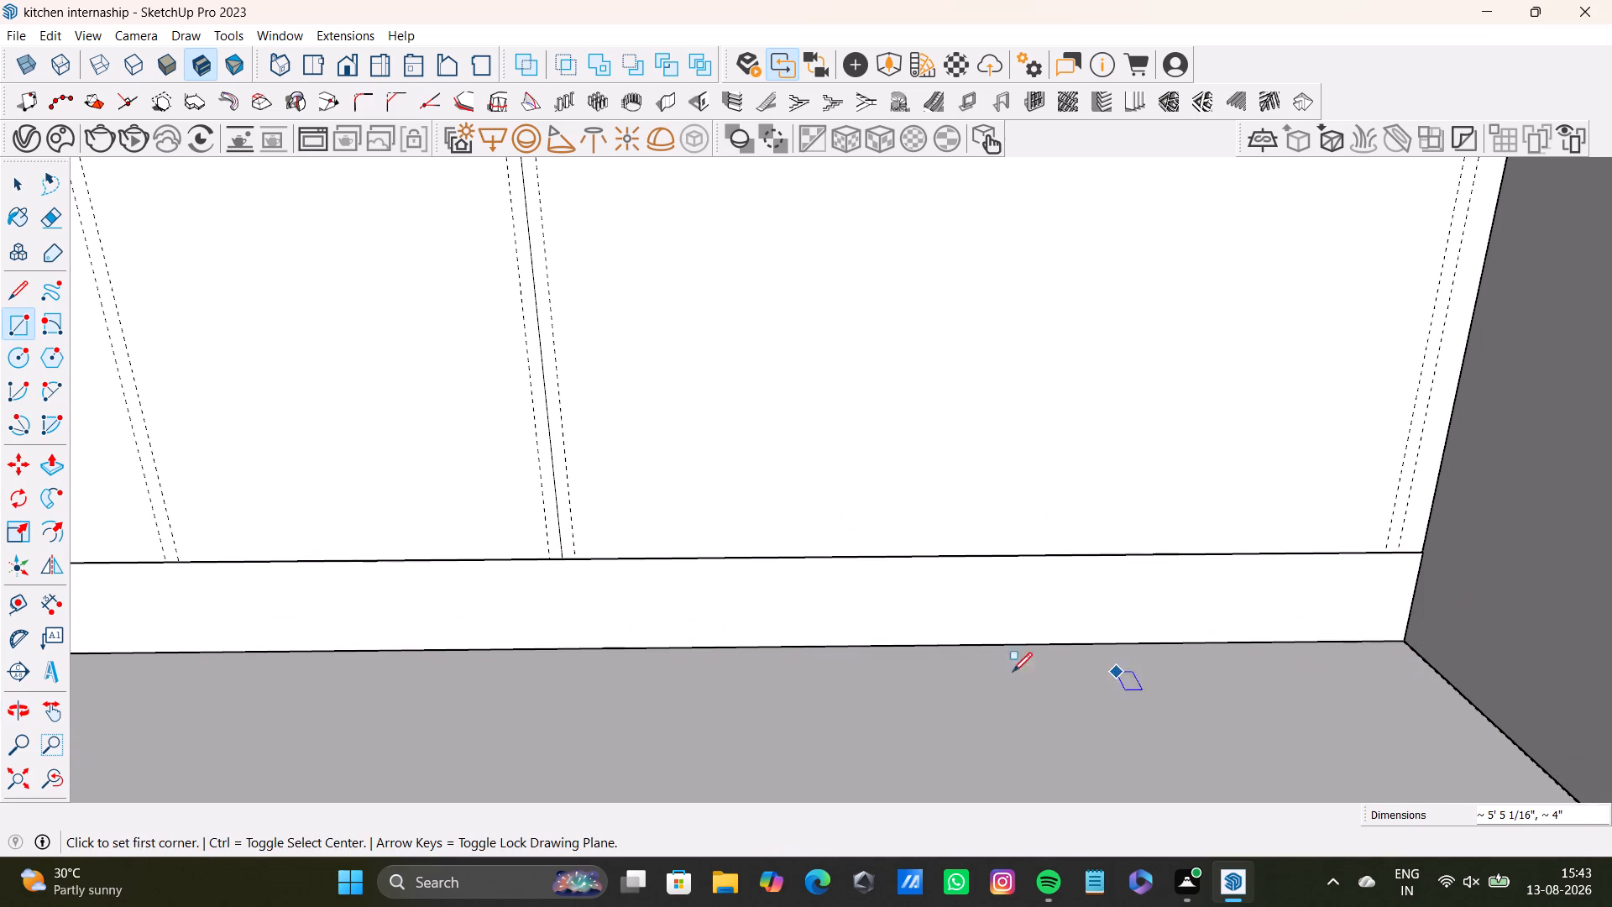
pyautogui.press('space')
# Push/Pull the new rectangle at the wall's base out from the wall to form a plinth block.
pyautogui.scroll(-4, 869, 696)
pyautogui.moveTo(747, 731); pyautogui.dragTo(934, 605, button='middle')
pyautogui.scroll(3, 390, 538)
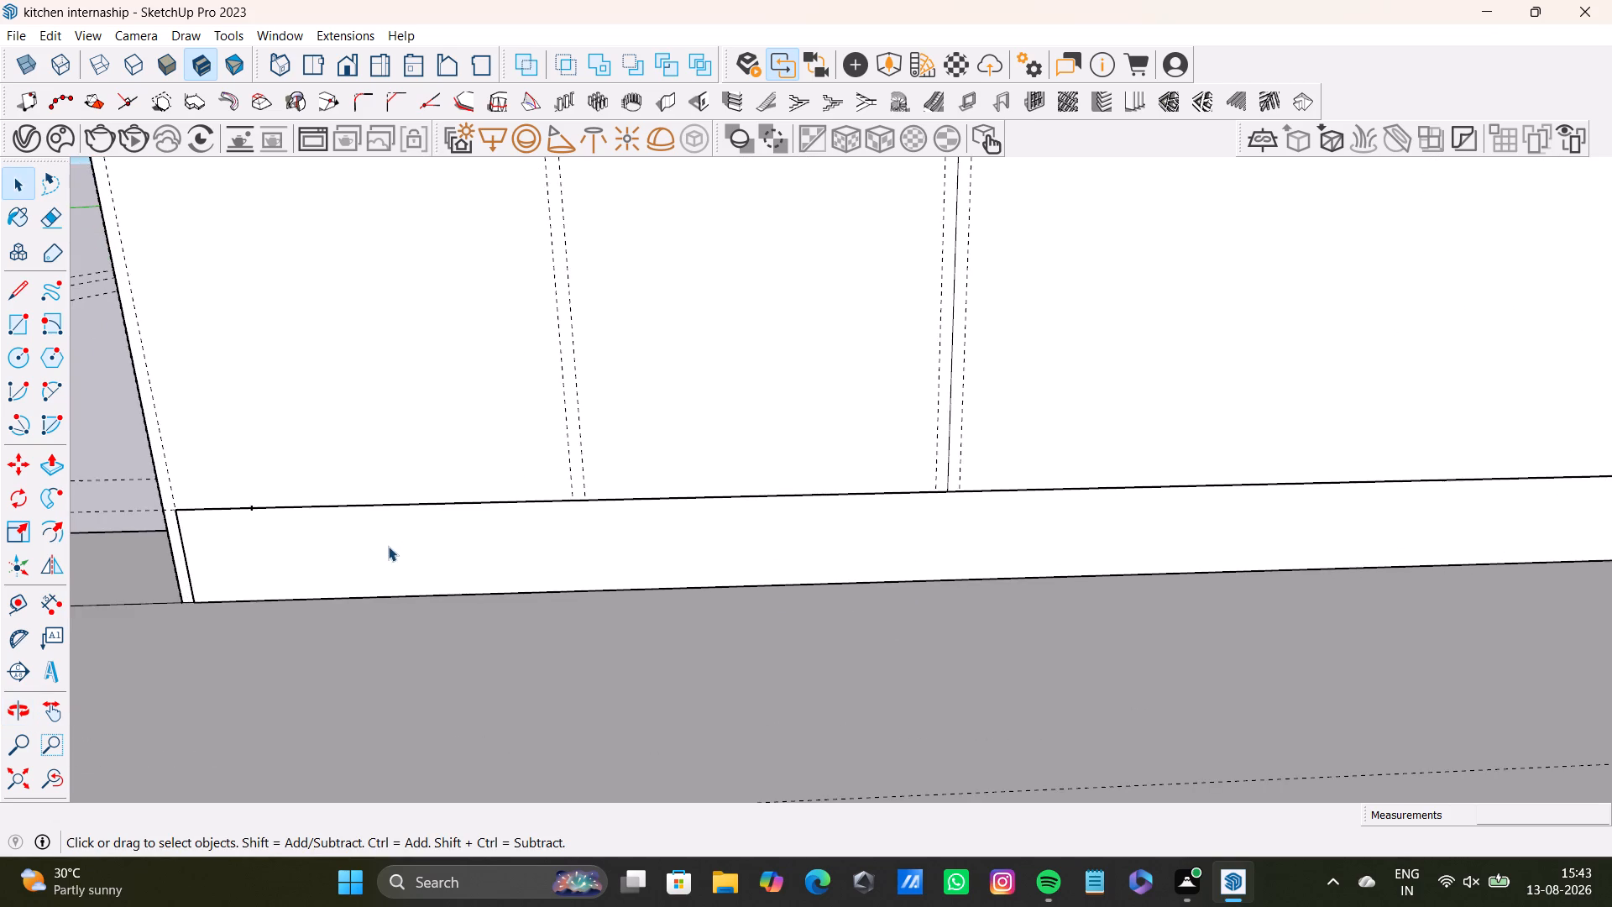
pyautogui.scroll(-2, 388, 546)
pyautogui.click(415, 555)
pyautogui.press('p')
pyautogui.click(415, 554)
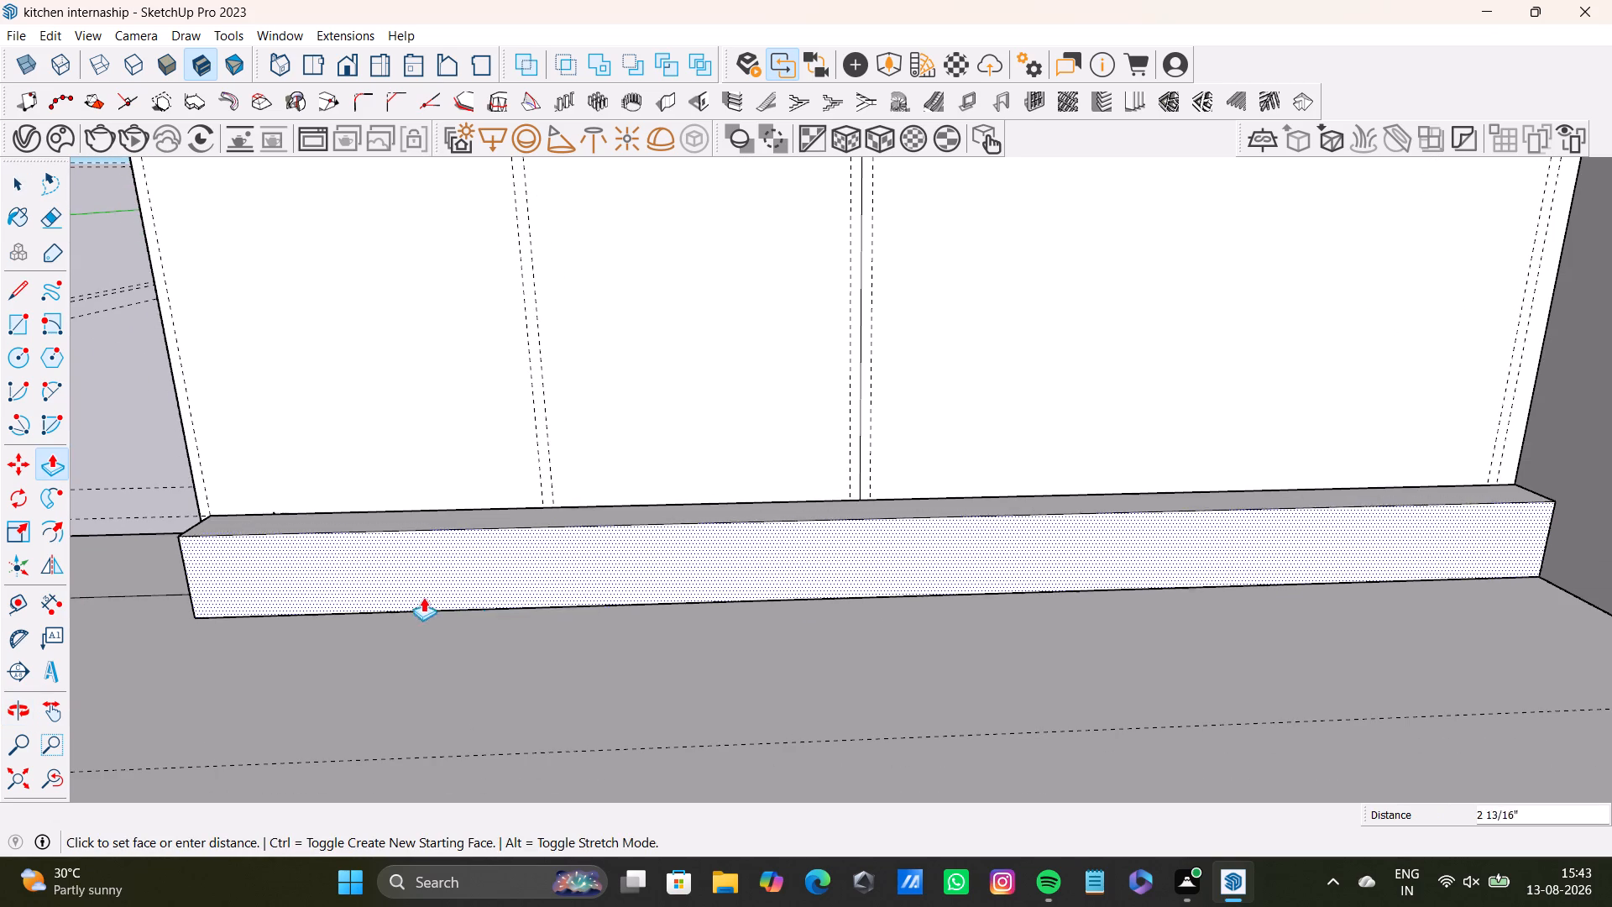
pyautogui.click(404, 679)
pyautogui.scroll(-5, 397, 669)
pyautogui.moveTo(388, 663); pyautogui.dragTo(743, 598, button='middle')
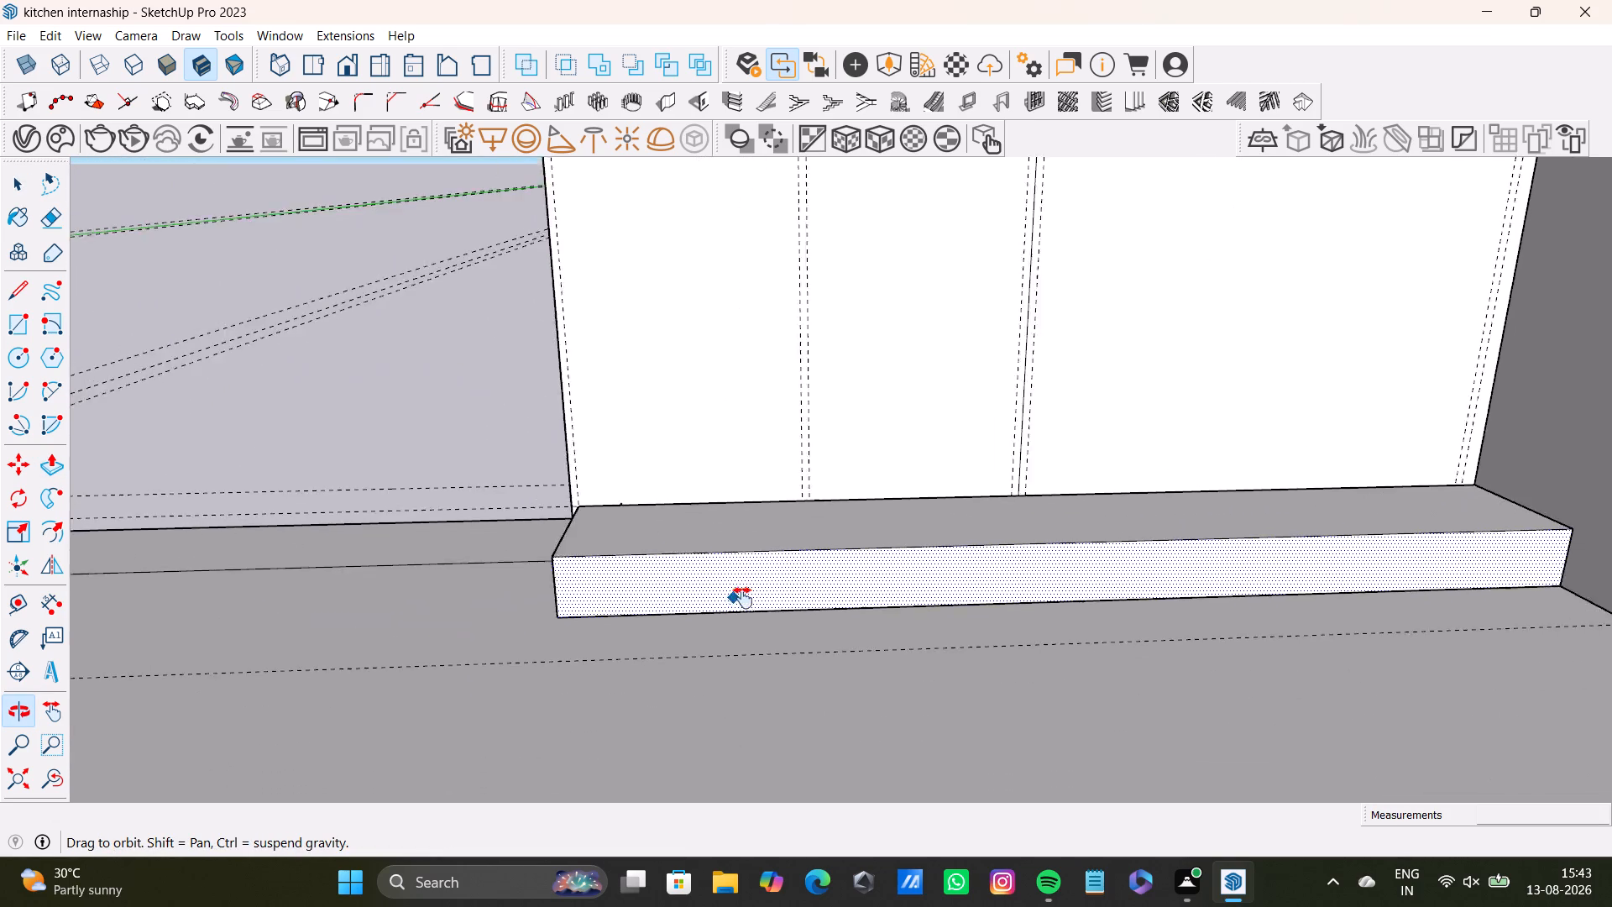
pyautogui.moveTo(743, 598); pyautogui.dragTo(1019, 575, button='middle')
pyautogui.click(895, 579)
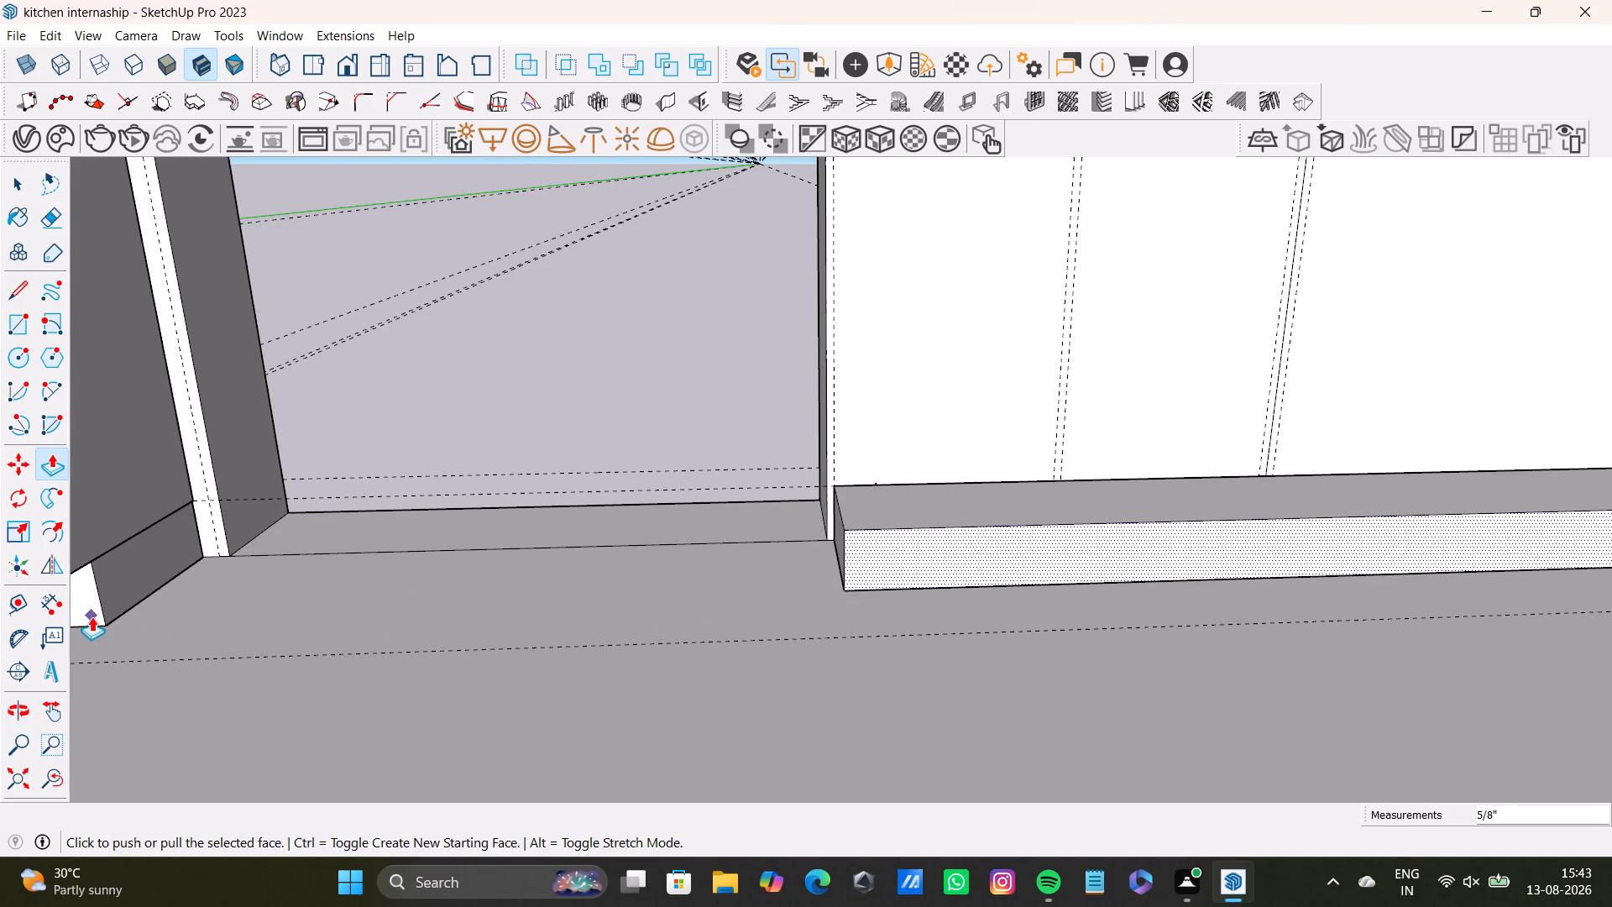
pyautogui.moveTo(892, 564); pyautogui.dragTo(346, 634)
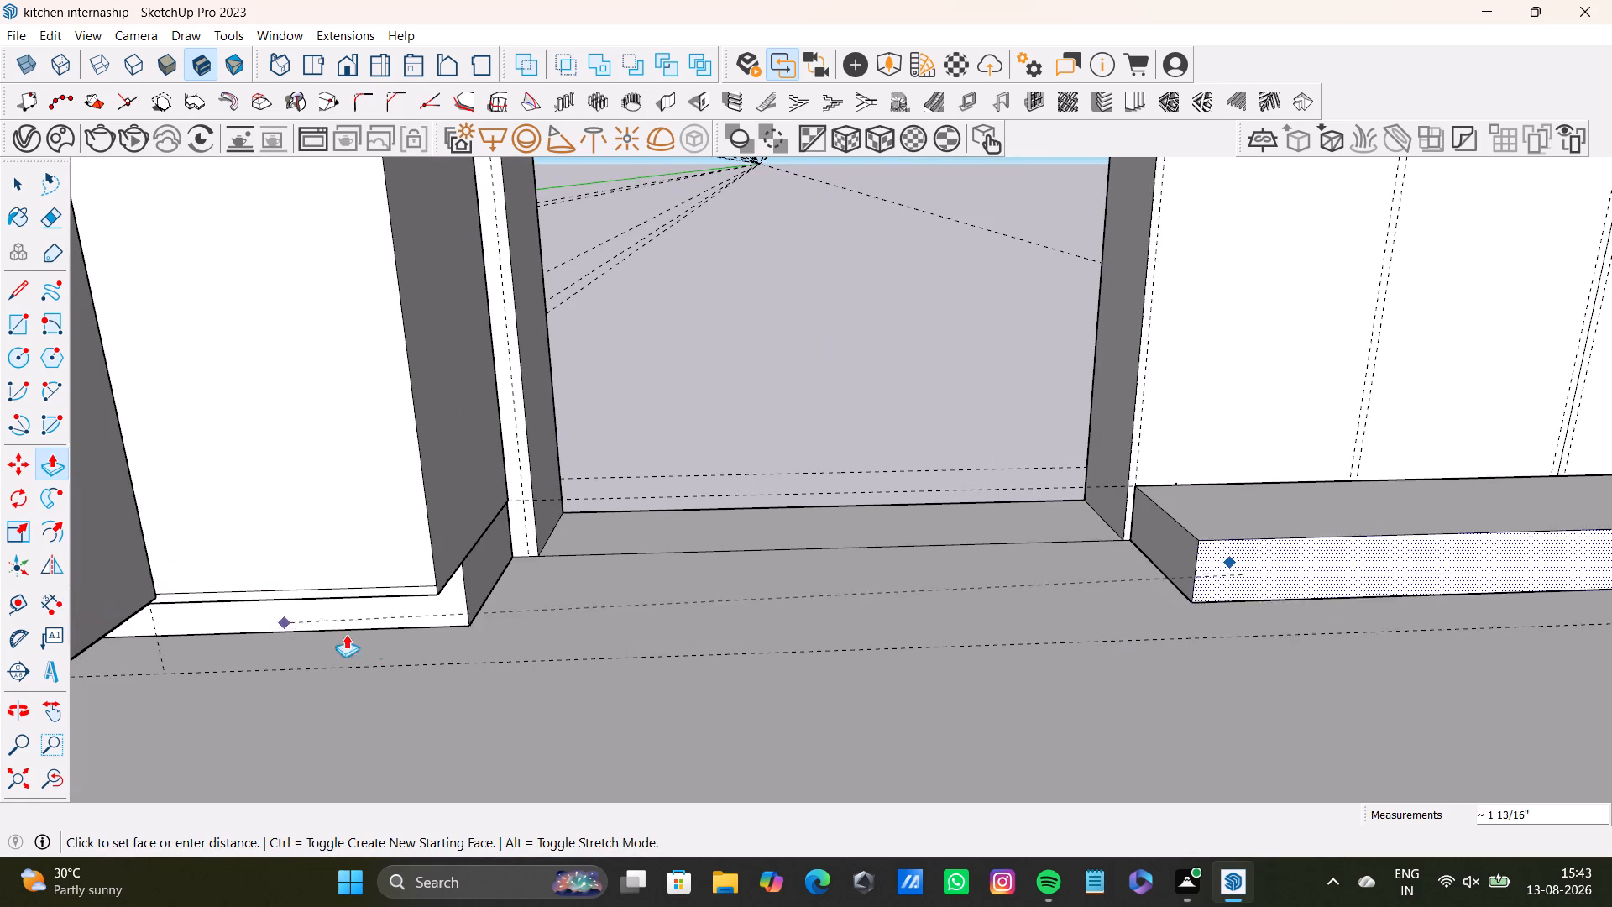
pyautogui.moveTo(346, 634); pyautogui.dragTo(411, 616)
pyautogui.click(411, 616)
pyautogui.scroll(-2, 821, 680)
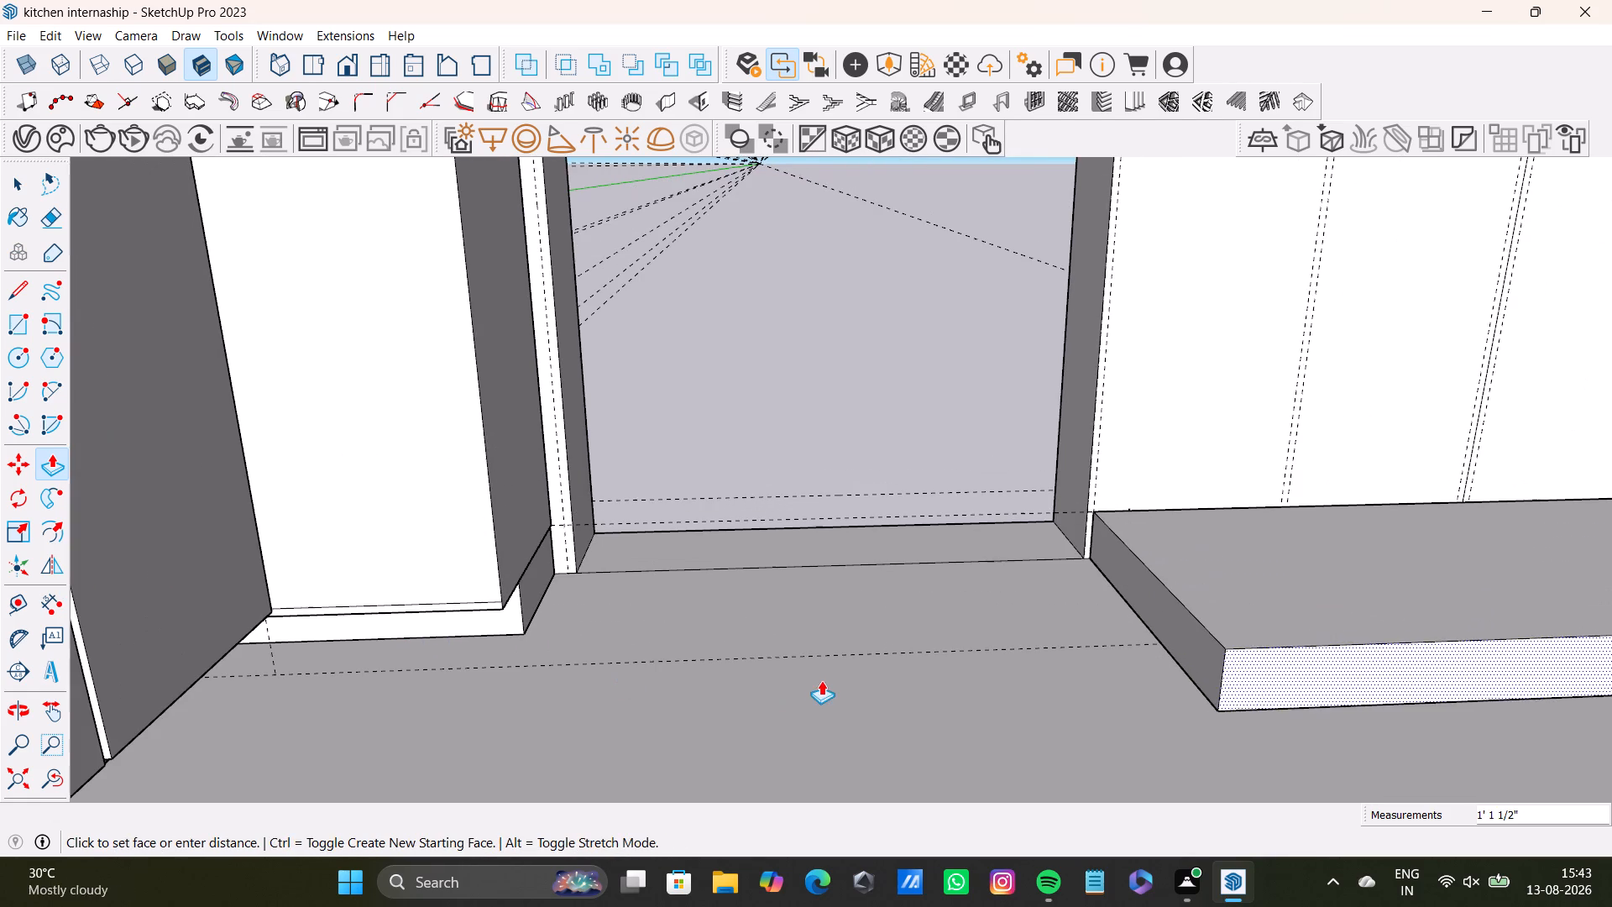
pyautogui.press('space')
# Push/Pull the new plinth block's front face to align with the front of the end base cabinet's plinth across the doorway.
pyautogui.click(1175, 600)
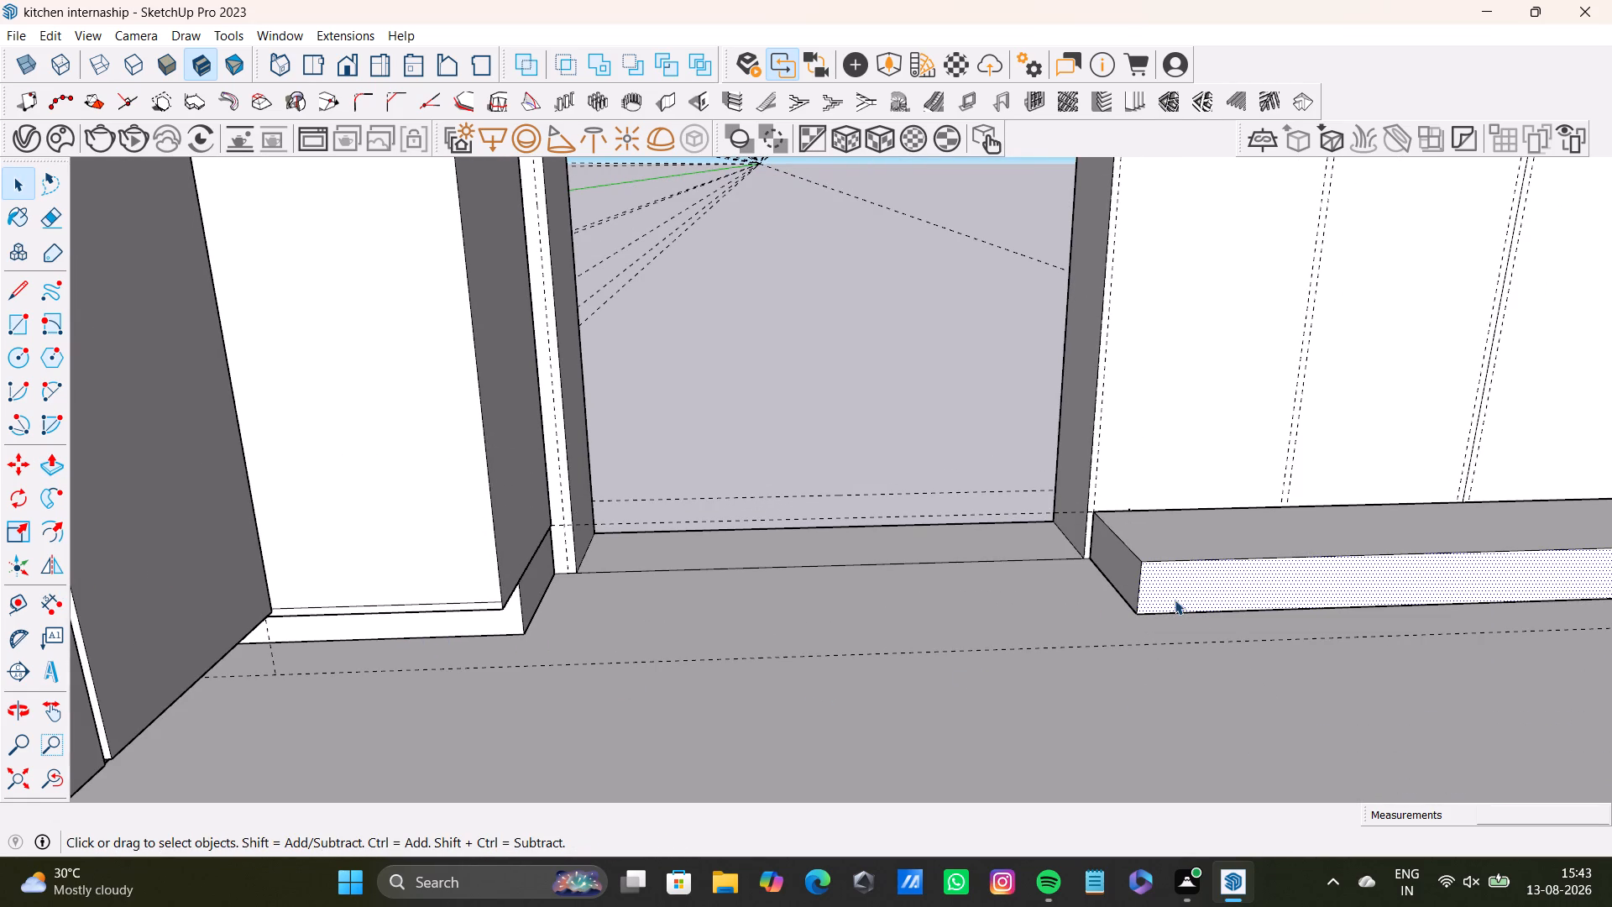
pyautogui.press('p')
pyautogui.click(1175, 600)
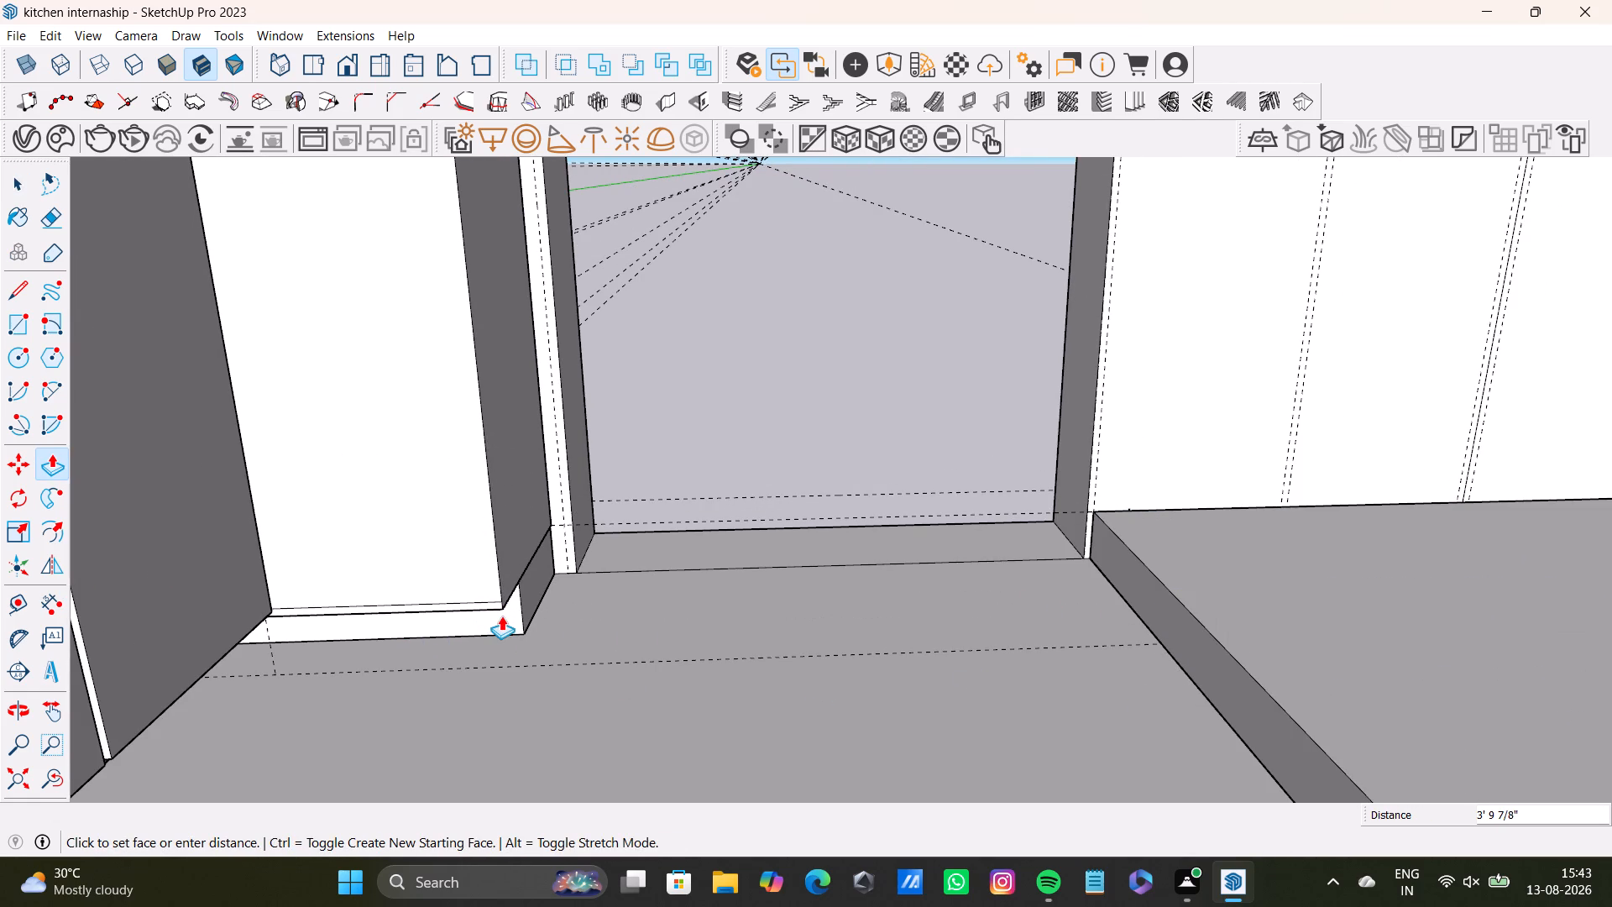
pyautogui.click(517, 610)
# Push/Pull the new plinth block's top face down about 3/4".
pyautogui.moveTo(1154, 616); pyautogui.dragTo(838, 718, button='middle')
pyautogui.press('space')
pyautogui.click(920, 621)
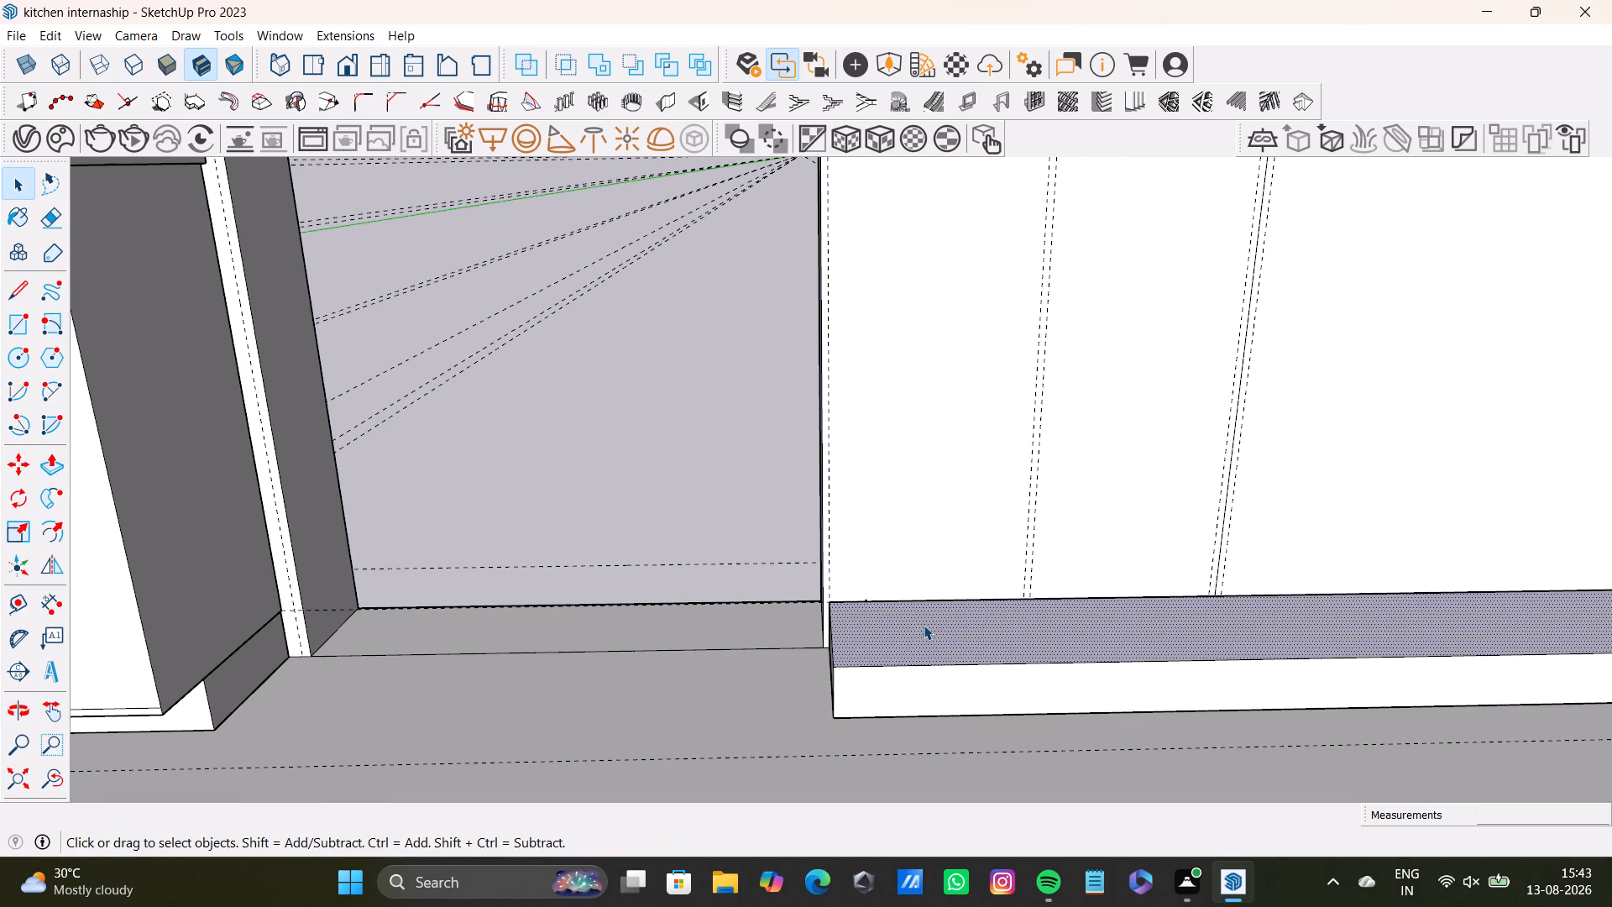
pyautogui.press('p')
pyautogui.click(922, 625)
pyautogui.click(923, 634)
pyautogui.press('space')
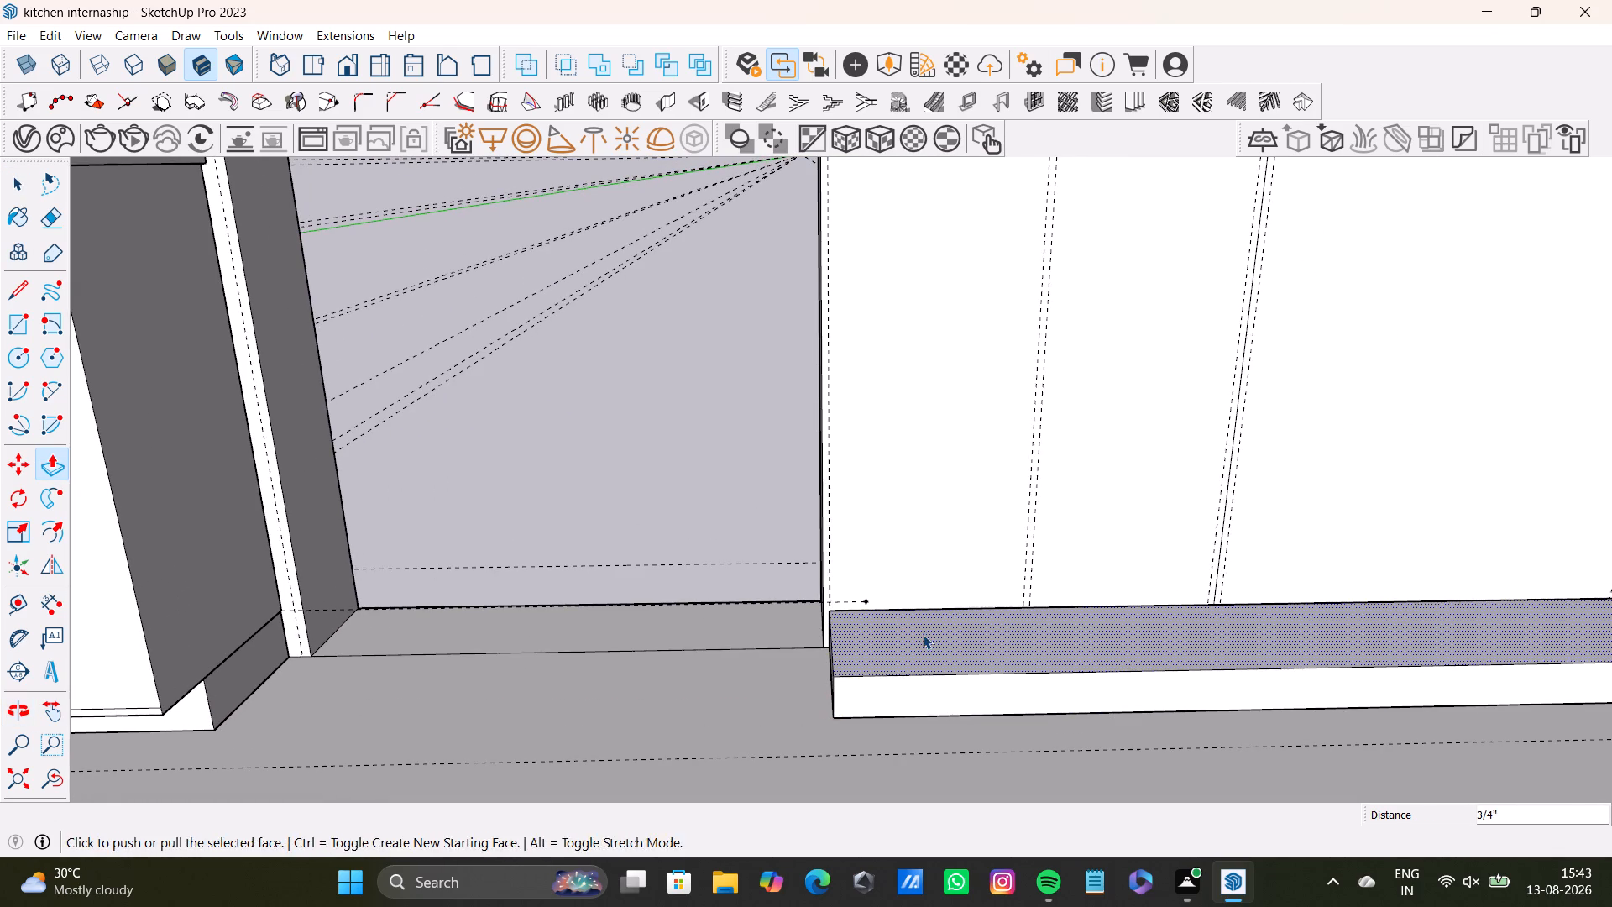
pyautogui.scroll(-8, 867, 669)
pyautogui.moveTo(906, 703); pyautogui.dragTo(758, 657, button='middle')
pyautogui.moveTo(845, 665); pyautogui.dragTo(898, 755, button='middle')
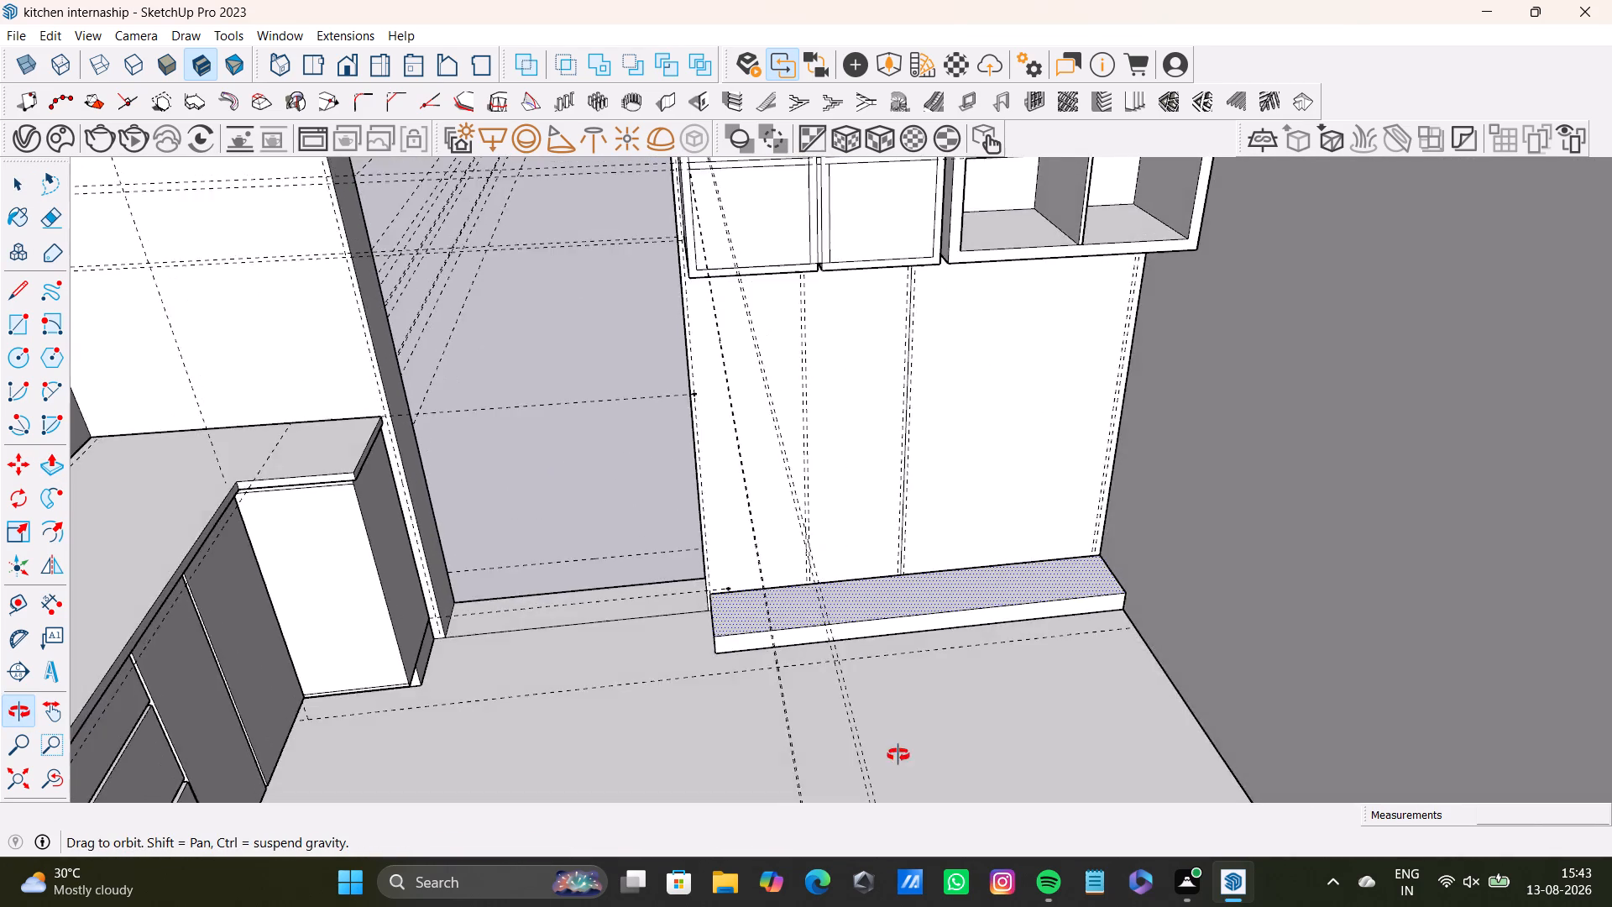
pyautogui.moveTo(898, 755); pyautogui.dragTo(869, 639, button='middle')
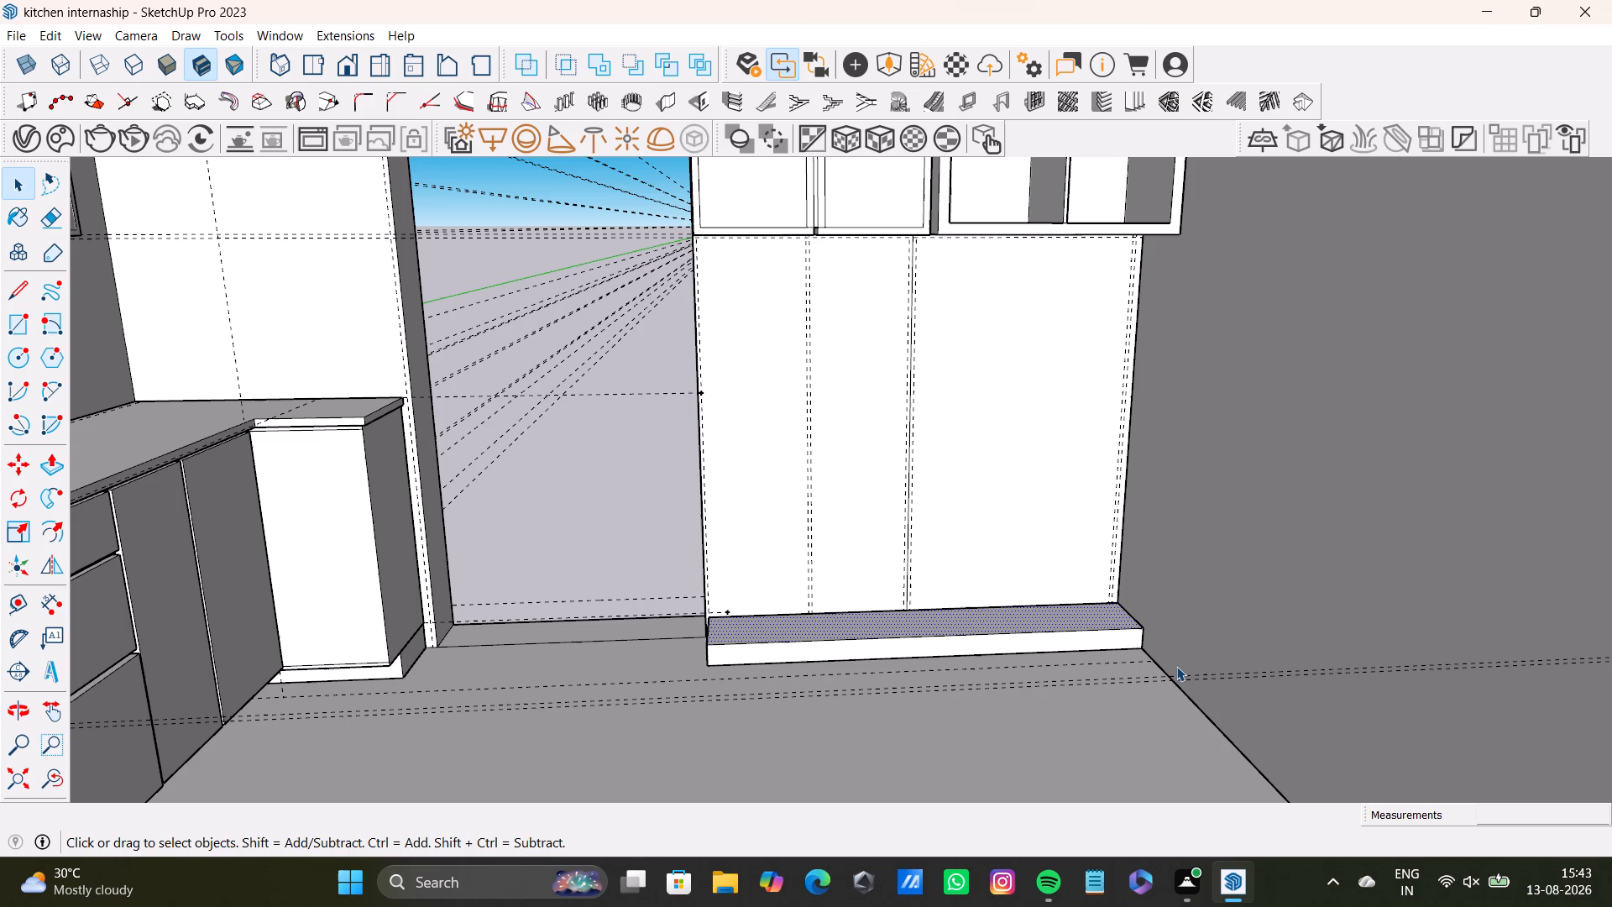
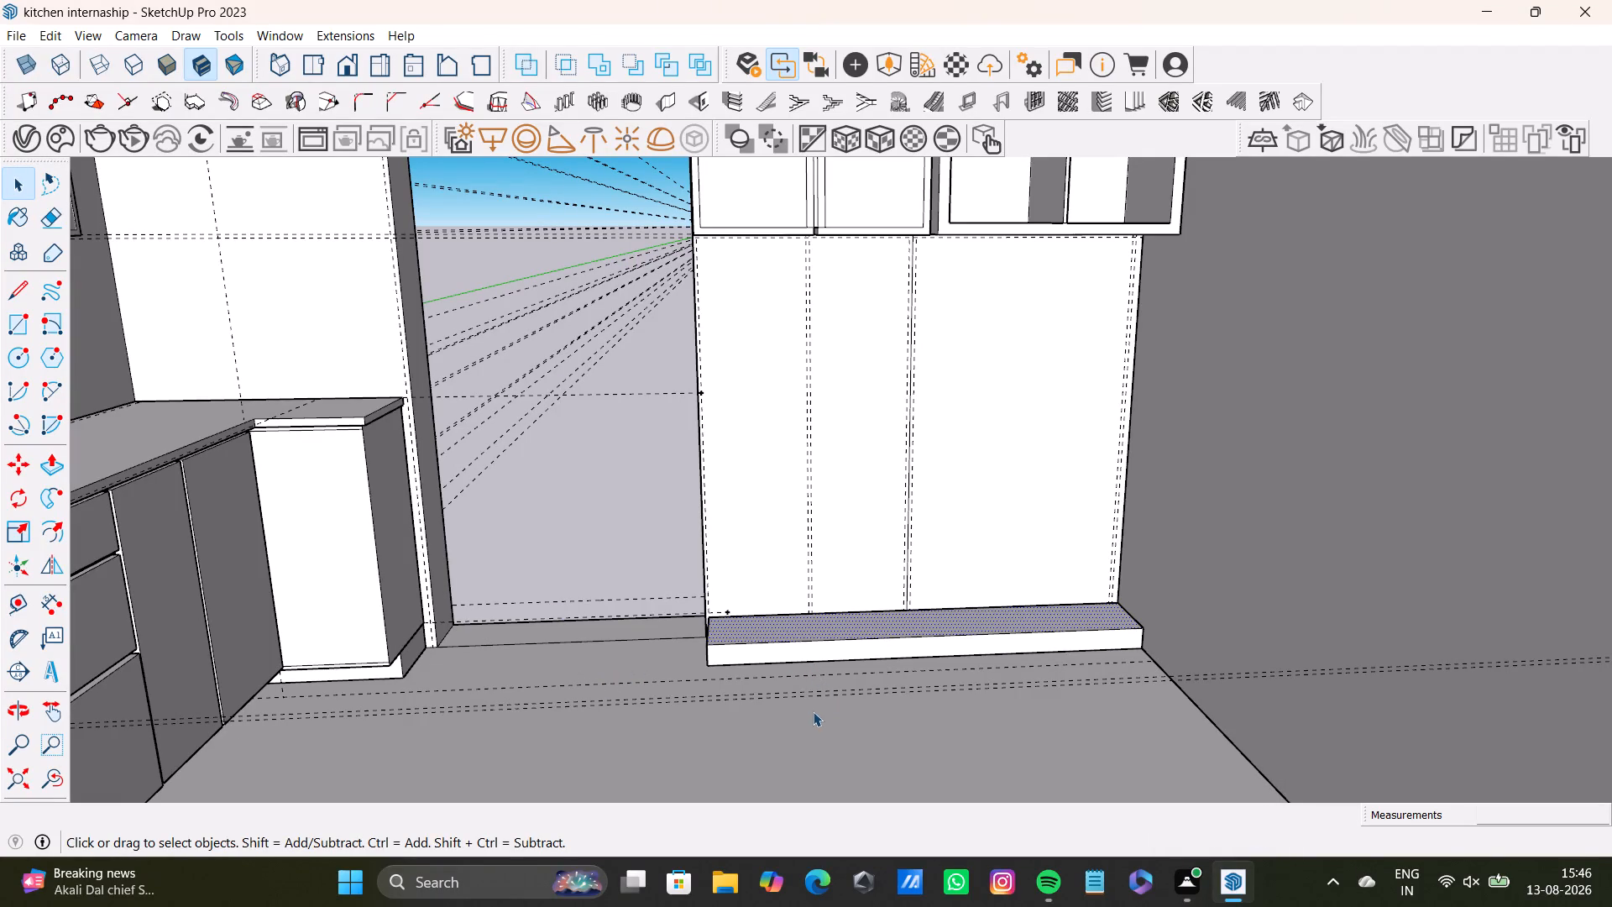
# Make the whole plinth block along the wall beyond the doorway into a group.
pyautogui.moveTo(760, 679); pyautogui.dragTo(709, 718, button='middle')
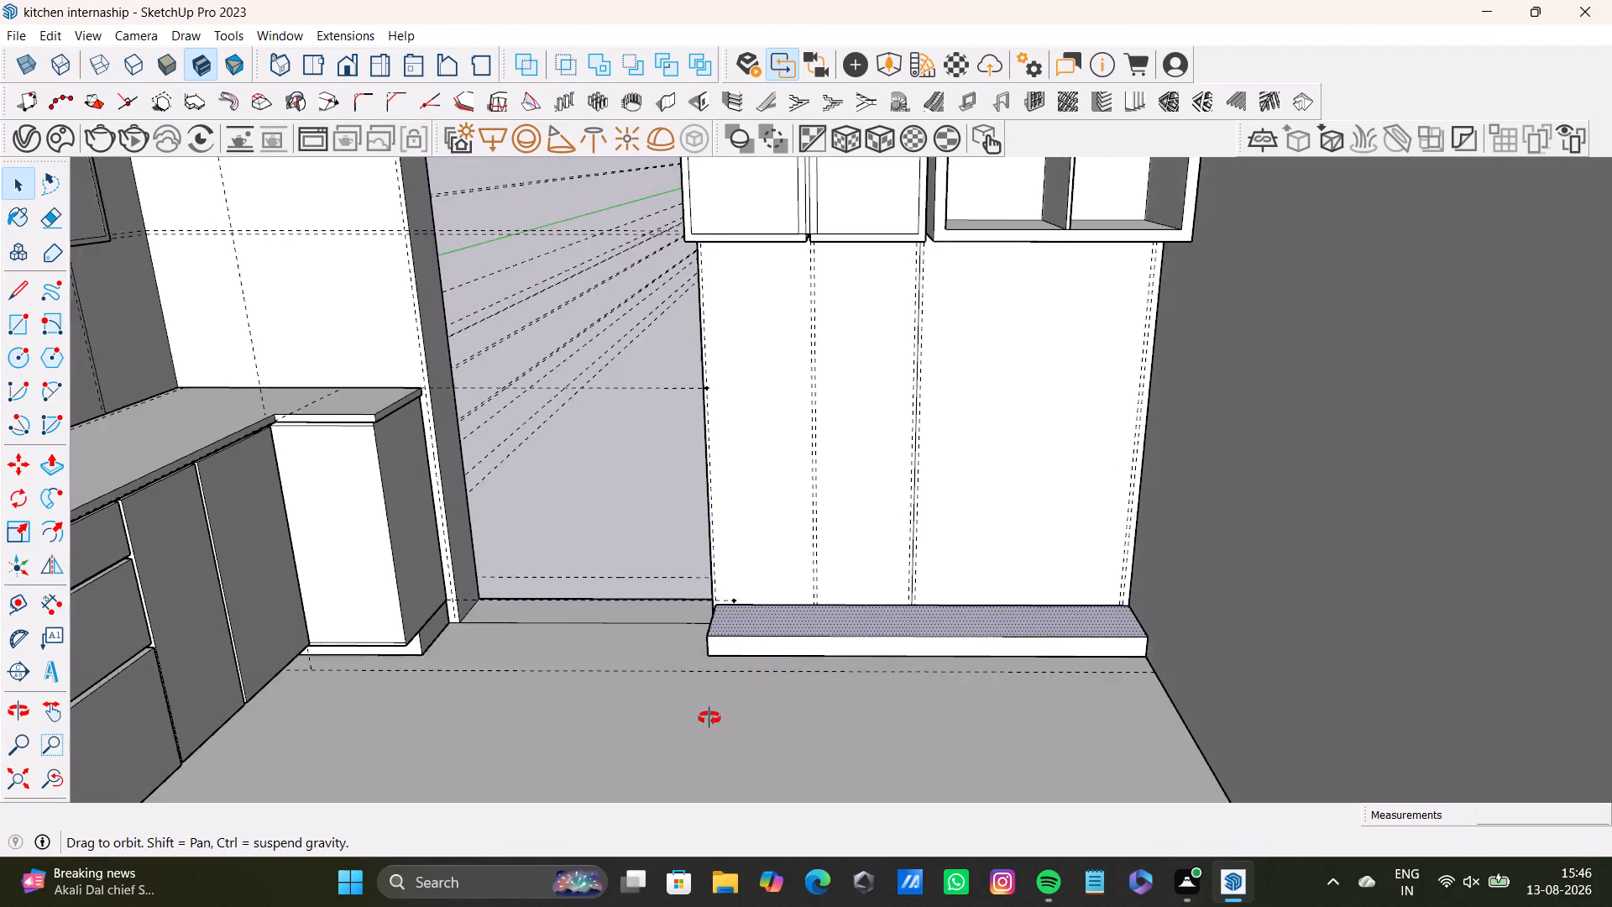
pyautogui.moveTo(709, 718); pyautogui.dragTo(682, 807, button='middle')
pyautogui.keyDown('shift'); pyautogui.moveTo(713, 667); pyautogui.dragTo(604, 741, button='middle'); pyautogui.keyUp('shift')
pyautogui.moveTo(645, 735); pyautogui.dragTo(740, 556, button='middle')
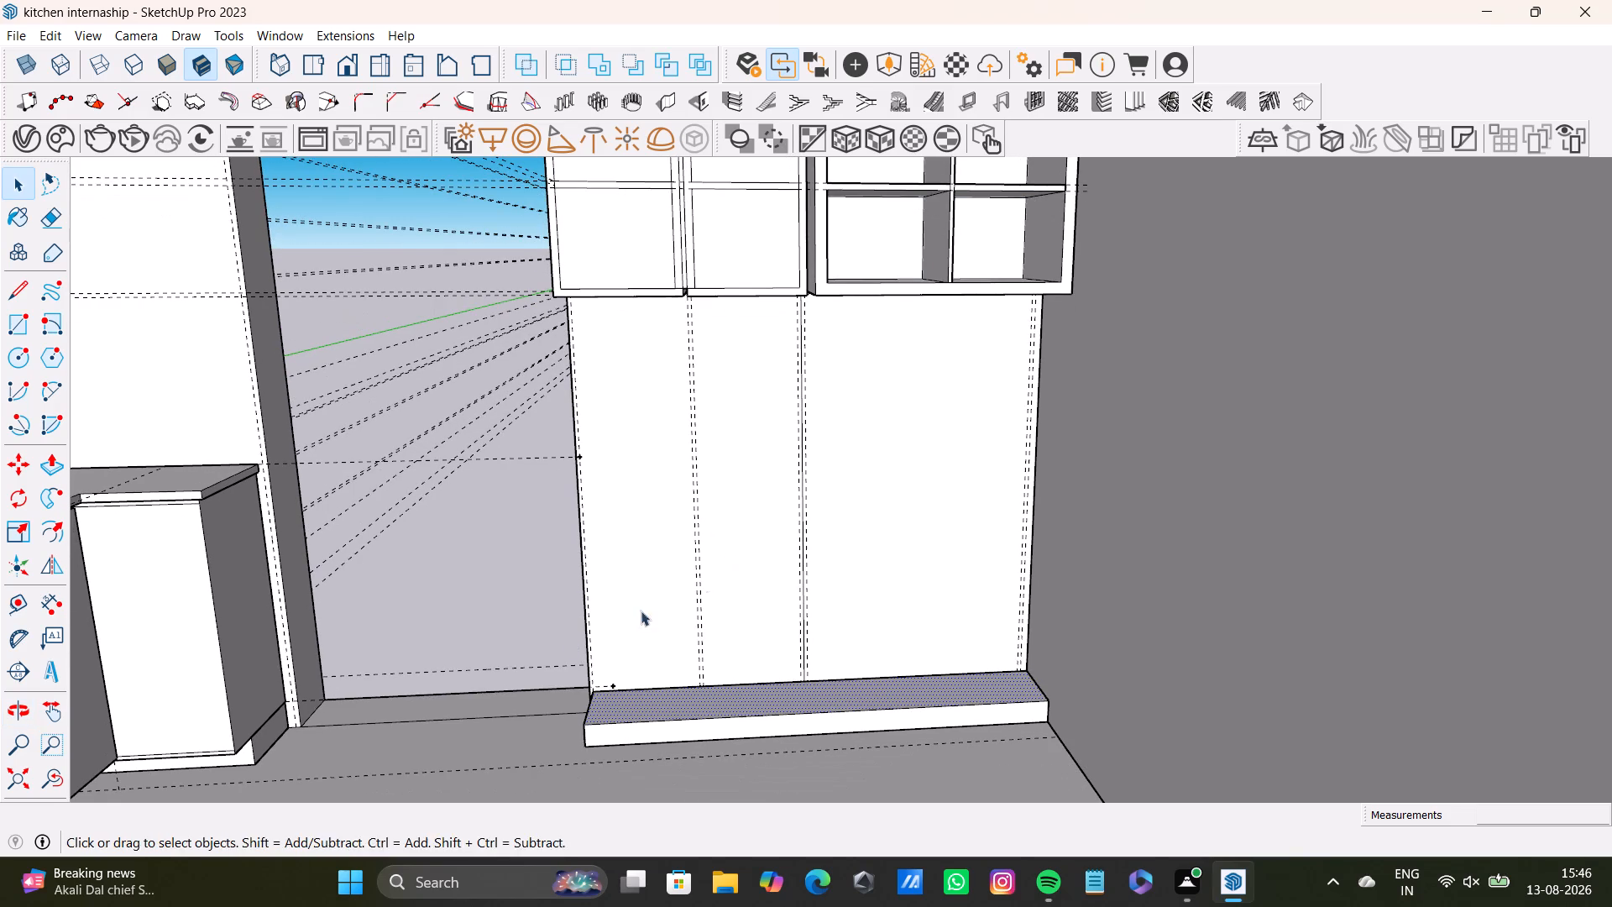
pyautogui.doubleClick(717, 716)
pyautogui.doubleClick(721, 717)
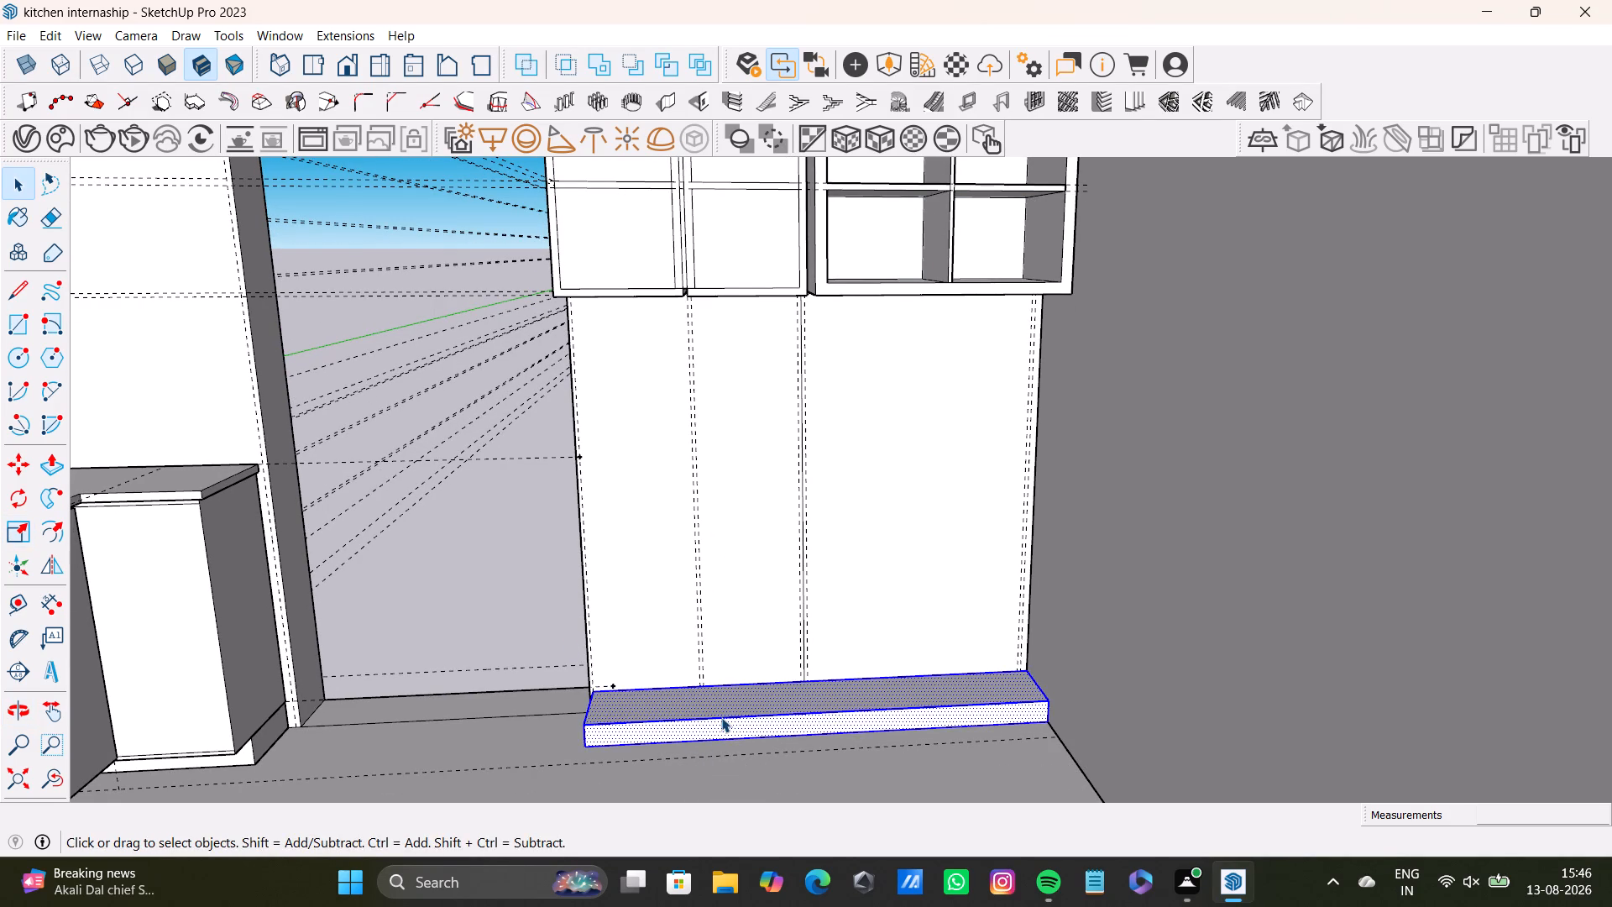
pyautogui.rightClick(723, 722)
pyautogui.rightClick(723, 722)
pyautogui.click(802, 507)
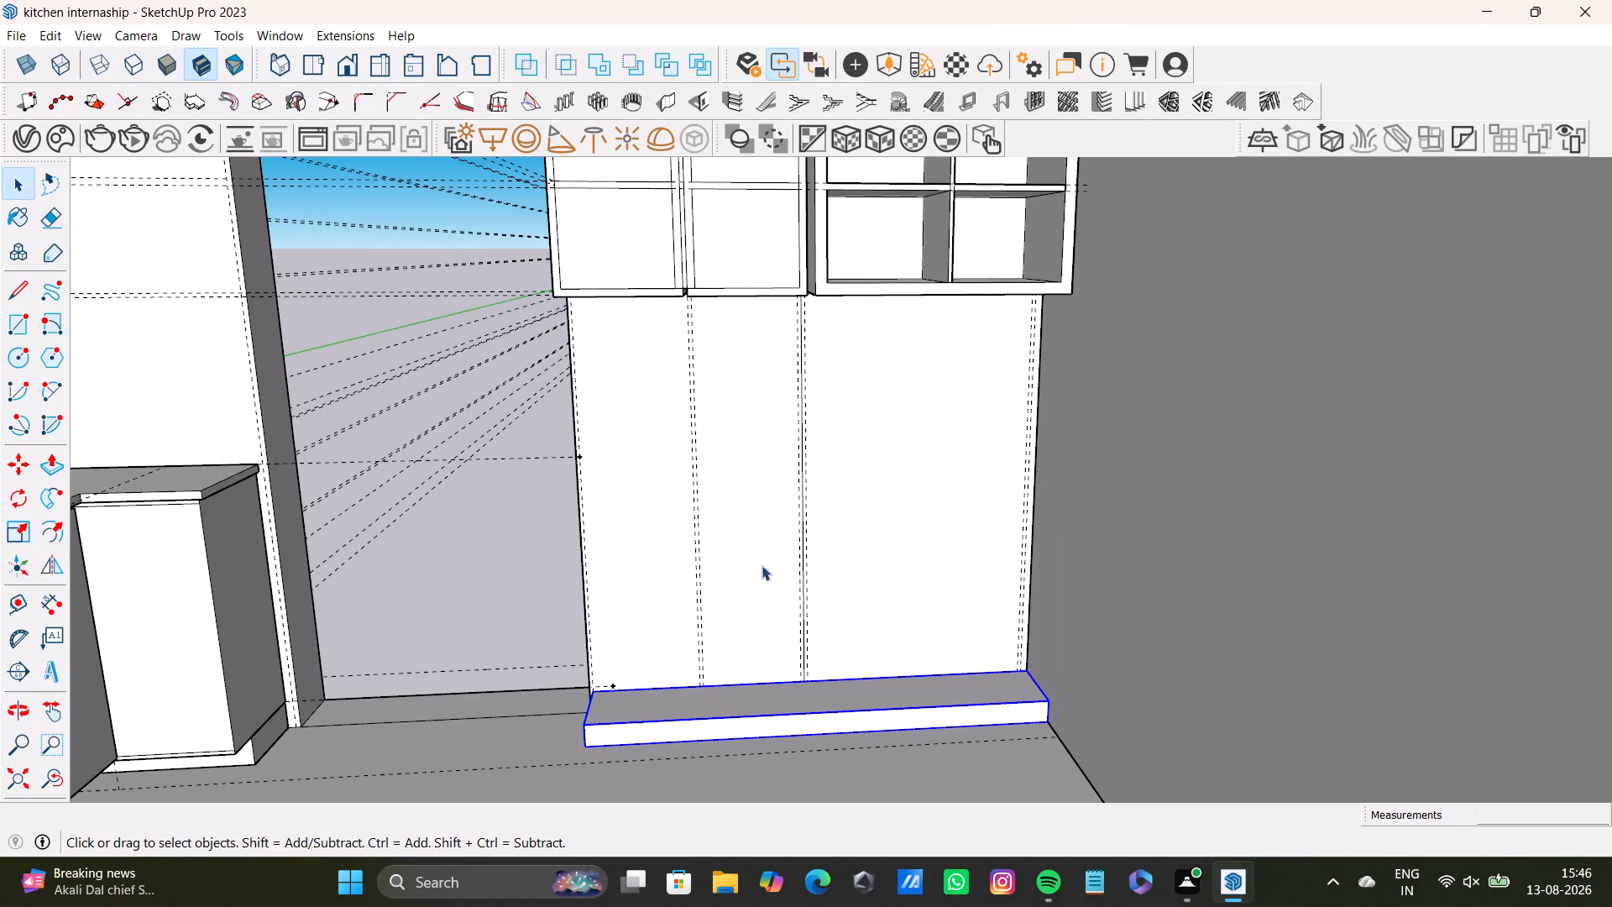
# Open the plinth block's group for editing and select its top face.
pyautogui.press('space')
pyautogui.click(482, 619)
pyautogui.doubleClick(693, 710)
pyautogui.doubleClick(699, 721)
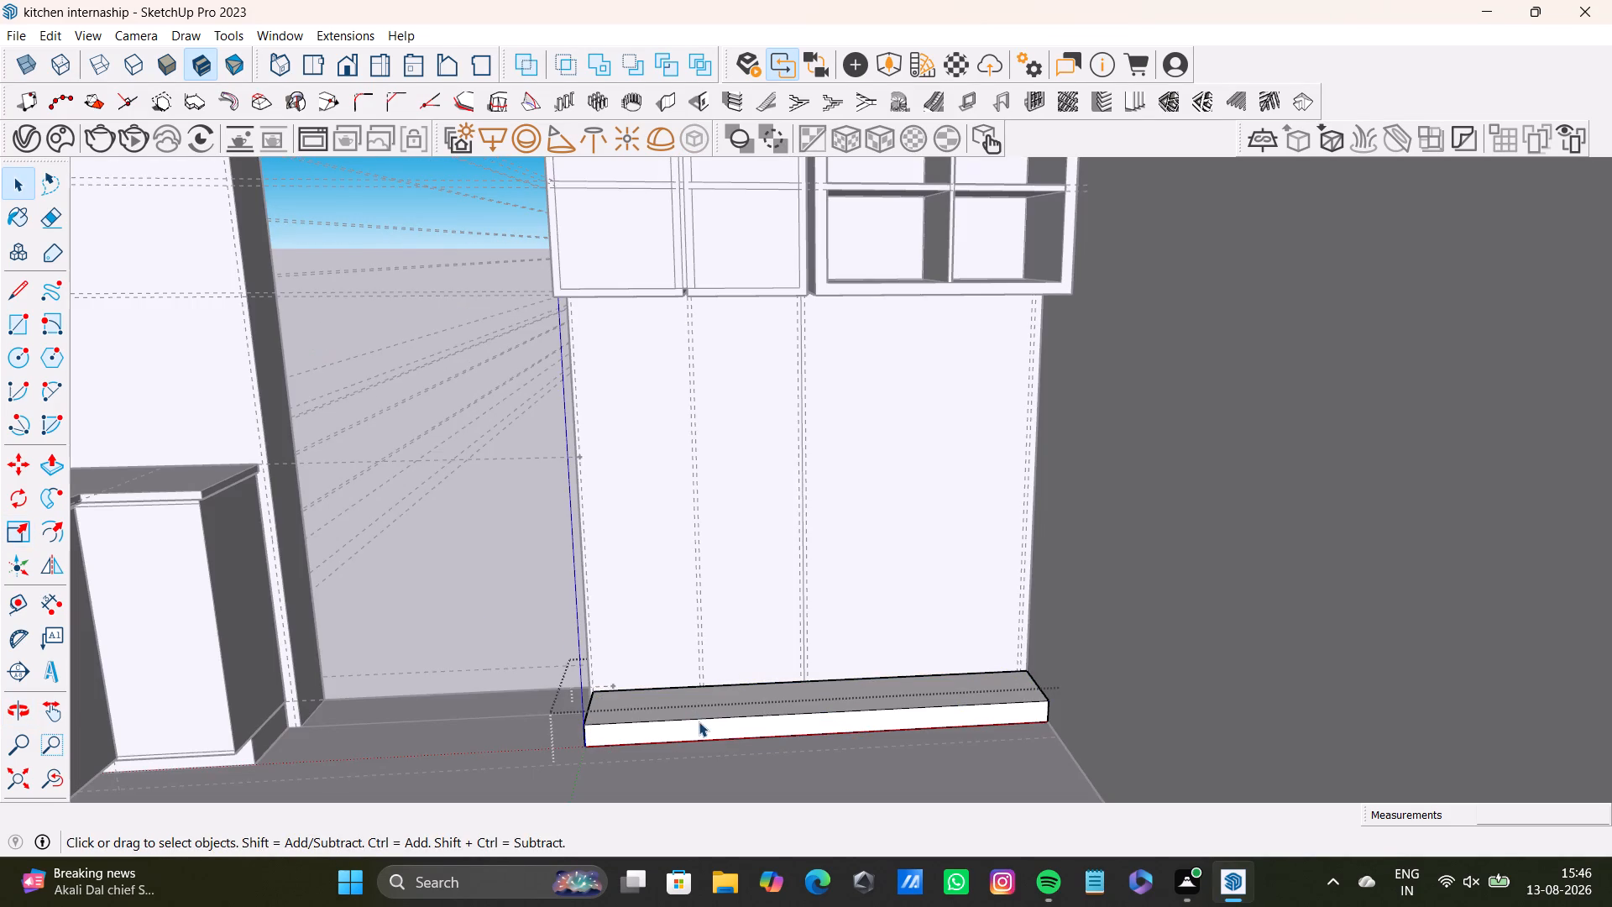
pyautogui.click(698, 717)
pyautogui.click(653, 711)
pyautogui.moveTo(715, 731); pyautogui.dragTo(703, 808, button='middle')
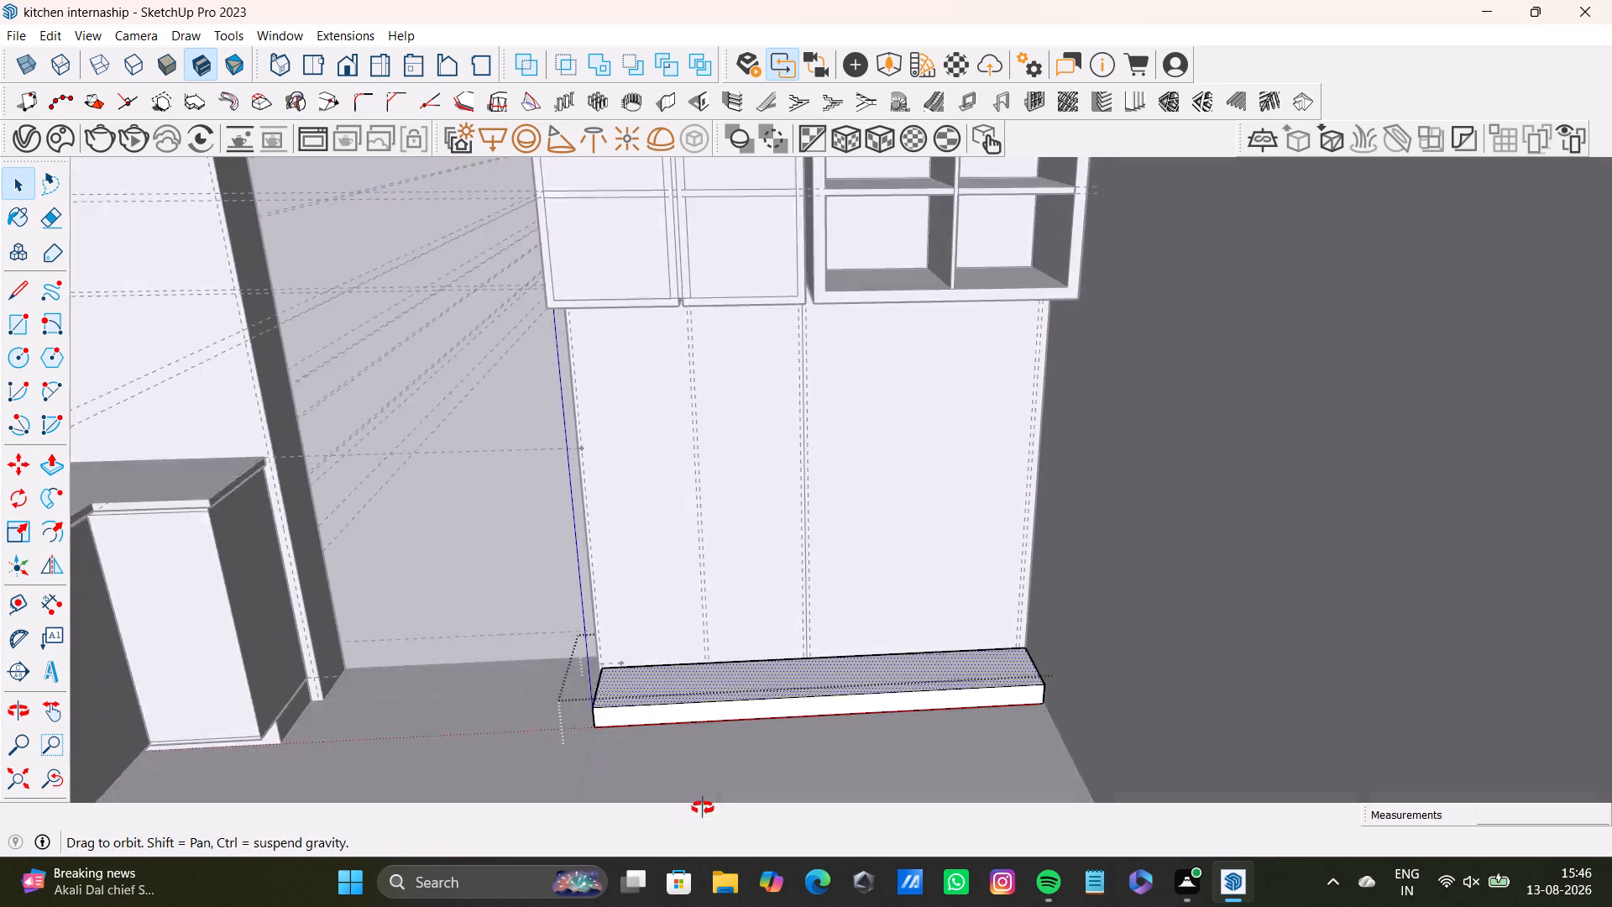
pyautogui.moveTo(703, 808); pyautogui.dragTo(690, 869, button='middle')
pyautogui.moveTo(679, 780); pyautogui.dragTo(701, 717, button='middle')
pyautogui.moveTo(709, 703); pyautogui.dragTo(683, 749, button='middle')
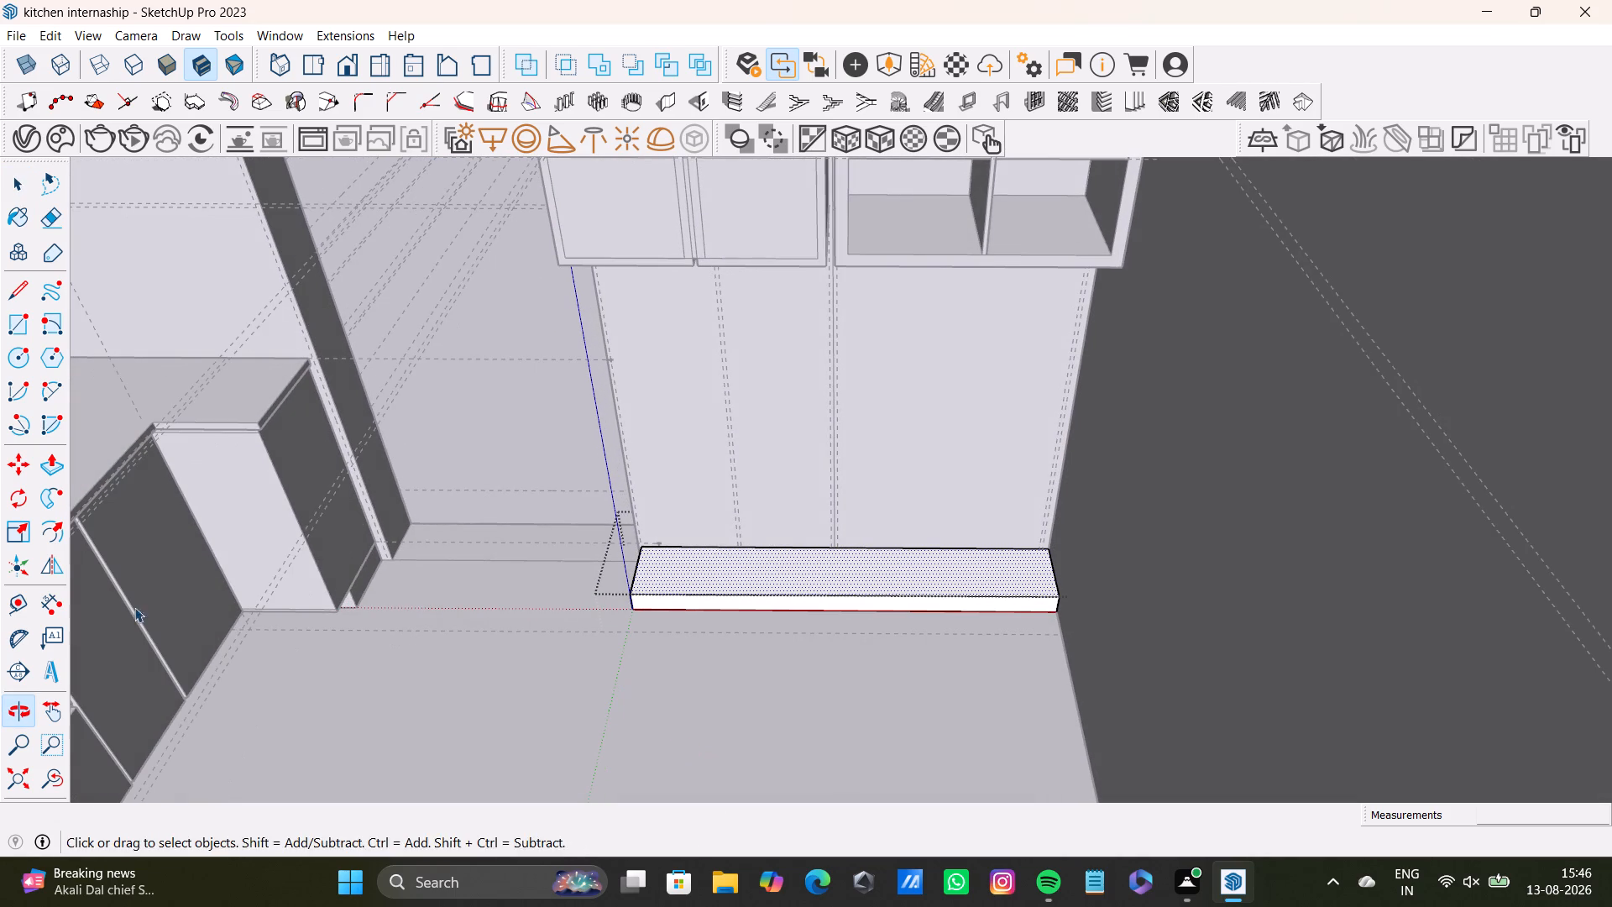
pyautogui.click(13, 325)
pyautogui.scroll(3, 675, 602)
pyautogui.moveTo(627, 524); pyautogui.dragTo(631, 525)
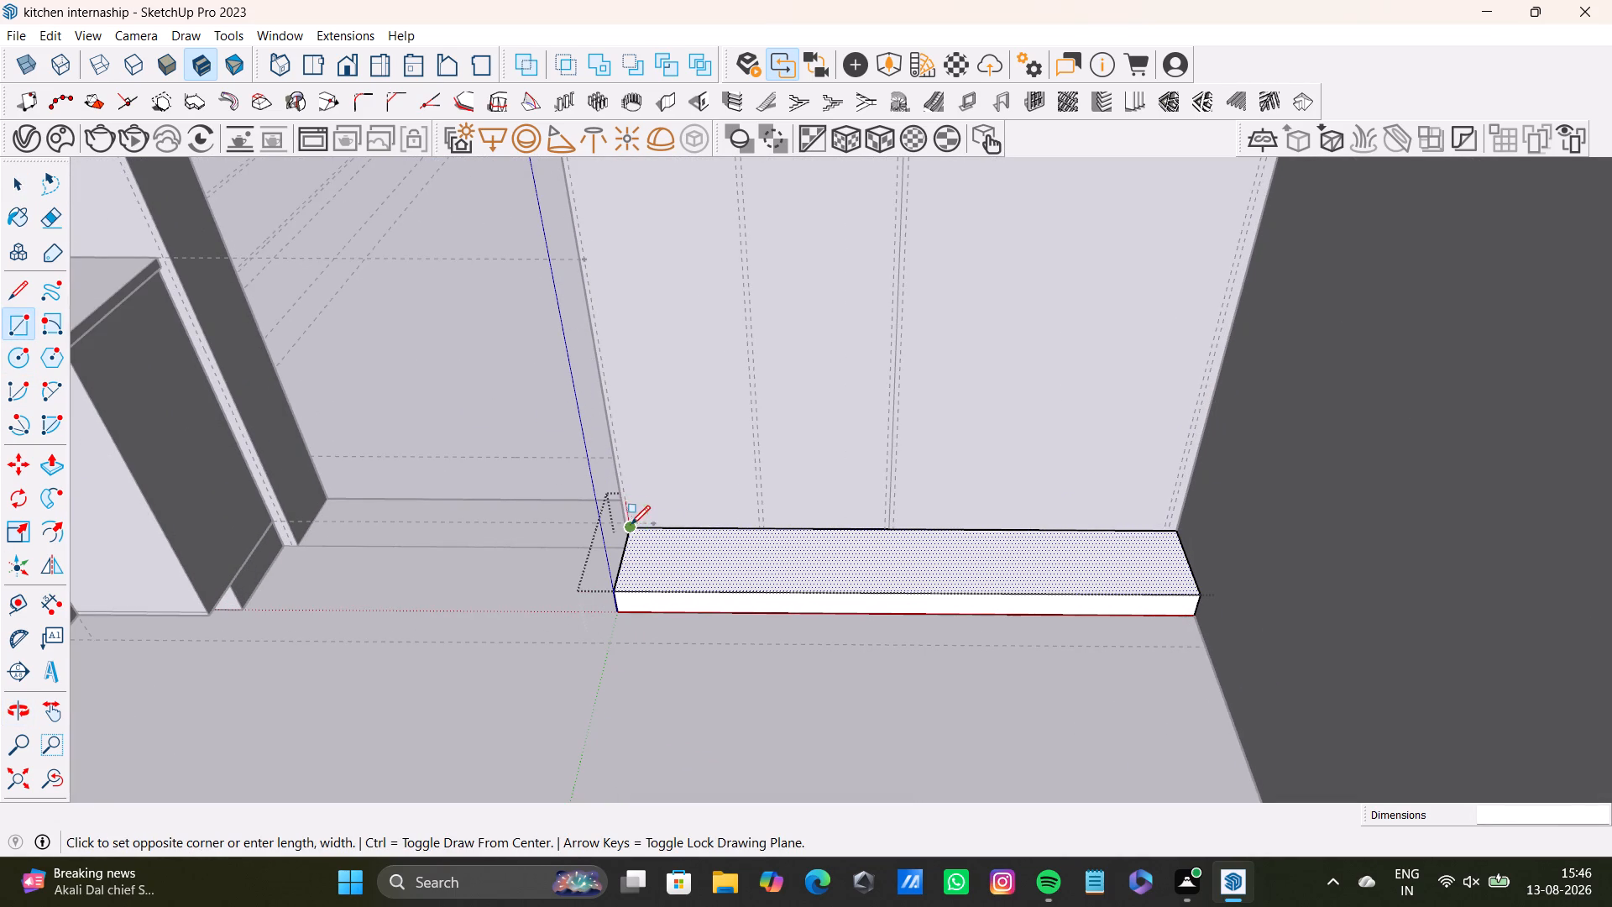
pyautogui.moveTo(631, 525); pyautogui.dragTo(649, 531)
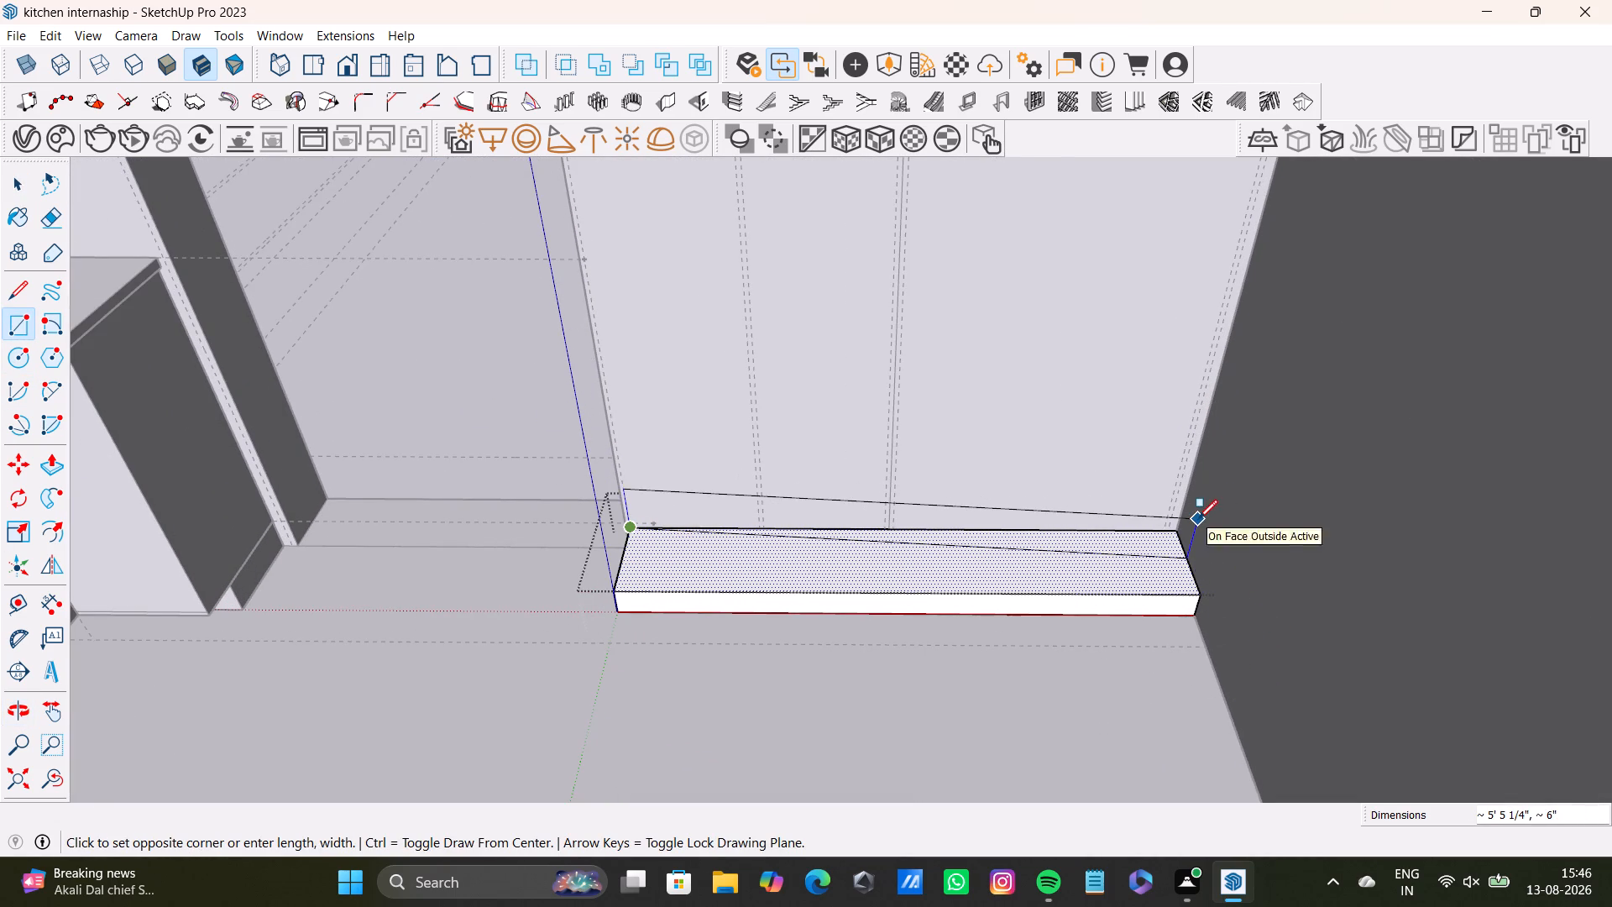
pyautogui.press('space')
# Draw a horizontal rectangle about 5' 5" by 1' 7" from the plinth top's rear corner beside the doorway, overhanging the plinth's front.
pyautogui.moveTo(22, 319); pyautogui.dragTo(39, 322)
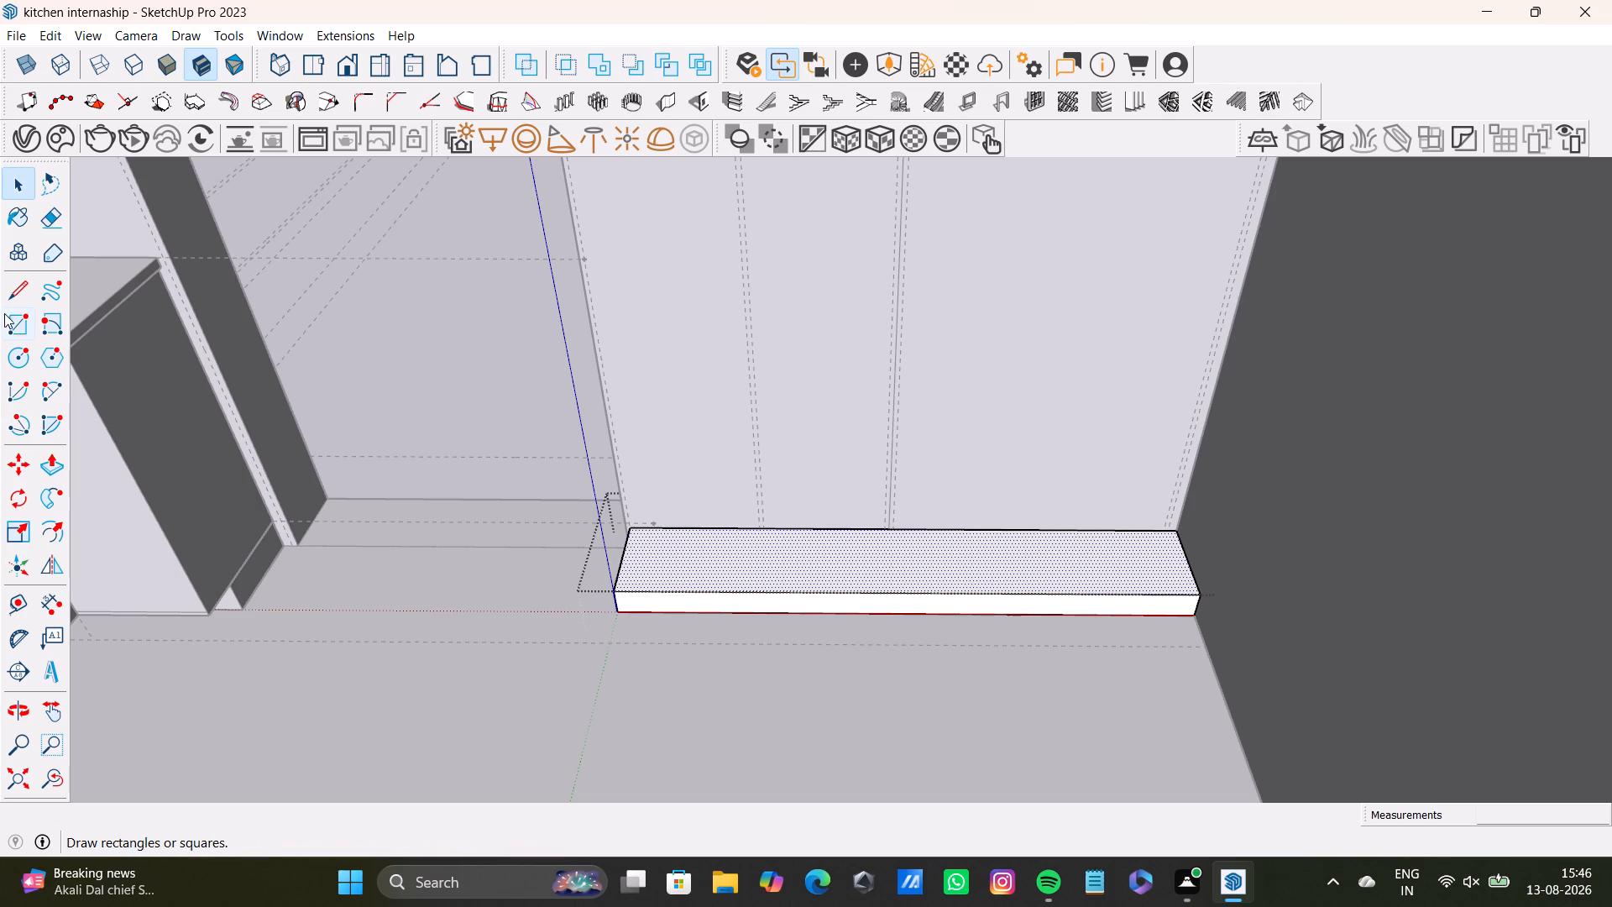
pyautogui.click(17, 319)
pyautogui.scroll(2, 639, 531)
pyautogui.click(636, 529)
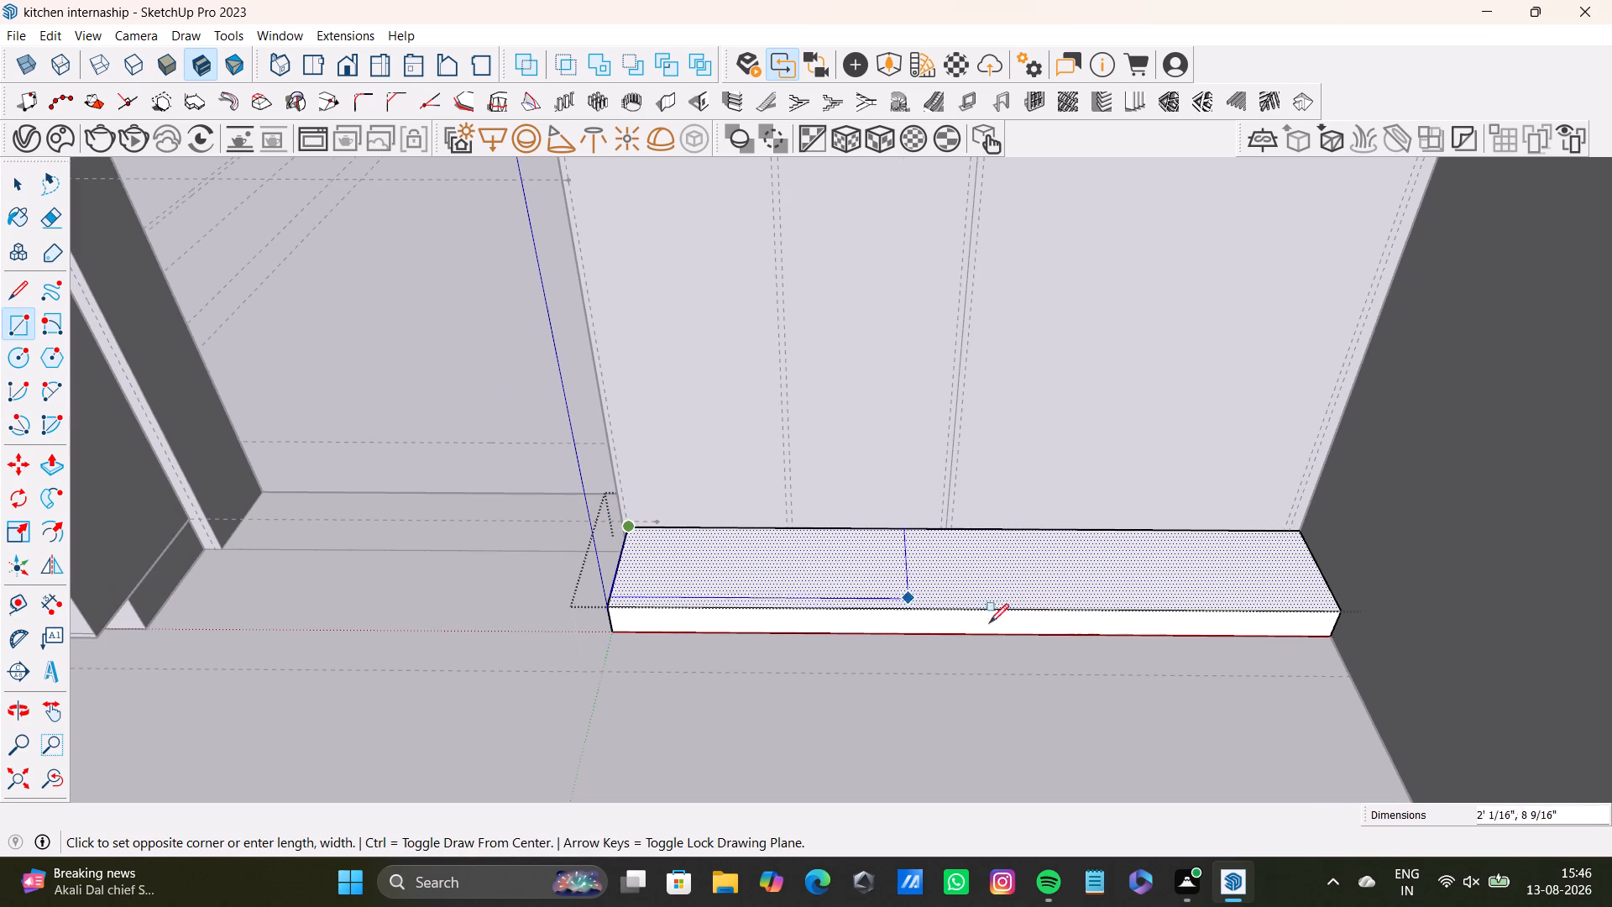
pyautogui.press('Right')
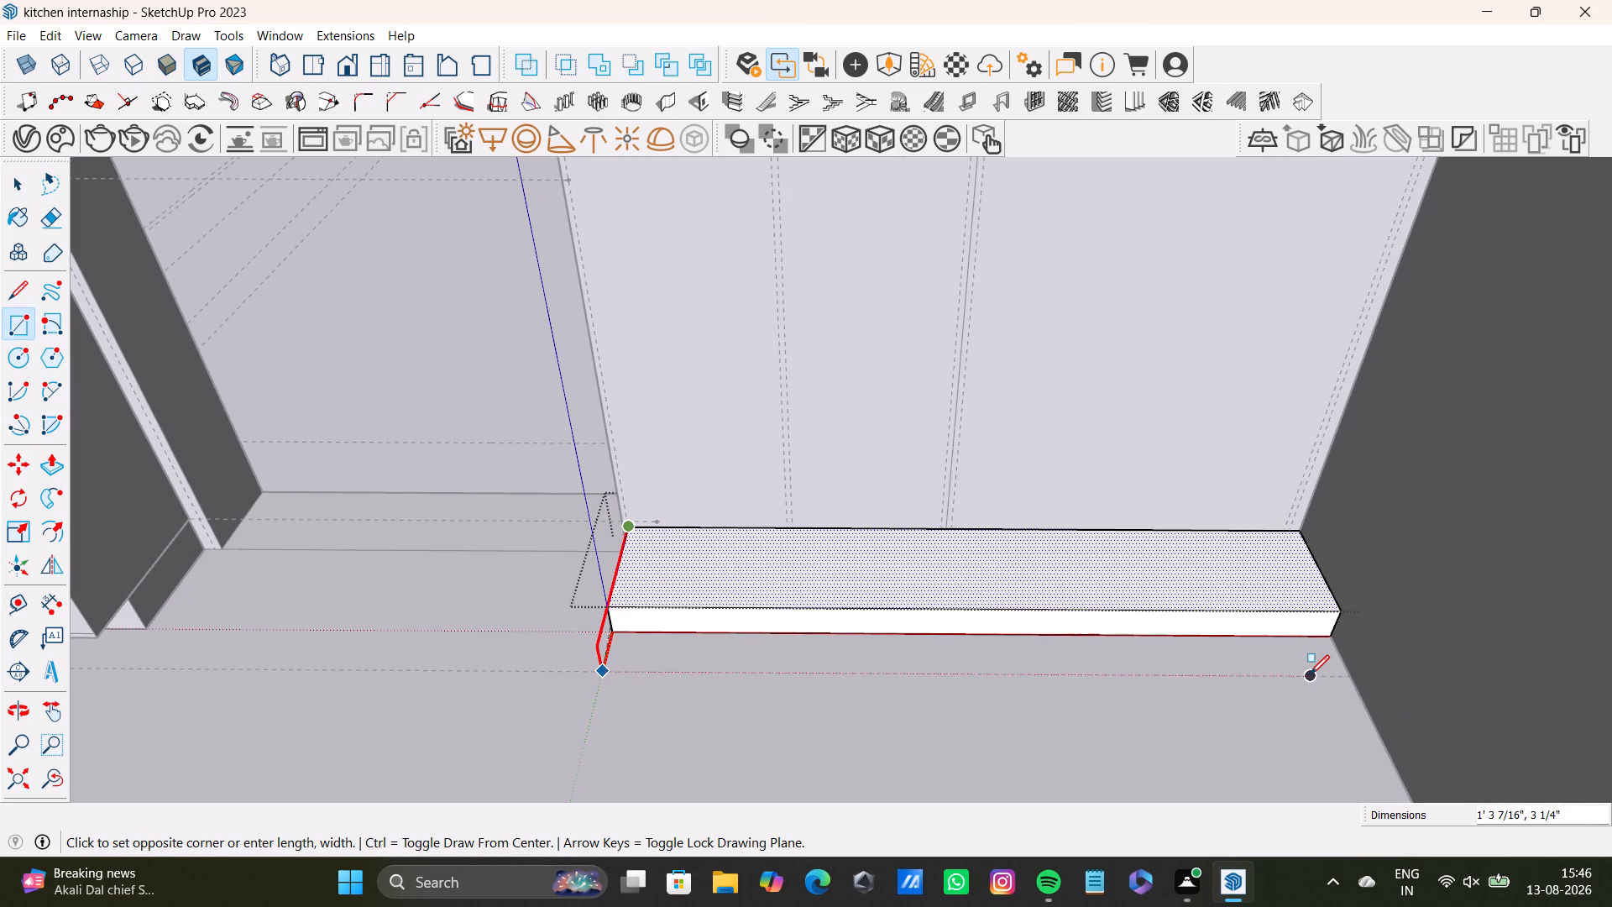
pyautogui.press('Left')
pyautogui.press('Up')
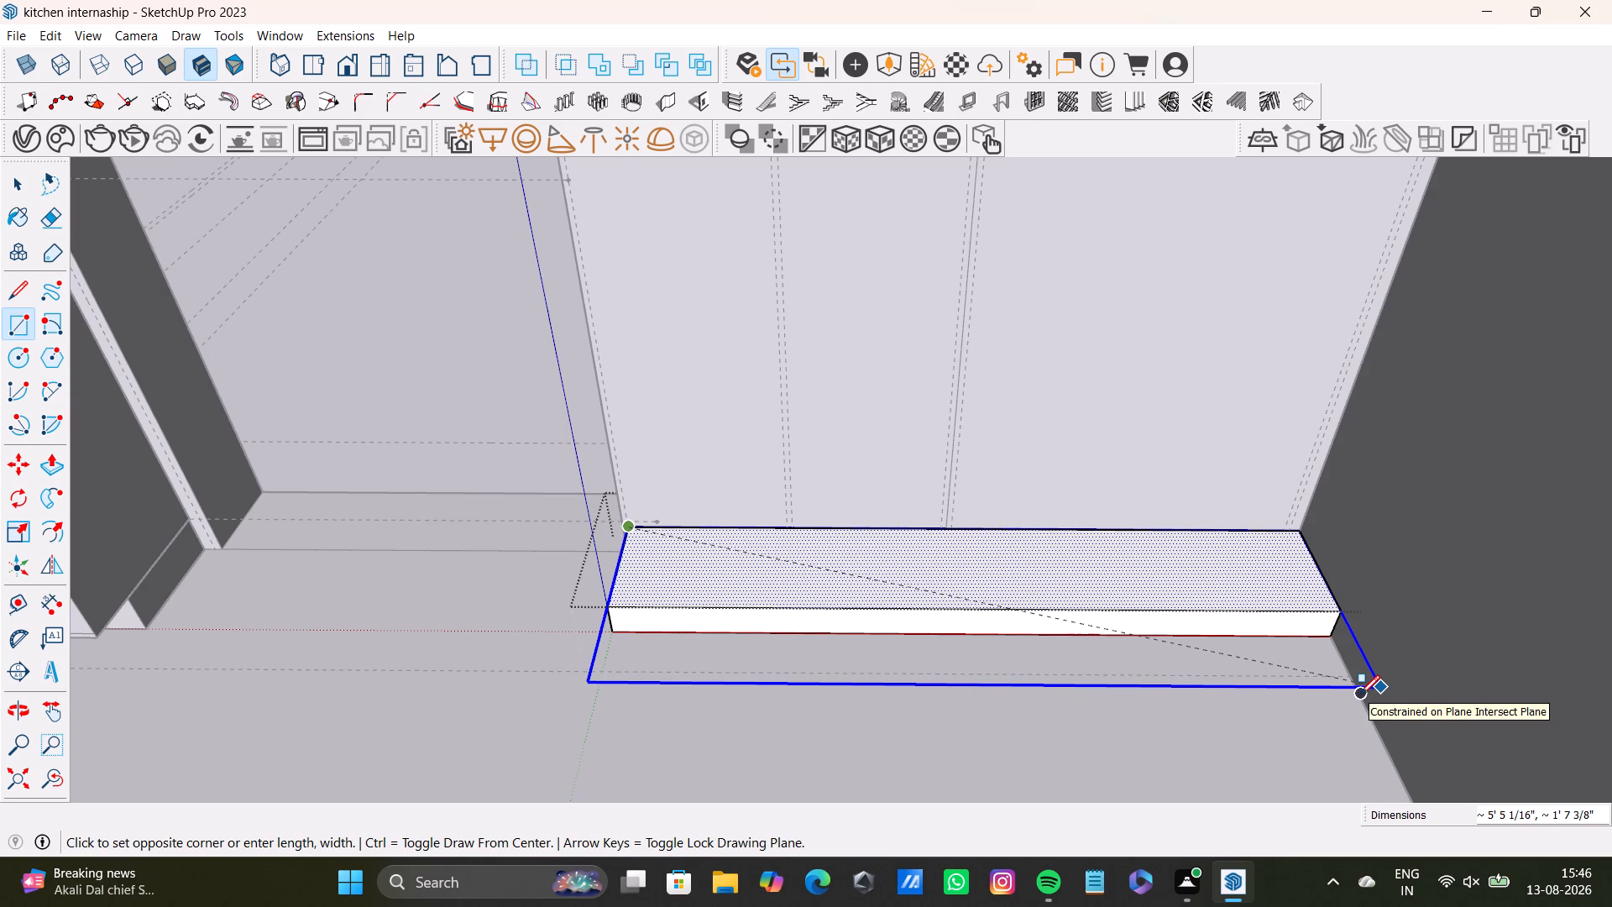
pyautogui.click(1365, 678)
pyautogui.press('space')
# Push/Pull the overhanging front strip of the new rectangle up to the end base cabinet's countertop height.
pyautogui.moveTo(978, 723); pyautogui.dragTo(979, 759, button='middle')
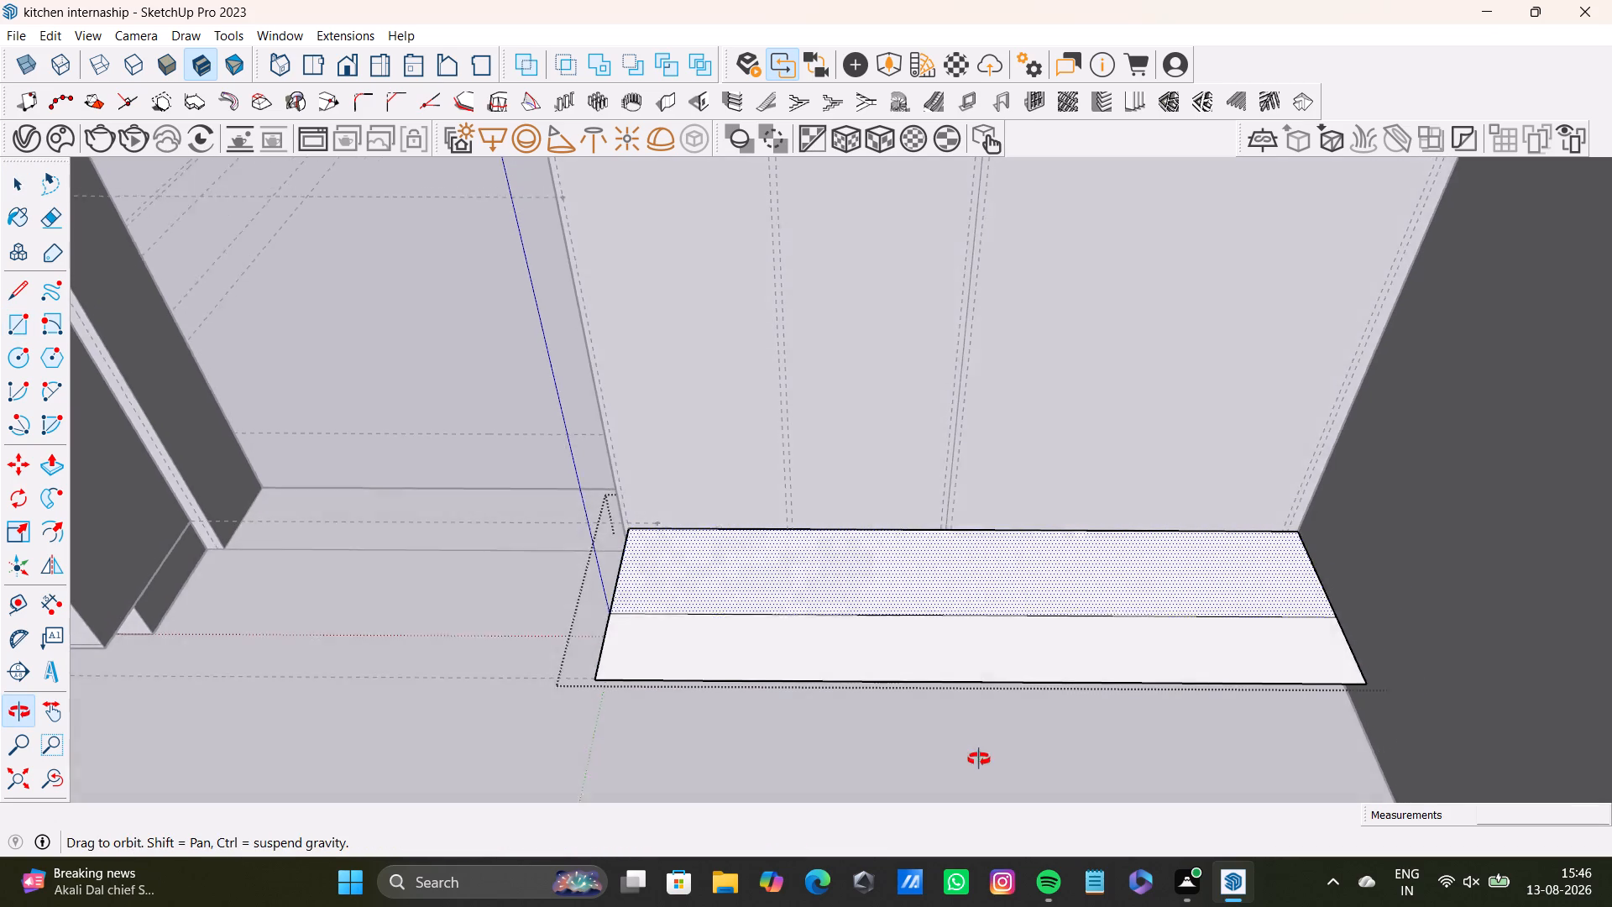
pyautogui.moveTo(979, 759); pyautogui.dragTo(982, 821, button='middle')
pyautogui.click(977, 655)
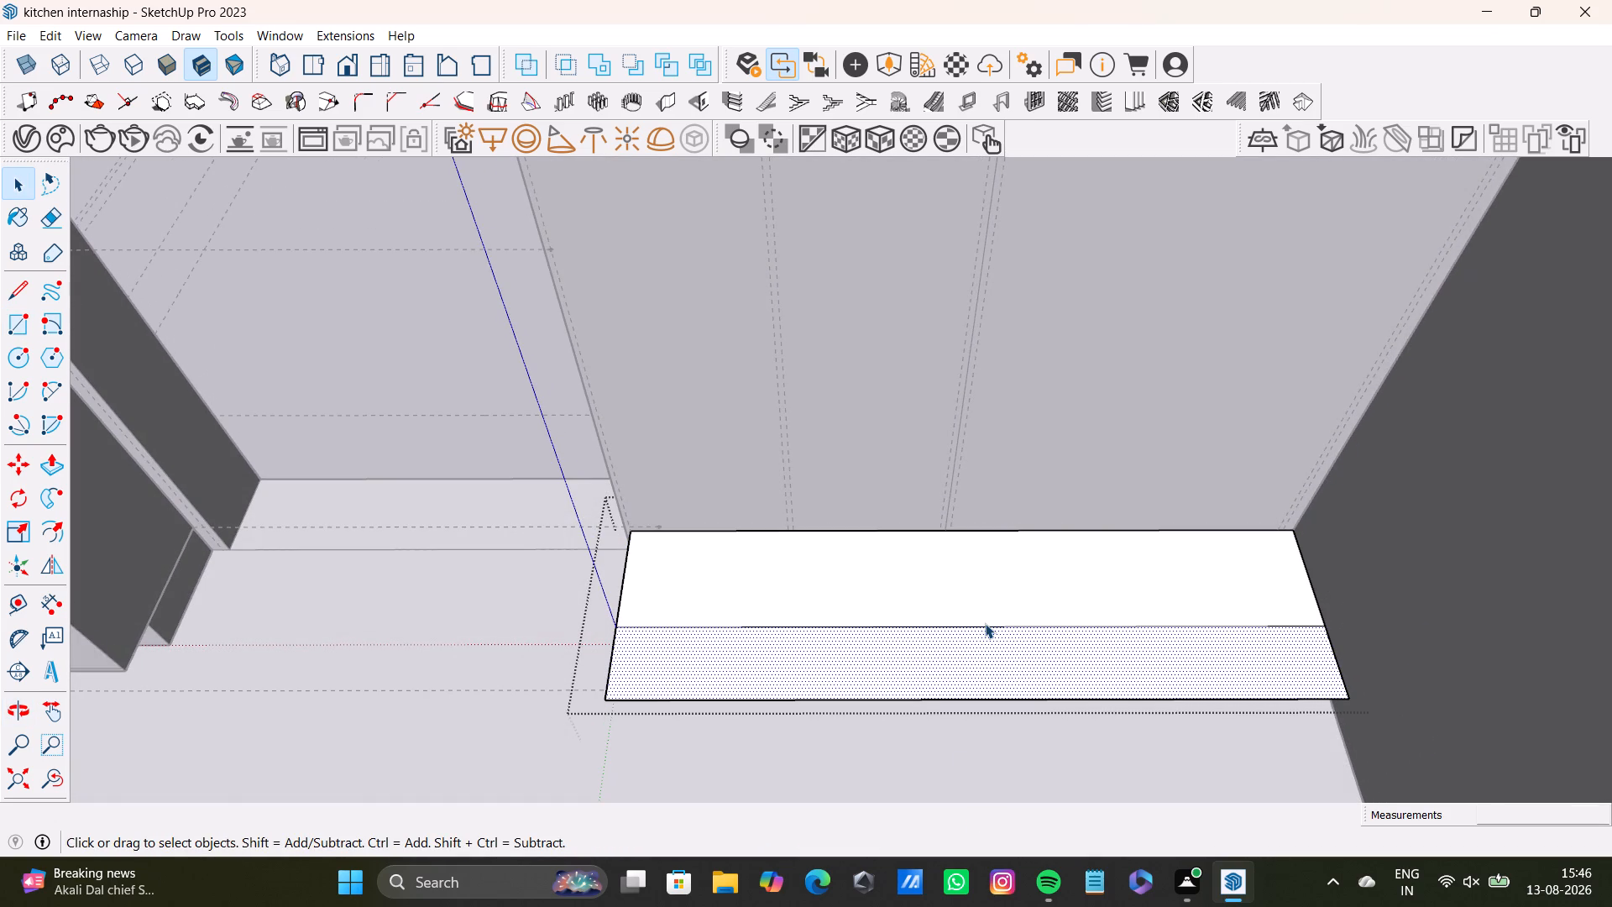
pyautogui.press('p')
pyautogui.click(977, 649)
pyautogui.moveTo(830, 393); pyautogui.dragTo(1002, 449, button='middle')
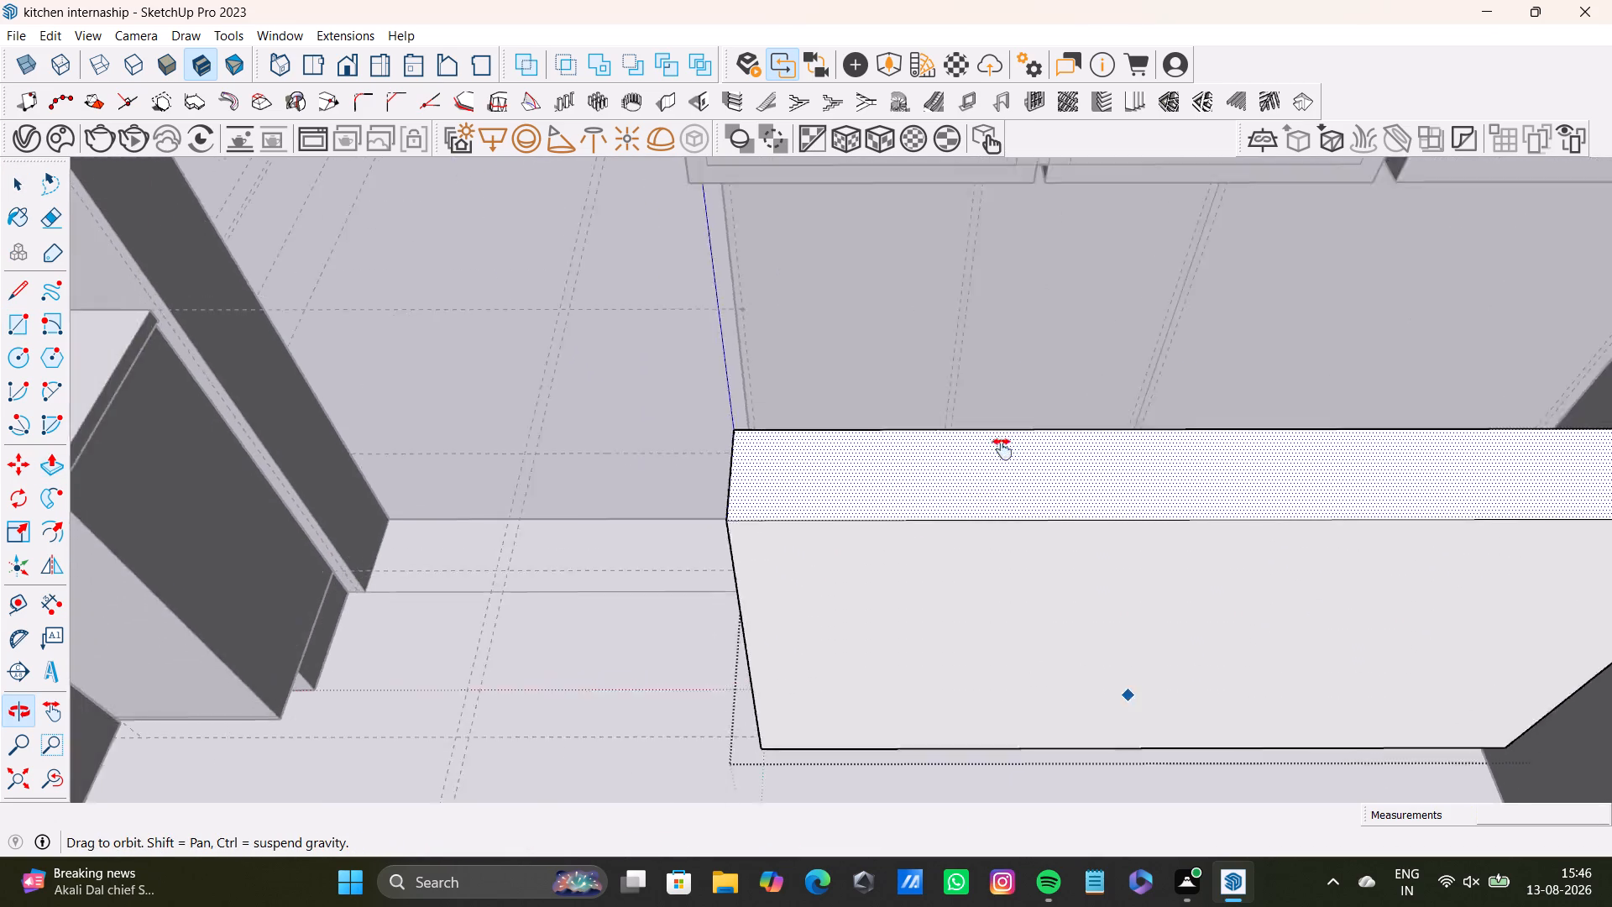
pyautogui.moveTo(1002, 449); pyautogui.dragTo(1144, 579, button='middle')
pyautogui.click(255, 595)
# Push/Pull the remaining rear strip of the plinth's top up about 2' 11" to the end base cabinet's countertop height.
pyautogui.moveTo(1185, 676); pyautogui.dragTo(1309, 816, button='middle')
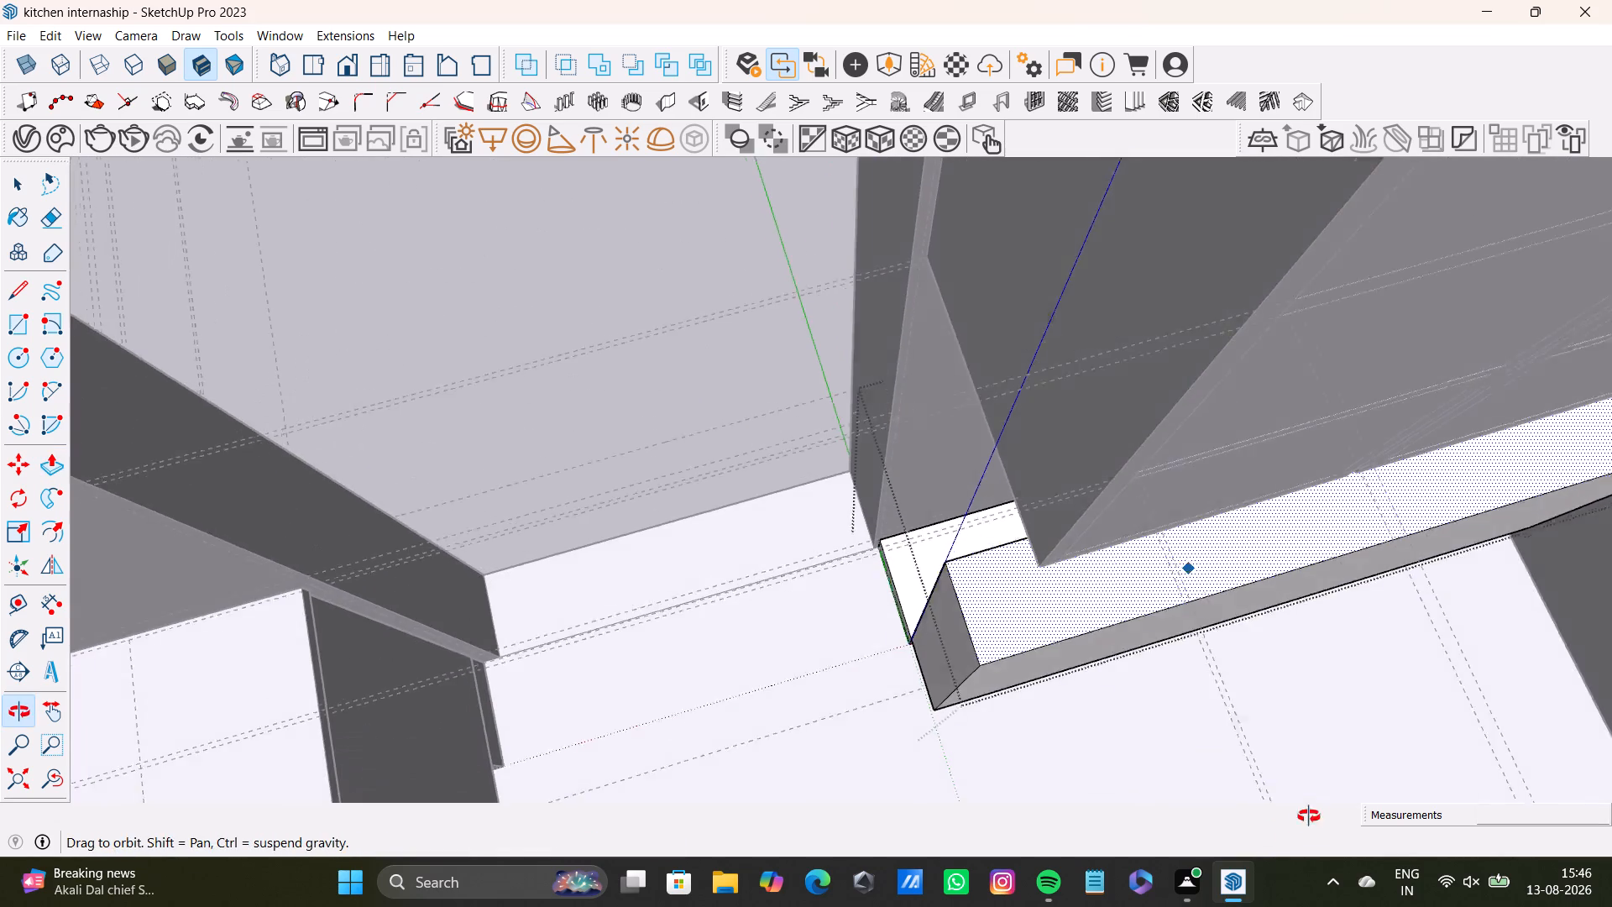
pyautogui.moveTo(1309, 816); pyautogui.dragTo(1309, 814, button='middle')
pyautogui.scroll(2, 923, 579)
pyautogui.click(905, 569)
pyautogui.press('space')
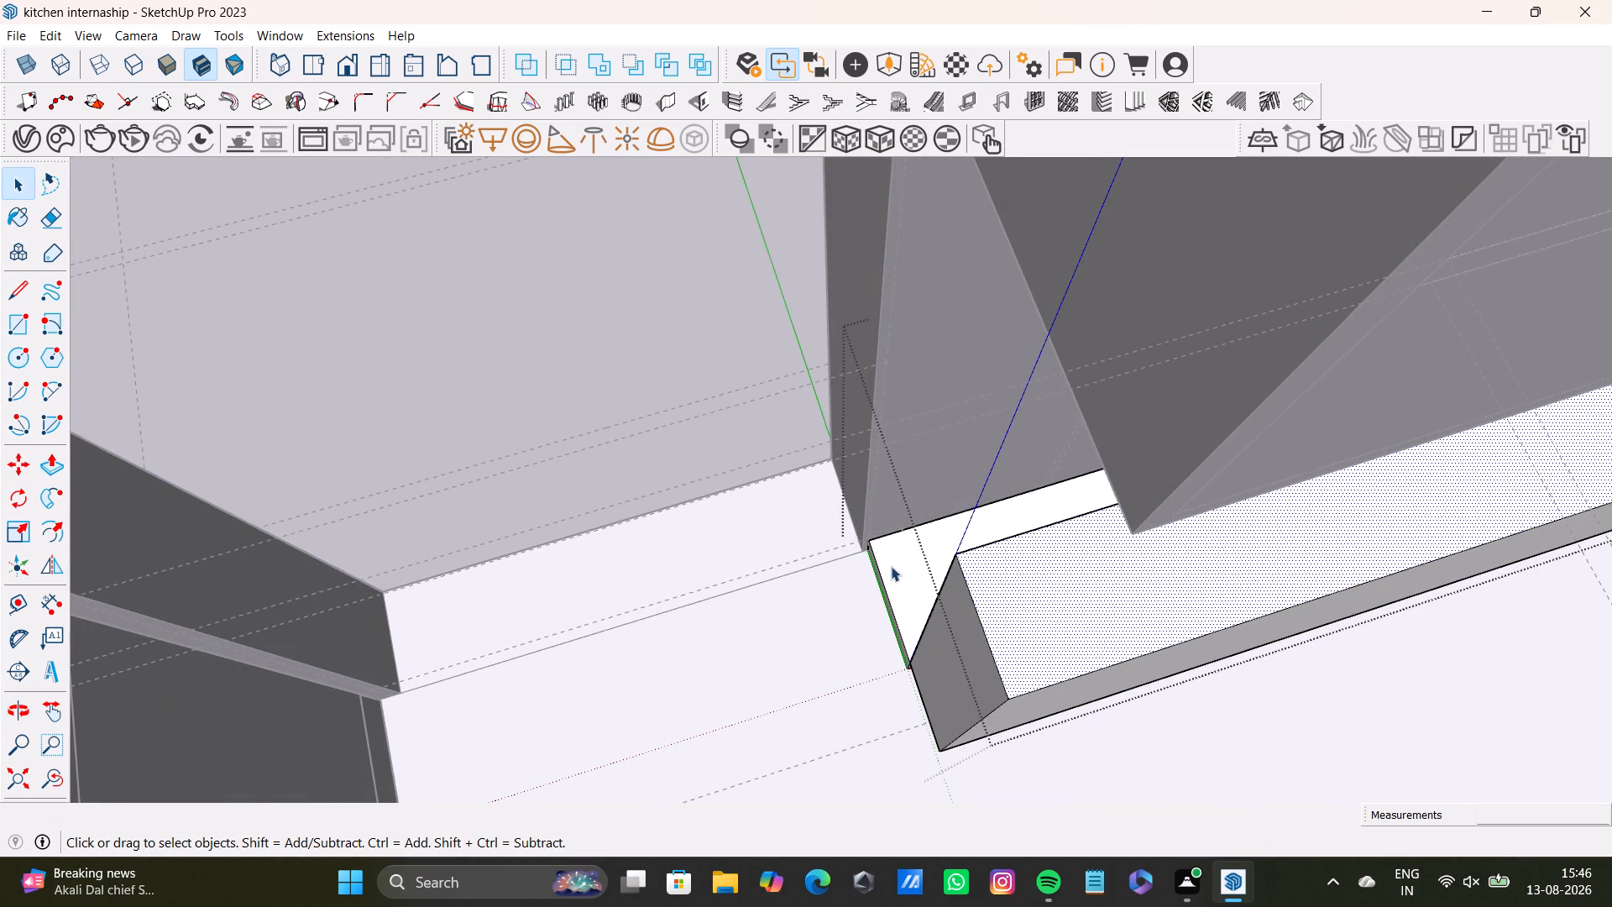
pyautogui.click(891, 566)
pyautogui.press('p')
pyautogui.click(898, 570)
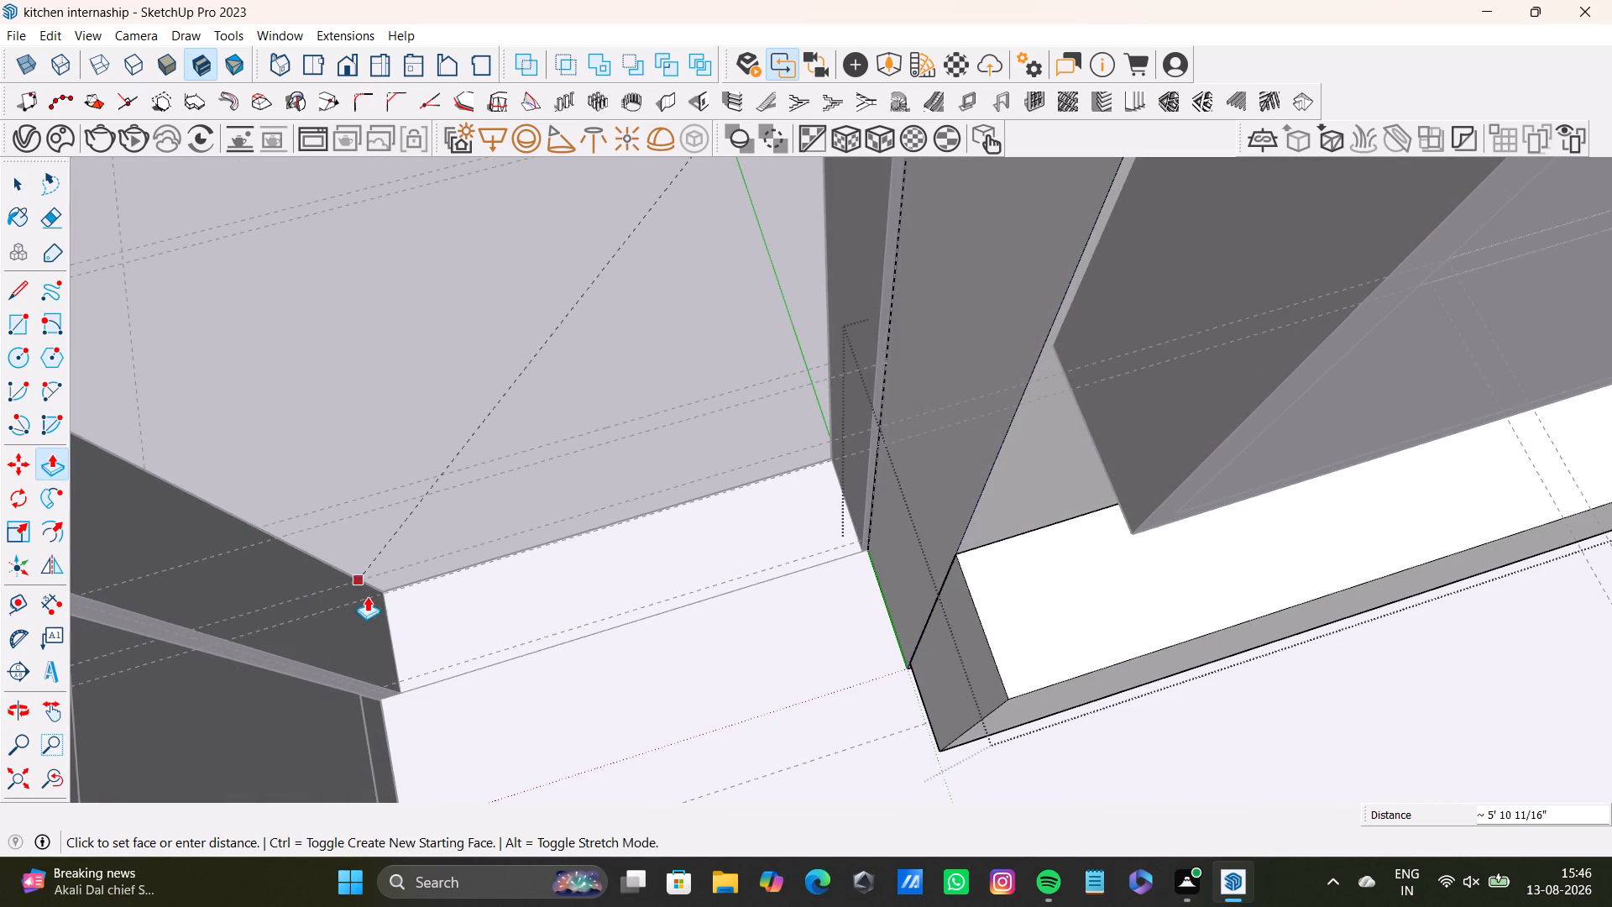
pyautogui.moveTo(488, 588); pyautogui.dragTo(723, 497, button='middle')
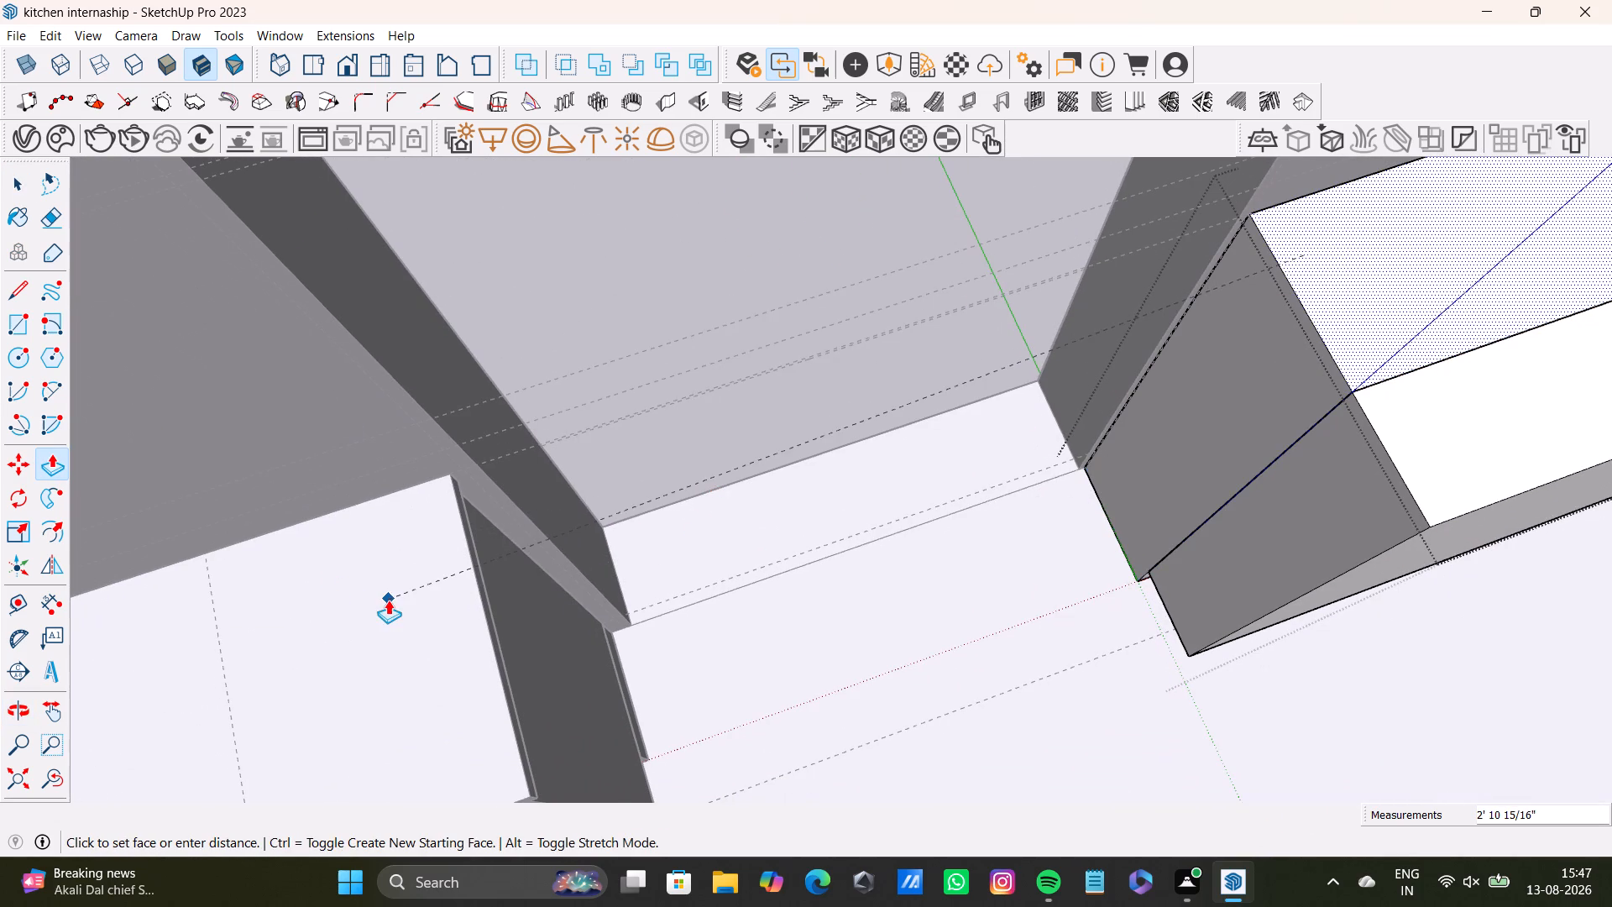
pyautogui.click(388, 600)
# Delete the edge dividing the front and rear strips on the raised block's top.
pyautogui.moveTo(614, 648); pyautogui.dragTo(468, 563, button='middle')
pyautogui.keyDown('shift'); pyautogui.moveTo(632, 567); pyautogui.dragTo(296, 411, button='middle'); pyautogui.keyUp('shift')
pyautogui.scroll(2, 639, 469)
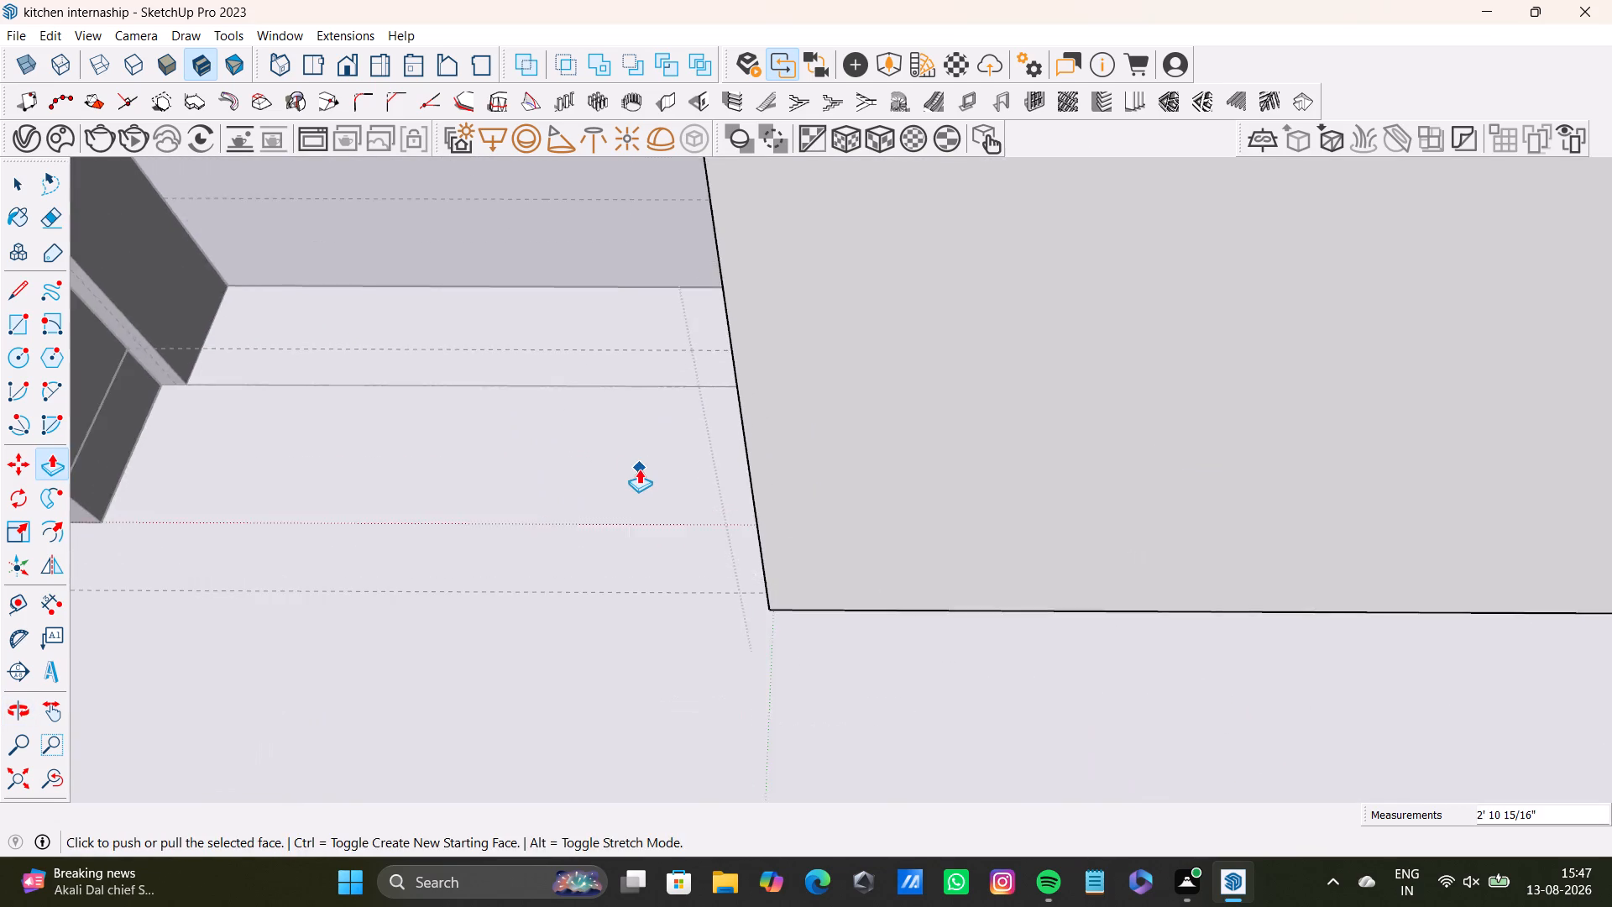
pyautogui.moveTo(639, 469); pyautogui.dragTo(503, 677, button='middle')
pyautogui.scroll(-3, 557, 607)
pyautogui.middleClick(576, 583)
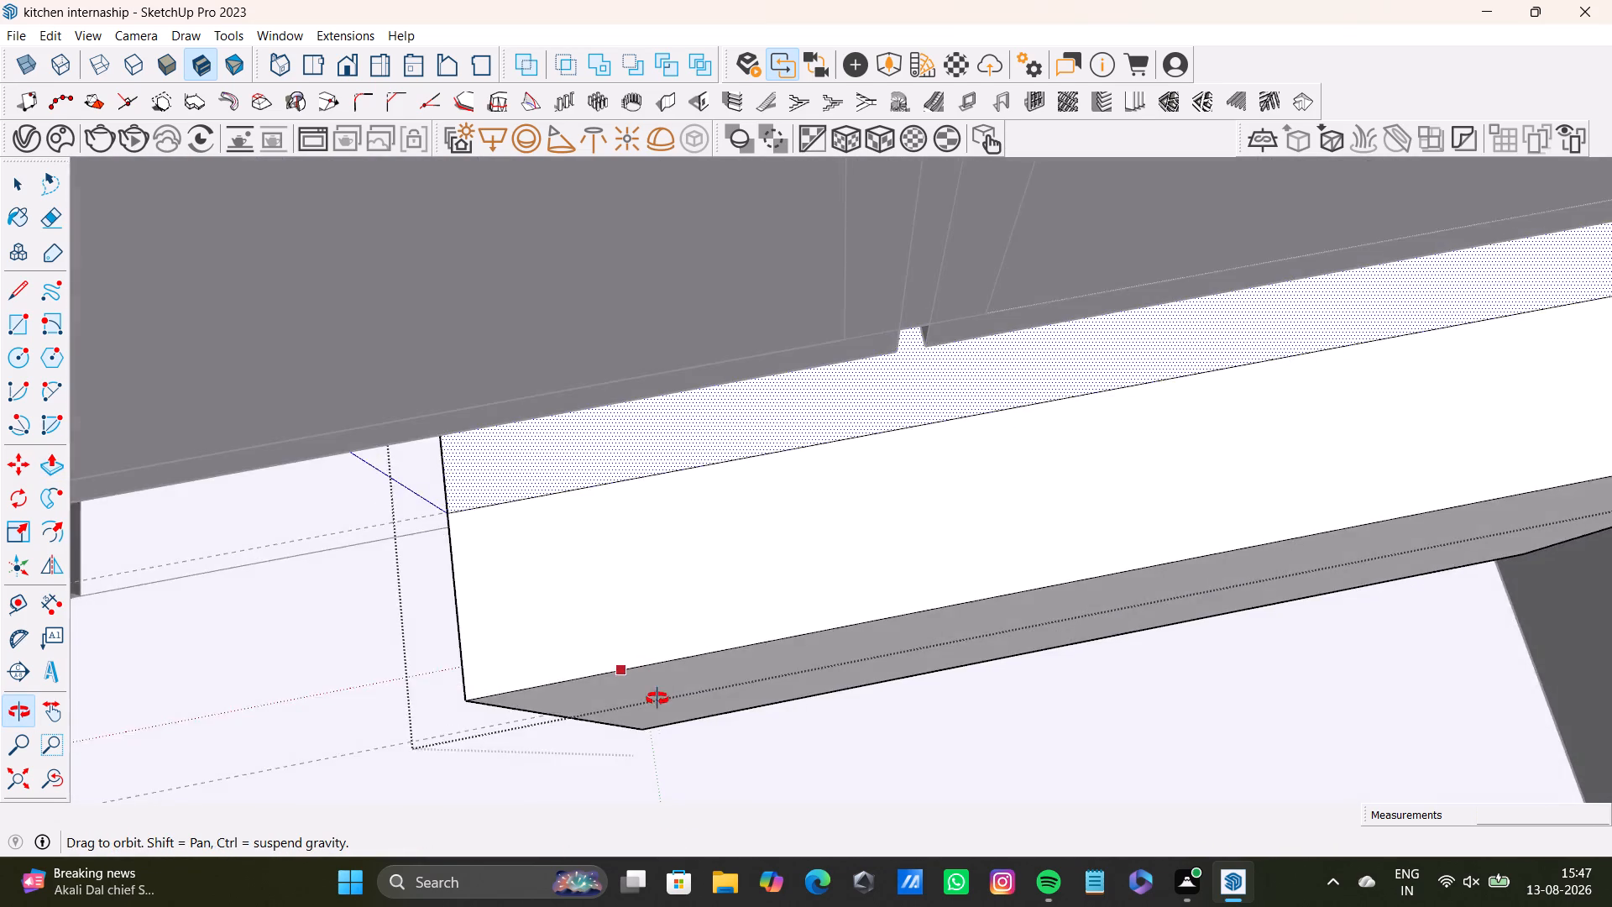
pyautogui.press('space')
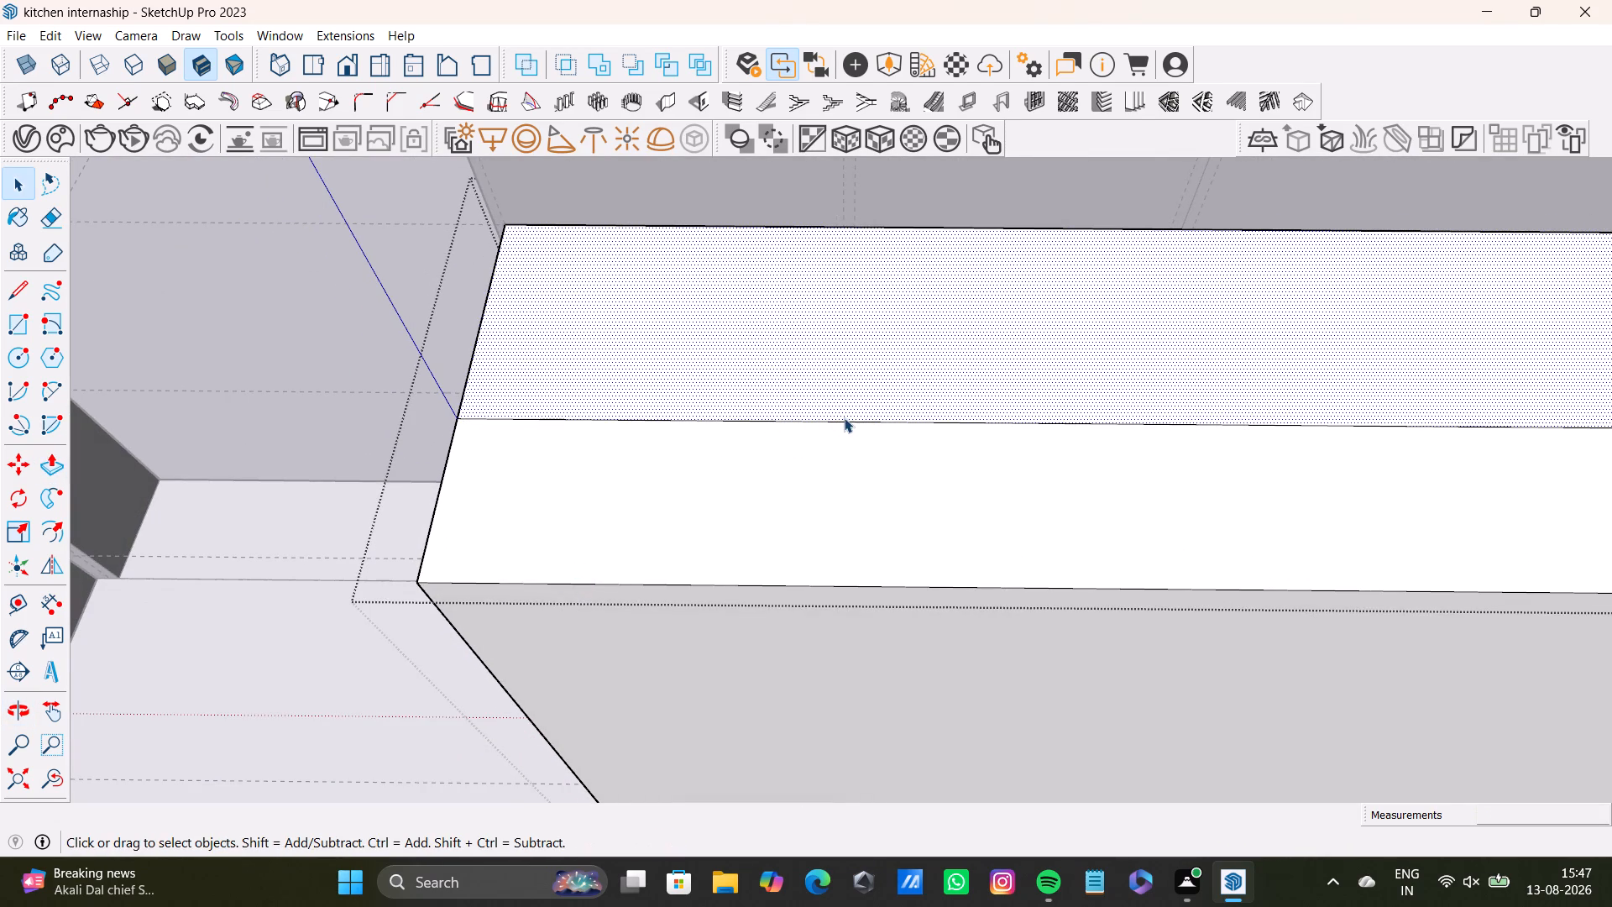
pyautogui.click(844, 417)
pyautogui.click(847, 423)
pyautogui.press('Delete')
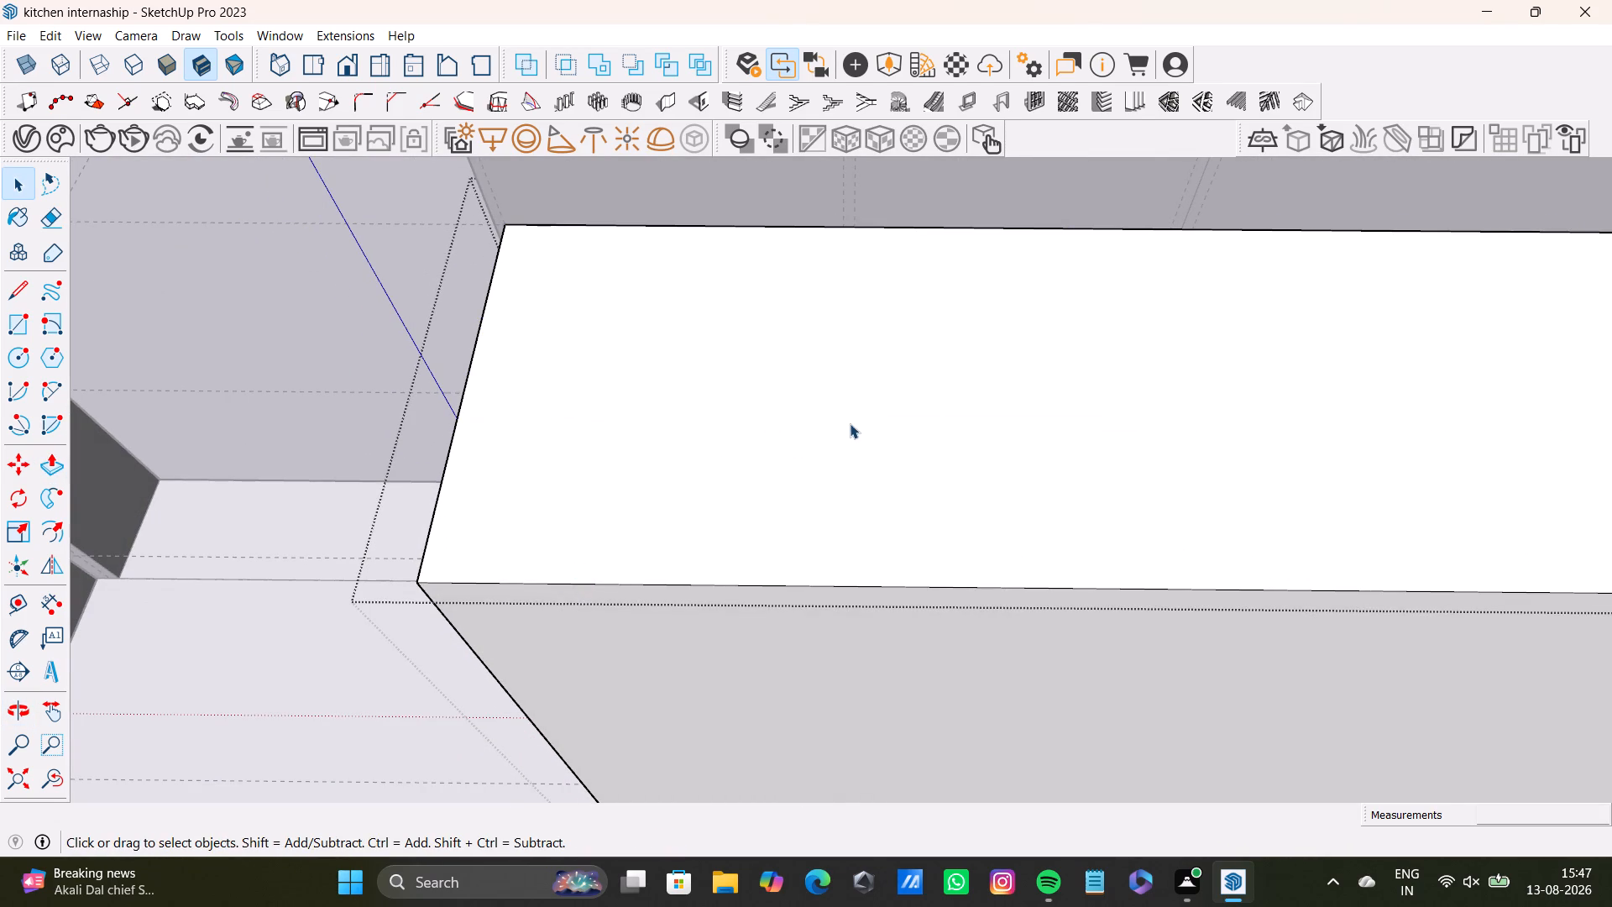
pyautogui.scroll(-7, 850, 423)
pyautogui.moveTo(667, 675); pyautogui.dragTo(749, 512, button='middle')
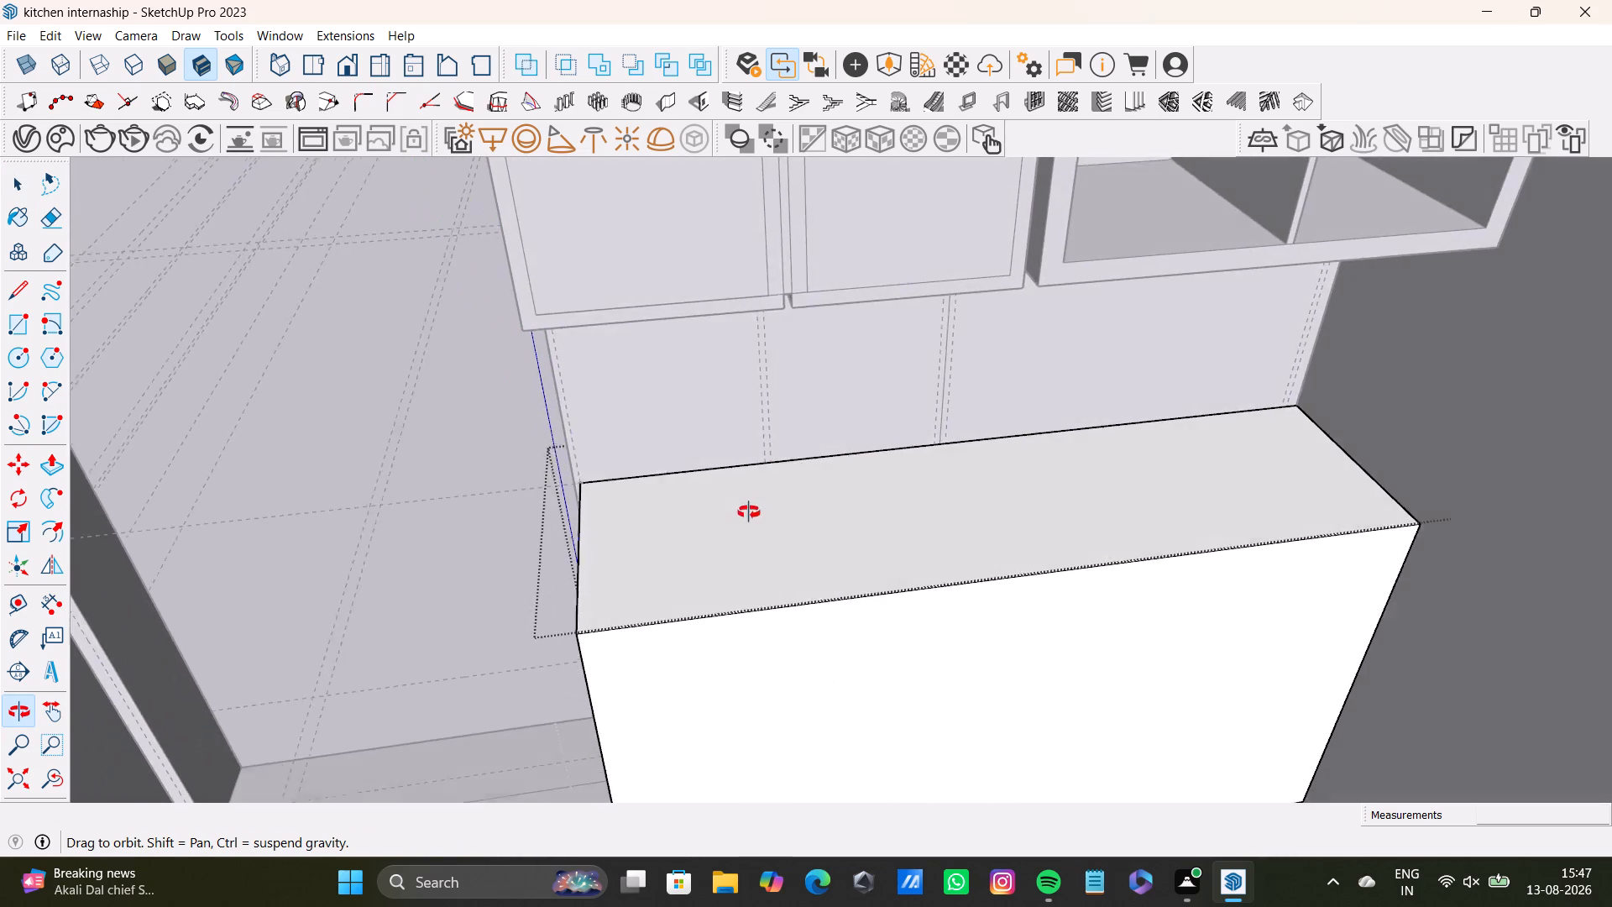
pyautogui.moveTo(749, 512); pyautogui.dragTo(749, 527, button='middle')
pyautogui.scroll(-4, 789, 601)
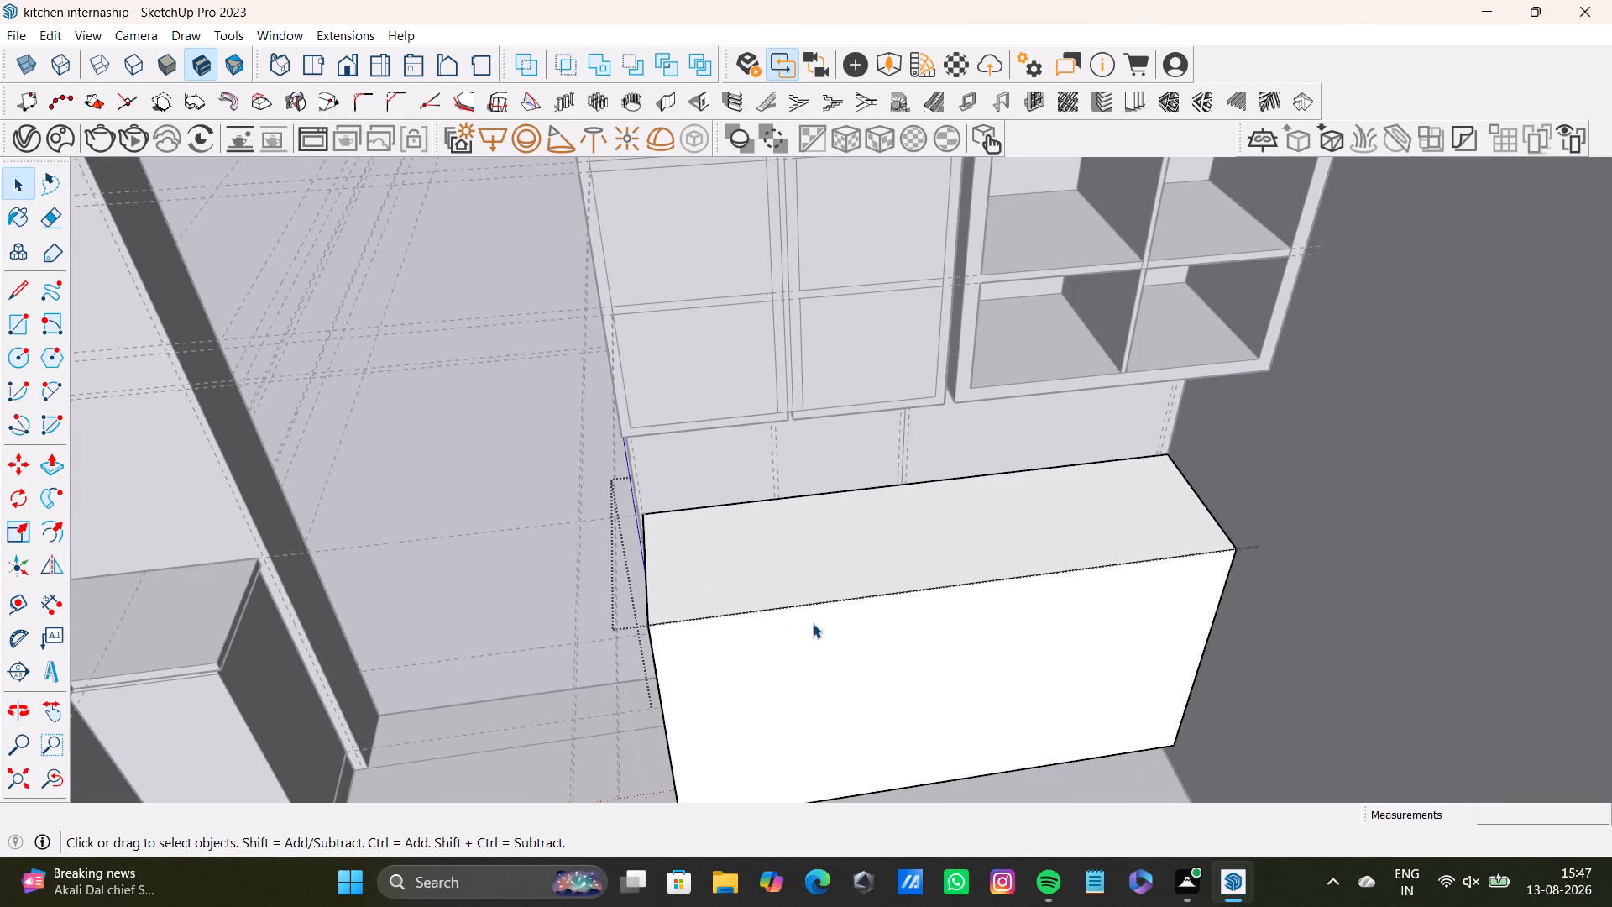
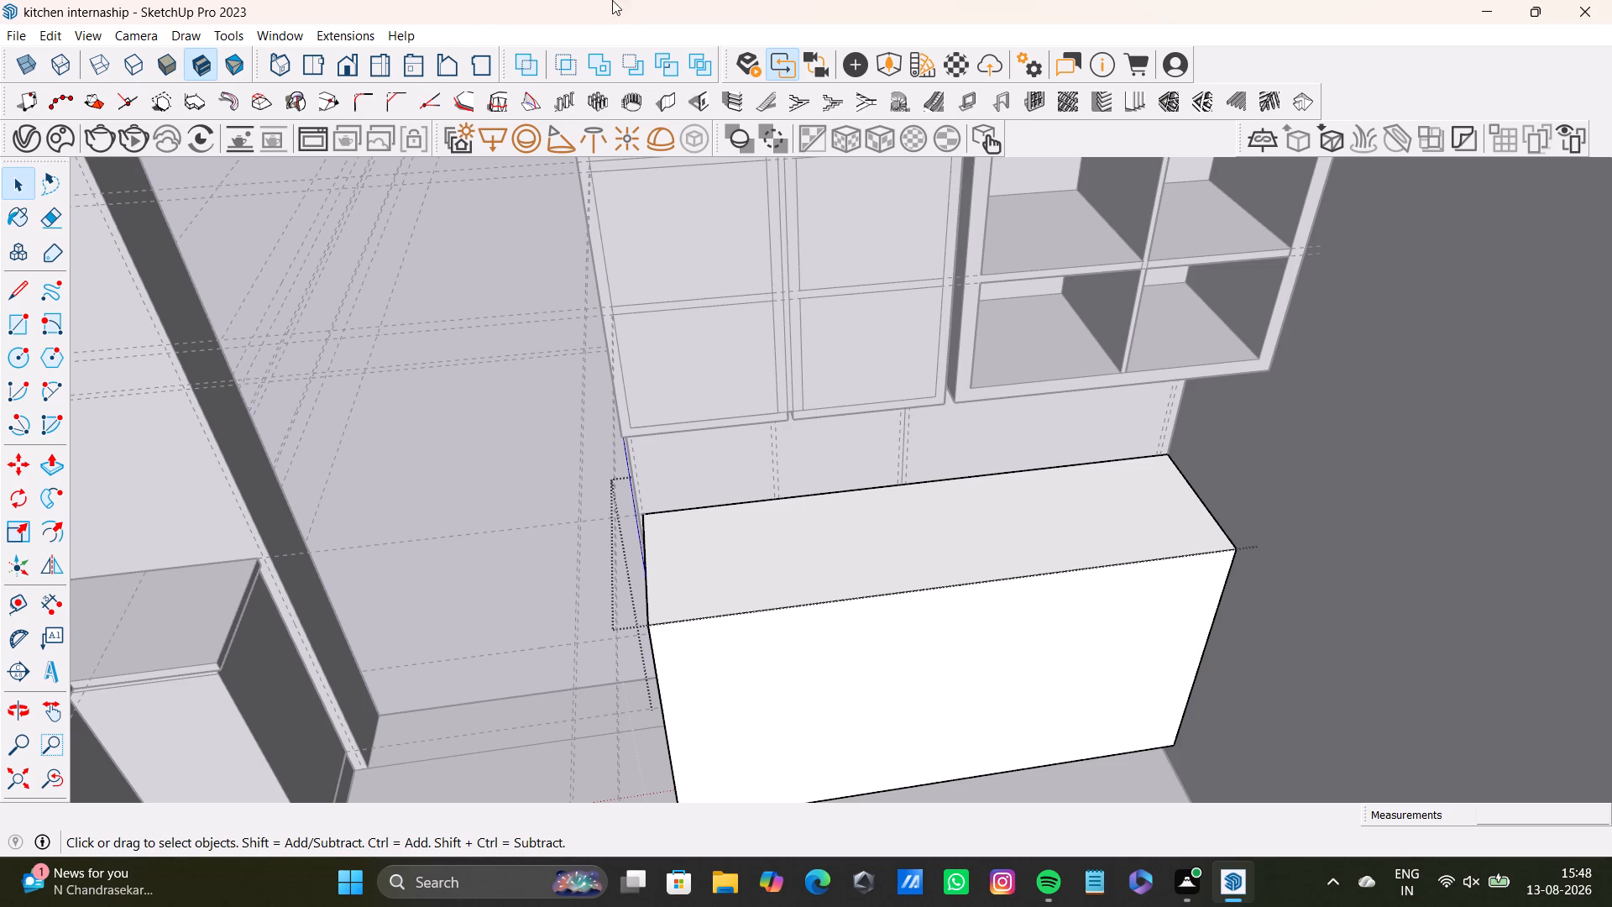
# Push/Pull the recessed strip between the two closed wall cabinets beside the doorway down about 15/16", flush with their undersides.
pyautogui.scroll(-2, 898, 627)
pyautogui.moveTo(926, 642); pyautogui.dragTo(767, 515, button='middle')
pyautogui.moveTo(834, 543); pyautogui.dragTo(883, 501, button='middle')
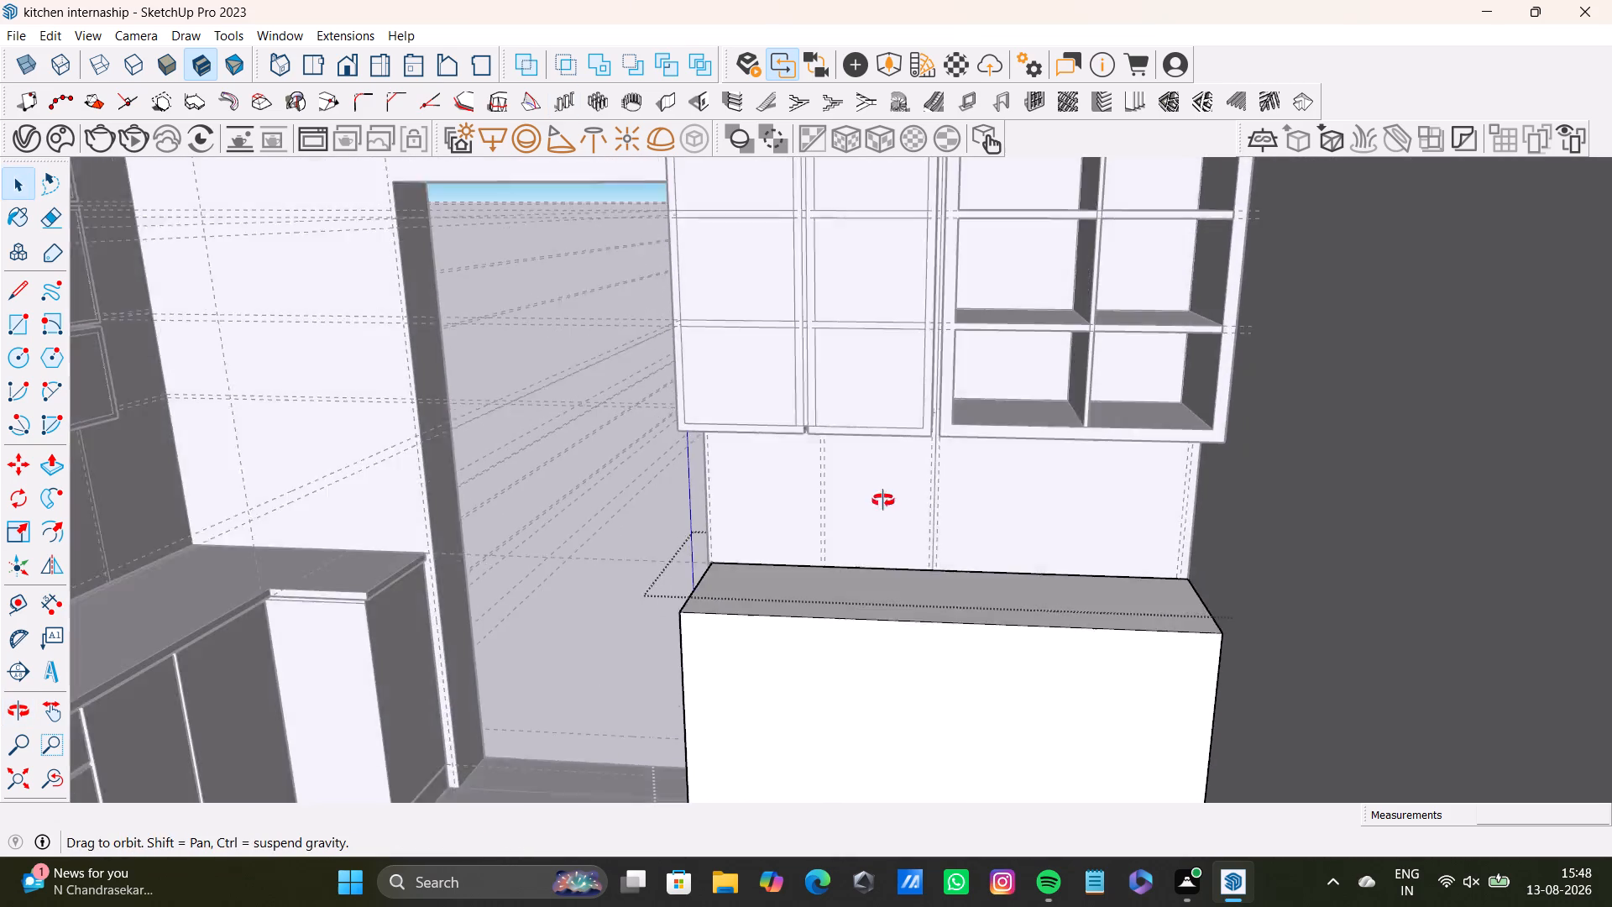
pyautogui.moveTo(883, 501); pyautogui.dragTo(993, 412, button='middle')
pyautogui.moveTo(988, 469); pyautogui.dragTo(988, 283, button='middle')
pyautogui.scroll(4, 850, 385)
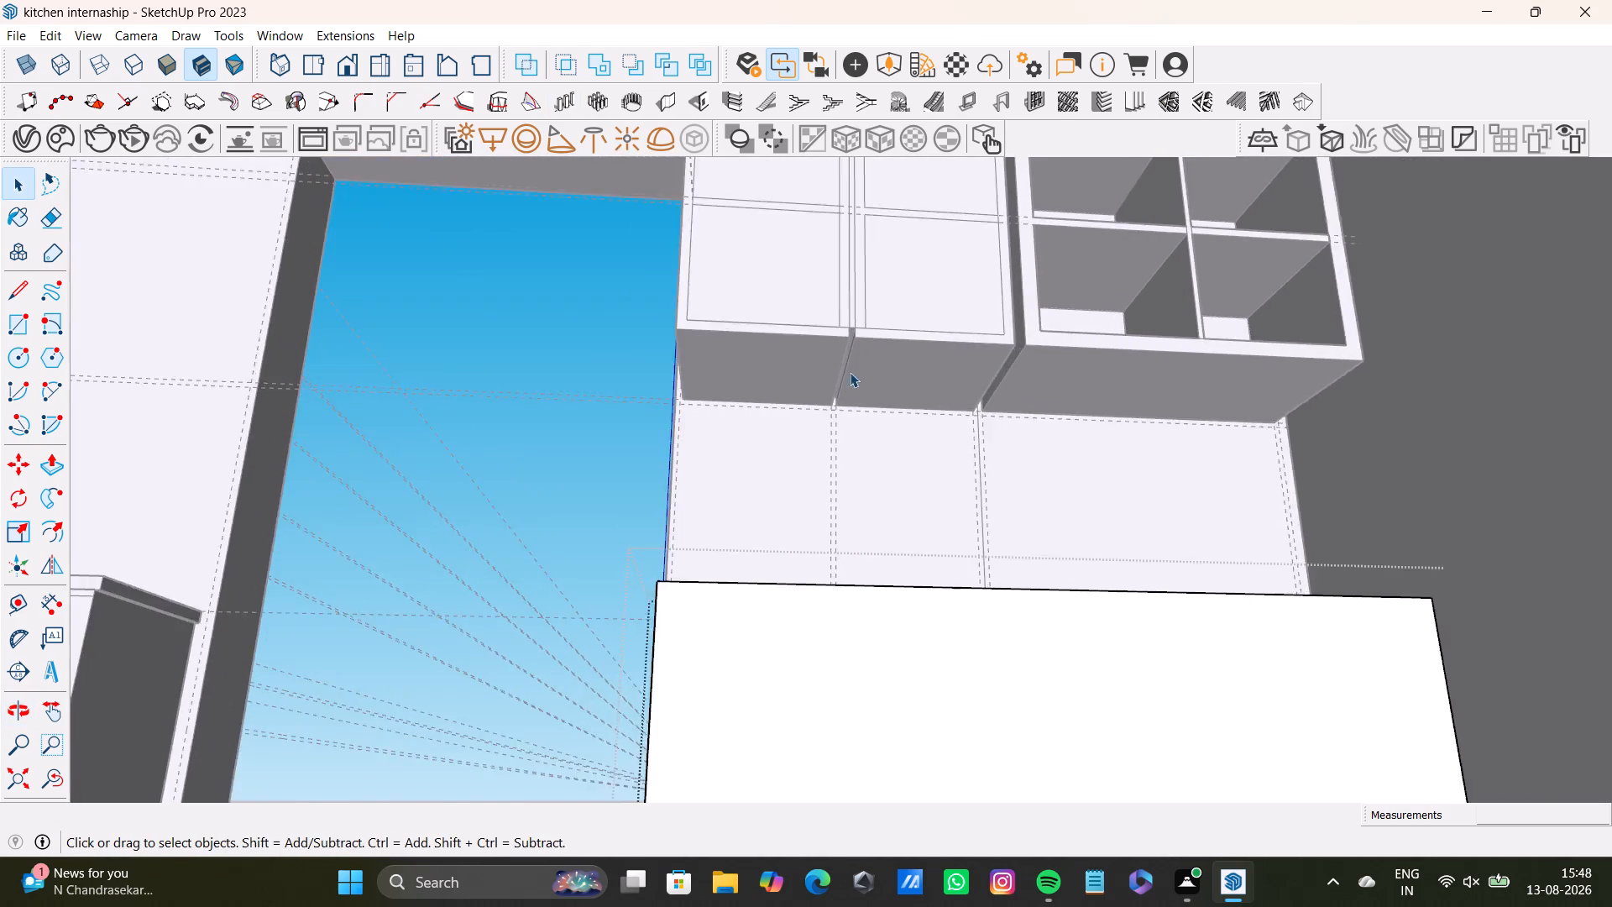
pyautogui.scroll(2, 850, 372)
pyautogui.moveTo(849, 353); pyautogui.dragTo(773, 341, button='middle')
pyautogui.press('space')
pyautogui.click(439, 337)
pyautogui.click(484, 349)
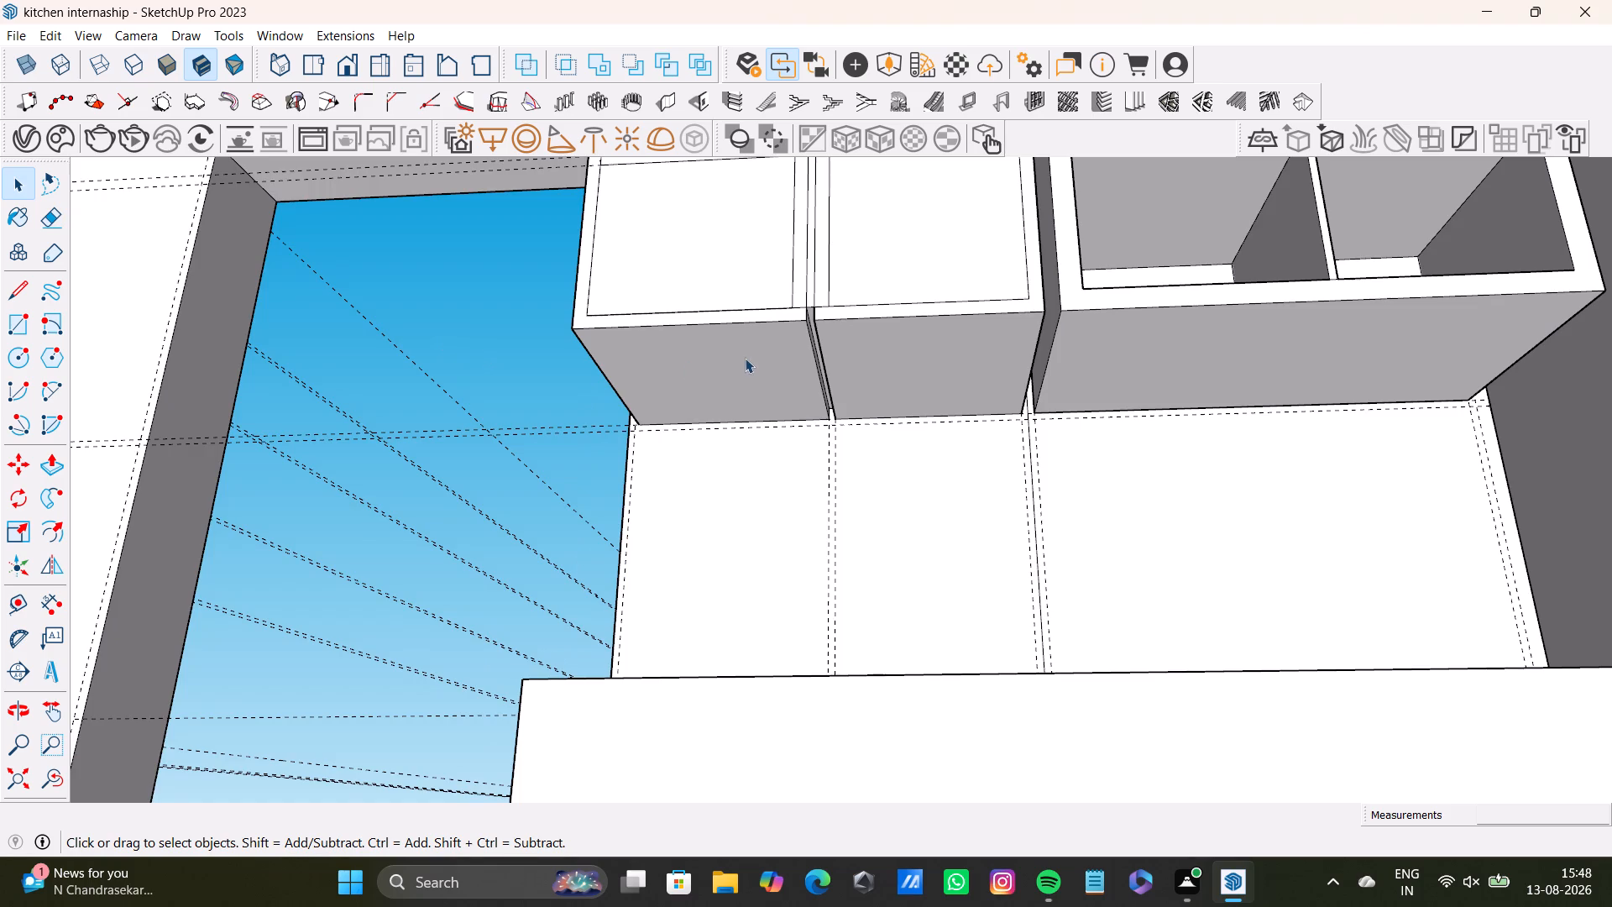
pyautogui.scroll(6, 752, 355)
pyautogui.keyDown('shift'); pyautogui.moveTo(776, 364); pyautogui.dragTo(768, 514, button='middle'); pyautogui.keyUp('shift')
pyautogui.moveTo(810, 452); pyautogui.dragTo(819, 323, button='middle')
pyautogui.scroll(4, 847, 383)
pyautogui.moveTo(850, 376); pyautogui.dragTo(845, 382, button='middle')
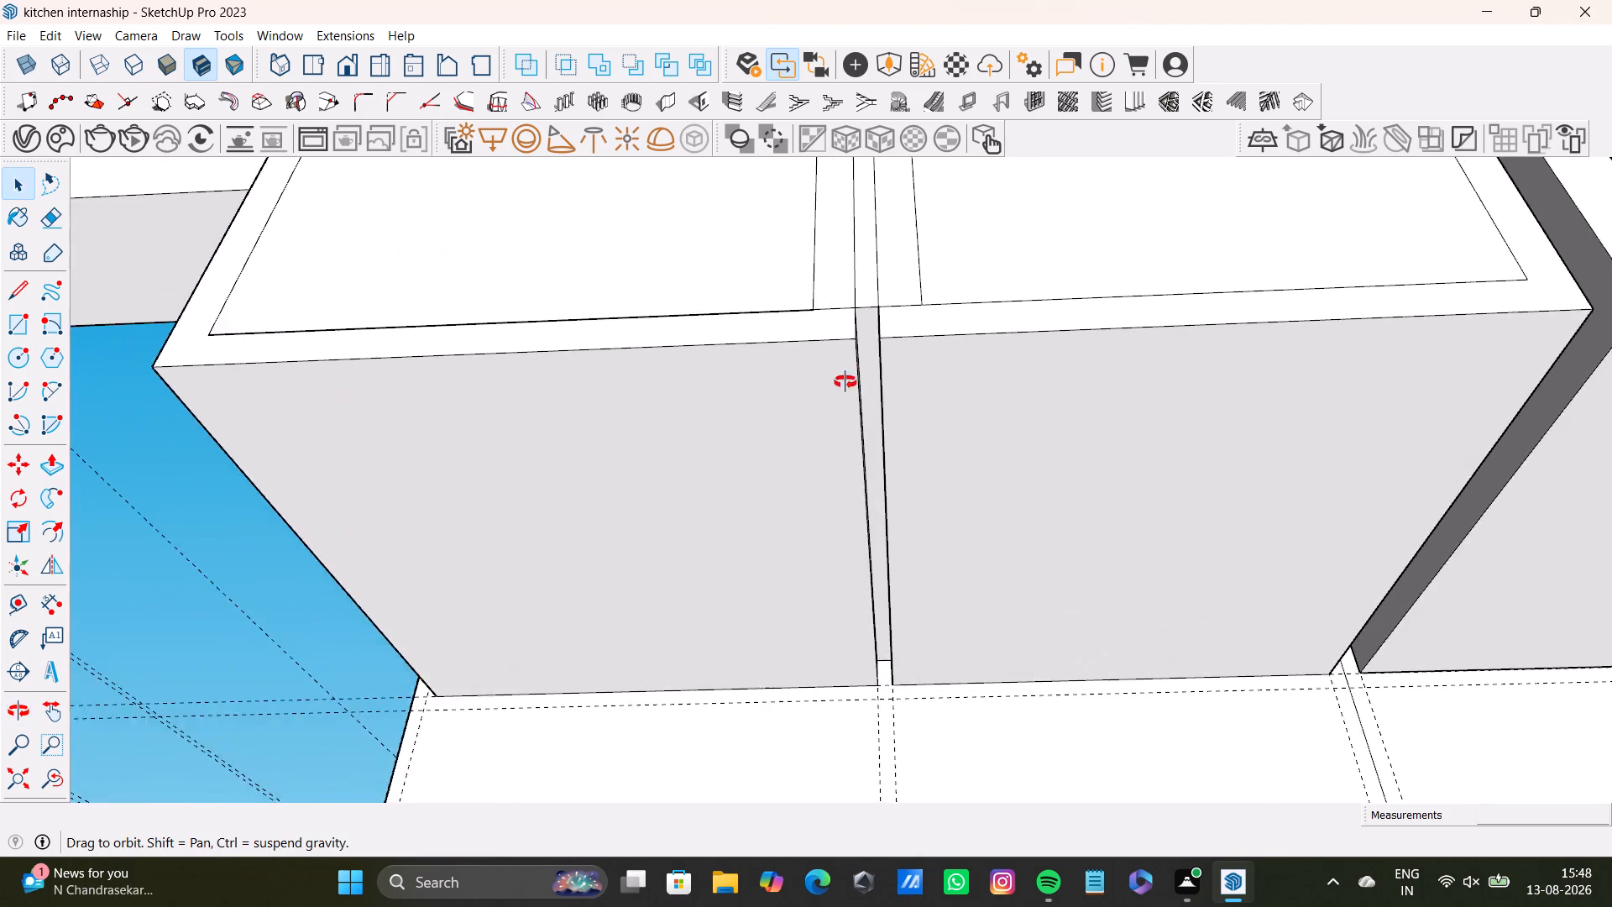
pyautogui.moveTo(845, 382); pyautogui.dragTo(911, 535, button='middle')
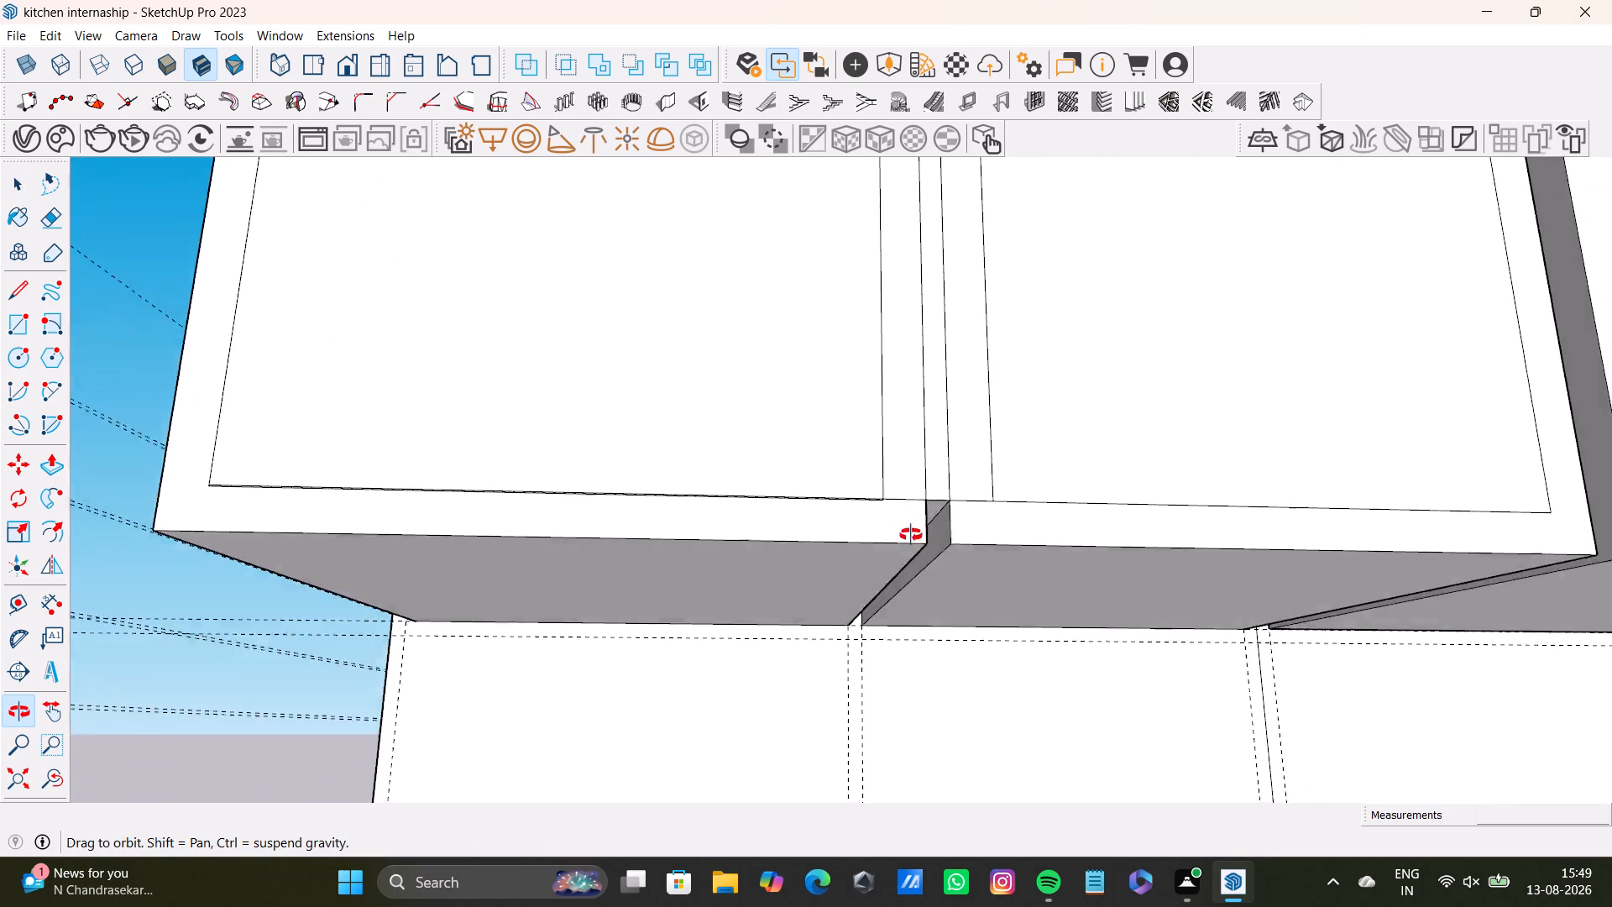
pyautogui.moveTo(911, 535); pyautogui.dragTo(830, 406, button='middle')
pyautogui.scroll(1, 863, 451)
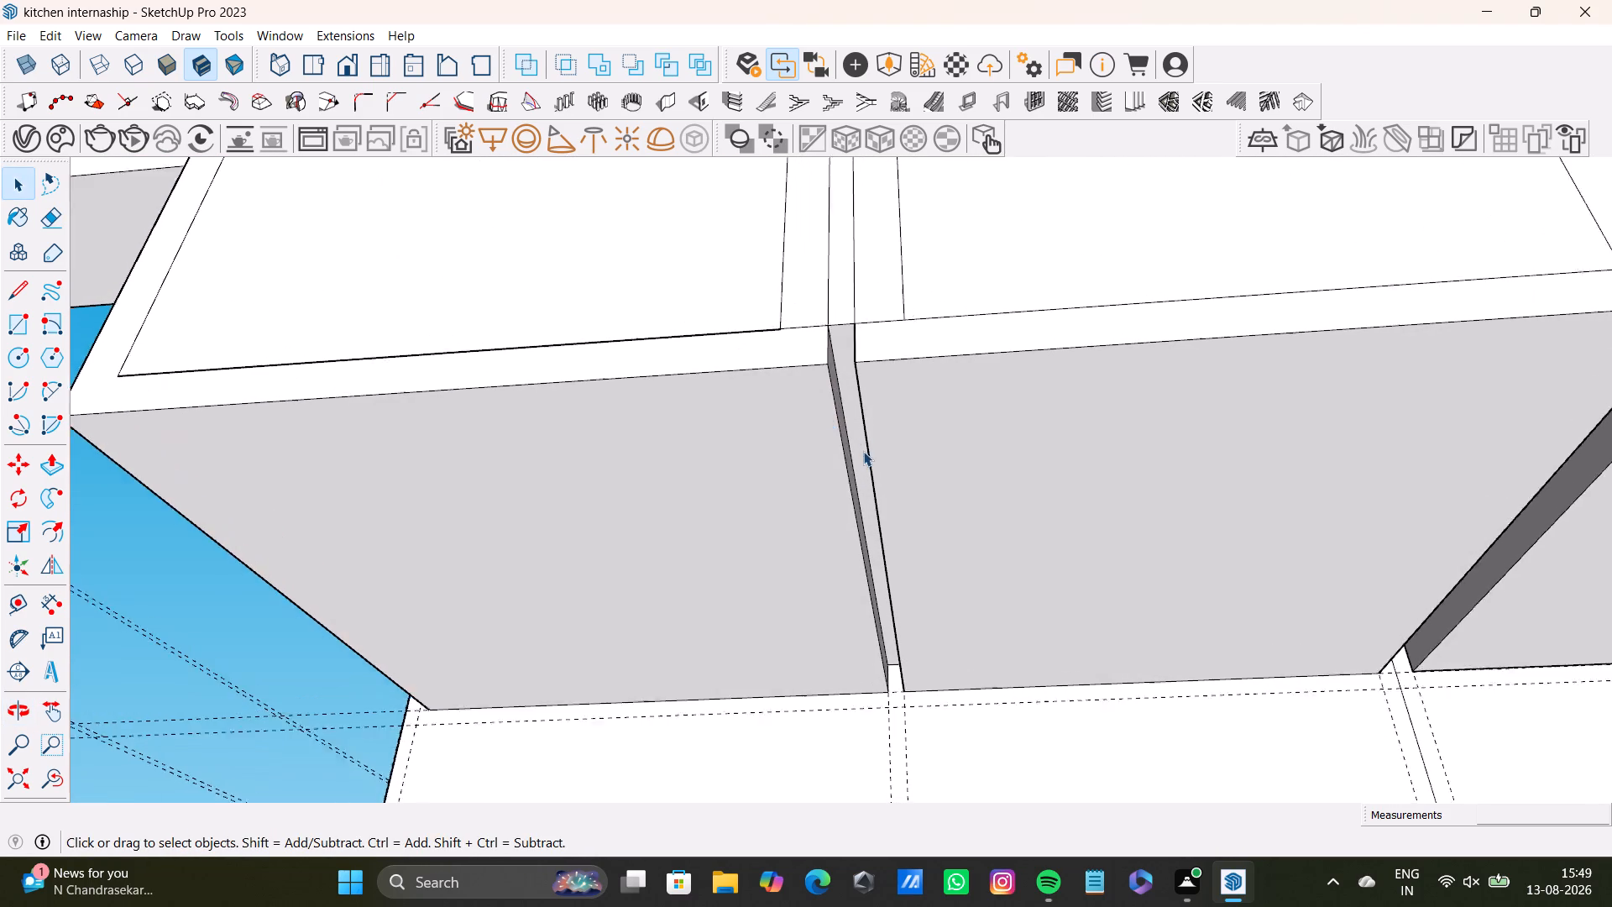
pyautogui.scroll(2, 863, 451)
pyautogui.moveTo(864, 444); pyautogui.dragTo(891, 411, button='middle')
pyautogui.click(883, 359)
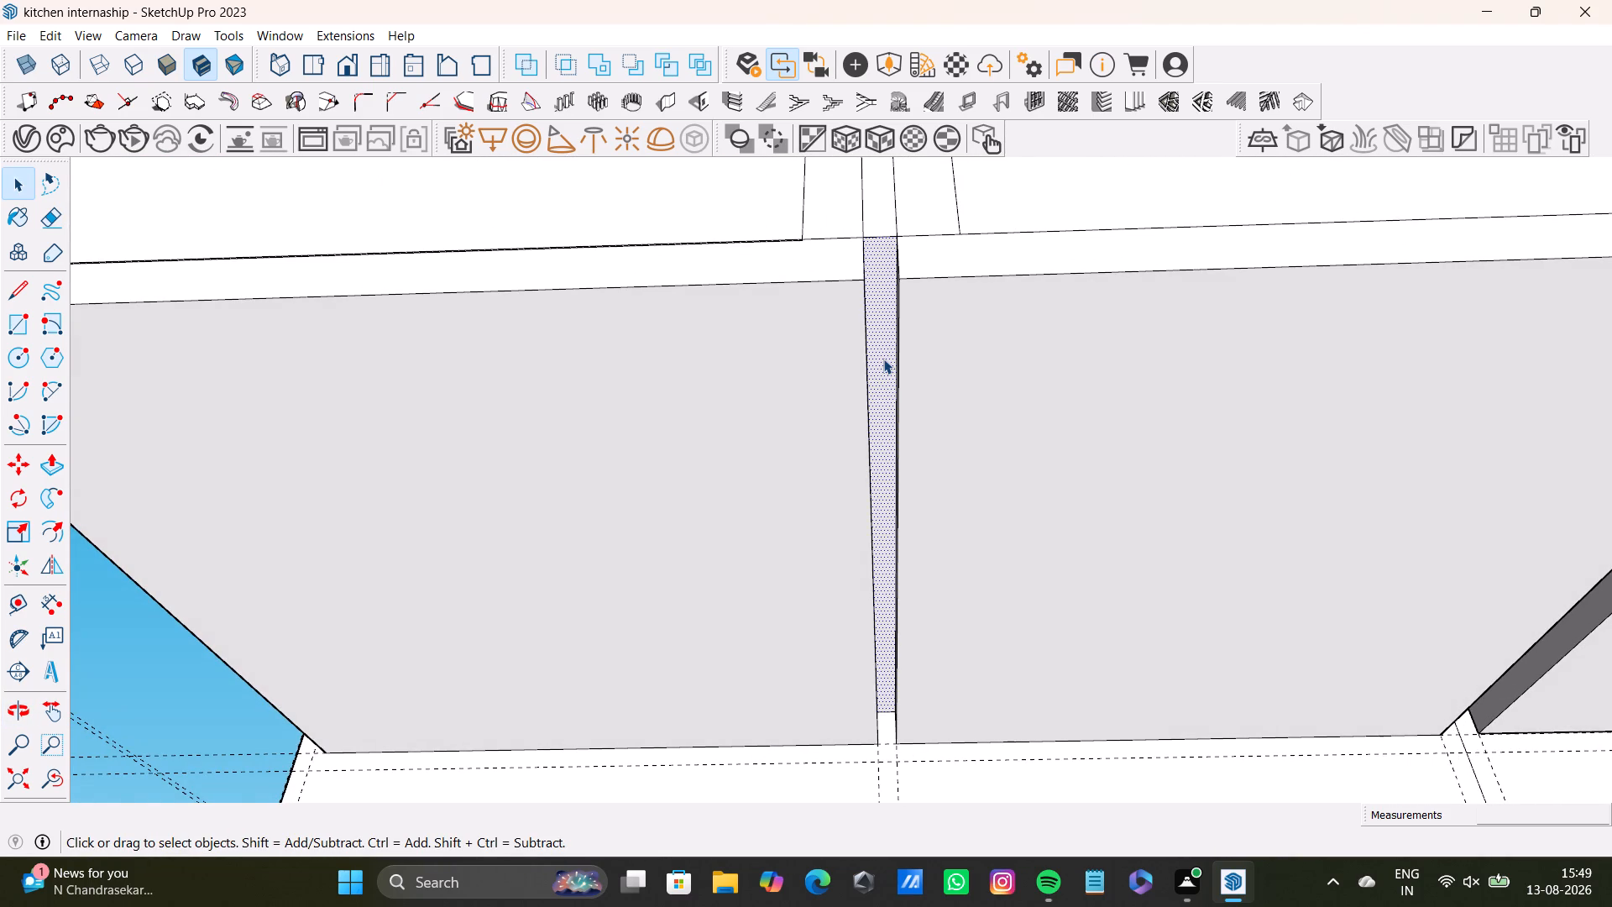
pyautogui.press('p')
pyautogui.click(883, 359)
pyautogui.click(835, 388)
pyautogui.scroll(-8, 840, 414)
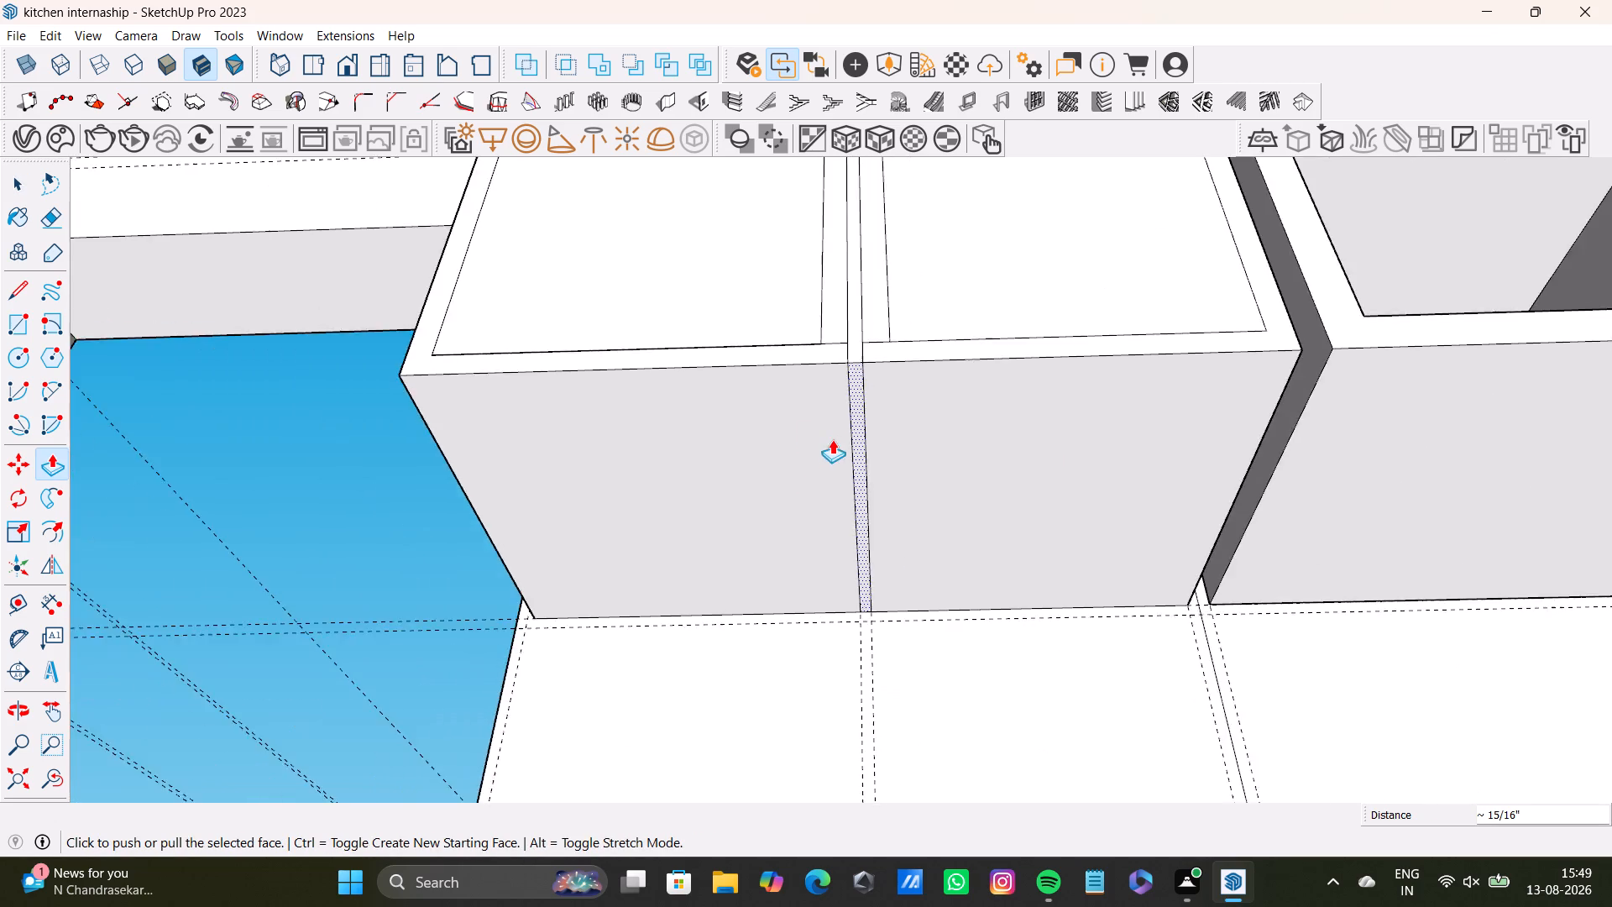
pyautogui.scroll(-12, 832, 439)
# Push/Pull the recessed strip between the first two top-row wall cabinets below the slats out about 4 13/16", flush with their fronts.
pyautogui.click(16, 788)
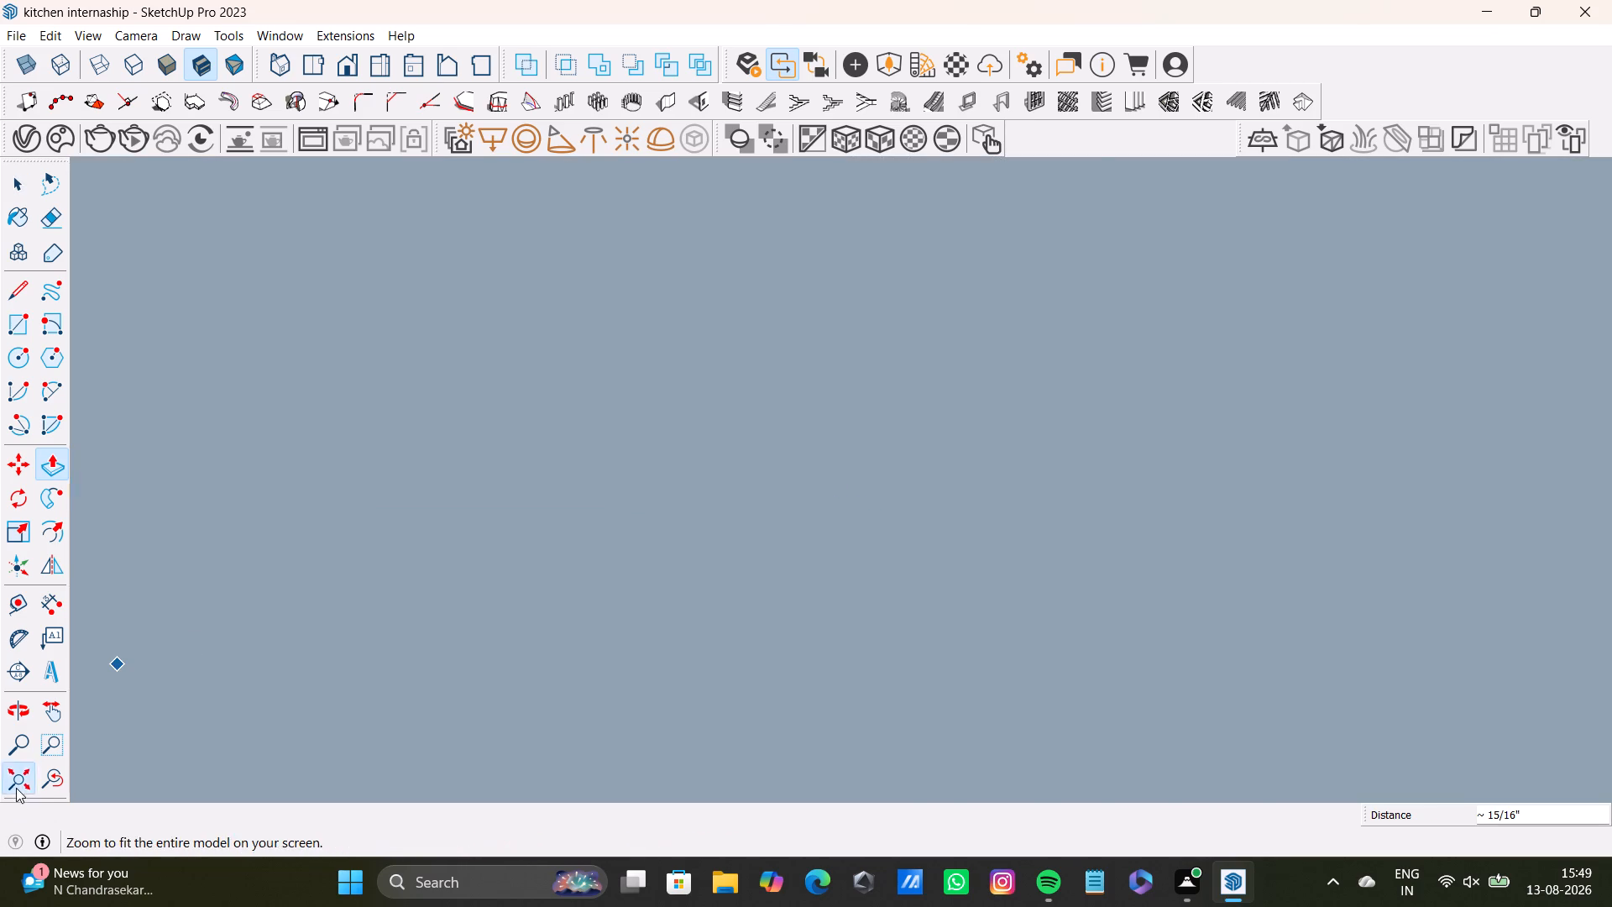
pyautogui.moveTo(561, 605); pyautogui.dragTo(637, 852, button='middle')
pyautogui.moveTo(781, 622); pyautogui.dragTo(711, 875, button='middle')
pyautogui.moveTo(827, 709); pyautogui.dragTo(643, 729, button='middle')
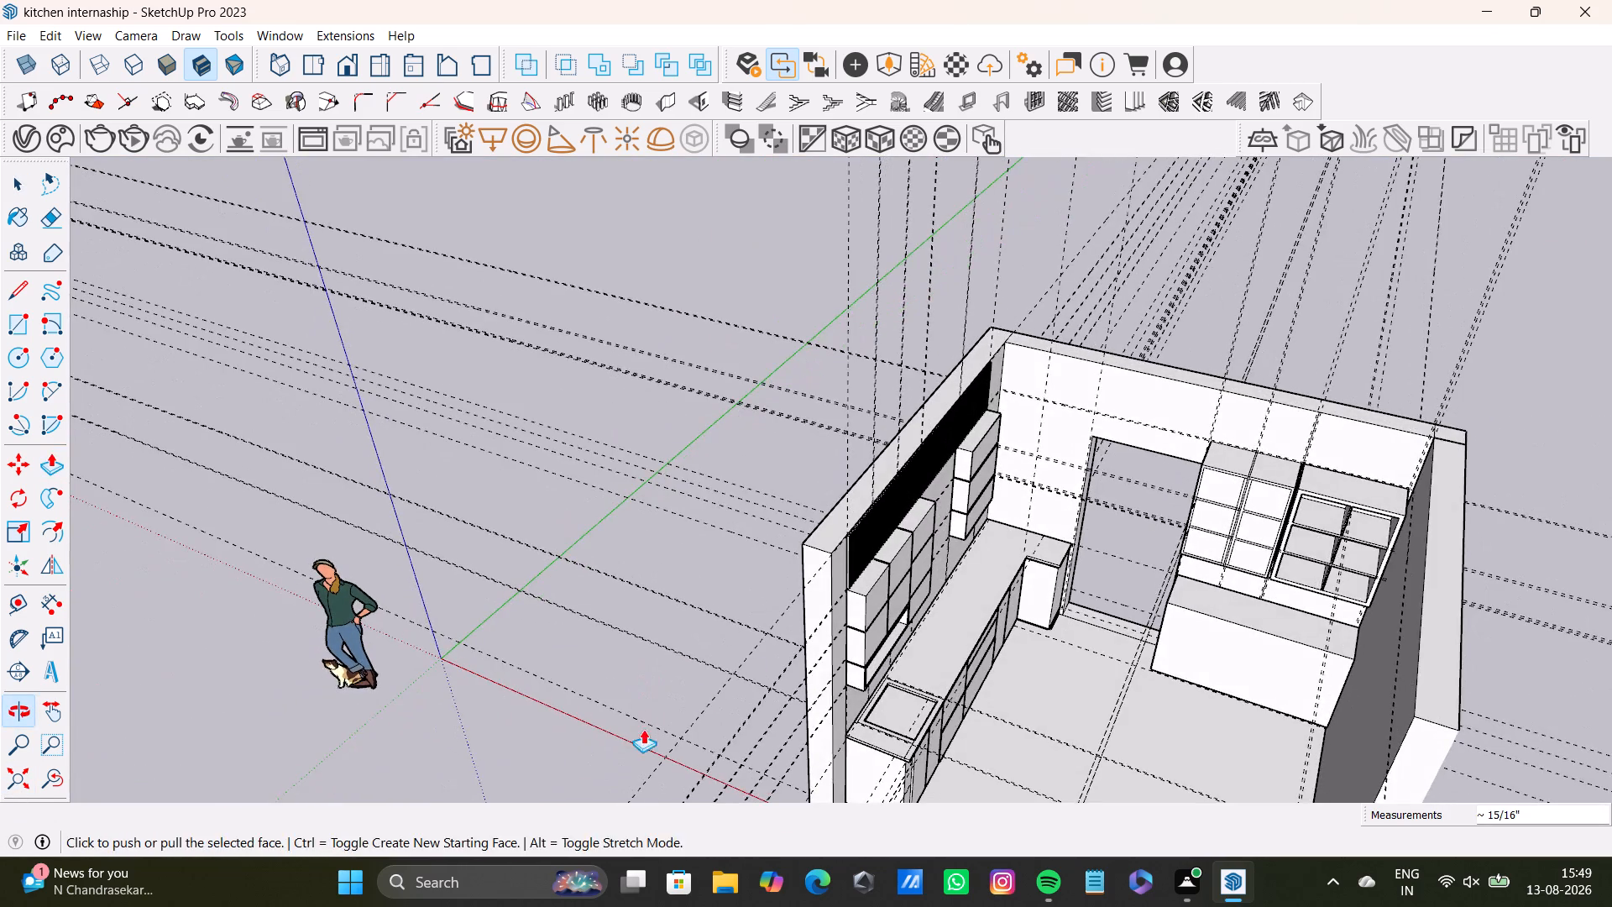
pyautogui.keyDown('shift'); pyautogui.moveTo(781, 627); pyautogui.dragTo(654, 595, button='middle'); pyautogui.keyUp('shift')
pyautogui.moveTo(768, 592); pyautogui.dragTo(585, 459, button='middle')
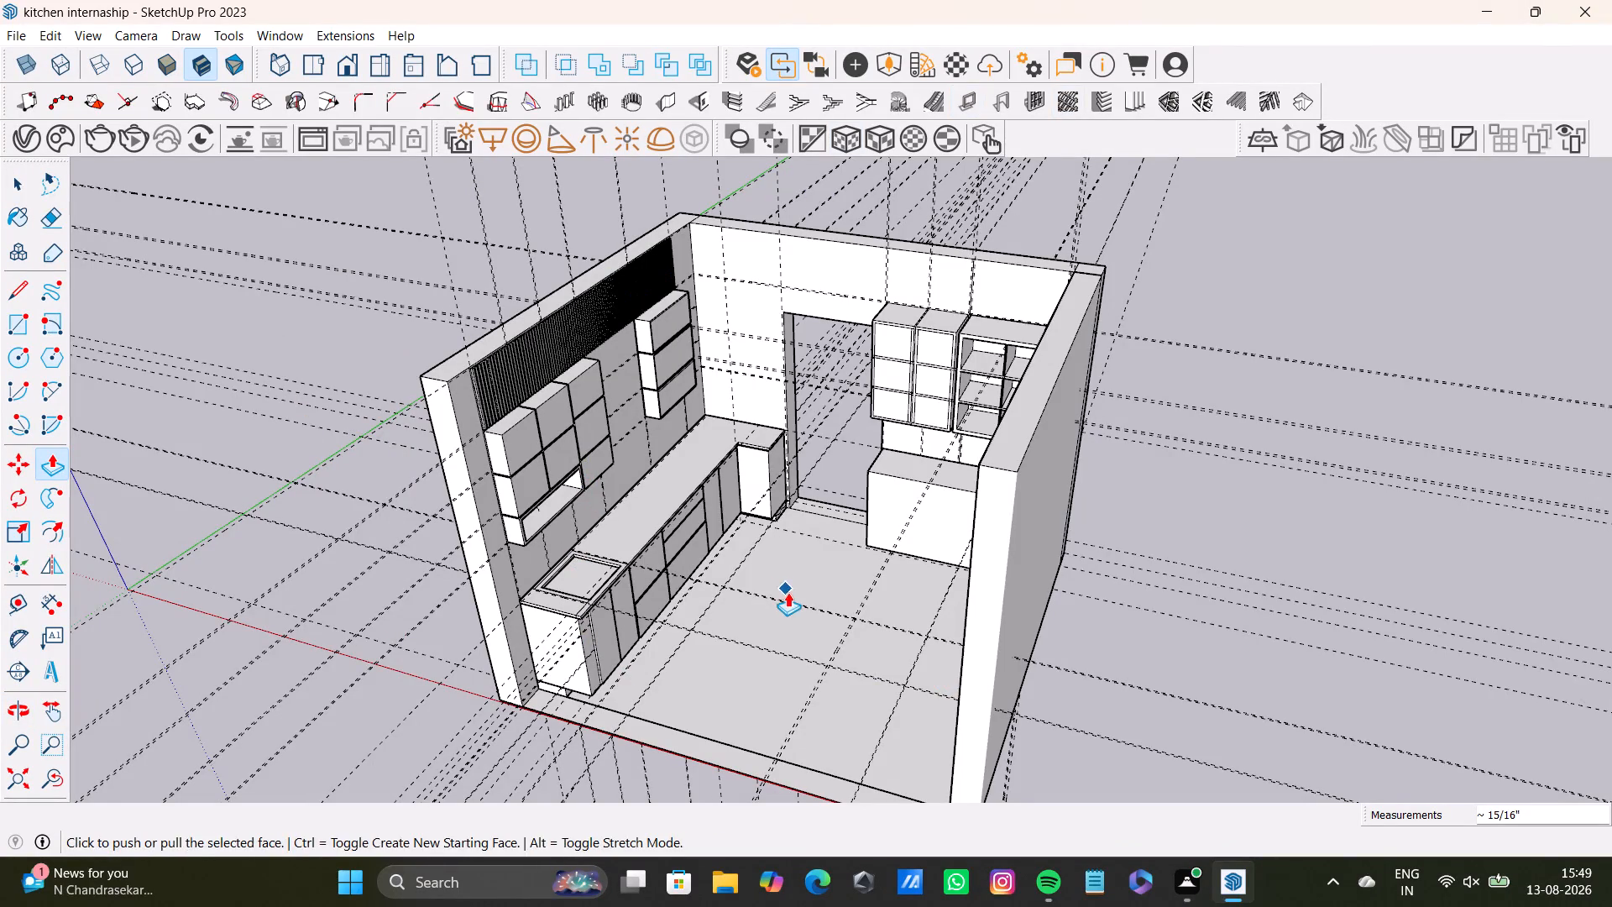
pyautogui.moveTo(789, 594); pyautogui.dragTo(866, 589, button='middle')
pyautogui.scroll(9, 632, 521)
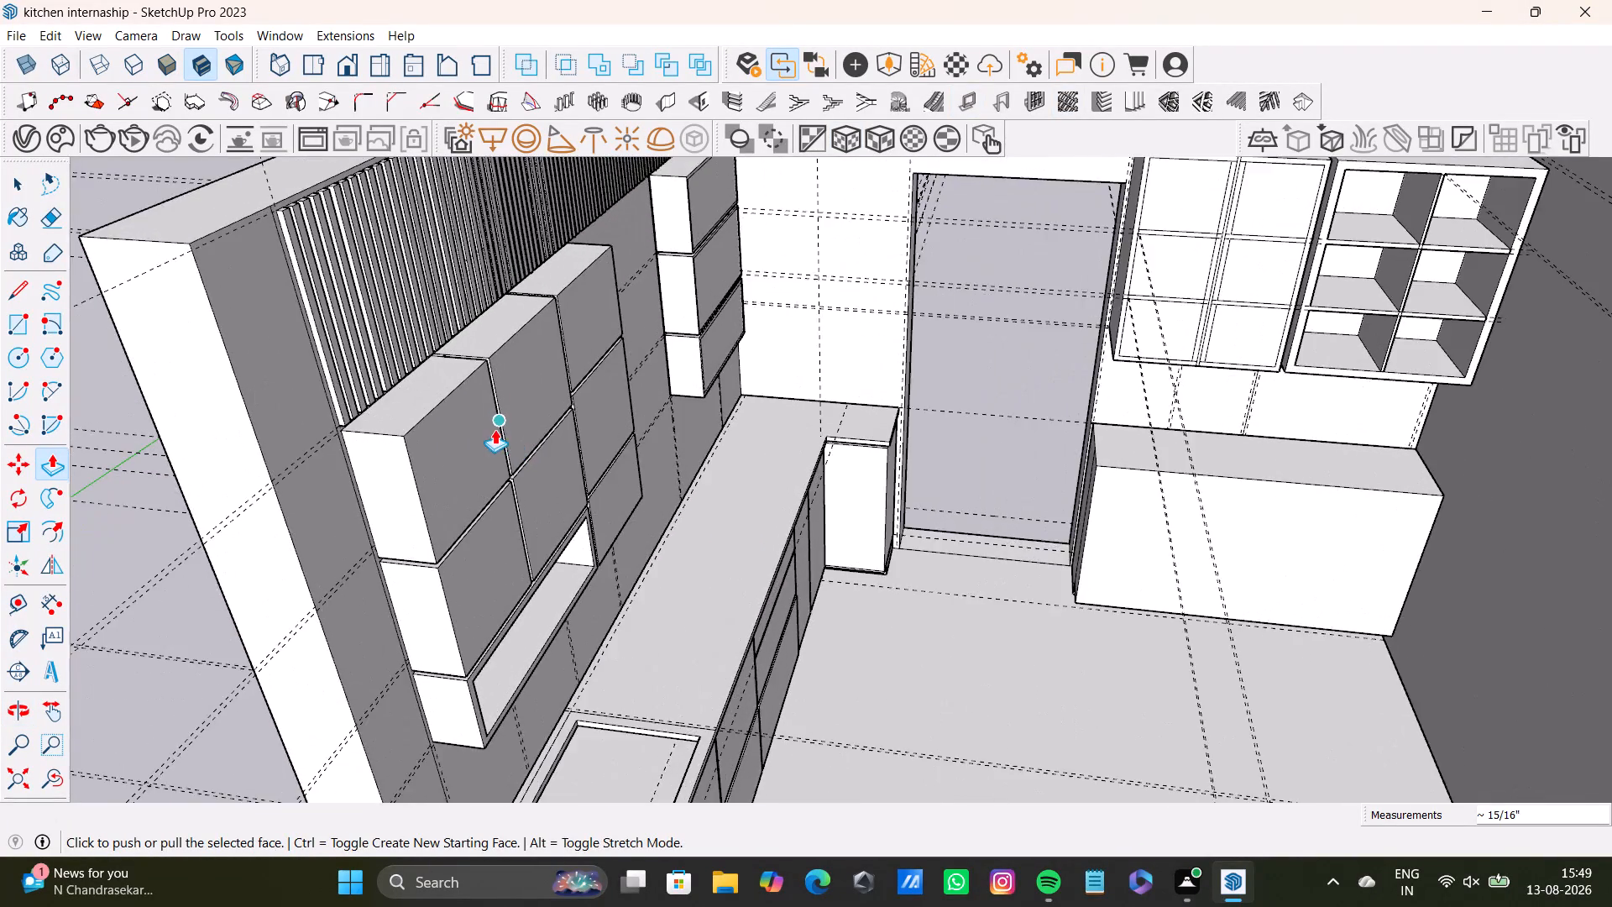
pyautogui.scroll(6, 495, 429)
pyautogui.moveTo(484, 392); pyautogui.dragTo(374, 588, button='middle')
pyautogui.moveTo(454, 485); pyautogui.dragTo(343, 493, button='middle')
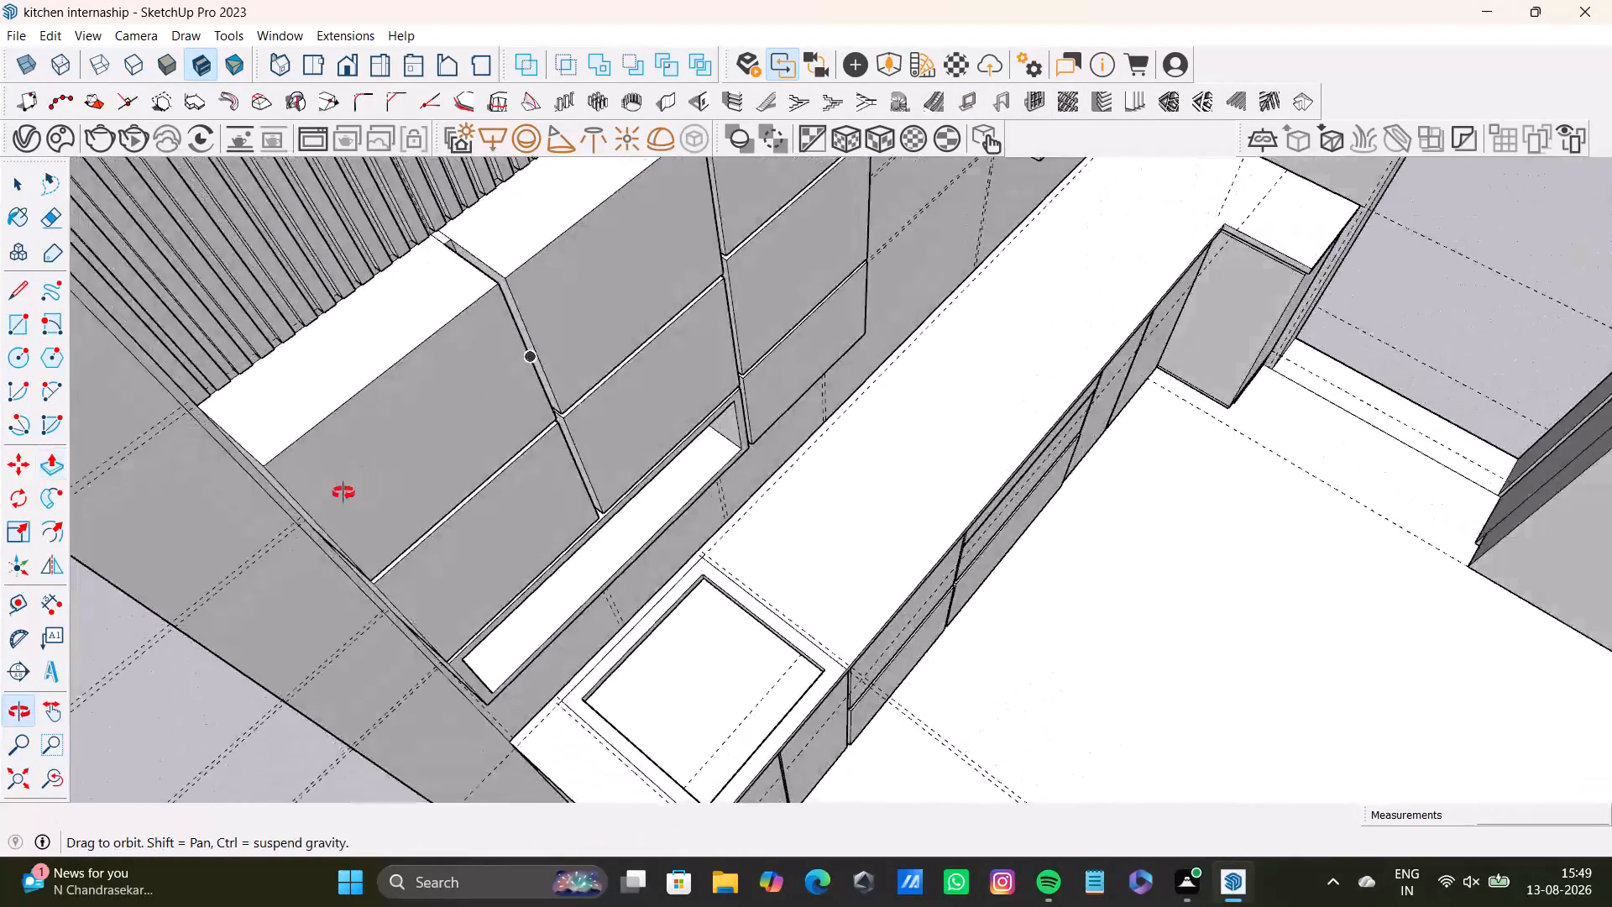
pyautogui.moveTo(343, 493); pyautogui.dragTo(253, 519, button='middle')
pyautogui.scroll(1, 474, 265)
pyautogui.scroll(-12, 505, 336)
pyautogui.moveTo(565, 406); pyautogui.dragTo(630, 405, button='middle')
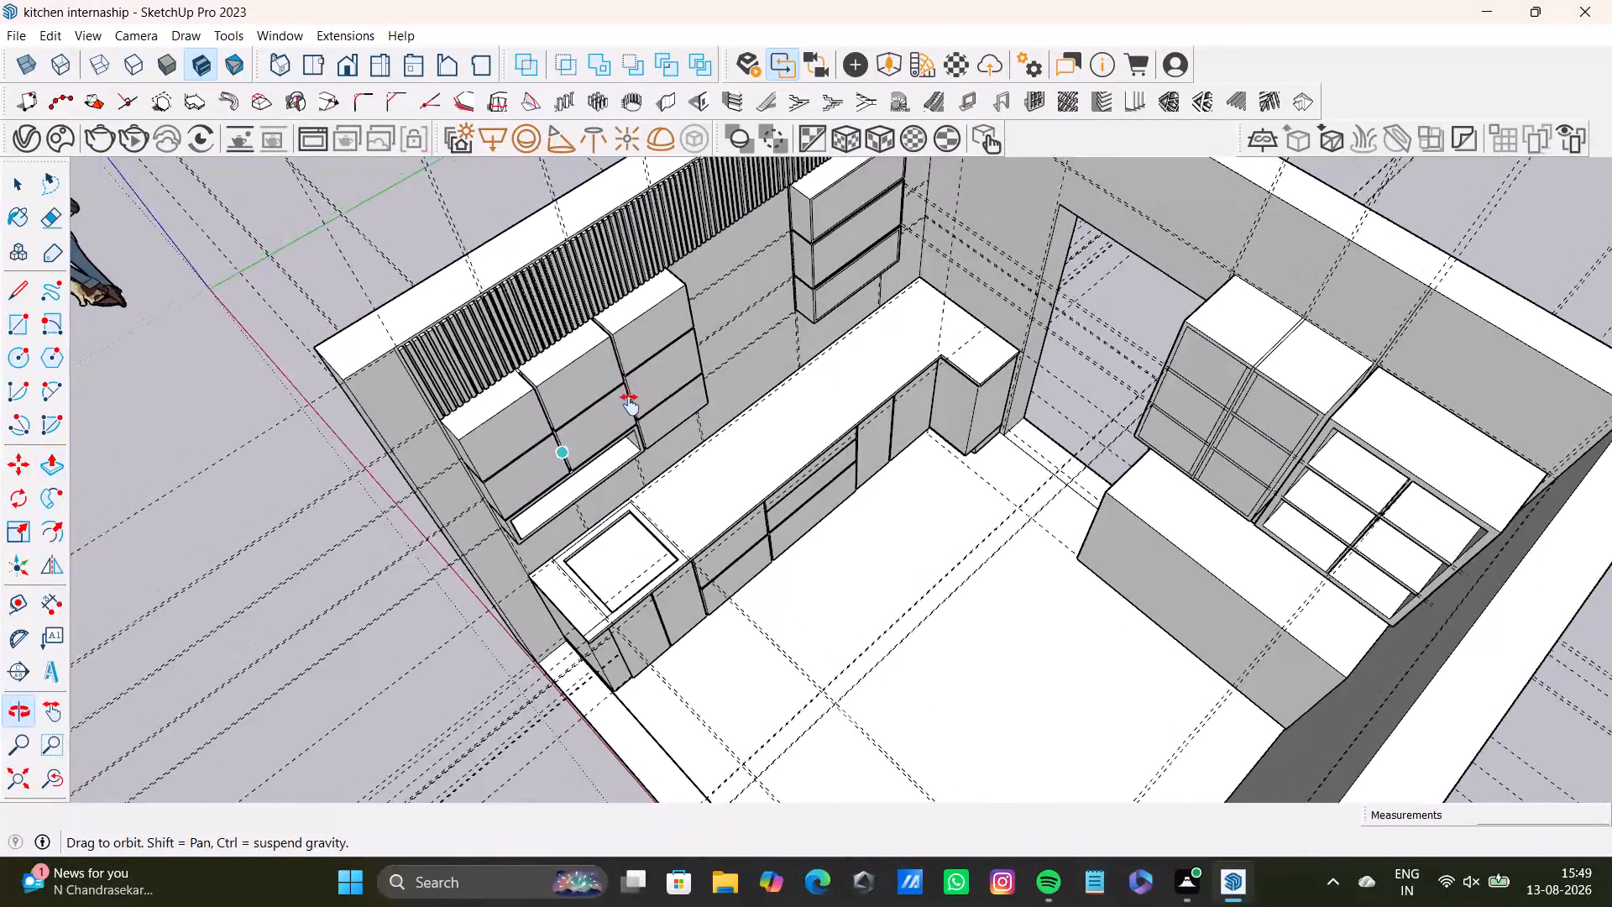
pyautogui.moveTo(630, 405); pyautogui.dragTo(630, 504, button='middle')
pyautogui.scroll(9, 572, 505)
pyautogui.moveTo(557, 498); pyautogui.dragTo(433, 427, button='middle')
pyautogui.scroll(1, 512, 379)
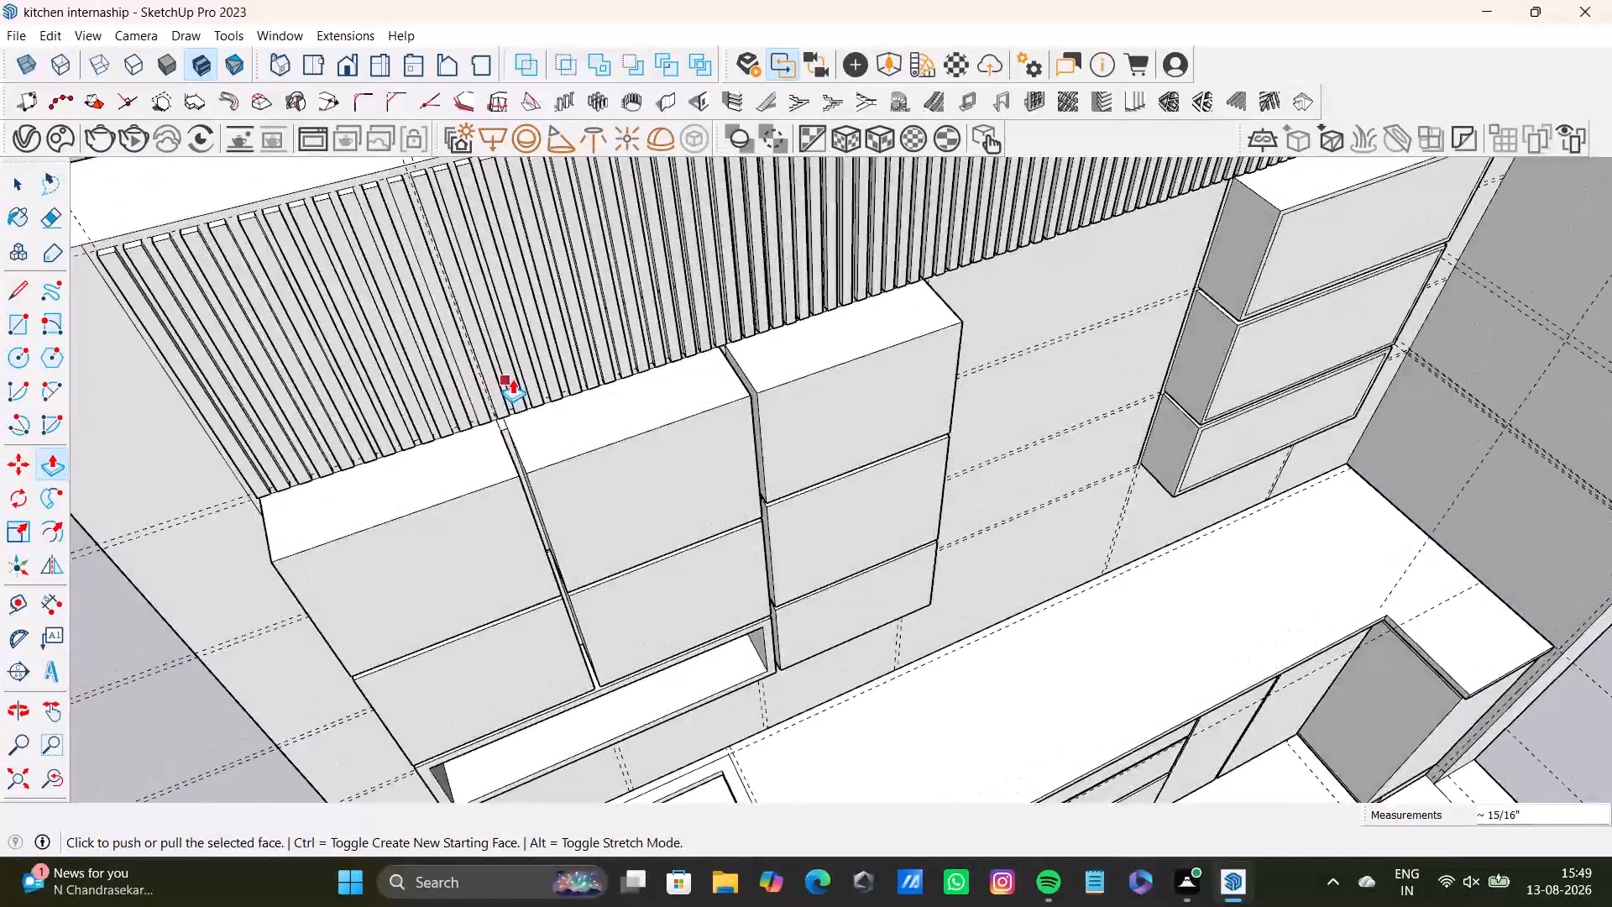
pyautogui.scroll(6, 512, 379)
pyautogui.moveTo(557, 469); pyautogui.dragTo(495, 375, button='middle')
pyautogui.press('space')
pyautogui.click(494, 379)
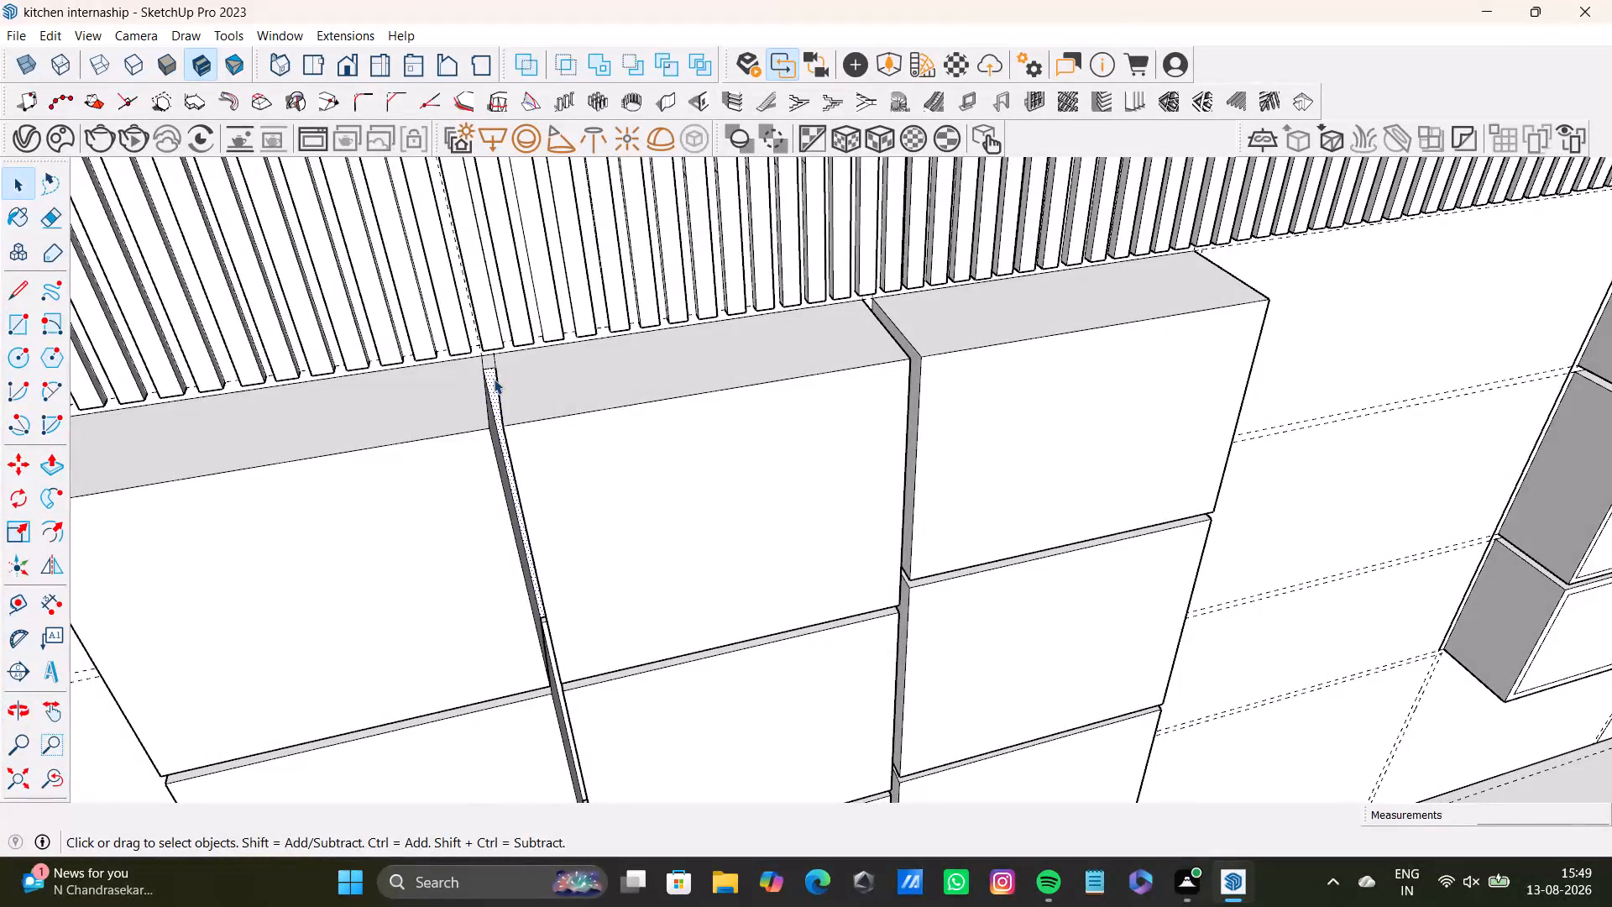
pyautogui.press('p')
pyautogui.click(494, 379)
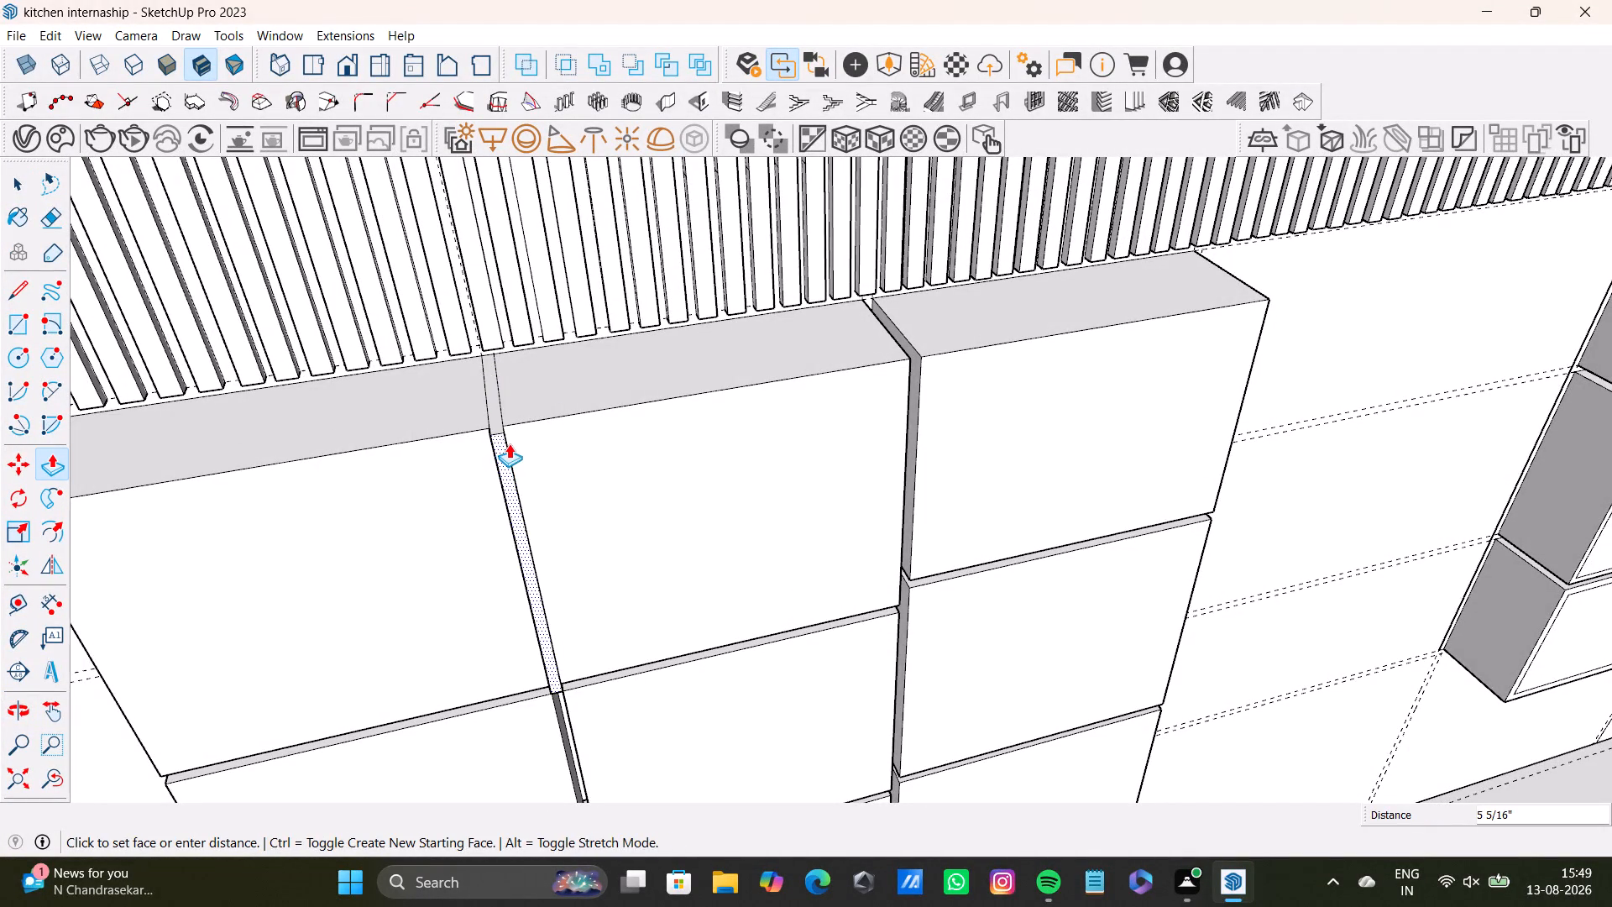
pyautogui.click(514, 440)
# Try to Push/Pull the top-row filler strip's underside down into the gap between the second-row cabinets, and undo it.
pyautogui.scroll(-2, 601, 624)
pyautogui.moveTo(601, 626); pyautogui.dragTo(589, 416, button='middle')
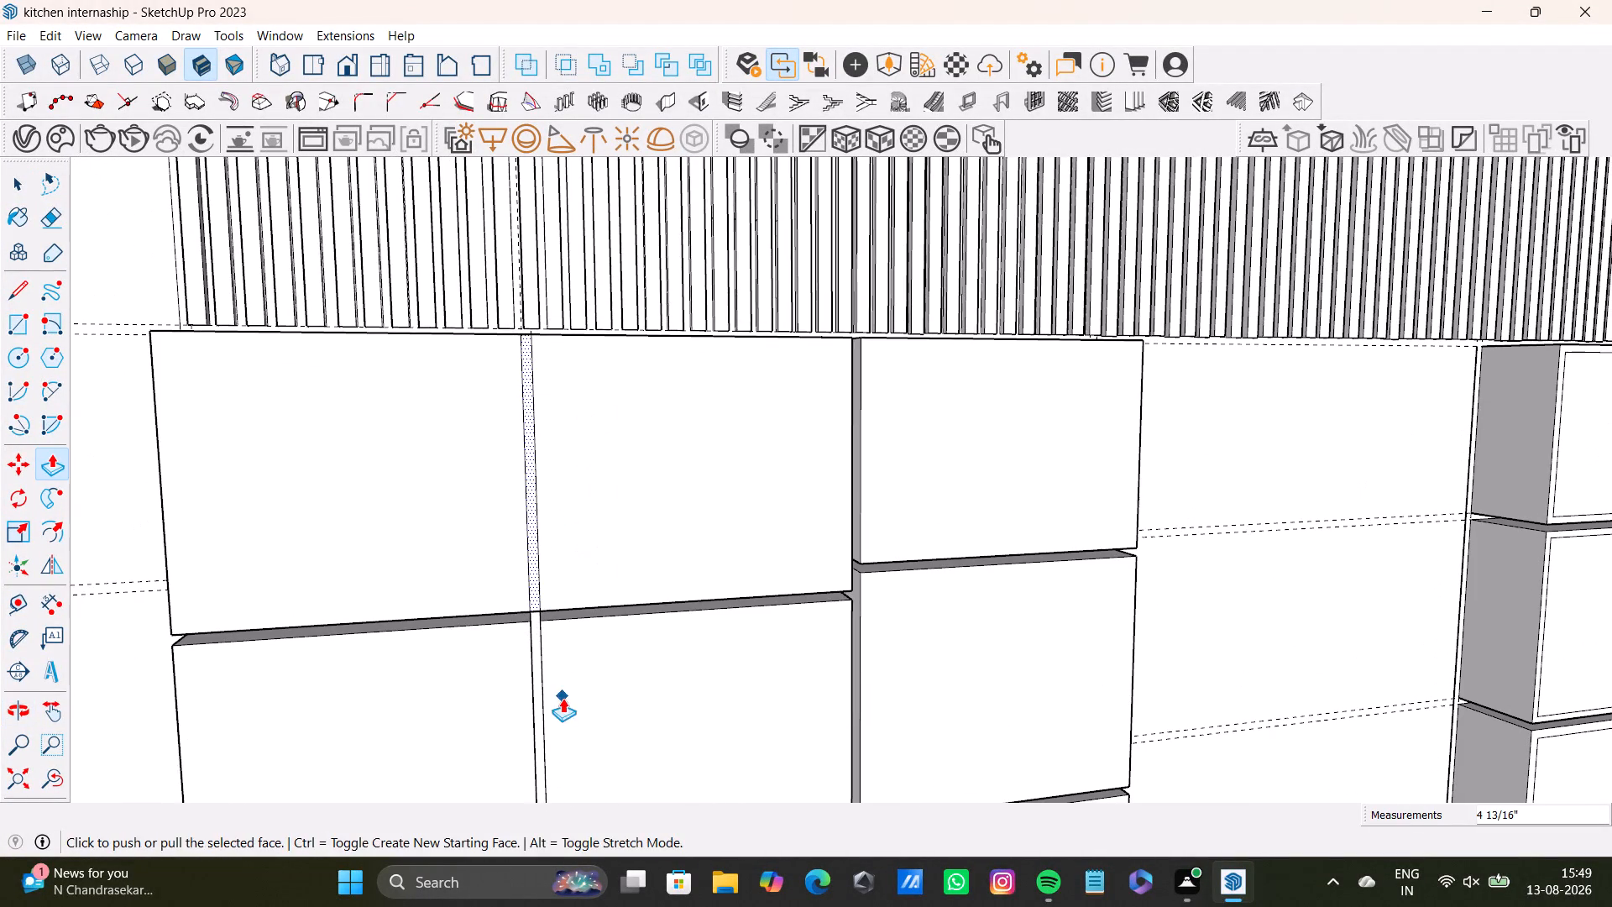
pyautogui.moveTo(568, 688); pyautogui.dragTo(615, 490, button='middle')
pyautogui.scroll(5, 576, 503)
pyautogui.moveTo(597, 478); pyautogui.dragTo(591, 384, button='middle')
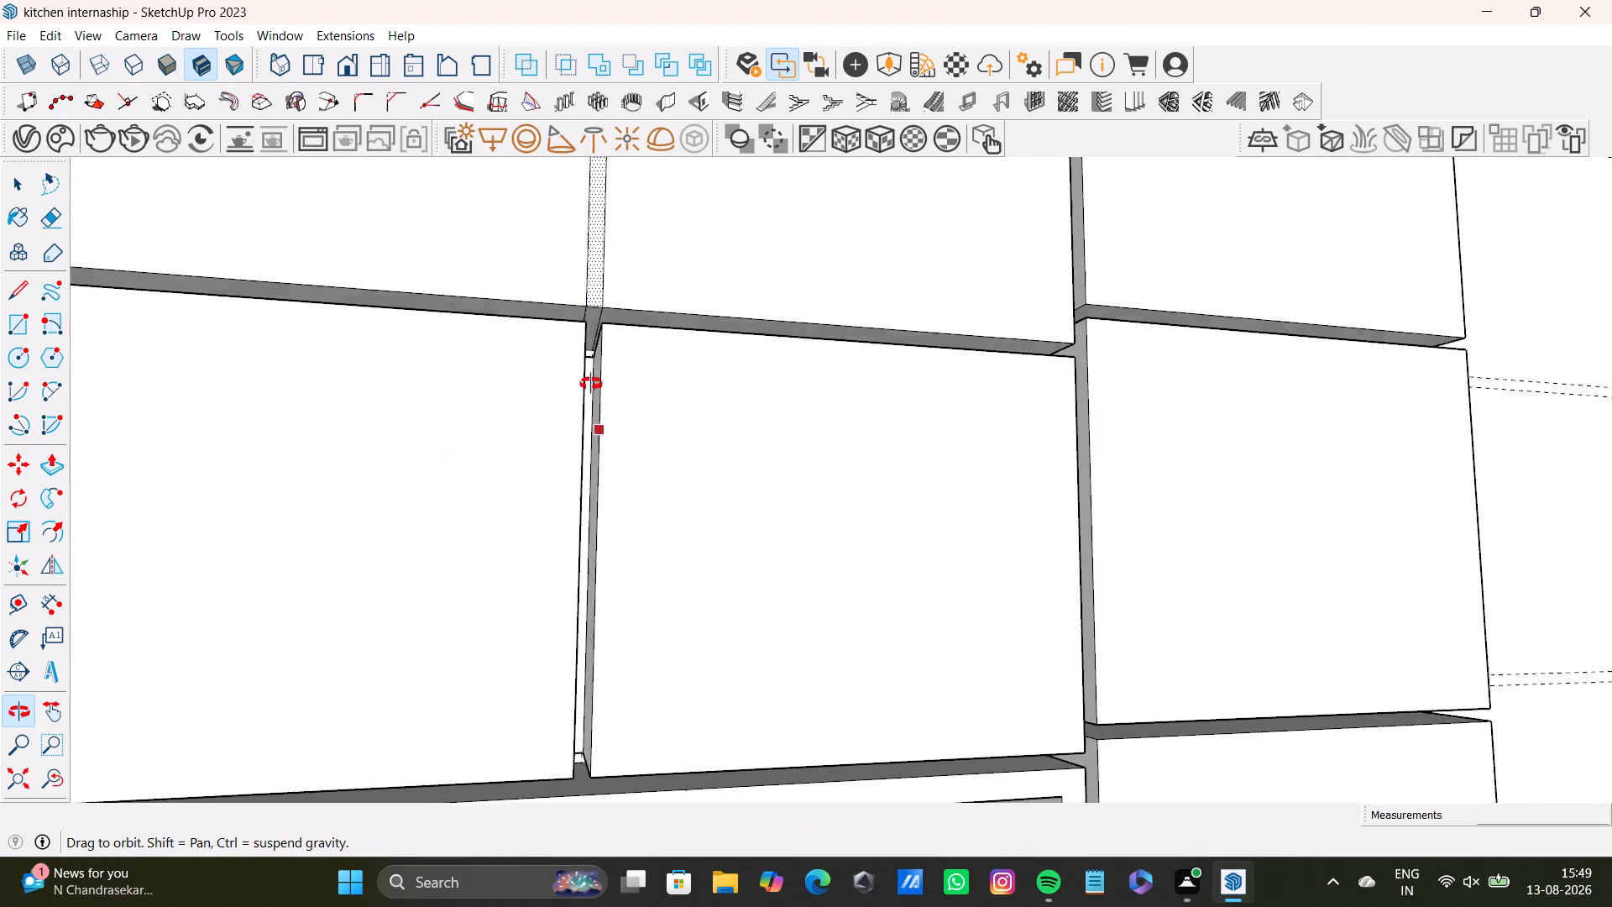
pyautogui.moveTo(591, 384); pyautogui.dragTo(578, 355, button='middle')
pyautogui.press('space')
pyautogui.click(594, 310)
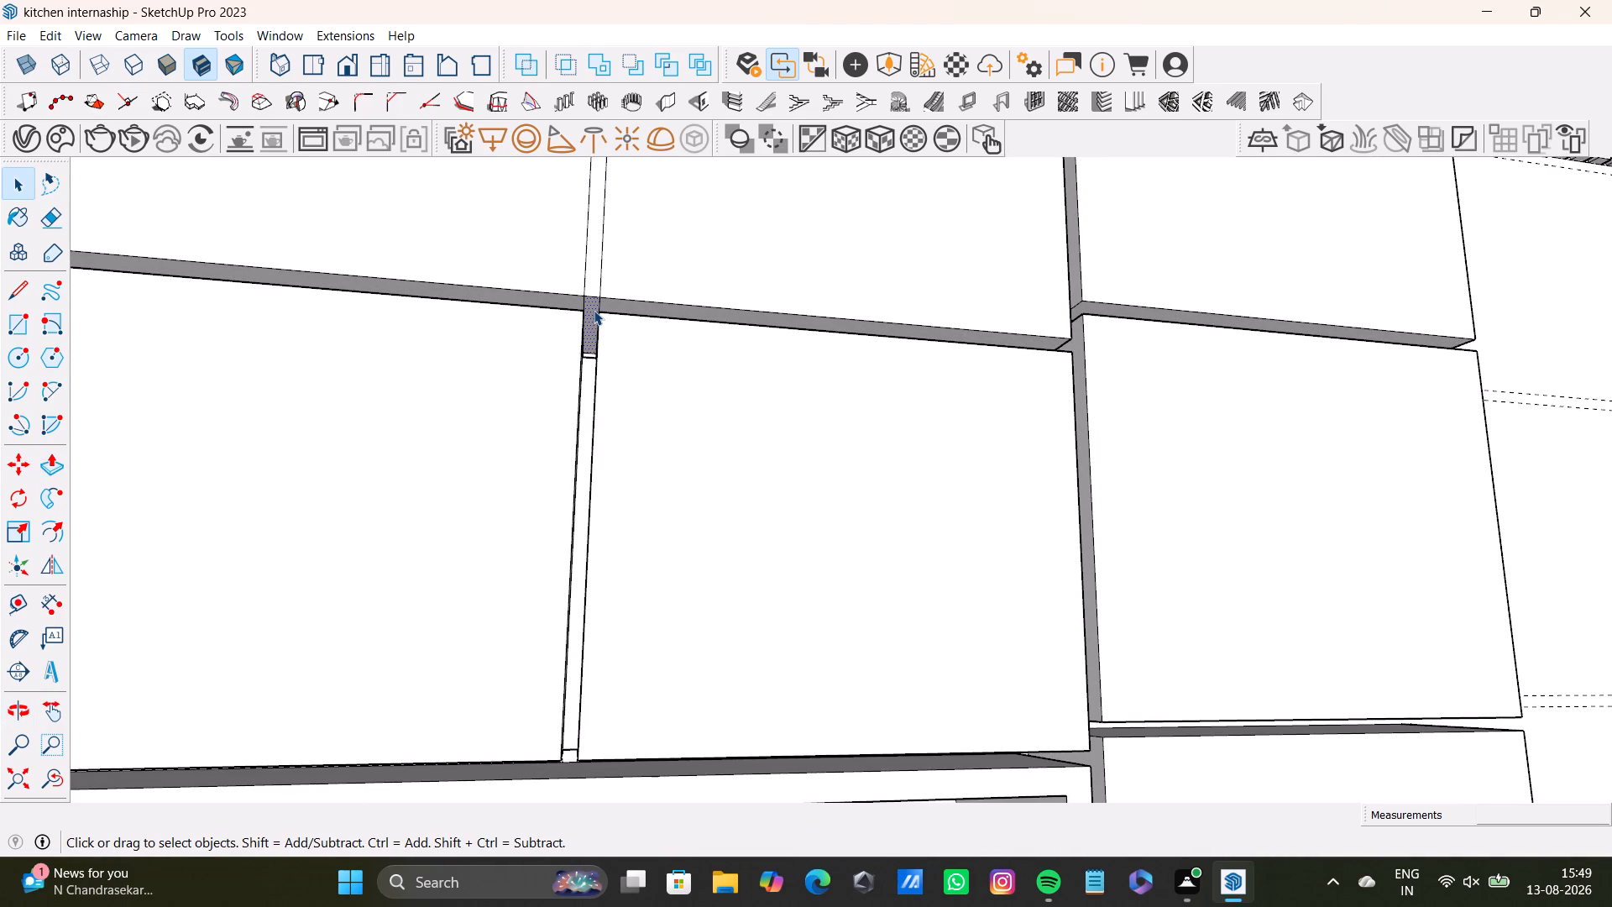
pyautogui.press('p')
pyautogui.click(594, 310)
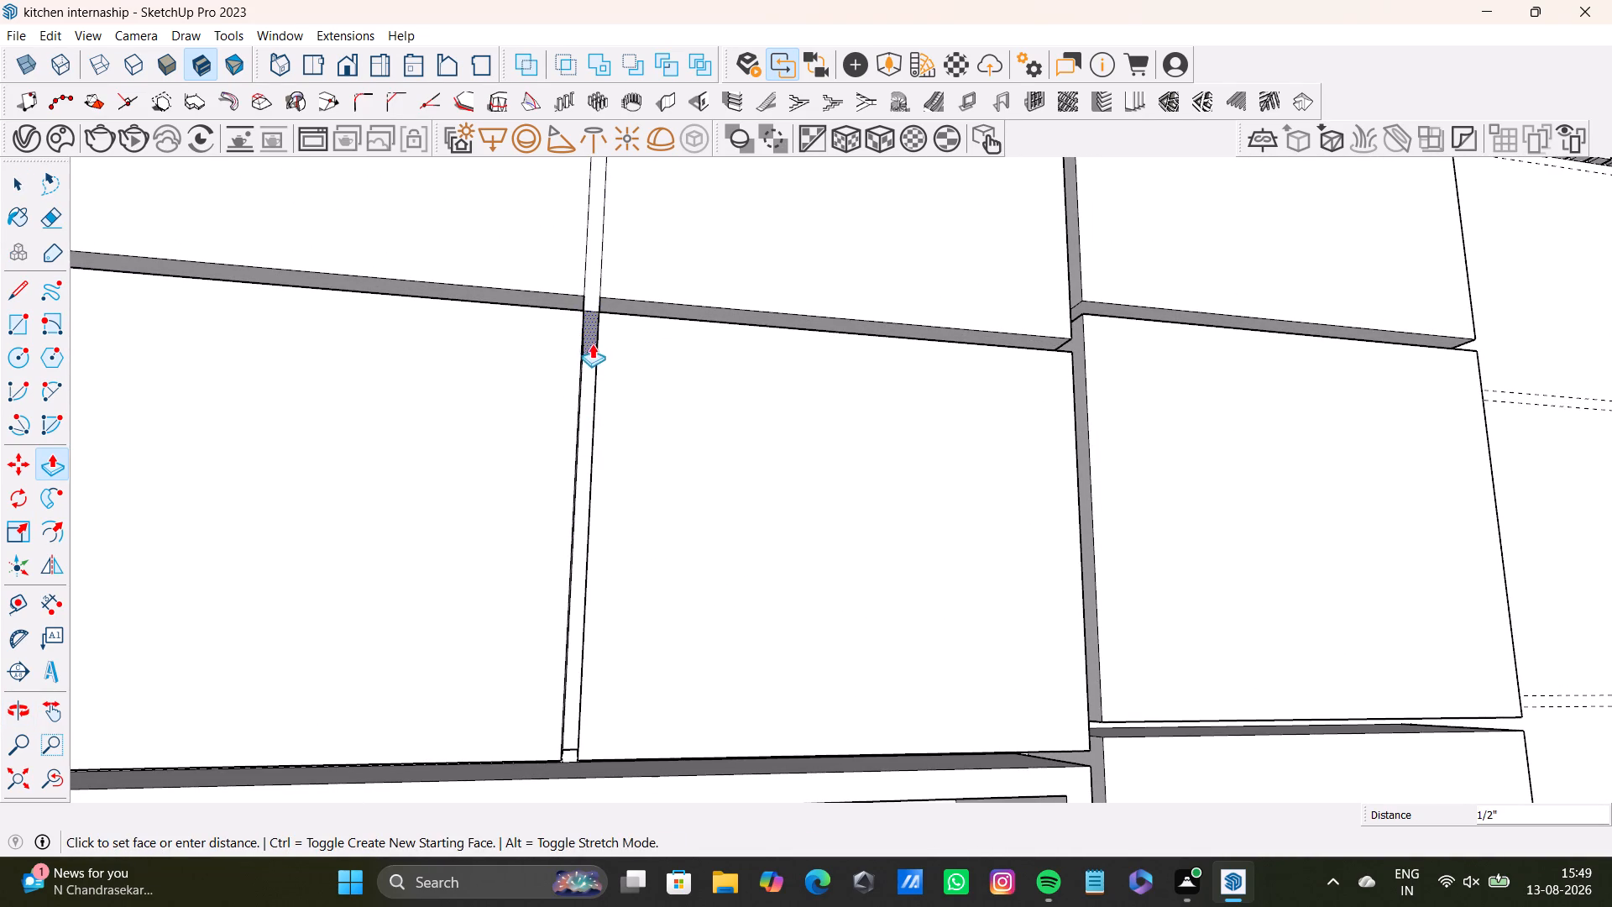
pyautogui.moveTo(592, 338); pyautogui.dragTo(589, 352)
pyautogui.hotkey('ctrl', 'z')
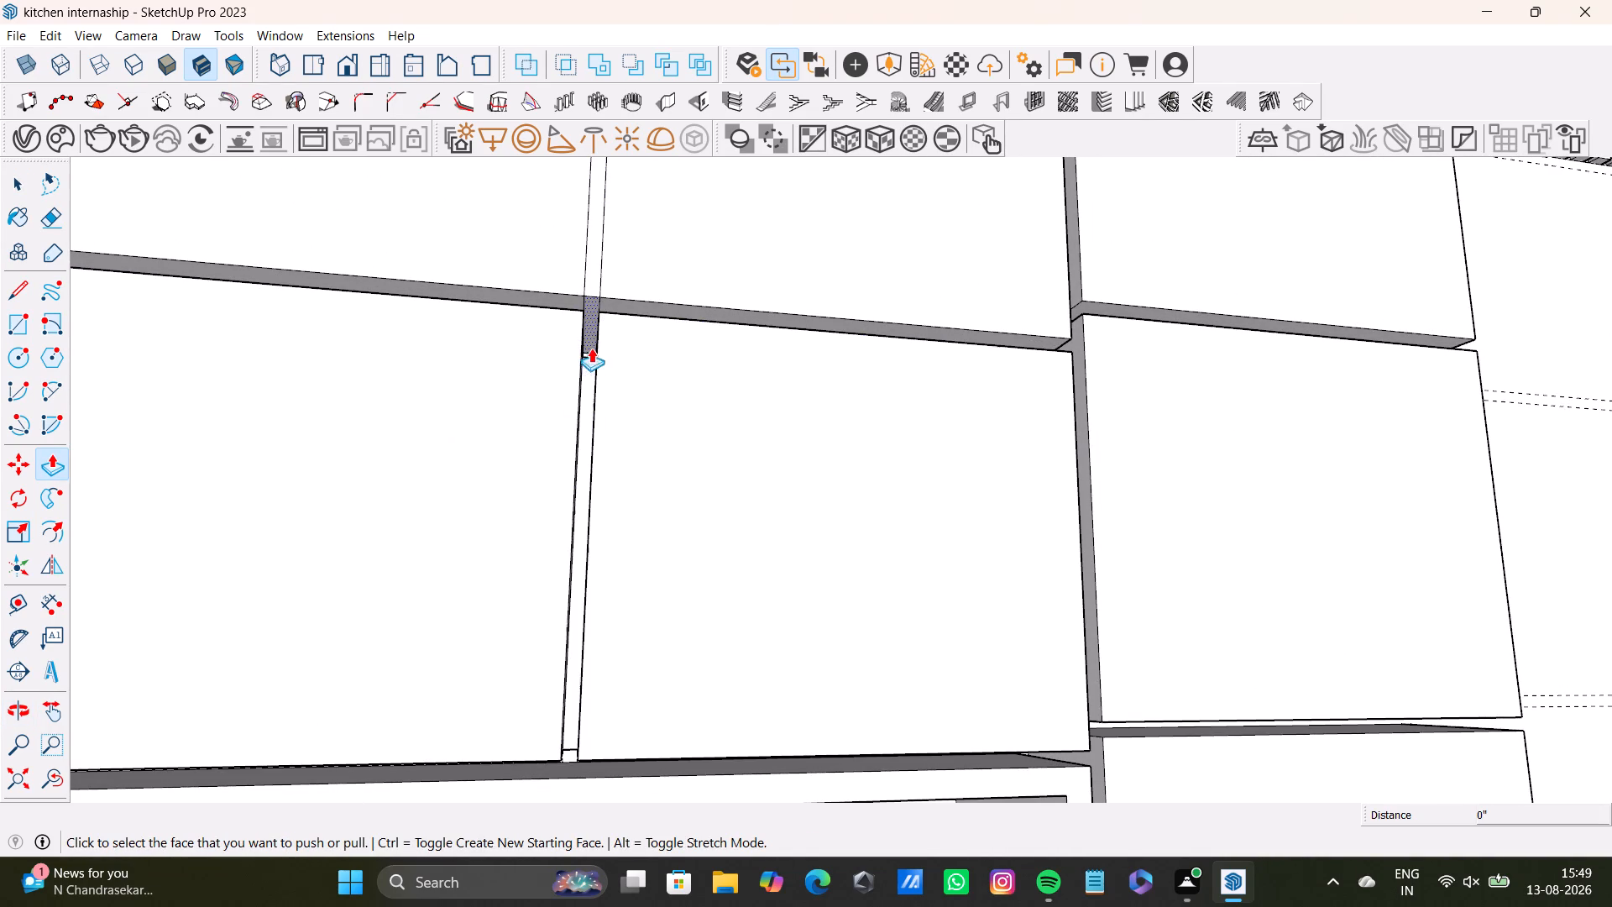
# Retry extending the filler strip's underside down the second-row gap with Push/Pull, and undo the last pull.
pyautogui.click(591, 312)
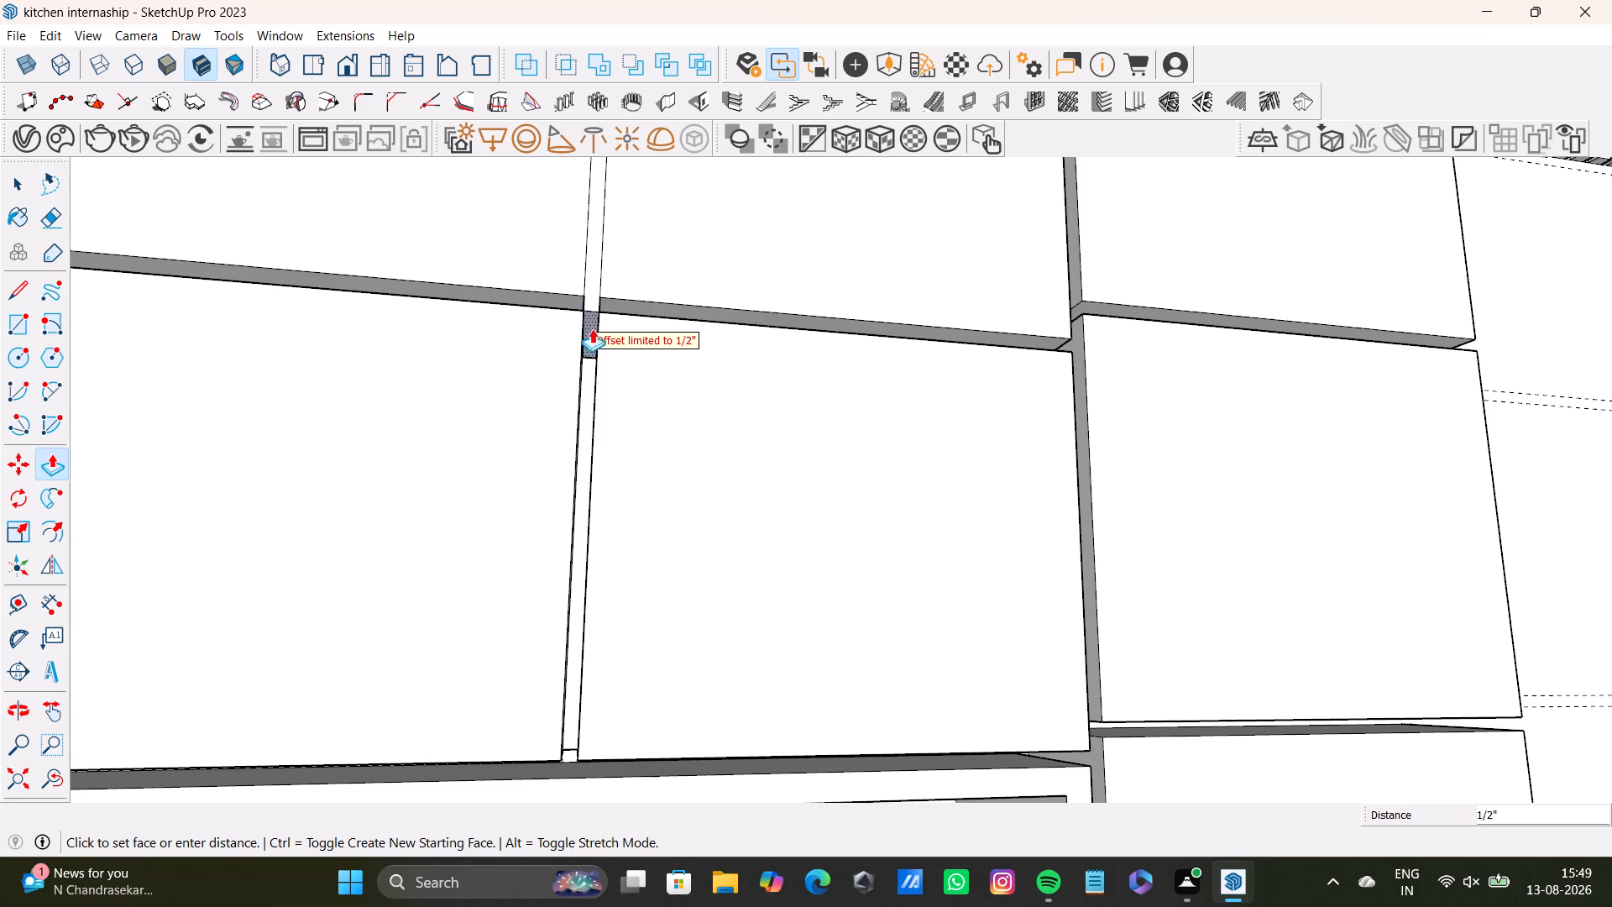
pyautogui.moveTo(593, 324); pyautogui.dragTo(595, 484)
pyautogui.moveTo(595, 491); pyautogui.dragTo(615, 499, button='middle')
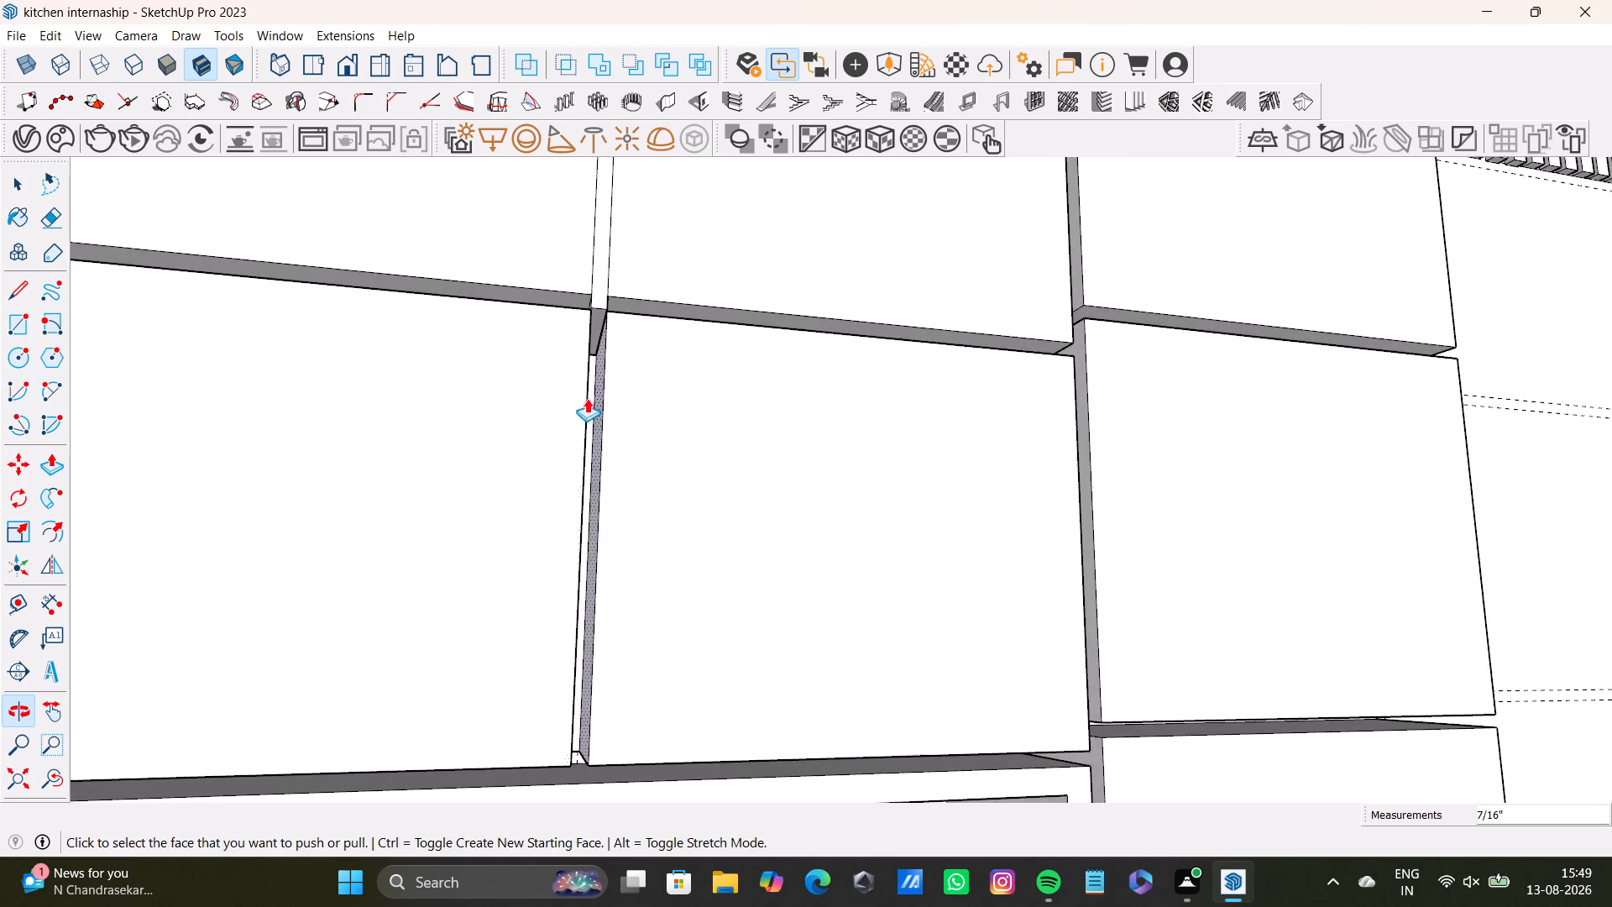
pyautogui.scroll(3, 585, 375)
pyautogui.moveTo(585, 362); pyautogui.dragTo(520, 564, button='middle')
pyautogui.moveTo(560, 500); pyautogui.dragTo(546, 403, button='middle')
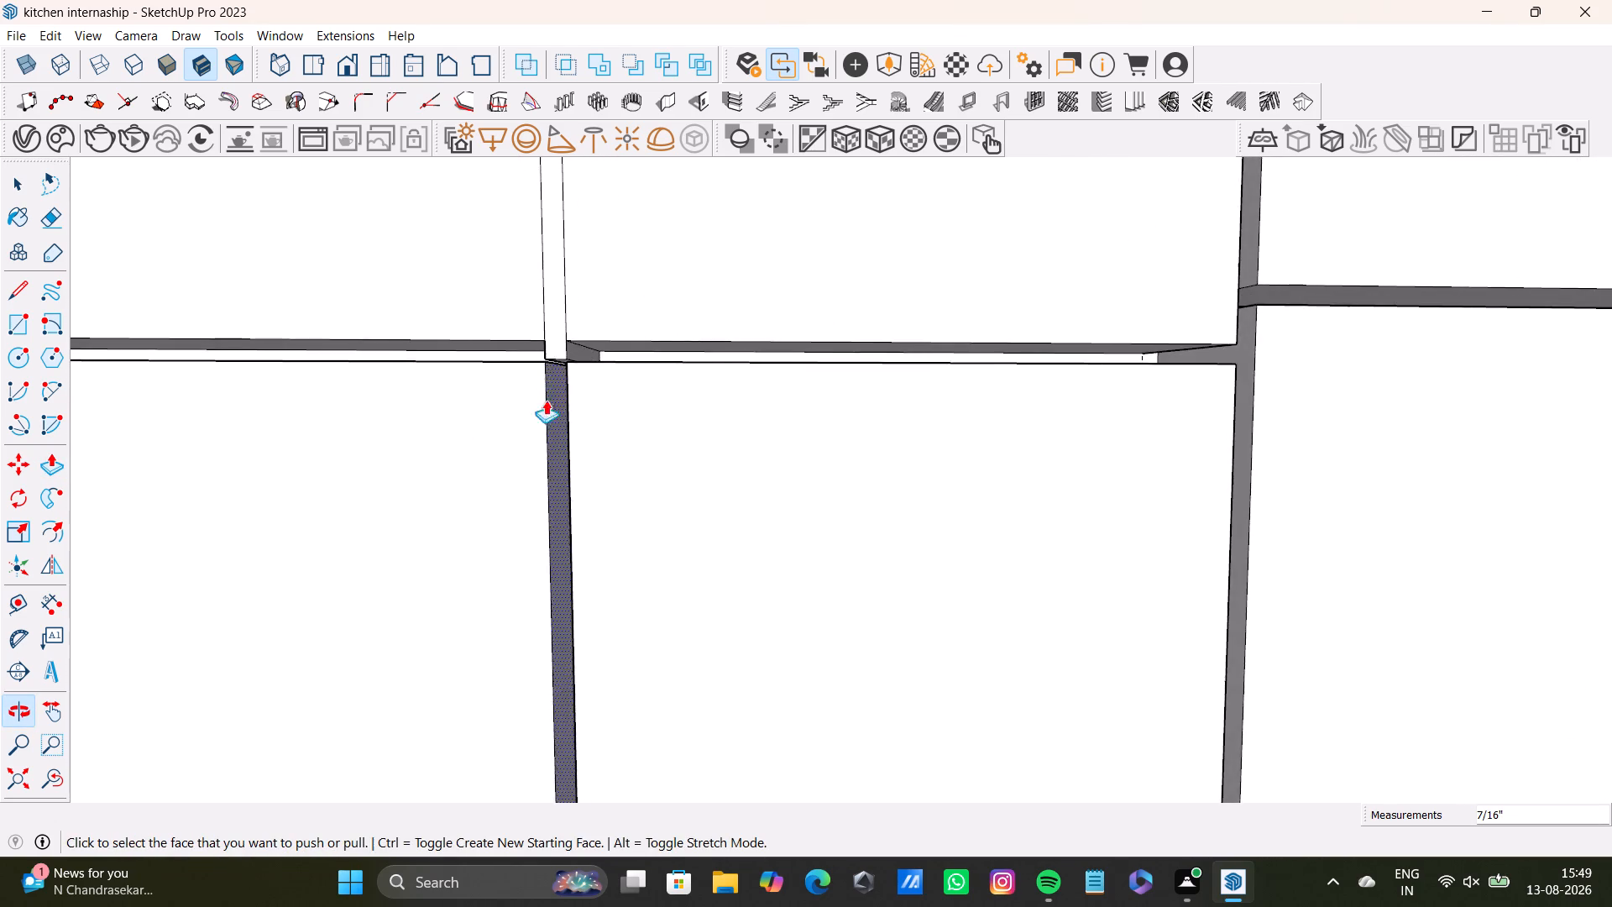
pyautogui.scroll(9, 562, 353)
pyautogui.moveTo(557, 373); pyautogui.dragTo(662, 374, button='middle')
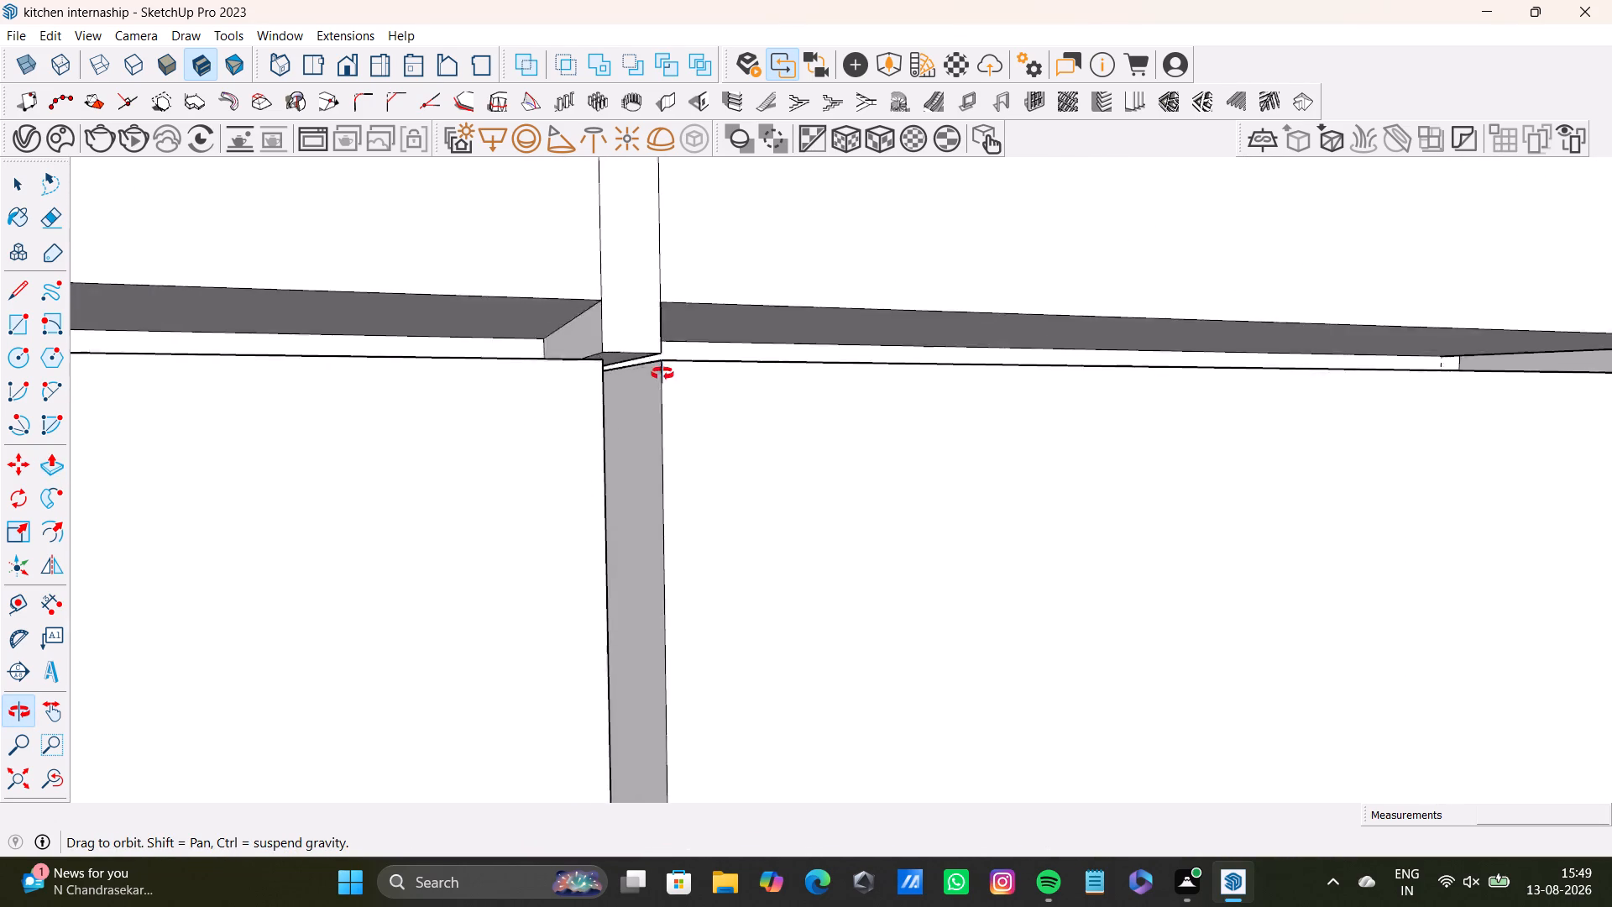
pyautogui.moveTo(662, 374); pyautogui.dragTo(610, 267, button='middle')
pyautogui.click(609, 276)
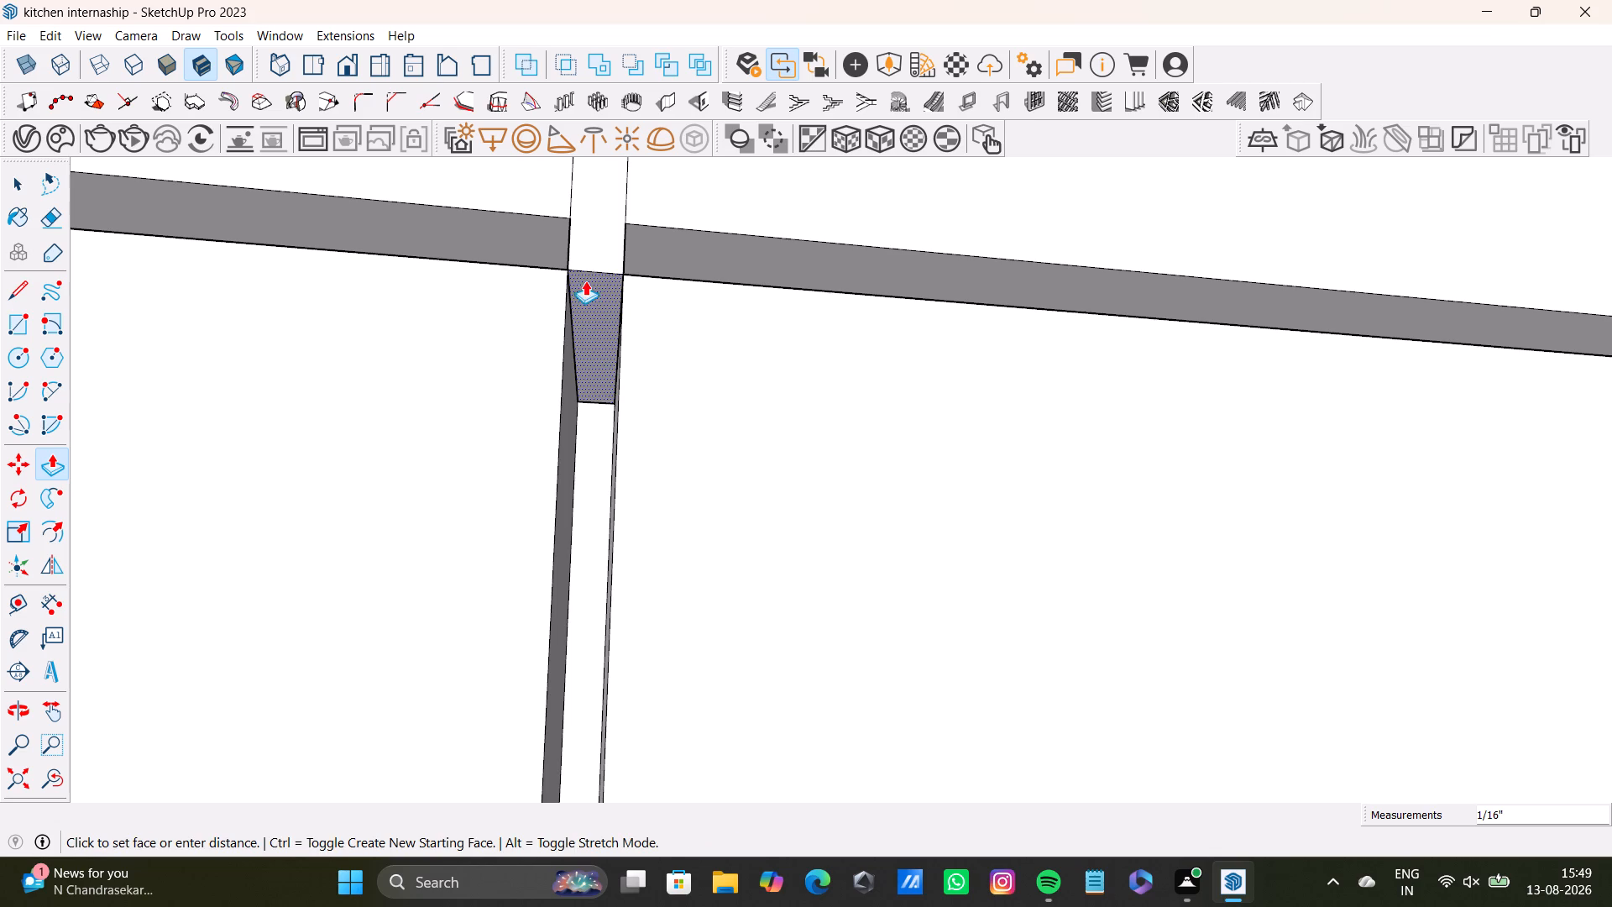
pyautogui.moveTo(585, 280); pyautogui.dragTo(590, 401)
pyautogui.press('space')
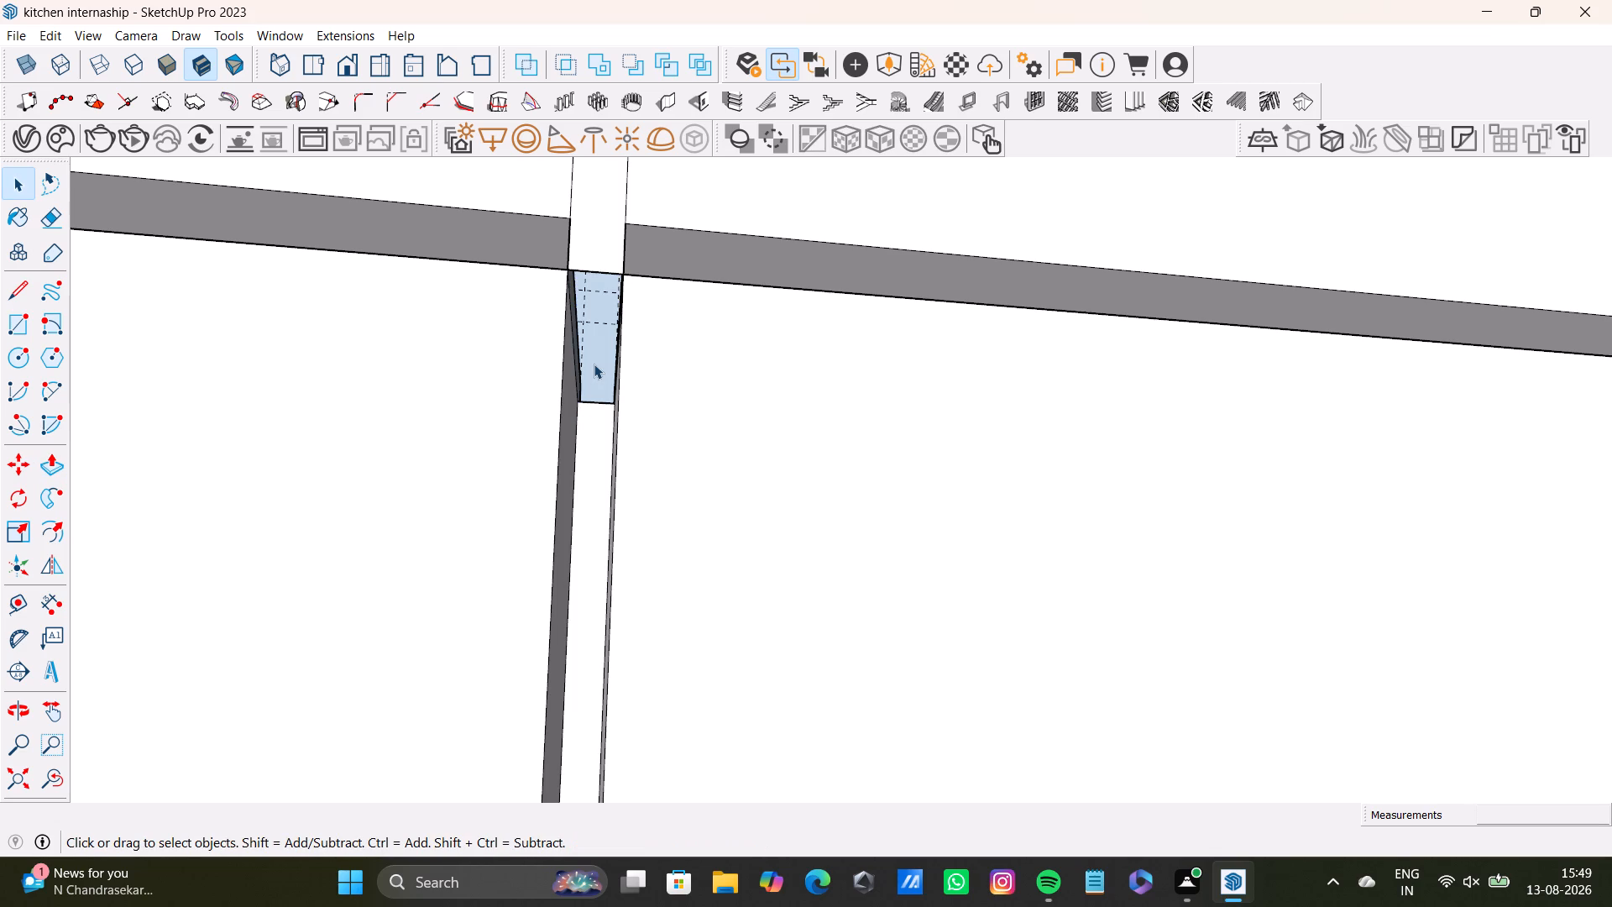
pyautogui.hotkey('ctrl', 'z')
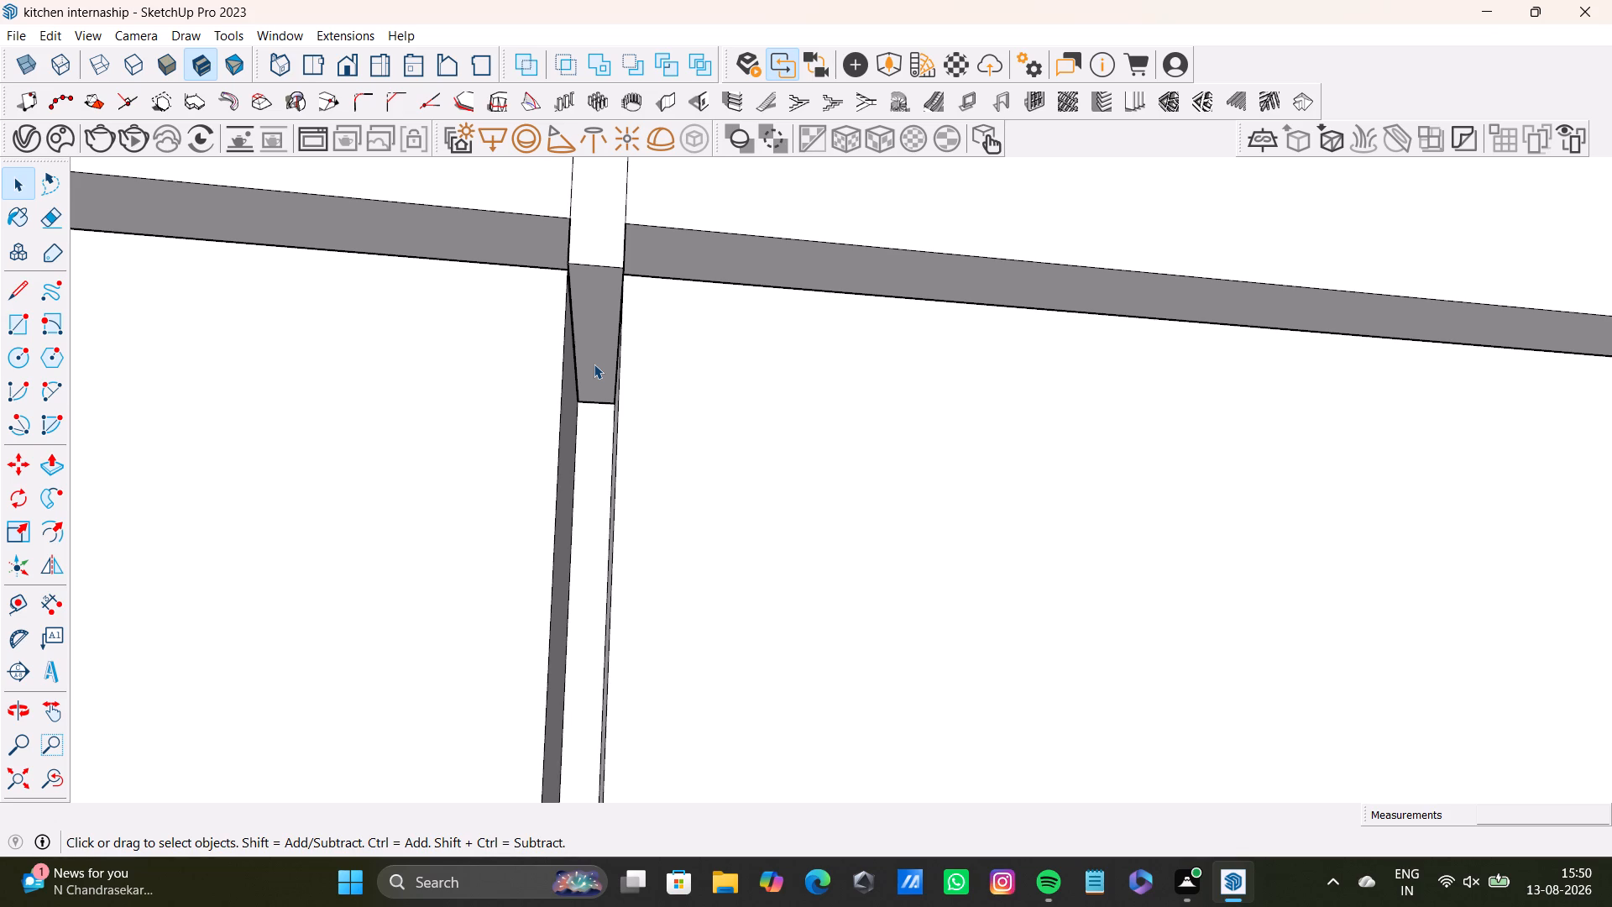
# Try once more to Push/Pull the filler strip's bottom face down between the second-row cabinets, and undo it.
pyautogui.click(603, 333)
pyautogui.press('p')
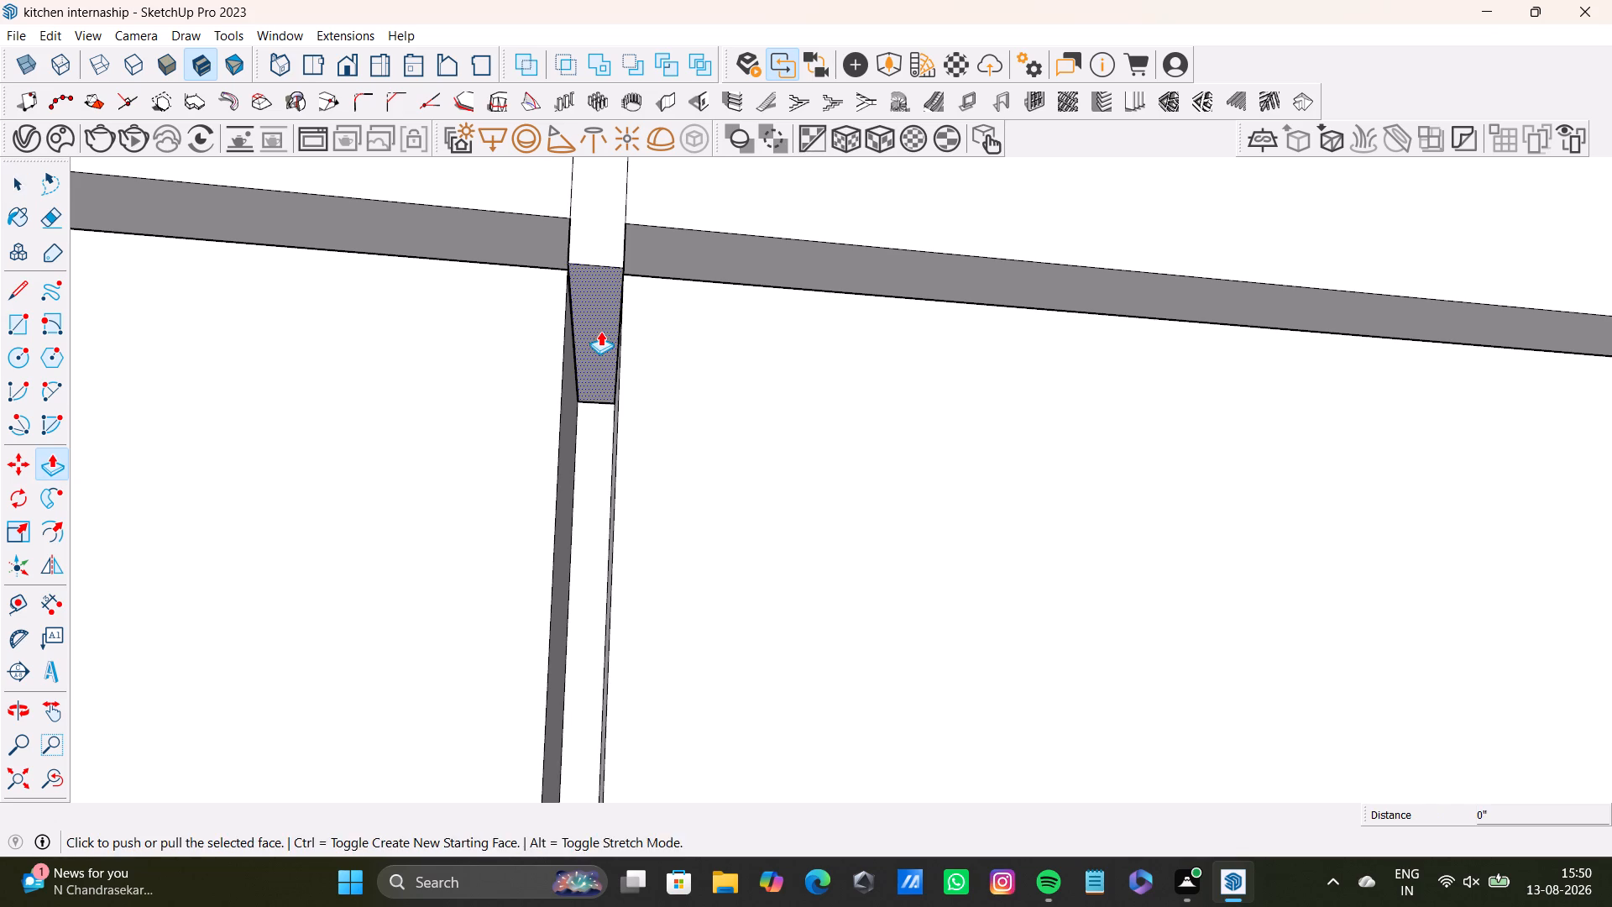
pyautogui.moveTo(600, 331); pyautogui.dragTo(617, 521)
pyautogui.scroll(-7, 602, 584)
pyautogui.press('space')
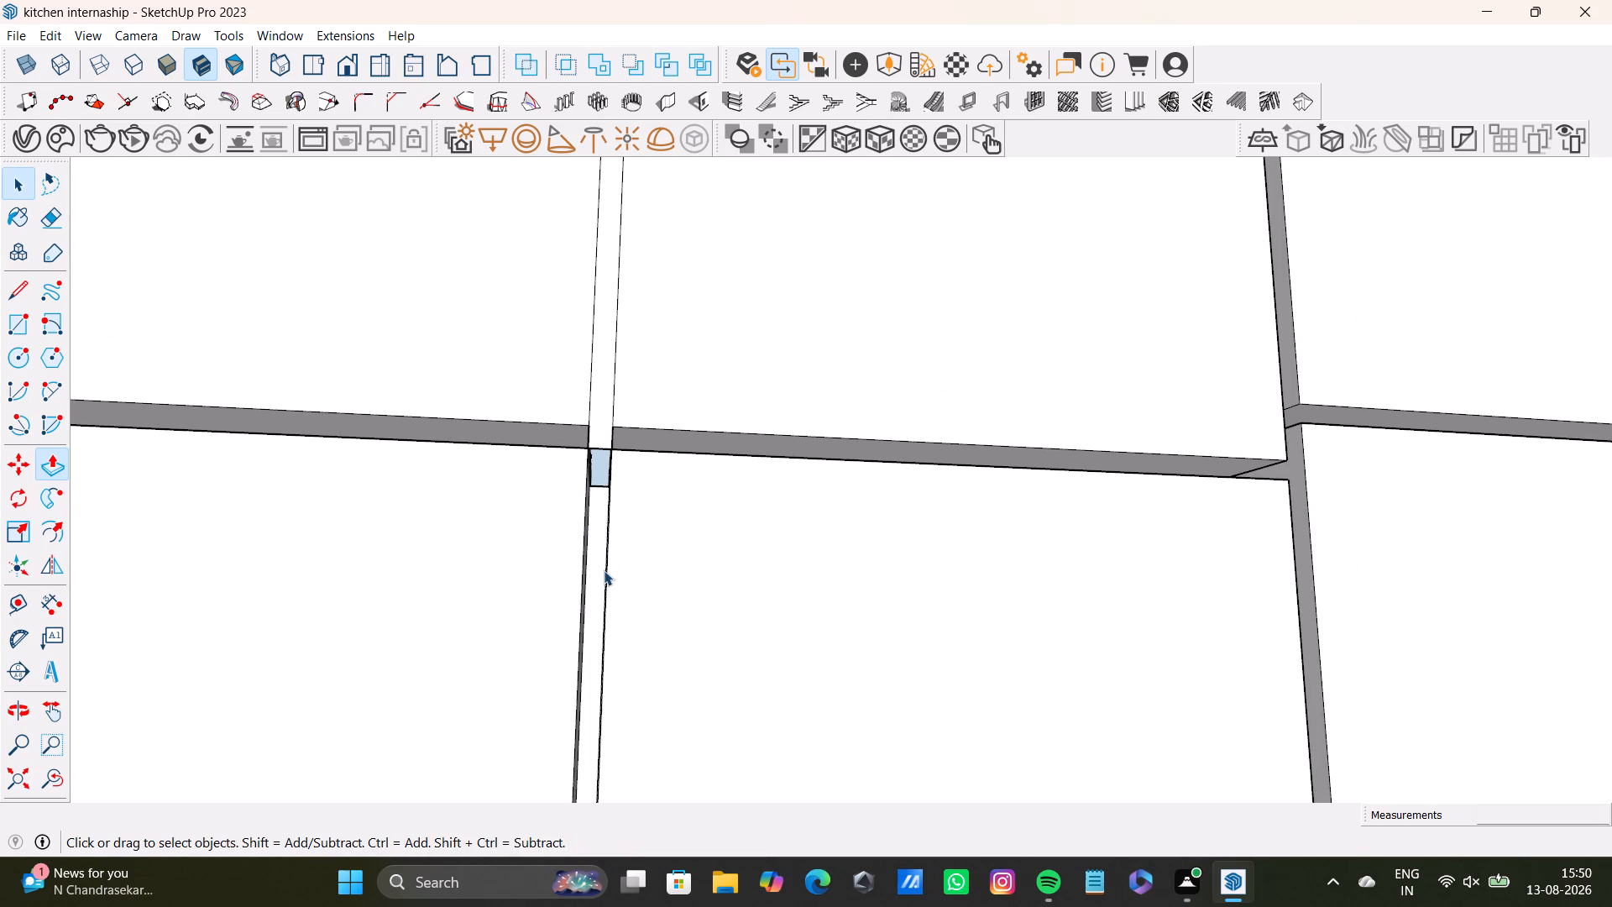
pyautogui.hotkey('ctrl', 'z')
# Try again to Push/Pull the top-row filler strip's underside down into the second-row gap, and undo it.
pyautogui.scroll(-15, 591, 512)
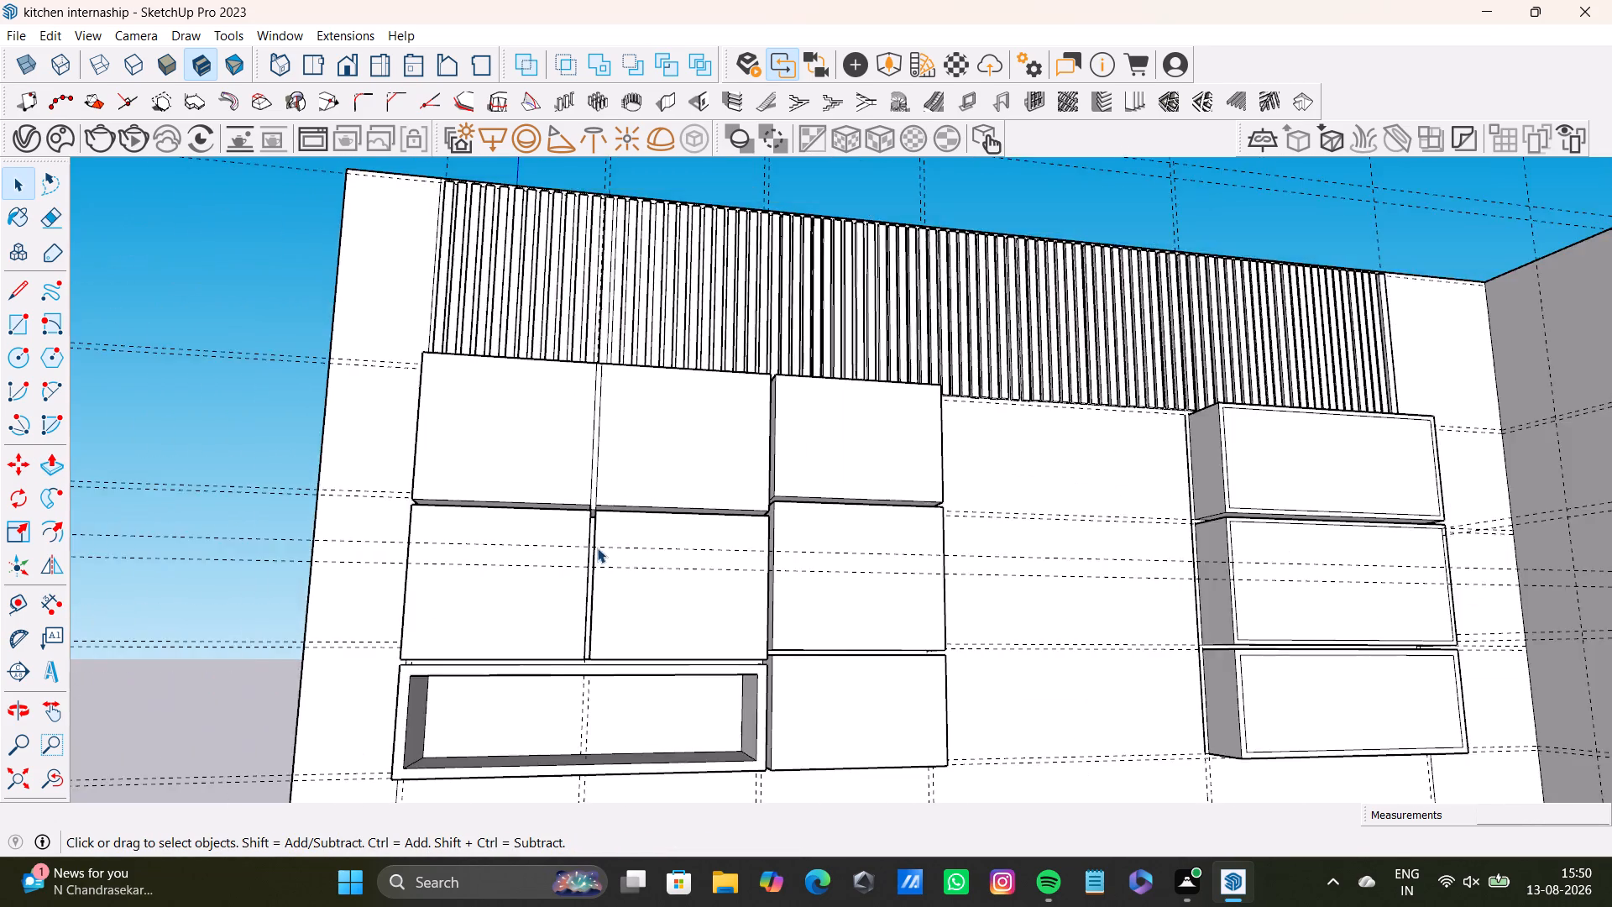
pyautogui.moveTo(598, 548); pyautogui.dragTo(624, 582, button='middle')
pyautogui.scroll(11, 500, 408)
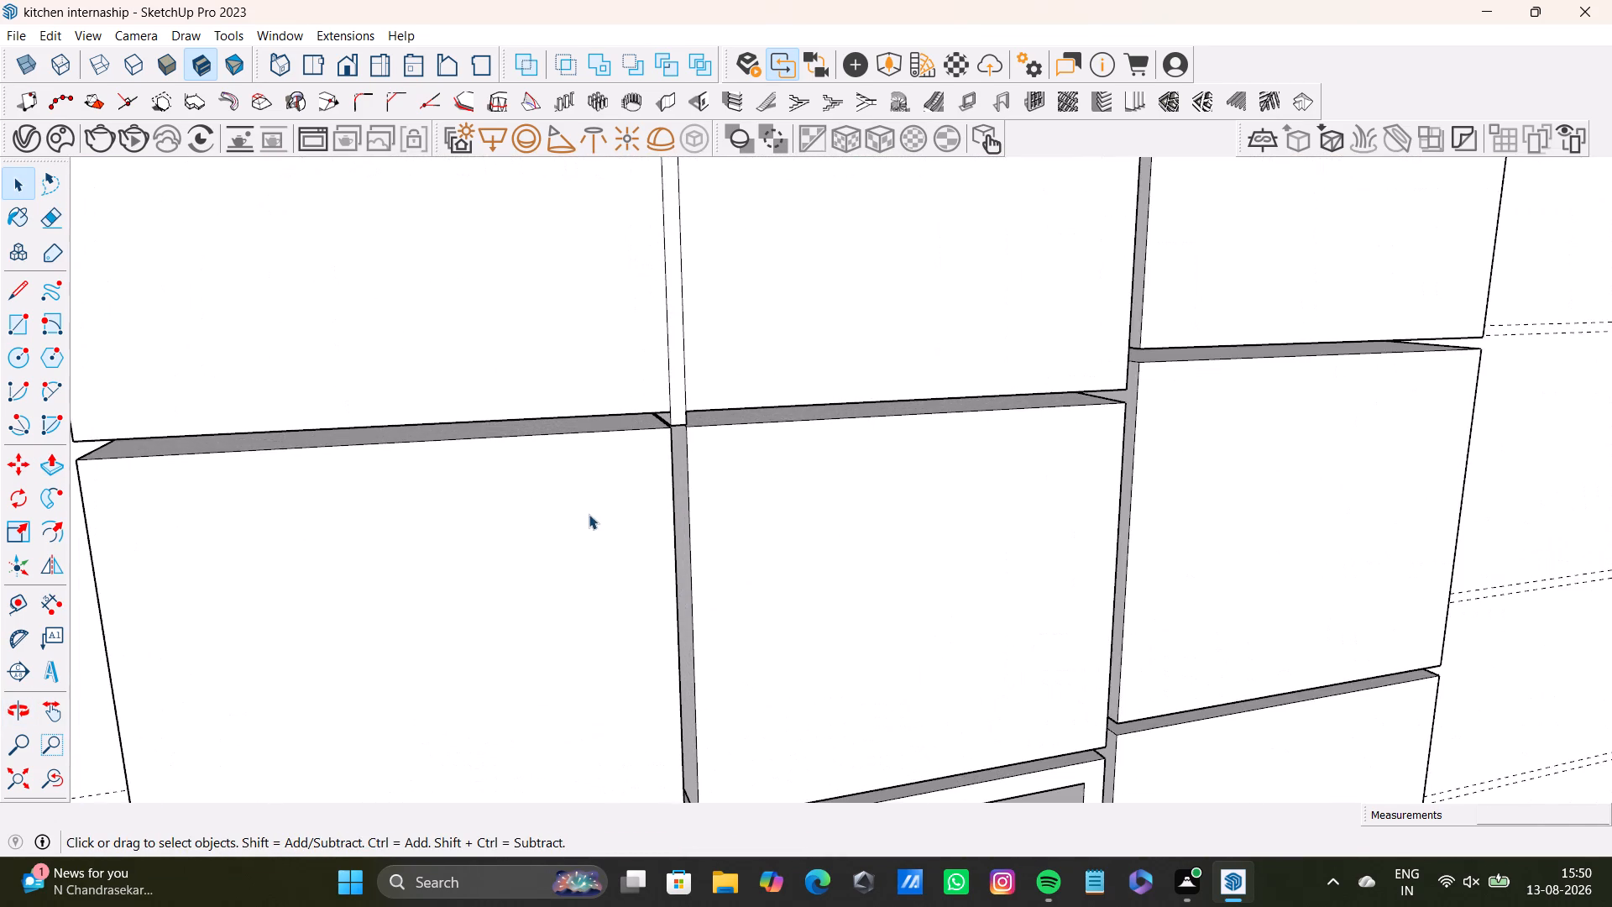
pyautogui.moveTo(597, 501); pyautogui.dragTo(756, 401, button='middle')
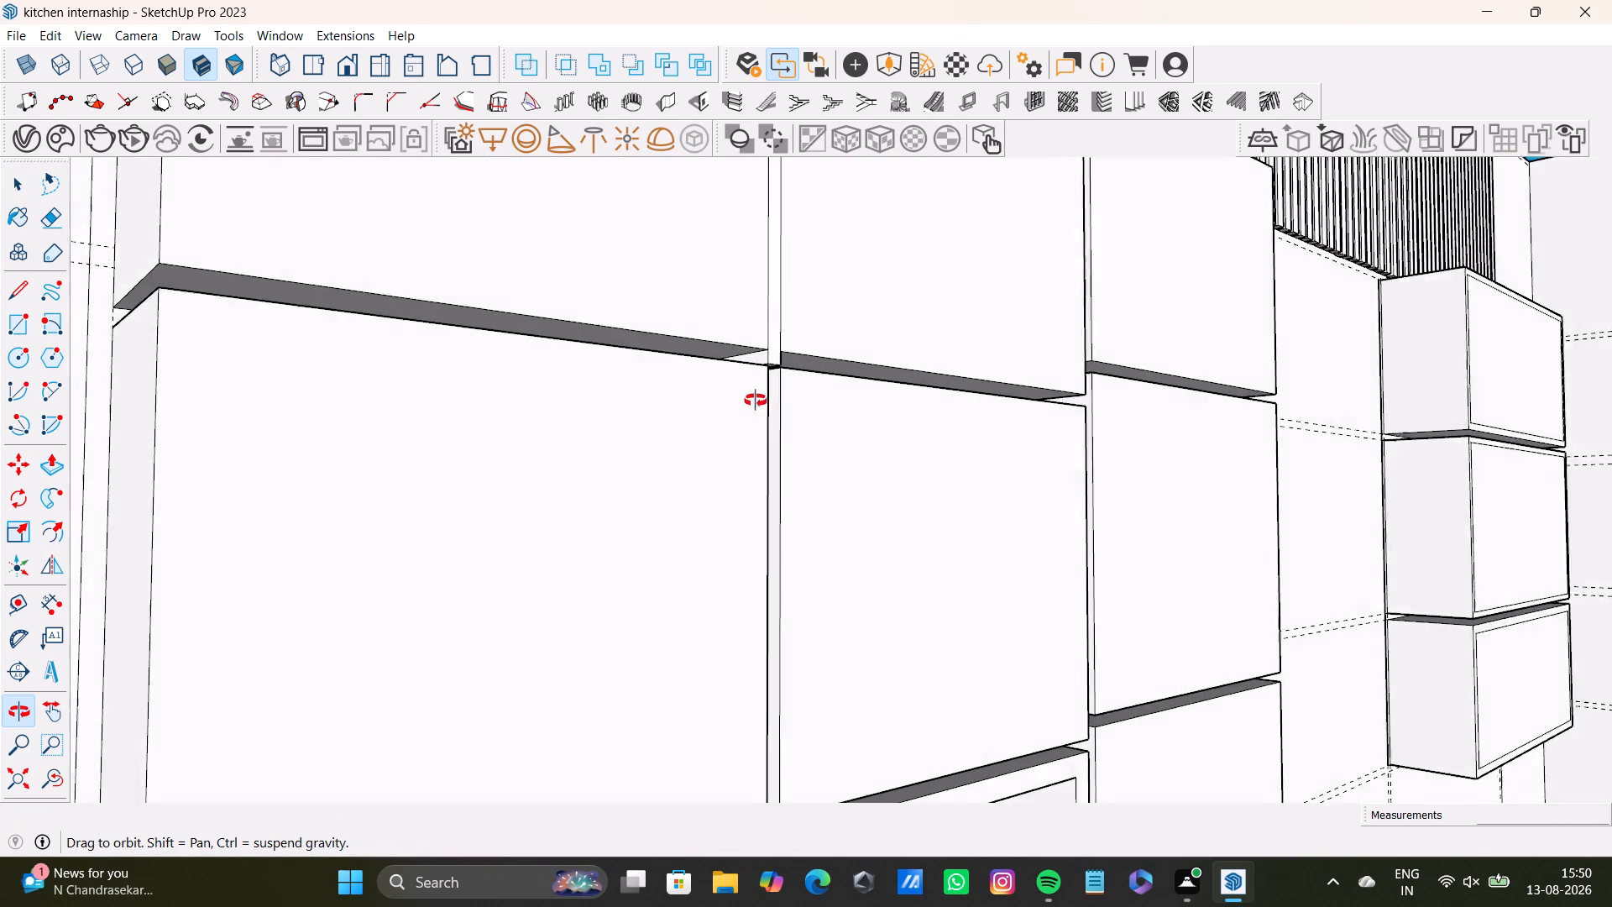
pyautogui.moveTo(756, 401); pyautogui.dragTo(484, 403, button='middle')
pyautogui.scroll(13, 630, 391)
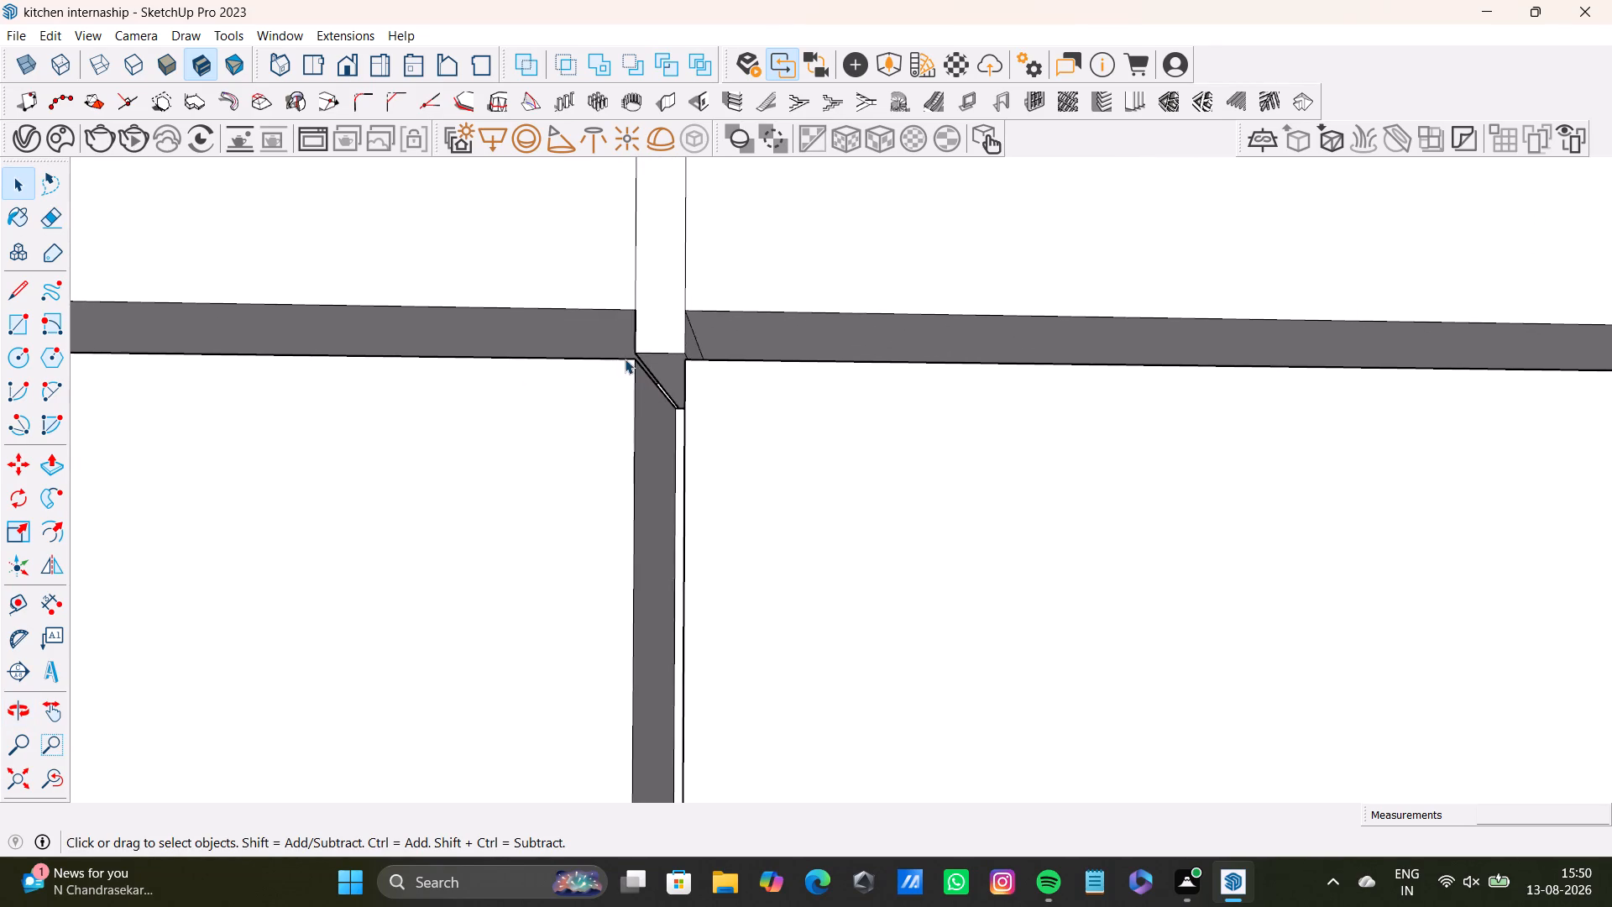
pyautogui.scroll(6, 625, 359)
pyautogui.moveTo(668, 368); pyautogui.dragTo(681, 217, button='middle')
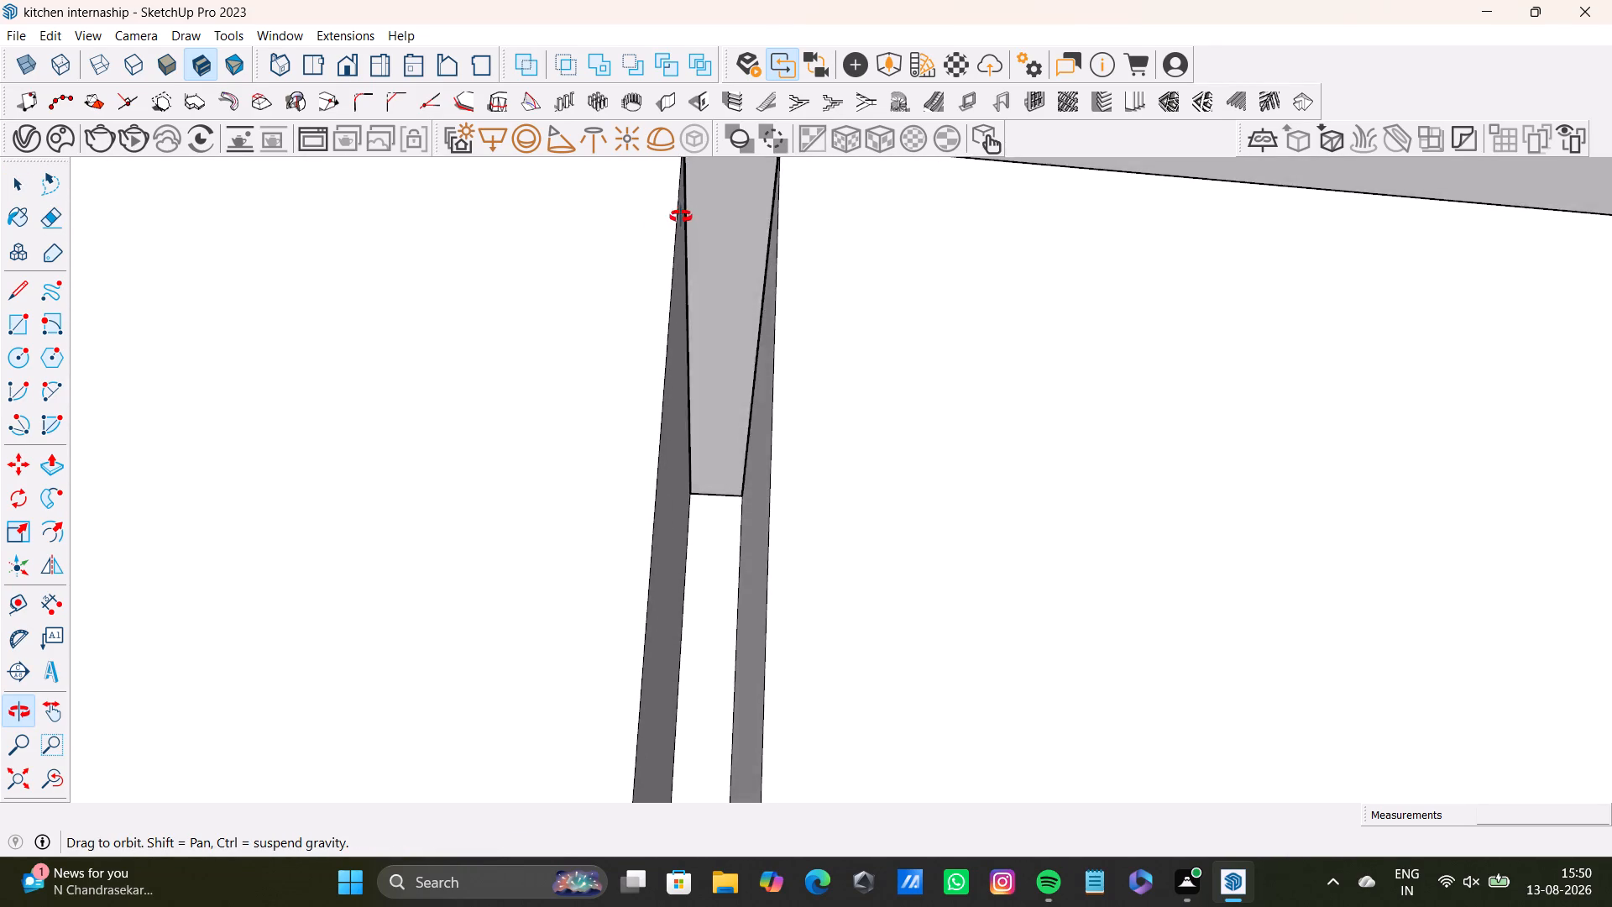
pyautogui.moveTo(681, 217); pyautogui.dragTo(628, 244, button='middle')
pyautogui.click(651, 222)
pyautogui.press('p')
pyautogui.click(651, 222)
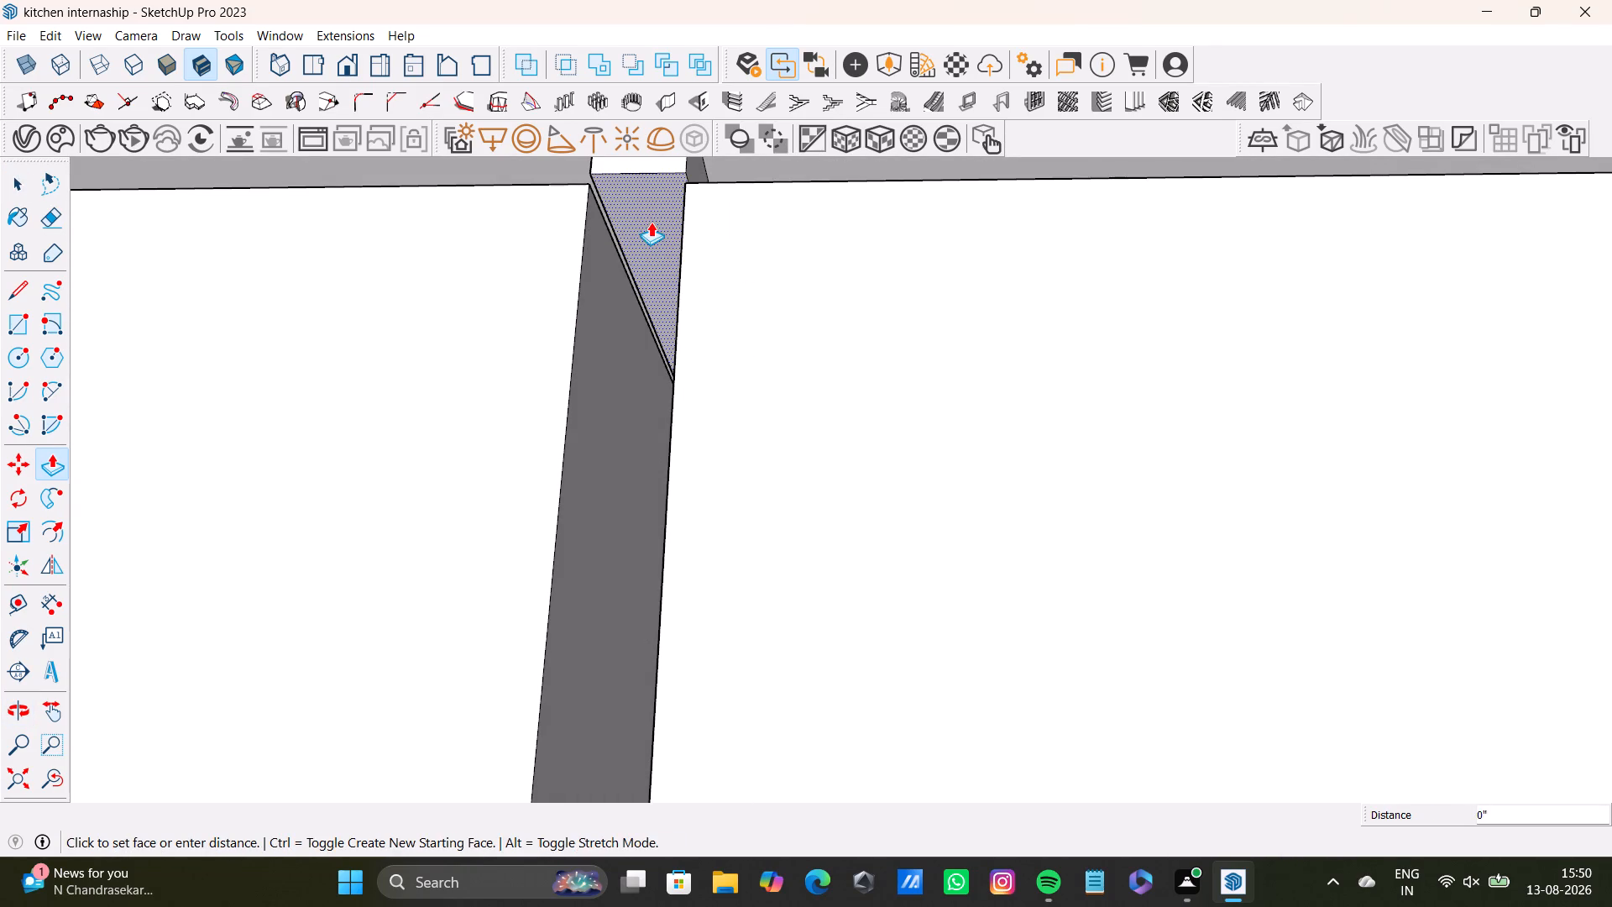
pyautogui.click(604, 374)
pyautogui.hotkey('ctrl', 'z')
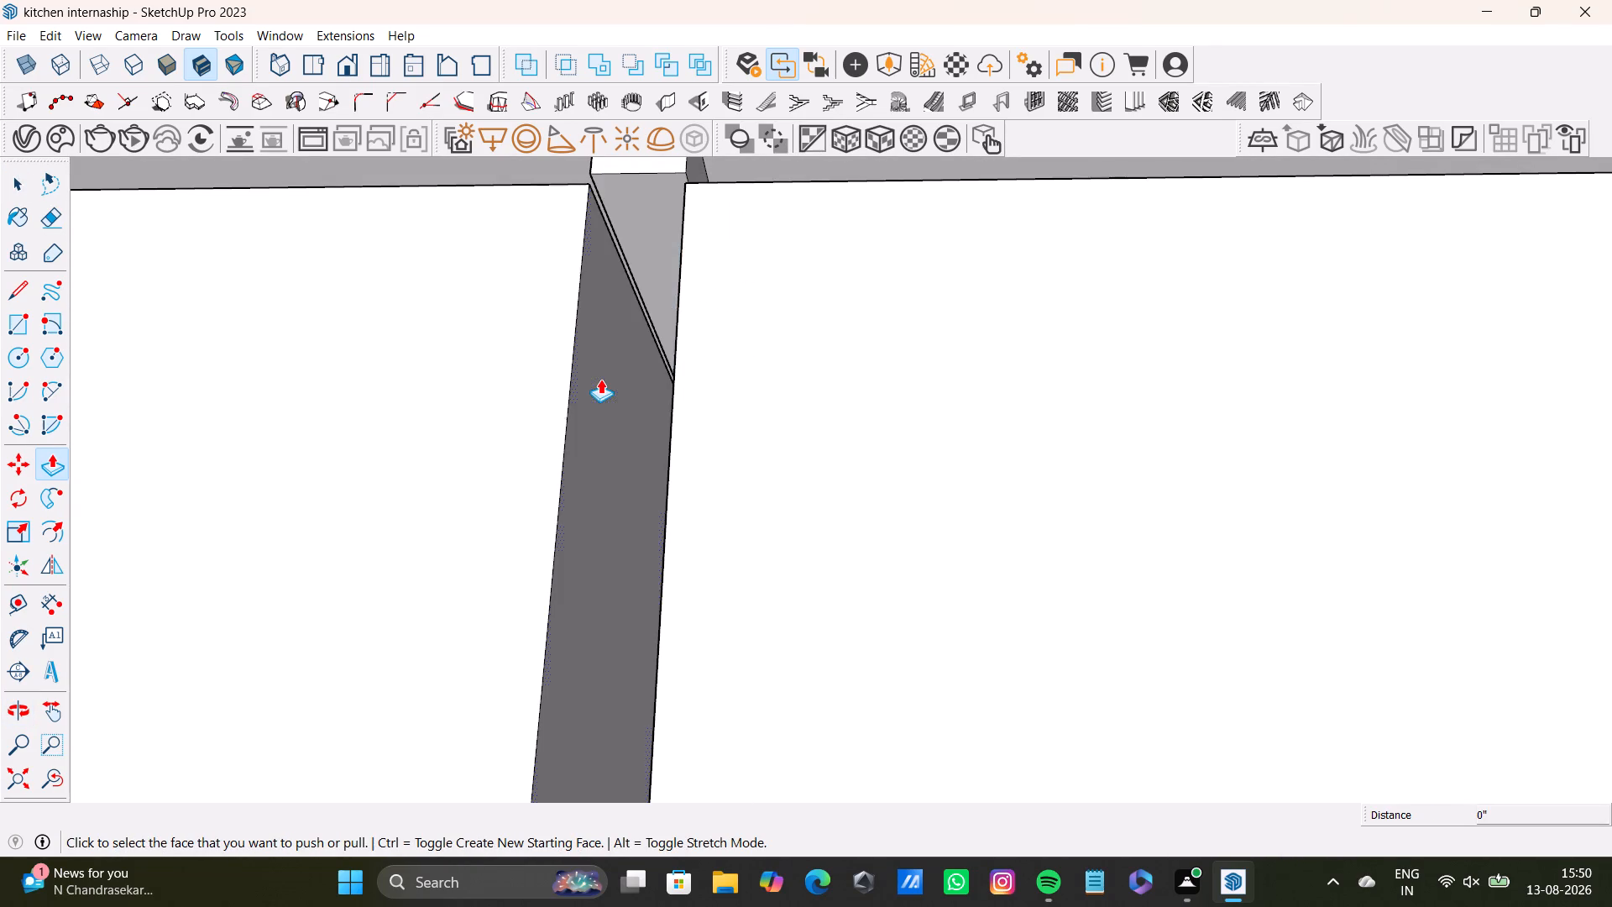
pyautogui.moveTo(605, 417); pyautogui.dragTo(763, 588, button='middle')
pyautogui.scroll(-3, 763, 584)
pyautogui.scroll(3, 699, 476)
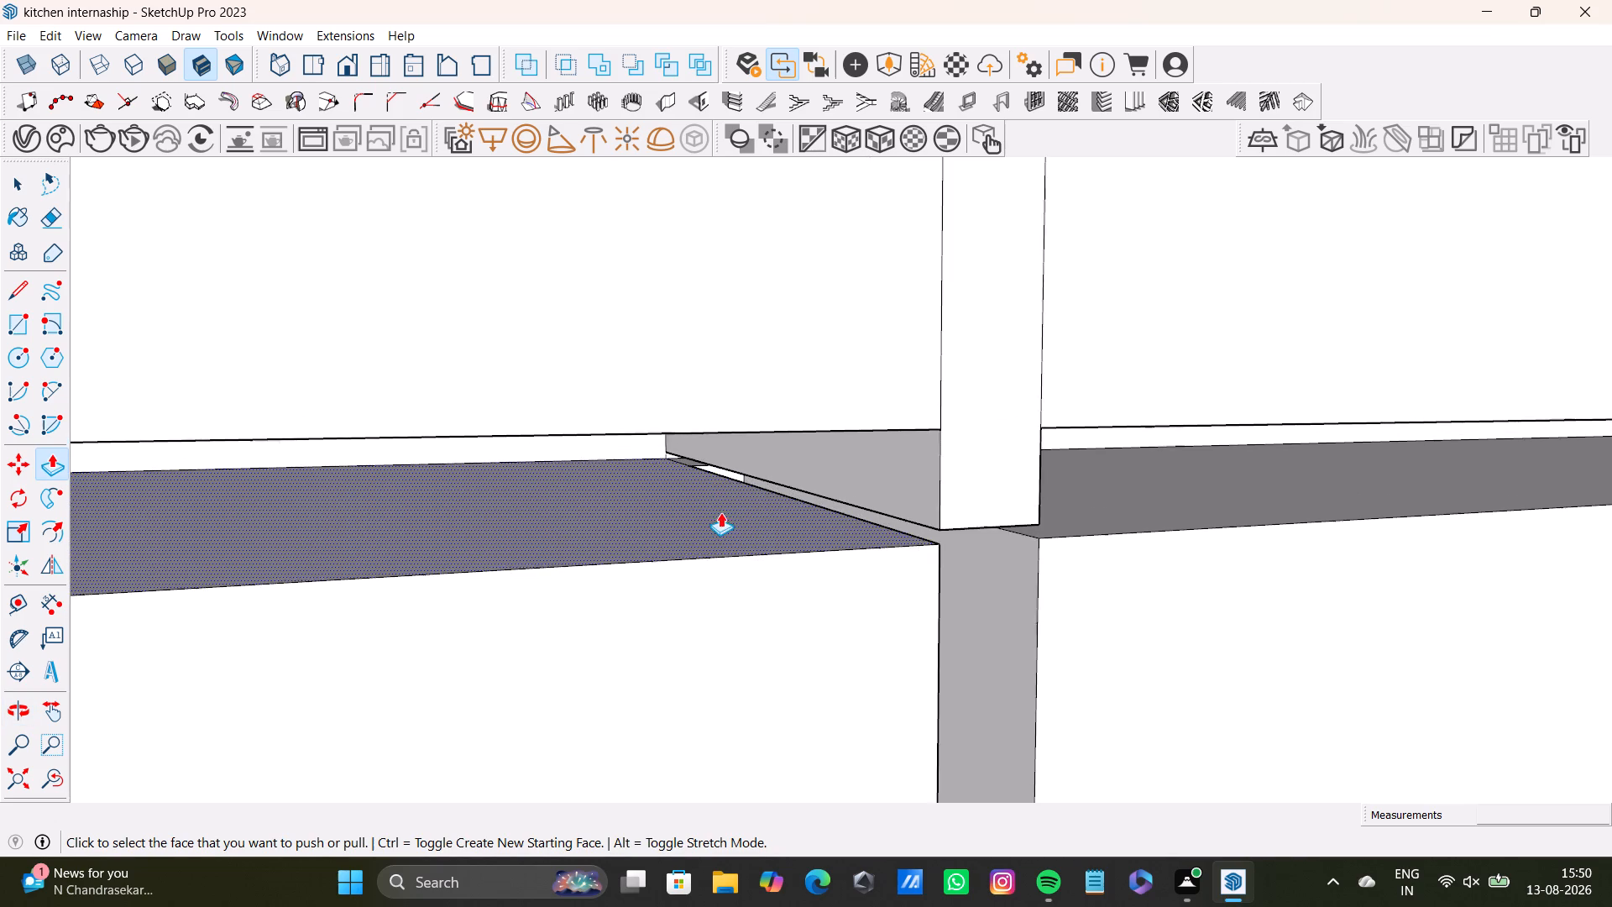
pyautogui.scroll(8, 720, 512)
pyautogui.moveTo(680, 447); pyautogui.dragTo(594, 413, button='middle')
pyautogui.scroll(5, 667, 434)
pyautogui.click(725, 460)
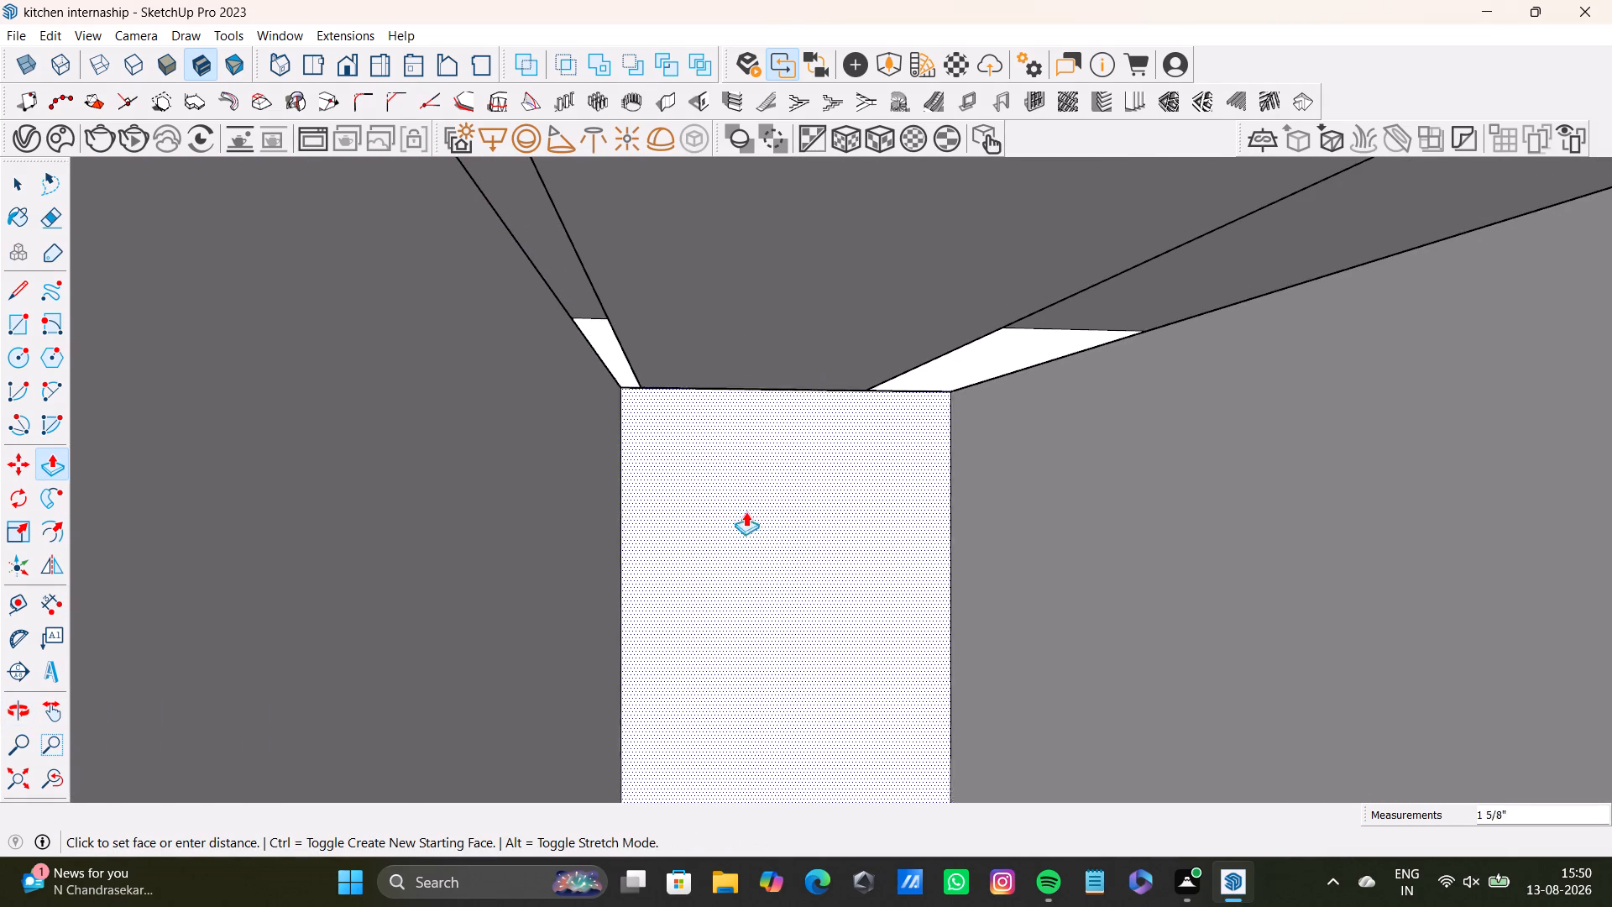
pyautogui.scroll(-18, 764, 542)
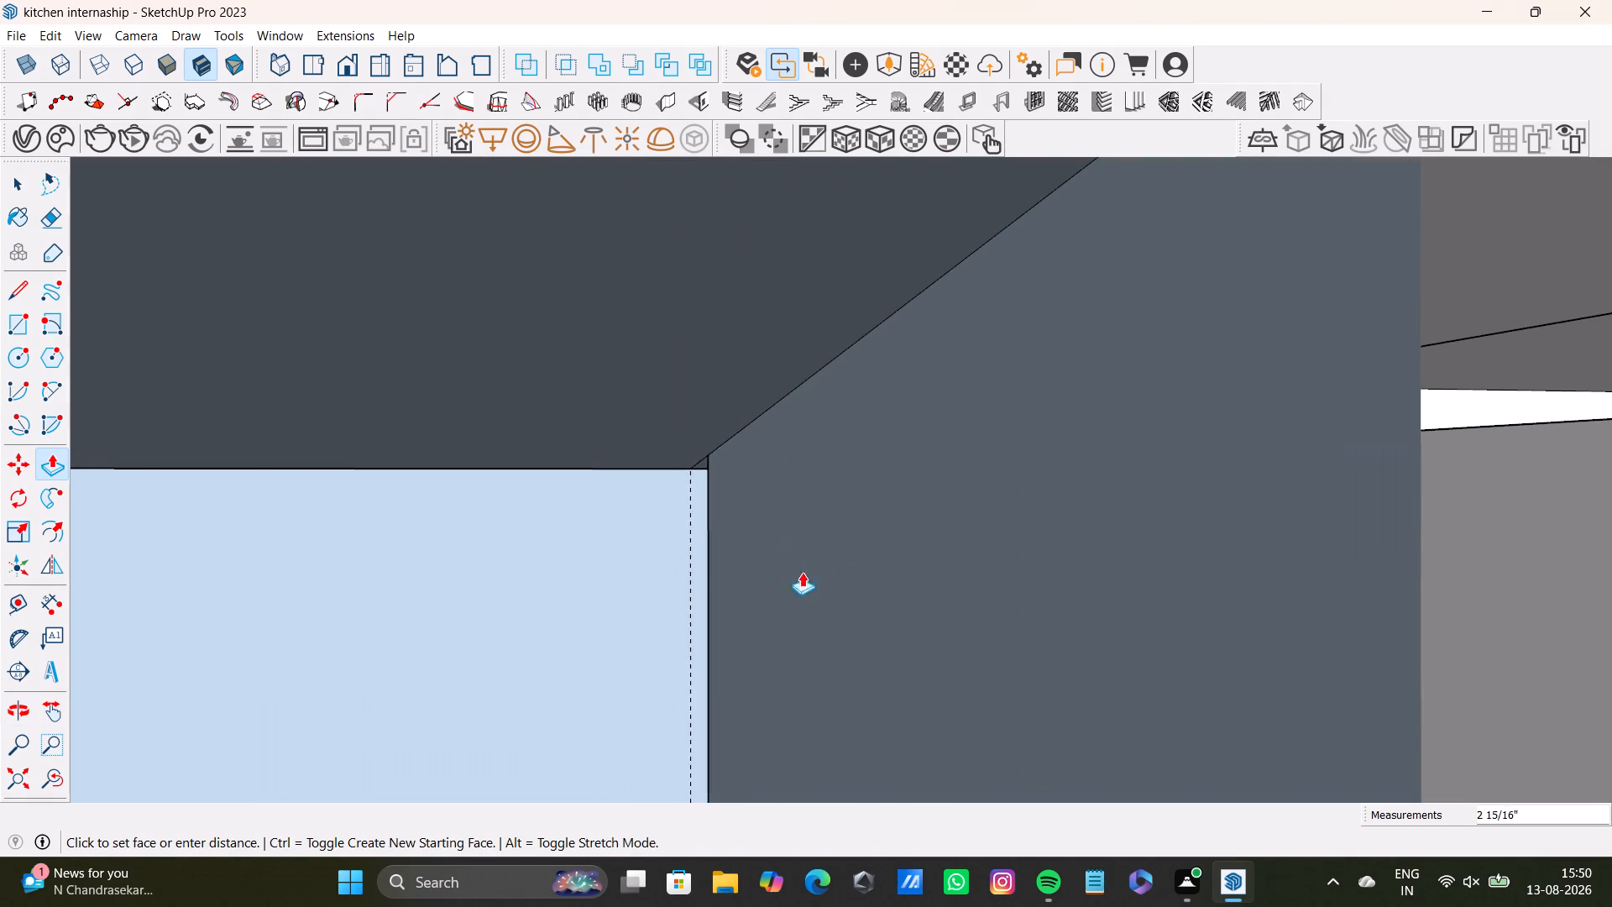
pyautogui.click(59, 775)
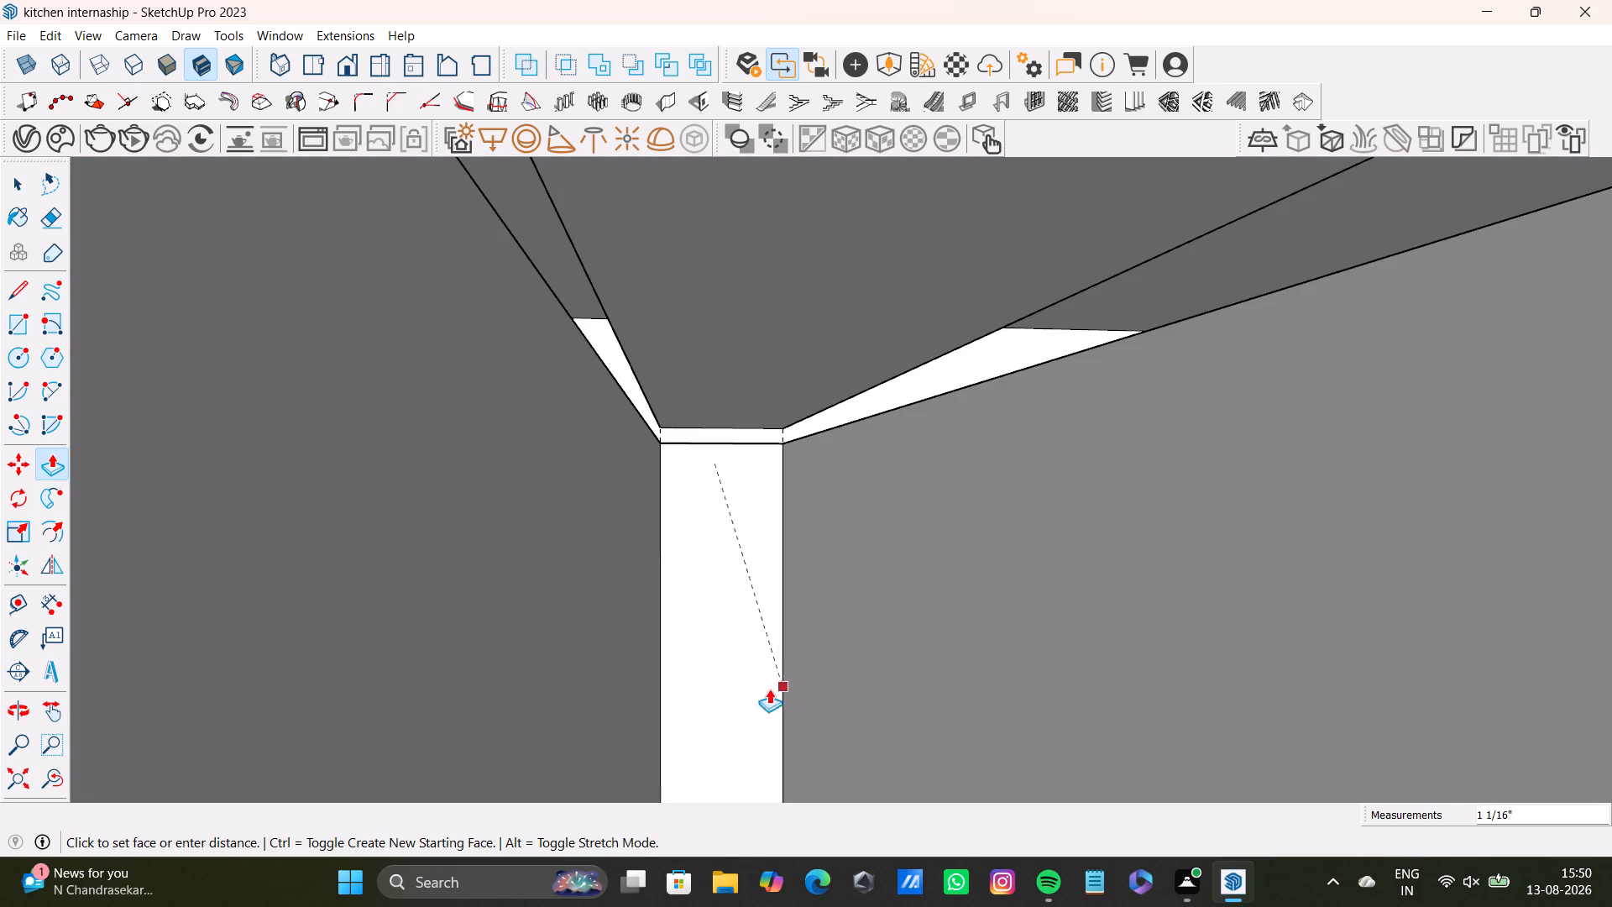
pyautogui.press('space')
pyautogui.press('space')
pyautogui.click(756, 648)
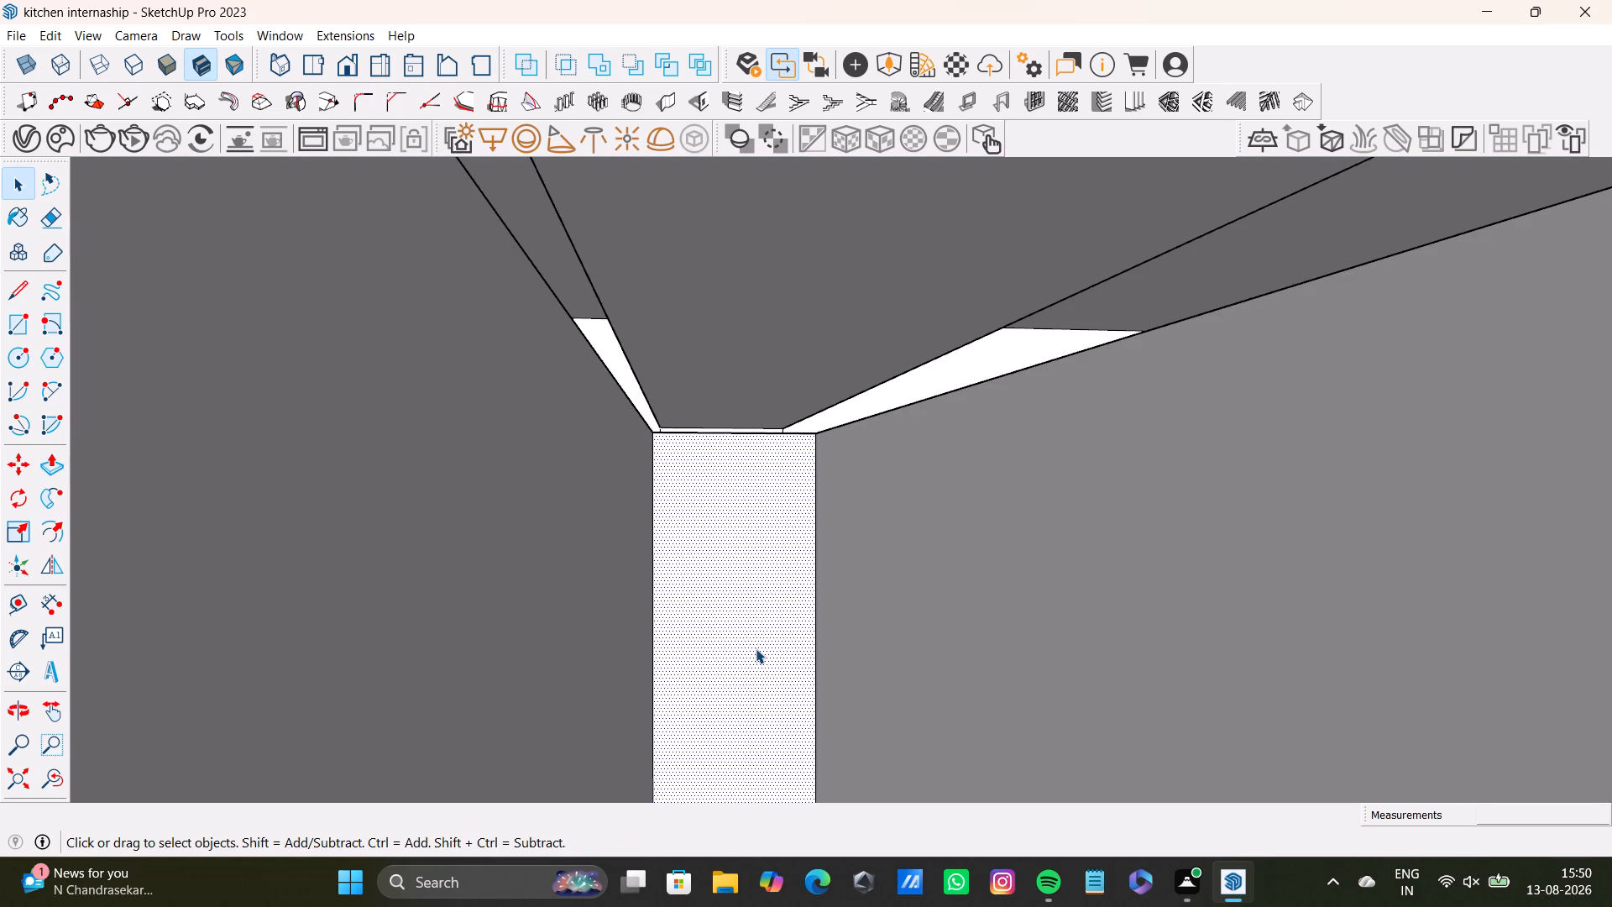
# Save the model.
pyautogui.hotkey('ctrl', 's')
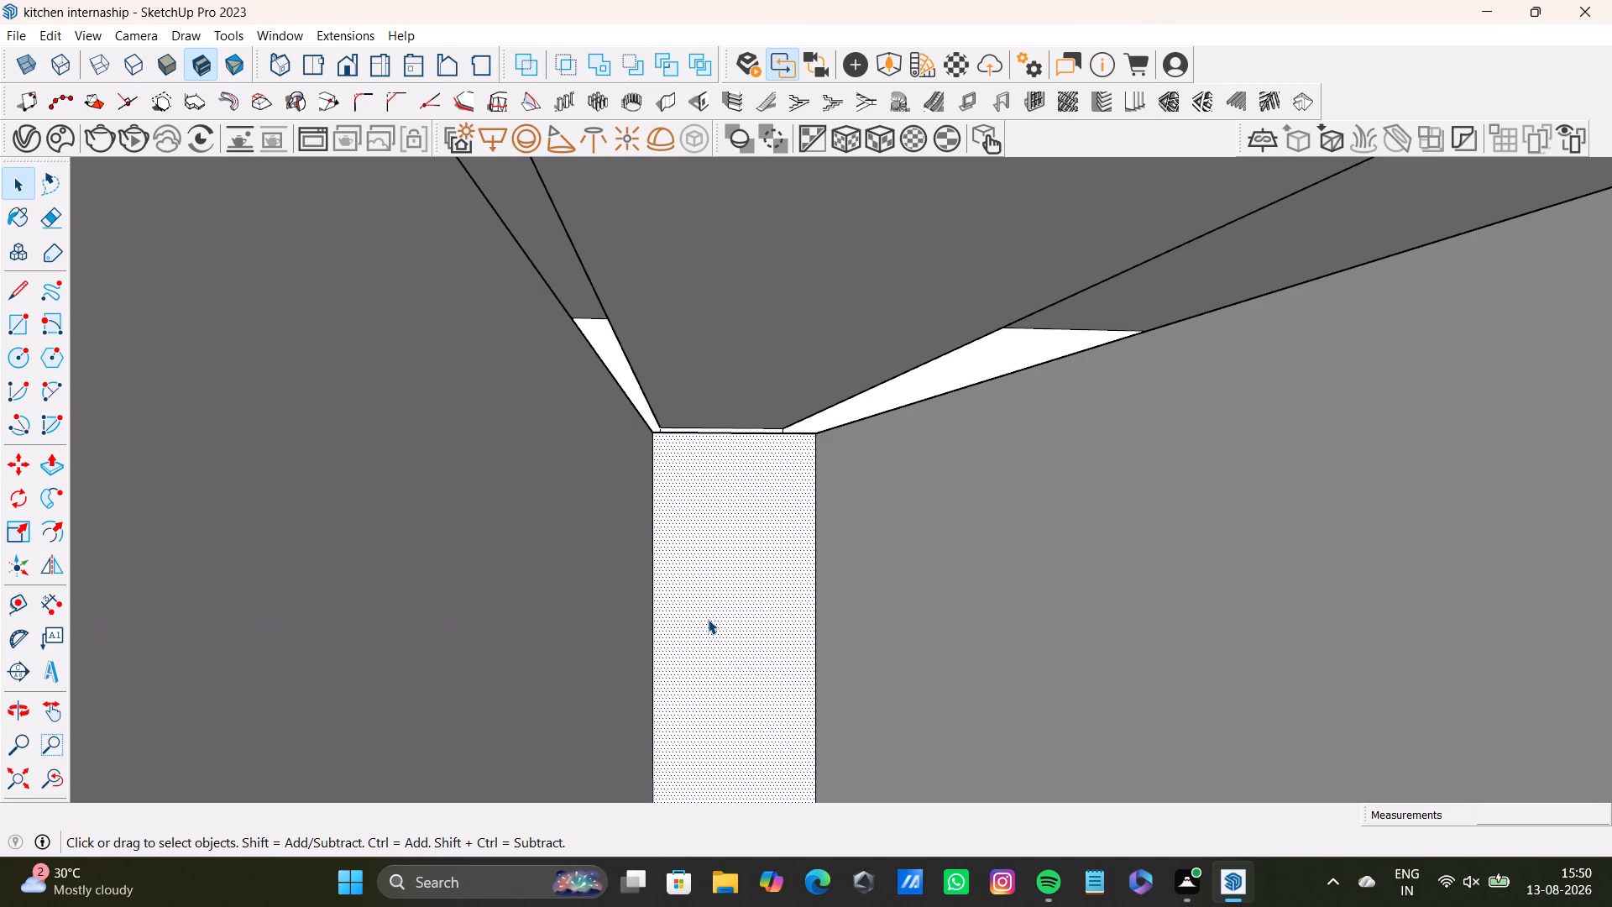
# Push/Pull the recessed wall strip between the first two second-row cabinets outward about 4 1/8".
pyautogui.press('p')
pyautogui.click(708, 619)
pyautogui.scroll(-7, 795, 747)
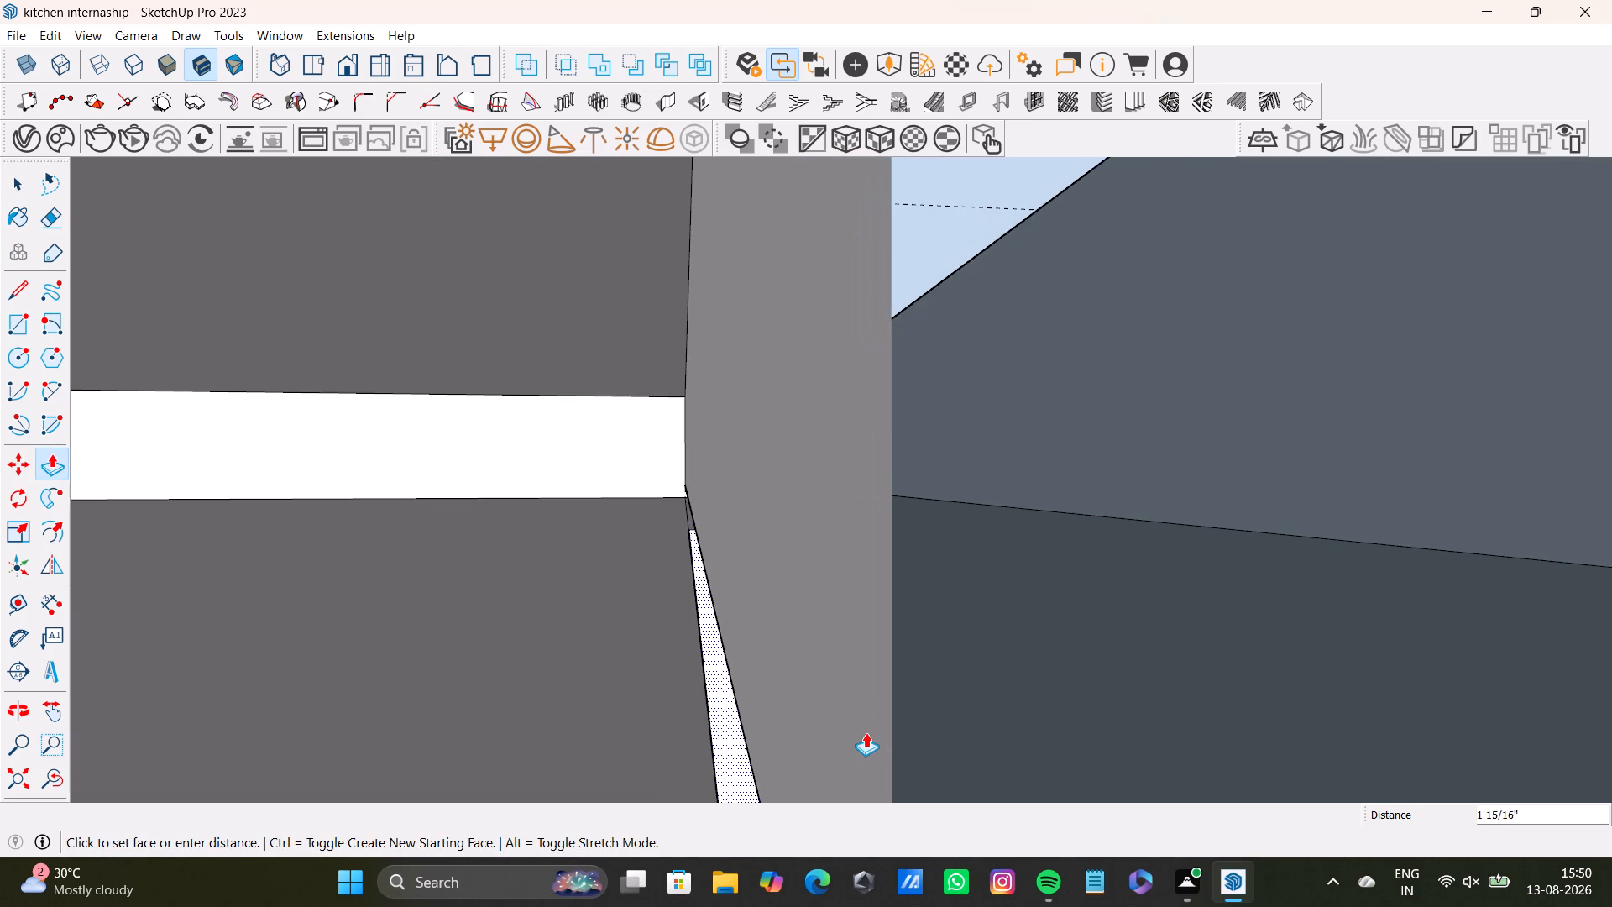
pyautogui.moveTo(866, 732); pyautogui.dragTo(802, 291, button='middle')
pyautogui.moveTo(817, 654); pyautogui.dragTo(809, 283, button='middle')
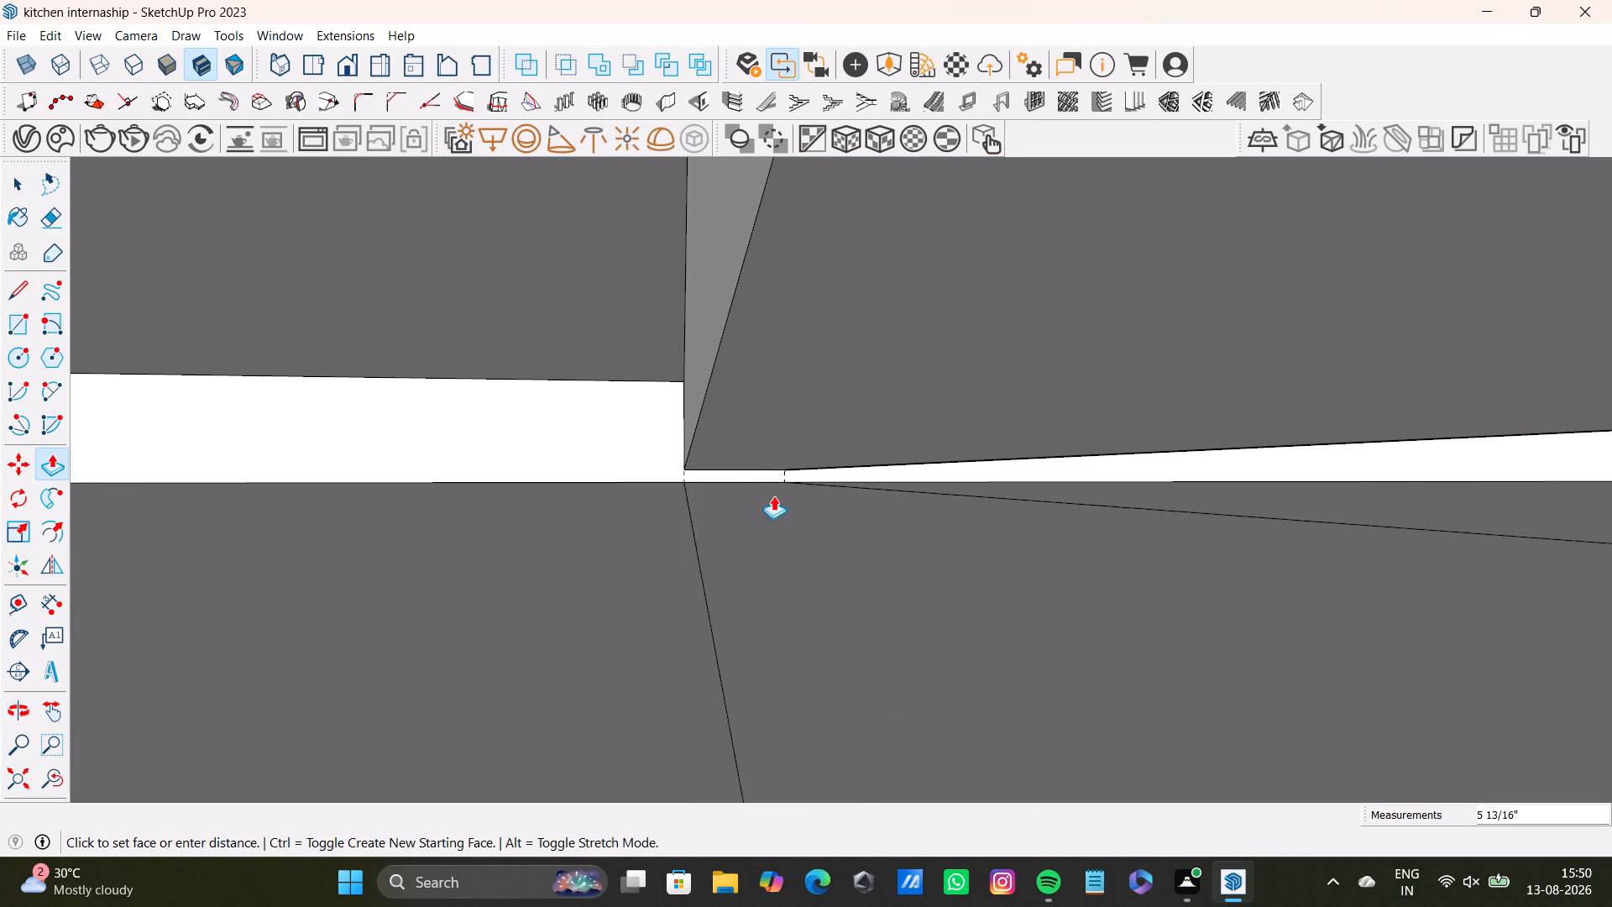
pyautogui.scroll(-5, 1270, 729)
pyautogui.scroll(-2, 1395, 763)
pyautogui.keyDown('shift'); pyautogui.moveTo(1395, 763); pyautogui.dragTo(1362, 687, button='middle'); pyautogui.keyUp('shift')
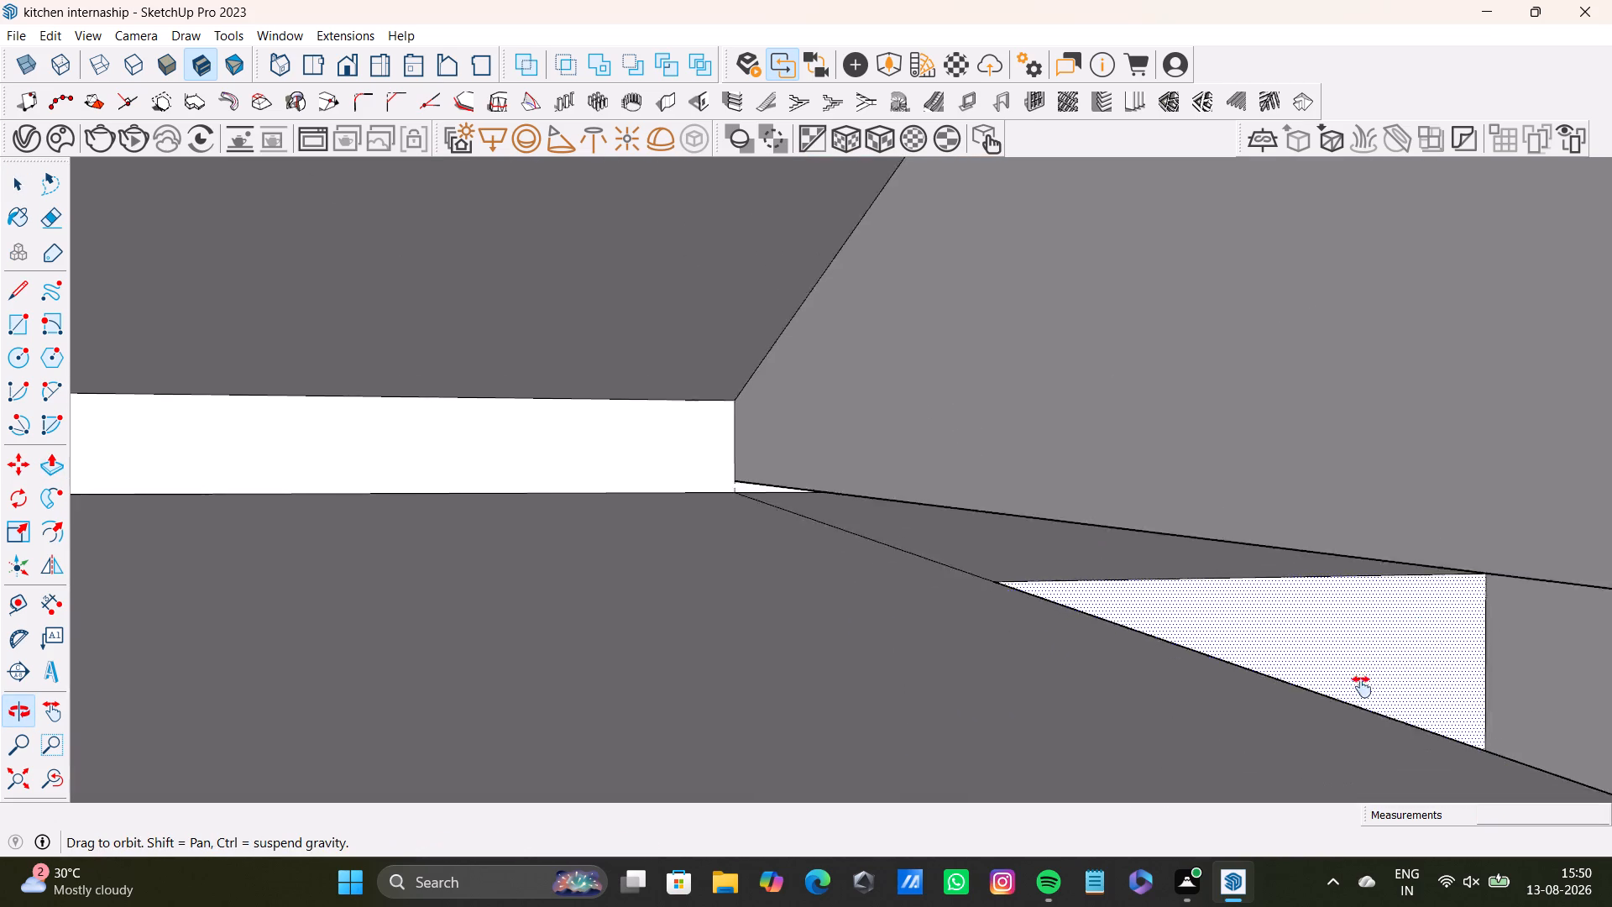
pyautogui.keyDown('shift'); pyautogui.moveTo(1362, 687); pyautogui.dragTo(1070, 663, button='middle'); pyautogui.keyUp('shift')
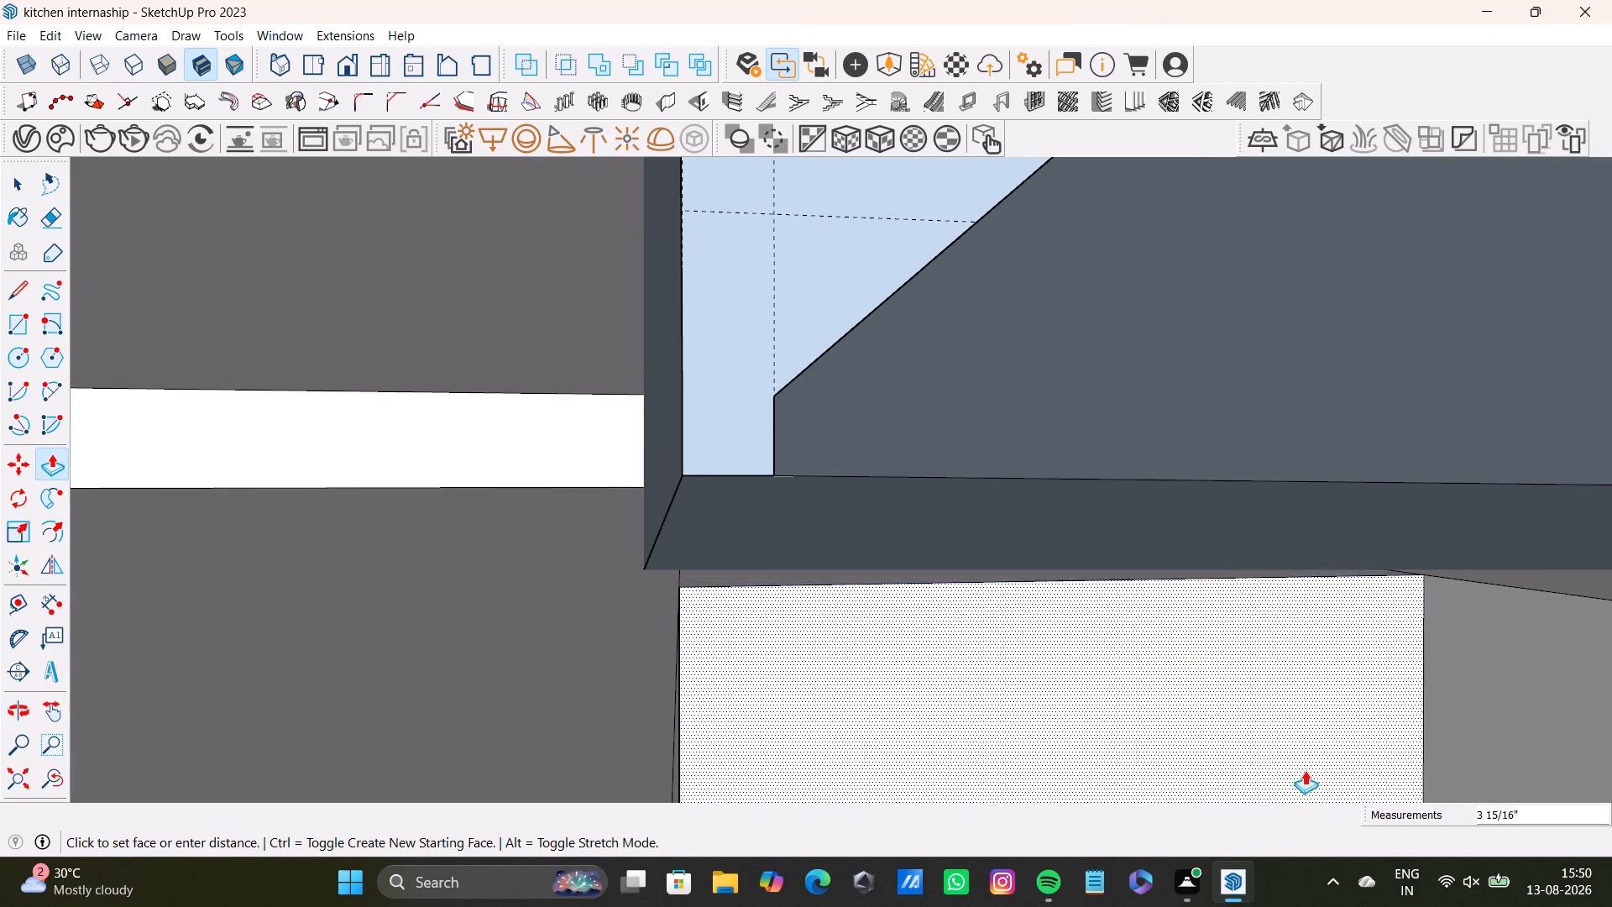
pyautogui.click(1379, 713)
# Push/Pull the second-row strip the rest of the way out, flush with the cabinet fronts.
pyautogui.scroll(-4, 858, 684)
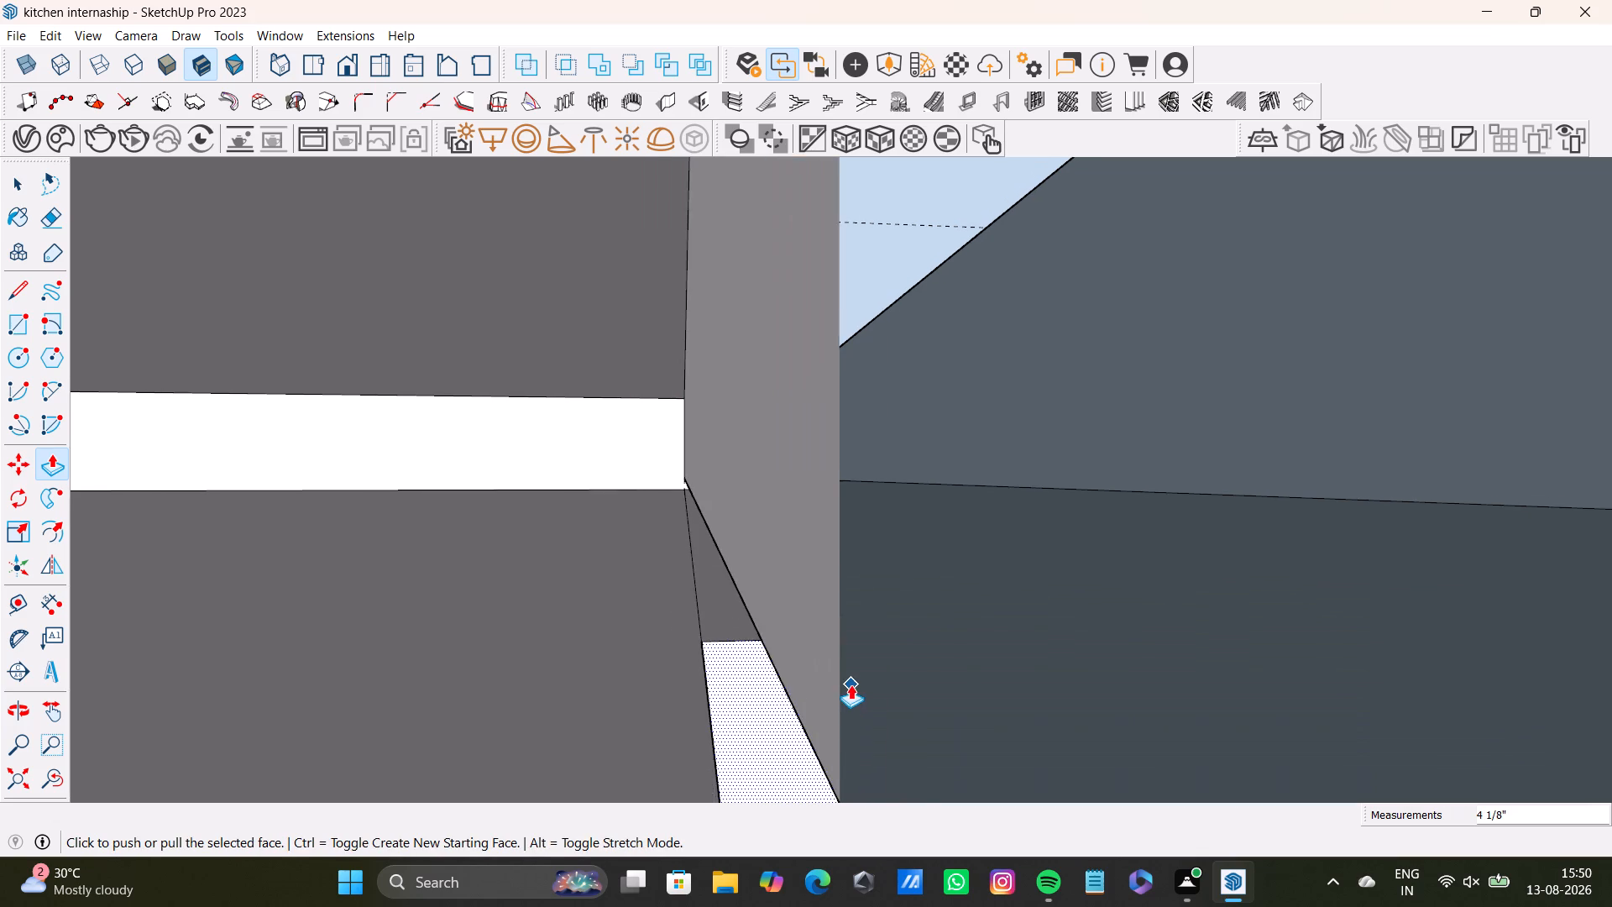
pyautogui.scroll(-6, 850, 684)
pyautogui.keyDown('shift'); pyautogui.moveTo(855, 695); pyautogui.dragTo(761, 418, button='middle'); pyautogui.keyUp('shift')
pyautogui.scroll(-9, 772, 495)
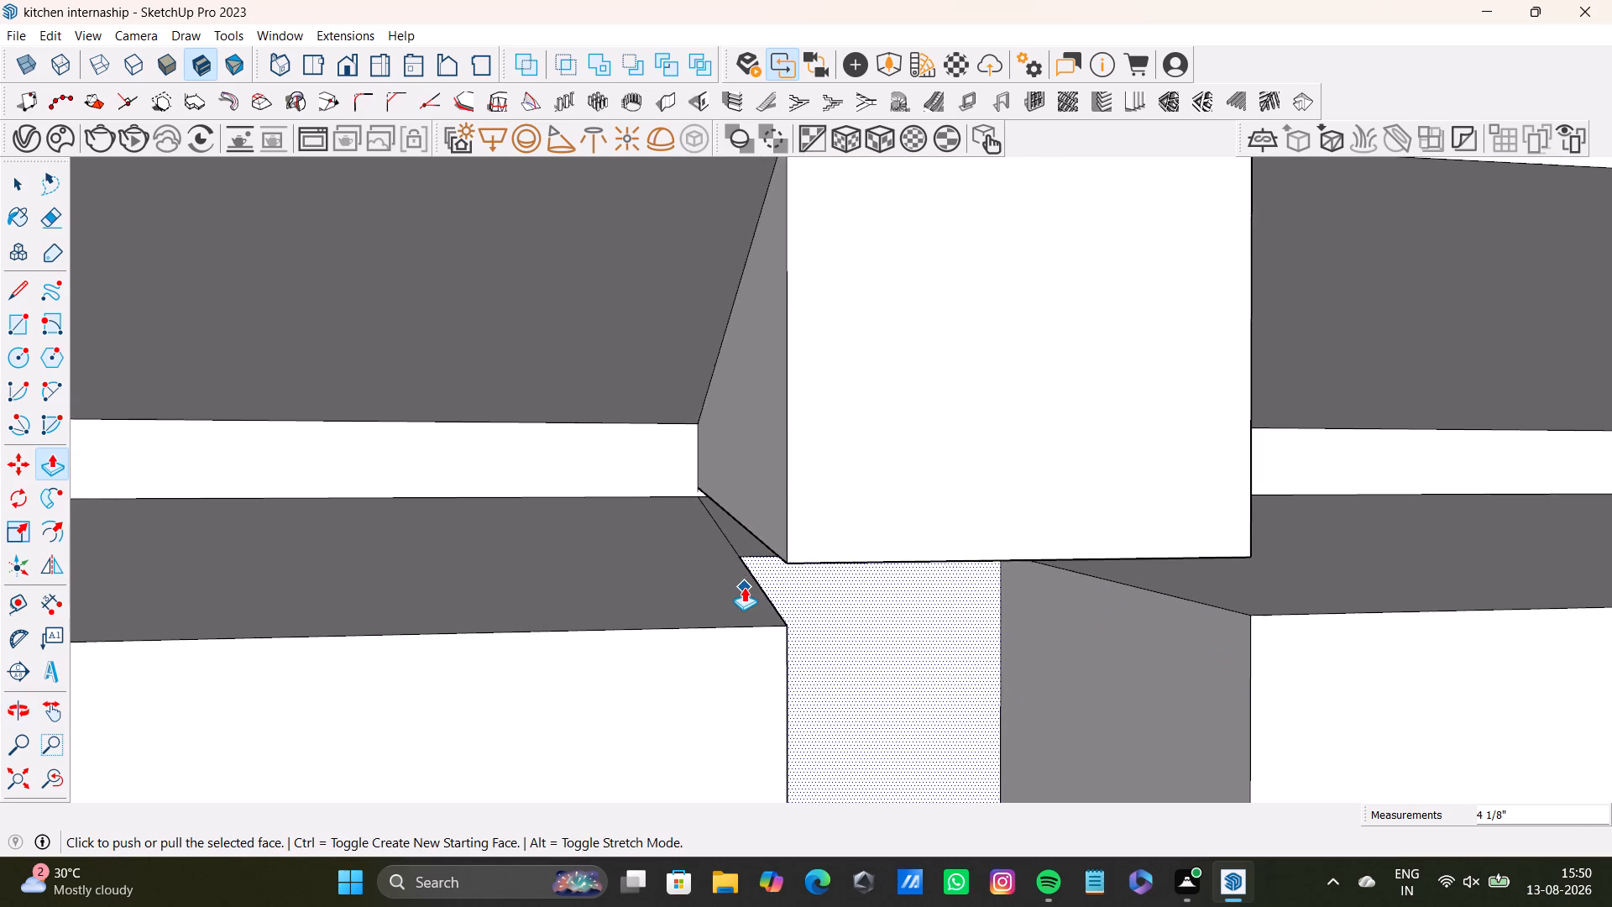
pyautogui.scroll(-7, 744, 587)
pyautogui.scroll(-3, 814, 597)
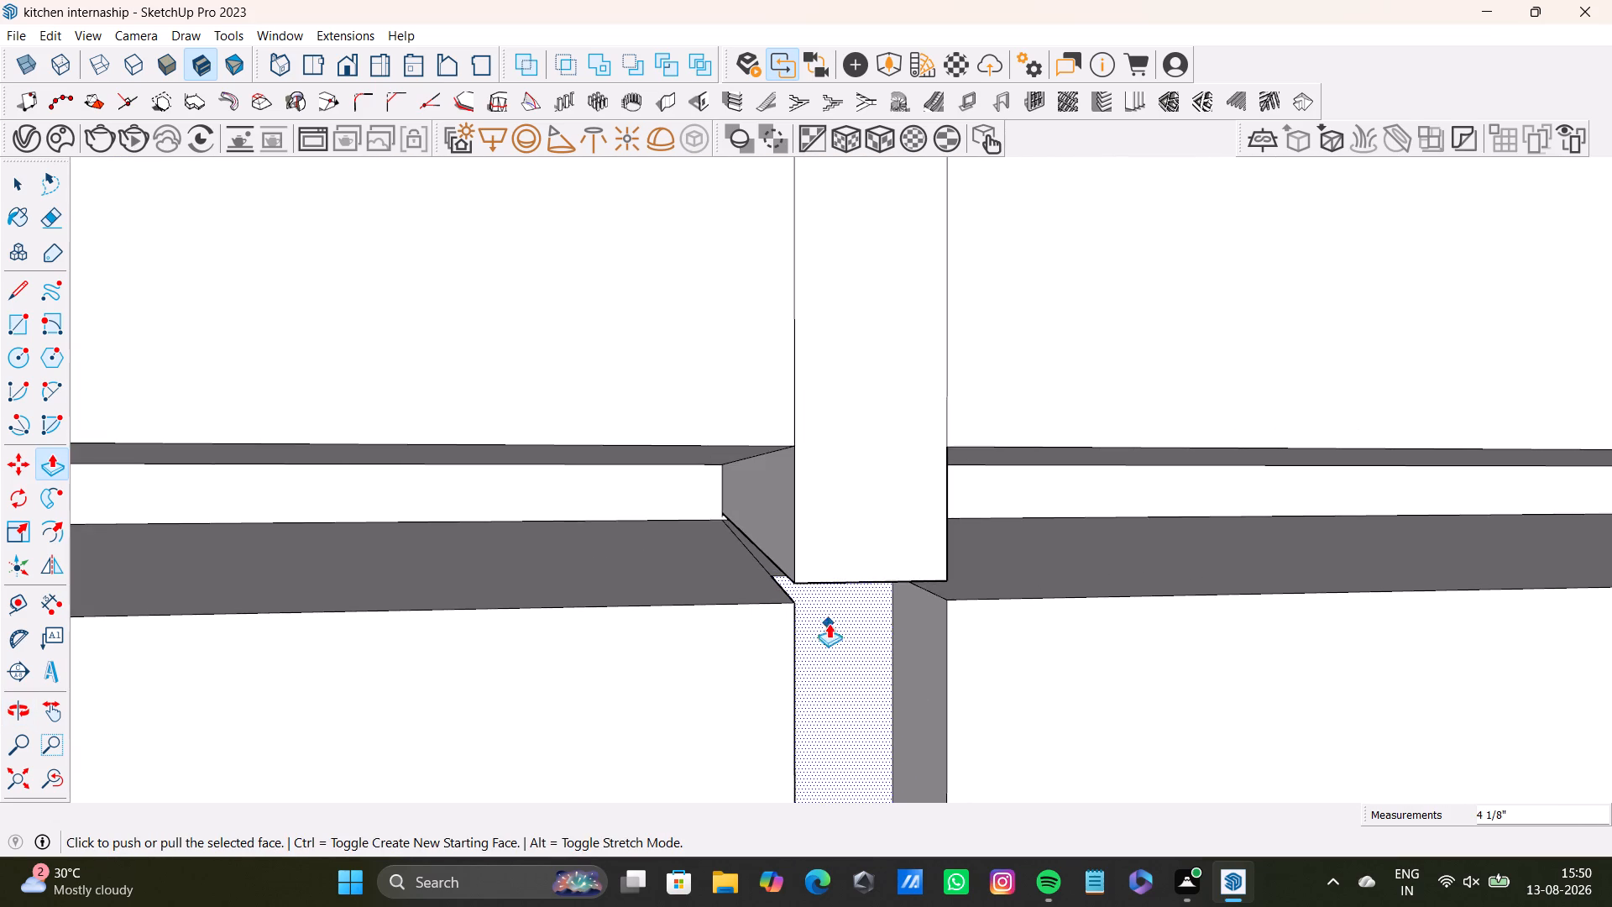
pyautogui.moveTo(829, 623); pyautogui.dragTo(741, 496, button='middle')
pyautogui.click(741, 501)
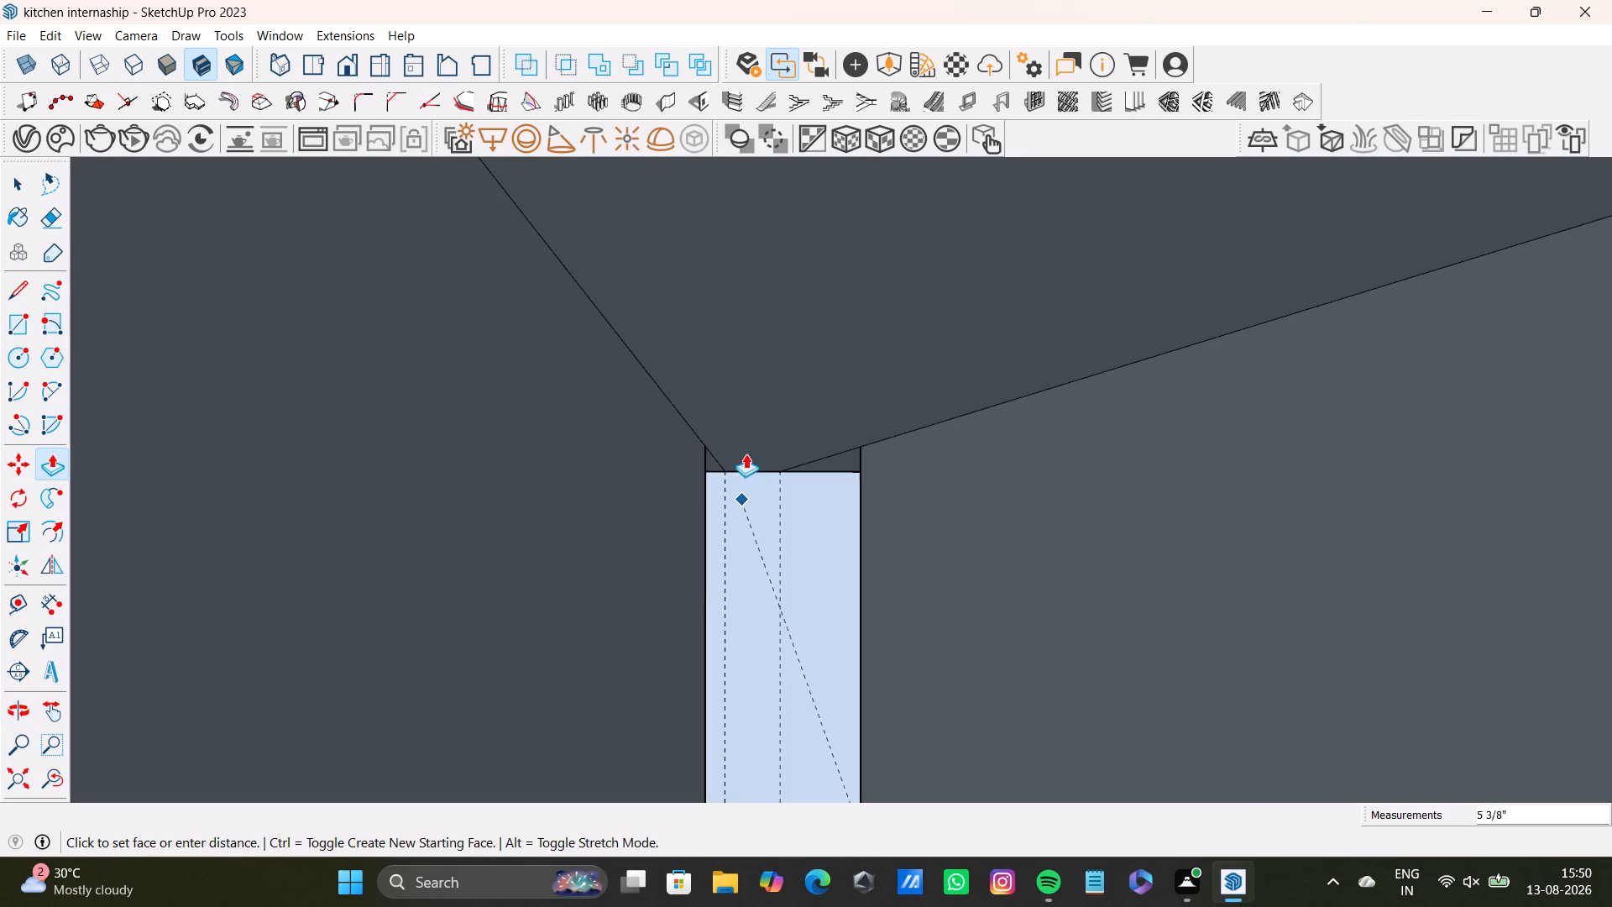
pyautogui.moveTo(734, 497); pyautogui.dragTo(796, 541, button='middle')
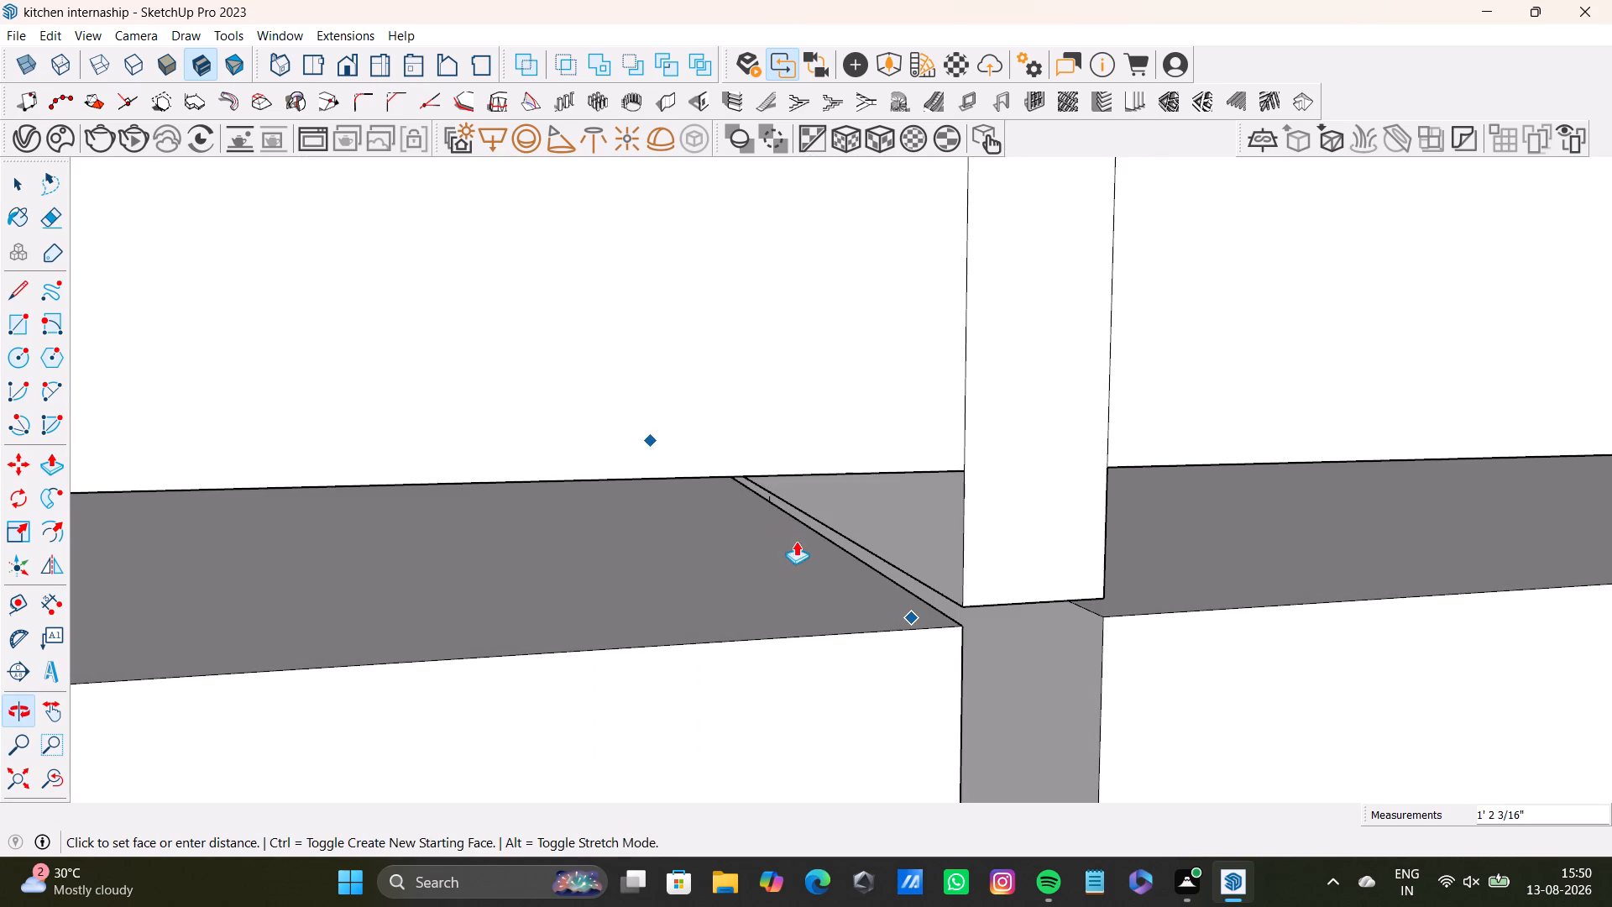
pyautogui.click(1011, 583)
# Push/Pull the top-row filler strip's underside down to meet the top of the second-row strip.
pyautogui.scroll(-4, 953, 651)
pyautogui.moveTo(957, 631); pyautogui.dragTo(938, 549, button='middle')
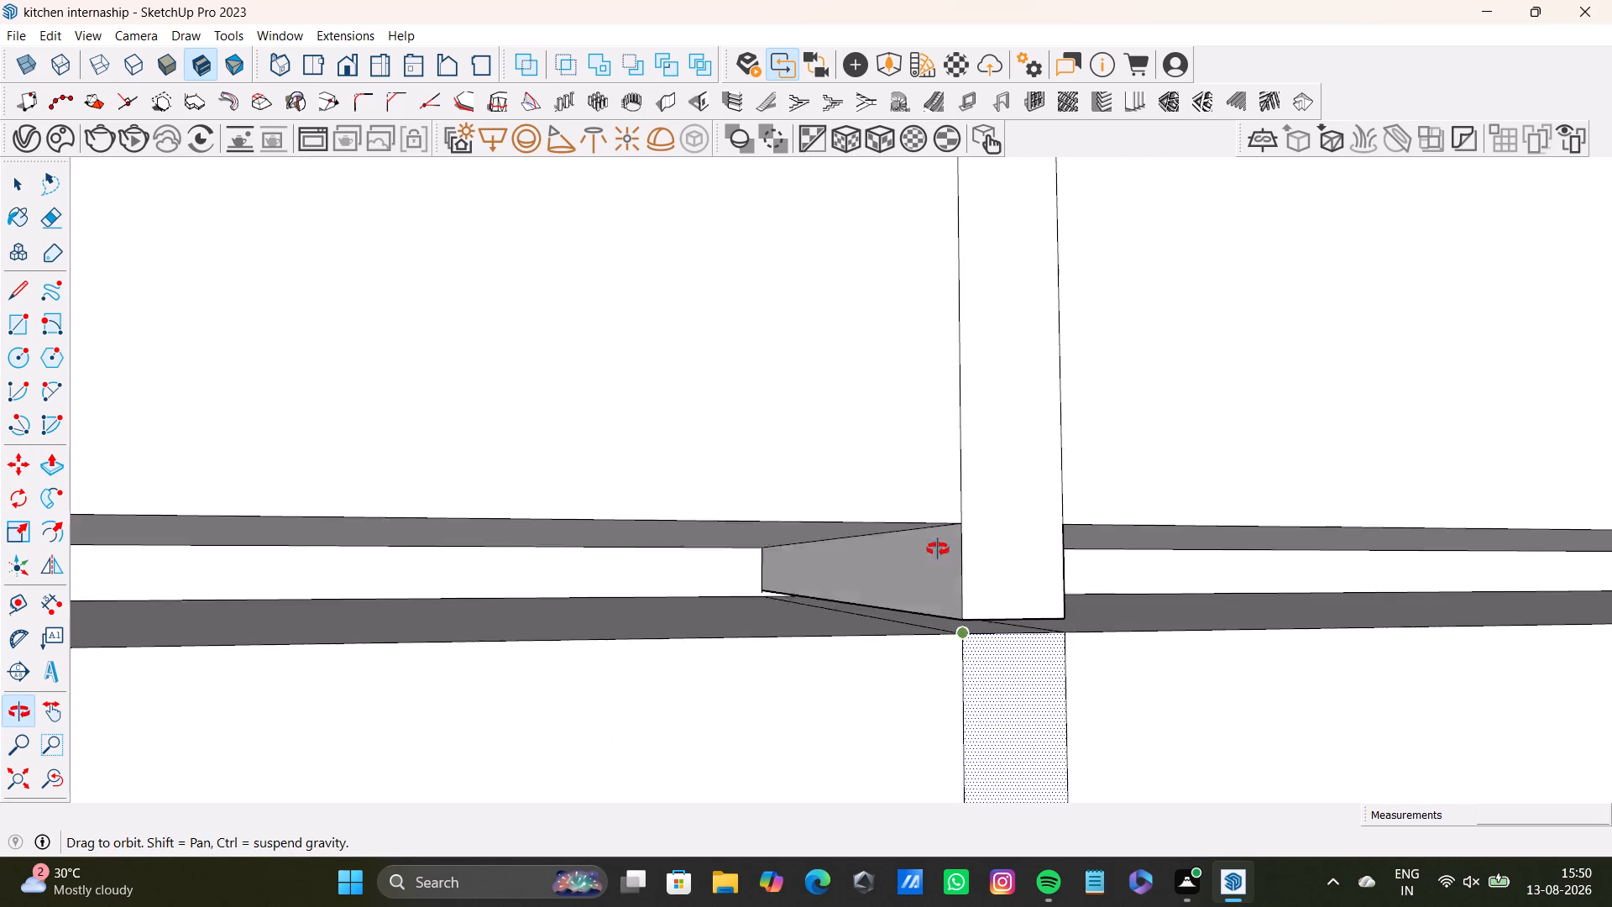
pyautogui.moveTo(938, 549); pyautogui.dragTo(907, 540, button='middle')
pyautogui.scroll(10, 950, 633)
pyautogui.moveTo(933, 600); pyautogui.dragTo(884, 550, button='middle')
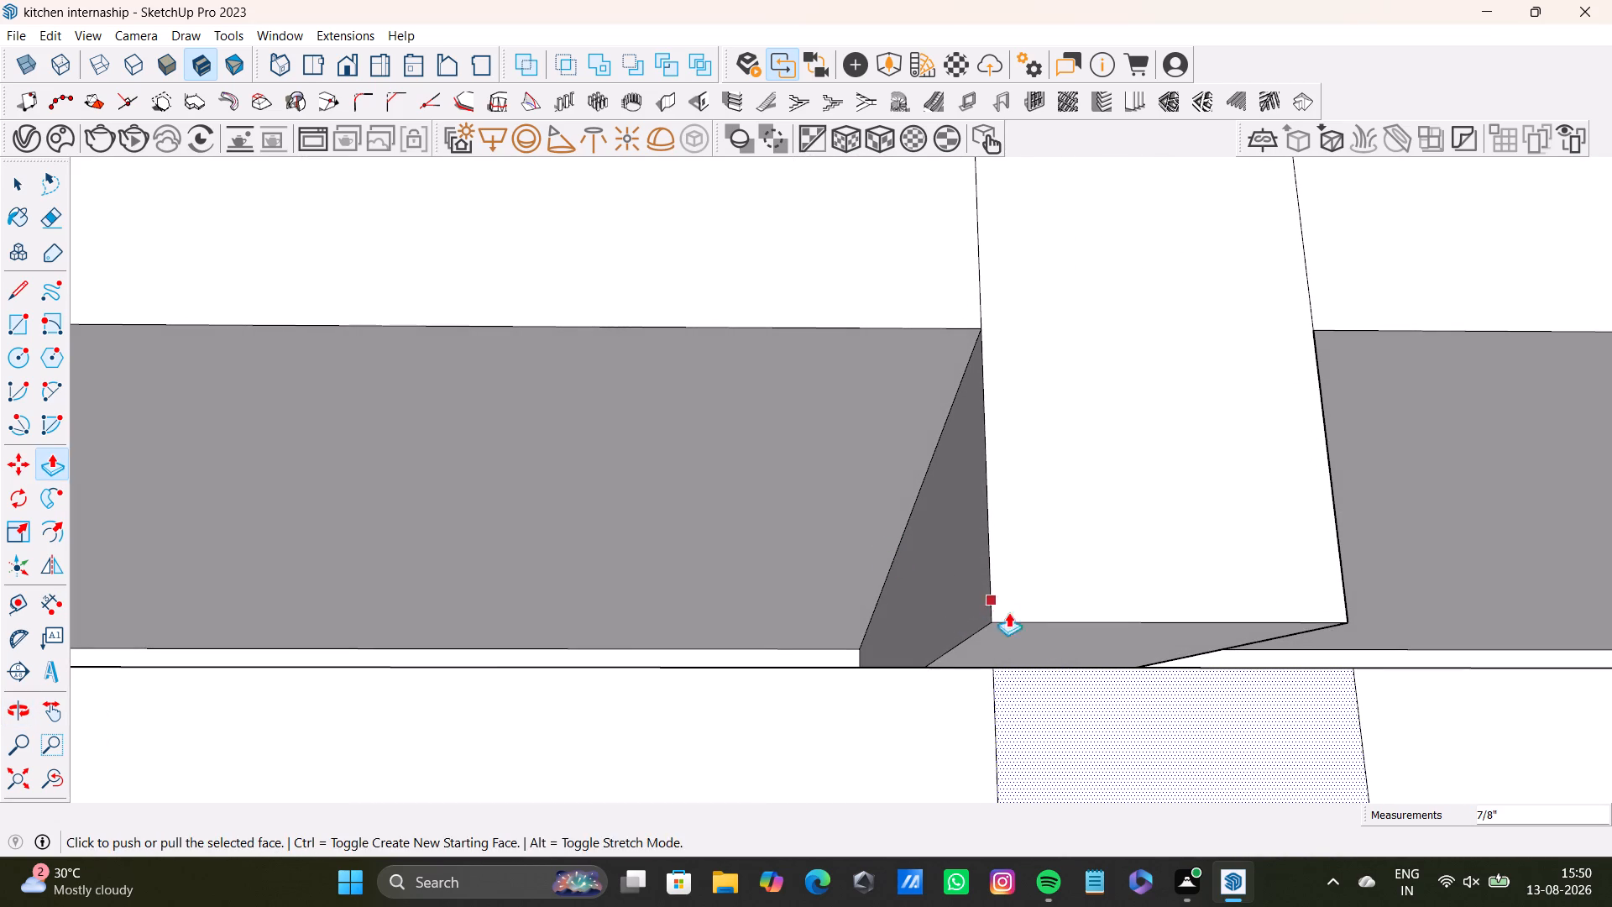
pyautogui.press('space')
pyautogui.click(1054, 637)
pyautogui.press('p')
pyautogui.click(1055, 637)
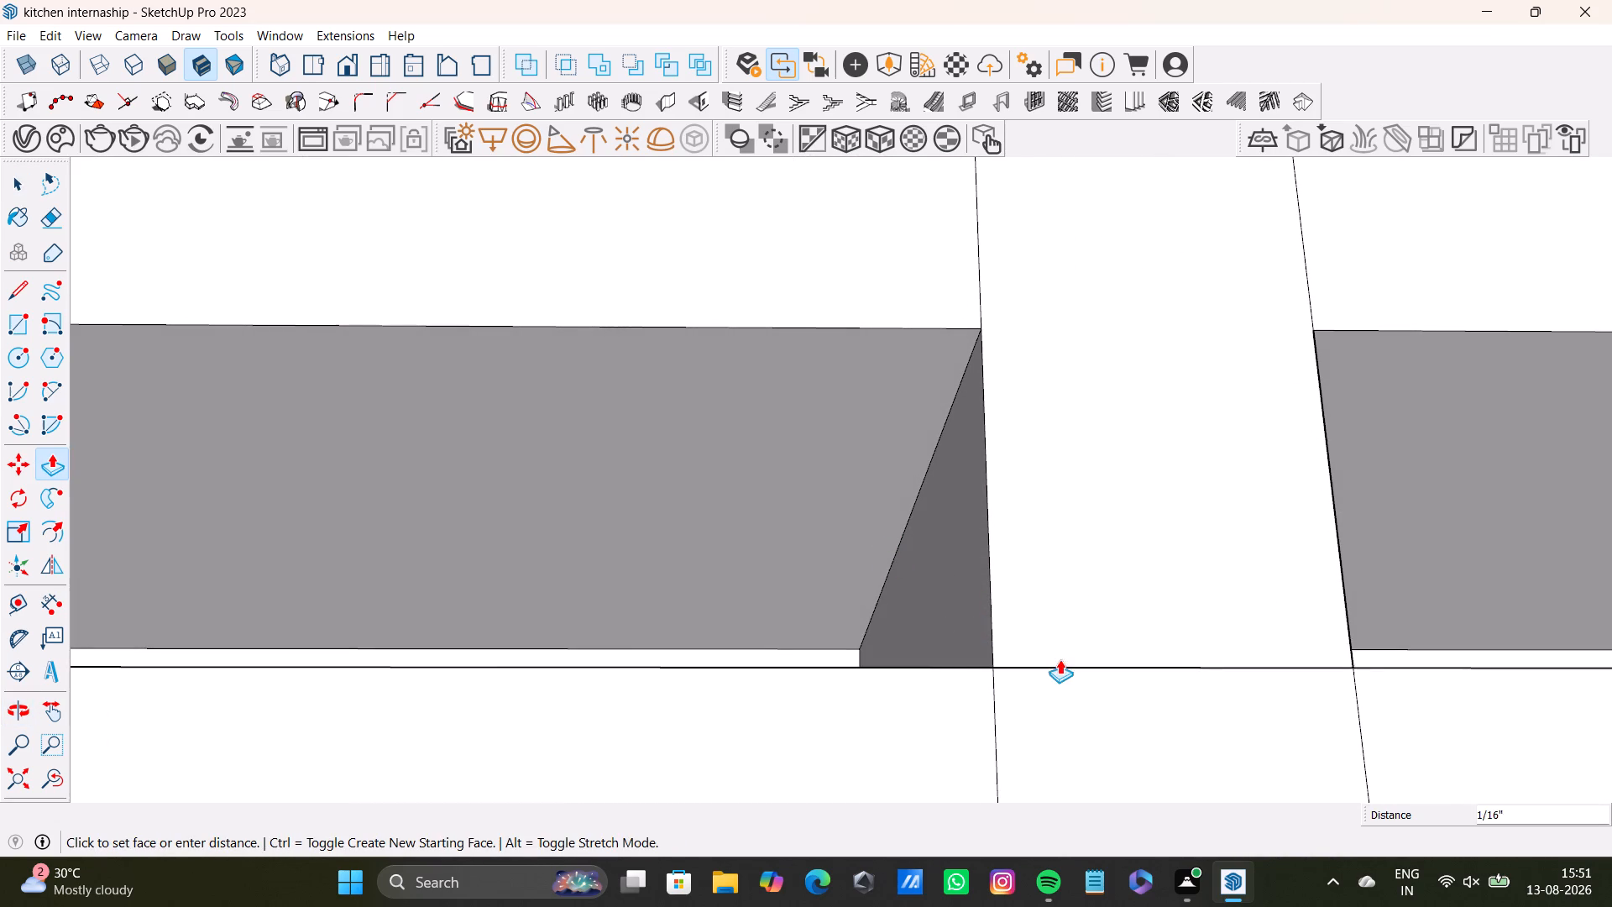
pyautogui.click(1061, 658)
# Delete the seam edge between the top-row and second-row filler strips so their fronts read as one face.
pyautogui.press('space')
pyautogui.click(1070, 664)
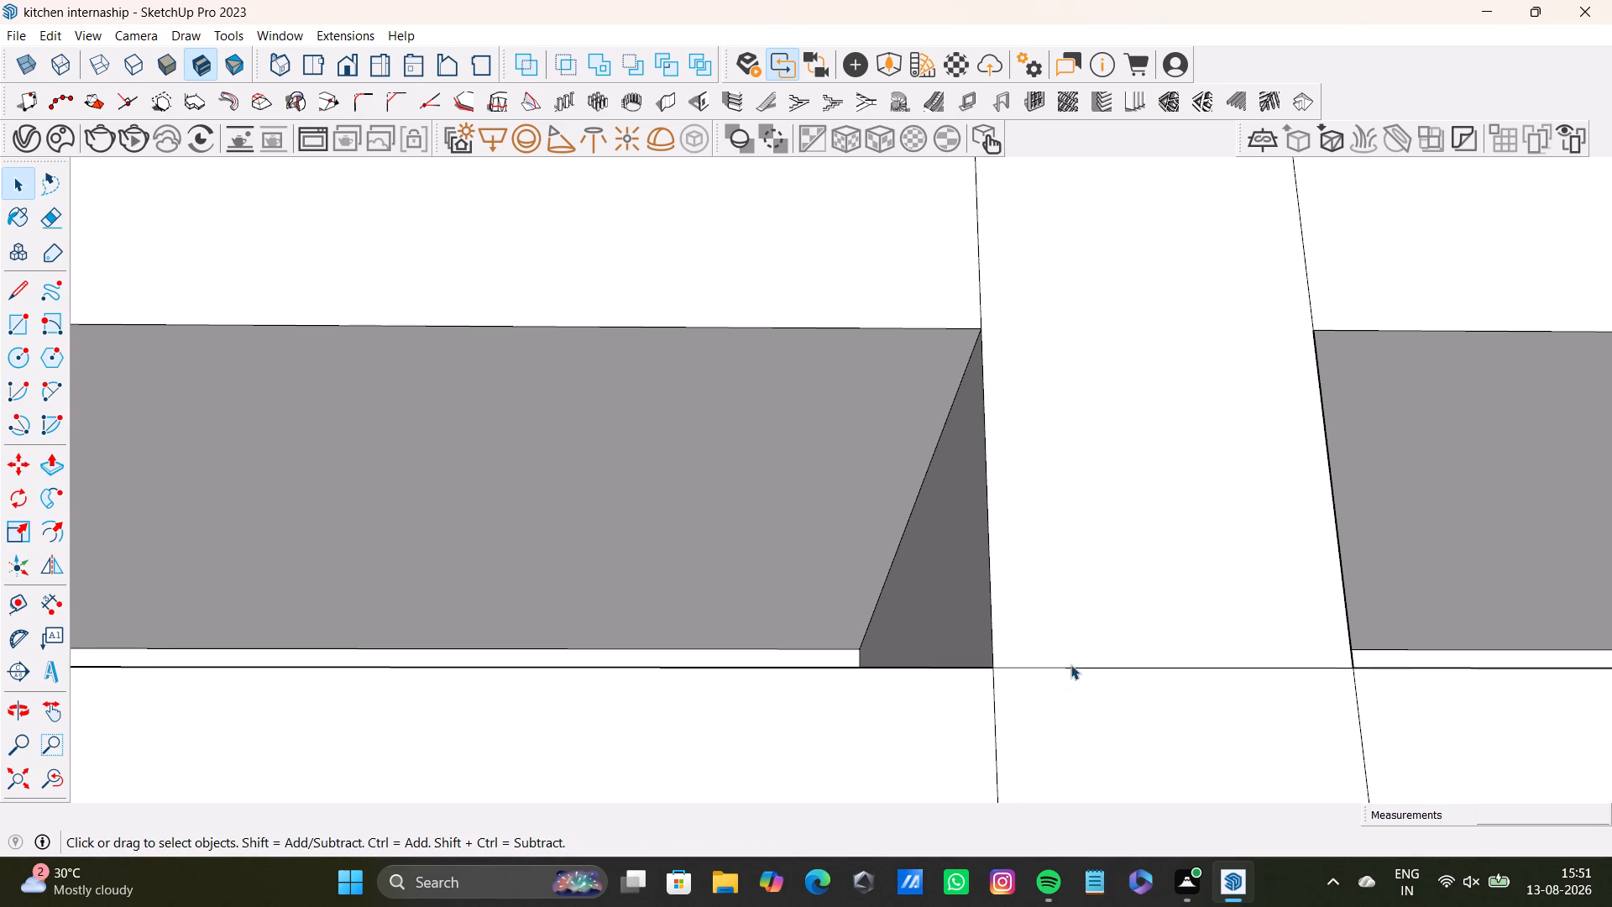
pyautogui.click(1077, 668)
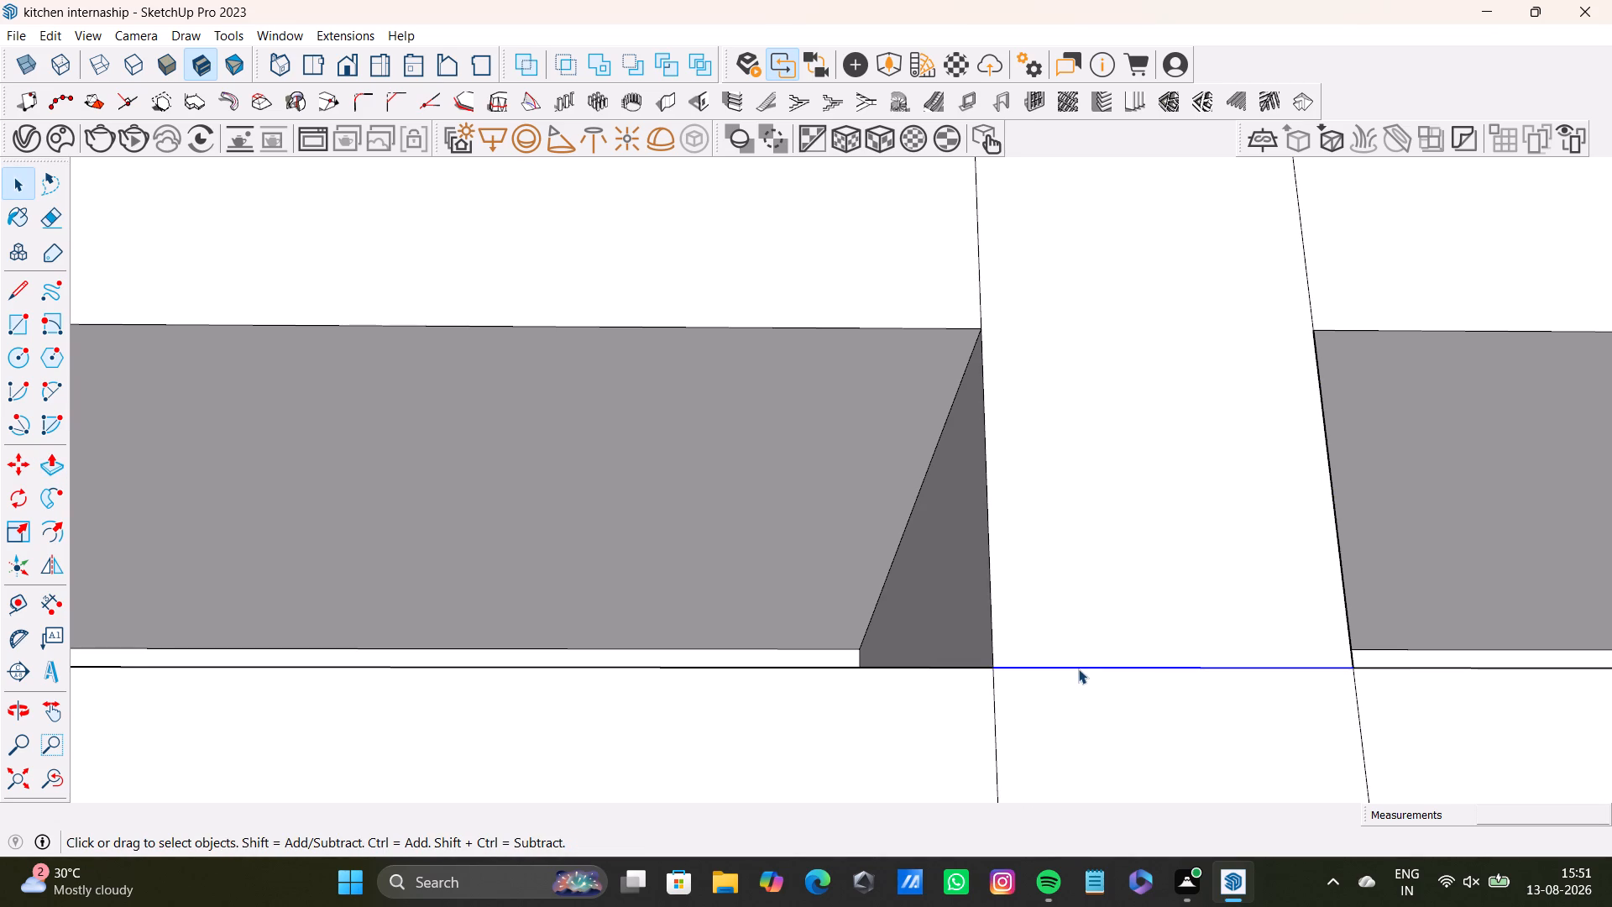
pyautogui.press('Delete')
# Examine the whole kitchen from several angles, checking the wall cabinets, the counter run and the open shelving.
pyautogui.scroll(-20, 1078, 668)
pyautogui.scroll(-5, 1078, 668)
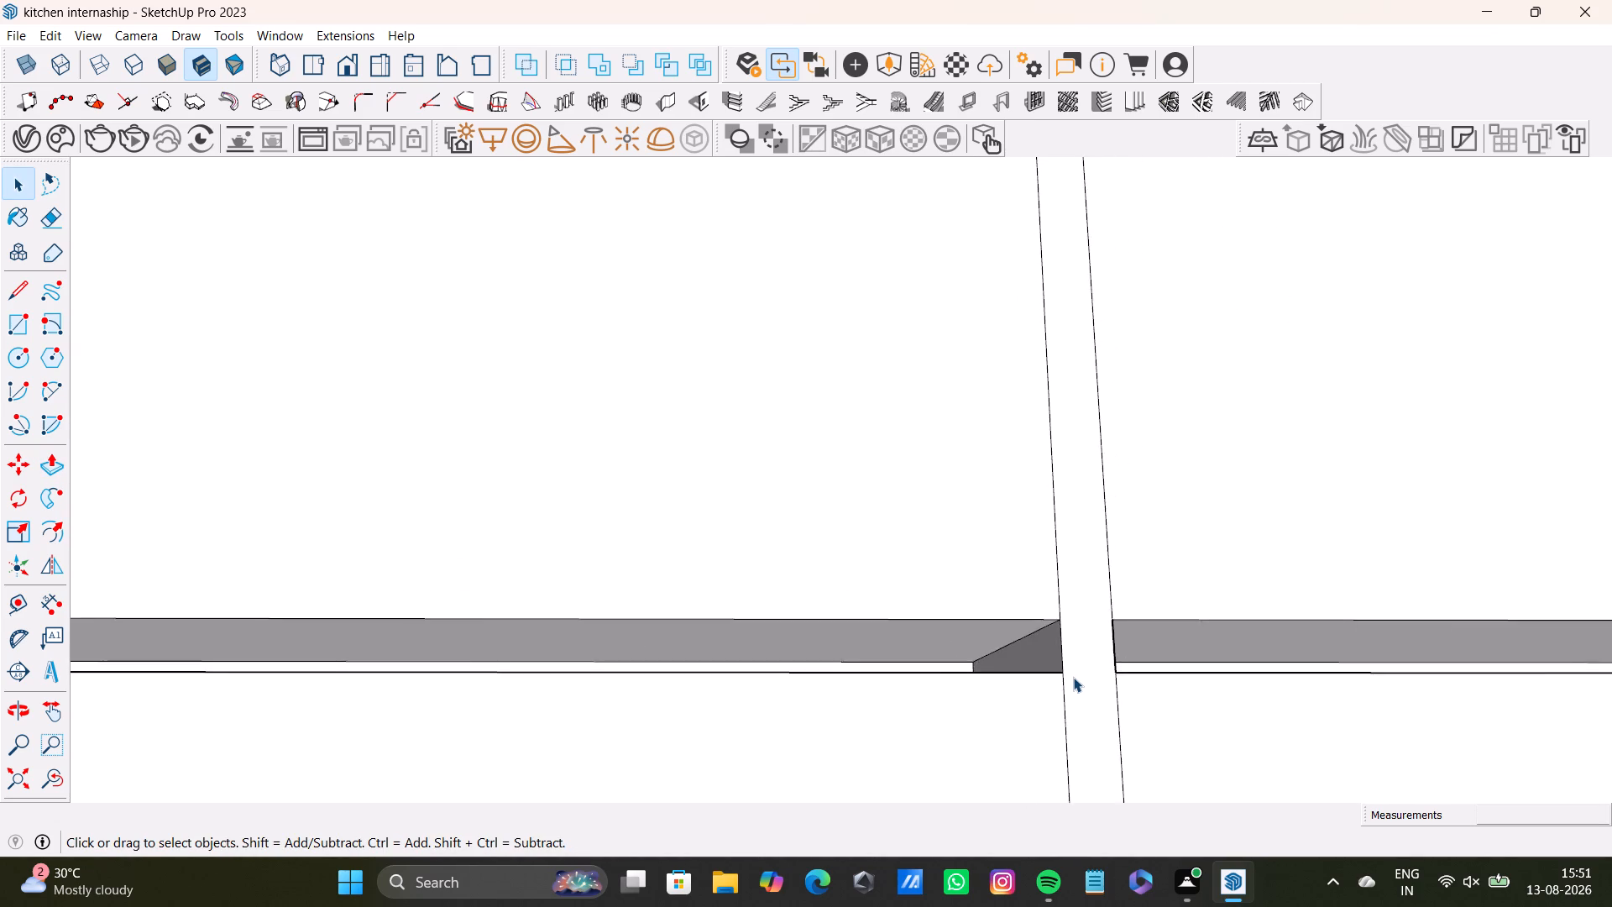
pyautogui.scroll(-20, 1073, 677)
pyautogui.scroll(-1, 1073, 677)
pyautogui.moveTo(1071, 680); pyautogui.dragTo(1035, 787, button='middle')
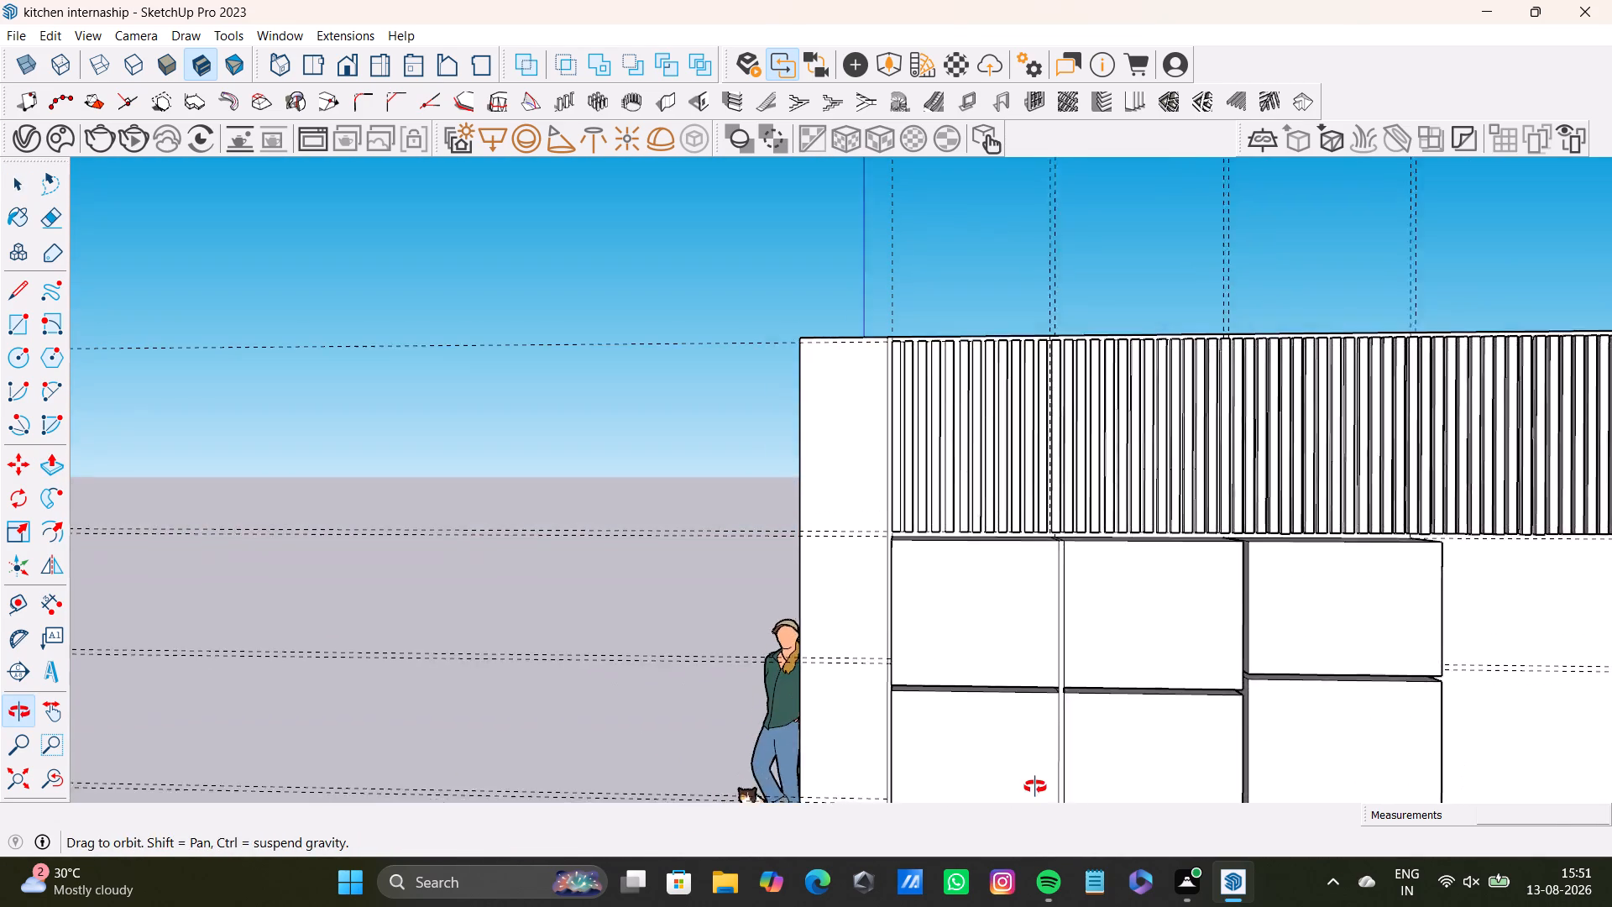
pyautogui.moveTo(1035, 787); pyautogui.dragTo(1034, 790, button='middle')
pyautogui.scroll(-8, 1079, 697)
pyautogui.moveTo(1077, 696); pyautogui.dragTo(1391, 757, button='middle')
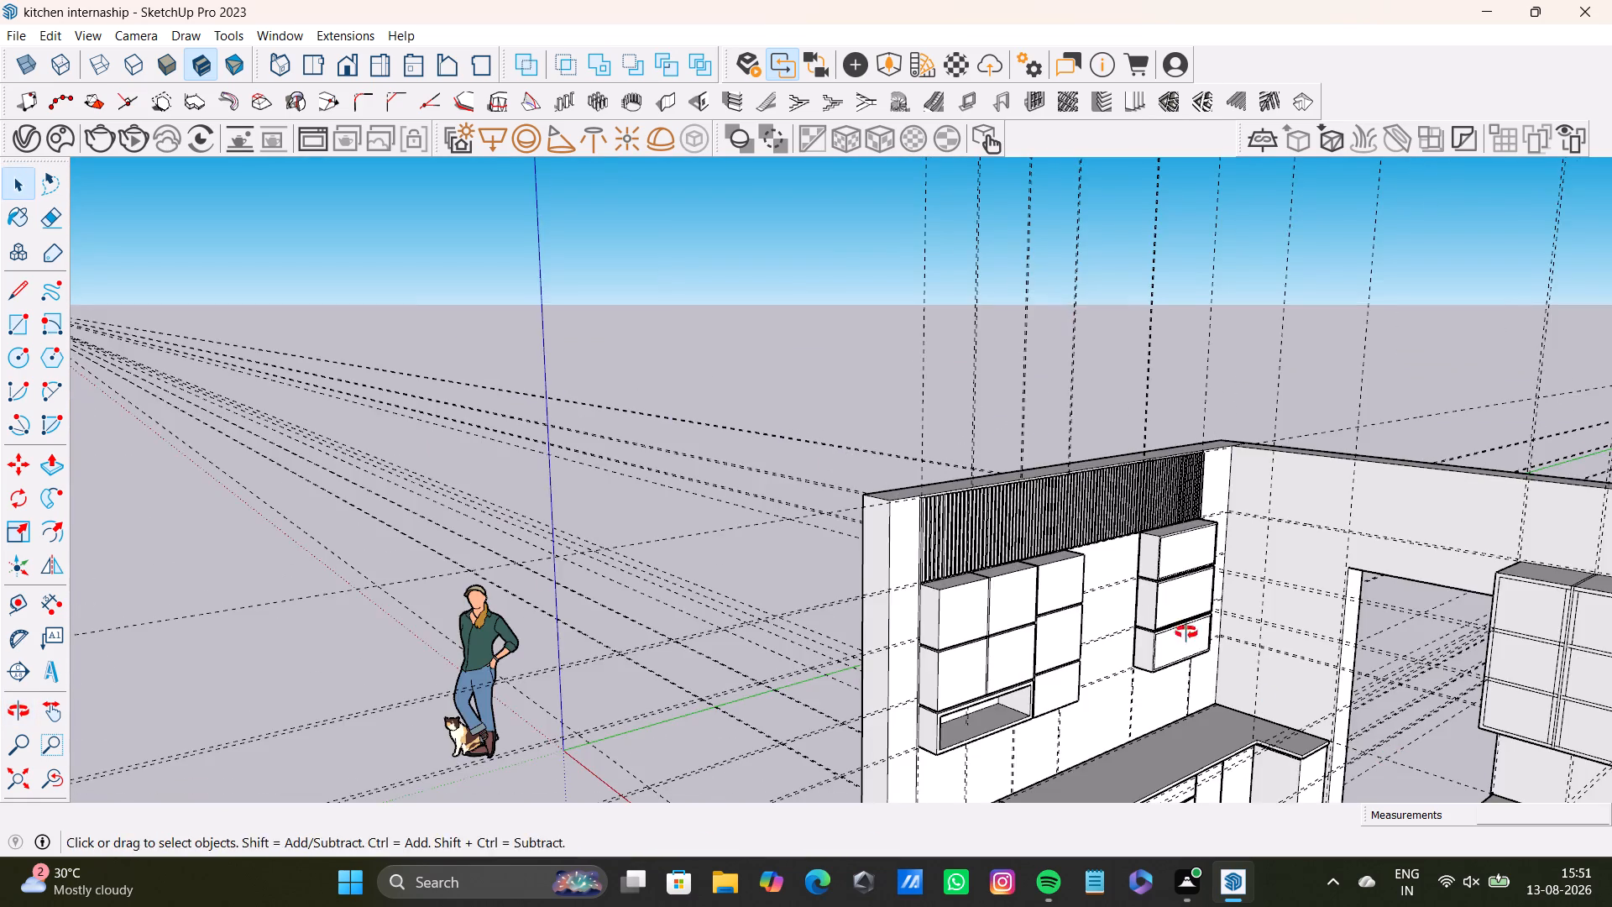
pyautogui.moveTo(1186, 632); pyautogui.dragTo(1244, 651, button='middle')
pyautogui.keyDown('shift'); pyautogui.moveTo(1200, 627); pyautogui.dragTo(849, 433, button='middle'); pyautogui.keyUp('shift')
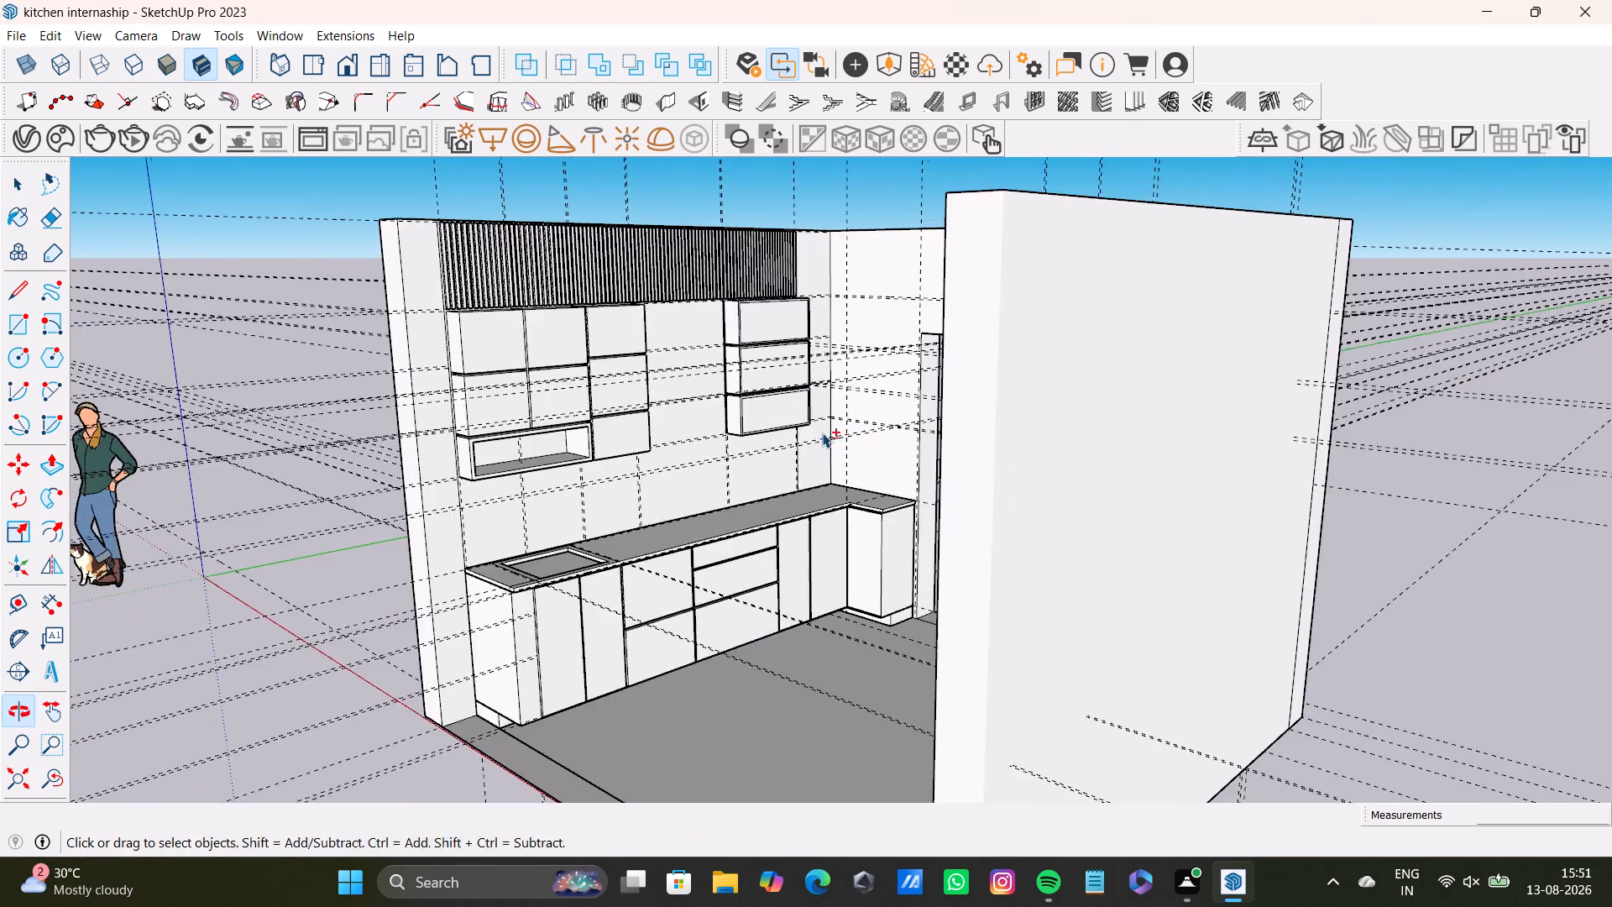
pyautogui.moveTo(819, 436); pyautogui.dragTo(966, 495, button='middle')
pyautogui.moveTo(1006, 467); pyautogui.dragTo(841, 477, button='middle')
pyautogui.moveTo(841, 480); pyautogui.dragTo(1018, 412, button='middle')
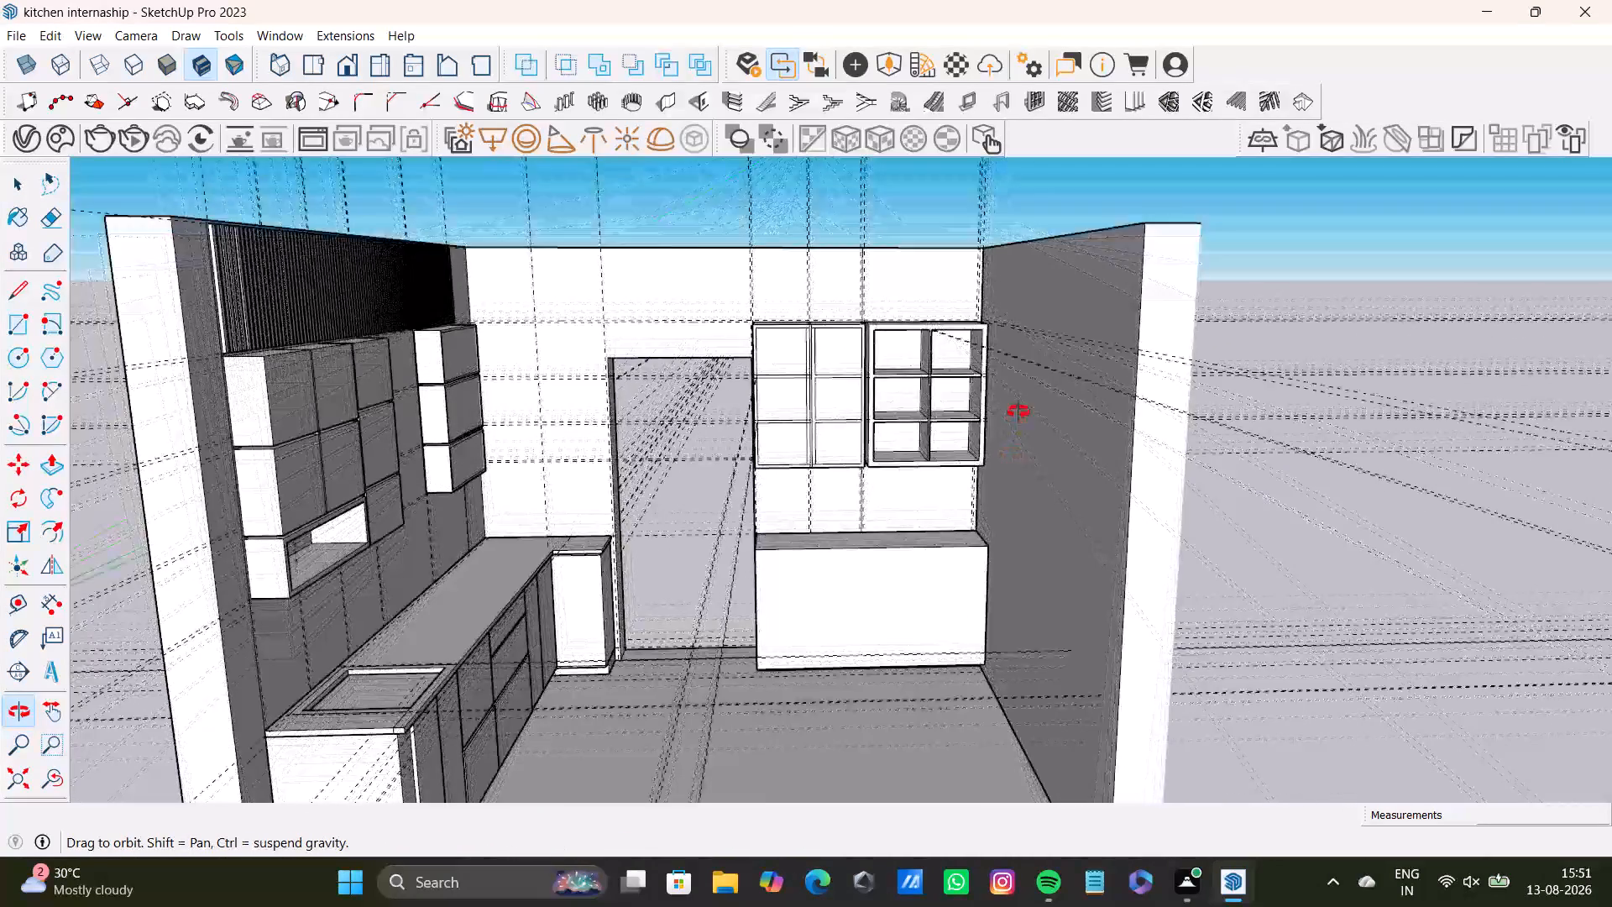
pyautogui.moveTo(1018, 412); pyautogui.dragTo(1115, 633, button='middle')
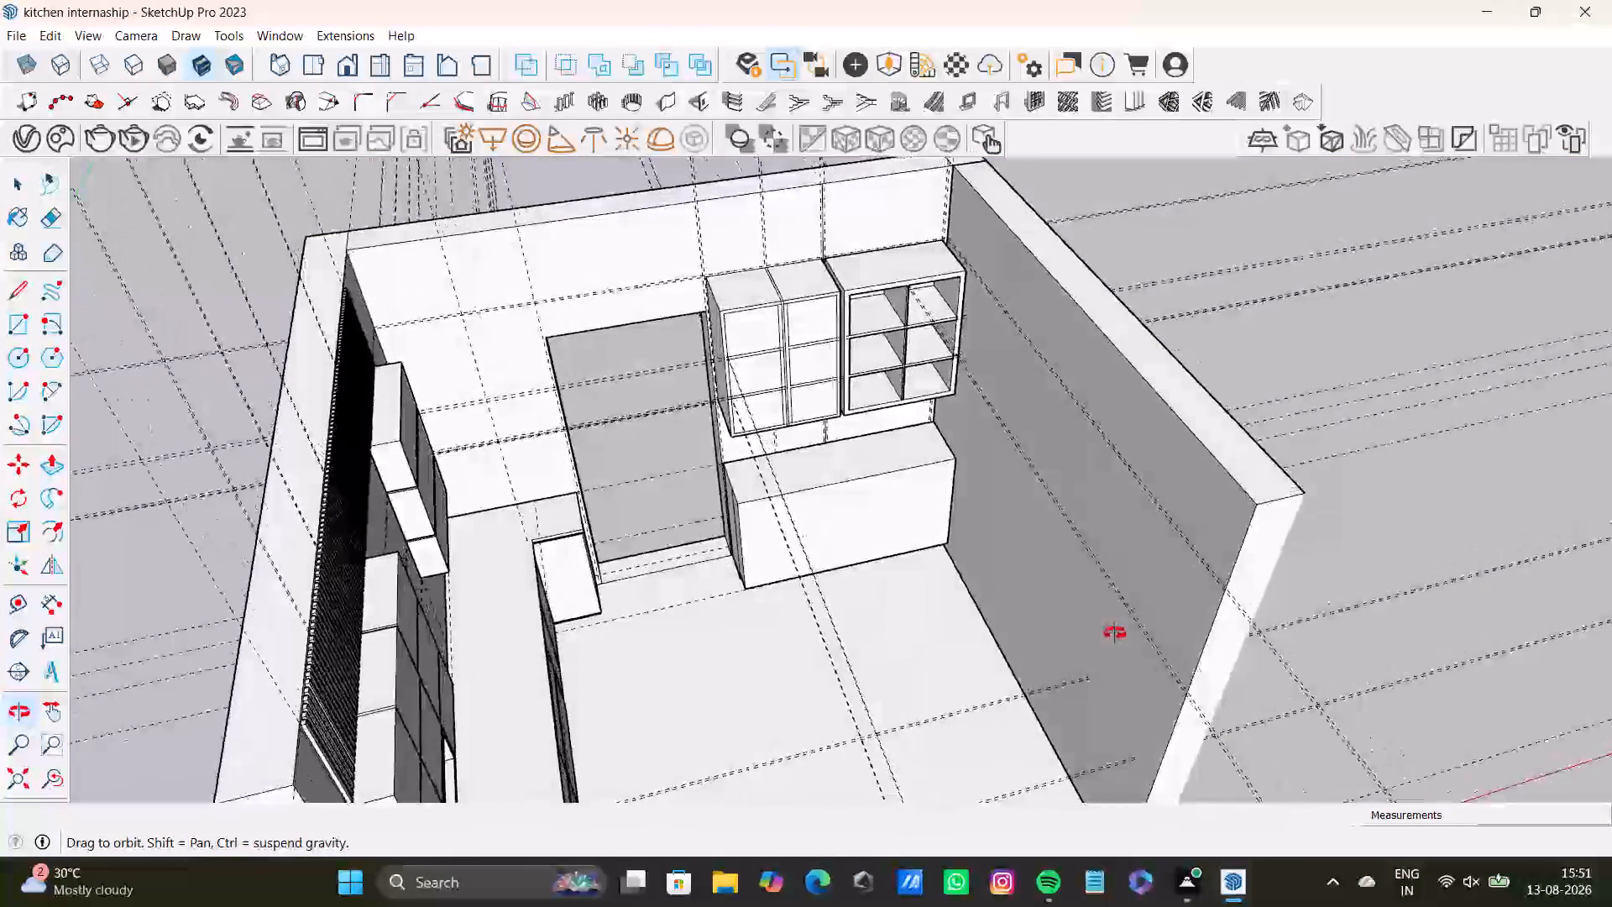
pyautogui.moveTo(1115, 633); pyautogui.dragTo(998, 515, button='middle')
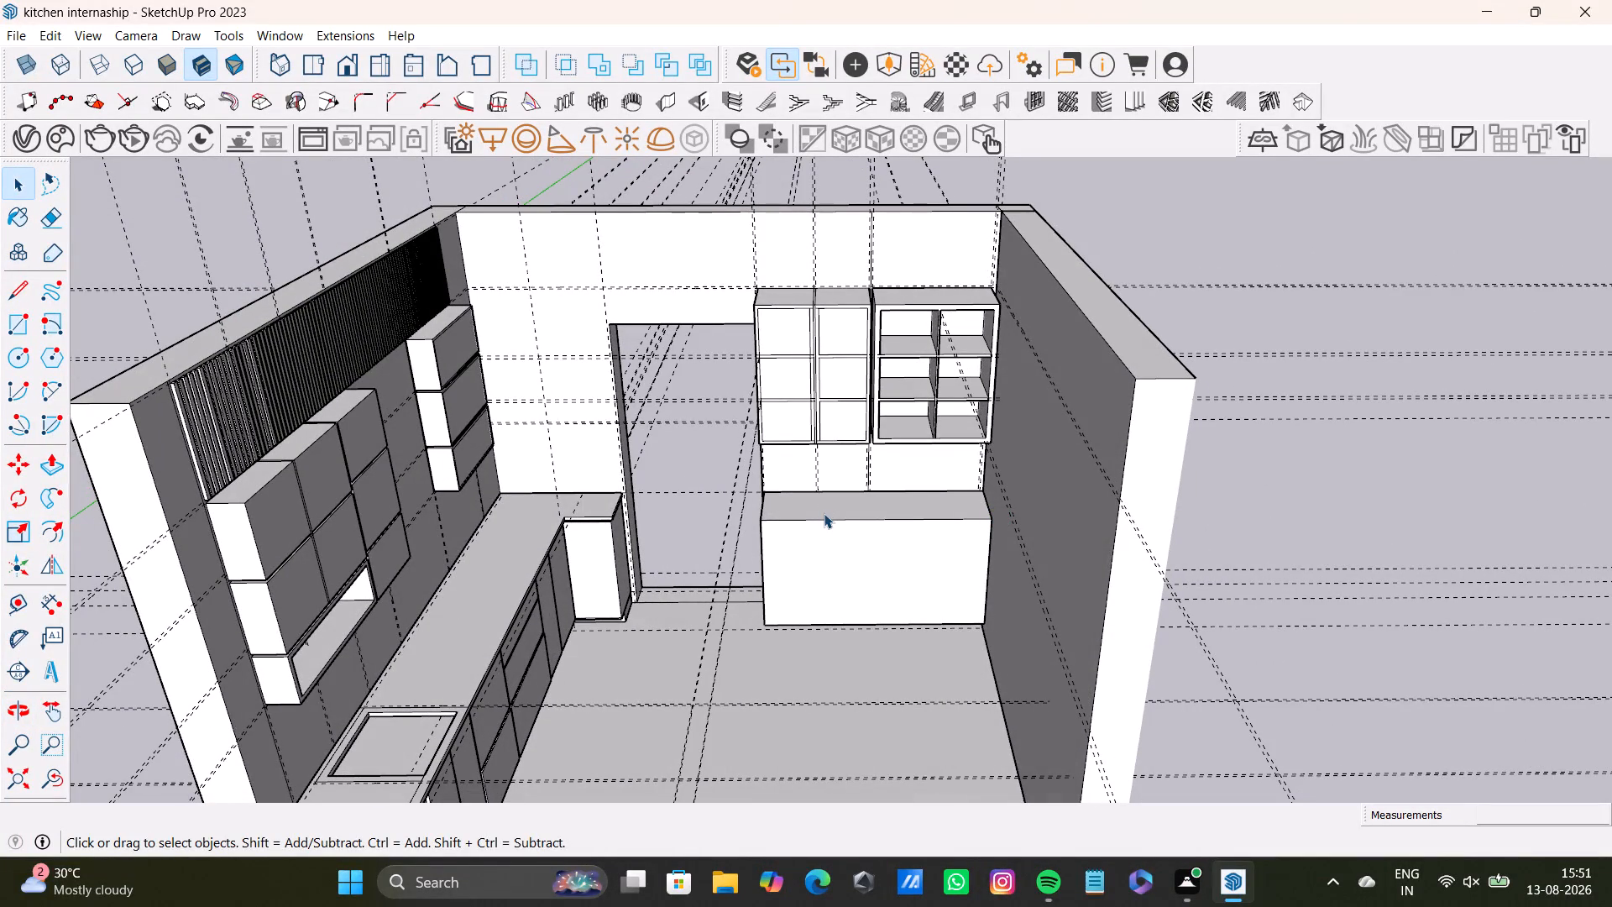
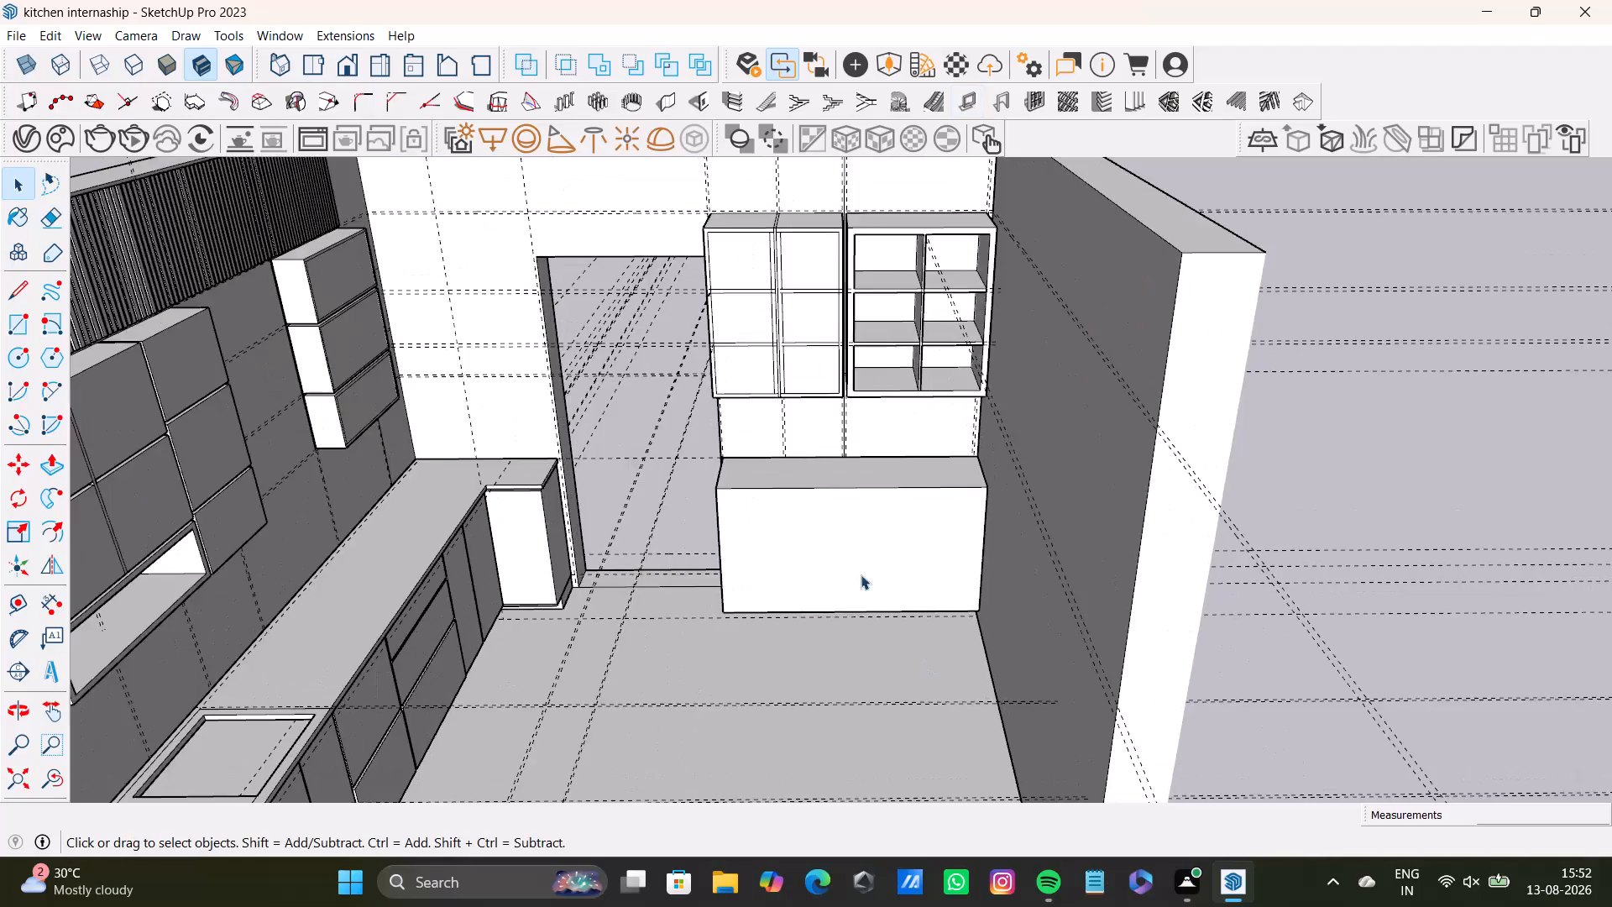
# Make the whole base cabinet box beneath the open shelving into a group.
pyautogui.scroll(1, 933, 554)
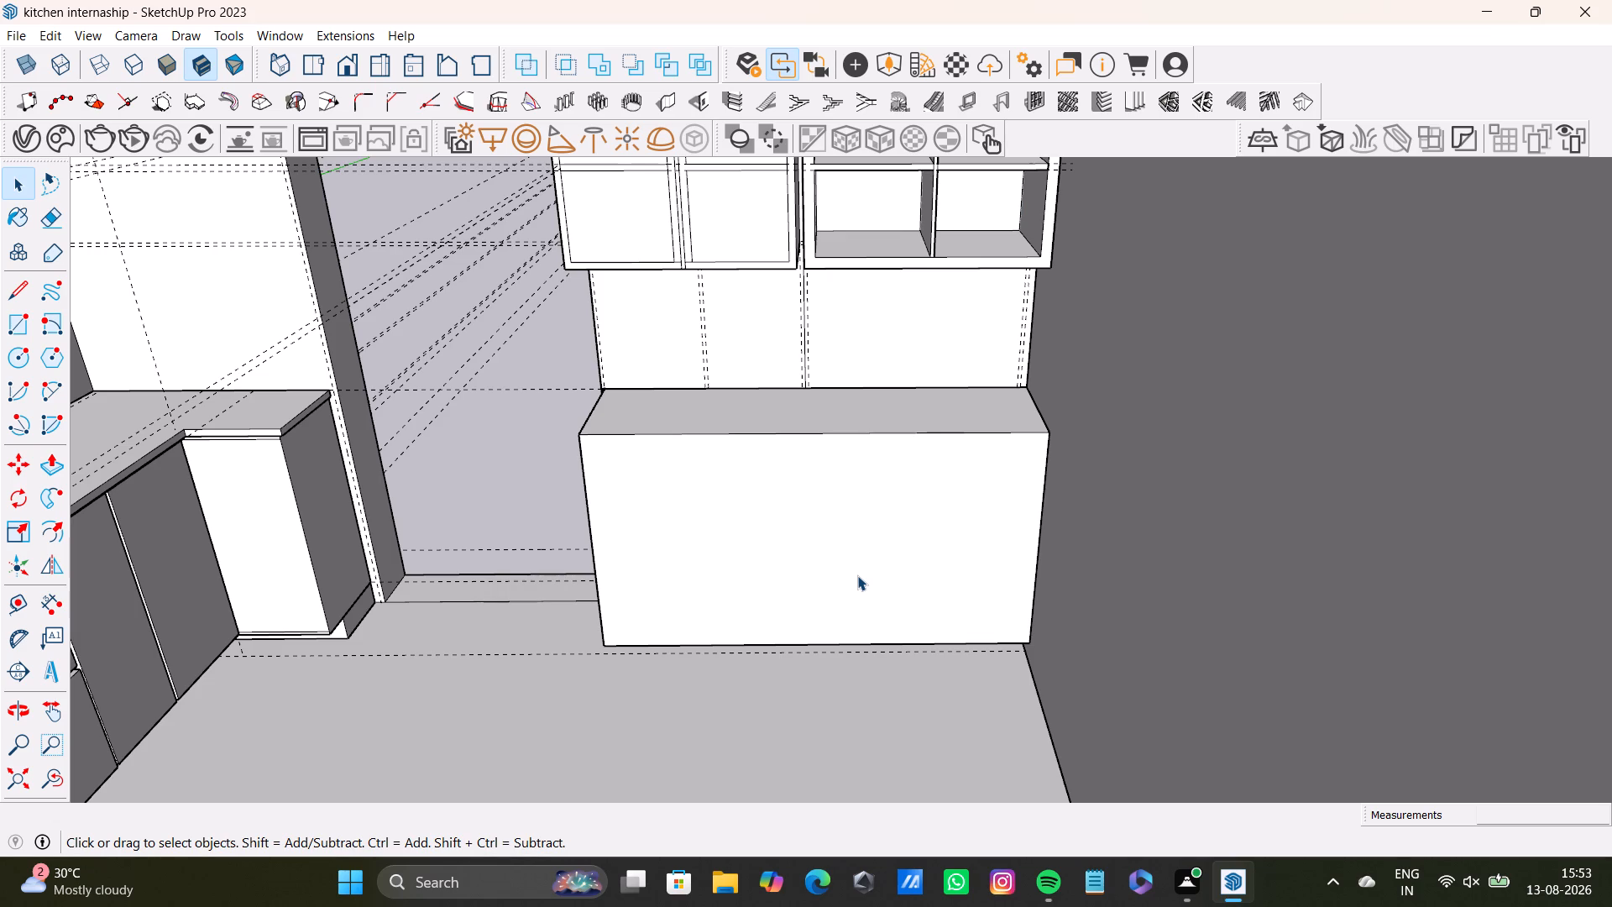
pyautogui.moveTo(775, 531); pyautogui.dragTo(812, 474, button='middle')
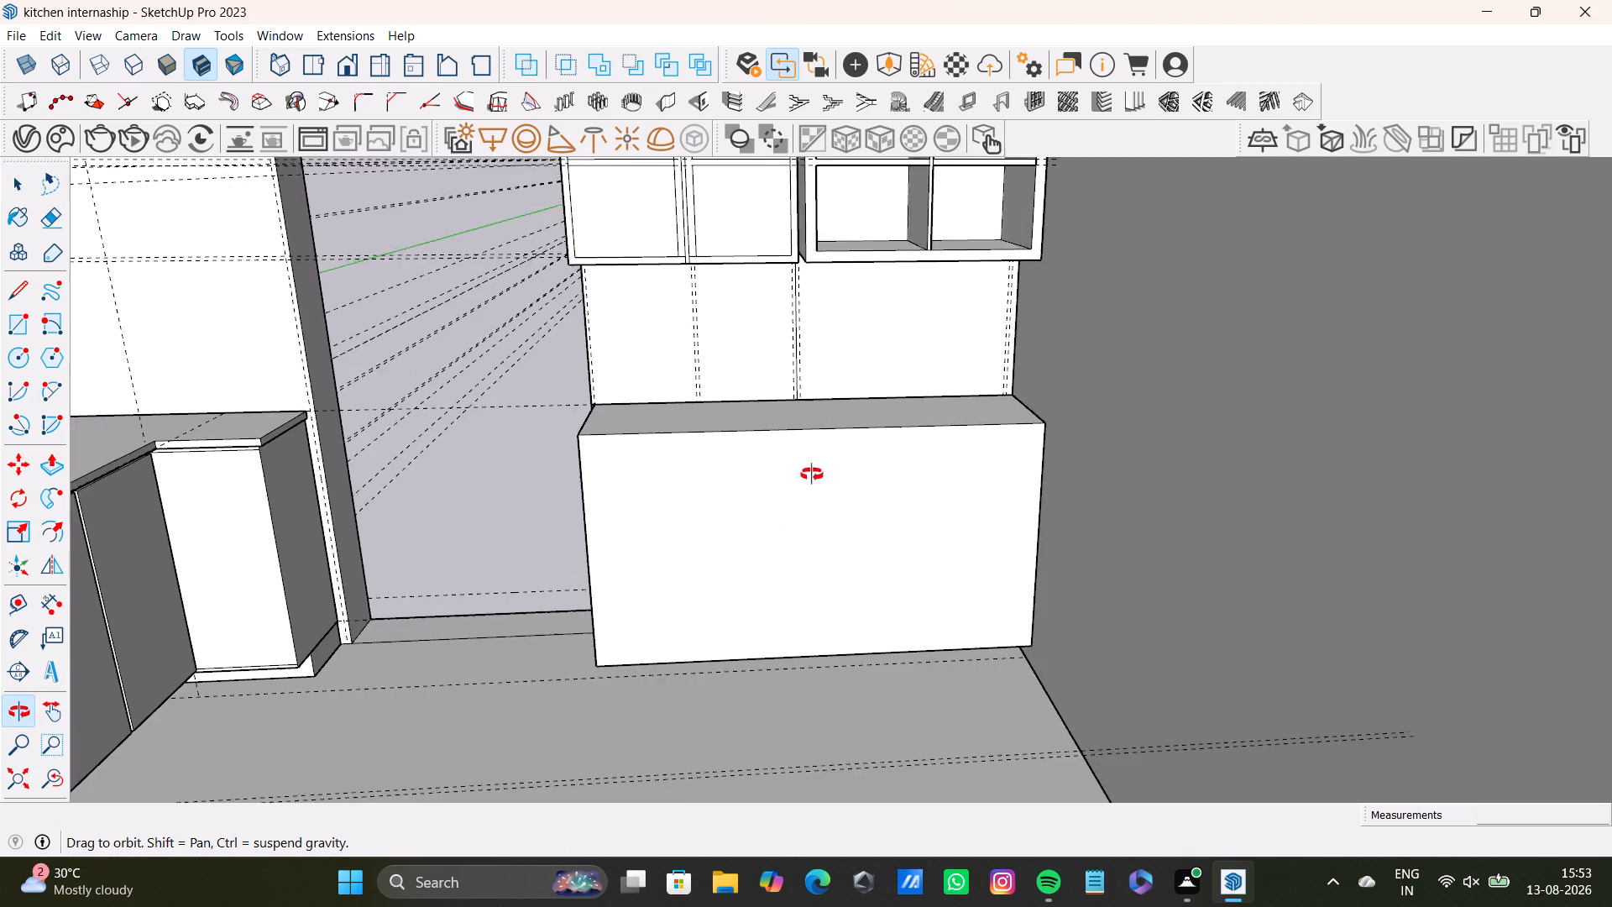
pyautogui.moveTo(812, 474); pyautogui.dragTo(815, 414, button='middle')
pyautogui.tripleClick(739, 539)
pyautogui.click(739, 539)
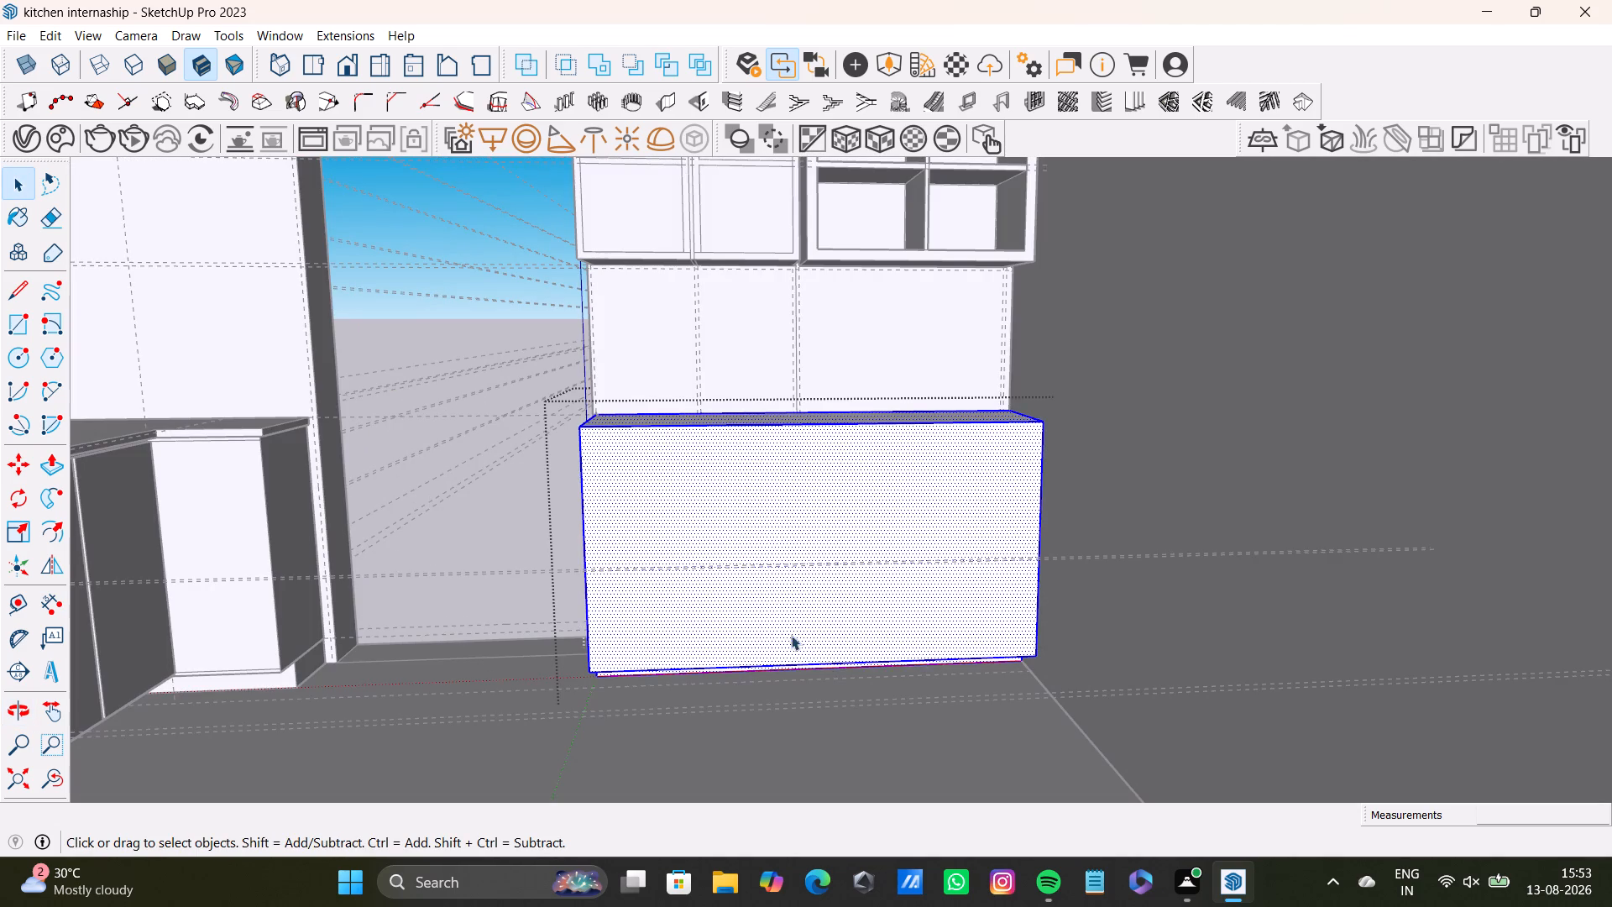
pyautogui.moveTo(818, 621); pyautogui.dragTo(817, 685, button='middle')
pyautogui.rightClick(782, 551)
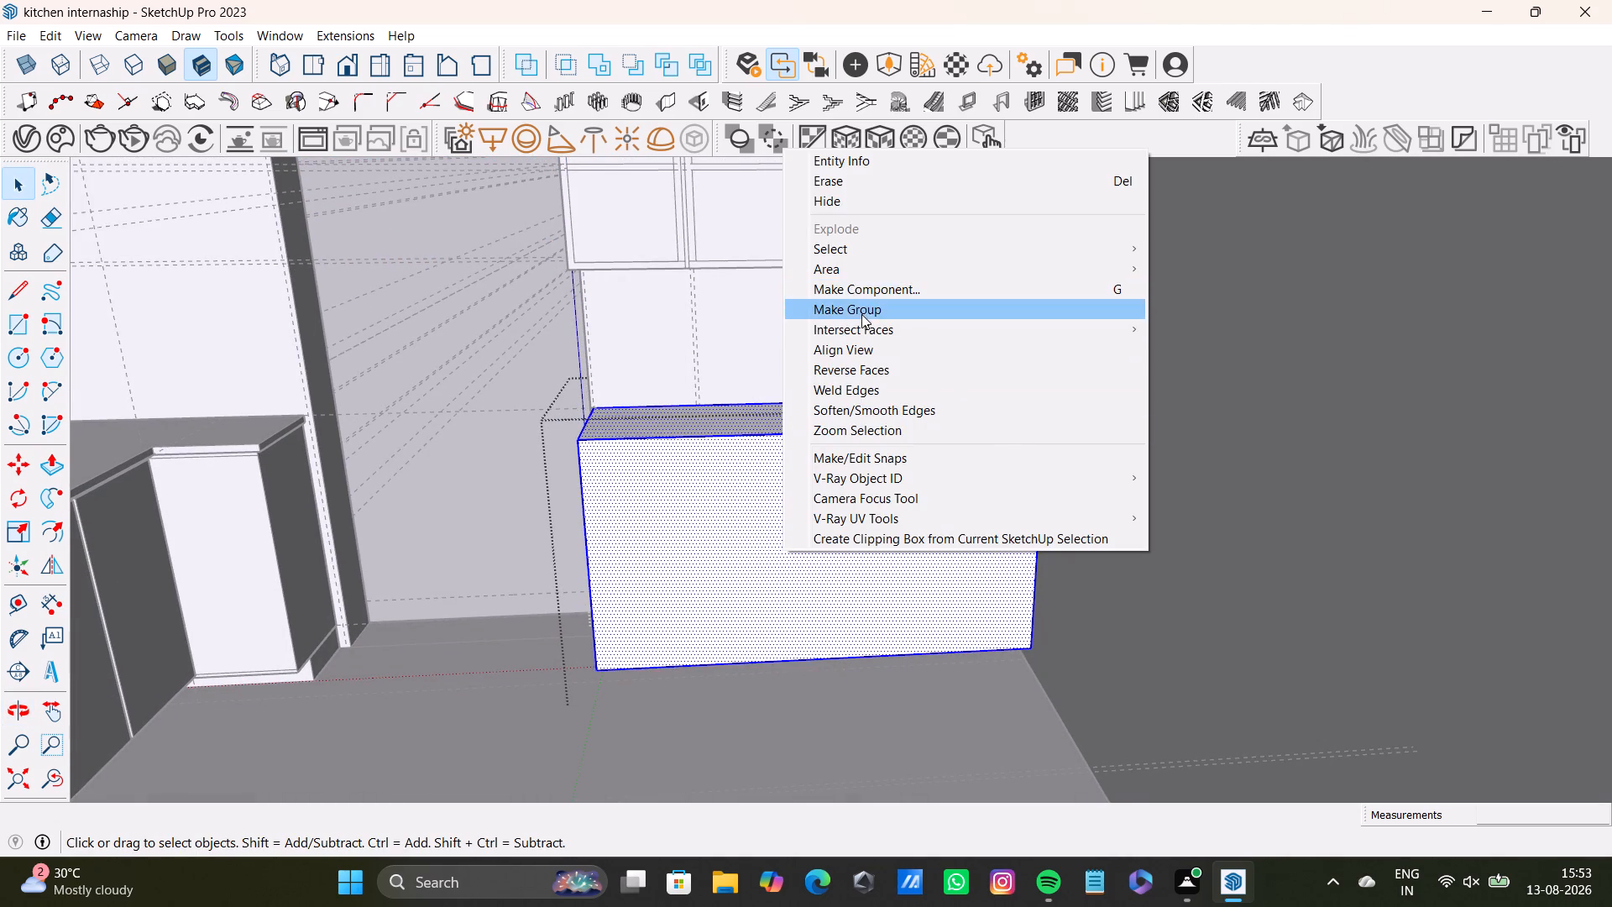
pyautogui.click(862, 314)
pyautogui.press('space')
pyautogui.doubleClick(505, 340)
# Open the base cabinet group and place a vertical guide on its front, about 1' 5 3/16" from the side-wall edge.
pyautogui.tripleClick(756, 516)
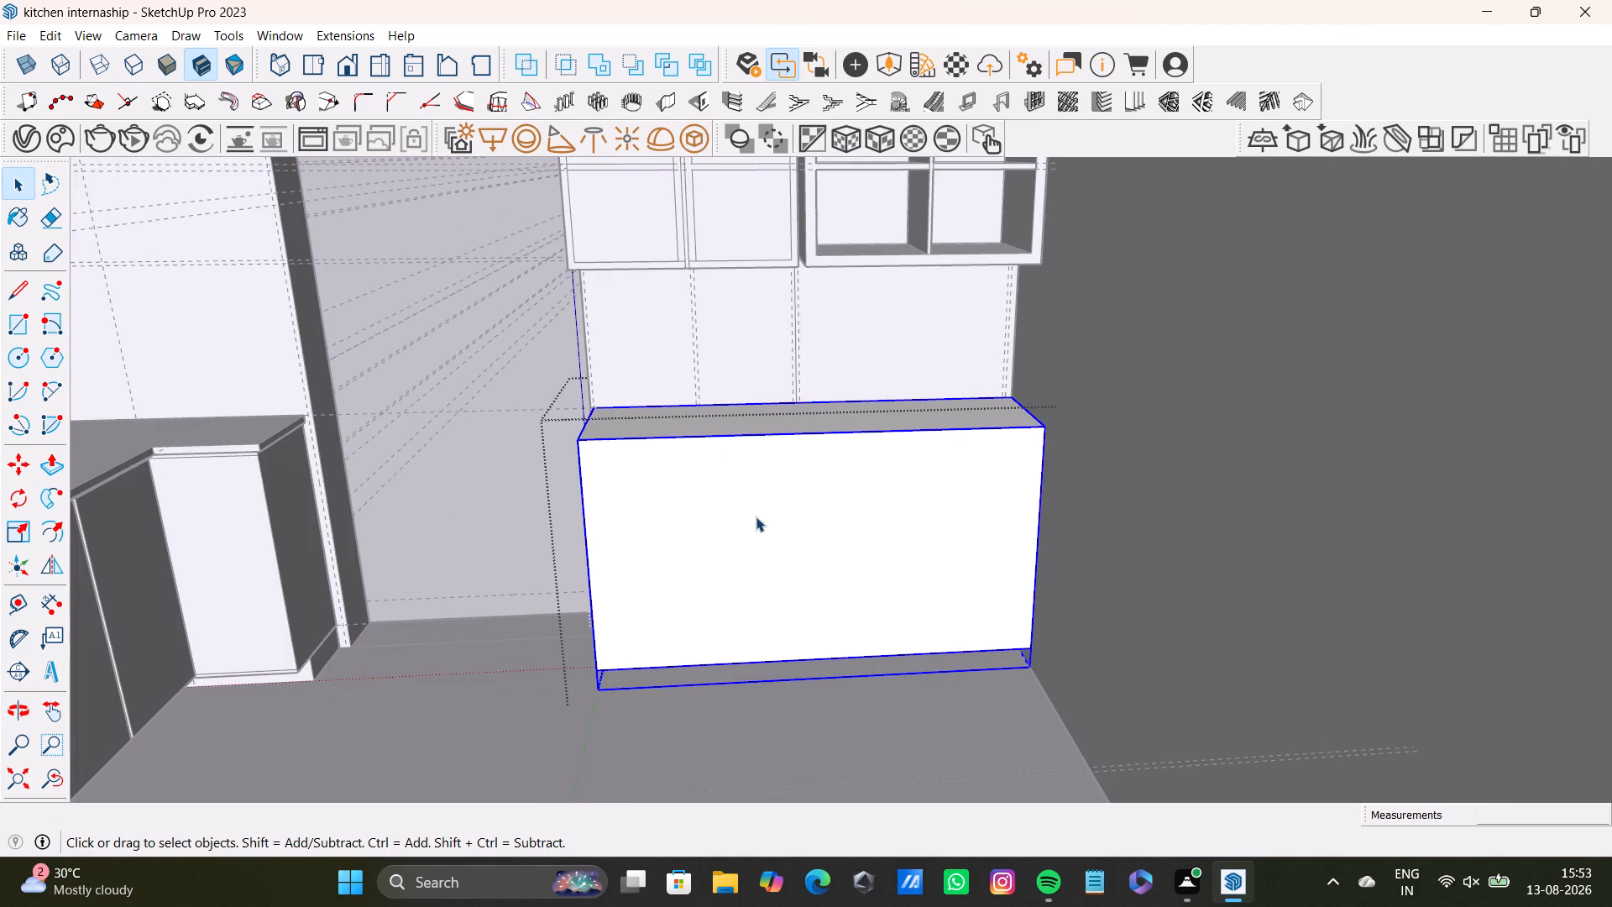
pyautogui.click(756, 516)
pyautogui.click(751, 529)
pyautogui.keyDown('shift'); pyautogui.moveTo(882, 551); pyautogui.dragTo(915, 542, button='middle'); pyautogui.keyUp('shift')
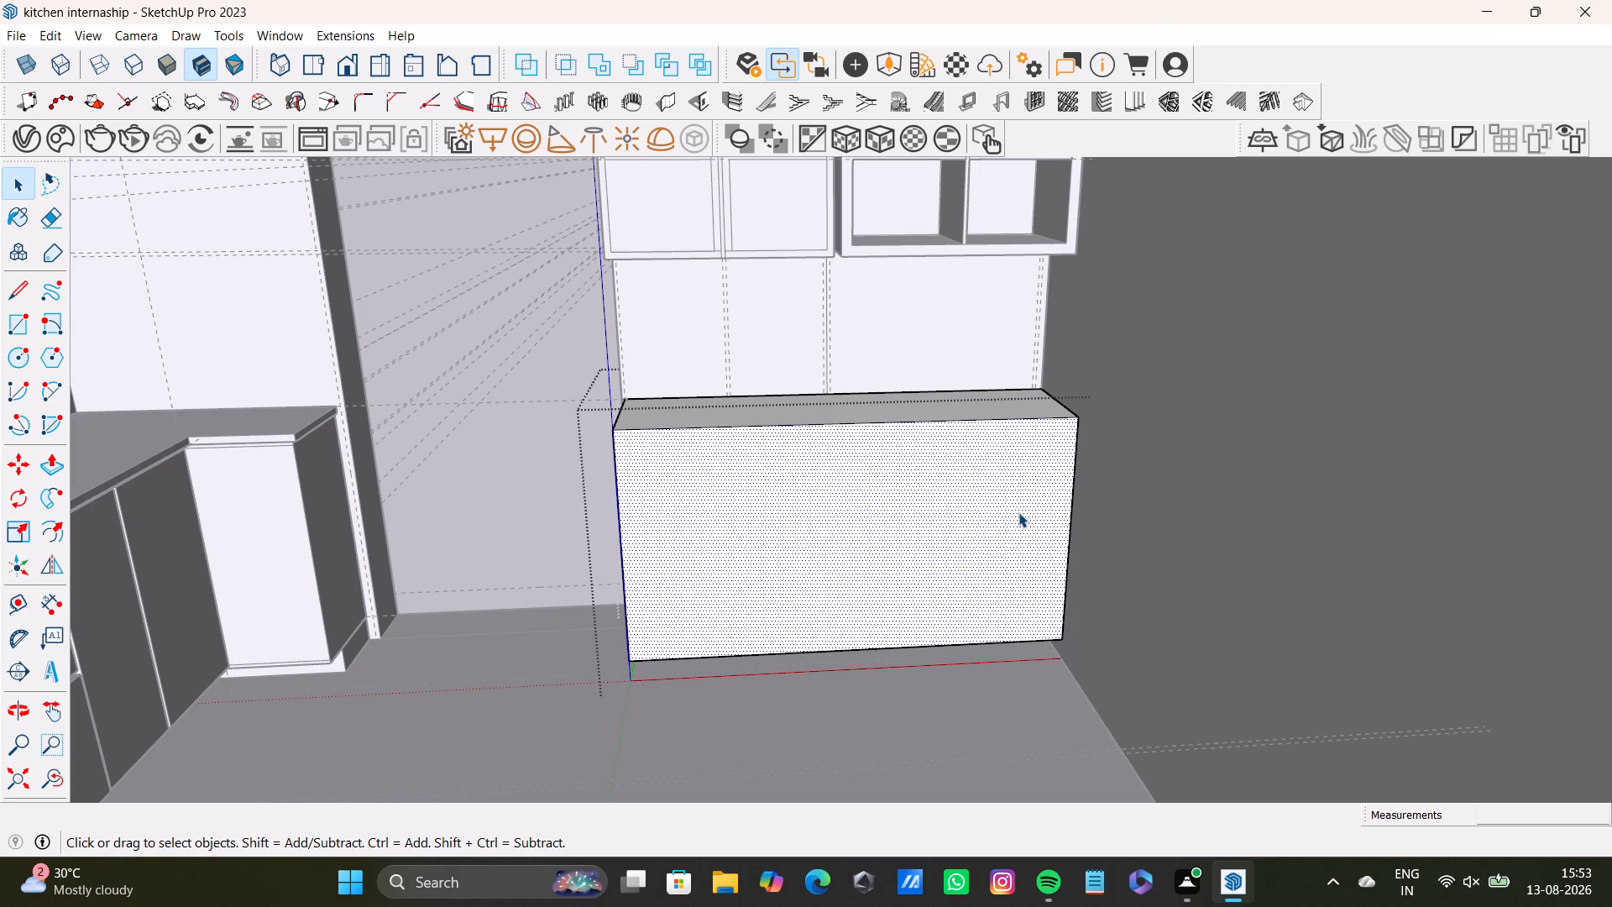
pyautogui.moveTo(789, 491); pyautogui.dragTo(732, 538, button='middle')
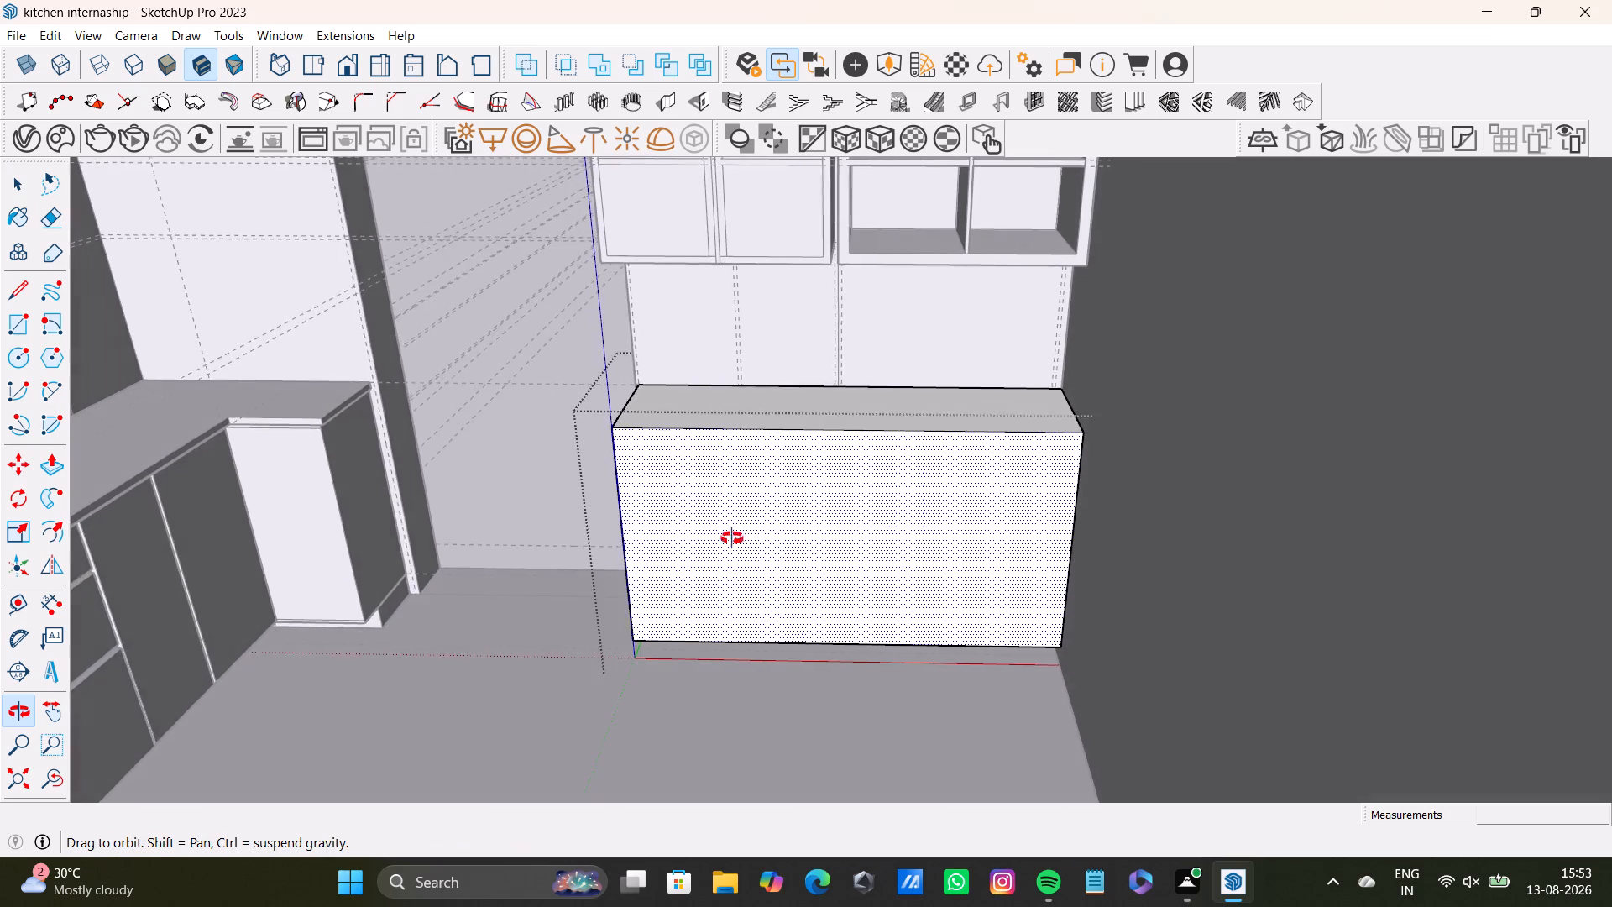
pyautogui.moveTo(732, 538); pyautogui.dragTo(687, 497, button='middle')
pyautogui.moveTo(742, 490); pyautogui.dragTo(779, 413, button='middle')
pyautogui.click(25, 321)
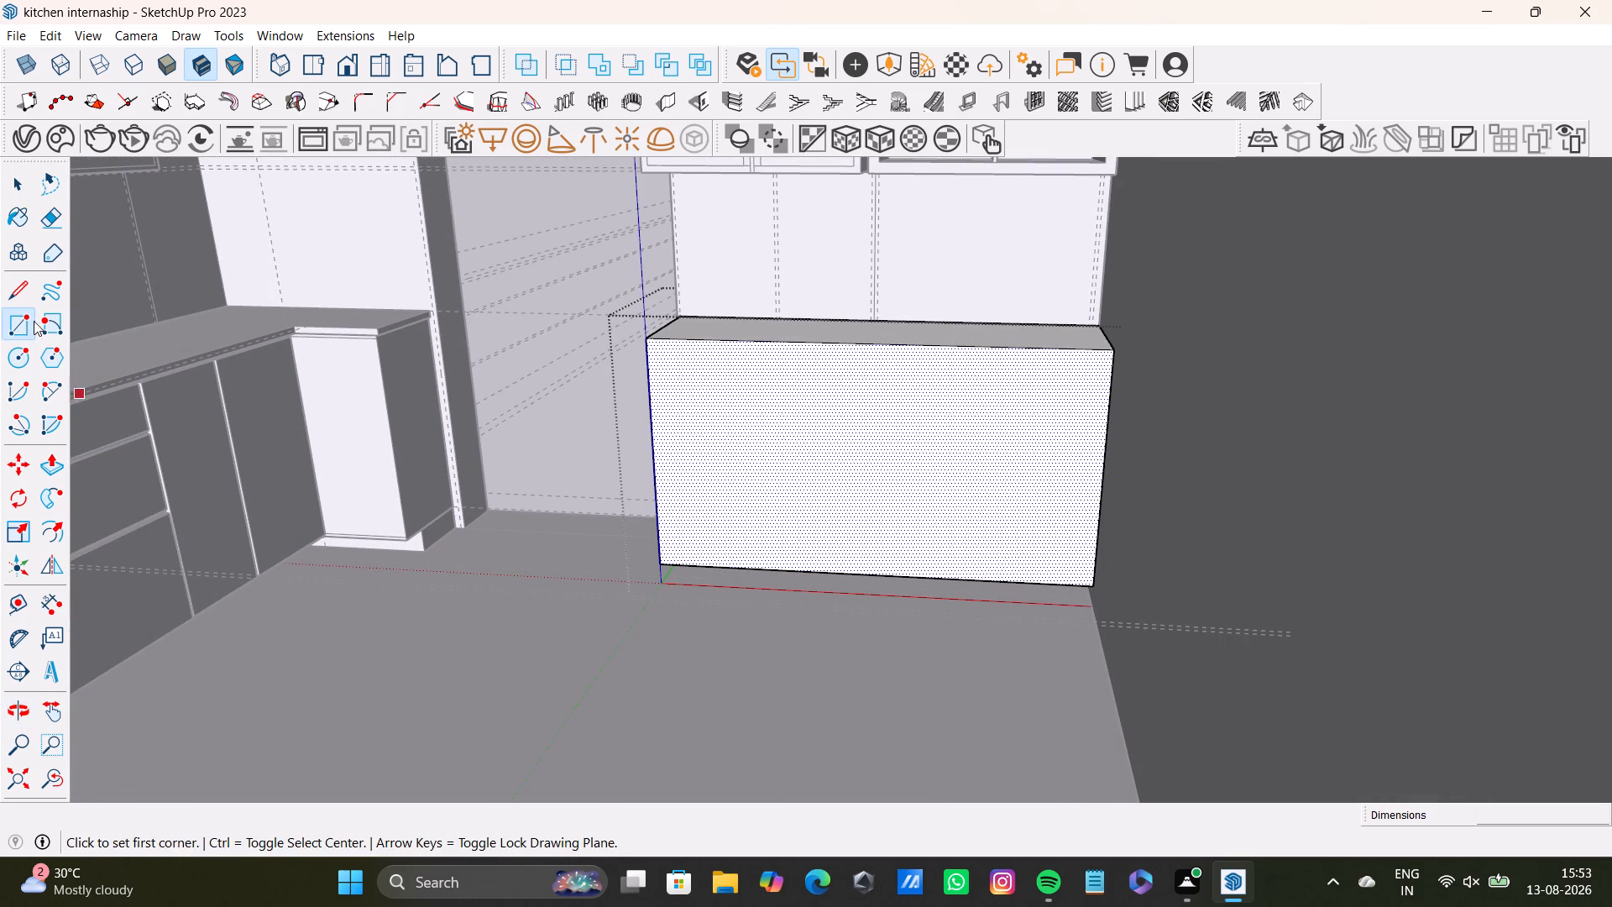
pyautogui.scroll(4, 1157, 468)
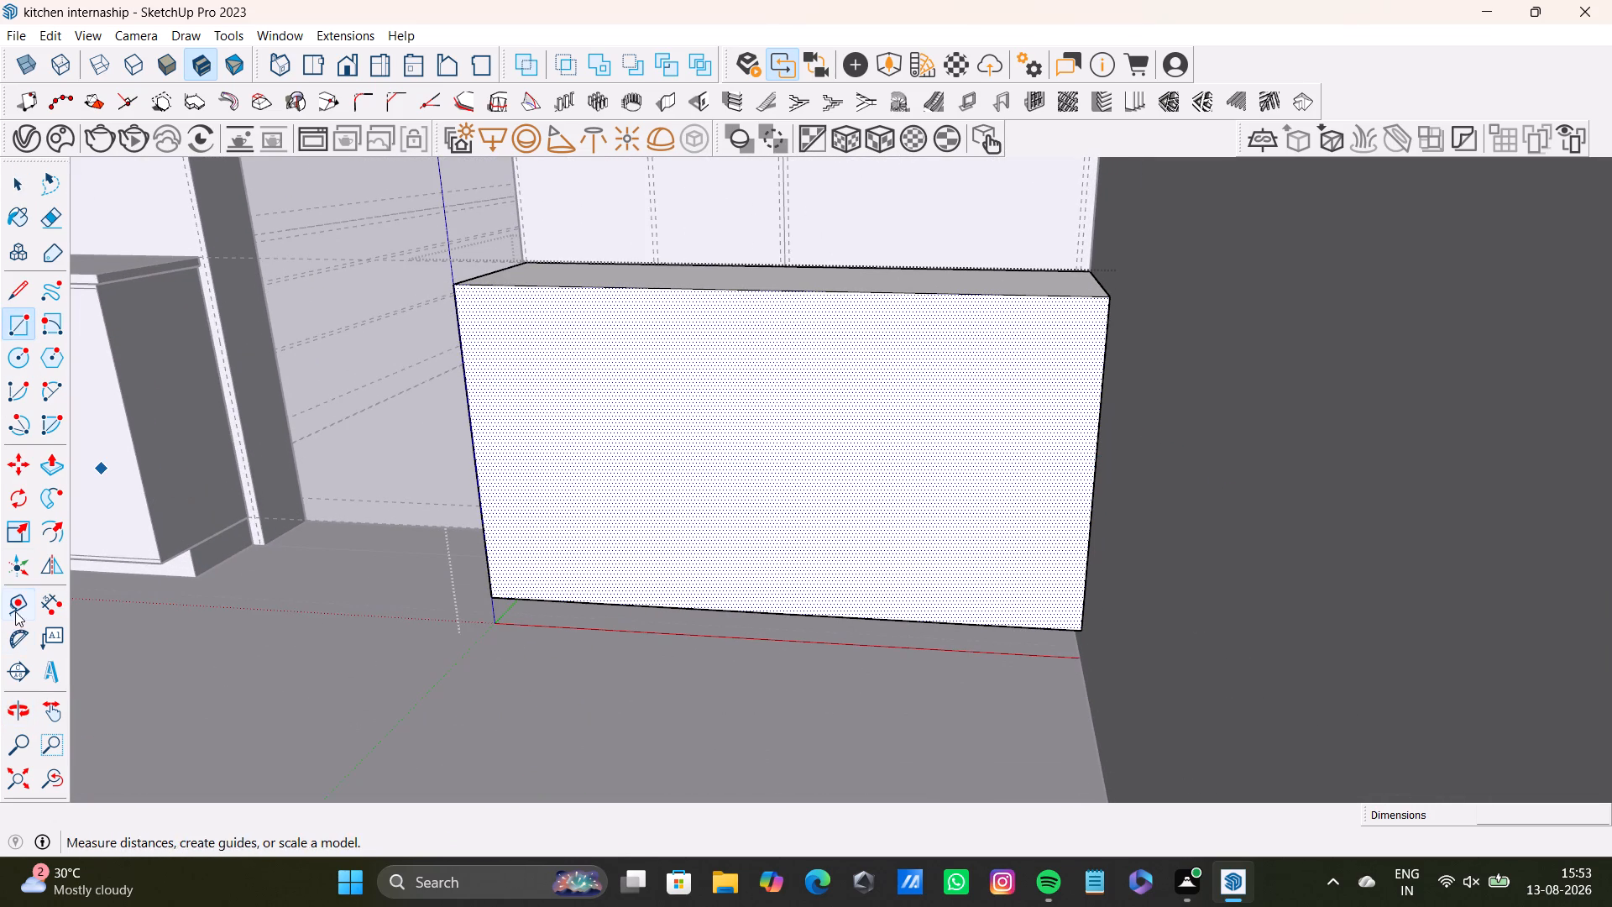
pyautogui.click(15, 611)
pyautogui.scroll(2, 1155, 555)
pyautogui.click(1086, 516)
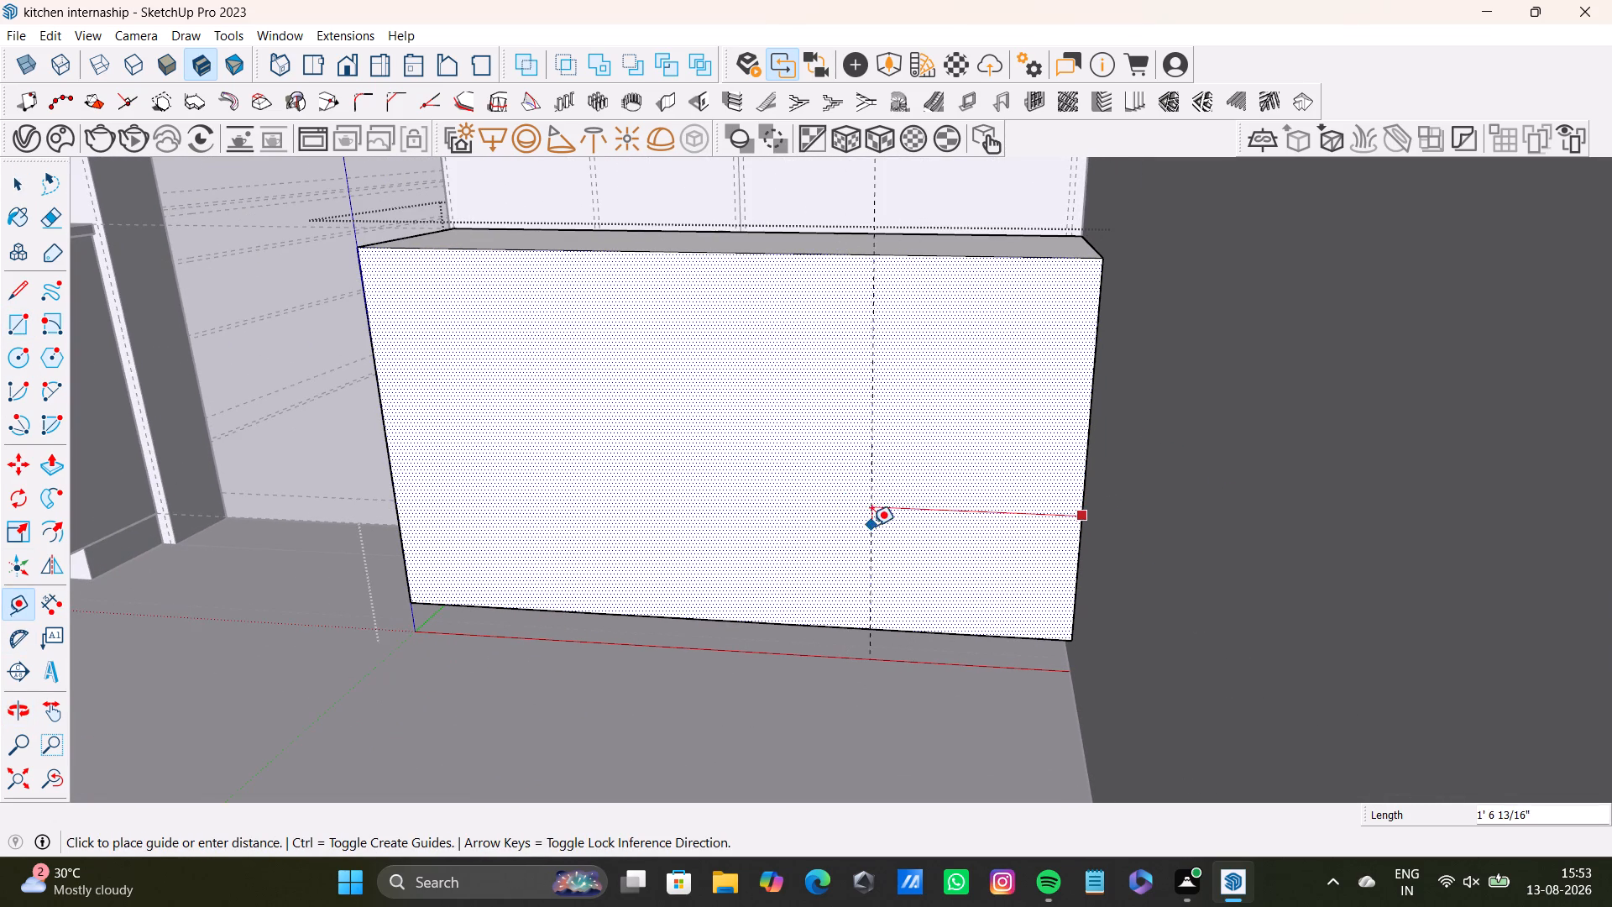
pyautogui.moveTo(867, 539); pyautogui.dragTo(898, 681, button='middle')
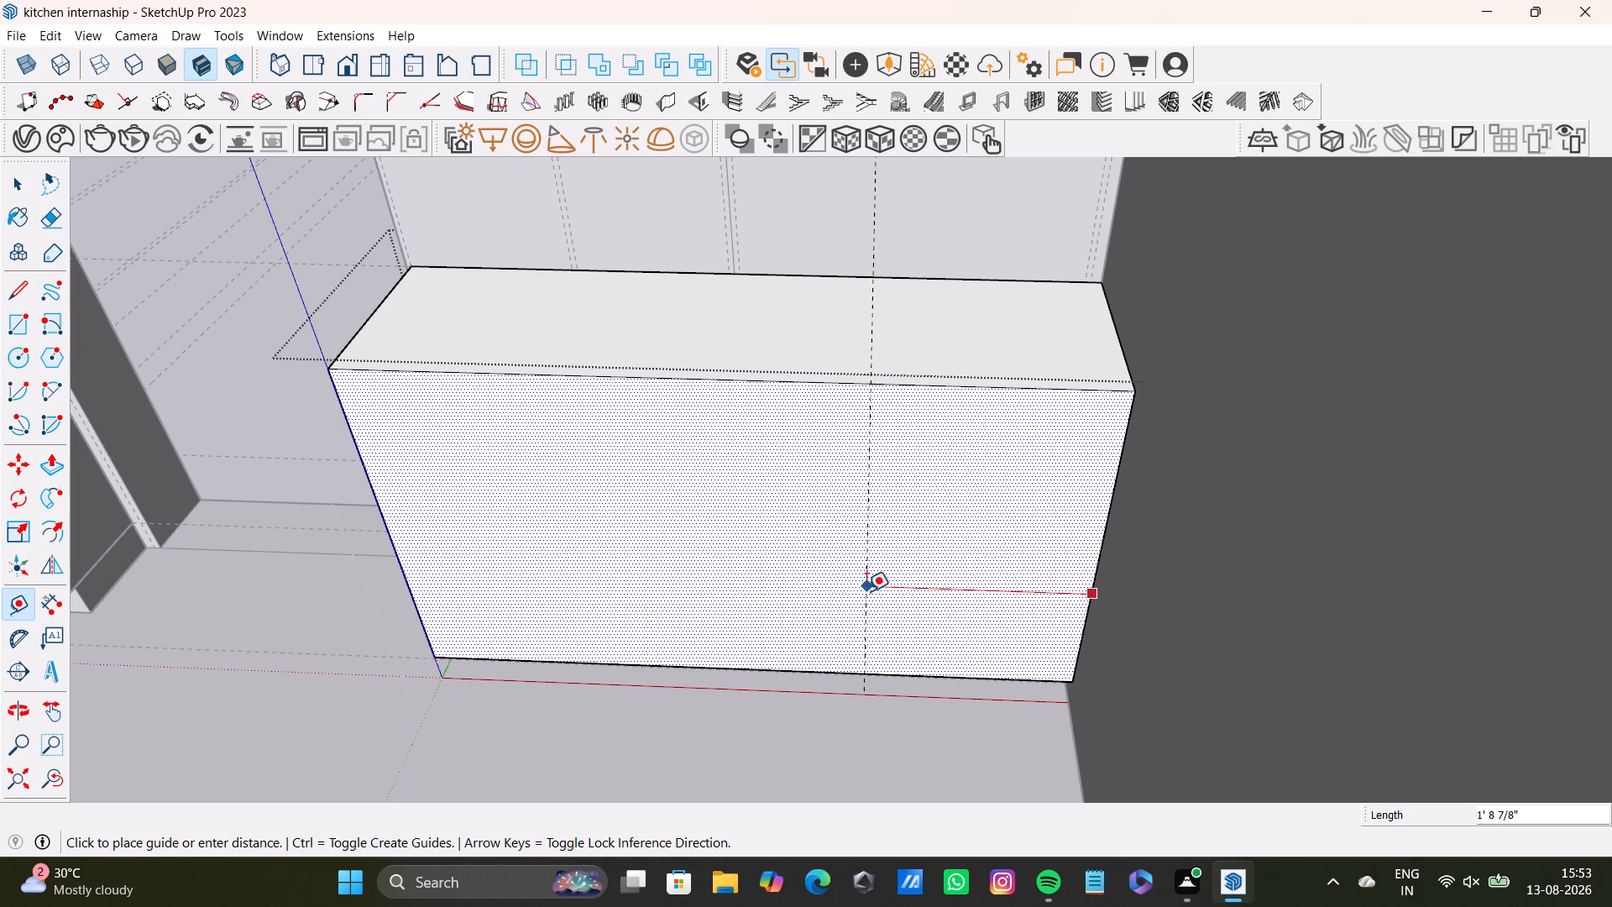
pyautogui.moveTo(898, 553); pyautogui.dragTo(948, 553, button='middle')
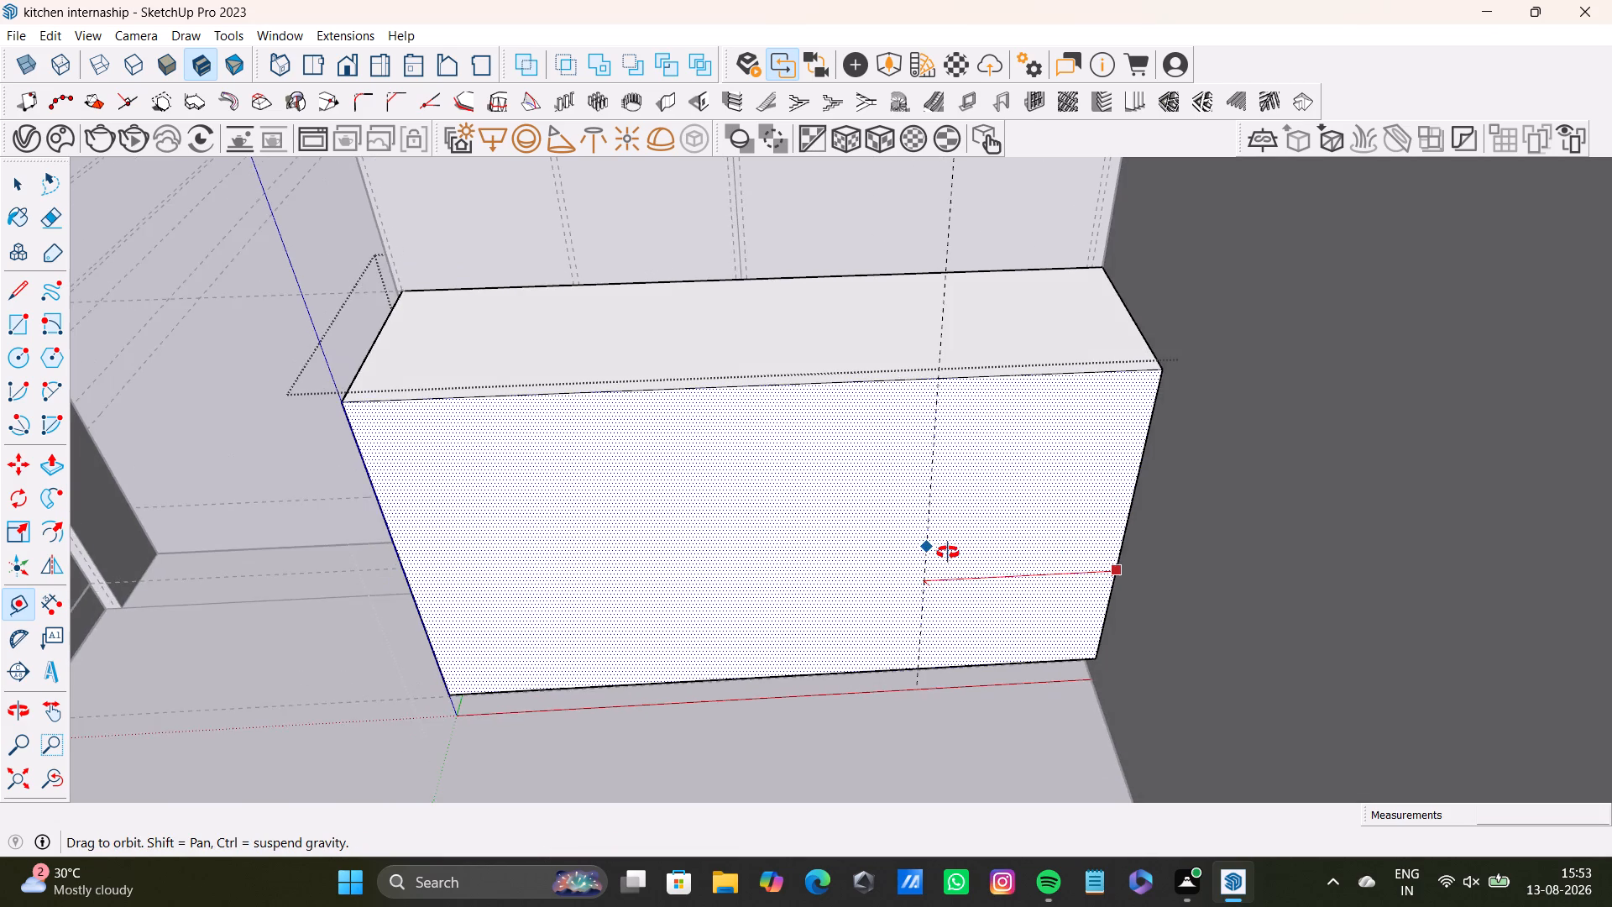
pyautogui.moveTo(948, 553); pyautogui.dragTo(915, 476, button='middle')
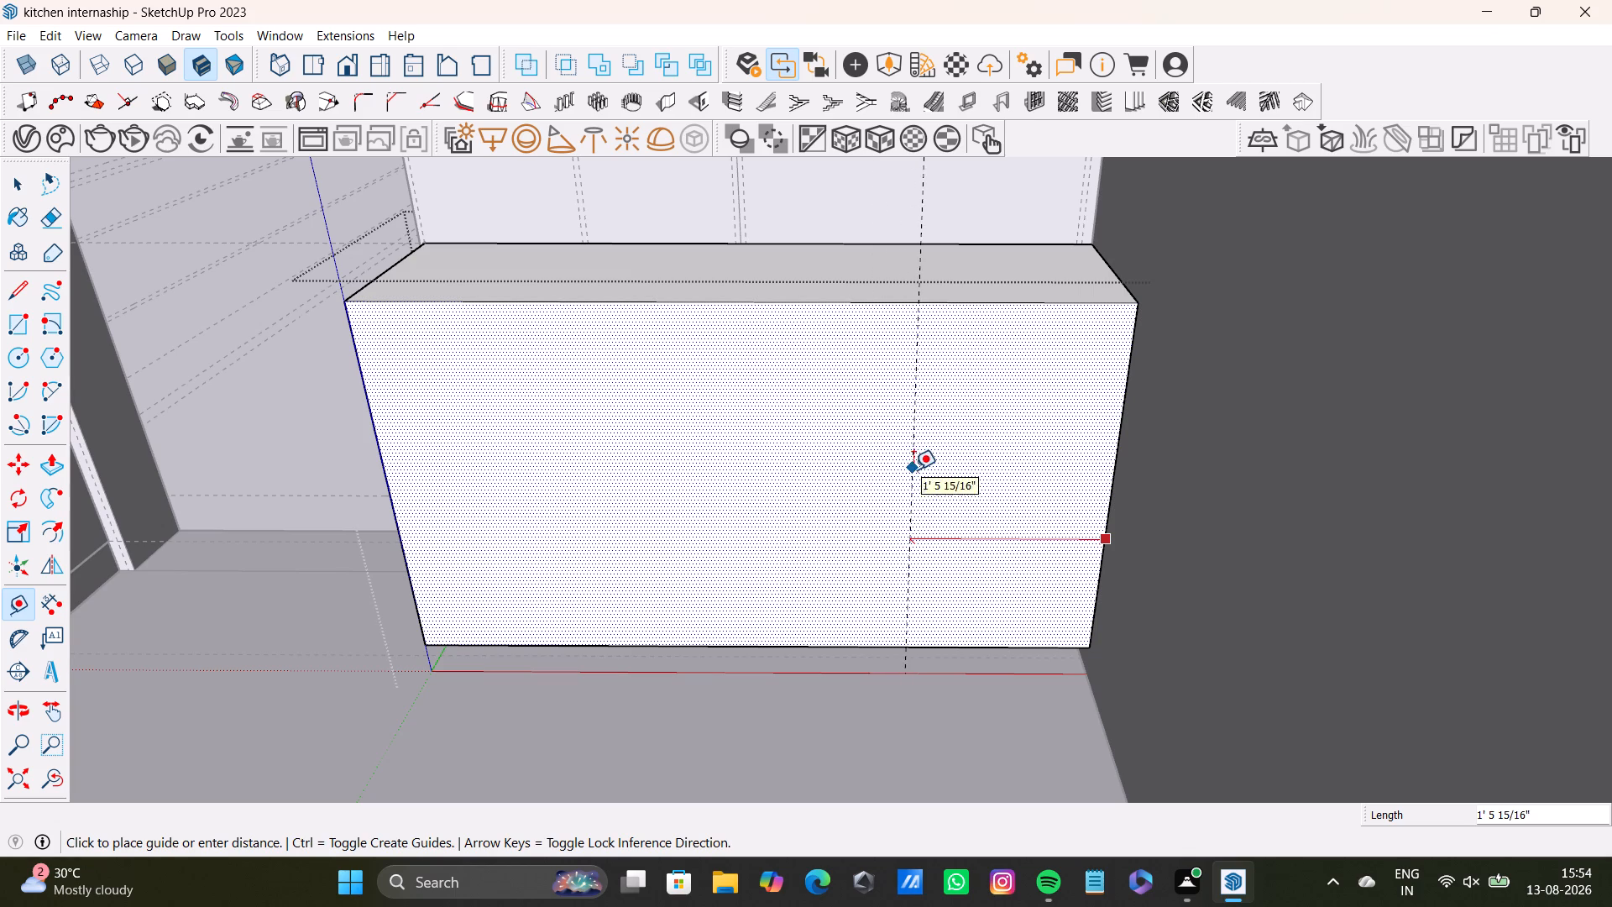
pyautogui.click(921, 472)
# Place a vertical guide 0.5" in from the cabinet front's side-wall edge.
pyautogui.click(1108, 485)
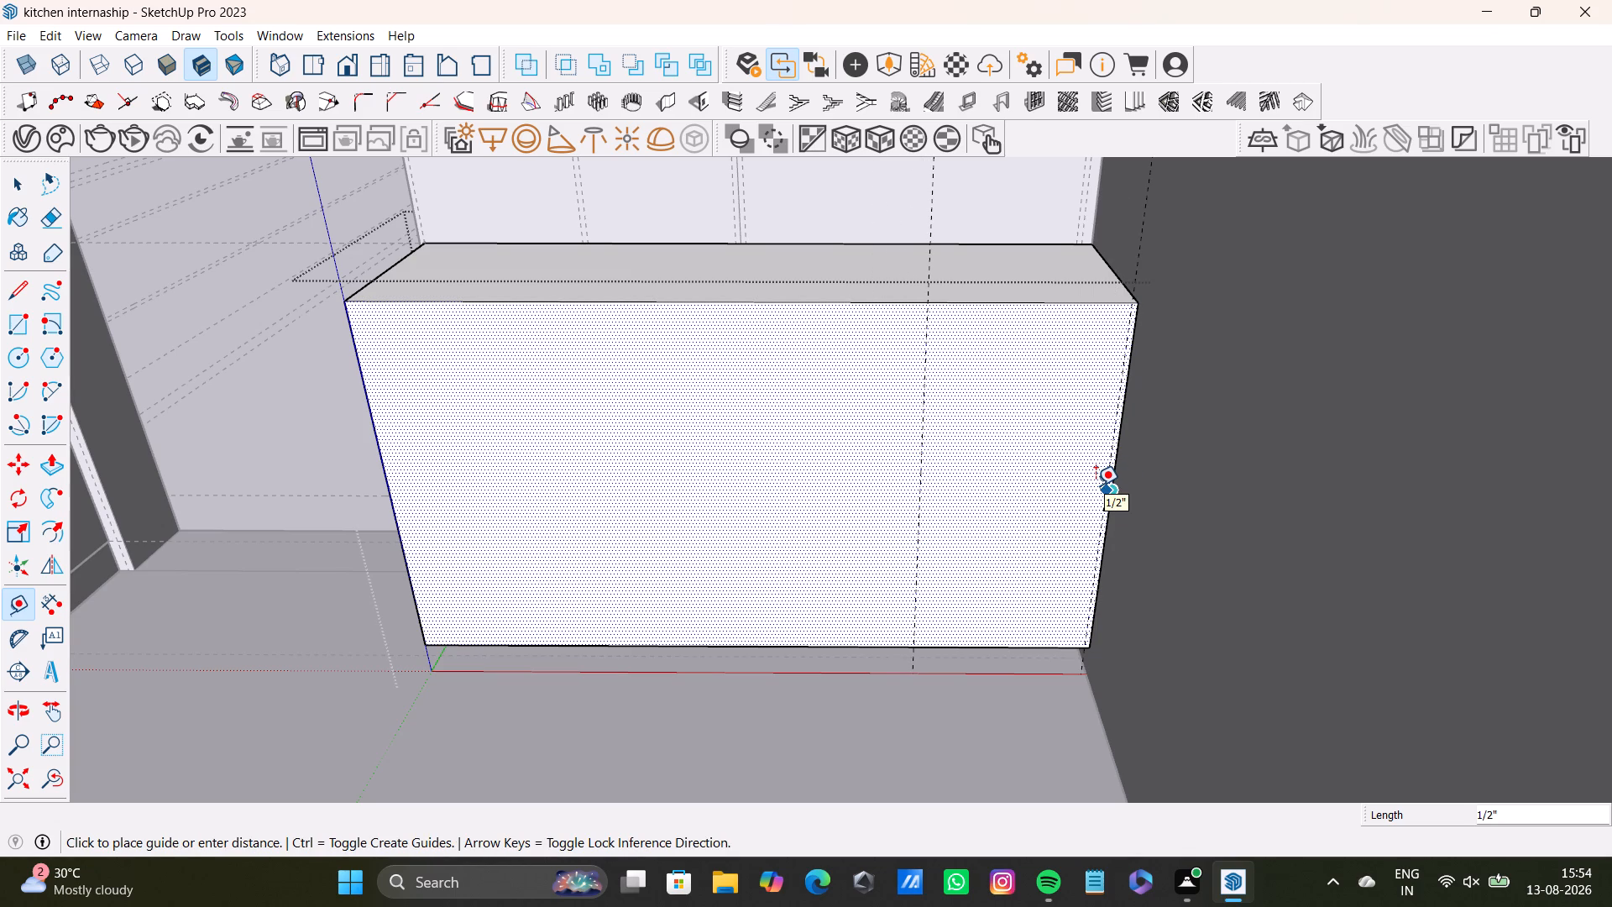
pyautogui.press('0')
pyautogui.press('.')
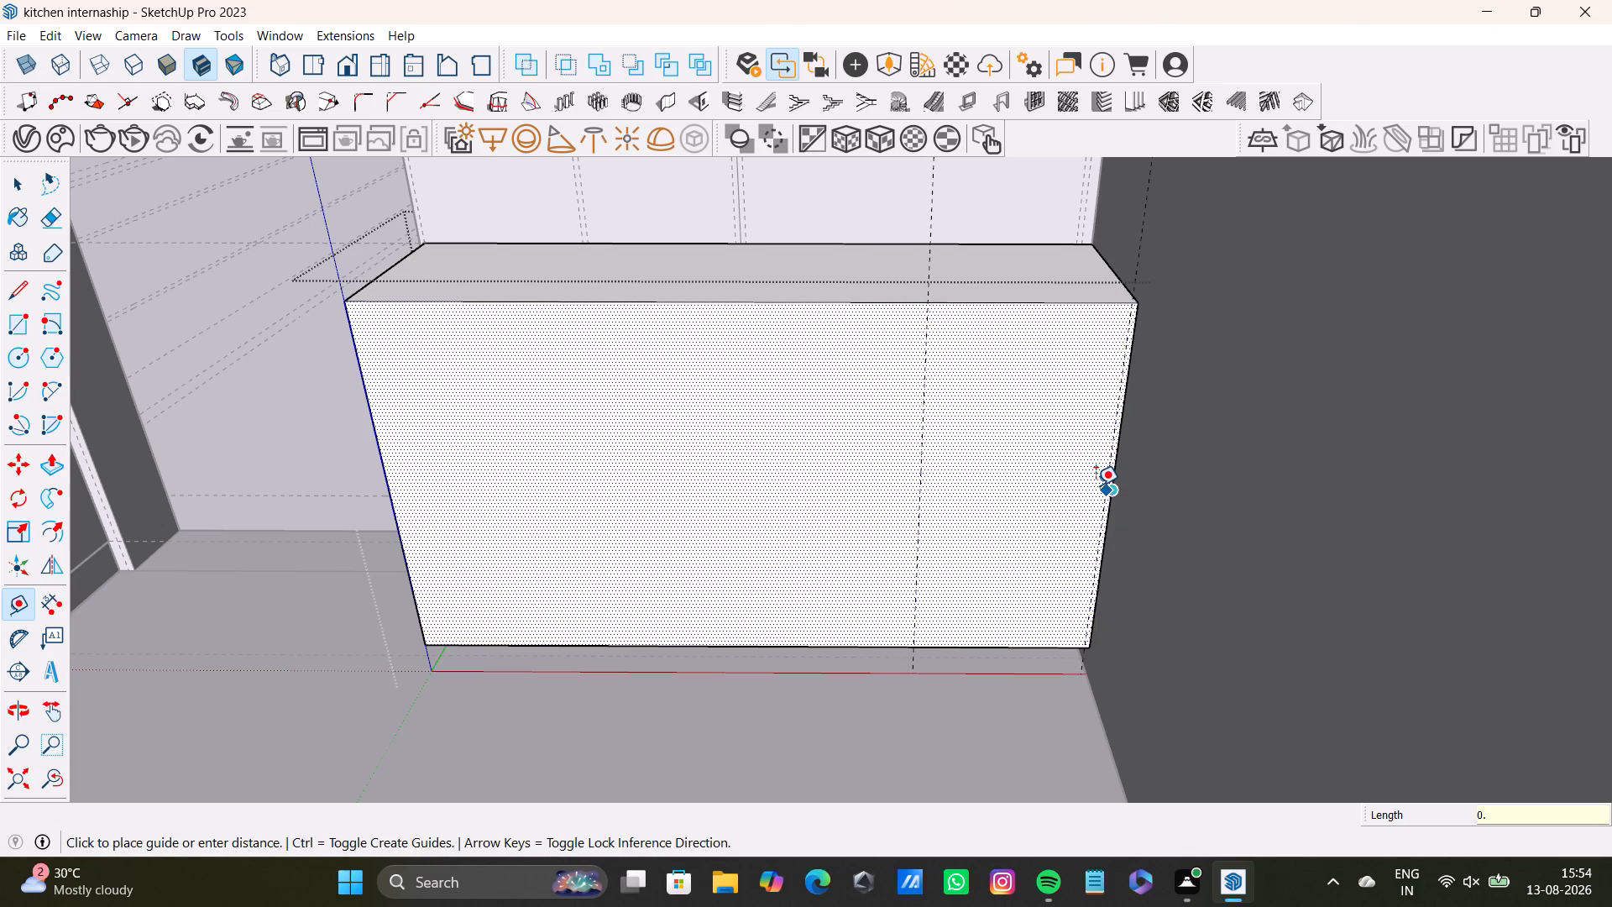
pyautogui.press('5')
pyautogui.hotkey('shift', '"')
pyautogui.press('Return')
# Draw a full-height rectangle about 1' 5 3/16" by 2' 10 15/16" on the cabinet front, from the inner guide to the side-wall bottom corner.
pyautogui.scroll(3, 1061, 495)
pyautogui.moveTo(1061, 495); pyautogui.dragTo(1113, 562, button='middle')
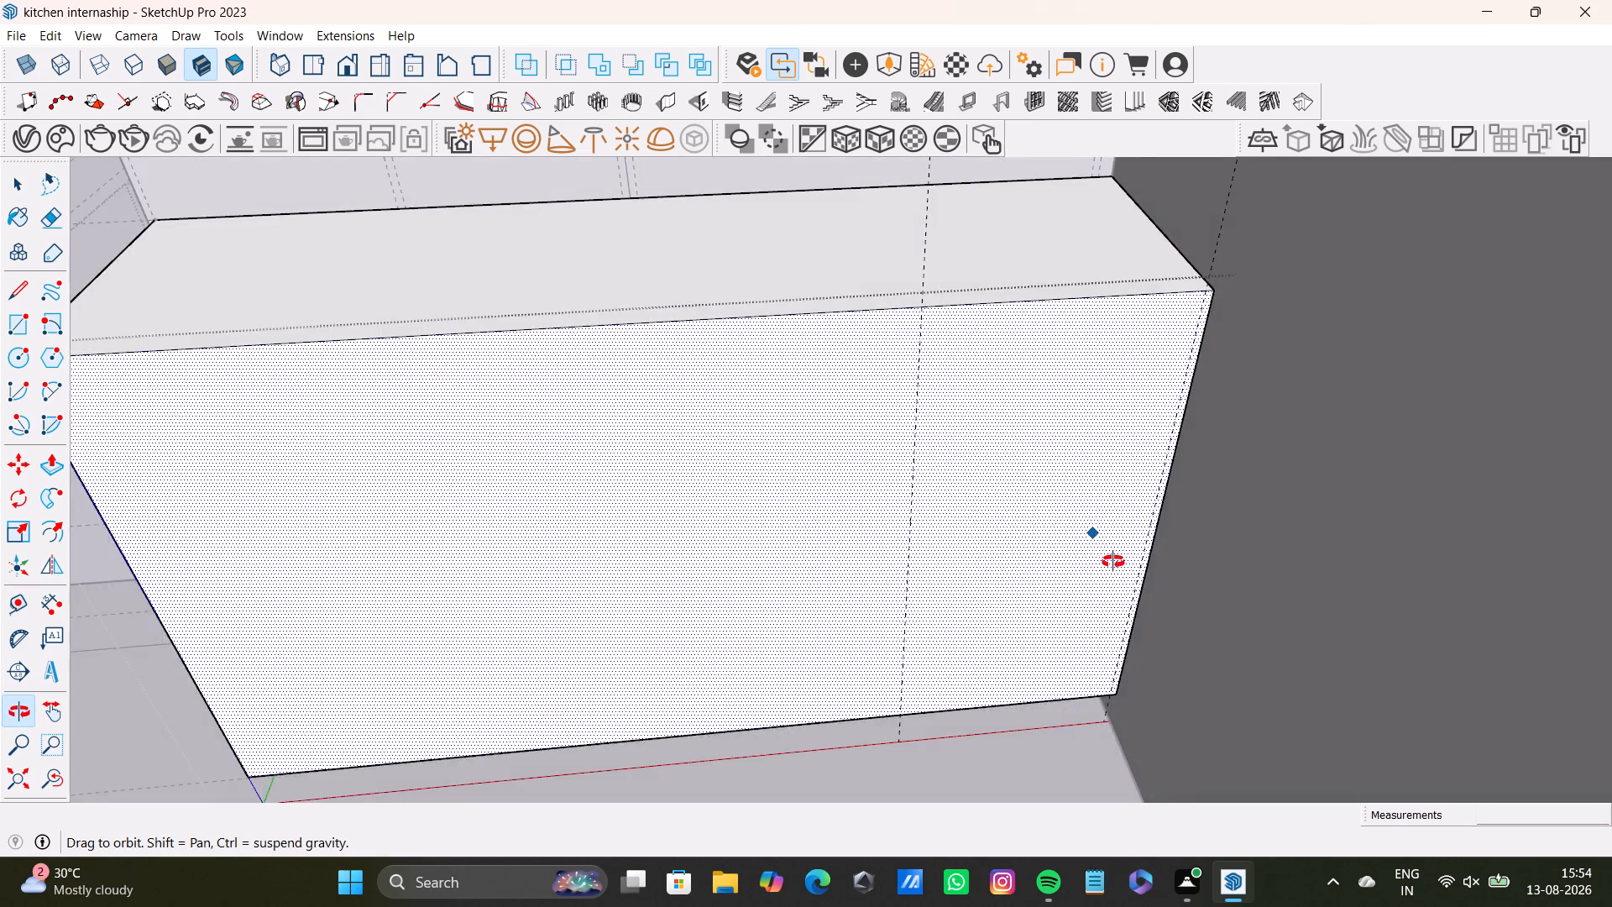
pyautogui.moveTo(1113, 562); pyautogui.dragTo(1034, 586, button='middle')
pyautogui.scroll(-2, 939, 587)
pyautogui.moveTo(958, 590); pyautogui.dragTo(1021, 541, button='middle')
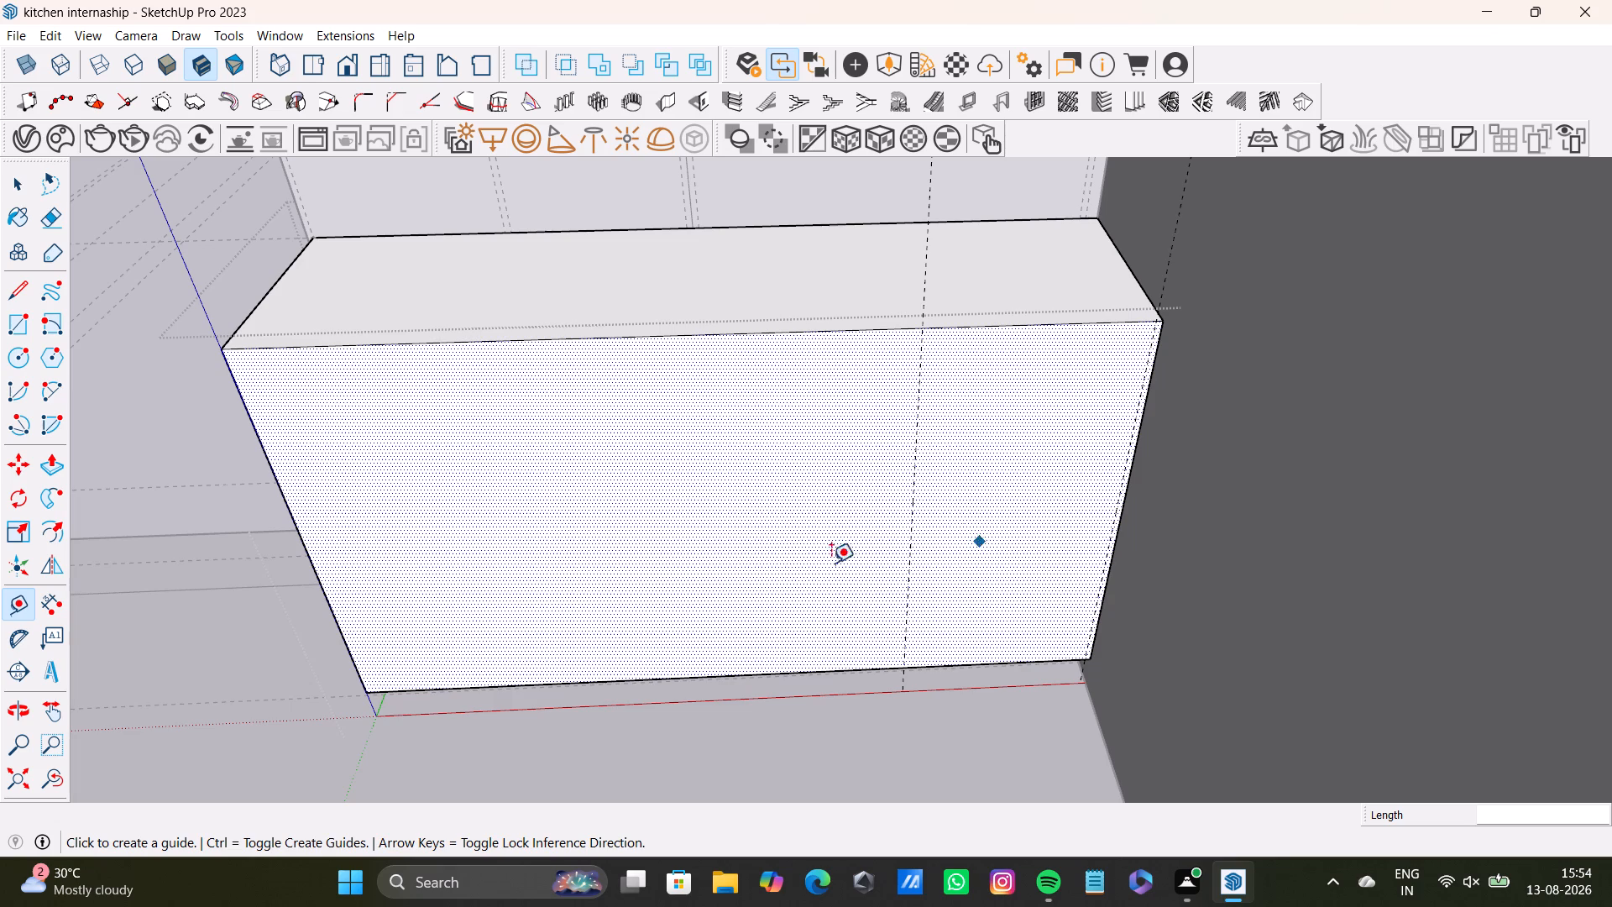
pyautogui.click(13, 327)
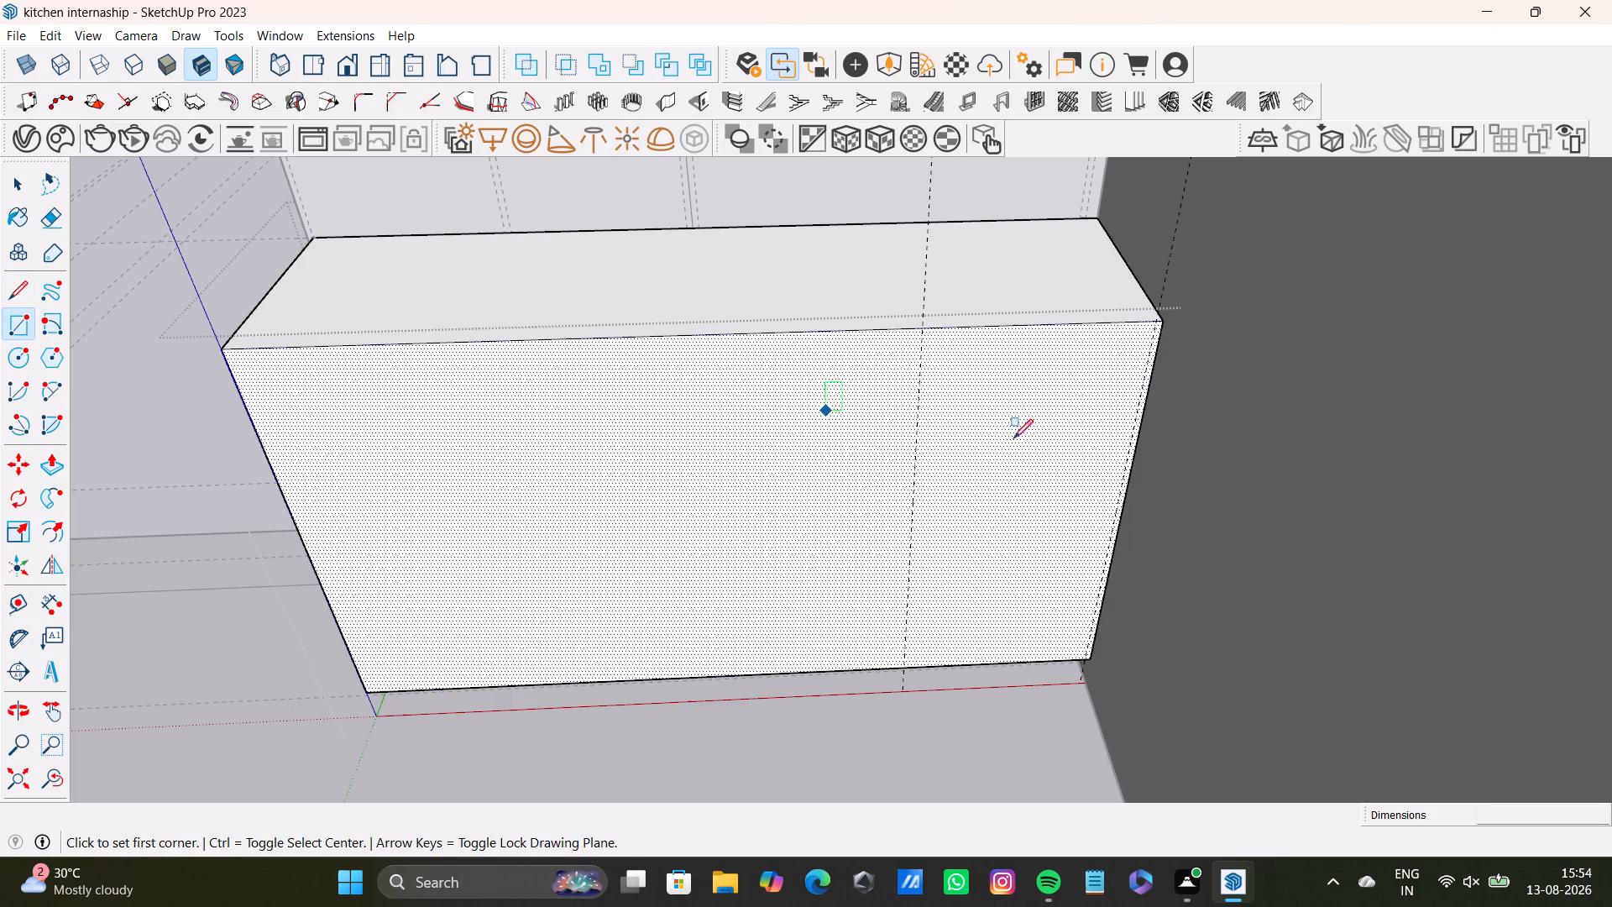
pyautogui.scroll(3, 1153, 482)
pyautogui.middleClick(1128, 475)
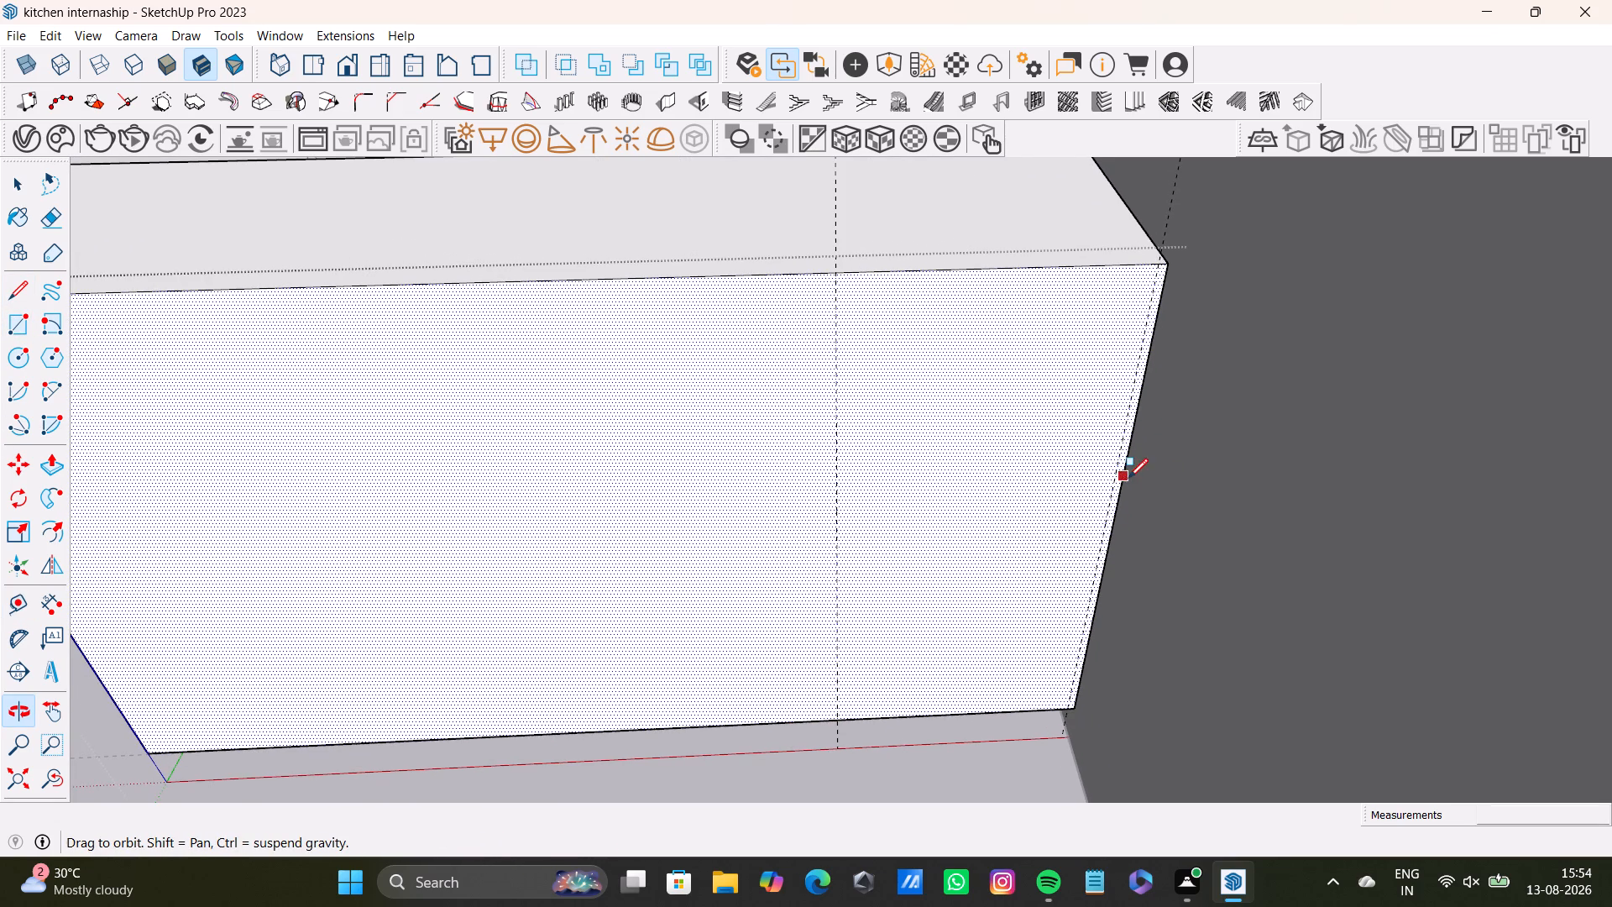
pyautogui.click(835, 275)
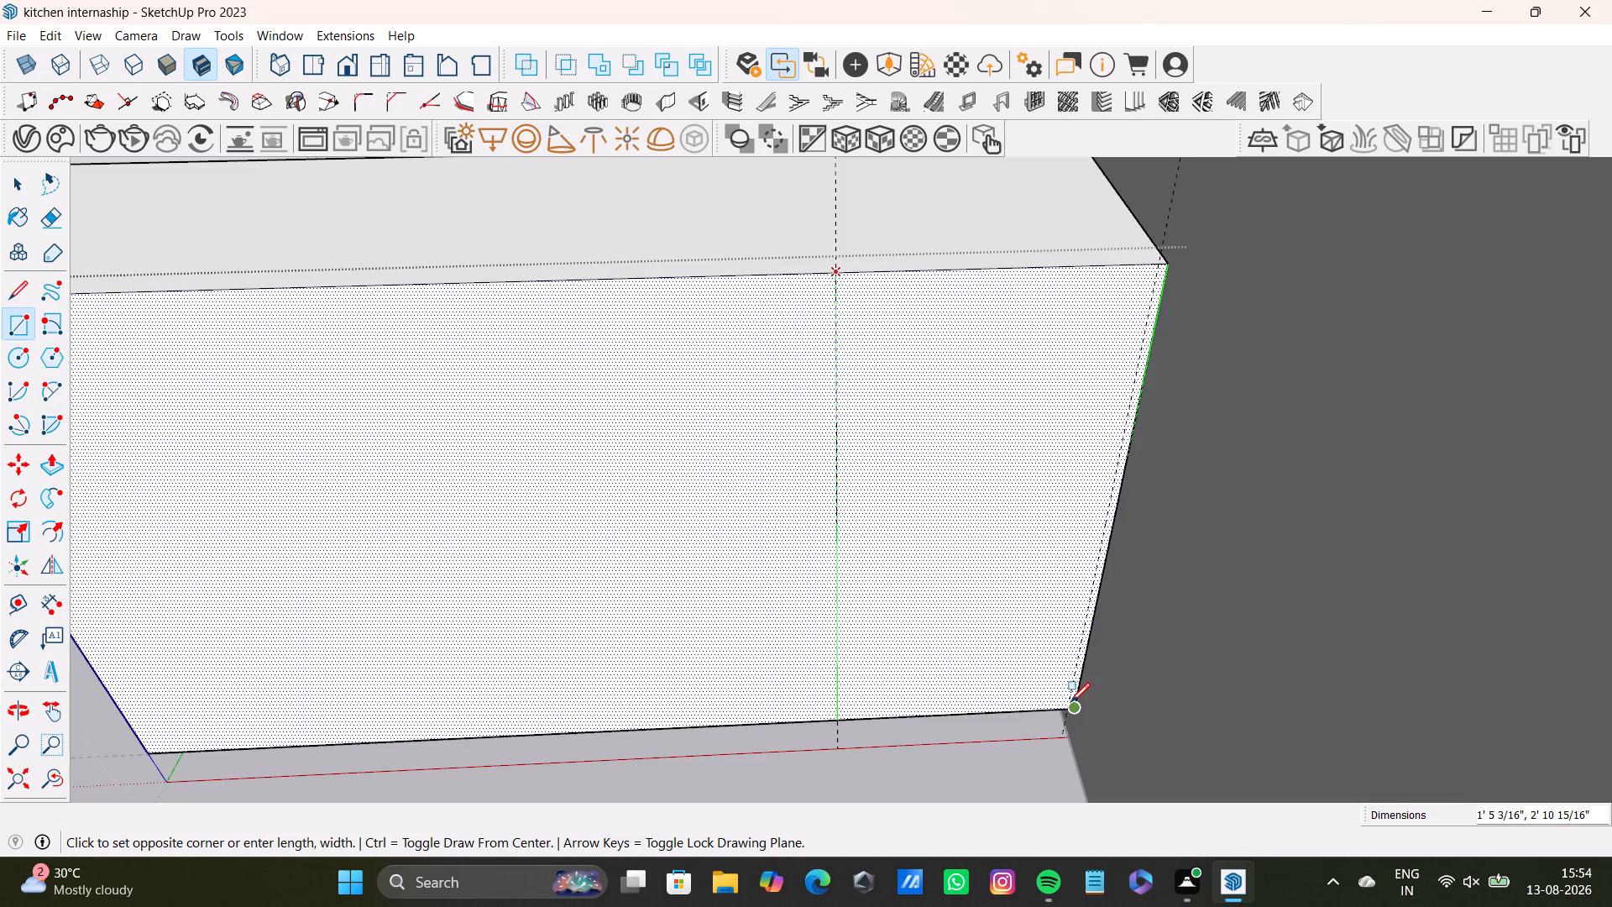
pyautogui.scroll(3, 1070, 702)
pyautogui.moveTo(1070, 701); pyautogui.dragTo(1013, 716, button='middle')
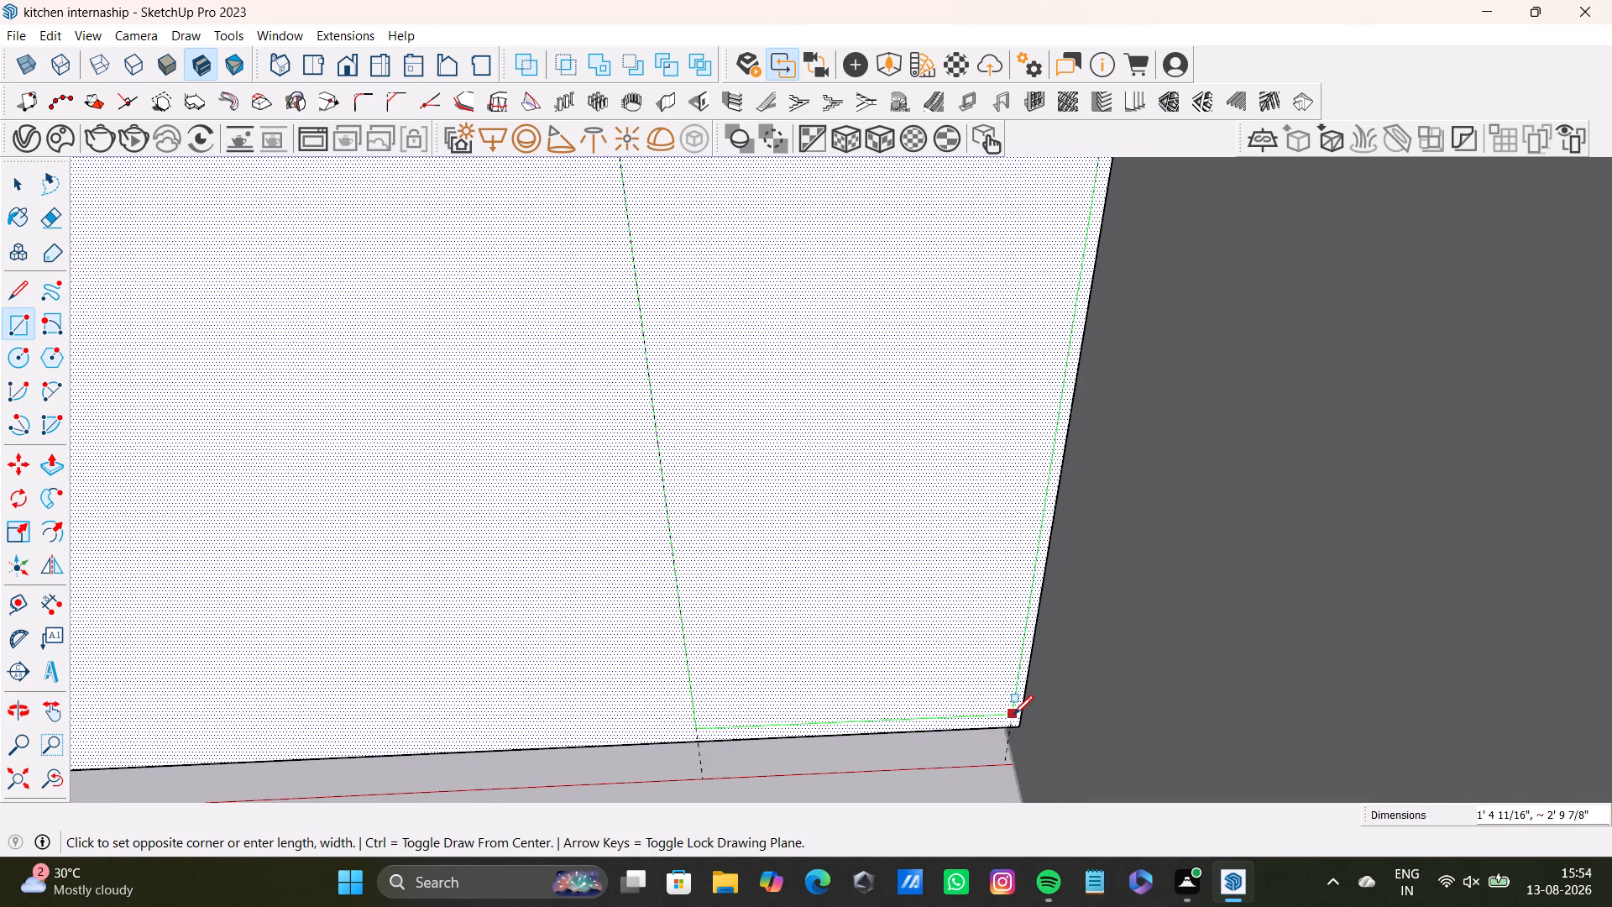
pyautogui.press('Left')
pyautogui.click(1012, 722)
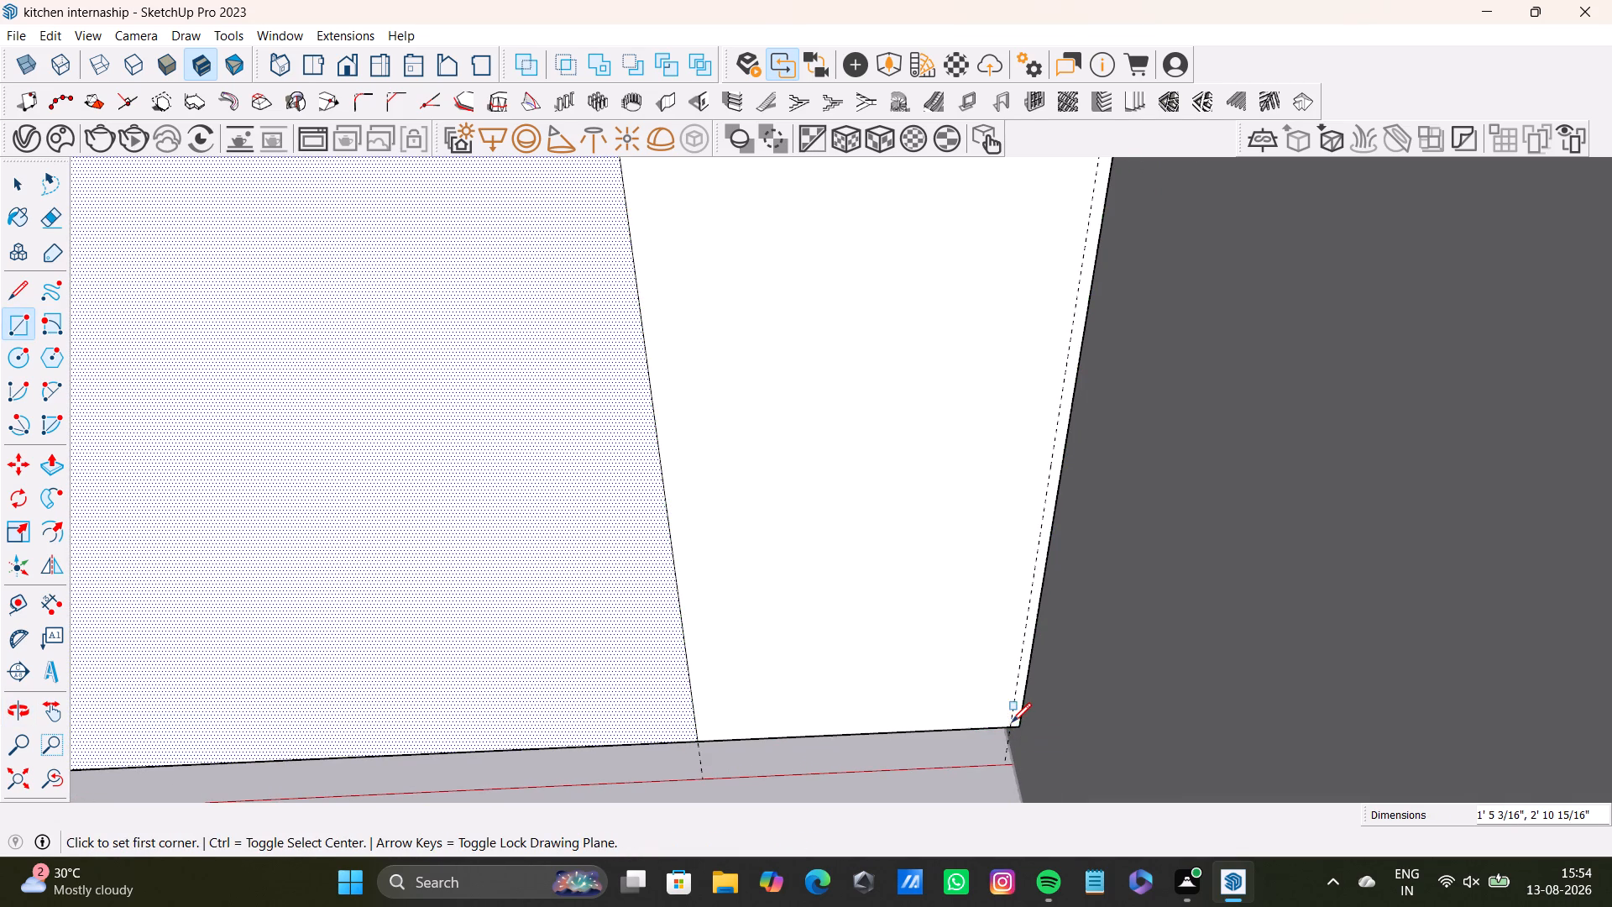
pyautogui.press('Right')
# Place a vertical guide 0.5" beyond the rectangle's inner edge, toward the doorway.
pyautogui.scroll(-3, 777, 677)
pyautogui.moveTo(810, 636); pyautogui.dragTo(1014, 664, button='middle')
pyautogui.keyDown('shift'); pyautogui.scroll(1, 1014, 664); pyautogui.keyUp('shift')
pyautogui.moveTo(1016, 665); pyautogui.dragTo(1107, 654, button='middle')
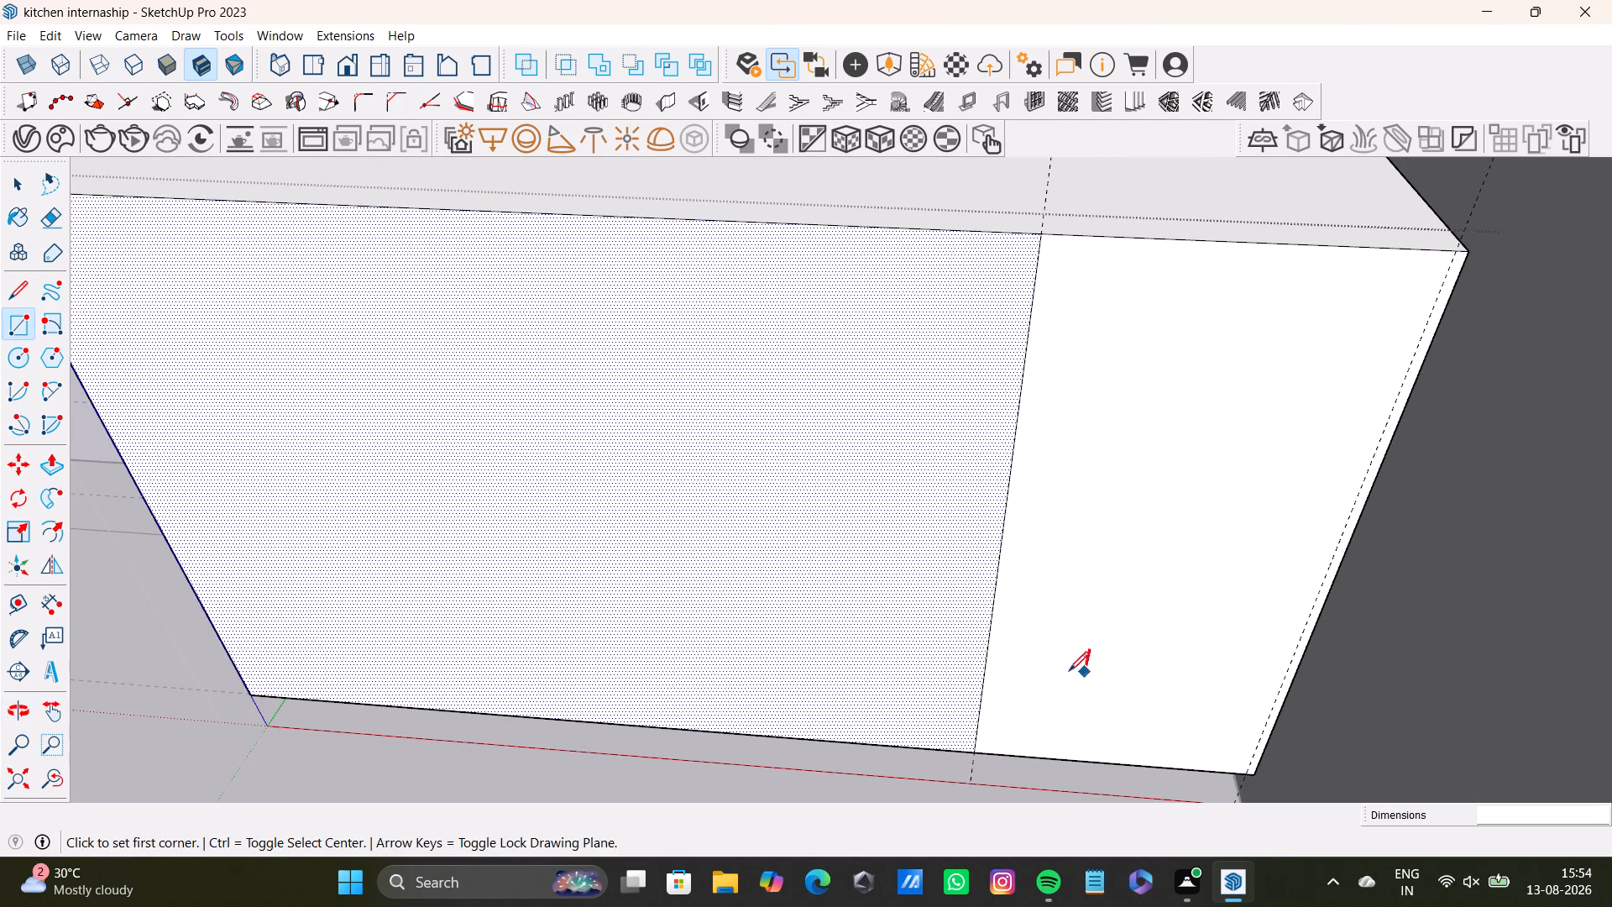
pyautogui.press('l')
pyautogui.press('Escape')
pyautogui.press('t')
pyautogui.moveTo(1076, 639); pyautogui.dragTo(1081, 639, button='middle')
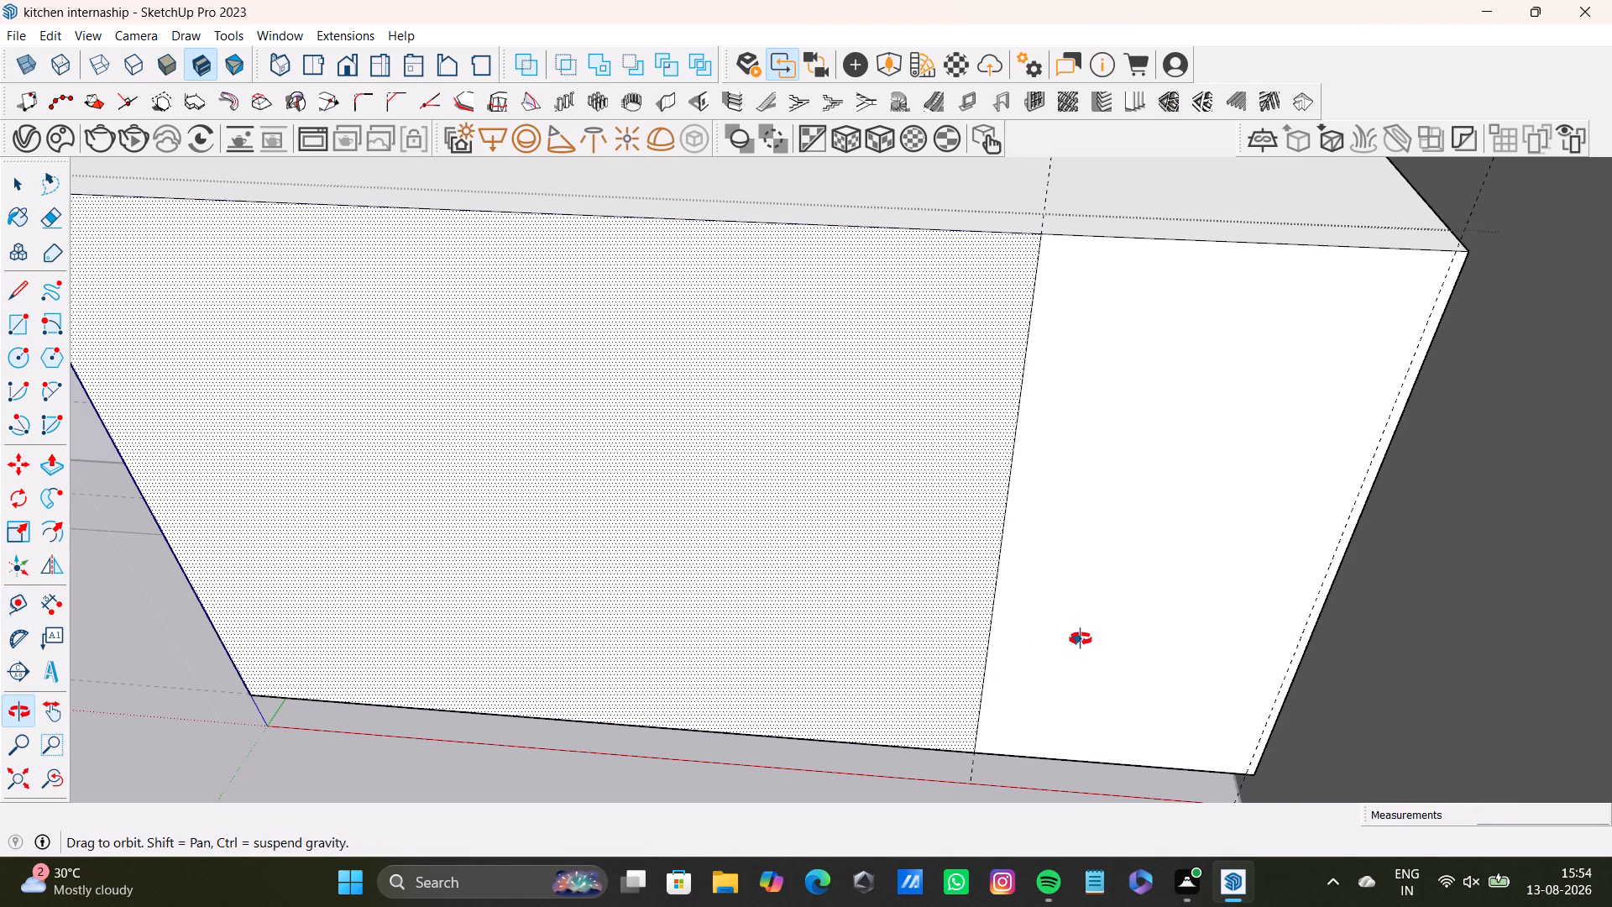
pyautogui.moveTo(1081, 639); pyautogui.dragTo(1125, 627, button='middle')
pyautogui.click(1039, 585)
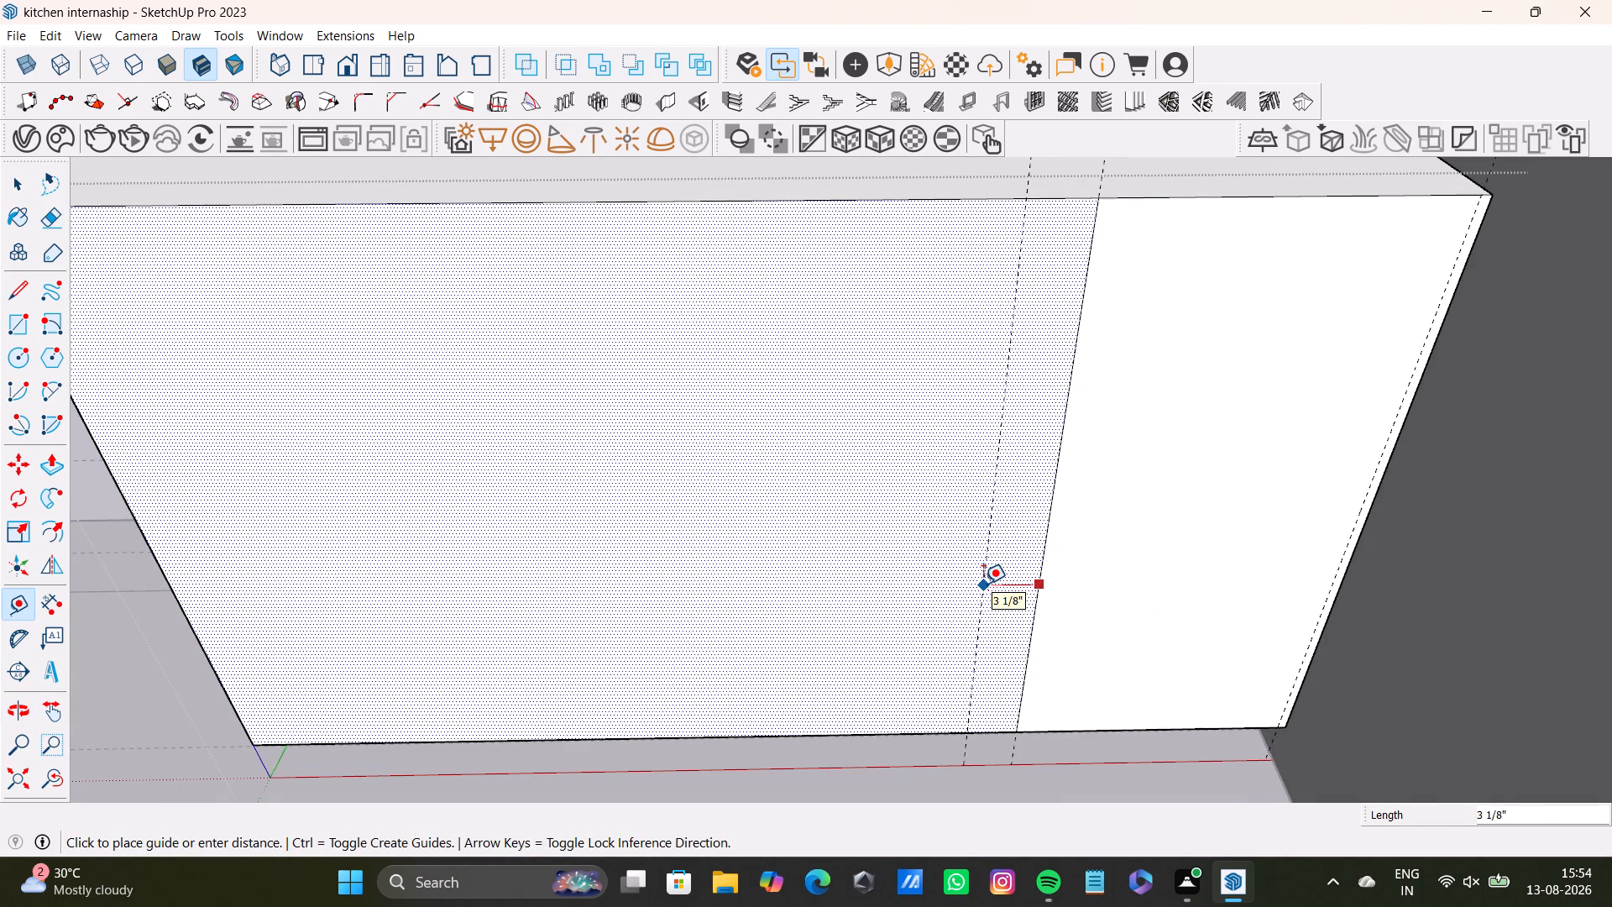
pyautogui.write('0.5')
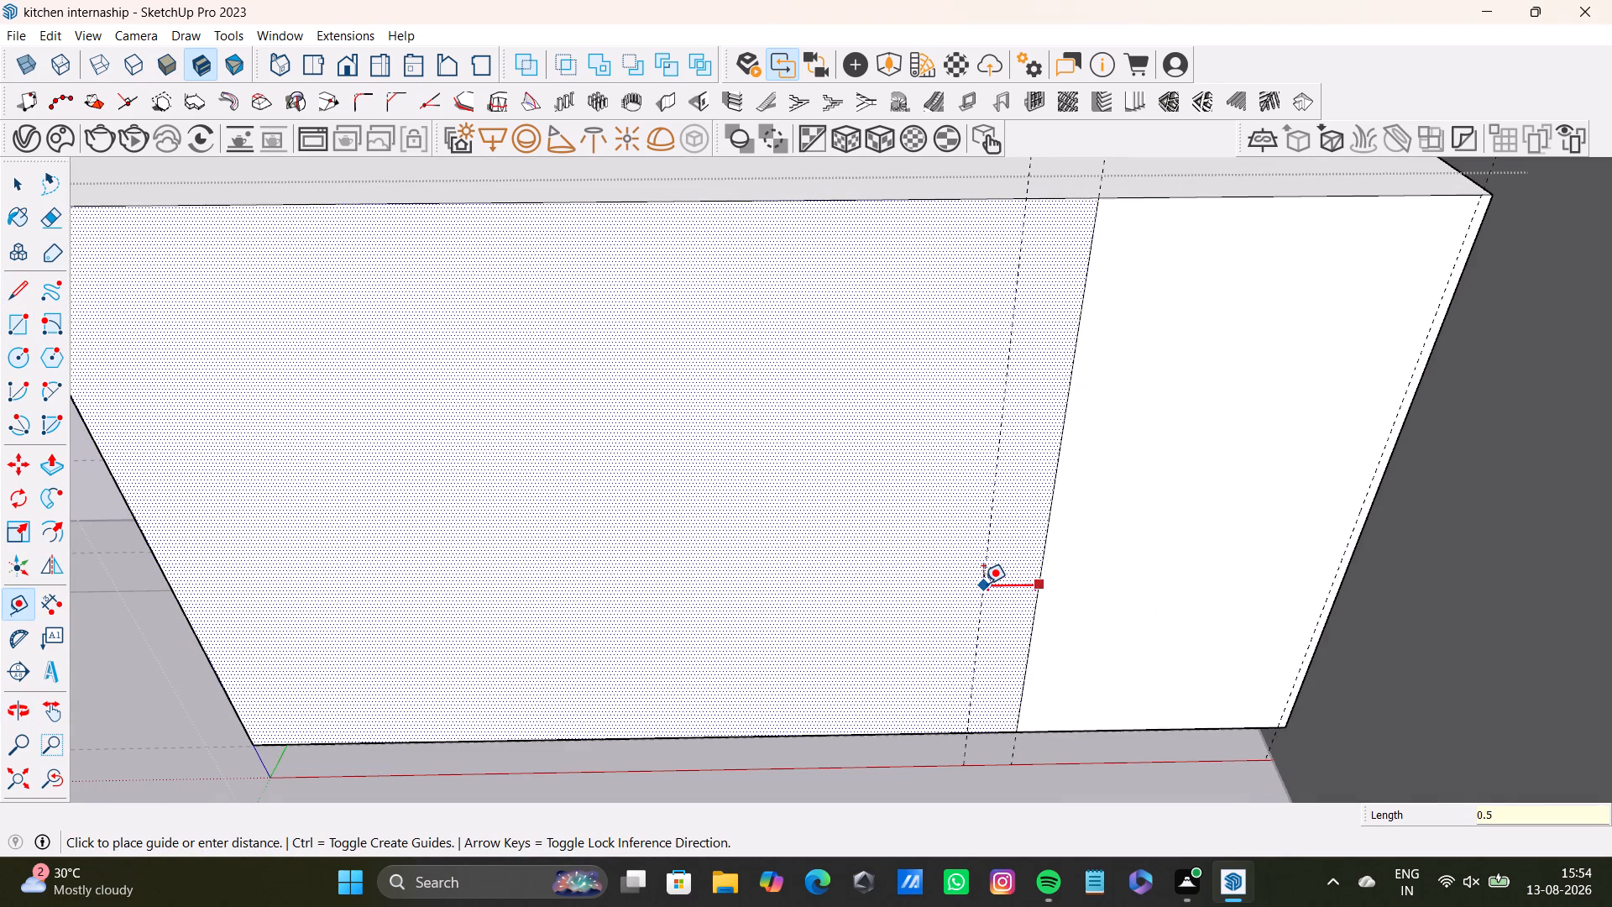
pyautogui.hotkey('shift', '"')
pyautogui.press('Return')
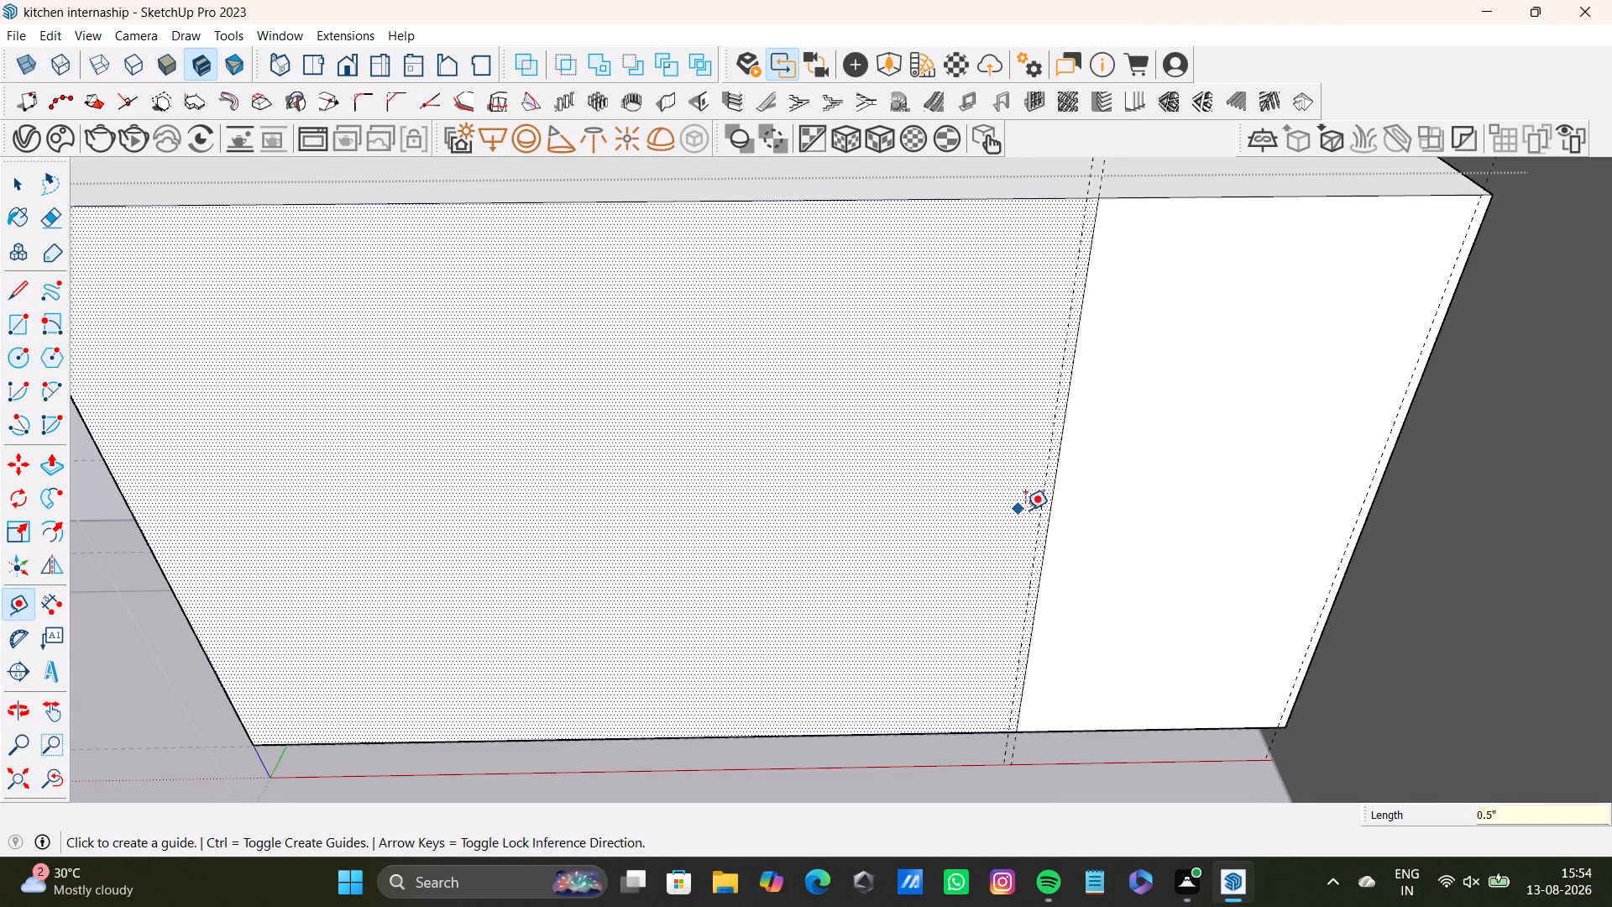
# Place a pair of vertical guides 0.5" apart farther toward the doorway, the first about 1' 11 7/16" from the previous guide.
pyautogui.click(1041, 519)
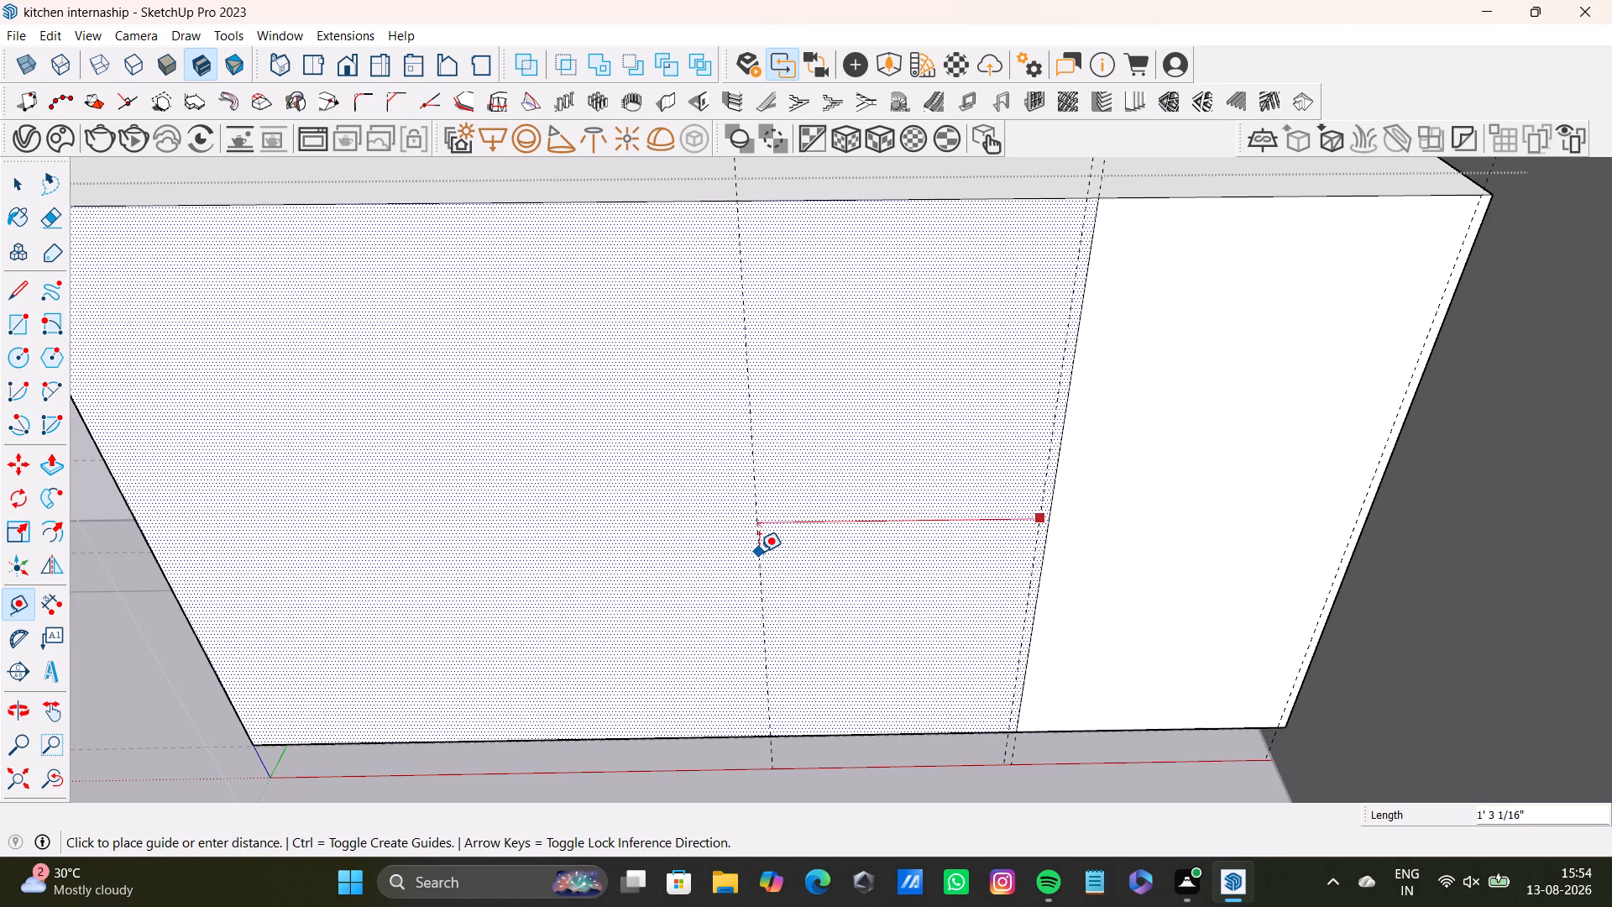
pyautogui.click(603, 547)
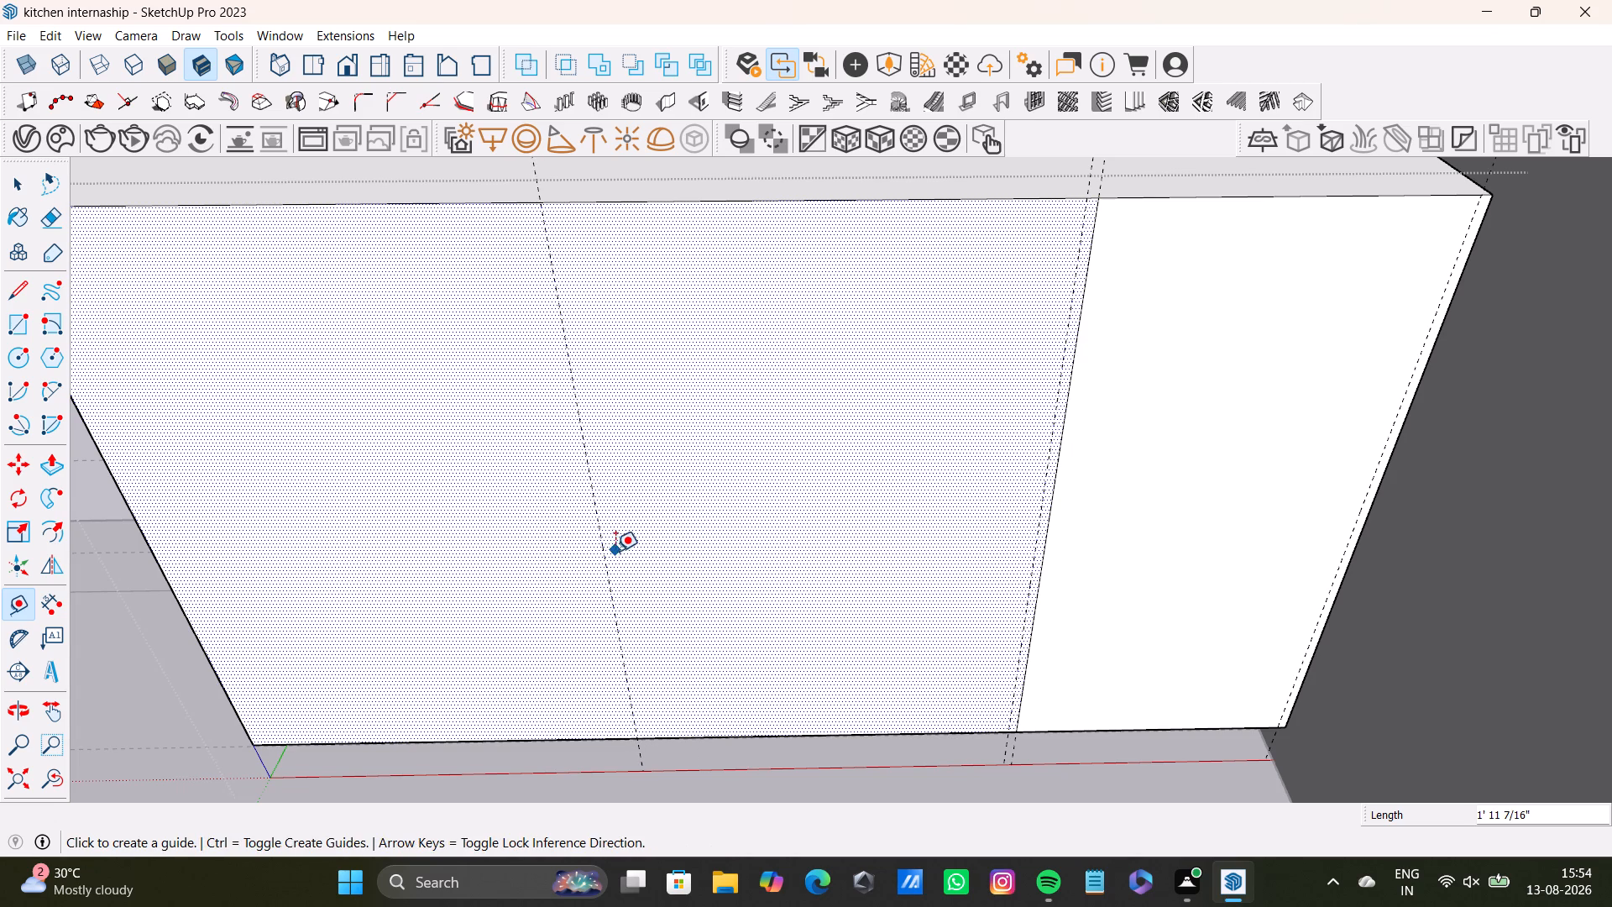
pyautogui.click(607, 551)
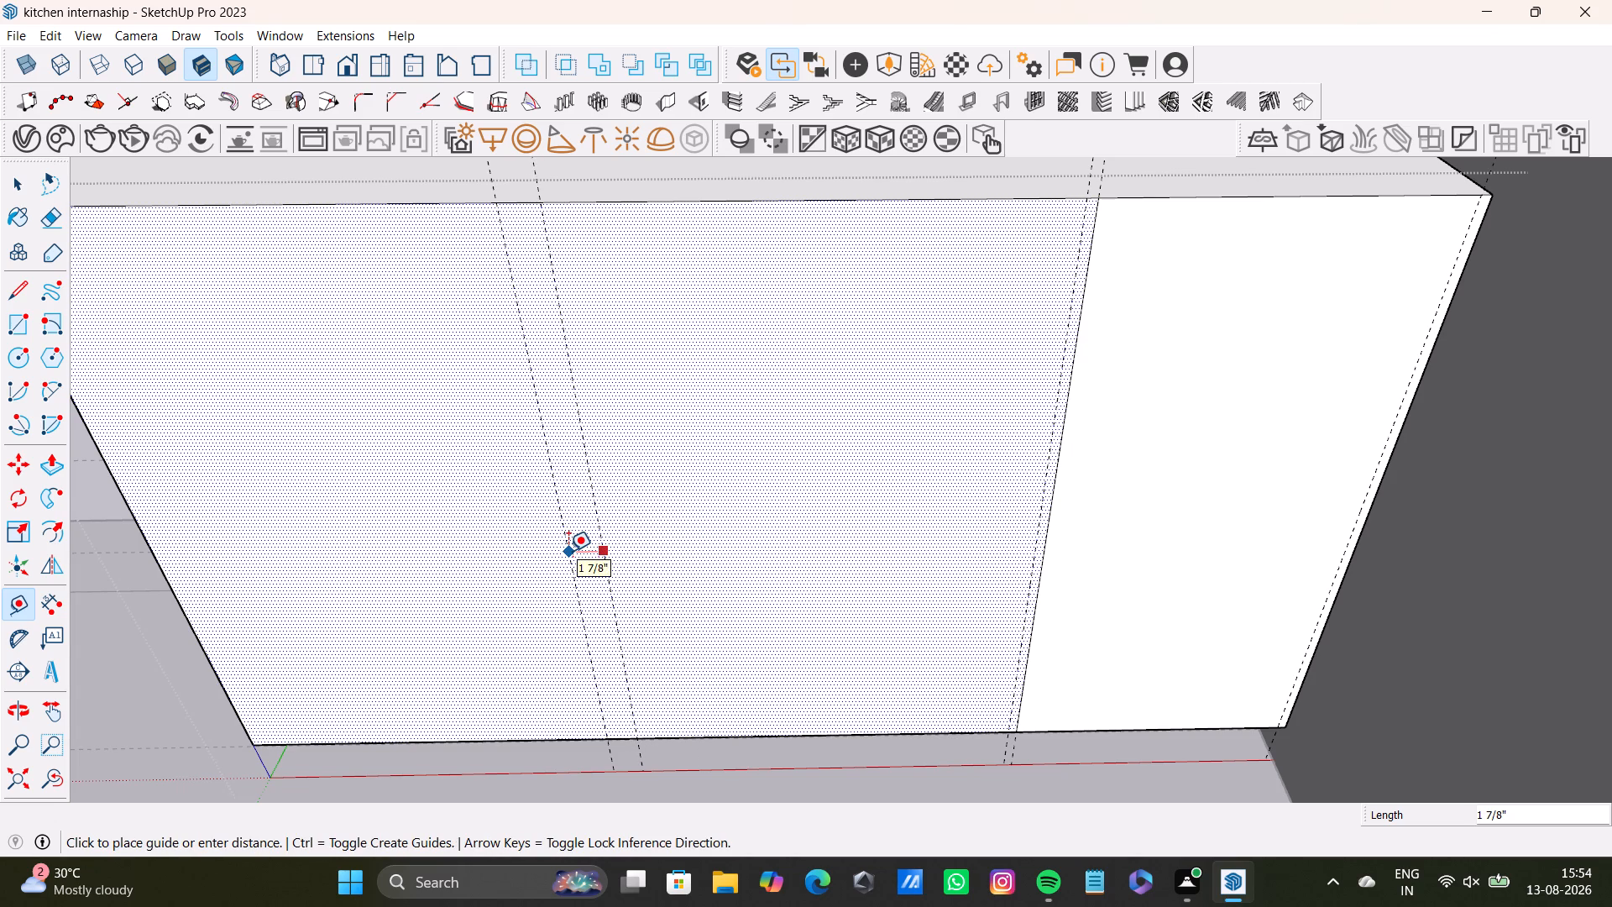
pyautogui.write('0.')
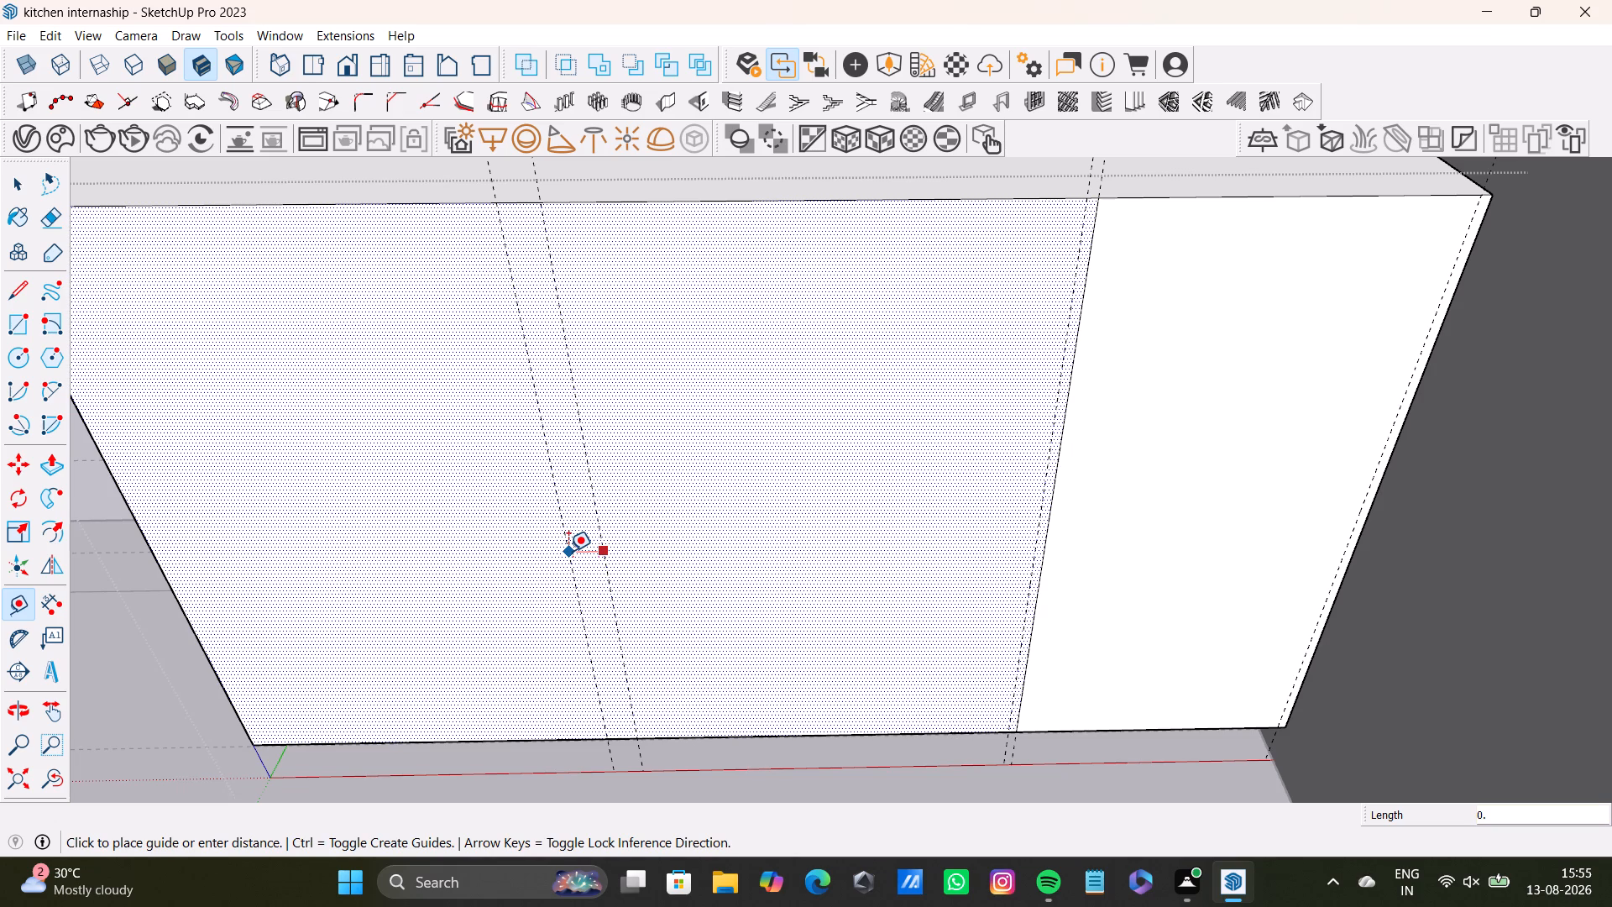
pyautogui.write('0.5')
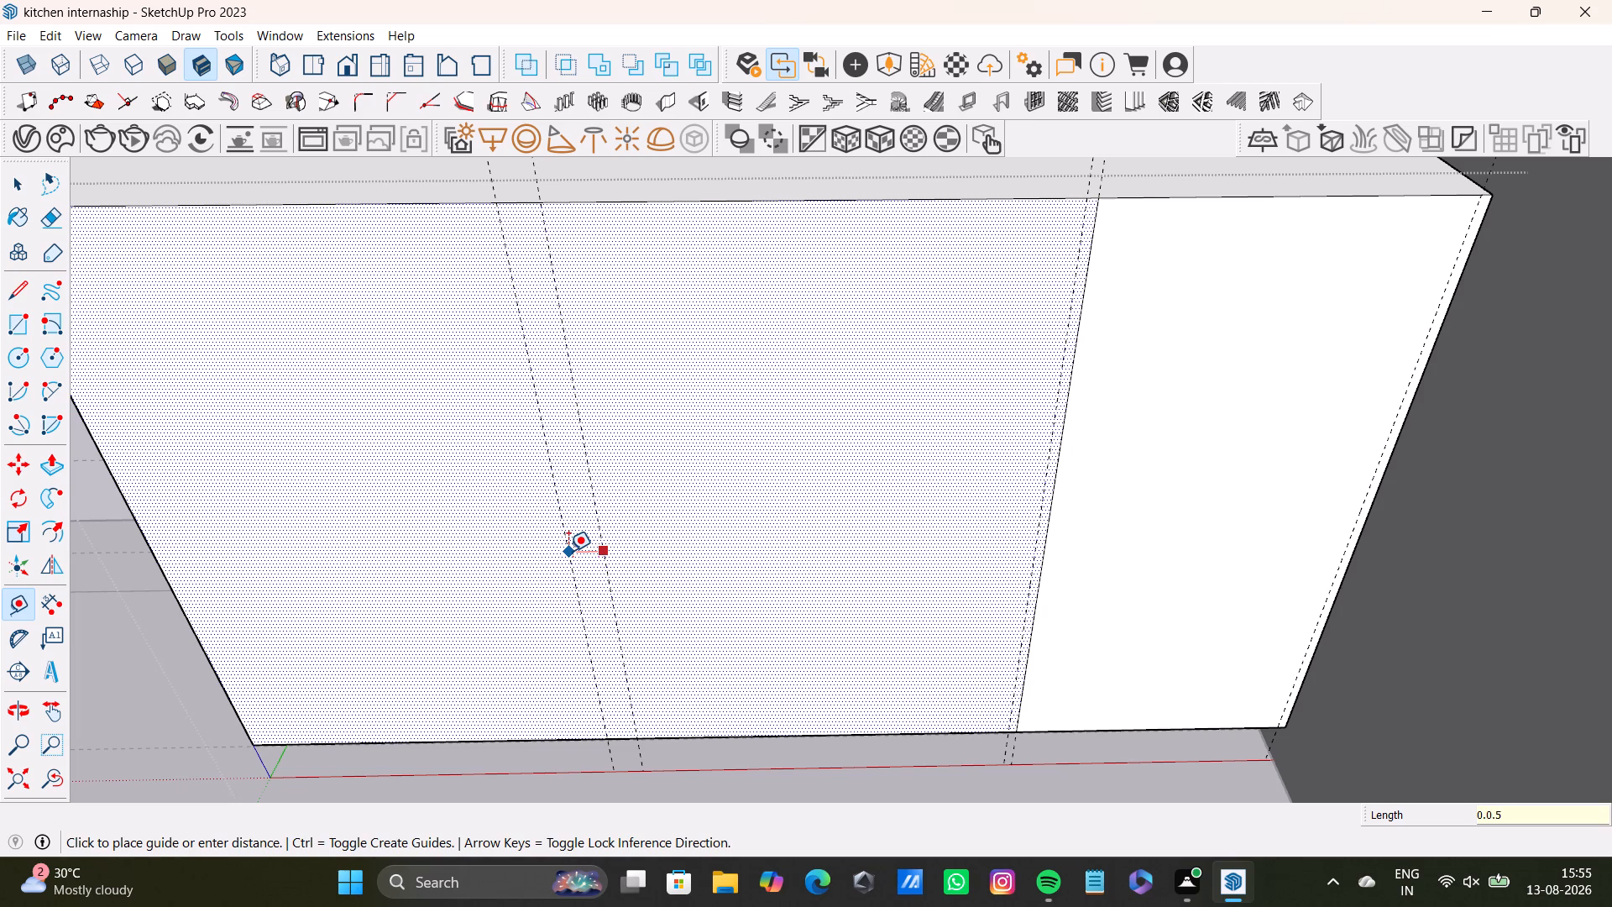
pyautogui.press('BackSpace')
pyautogui.press('BackSpace')
pyautogui.press('BackSpace')
pyautogui.press('5')
pyautogui.hotkey('shift', '"')
pyautogui.press('Return')
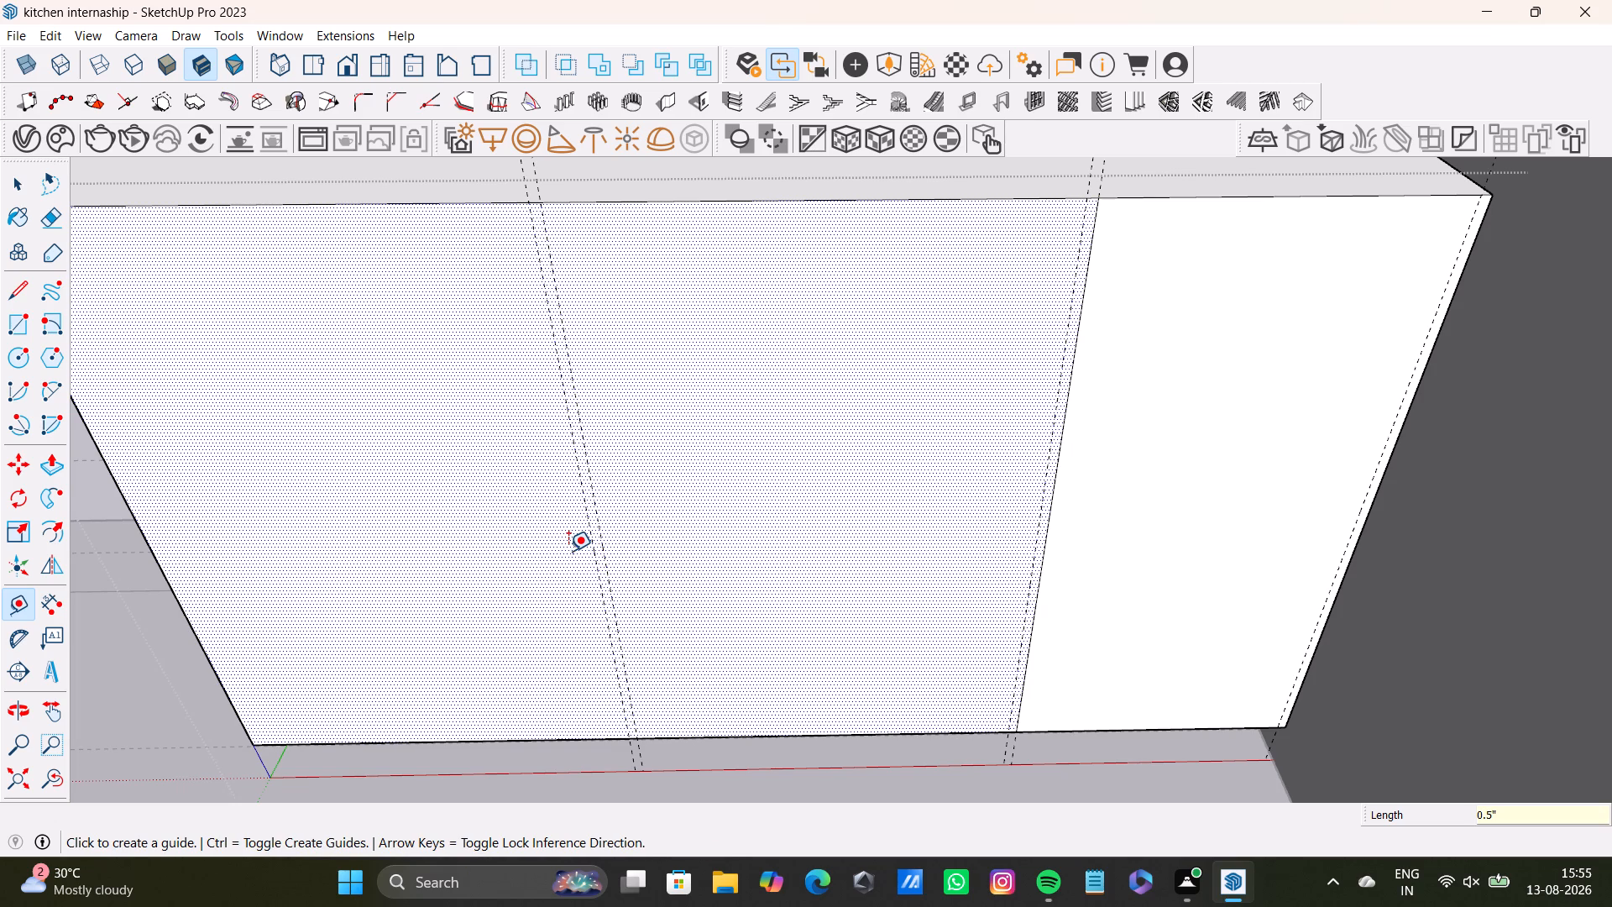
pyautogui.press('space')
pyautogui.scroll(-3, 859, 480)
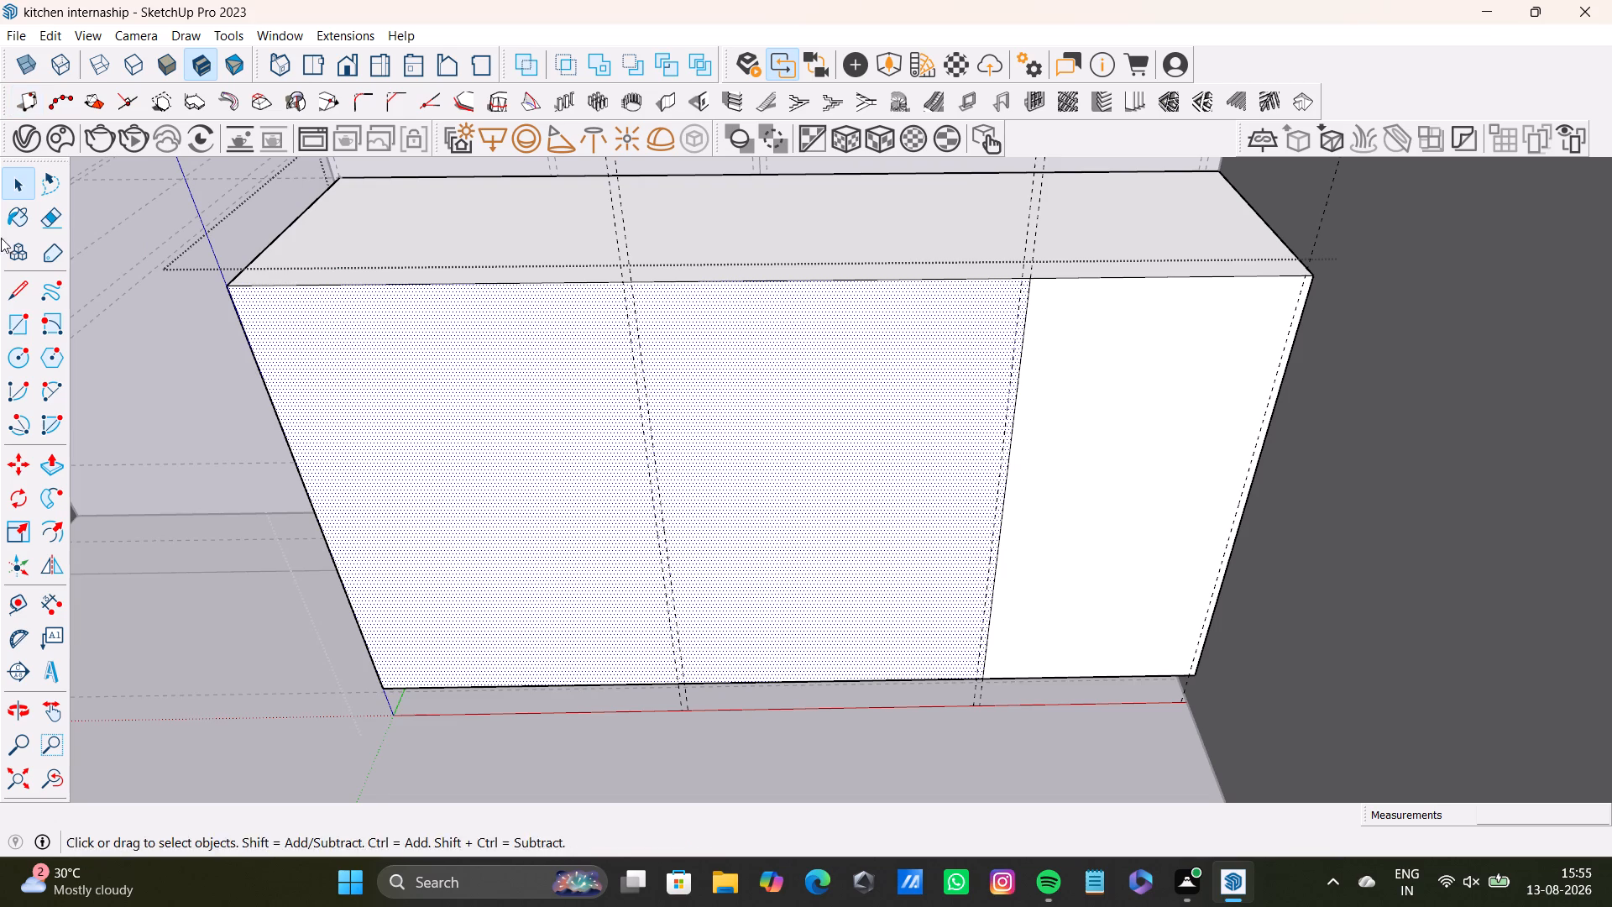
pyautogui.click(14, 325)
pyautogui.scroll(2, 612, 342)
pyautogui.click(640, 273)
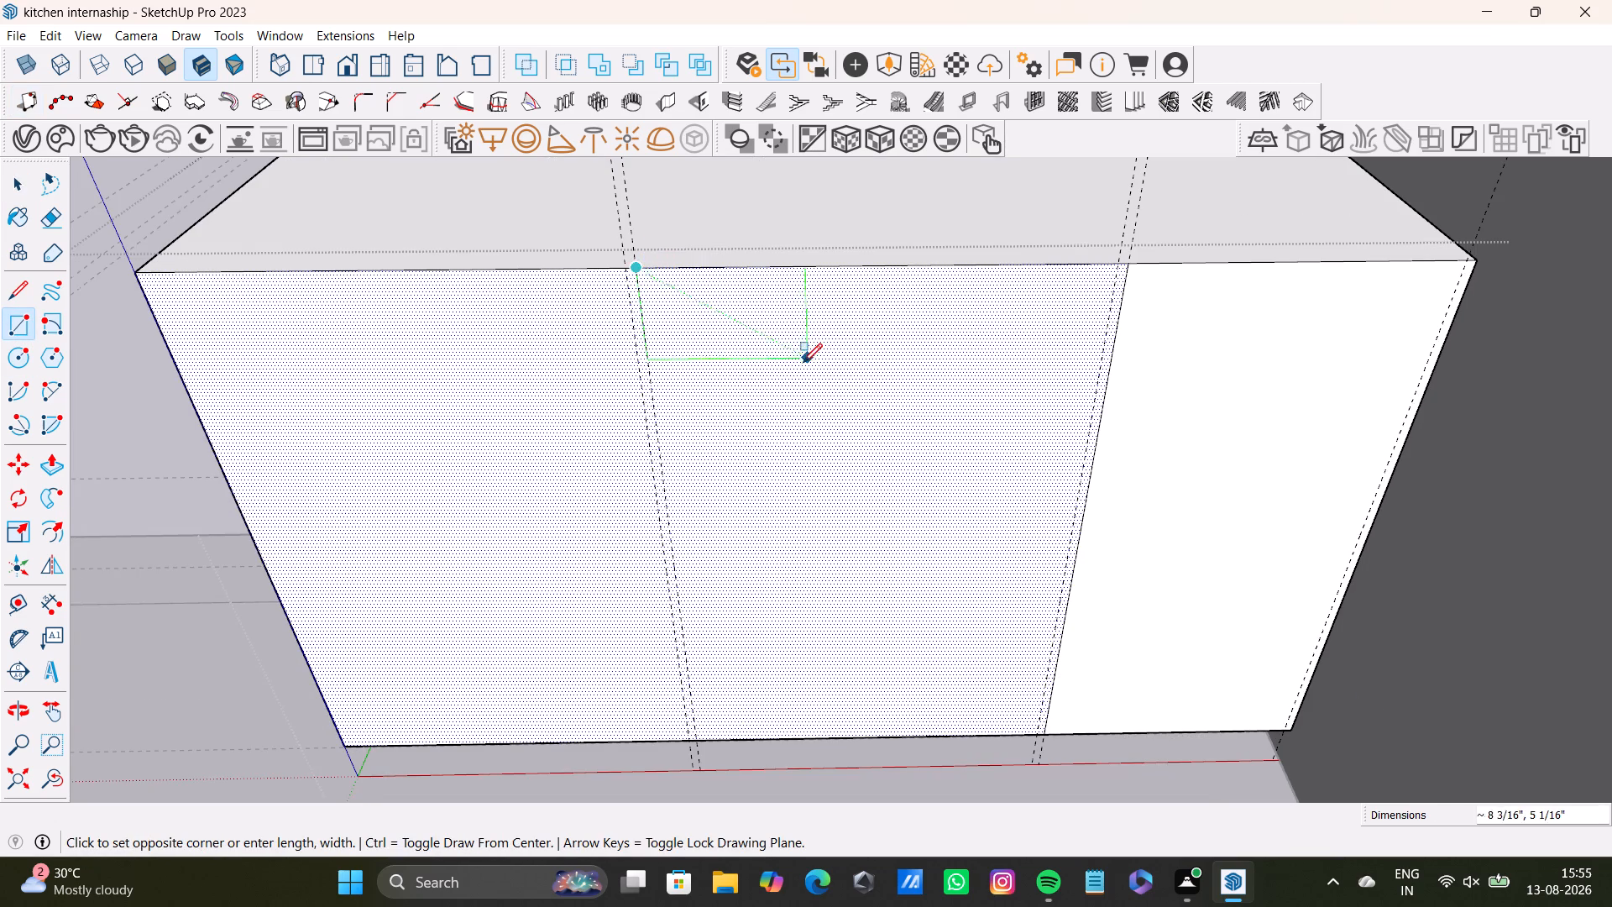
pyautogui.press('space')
# Draw a full-height middle panel rectangle about 1' 11 7/16" by 2' 10 15/16" between the two guide pairs on the cabinet front.
pyautogui.click(15, 321)
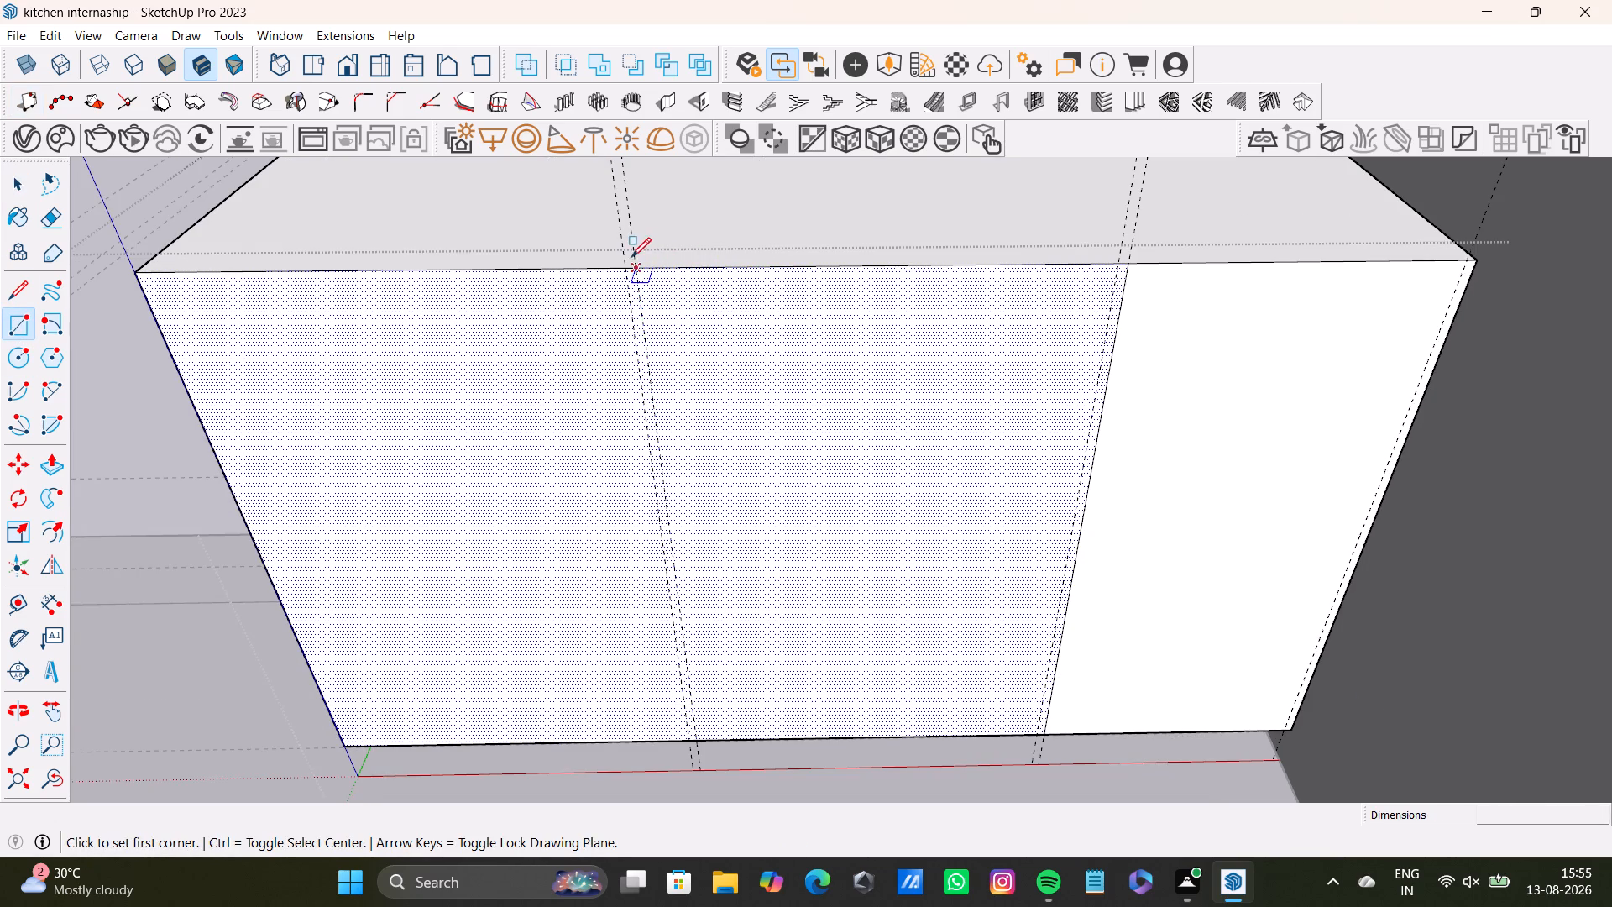
pyautogui.click(638, 270)
pyautogui.scroll(-3, 930, 516)
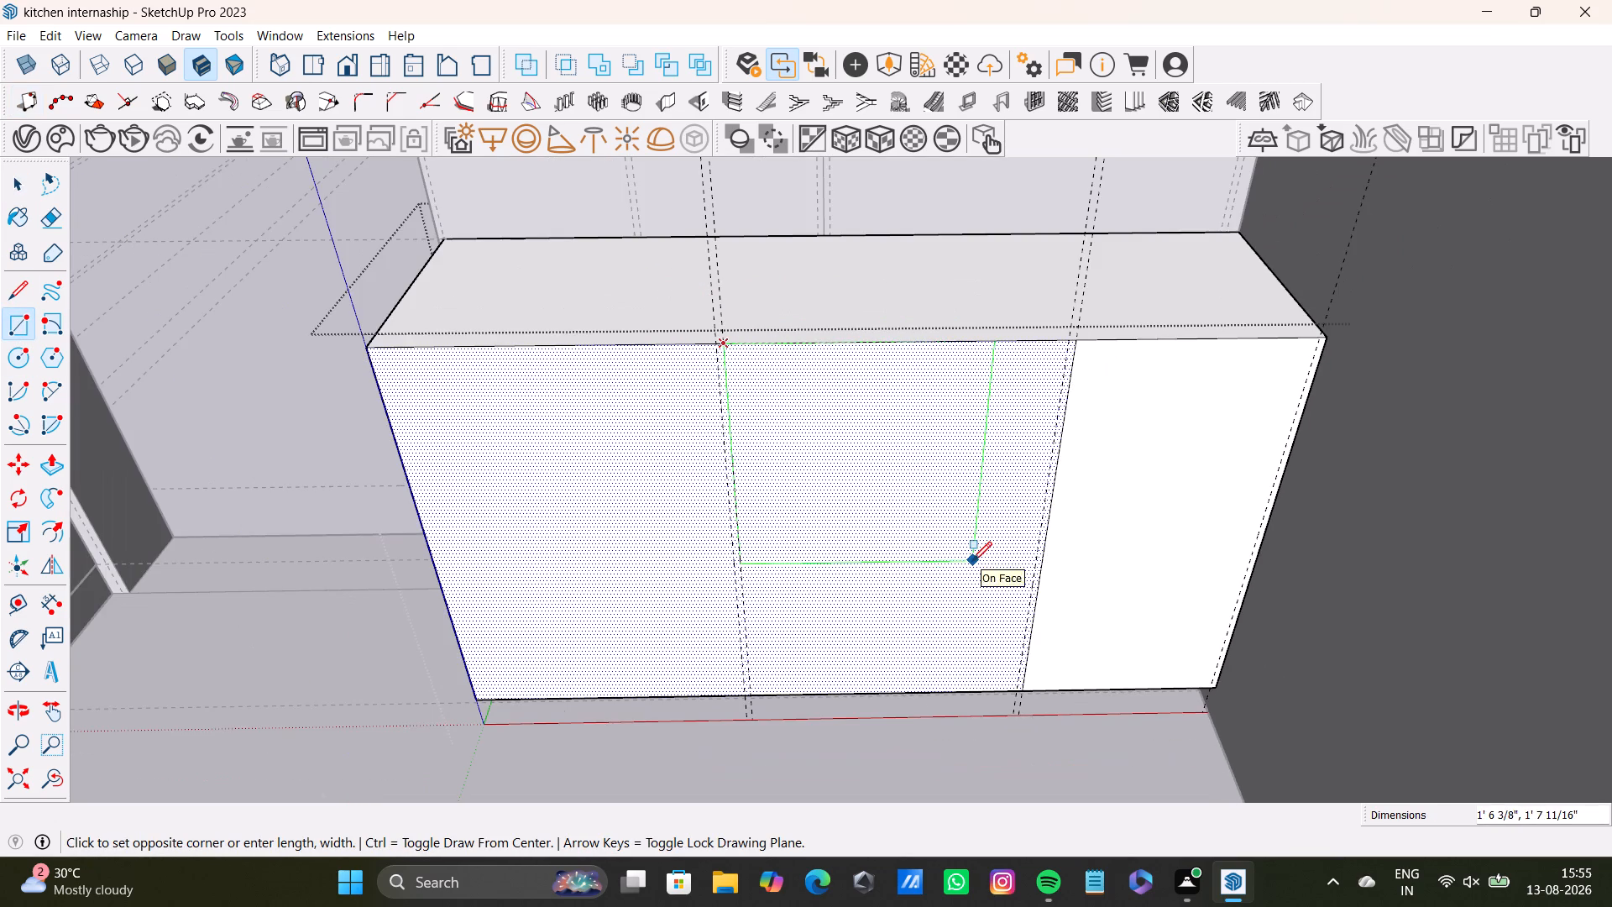
pyautogui.moveTo(972, 561); pyautogui.dragTo(960, 464, button='middle')
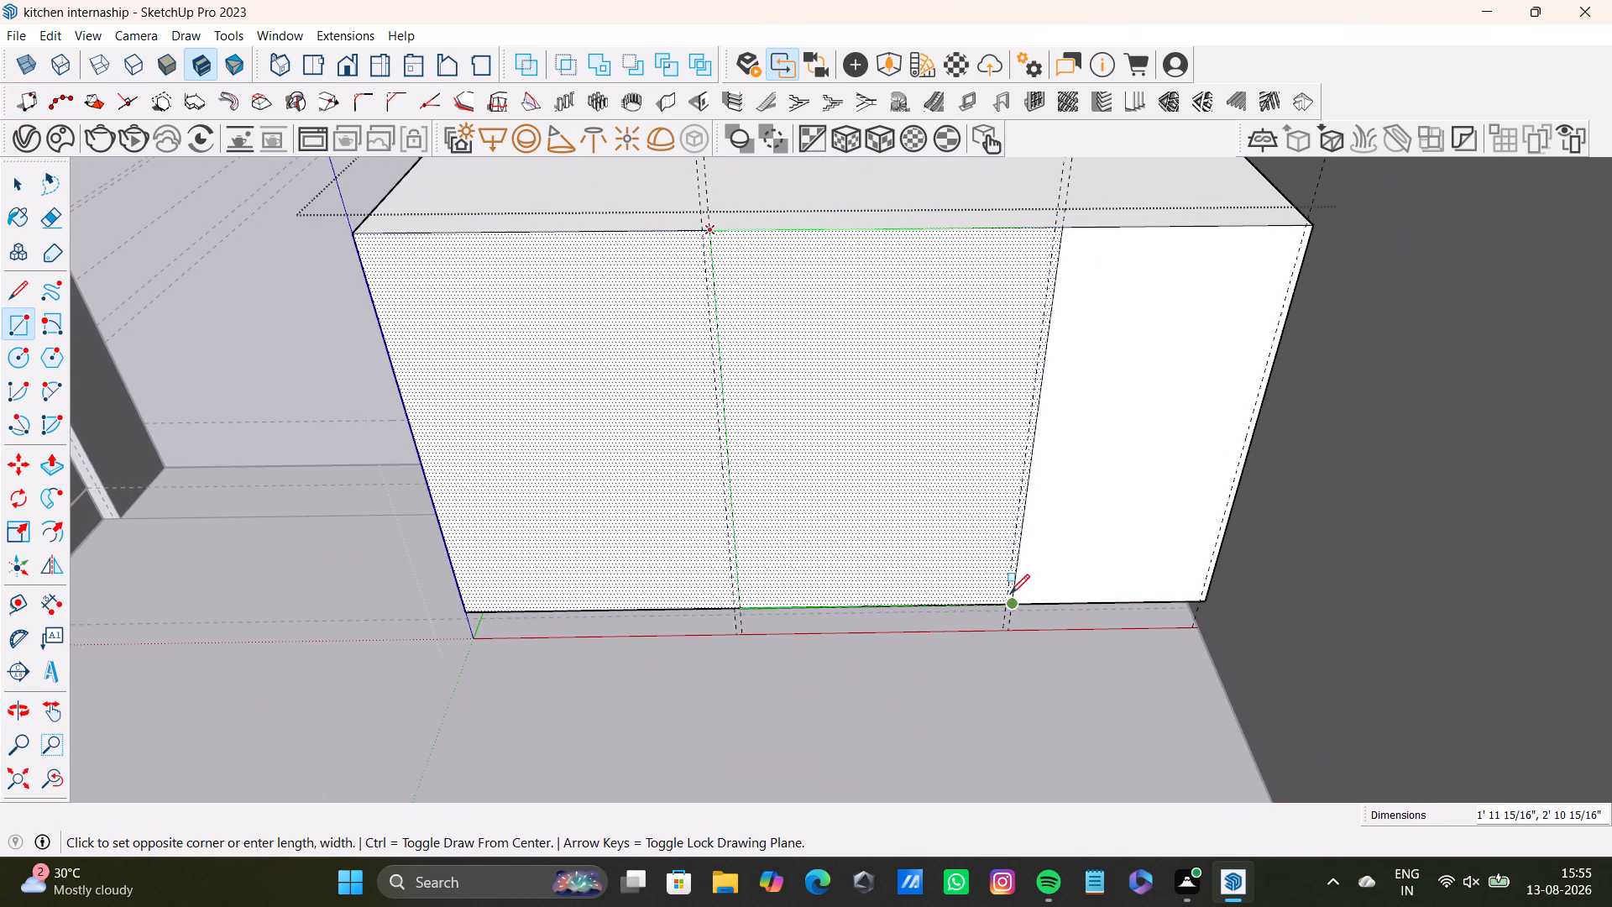
pyautogui.press('Left')
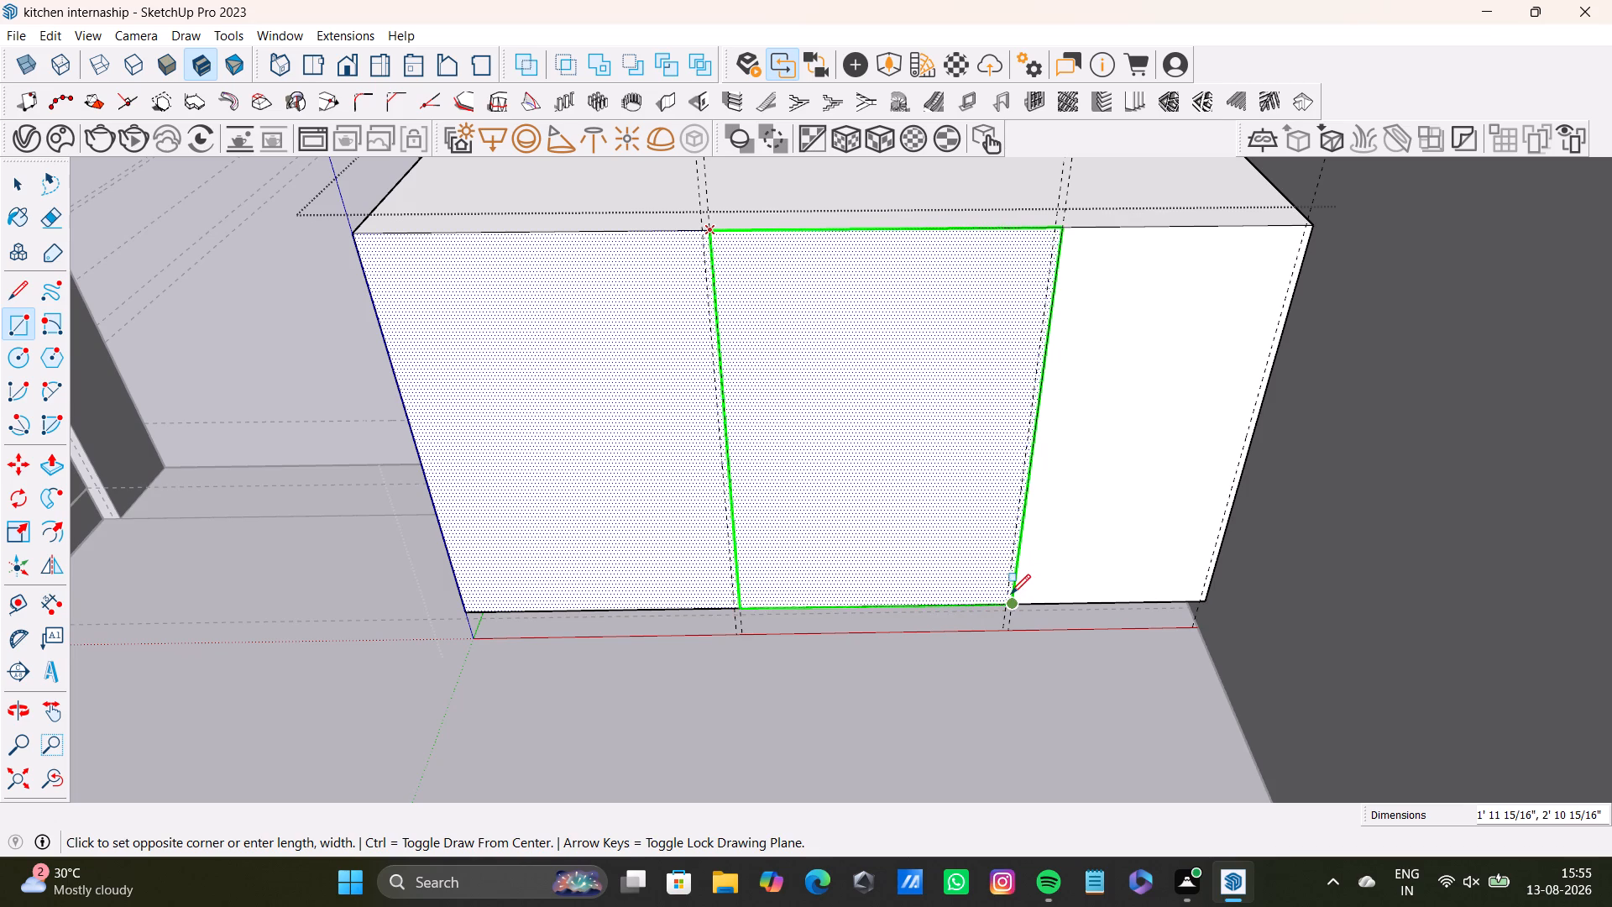
pyautogui.scroll(6, 1011, 594)
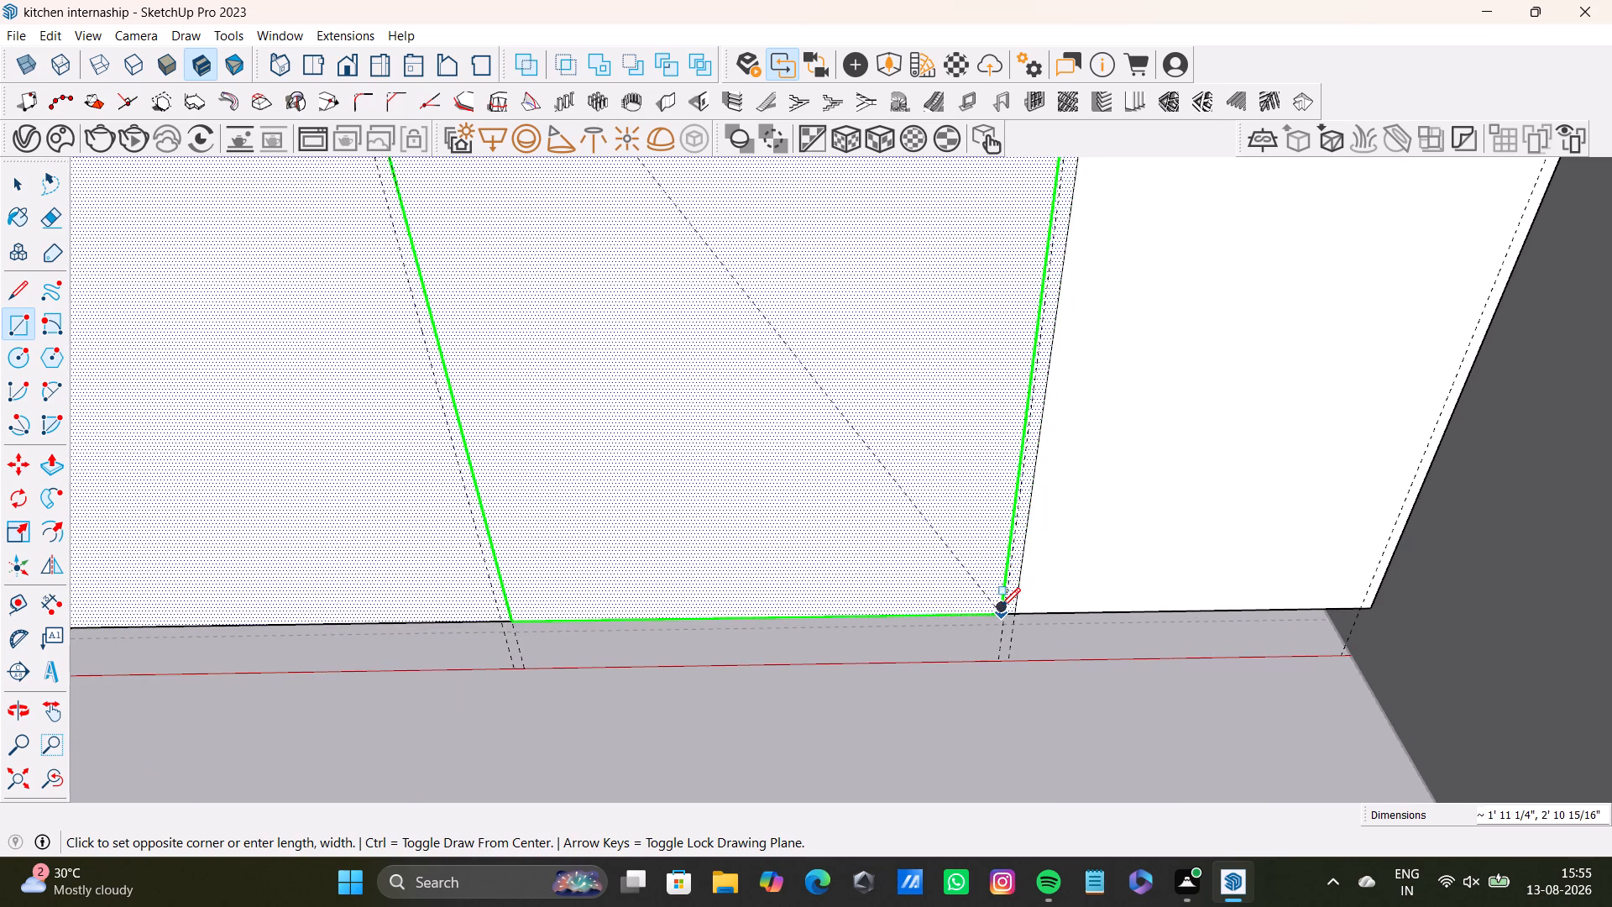
pyautogui.scroll(5, 1003, 606)
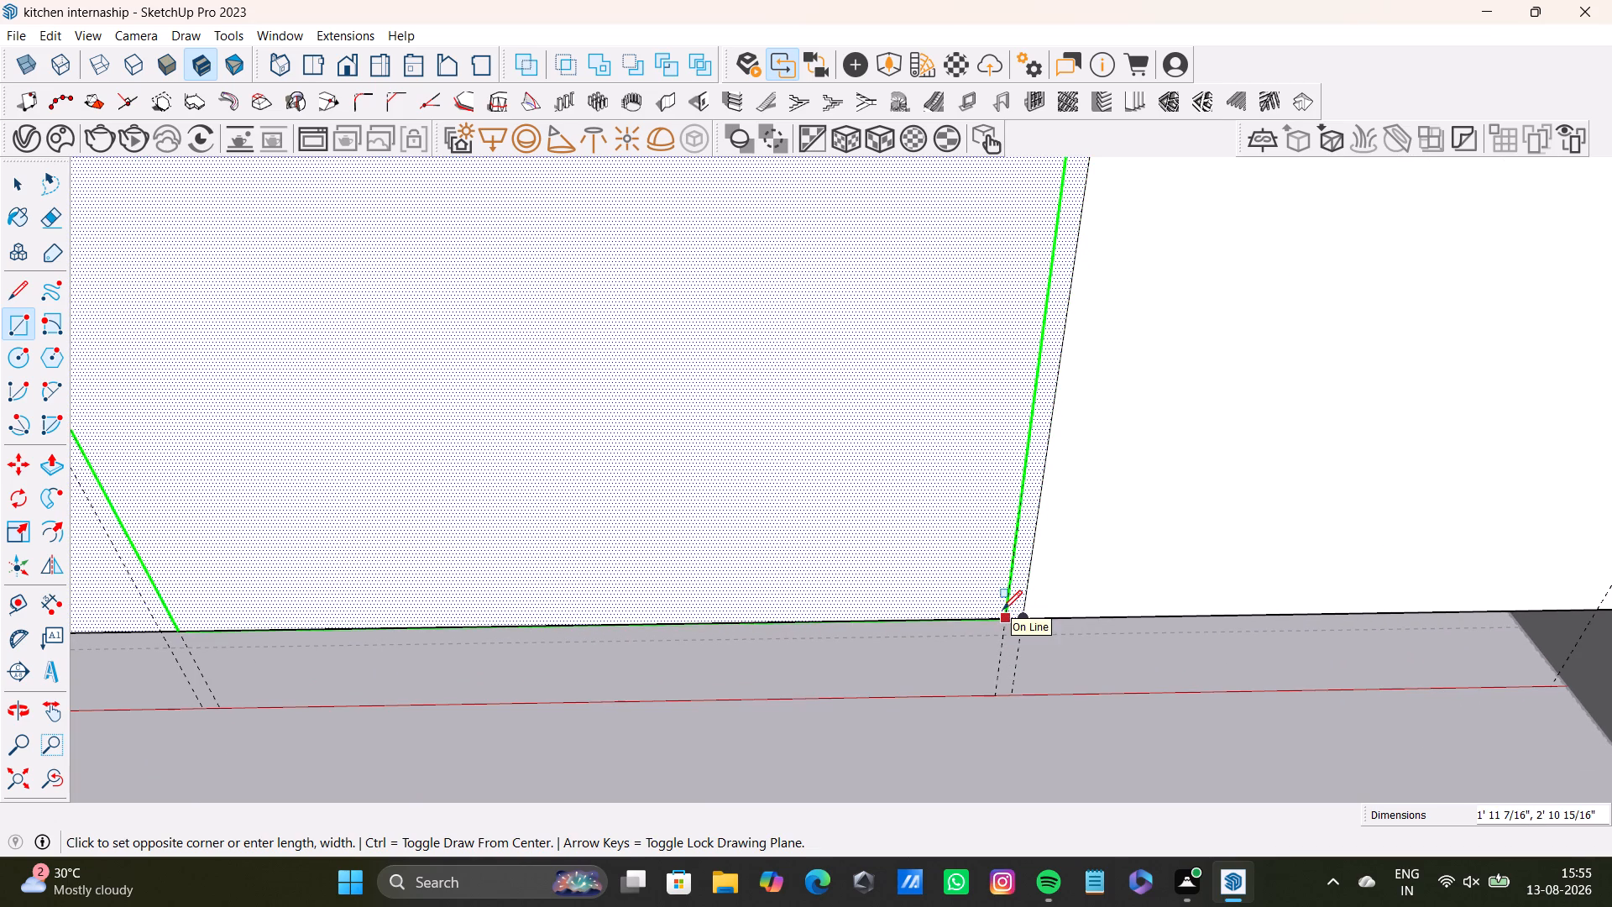
pyautogui.click(1002, 610)
pyautogui.scroll(-12, 819, 585)
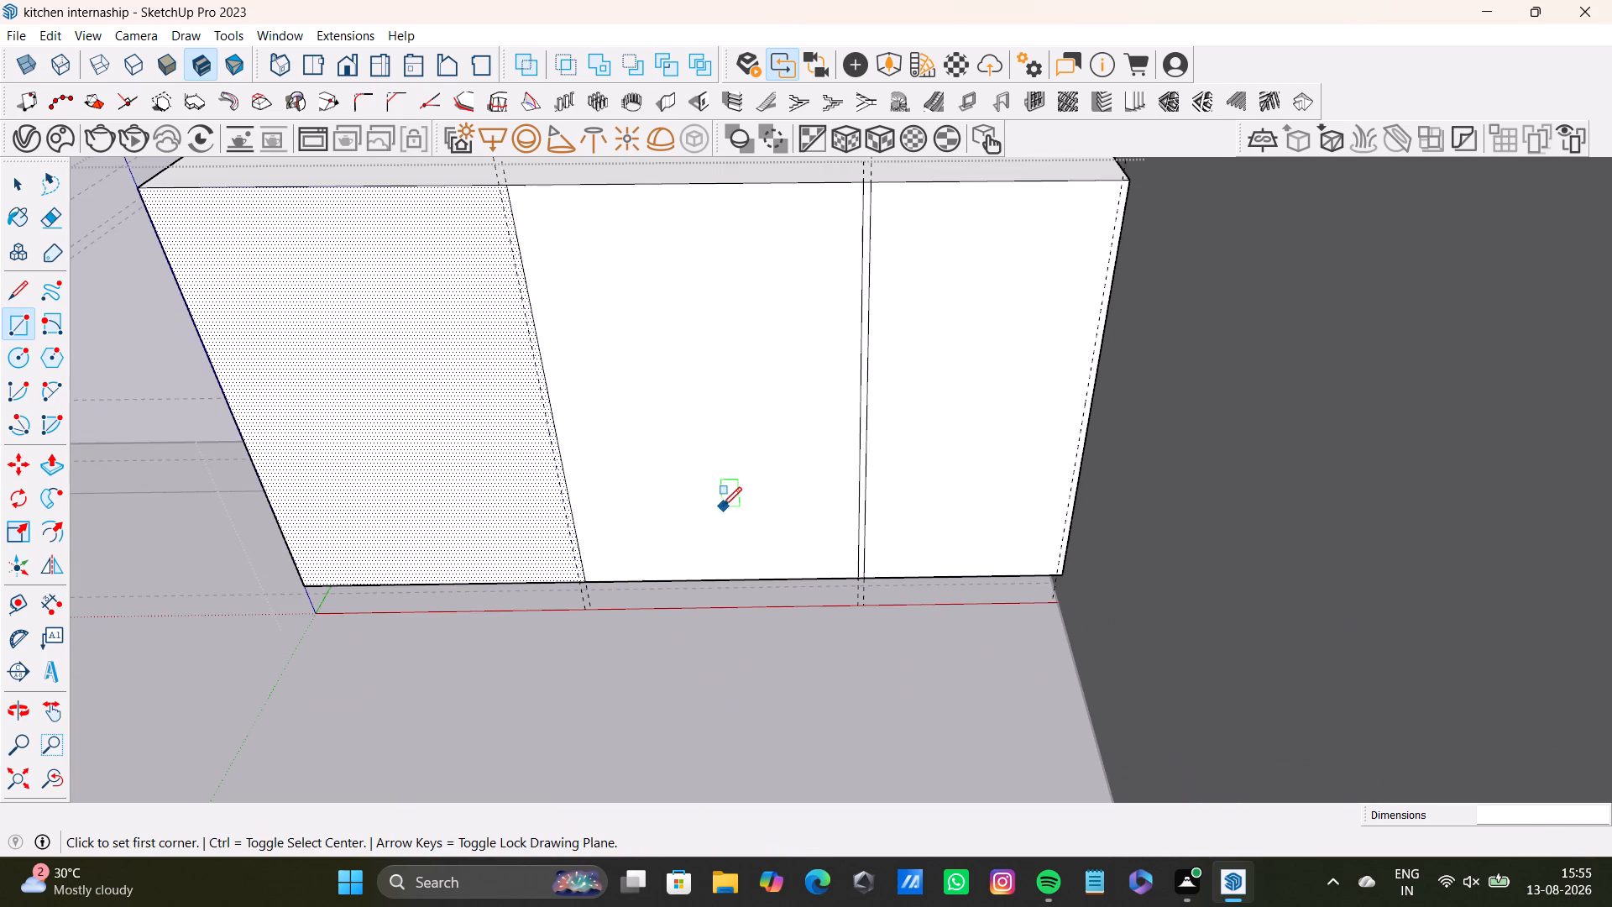
# Place a vertical guide 0.5" in from the cabinet front's doorway-side edge.
pyautogui.keyDown('shift'); pyautogui.moveTo(724, 505); pyautogui.dragTo(943, 570, button='middle'); pyautogui.keyUp('shift')
pyautogui.scroll(3, 399, 485)
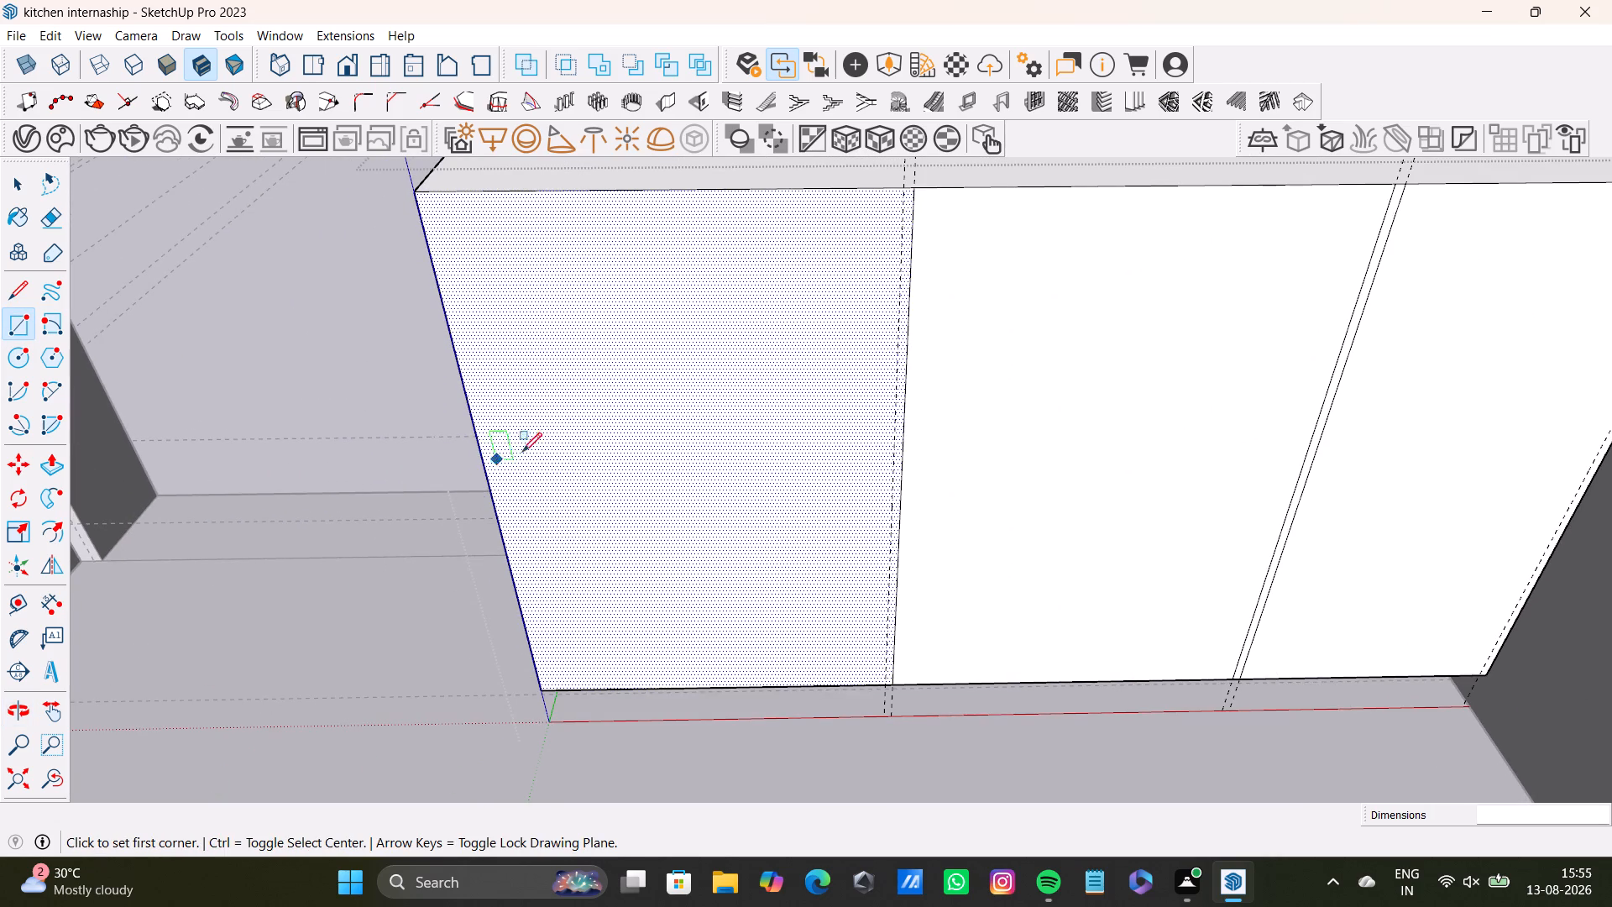
pyautogui.press('space')
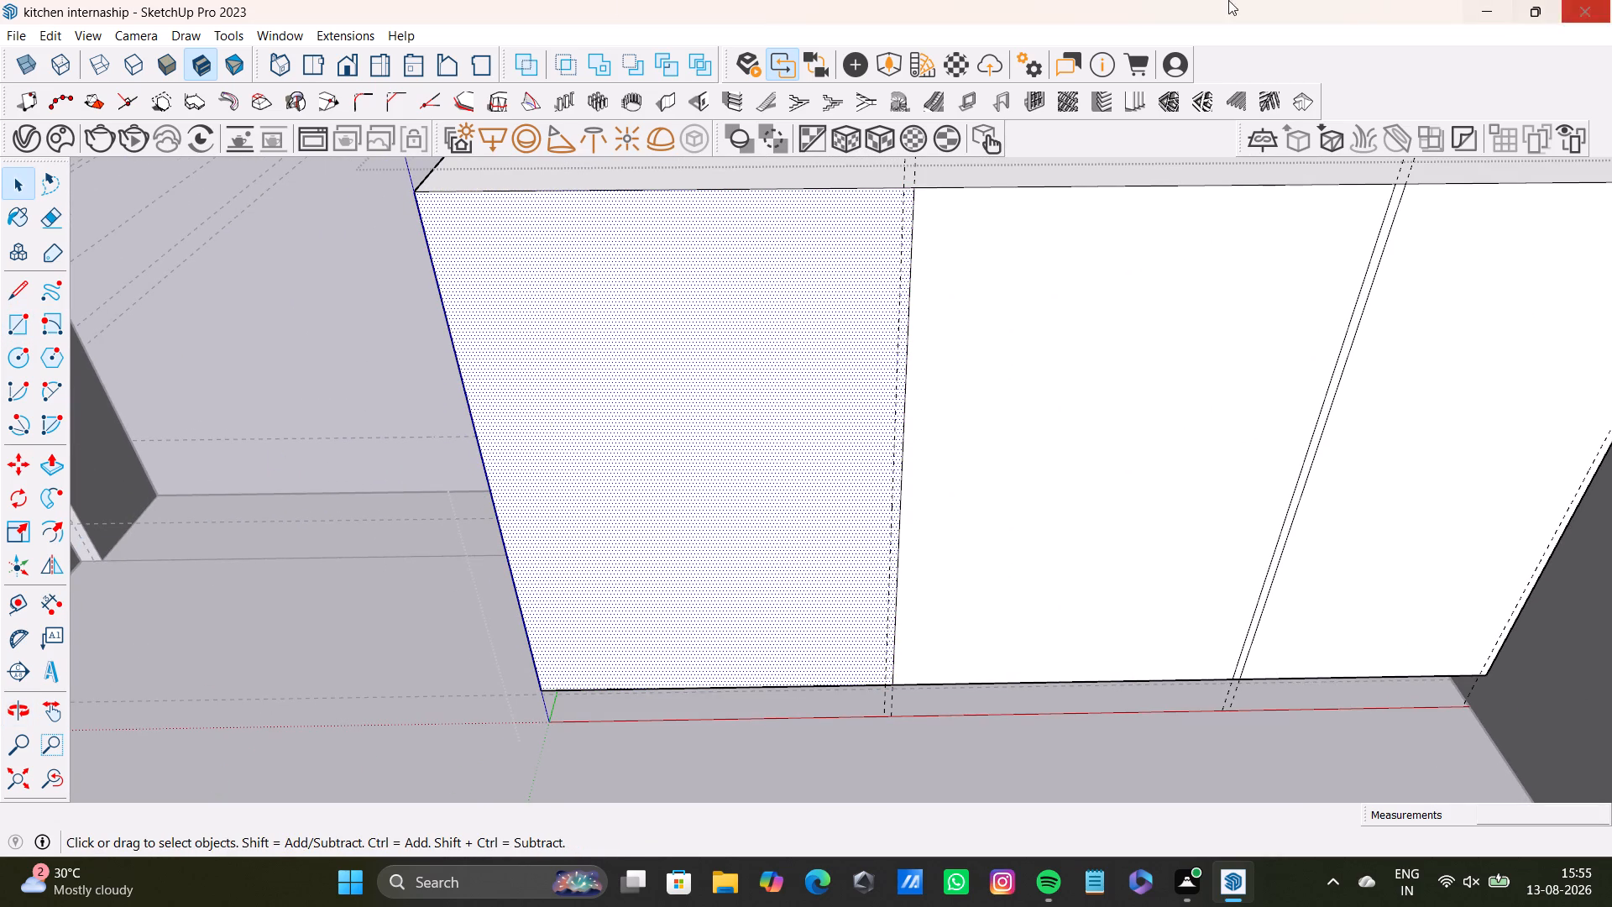
pyautogui.press('t')
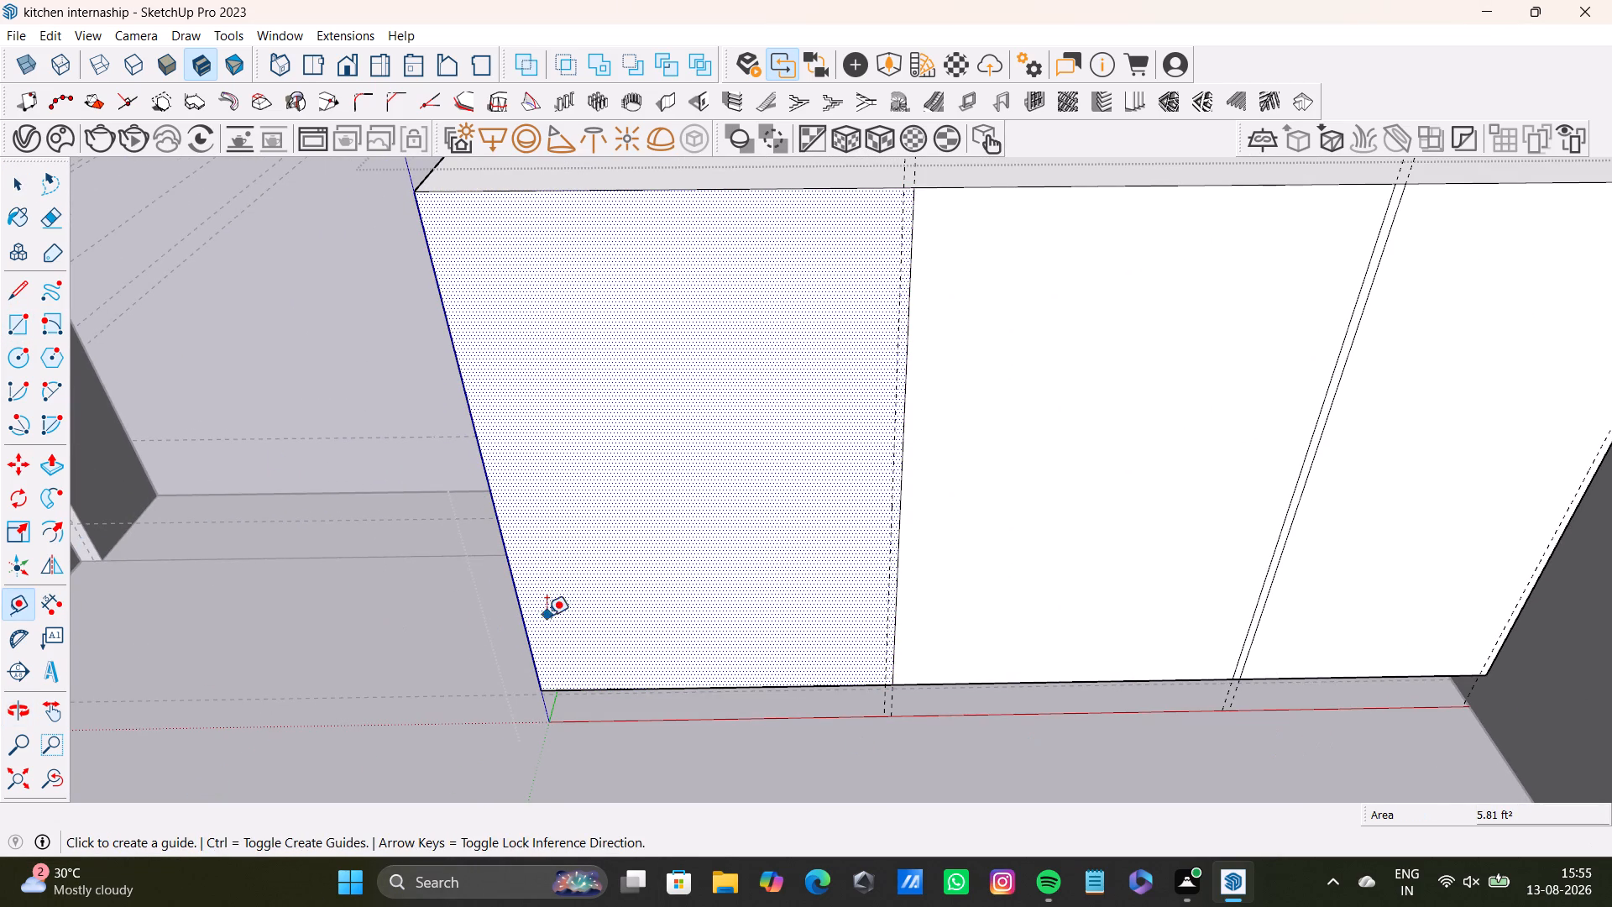
pyautogui.click(526, 627)
pyautogui.write('0.5')
pyautogui.hotkey('shift', '"')
pyautogui.press('Return')
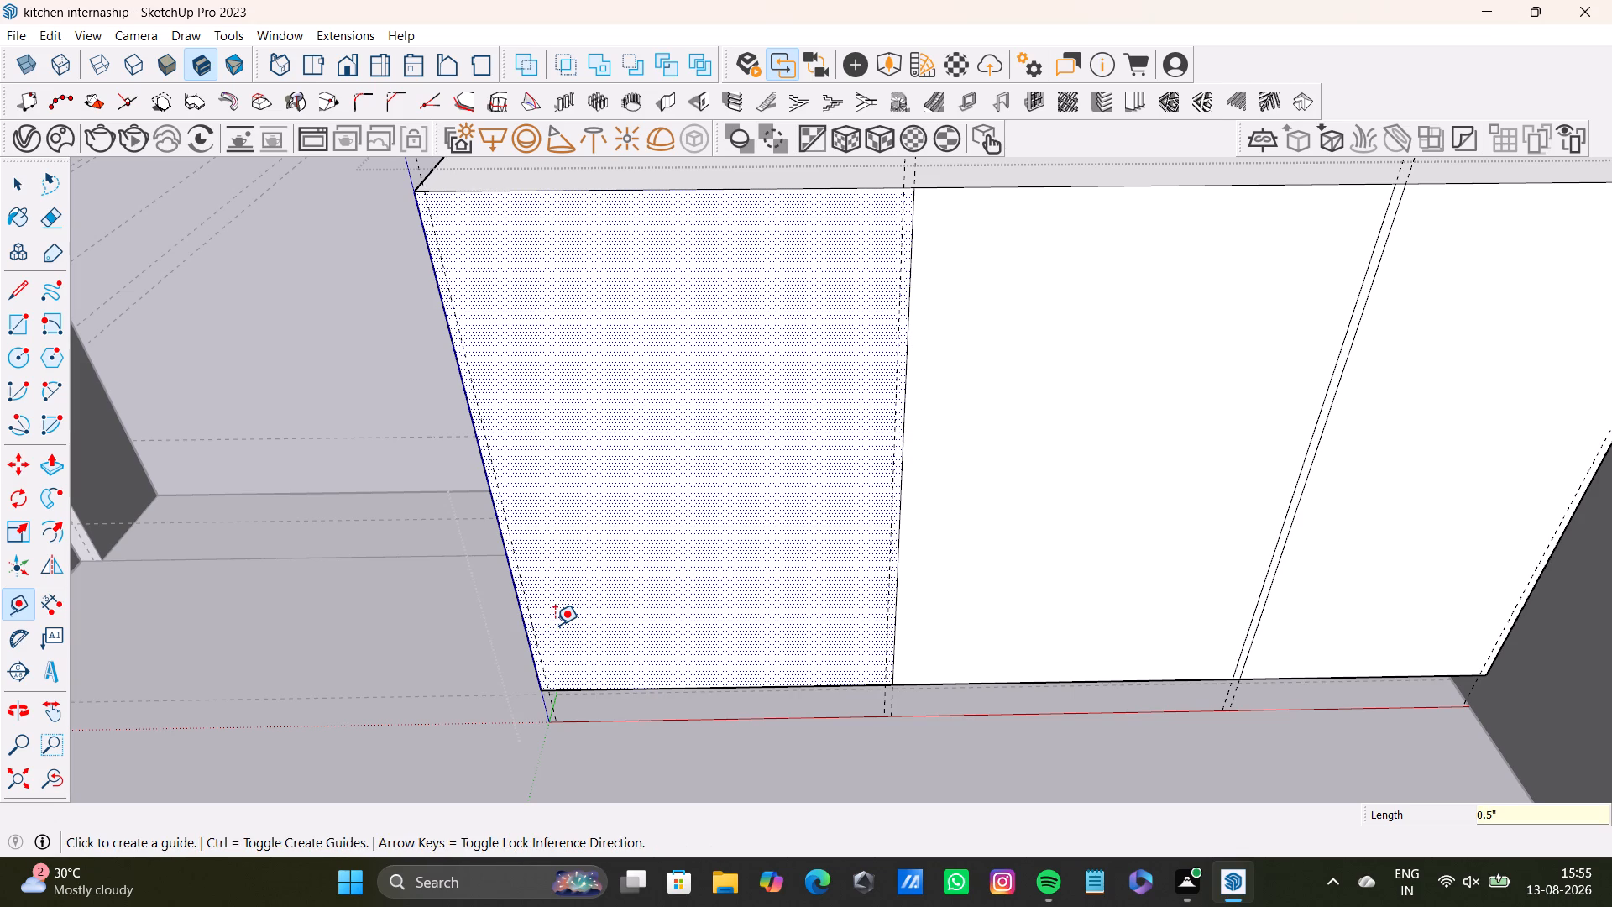
pyautogui.press('space')
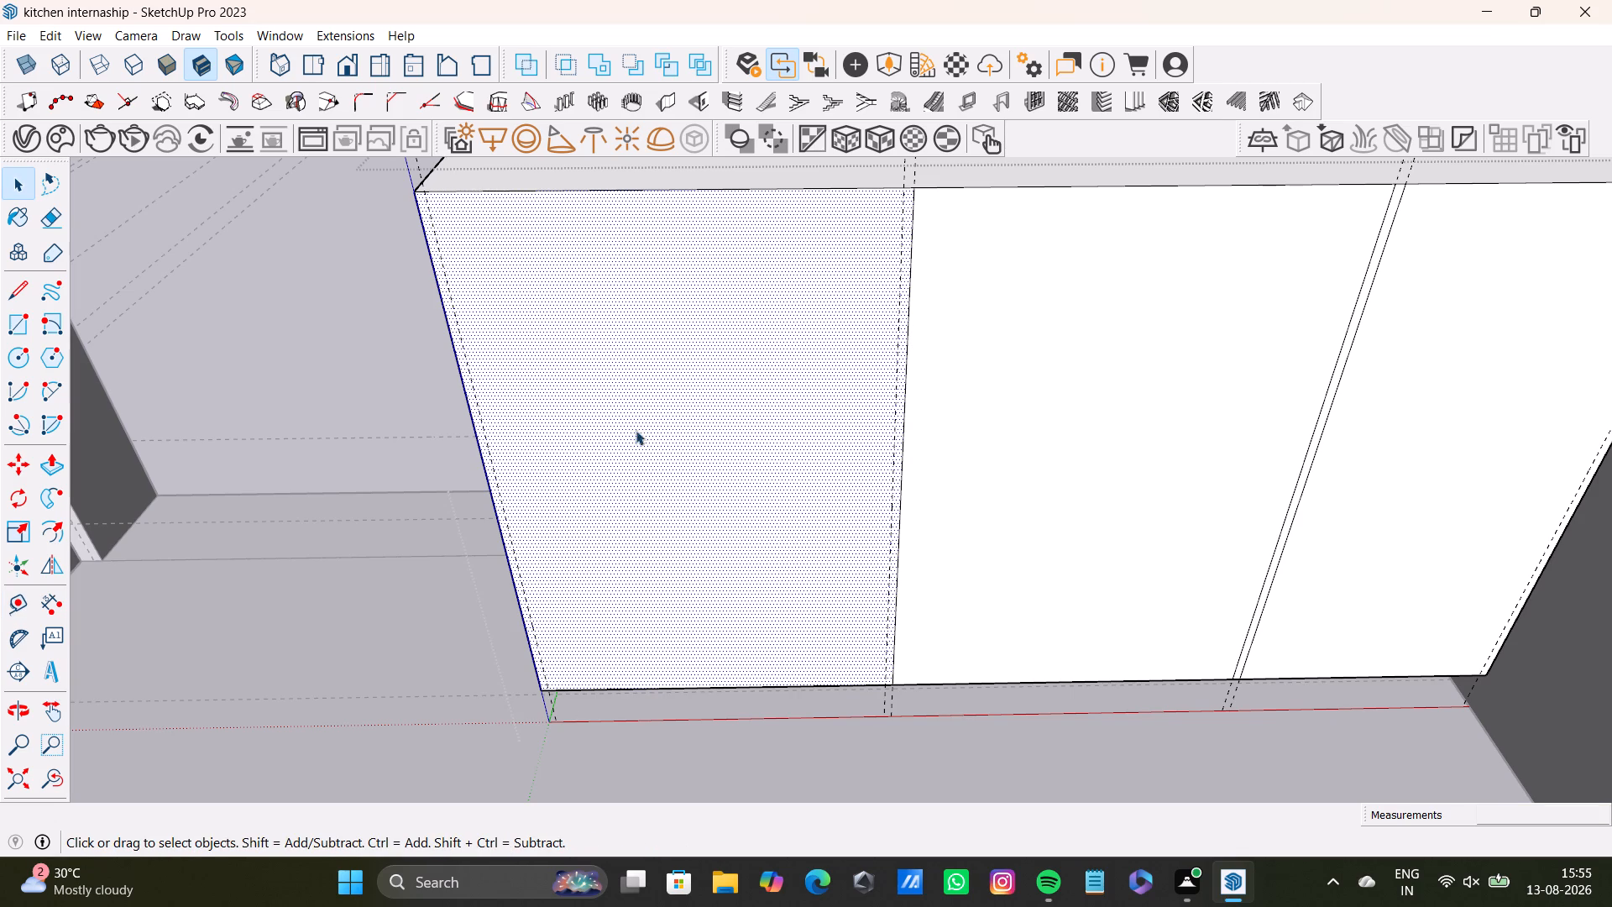
# Draw a full-height rectangle about 1' 10 15/16" by 2' 10 15/16" from the doorway-side guide to the nearest guide of the middle gap.
pyautogui.moveTo(699, 457); pyautogui.dragTo(586, 482, button='middle')
pyautogui.moveTo(762, 434); pyautogui.dragTo(763, 477, button='middle')
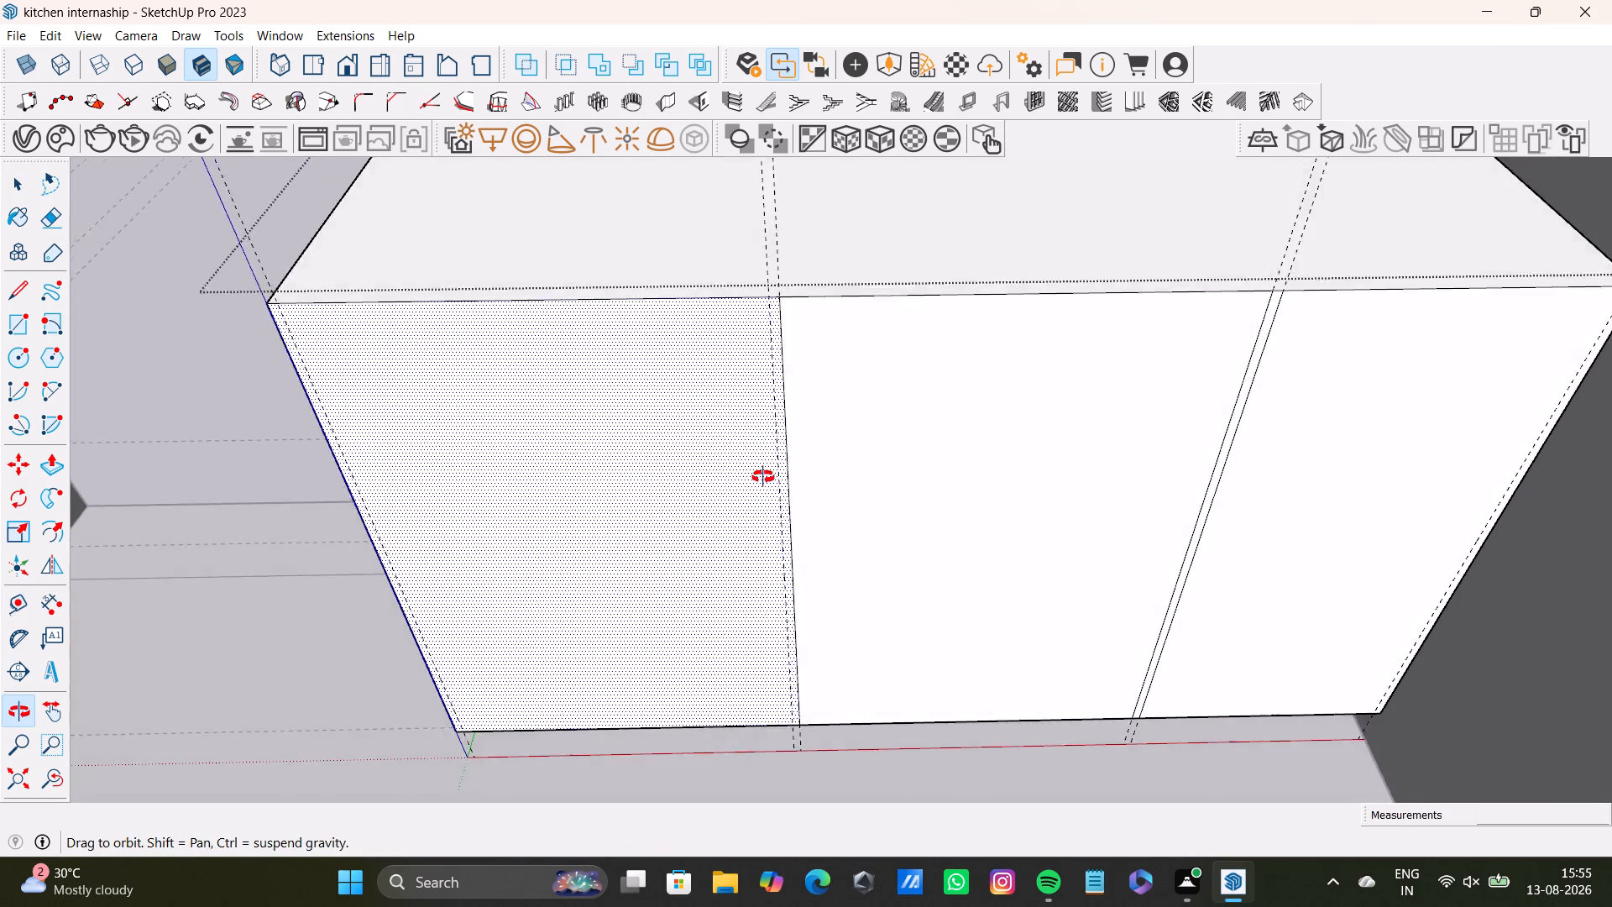
pyautogui.moveTo(763, 477); pyautogui.dragTo(751, 442, button='middle')
pyautogui.click(19, 326)
pyautogui.scroll(2, 260, 334)
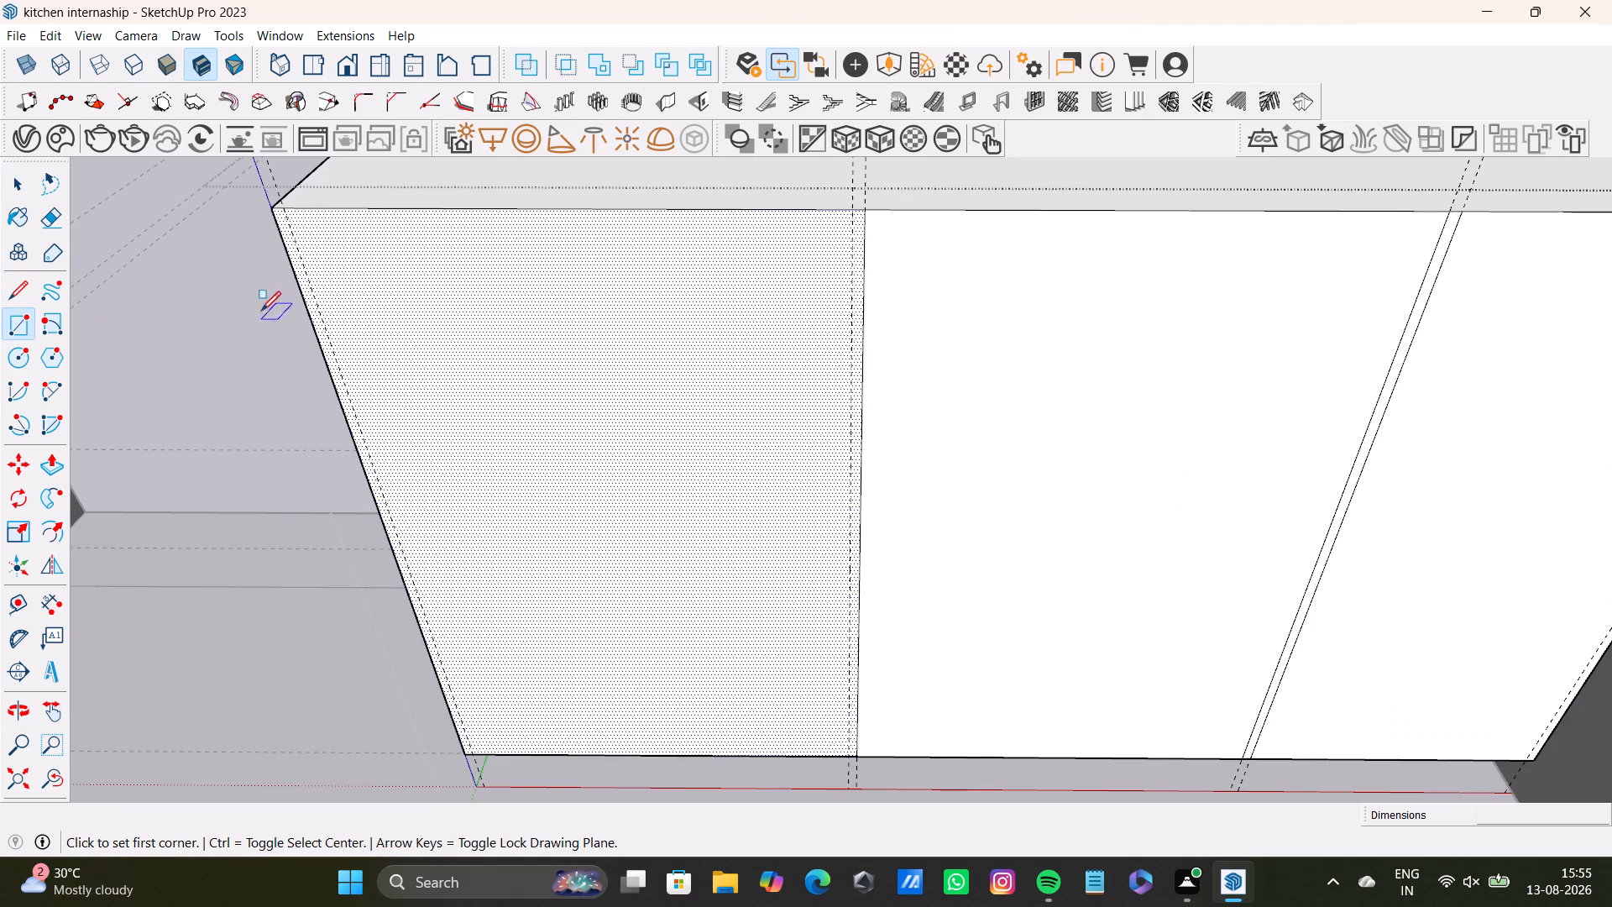
pyautogui.click(285, 210)
pyautogui.scroll(-1, 709, 616)
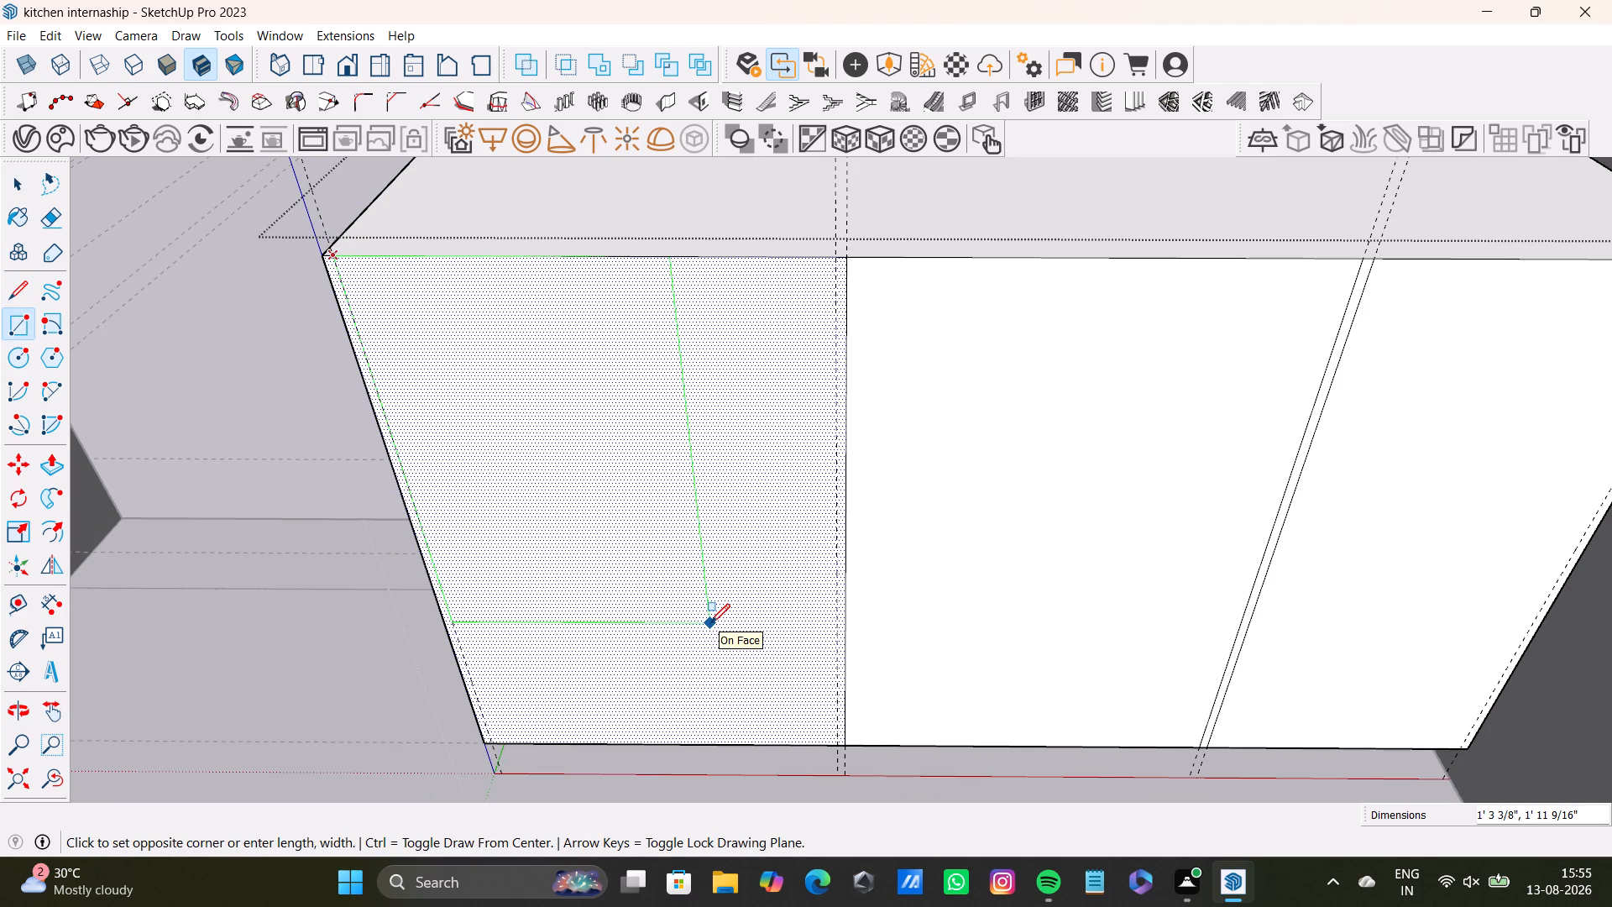
pyautogui.press('Left')
pyautogui.scroll(-2, 755, 668)
pyautogui.moveTo(780, 668); pyautogui.dragTo(788, 653, button='middle')
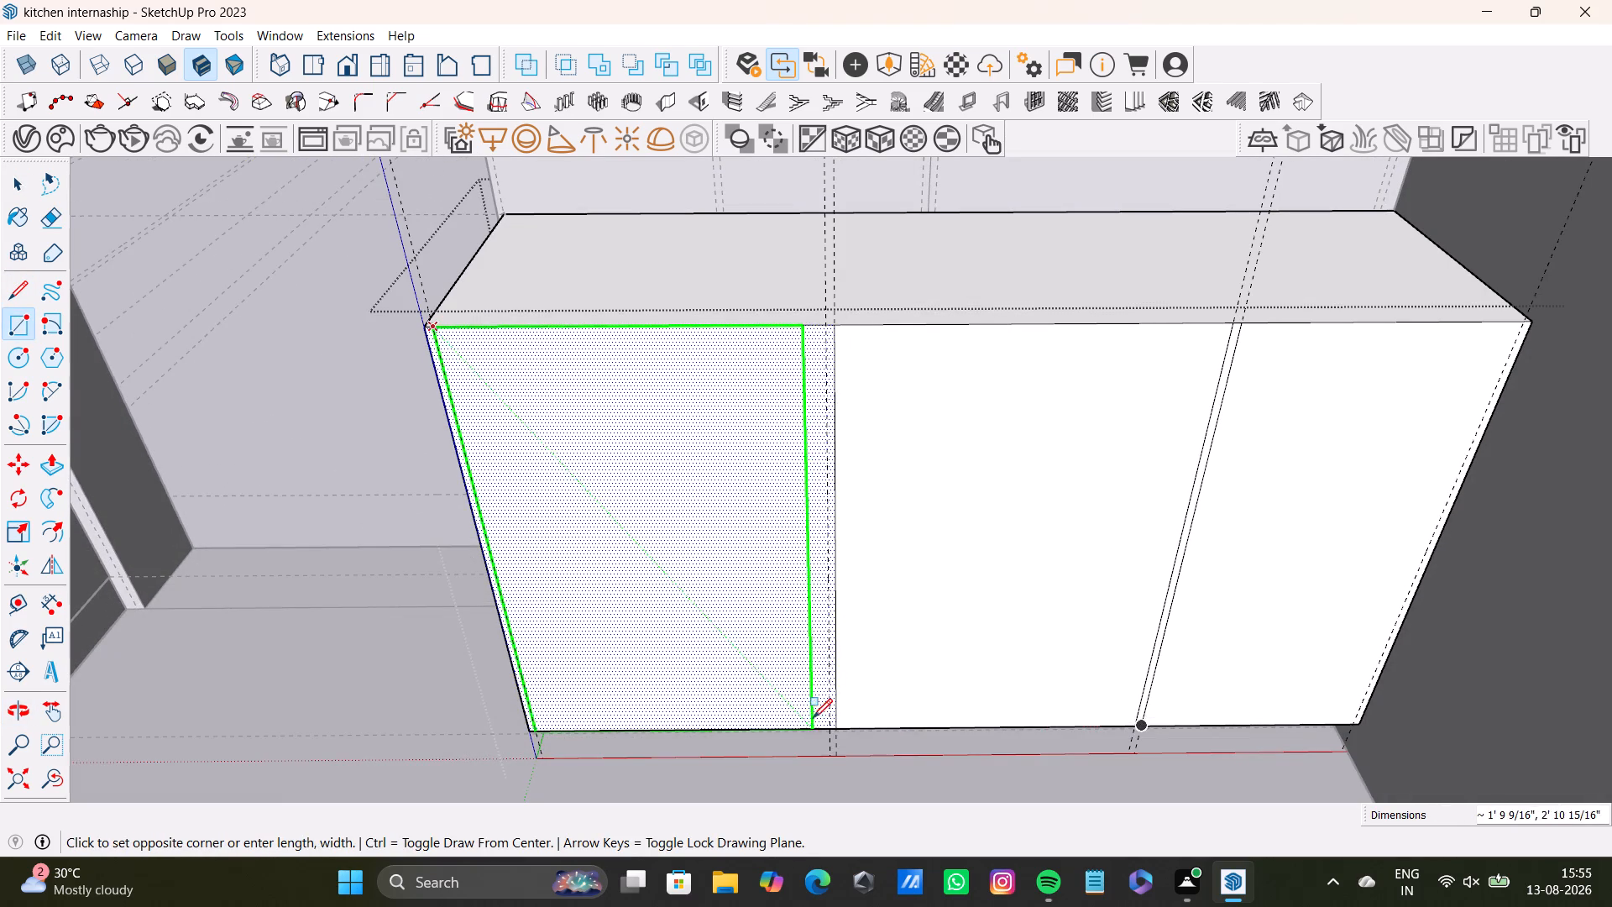
pyautogui.scroll(6, 829, 711)
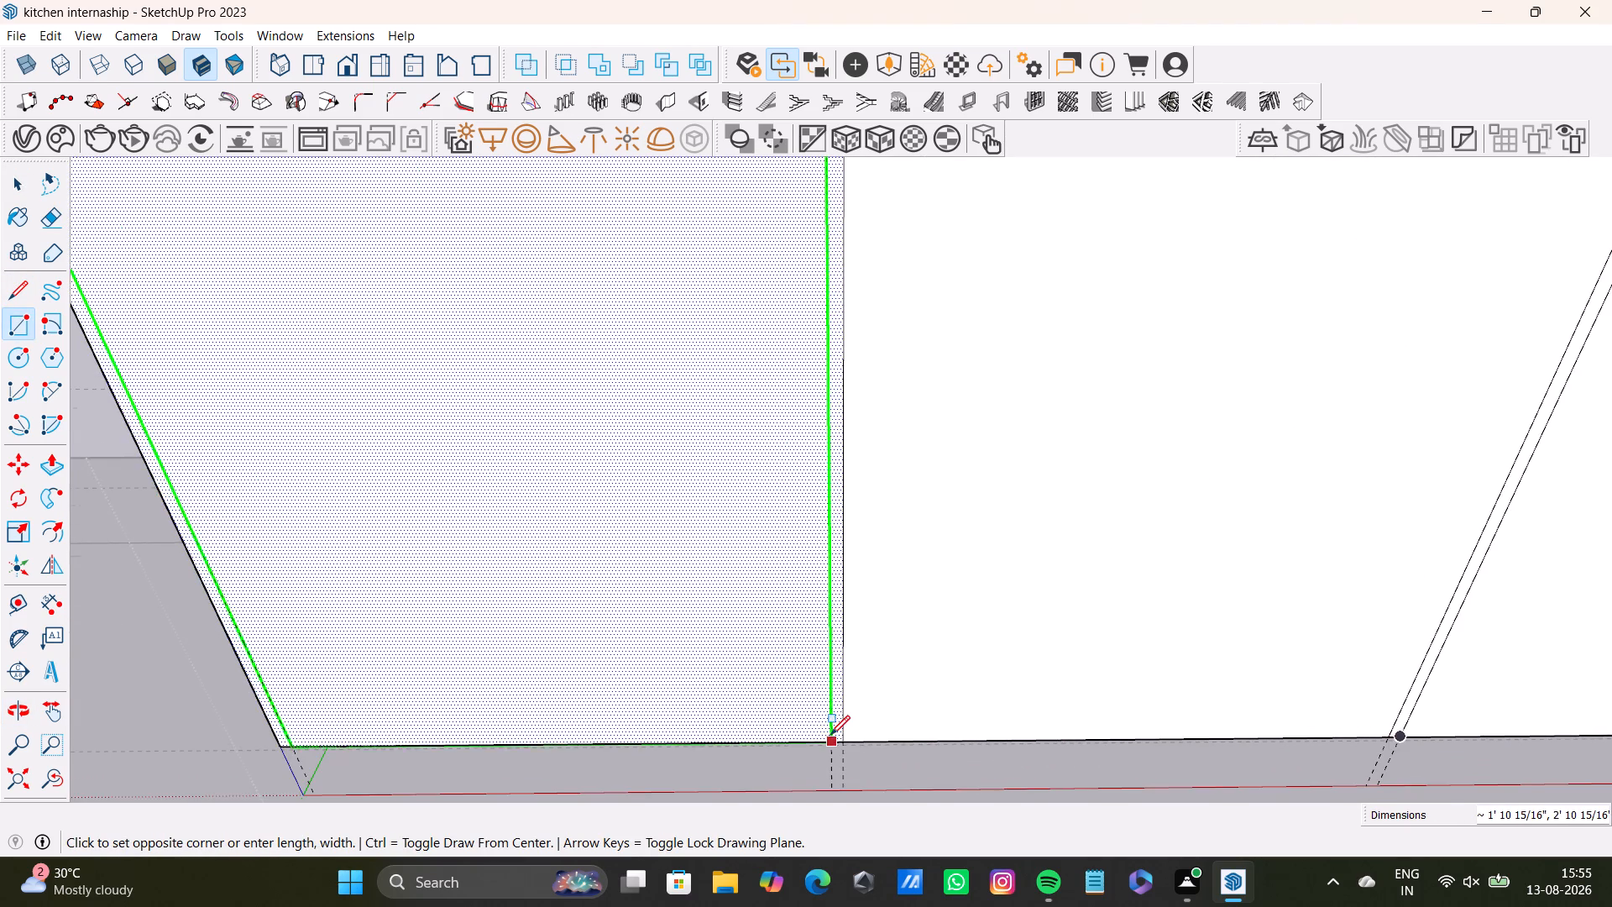
pyautogui.scroll(-1, 830, 735)
pyautogui.click(830, 735)
pyautogui.press('space')
pyautogui.scroll(-7, 667, 617)
pyautogui.keyDown('shift'); pyautogui.moveTo(665, 594); pyautogui.dragTo(627, 673, button='middle'); pyautogui.keyUp('shift')
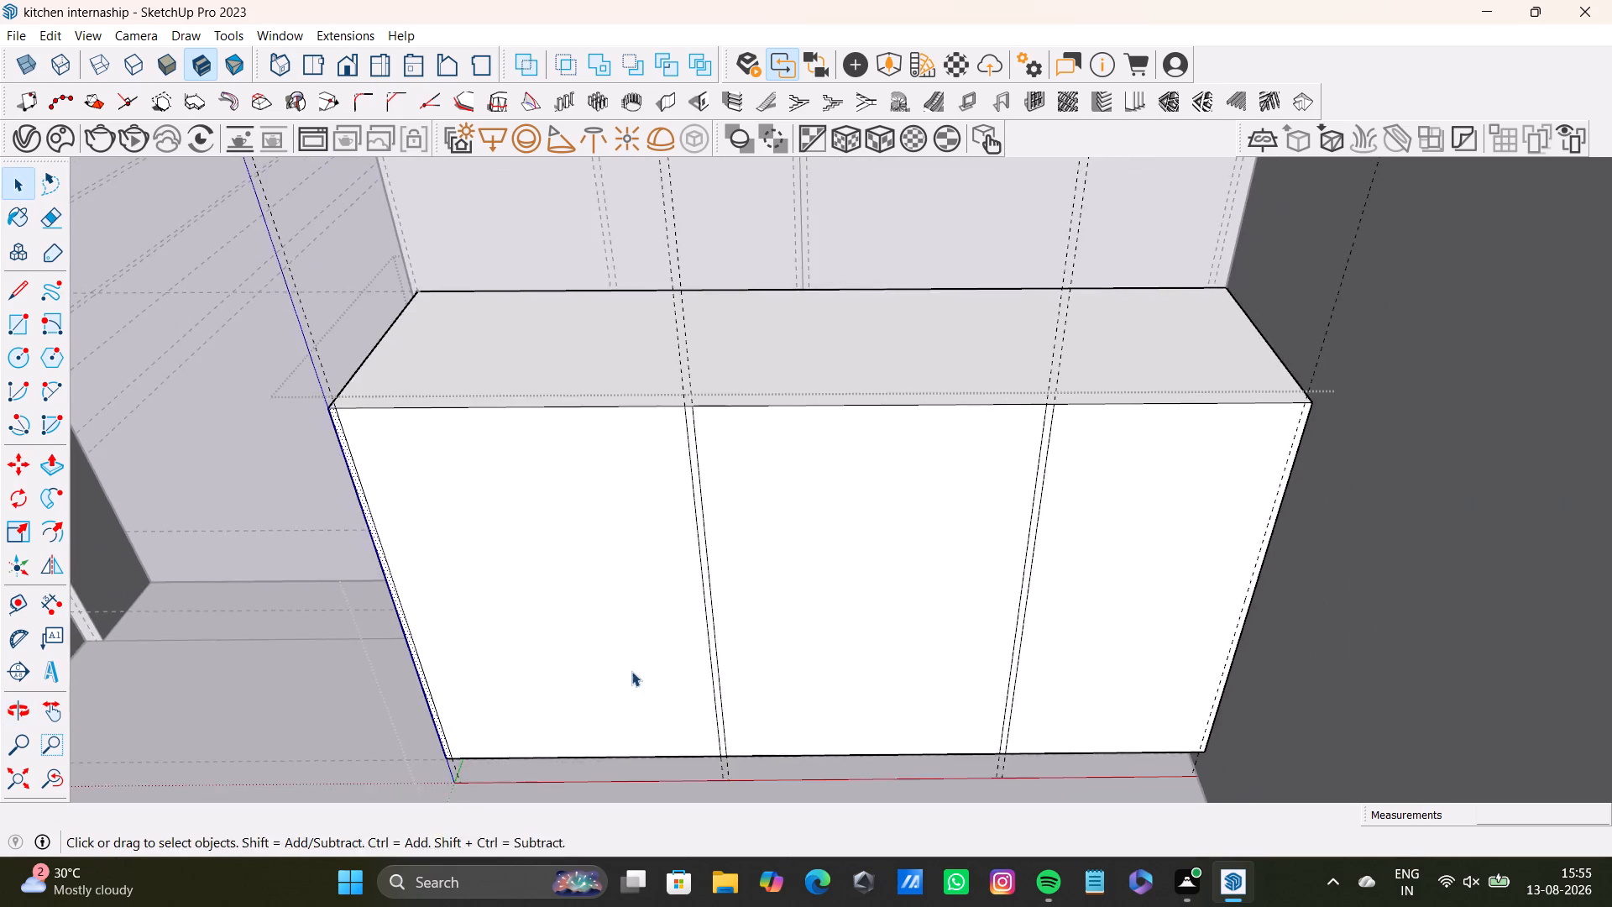
pyautogui.moveTo(635, 666); pyautogui.dragTo(634, 544, button='middle')
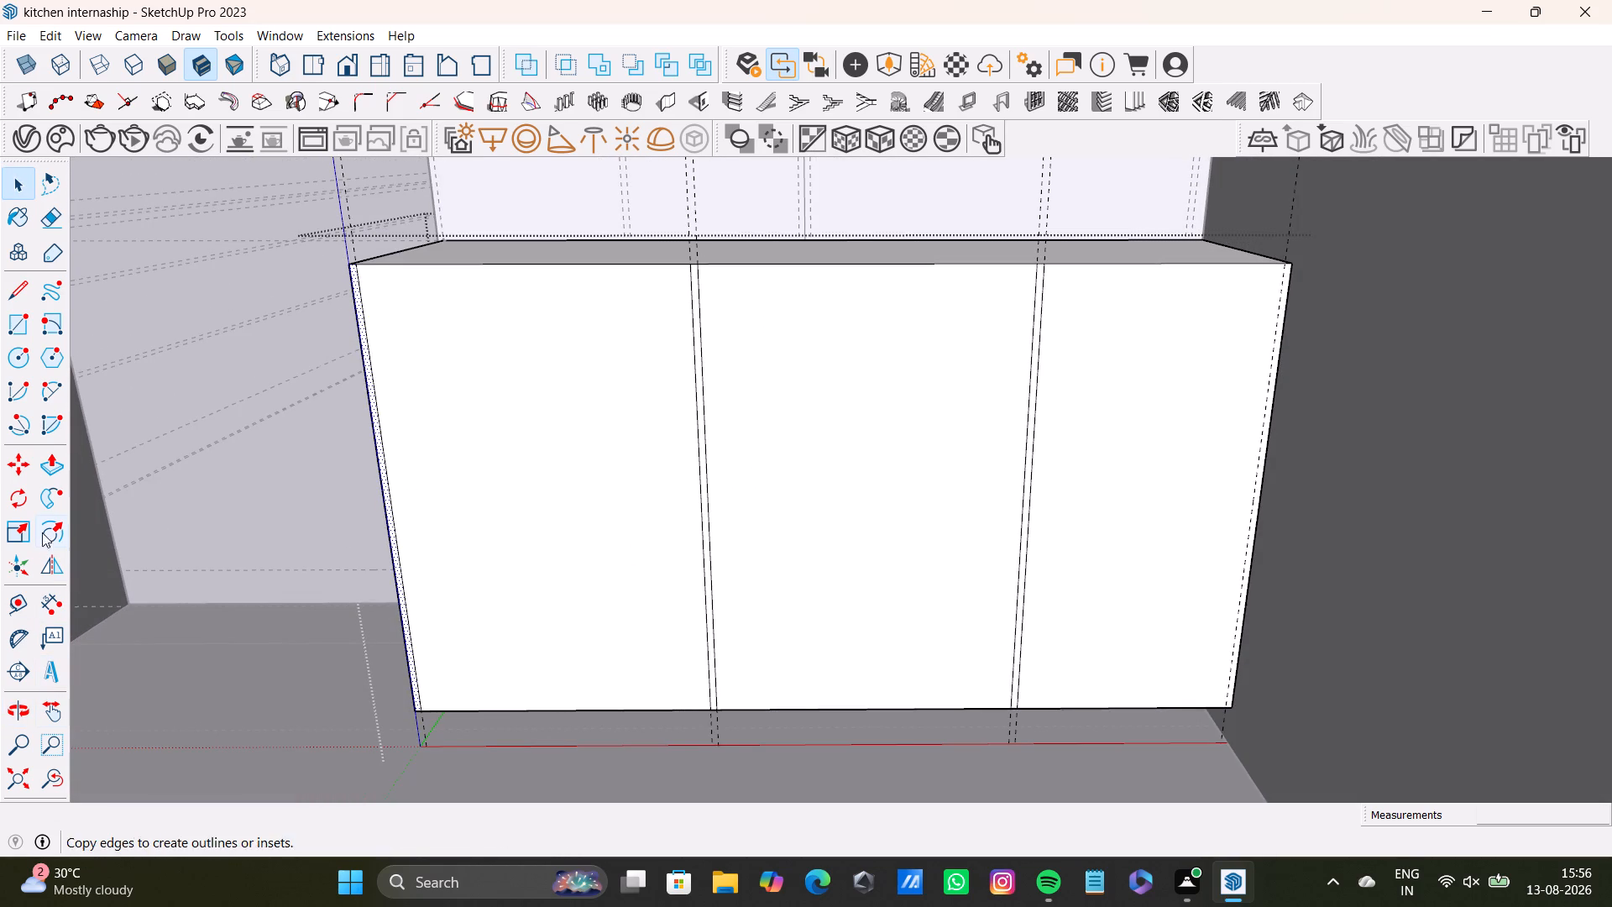
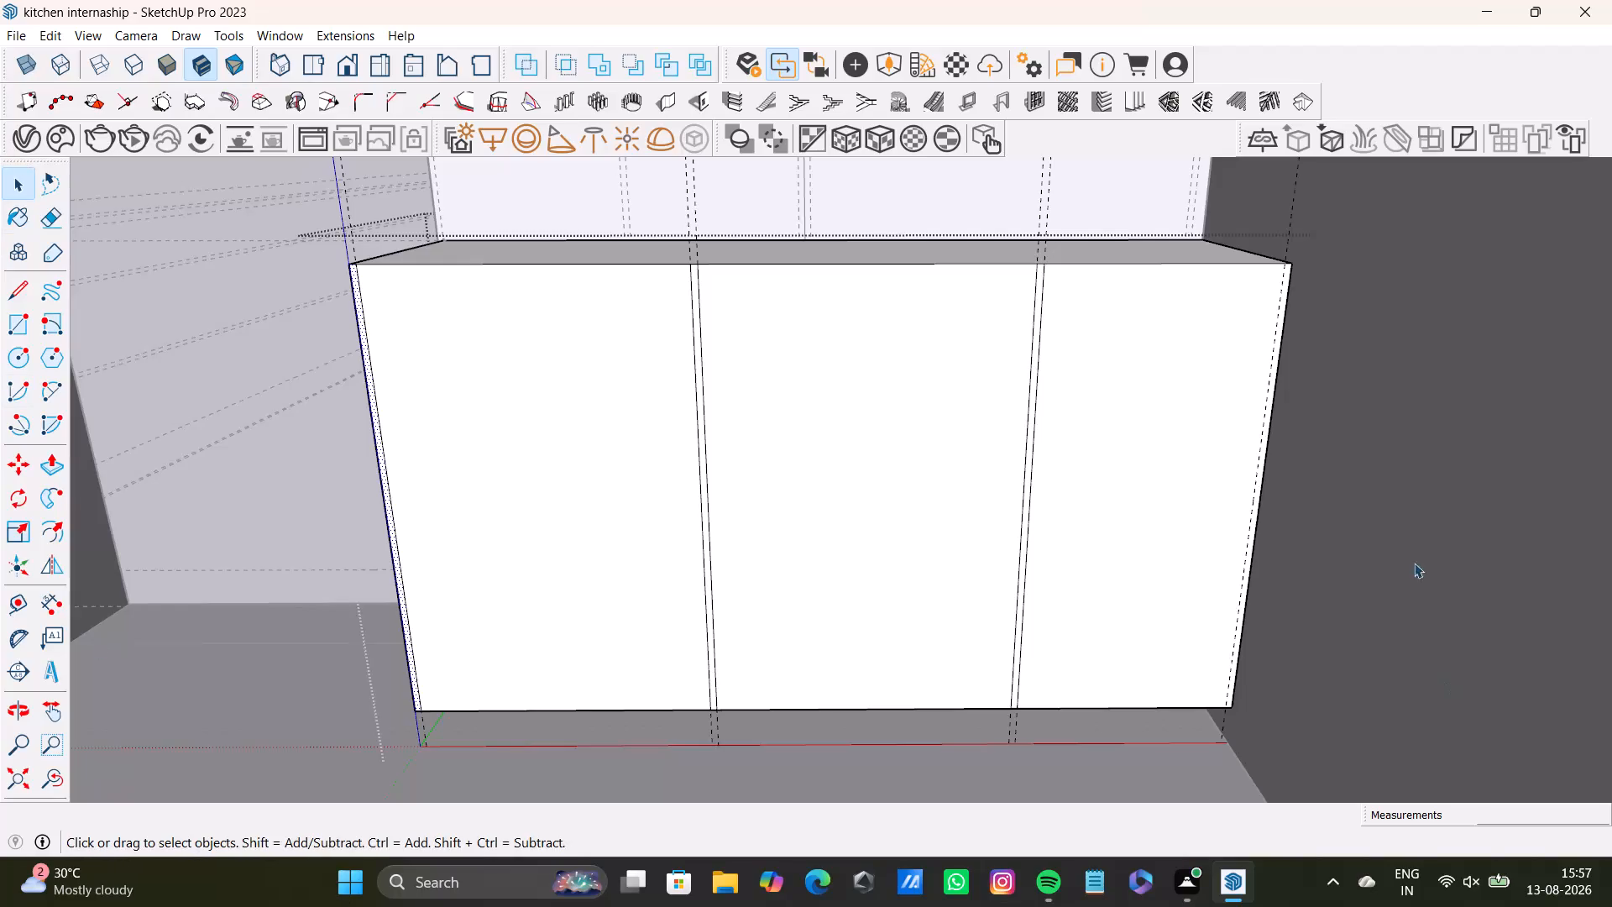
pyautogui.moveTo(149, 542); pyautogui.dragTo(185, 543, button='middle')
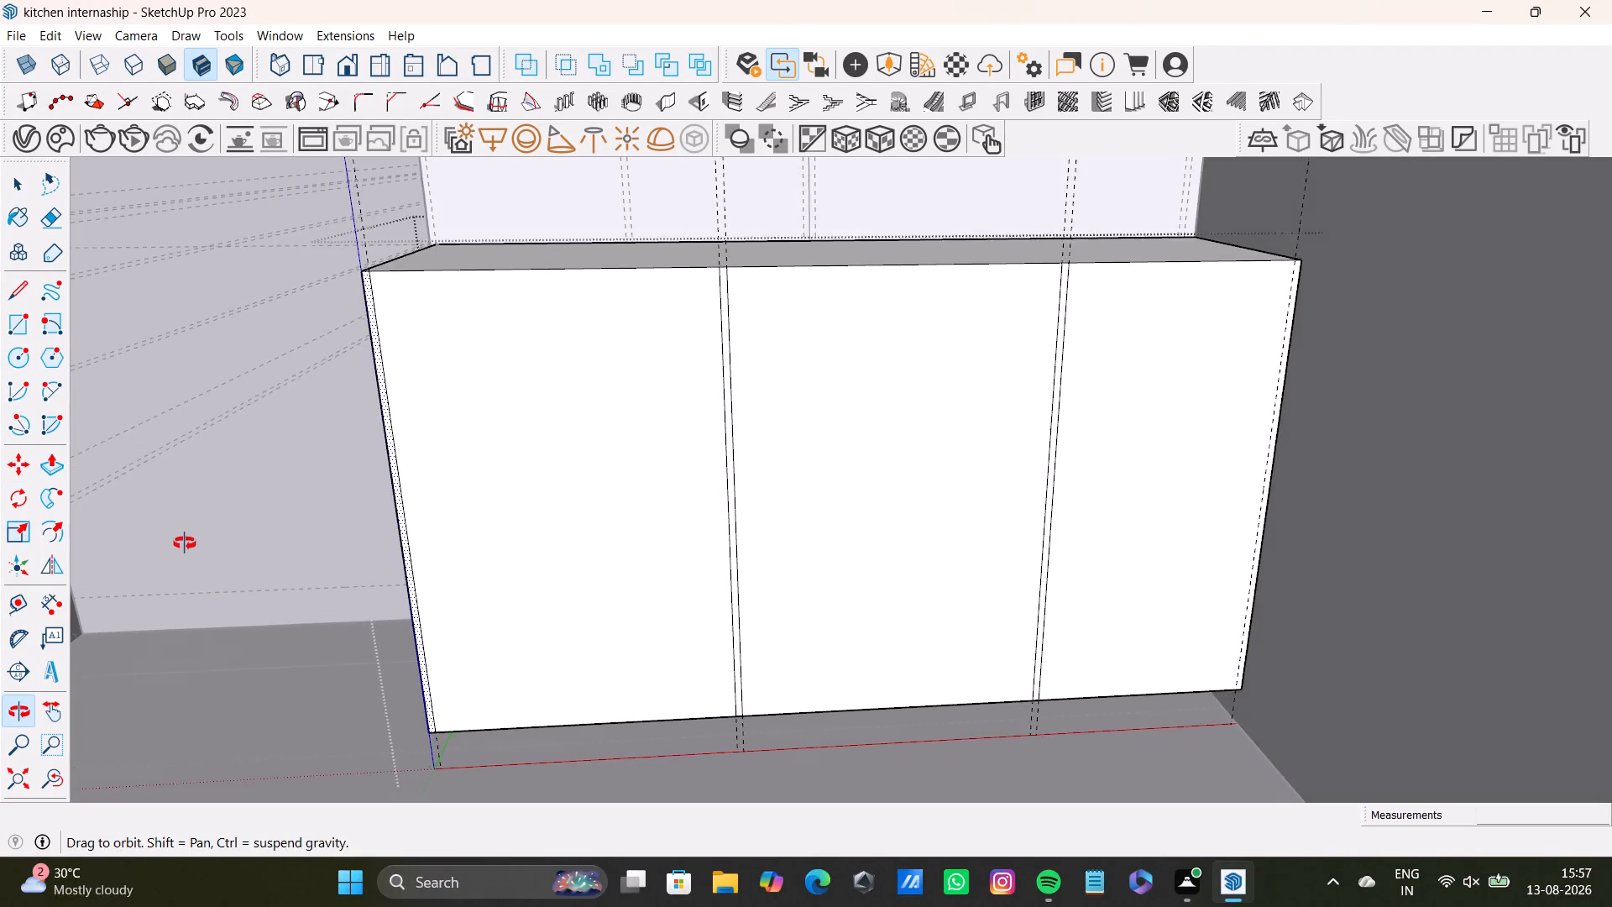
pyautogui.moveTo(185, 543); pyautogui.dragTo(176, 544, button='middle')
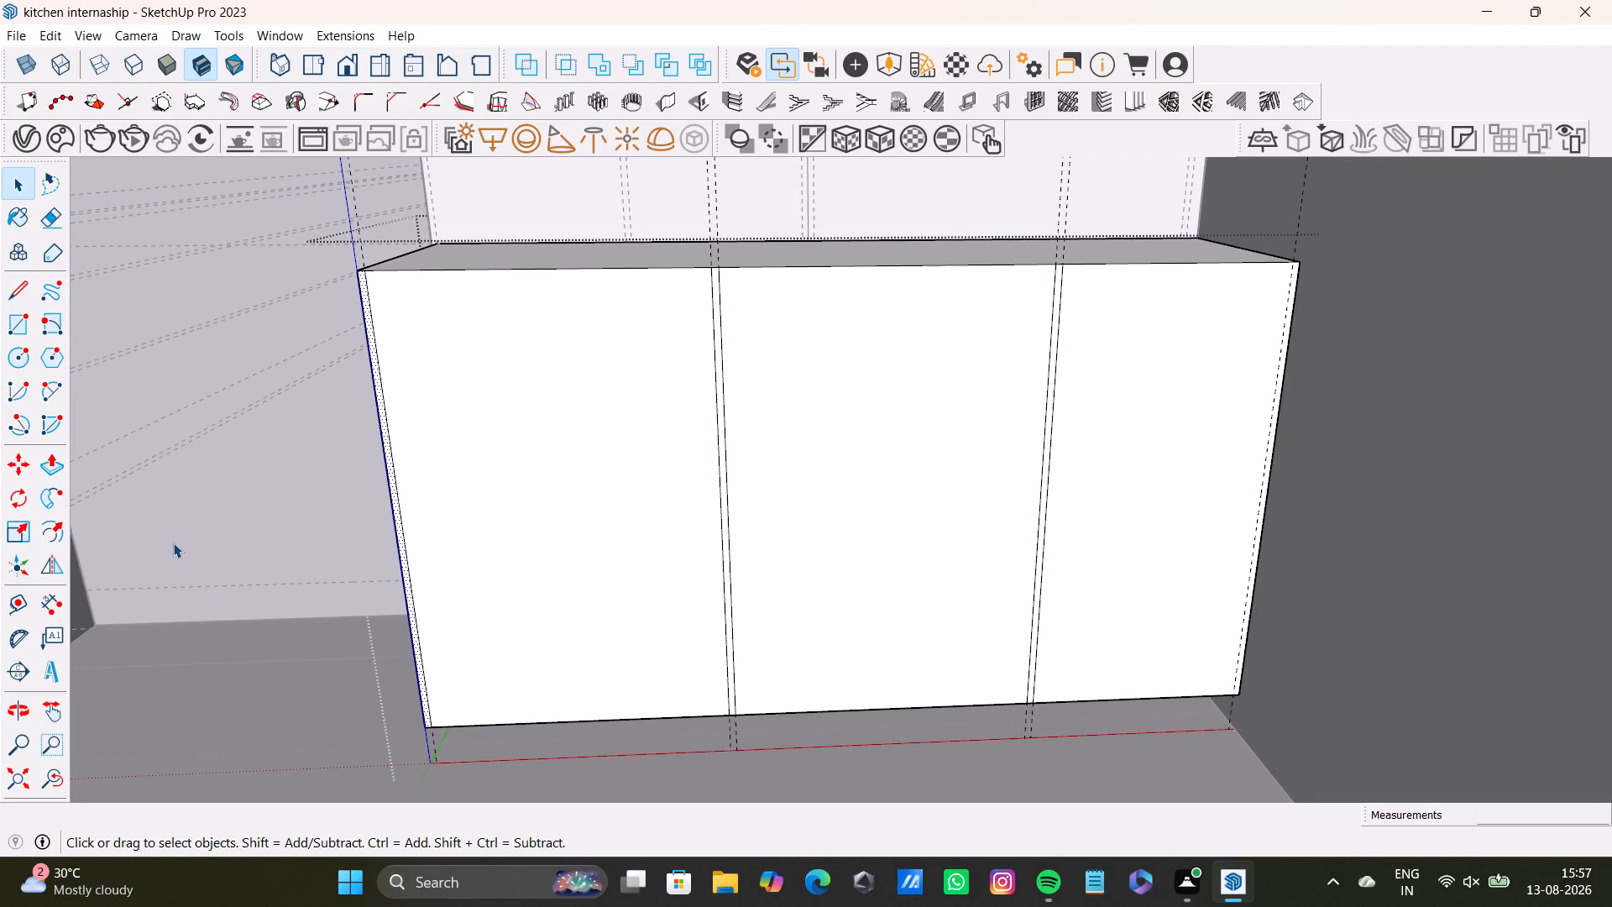
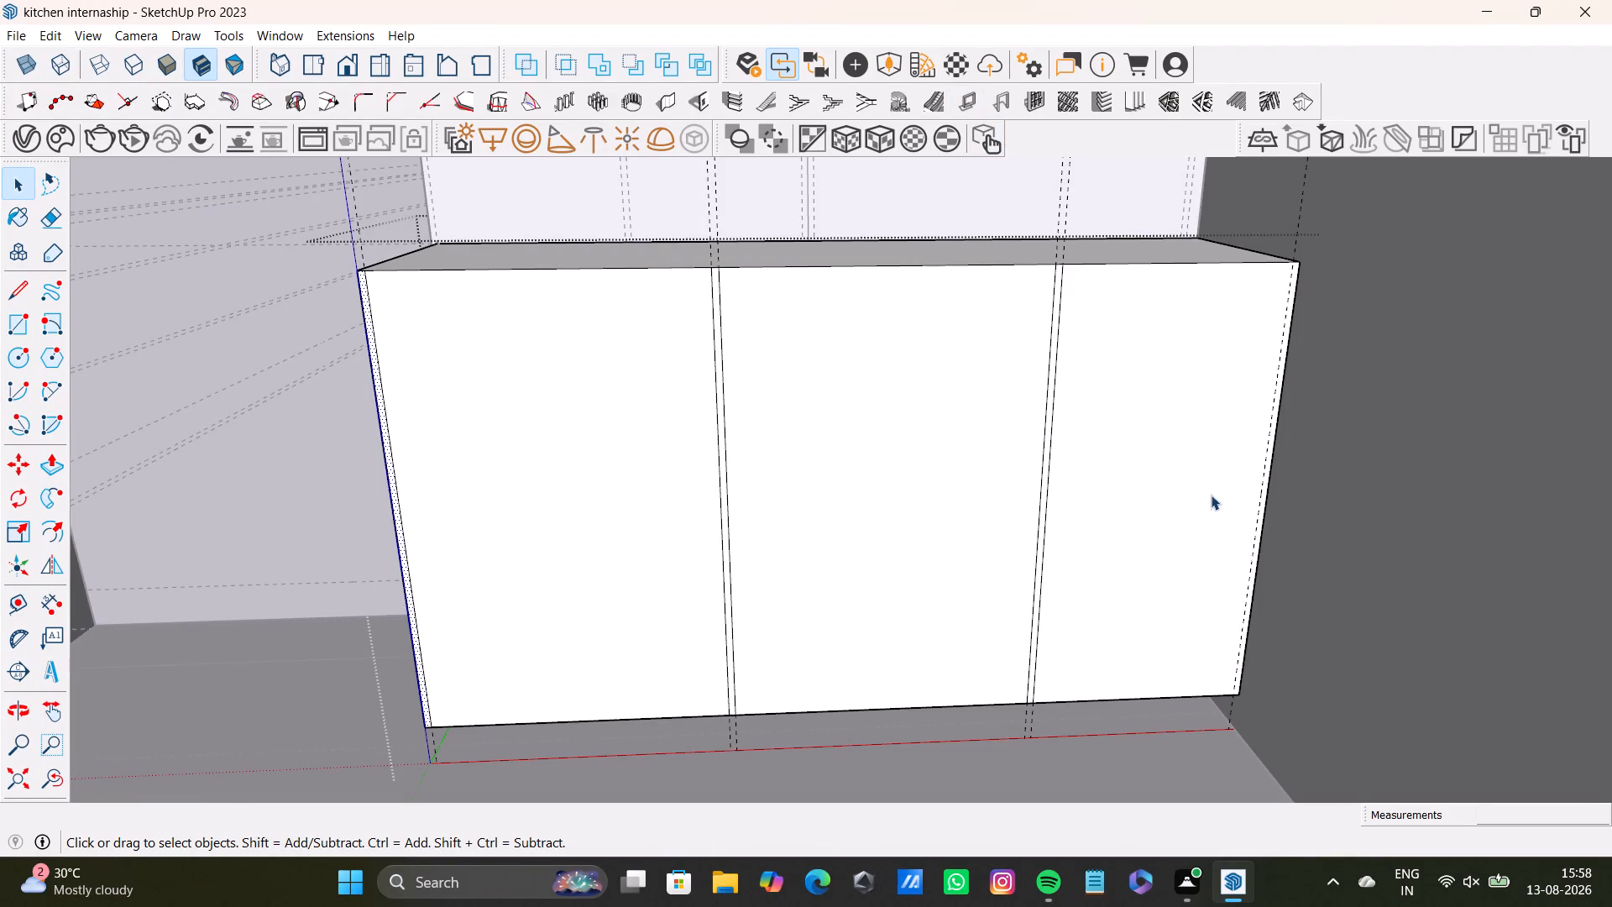
# Select the face of the leftmost door panel on the front of the base cabinet.
pyautogui.click(507, 487)
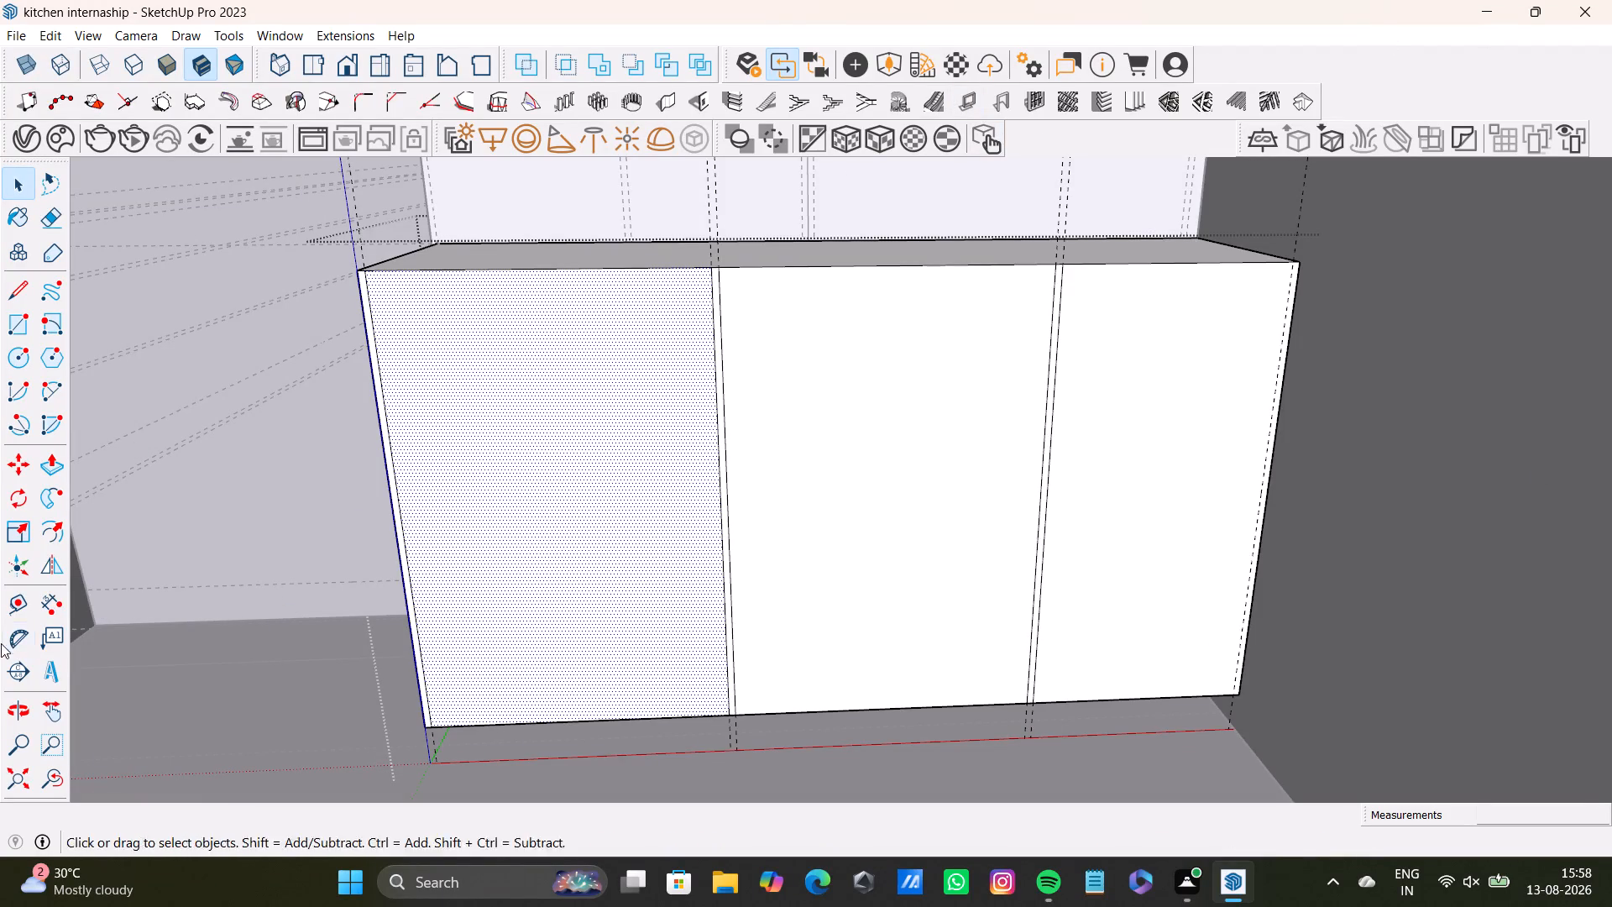
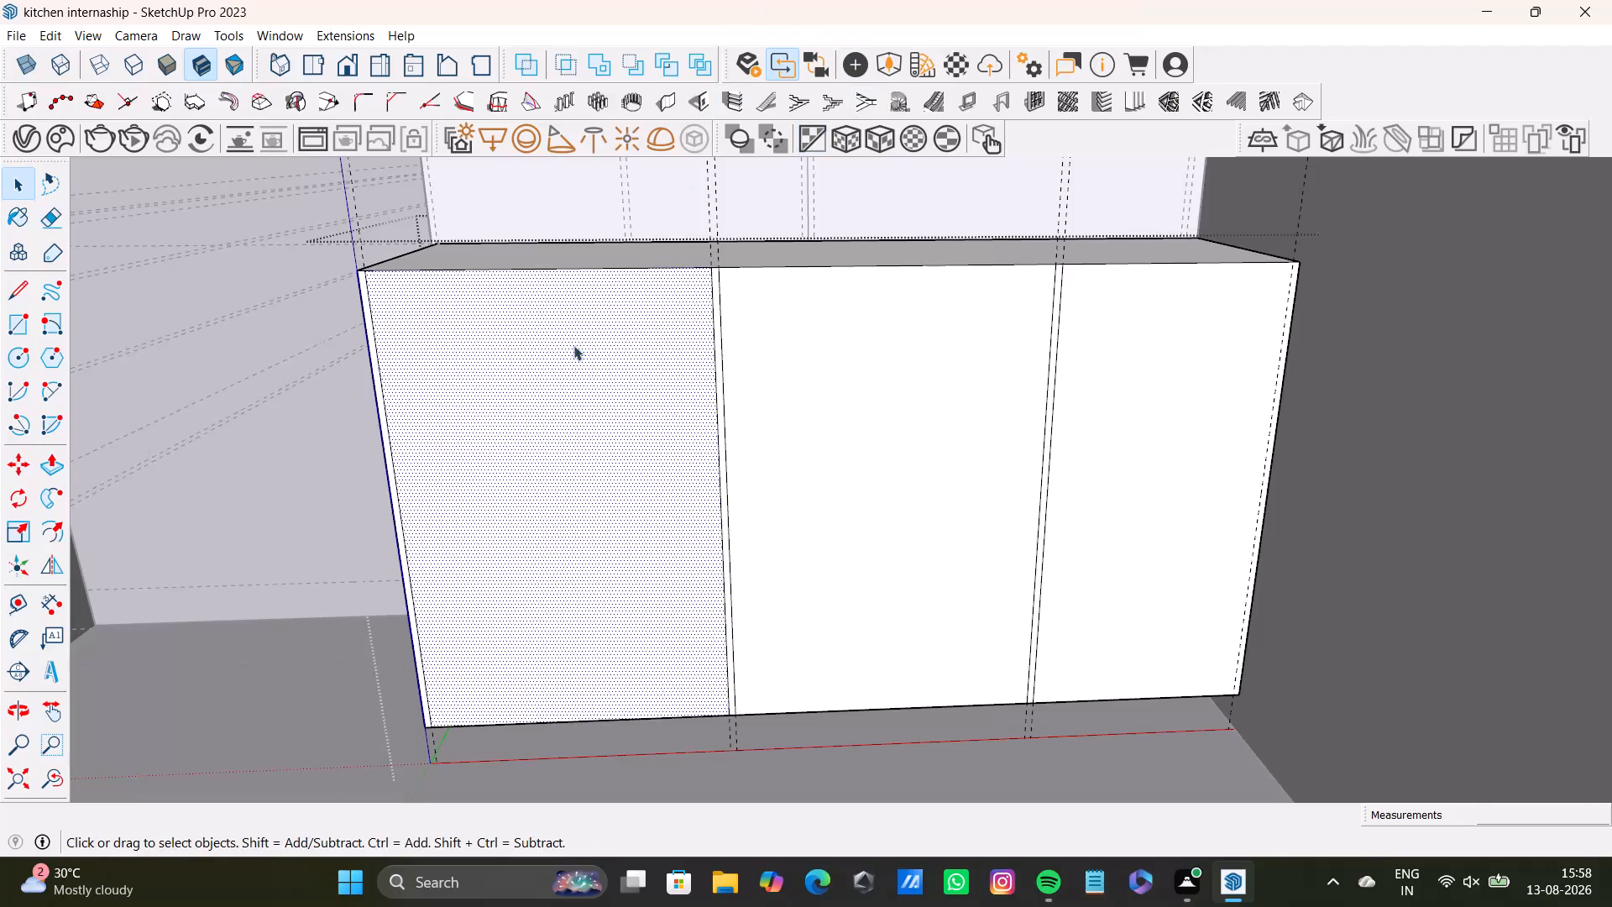
# Add a horizontal guide 0.5" below the top front edge of the base cabinet and close the cabinet for editing.
pyautogui.moveTo(579, 367); pyautogui.dragTo(588, 486, button='middle')
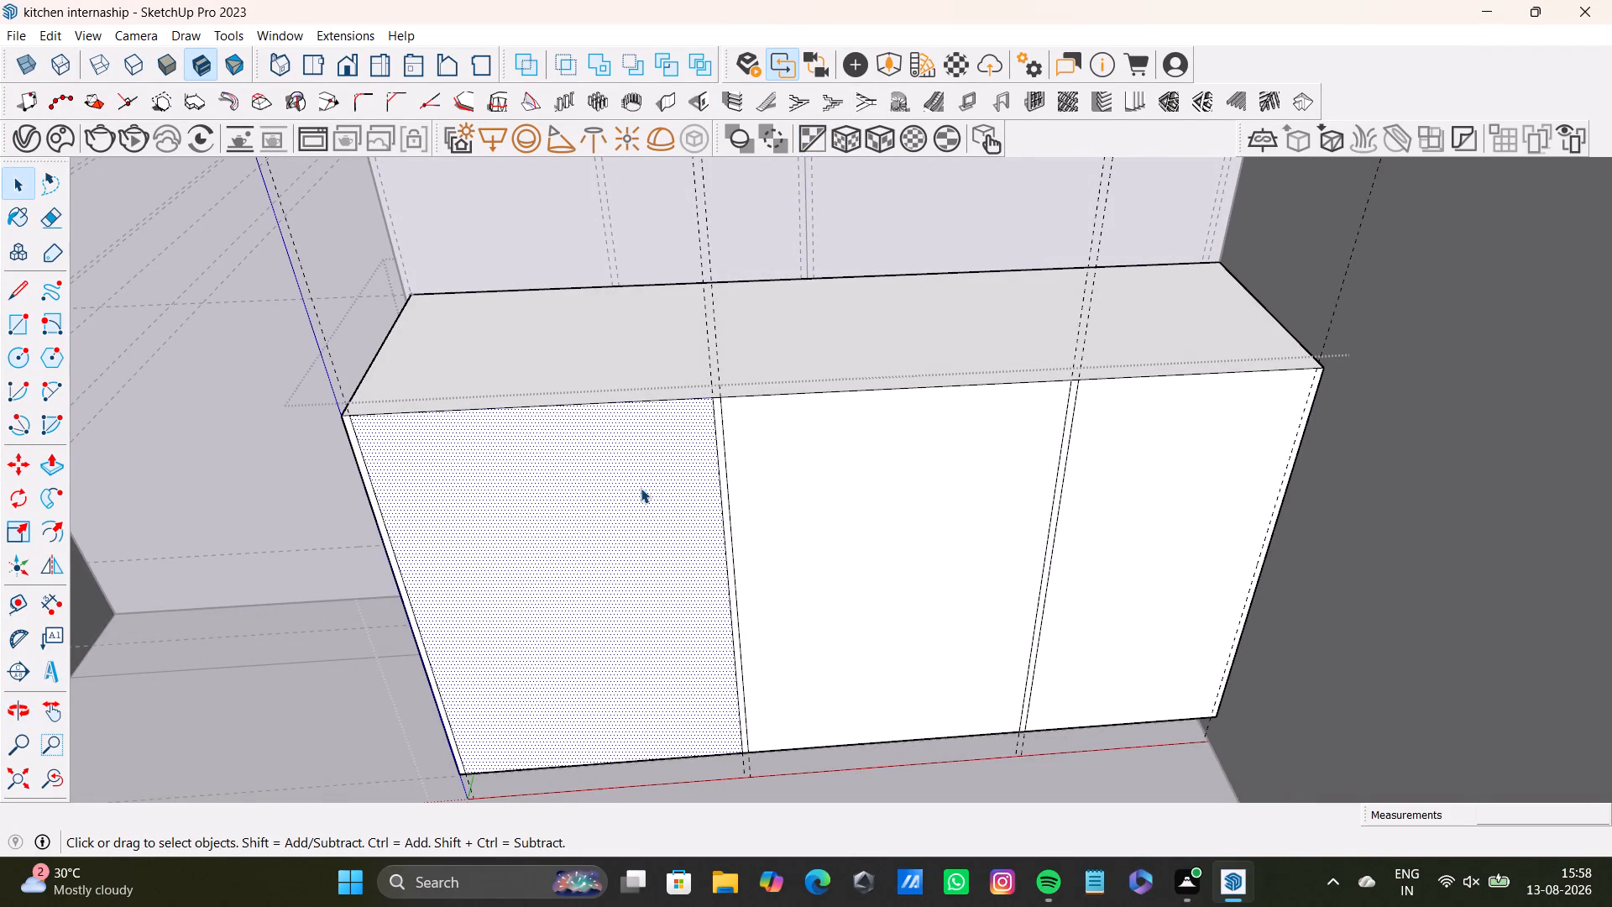
pyautogui.scroll(-2, 641, 488)
pyautogui.keyDown('shift'); pyautogui.moveTo(647, 489); pyautogui.dragTo(719, 453, button='middle'); pyautogui.keyUp('shift')
pyautogui.moveTo(725, 461); pyautogui.dragTo(719, 487, button='middle')
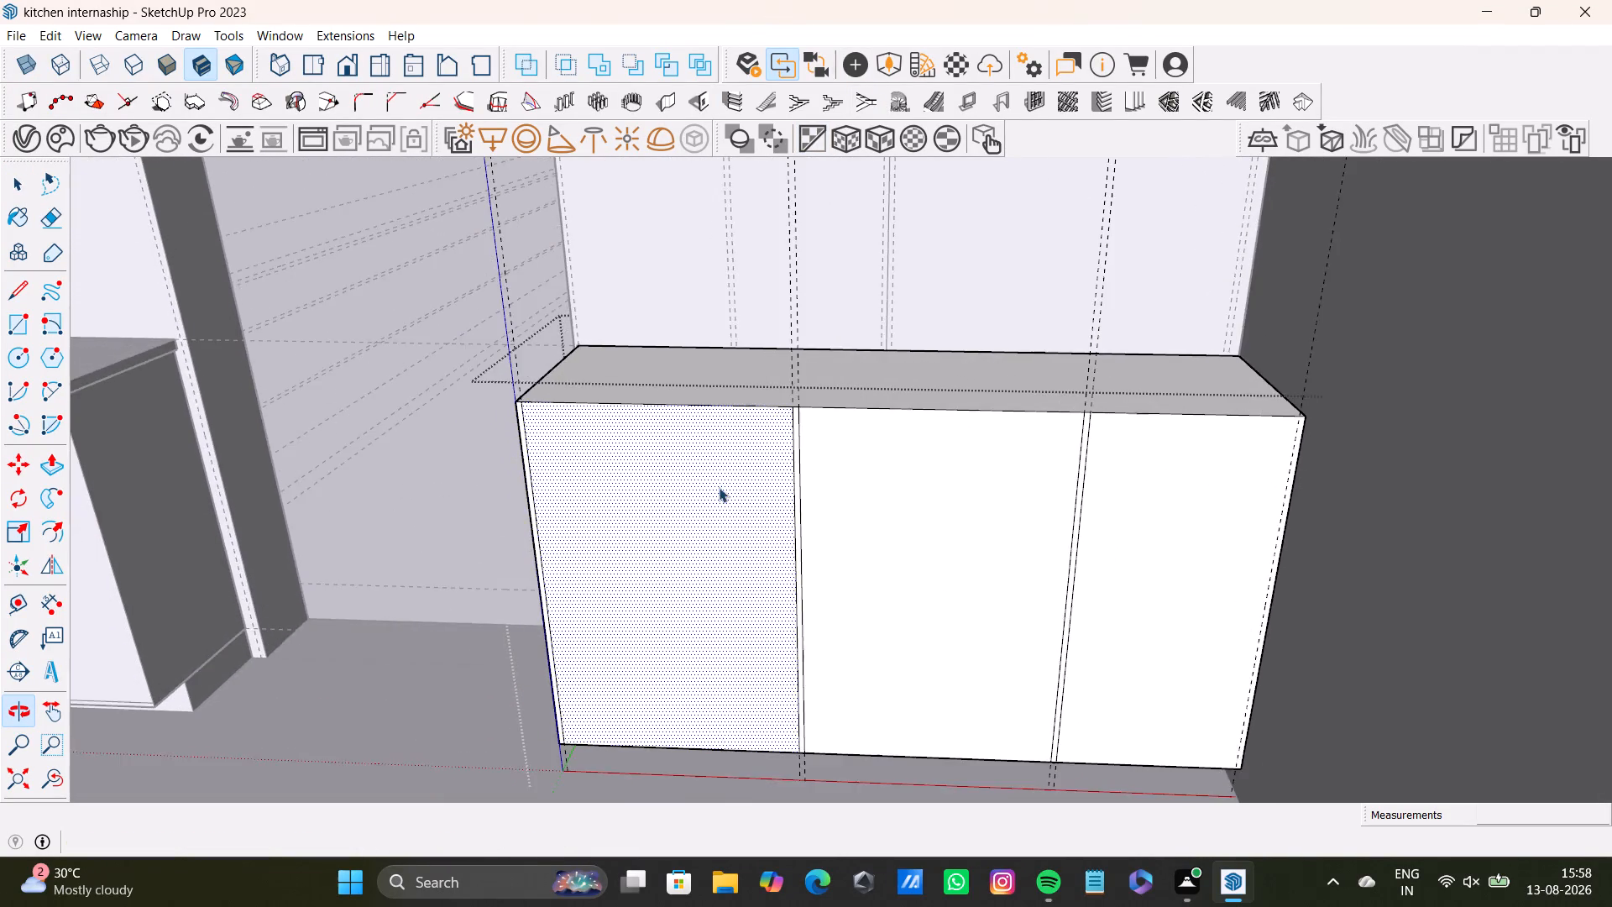
pyautogui.scroll(3, 718, 484)
pyautogui.press('t')
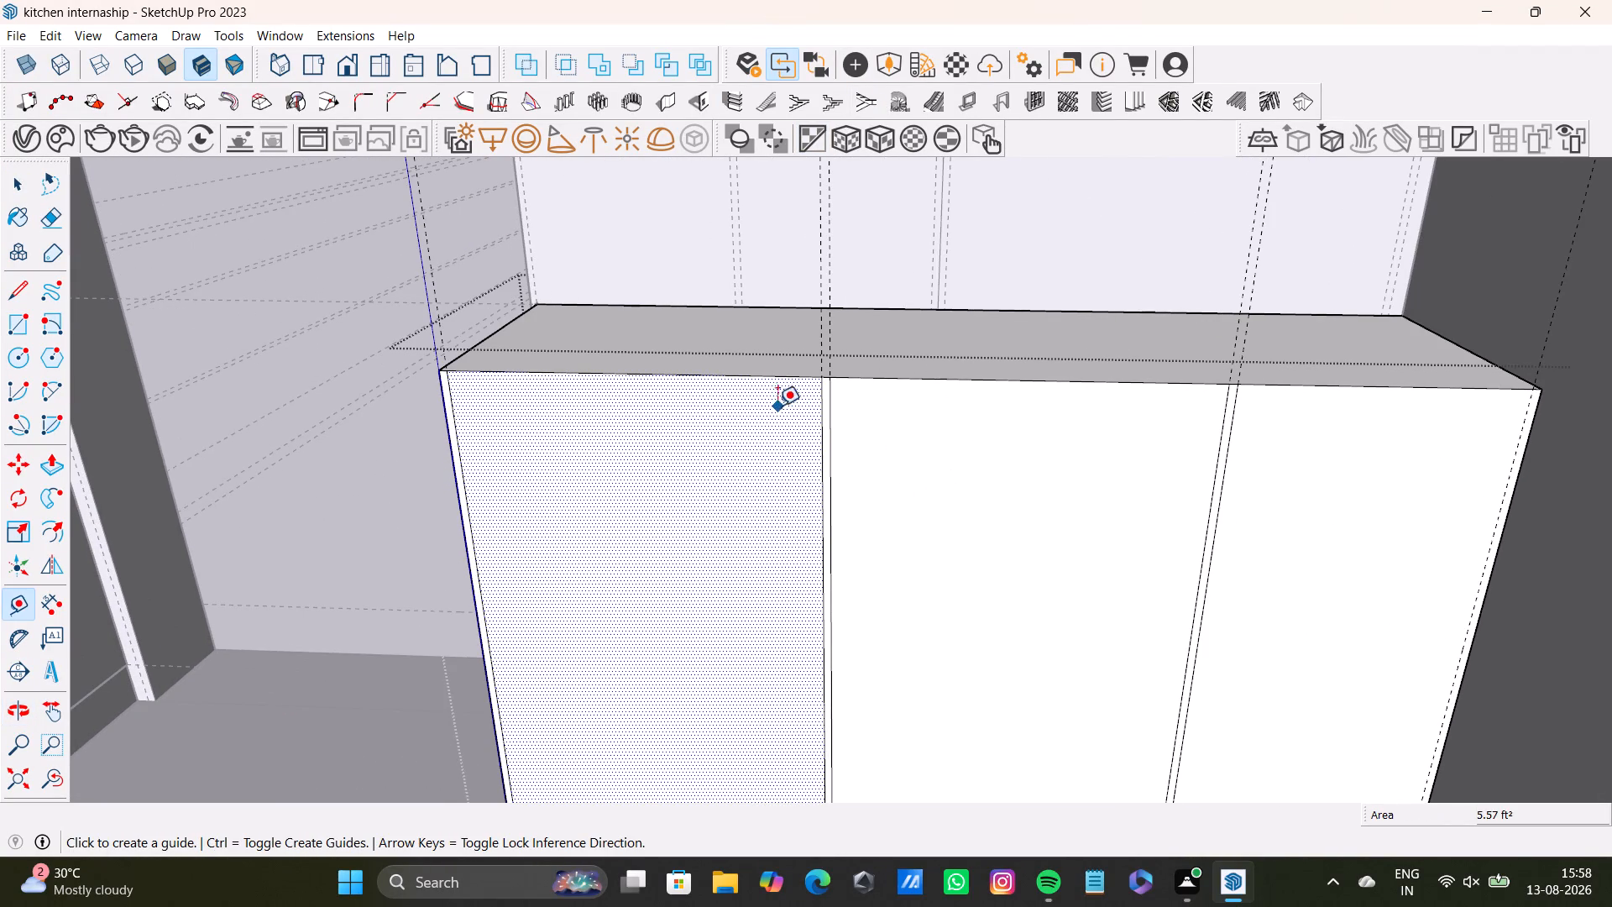
pyautogui.click(786, 375)
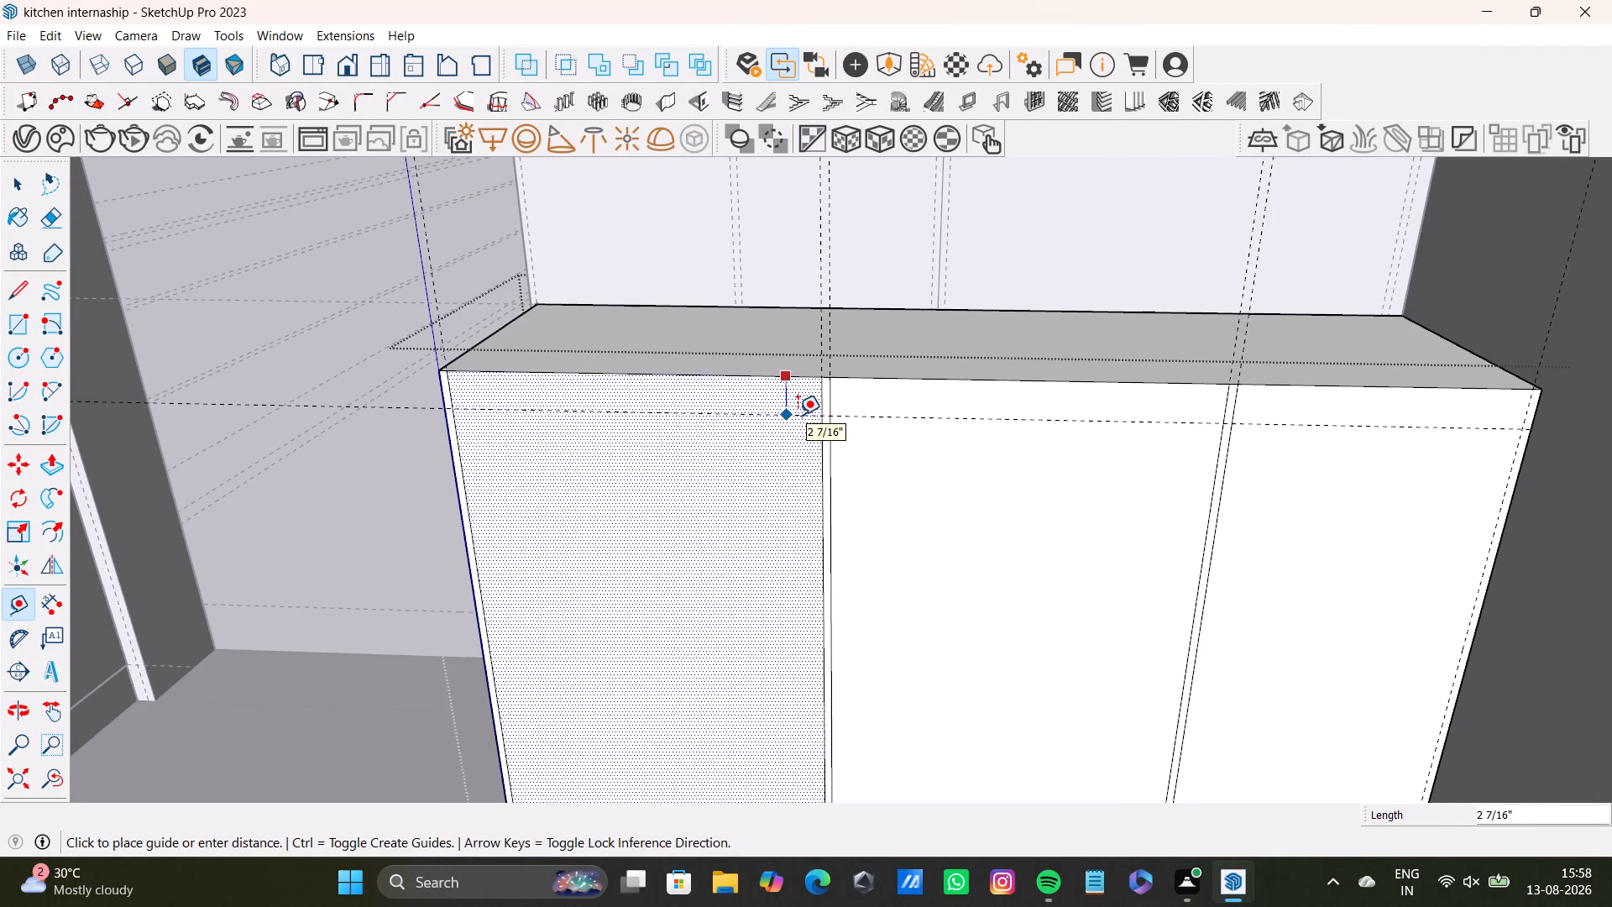
pyautogui.press('9')
pyautogui.press('BackSpace')
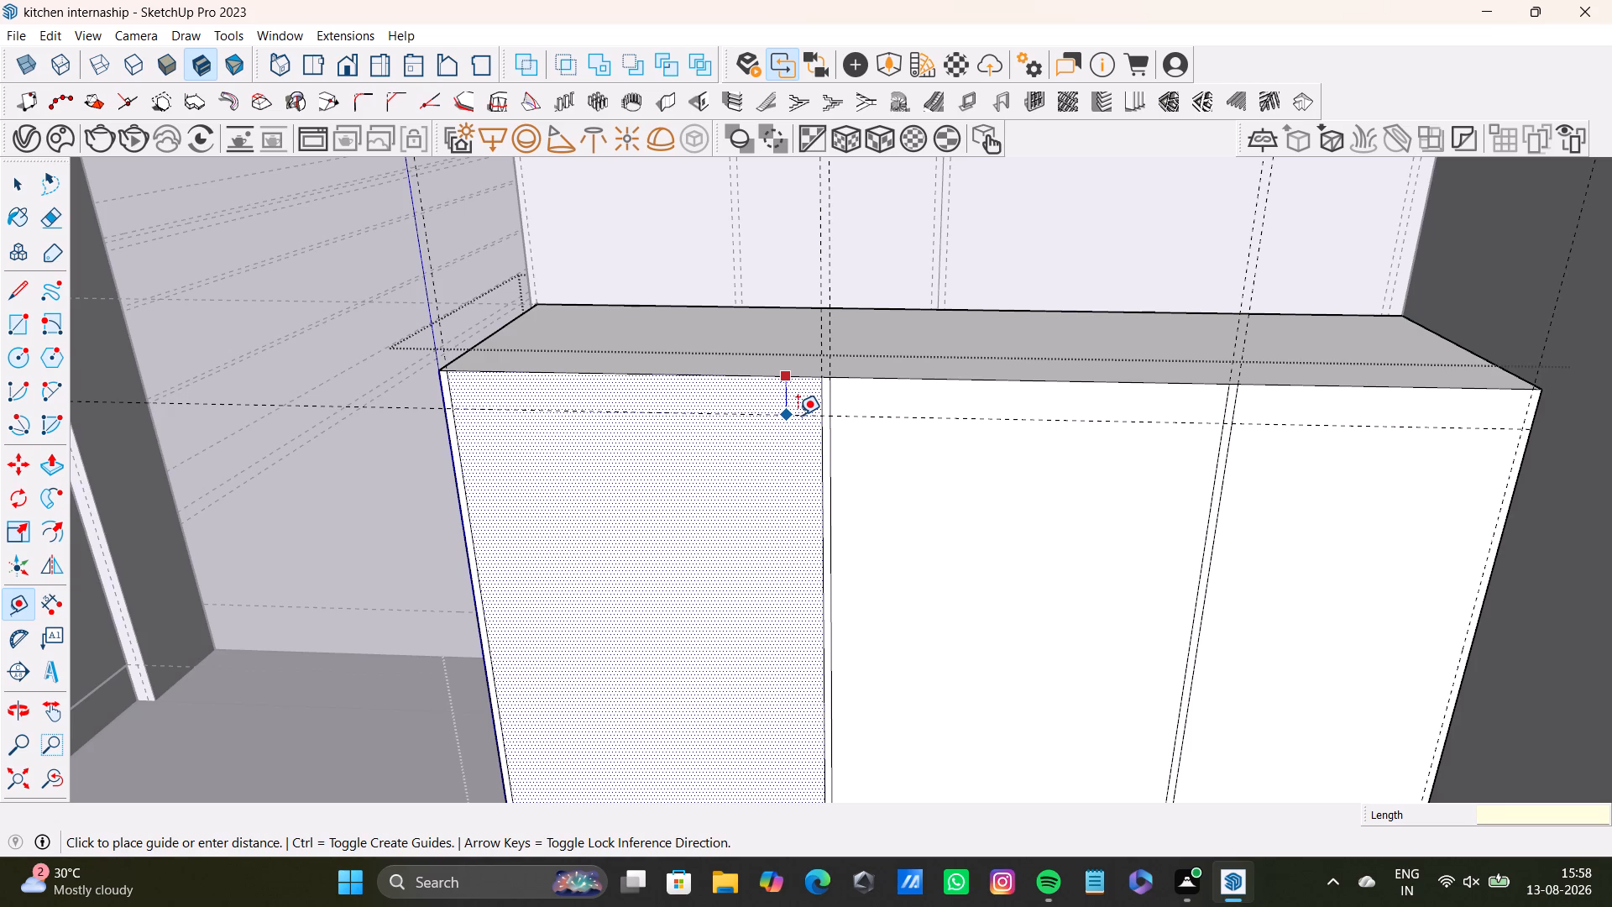
pyautogui.write('0.5')
pyautogui.hotkey('shift', '"')
pyautogui.press('Return')
pyautogui.press('space')
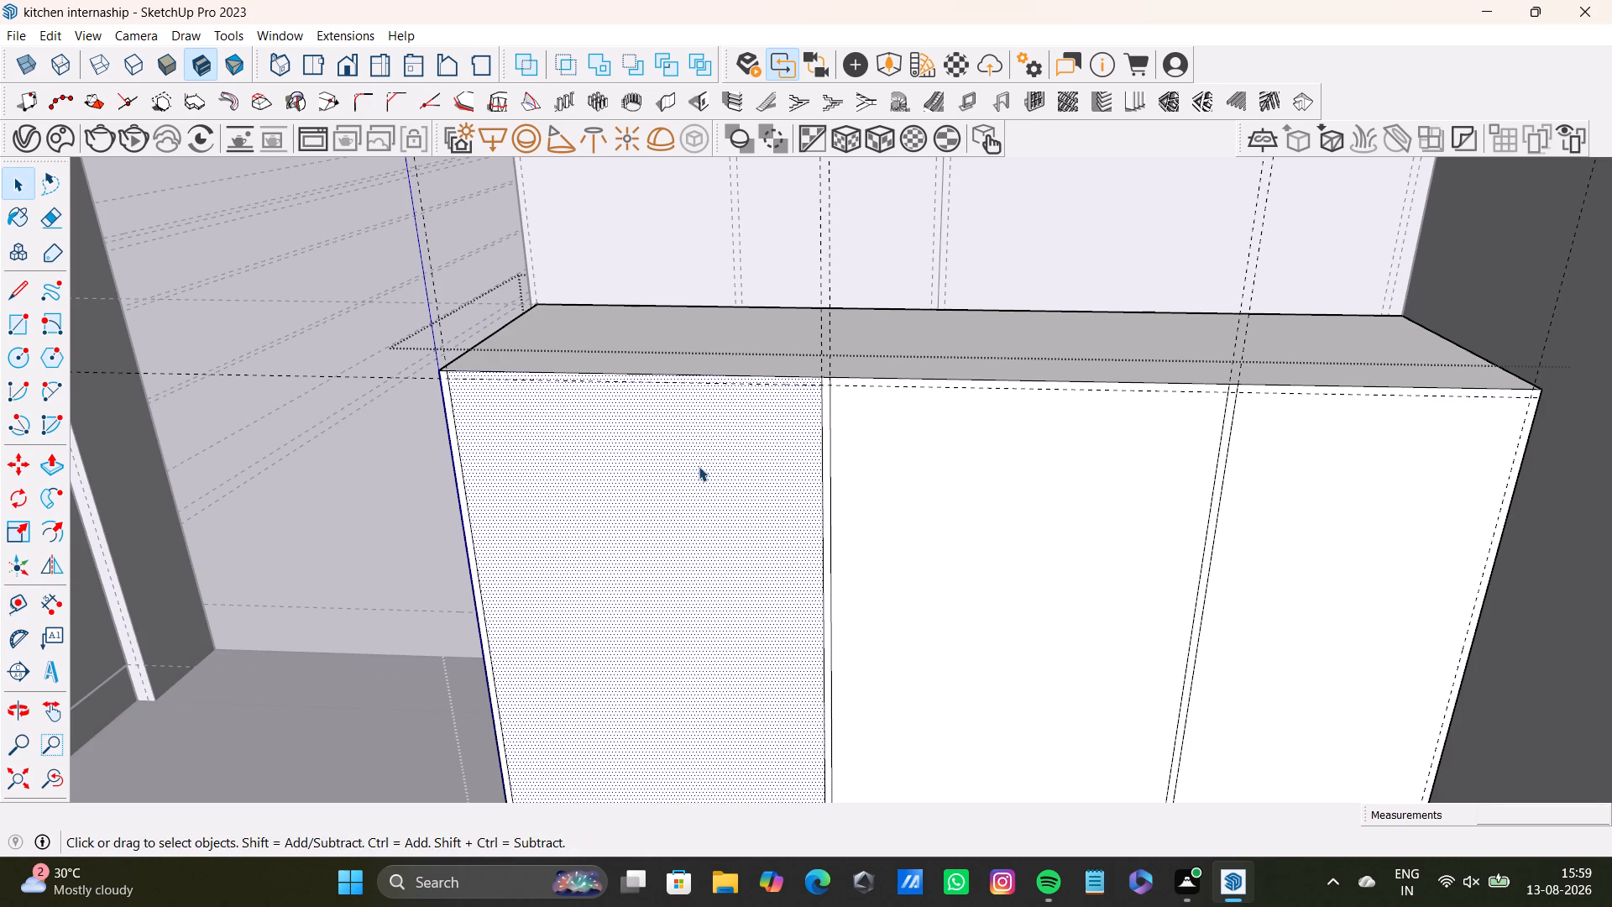
pyautogui.moveTo(704, 498); pyautogui.dragTo(729, 635, button='middle')
pyautogui.press('space')
pyautogui.click(324, 369)
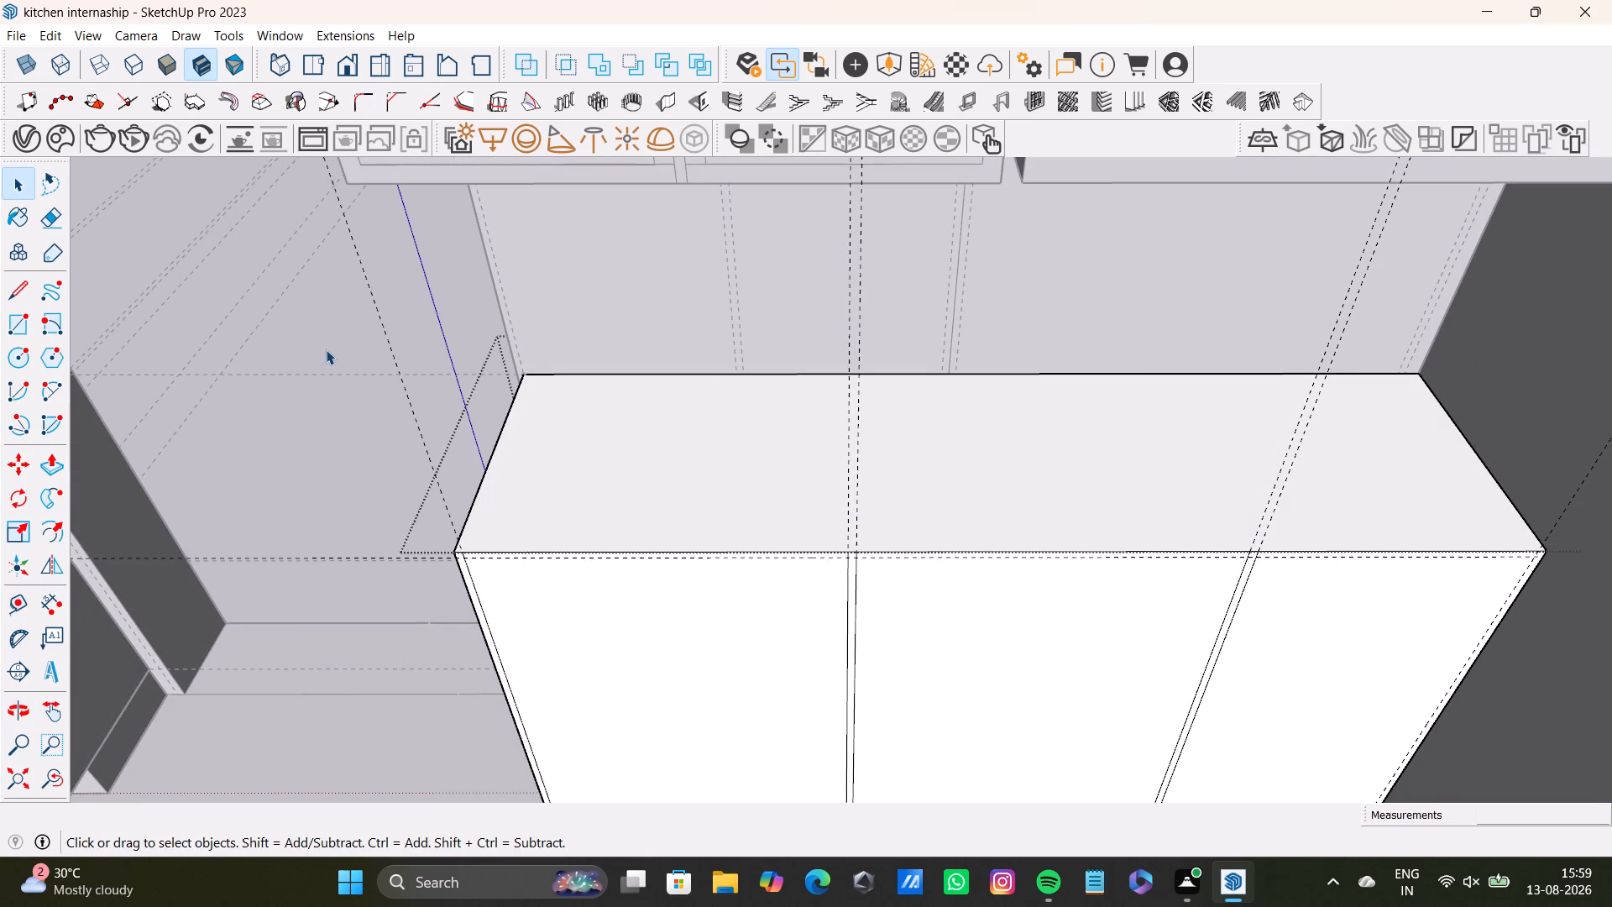
pyautogui.click(326, 349)
# Draw a horizontal rectangle about 5' 5 1/16" by 1' 6" just above the base cabinet's top, matching its footprint.
pyautogui.moveTo(551, 617); pyautogui.dragTo(567, 465, button='middle')
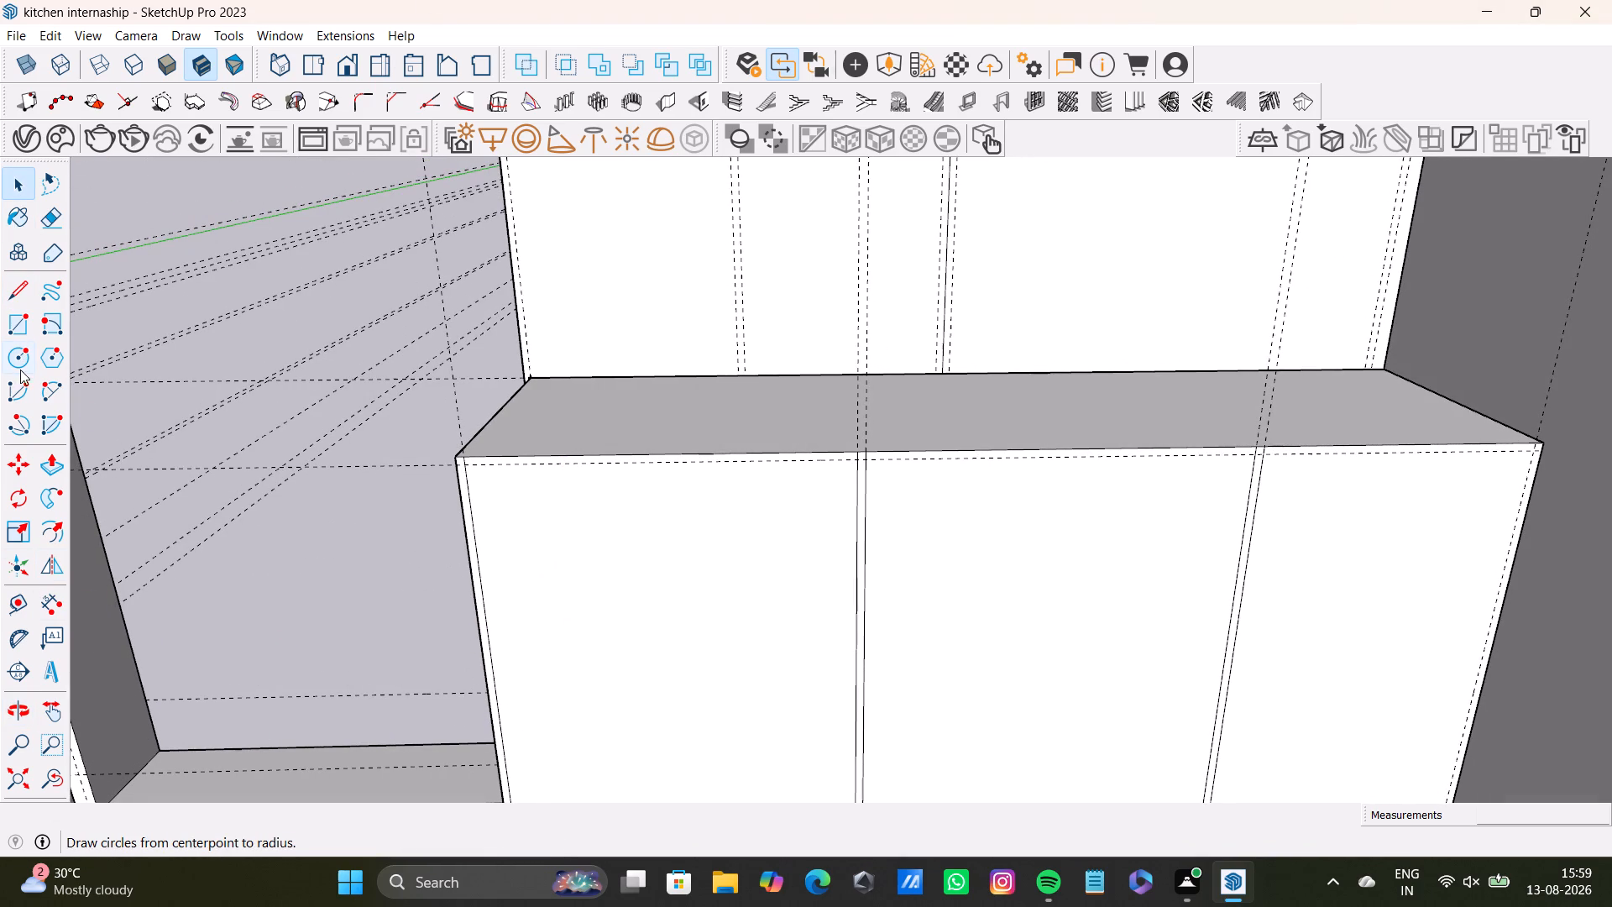
pyautogui.moveTo(606, 502); pyautogui.dragTo(604, 593, button='middle')
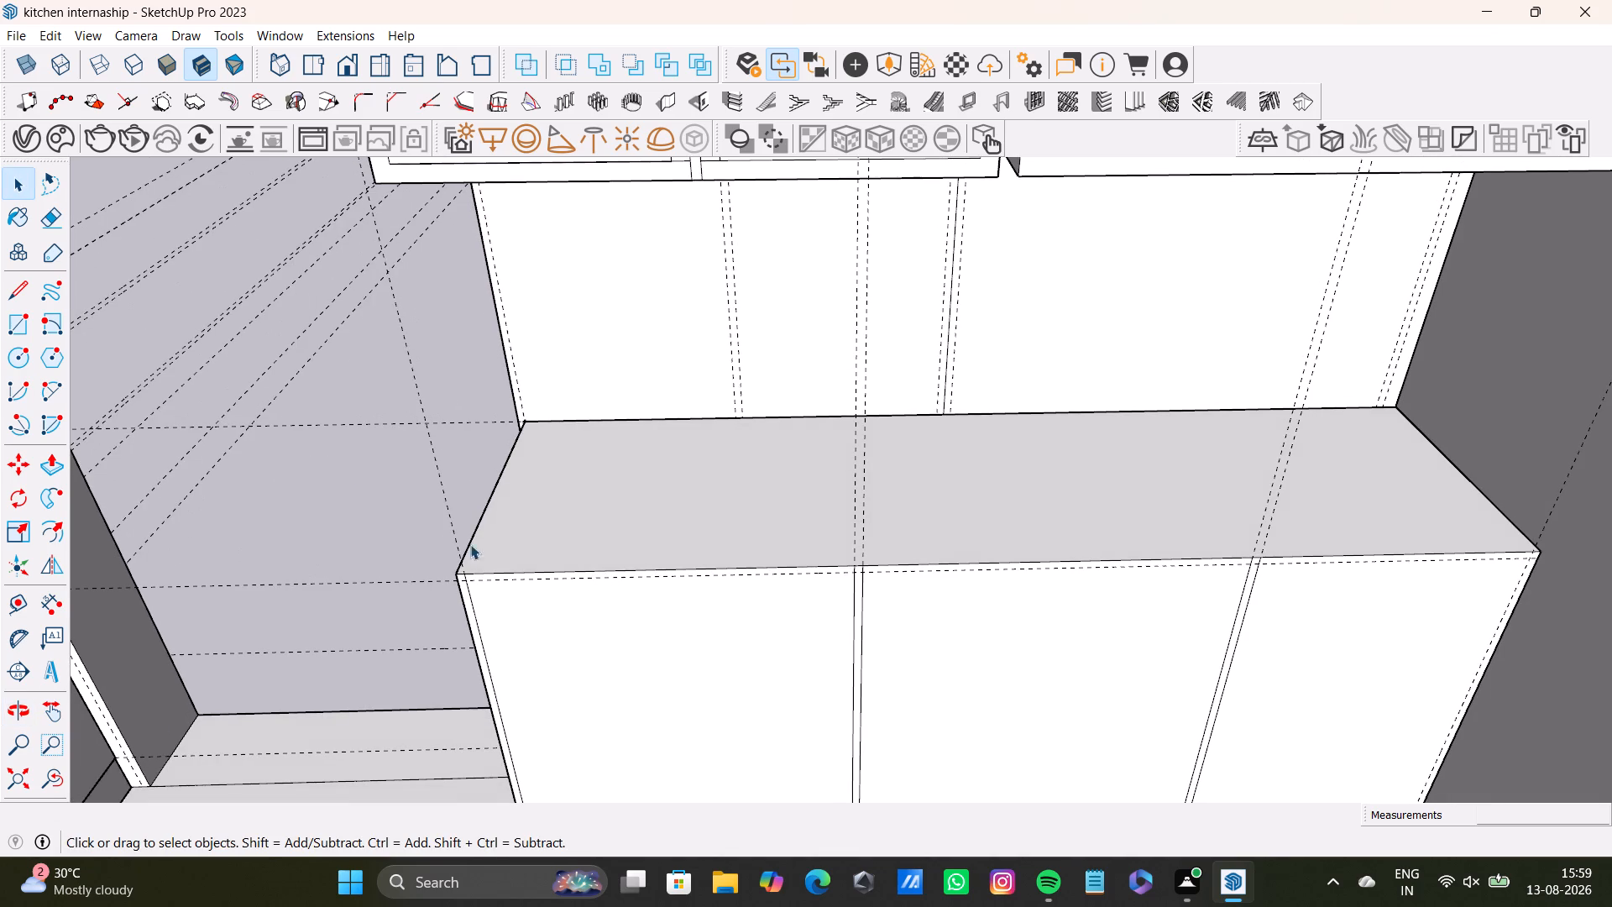
pyautogui.scroll(-2, 581, 603)
pyautogui.keyDown('shift'); pyautogui.moveTo(659, 635); pyautogui.dragTo(508, 455, button='middle'); pyautogui.keyUp('shift')
pyautogui.moveTo(731, 522); pyautogui.dragTo(623, 387, button='middle')
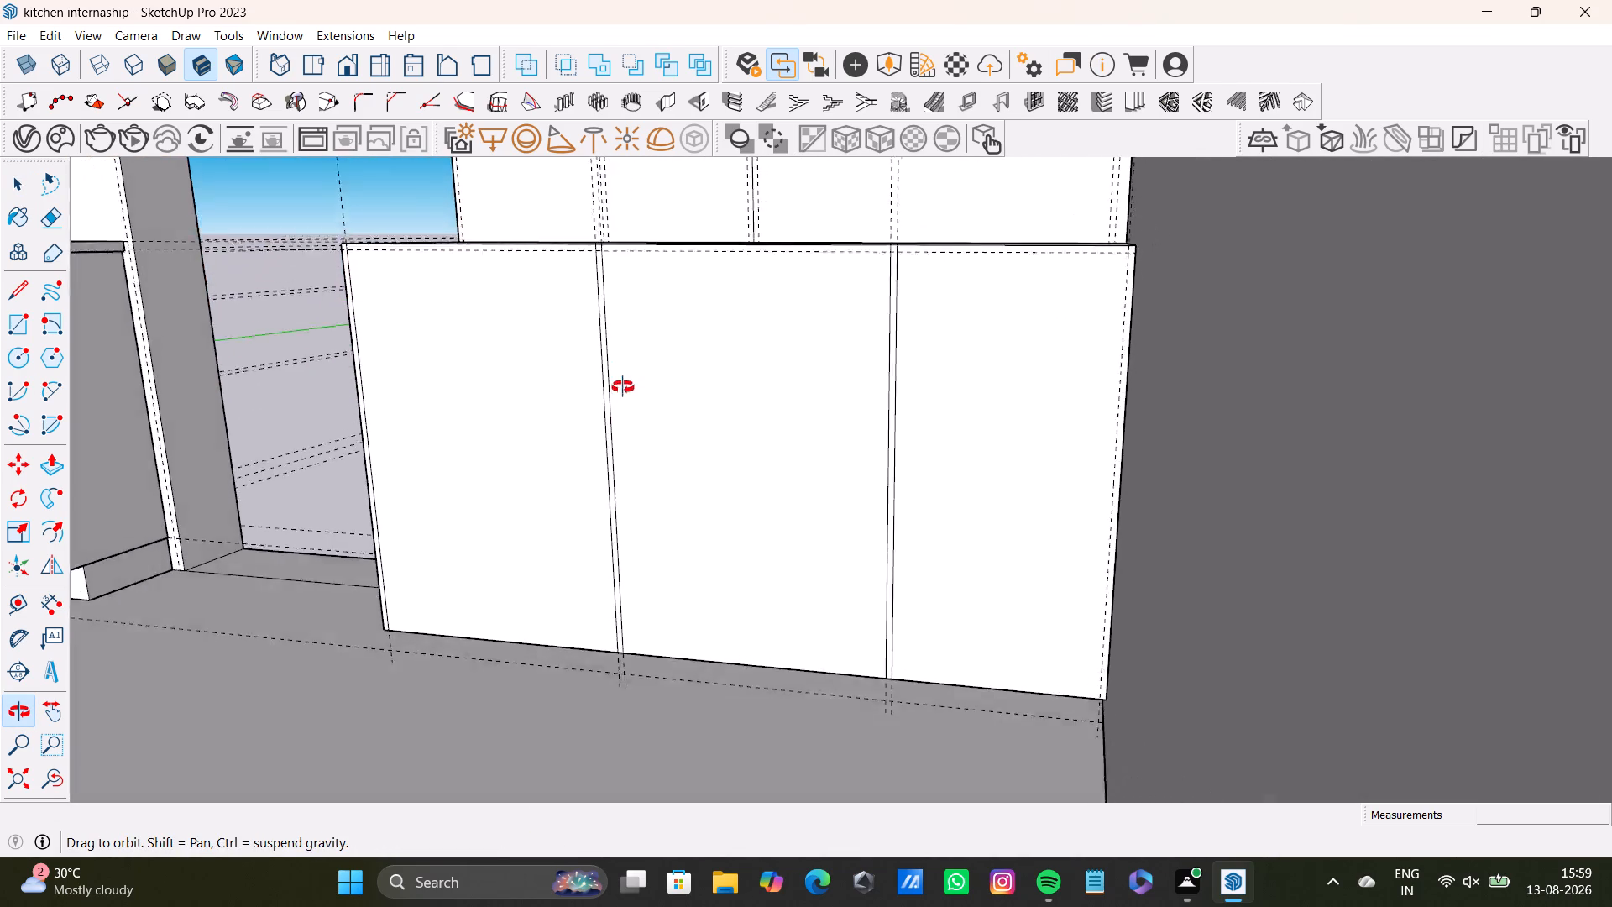
pyautogui.moveTo(623, 387); pyautogui.dragTo(814, 440, button='middle')
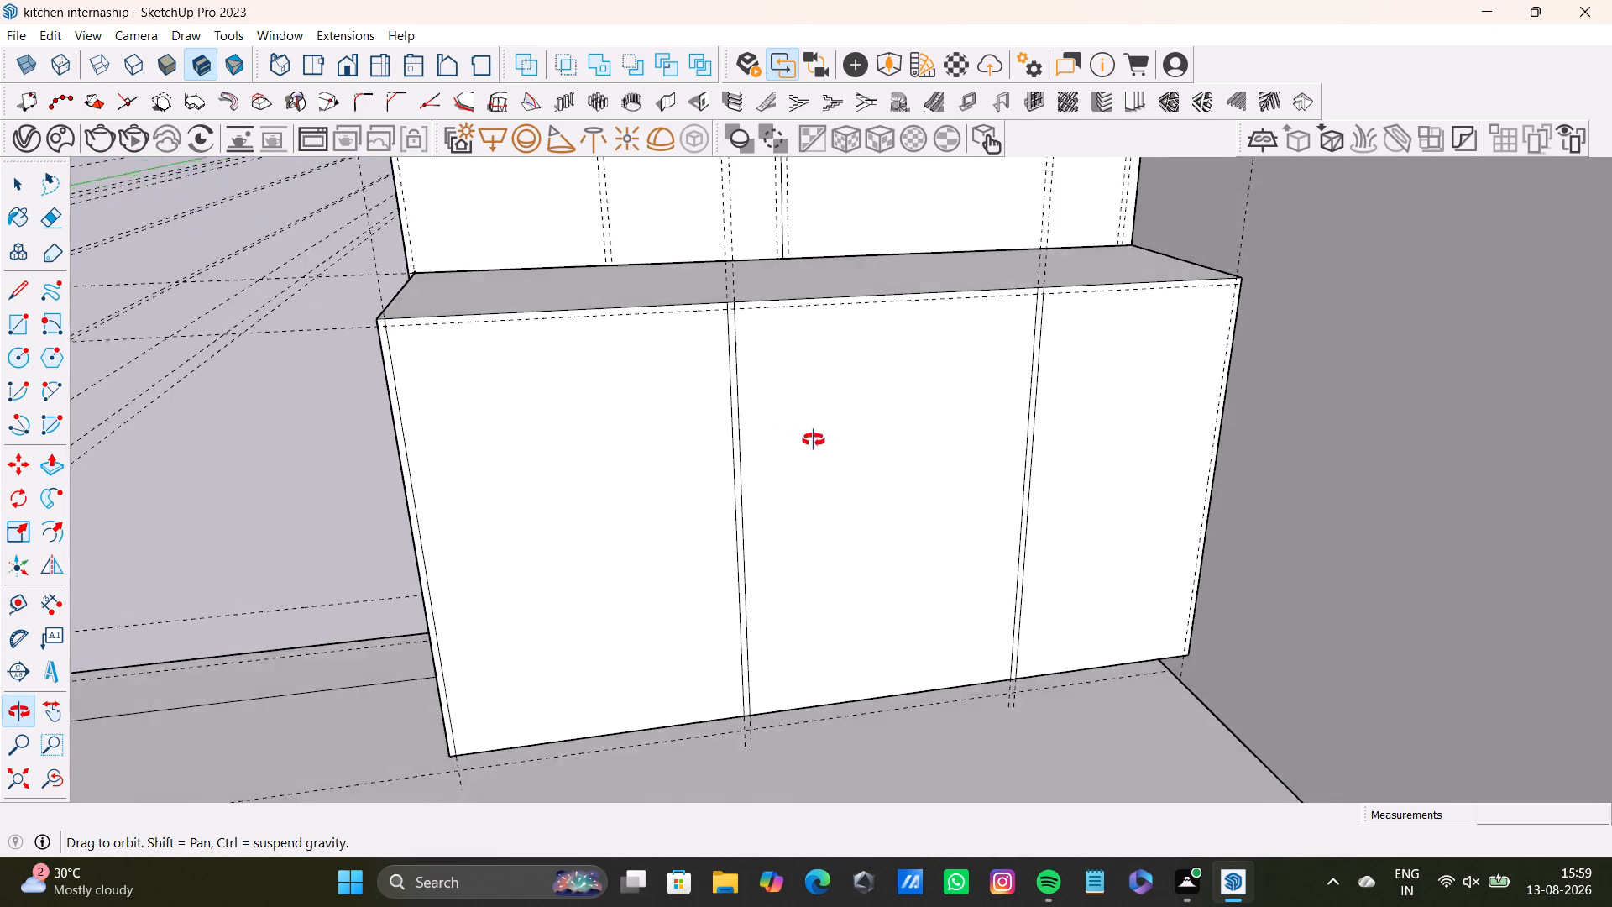
pyautogui.moveTo(814, 440); pyautogui.dragTo(784, 620, button='middle')
pyautogui.click(17, 320)
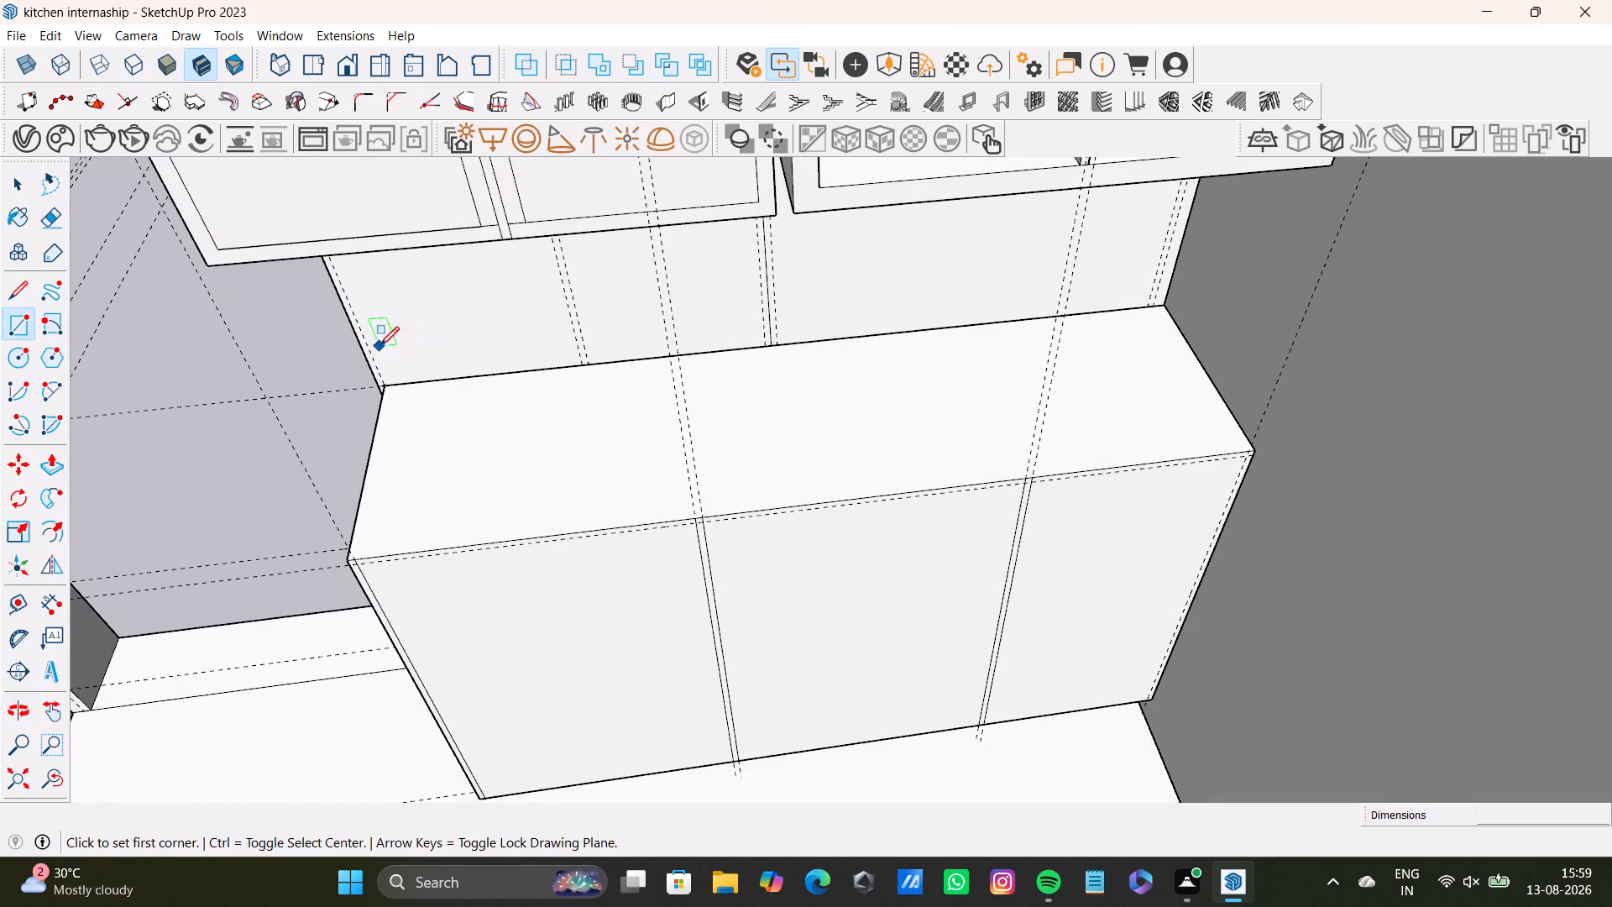
pyautogui.click(369, 345)
pyautogui.press('Up')
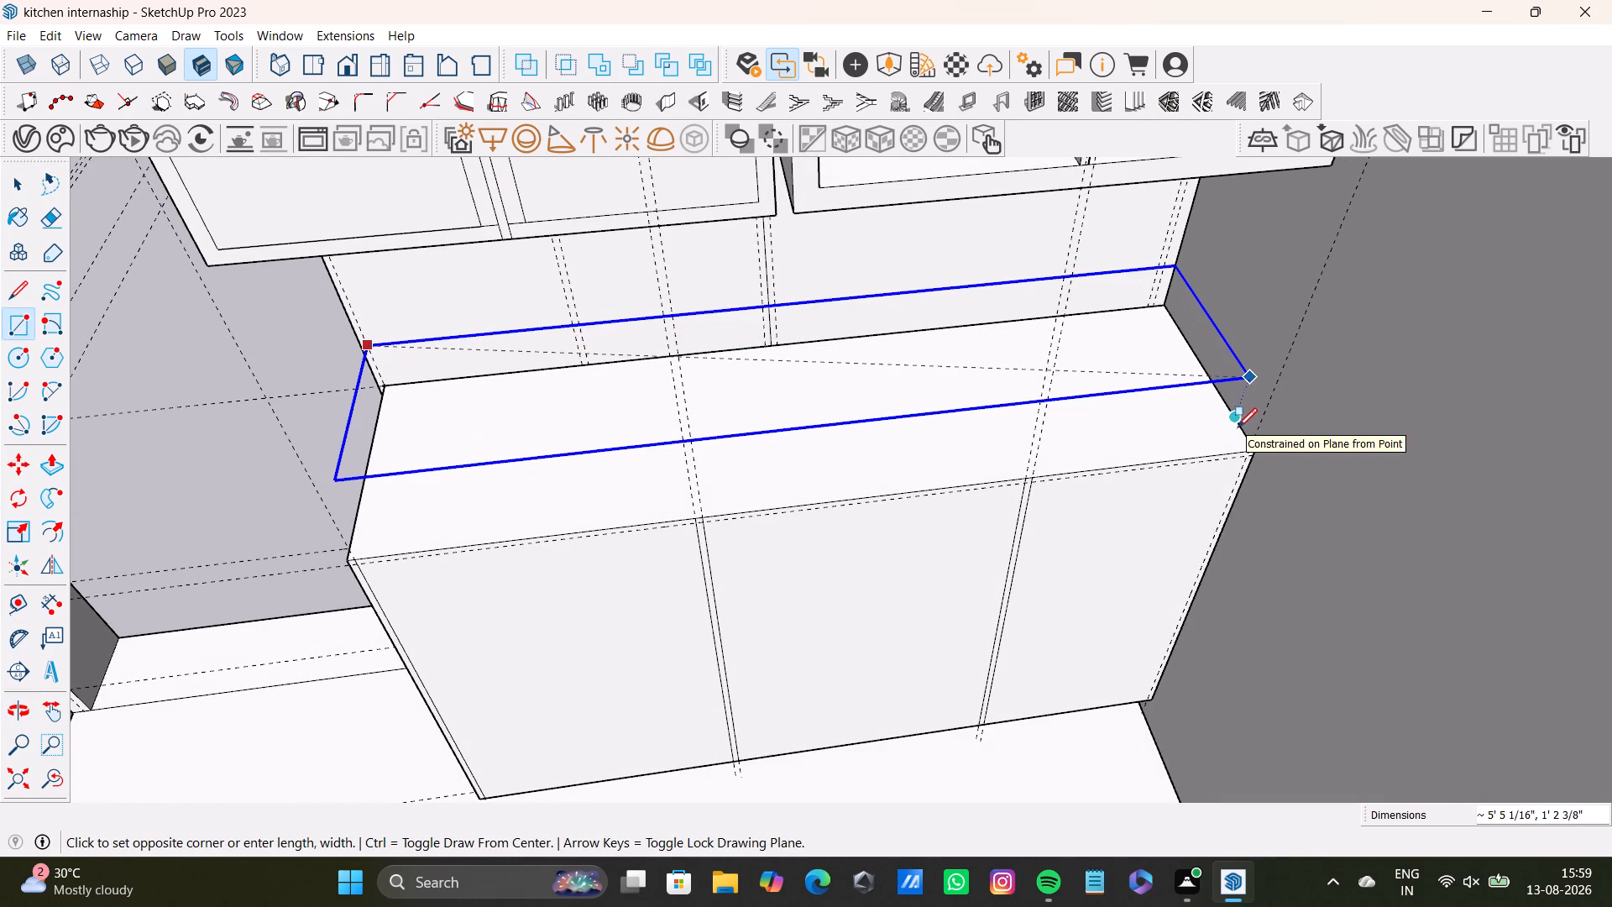
pyautogui.click(1254, 448)
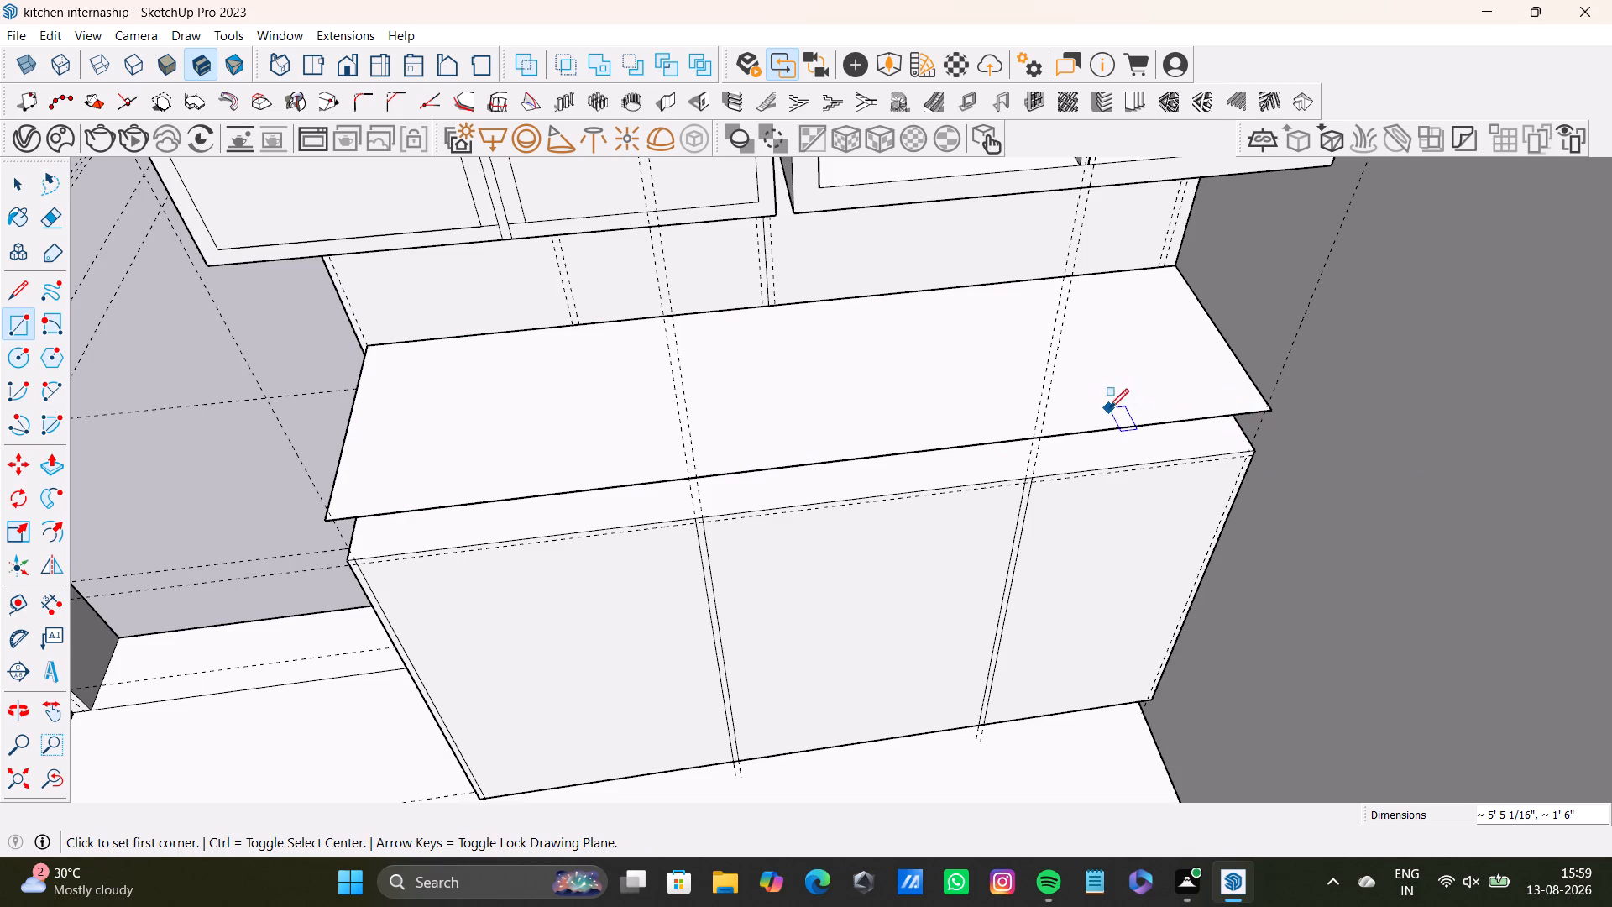
# Push/Pull the new rectangle upward slightly into a thin countertop slab above the base cabinet.
pyautogui.moveTo(1109, 408); pyautogui.dragTo(1002, 302, button='middle')
pyautogui.press('space')
pyautogui.click(1156, 404)
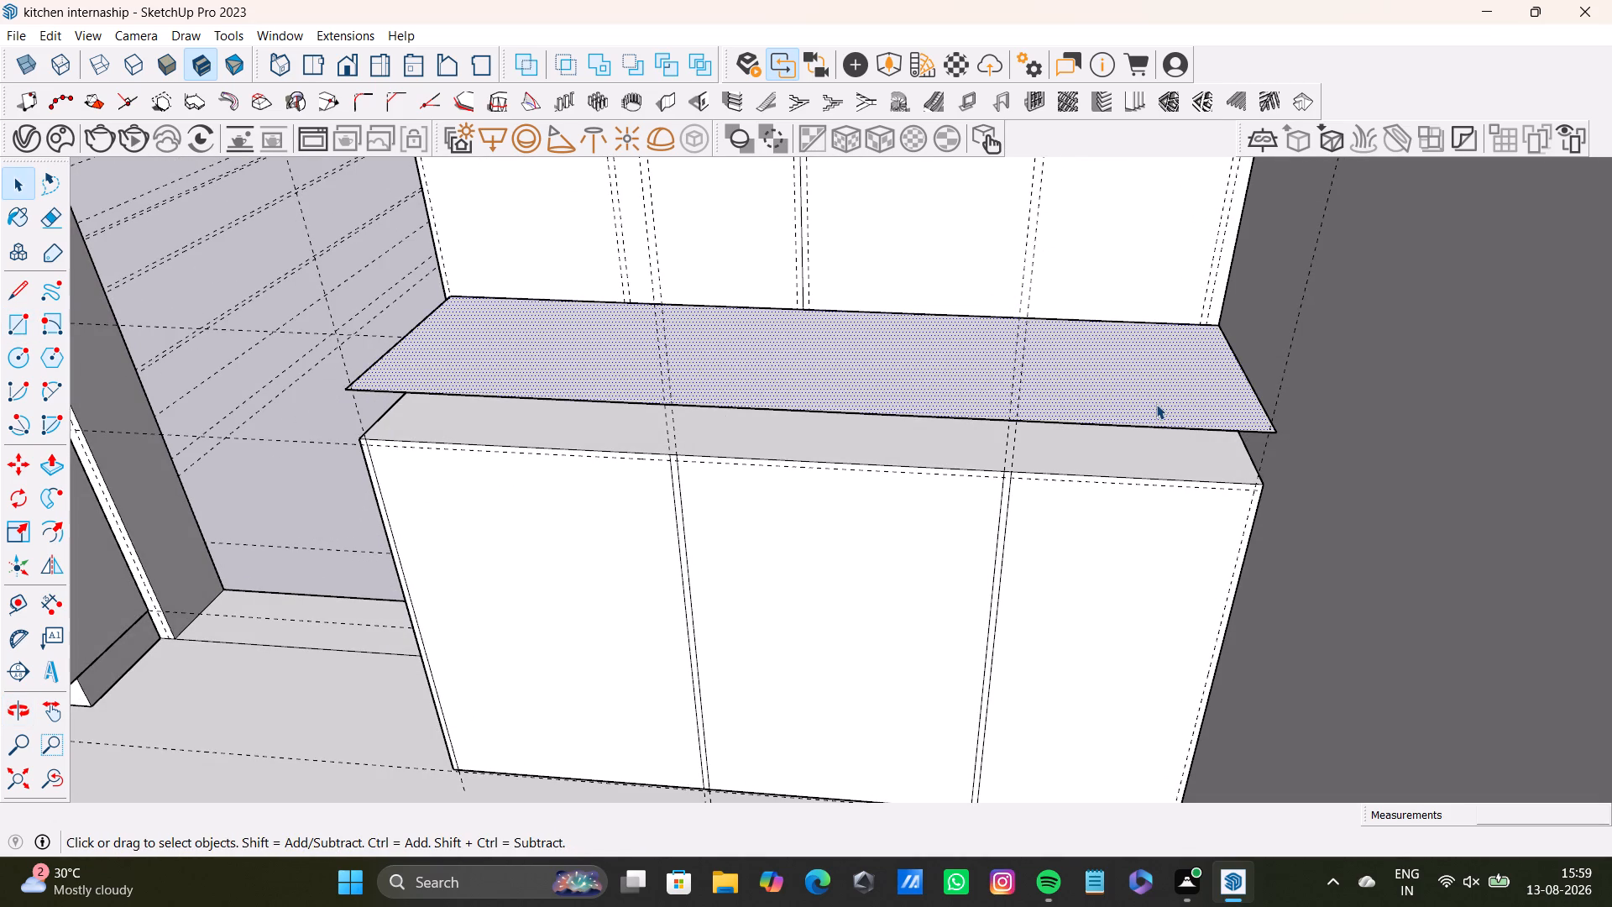
pyautogui.press('p')
pyautogui.click(1156, 404)
pyautogui.click(1155, 387)
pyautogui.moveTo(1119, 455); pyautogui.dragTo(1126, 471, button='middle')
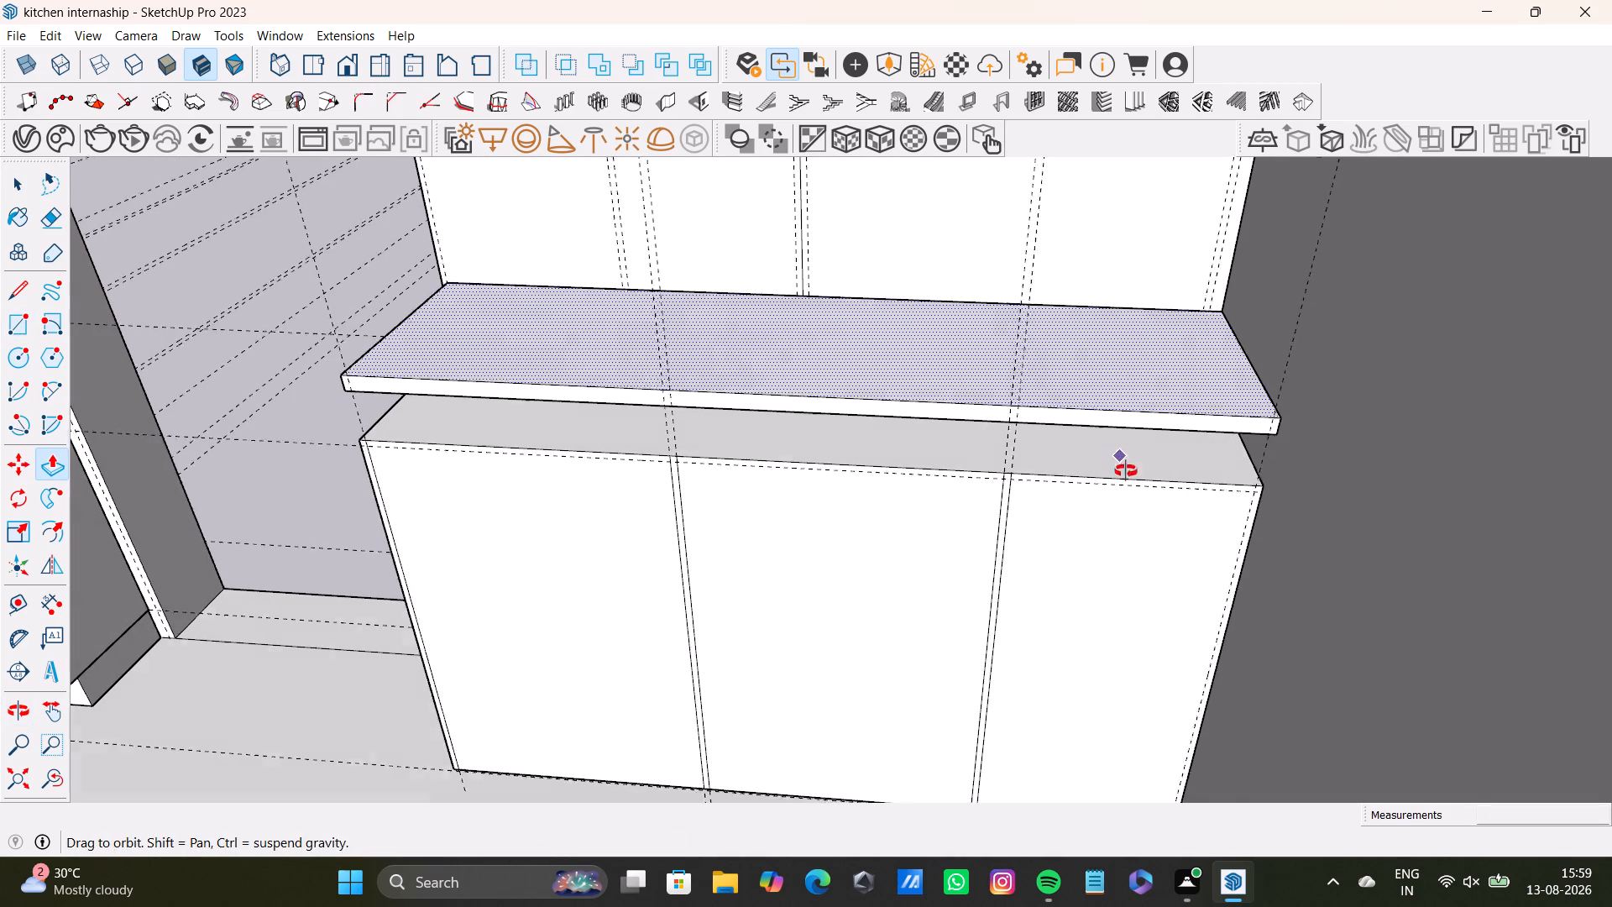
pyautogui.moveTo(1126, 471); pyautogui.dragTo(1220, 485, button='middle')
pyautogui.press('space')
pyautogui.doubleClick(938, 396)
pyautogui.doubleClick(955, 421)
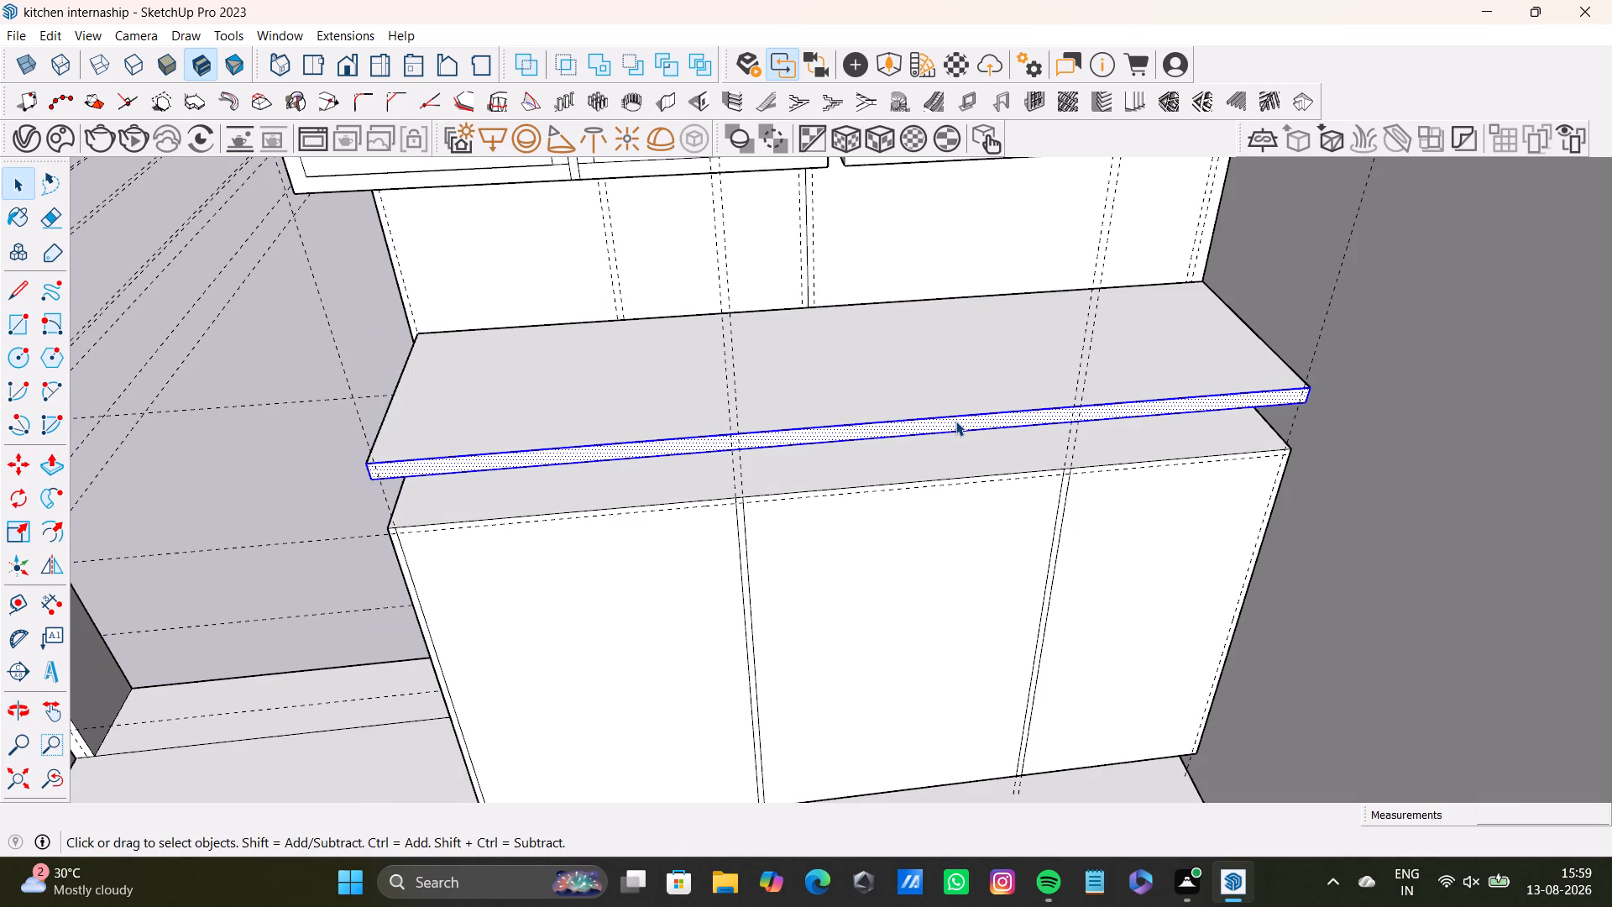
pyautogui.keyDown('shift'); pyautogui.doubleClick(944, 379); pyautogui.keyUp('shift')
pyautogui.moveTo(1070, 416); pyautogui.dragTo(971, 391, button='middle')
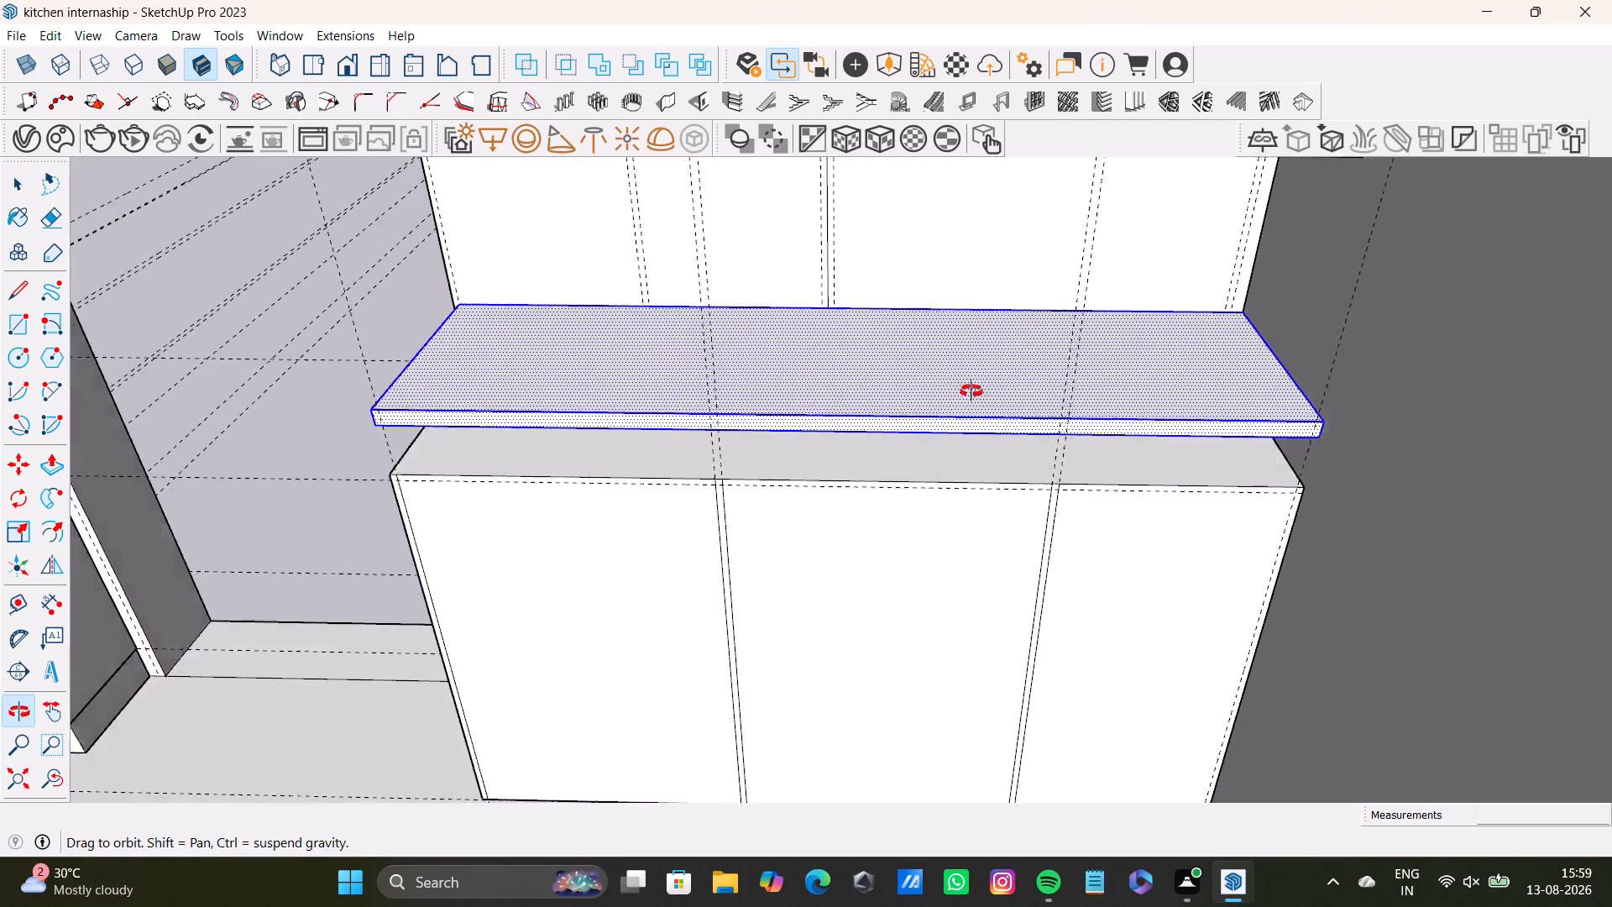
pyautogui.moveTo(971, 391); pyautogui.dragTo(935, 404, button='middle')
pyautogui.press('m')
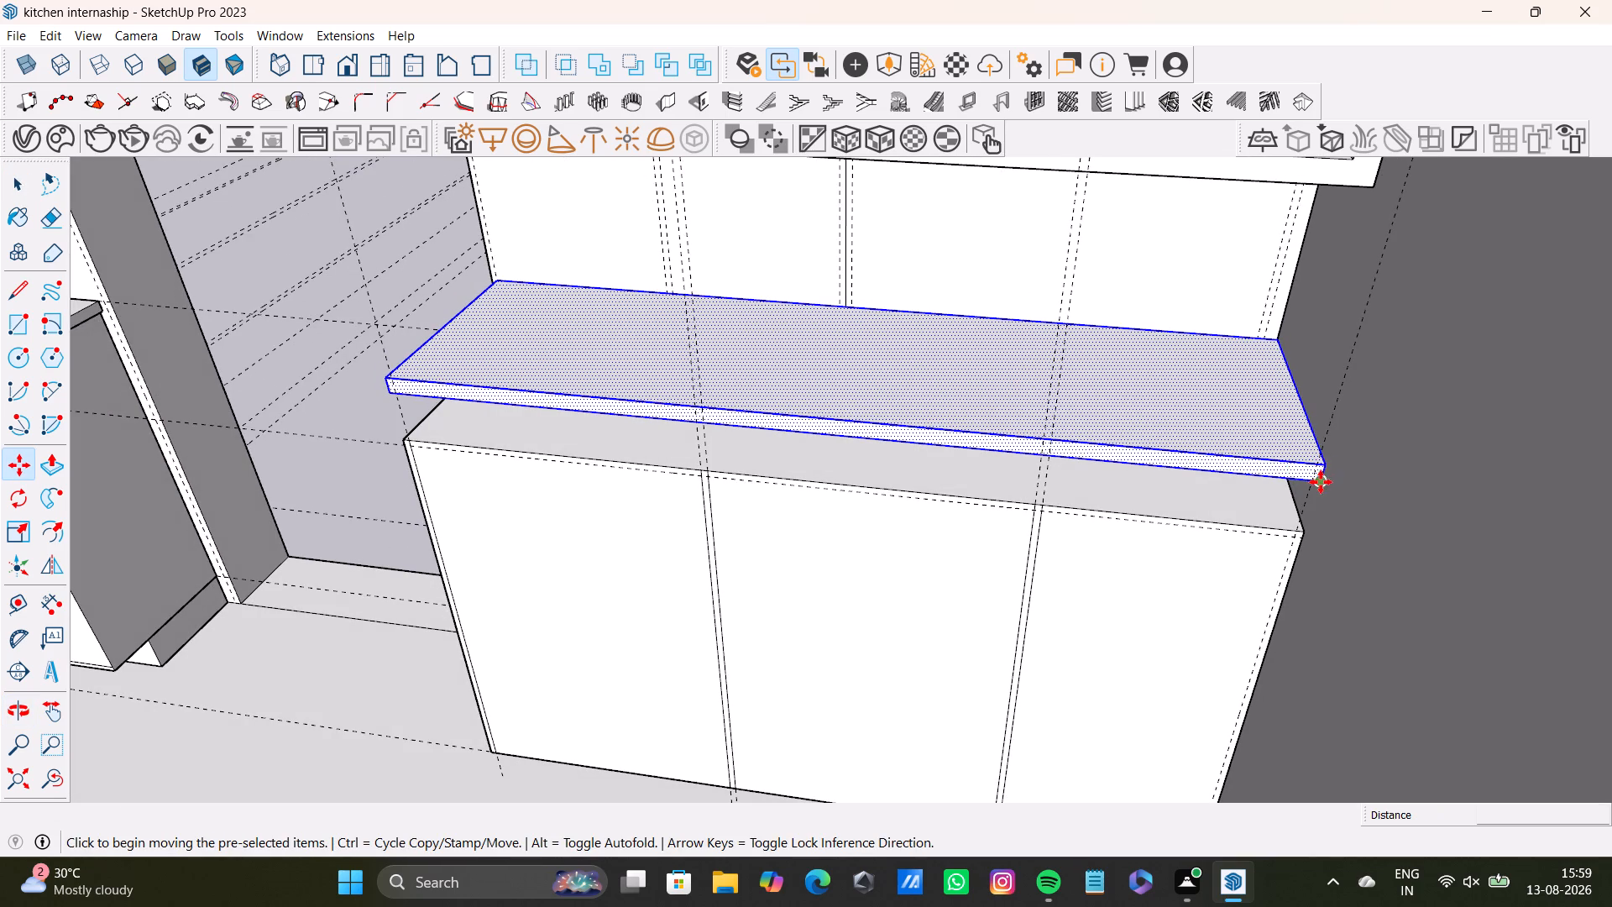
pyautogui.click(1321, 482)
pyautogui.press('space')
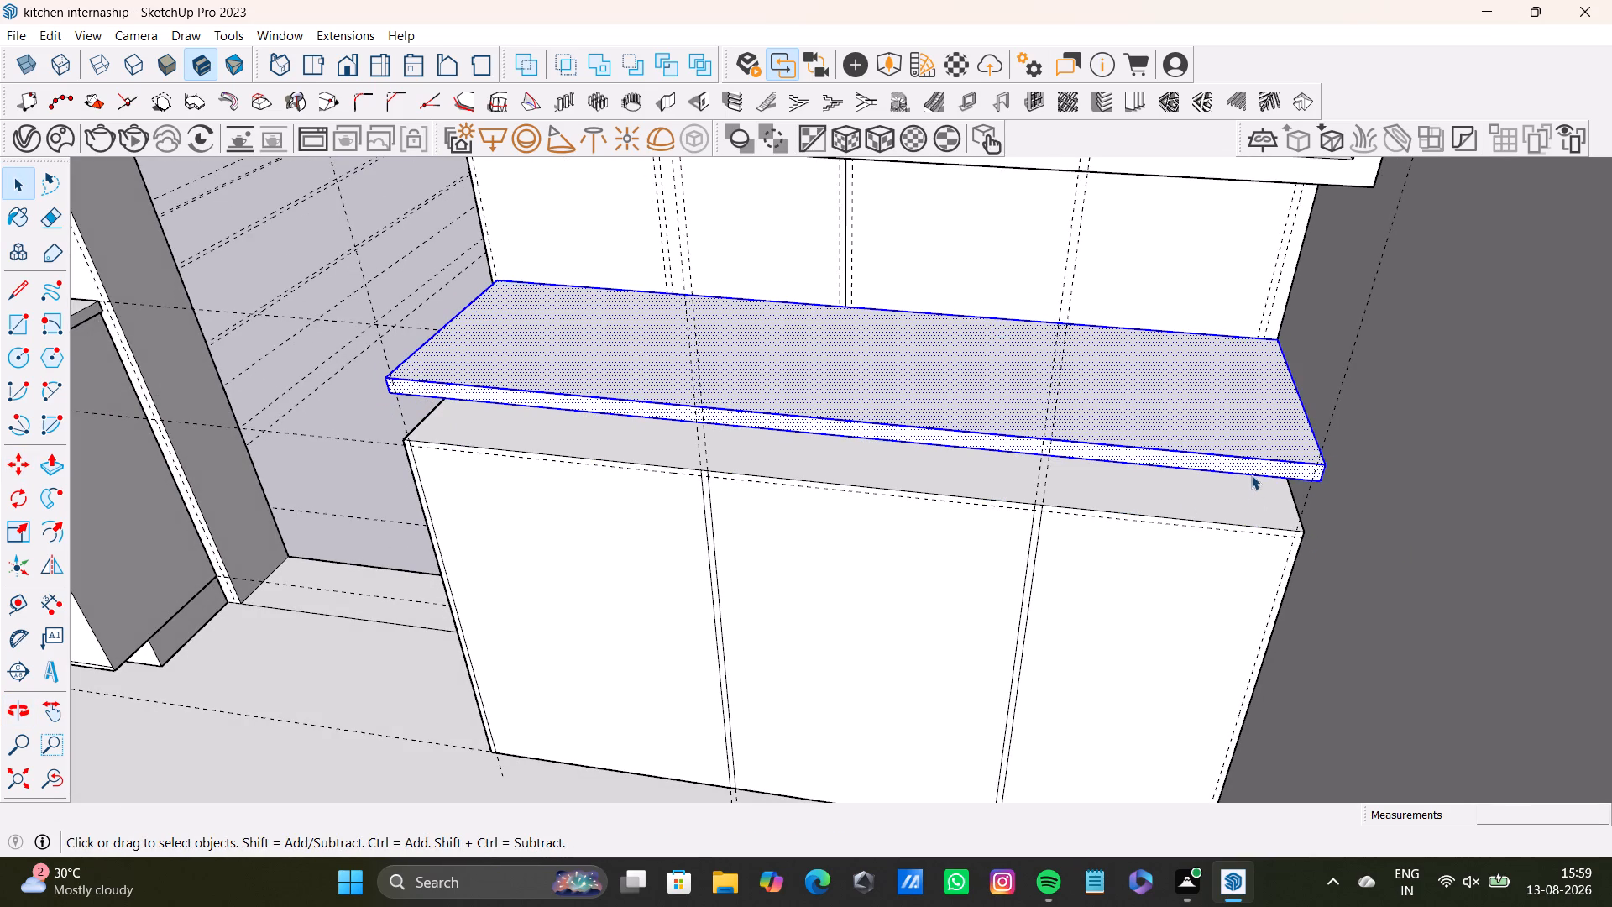
# Select the whole countertop slab and move it down about 4 7/16" onto the base cabinet's top.
pyautogui.moveTo(1067, 446); pyautogui.dragTo(1421, 411, button='middle')
pyautogui.moveTo(952, 442); pyautogui.dragTo(1052, 294, button='middle')
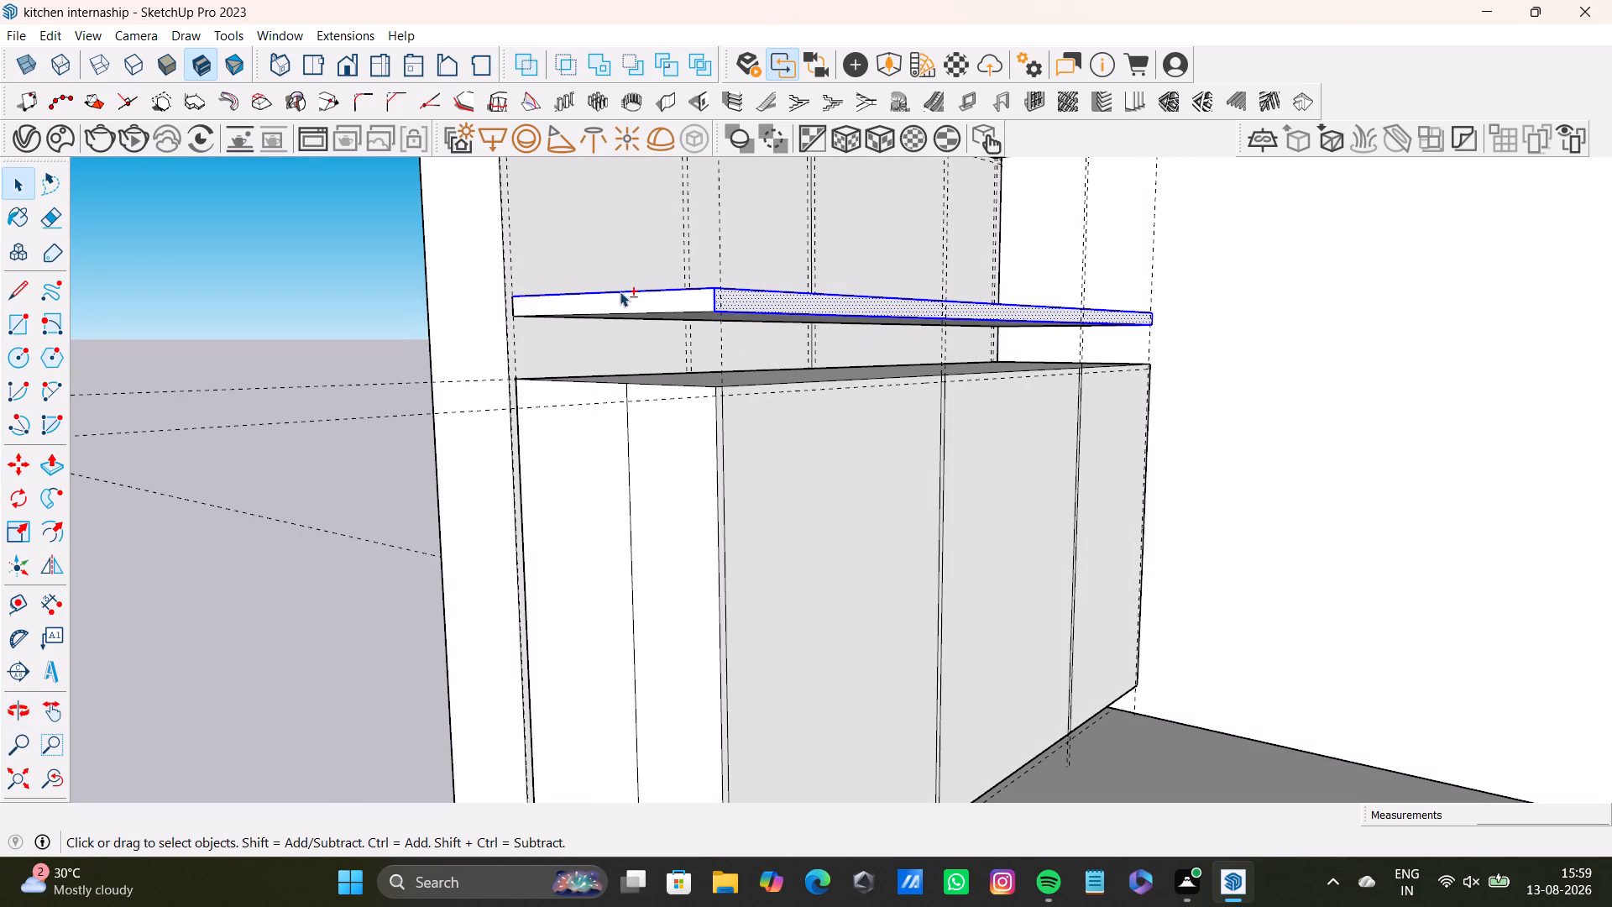
pyautogui.keyDown('shift'); pyautogui.tripleClick(678, 300); pyautogui.keyUp('shift')
pyautogui.keyDown('shift'); pyautogui.click(682, 300); pyautogui.keyUp('shift')
pyautogui.moveTo(901, 337); pyautogui.dragTo(685, 419, button='middle')
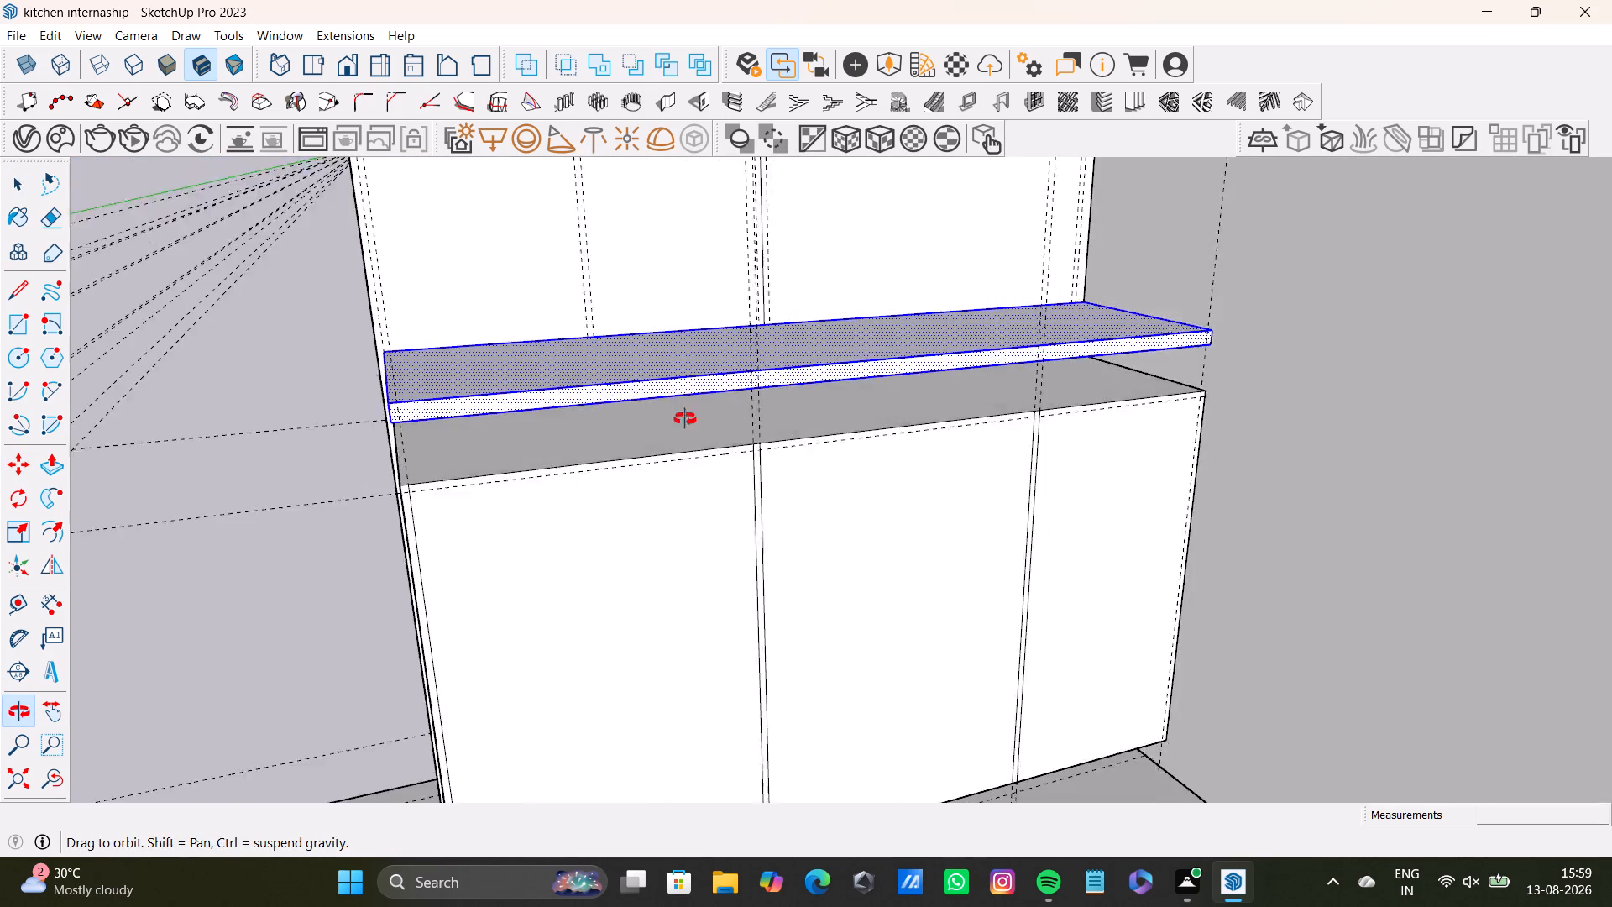
pyautogui.moveTo(685, 419); pyautogui.dragTo(644, 469, button='middle')
pyautogui.moveTo(1177, 442); pyautogui.dragTo(1067, 450, button='middle')
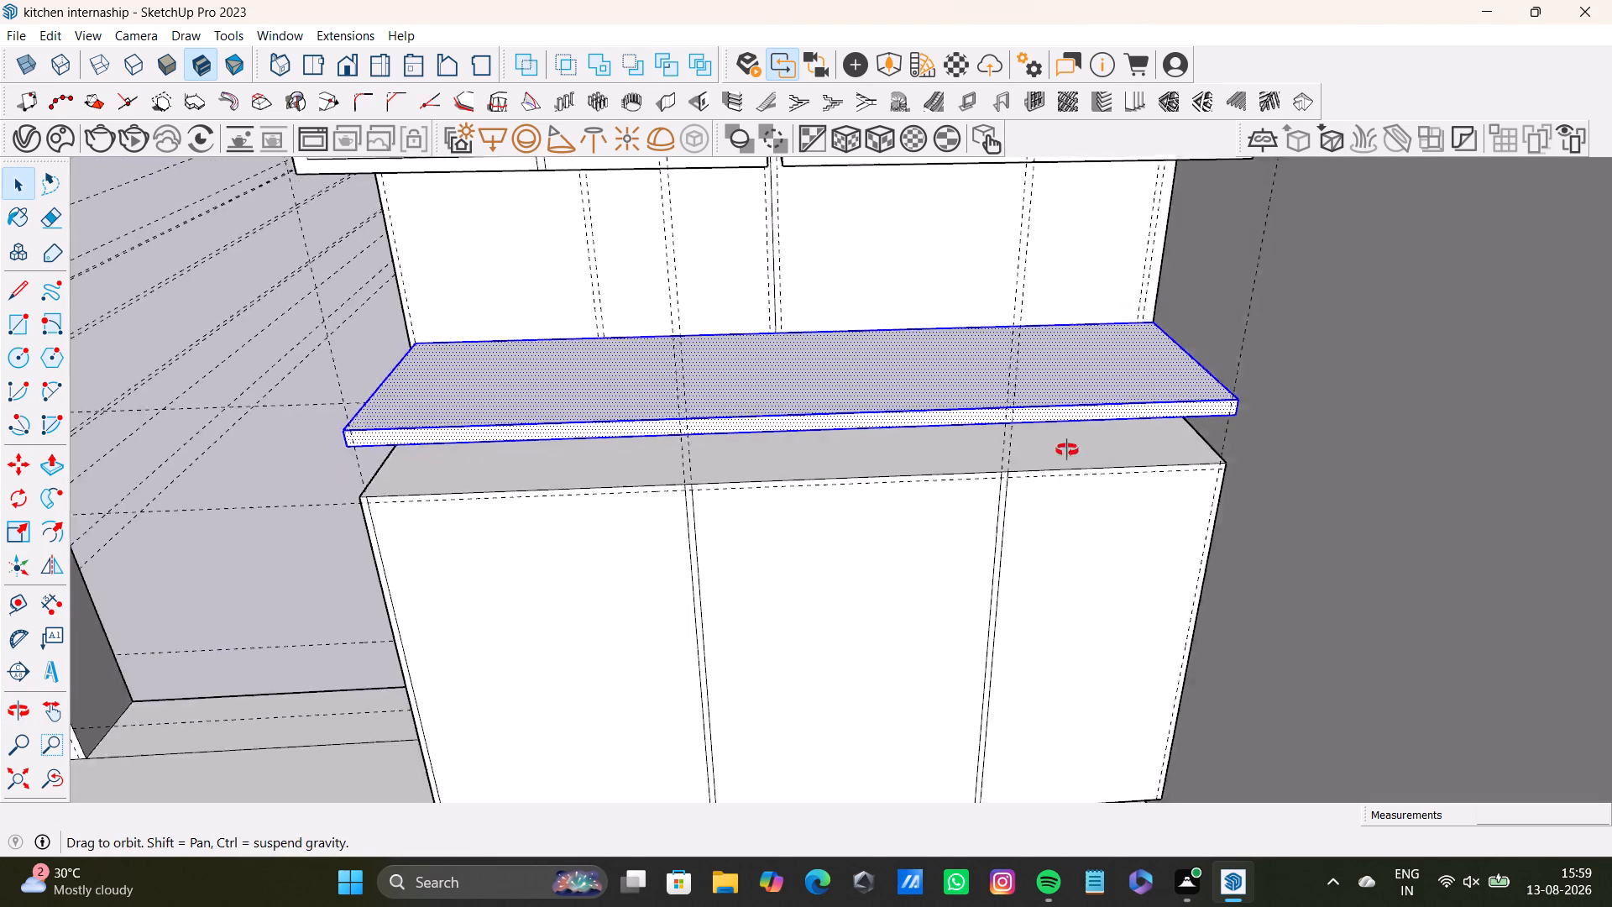
pyautogui.moveTo(1067, 450); pyautogui.dragTo(1002, 395, button='middle')
pyautogui.press('m')
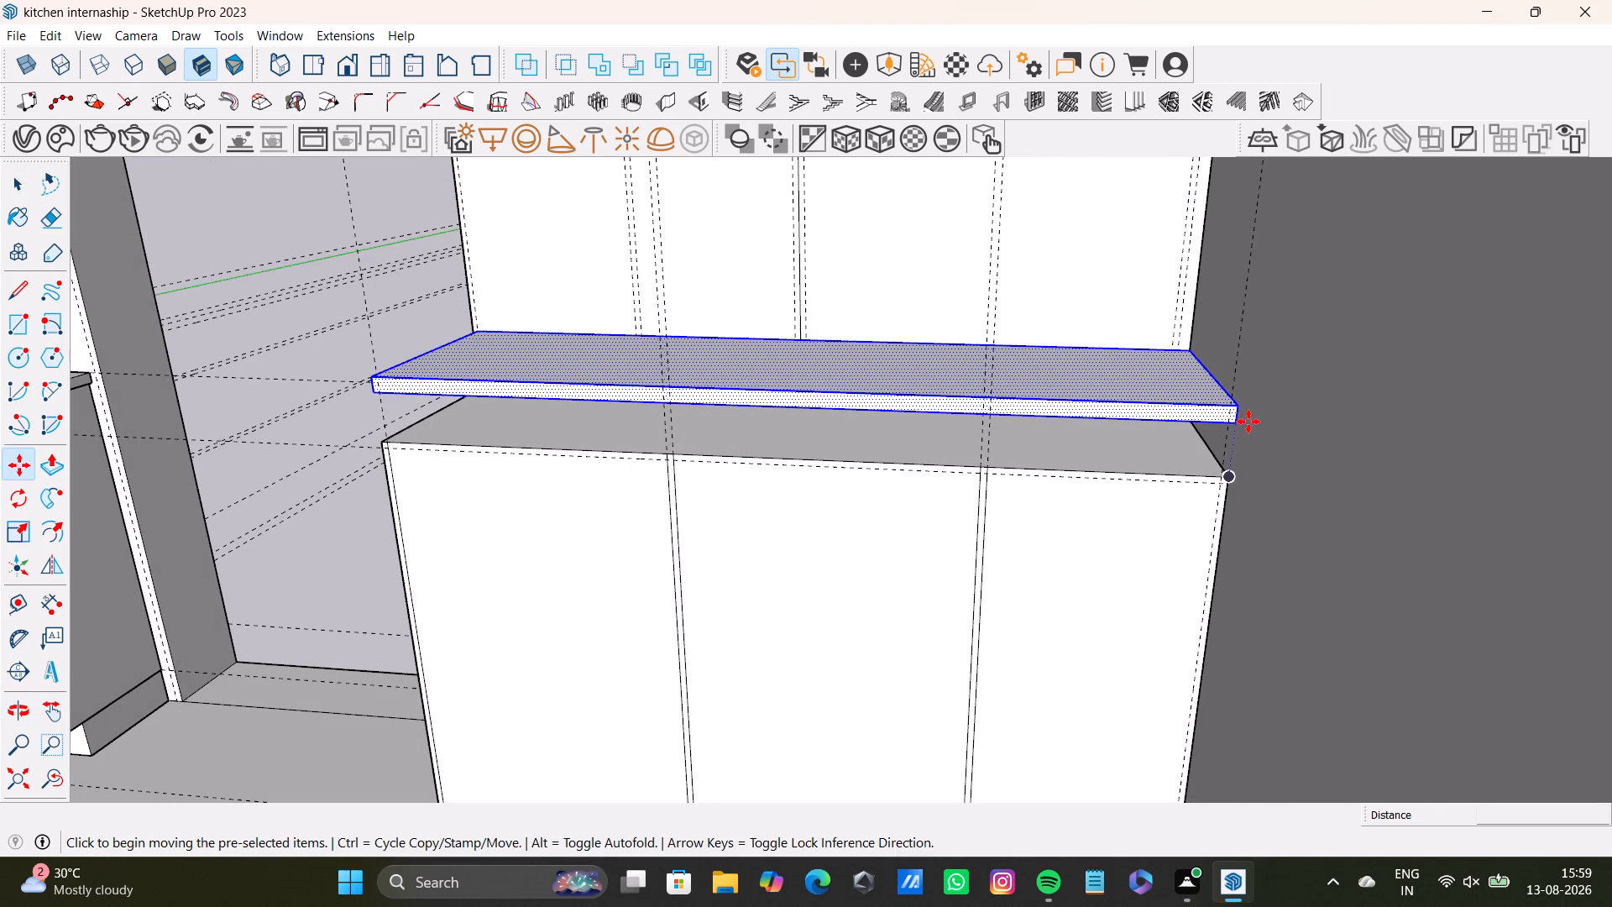
pyautogui.click(1237, 422)
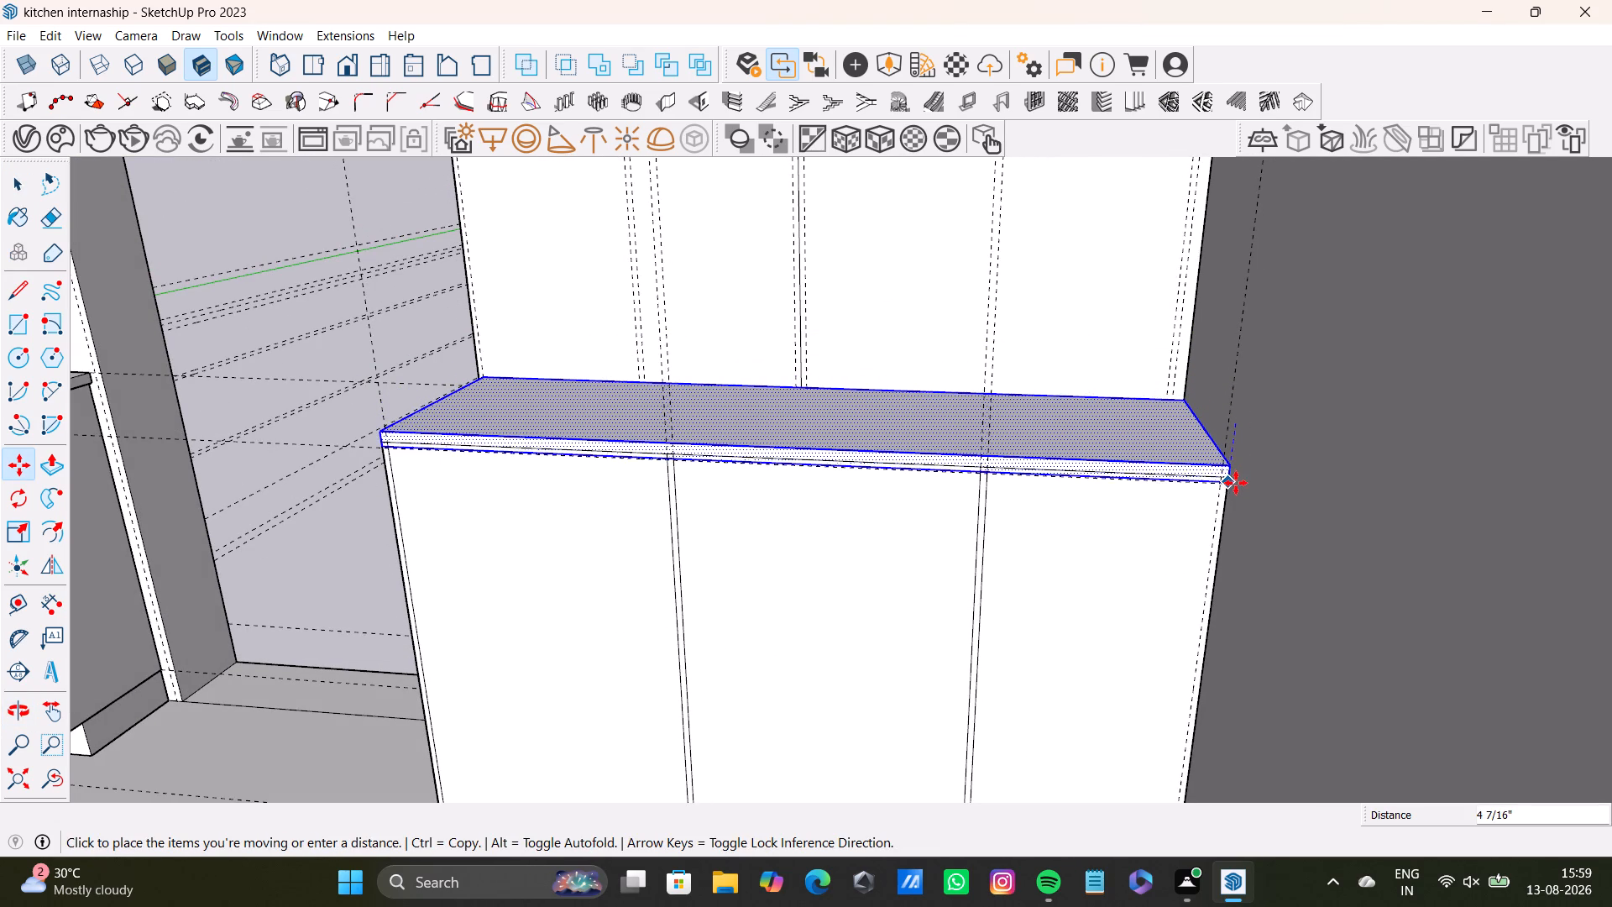
pyautogui.click(1236, 480)
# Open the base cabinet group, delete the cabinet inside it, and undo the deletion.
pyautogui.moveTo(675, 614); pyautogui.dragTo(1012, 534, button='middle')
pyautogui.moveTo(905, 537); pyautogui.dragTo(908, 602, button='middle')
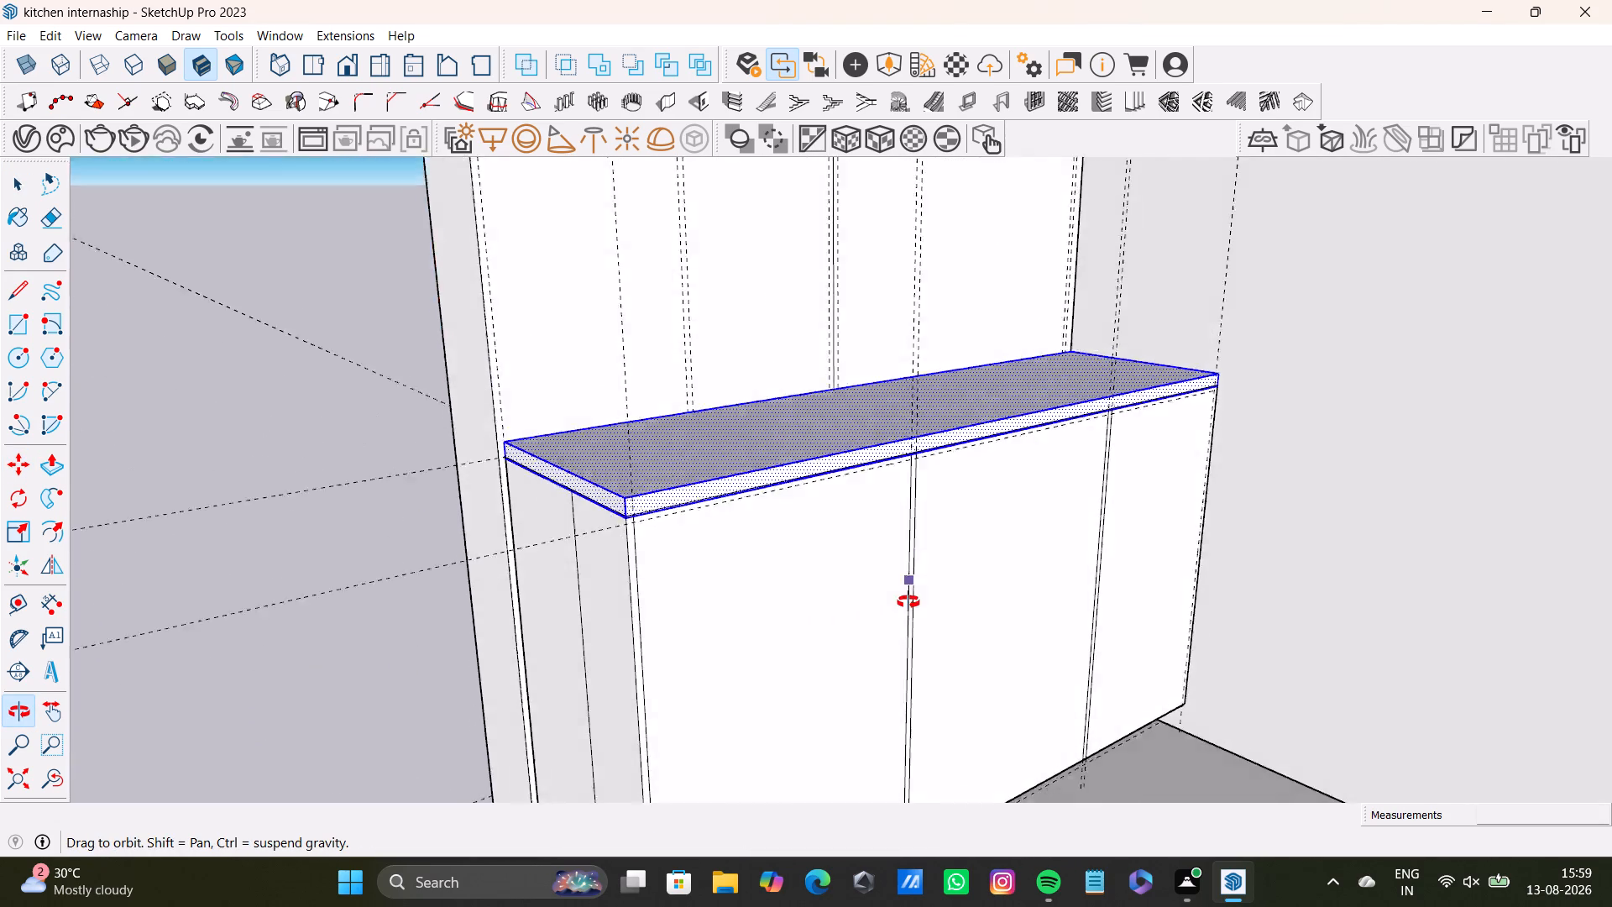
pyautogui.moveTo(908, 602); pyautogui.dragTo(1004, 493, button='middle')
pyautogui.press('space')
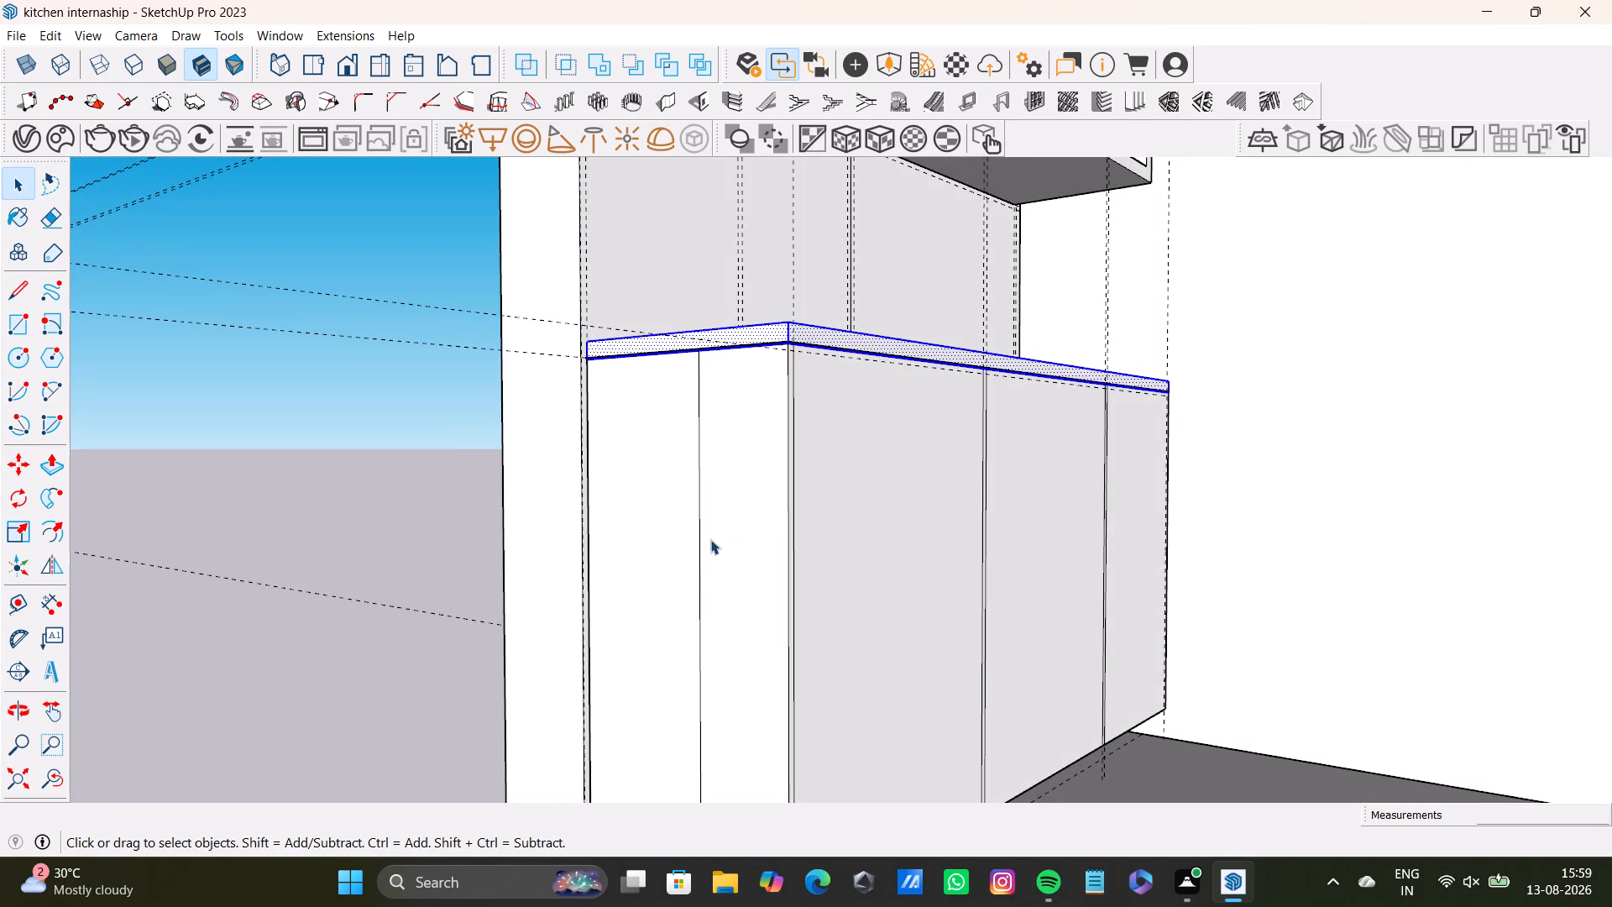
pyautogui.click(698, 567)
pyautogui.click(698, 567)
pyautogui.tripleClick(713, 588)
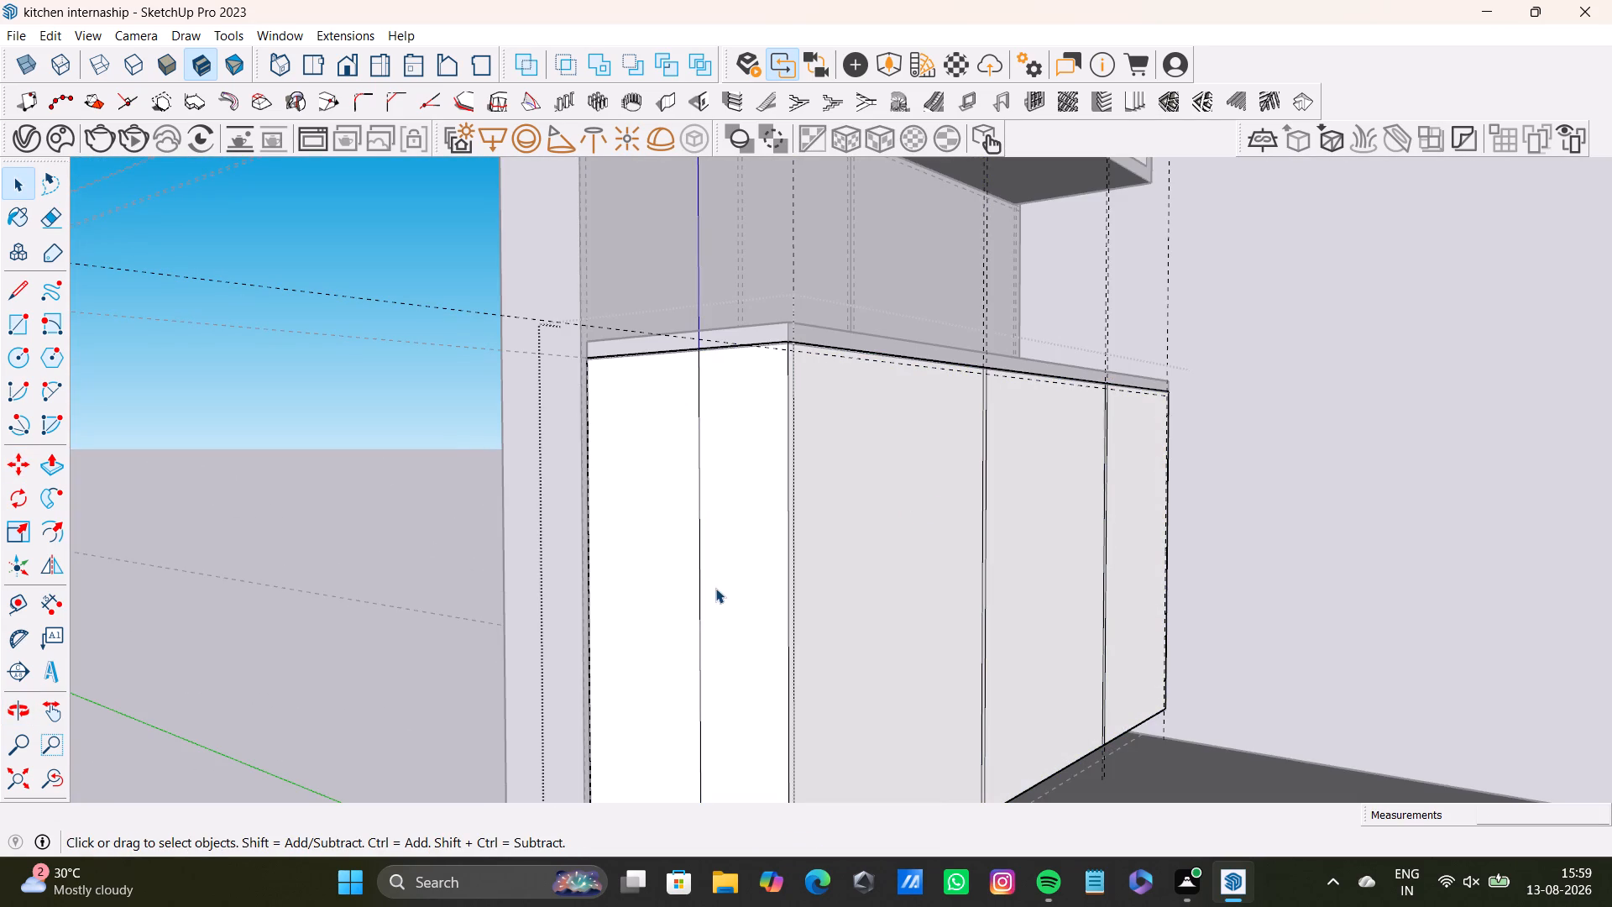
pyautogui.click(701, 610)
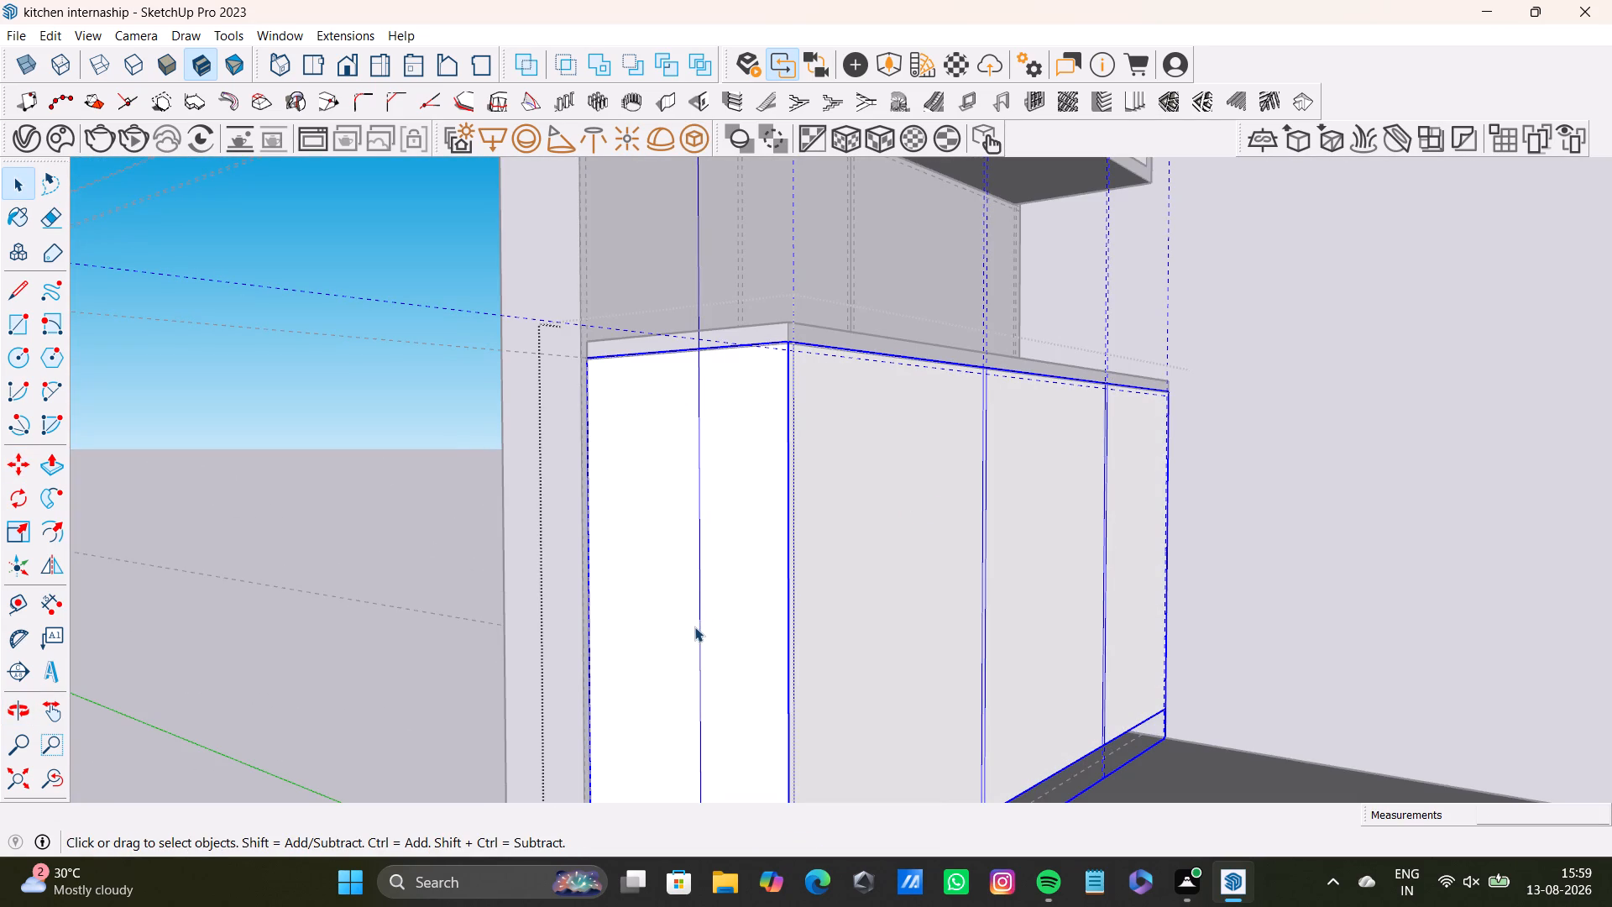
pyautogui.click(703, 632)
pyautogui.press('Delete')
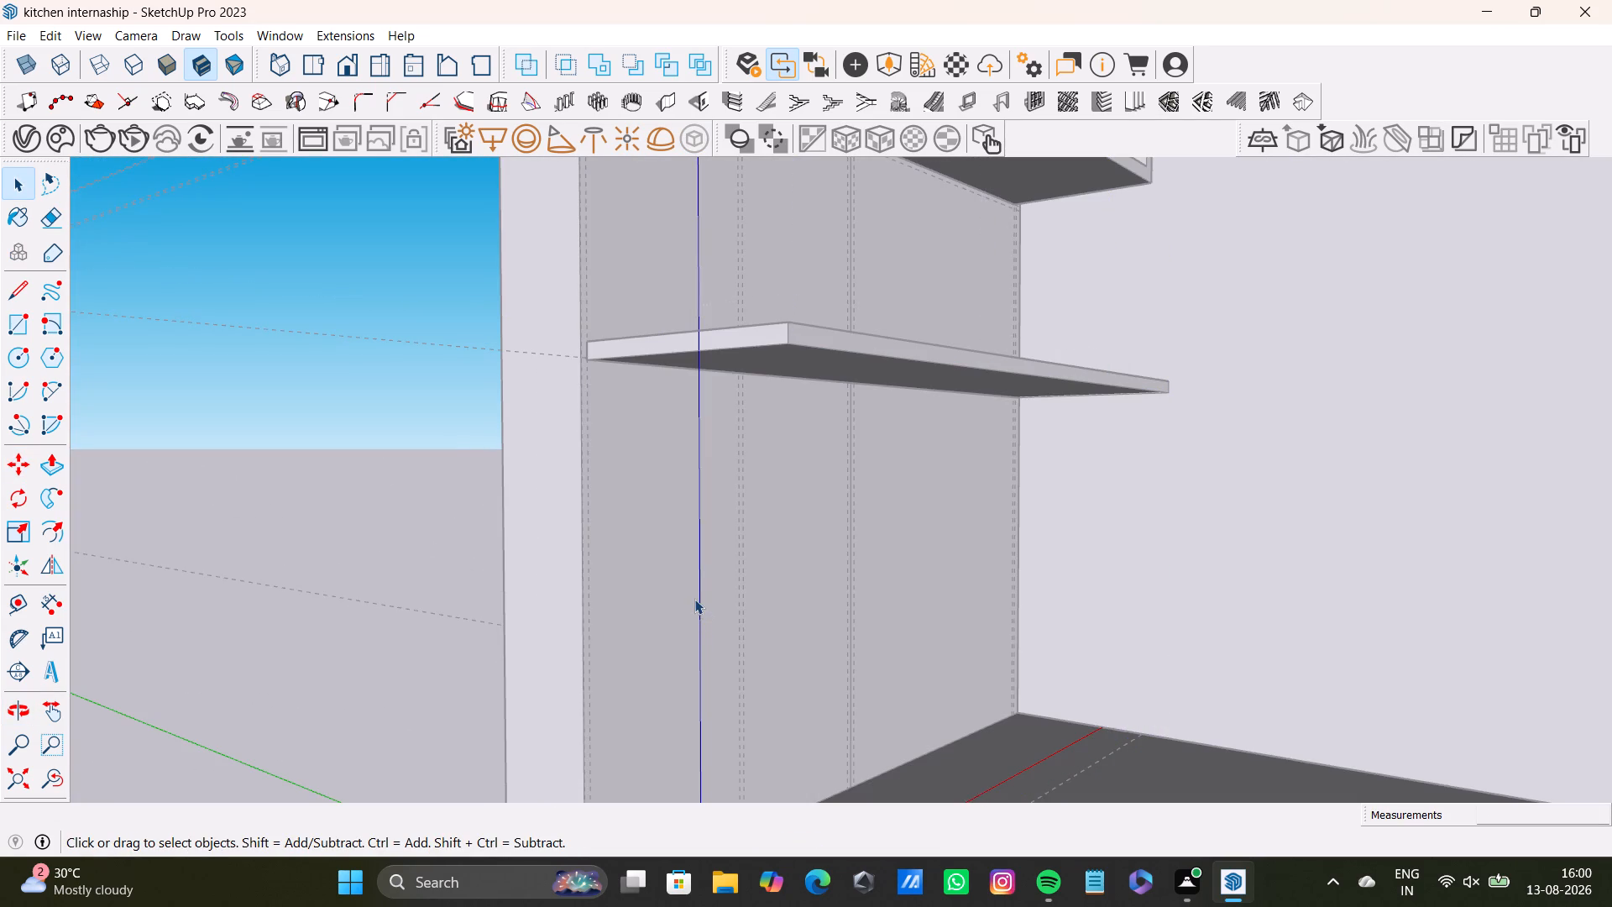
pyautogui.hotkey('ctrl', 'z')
# Examine the base cabinet's side where it meets the countertop slab, and its surroundings in the room.
pyautogui.scroll(3, 699, 573)
pyautogui.moveTo(700, 565); pyautogui.dragTo(583, 763, button='middle')
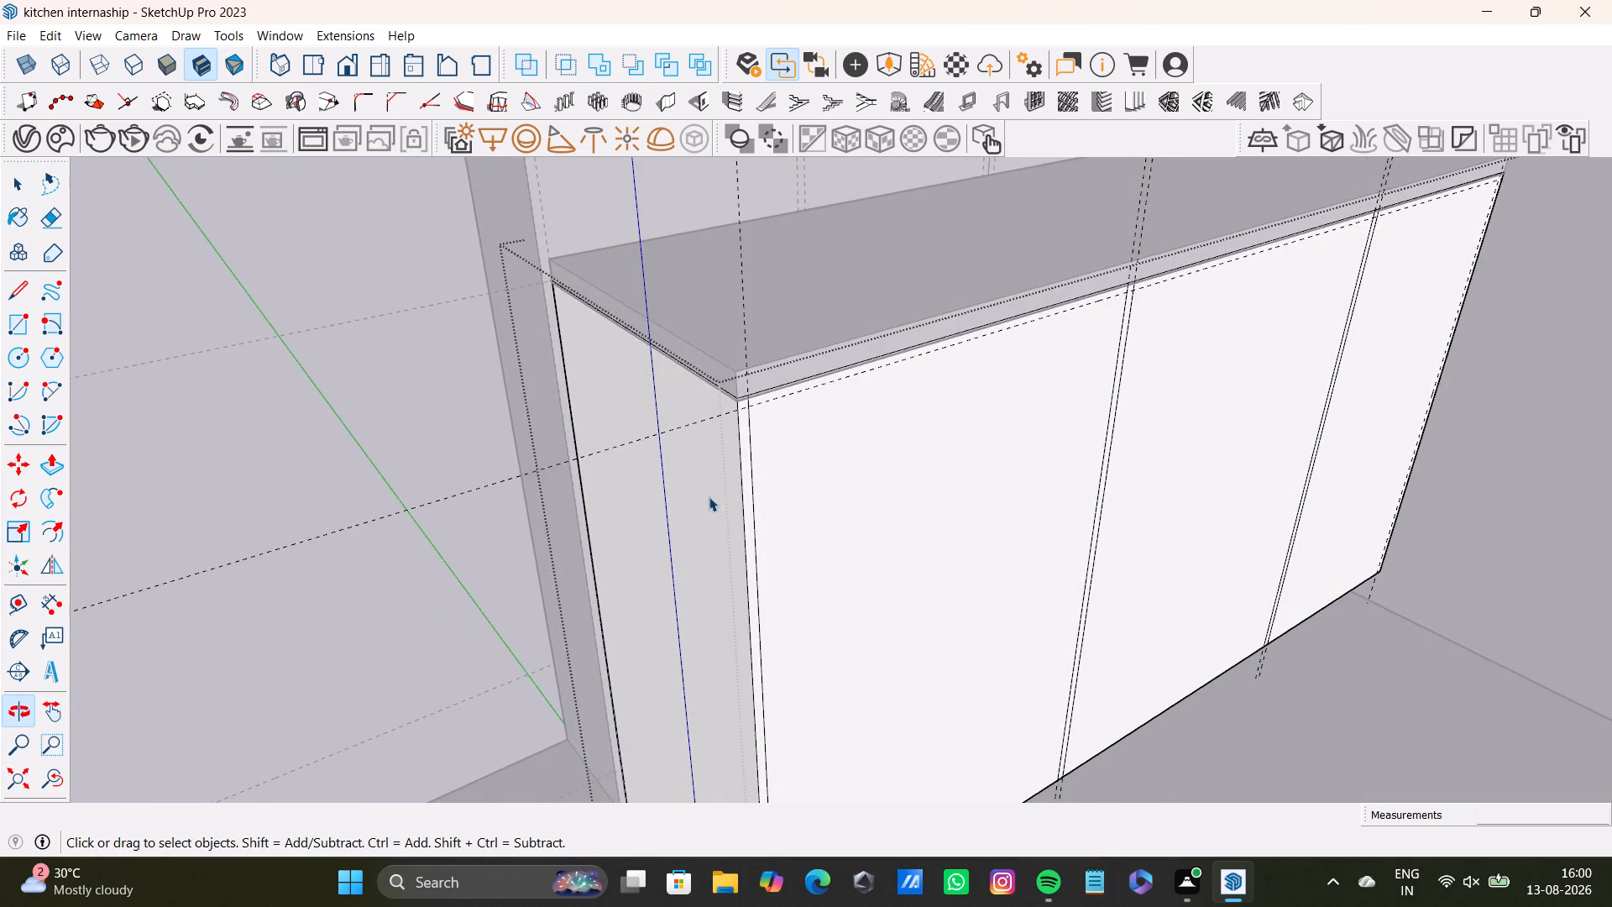
pyautogui.scroll(3, 662, 332)
pyautogui.click(643, 294)
pyautogui.moveTo(670, 346); pyautogui.dragTo(670, 355, button='middle')
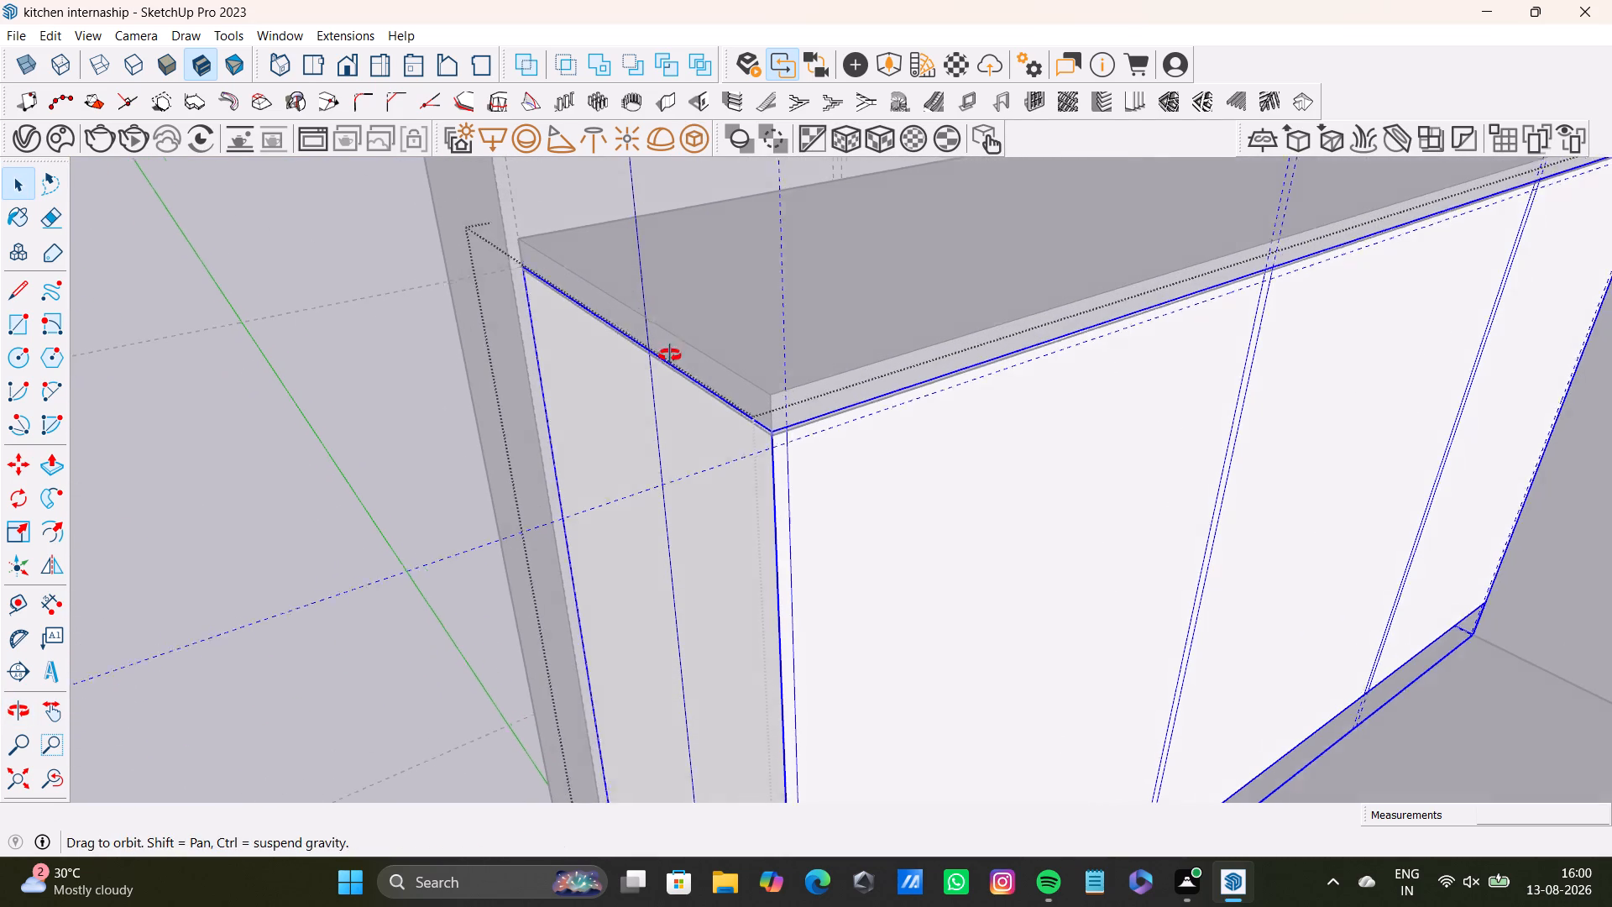
pyautogui.moveTo(670, 355); pyautogui.dragTo(436, 462, button='middle')
pyautogui.scroll(-20, 463, 423)
pyautogui.scroll(-7, 463, 423)
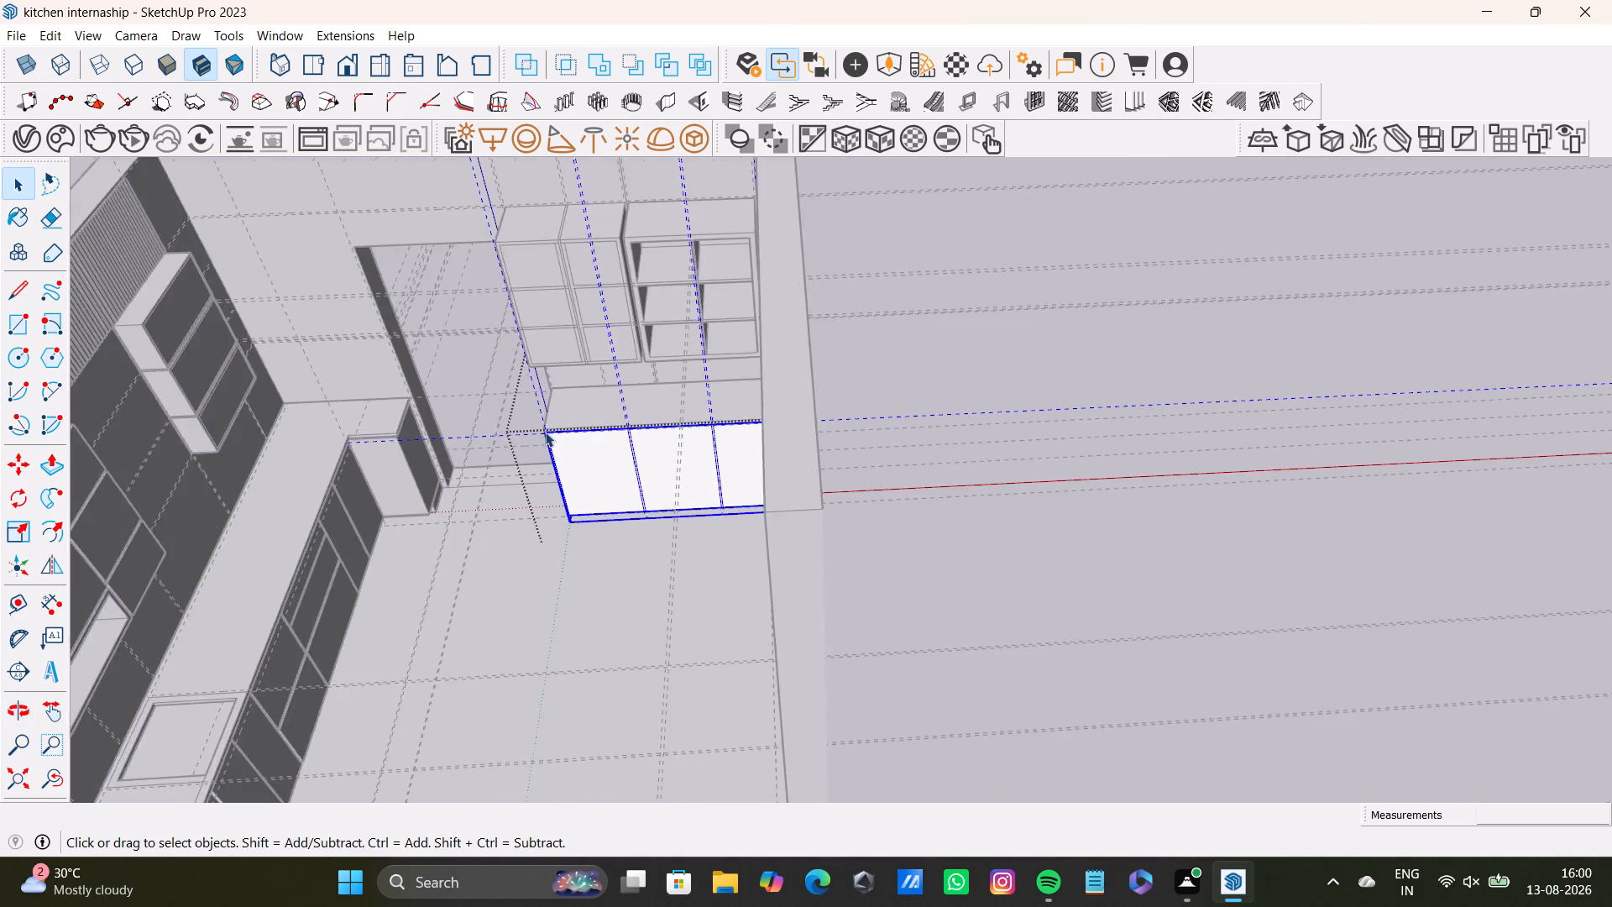
pyautogui.scroll(-12, 545, 432)
pyautogui.moveTo(538, 432); pyautogui.dragTo(1104, 287, button='middle')
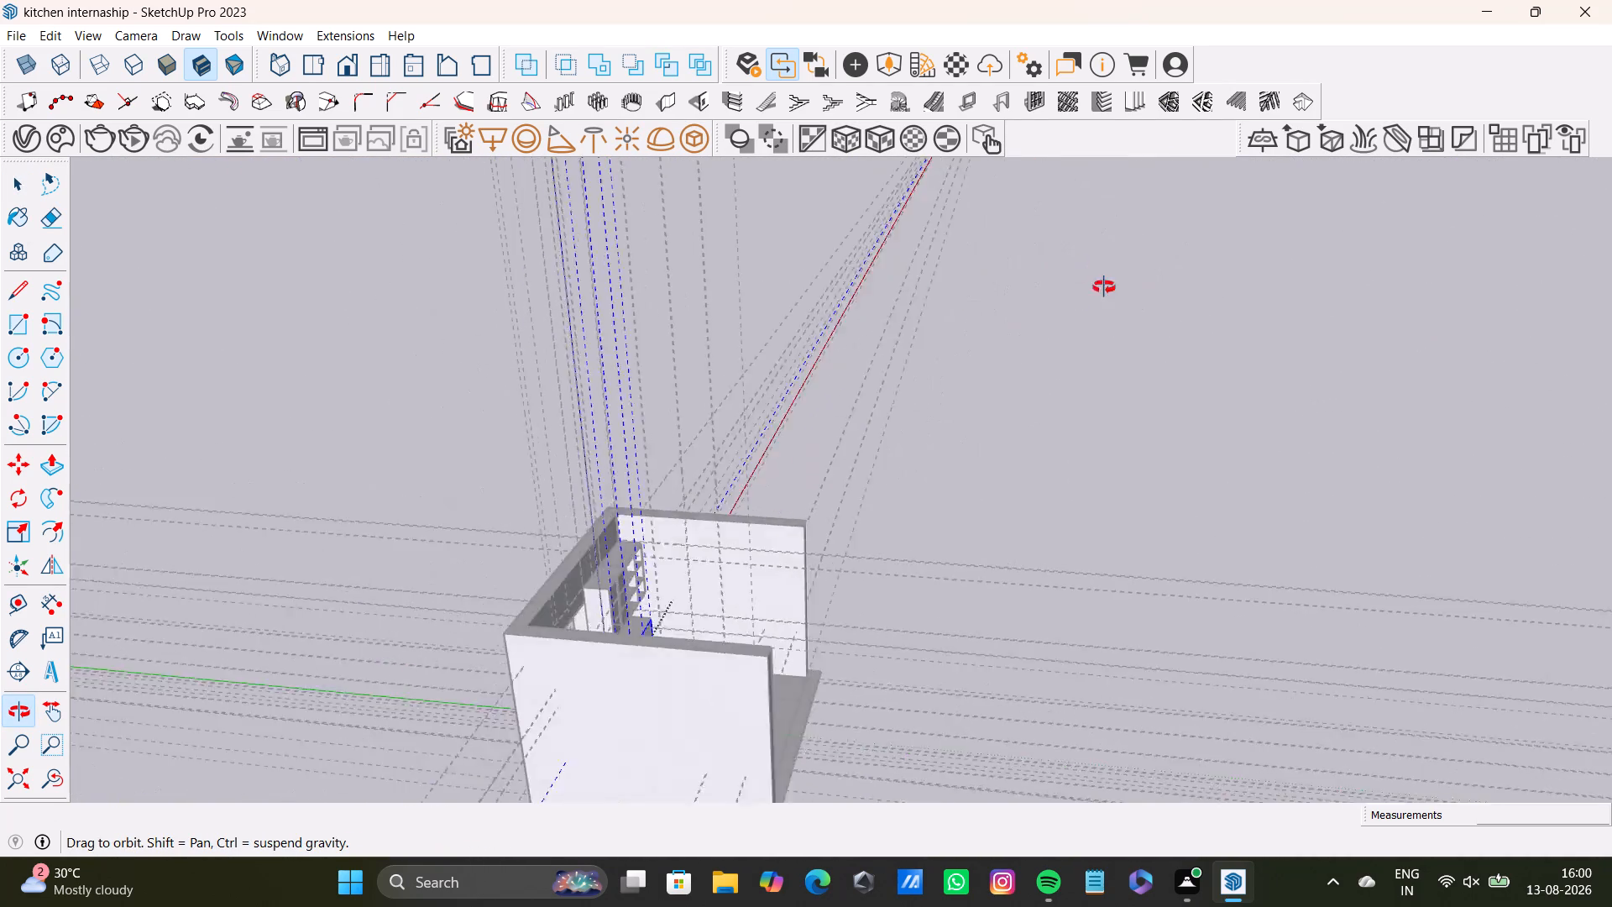
# Return to the base cabinet under the open shelving and close its open group.
pyautogui.moveTo(1104, 287); pyautogui.dragTo(549, 364, button='middle')
pyautogui.scroll(4, 536, 418)
pyautogui.scroll(-1, 536, 452)
pyautogui.scroll(7, 536, 455)
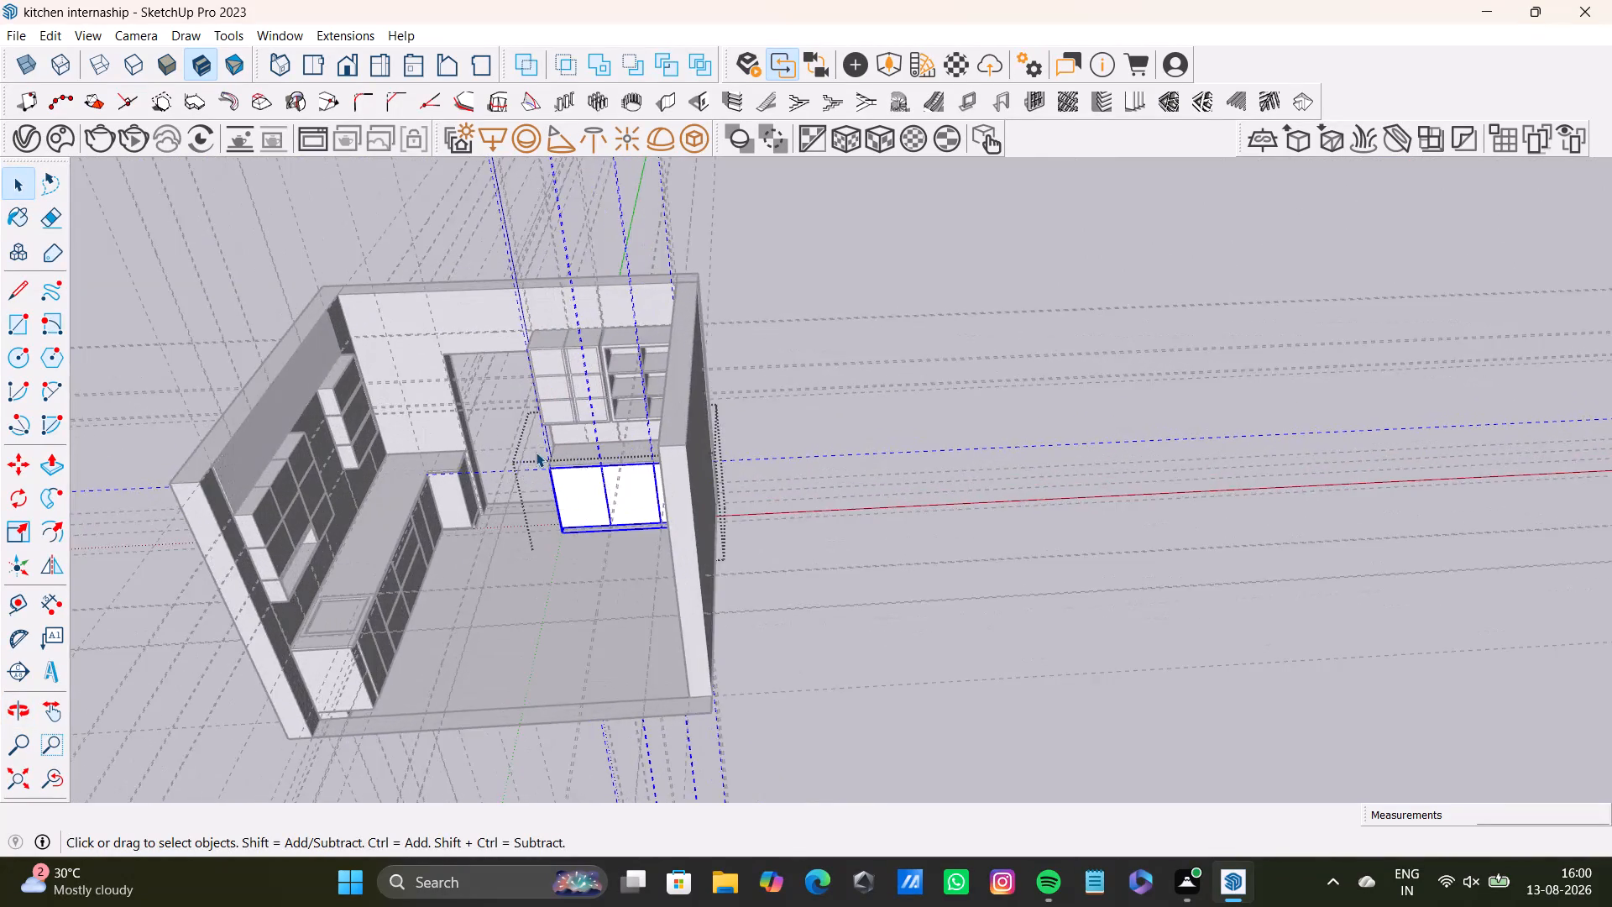
pyautogui.scroll(14, 536, 452)
pyautogui.moveTo(674, 477); pyautogui.dragTo(1045, 399, button='middle')
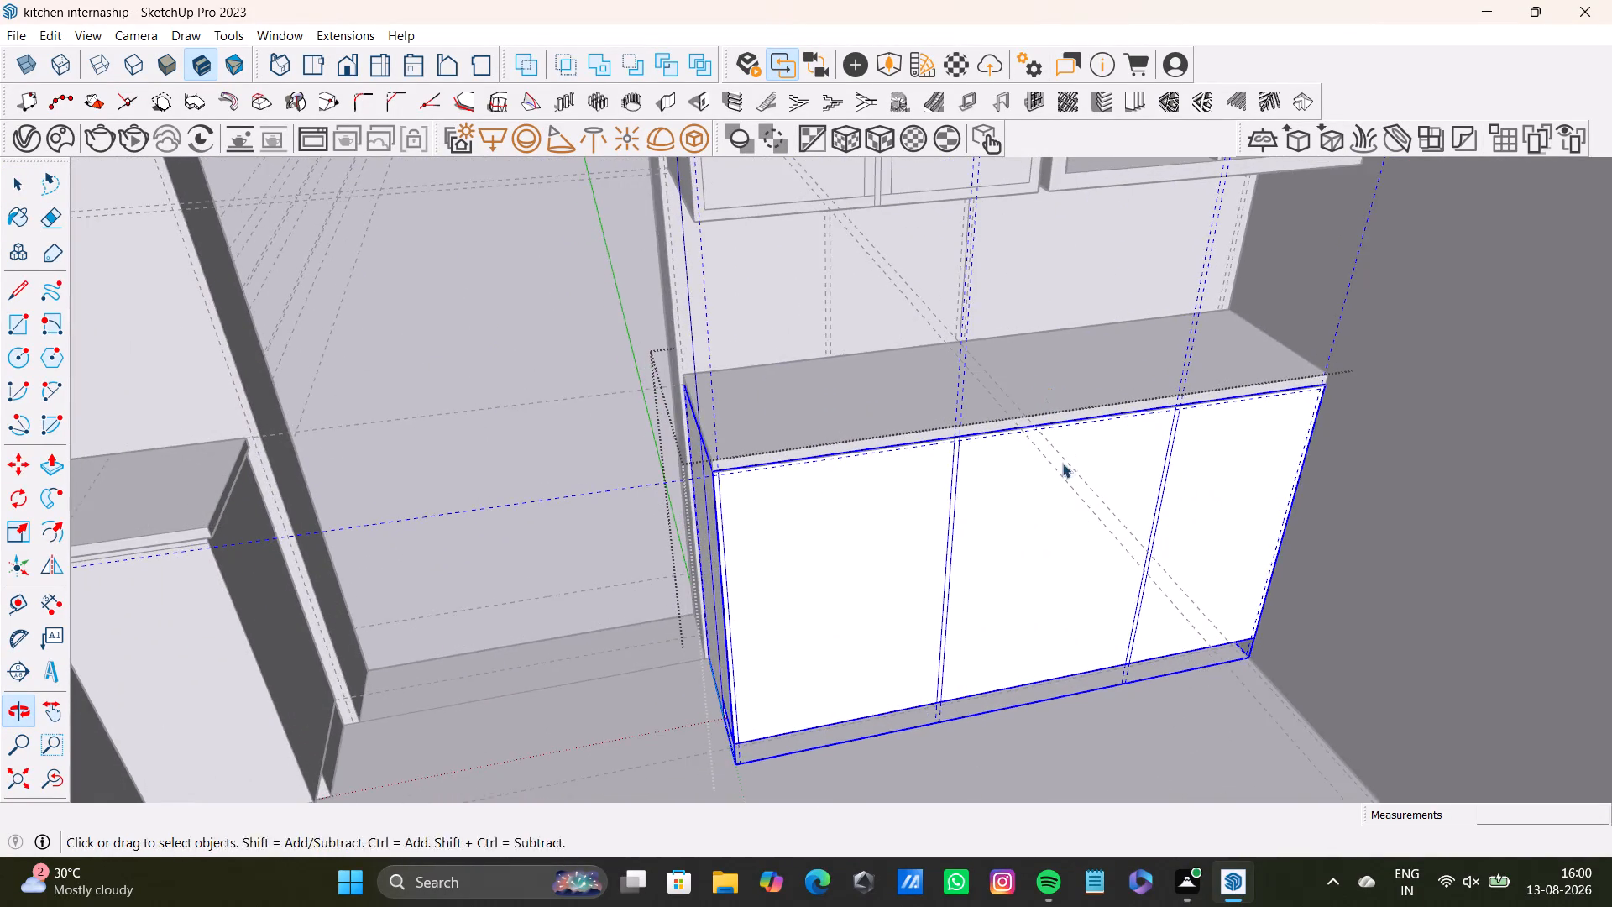
pyautogui.moveTo(1062, 463); pyautogui.dragTo(1209, 286, button='middle')
pyautogui.scroll(4, 951, 448)
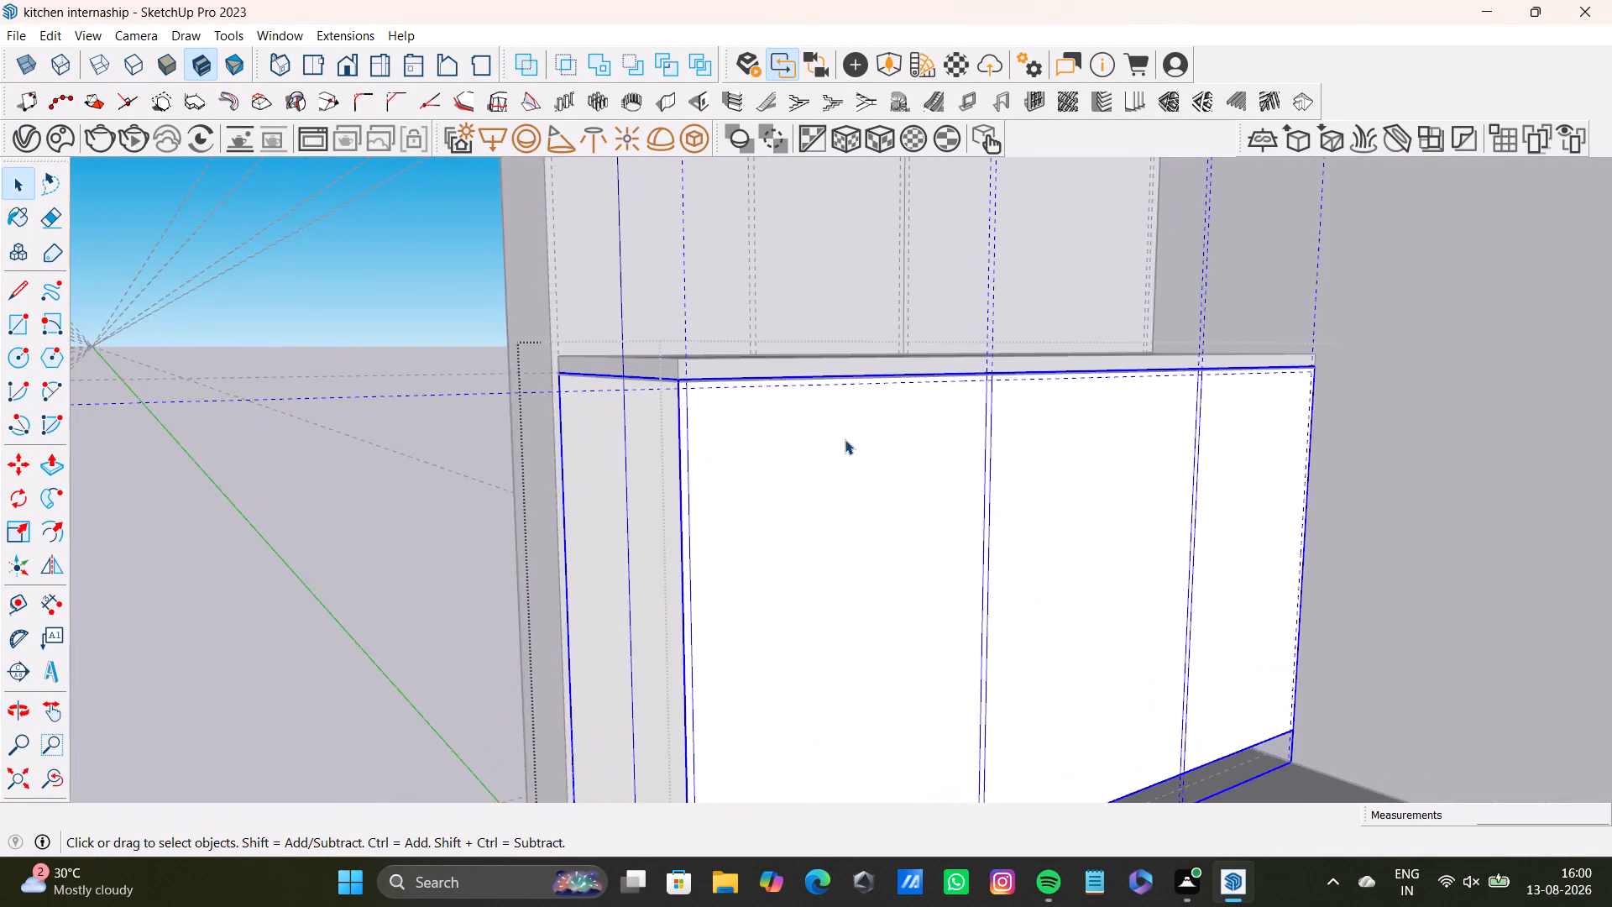
pyautogui.moveTo(854, 441); pyautogui.dragTo(963, 441, button='middle')
pyautogui.press('space')
pyautogui.click(306, 317)
# Push/Pull the countertop slab's exposed end face outward about 1 1/8" beyond the base cabinet's side.
pyautogui.scroll(4, 875, 393)
pyautogui.doubleClick(819, 370)
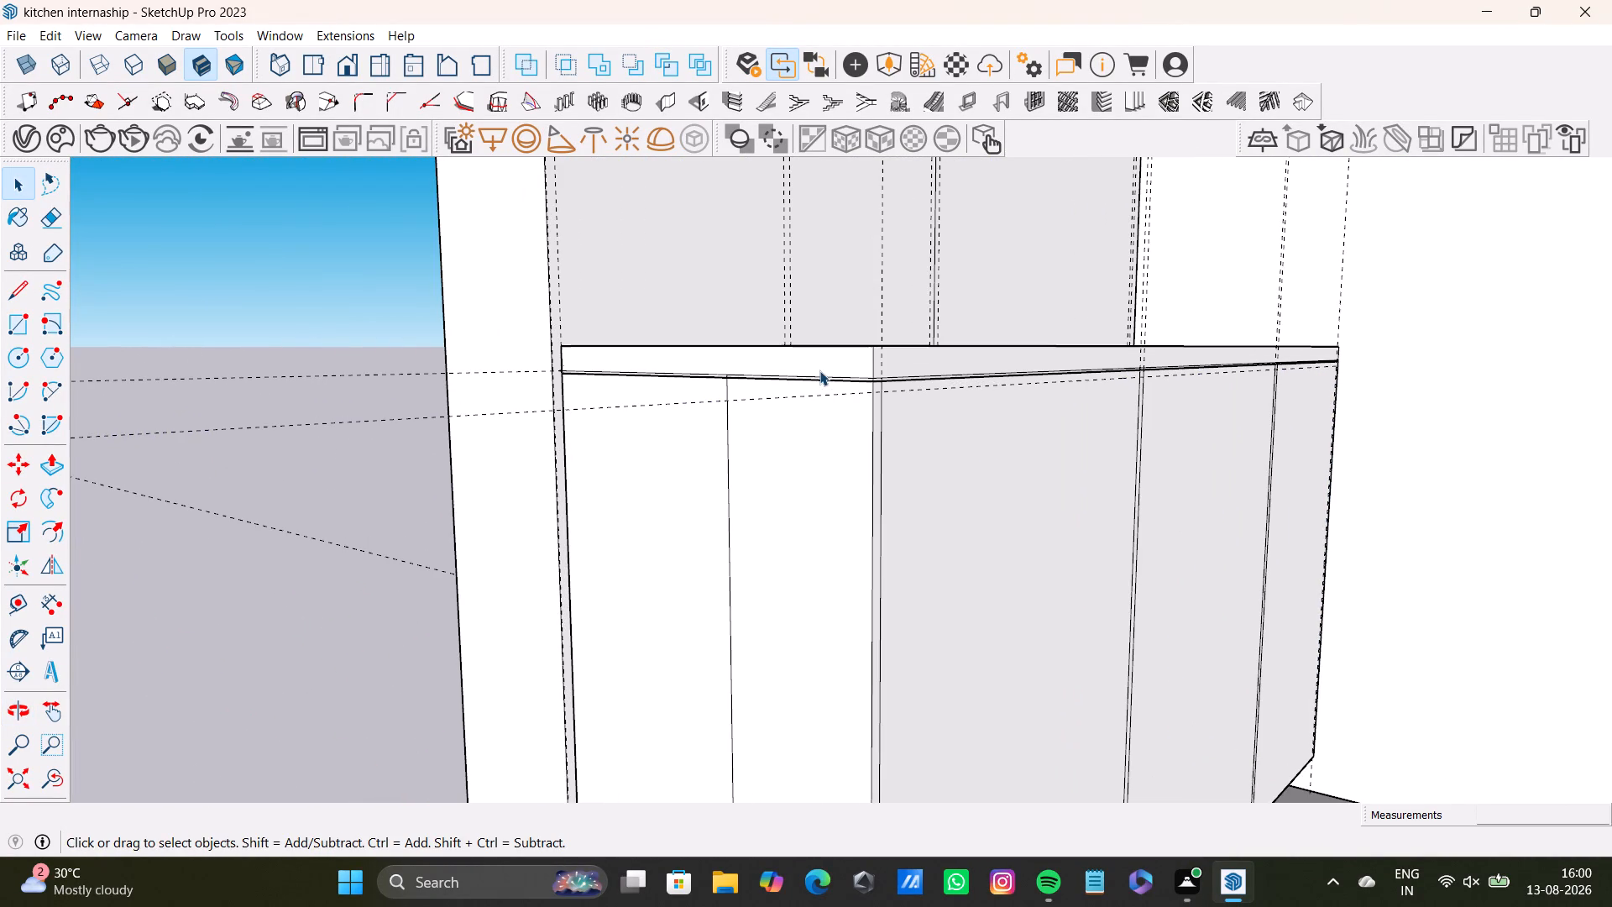
pyautogui.doubleClick(819, 370)
pyautogui.tripleClick(876, 366)
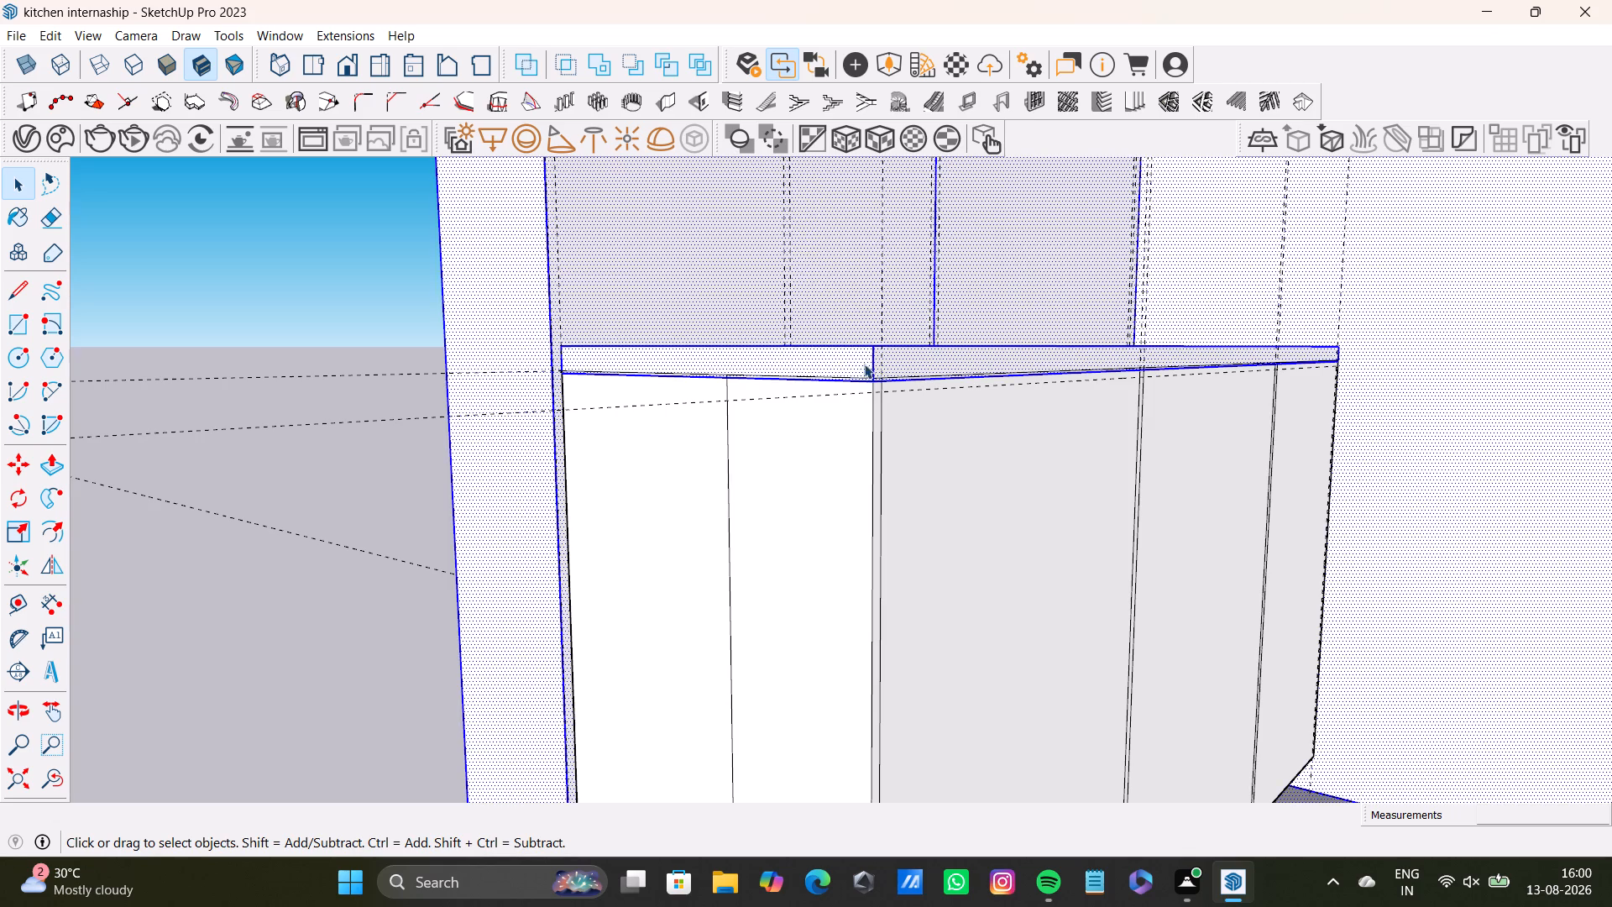
pyautogui.moveTo(861, 364); pyautogui.dragTo(828, 440, button='middle')
pyautogui.tripleClick(824, 399)
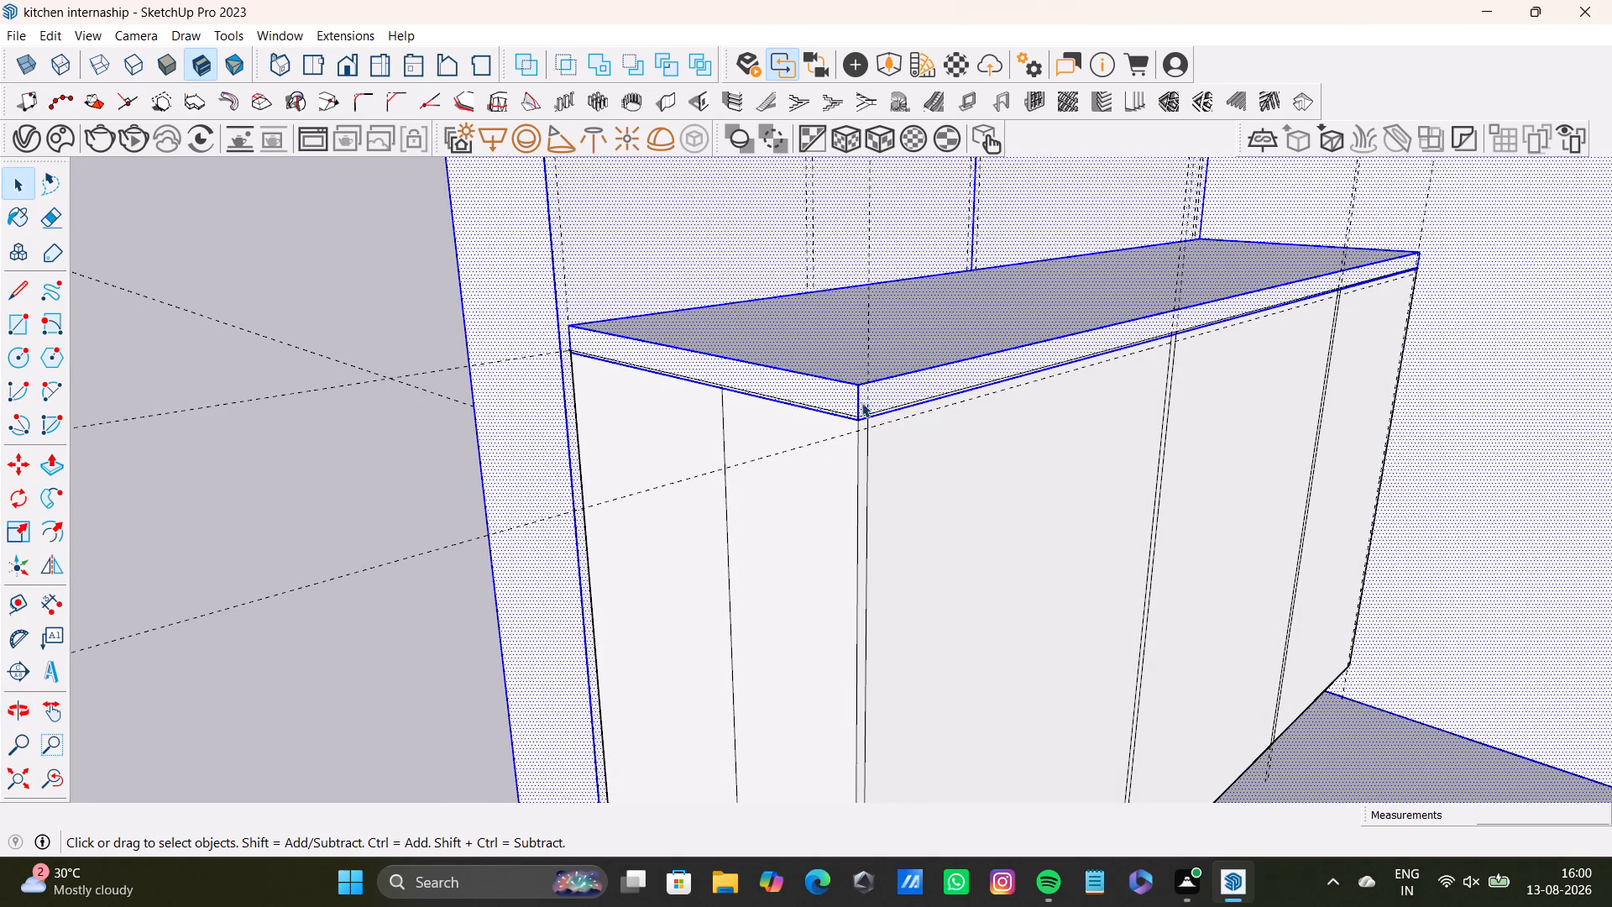
pyautogui.press('p')
pyautogui.click(776, 381)
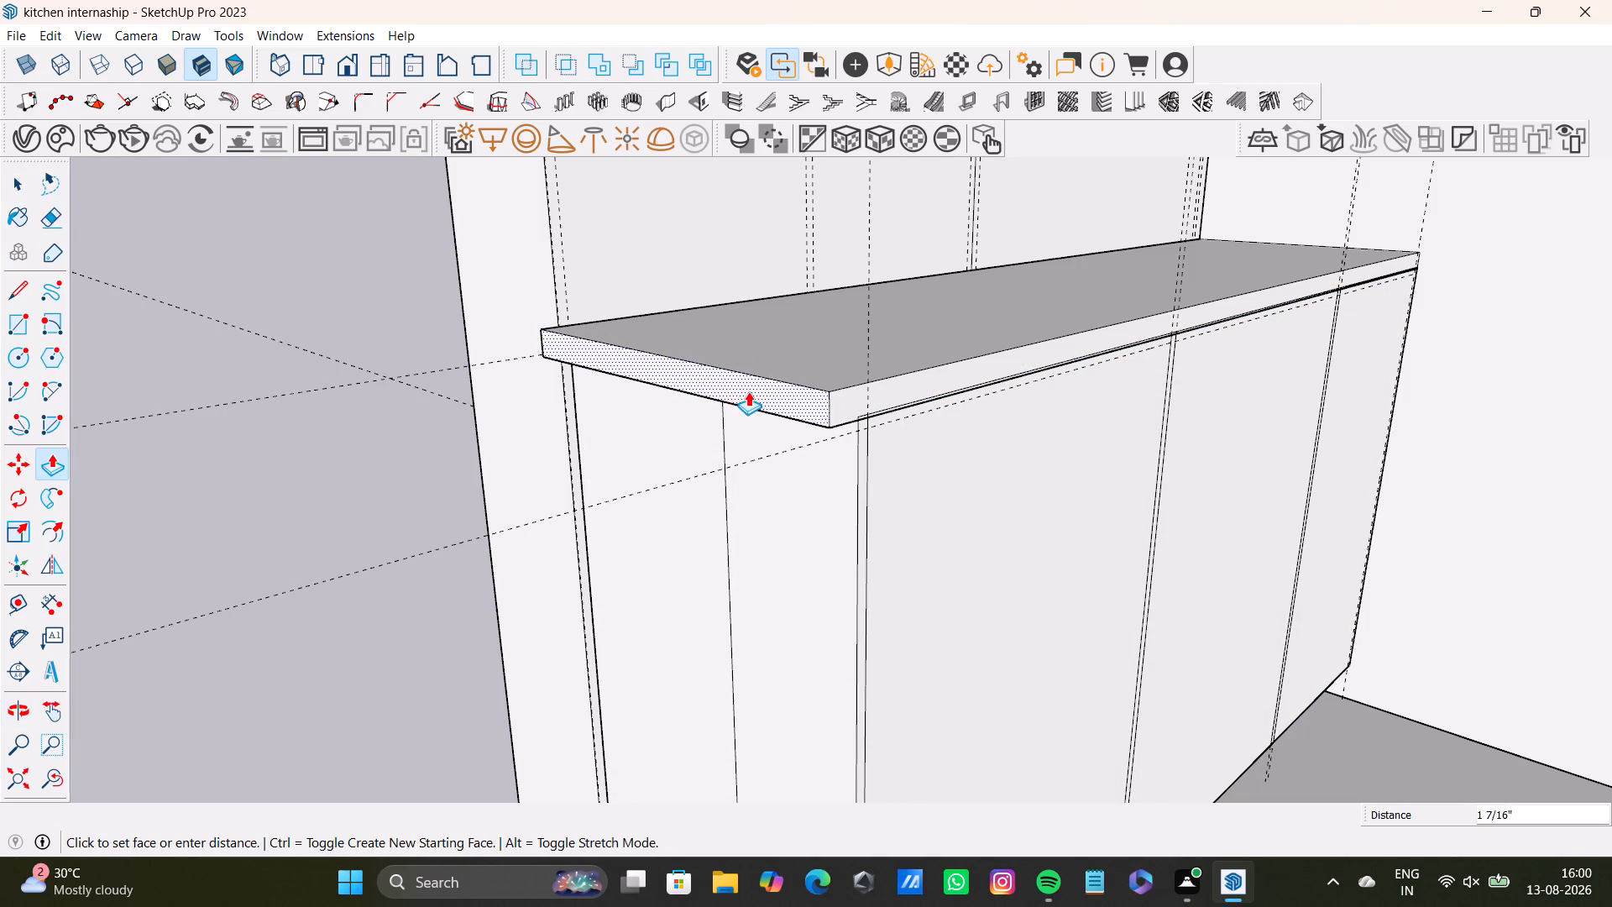
pyautogui.click(754, 390)
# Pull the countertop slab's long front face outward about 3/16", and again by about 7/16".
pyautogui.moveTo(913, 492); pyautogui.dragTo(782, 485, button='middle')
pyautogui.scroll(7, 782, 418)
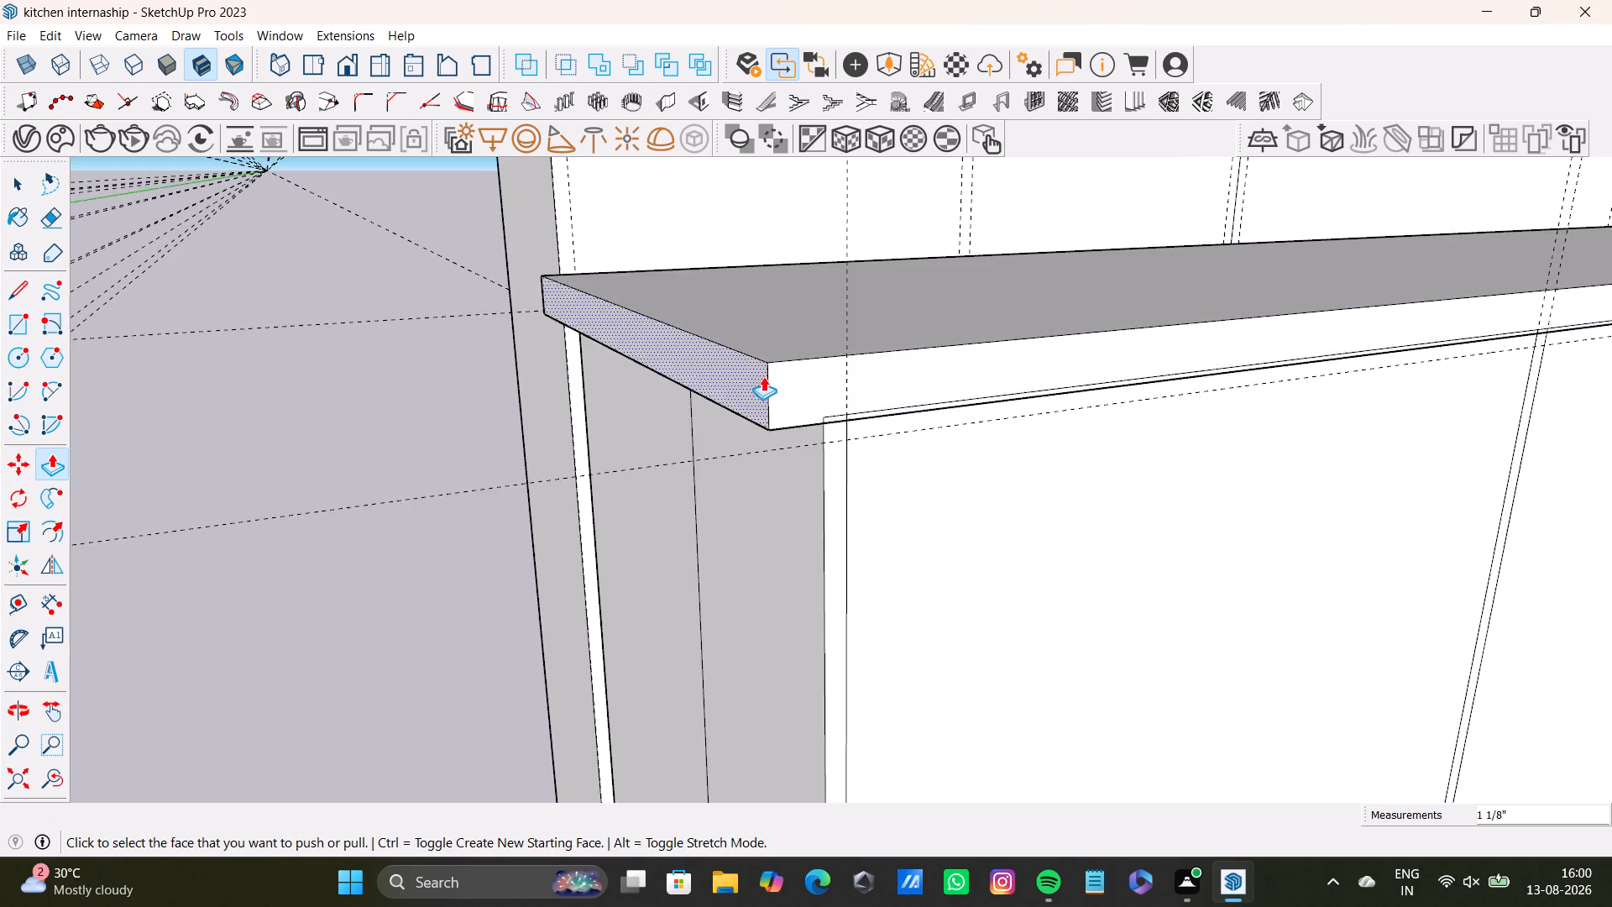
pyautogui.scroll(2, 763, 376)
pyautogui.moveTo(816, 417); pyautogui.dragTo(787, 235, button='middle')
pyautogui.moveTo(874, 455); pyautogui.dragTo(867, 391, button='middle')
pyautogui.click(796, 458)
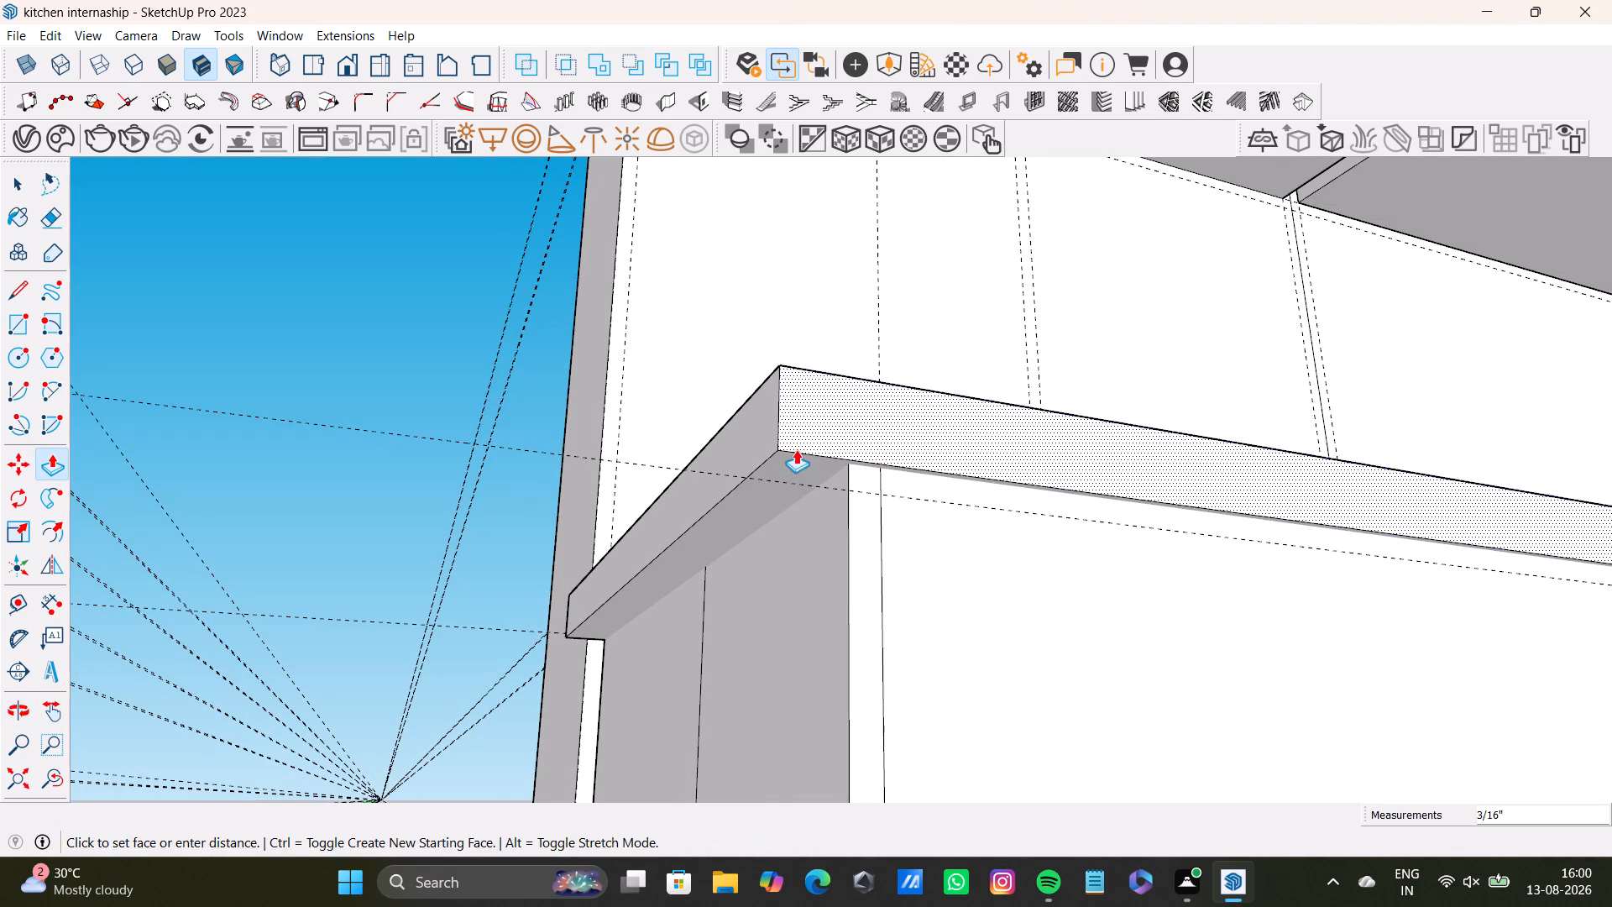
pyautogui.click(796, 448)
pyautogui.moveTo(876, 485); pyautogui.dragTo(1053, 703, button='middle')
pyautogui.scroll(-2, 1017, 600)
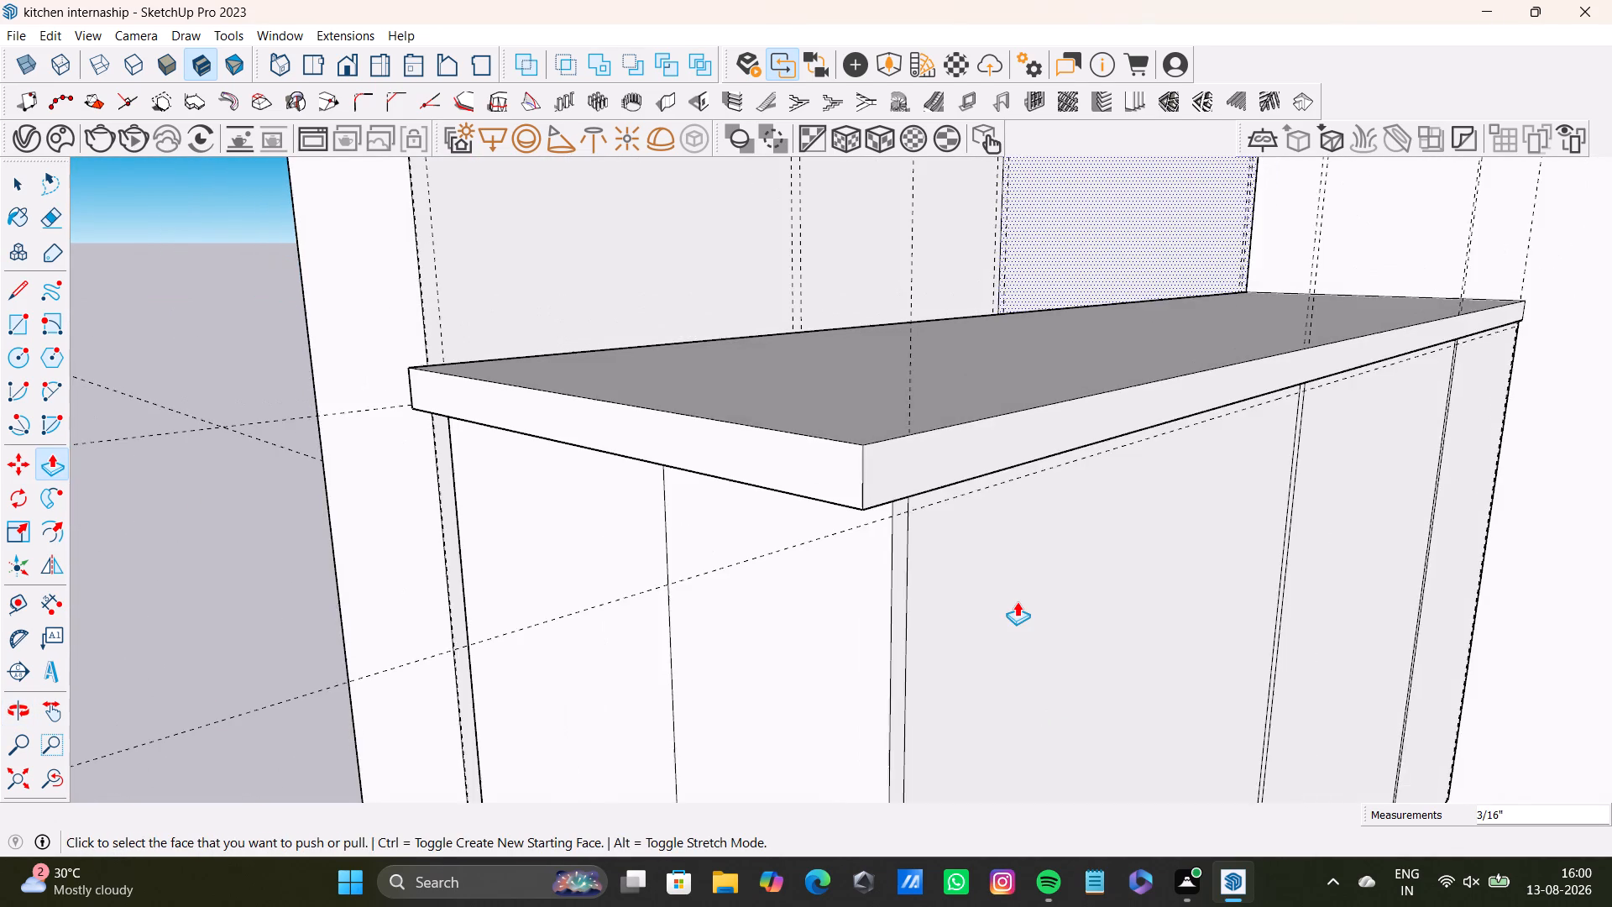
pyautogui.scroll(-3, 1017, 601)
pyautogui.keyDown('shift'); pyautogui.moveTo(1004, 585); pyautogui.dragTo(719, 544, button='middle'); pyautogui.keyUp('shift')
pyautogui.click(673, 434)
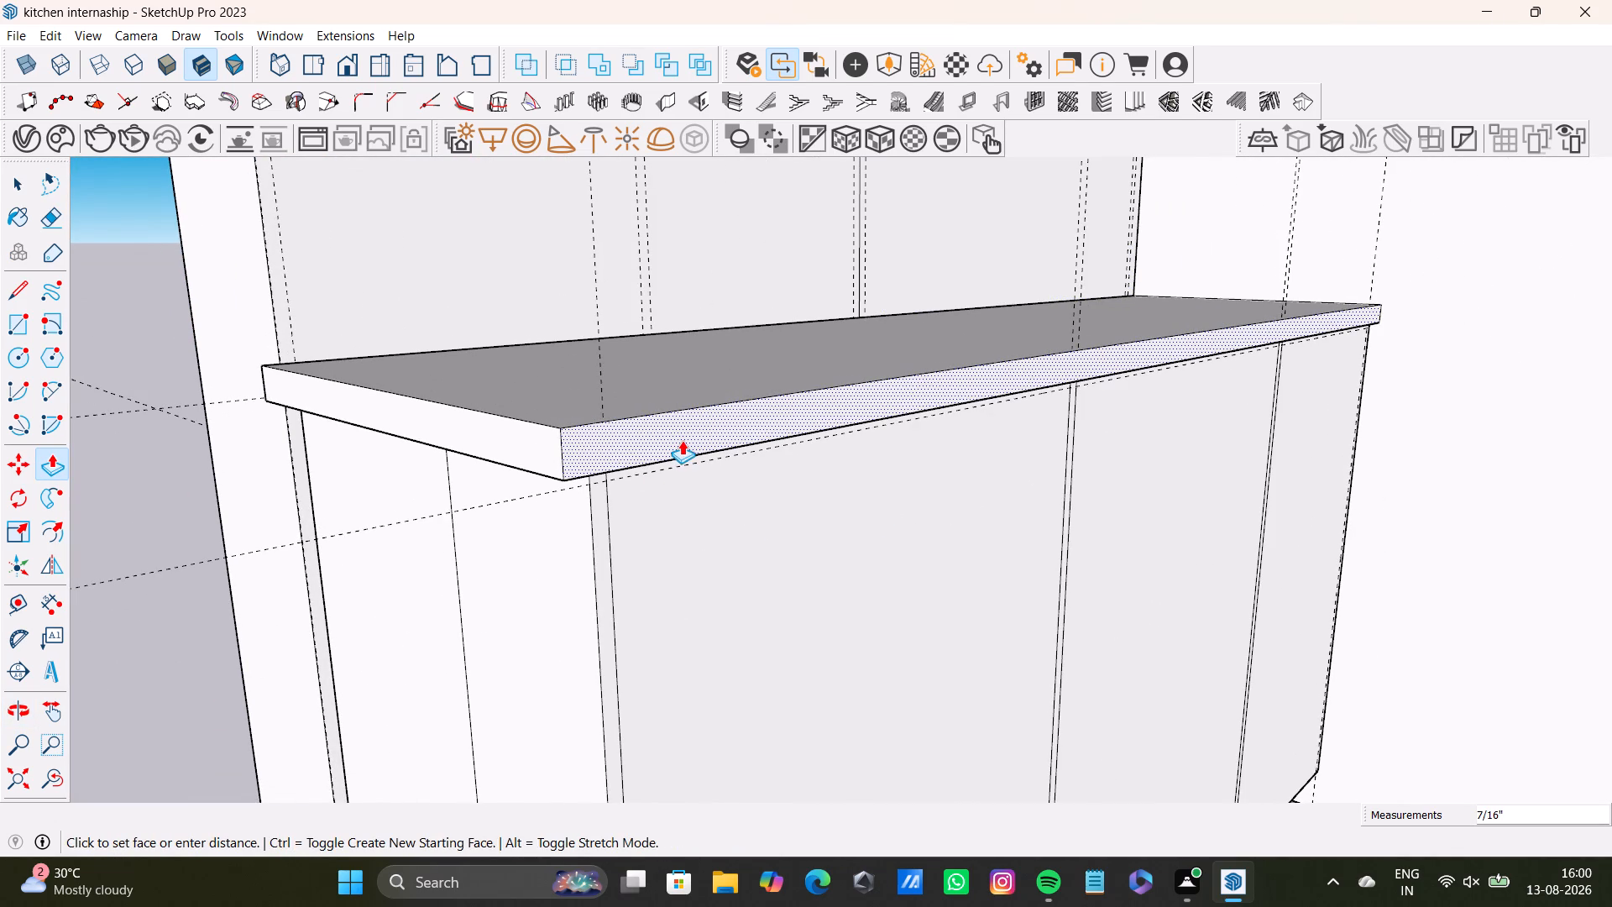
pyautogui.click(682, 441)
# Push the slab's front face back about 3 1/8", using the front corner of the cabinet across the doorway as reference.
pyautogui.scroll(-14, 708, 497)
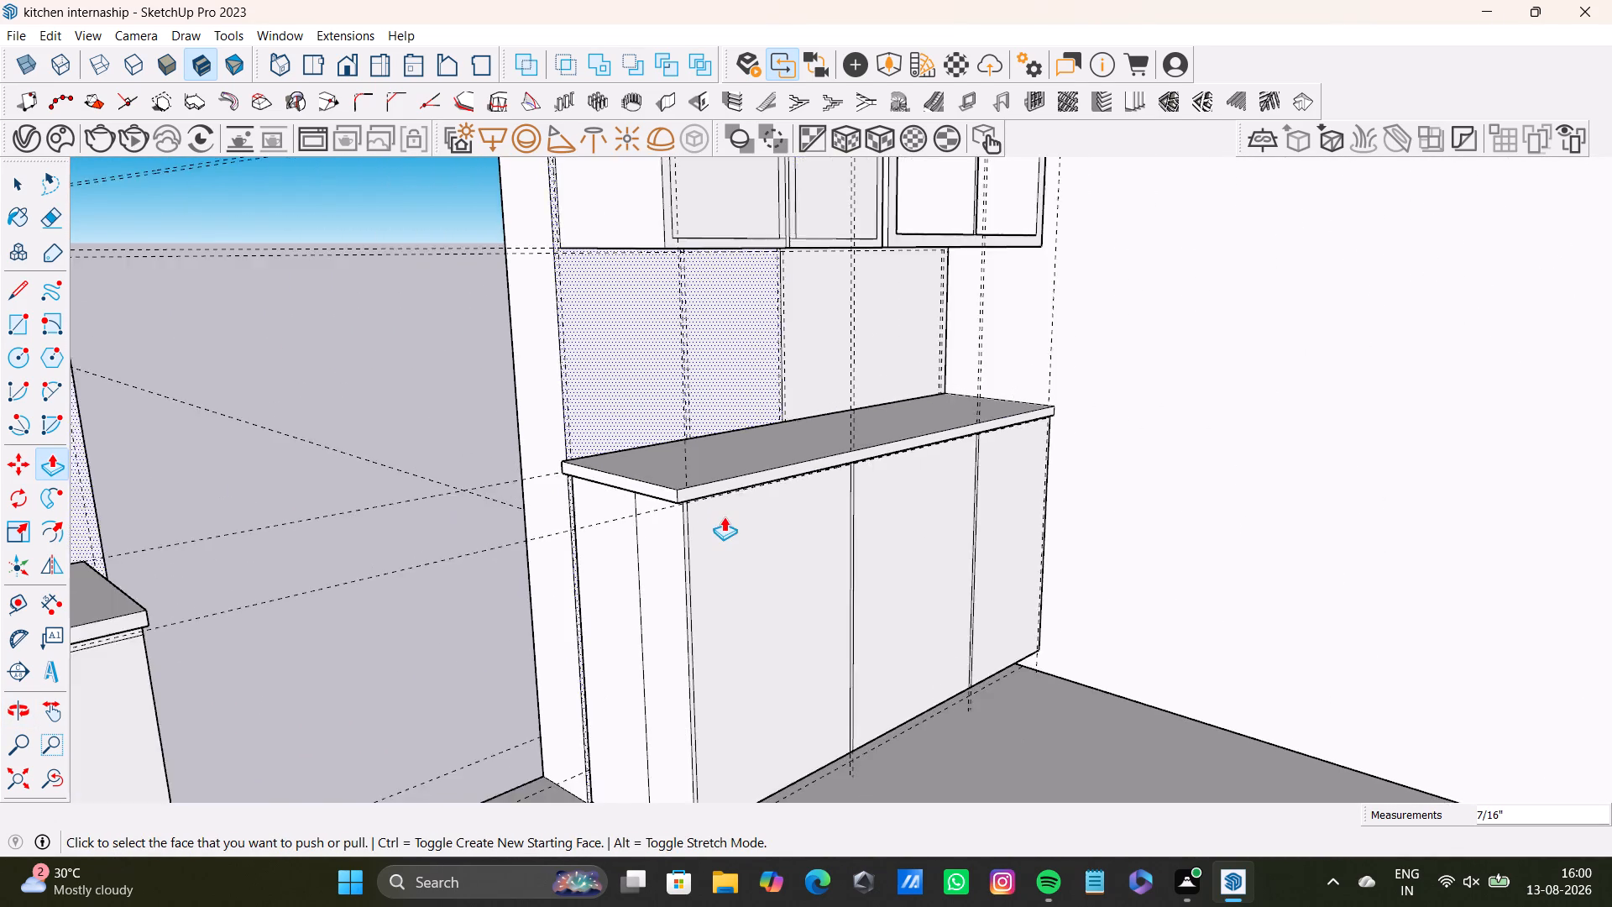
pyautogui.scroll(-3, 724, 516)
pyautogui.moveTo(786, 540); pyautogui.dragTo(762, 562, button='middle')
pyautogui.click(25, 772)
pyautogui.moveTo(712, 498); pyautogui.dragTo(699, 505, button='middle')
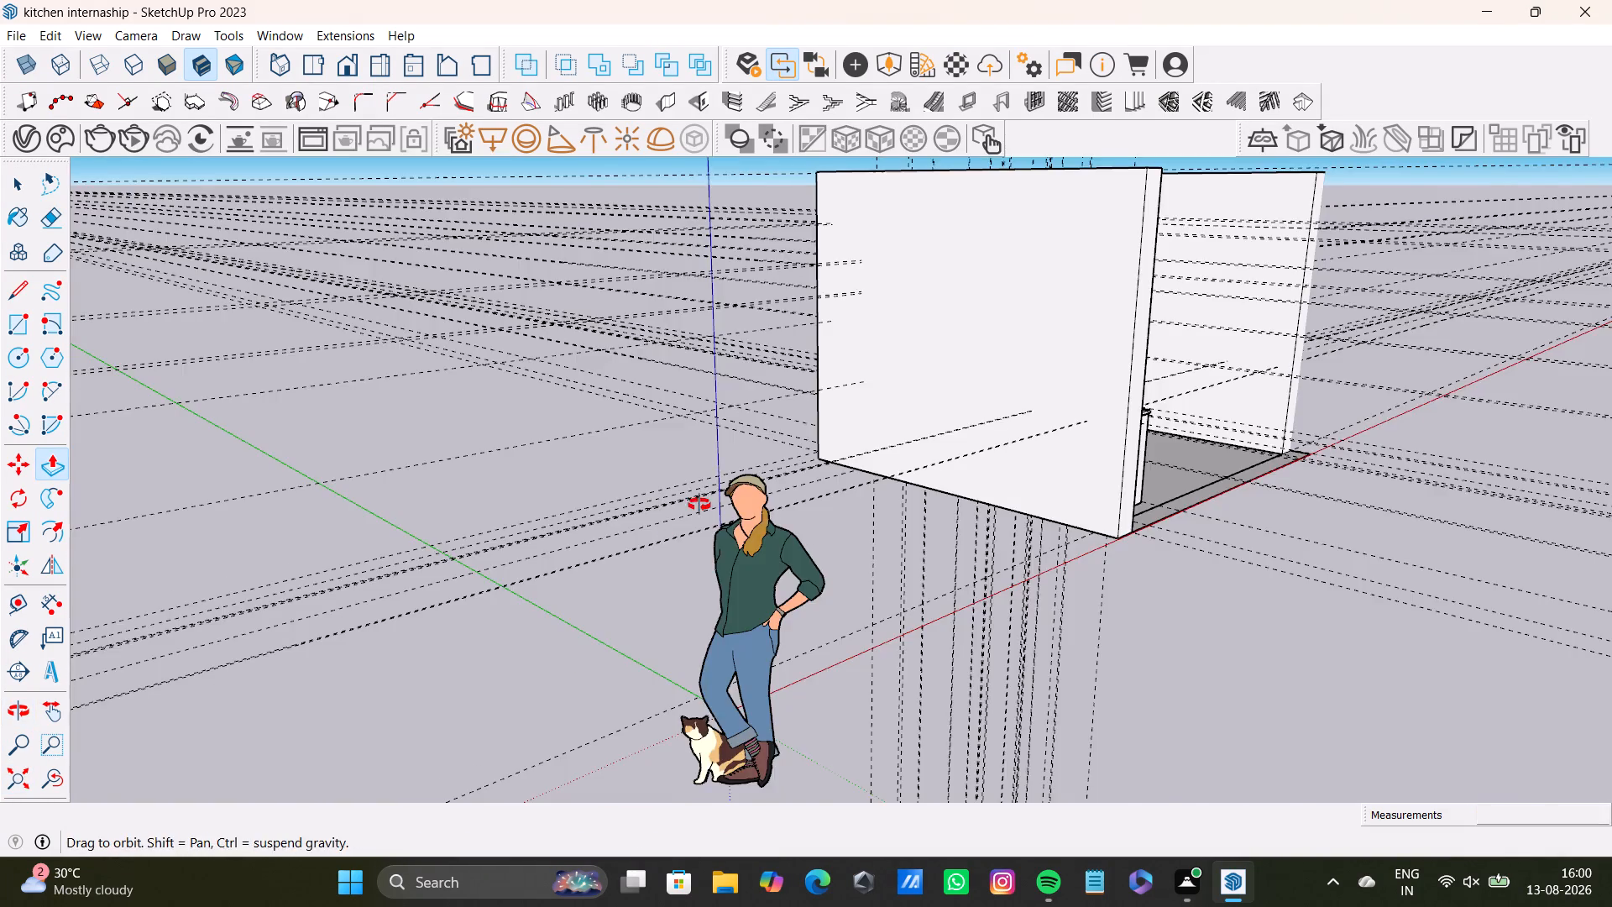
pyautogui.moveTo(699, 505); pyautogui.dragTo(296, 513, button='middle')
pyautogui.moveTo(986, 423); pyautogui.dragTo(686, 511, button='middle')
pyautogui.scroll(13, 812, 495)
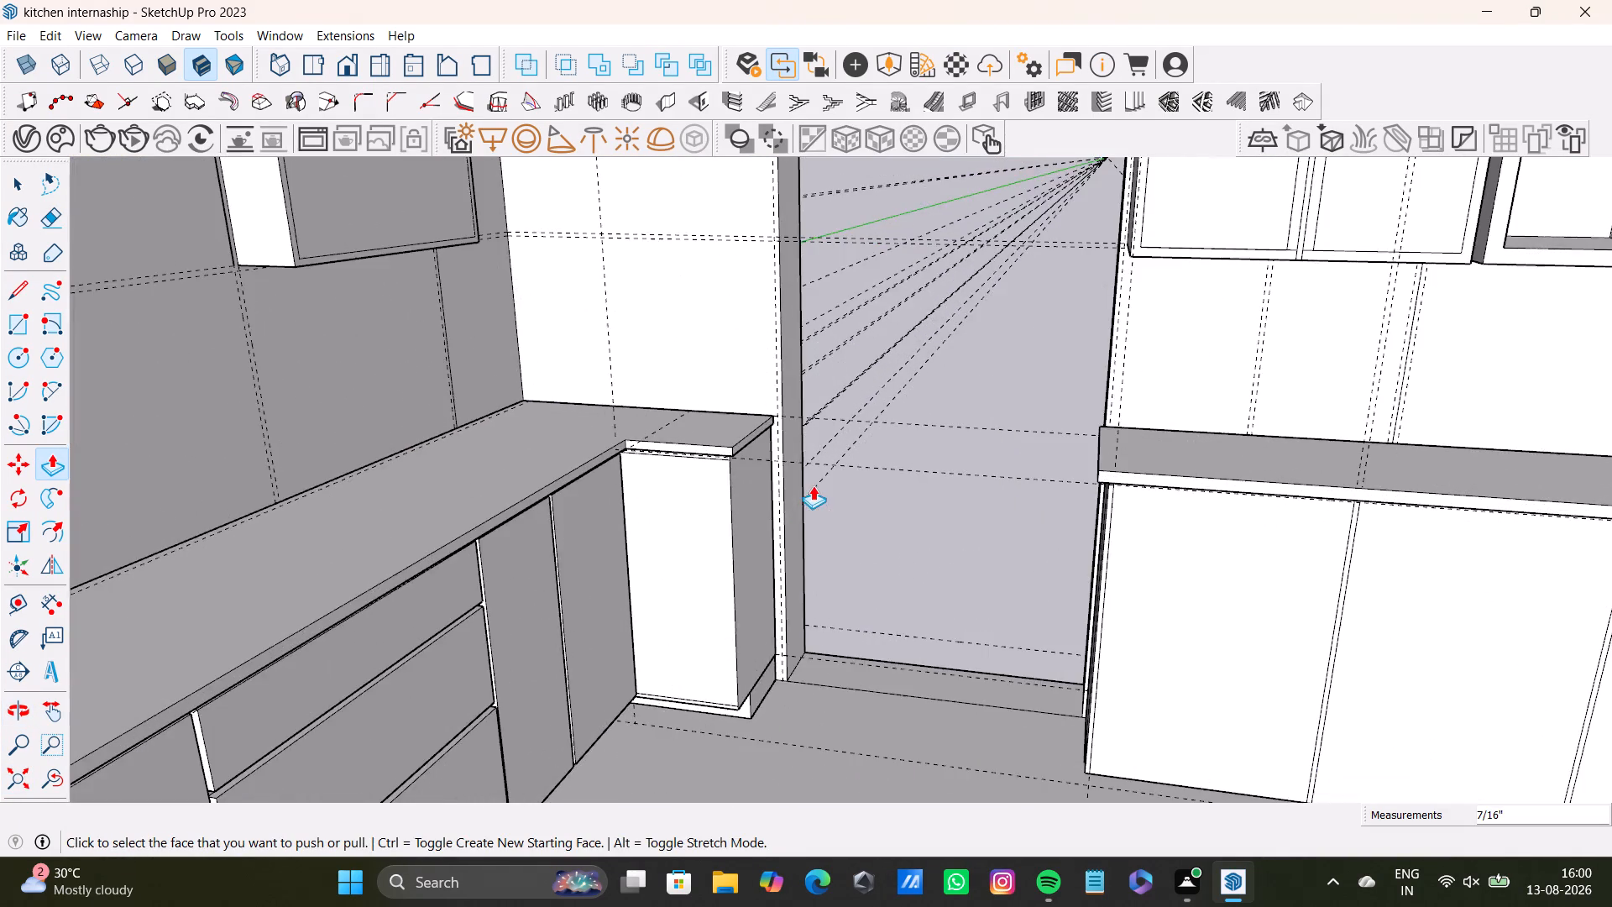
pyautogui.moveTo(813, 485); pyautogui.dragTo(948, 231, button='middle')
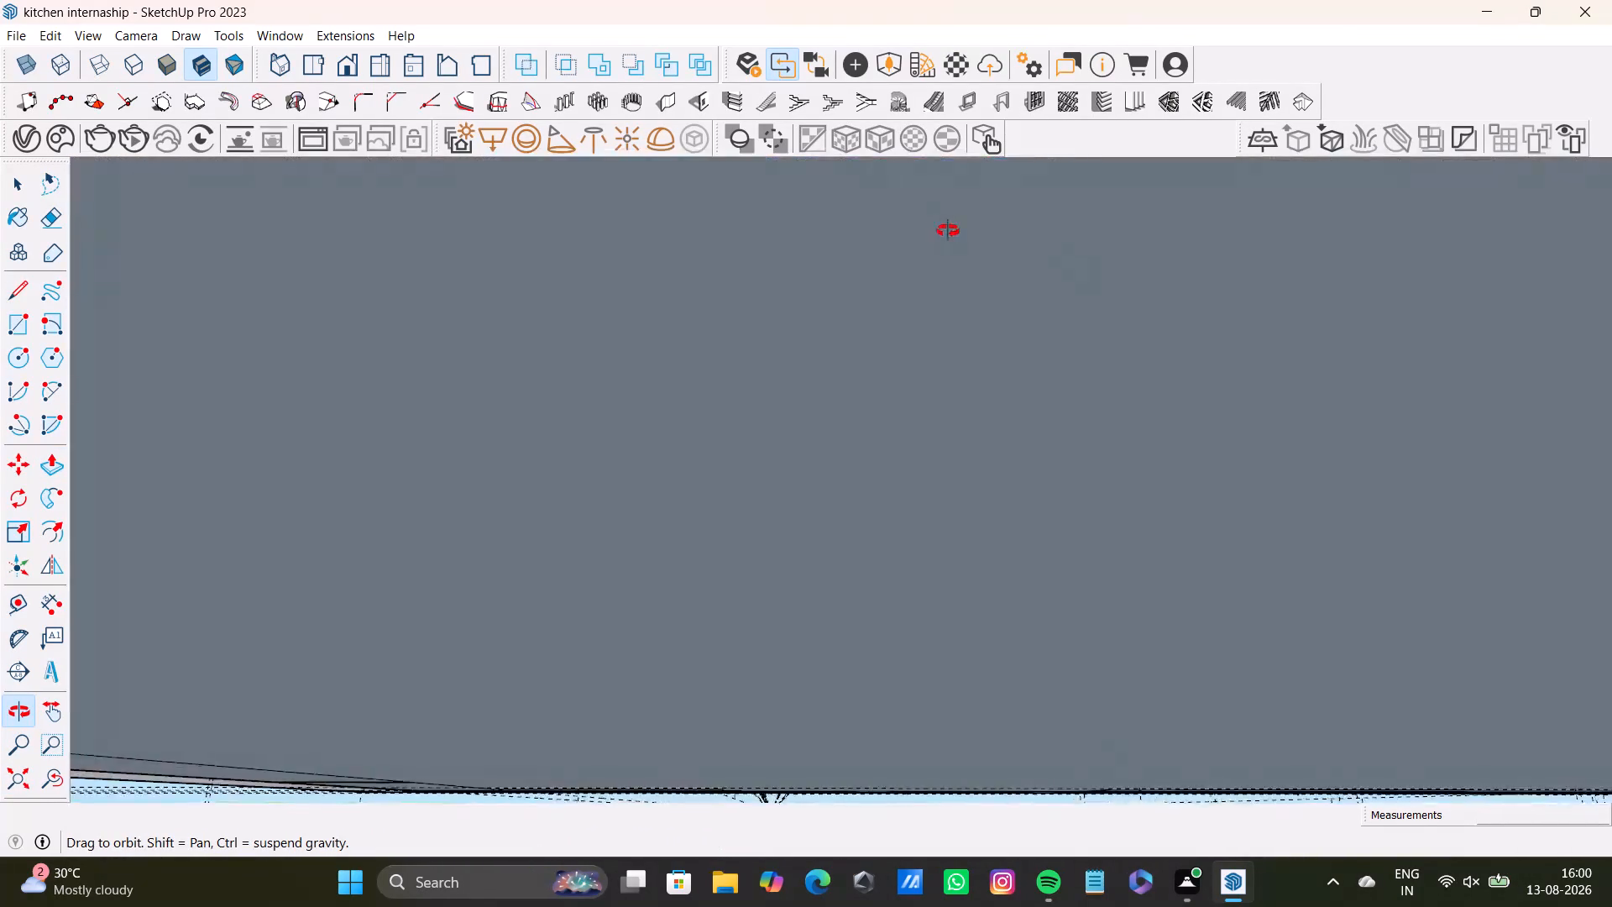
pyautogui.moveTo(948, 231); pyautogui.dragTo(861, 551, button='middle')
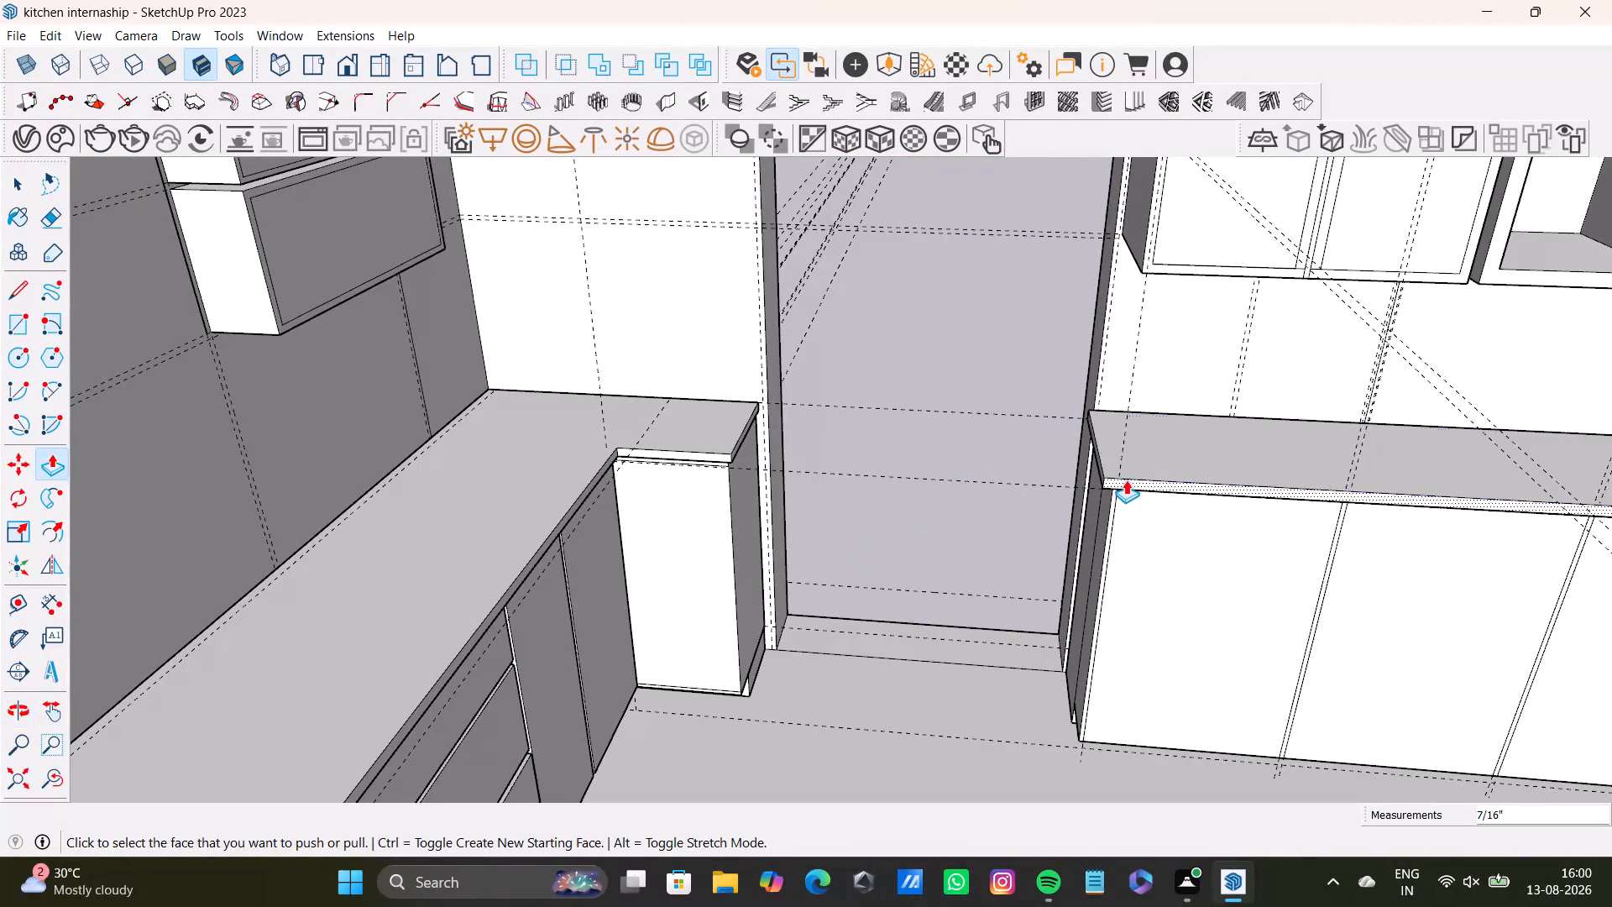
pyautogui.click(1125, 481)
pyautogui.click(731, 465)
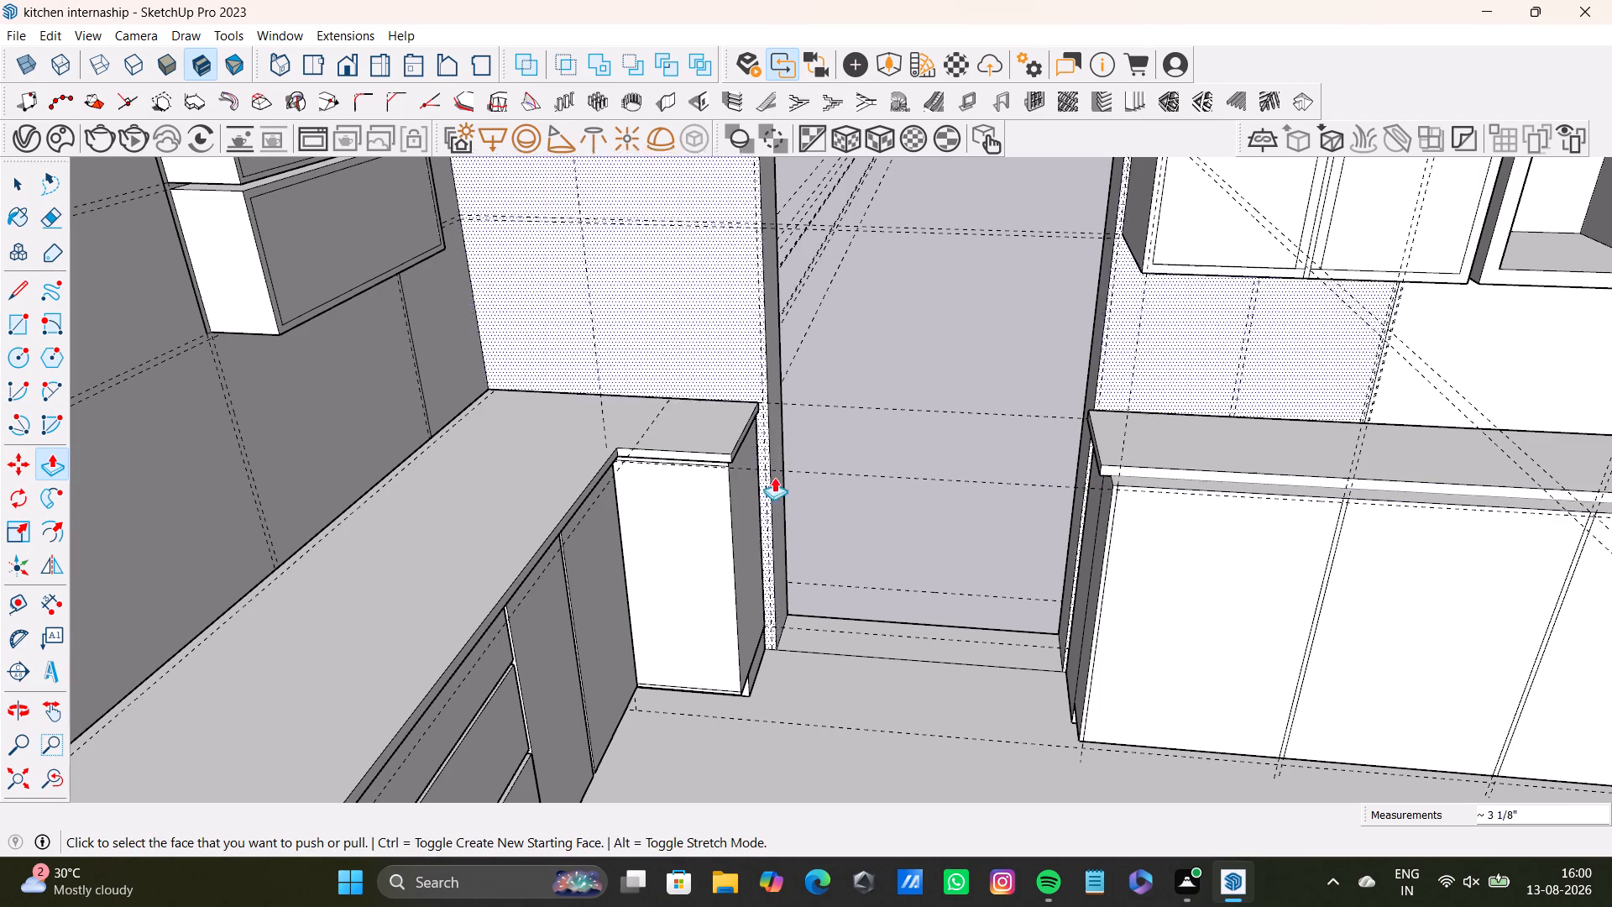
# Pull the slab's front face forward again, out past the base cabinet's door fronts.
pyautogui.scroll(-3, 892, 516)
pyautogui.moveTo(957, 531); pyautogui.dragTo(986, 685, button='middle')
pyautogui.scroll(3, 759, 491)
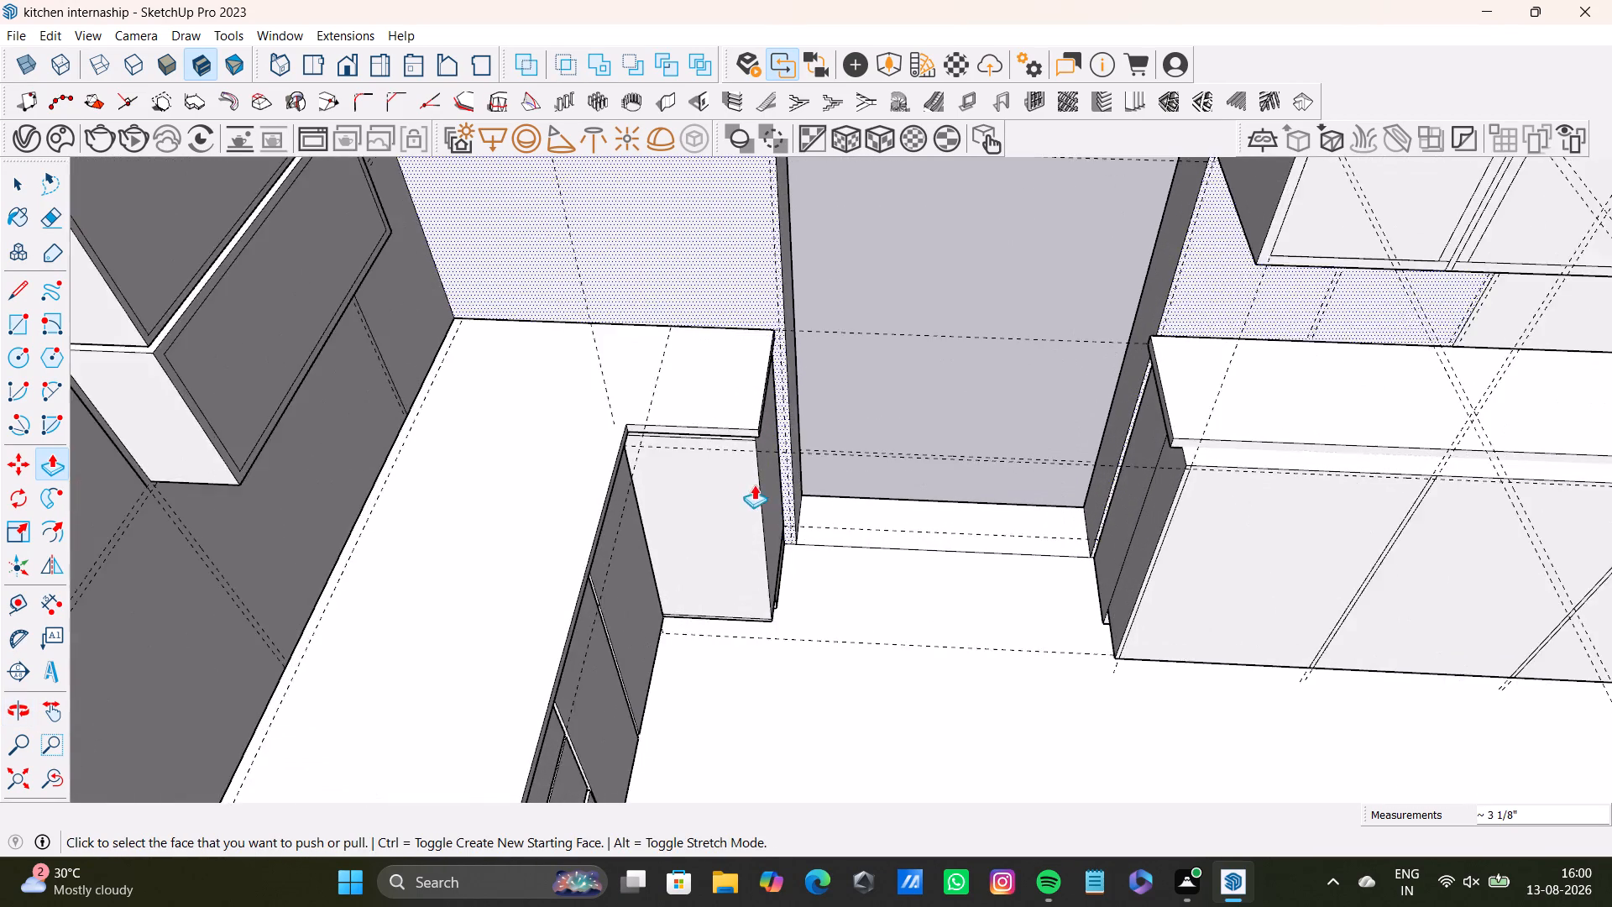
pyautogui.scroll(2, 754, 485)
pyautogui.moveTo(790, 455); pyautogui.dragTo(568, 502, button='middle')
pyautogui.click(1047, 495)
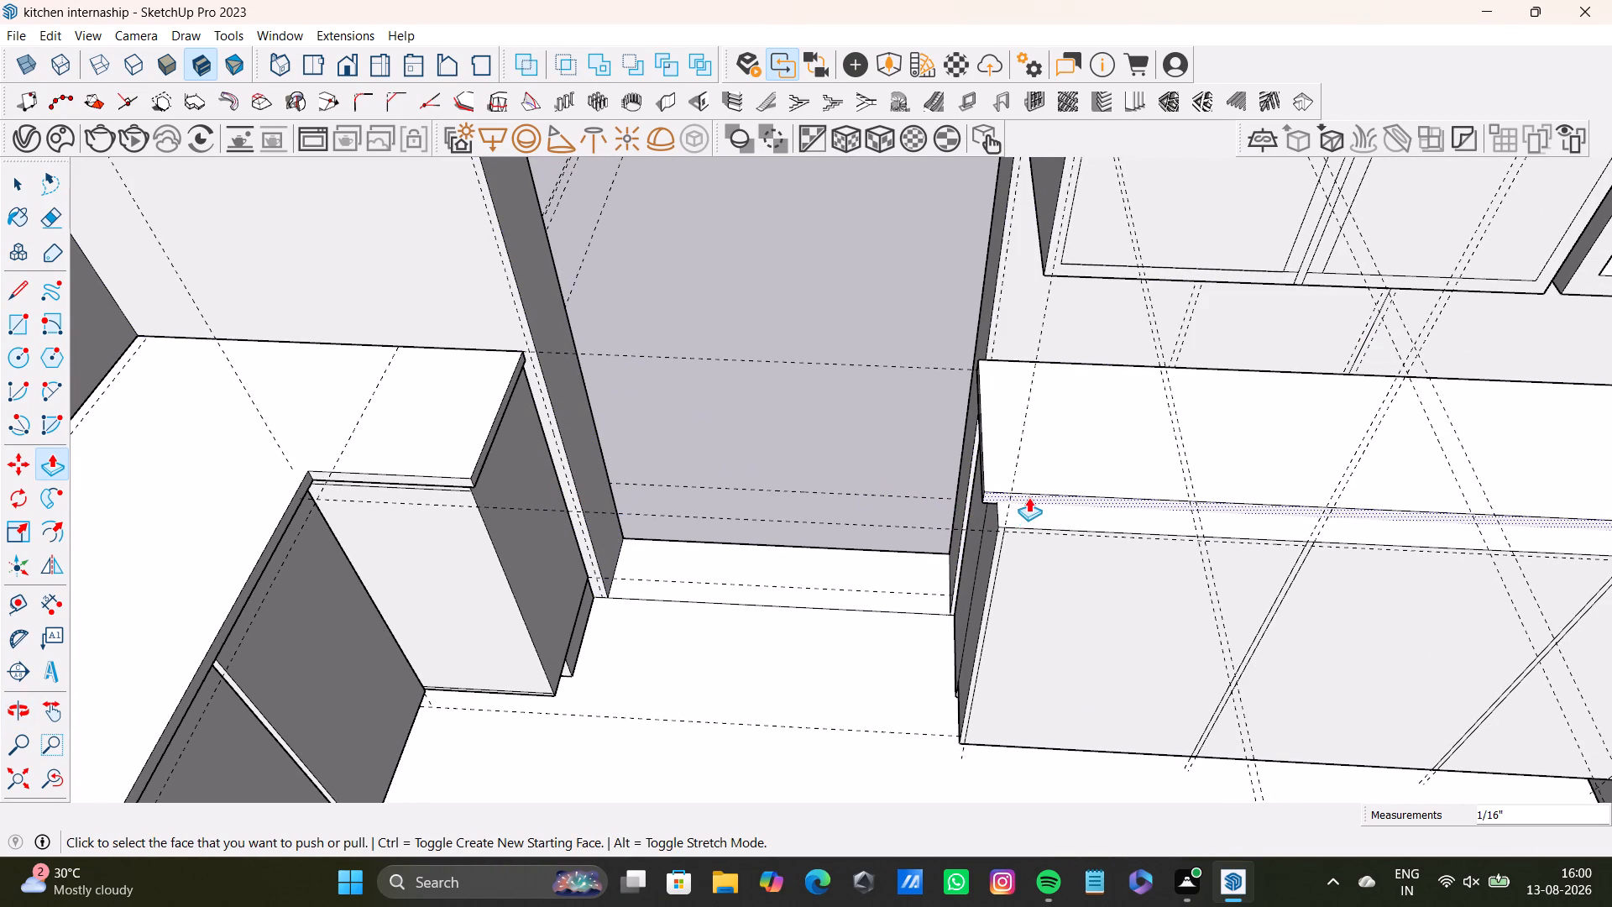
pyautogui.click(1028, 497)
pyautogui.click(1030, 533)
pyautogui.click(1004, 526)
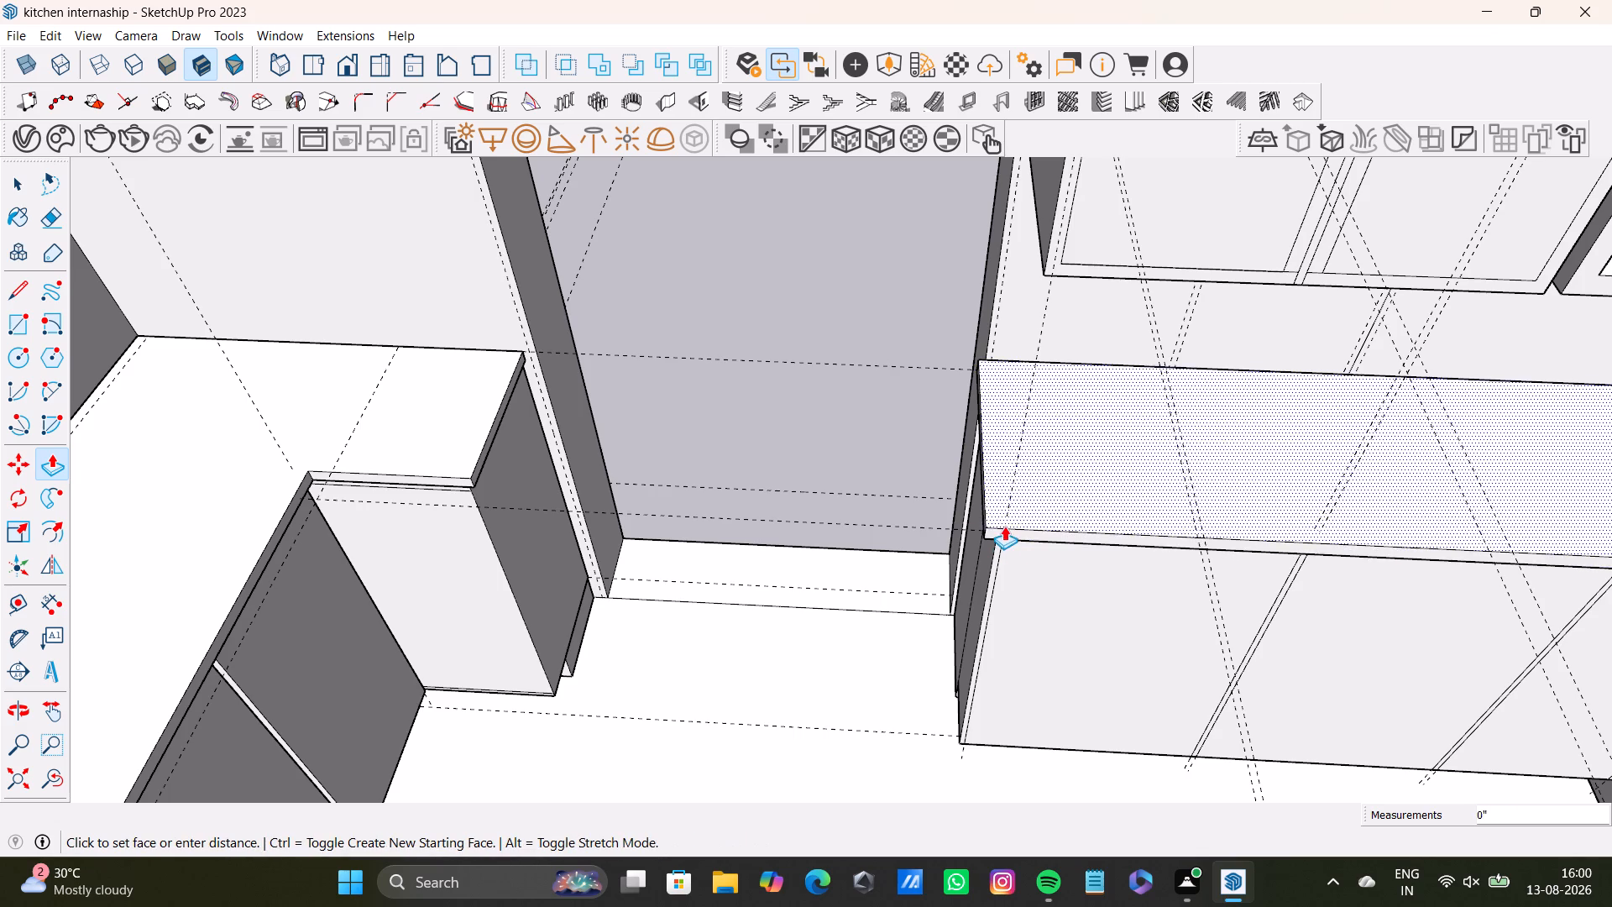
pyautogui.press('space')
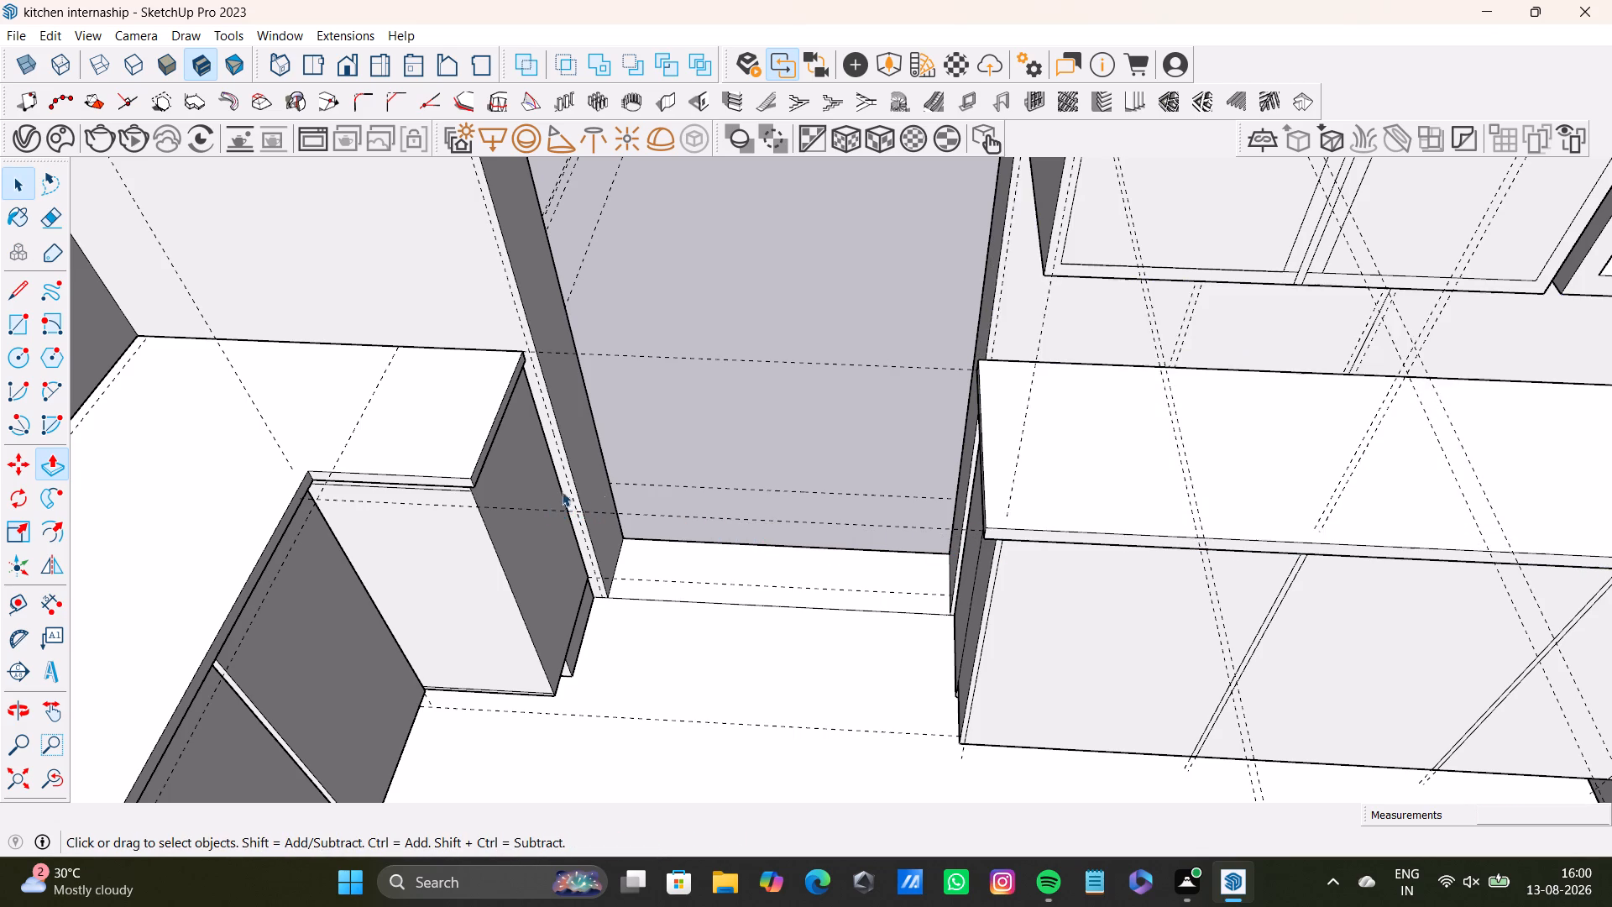
# Push the slab's front face back about 3 5/8", in line with the corner of the countertop across the doorway.
pyautogui.scroll(5, 1188, 524)
pyautogui.moveTo(1106, 527); pyautogui.dragTo(1129, 479, button='middle')
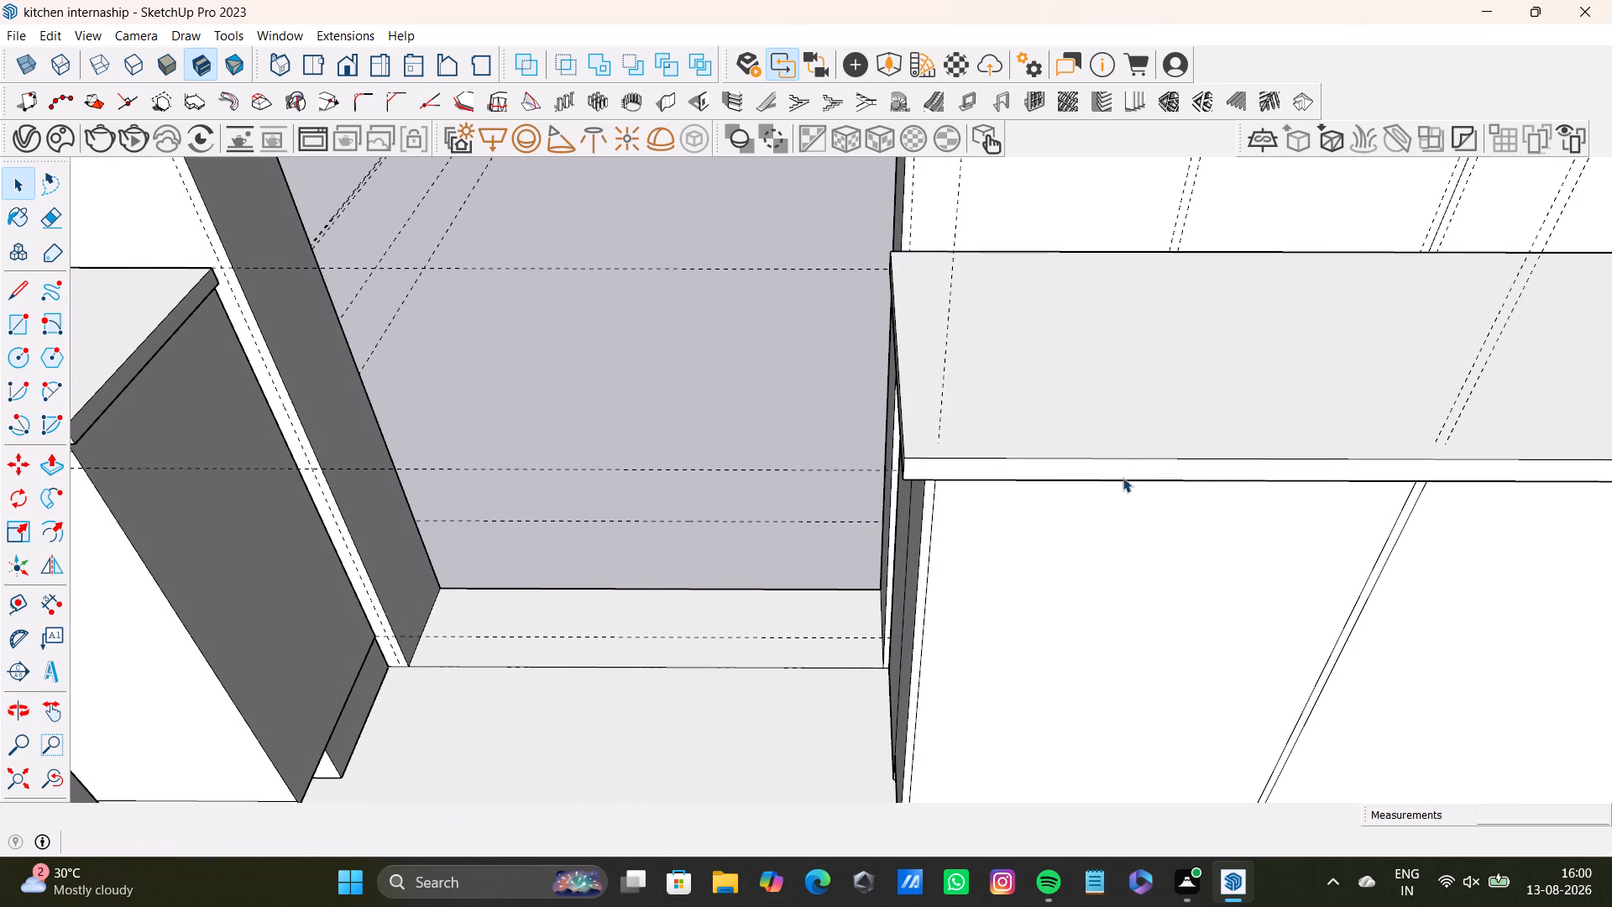
pyautogui.click(1086, 466)
pyautogui.press('p')
pyautogui.click(1088, 469)
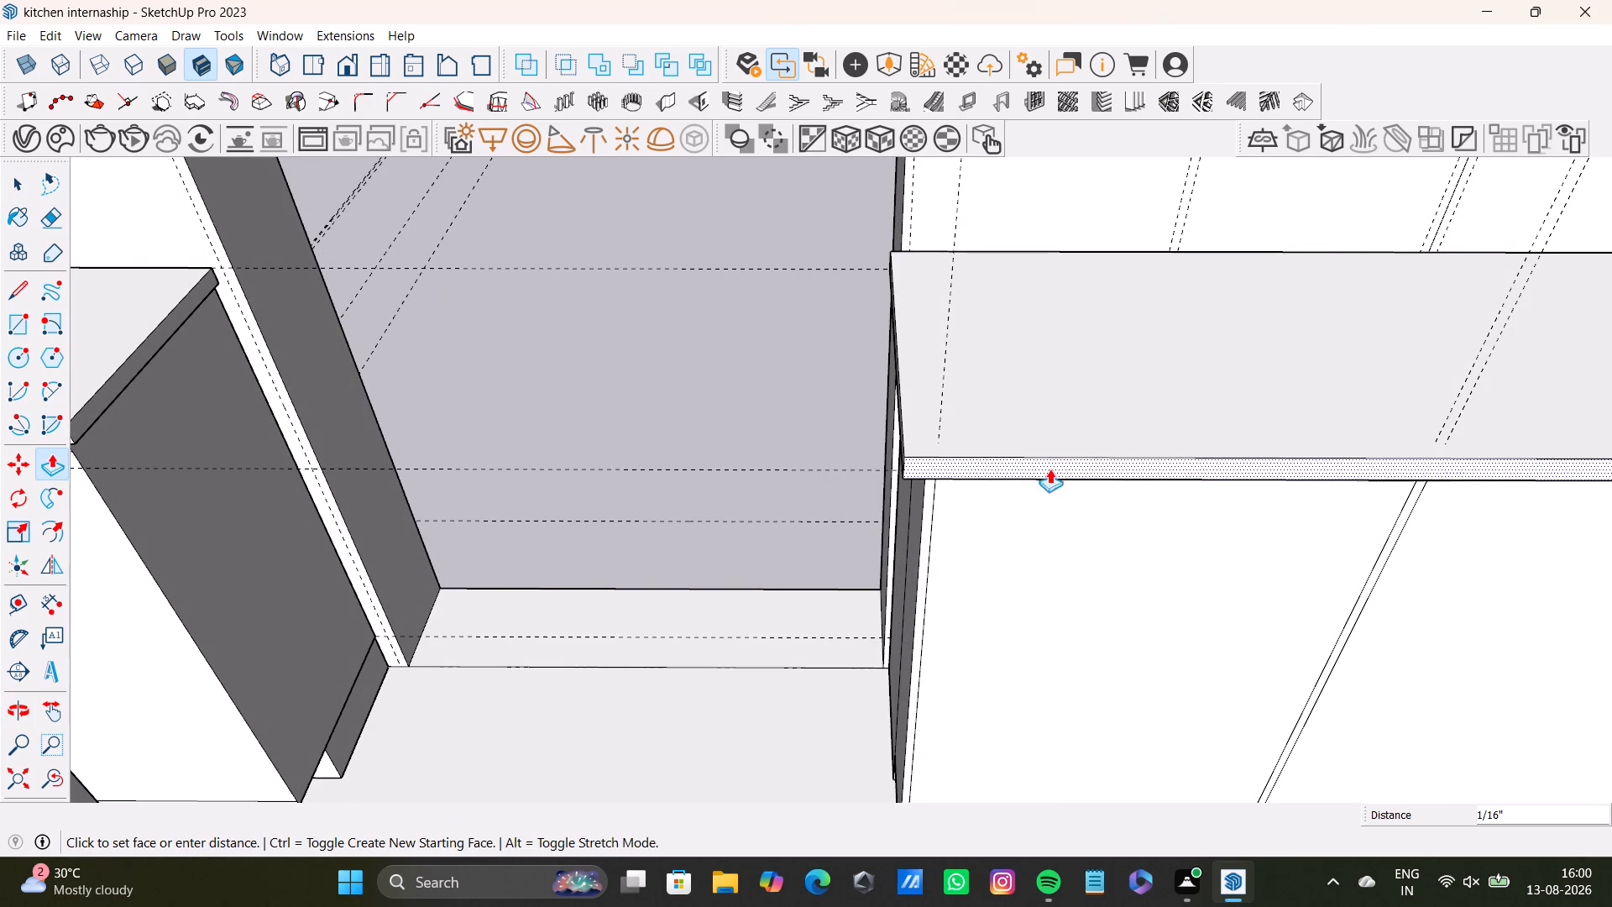
pyautogui.click(76, 435)
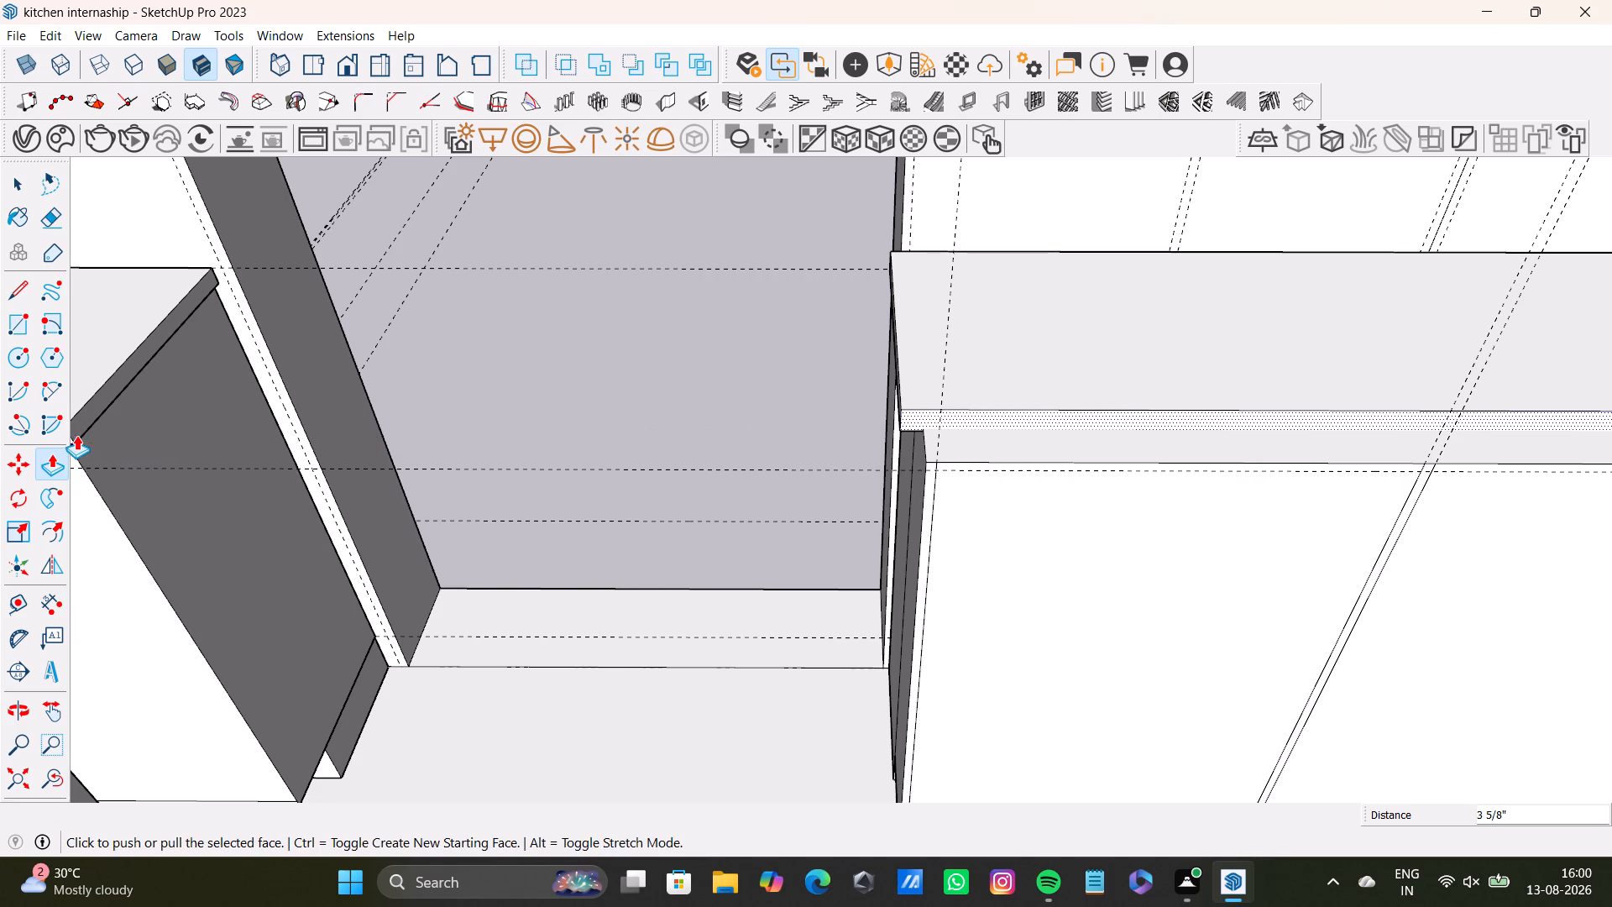
pyautogui.scroll(-4, 713, 428)
pyautogui.moveTo(721, 438); pyautogui.dragTo(1133, 418, button='middle')
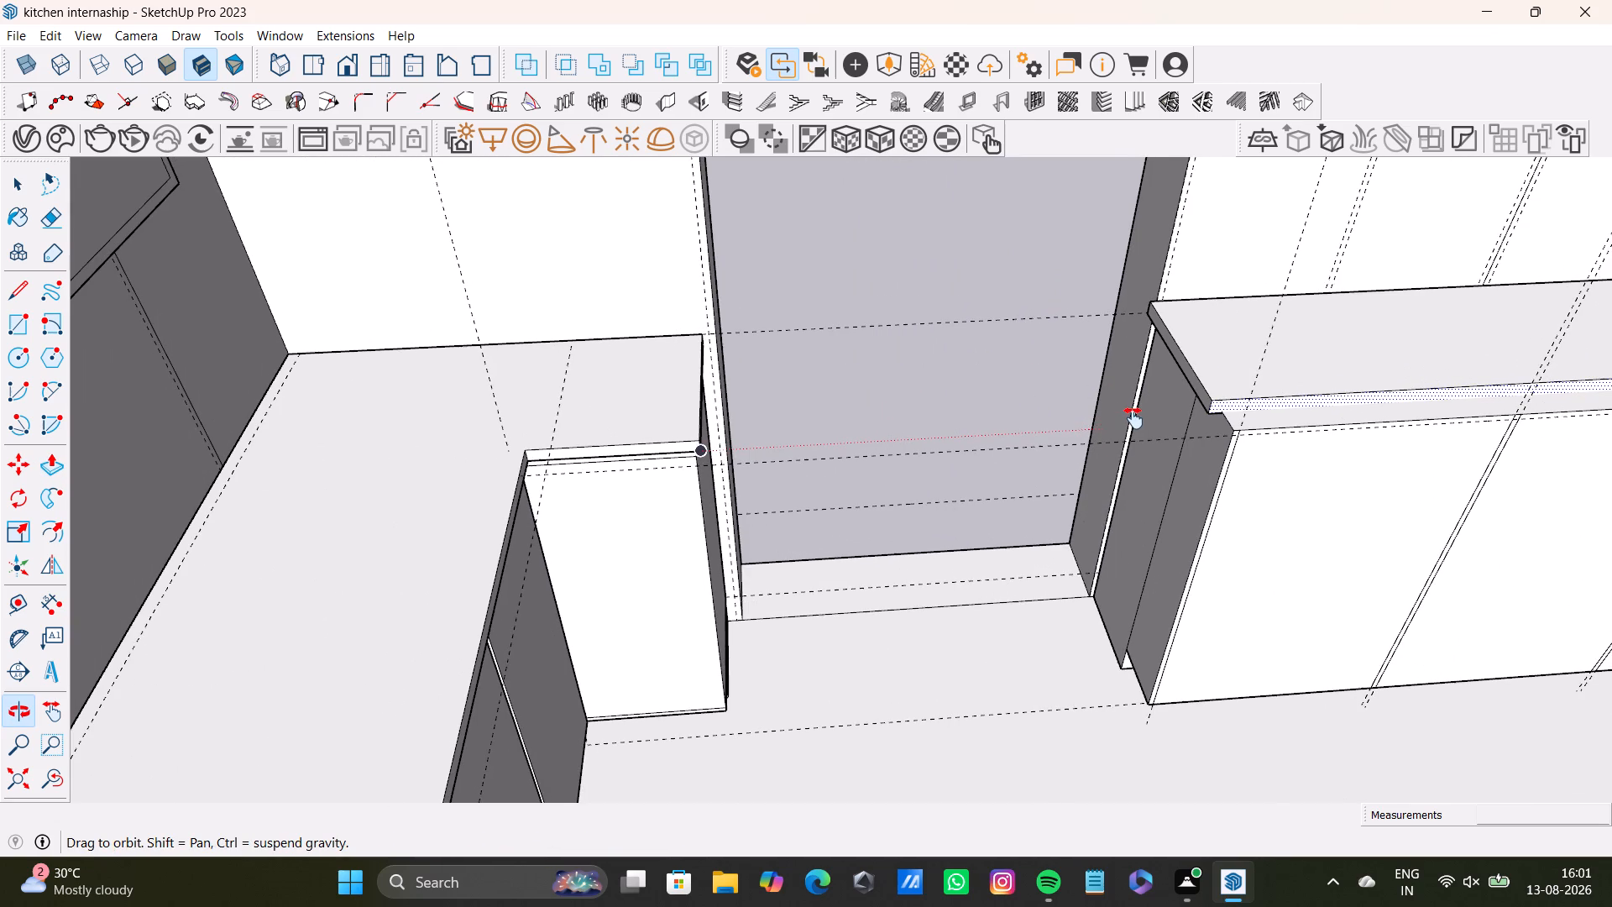
pyautogui.moveTo(1133, 418); pyautogui.dragTo(1037, 412, button='middle')
pyautogui.press('space')
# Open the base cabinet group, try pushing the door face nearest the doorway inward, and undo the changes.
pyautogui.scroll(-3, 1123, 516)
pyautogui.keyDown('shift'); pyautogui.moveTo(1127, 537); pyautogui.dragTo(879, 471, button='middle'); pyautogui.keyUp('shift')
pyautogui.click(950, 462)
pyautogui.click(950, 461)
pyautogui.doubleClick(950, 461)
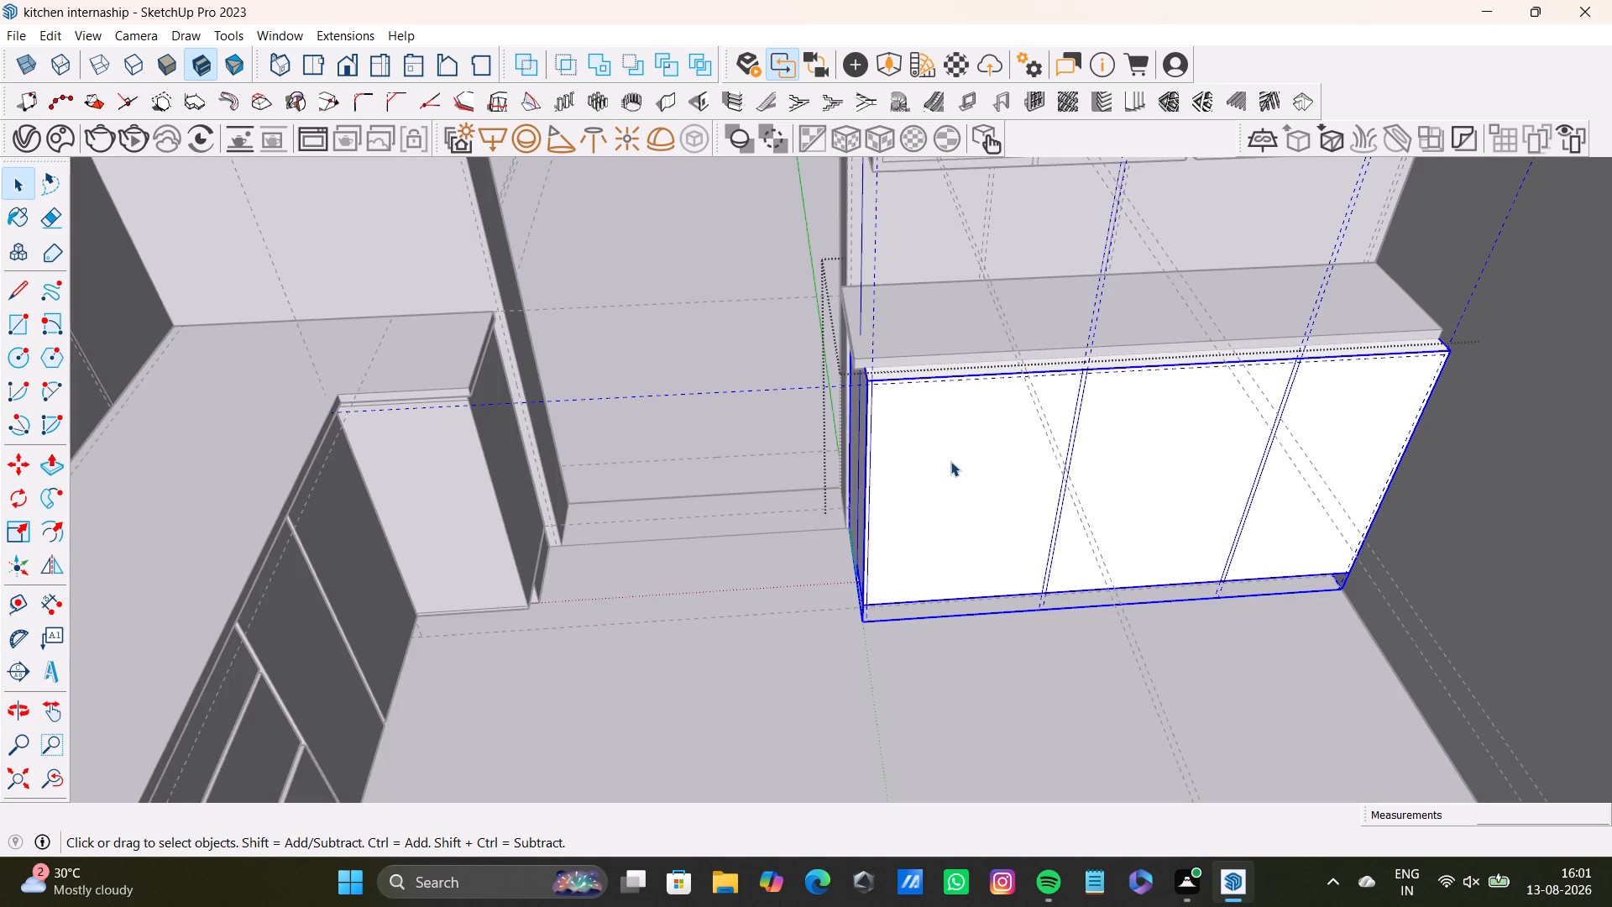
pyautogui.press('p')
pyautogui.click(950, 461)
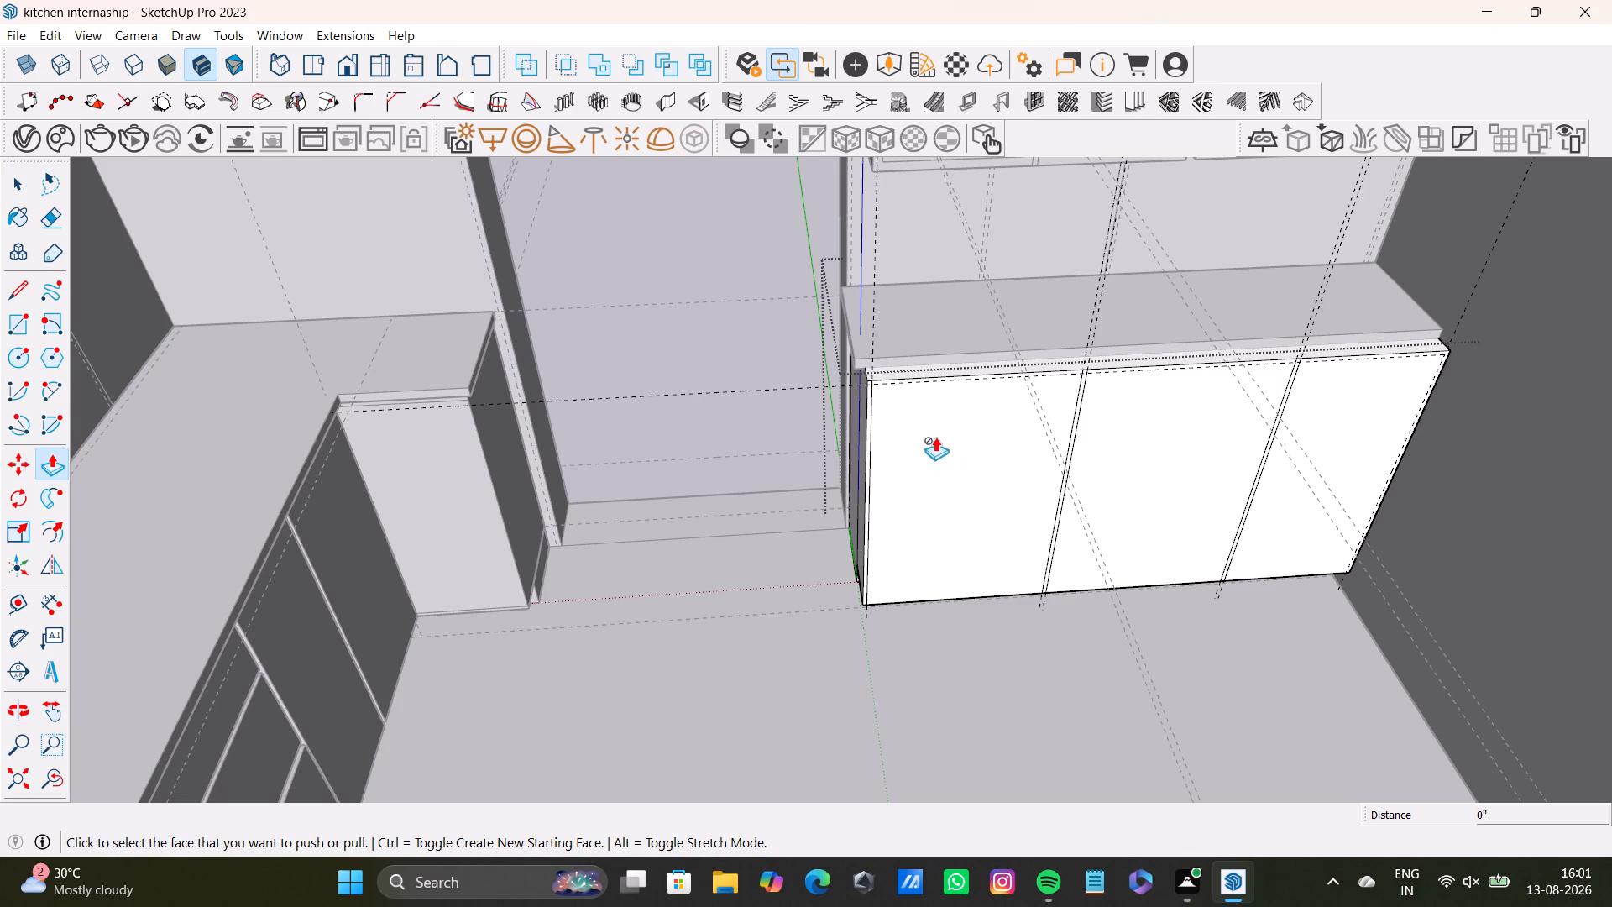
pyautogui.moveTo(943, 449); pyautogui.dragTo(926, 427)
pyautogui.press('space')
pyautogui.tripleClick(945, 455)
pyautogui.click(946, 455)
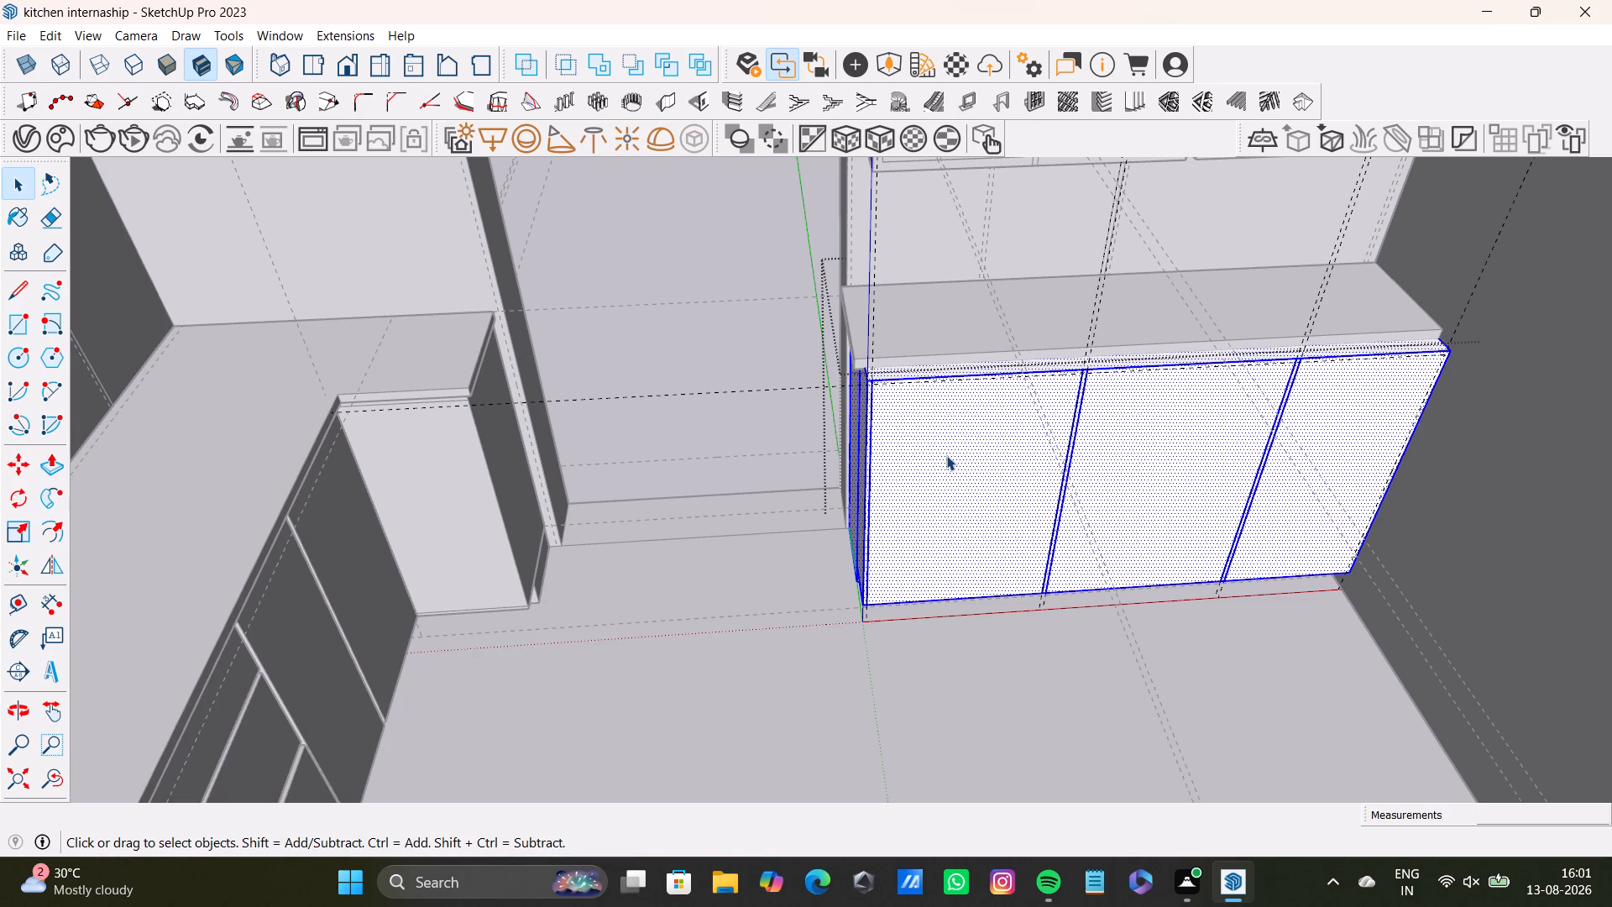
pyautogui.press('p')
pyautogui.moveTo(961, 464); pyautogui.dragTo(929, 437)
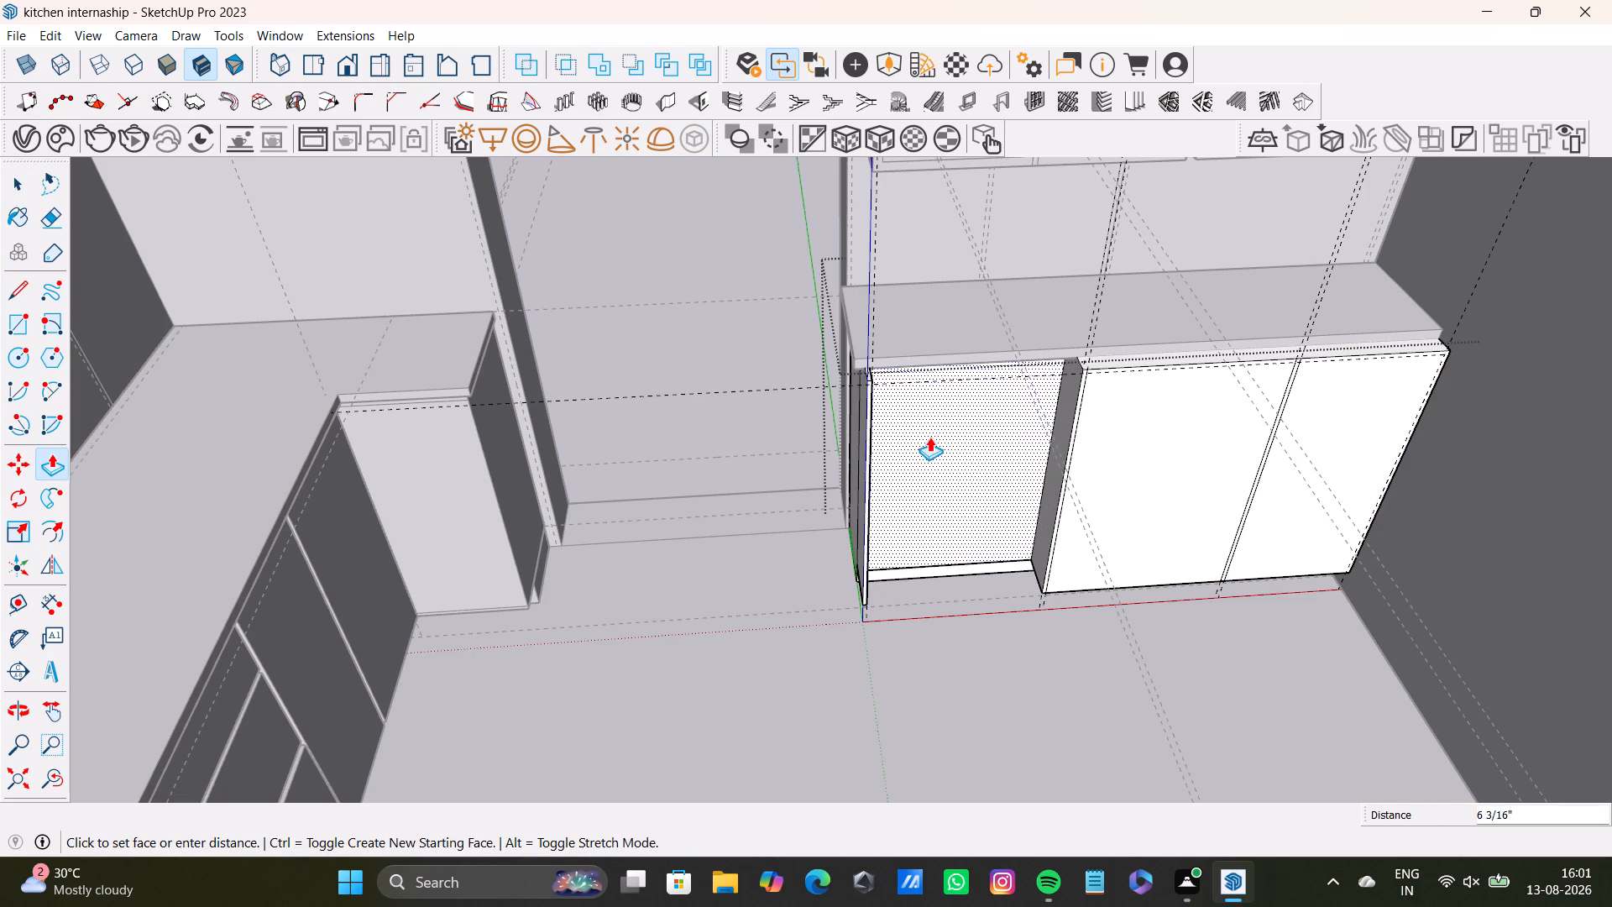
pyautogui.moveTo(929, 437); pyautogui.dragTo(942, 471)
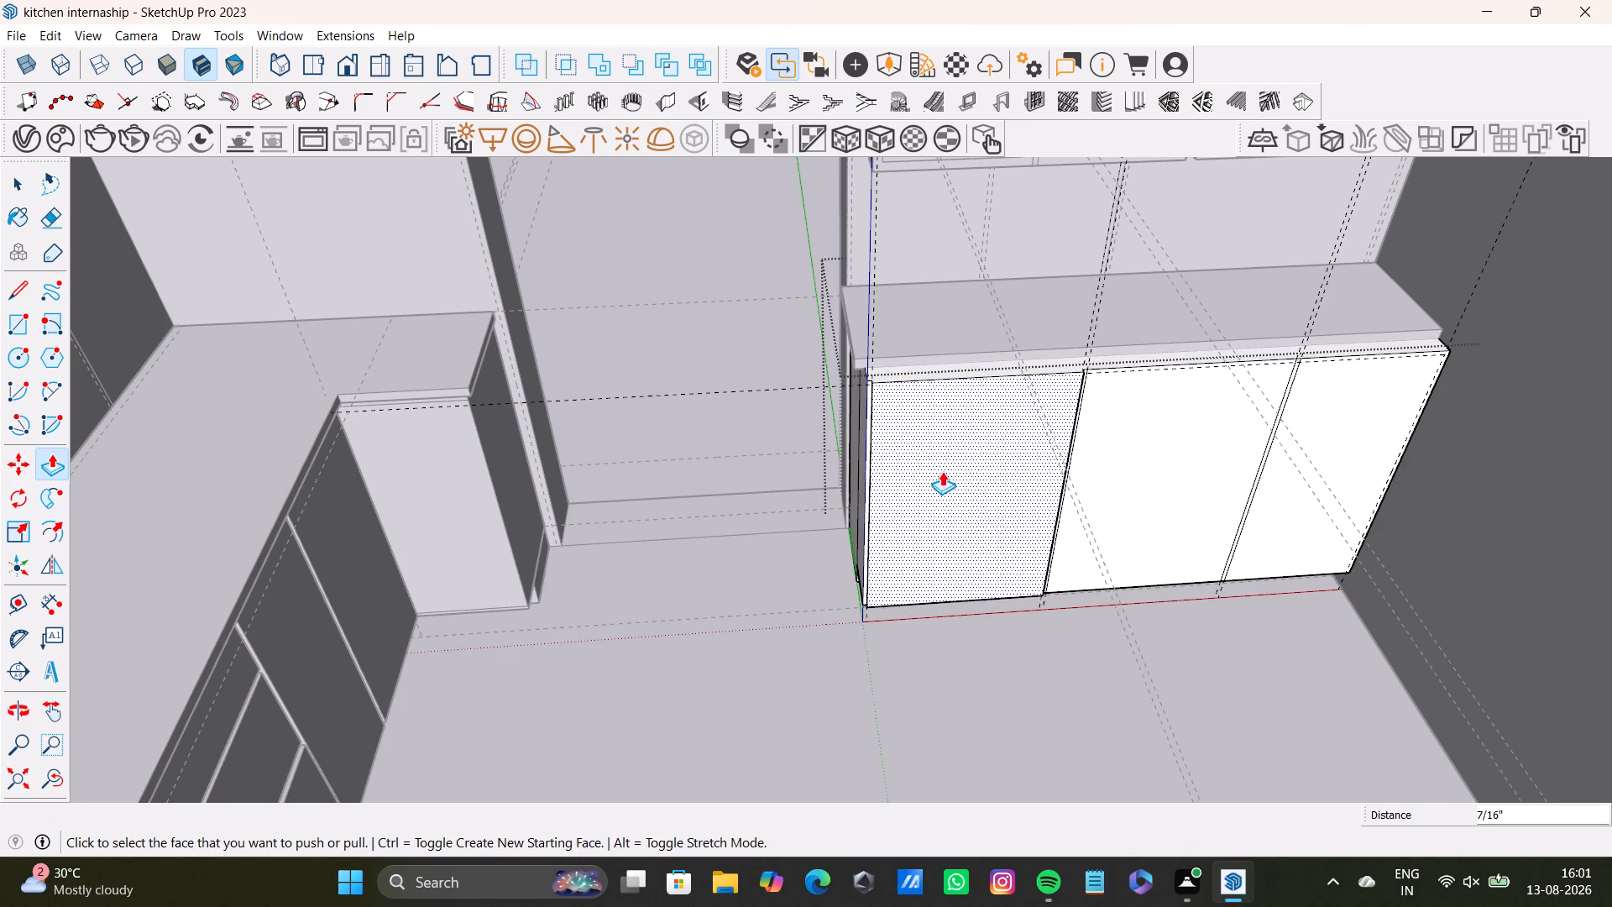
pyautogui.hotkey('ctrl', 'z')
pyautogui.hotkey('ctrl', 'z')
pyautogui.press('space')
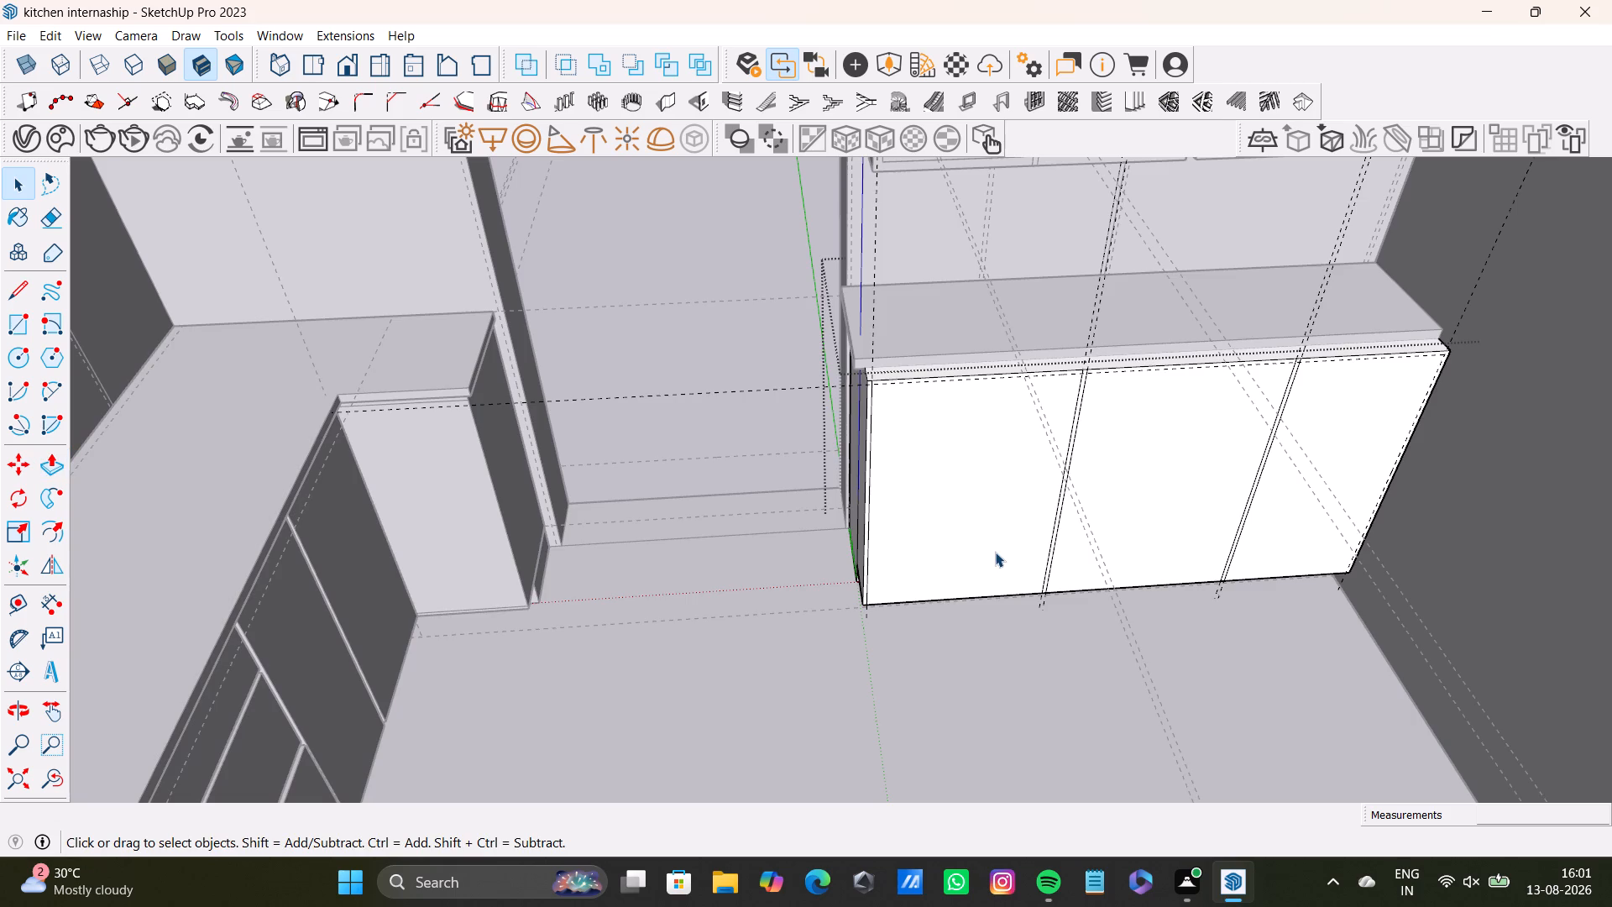
# Examine the base cabinet's door fronts and side against the countertop slab and the cabinets across the doorway.
pyautogui.moveTo(994, 604); pyautogui.dragTo(830, 621, button='middle')
pyautogui.scroll(2, 925, 522)
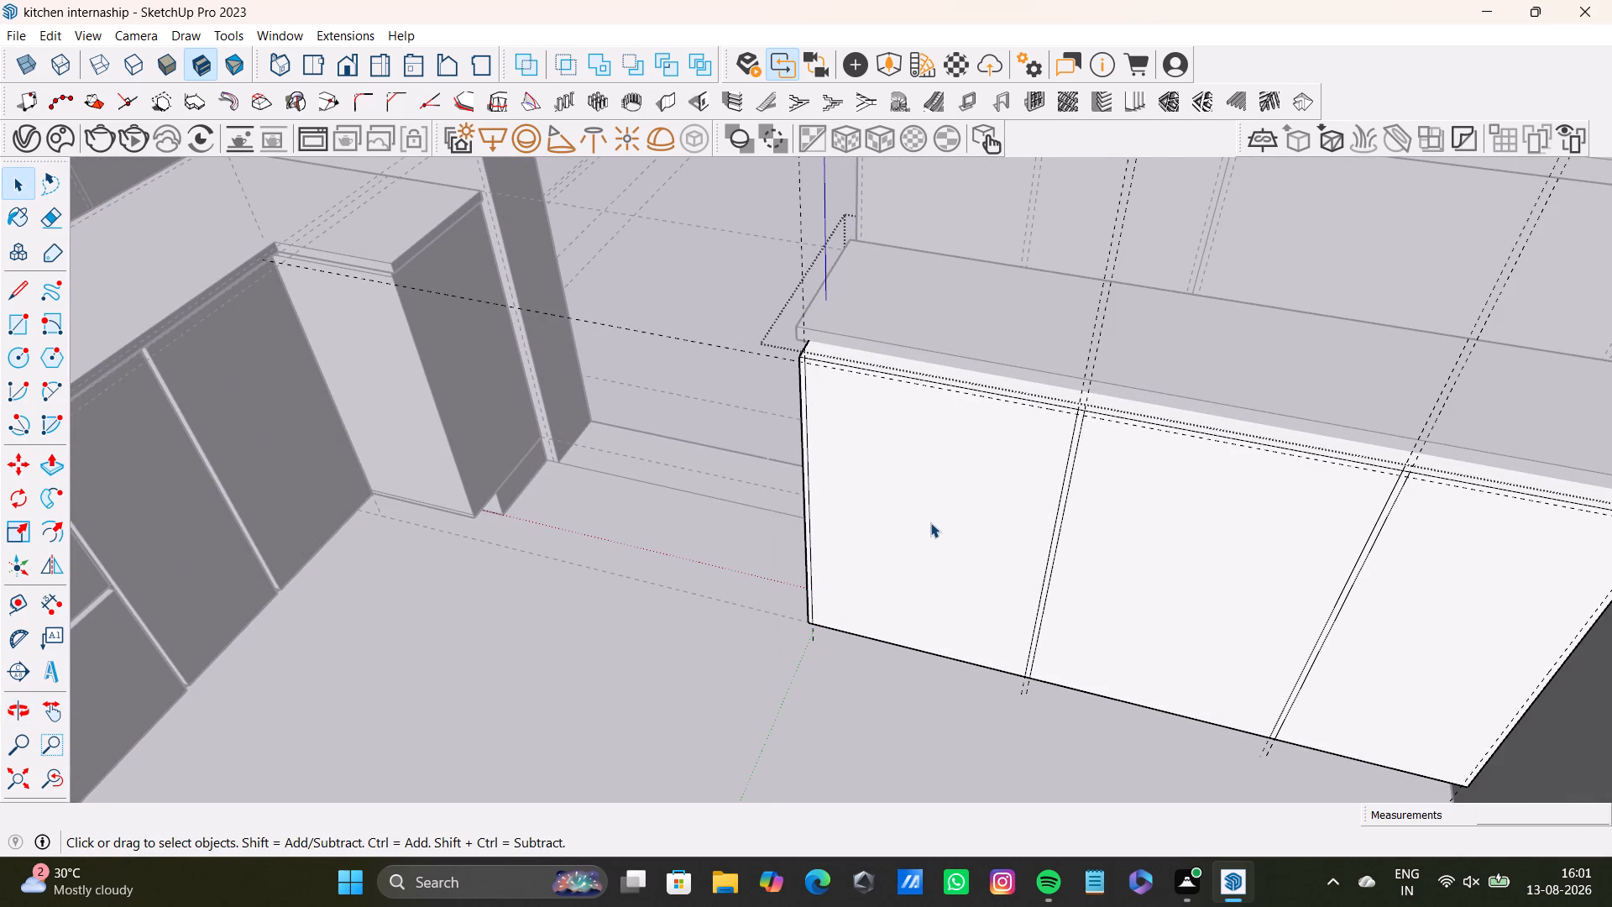
pyautogui.moveTo(835, 503); pyautogui.dragTo(1045, 466, button='middle')
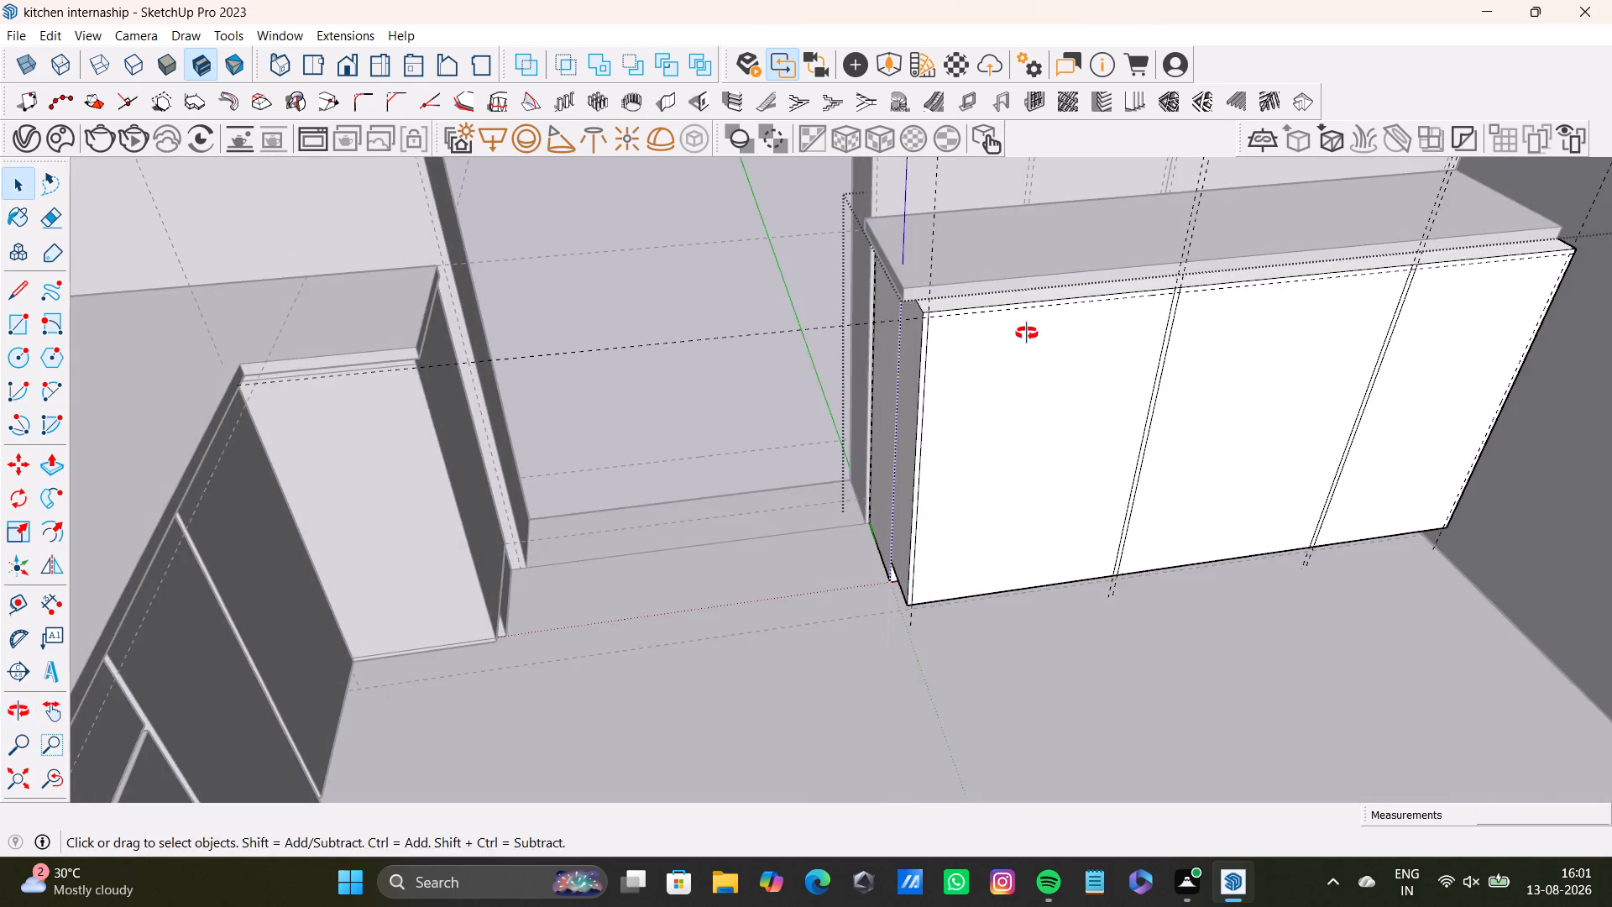
pyautogui.moveTo(1027, 333); pyautogui.dragTo(1070, 202, button='middle')
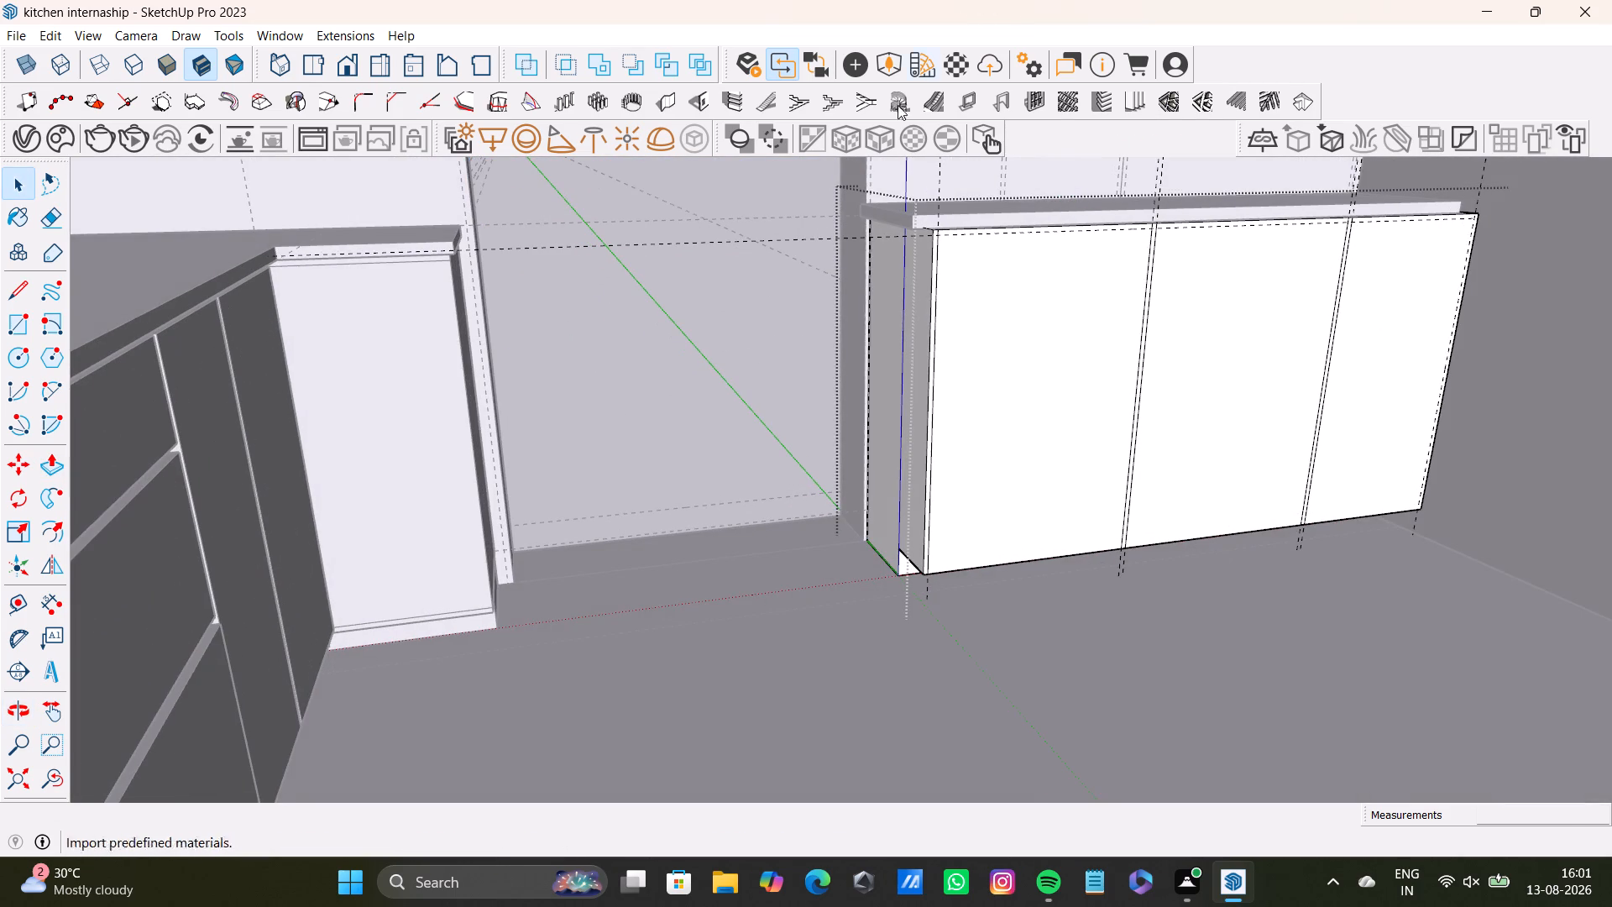
pyautogui.scroll(5, 676, 233)
pyautogui.press('space')
pyautogui.moveTo(722, 360); pyautogui.dragTo(505, 411, button='middle')
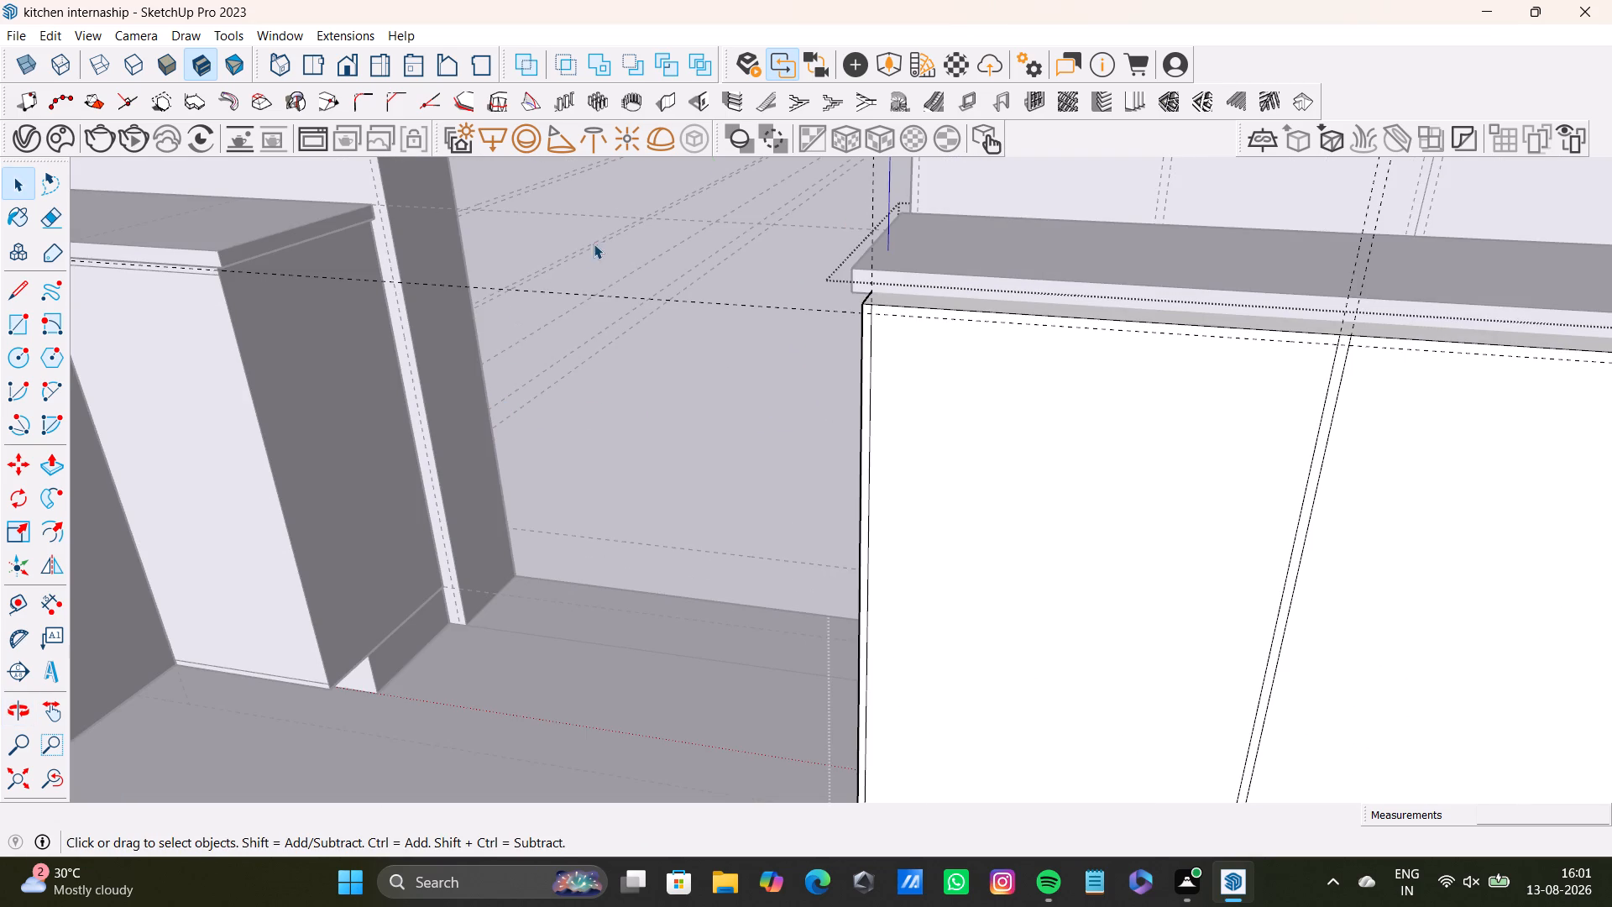
# Measure the side depth of the end base cabinet on the opposite counter, across the doorway.
pyautogui.press('space')
pyautogui.doubleClick(617, 235)
pyautogui.scroll(3, 405, 436)
pyautogui.keyDown('shift'); pyautogui.moveTo(477, 417); pyautogui.dragTo(655, 373, button='middle'); pyautogui.keyUp('shift')
pyautogui.moveTo(871, 443); pyautogui.dragTo(742, 486, button='middle')
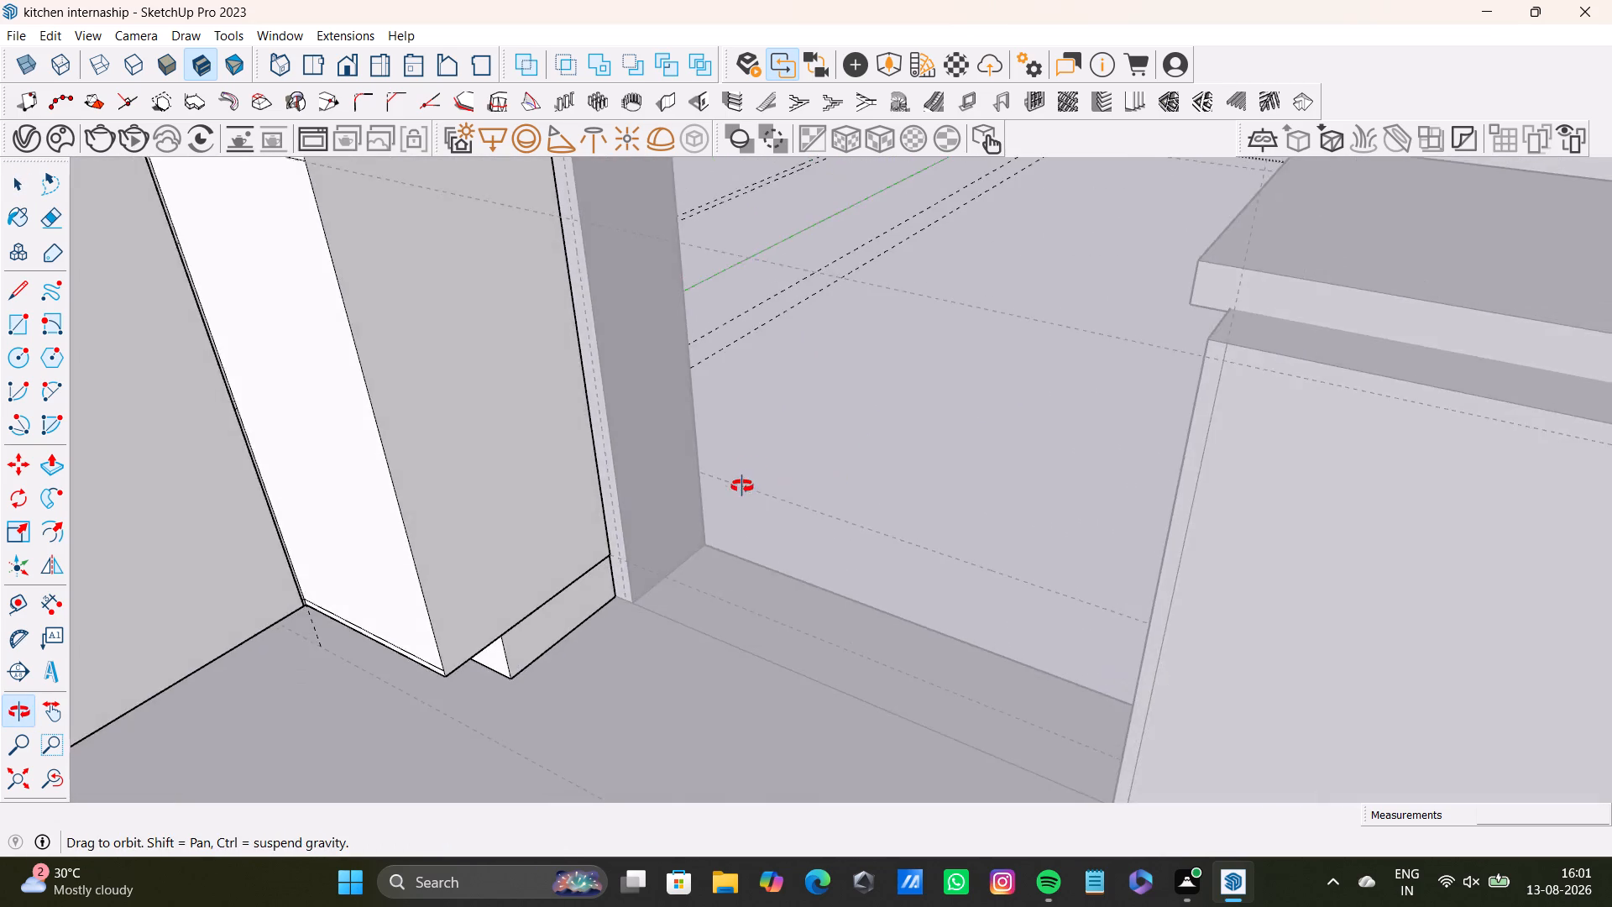
pyautogui.moveTo(742, 486); pyautogui.dragTo(878, 573, button='middle')
pyautogui.moveTo(898, 574); pyautogui.dragTo(797, 590, button='middle')
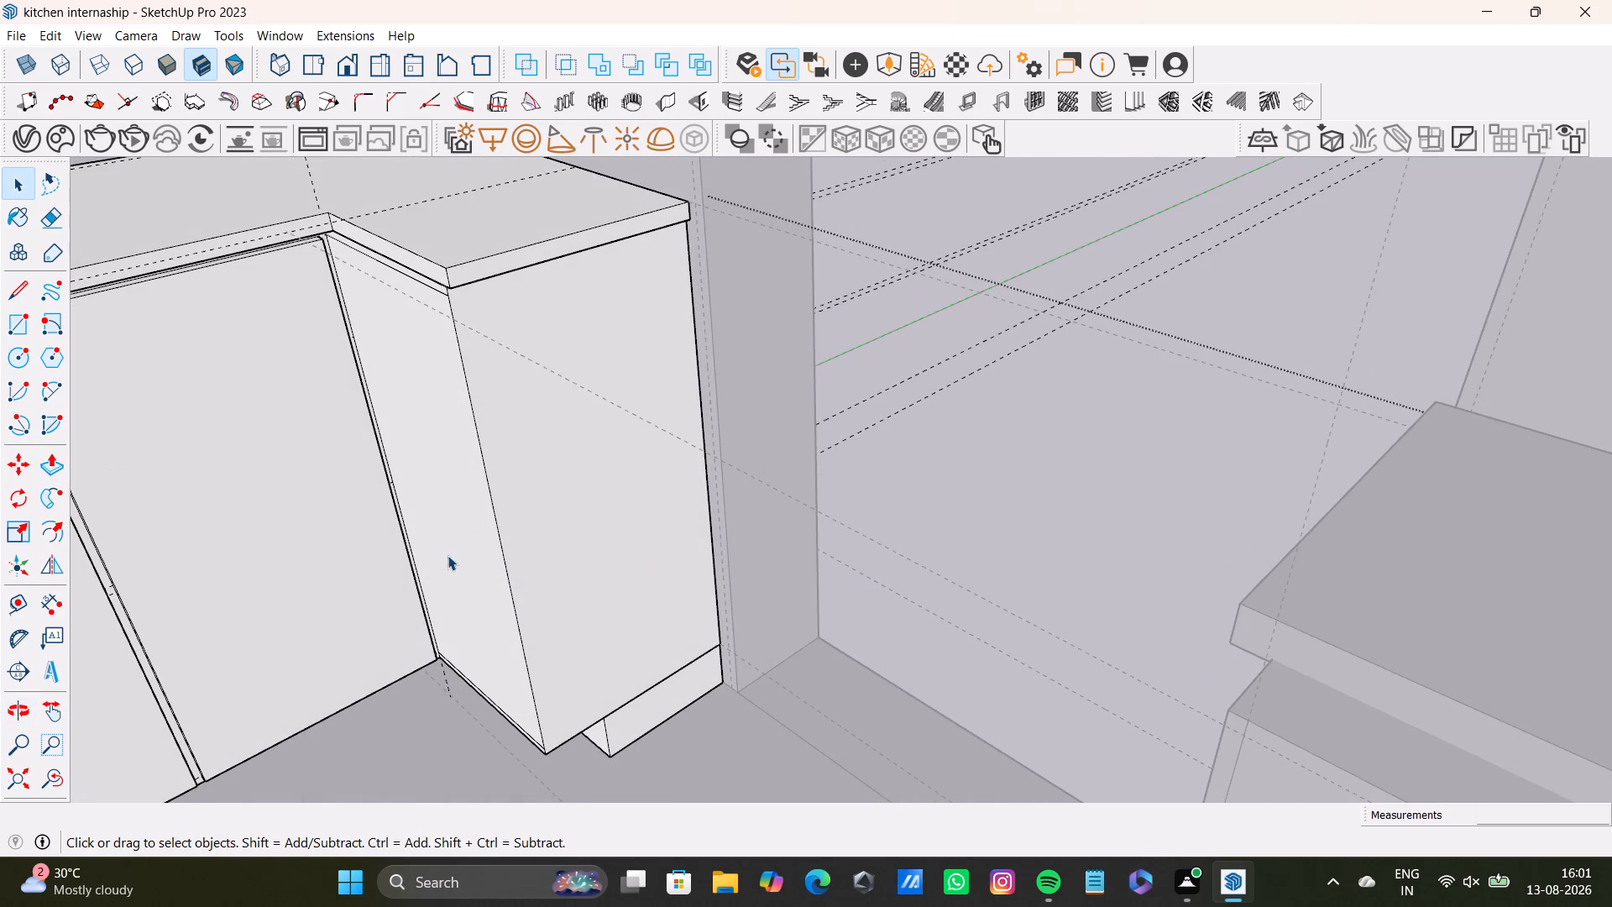
pyautogui.click(9, 590)
pyautogui.click(503, 551)
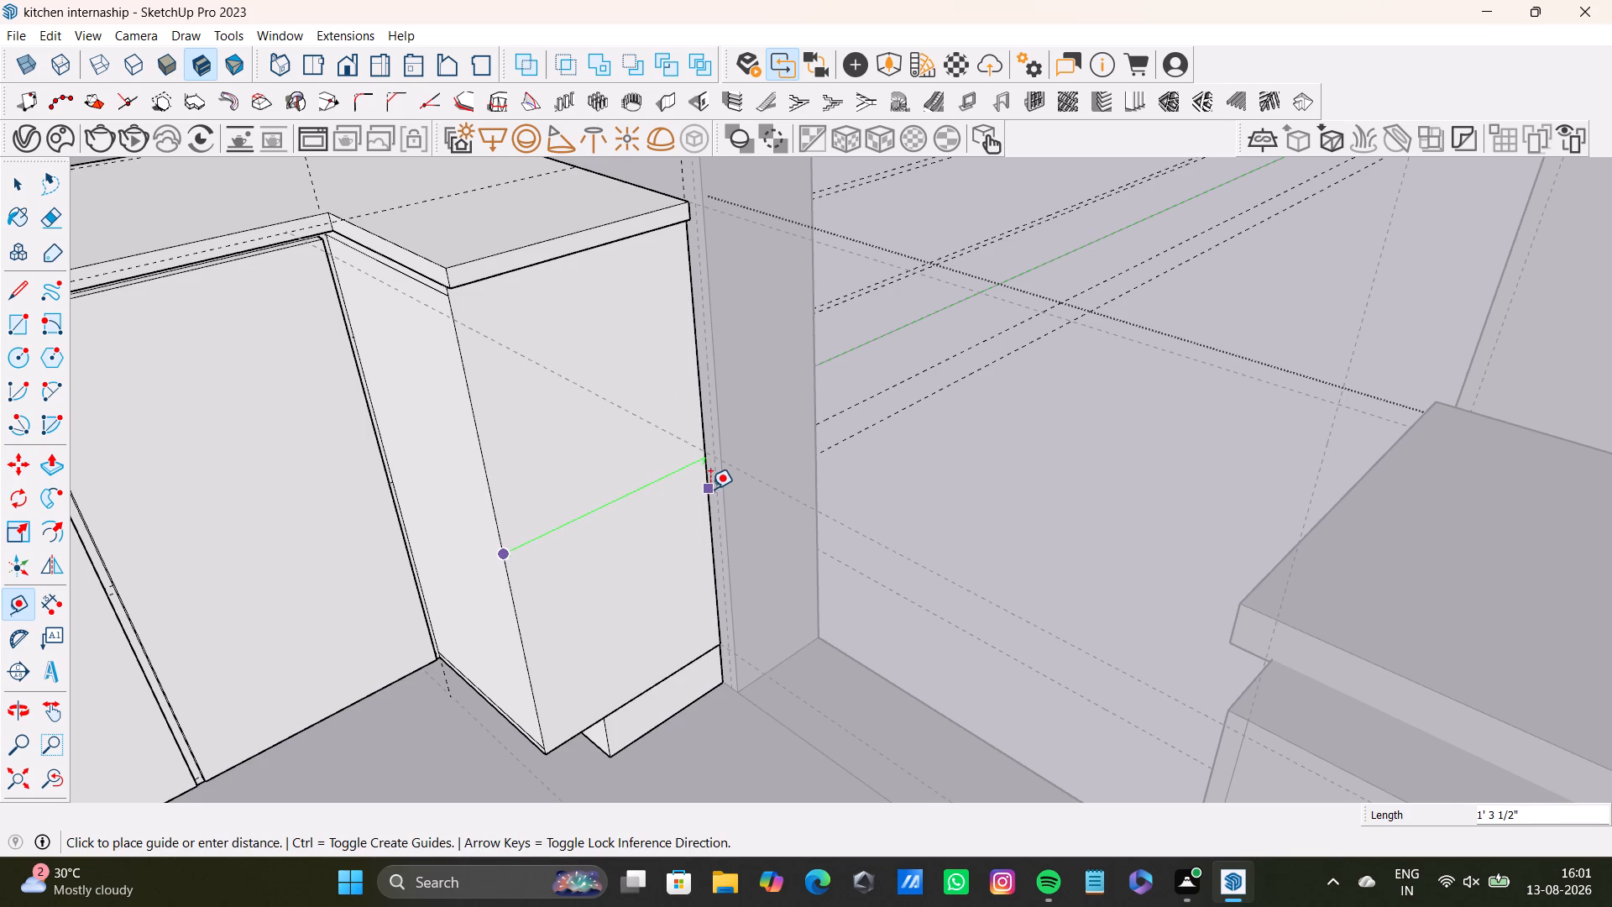
pyautogui.press('space')
# Measure the side depth of the three-door base cabinet, from its back edge to its door front.
pyautogui.moveTo(643, 679); pyautogui.dragTo(1290, 779, button='middle')
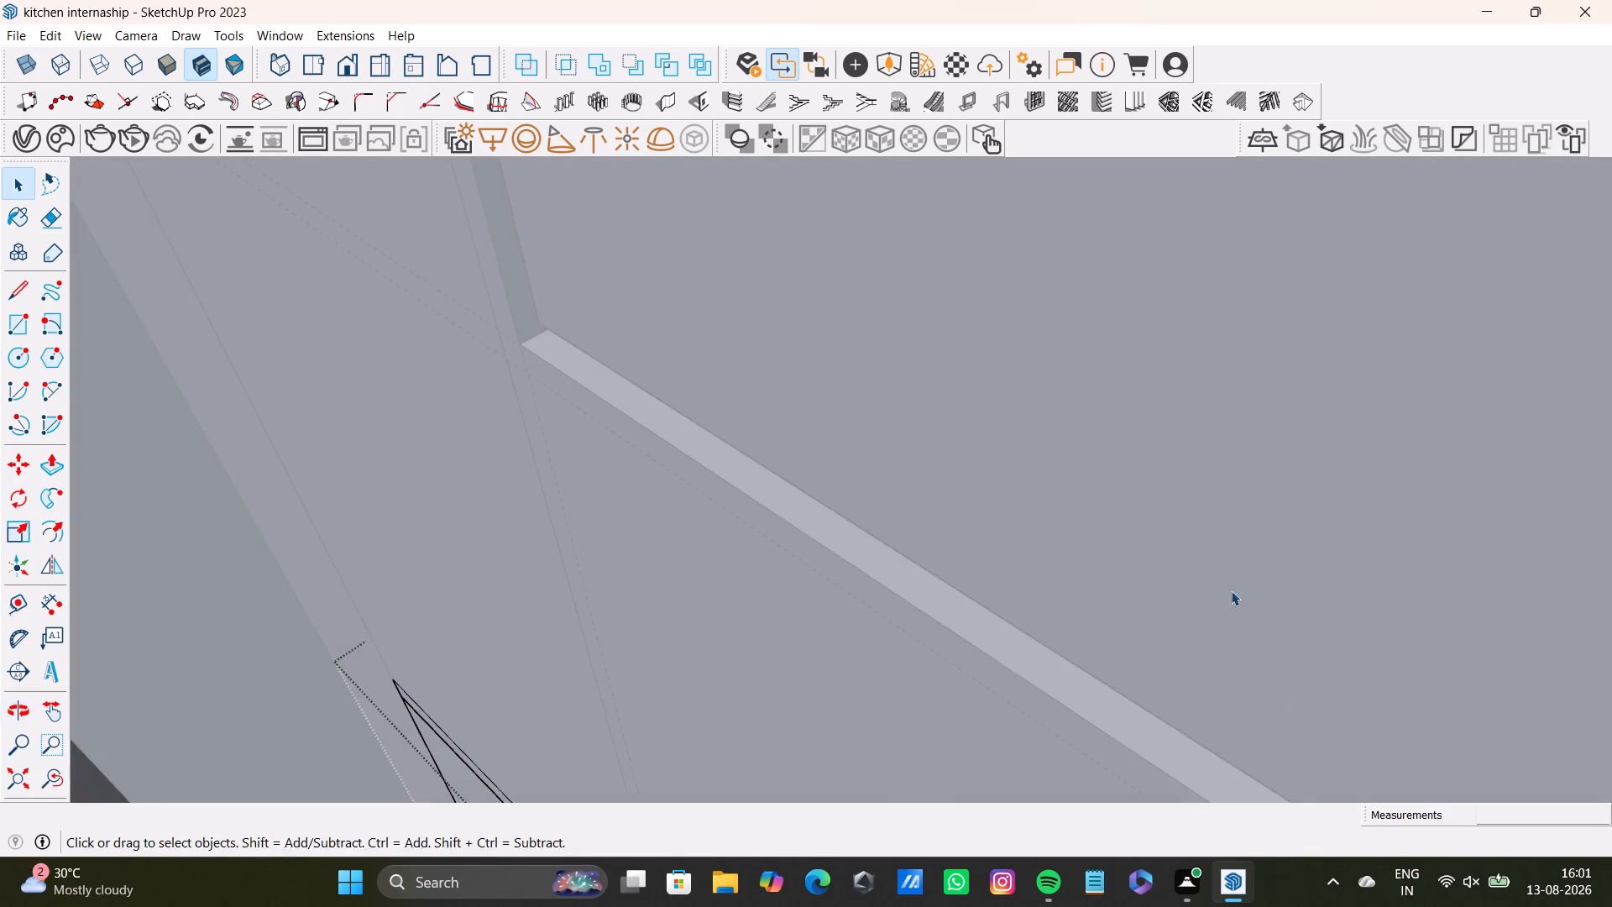
pyautogui.moveTo(1229, 584); pyautogui.dragTo(579, 827, button='middle')
pyautogui.click(0, 774)
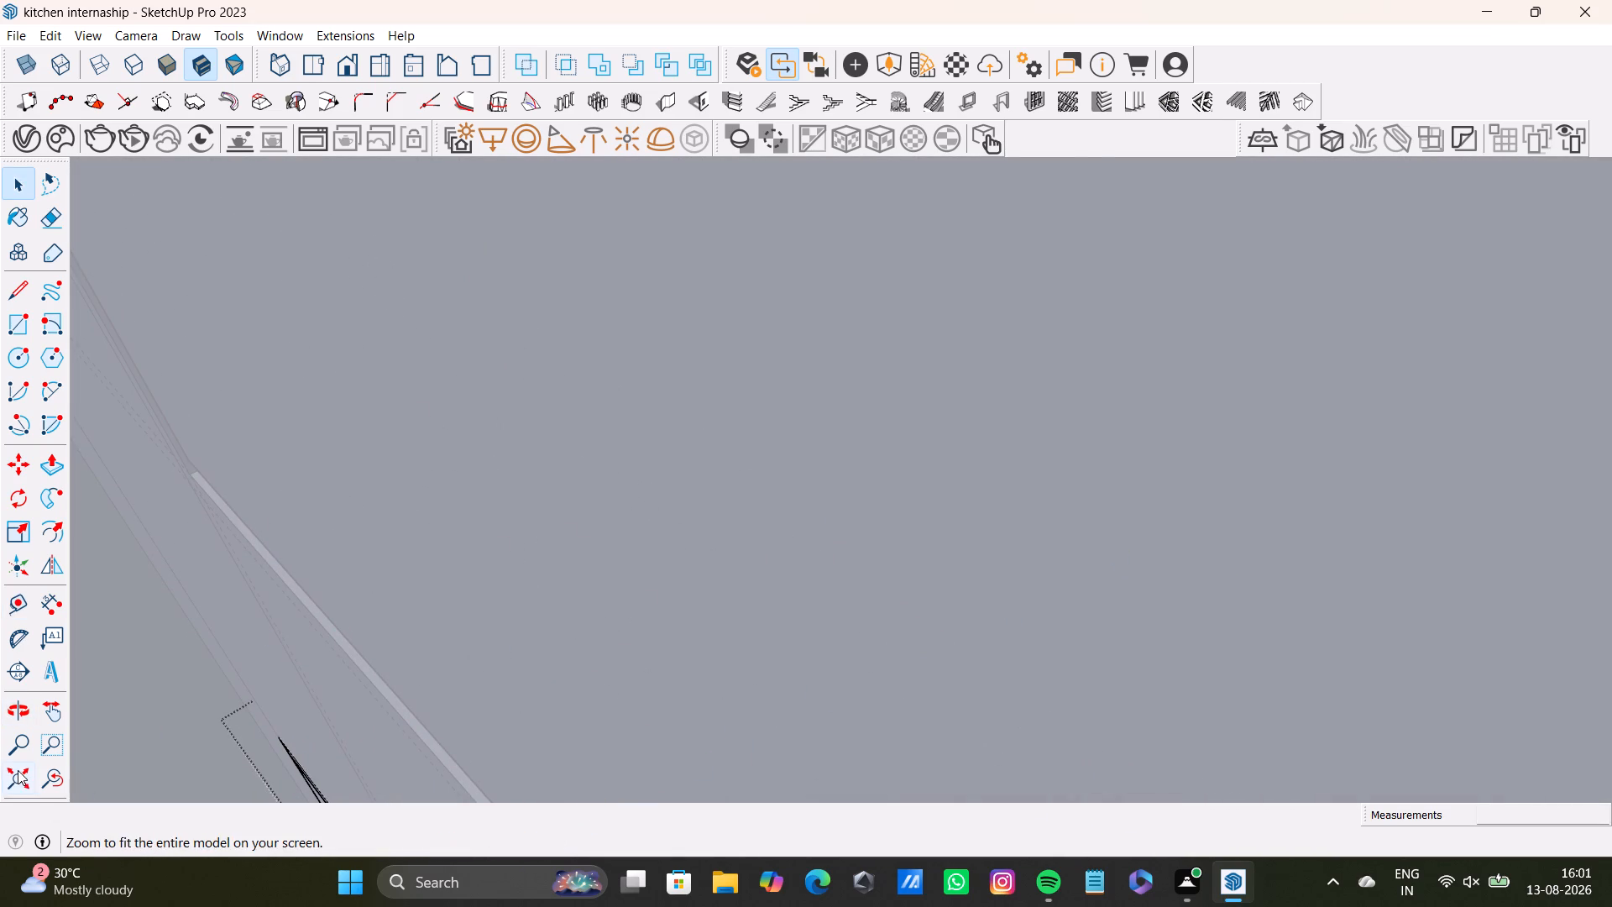
pyautogui.click(18, 770)
pyautogui.moveTo(804, 341); pyautogui.dragTo(417, 557, button='middle')
pyautogui.scroll(7, 730, 551)
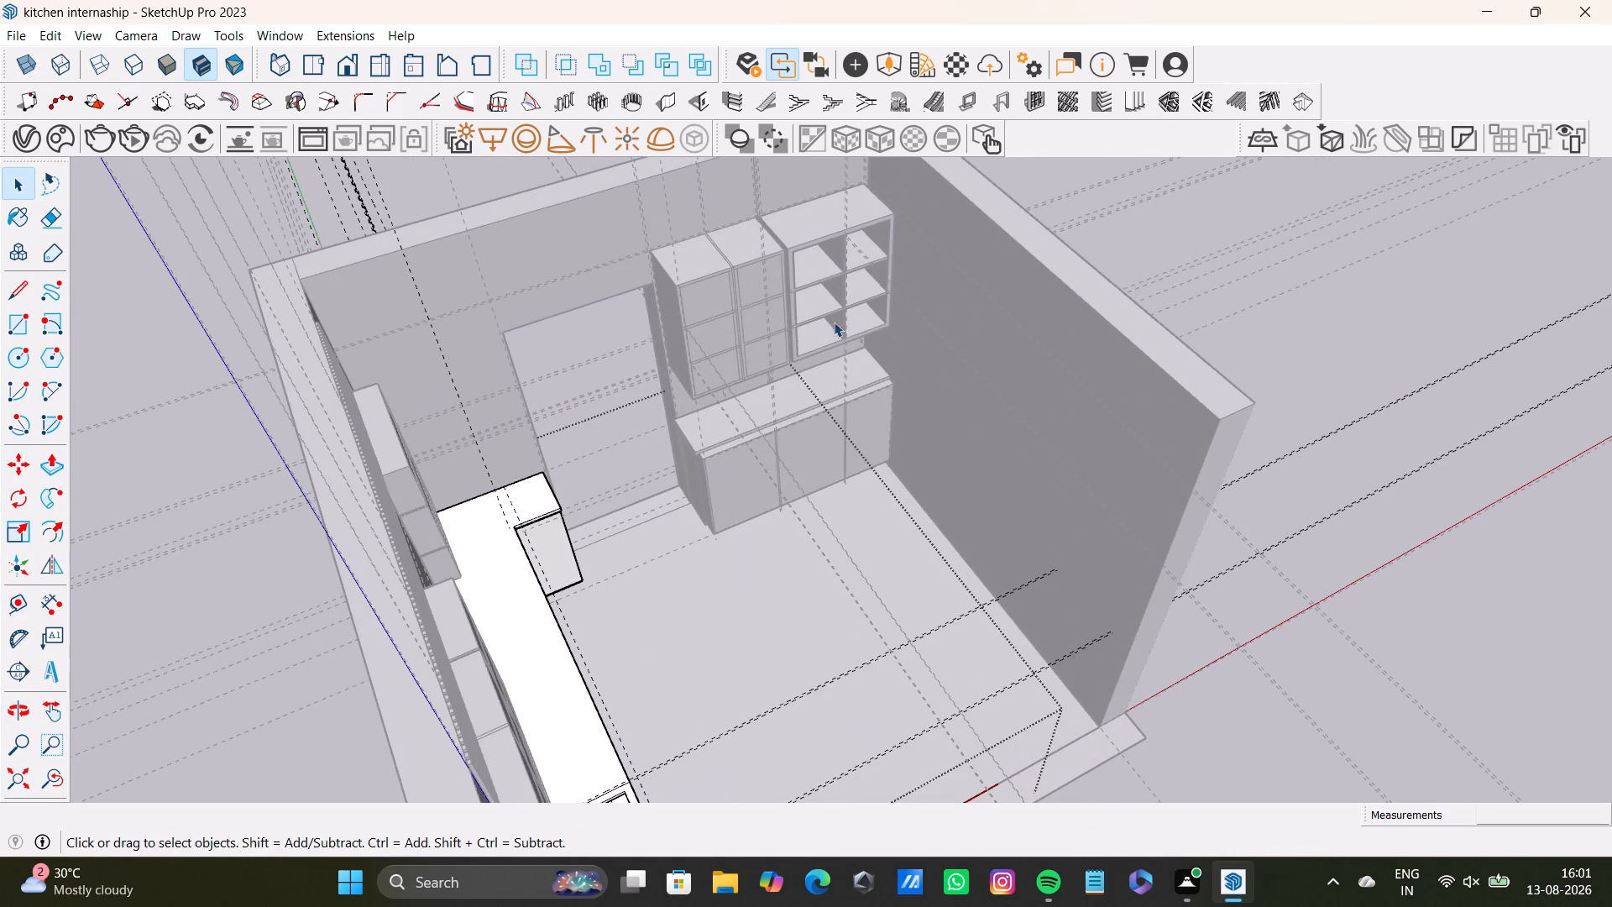
pyautogui.click(1342, 293)
pyautogui.scroll(11, 625, 427)
pyautogui.moveTo(804, 556); pyautogui.dragTo(889, 501, button='middle')
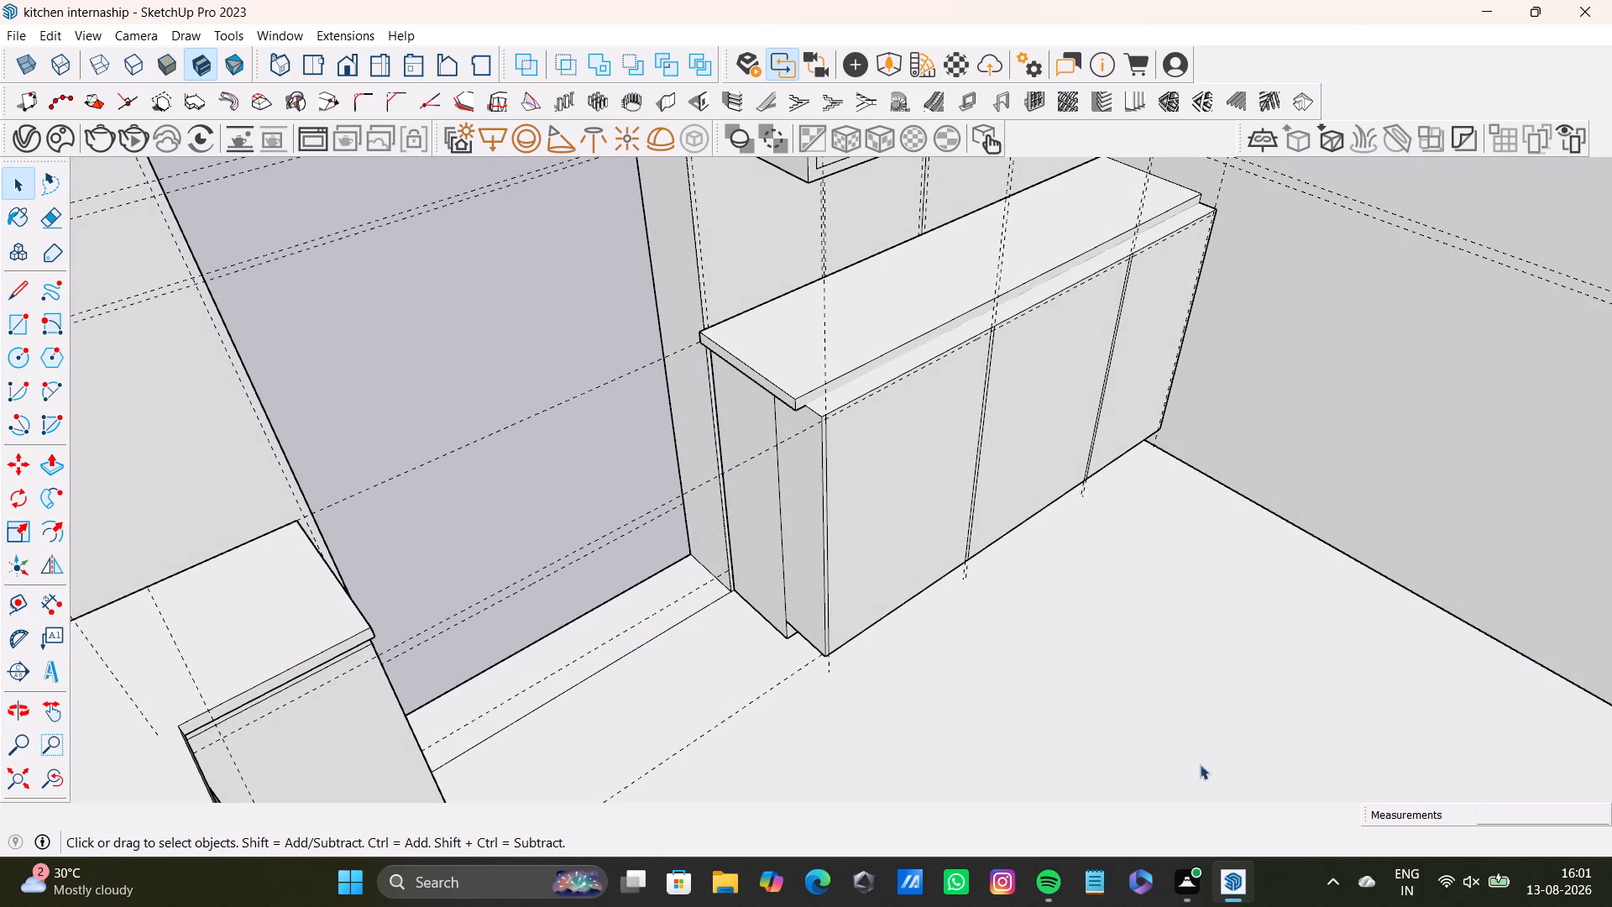
pyautogui.click(15, 597)
pyautogui.scroll(4, 879, 634)
pyautogui.moveTo(828, 561); pyautogui.dragTo(929, 517, button='middle')
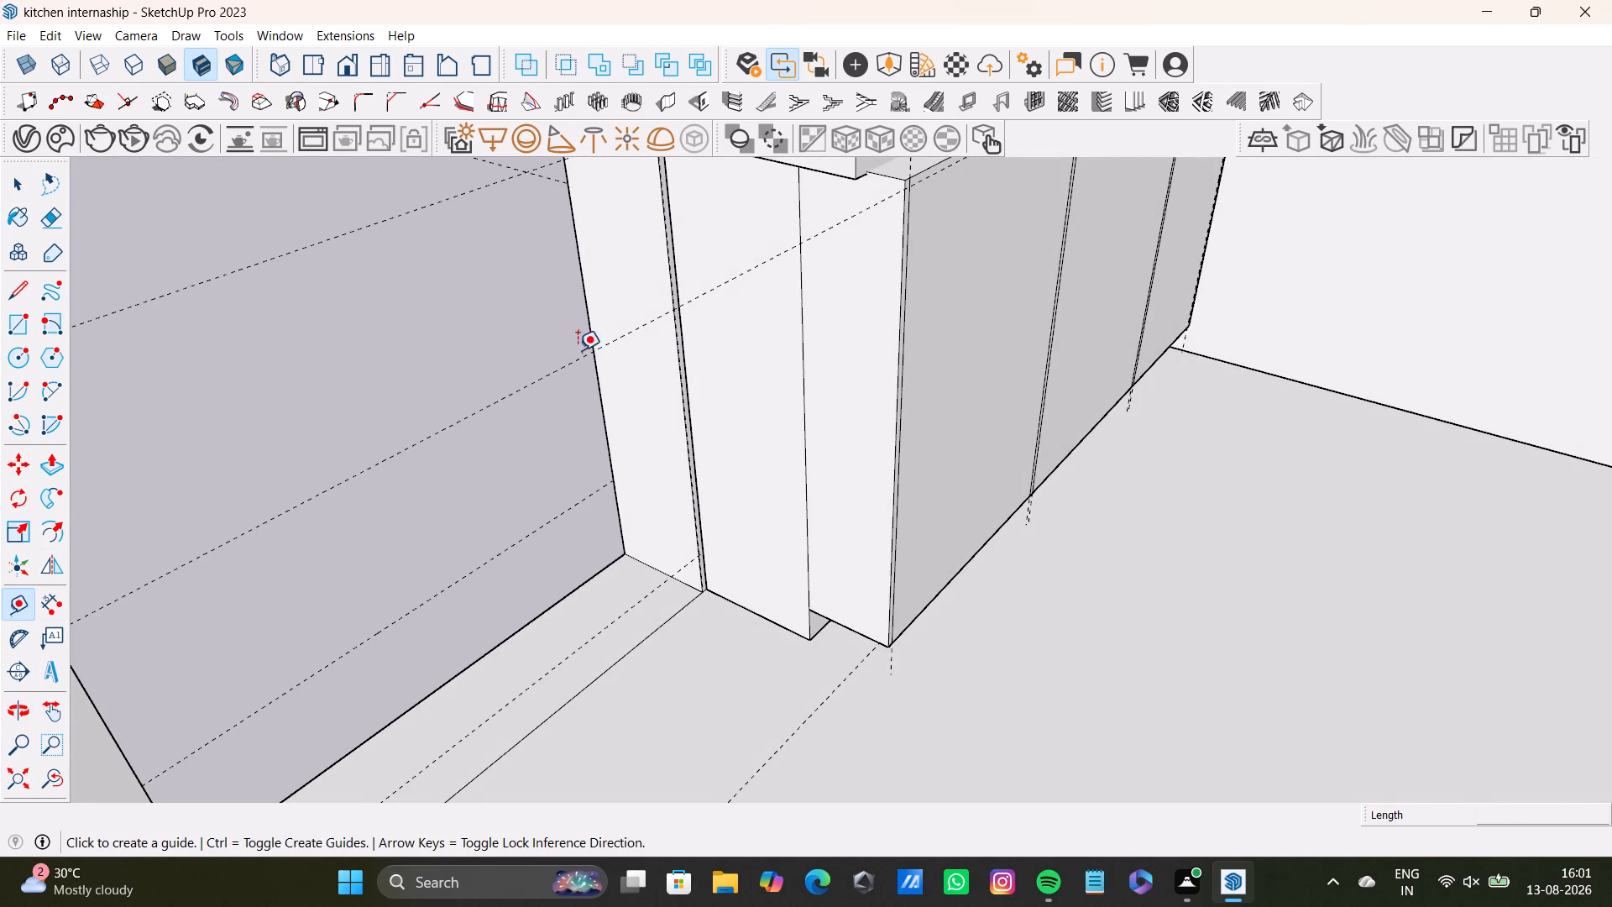
pyautogui.moveTo(685, 397); pyautogui.dragTo(703, 397)
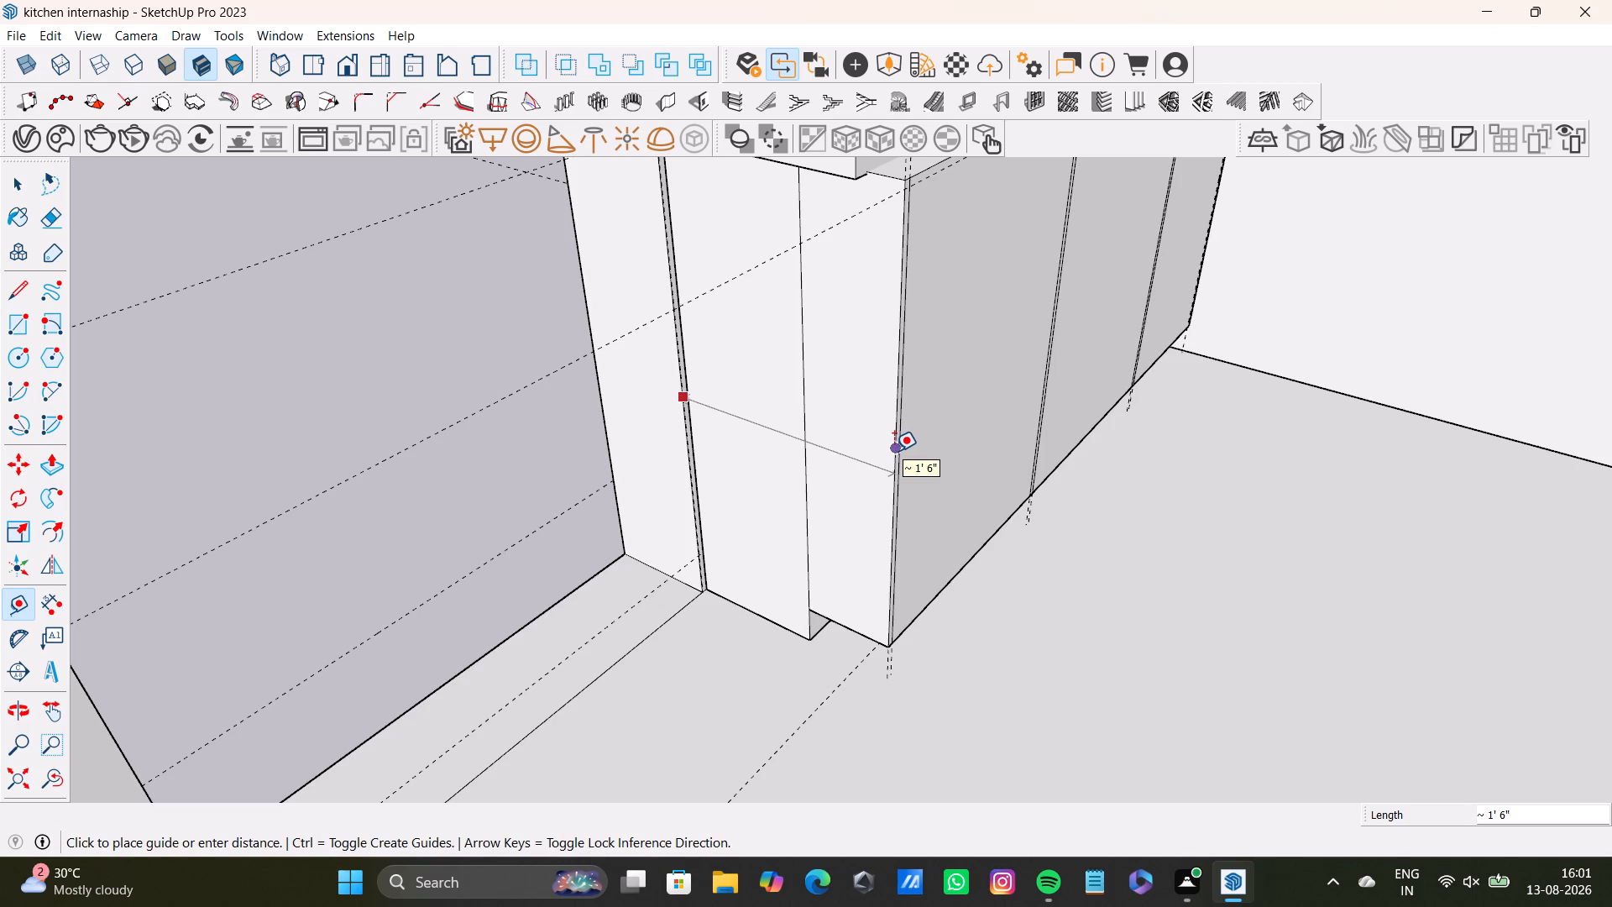
pyautogui.press('space')
# Examine the base cabinets on both sides of the doorway, comparing their fronts, sides and countertop overhangs.
pyautogui.scroll(-4, 894, 451)
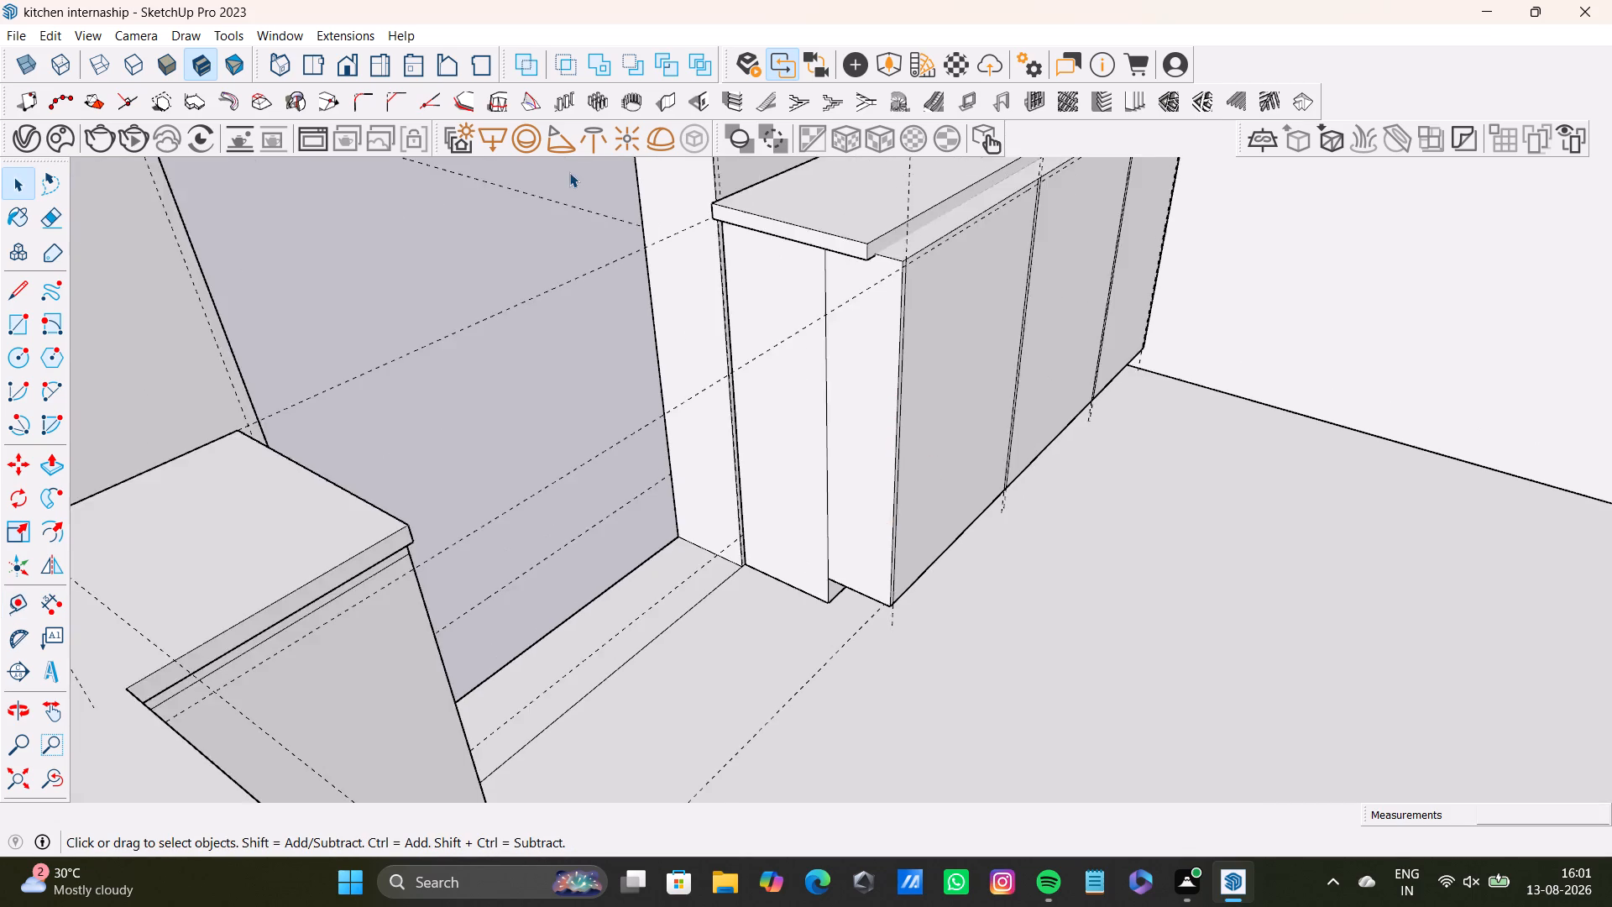
pyautogui.scroll(-2, 569, 172)
pyautogui.middleClick(666, 338)
pyautogui.click(19, 782)
pyautogui.moveTo(753, 536); pyautogui.dragTo(719, 529, button='middle')
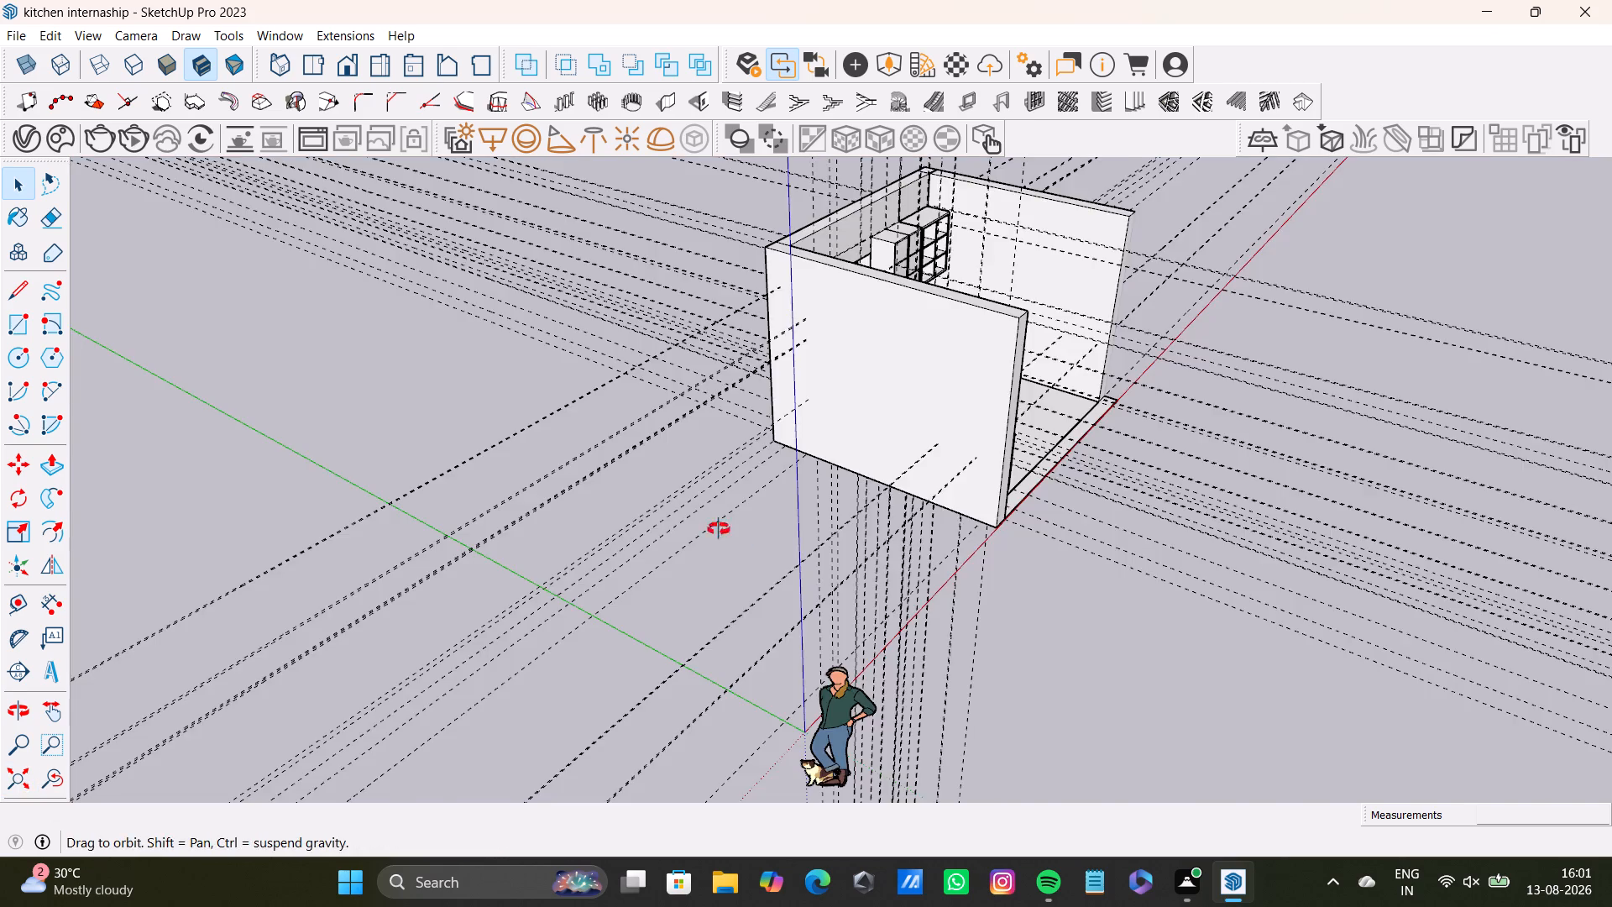
pyautogui.moveTo(719, 529); pyautogui.dragTo(243, 496, button='middle')
pyautogui.moveTo(1156, 555); pyautogui.dragTo(843, 539, button='middle')
pyautogui.moveTo(818, 545); pyautogui.dragTo(732, 771, button='middle')
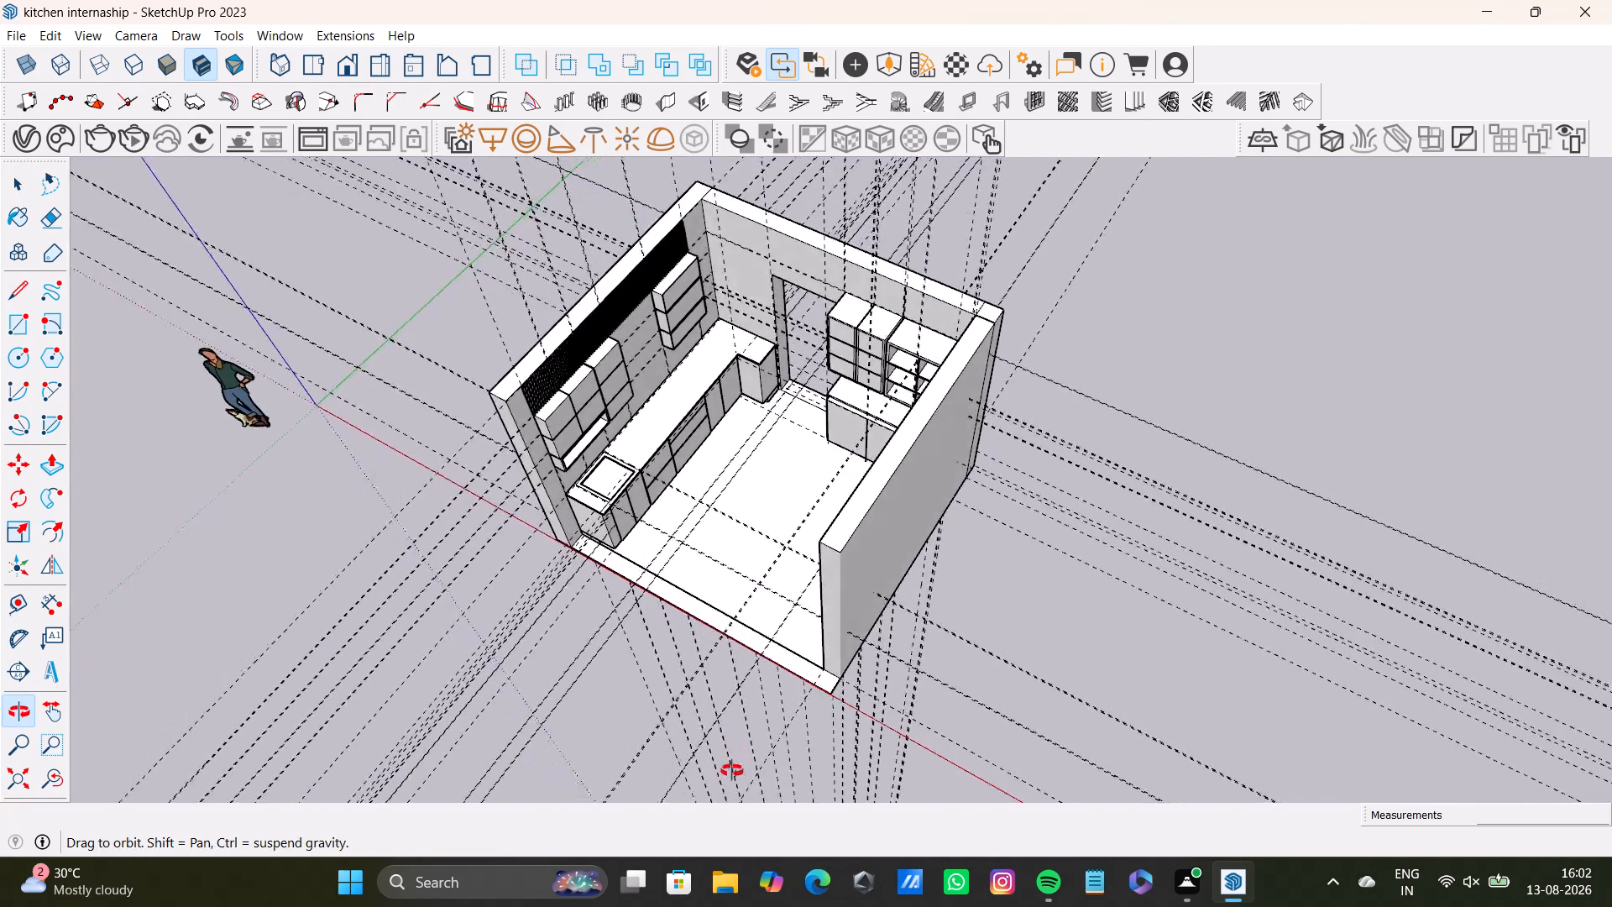
pyautogui.moveTo(732, 771); pyautogui.dragTo(736, 806, button='middle')
pyautogui.moveTo(789, 379); pyautogui.dragTo(816, 472, button='middle')
pyautogui.scroll(12, 772, 370)
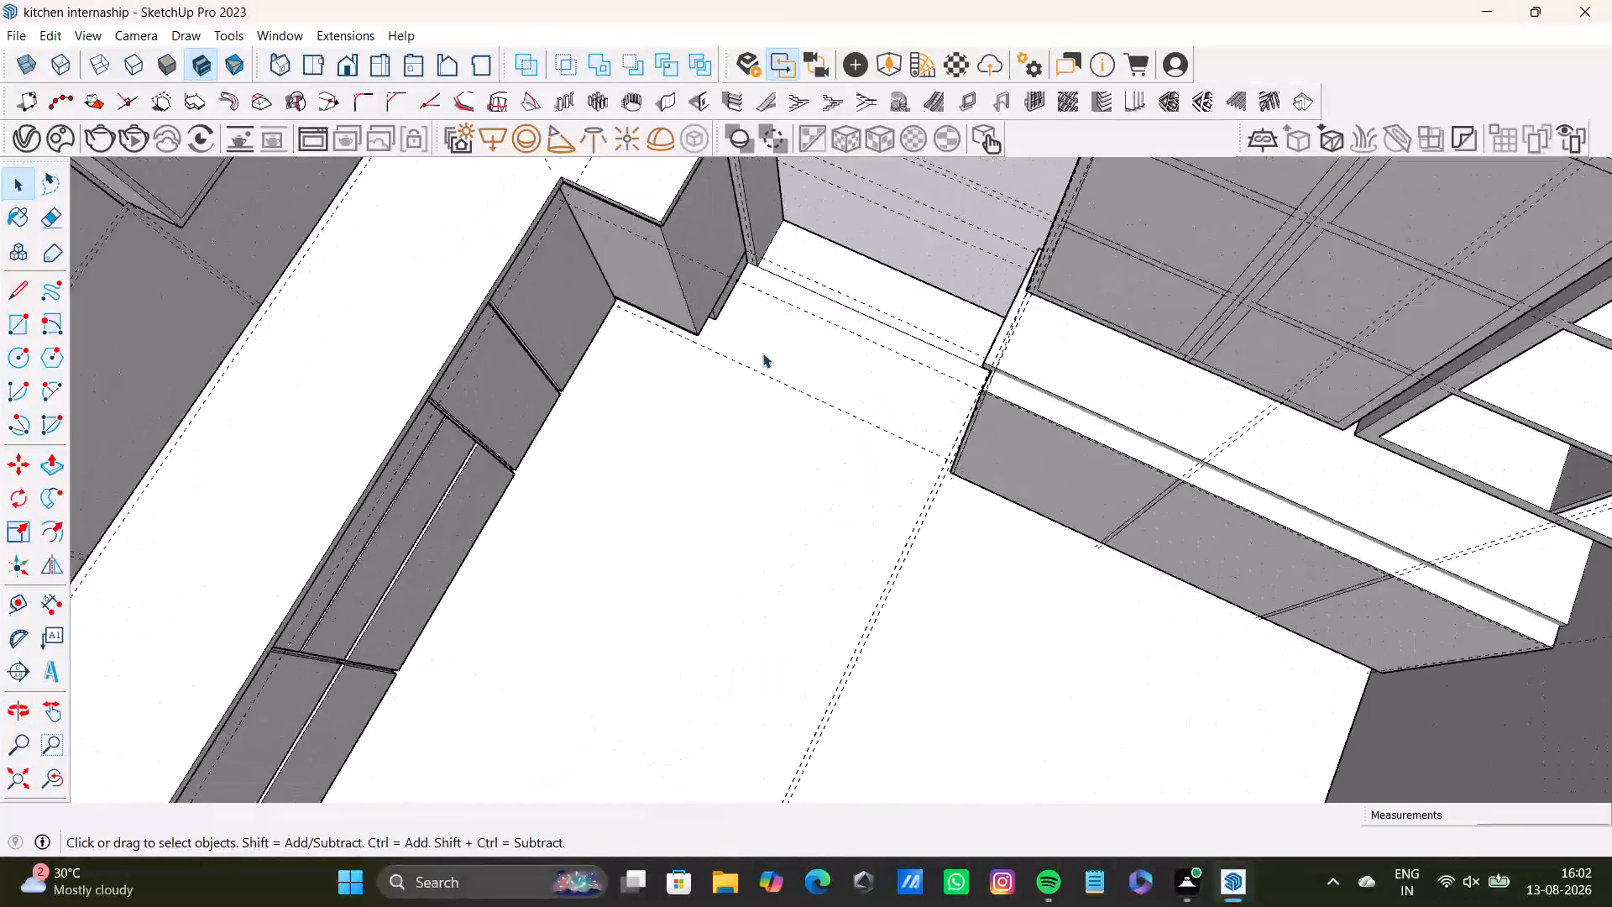
pyautogui.moveTo(771, 352); pyautogui.dragTo(867, 194, button='middle')
pyautogui.moveTo(720, 540); pyautogui.dragTo(840, 326, button='middle')
pyautogui.moveTo(812, 525); pyautogui.dragTo(819, 420, button='middle')
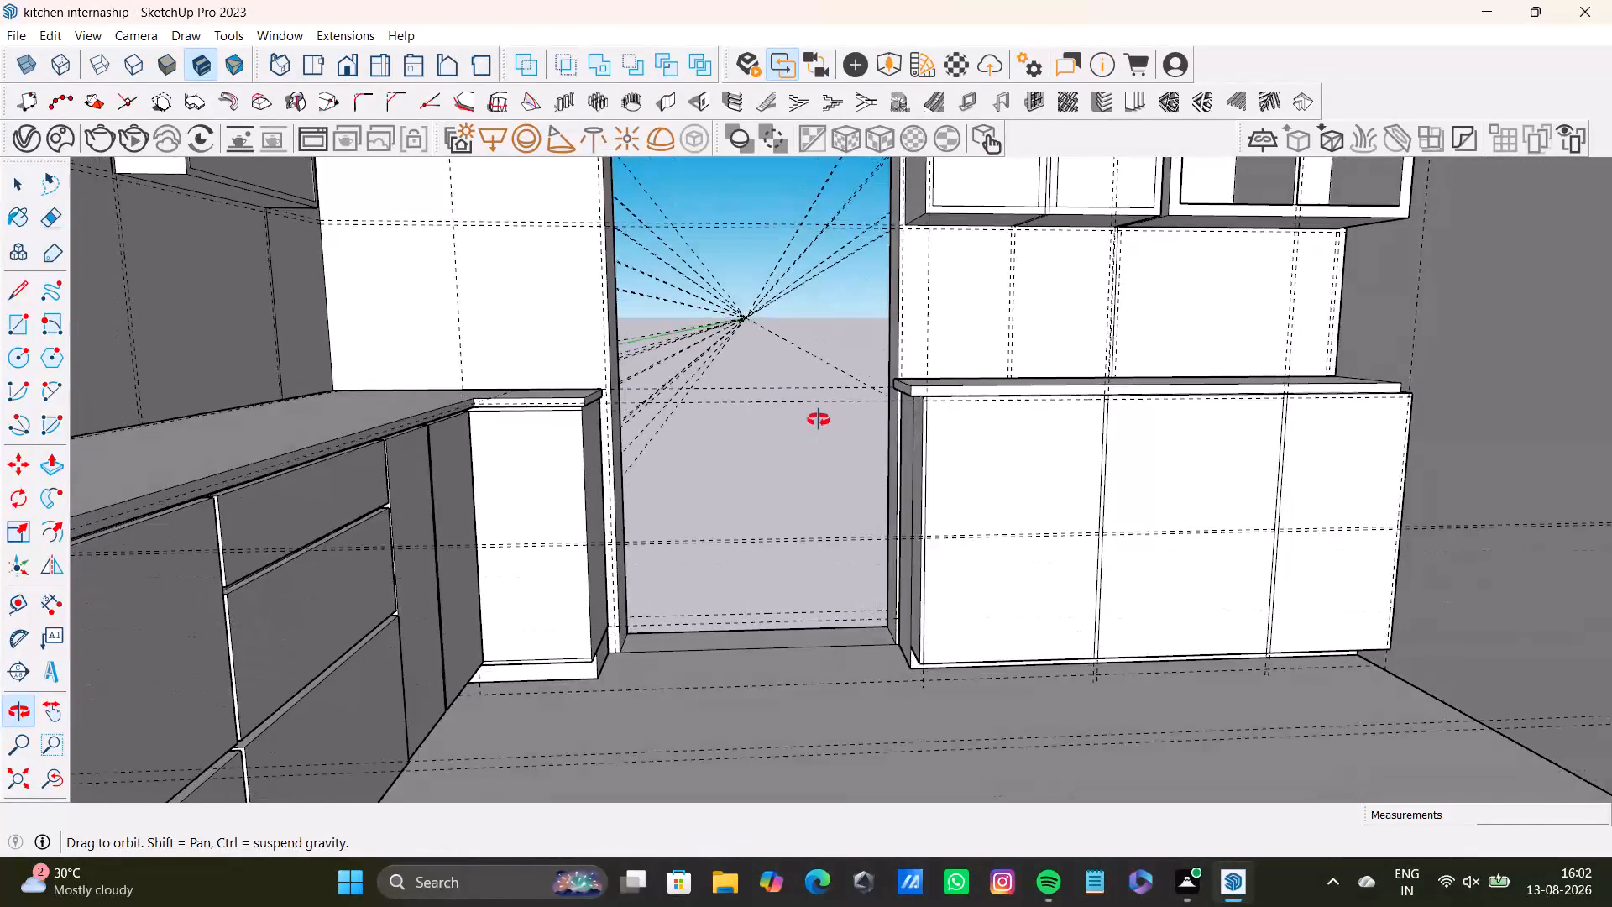
pyautogui.moveTo(819, 420); pyautogui.dragTo(660, 529, button='middle')
pyautogui.scroll(7, 664, 545)
pyautogui.moveTo(673, 543); pyautogui.dragTo(700, 496, button='middle')
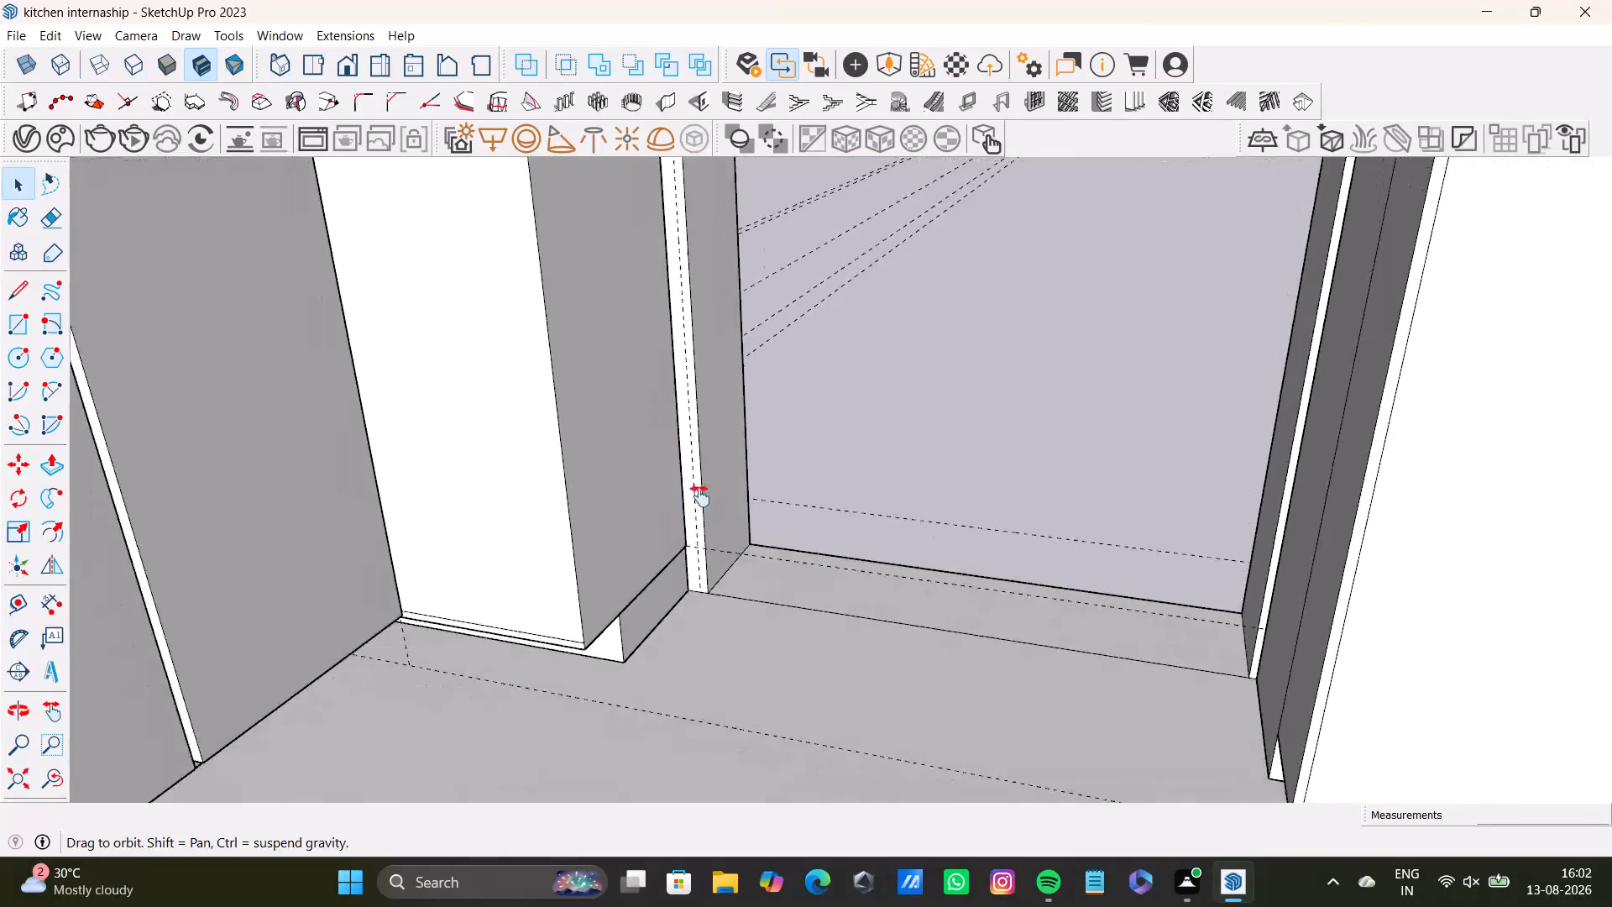
pyautogui.moveTo(700, 496); pyautogui.dragTo(608, 482, button='middle')
pyautogui.scroll(-6, 646, 513)
pyautogui.moveTo(660, 519); pyautogui.dragTo(877, 501, button='middle')
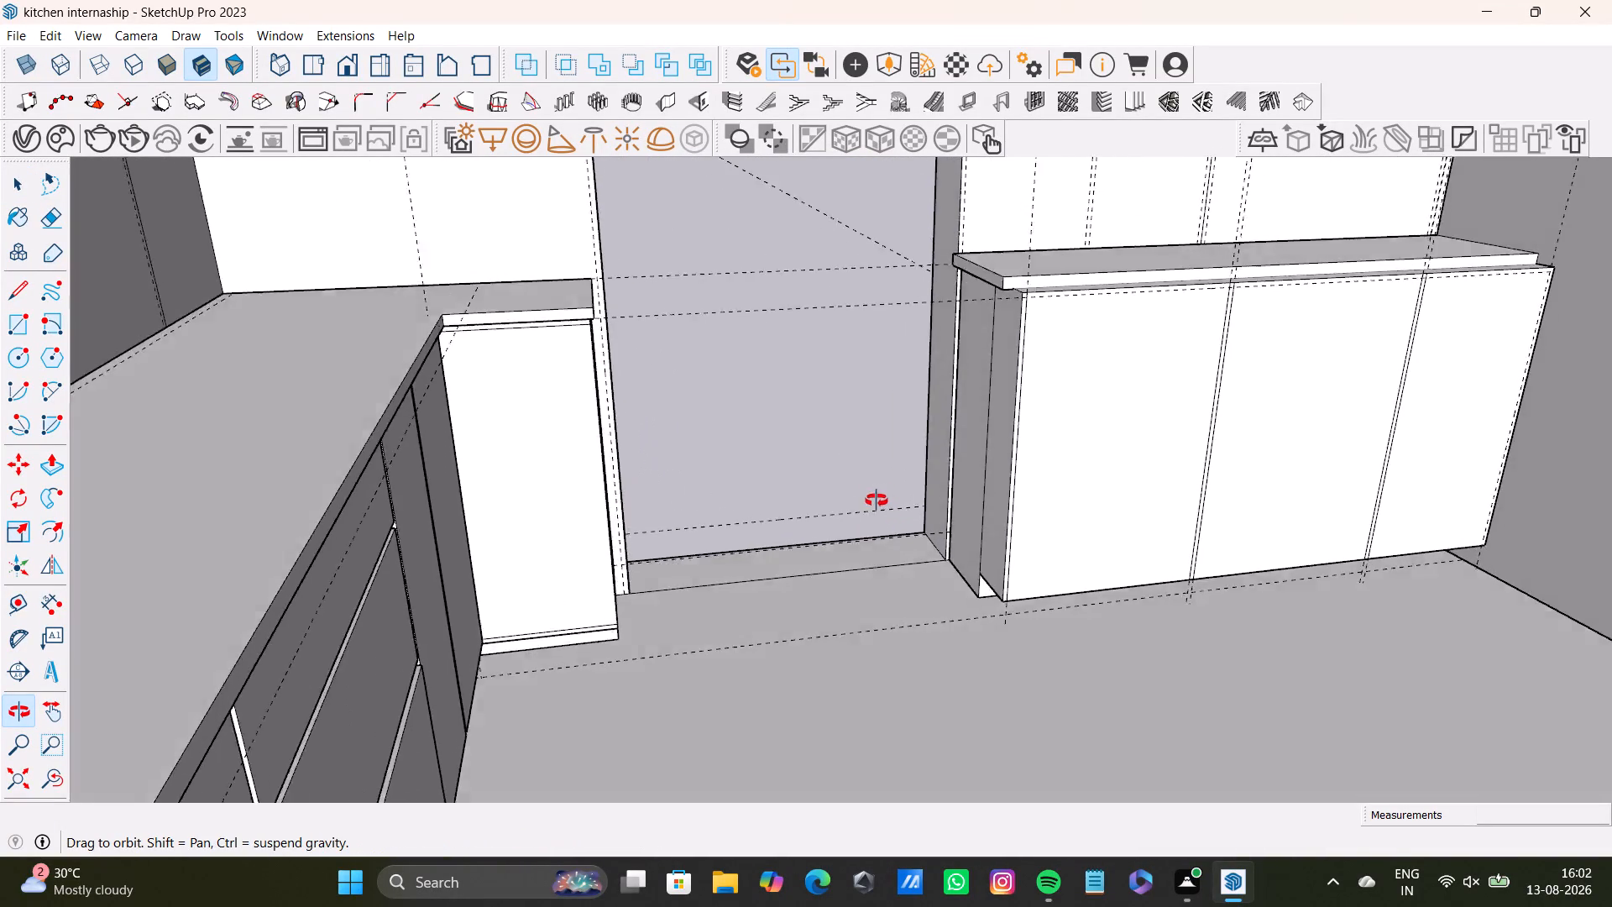
pyautogui.moveTo(877, 501); pyautogui.dragTo(824, 574, button='middle')
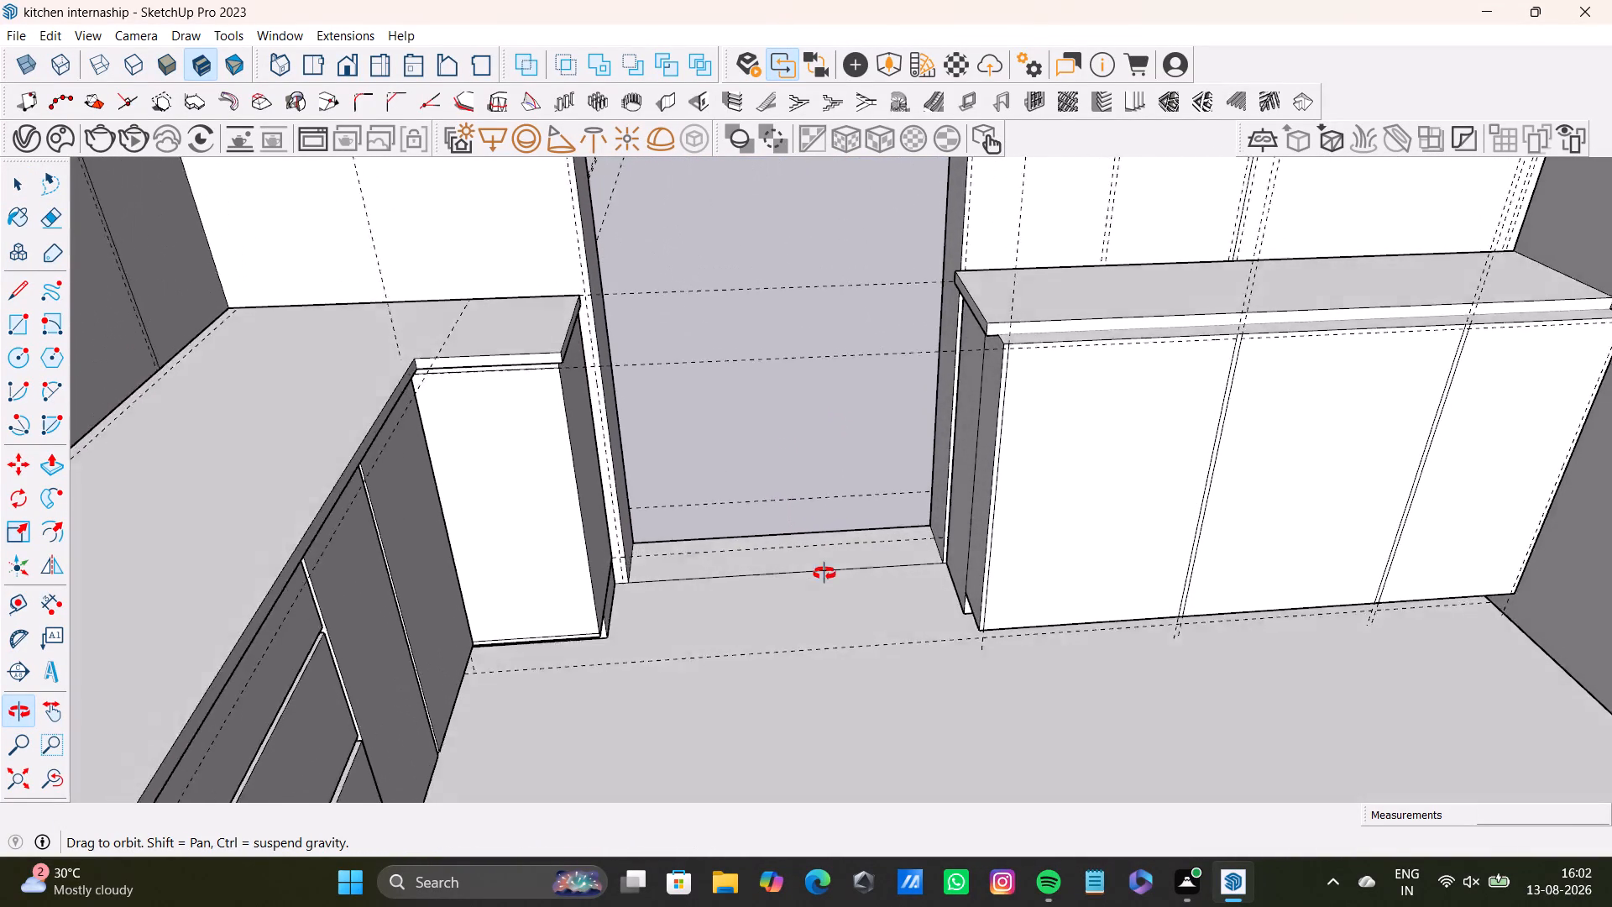
pyautogui.moveTo(824, 574); pyautogui.dragTo(1014, 611, button='middle')
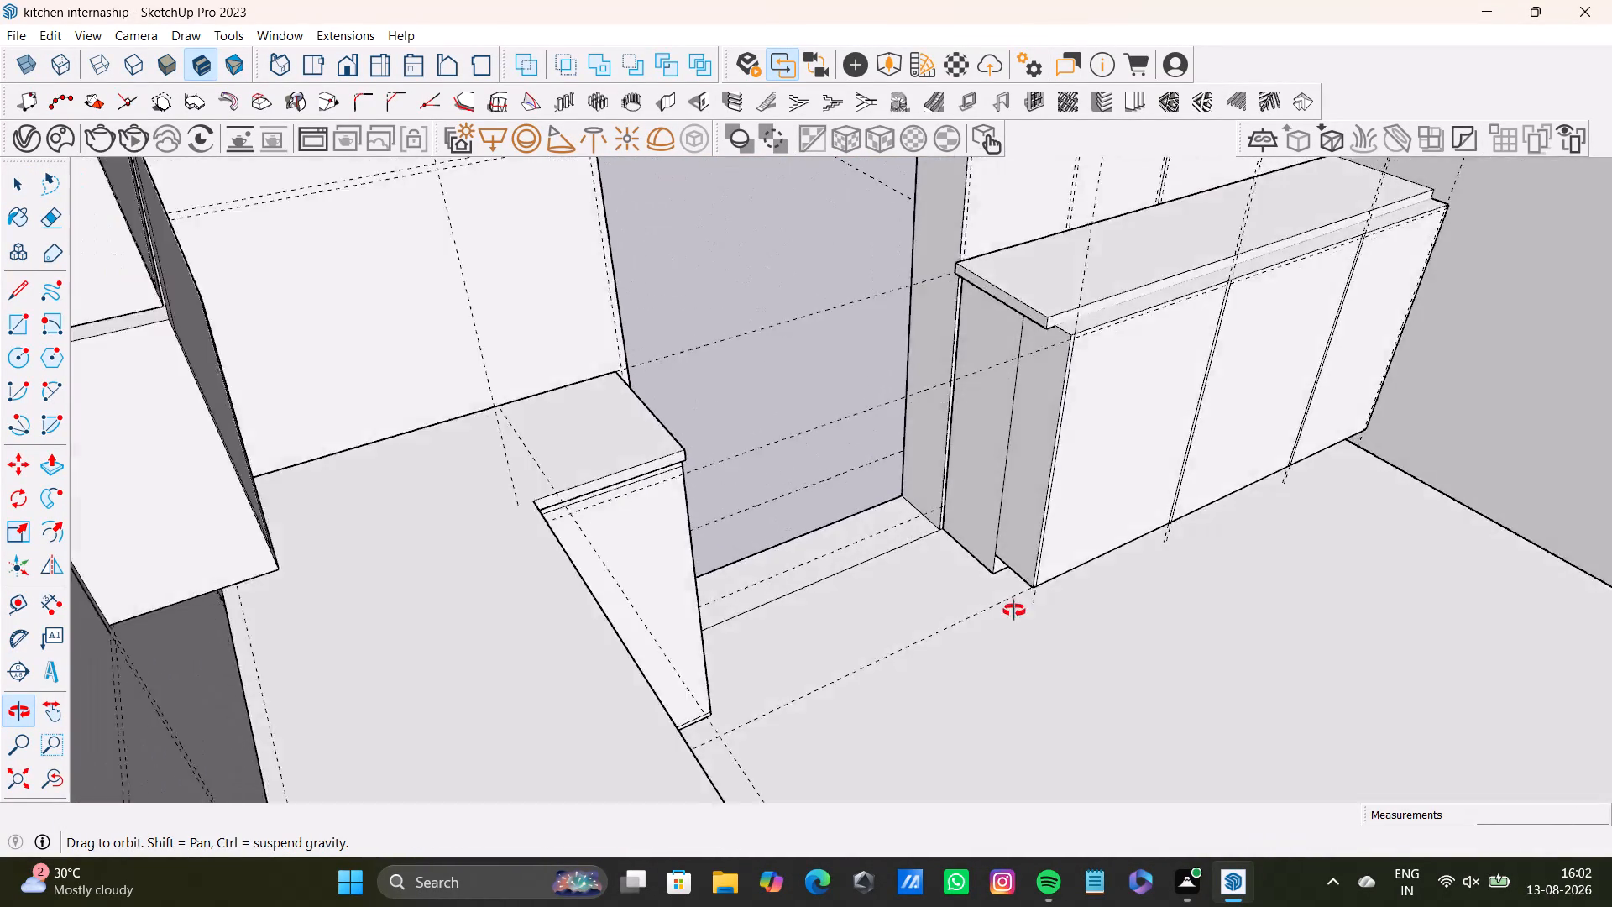
pyautogui.moveTo(1014, 611); pyautogui.dragTo(746, 689, button='middle')
pyautogui.scroll(3, 758, 582)
pyautogui.press('space')
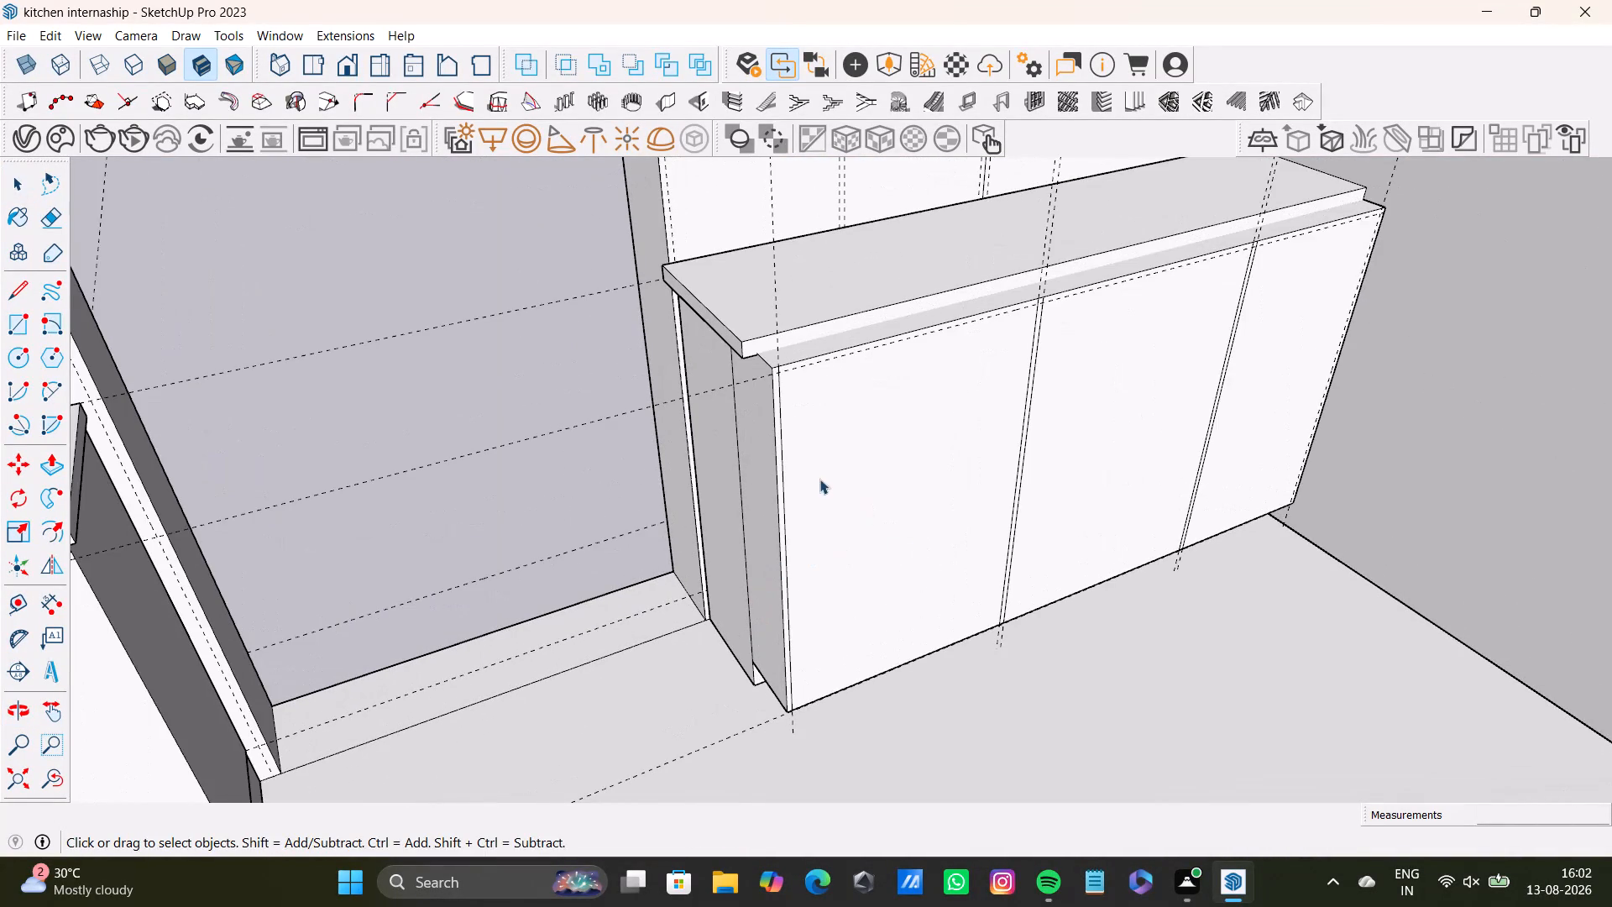
# Open the three-door base cabinet's group and the nested group holding its door fronts for editing.
pyautogui.scroll(3, 845, 520)
pyautogui.moveTo(876, 514); pyautogui.dragTo(667, 479, button='middle')
pyautogui.keyDown('shift'); pyautogui.moveTo(782, 435); pyautogui.dragTo(781, 548, button='middle'); pyautogui.keyUp('shift')
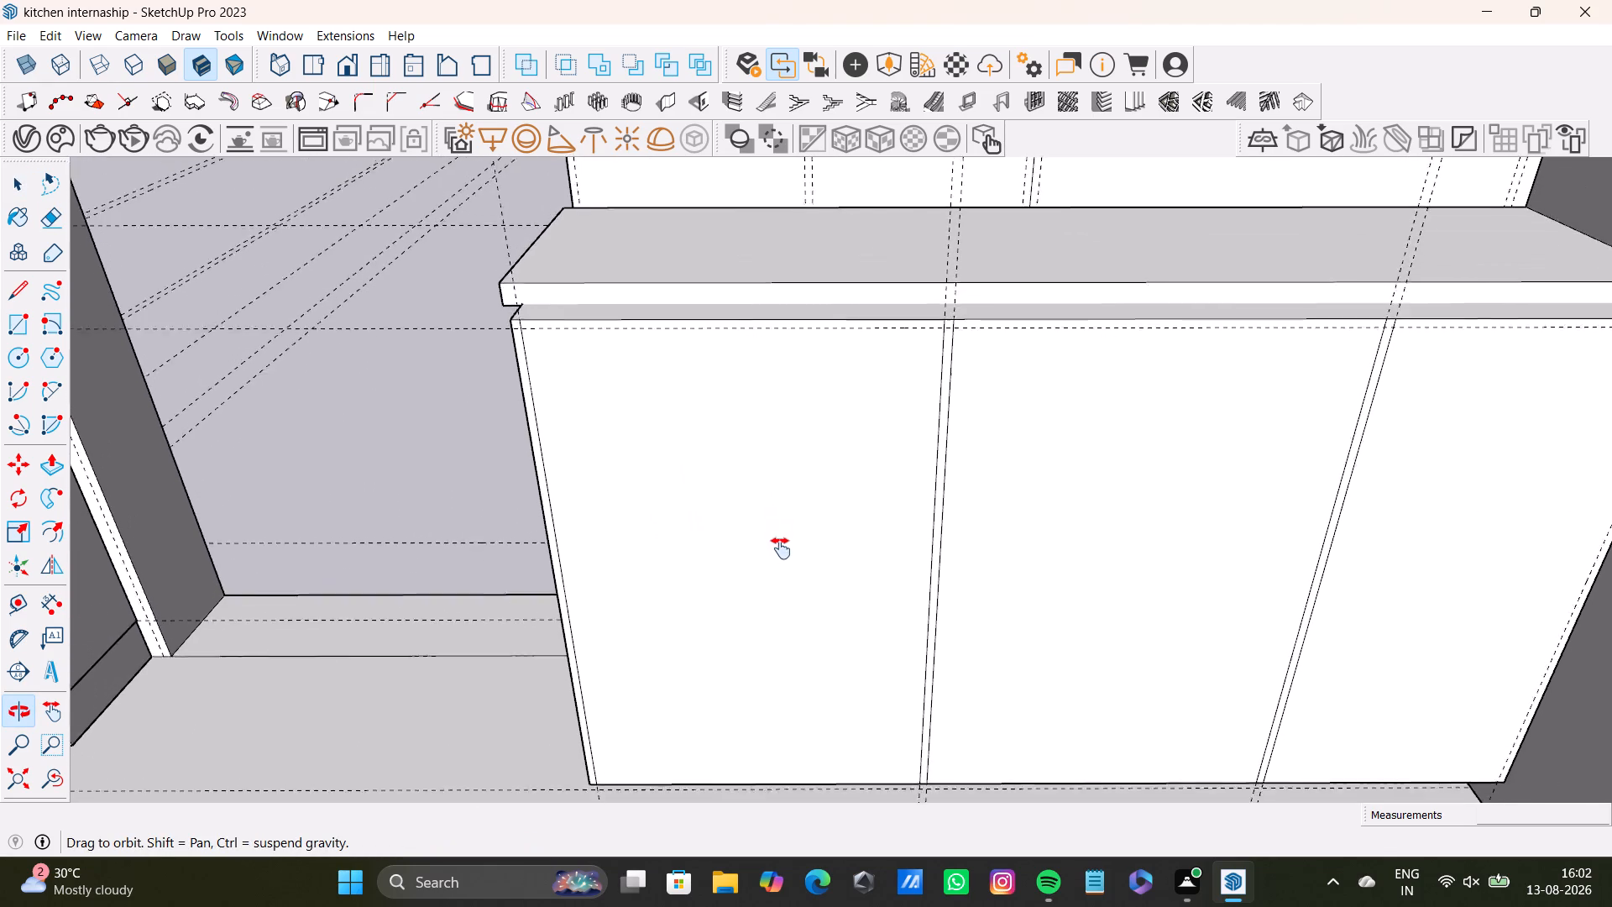
pyautogui.keyDown('shift'); pyautogui.moveTo(781, 548); pyautogui.dragTo(754, 595, button='middle'); pyautogui.keyUp('shift')
pyautogui.click(667, 528)
pyautogui.doubleClick(667, 528)
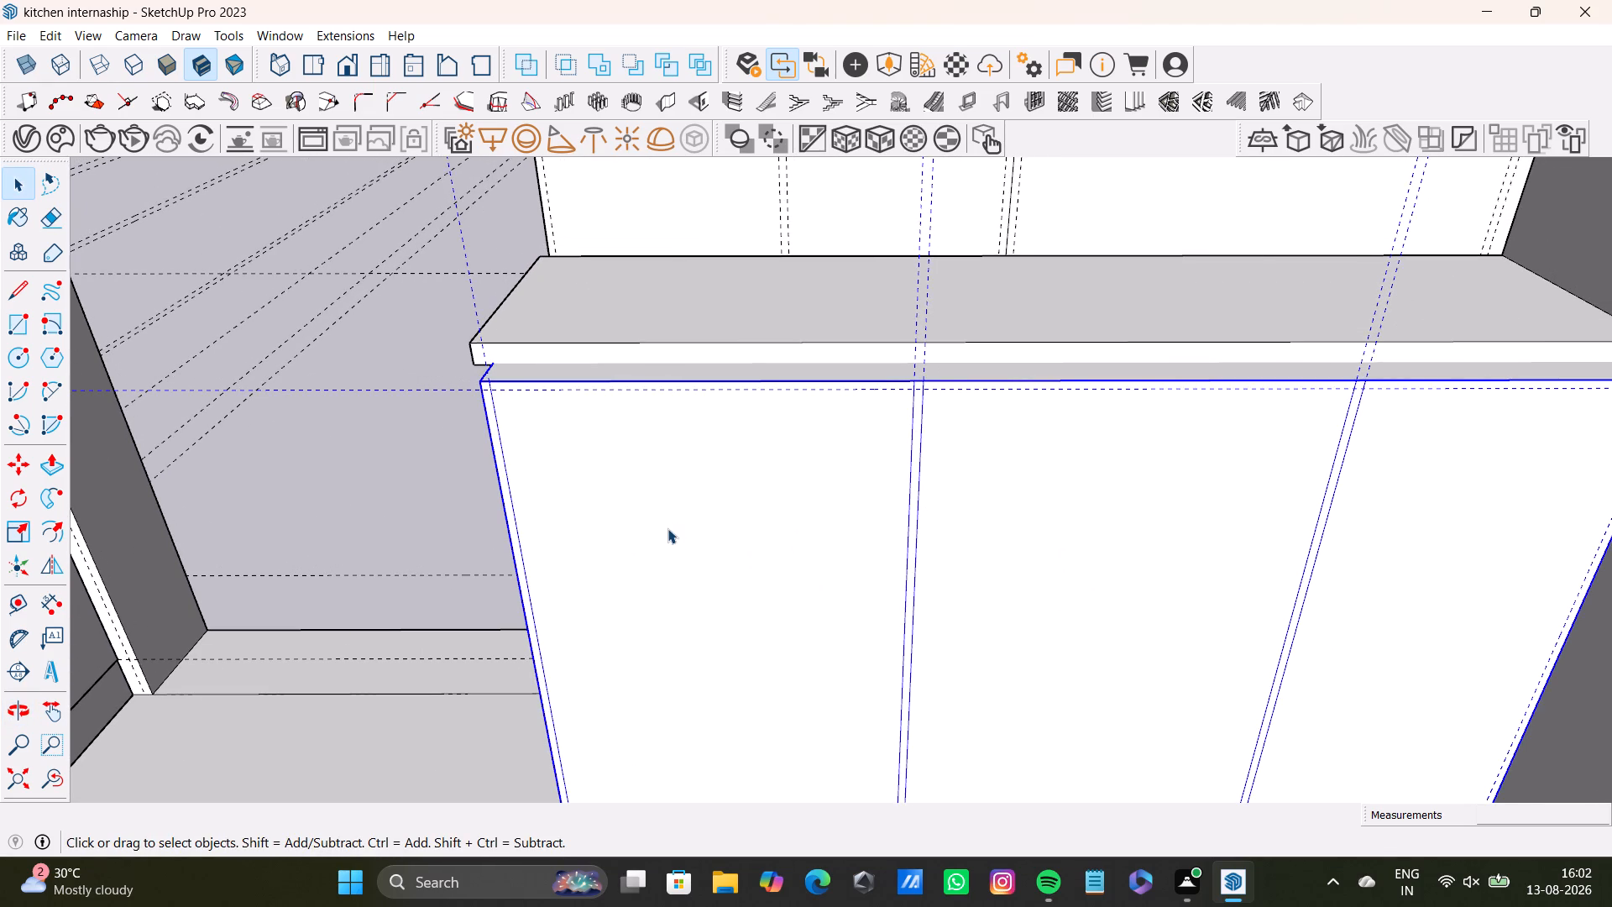
pyautogui.click(667, 528)
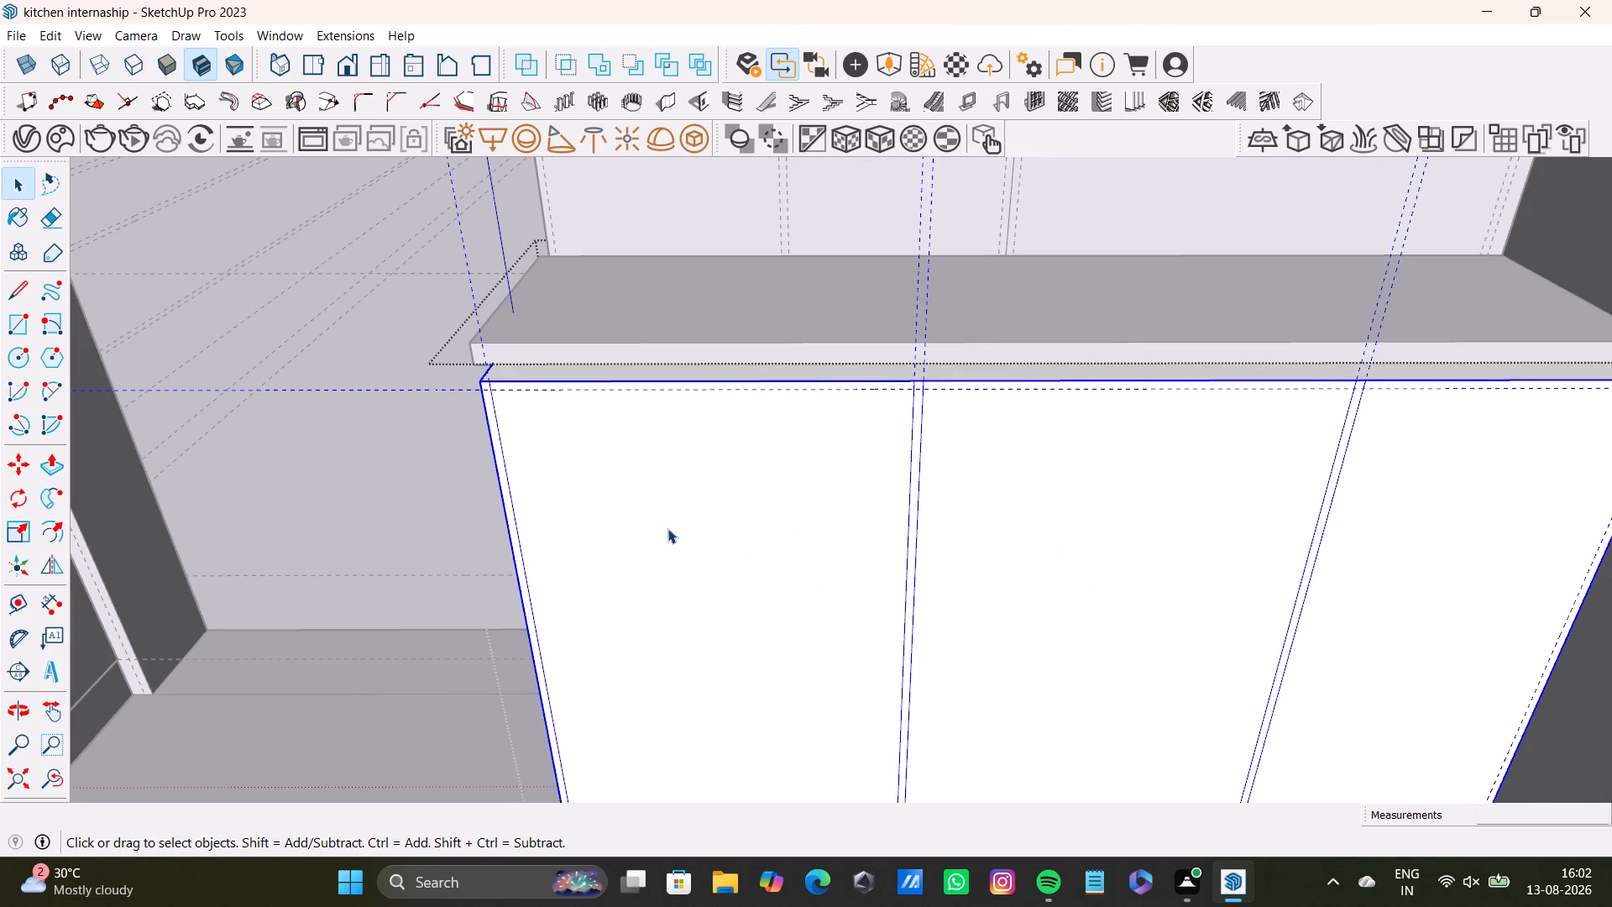
pyautogui.click(667, 528)
pyautogui.click(681, 542)
pyautogui.click(692, 569)
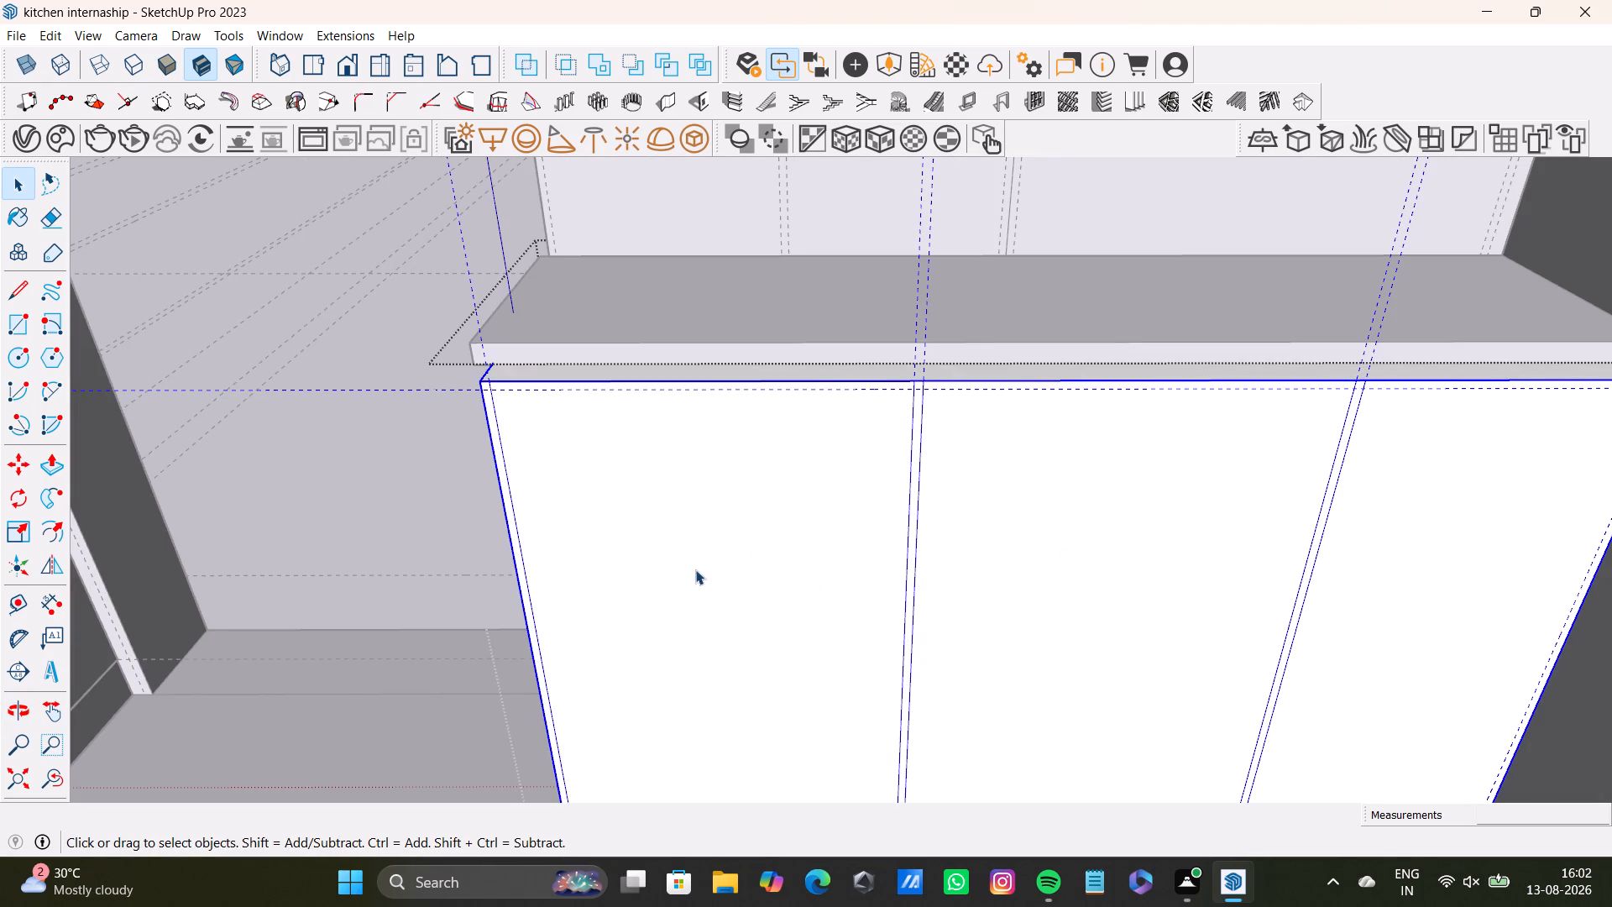
pyautogui.press('p')
pyautogui.click(713, 559)
pyautogui.press('space')
pyautogui.press('space')
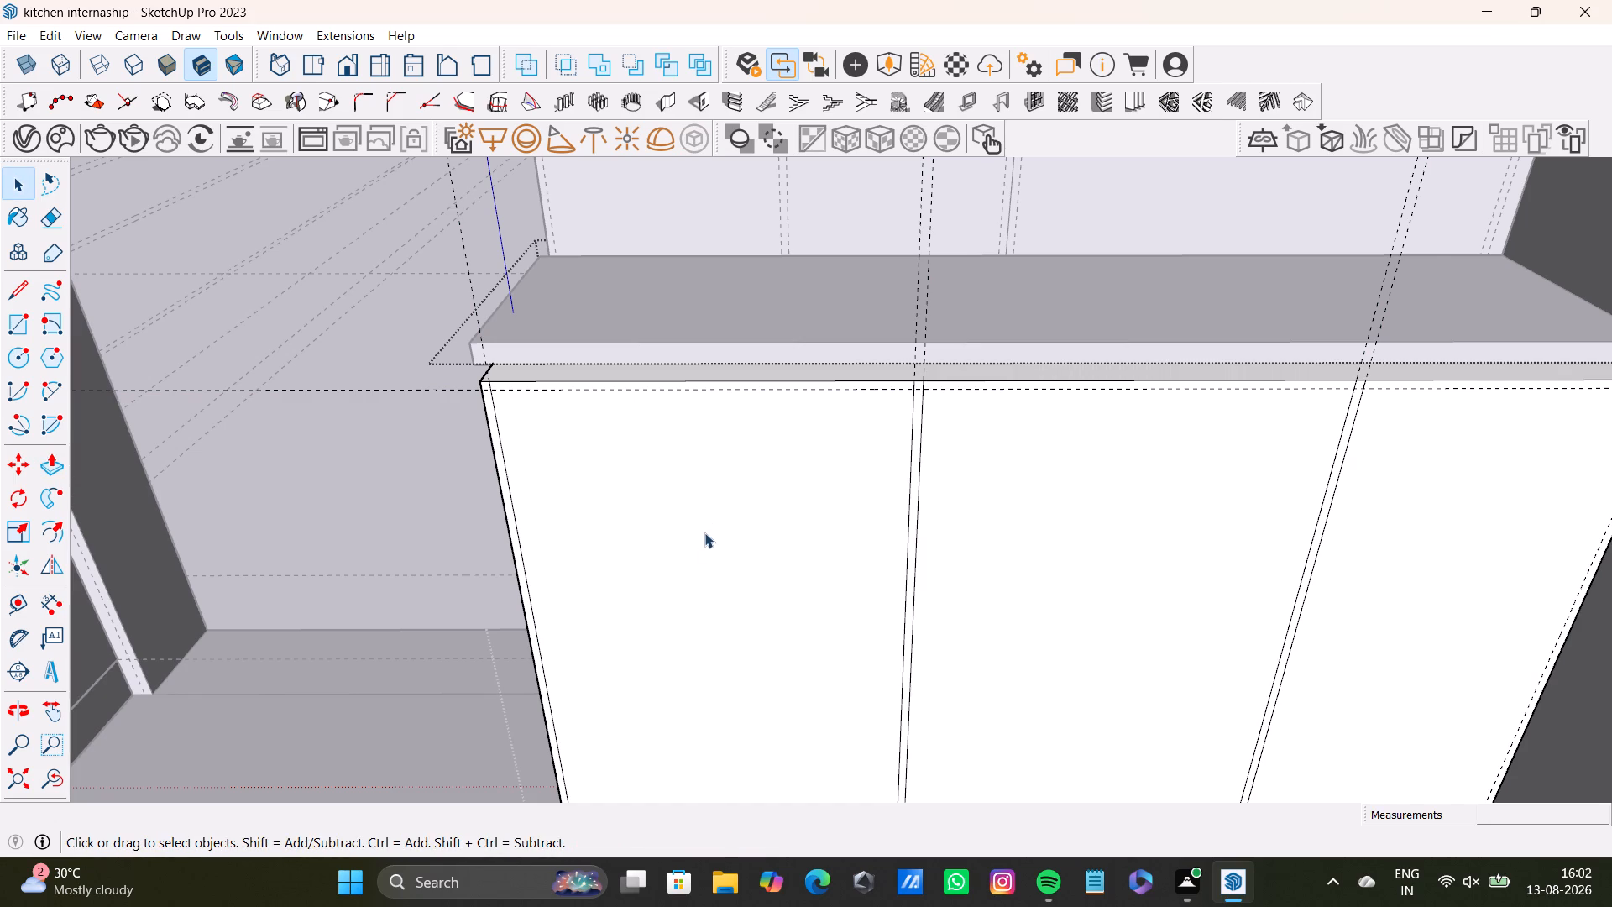
pyautogui.moveTo(710, 536); pyautogui.dragTo(741, 554, button='middle')
pyautogui.tripleClick(744, 522)
pyautogui.doubleClick(744, 522)
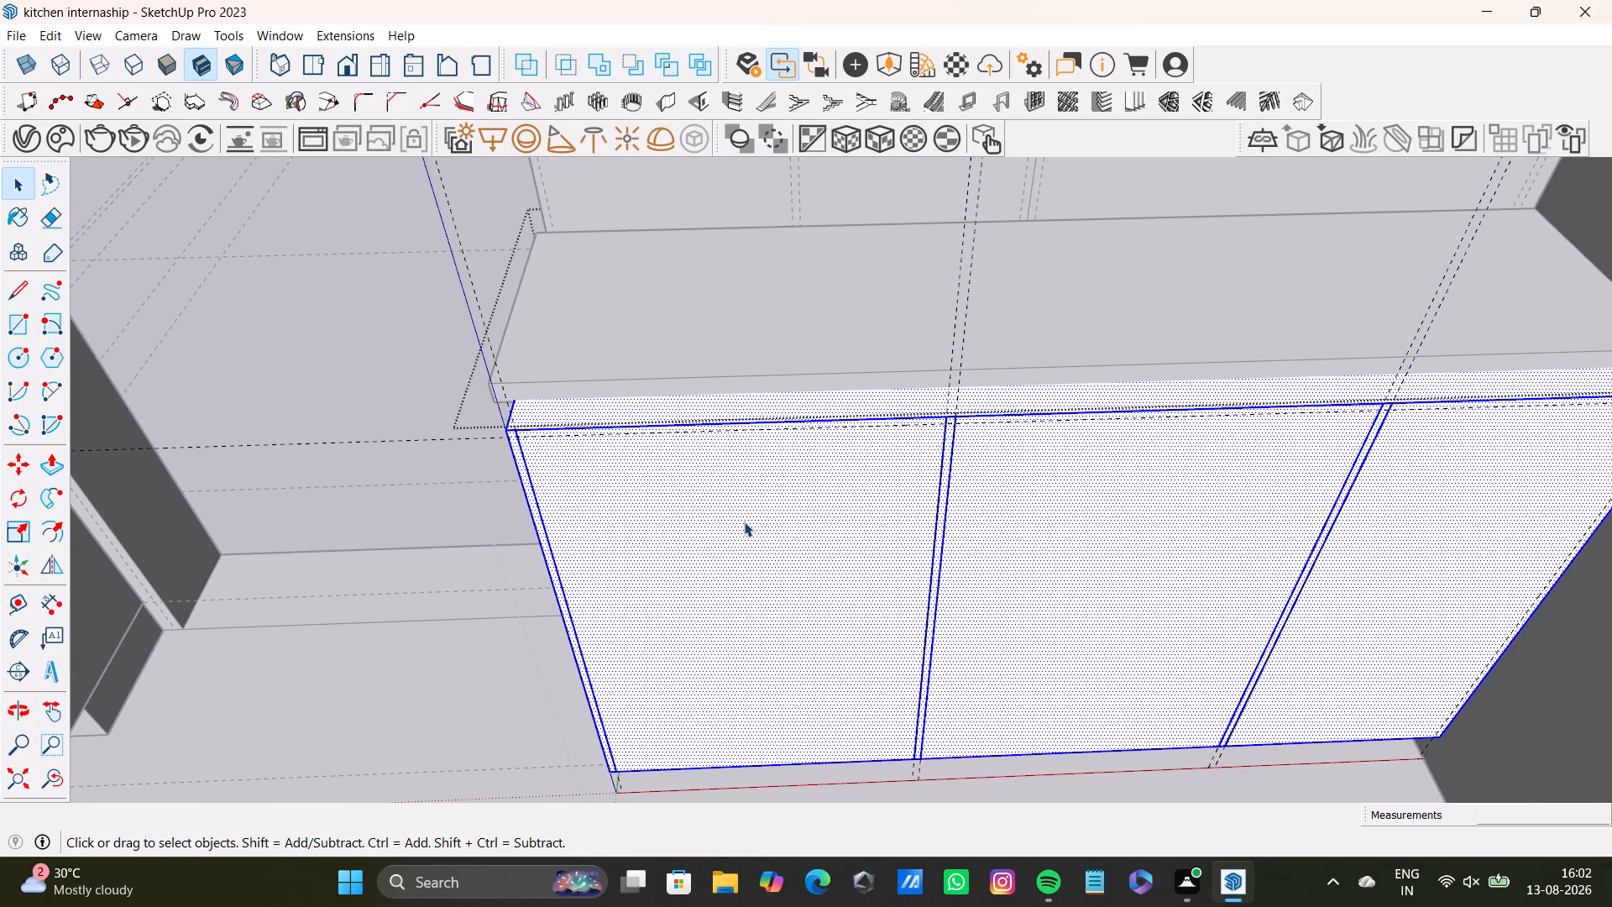
# Push the door face nearest the doorway inward 1 15/16".
pyautogui.click(786, 572)
pyautogui.press('p')
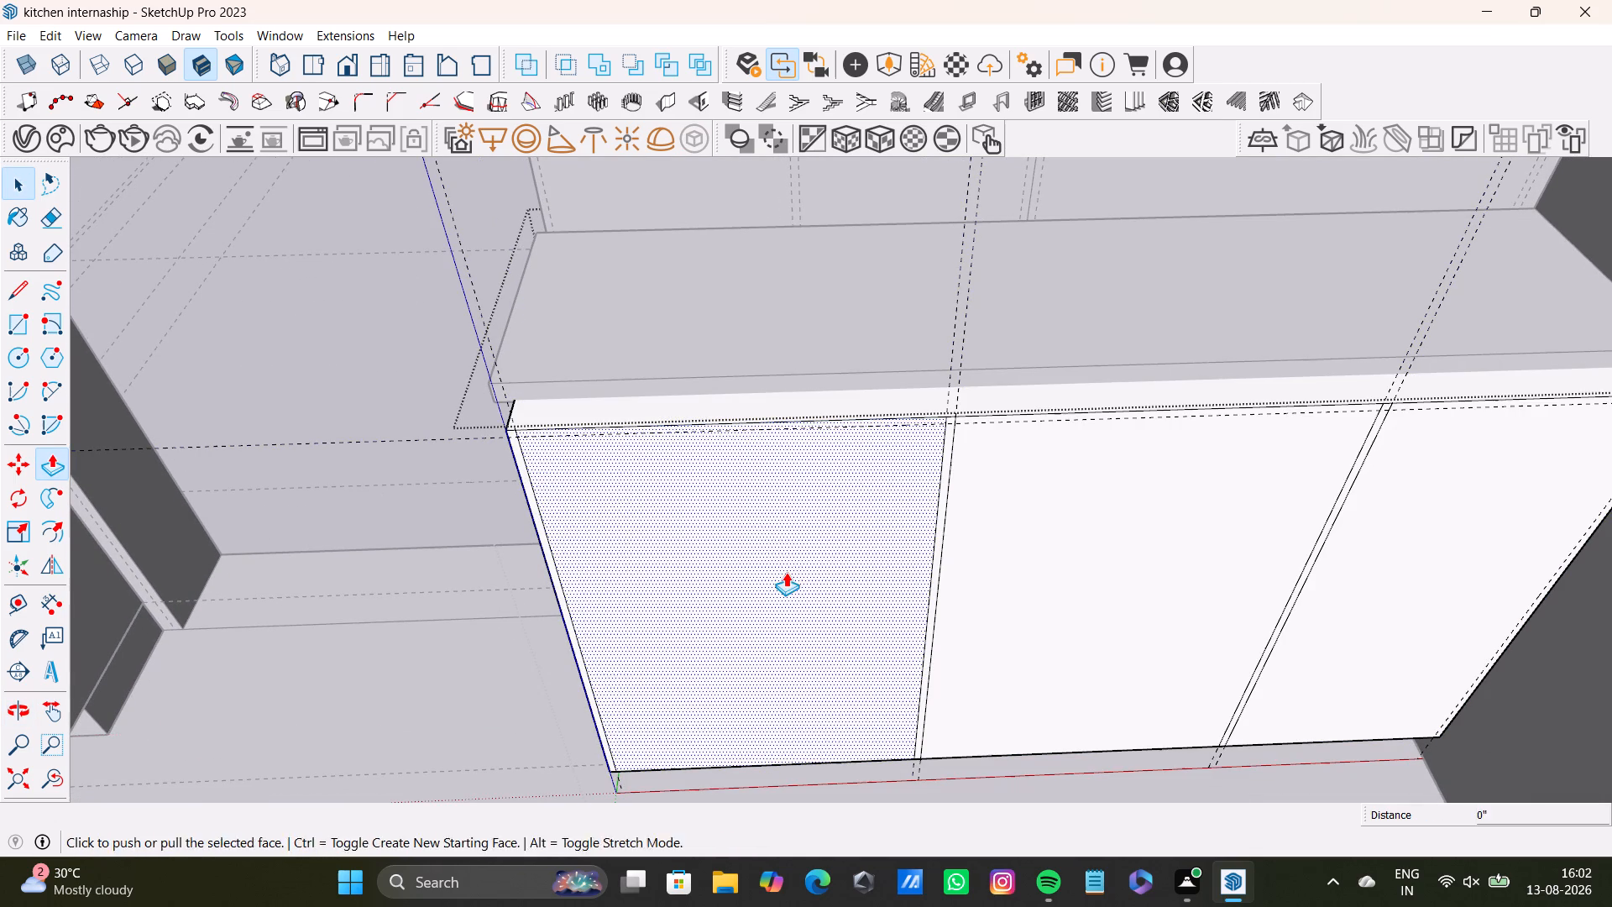
pyautogui.click(786, 572)
pyautogui.click(779, 548)
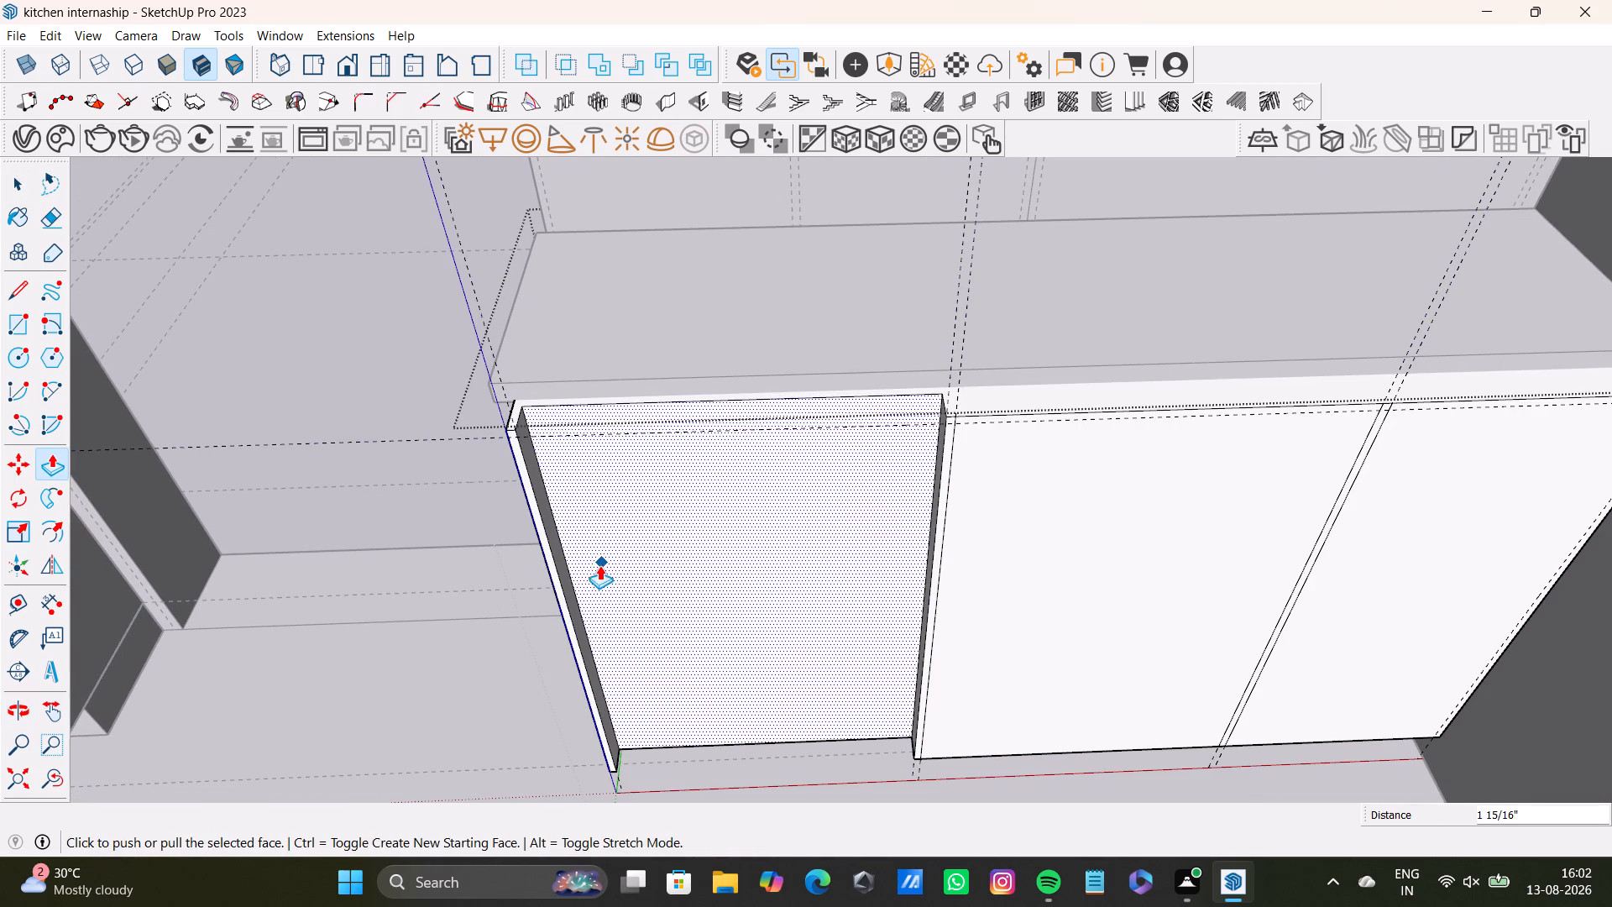
pyautogui.press('space')
# Push the narrow strip on the doorway side of that door back 1 15/16", flush with the recessed door face.
pyautogui.scroll(3, 560, 591)
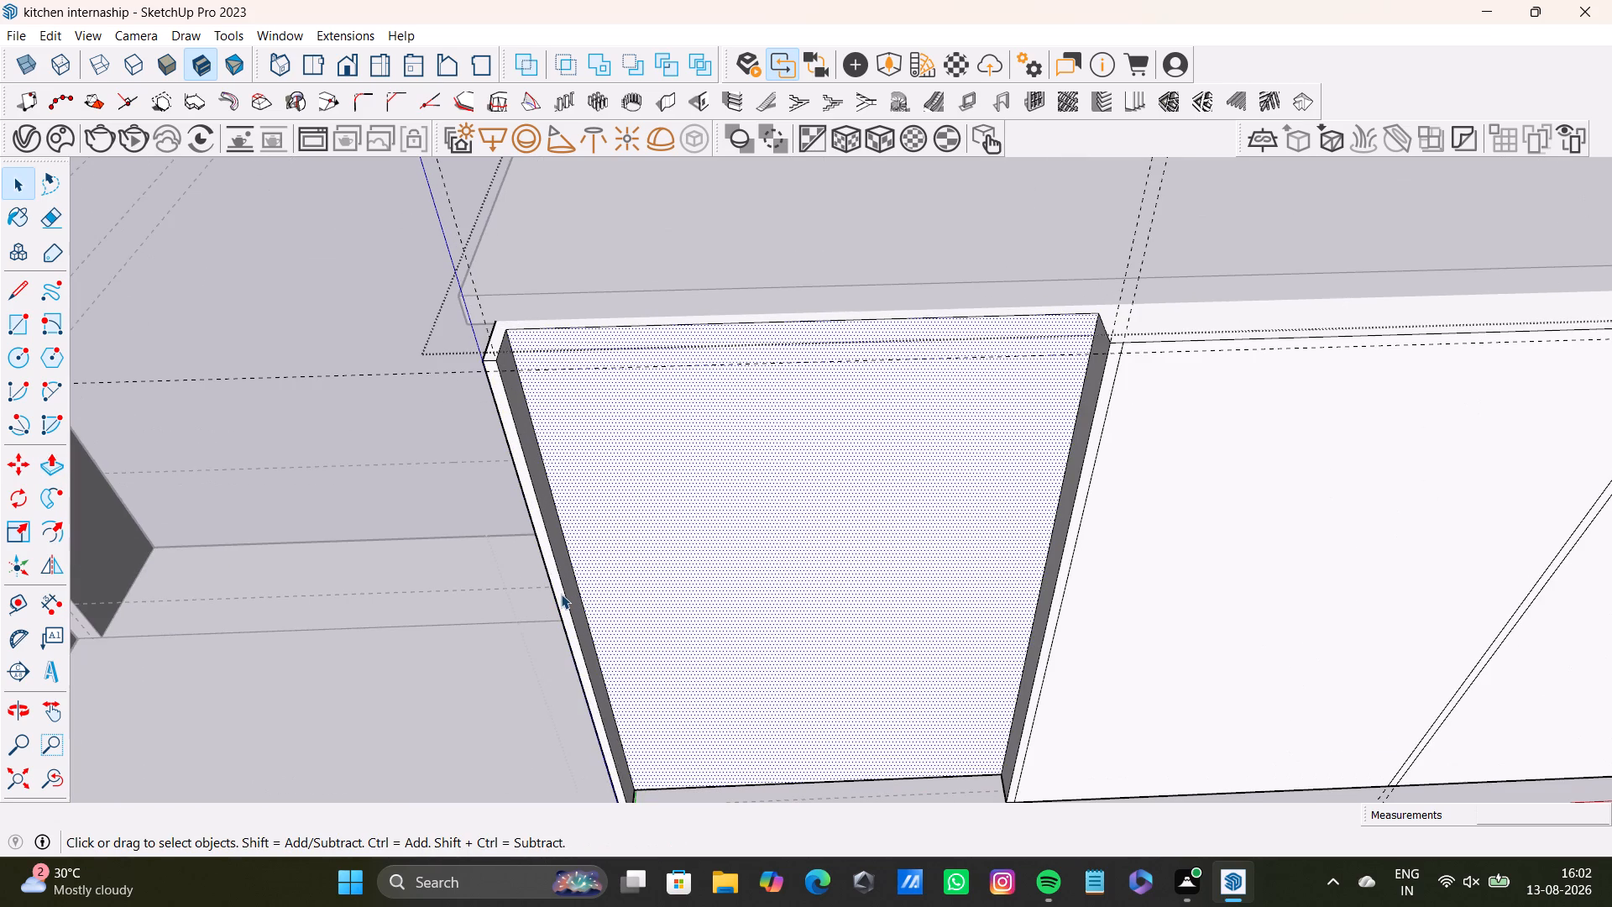
pyautogui.click(561, 595)
pyautogui.press('p')
pyautogui.click(561, 595)
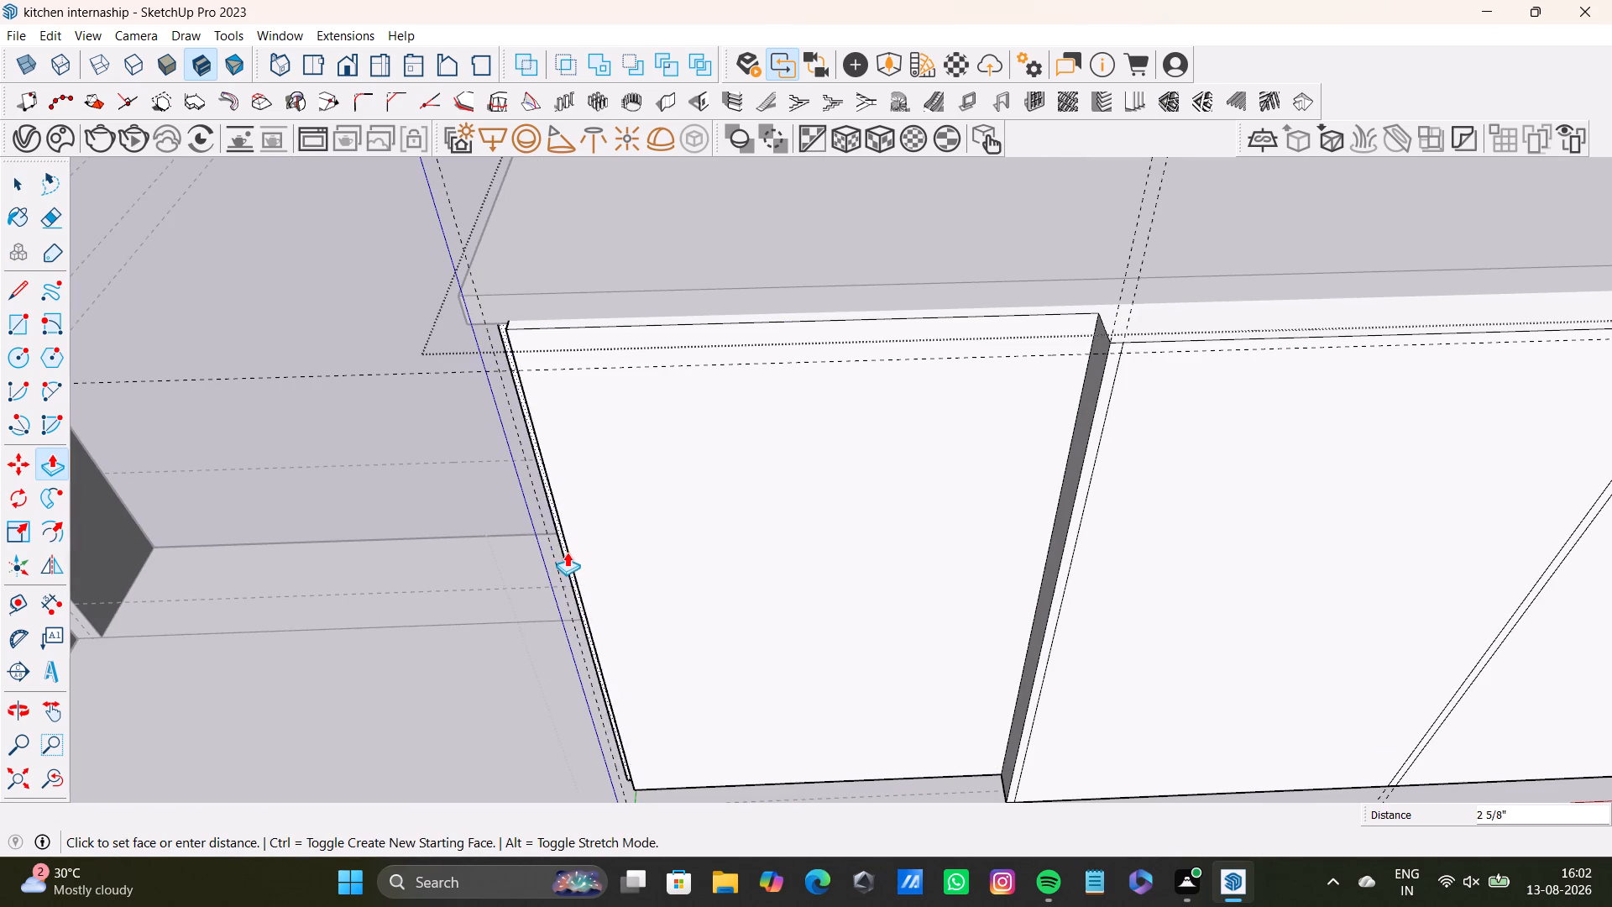
pyautogui.click(579, 564)
pyautogui.scroll(-3, 903, 619)
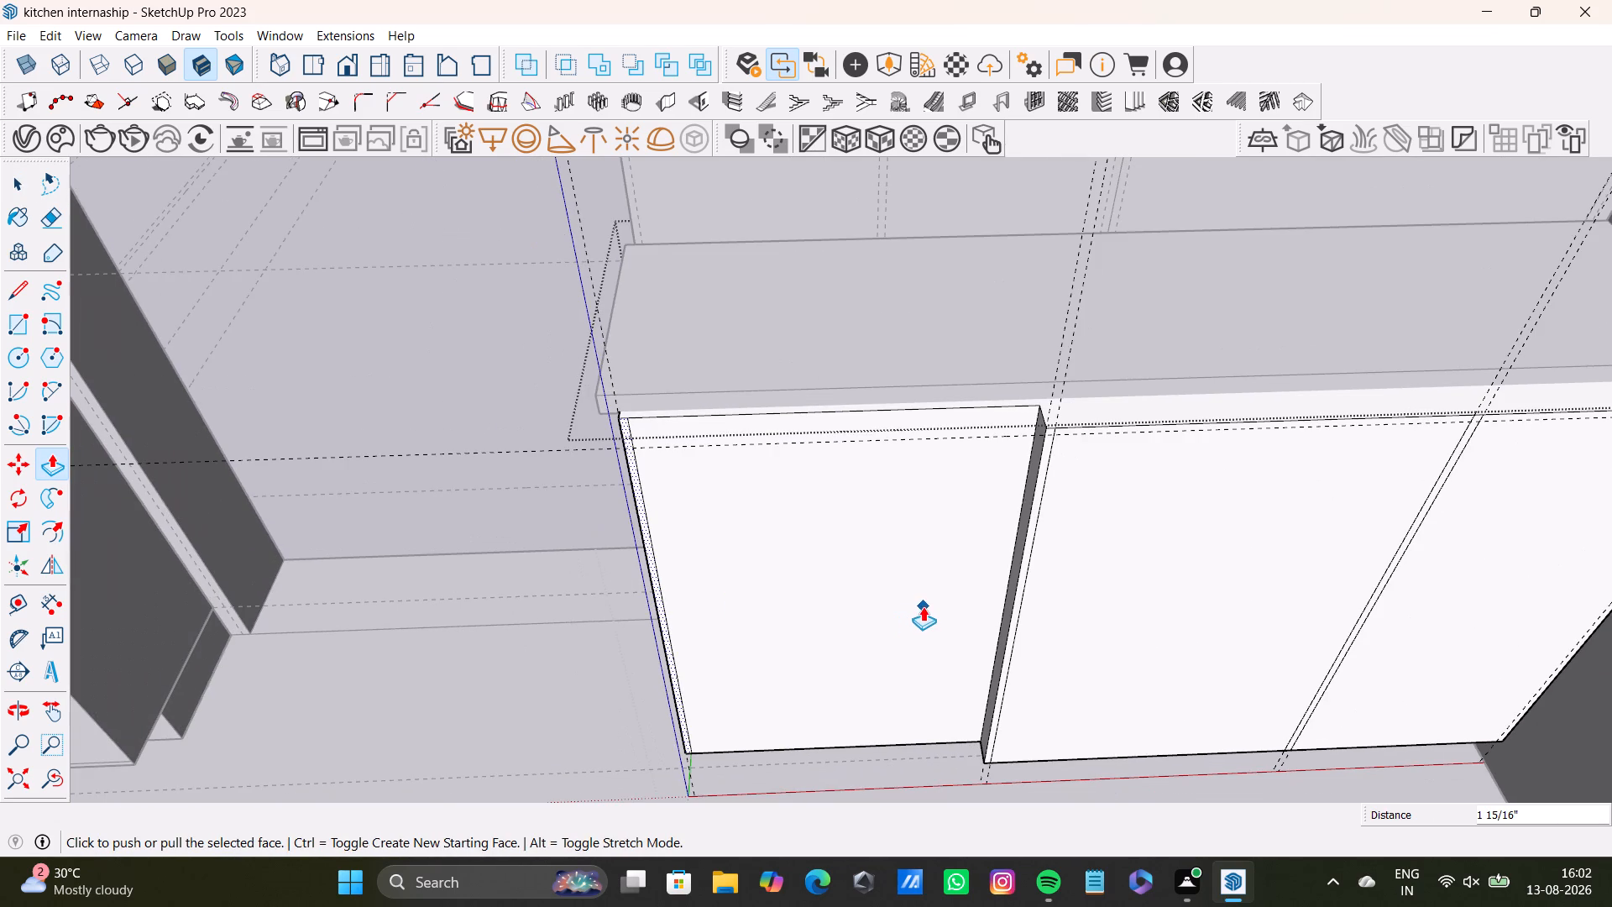
# Push the middle door face inward 1 15/16", level with the recessed door nearest the doorway.
pyautogui.moveTo(924, 606); pyautogui.dragTo(1008, 535, button='middle')
pyautogui.moveTo(885, 516); pyautogui.dragTo(1121, 446, button='middle')
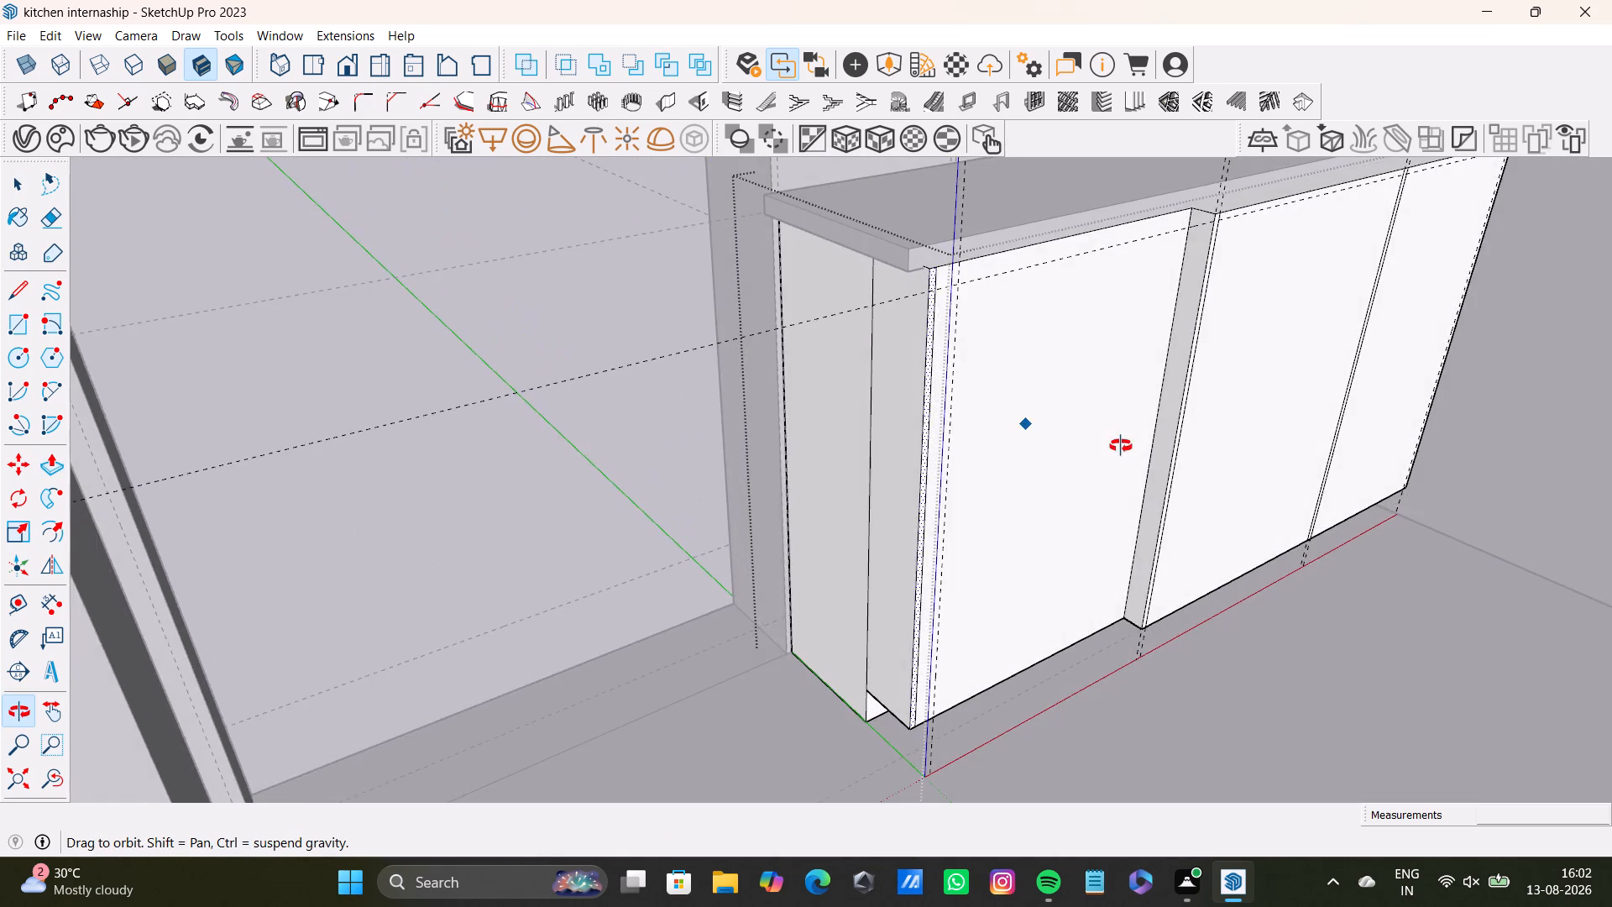
pyautogui.moveTo(1121, 446); pyautogui.dragTo(620, 499, button='middle')
pyautogui.moveTo(882, 482); pyautogui.dragTo(654, 575, button='middle')
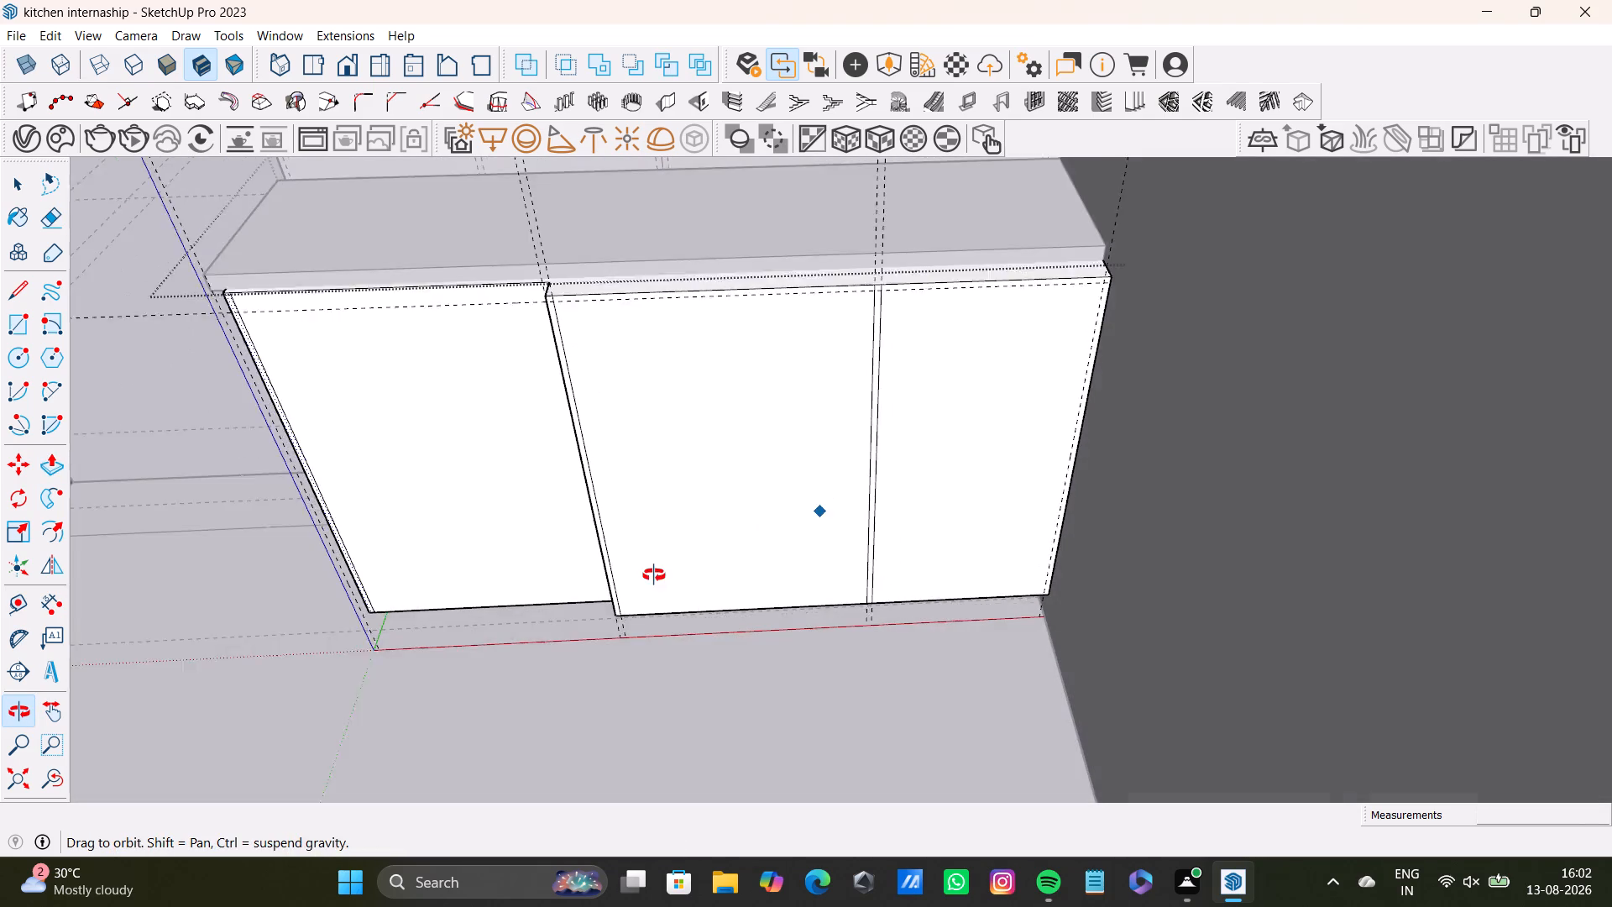
pyautogui.moveTo(654, 575); pyautogui.dragTo(659, 595, button='middle')
pyautogui.moveTo(779, 506); pyautogui.dragTo(831, 674, button='middle')
pyautogui.press('space')
pyautogui.click(775, 623)
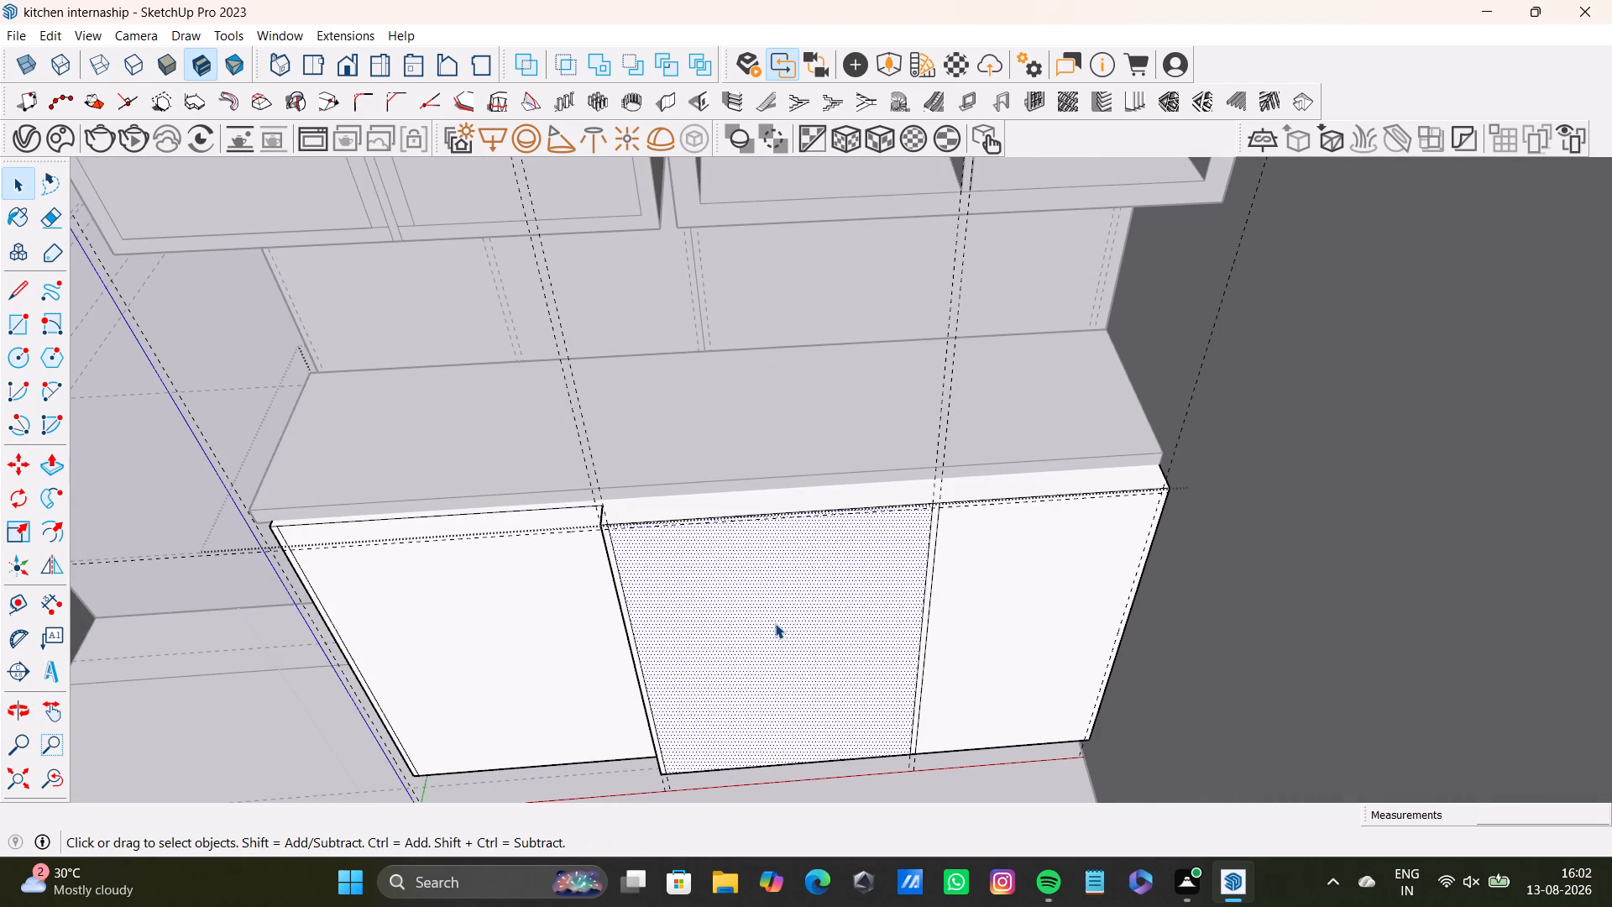
pyautogui.press('p')
pyautogui.click(775, 623)
pyautogui.click(582, 555)
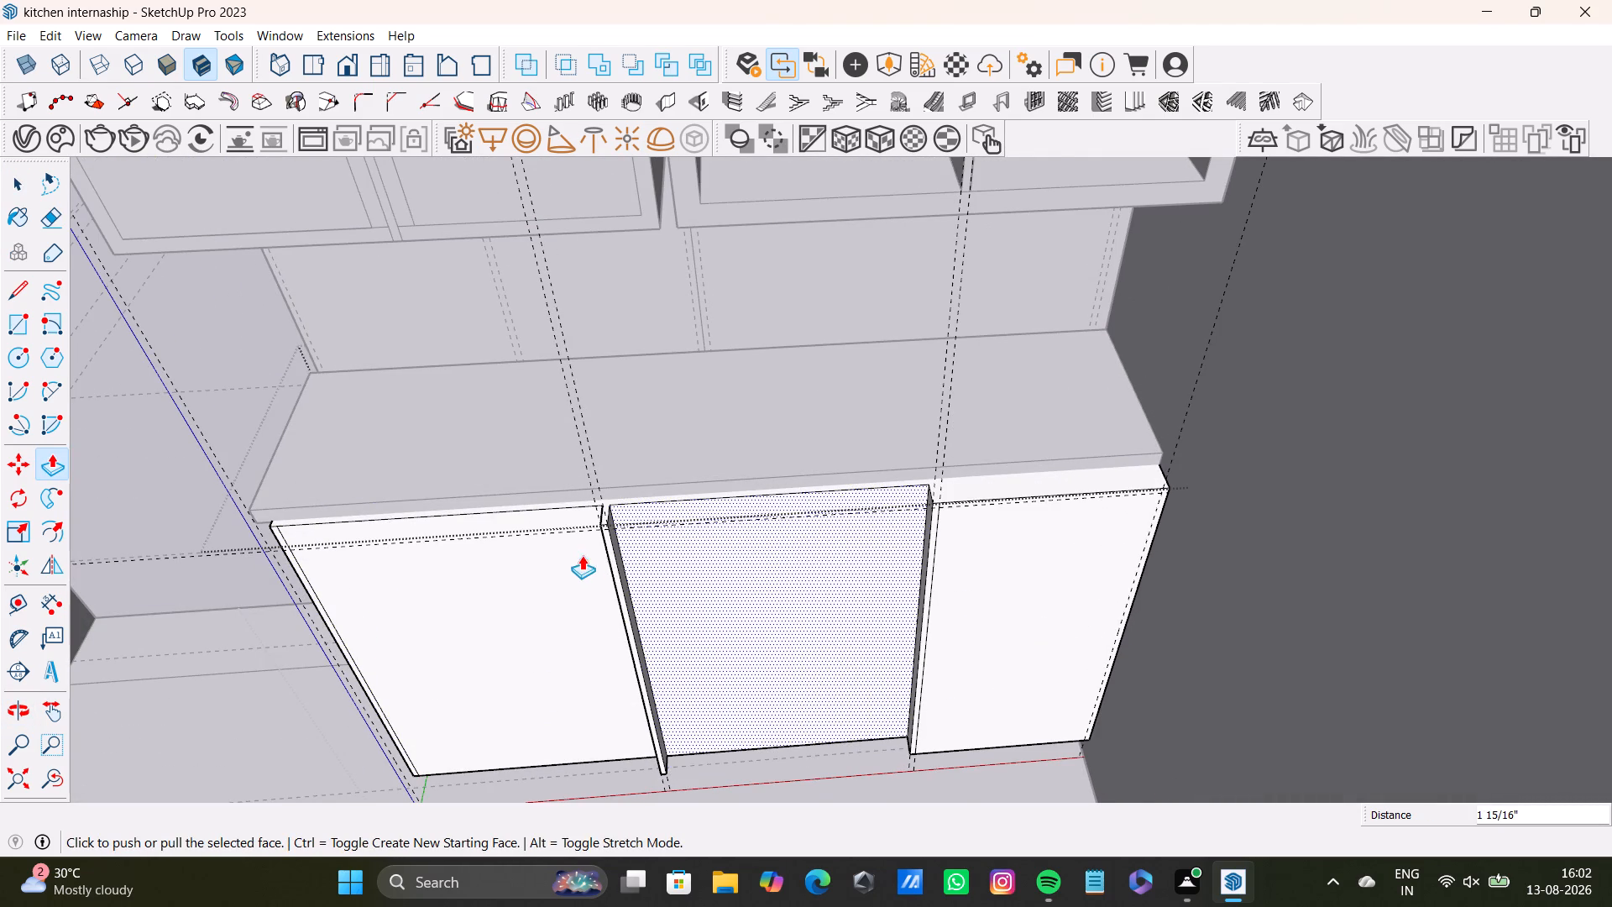
pyautogui.scroll(4, 632, 646)
pyautogui.press('space')
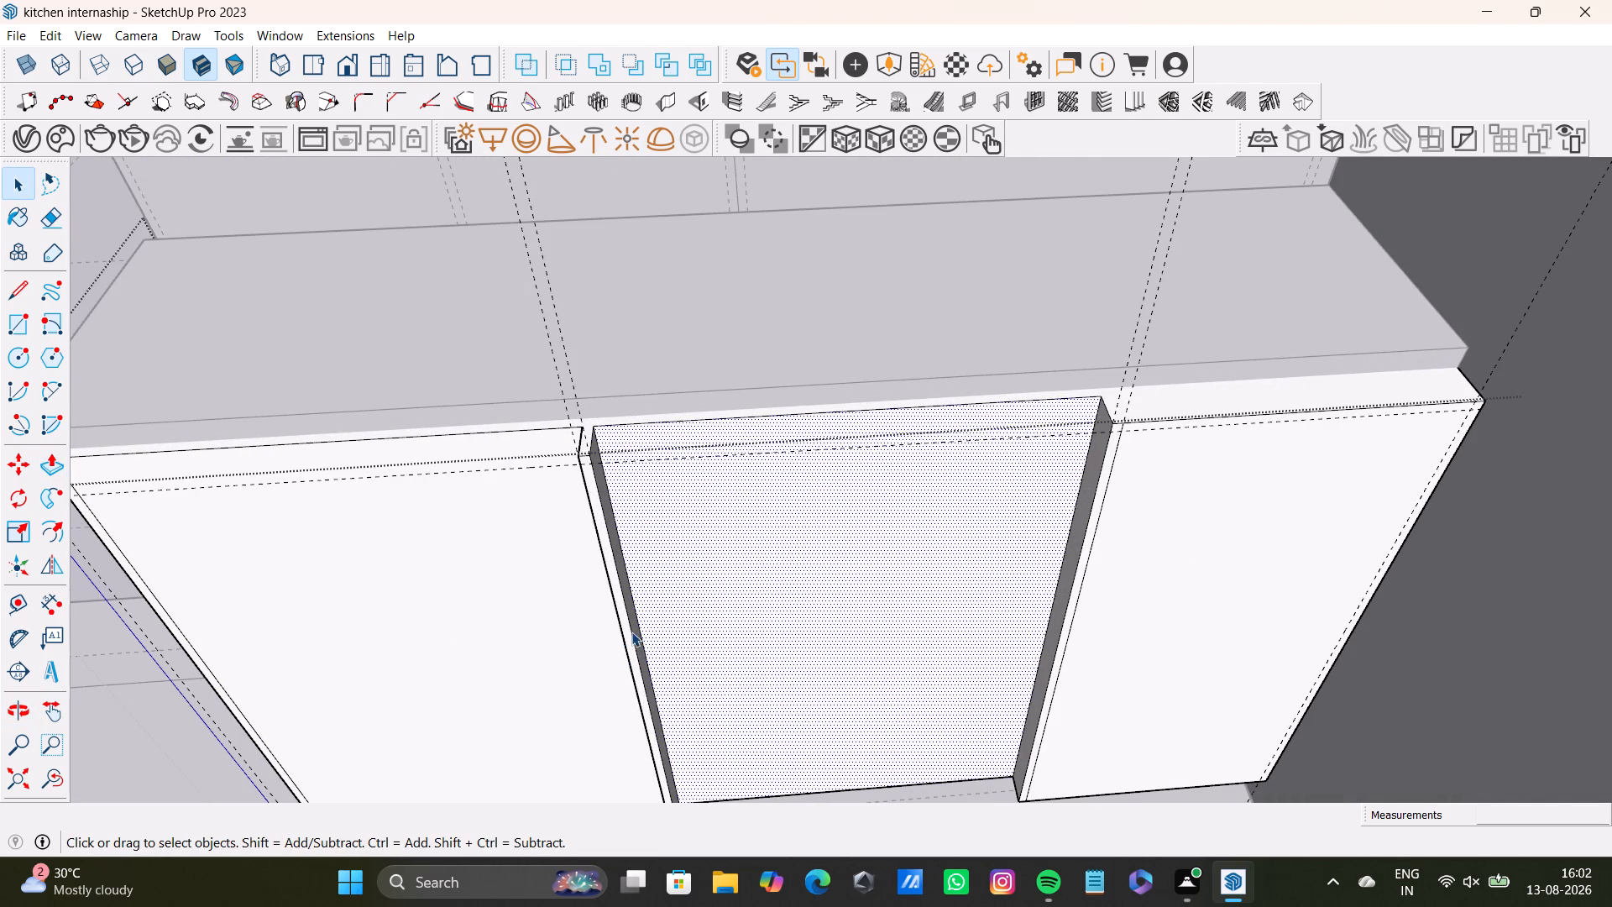
# Push the narrow strip between the doorway-side door and the middle door back 1 15/16", flush with the recessed faces.
pyautogui.click(624, 635)
pyautogui.click(629, 644)
pyautogui.press('p')
pyautogui.click(630, 647)
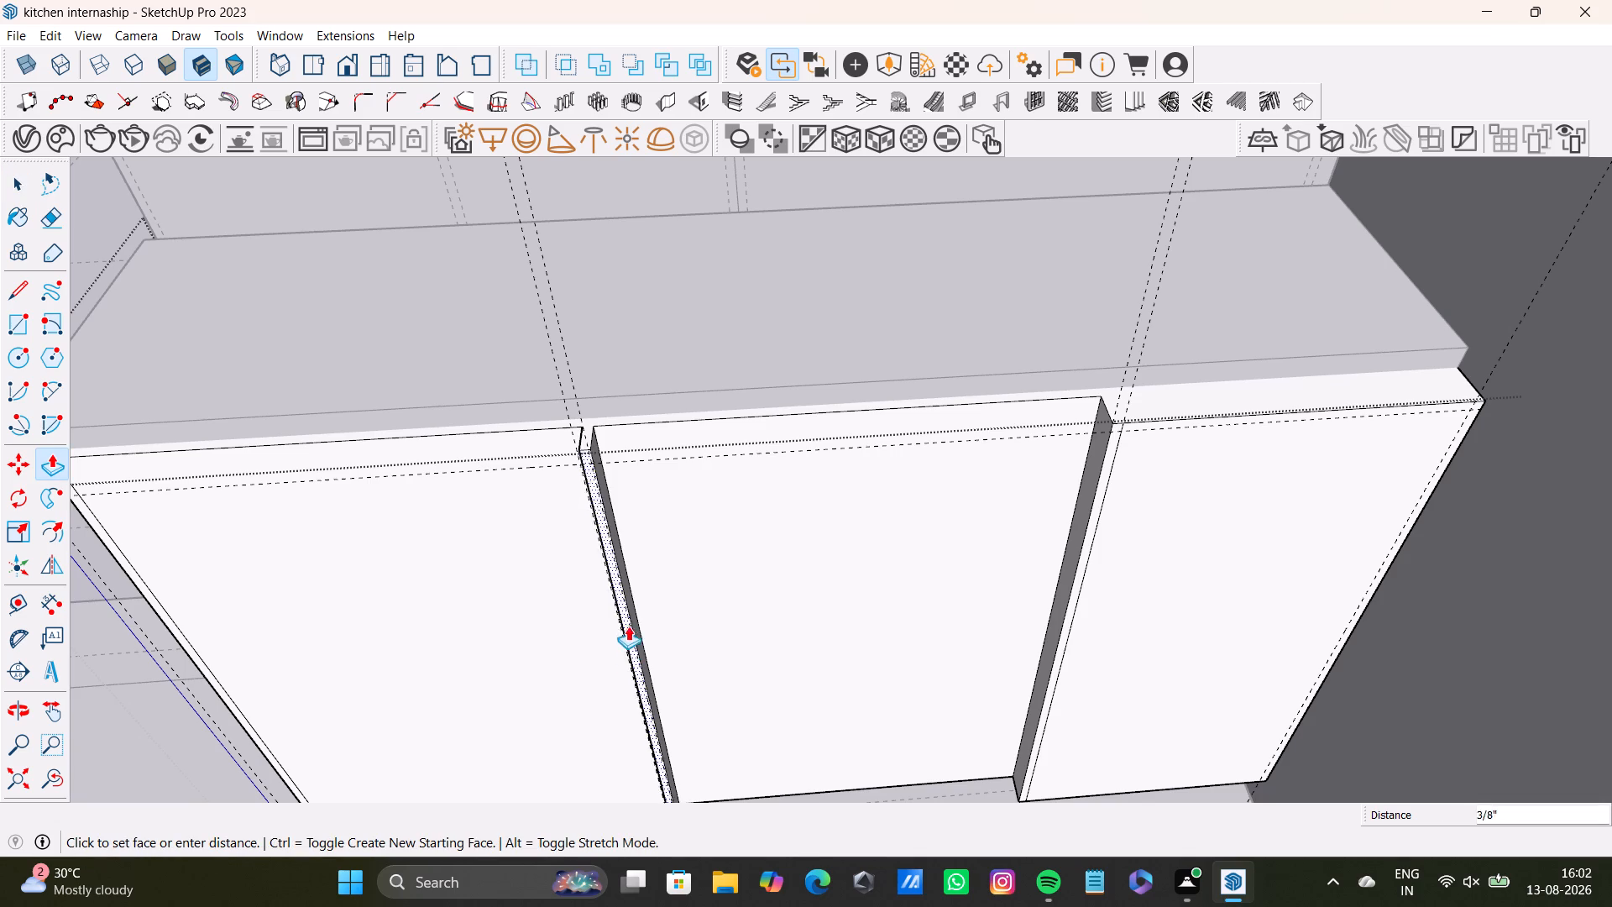
pyautogui.click(662, 590)
pyautogui.scroll(-7, 673, 586)
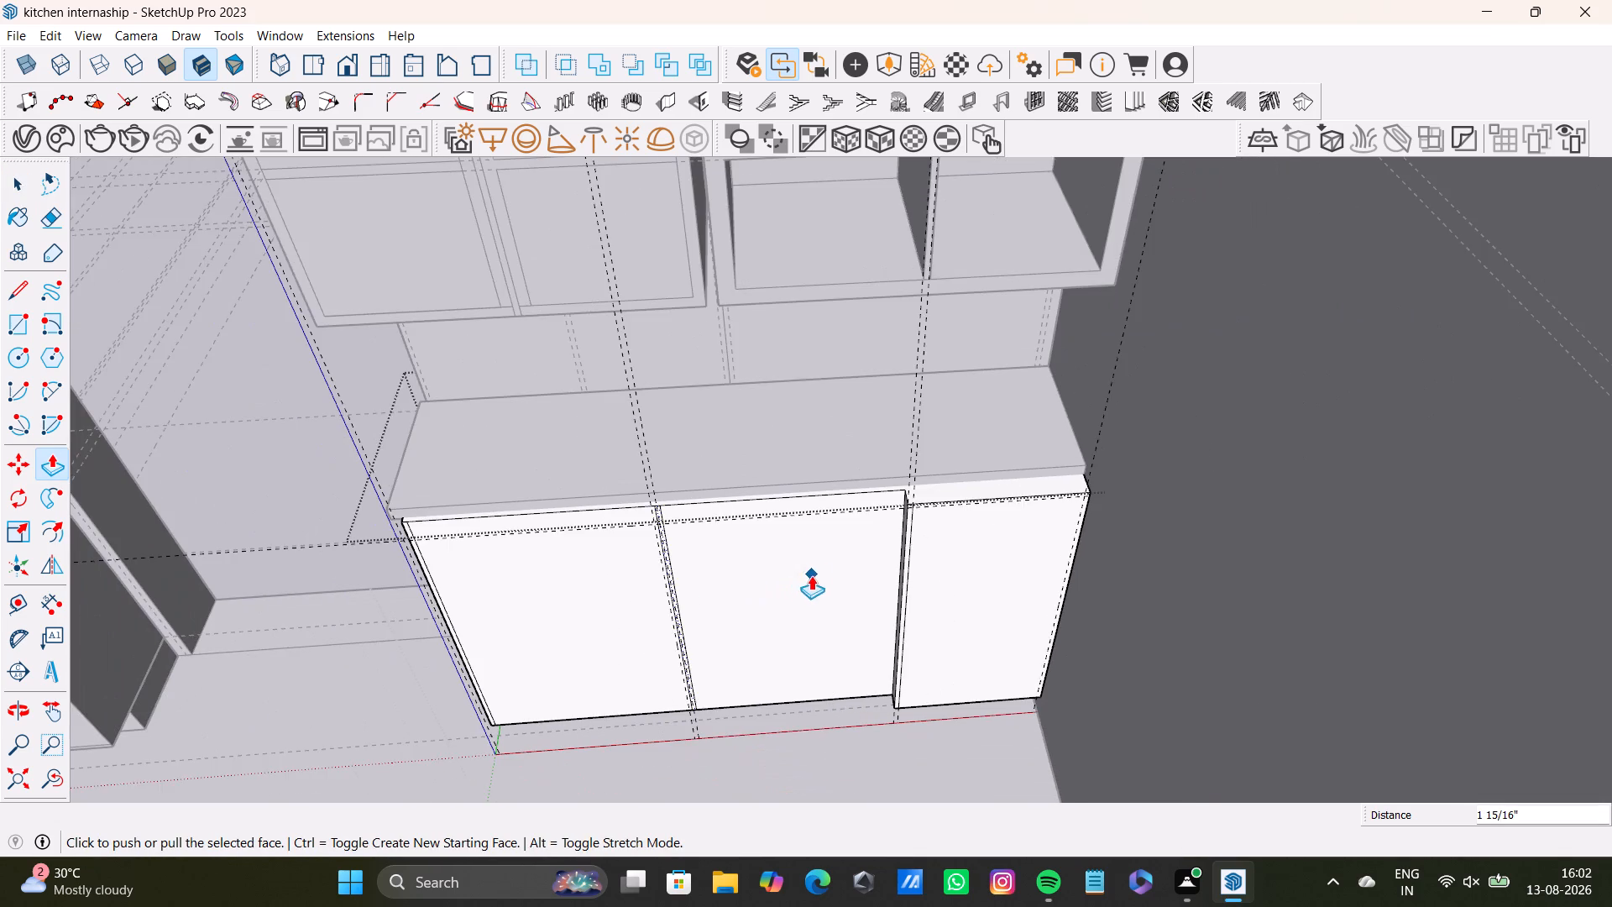
# Push the door face farthest from the doorway inward, level with the recessed middle door.
pyautogui.moveTo(811, 575); pyautogui.dragTo(735, 555, button='middle')
pyautogui.scroll(5, 859, 553)
pyautogui.moveTo(884, 559); pyautogui.dragTo(810, 600, button='middle')
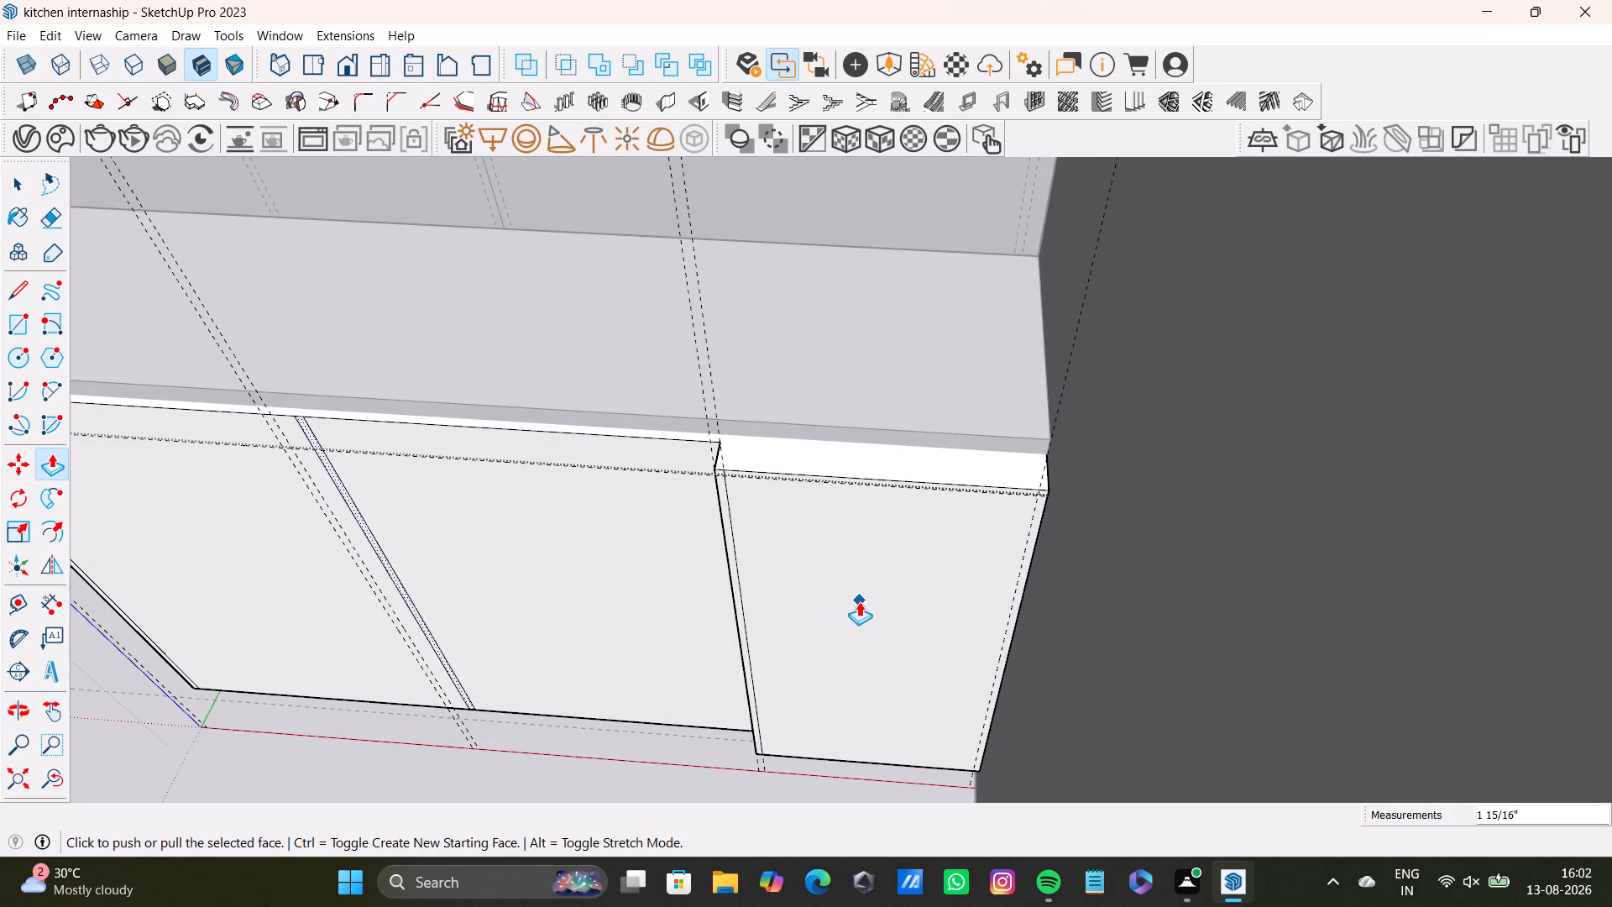
pyautogui.click(859, 601)
pyautogui.press('space')
pyautogui.click(859, 601)
pyautogui.press('p')
pyautogui.click(858, 601)
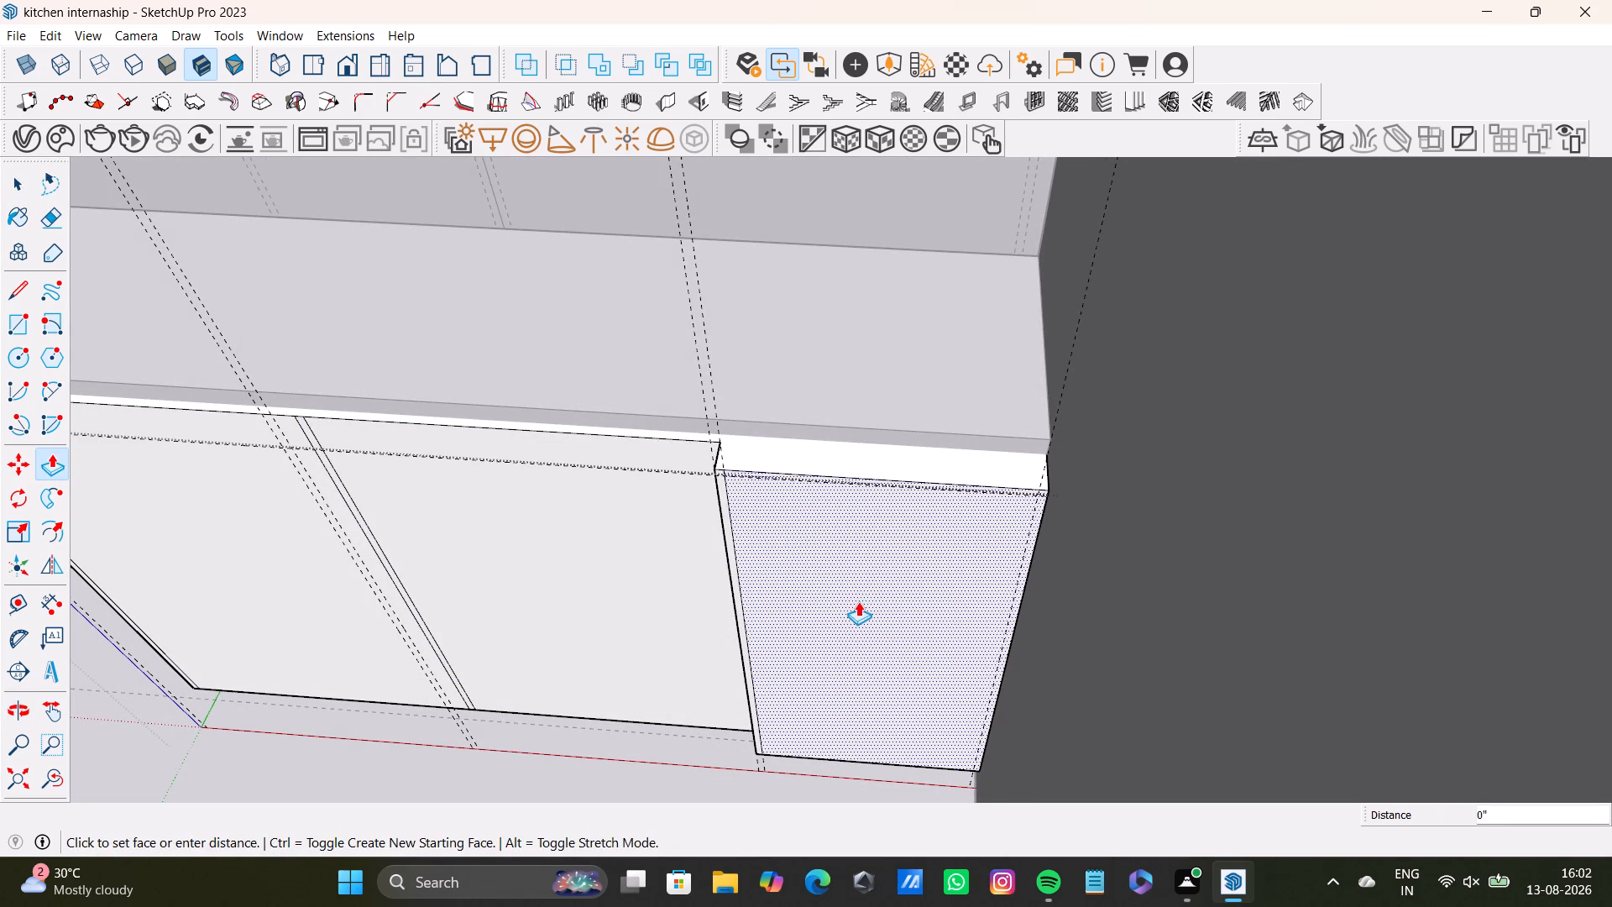
pyautogui.click(688, 495)
pyautogui.press('space')
# Push the narrow strip between the middle door and the far door back until it is flush with the recessed door faces.
pyautogui.scroll(6, 731, 590)
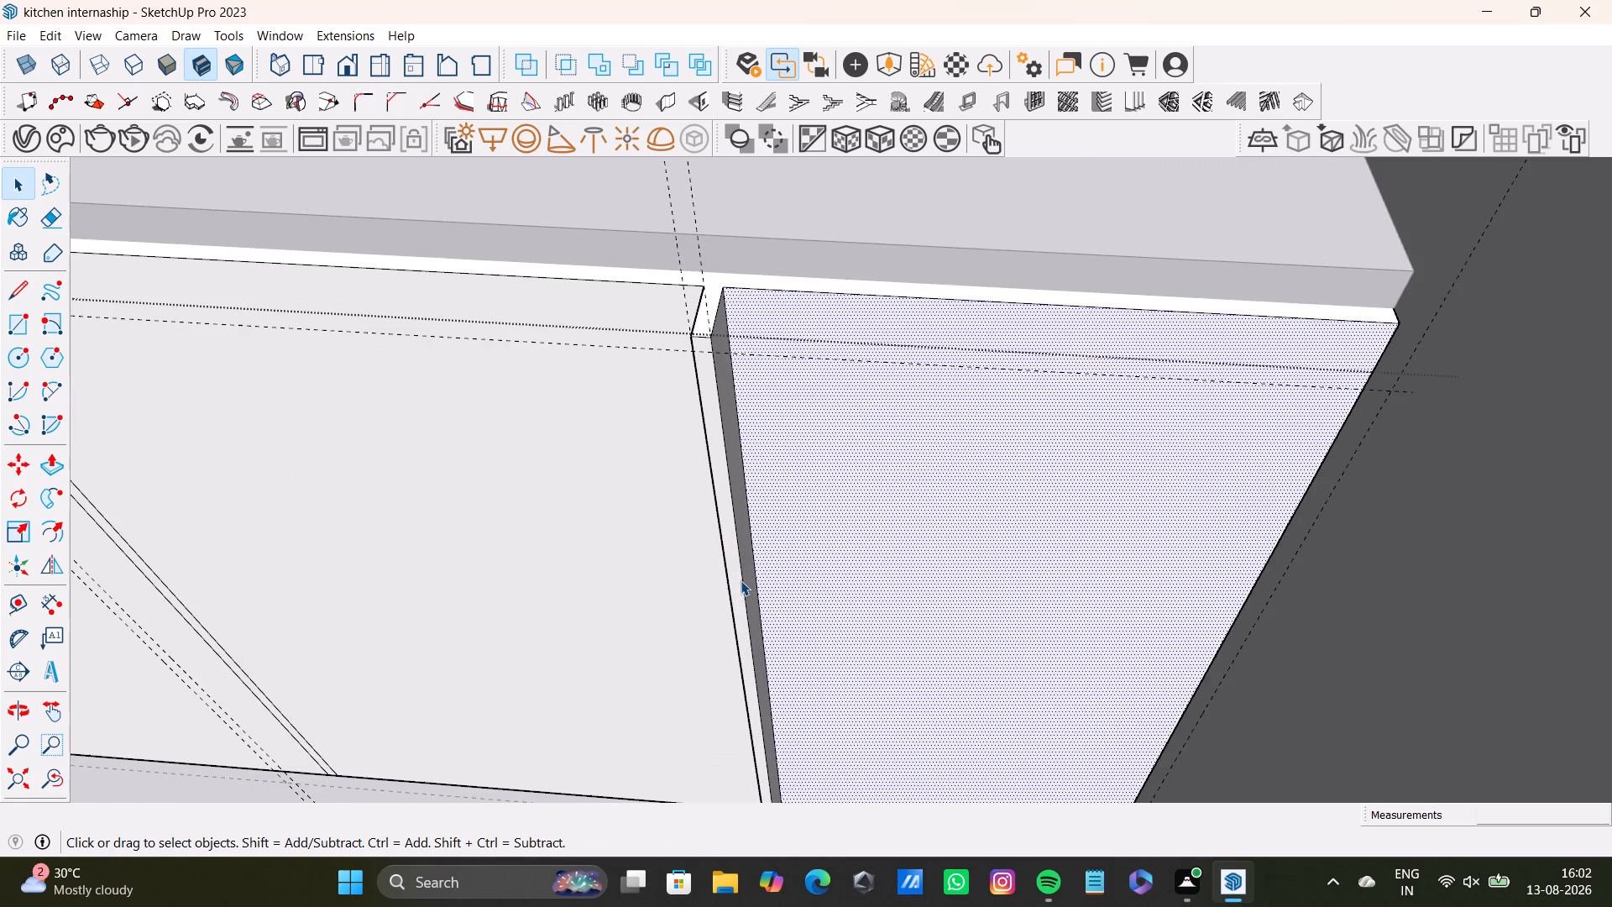
pyautogui.click(736, 603)
pyautogui.press('p')
pyautogui.moveTo(736, 603); pyautogui.dragTo(741, 586)
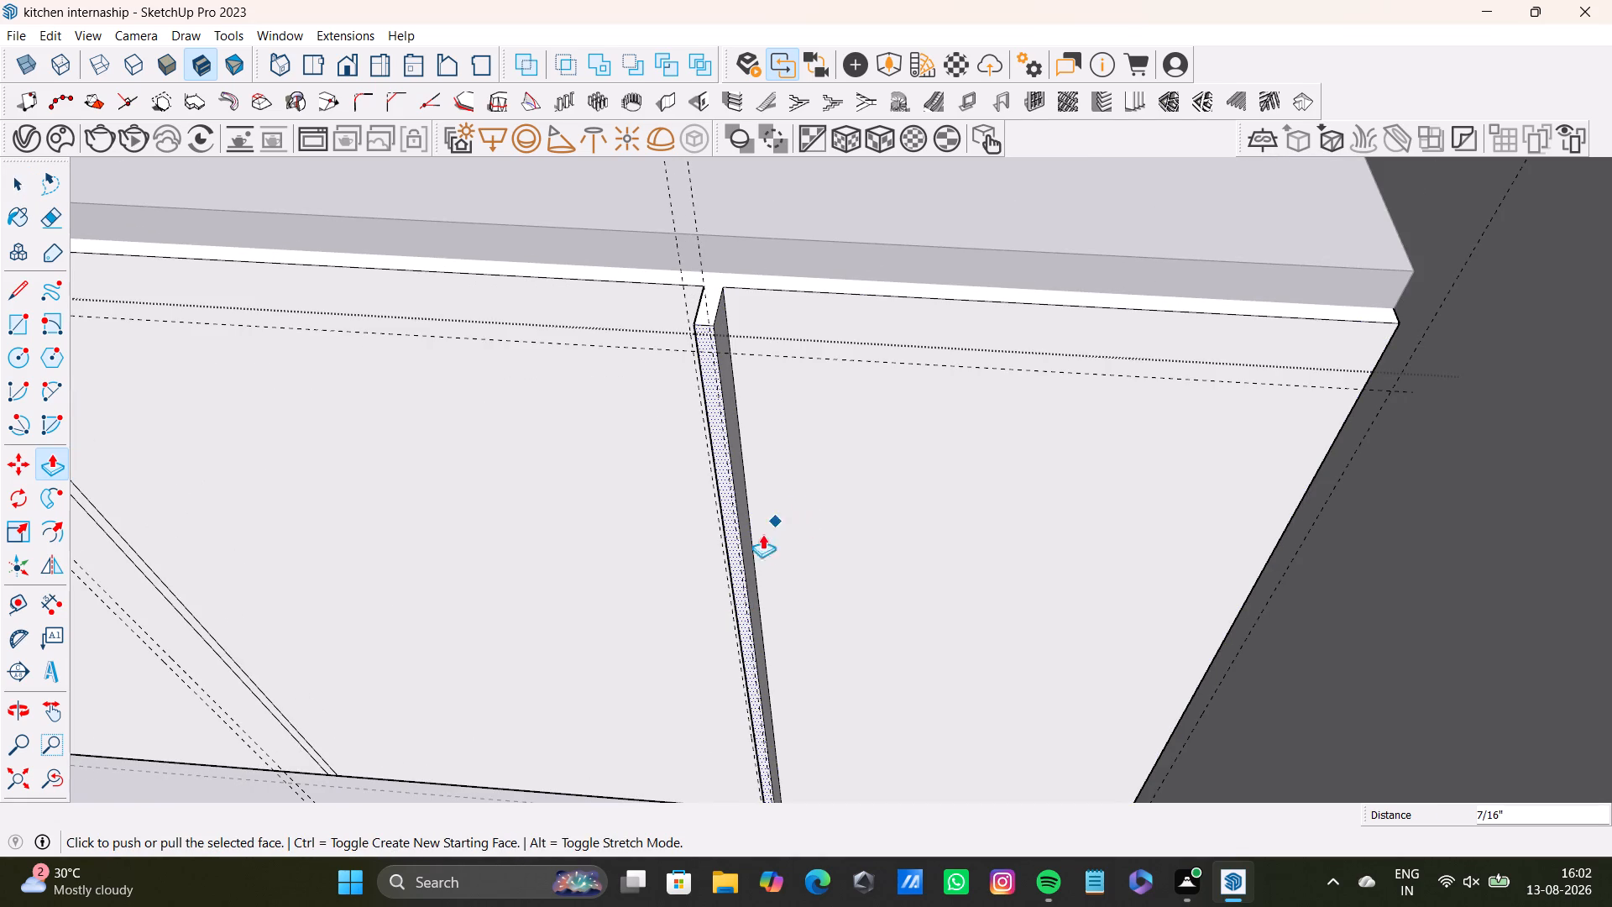
pyautogui.moveTo(739, 576); pyautogui.dragTo(797, 514)
pyautogui.click(797, 514)
pyautogui.press('space')
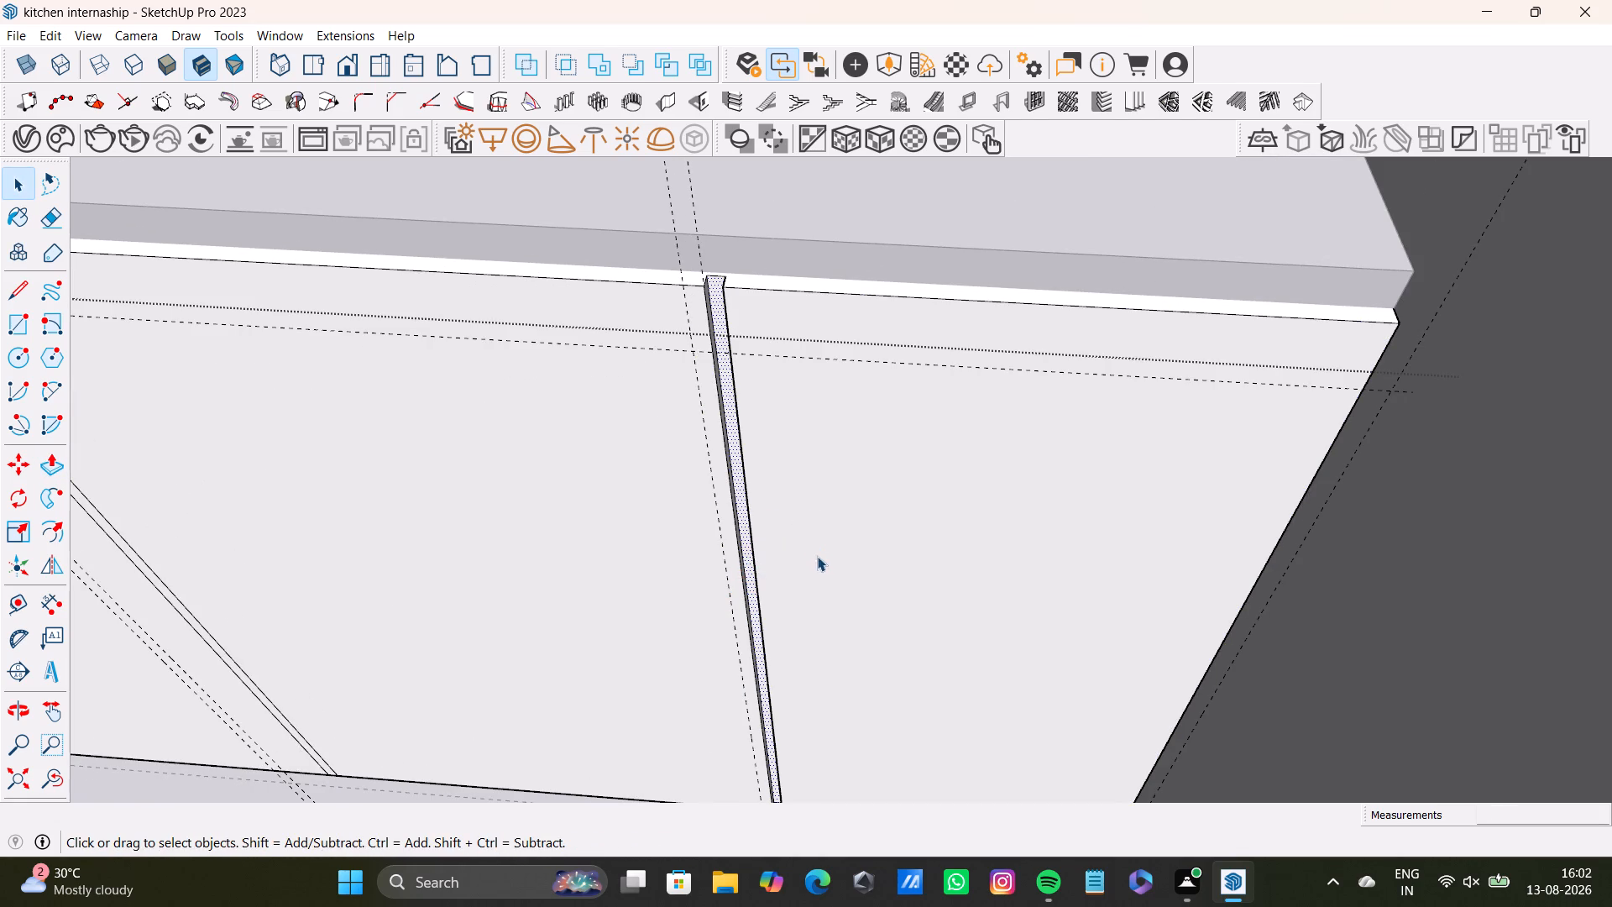
pyautogui.click(744, 549)
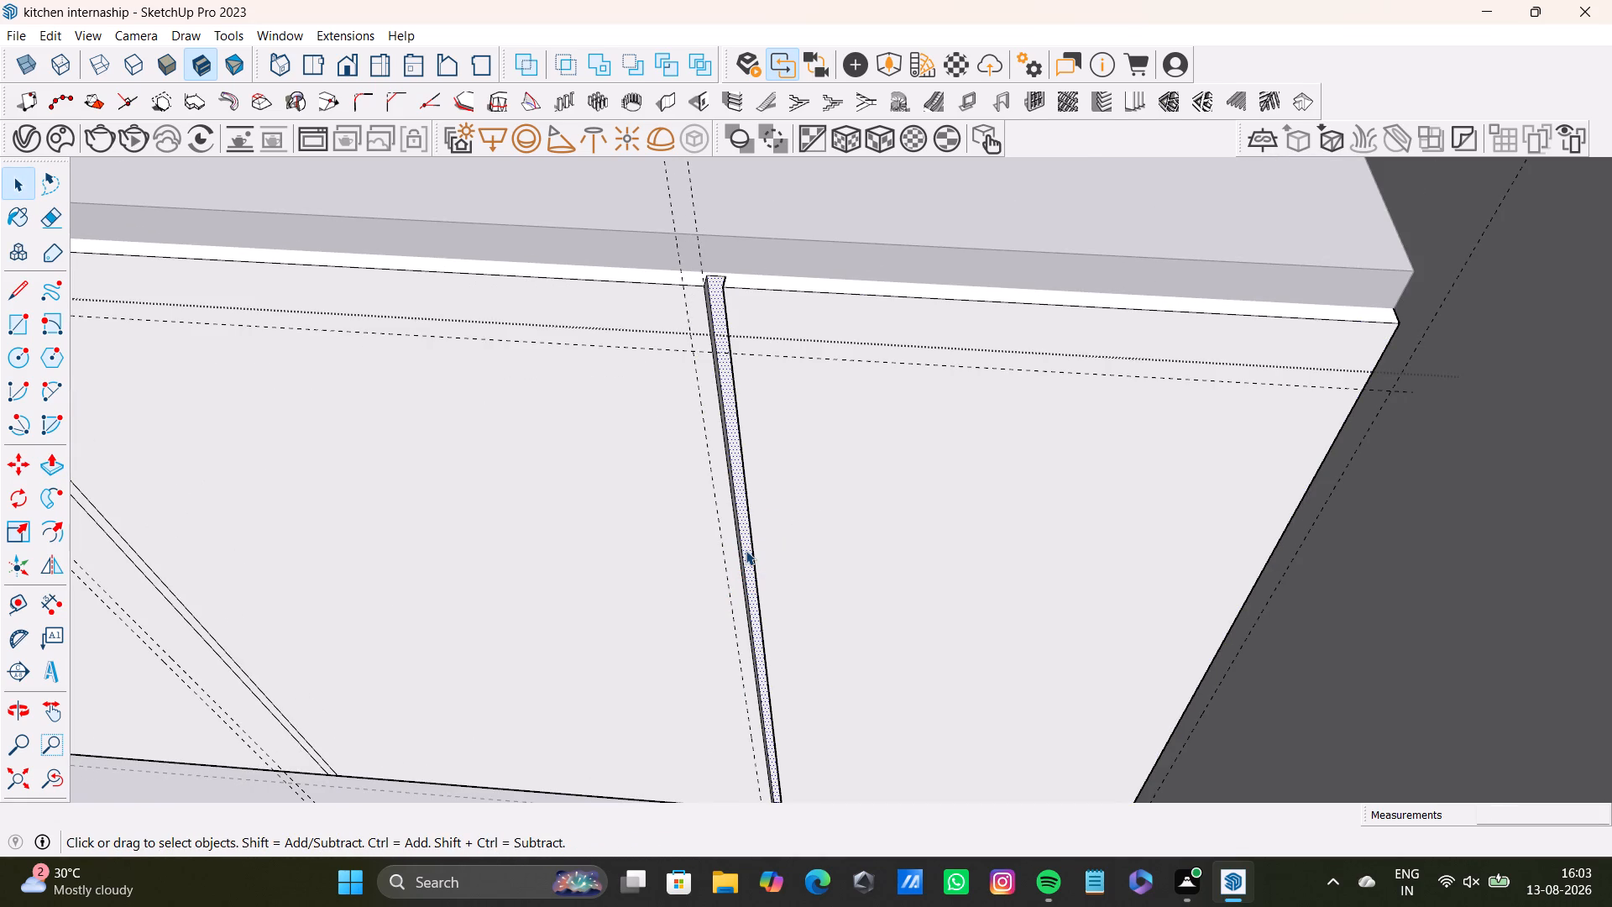
pyautogui.press('p')
pyautogui.click(746, 550)
pyautogui.click(803, 563)
pyautogui.scroll(-6, 803, 578)
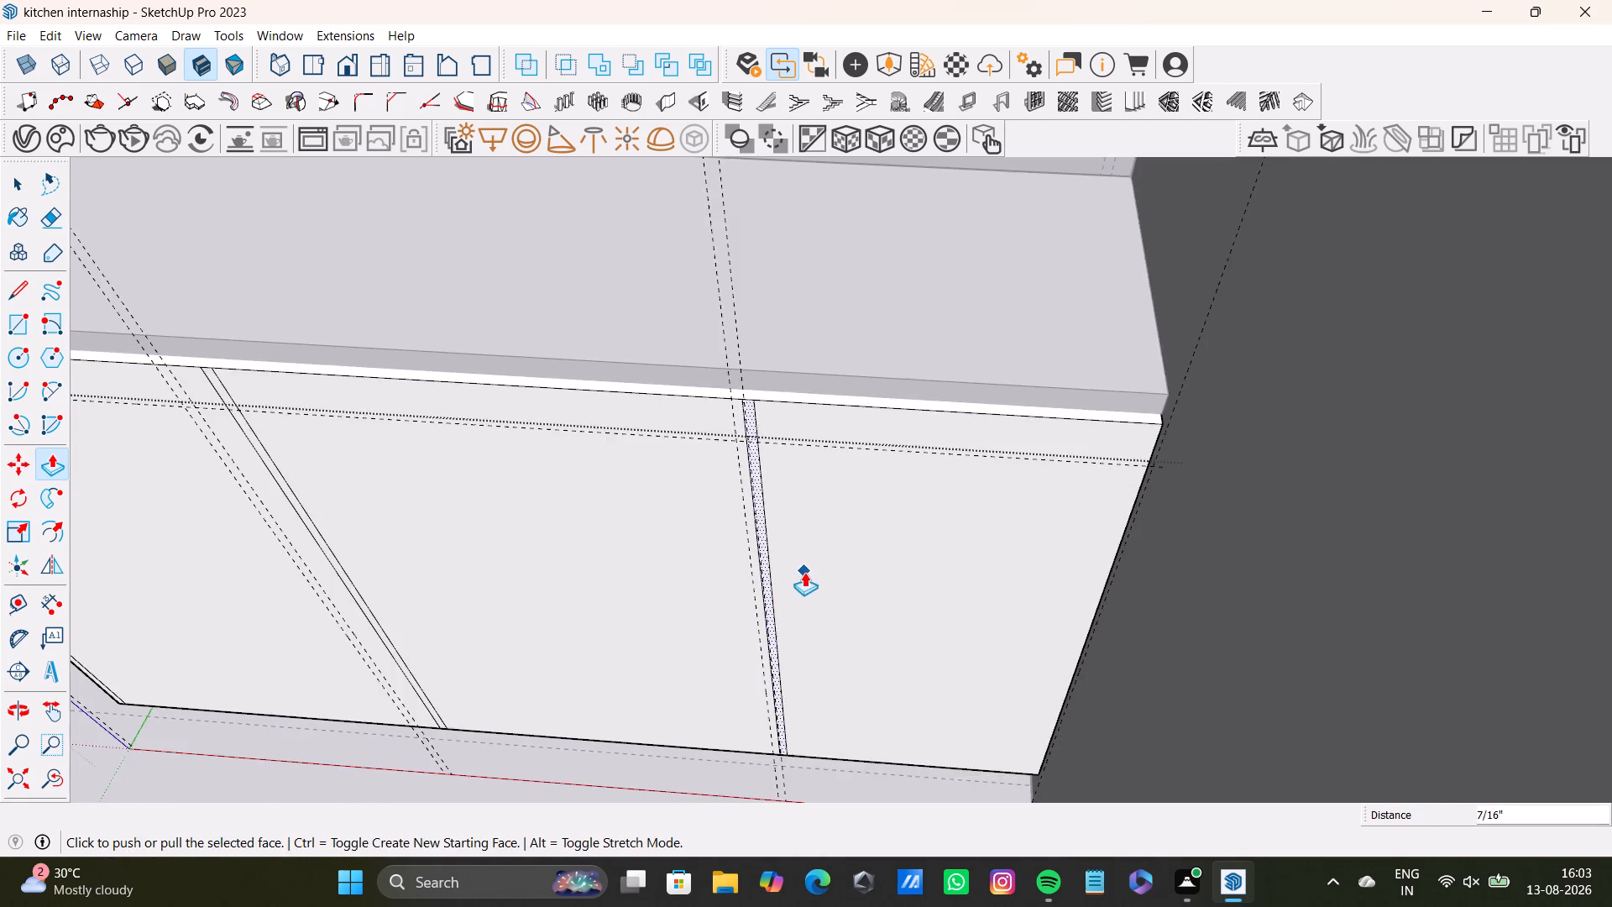
# Offset the outline of the door face nearest the doorway inward by about 1 1/4" to form a frame.
pyautogui.scroll(-2, 804, 572)
pyautogui.moveTo(810, 577); pyautogui.dragTo(1101, 545, button='middle')
pyautogui.moveTo(674, 549); pyautogui.dragTo(674, 317, button='middle')
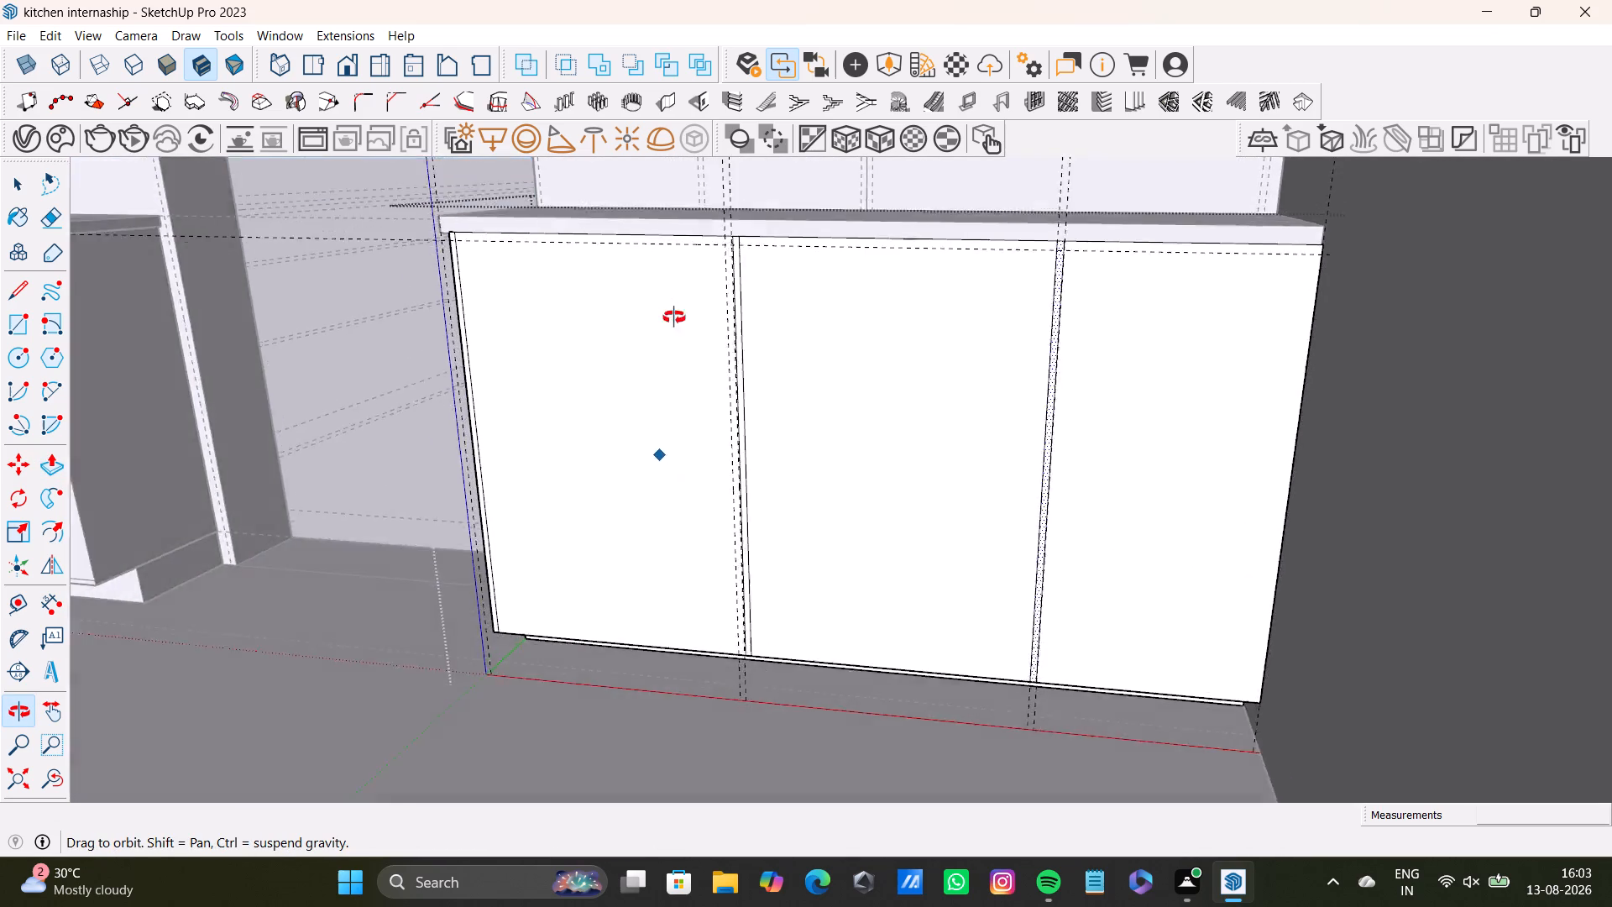
pyautogui.moveTo(674, 317); pyautogui.dragTo(762, 343, button='middle')
pyautogui.press('space')
pyautogui.click(717, 453)
pyautogui.moveTo(719, 505); pyautogui.dragTo(718, 507, button='middle')
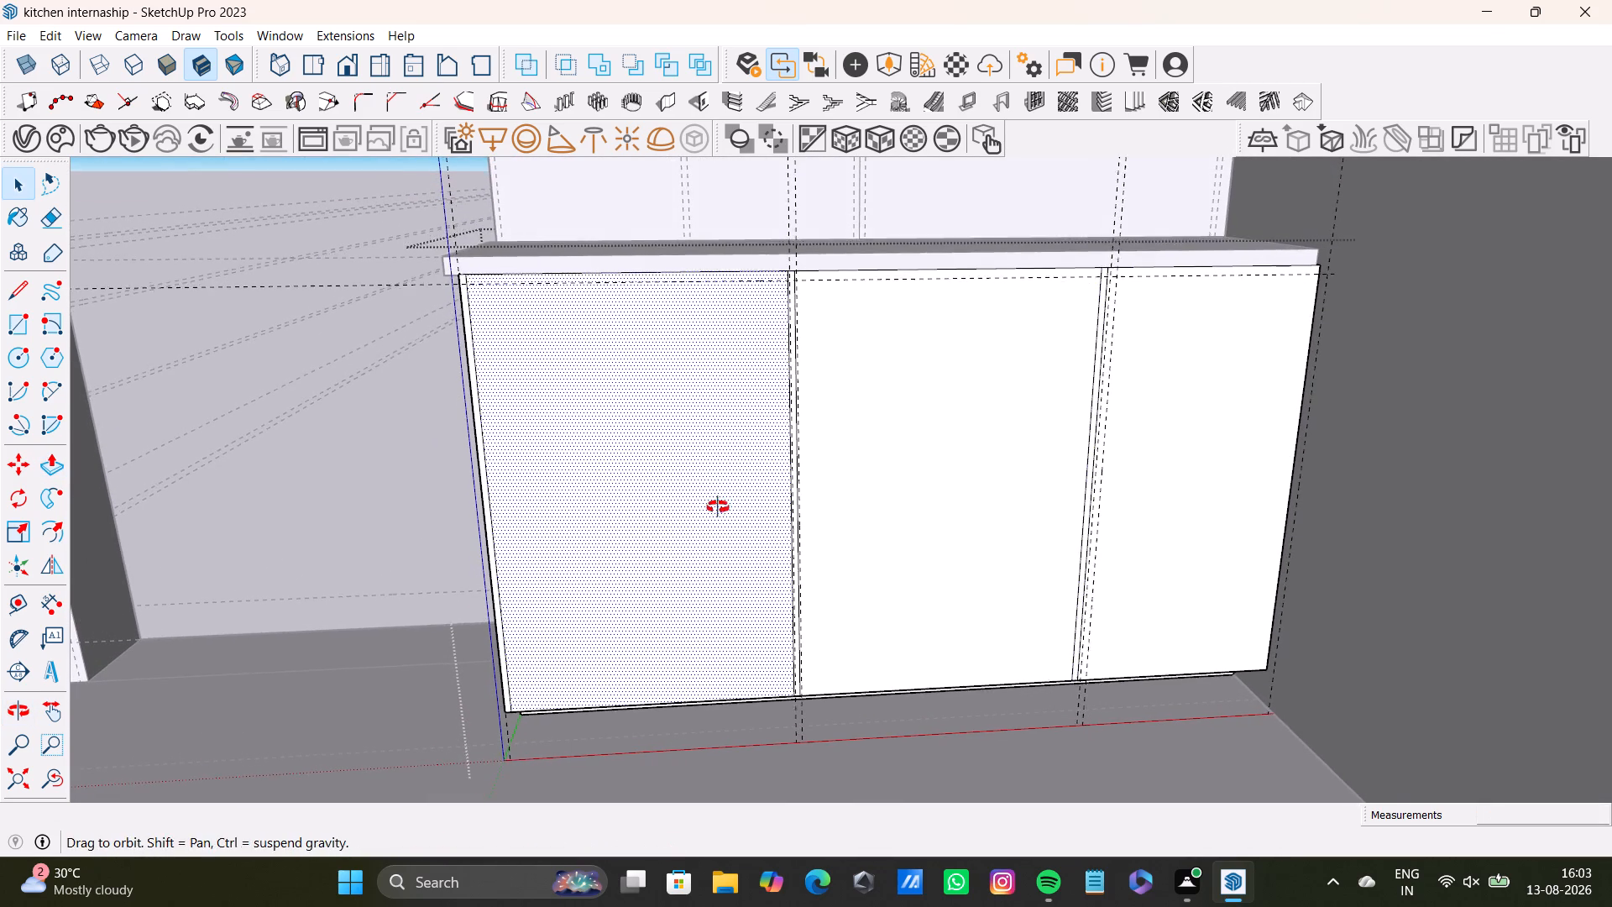
pyautogui.moveTo(718, 507); pyautogui.dragTo(716, 466, button='middle')
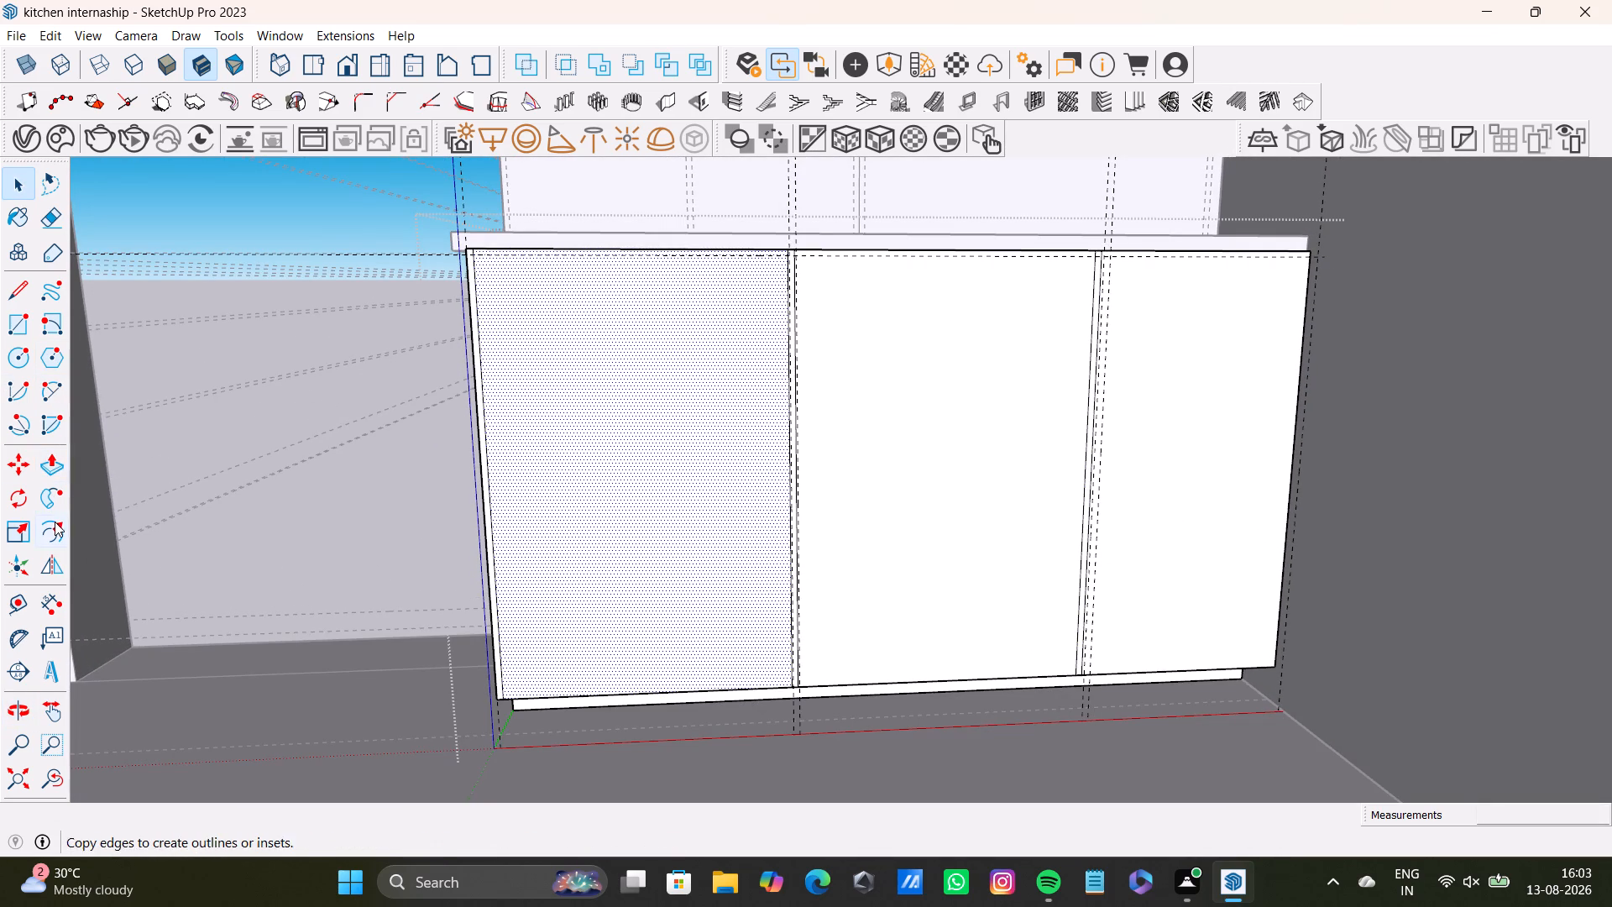
pyautogui.click(55, 522)
pyautogui.click(589, 490)
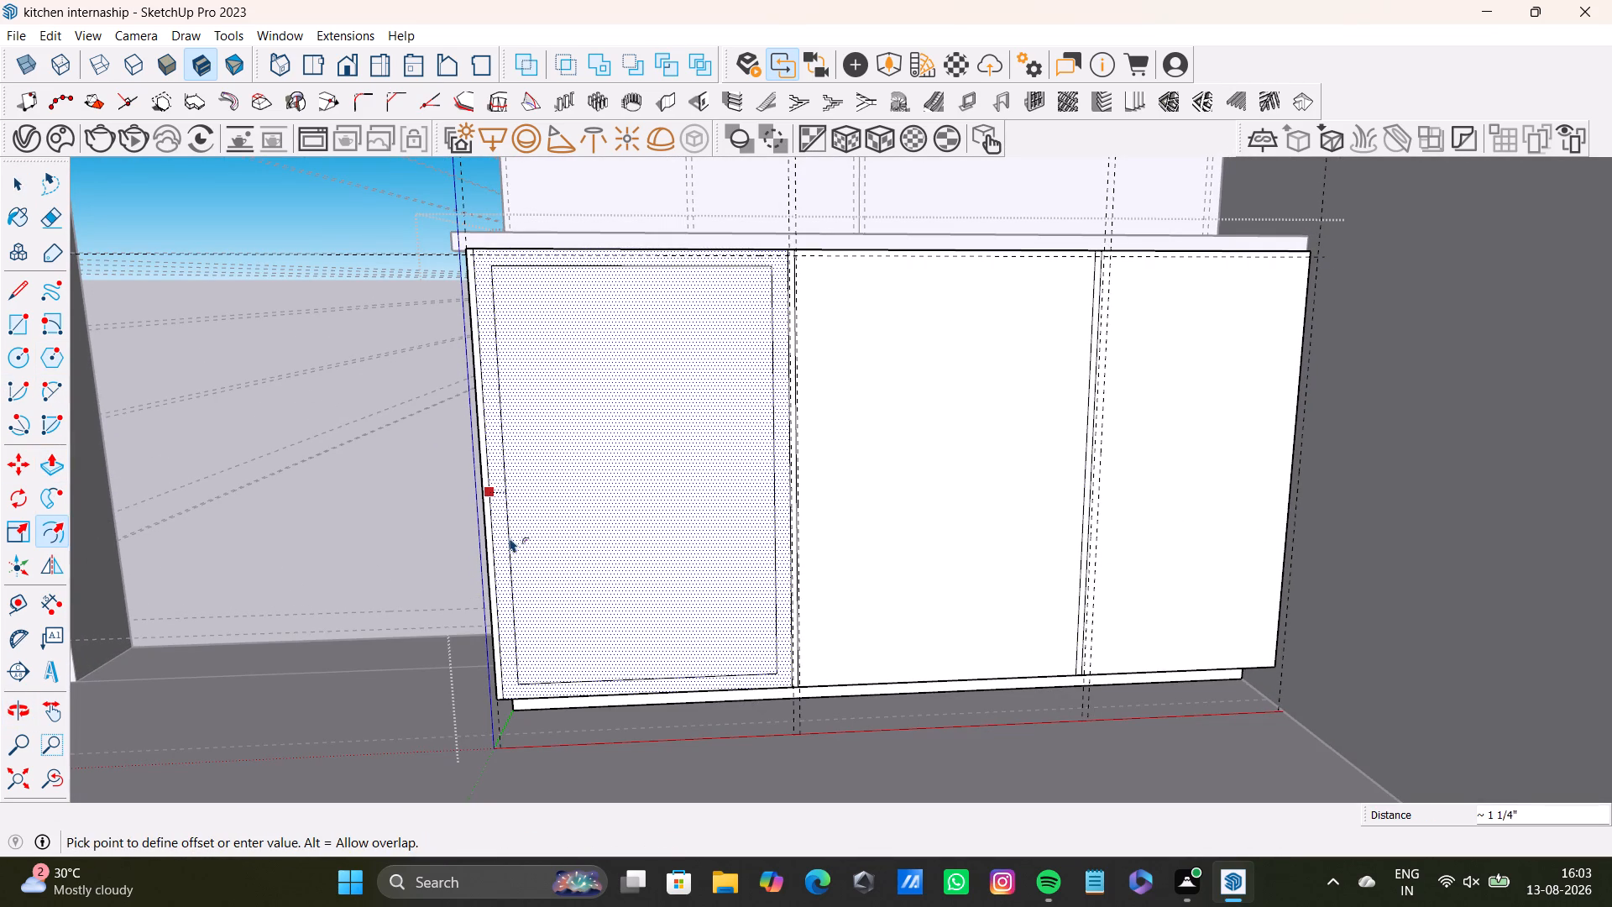
pyautogui.click(510, 537)
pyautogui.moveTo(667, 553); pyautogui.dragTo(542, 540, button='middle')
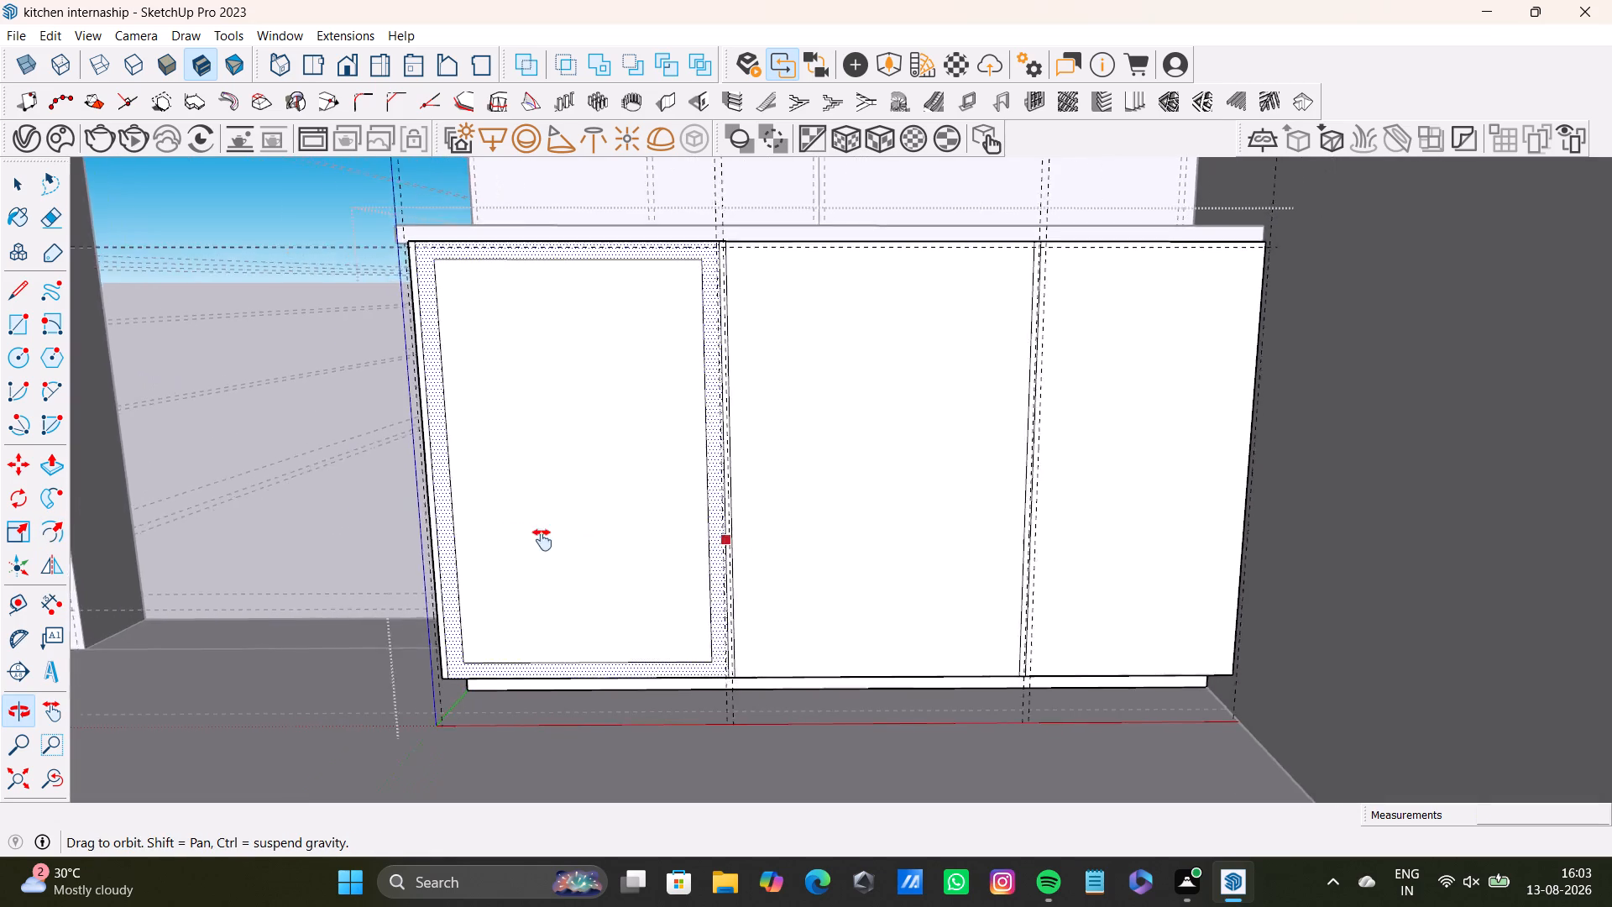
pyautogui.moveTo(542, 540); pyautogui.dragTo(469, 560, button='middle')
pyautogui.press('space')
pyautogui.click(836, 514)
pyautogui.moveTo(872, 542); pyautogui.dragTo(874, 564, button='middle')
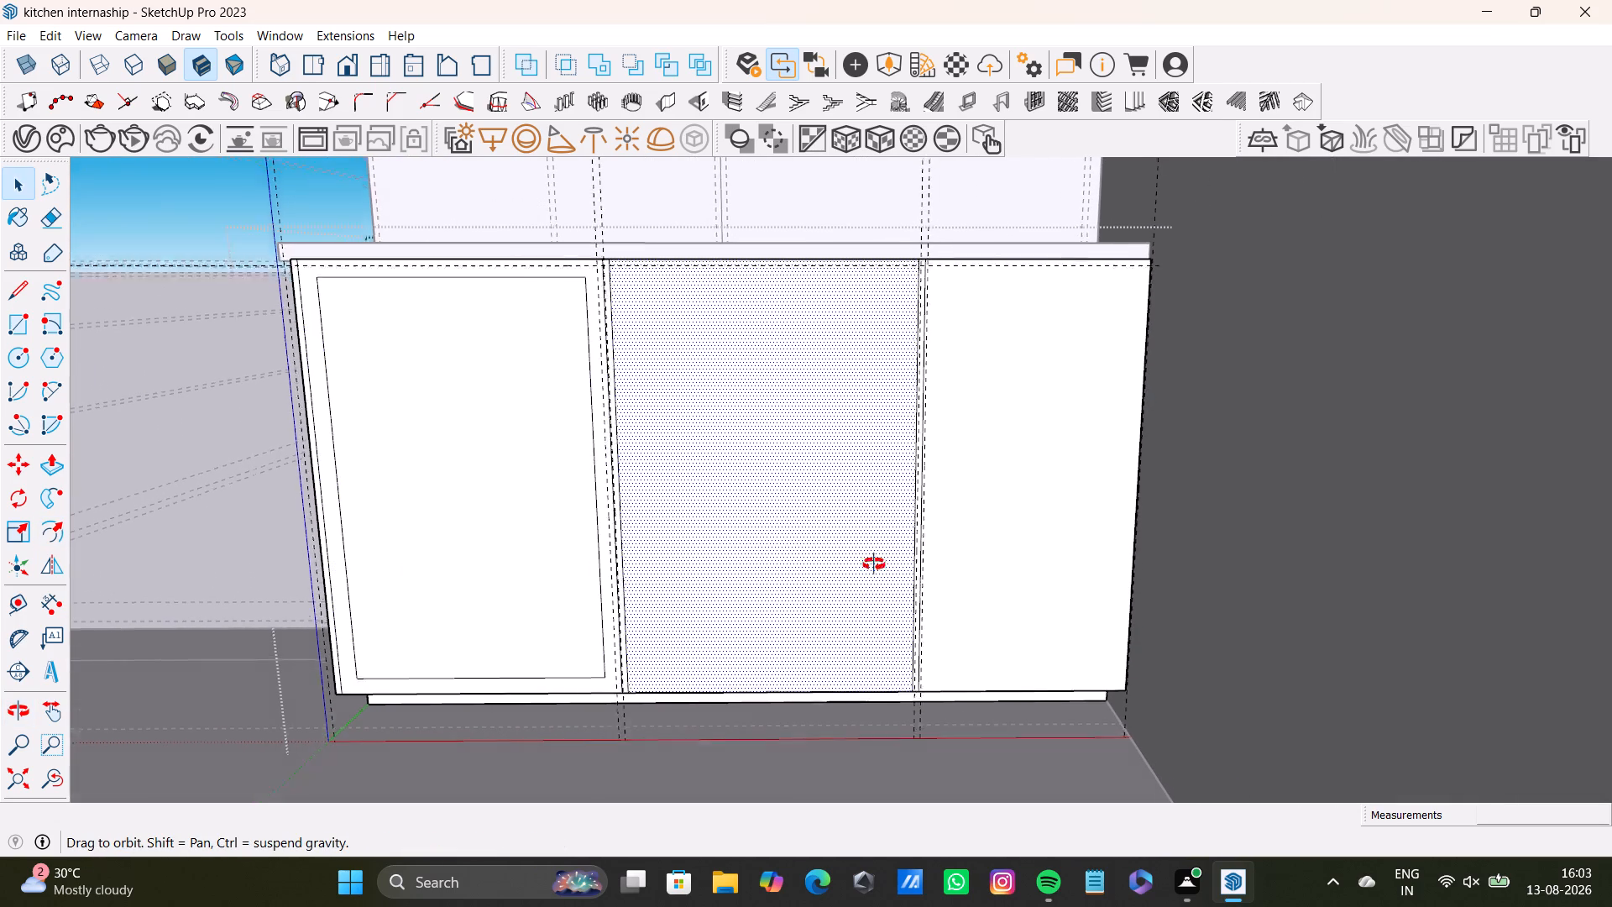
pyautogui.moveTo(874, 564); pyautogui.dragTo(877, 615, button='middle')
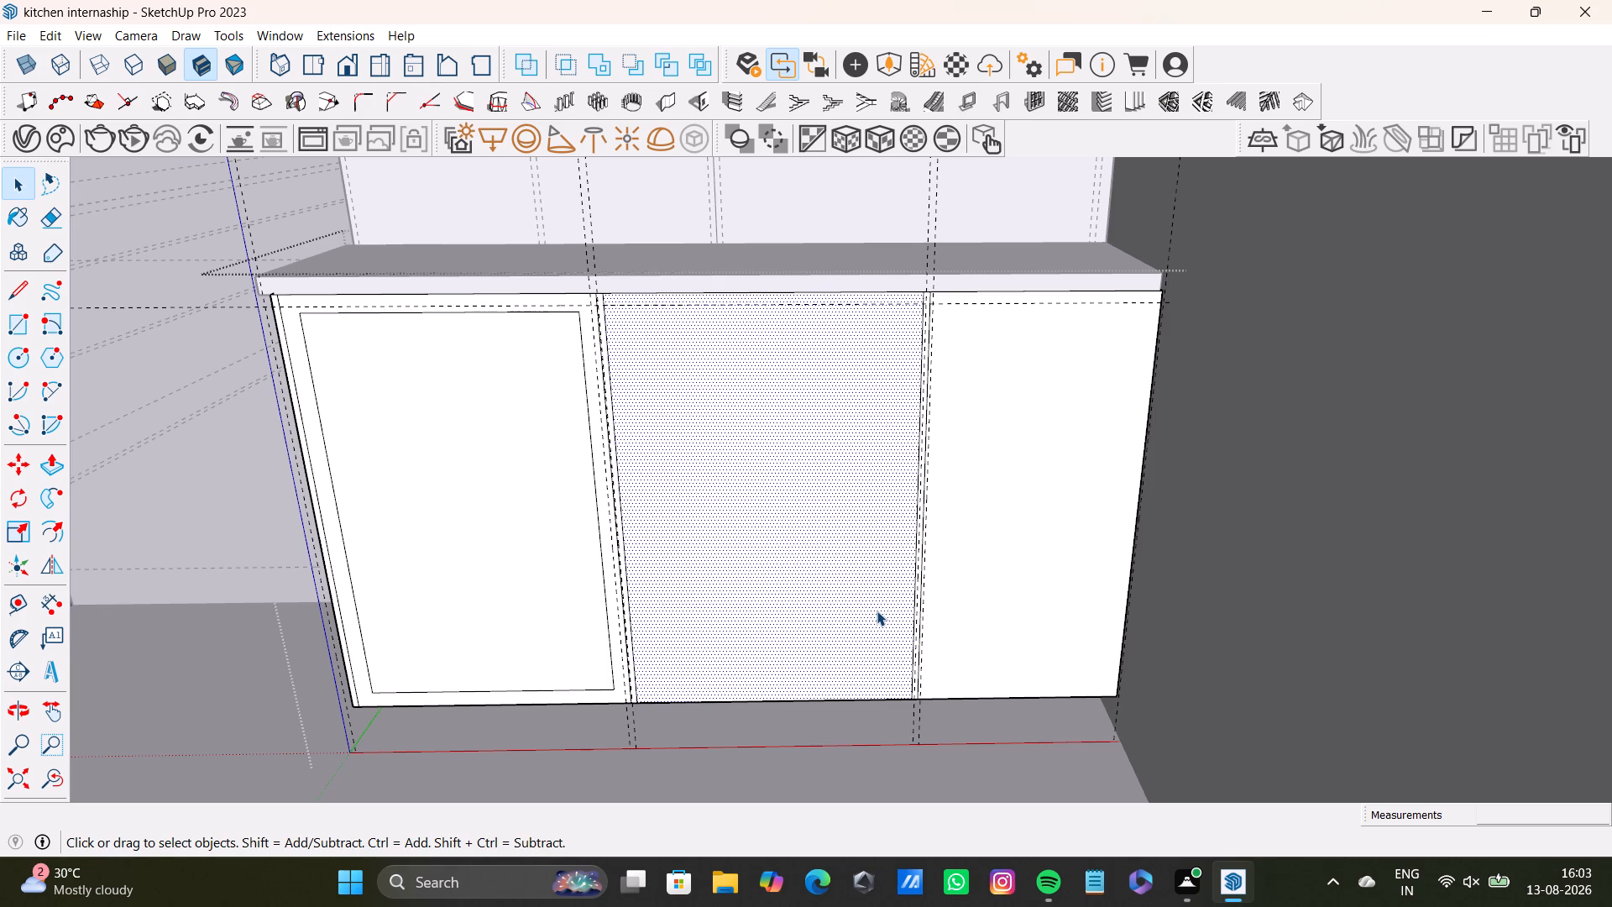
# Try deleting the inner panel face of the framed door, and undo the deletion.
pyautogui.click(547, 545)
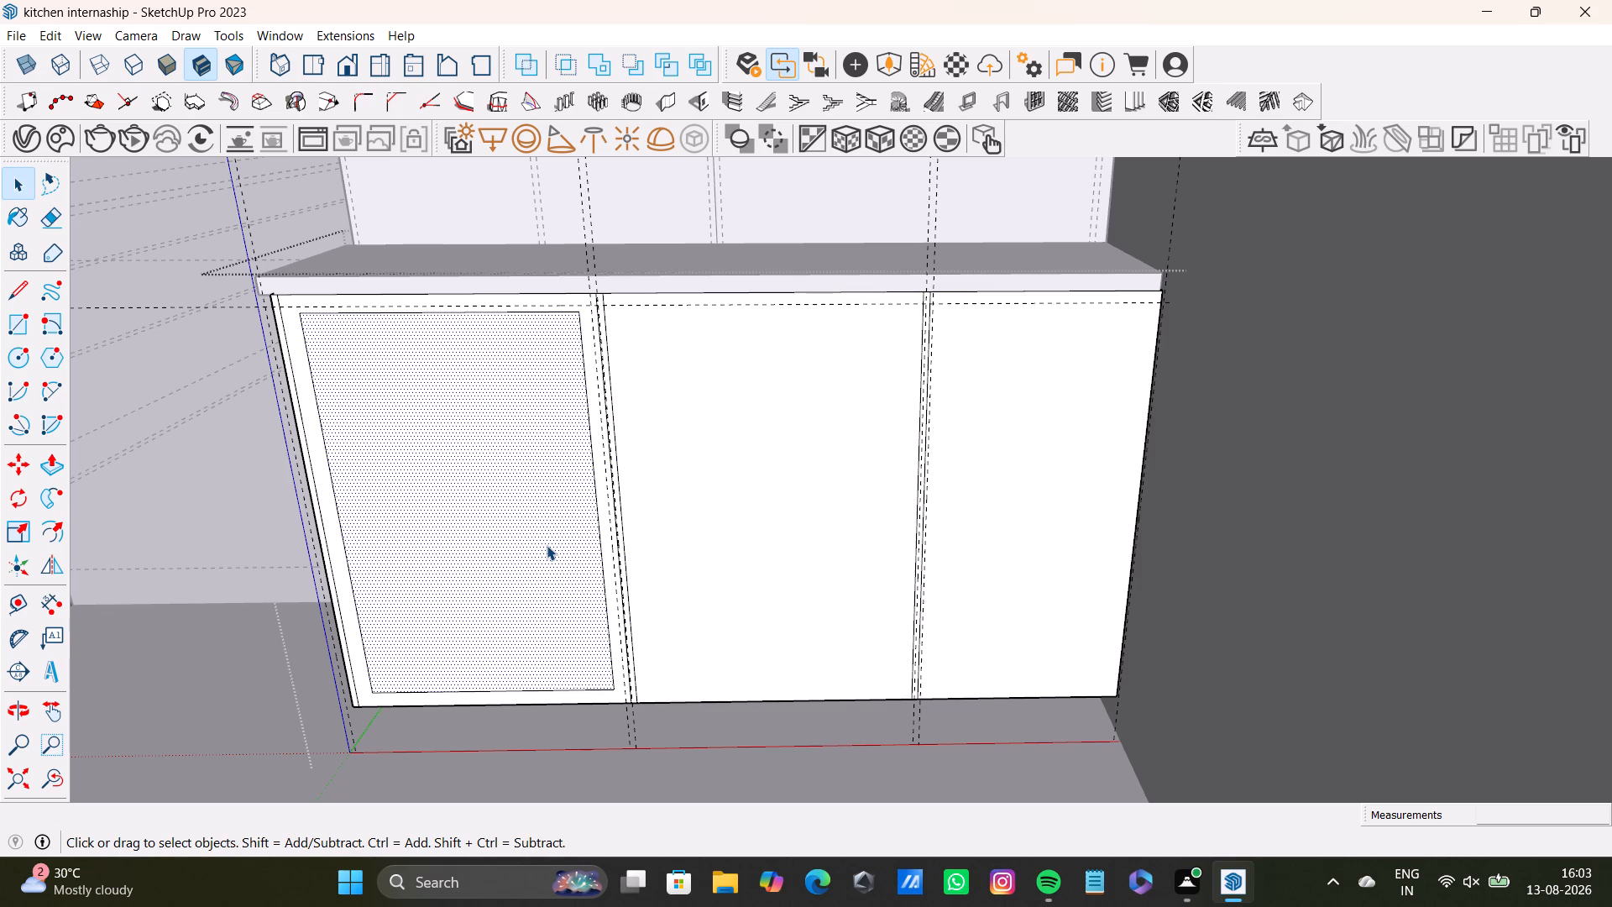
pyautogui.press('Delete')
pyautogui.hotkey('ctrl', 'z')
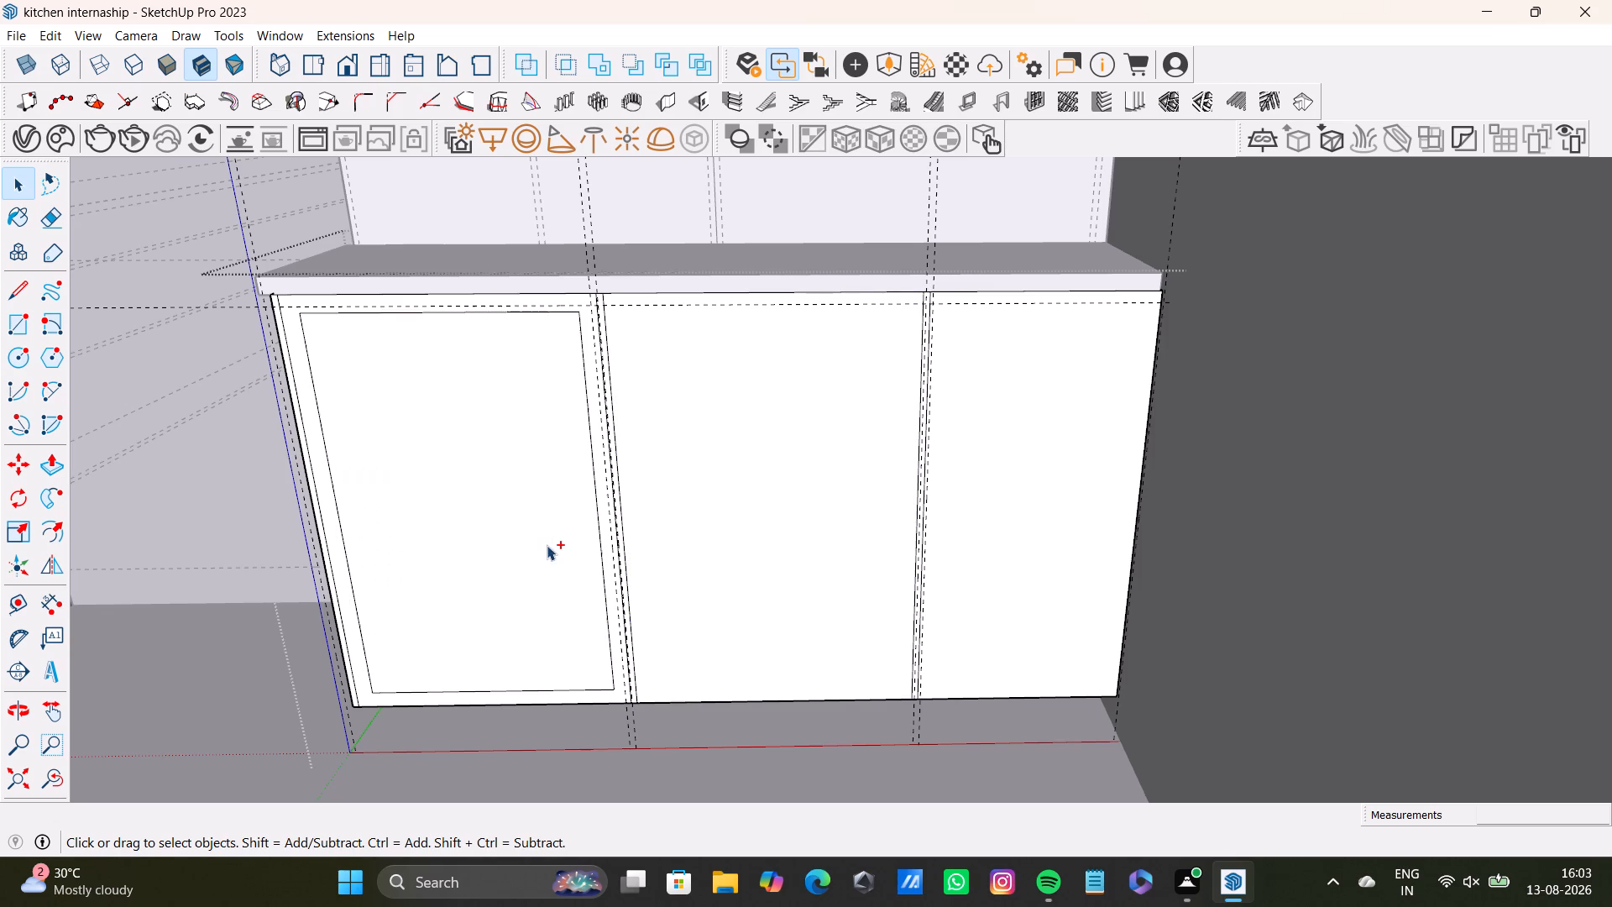
# Push the framed door's inner panel face inward 8 3/8" to form a recess.
pyautogui.click(543, 553)
pyautogui.press('p')
pyautogui.click(543, 553)
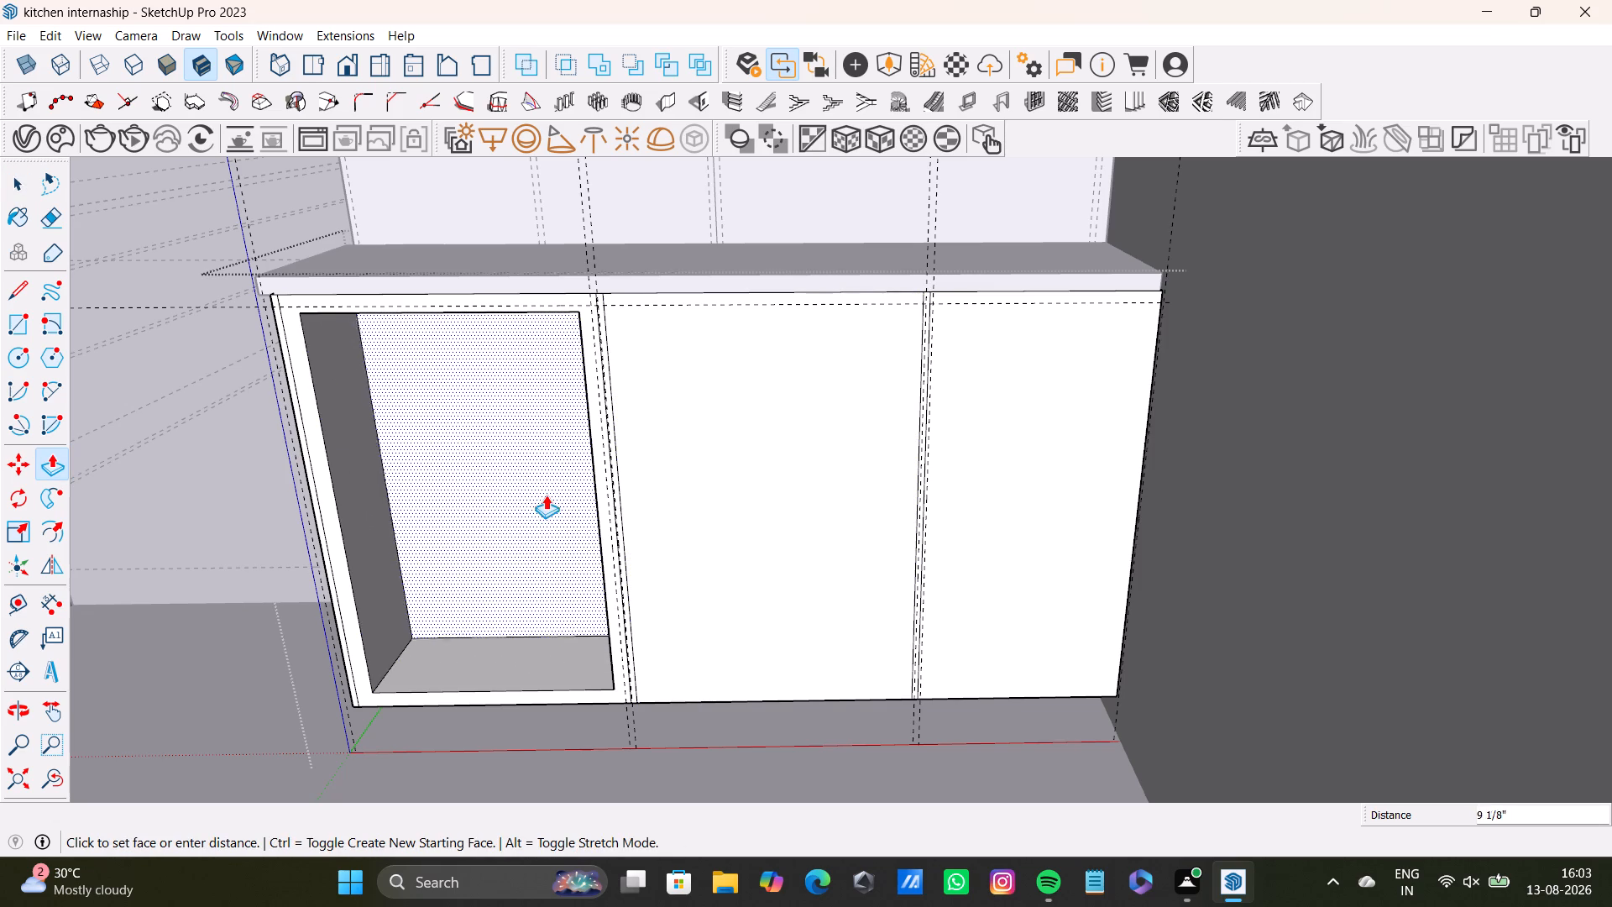
pyautogui.click(545, 500)
# Place a guide parallel to the recess's bottom depth edge, halfway up its doorway-side wall at the back edge's midpoint.
pyautogui.moveTo(500, 574); pyautogui.dragTo(549, 635, button='middle')
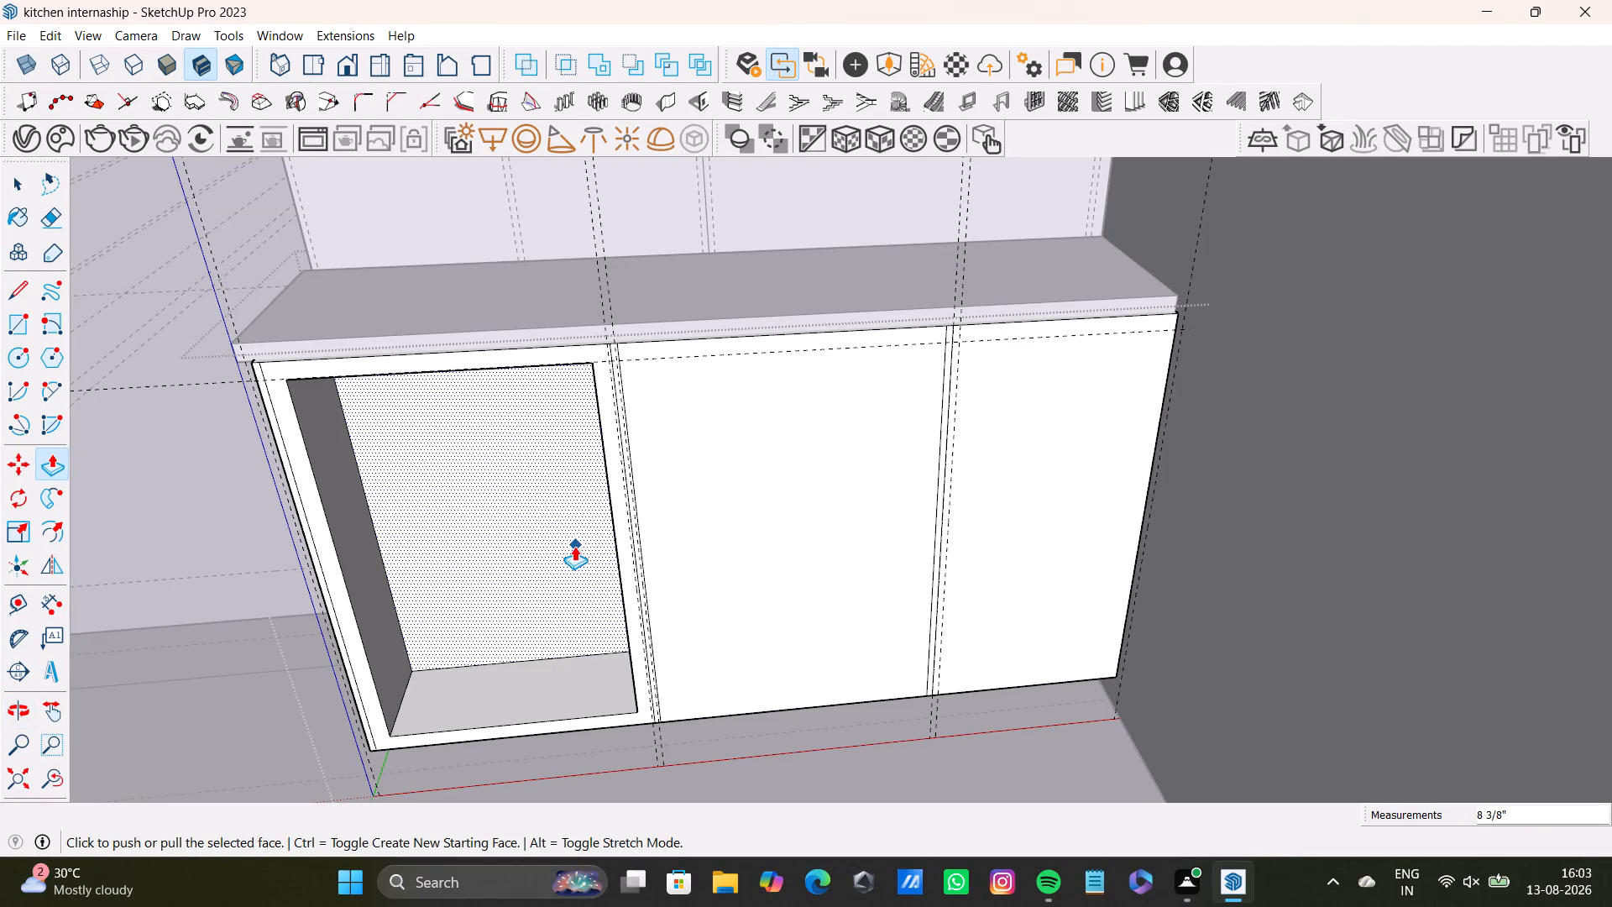
pyautogui.scroll(-2, 571, 547)
pyautogui.keyDown('shift'); pyautogui.moveTo(543, 564); pyautogui.dragTo(647, 501, button='middle'); pyautogui.keyUp('shift')
pyautogui.moveTo(643, 524); pyautogui.dragTo(554, 475, button='middle')
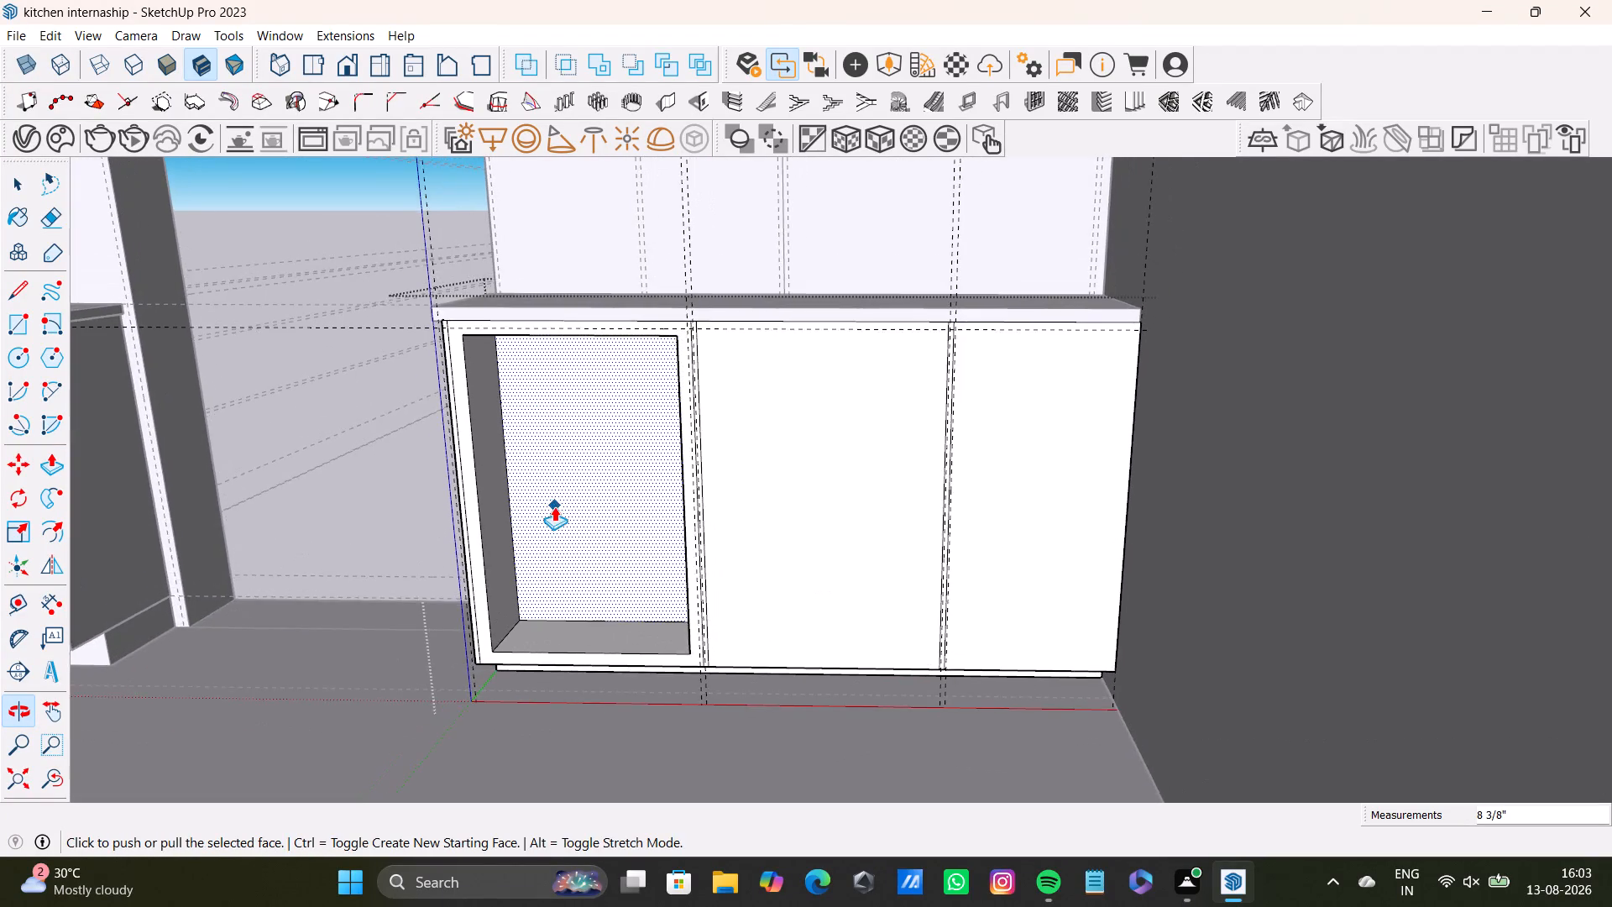
pyautogui.scroll(5, 554, 506)
pyautogui.moveTo(561, 480); pyautogui.dragTo(585, 362, button='middle')
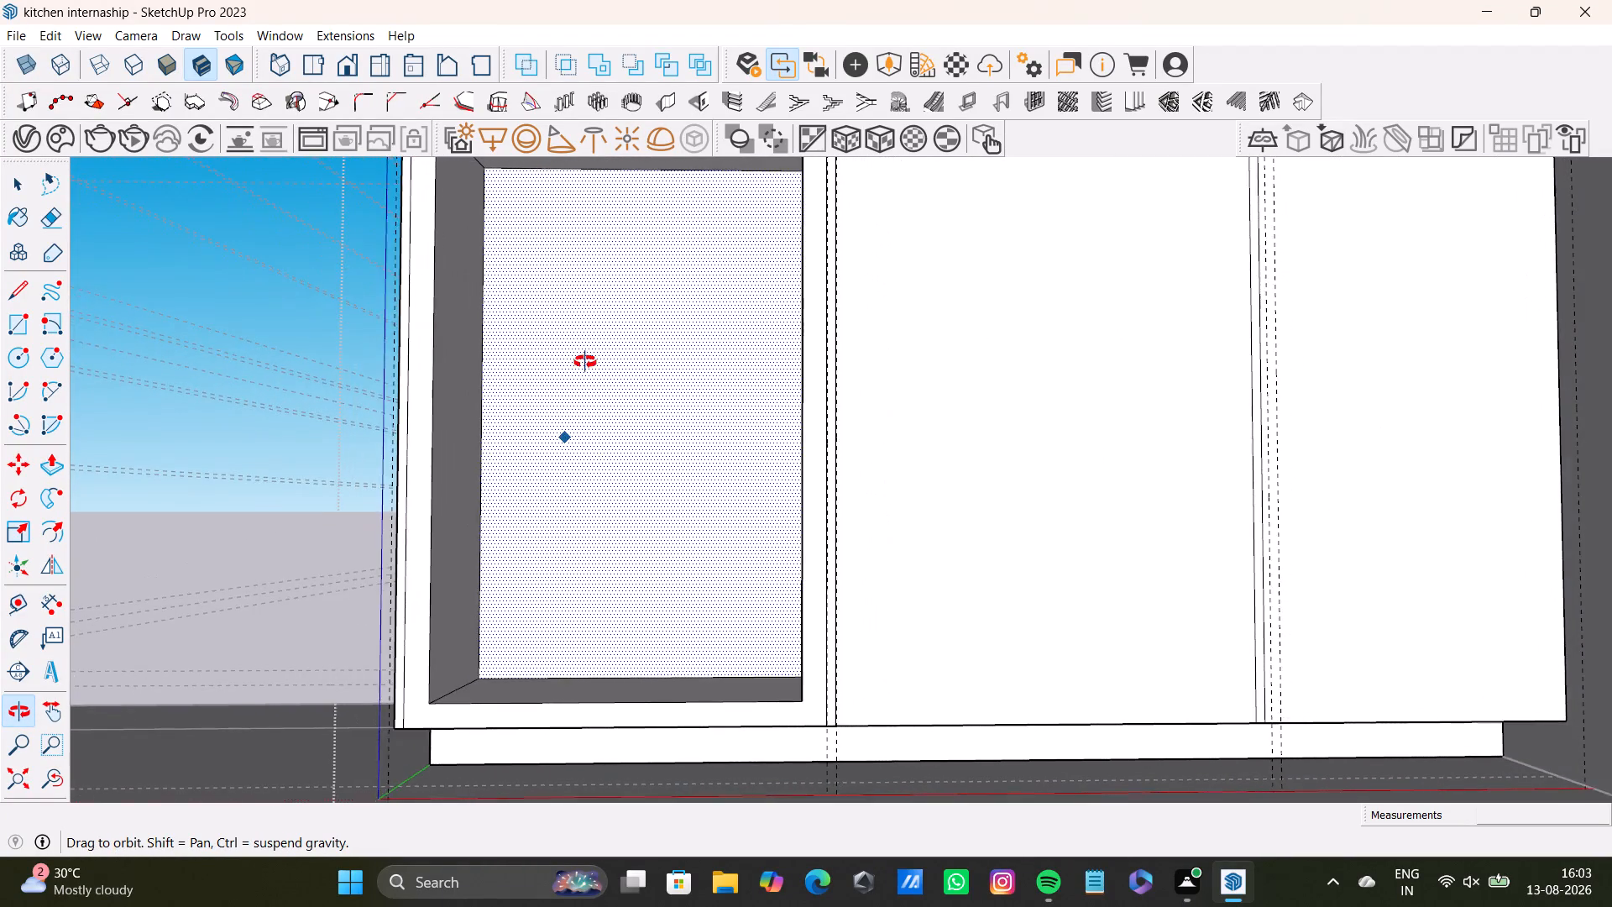
pyautogui.moveTo(585, 362); pyautogui.dragTo(412, 528, button='middle')
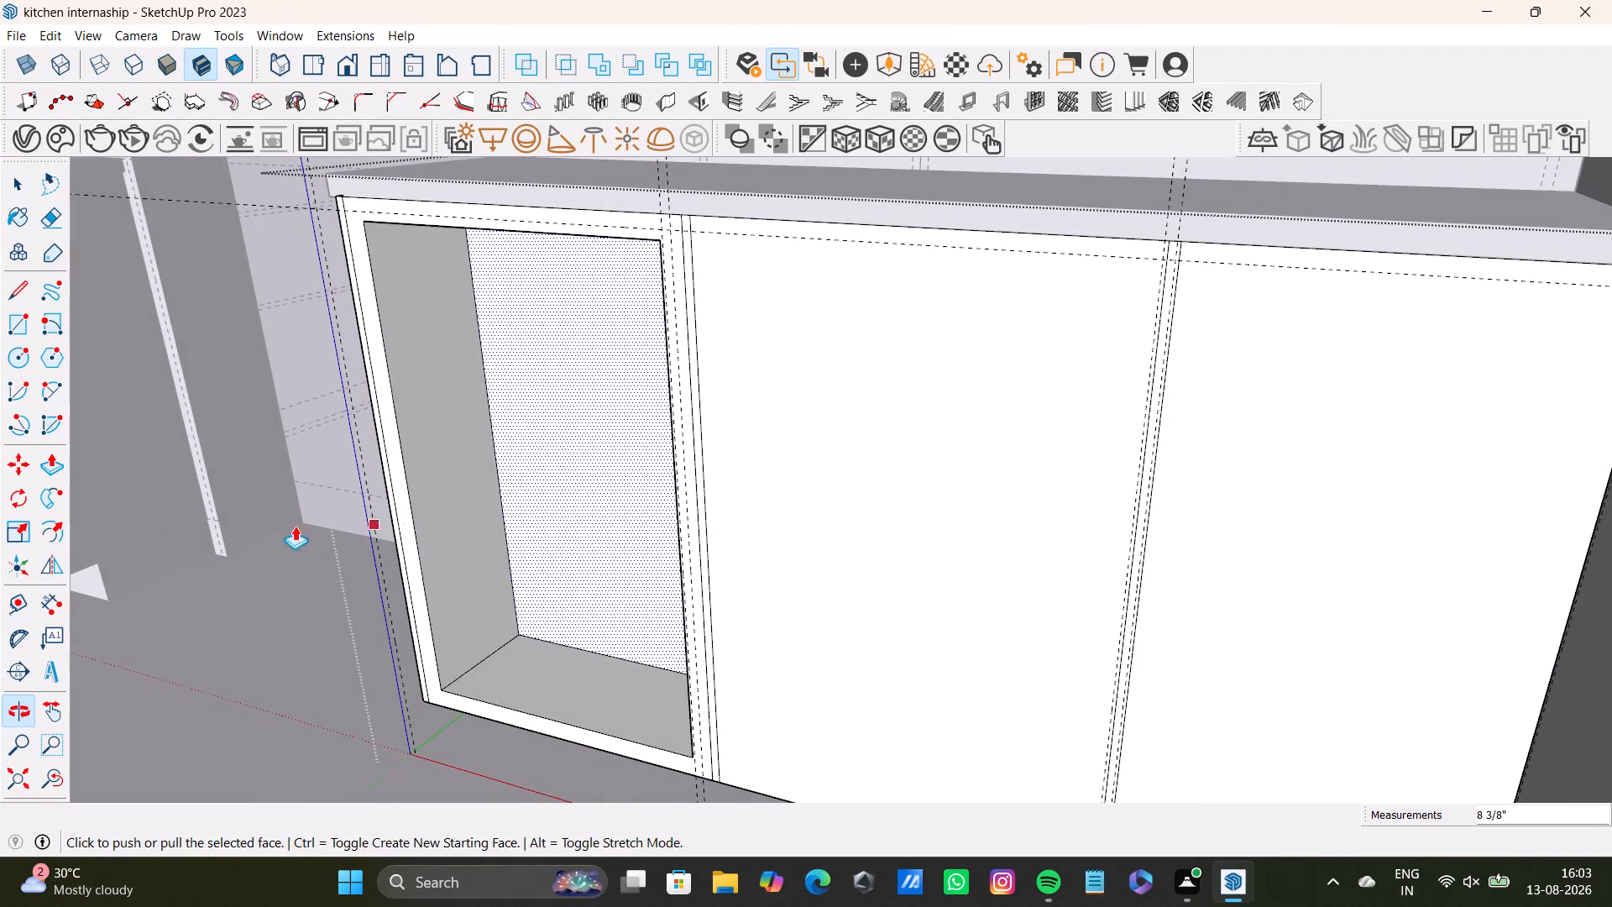
pyautogui.click(7, 609)
pyautogui.scroll(3, 524, 717)
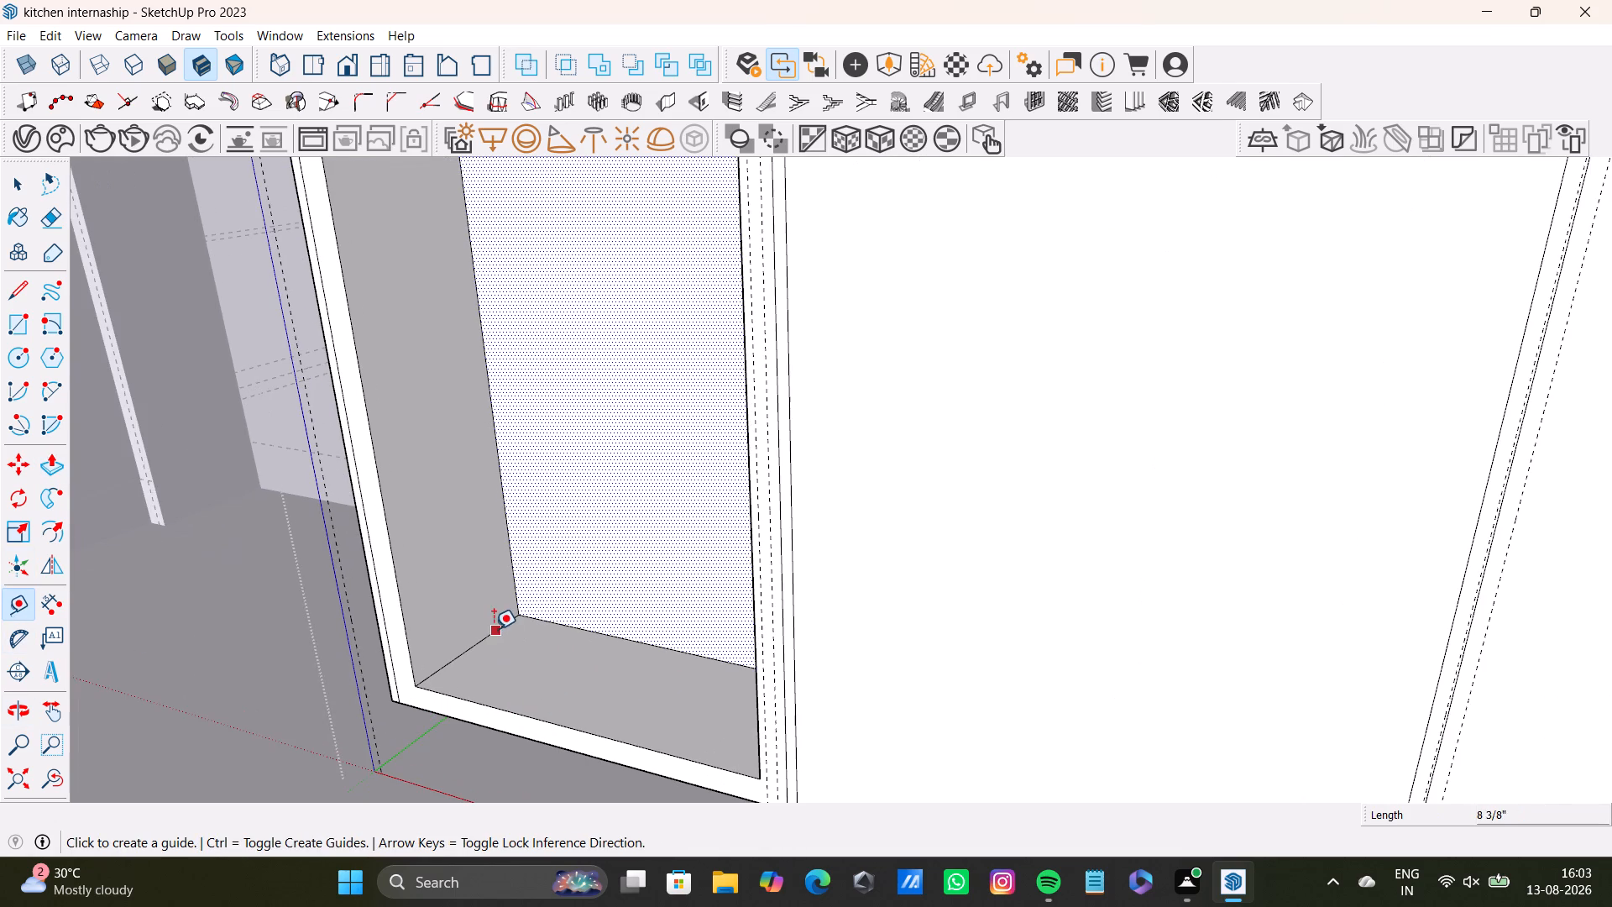
pyautogui.click(490, 628)
pyautogui.scroll(-2, 419, 359)
pyautogui.moveTo(432, 354); pyautogui.dragTo(432, 354, button='middle')
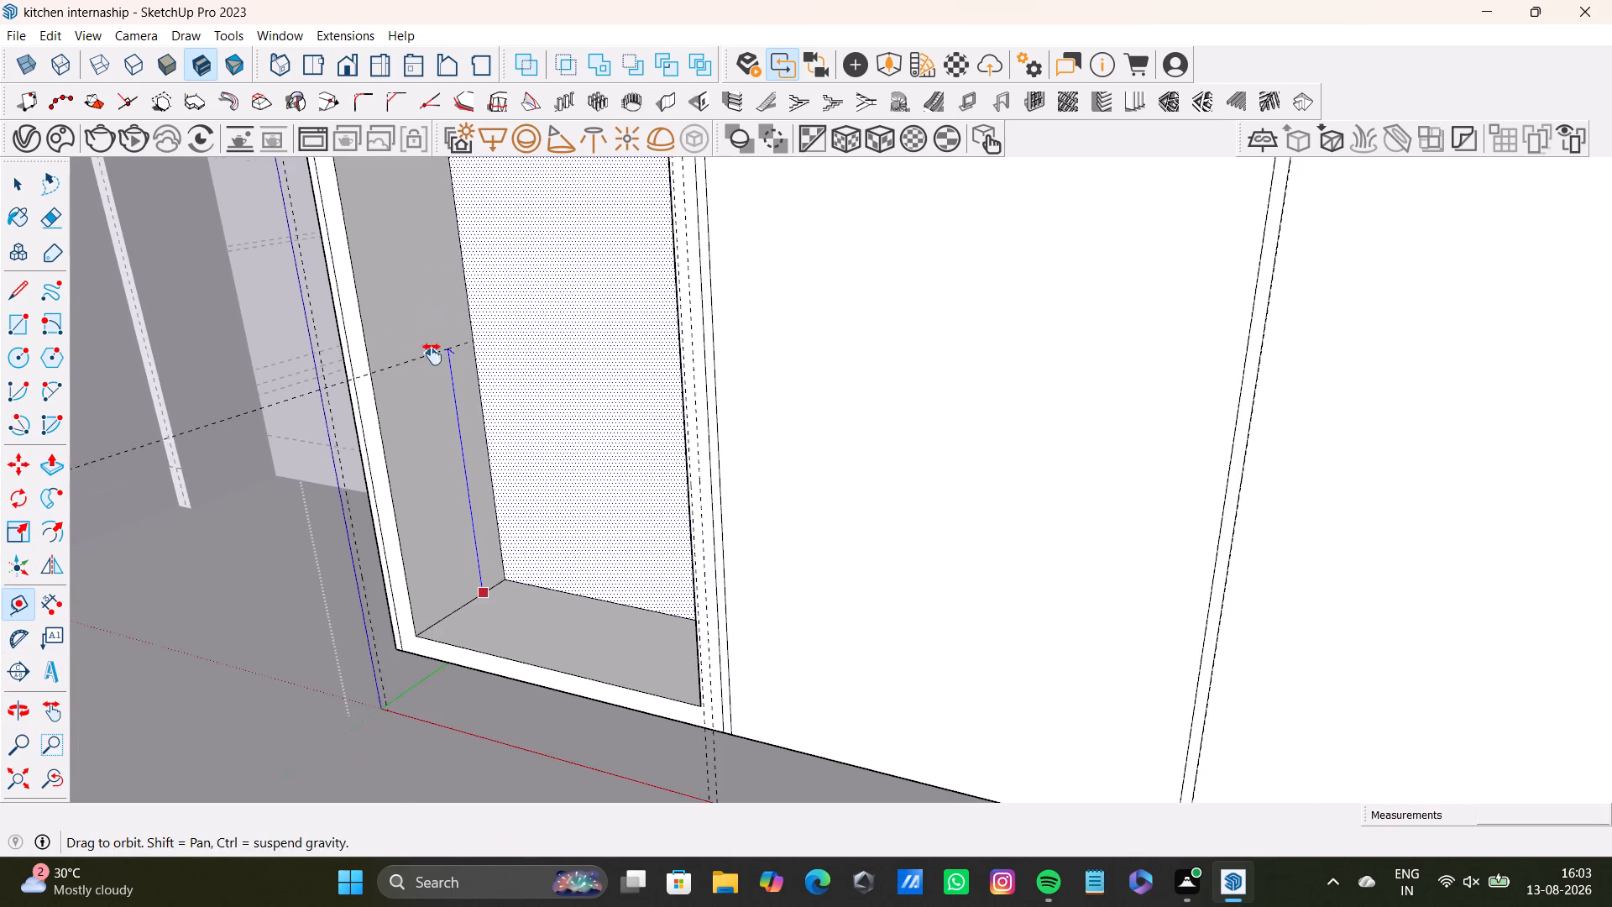
pyautogui.moveTo(432, 354); pyautogui.dragTo(516, 620, button='middle')
pyautogui.moveTo(479, 442); pyautogui.dragTo(503, 296, button='middle')
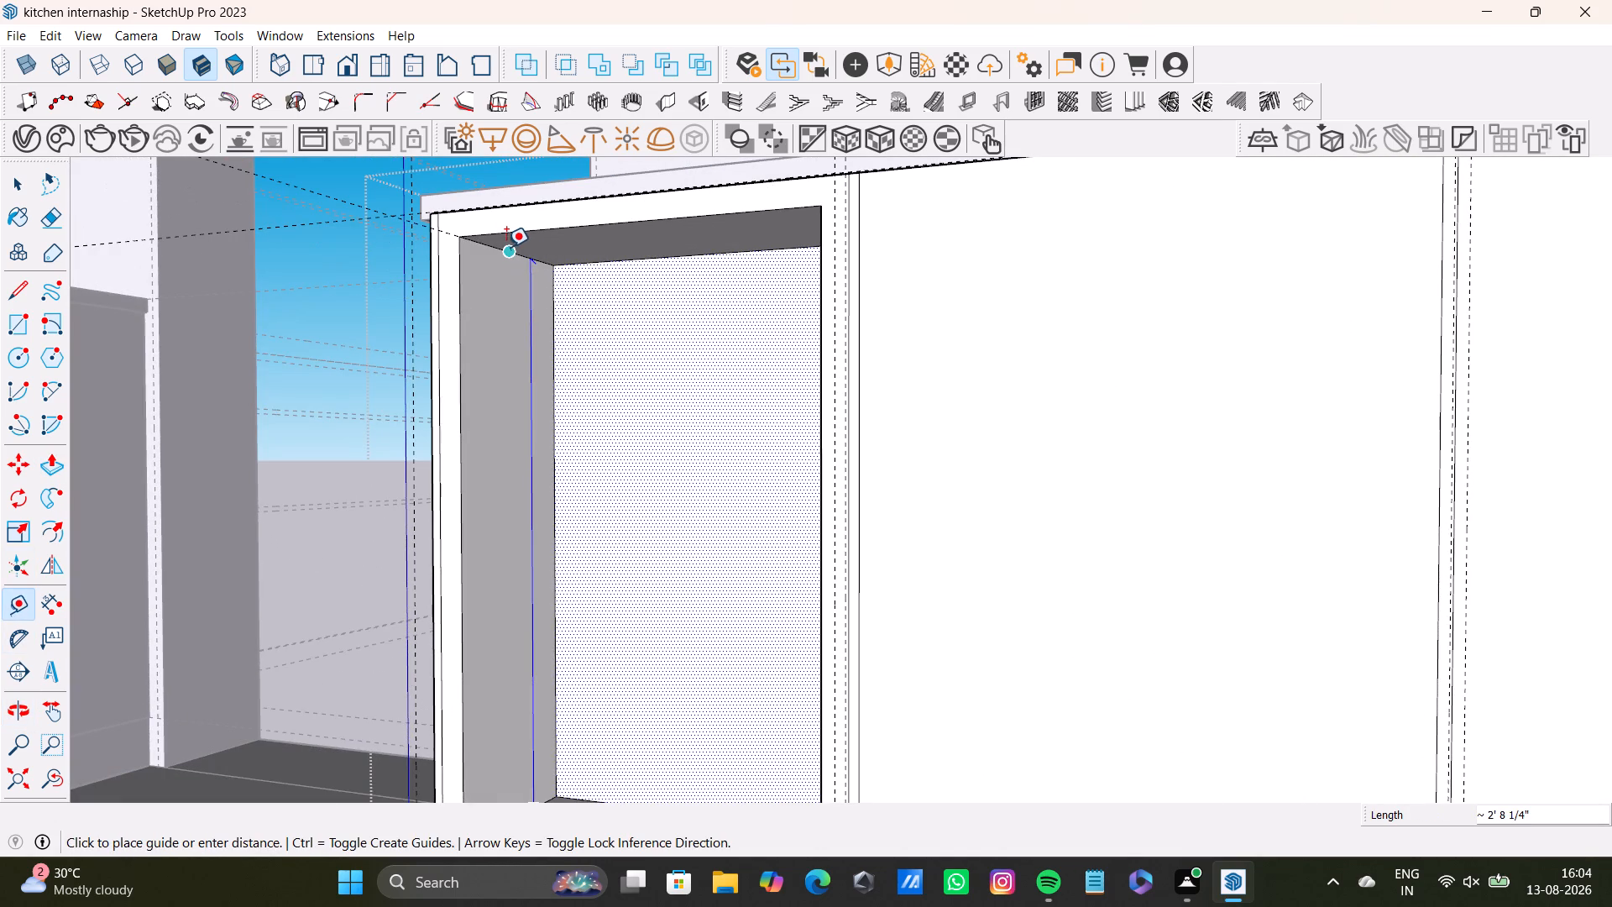
pyautogui.scroll(-3, 528, 453)
pyautogui.keyDown('shift'); pyautogui.moveTo(533, 445); pyautogui.dragTo(562, 324, button='middle'); pyautogui.keyUp('shift')
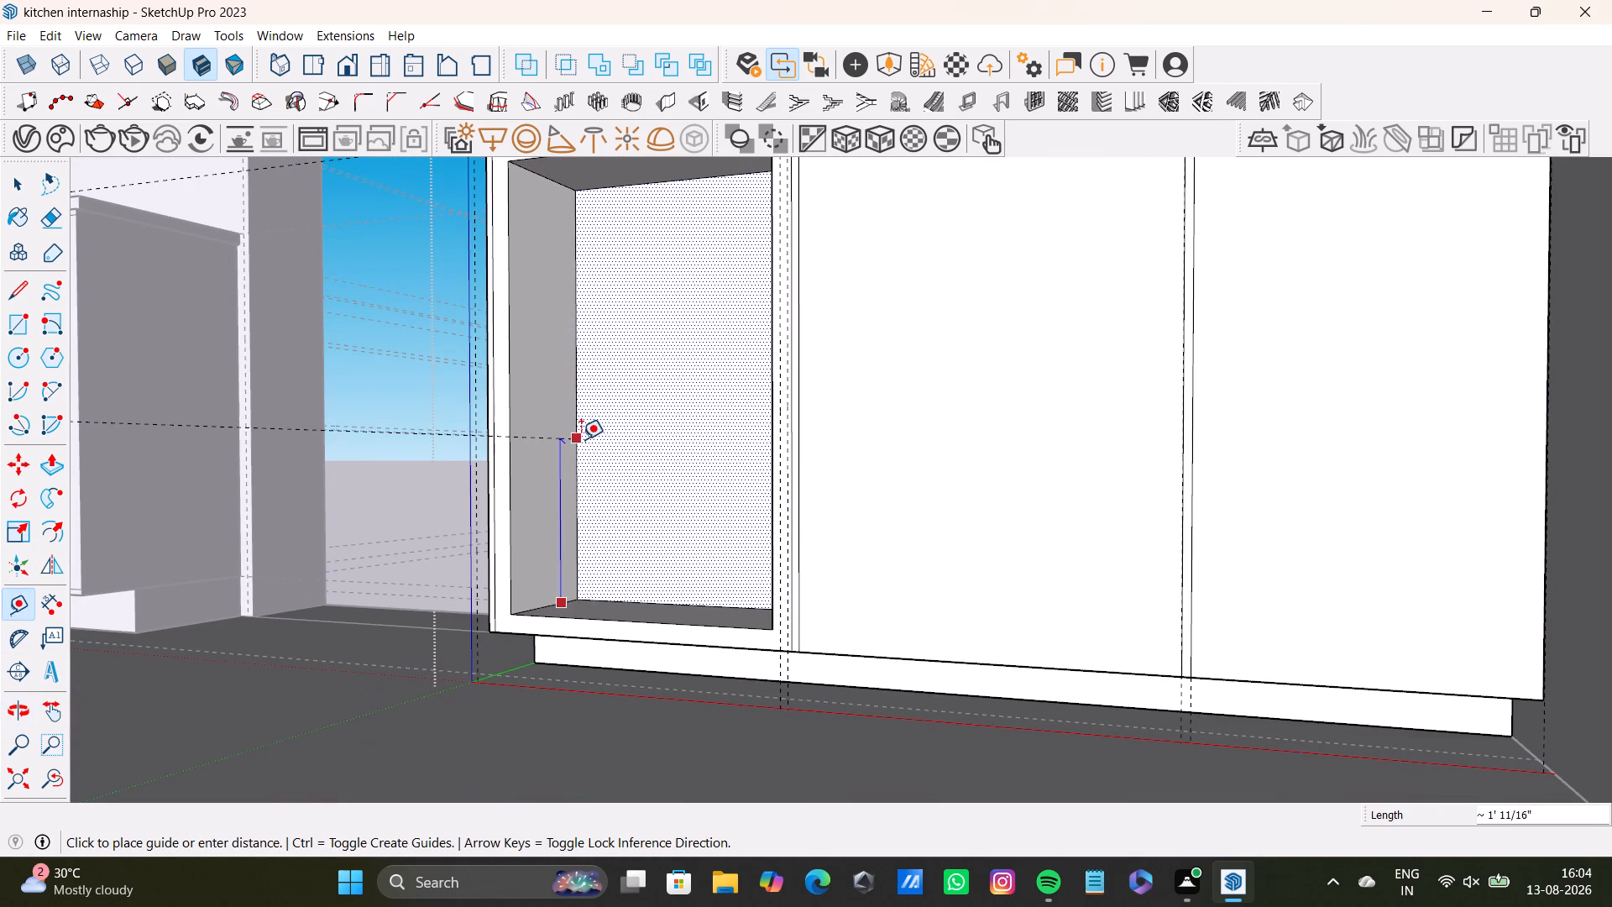
pyautogui.click(582, 394)
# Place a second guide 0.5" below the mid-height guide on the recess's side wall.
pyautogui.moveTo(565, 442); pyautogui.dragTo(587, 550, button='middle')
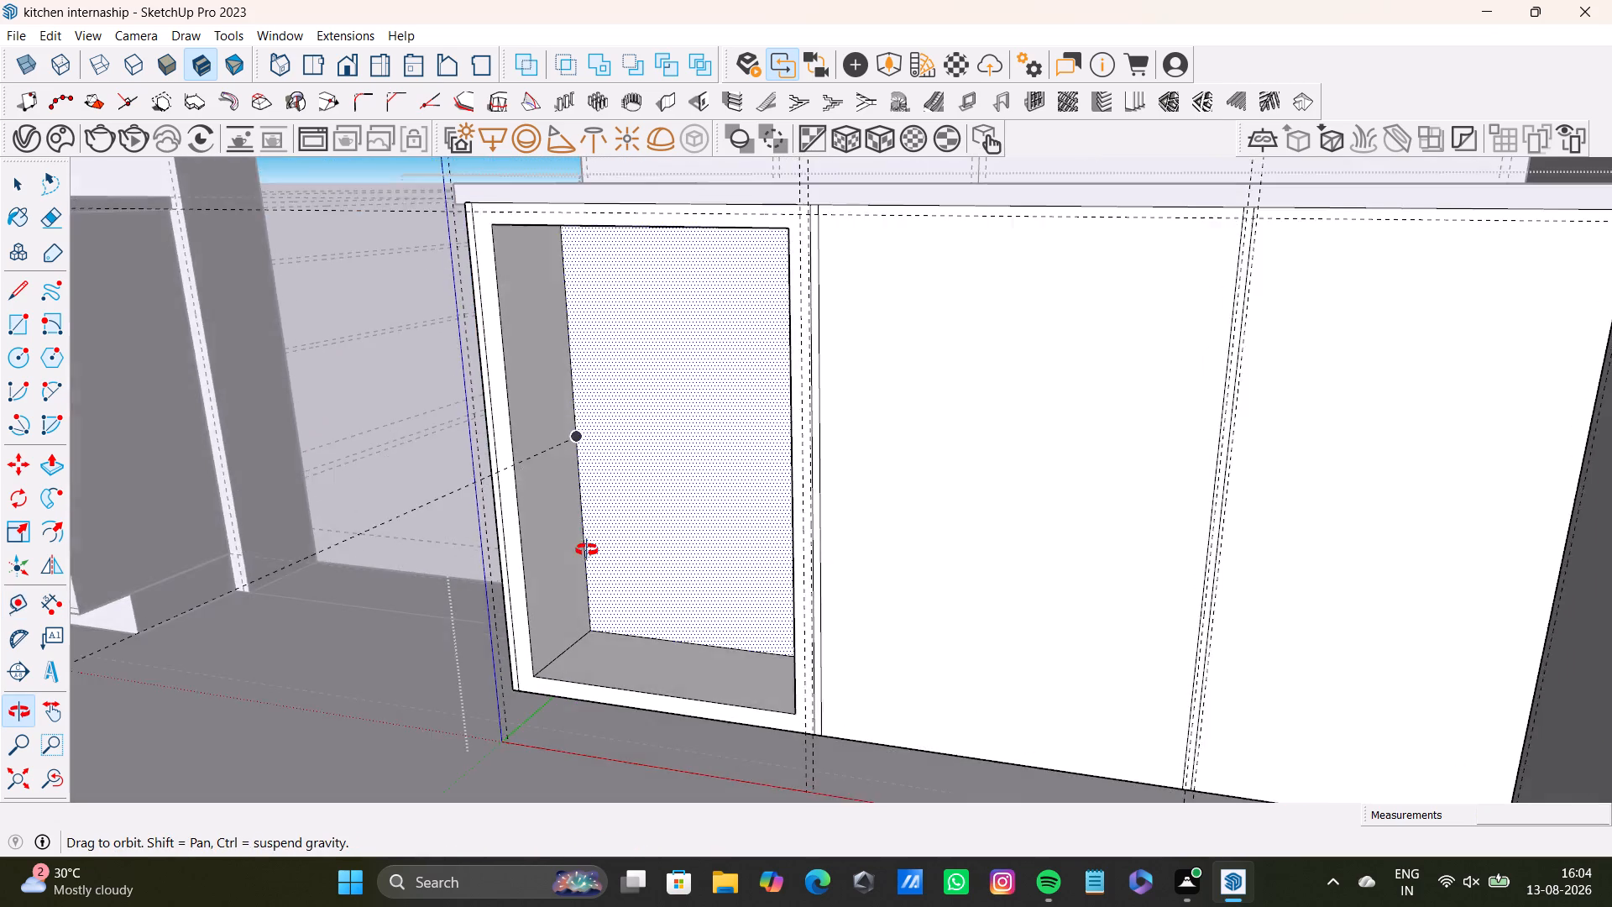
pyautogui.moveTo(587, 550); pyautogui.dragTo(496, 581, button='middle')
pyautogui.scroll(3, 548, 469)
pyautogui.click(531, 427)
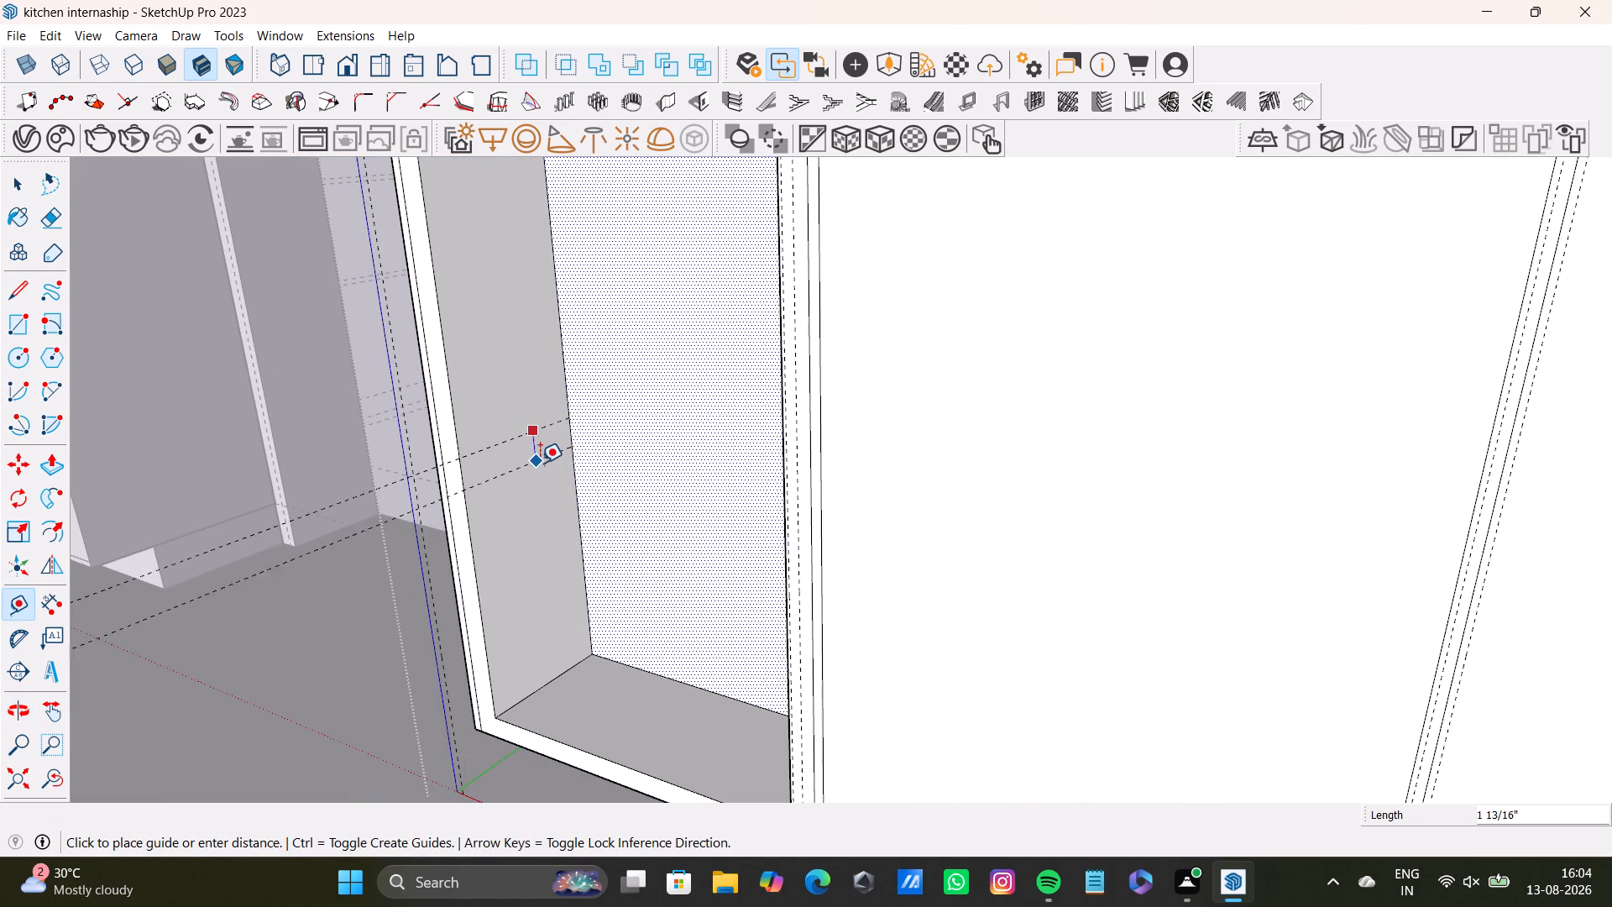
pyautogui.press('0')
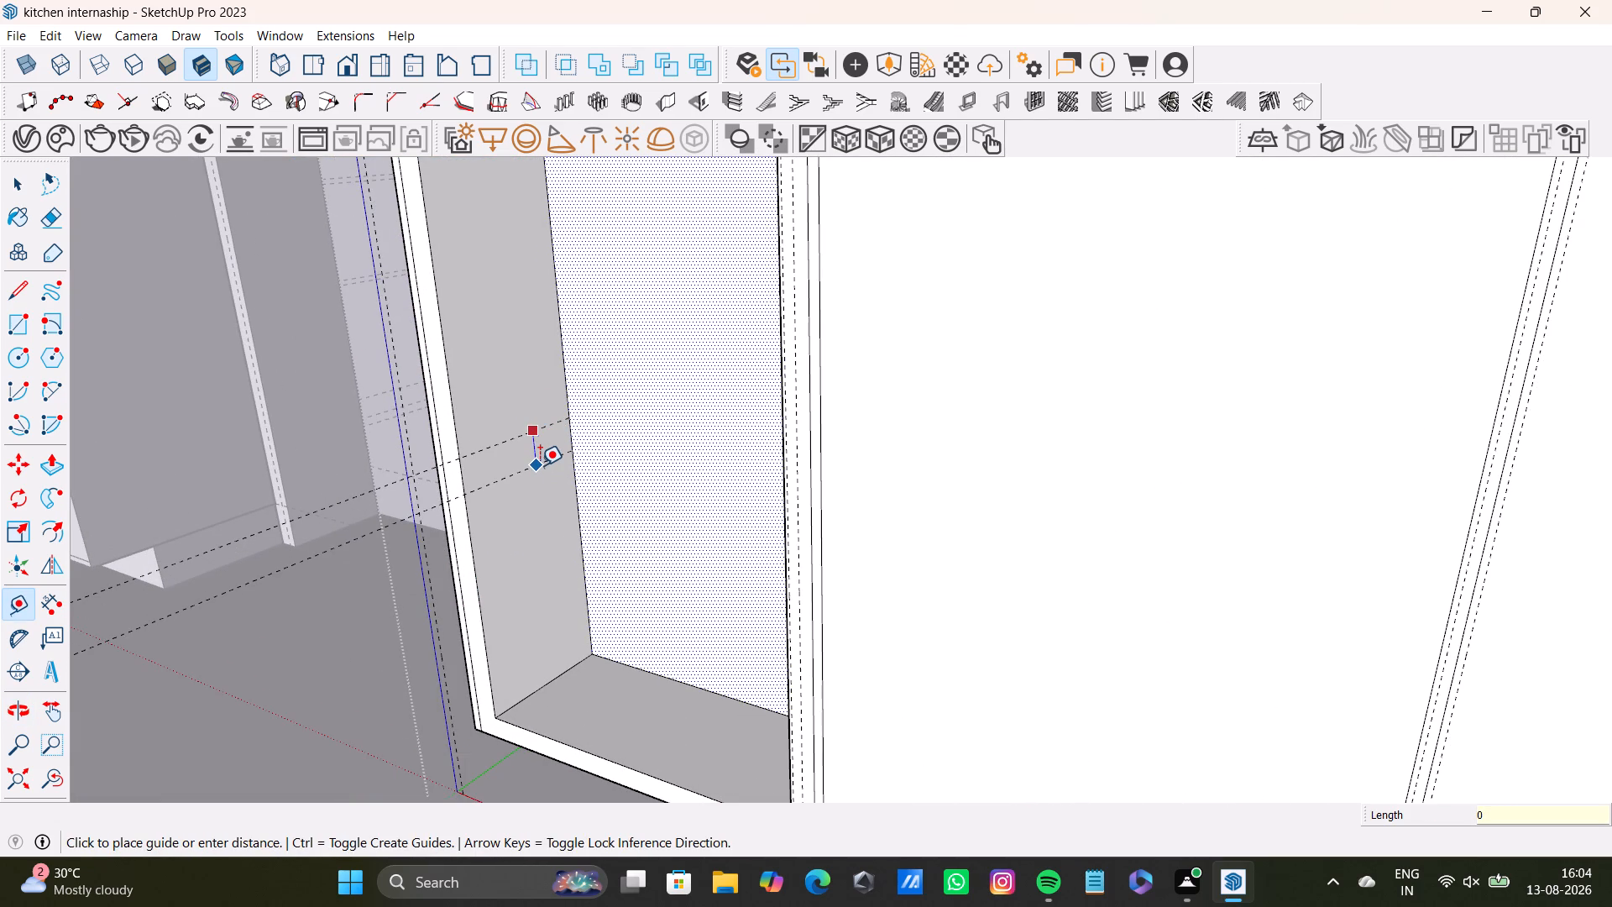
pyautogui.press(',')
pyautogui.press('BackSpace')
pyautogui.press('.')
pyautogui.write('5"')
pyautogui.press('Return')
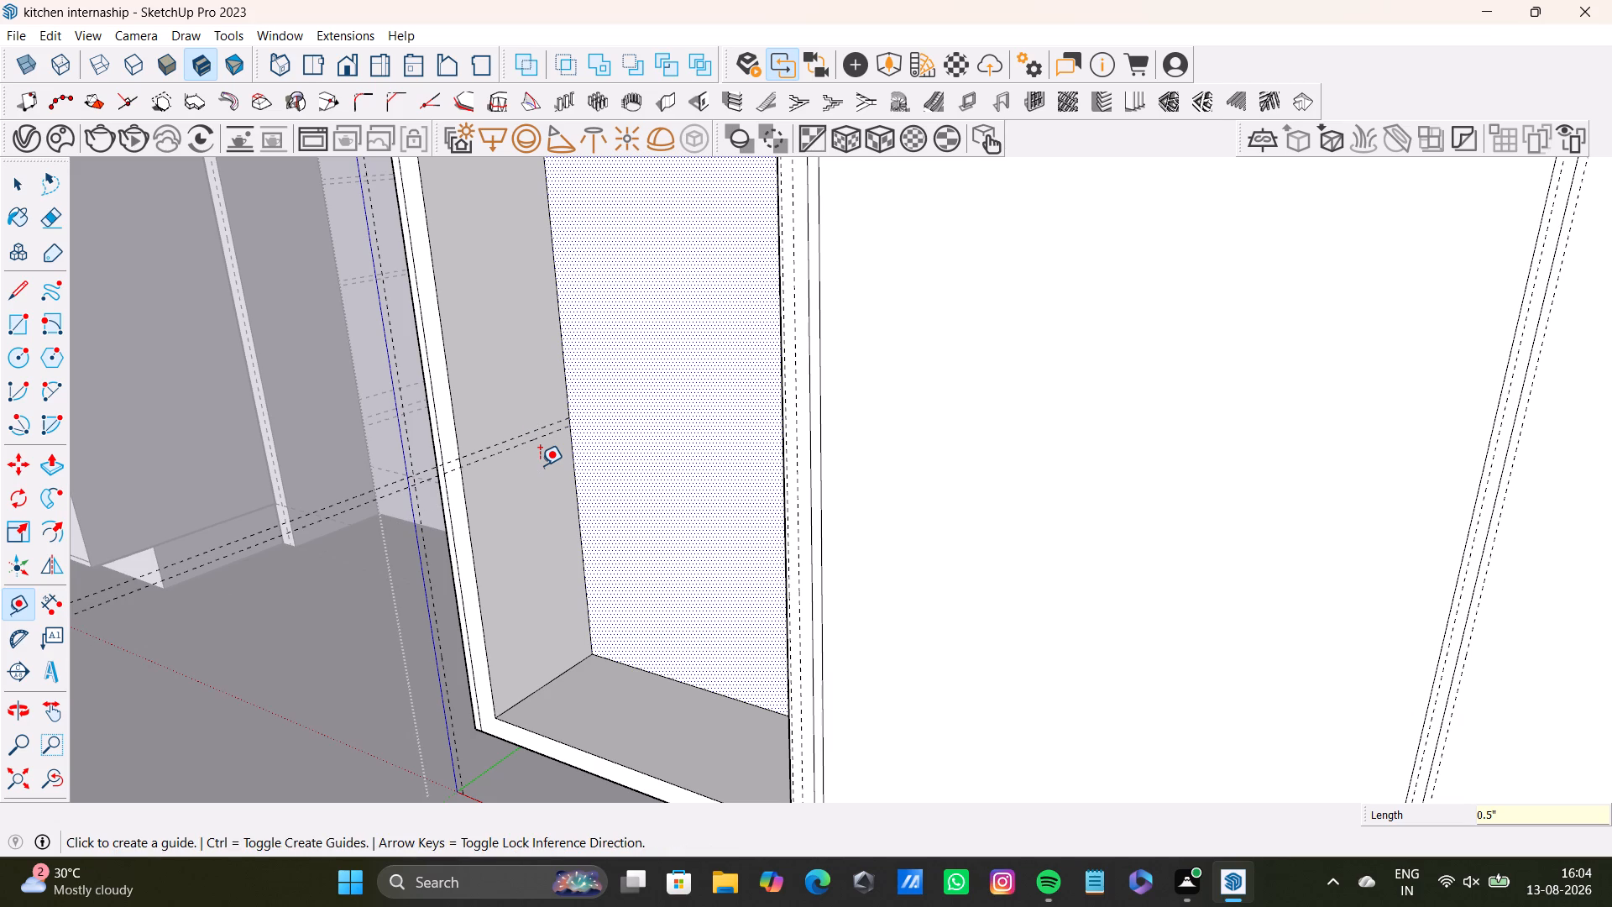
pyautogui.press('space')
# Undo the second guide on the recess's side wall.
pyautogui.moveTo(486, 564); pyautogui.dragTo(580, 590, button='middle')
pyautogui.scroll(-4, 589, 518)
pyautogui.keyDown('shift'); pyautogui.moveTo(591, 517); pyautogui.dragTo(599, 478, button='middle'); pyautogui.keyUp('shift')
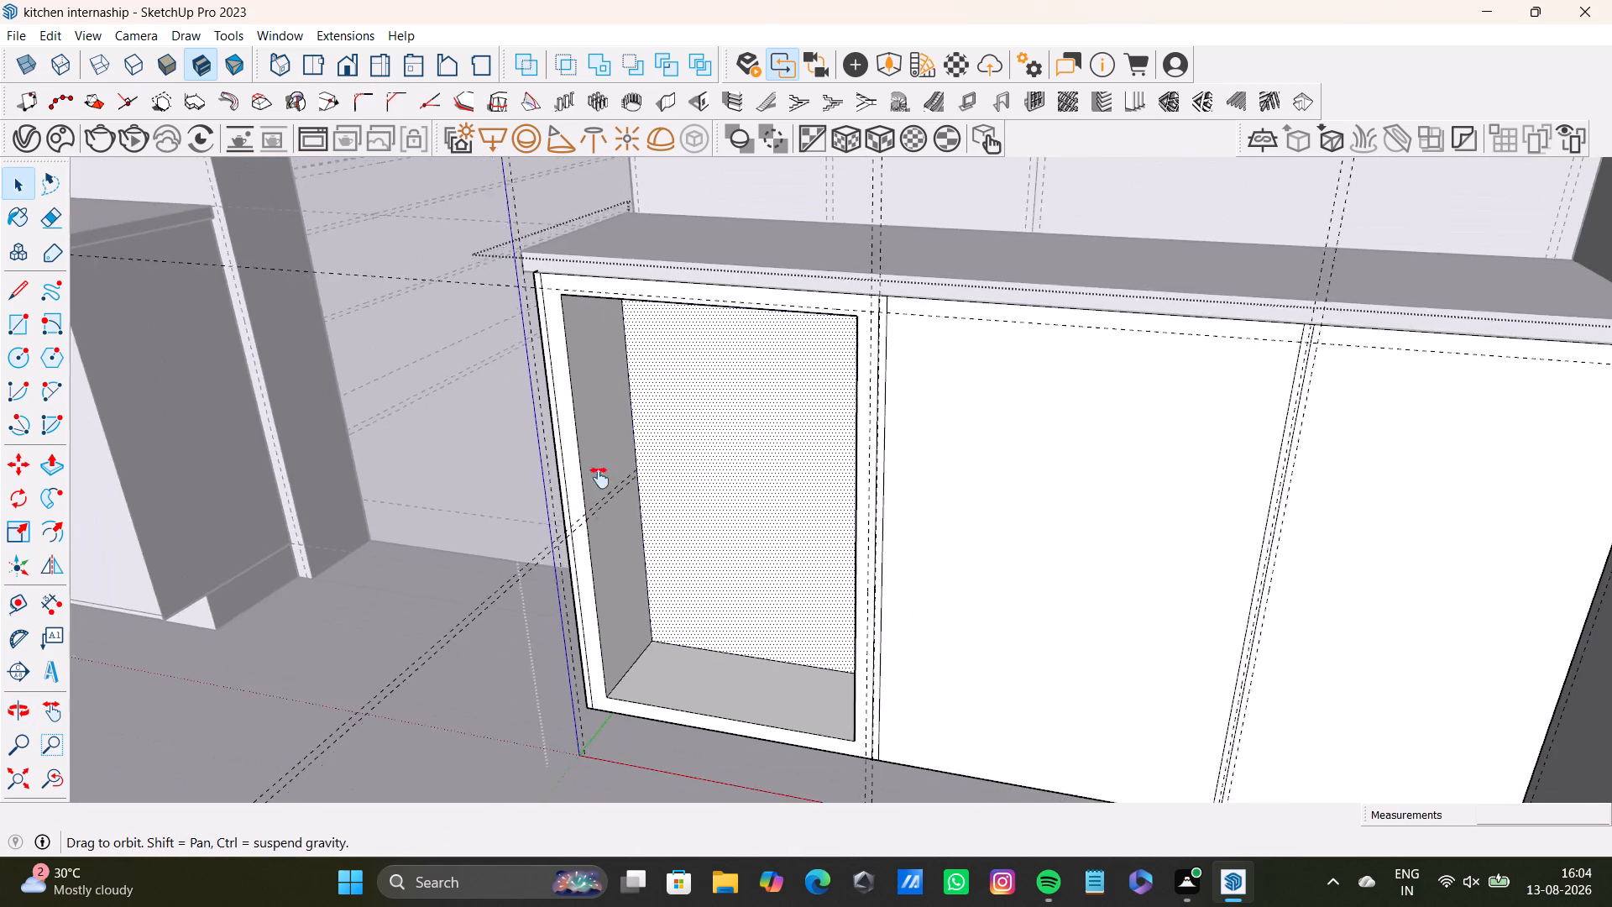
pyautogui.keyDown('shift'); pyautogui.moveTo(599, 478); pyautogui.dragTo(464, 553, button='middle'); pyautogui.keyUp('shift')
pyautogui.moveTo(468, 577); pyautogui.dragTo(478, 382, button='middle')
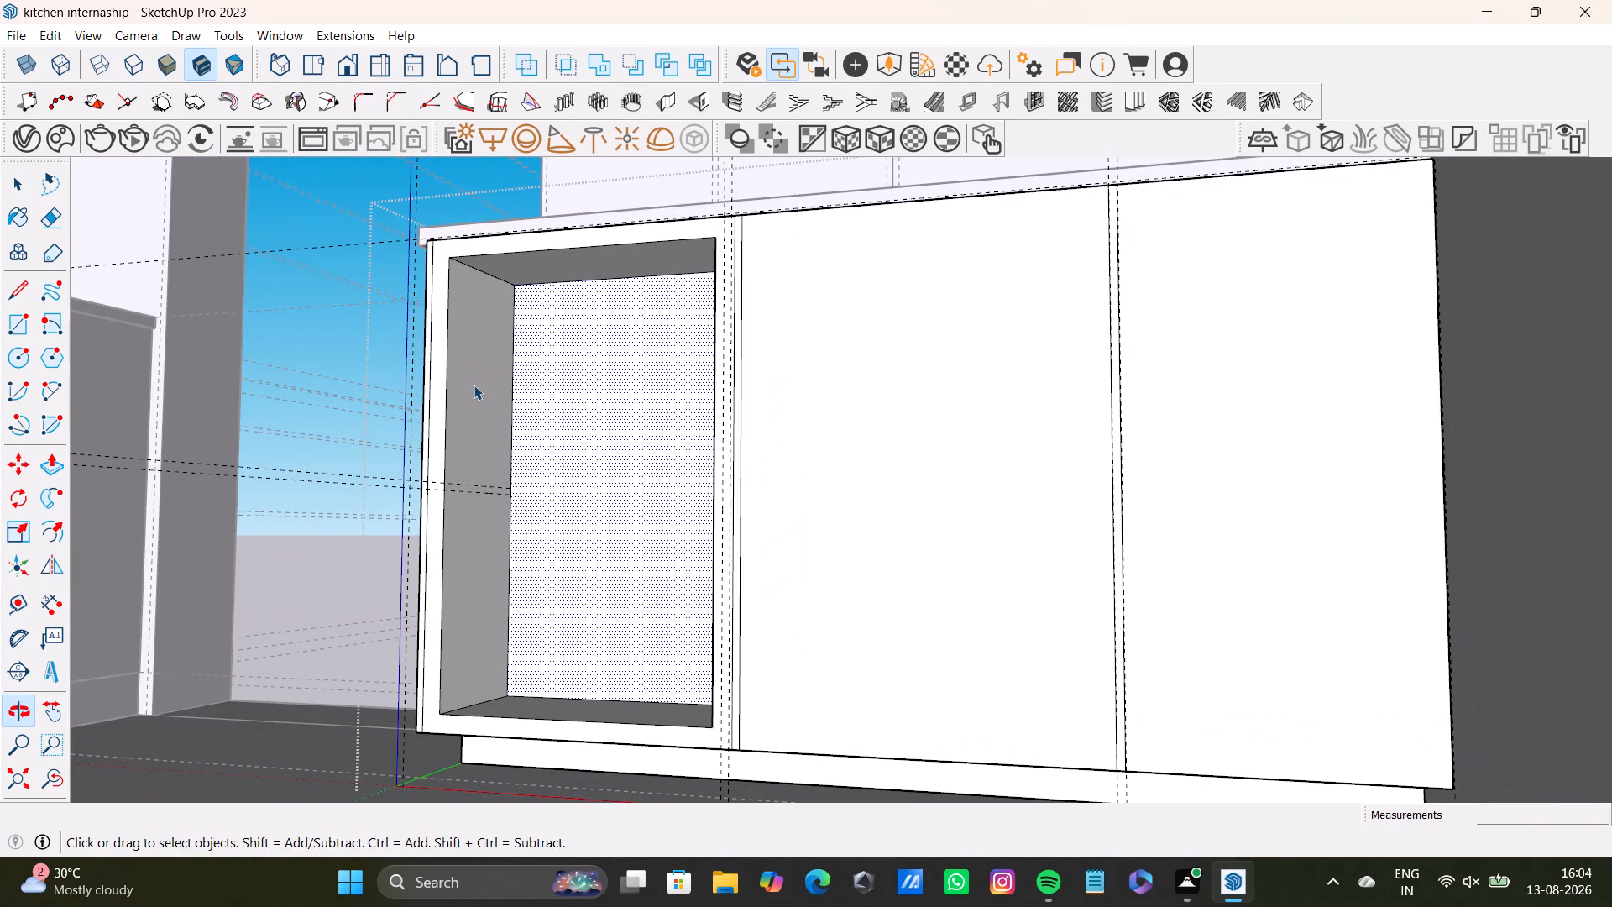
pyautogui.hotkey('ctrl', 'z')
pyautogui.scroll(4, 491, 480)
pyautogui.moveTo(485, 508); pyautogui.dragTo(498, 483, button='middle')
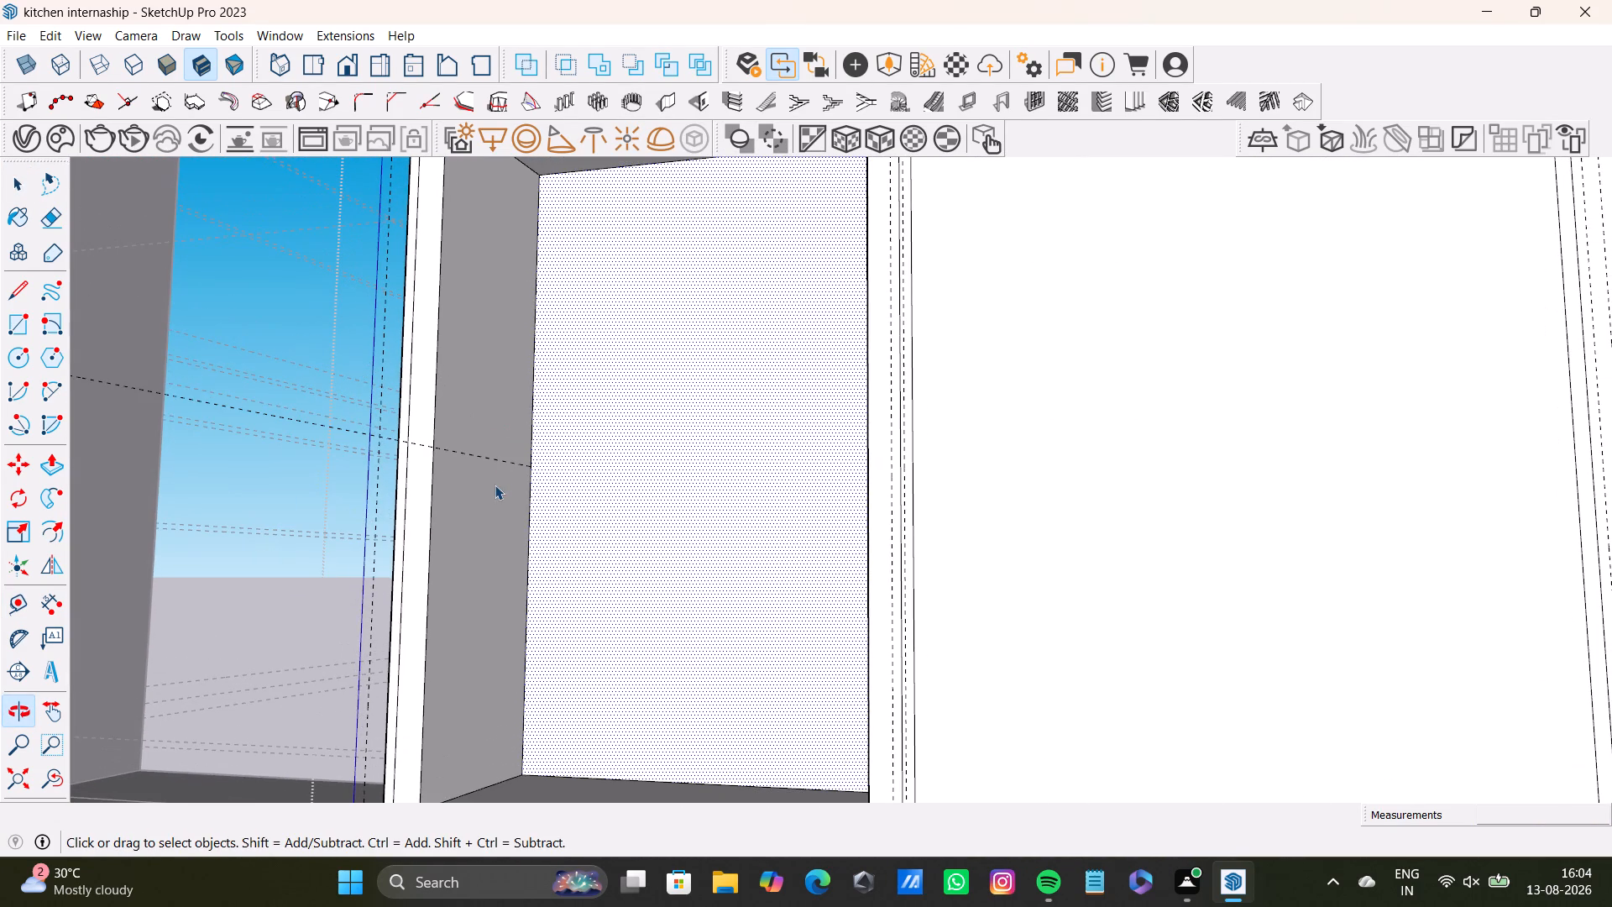
# Place a guide 0.5" above the mid-height guide on the recess's doorway-side wall.
pyautogui.press('t')
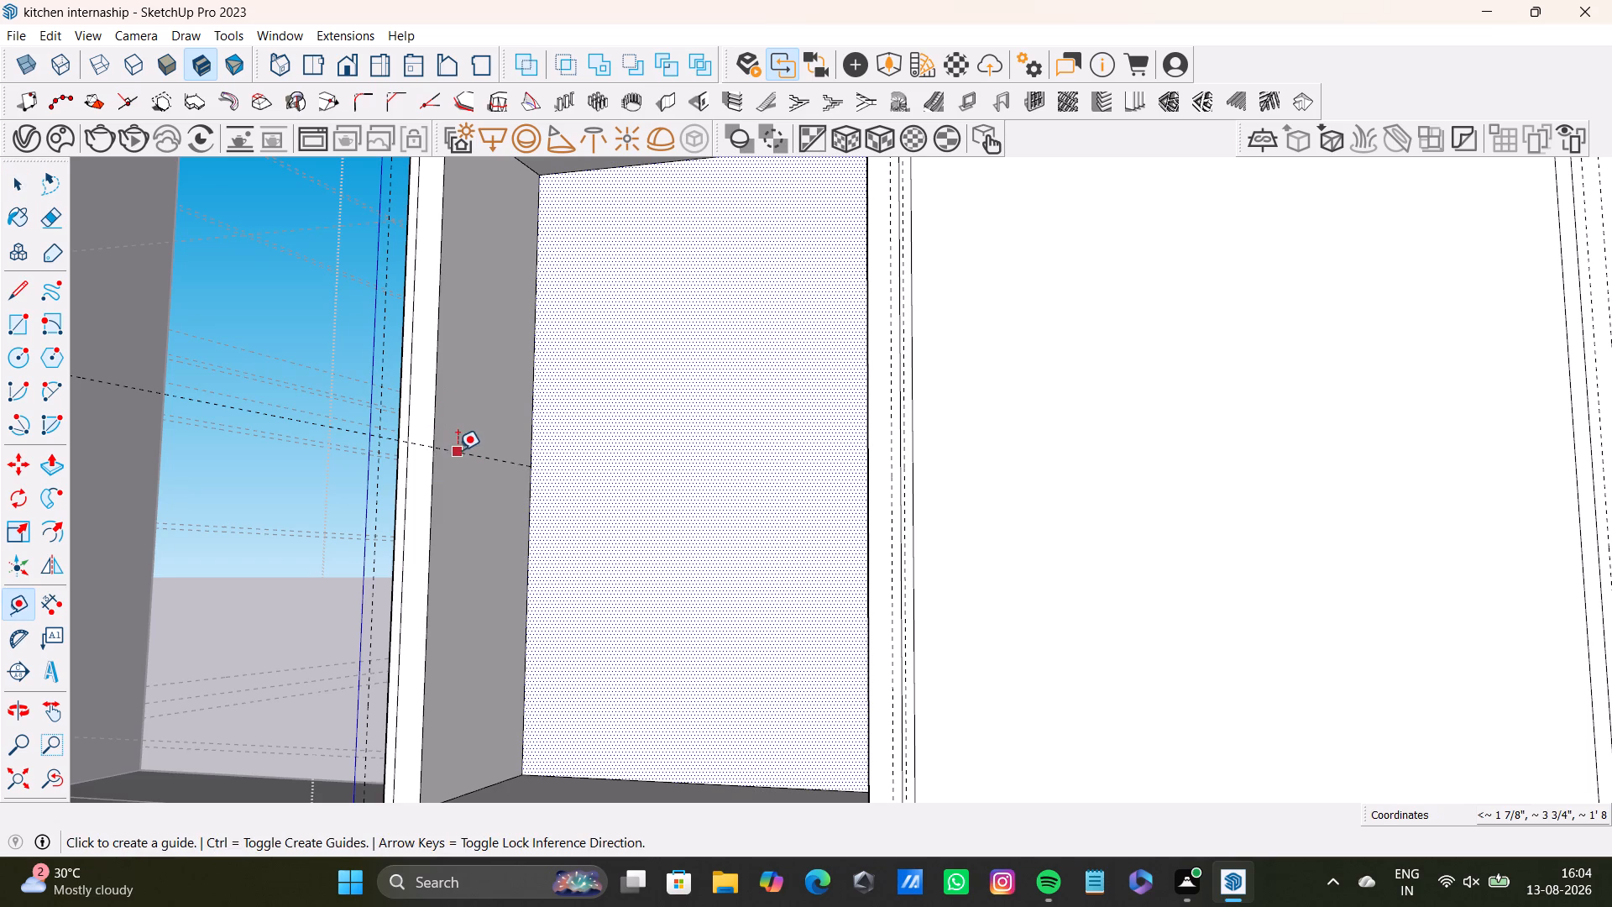
pyautogui.click(464, 450)
pyautogui.write('0.5"')
pyautogui.press('Return')
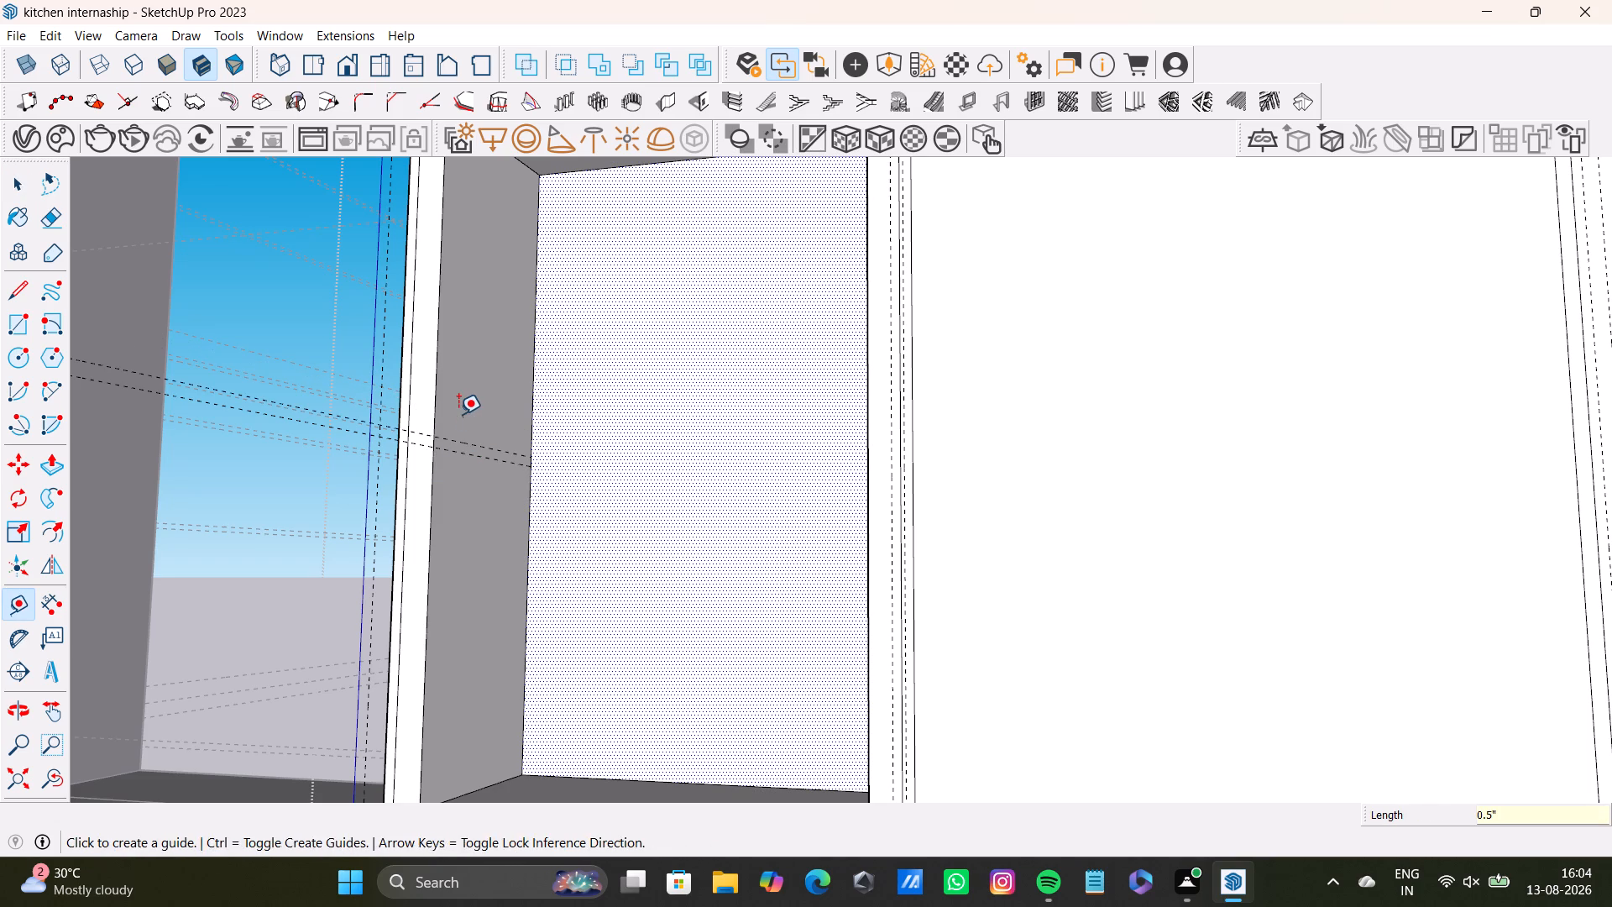
pyautogui.press('space')
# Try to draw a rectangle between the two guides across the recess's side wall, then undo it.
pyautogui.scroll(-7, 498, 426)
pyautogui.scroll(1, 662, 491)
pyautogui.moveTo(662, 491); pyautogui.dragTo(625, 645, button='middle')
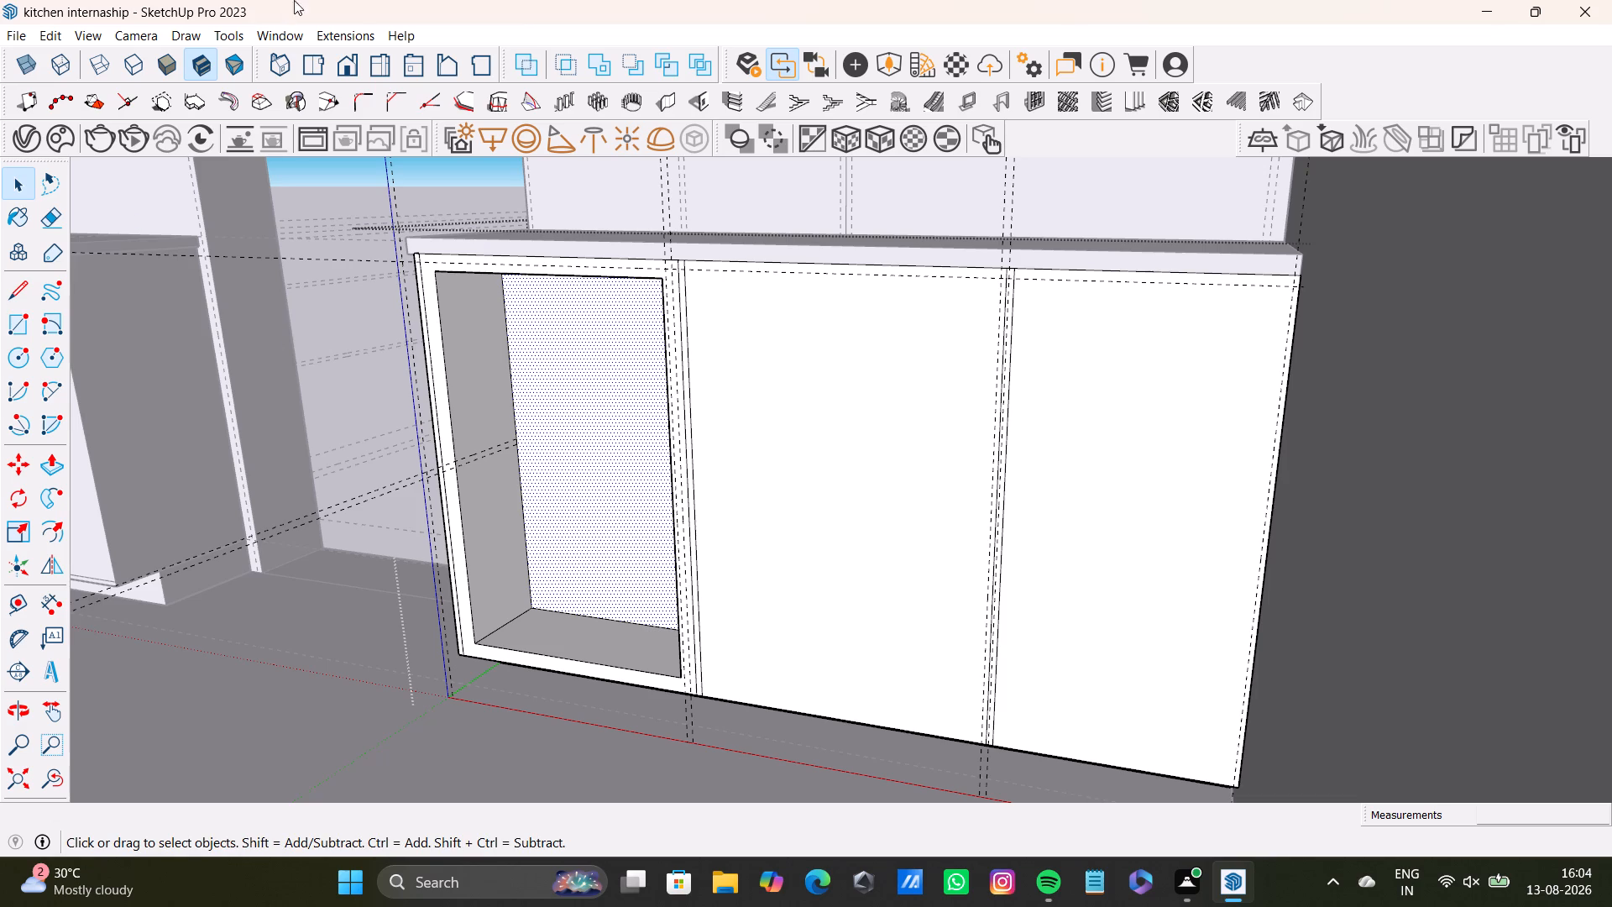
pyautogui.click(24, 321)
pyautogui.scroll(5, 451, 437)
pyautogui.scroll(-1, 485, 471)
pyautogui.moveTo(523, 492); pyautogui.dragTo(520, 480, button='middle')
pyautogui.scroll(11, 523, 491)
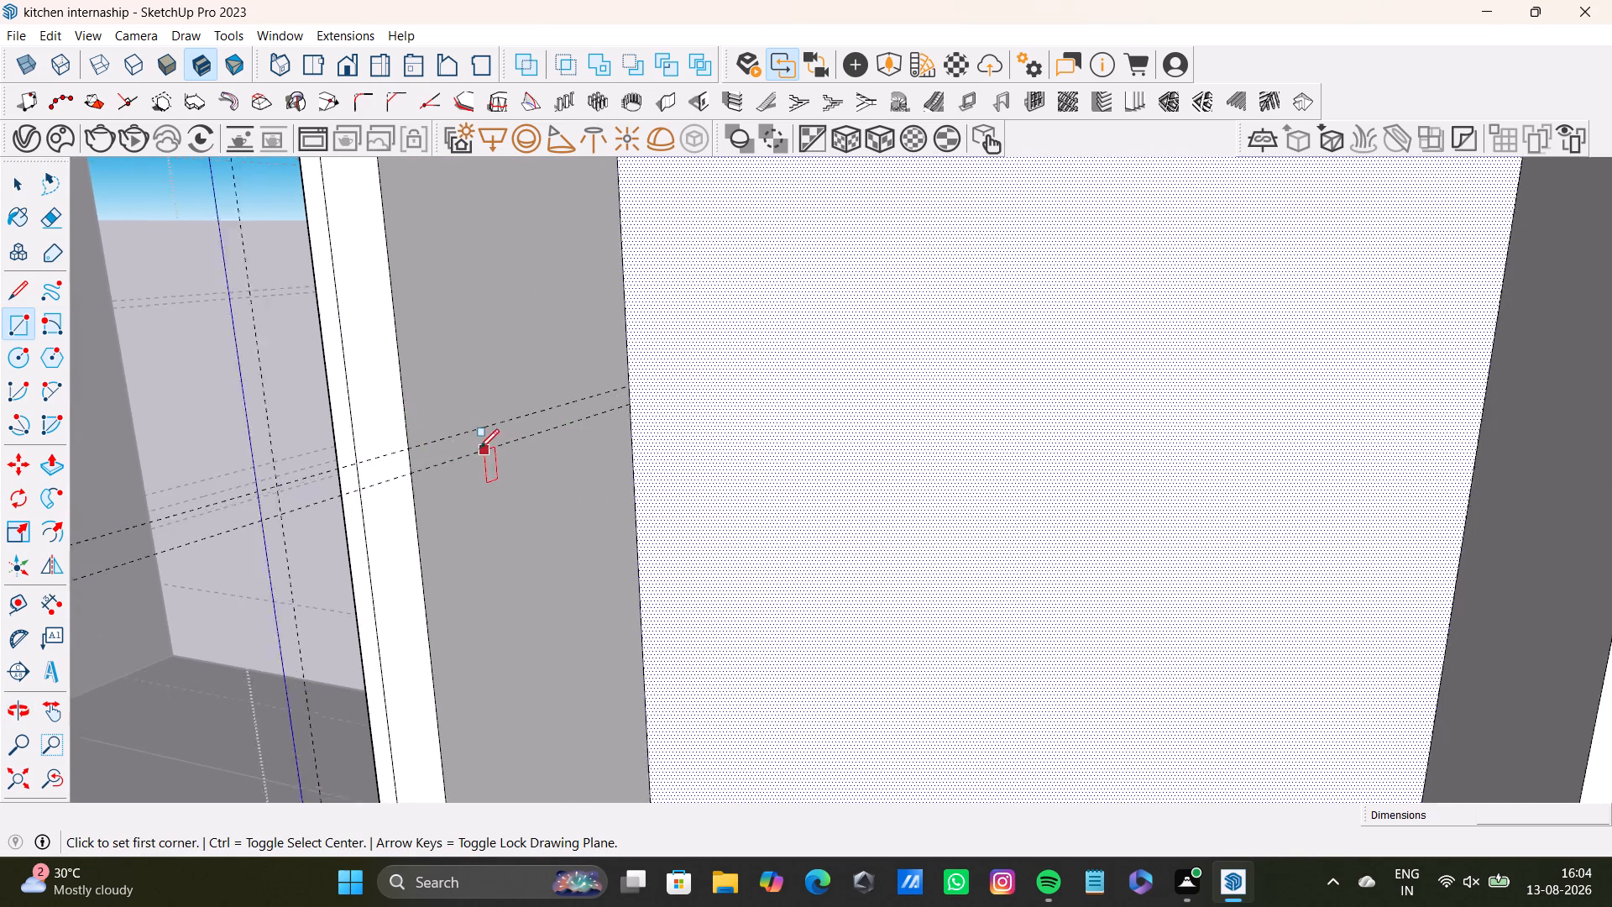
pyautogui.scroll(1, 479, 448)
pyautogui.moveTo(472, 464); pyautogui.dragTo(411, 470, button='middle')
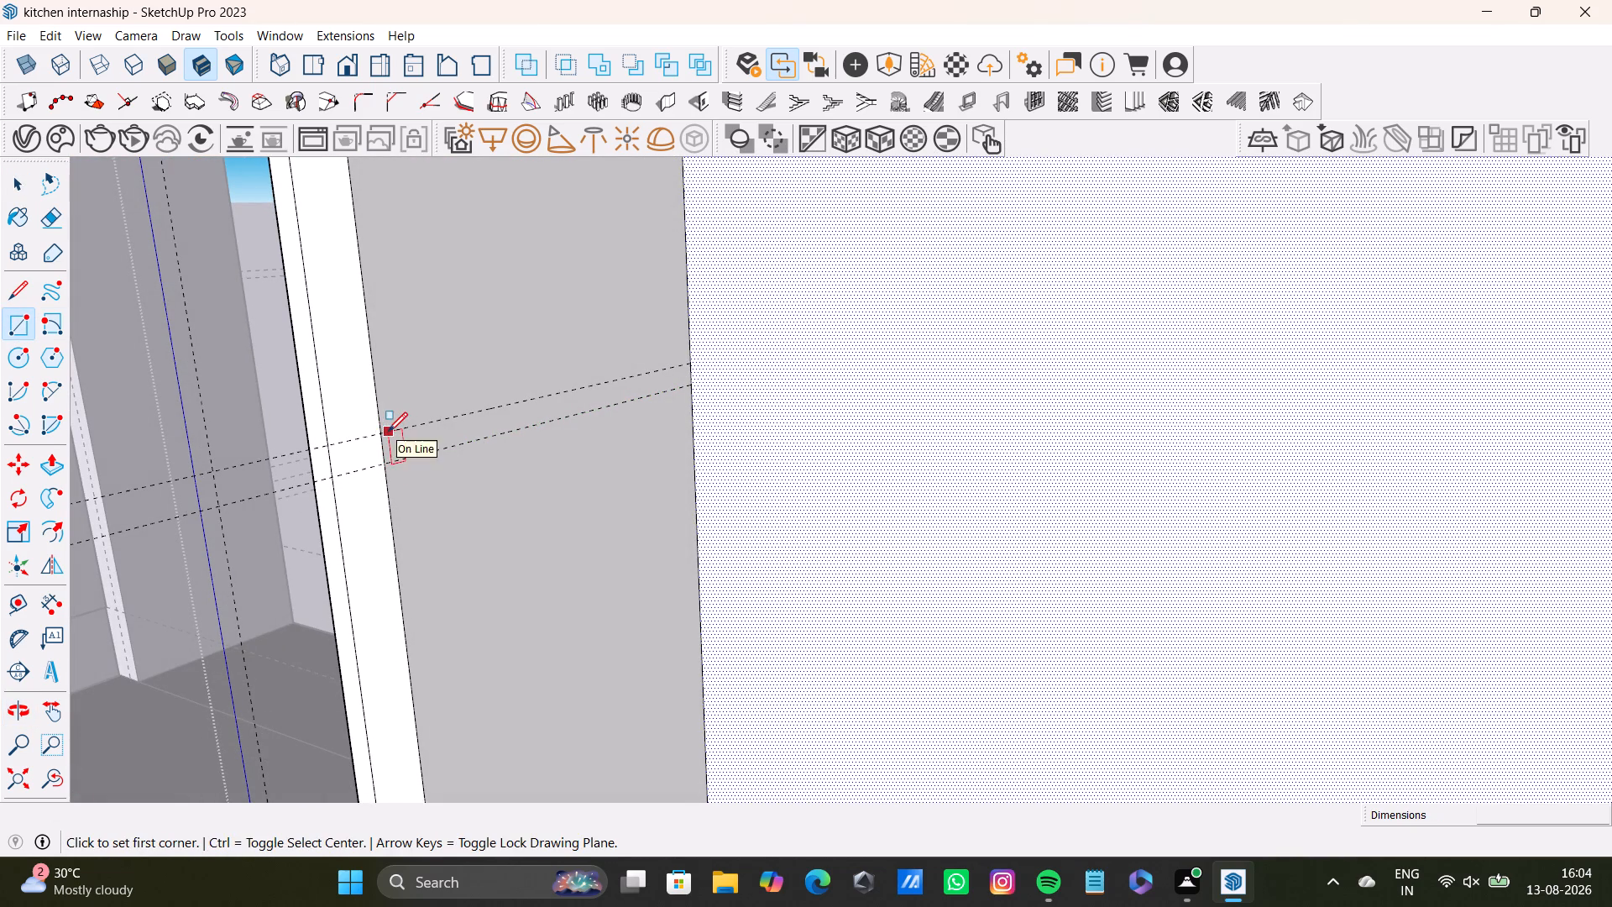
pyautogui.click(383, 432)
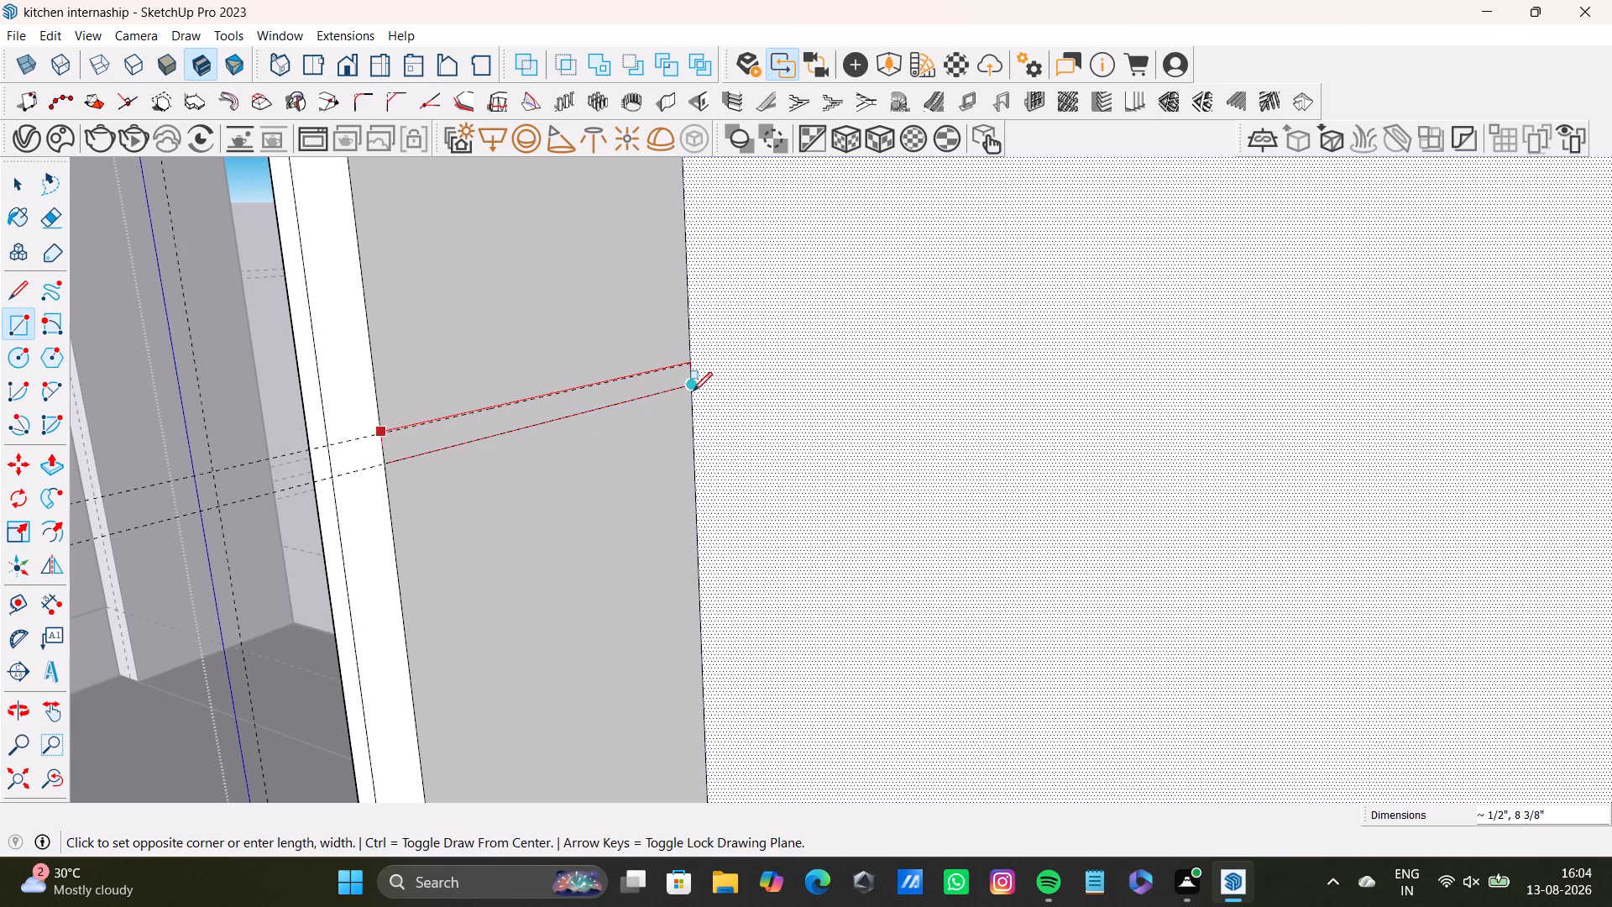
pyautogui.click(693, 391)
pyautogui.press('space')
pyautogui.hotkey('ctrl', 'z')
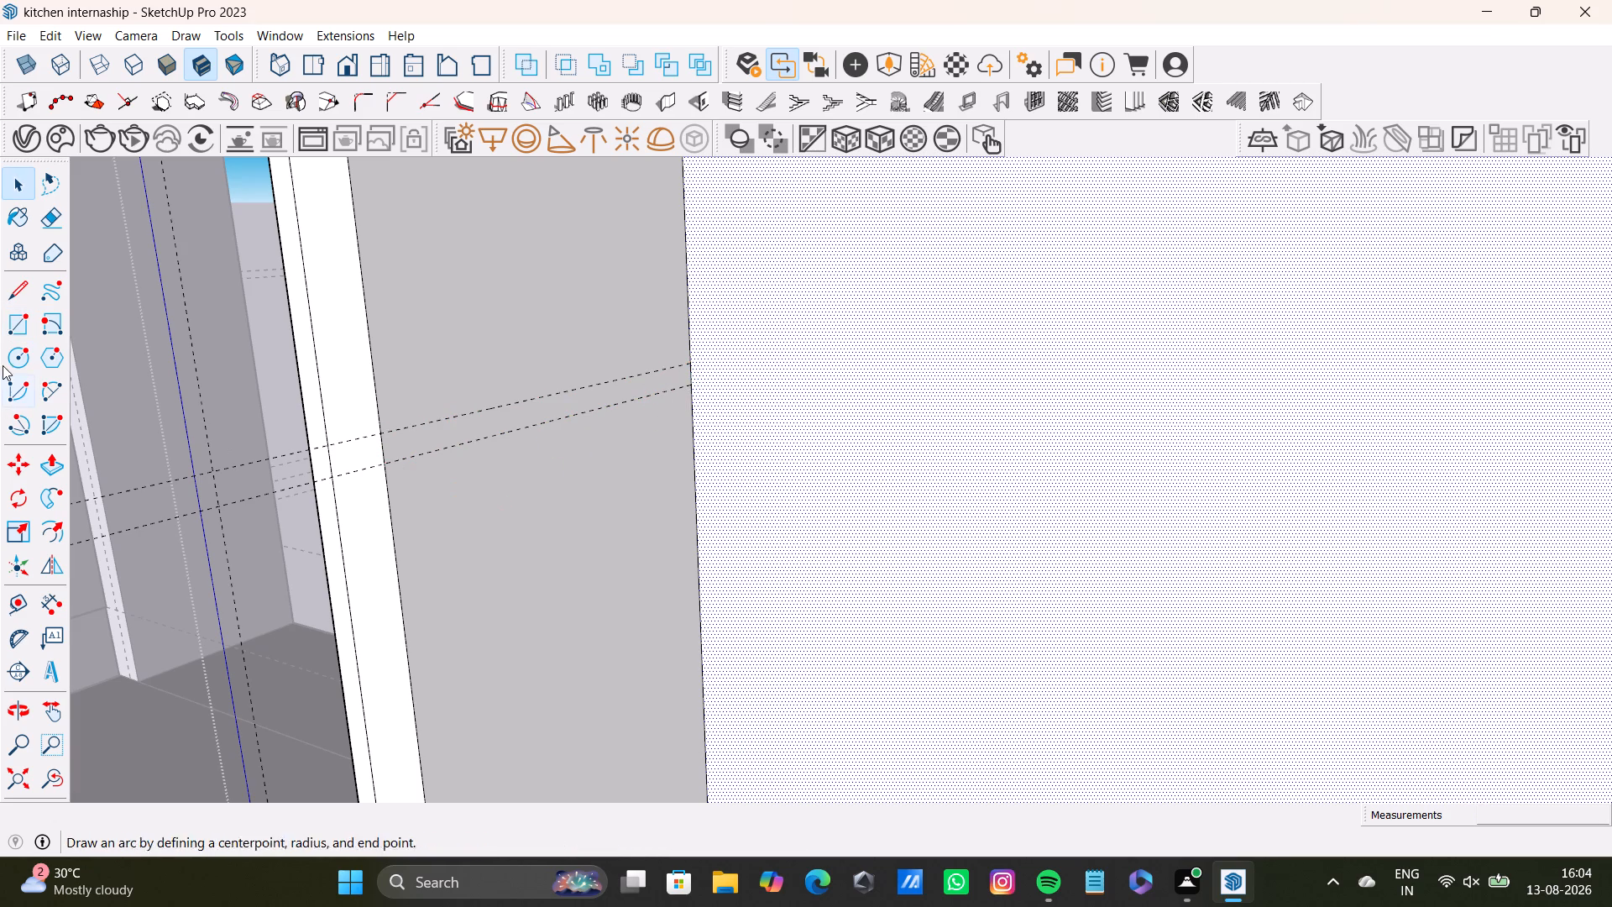
# Draw an 8 3/8" line along the upper guide across the recess's side wall, from front edge to back edge.
pyautogui.click(19, 298)
pyautogui.scroll(3, 158, 327)
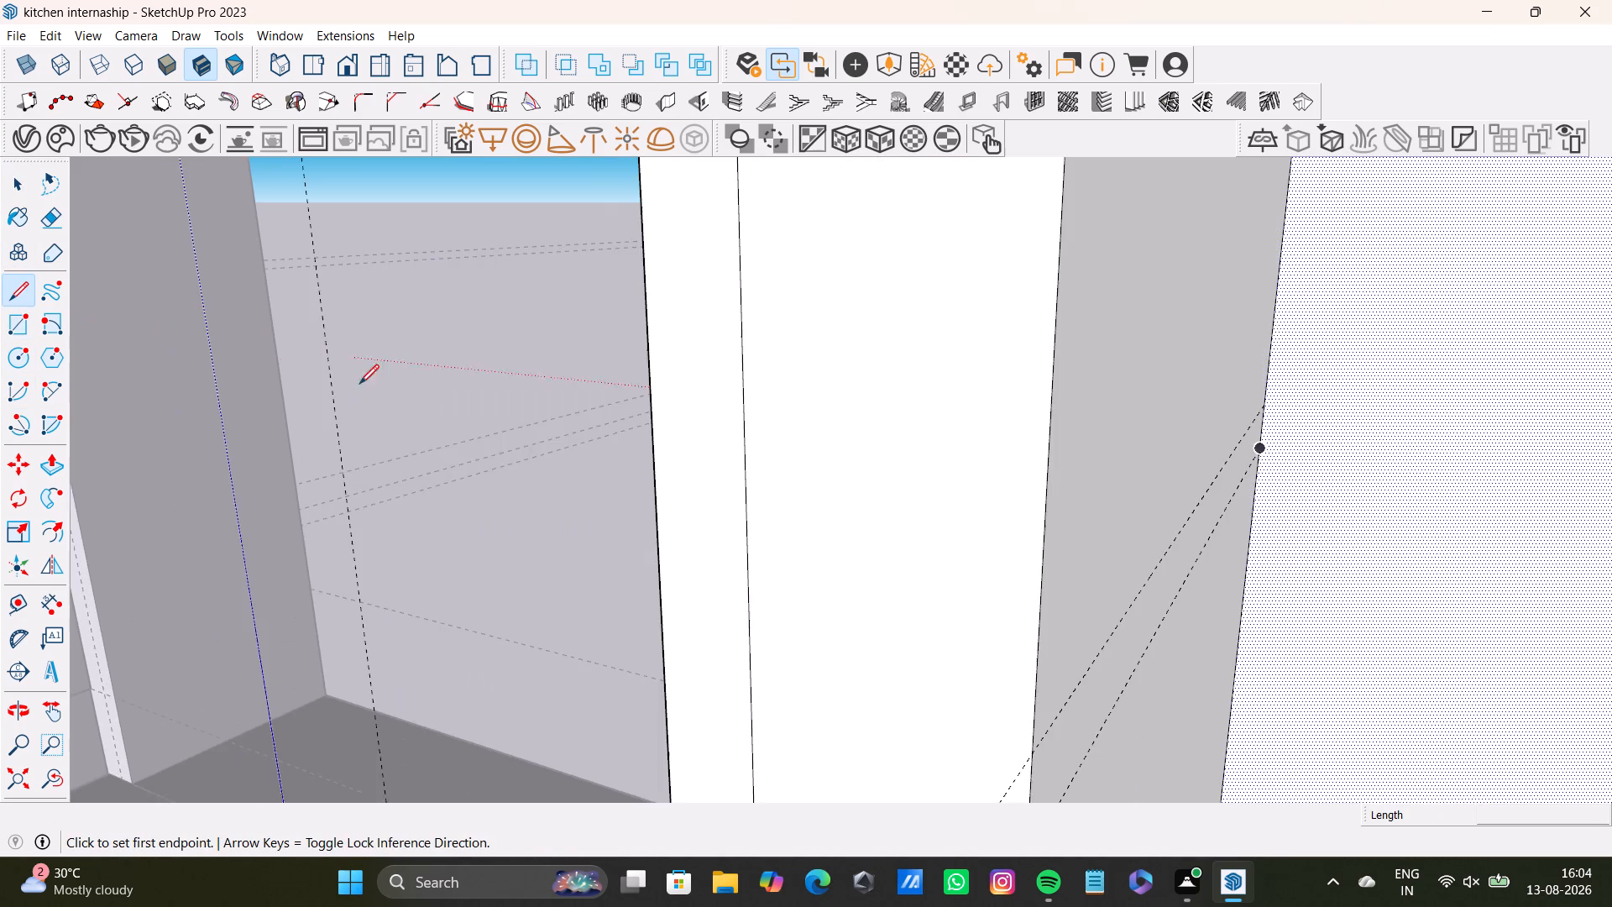
pyautogui.scroll(-8, 816, 506)
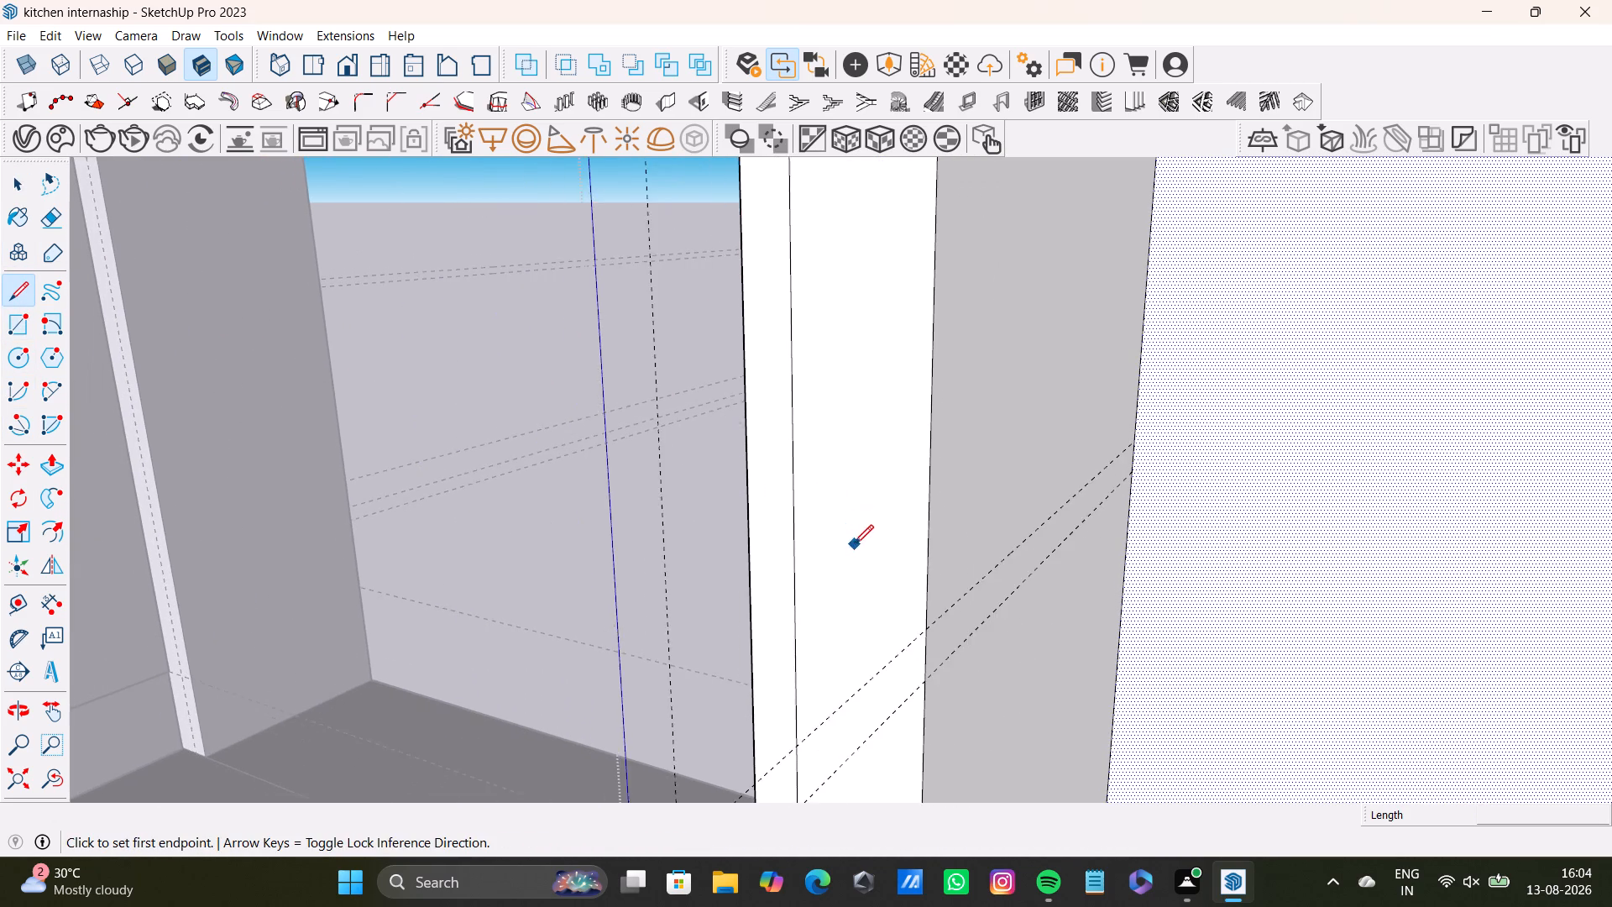
pyautogui.keyDown('shift'); pyautogui.moveTo(848, 539); pyautogui.dragTo(565, 473, button='middle'); pyautogui.keyUp('shift')
pyautogui.scroll(2, 678, 510)
pyautogui.moveTo(682, 505); pyautogui.dragTo(586, 458, button='middle')
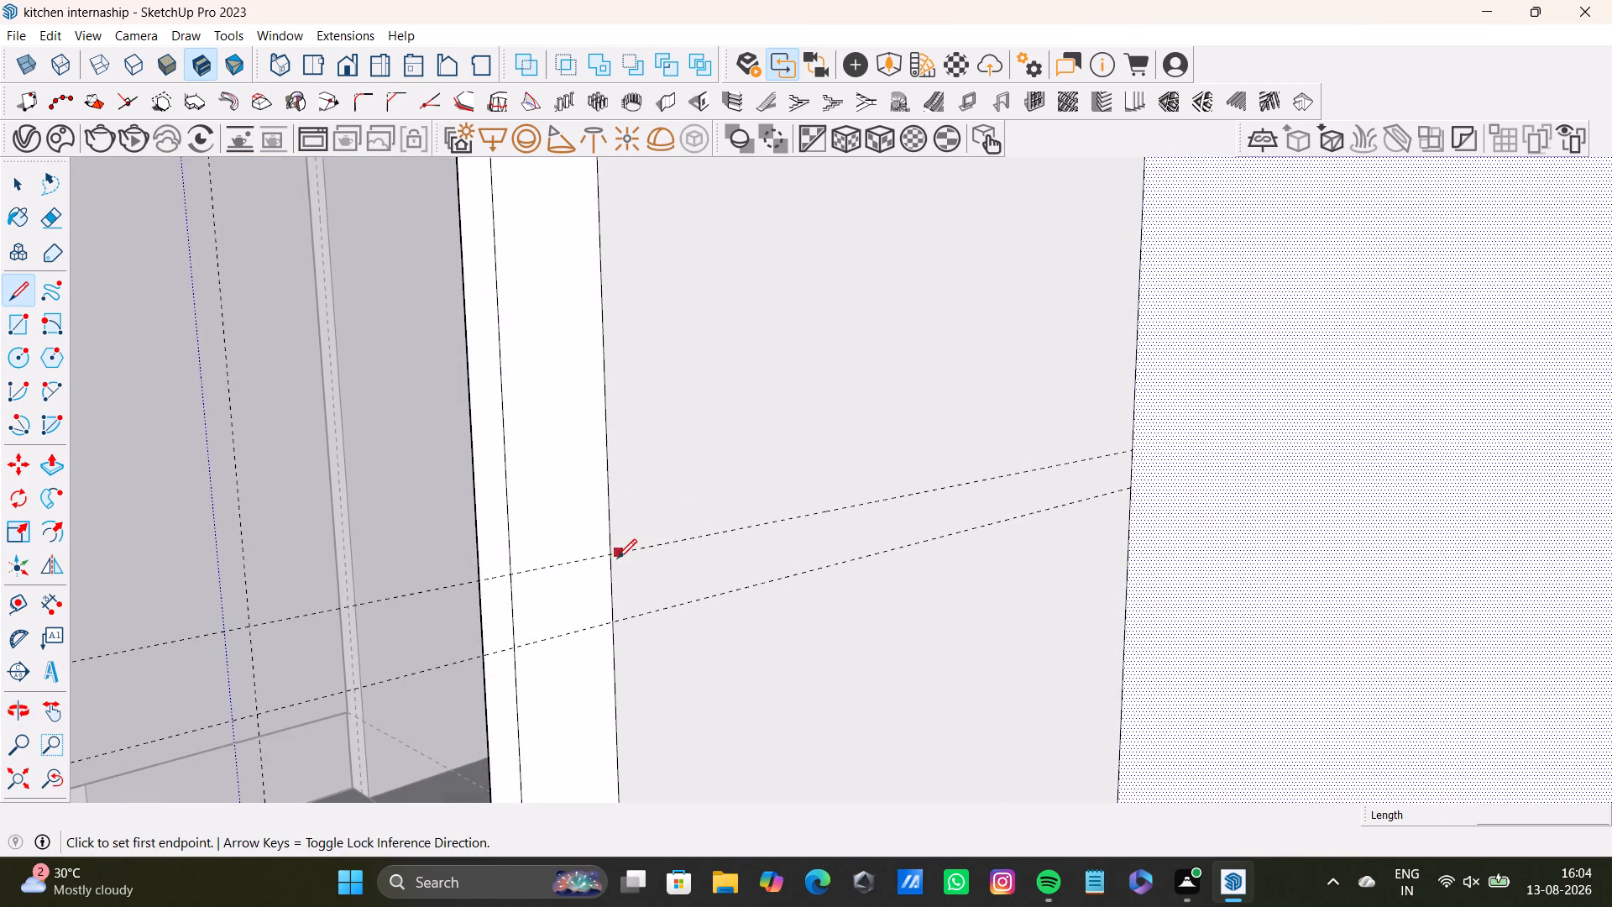
pyautogui.click(610, 558)
pyautogui.click(1139, 444)
pyautogui.press('space')
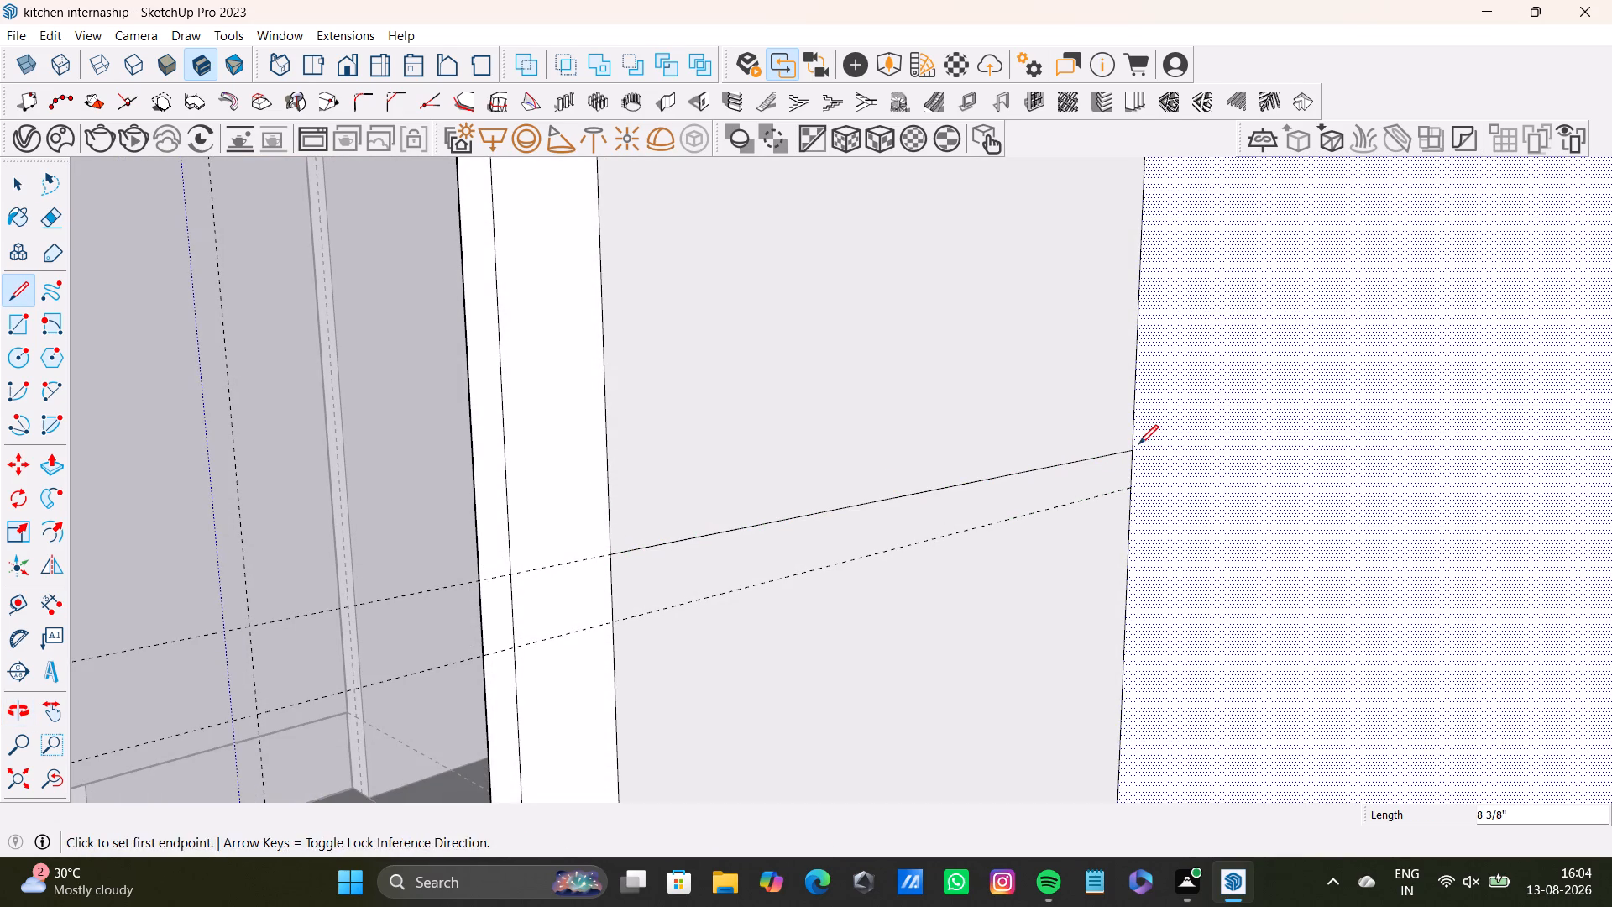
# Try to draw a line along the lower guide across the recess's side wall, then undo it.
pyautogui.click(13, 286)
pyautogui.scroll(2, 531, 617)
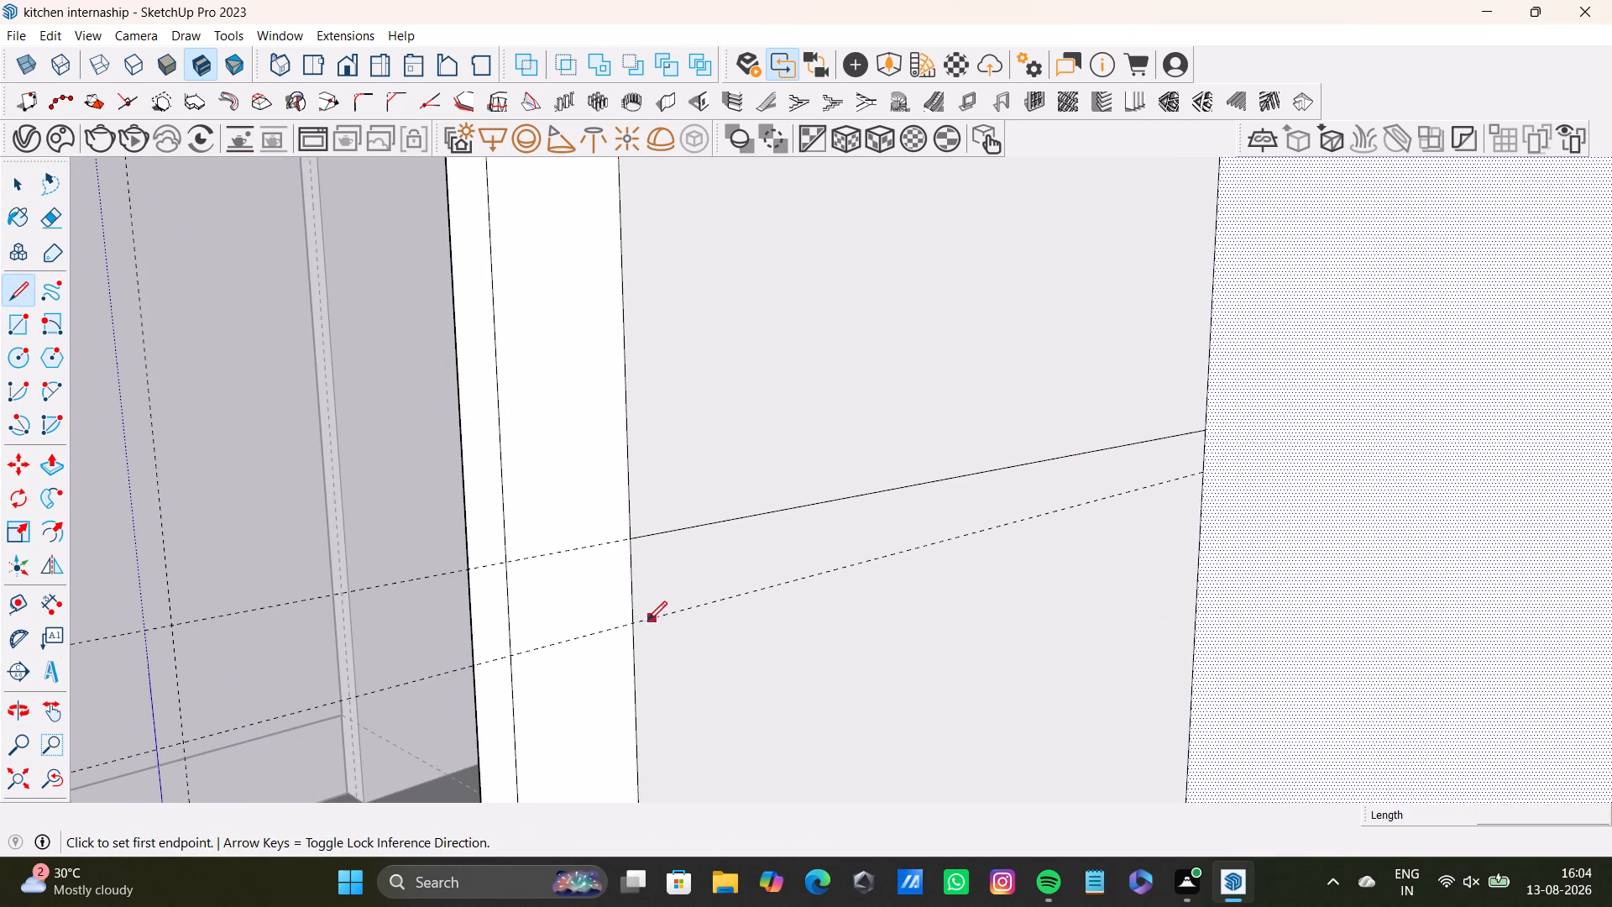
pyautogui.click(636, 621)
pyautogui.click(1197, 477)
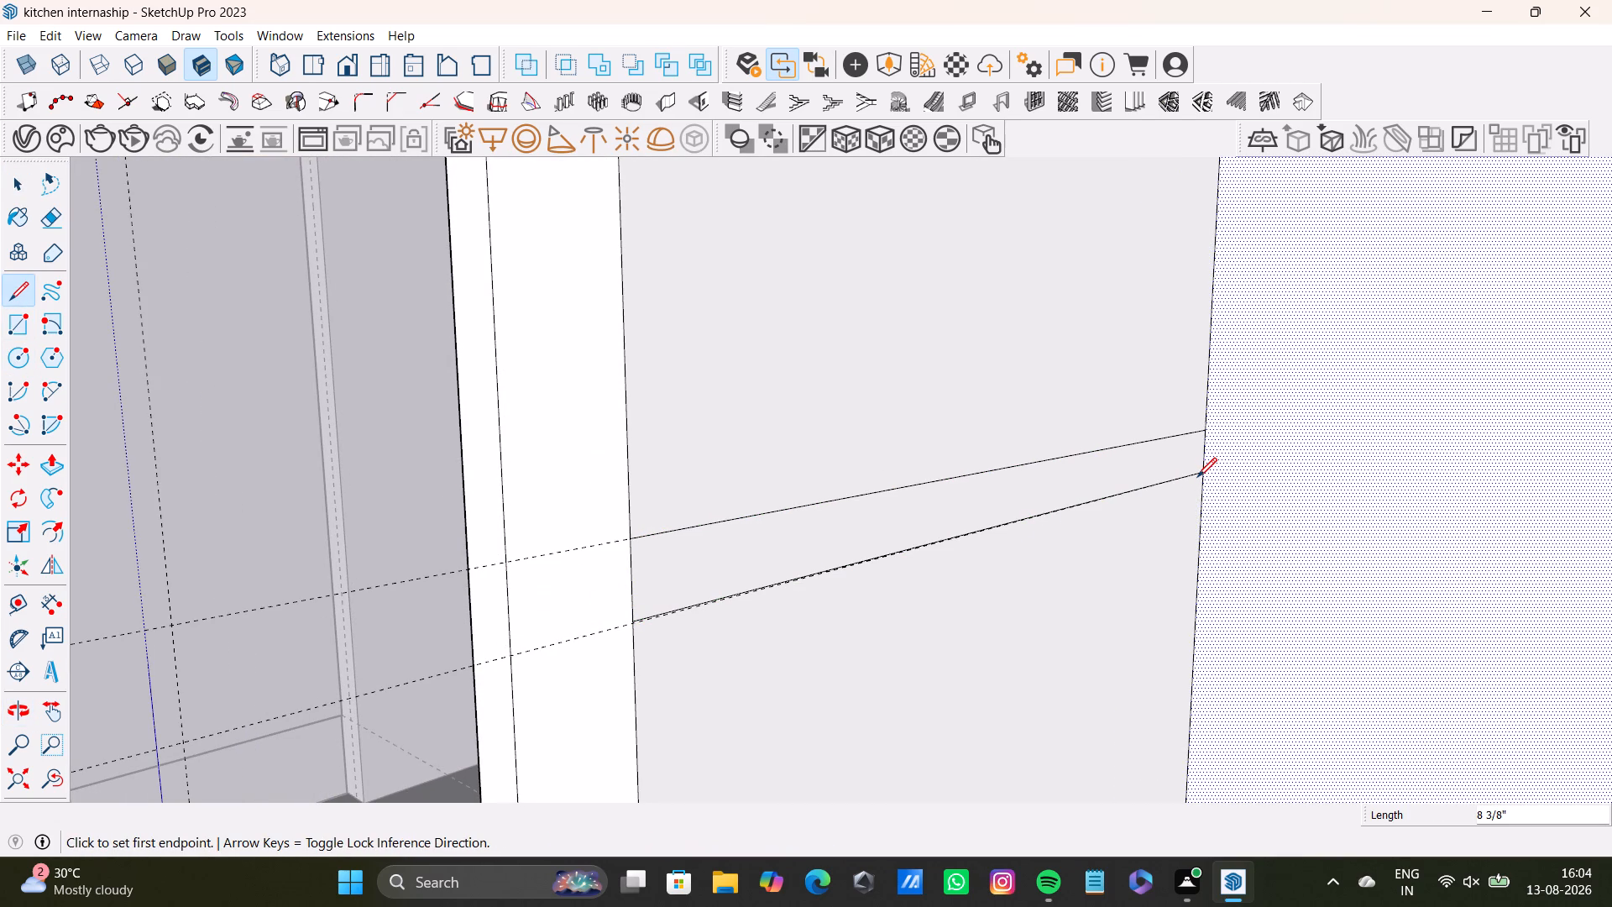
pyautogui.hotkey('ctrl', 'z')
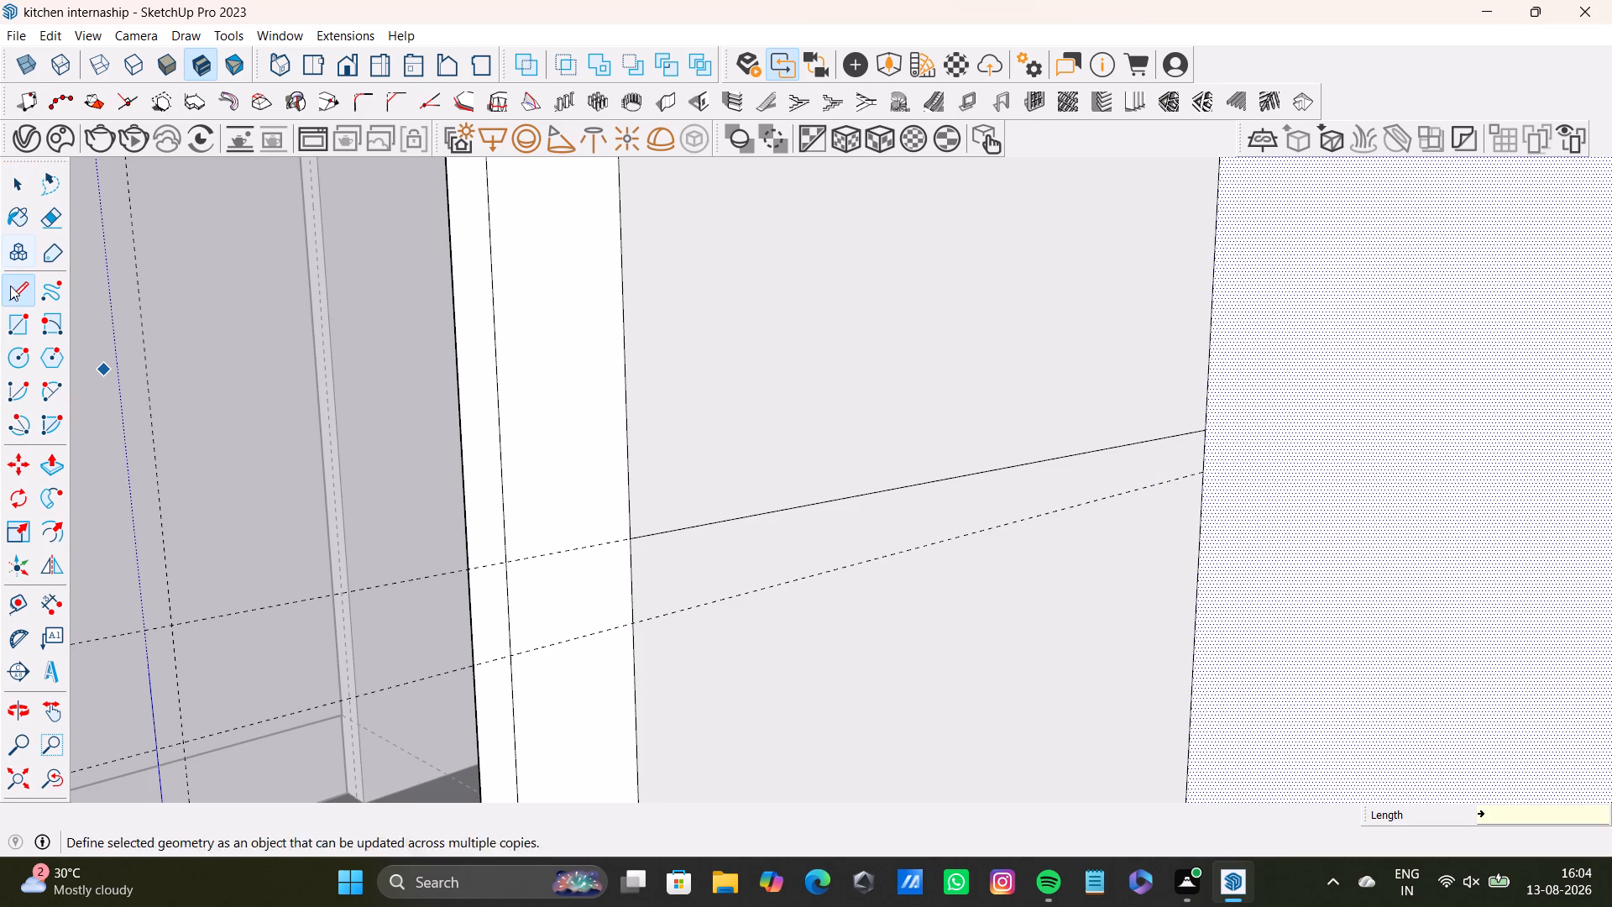
# Draw a line along the lower guide from the side wall's front edge to its back edge.
pyautogui.click(13, 297)
pyautogui.scroll(2, 657, 630)
pyautogui.click(625, 619)
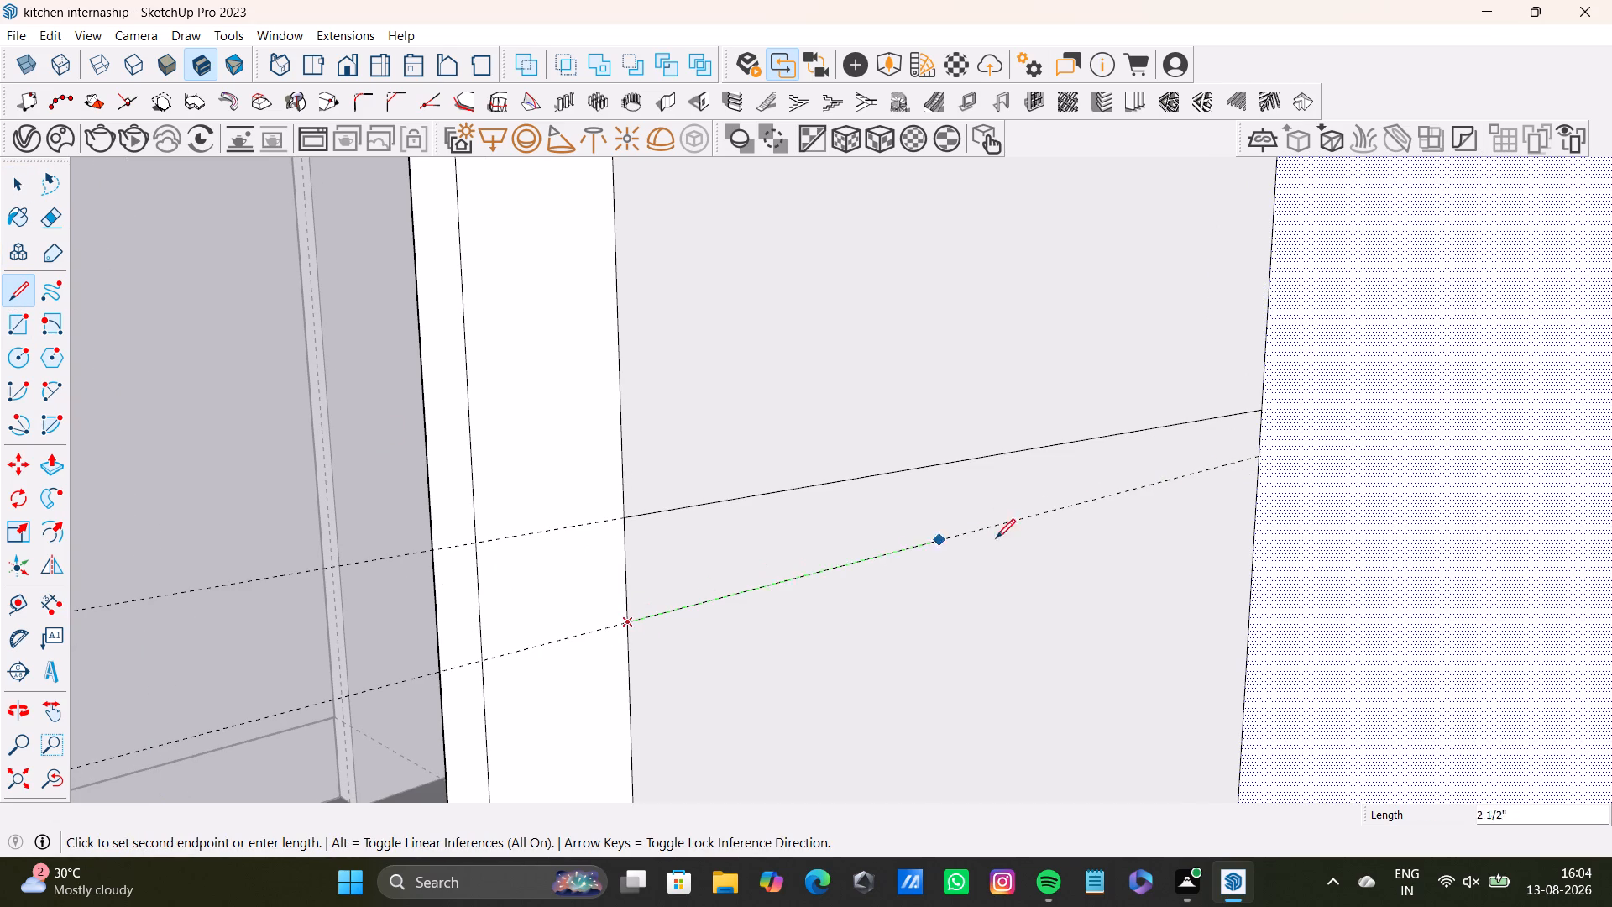
pyautogui.click(1258, 459)
pyautogui.press('space')
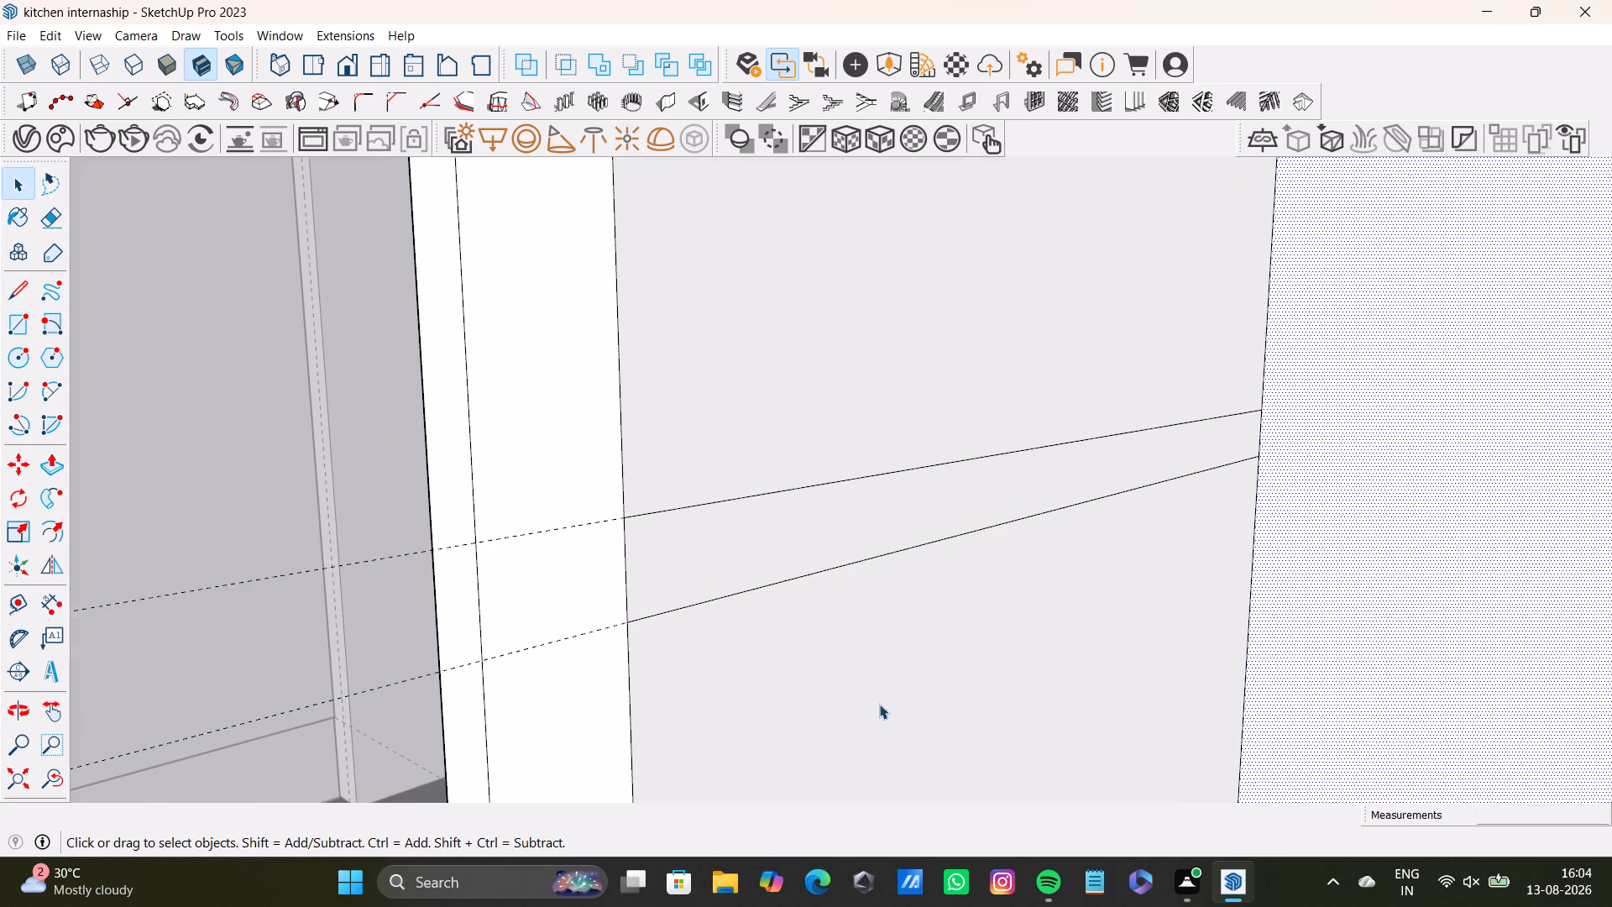
# Extrude the narrow strip between the two lines across the recess to the opposite side, forming a mid-height shelf.
pyautogui.moveTo(890, 711); pyautogui.dragTo(1014, 737, button='middle')
pyautogui.scroll(-11, 965, 697)
pyautogui.keyDown('shift'); pyautogui.moveTo(976, 669); pyautogui.dragTo(578, 412, button='middle'); pyautogui.keyUp('shift')
pyautogui.moveTo(603, 457); pyautogui.dragTo(604, 506, button='middle')
pyautogui.click(555, 477)
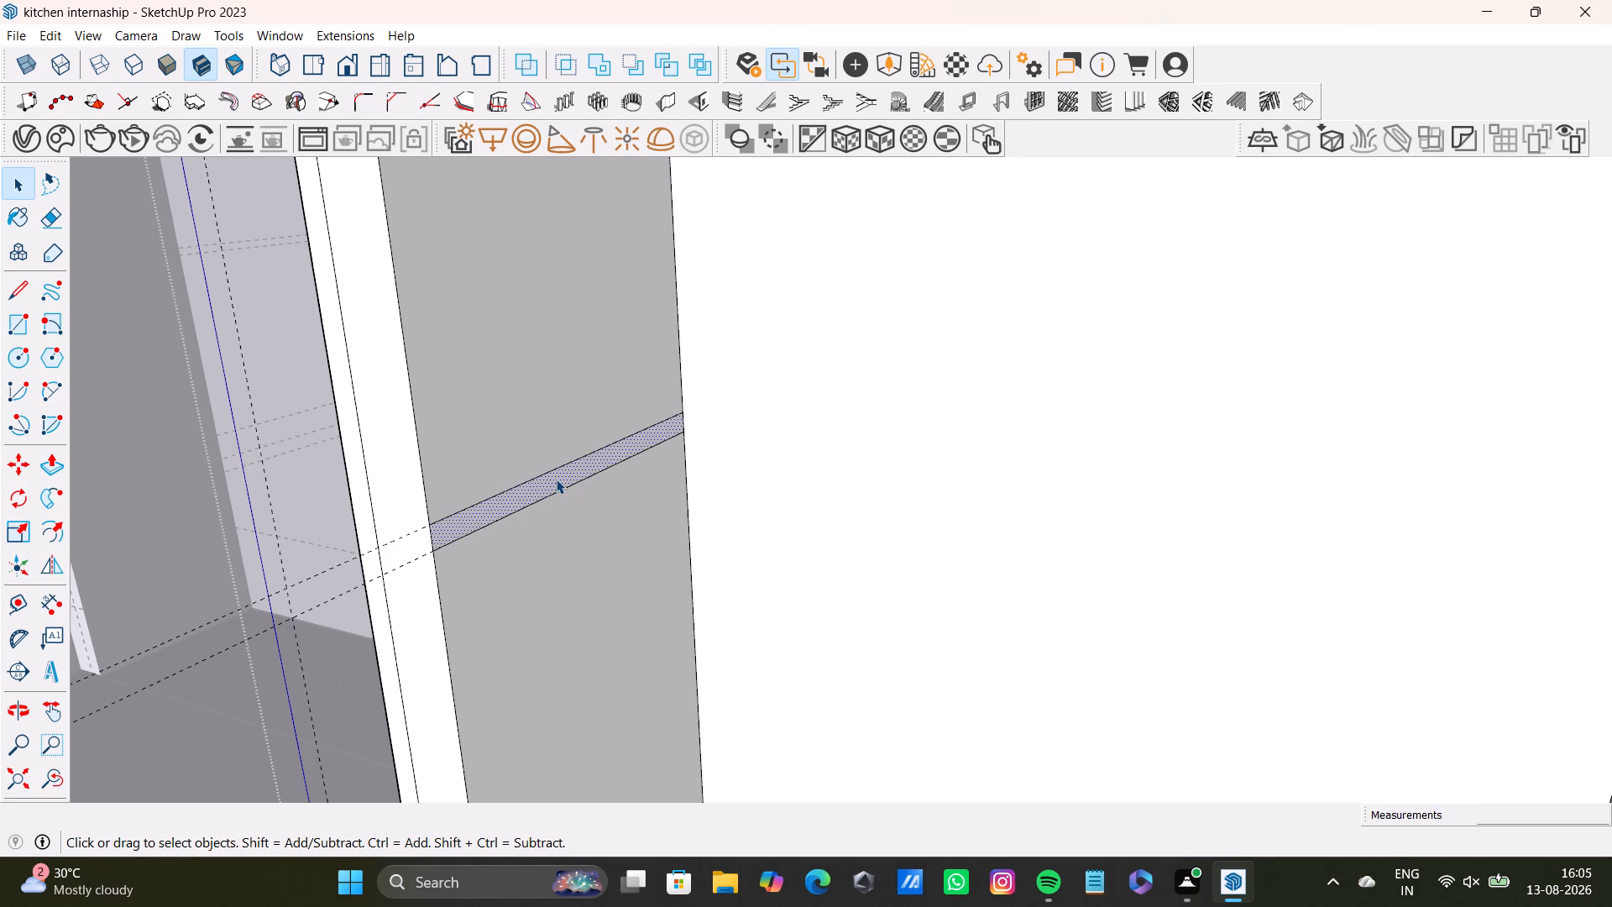
pyautogui.press('p')
pyautogui.moveTo(556, 479); pyautogui.dragTo(588, 490)
pyautogui.moveTo(506, 524); pyautogui.dragTo(1026, 654)
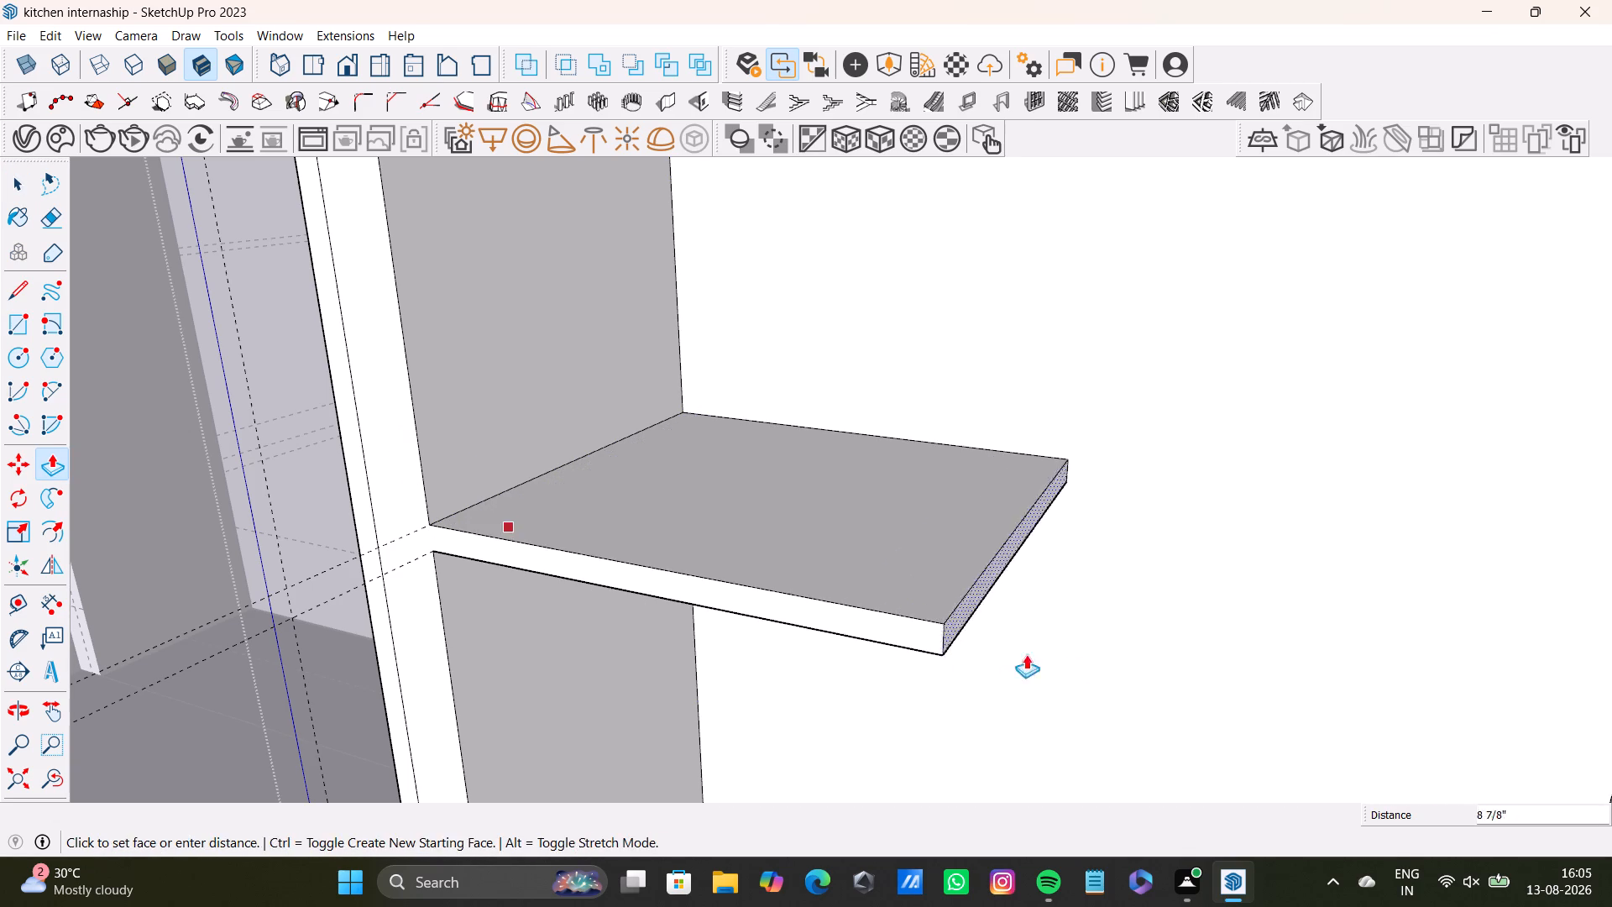
pyautogui.moveTo(1026, 654); pyautogui.dragTo(1081, 663)
pyautogui.scroll(-5, 1086, 664)
pyautogui.moveTo(1094, 668); pyautogui.dragTo(1002, 589, button='middle')
pyautogui.scroll(3, 743, 419)
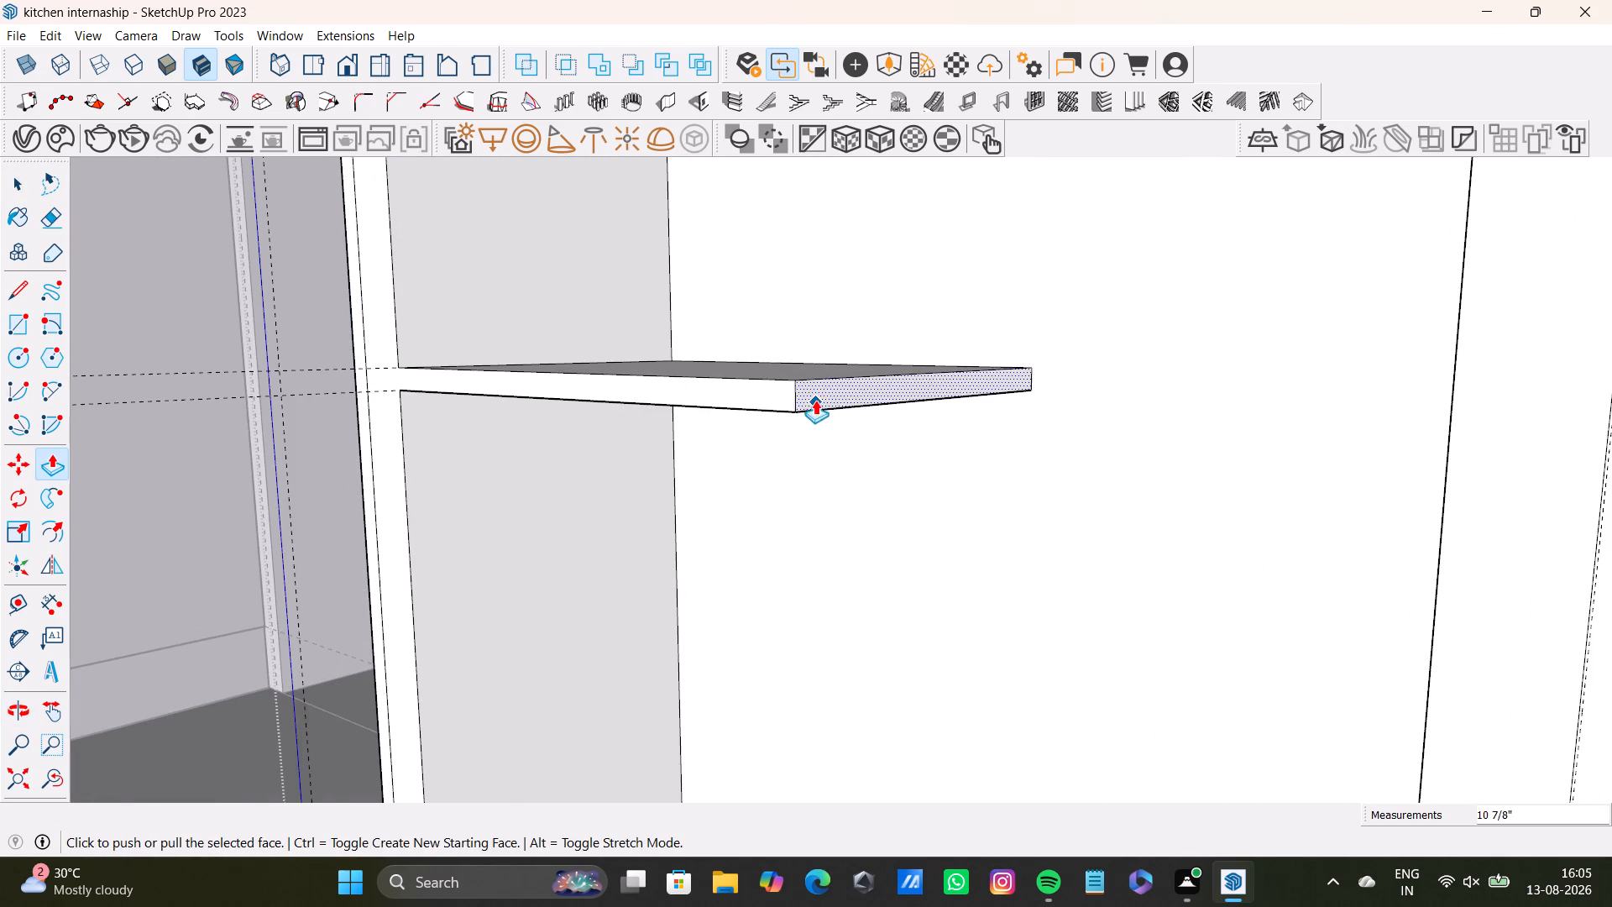
pyautogui.moveTo(814, 395); pyautogui.dragTo(1446, 535)
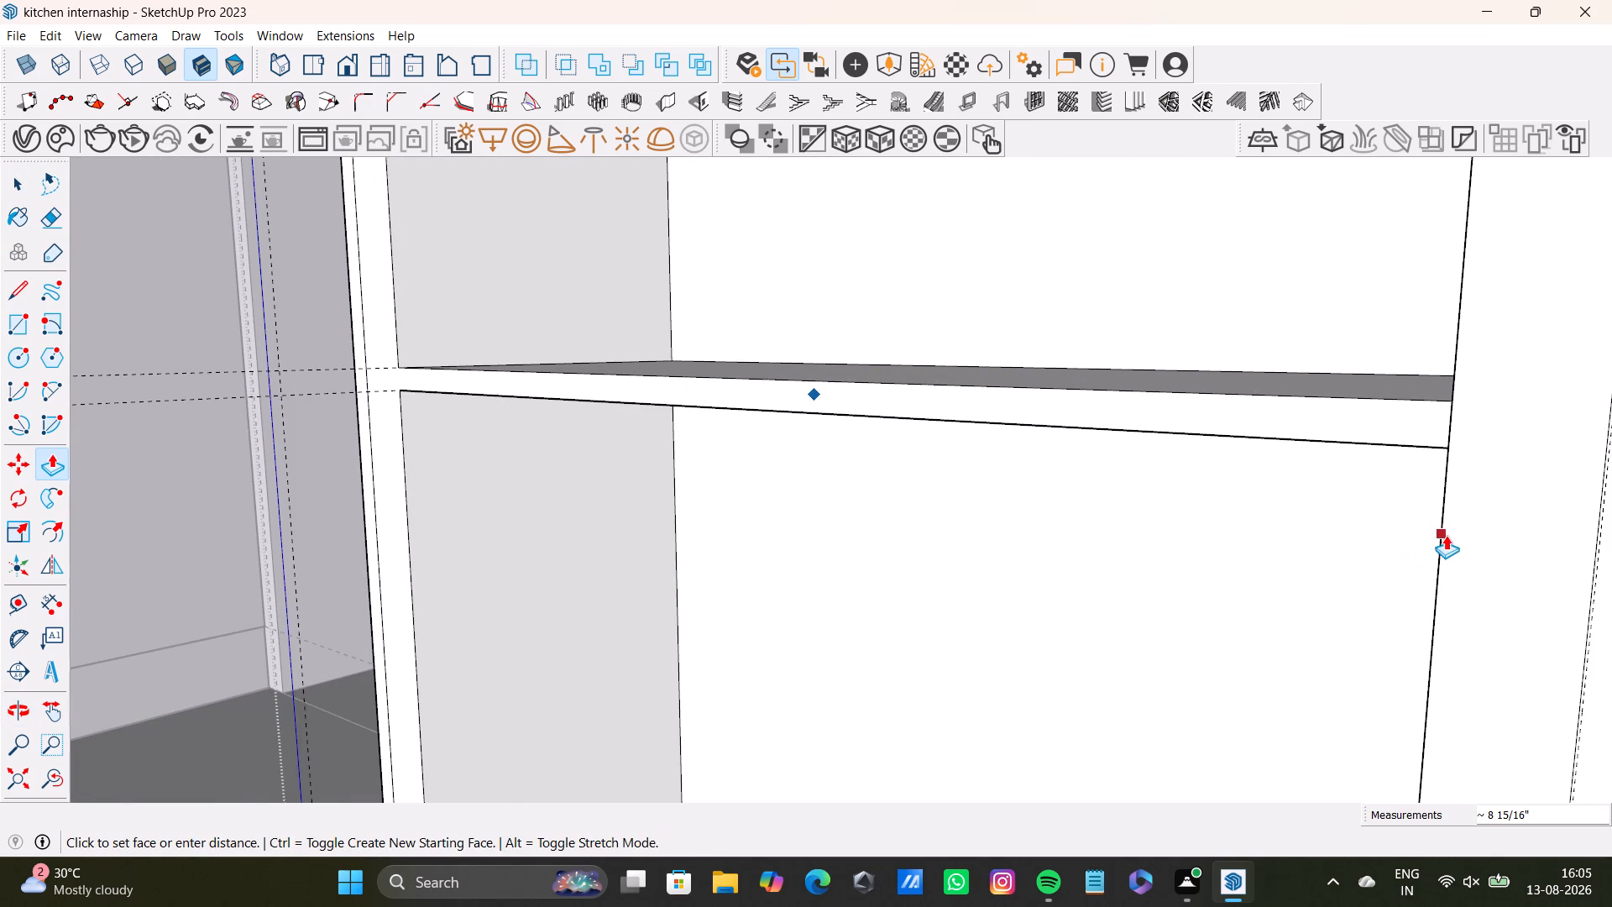
pyautogui.moveTo(1446, 535); pyautogui.dragTo(1447, 537)
# Thicken the mid-height shelf by pulling its top face up slightly.
pyautogui.moveTo(962, 605); pyautogui.dragTo(955, 421, button='middle')
pyautogui.scroll(-4, 955, 421)
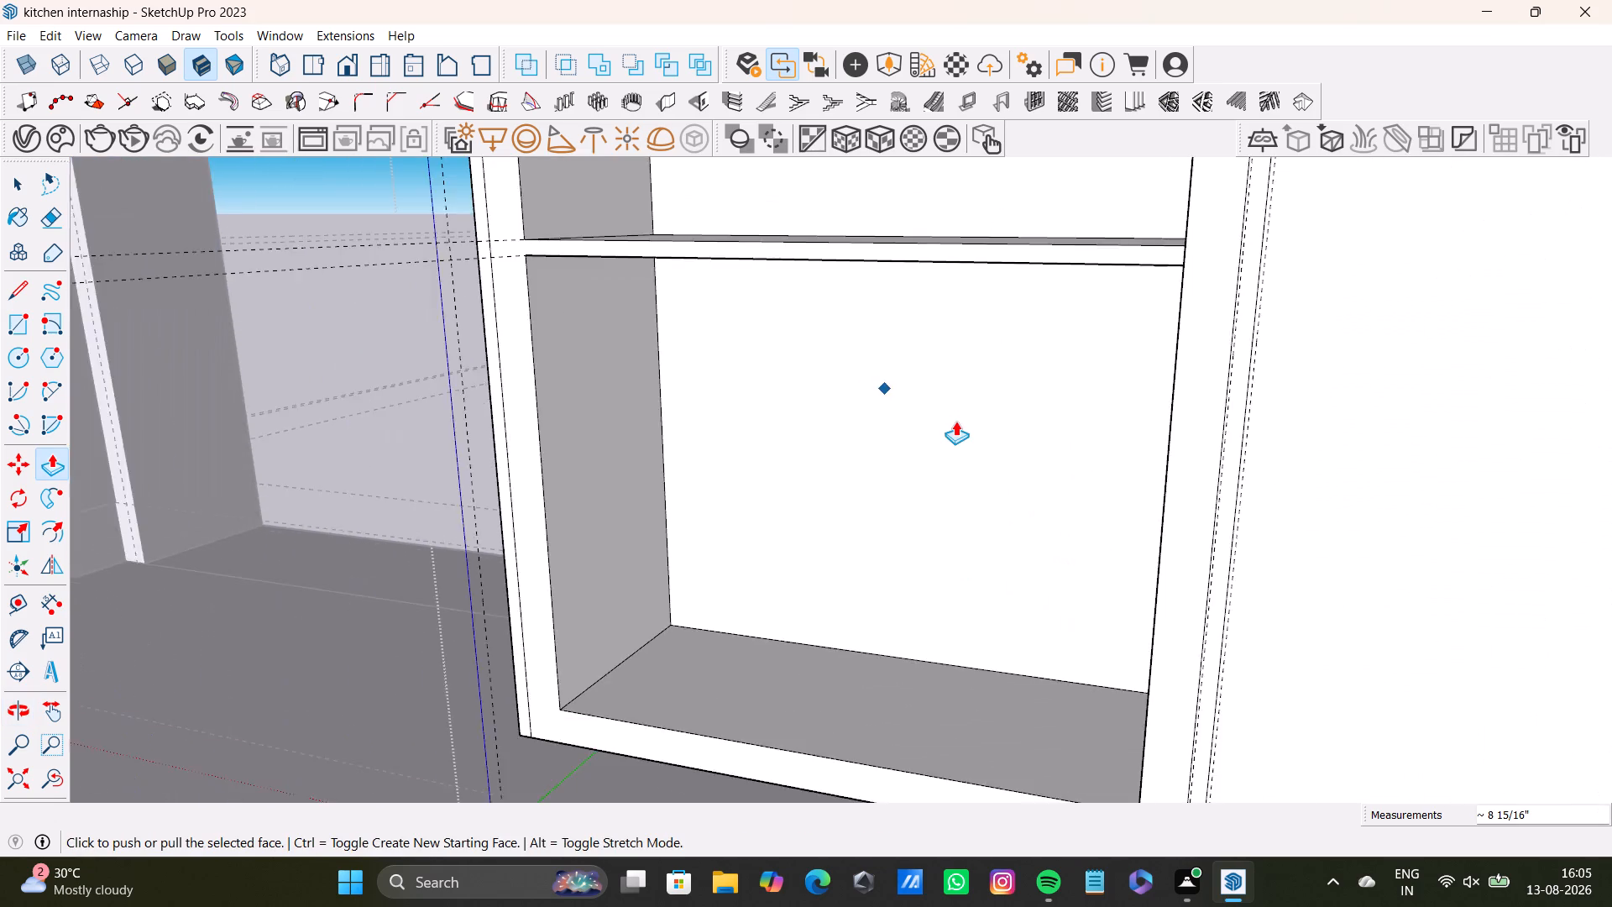
pyautogui.scroll(-6, 955, 421)
pyautogui.moveTo(961, 427); pyautogui.dragTo(873, 522, button='middle')
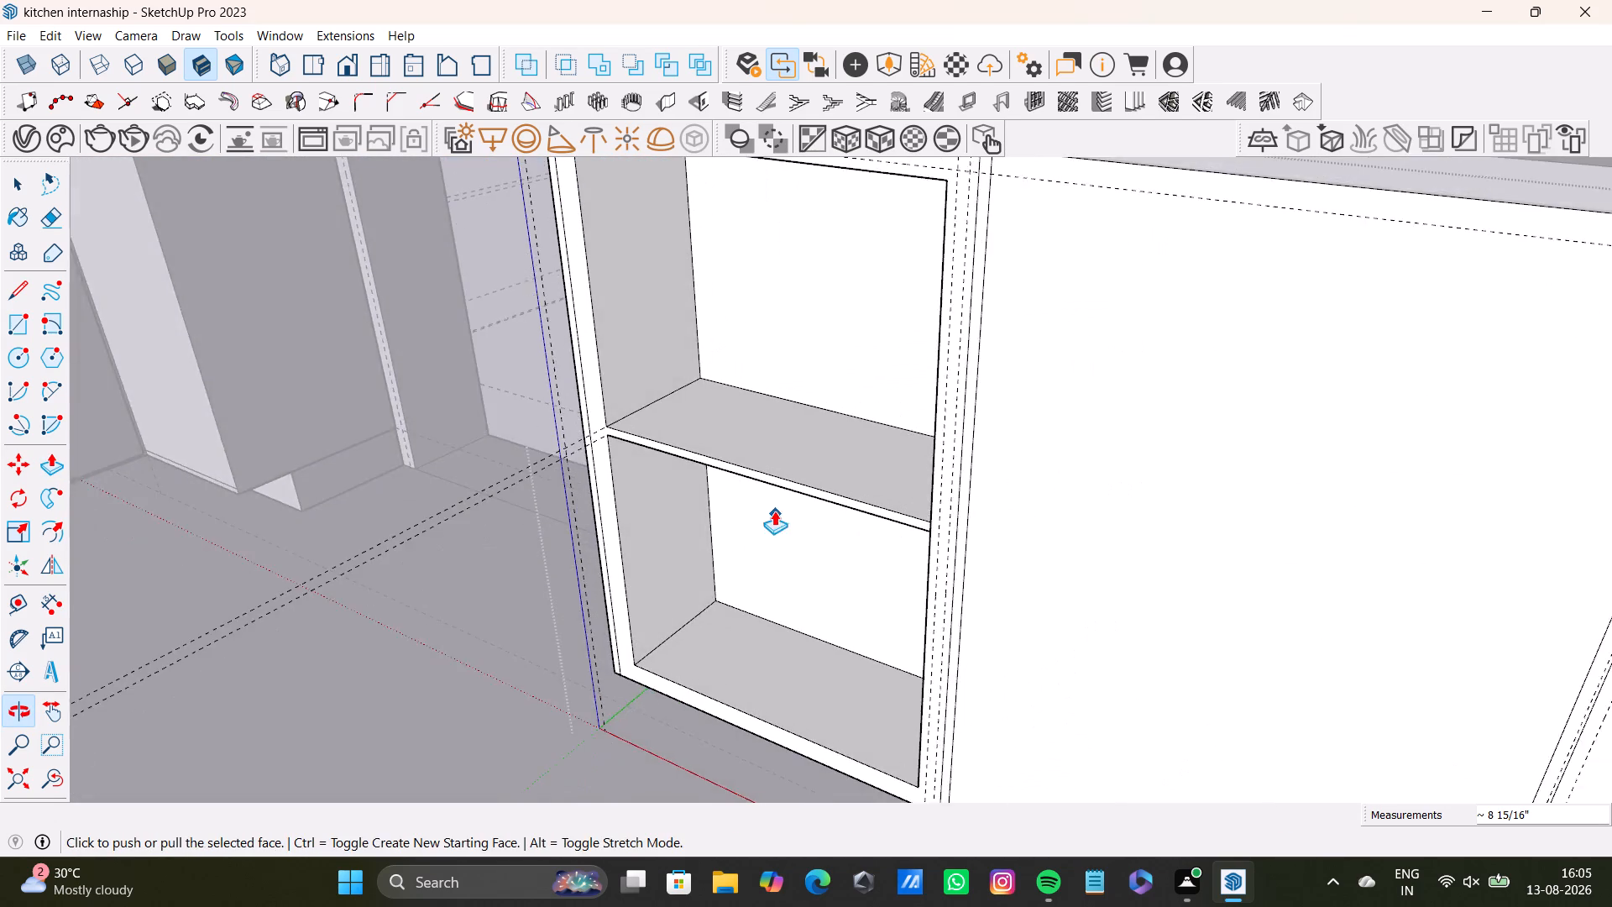
pyautogui.scroll(3, 769, 502)
pyautogui.press('space')
pyautogui.click(820, 421)
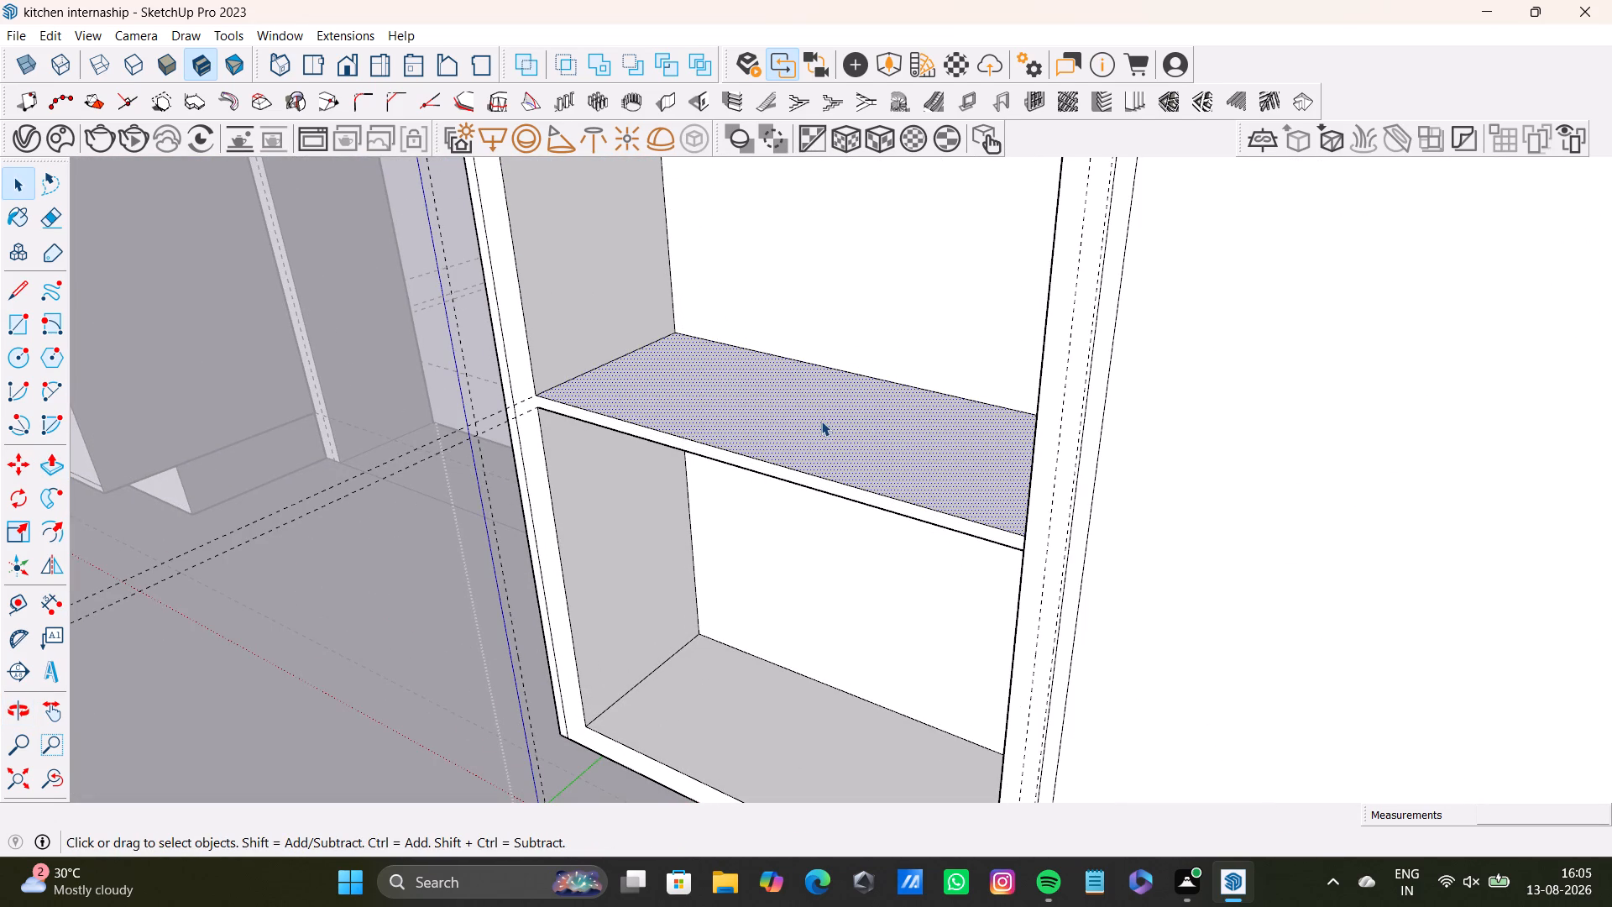
pyautogui.press('p')
pyautogui.click(821, 421)
pyautogui.click(822, 412)
pyautogui.press('space')
# Draw a front-to-back line across the side wall of the lower compartment, slightly above the compartment's mid-height.
pyautogui.scroll(-1, 678, 635)
pyautogui.moveTo(767, 638); pyautogui.dragTo(787, 638, button='middle')
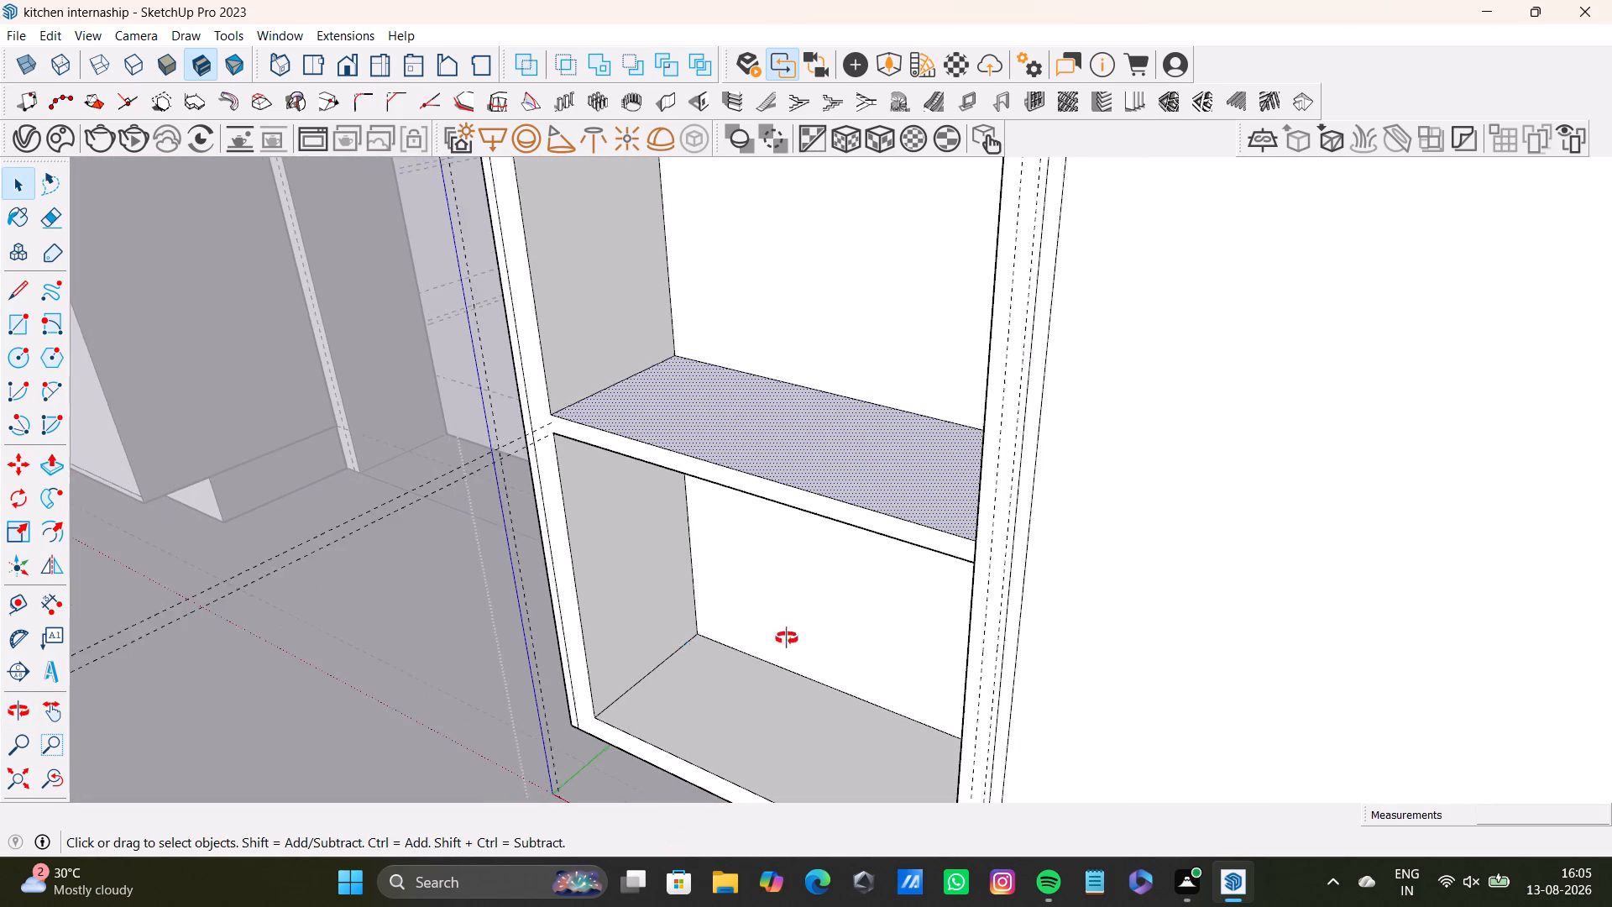
pyautogui.moveTo(787, 638); pyautogui.dragTo(872, 608, button='middle')
pyautogui.scroll(-6, 772, 556)
pyautogui.keyDown('shift'); pyautogui.moveTo(760, 558); pyautogui.dragTo(533, 599, button='middle'); pyautogui.keyUp('shift')
pyautogui.moveTo(508, 619); pyautogui.dragTo(628, 574, button='middle')
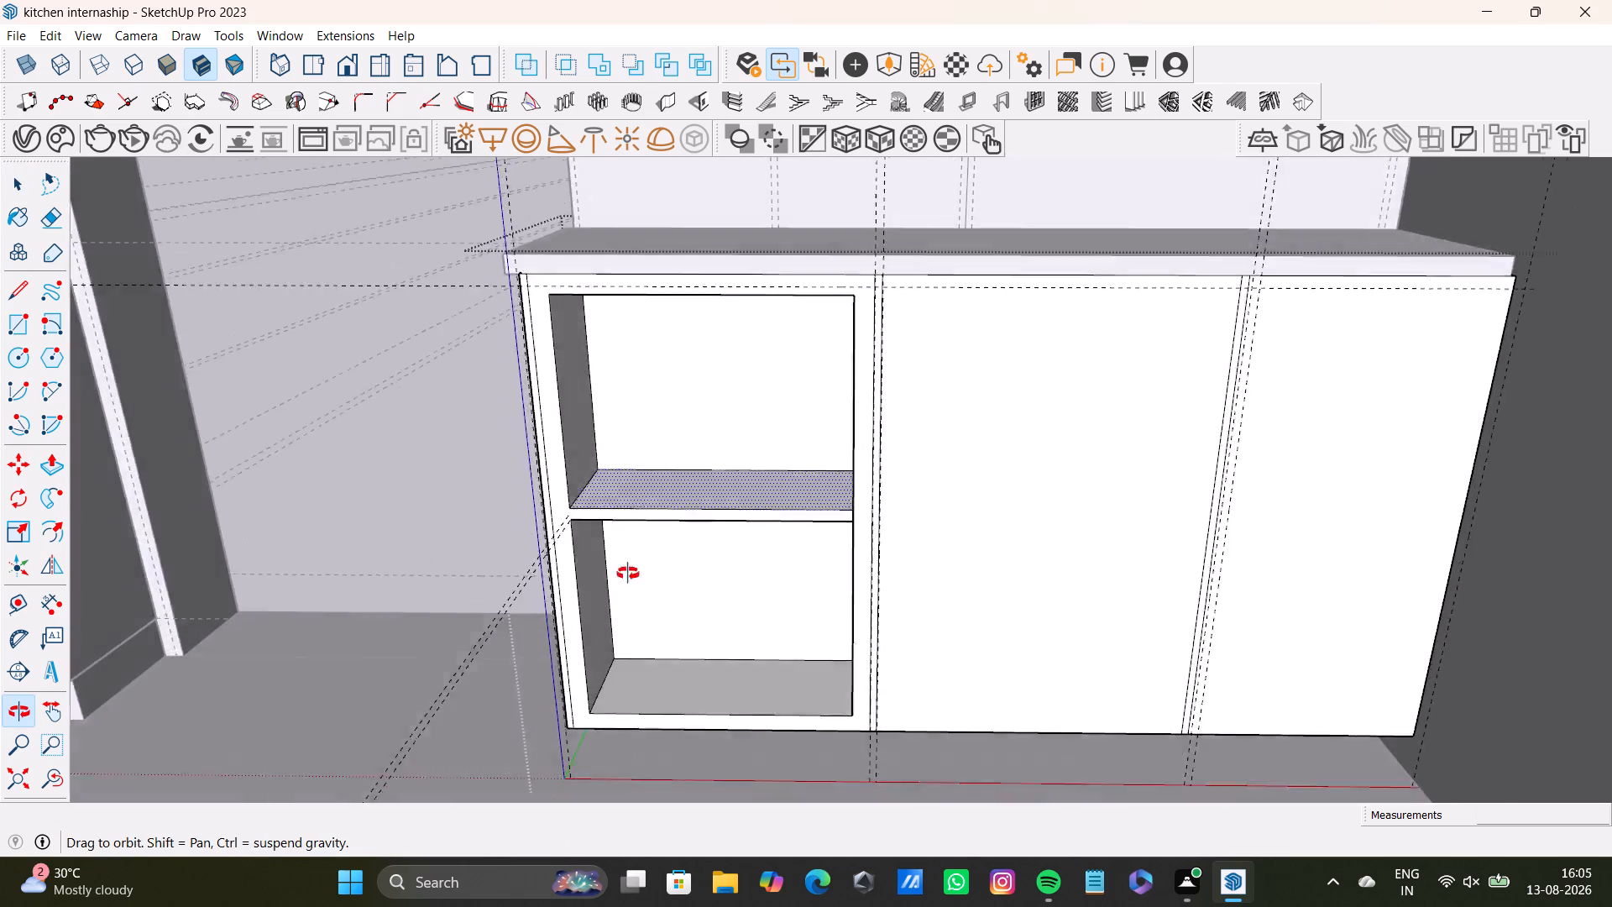
pyautogui.moveTo(628, 574); pyautogui.dragTo(569, 474, button='middle')
pyautogui.scroll(3, 564, 480)
pyautogui.moveTo(612, 526); pyautogui.dragTo(450, 509, button='middle')
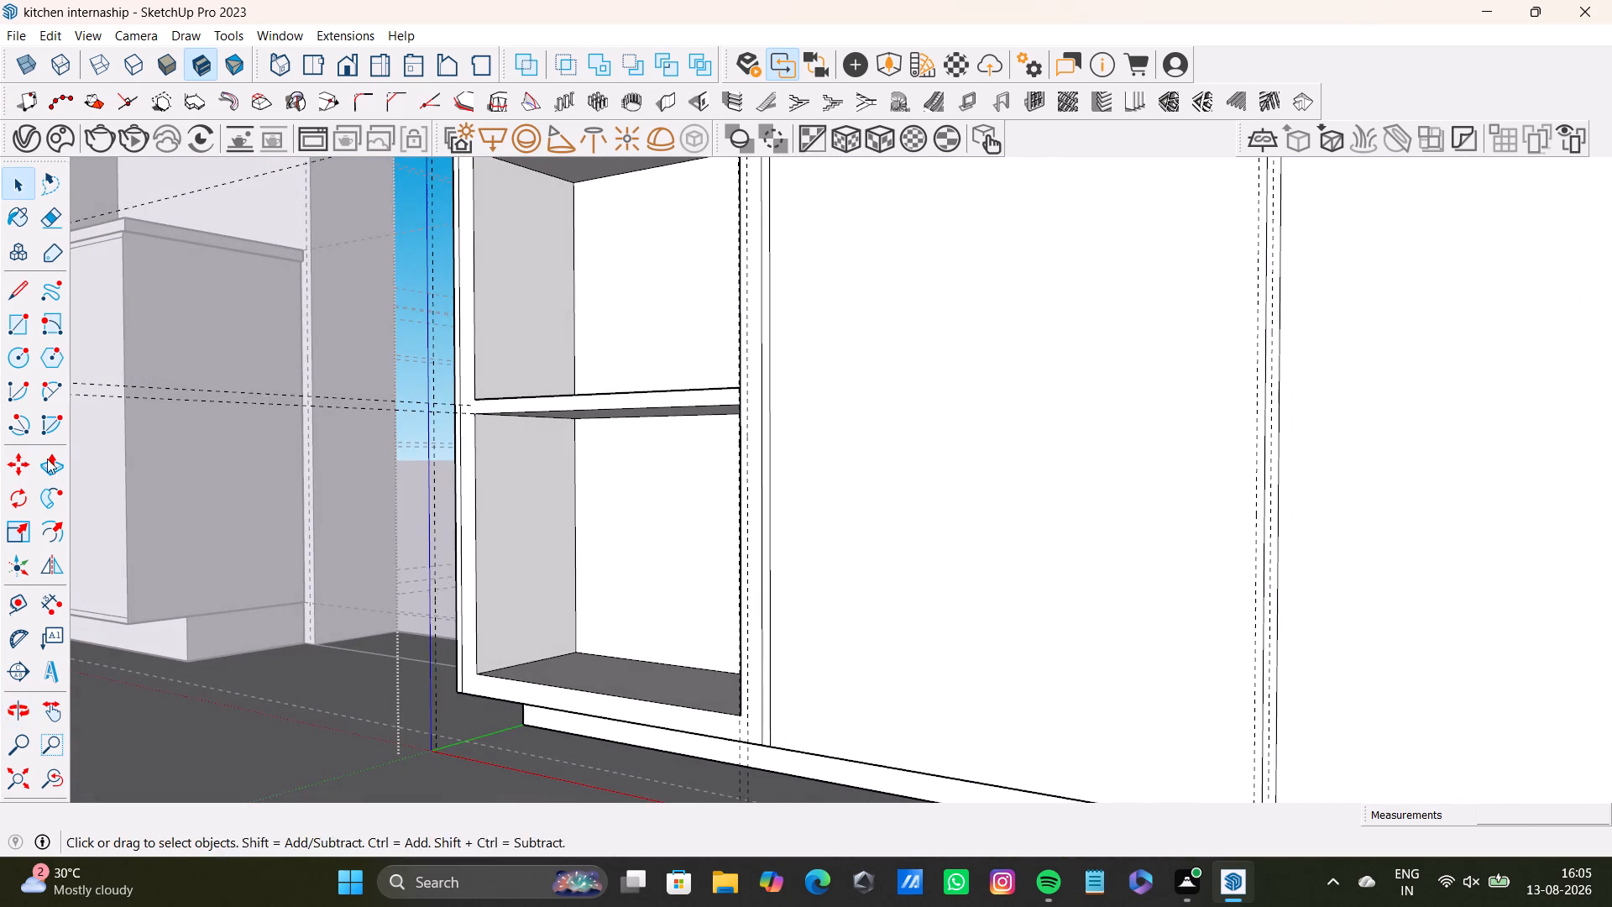
pyautogui.click(6, 295)
pyautogui.scroll(3, 629, 542)
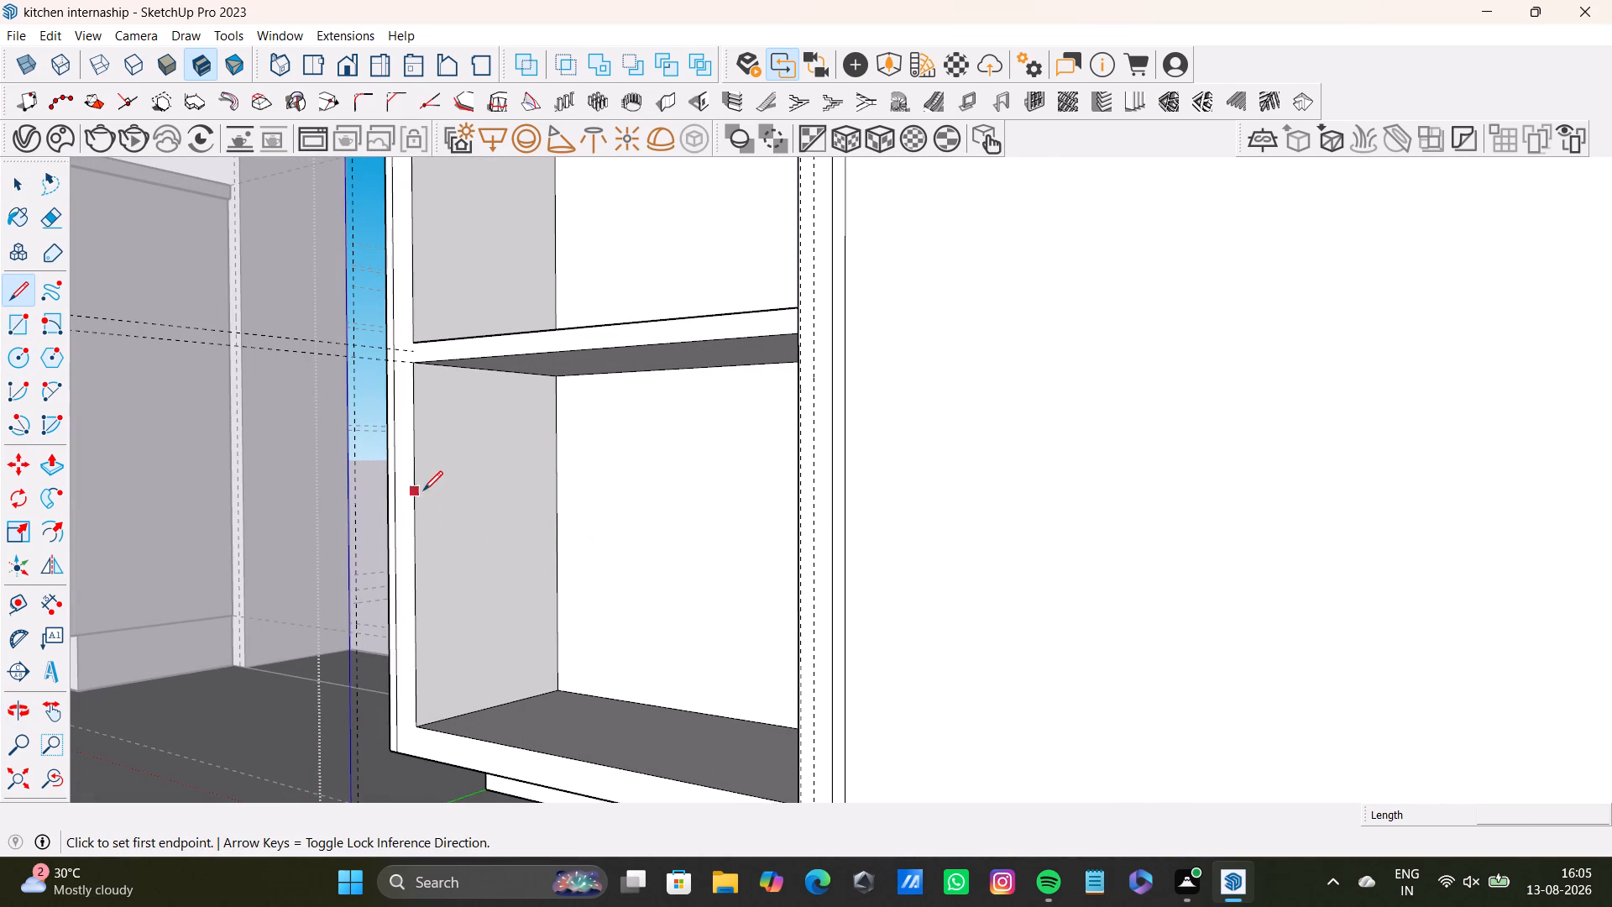
pyautogui.moveTo(412, 497); pyautogui.dragTo(424, 497)
pyautogui.click(563, 485)
pyautogui.press('space')
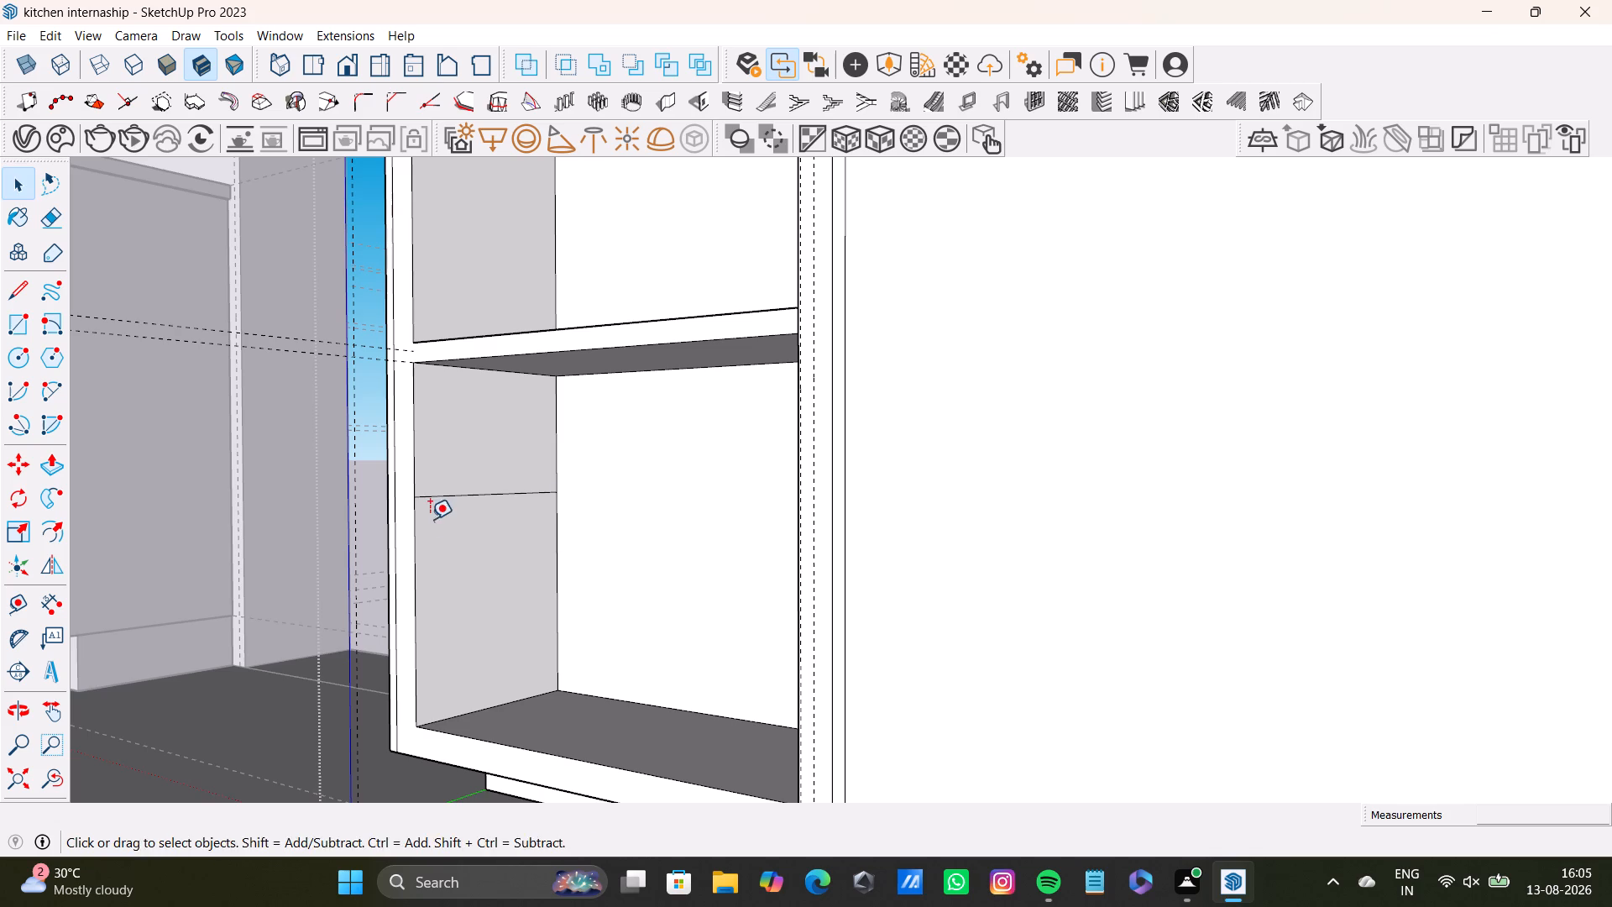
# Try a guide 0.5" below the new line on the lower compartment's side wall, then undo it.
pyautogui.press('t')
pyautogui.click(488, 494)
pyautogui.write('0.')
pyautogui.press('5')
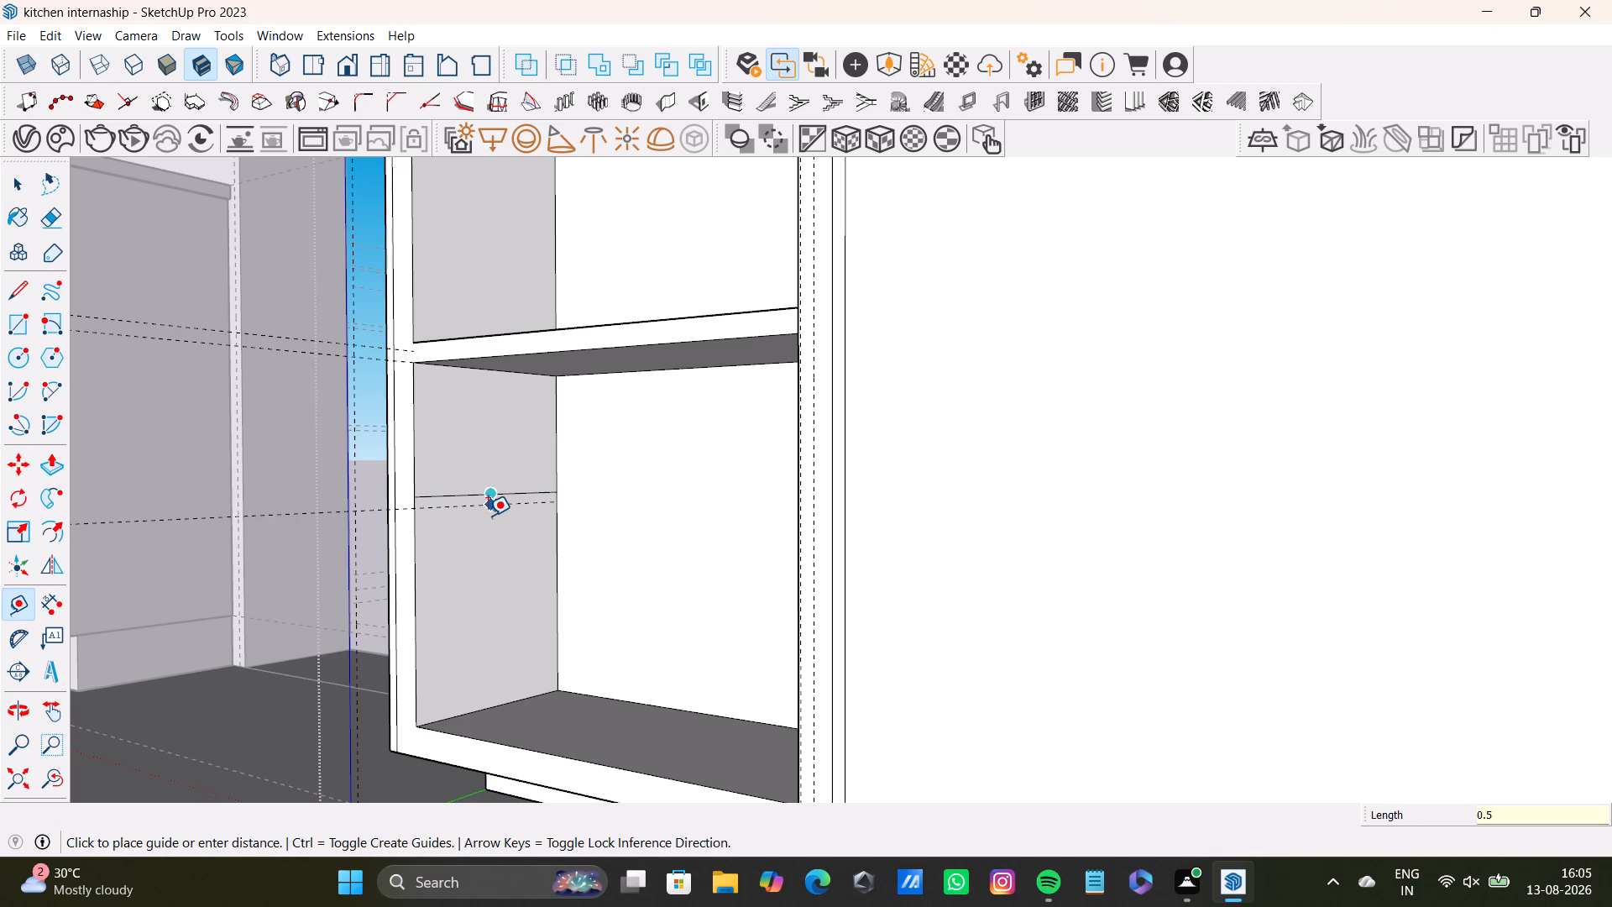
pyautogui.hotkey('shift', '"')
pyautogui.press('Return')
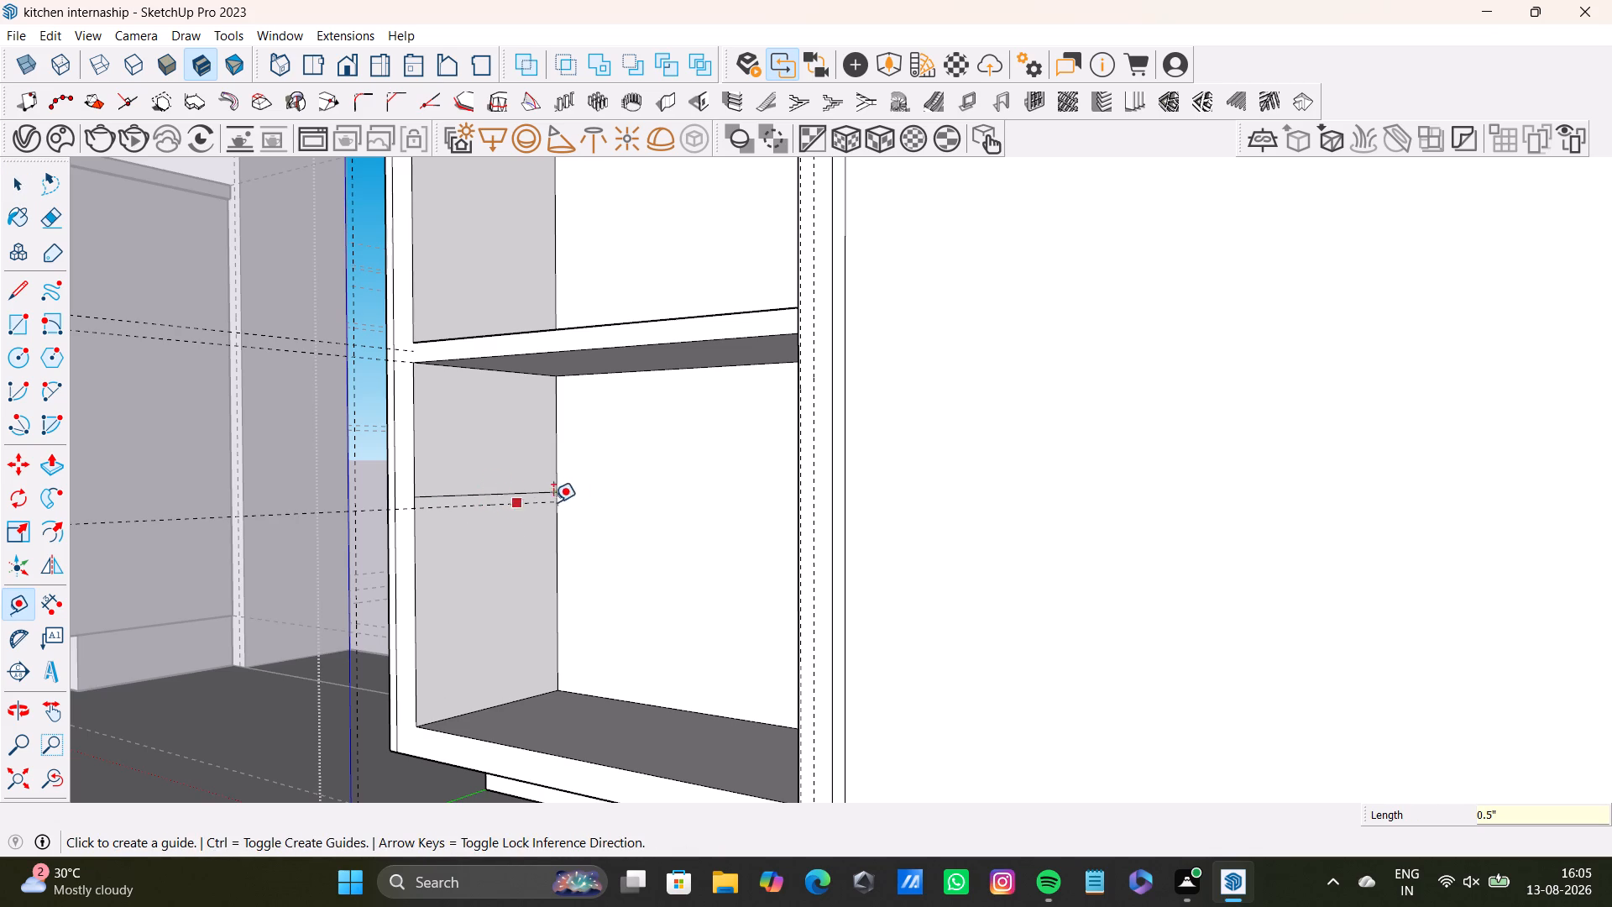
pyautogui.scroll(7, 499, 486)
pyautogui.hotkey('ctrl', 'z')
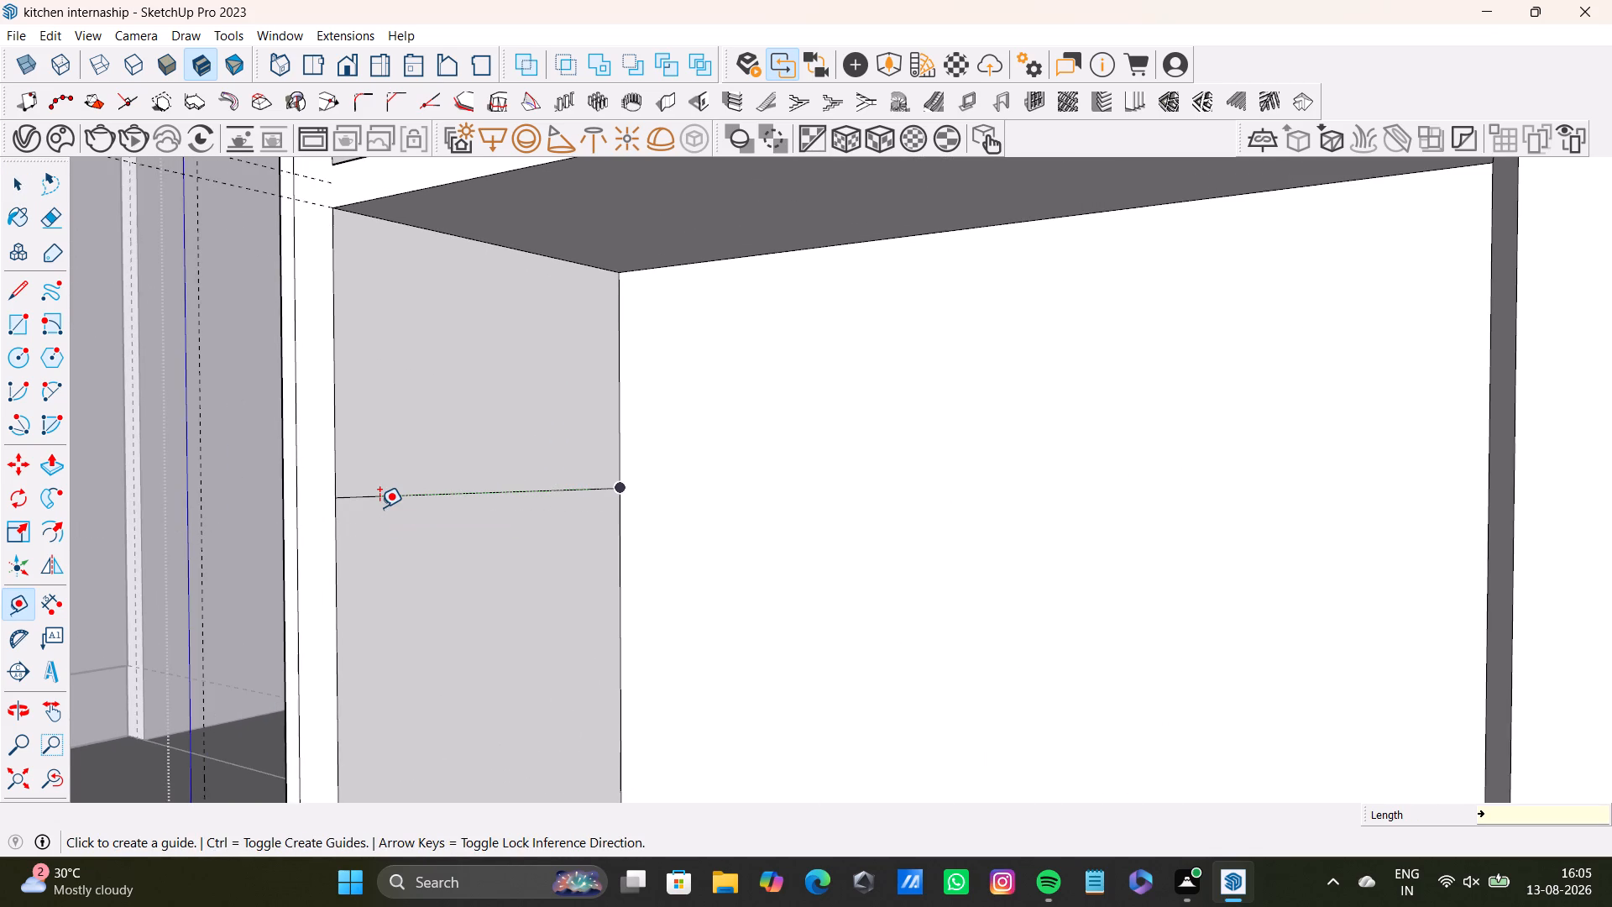
# Place a guide 0.2" below the line on the lower compartment's side wall.
pyautogui.moveTo(437, 490); pyautogui.dragTo(438, 498)
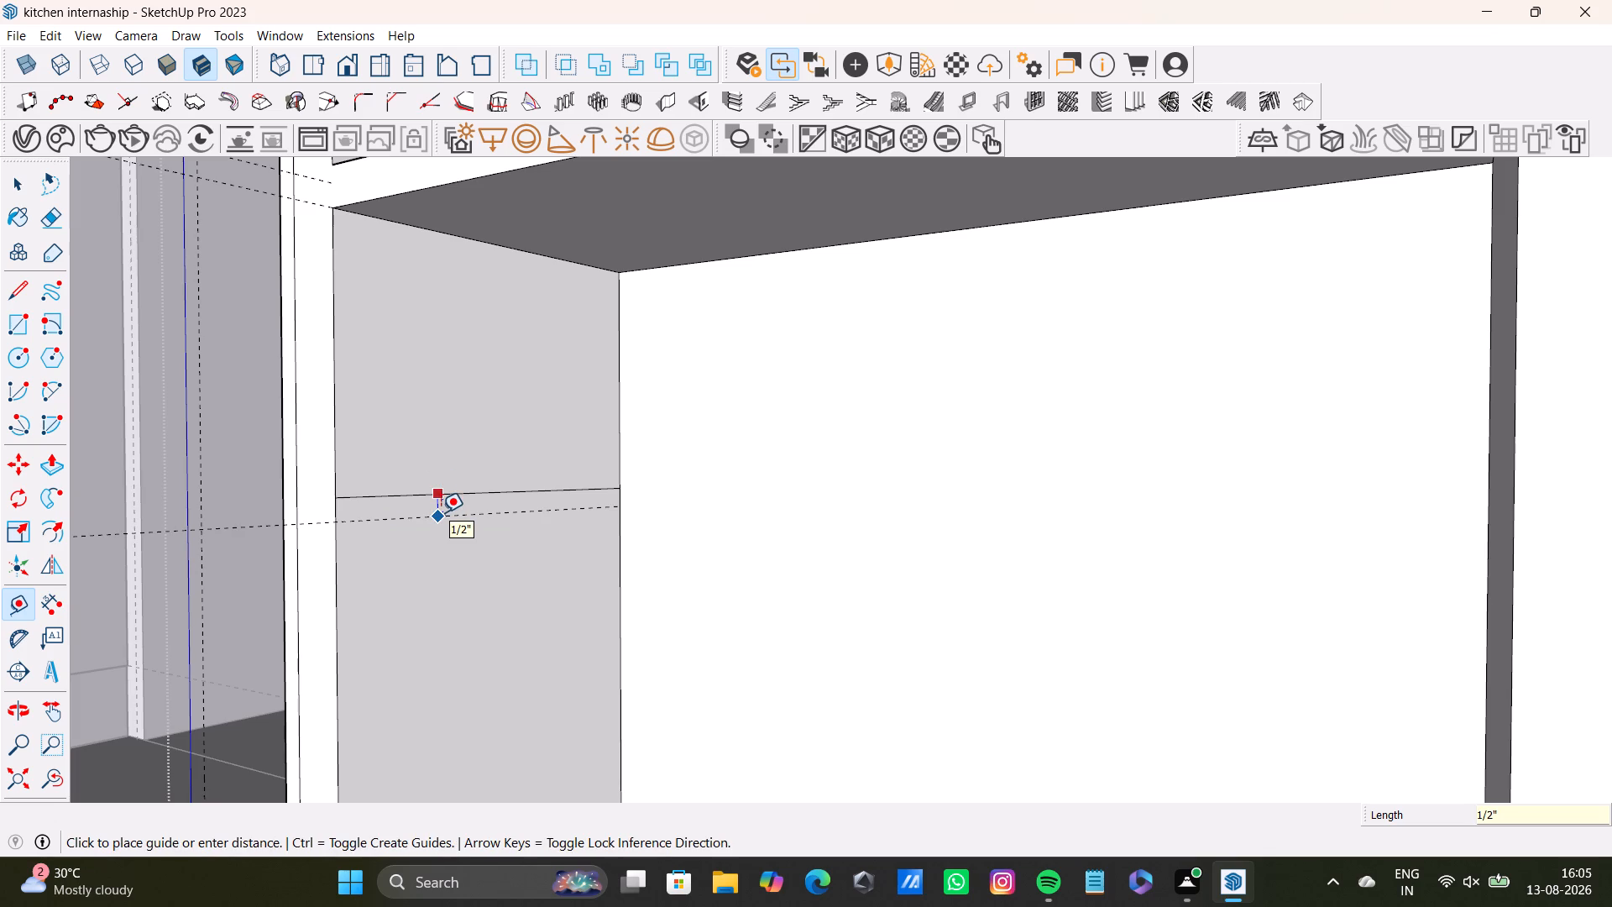
pyautogui.press('1')
pyautogui.press('BackSpace')
pyautogui.write('0.2')
pyautogui.press('Return')
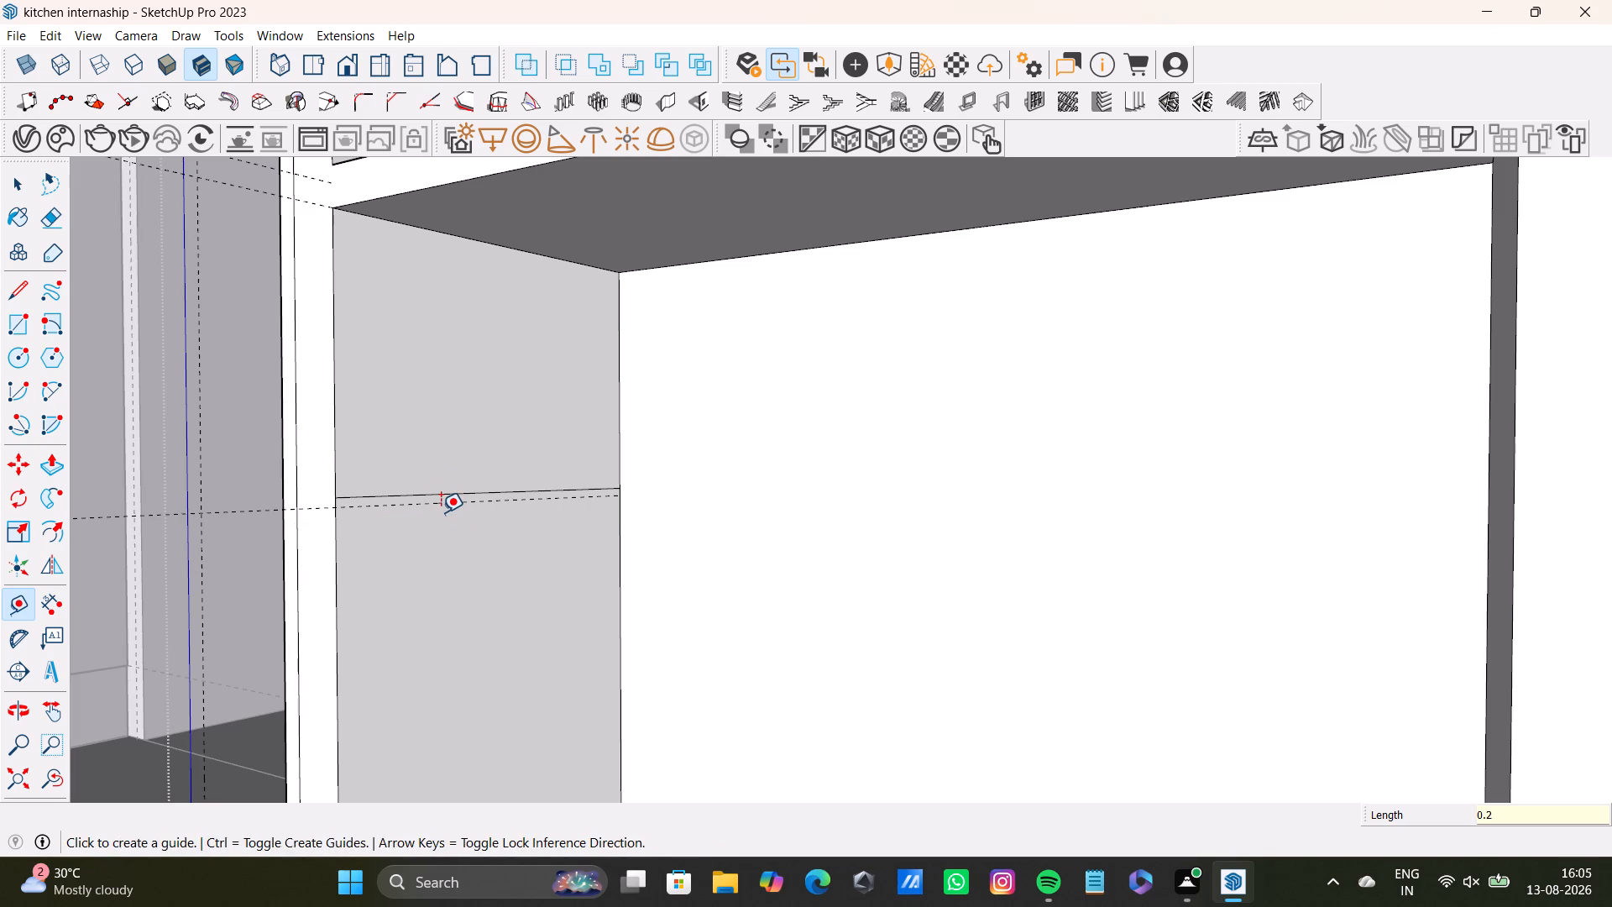
pyautogui.press('space')
# Draw a second front-to-back line along the guide on the lower compartment's side wall, just below the first line.
pyautogui.scroll(-3, 500, 460)
pyautogui.click(14, 286)
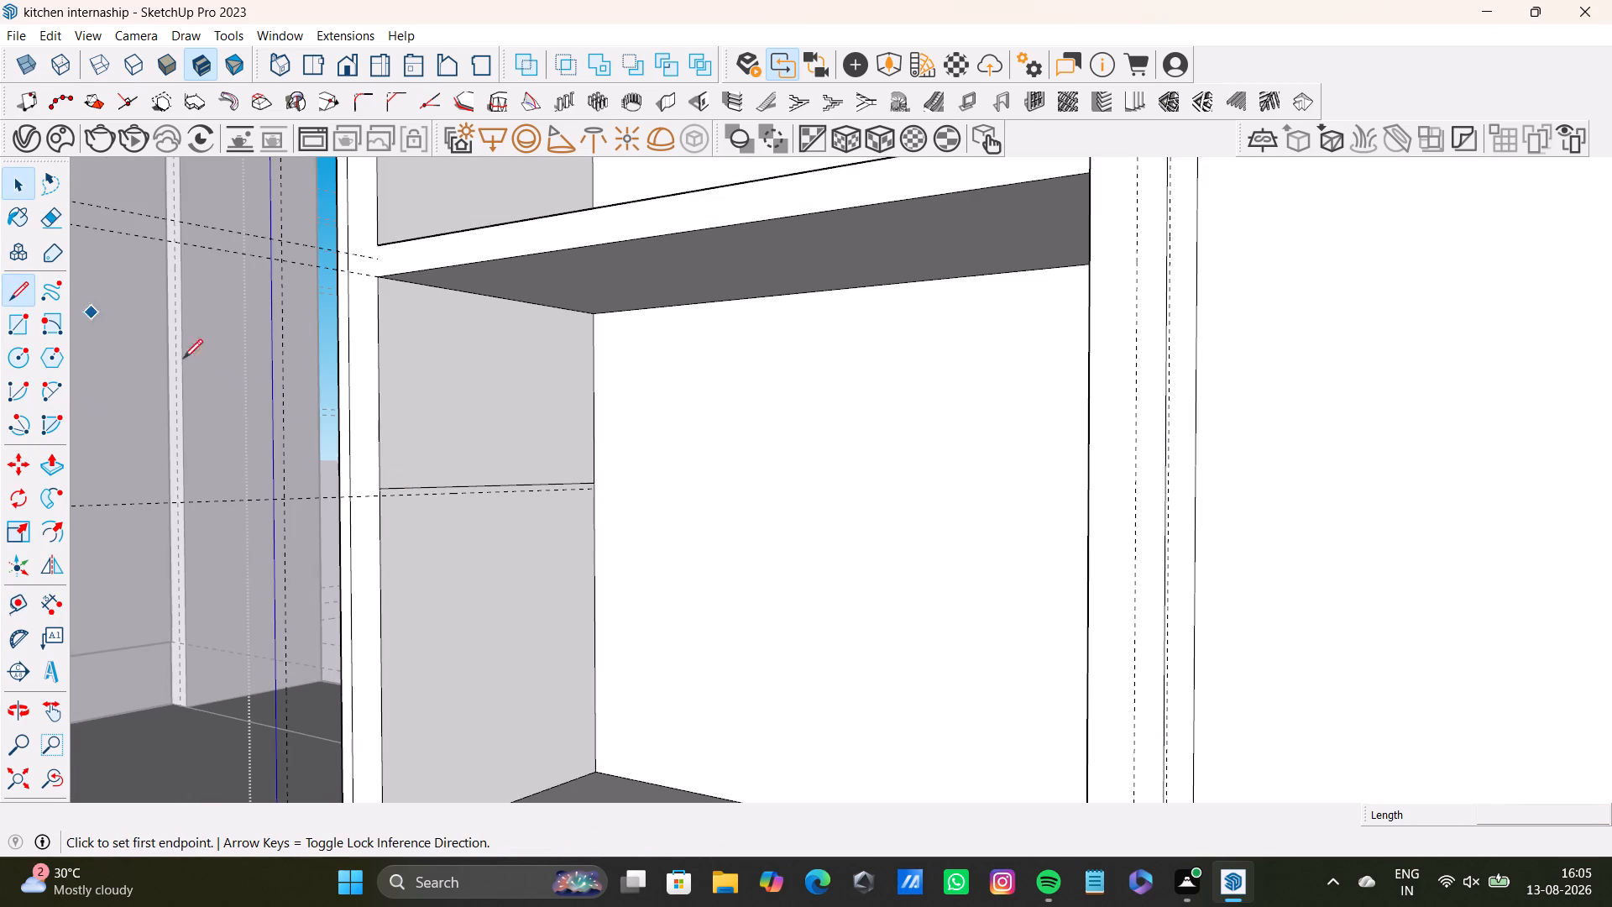
pyautogui.scroll(5, 301, 423)
pyautogui.scroll(-3, 584, 558)
pyautogui.moveTo(658, 709); pyautogui.dragTo(667, 709)
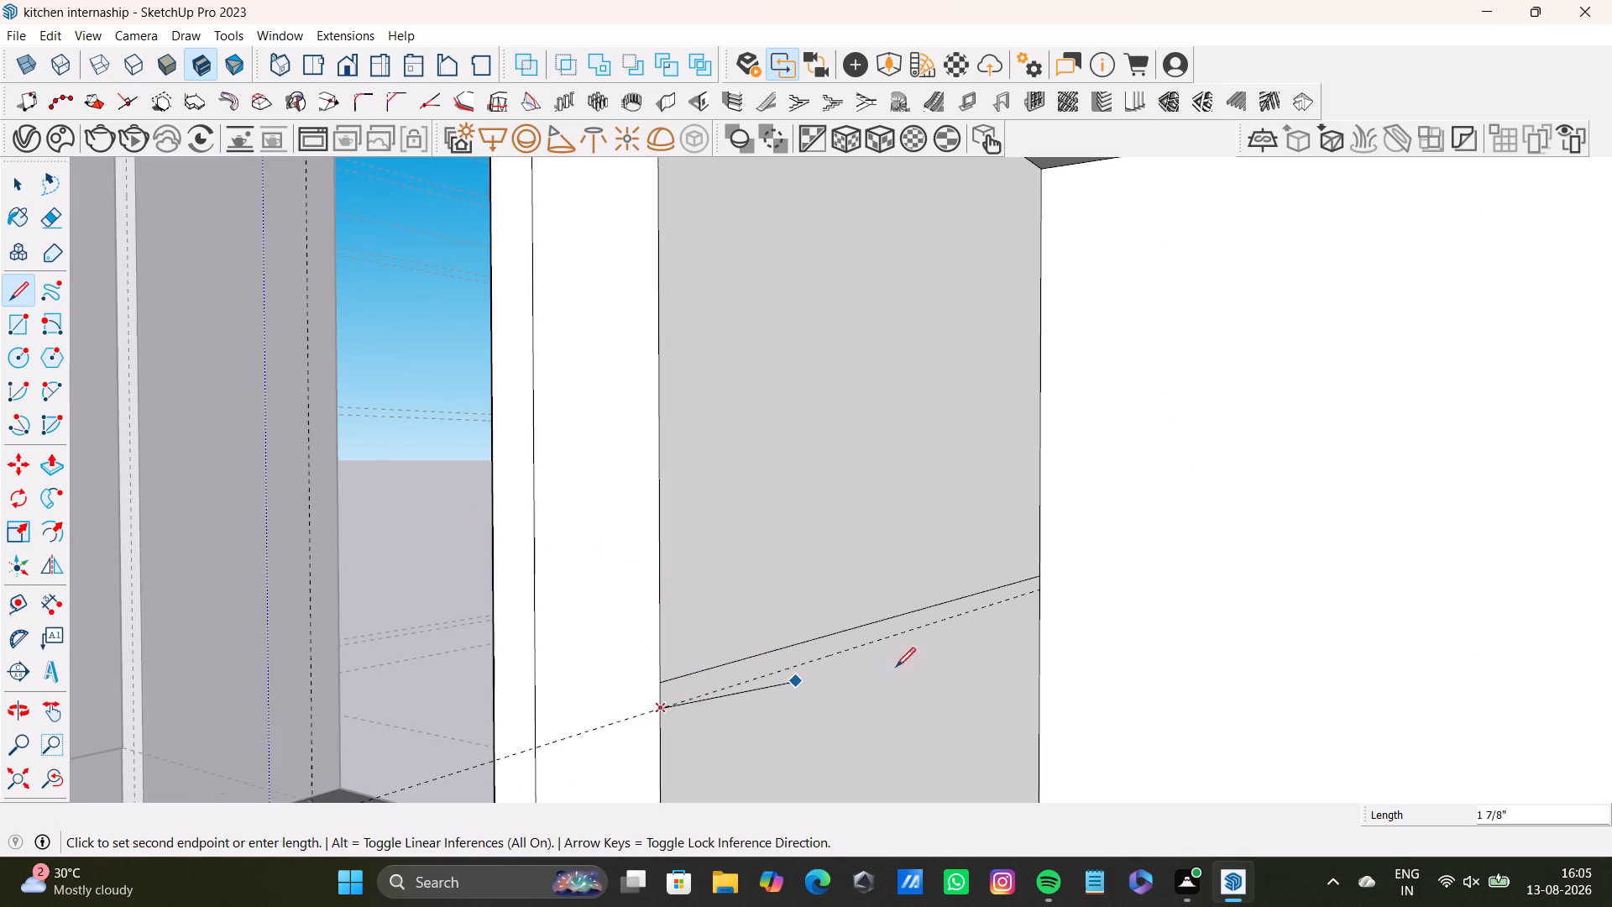
pyautogui.click(1049, 588)
pyautogui.press('space')
# Push the narrow strip between the two lines slightly into the lower compartment's side wall to form a groove.
pyautogui.scroll(-4, 861, 633)
pyautogui.keyDown('shift'); pyautogui.moveTo(868, 639); pyautogui.dragTo(791, 568, button='middle'); pyautogui.keyUp('shift')
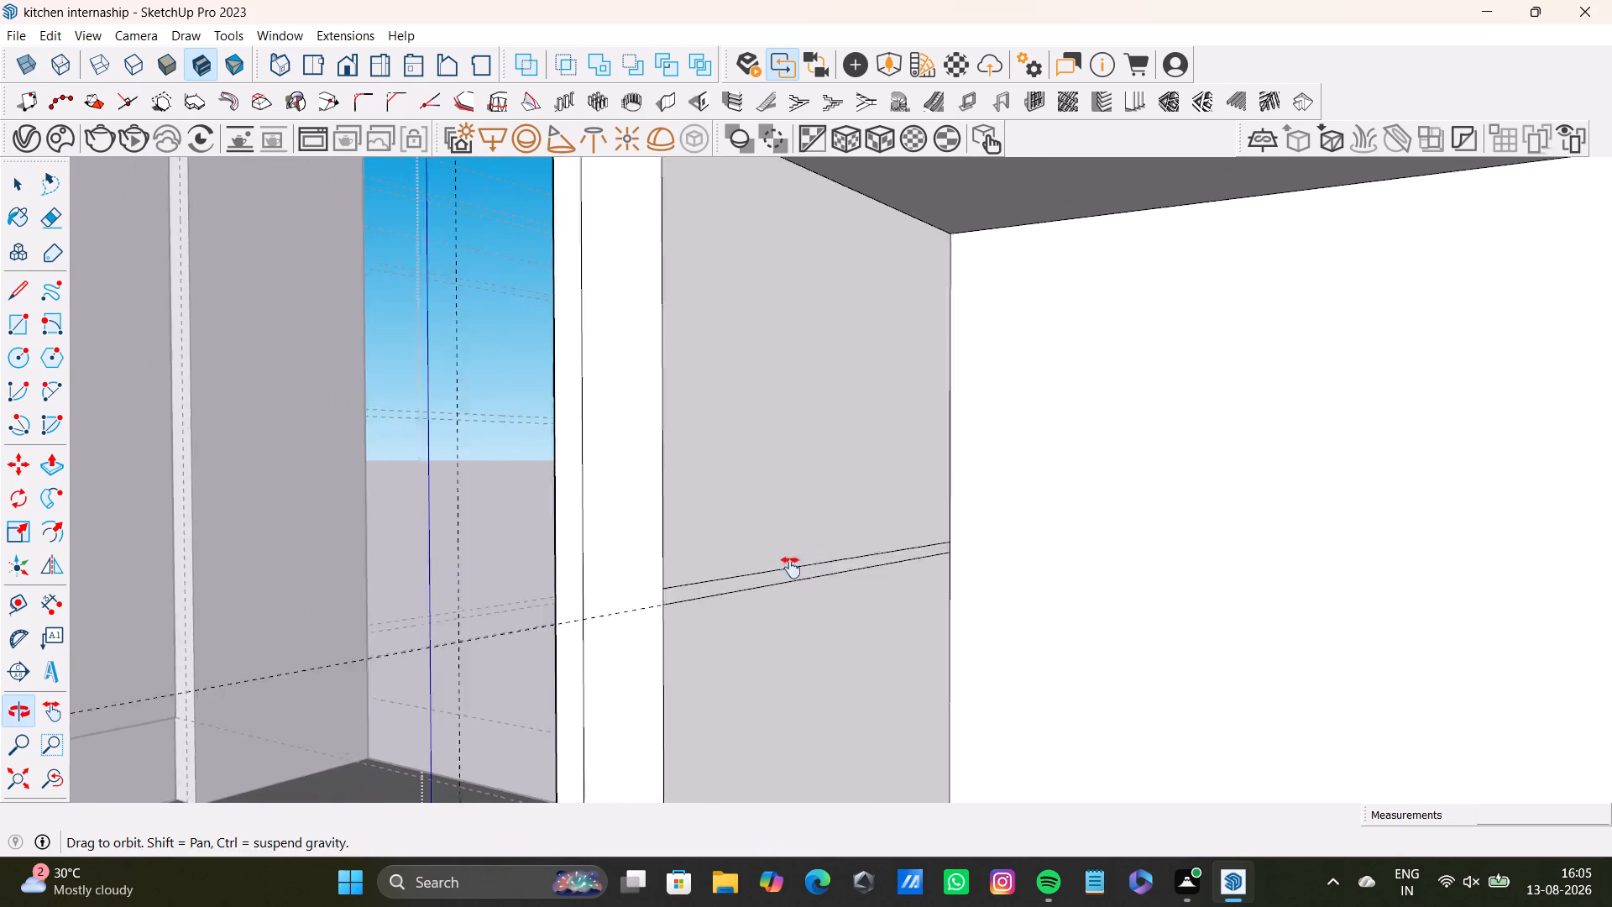
pyautogui.keyDown('shift'); pyautogui.moveTo(791, 568); pyautogui.dragTo(647, 541, button='middle'); pyautogui.keyUp('shift')
pyautogui.moveTo(634, 619); pyautogui.dragTo(630, 674, button='middle')
pyautogui.scroll(3, 481, 574)
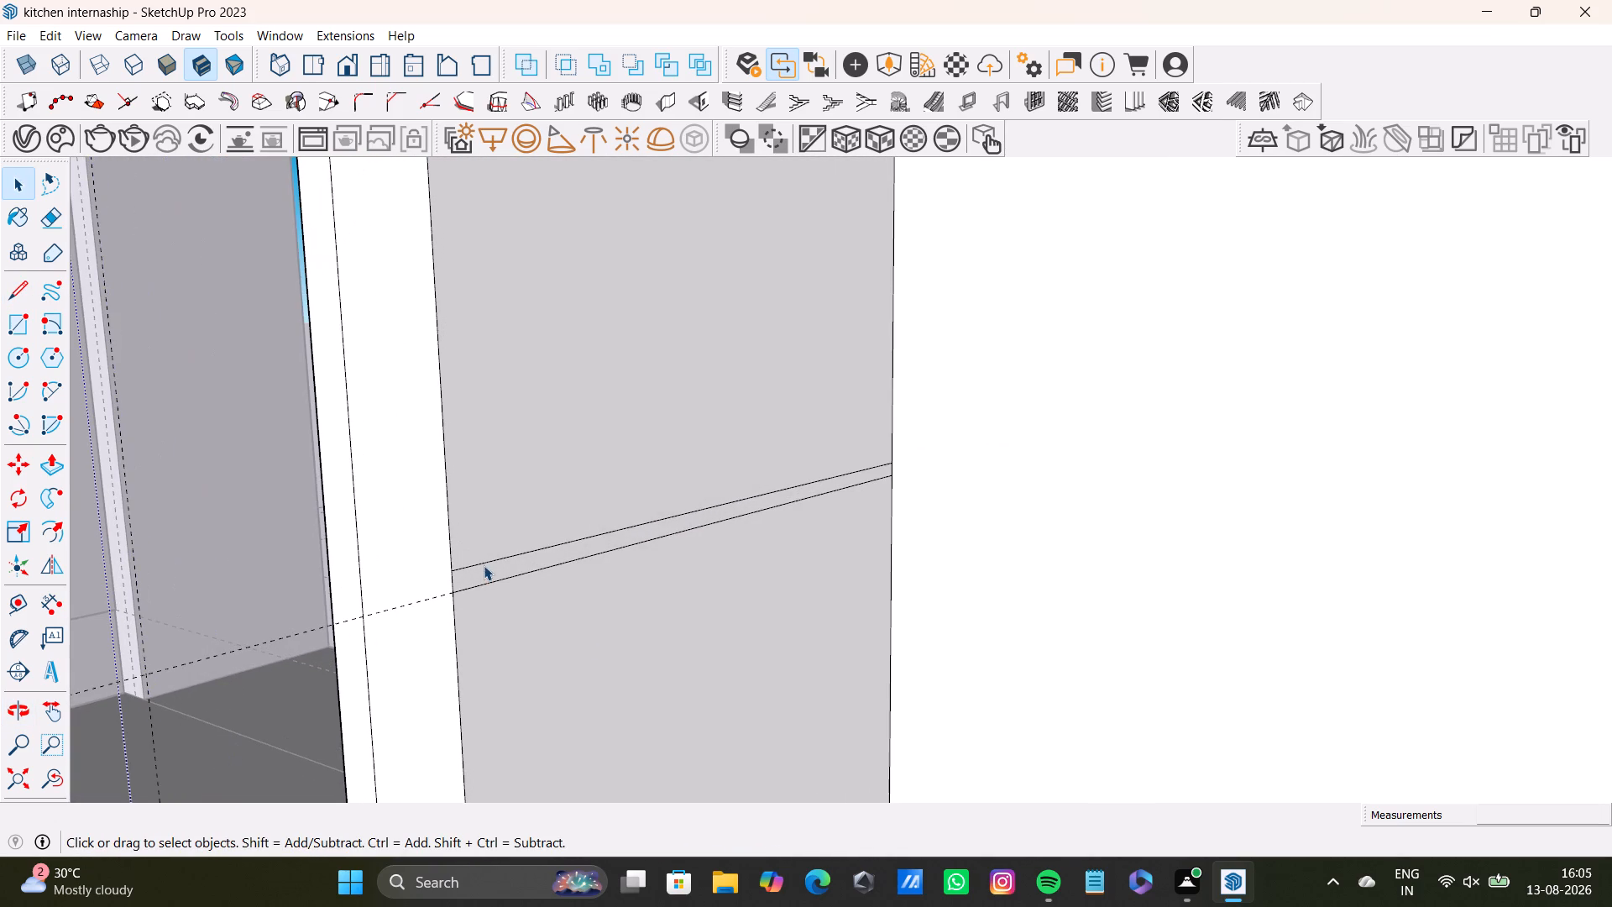
pyautogui.click(486, 576)
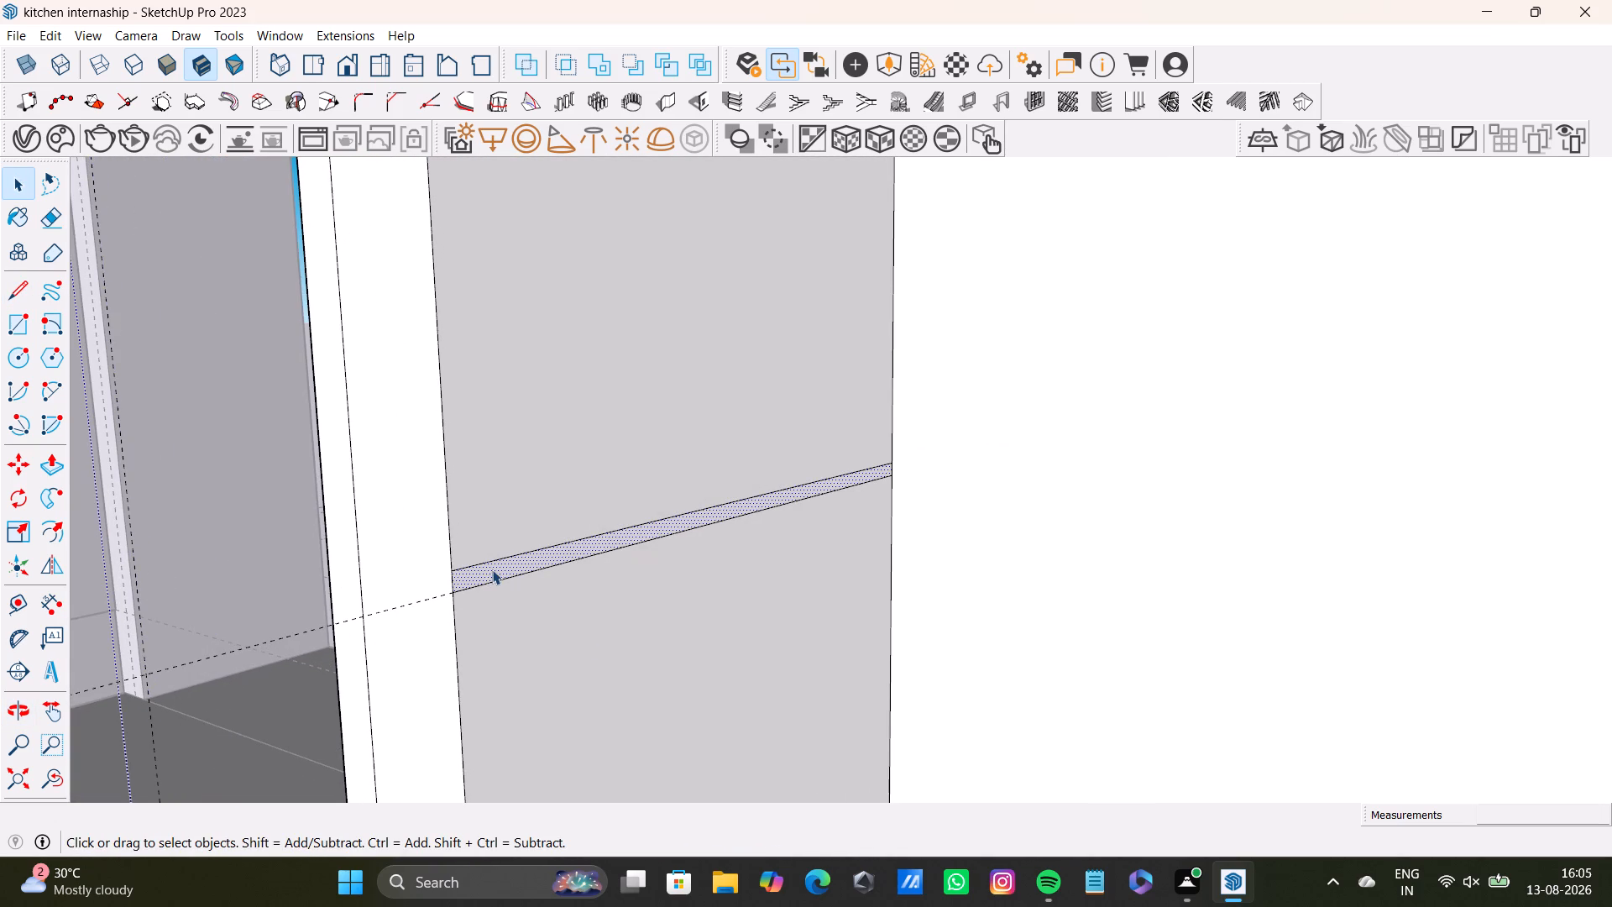
pyautogui.press('p')
pyautogui.moveTo(481, 576); pyautogui.dragTo(474, 576)
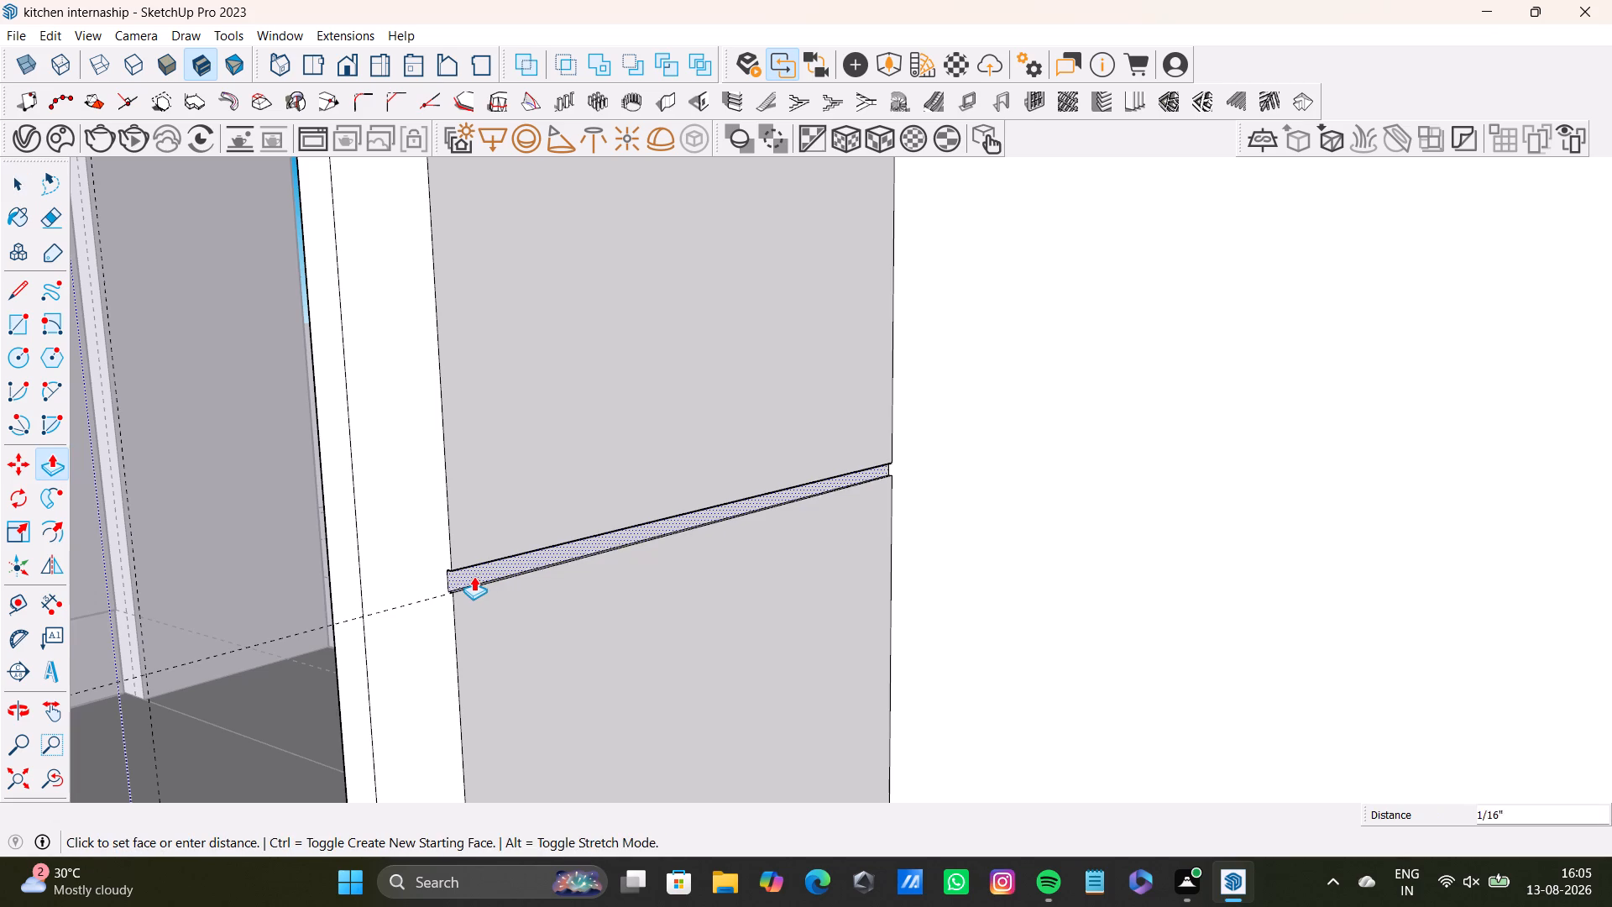
pyautogui.moveTo(474, 576); pyautogui.dragTo(468, 576)
pyautogui.press('space')
# Place a horizontal guide across the lower compartment's back from the groove's upper rear corner to the opposite side wall.
pyautogui.moveTo(482, 628); pyautogui.dragTo(711, 658, button='middle')
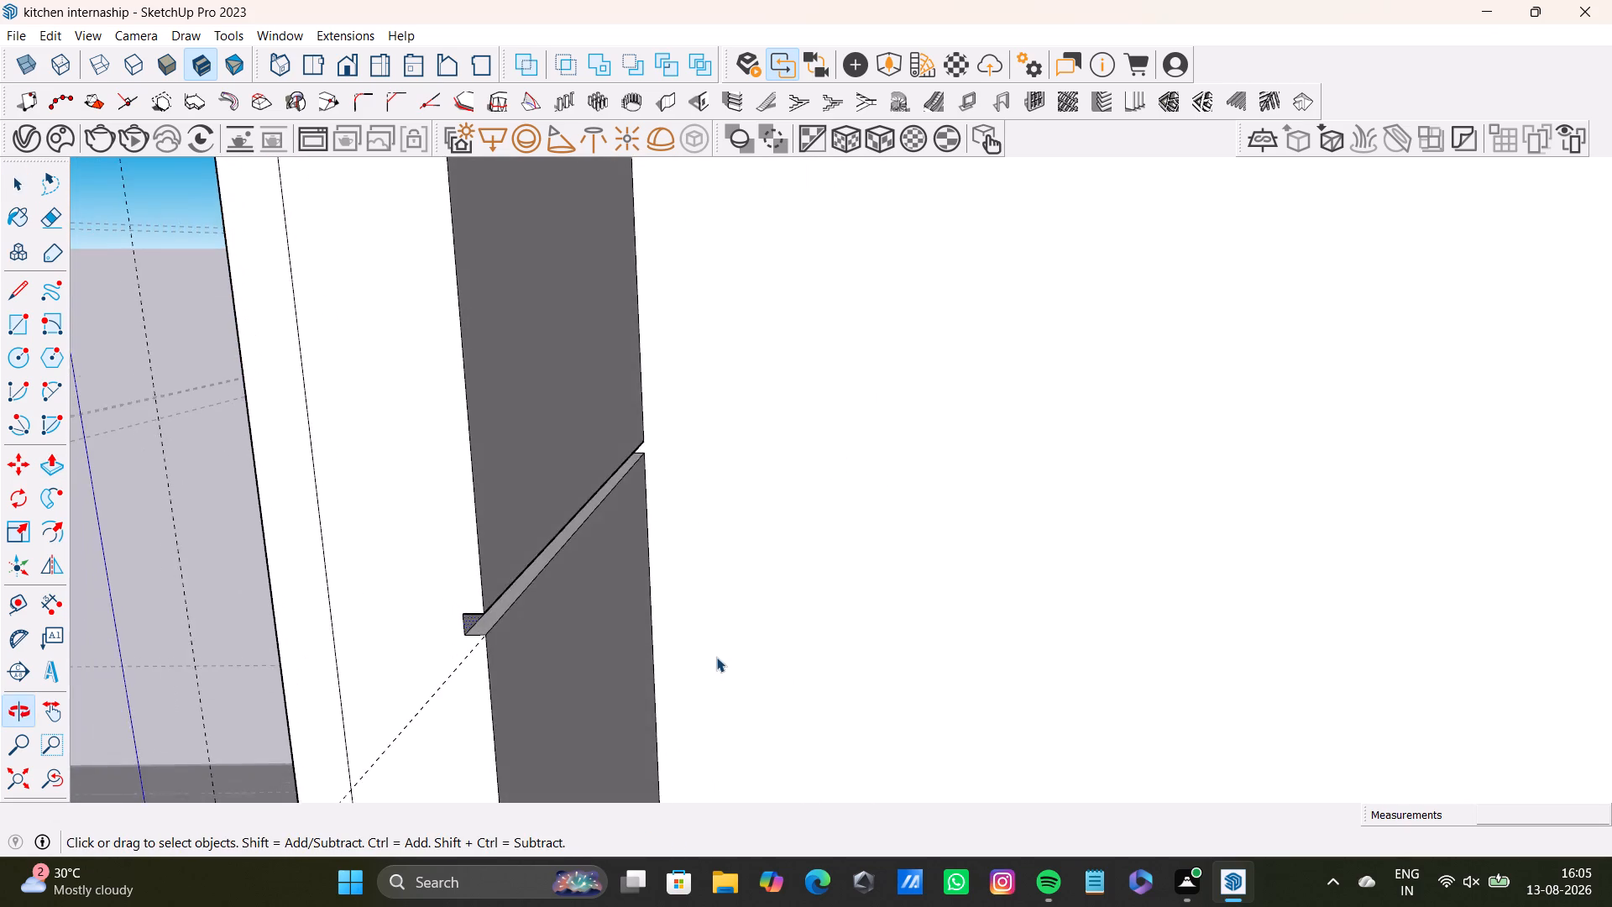
pyautogui.scroll(-6, 716, 647)
pyautogui.moveTo(765, 589); pyautogui.dragTo(541, 474, button='middle')
pyautogui.moveTo(542, 495); pyautogui.dragTo(573, 441, button='middle')
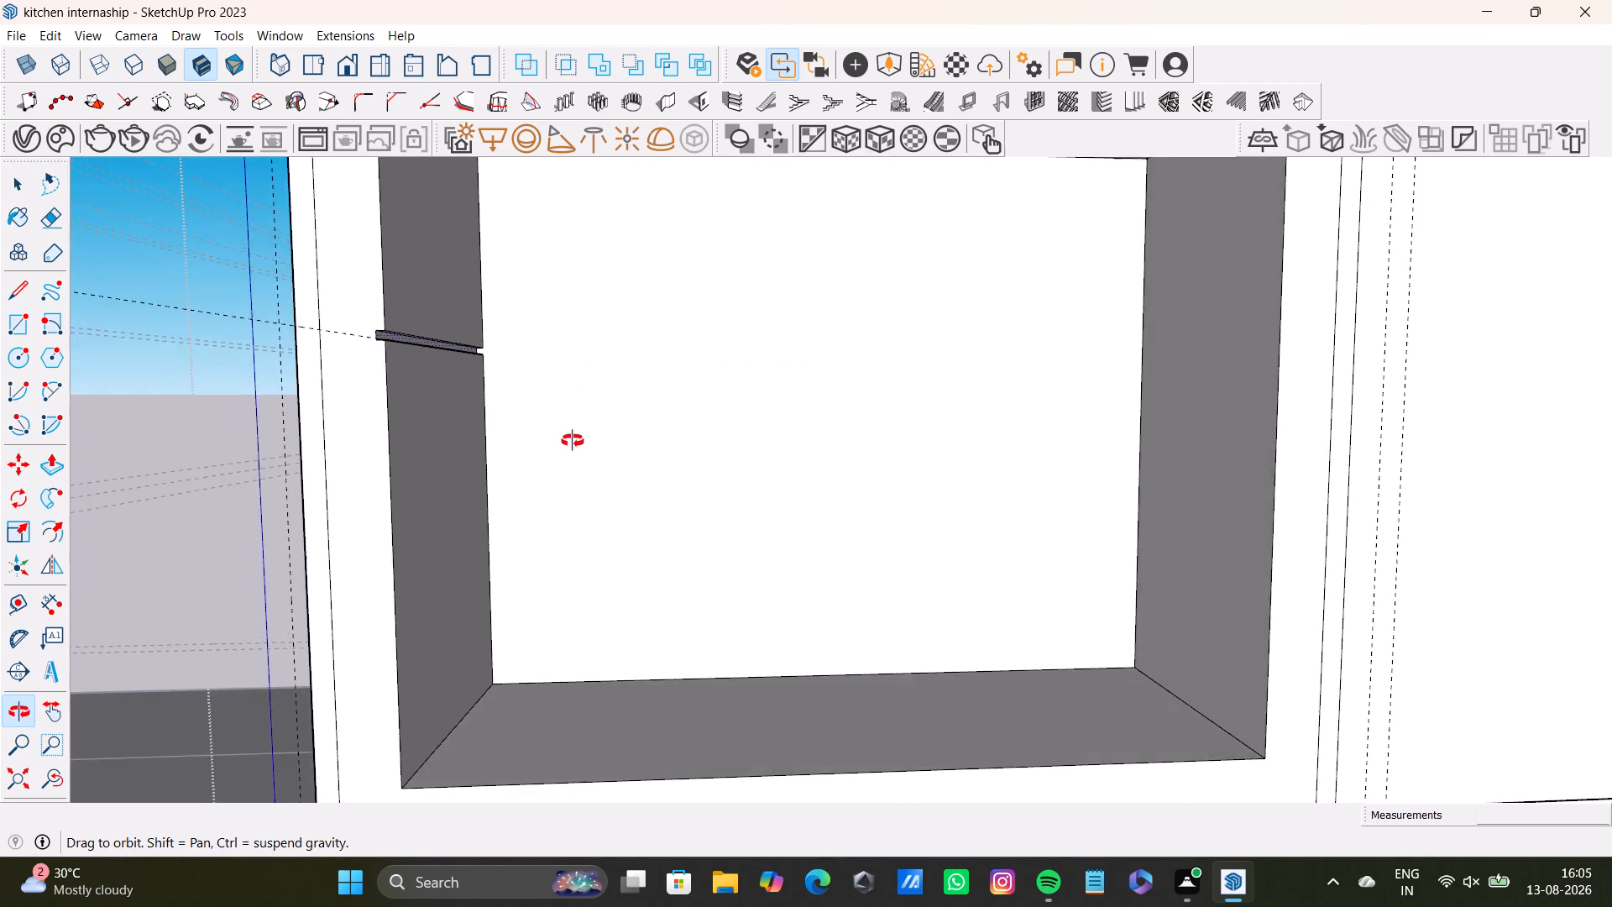
pyautogui.moveTo(573, 441); pyautogui.dragTo(509, 470, button='middle')
pyautogui.moveTo(573, 599); pyautogui.dragTo(620, 586, button='middle')
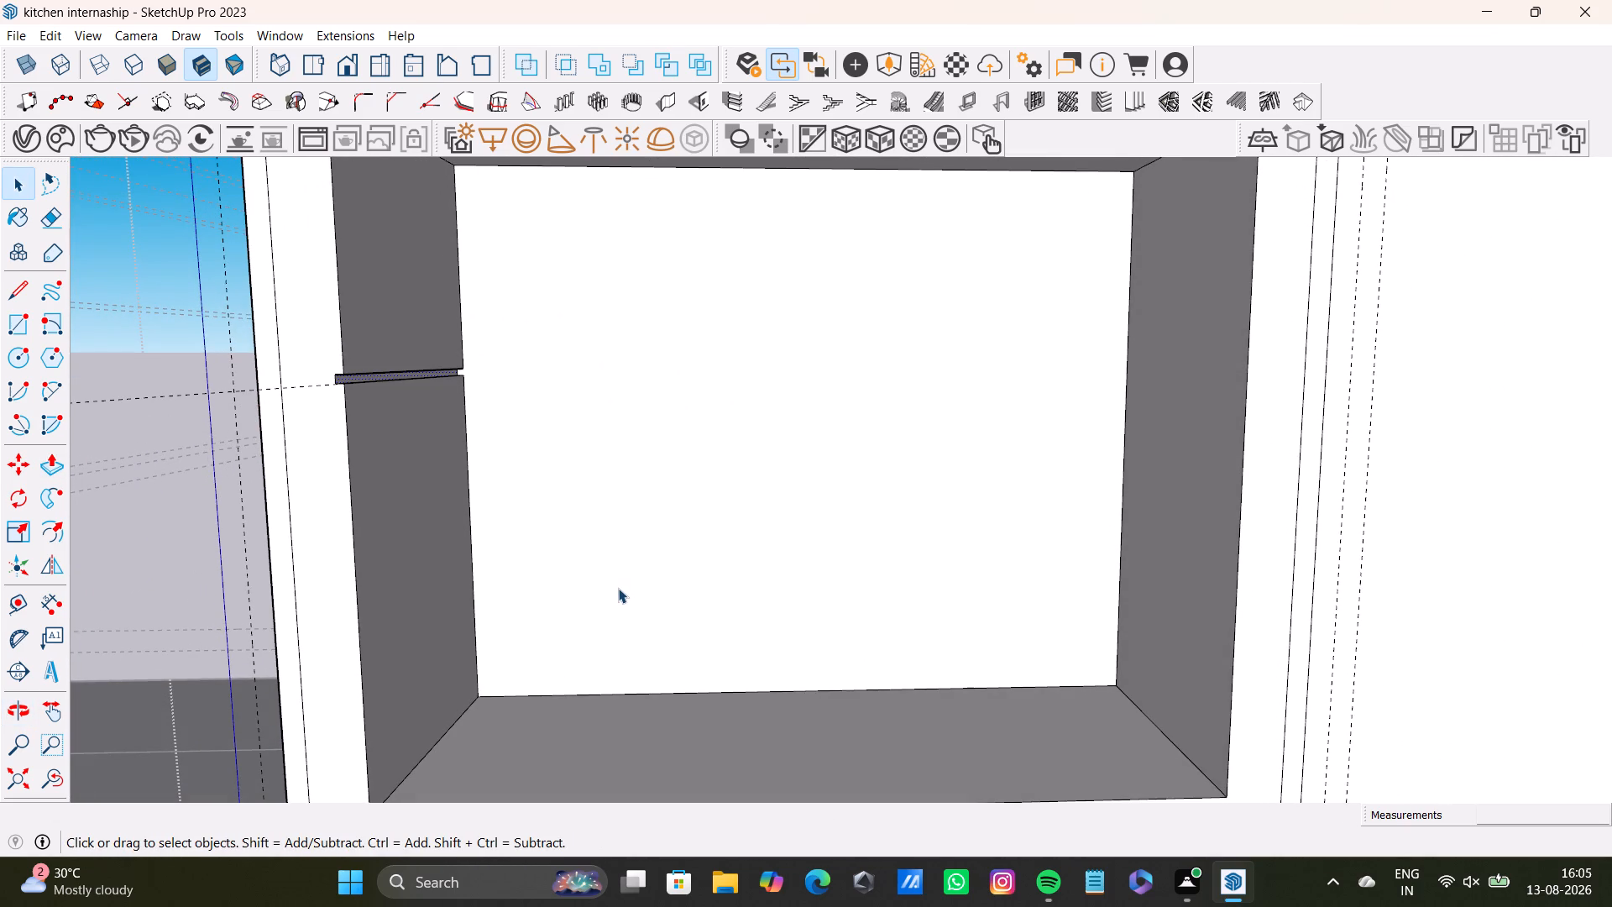
pyautogui.moveTo(618, 588); pyautogui.dragTo(641, 592, button='middle')
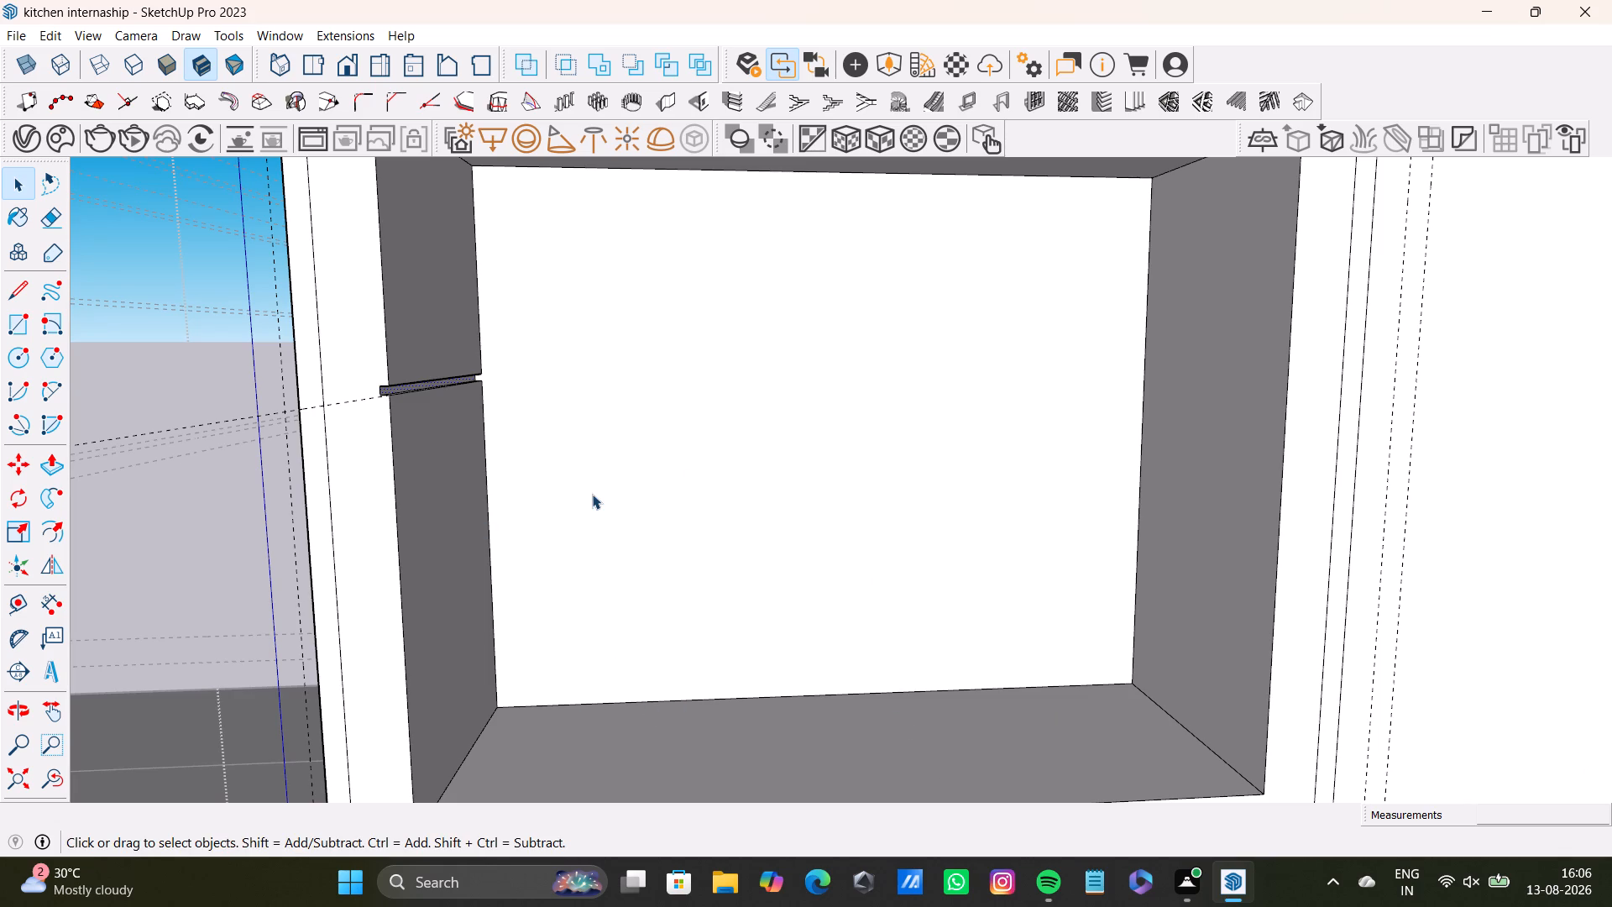
pyautogui.keyDown('shift'); pyautogui.moveTo(599, 480); pyautogui.dragTo(523, 558, button='middle'); pyautogui.keyUp('shift')
pyautogui.moveTo(652, 574); pyautogui.dragTo(653, 601, button='middle')
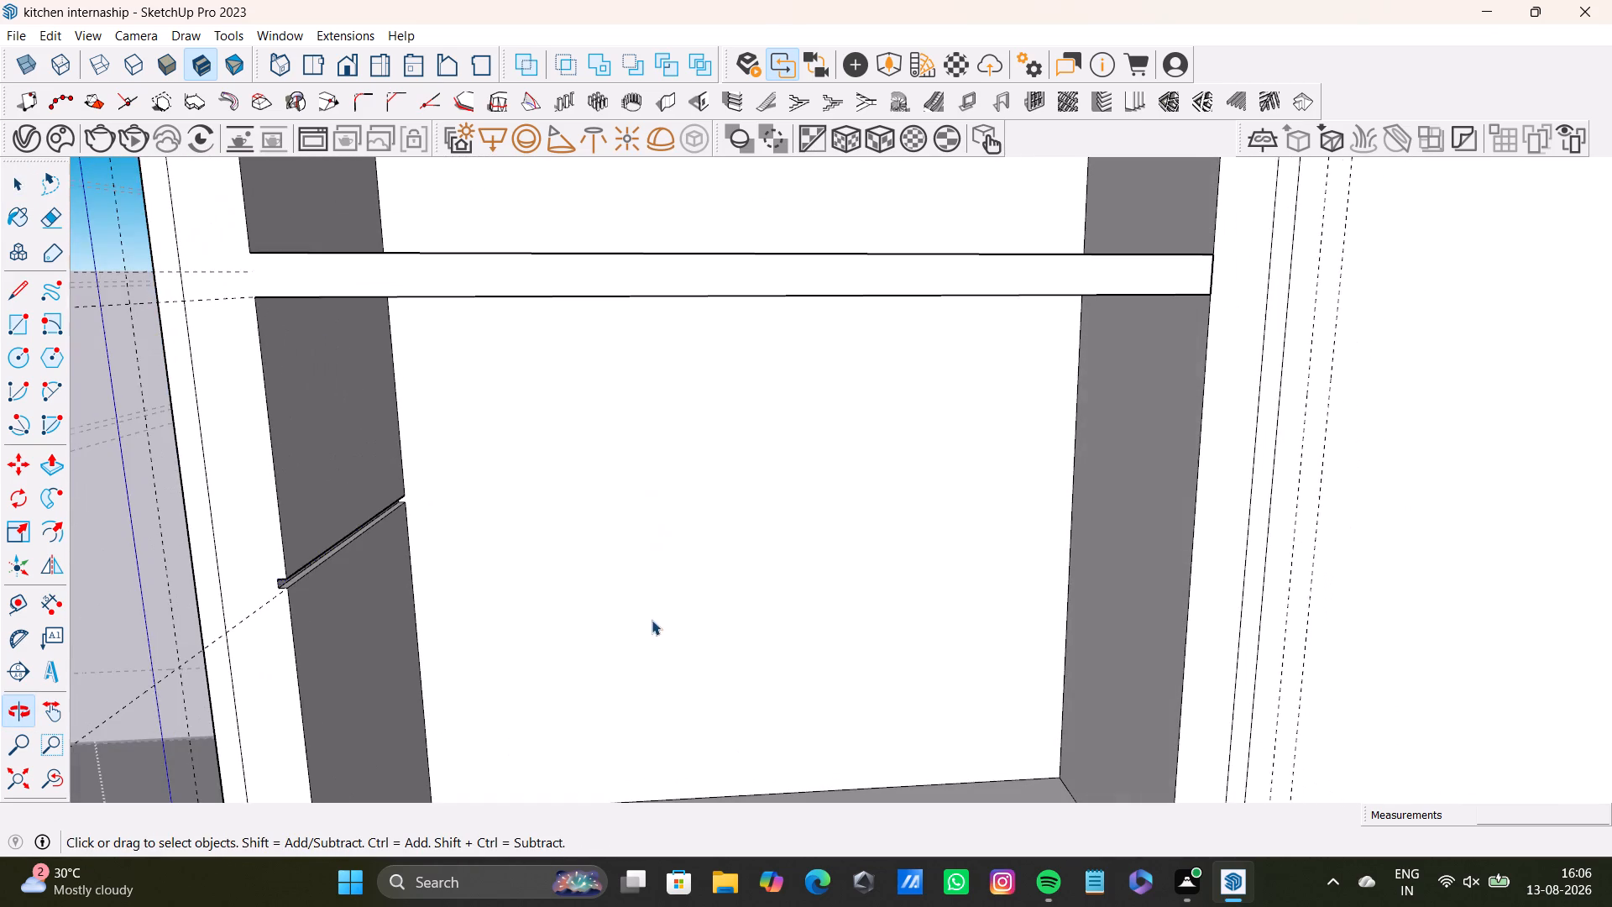
pyautogui.scroll(-1, 660, 611)
pyautogui.moveTo(809, 609); pyautogui.dragTo(806, 558, button='middle')
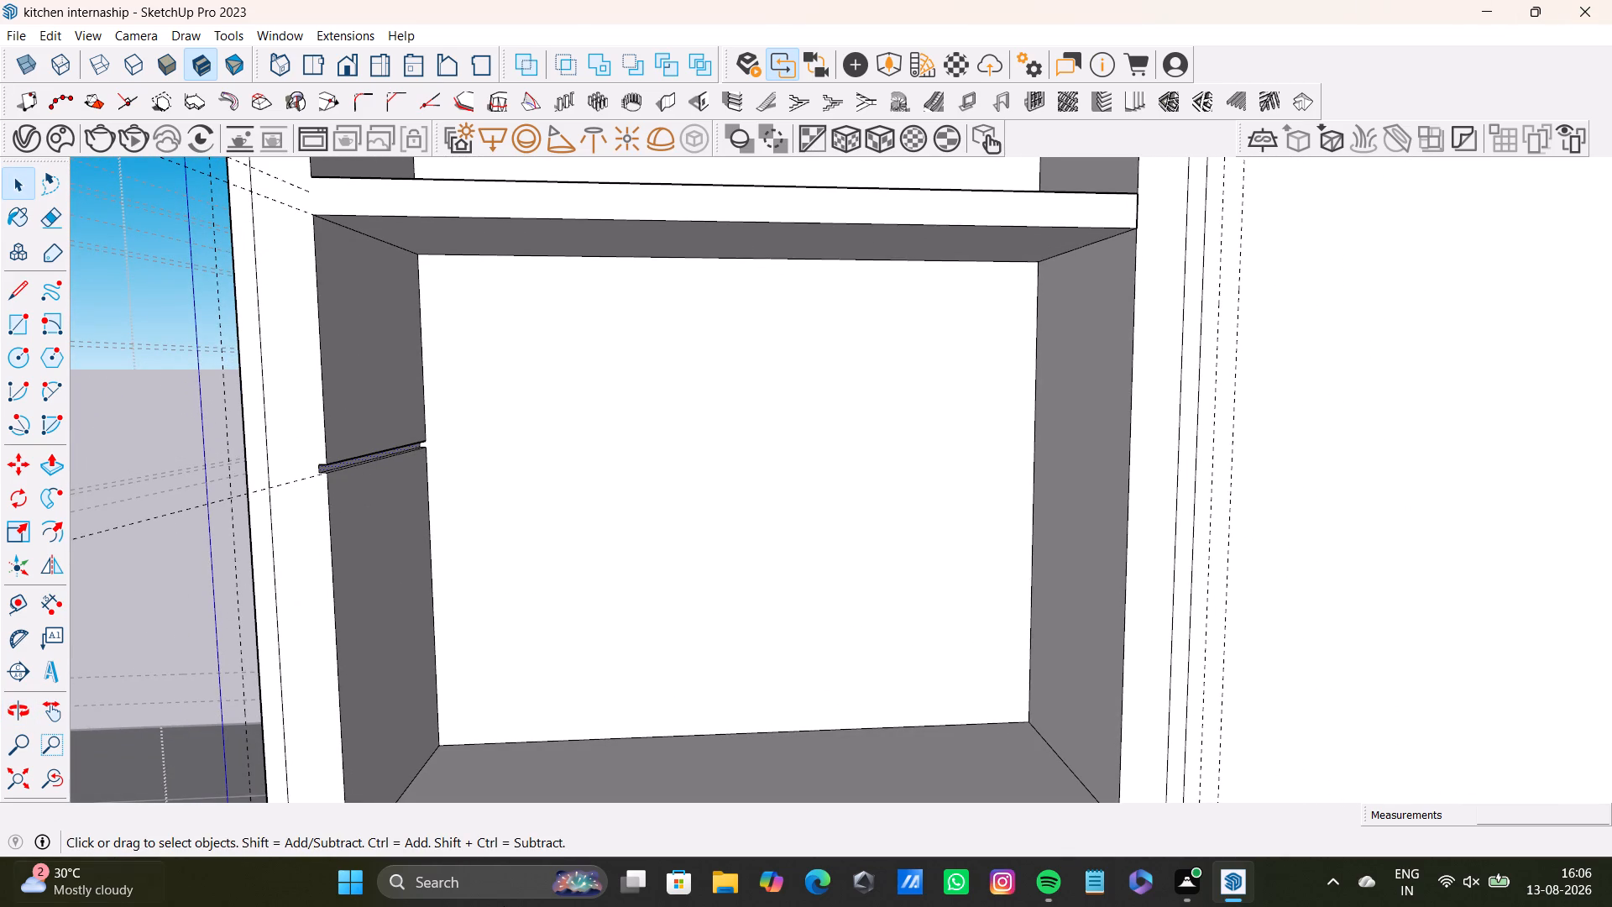
pyautogui.click(24, 290)
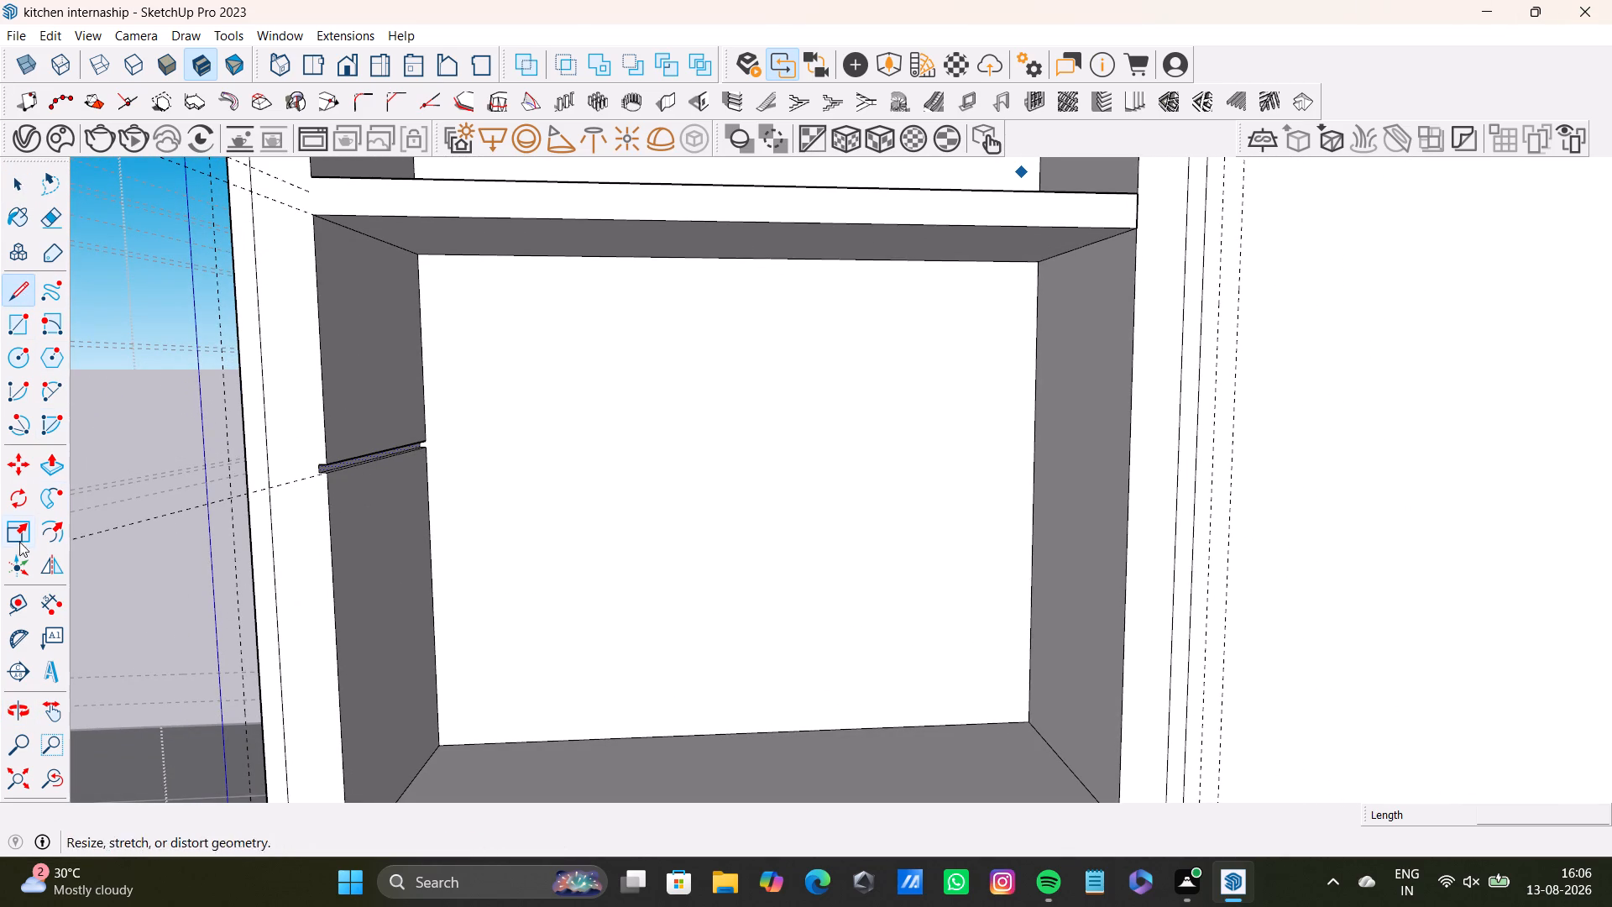
pyautogui.click(18, 592)
pyautogui.scroll(5, 395, 508)
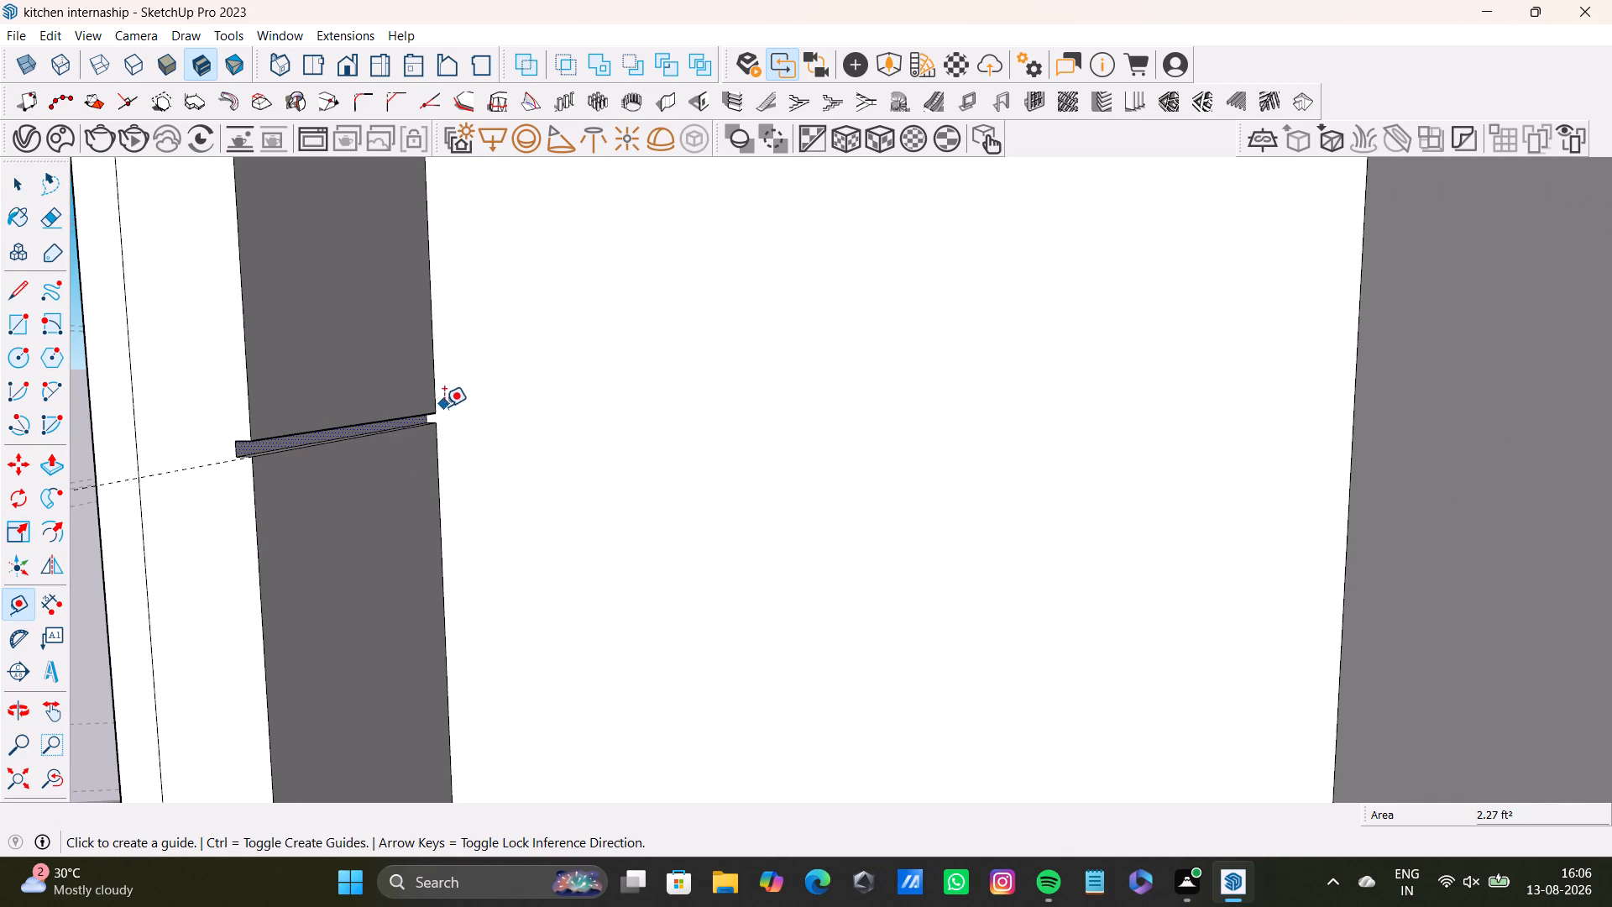
pyautogui.click(438, 406)
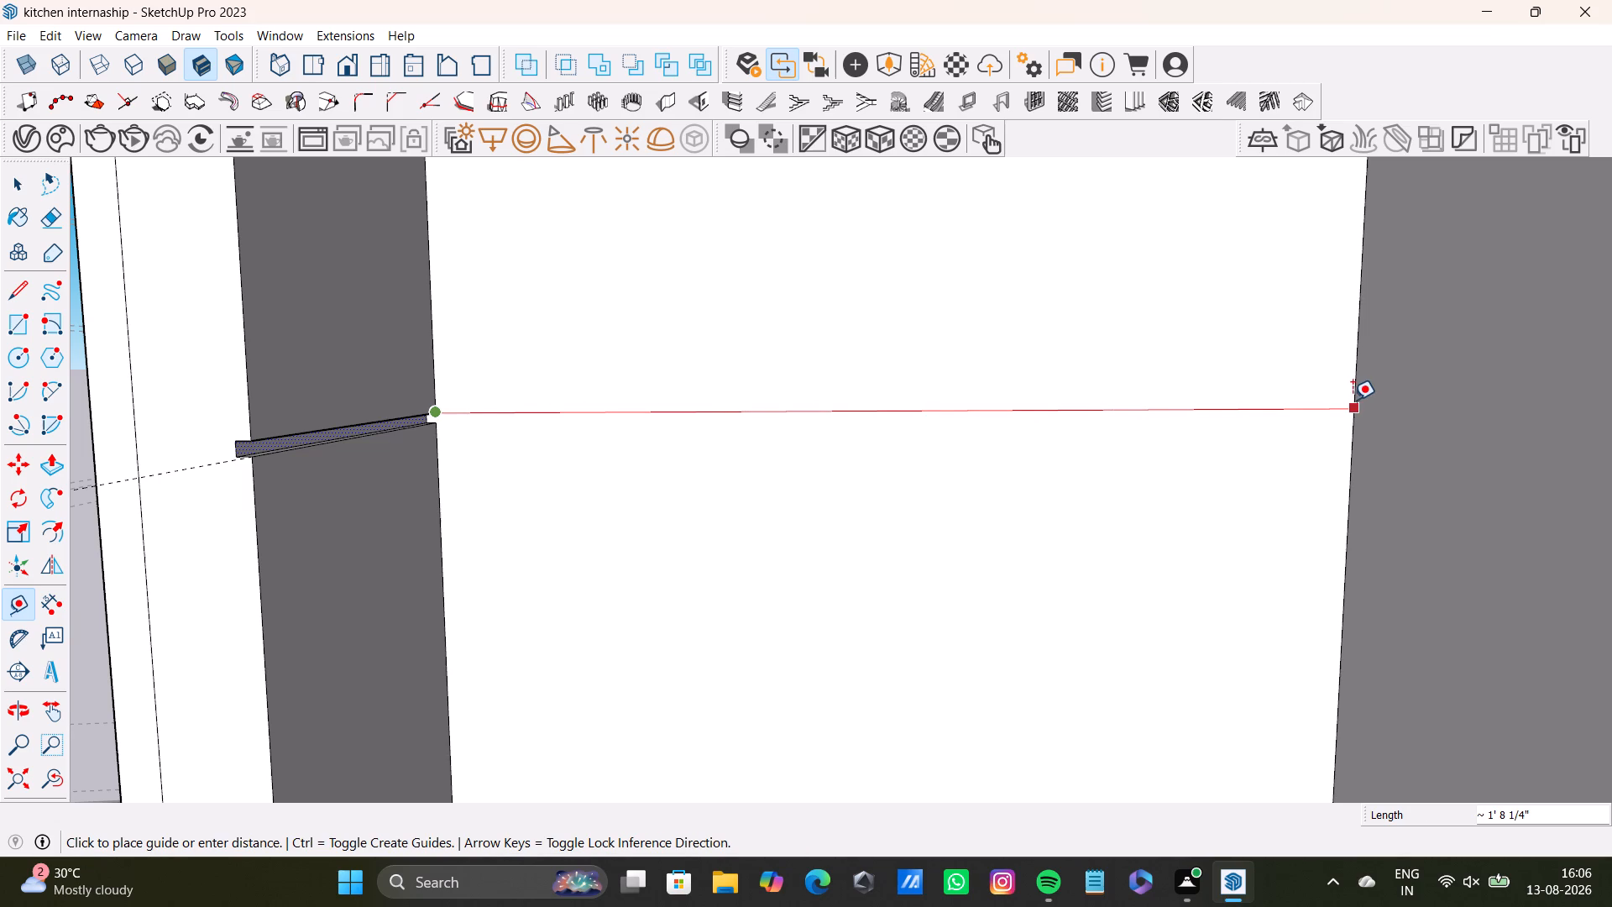
pyautogui.click(1355, 400)
pyautogui.press('space')
# Place a parallel guide 1/4" below the first one across the lower compartment's back.
pyautogui.moveTo(840, 542); pyautogui.dragTo(714, 479, button='middle')
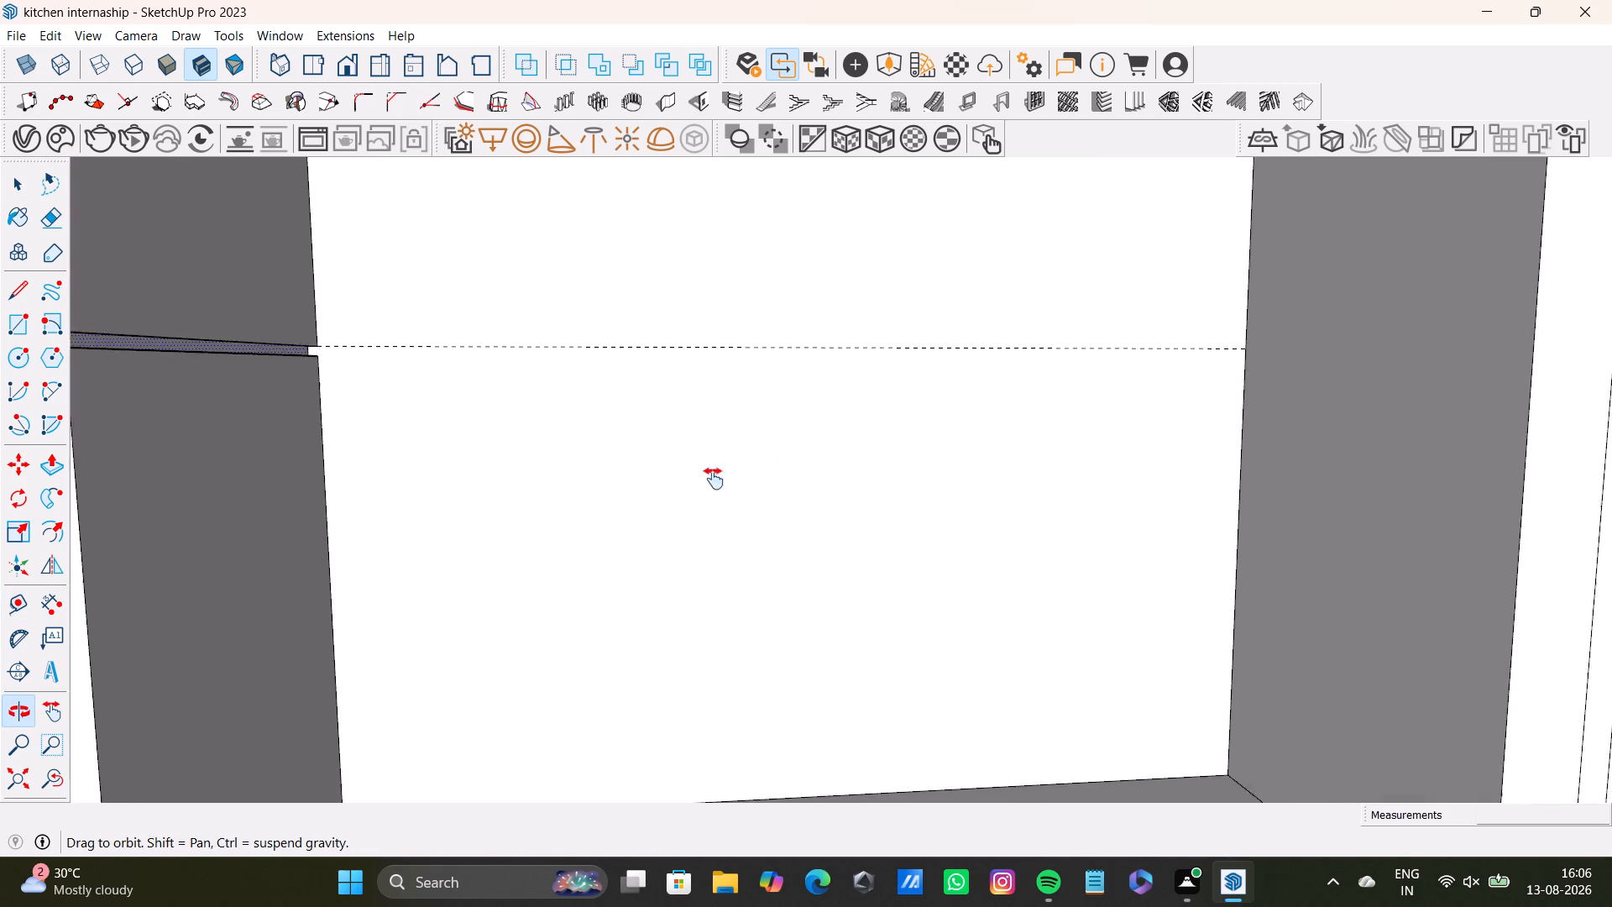
pyautogui.moveTo(714, 479); pyautogui.dragTo(684, 490, button='middle')
pyautogui.click(12, 605)
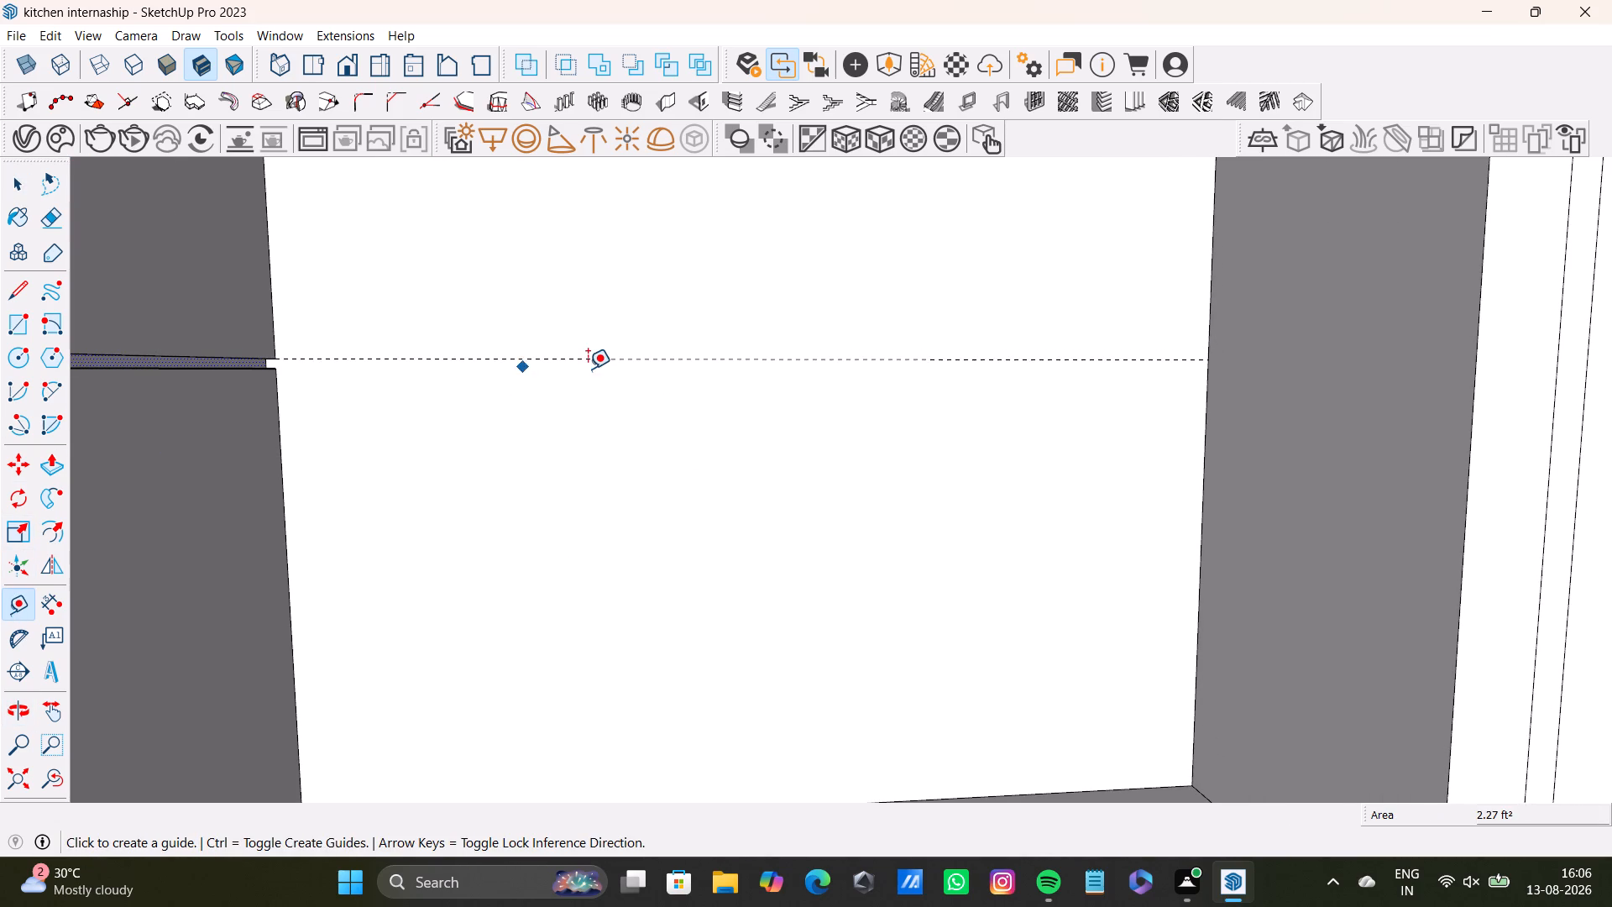
pyautogui.scroll(2, 589, 369)
pyautogui.click(606, 354)
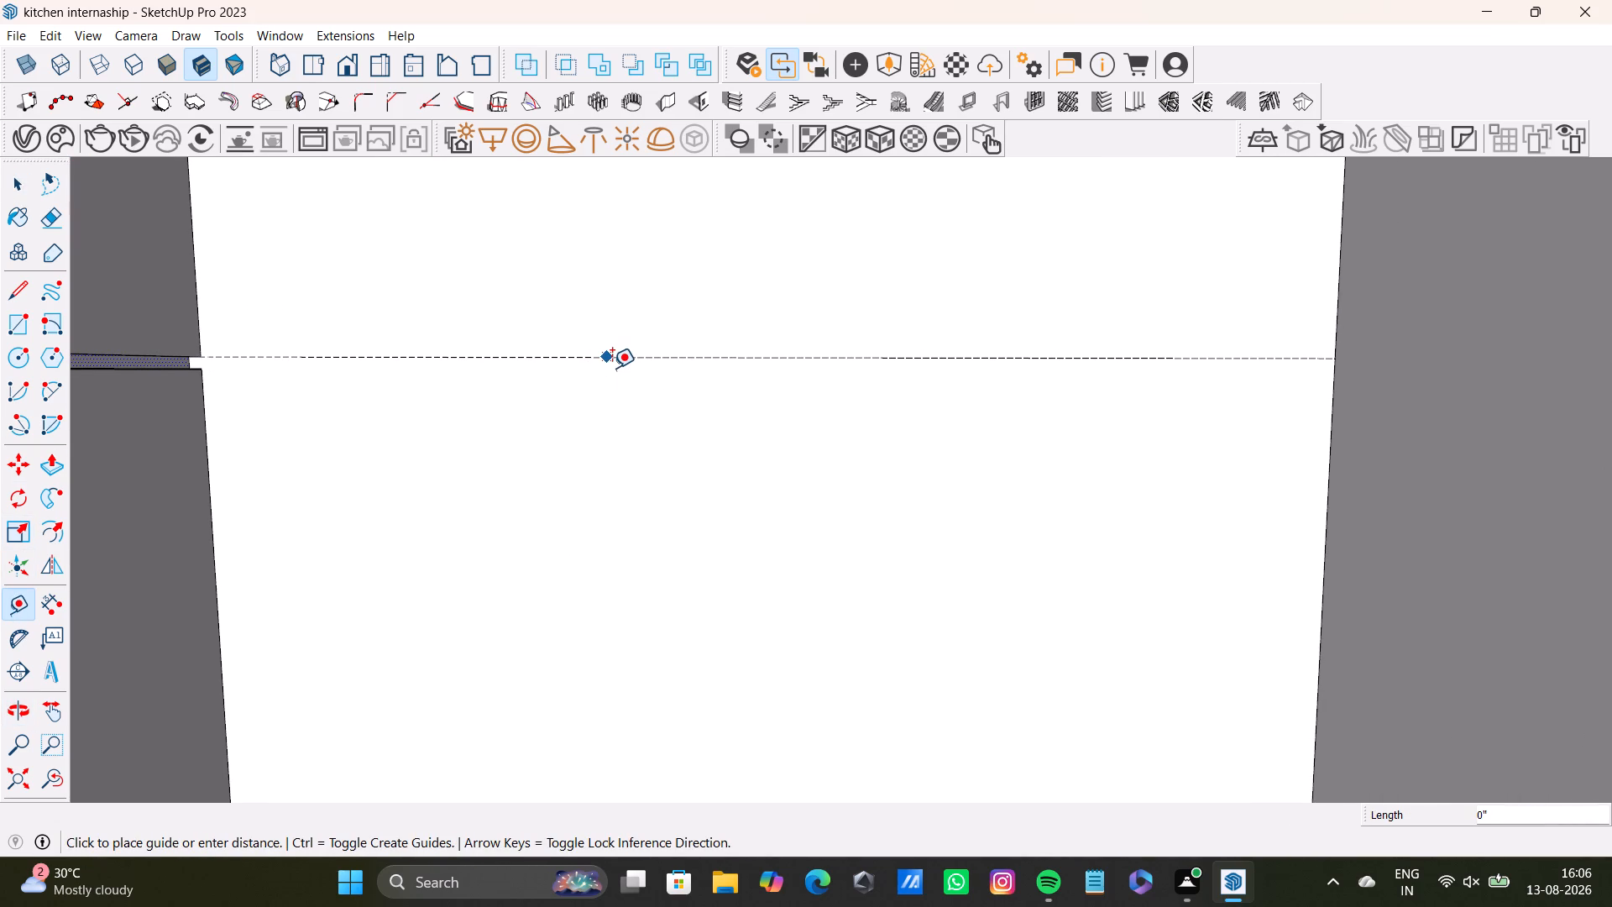
pyautogui.click(615, 371)
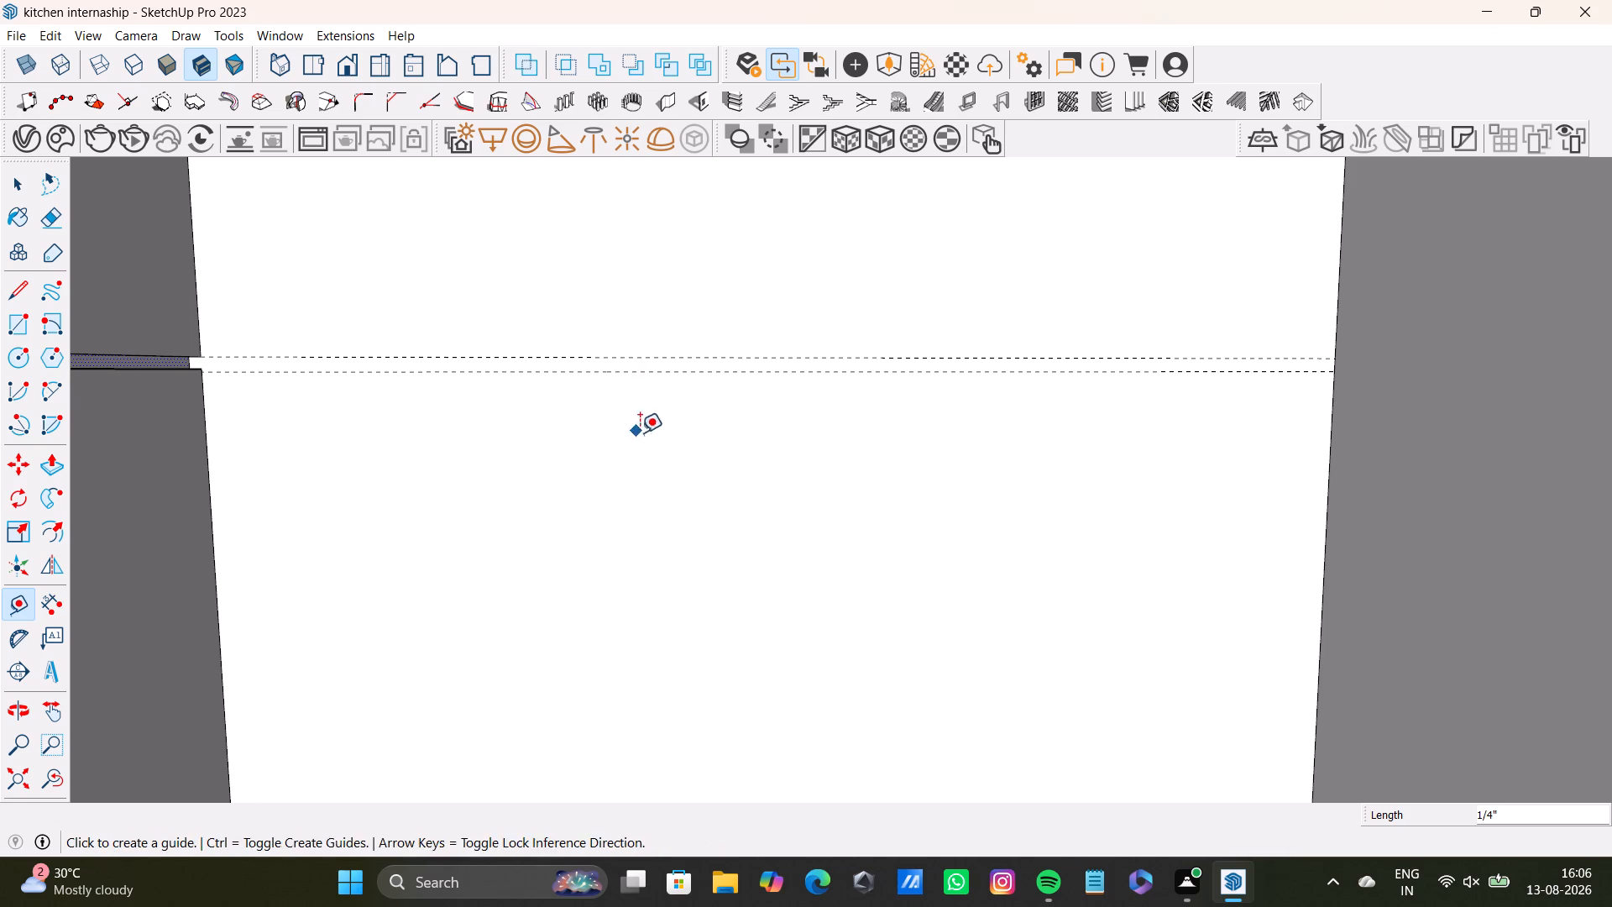
# Place a guide about 8 3/8" long on the opposite side wall, from the upper back guide's end to the wall's front edge.
pyautogui.moveTo(641, 434); pyautogui.dragTo(637, 408, button='middle')
pyautogui.scroll(-6, 635, 412)
pyautogui.keyDown('shift'); pyautogui.moveTo(643, 417); pyautogui.dragTo(463, 428, button='middle'); pyautogui.keyUp('shift')
pyautogui.moveTo(493, 438); pyautogui.dragTo(500, 457, button='middle')
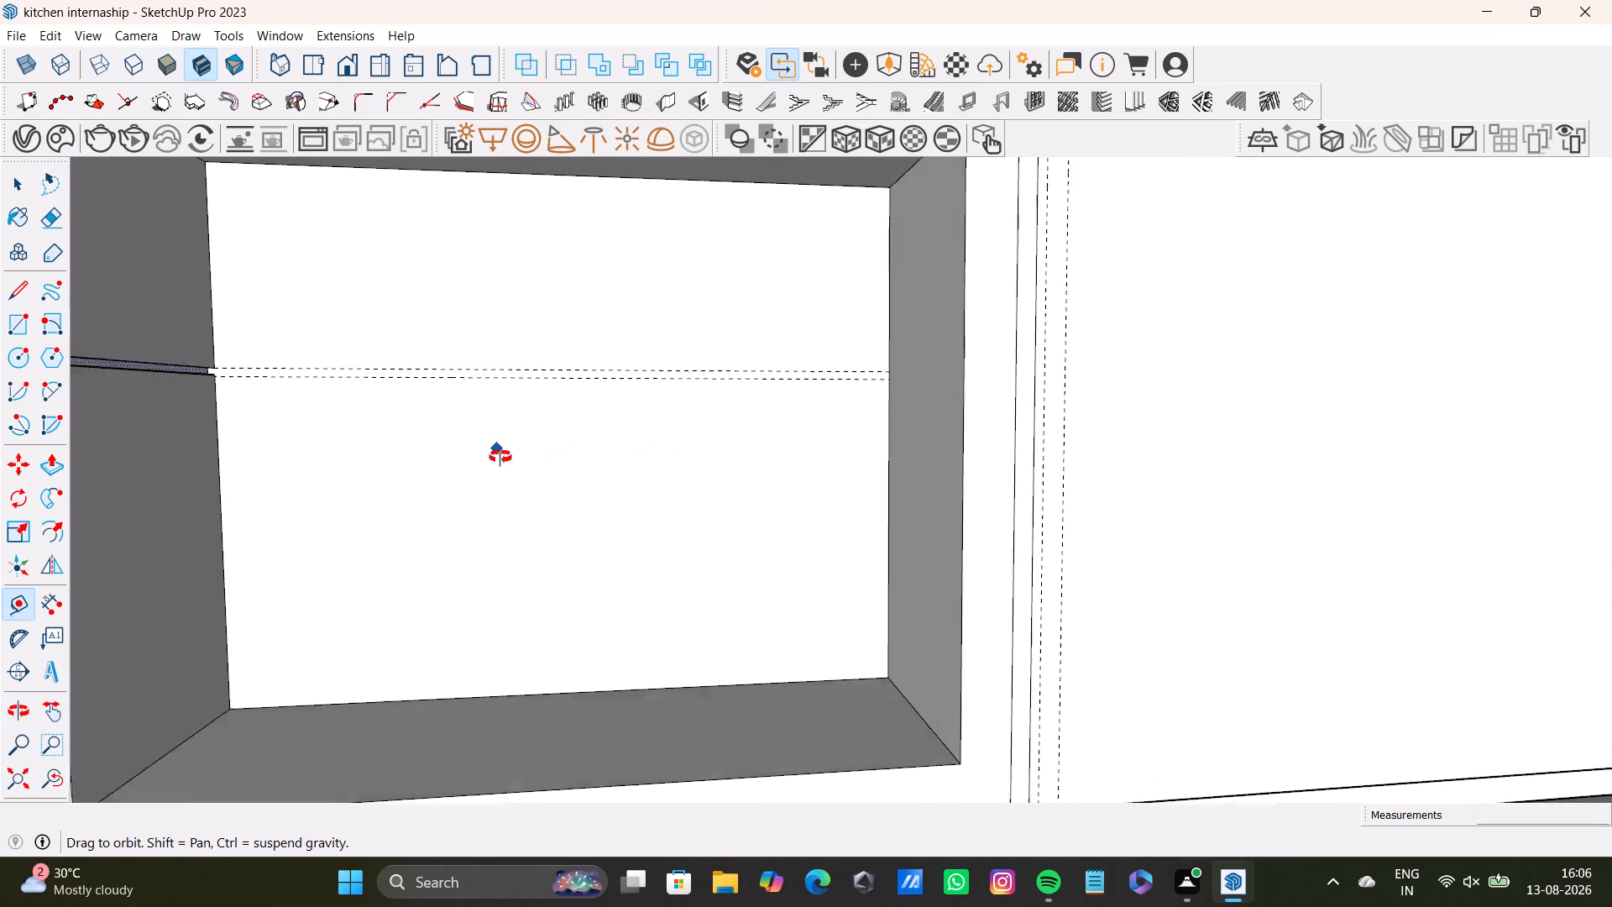
pyautogui.moveTo(500, 457); pyautogui.dragTo(497, 501, button='middle')
pyautogui.moveTo(540, 508); pyautogui.dragTo(594, 488, button='middle')
pyautogui.moveTo(597, 484); pyautogui.dragTo(432, 448, button='middle')
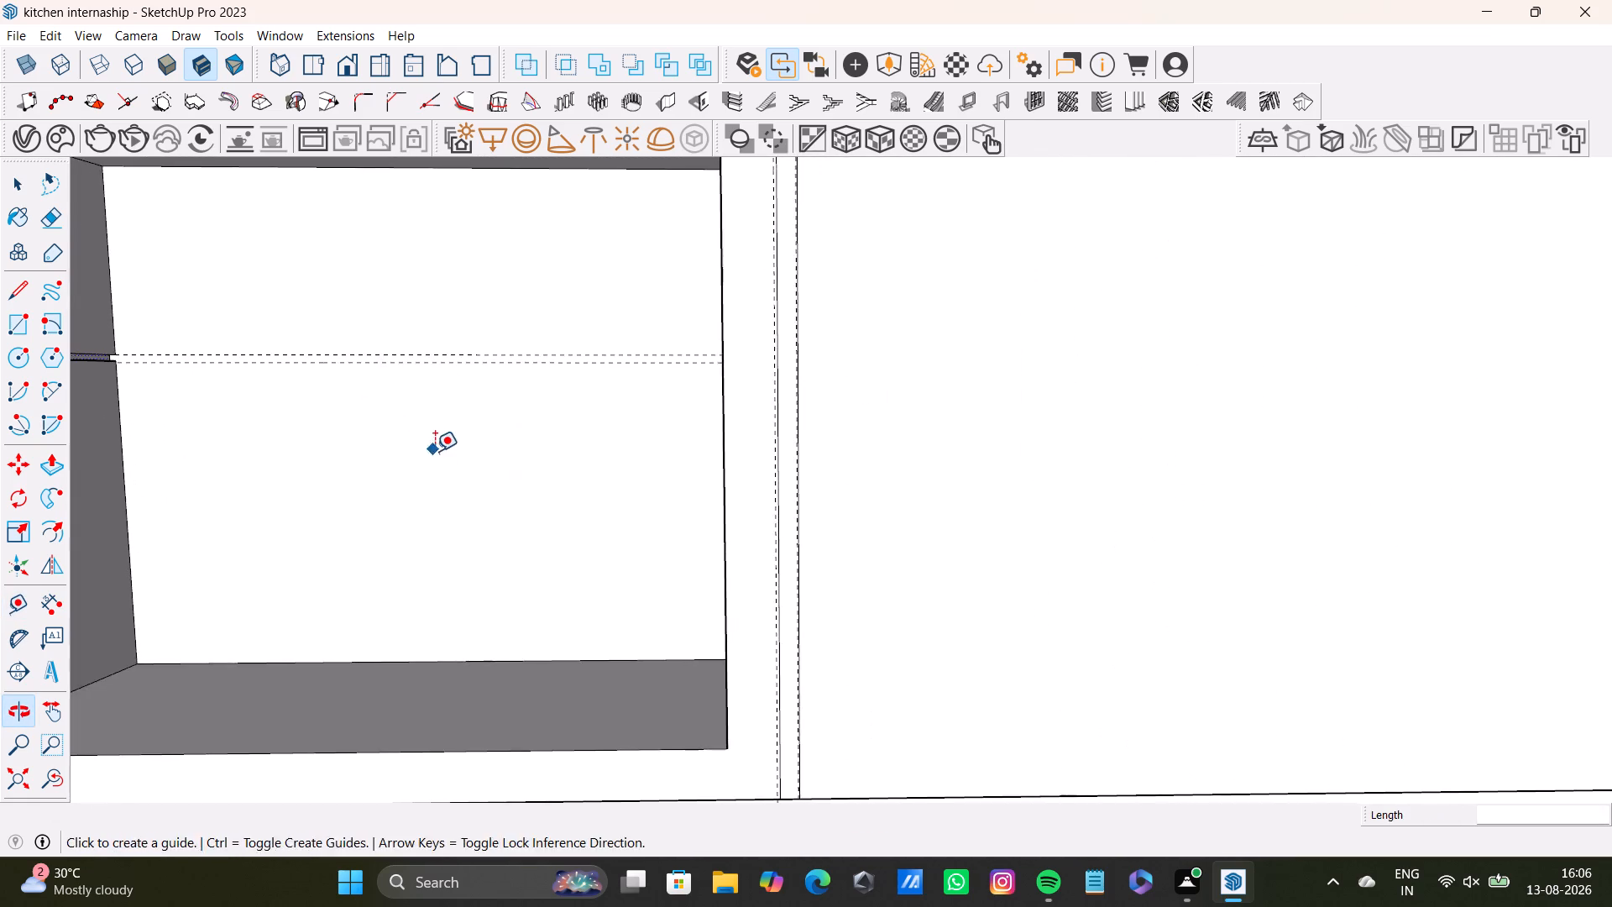
pyautogui.moveTo(435, 451); pyautogui.dragTo(557, 509, button='middle')
pyautogui.scroll(6, 858, 436)
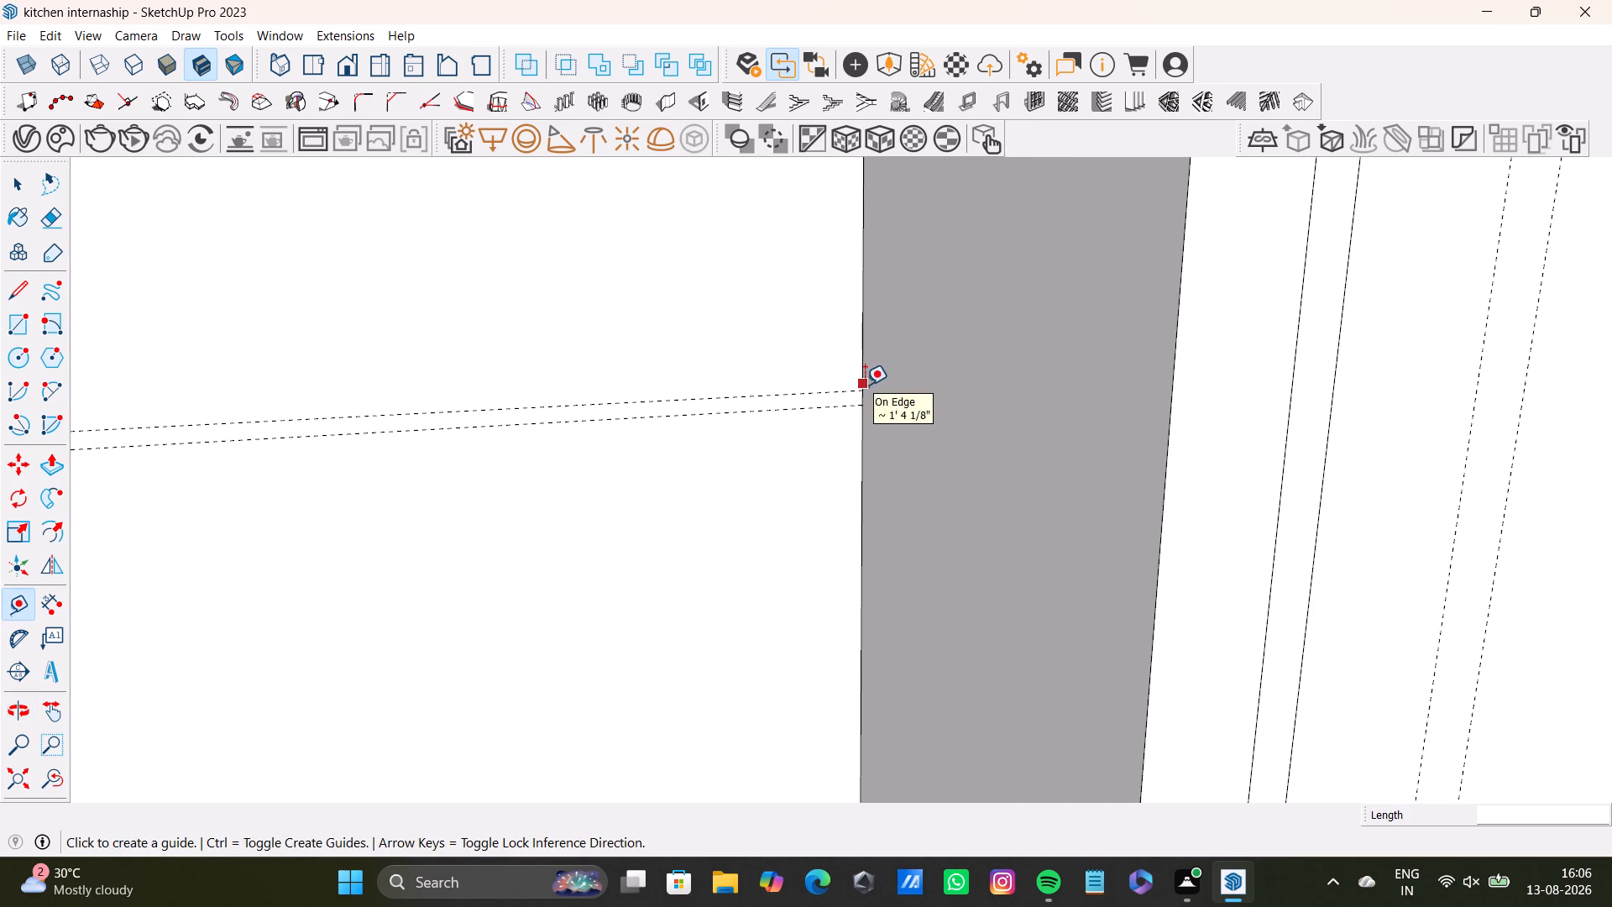
pyautogui.moveTo(861, 391); pyautogui.dragTo(871, 394)
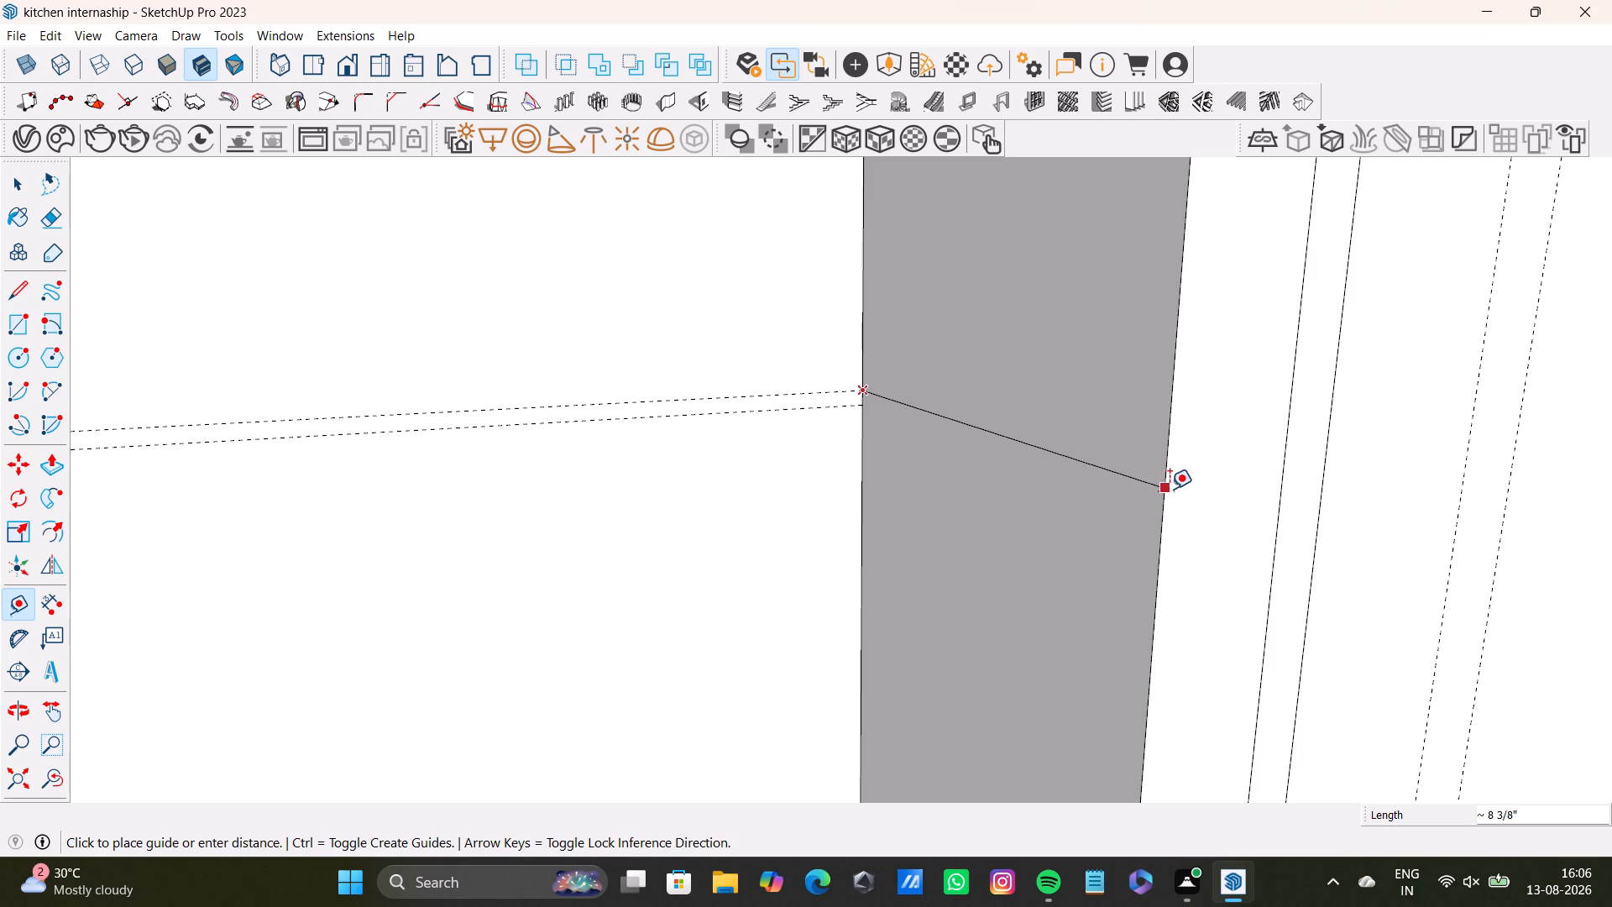
pyautogui.click(1168, 486)
pyautogui.press('space')
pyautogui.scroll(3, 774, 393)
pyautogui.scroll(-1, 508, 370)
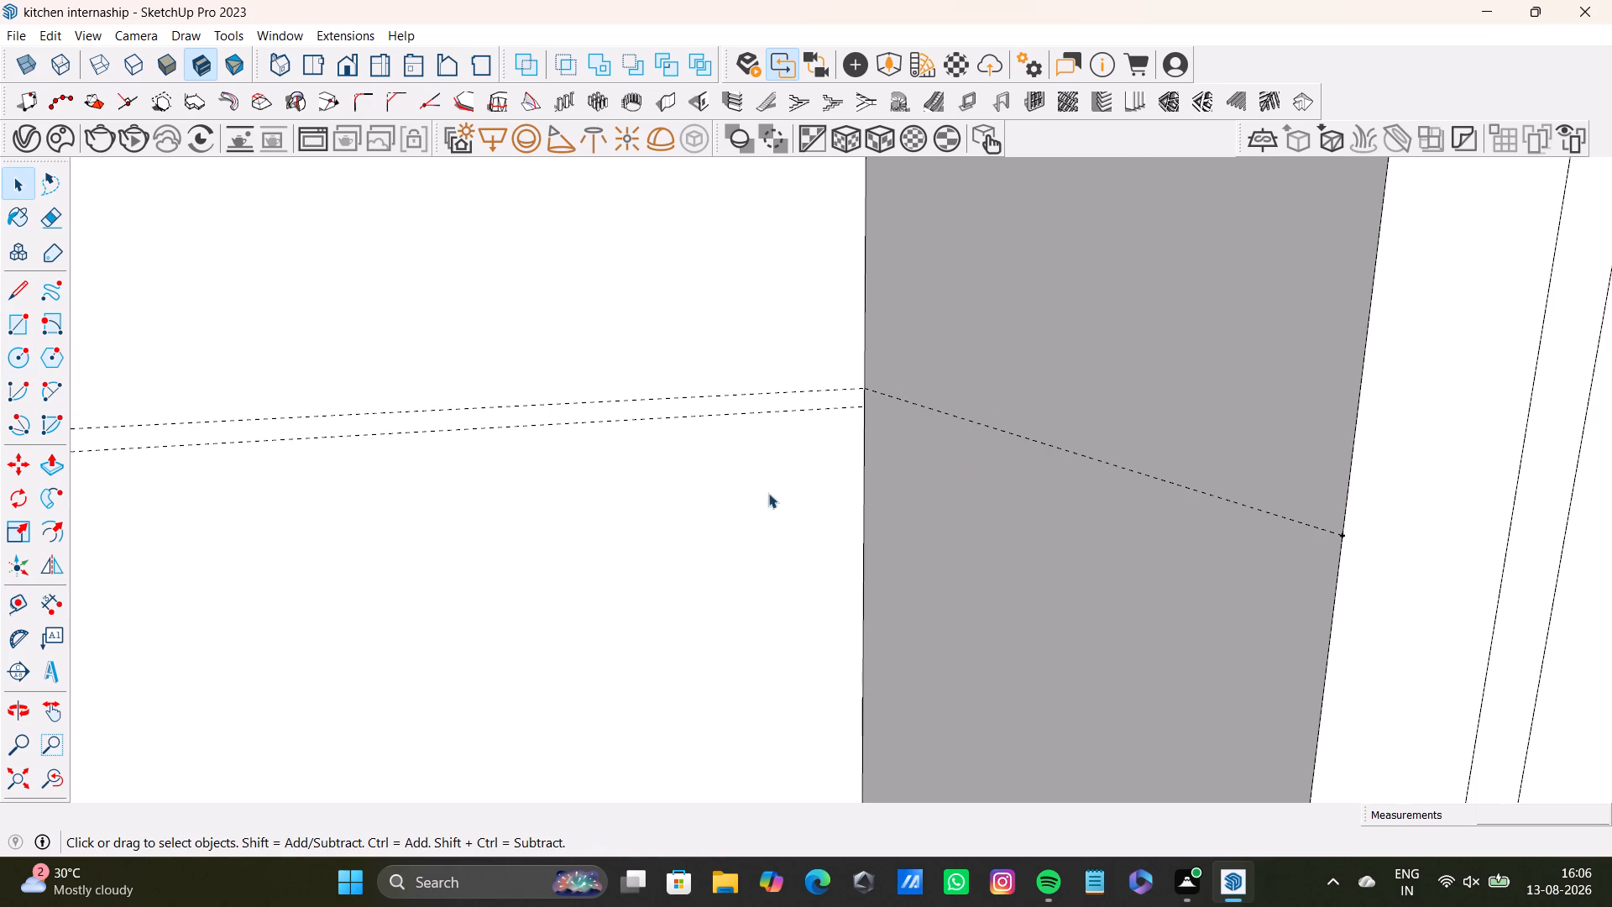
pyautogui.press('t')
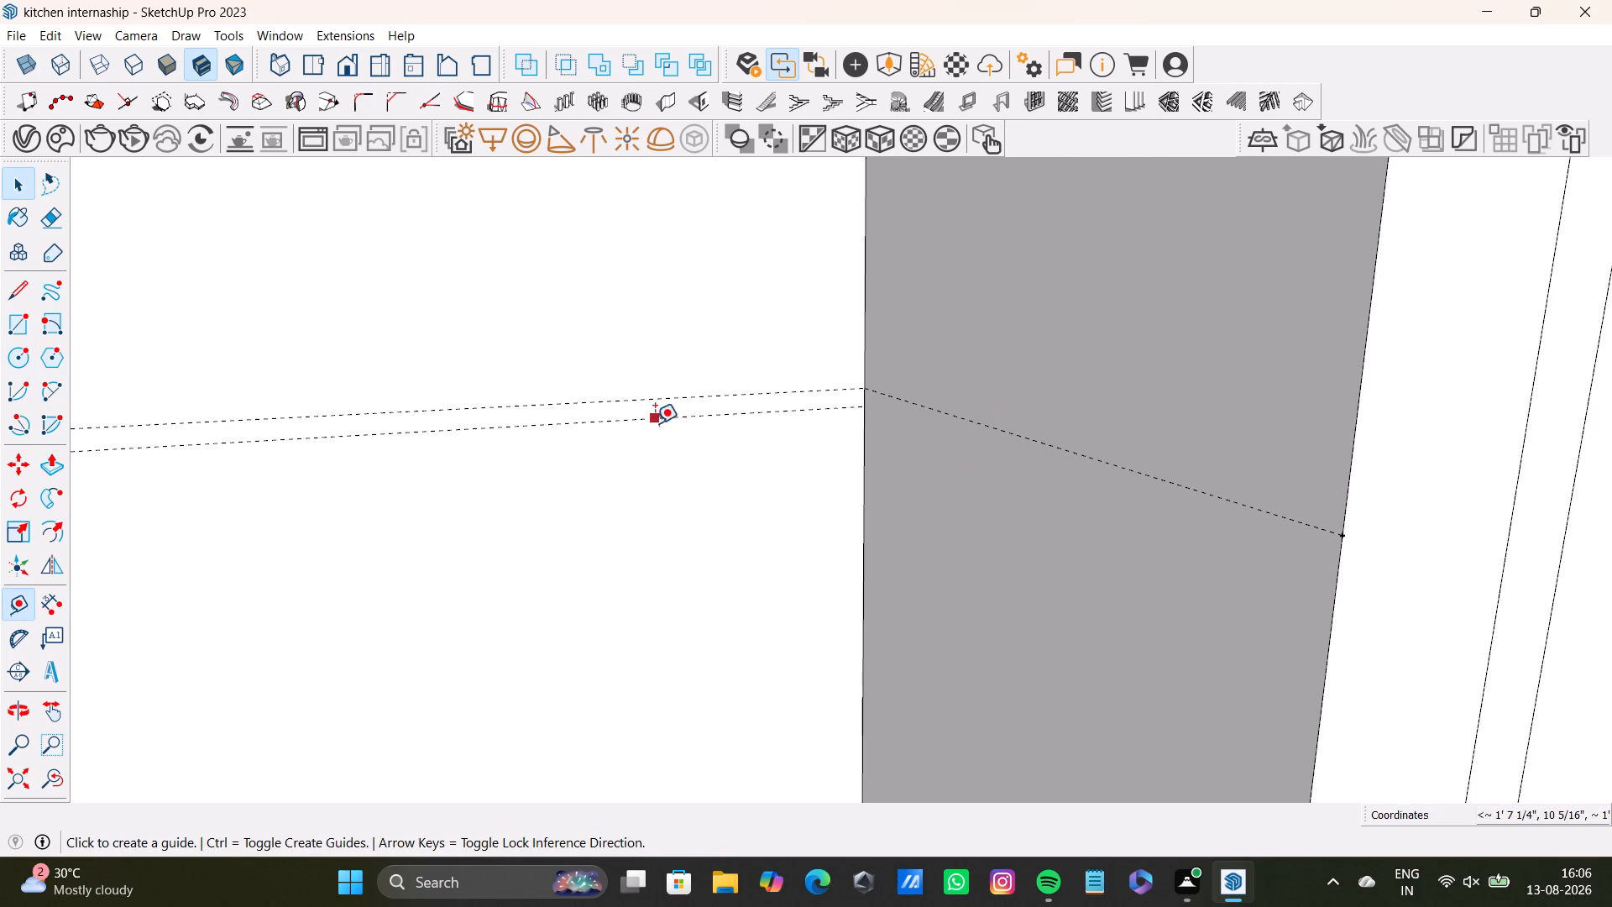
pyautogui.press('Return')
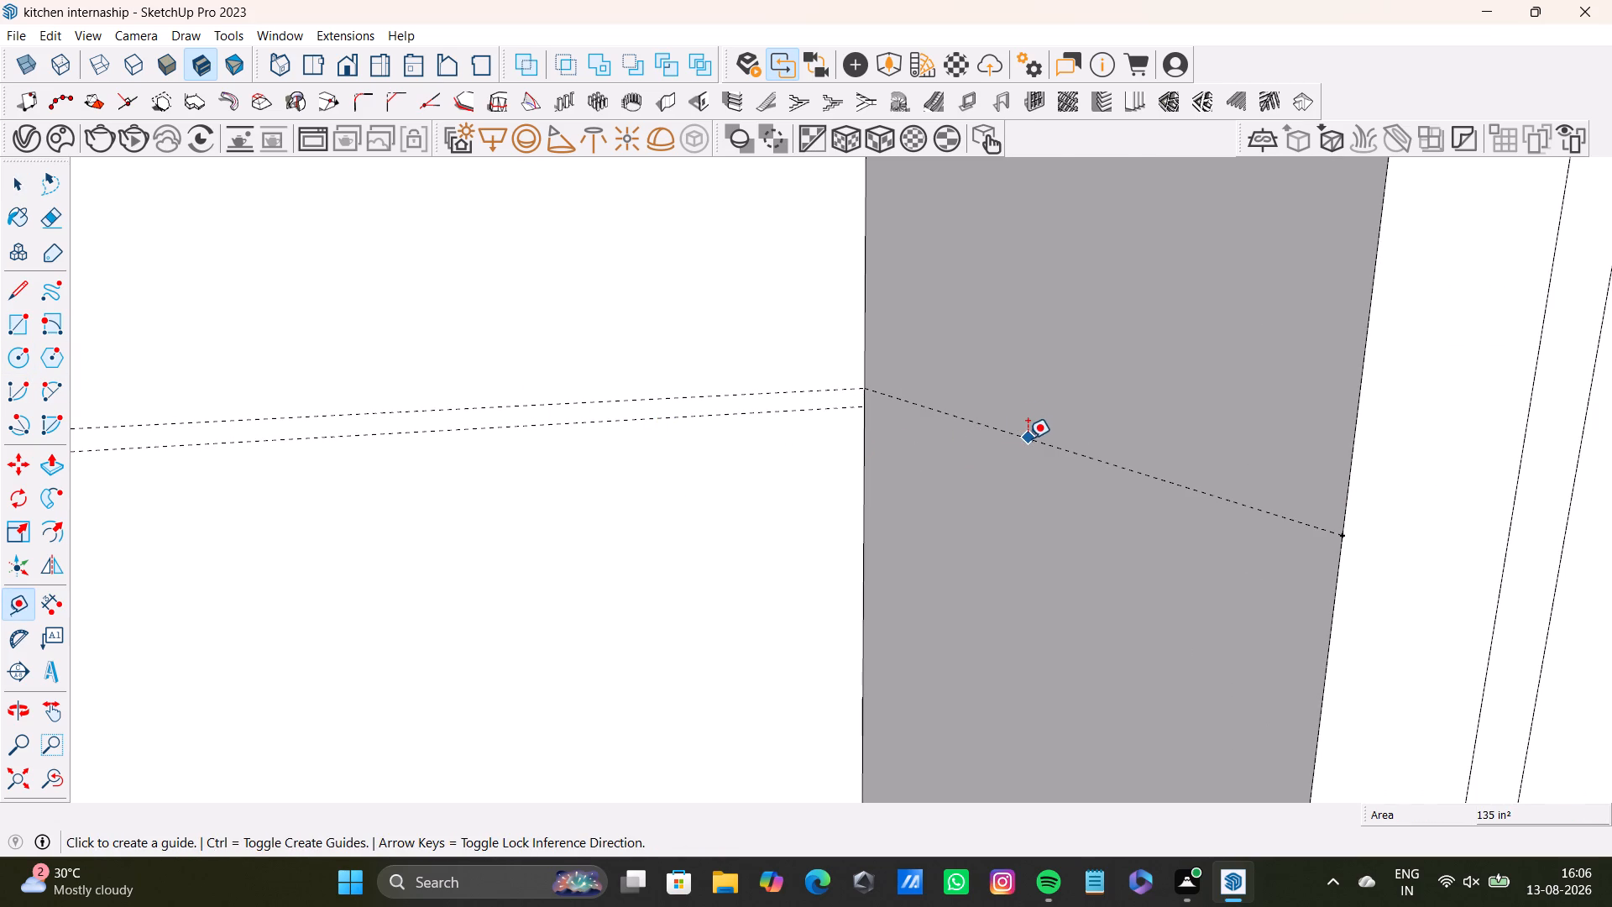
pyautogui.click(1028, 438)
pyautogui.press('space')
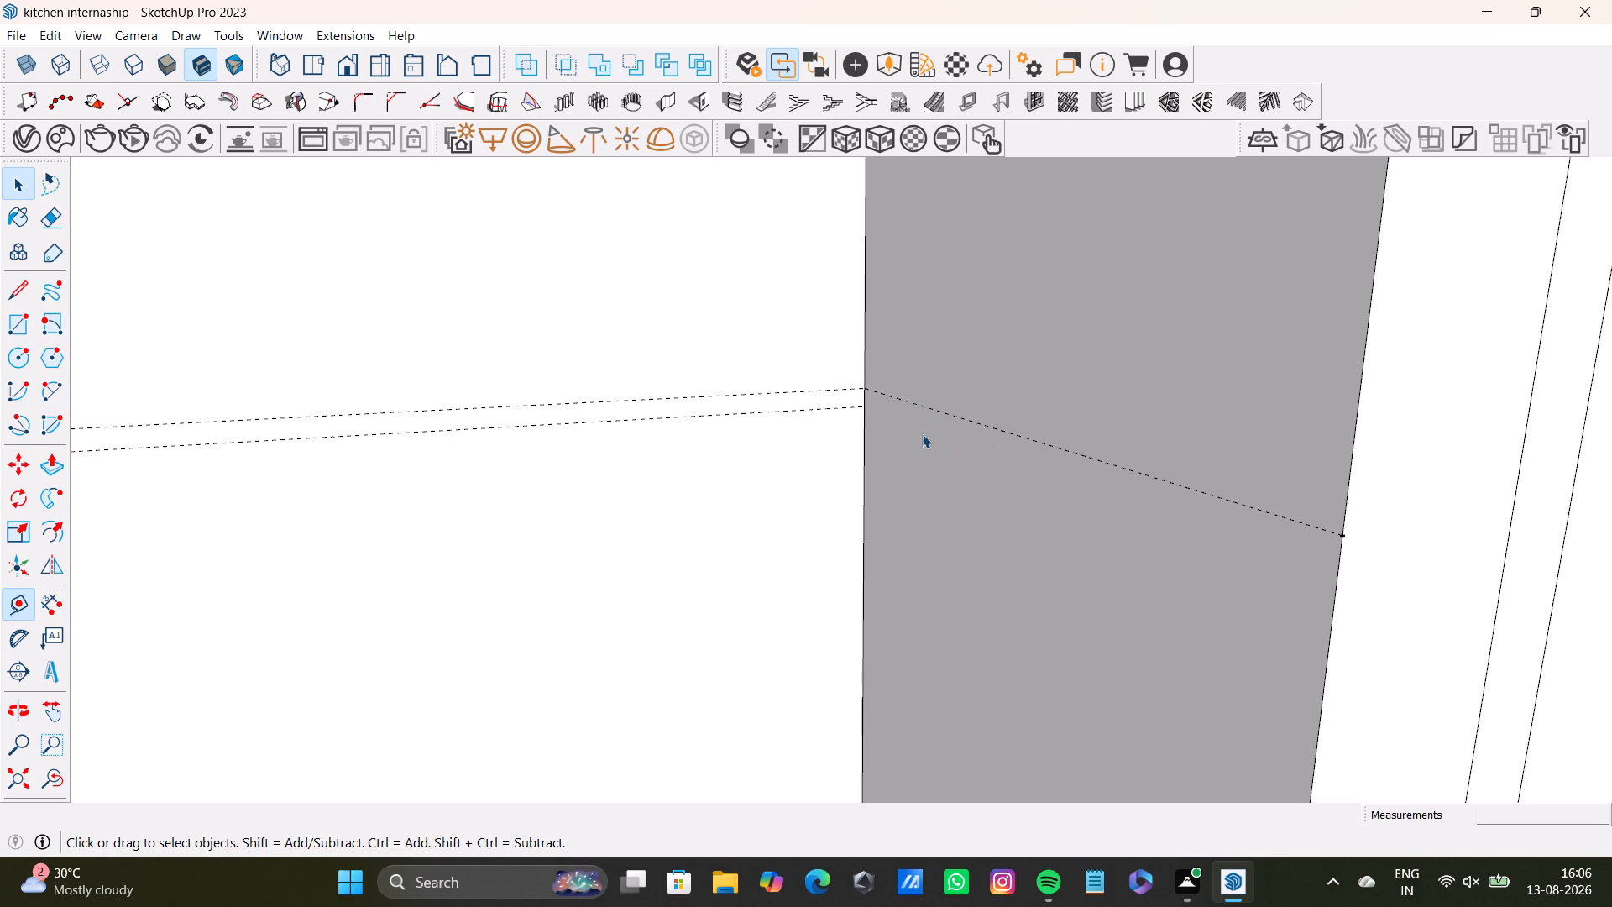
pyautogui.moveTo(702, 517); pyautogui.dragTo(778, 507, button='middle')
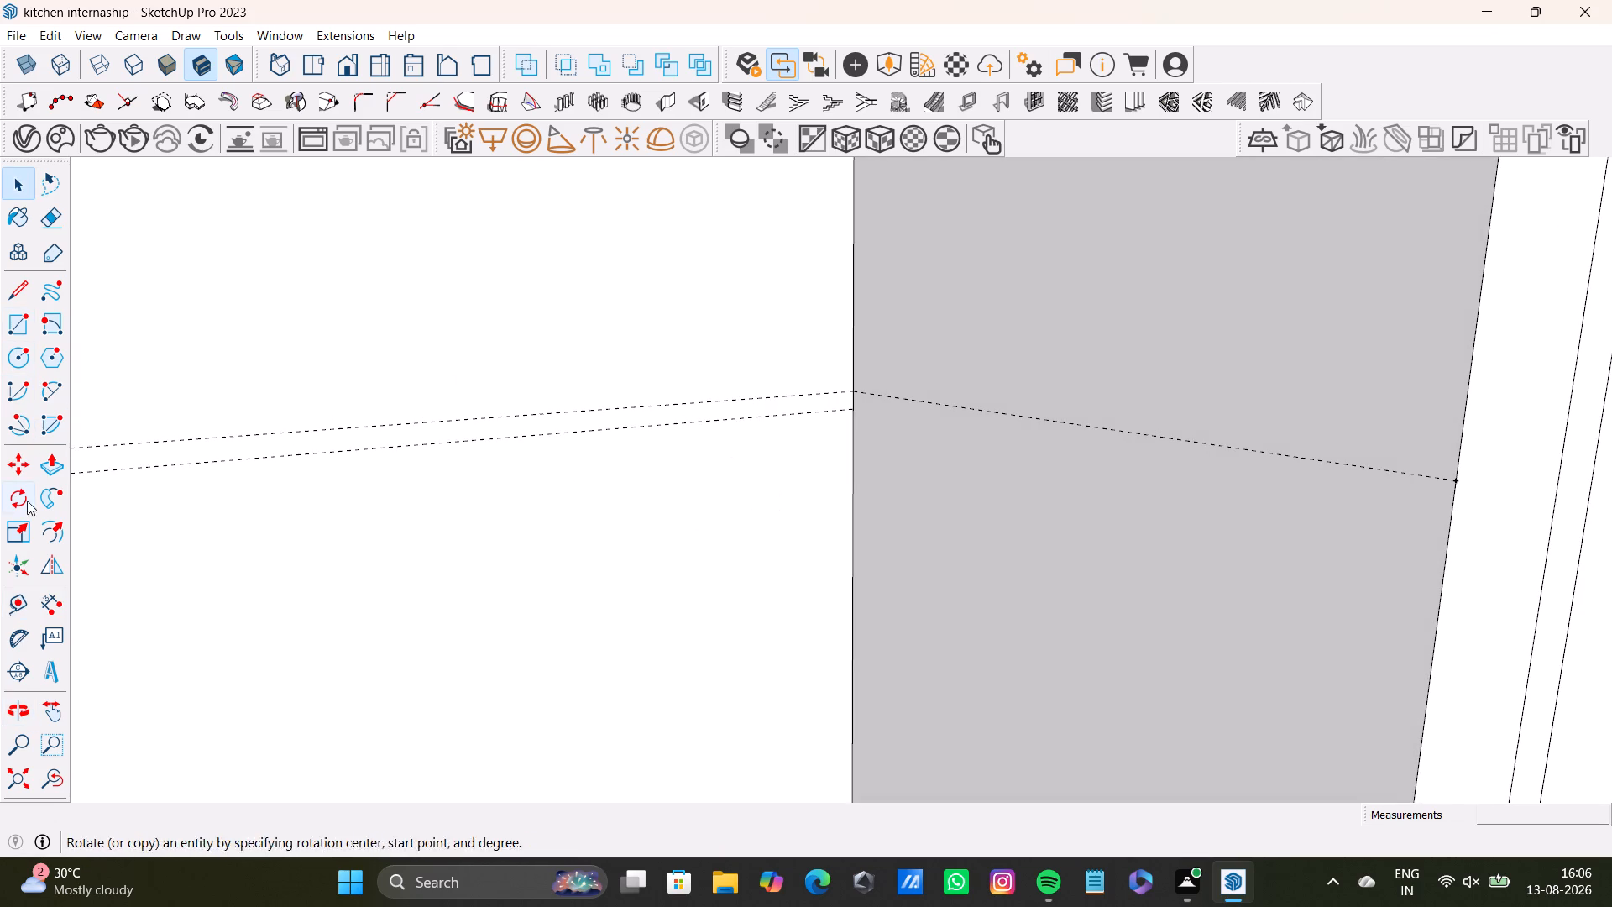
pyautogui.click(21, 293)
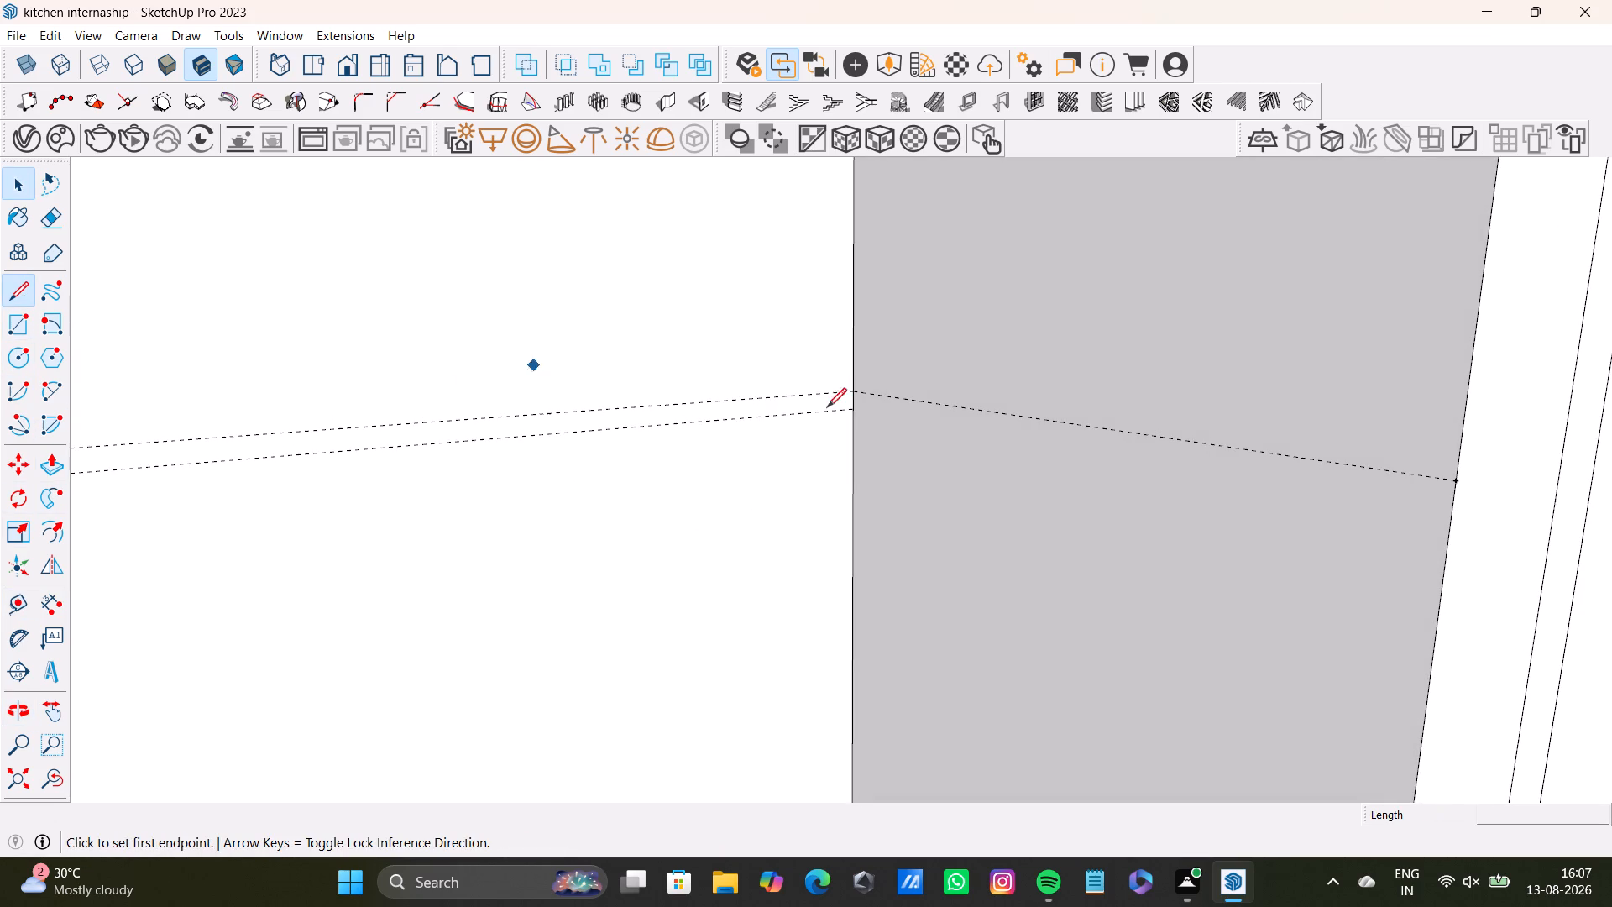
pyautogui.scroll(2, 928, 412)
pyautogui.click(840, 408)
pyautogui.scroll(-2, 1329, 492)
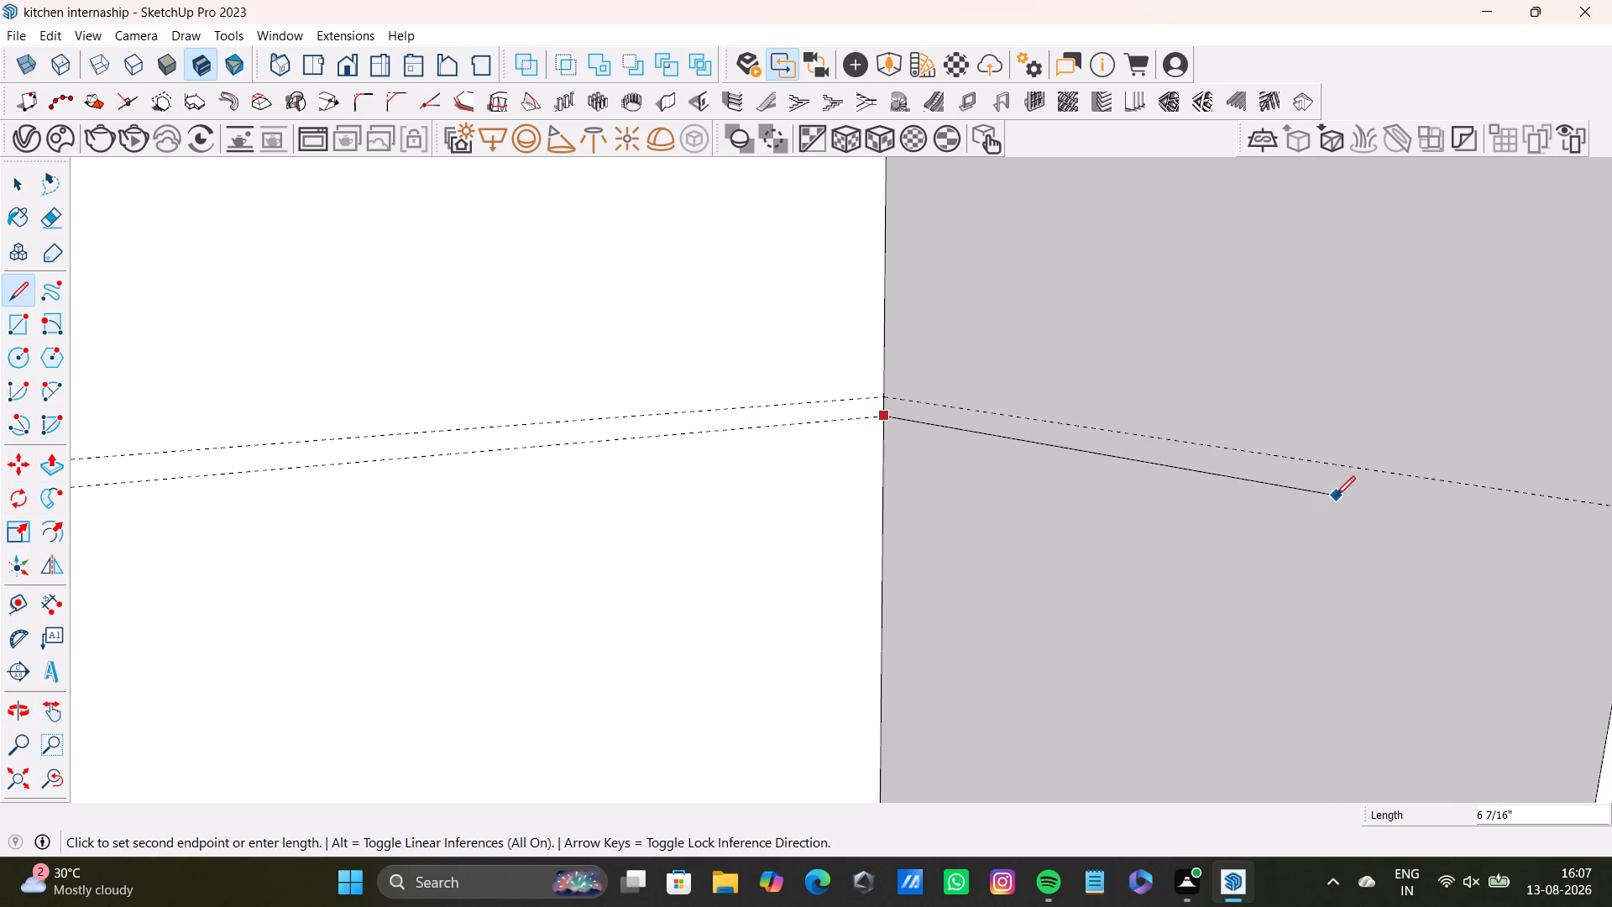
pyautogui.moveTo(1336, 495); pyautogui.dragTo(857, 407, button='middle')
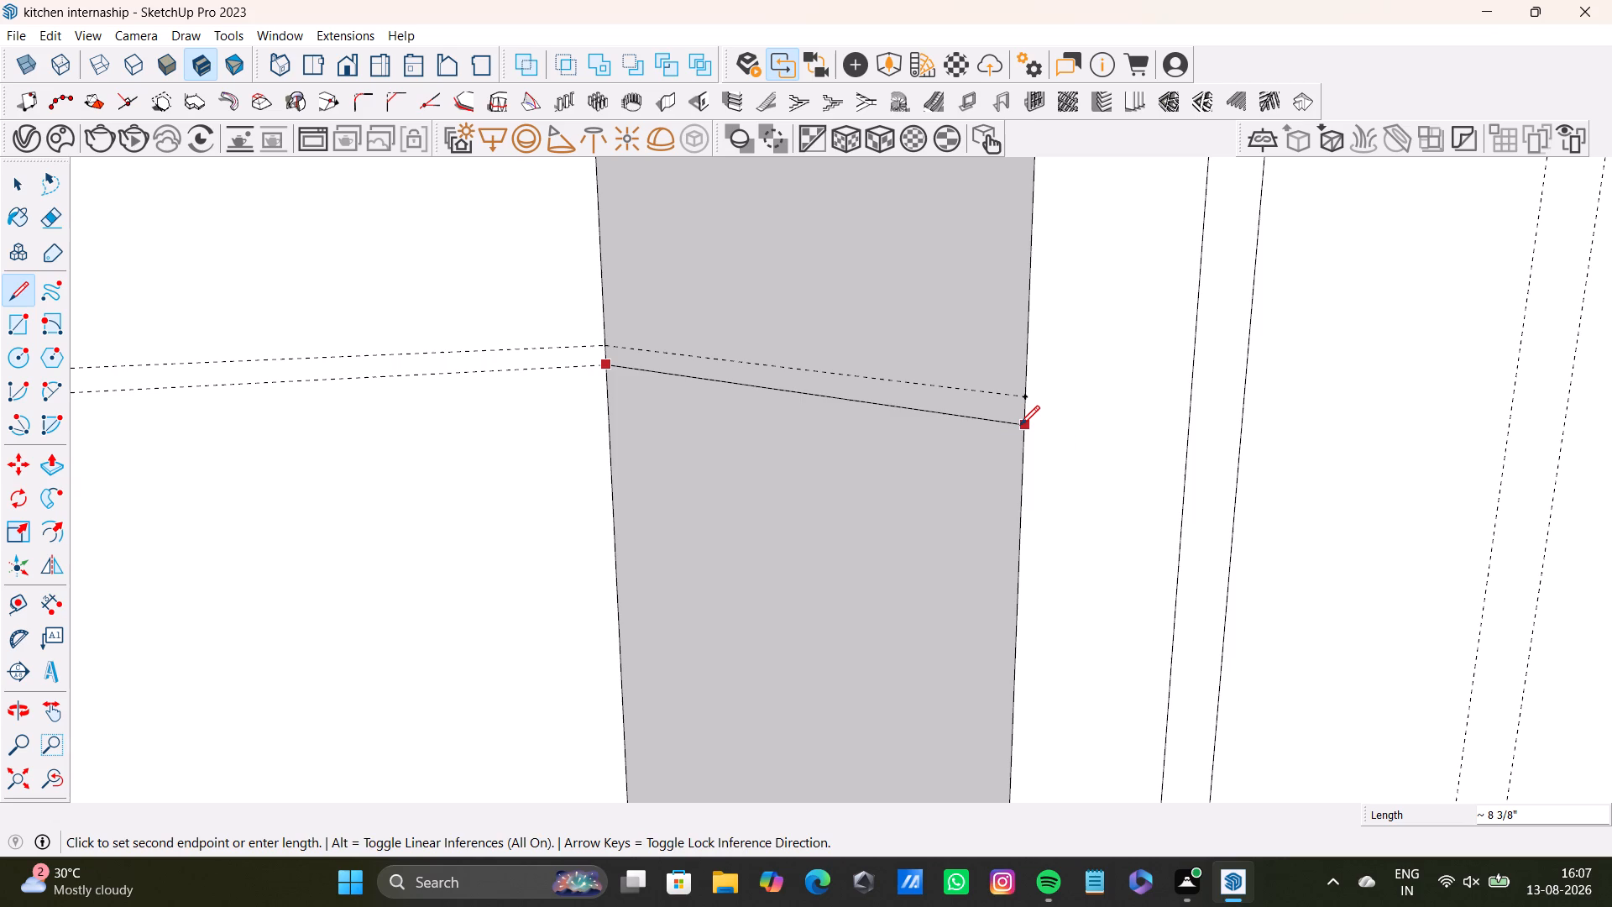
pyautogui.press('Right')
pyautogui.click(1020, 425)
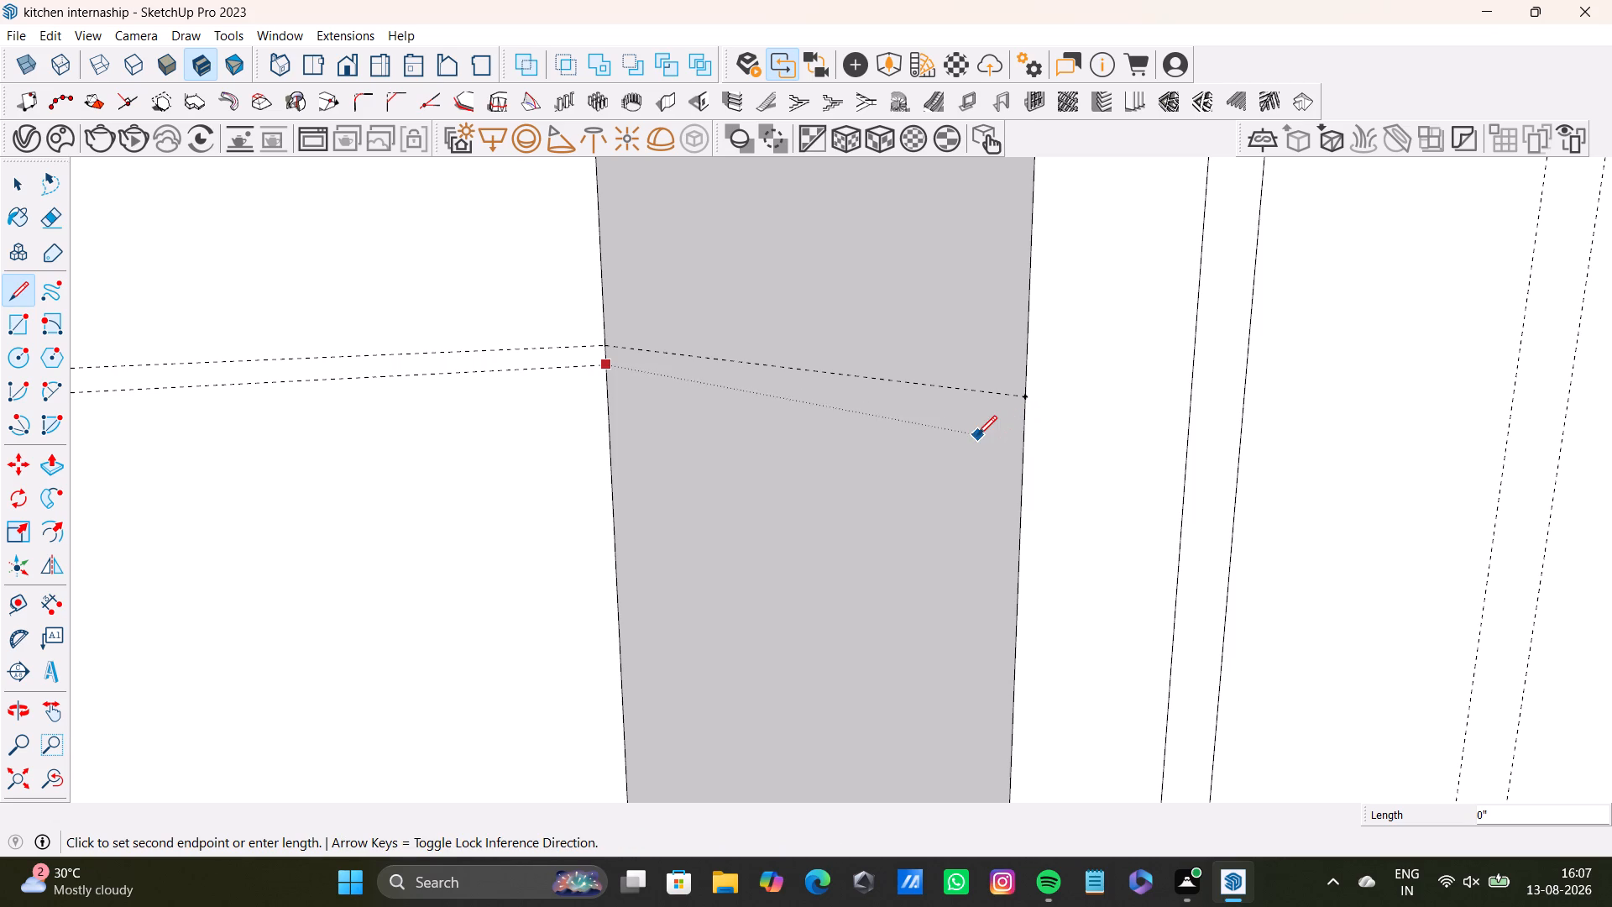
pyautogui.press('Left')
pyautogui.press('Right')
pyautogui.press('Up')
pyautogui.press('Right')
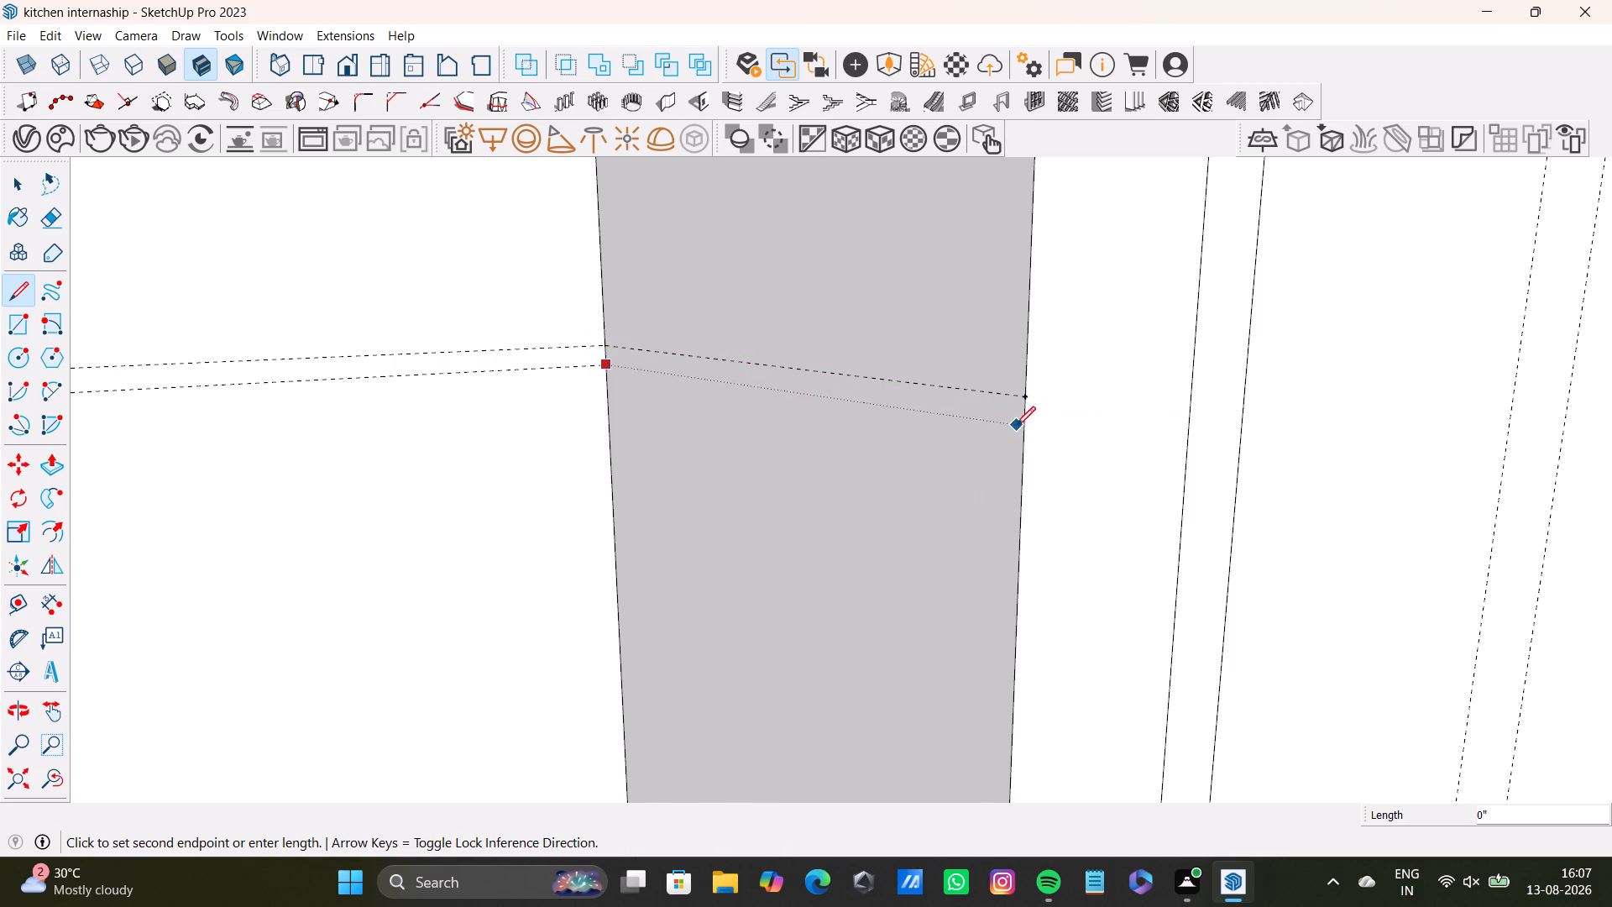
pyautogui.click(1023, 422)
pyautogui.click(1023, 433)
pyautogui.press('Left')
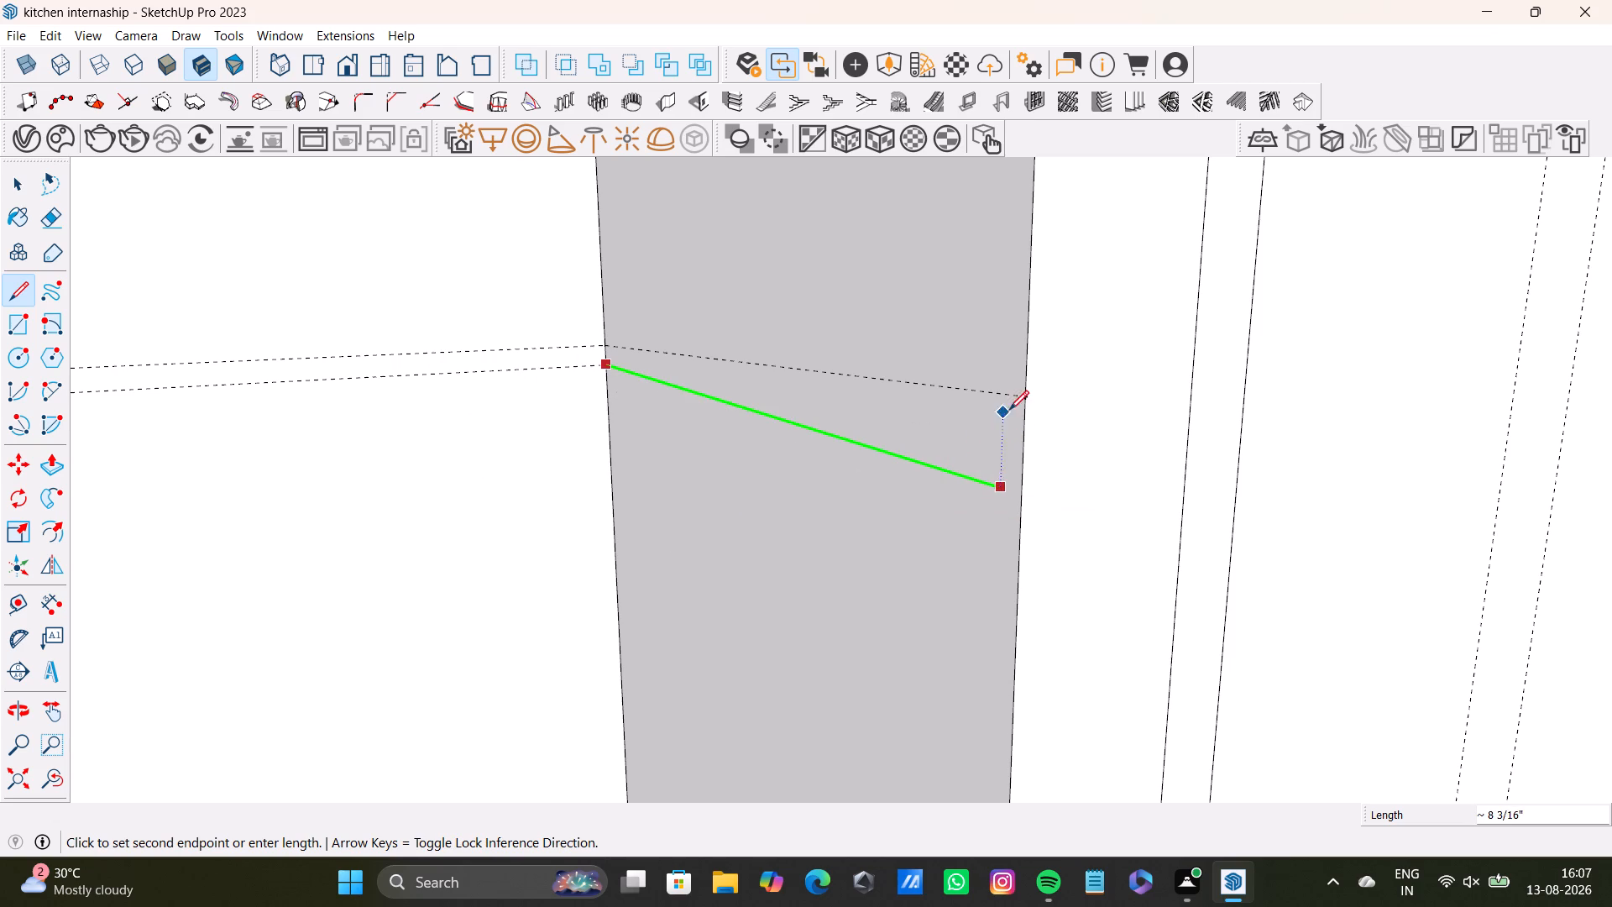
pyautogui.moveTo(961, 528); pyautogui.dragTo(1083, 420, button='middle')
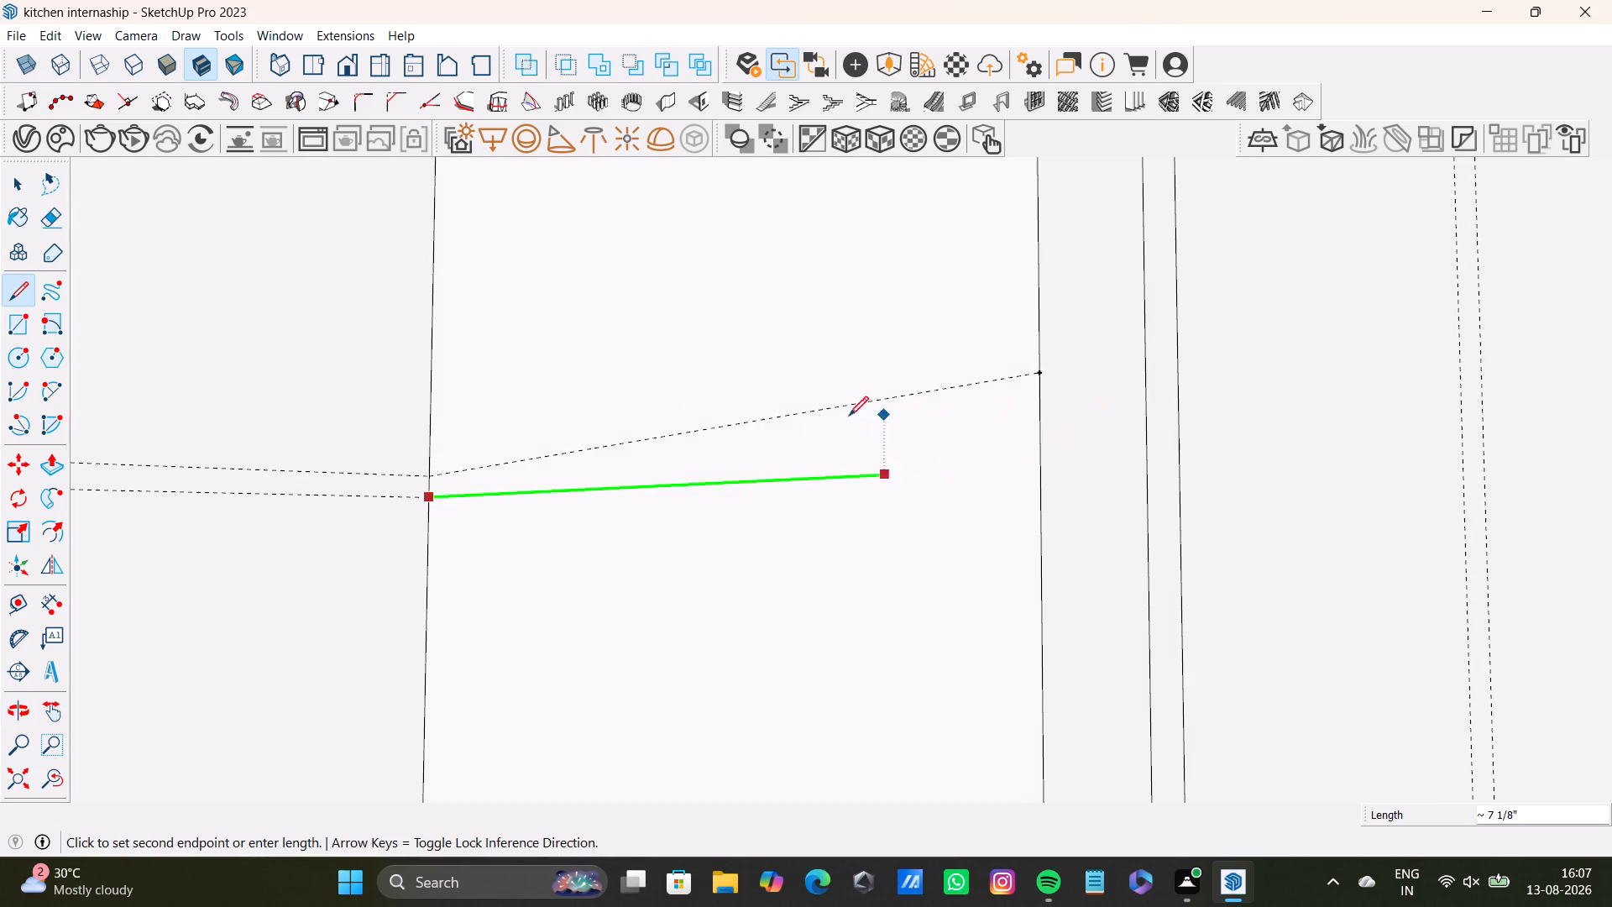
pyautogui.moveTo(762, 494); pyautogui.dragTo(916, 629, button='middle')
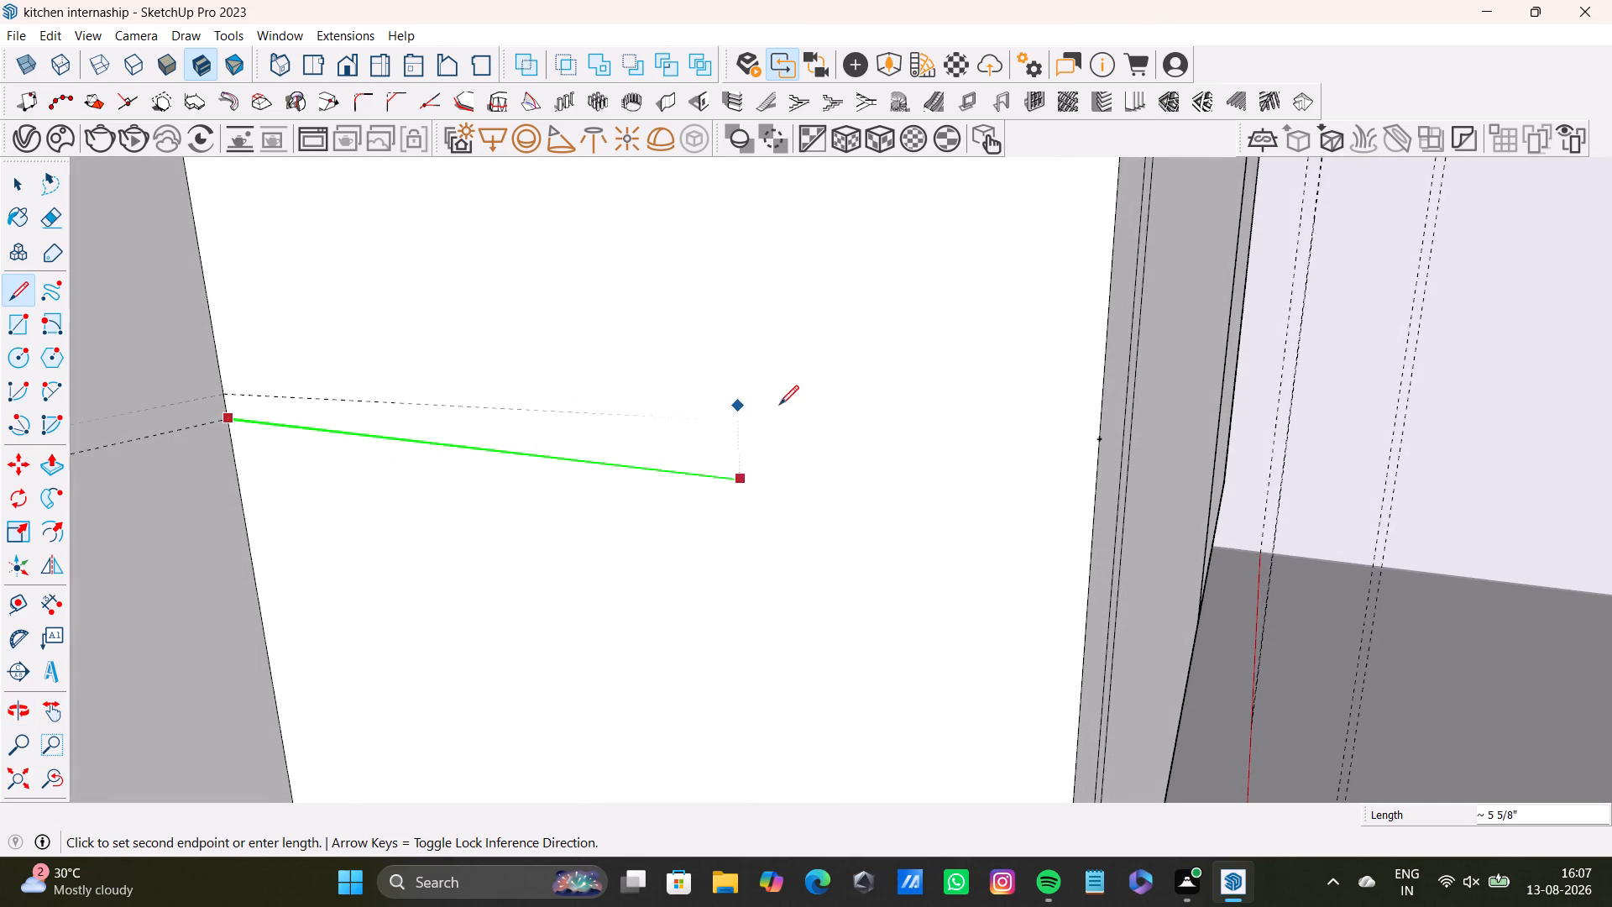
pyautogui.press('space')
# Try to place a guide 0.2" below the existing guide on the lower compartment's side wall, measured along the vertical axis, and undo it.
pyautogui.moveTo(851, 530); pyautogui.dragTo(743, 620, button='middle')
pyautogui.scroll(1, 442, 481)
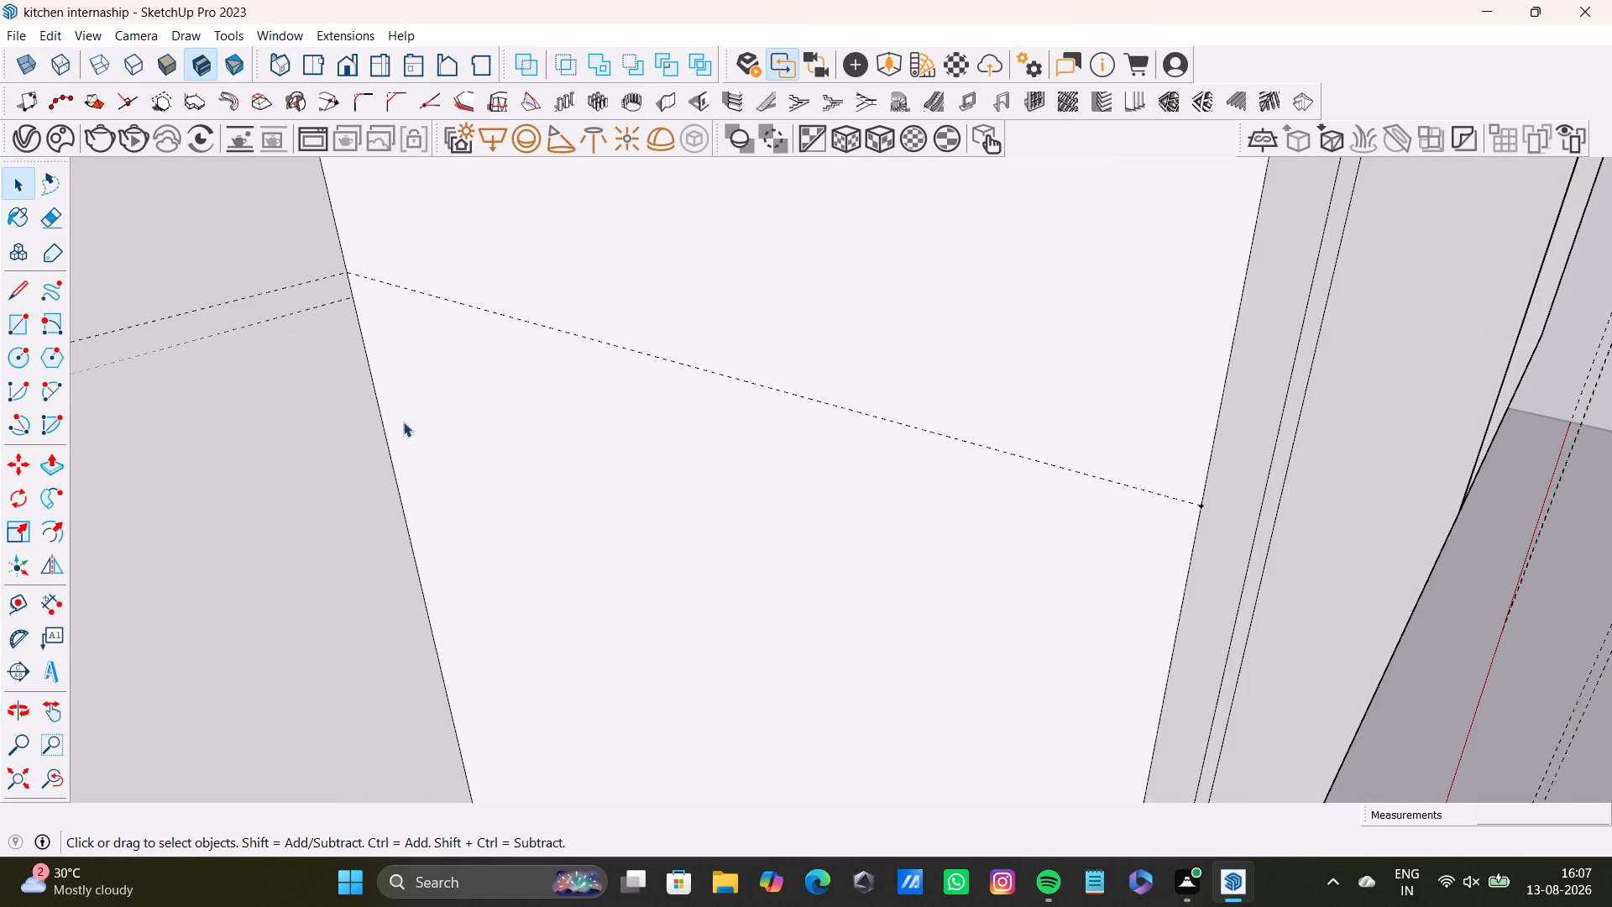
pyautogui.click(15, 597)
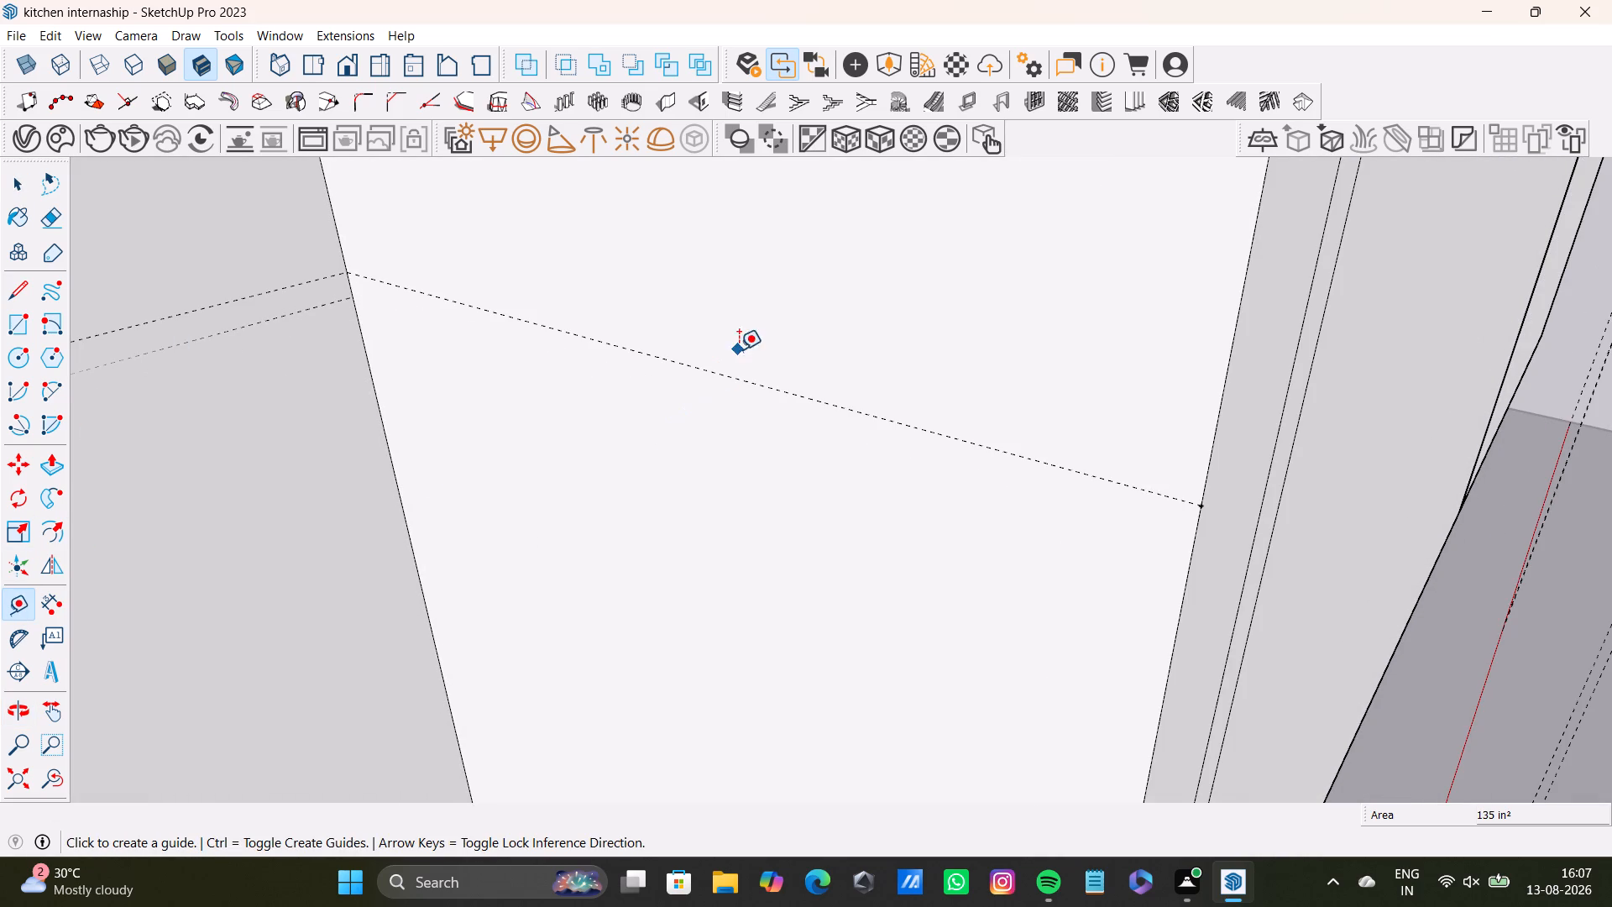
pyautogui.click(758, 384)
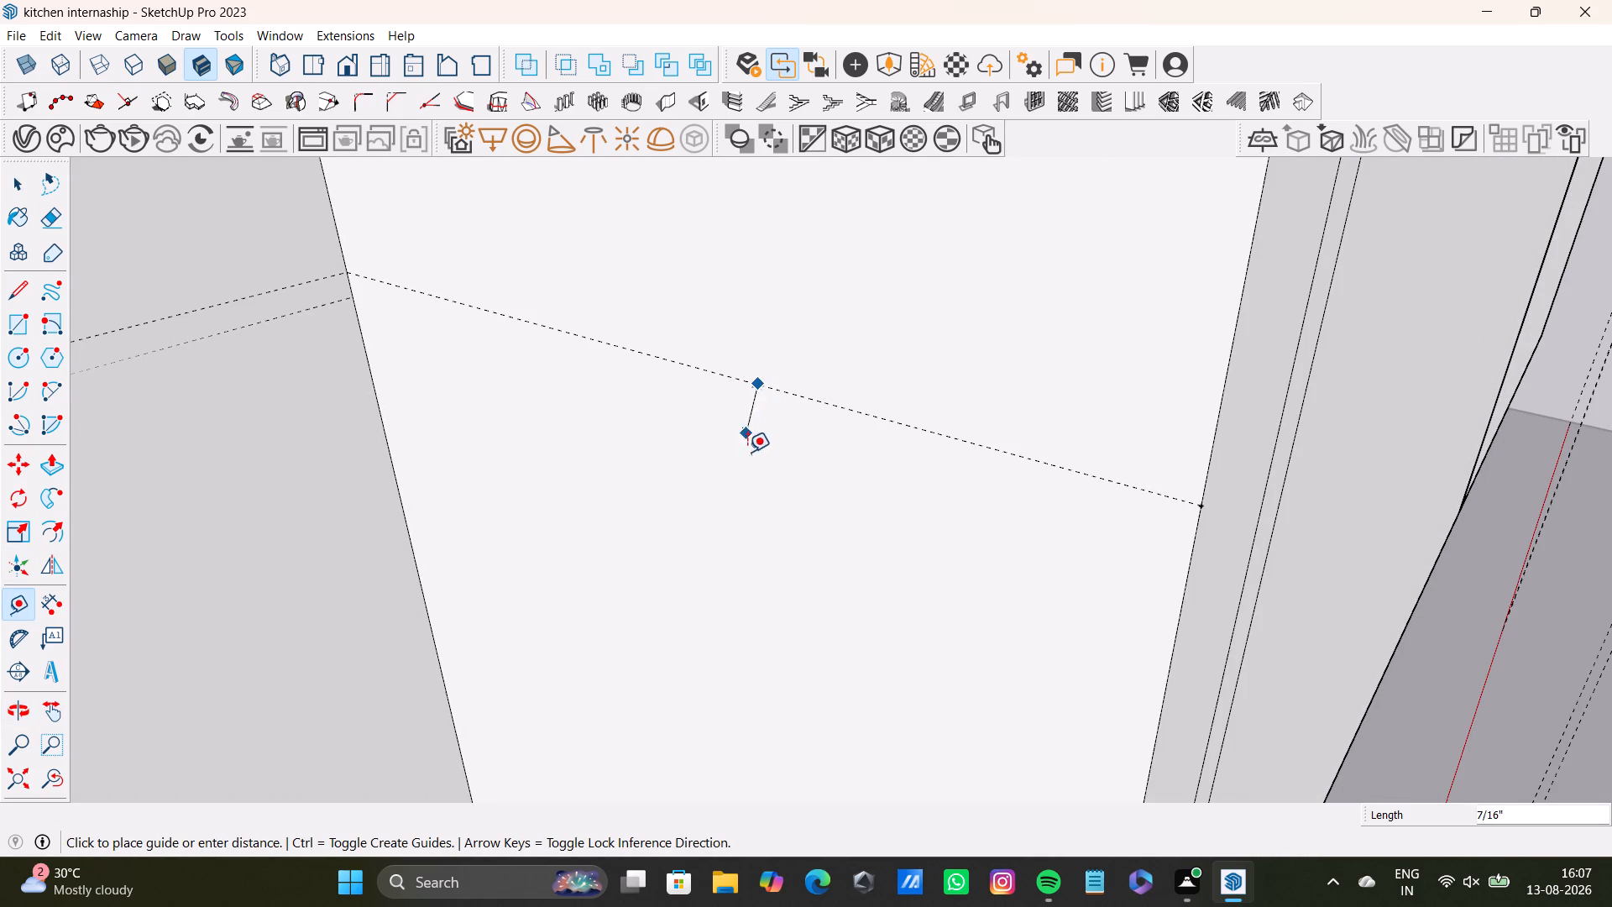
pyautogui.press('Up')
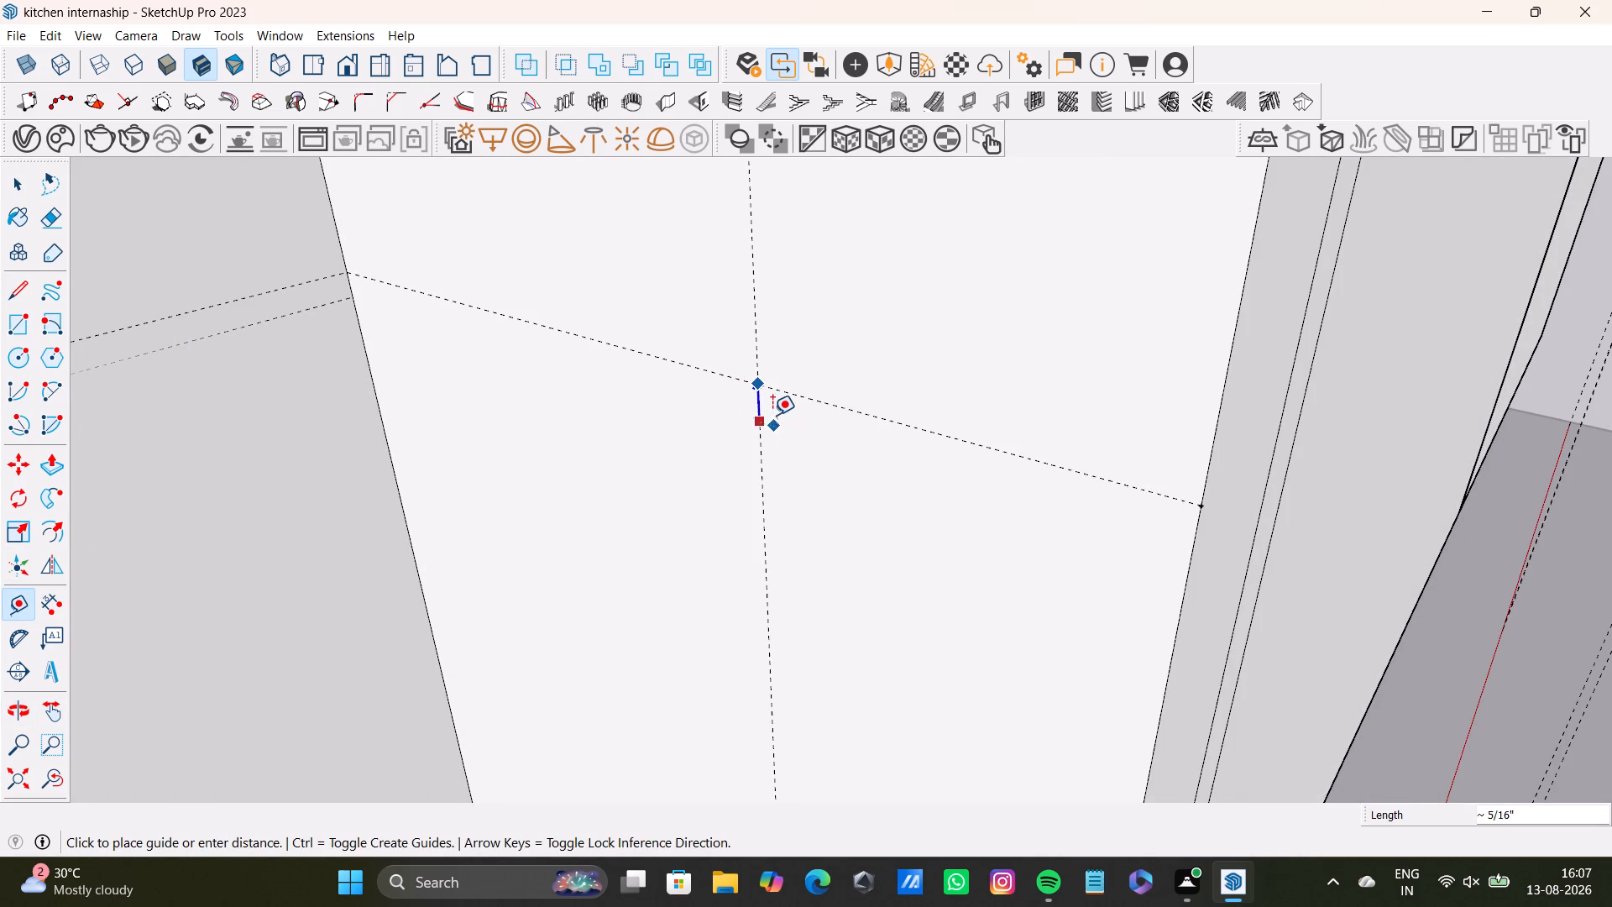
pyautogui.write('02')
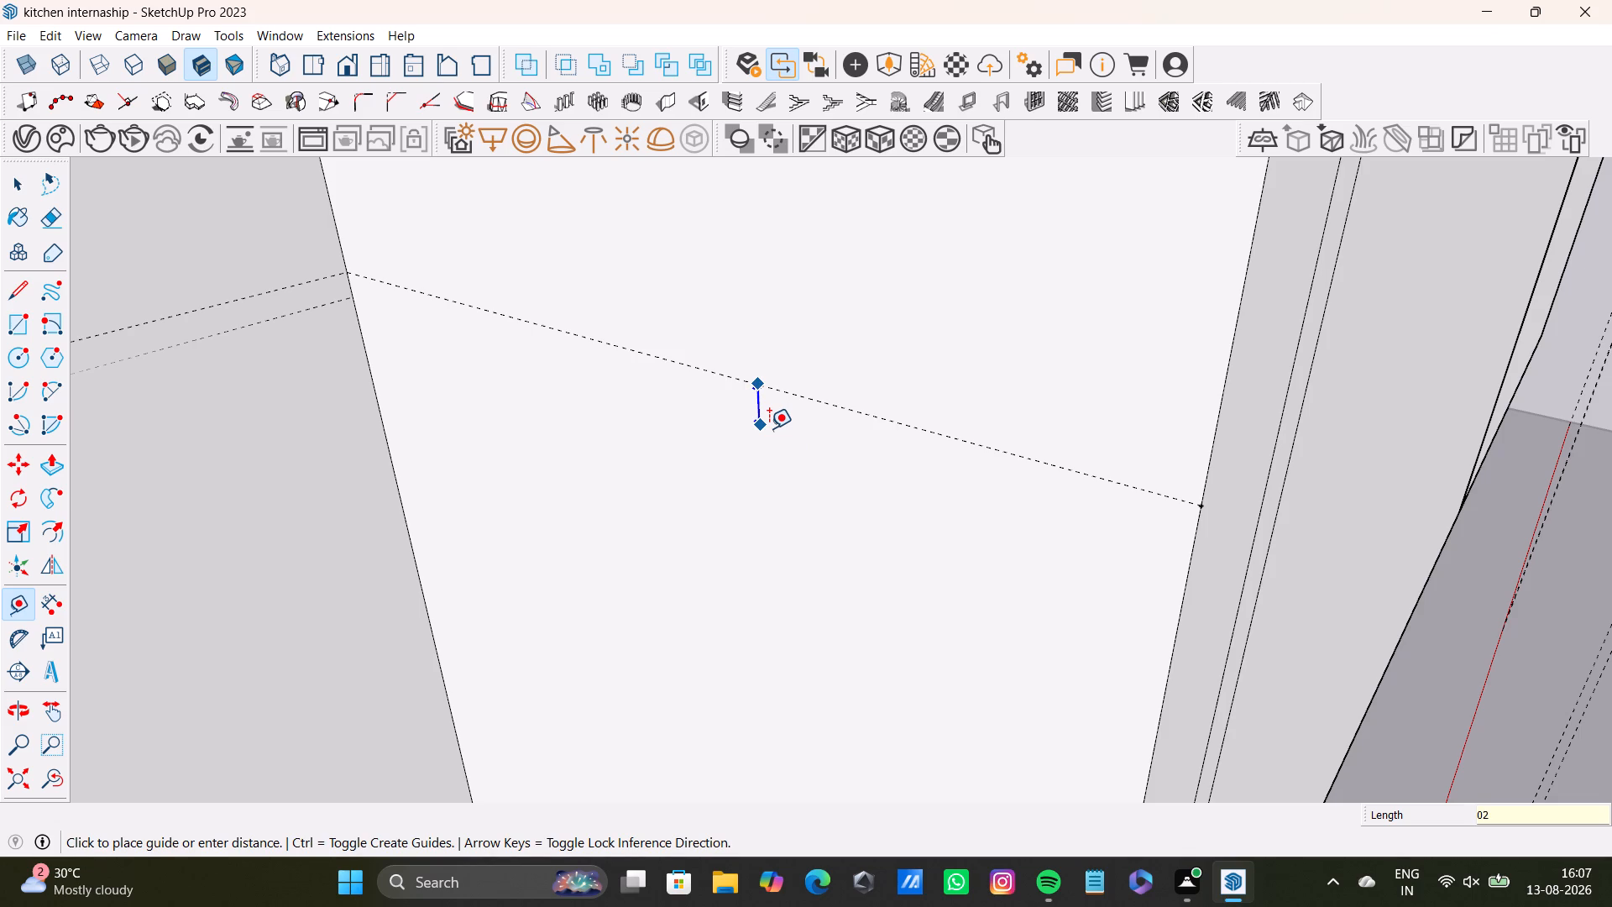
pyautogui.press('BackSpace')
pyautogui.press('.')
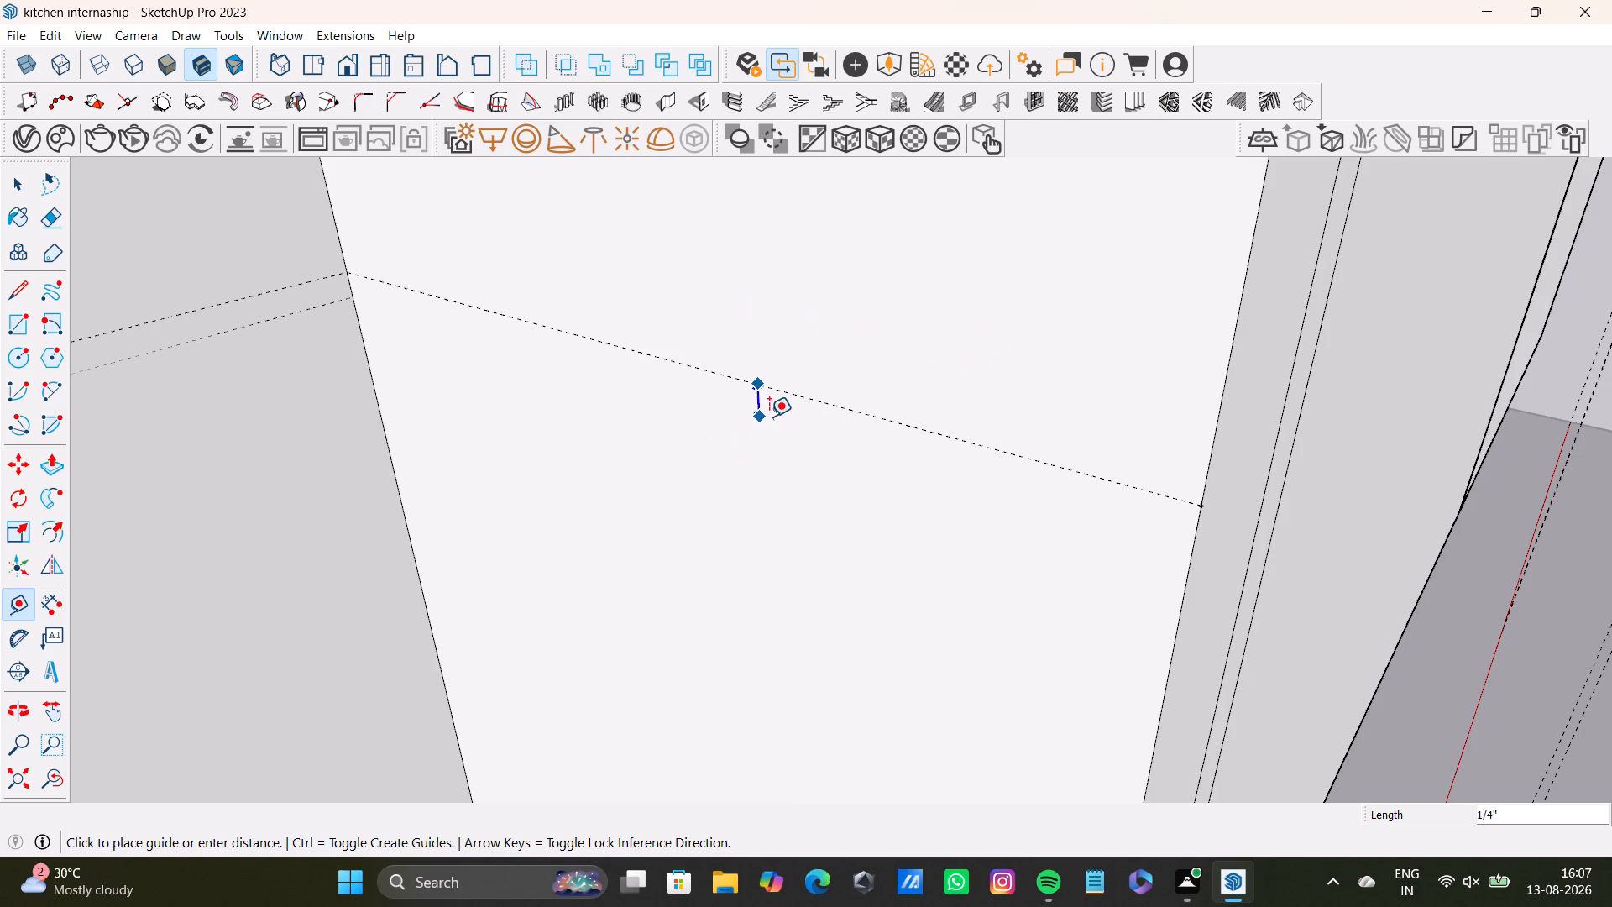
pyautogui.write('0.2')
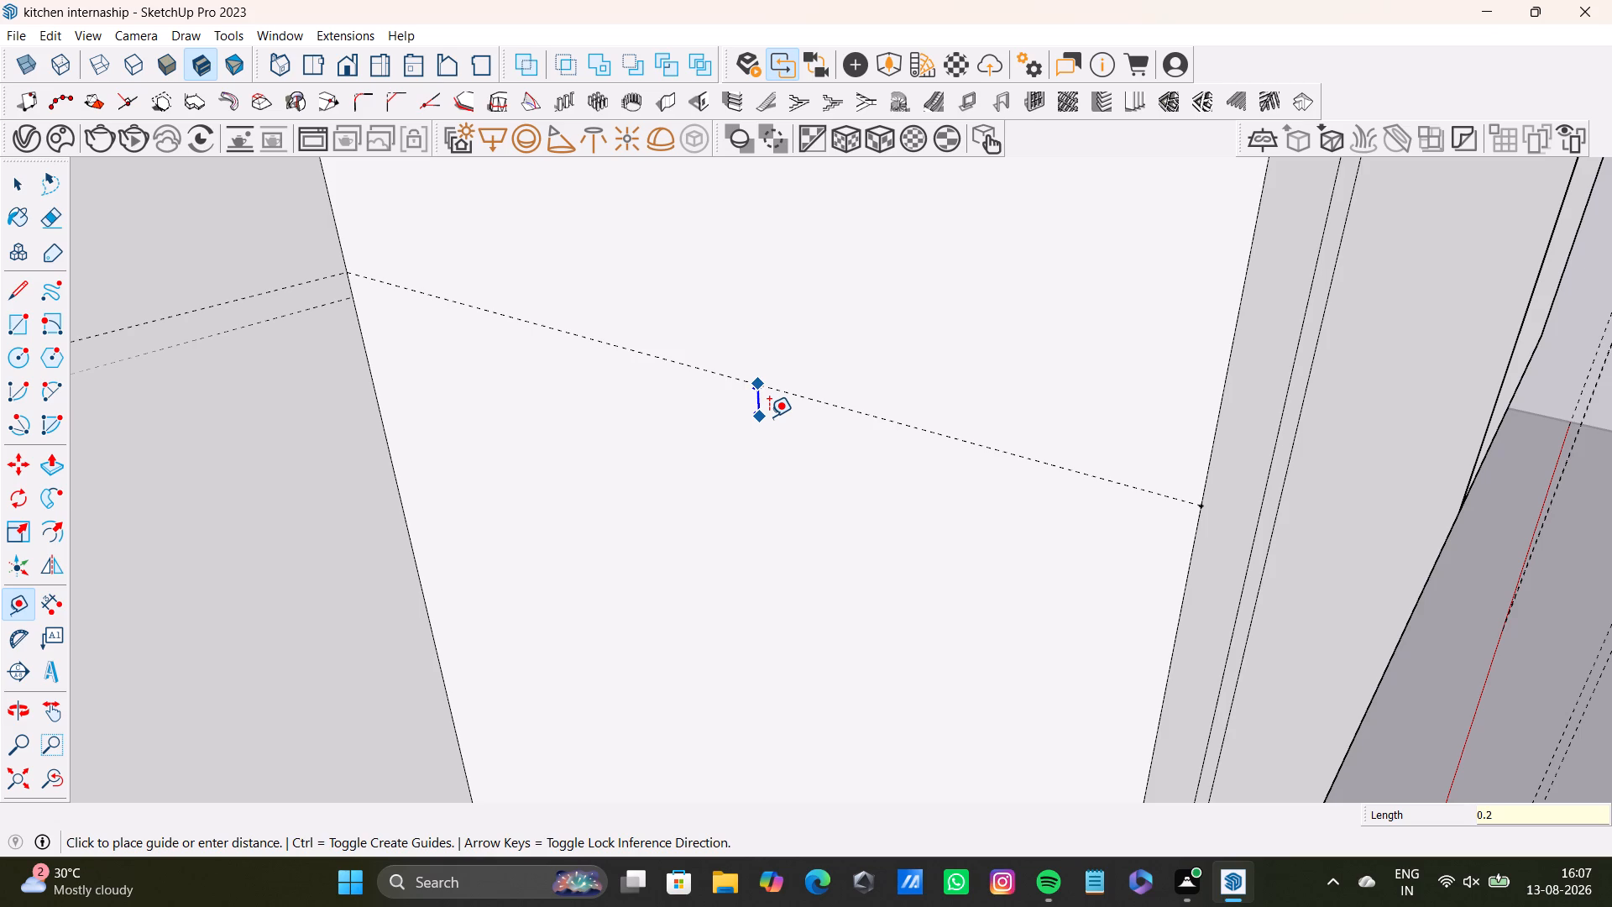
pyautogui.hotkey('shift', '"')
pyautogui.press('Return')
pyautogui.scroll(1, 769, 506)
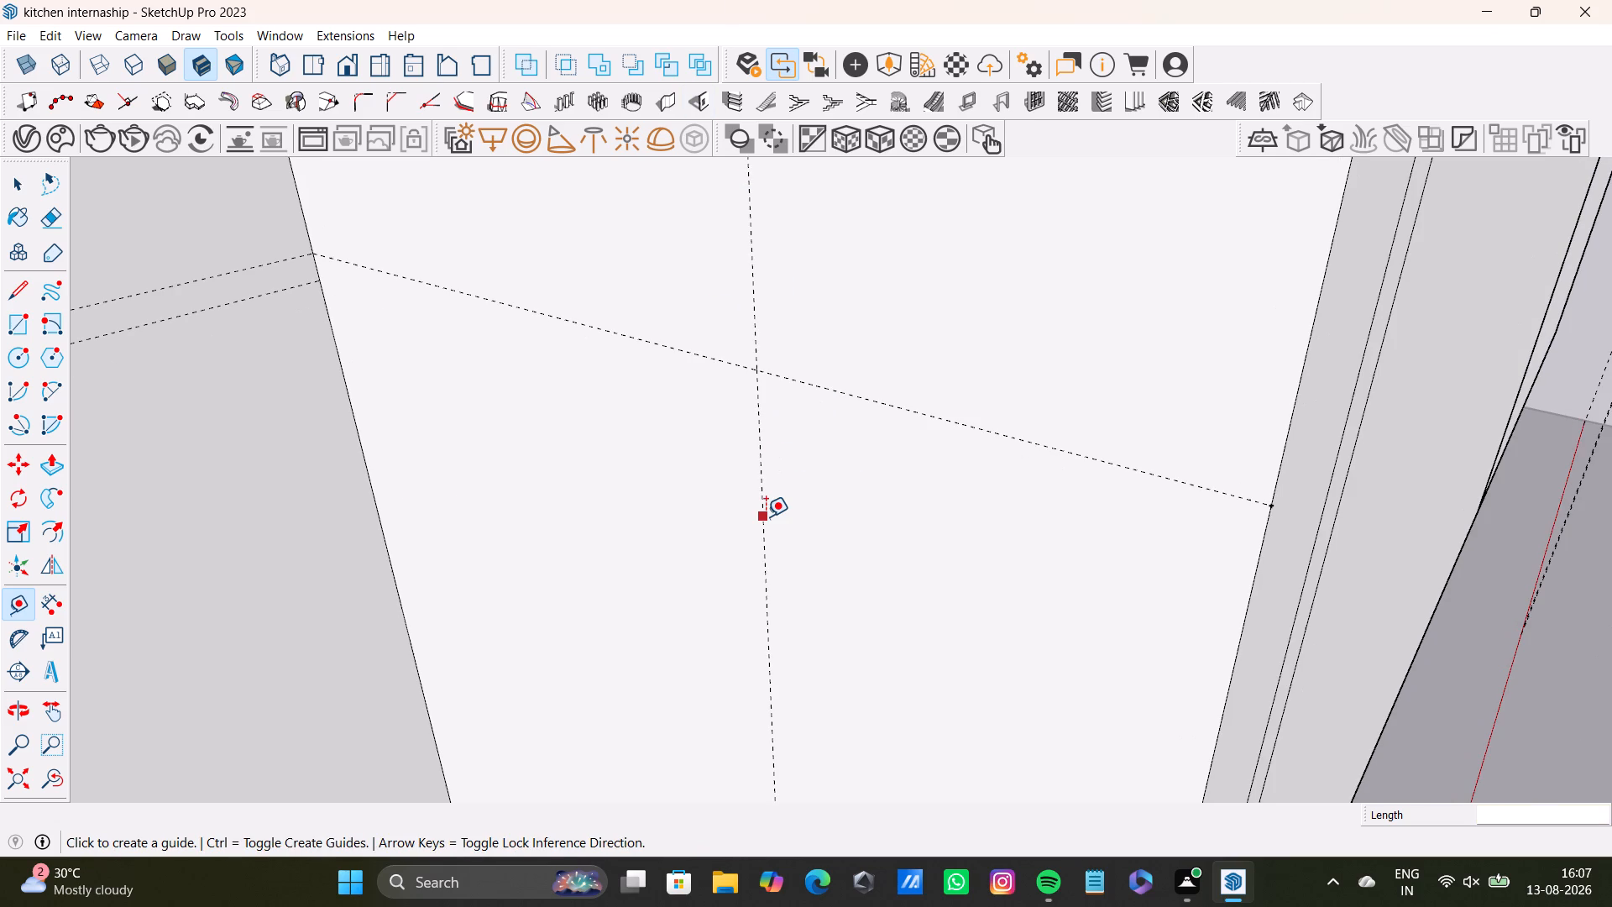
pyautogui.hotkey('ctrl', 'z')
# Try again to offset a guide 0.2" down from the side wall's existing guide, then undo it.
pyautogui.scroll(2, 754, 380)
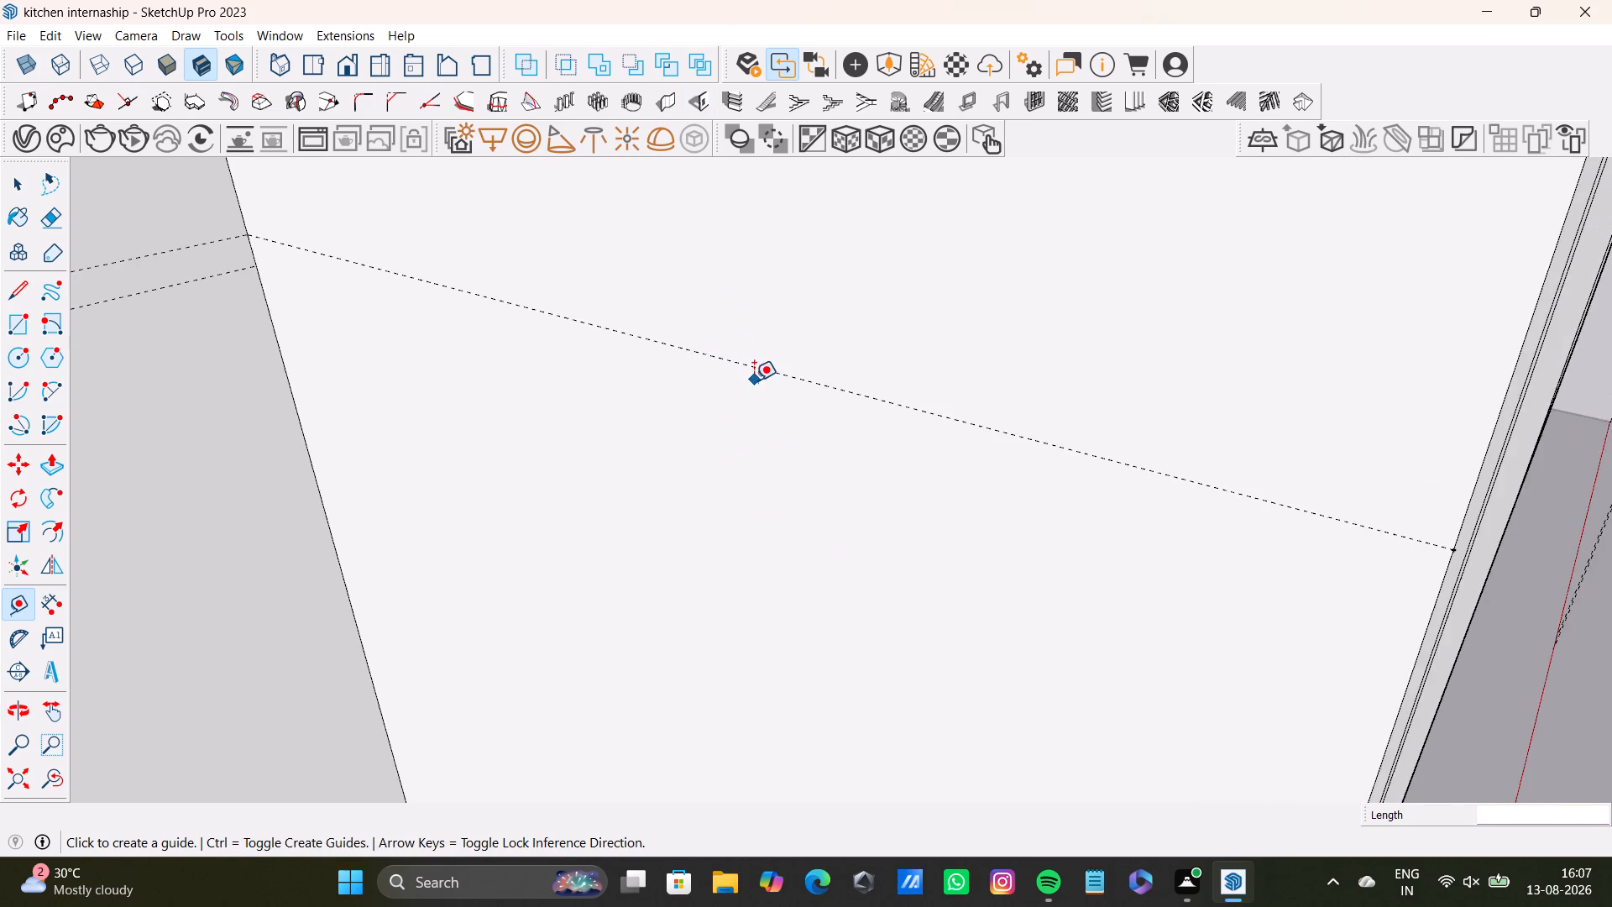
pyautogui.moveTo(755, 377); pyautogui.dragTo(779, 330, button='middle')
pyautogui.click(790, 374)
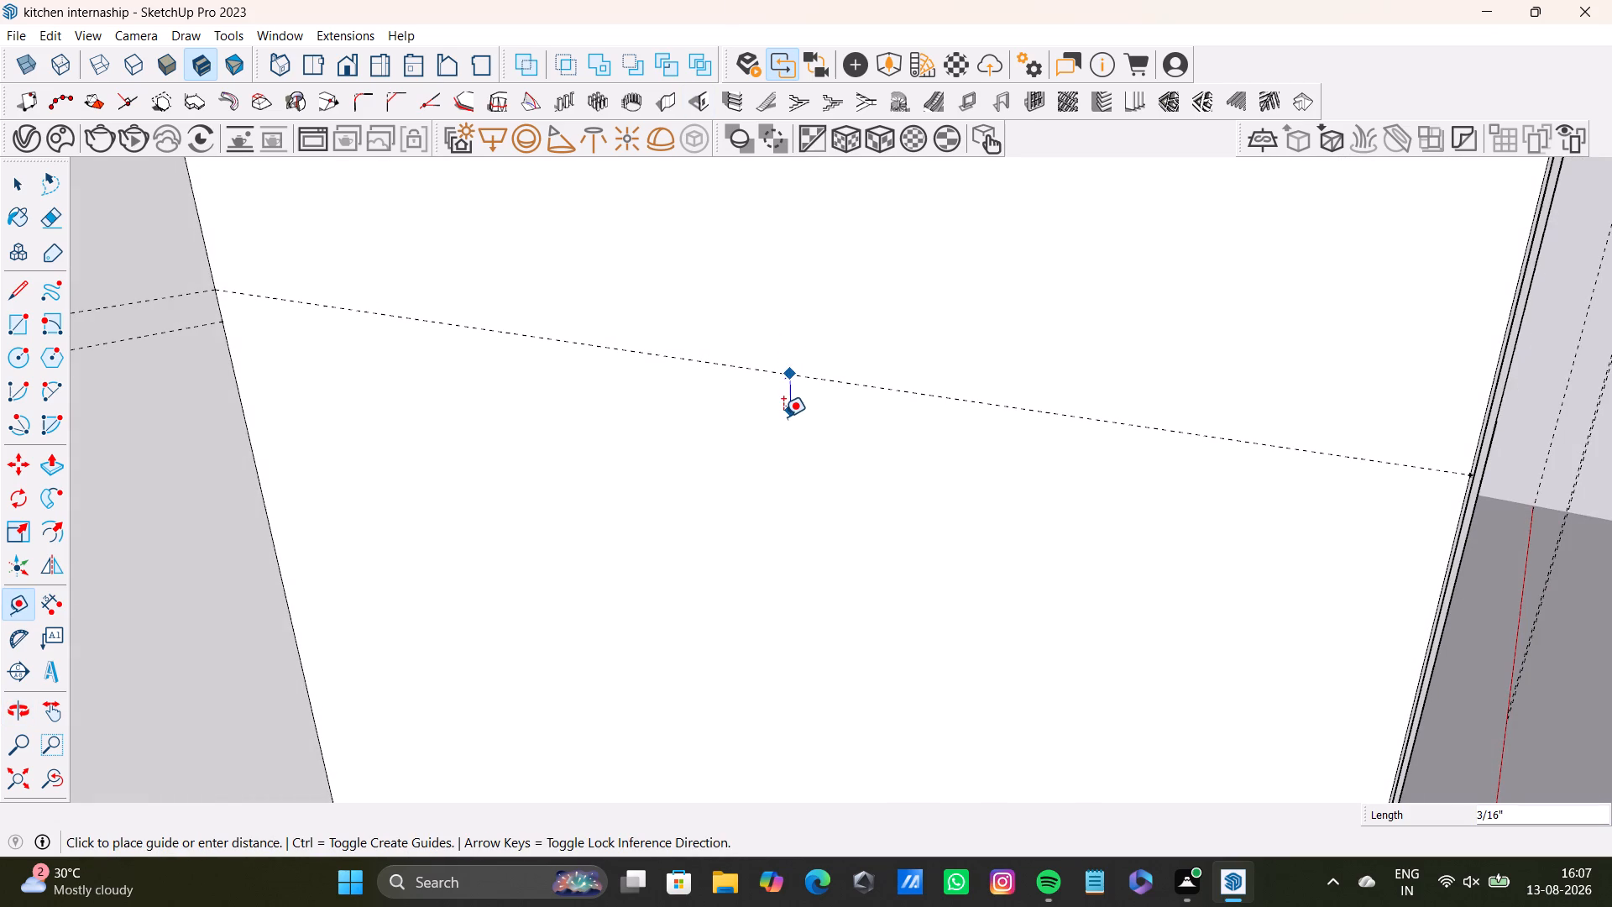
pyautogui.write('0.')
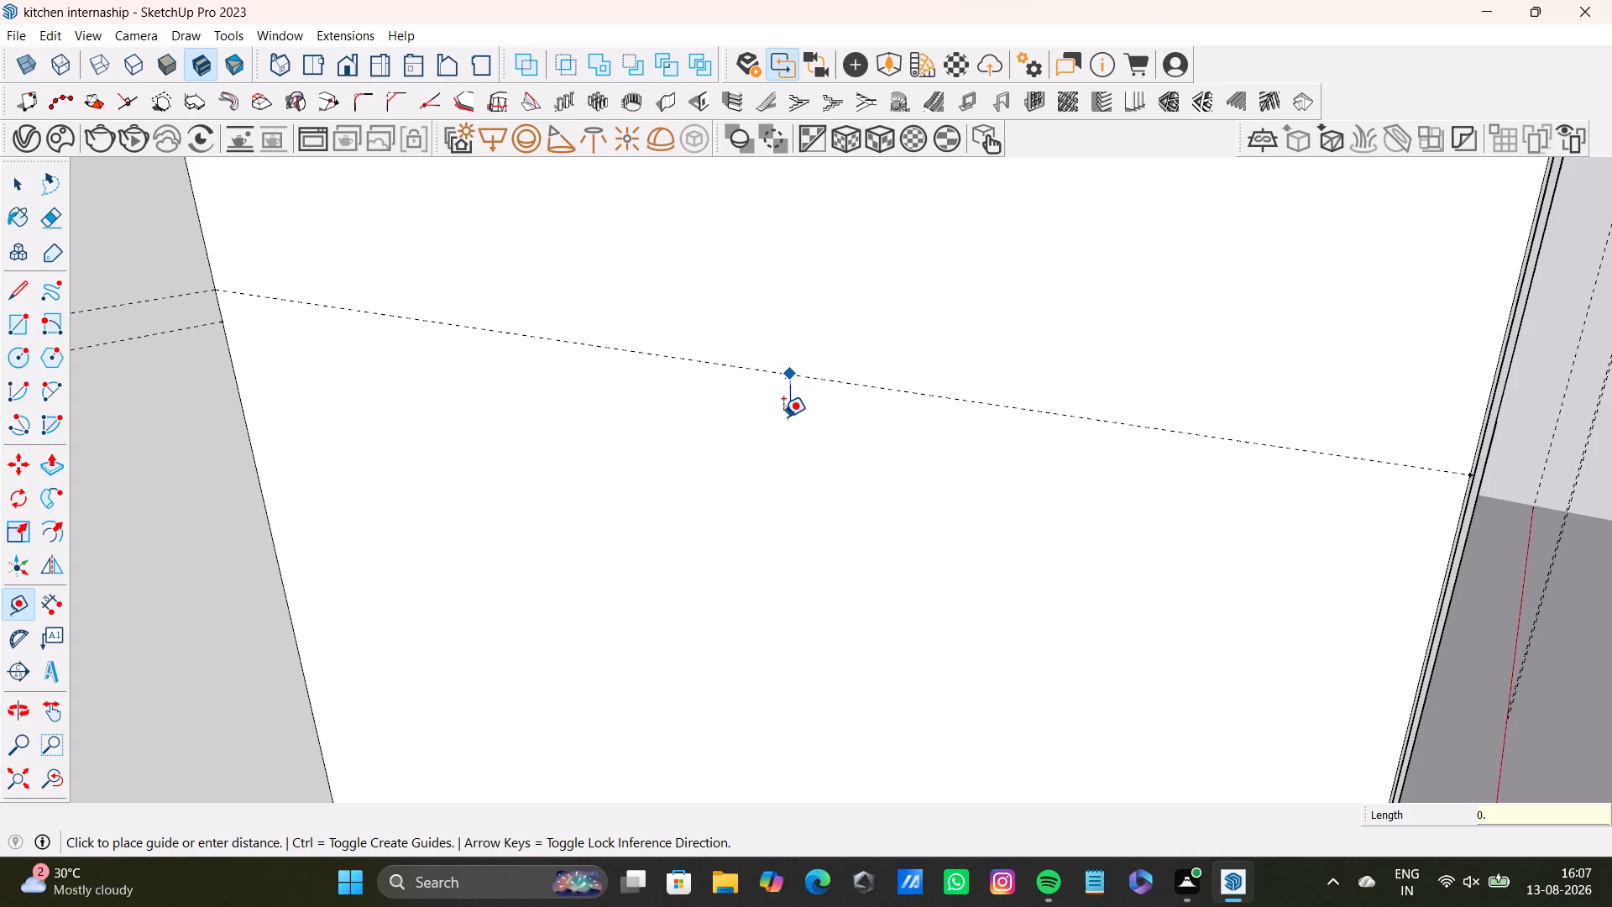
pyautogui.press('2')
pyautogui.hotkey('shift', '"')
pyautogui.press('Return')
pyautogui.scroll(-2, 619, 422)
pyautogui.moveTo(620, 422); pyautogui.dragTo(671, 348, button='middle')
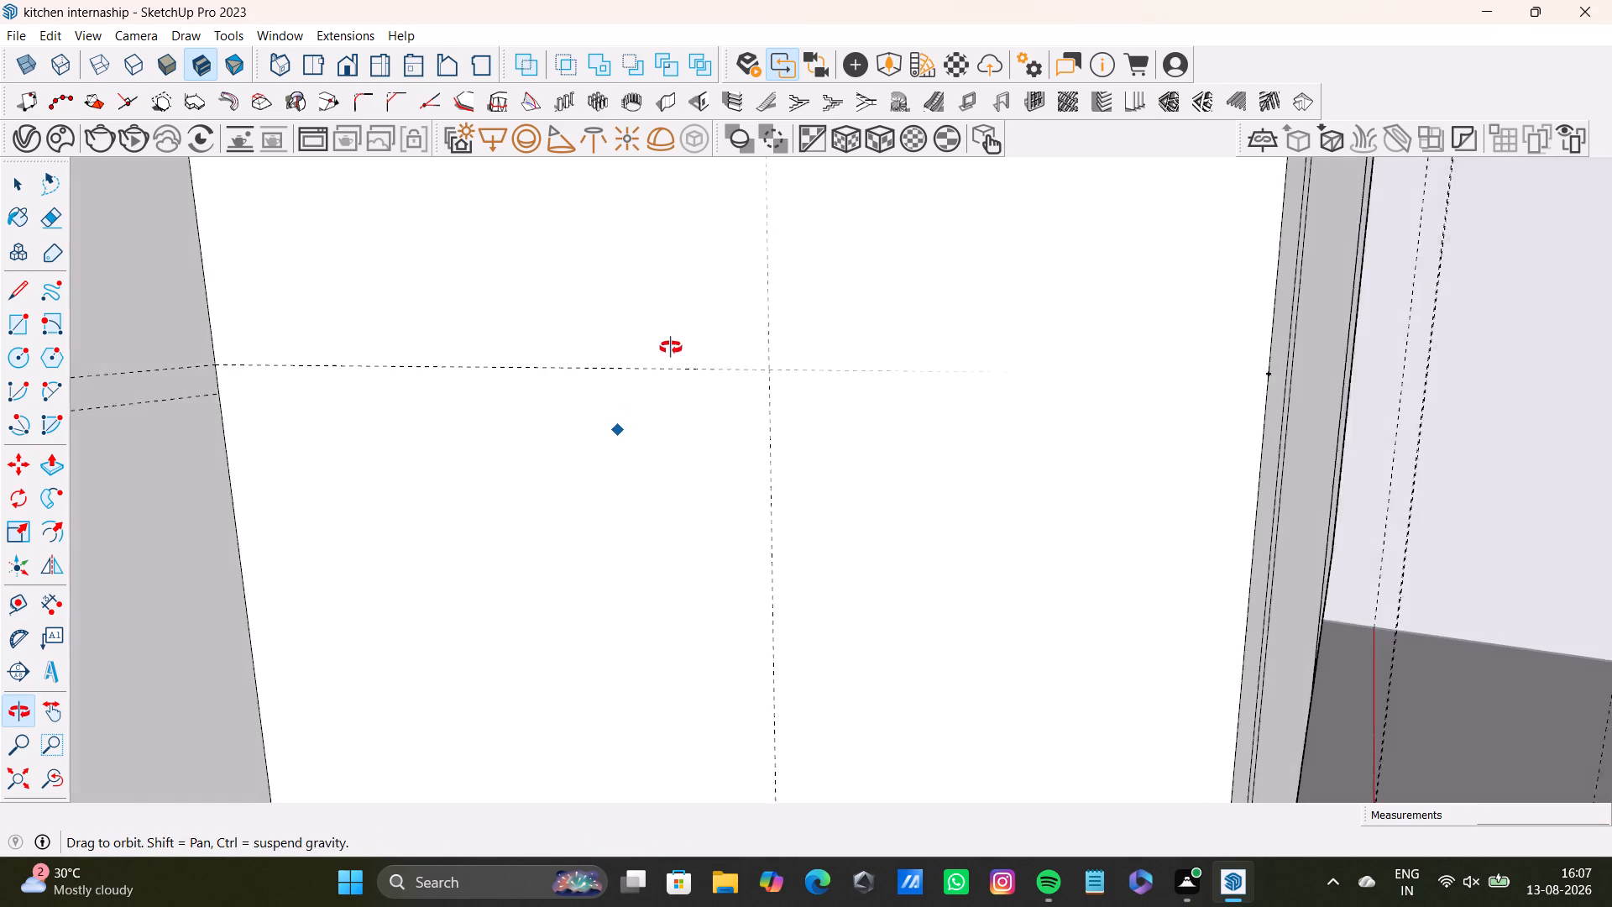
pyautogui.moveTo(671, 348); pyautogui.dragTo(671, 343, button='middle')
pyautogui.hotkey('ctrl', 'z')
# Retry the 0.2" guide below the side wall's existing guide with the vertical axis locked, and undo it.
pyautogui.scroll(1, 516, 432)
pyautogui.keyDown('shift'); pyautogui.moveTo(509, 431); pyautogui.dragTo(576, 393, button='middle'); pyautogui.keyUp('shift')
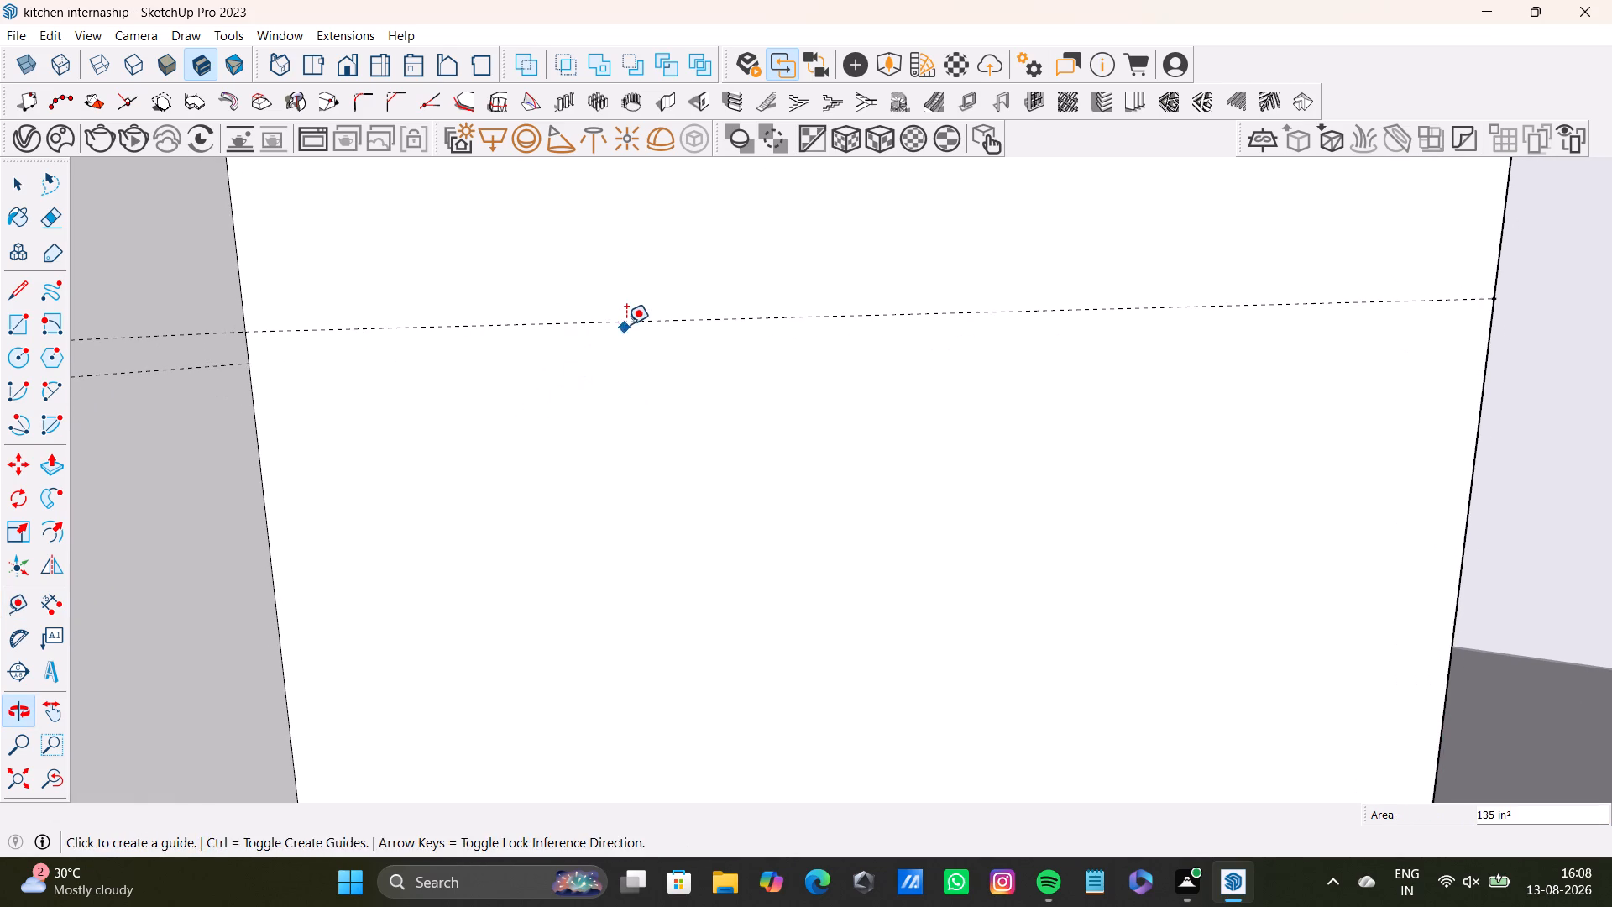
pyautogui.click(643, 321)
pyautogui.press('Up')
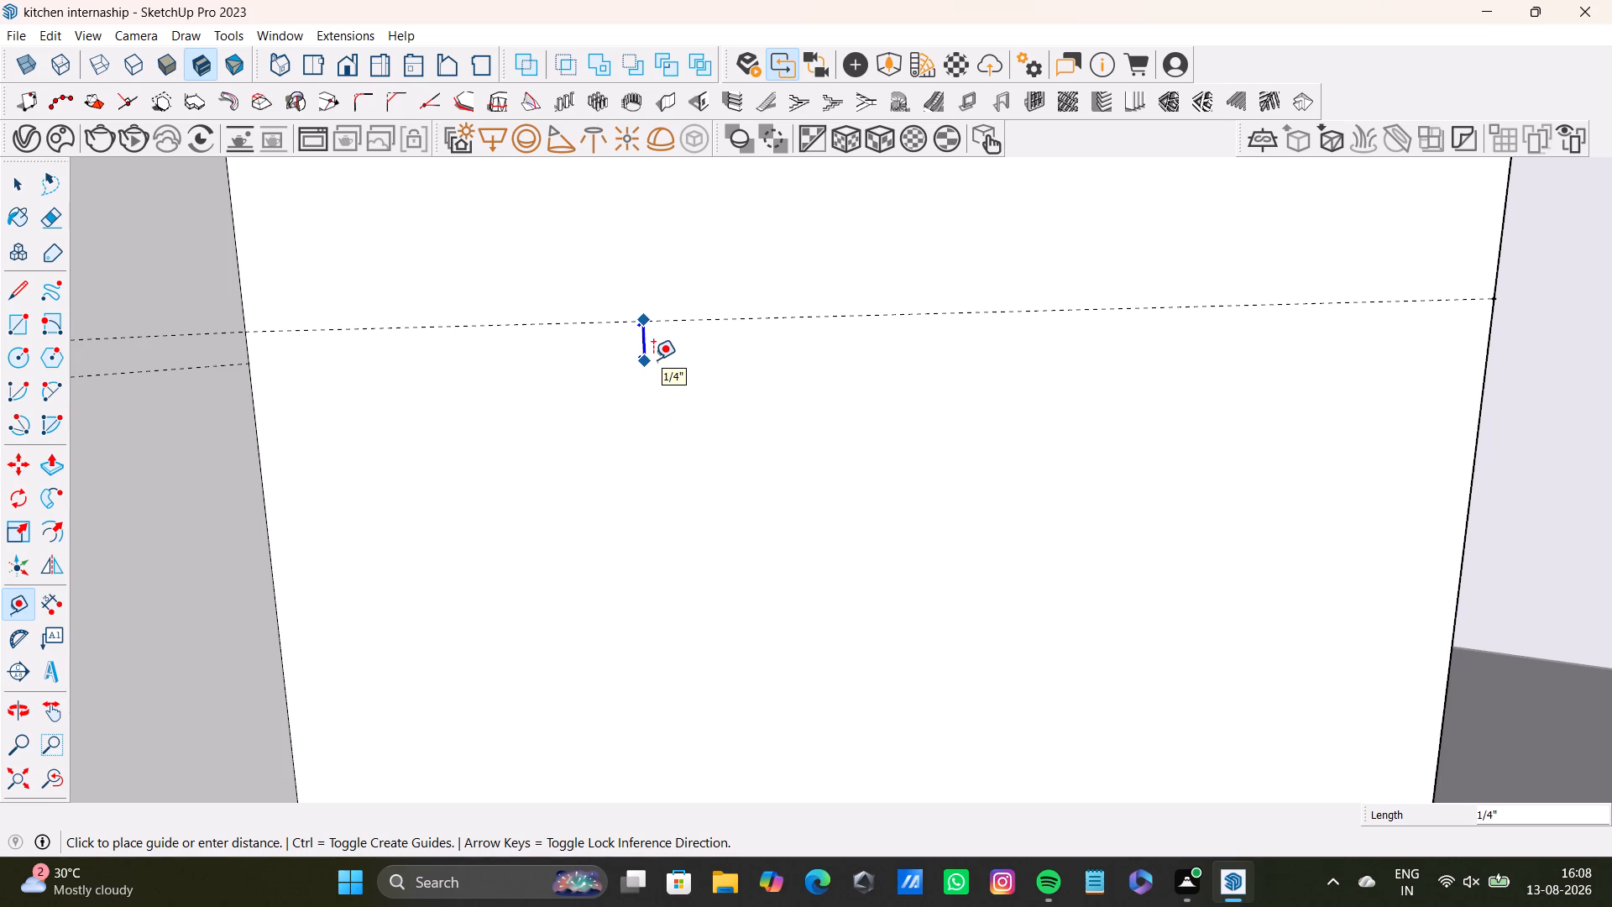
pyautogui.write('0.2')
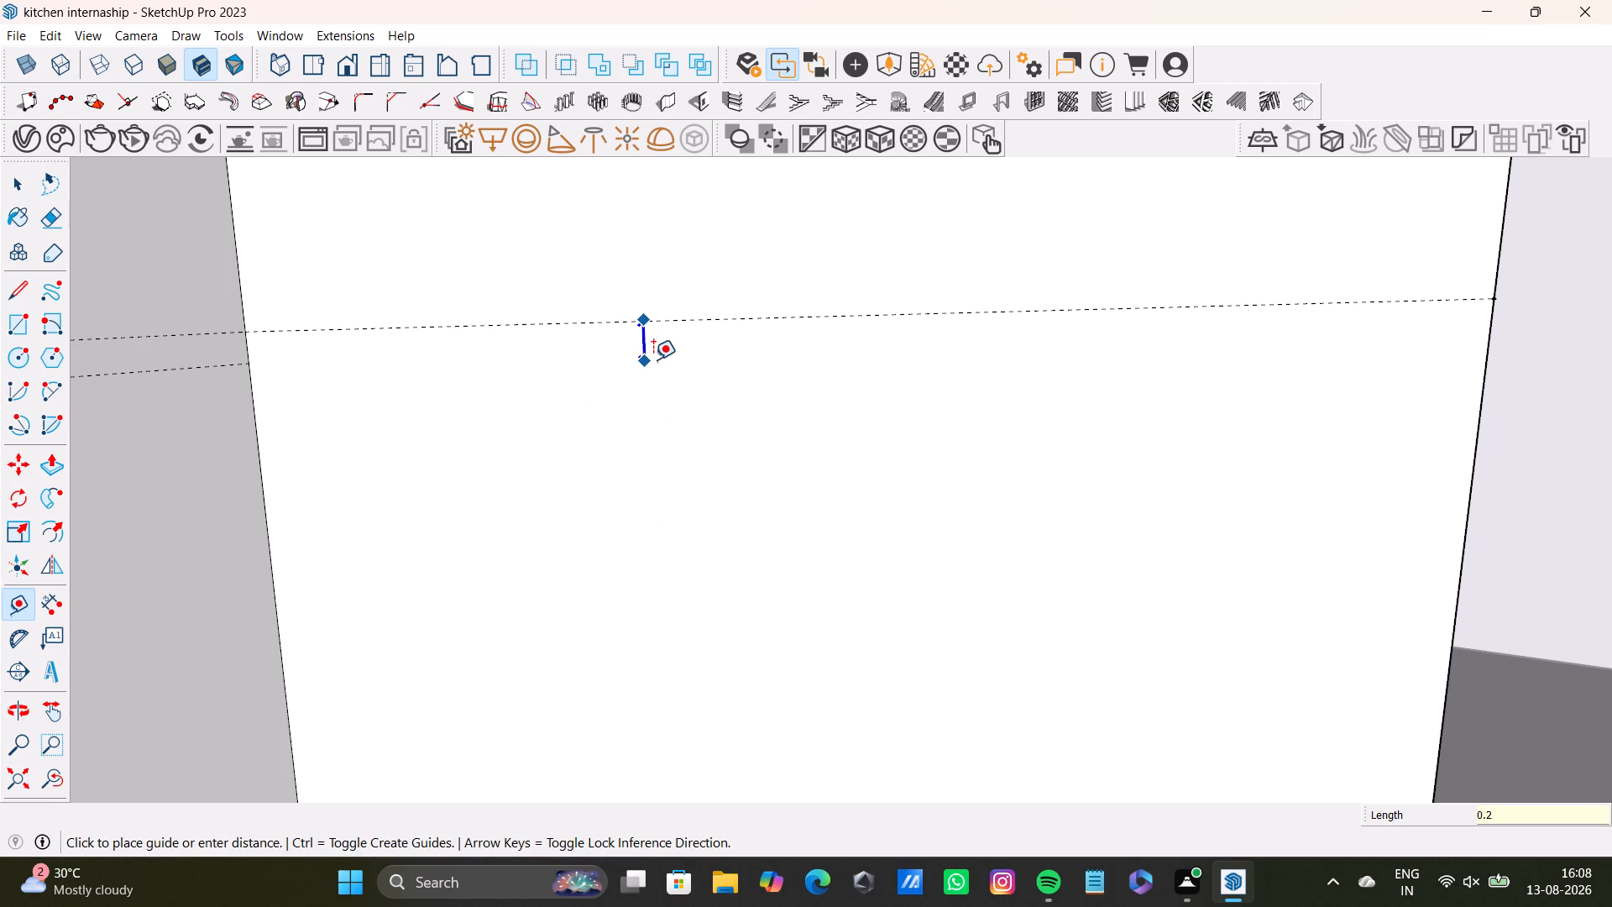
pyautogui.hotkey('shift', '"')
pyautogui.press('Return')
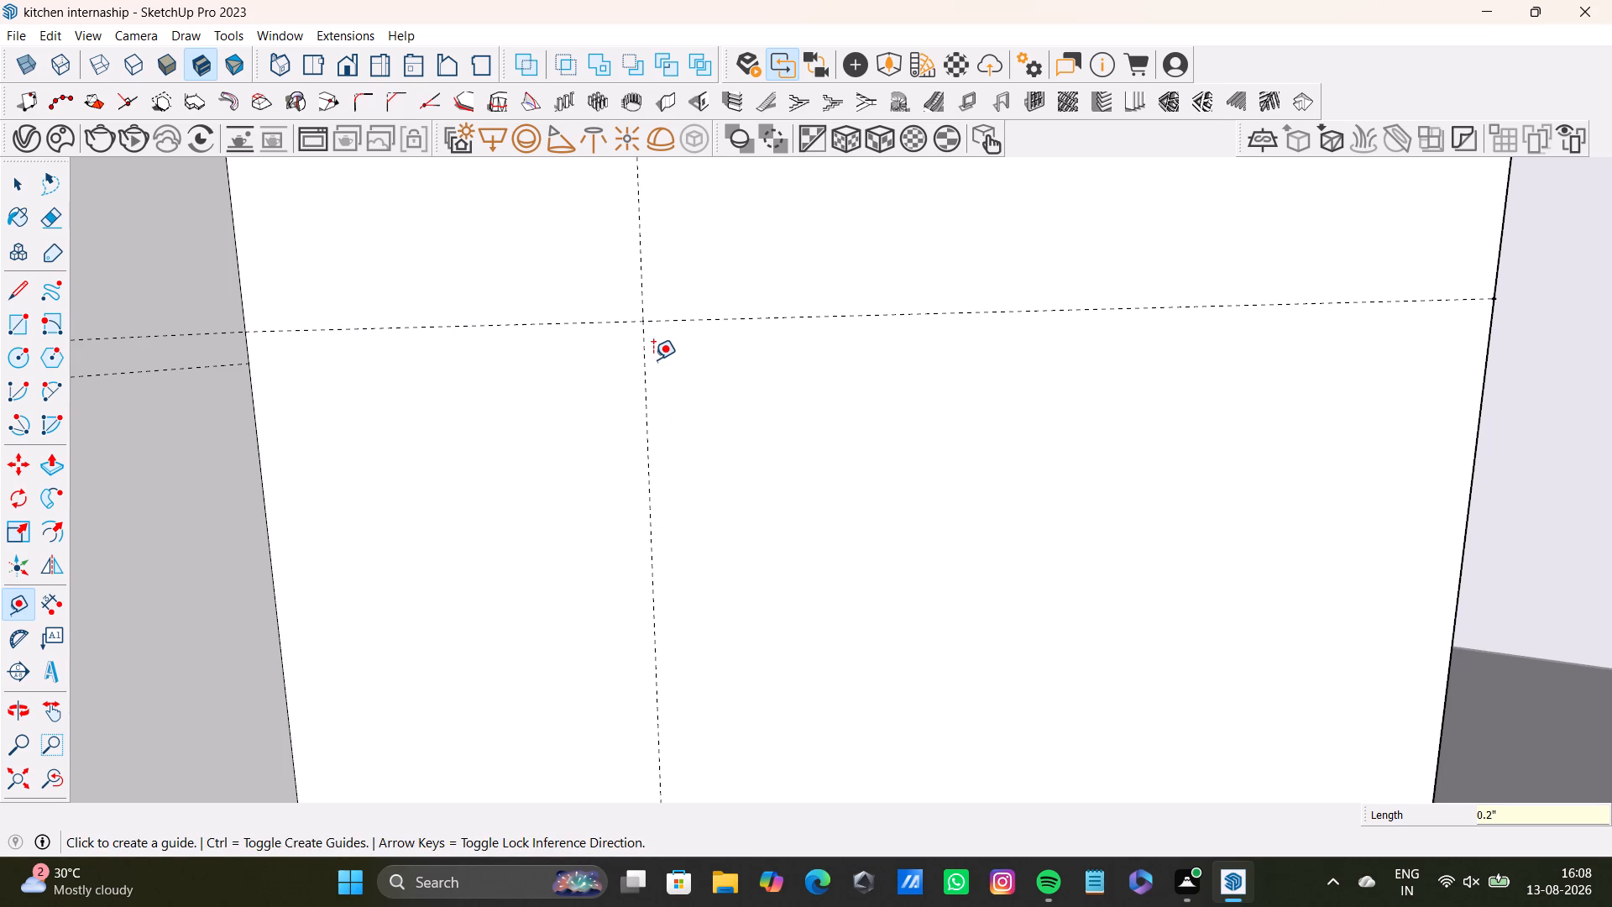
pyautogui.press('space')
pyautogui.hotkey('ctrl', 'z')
# Place a guide parallel to the lower back guide, about 8 3/8" forward at the side wall's front edge.
pyautogui.moveTo(699, 364); pyautogui.dragTo(690, 430, button='middle')
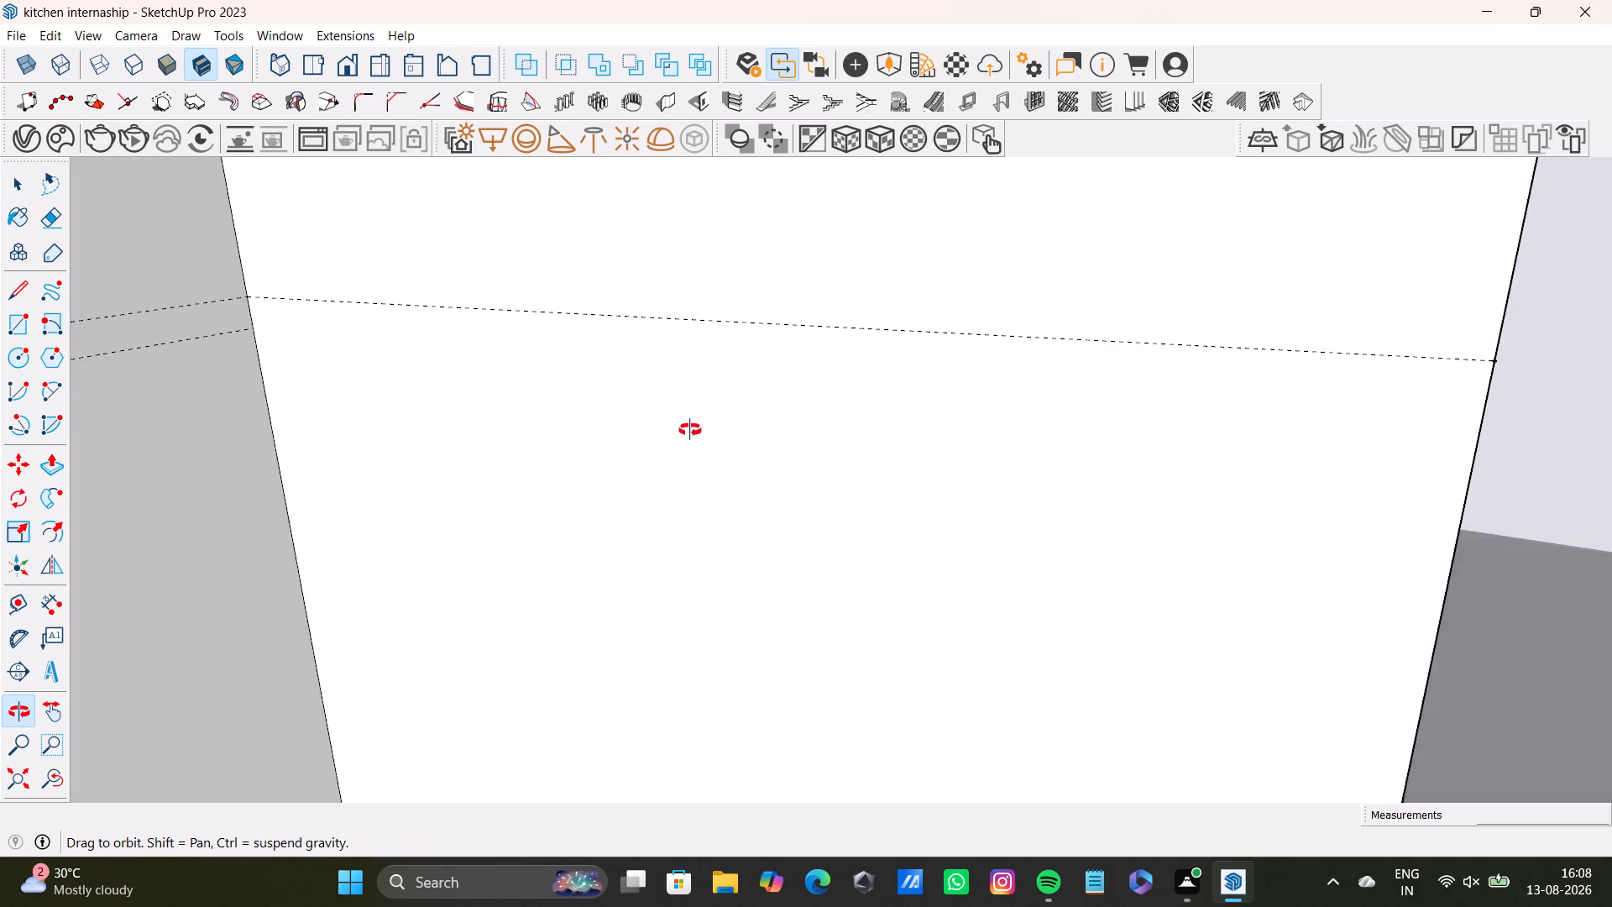
pyautogui.moveTo(690, 430); pyautogui.dragTo(688, 434, button='middle')
pyautogui.scroll(-7, 714, 437)
pyautogui.moveTo(711, 464); pyautogui.dragTo(609, 501, button='middle')
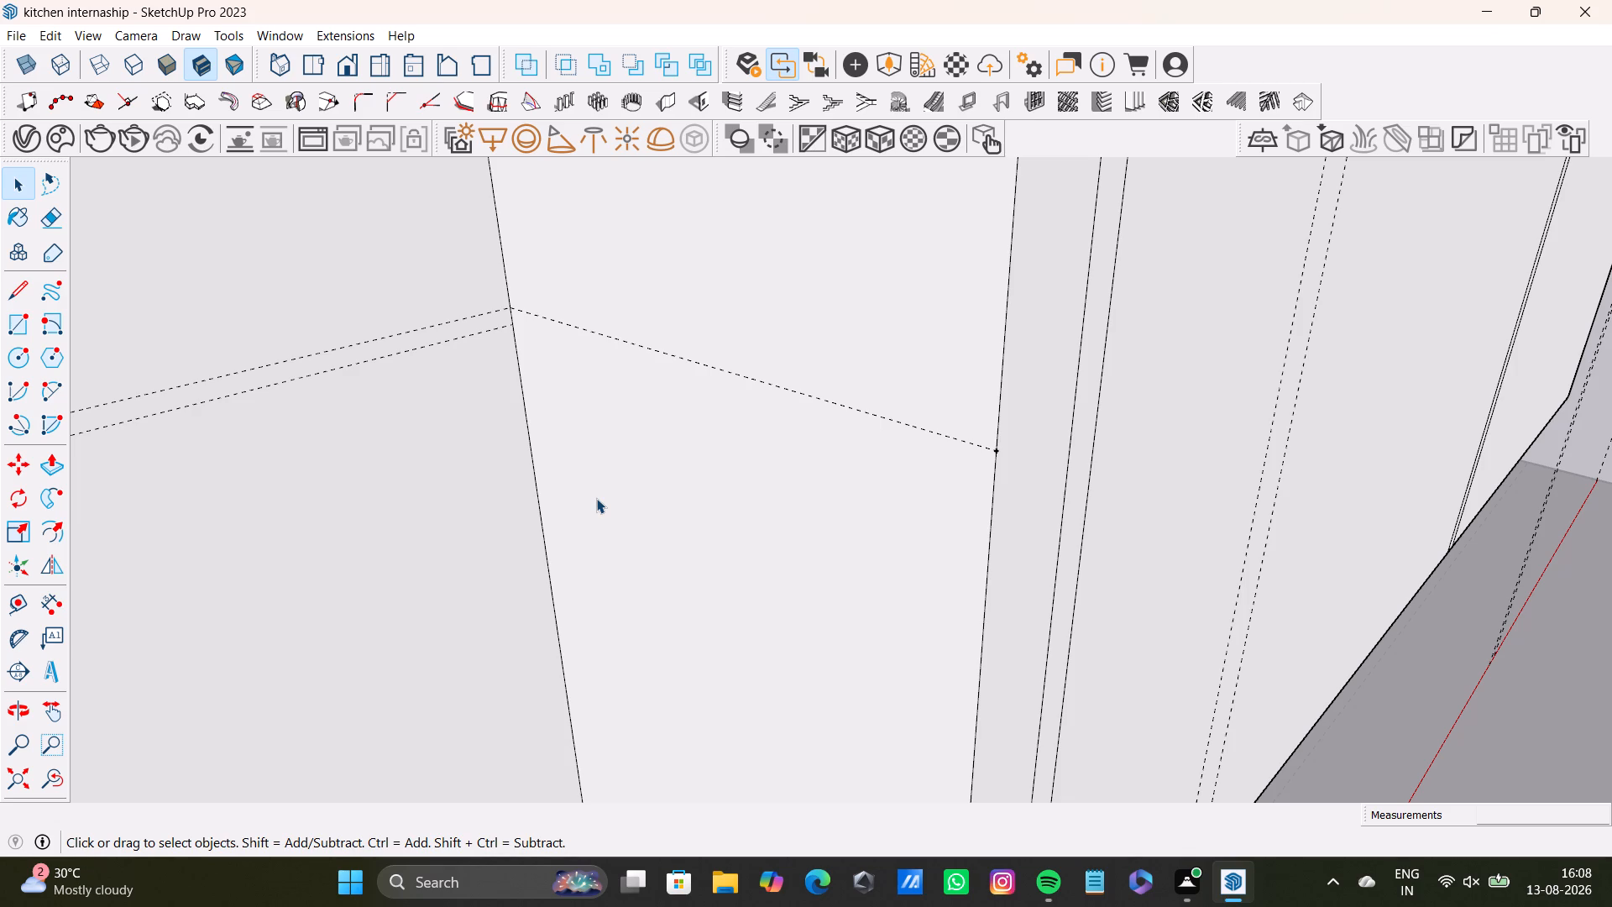
pyautogui.scroll(-4, 504, 373)
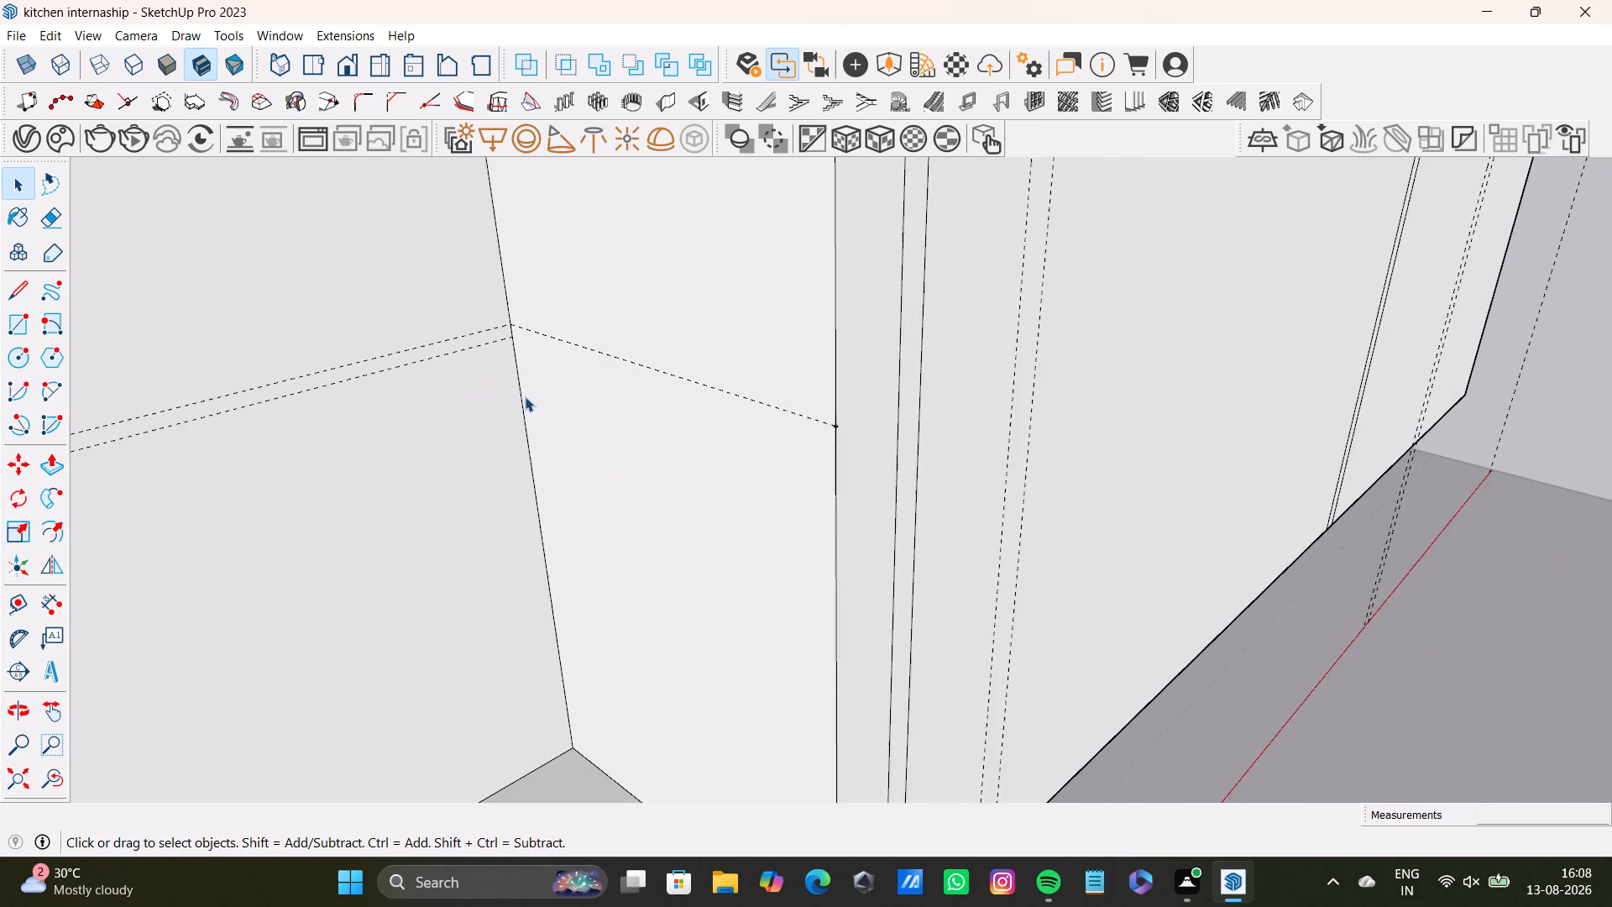
pyautogui.scroll(-2, 525, 396)
pyautogui.moveTo(568, 410); pyautogui.dragTo(589, 411, button='middle')
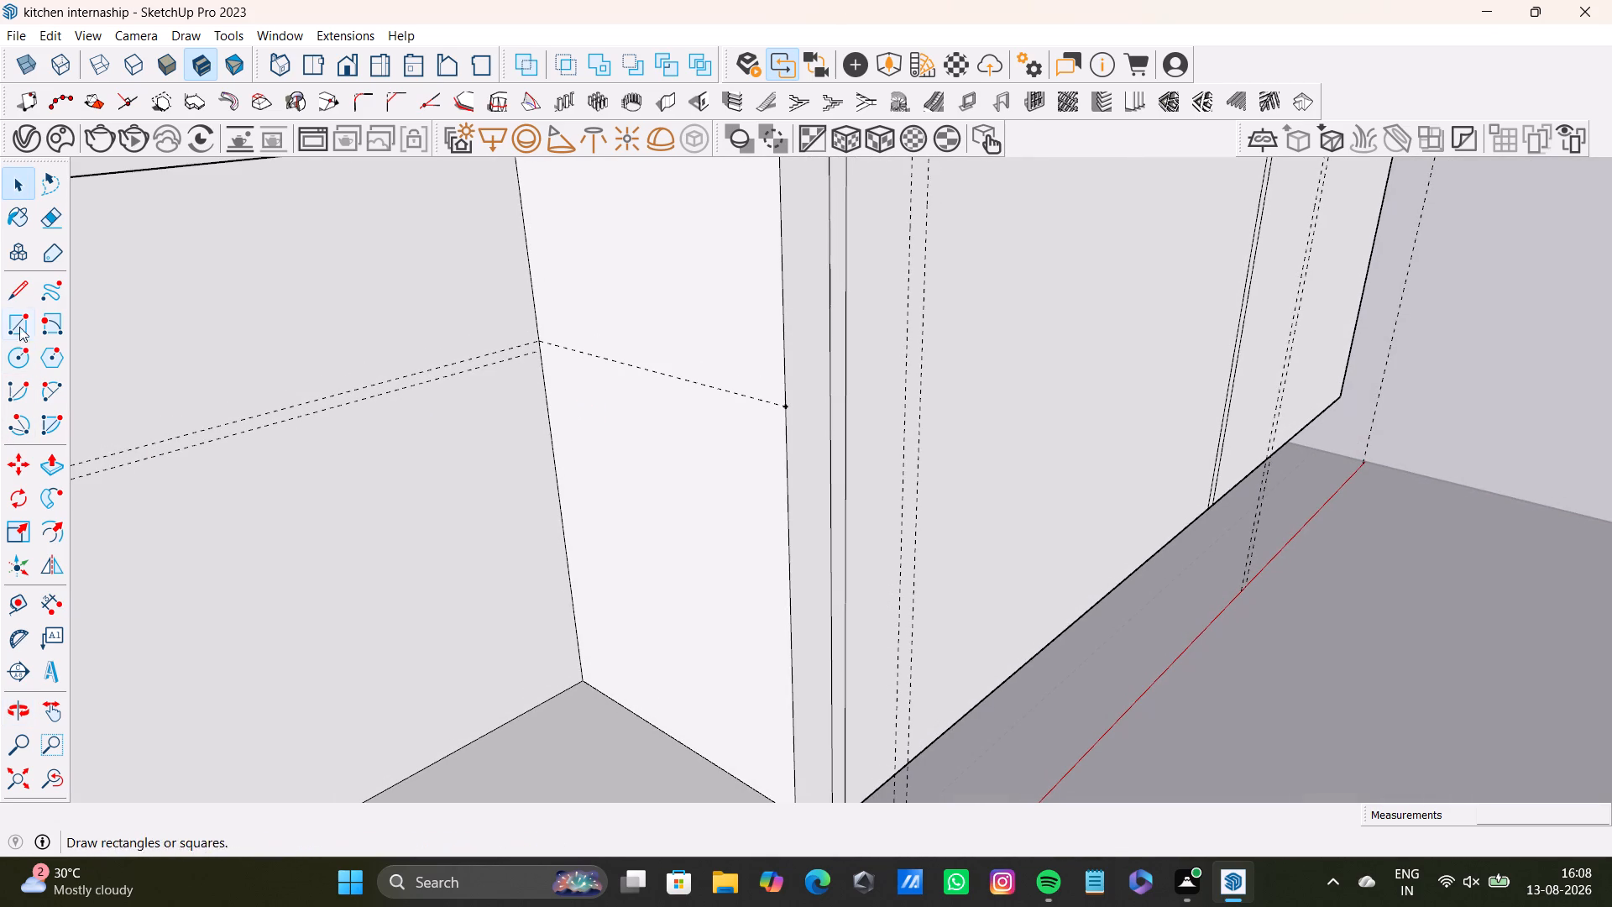
pyautogui.click(17, 600)
pyautogui.click(541, 351)
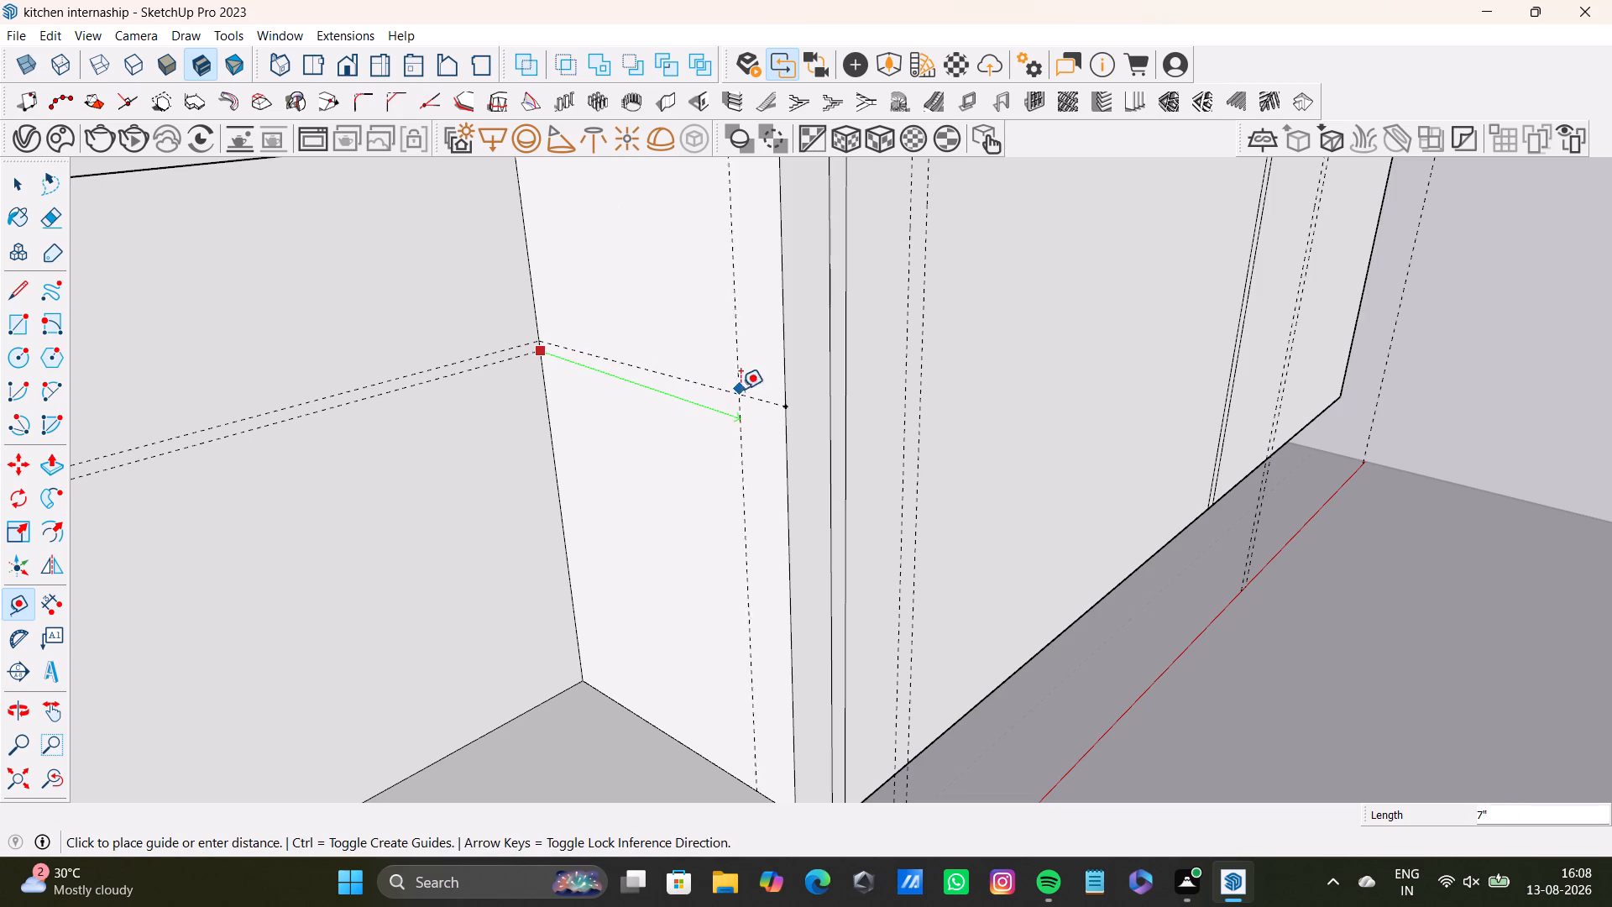
pyautogui.moveTo(783, 398); pyautogui.dragTo(746, 388, button='middle')
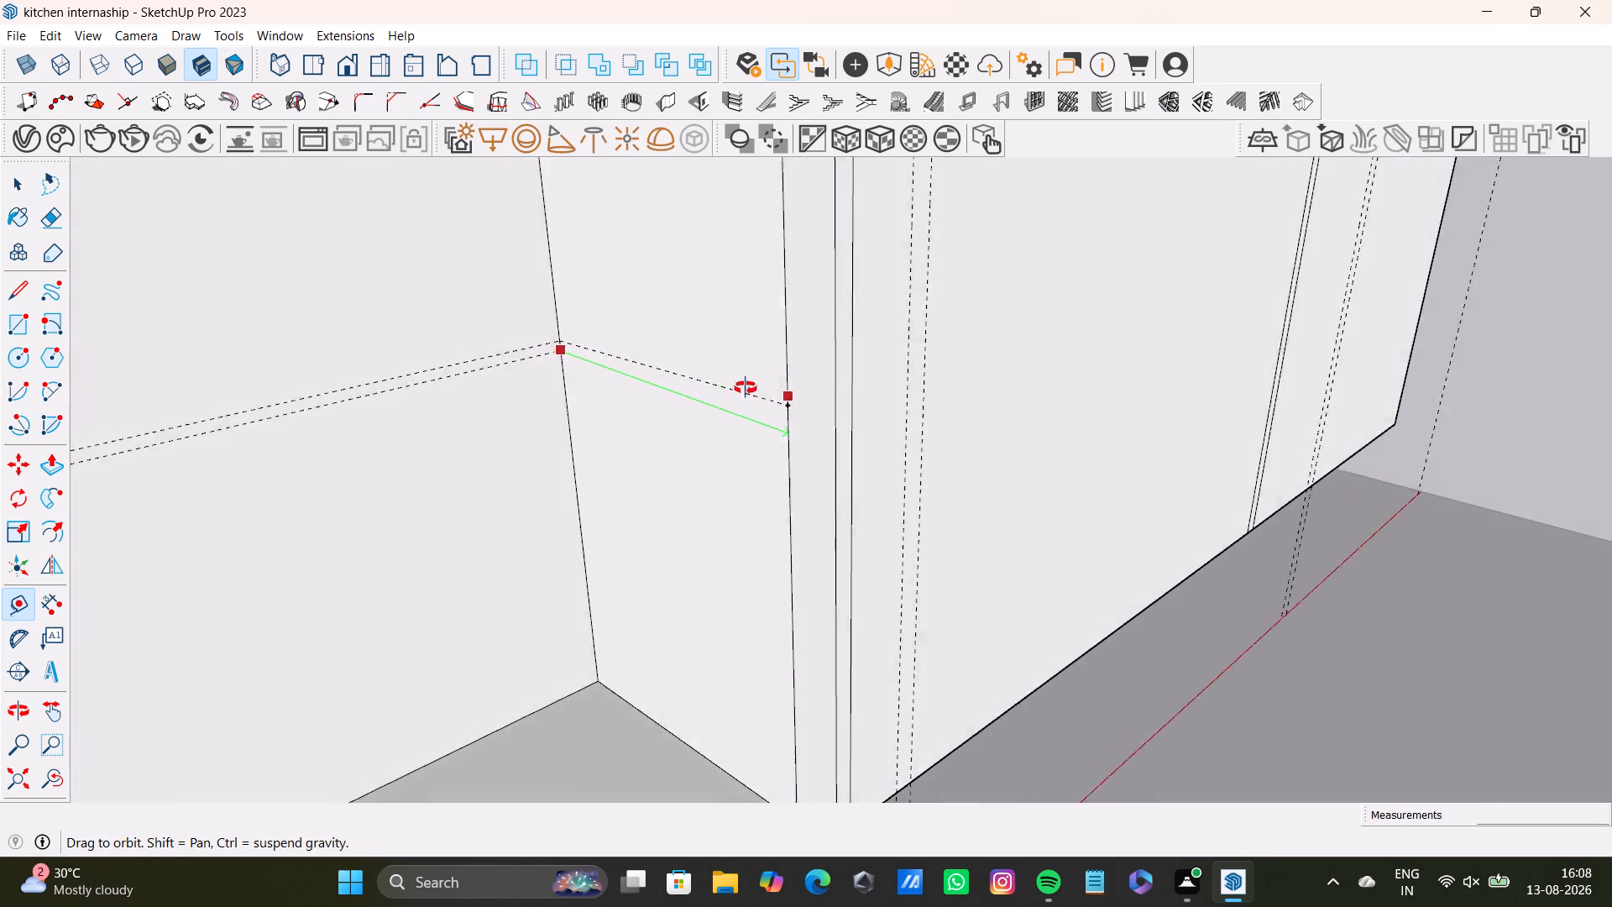
pyautogui.moveTo(746, 388); pyautogui.dragTo(442, 406, button='middle')
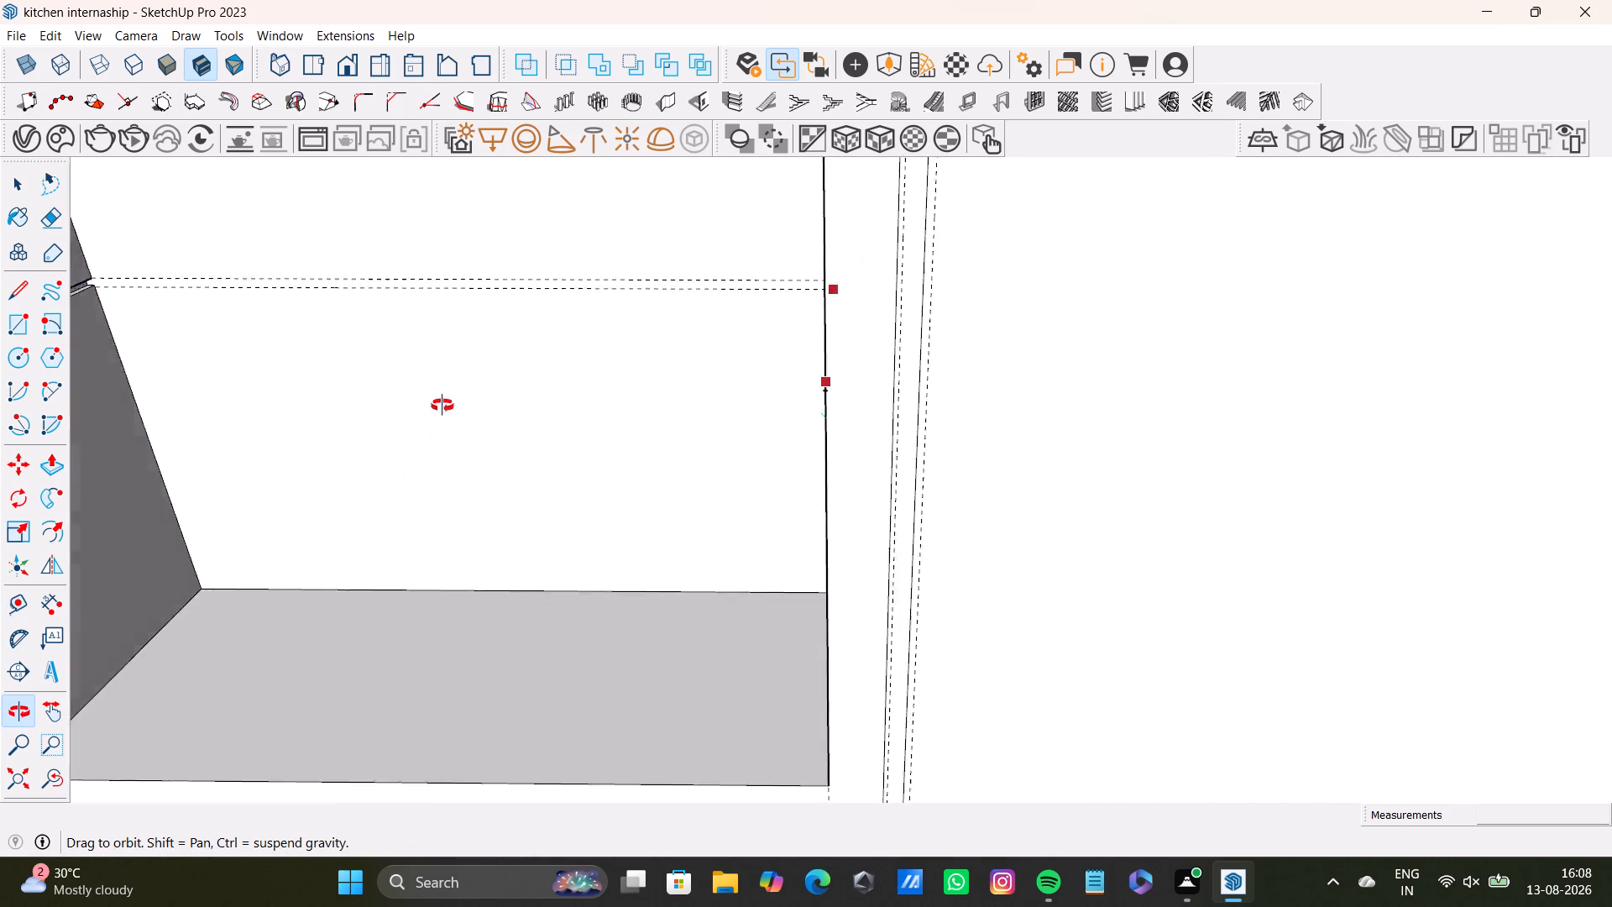
pyautogui.moveTo(442, 406); pyautogui.dragTo(492, 306, button='middle')
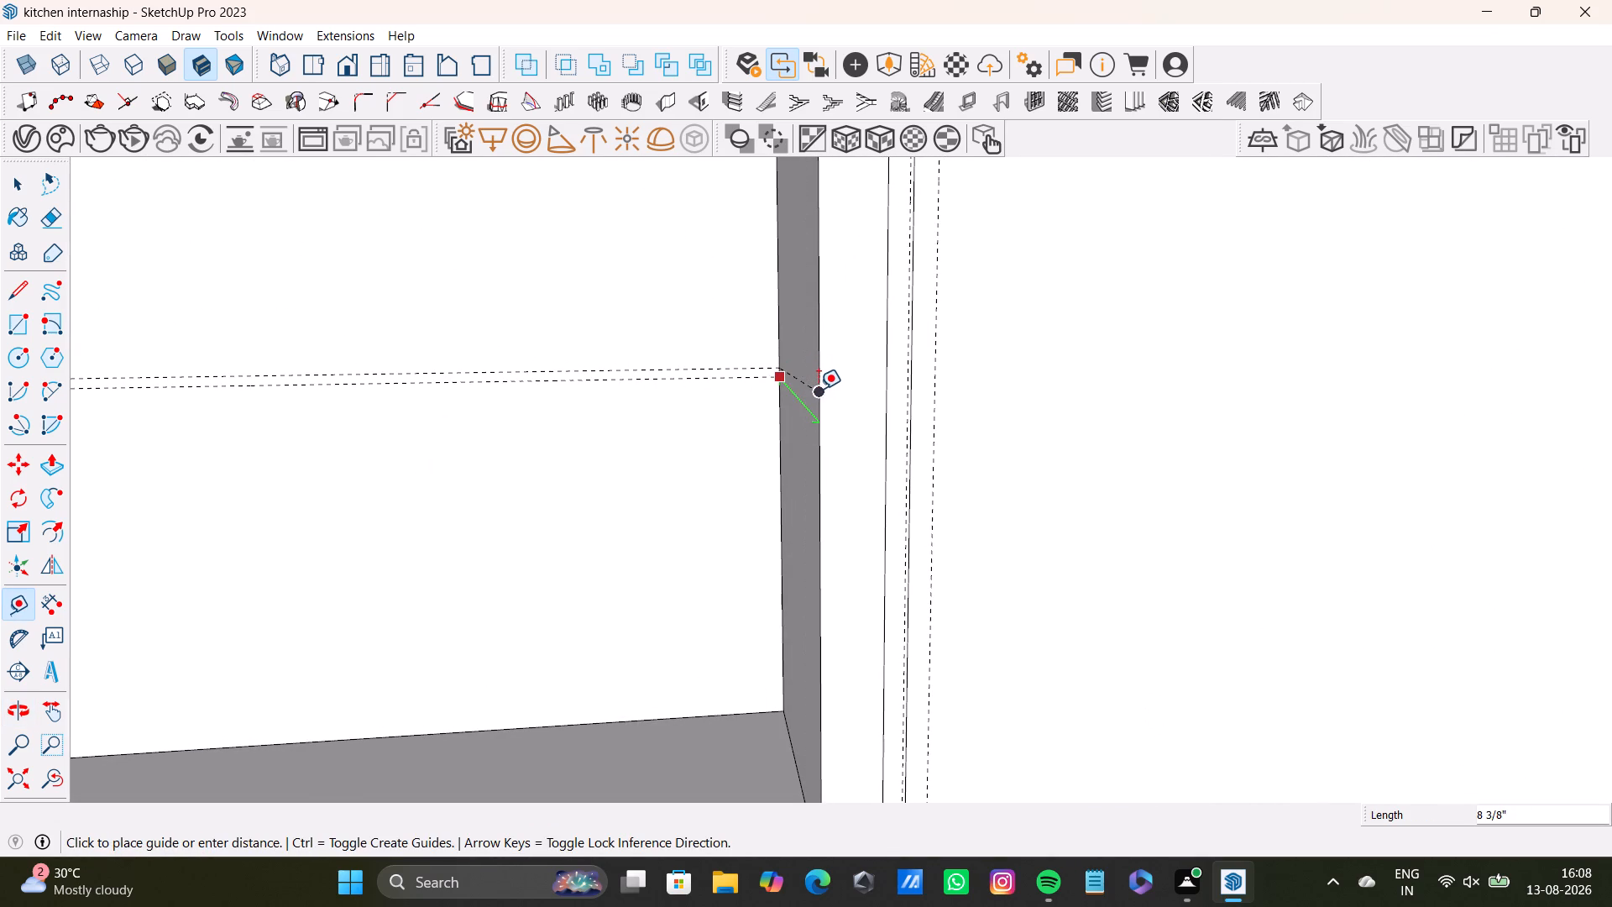
pyautogui.click(819, 389)
pyautogui.click(772, 380)
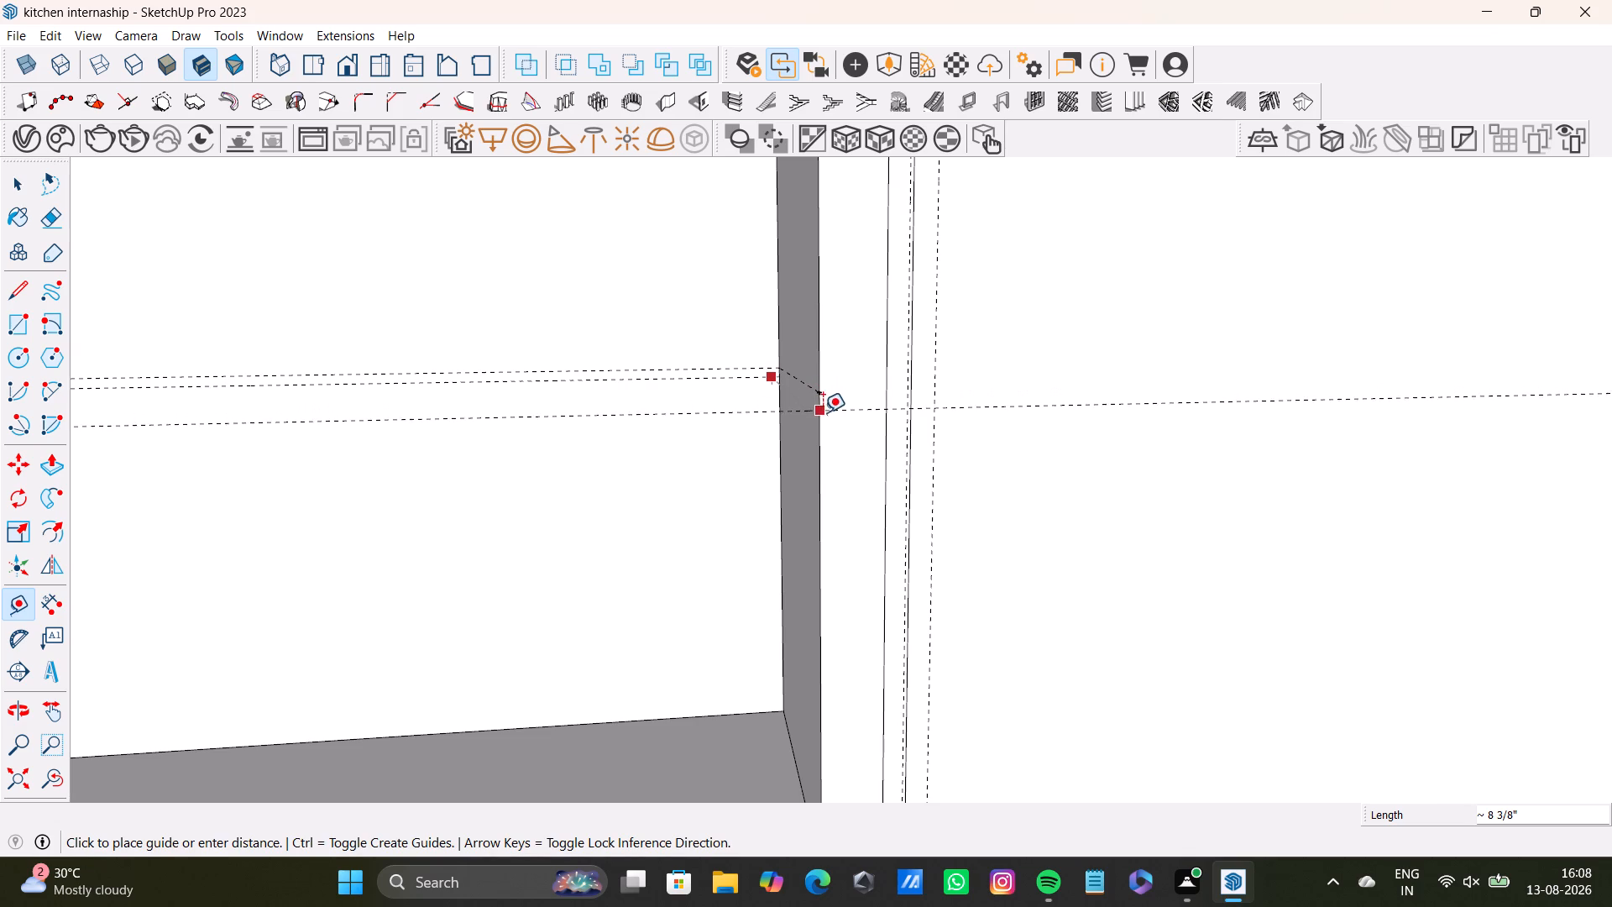
pyautogui.click(828, 401)
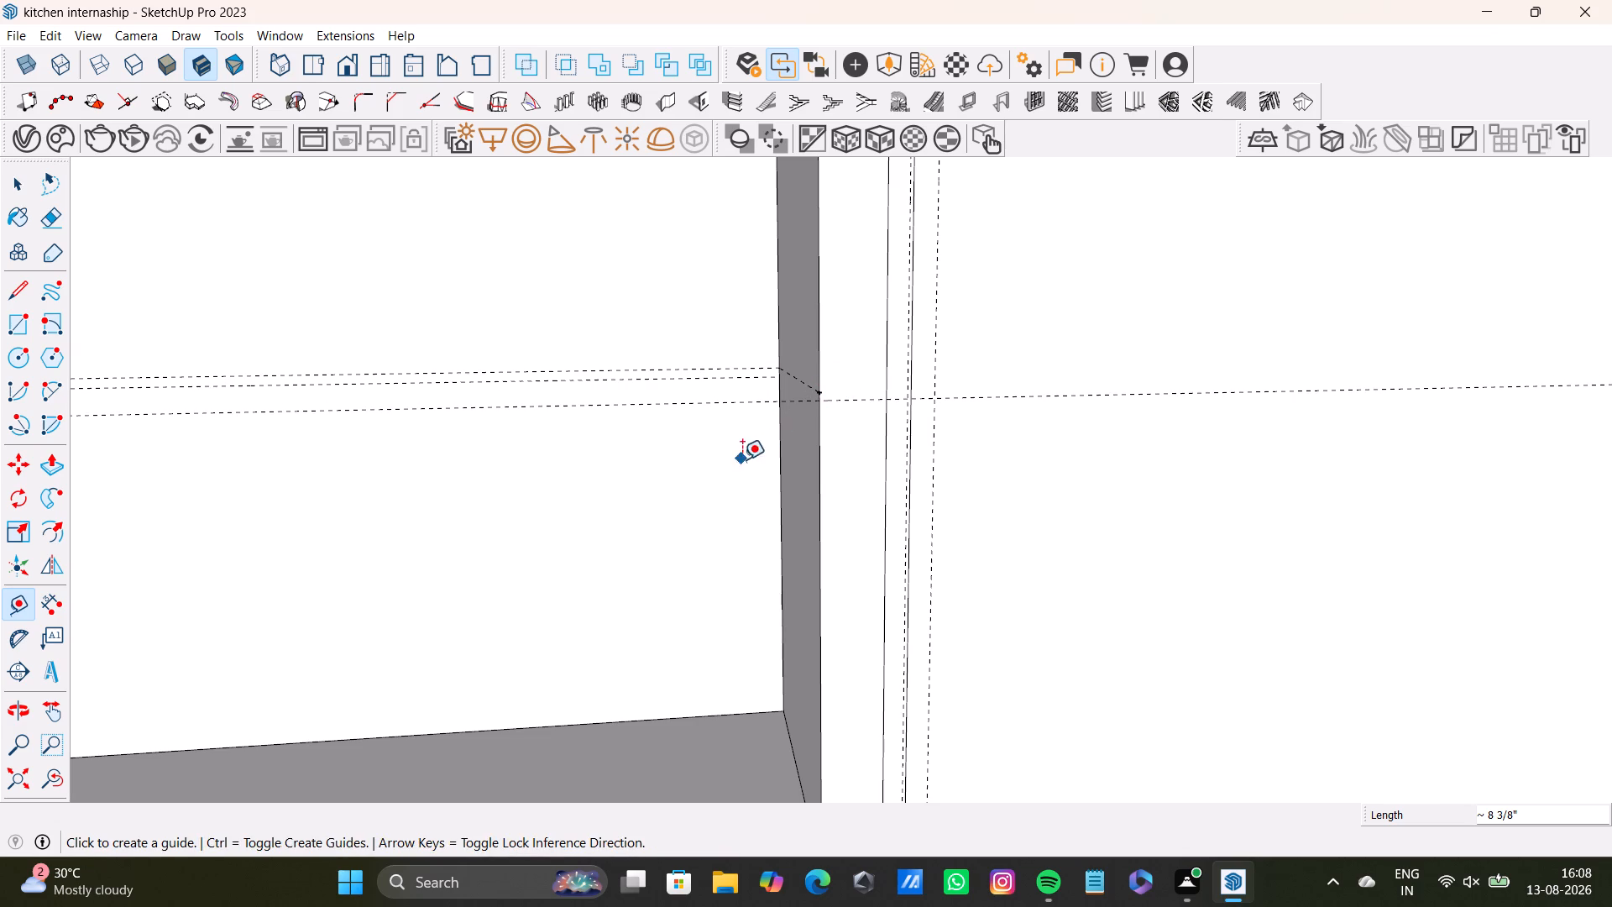
pyautogui.press('space')
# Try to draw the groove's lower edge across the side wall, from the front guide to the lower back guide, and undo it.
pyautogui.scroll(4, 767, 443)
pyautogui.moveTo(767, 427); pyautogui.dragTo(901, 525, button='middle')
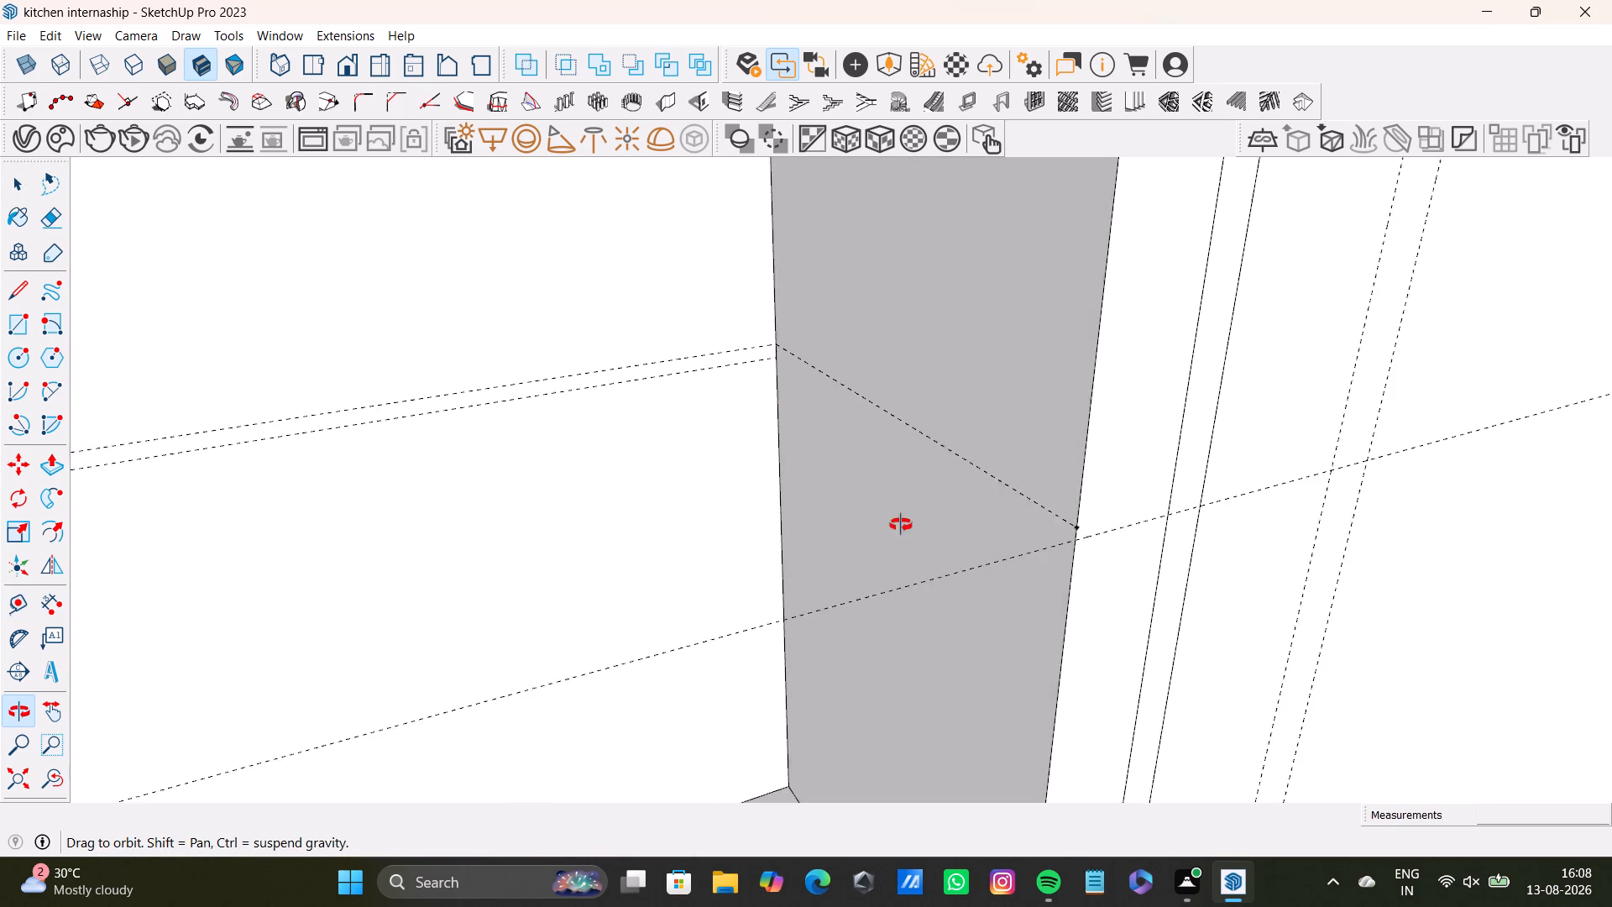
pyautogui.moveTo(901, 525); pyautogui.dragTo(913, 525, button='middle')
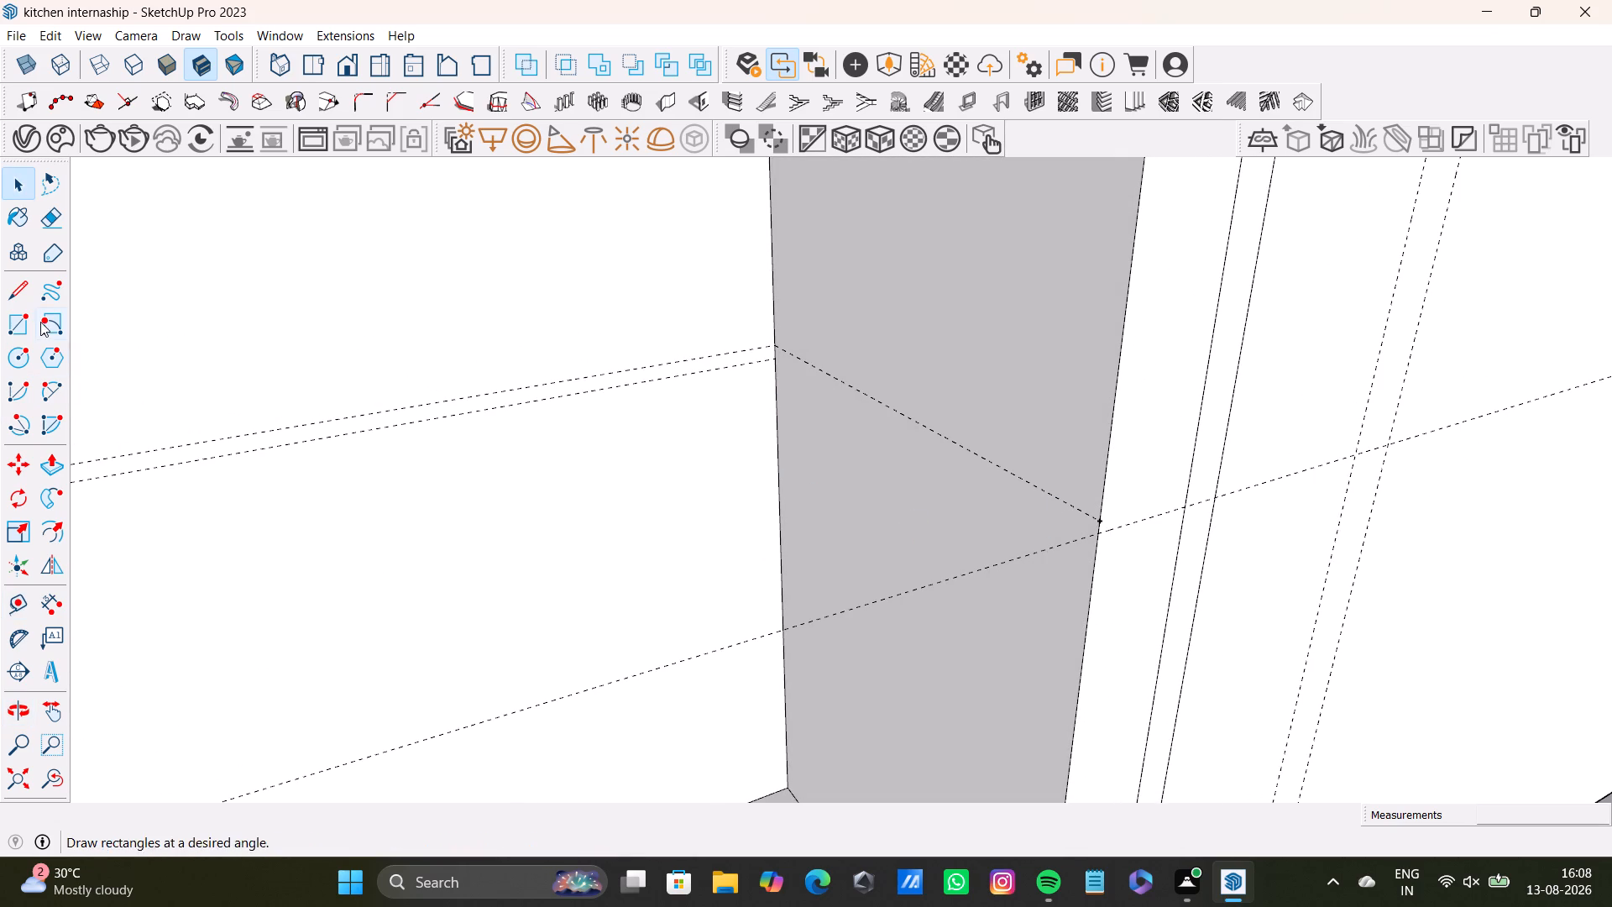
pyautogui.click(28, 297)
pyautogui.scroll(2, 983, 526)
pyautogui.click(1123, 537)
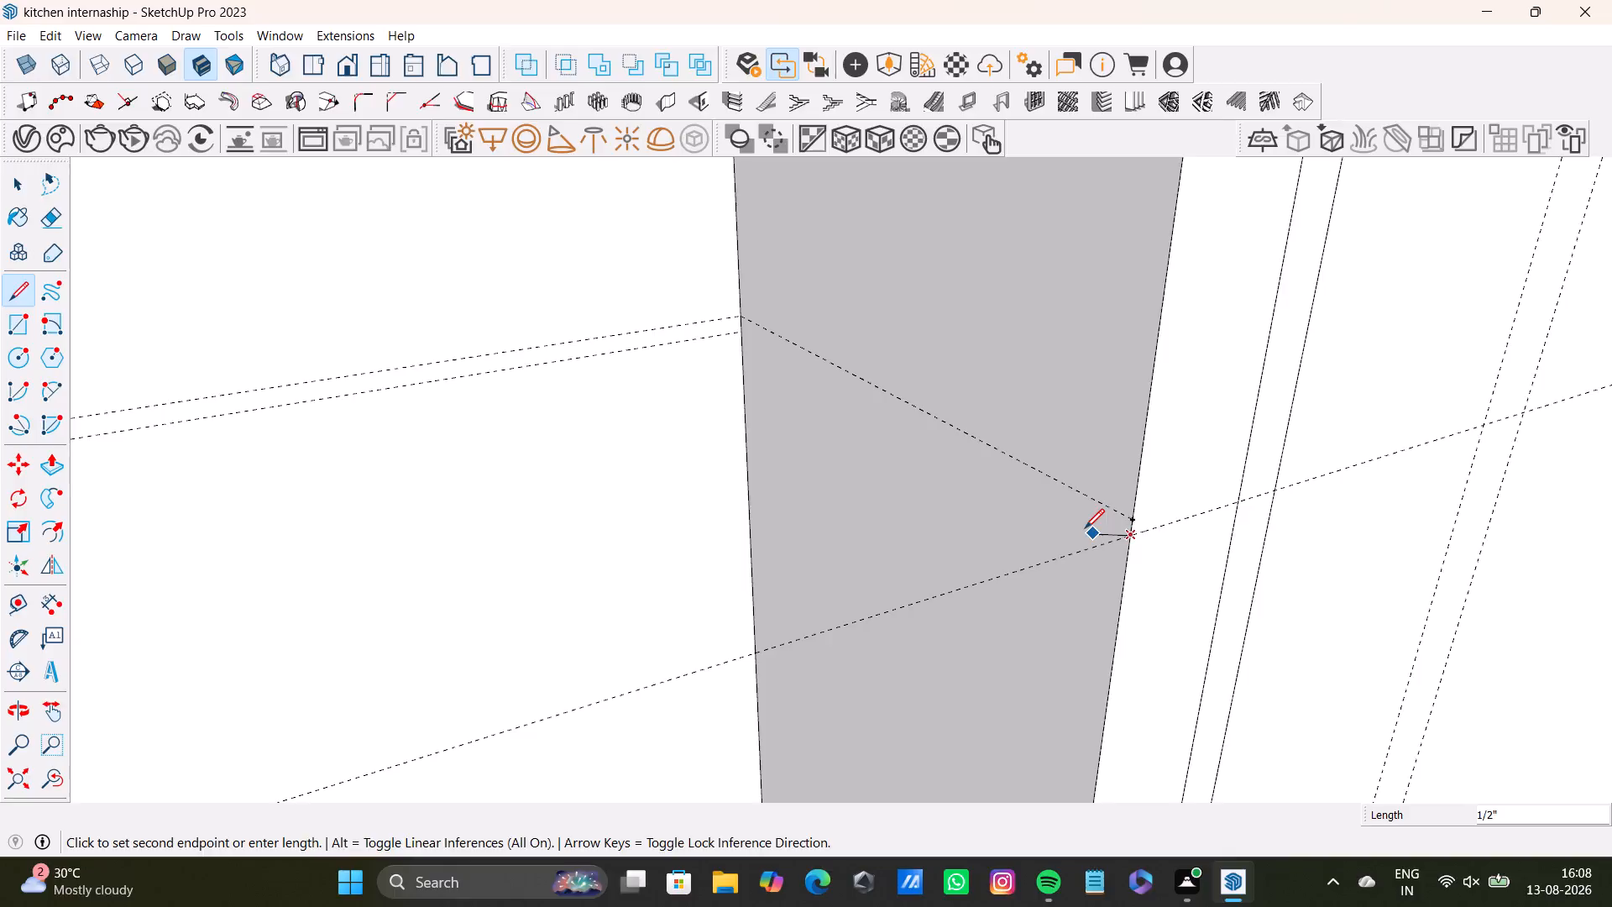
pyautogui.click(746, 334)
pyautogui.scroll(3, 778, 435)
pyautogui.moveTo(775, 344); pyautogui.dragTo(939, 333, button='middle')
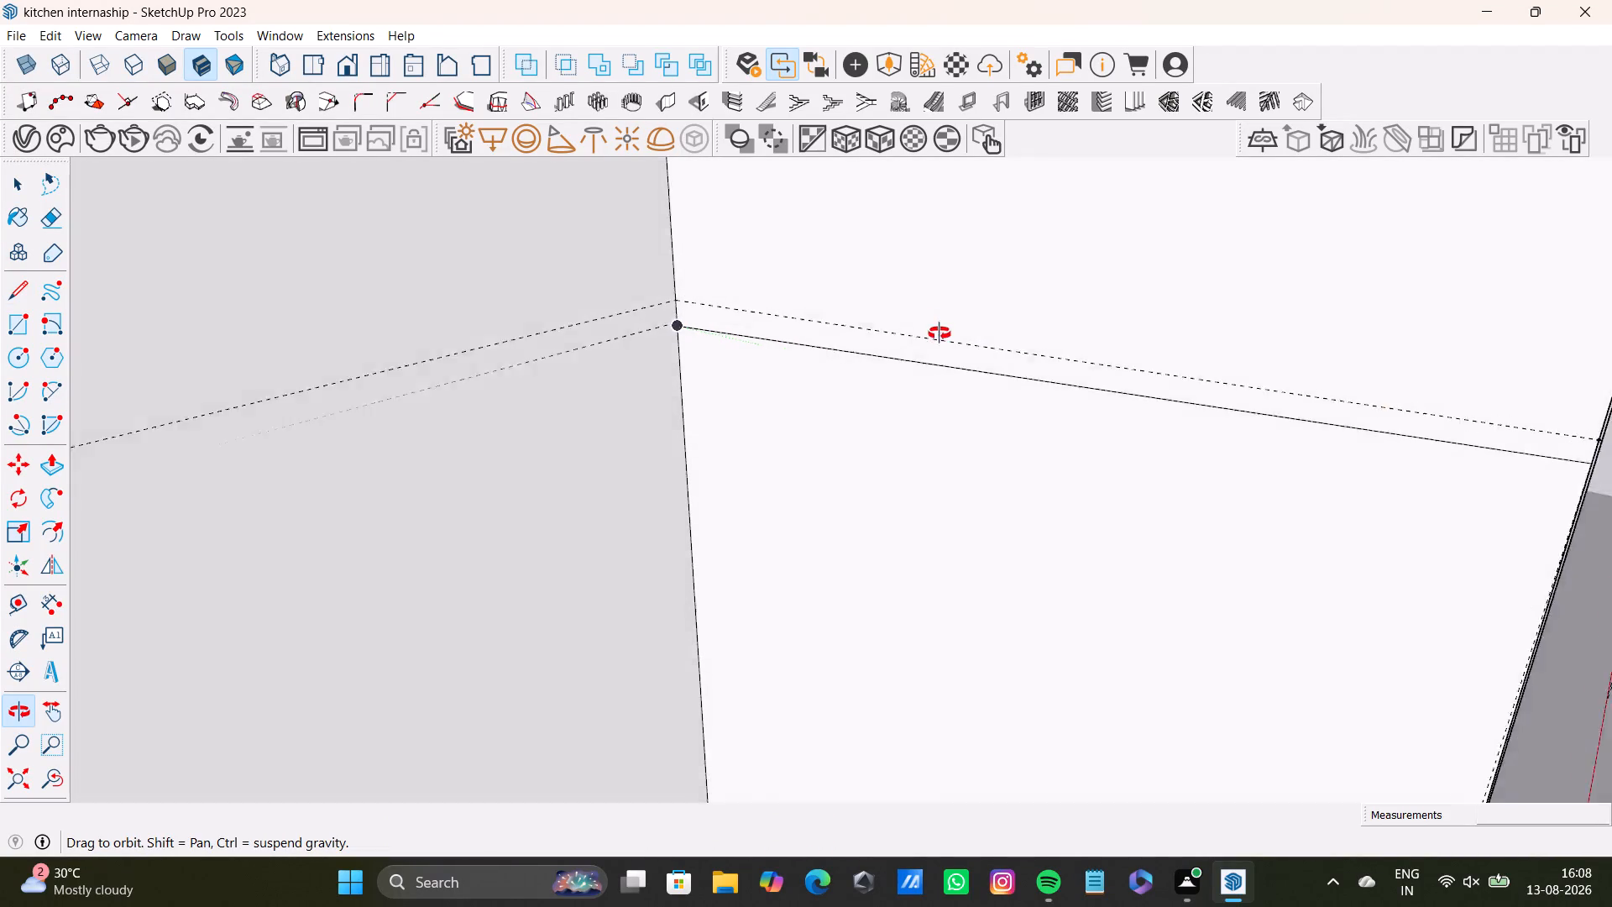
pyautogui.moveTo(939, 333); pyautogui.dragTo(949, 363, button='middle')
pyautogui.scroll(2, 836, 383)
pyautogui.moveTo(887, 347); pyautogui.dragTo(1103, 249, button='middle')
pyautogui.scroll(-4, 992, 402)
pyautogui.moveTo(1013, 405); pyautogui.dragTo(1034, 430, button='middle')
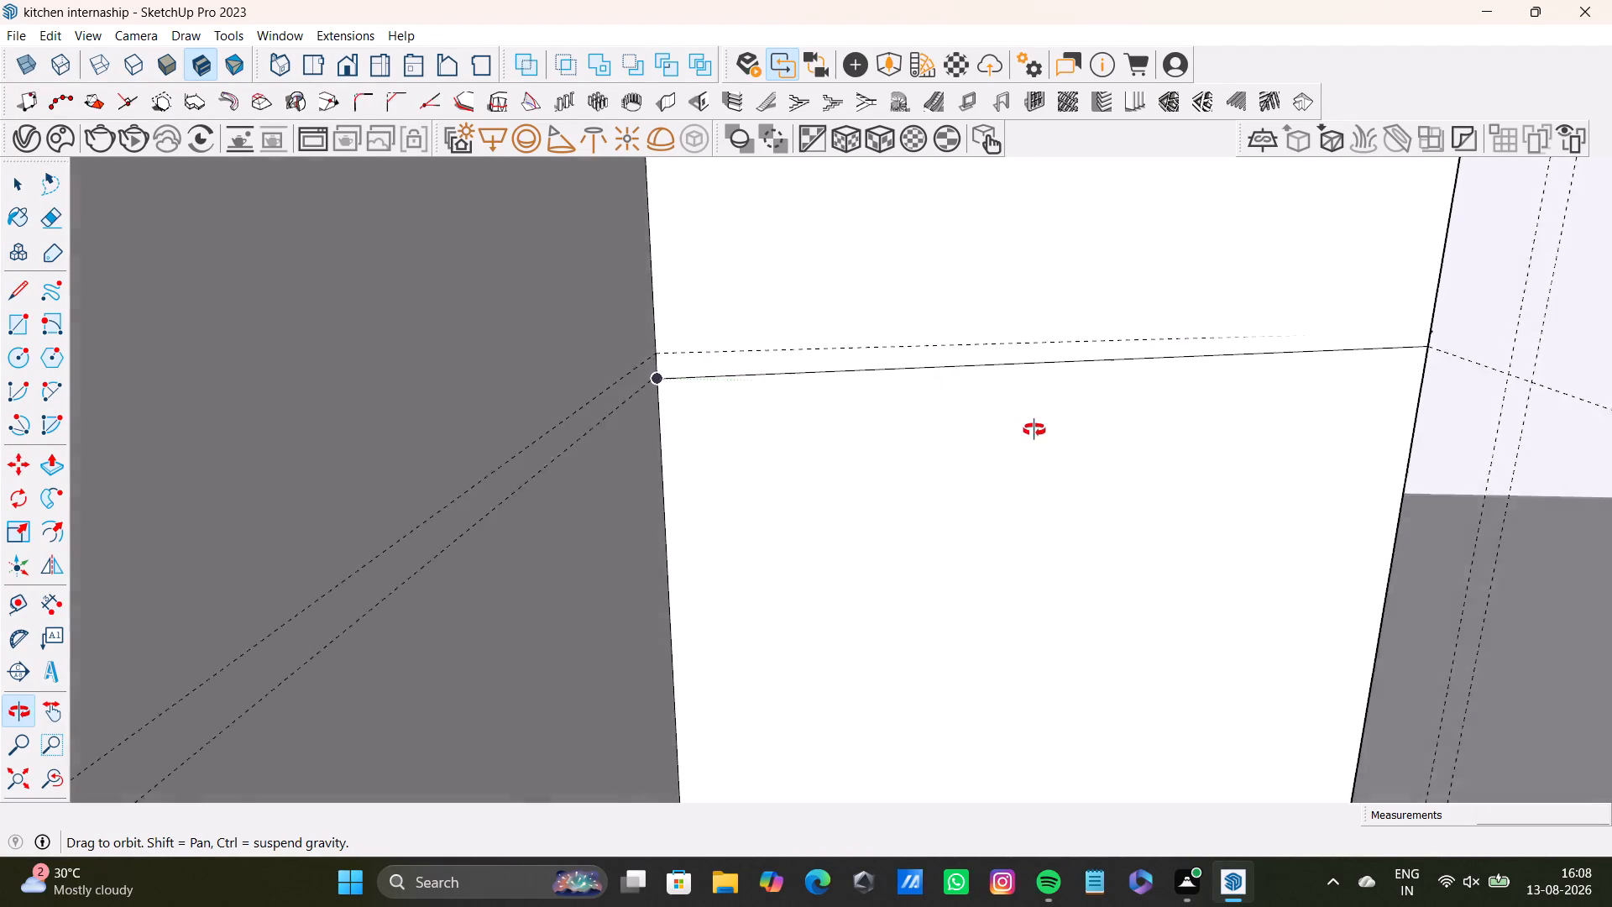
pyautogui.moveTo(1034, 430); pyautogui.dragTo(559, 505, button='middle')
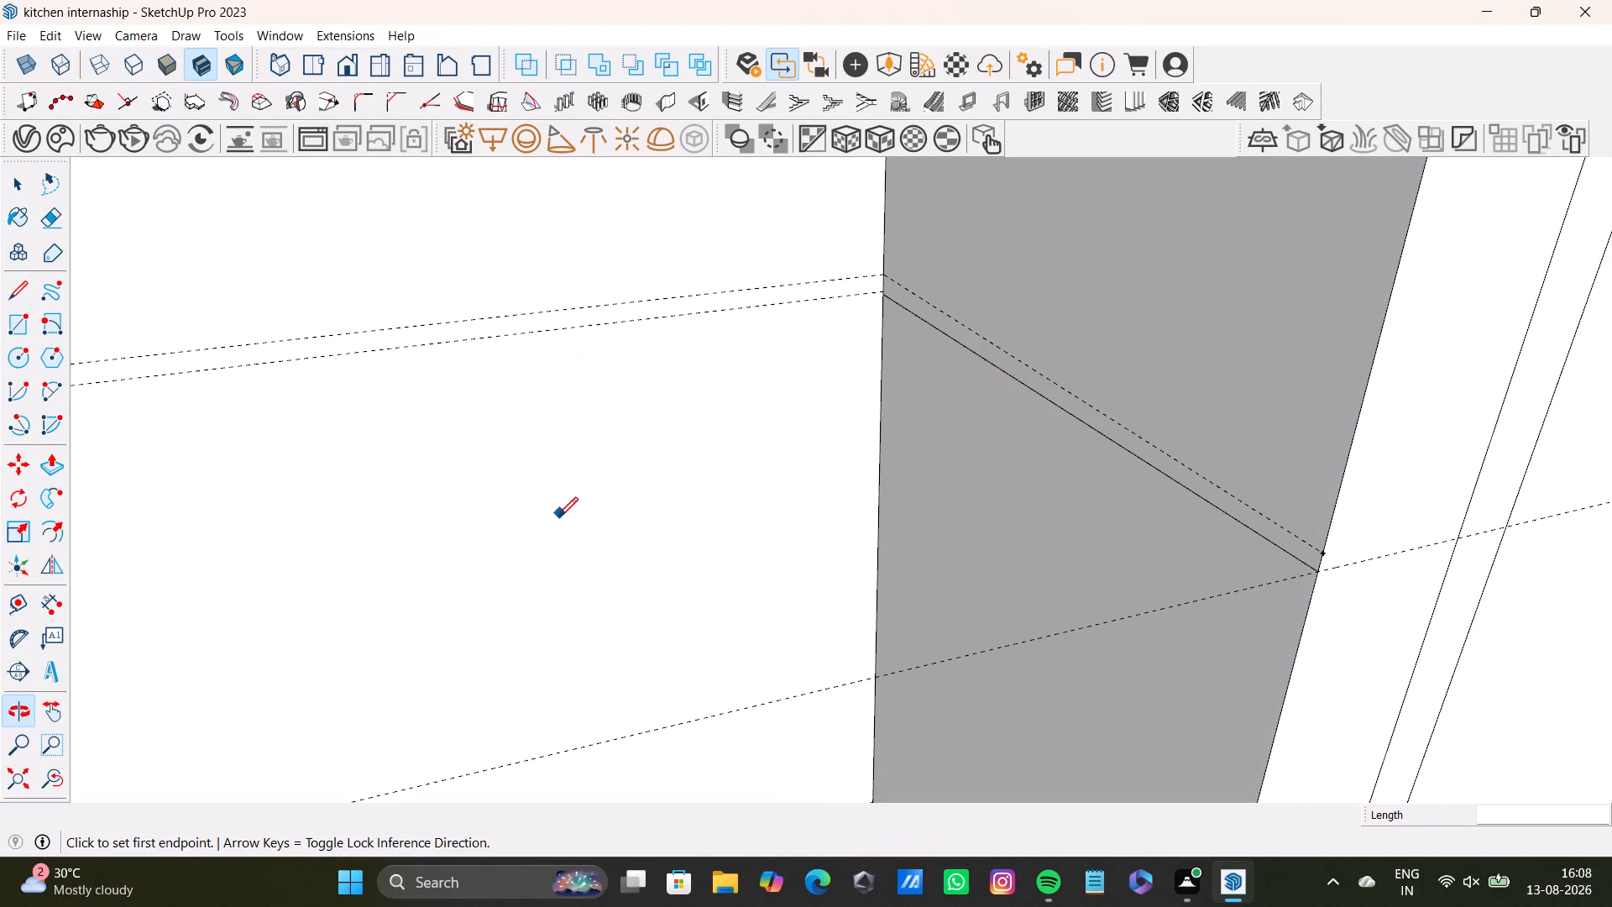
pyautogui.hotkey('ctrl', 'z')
# Draw the groove's lower edge on the side wall, from the lower back guide's end to the guide crossing at the front edge.
pyautogui.click(881, 288)
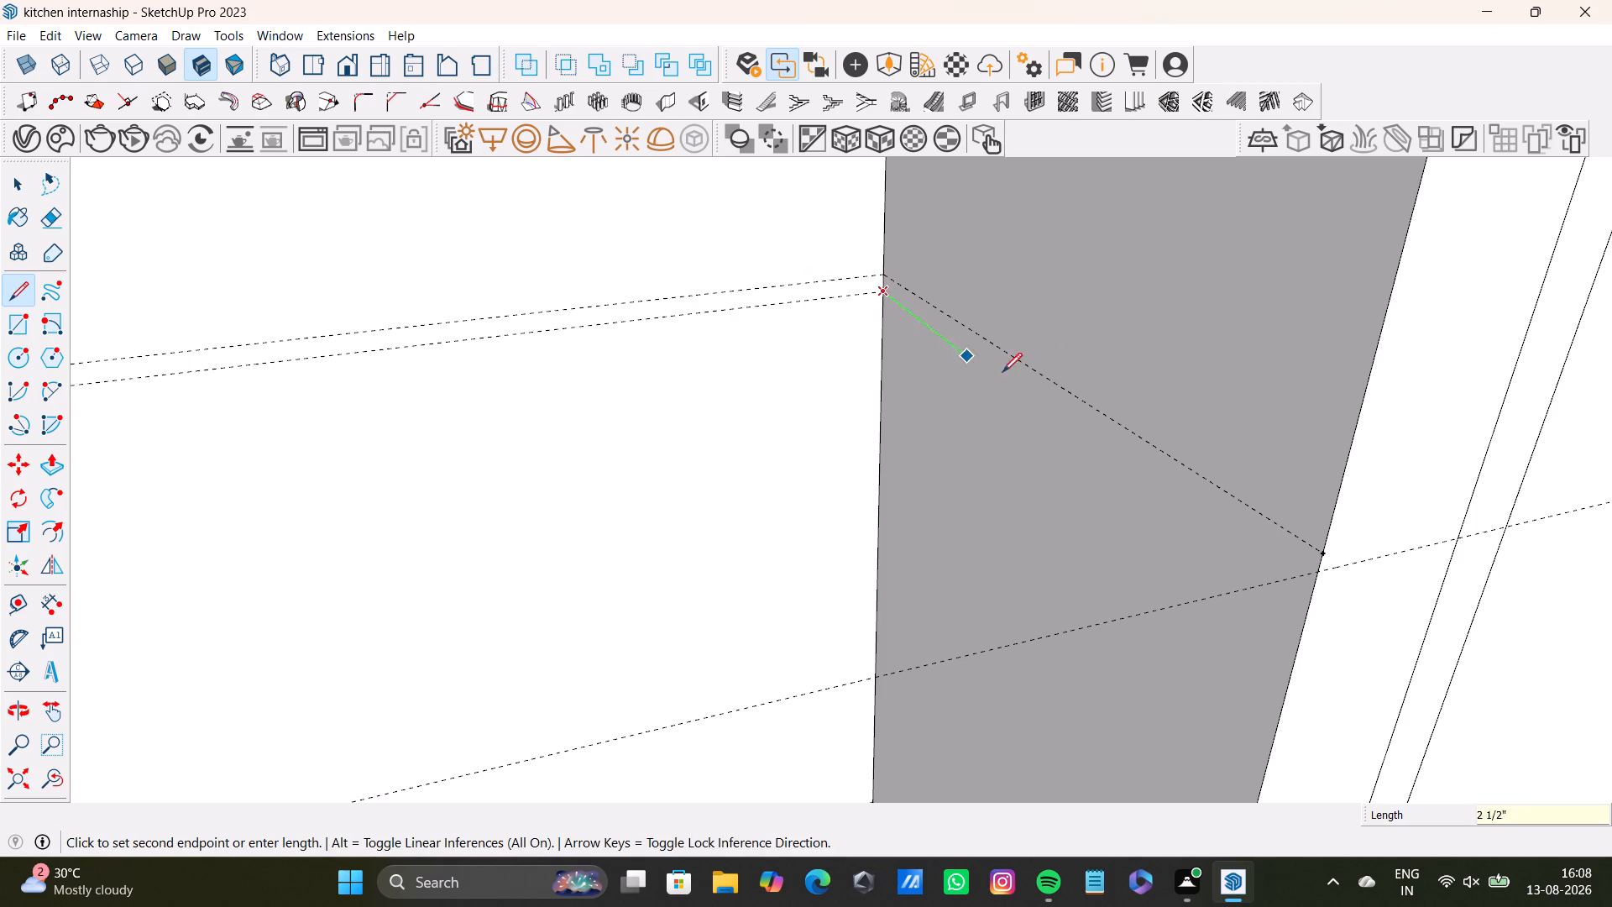
pyautogui.click(1317, 569)
pyautogui.press('space')
# Draw the groove's upper edge, about 8 3/8" long, from the upper back guide's end to the side wall's front edge.
pyautogui.moveTo(1055, 534); pyautogui.dragTo(1077, 626, button='middle')
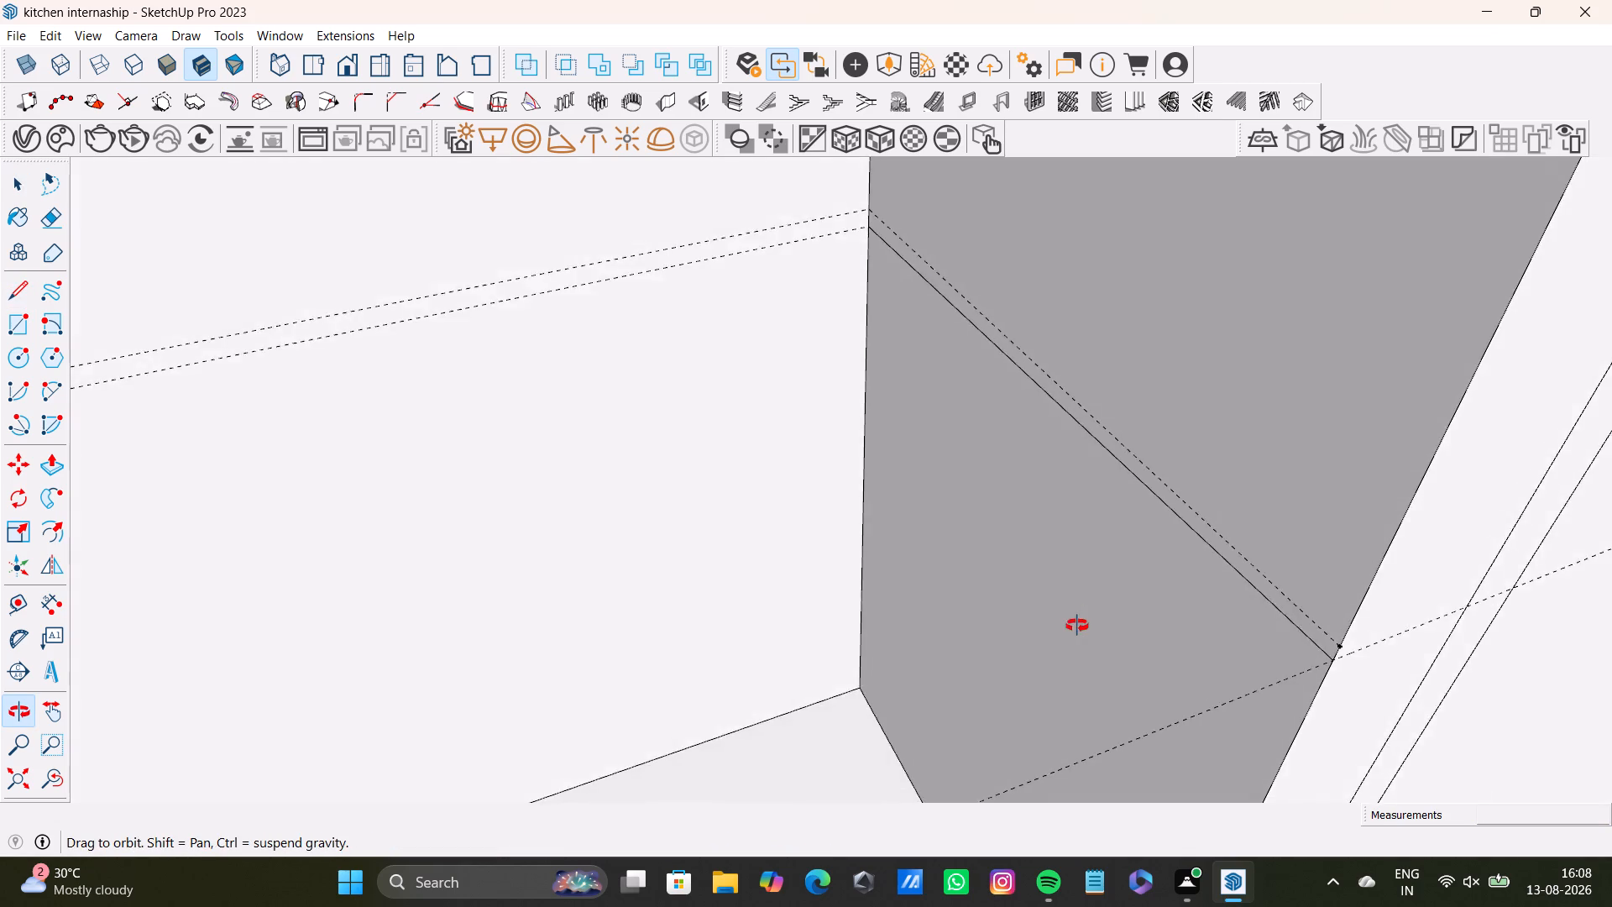
pyautogui.moveTo(1077, 626); pyautogui.dragTo(976, 529, button='middle')
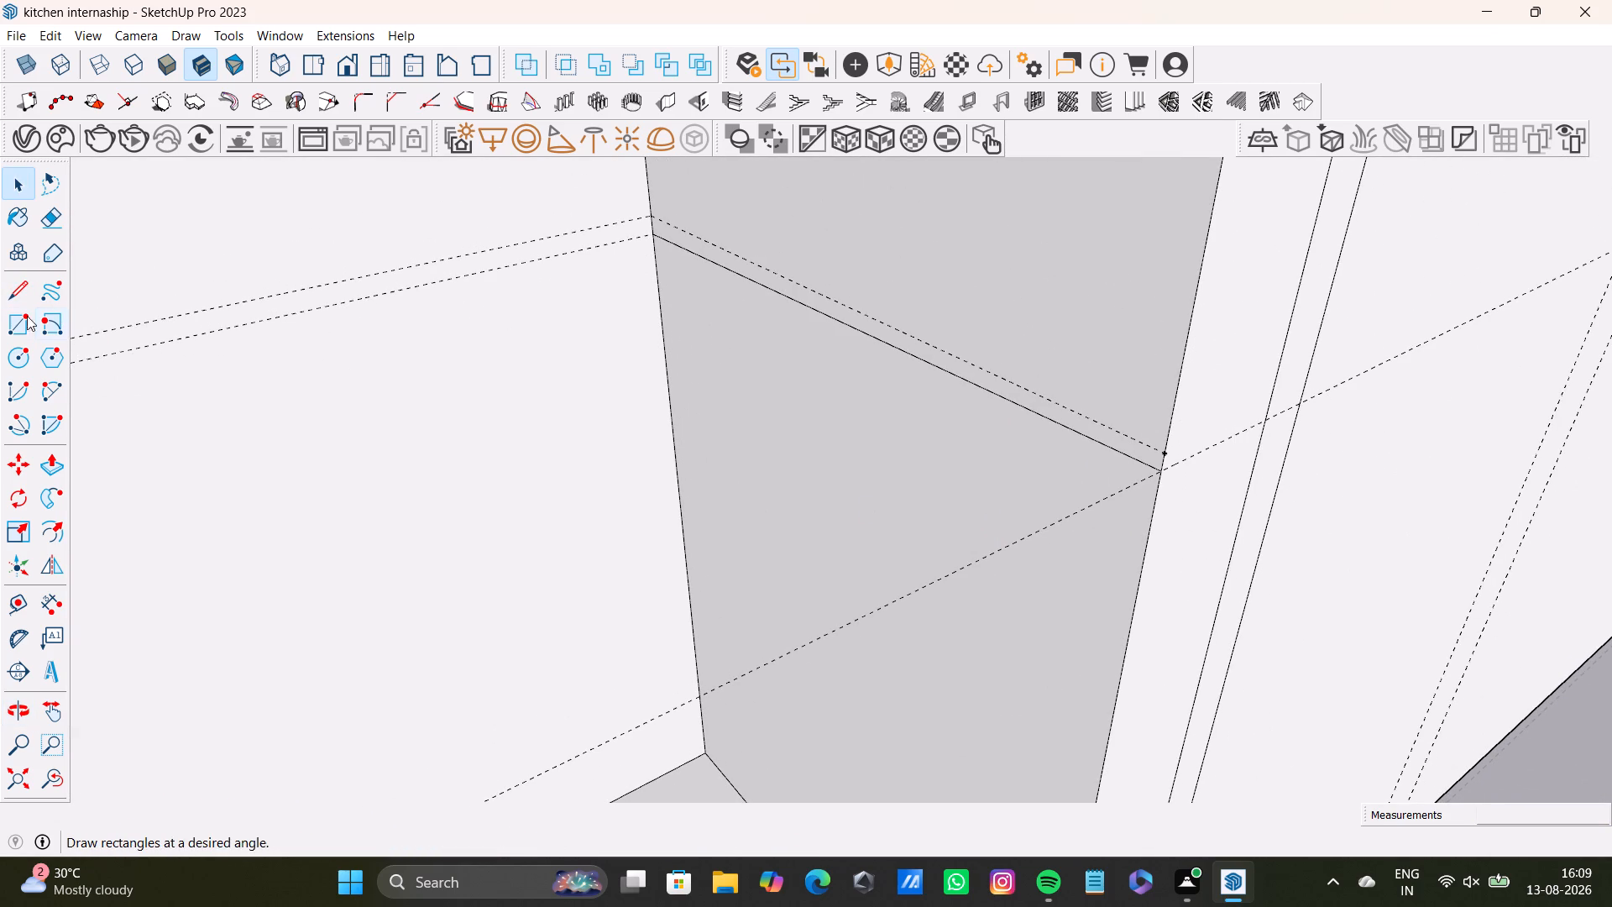
pyautogui.scroll(1, 60, 277)
pyautogui.scroll(-1, 55, 284)
pyautogui.click(16, 294)
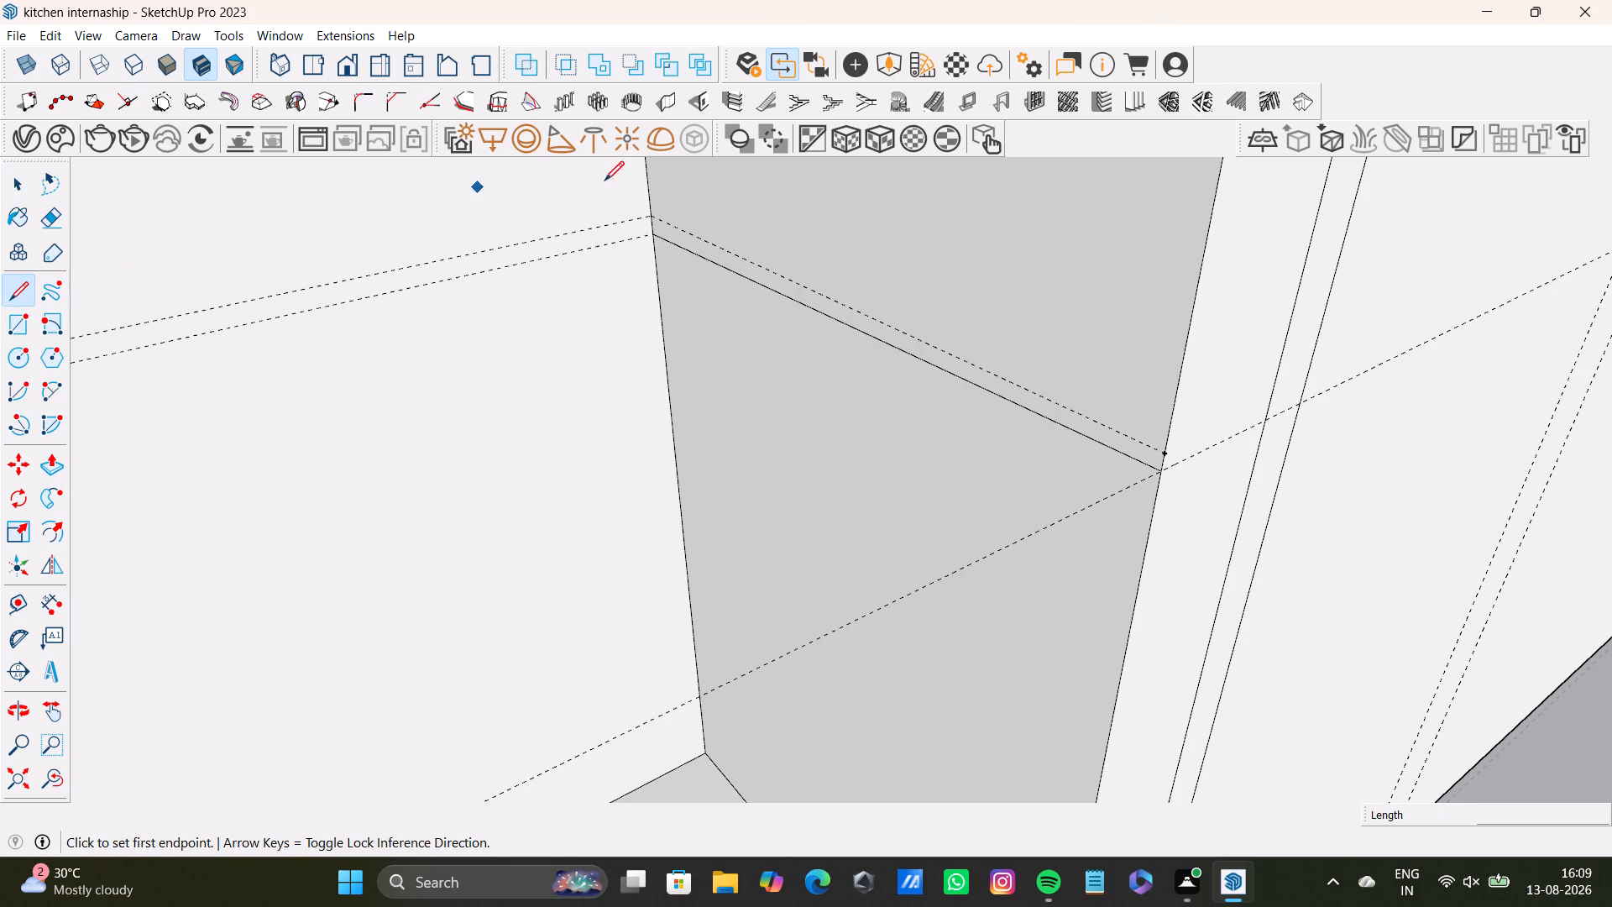
pyautogui.scroll(2, 633, 186)
pyautogui.click(652, 223)
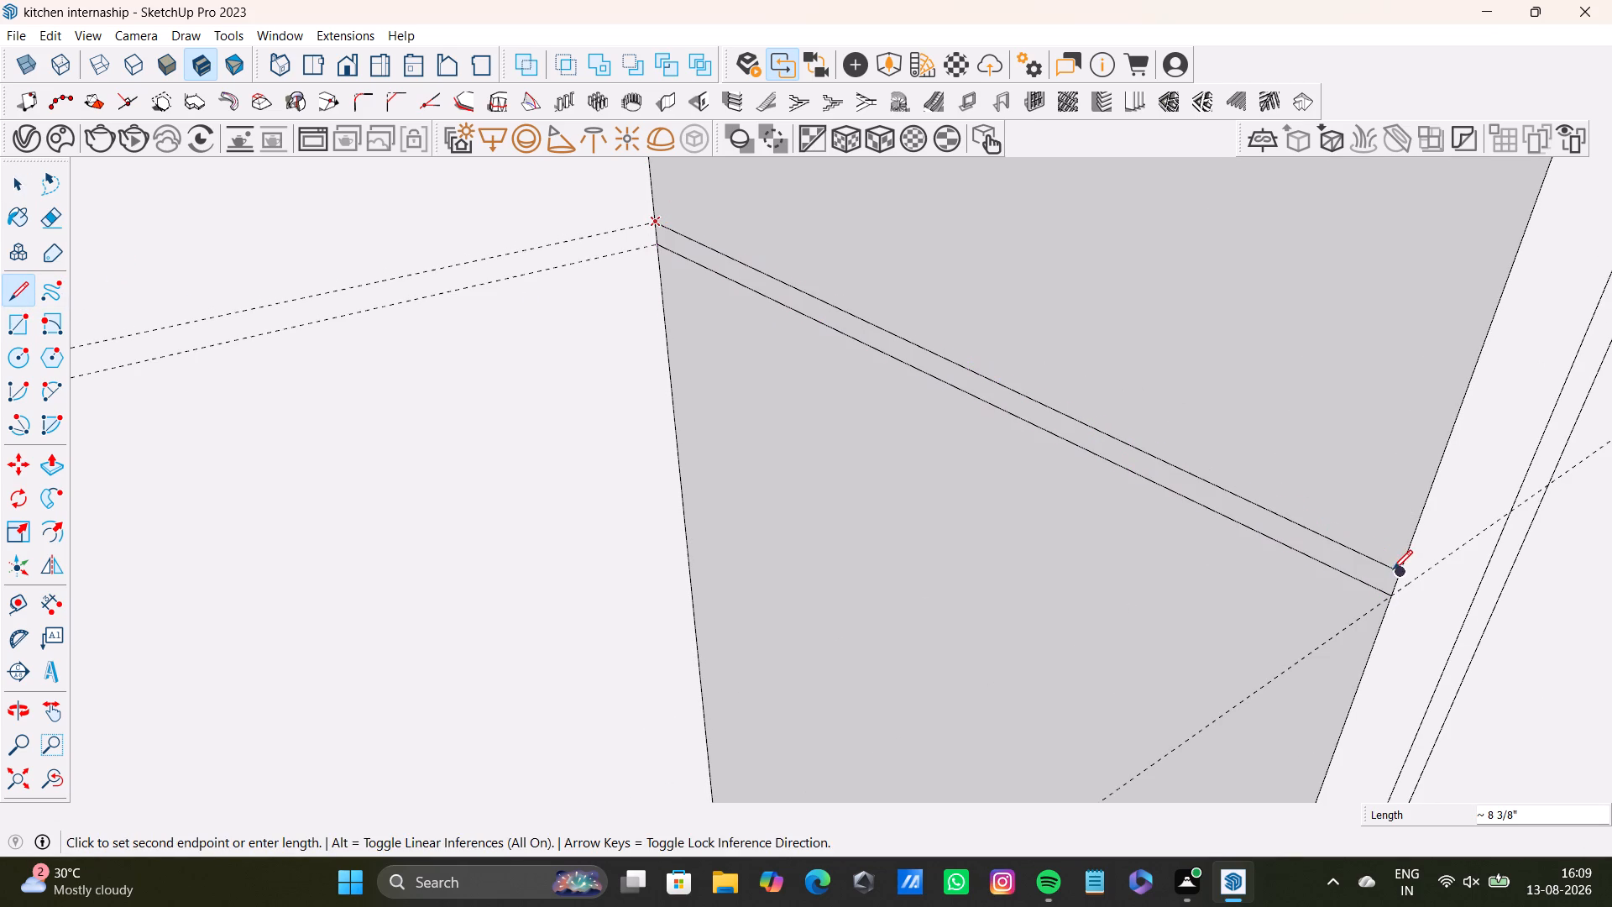
pyautogui.click(1398, 573)
pyautogui.press('space')
# Push the narrow strip between the two lines into the side wall to cut the second thin shelf groove.
pyautogui.scroll(-13, 1122, 554)
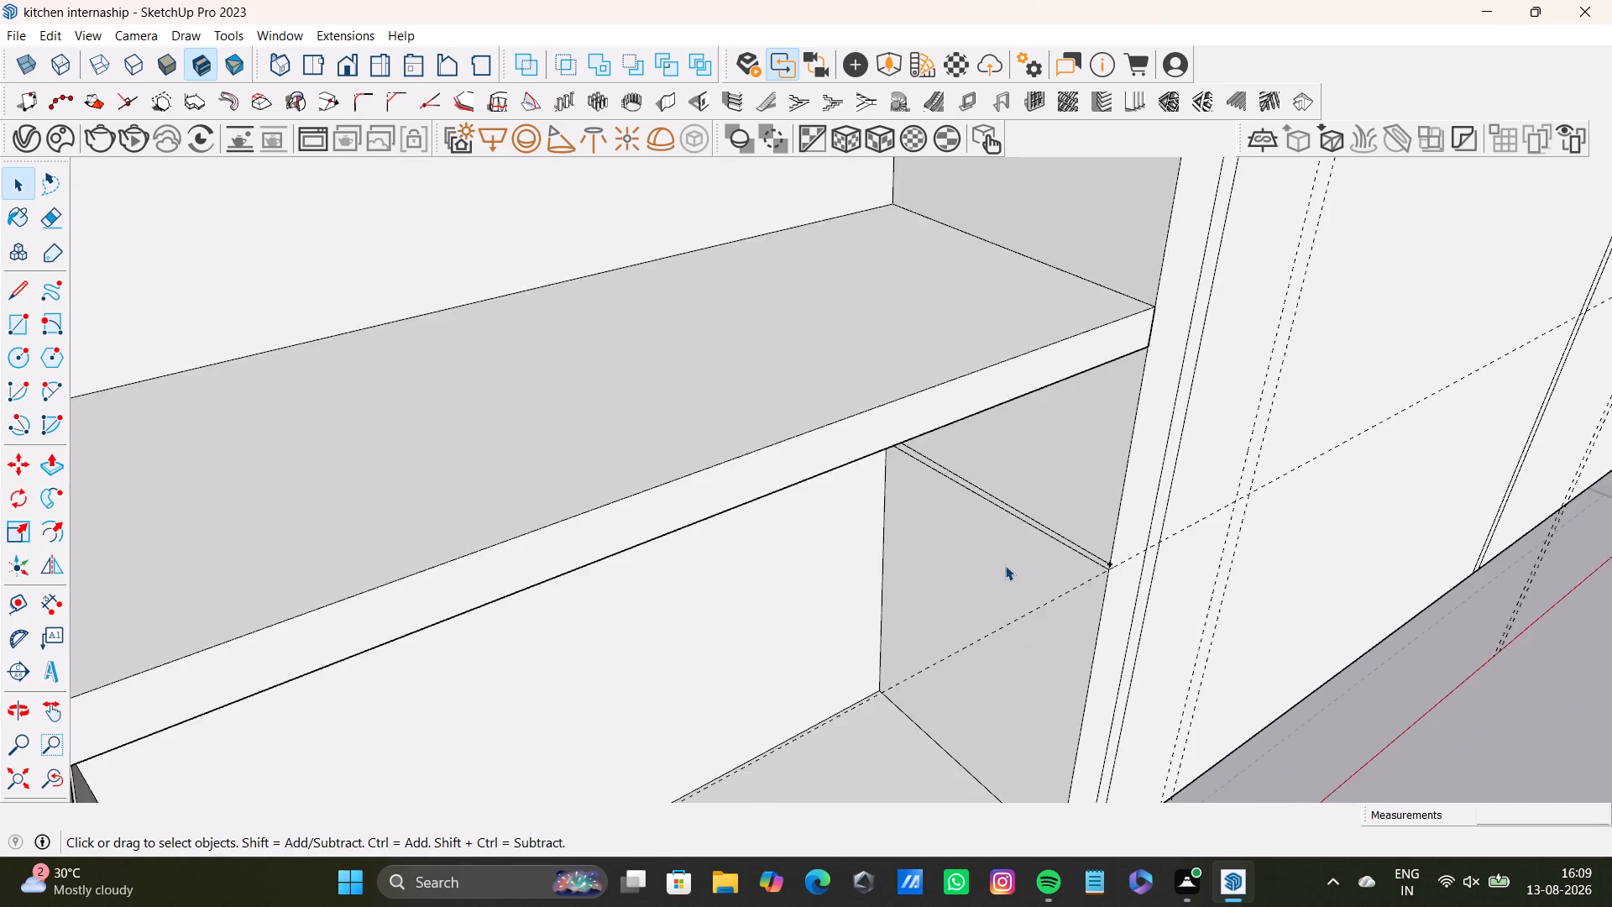
pyautogui.keyDown('shift'); pyautogui.moveTo(1005, 565); pyautogui.dragTo(838, 441, button='middle'); pyautogui.keyUp('shift')
pyautogui.moveTo(828, 438); pyautogui.dragTo(600, 422, button='middle')
pyautogui.keyDown('shift'); pyautogui.moveTo(546, 367); pyautogui.dragTo(1211, 444, button='middle'); pyautogui.keyUp('shift')
pyautogui.moveTo(1146, 469); pyautogui.dragTo(1049, 457, button='middle')
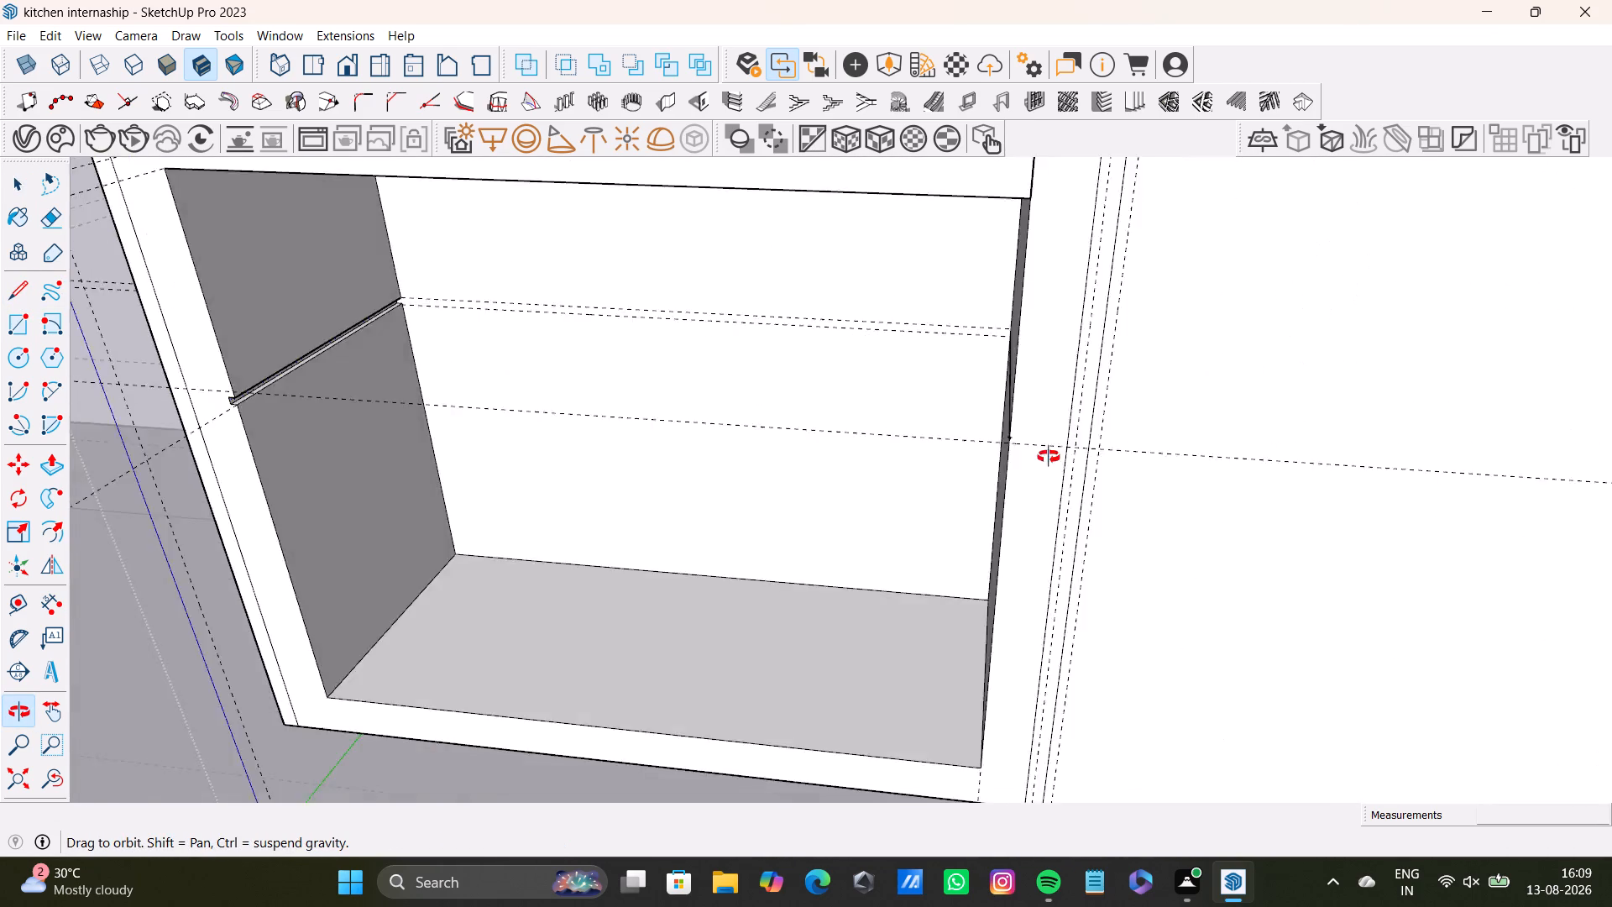
pyautogui.moveTo(1049, 457); pyautogui.dragTo(1128, 441, button='middle')
pyautogui.scroll(3, 912, 375)
pyautogui.moveTo(929, 372); pyautogui.dragTo(871, 355, button='middle')
pyautogui.moveTo(912, 334); pyautogui.dragTo(915, 367, button='middle')
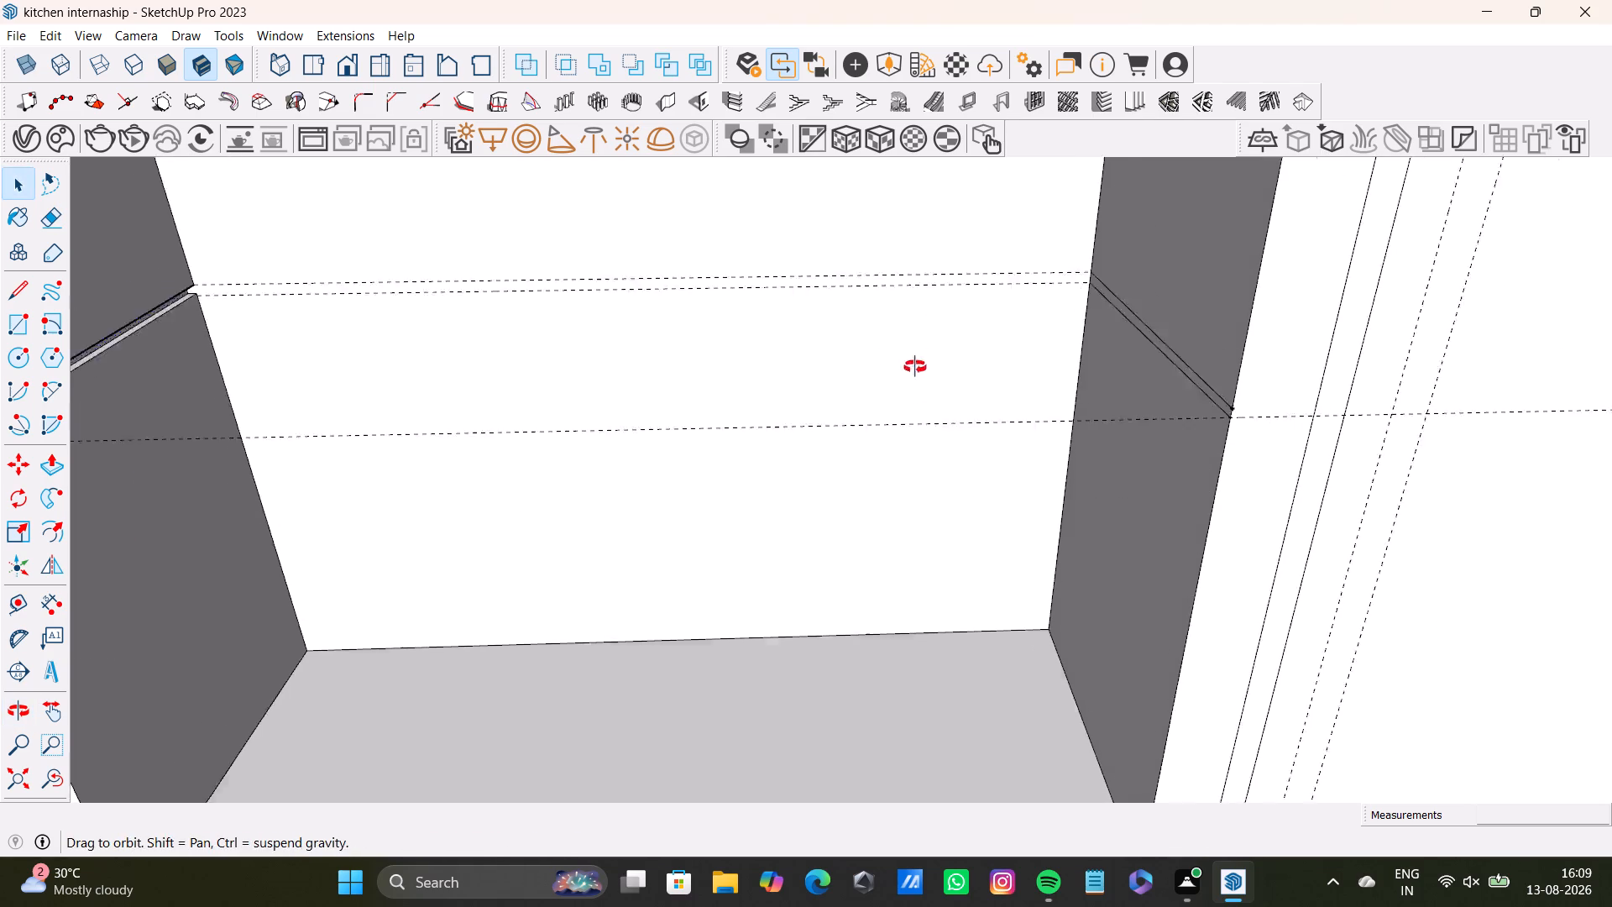
pyautogui.moveTo(915, 367); pyautogui.dragTo(919, 406, button='middle')
pyautogui.scroll(1, 1055, 426)
pyautogui.moveTo(1071, 426); pyautogui.dragTo(924, 369, button='middle')
pyautogui.scroll(3, 1097, 468)
pyautogui.moveTo(1097, 469); pyautogui.dragTo(1184, 406, button='middle')
pyautogui.scroll(2, 1104, 519)
pyautogui.moveTo(1104, 518); pyautogui.dragTo(1137, 369, button='middle')
pyautogui.click(1017, 577)
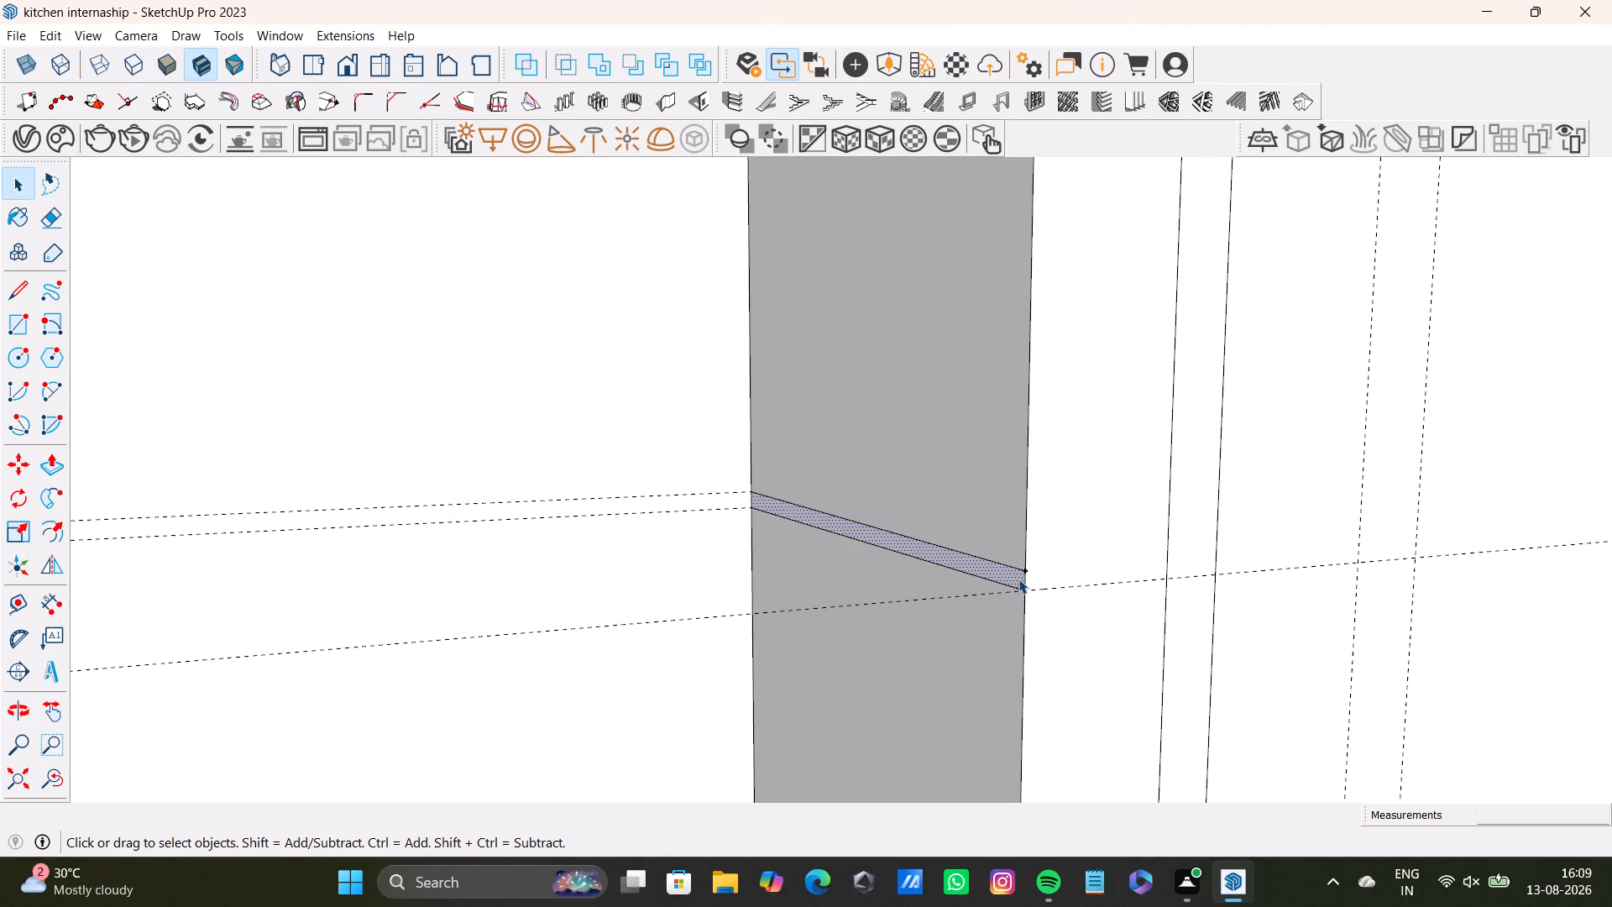
pyautogui.press('p')
pyautogui.click(1018, 579)
pyautogui.click(1031, 579)
pyautogui.press('space')
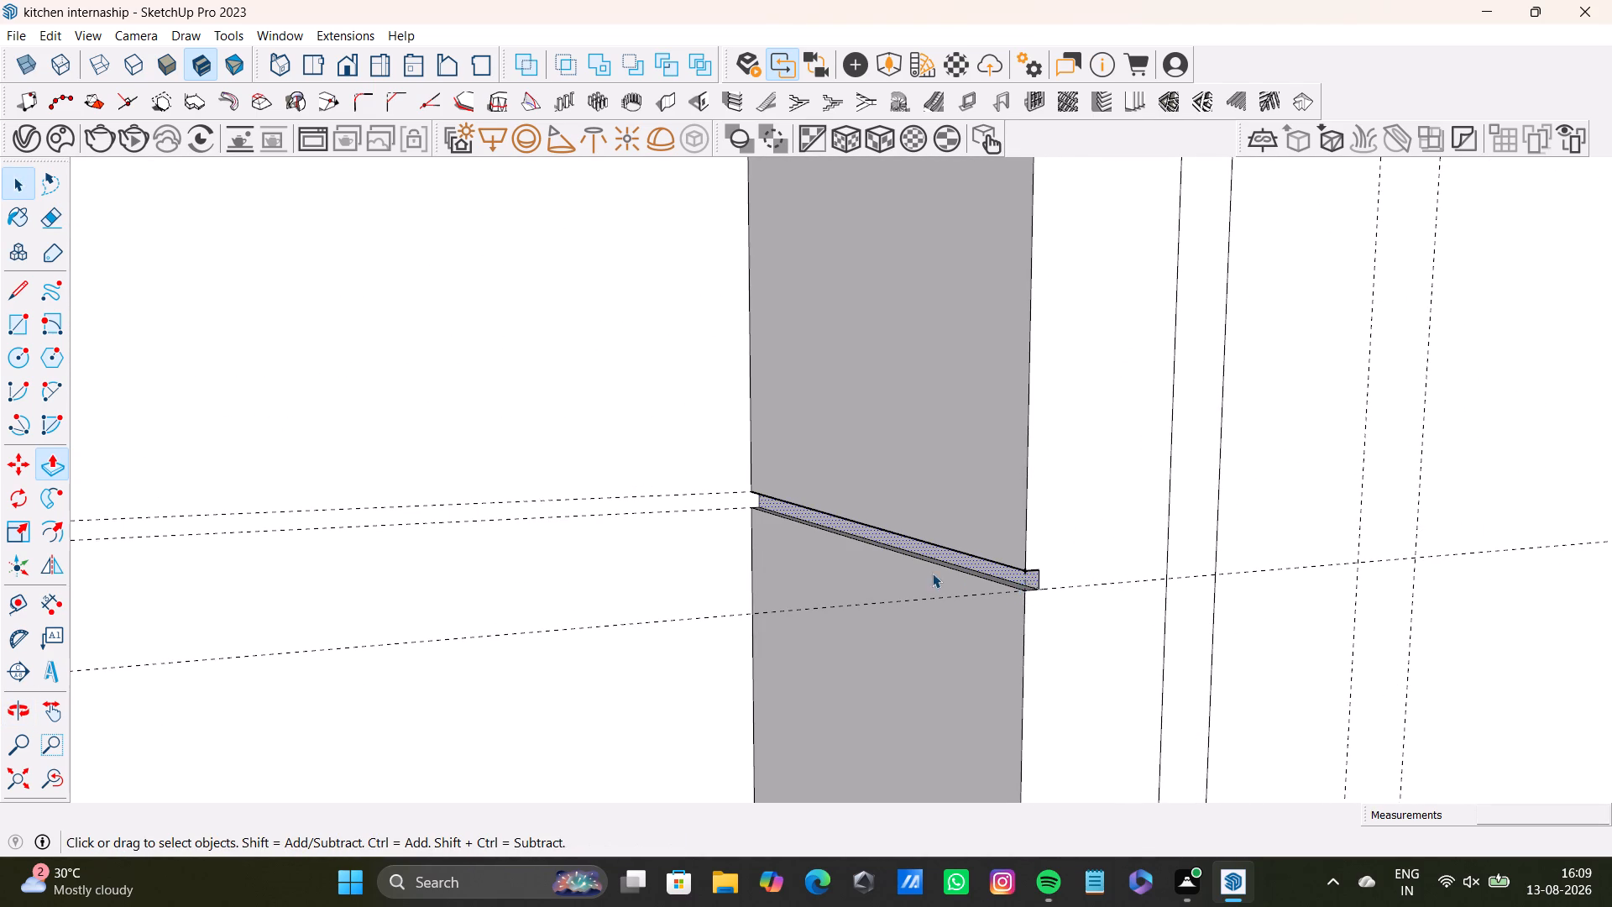
# Place a horizontal guide about 6" above the middle shelf's front edge, locked to the vertical axis, across the upper compartment.
pyautogui.scroll(-16, 925, 572)
pyautogui.moveTo(878, 564); pyautogui.dragTo(878, 534, button='middle')
pyautogui.moveTo(891, 531); pyautogui.dragTo(810, 554, button='middle')
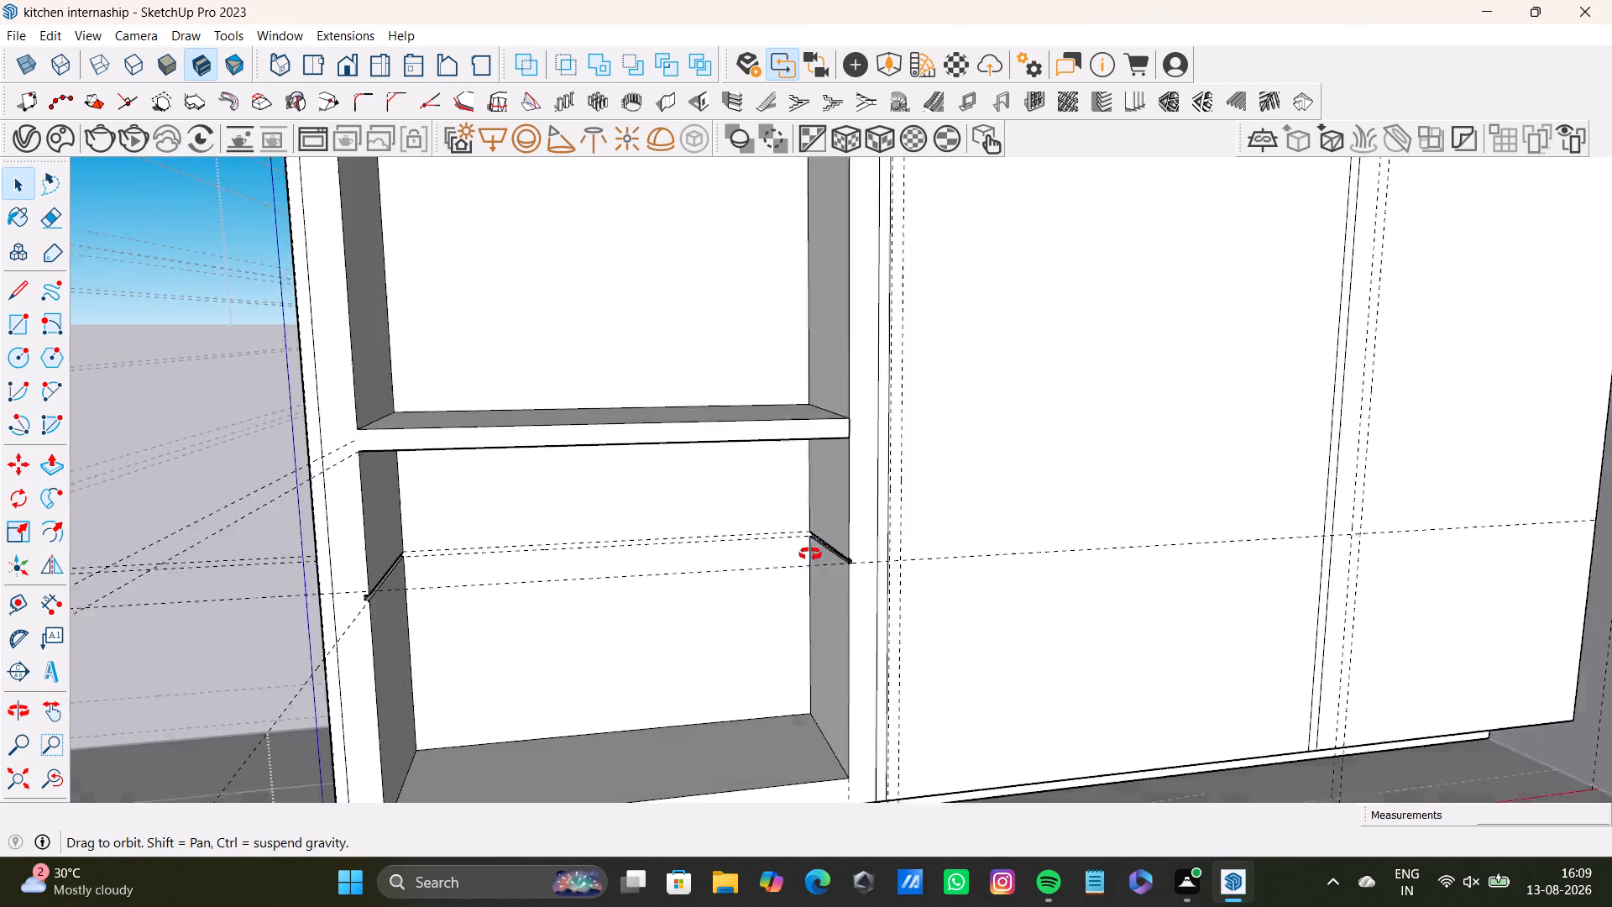
pyautogui.moveTo(810, 554); pyautogui.dragTo(879, 473, button='middle')
pyautogui.moveTo(870, 506); pyautogui.dragTo(869, 597, button='middle')
pyautogui.keyDown('shift'); pyautogui.moveTo(803, 527); pyautogui.dragTo(917, 448, button='middle'); pyautogui.keyUp('shift')
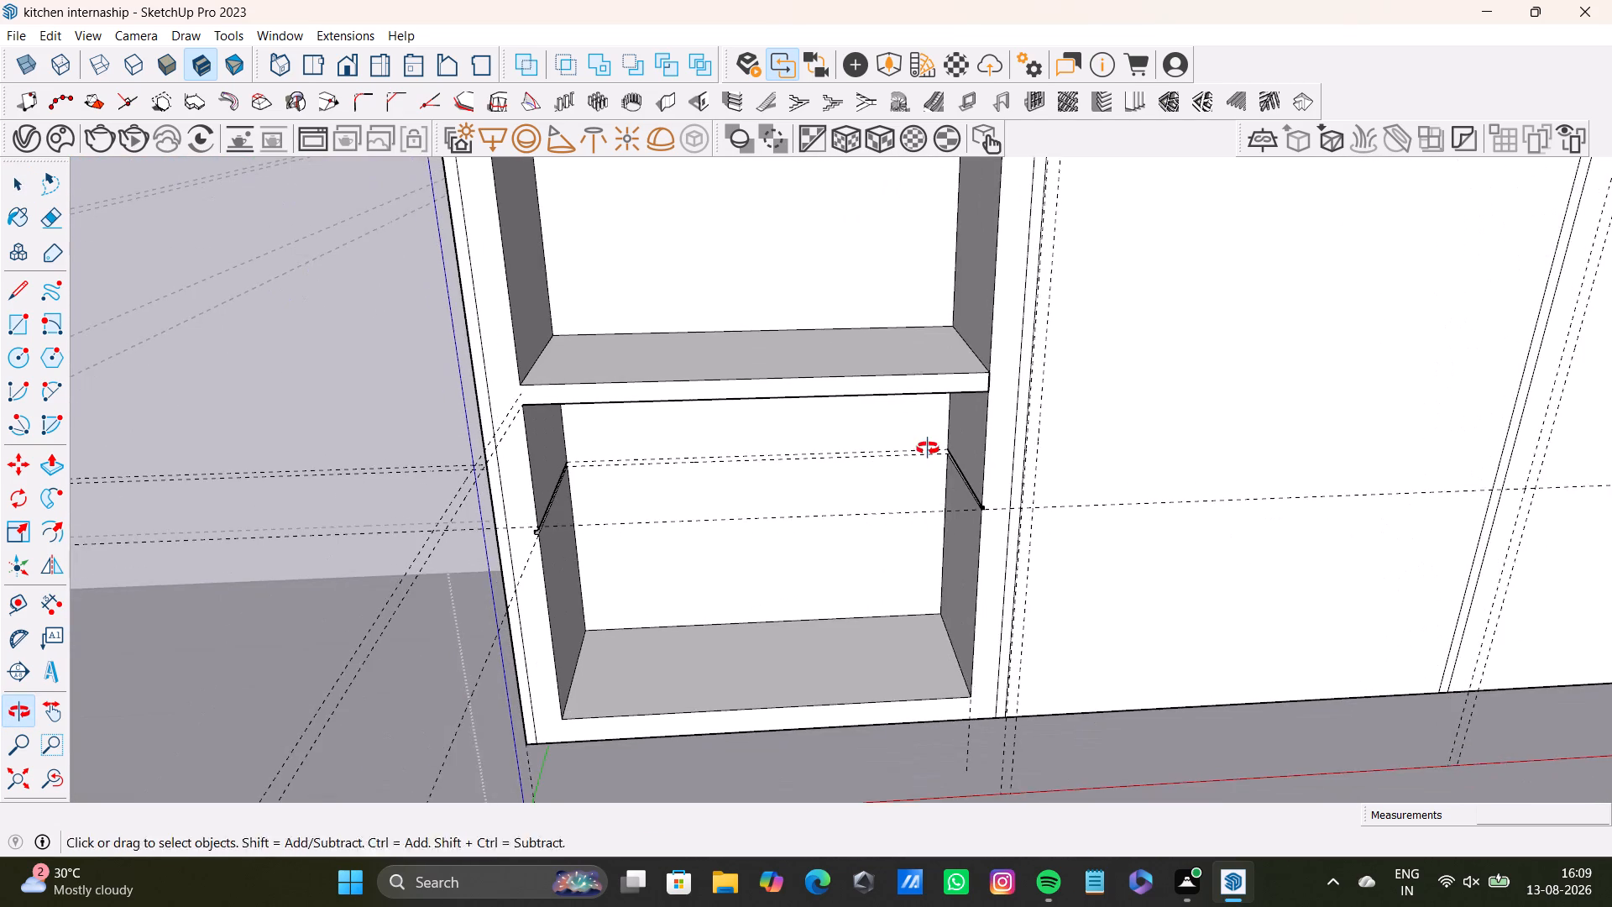
pyautogui.moveTo(928, 448); pyautogui.dragTo(929, 506, button='middle')
pyautogui.keyDown('shift'); pyautogui.moveTo(834, 393); pyautogui.dragTo(833, 541, button='middle'); pyautogui.keyUp('shift')
pyautogui.moveTo(833, 542); pyautogui.dragTo(871, 511, button='middle')
pyautogui.moveTo(885, 507); pyautogui.dragTo(957, 485, button='middle')
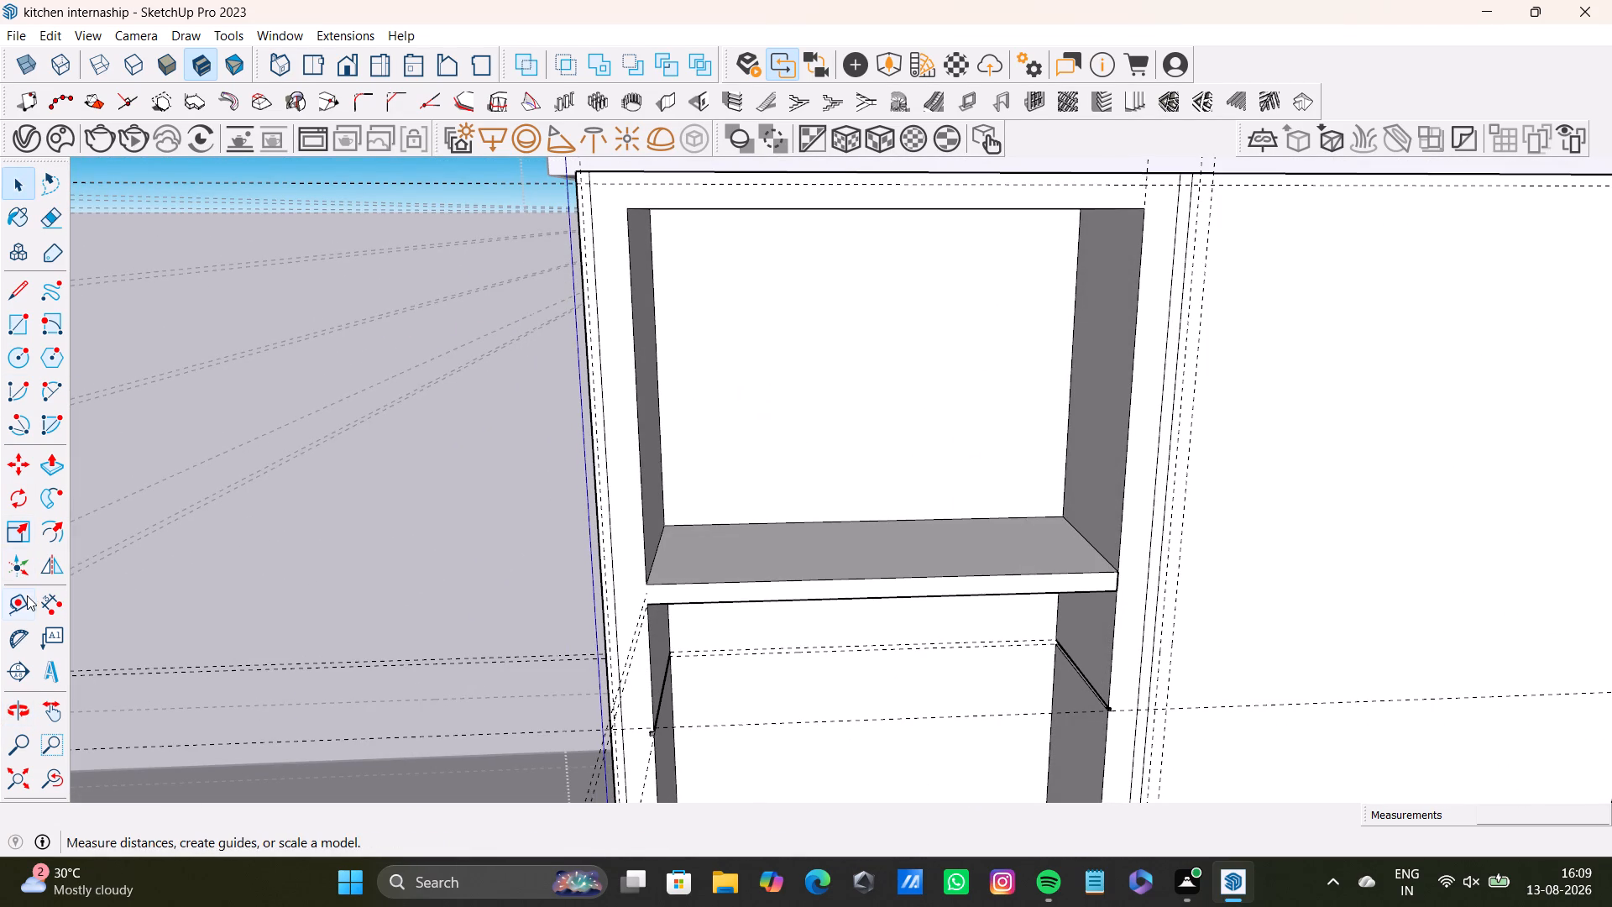
pyautogui.click(25, 597)
pyautogui.click(801, 579)
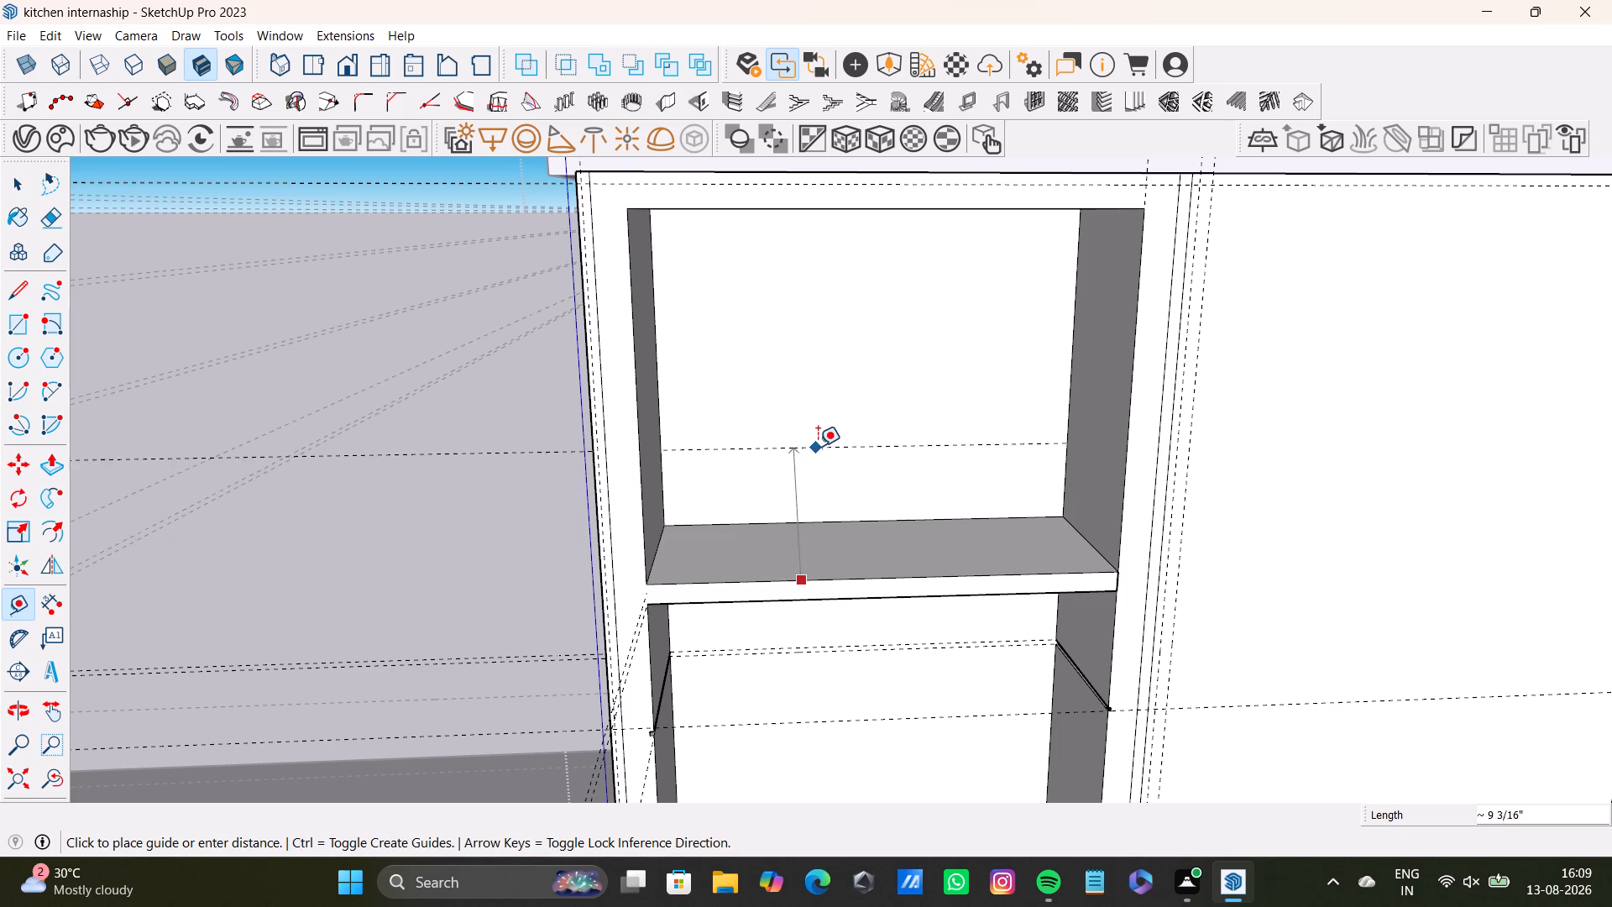
pyautogui.press('Up')
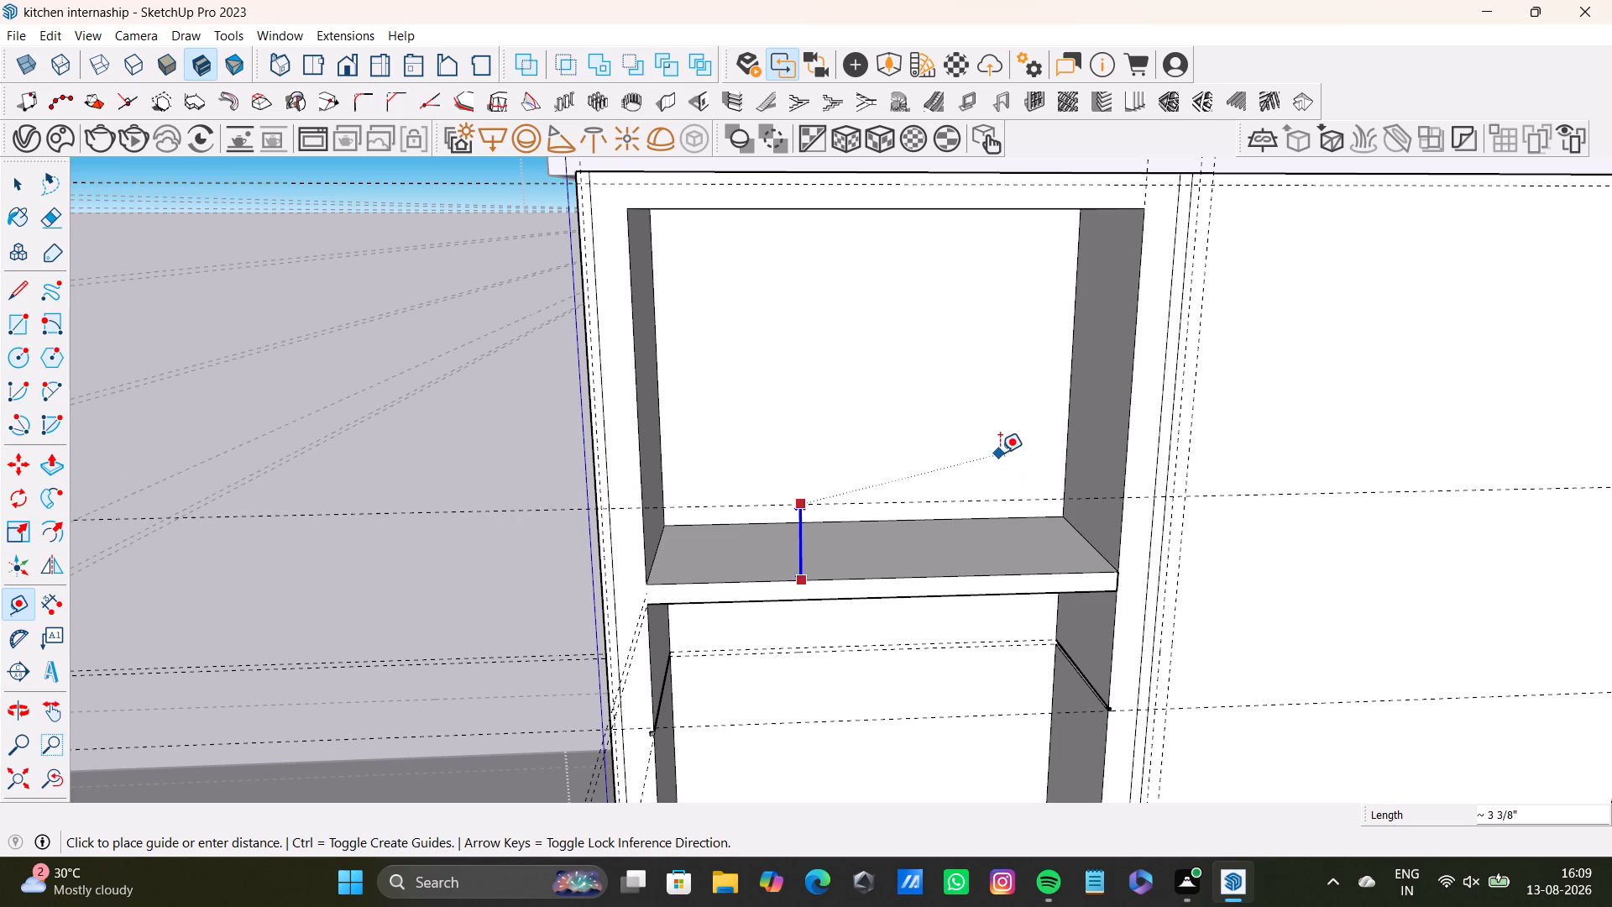
pyautogui.click(1021, 402)
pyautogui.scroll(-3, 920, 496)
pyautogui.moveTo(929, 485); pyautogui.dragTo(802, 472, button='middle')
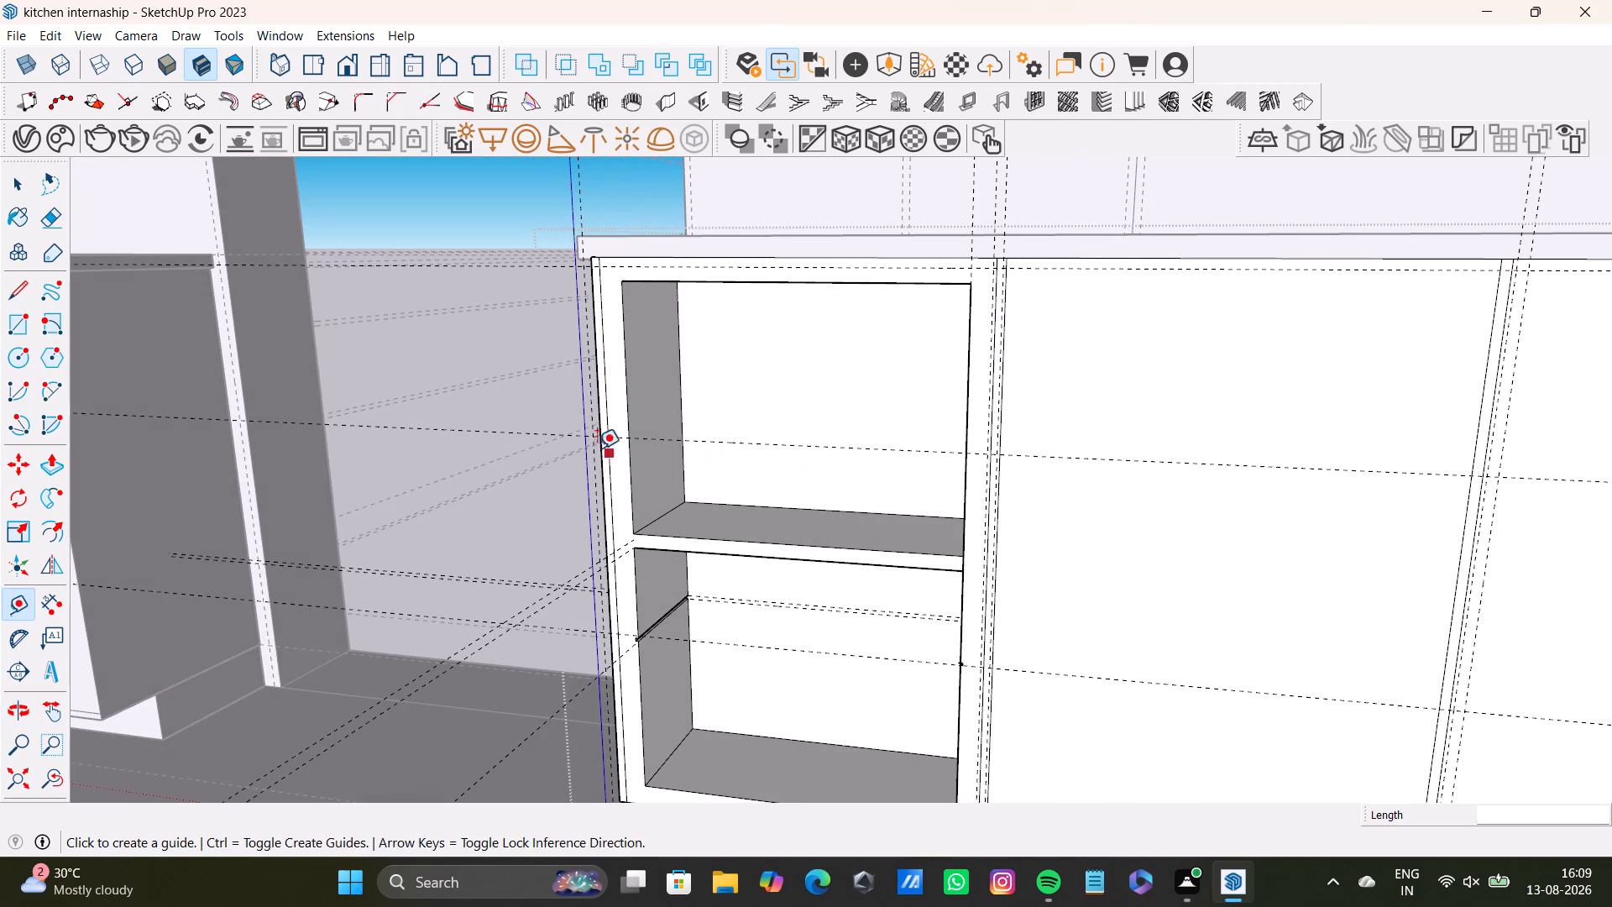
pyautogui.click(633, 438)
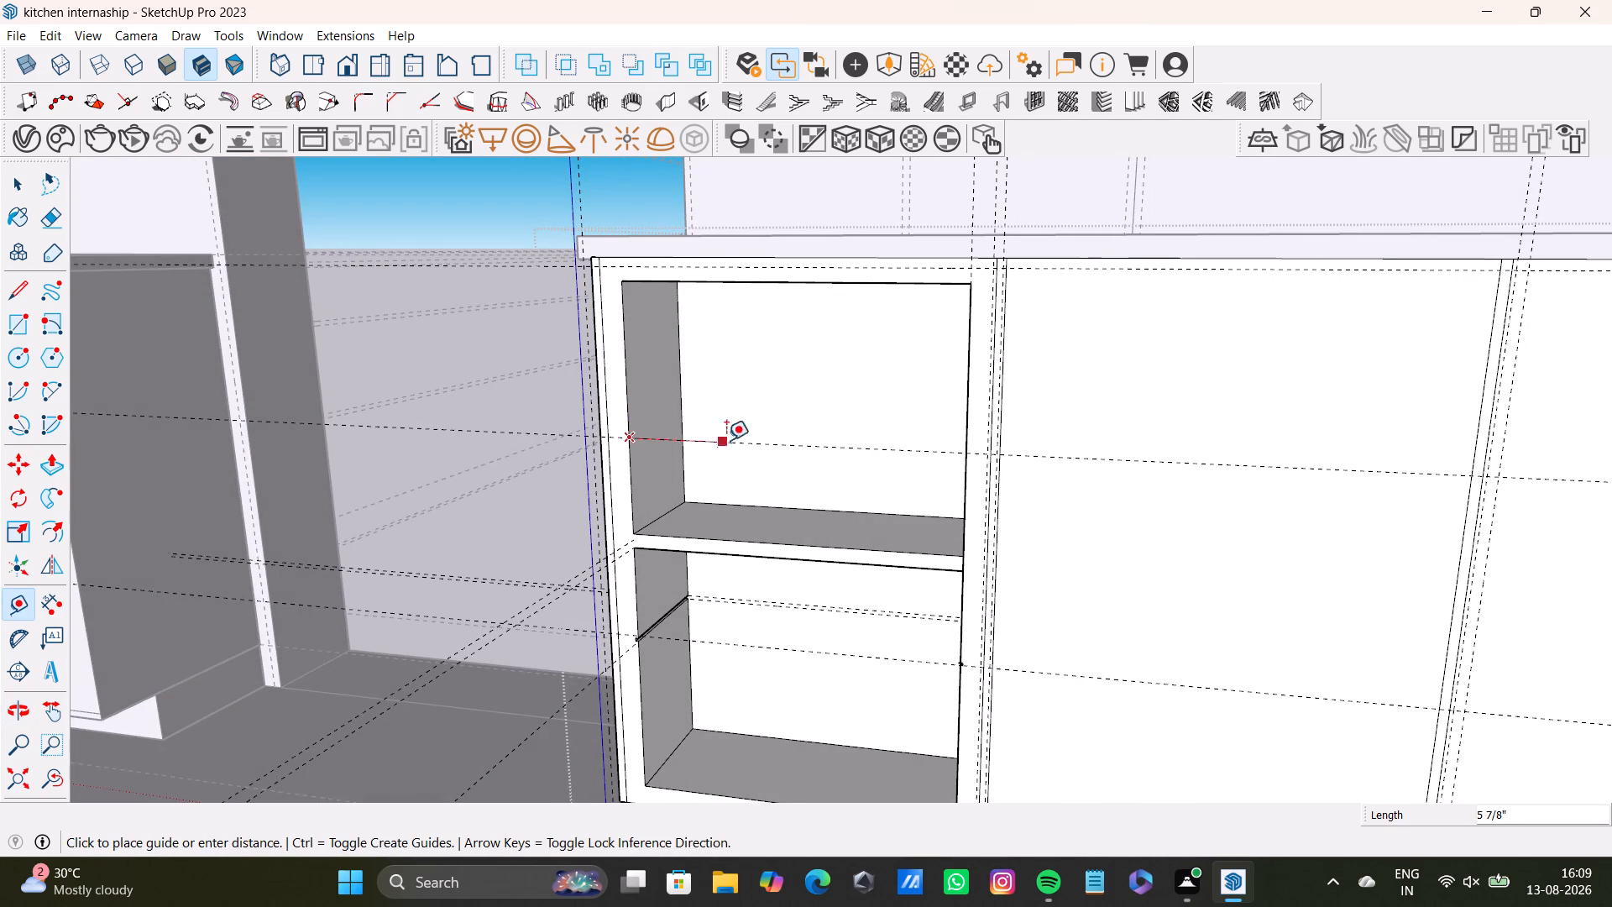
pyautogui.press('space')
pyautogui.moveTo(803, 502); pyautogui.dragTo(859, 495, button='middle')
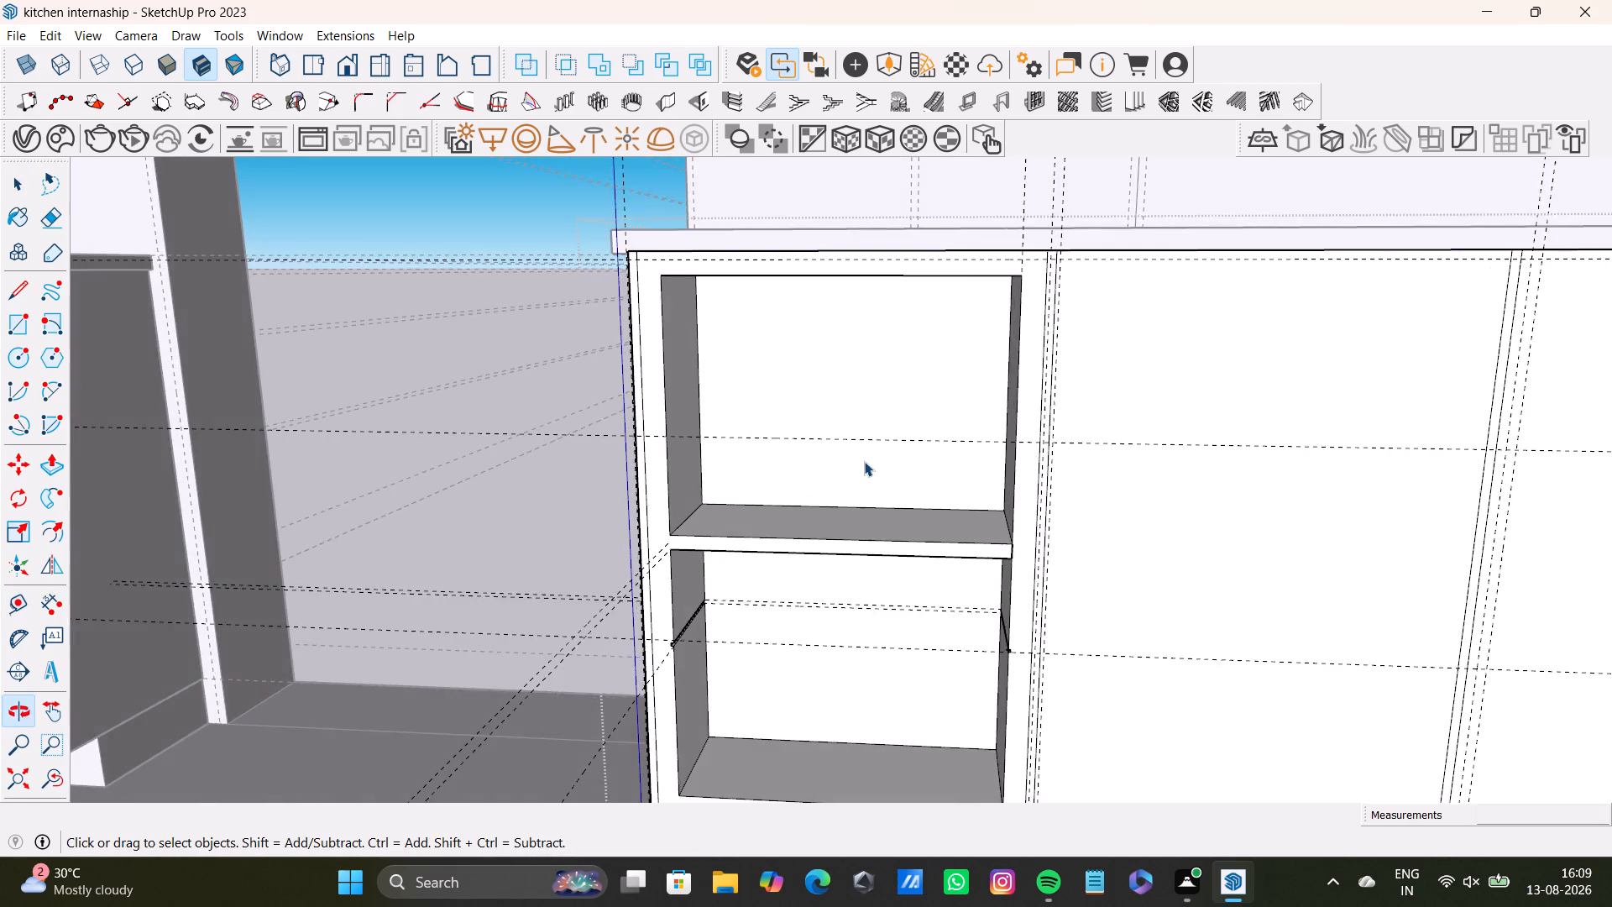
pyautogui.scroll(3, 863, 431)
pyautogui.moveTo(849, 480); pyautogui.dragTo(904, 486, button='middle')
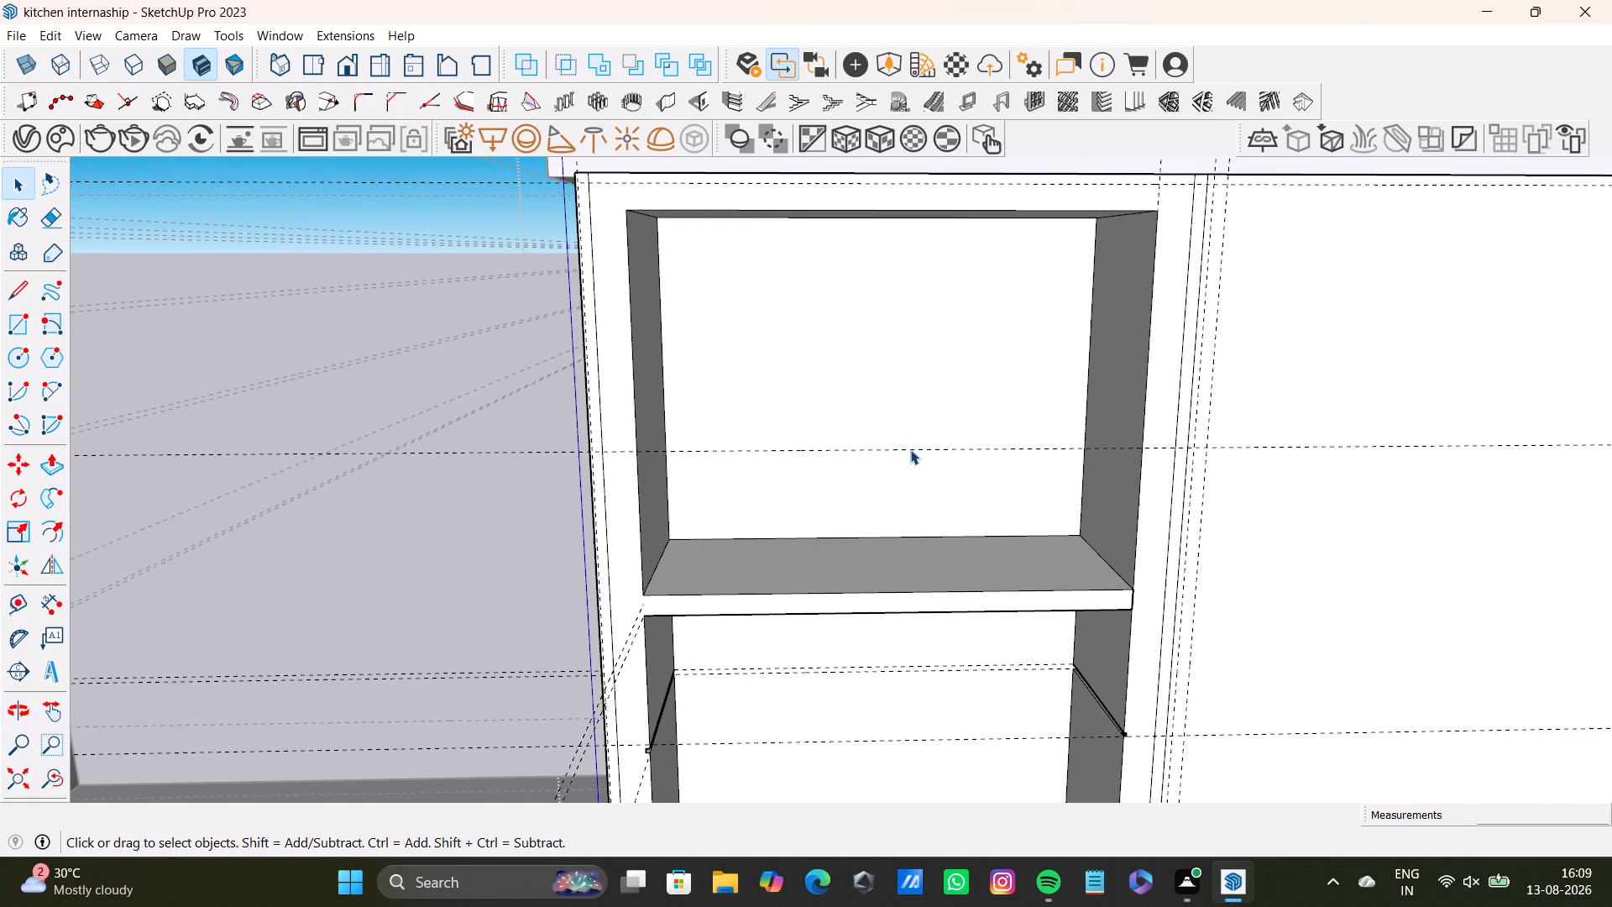
# Place a second horizontal guide 0.2" above the upper compartment's existing horizontal guide.
pyautogui.press('t')
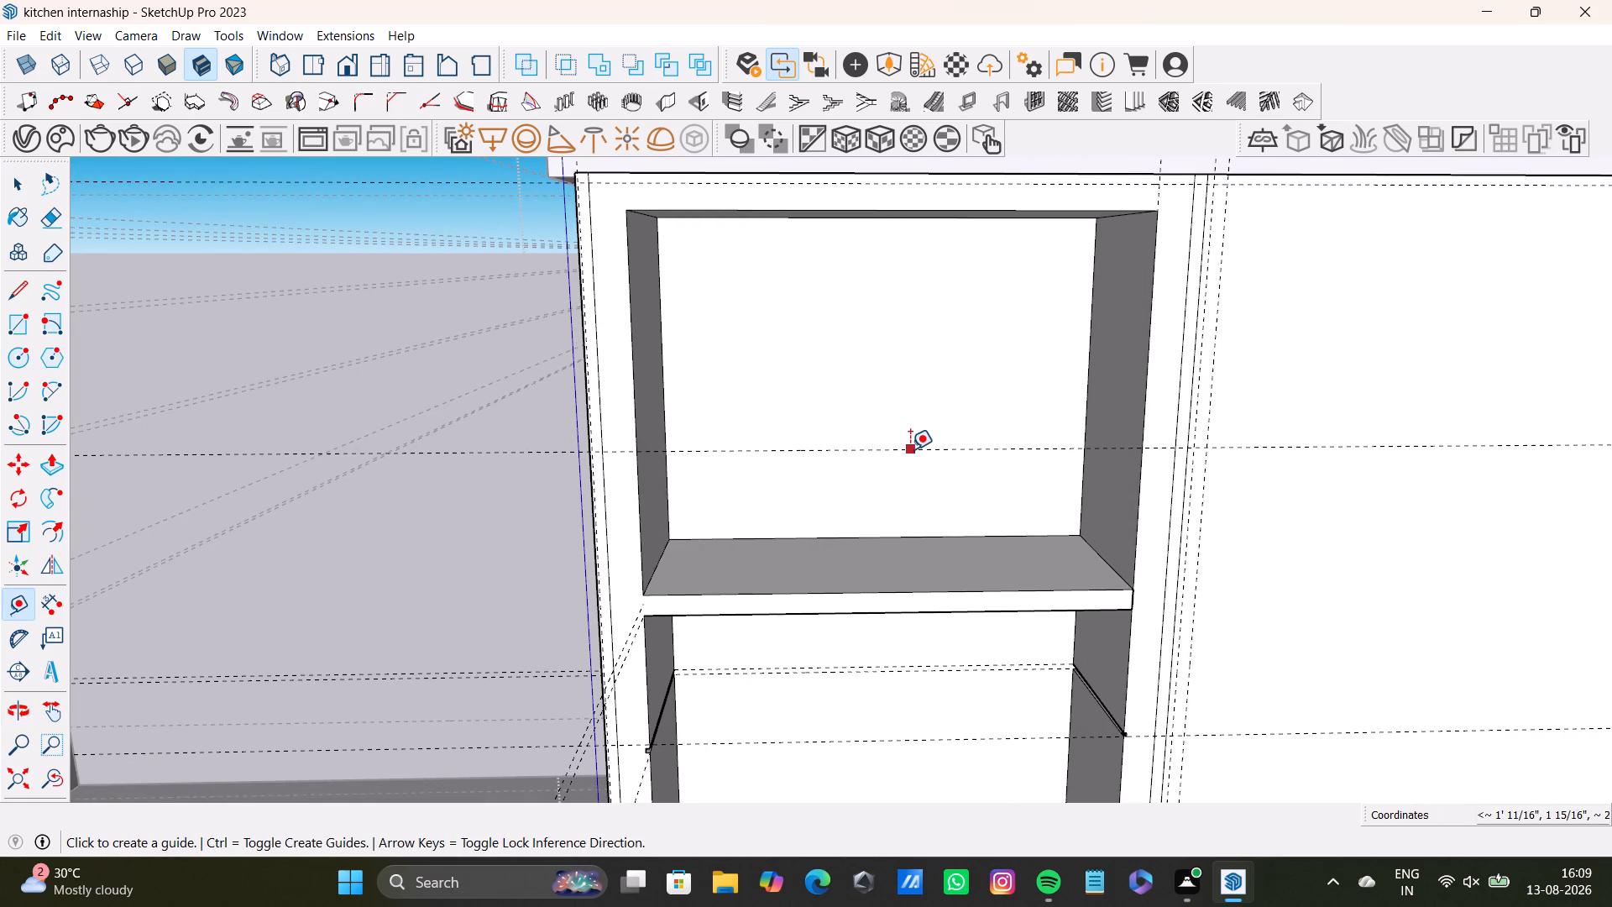
pyautogui.press('Return')
pyautogui.click(910, 449)
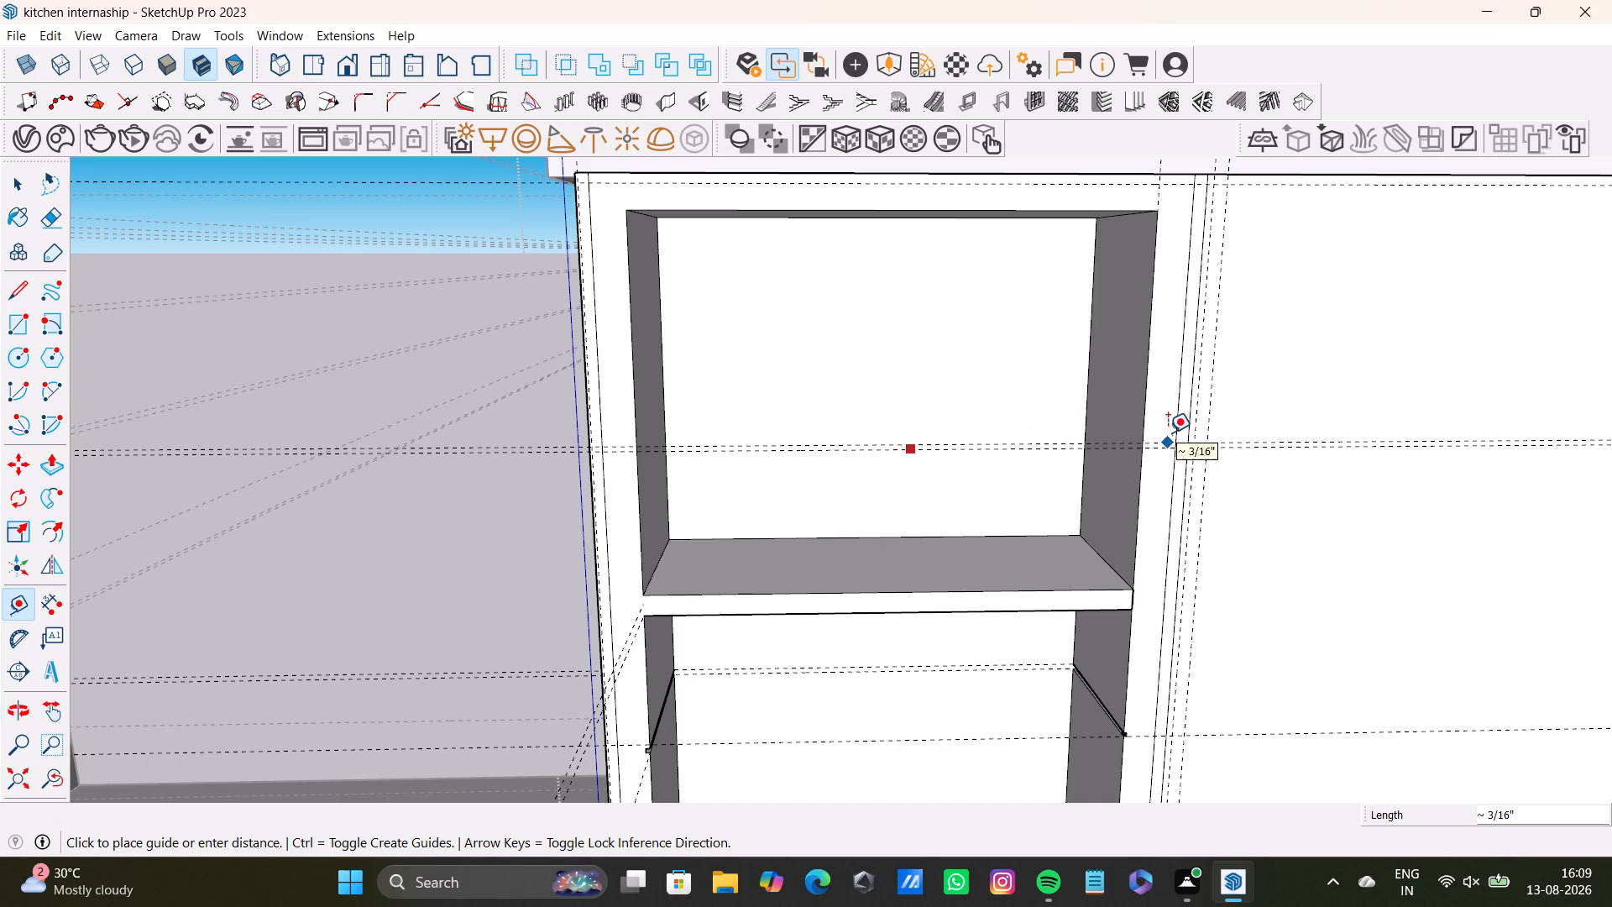
pyautogui.scroll(5, 1167, 430)
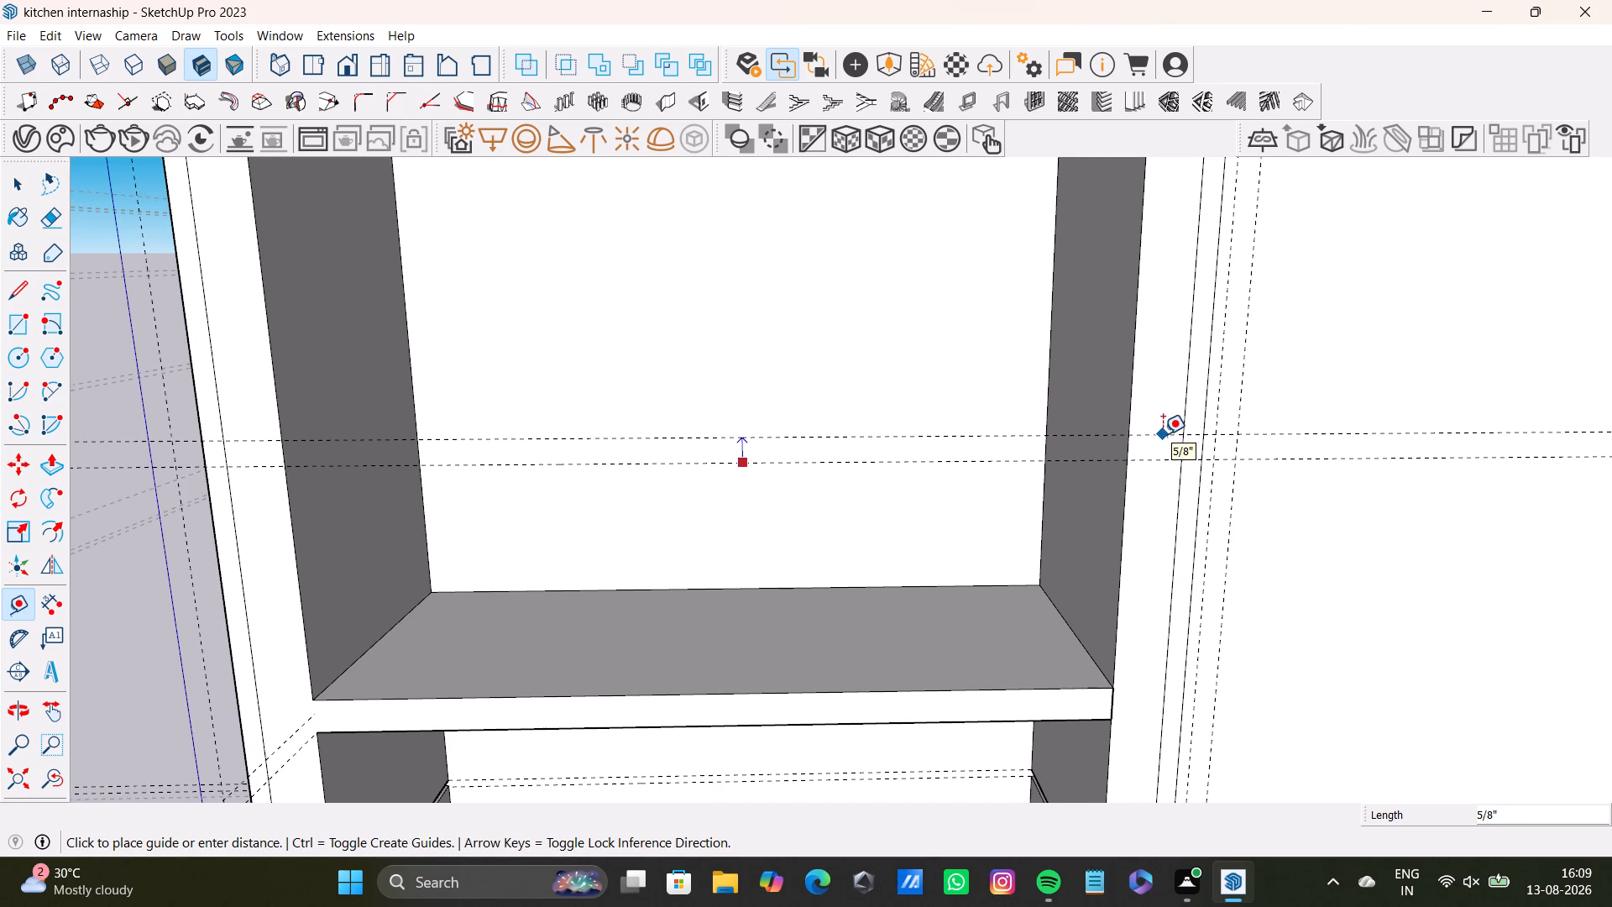
pyautogui.write('0.')
pyautogui.press('2')
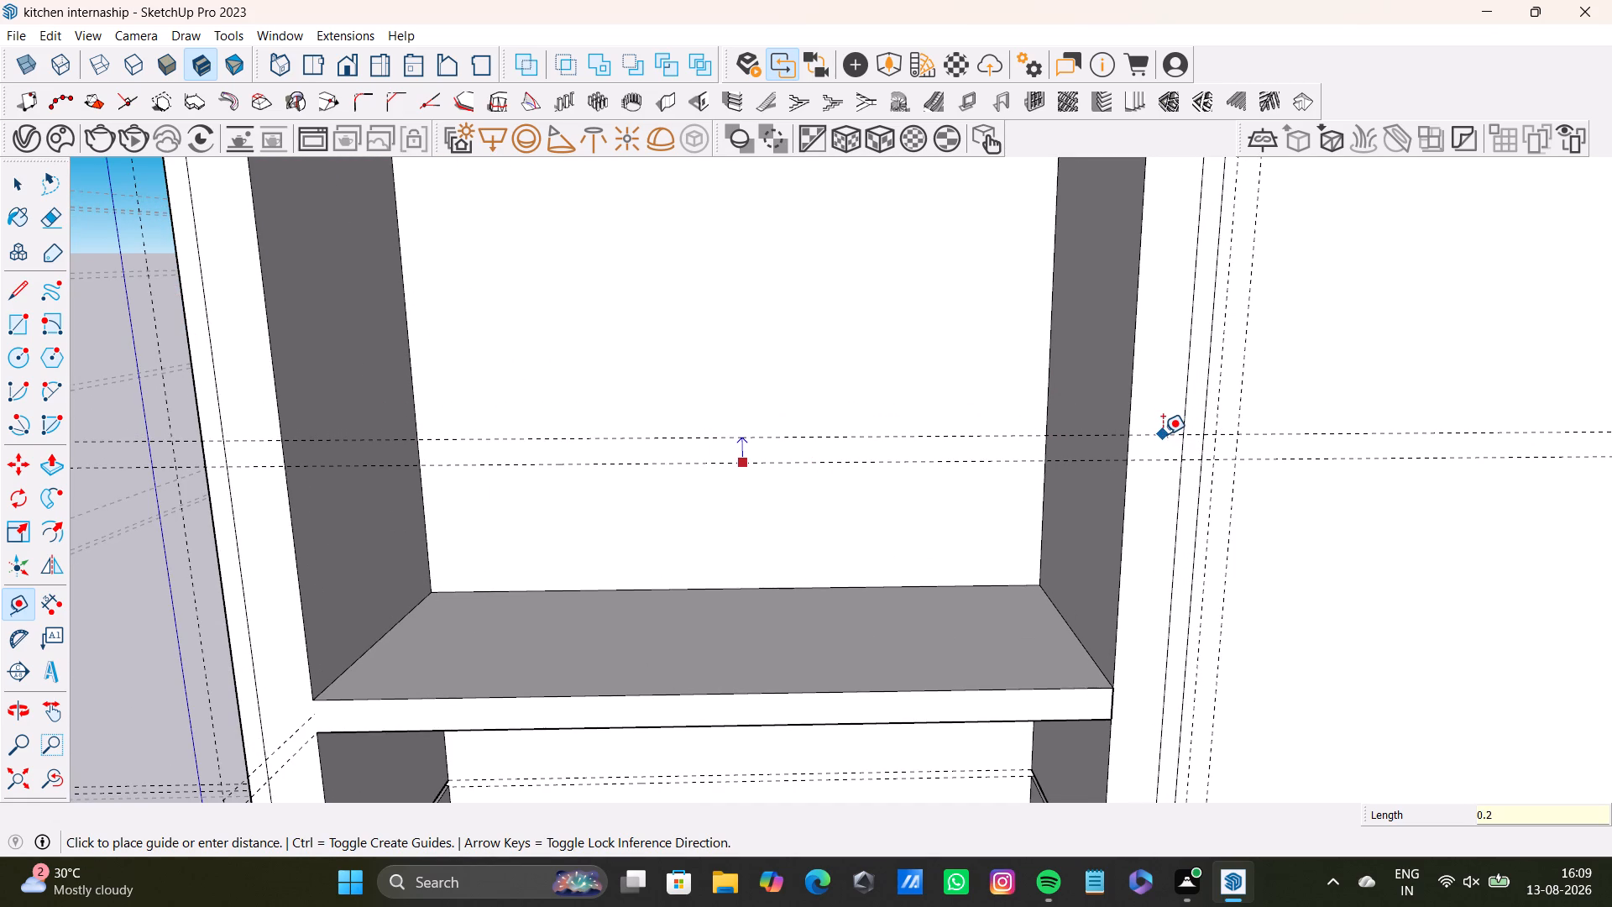
pyautogui.hotkey('shift', '"')
pyautogui.press('Return')
pyautogui.press('space')
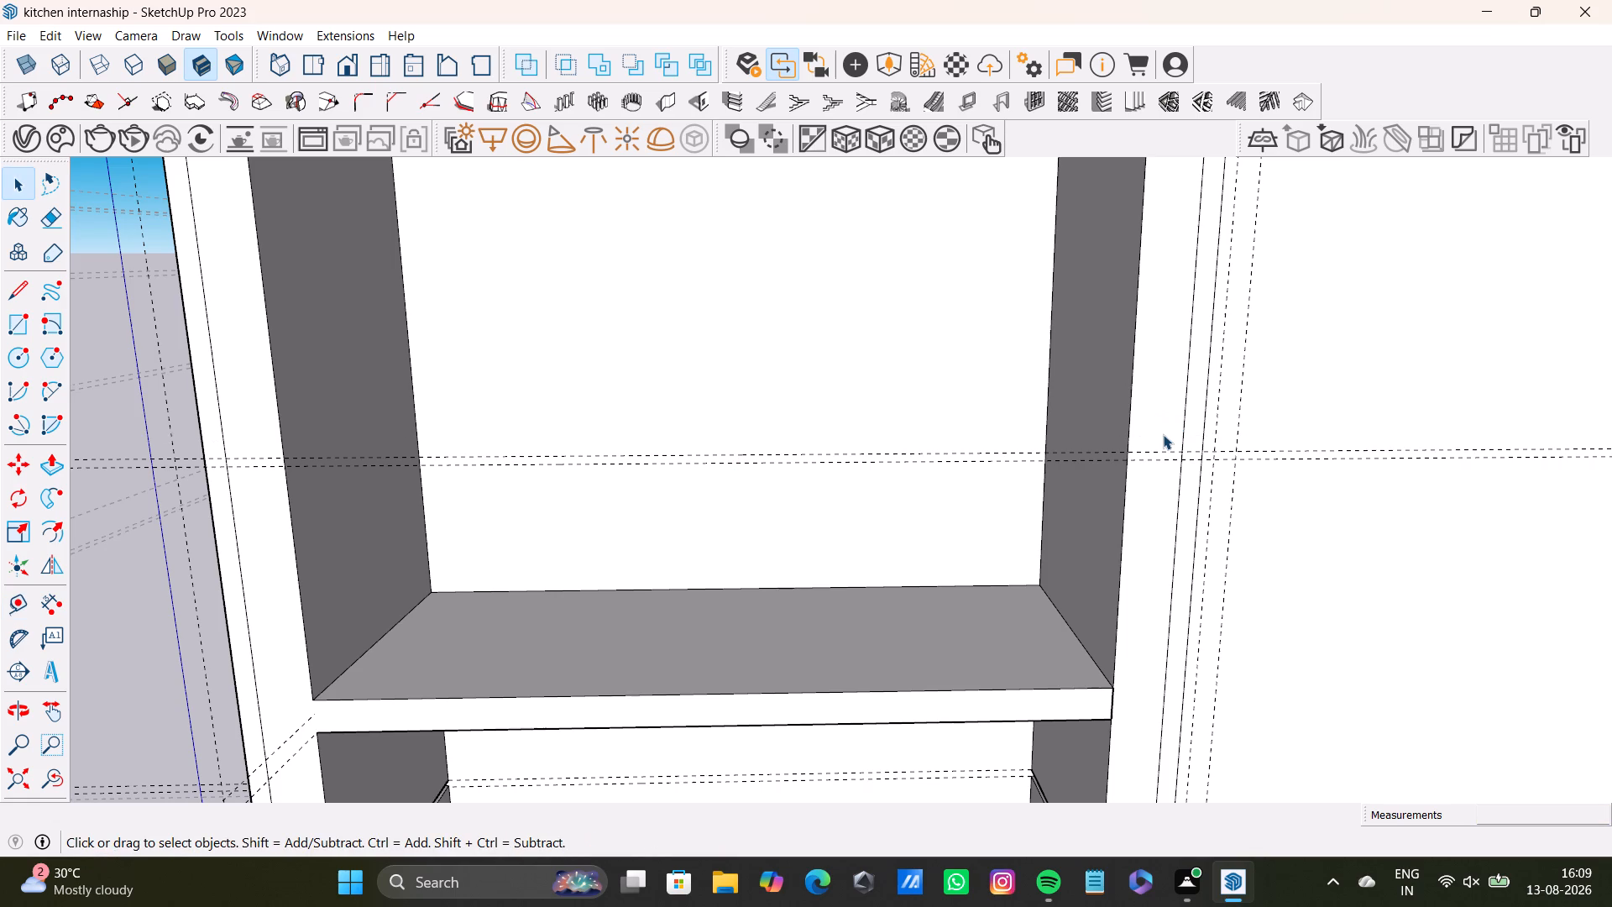
pyautogui.press('space')
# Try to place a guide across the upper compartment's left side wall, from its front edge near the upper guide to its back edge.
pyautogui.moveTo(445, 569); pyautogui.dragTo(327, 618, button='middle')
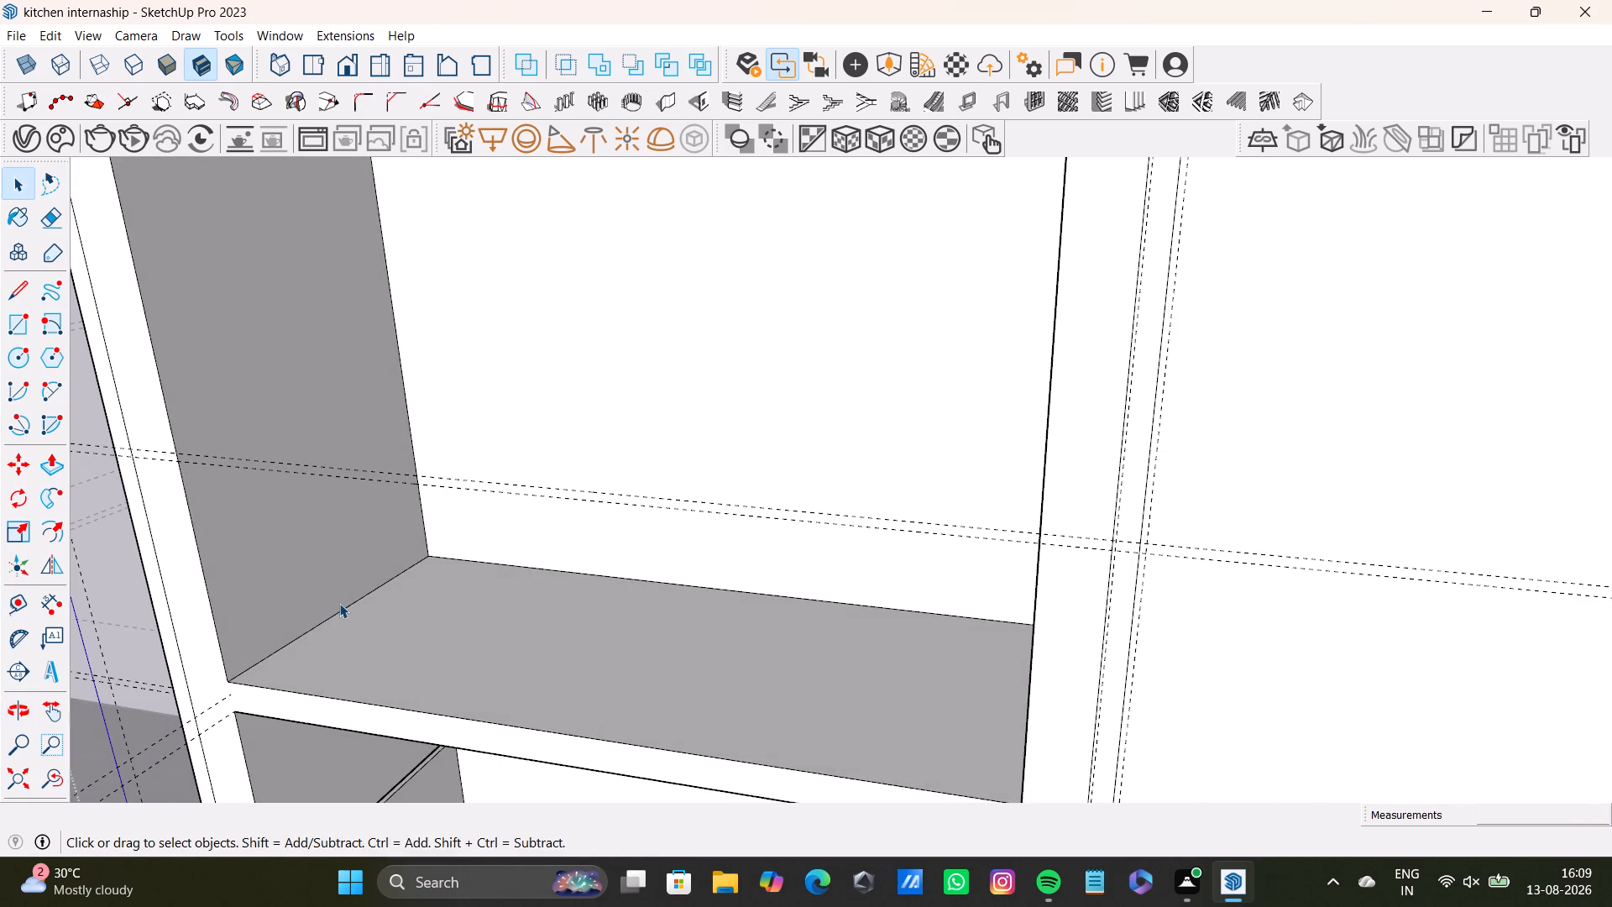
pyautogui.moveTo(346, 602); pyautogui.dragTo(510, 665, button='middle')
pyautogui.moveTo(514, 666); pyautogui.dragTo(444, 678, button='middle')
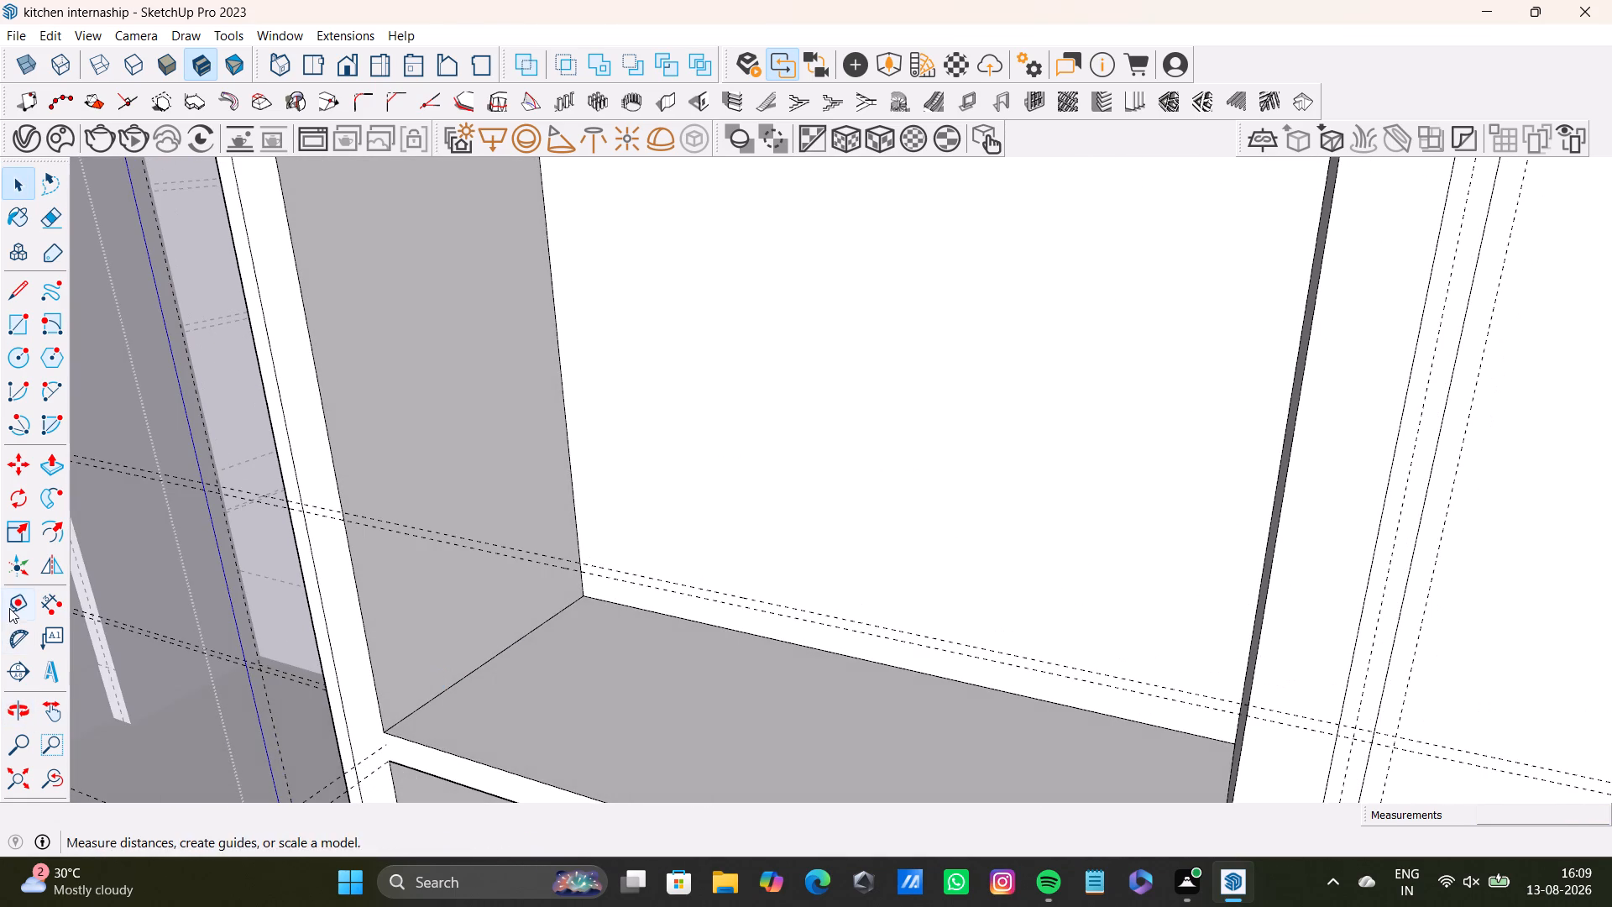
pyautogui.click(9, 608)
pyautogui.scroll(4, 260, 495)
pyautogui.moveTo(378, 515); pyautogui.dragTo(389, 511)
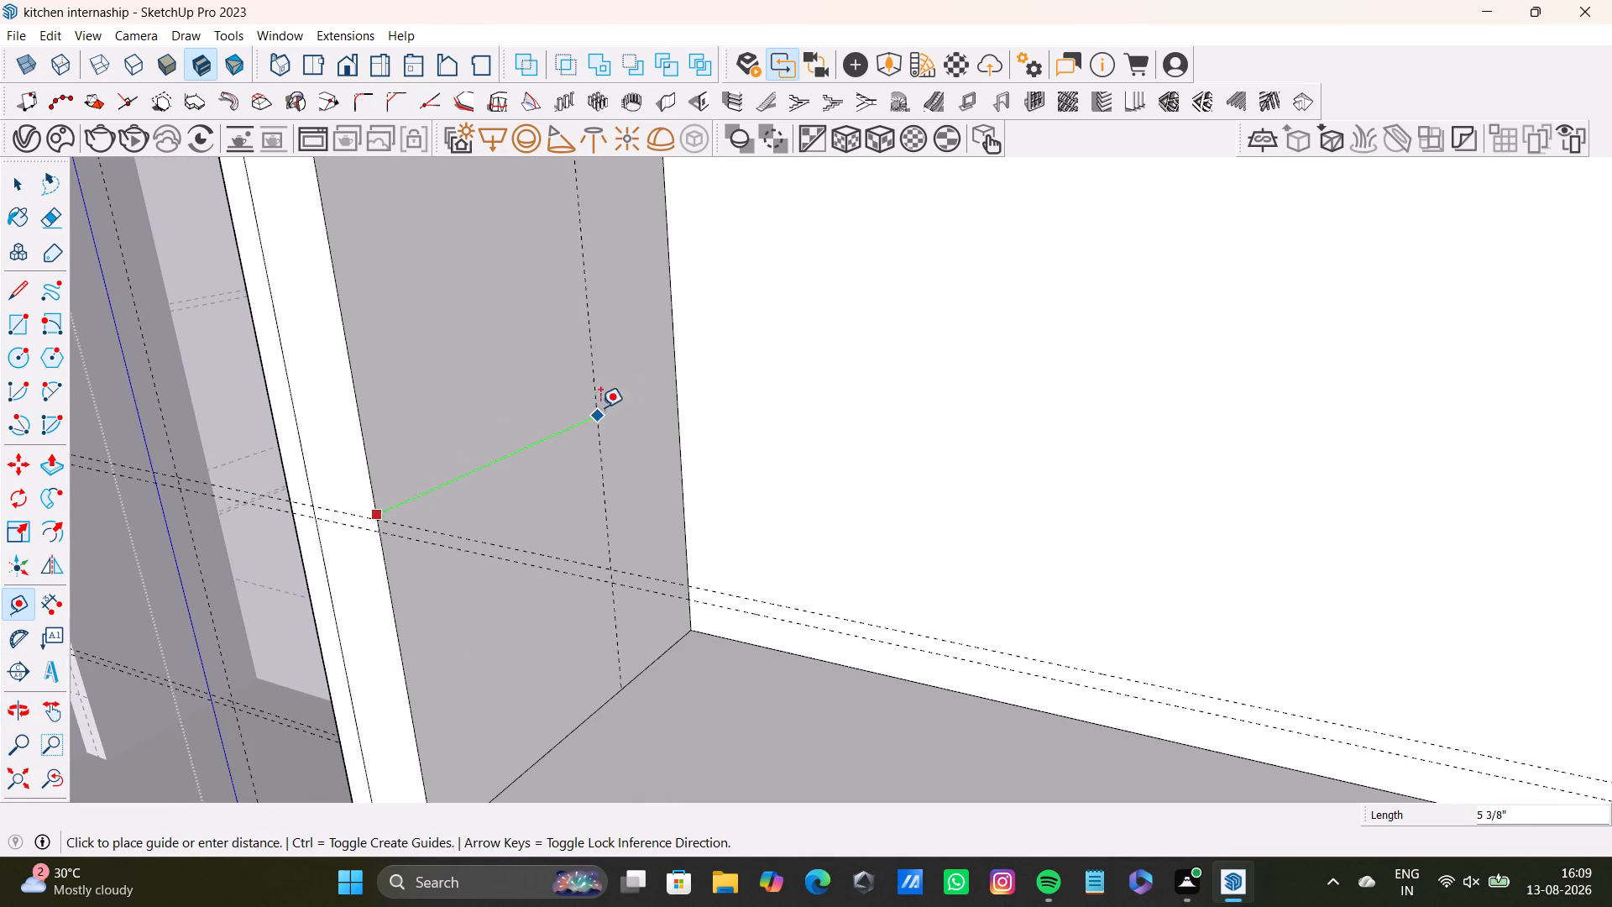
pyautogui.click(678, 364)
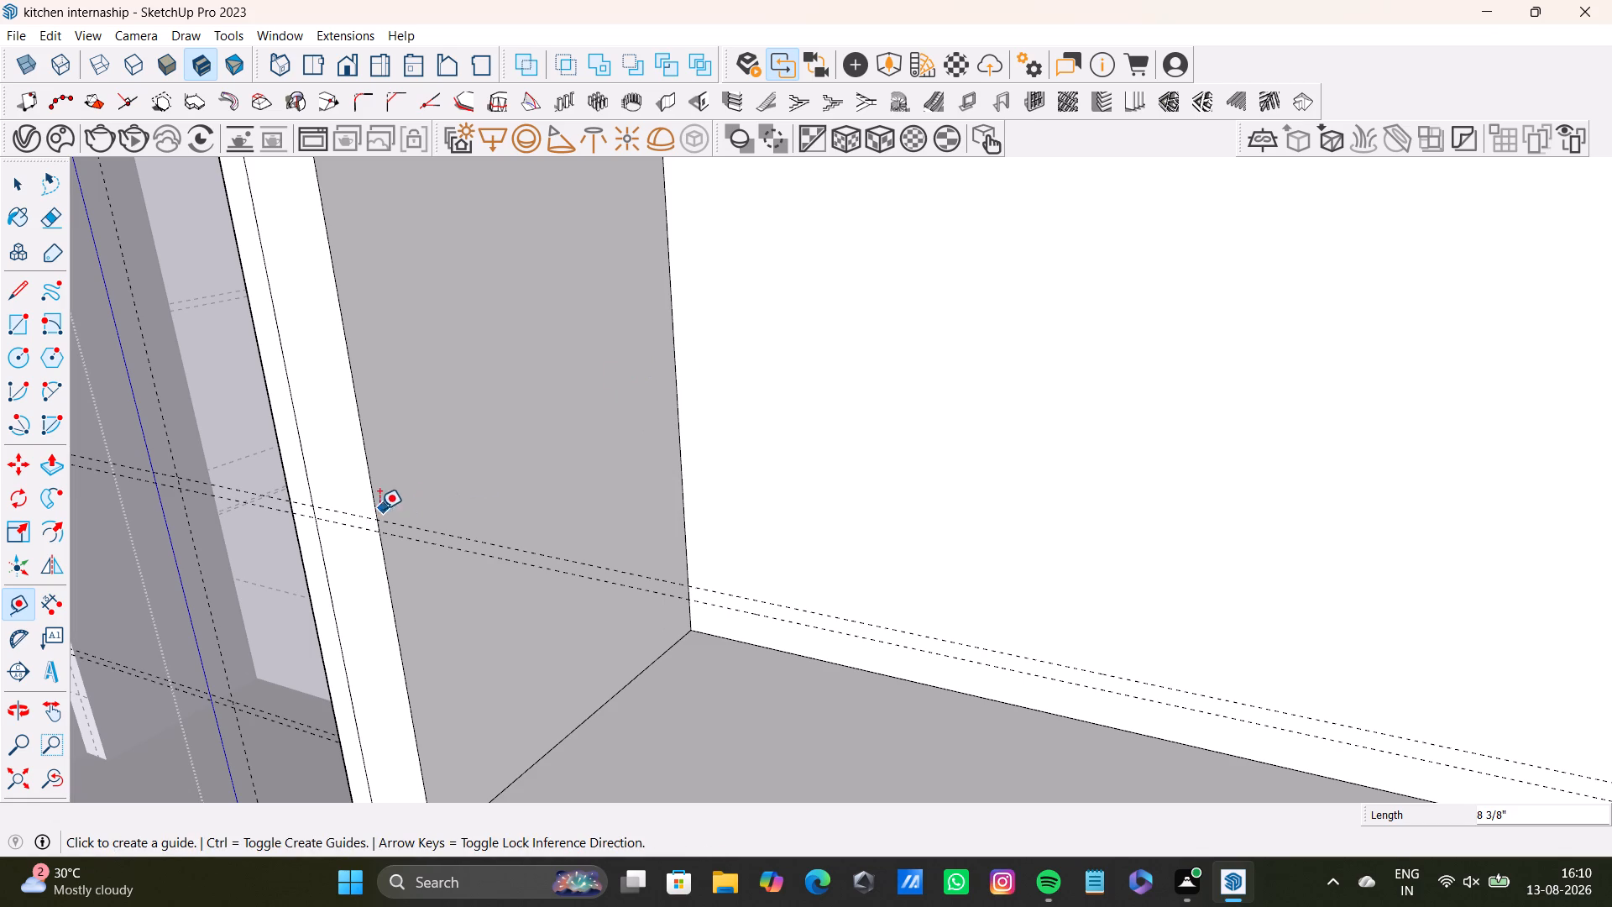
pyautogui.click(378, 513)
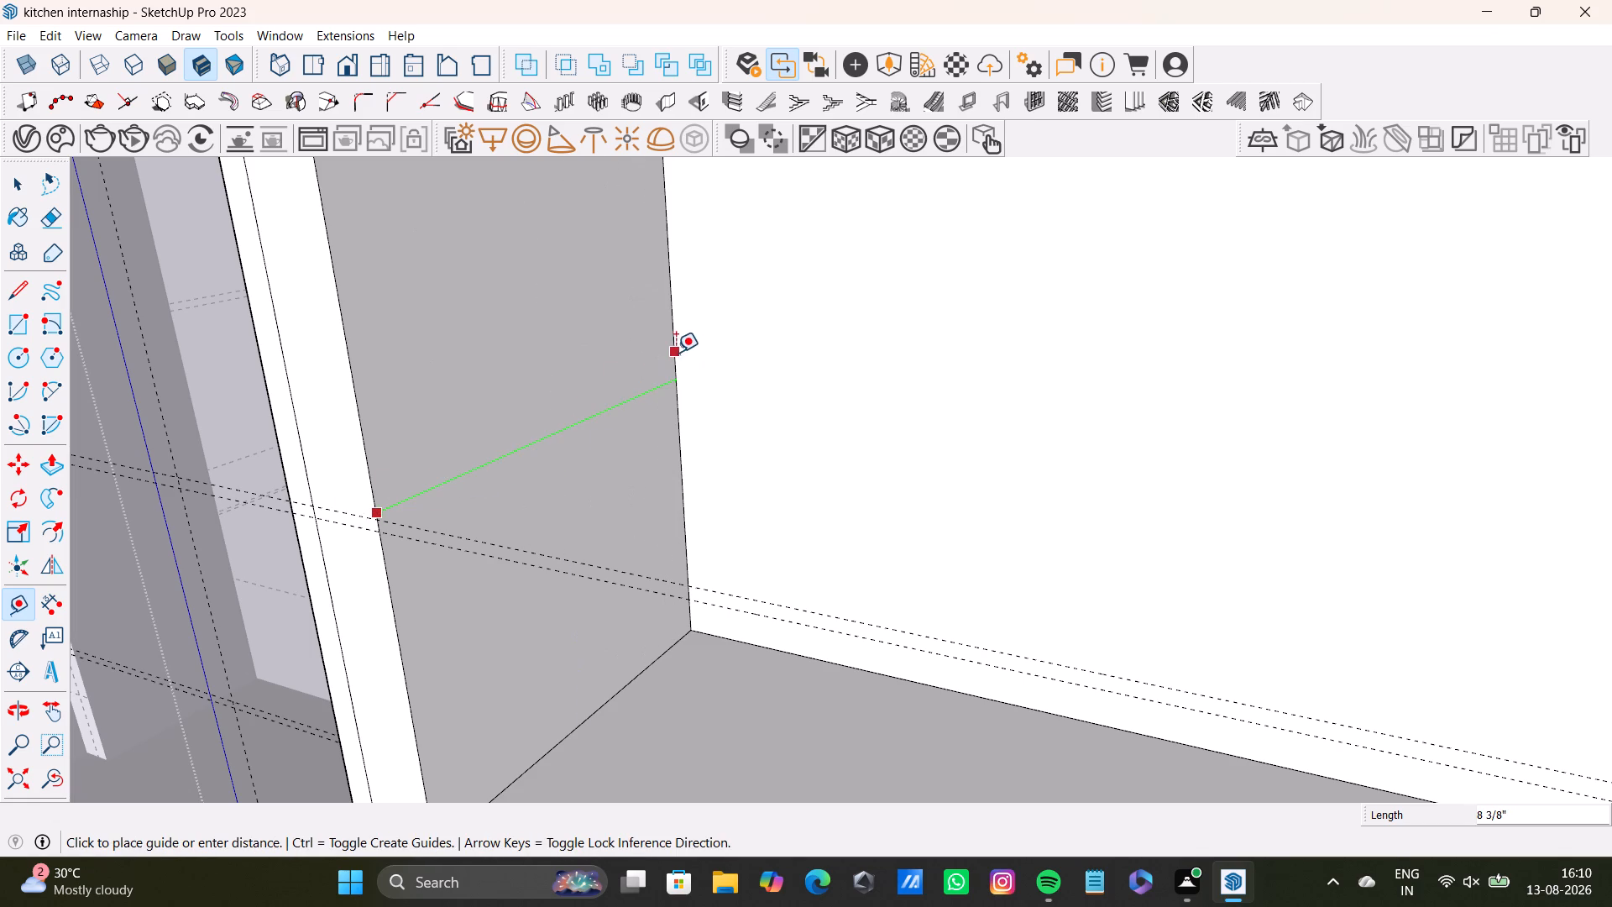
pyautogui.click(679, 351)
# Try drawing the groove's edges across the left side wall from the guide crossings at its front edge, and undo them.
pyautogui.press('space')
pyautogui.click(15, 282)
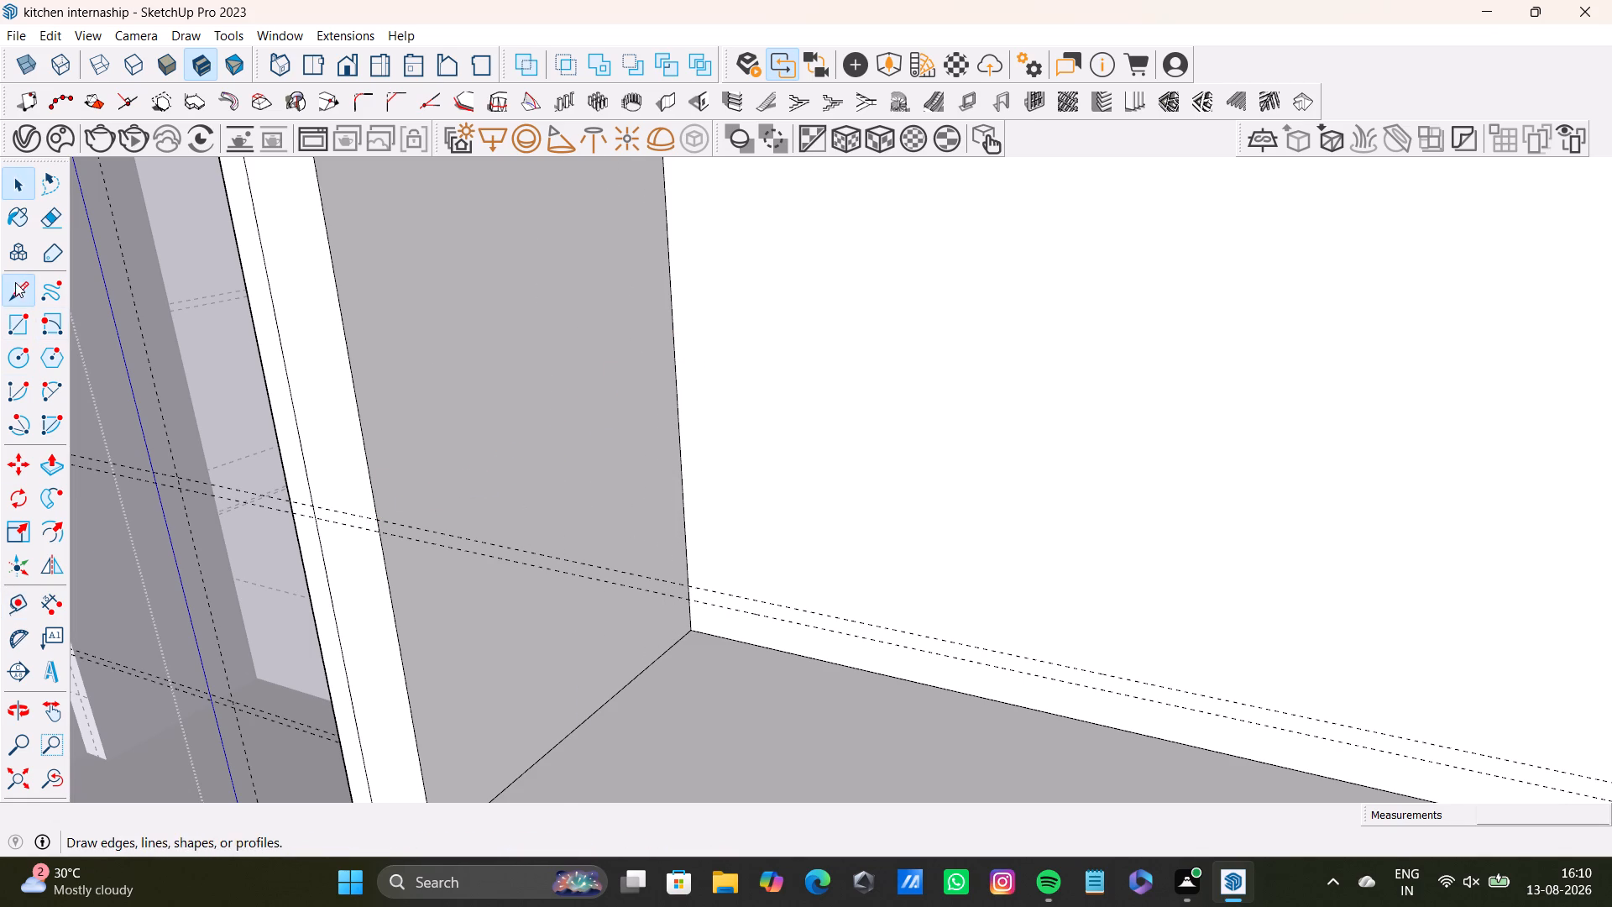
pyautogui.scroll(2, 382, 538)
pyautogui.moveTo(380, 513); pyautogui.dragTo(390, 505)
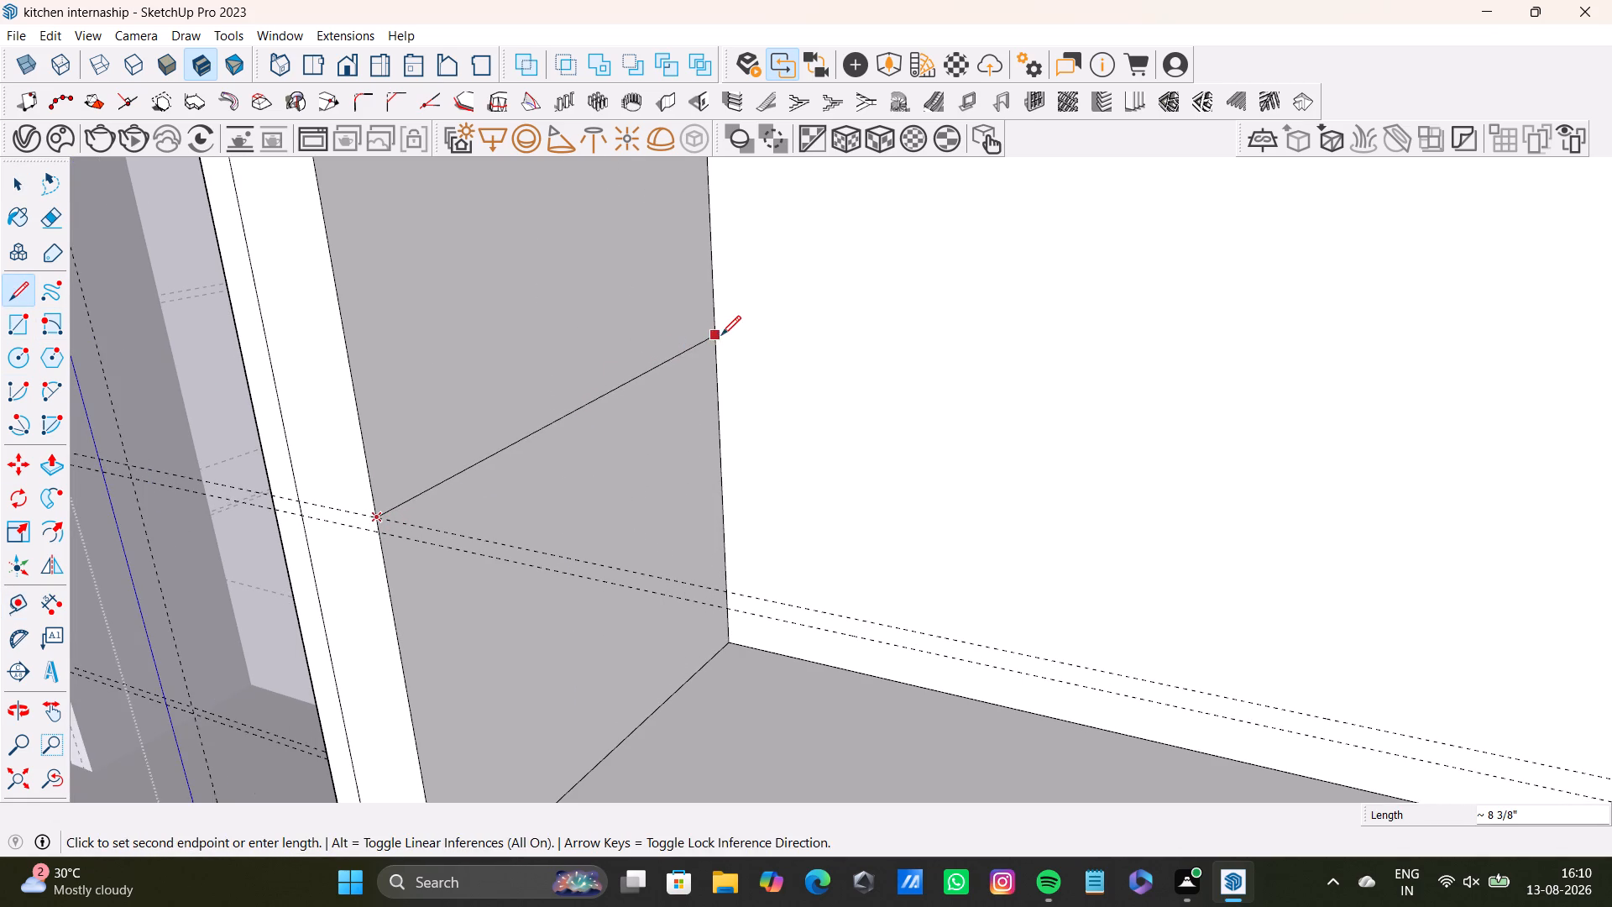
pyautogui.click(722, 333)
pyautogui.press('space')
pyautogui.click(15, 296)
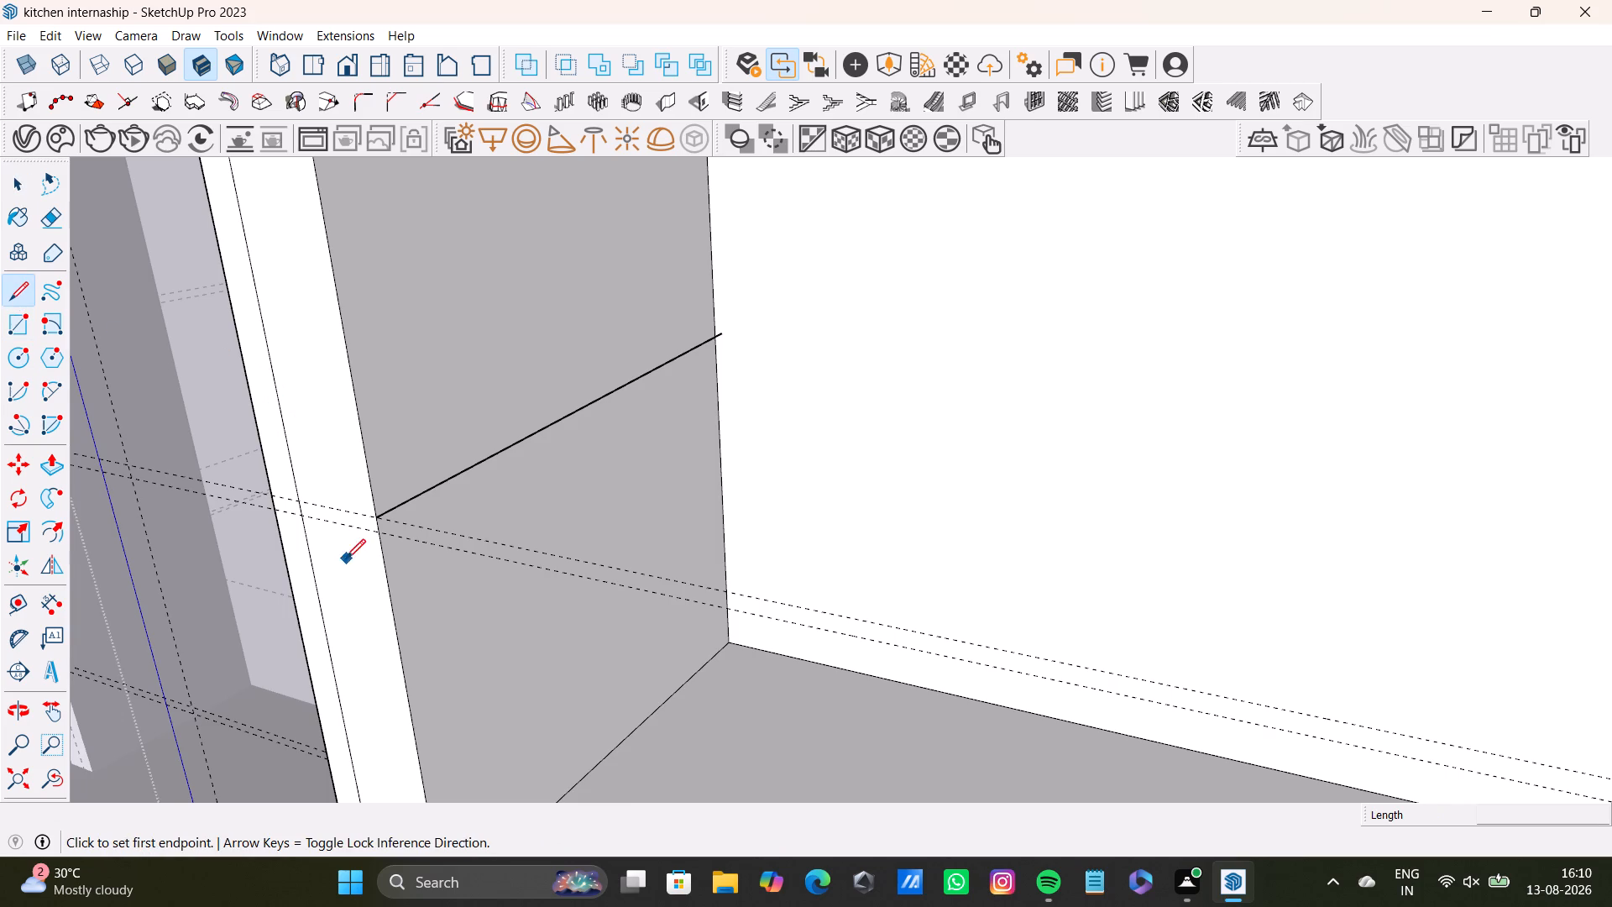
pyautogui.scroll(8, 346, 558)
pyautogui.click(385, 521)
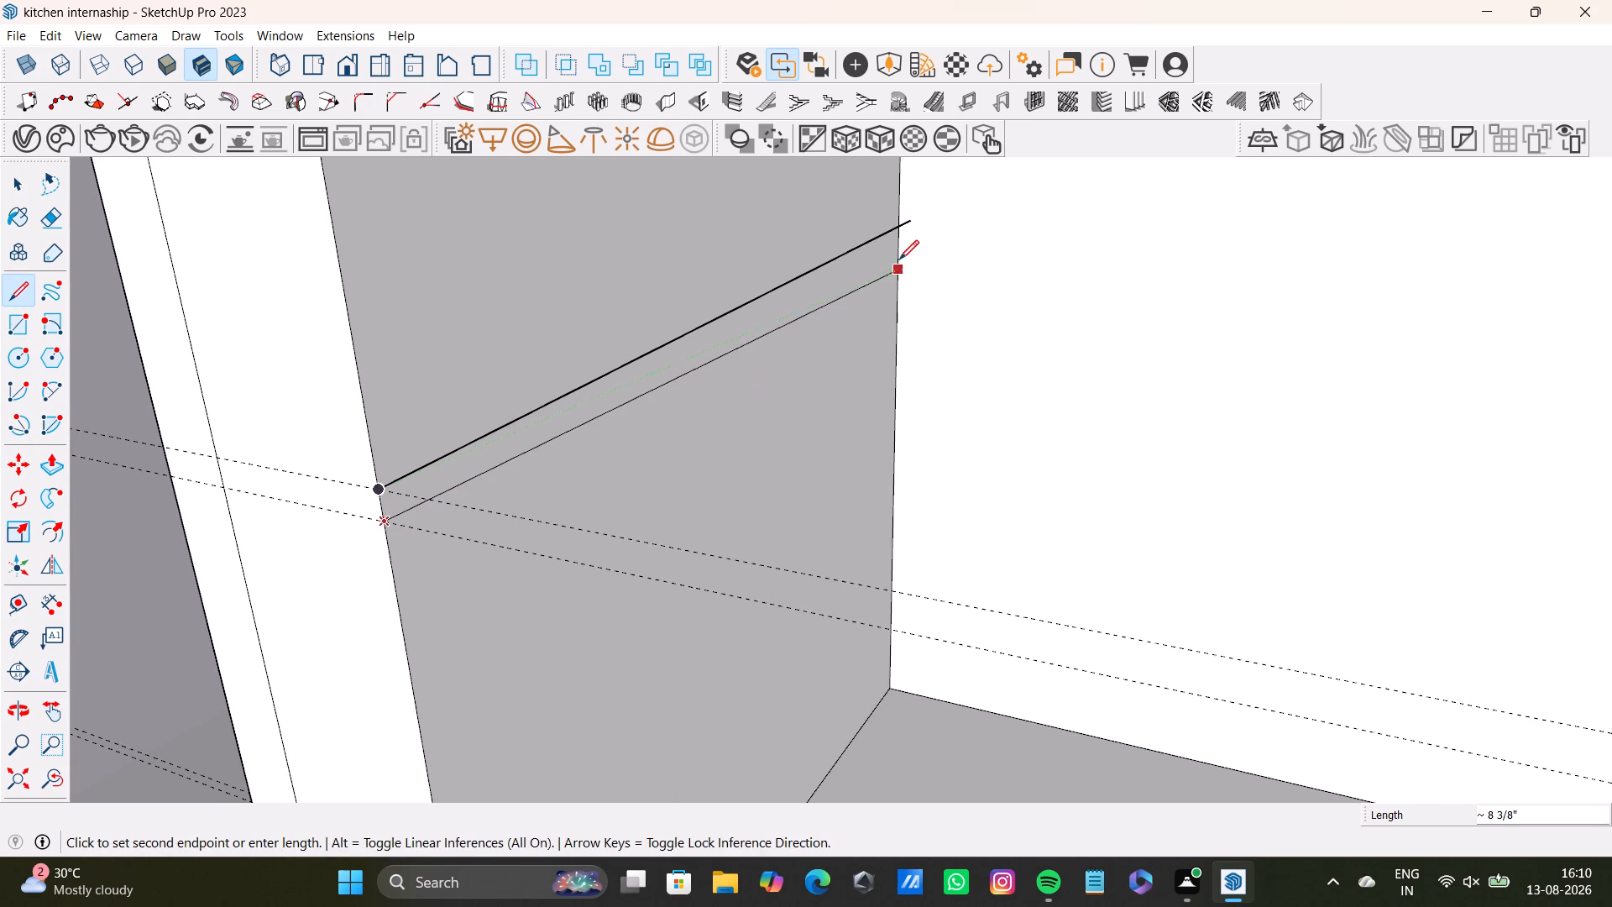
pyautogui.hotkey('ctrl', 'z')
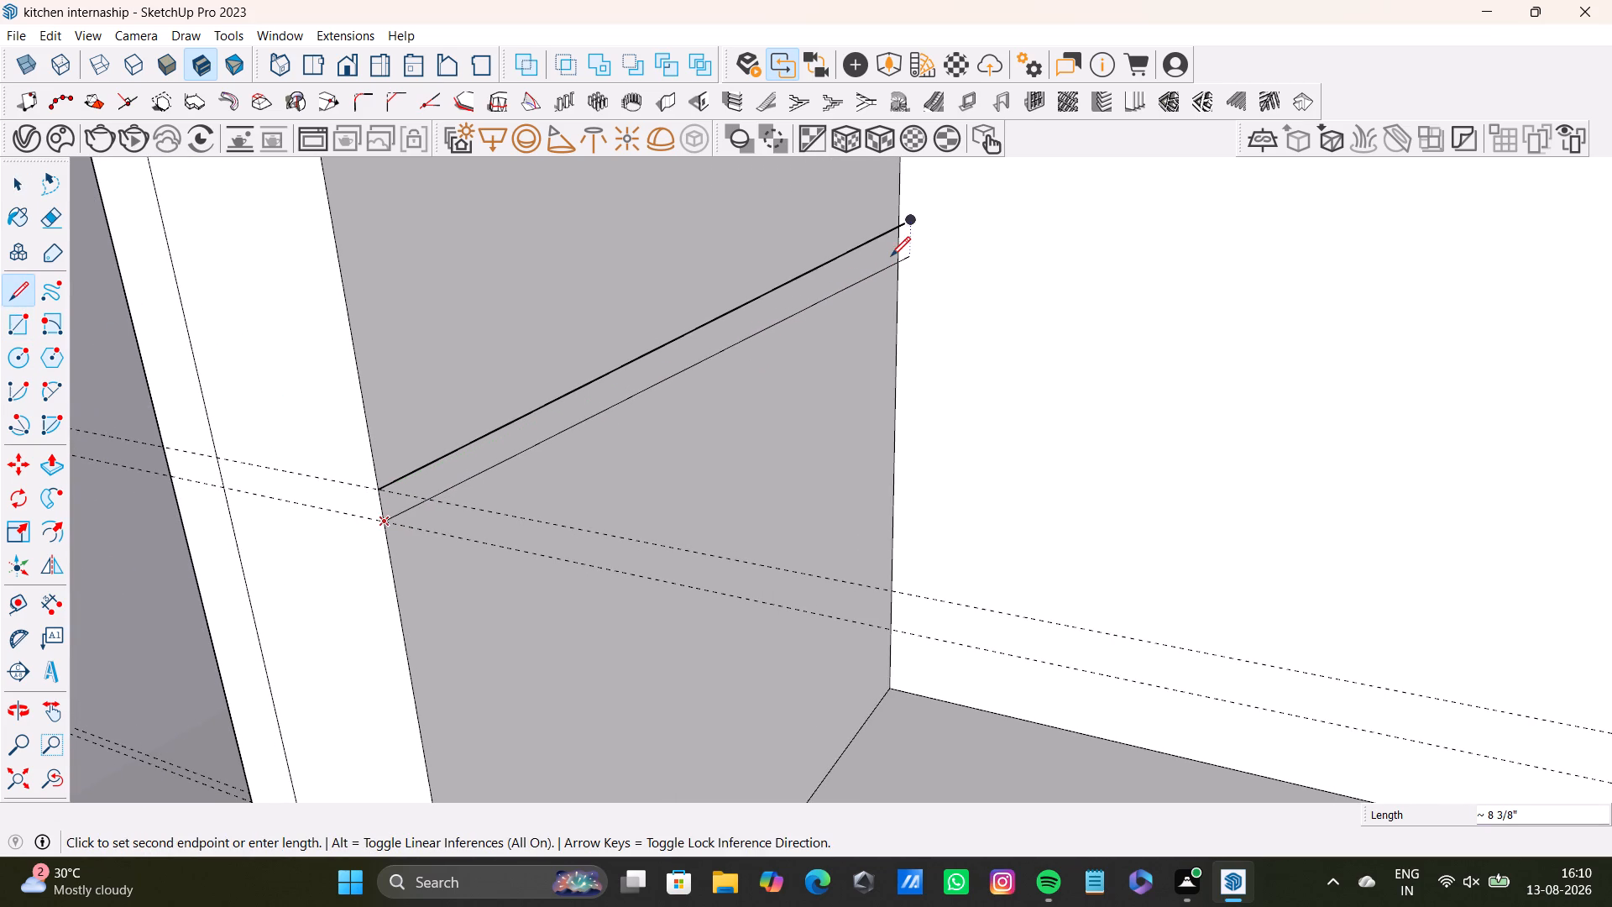
# Draw the groove's upper edge along the green axis, from the upper guide's crossing at the side wall's front edge to its back edge.
pyautogui.moveTo(523, 516); pyautogui.dragTo(400, 485, button='middle')
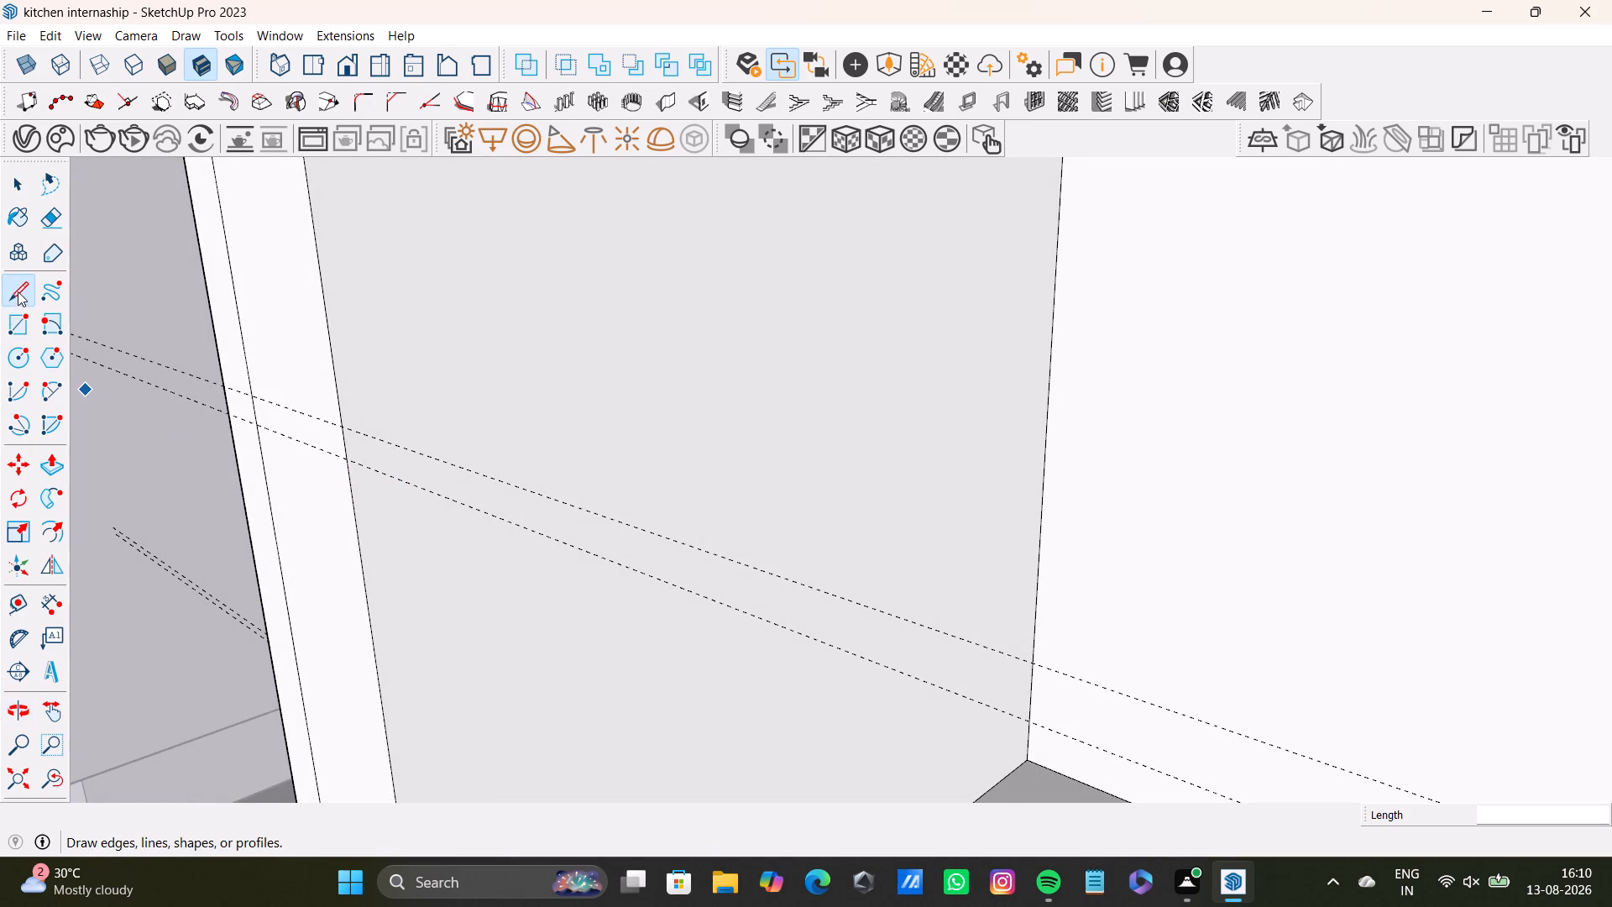
pyautogui.click(21, 298)
pyautogui.scroll(2, 442, 417)
pyautogui.click(319, 427)
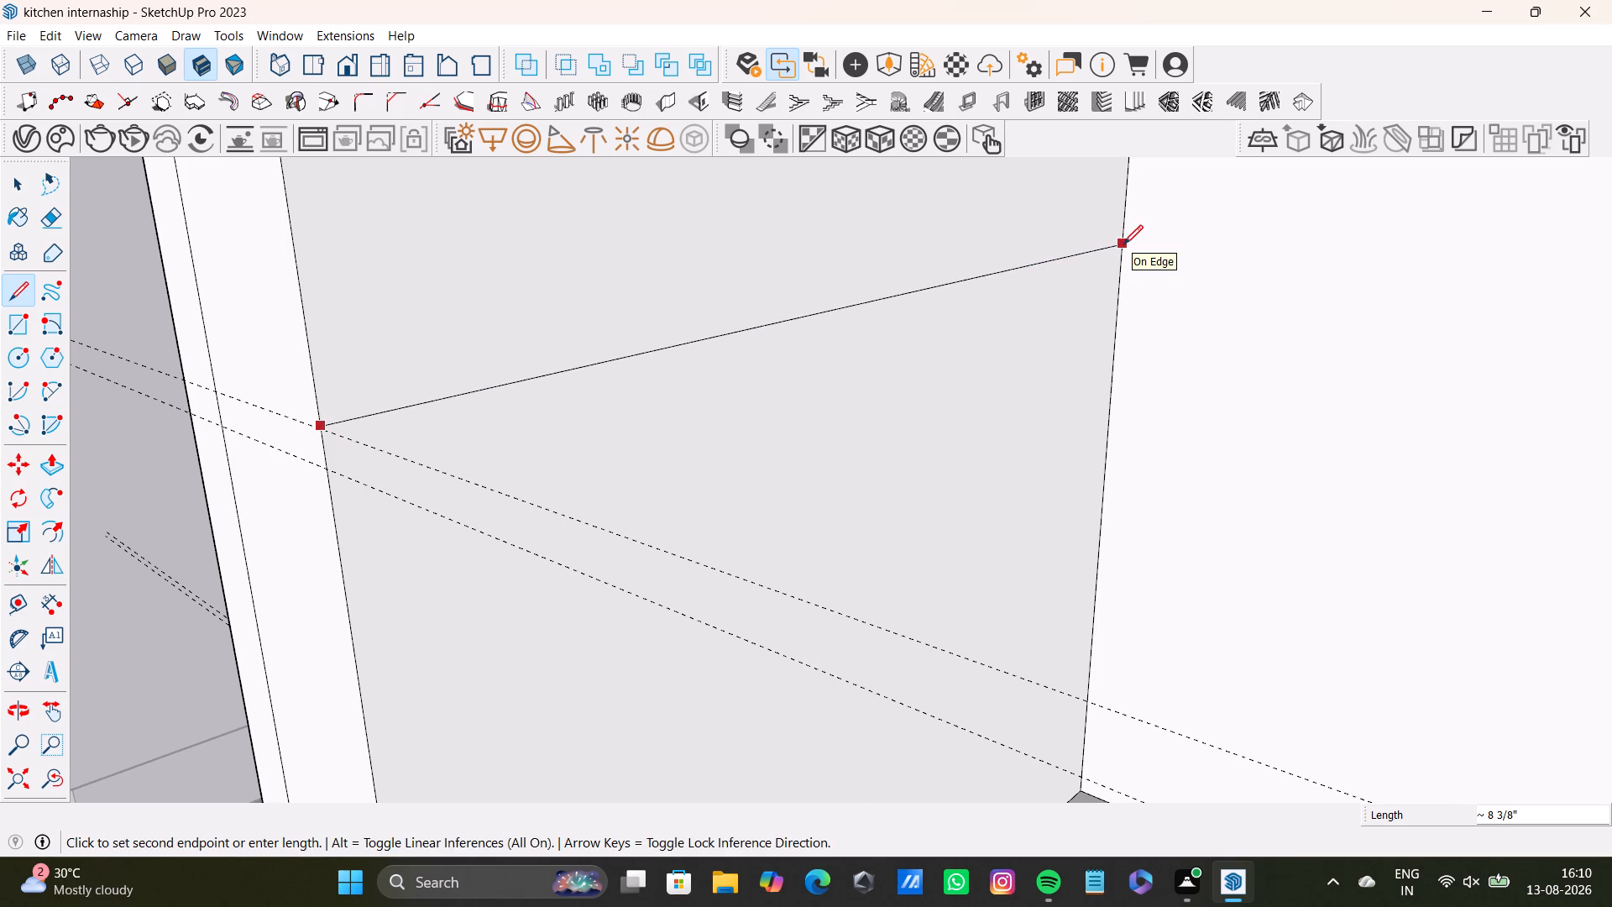
pyautogui.press('Right')
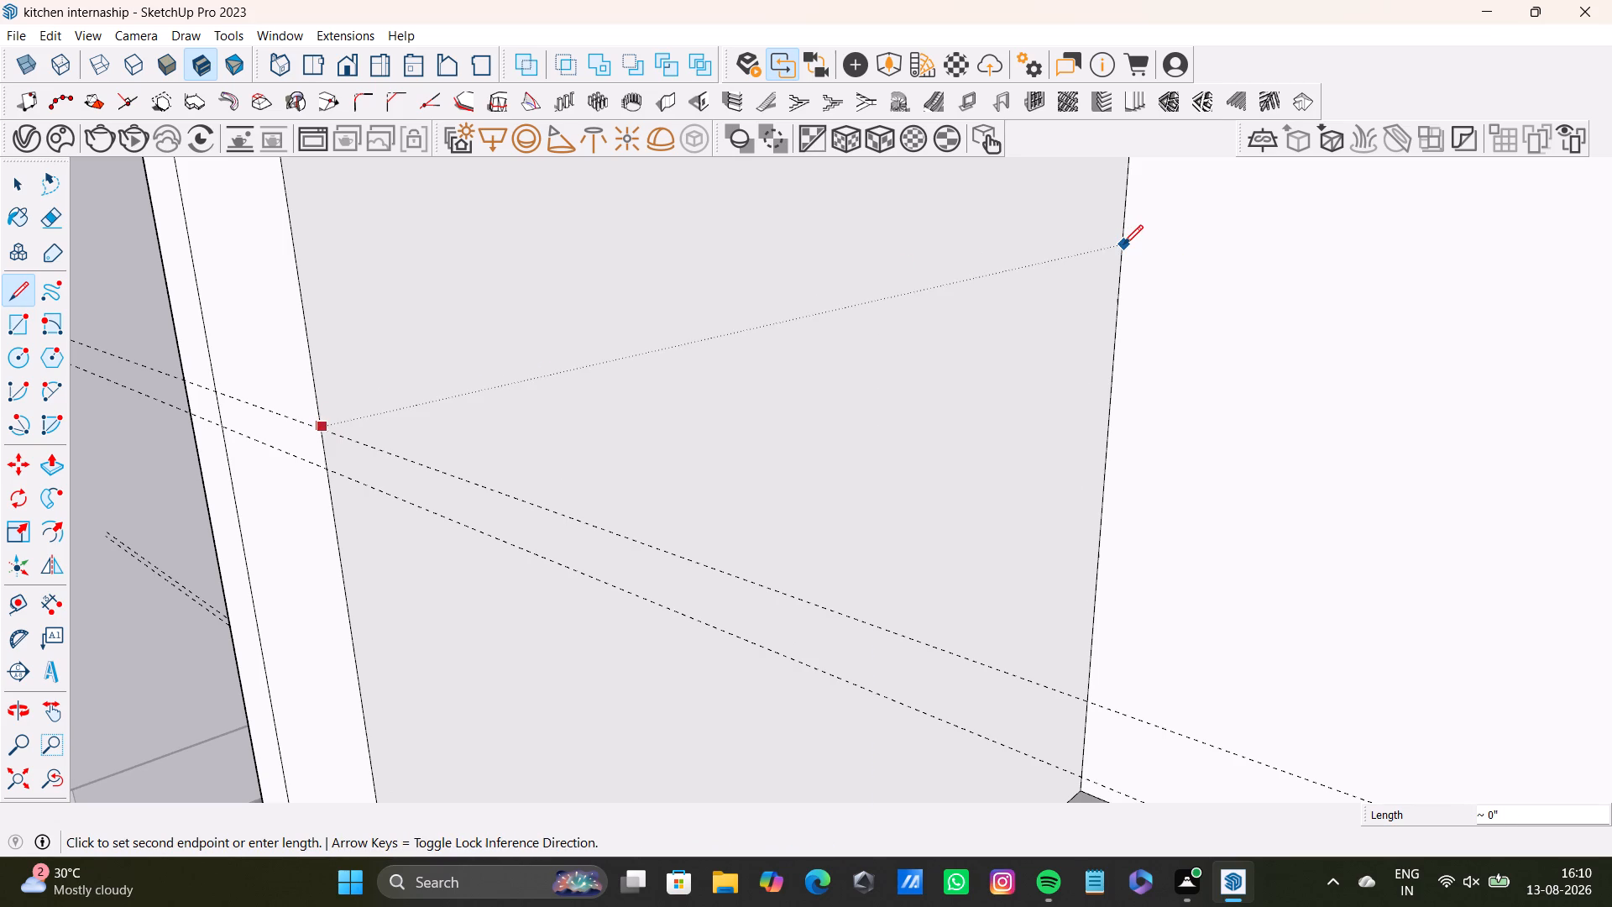
pyautogui.press('Left')
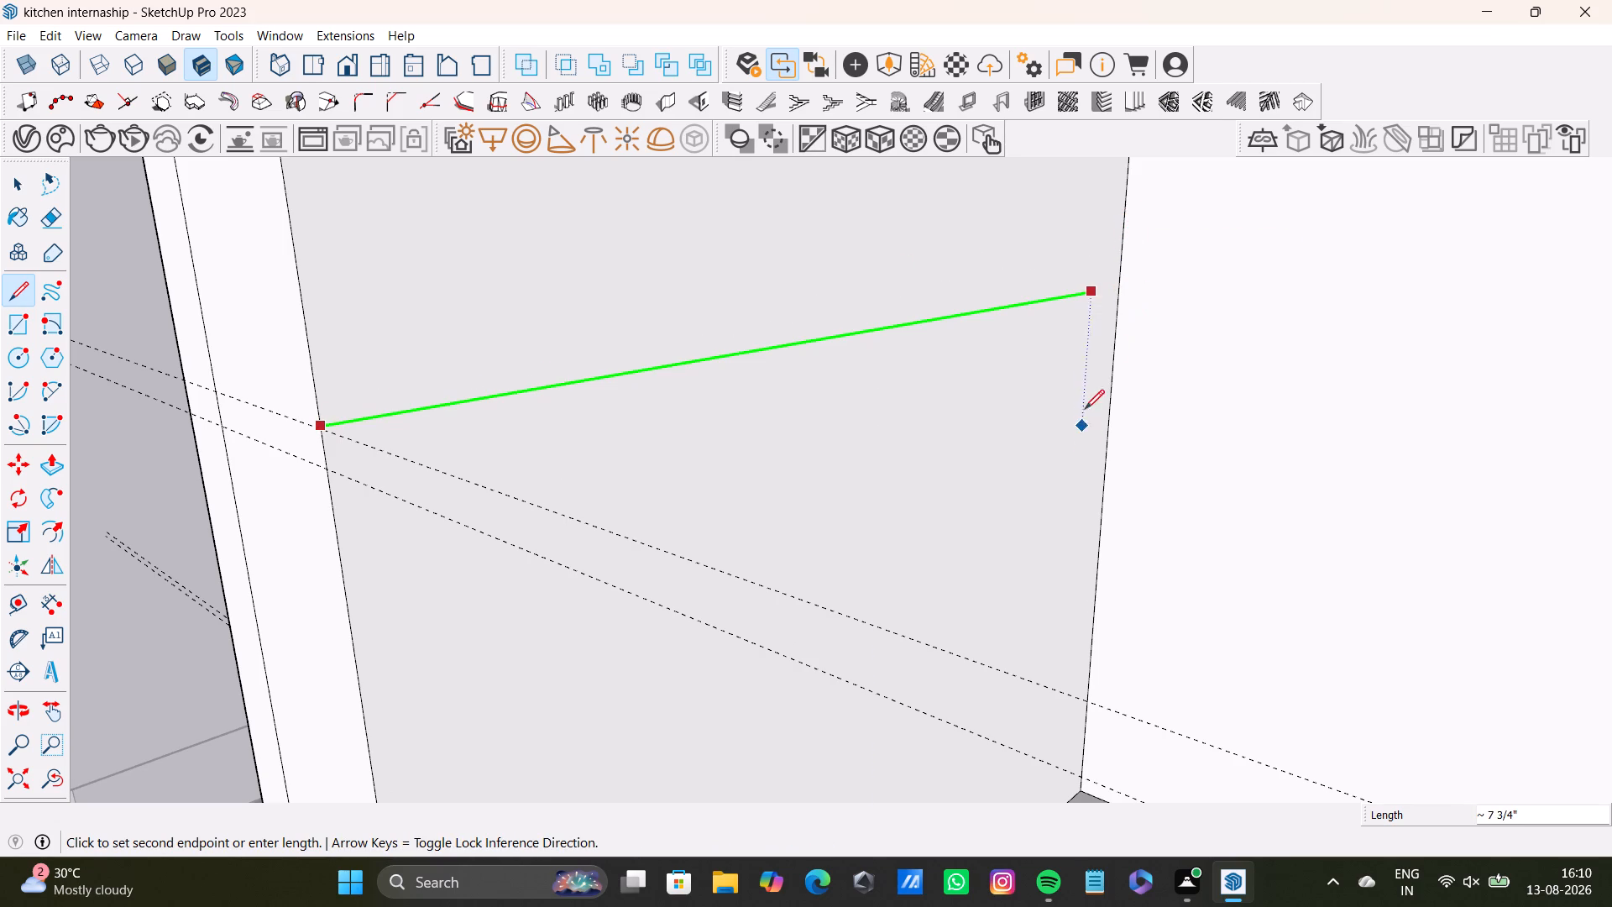
pyautogui.click(1142, 286)
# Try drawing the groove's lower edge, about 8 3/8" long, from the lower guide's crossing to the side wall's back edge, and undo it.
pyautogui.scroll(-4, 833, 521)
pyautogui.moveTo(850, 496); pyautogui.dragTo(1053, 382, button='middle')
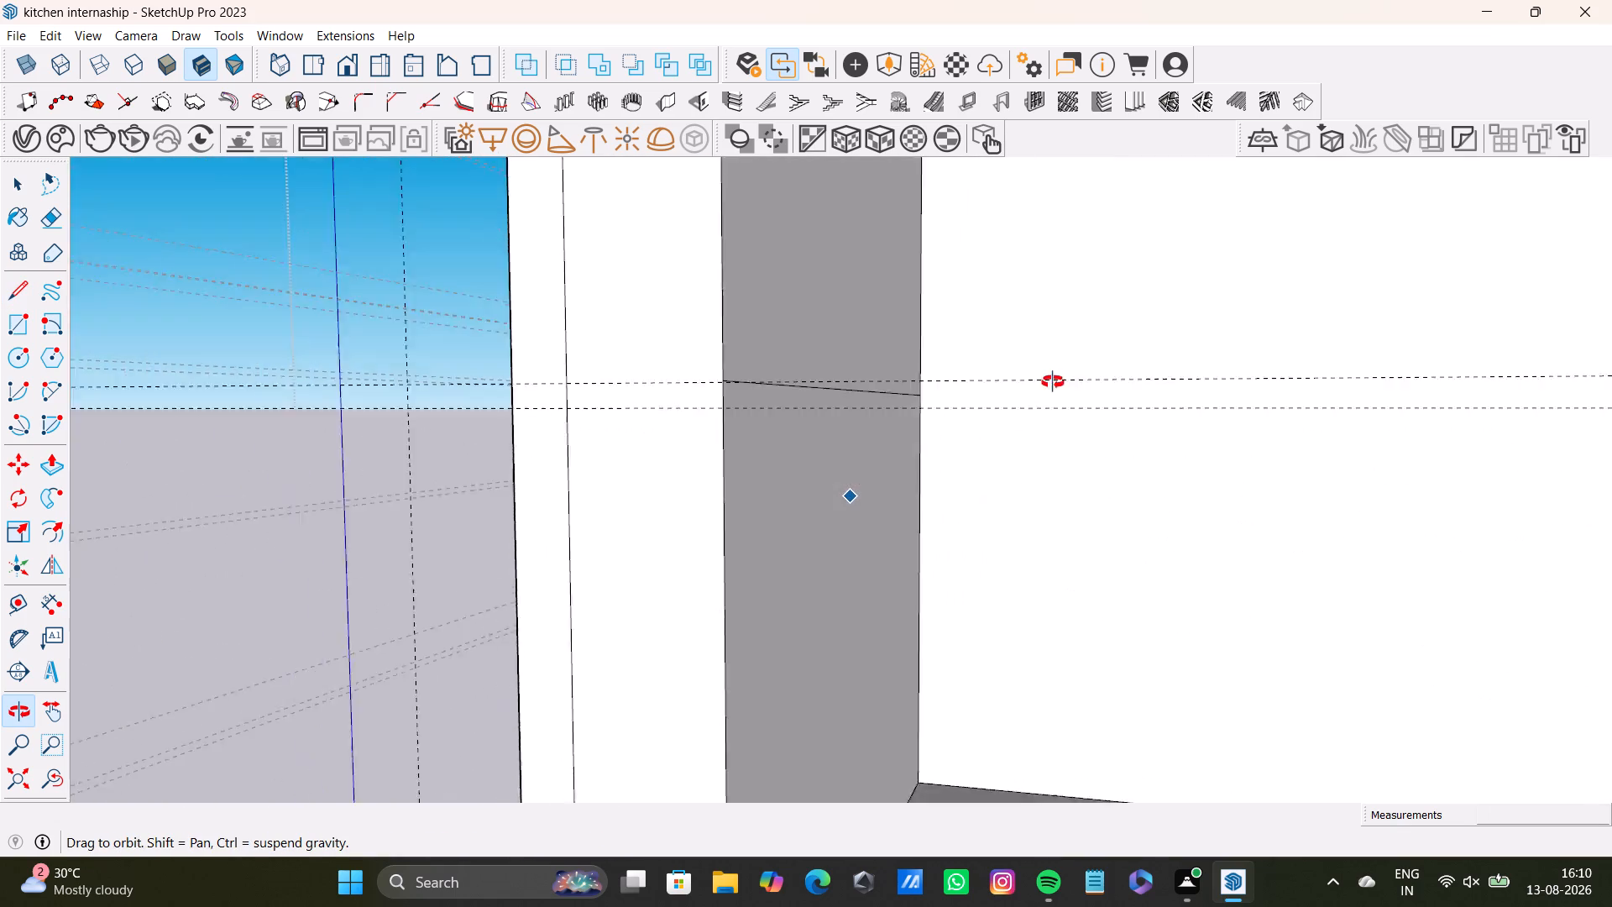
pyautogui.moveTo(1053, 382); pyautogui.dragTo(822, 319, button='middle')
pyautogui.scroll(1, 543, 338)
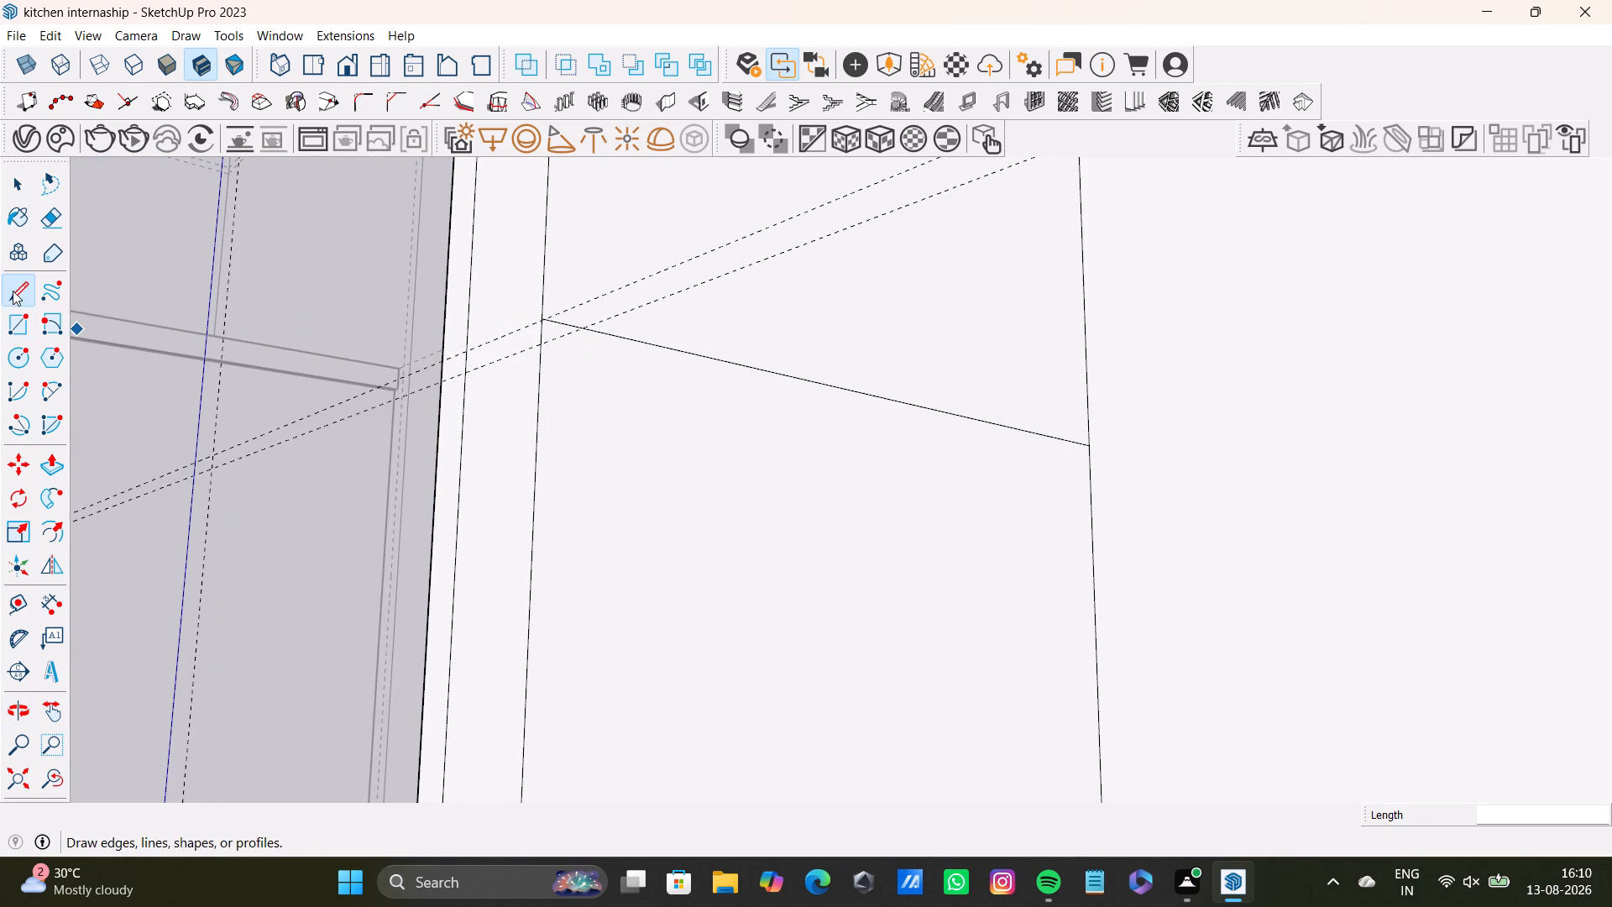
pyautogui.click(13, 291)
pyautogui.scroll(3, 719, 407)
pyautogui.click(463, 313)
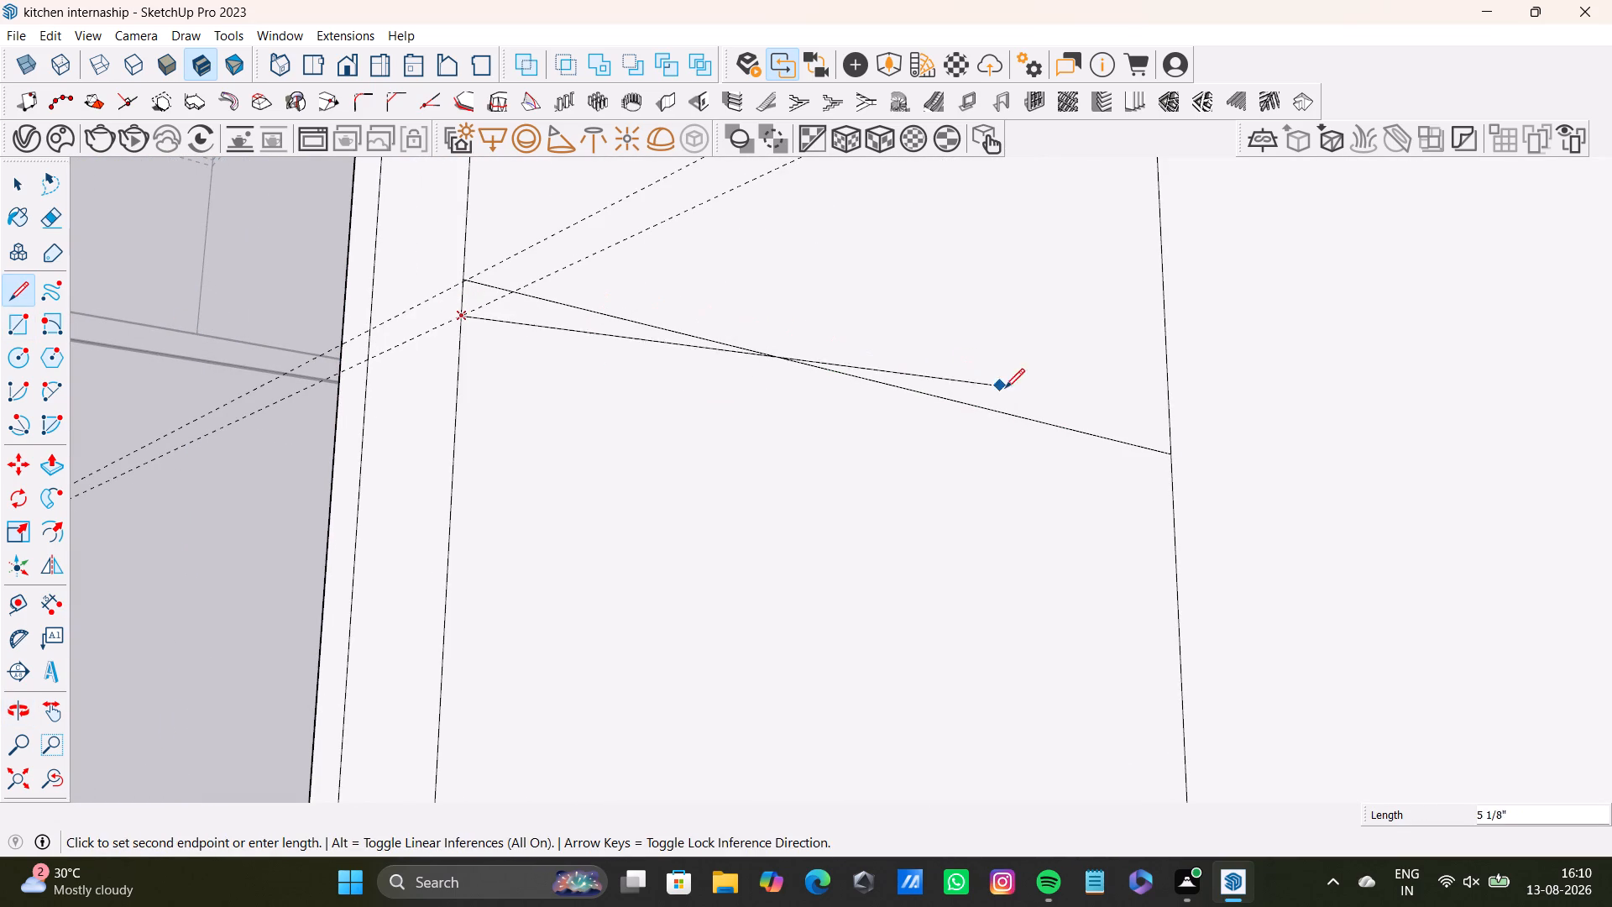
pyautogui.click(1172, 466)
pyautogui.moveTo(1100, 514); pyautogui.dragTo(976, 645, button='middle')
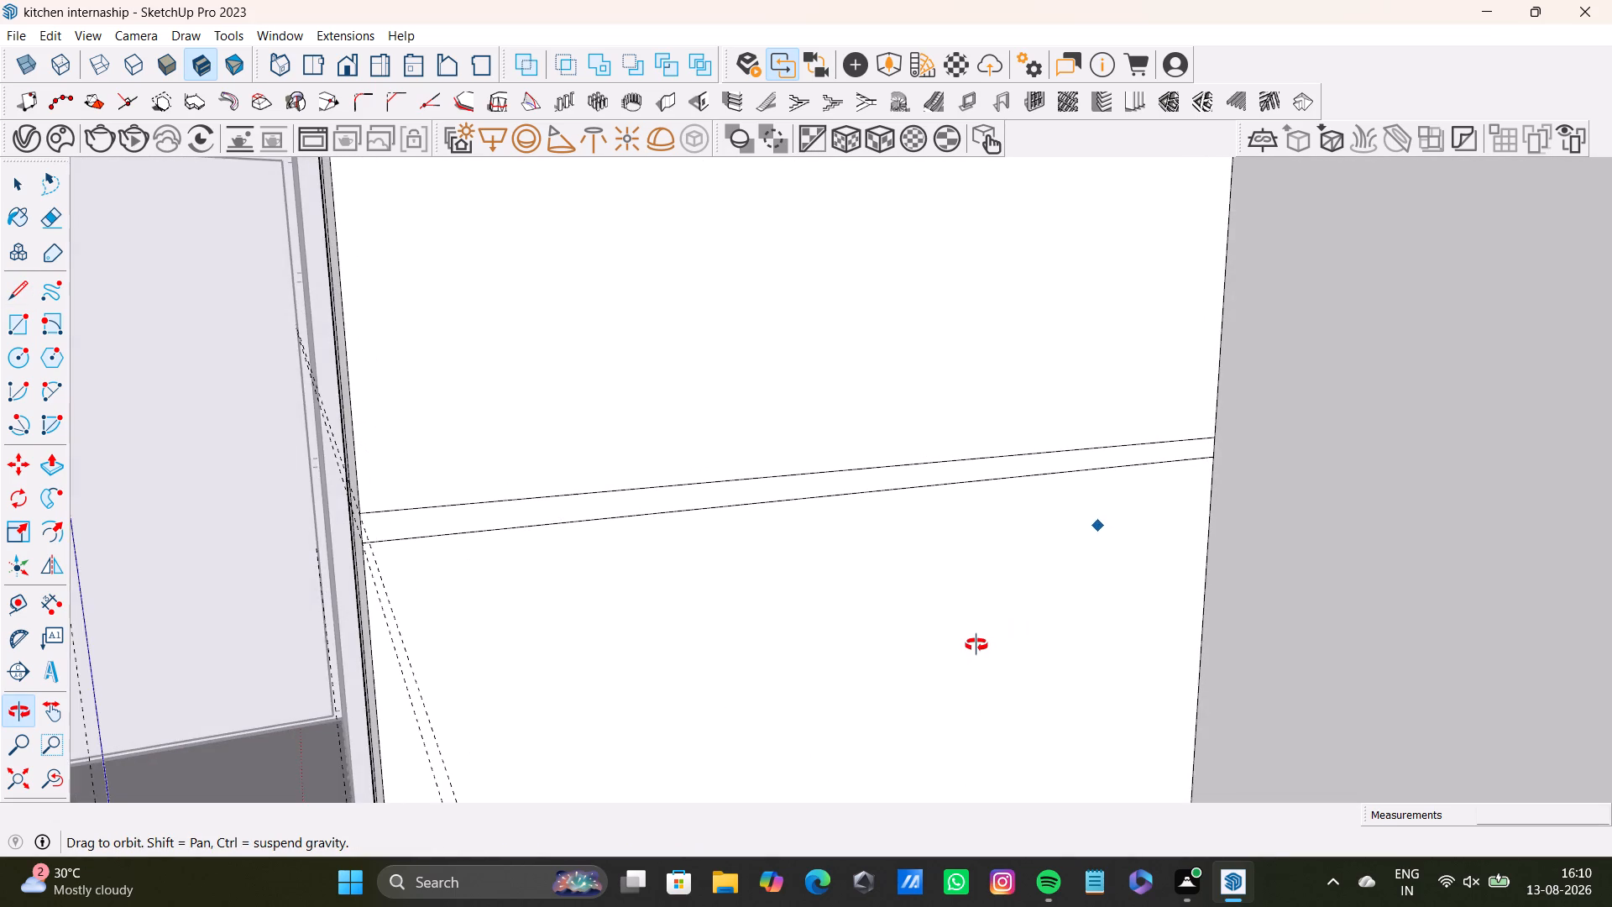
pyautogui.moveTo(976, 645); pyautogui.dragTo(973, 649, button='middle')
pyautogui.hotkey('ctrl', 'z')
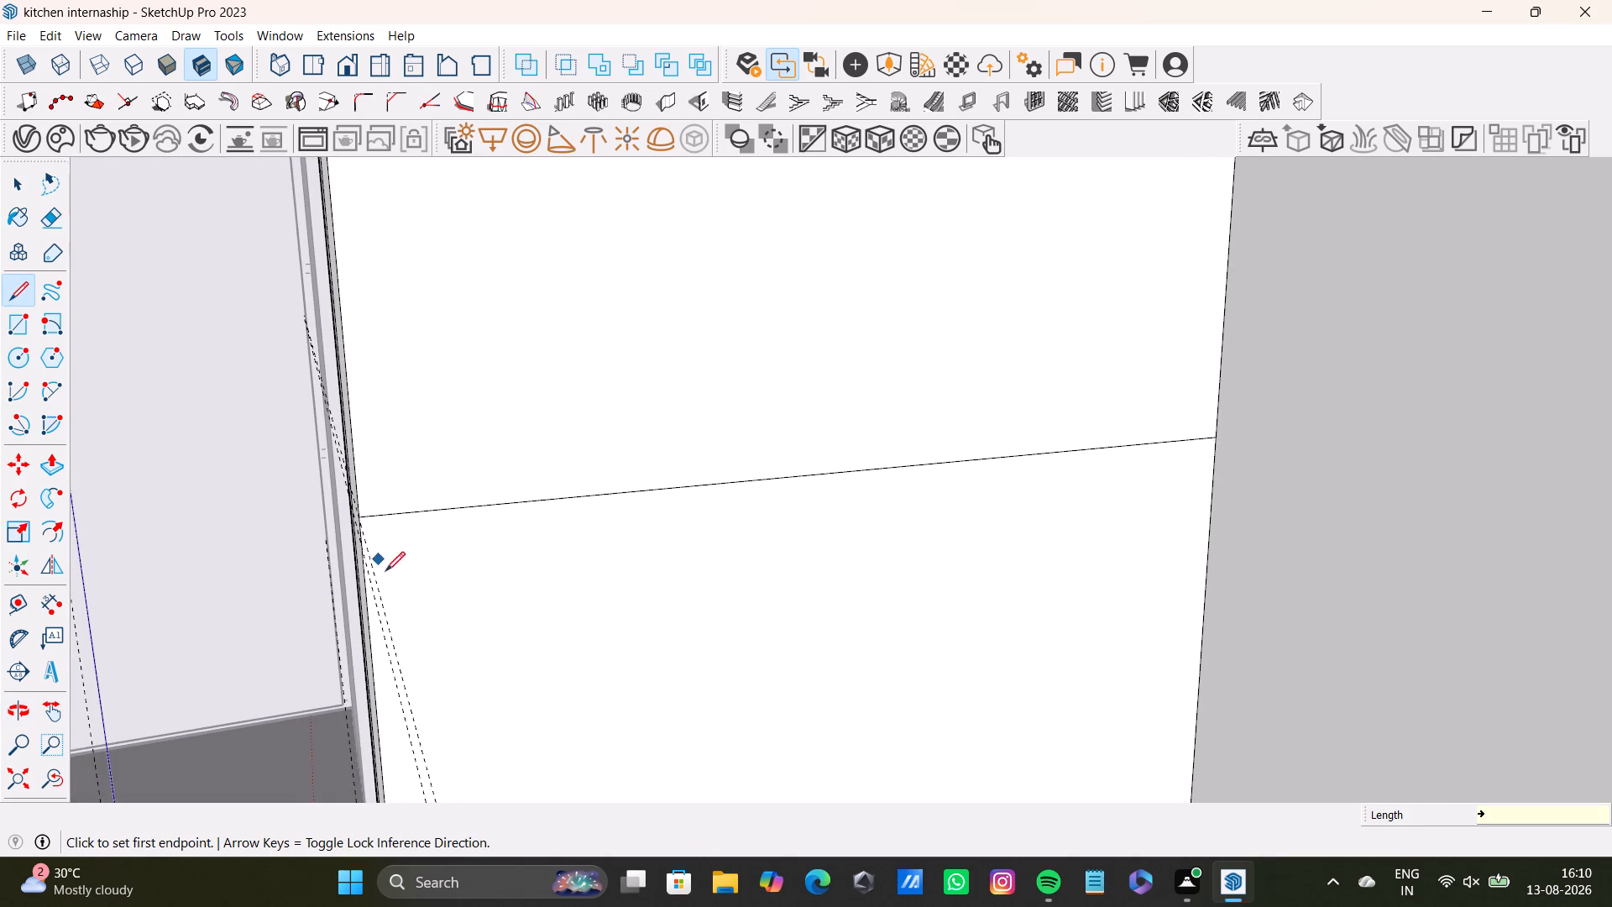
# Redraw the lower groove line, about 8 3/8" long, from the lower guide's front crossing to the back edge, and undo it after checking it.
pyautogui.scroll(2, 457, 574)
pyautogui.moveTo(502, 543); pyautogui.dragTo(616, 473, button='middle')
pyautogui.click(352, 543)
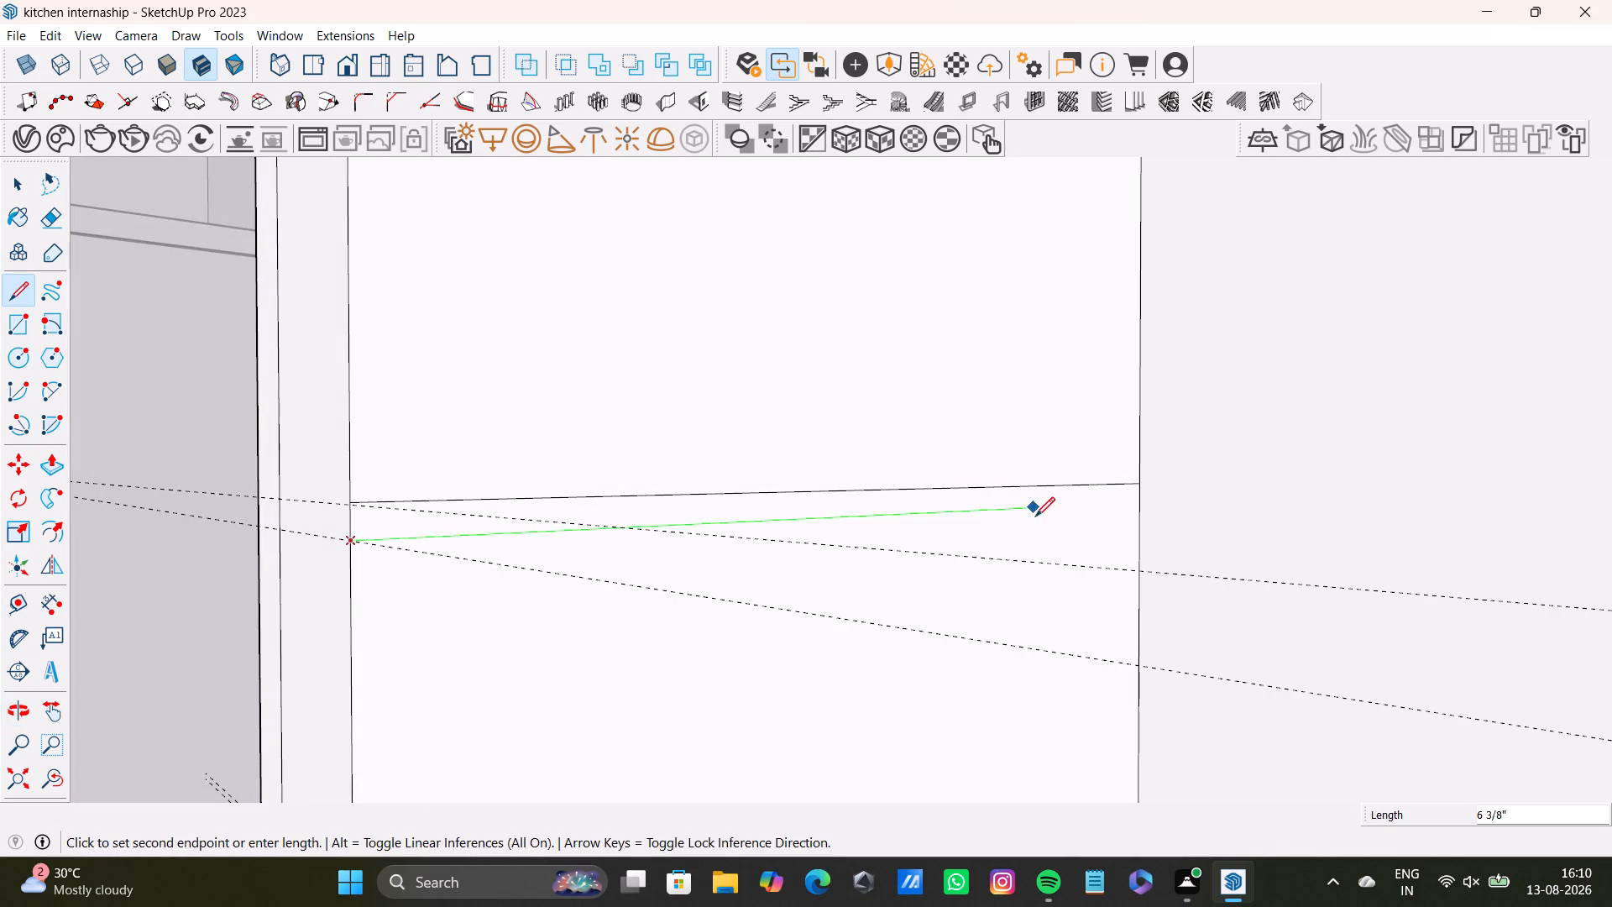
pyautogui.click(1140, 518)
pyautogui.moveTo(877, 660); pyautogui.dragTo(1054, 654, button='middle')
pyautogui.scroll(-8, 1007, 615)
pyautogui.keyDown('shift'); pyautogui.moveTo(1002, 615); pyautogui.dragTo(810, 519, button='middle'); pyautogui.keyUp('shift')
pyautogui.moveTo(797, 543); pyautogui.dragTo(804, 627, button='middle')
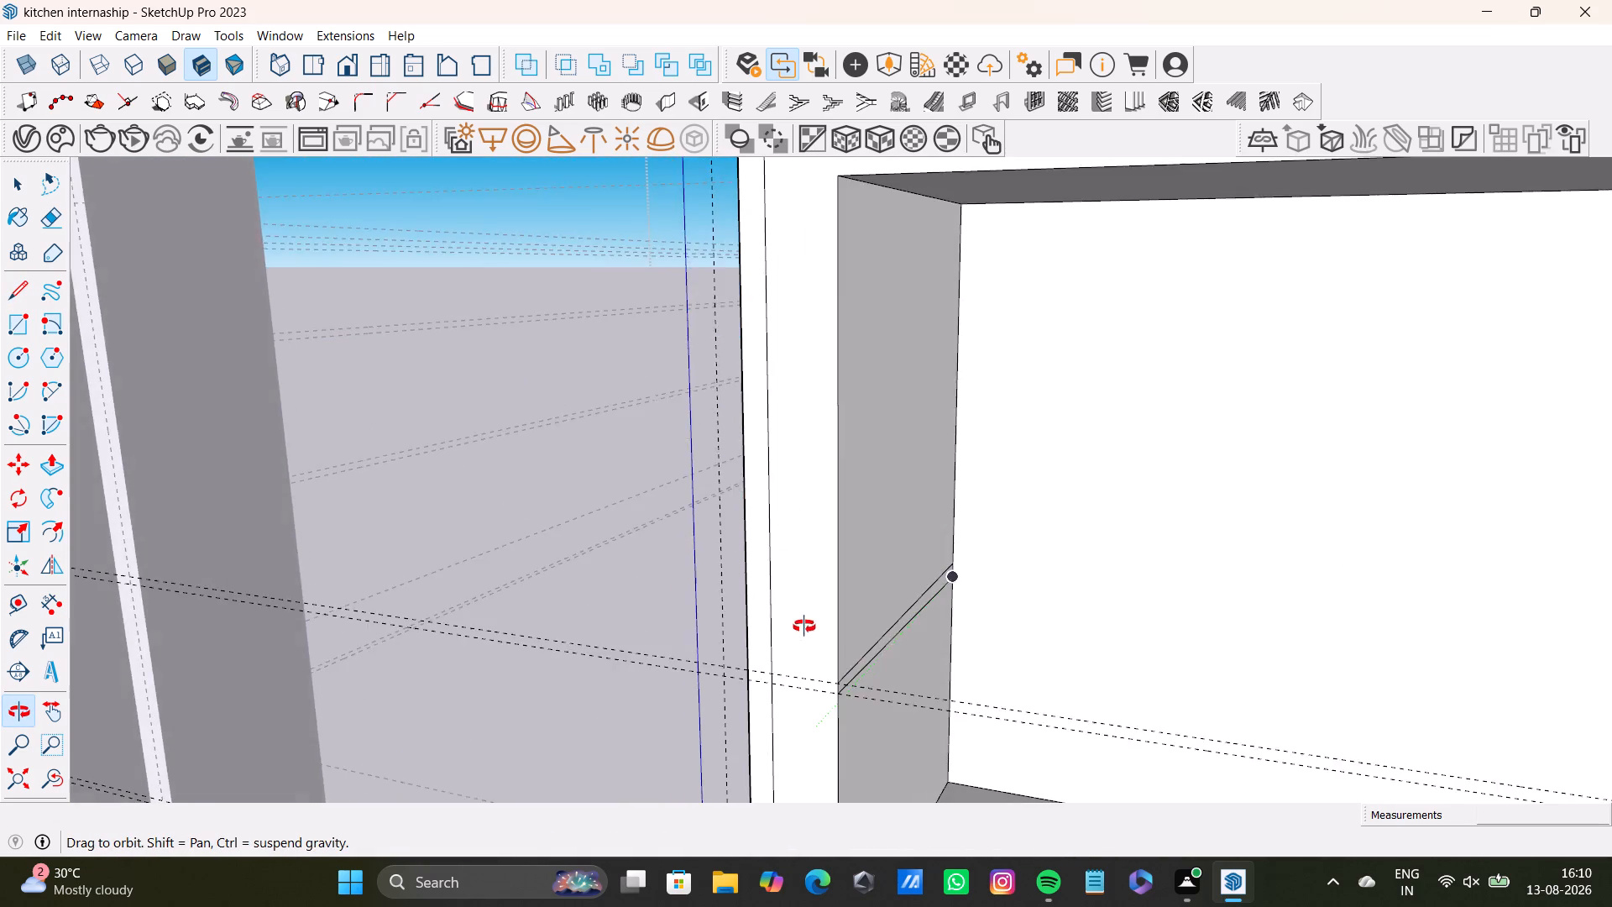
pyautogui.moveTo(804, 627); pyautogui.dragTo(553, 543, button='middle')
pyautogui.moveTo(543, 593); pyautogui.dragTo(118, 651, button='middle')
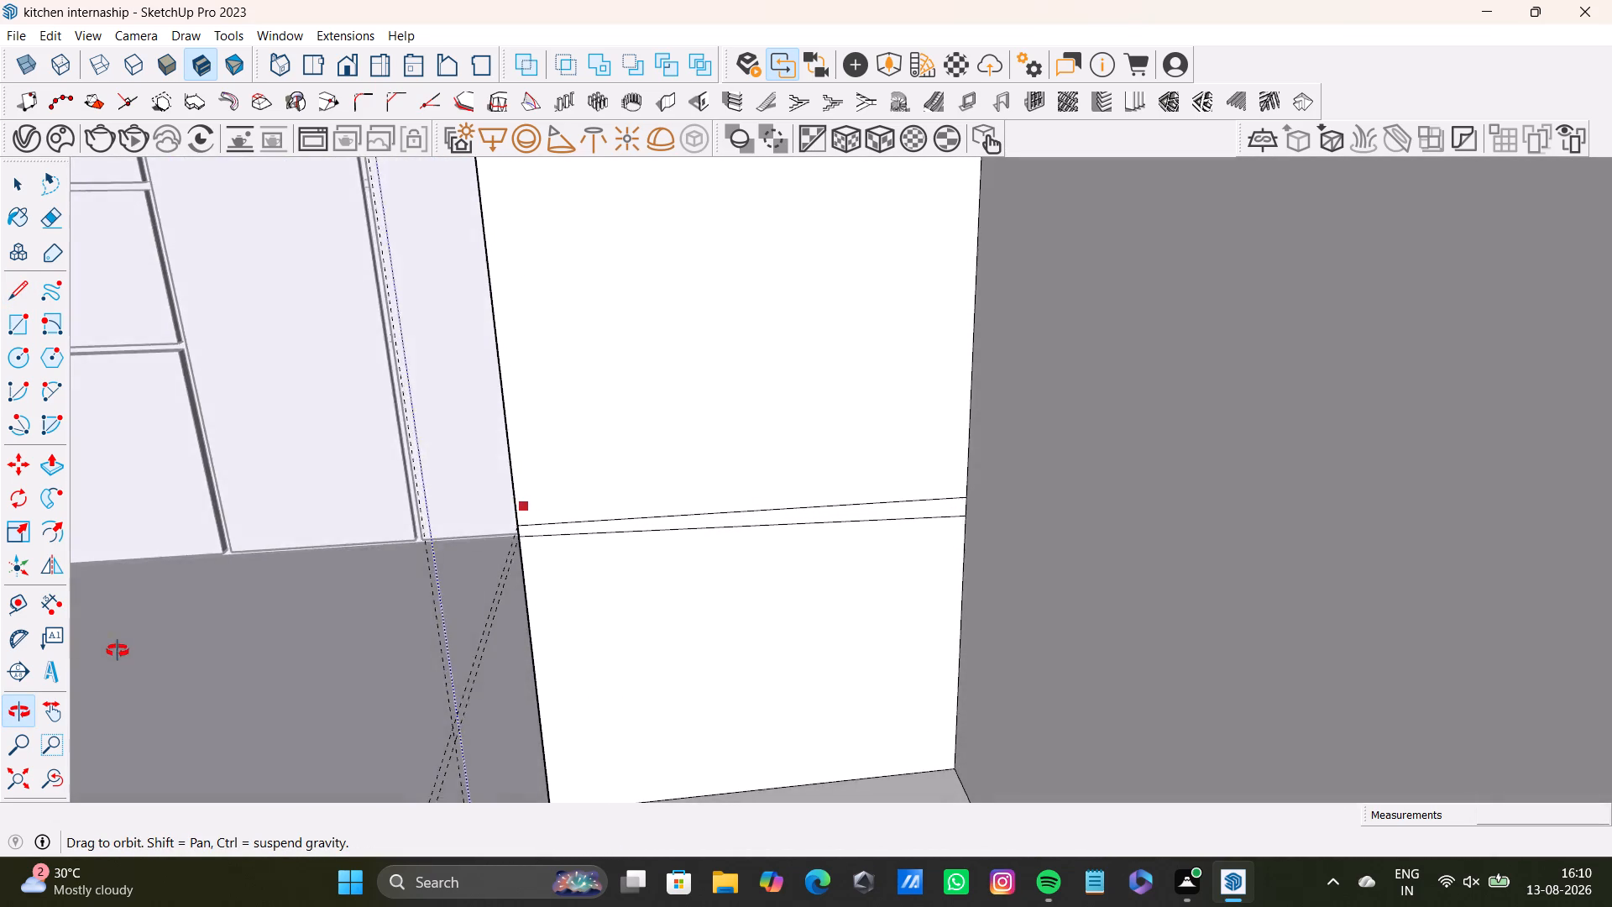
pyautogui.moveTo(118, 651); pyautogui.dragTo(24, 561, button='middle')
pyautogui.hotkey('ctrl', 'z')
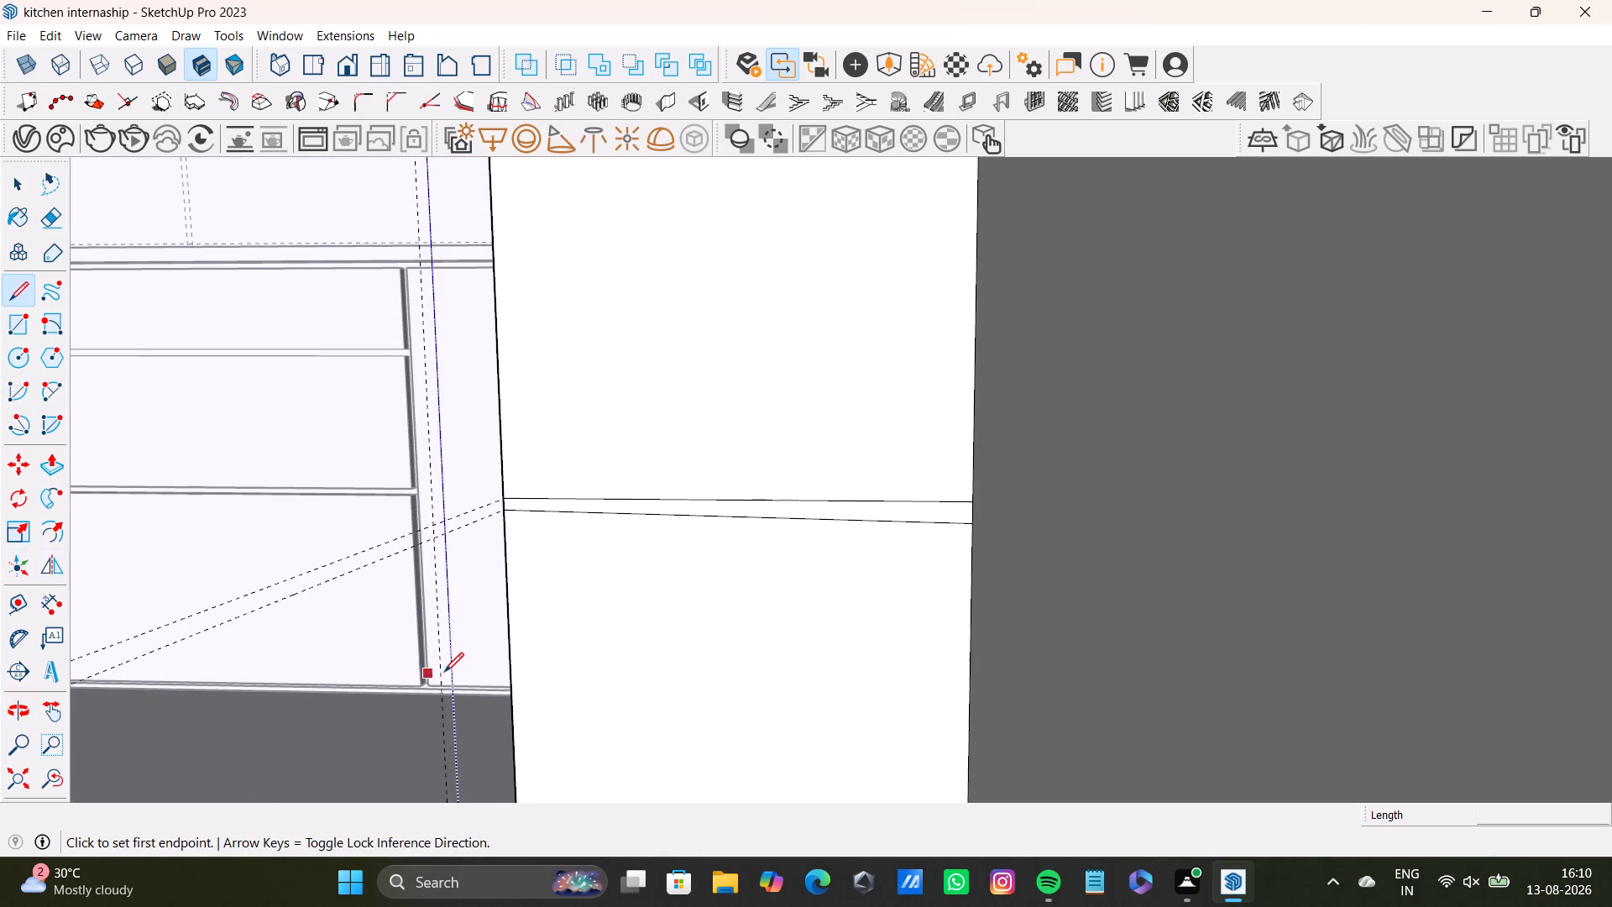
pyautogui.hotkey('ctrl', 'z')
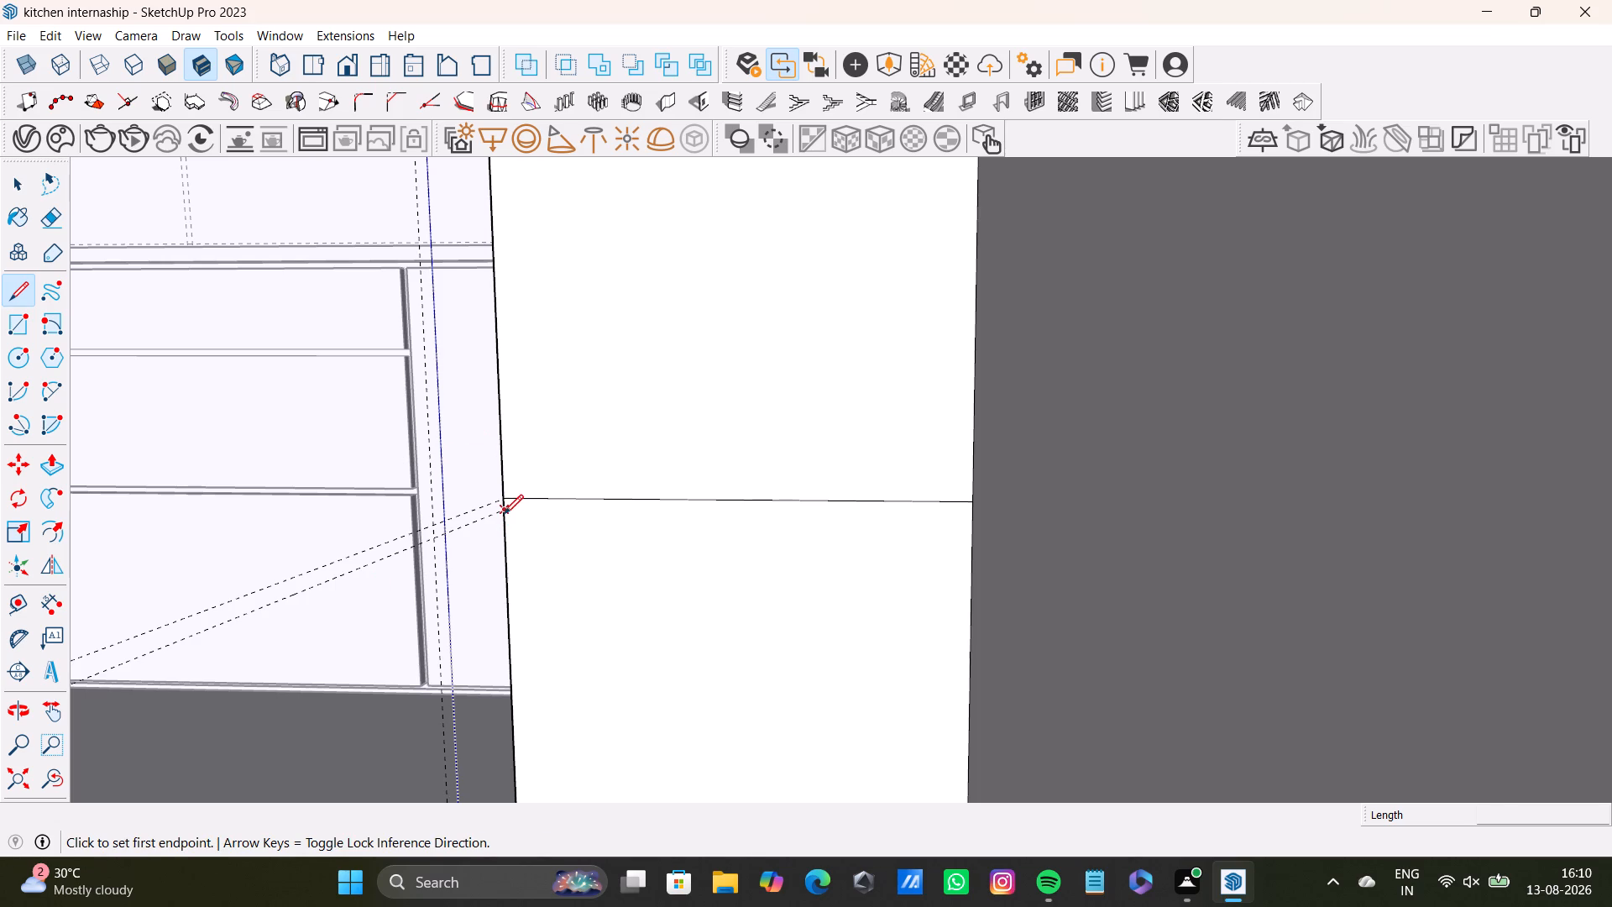
# Draw the groove's lower edge on the left side wall, from the lower guide's crossing at the front edge to the back edge.
pyautogui.click(504, 514)
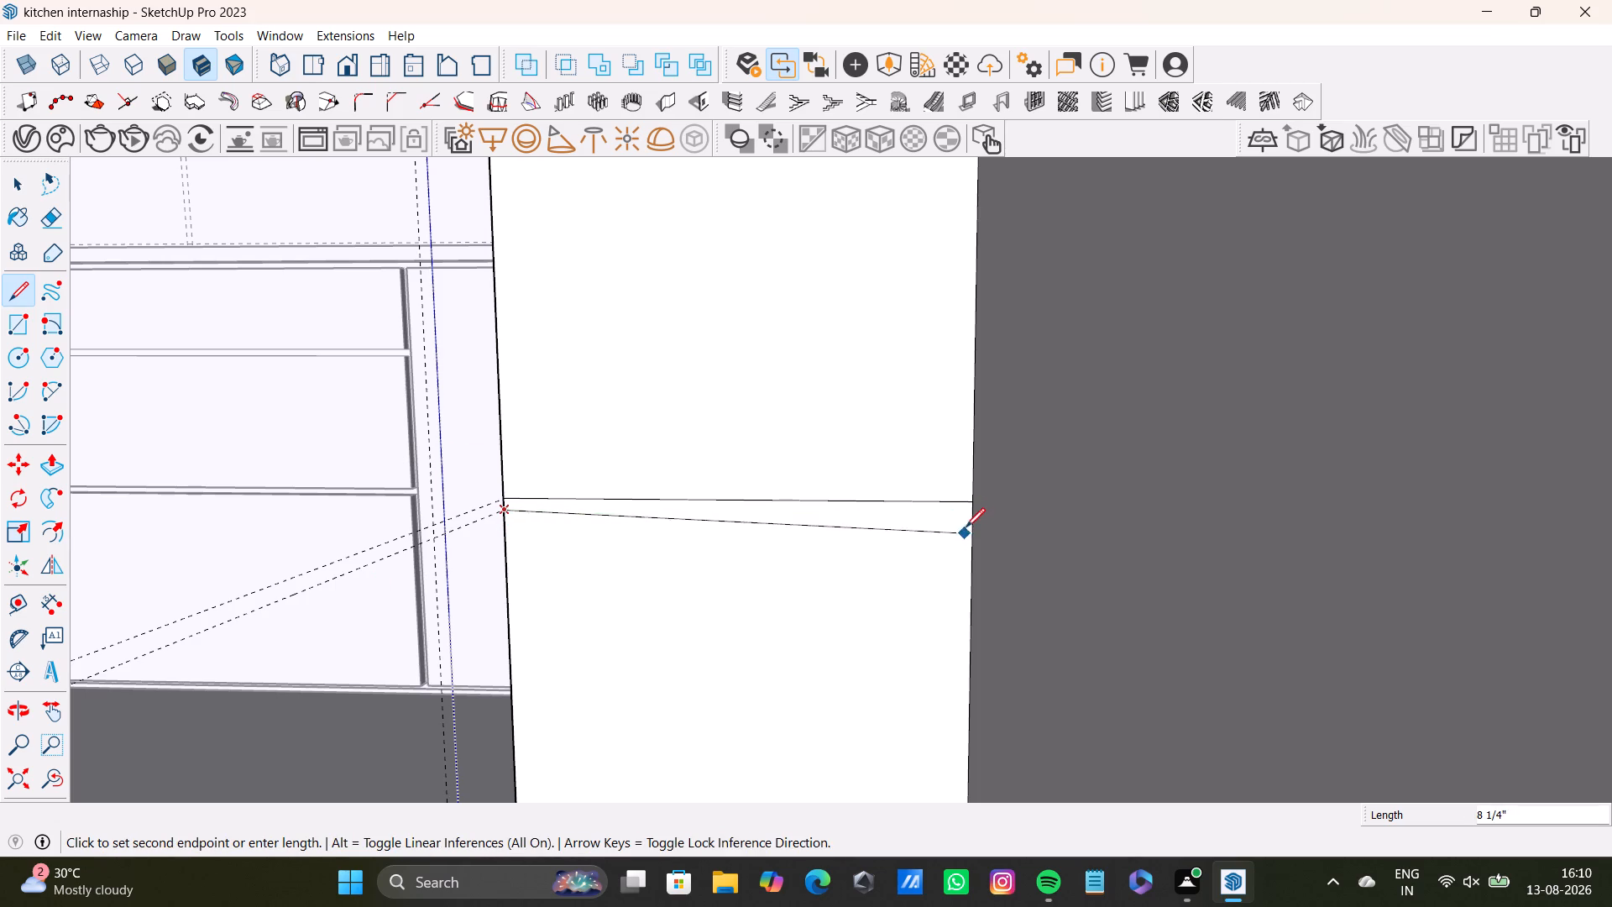
pyautogui.click(969, 516)
pyautogui.scroll(-3, 554, 752)
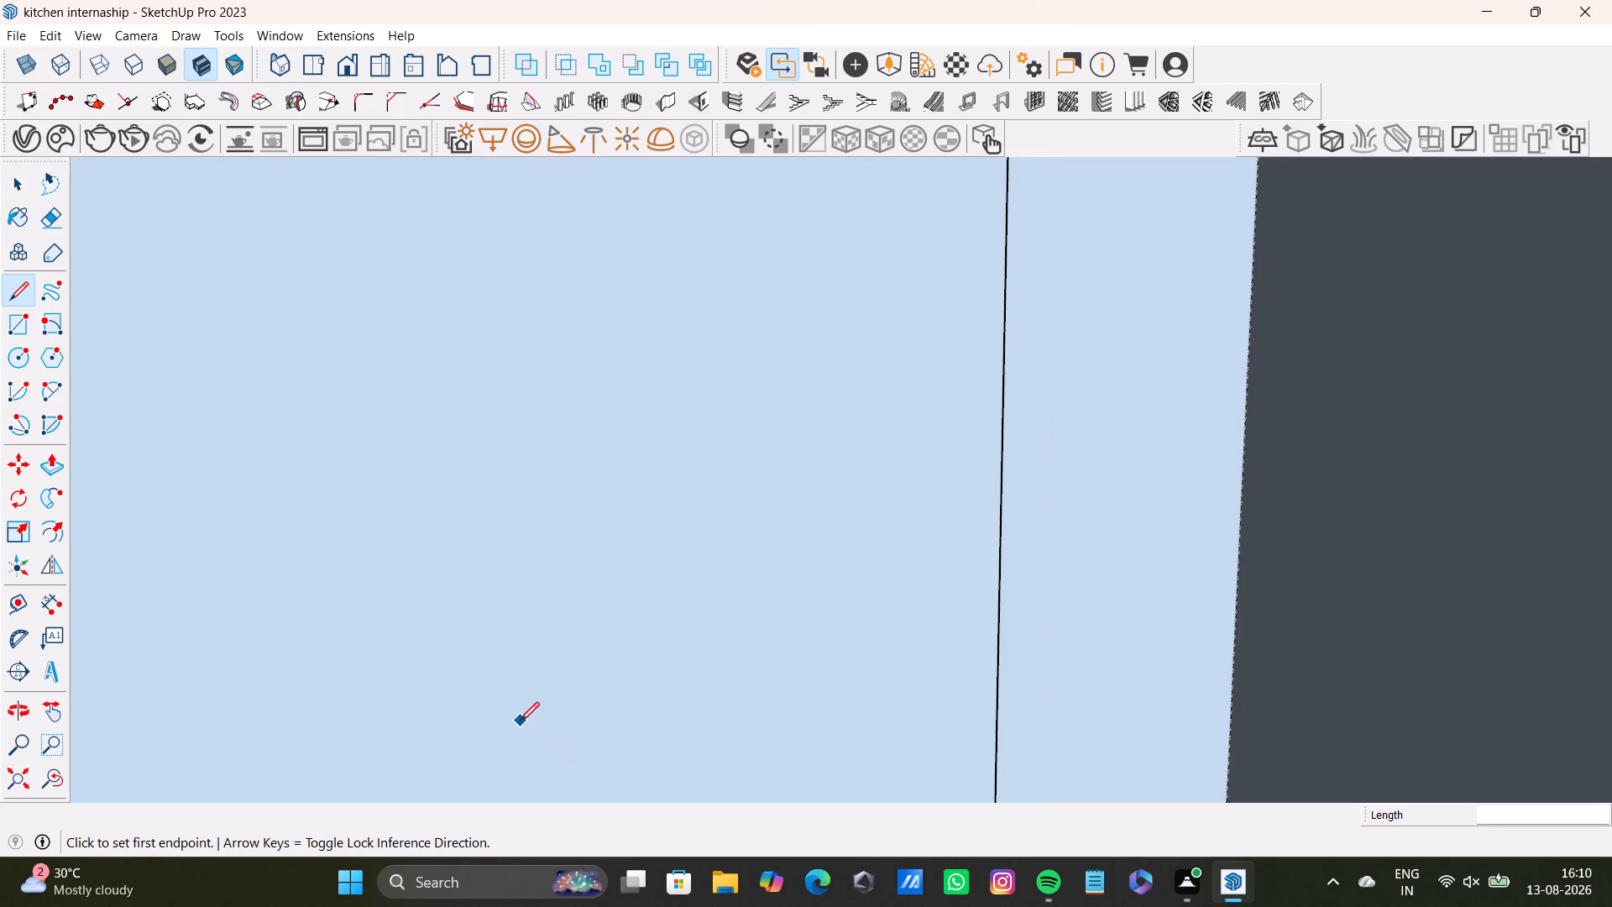
# Draw the groove's upper edge, about 8 3/8" long, on the upper compartment's right side wall, from the upper guide's front crossing to the back edge.
pyautogui.click(9, 782)
pyautogui.moveTo(343, 738); pyautogui.dragTo(730, 763, button='middle')
pyautogui.moveTo(829, 569); pyautogui.dragTo(1109, 623, button='middle')
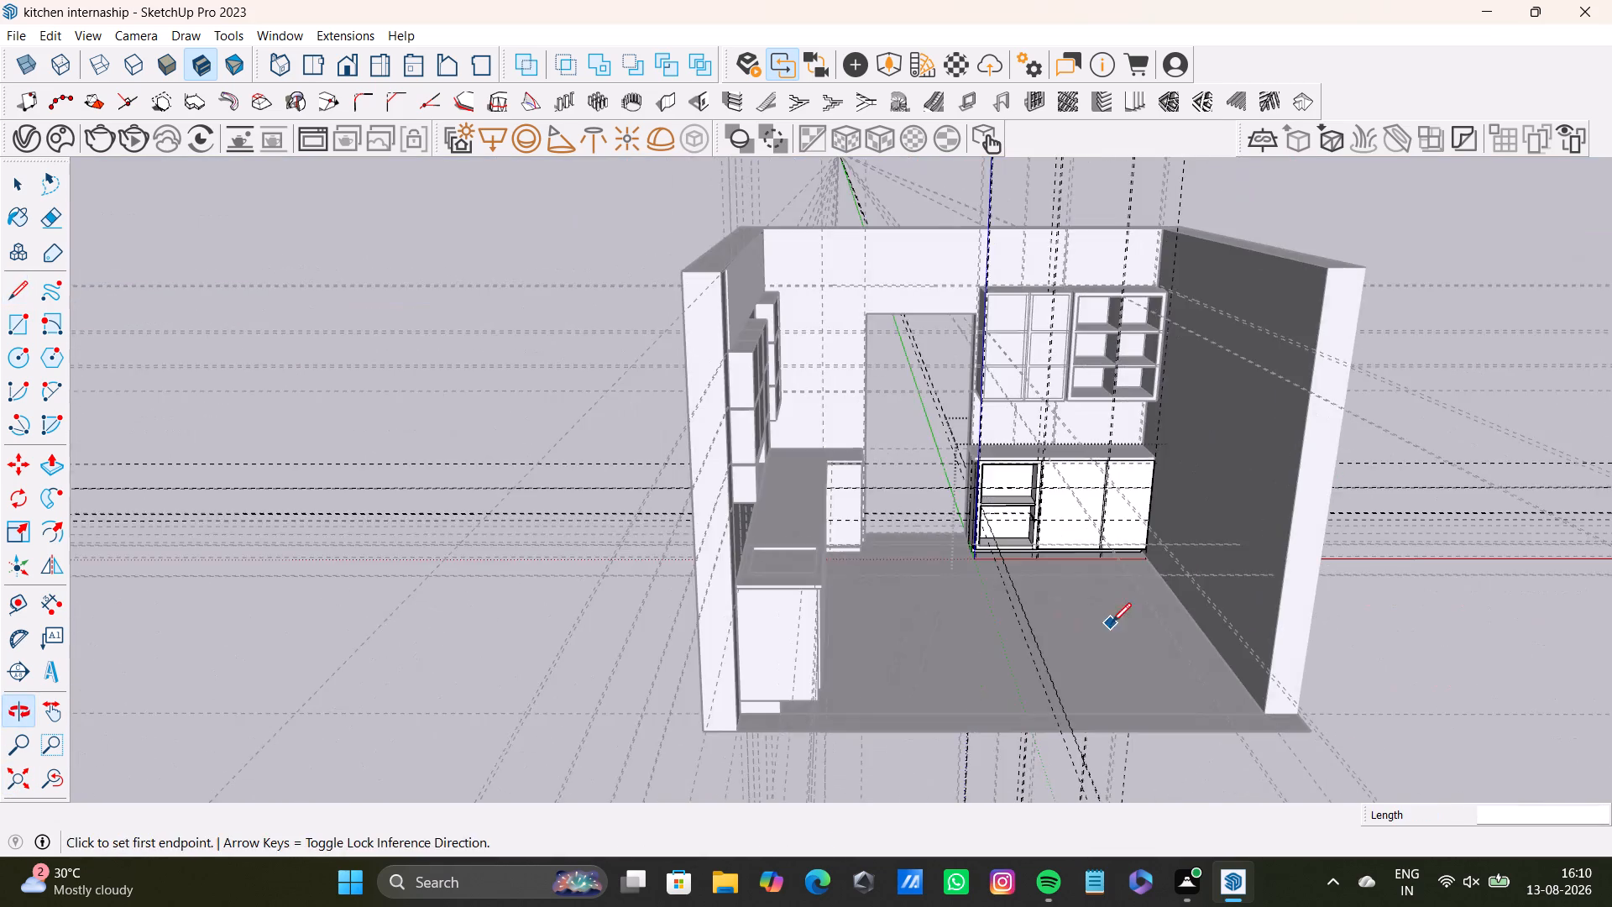
pyautogui.moveTo(1036, 499); pyautogui.dragTo(758, 666, button='middle')
pyautogui.scroll(17, 717, 698)
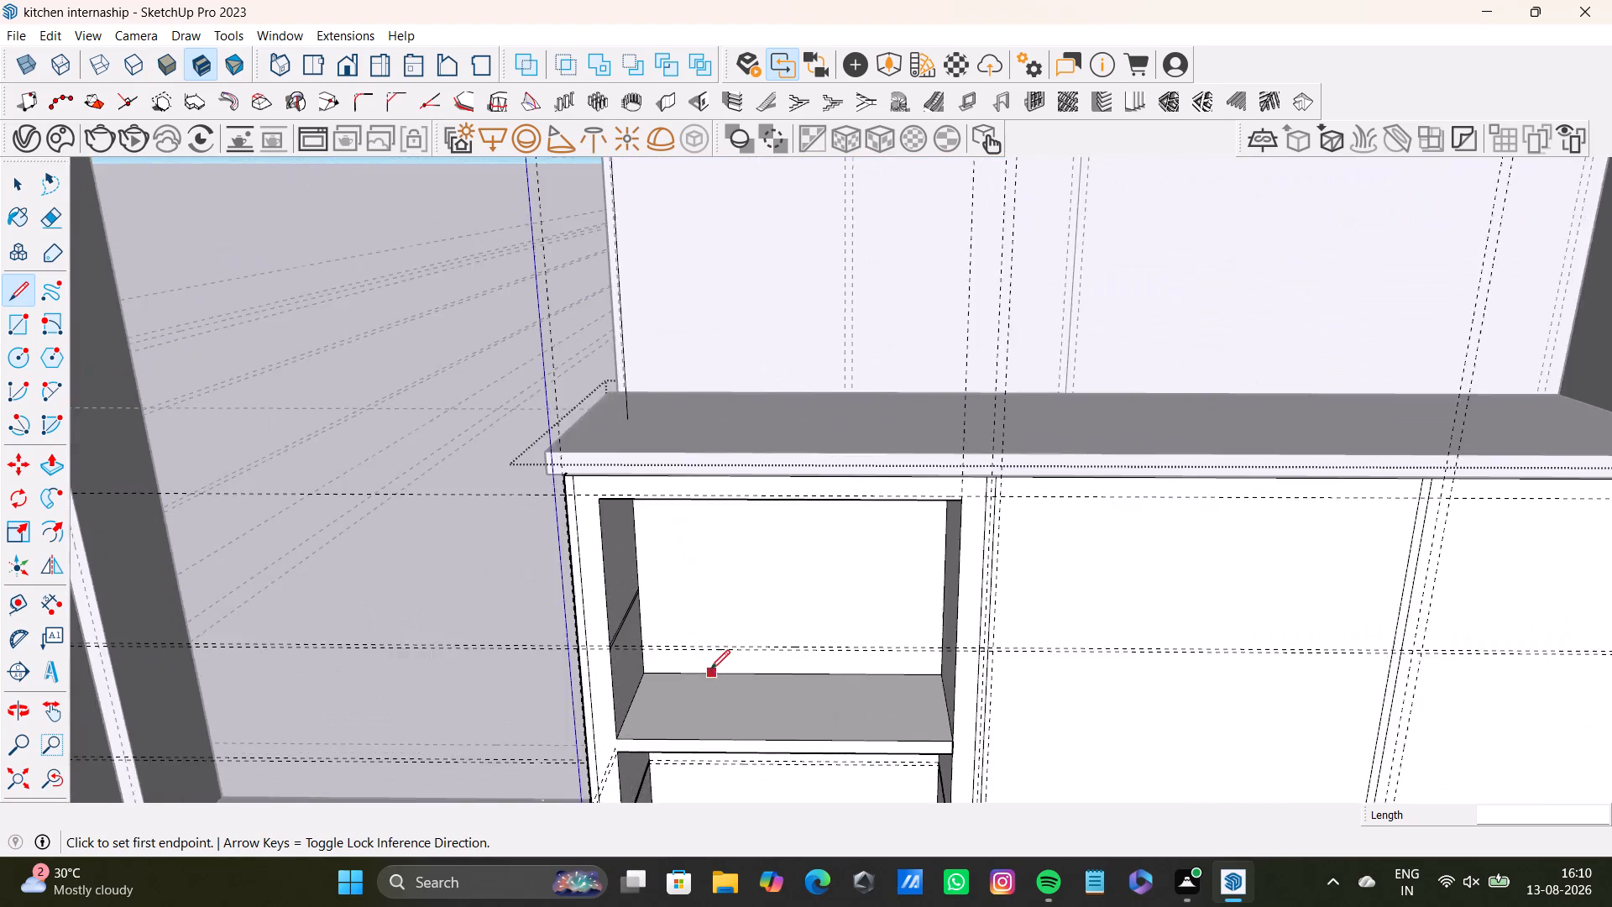
pyautogui.scroll(4, 710, 669)
pyautogui.moveTo(716, 669); pyautogui.dragTo(827, 519, button='middle')
pyautogui.scroll(5, 856, 543)
pyautogui.moveTo(886, 560); pyautogui.dragTo(934, 567, button='middle')
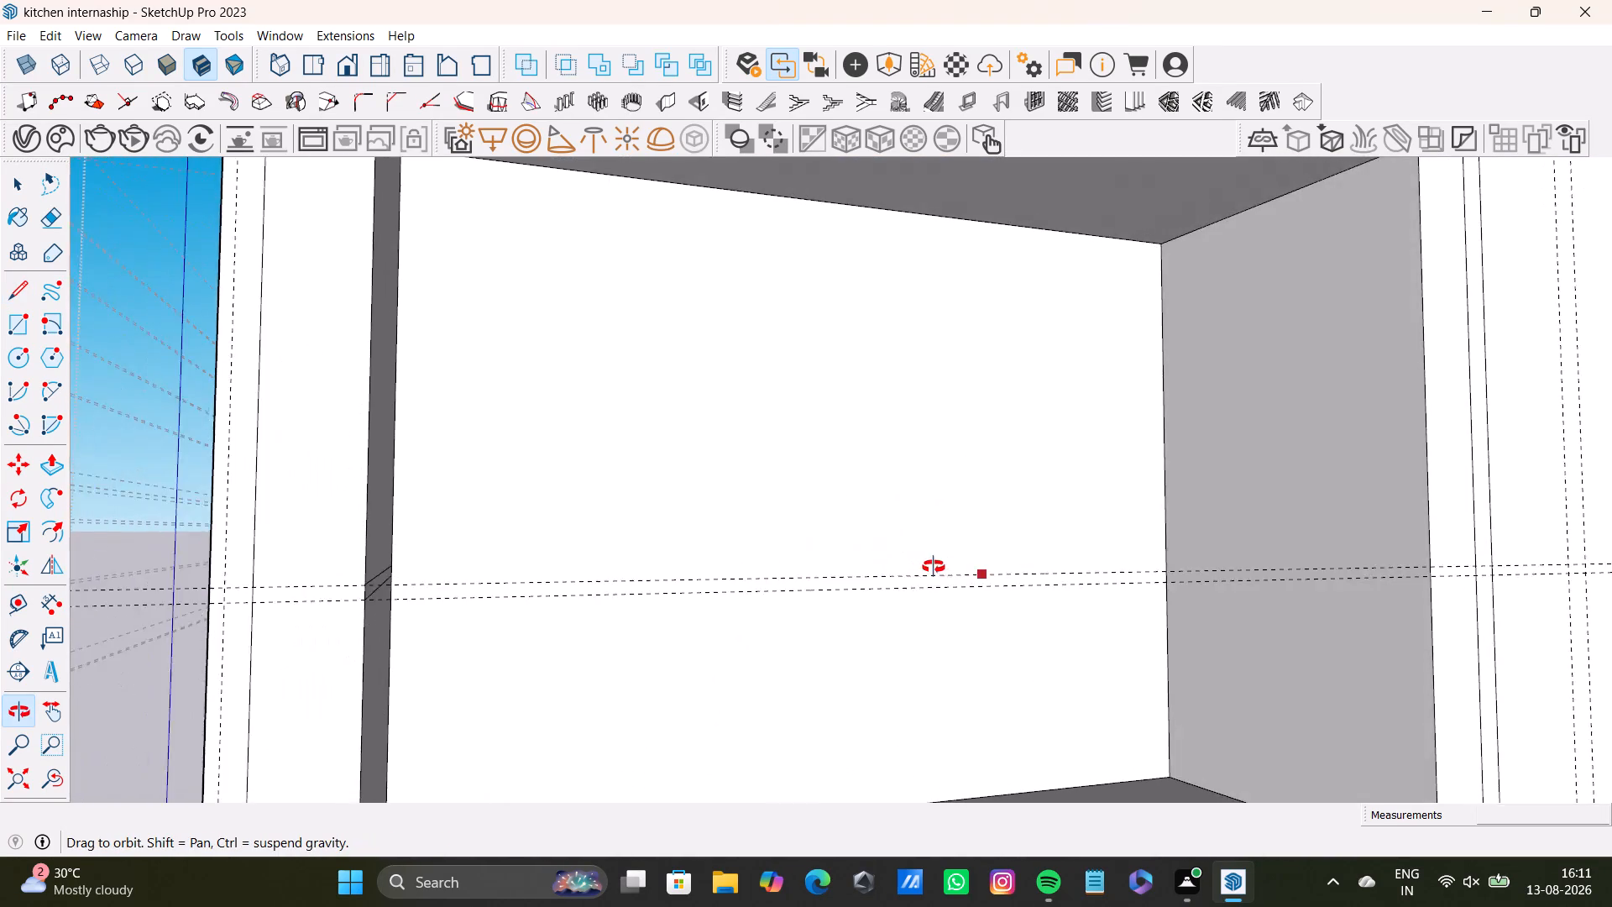
pyautogui.moveTo(934, 567); pyautogui.dragTo(745, 528, button='middle')
pyautogui.moveTo(740, 653); pyautogui.dragTo(770, 683, button='middle')
pyautogui.scroll(4, 770, 670)
pyautogui.moveTo(796, 643); pyautogui.dragTo(1038, 680, button='middle')
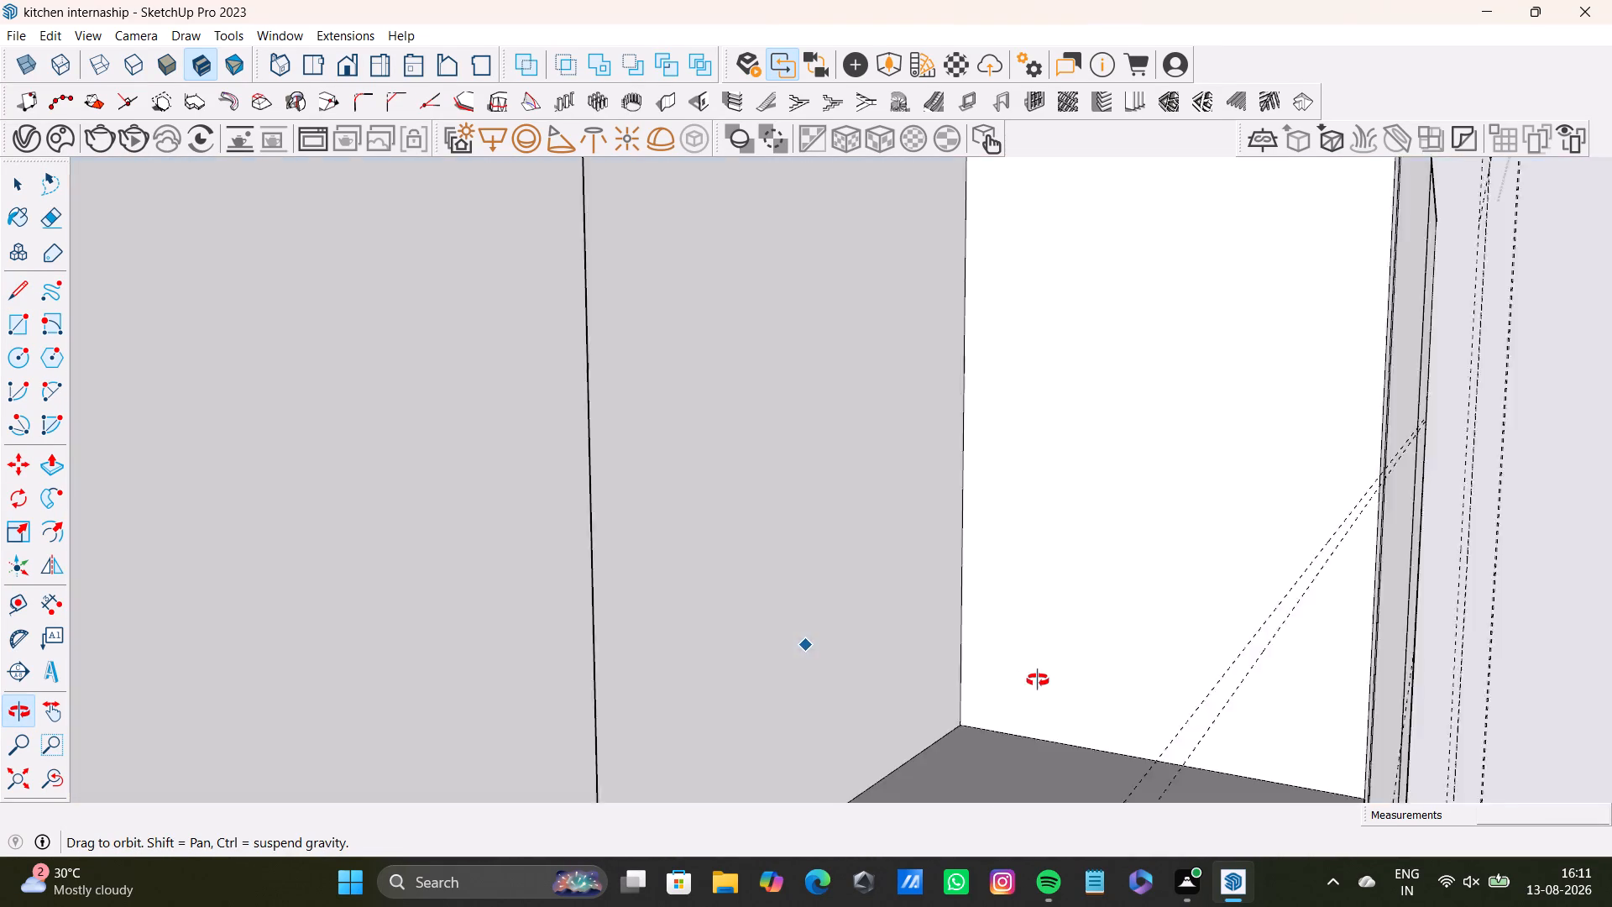
pyautogui.moveTo(1038, 680); pyautogui.dragTo(1002, 684, button='middle')
pyautogui.scroll(3, 1002, 680)
pyautogui.moveTo(1022, 674); pyautogui.dragTo(955, 635, button='middle')
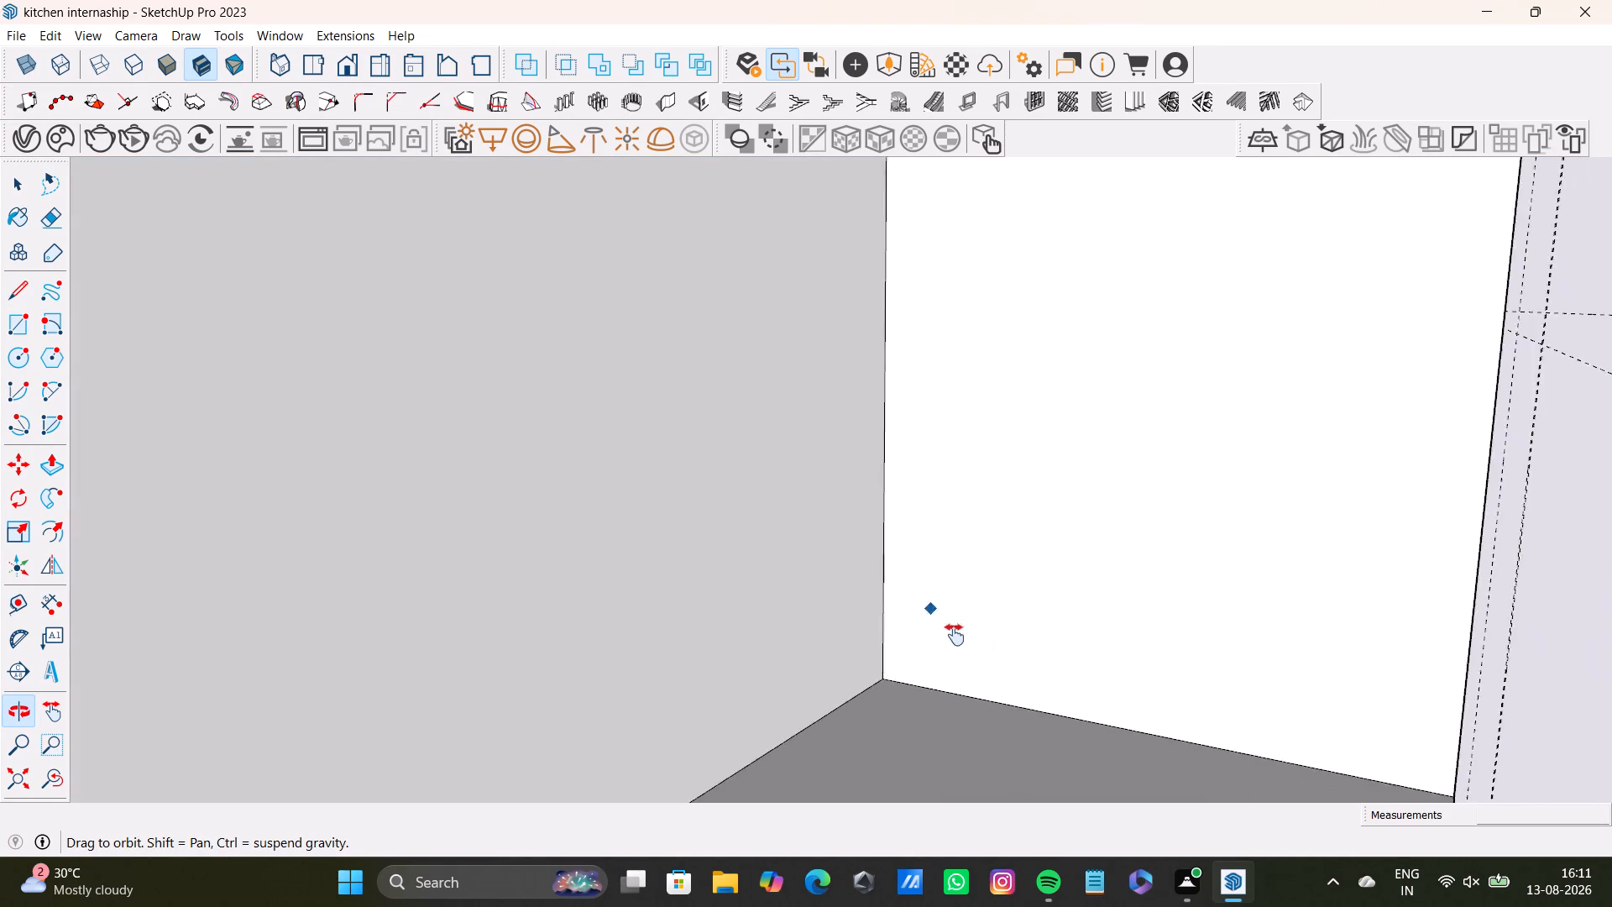
pyautogui.moveTo(955, 635); pyautogui.dragTo(851, 679, button='middle')
pyautogui.moveTo(1014, 561); pyautogui.dragTo(880, 609, button='middle')
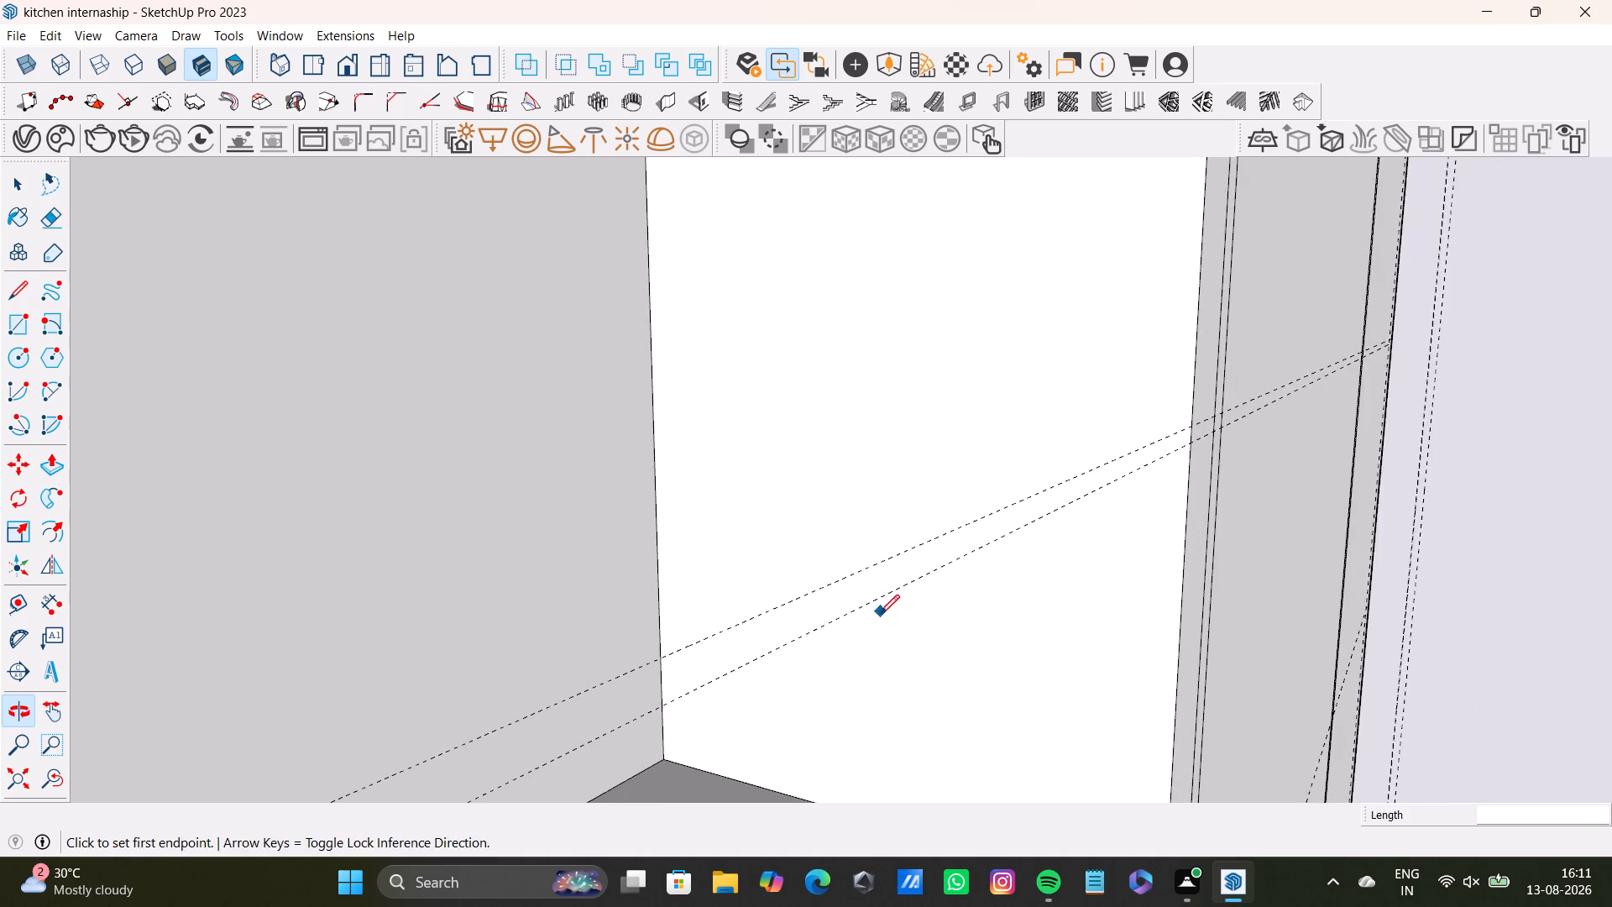
pyautogui.moveTo(879, 570); pyautogui.dragTo(652, 632, button='middle')
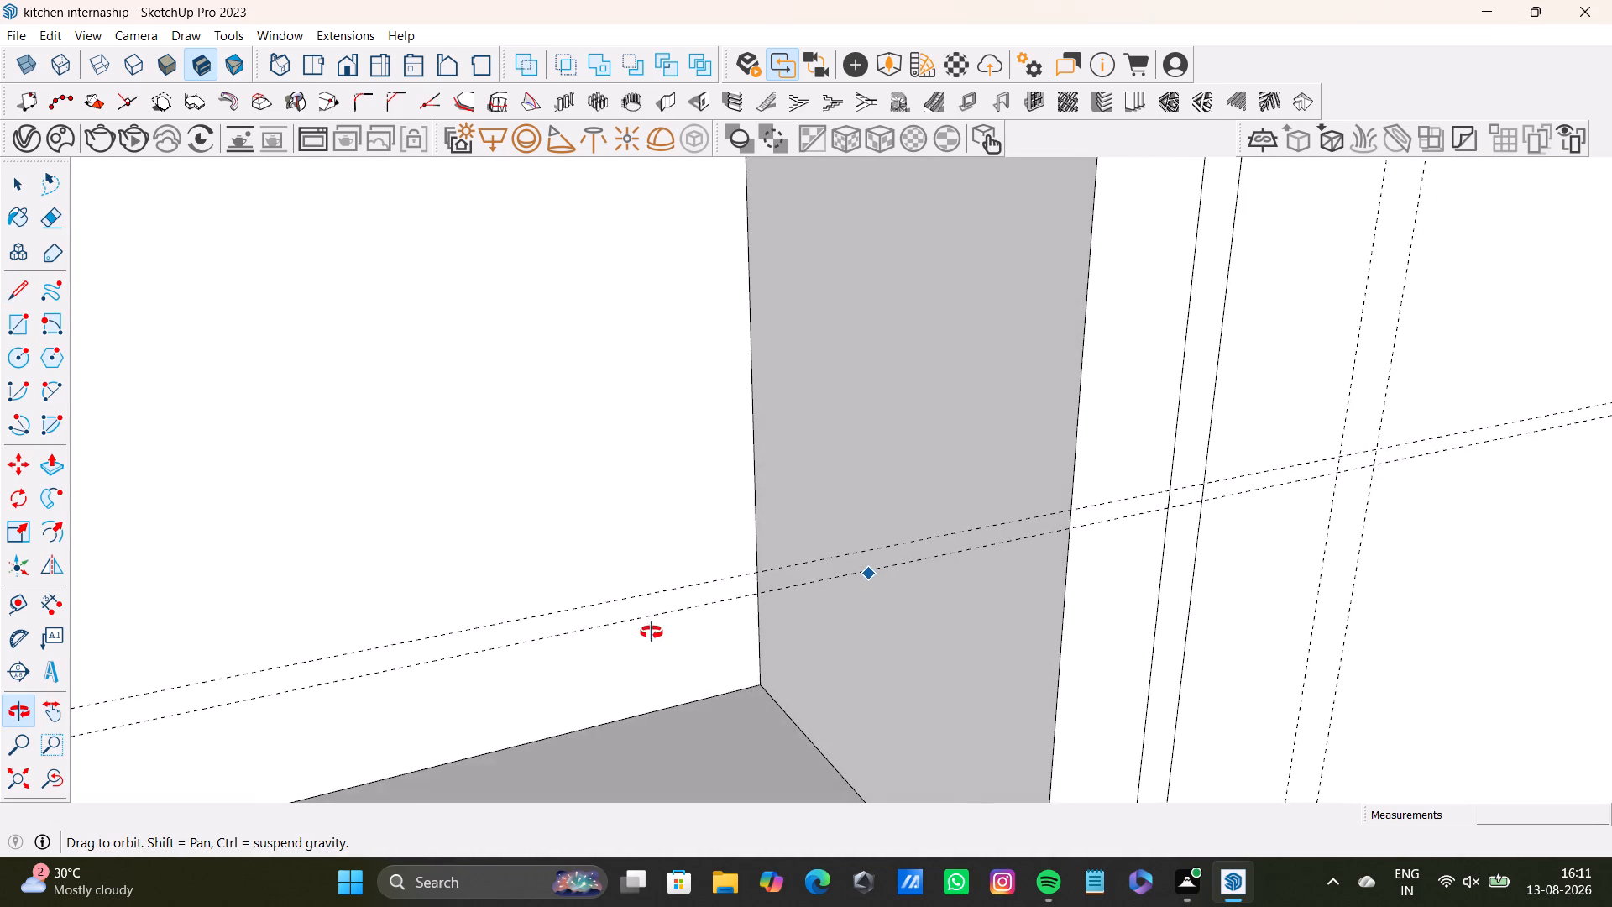
pyautogui.moveTo(652, 632); pyautogui.dragTo(776, 616, button='middle')
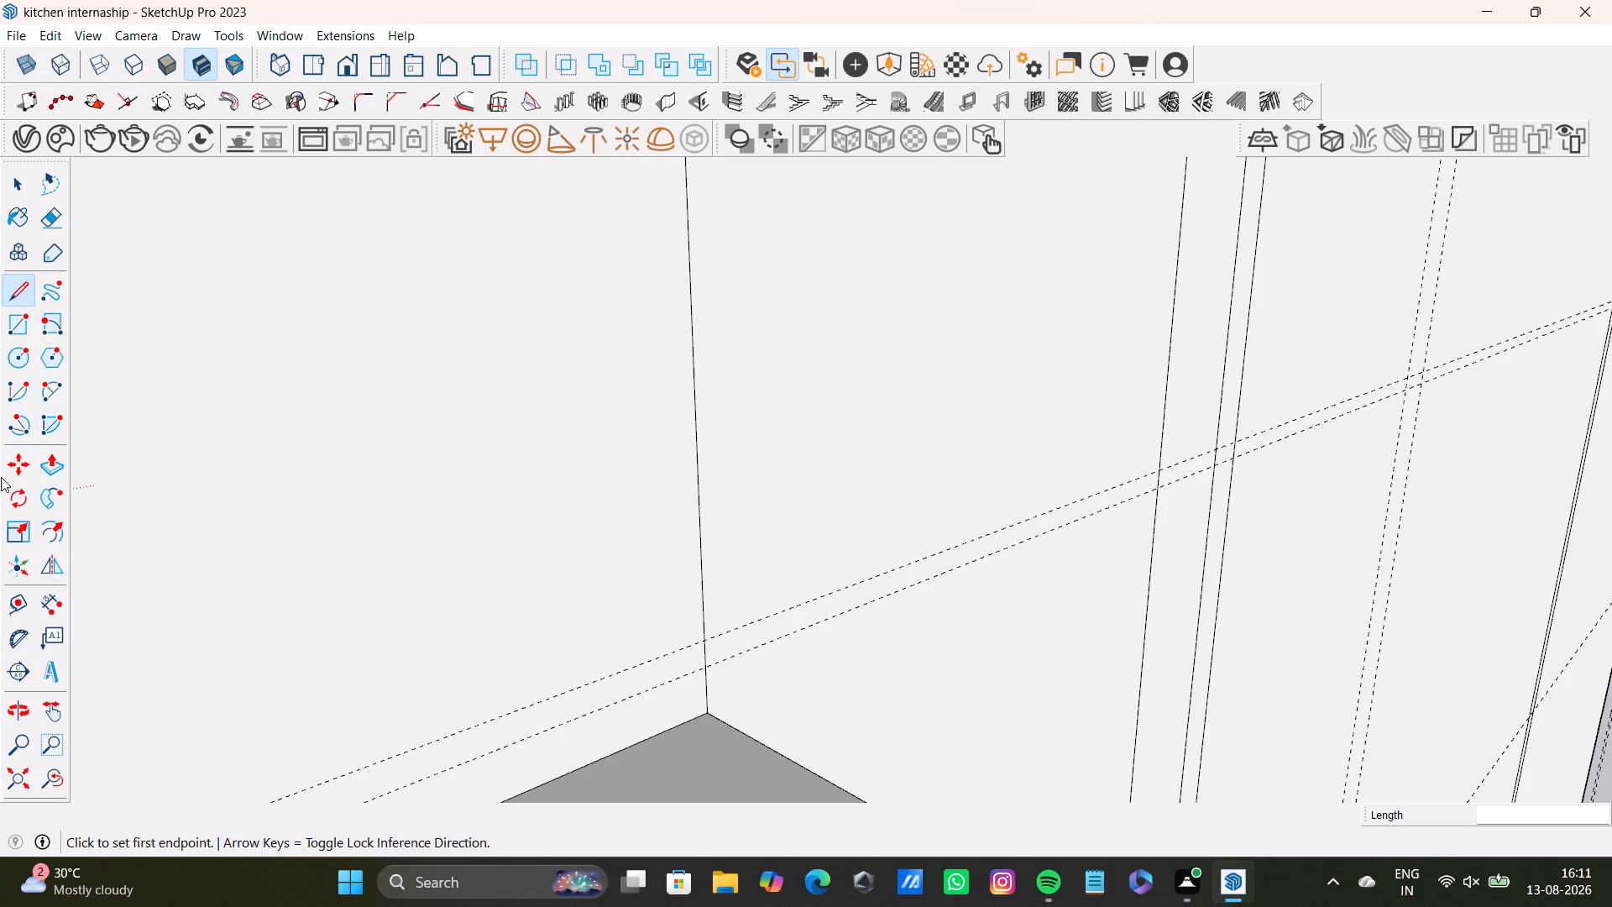
pyautogui.click(21, 298)
pyautogui.scroll(2, 1330, 528)
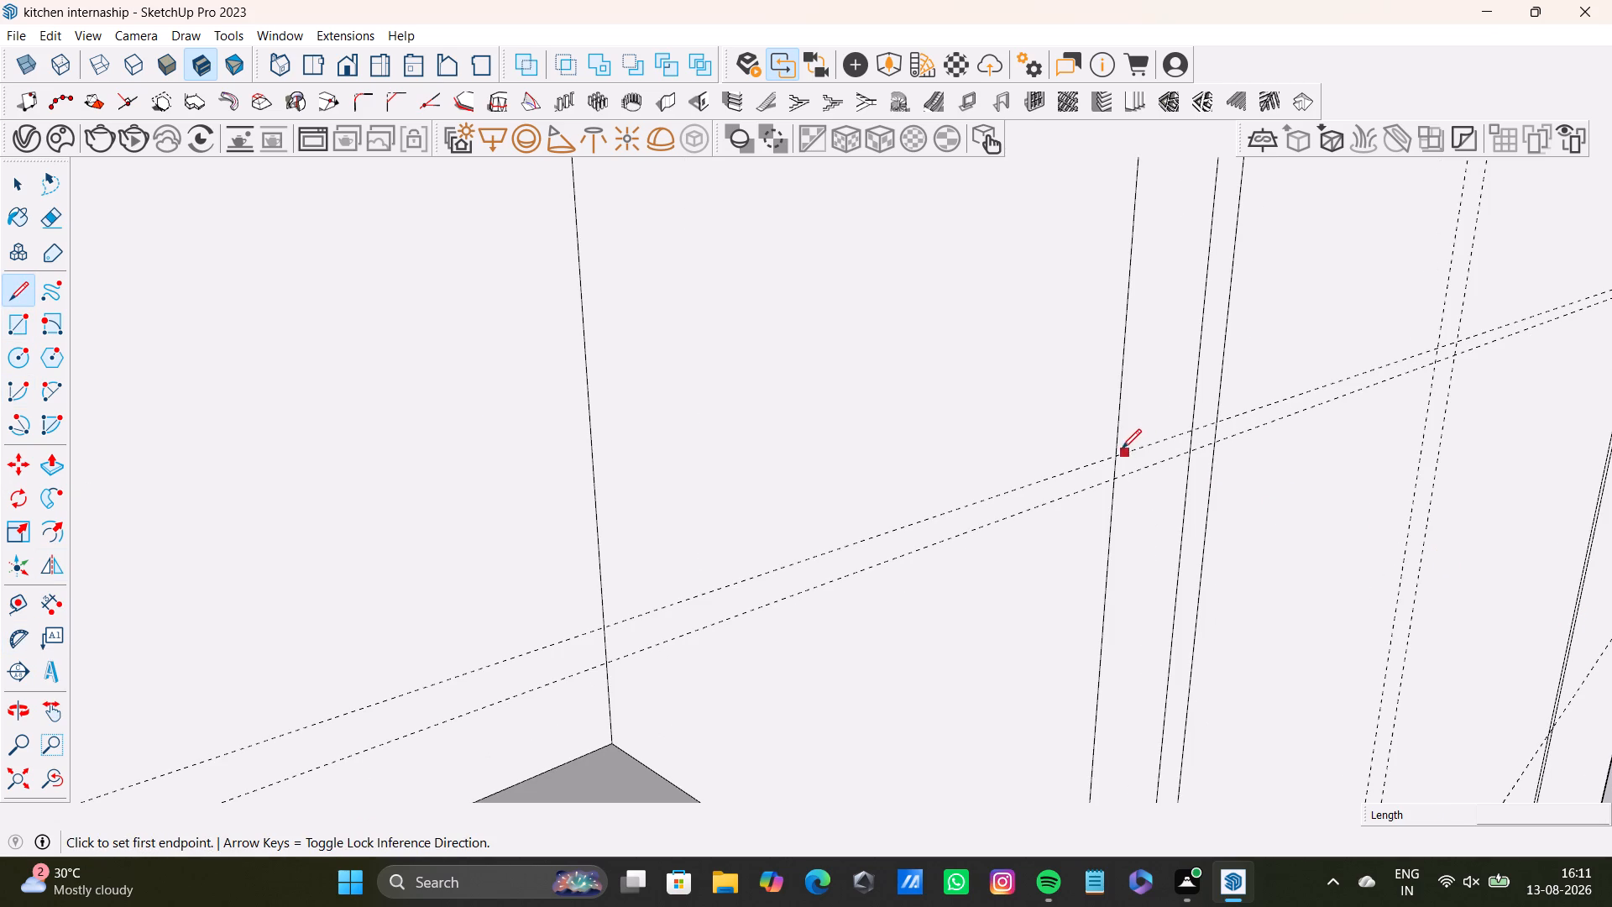
pyautogui.click(1117, 448)
pyautogui.press('space')
pyautogui.click(21, 287)
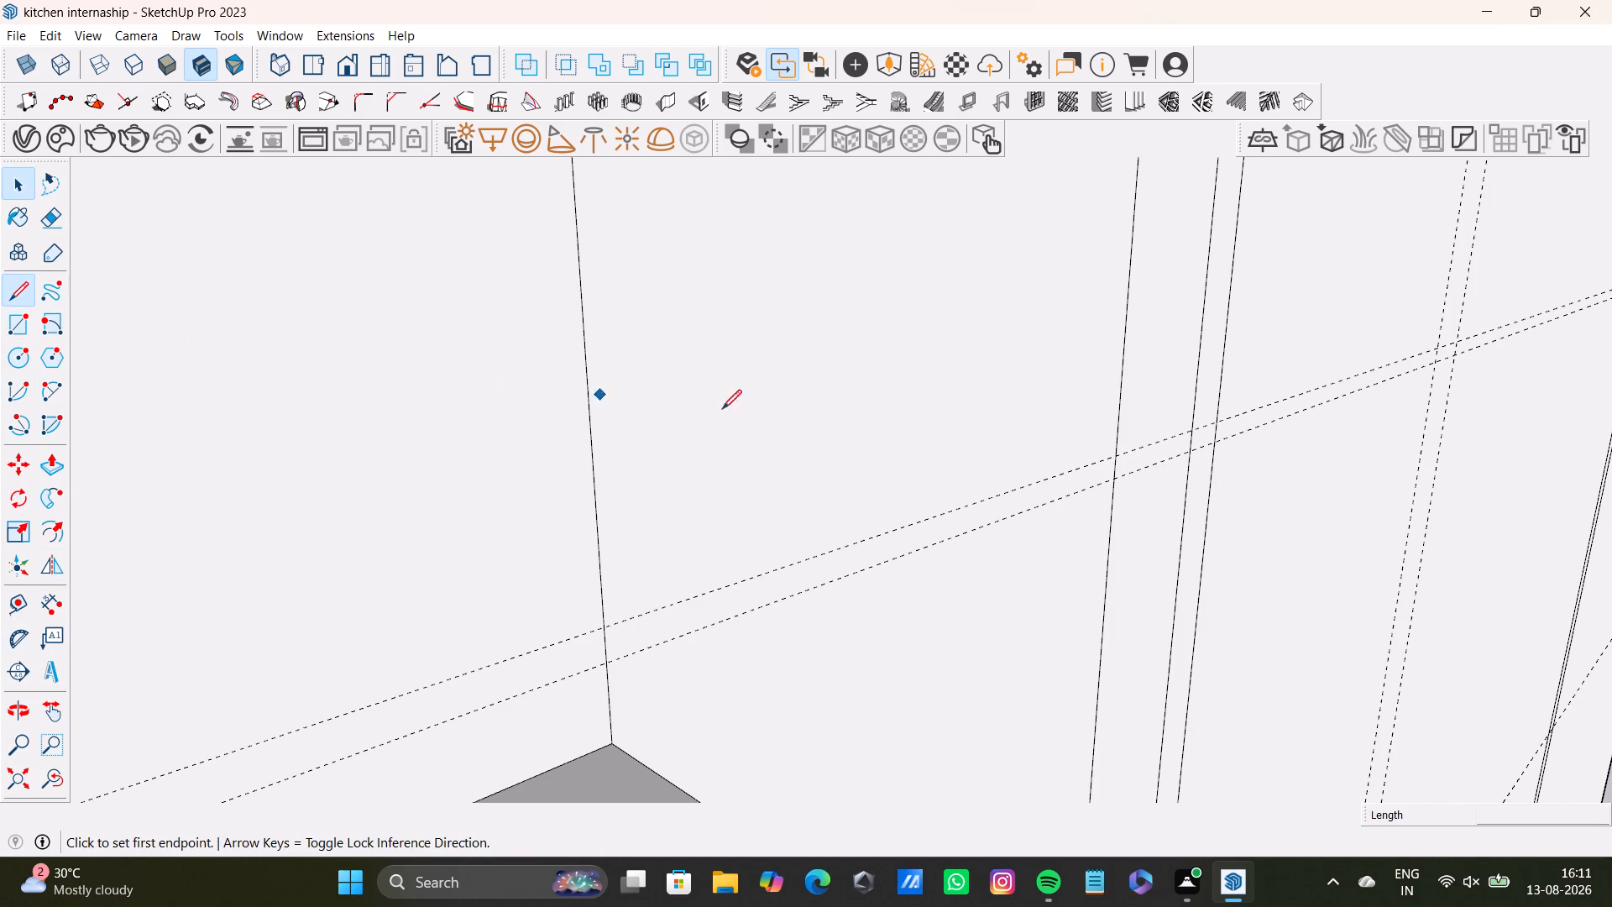
pyautogui.scroll(2, 1177, 541)
pyautogui.moveTo(1098, 436); pyautogui.dragTo(1075, 428)
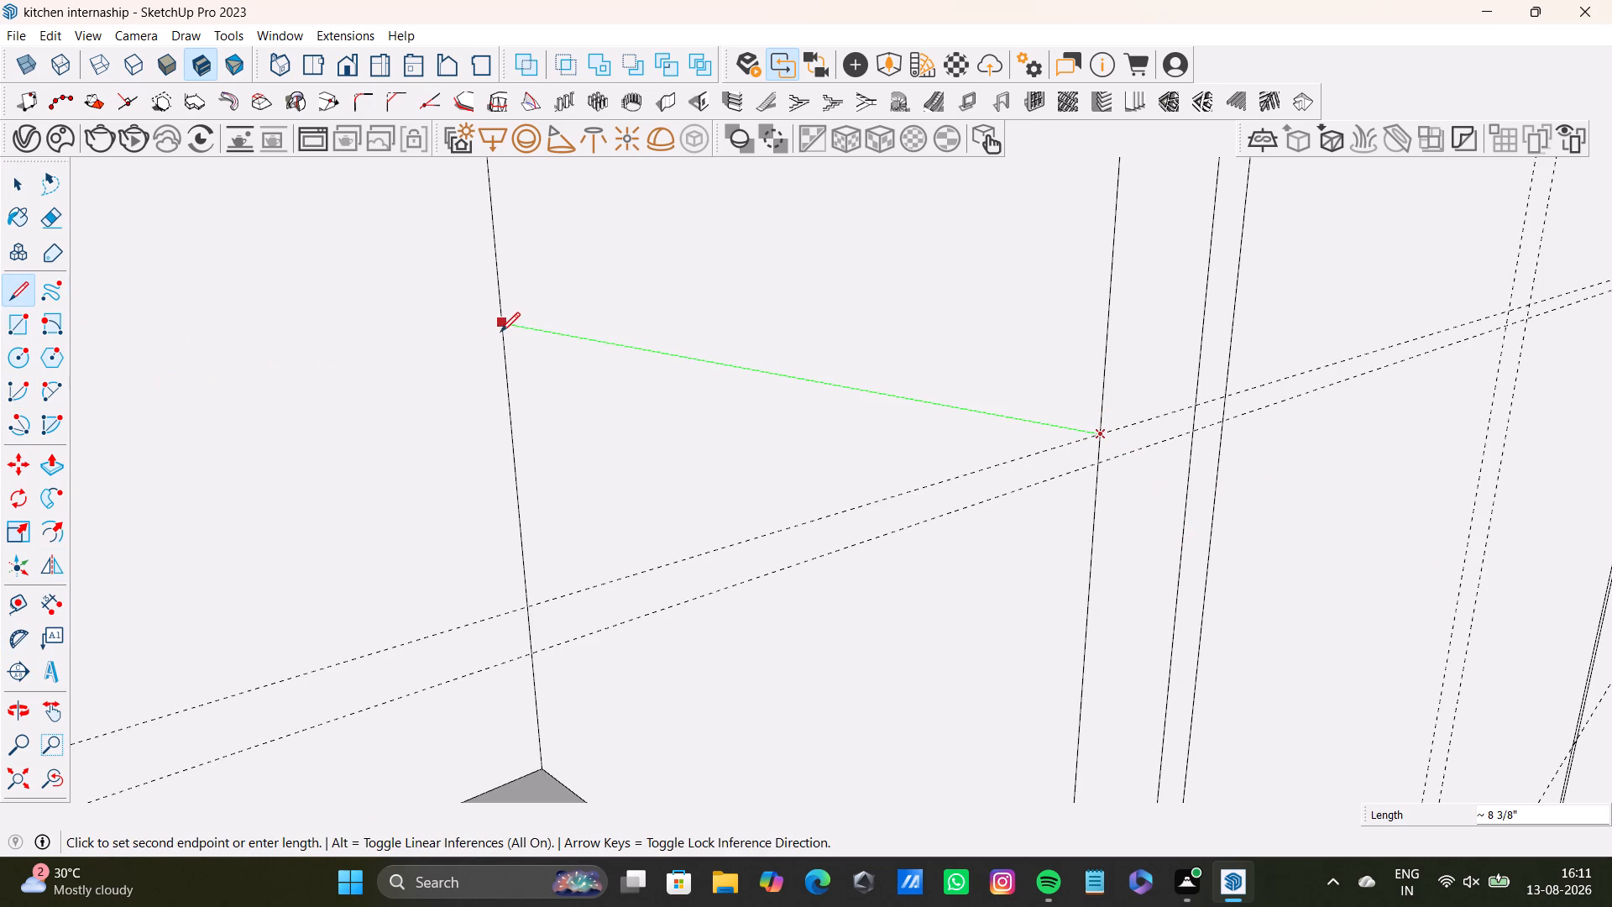
pyautogui.click(500, 331)
pyautogui.press('space')
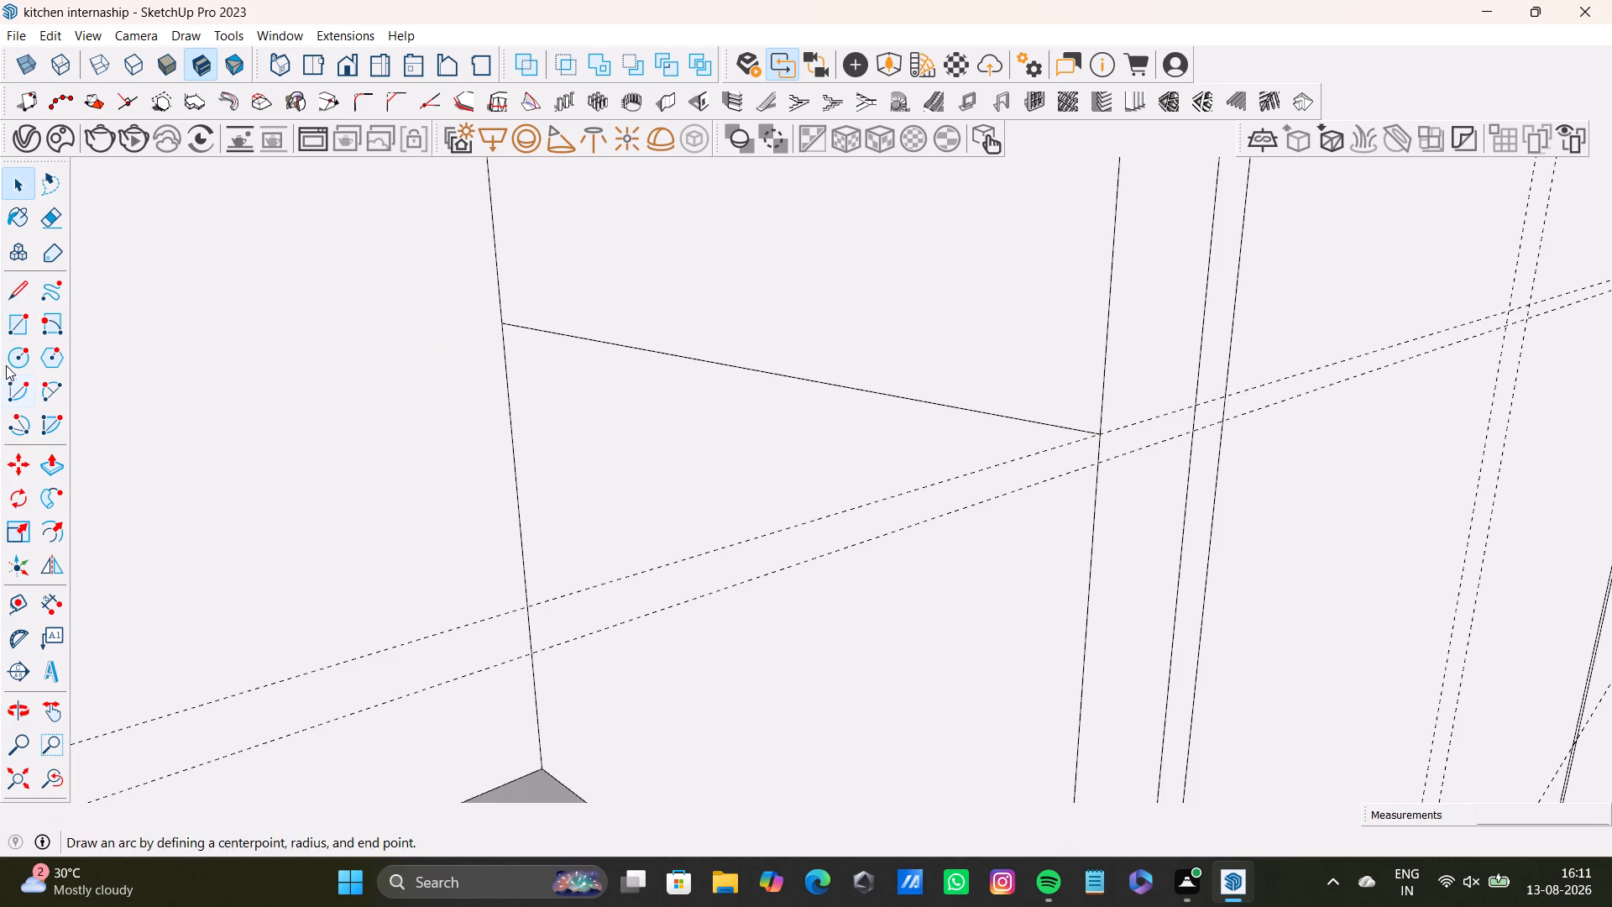
# Draw the groove's lower edge, about 8 3/8" long, on the right side wall, from the lower guide's front crossing to the back edge.
pyautogui.click(18, 292)
pyautogui.moveTo(347, 561); pyautogui.dragTo(636, 533, button='middle')
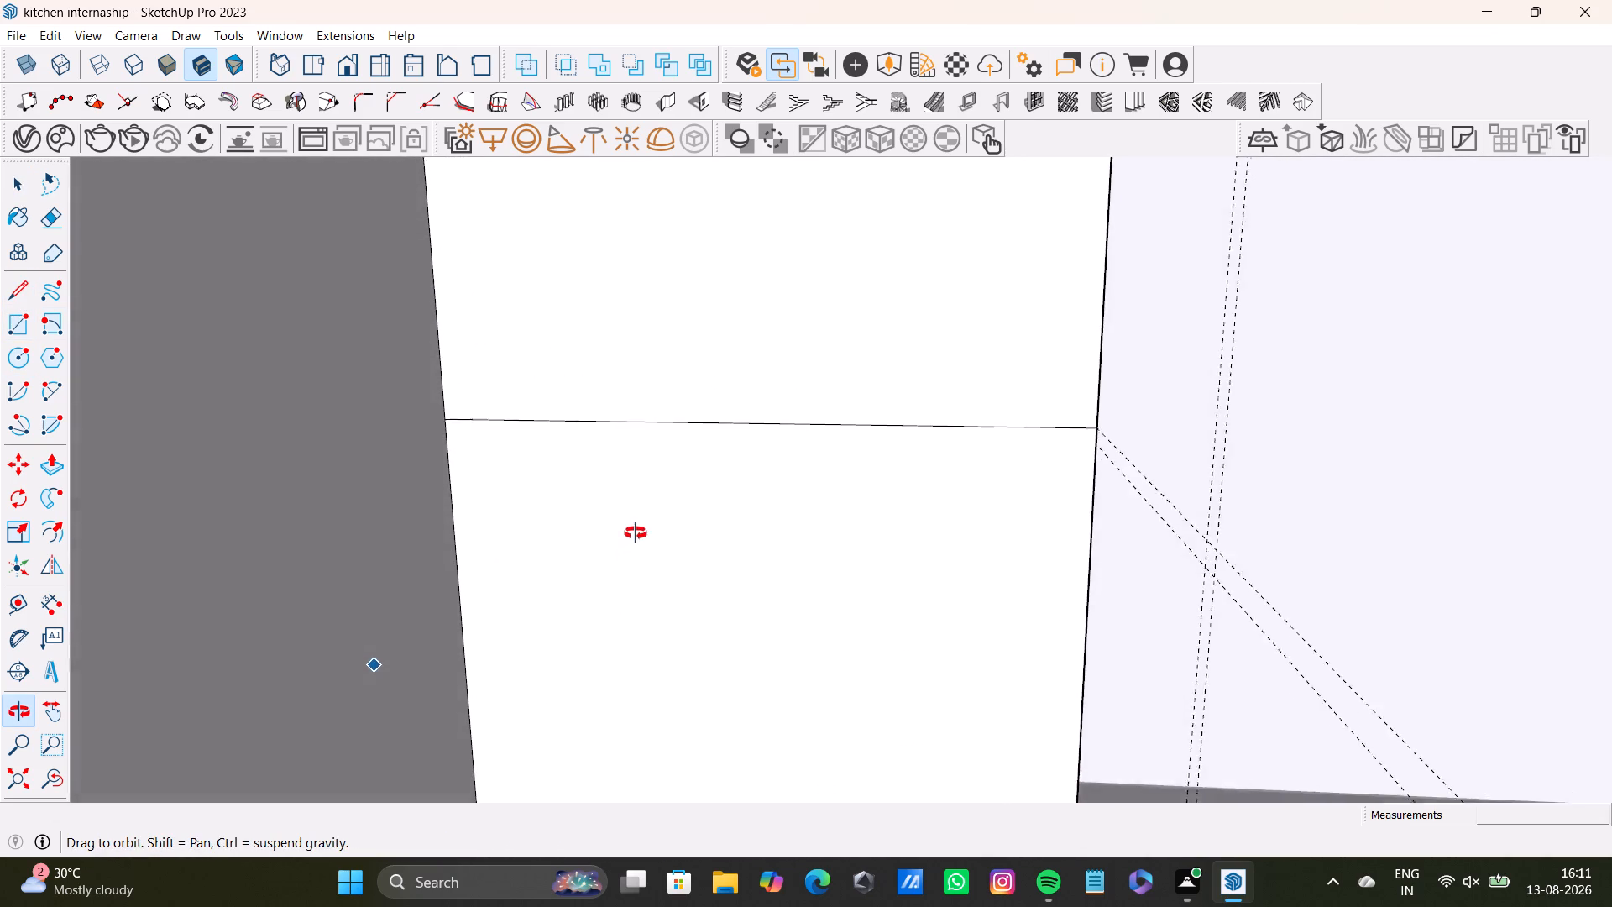
pyautogui.moveTo(636, 533); pyautogui.dragTo(640, 528, button='middle')
pyautogui.scroll(2, 1196, 534)
pyautogui.scroll(-3, 694, 460)
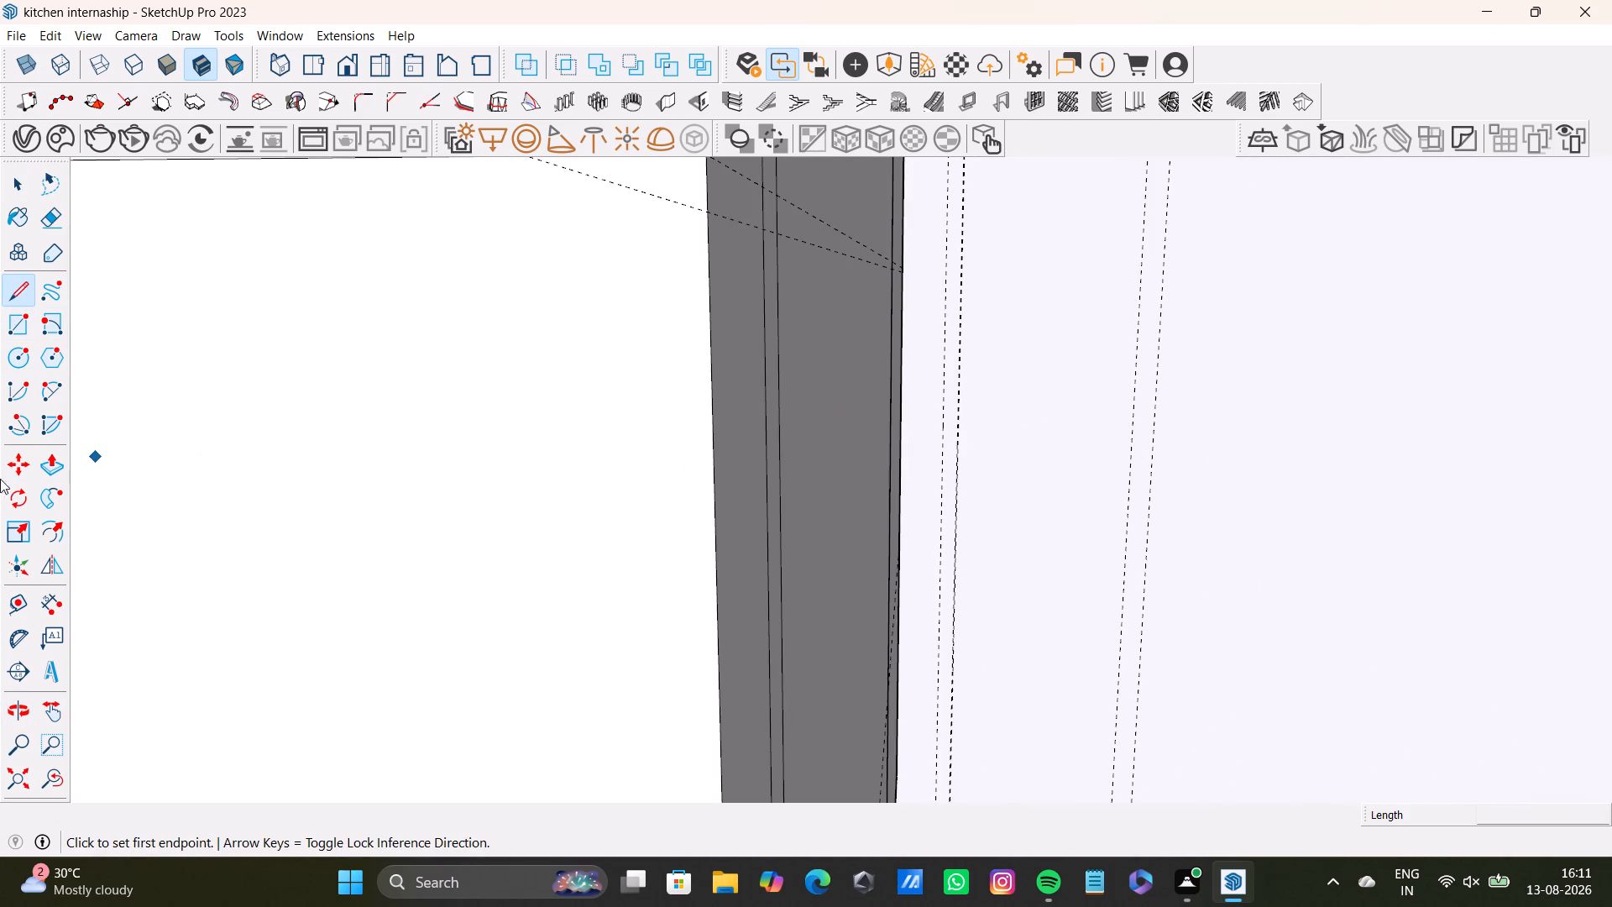
pyautogui.click(52, 779)
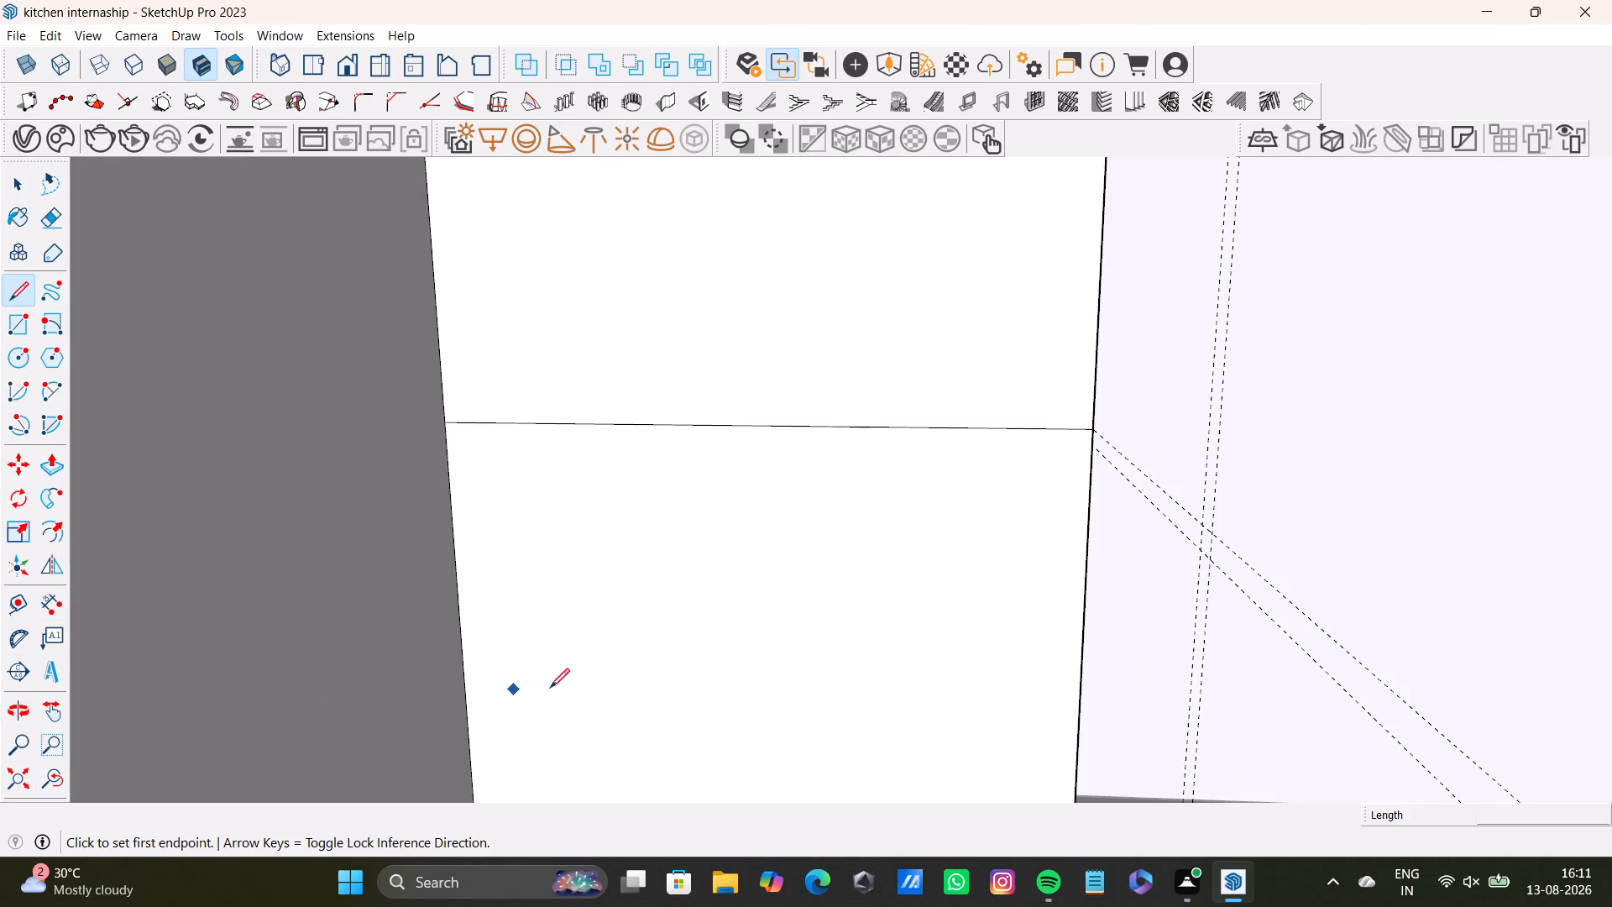
pyautogui.scroll(2, 1065, 442)
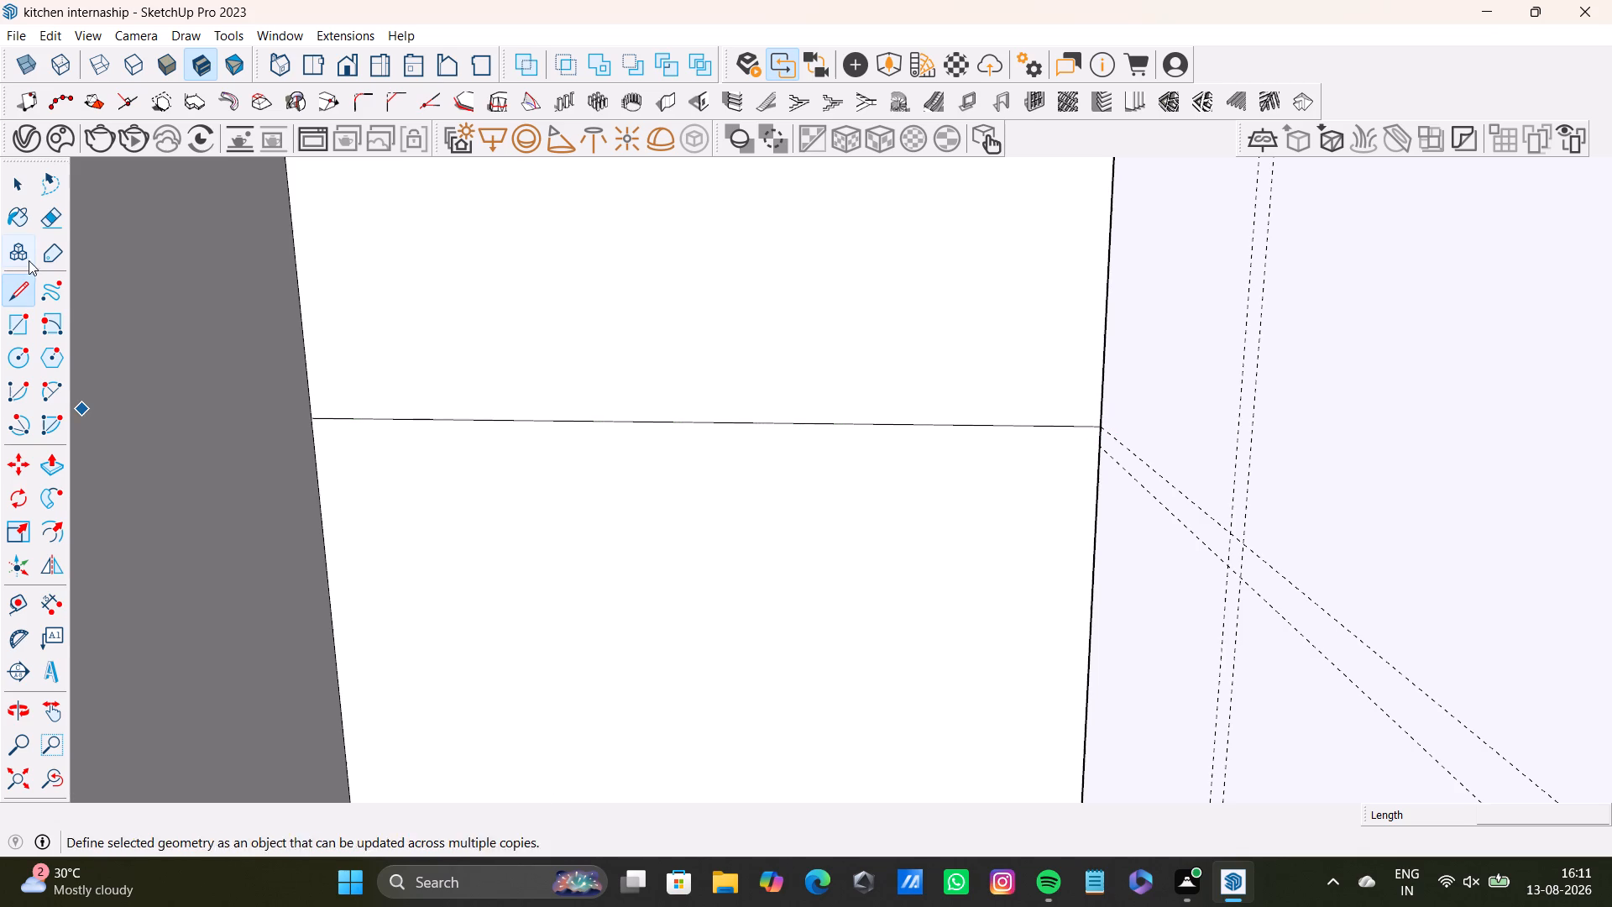
pyautogui.click(8, 282)
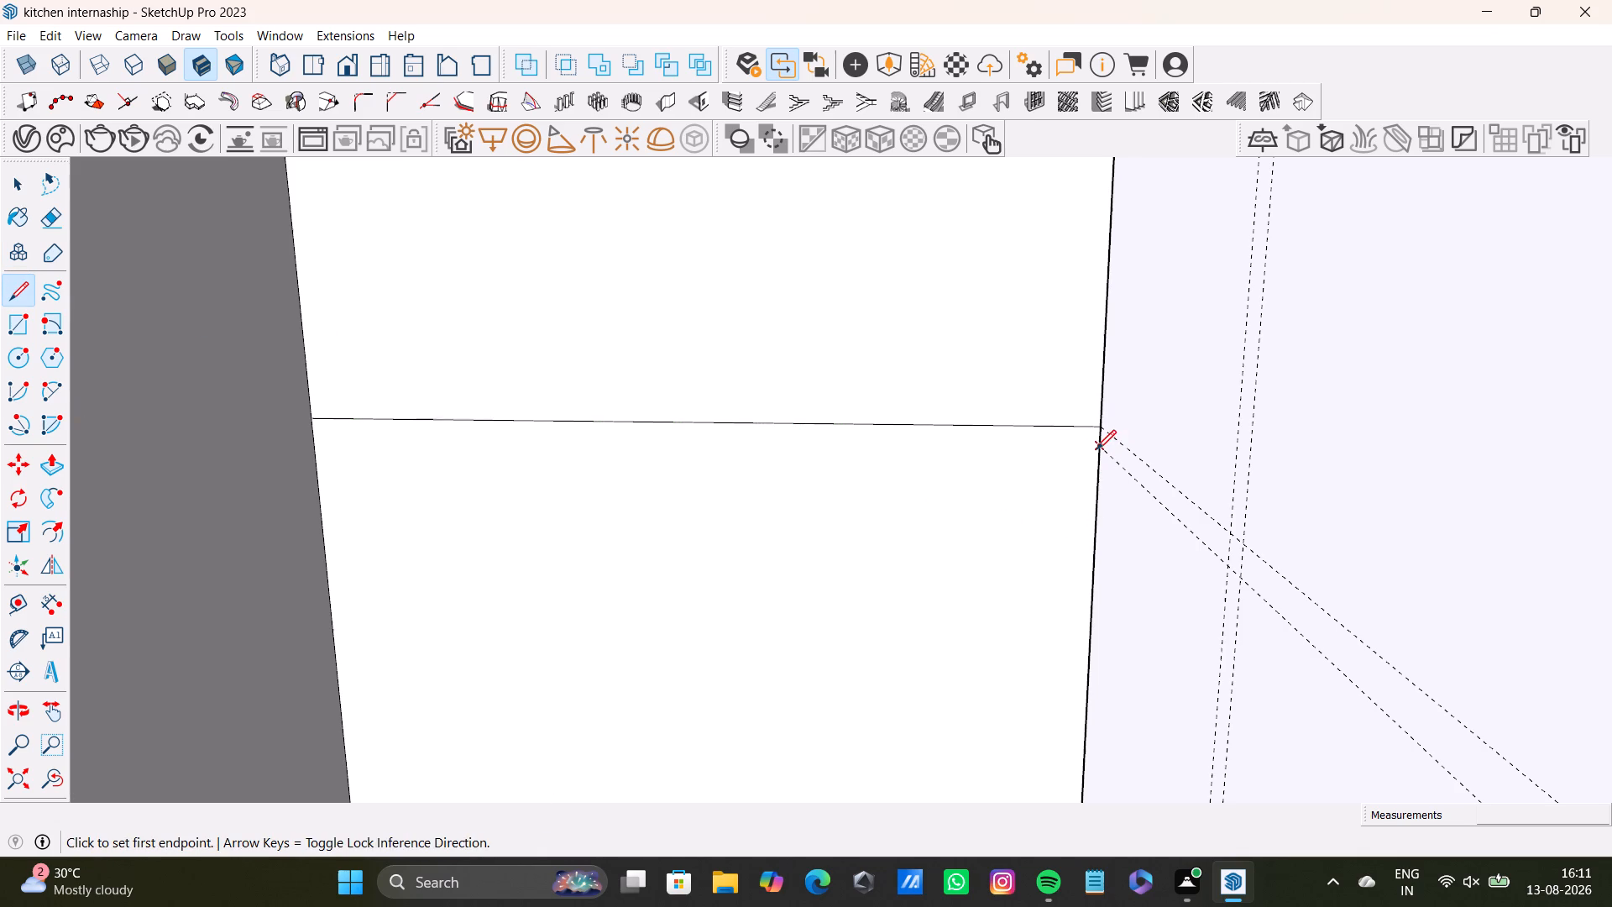
pyautogui.click(1096, 449)
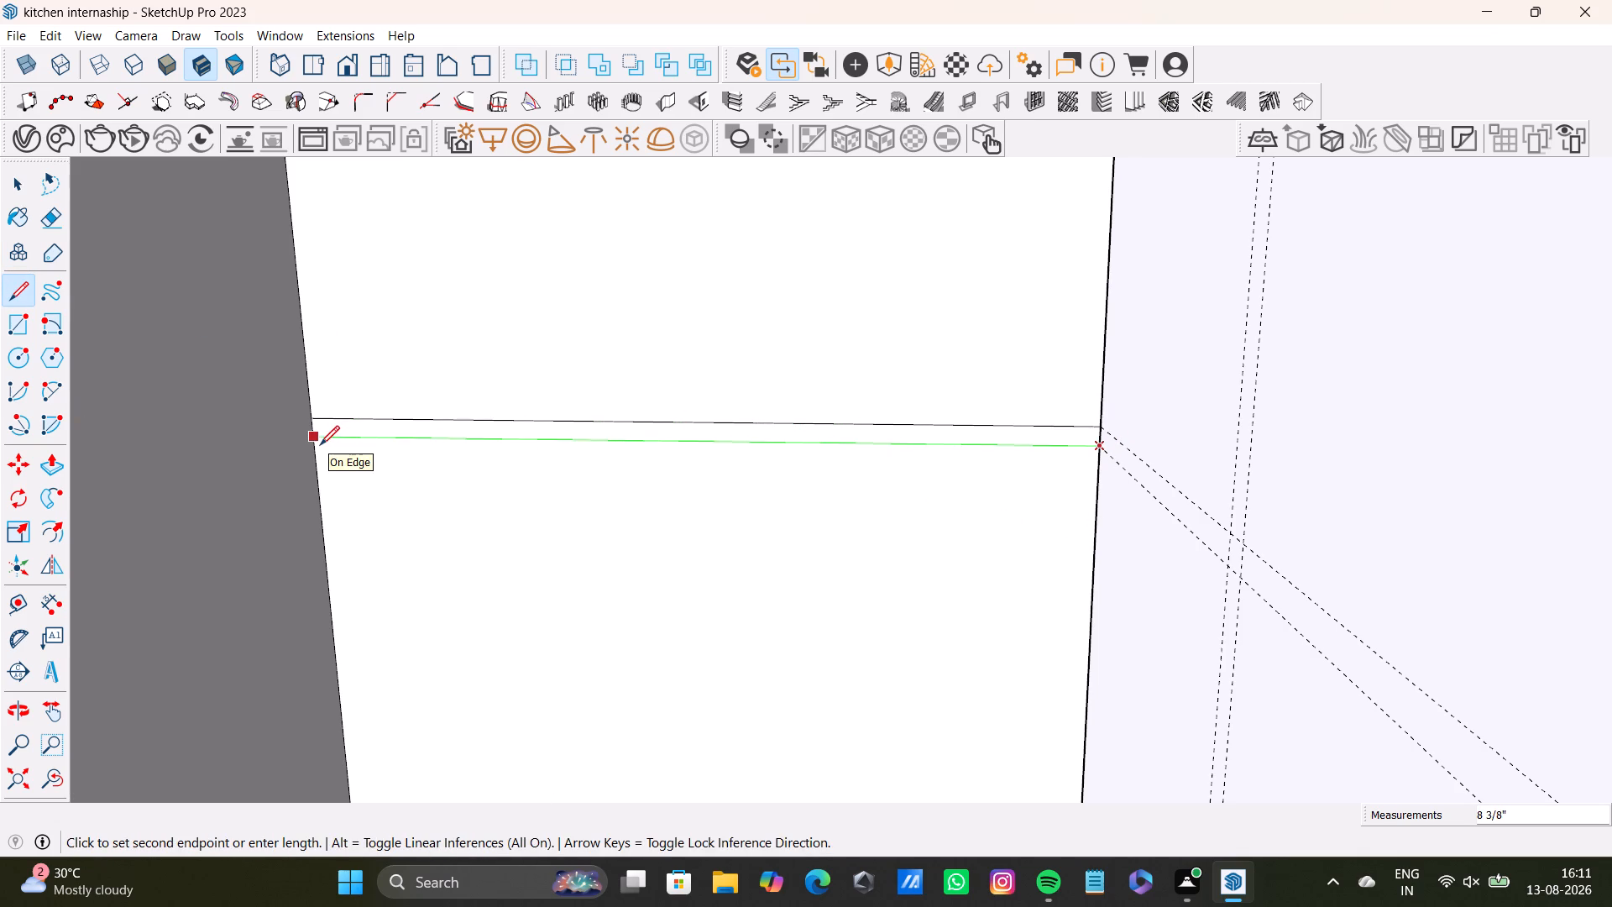
pyautogui.click(320, 445)
pyautogui.press('space')
# Push the thin strip between the two lines on the right side wall slightly inward with Push/Pull to cut a shallow shelf groove.
pyautogui.scroll(-6, 755, 580)
pyautogui.moveTo(773, 599); pyautogui.dragTo(504, 581, button='middle')
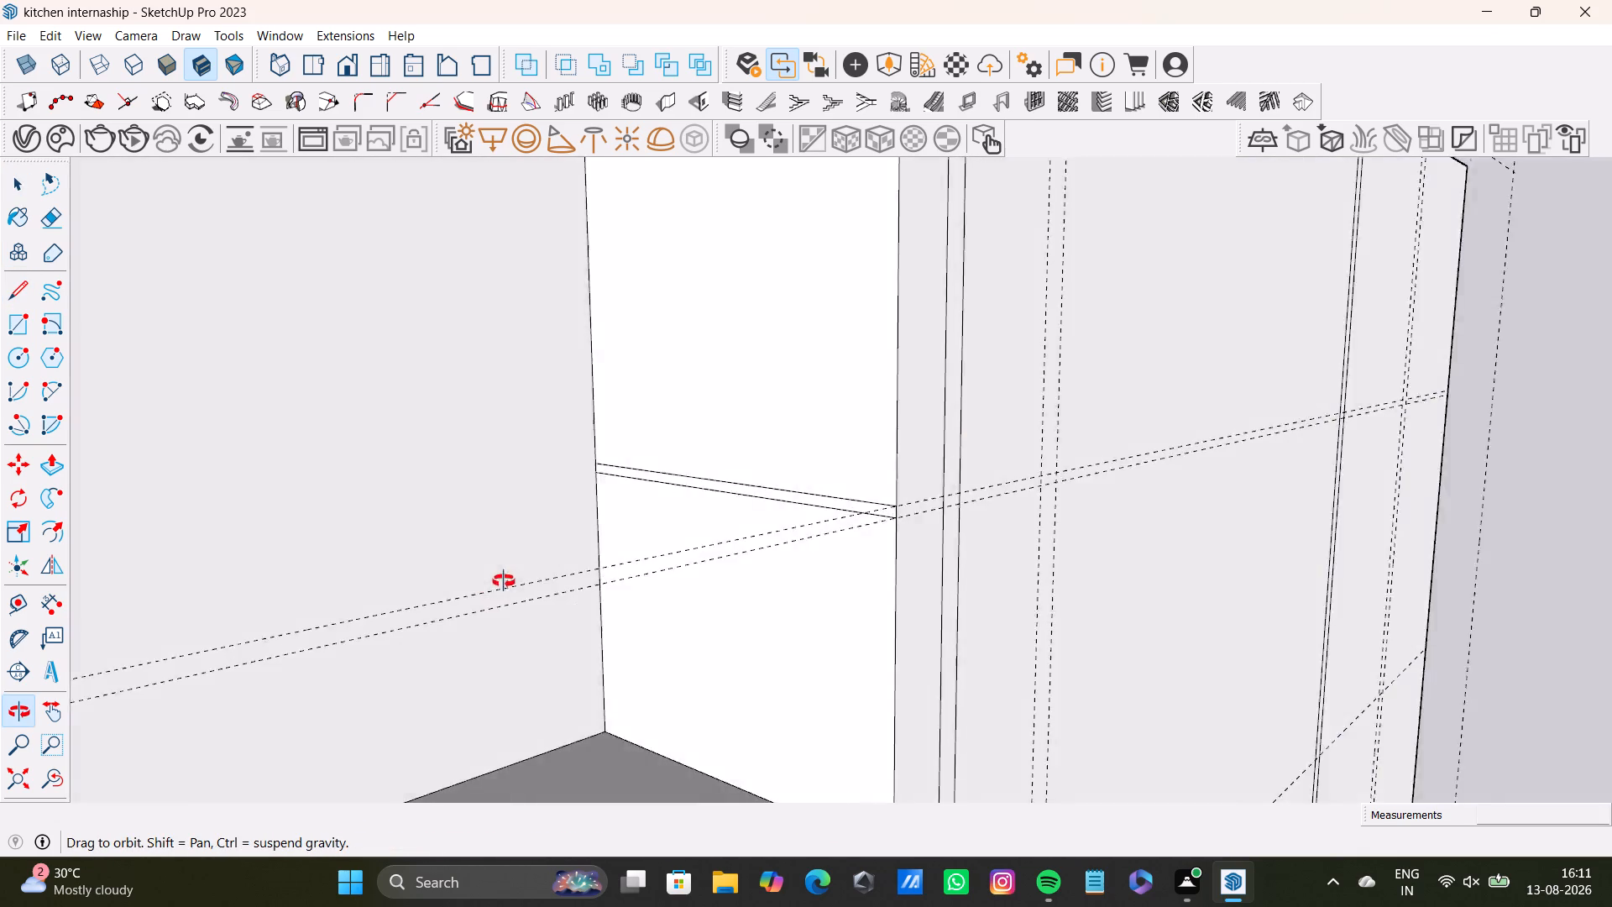
pyautogui.moveTo(504, 581); pyautogui.dragTo(460, 657, button='middle')
pyautogui.scroll(-3, 473, 652)
pyautogui.keyDown('shift'); pyautogui.moveTo(490, 662); pyautogui.dragTo(647, 581, button='middle'); pyautogui.keyUp('shift')
pyautogui.moveTo(700, 625); pyautogui.dragTo(535, 647, button='middle')
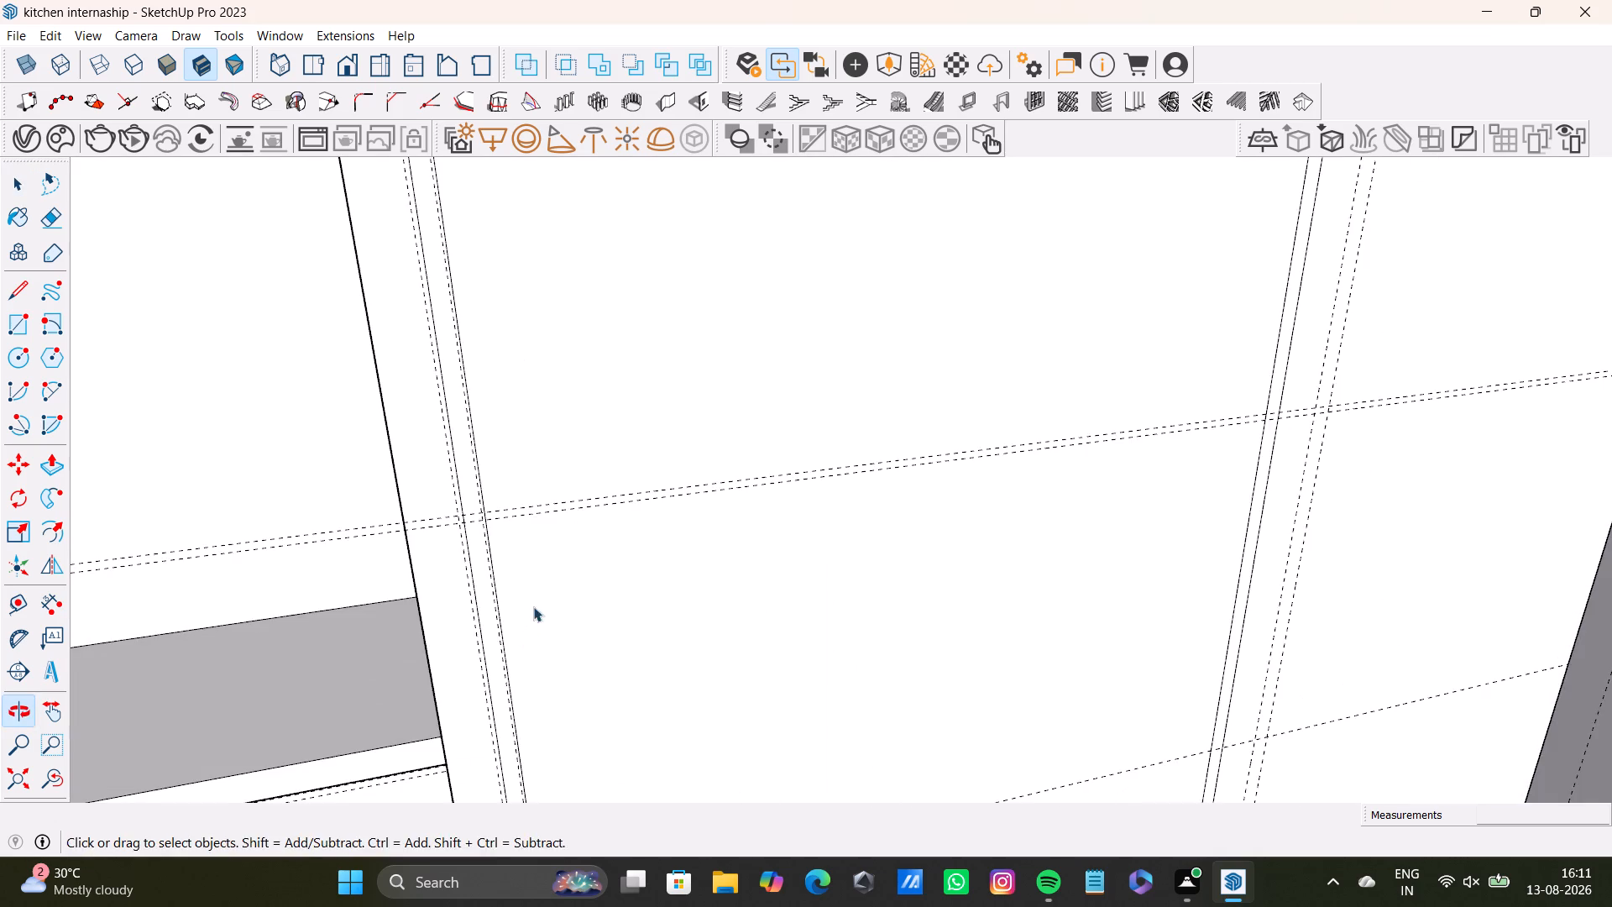
pyautogui.keyDown('shift'); pyautogui.moveTo(534, 583); pyautogui.dragTo(1028, 651, button='middle'); pyautogui.keyUp('shift')
pyautogui.scroll(6, 870, 599)
pyautogui.moveTo(864, 605); pyautogui.dragTo(882, 544, button='middle')
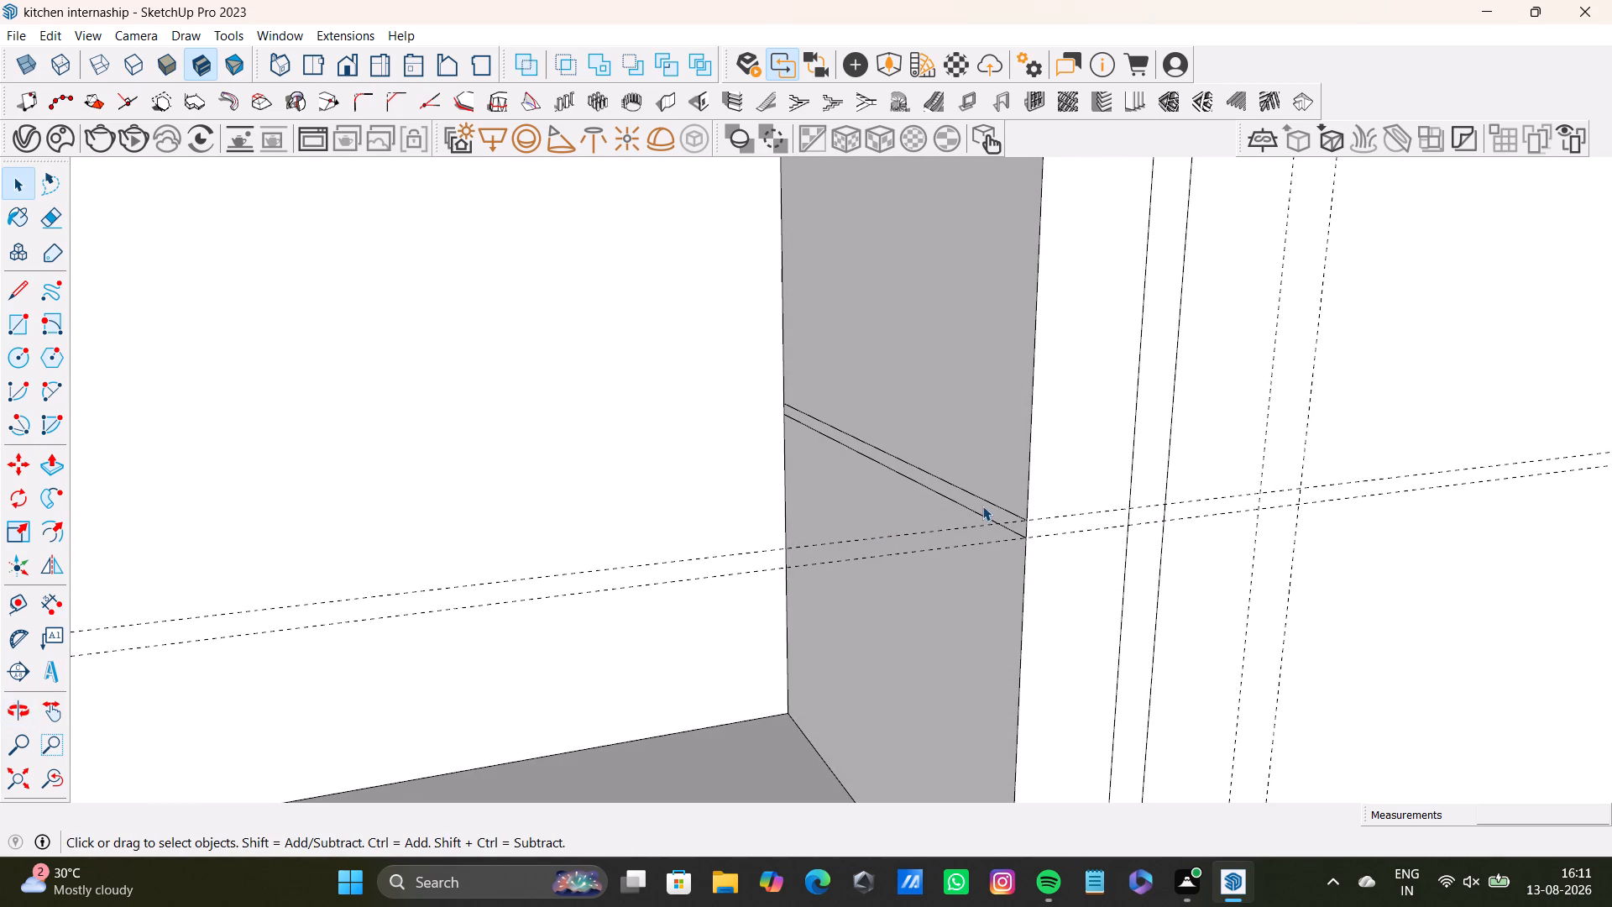
pyautogui.click(983, 506)
pyautogui.click(992, 512)
pyautogui.press('p')
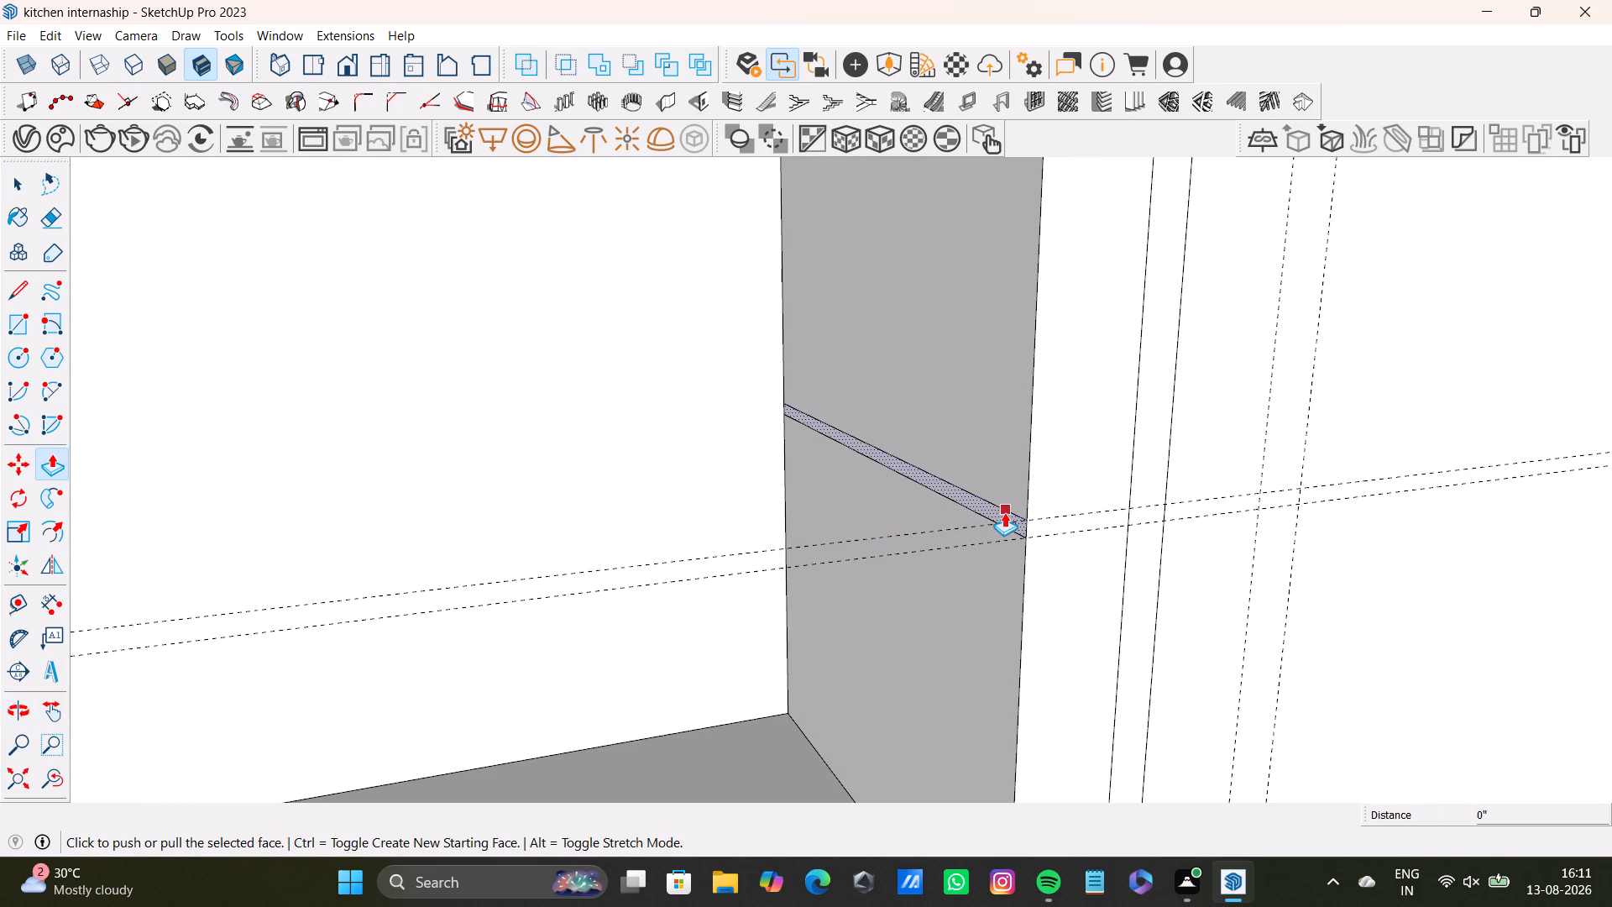
pyautogui.press('space')
pyautogui.scroll(3, 989, 523)
pyautogui.click(987, 503)
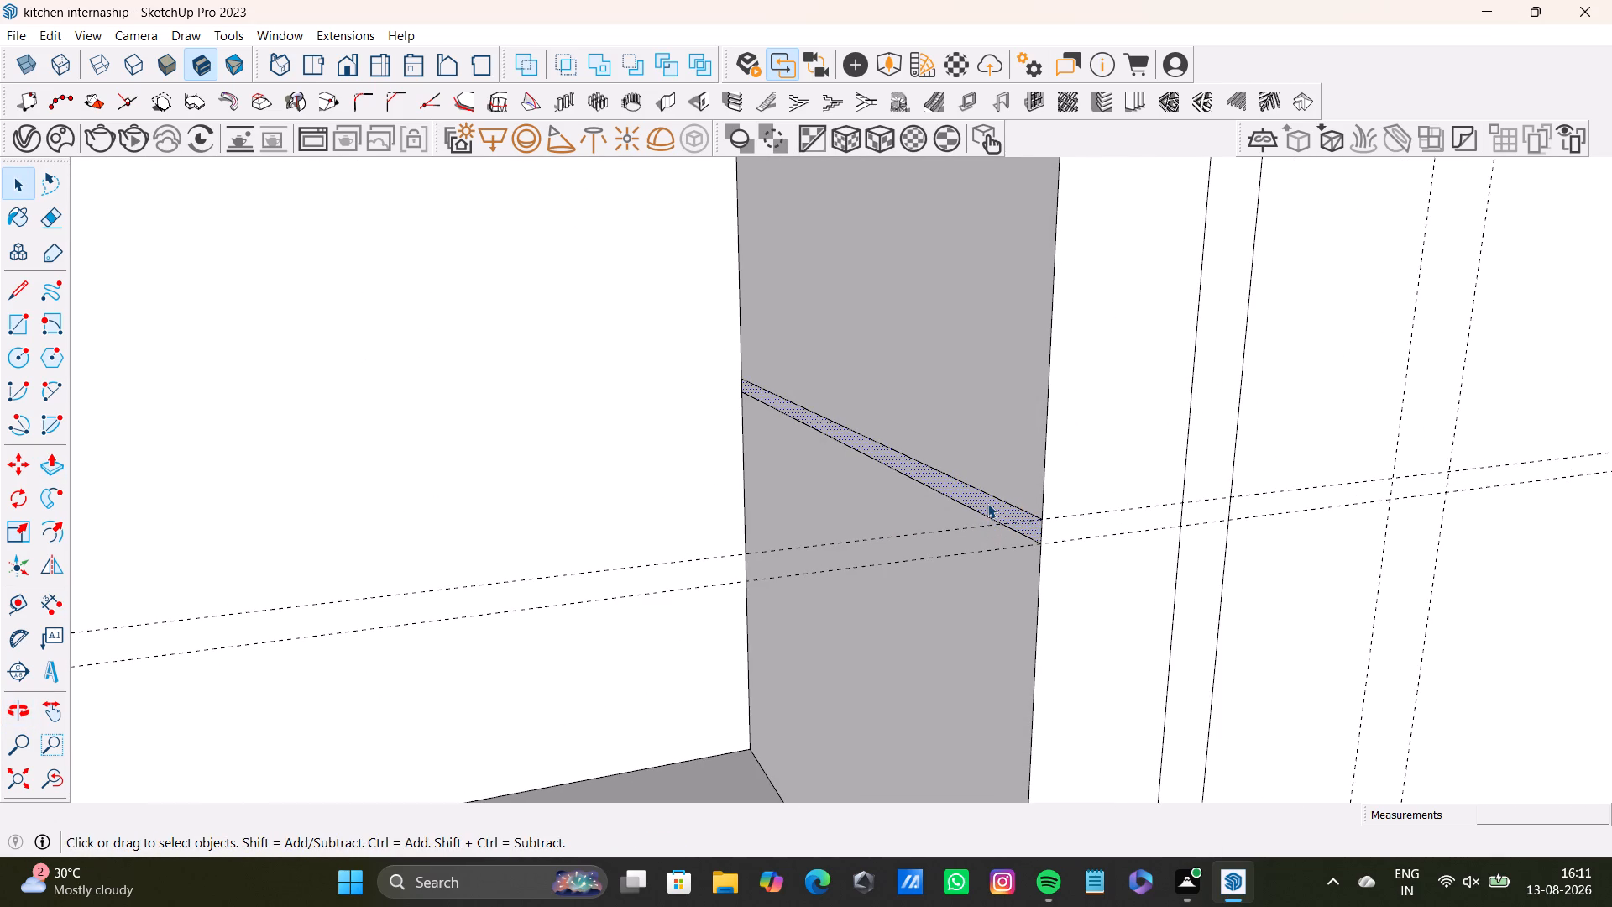
pyautogui.press('p')
pyautogui.moveTo(990, 506); pyautogui.dragTo(1013, 508)
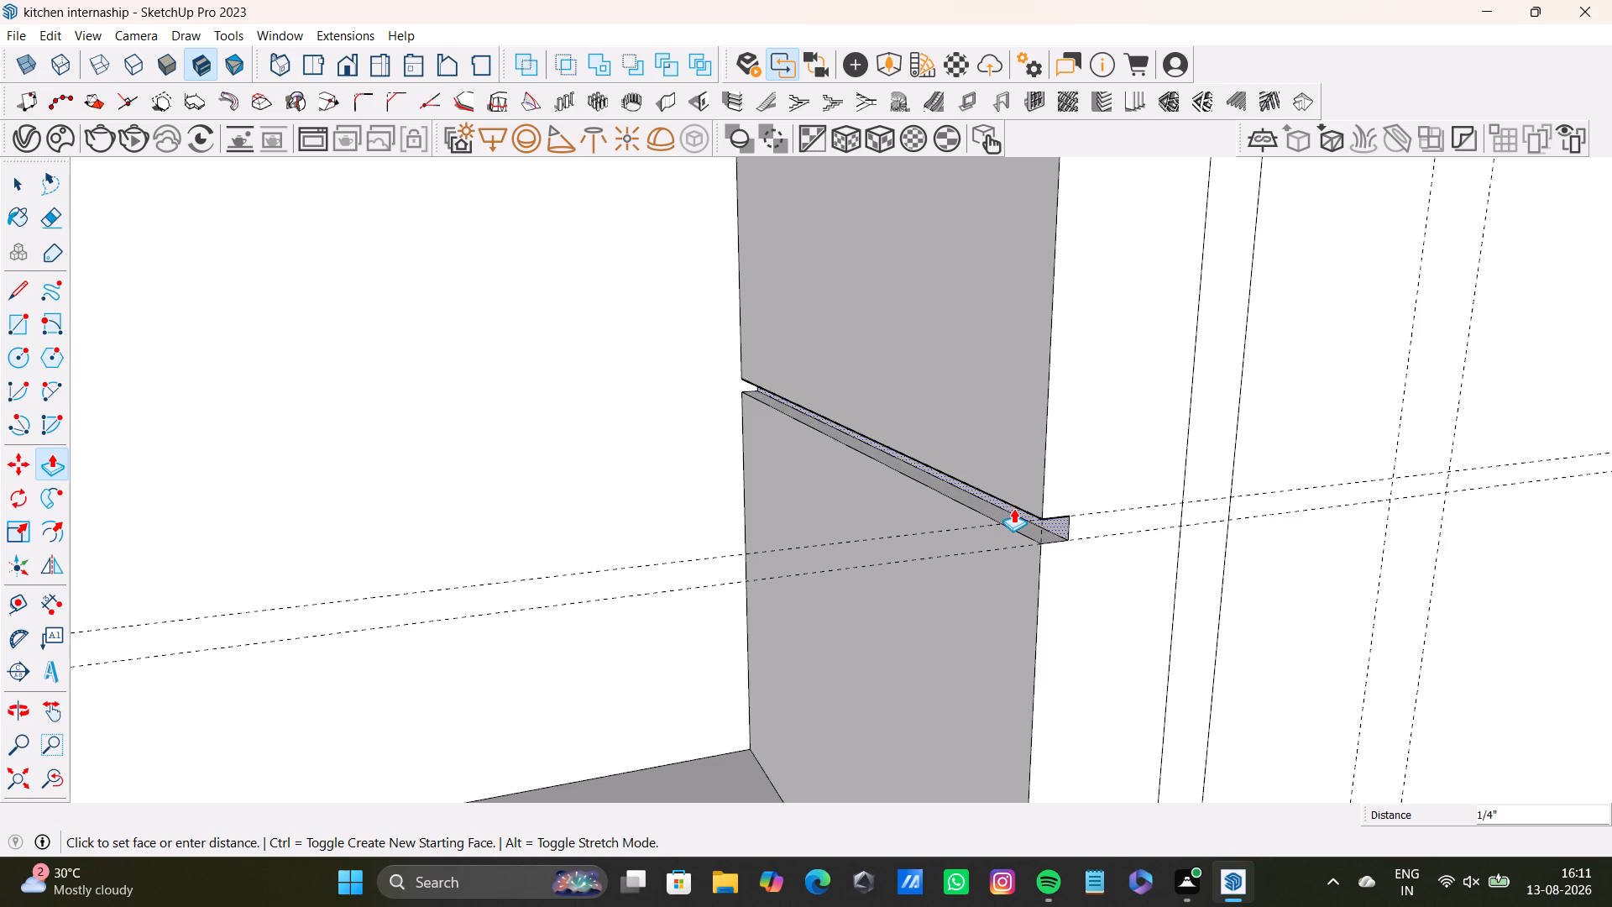
pyautogui.moveTo(1013, 508); pyautogui.dragTo(1000, 507)
pyautogui.press('space')
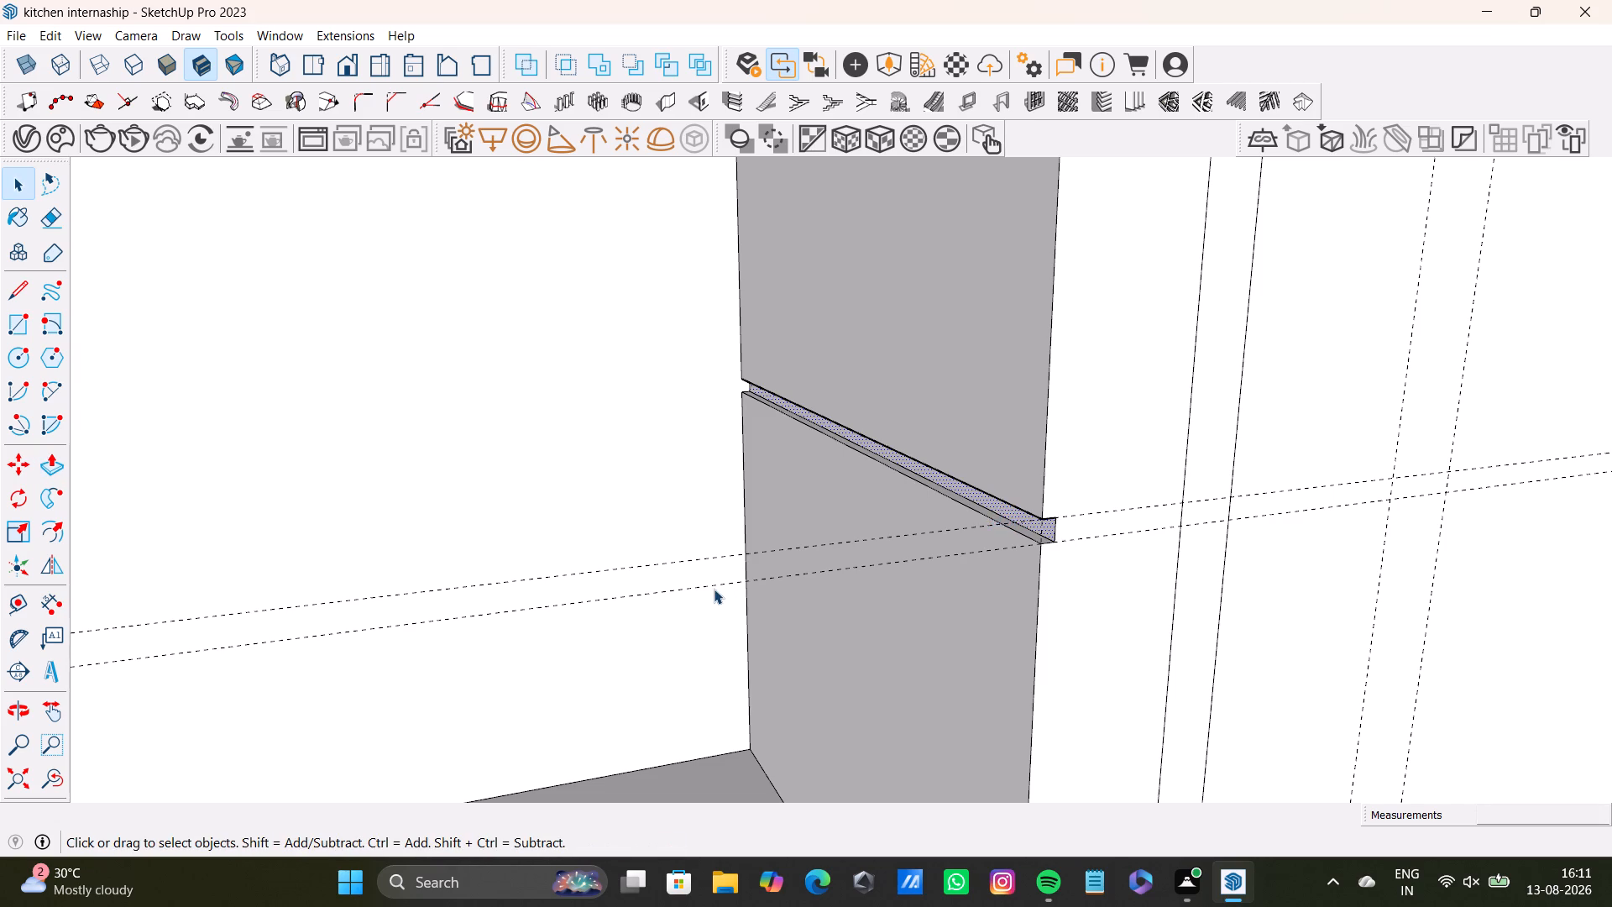
# Push the matching thin strip on the upper compartment's left side wall slightly inward with Push/Pull to cut its shelf groove.
pyautogui.scroll(-7, 714, 589)
pyautogui.keyDown('shift'); pyautogui.moveTo(713, 594); pyautogui.dragTo(1066, 537, button='middle'); pyautogui.keyUp('shift')
pyautogui.moveTo(1067, 554); pyautogui.dragTo(711, 592, button='middle')
pyautogui.keyDown('shift'); pyautogui.moveTo(631, 547); pyautogui.dragTo(898, 587, button='middle'); pyautogui.keyUp('shift')
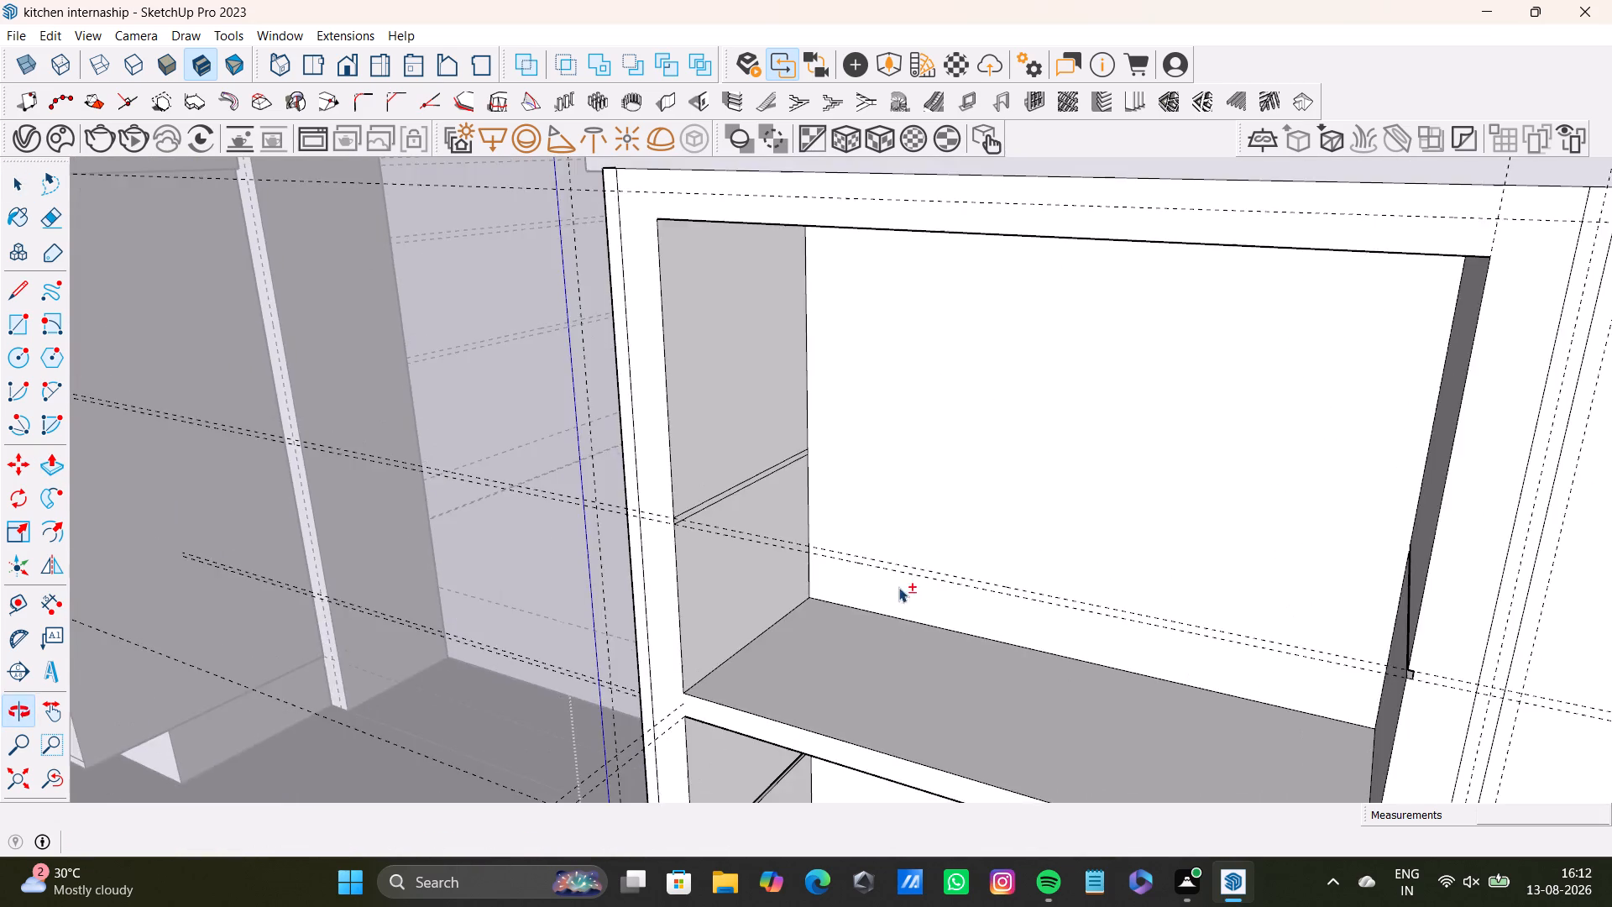
pyautogui.scroll(6, 458, 520)
pyautogui.keyDown('shift'); pyautogui.moveTo(772, 558); pyautogui.dragTo(653, 581, button='middle'); pyautogui.keyUp('shift')
pyautogui.scroll(6, 683, 545)
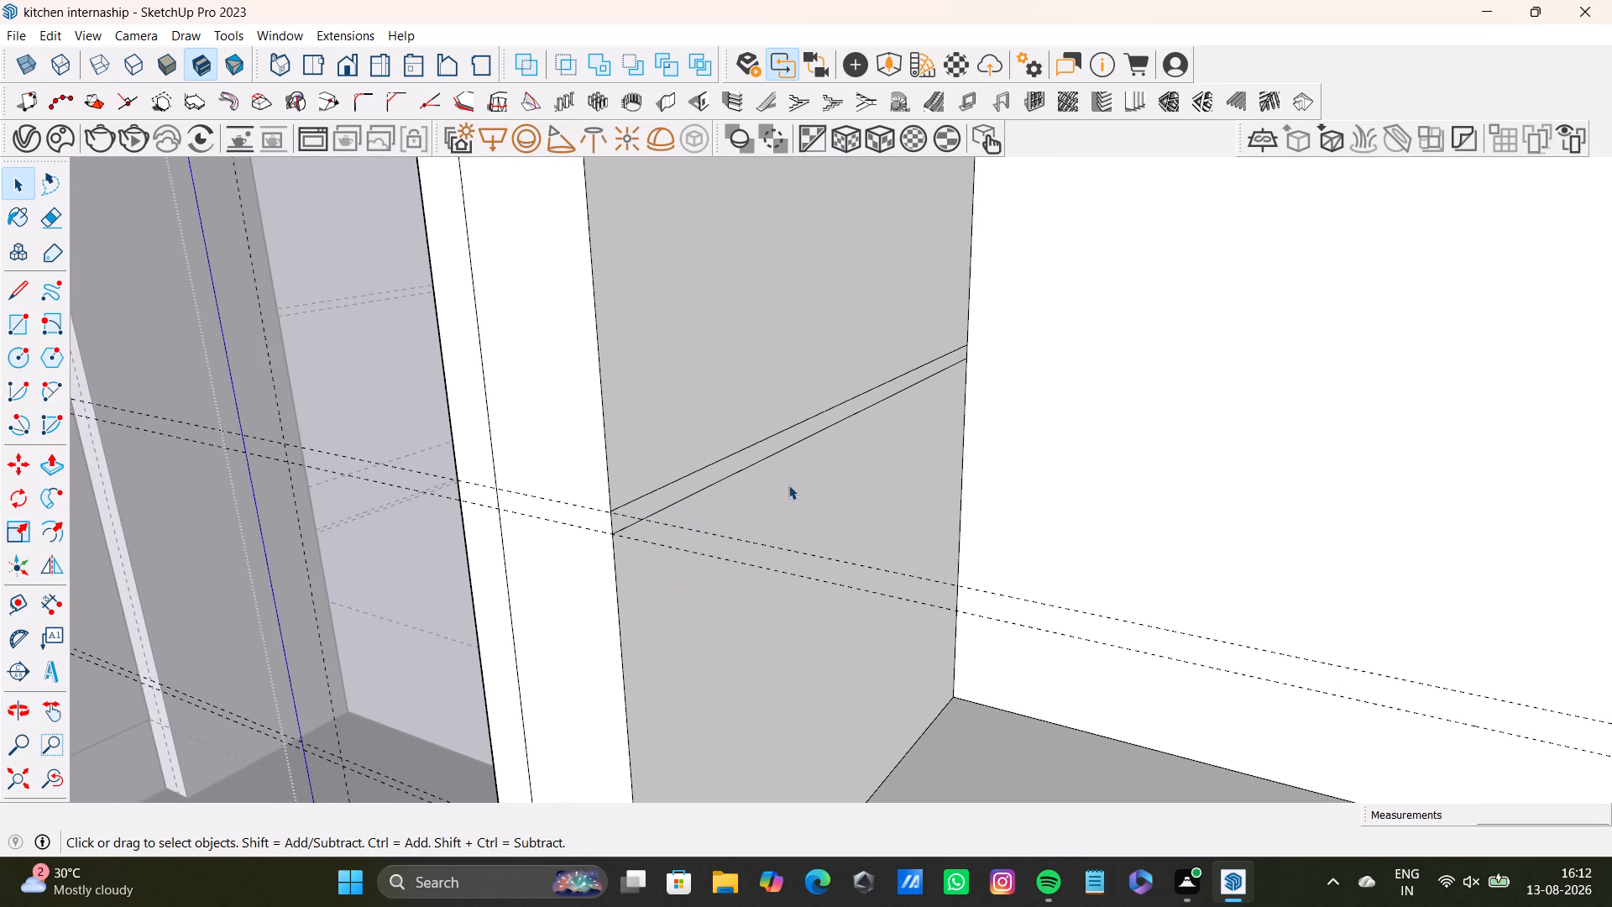
pyautogui.click(751, 461)
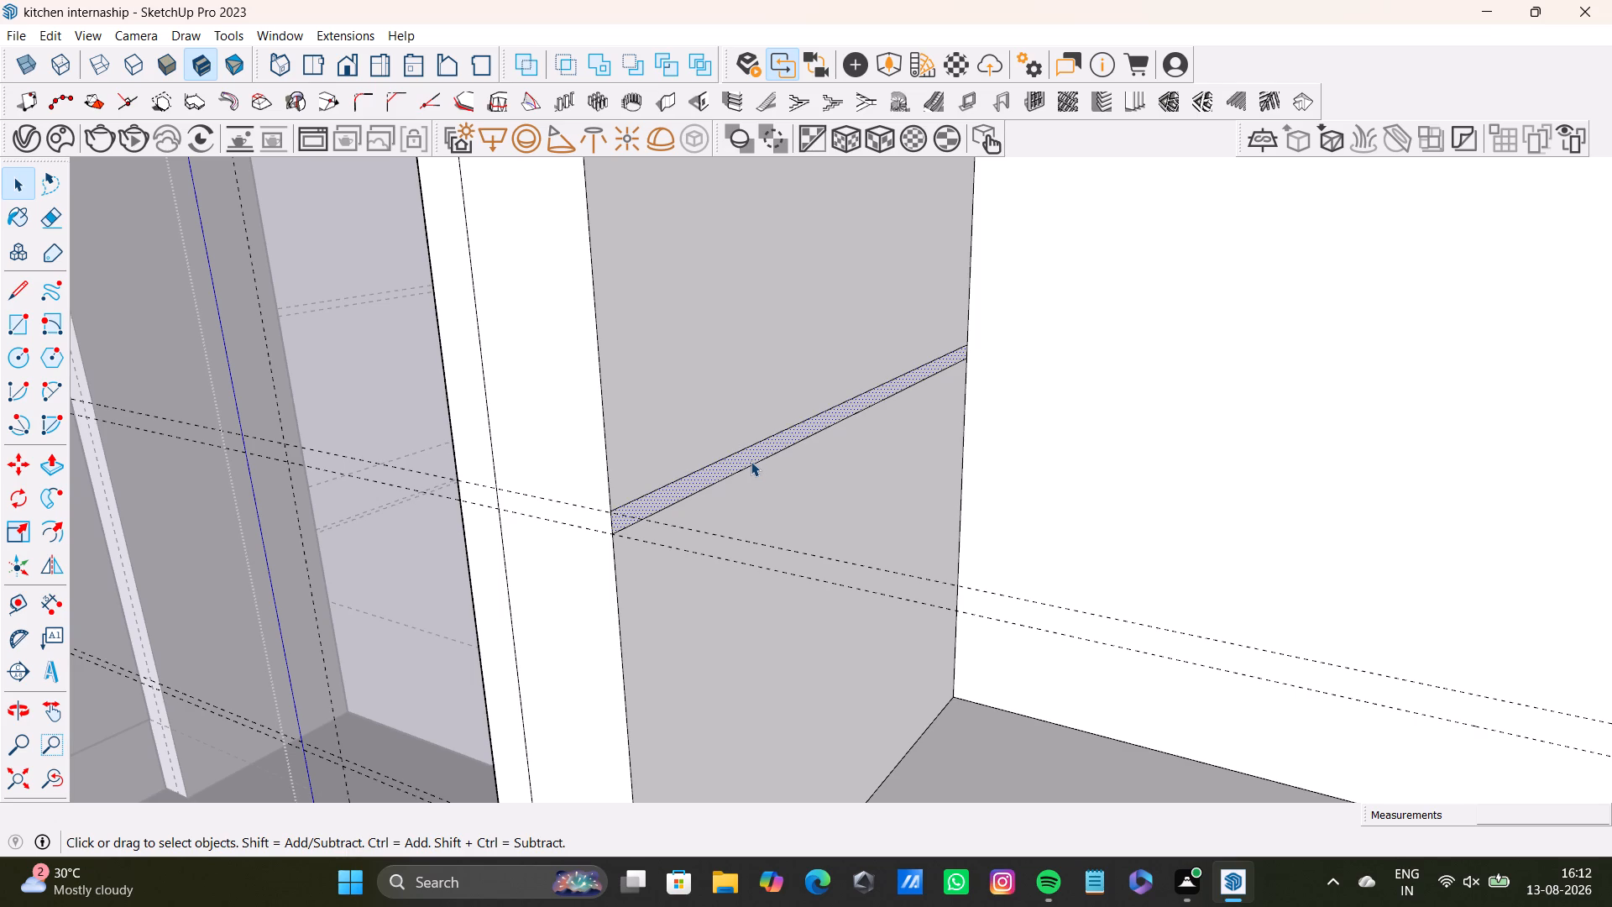
pyautogui.press('p')
pyautogui.moveTo(744, 457); pyautogui.dragTo(733, 456)
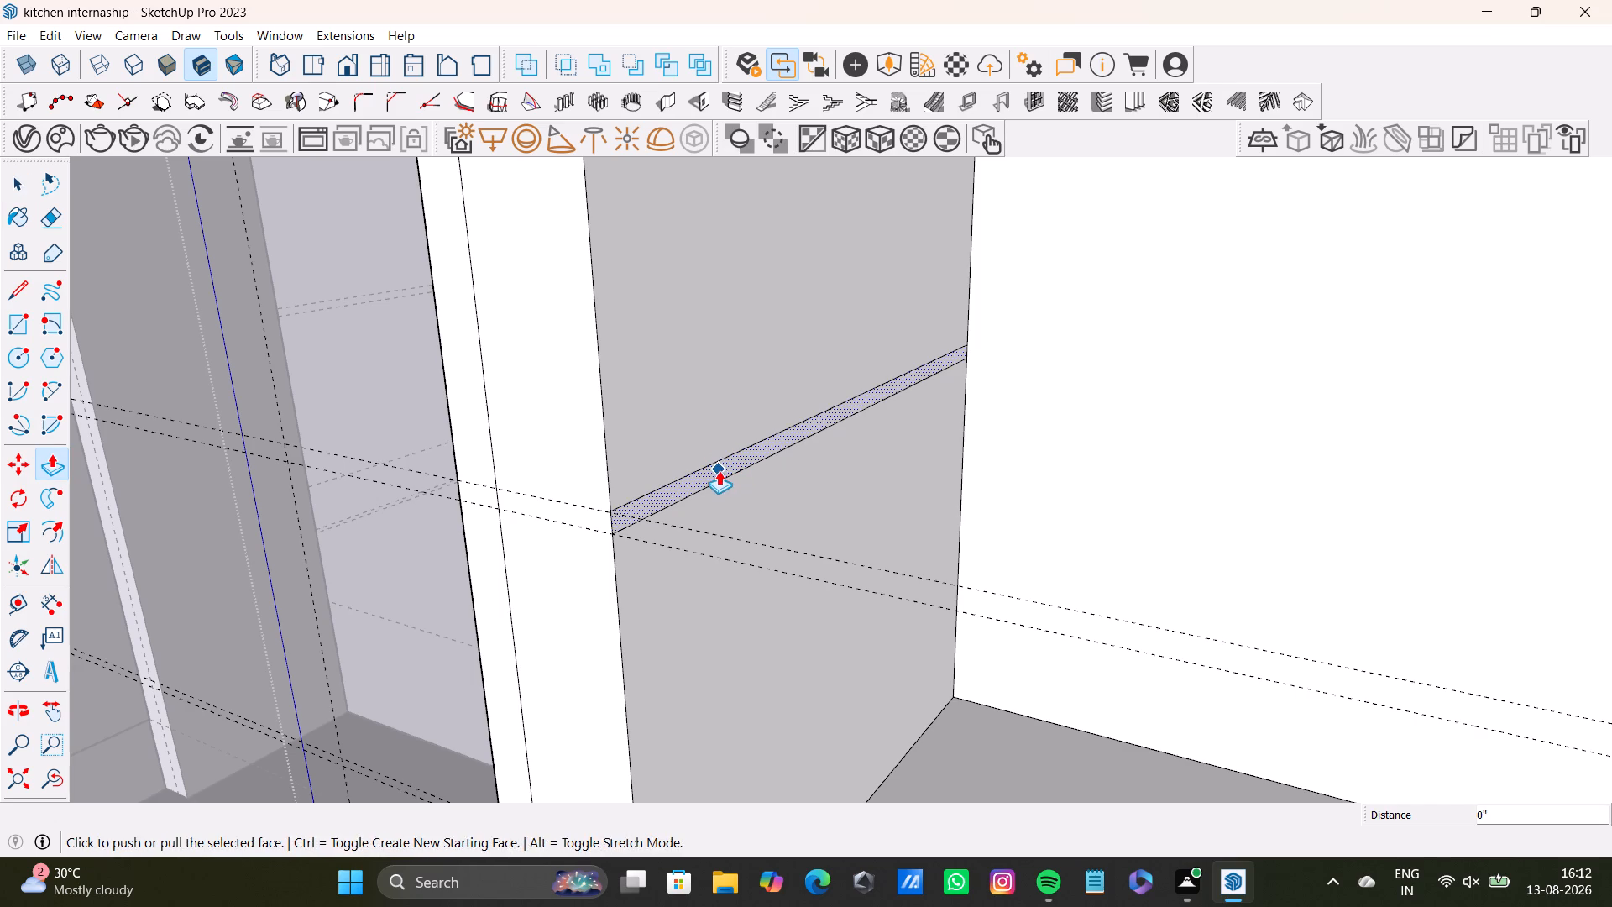
pyautogui.click(719, 470)
pyautogui.click(687, 467)
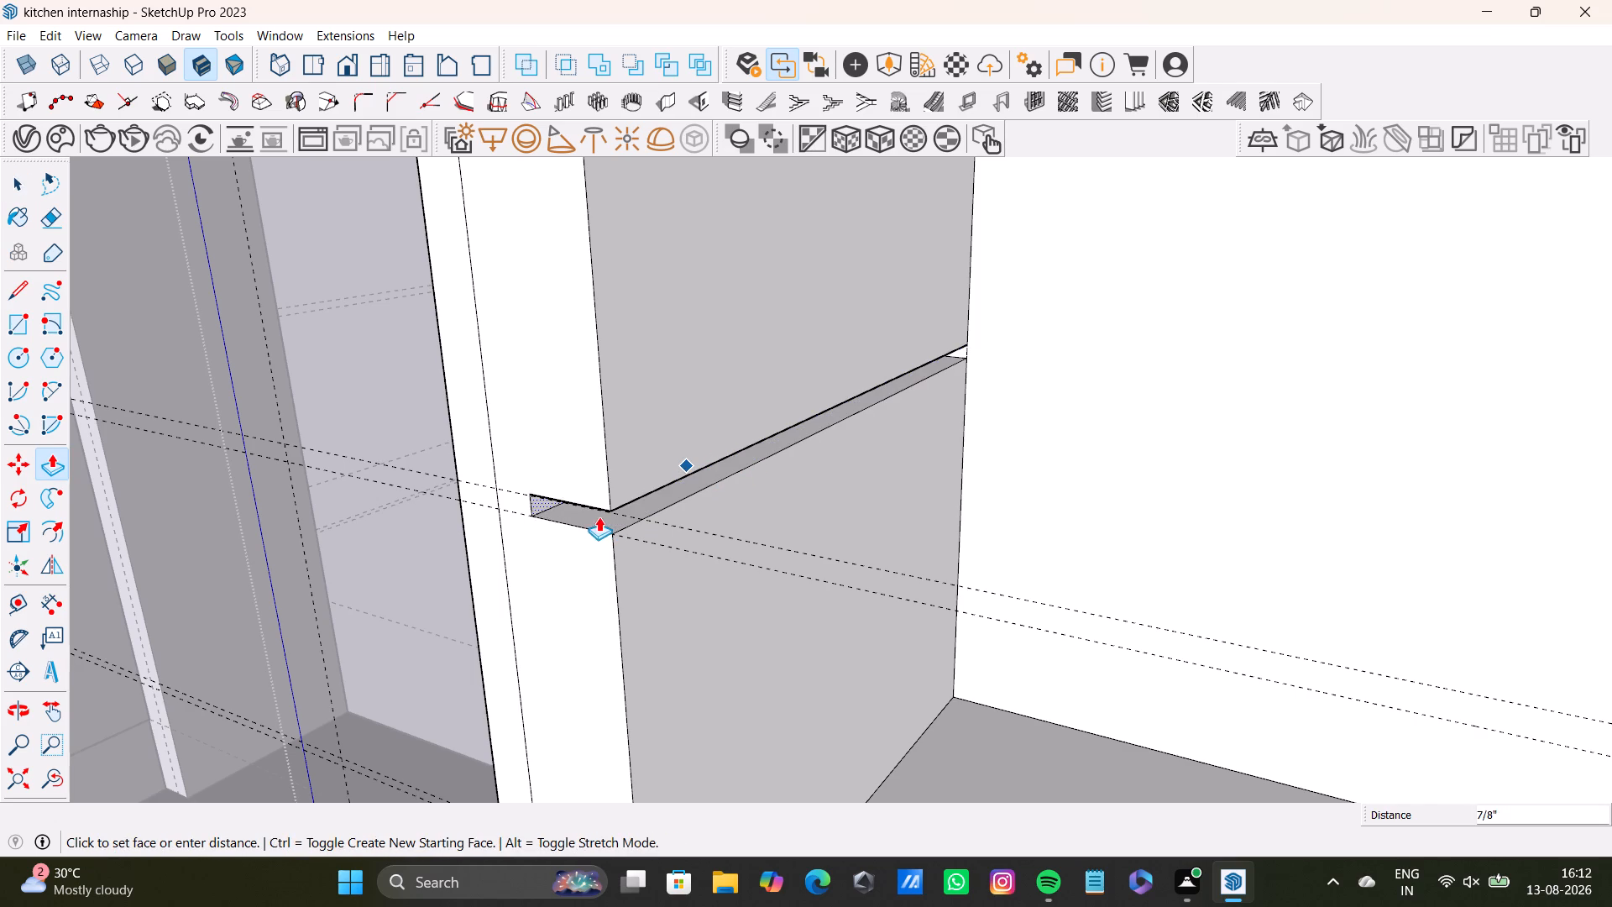
pyautogui.press('space')
# Check the shelf grooves on both side walls and exit editing of the three-door base cabinet.
pyautogui.scroll(2, 629, 522)
pyautogui.moveTo(663, 515); pyautogui.dragTo(726, 513, button='middle')
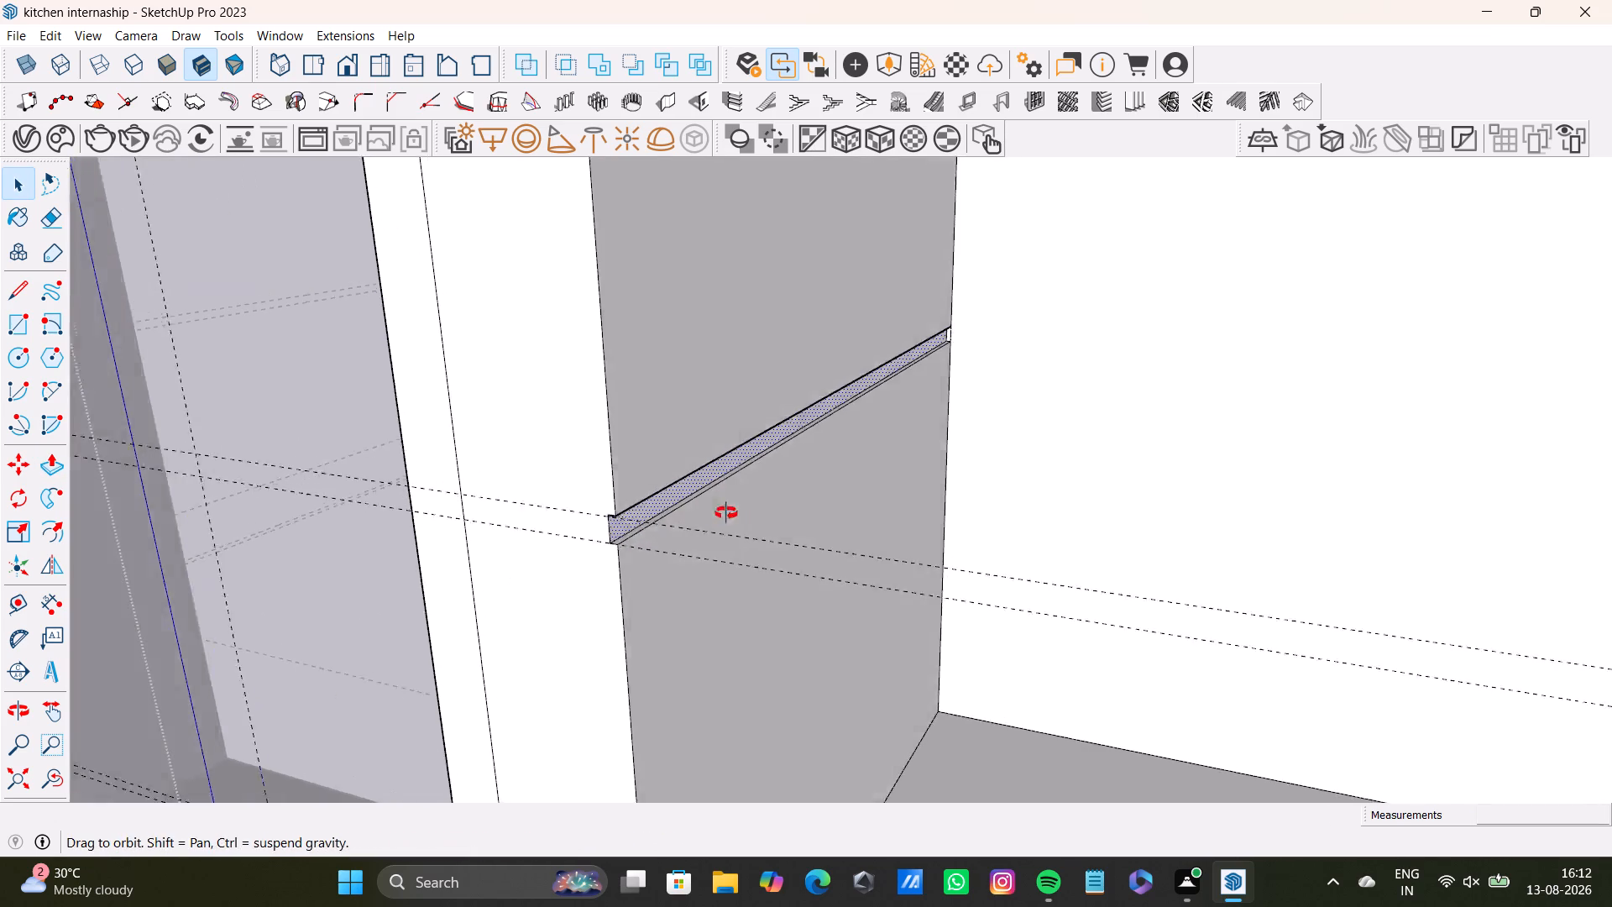
pyautogui.moveTo(726, 513); pyautogui.dragTo(798, 529, button='middle')
pyautogui.scroll(-18, 809, 529)
pyautogui.moveTo(871, 585); pyautogui.dragTo(723, 537, button='middle')
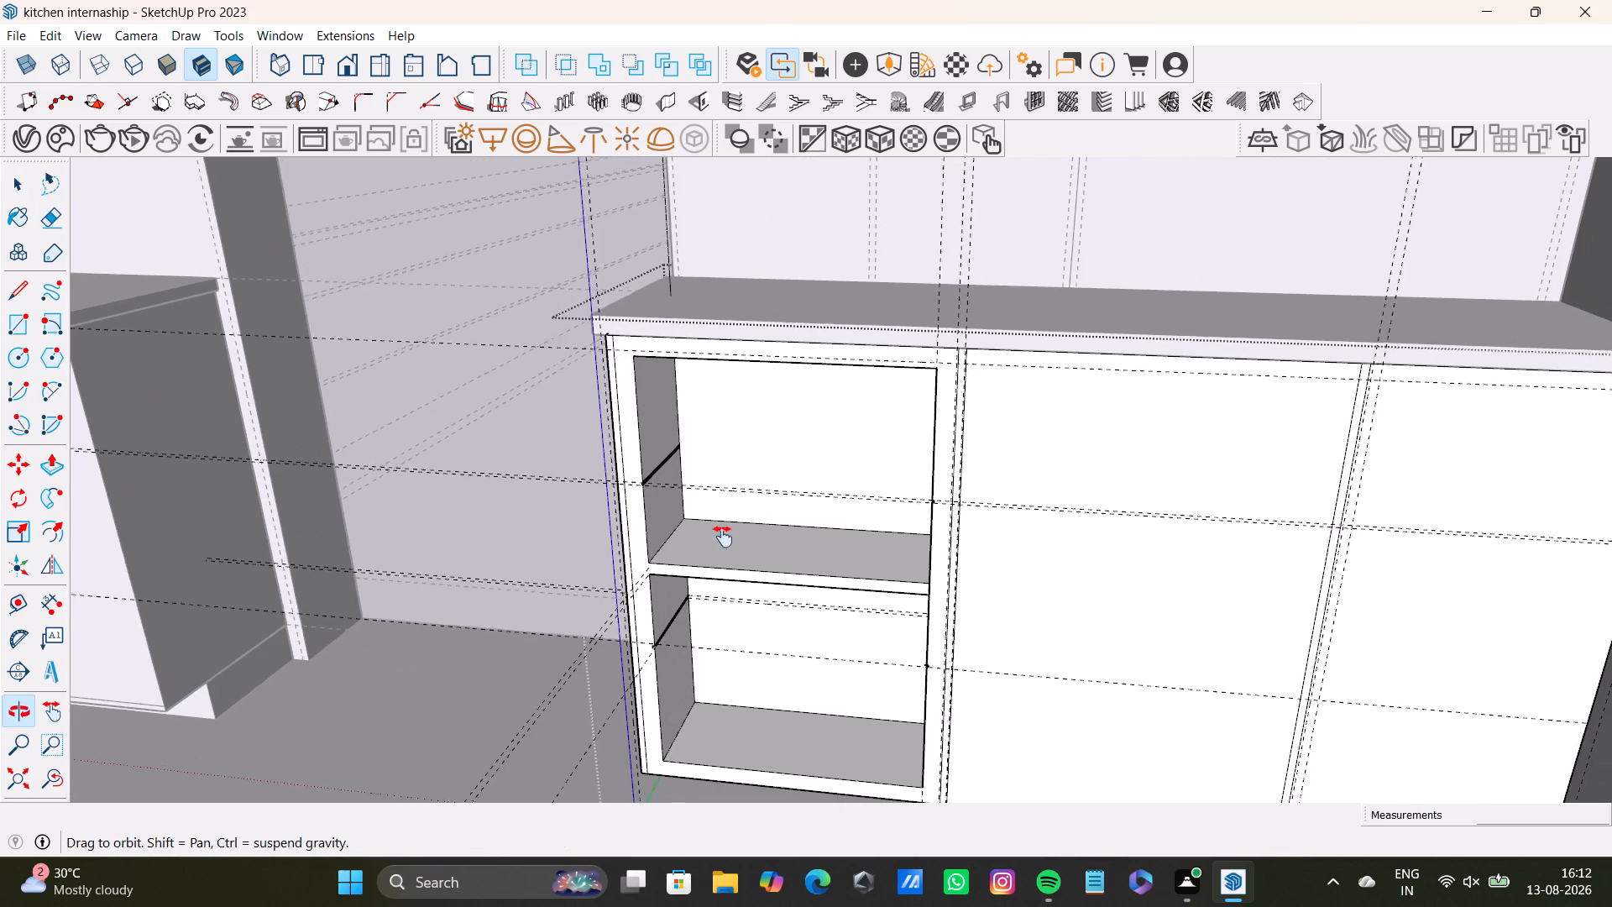
pyautogui.moveTo(723, 537); pyautogui.dragTo(722, 537, button='middle')
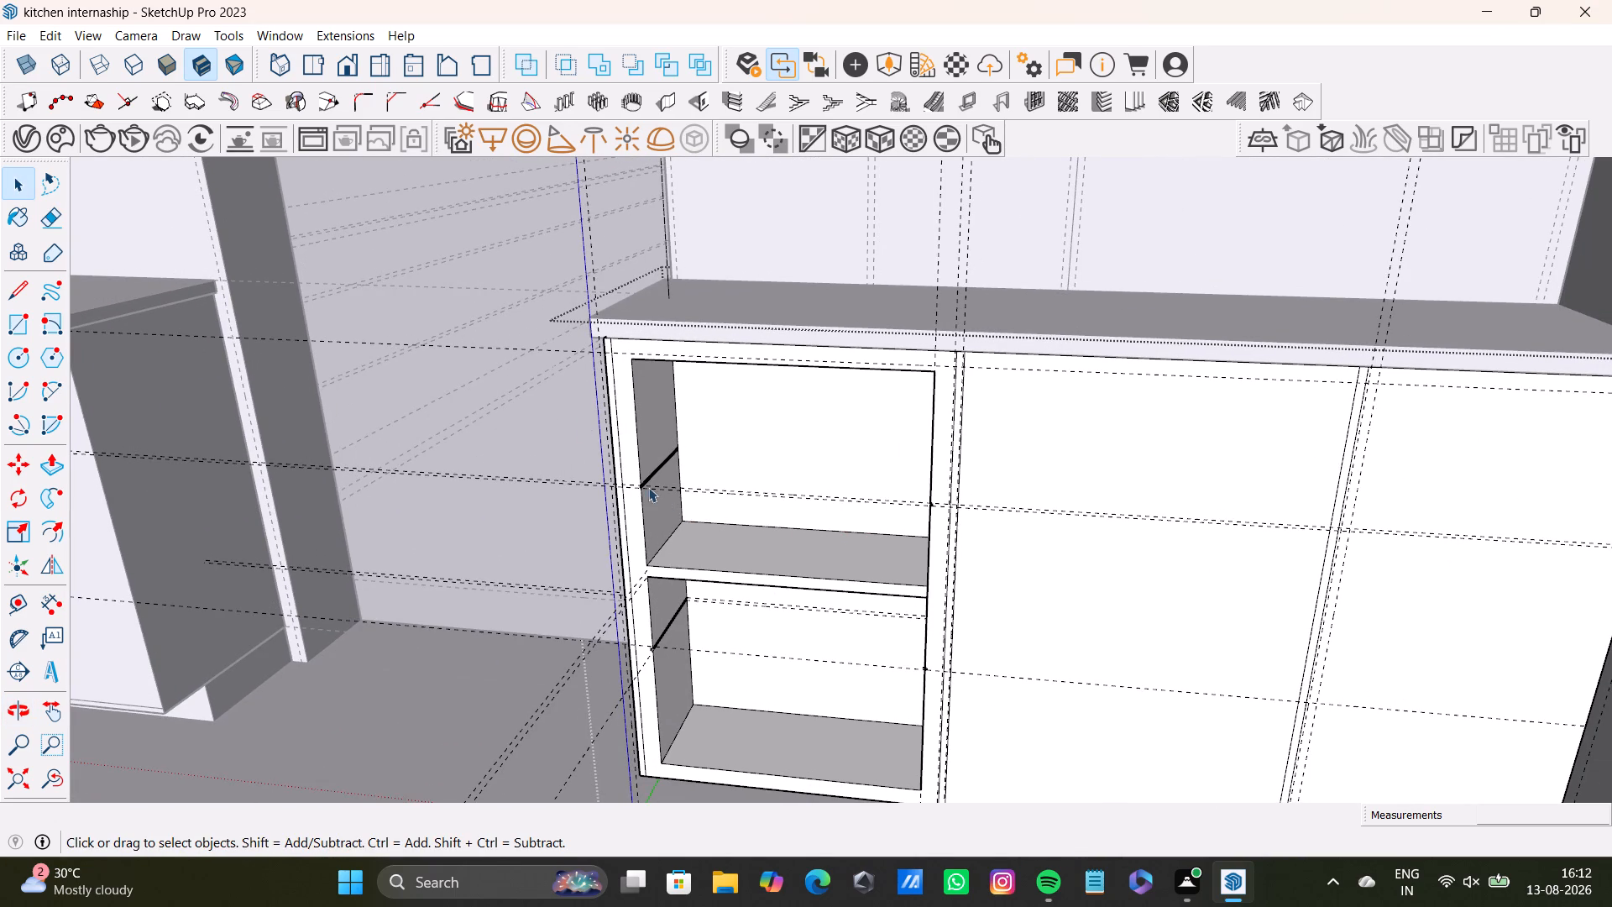
pyautogui.scroll(-3, 683, 552)
pyautogui.scroll(6, 683, 586)
pyautogui.moveTo(717, 546); pyautogui.dragTo(541, 424, button='middle')
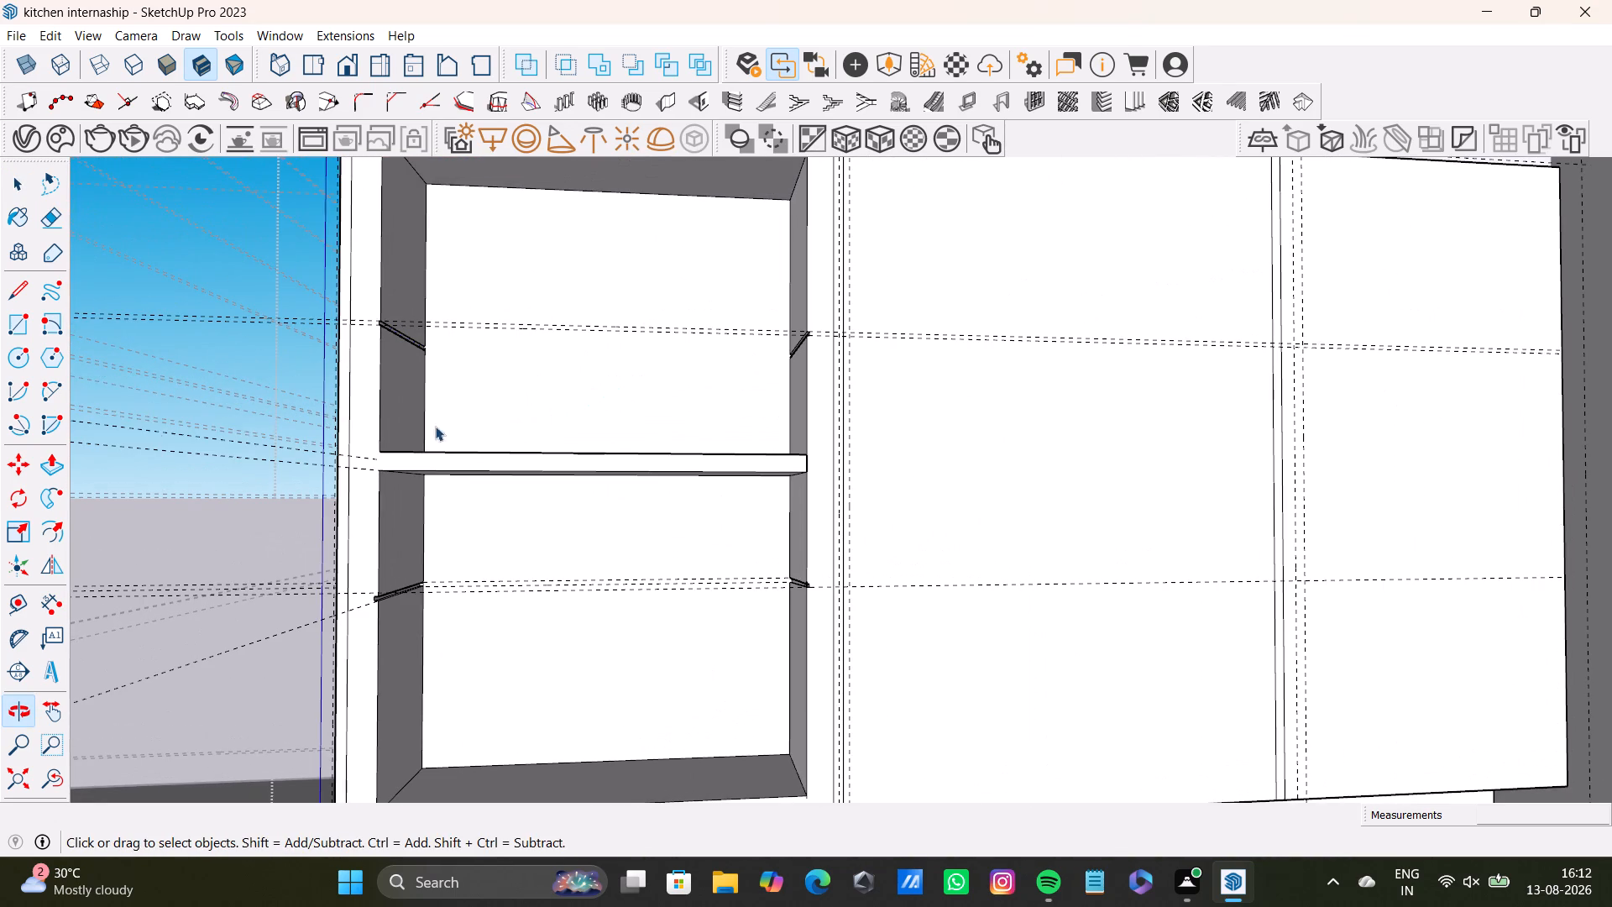
pyautogui.tripleClick(183, 242)
pyautogui.click(183, 243)
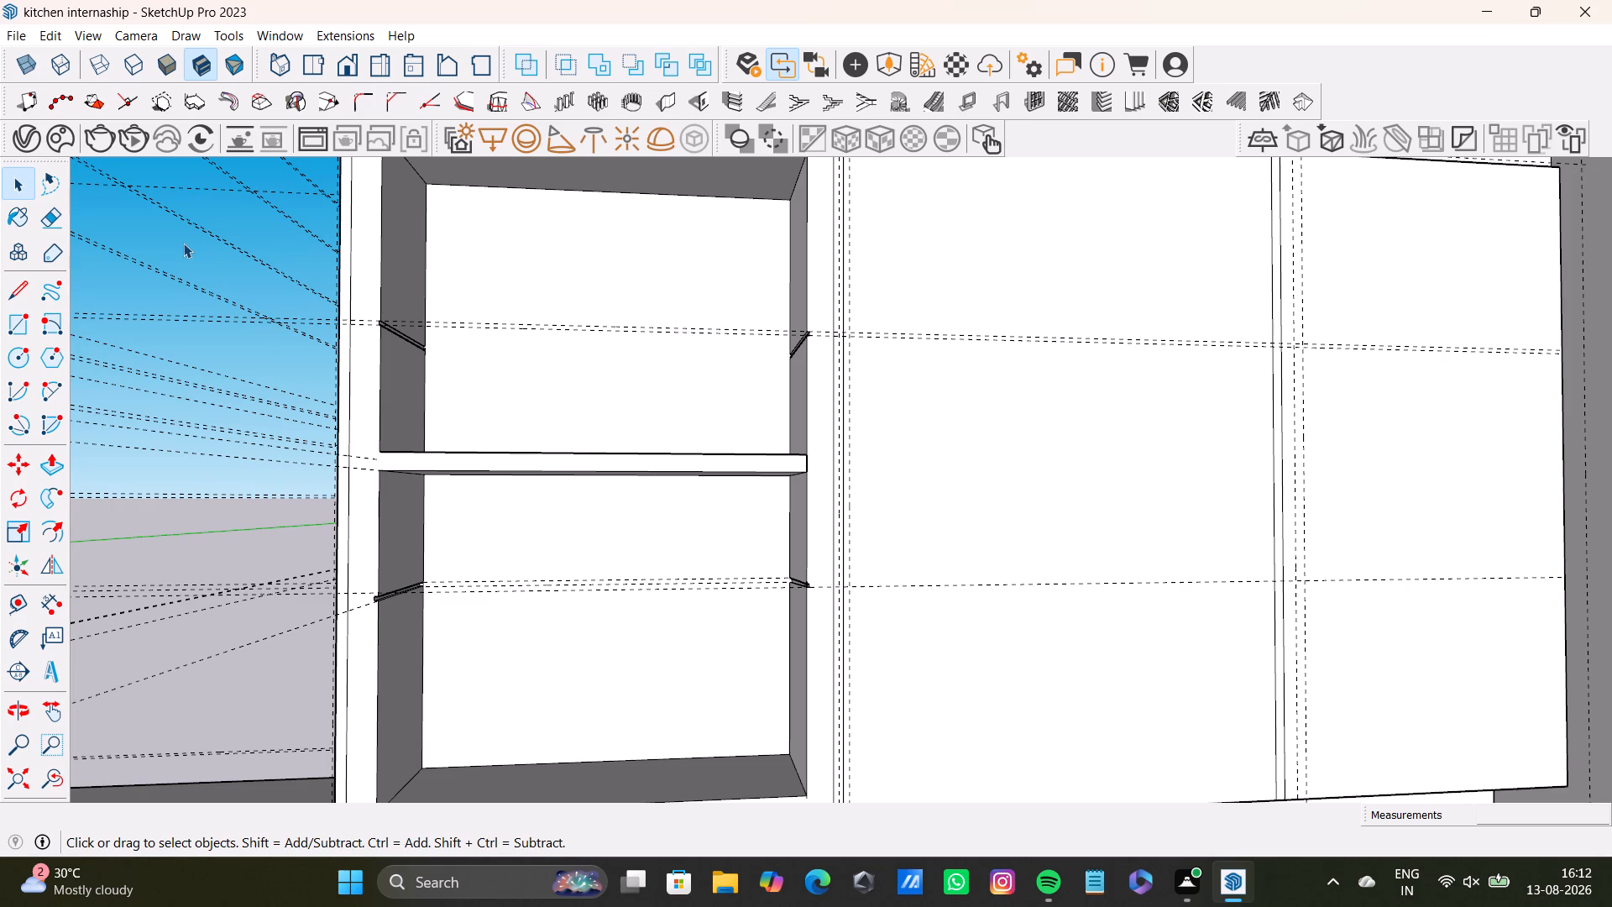
# Open the three-door base cabinet for editing and delete the two closely spaced upper horizontal guides crossing its doors.
pyautogui.press('space')
pyautogui.scroll(-3, 735, 558)
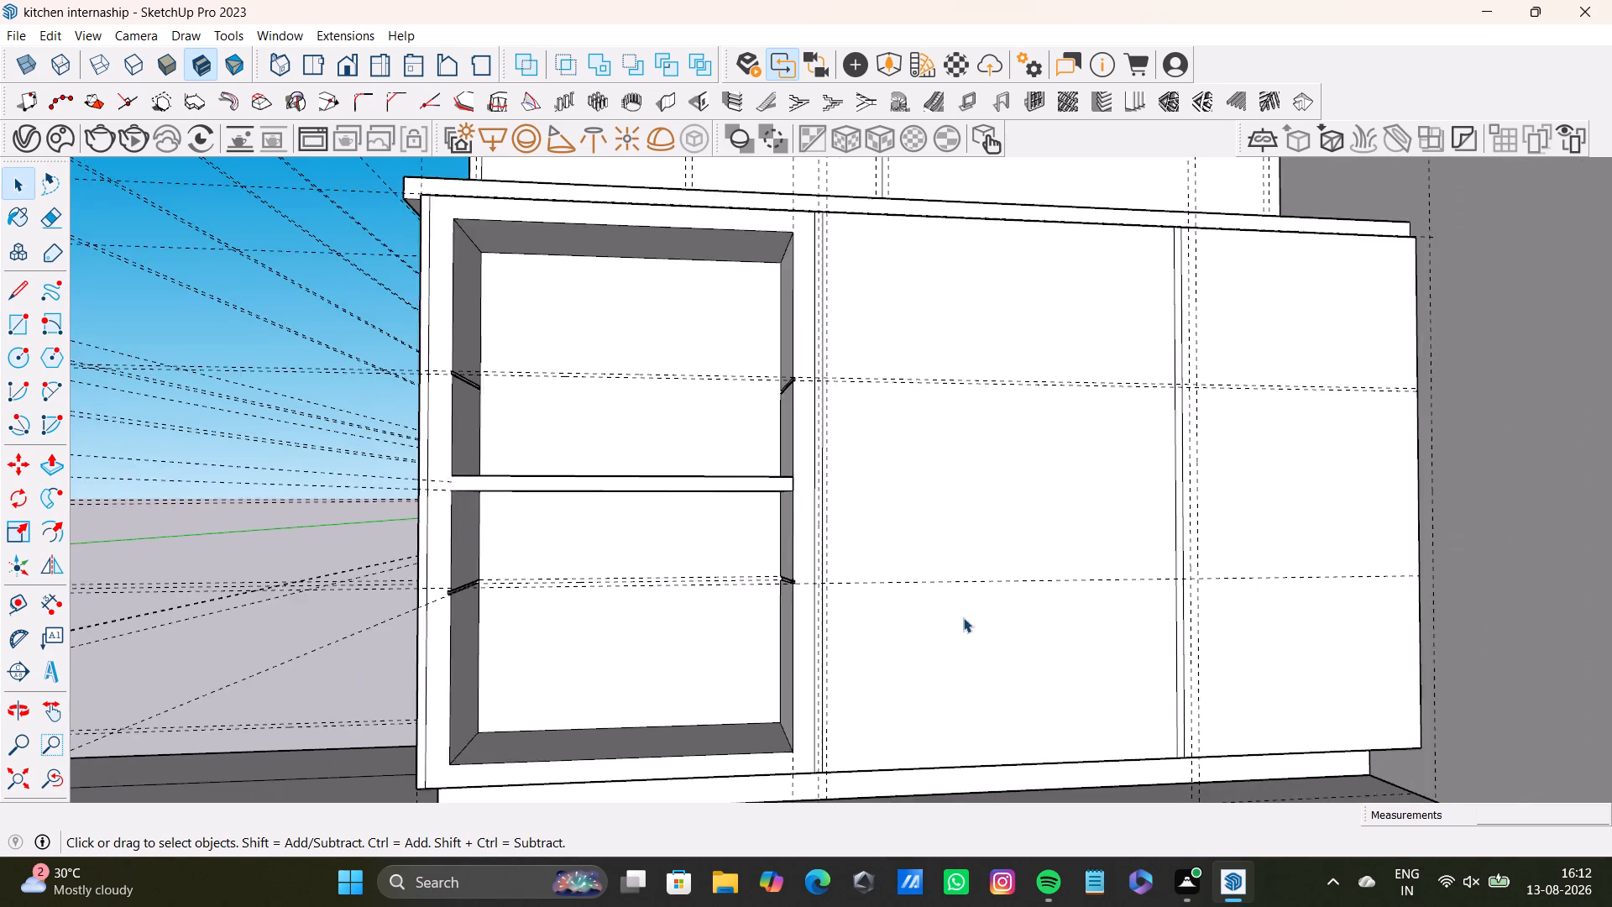
pyautogui.scroll(-2, 963, 617)
pyautogui.moveTo(983, 635); pyautogui.dragTo(882, 666, button='middle')
pyautogui.moveTo(901, 658); pyautogui.dragTo(835, 678, button='middle')
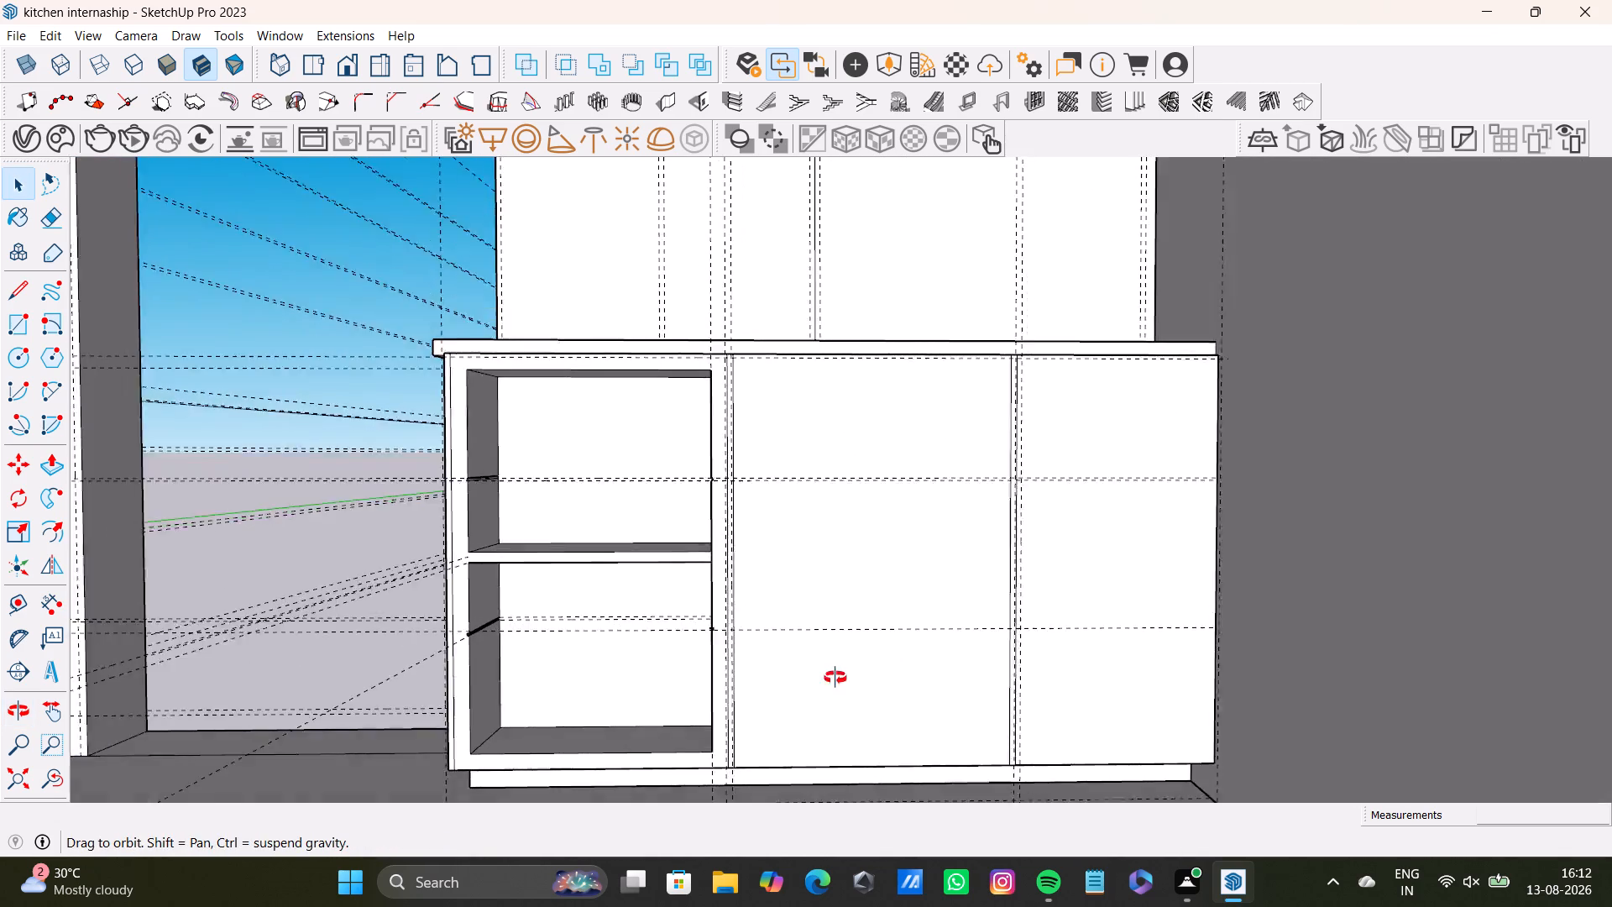
pyautogui.moveTo(835, 678); pyautogui.dragTo(785, 794, button='middle')
pyautogui.scroll(7, 787, 612)
pyautogui.moveTo(697, 605); pyautogui.dragTo(662, 595, button='middle')
pyautogui.moveTo(685, 555); pyautogui.dragTo(718, 551, button='middle')
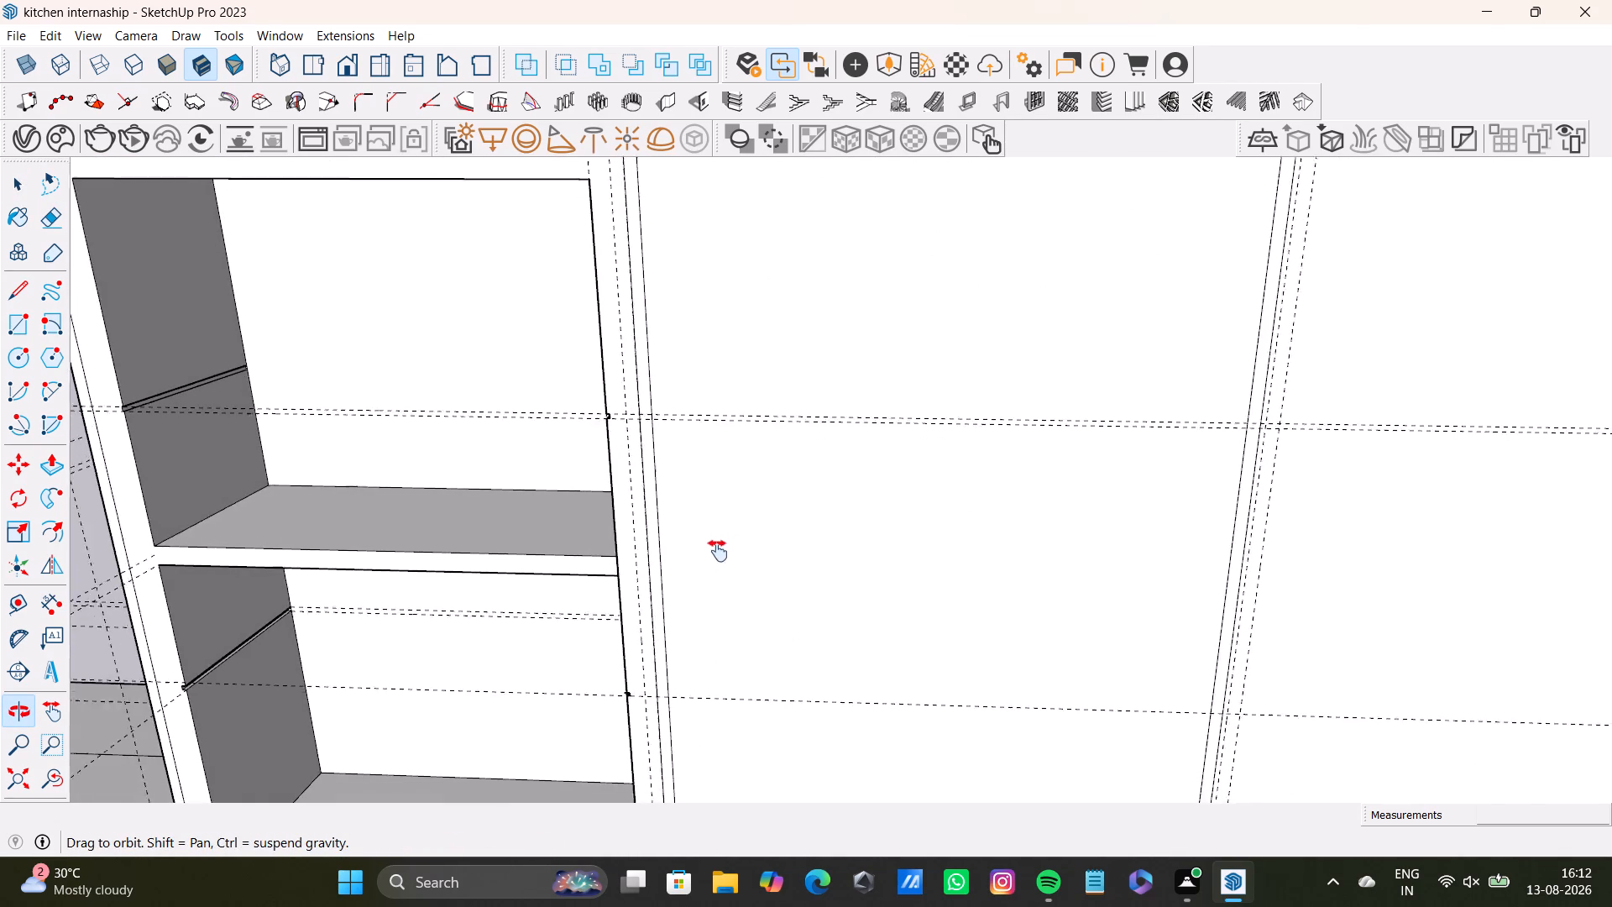
pyautogui.moveTo(718, 551); pyautogui.dragTo(673, 551, button='middle')
pyautogui.moveTo(789, 598); pyautogui.dragTo(814, 567, button='middle')
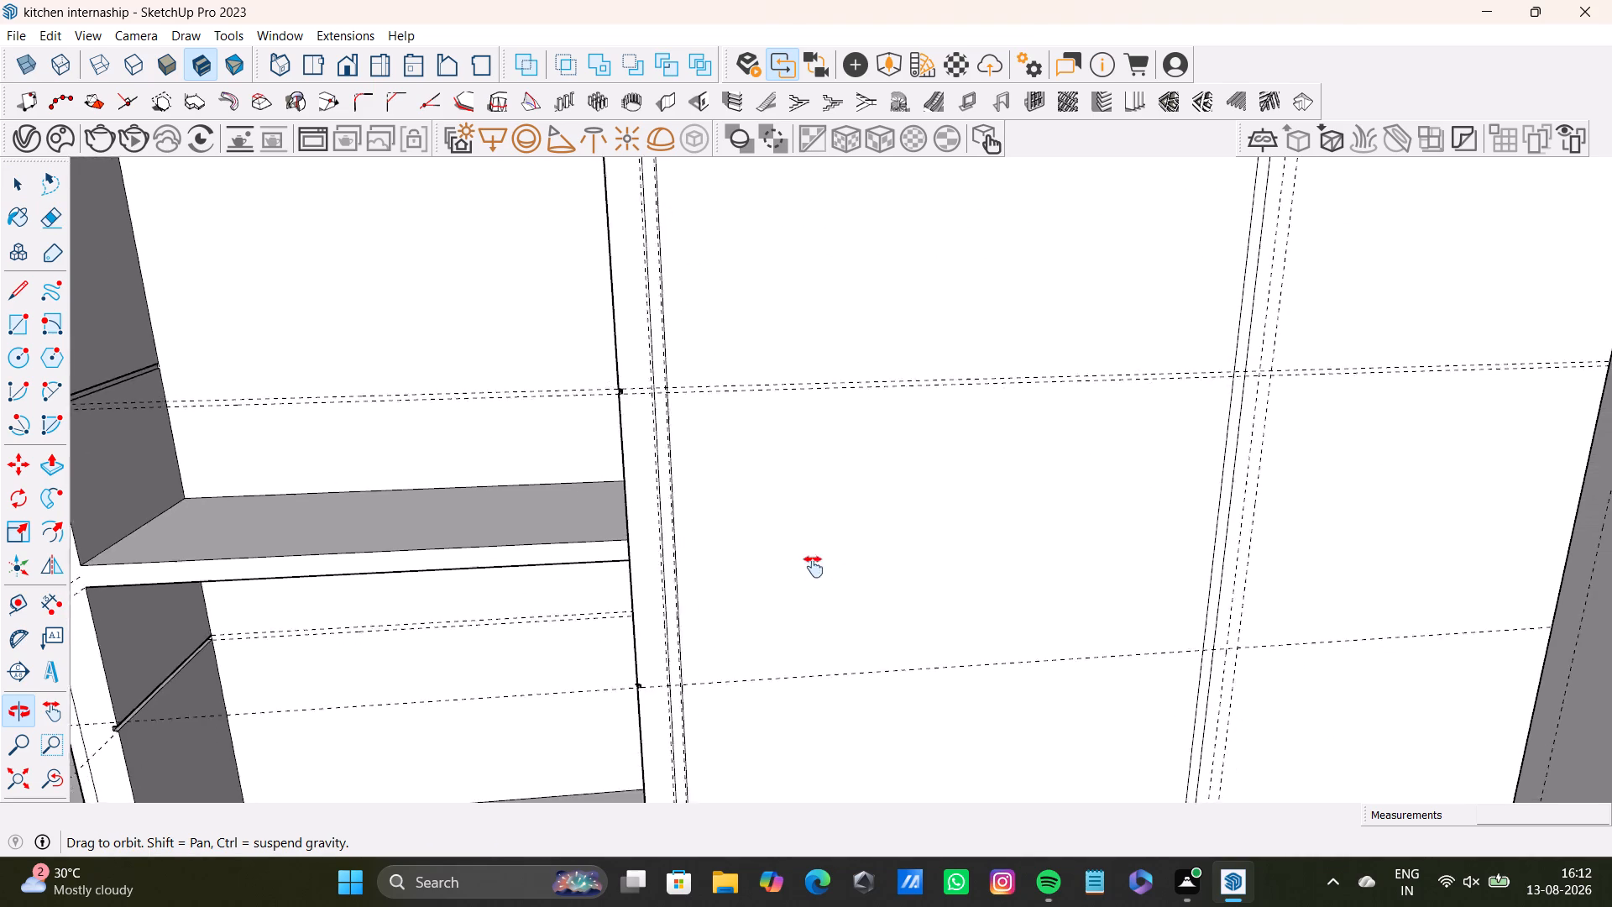
pyautogui.moveTo(814, 567); pyautogui.dragTo(614, 550, button='middle')
pyautogui.moveTo(788, 548); pyautogui.dragTo(751, 618, button='middle')
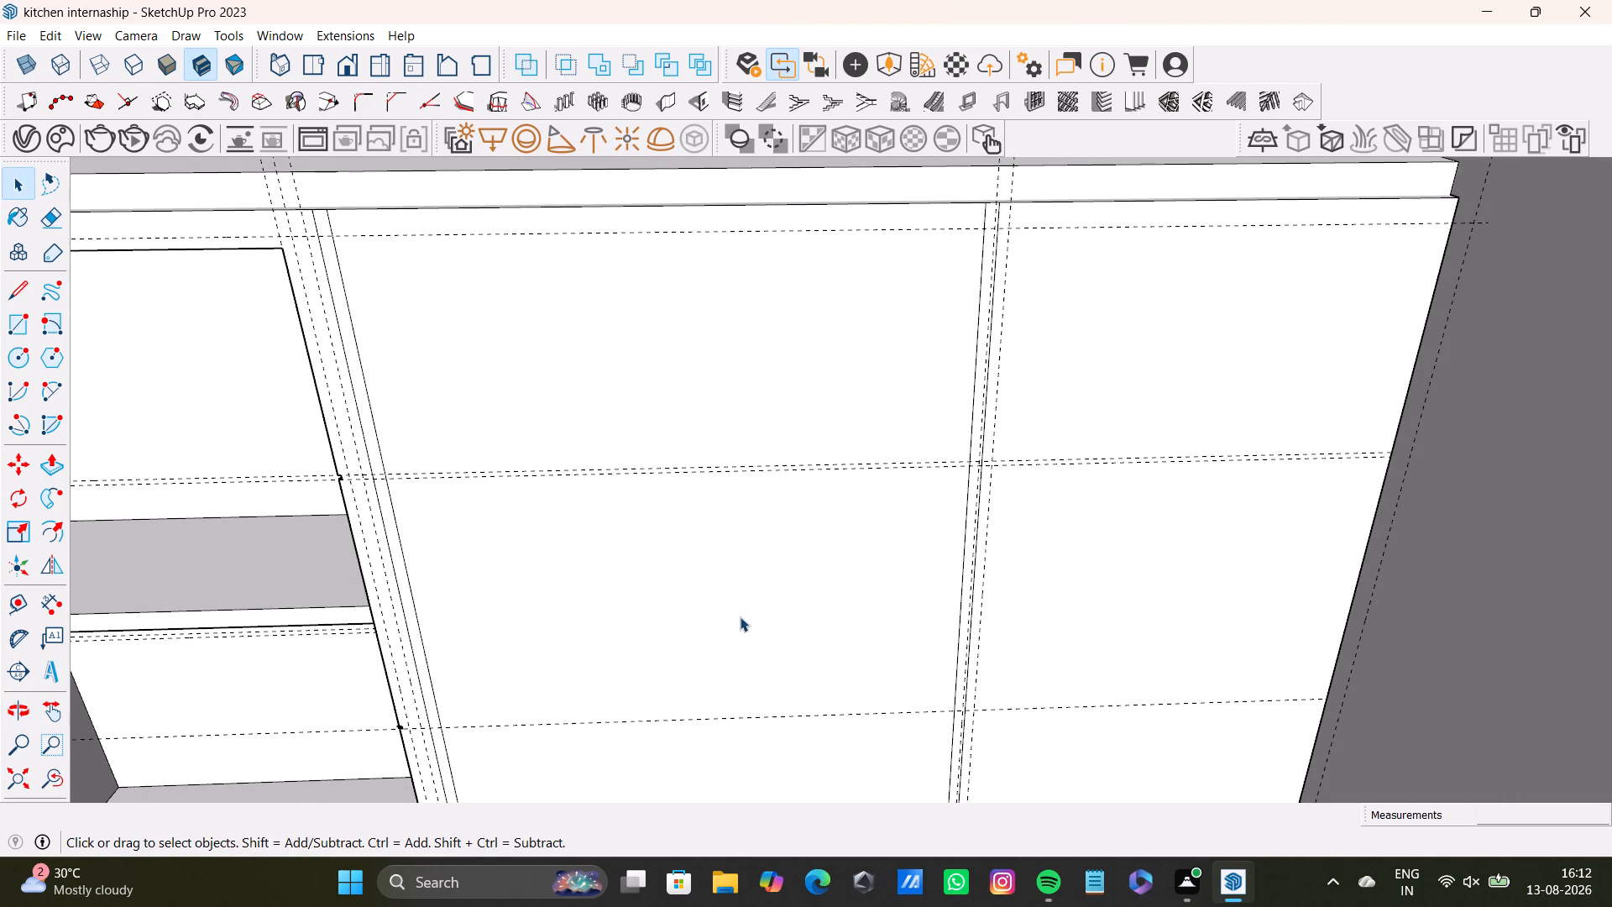
pyautogui.scroll(2, 458, 488)
pyautogui.moveTo(478, 494); pyautogui.dragTo(416, 441, button='middle')
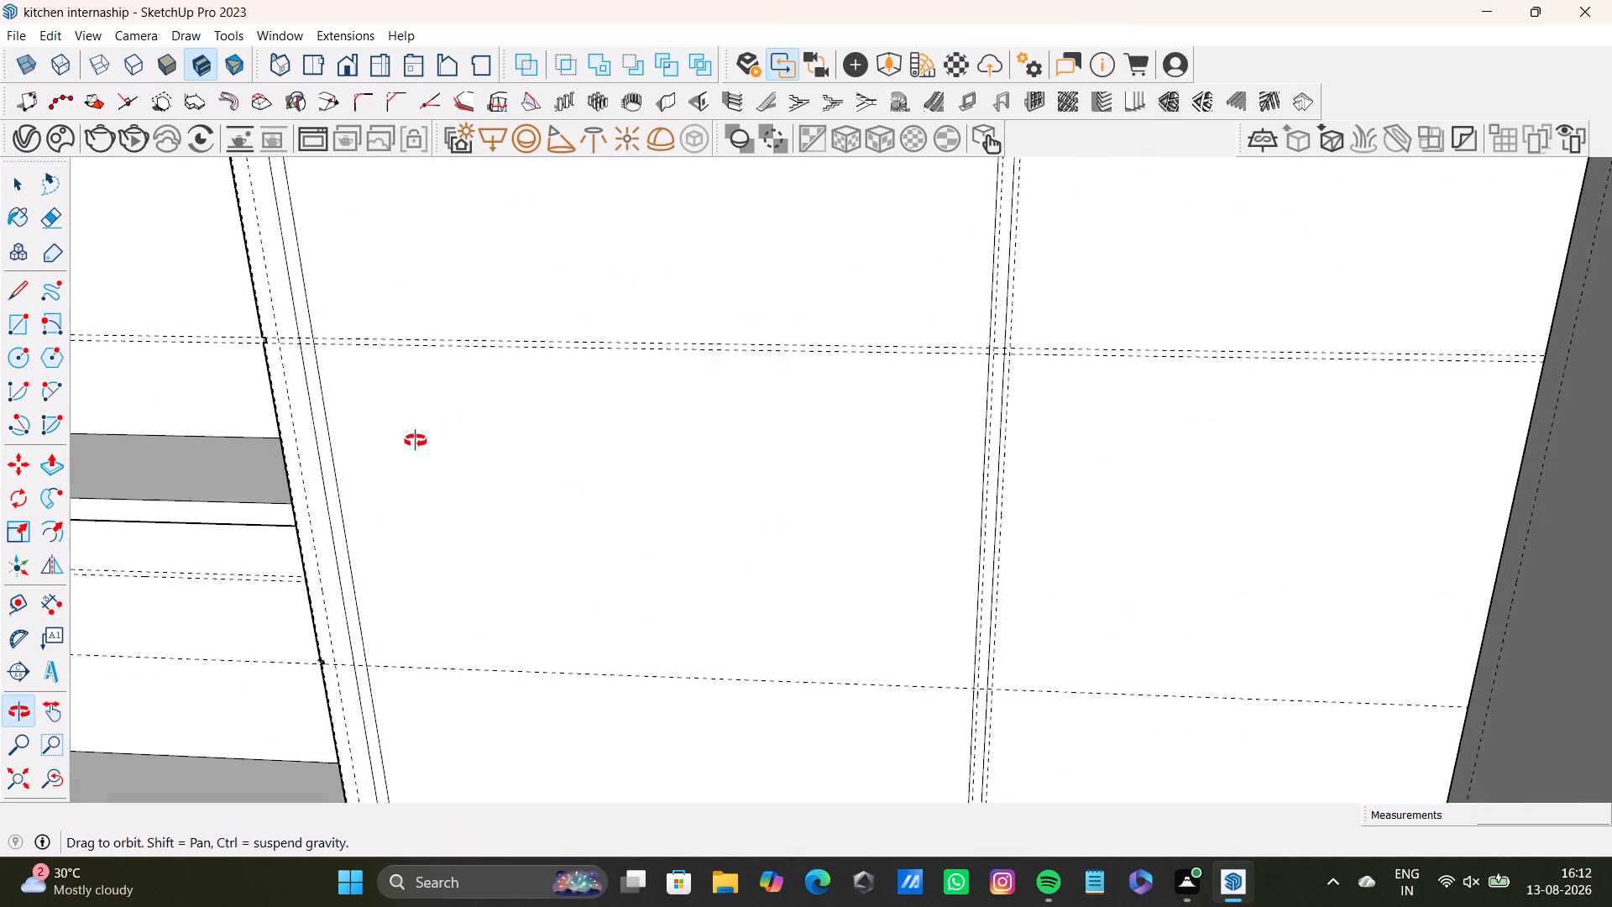
pyautogui.moveTo(416, 441); pyautogui.dragTo(415, 442, button='middle')
pyautogui.scroll(2, 446, 388)
pyautogui.click(550, 354)
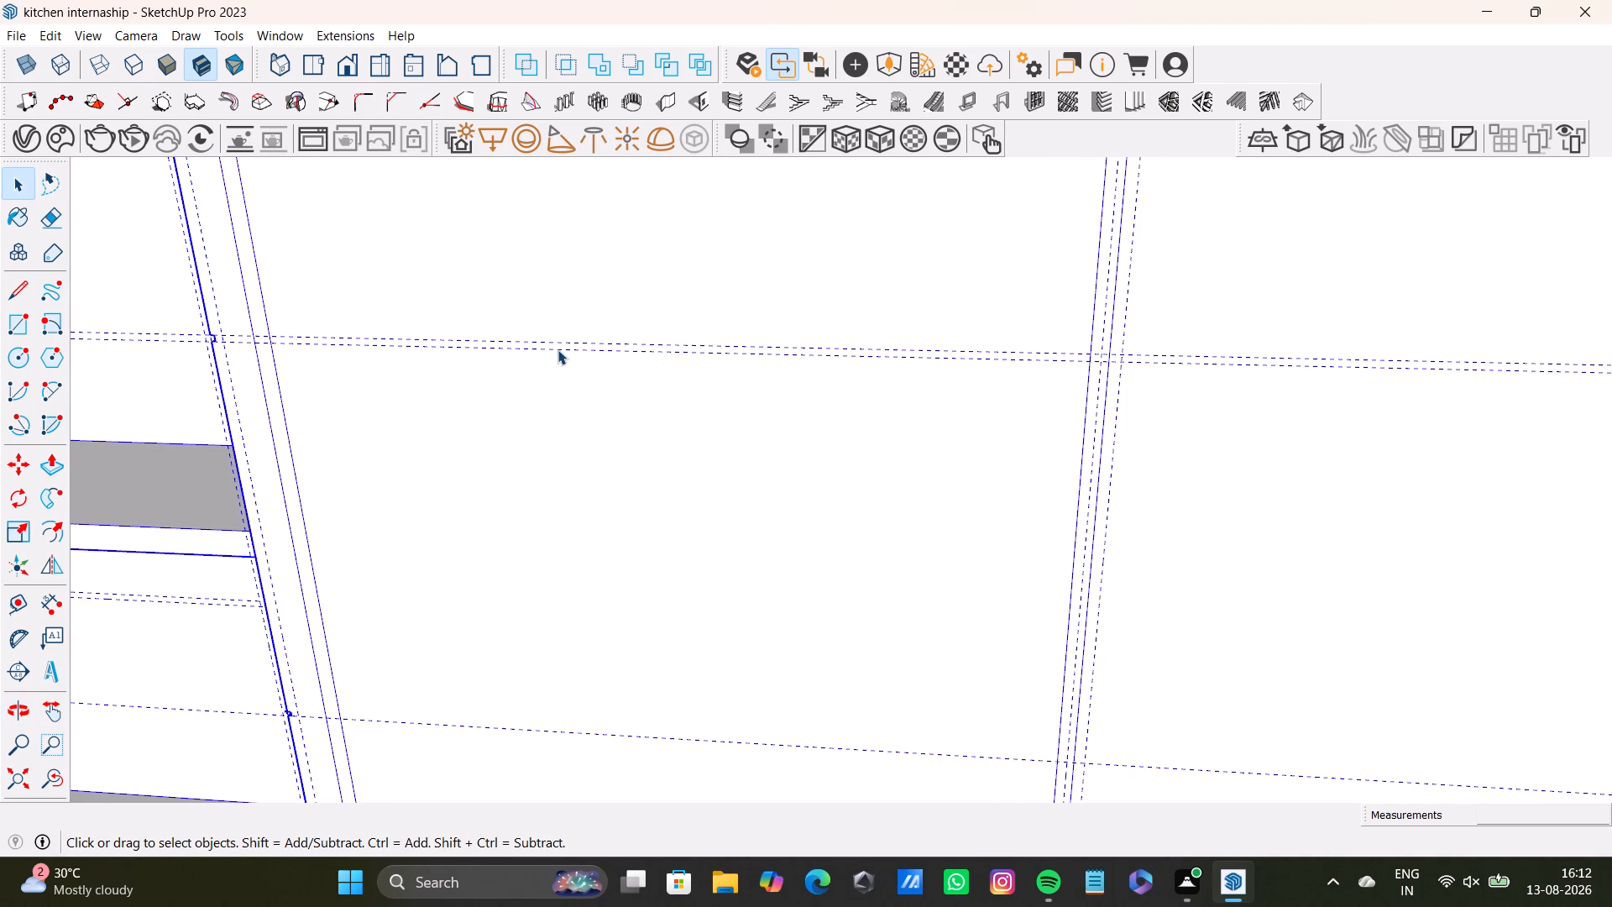
pyautogui.click(557, 349)
pyautogui.doubleClick(564, 349)
pyautogui.click(577, 346)
pyautogui.doubleClick(581, 345)
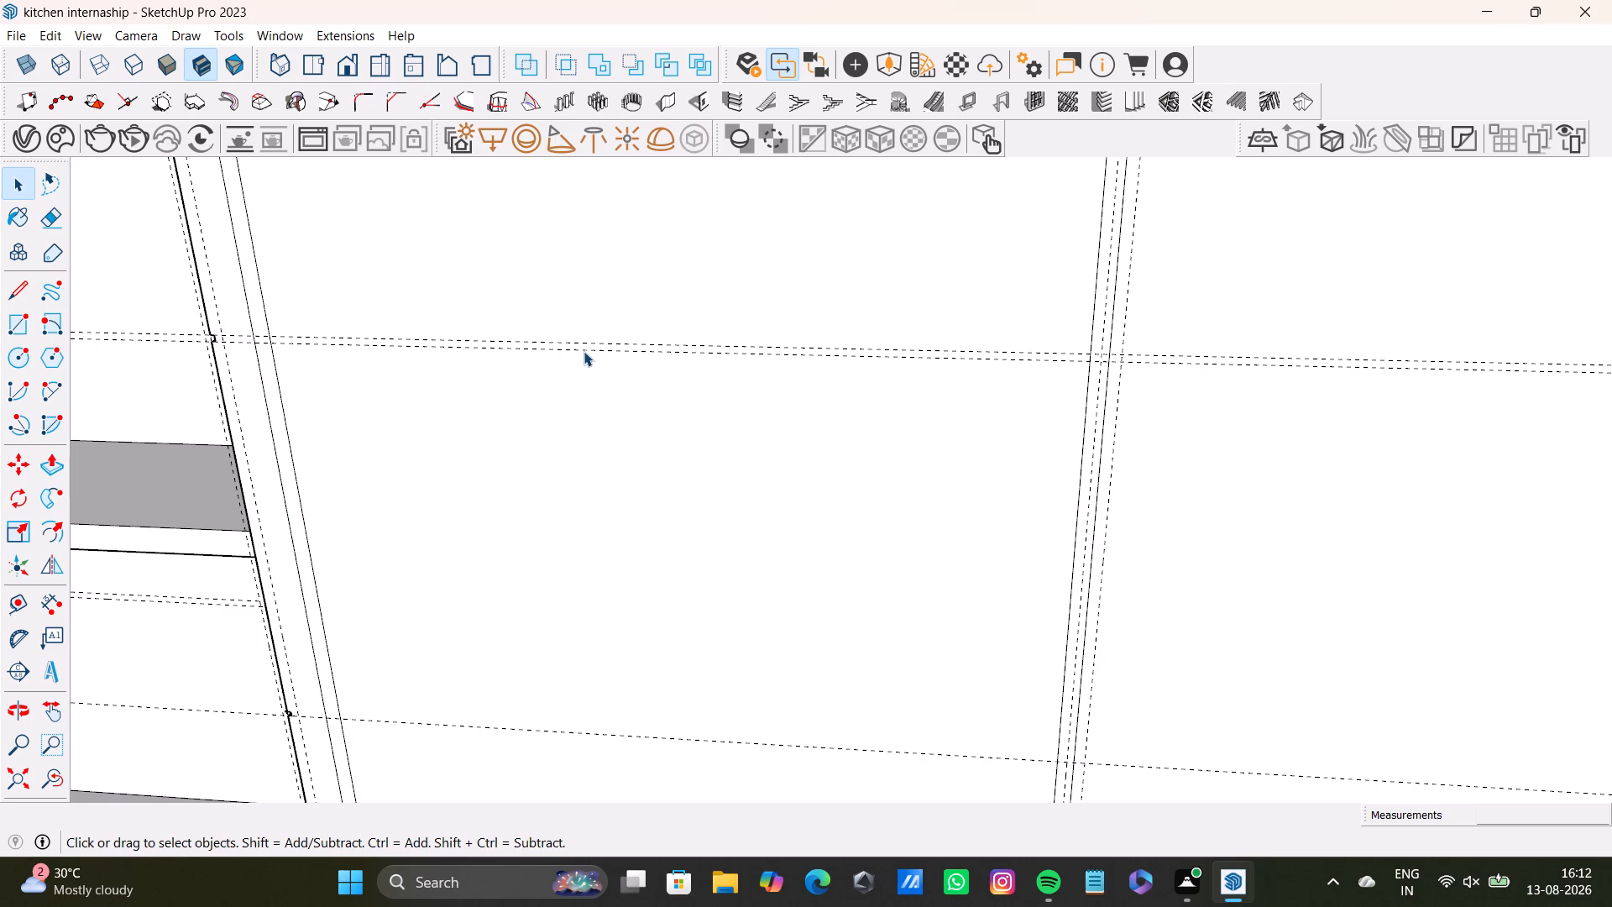
pyautogui.click(584, 351)
pyautogui.press('Delete')
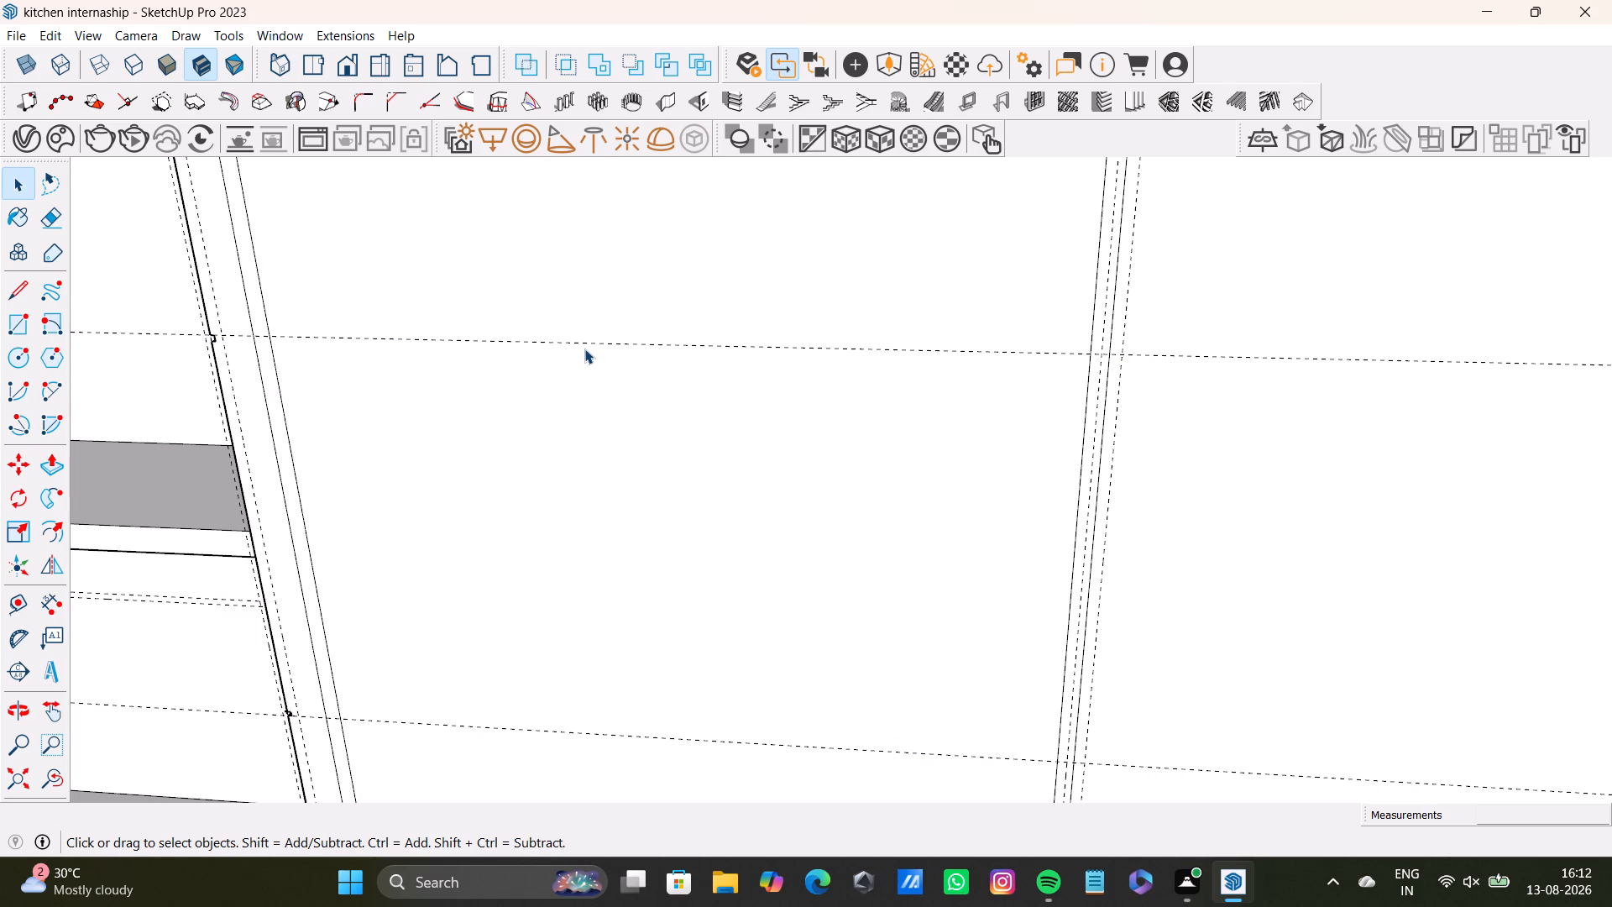
pyautogui.click(672, 341)
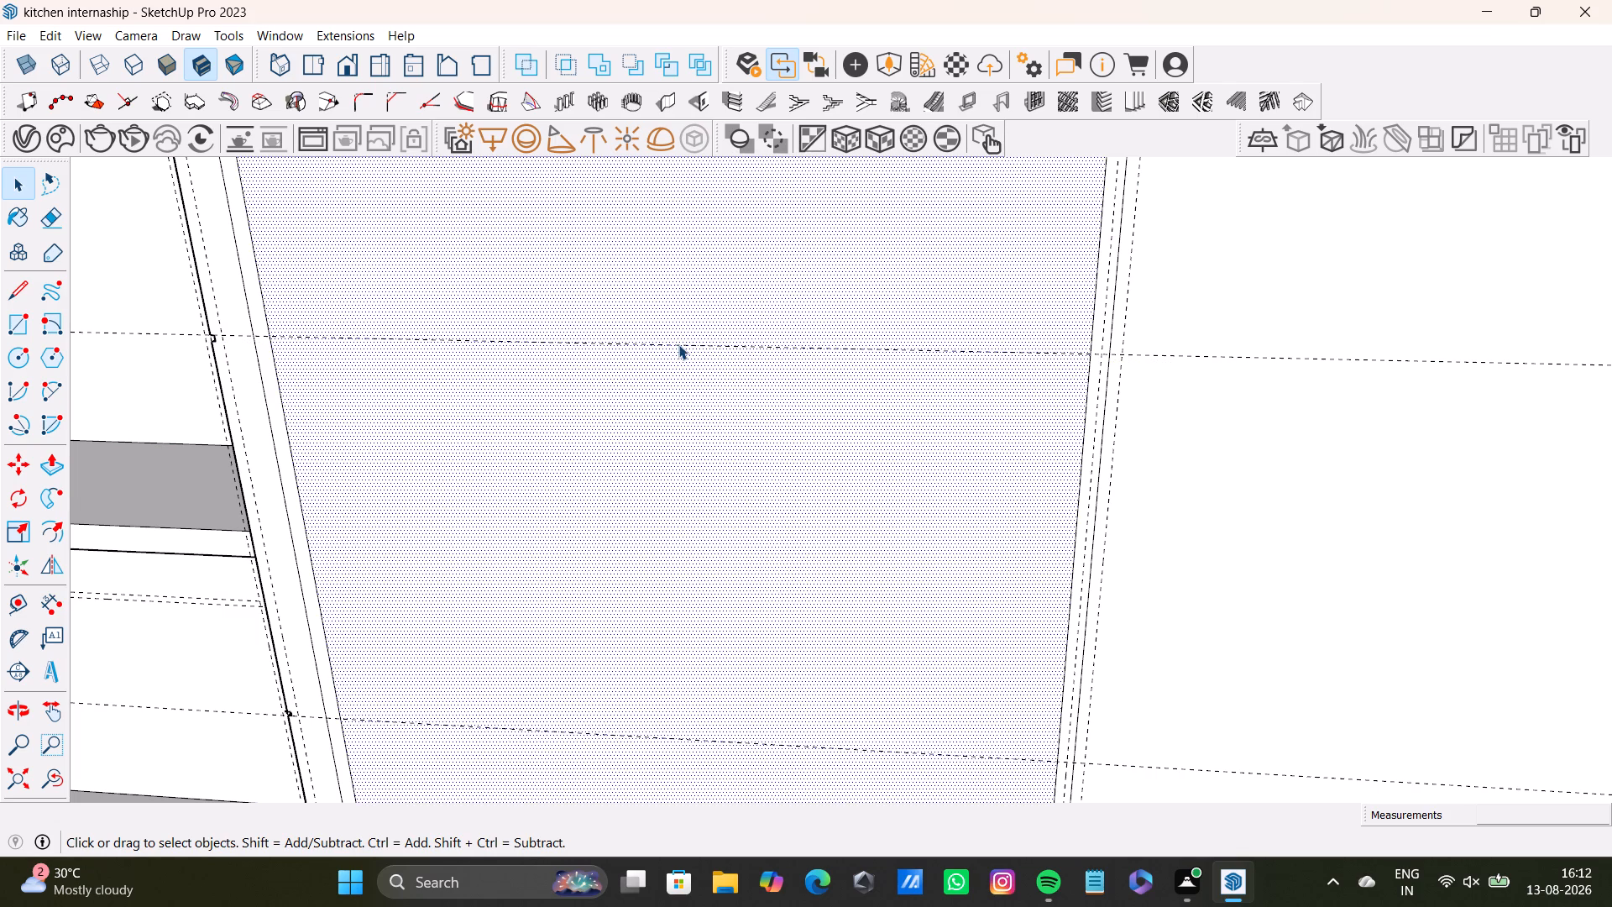
pyautogui.click(679, 344)
pyautogui.press('Delete')
# Delete the lower horizontal guide crossing the base cabinet's fronts.
pyautogui.scroll(-8, 610, 422)
pyautogui.moveTo(657, 605); pyautogui.dragTo(688, 527, button='middle')
pyautogui.scroll(4, 709, 590)
pyautogui.moveTo(735, 606); pyautogui.dragTo(678, 710, button='middle')
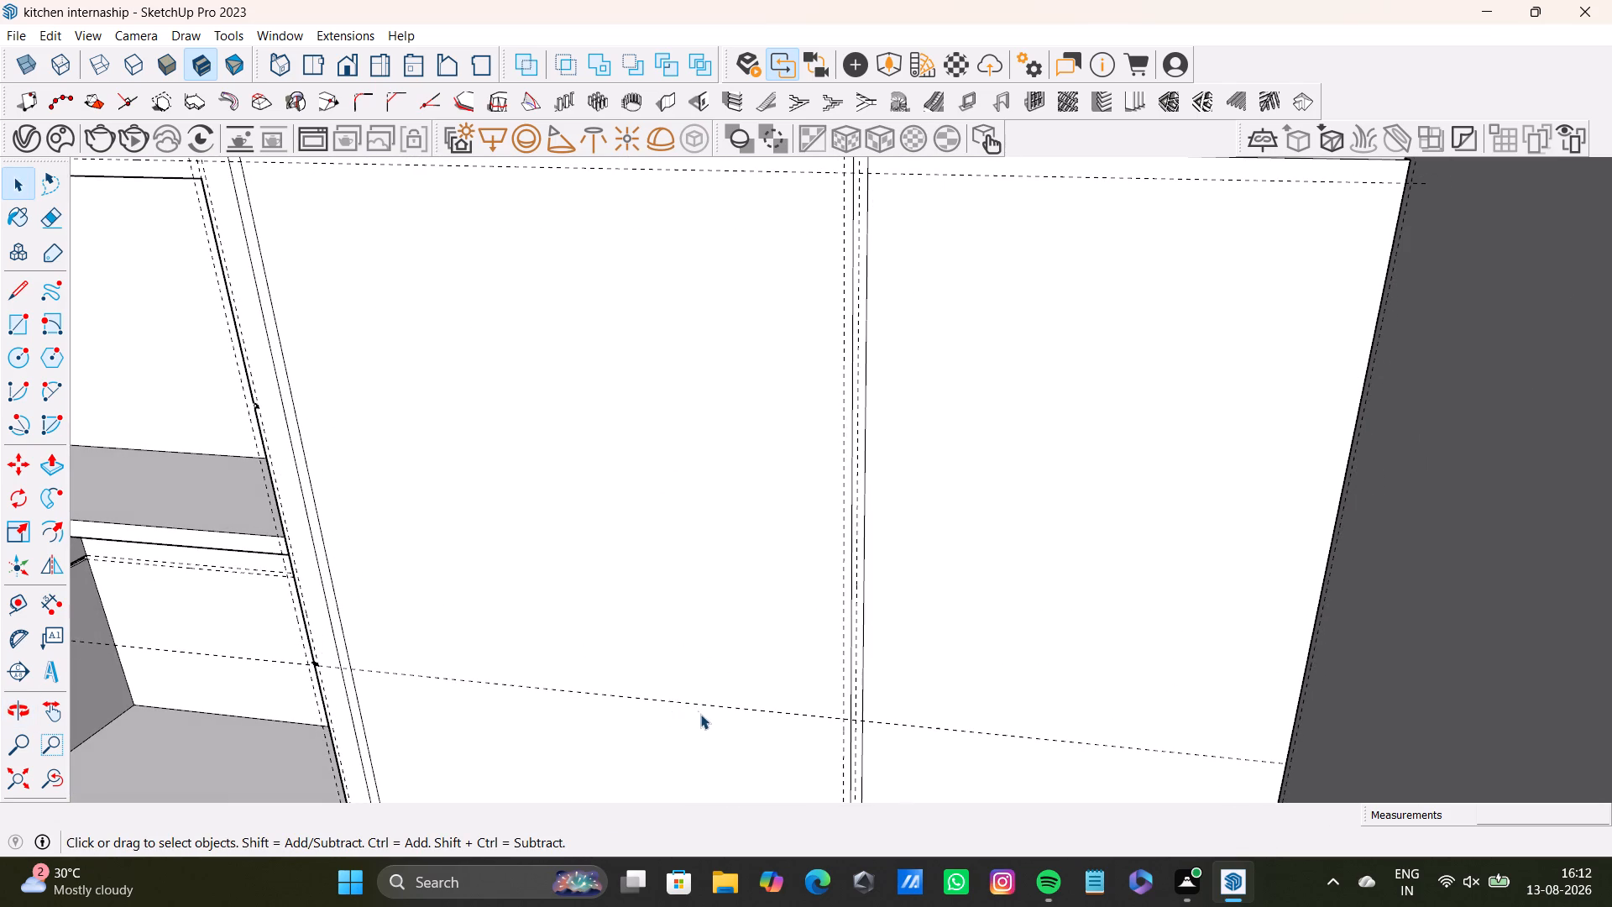
pyautogui.click(708, 705)
pyautogui.press('Delete')
# Delete the two vertical guides beside the strip between the base cabinet's middle and right fronts.
pyautogui.scroll(-3, 663, 737)
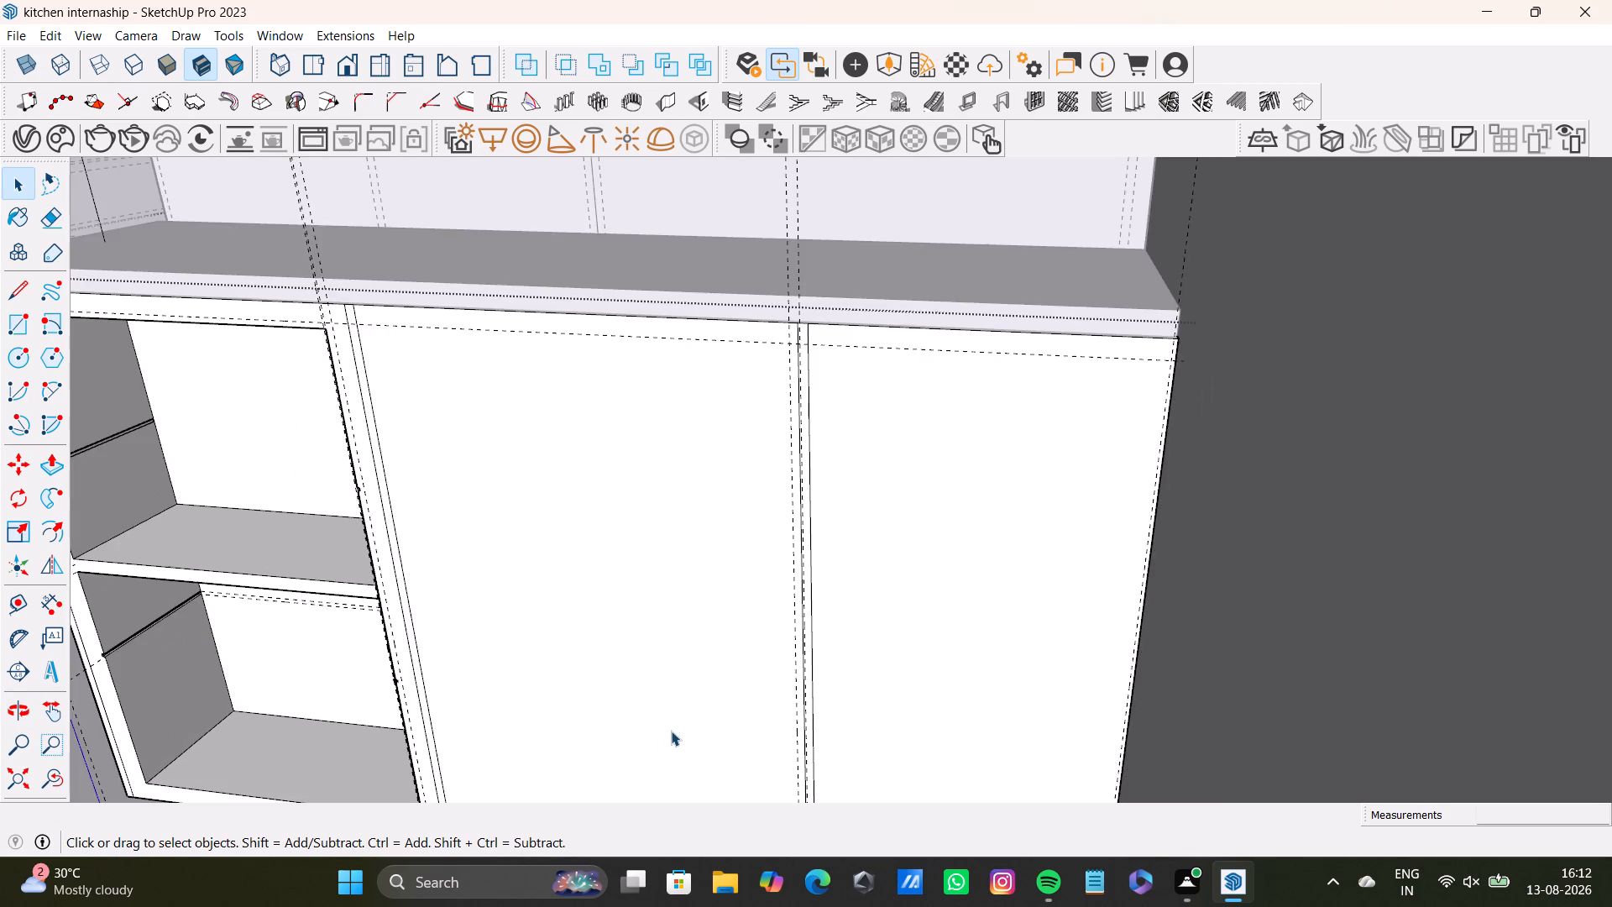
pyautogui.moveTo(671, 731); pyautogui.dragTo(779, 485, button='middle')
pyautogui.moveTo(779, 500); pyautogui.dragTo(657, 678, button='middle')
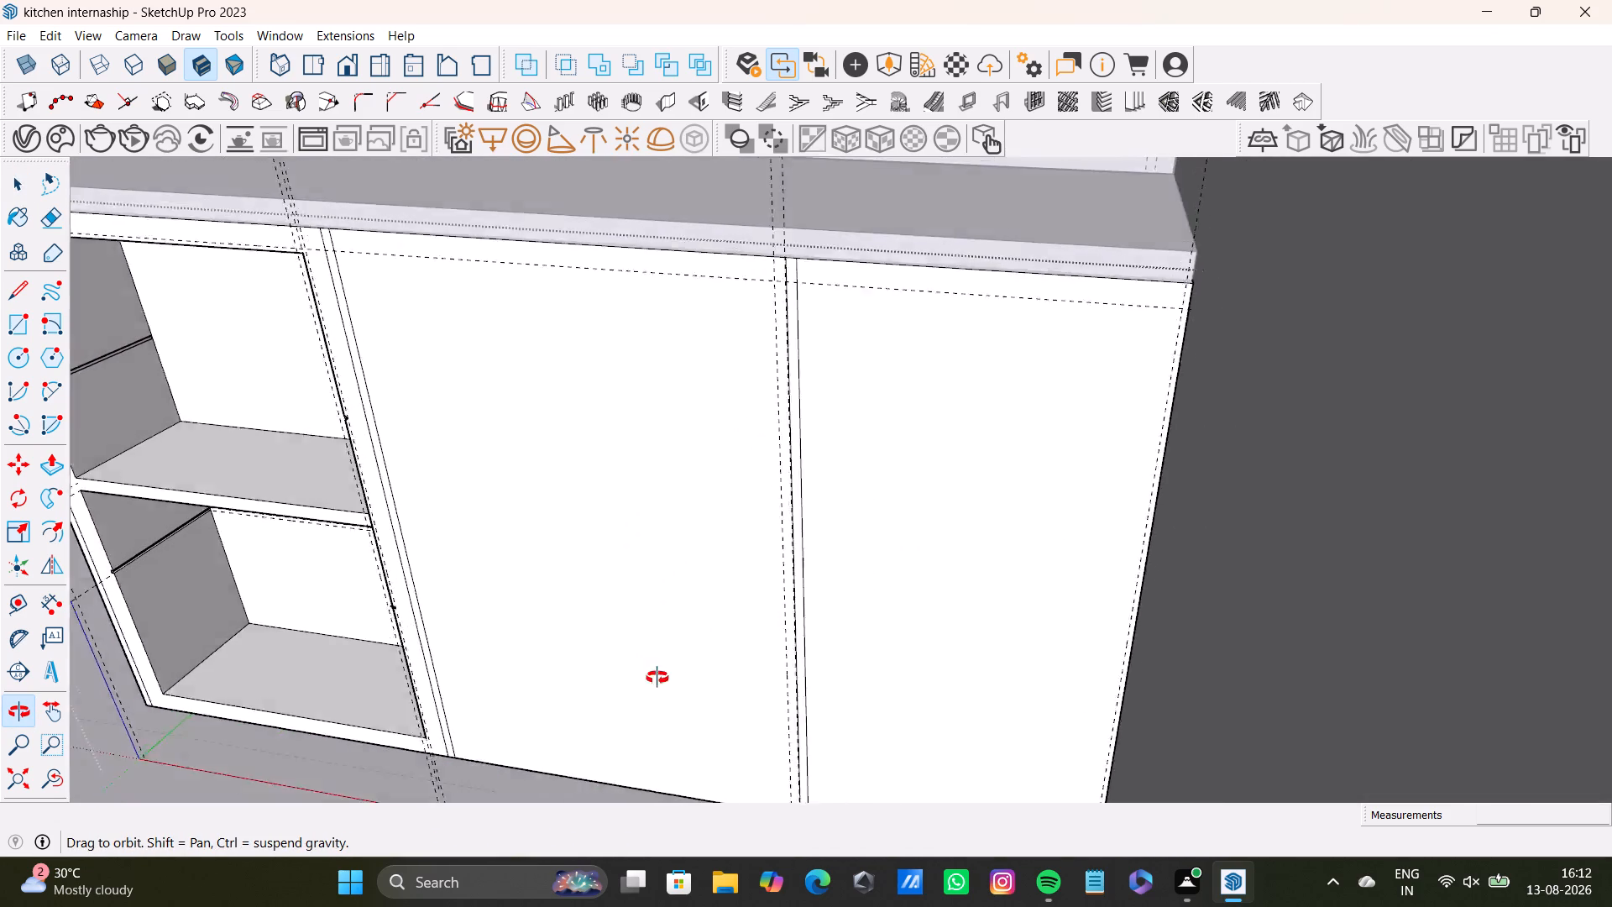
pyautogui.moveTo(657, 678); pyautogui.dragTo(659, 750, button='middle')
pyautogui.scroll(5, 773, 561)
pyautogui.moveTo(798, 508); pyautogui.dragTo(782, 510, button='middle')
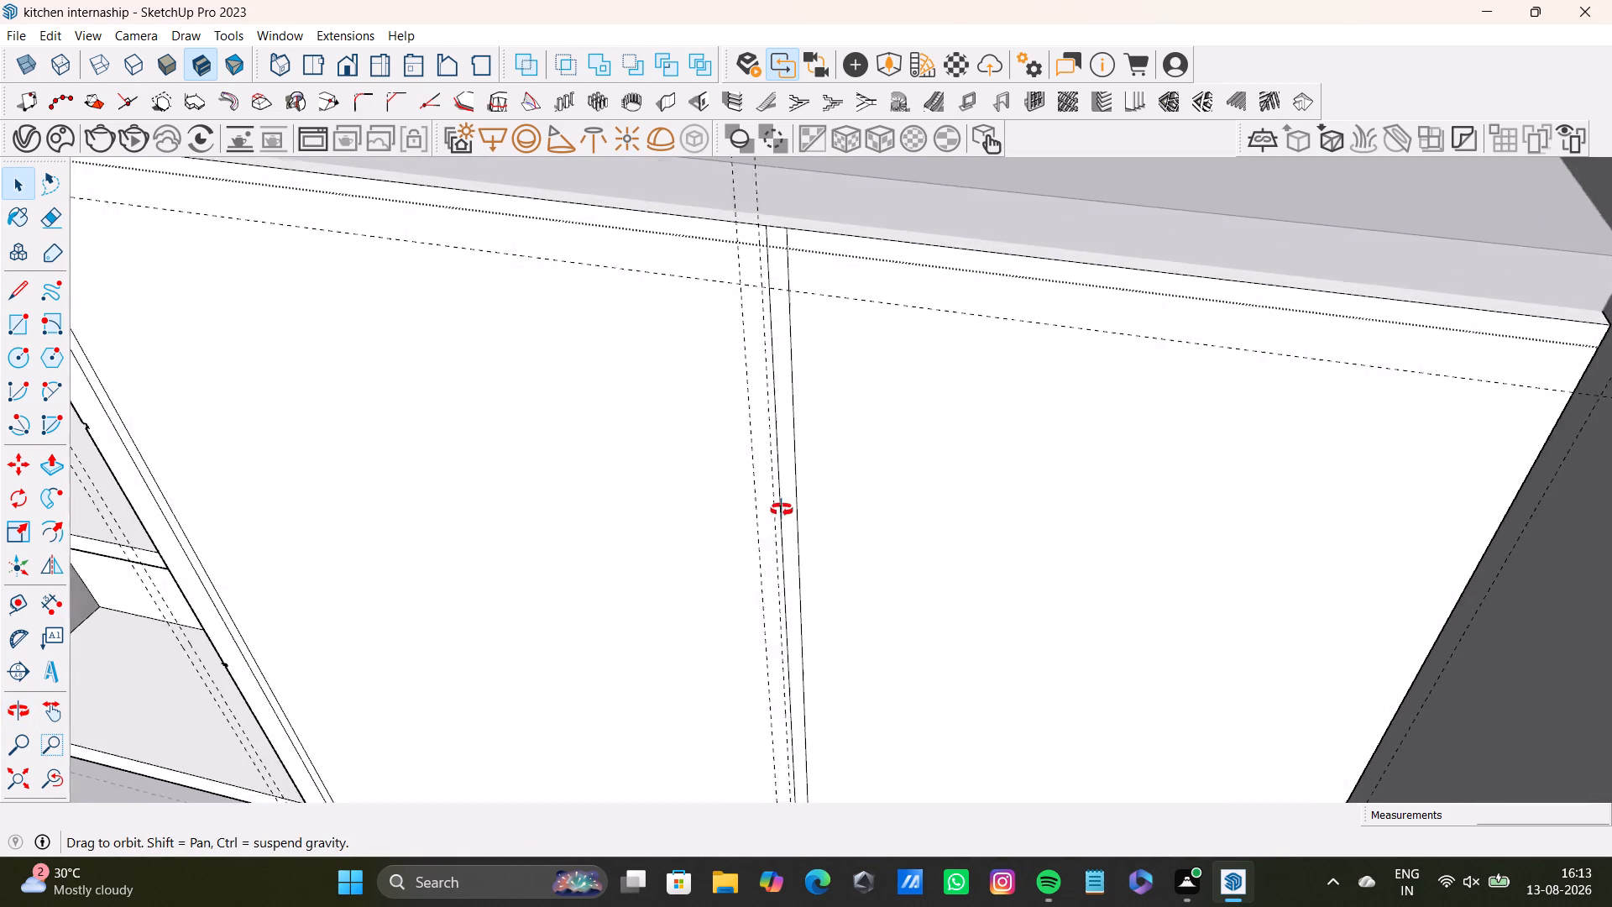
pyautogui.moveTo(782, 510); pyautogui.dragTo(696, 595, button='middle')
pyautogui.scroll(4, 590, 516)
pyautogui.click(599, 462)
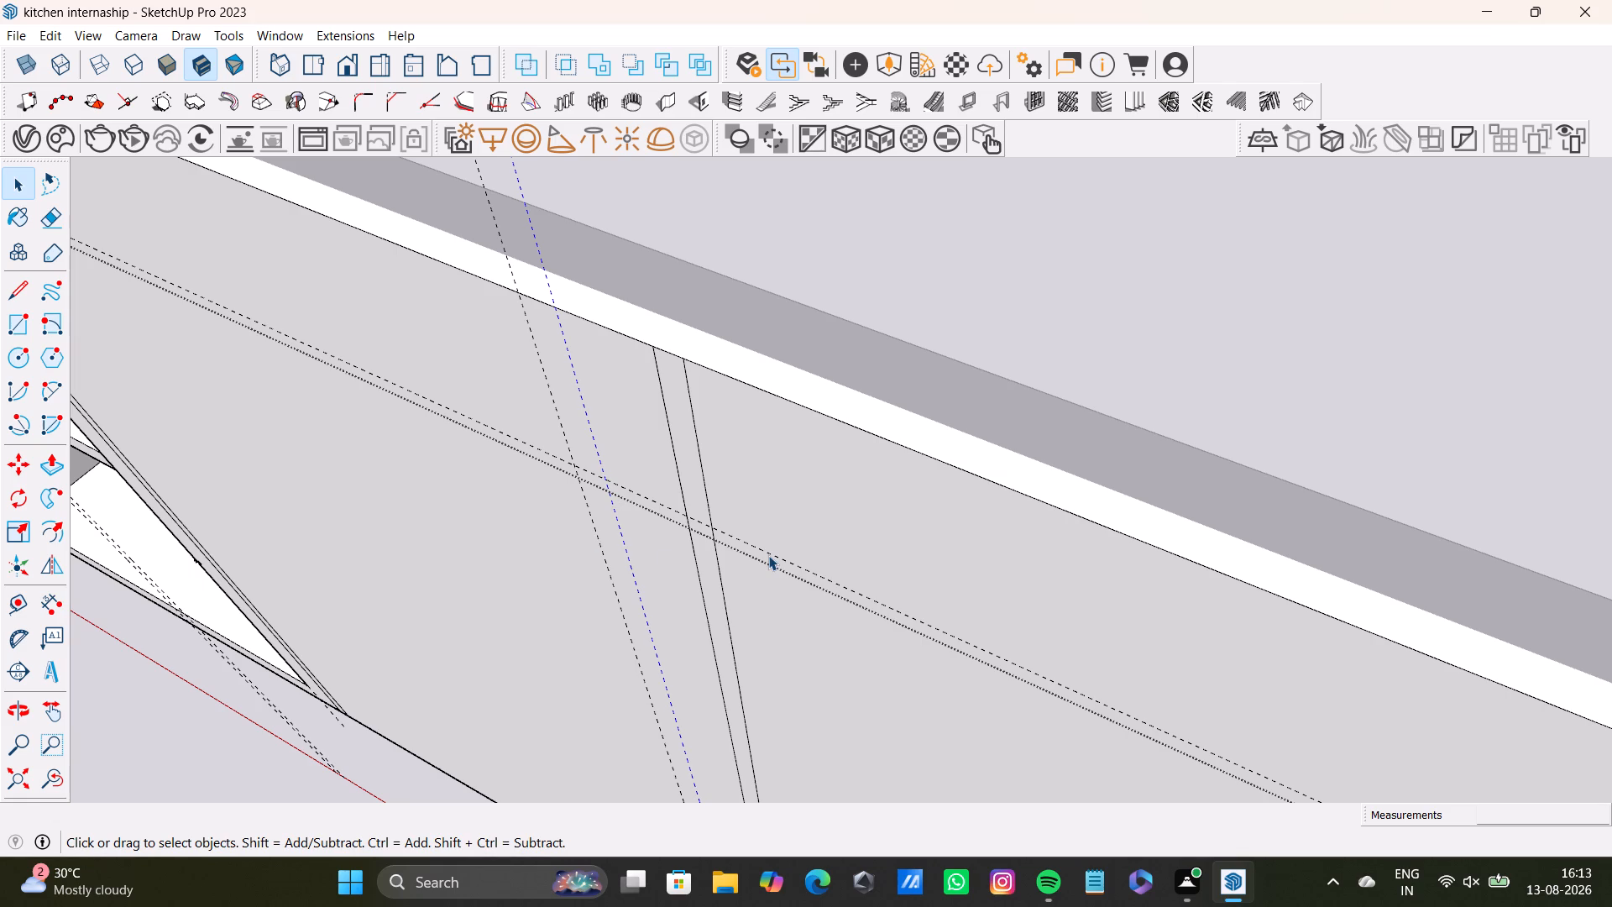
pyautogui.press('Delete')
pyautogui.click(628, 636)
pyautogui.press('Delete')
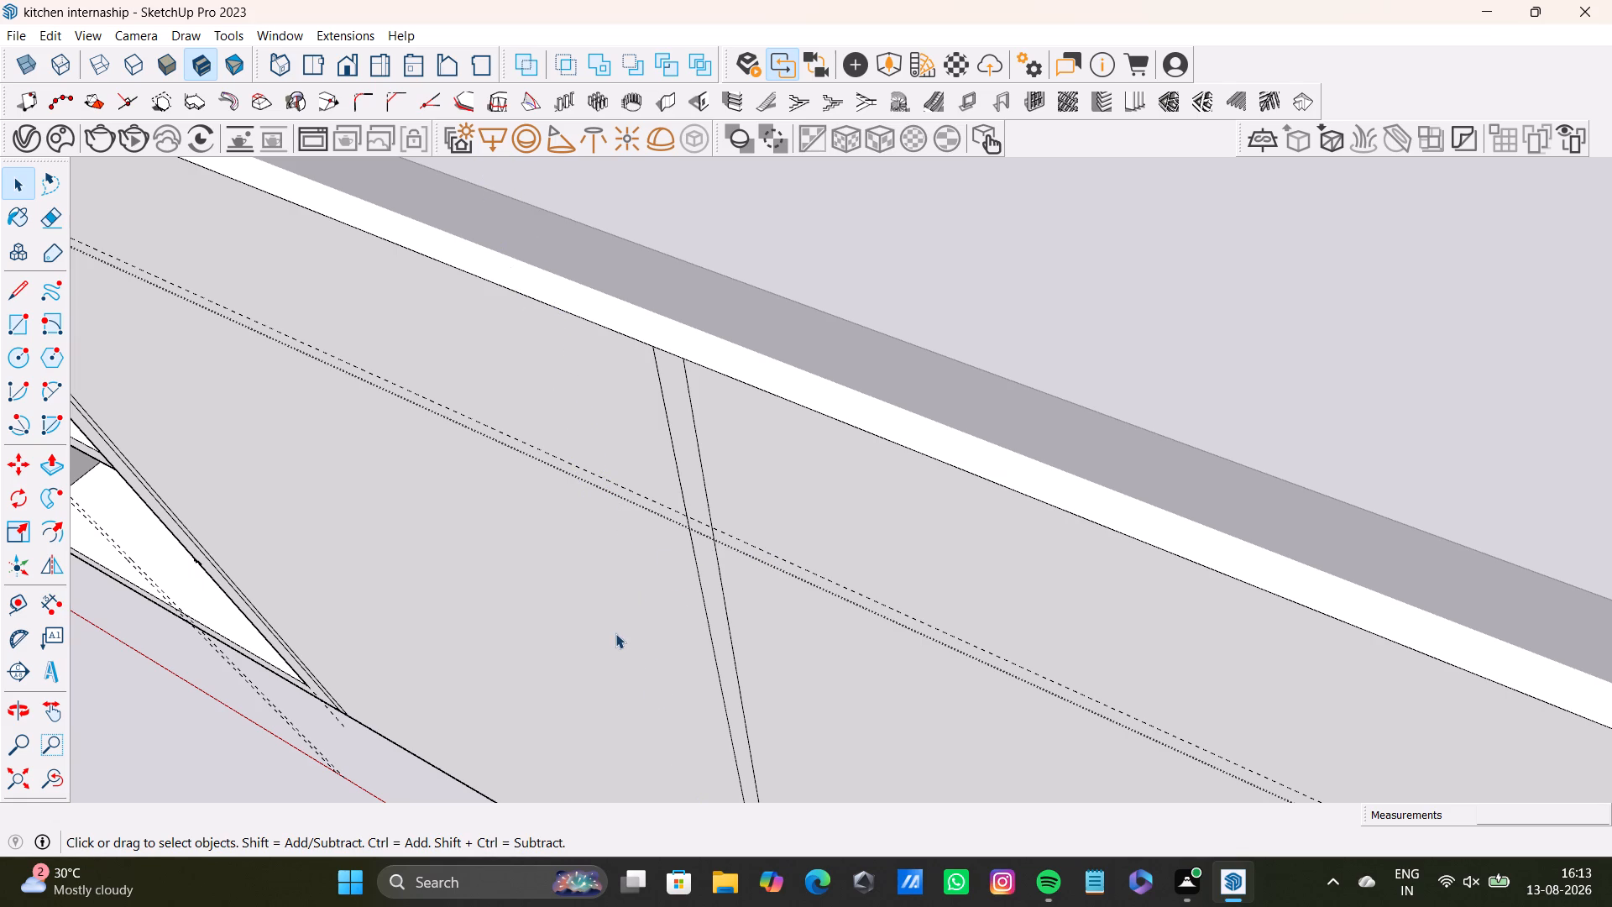
# Delete the horizontal guide running across the fronts just below the countertop.
pyautogui.moveTo(781, 610); pyautogui.dragTo(516, 349, button='middle')
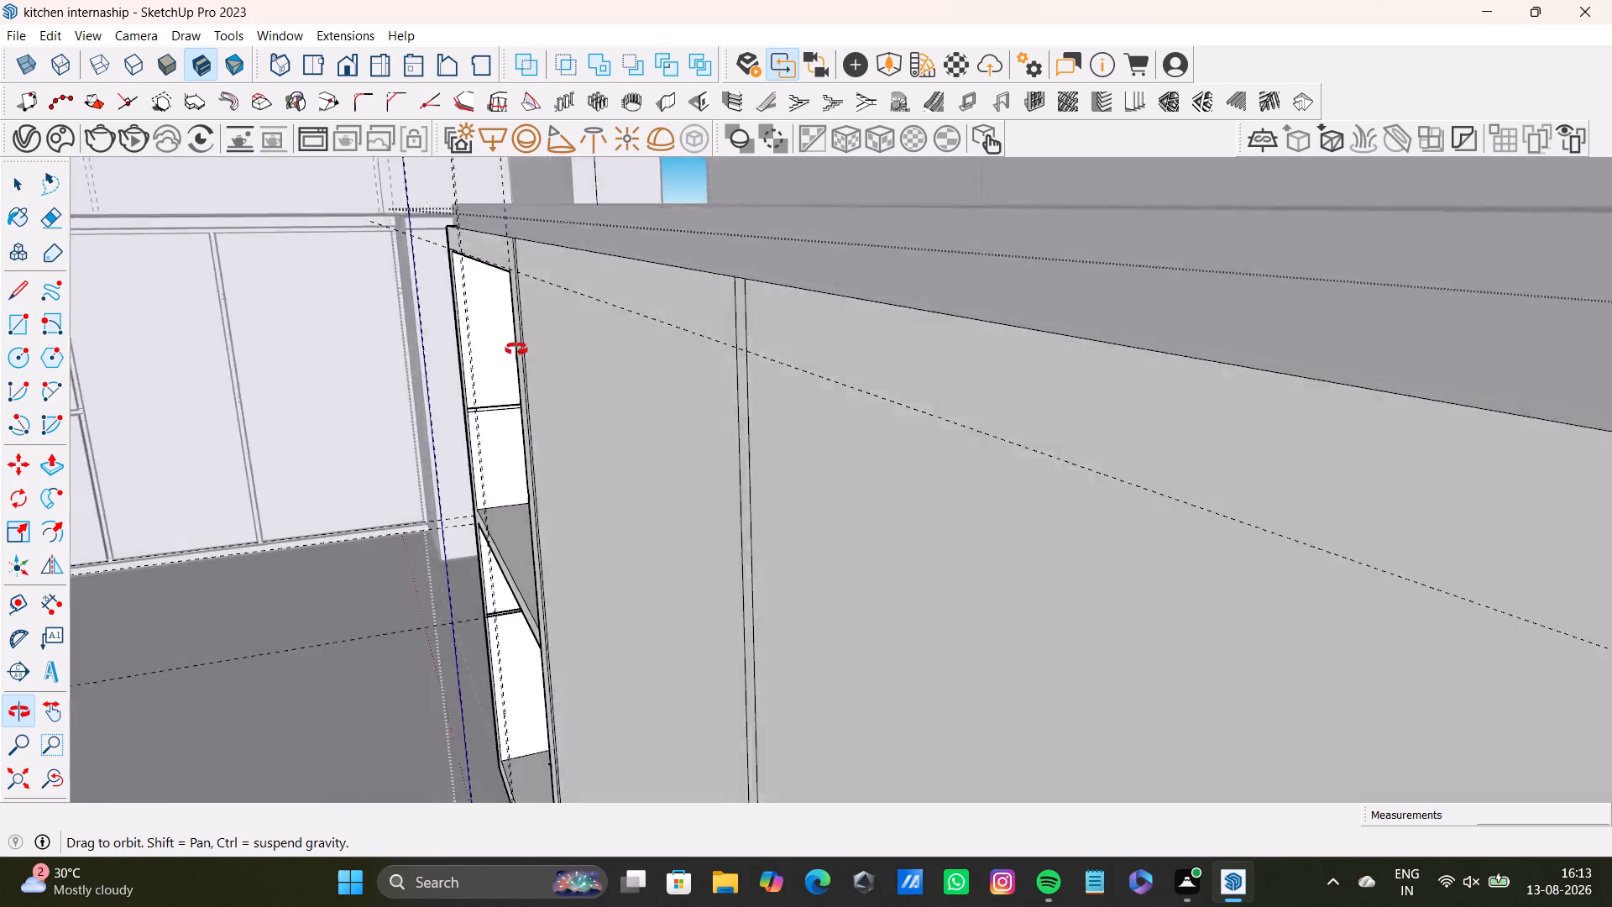
pyautogui.moveTo(516, 349); pyautogui.dragTo(480, 427, button='middle')
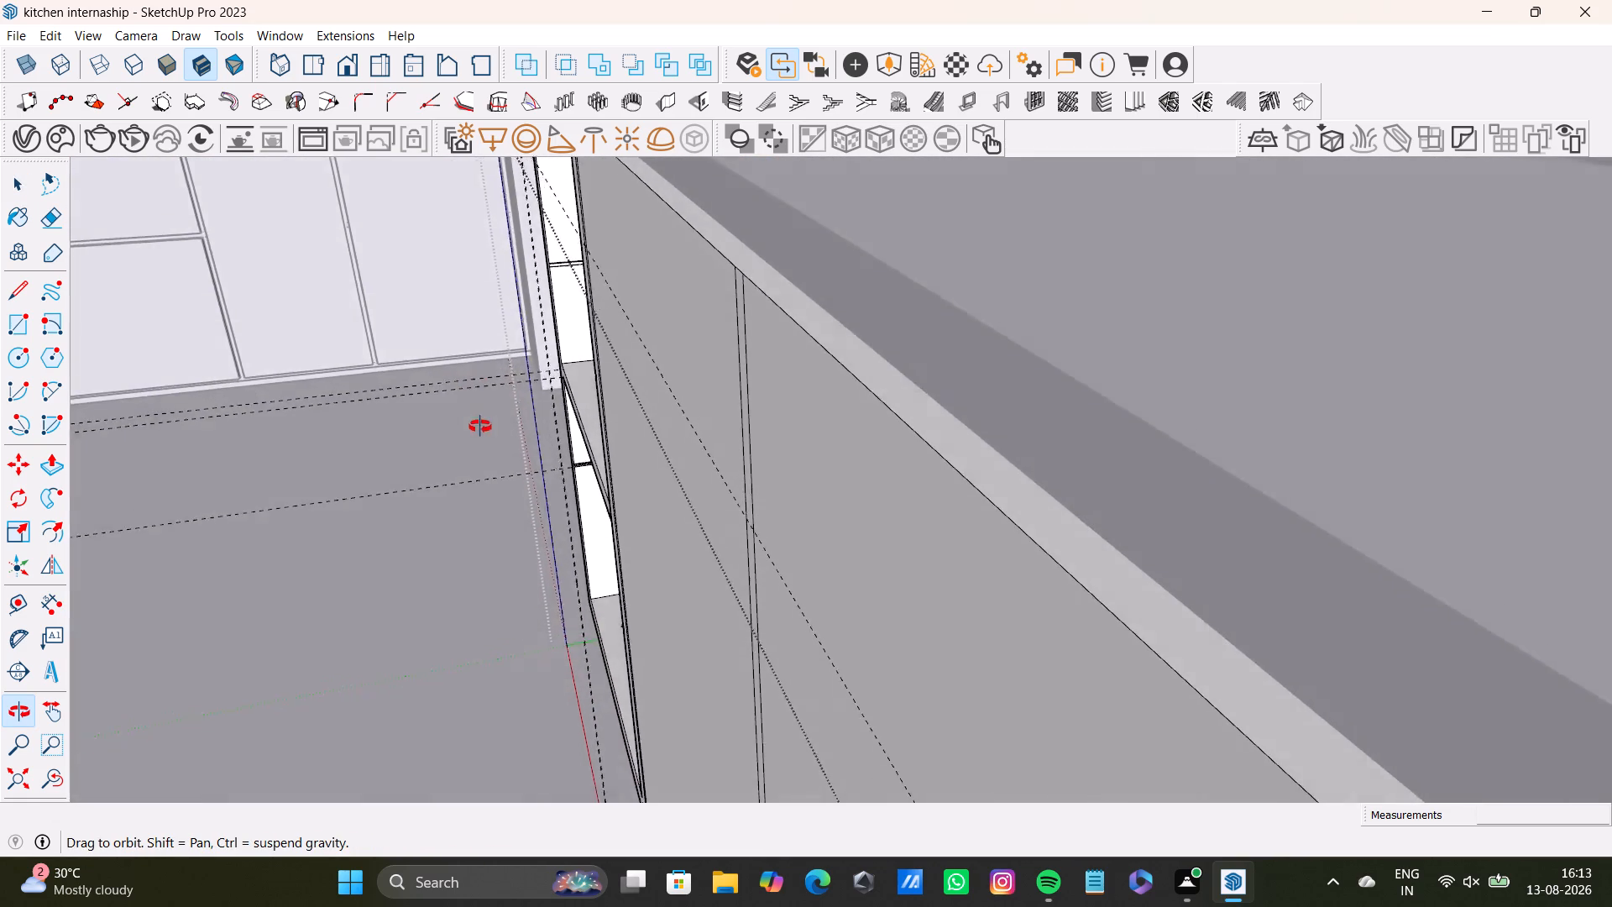
pyautogui.moveTo(480, 427); pyautogui.dragTo(778, 479, button='middle')
pyautogui.click(839, 438)
pyautogui.press('Delete')
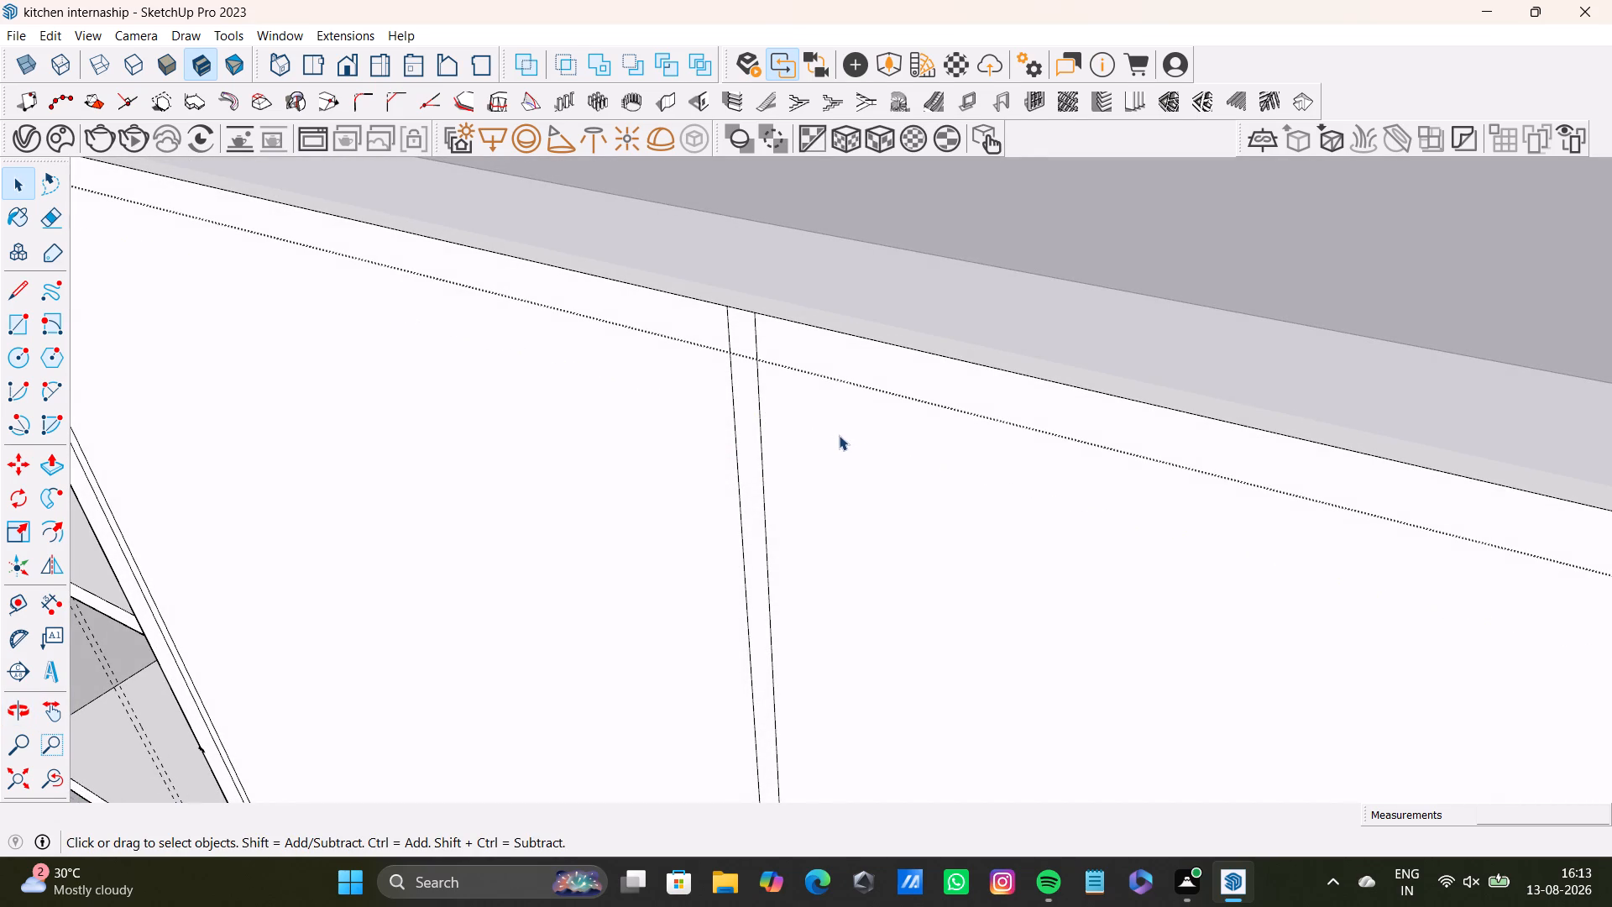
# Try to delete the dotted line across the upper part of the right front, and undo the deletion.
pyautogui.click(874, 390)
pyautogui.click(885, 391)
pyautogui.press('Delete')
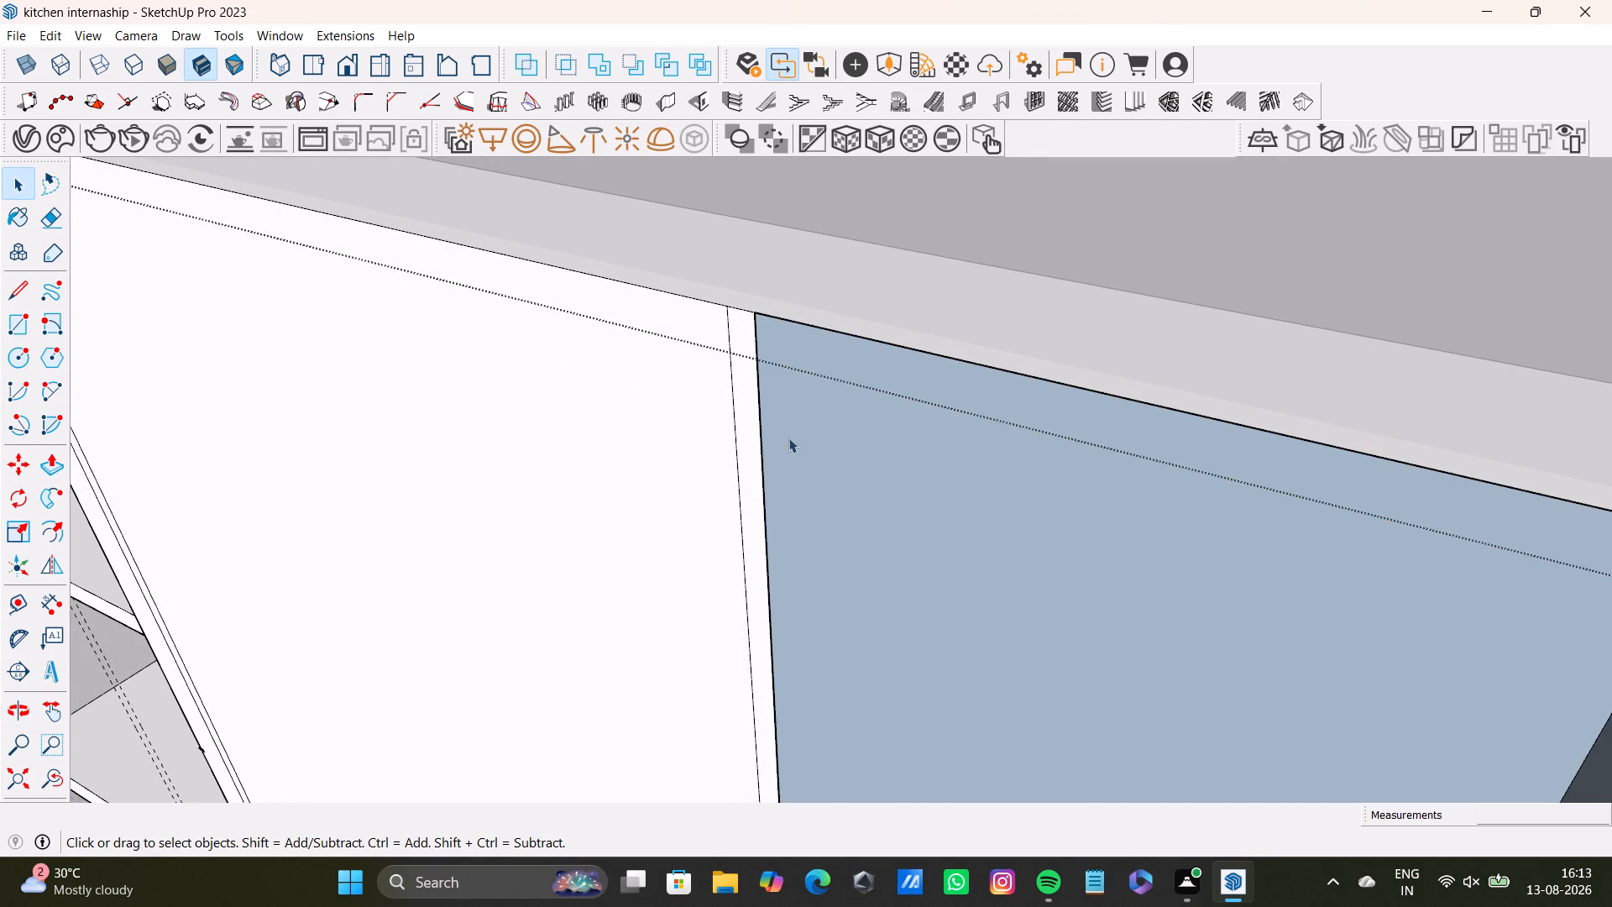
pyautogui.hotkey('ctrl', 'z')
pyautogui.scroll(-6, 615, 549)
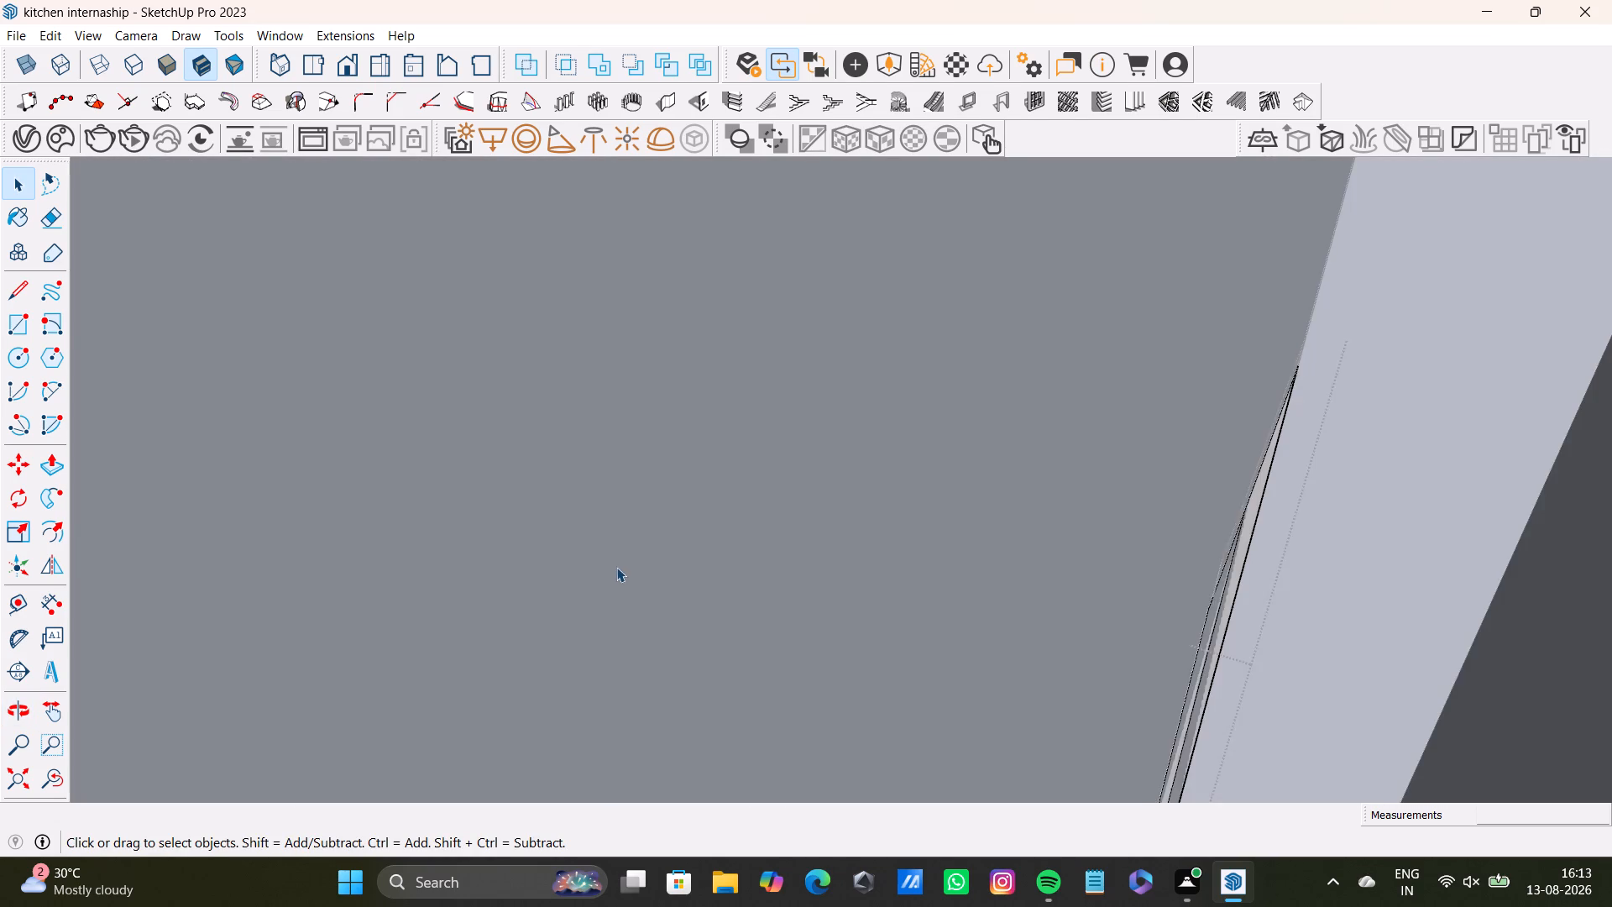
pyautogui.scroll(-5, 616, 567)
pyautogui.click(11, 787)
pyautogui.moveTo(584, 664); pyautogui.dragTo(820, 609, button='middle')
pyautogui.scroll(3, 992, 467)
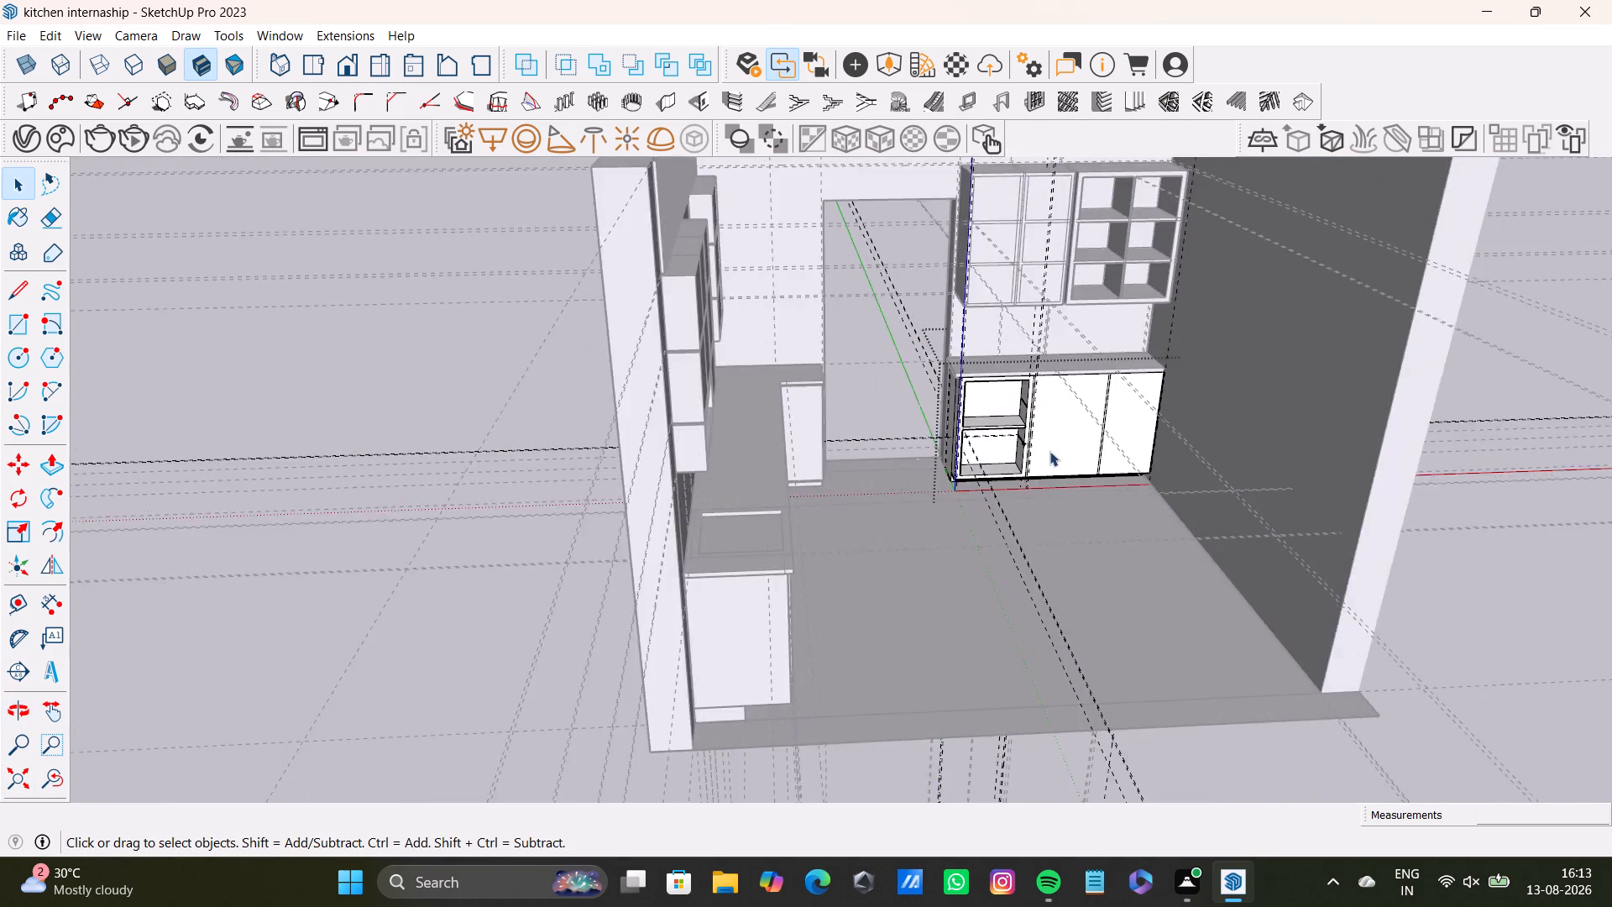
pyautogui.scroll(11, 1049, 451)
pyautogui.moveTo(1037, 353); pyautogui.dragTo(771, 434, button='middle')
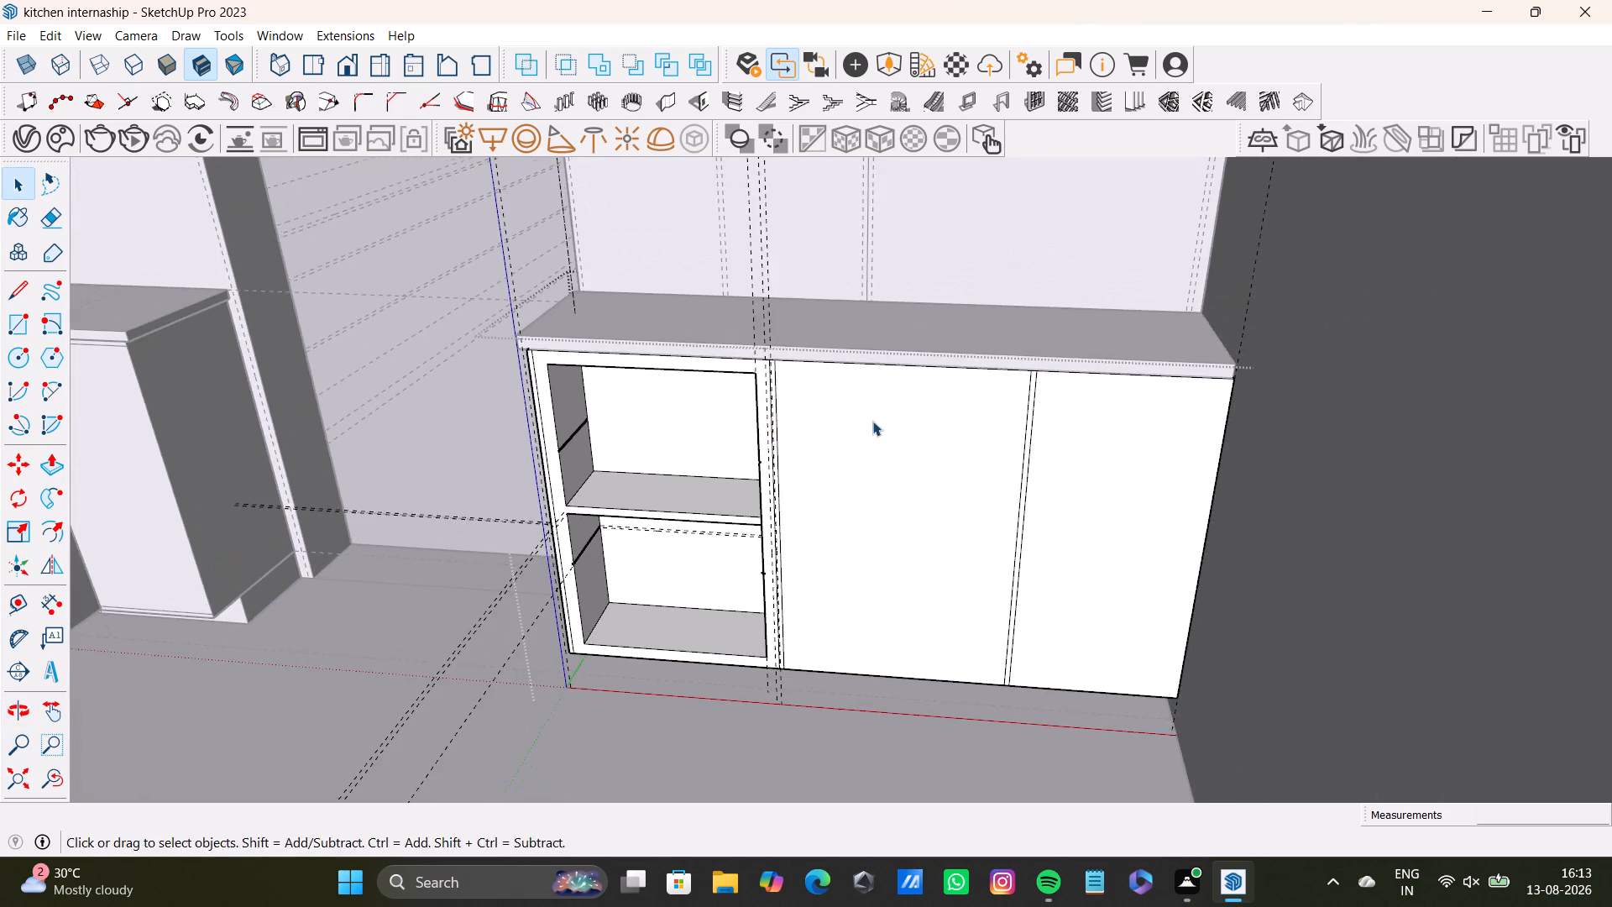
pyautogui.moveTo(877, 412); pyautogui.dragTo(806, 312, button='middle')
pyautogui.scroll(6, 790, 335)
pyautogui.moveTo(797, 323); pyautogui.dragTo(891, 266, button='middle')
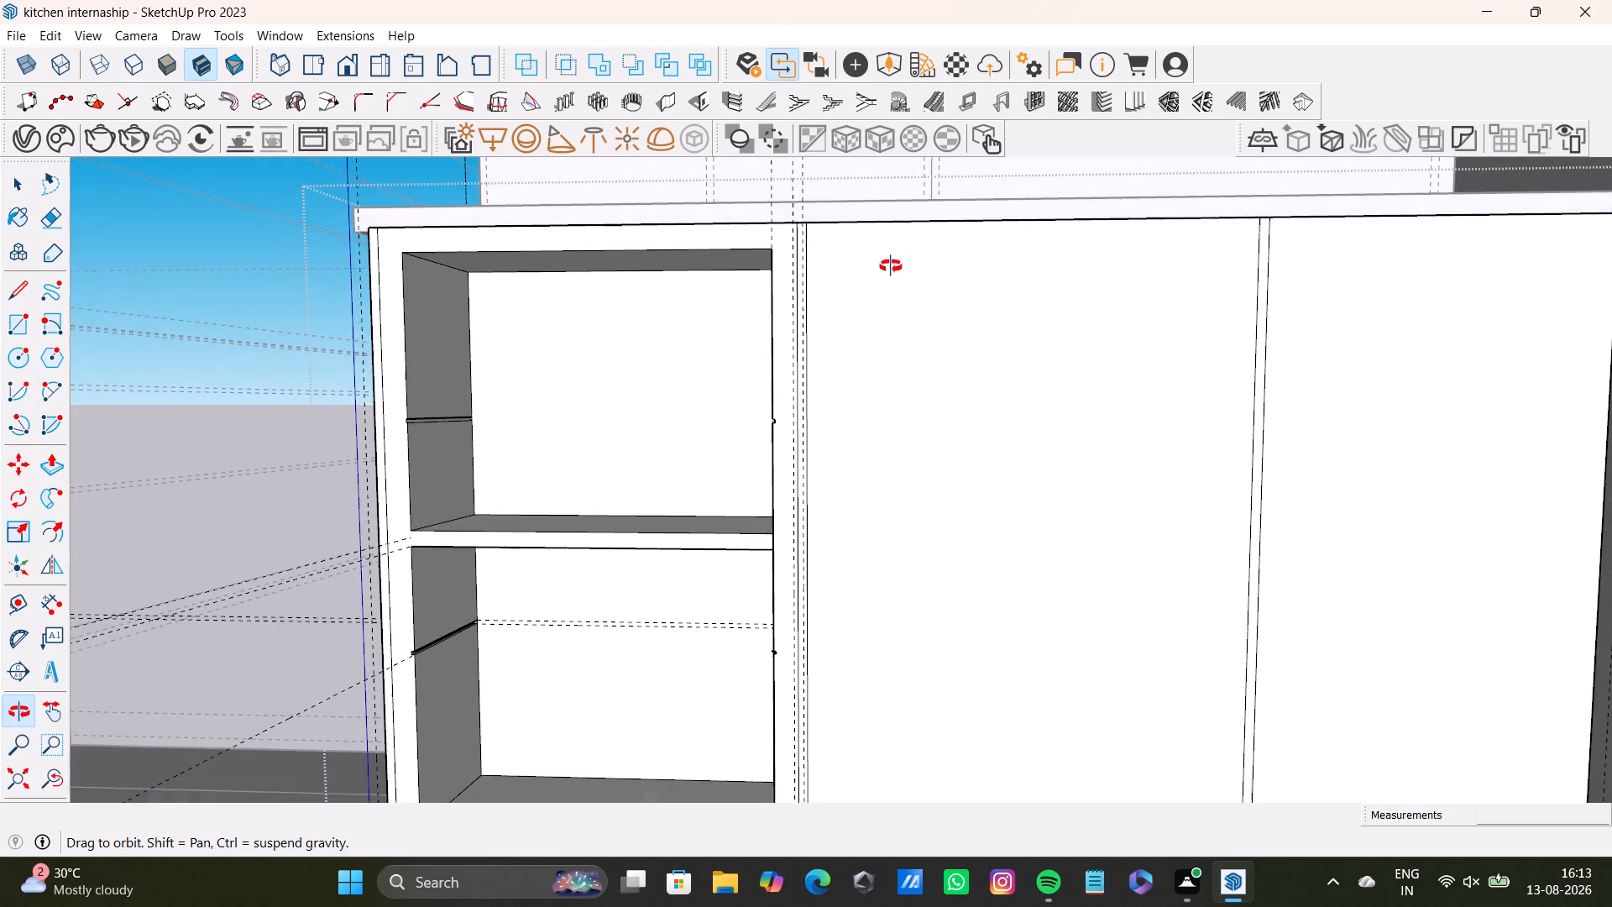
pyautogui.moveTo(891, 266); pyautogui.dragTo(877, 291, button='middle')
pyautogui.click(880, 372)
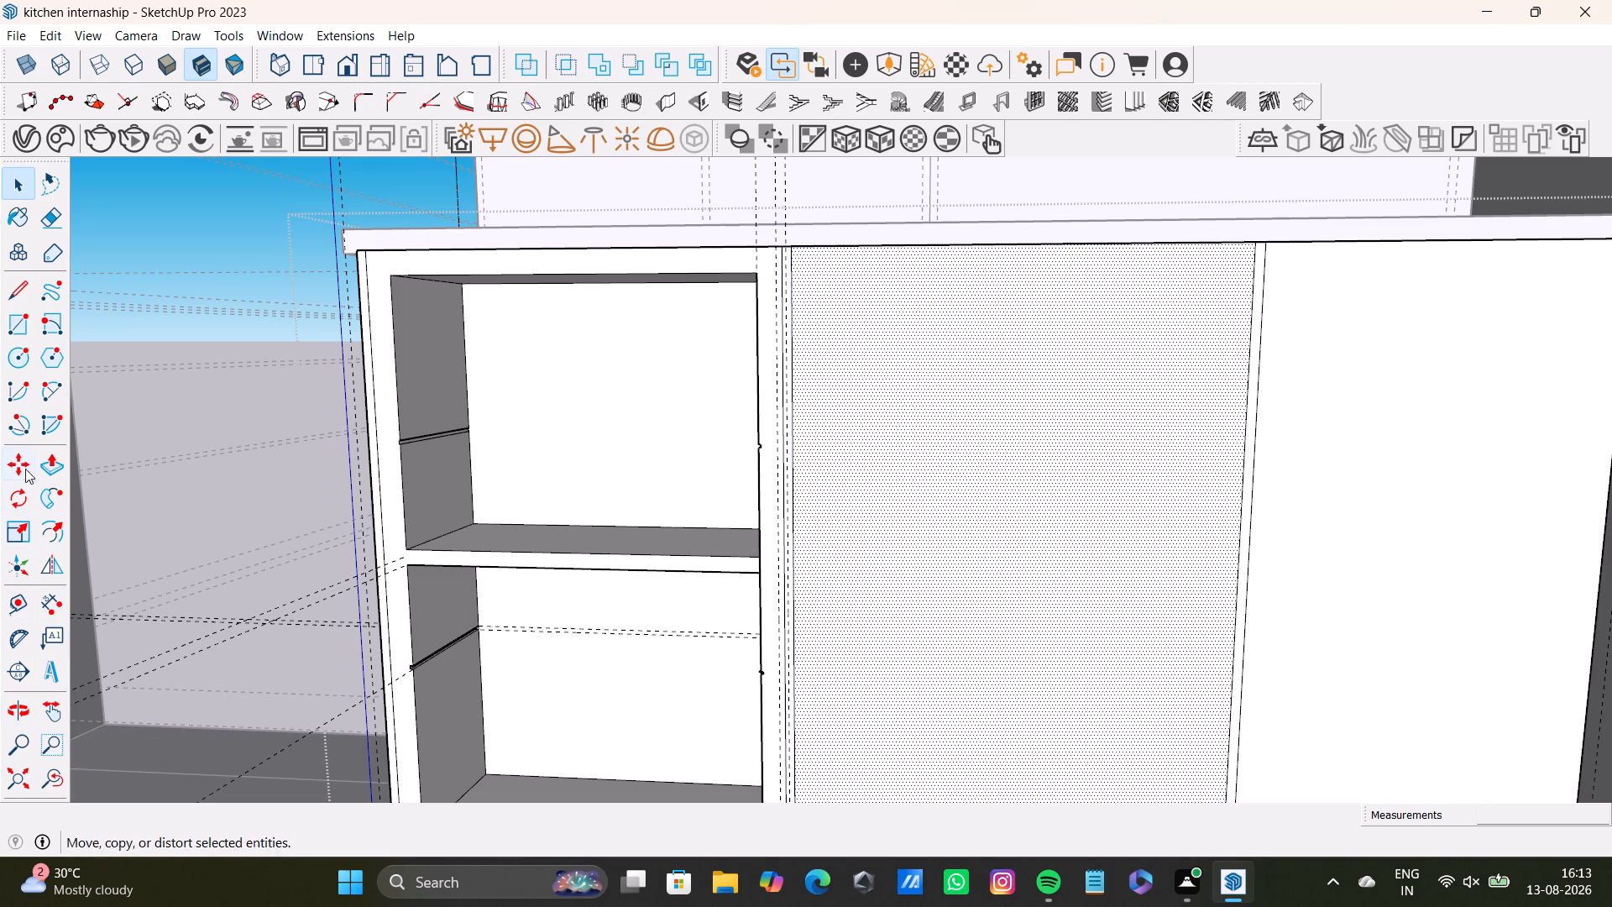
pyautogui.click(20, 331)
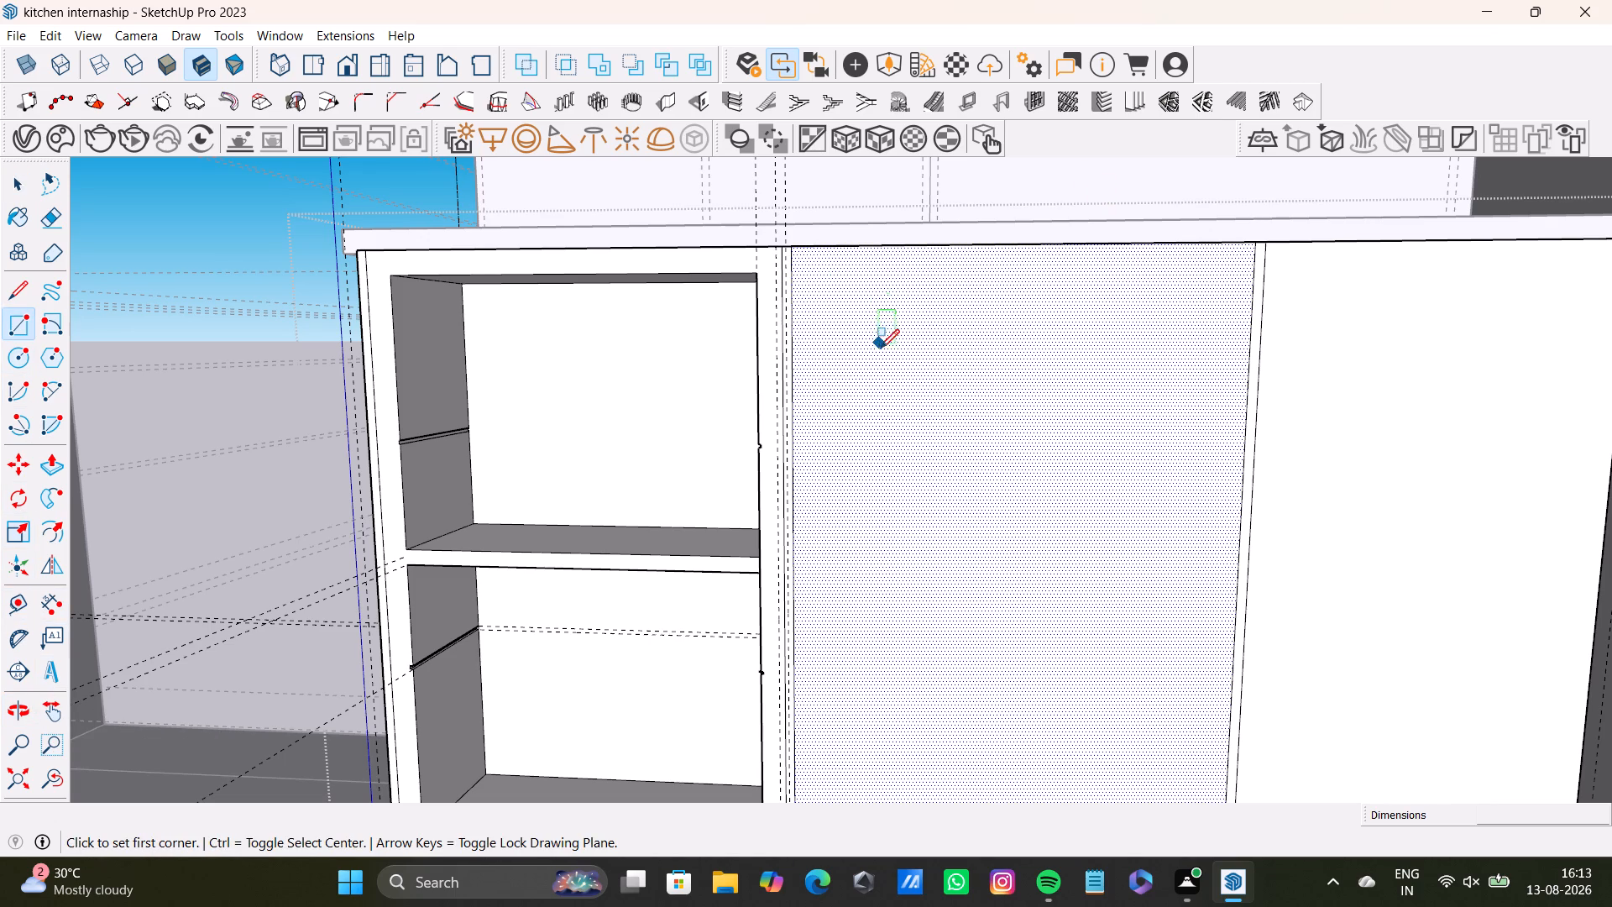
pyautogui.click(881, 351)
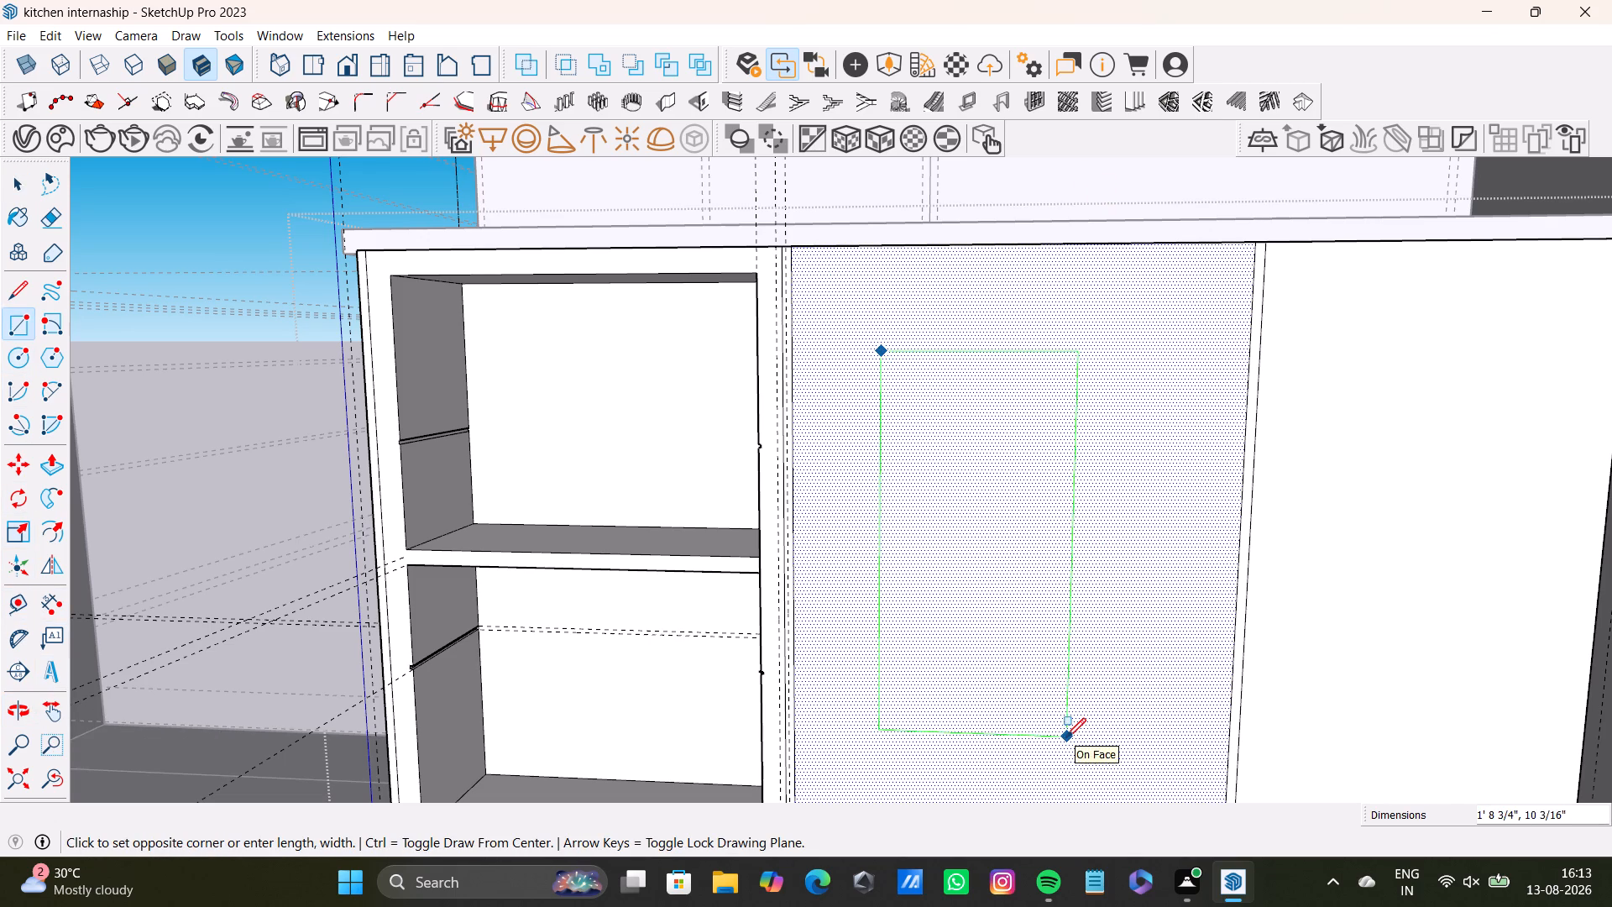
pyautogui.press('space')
# Offset the outline of the base cabinet's middle front face inward by about 3/4".
pyautogui.click(58, 529)
pyautogui.moveTo(1006, 656); pyautogui.dragTo(1063, 656, button='middle')
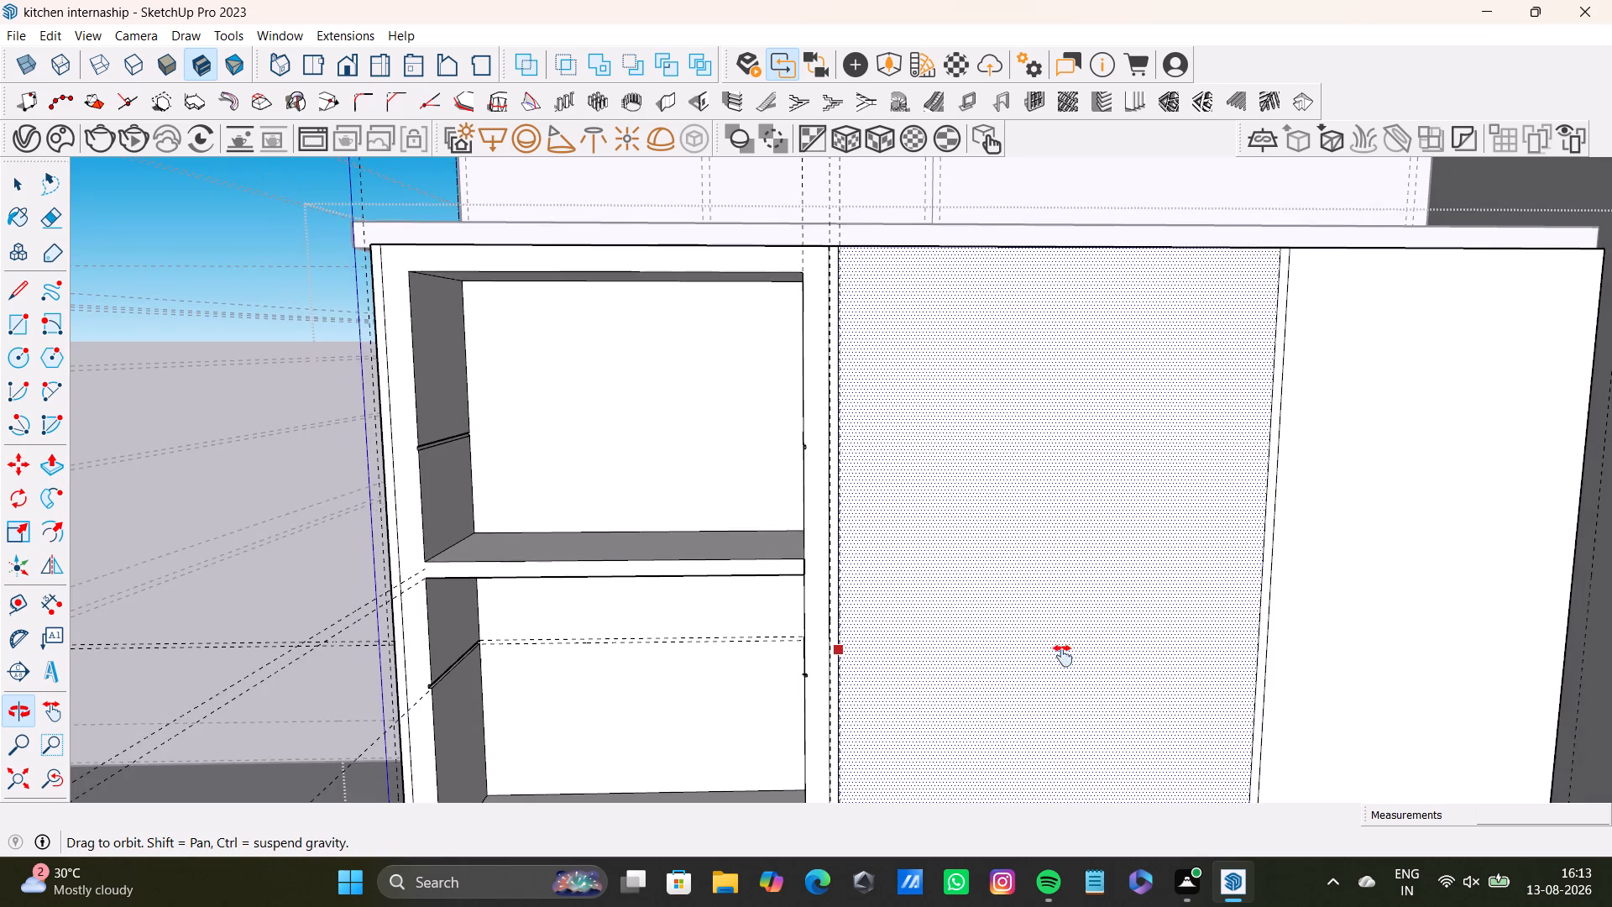
pyautogui.moveTo(1063, 656); pyautogui.dragTo(1028, 459, button='middle')
pyautogui.moveTo(1018, 465); pyautogui.dragTo(978, 581, button='middle')
pyautogui.click(935, 566)
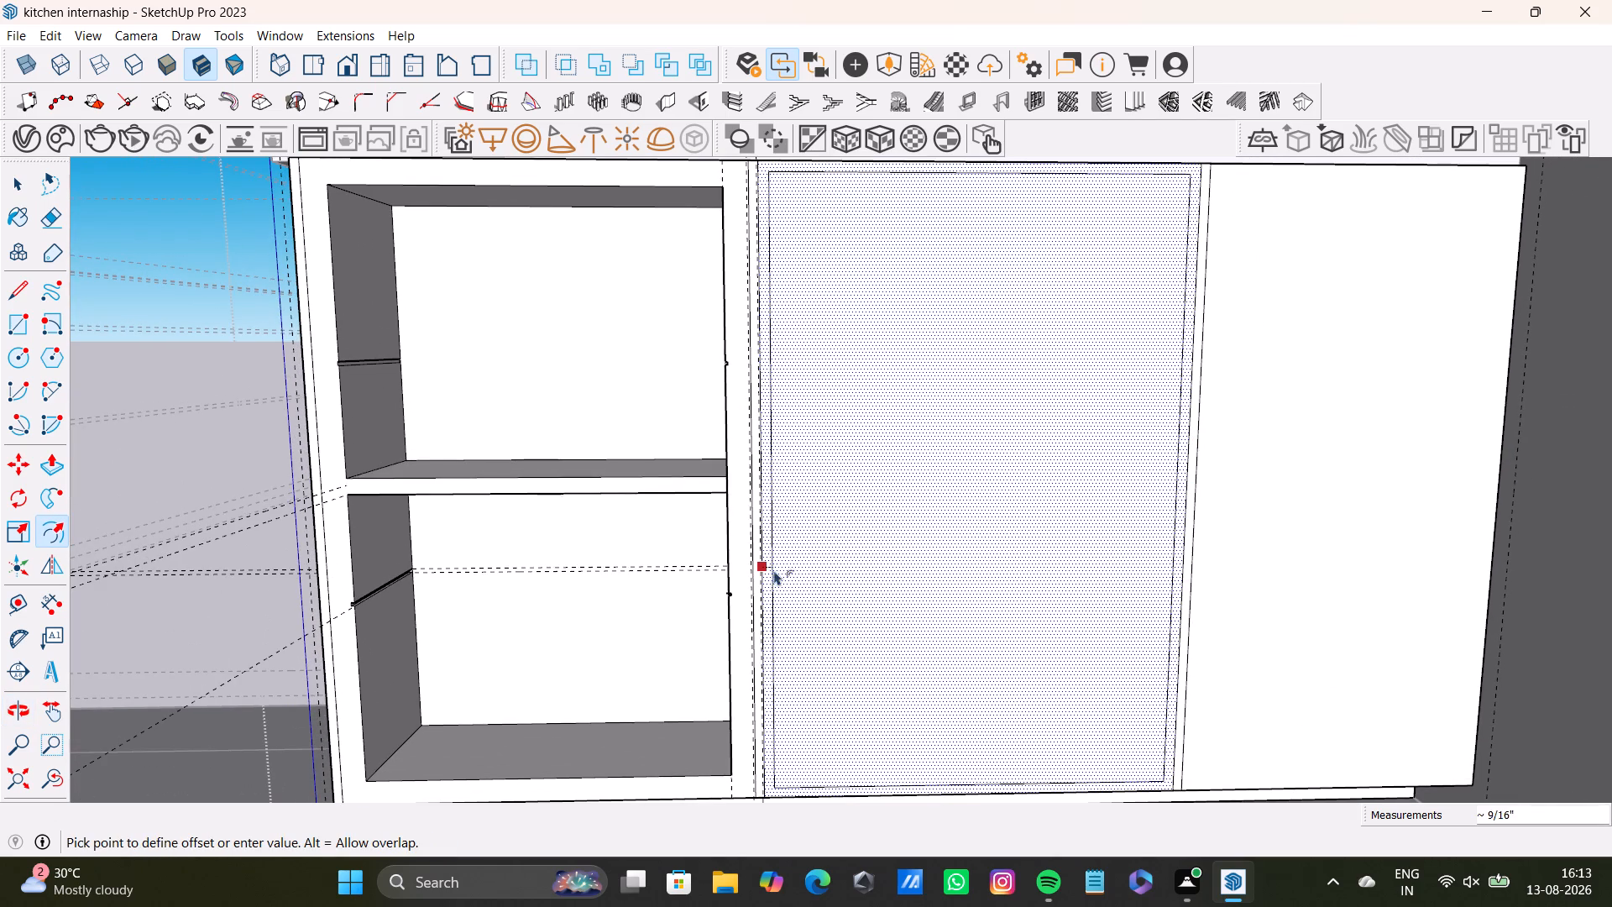
pyautogui.click(776, 577)
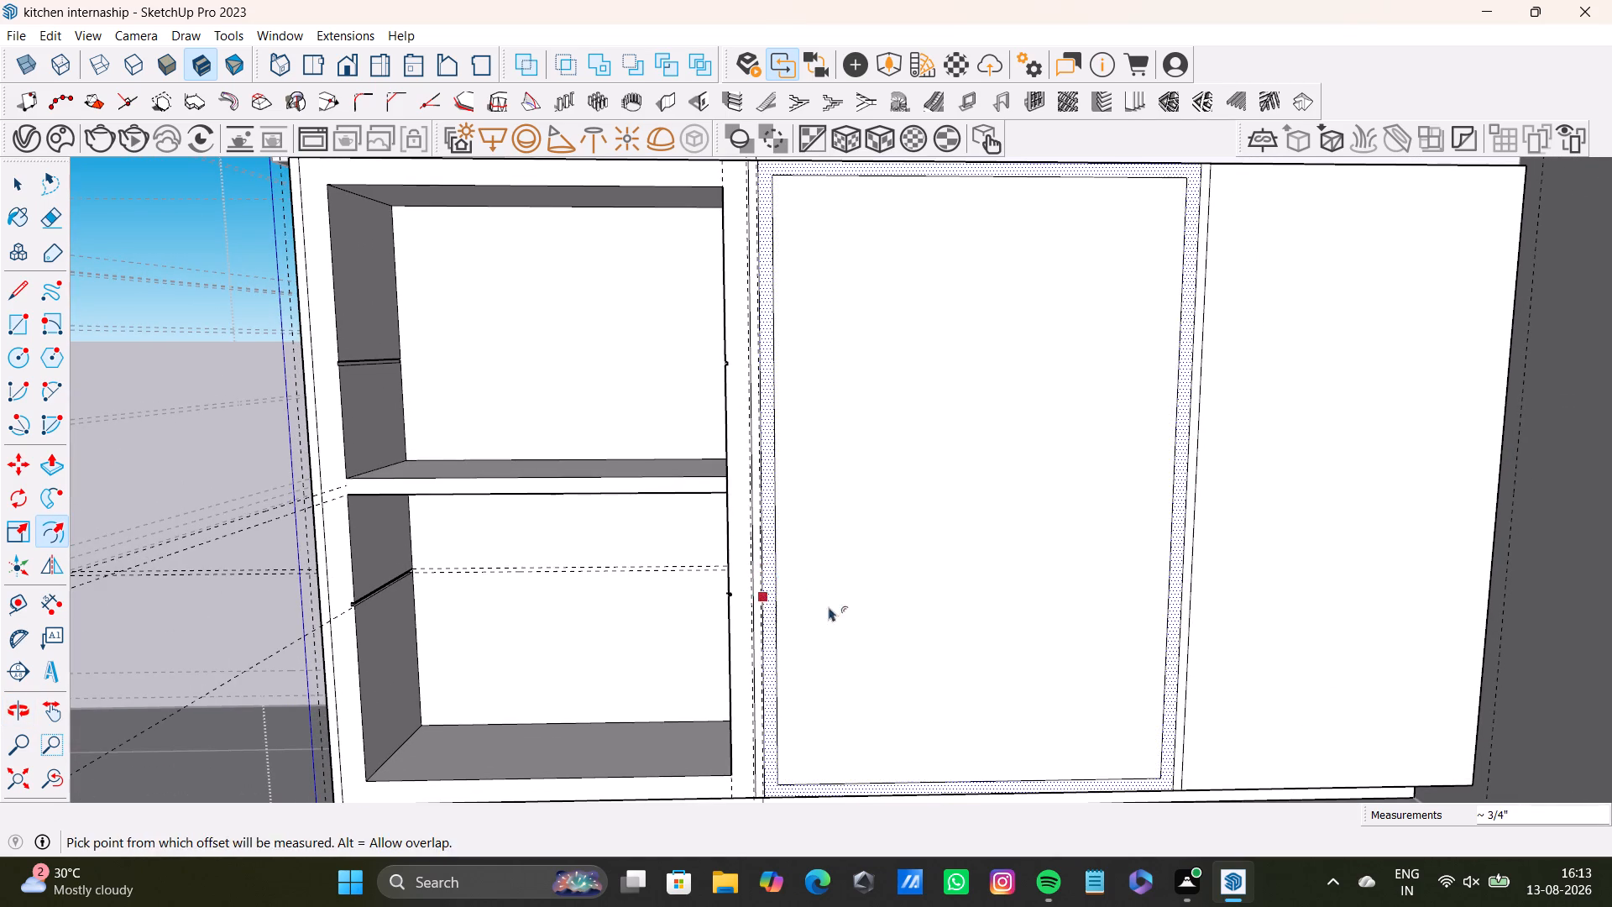
# Push the inner face of the middle front 8 3/8" inward with Push/Pull to hollow out the compartment.
pyautogui.moveTo(848, 600); pyautogui.dragTo(818, 674, button='middle')
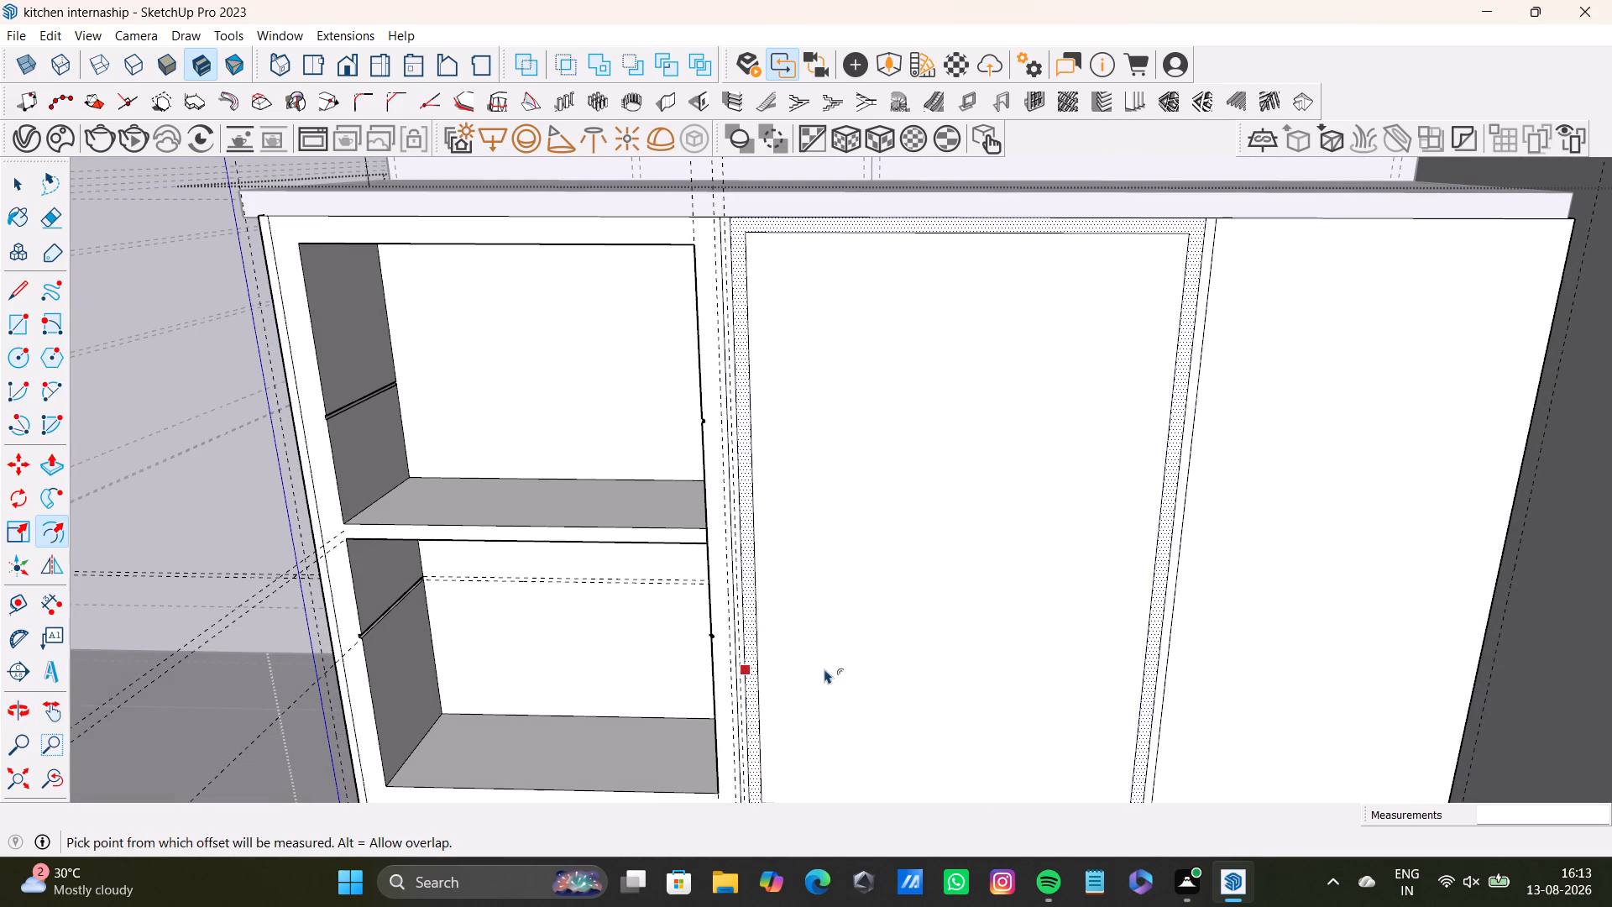
pyautogui.press('space')
pyautogui.click(821, 659)
pyautogui.press('p')
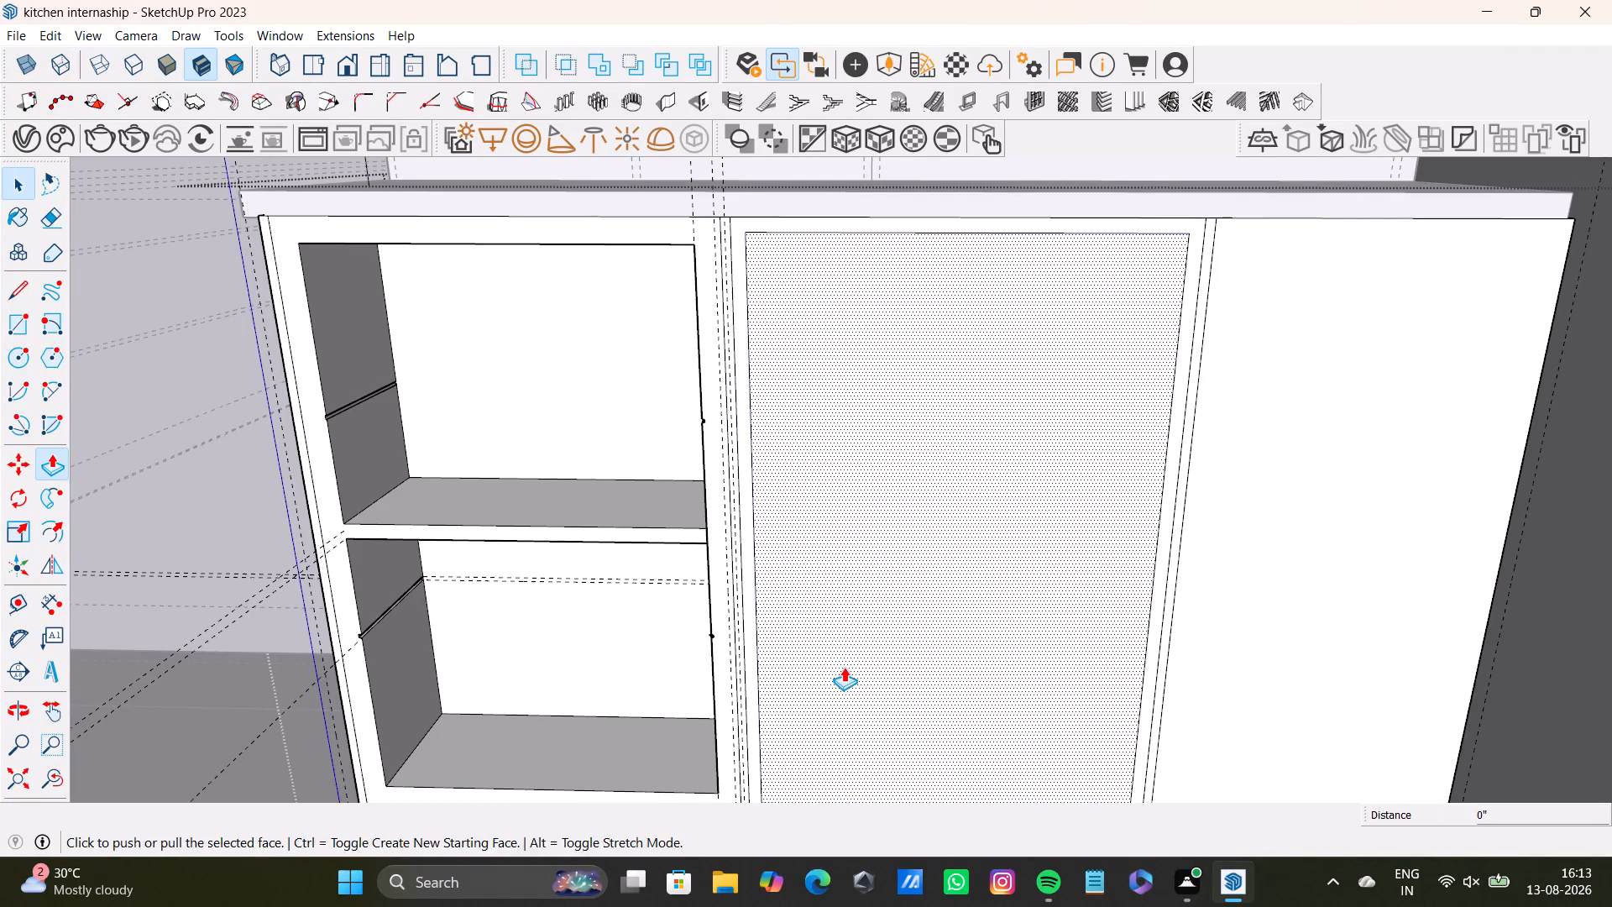
pyautogui.click(844, 667)
pyautogui.click(641, 443)
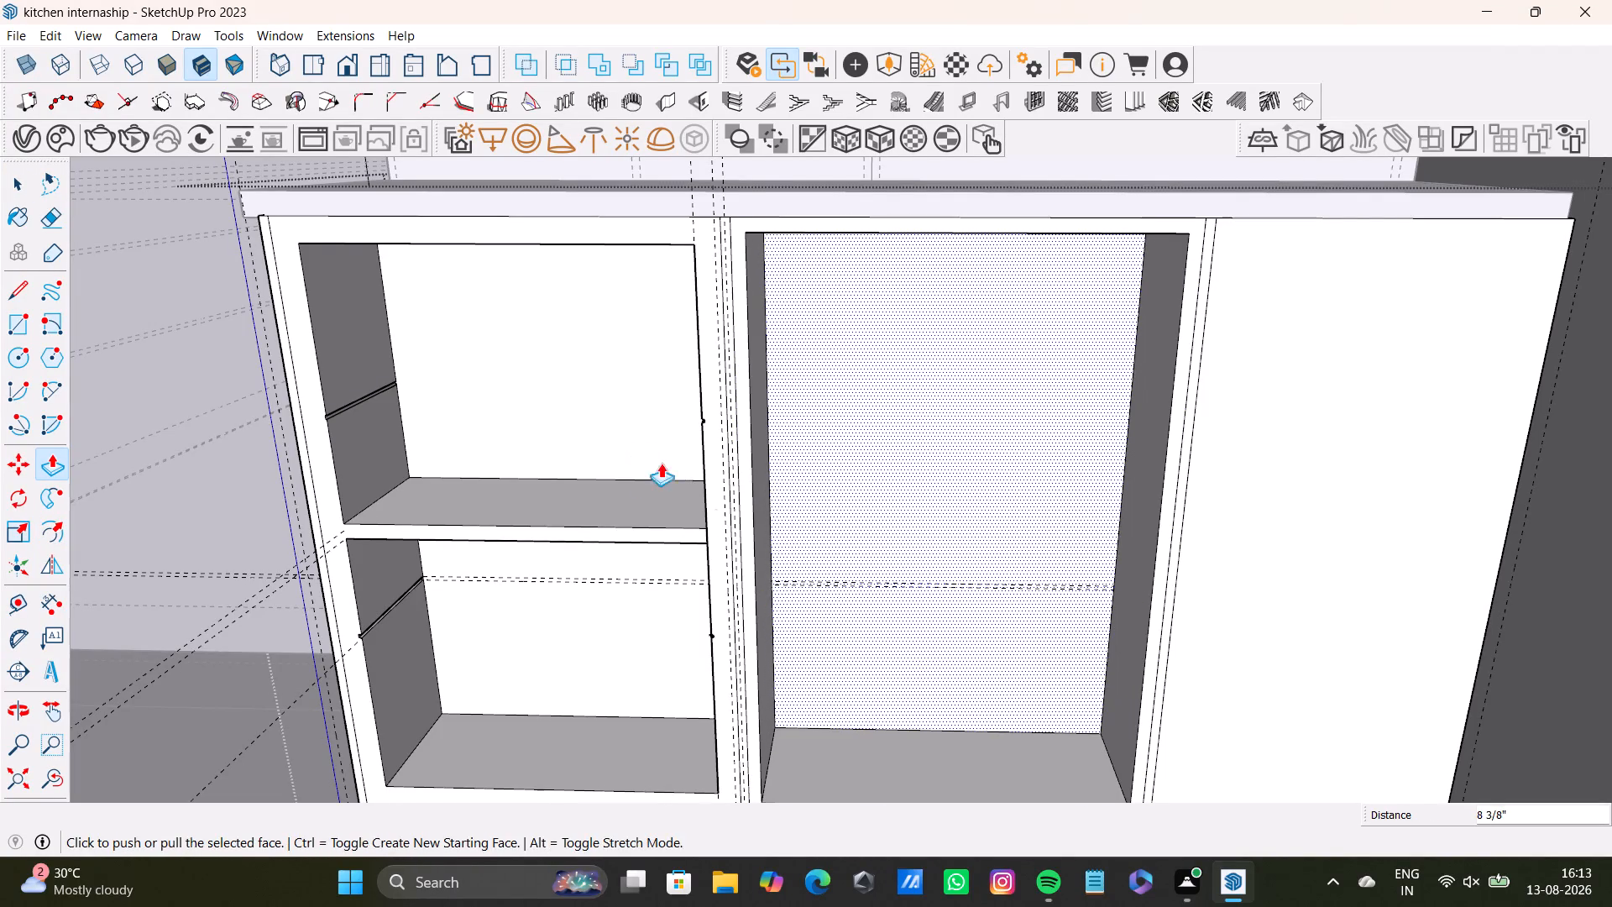
pyautogui.moveTo(775, 606); pyautogui.dragTo(623, 613, button='middle')
pyautogui.scroll(3, 709, 534)
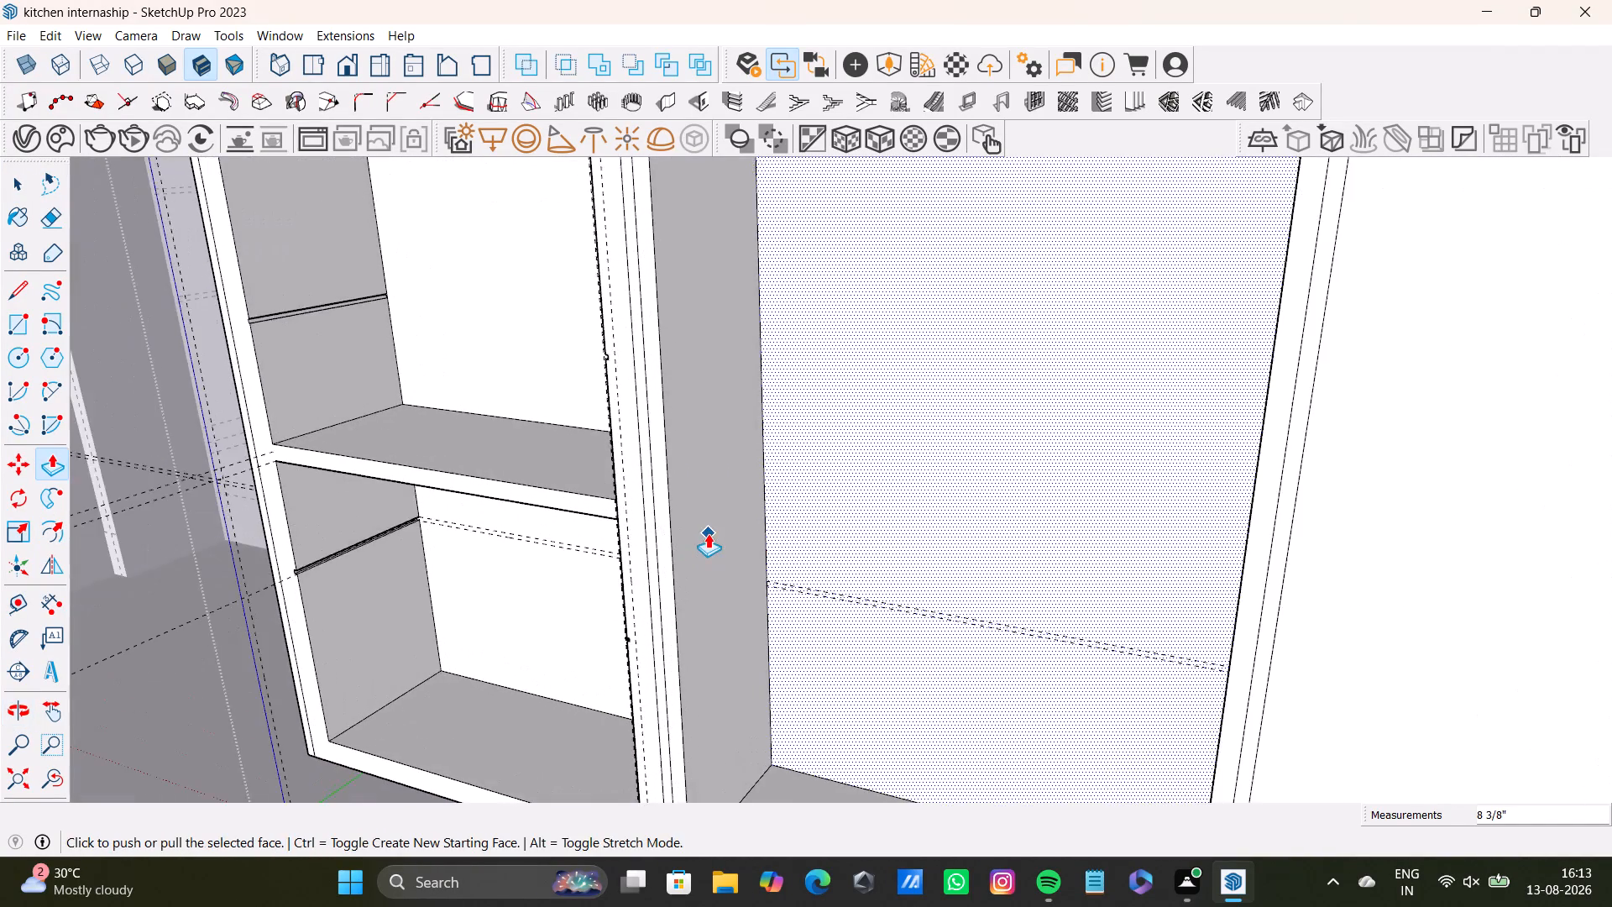
pyautogui.moveTo(708, 533); pyautogui.dragTo(817, 475, button='middle')
pyautogui.moveTo(930, 521); pyautogui.dragTo(989, 519, button='middle')
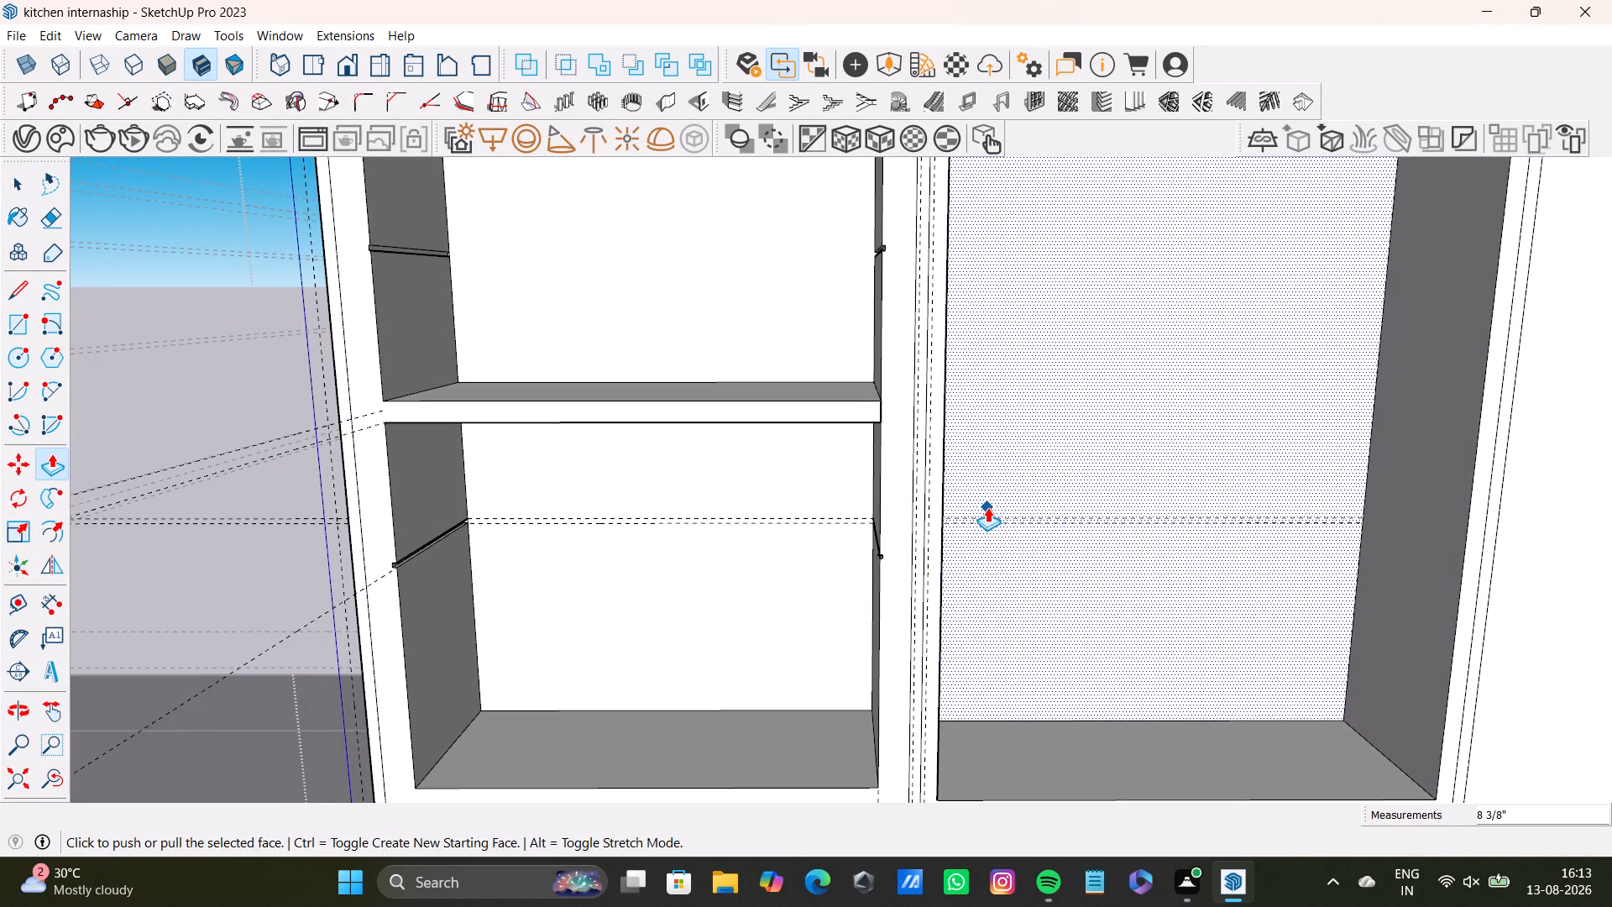
# Move the middle compartment's left inner side face slightly toward the opening with Push/Pull to thicken that side.
pyautogui.moveTo(984, 506); pyautogui.dragTo(811, 582, button='middle')
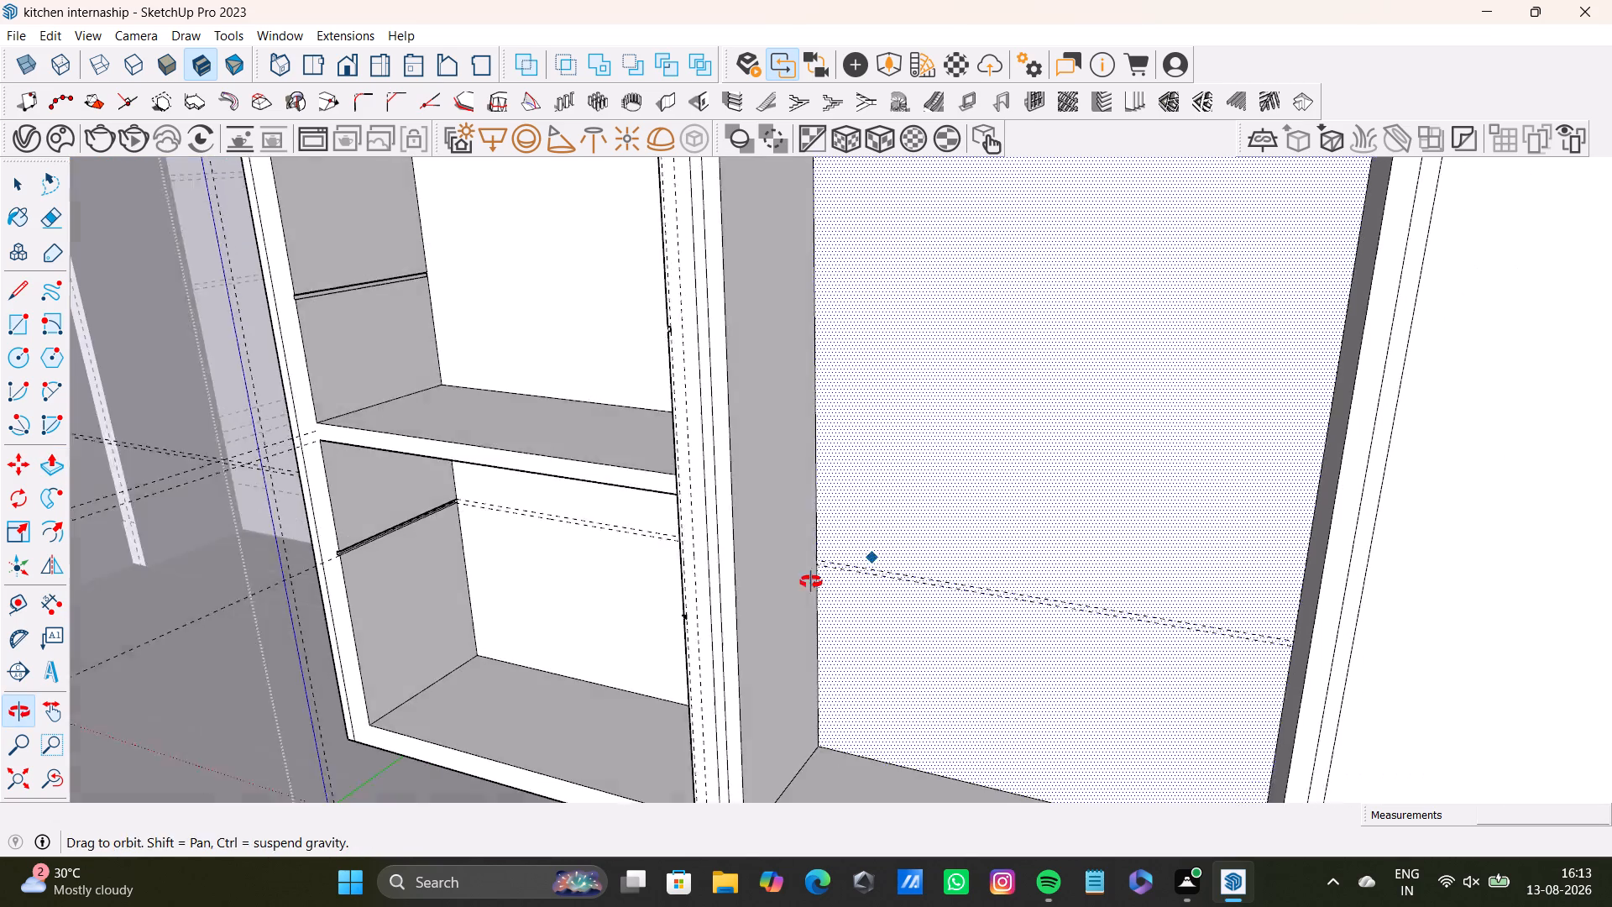
pyautogui.moveTo(811, 582); pyautogui.dragTo(797, 613, button='middle')
pyautogui.scroll(3, 647, 537)
pyautogui.moveTo(669, 489); pyautogui.dragTo(717, 398, button='middle')
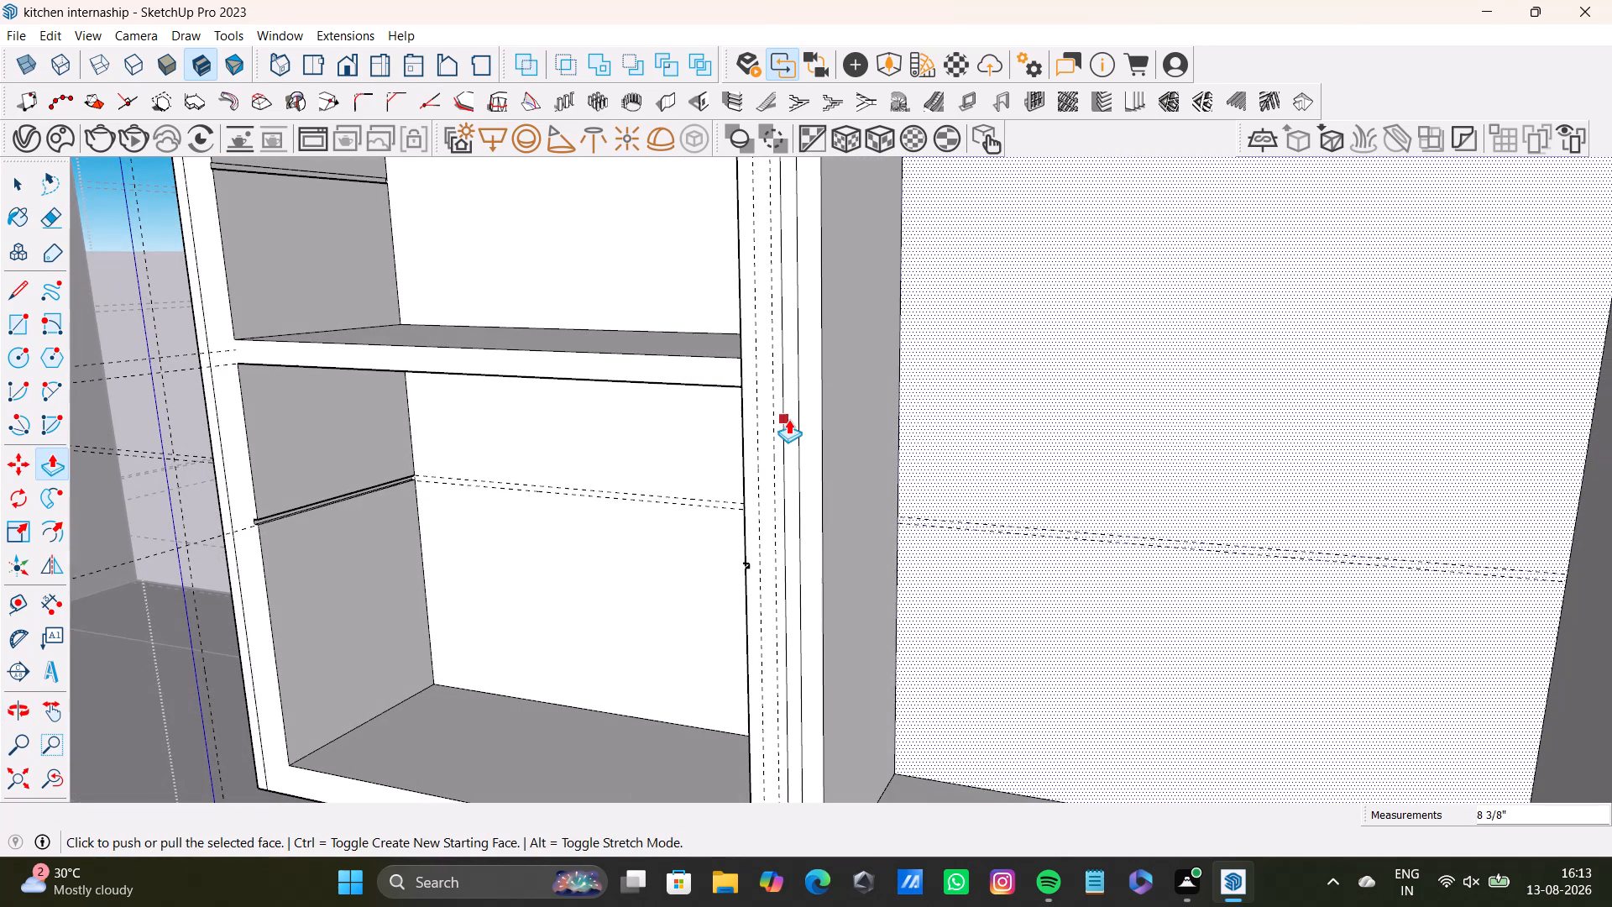
pyautogui.scroll(2, 827, 400)
pyautogui.moveTo(827, 401); pyautogui.dragTo(903, 419, button='middle')
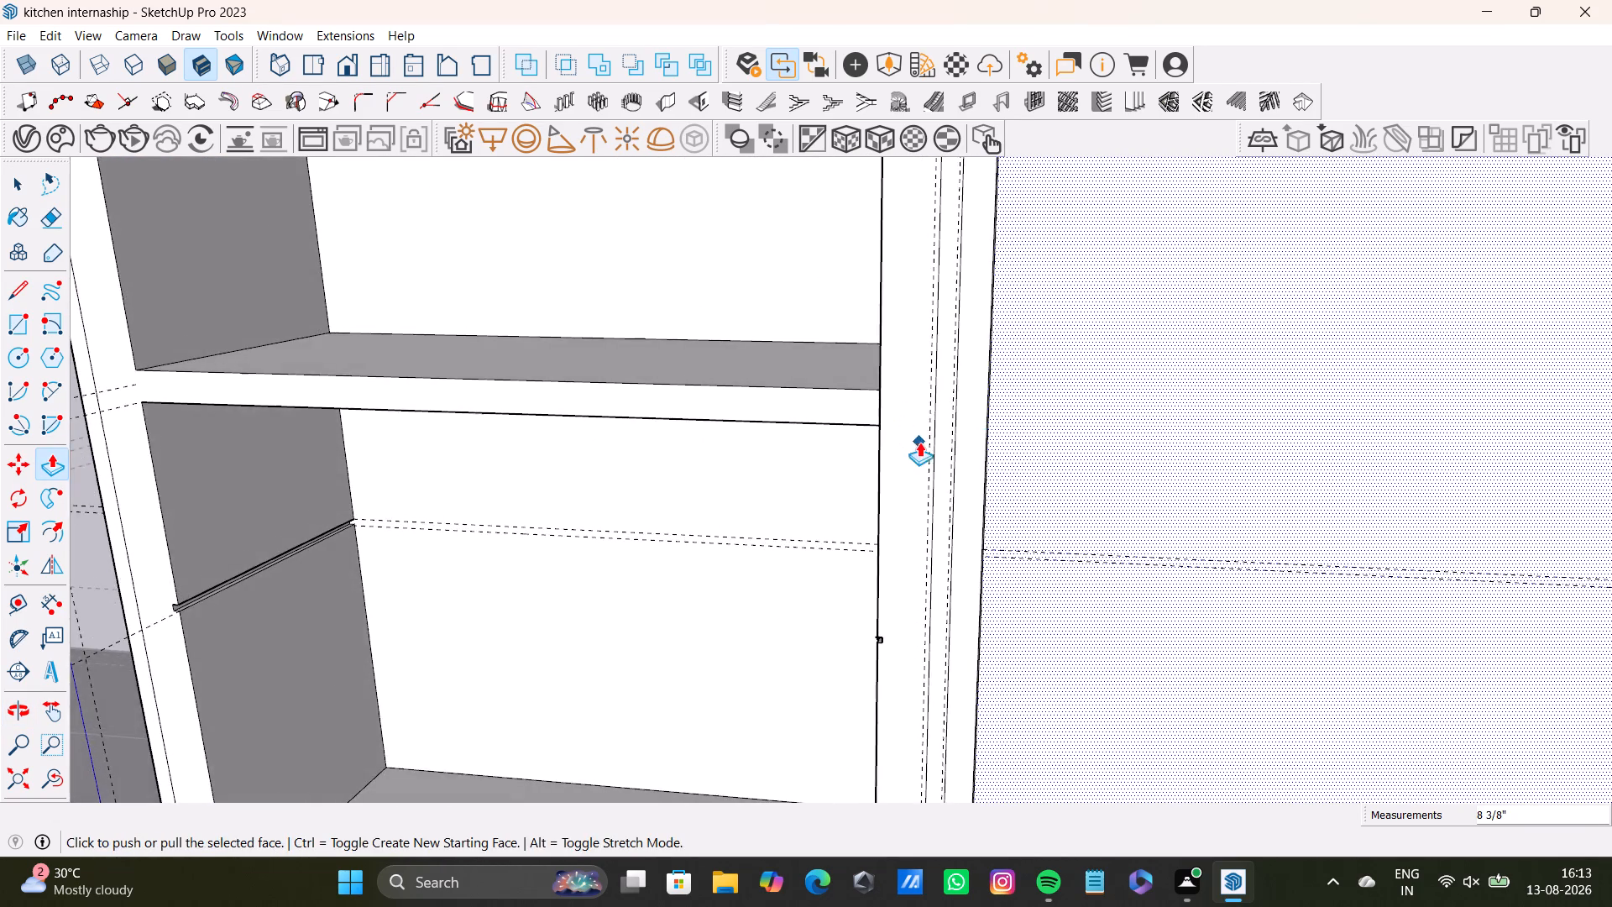
pyautogui.scroll(5, 919, 442)
pyautogui.moveTo(961, 460); pyautogui.dragTo(1183, 537, button='middle')
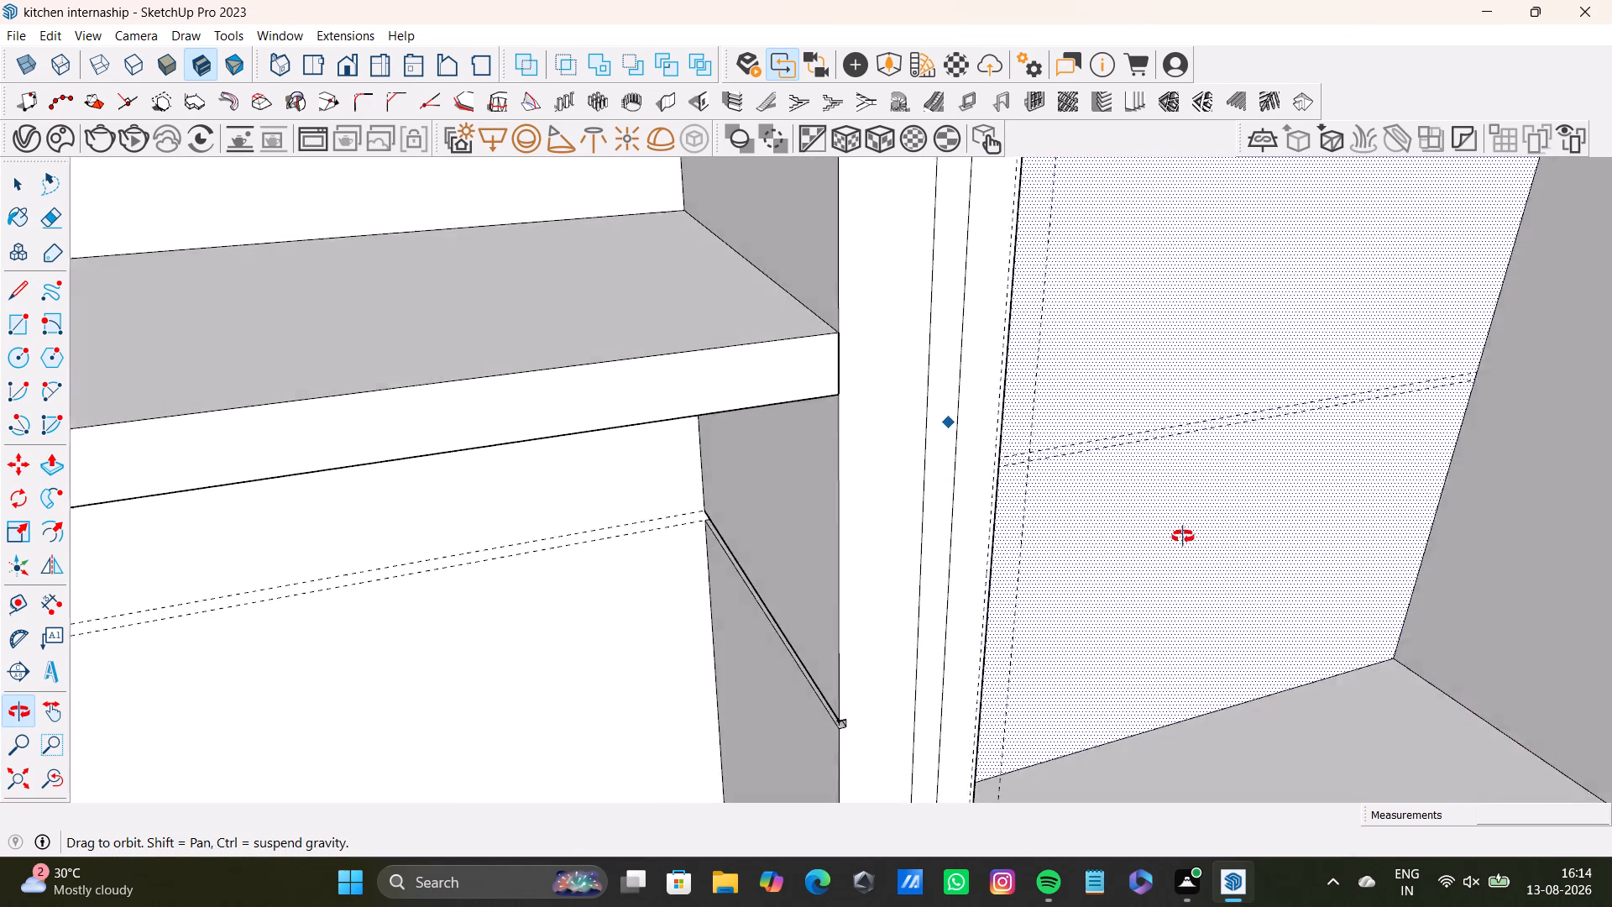
pyautogui.moveTo(1183, 537); pyautogui.dragTo(992, 606, button='middle')
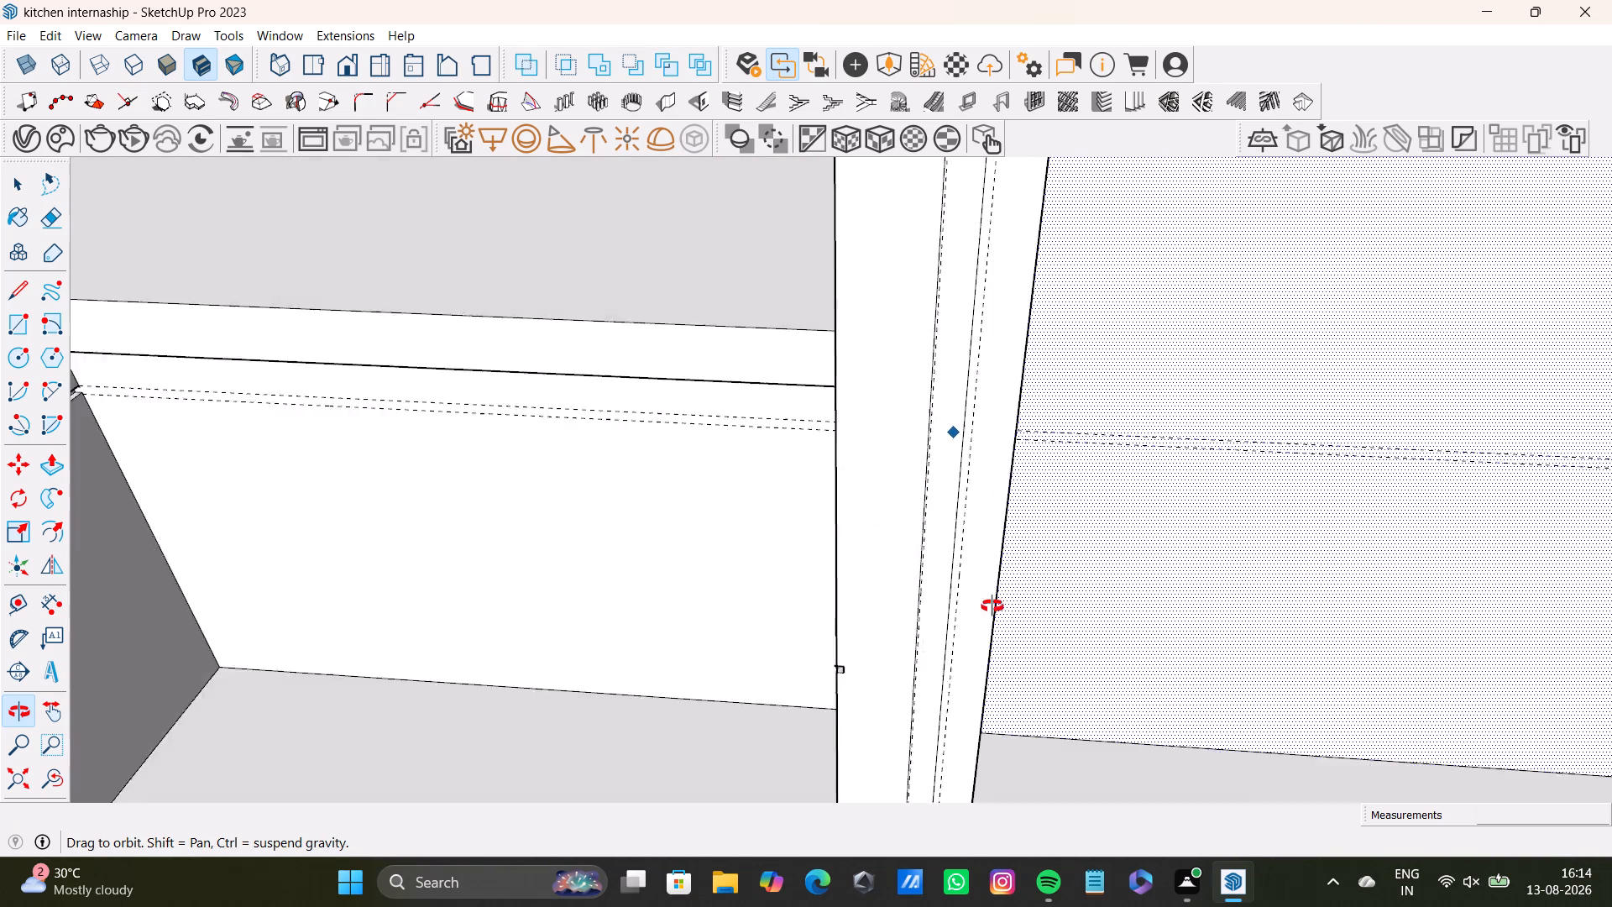
pyautogui.moveTo(992, 606); pyautogui.dragTo(1073, 574, button='middle')
pyautogui.scroll(-14, 965, 582)
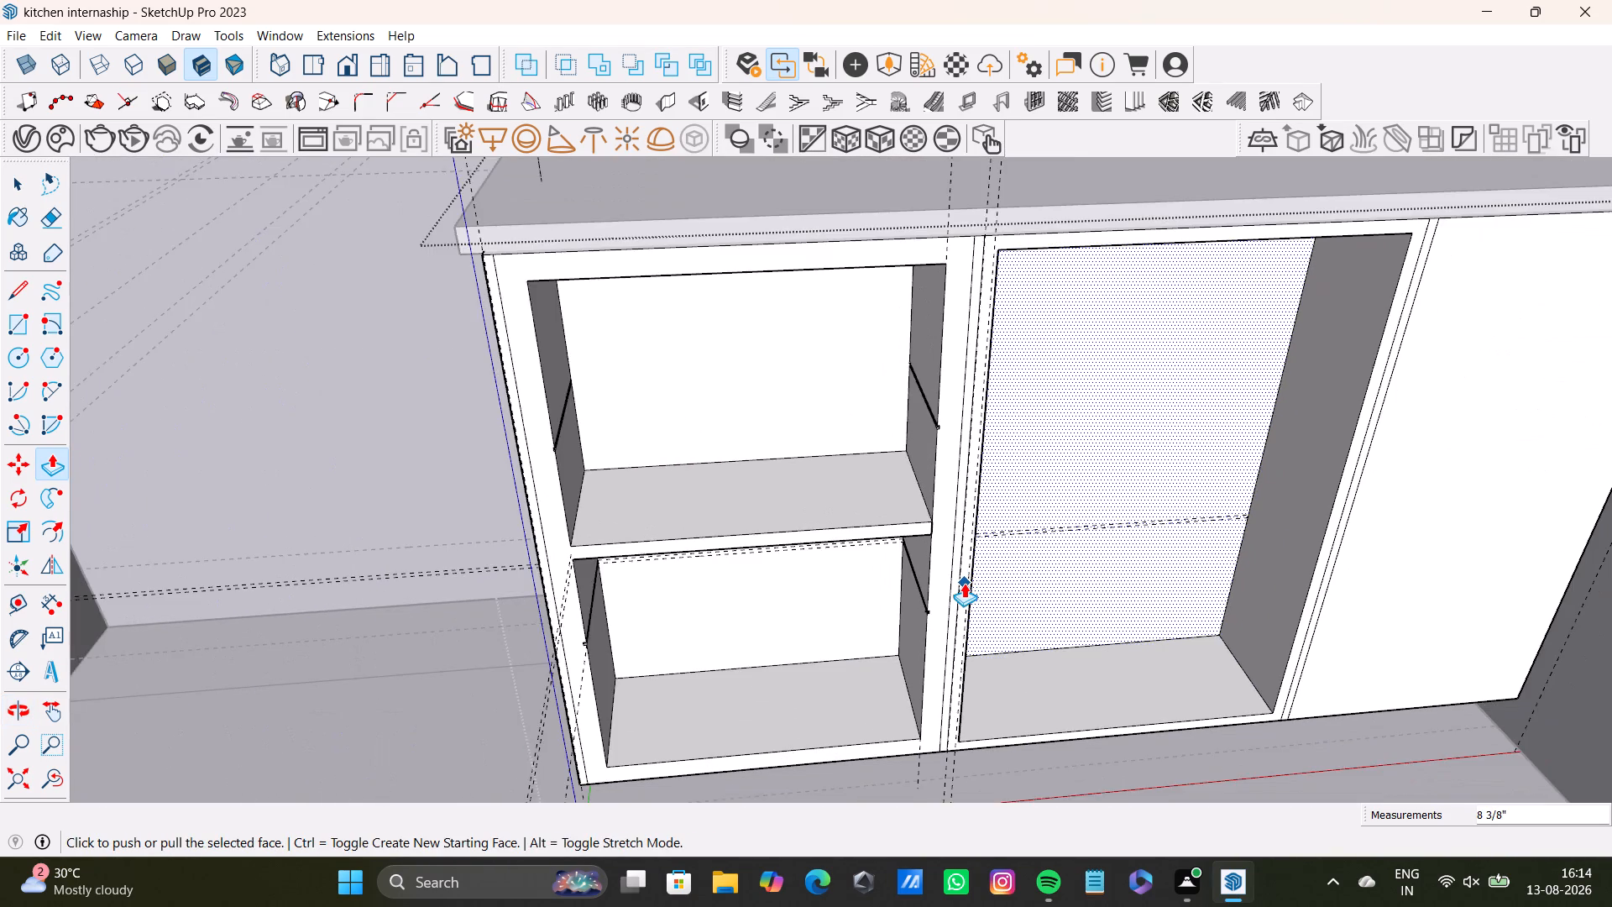
pyautogui.scroll(-1, 964, 583)
pyautogui.moveTo(1083, 555); pyautogui.dragTo(839, 497, button='middle')
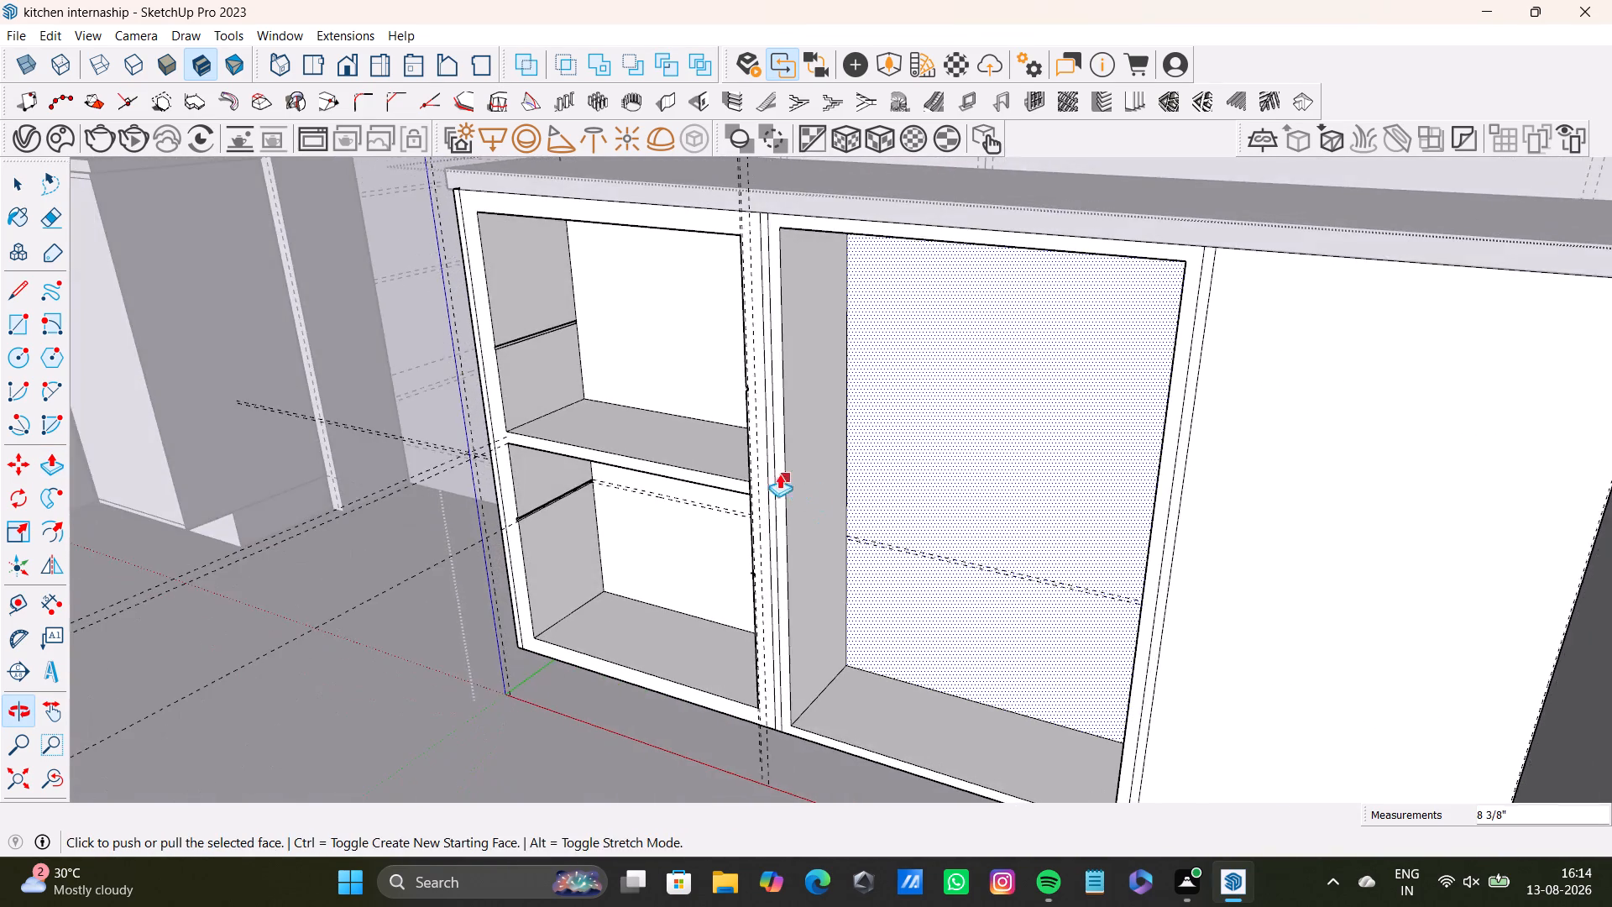
pyautogui.scroll(6, 770, 469)
pyautogui.moveTo(836, 476); pyautogui.dragTo(869, 443, button='middle')
pyautogui.click(864, 453)
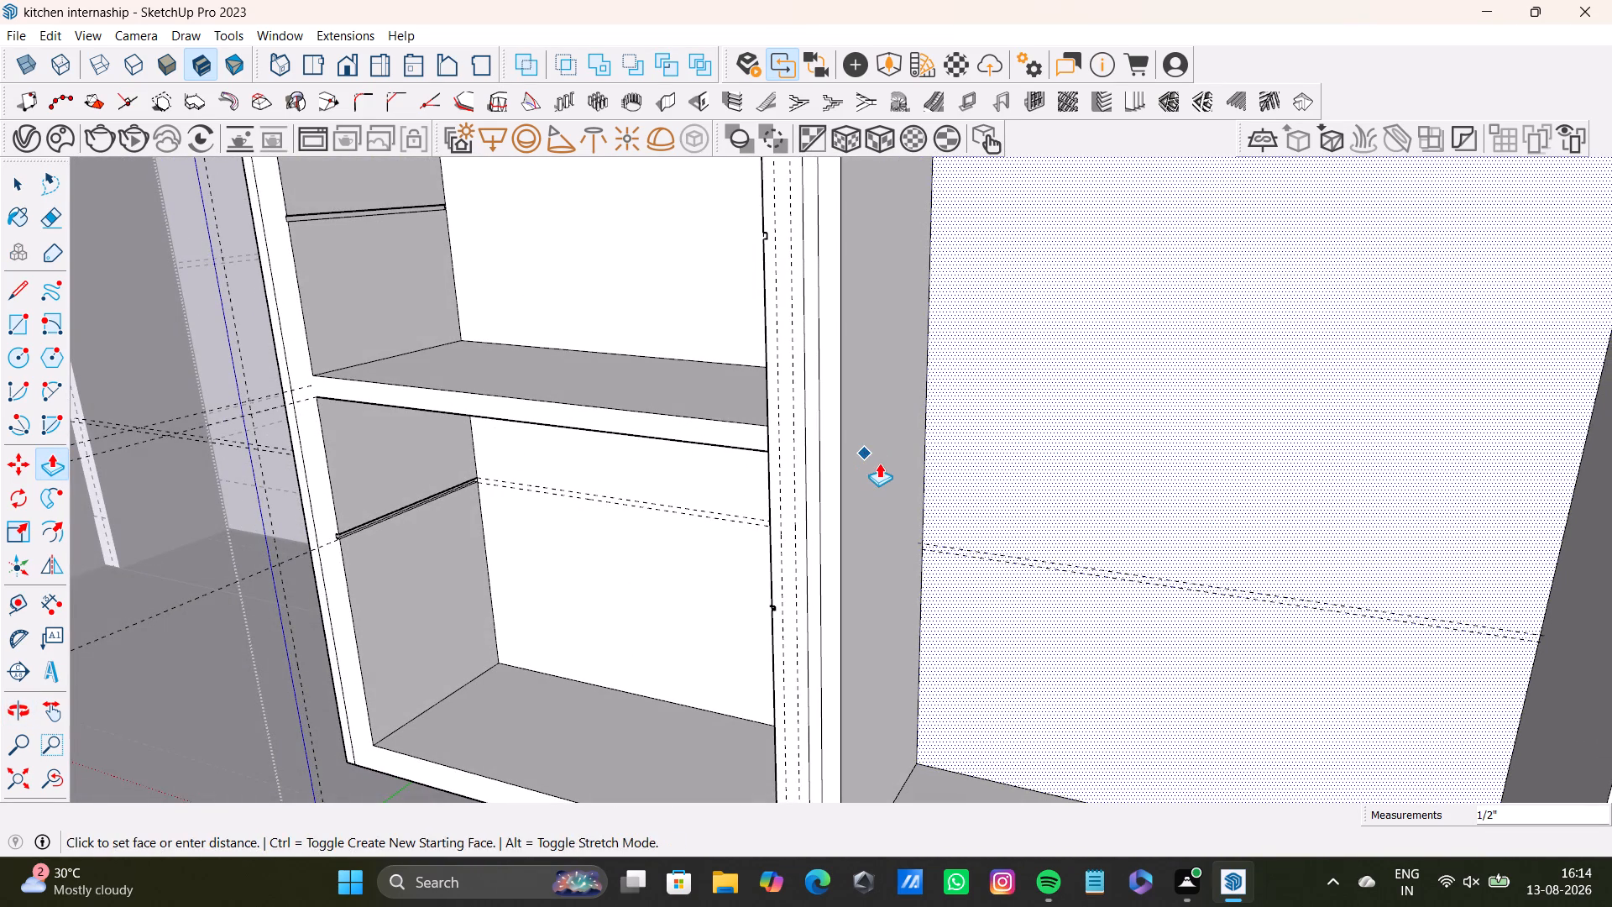
pyautogui.press('space')
pyautogui.click(872, 466)
pyautogui.press('p')
pyautogui.click(872, 466)
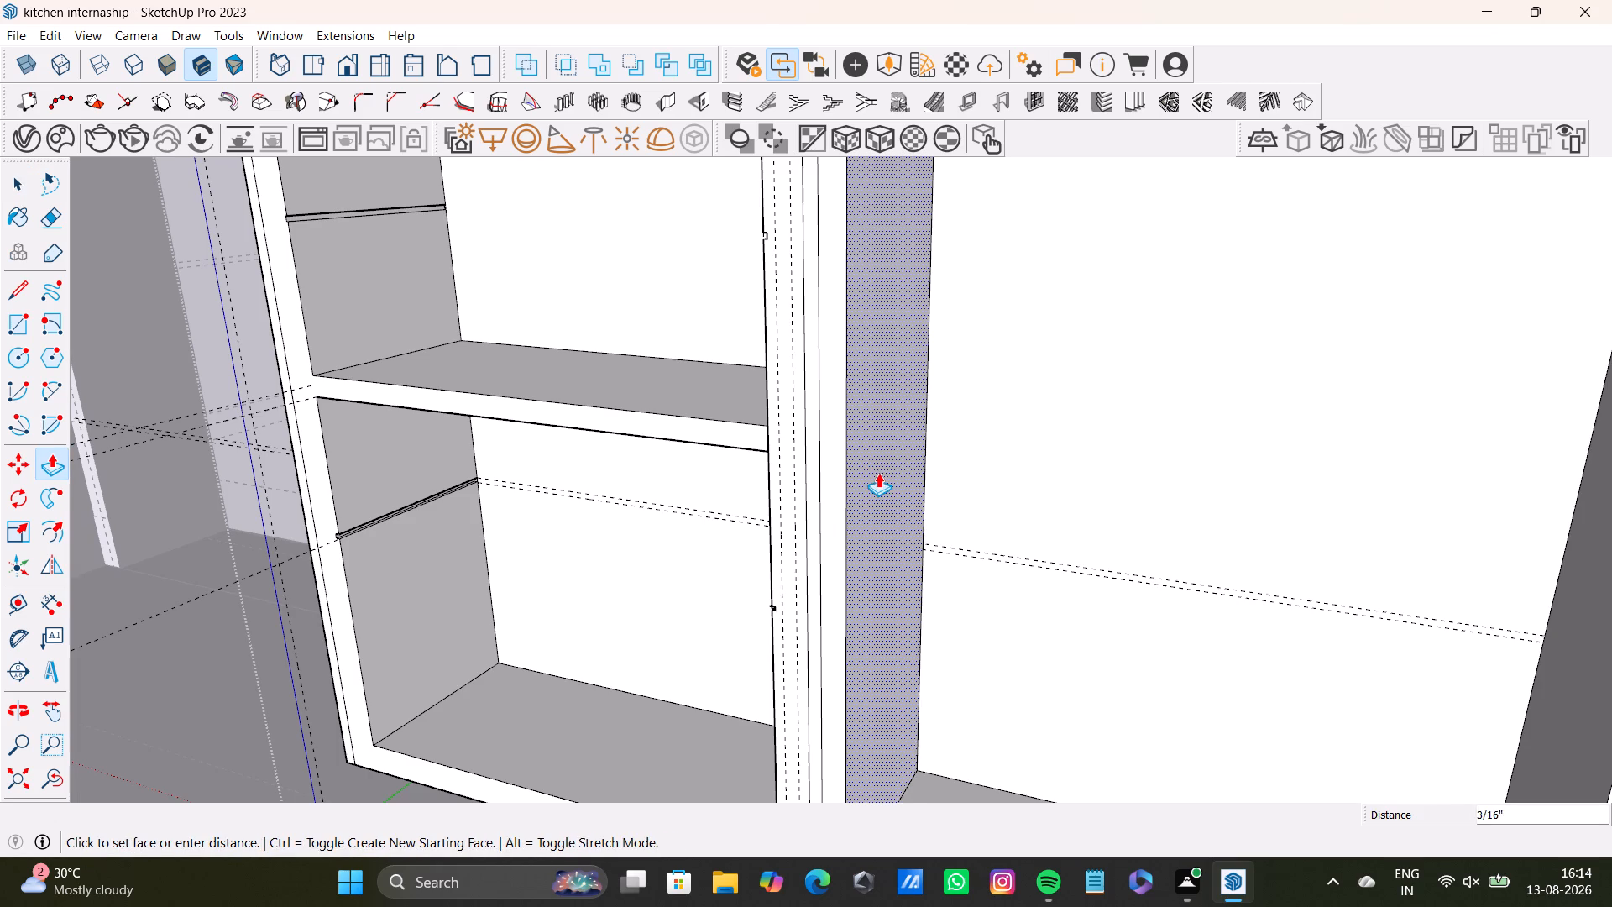
pyautogui.click(883, 475)
# Move the middle compartment's right inner side face slightly toward the opening with Push/Pull to thicken that side.
pyautogui.moveTo(860, 579); pyautogui.dragTo(1022, 579, button='middle')
pyautogui.moveTo(1014, 525); pyautogui.dragTo(590, 501, button='middle')
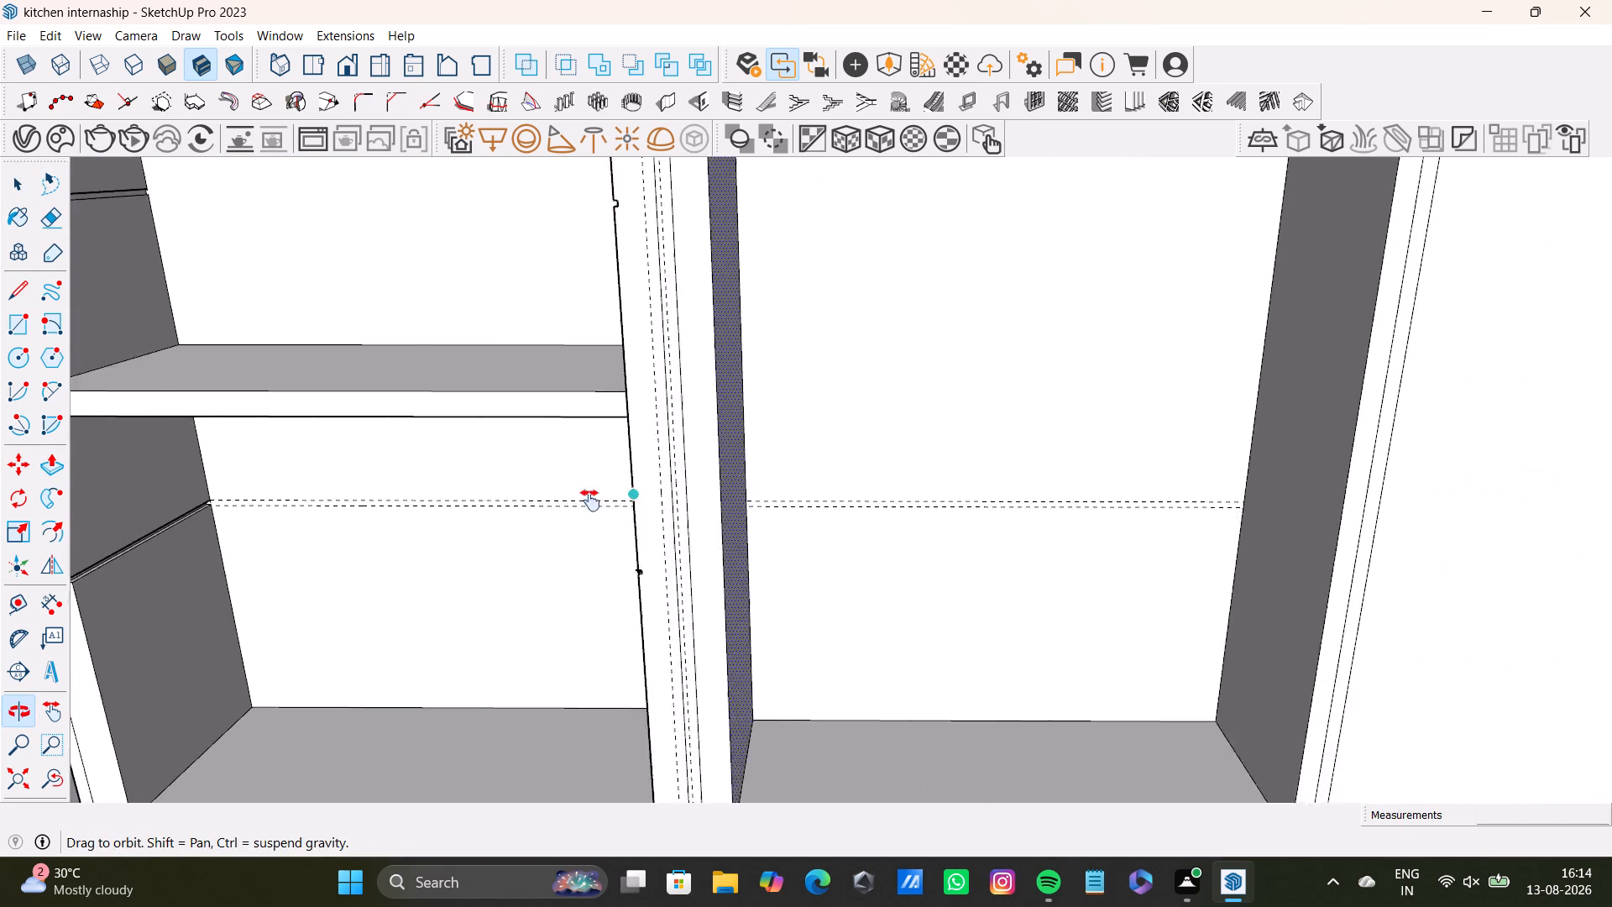
pyautogui.moveTo(590, 501); pyautogui.dragTo(578, 507, button='middle')
pyautogui.moveTo(770, 543); pyautogui.dragTo(940, 543, button='middle')
pyautogui.keyDown('shift'); pyautogui.moveTo(925, 532); pyautogui.dragTo(653, 538, button='middle'); pyautogui.keyUp('shift')
pyautogui.press('space')
pyautogui.click(1150, 497)
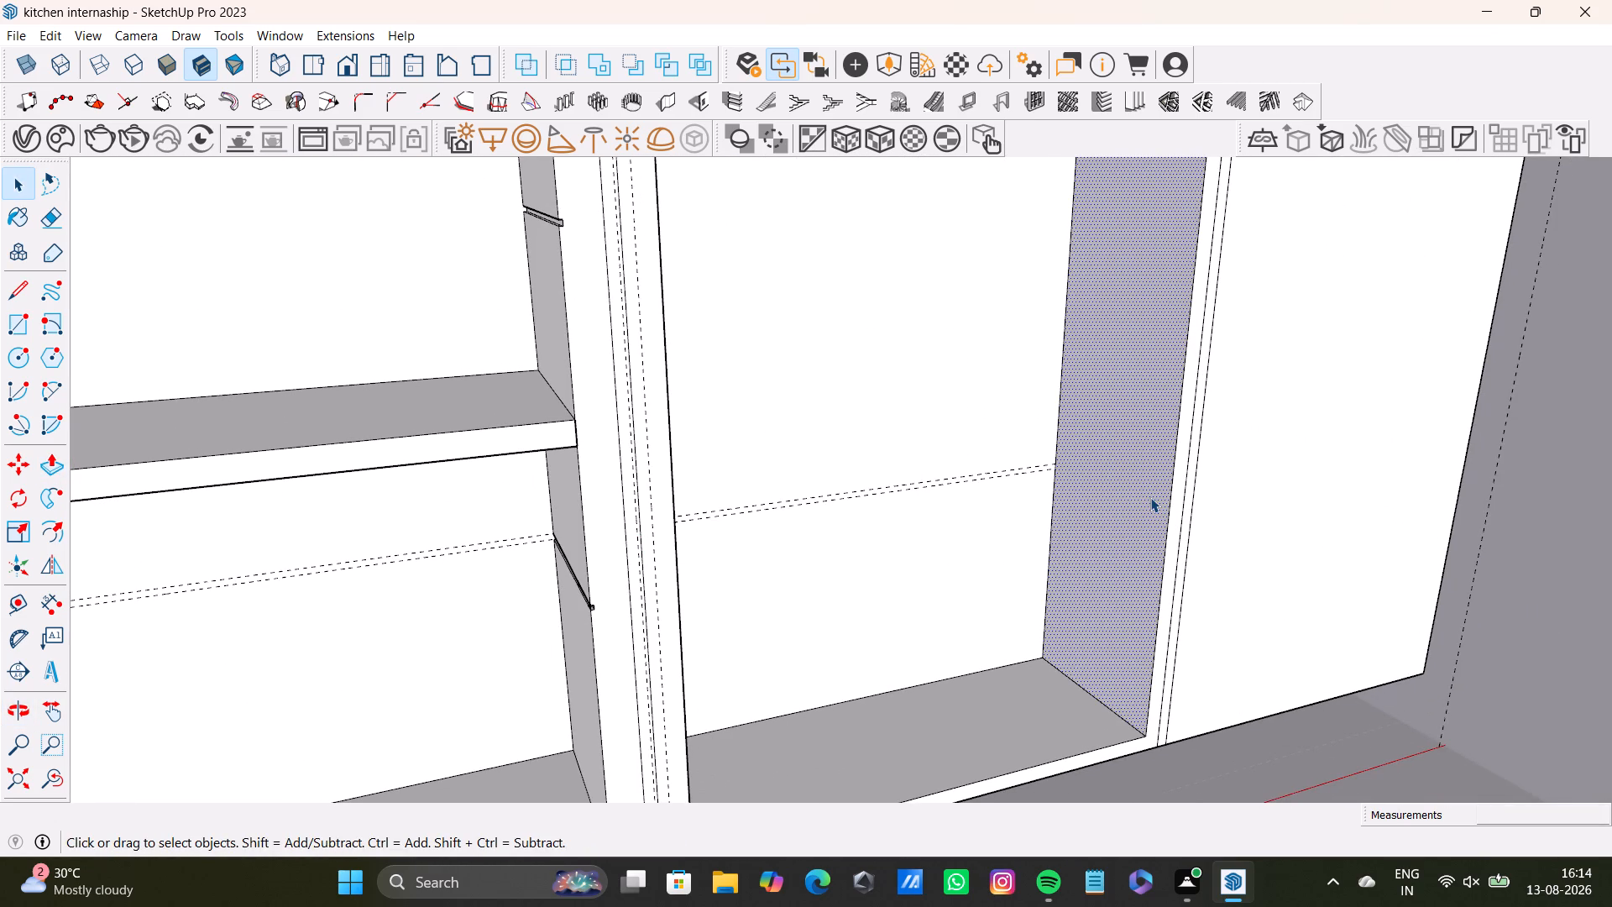
pyautogui.press('p')
pyautogui.click(1150, 497)
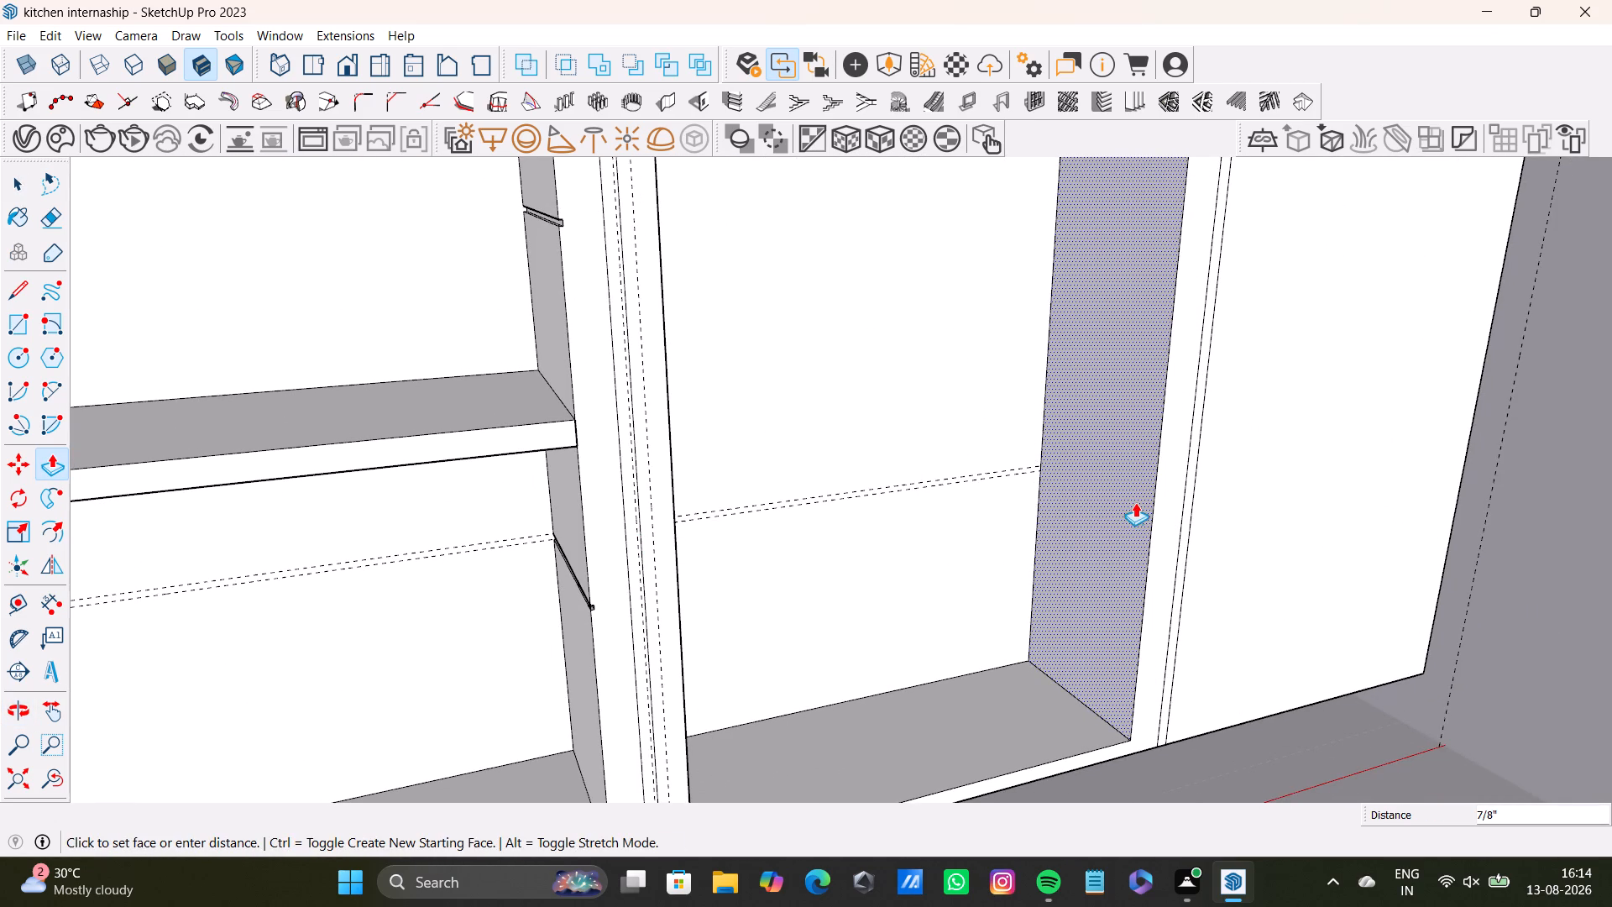
pyautogui.click(1144, 504)
pyautogui.moveTo(977, 721); pyautogui.dragTo(860, 653, button='middle')
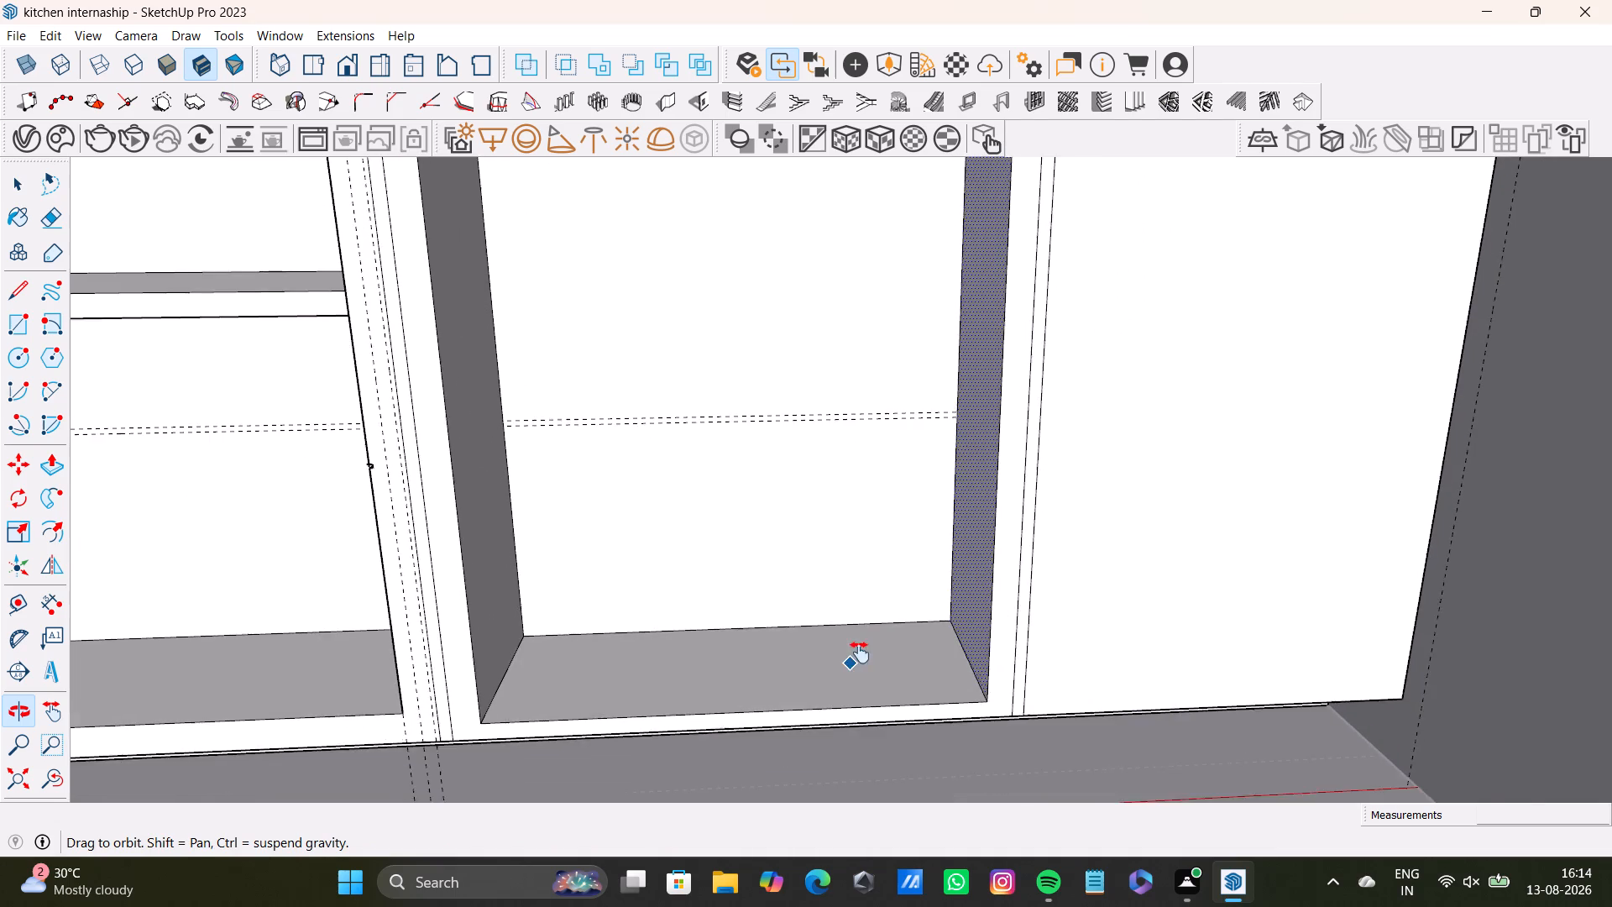
pyautogui.moveTo(860, 653); pyautogui.dragTo(930, 646, button='middle')
pyautogui.click(912, 658)
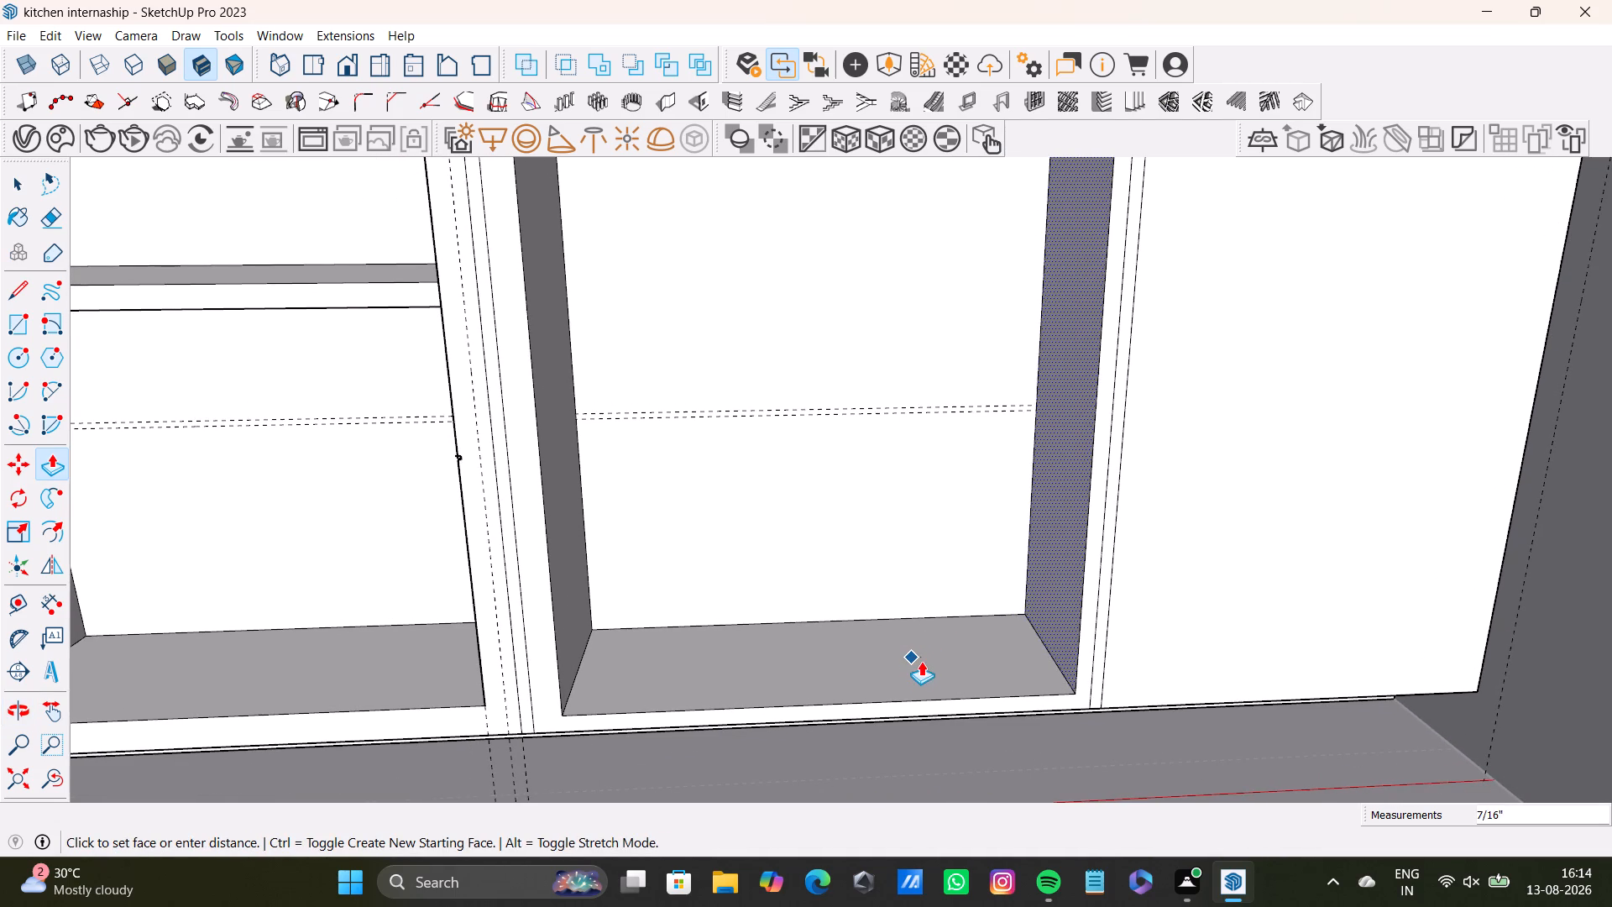
pyautogui.click(906, 653)
# Raise the middle compartment's floor about 5/8" with Push/Pull, level with the neighbouring left compartment's floor.
pyautogui.press('space')
pyautogui.click(913, 665)
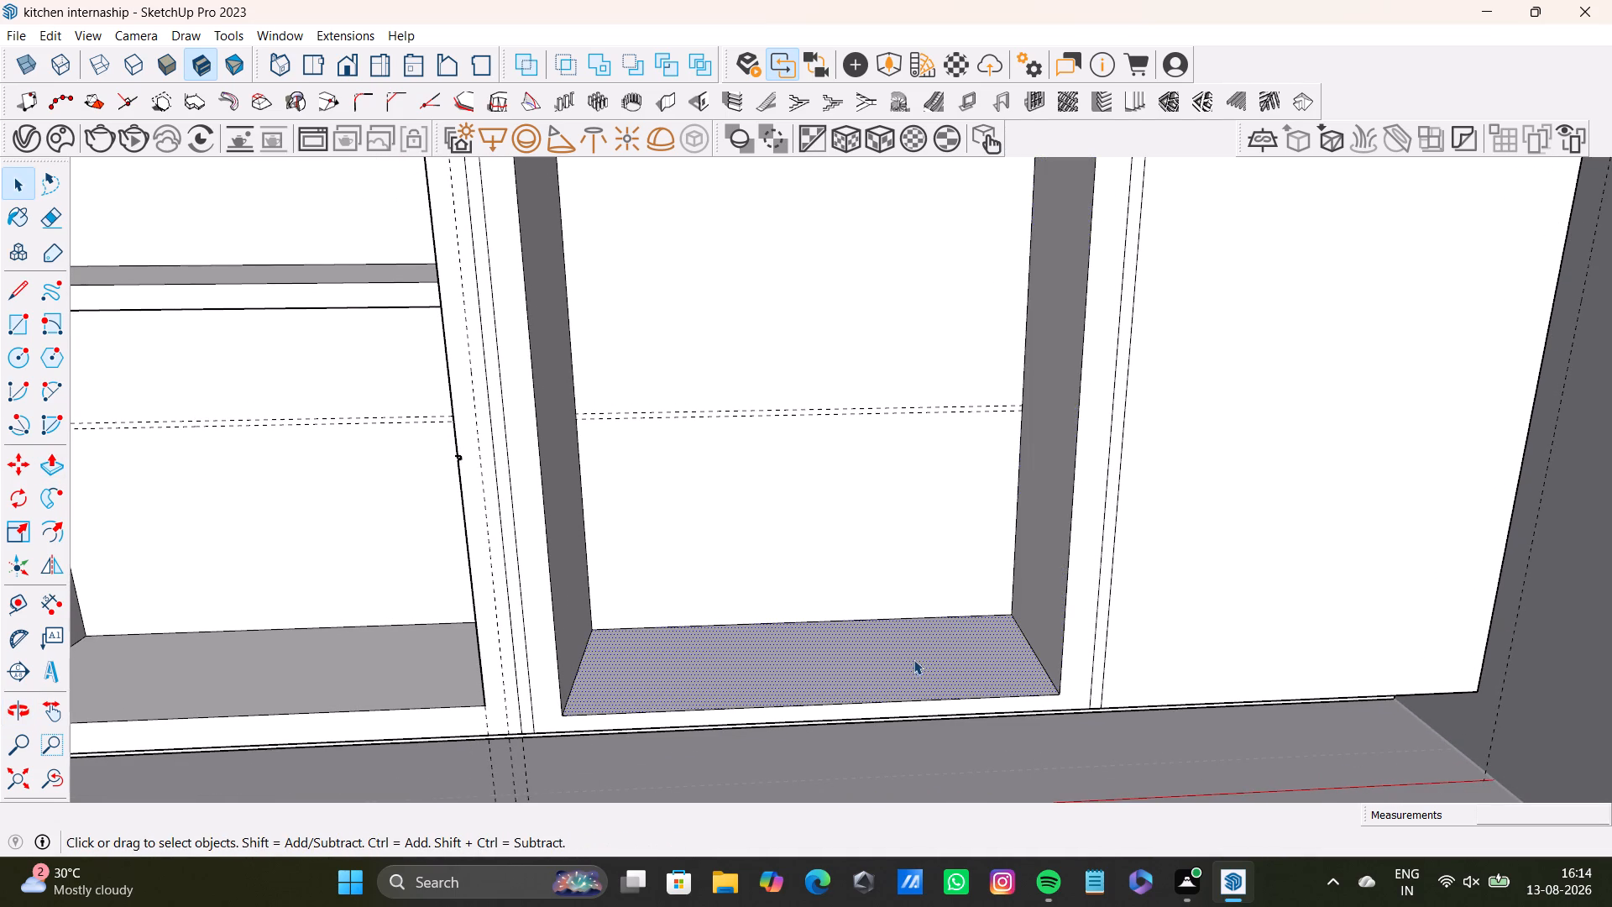
pyautogui.press('p')
pyautogui.click(913, 659)
pyautogui.click(449, 668)
# Lower the middle compartment's ceiling face about 5/8" with Push/Pull, level with the neighbouring left compartment's ceiling.
pyautogui.scroll(-4, 775, 666)
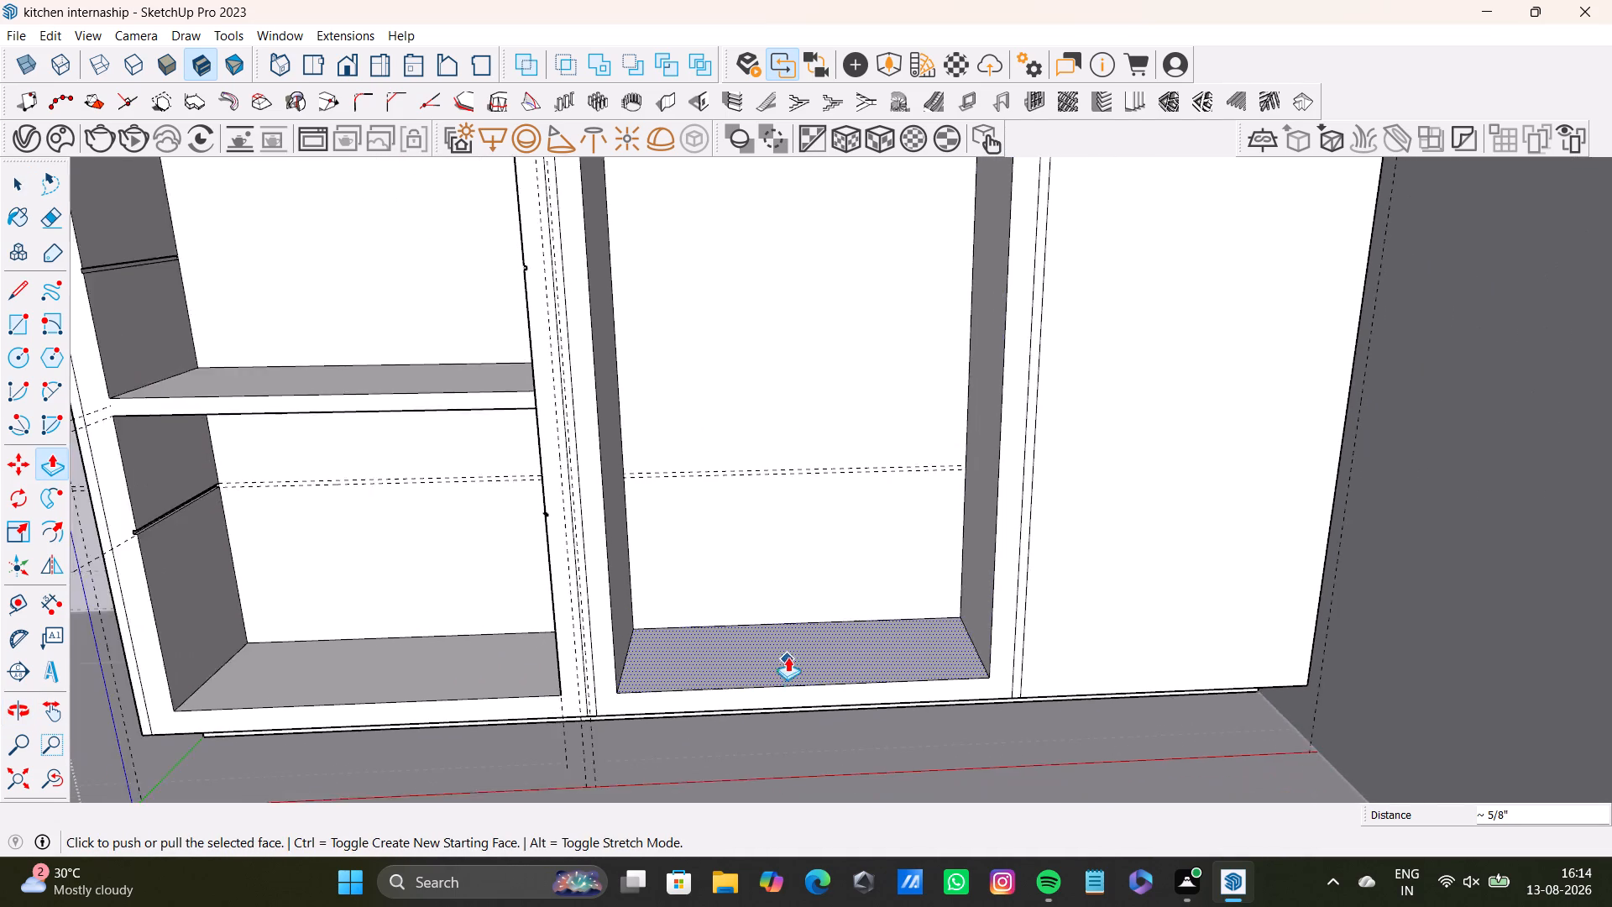
pyautogui.scroll(-3, 788, 657)
pyautogui.keyDown('shift'); pyautogui.moveTo(850, 554); pyautogui.dragTo(837, 743, button='middle'); pyautogui.keyUp('shift')
pyautogui.moveTo(829, 654); pyautogui.dragTo(817, 548, button='middle')
pyautogui.scroll(3, 780, 506)
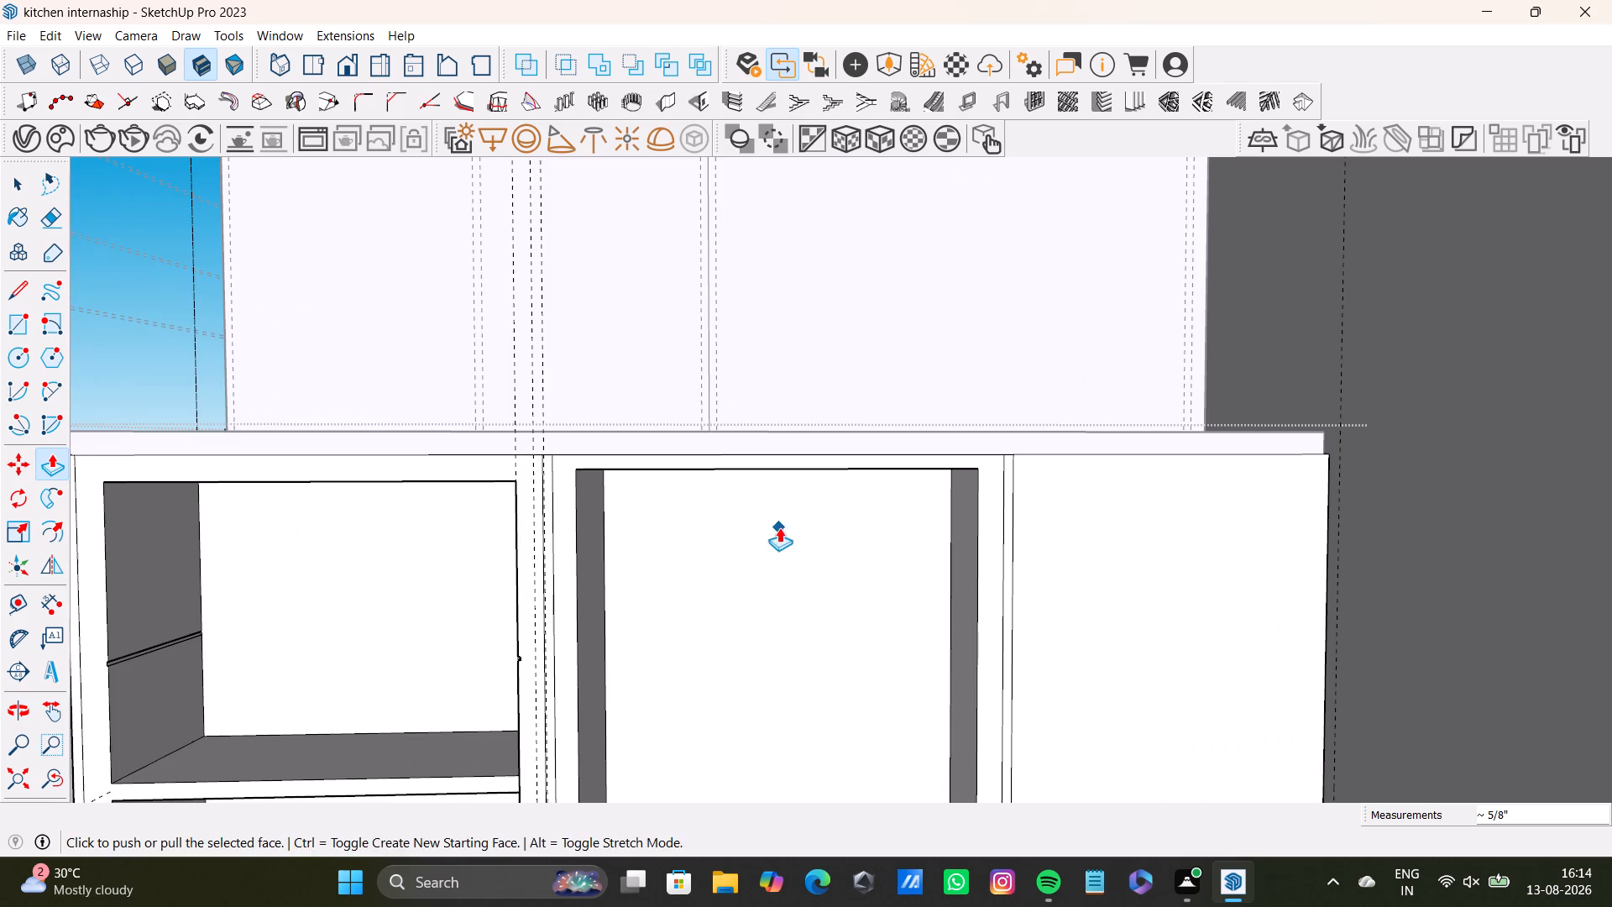
pyautogui.moveTo(779, 527); pyautogui.dragTo(793, 430, button='middle')
pyautogui.click(796, 438)
pyautogui.press('space')
pyautogui.click(810, 436)
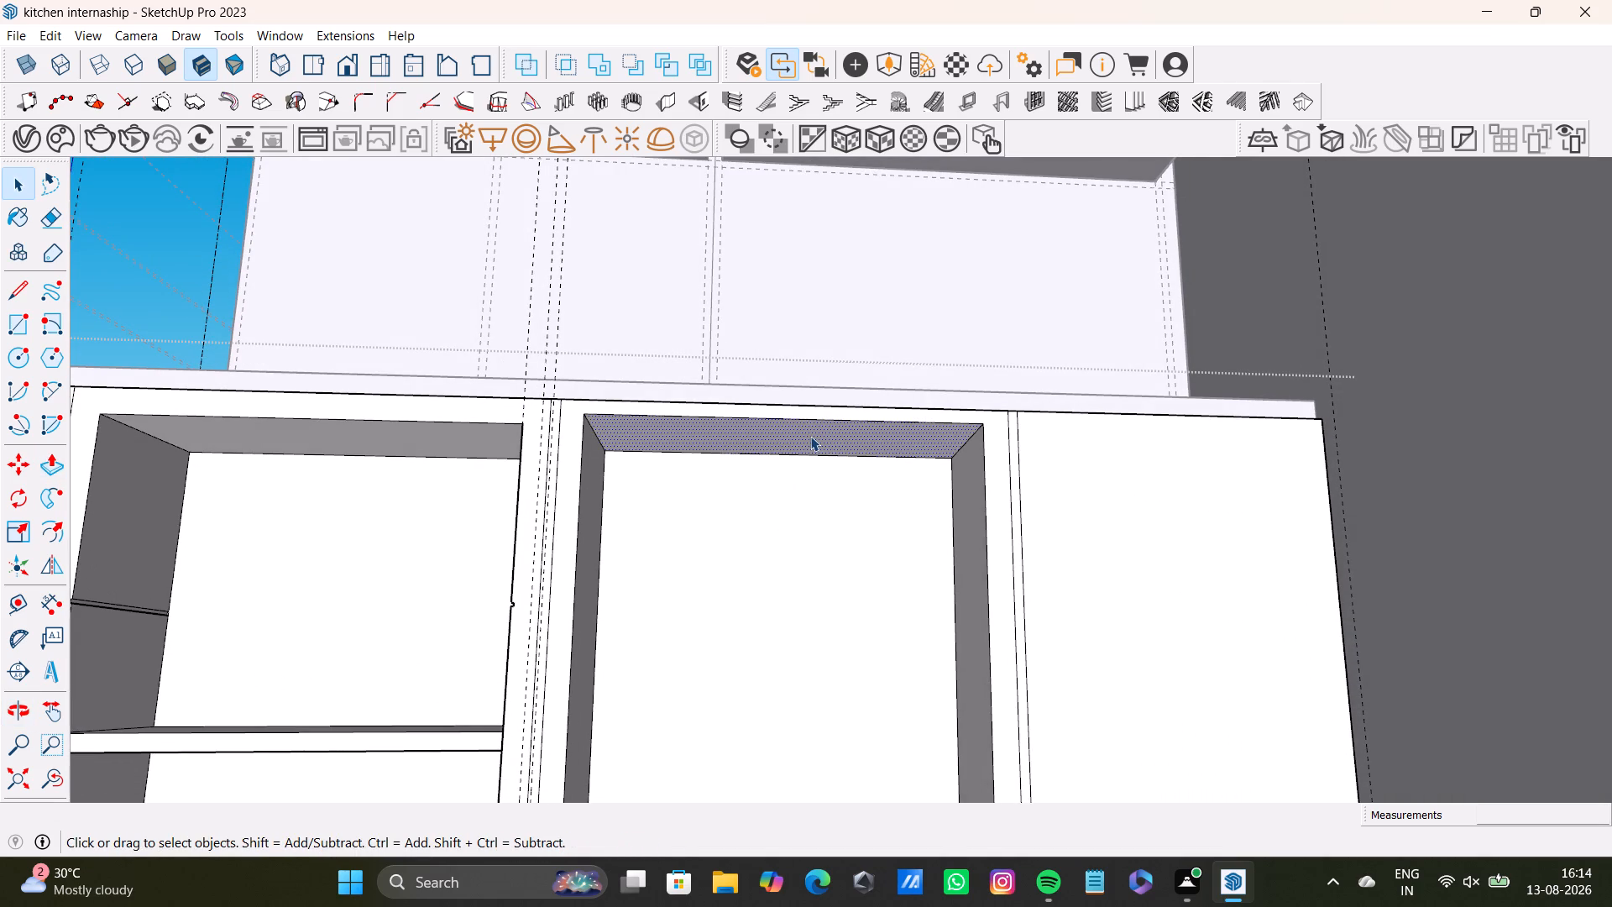
pyautogui.press('p')
pyautogui.click(810, 436)
pyautogui.click(495, 435)
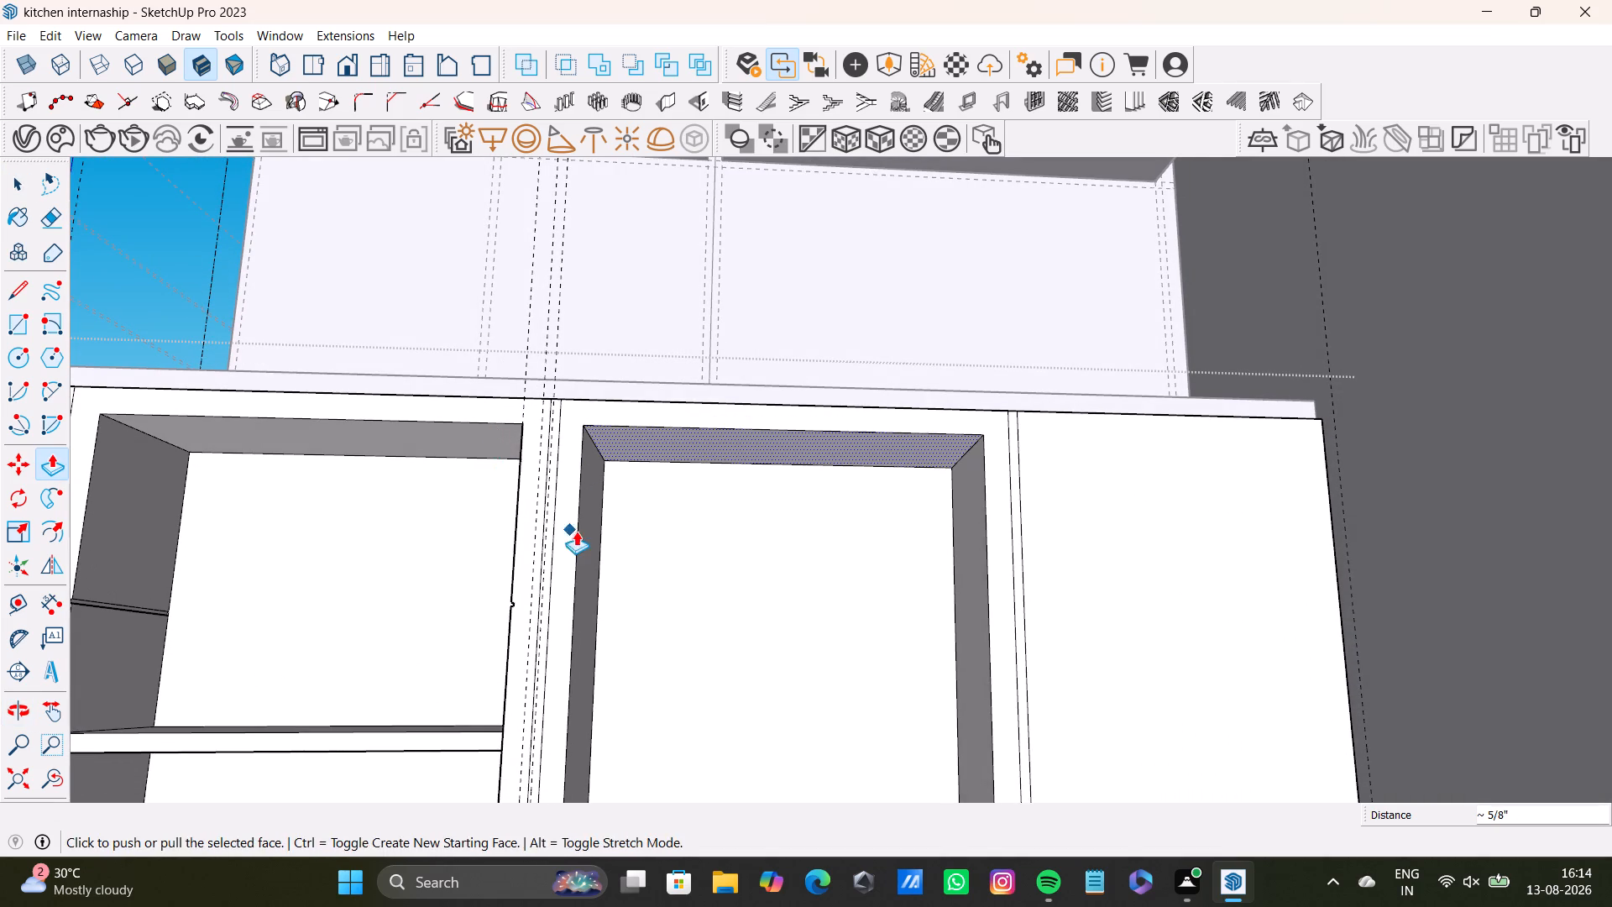
pyautogui.scroll(-7, 586, 536)
pyautogui.press('space')
# Extend guides from the top and bottom edges of the left shelf across the divider into the middle compartment, and save the model.
pyautogui.moveTo(729, 606); pyautogui.dragTo(766, 594, button='middle')
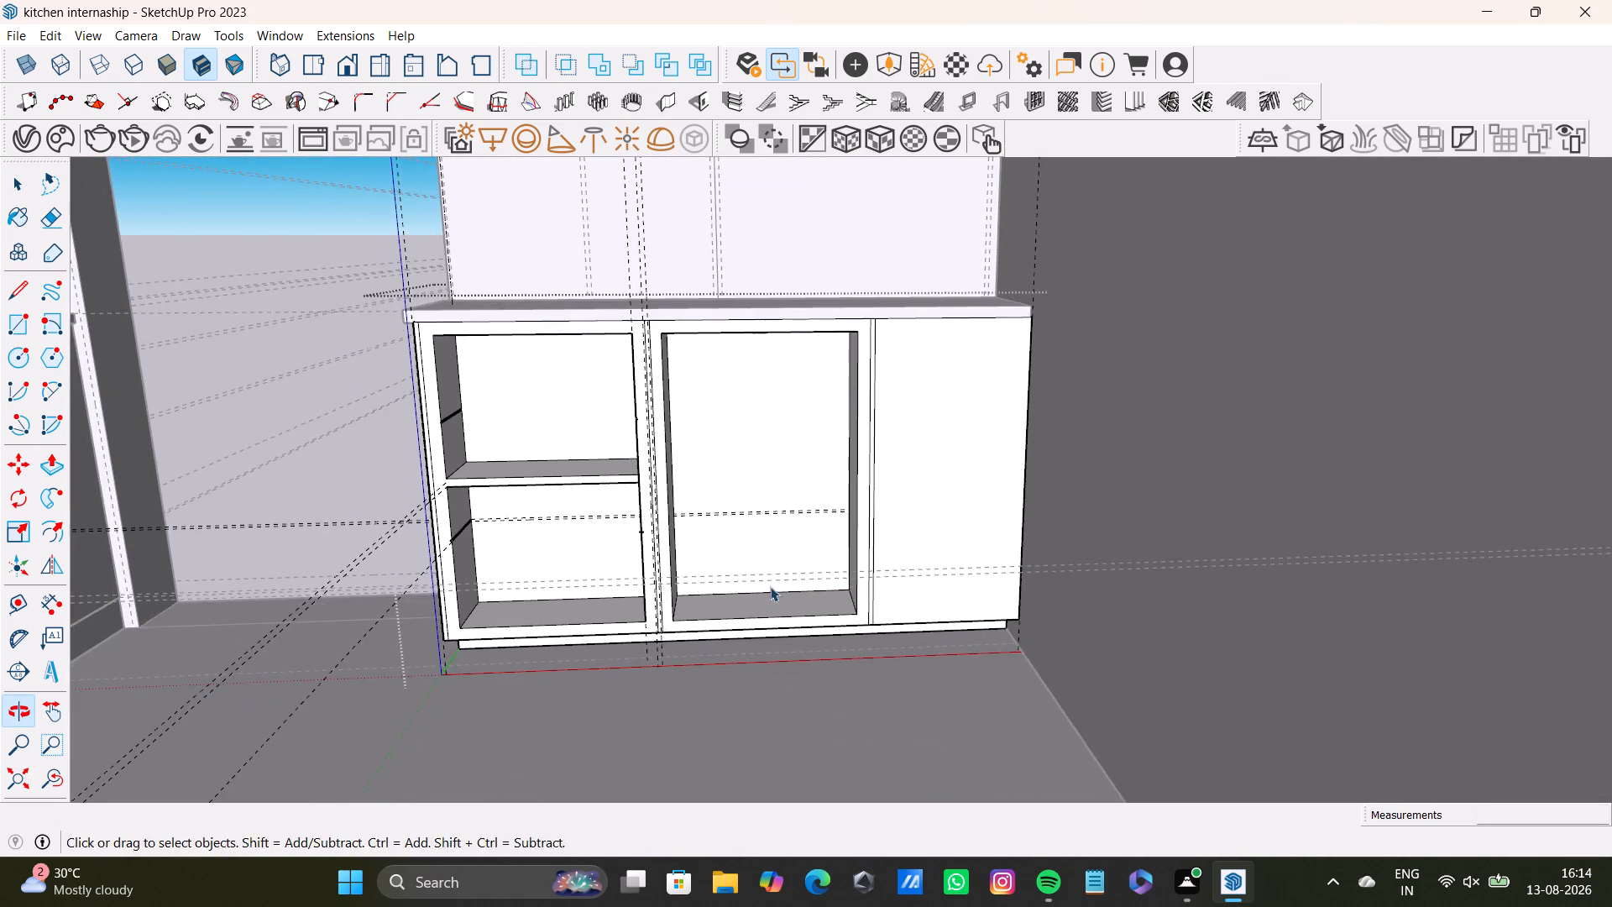
pyautogui.moveTo(777, 579); pyautogui.dragTo(674, 661, button='middle')
pyautogui.scroll(4, 593, 590)
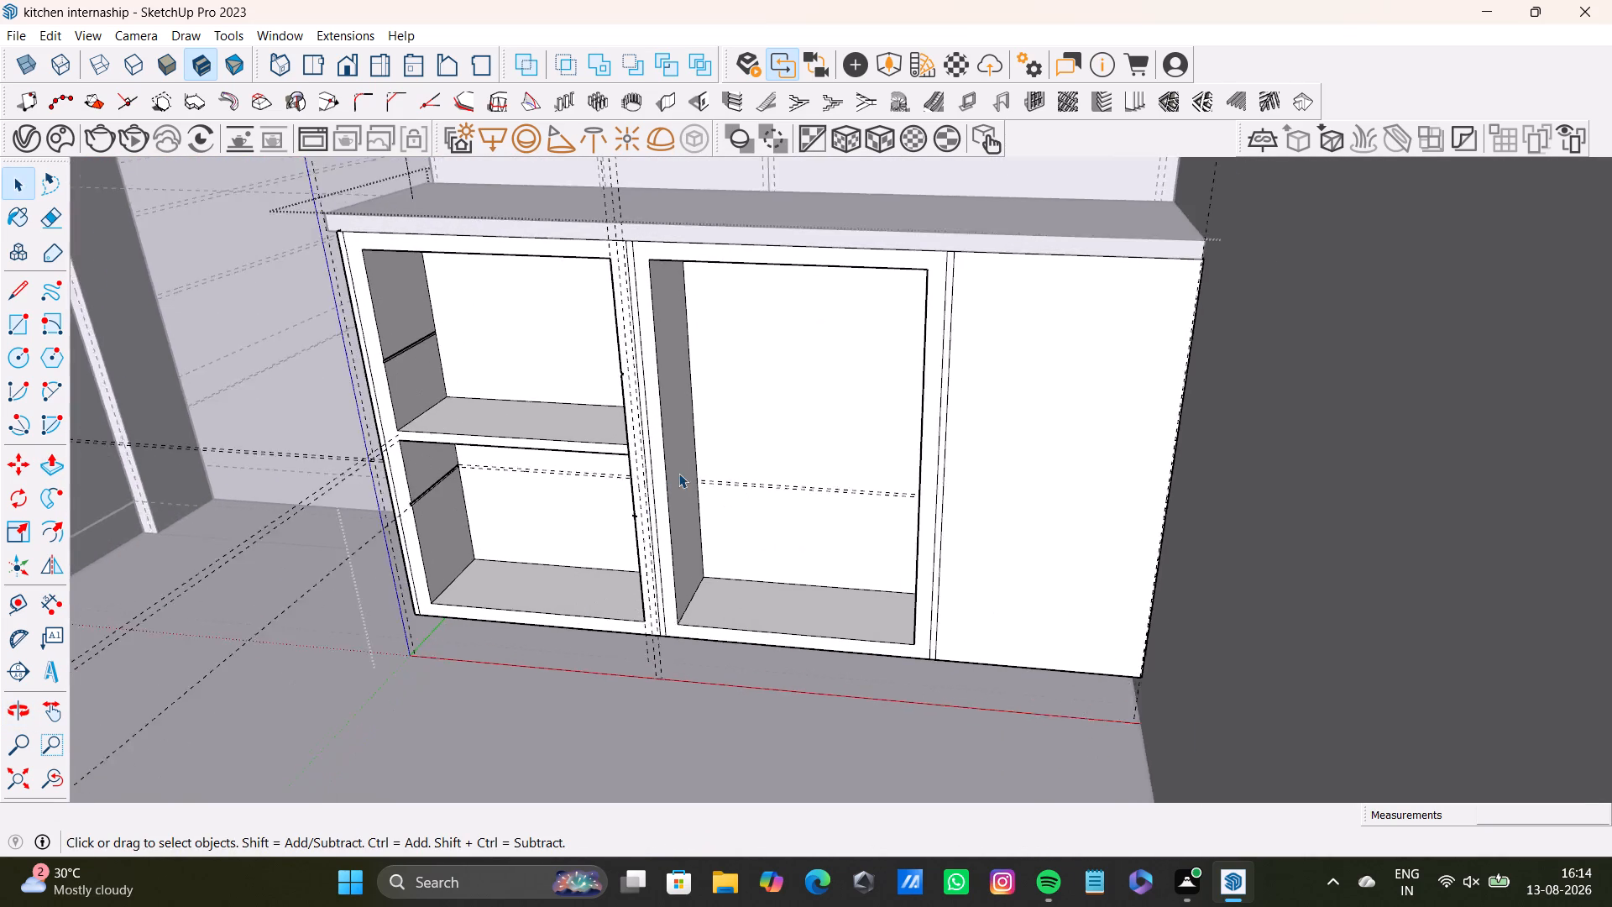
pyautogui.scroll(5, 678, 473)
pyautogui.moveTo(749, 466); pyautogui.dragTo(748, 475, button='middle')
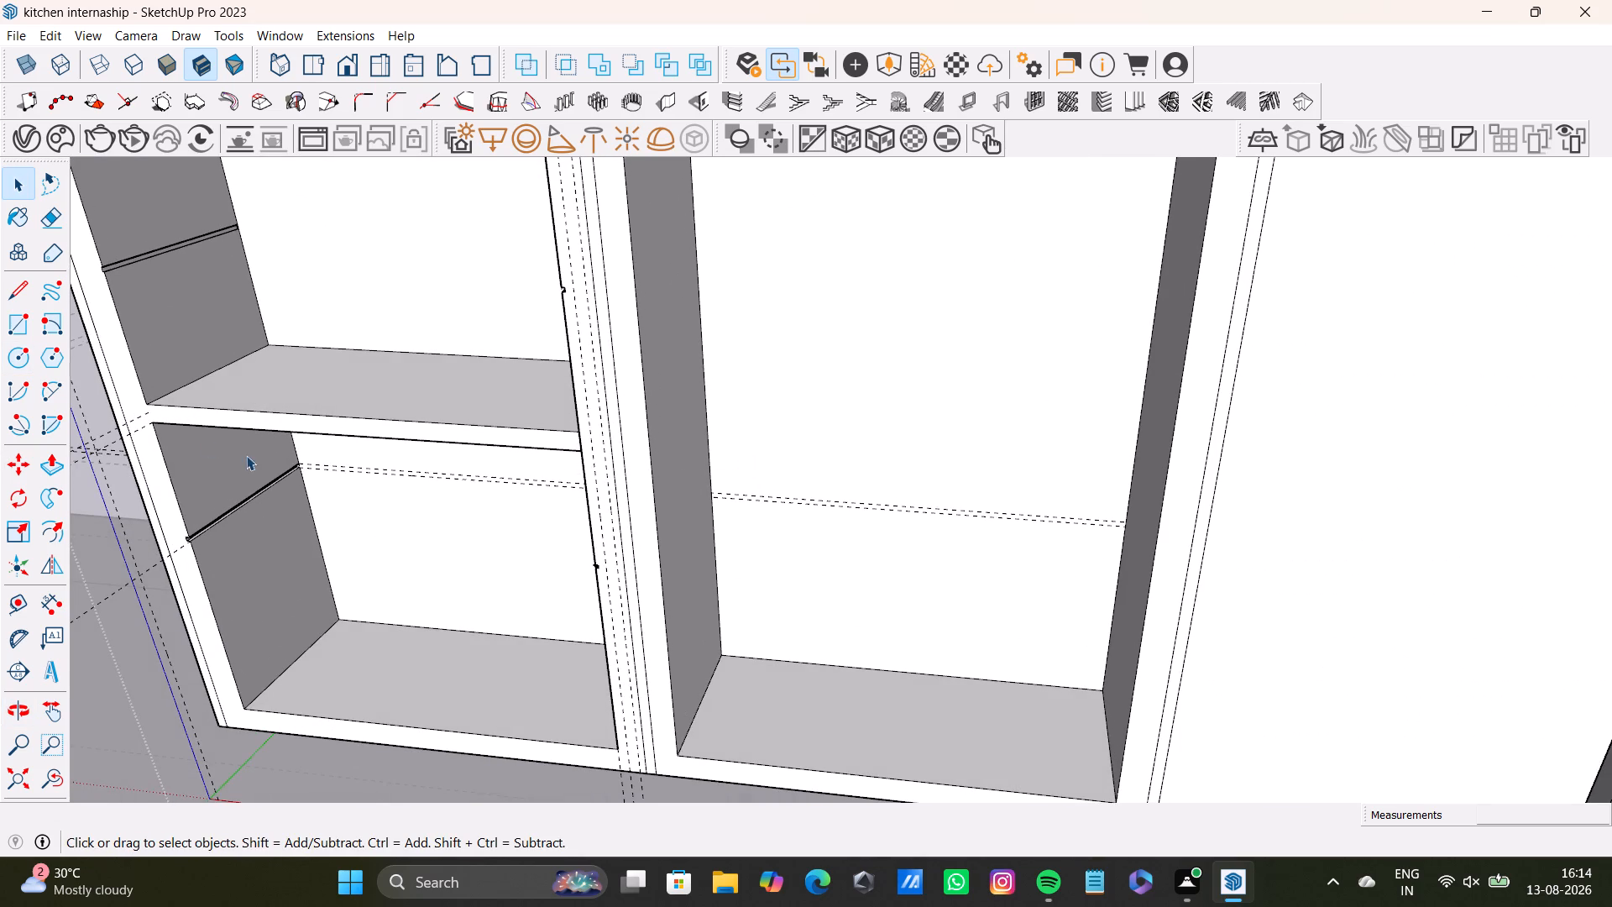
pyautogui.scroll(3, 246, 455)
pyautogui.scroll(3, 662, 467)
pyautogui.moveTo(690, 450); pyautogui.dragTo(706, 460, button='middle')
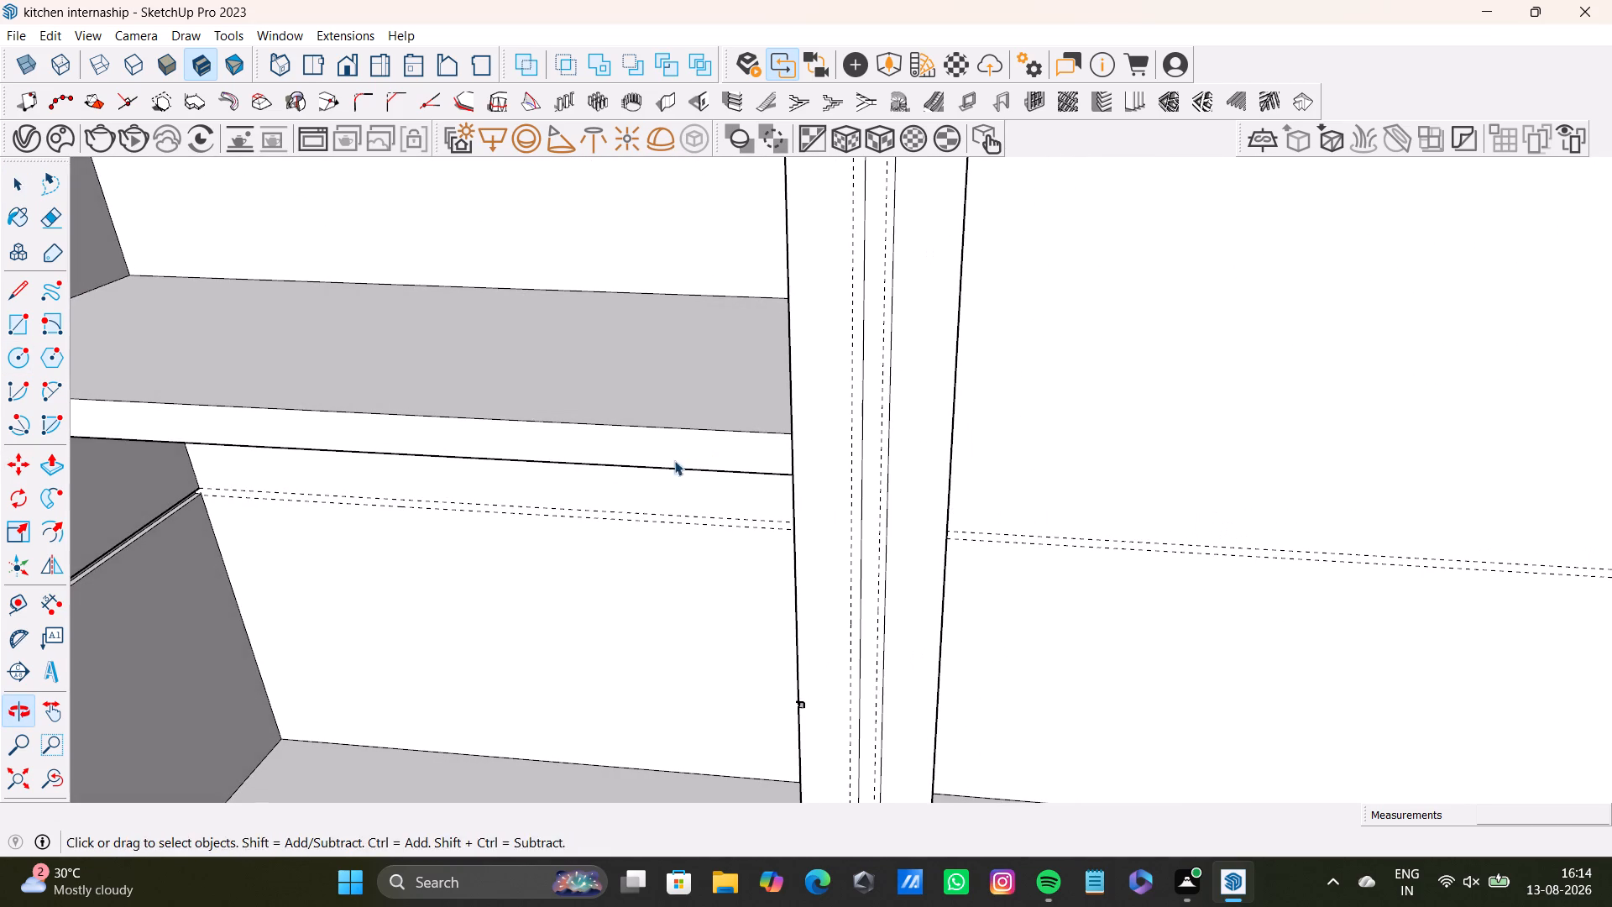
pyautogui.click(19, 607)
pyautogui.scroll(1, 734, 503)
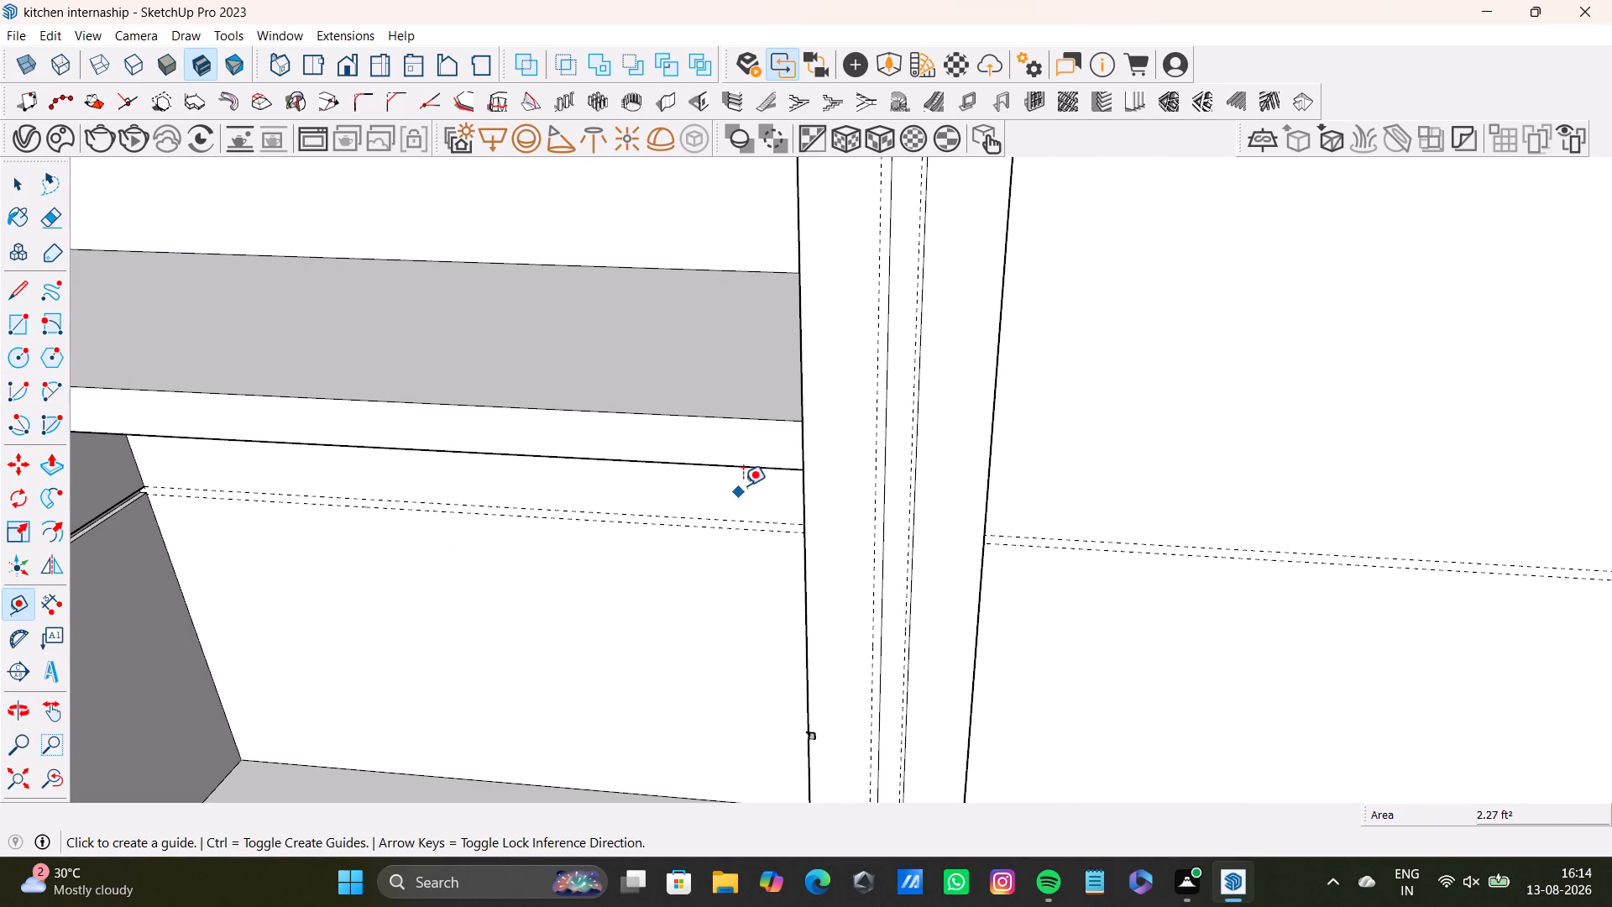
pyautogui.hotkey('ctrl', 's')
pyautogui.click(802, 417)
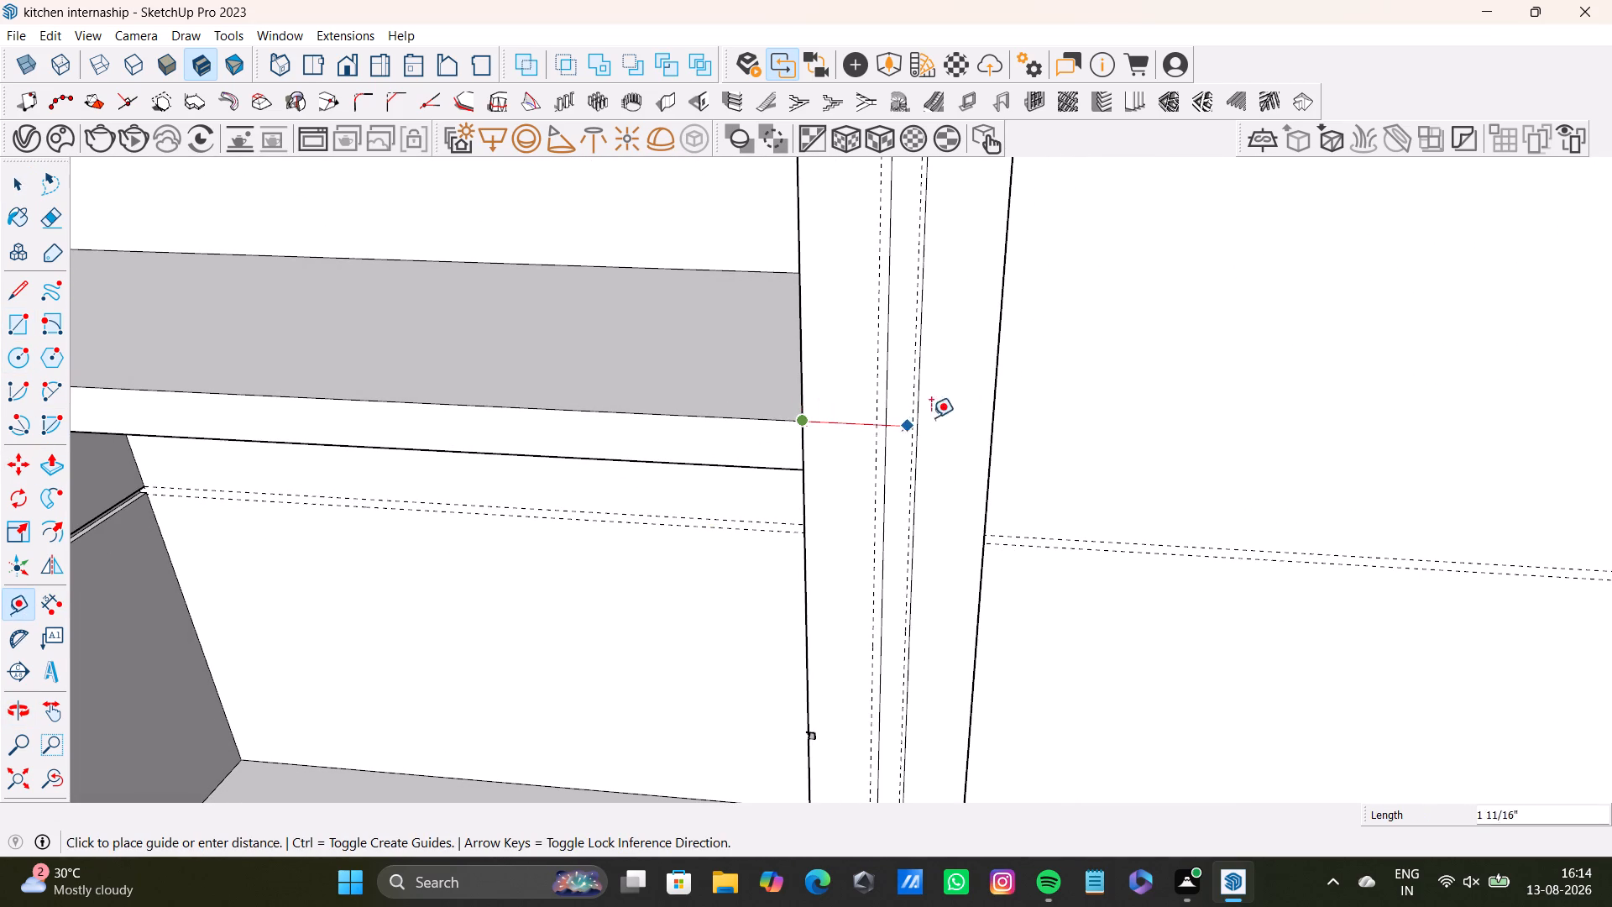
pyautogui.click(996, 422)
pyautogui.press('space')
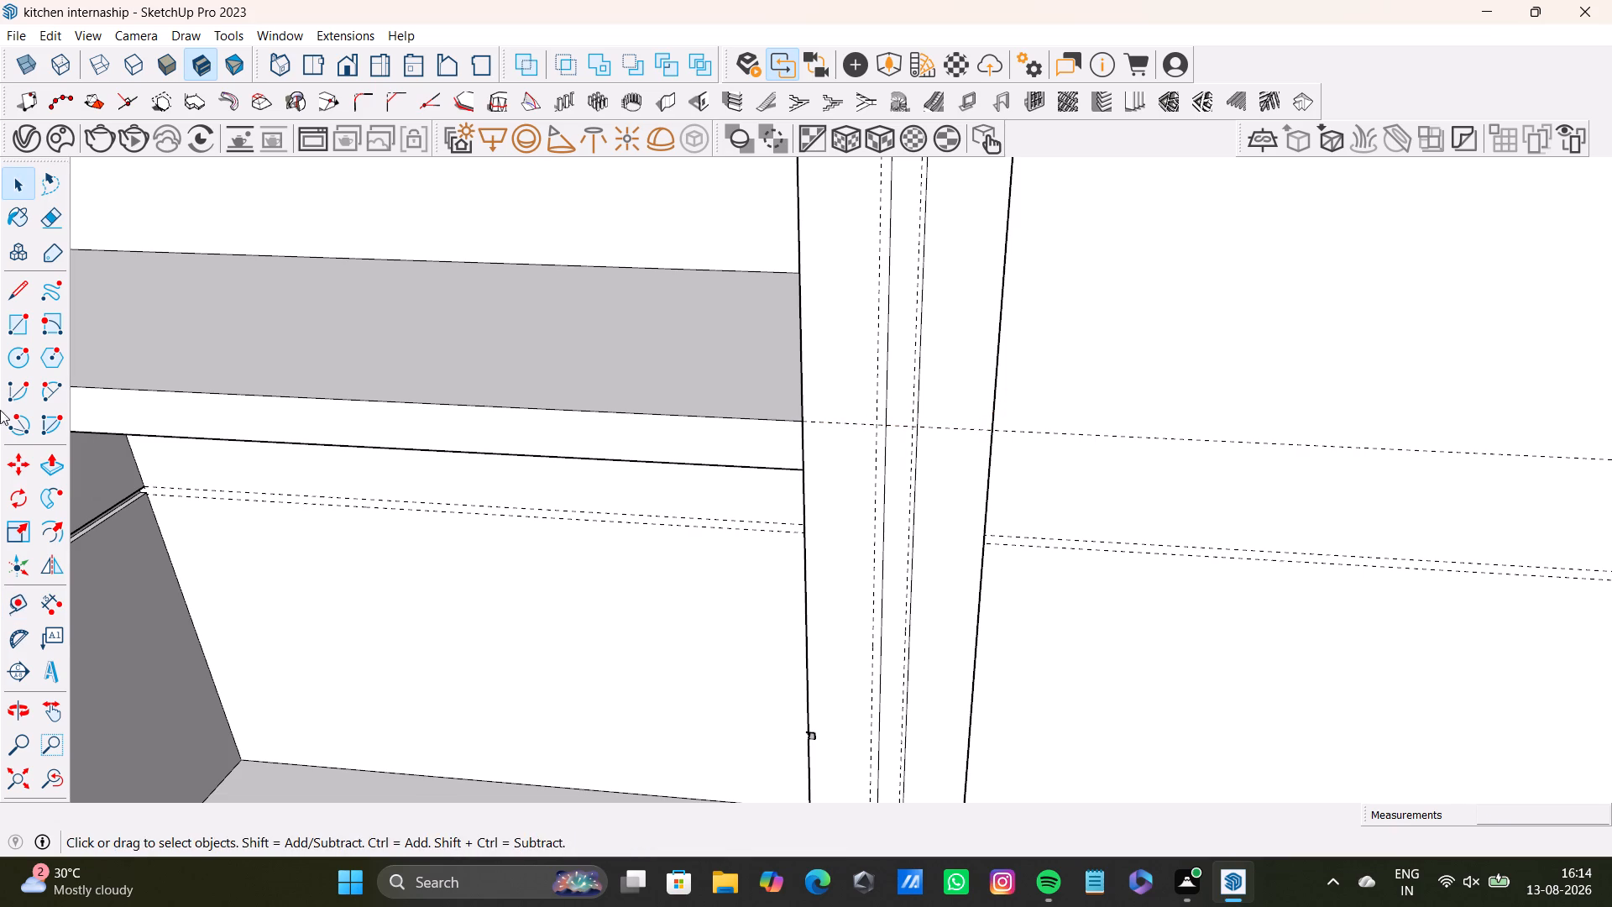
pyautogui.click(17, 602)
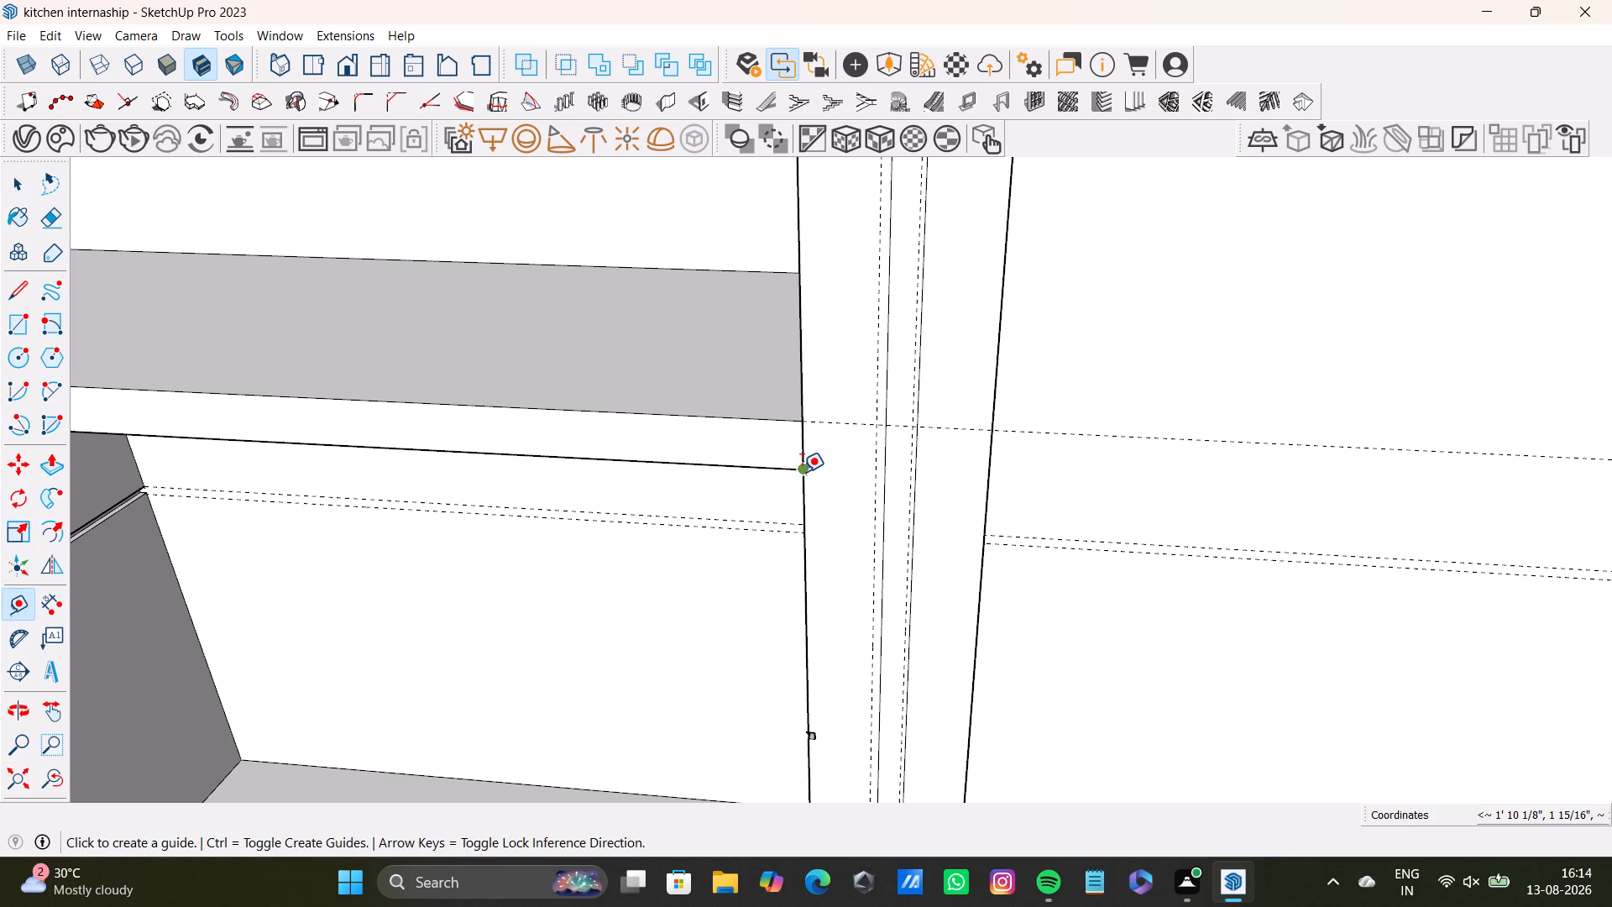
pyautogui.click(801, 471)
pyautogui.click(995, 474)
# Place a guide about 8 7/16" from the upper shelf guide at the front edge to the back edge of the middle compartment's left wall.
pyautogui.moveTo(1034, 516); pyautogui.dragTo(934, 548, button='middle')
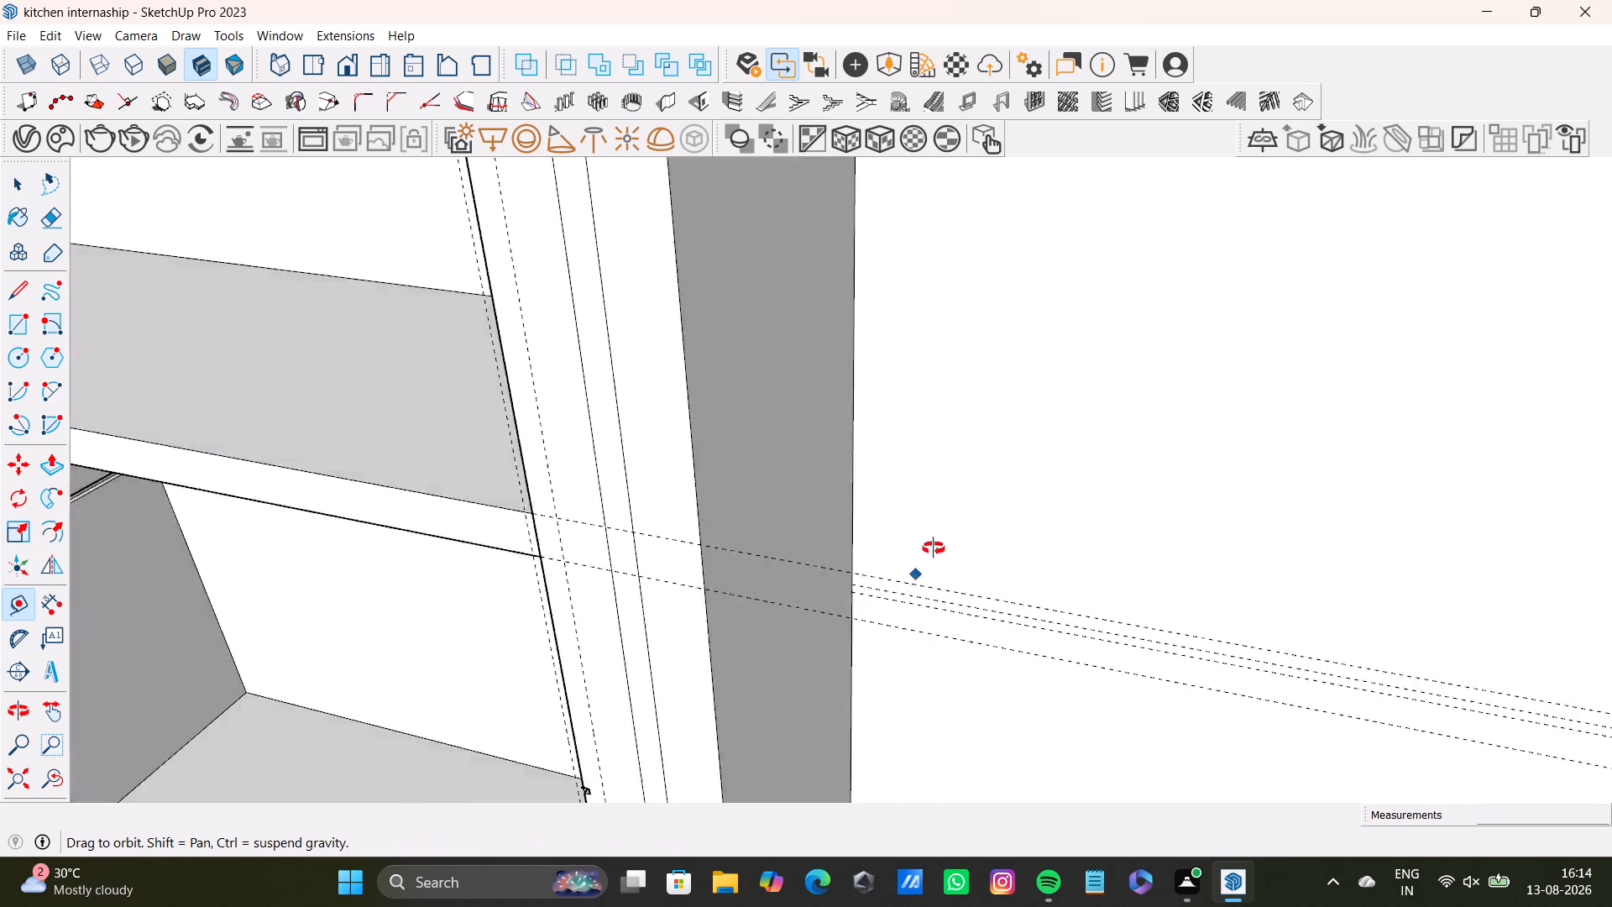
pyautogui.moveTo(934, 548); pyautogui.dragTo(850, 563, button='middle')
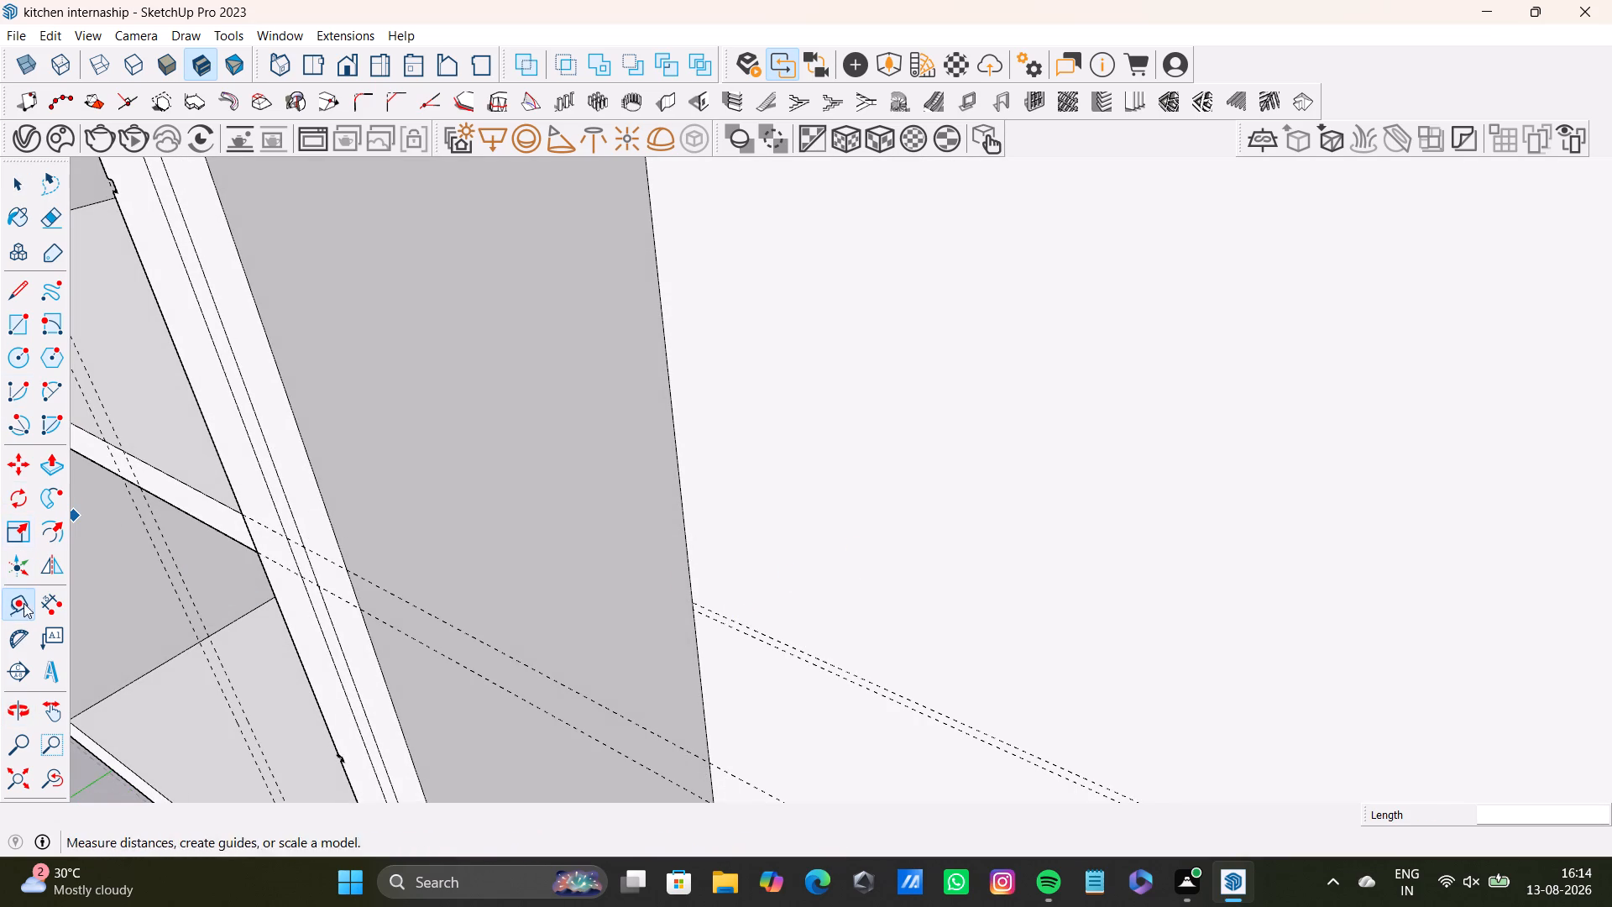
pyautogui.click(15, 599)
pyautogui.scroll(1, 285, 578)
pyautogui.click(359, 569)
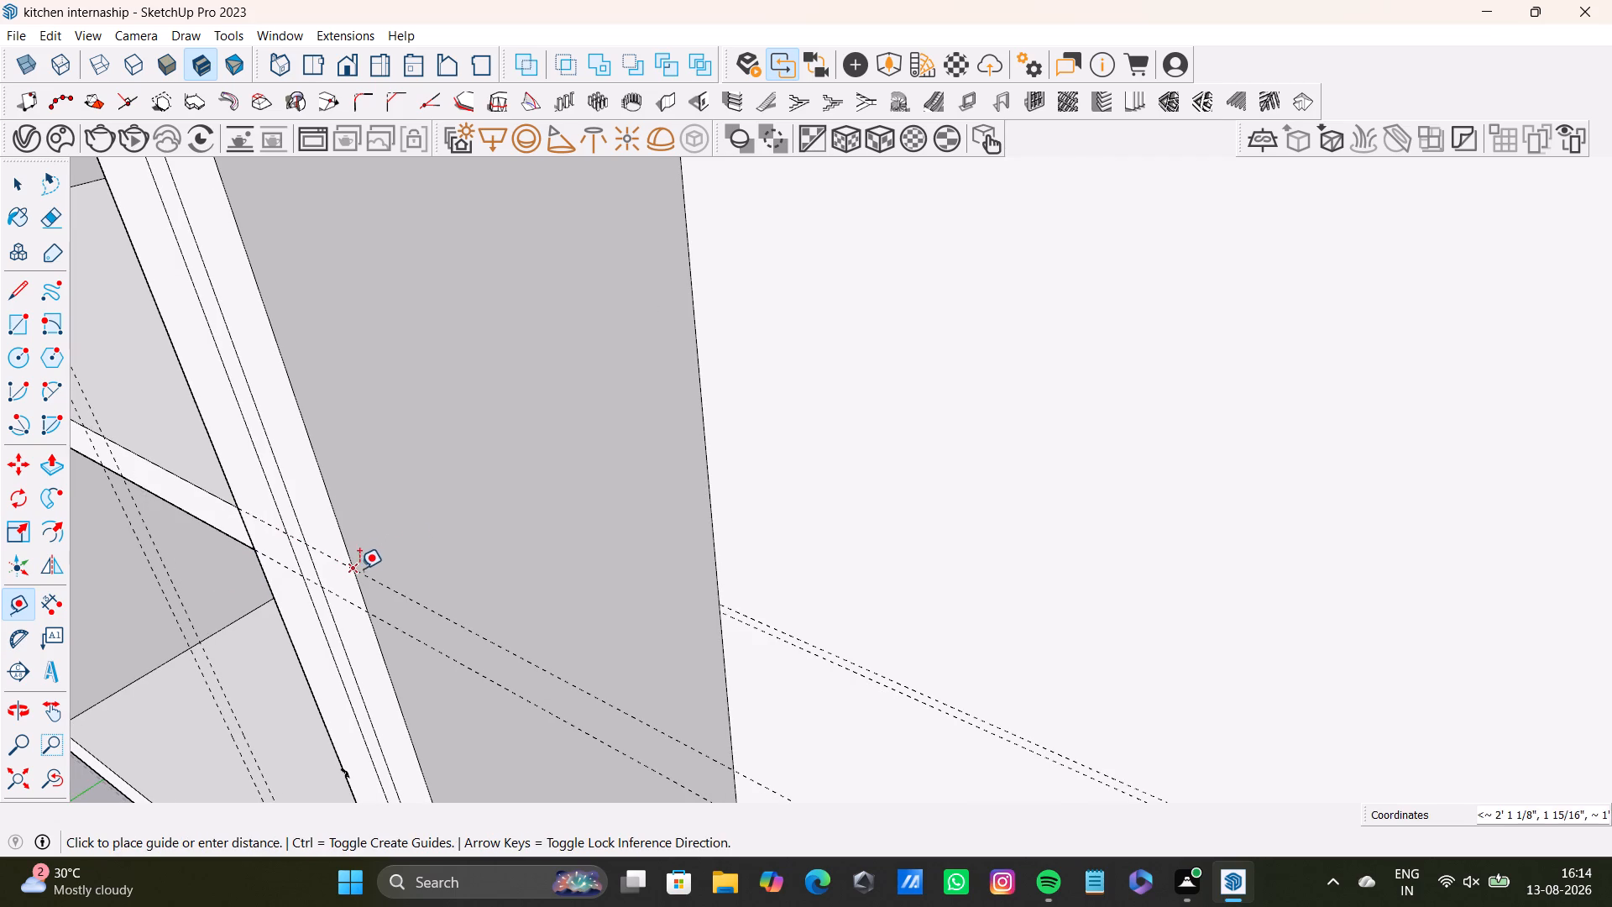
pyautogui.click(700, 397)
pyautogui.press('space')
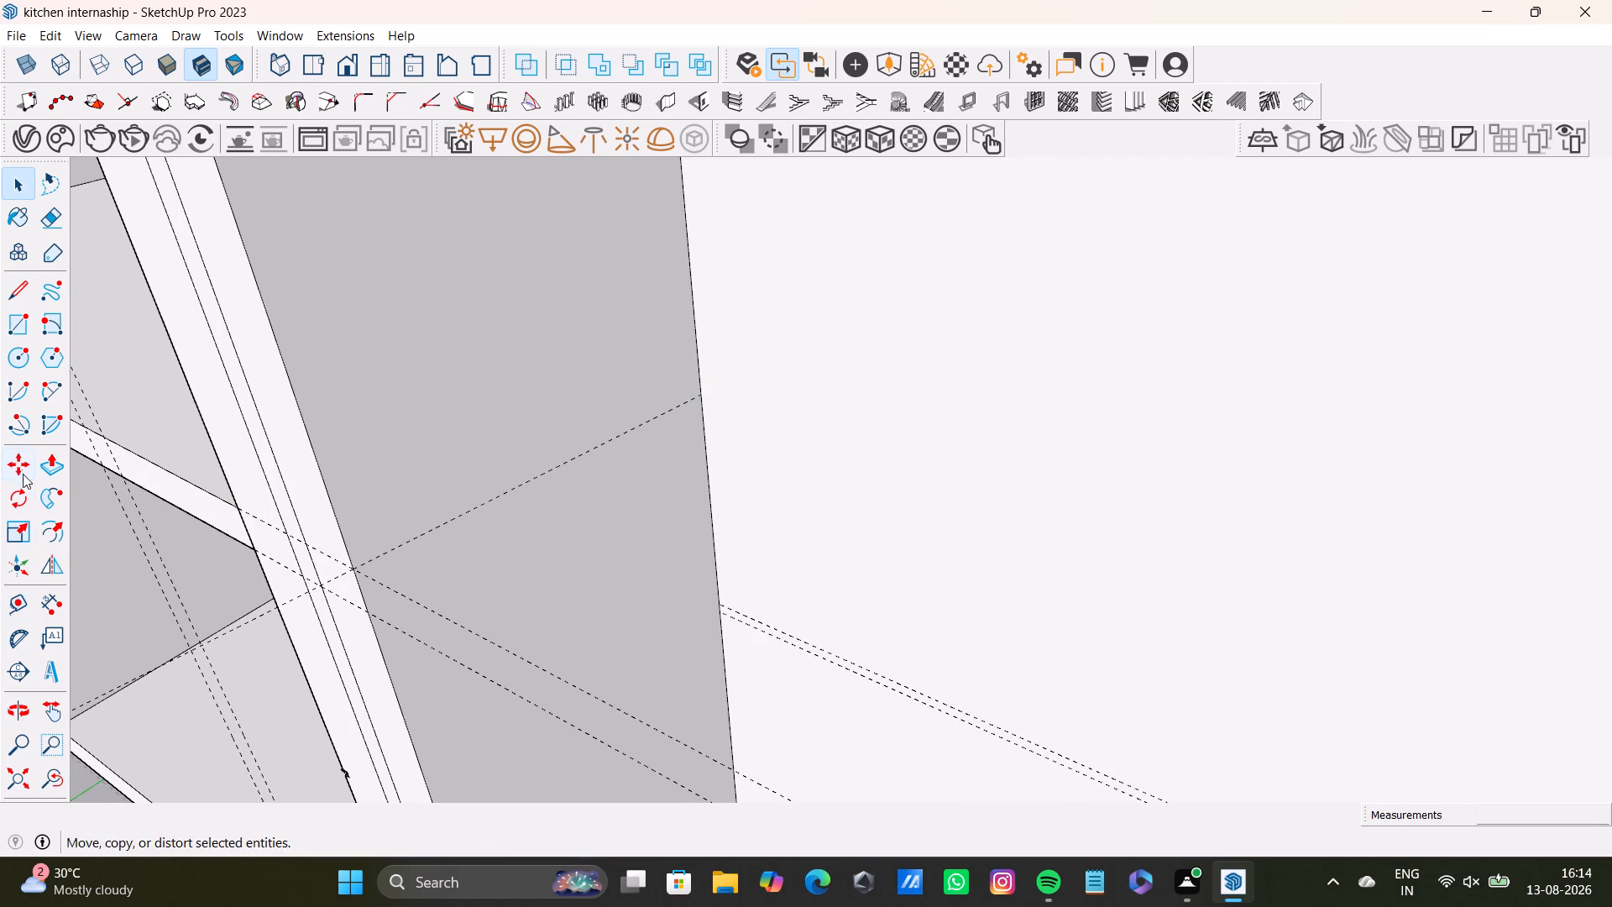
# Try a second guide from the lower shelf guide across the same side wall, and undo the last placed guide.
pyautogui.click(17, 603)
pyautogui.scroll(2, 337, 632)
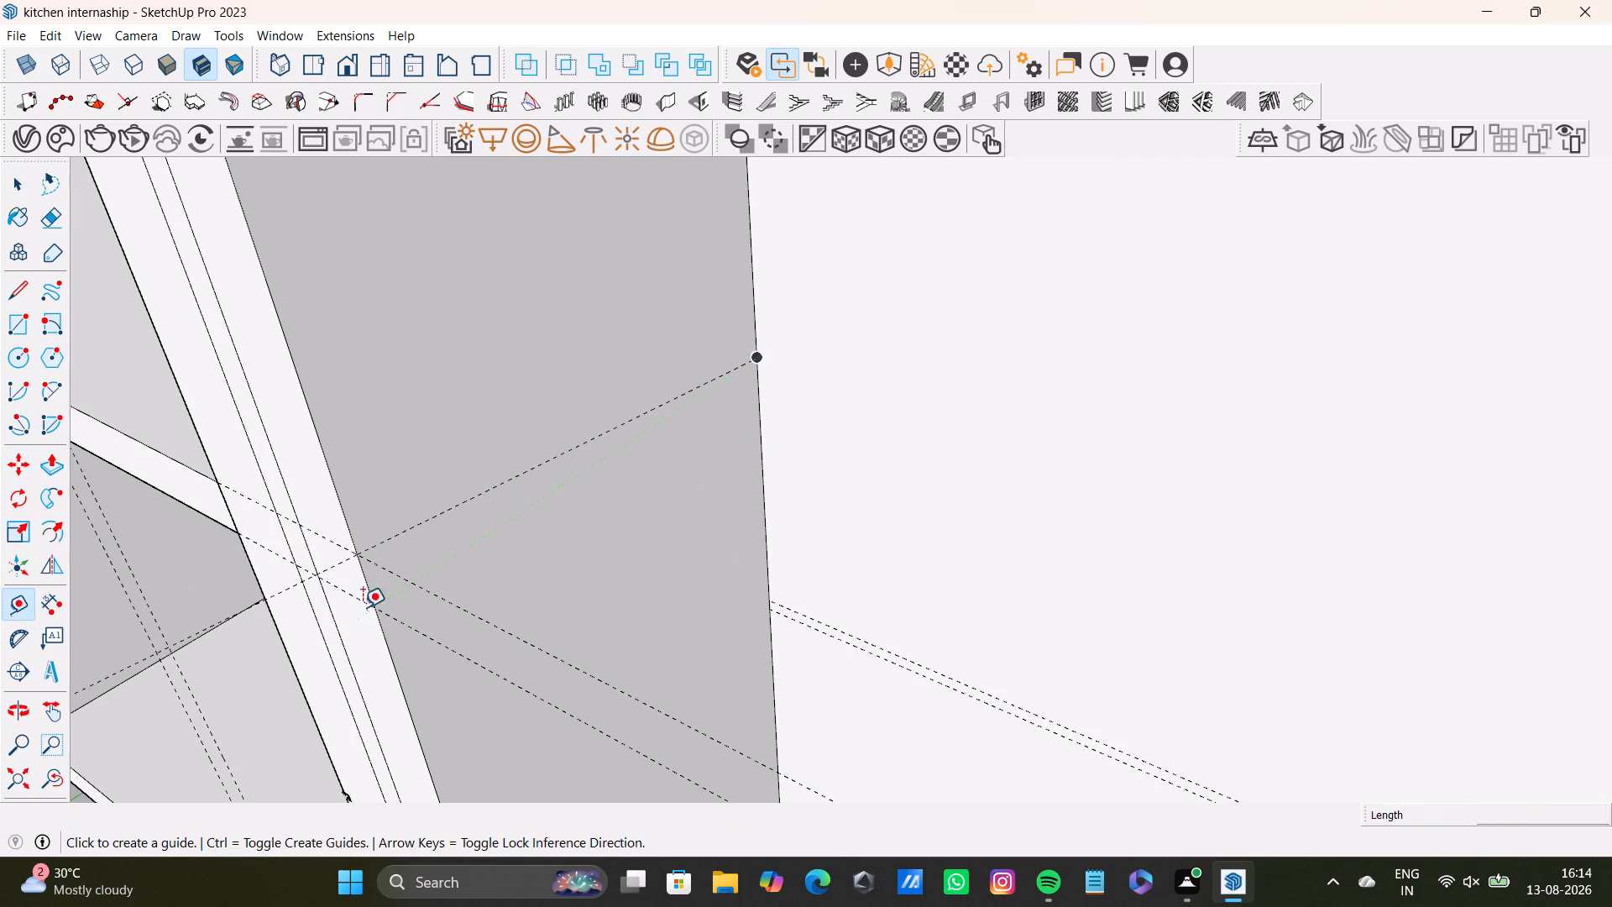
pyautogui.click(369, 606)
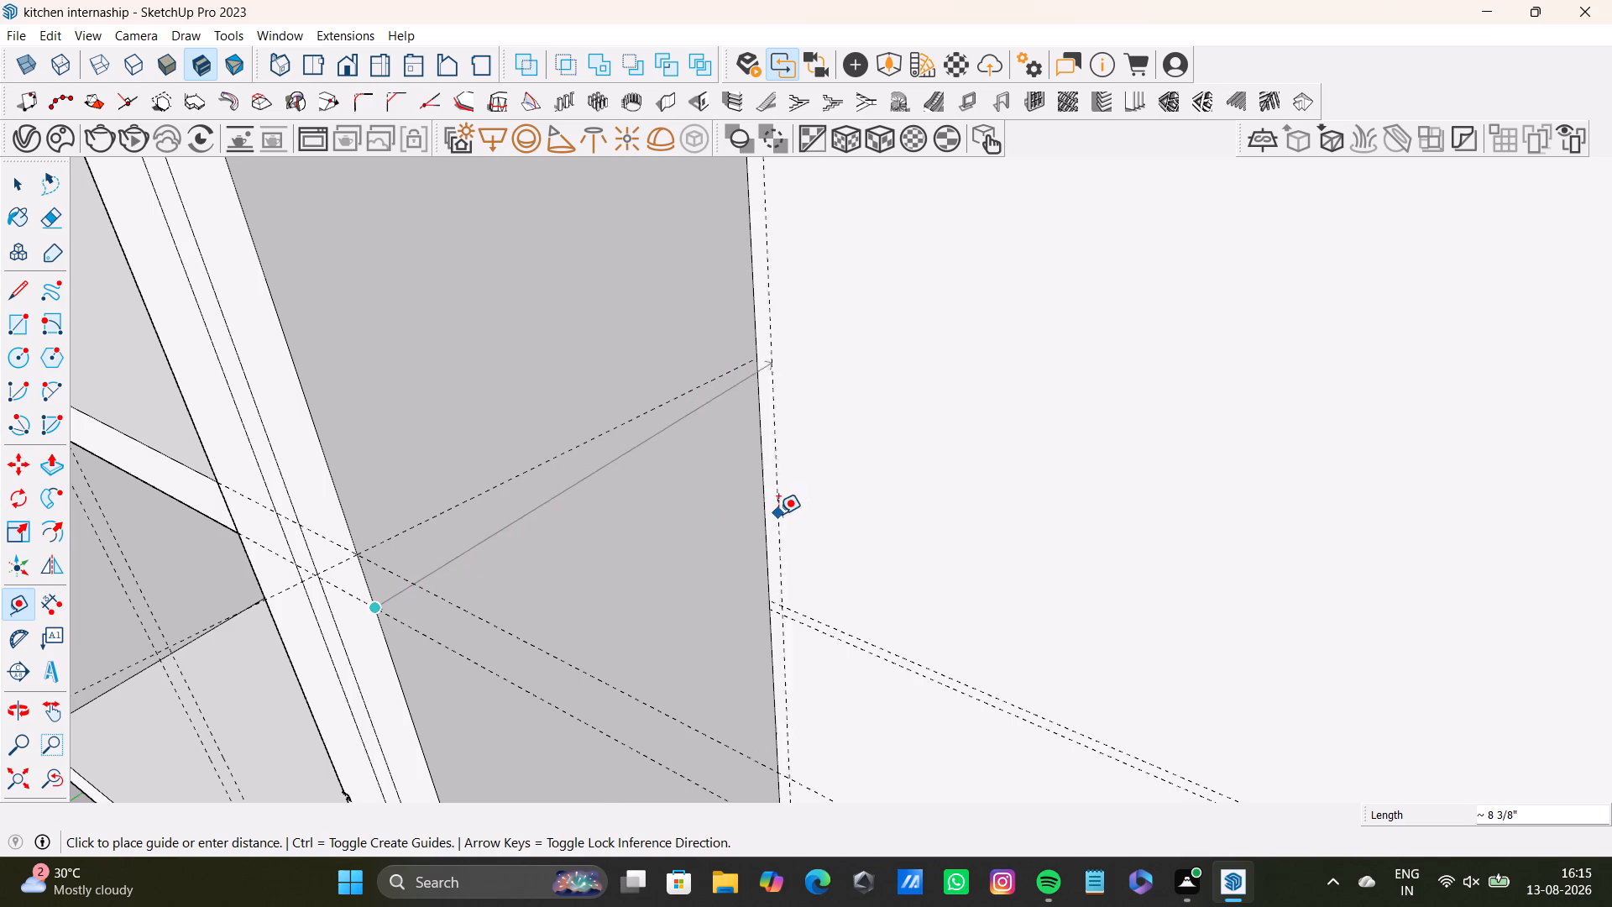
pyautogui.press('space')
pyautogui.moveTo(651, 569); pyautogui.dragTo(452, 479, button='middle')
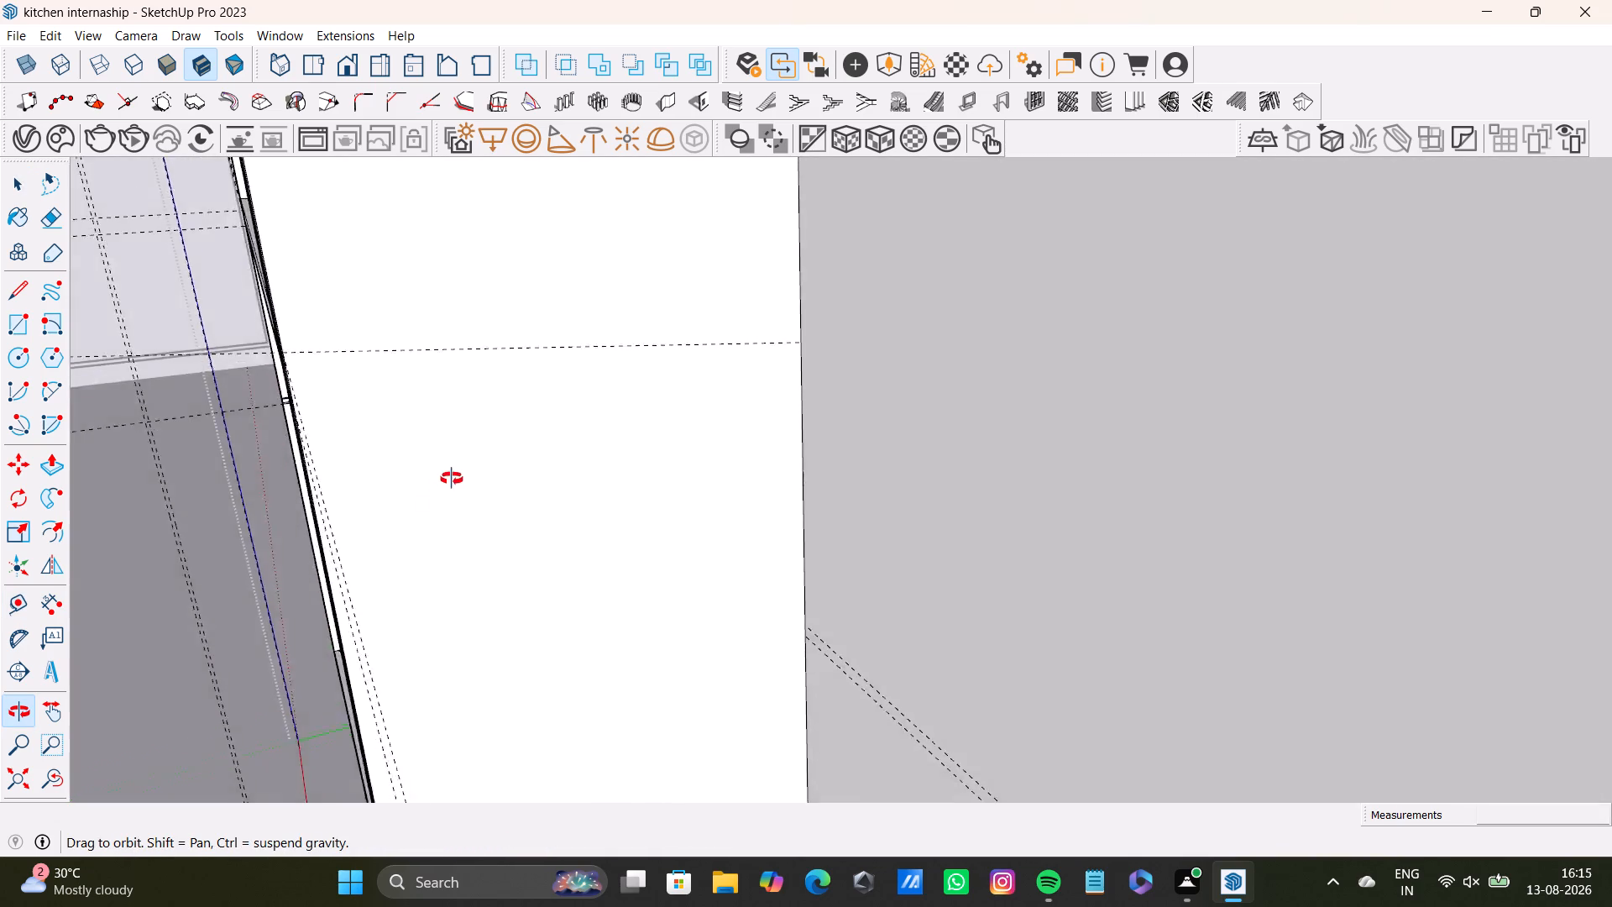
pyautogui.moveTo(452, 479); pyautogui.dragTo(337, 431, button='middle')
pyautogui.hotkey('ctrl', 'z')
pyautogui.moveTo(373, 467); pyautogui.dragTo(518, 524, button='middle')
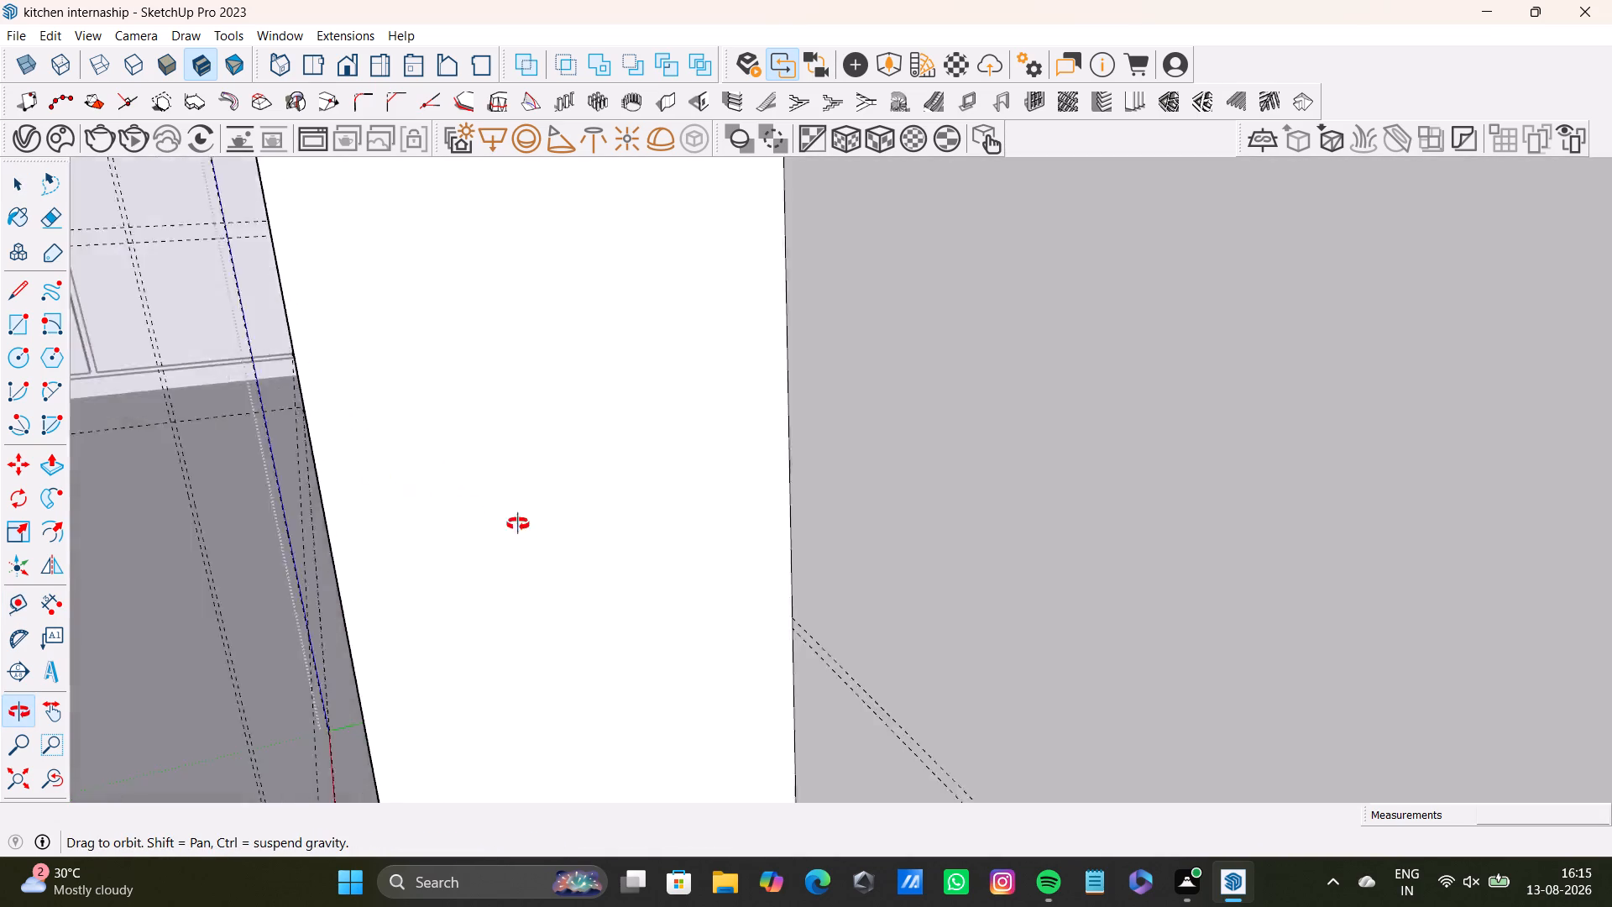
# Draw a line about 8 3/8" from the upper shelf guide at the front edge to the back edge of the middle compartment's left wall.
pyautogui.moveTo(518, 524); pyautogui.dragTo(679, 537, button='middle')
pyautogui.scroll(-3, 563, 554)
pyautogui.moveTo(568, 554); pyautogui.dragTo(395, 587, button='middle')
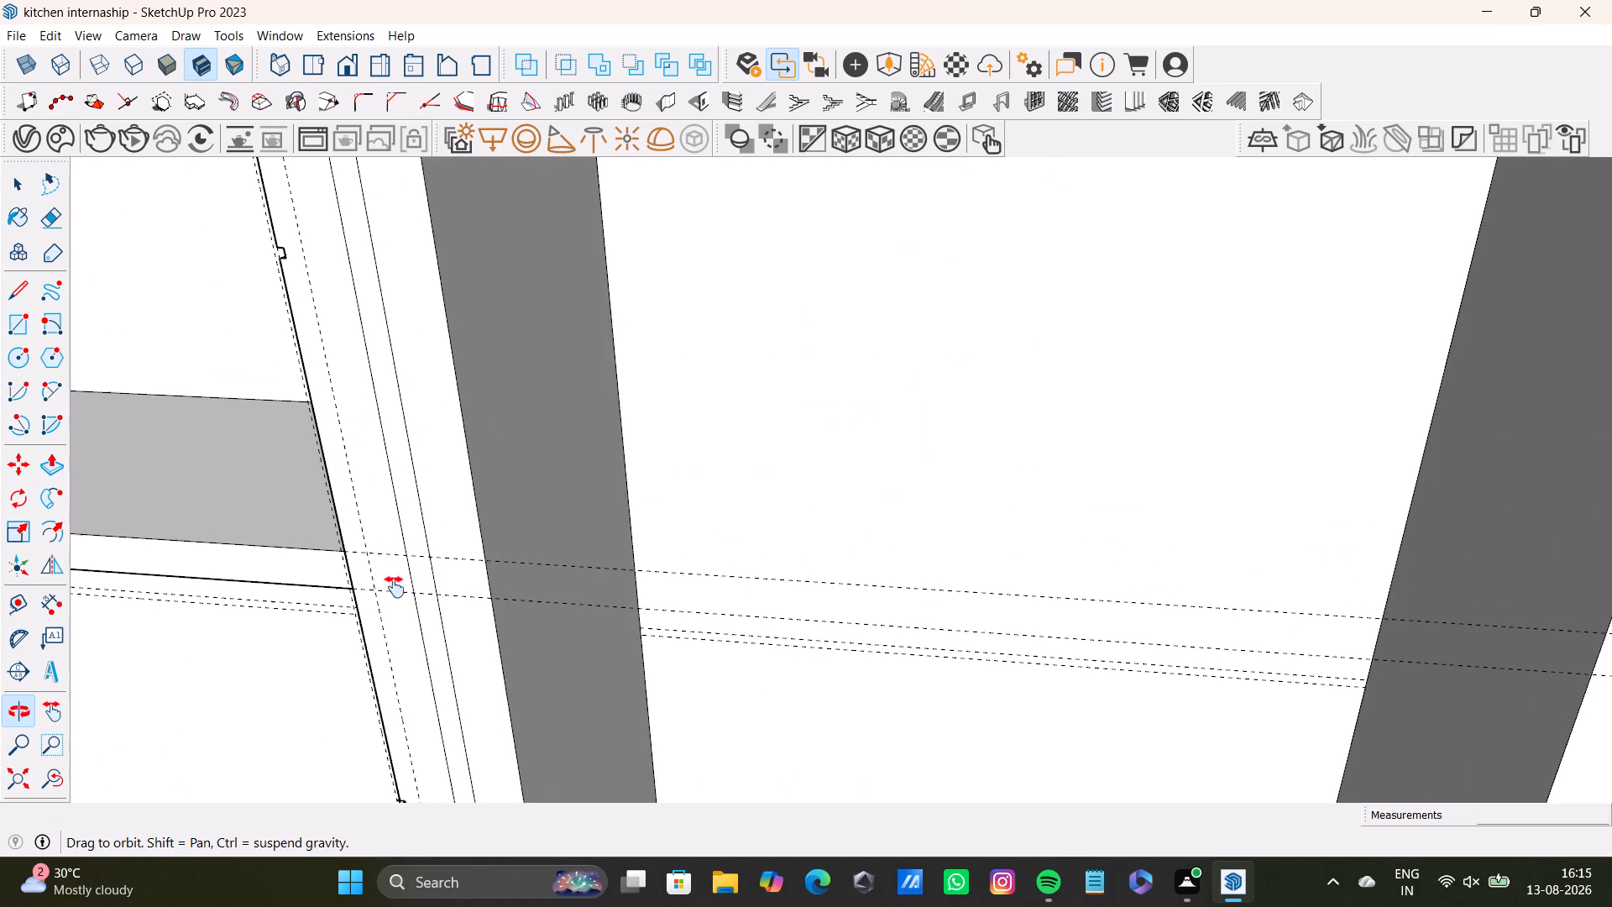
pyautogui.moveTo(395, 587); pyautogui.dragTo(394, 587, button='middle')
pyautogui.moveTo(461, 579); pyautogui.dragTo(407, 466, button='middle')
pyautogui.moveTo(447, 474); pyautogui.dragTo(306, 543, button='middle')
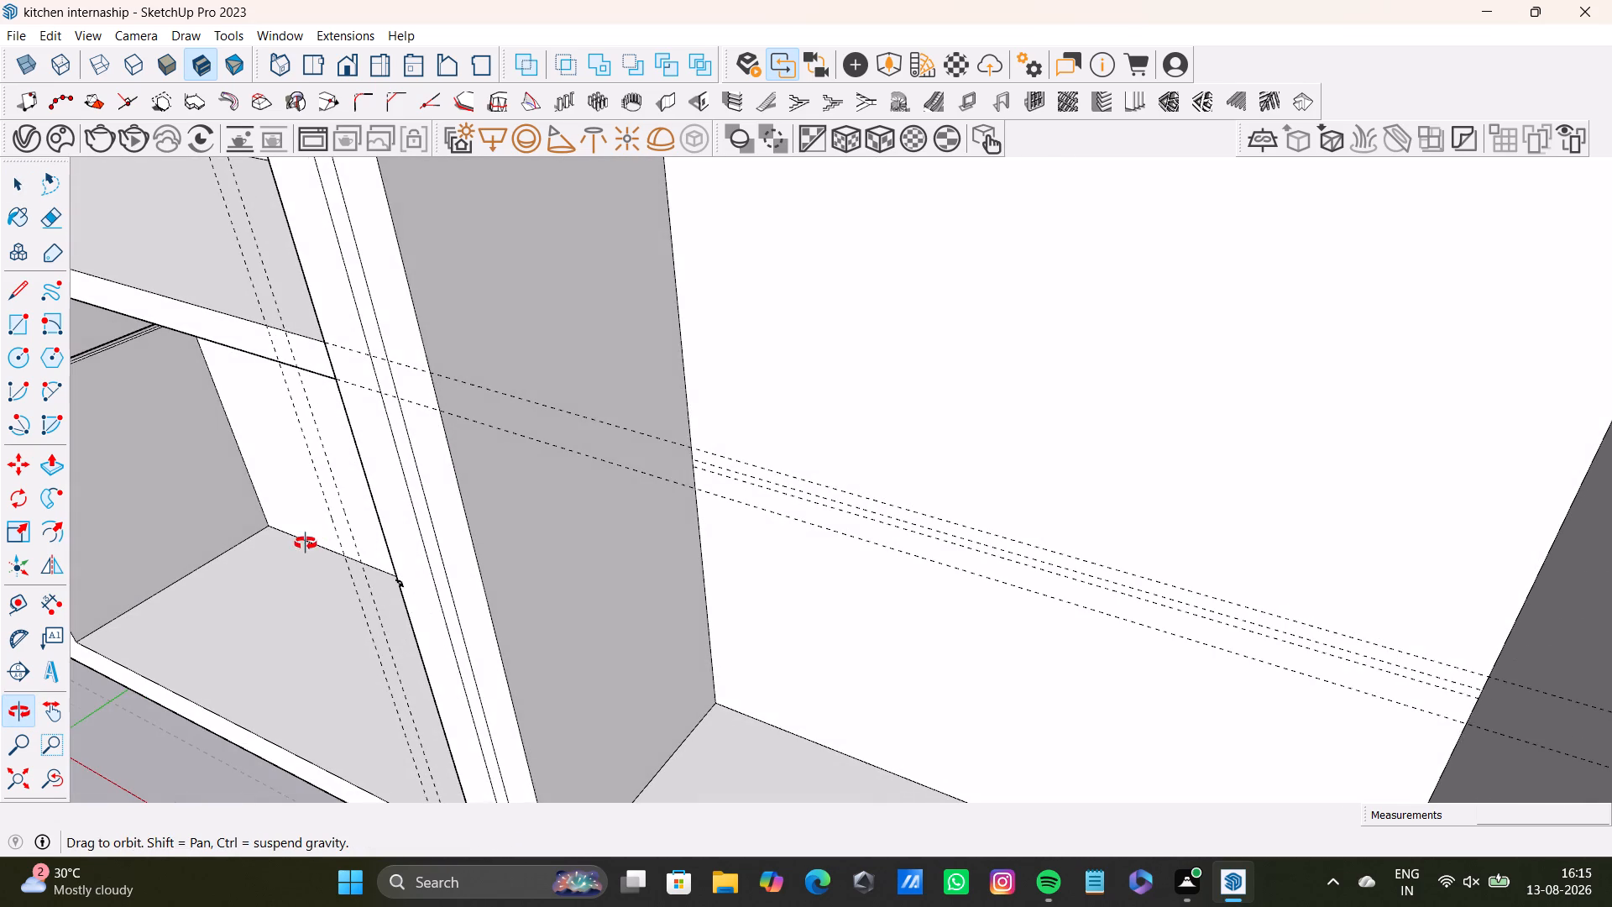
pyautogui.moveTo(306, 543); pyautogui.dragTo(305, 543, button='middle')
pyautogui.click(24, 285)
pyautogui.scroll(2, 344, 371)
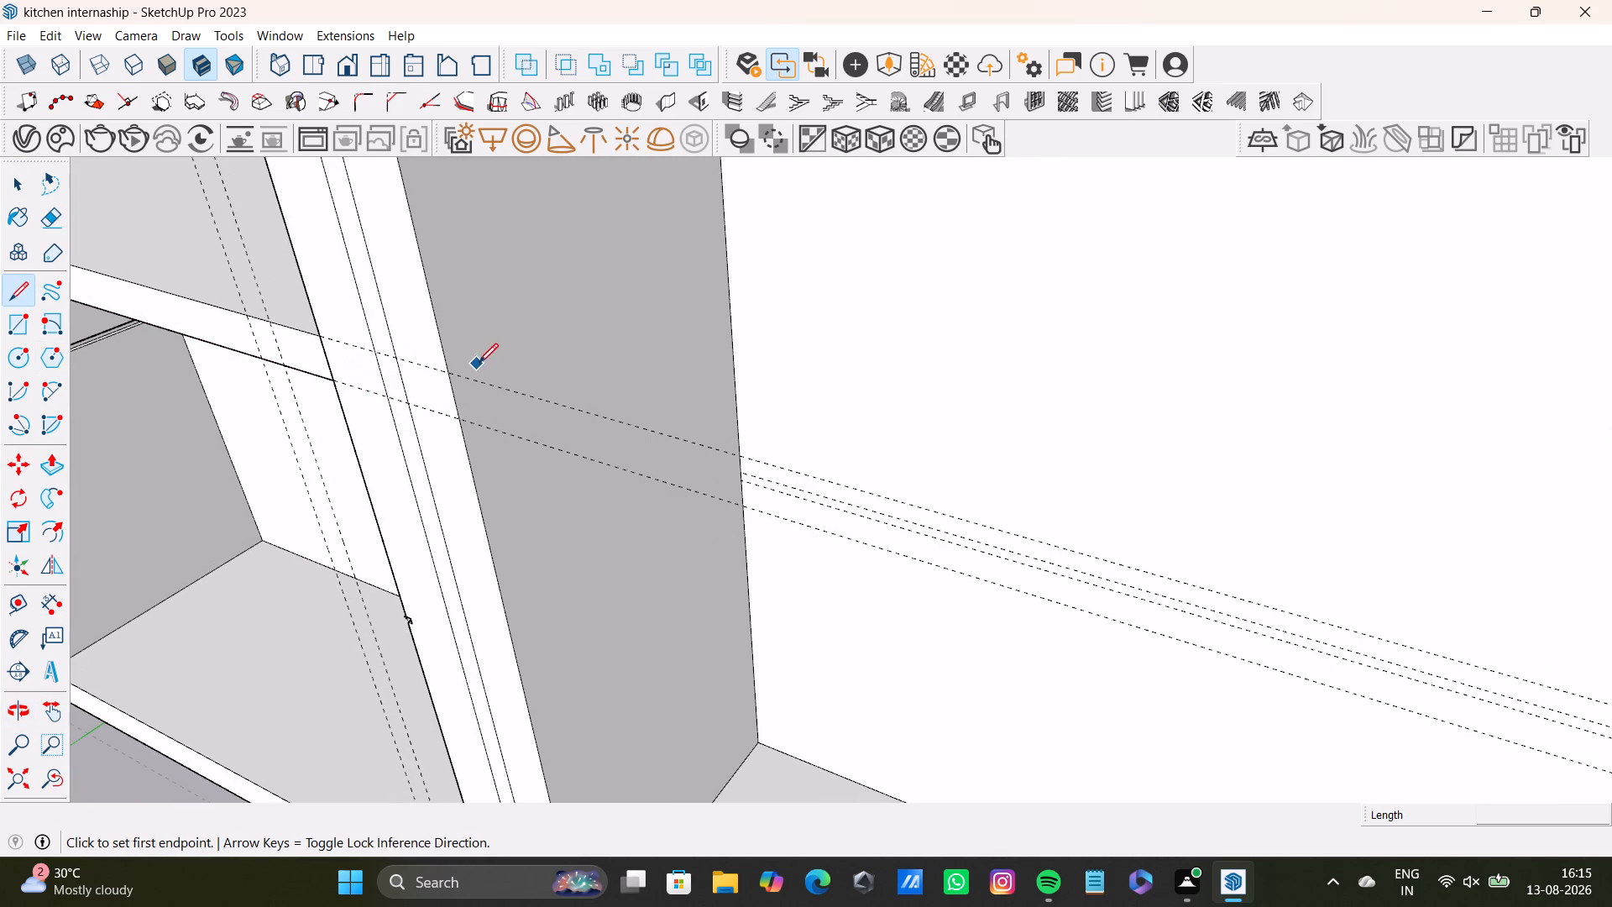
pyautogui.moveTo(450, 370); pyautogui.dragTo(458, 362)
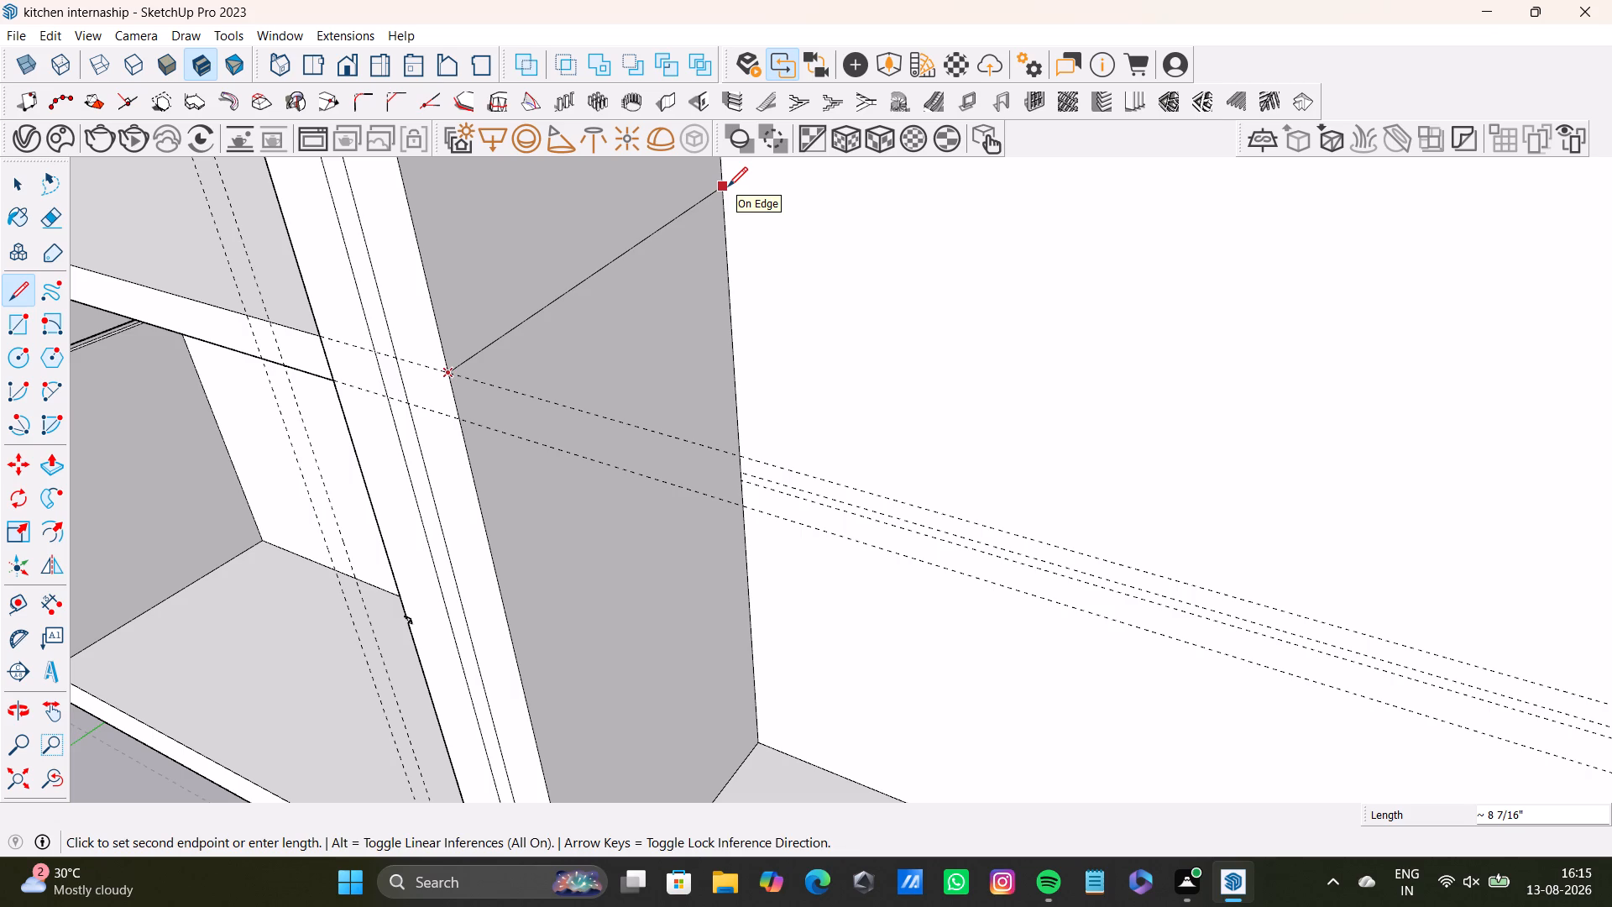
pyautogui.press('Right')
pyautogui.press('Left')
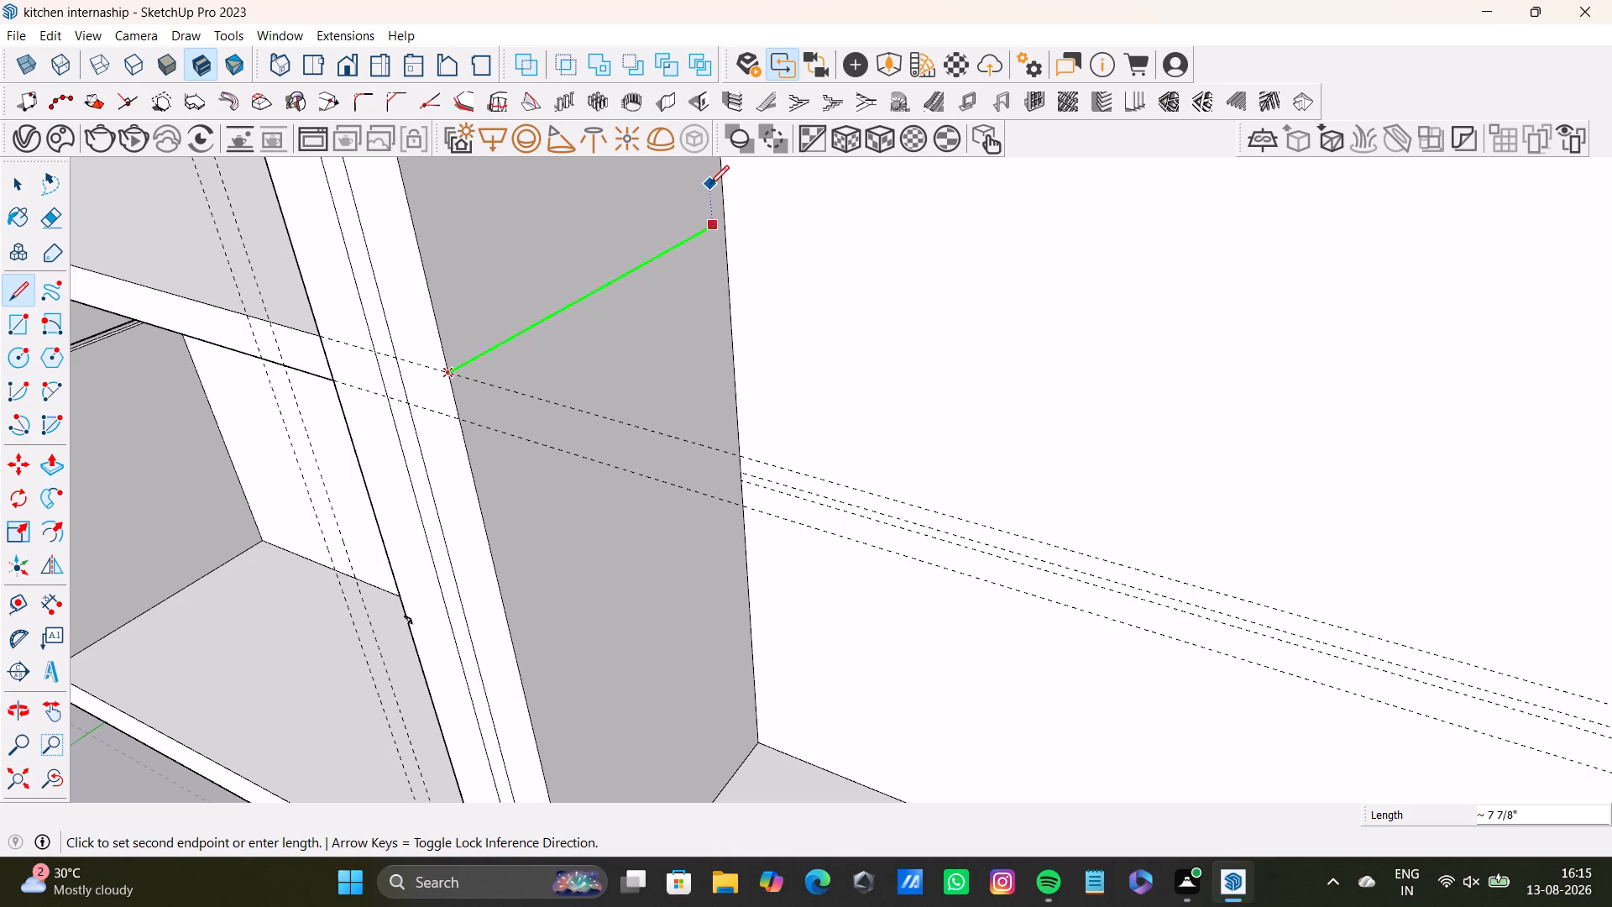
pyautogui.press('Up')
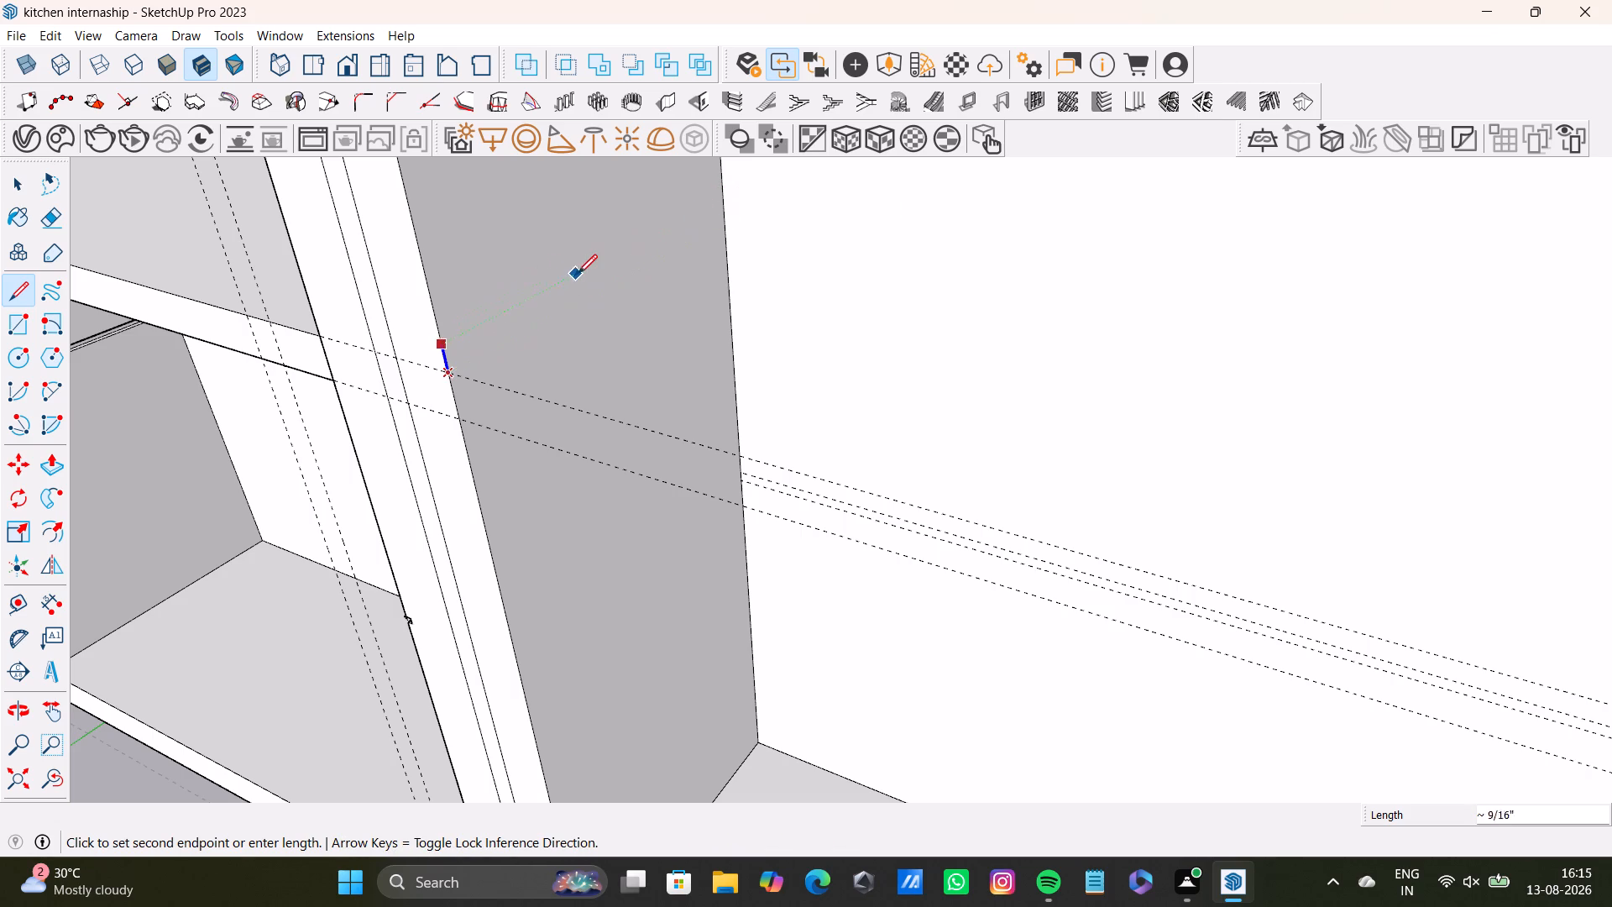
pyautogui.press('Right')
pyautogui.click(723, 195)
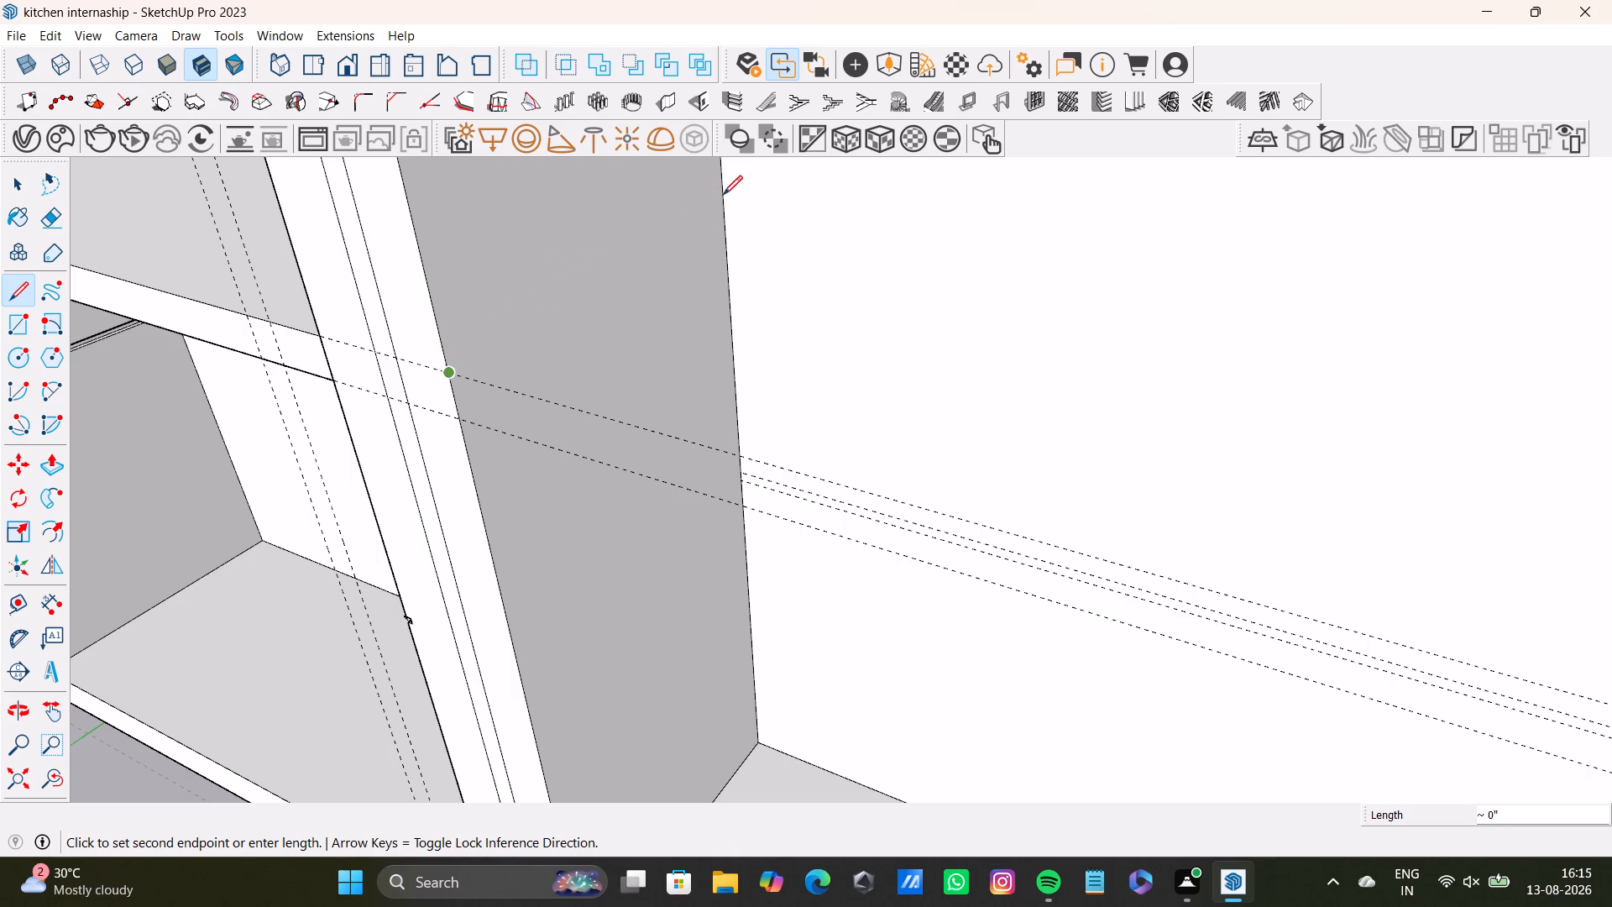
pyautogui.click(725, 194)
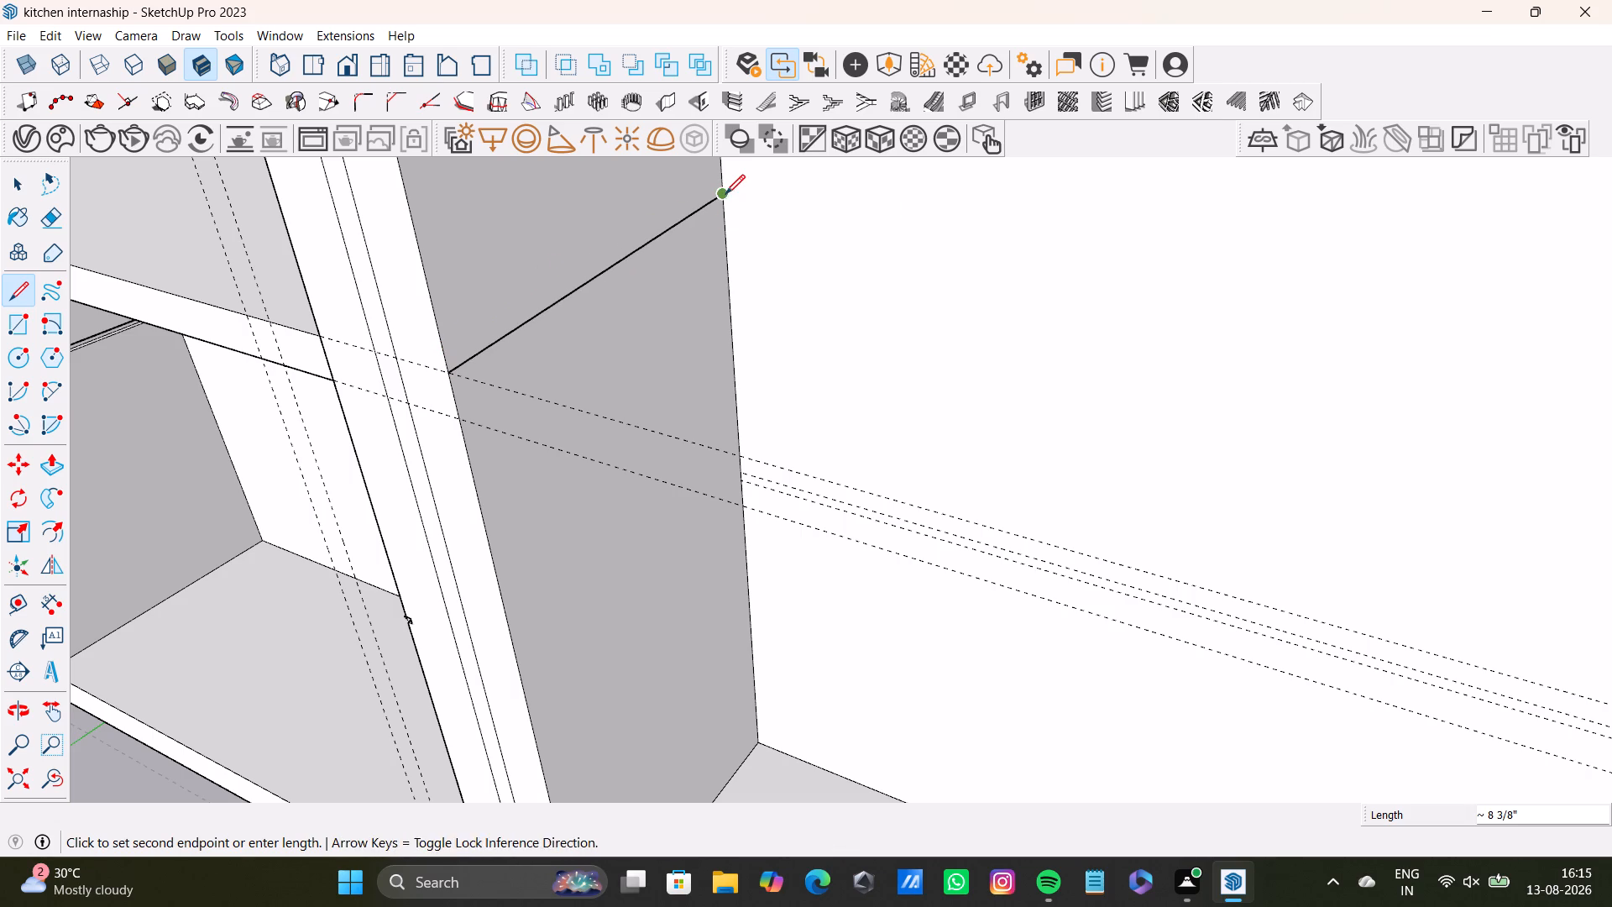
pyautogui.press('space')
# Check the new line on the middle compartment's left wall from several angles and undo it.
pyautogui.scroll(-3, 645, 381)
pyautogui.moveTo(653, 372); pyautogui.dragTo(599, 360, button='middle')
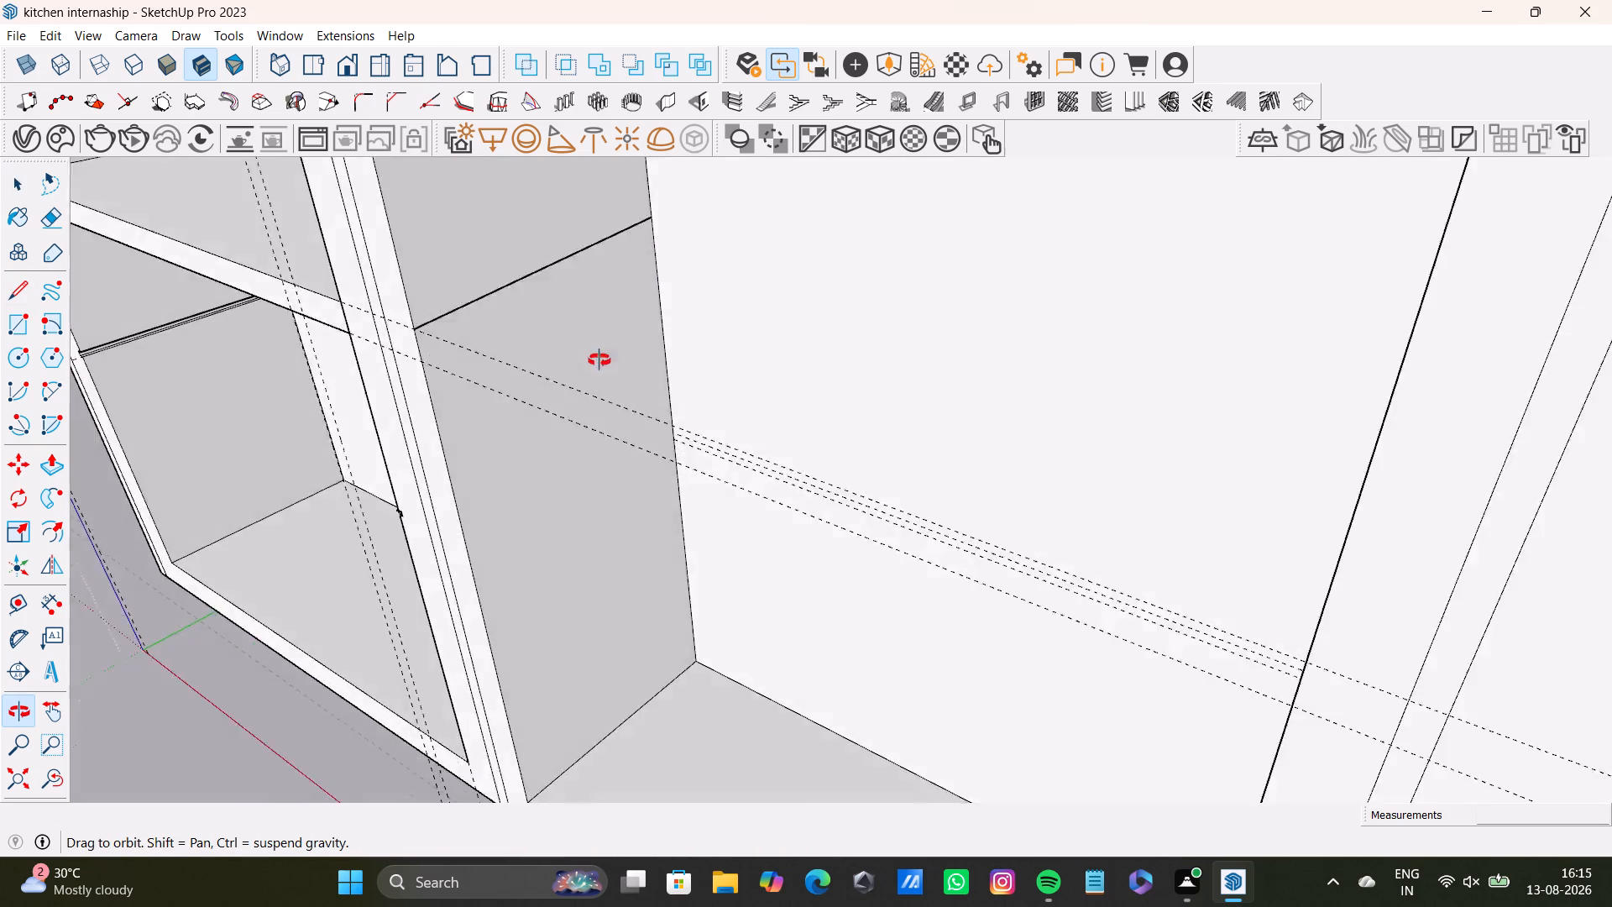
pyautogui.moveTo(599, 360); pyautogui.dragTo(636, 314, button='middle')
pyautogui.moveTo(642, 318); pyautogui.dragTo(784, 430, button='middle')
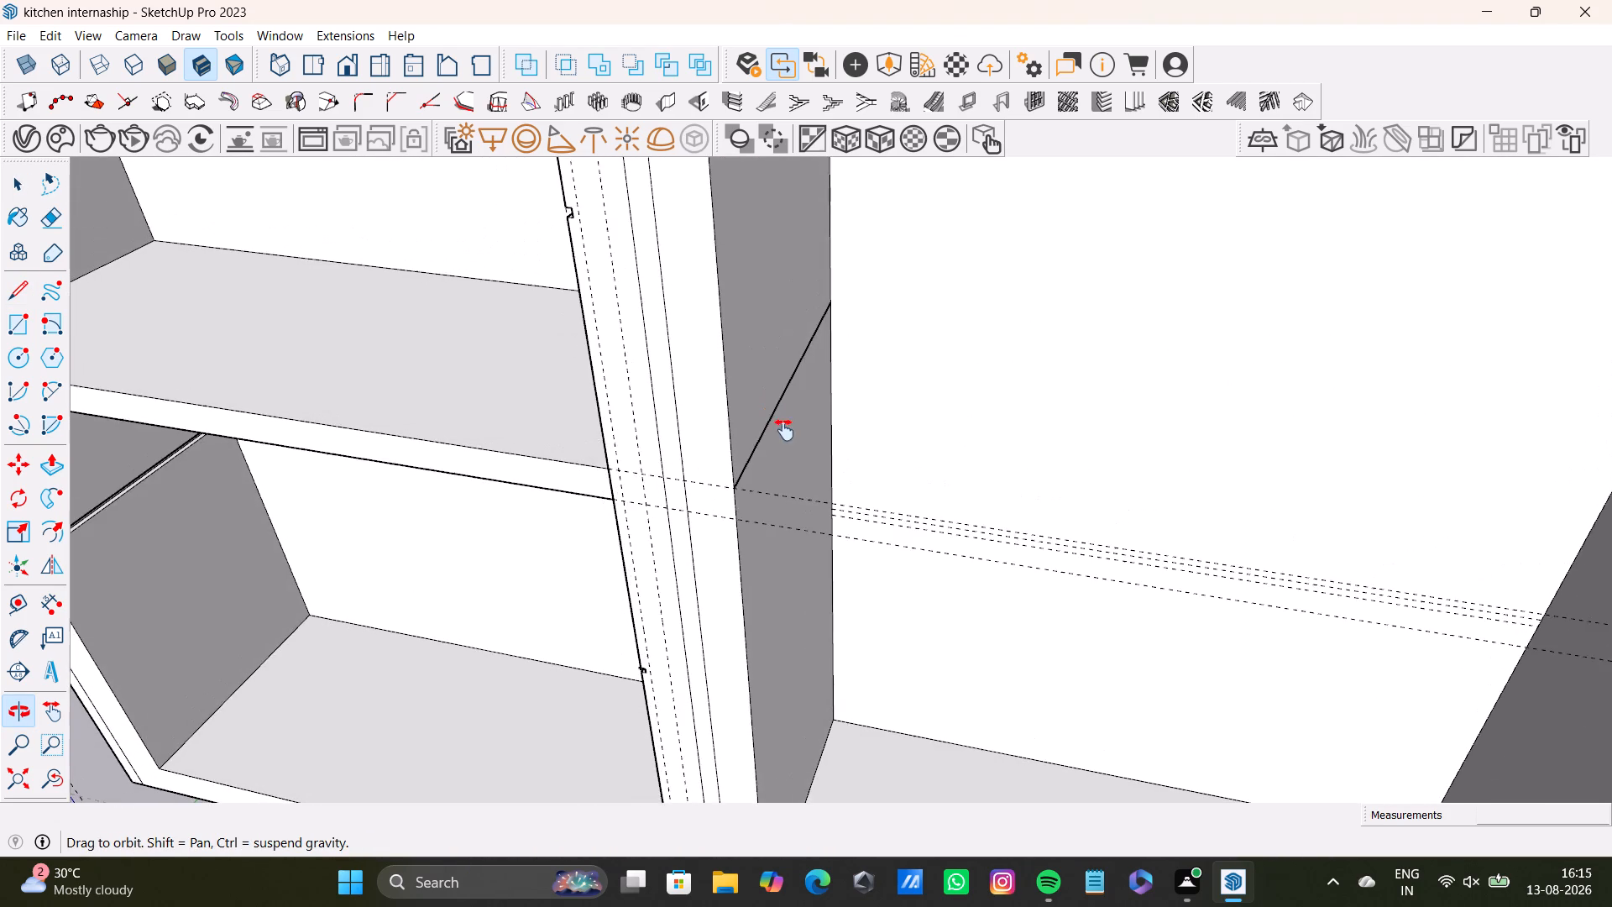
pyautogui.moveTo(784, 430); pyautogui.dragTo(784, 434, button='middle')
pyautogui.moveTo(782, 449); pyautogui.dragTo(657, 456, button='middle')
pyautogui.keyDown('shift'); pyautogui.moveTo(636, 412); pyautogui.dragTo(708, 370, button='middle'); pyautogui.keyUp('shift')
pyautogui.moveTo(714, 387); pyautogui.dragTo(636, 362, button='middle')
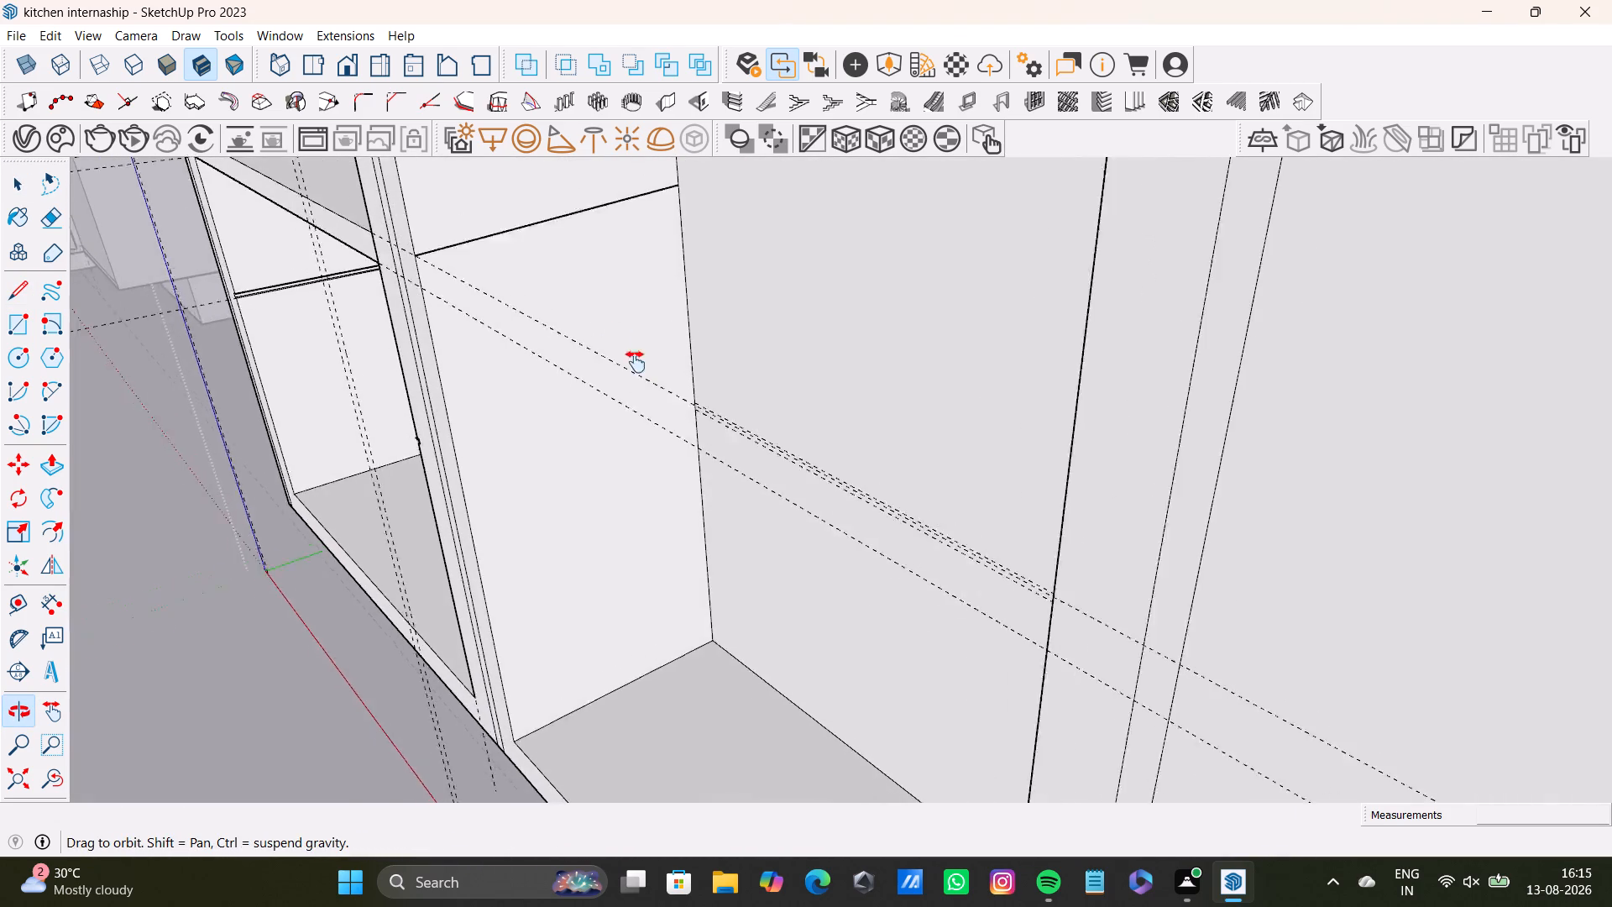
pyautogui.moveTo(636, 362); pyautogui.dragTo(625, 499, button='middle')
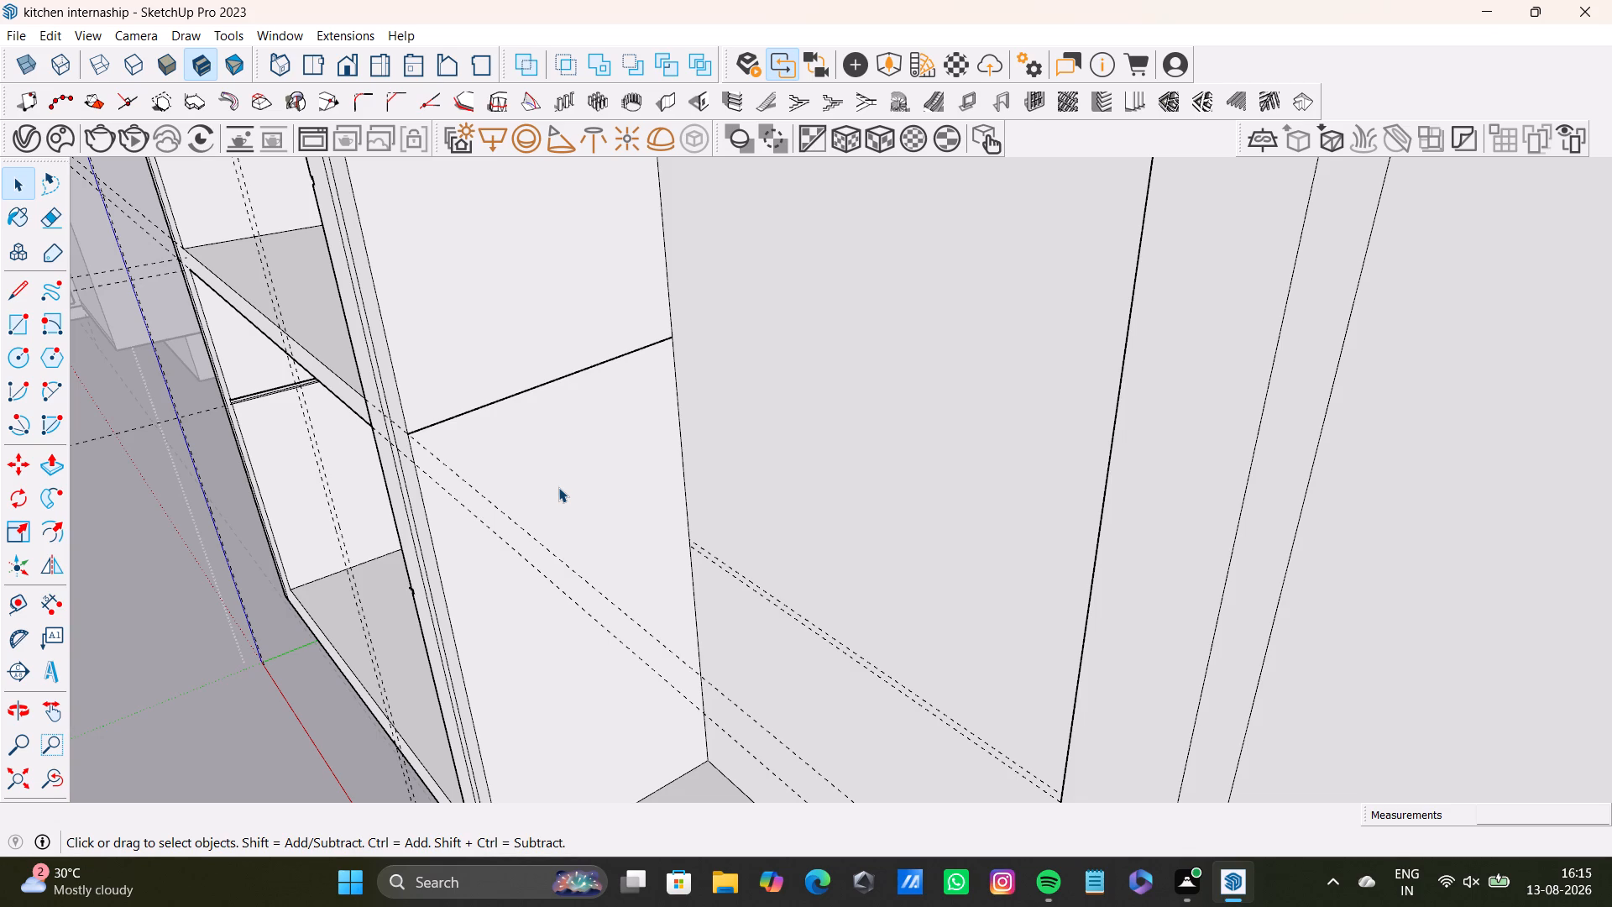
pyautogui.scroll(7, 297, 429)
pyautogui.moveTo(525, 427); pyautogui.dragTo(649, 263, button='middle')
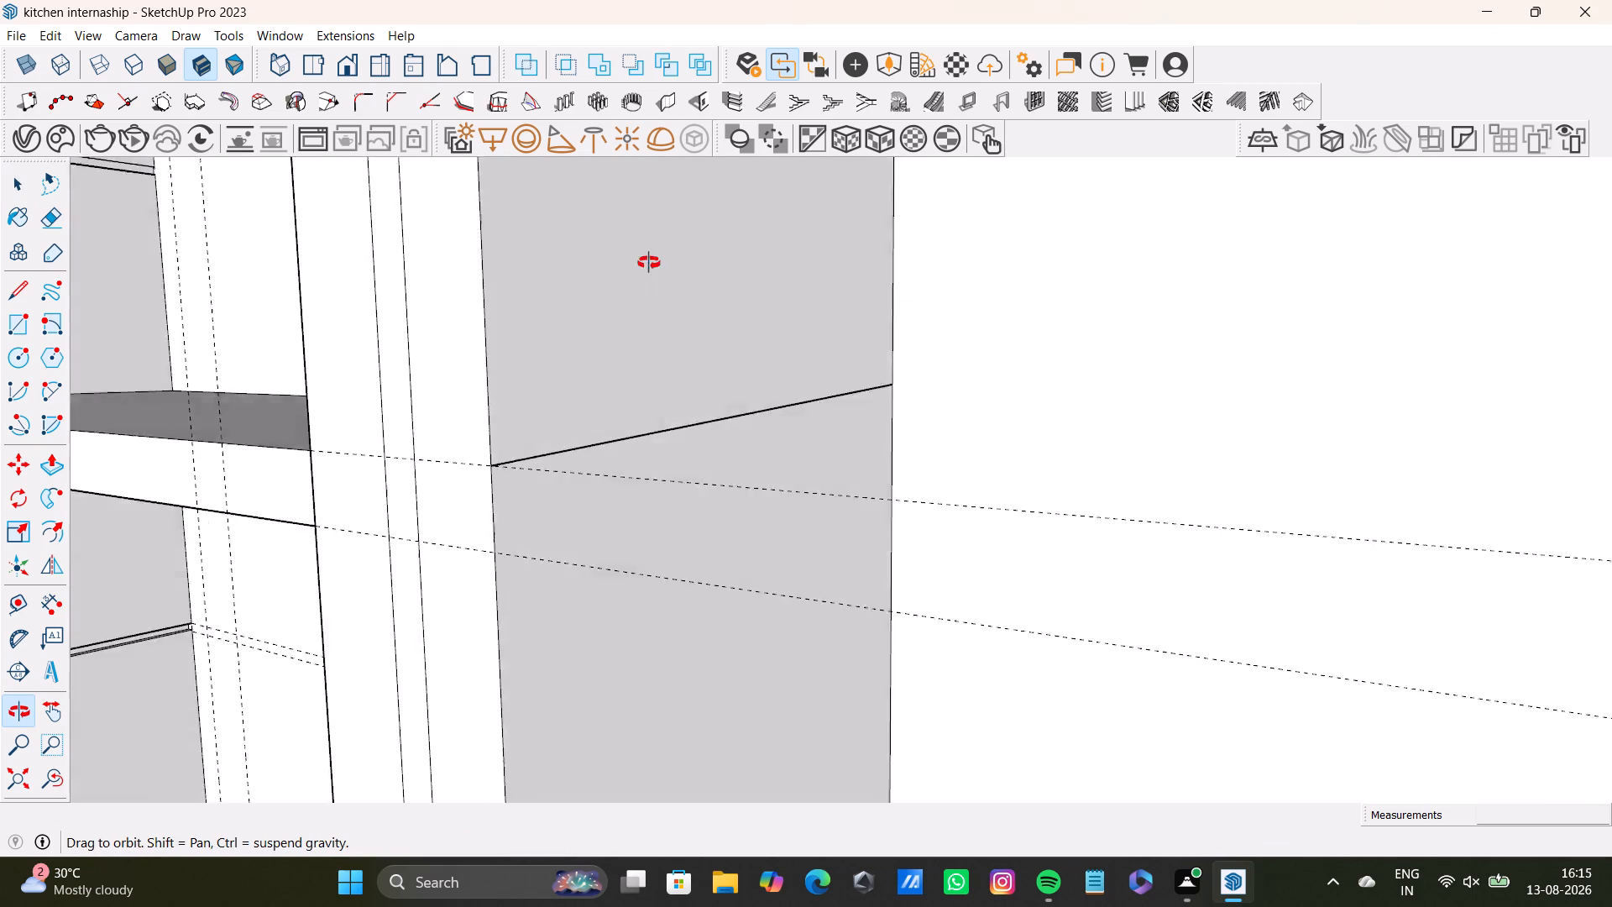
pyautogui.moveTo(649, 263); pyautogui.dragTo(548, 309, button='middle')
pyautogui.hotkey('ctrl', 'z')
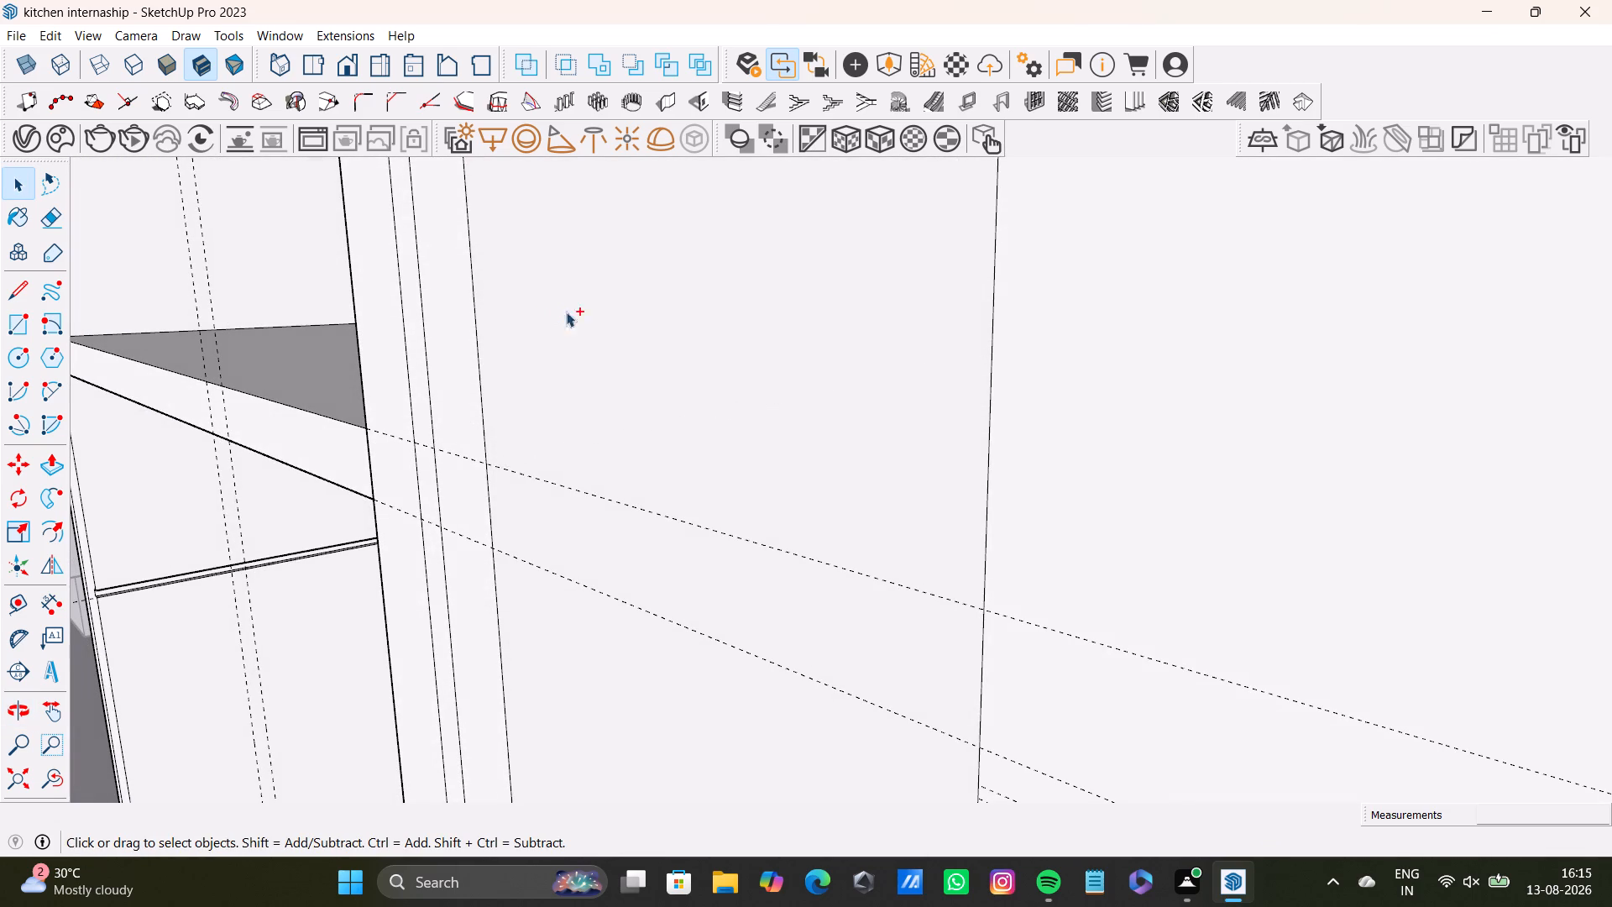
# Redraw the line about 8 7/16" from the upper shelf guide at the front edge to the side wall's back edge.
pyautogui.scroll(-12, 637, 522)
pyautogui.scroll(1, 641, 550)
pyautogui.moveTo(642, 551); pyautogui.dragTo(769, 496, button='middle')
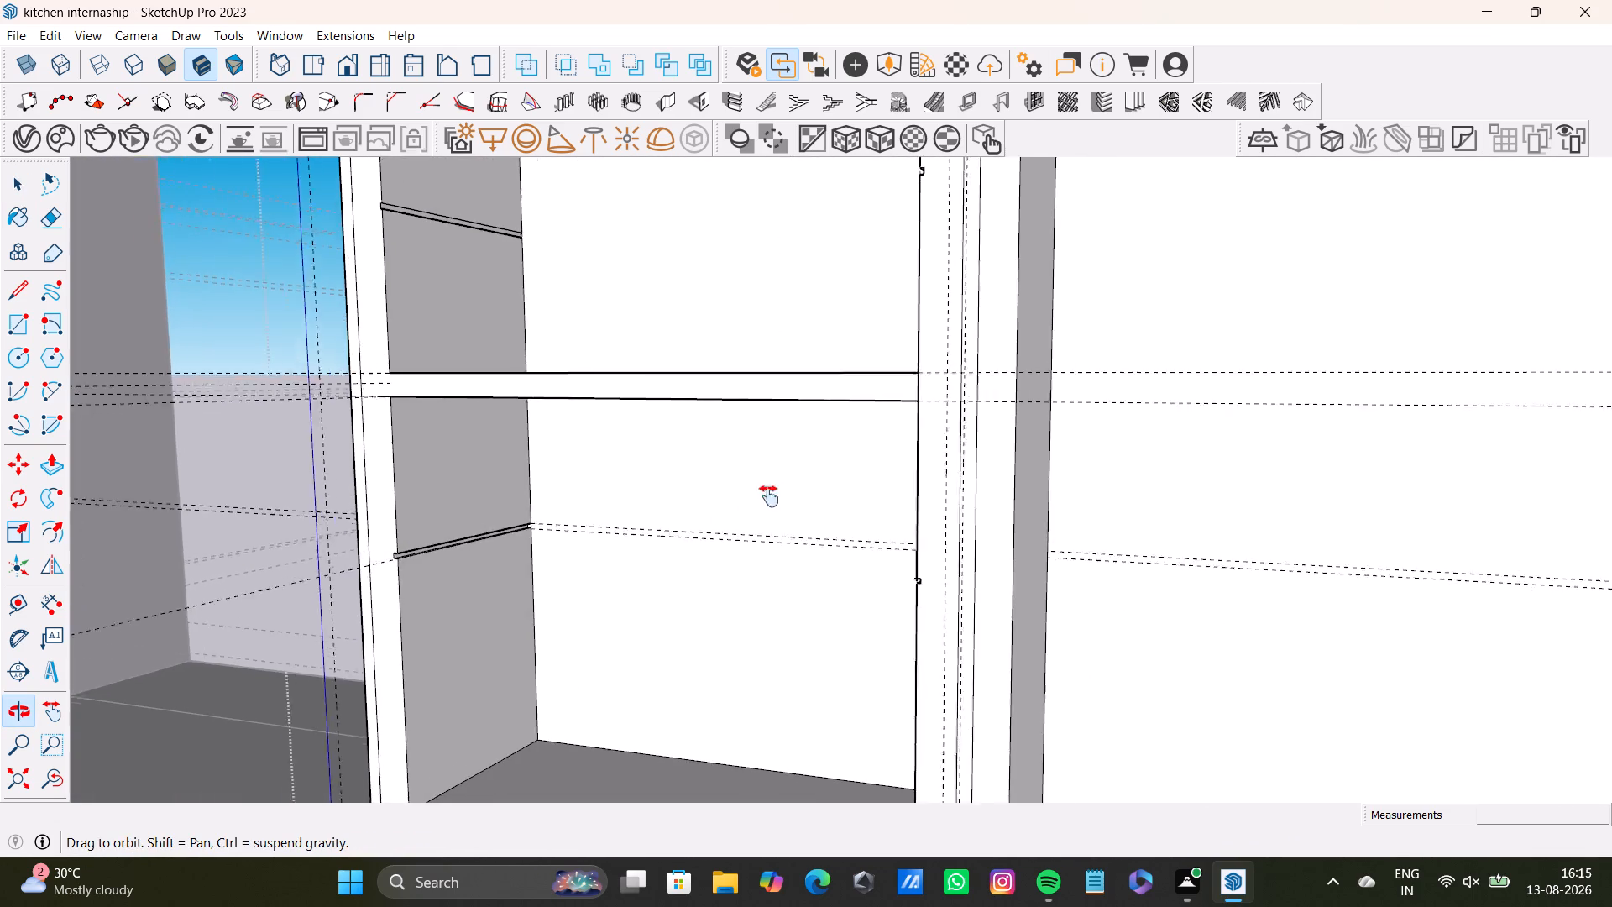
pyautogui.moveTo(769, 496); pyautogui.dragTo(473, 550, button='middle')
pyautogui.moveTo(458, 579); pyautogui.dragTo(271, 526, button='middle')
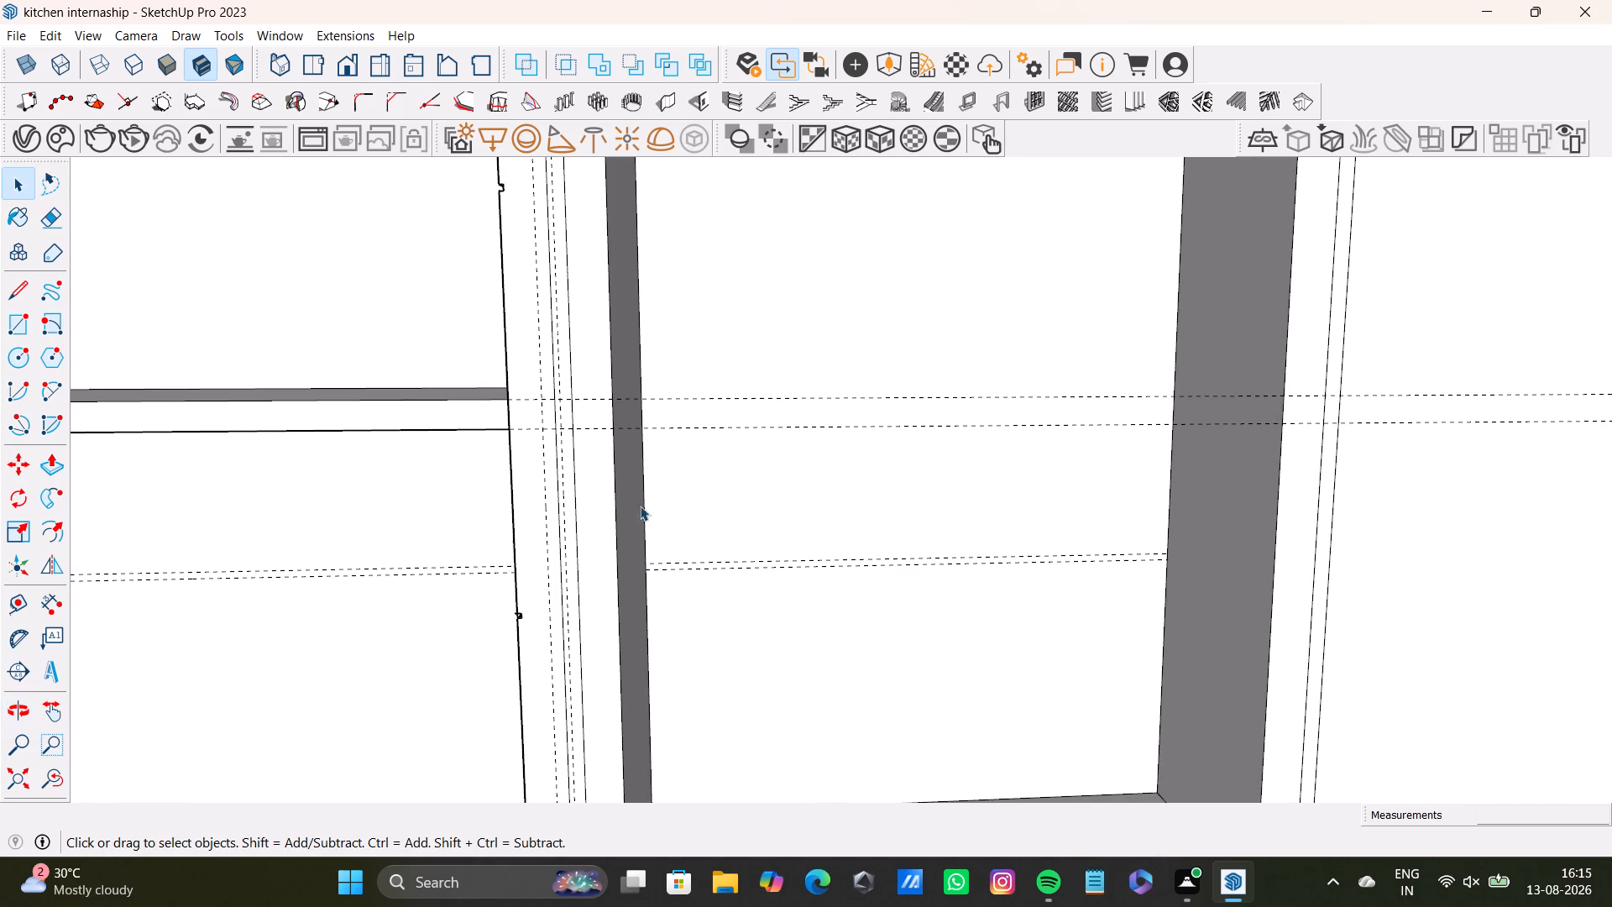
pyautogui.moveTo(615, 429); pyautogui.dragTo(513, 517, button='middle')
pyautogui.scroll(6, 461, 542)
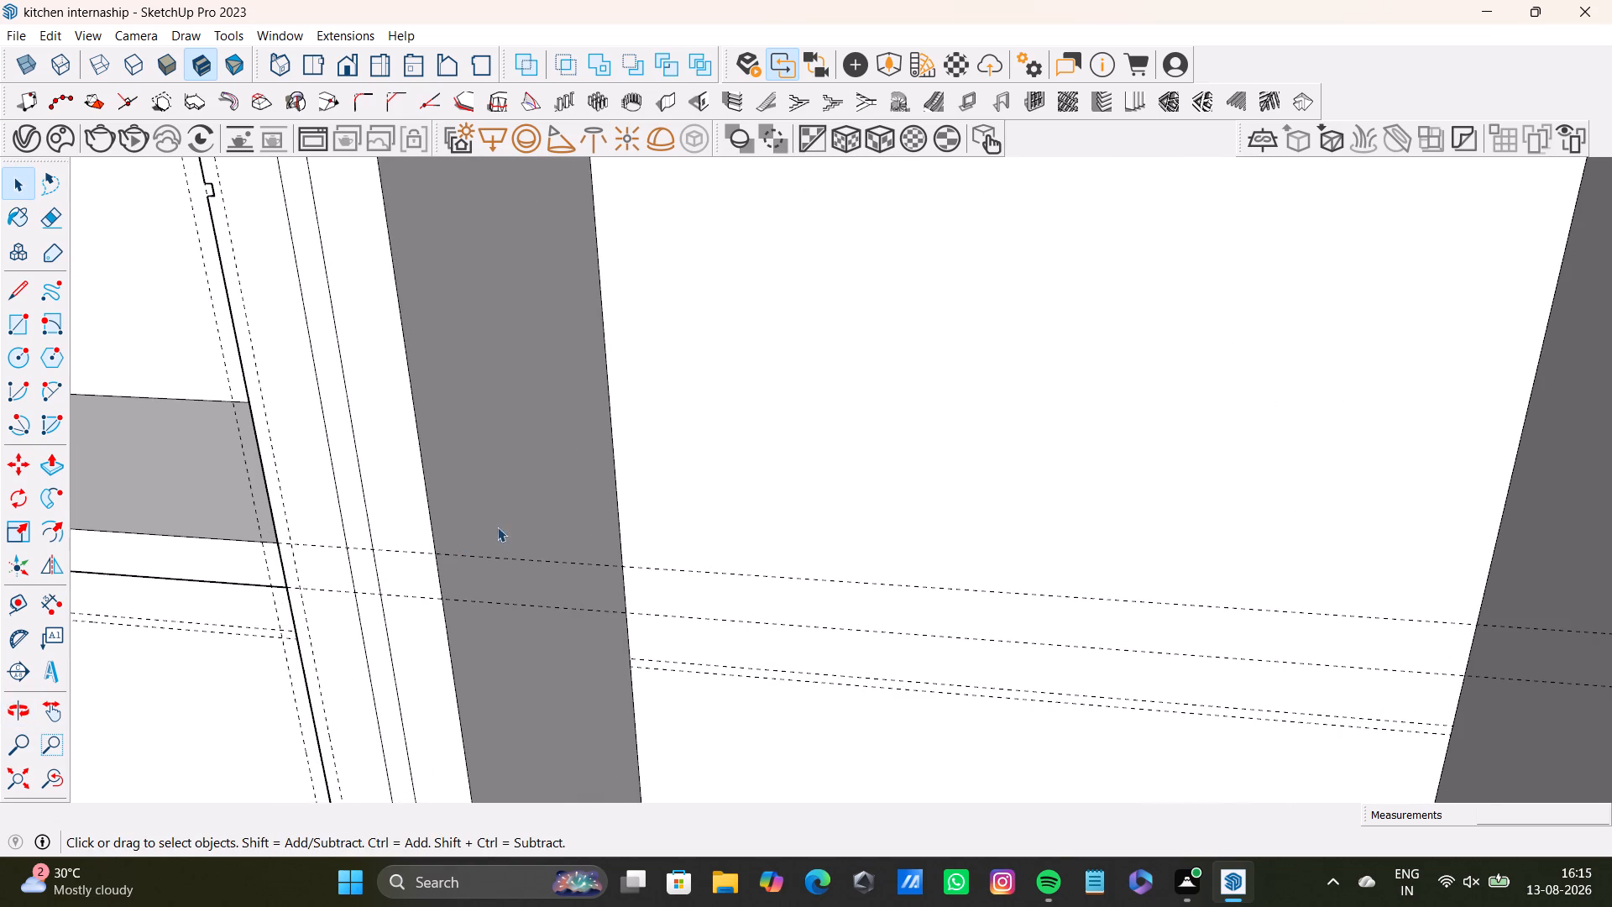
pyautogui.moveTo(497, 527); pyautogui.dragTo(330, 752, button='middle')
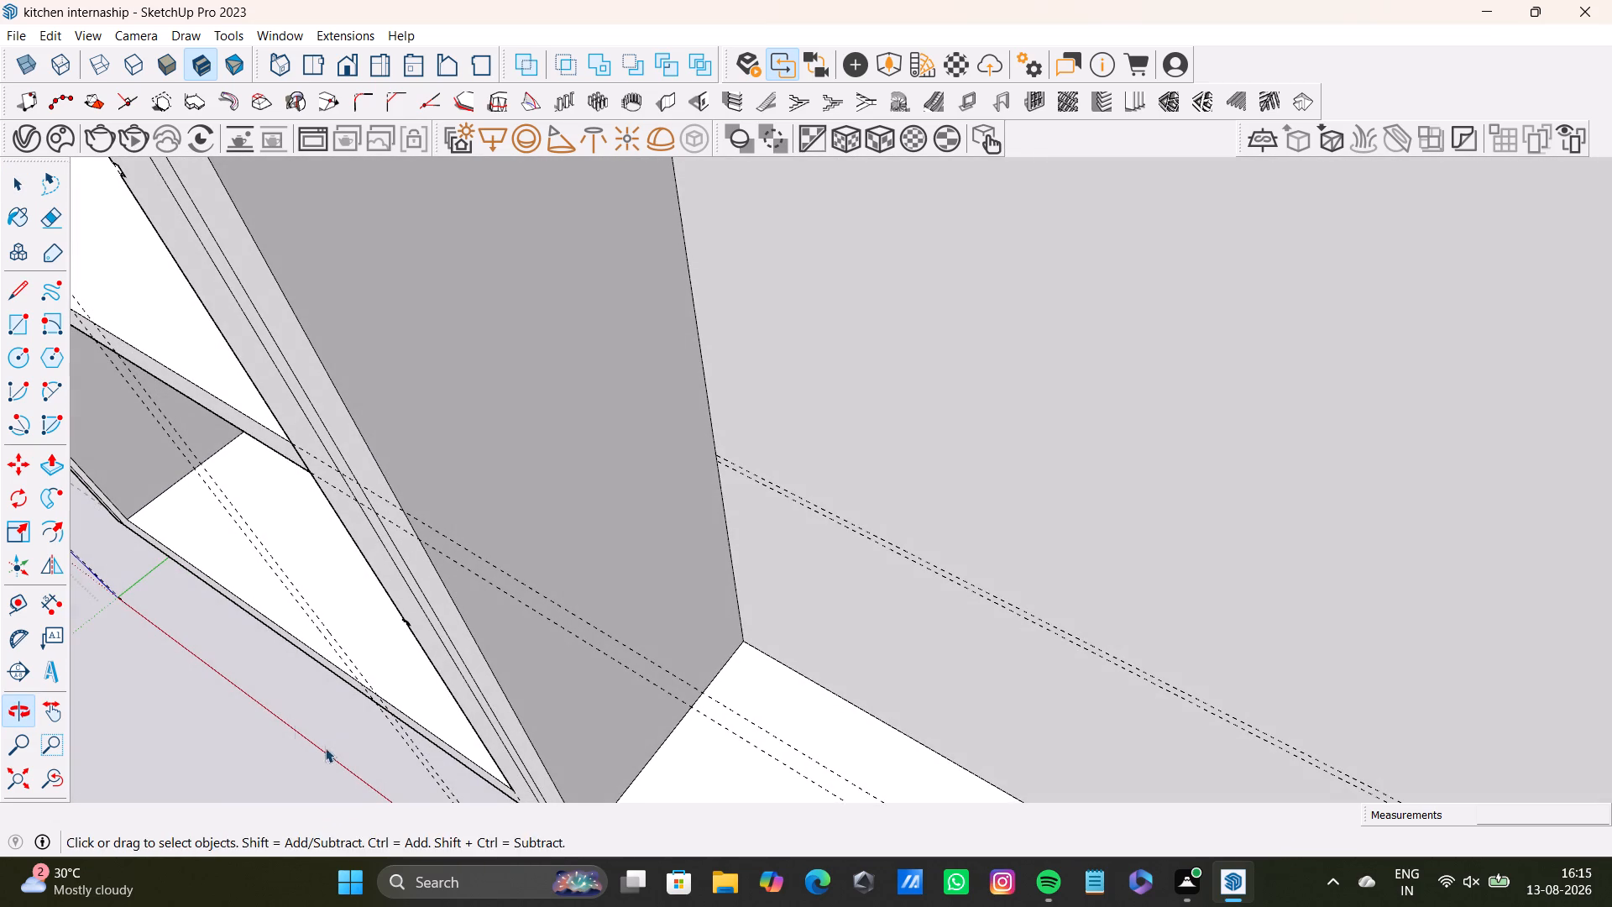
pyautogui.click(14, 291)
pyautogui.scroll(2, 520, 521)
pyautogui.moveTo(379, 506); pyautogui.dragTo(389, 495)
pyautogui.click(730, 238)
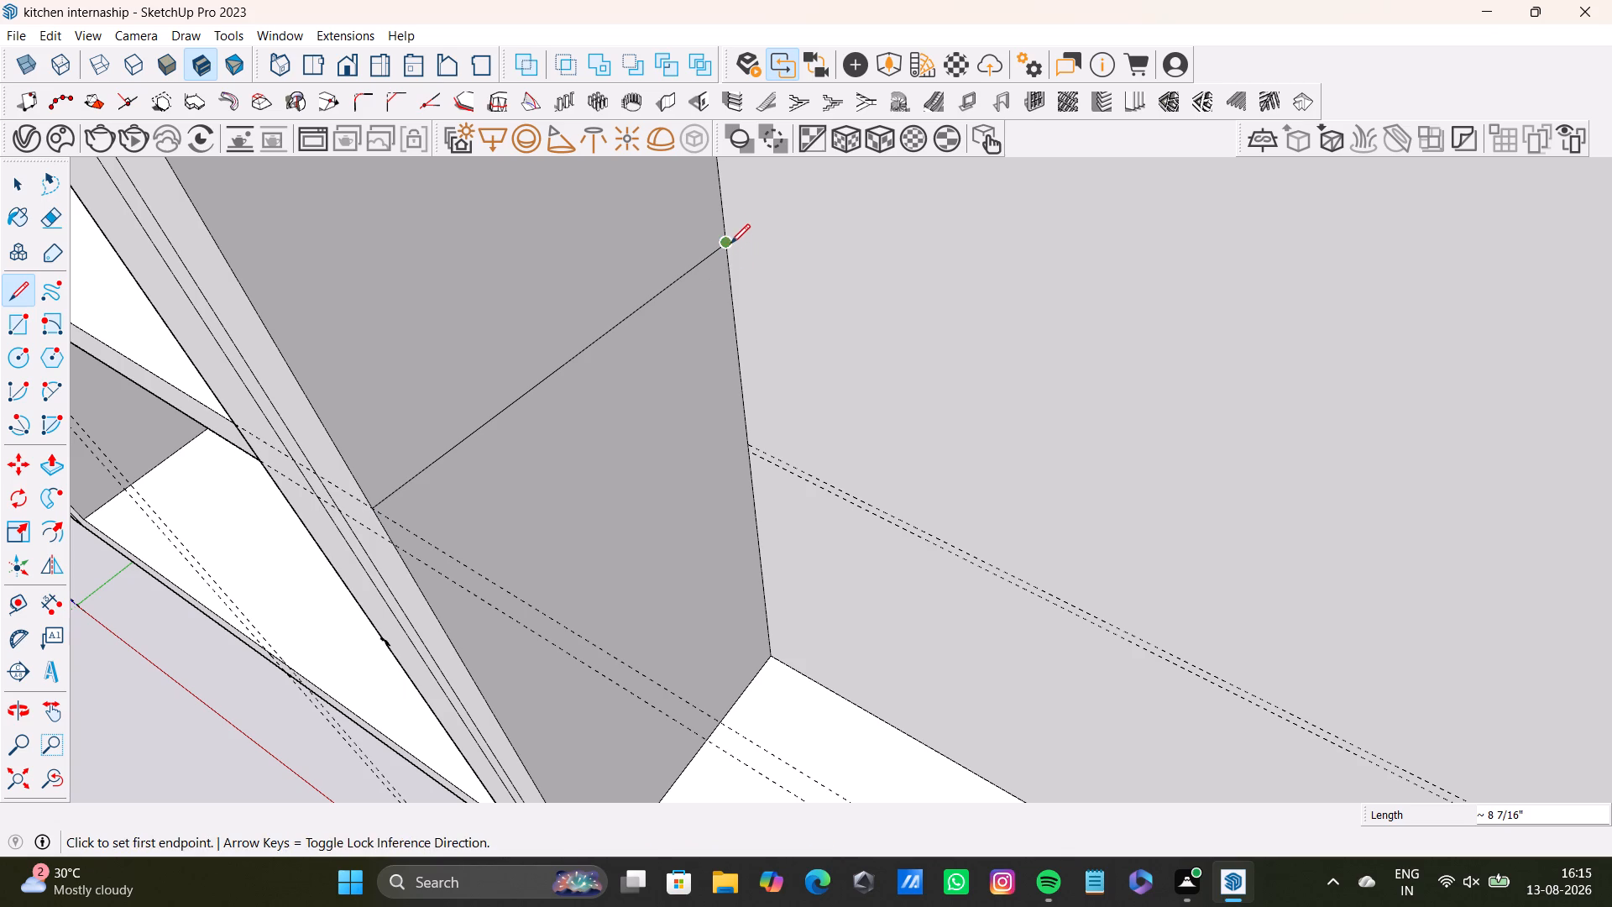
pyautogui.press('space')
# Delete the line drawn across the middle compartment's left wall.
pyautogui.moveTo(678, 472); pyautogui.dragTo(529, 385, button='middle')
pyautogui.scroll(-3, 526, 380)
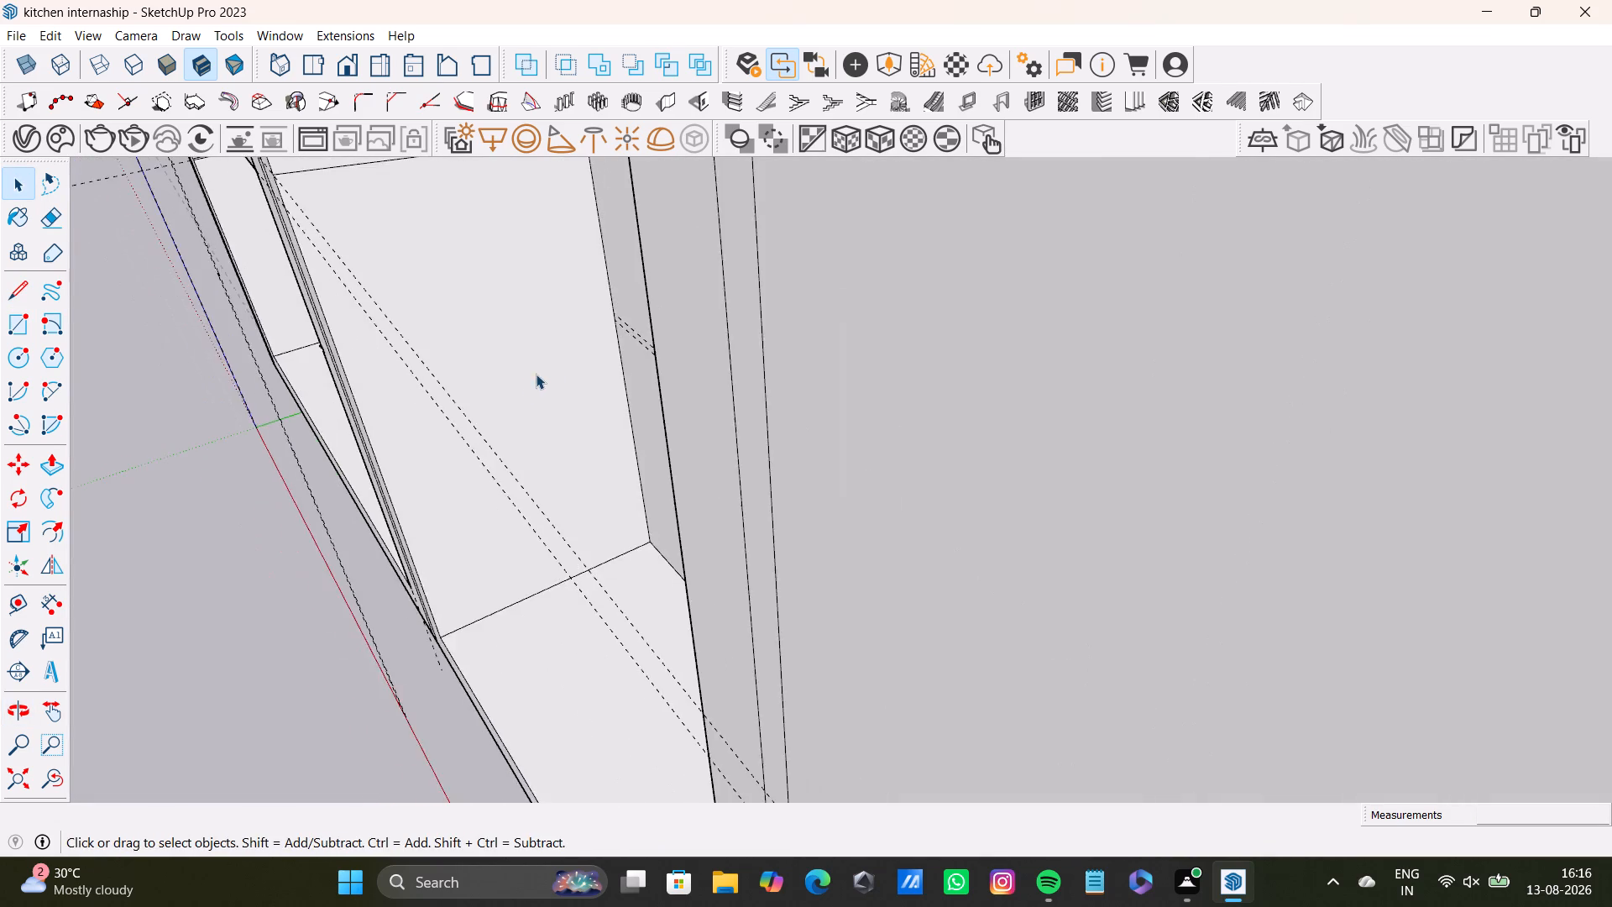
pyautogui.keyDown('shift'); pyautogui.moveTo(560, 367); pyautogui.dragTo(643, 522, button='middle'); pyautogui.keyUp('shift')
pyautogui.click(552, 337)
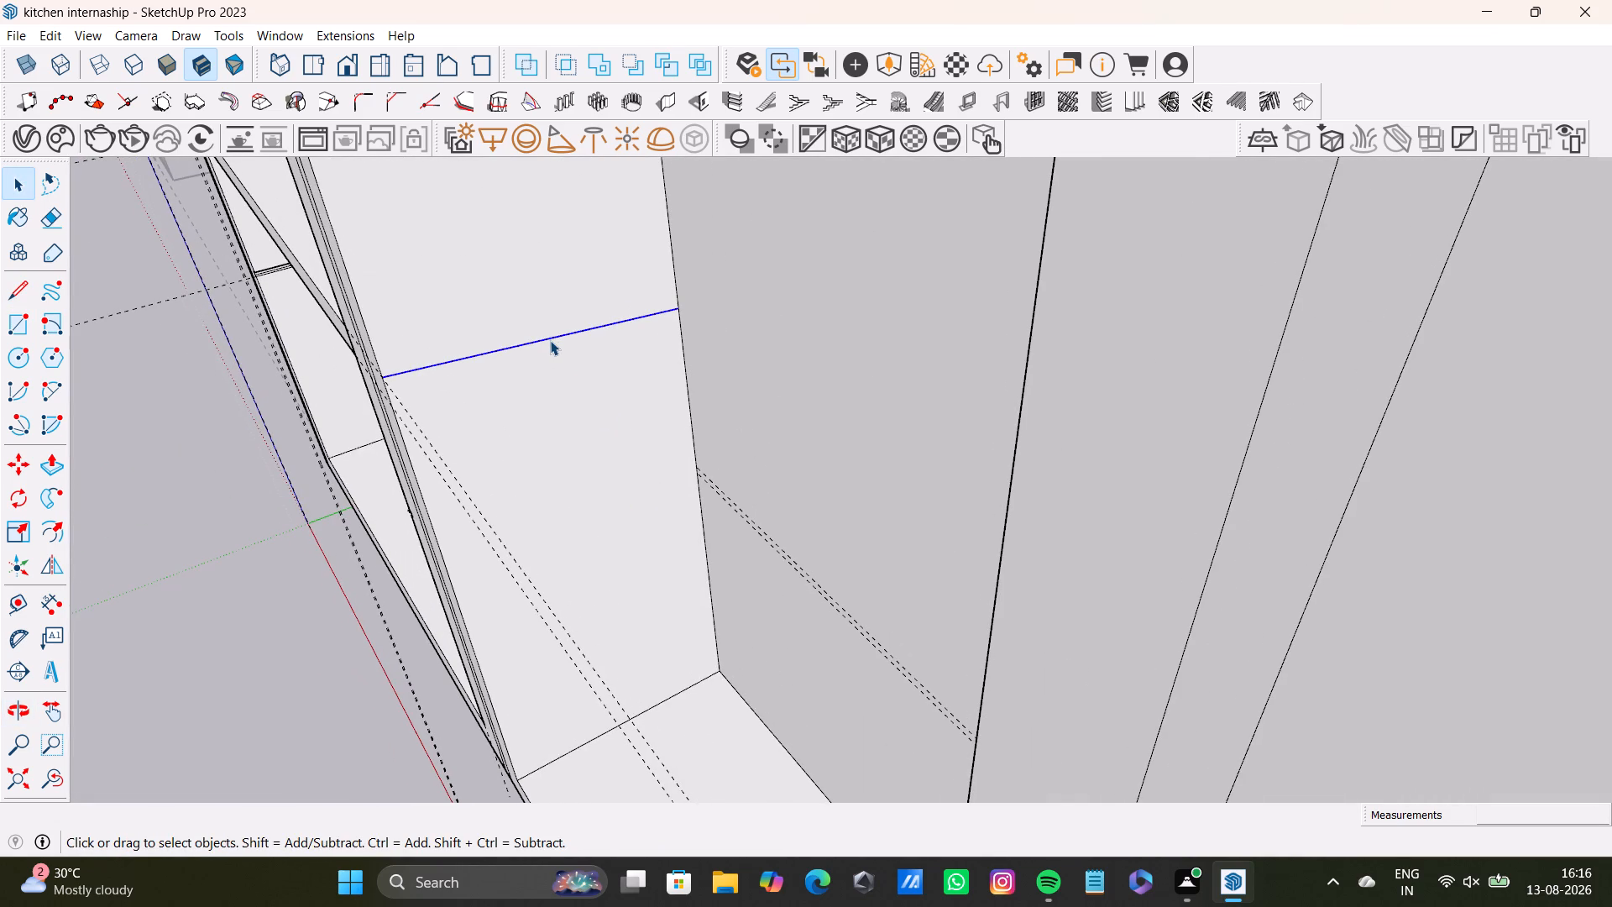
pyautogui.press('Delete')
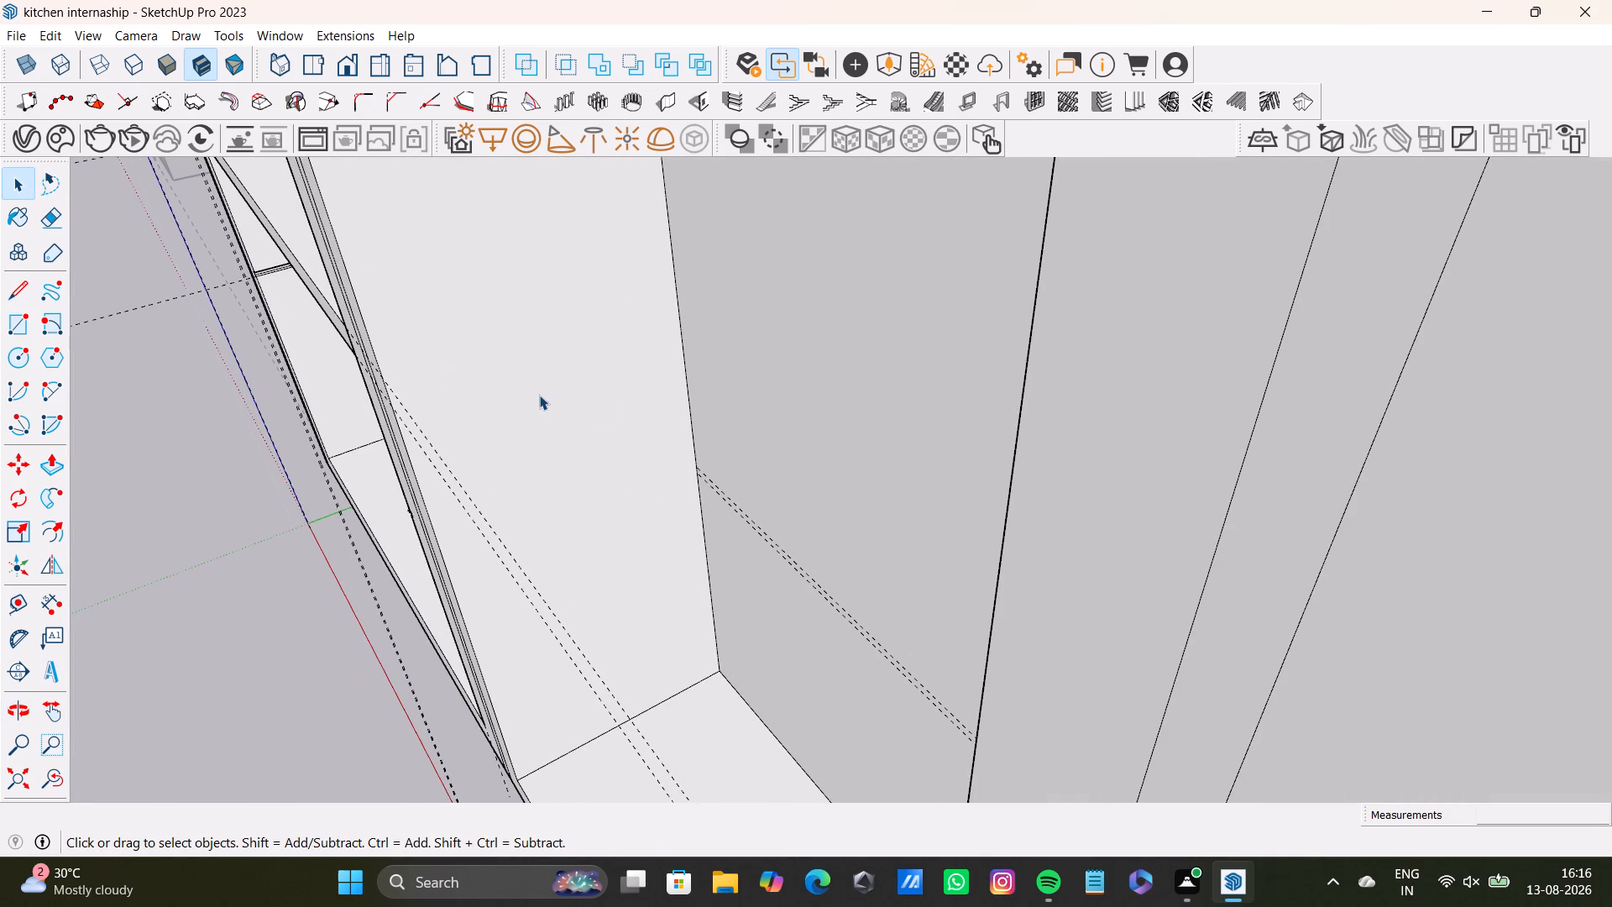
# Examine the base cabinet within the whole kitchen, and the shelf guides in its left and middle compartments up close.
pyautogui.scroll(-4, 274, 419)
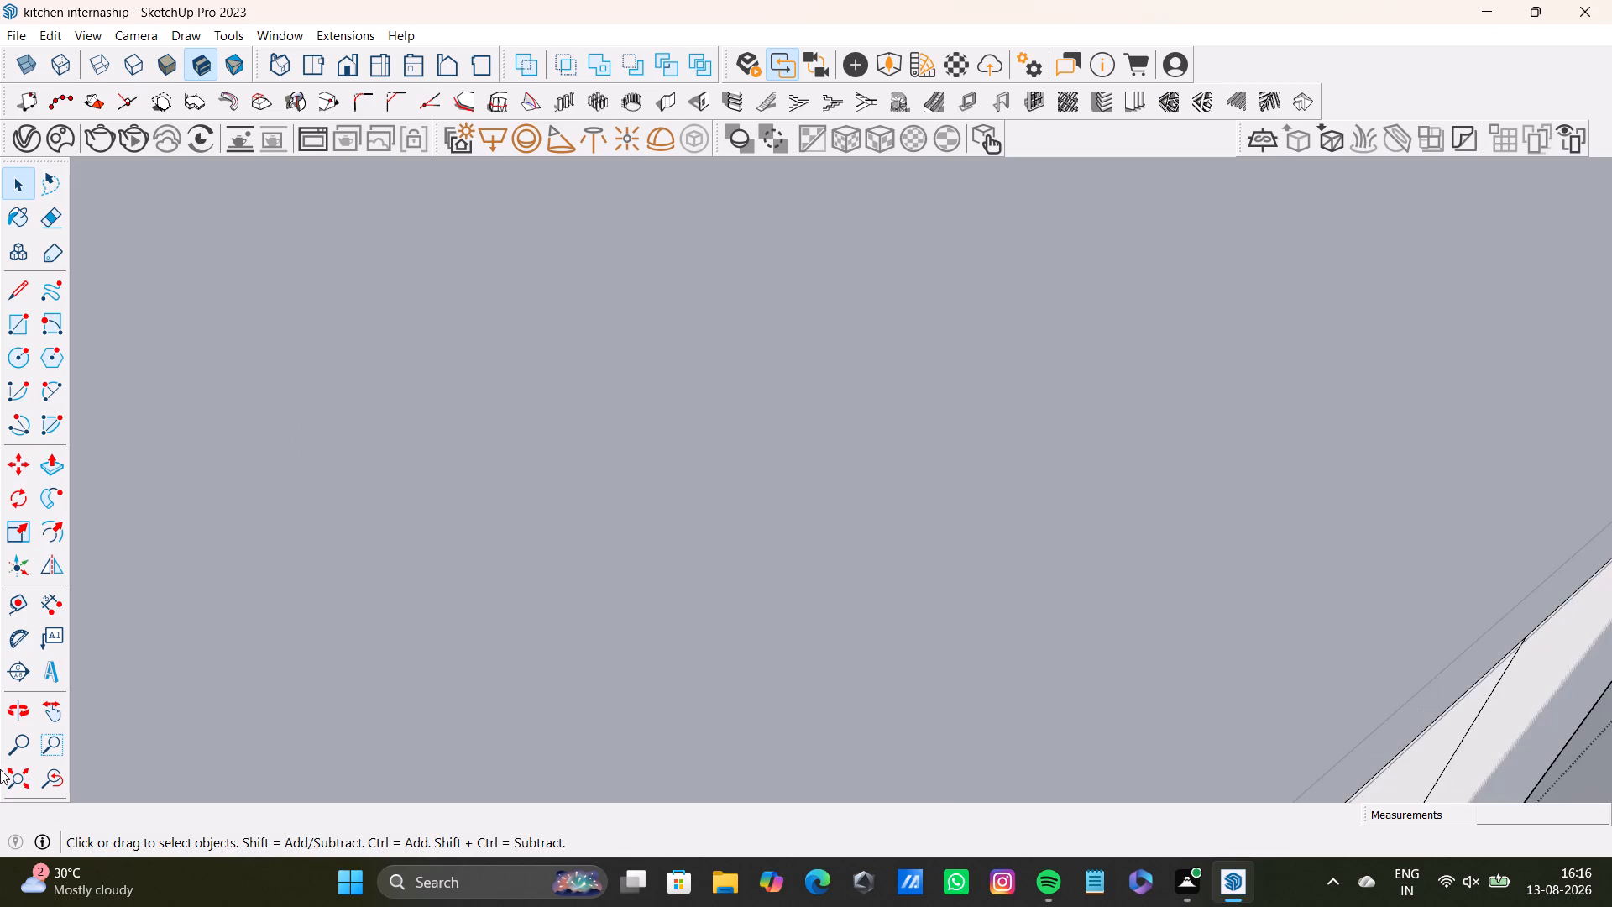
pyautogui.click(6, 793)
pyautogui.moveTo(681, 450); pyautogui.dragTo(570, 549, button='middle')
pyautogui.moveTo(608, 595); pyautogui.dragTo(927, 632, button='middle')
pyautogui.scroll(4, 927, 525)
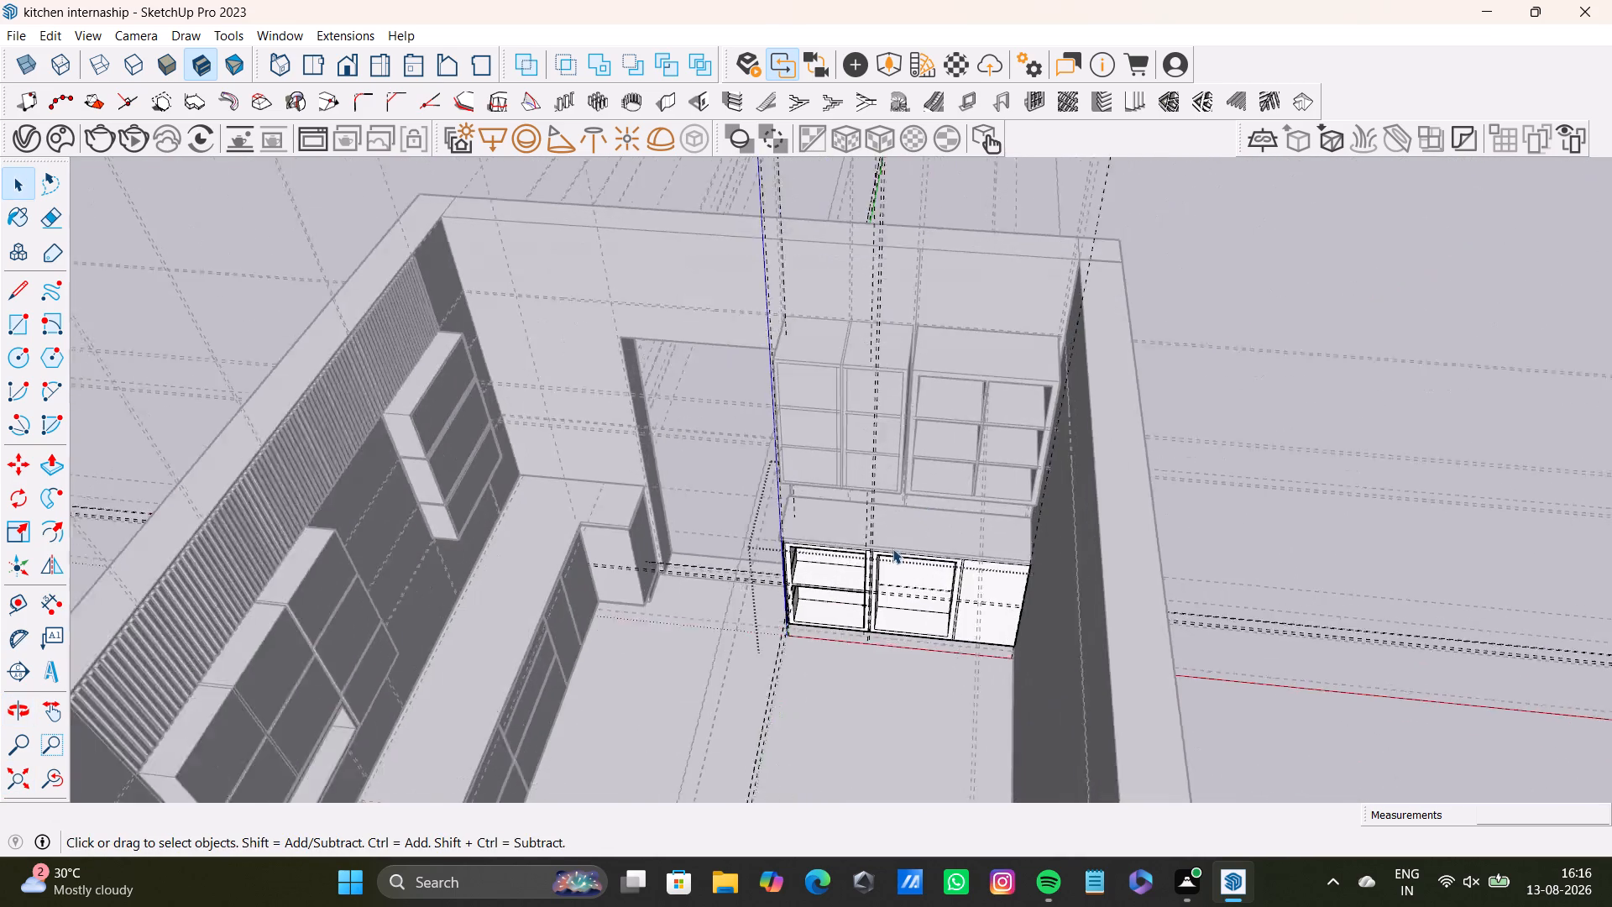
pyautogui.scroll(5, 892, 548)
pyautogui.moveTo(881, 606); pyautogui.dragTo(845, 468, button='middle')
pyautogui.scroll(4, 912, 581)
pyautogui.moveTo(901, 620); pyautogui.dragTo(867, 543, button='middle')
pyautogui.scroll(2, 812, 588)
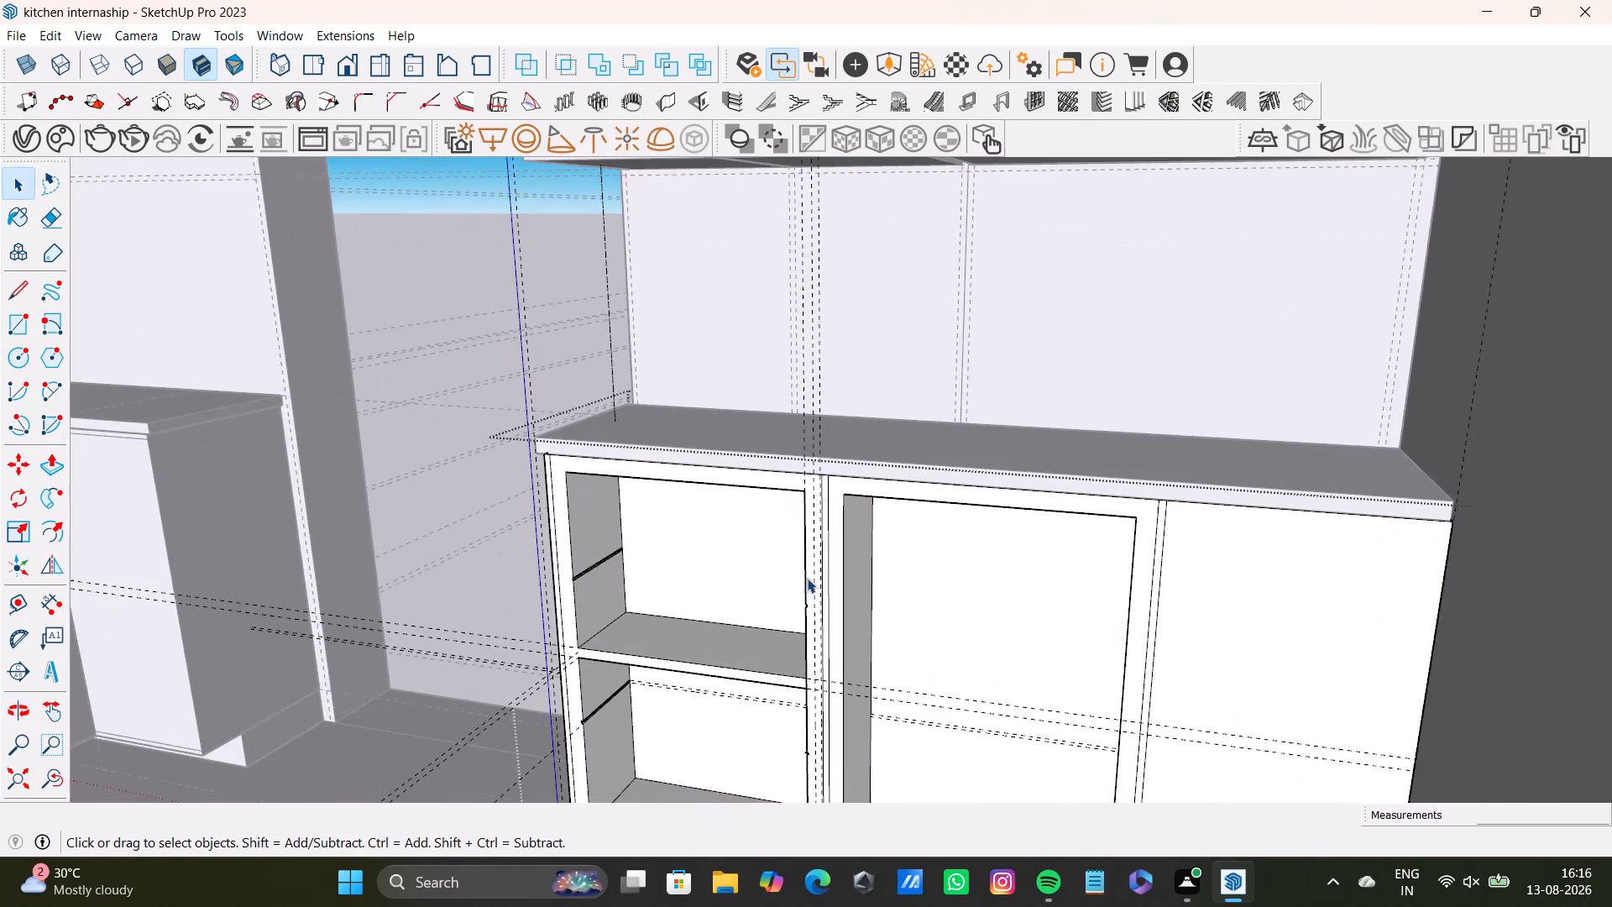
pyautogui.moveTo(860, 607); pyautogui.dragTo(809, 501, button='middle')
pyautogui.moveTo(834, 531); pyautogui.dragTo(807, 528, button='middle')
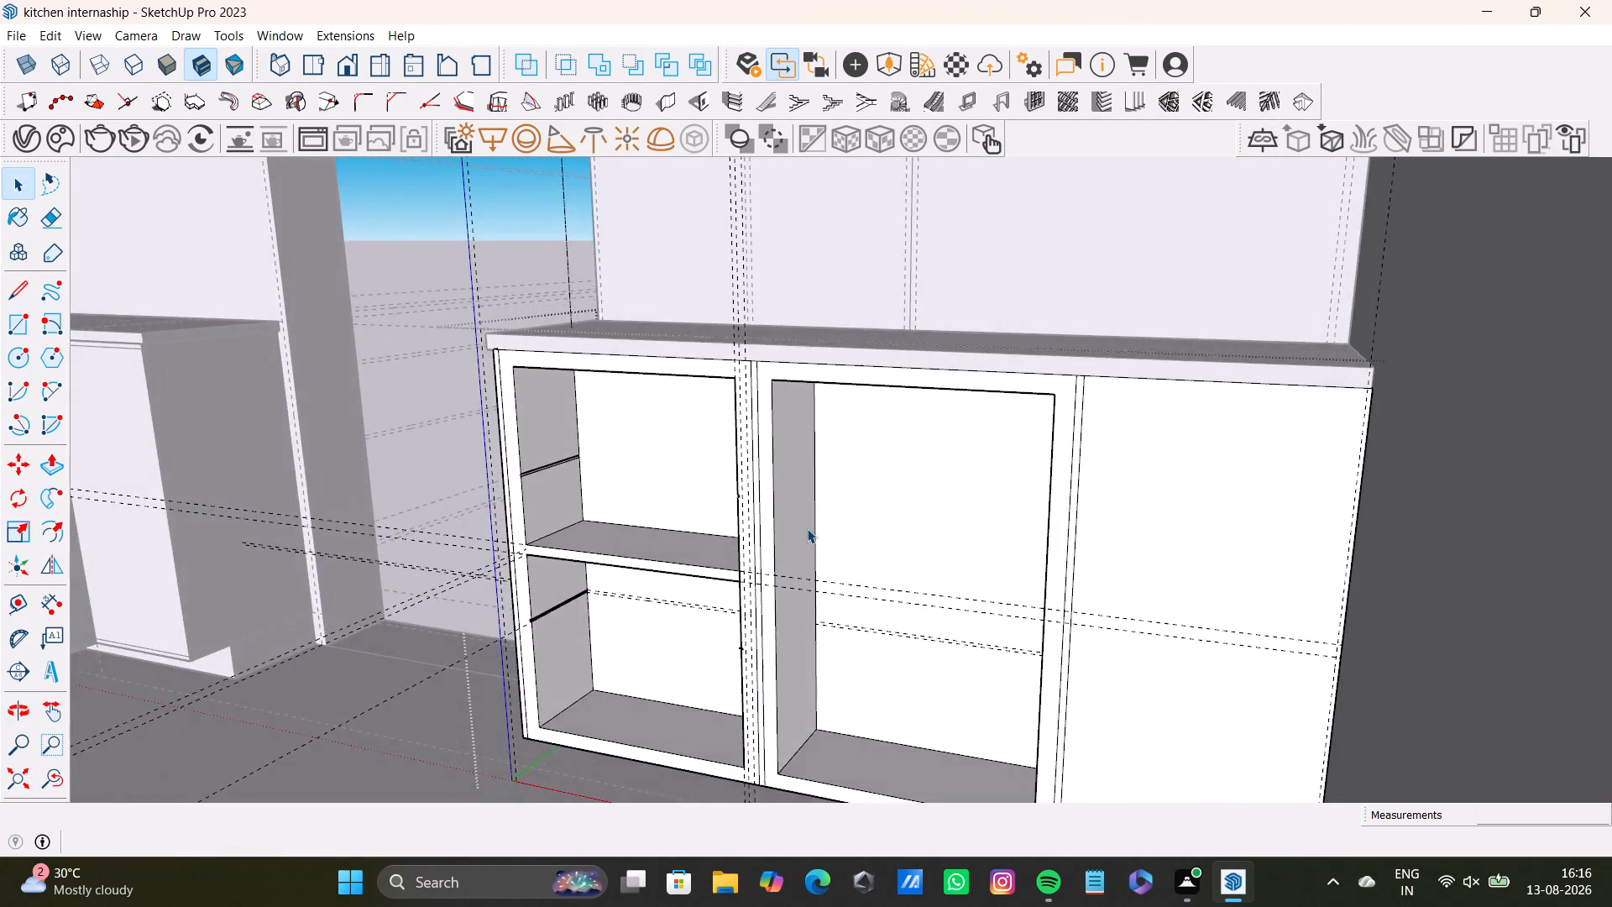
pyautogui.scroll(4, 807, 528)
pyautogui.moveTo(807, 528); pyautogui.dragTo(767, 375, button='middle')
pyautogui.moveTo(767, 380); pyautogui.dragTo(747, 452, button='middle')
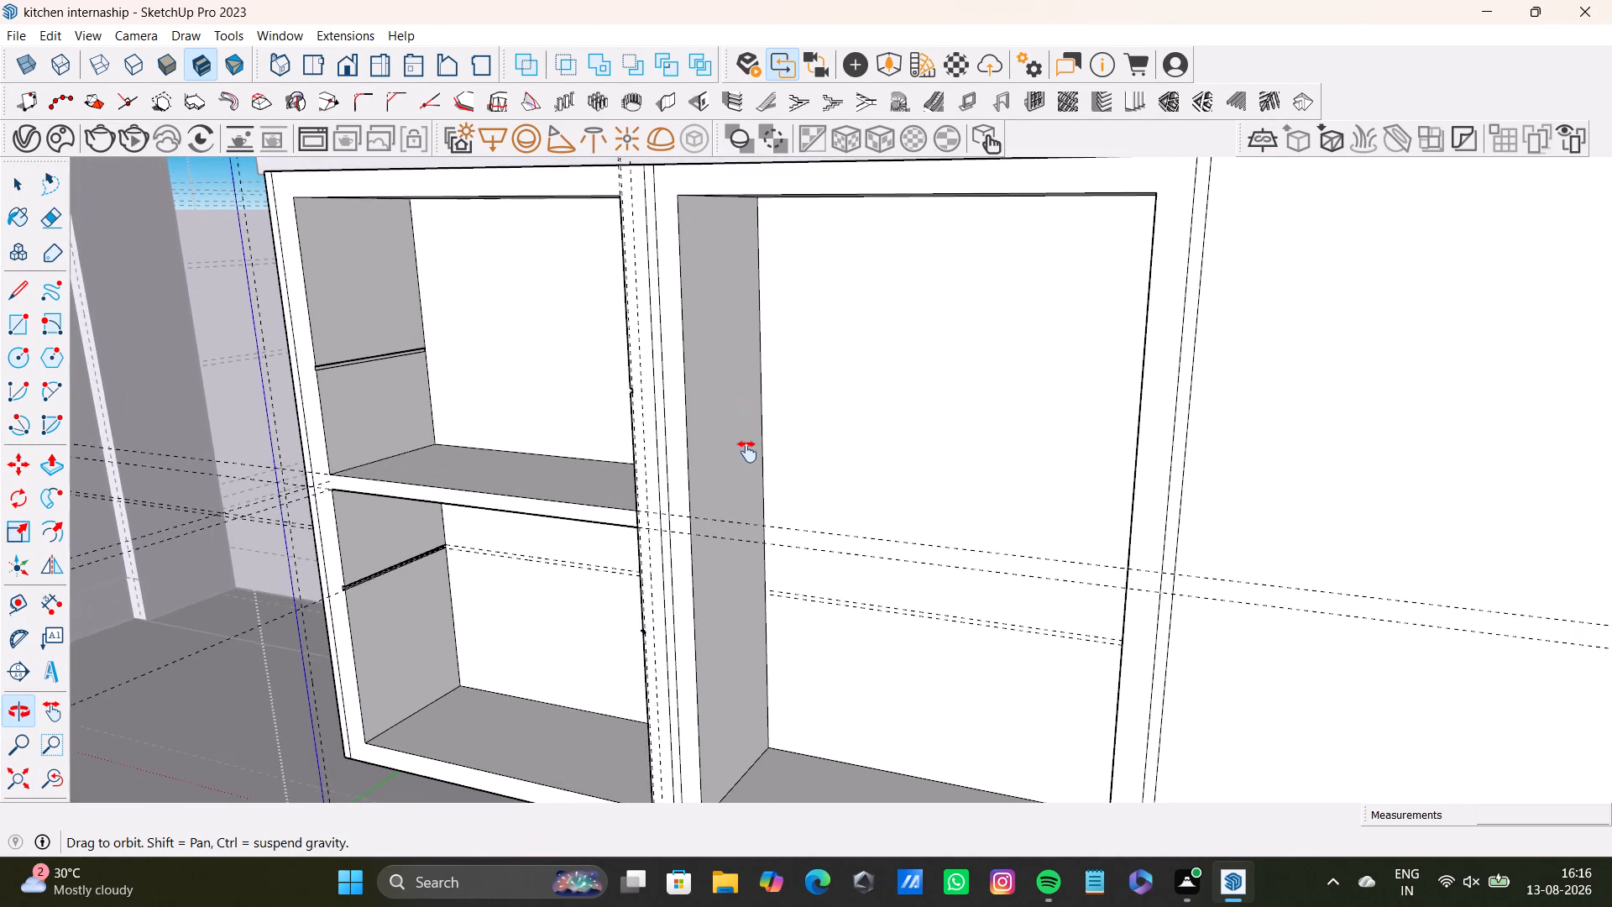
pyautogui.moveTo(747, 452); pyautogui.dragTo(724, 446, button='middle')
pyautogui.moveTo(740, 438); pyautogui.dragTo(708, 425, button='middle')
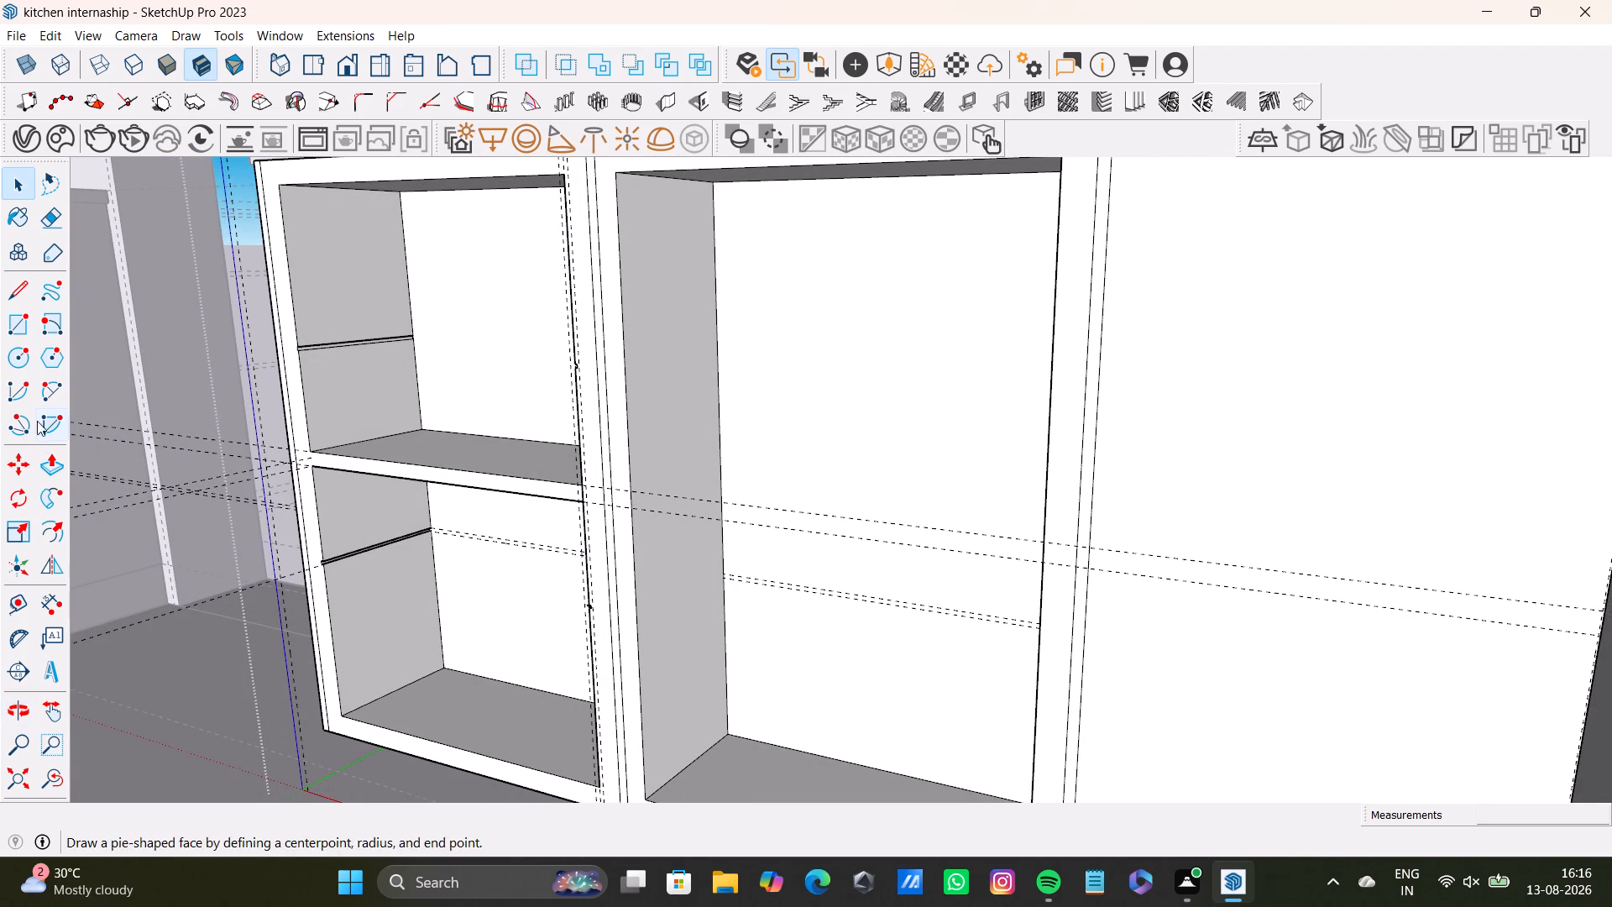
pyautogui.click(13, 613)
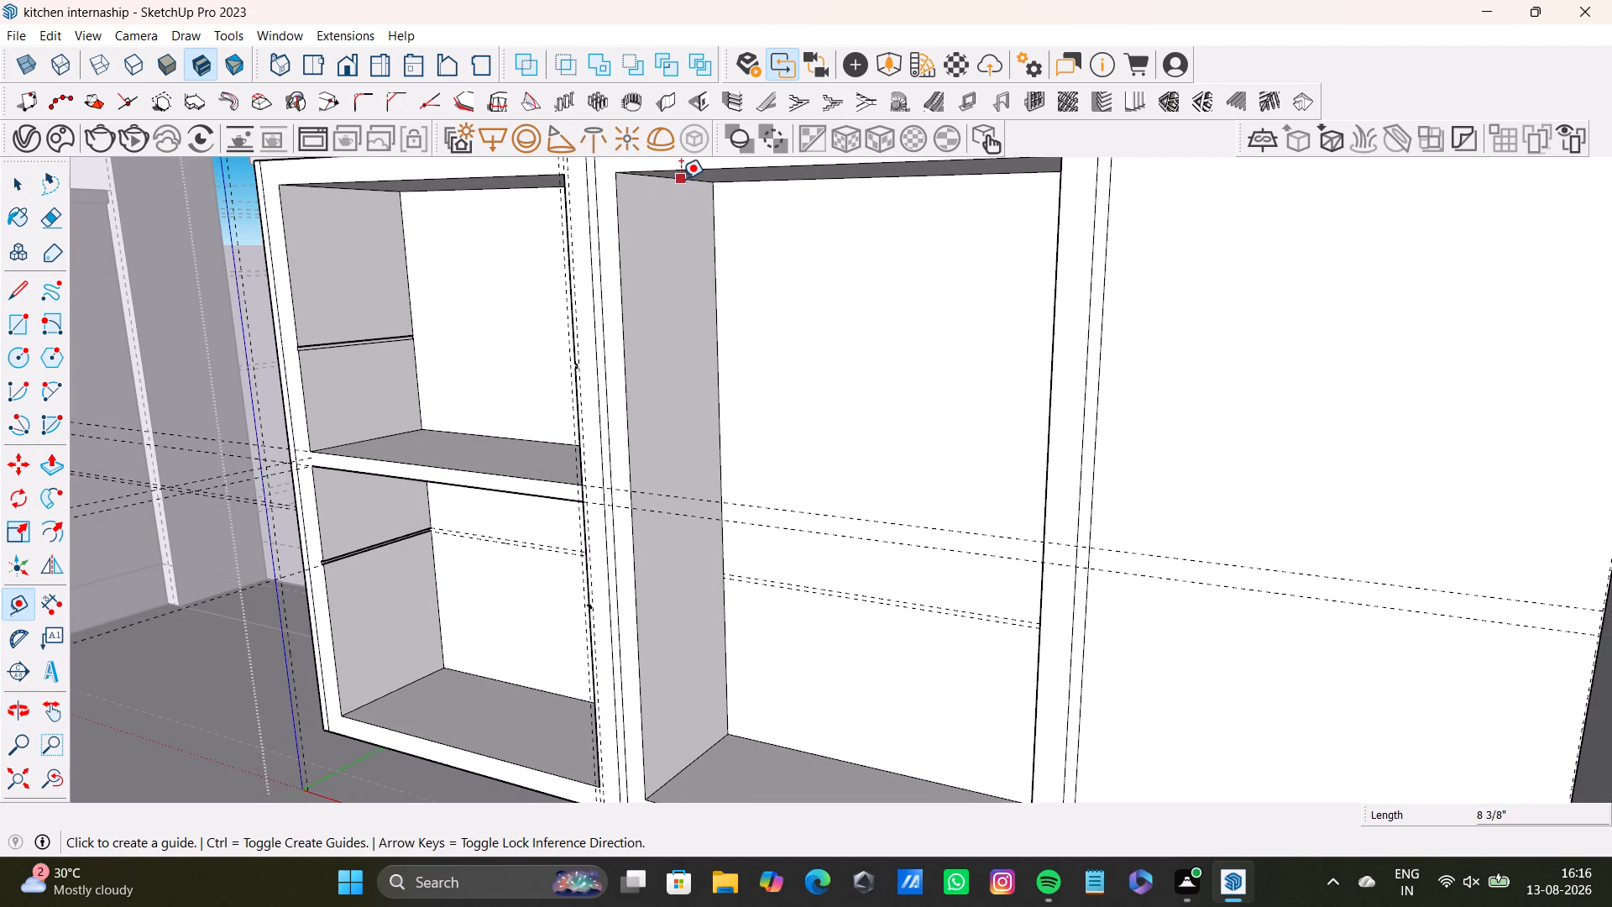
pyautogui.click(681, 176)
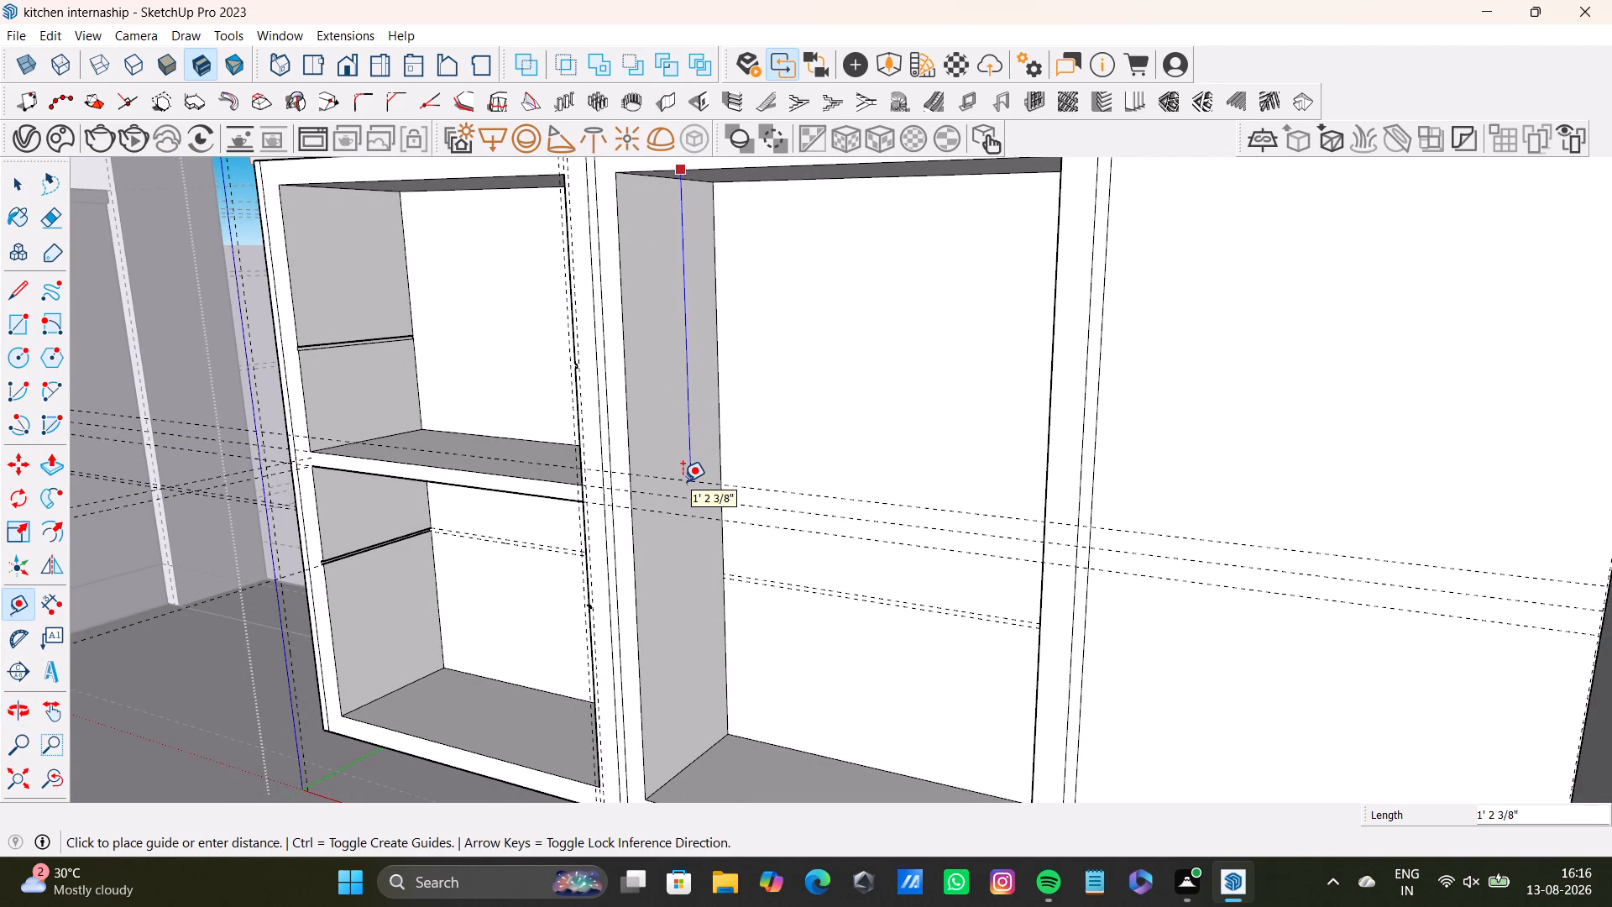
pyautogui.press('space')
# Place a guide about 8 7/16" from the upper shelf guide at the front edge to the back edge of the middle compartment's left wall.
pyautogui.click(5, 613)
pyautogui.scroll(2, 745, 286)
pyautogui.moveTo(717, 234); pyautogui.dragTo(714, 234, button='middle')
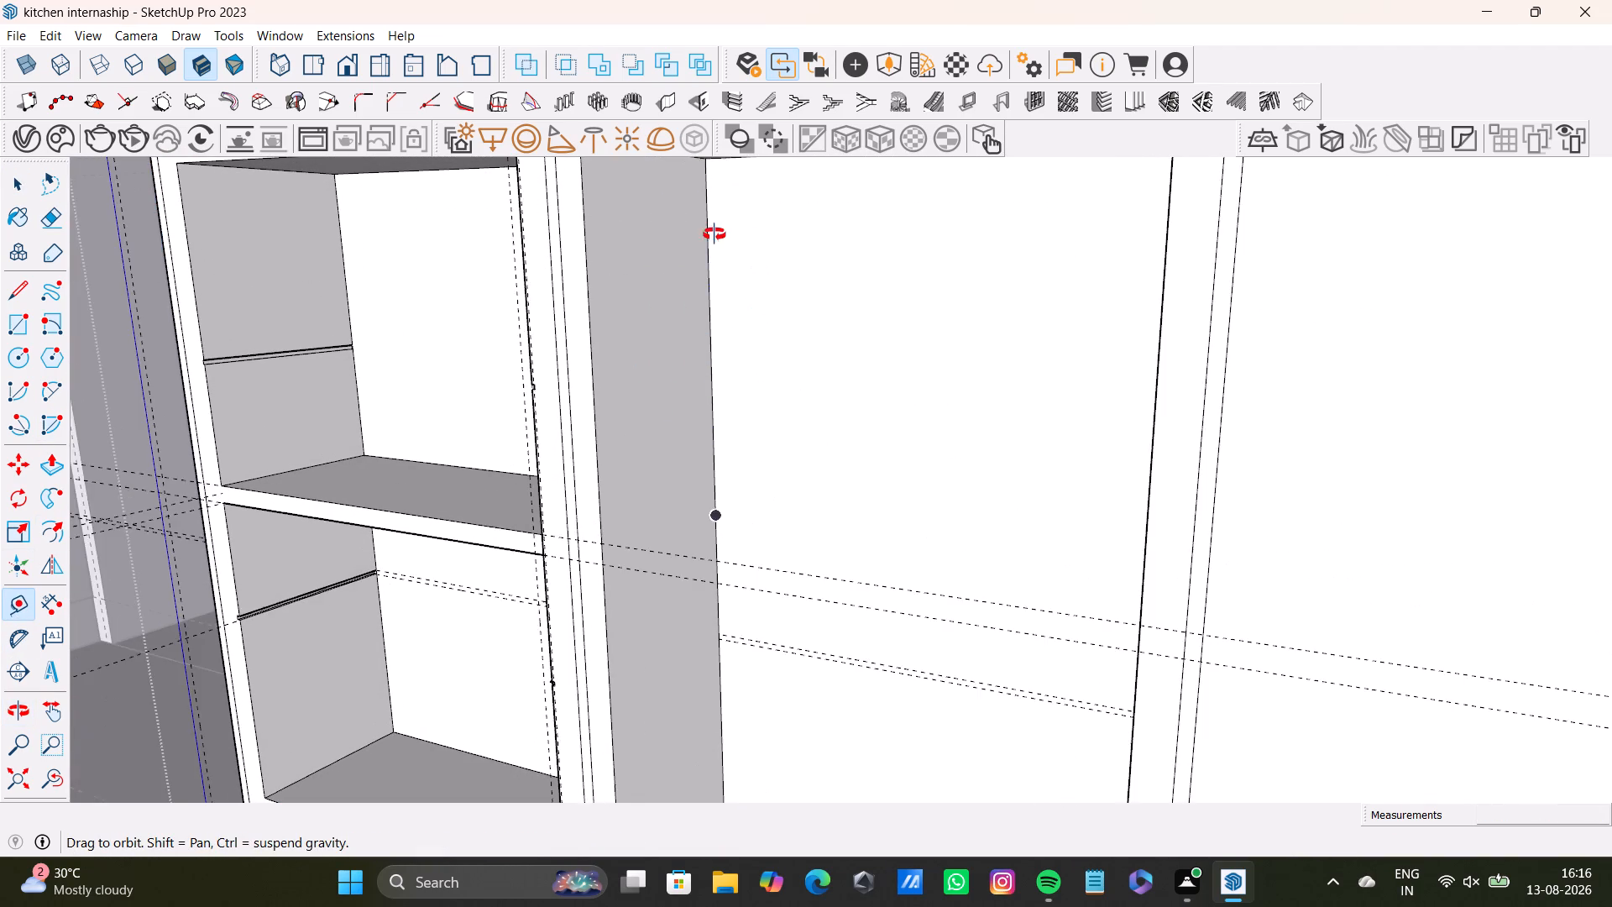
pyautogui.moveTo(714, 234); pyautogui.dragTo(698, 289, button='middle')
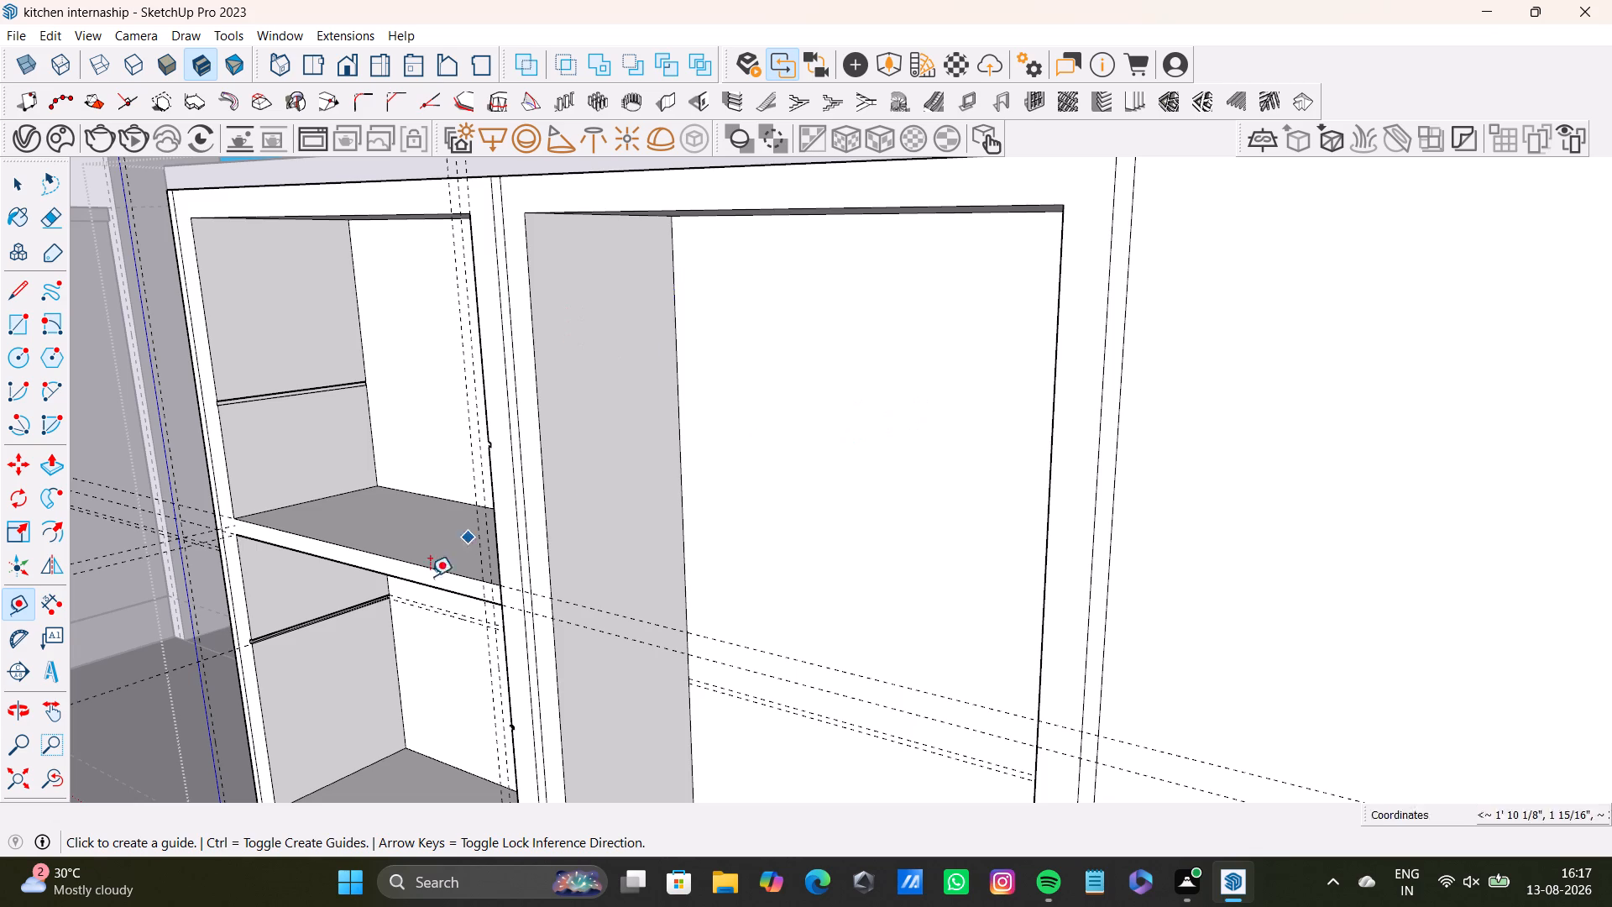
pyautogui.scroll(4, 549, 579)
pyautogui.moveTo(556, 602); pyautogui.dragTo(567, 596)
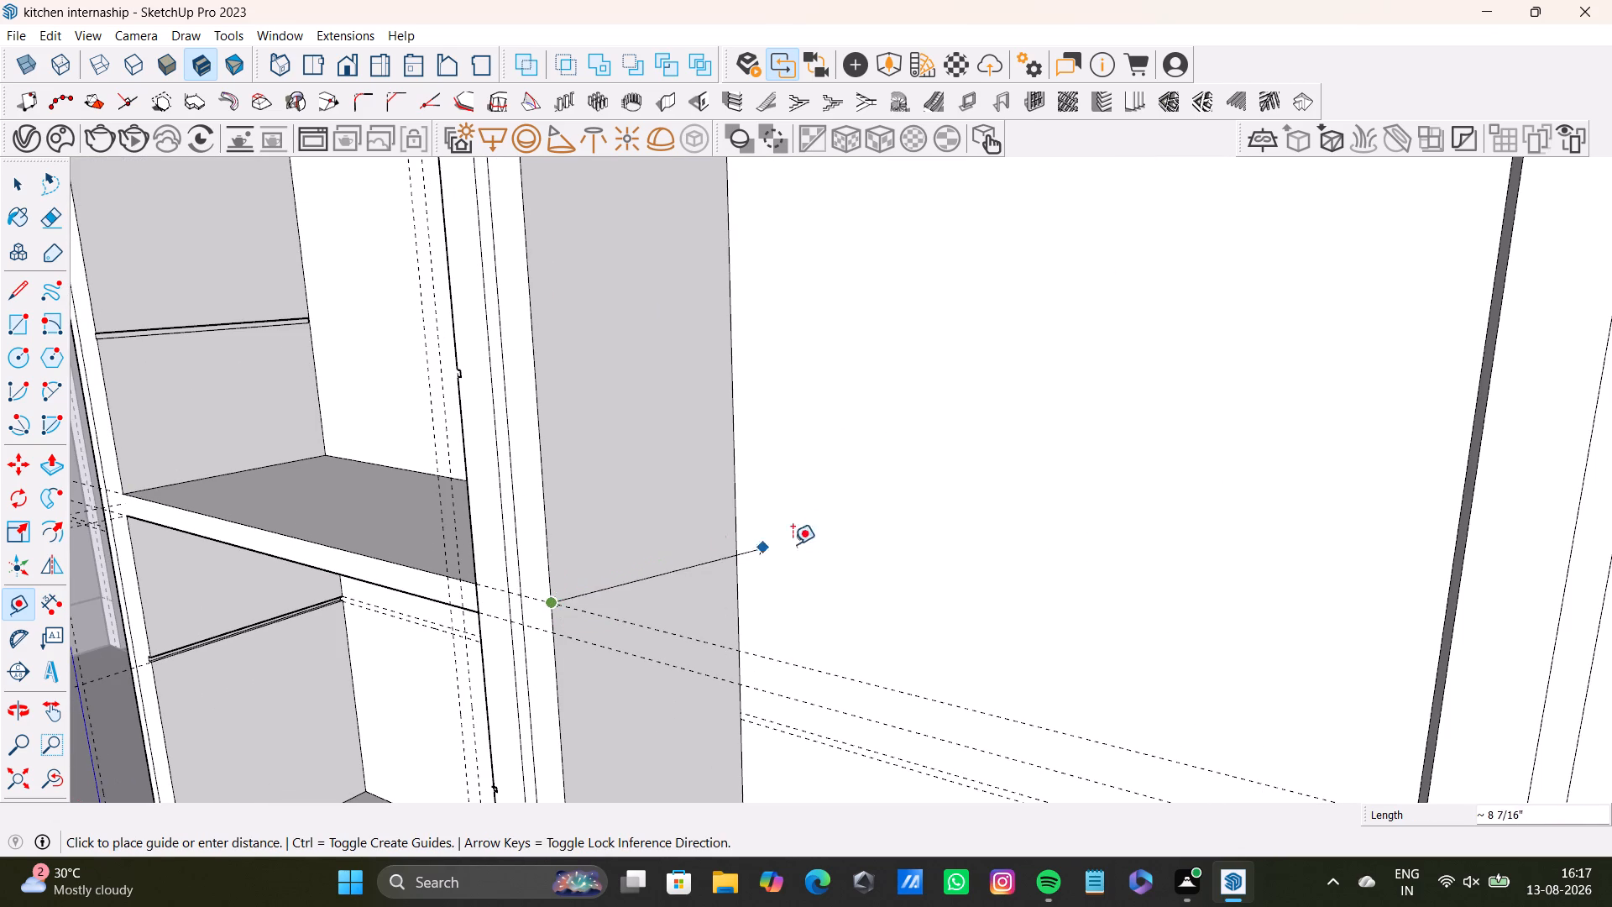
pyautogui.click(727, 527)
pyautogui.press('space')
pyautogui.moveTo(696, 593); pyautogui.dragTo(608, 631, button='middle')
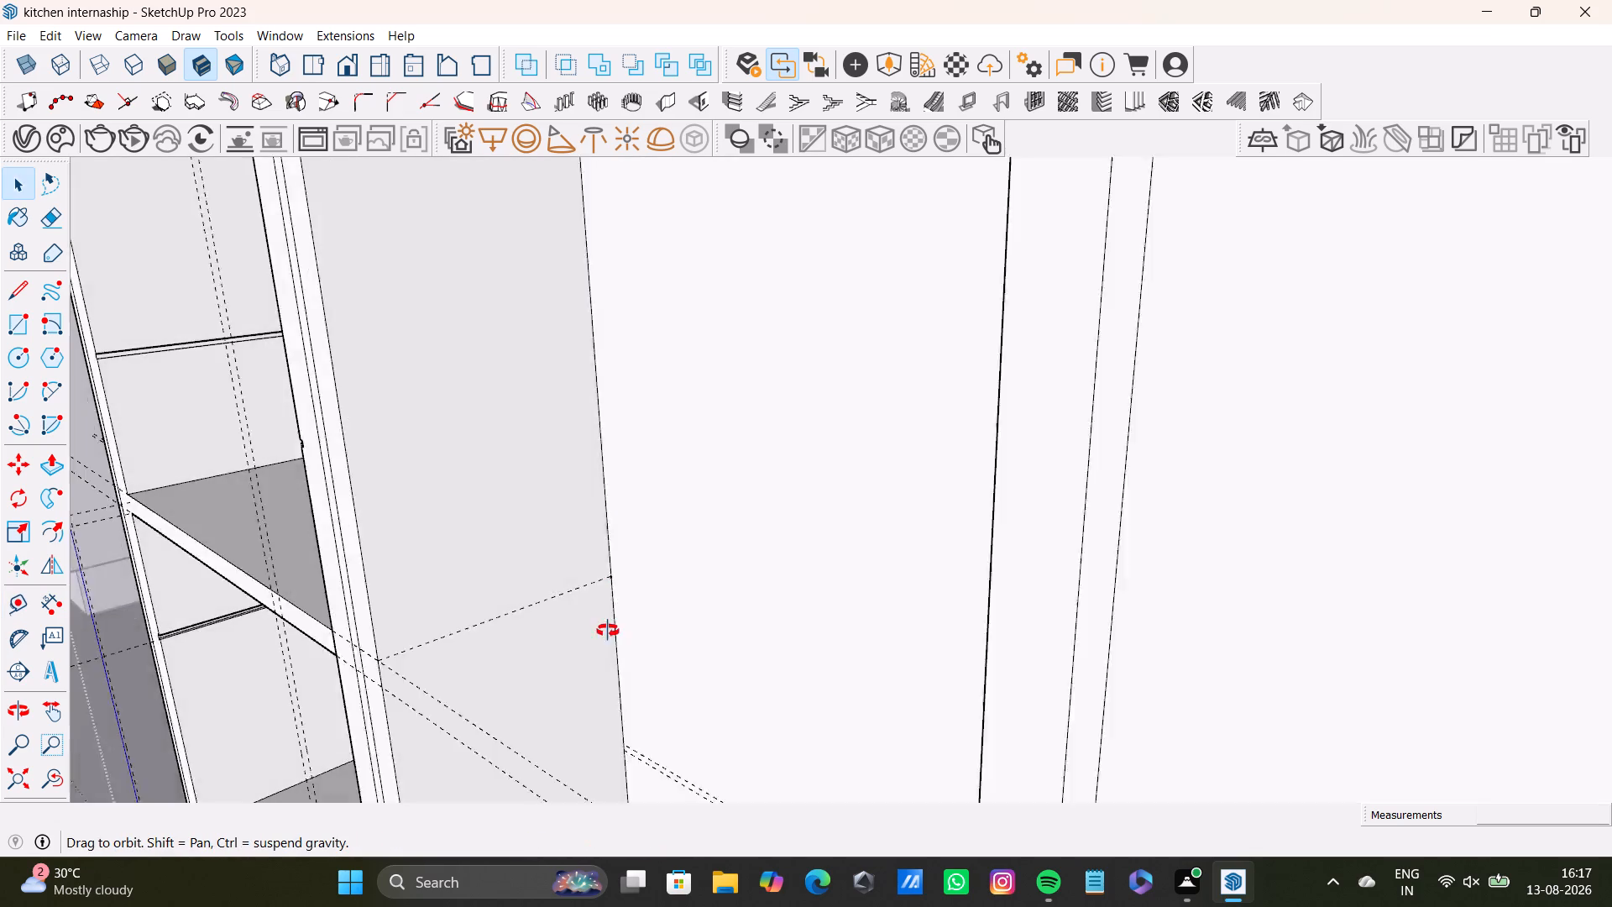
pyautogui.moveTo(608, 631); pyautogui.dragTo(554, 589, button='middle')
pyautogui.scroll(6, 294, 541)
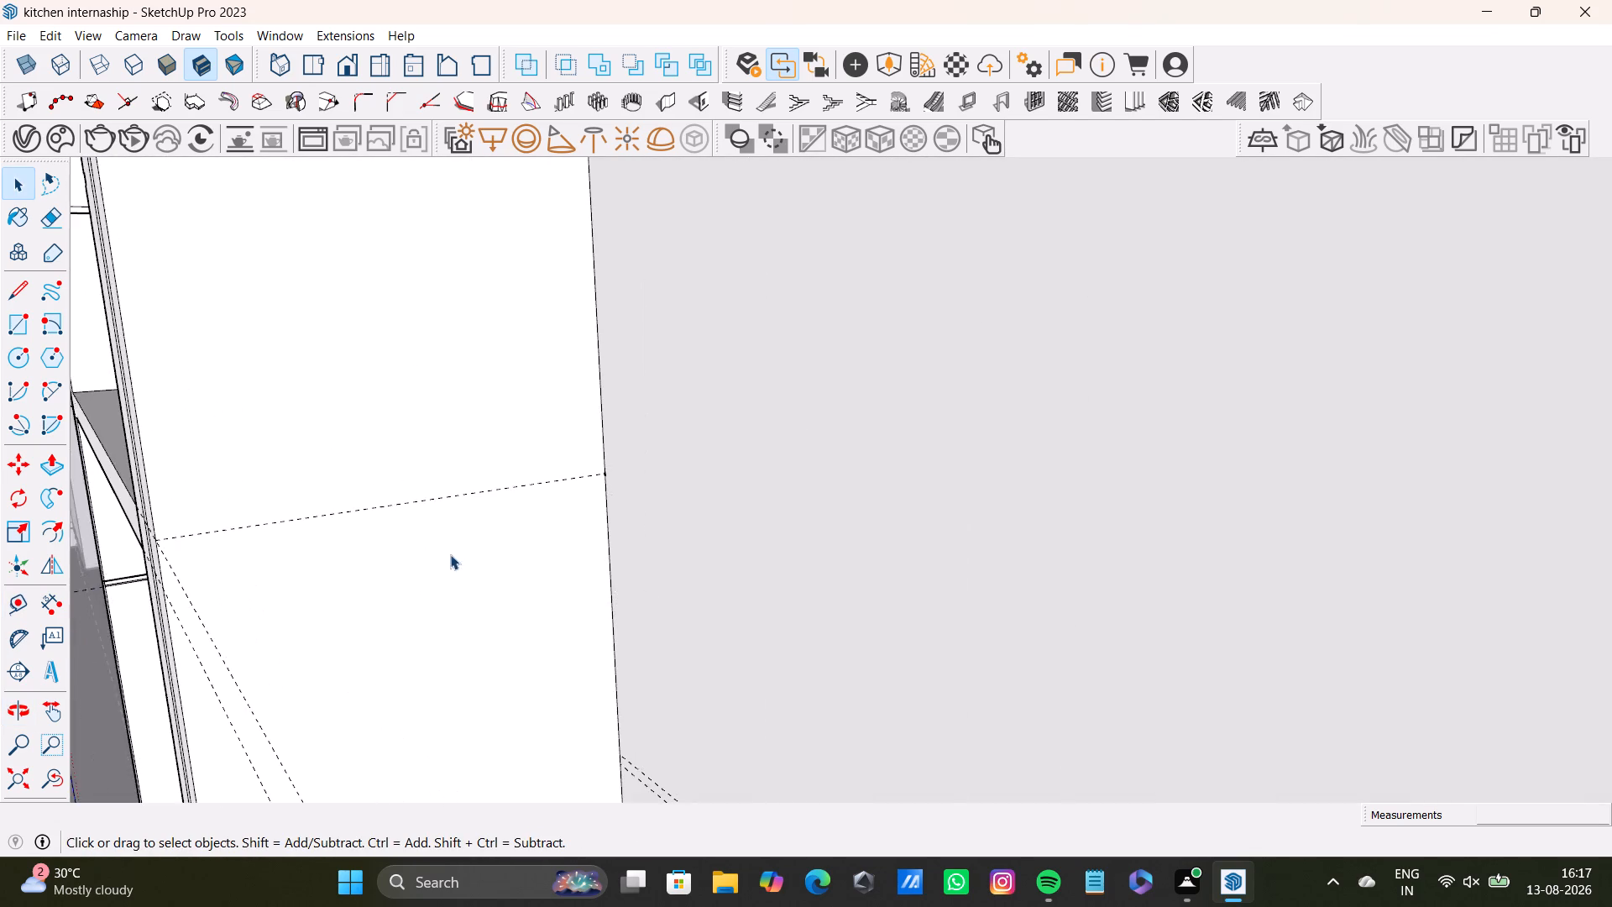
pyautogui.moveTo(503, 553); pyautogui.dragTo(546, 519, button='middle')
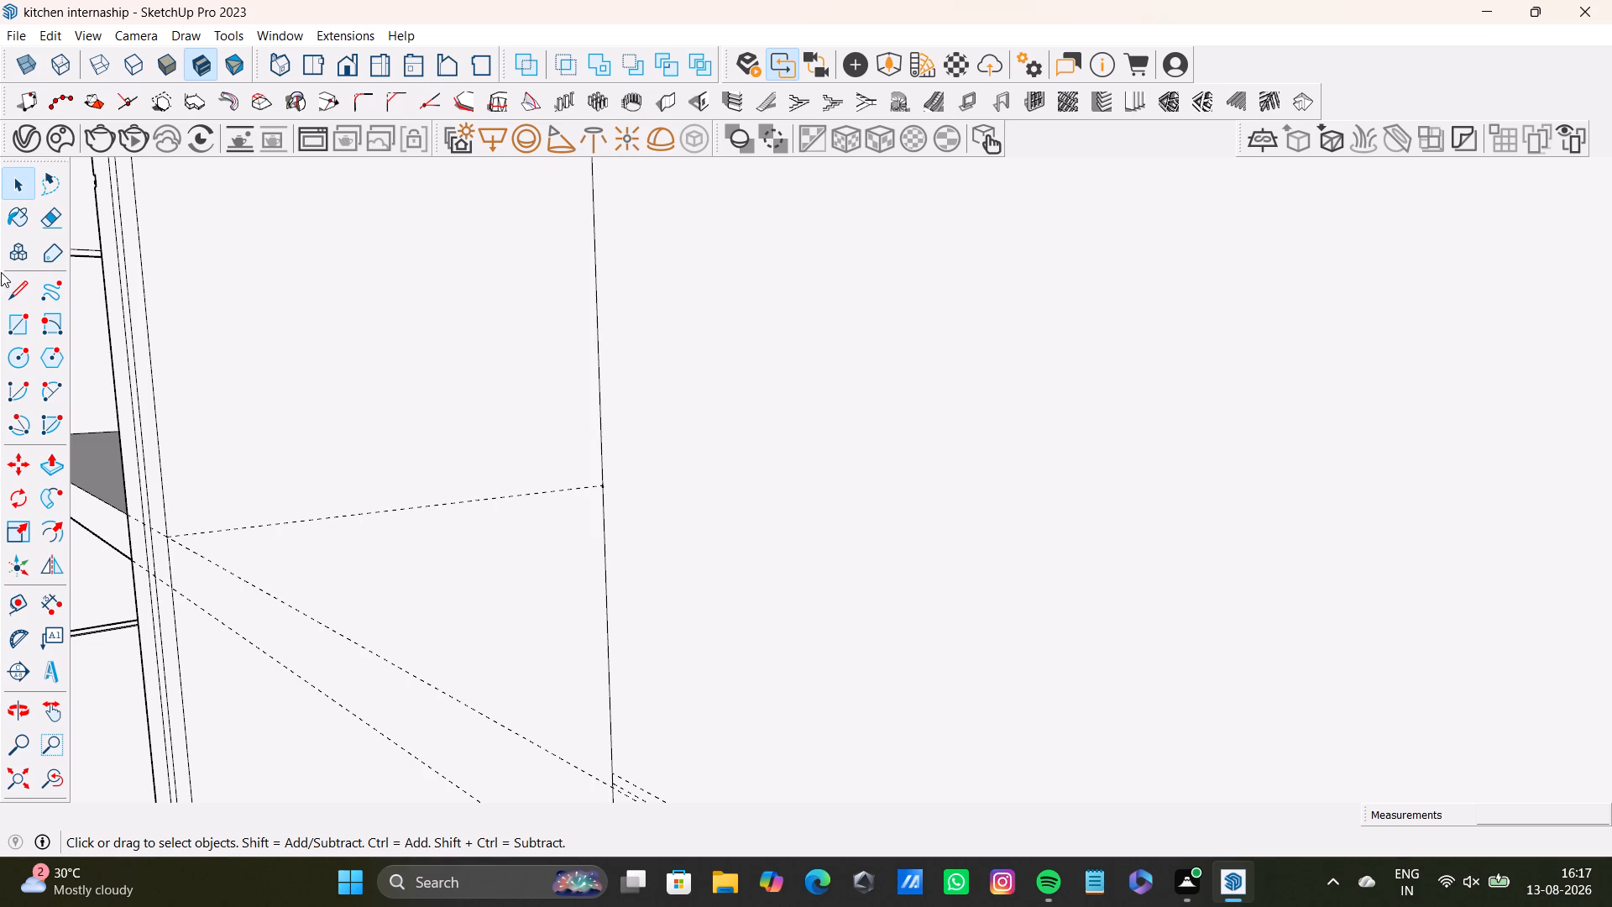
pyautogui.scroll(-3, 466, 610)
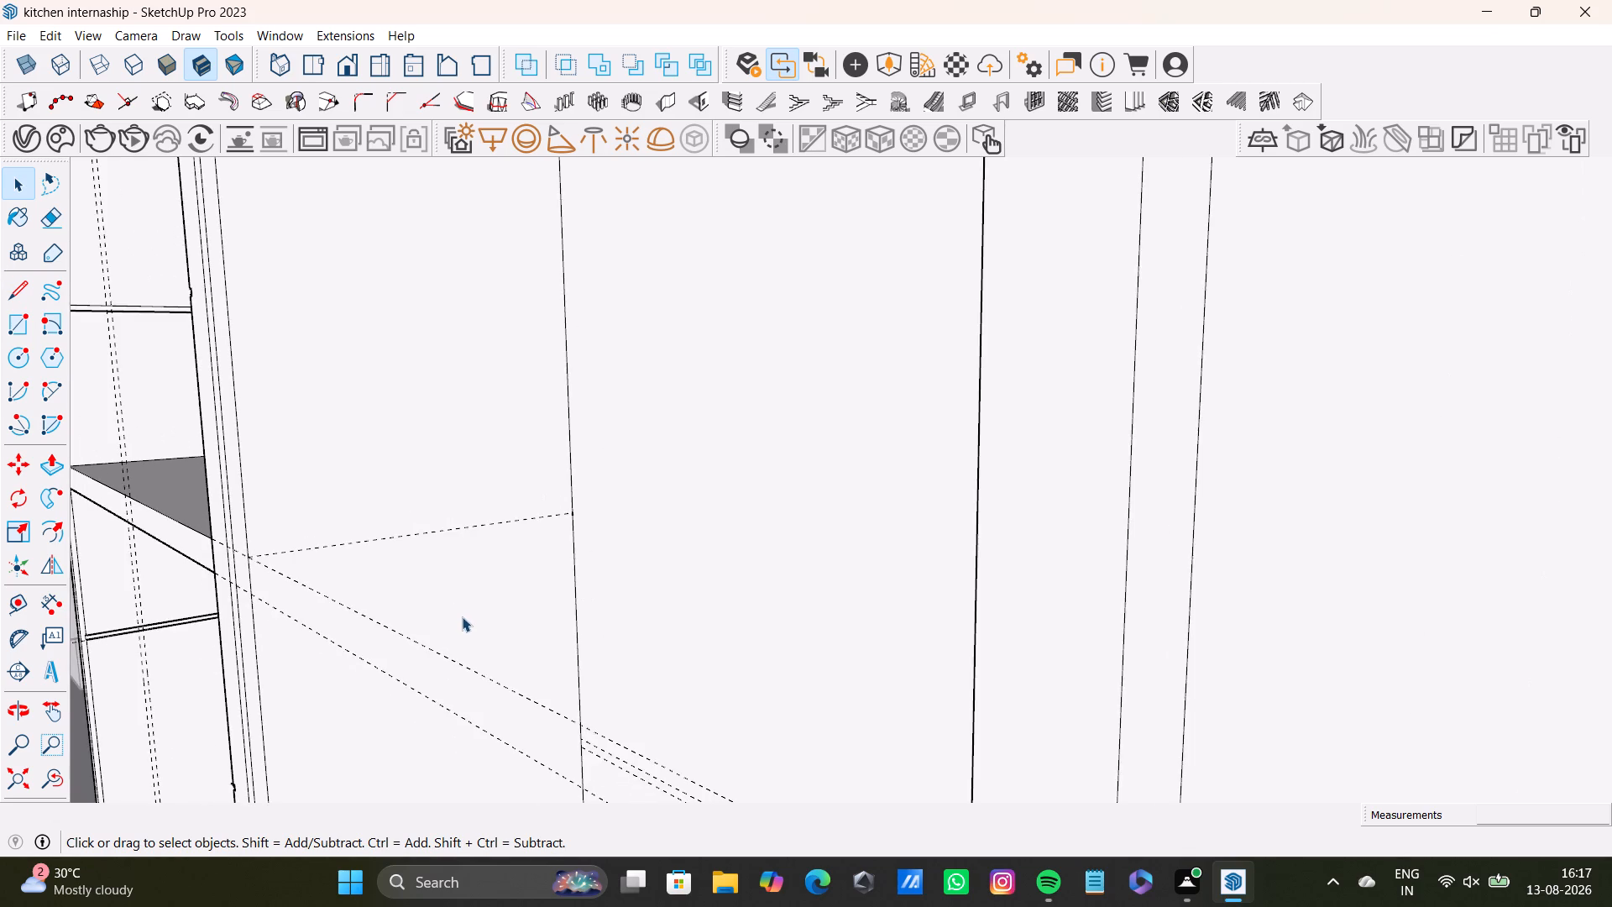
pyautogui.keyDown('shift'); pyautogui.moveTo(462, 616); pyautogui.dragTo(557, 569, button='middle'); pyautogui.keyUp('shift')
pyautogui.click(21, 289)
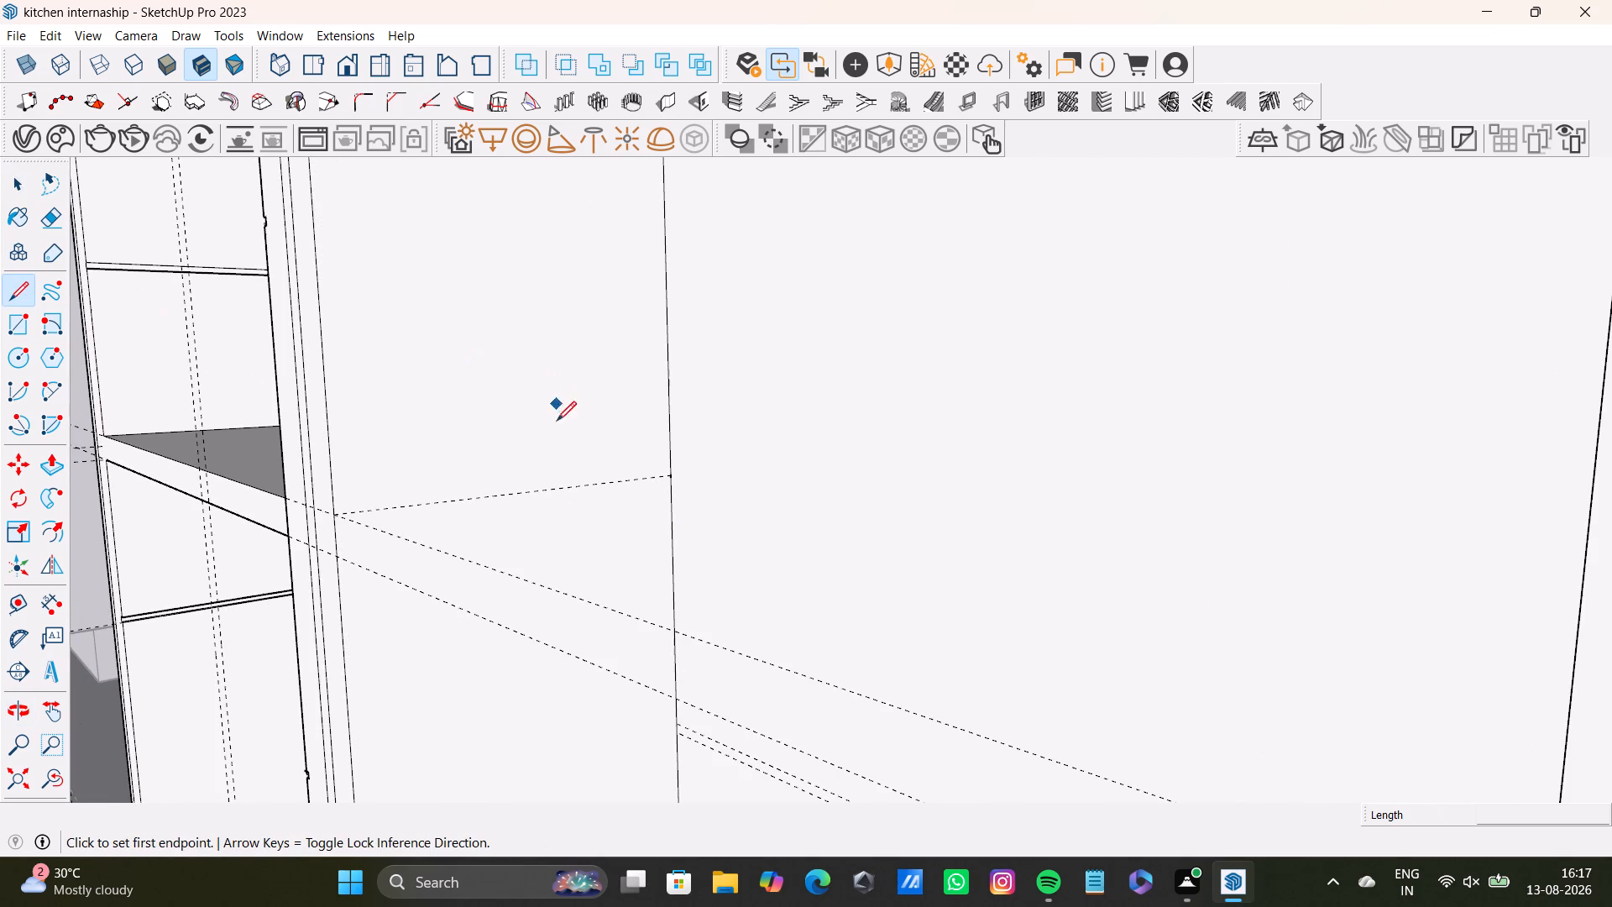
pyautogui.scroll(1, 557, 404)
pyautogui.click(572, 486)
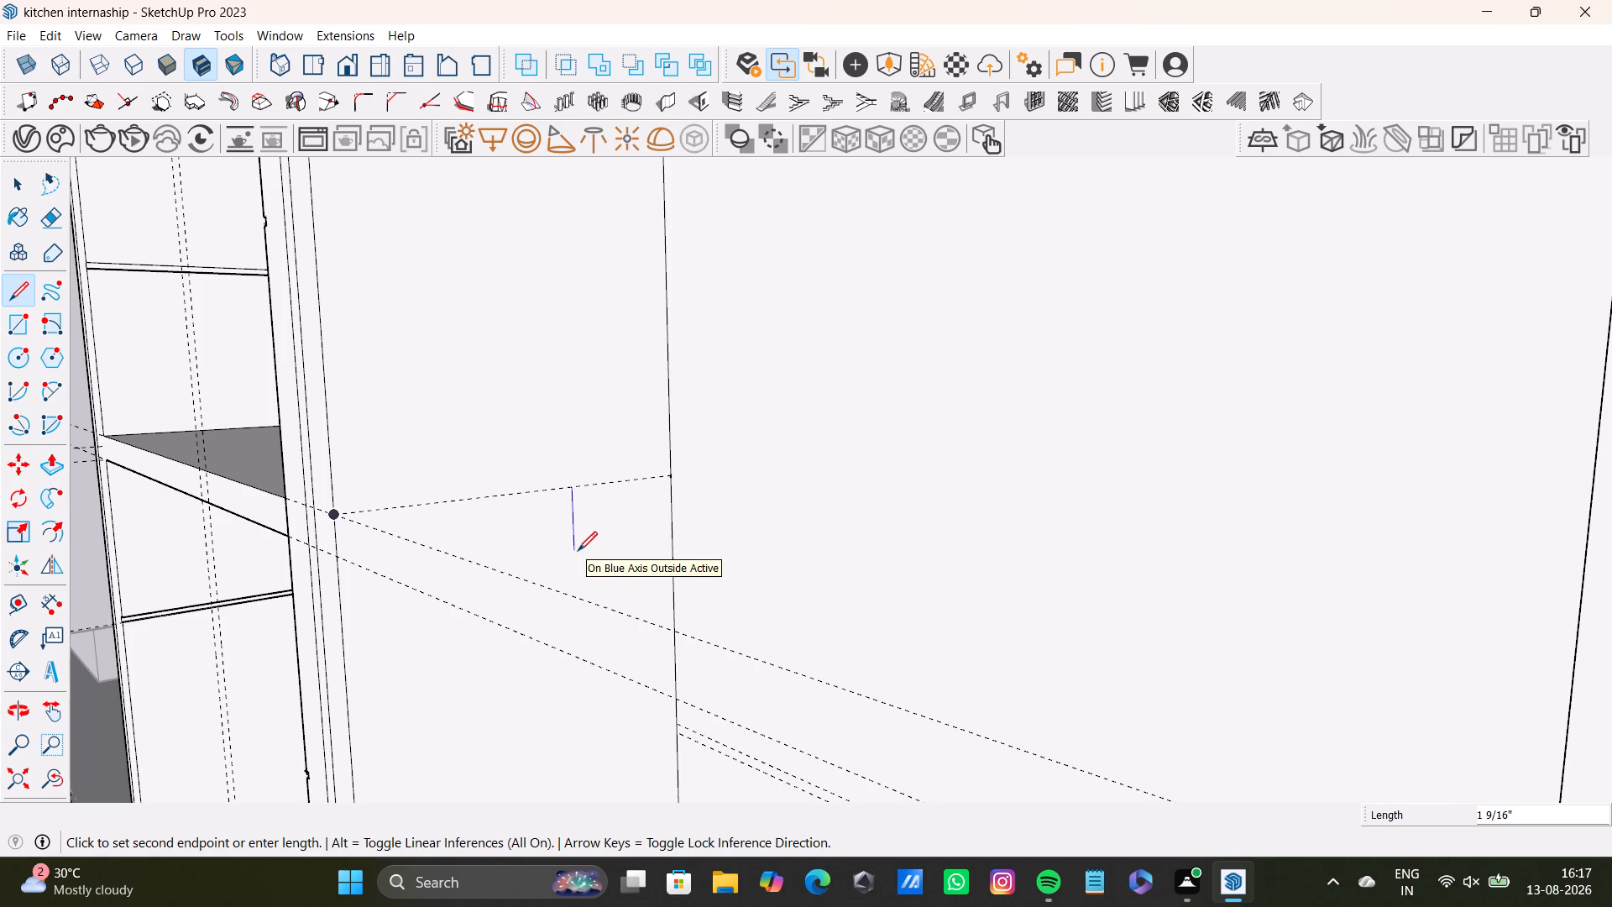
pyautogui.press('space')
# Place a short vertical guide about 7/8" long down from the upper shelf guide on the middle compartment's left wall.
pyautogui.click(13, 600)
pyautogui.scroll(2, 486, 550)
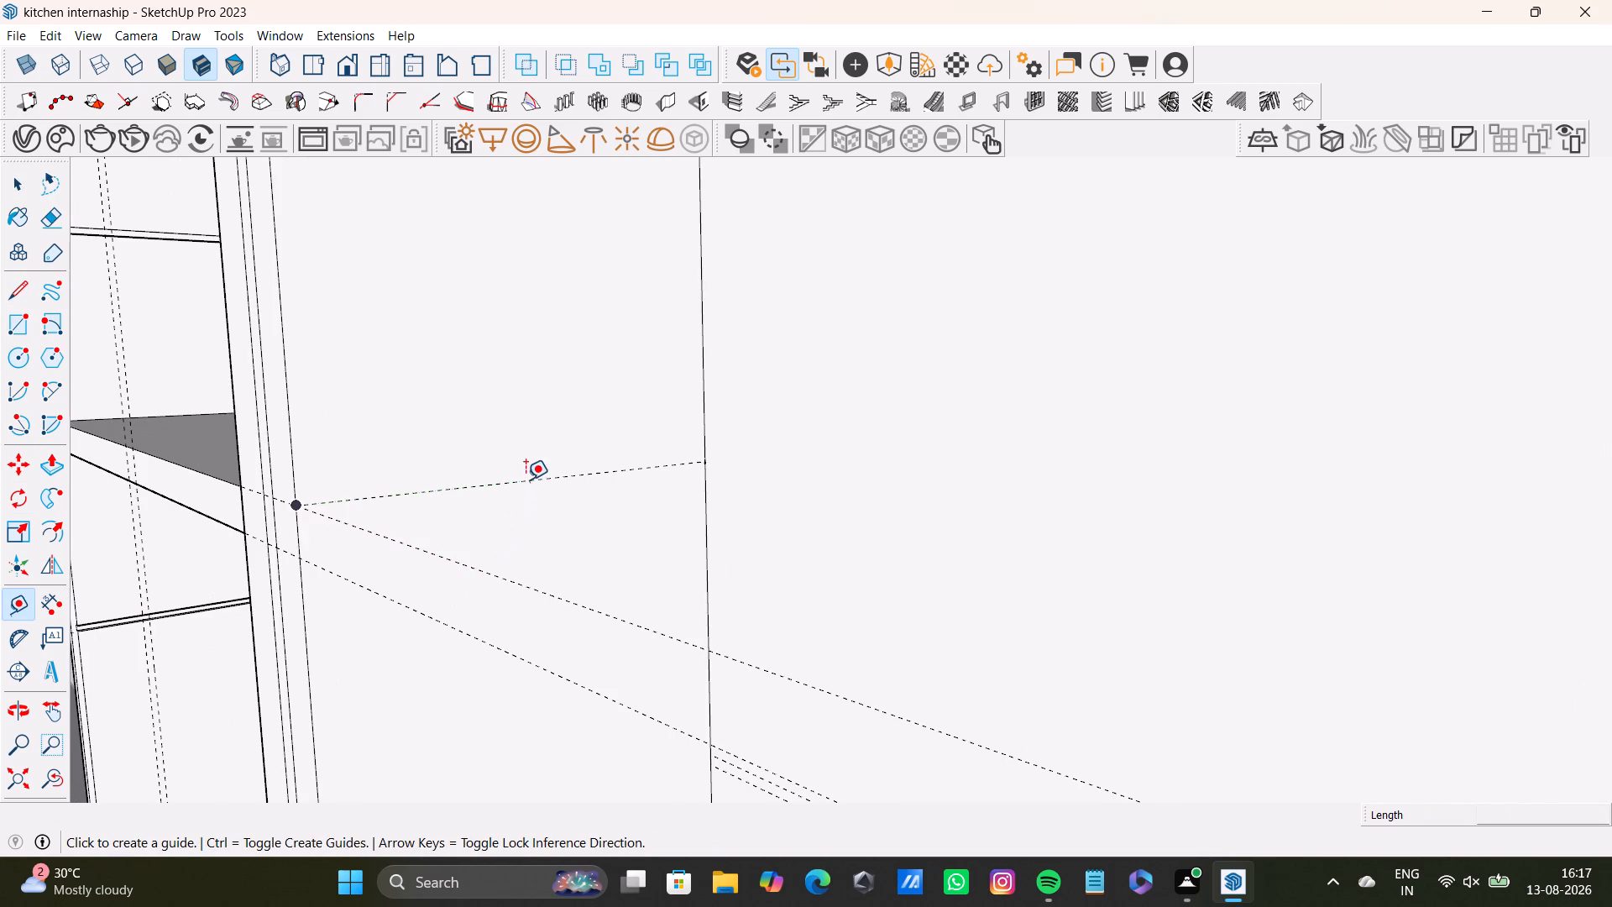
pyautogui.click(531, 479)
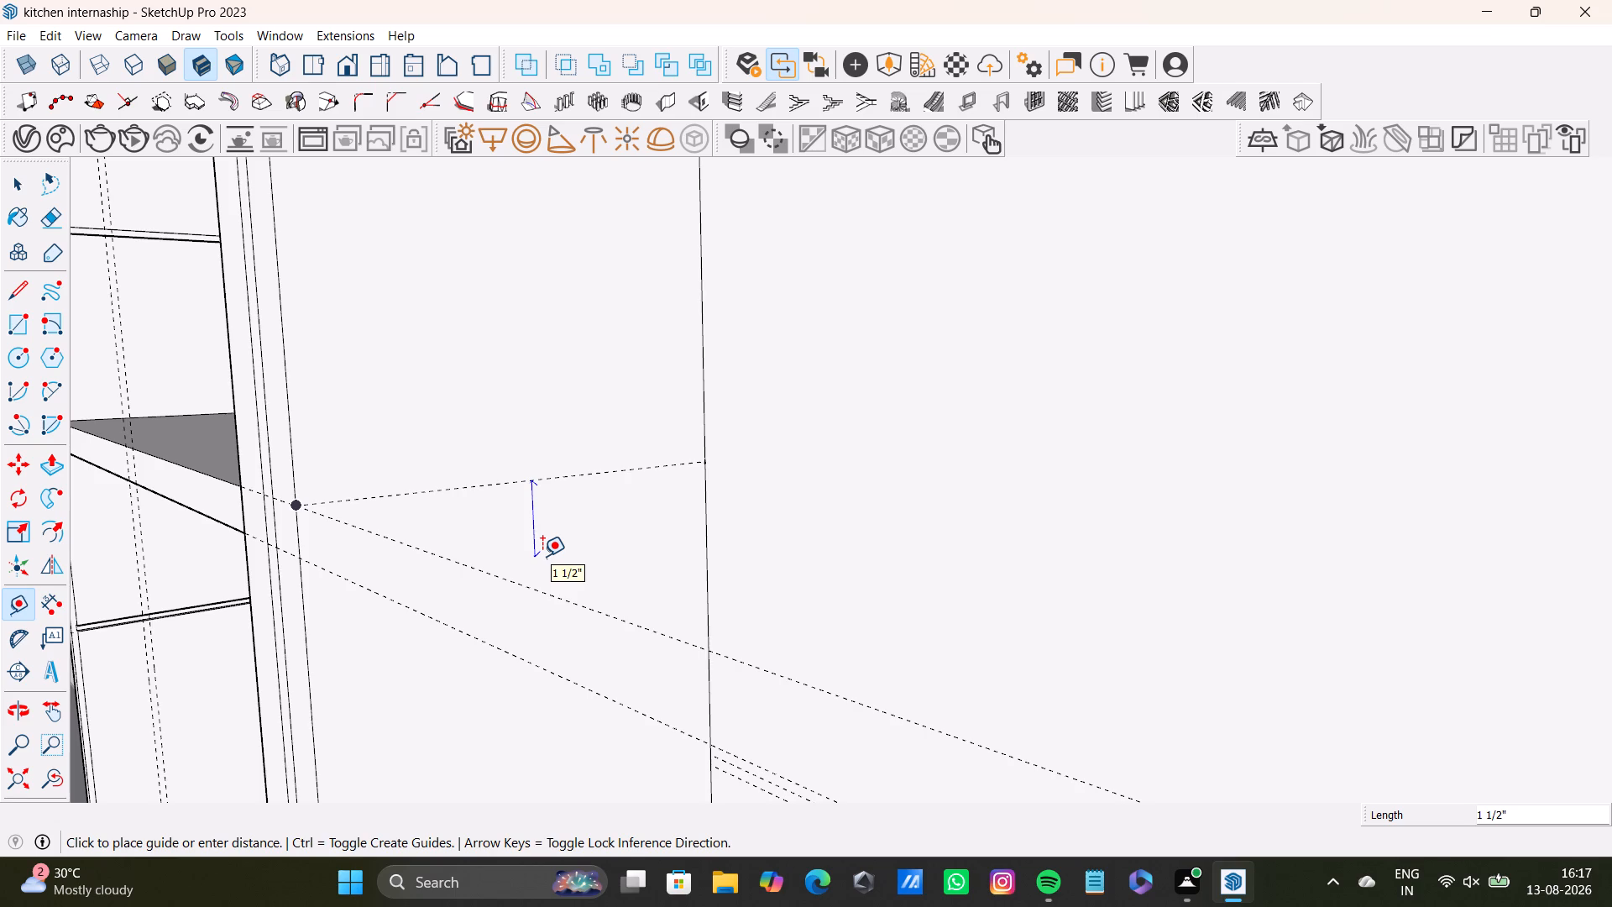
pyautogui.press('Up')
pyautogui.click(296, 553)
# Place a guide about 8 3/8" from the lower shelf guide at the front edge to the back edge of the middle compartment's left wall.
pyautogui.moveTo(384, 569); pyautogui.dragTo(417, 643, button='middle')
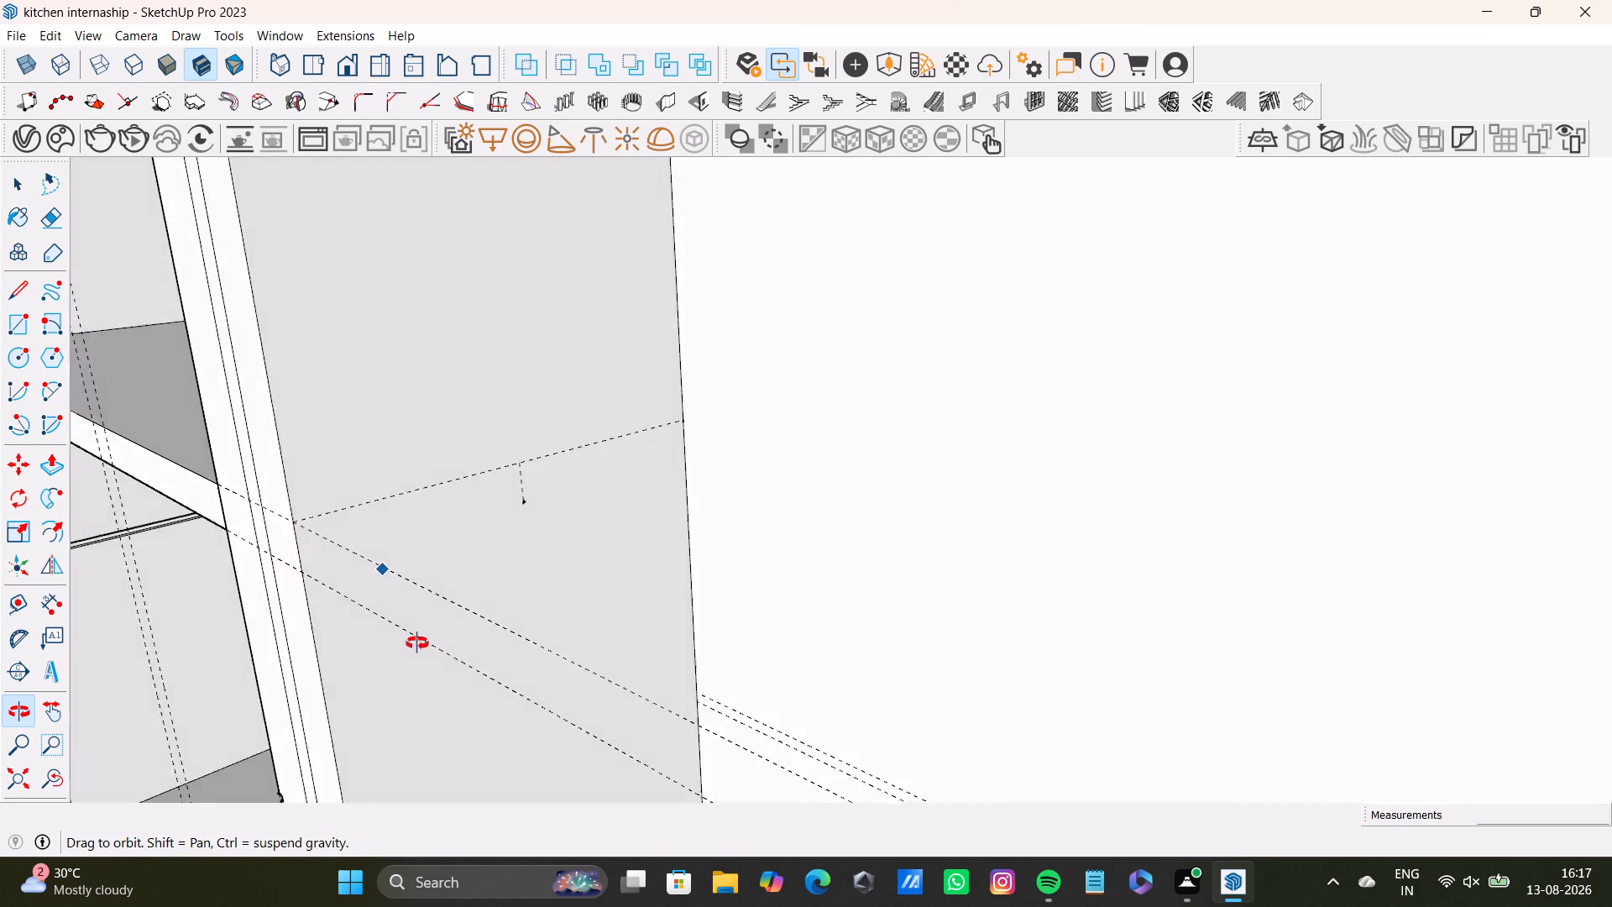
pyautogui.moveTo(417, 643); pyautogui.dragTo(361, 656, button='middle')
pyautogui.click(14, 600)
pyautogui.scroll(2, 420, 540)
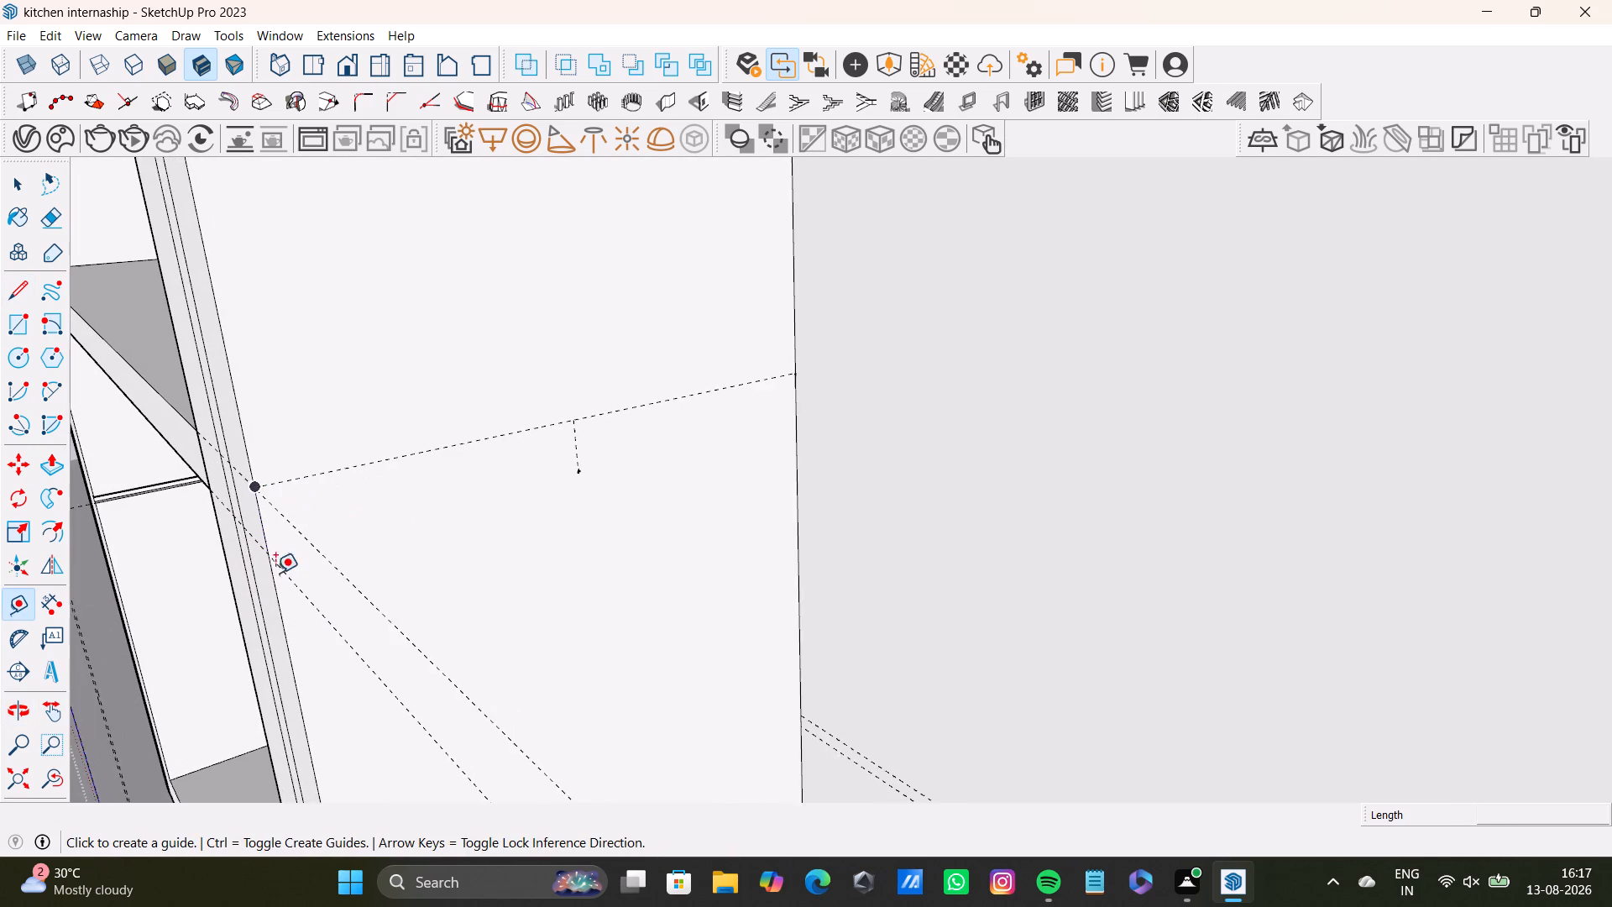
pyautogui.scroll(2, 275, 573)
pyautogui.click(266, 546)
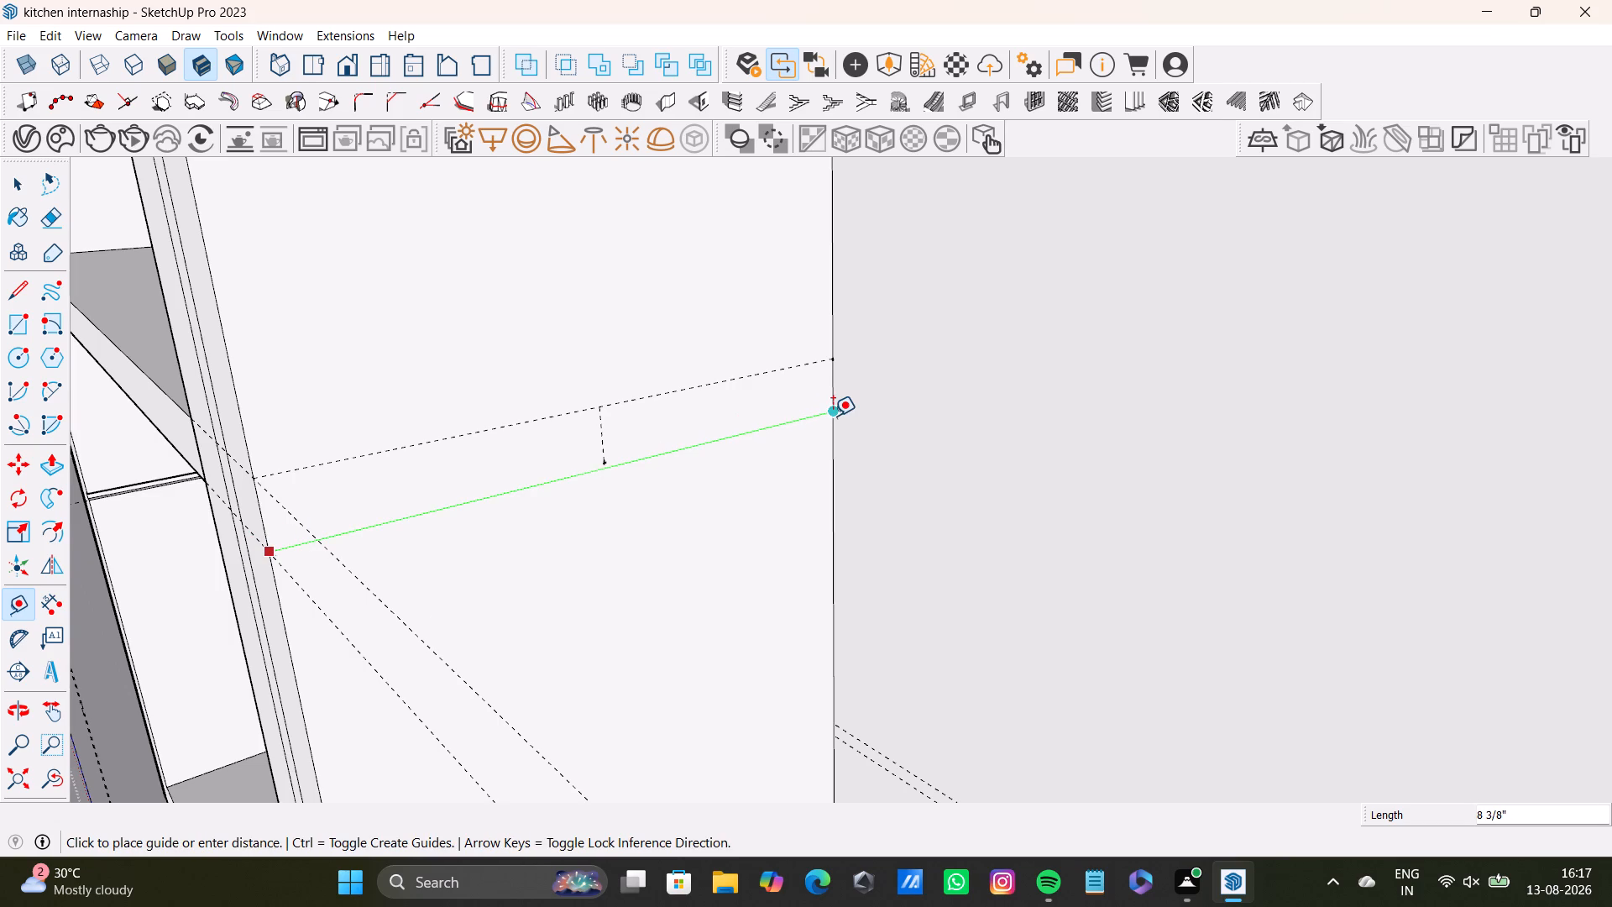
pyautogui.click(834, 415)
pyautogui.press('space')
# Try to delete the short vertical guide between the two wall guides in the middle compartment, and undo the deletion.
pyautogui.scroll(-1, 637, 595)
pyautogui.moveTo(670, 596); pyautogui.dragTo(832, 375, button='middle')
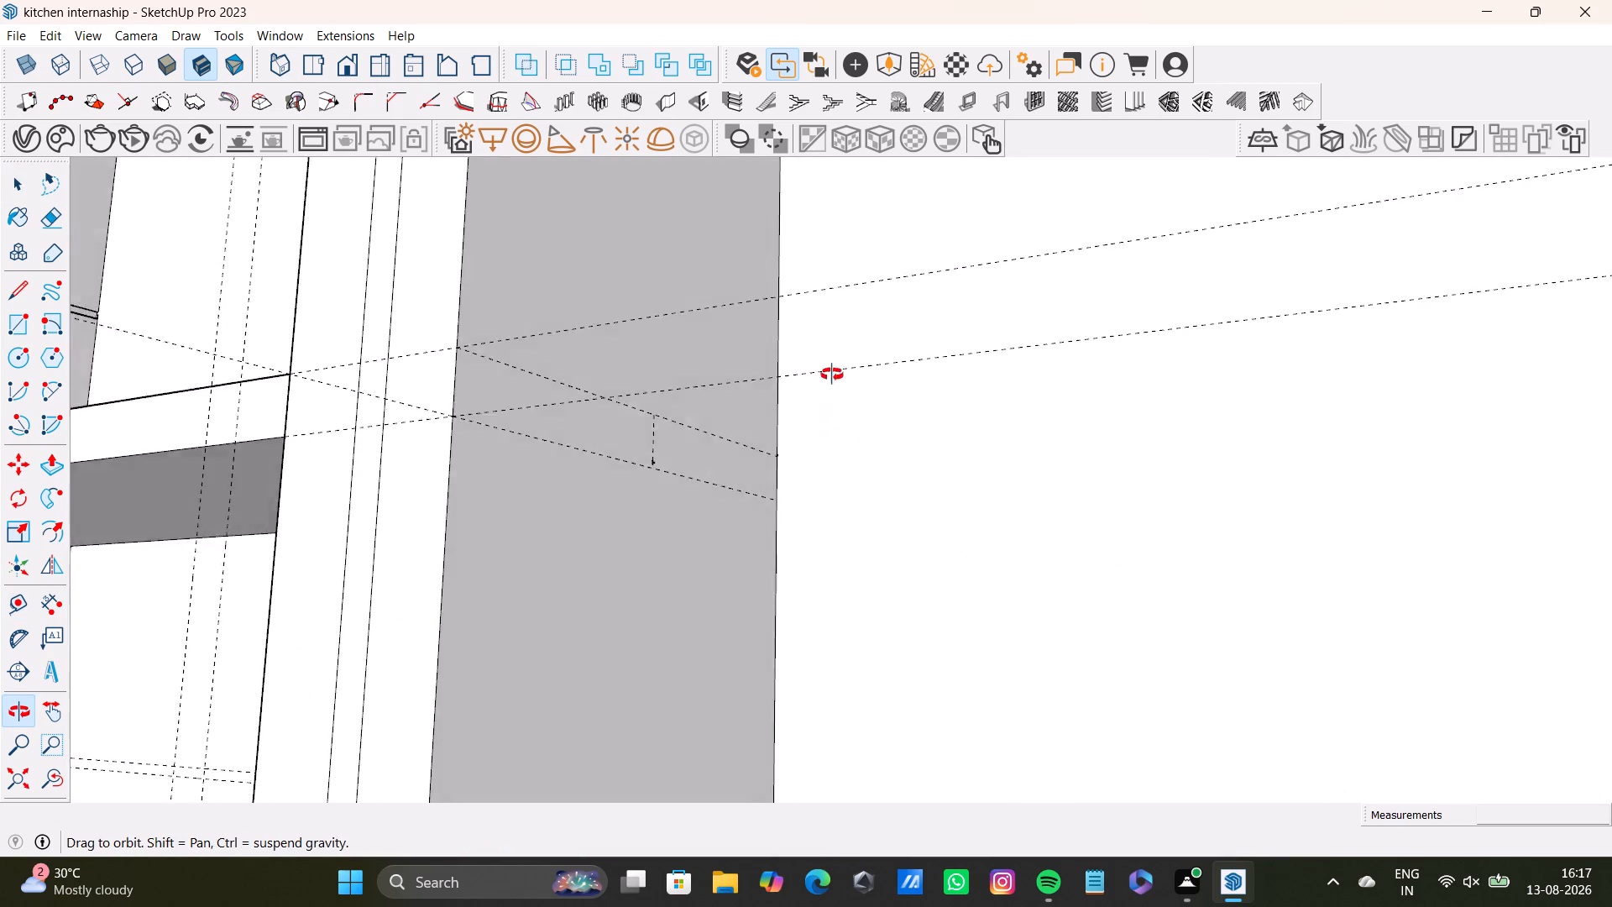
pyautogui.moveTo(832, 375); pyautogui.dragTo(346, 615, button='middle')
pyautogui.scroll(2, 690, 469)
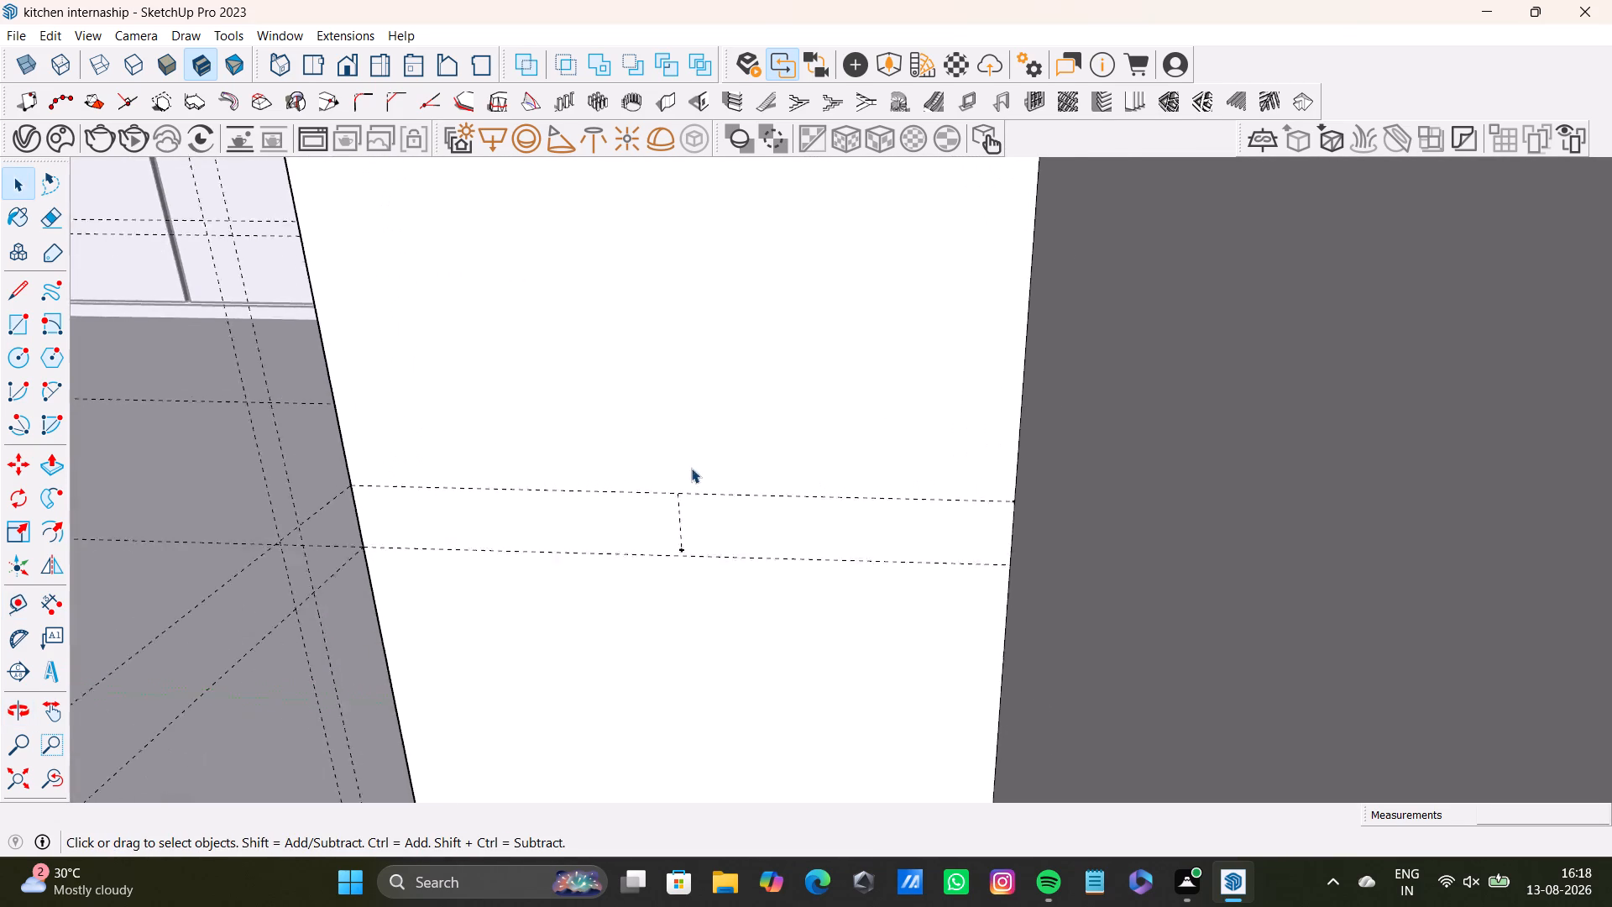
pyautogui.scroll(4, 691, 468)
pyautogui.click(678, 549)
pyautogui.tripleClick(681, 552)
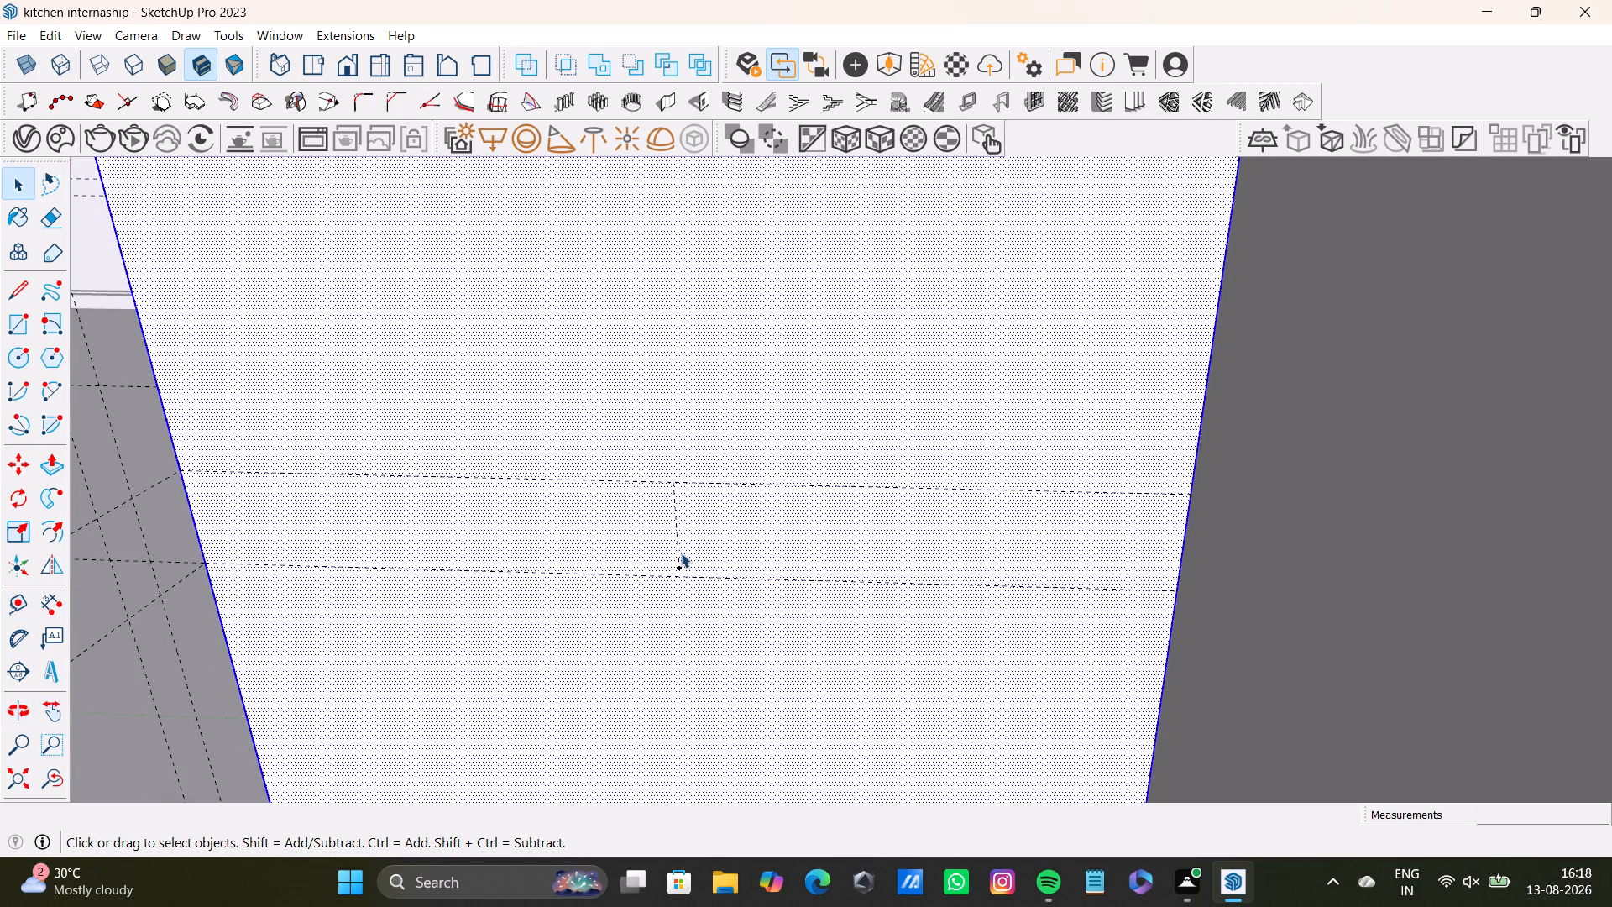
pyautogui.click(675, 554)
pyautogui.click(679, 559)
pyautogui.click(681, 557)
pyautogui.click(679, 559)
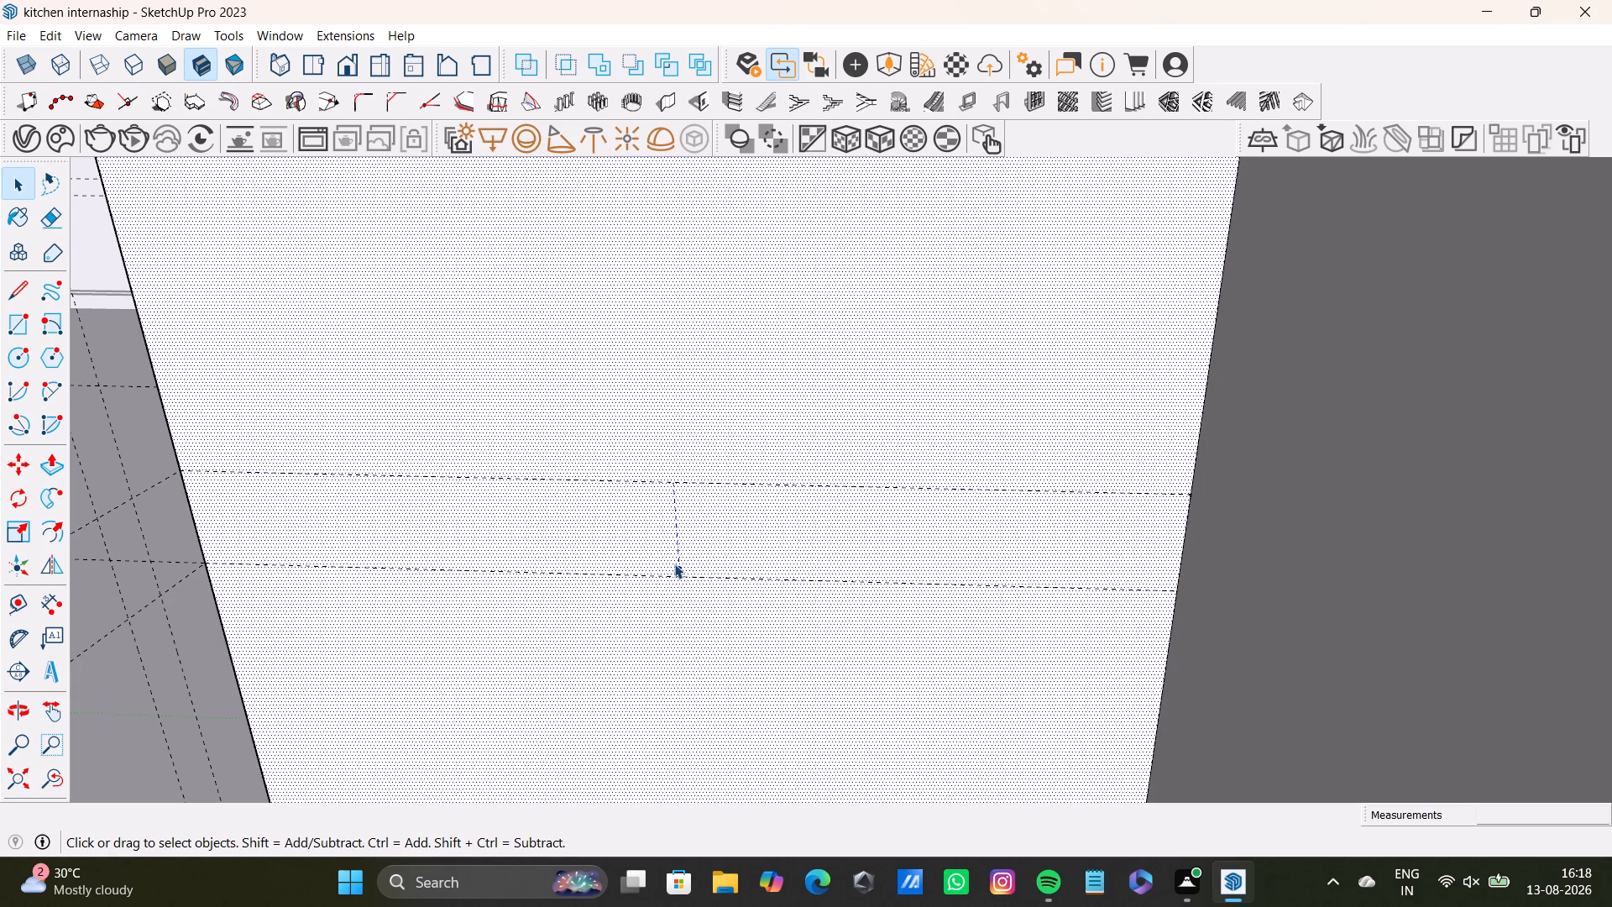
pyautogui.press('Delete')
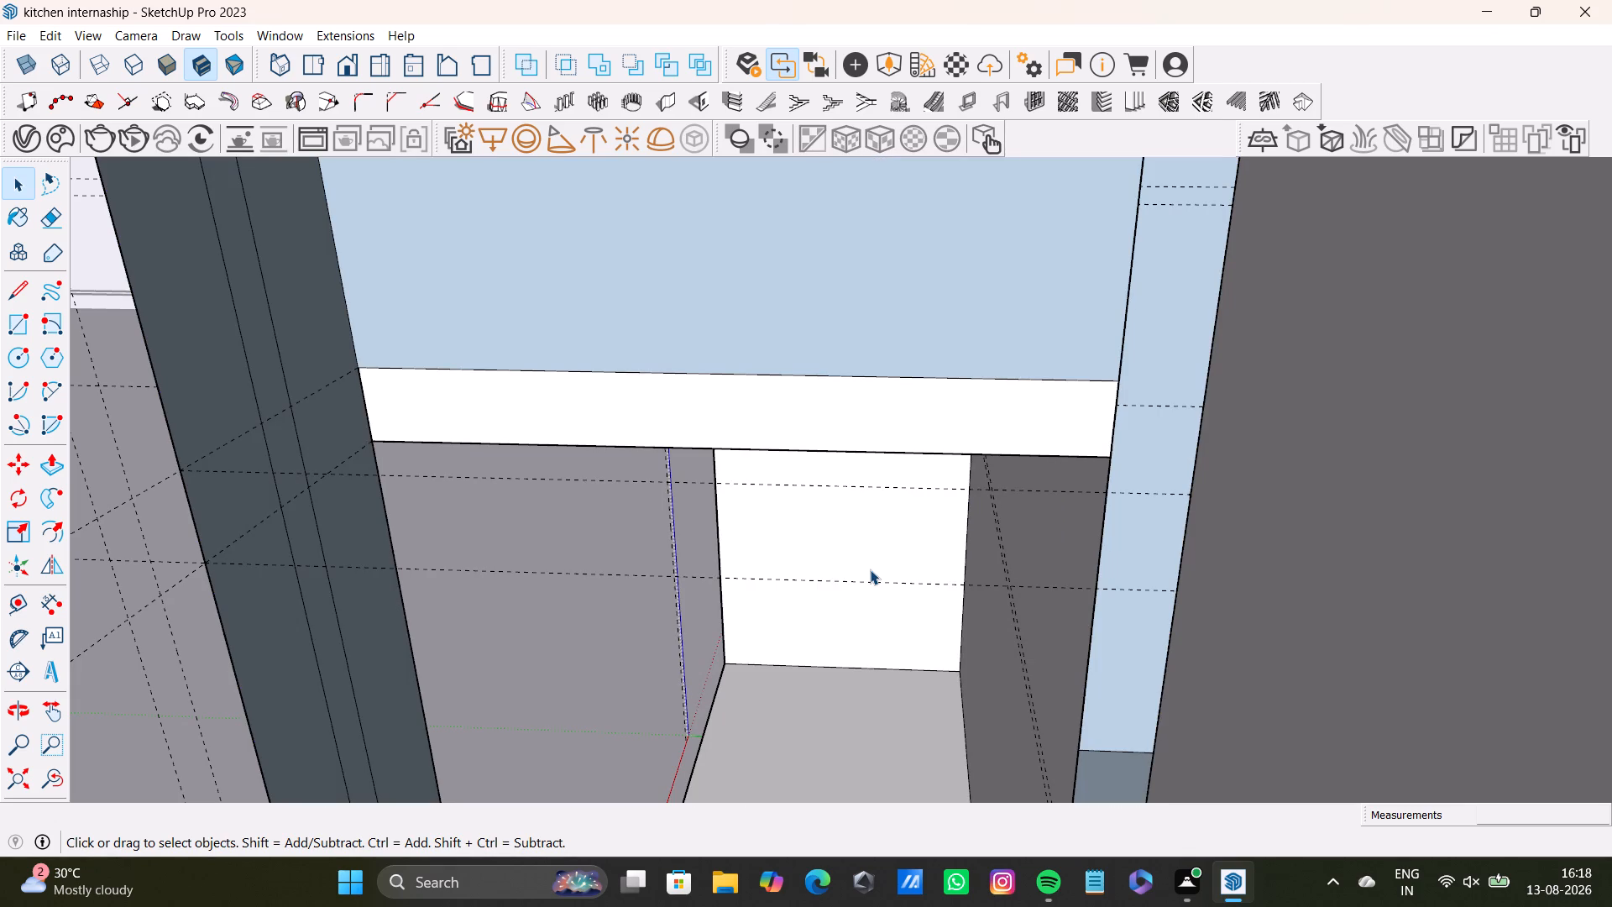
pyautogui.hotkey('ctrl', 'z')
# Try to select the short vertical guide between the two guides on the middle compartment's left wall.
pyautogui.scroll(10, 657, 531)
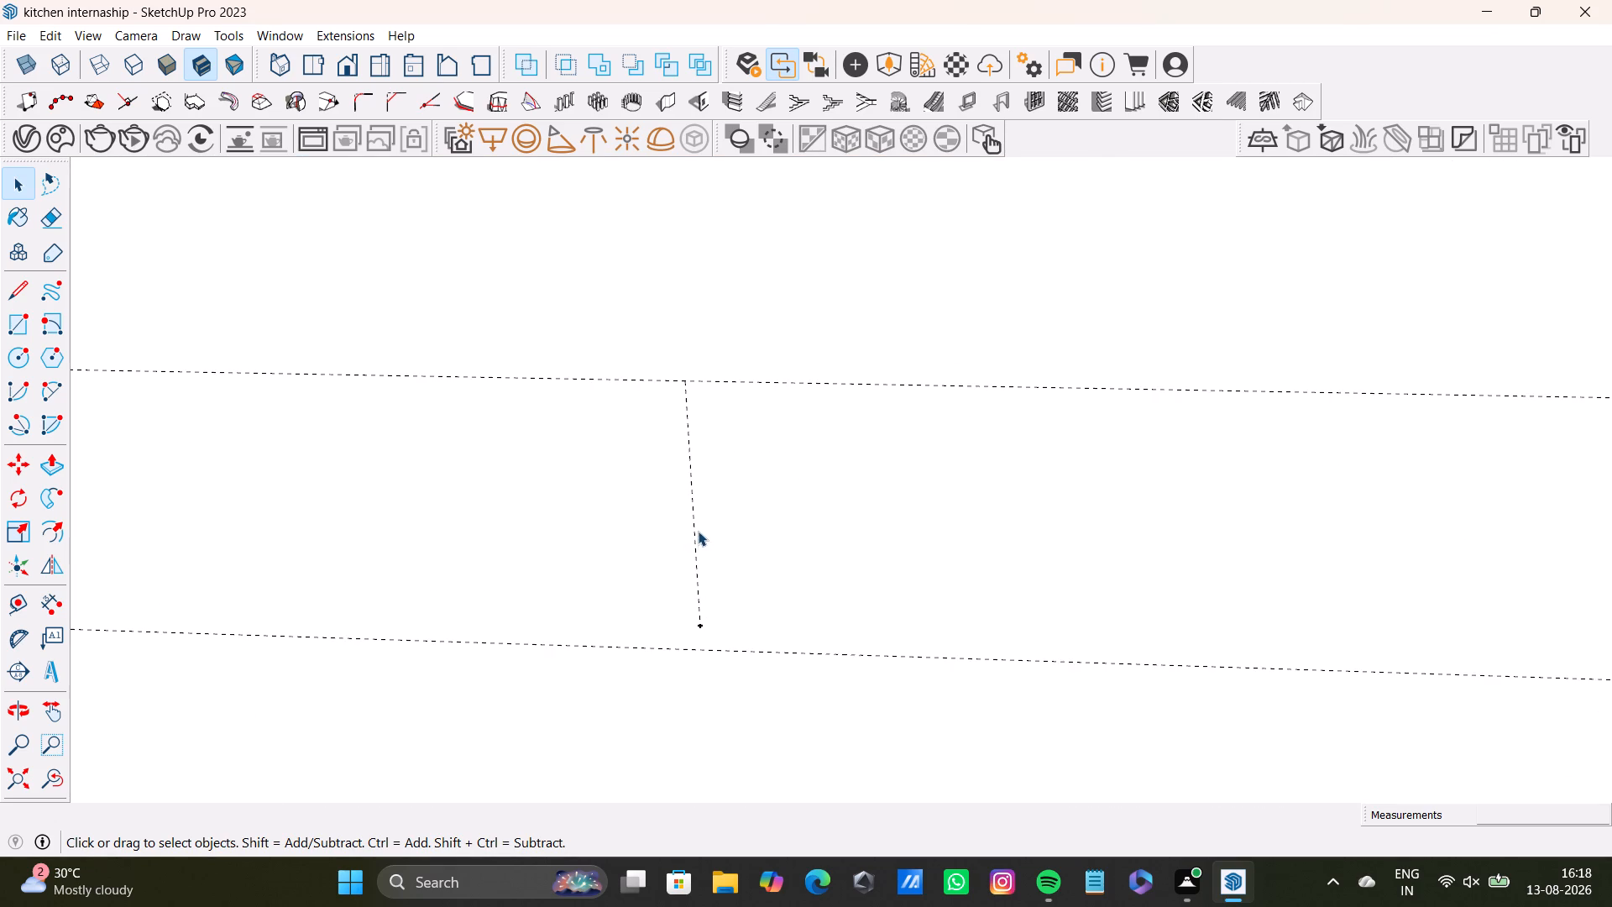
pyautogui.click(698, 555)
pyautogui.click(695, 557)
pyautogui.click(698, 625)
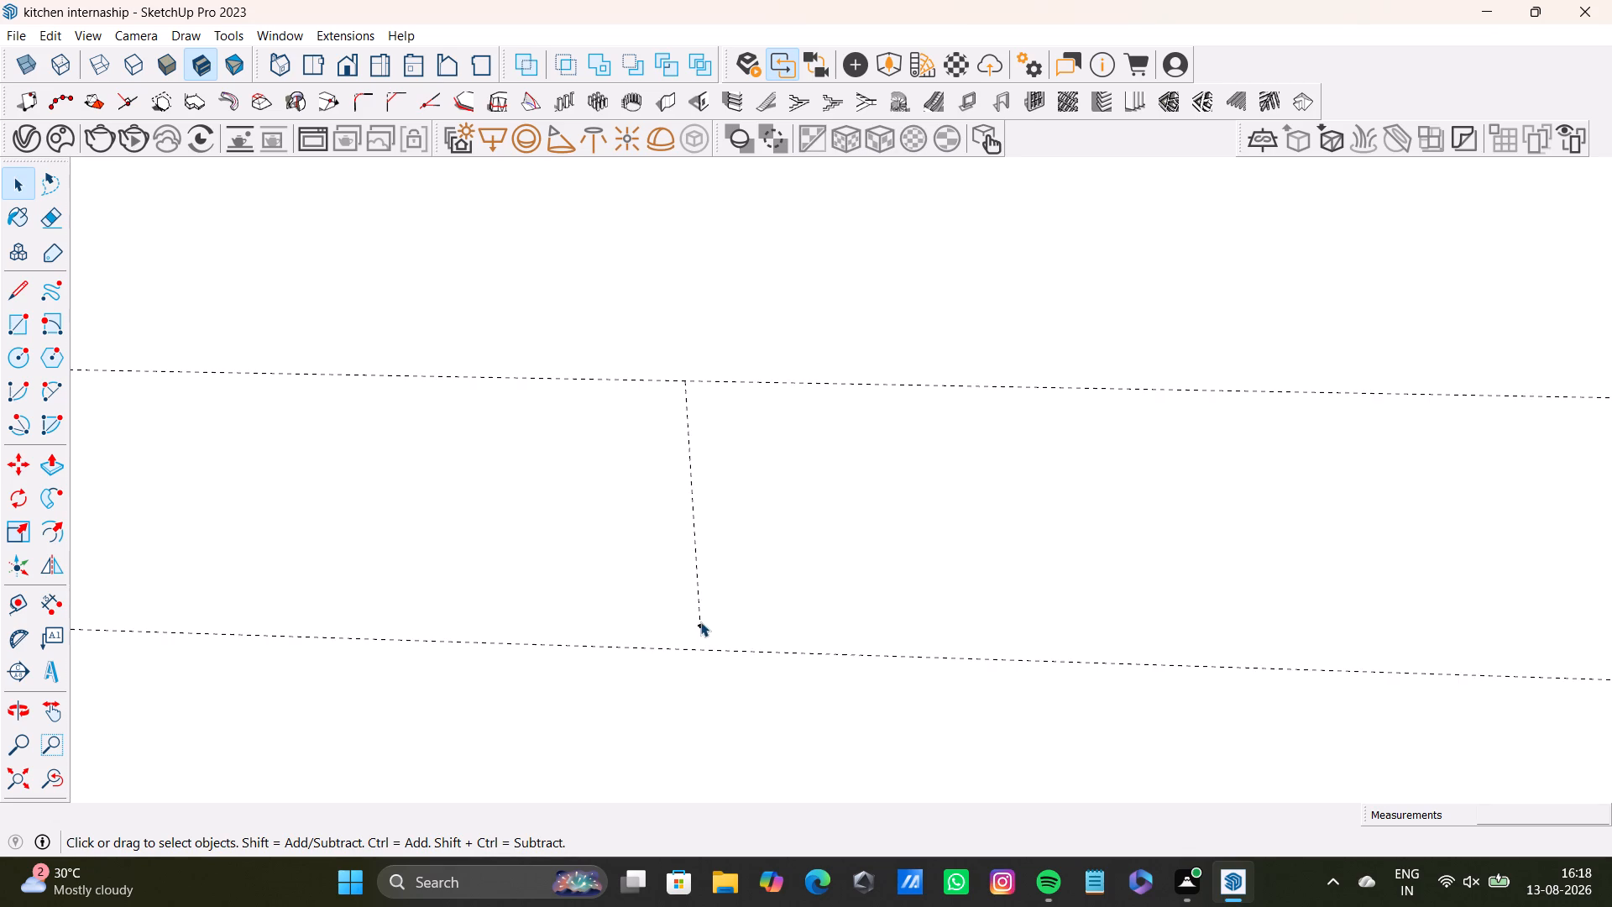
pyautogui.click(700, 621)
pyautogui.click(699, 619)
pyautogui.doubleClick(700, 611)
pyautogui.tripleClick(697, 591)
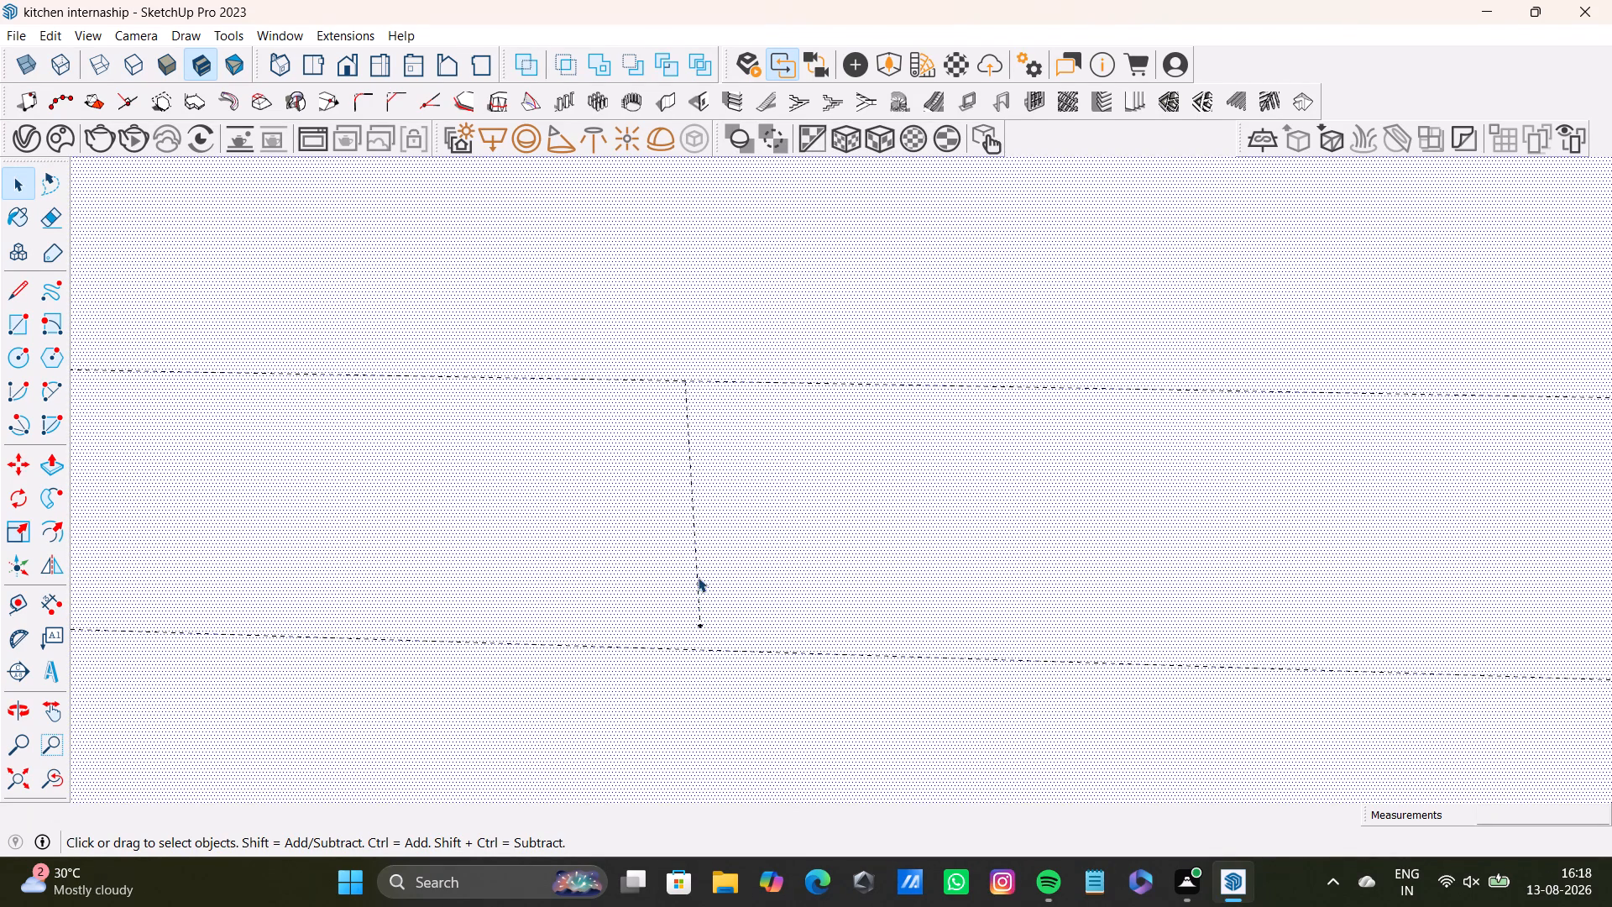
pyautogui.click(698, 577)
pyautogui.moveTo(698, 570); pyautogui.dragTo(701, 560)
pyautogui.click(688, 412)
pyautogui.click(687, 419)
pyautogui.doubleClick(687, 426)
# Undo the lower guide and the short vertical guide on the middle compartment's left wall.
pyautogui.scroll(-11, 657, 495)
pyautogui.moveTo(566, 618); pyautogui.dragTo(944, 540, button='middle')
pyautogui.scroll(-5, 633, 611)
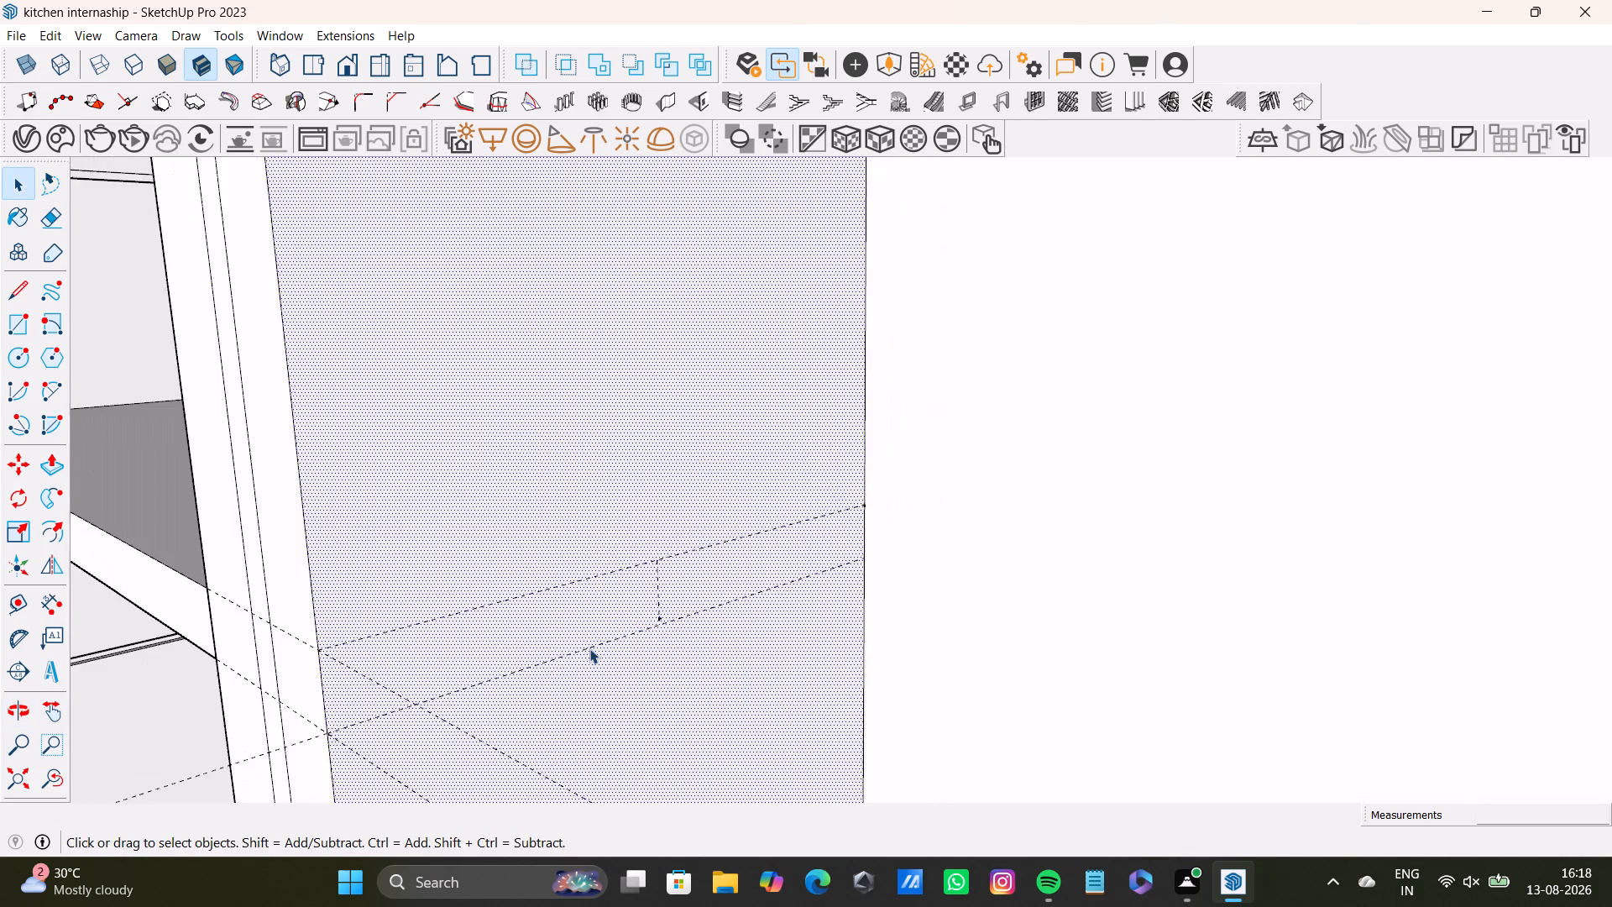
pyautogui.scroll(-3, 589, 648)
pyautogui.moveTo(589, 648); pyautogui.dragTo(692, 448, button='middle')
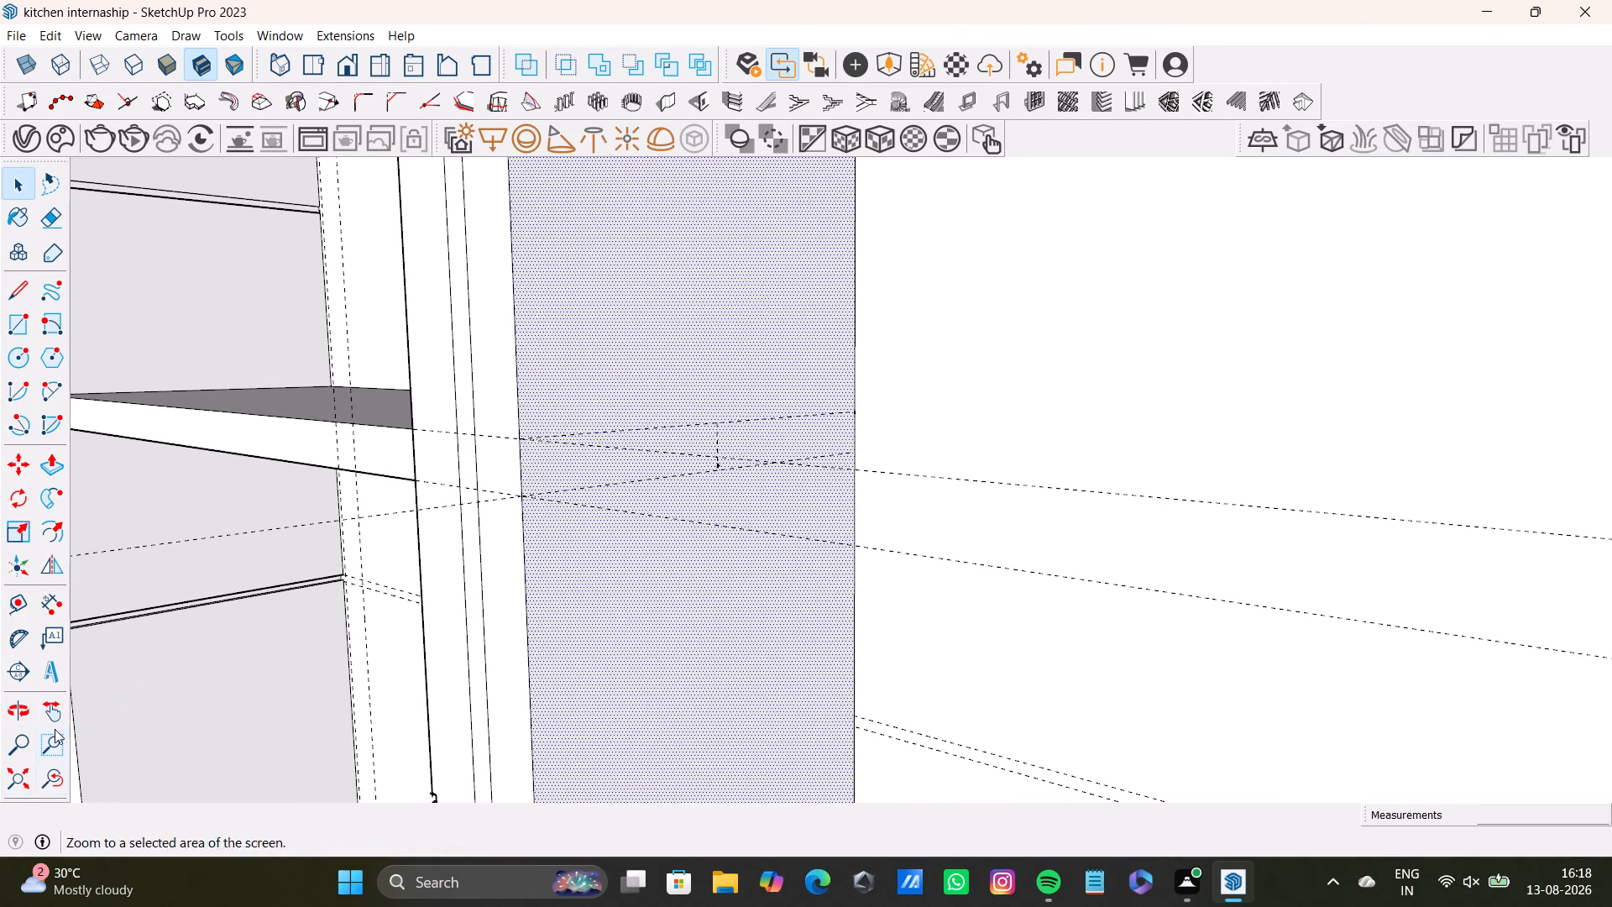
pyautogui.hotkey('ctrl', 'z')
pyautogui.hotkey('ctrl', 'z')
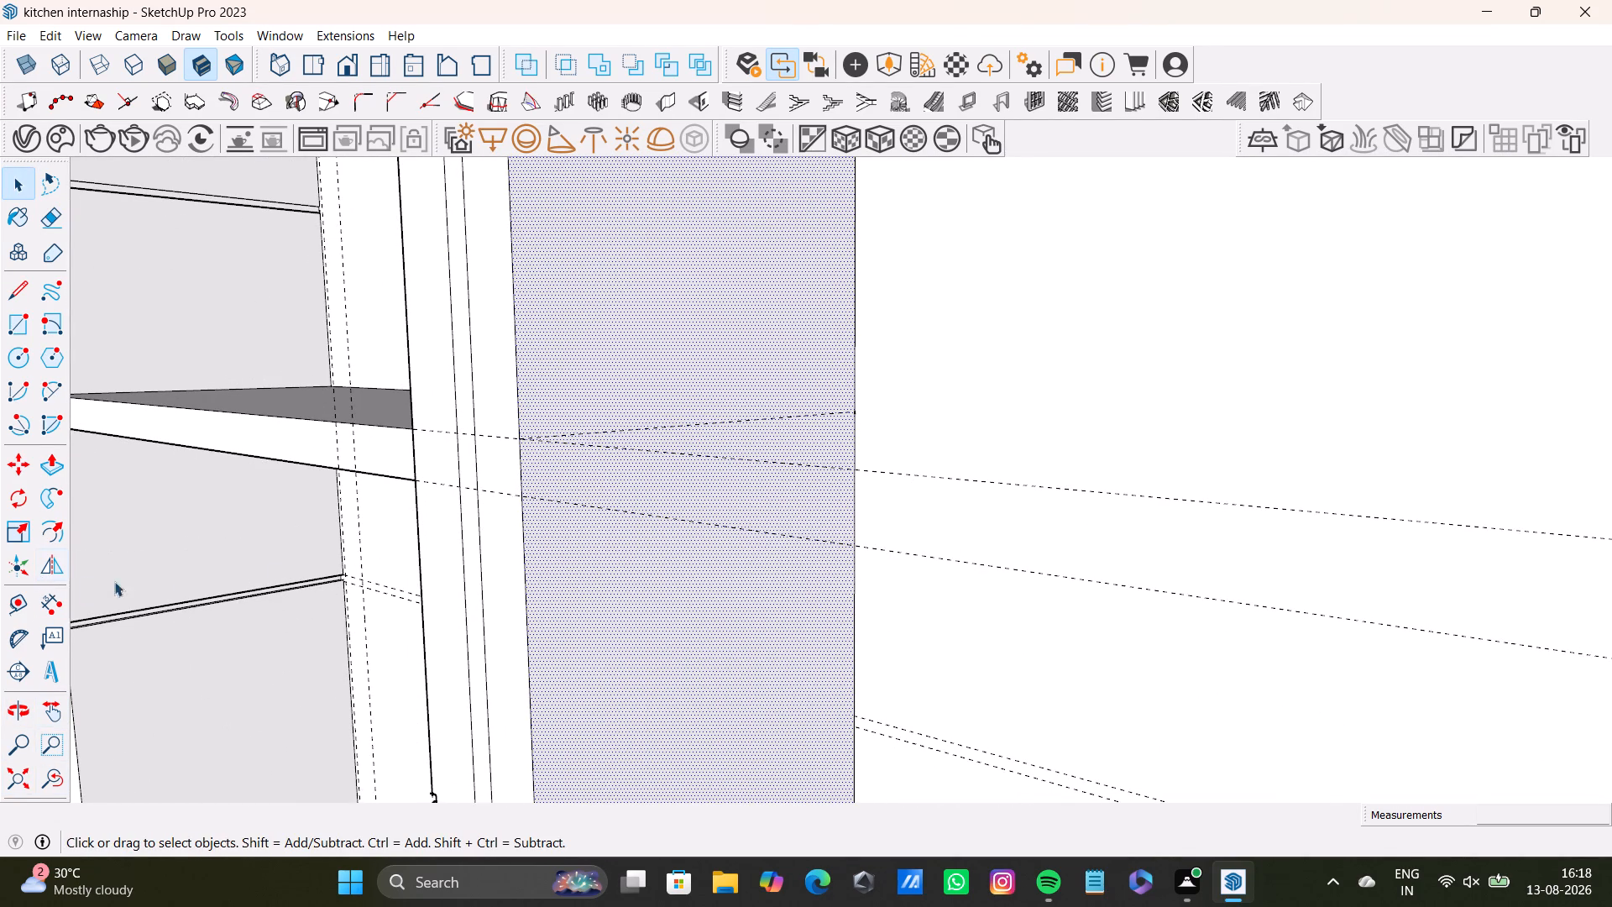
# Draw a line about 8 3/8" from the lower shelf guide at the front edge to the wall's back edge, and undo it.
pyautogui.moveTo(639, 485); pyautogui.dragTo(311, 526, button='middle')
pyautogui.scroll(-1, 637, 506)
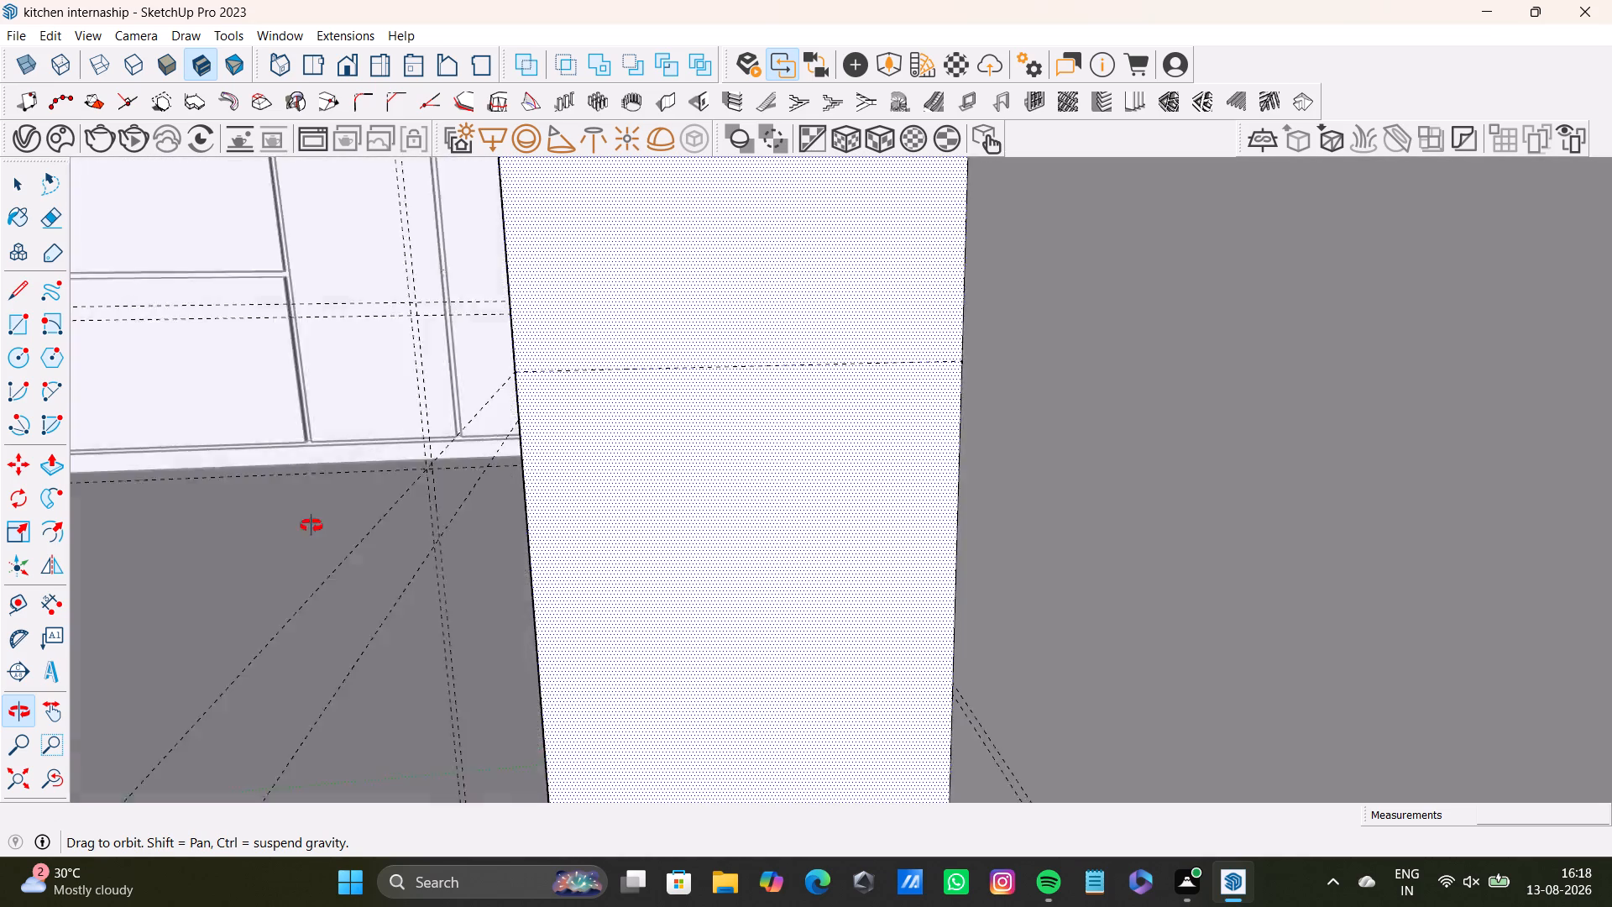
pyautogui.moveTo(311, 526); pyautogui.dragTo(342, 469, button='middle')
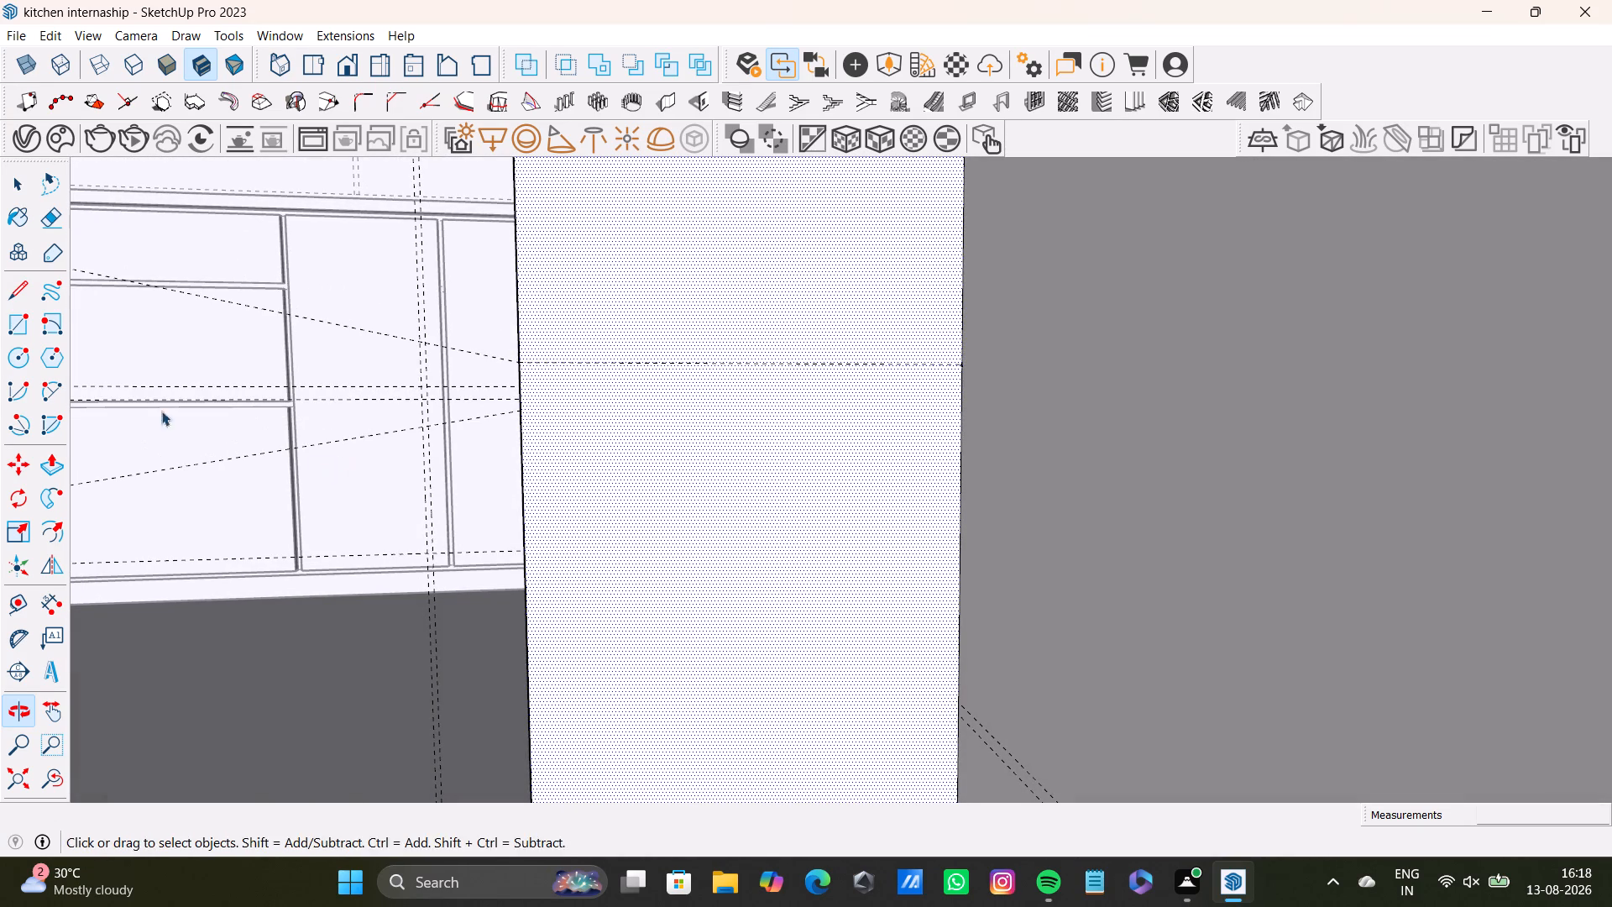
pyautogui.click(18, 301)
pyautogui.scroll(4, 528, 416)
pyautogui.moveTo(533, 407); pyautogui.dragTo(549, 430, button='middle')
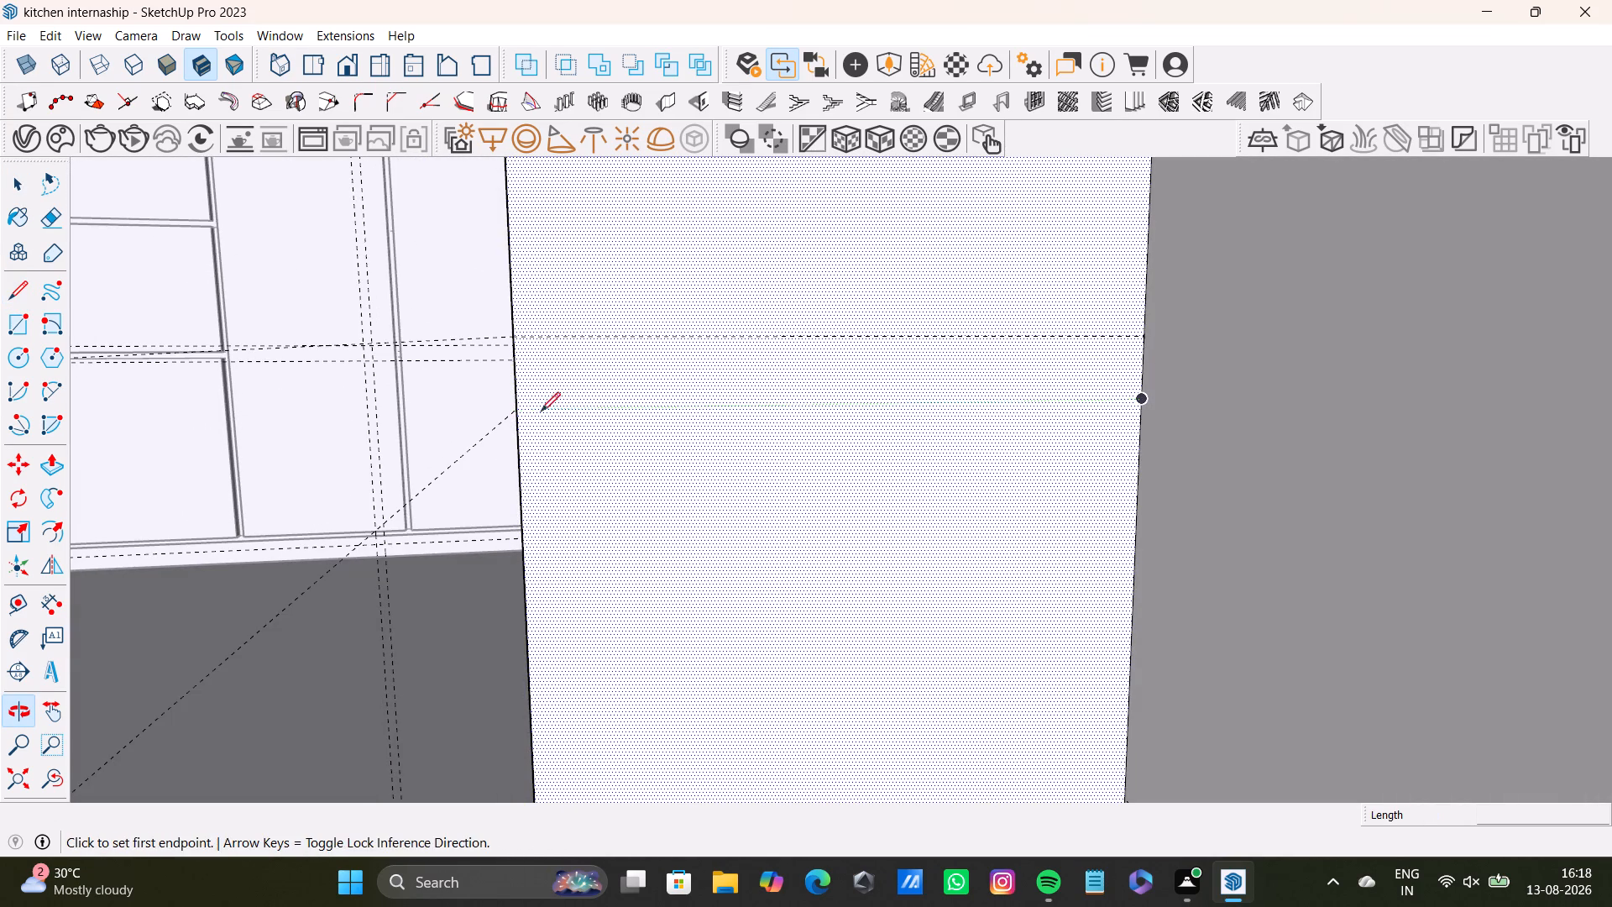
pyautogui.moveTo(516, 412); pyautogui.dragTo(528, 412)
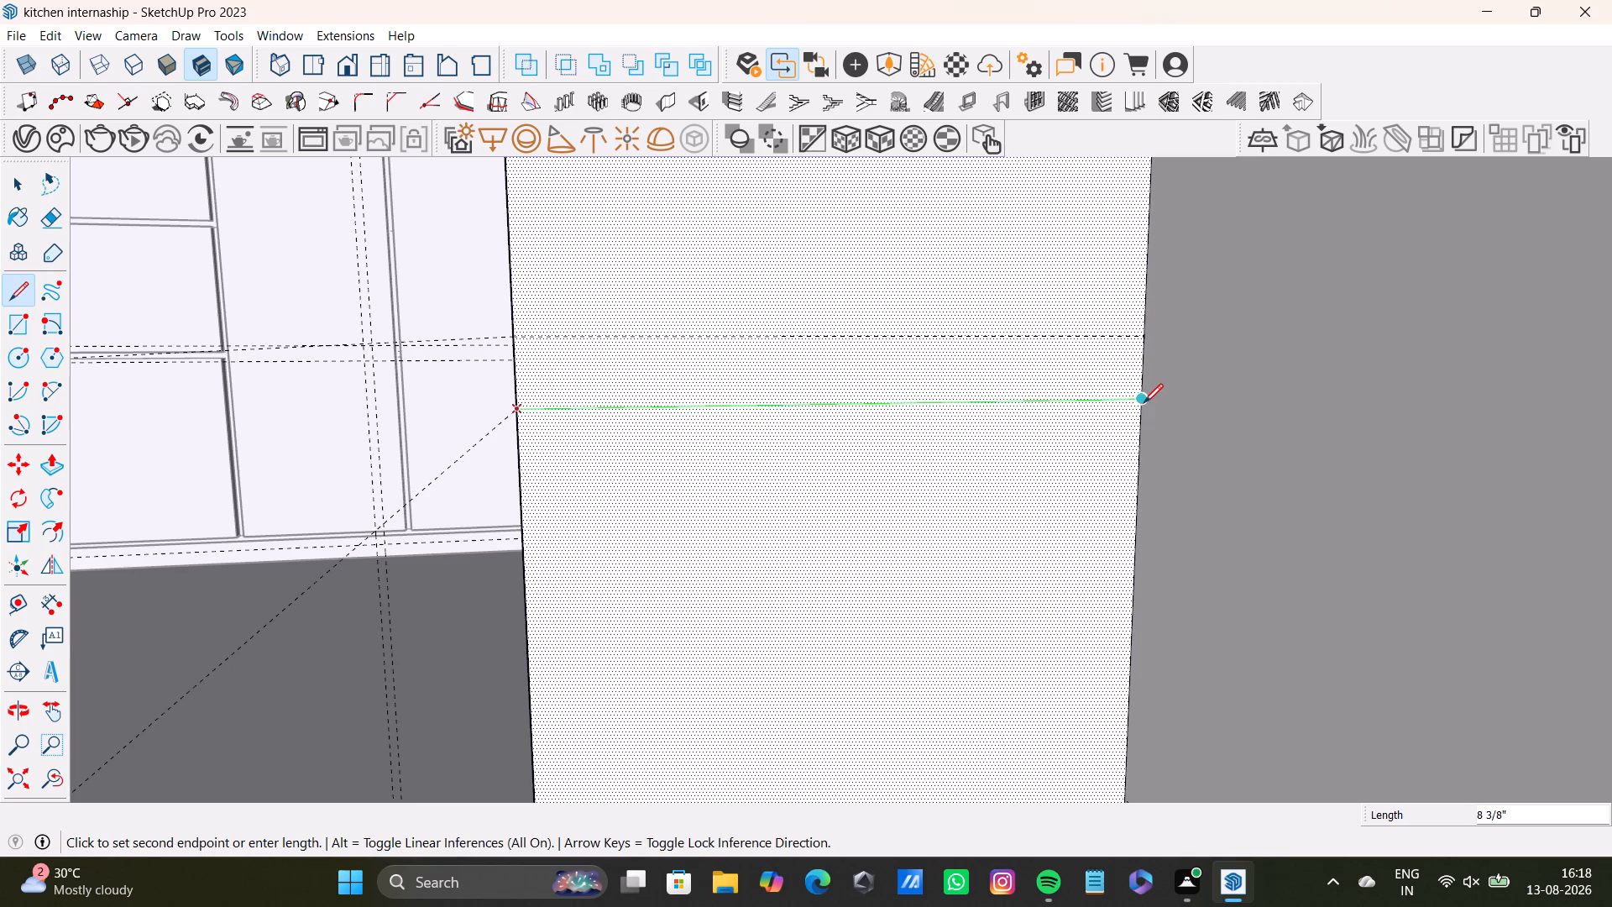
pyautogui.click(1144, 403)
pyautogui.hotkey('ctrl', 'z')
# Examine the base cabinet within the kitchen, and the shelf guides in its left and middle compartments up close.
pyautogui.moveTo(711, 511); pyautogui.dragTo(803, 537, button='middle')
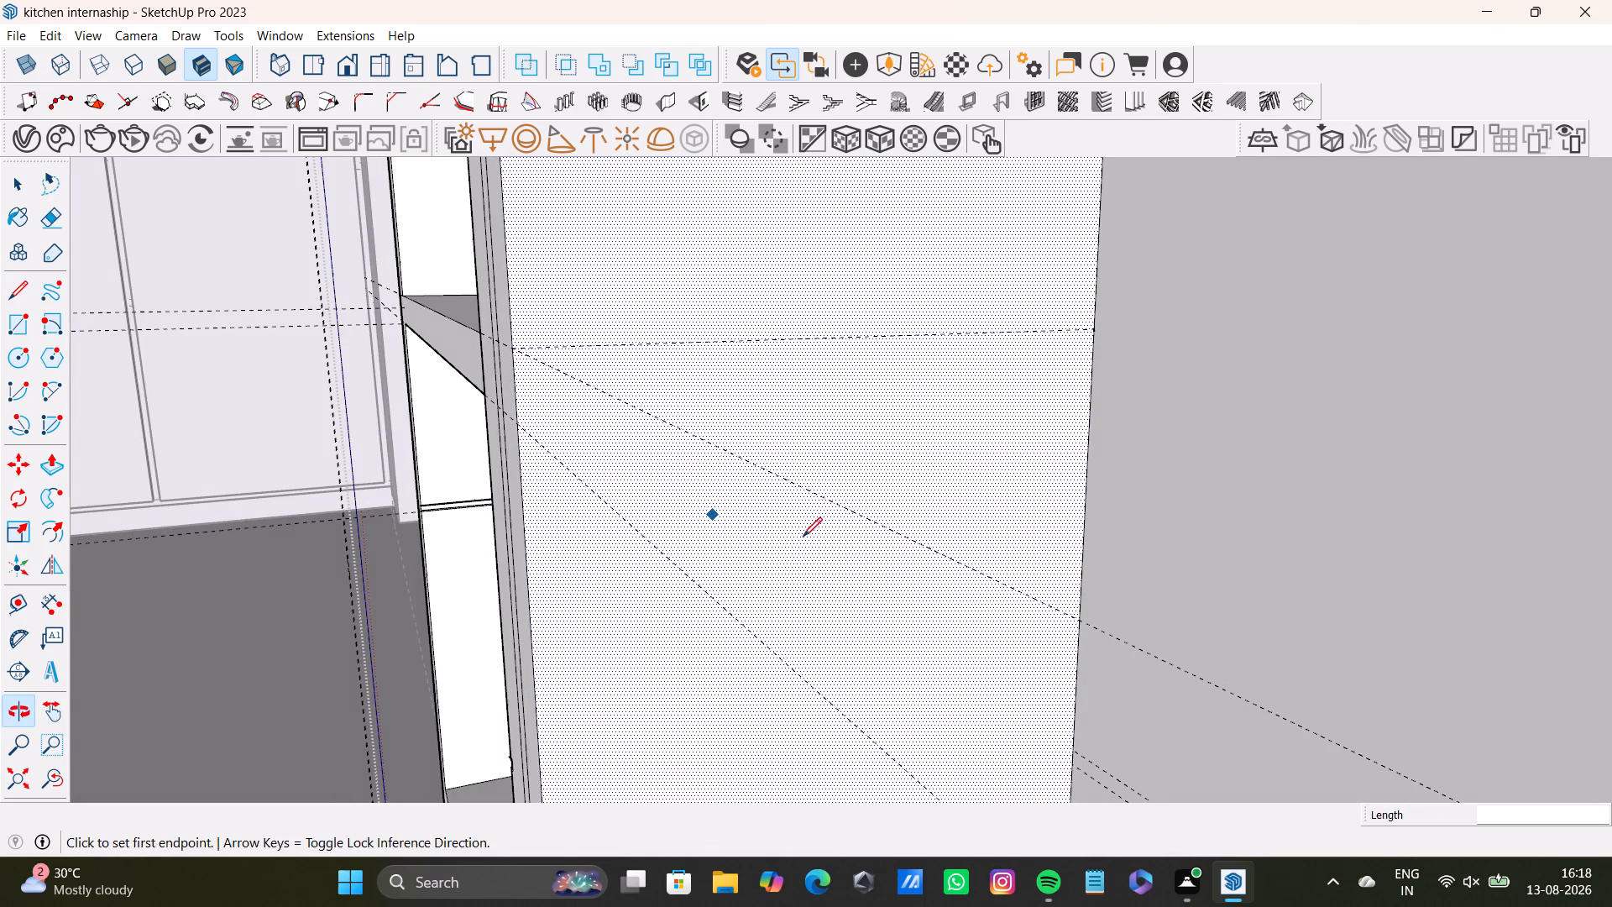
pyautogui.press('space')
pyautogui.click(203, 604)
pyautogui.click(217, 605)
pyautogui.moveTo(247, 600); pyautogui.dragTo(552, 616, button='middle')
pyautogui.scroll(-2, 552, 616)
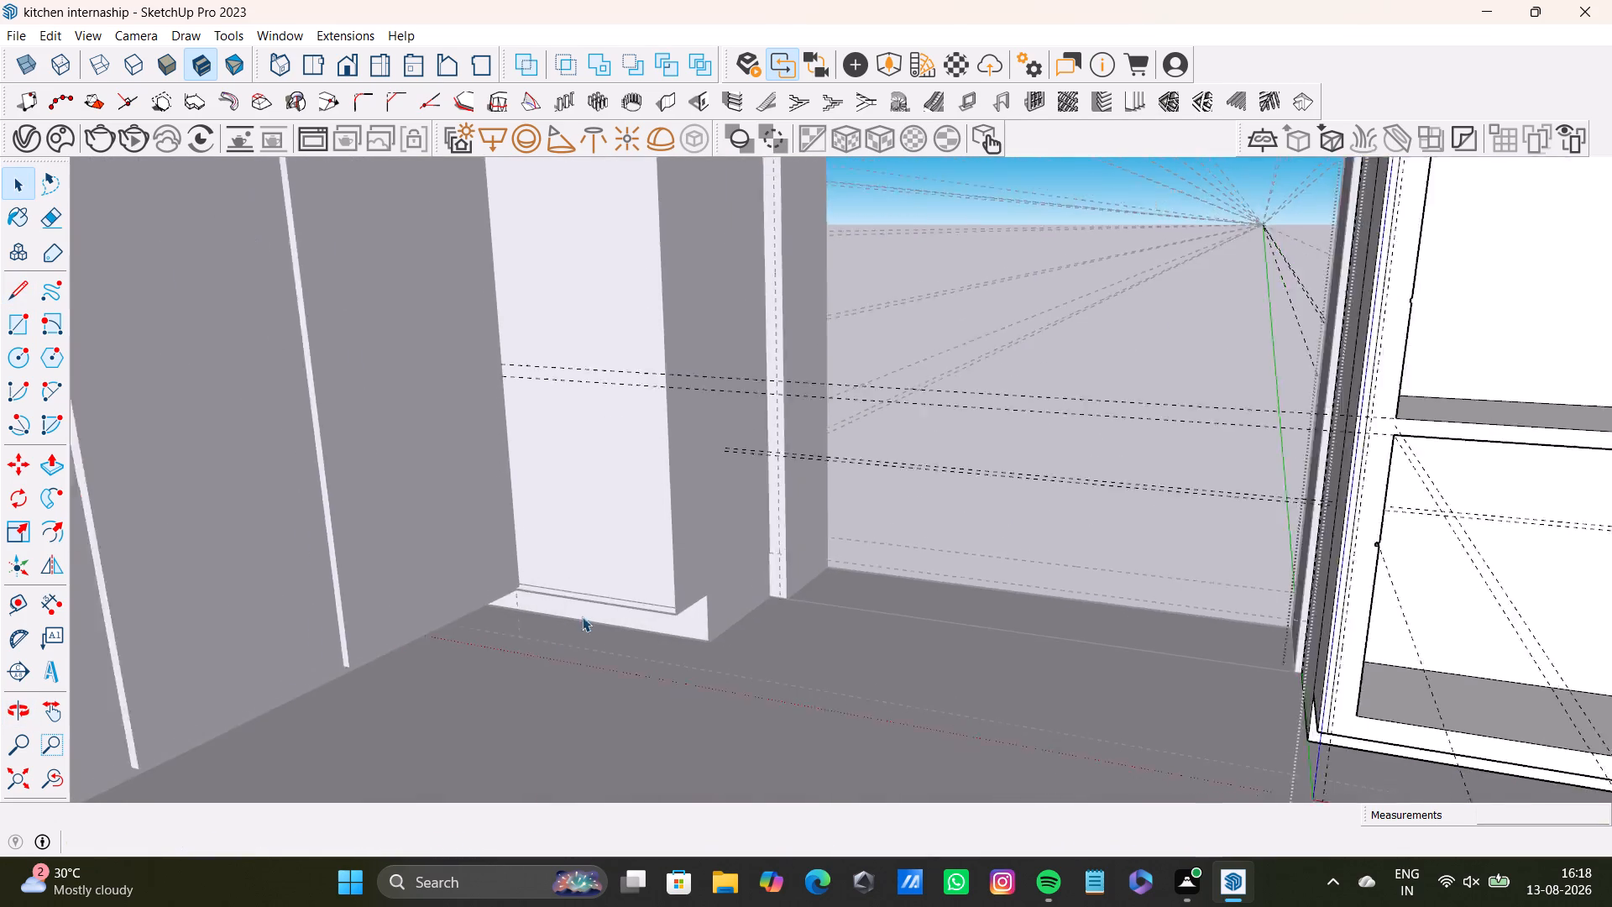
pyautogui.scroll(-7, 582, 616)
pyautogui.moveTo(803, 652); pyautogui.dragTo(815, 763, button='middle')
pyautogui.keyDown('shift'); pyautogui.moveTo(861, 590); pyautogui.dragTo(692, 512, button='middle'); pyautogui.keyUp('shift')
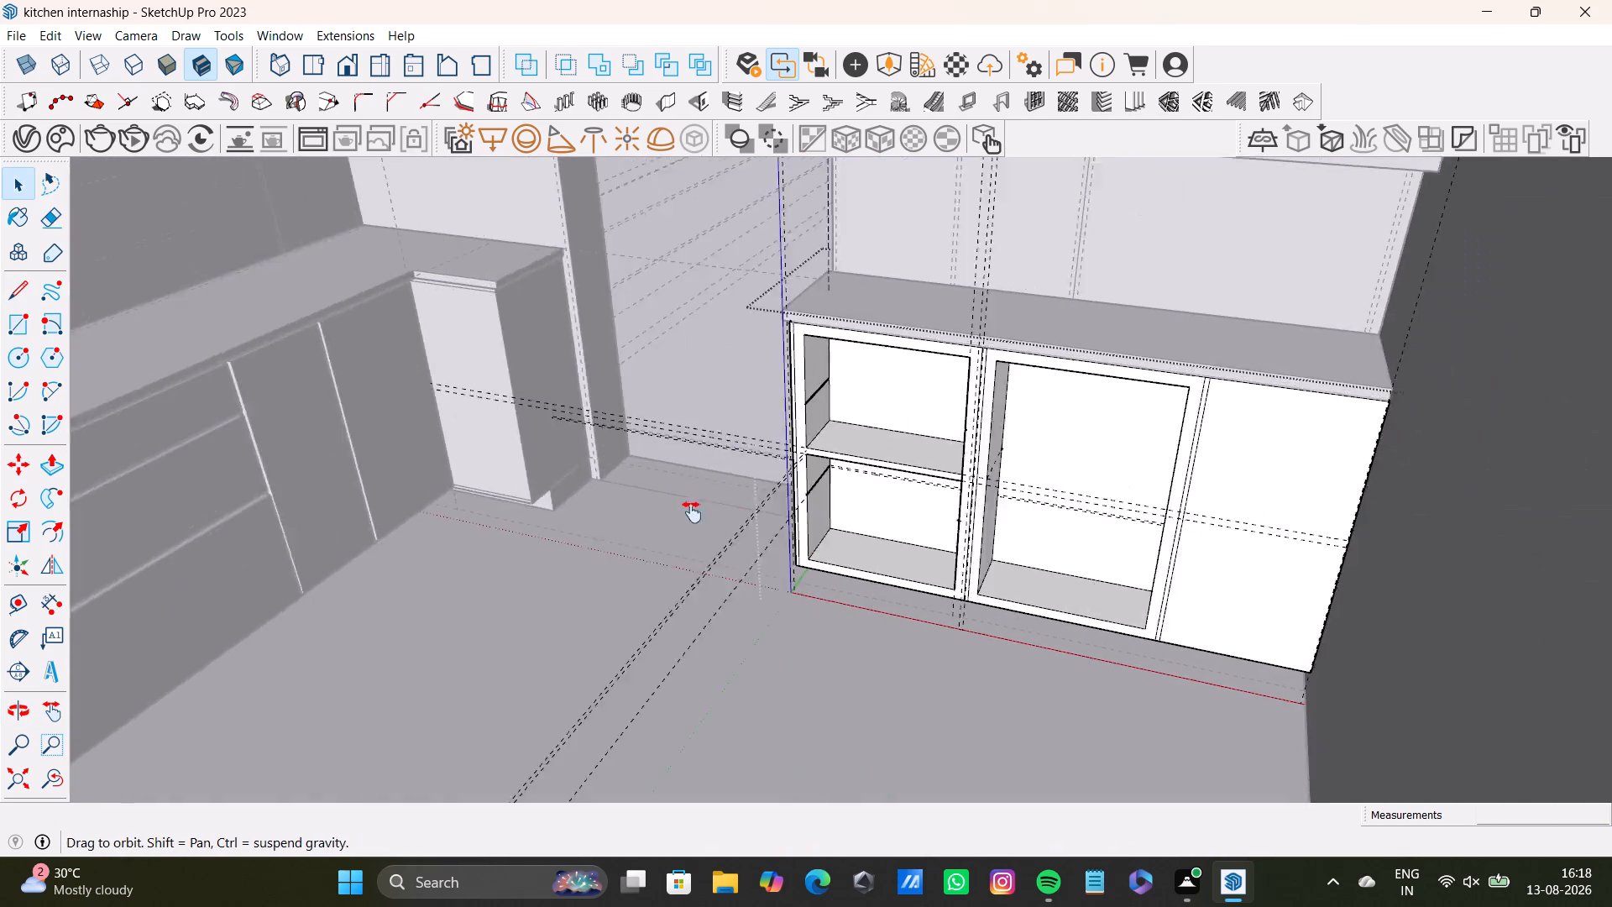
pyautogui.keyDown('shift'); pyautogui.moveTo(692, 512); pyautogui.dragTo(570, 586, button='middle'); pyautogui.keyUp('shift')
pyautogui.moveTo(647, 490); pyautogui.dragTo(1249, 484, button='middle')
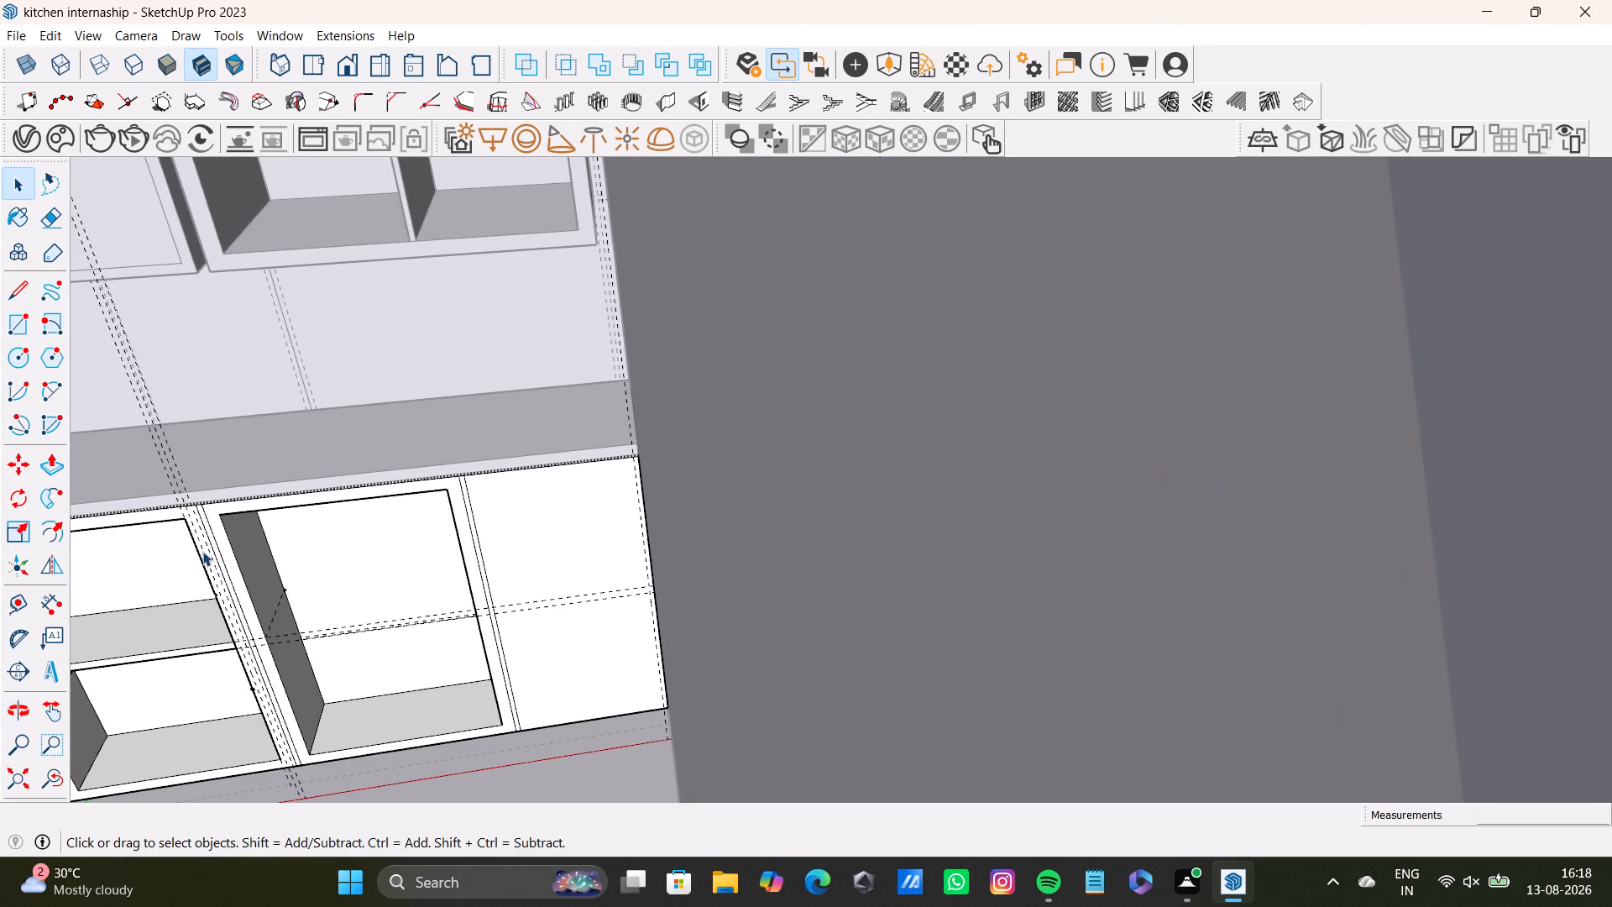
pyautogui.keyDown('shift'); pyautogui.moveTo(234, 532); pyautogui.dragTo(662, 449, button='middle'); pyautogui.keyUp('shift')
pyautogui.moveTo(698, 497); pyautogui.dragTo(601, 381, button='middle')
pyautogui.scroll(2, 760, 493)
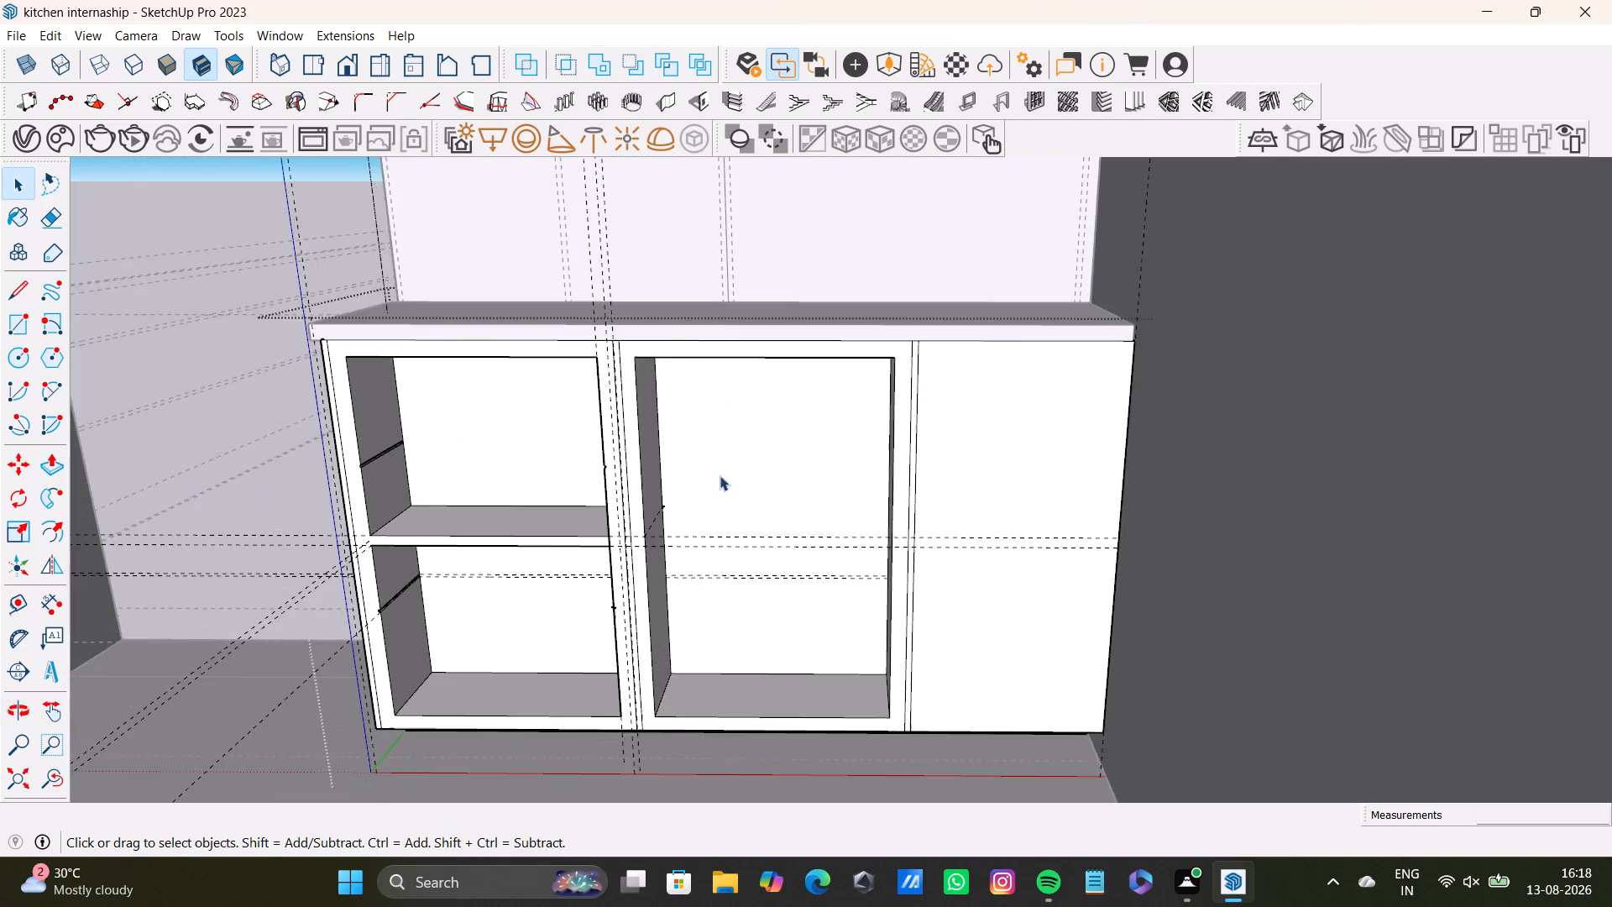
pyautogui.scroll(2, 720, 475)
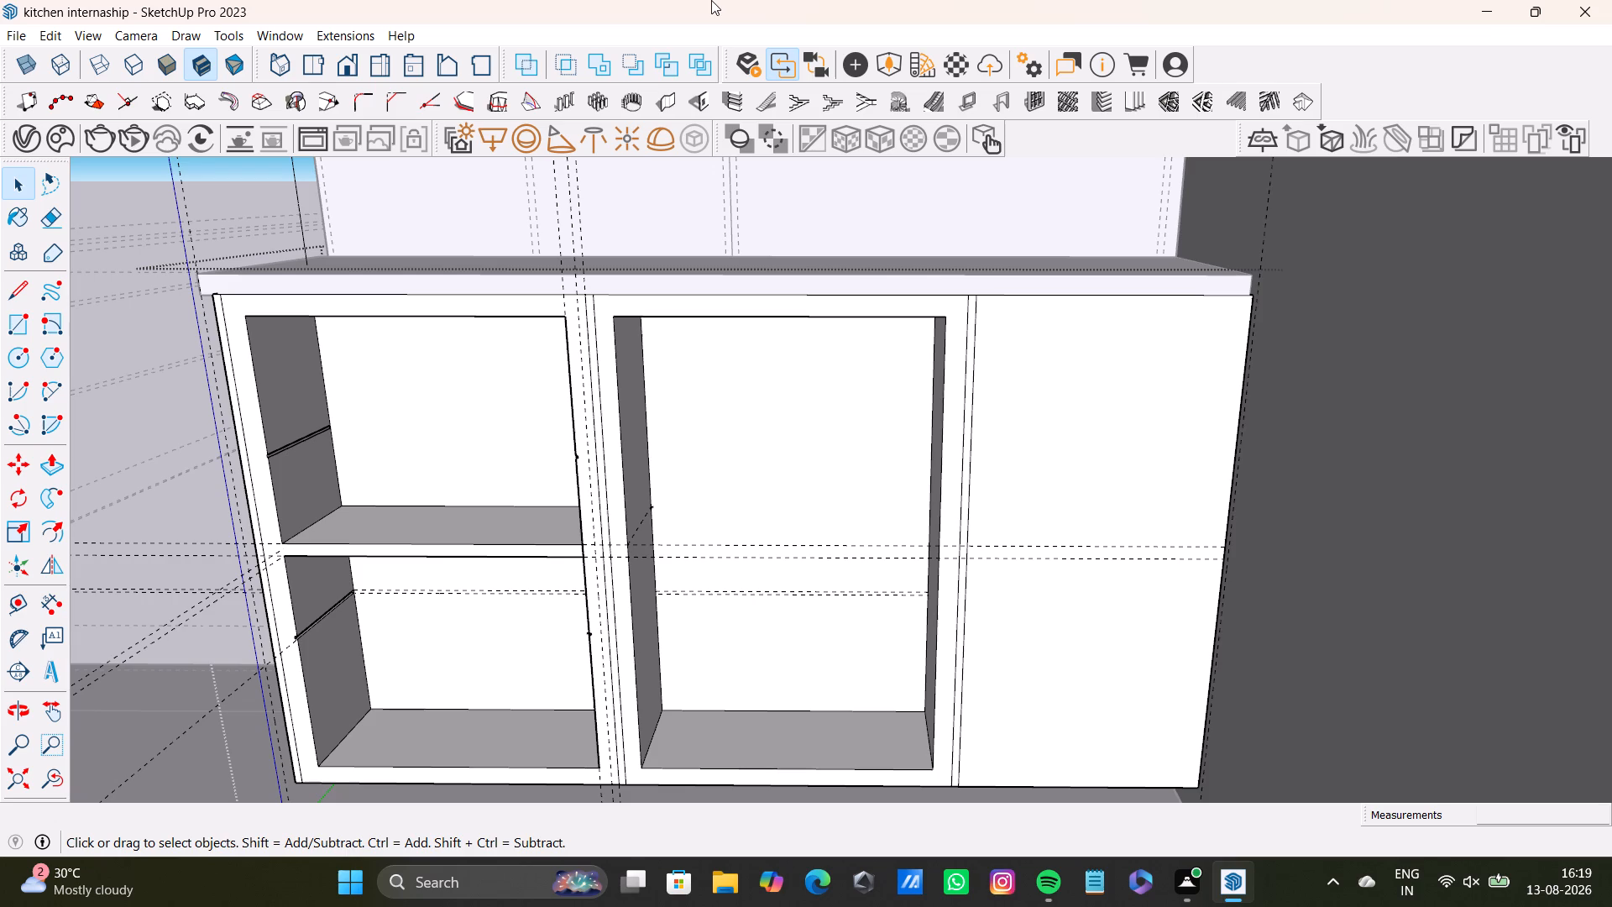
pyautogui.moveTo(678, 653); pyautogui.dragTo(631, 658, button='middle')
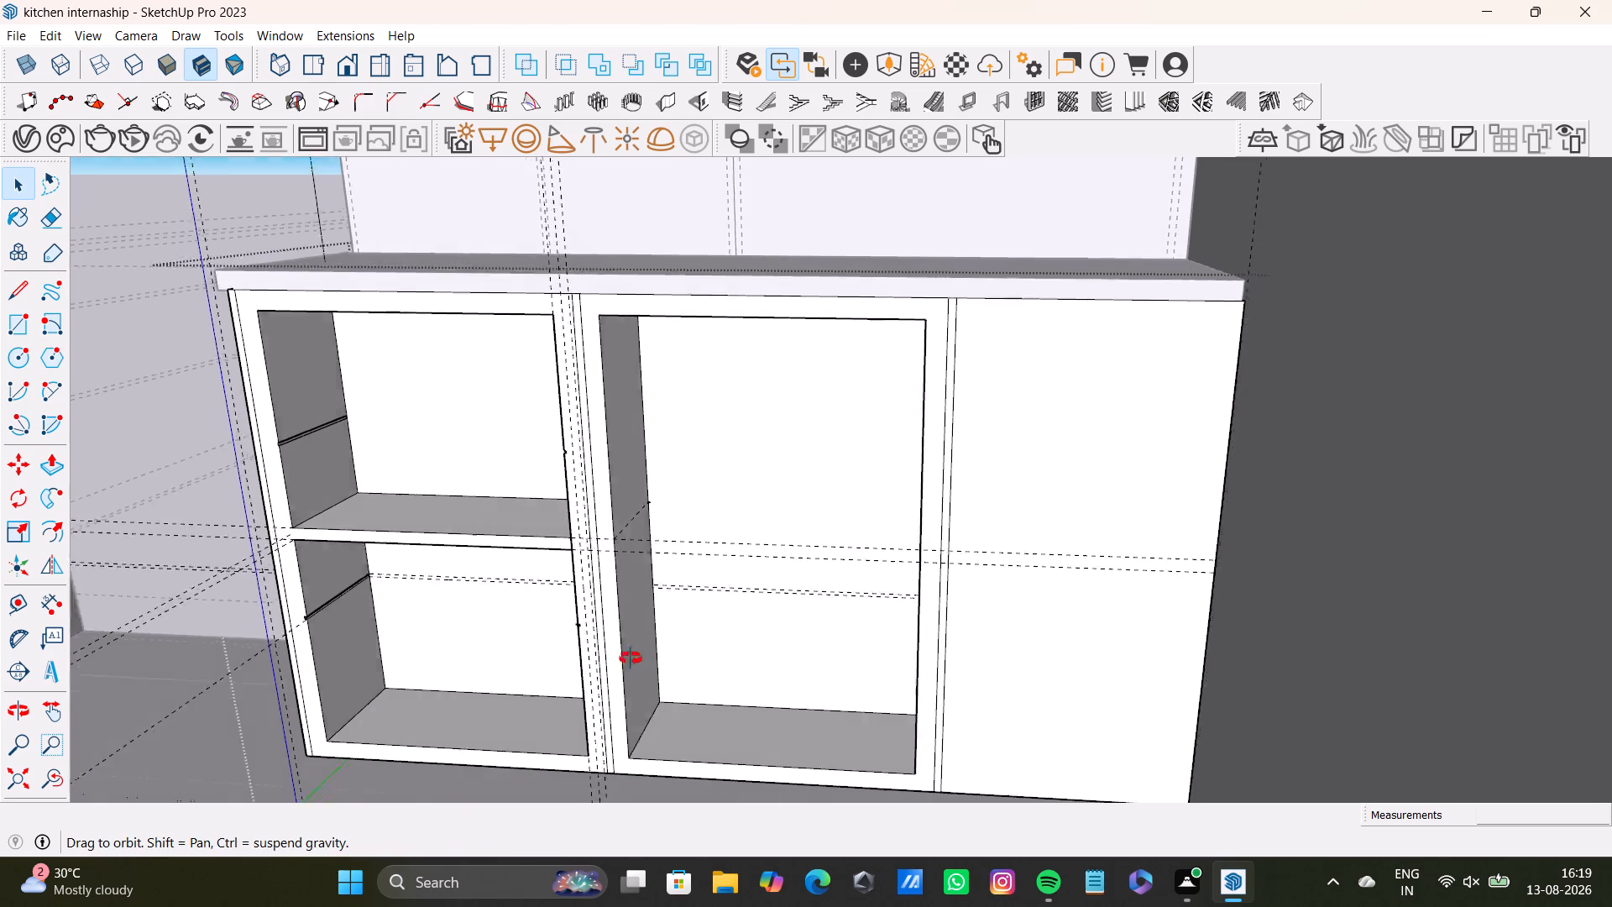
pyautogui.moveTo(631, 658); pyautogui.dragTo(564, 712, button='middle')
pyautogui.scroll(7, 594, 542)
pyautogui.moveTo(637, 566); pyautogui.dragTo(582, 574, button='middle')
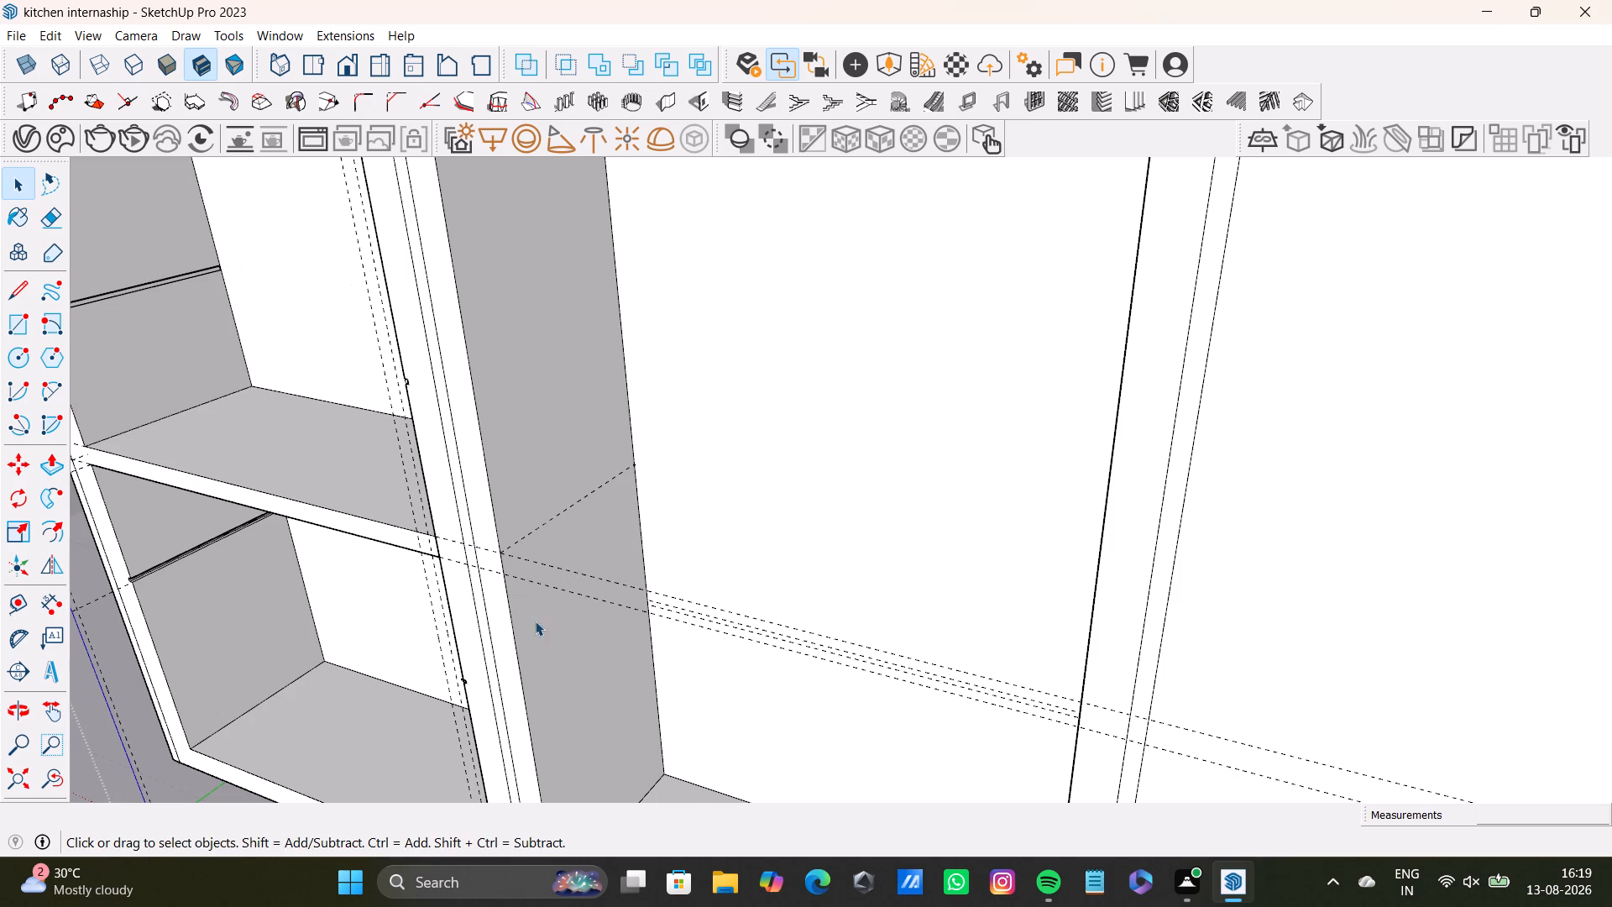
pyautogui.scroll(-4, 590, 636)
pyautogui.moveTo(610, 657); pyautogui.dragTo(684, 675, button='middle')
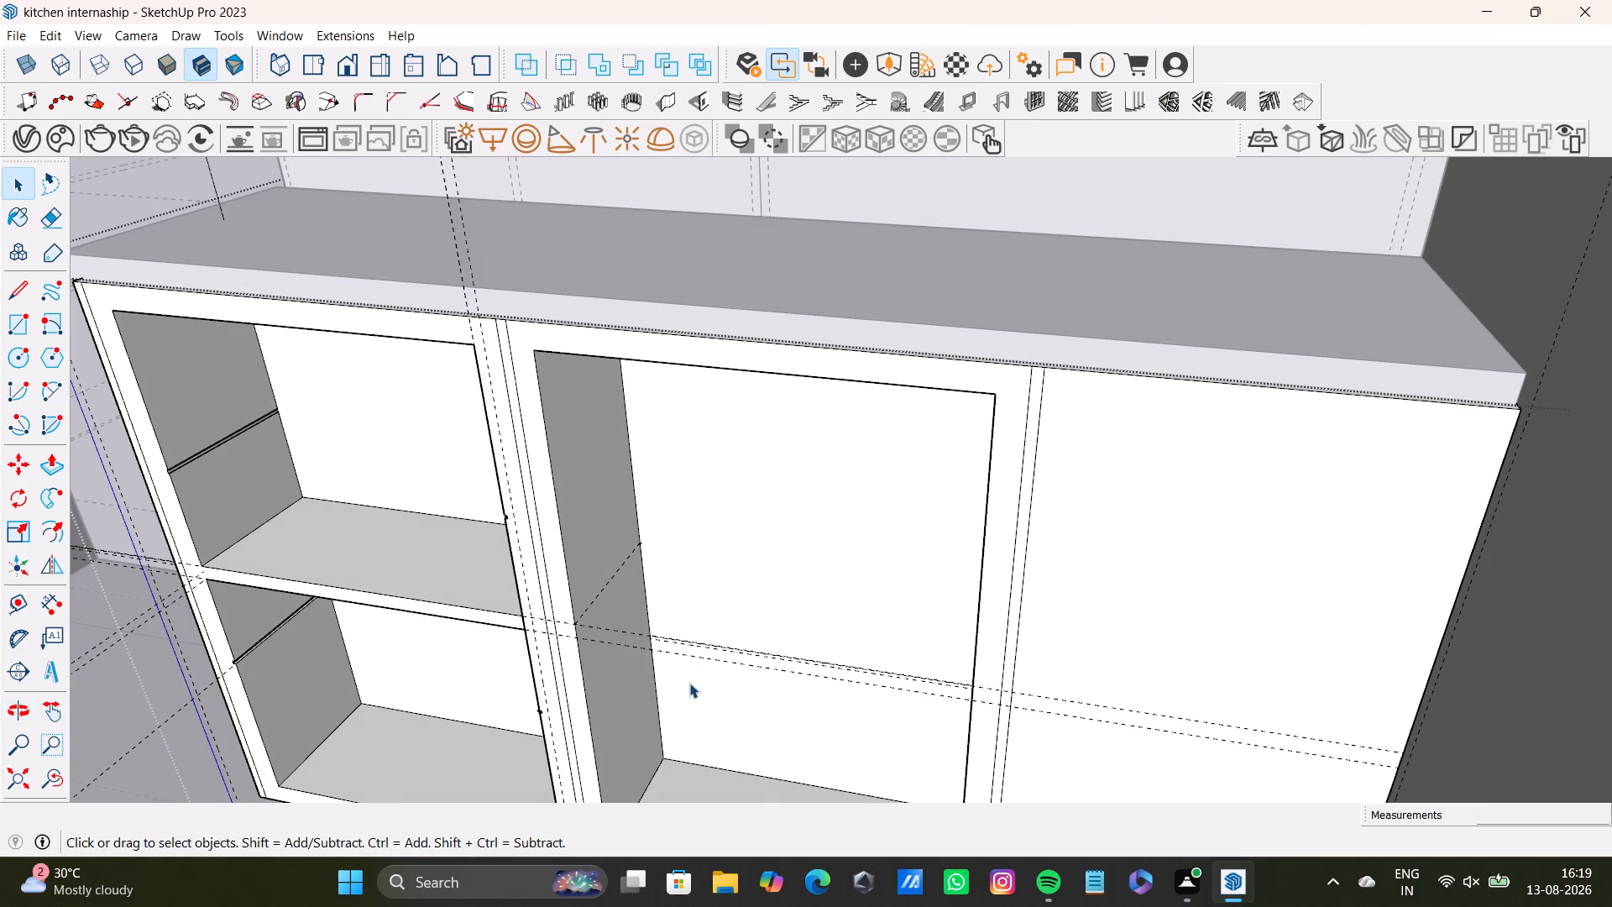
pyautogui.moveTo(573, 670); pyautogui.dragTo(578, 679, button='middle')
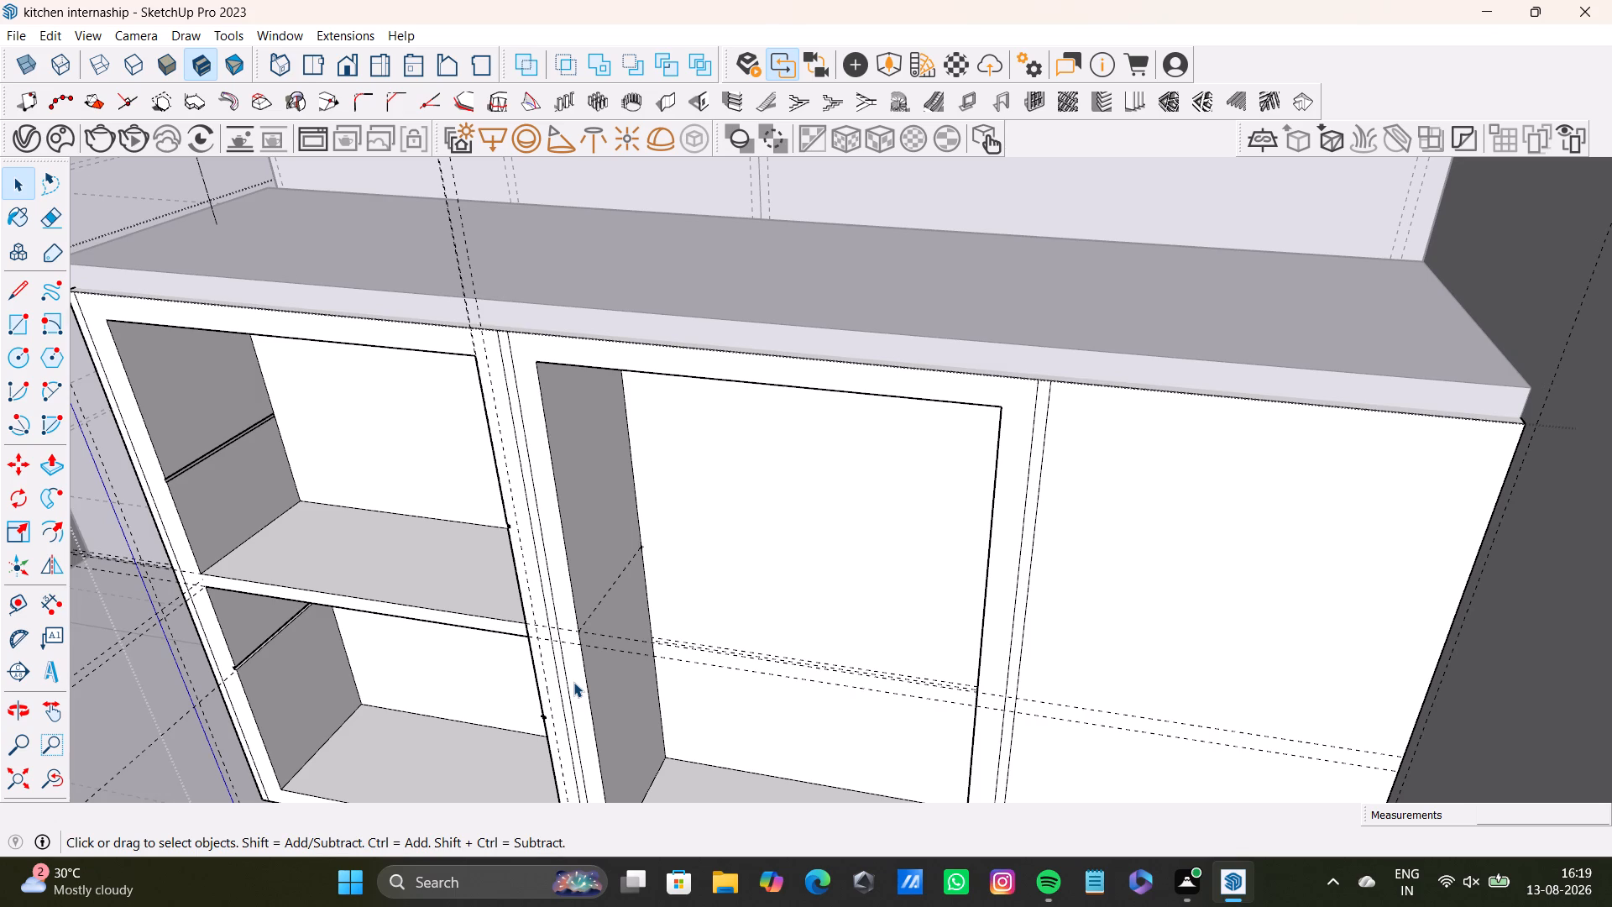
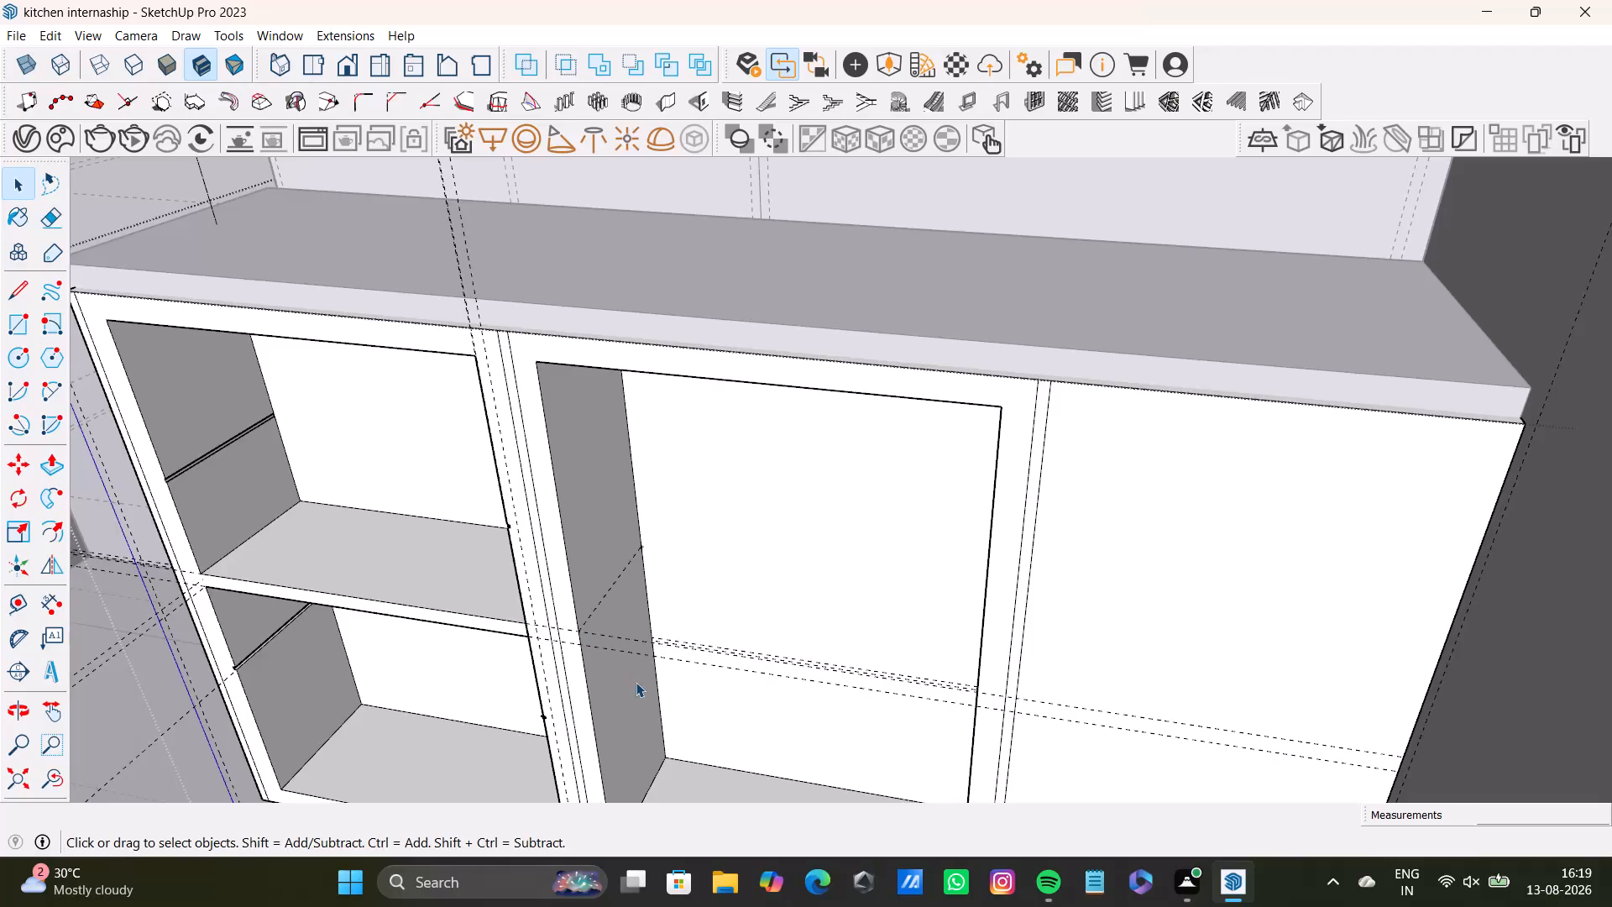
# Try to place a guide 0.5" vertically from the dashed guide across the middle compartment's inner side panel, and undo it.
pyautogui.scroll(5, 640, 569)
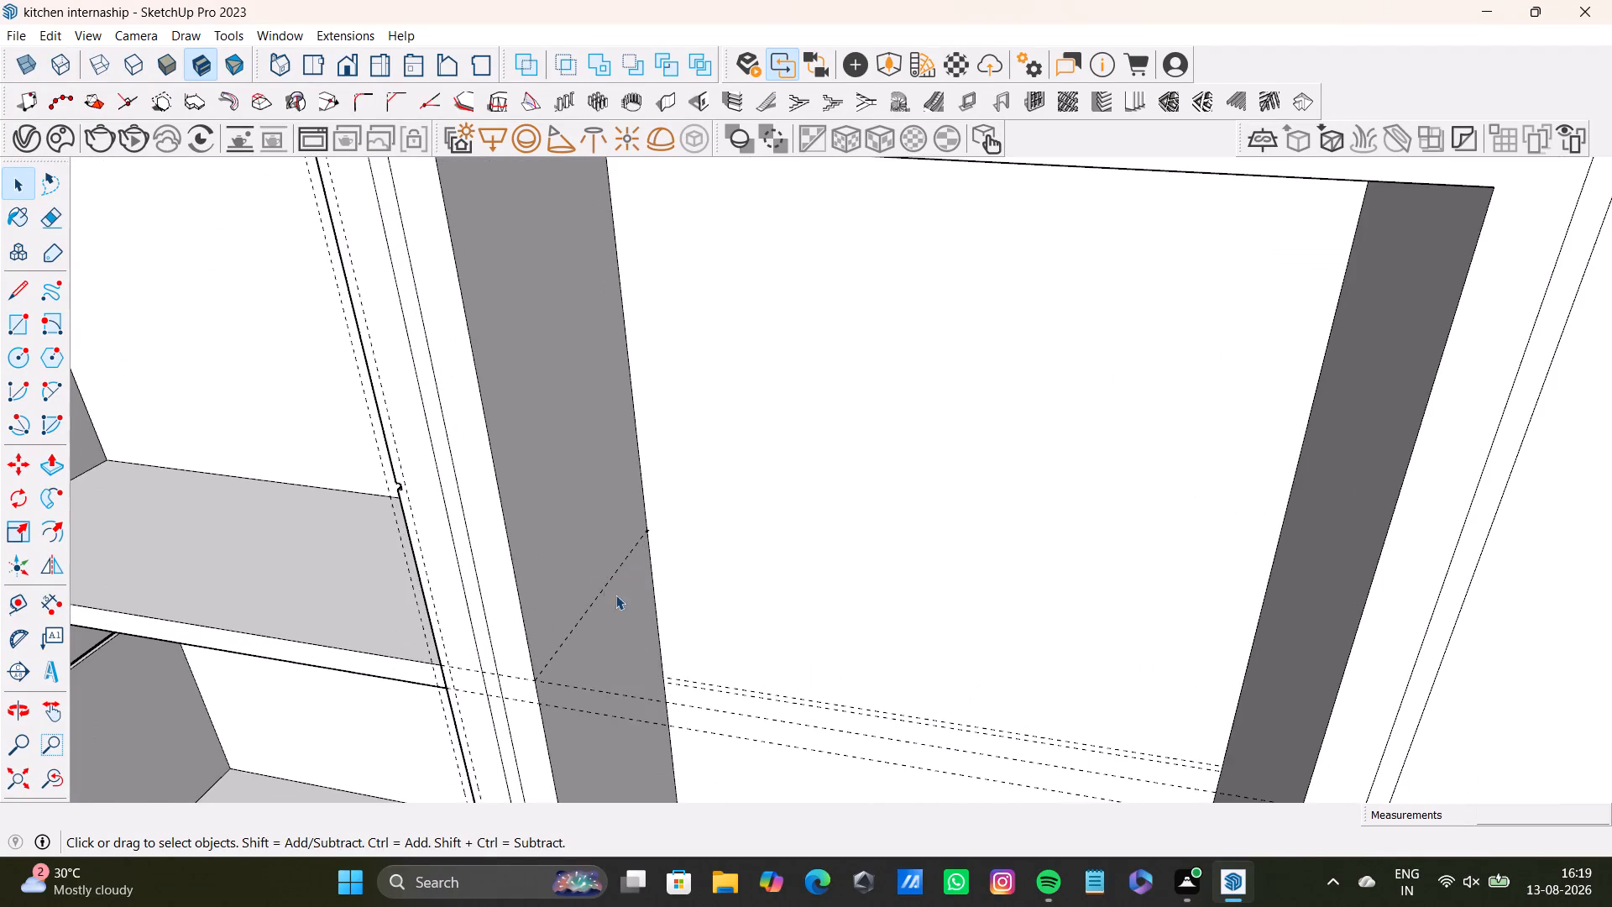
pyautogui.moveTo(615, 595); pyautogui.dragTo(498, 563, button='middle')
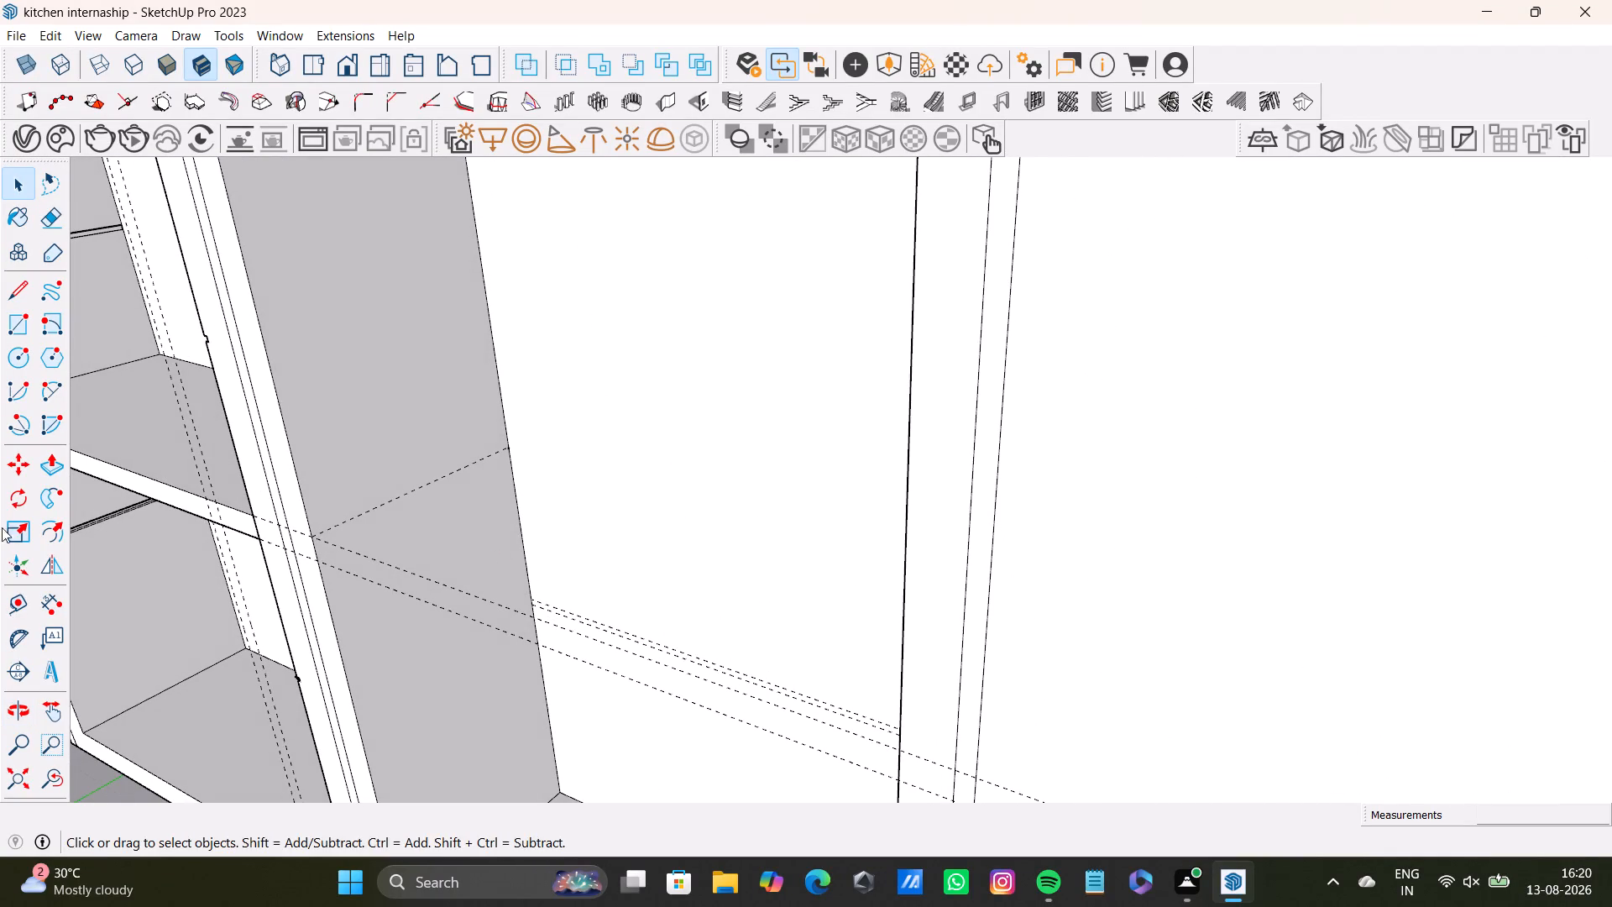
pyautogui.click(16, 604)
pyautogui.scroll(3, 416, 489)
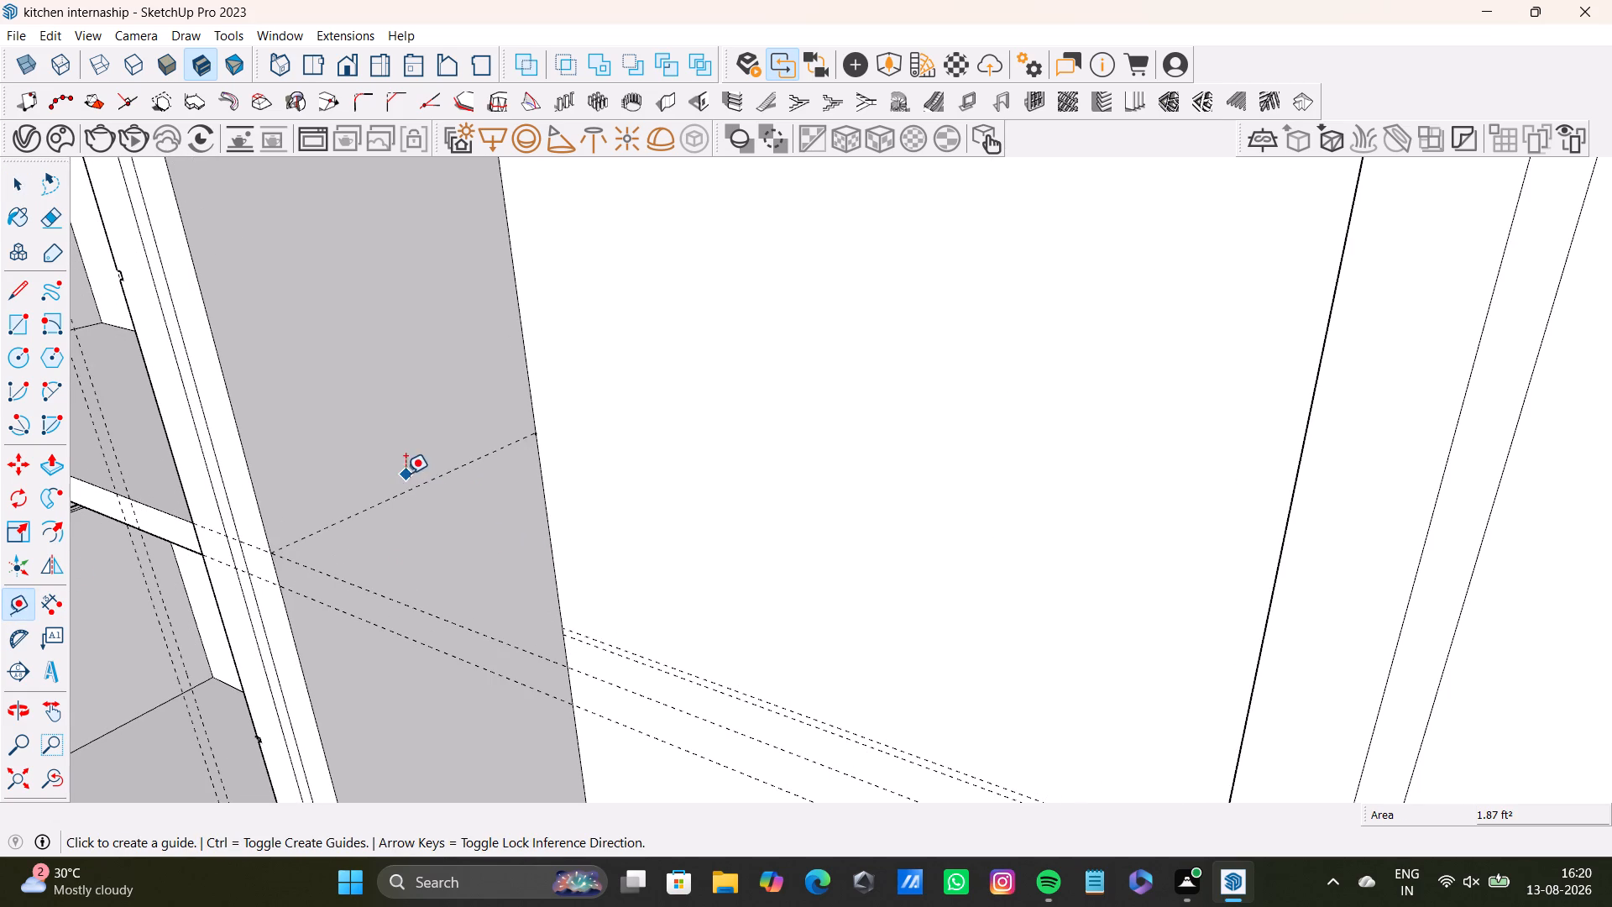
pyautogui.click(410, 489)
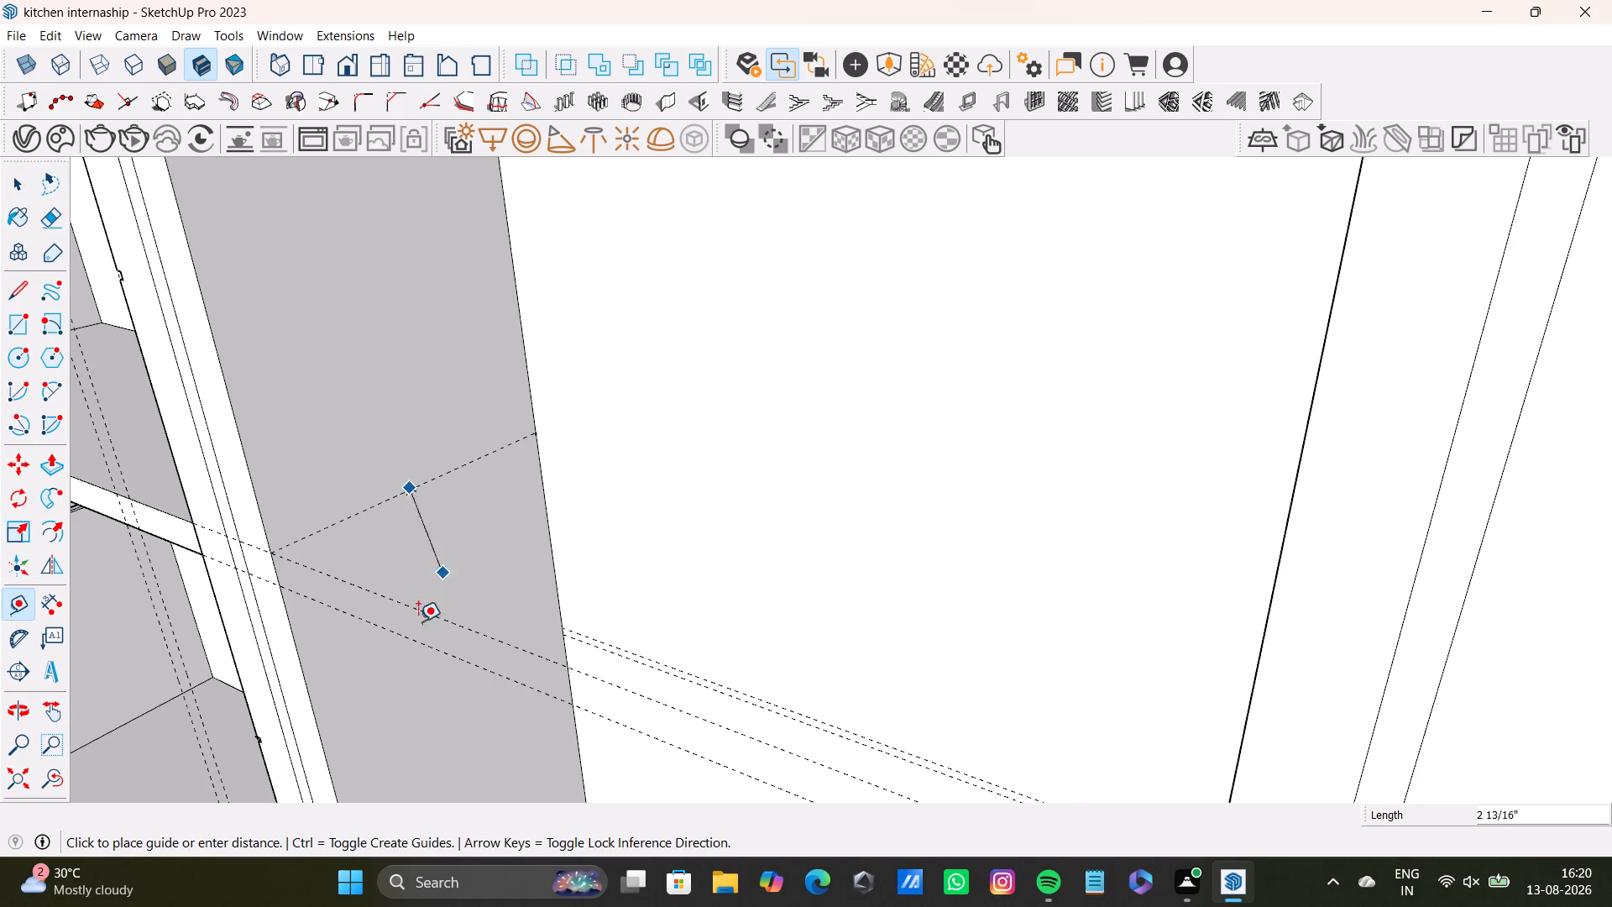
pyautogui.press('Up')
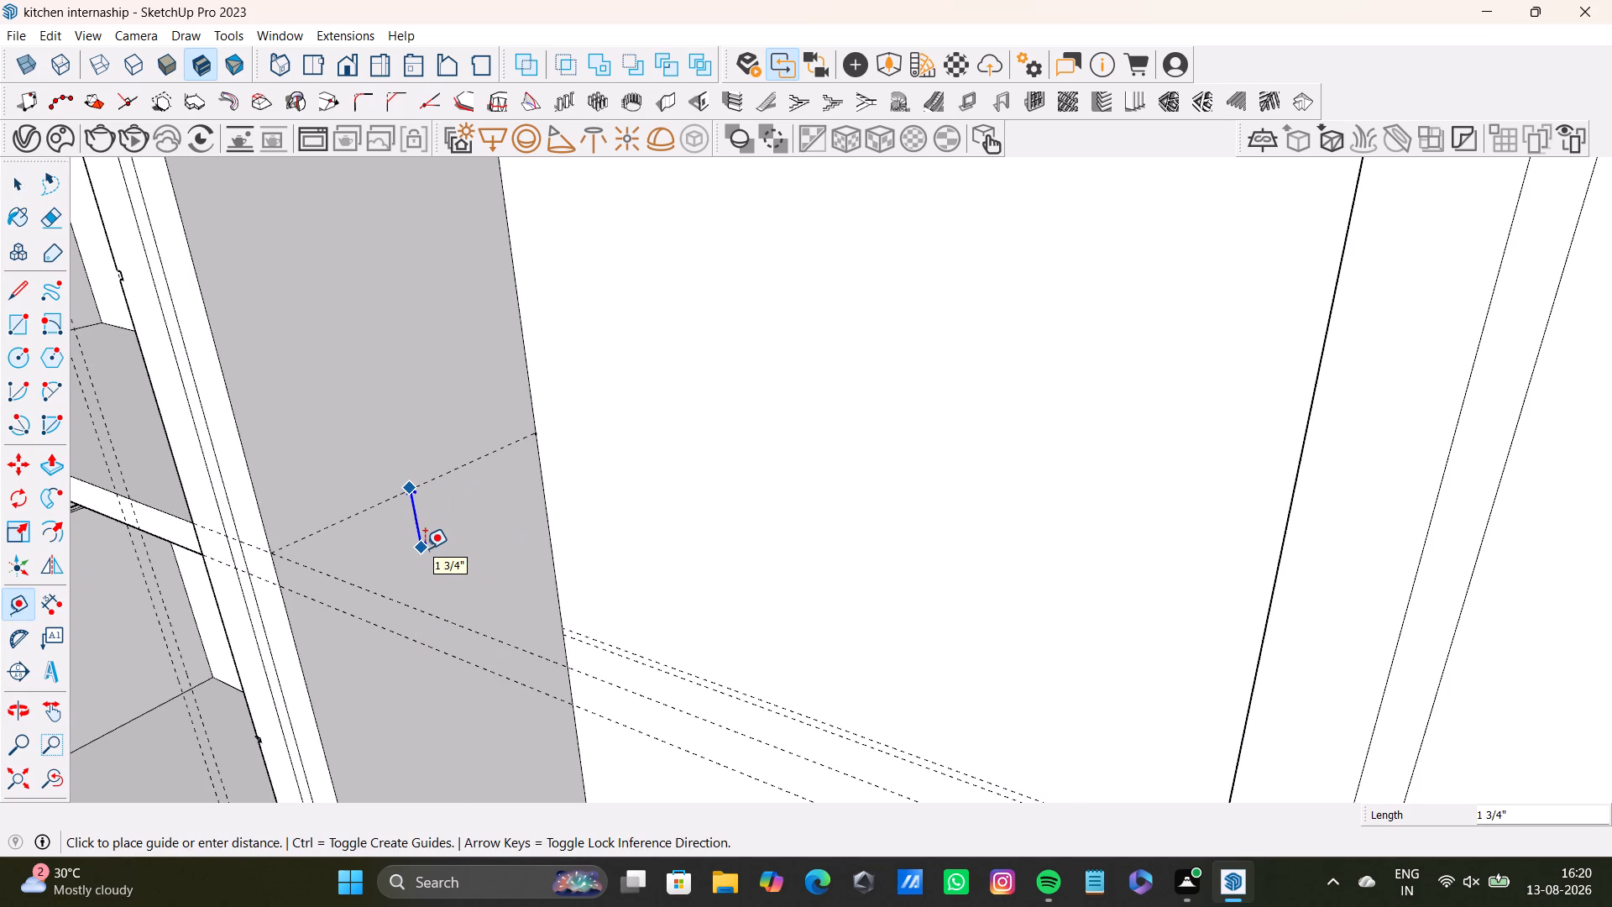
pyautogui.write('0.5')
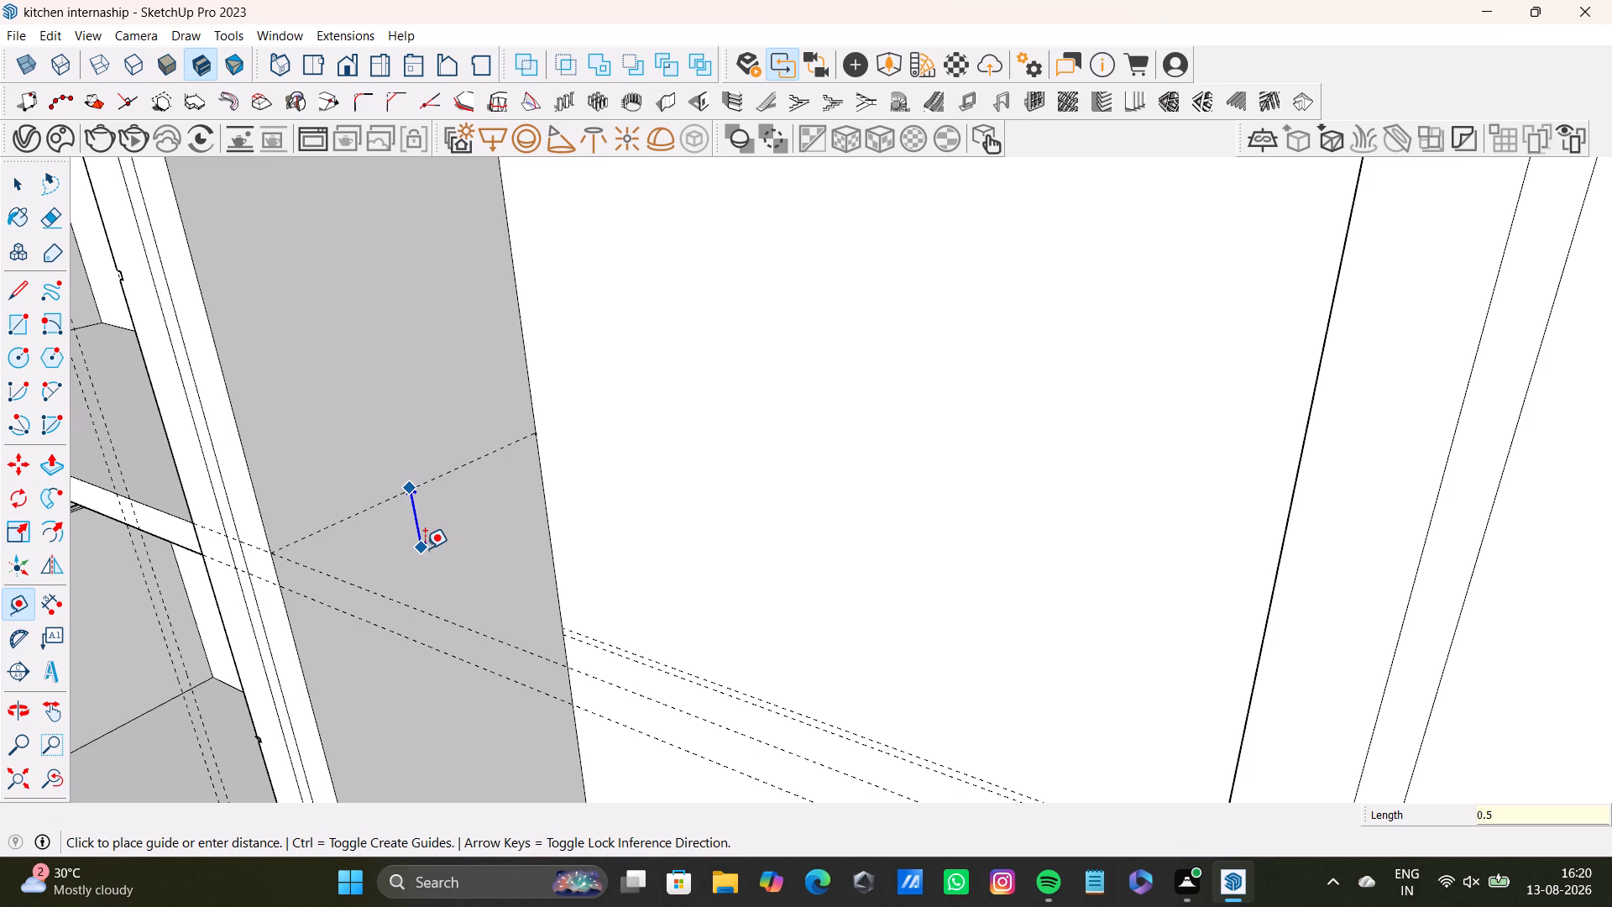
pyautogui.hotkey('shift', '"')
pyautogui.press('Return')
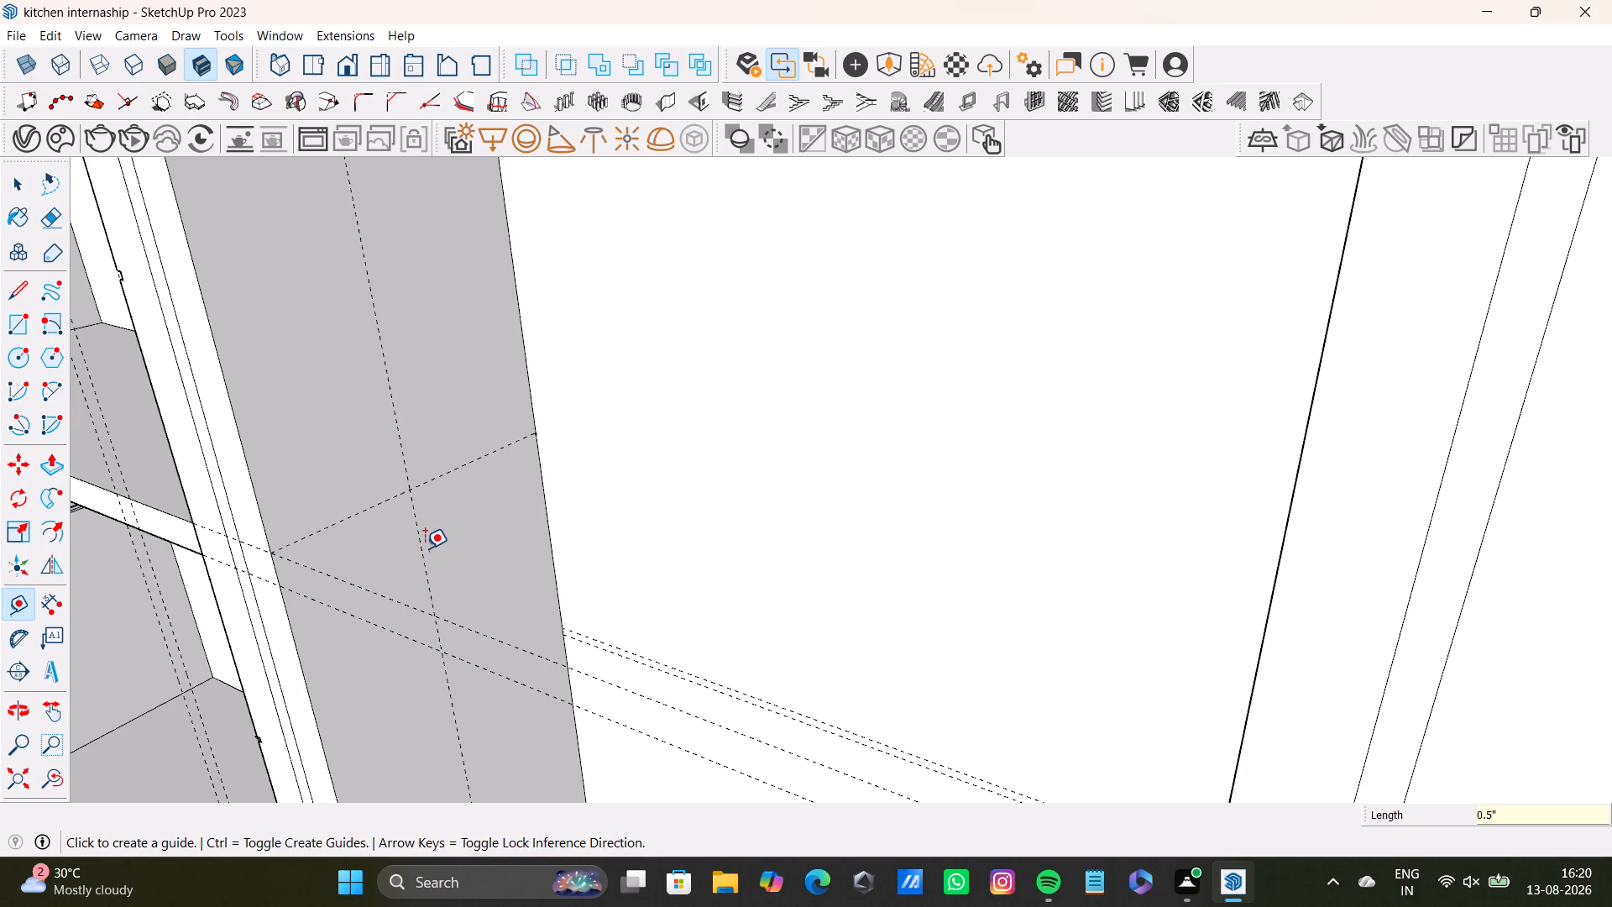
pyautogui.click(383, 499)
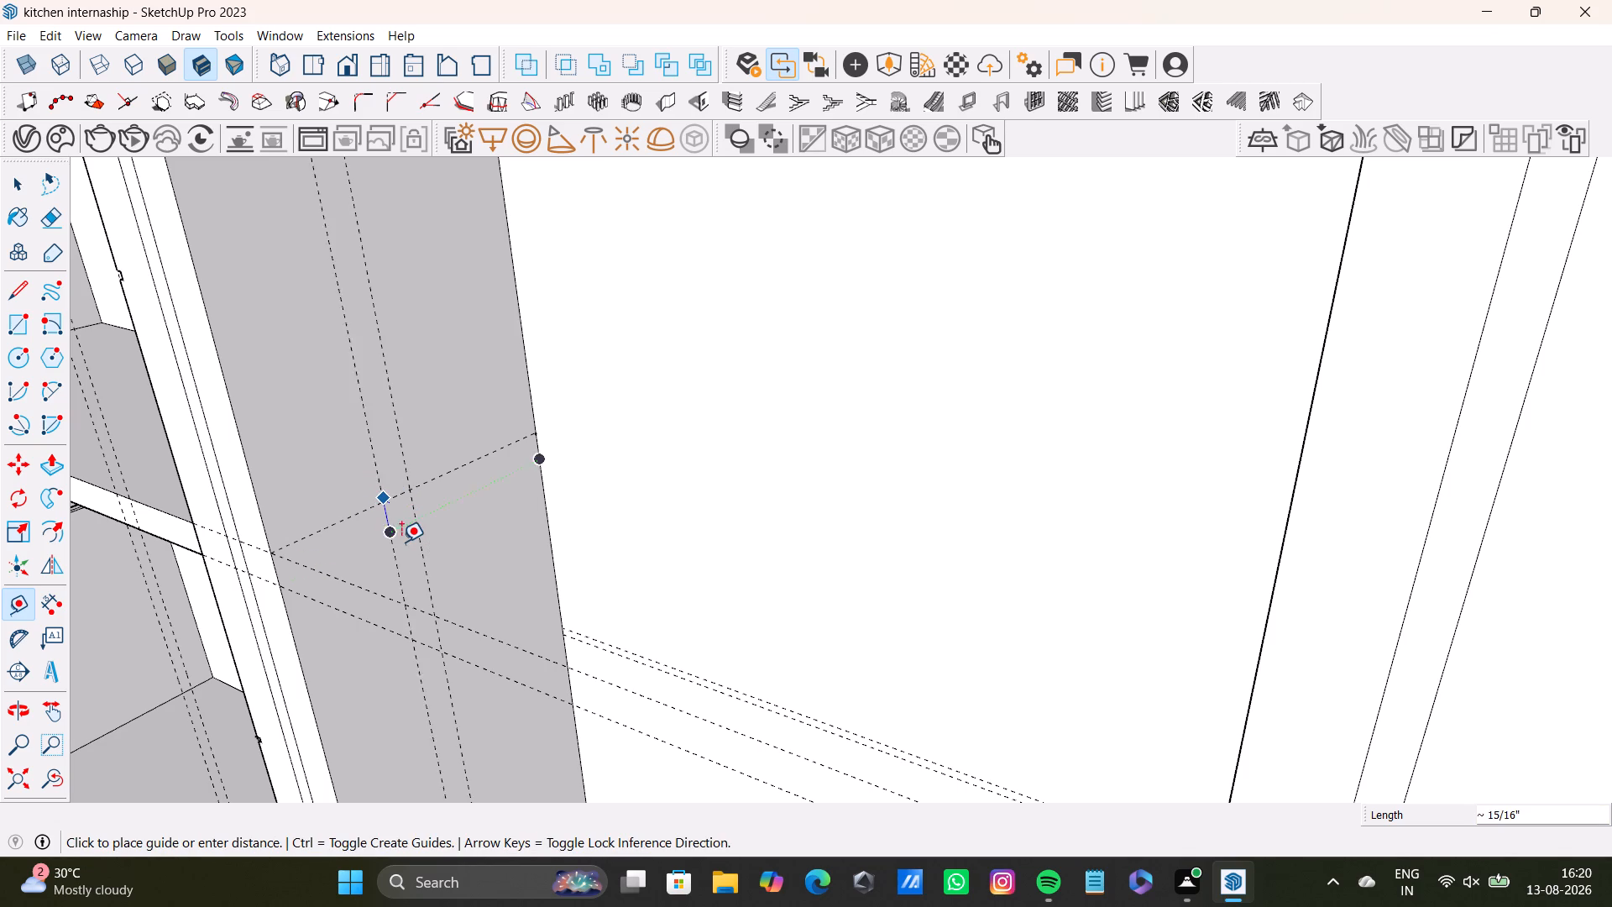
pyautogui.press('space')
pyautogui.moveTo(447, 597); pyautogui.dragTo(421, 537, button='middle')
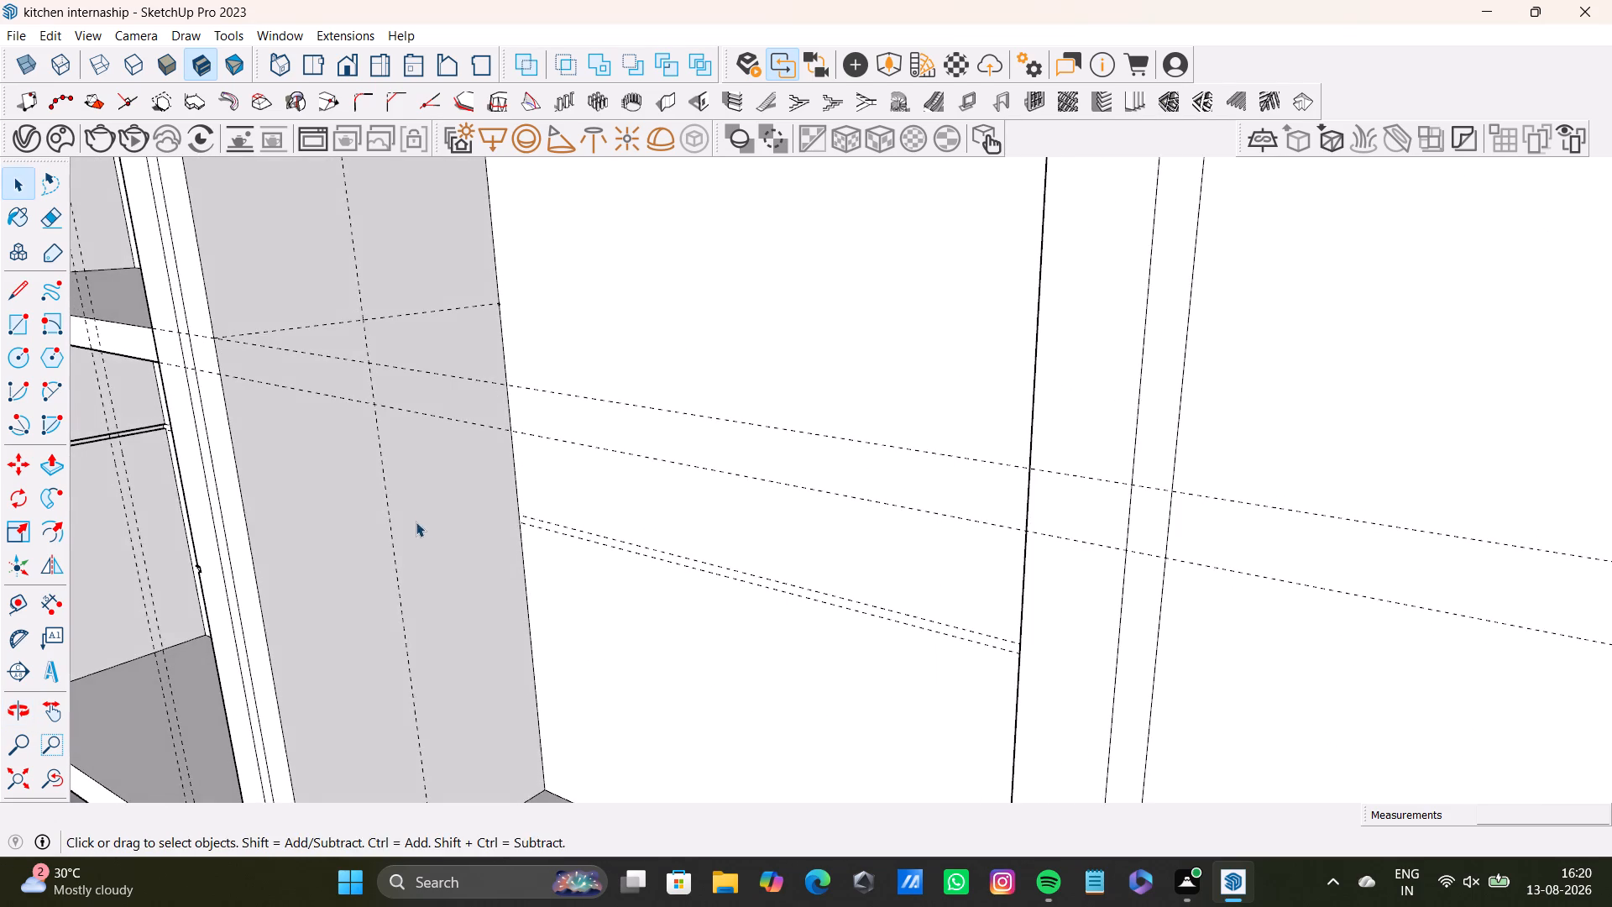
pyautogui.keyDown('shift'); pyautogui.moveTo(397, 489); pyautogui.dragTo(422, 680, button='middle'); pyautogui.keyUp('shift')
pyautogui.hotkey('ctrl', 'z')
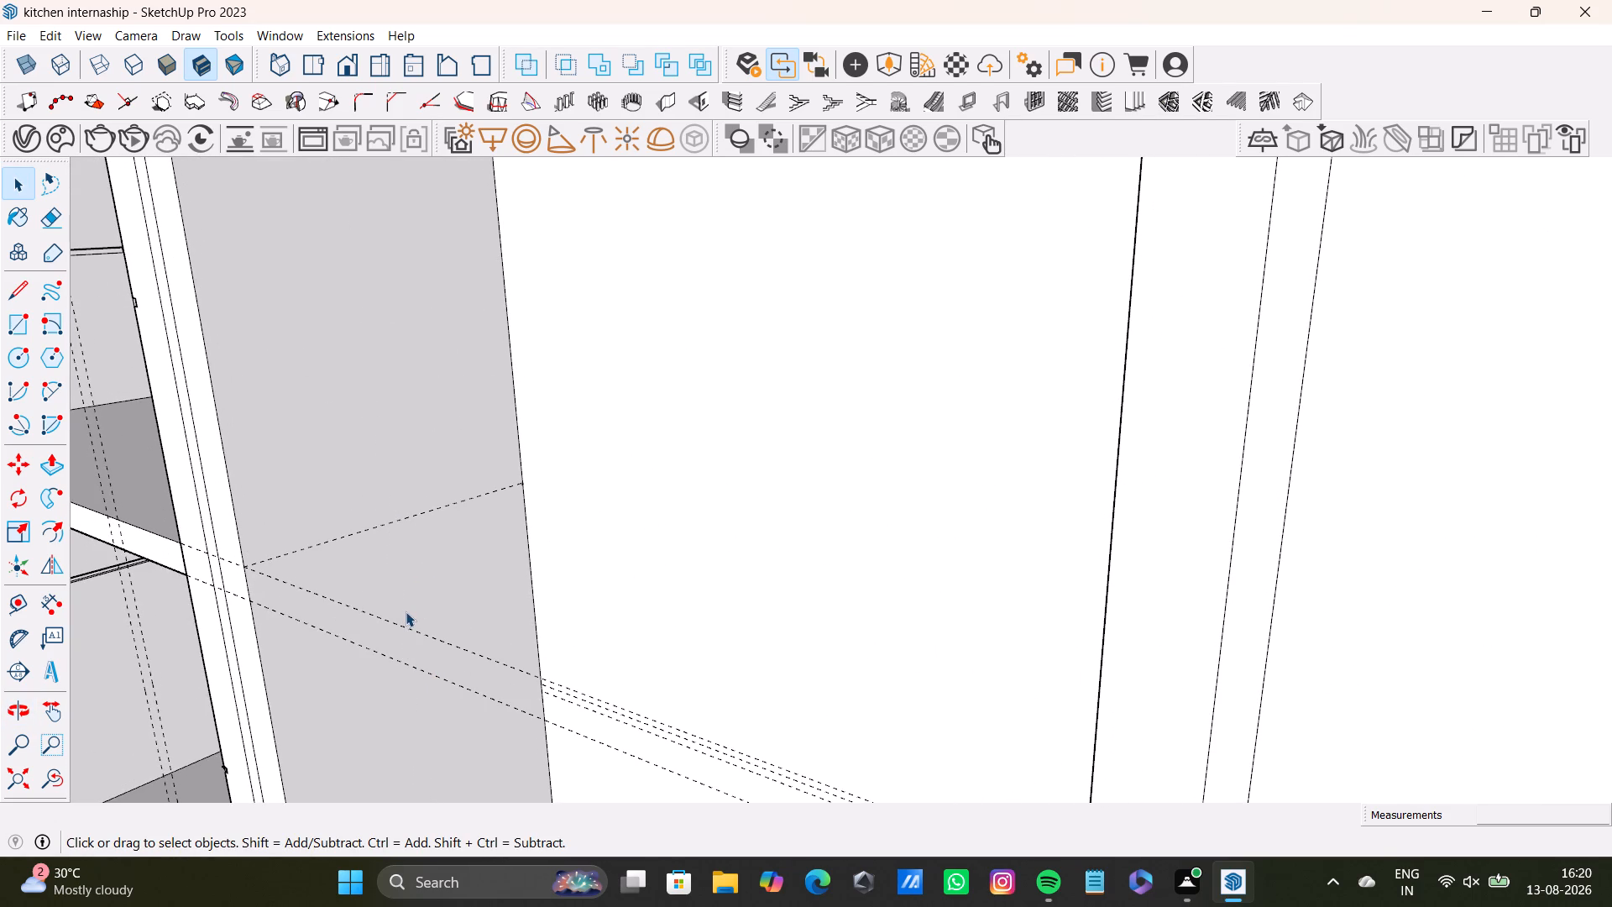
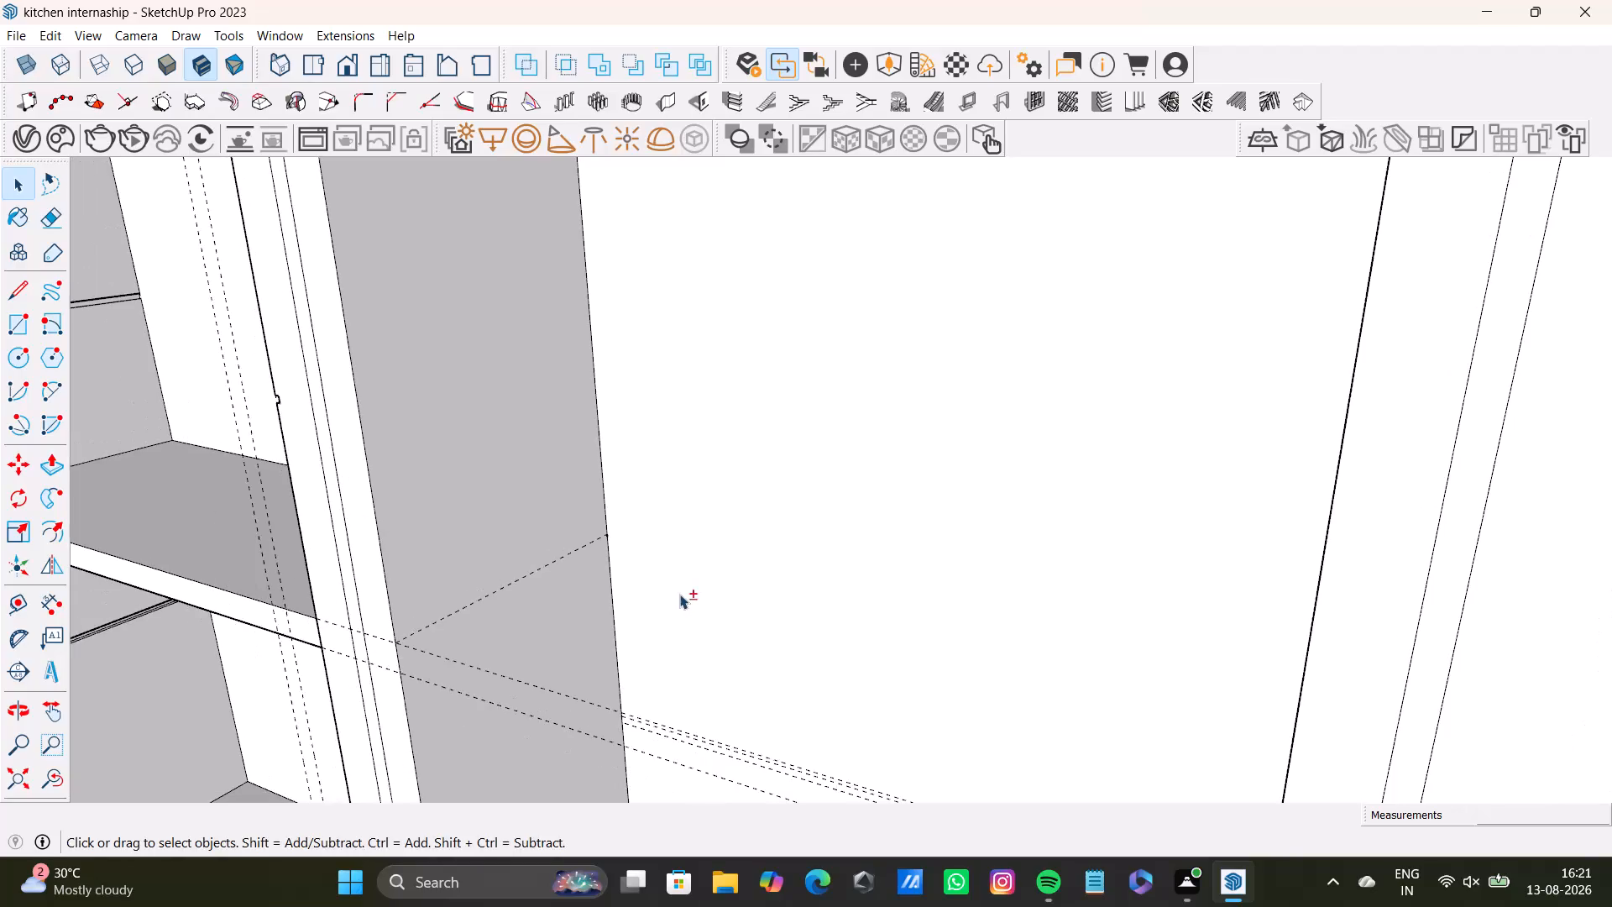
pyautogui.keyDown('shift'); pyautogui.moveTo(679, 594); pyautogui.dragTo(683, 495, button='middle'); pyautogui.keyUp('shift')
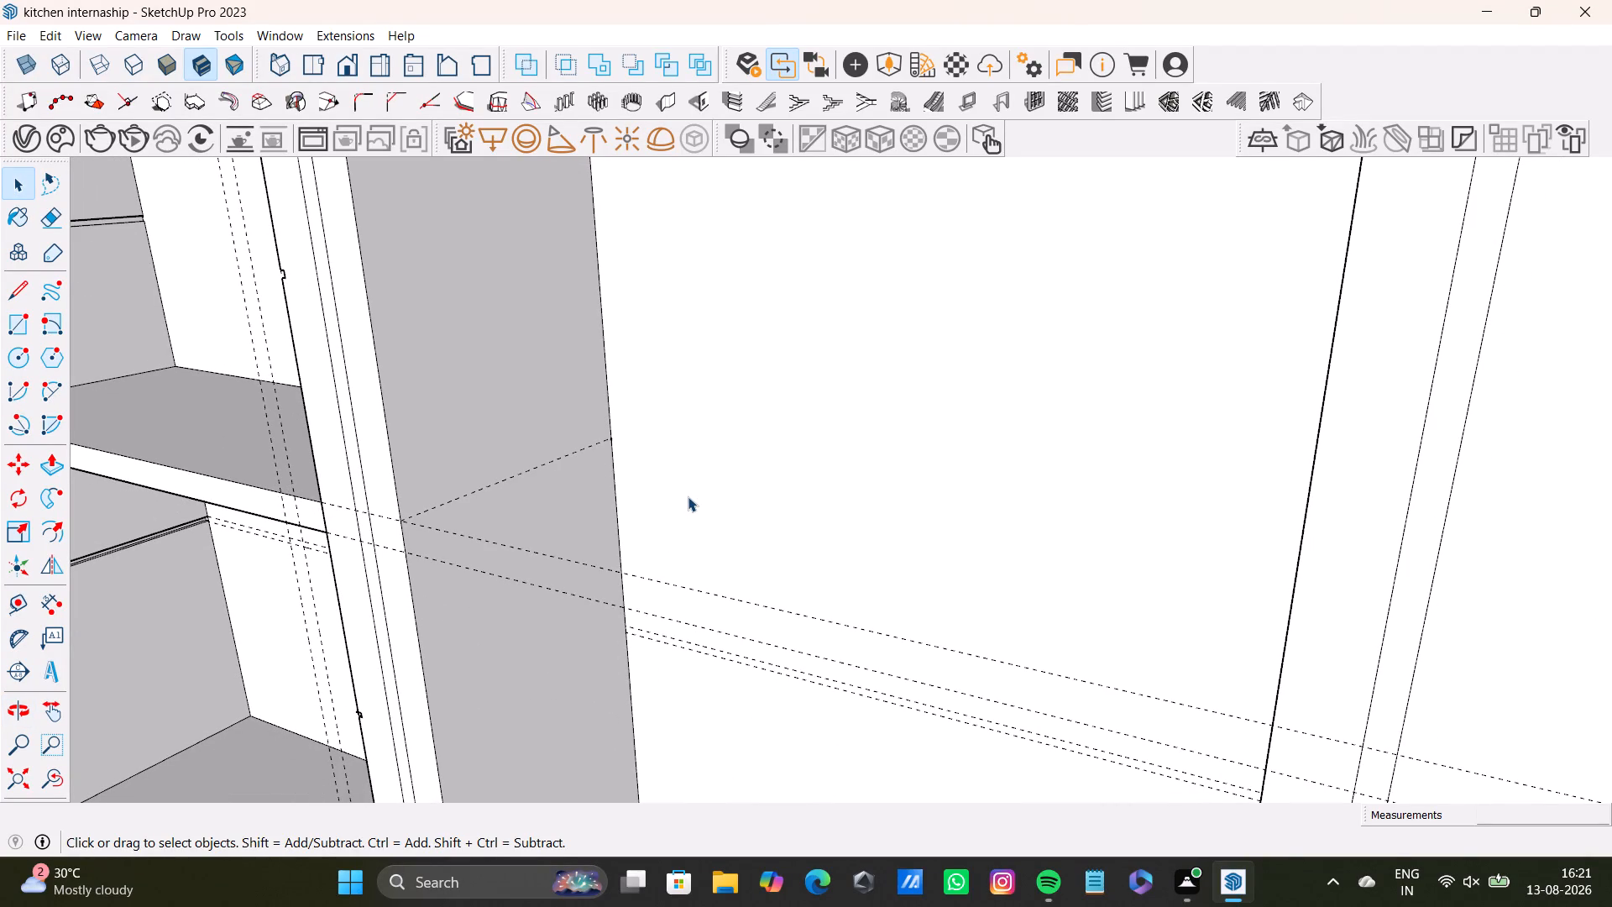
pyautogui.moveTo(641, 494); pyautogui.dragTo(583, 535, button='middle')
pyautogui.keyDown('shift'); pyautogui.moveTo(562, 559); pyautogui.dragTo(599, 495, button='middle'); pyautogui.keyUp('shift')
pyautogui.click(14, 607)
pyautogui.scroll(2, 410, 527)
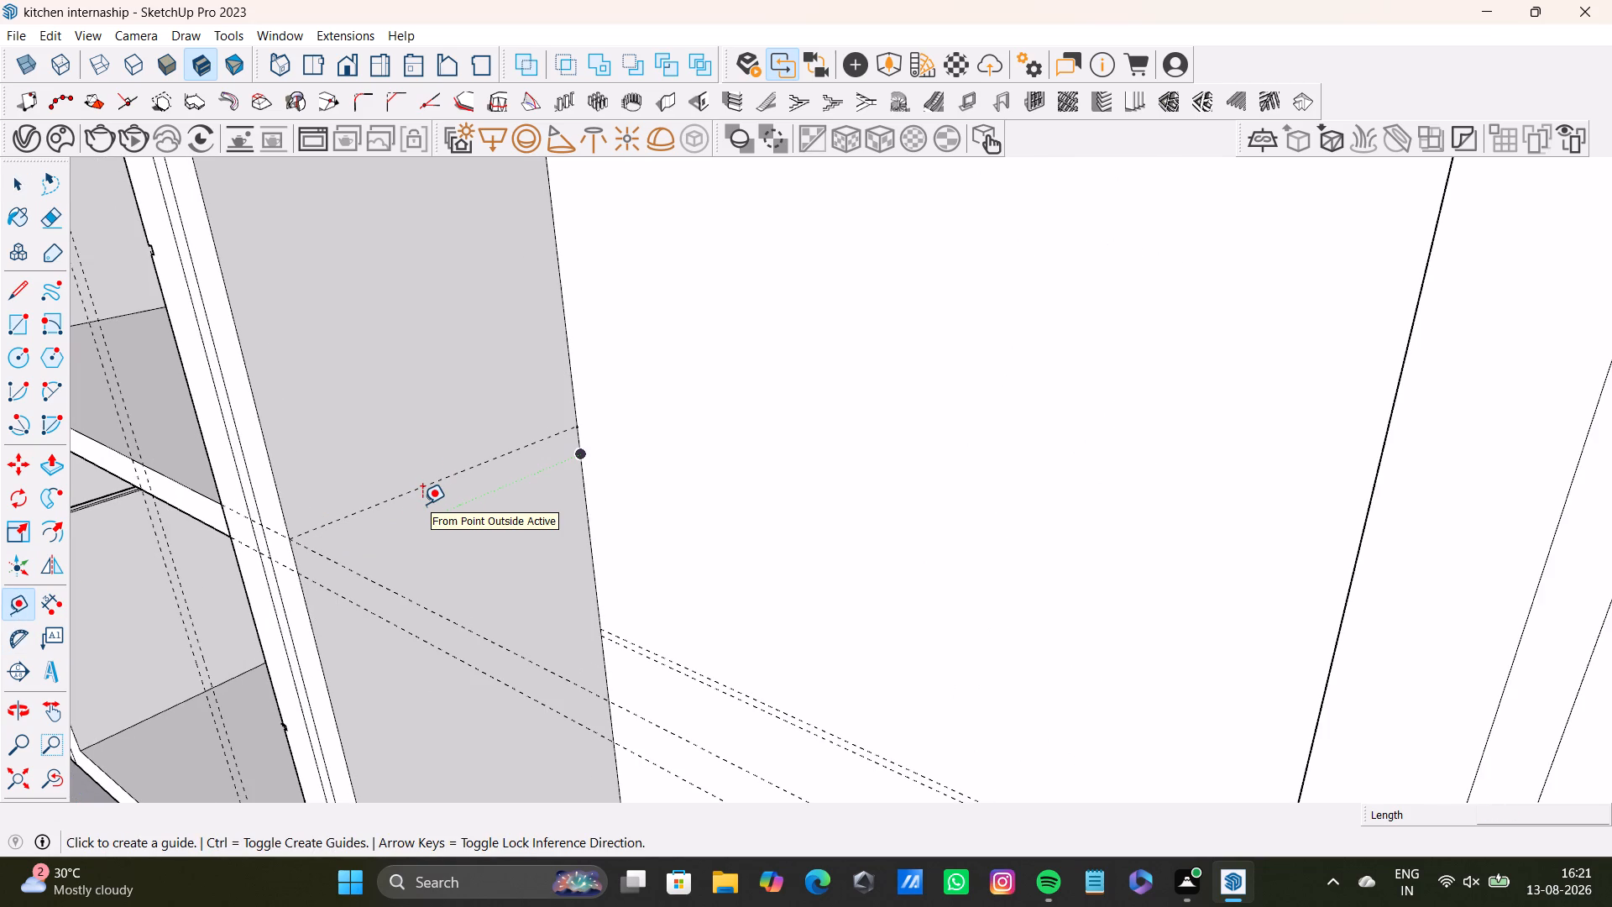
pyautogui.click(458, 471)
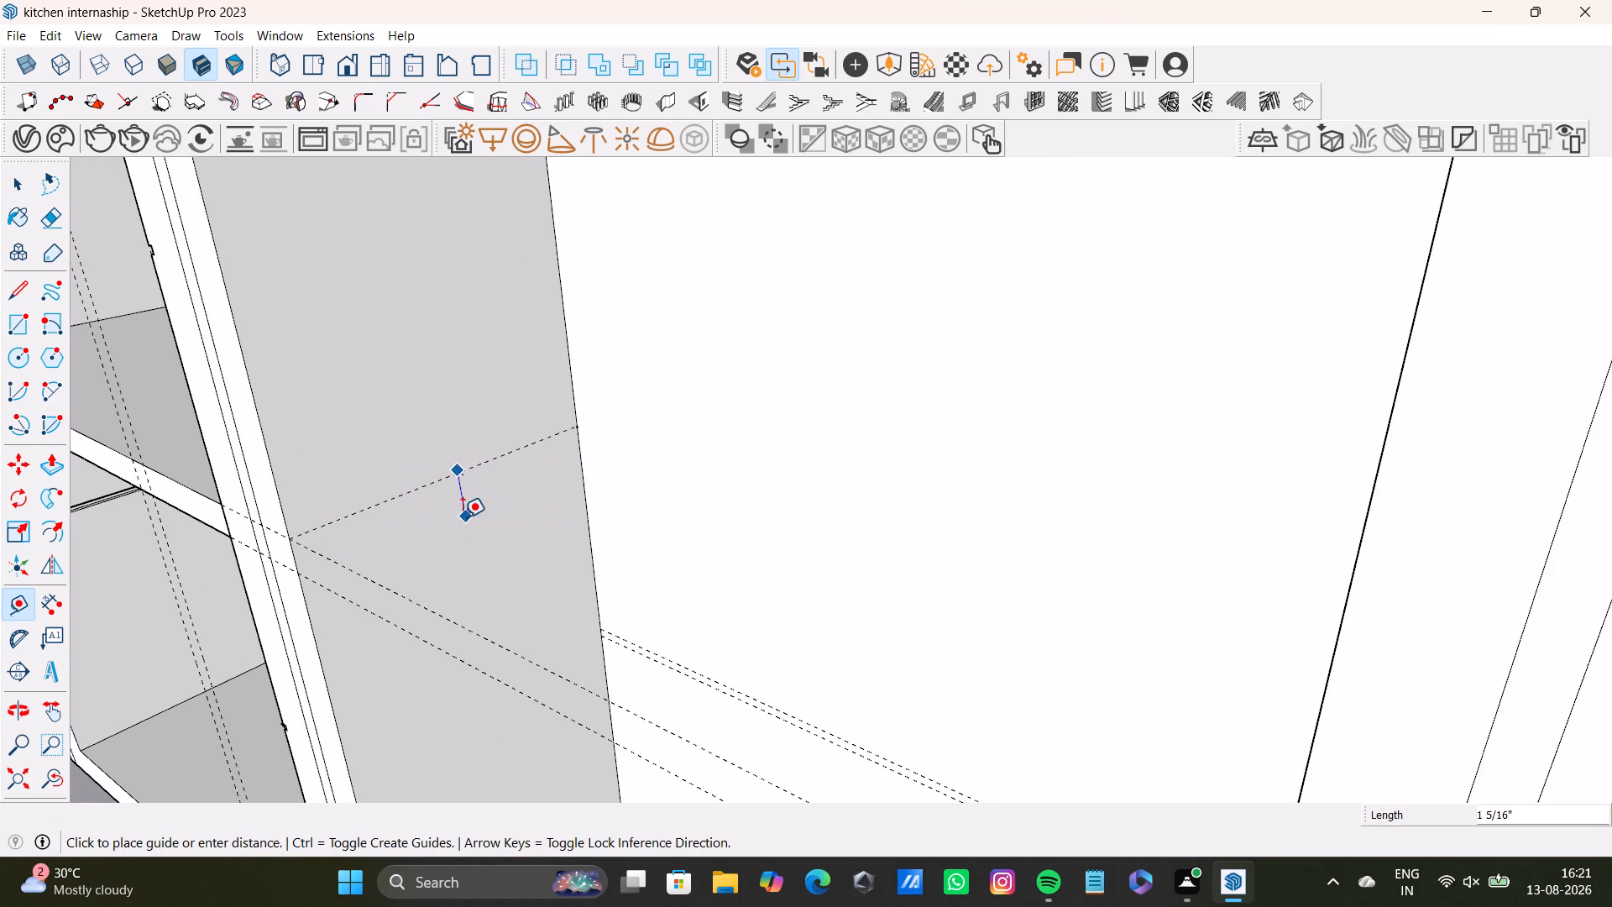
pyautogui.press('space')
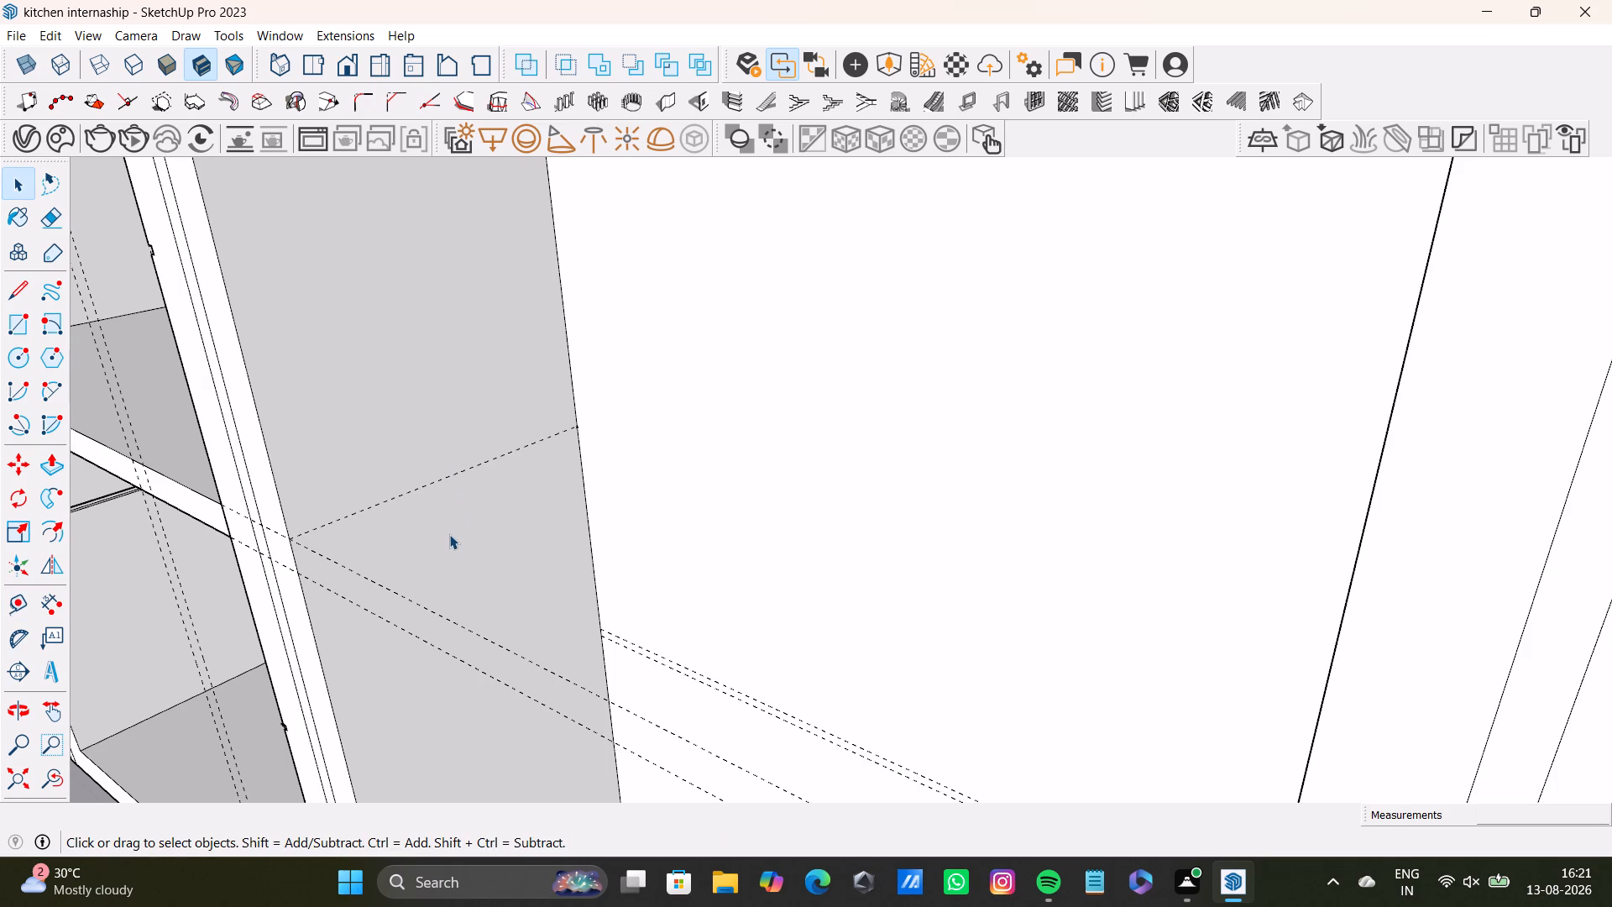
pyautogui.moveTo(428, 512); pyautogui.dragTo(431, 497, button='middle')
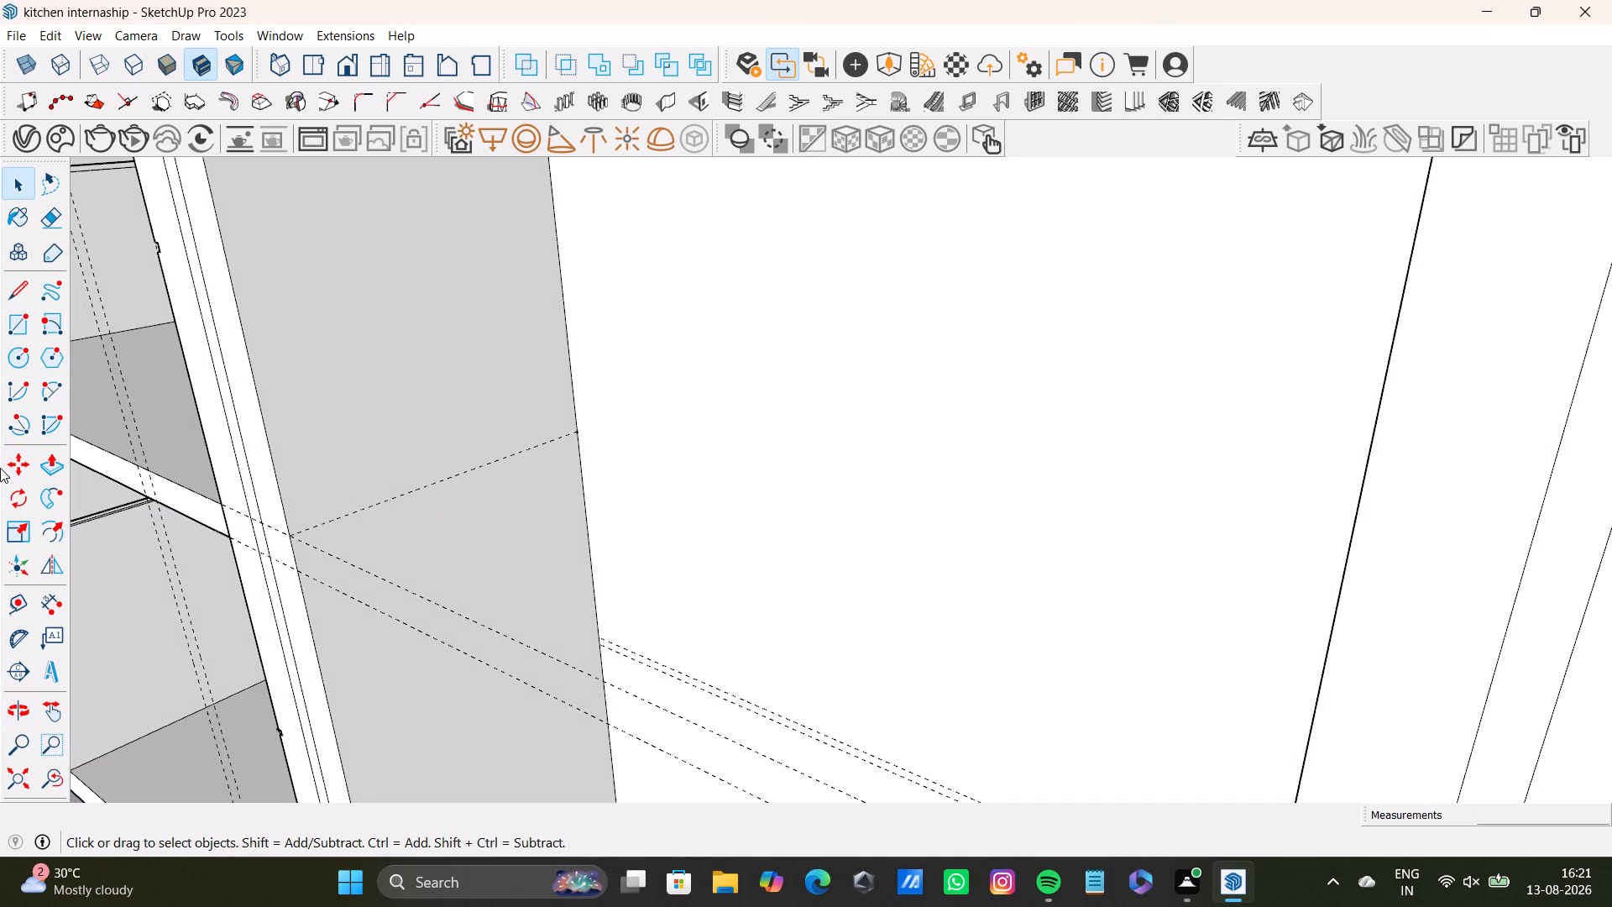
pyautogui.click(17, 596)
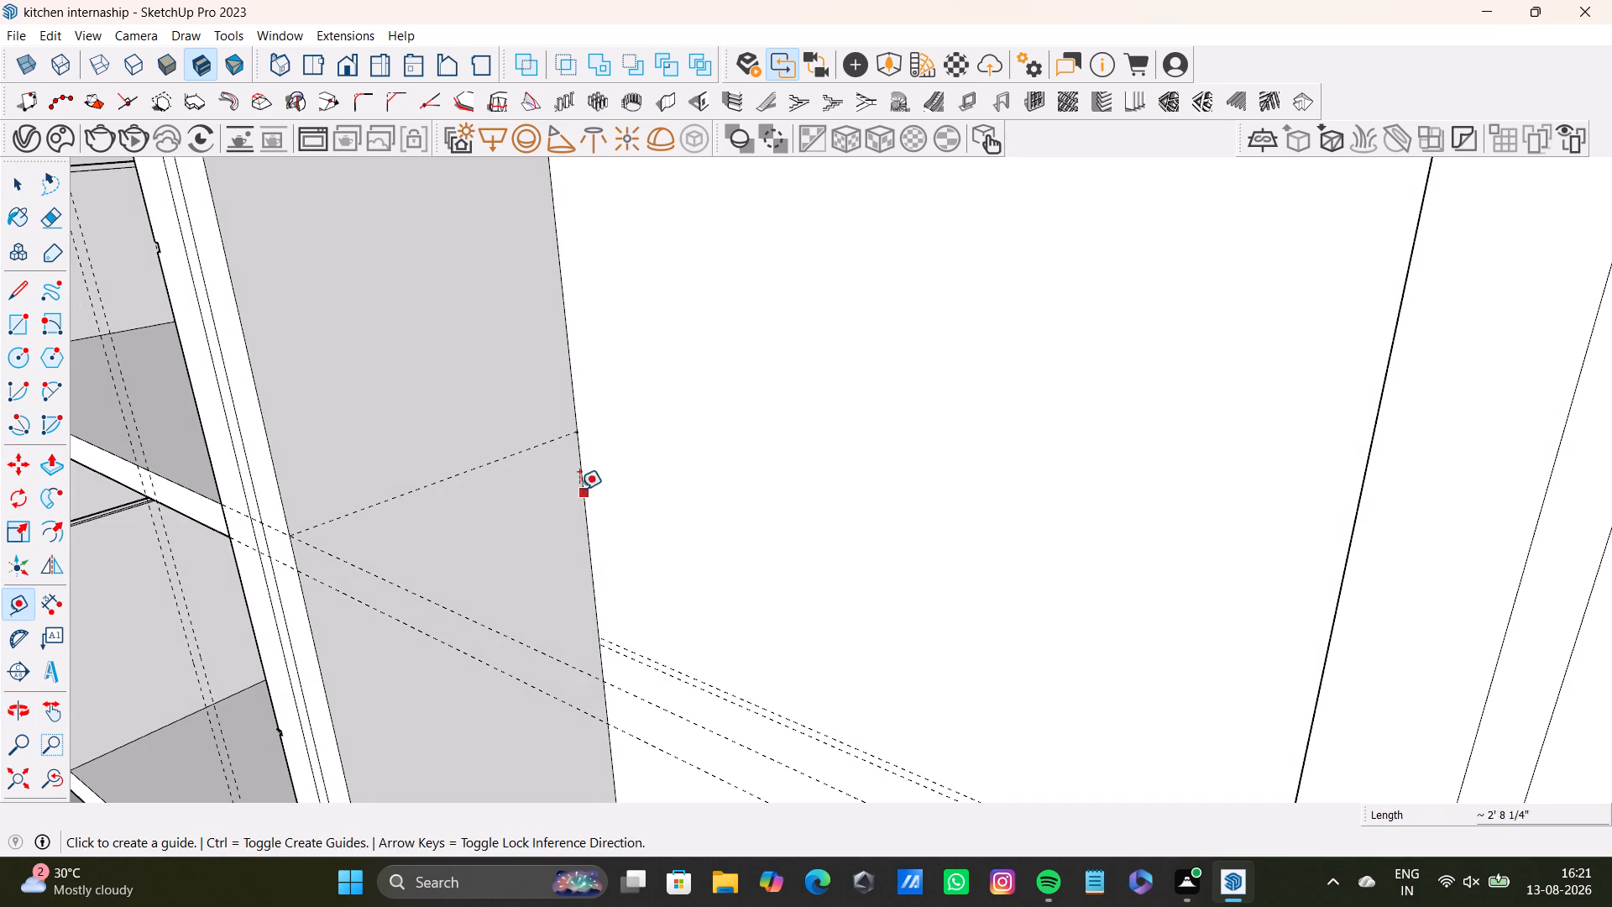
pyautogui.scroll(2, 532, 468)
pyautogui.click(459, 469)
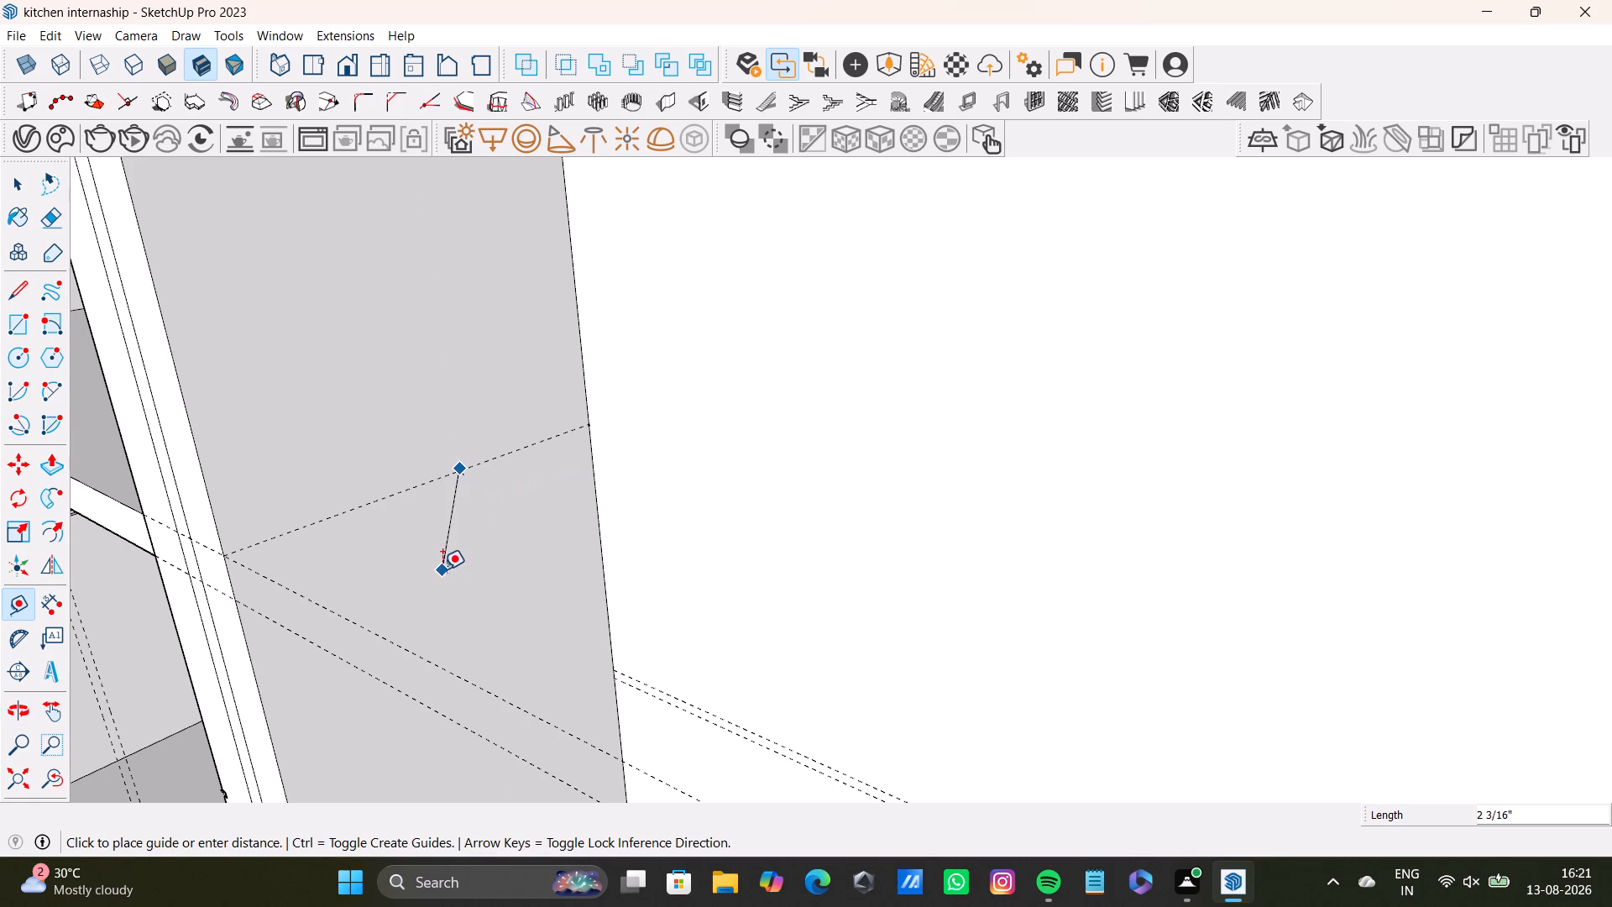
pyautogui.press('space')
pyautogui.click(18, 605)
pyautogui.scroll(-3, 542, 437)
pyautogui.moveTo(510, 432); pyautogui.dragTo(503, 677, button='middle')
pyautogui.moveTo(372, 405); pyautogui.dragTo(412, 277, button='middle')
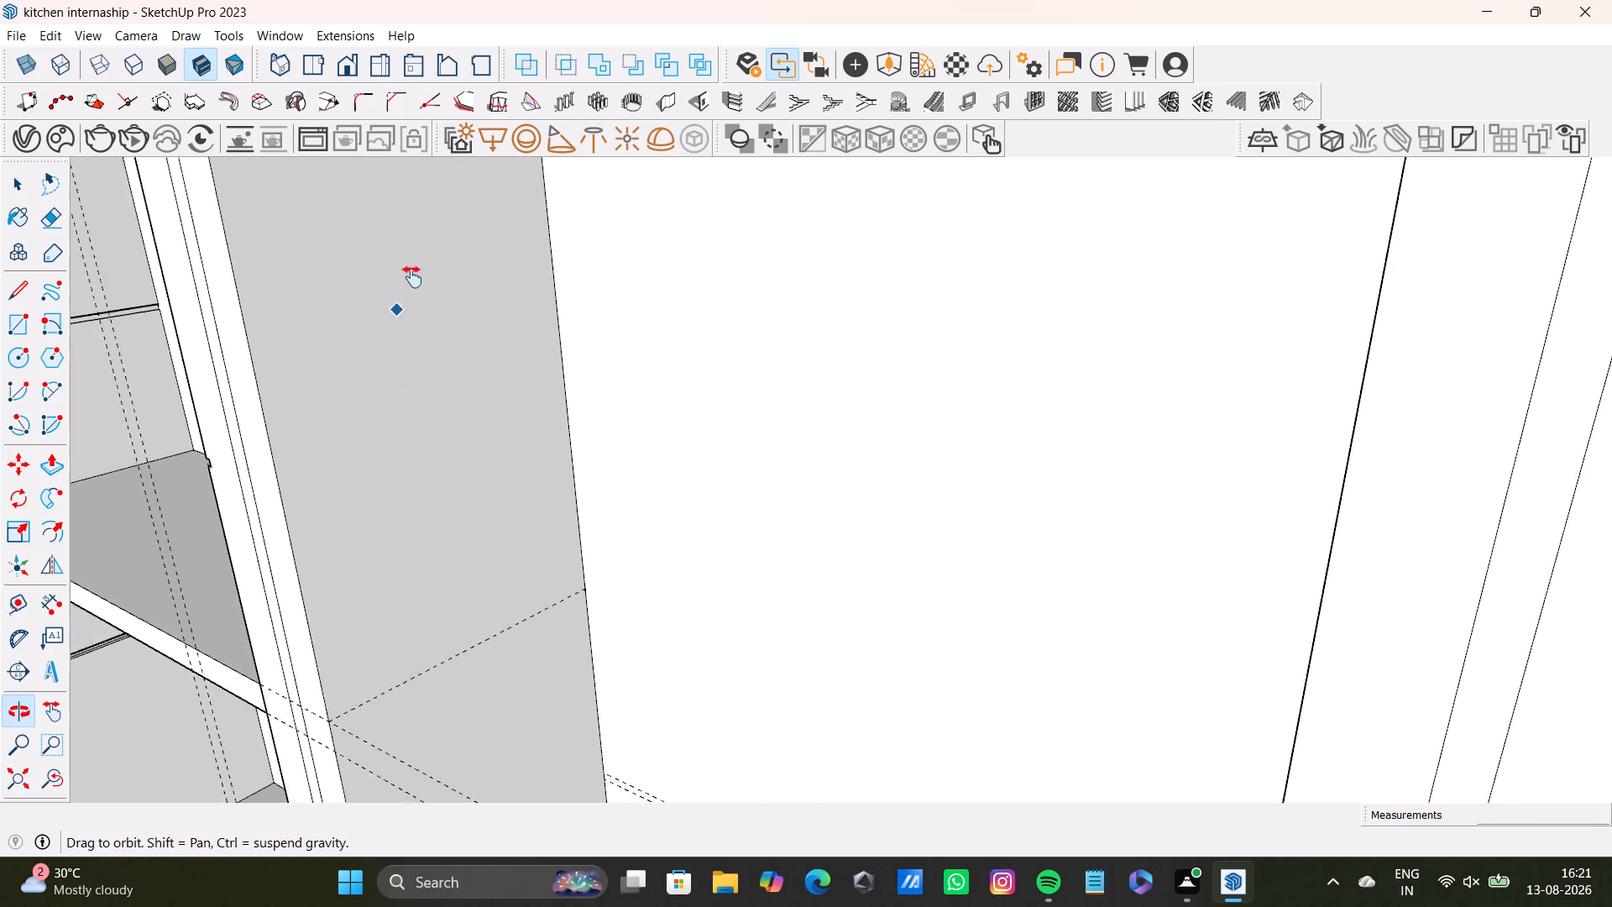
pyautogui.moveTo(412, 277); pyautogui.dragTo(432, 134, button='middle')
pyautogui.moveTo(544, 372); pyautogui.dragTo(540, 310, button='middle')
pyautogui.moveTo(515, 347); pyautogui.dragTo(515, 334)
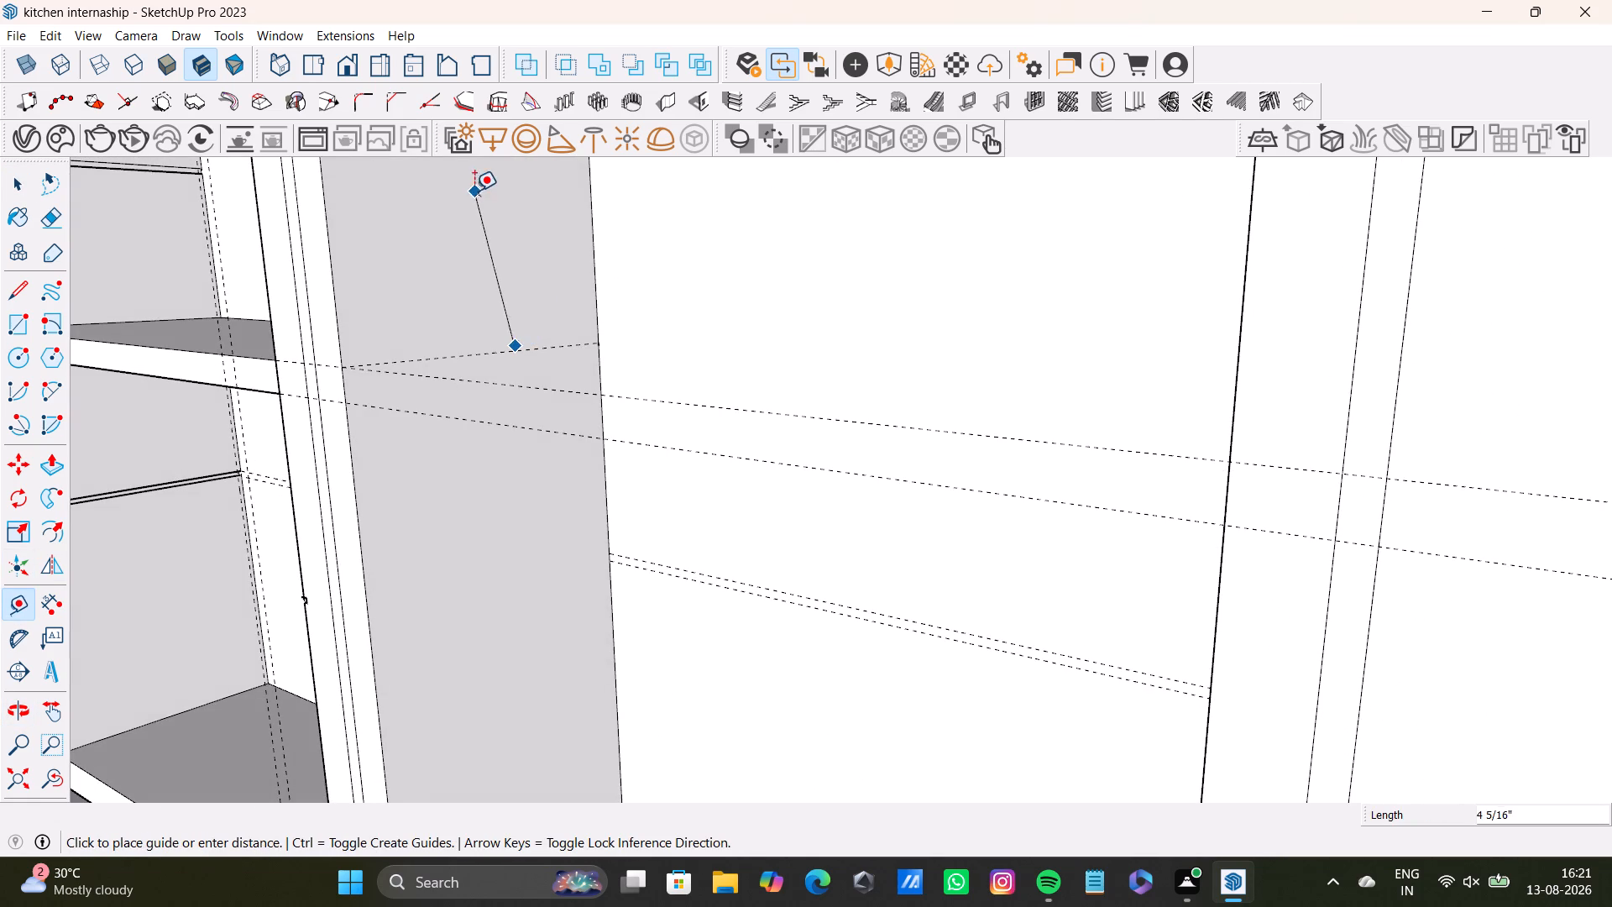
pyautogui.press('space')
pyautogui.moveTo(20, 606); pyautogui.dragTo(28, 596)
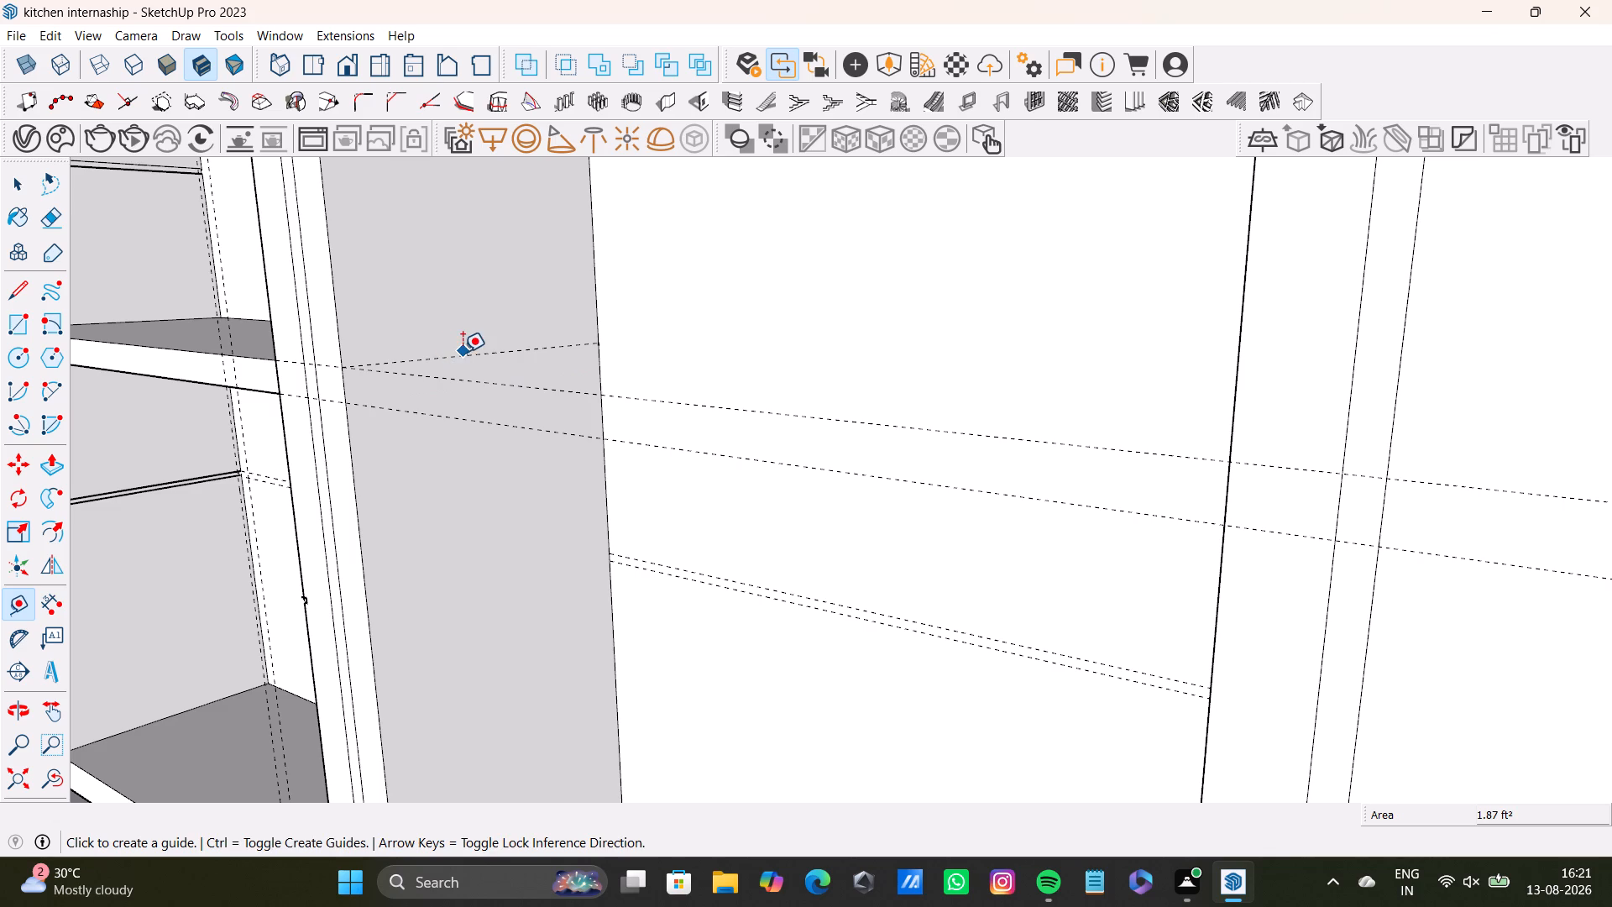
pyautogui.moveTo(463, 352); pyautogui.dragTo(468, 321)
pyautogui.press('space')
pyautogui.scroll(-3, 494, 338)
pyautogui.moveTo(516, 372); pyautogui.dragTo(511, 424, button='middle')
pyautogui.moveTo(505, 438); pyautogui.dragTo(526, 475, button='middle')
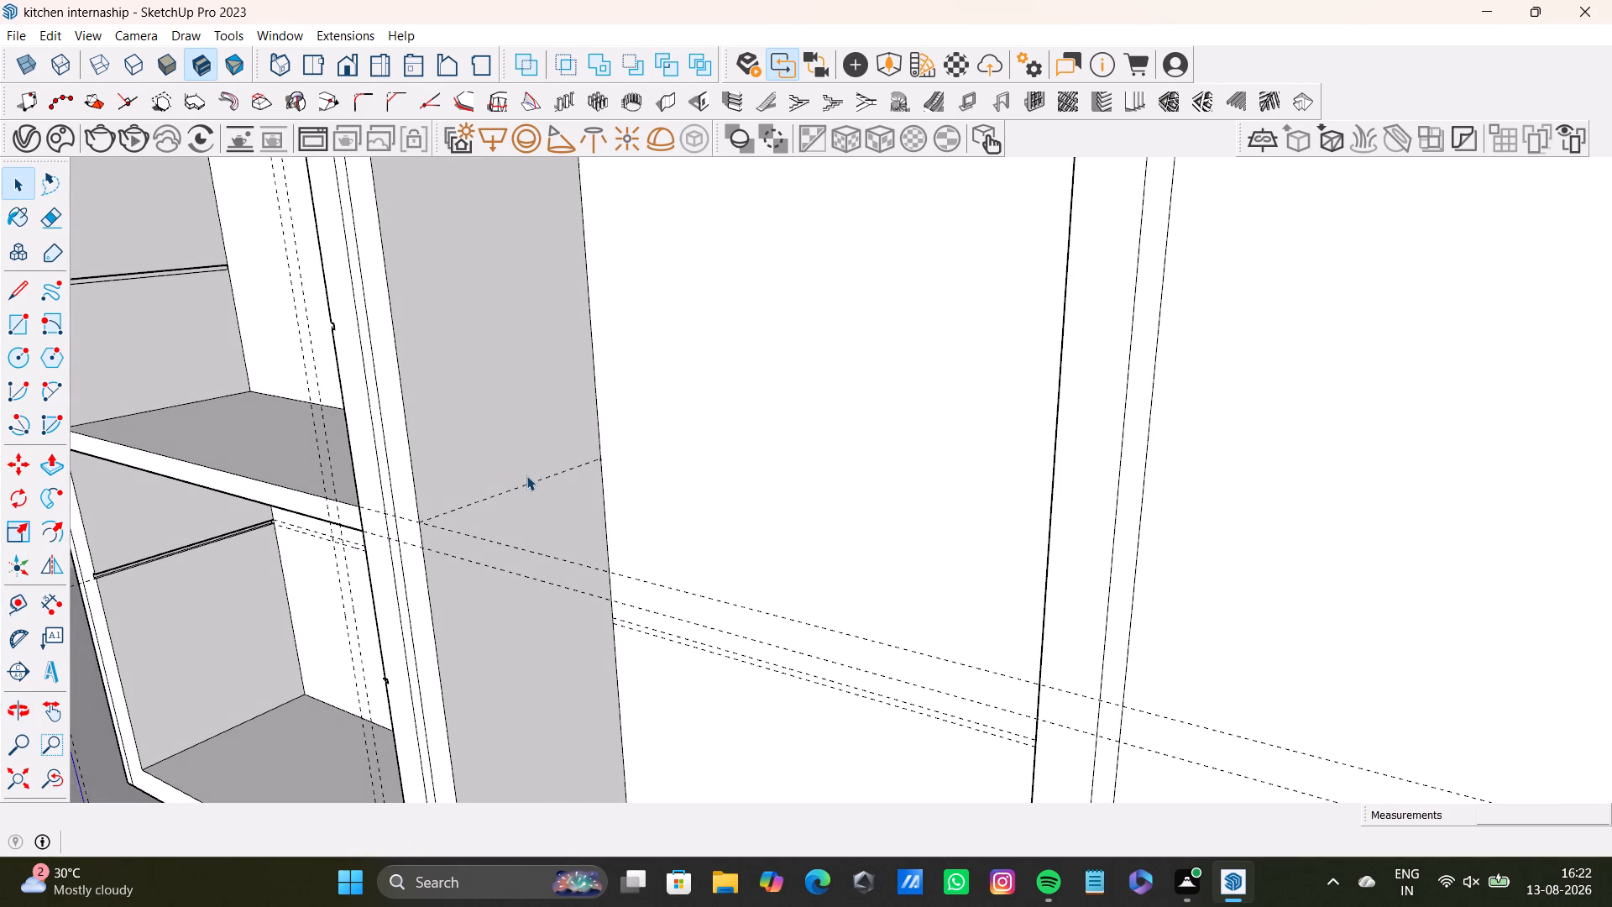
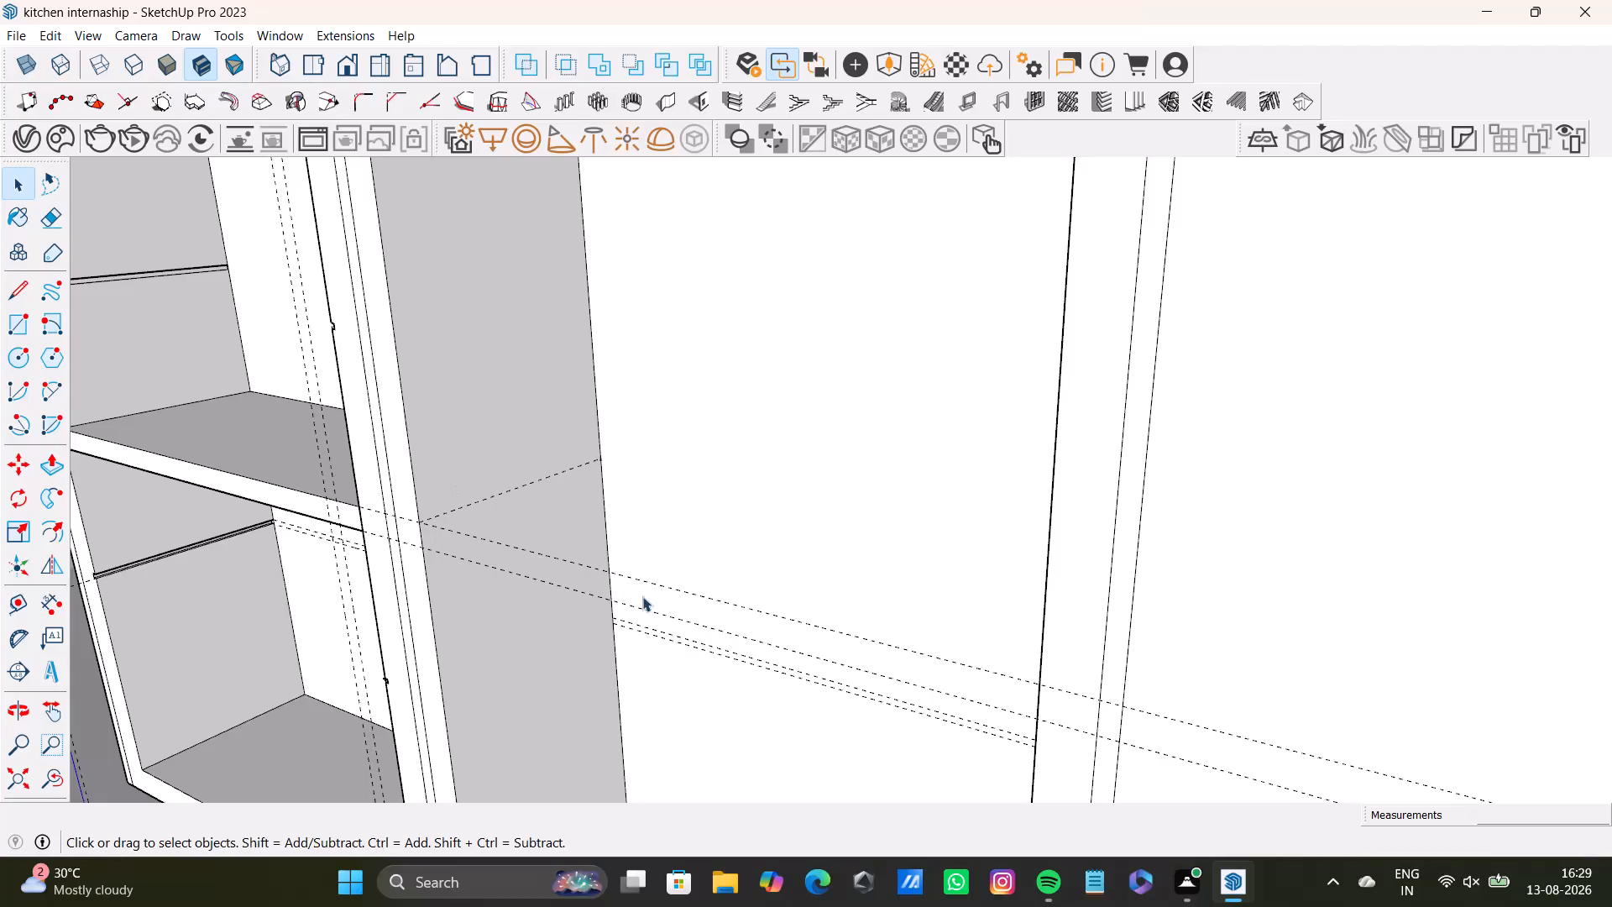
# Draw a line along the lower shelf guide across the inner face of the middle compartment's side panel, from front edge to back edge.
pyautogui.moveTo(599, 532); pyautogui.dragTo(594, 523, button='middle')
pyautogui.scroll(3, 492, 475)
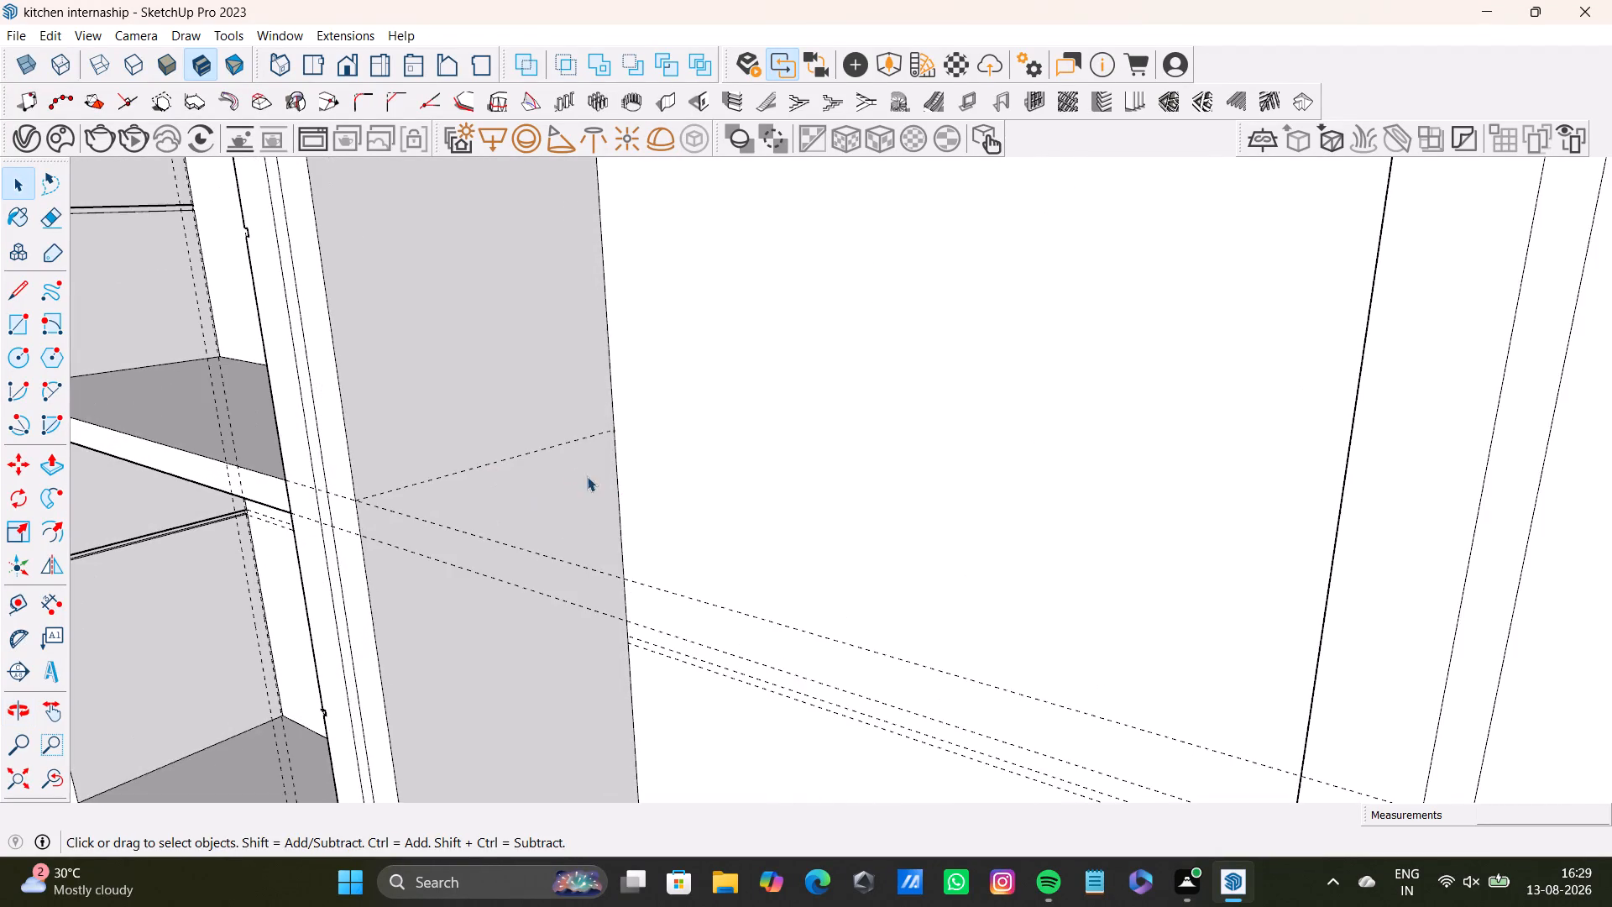
pyautogui.moveTo(587, 476); pyautogui.dragTo(724, 493, button='middle')
pyautogui.scroll(2, 775, 516)
pyautogui.moveTo(917, 565); pyautogui.dragTo(571, 550, button='middle')
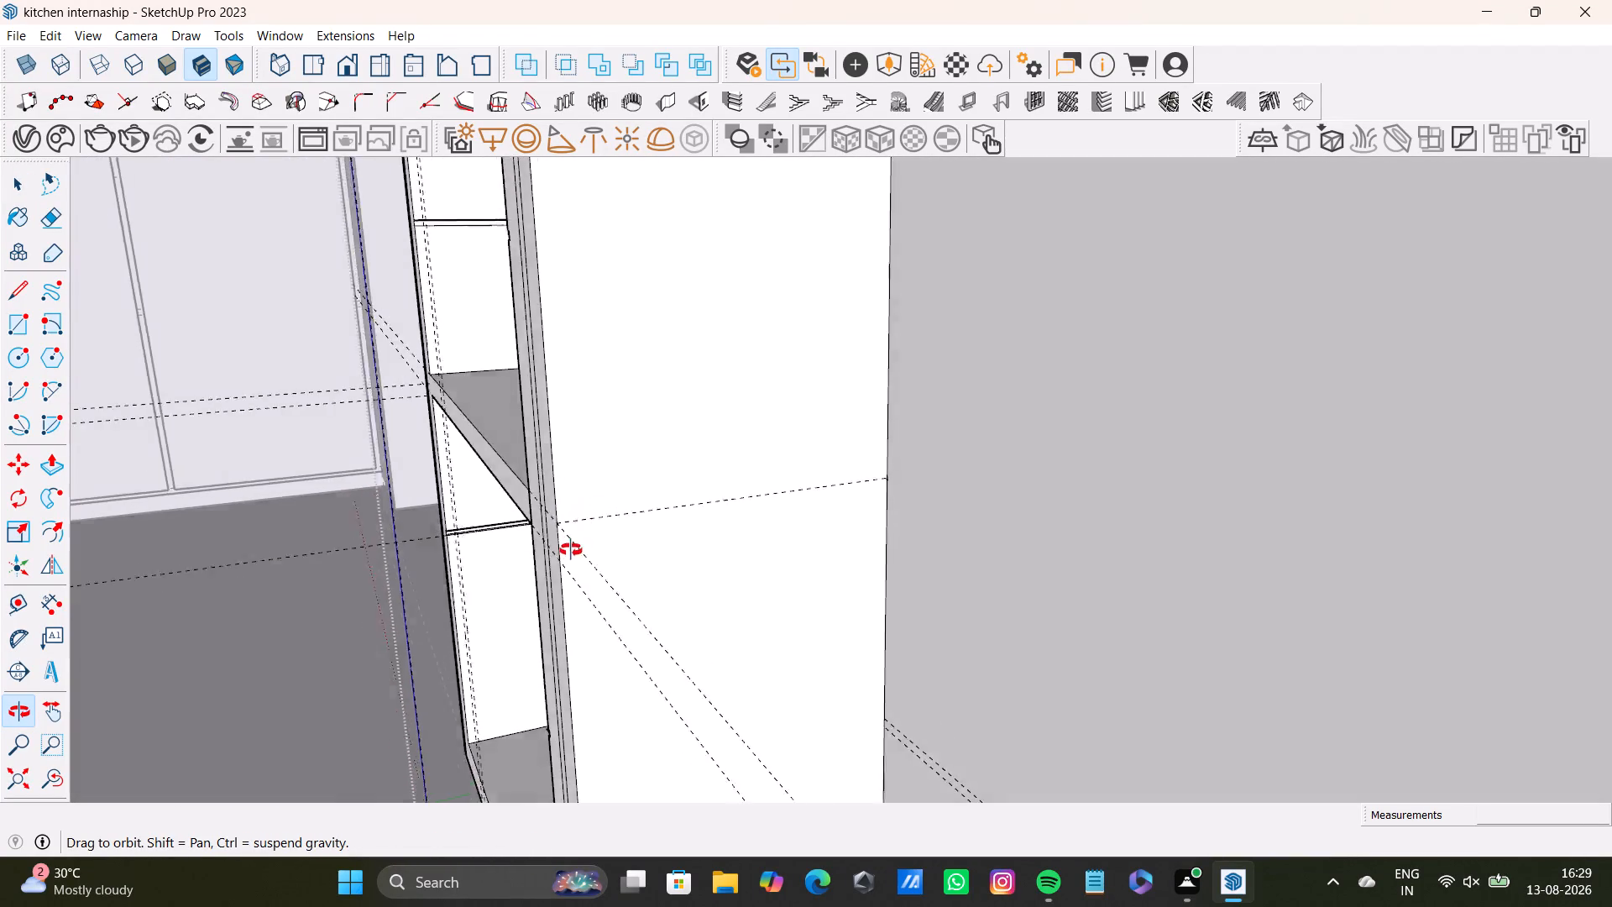
pyautogui.moveTo(571, 550); pyautogui.dragTo(636, 593, button='middle')
pyautogui.scroll(2, 703, 576)
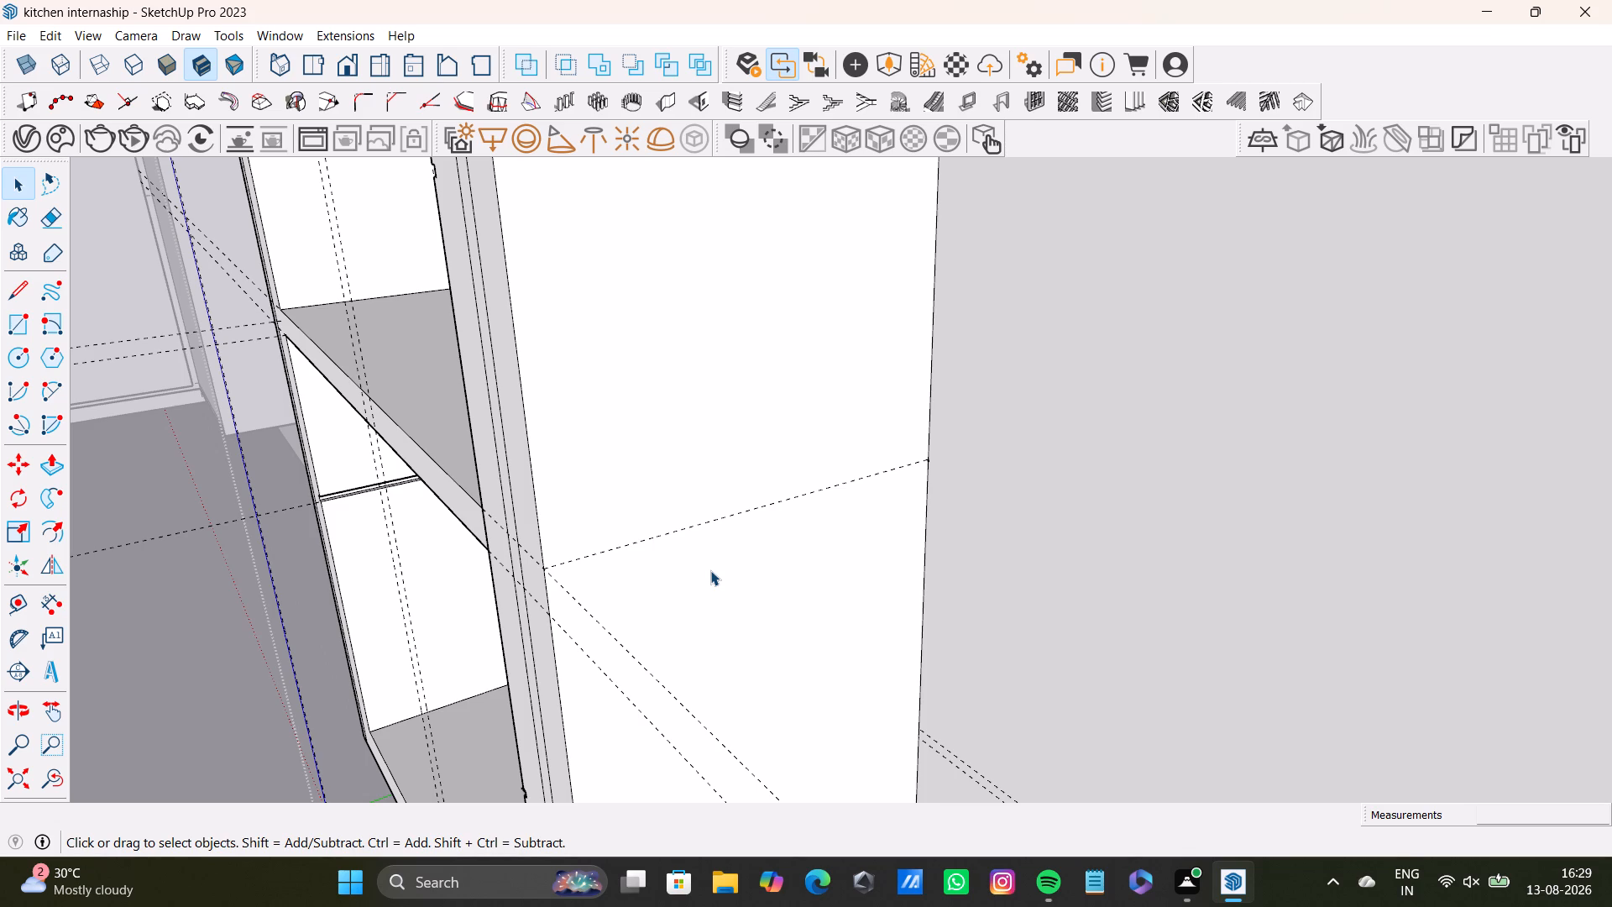
pyautogui.scroll(-1, 706, 596)
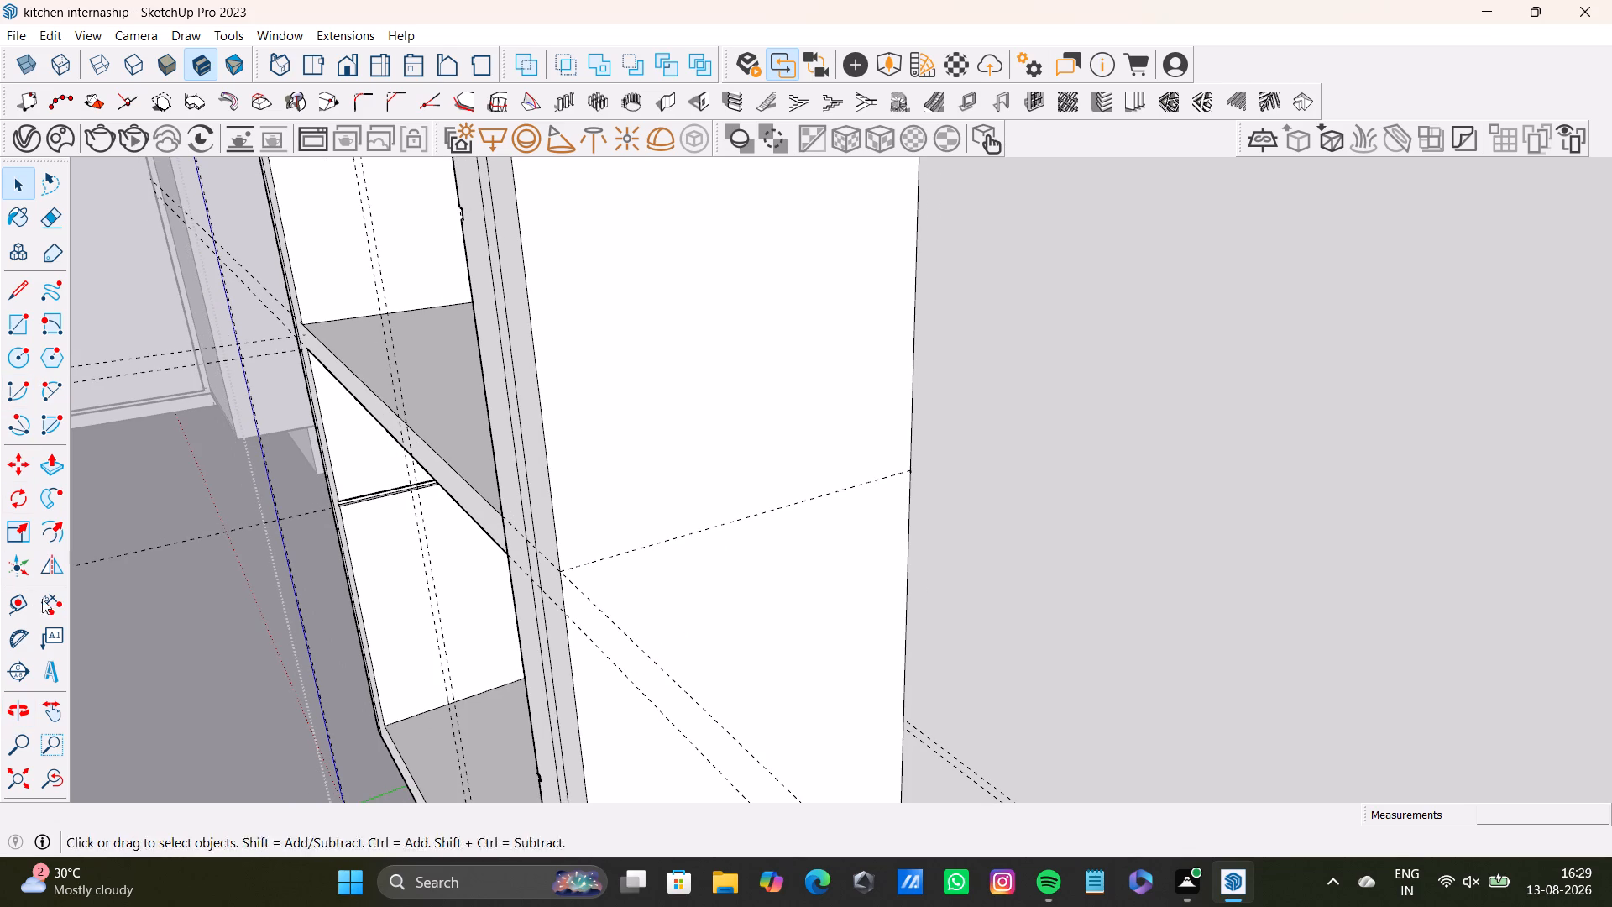
pyautogui.click(21, 291)
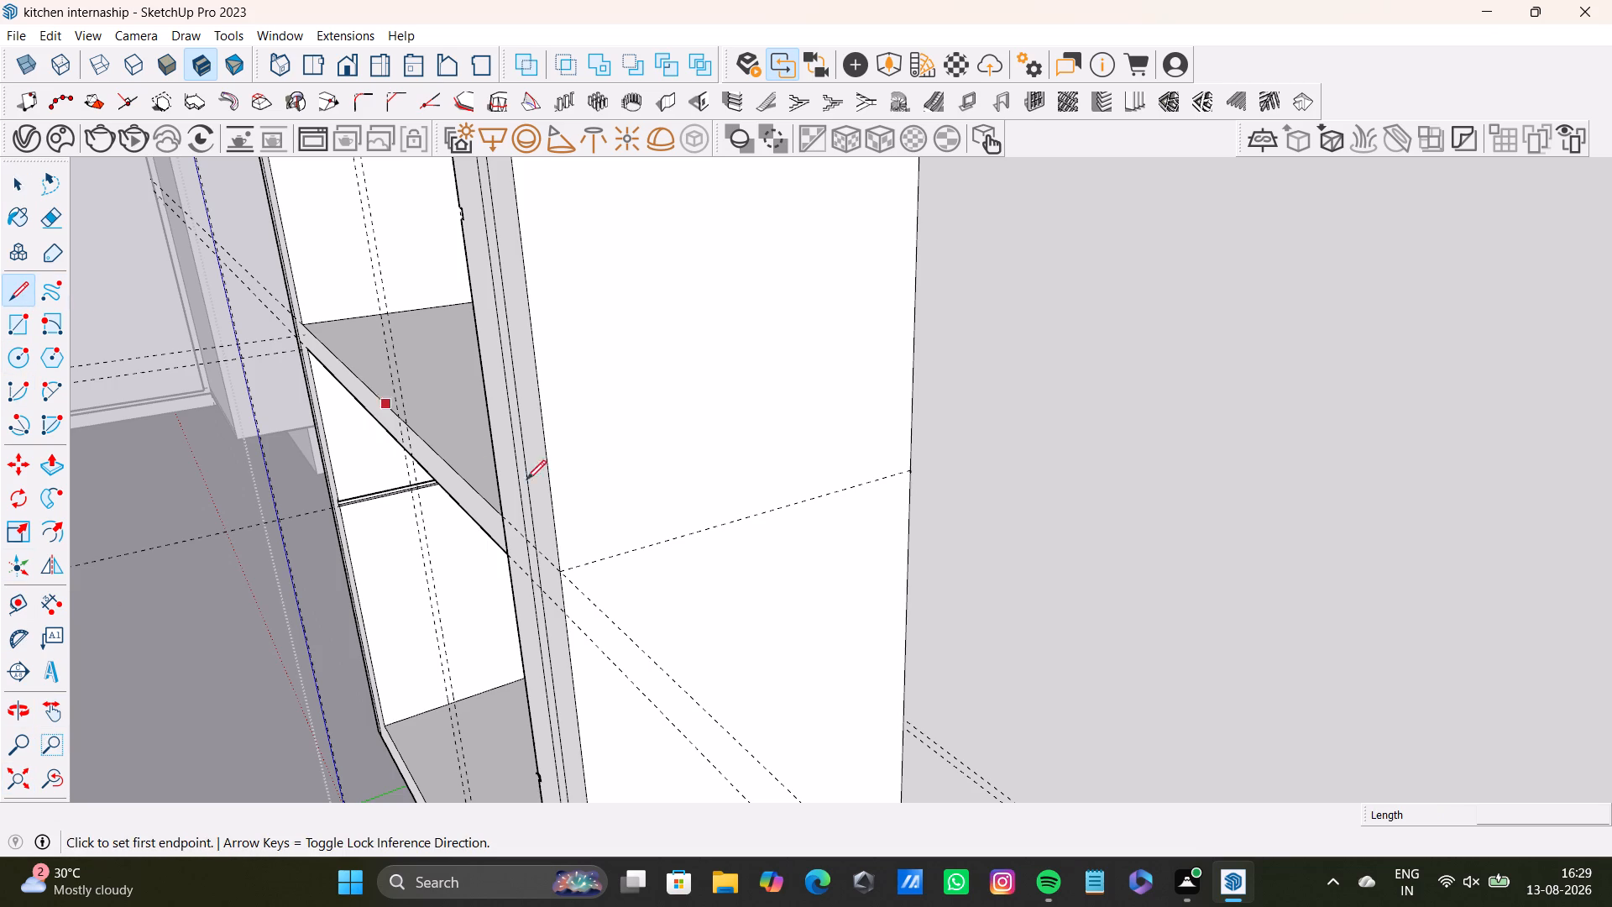
pyautogui.scroll(2, 631, 631)
pyautogui.moveTo(700, 592); pyautogui.dragTo(720, 363, button='middle')
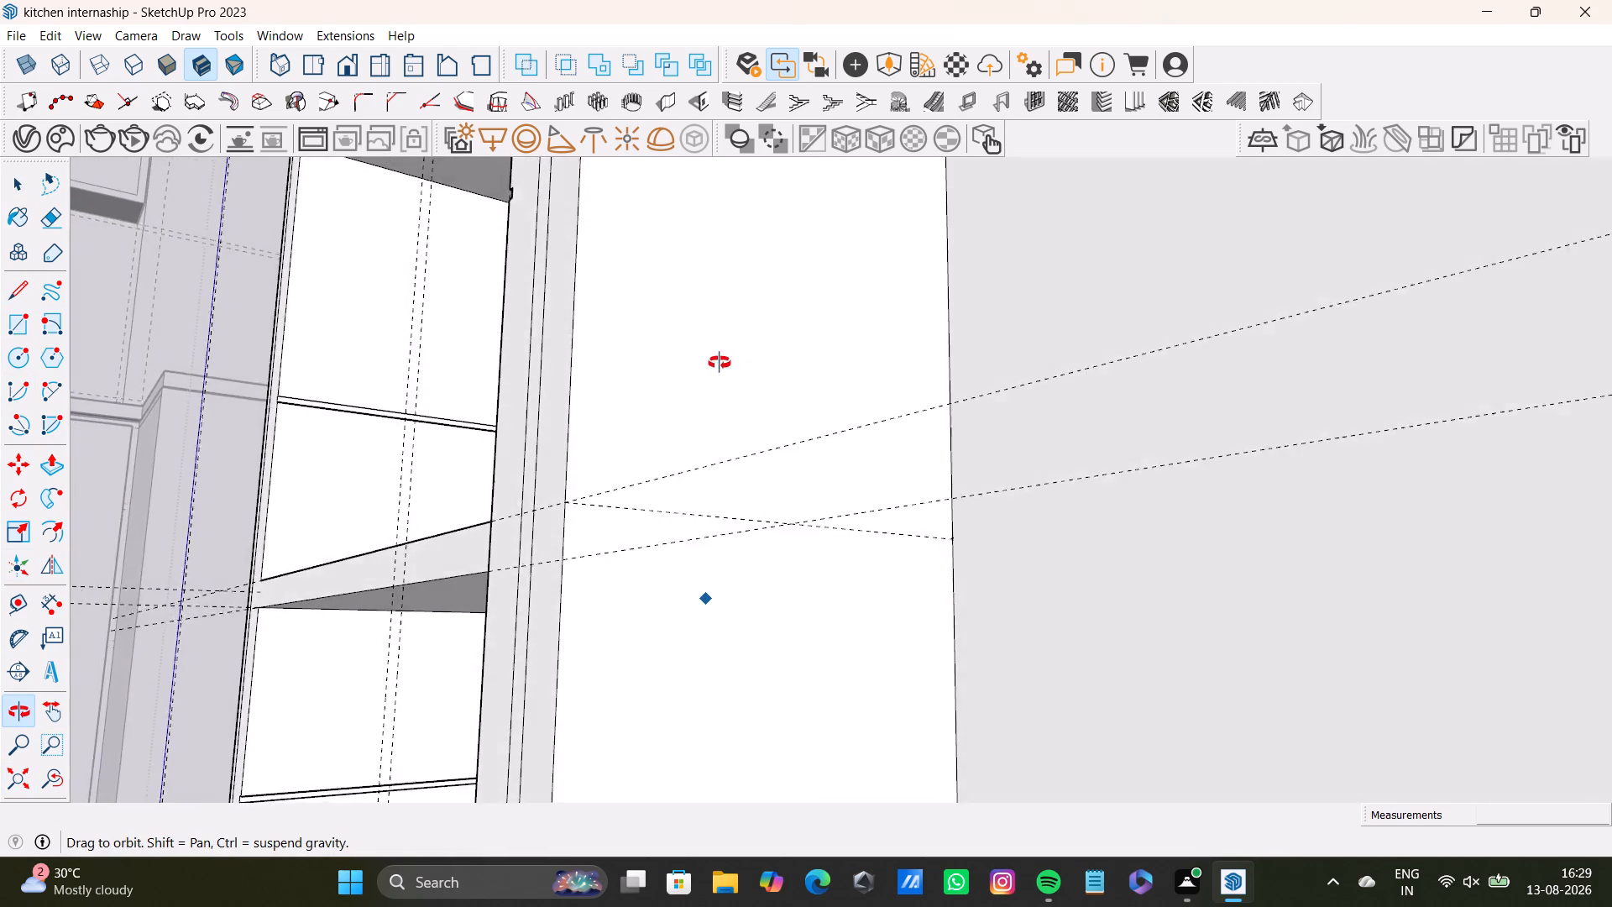
pyautogui.moveTo(720, 363); pyautogui.dragTo(437, 370, button='middle')
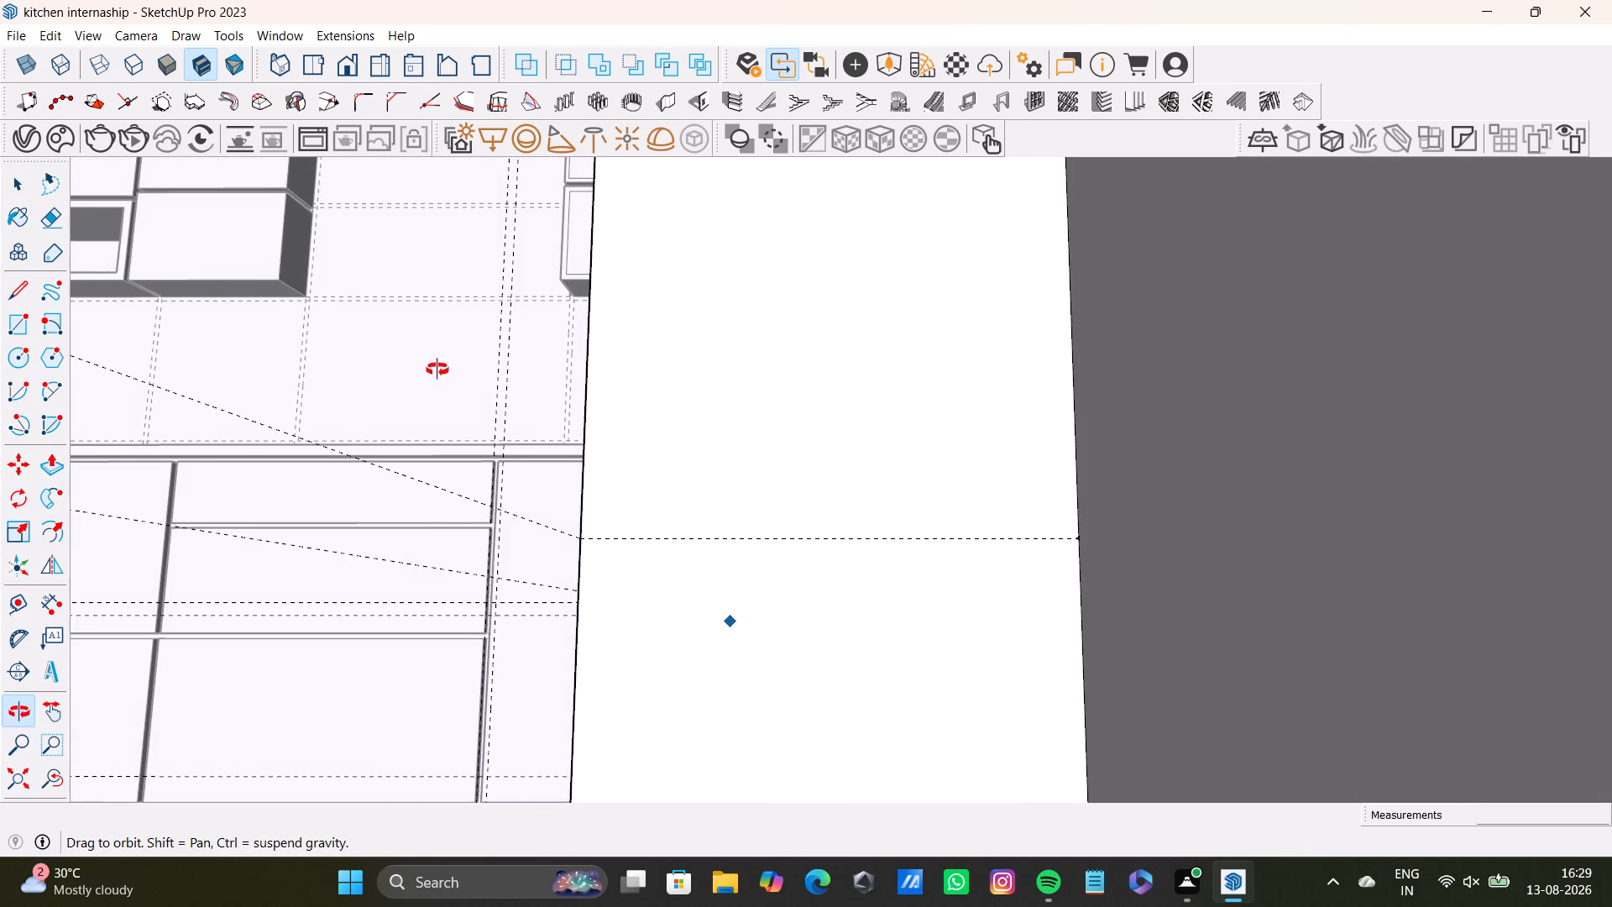
pyautogui.moveTo(437, 370); pyautogui.dragTo(444, 392, button='middle')
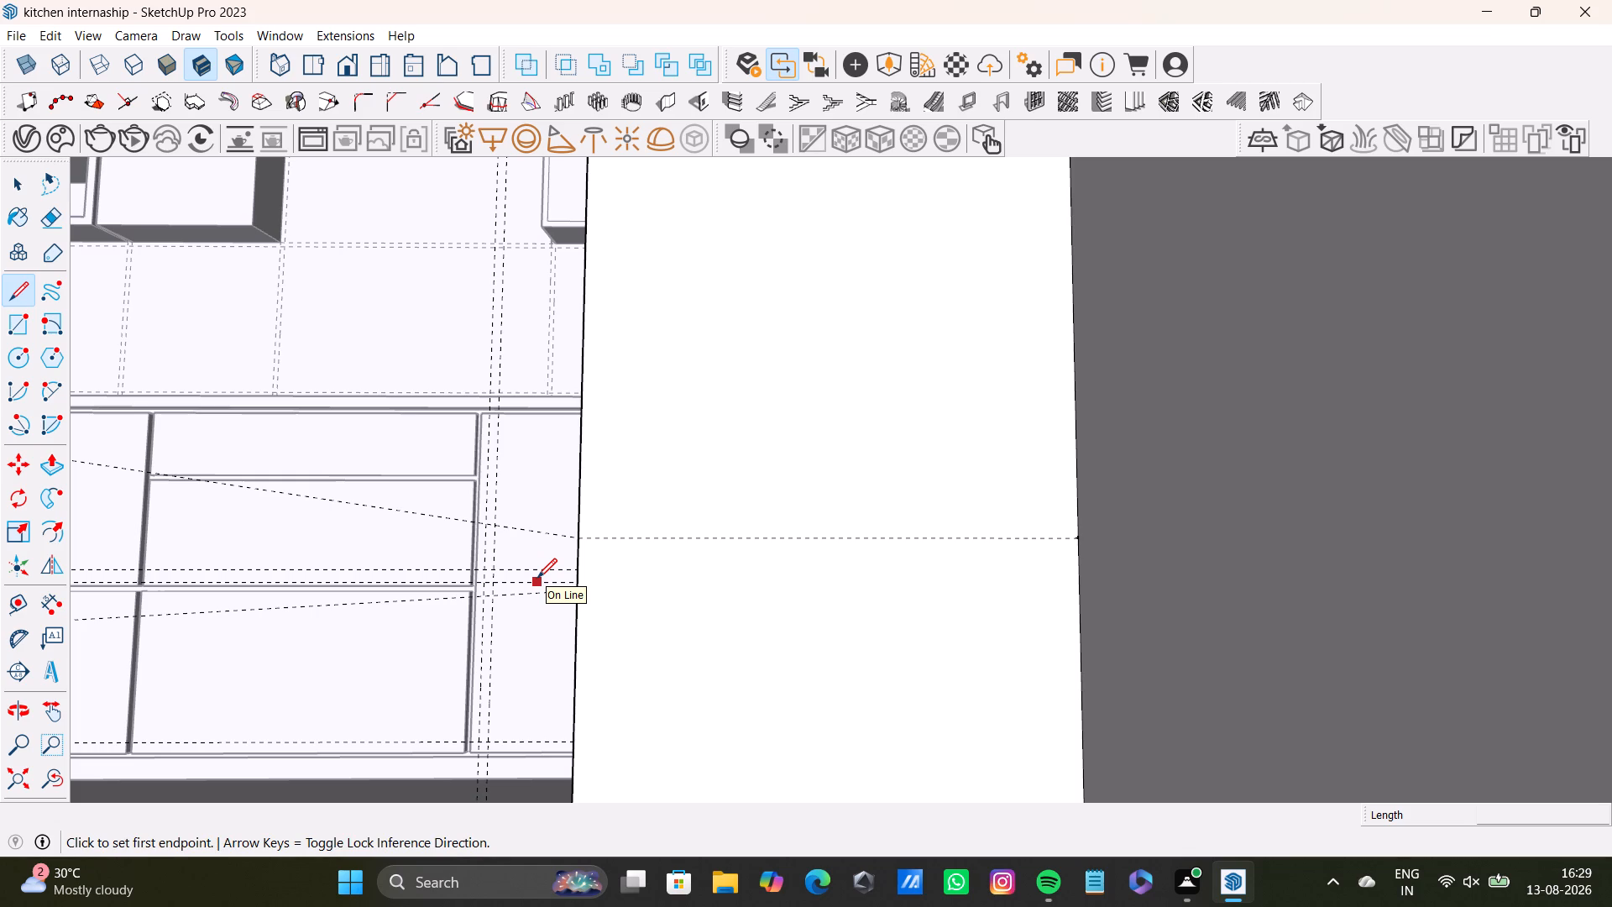
pyautogui.moveTo(770, 682); pyautogui.dragTo(858, 695, button='middle')
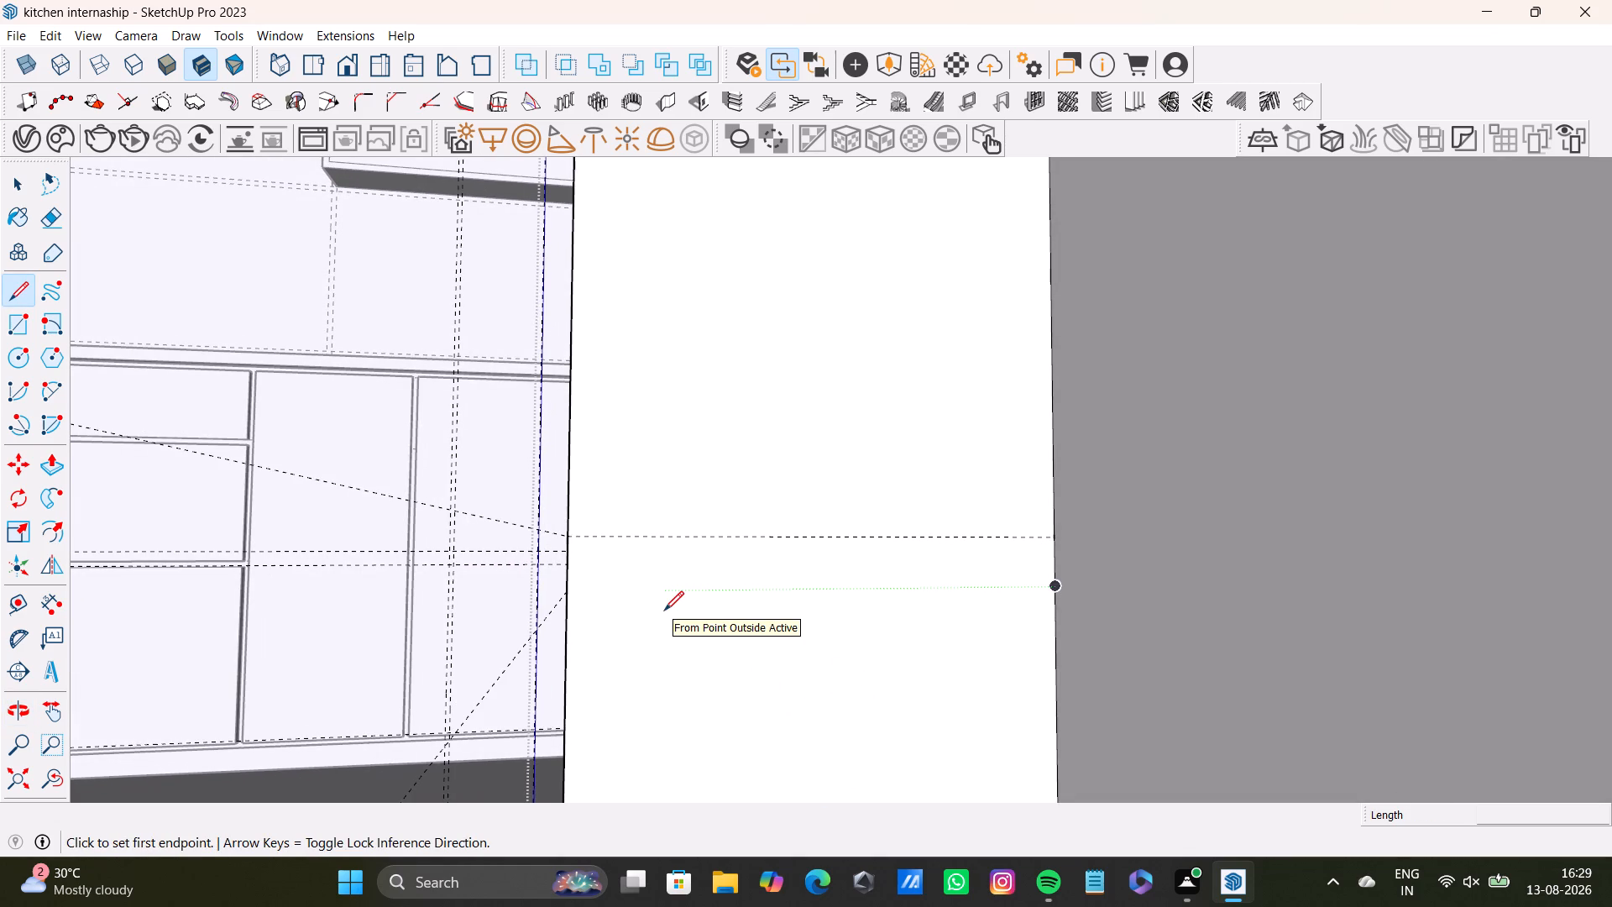
pyautogui.click(571, 593)
pyautogui.click(1059, 589)
pyautogui.press('space')
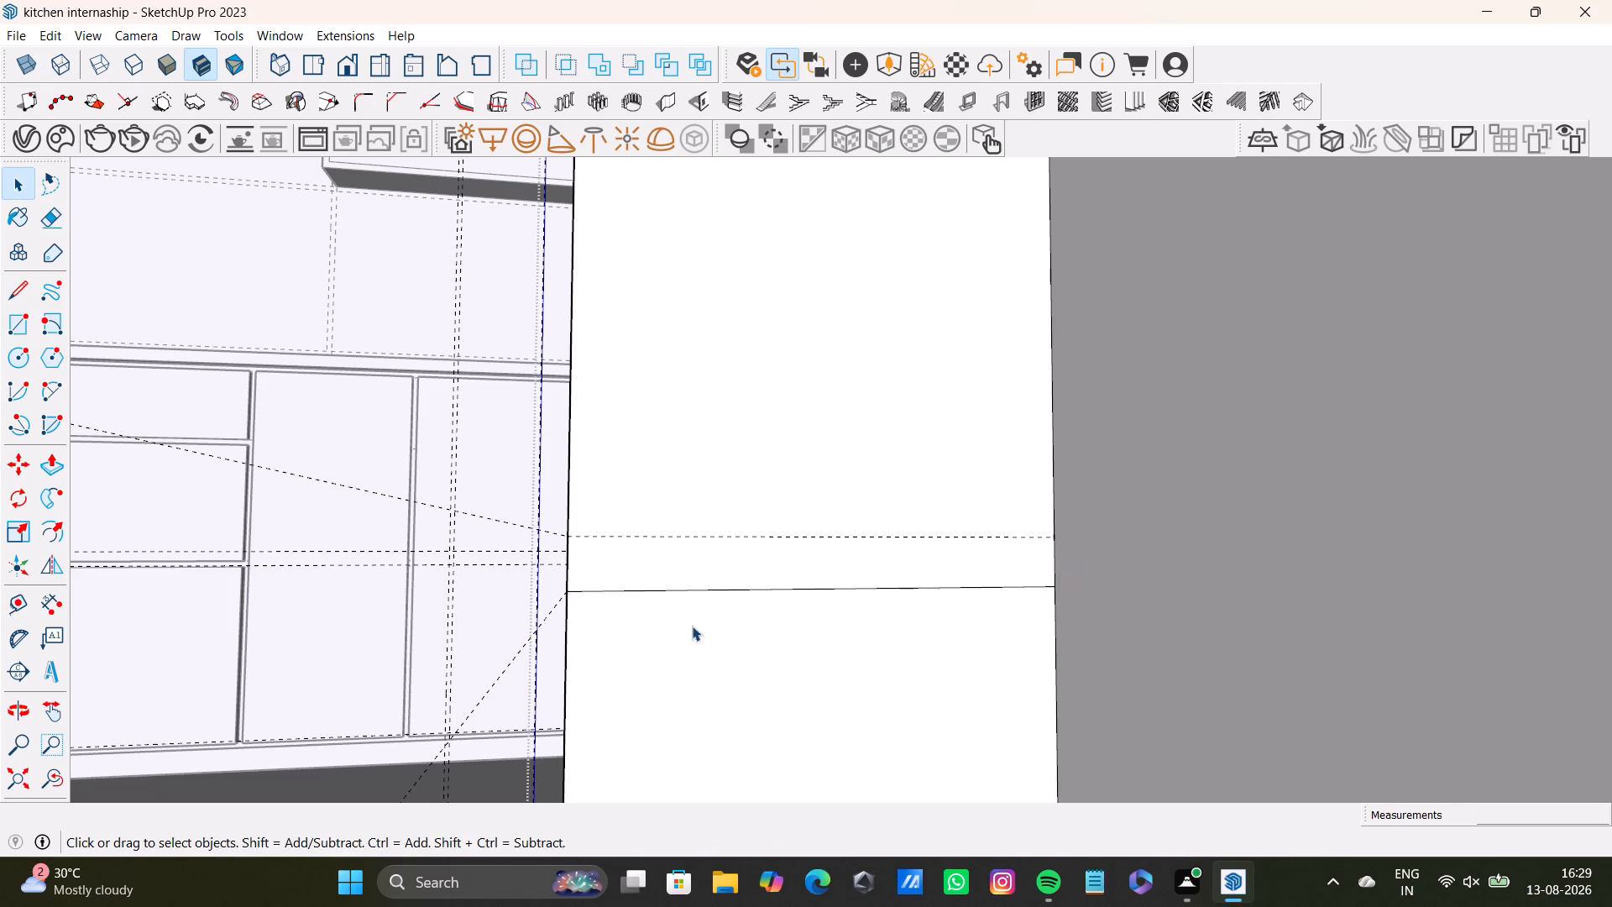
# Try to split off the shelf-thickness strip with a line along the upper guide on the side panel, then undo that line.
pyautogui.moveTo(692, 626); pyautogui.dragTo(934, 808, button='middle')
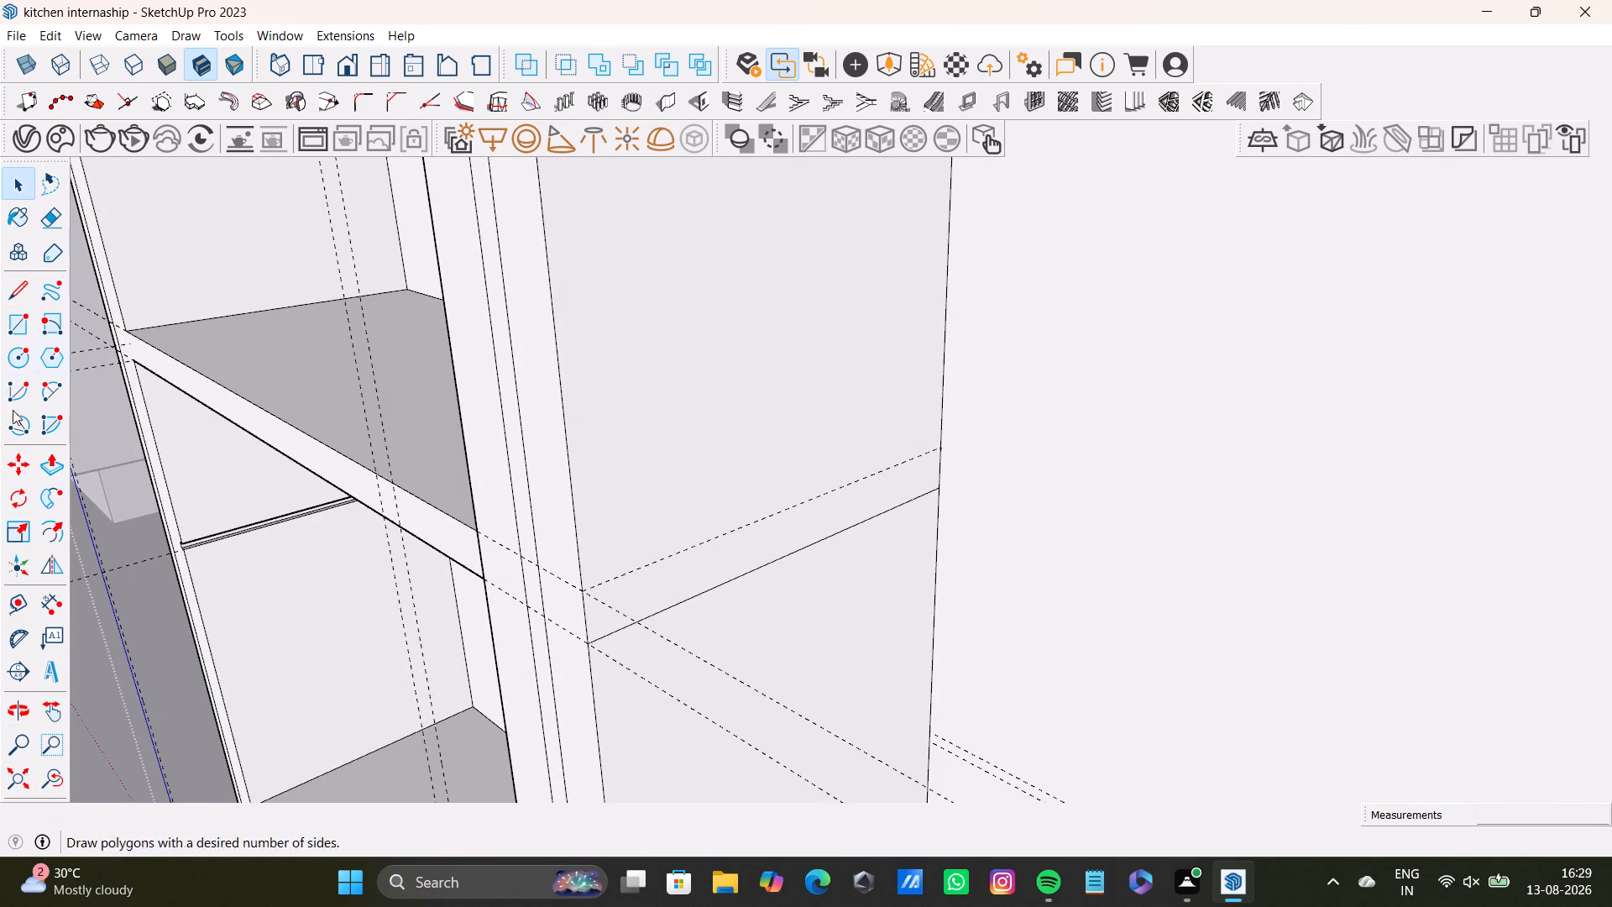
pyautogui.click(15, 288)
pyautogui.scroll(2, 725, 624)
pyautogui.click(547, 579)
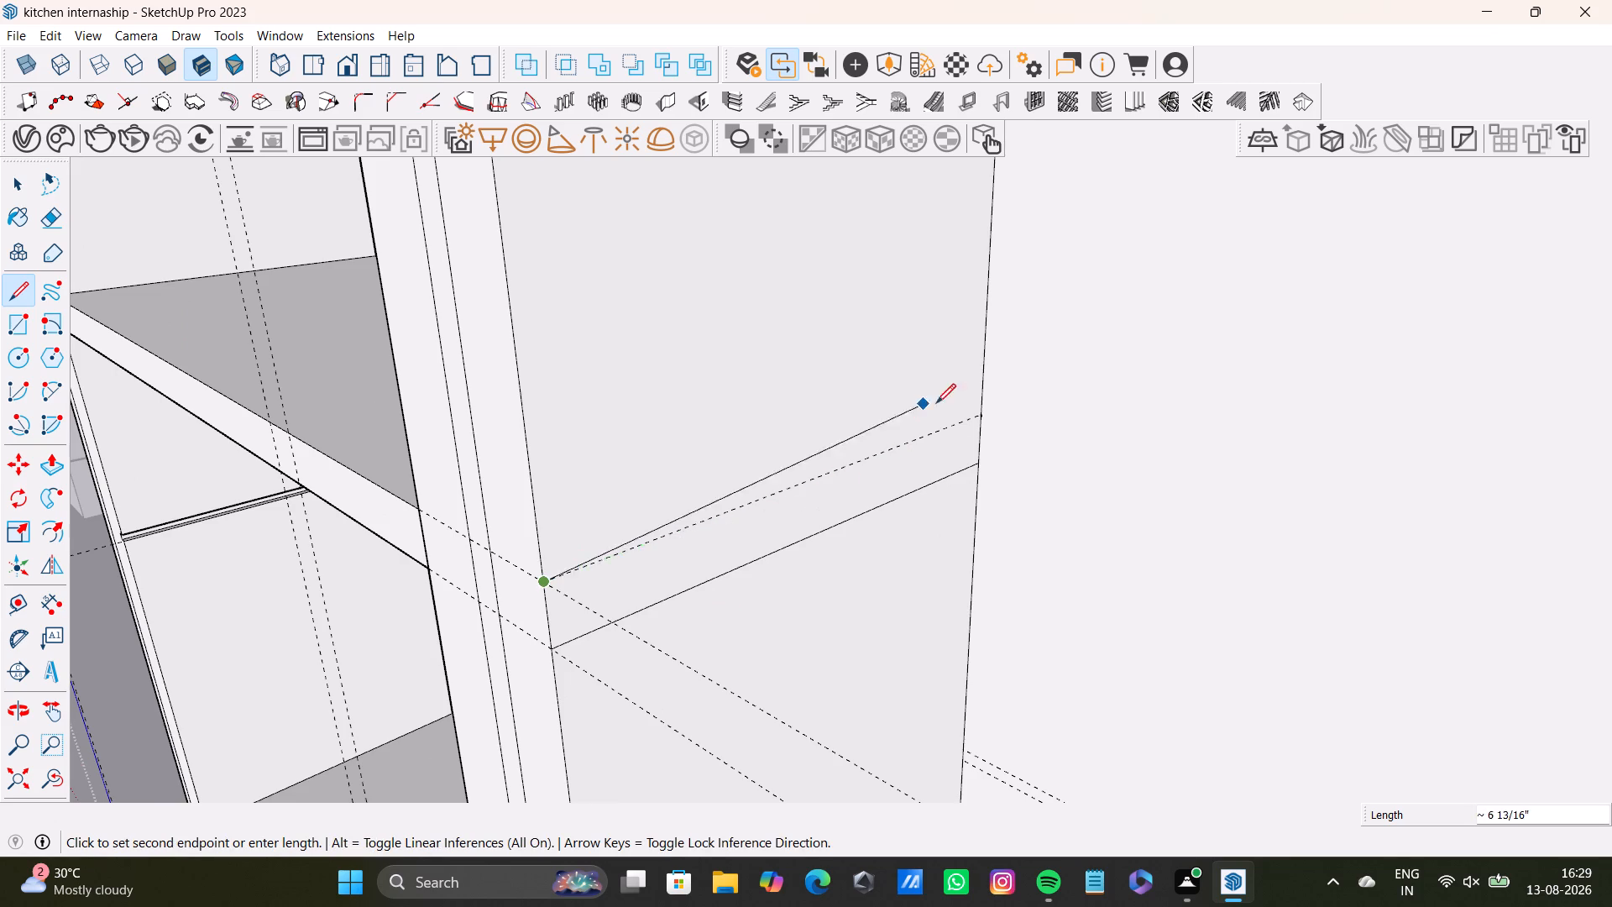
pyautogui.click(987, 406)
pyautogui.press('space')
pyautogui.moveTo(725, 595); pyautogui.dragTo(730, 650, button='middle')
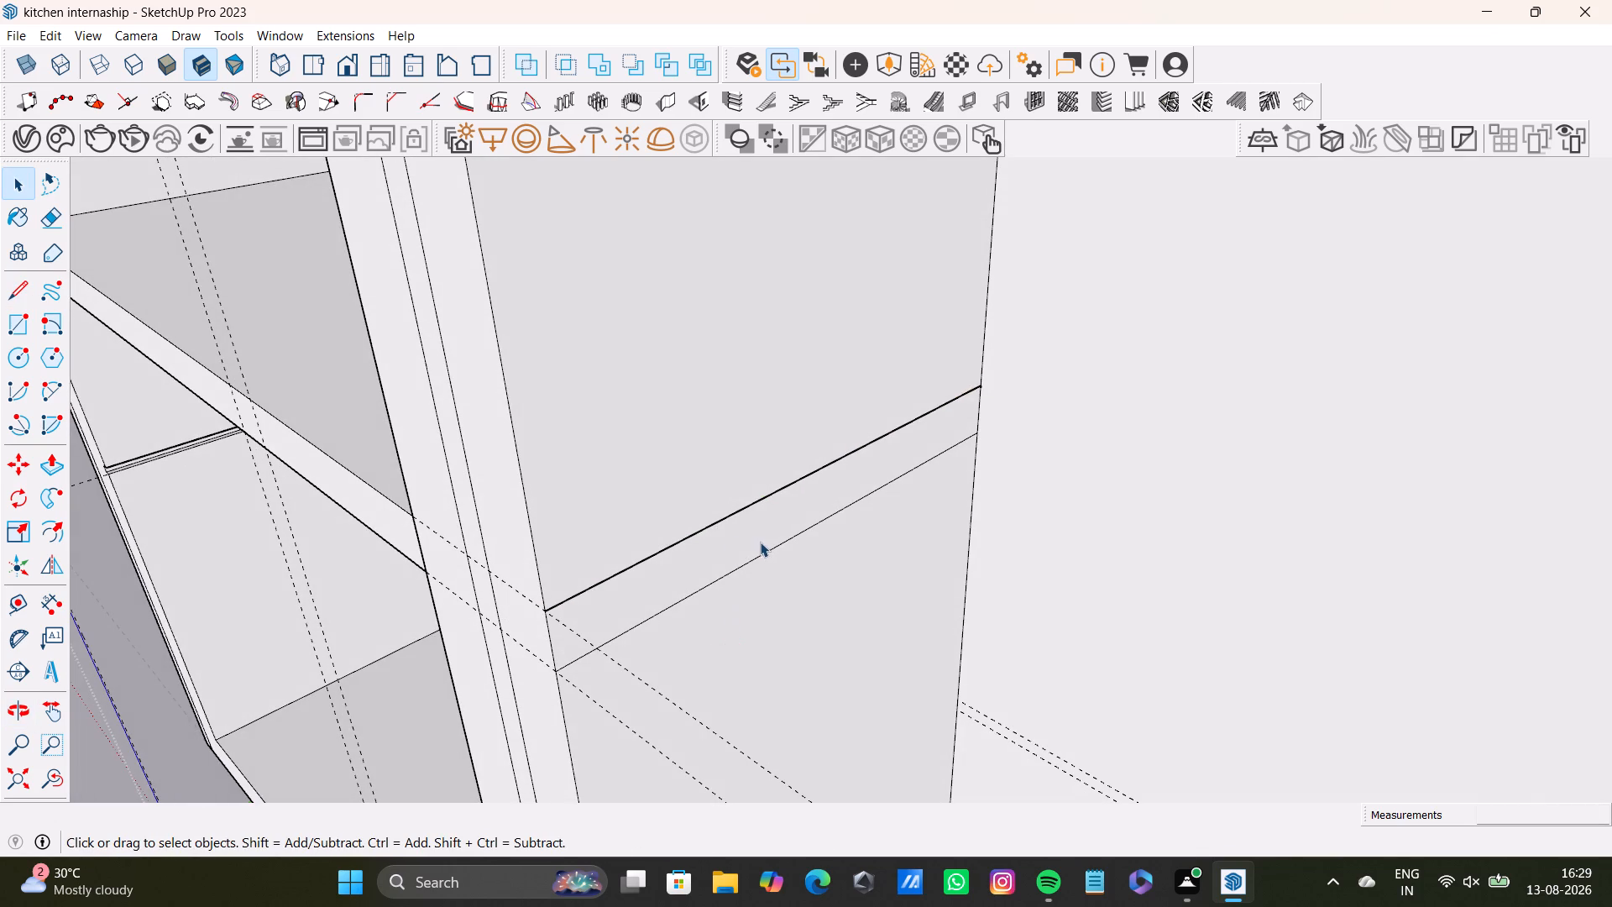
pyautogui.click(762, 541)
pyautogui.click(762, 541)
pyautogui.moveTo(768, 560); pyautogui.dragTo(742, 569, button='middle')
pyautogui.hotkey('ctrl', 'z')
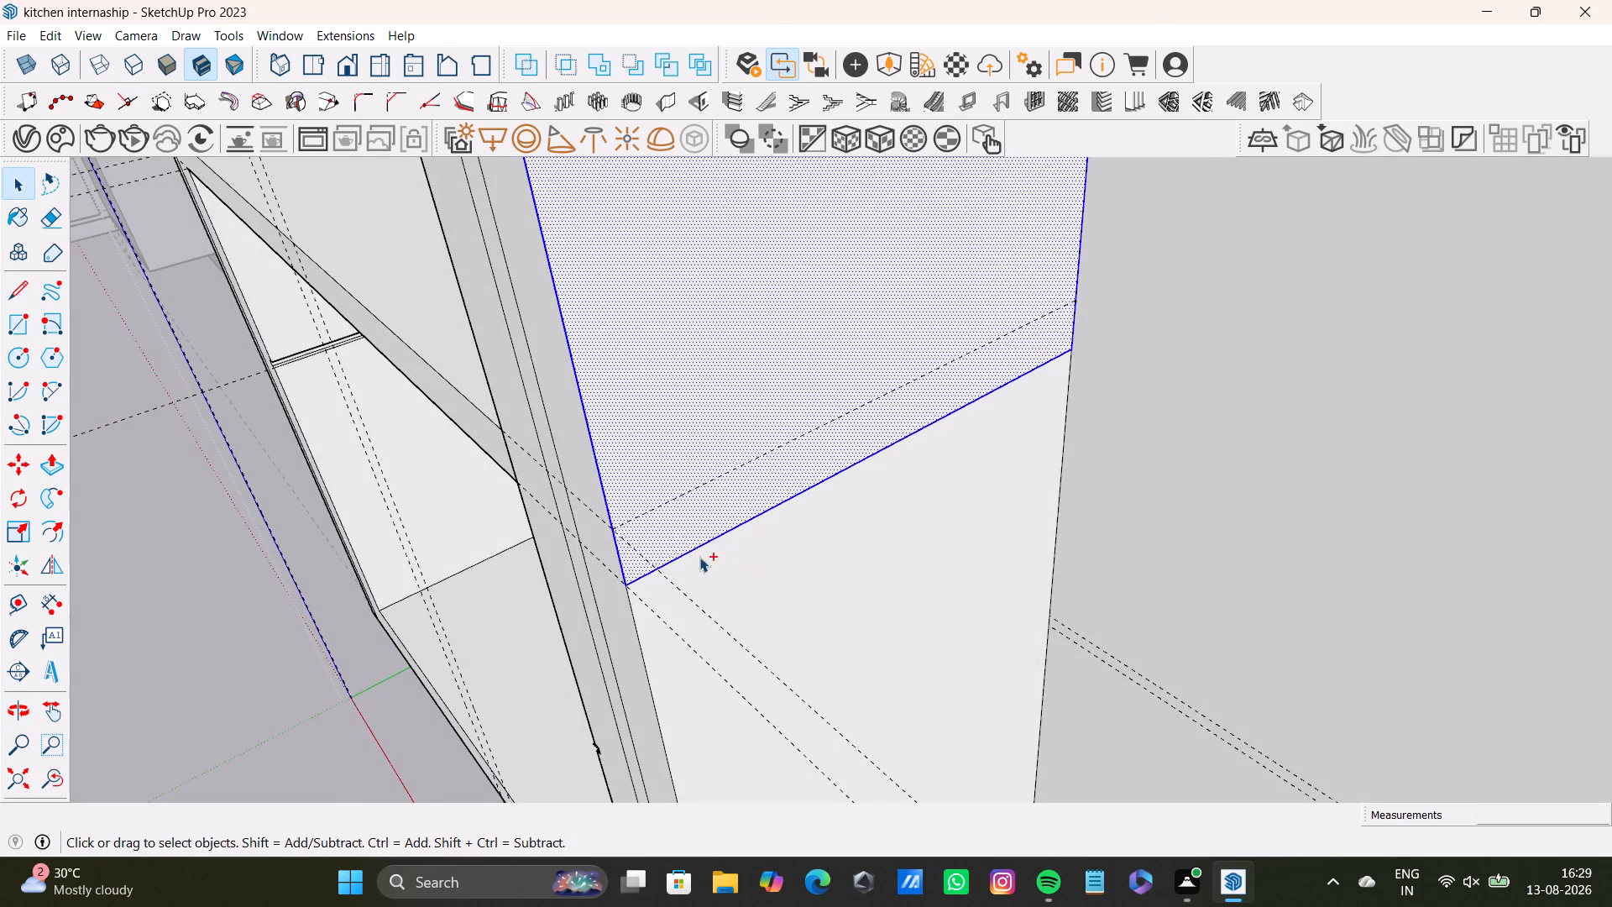
# Draw a line about 8 3/8" long along the upper shelf guide across the side panel, from front edge to back edge.
pyautogui.scroll(3, 613, 534)
pyautogui.moveTo(1062, 572); pyautogui.dragTo(878, 501, button='middle')
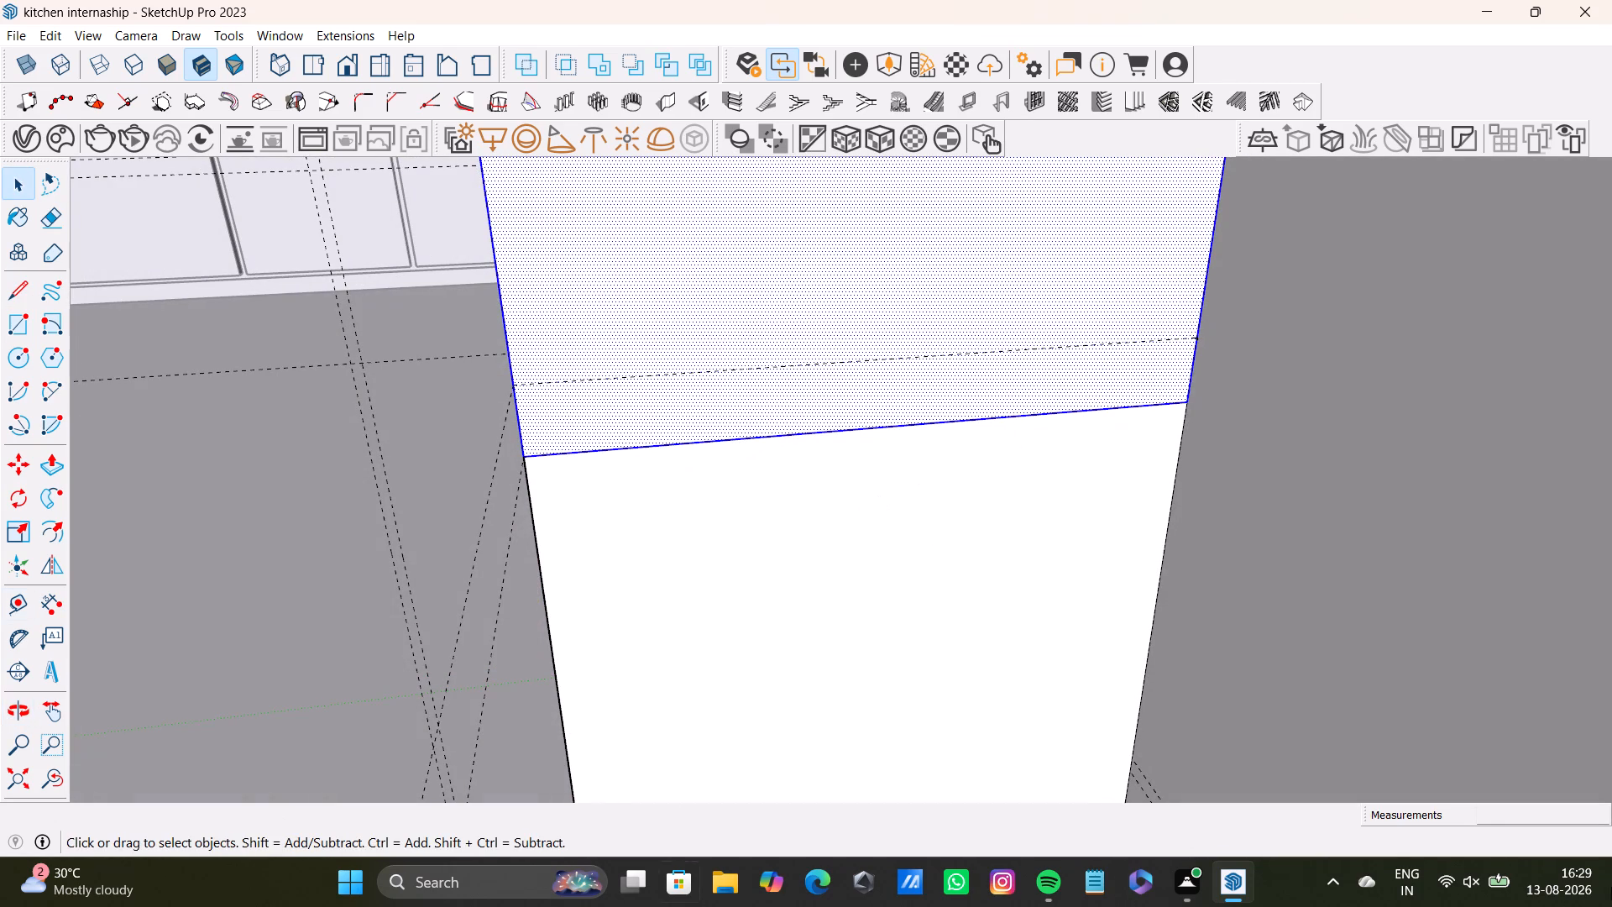
pyautogui.click(15, 291)
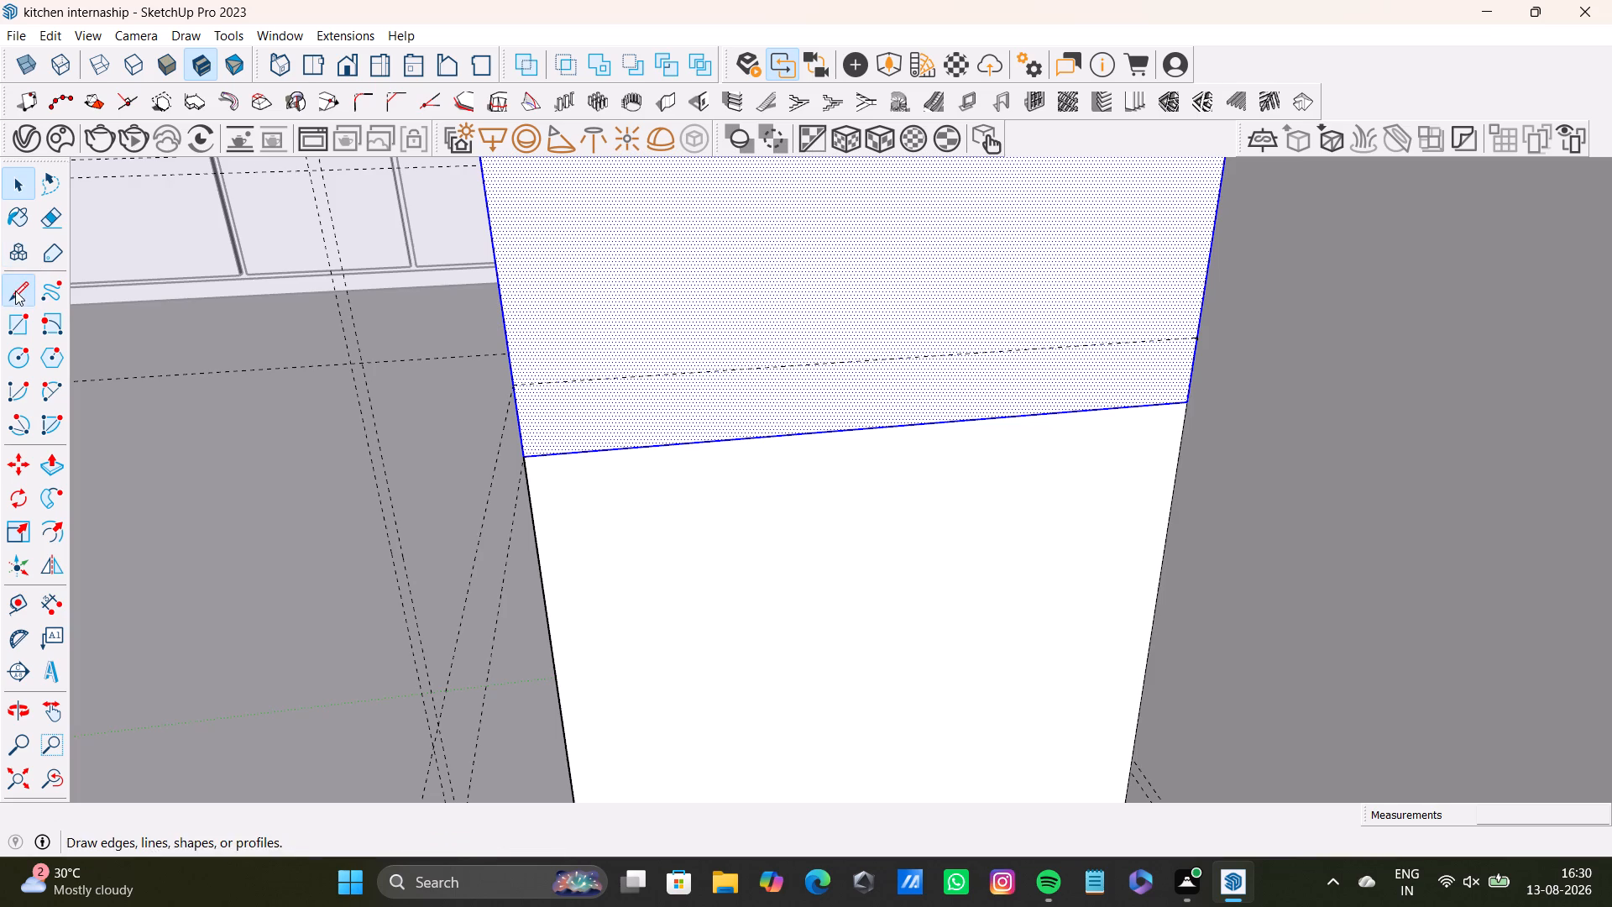
pyautogui.scroll(2, 440, 388)
pyautogui.scroll(-4, 875, 357)
pyautogui.moveTo(1051, 401); pyautogui.dragTo(756, 412, button='middle')
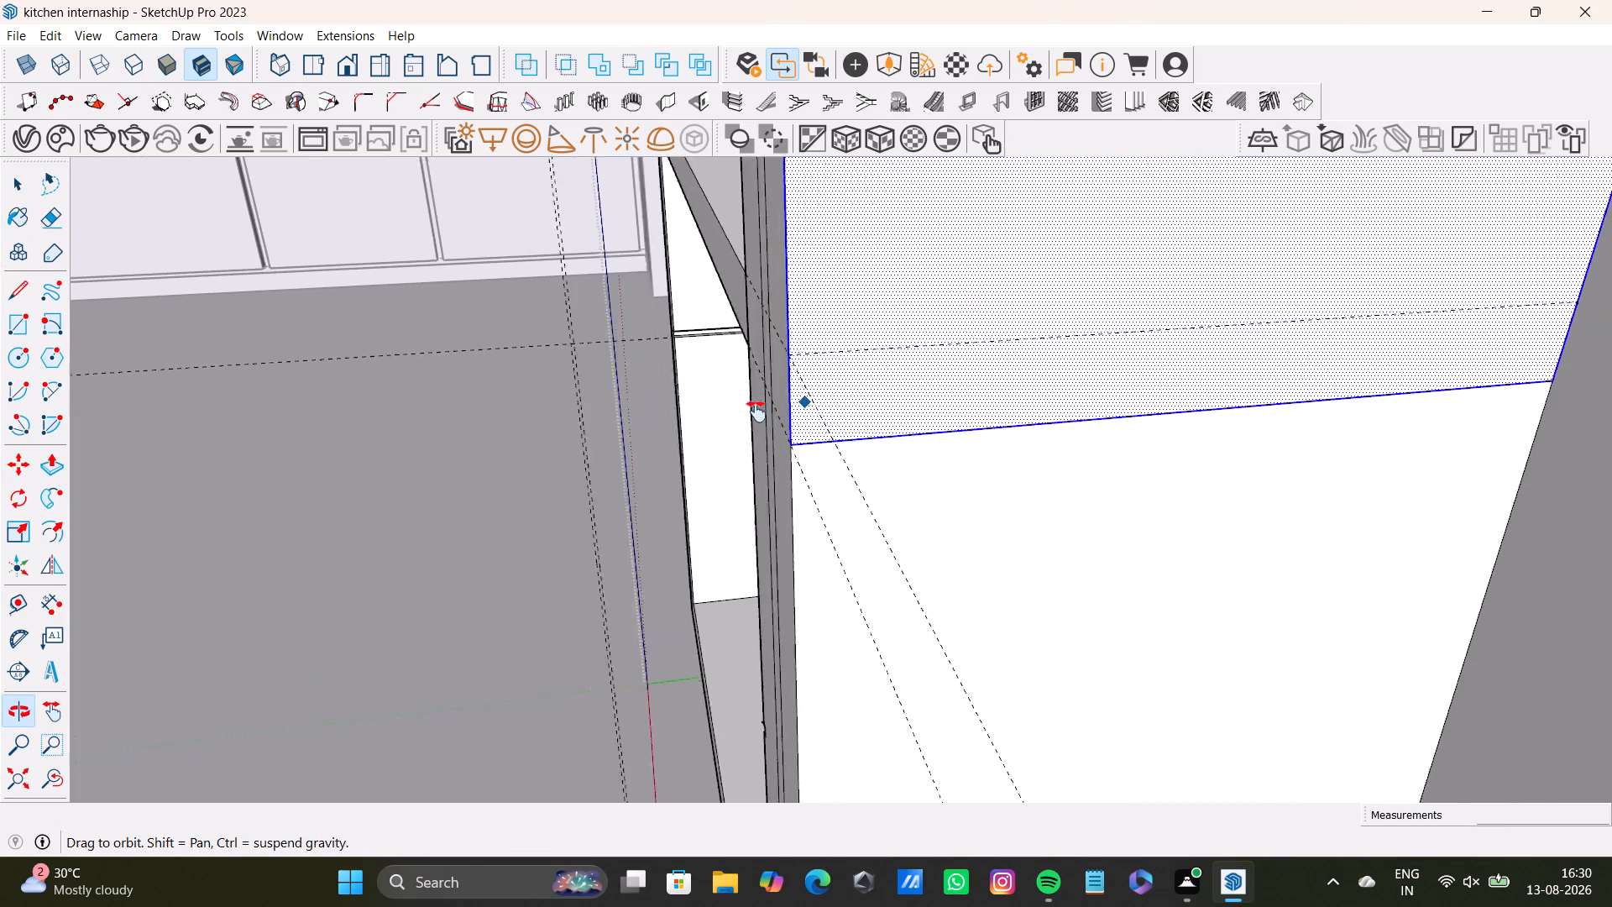
pyautogui.moveTo(756, 412); pyautogui.dragTo(690, 426, button='middle')
pyautogui.scroll(4, 699, 393)
pyautogui.moveTo(667, 370); pyautogui.dragTo(678, 366)
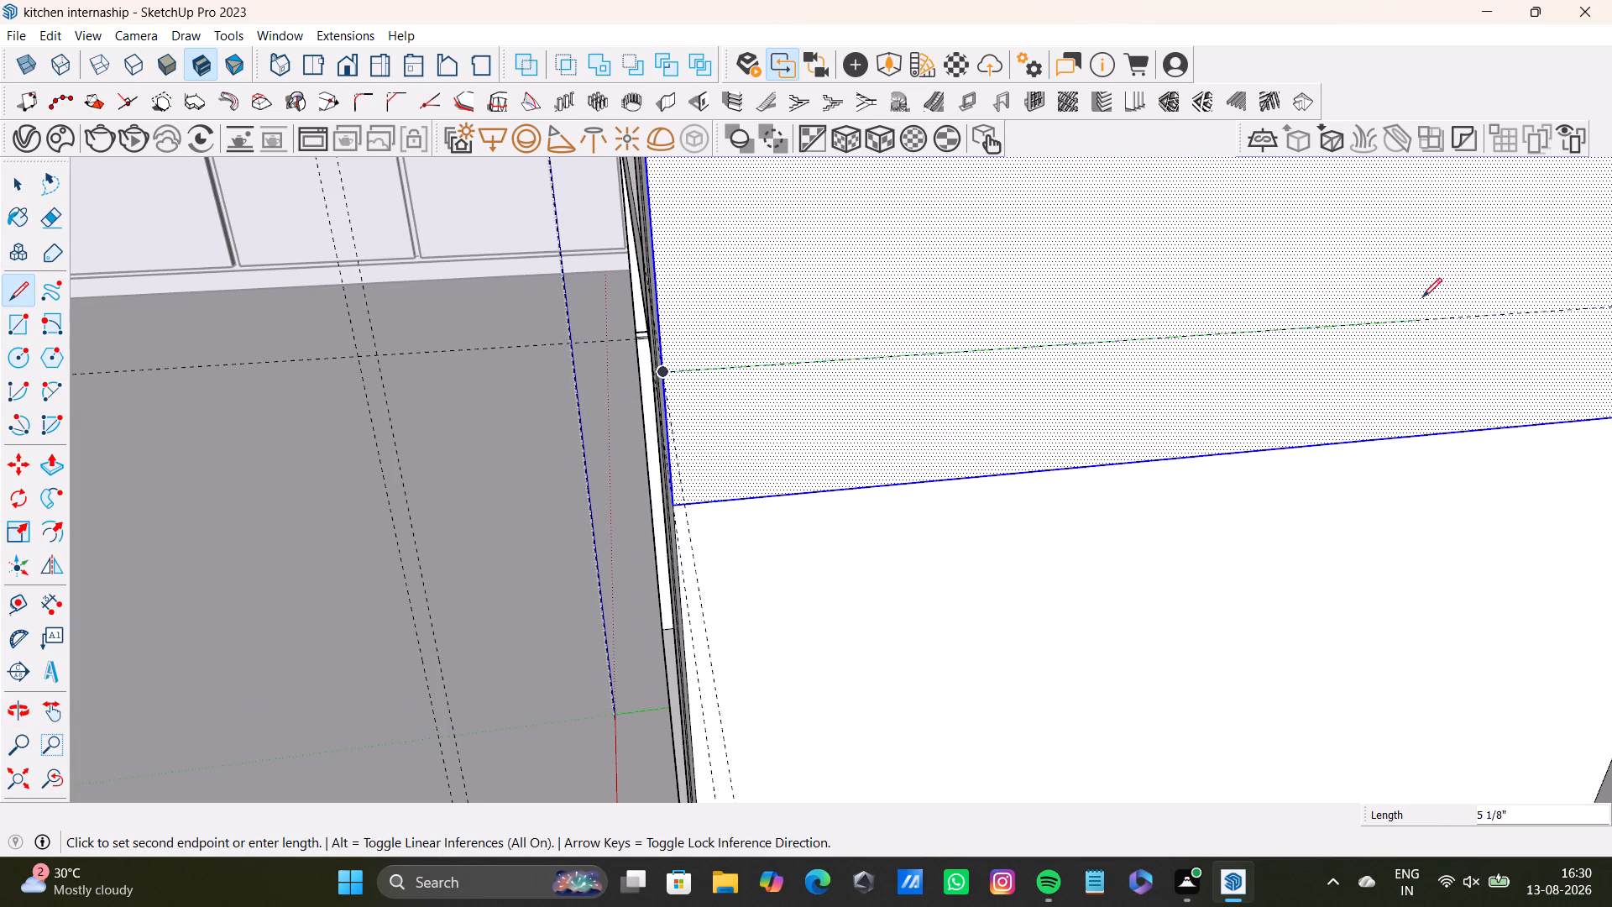
pyautogui.moveTo(1421, 301); pyautogui.dragTo(598, 368, button='middle')
pyautogui.click(1052, 350)
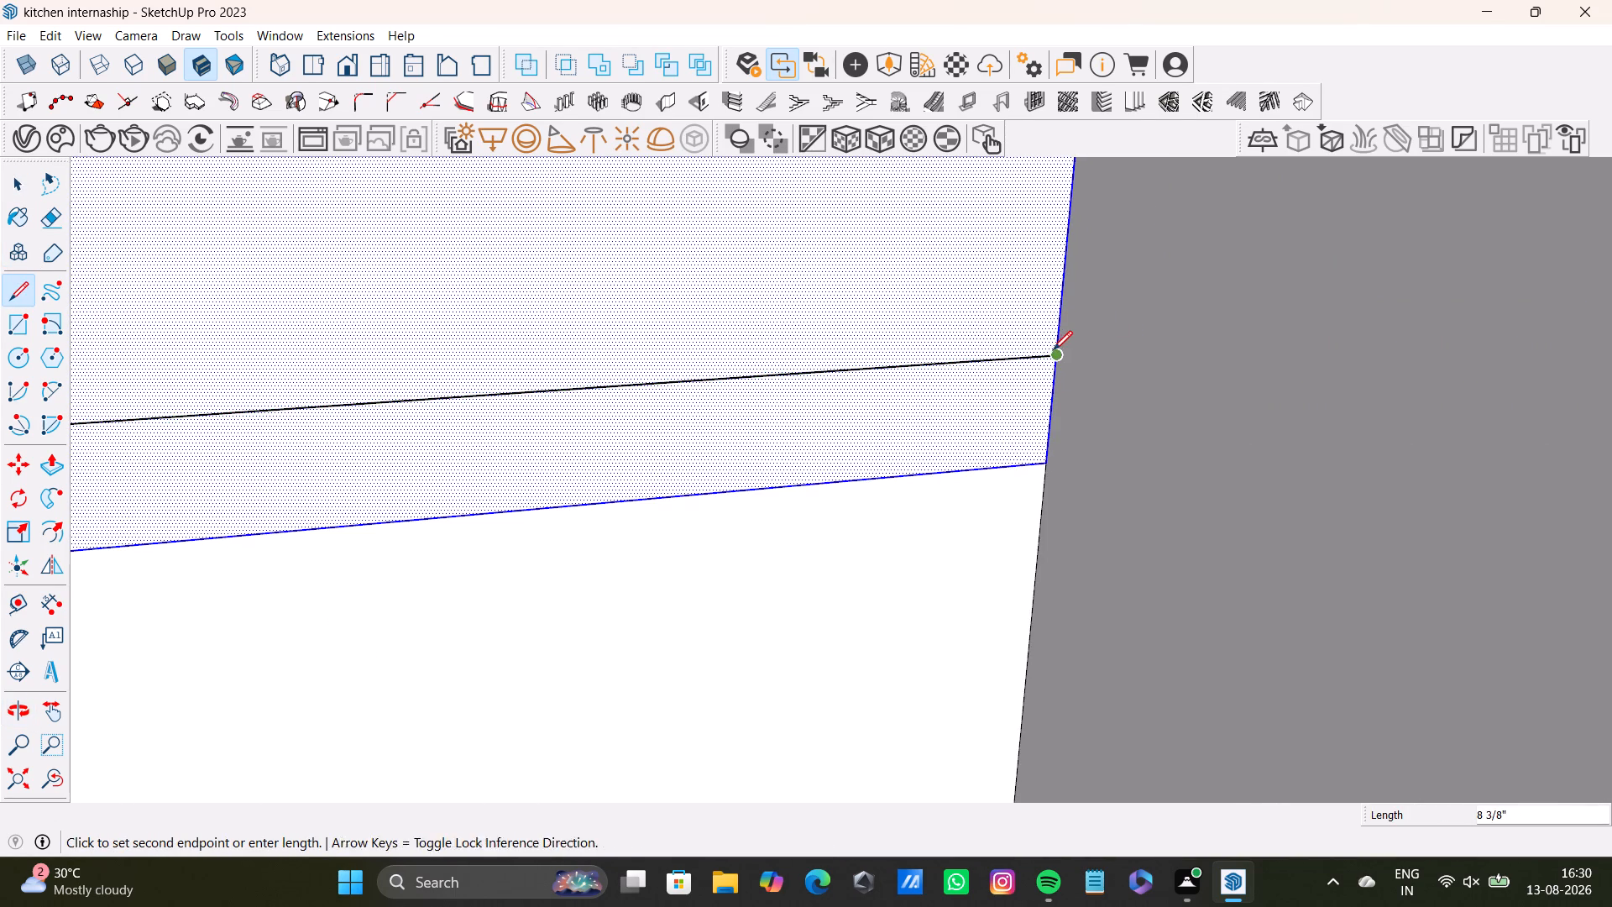
pyautogui.press('space')
# Select the side panel's areas around the two lines to check whether the strip between them is a separate face.
pyautogui.scroll(-1, 846, 543)
pyautogui.click(829, 451)
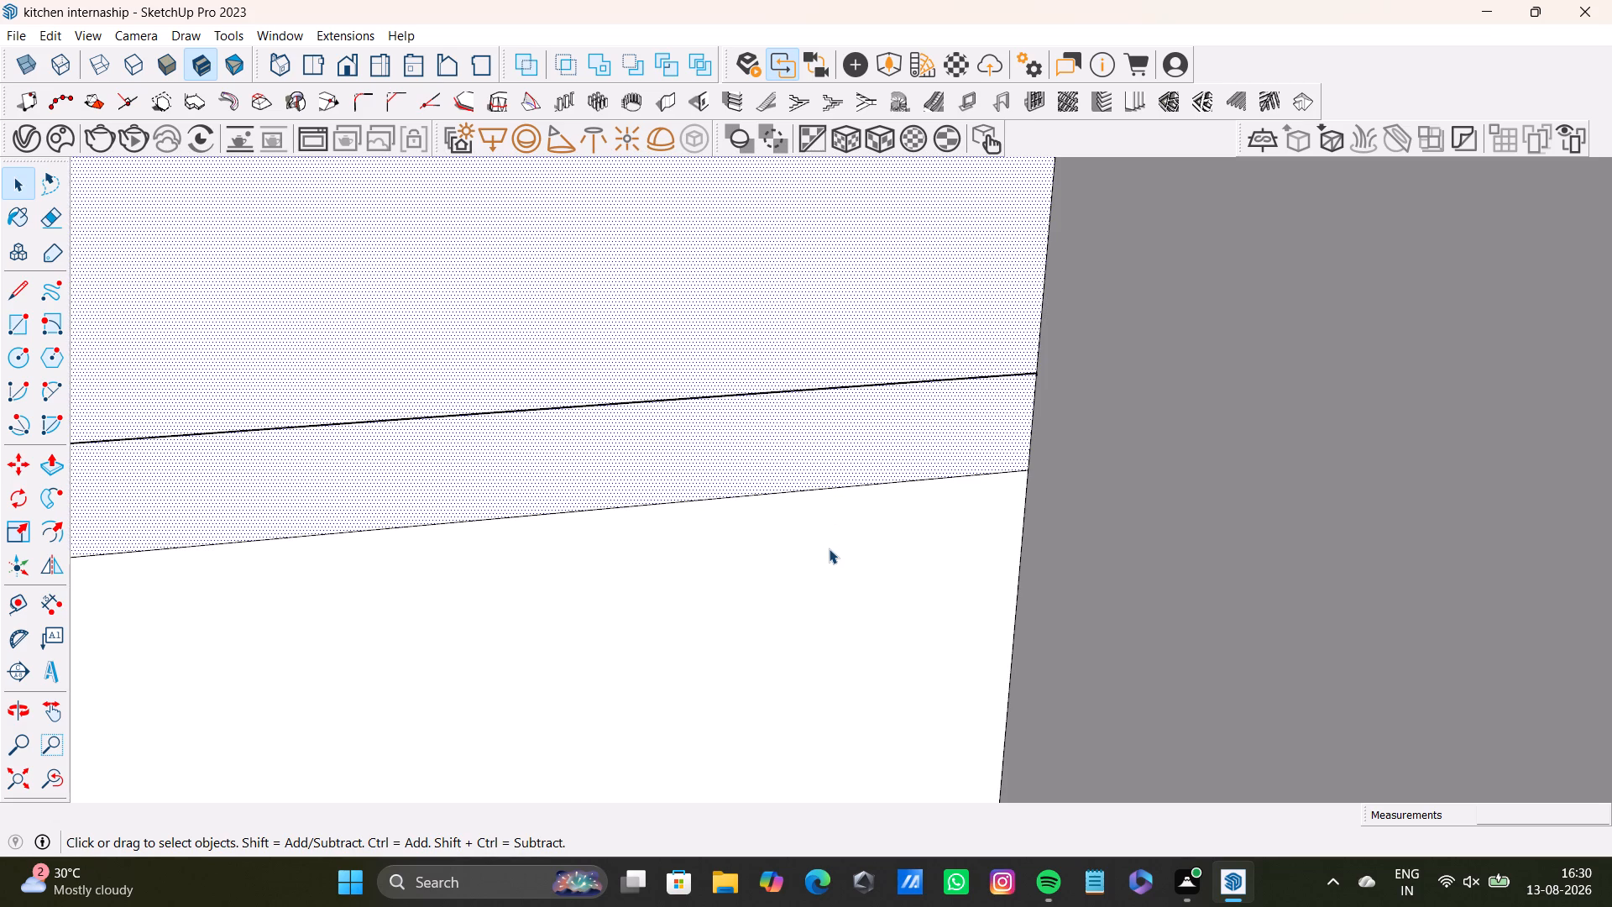
pyautogui.click(829, 548)
pyautogui.click(874, 485)
pyautogui.moveTo(743, 514); pyautogui.dragTo(981, 475, button='middle')
pyautogui.click(654, 454)
pyautogui.moveTo(481, 490); pyautogui.dragTo(850, 432, button='middle')
# Examine where the upper and lower lines meet the front and back edges of the middle compartment's side panel.
pyautogui.scroll(1, 604, 511)
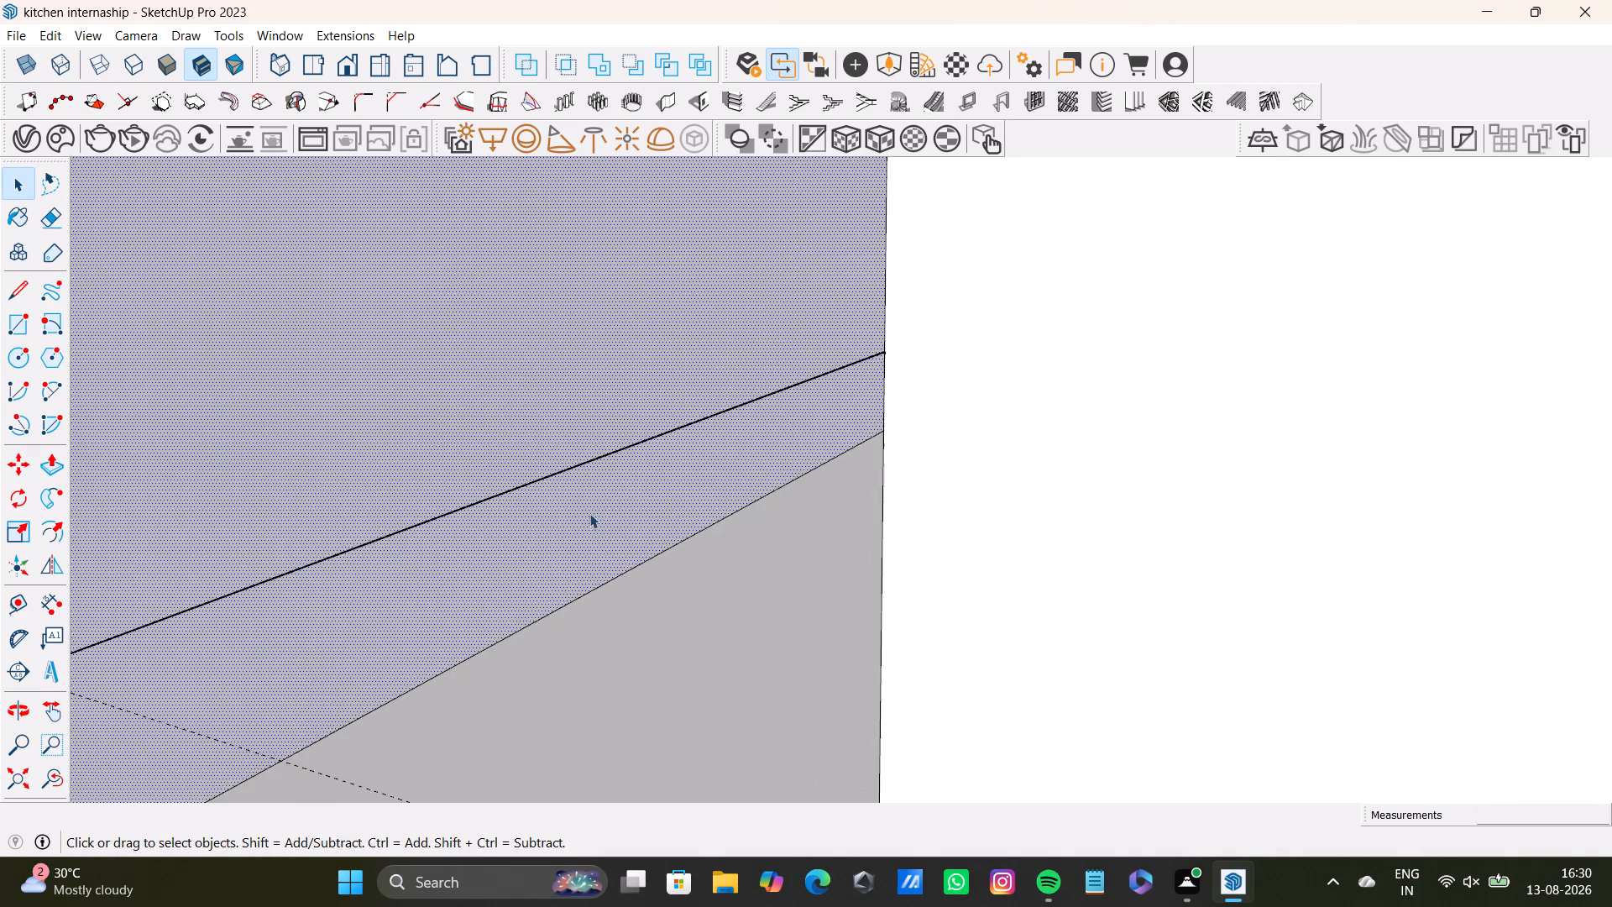
pyautogui.scroll(3, 589, 513)
pyautogui.moveTo(580, 495); pyautogui.dragTo(174, 558, button='middle')
pyautogui.scroll(8, 1555, 333)
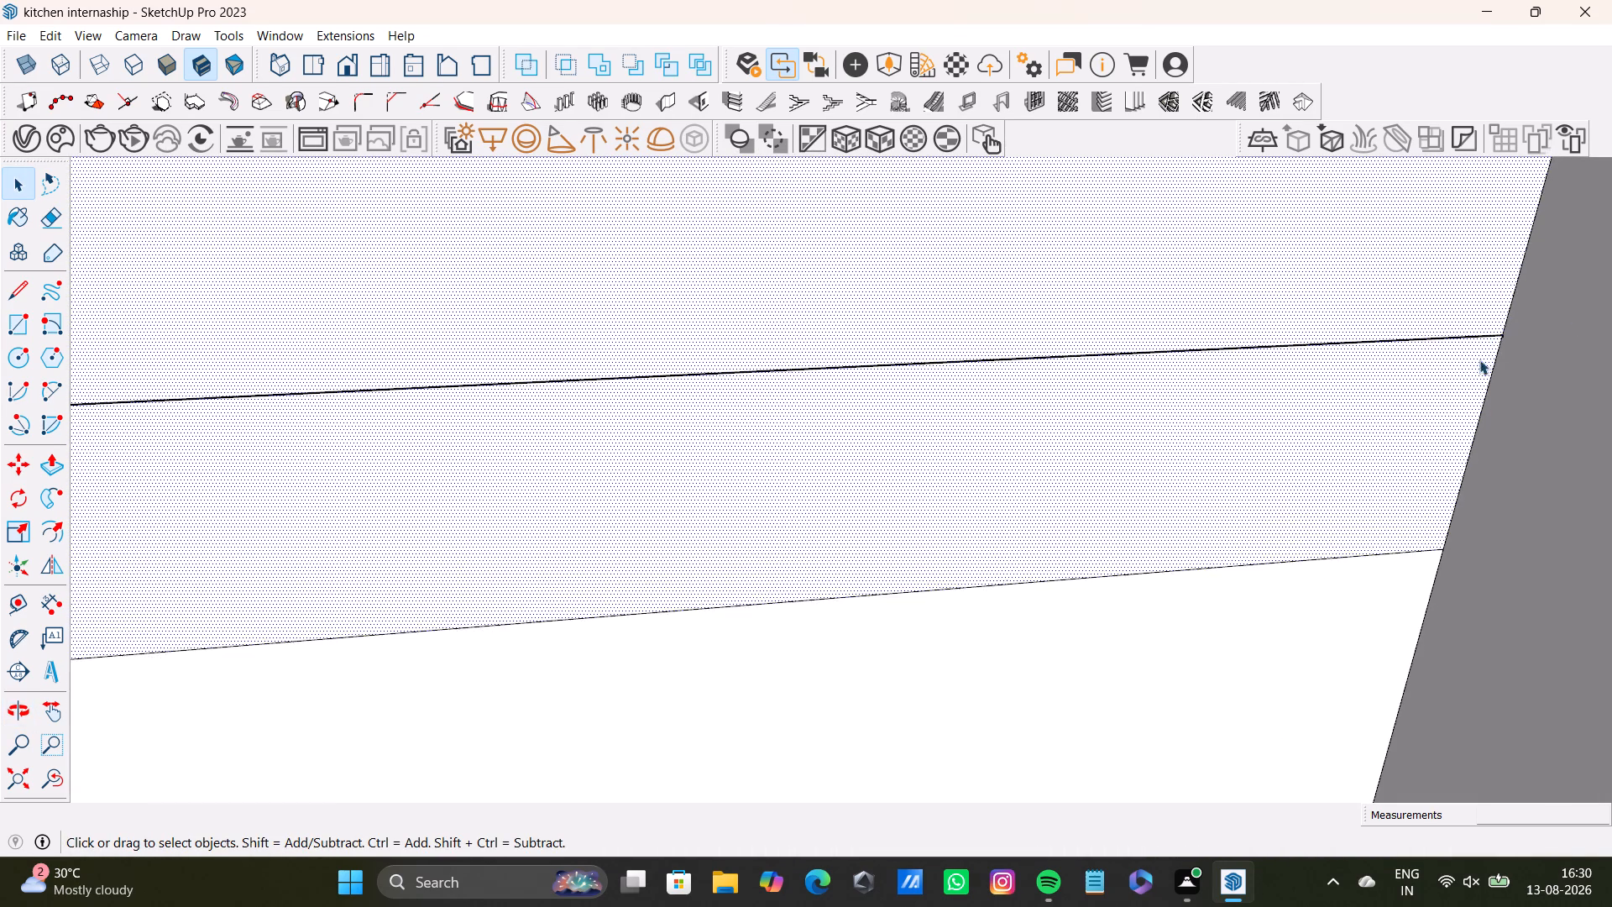
pyautogui.scroll(13, 1479, 359)
pyautogui.scroll(-18, 1345, 356)
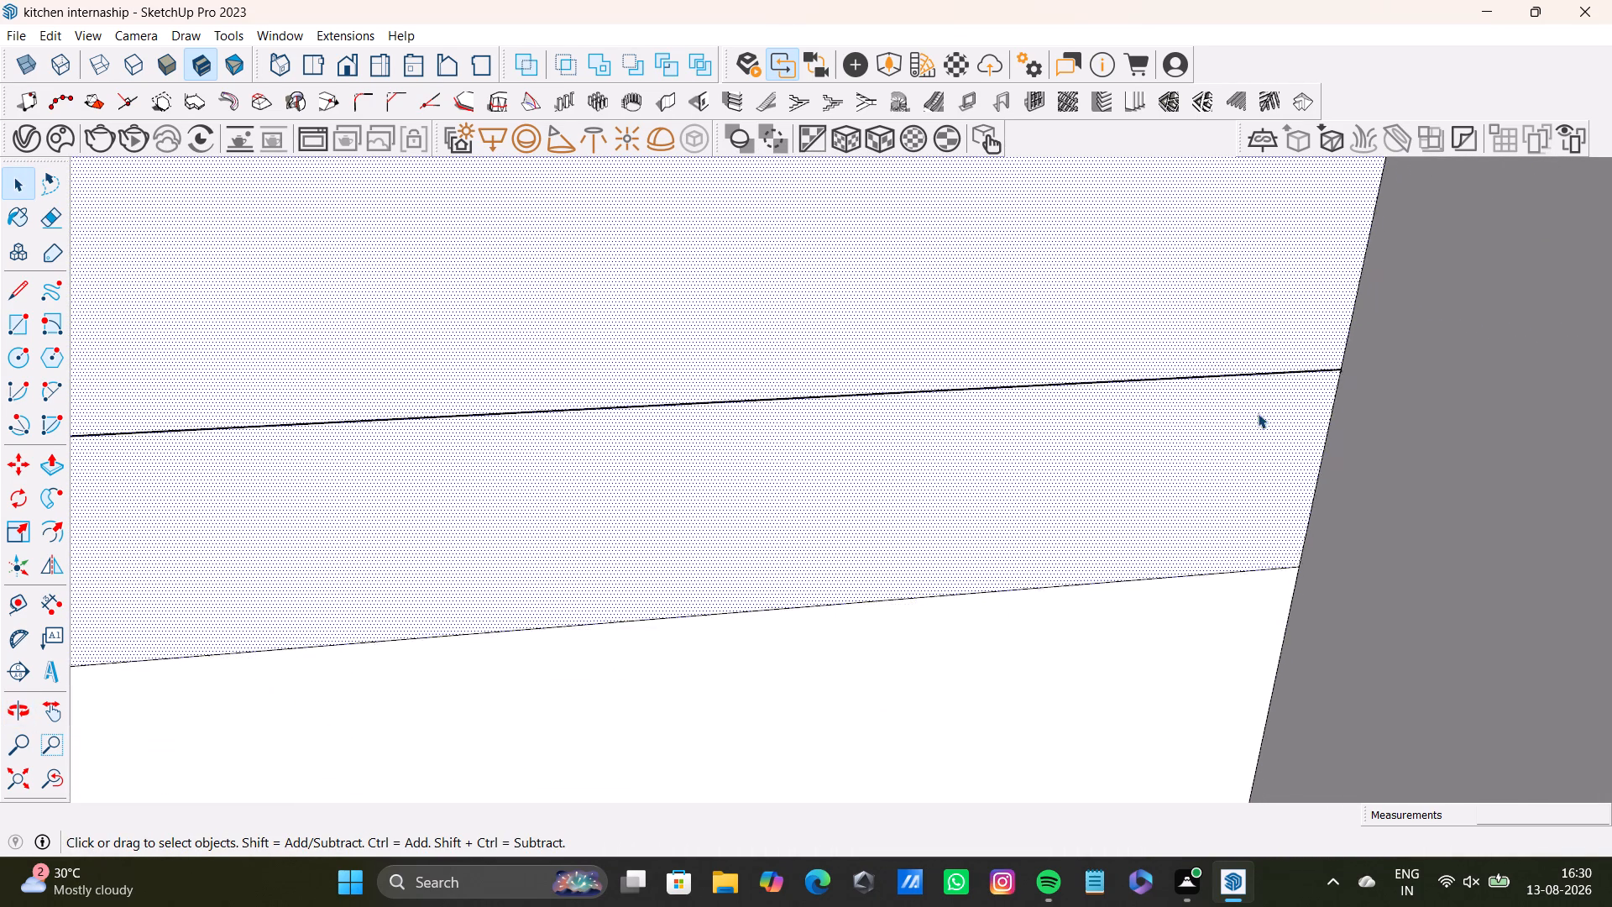
pyautogui.scroll(-12, 1258, 413)
pyautogui.moveTo(1049, 446); pyautogui.dragTo(1244, 364, button='middle')
pyautogui.moveTo(944, 373); pyautogui.dragTo(1103, 373, button='middle')
pyautogui.scroll(2, 785, 394)
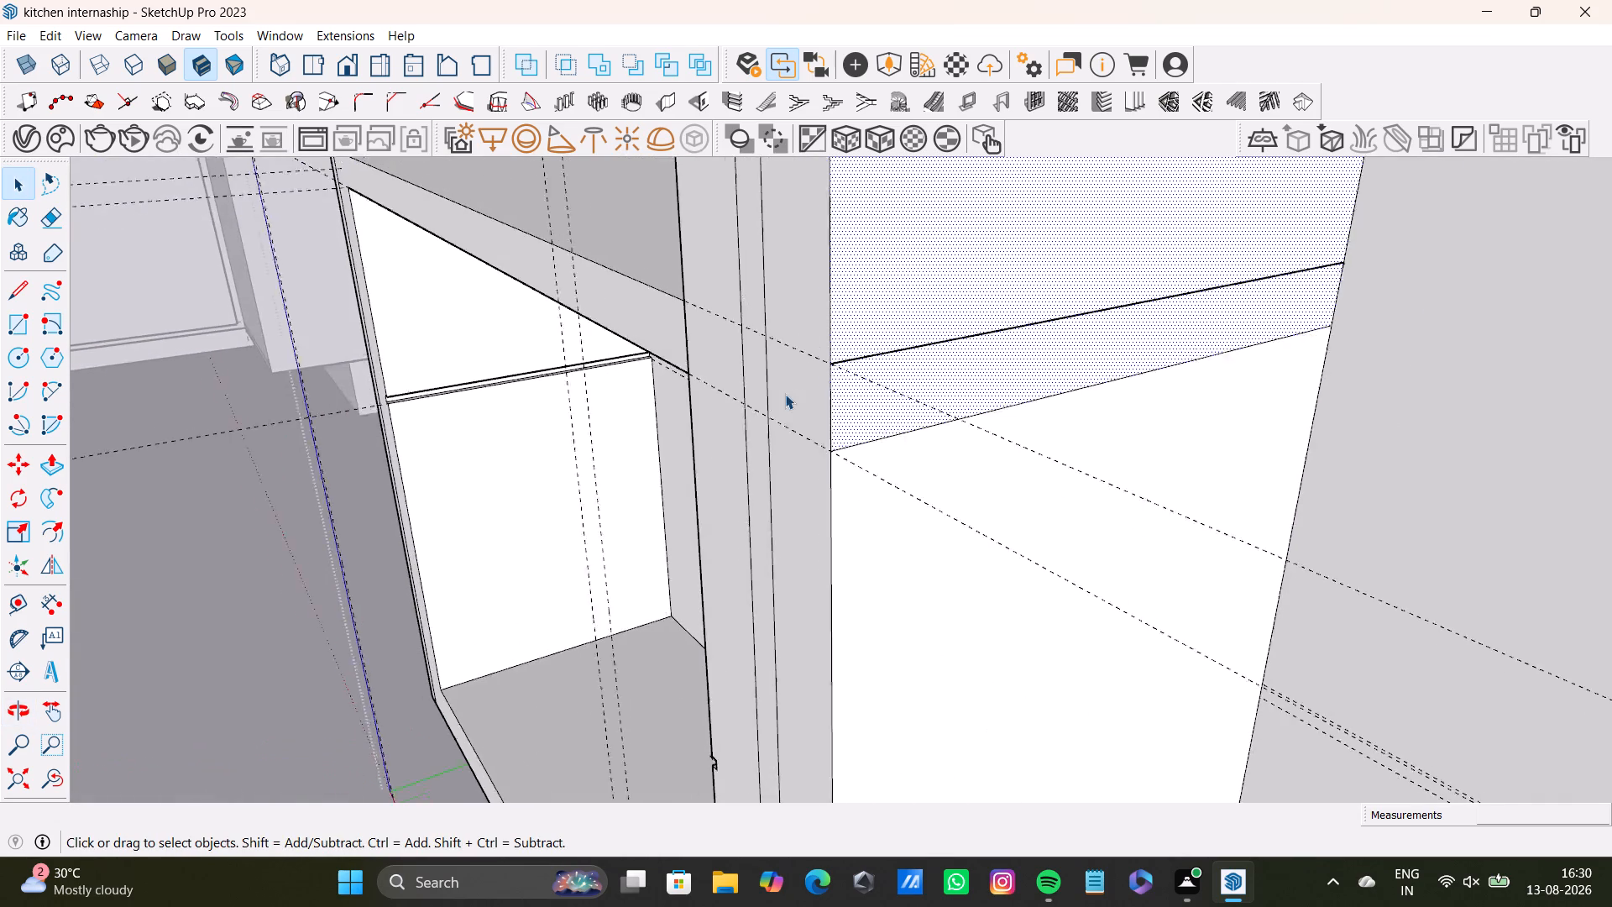
pyautogui.scroll(20, 785, 394)
pyautogui.scroll(10, 785, 394)
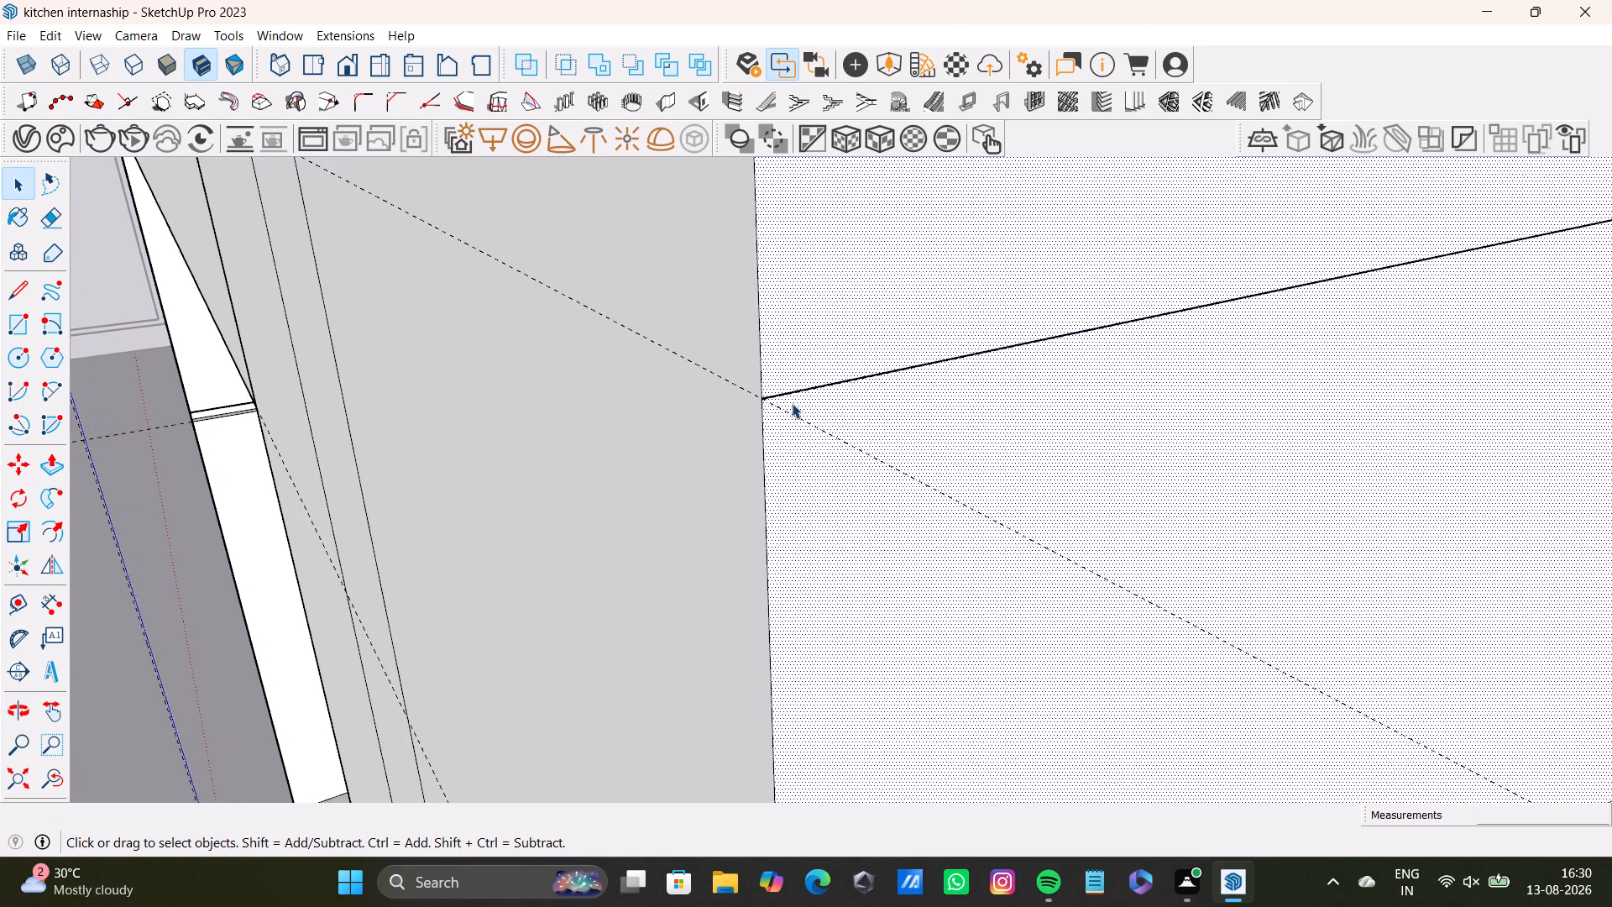
pyautogui.scroll(20, 792, 403)
pyautogui.scroll(8, 792, 403)
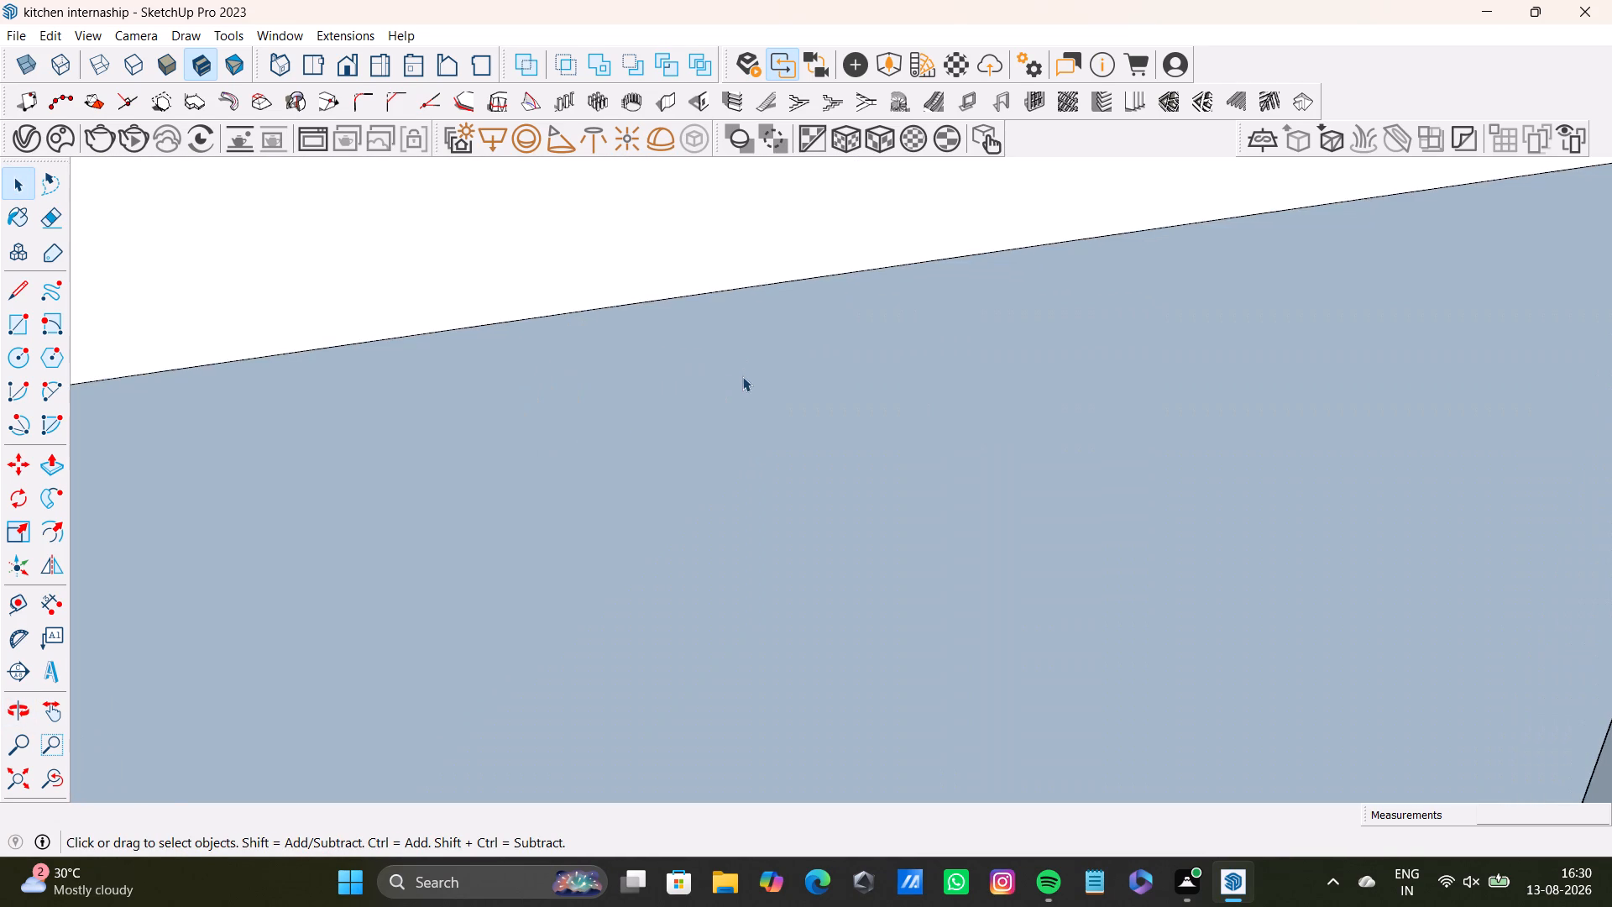
pyautogui.scroll(-4, 741, 379)
pyautogui.scroll(-1, 175, 553)
pyautogui.click(53, 773)
pyautogui.scroll(1, 753, 402)
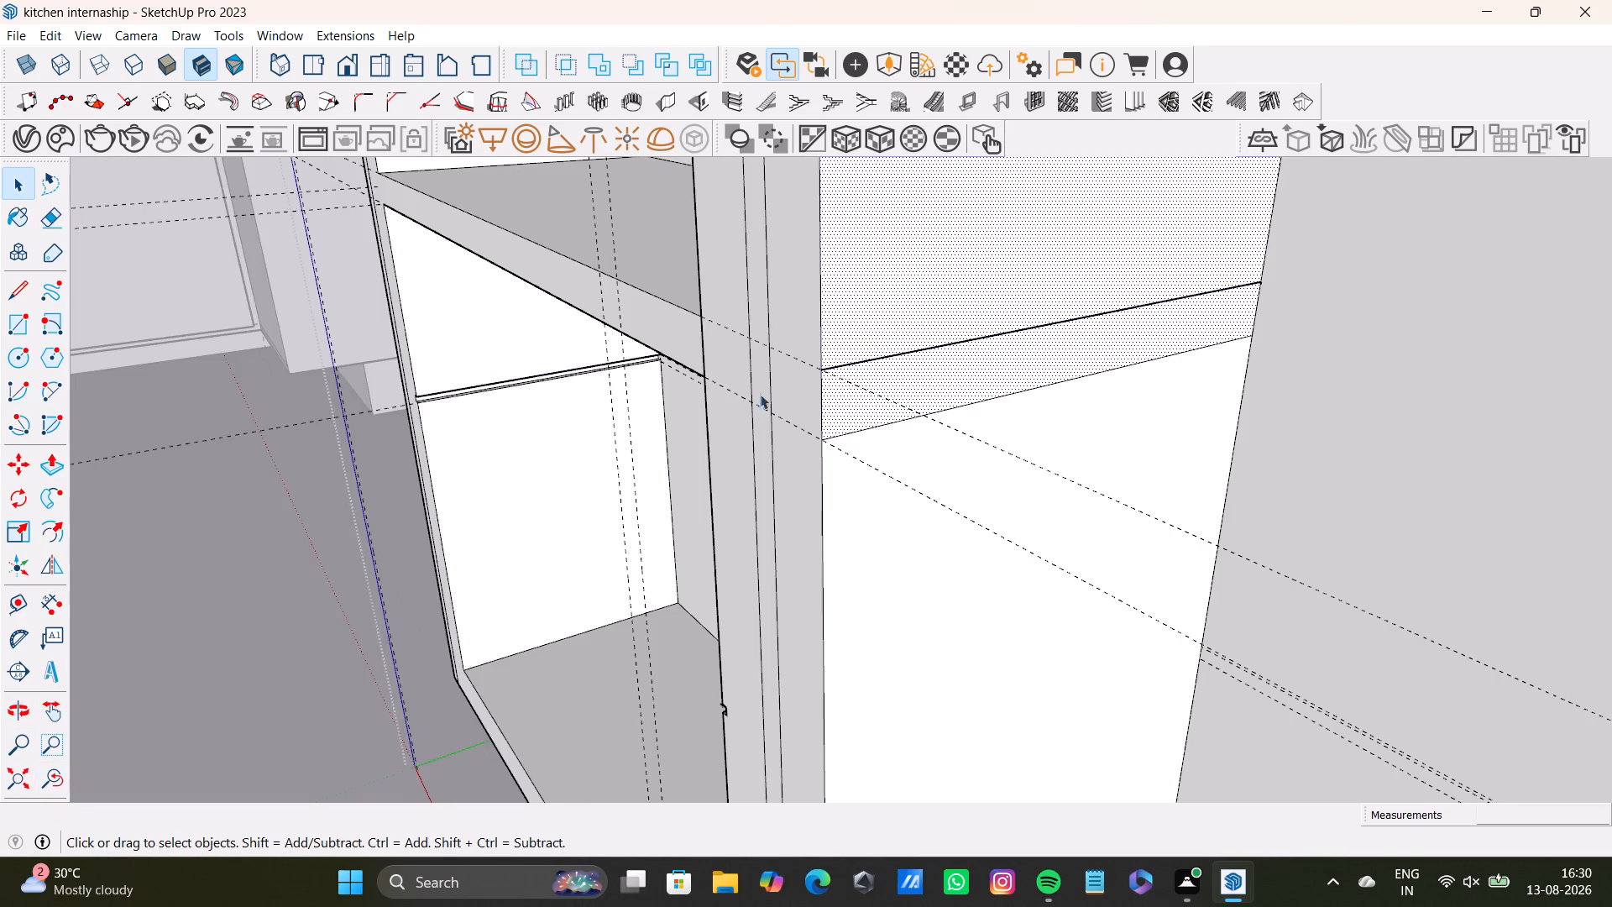
pyautogui.scroll(20, 760, 394)
pyautogui.scroll(9, 760, 394)
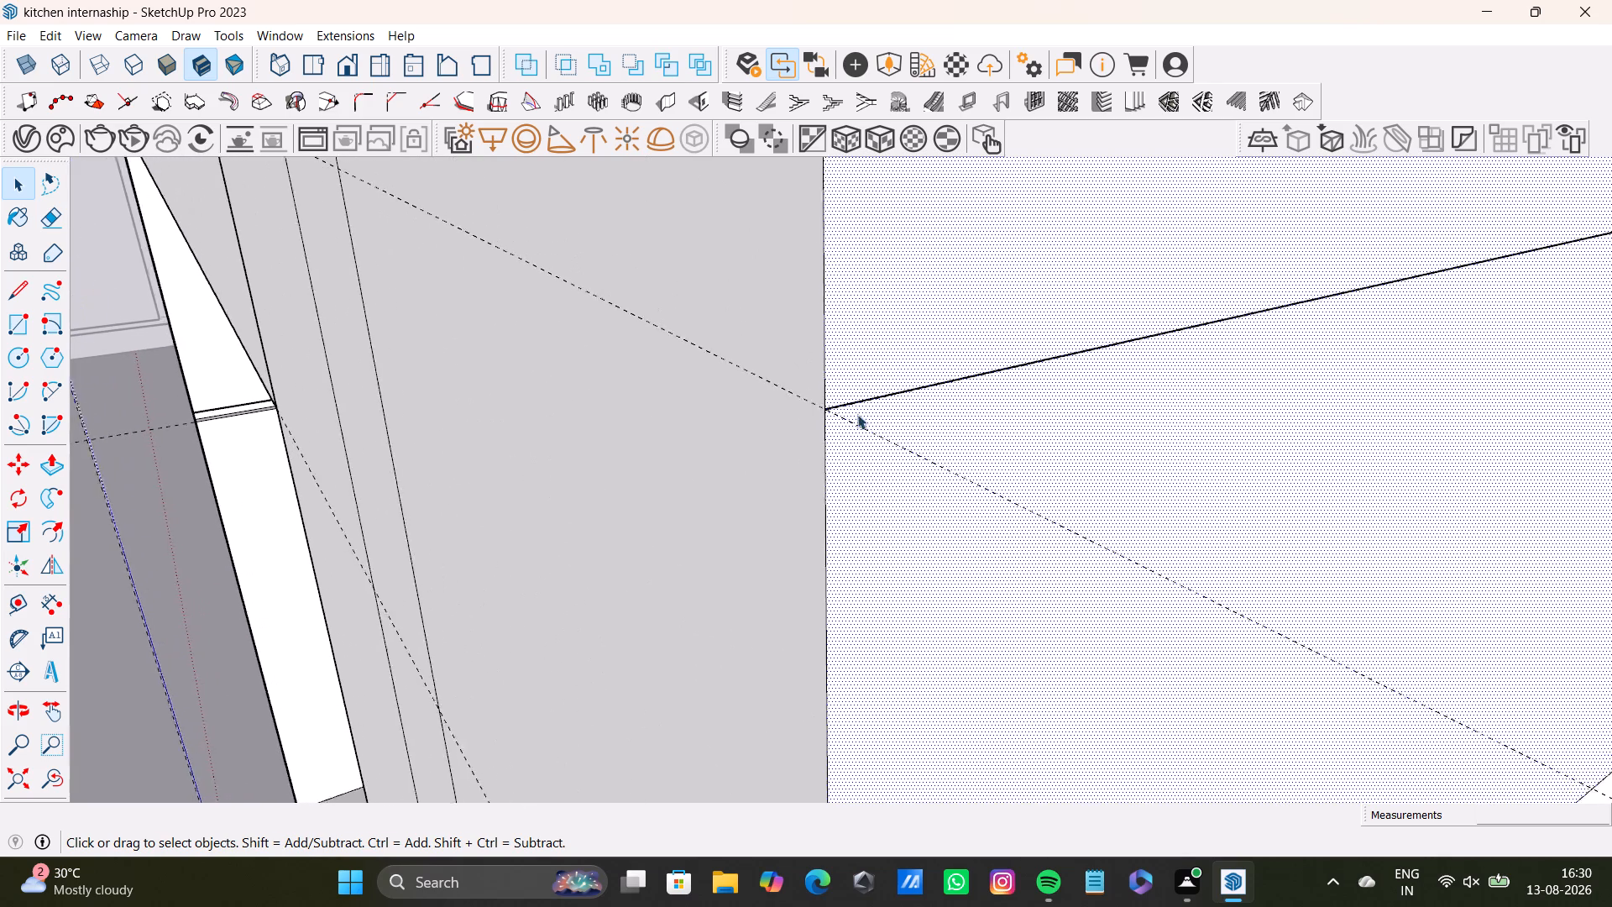
pyautogui.scroll(20, 857, 414)
pyautogui.scroll(8, 857, 414)
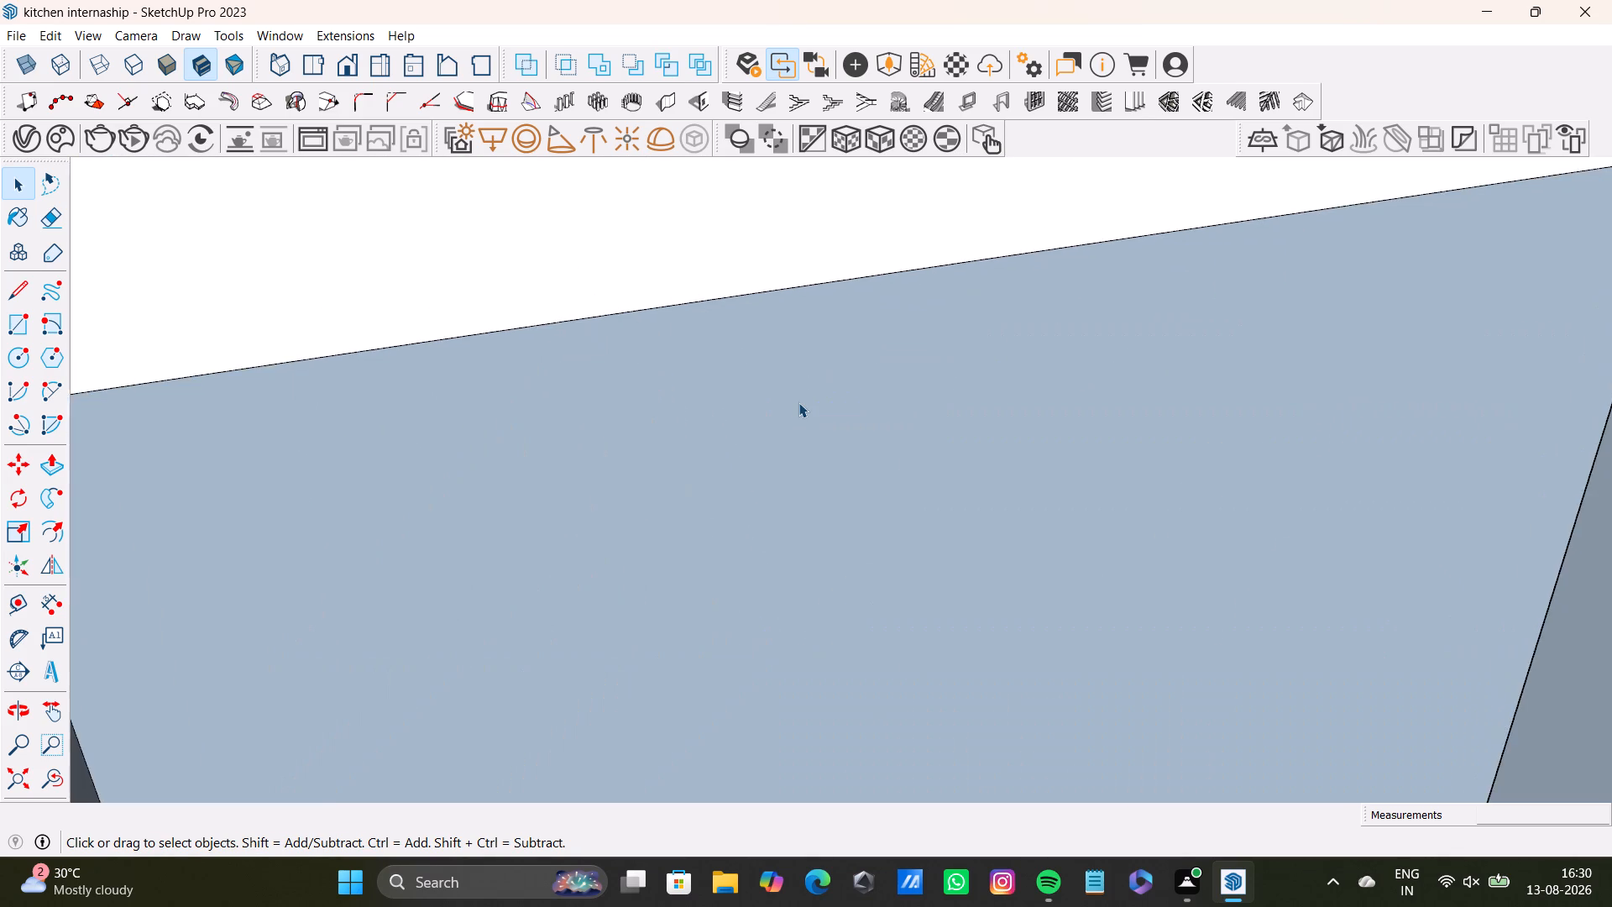
pyautogui.scroll(-6, 798, 402)
pyautogui.scroll(1, 798, 402)
pyautogui.moveTo(798, 402); pyautogui.dragTo(930, 565, button='middle')
pyautogui.scroll(-1, 898, 544)
pyautogui.scroll(20, 773, 443)
pyautogui.scroll(7, 773, 443)
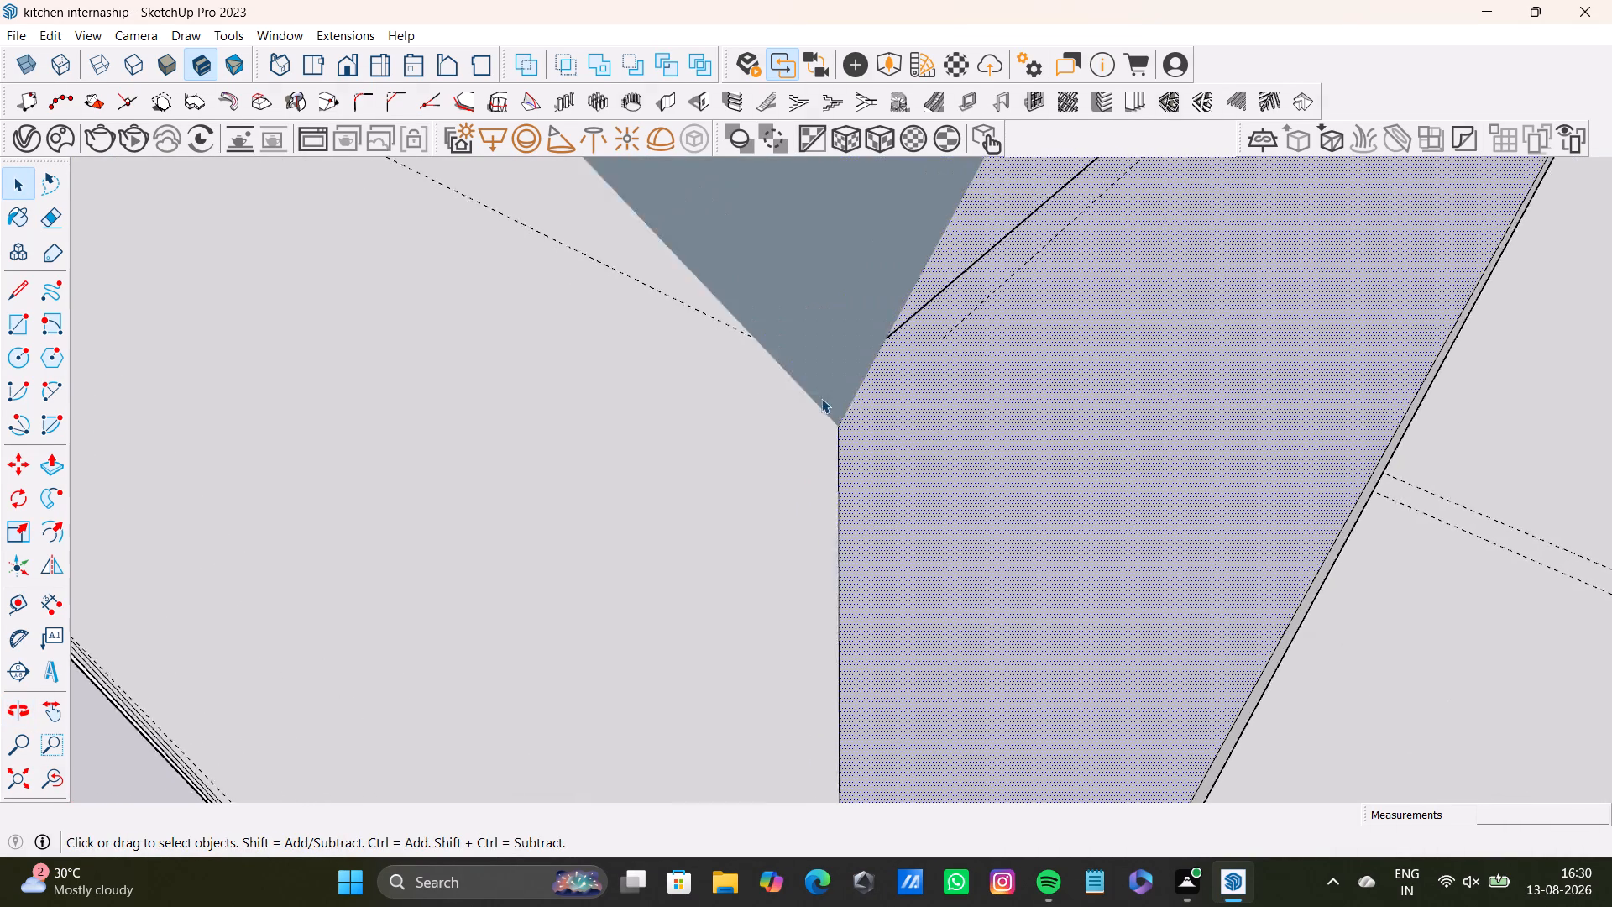
pyautogui.scroll(2, 821, 398)
pyautogui.scroll(-6, 833, 389)
pyautogui.scroll(10, 853, 406)
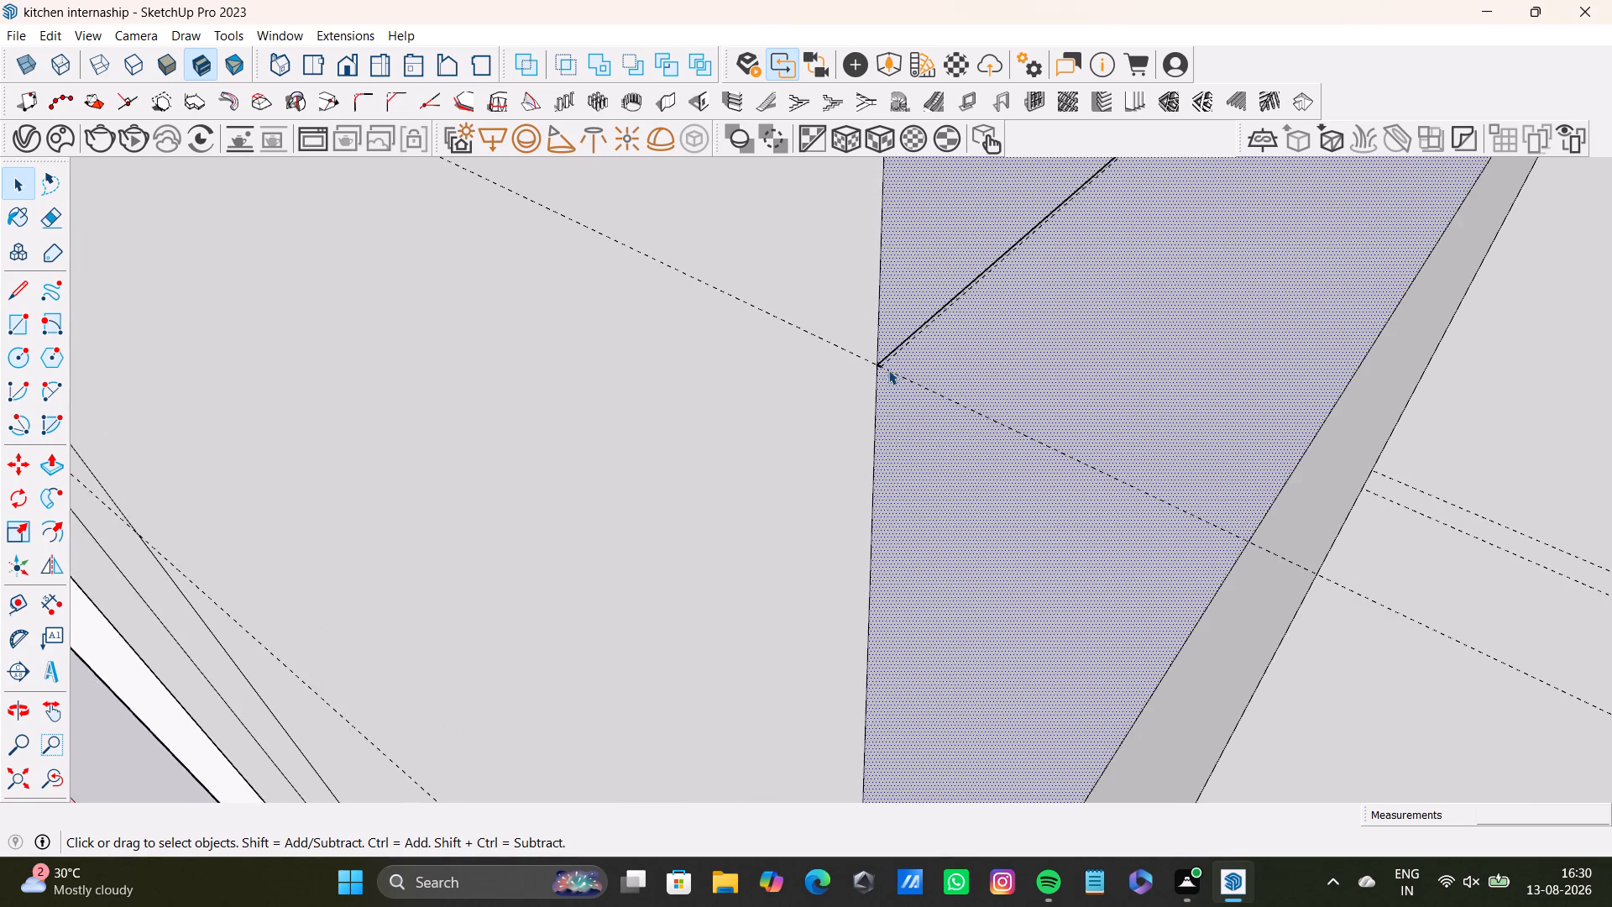
pyautogui.scroll(20, 888, 370)
pyautogui.scroll(2, 888, 370)
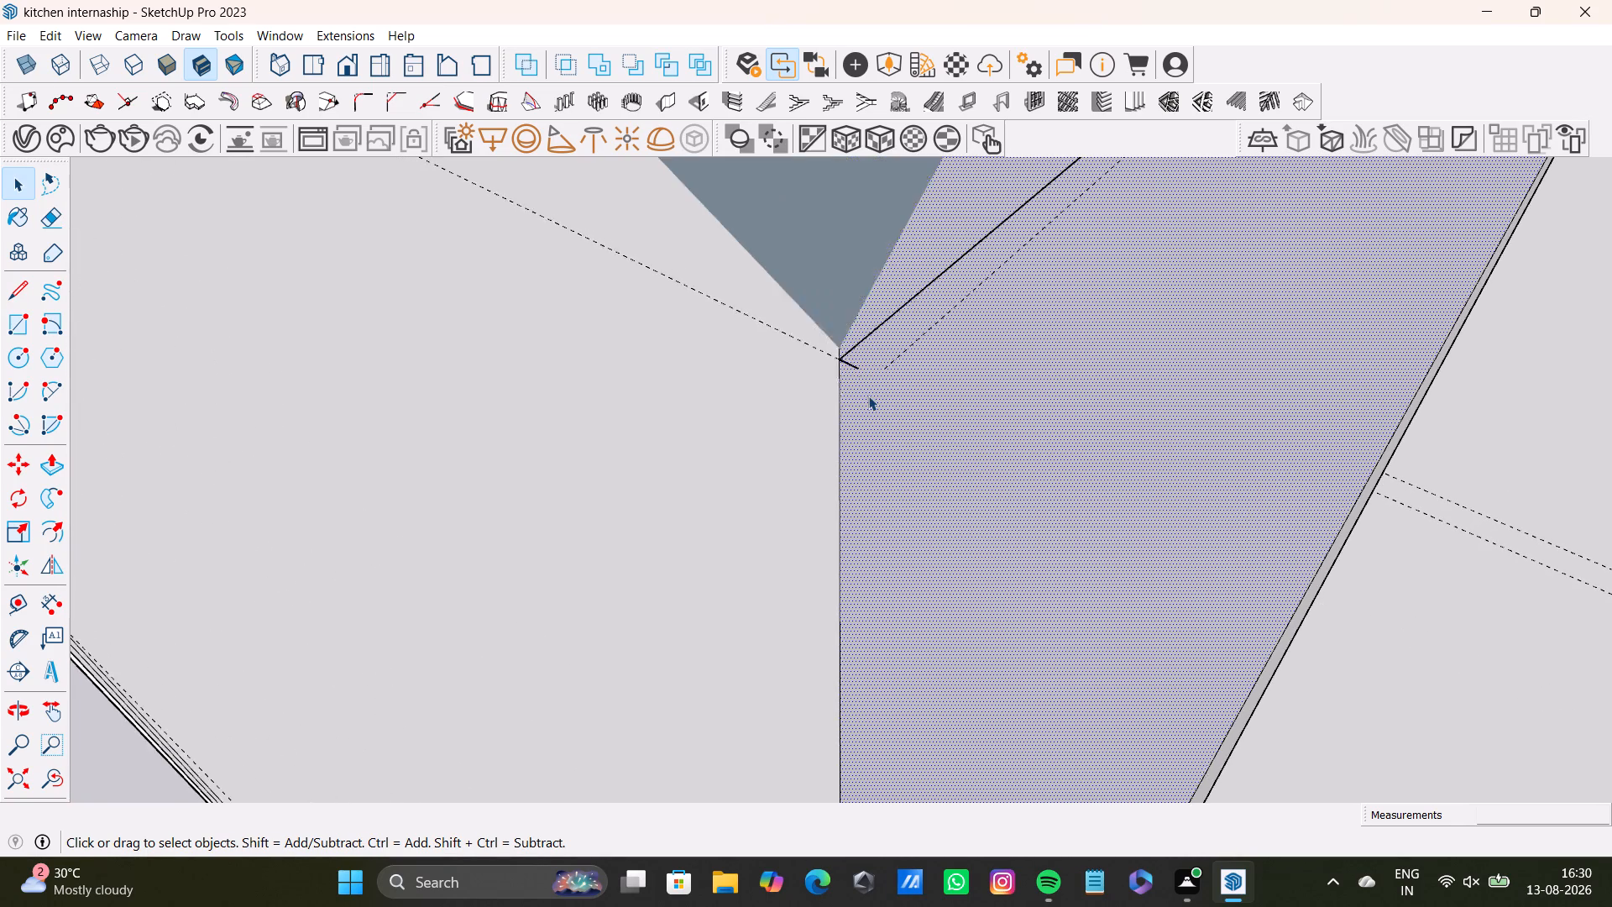
pyautogui.scroll(1, 868, 396)
pyautogui.scroll(-3, 868, 396)
pyautogui.moveTo(868, 396); pyautogui.dragTo(905, 396, button='middle')
pyautogui.scroll(8, 892, 398)
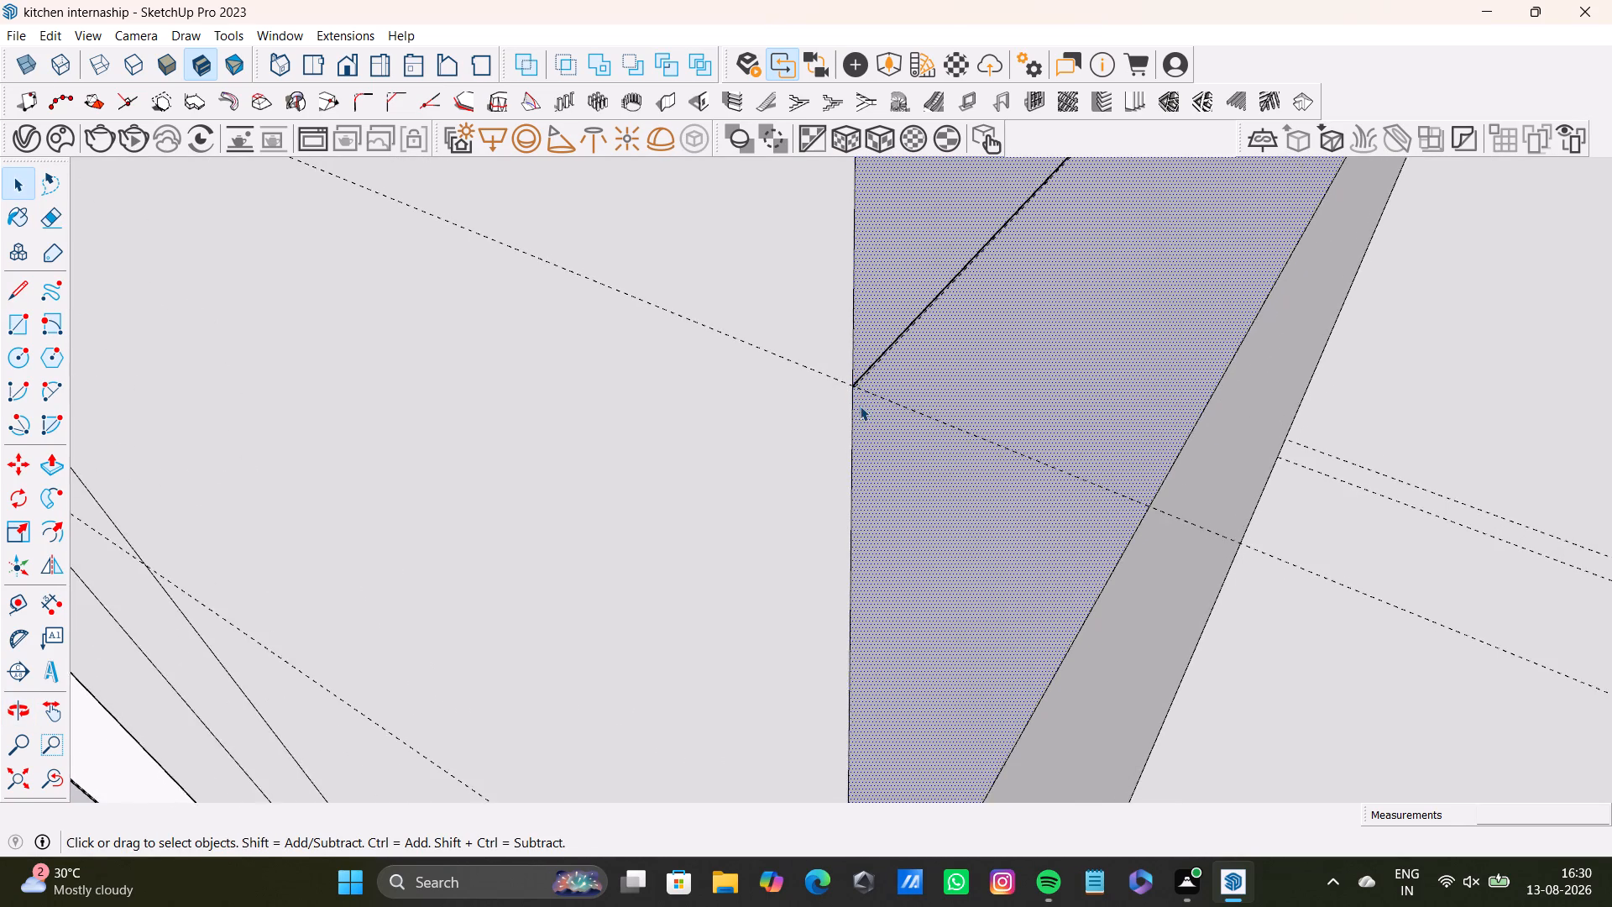
pyautogui.scroll(2, 860, 406)
pyautogui.moveTo(866, 399); pyautogui.dragTo(440, 539, button='middle')
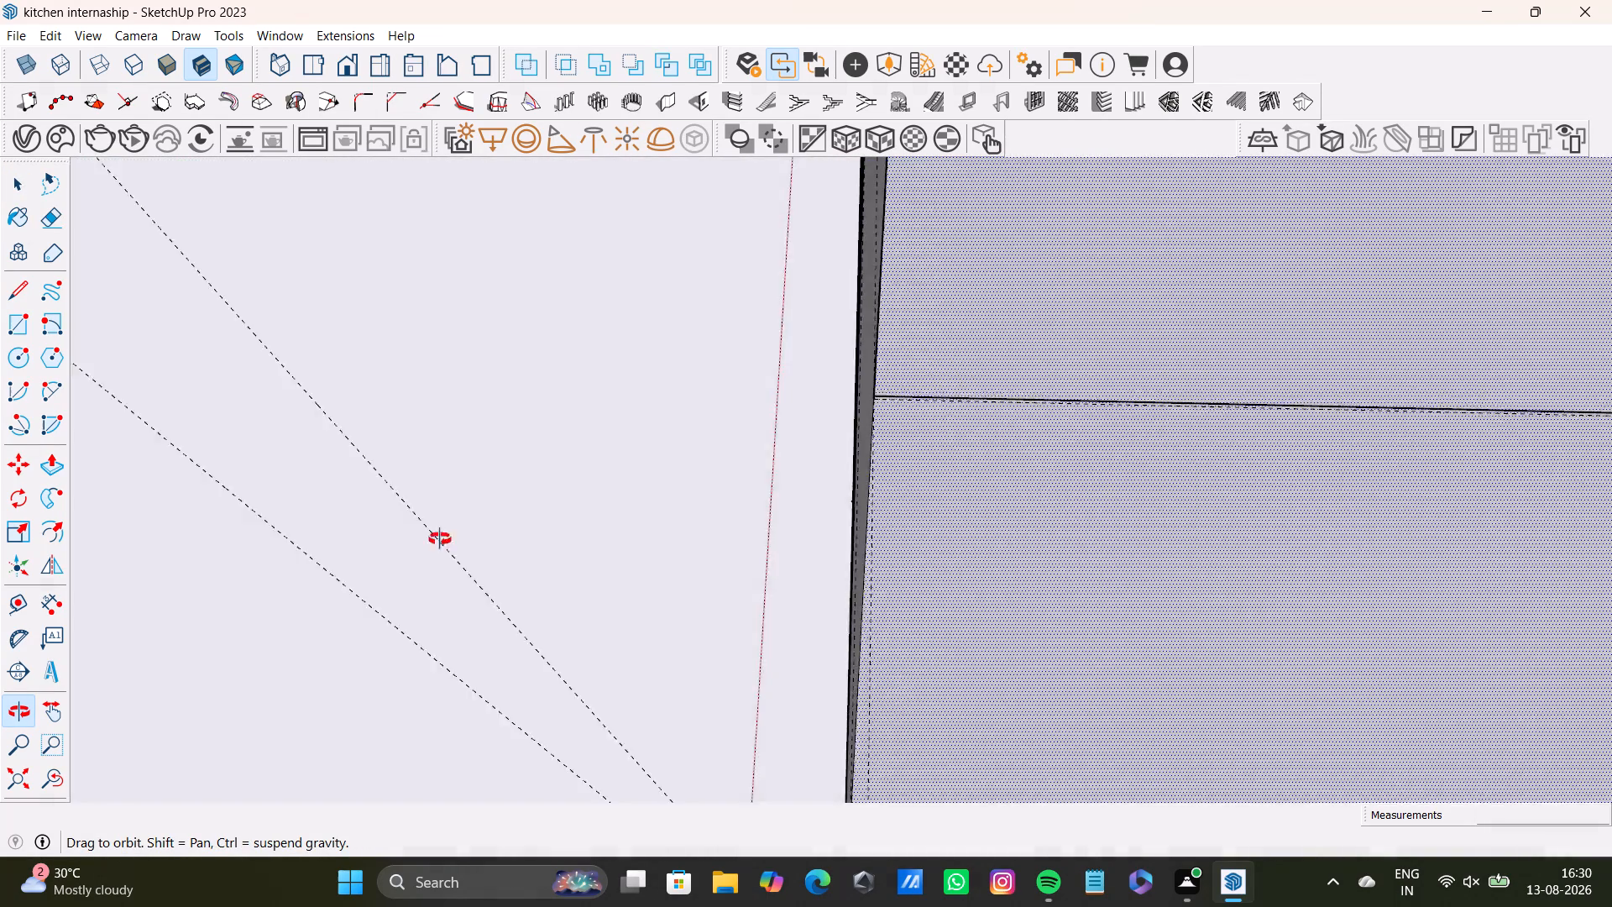
pyautogui.moveTo(440, 539); pyautogui.dragTo(882, 611, button='middle')
pyautogui.press('space')
pyautogui.scroll(-2, 897, 362)
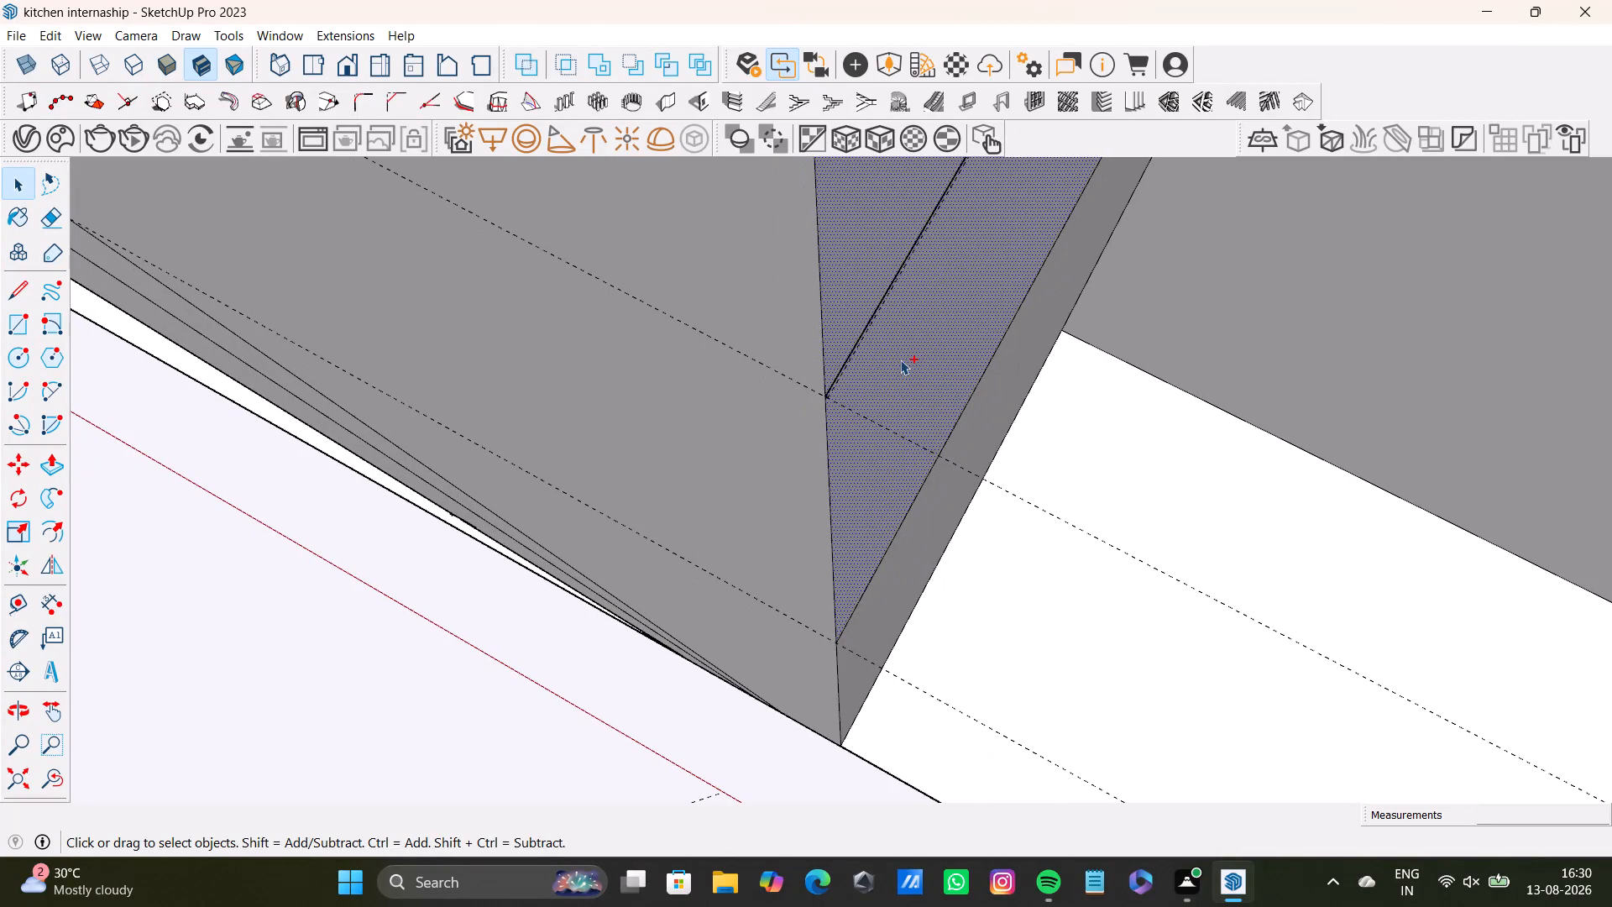
# Undo the upper line and redraw it about 8 3/8" long along the upper shelf guide, from the side panel's front edge to back edge.
pyautogui.hotkey('ctrl', 'z')
pyautogui.moveTo(887, 341); pyautogui.dragTo(534, 589, button='middle')
pyautogui.scroll(-7, 728, 421)
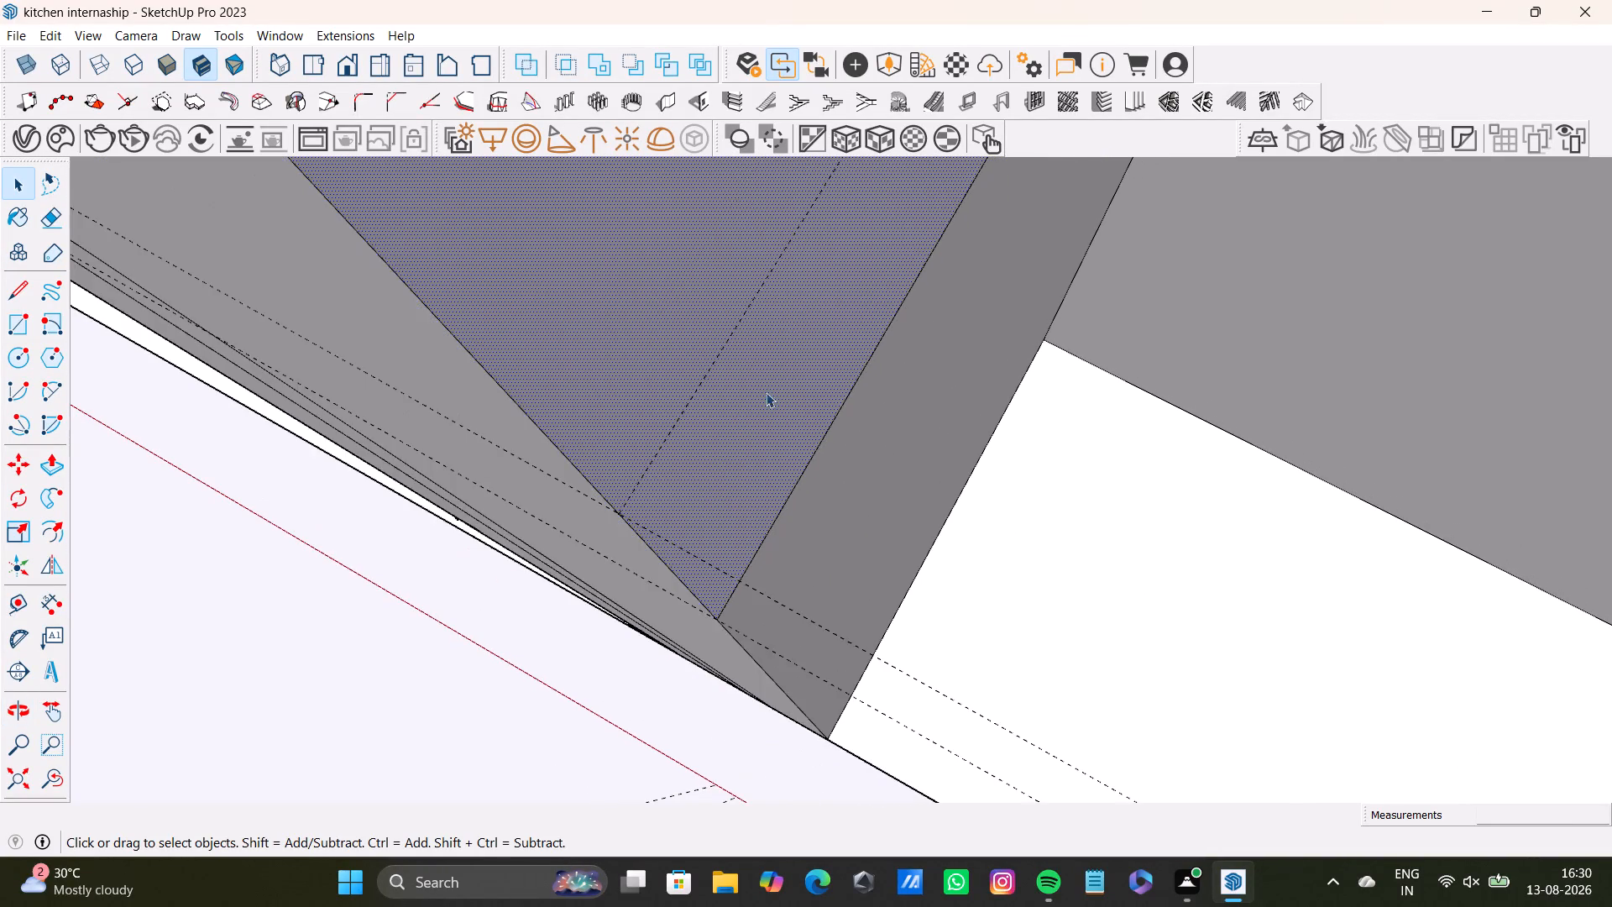
pyautogui.scroll(-4, 766, 392)
pyautogui.keyDown('shift'); pyautogui.moveTo(806, 330); pyautogui.dragTo(701, 601, button='middle'); pyautogui.keyUp('shift')
pyautogui.scroll(-3, 782, 496)
pyautogui.moveTo(792, 496); pyautogui.dragTo(725, 314, button='middle')
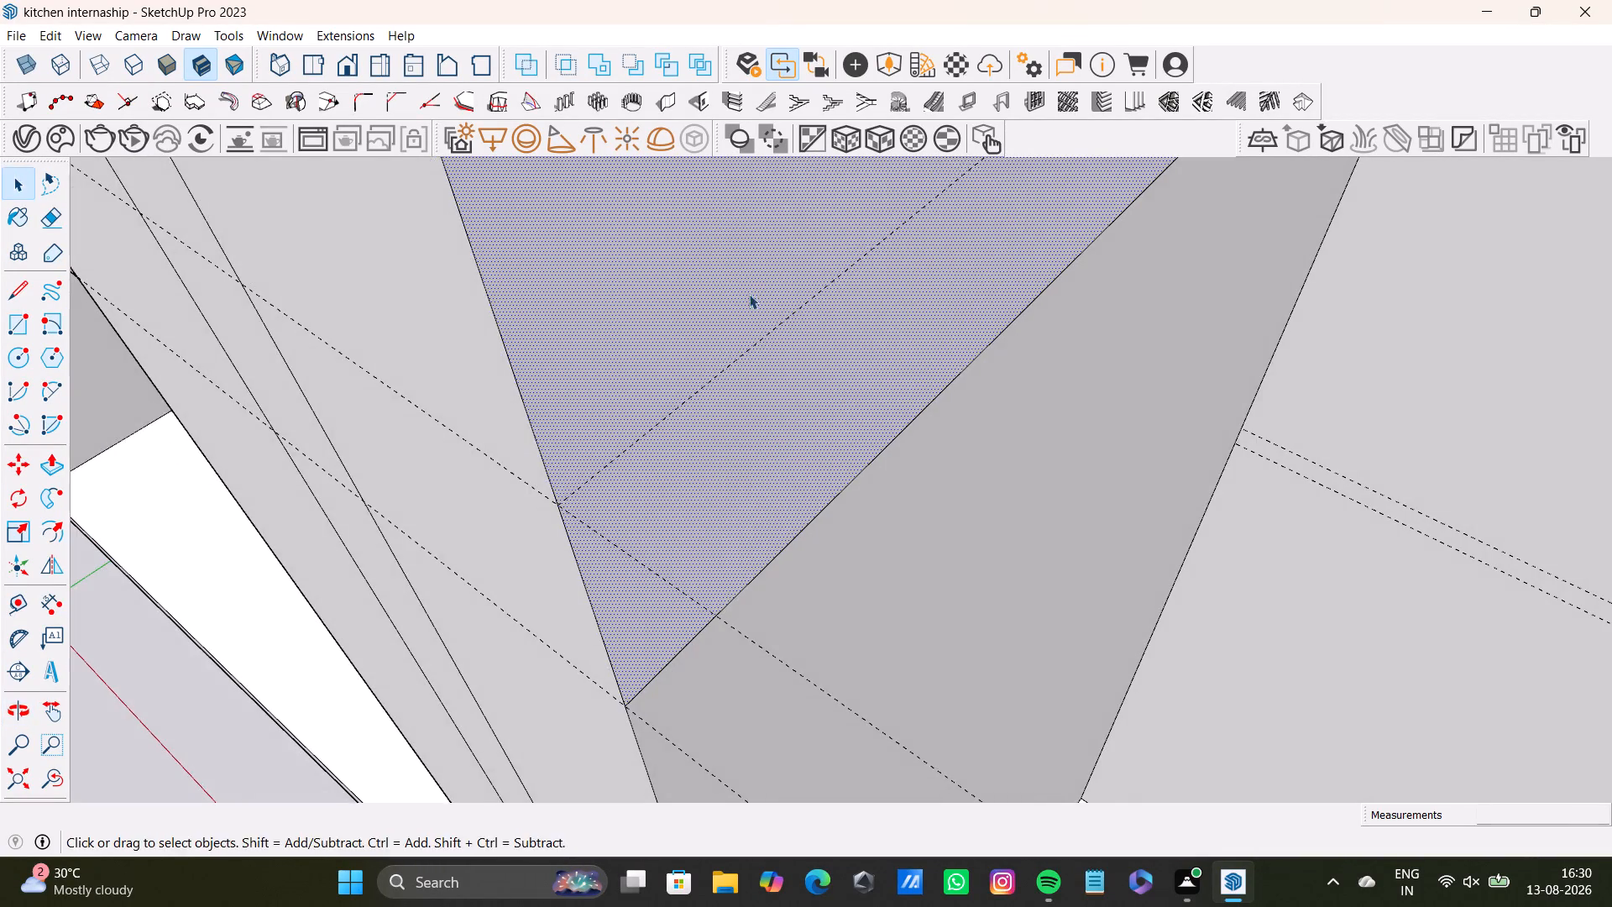
pyautogui.keyDown('shift'); pyautogui.moveTo(749, 293); pyautogui.dragTo(520, 438, button='middle'); pyautogui.keyUp('shift')
pyautogui.moveTo(661, 421); pyautogui.dragTo(571, 273, button='middle')
pyautogui.scroll(-4, 725, 328)
pyautogui.moveTo(781, 351); pyautogui.dragTo(746, 459, button='middle')
pyautogui.keyDown('shift'); pyautogui.scroll(-1, 782, 371); pyautogui.keyUp('shift')
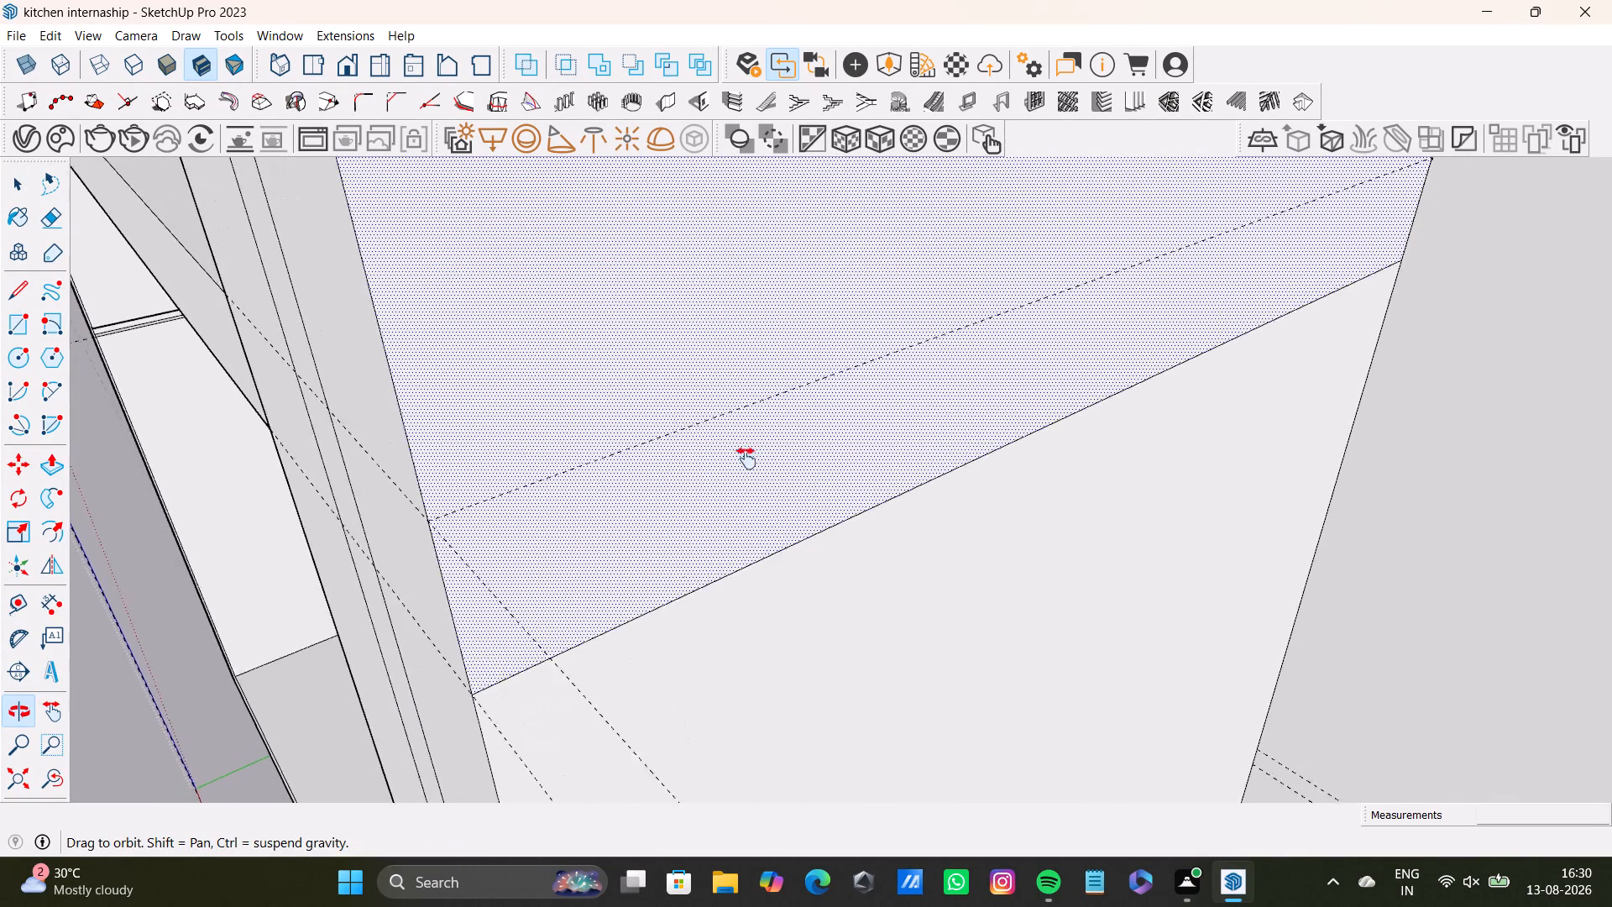
pyautogui.moveTo(746, 459); pyautogui.dragTo(739, 474, button='middle')
pyautogui.click(18, 275)
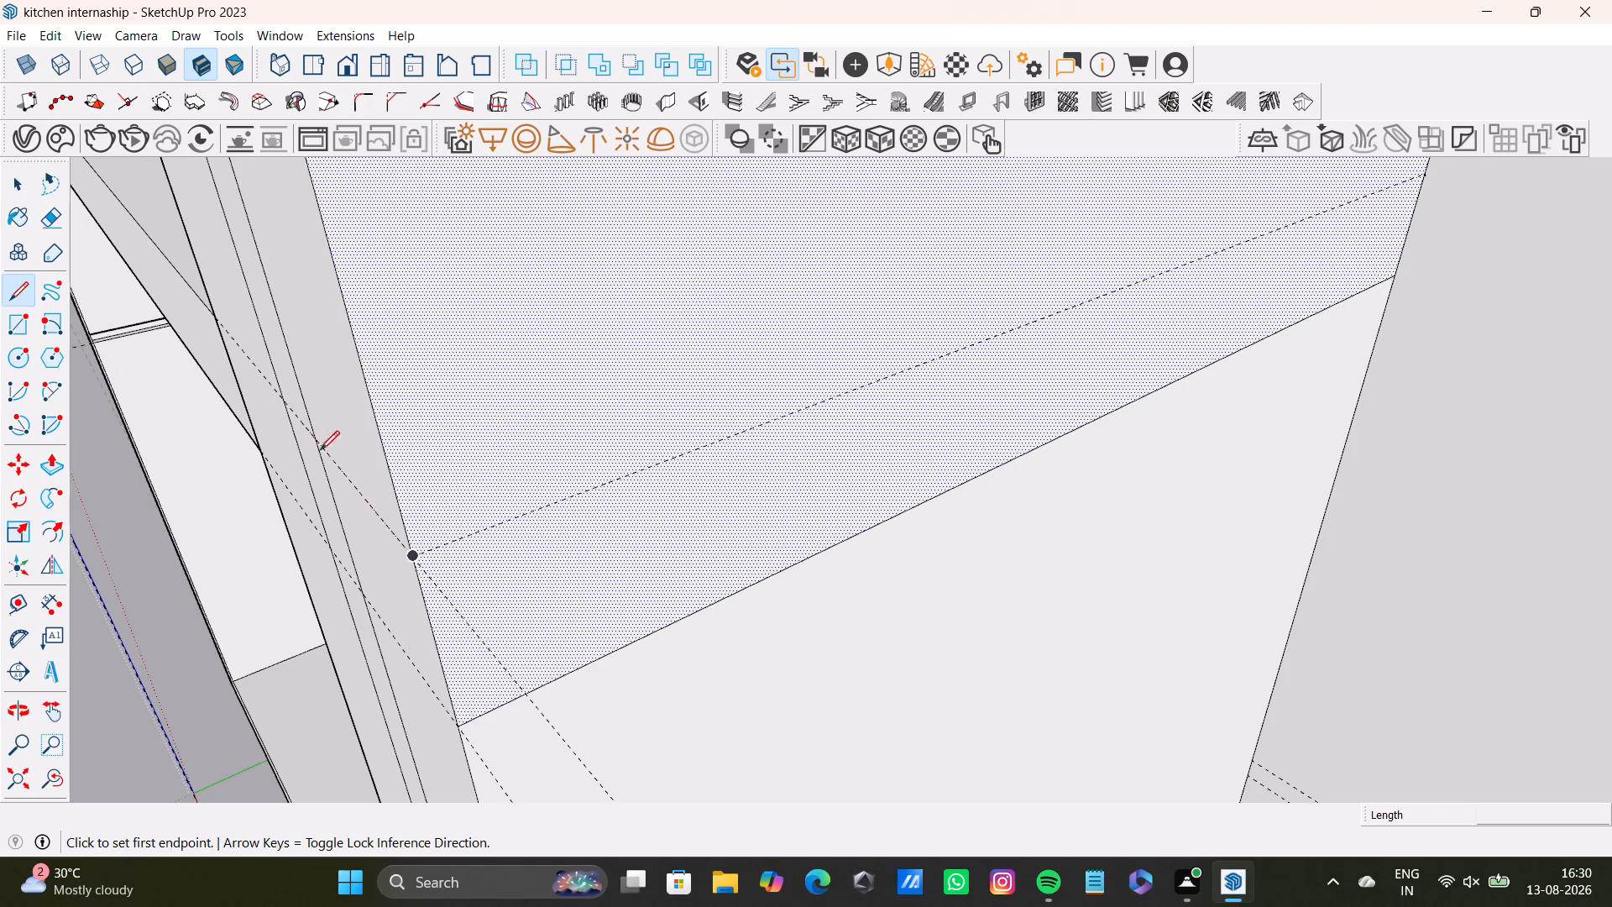
pyautogui.click(411, 554)
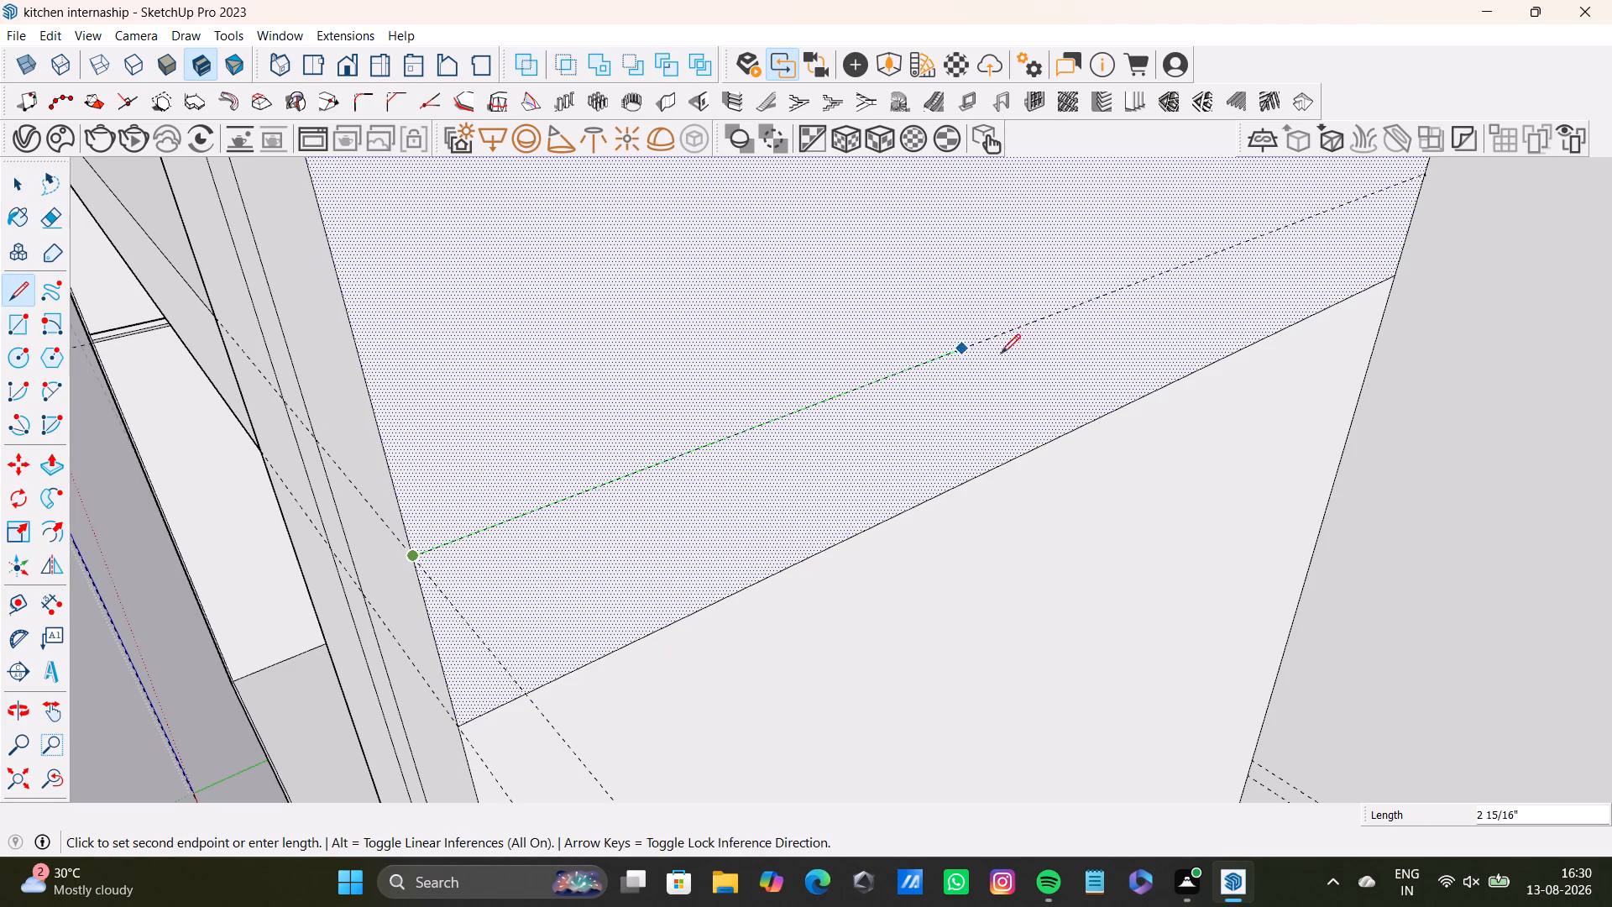
pyautogui.press('Right')
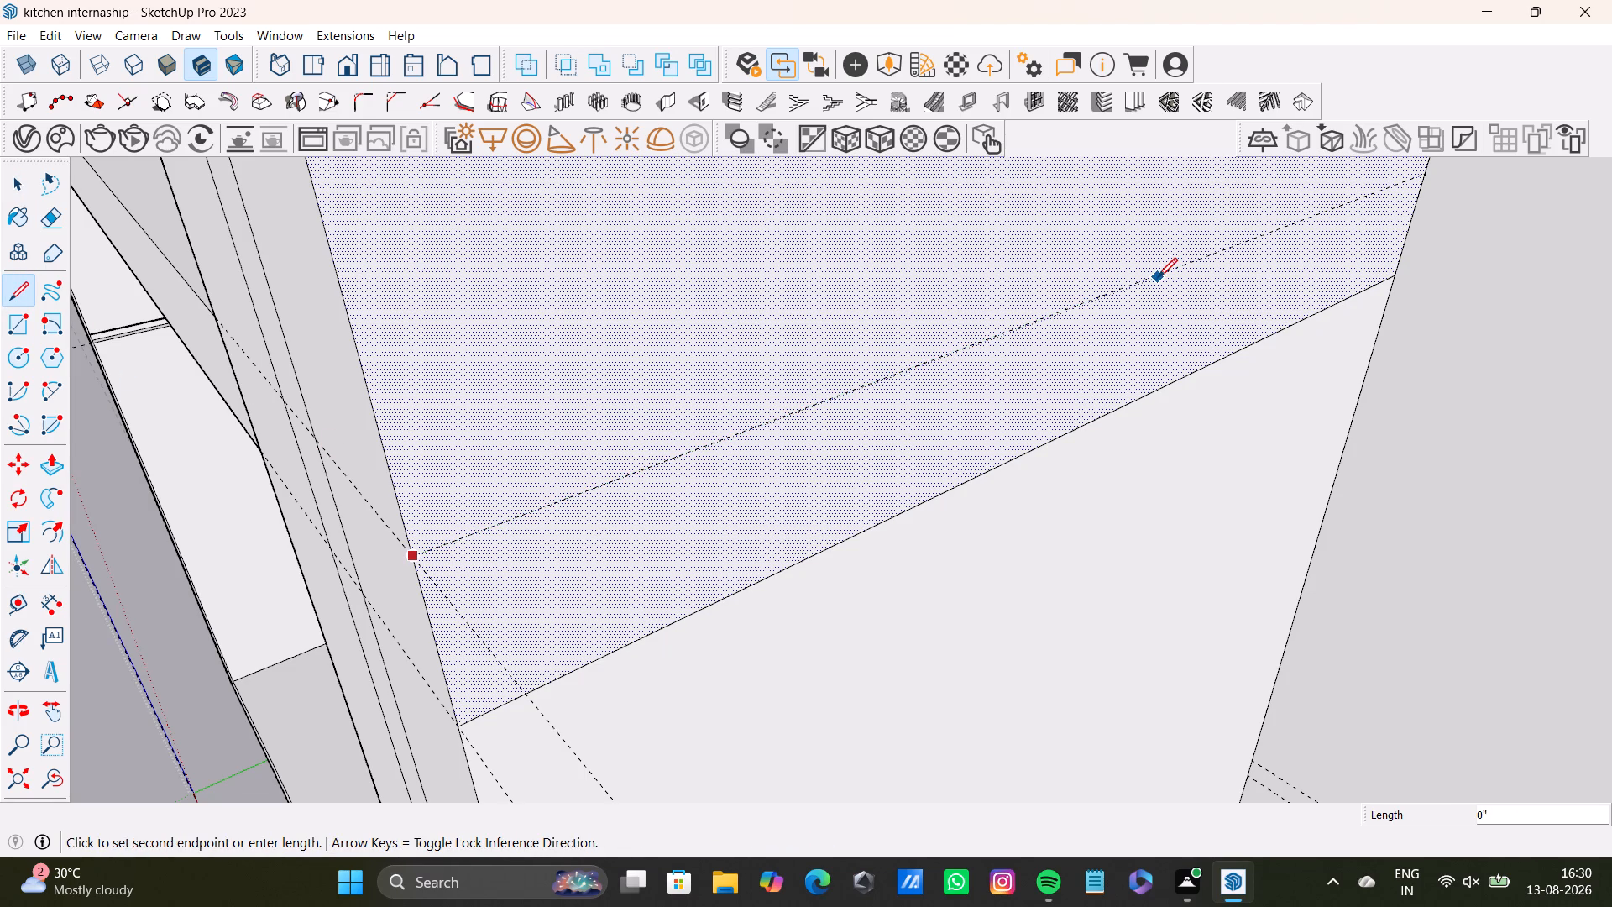
pyautogui.press('Left')
pyautogui.click(1421, 176)
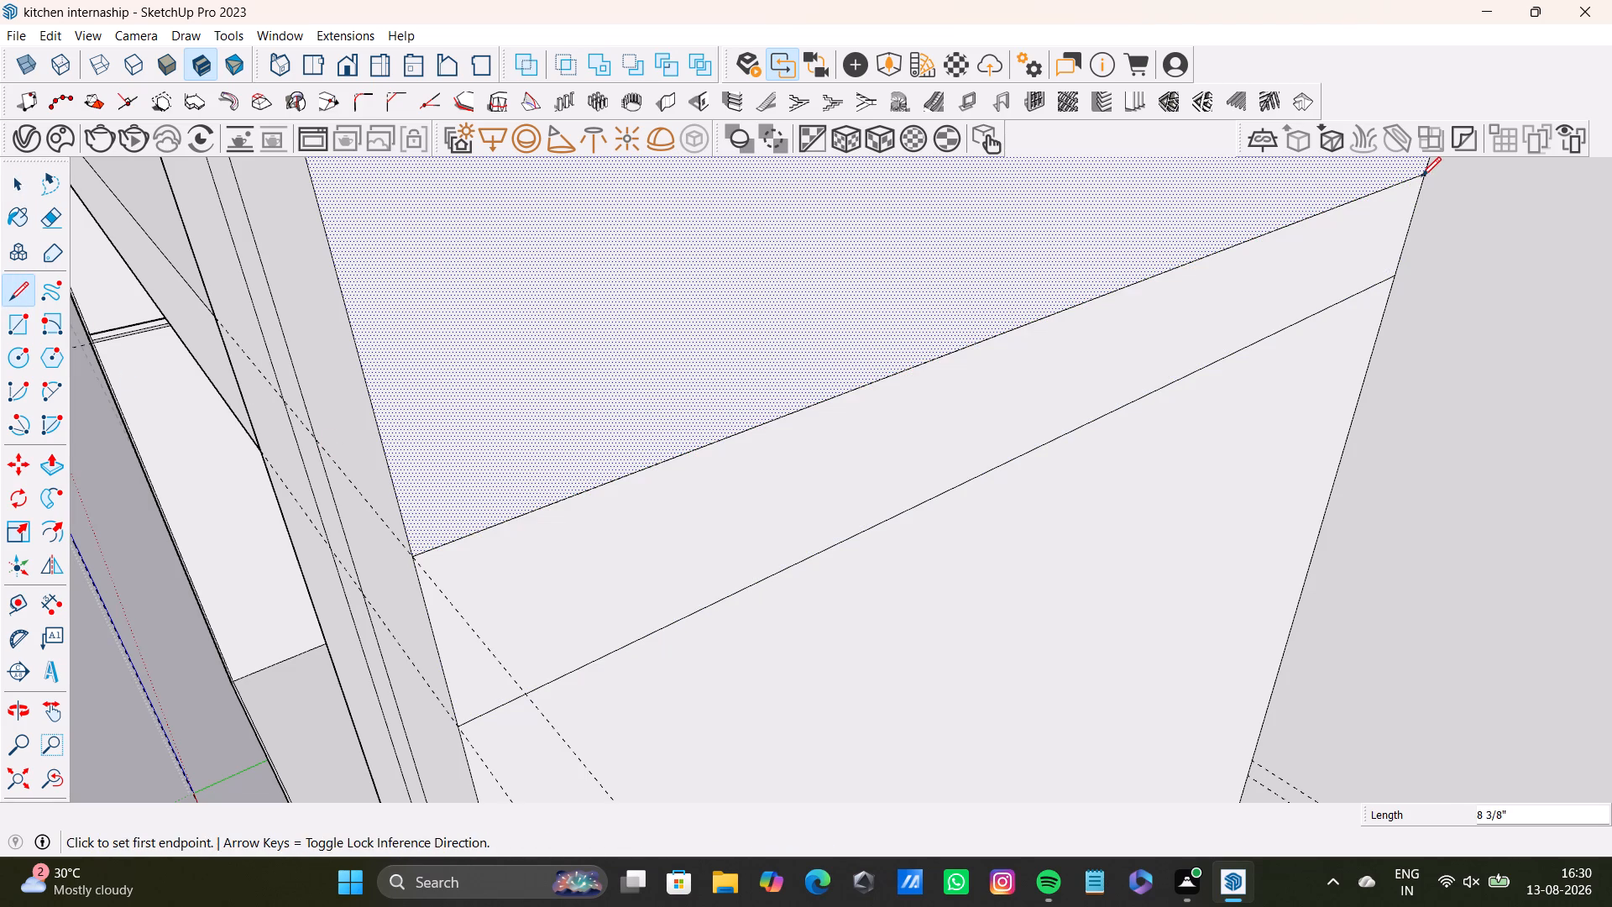
# Push/Pull the shelf-thickness strip between the two lines across the middle compartment to the opposite side panel, forming the shelf.
pyautogui.press('space')
pyautogui.click(932, 465)
pyautogui.click(932, 464)
pyautogui.press('p')
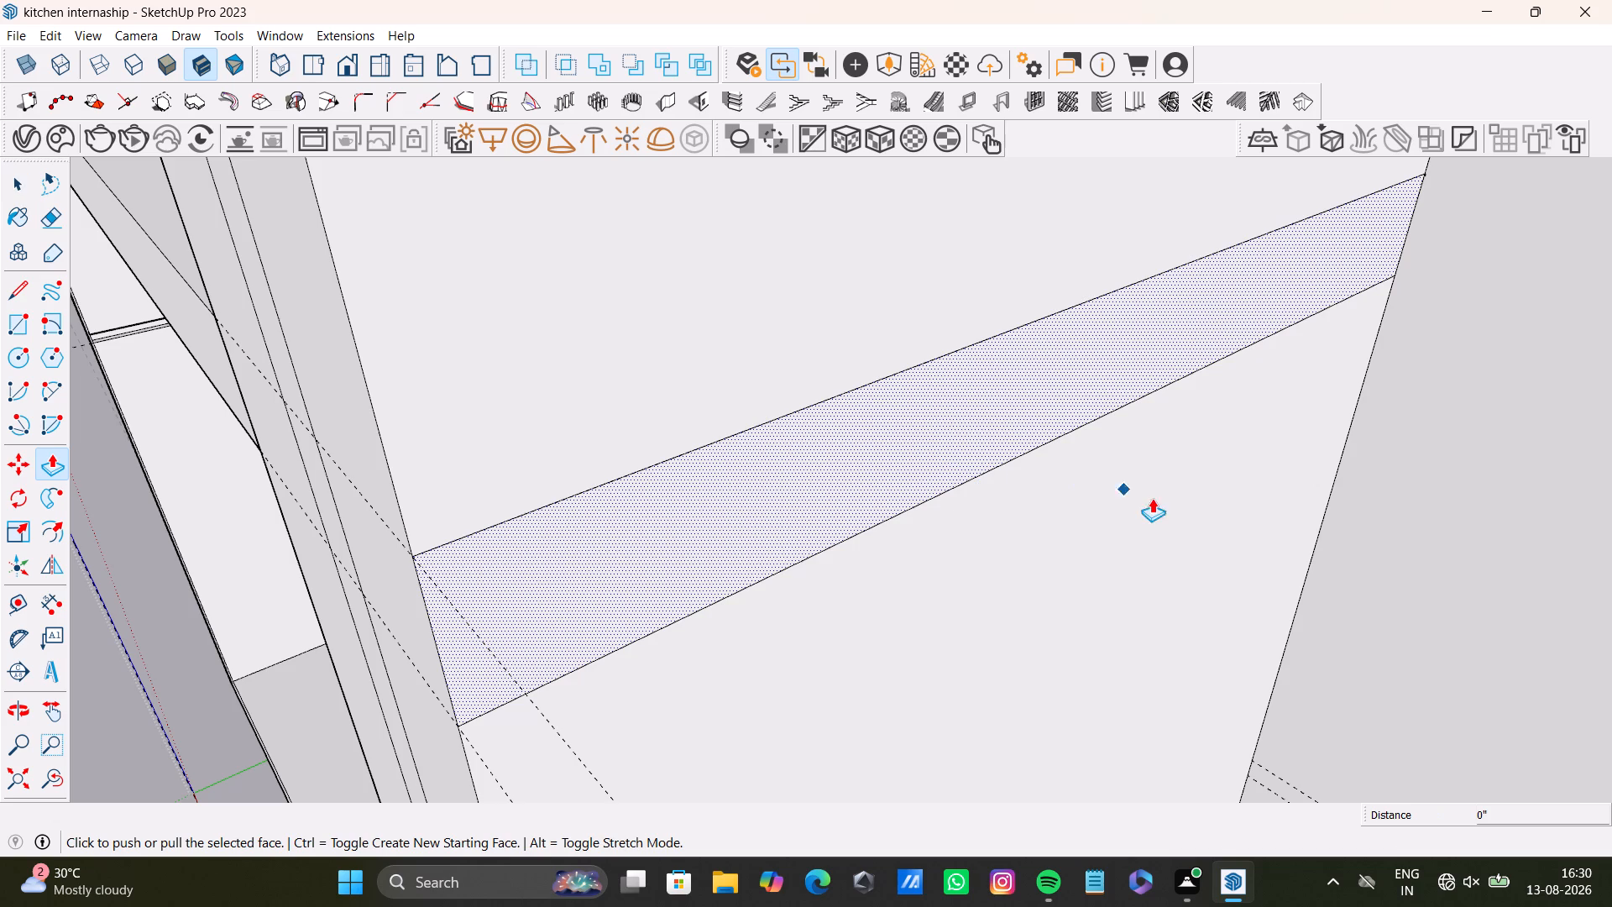
pyautogui.click(841, 458)
pyautogui.moveTo(968, 463); pyautogui.dragTo(1210, 555)
pyautogui.scroll(-4, 1183, 575)
pyautogui.moveTo(1181, 582); pyautogui.dragTo(1123, 231, button='middle')
pyautogui.moveTo(1070, 228); pyautogui.dragTo(1562, 397)
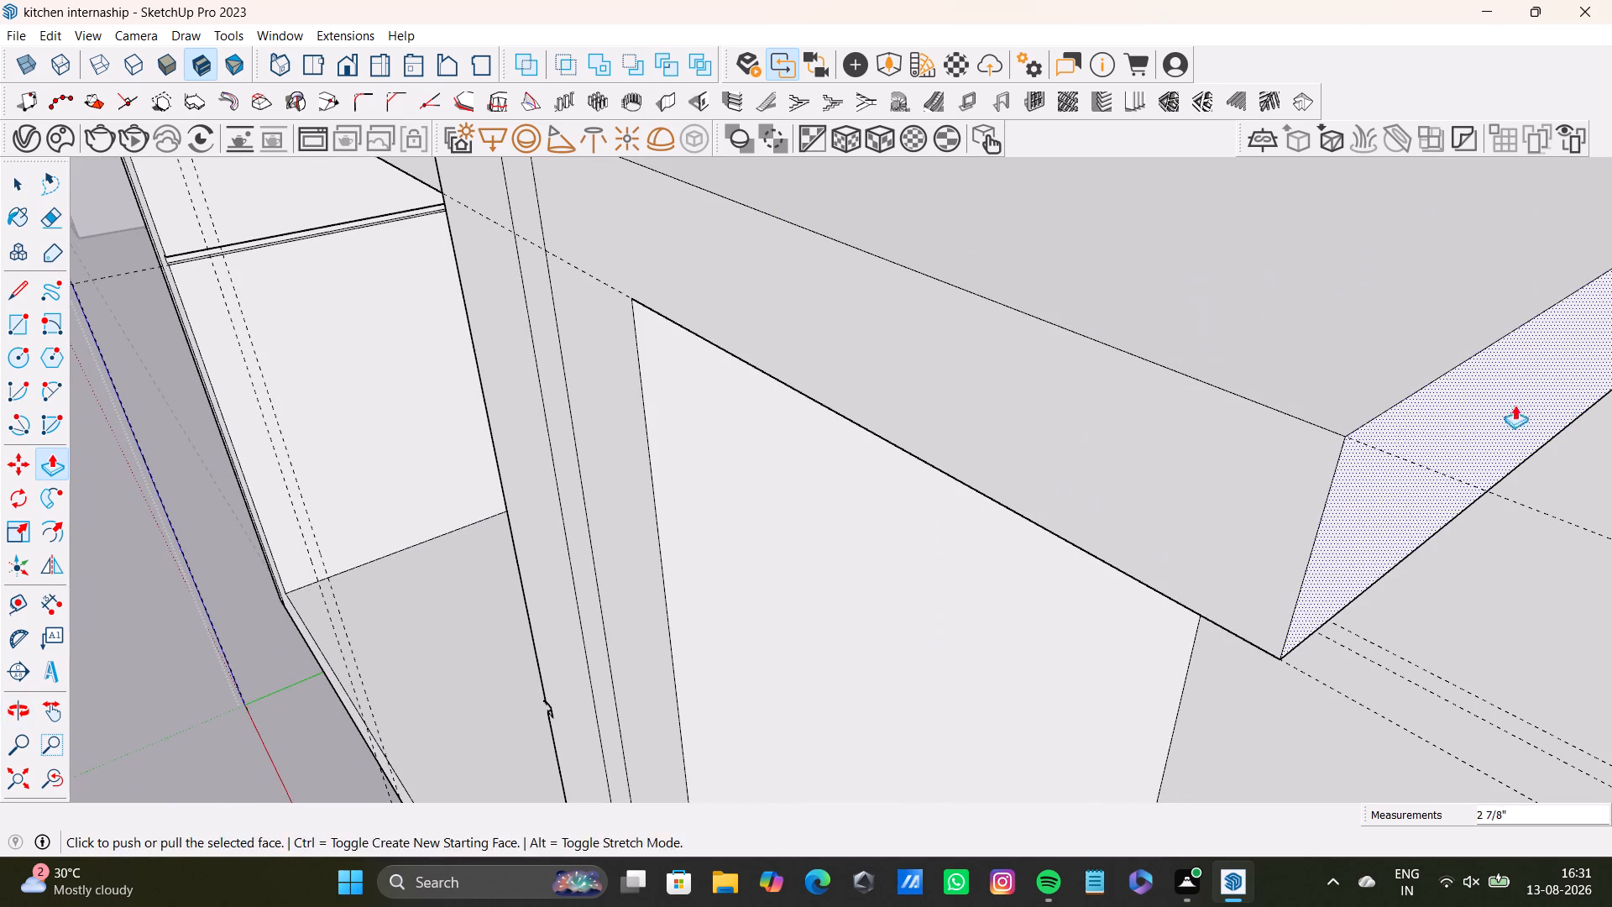
pyautogui.moveTo(1491, 407); pyautogui.dragTo(981, 317, button='middle')
pyautogui.moveTo(950, 378); pyautogui.dragTo(1290, 484, button='middle')
pyautogui.scroll(-6, 1042, 376)
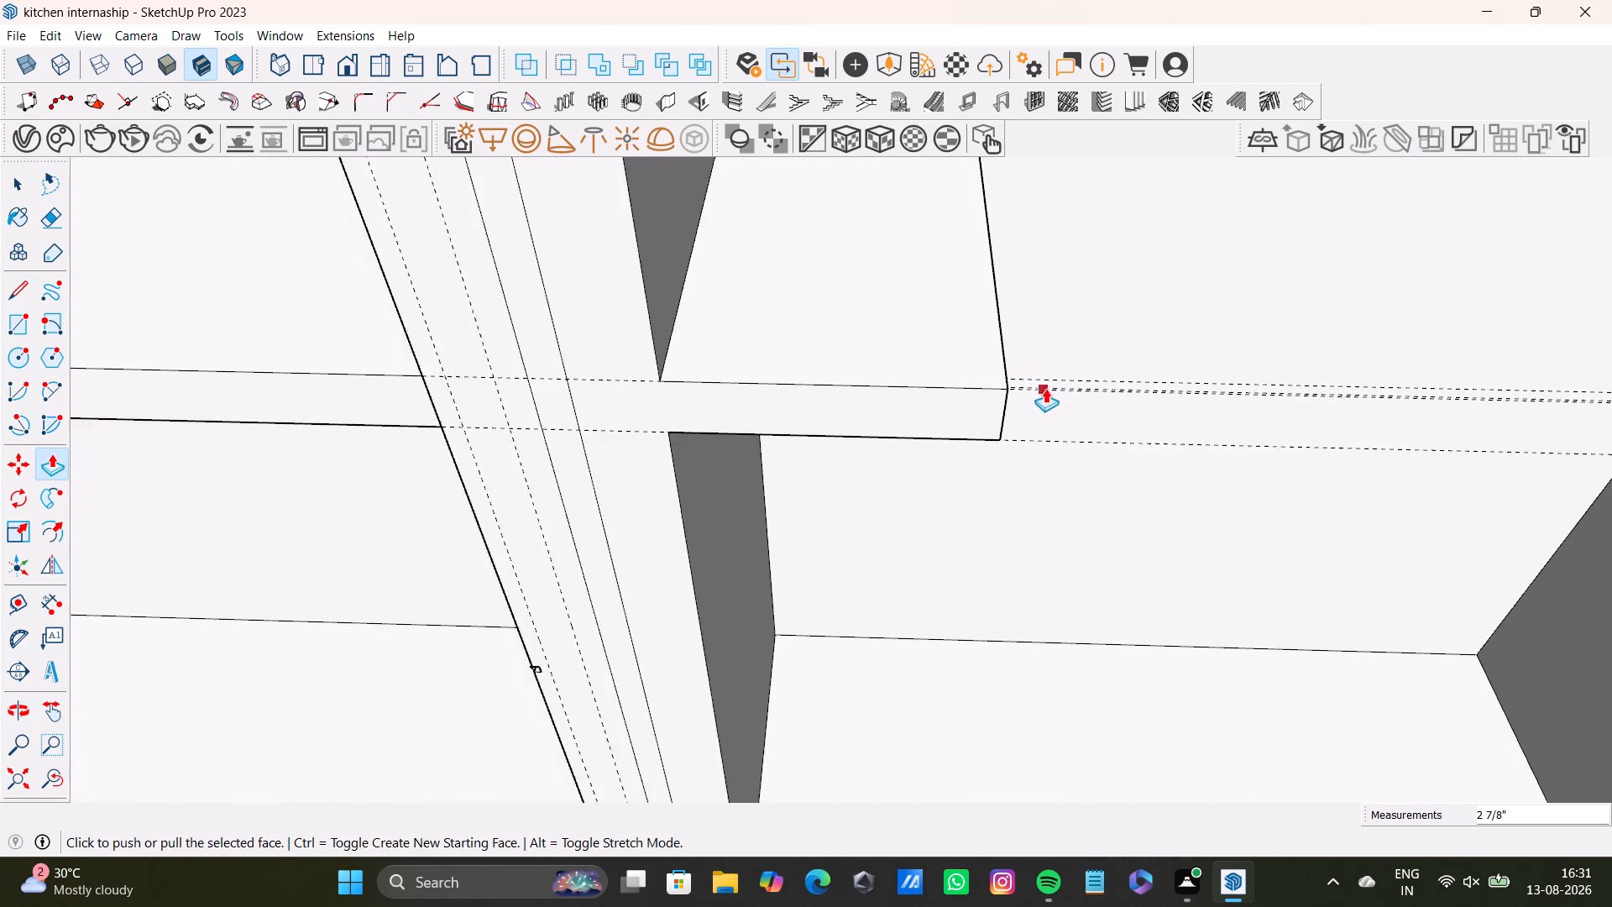
pyautogui.scroll(-9, 1045, 388)
pyautogui.moveTo(1079, 384); pyautogui.dragTo(867, 426, button='middle')
pyautogui.moveTo(898, 437); pyautogui.dragTo(654, 401, button='middle')
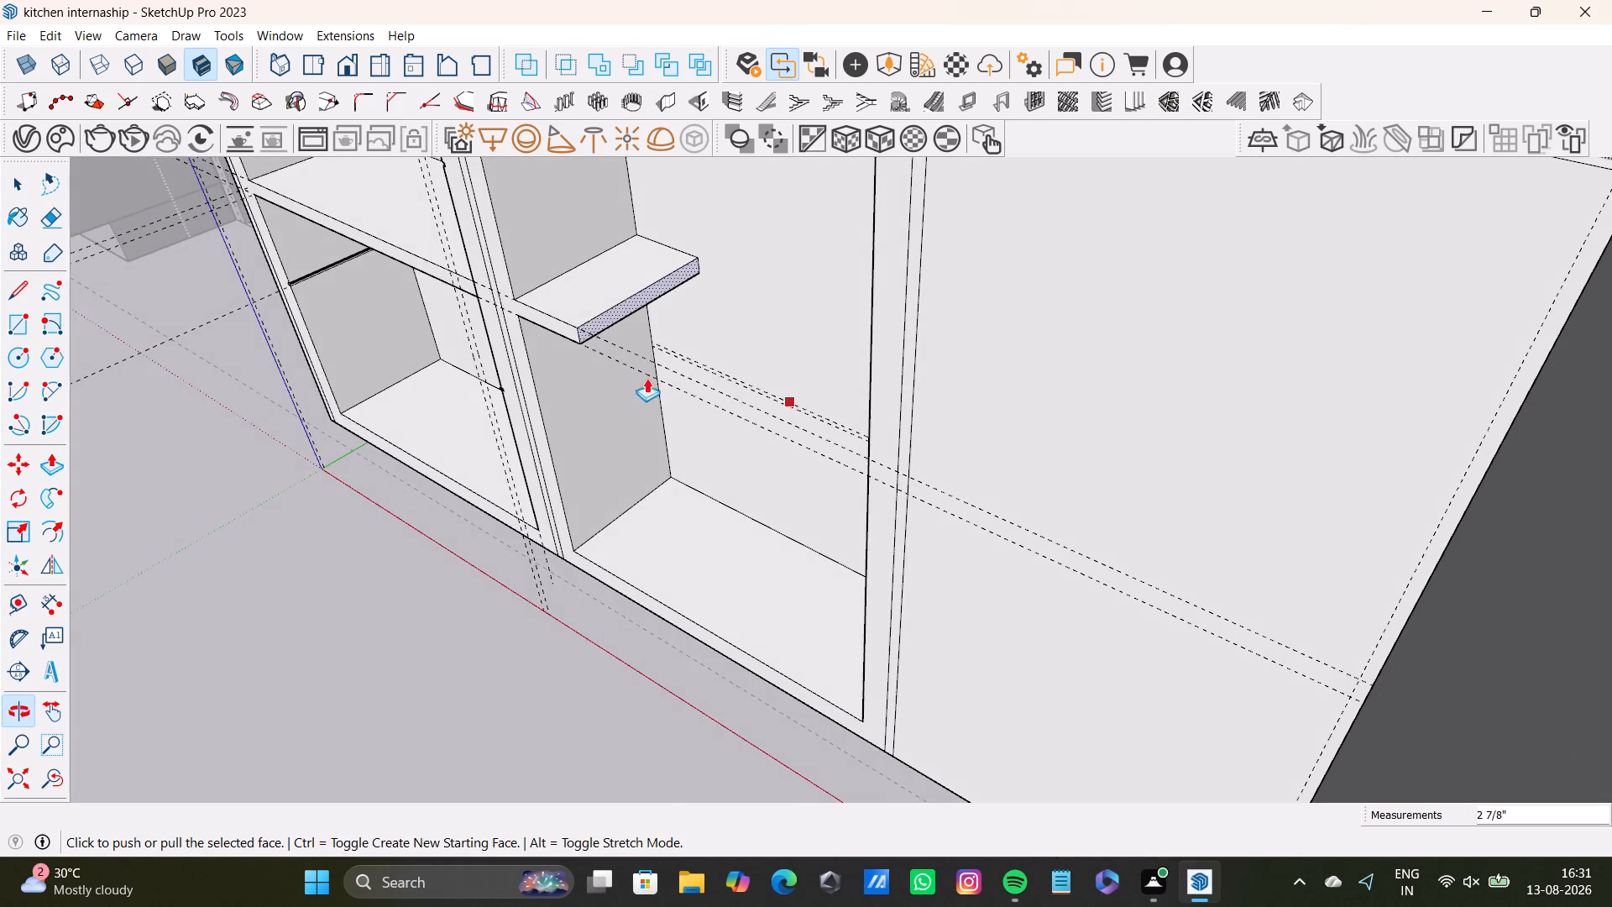
pyautogui.scroll(3, 610, 294)
pyautogui.click(635, 307)
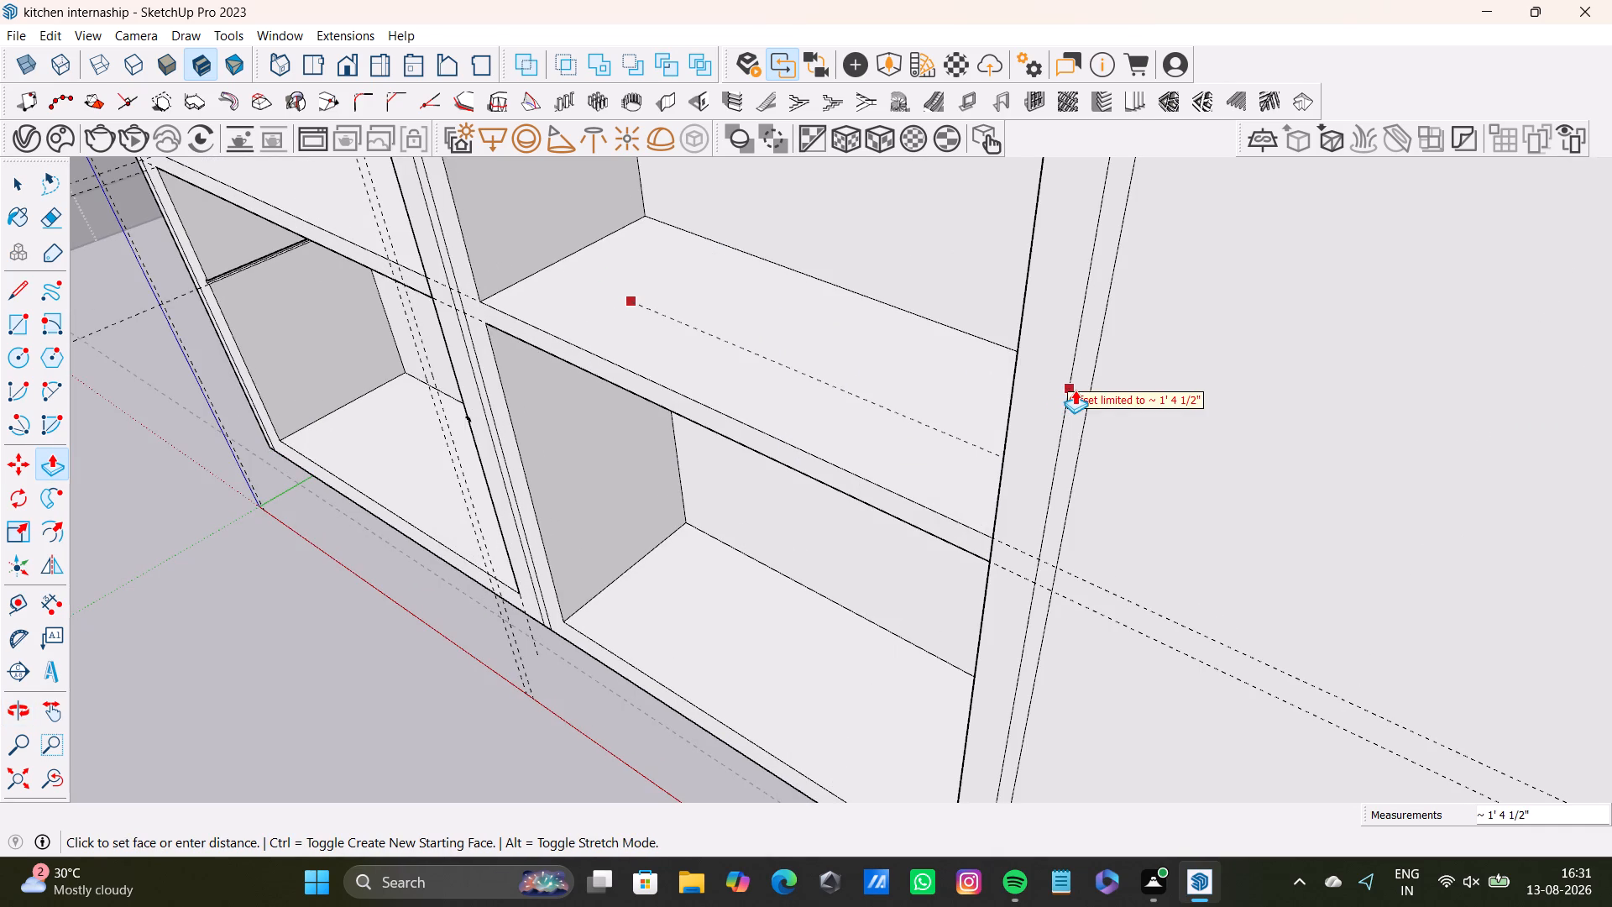
pyautogui.click(1075, 390)
pyautogui.press('space')
# Draw a rectangle about 2' 8 1/4" by 1' 8 7/8" over the middle compartment's whole front opening, from upper-left to lower-right corner.
pyautogui.scroll(-1, 756, 544)
pyautogui.moveTo(803, 584); pyautogui.dragTo(990, 584, button='middle')
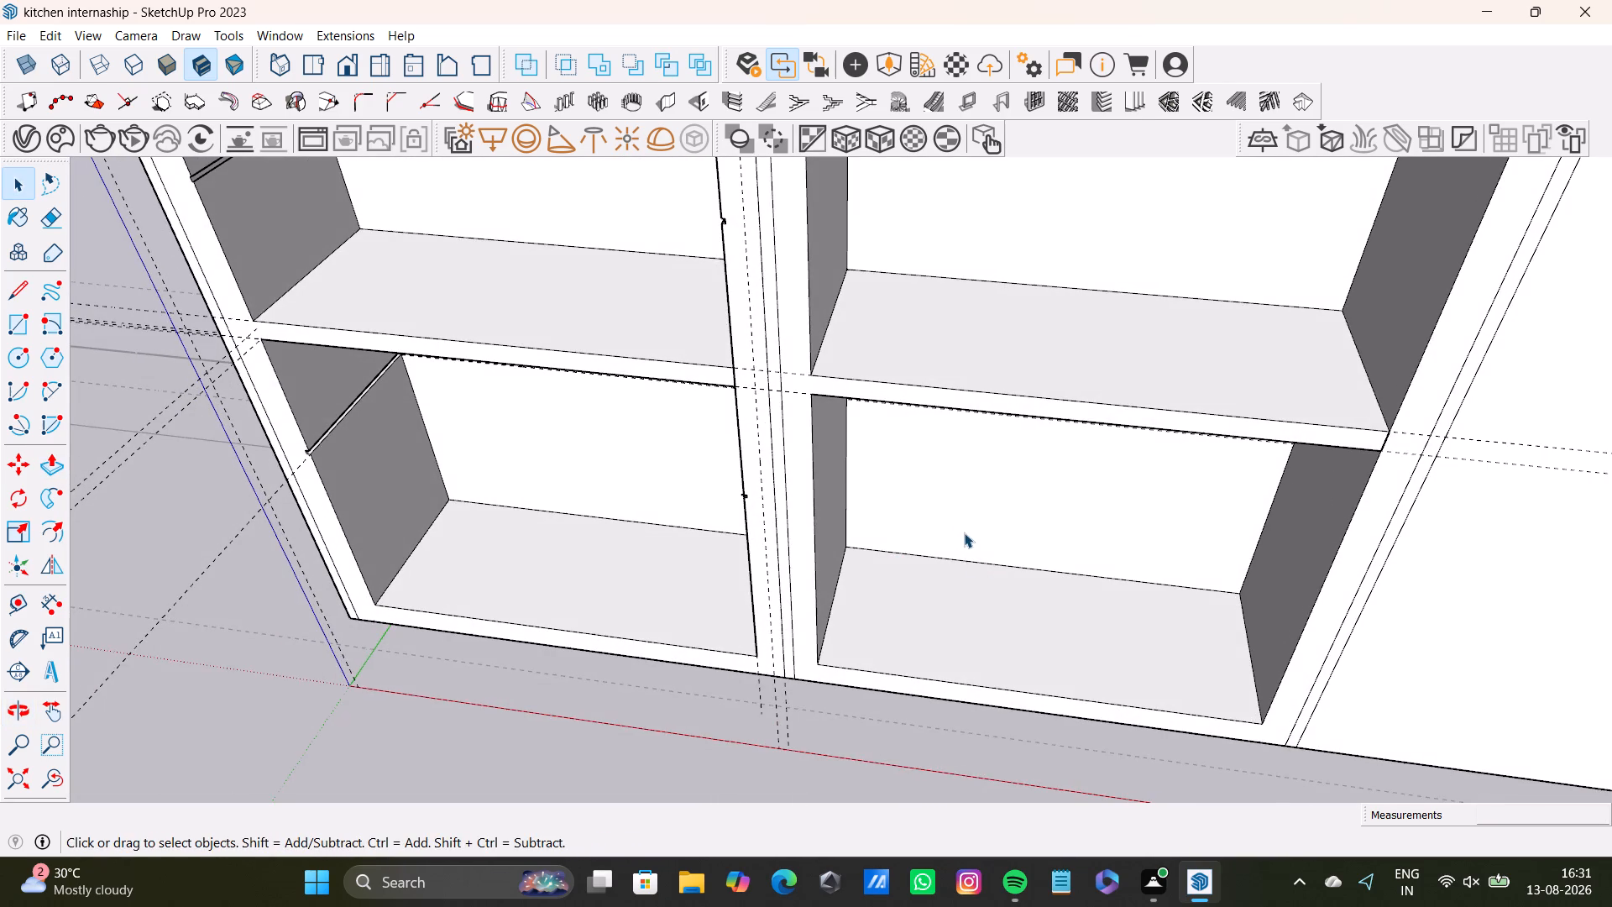
pyautogui.keyDown('shift'); pyautogui.moveTo(964, 532); pyautogui.dragTo(630, 469, button='middle'); pyautogui.keyUp('shift')
pyautogui.moveTo(726, 522); pyautogui.dragTo(729, 601, button='middle')
pyautogui.moveTo(753, 593); pyautogui.dragTo(697, 544, button='middle')
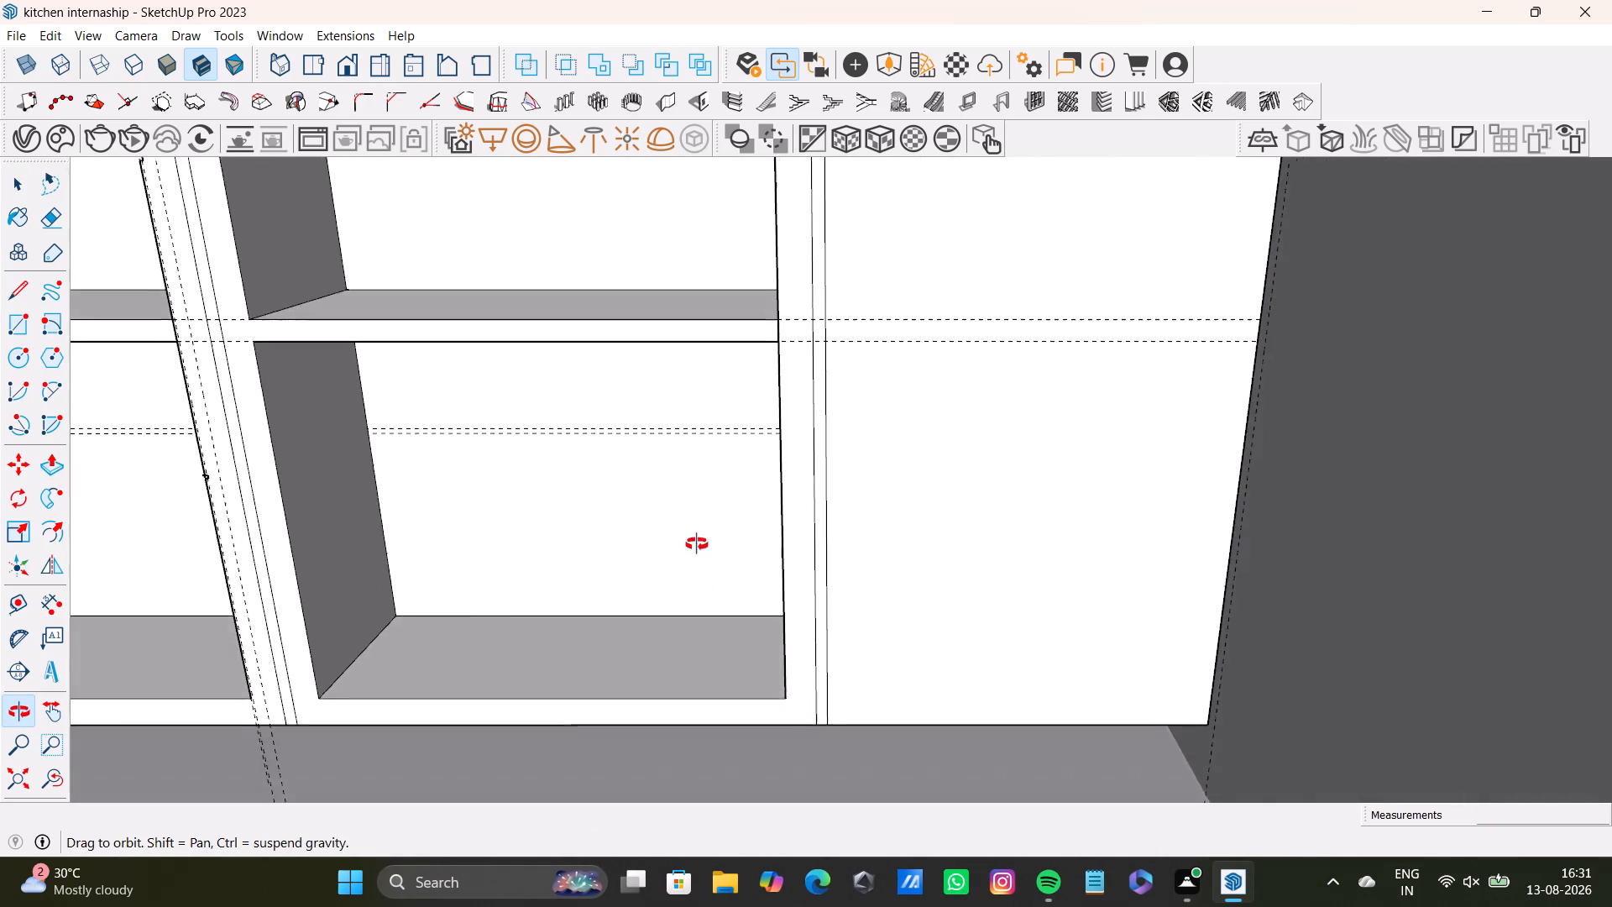
pyautogui.moveTo(697, 544); pyautogui.dragTo(814, 605, button='middle')
pyautogui.scroll(2, 814, 611)
pyautogui.scroll(-5, 816, 603)
pyautogui.moveTo(831, 604); pyautogui.dragTo(921, 611, button='middle')
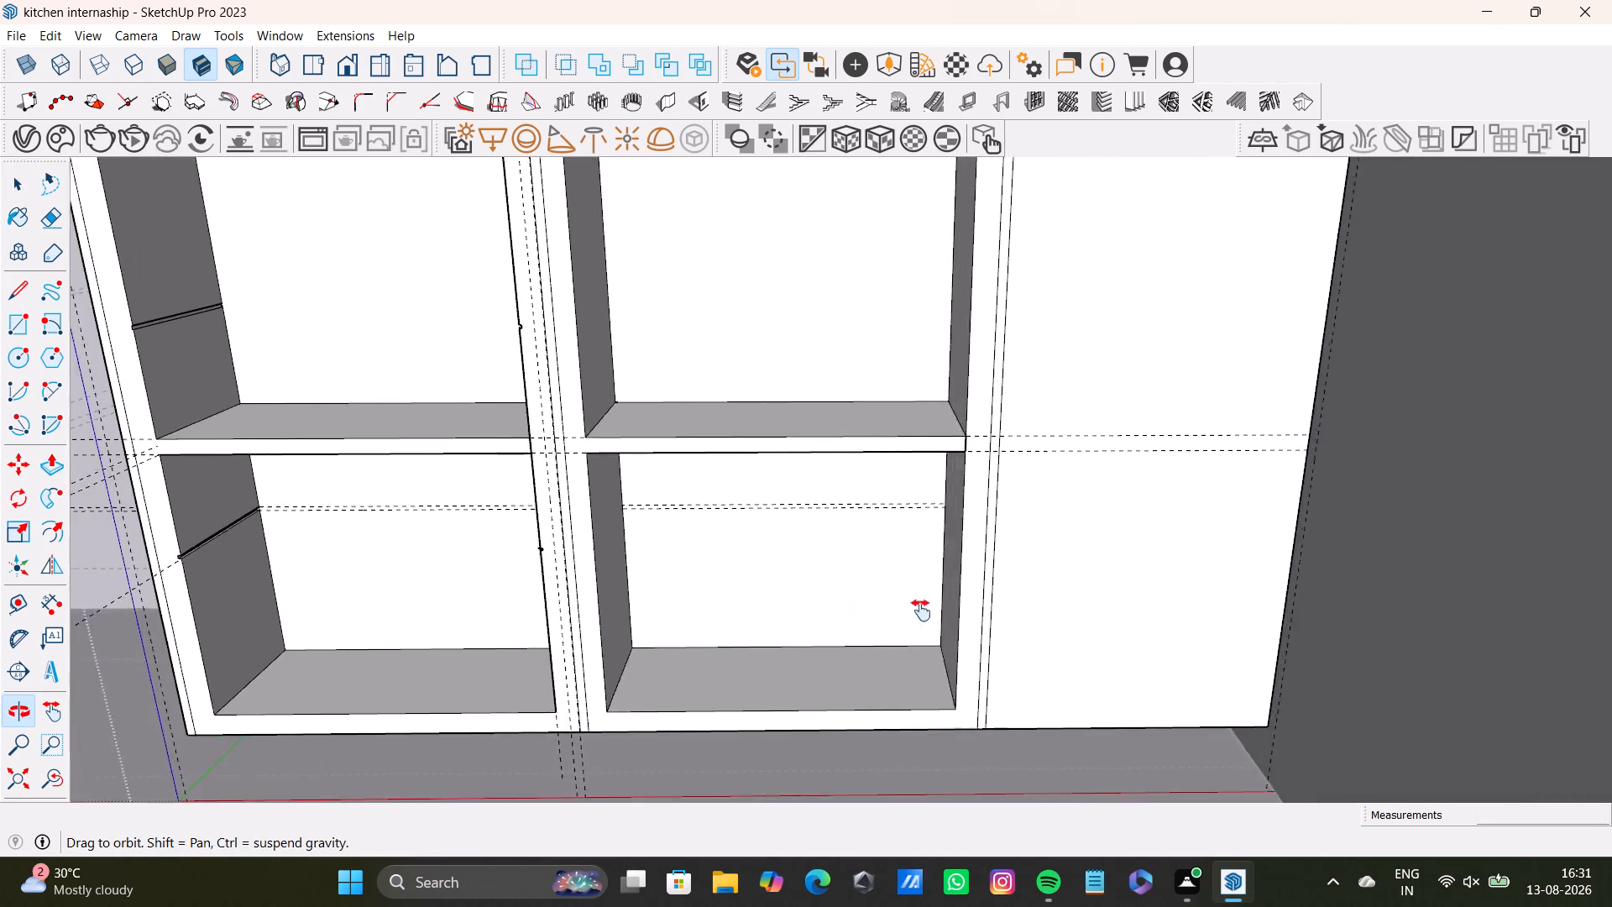
pyautogui.moveTo(921, 611); pyautogui.dragTo(948, 664, button='middle')
pyautogui.moveTo(908, 647); pyautogui.dragTo(861, 579, button='middle')
pyautogui.press('space')
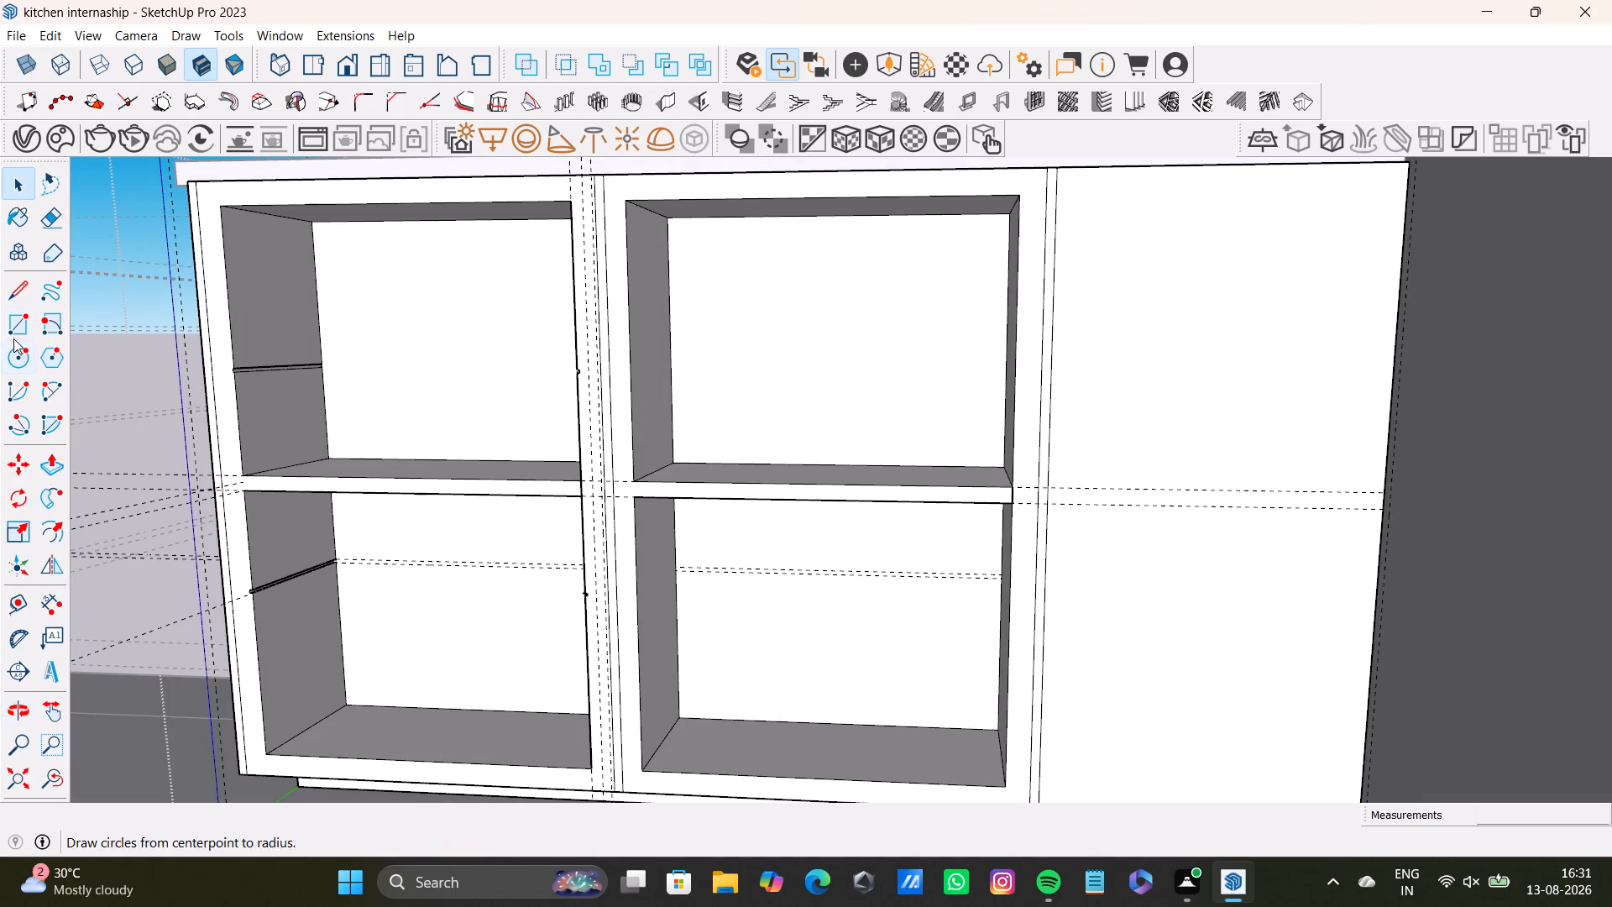
pyautogui.click(13, 336)
pyautogui.click(631, 201)
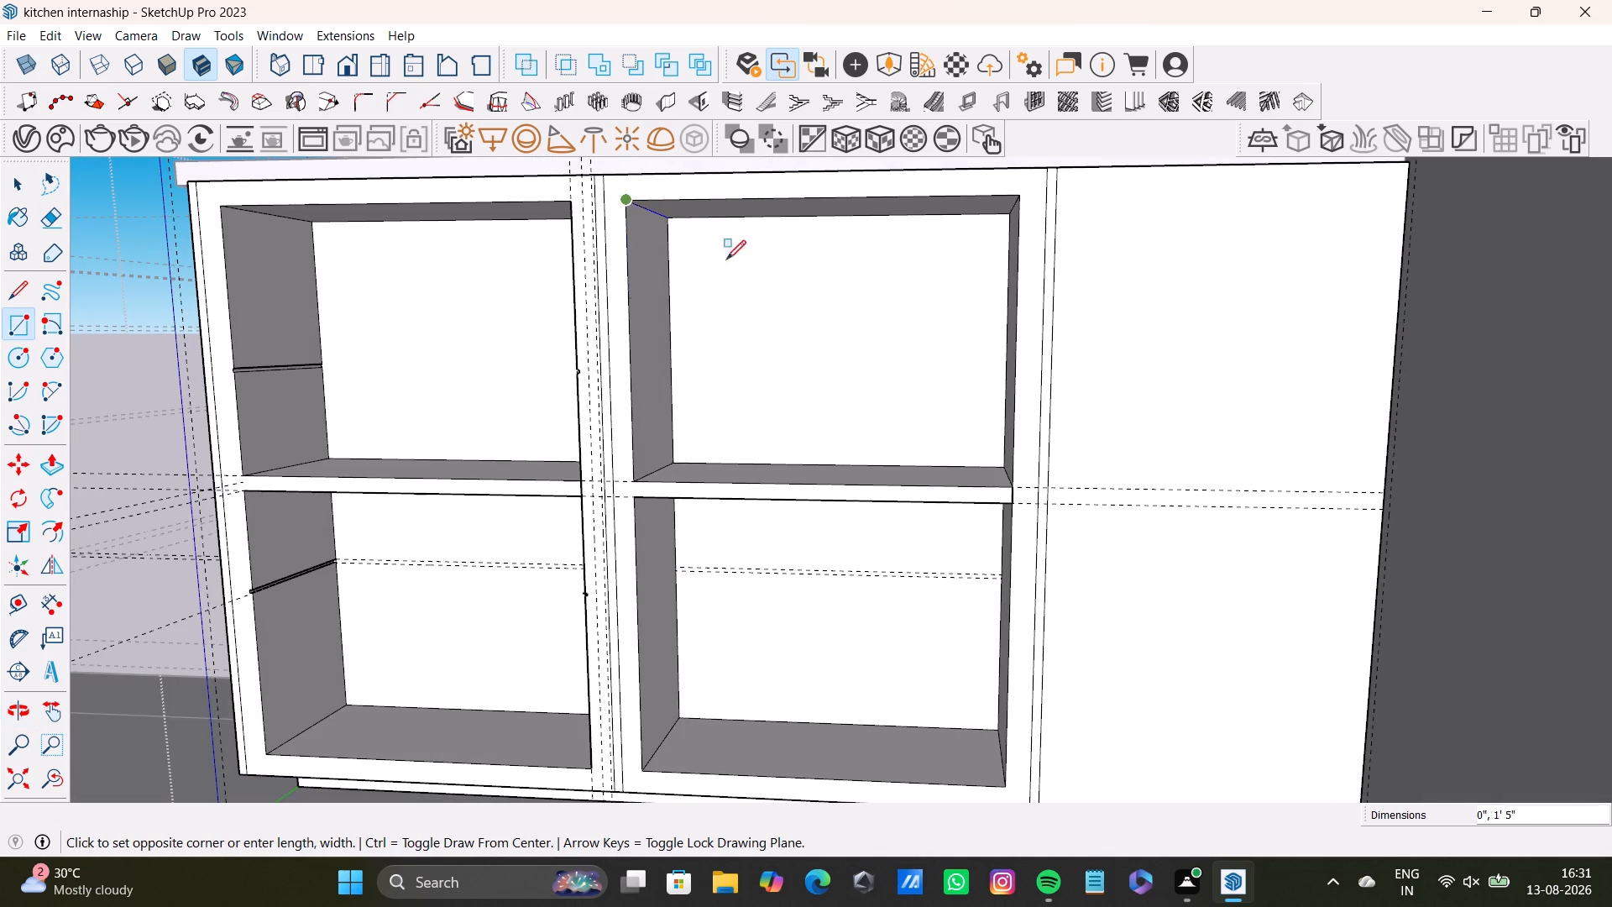
pyautogui.click(1005, 781)
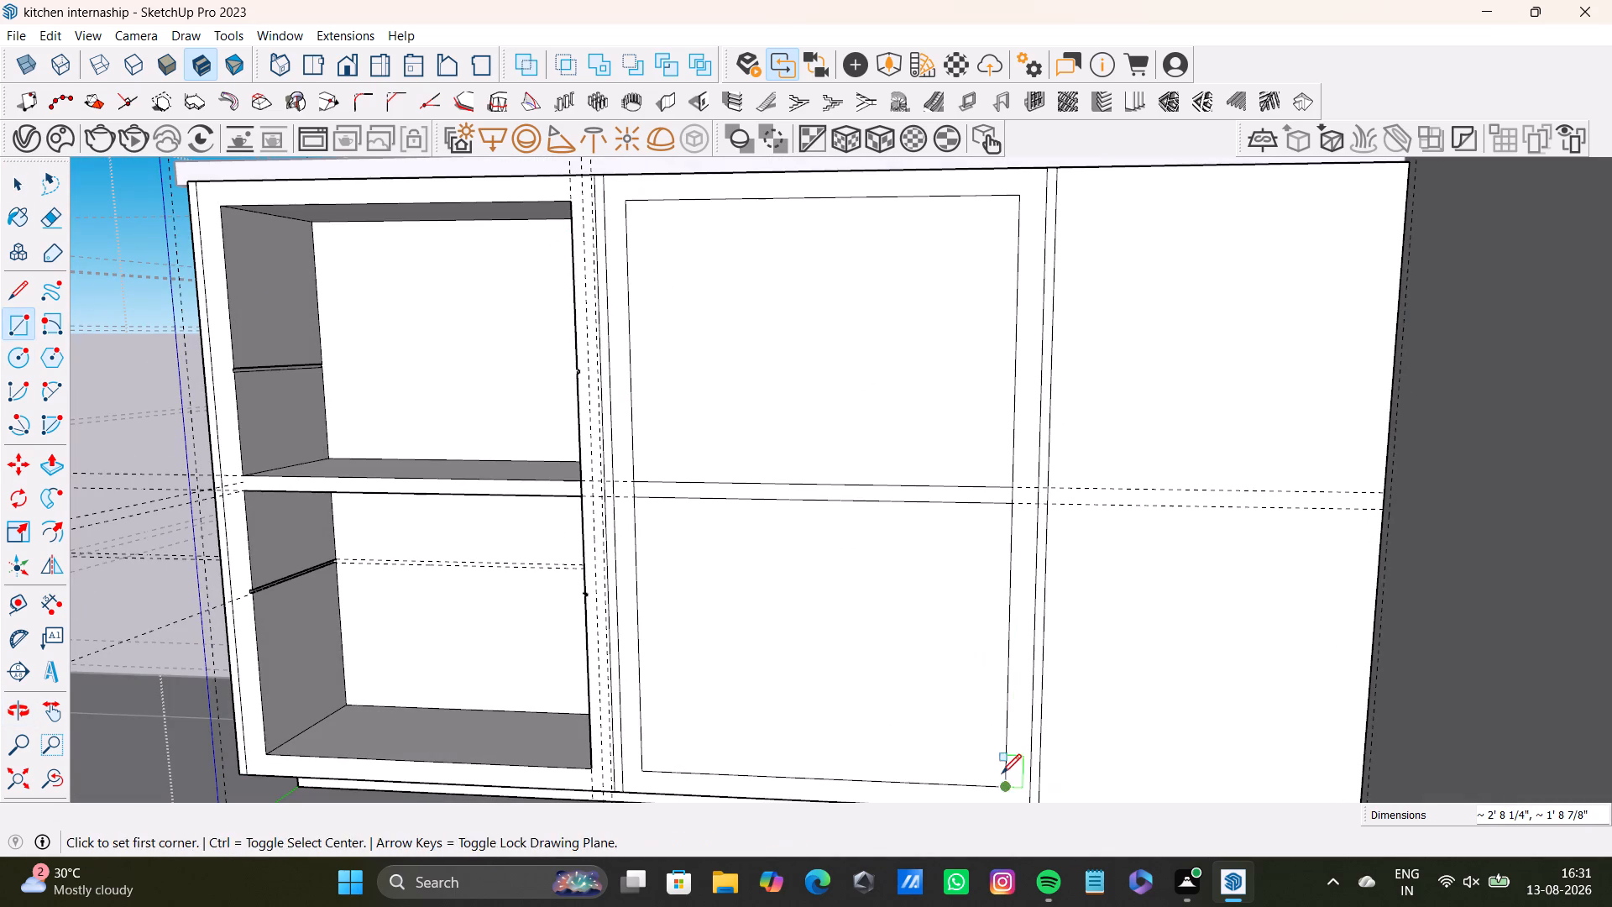
pyautogui.press('space')
# Draw two lines about 1' 4 1/4" long along the upper and lower shelf guides, across the third section to the cabinet's outer edge.
pyautogui.moveTo(827, 674); pyautogui.dragTo(765, 710, button='middle')
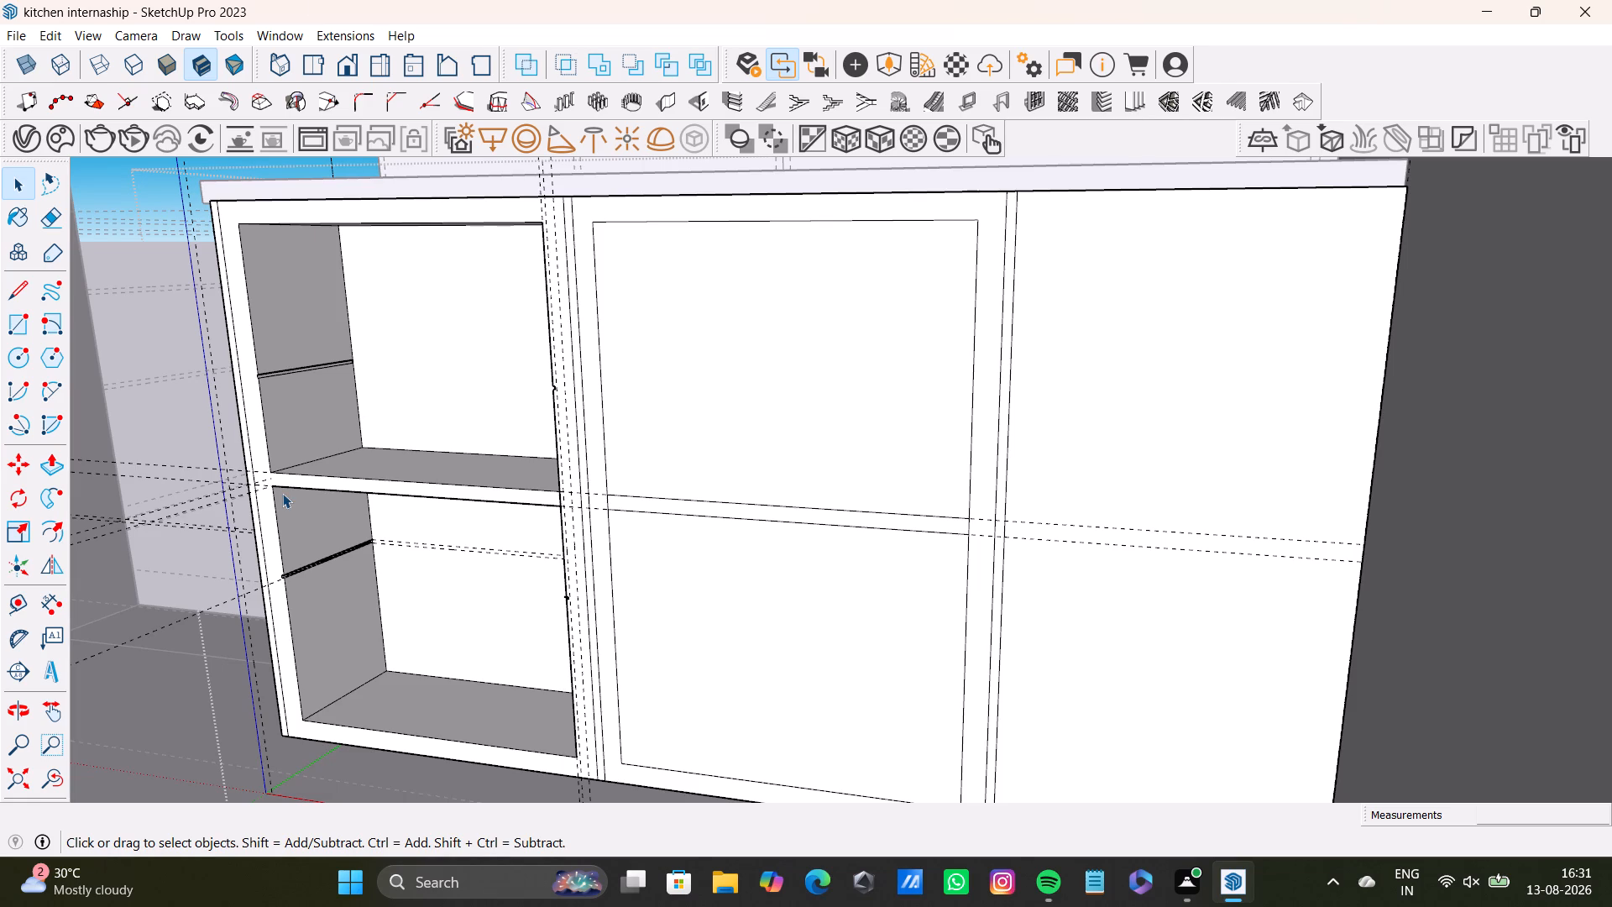
pyautogui.click(10, 296)
pyautogui.scroll(5, 1075, 474)
pyautogui.click(973, 527)
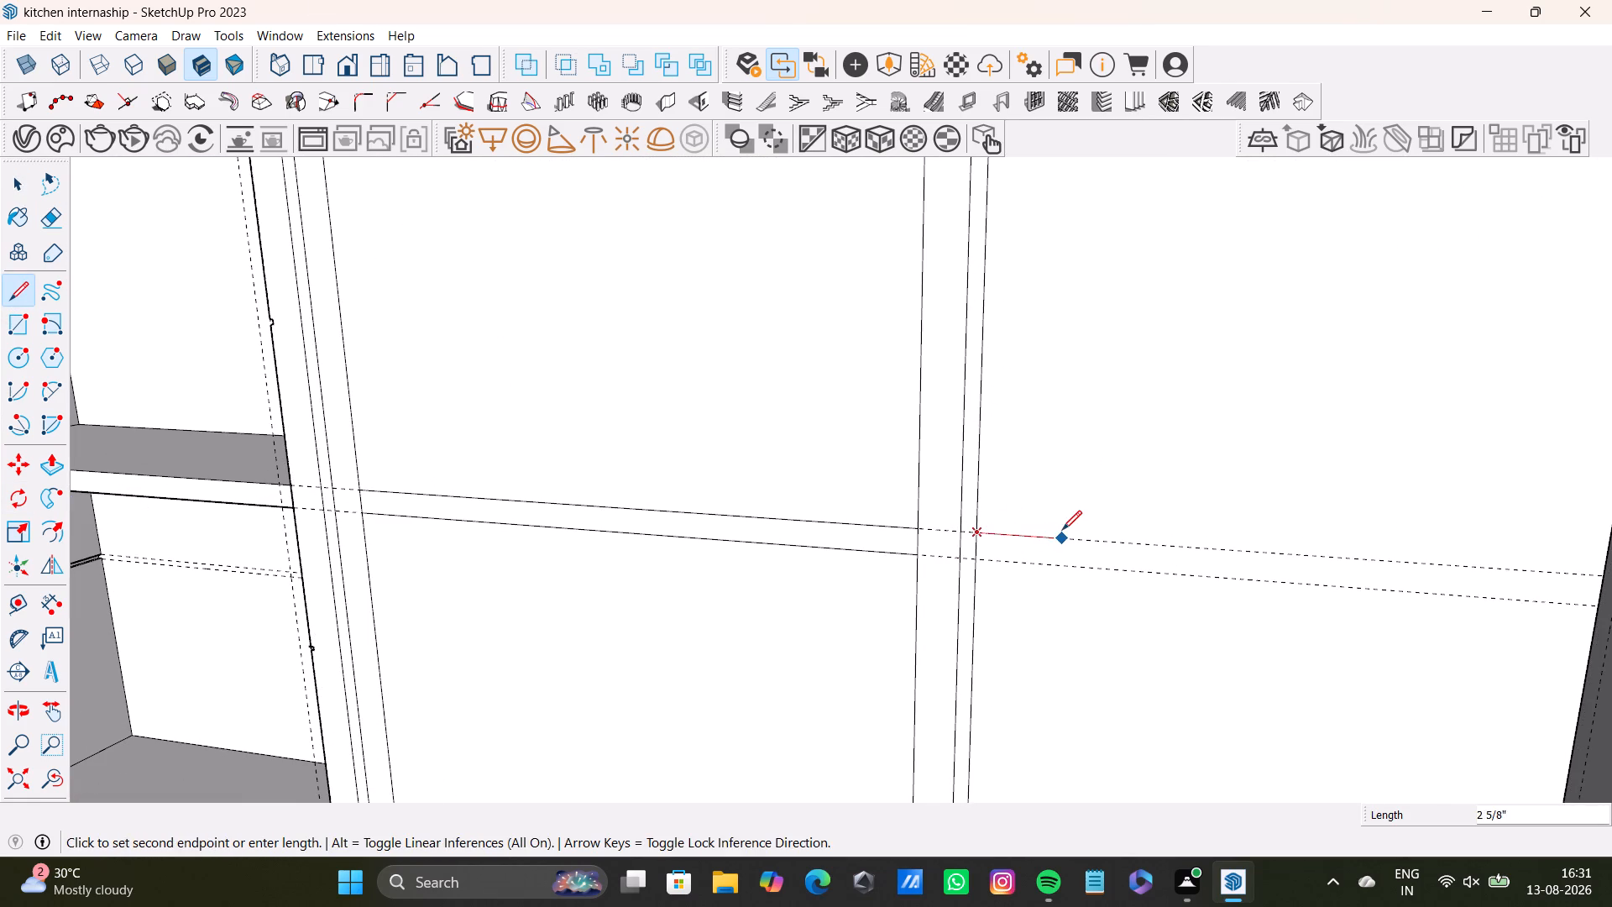
pyautogui.click(1604, 569)
pyautogui.press('space')
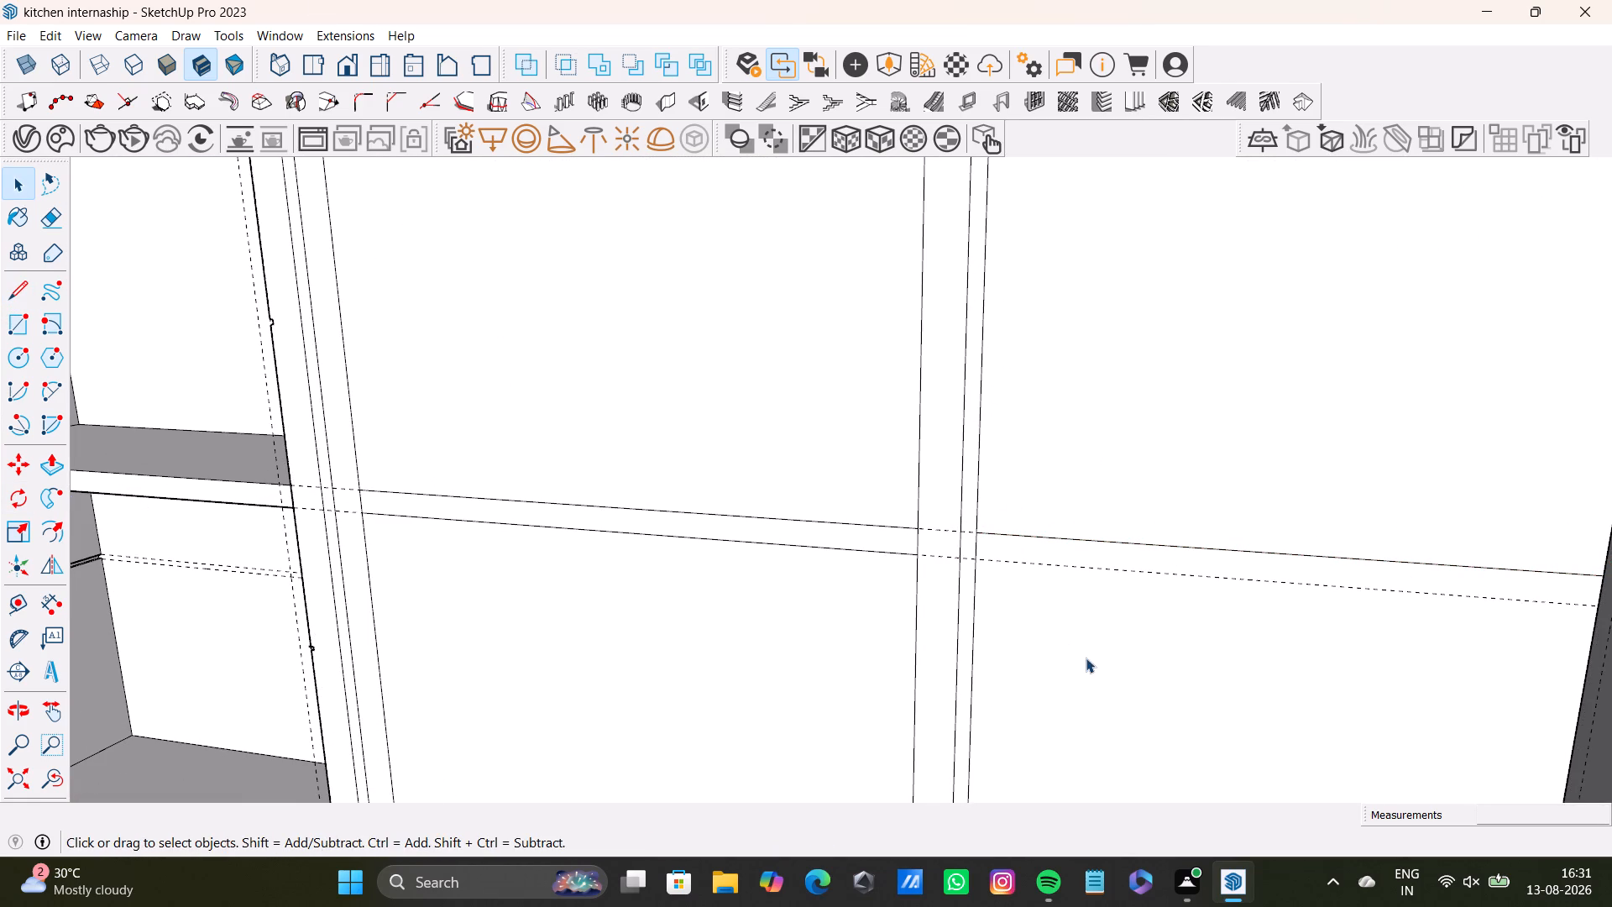
pyautogui.moveTo(1086, 658); pyautogui.dragTo(963, 565, button='middle')
pyautogui.moveTo(954, 566); pyautogui.dragTo(989, 608, button='middle')
pyautogui.click(5, 296)
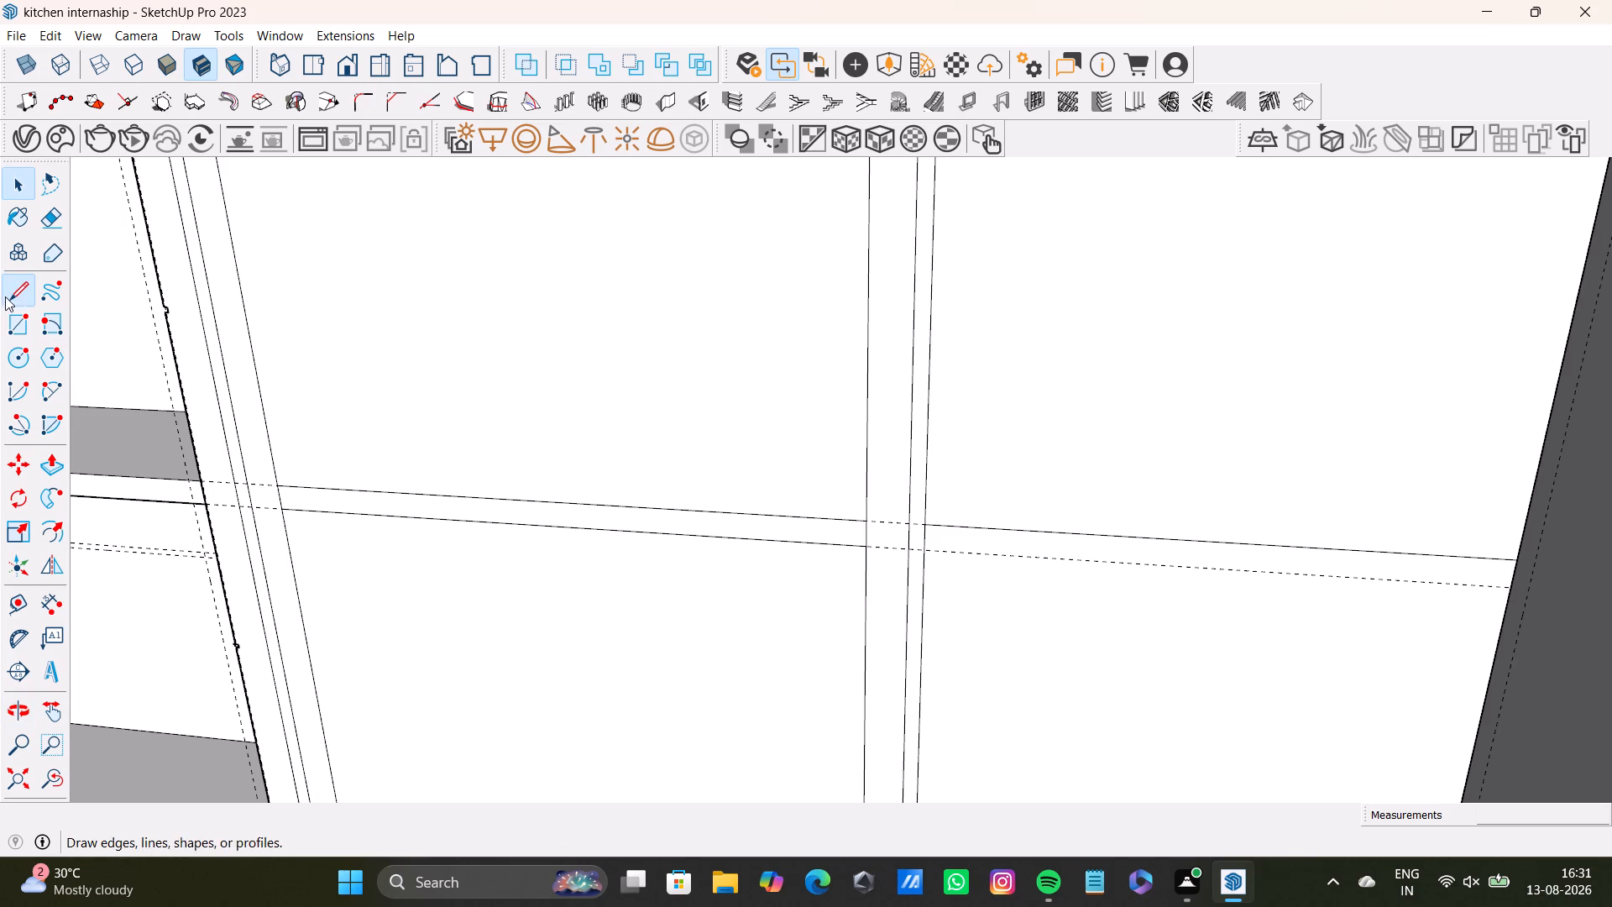
pyautogui.scroll(2, 1022, 658)
pyautogui.moveTo(910, 527); pyautogui.dragTo(953, 526)
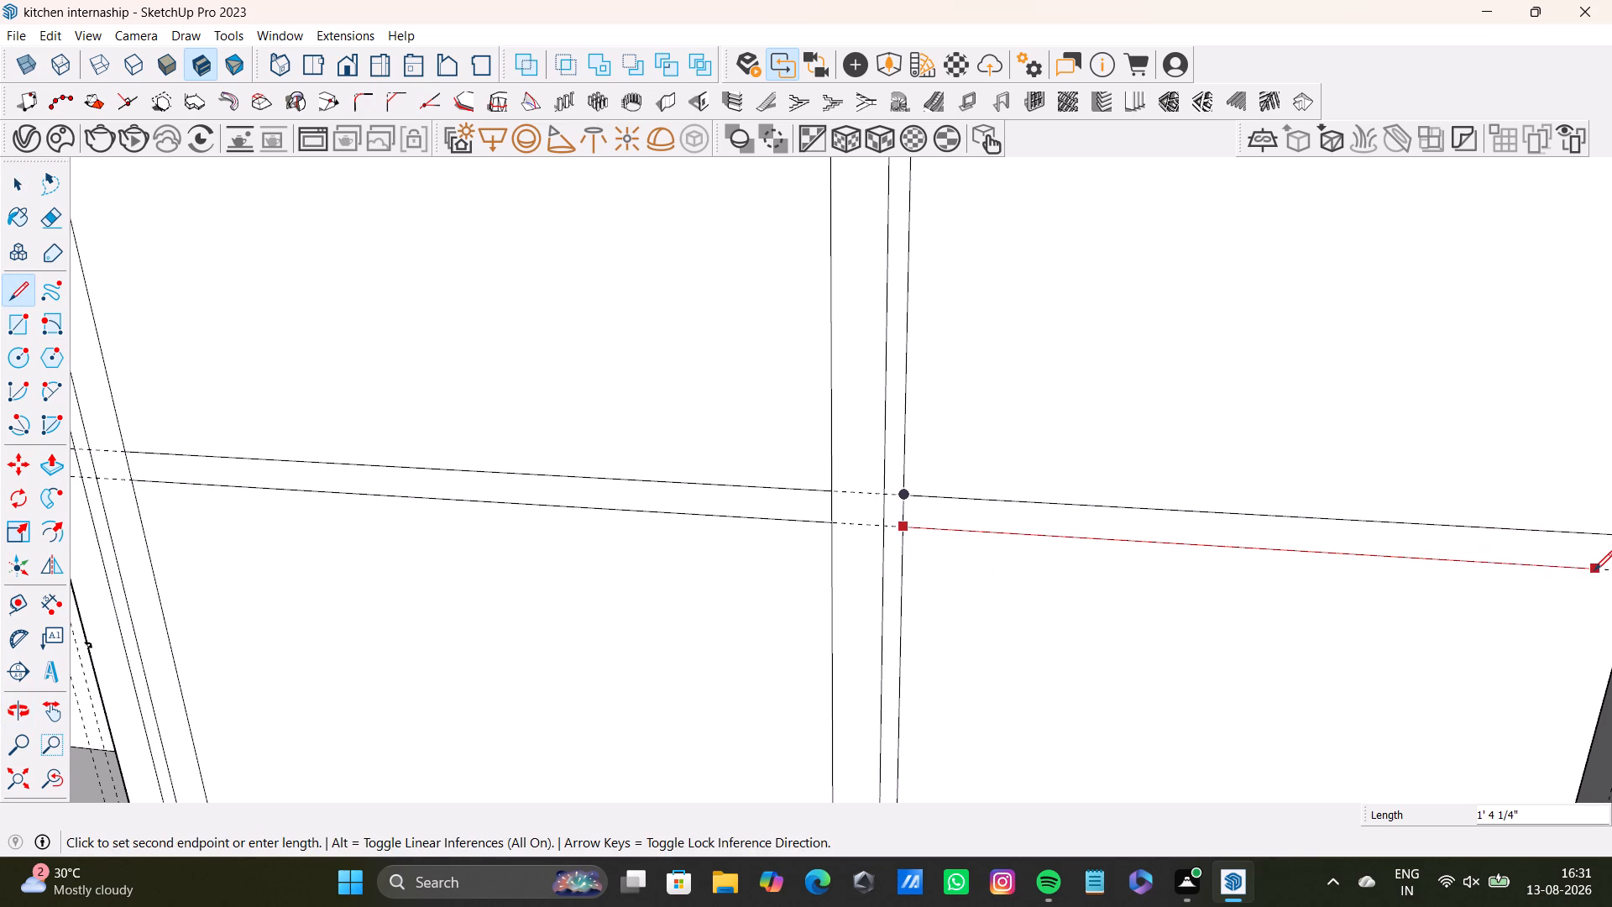
pyautogui.keyDown('shift'); pyautogui.moveTo(1594, 570); pyautogui.dragTo(1395, 546, button='middle'); pyautogui.keyUp('shift')
pyautogui.click(1437, 543)
pyautogui.press('space')
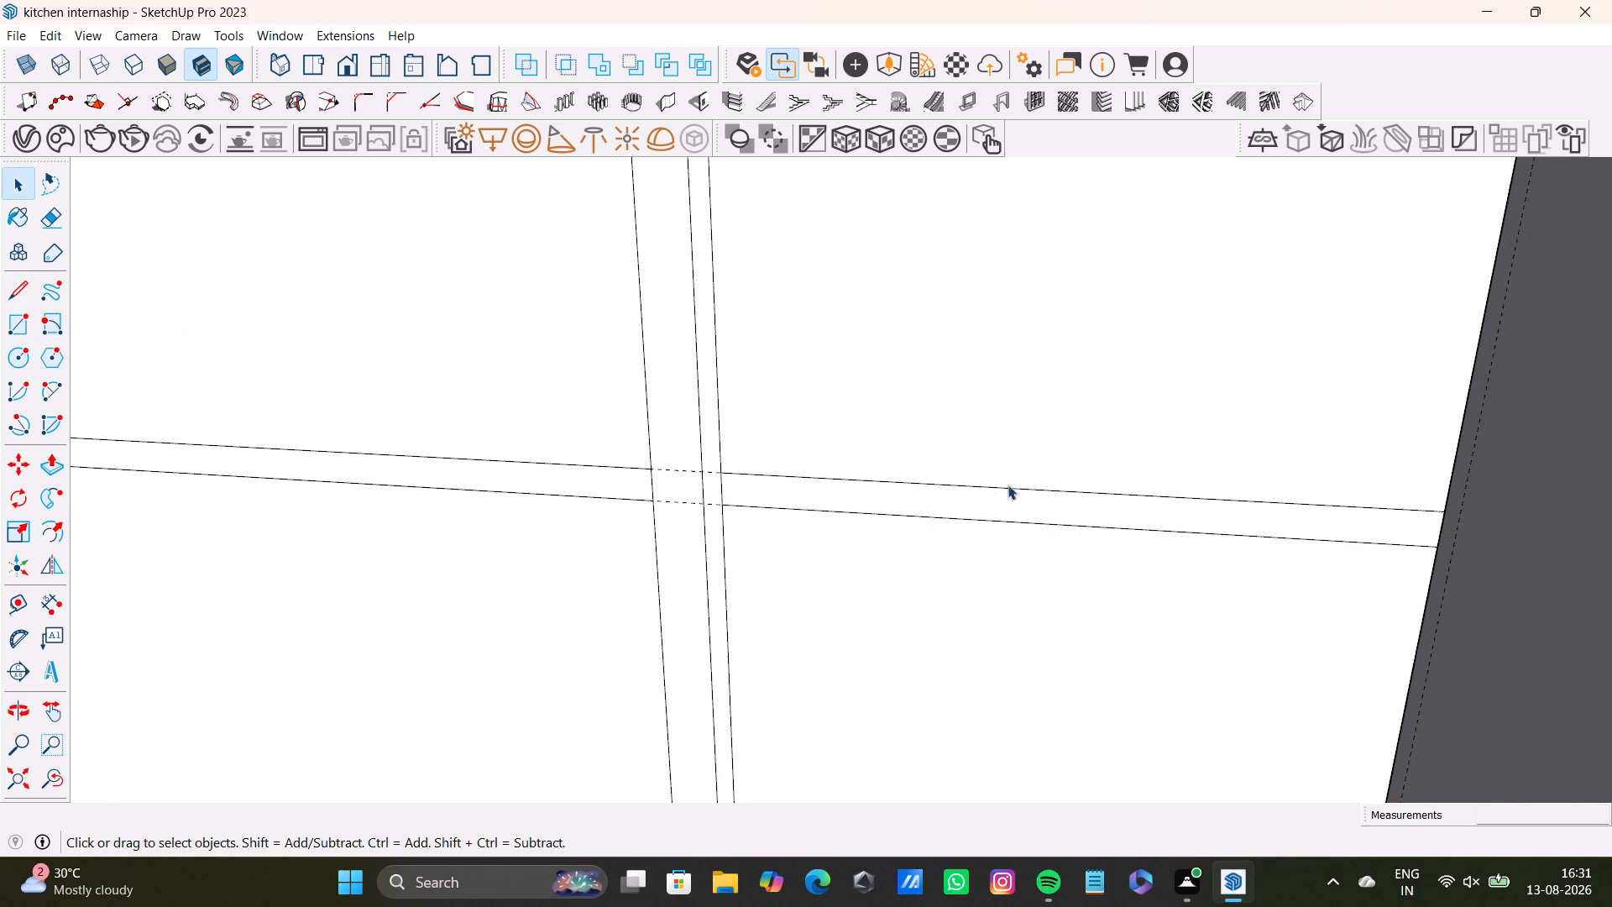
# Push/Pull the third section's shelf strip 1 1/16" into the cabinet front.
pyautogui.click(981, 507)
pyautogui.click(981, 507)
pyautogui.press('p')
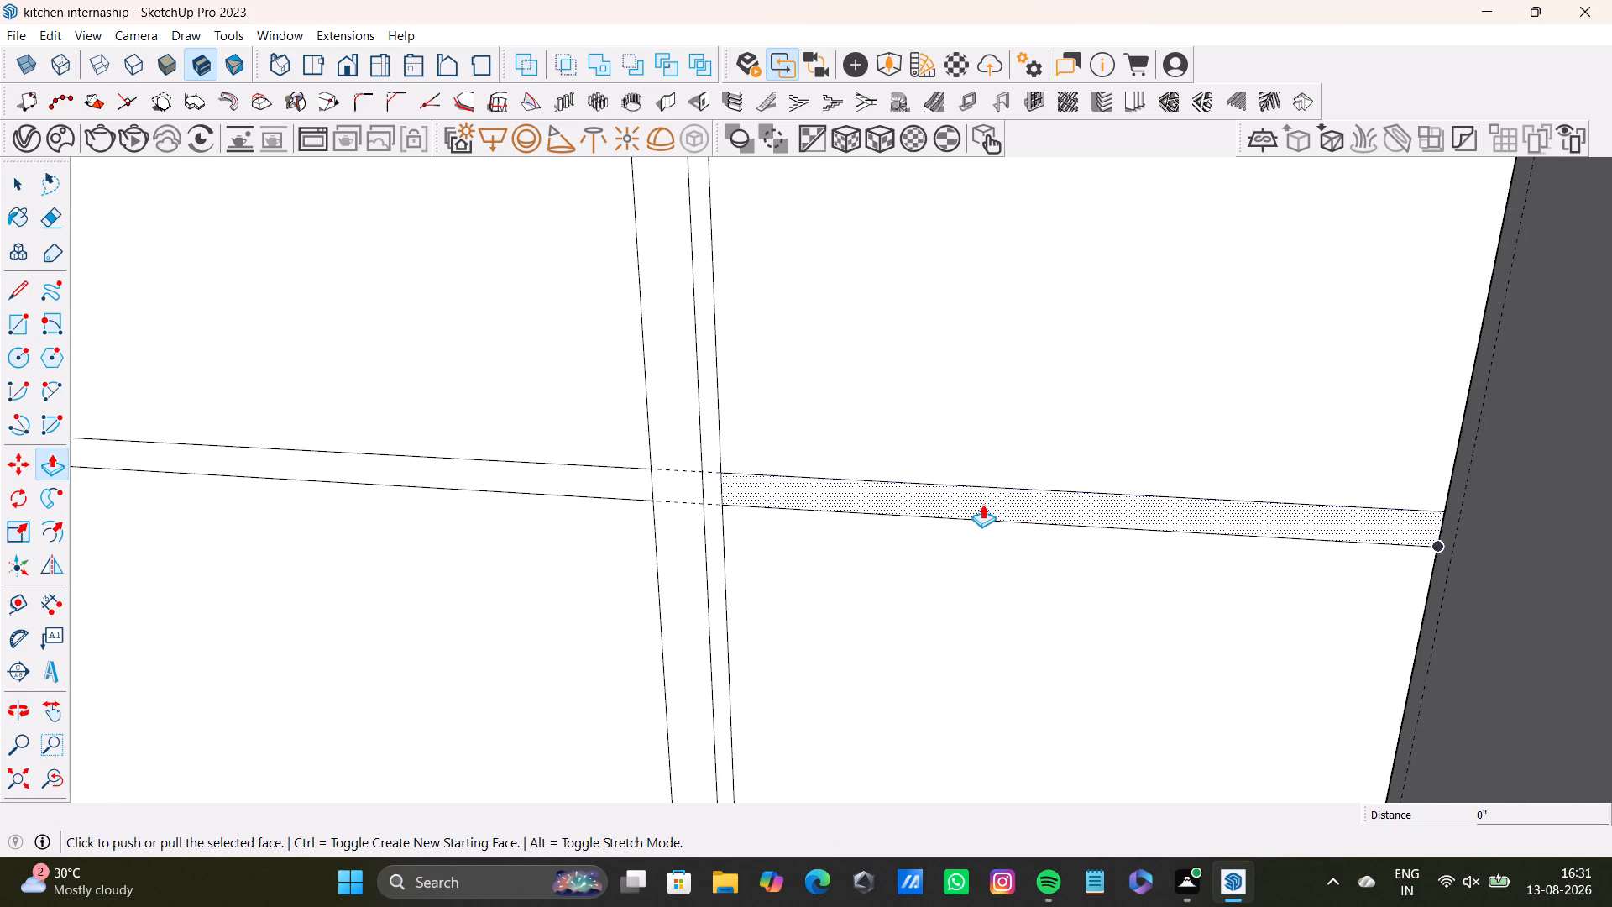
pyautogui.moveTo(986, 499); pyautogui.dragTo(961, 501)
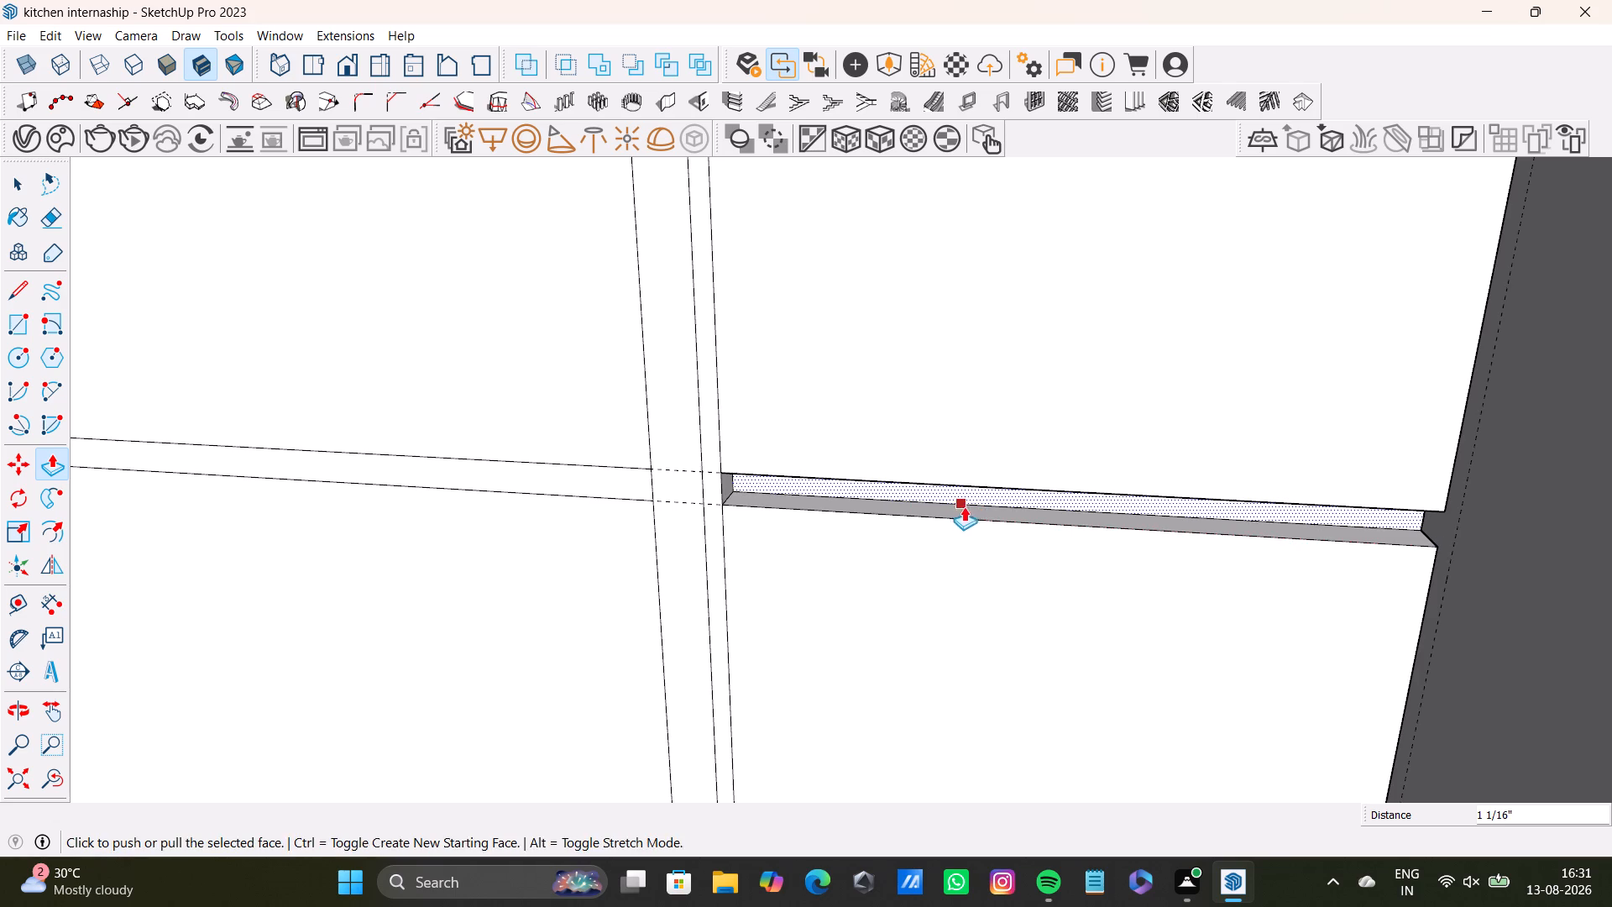
# Push/Pull the third section's recessed shelf strip back out to stand just proud of the cabinet front.
pyautogui.moveTo(979, 511); pyautogui.dragTo(889, 460, button='middle')
pyautogui.moveTo(889, 461); pyautogui.dragTo(972, 499, button='middle')
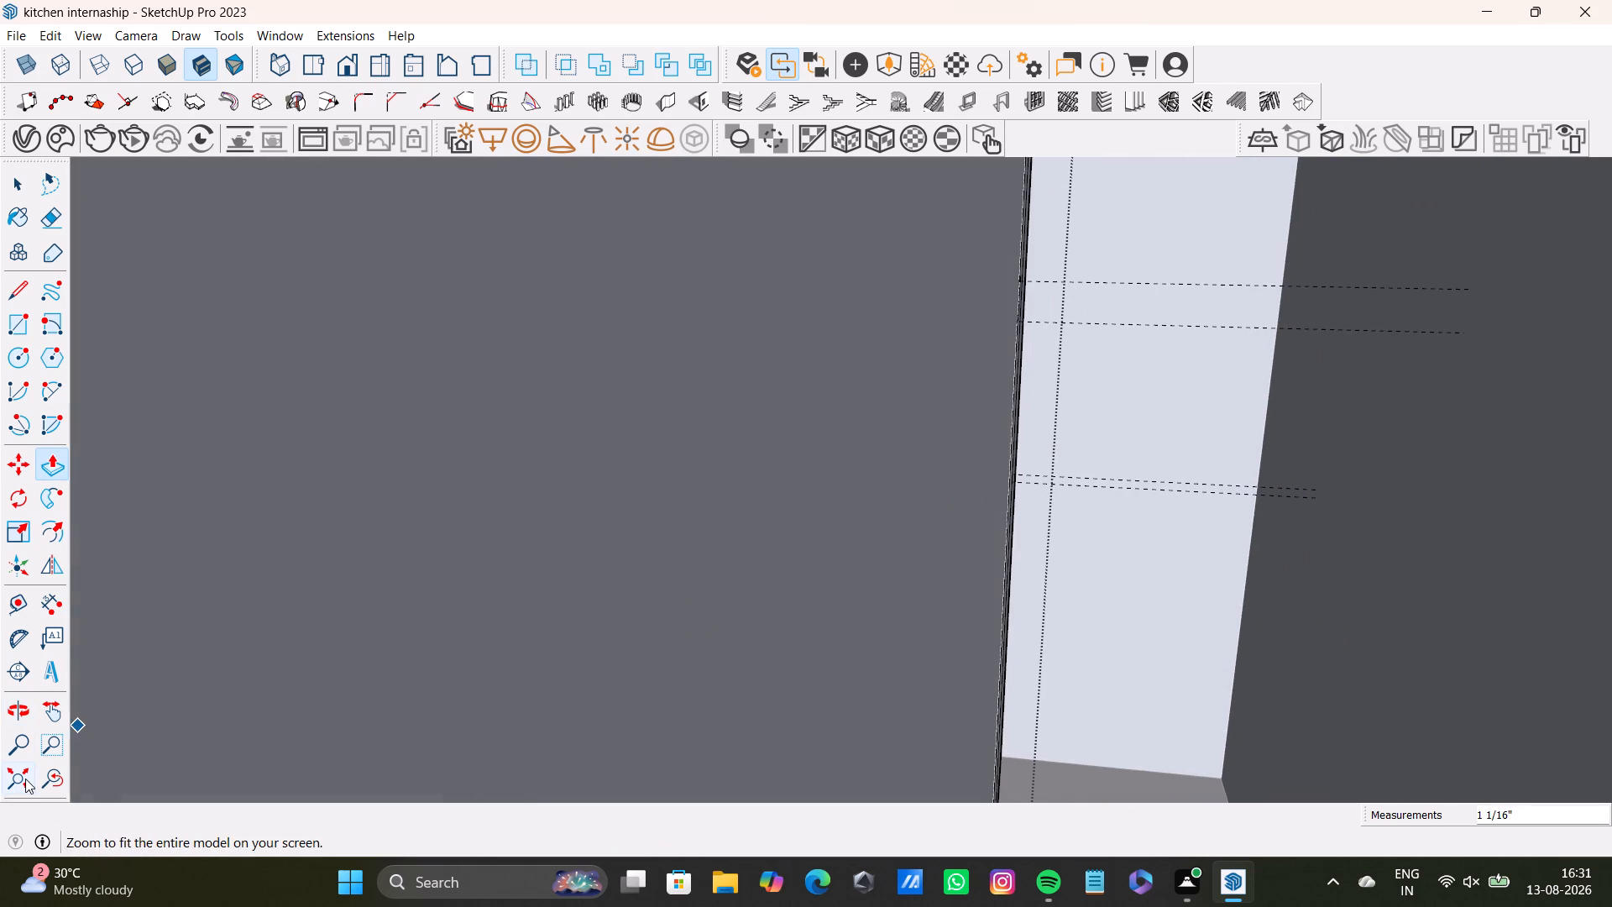
pyautogui.click(25, 779)
pyautogui.scroll(16, 1253, 433)
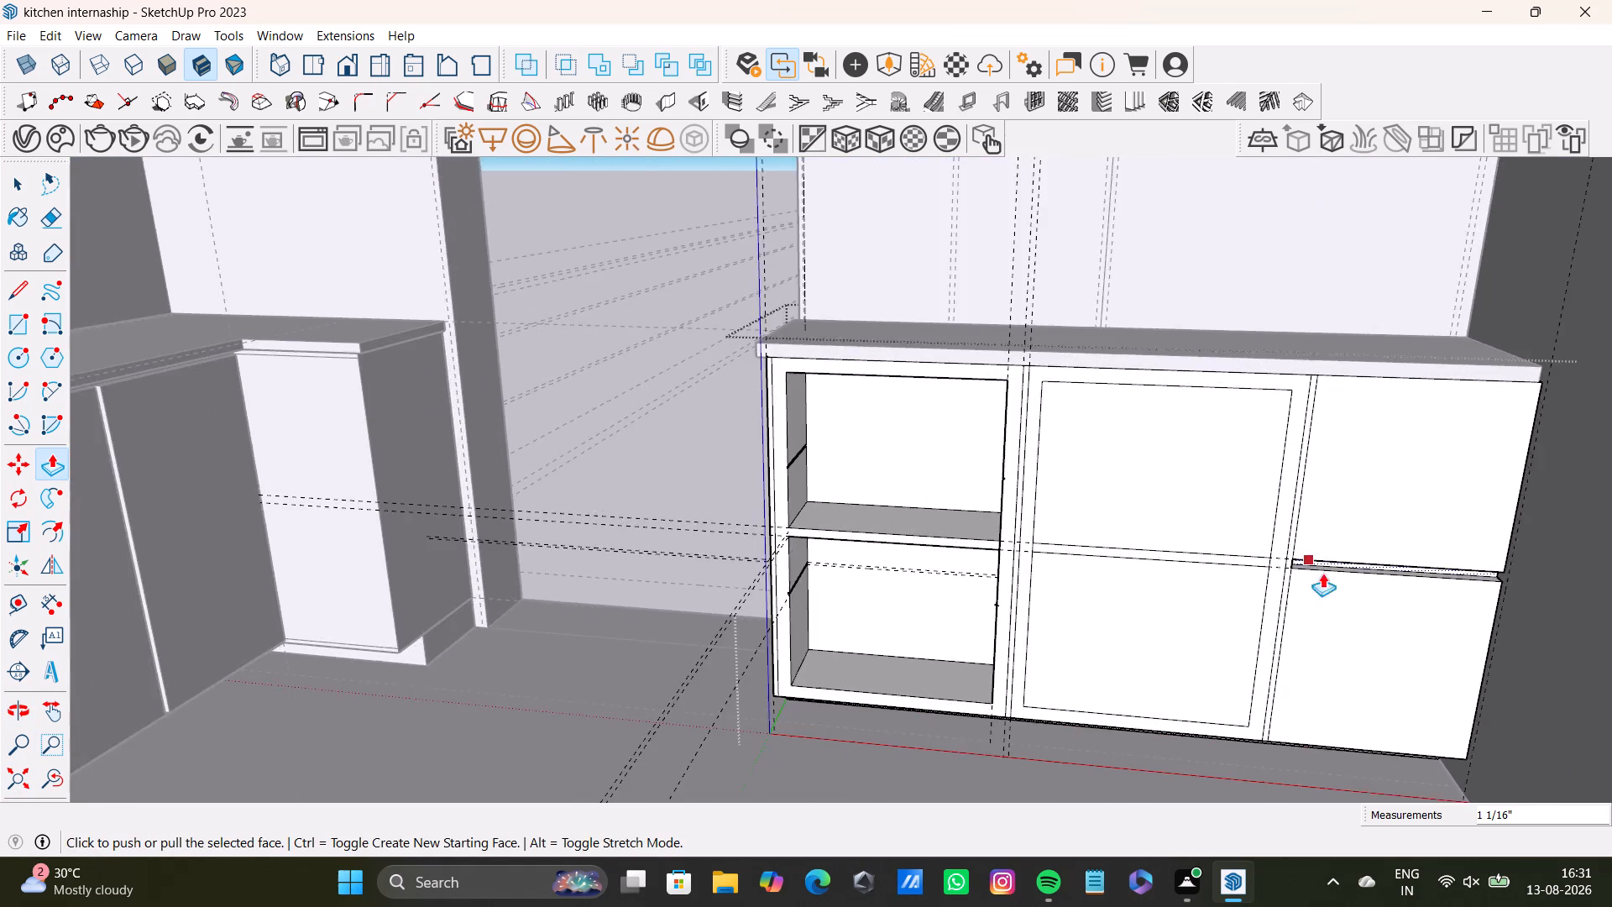
pyautogui.scroll(6, 1322, 573)
pyautogui.moveTo(1323, 560); pyautogui.dragTo(1033, 549, button='middle')
pyautogui.scroll(3, 1040, 550)
pyautogui.moveTo(1023, 532); pyautogui.dragTo(986, 470, button='middle')
pyautogui.scroll(3, 980, 470)
pyautogui.moveTo(971, 459); pyautogui.dragTo(974, 554, button='middle')
pyautogui.moveTo(974, 382); pyautogui.dragTo(986, 422, button='middle')
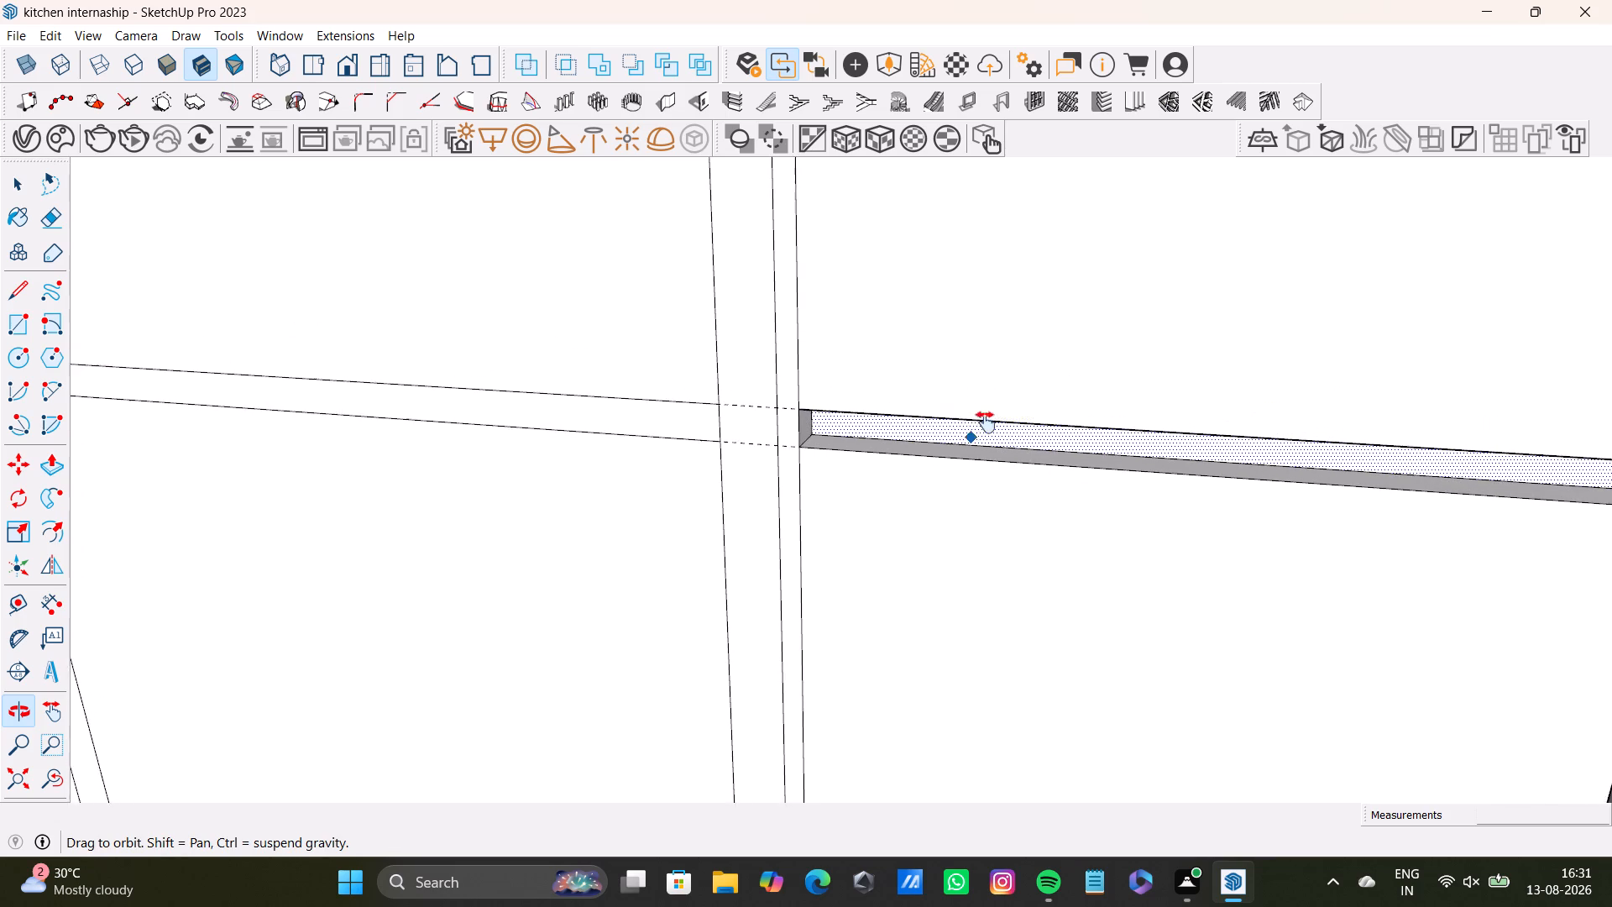
pyautogui.moveTo(986, 422); pyautogui.dragTo(985, 456, button='middle')
pyautogui.moveTo(978, 462); pyautogui.dragTo(1004, 469, button='middle')
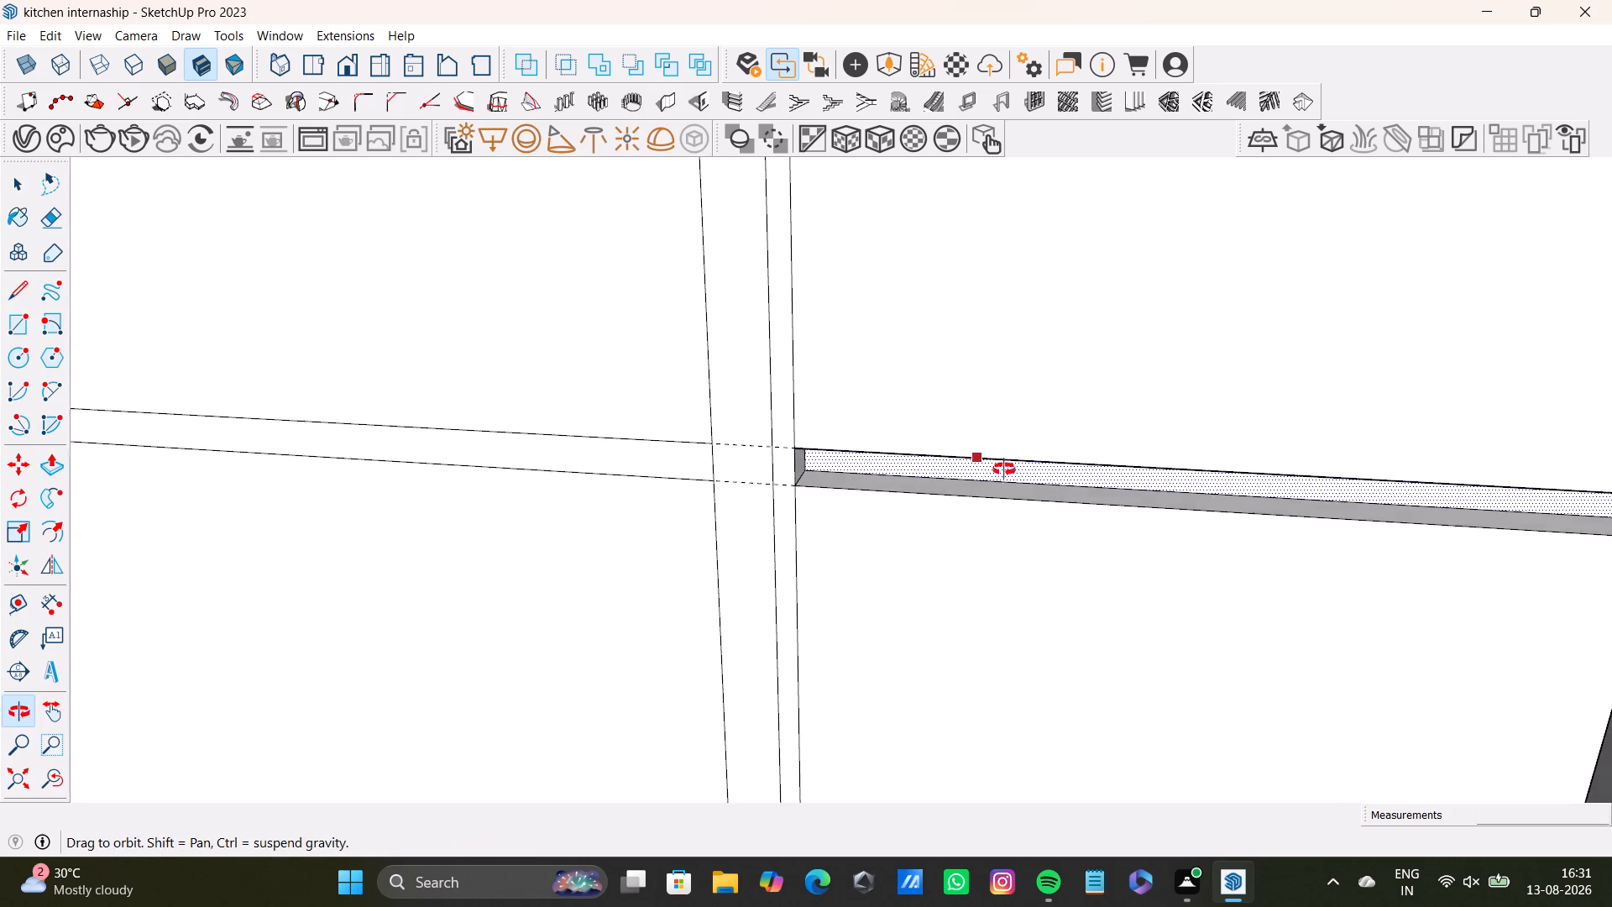
pyautogui.moveTo(1004, 469); pyautogui.dragTo(1013, 446, button='middle')
pyautogui.moveTo(1016, 432); pyautogui.dragTo(1020, 317, button='middle')
pyautogui.click(854, 479)
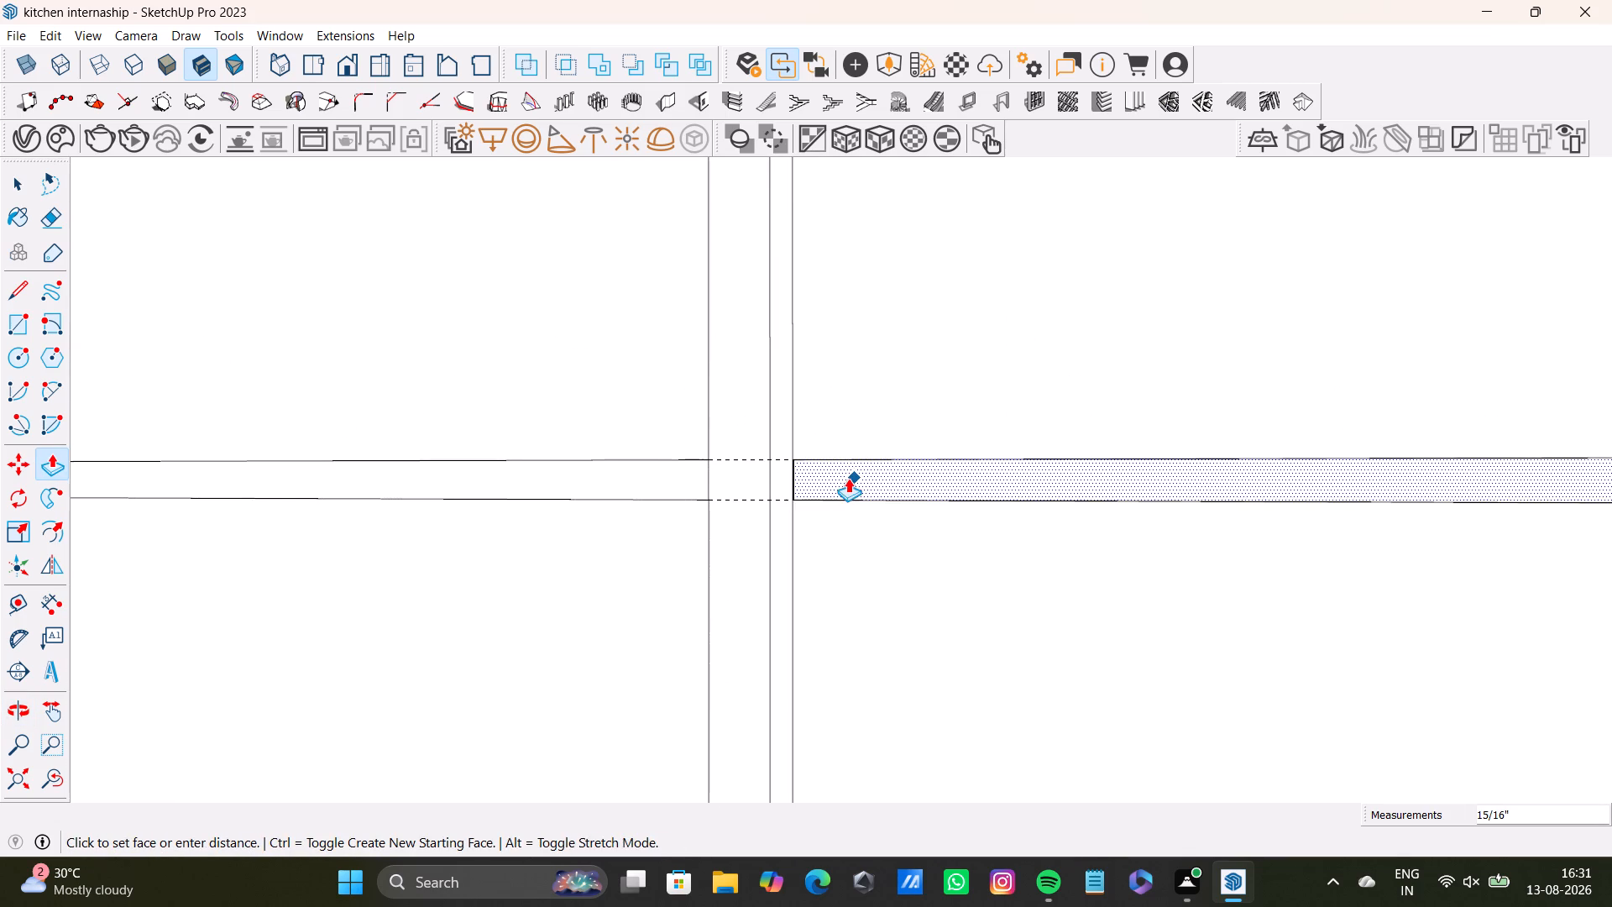
pyautogui.click(847, 479)
# Push/Pull the middle compartment's shelf strip outward 1/16" to match the third section's strip.
pyautogui.moveTo(865, 490); pyautogui.dragTo(908, 750, button='middle')
pyautogui.moveTo(866, 575); pyautogui.dragTo(984, 541, button='middle')
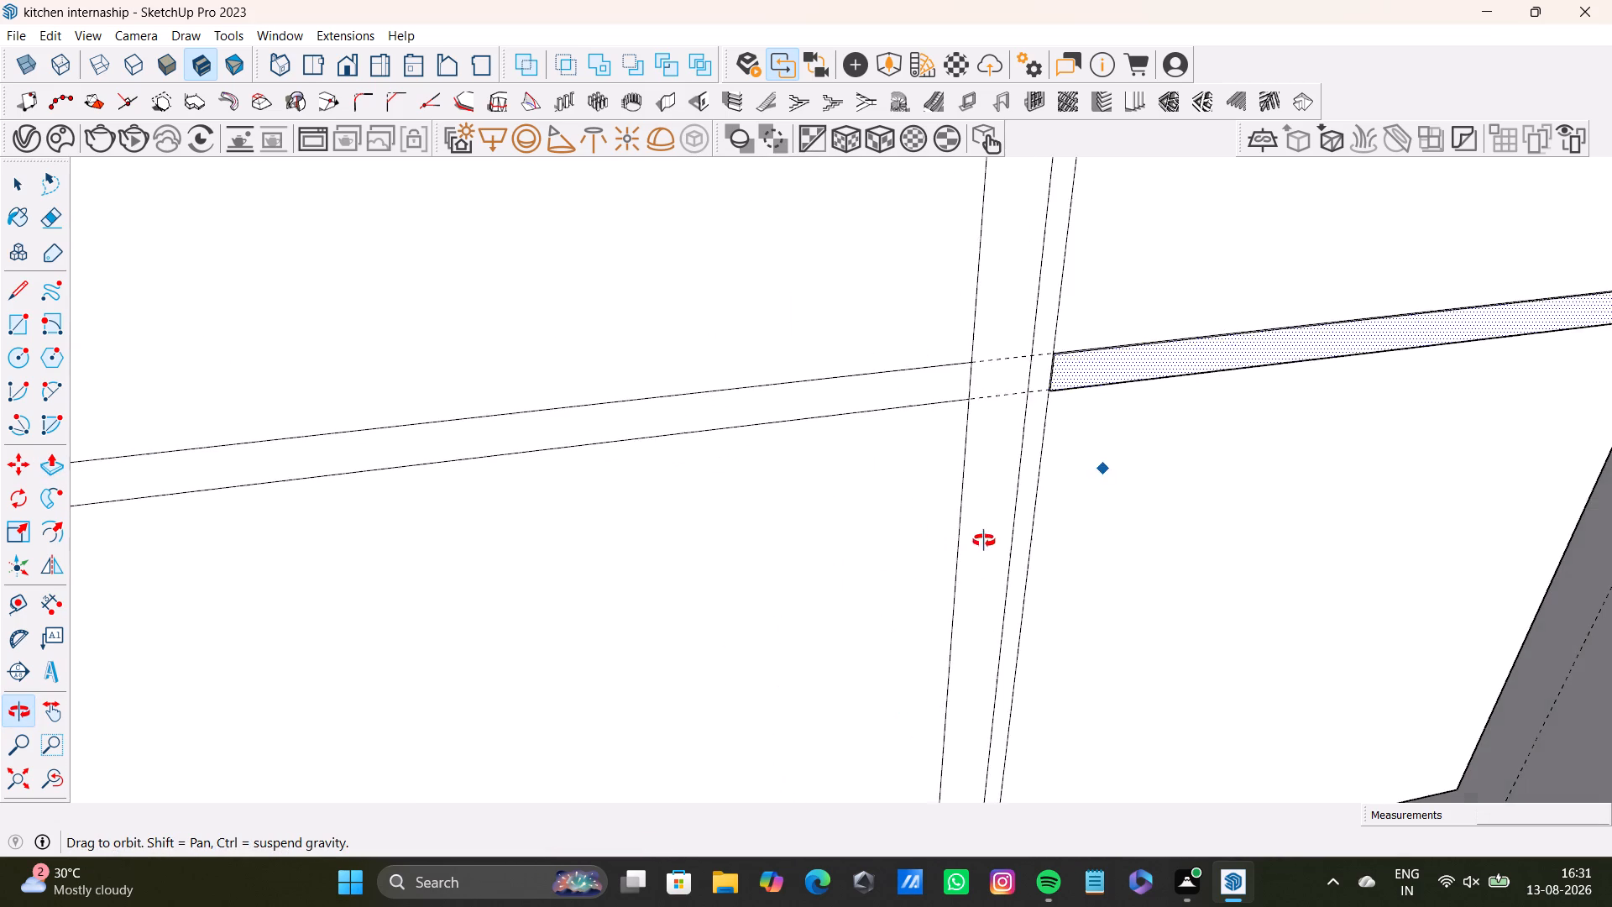
pyautogui.moveTo(984, 541); pyautogui.dragTo(959, 564, button='middle')
pyautogui.press('space')
pyautogui.click(820, 469)
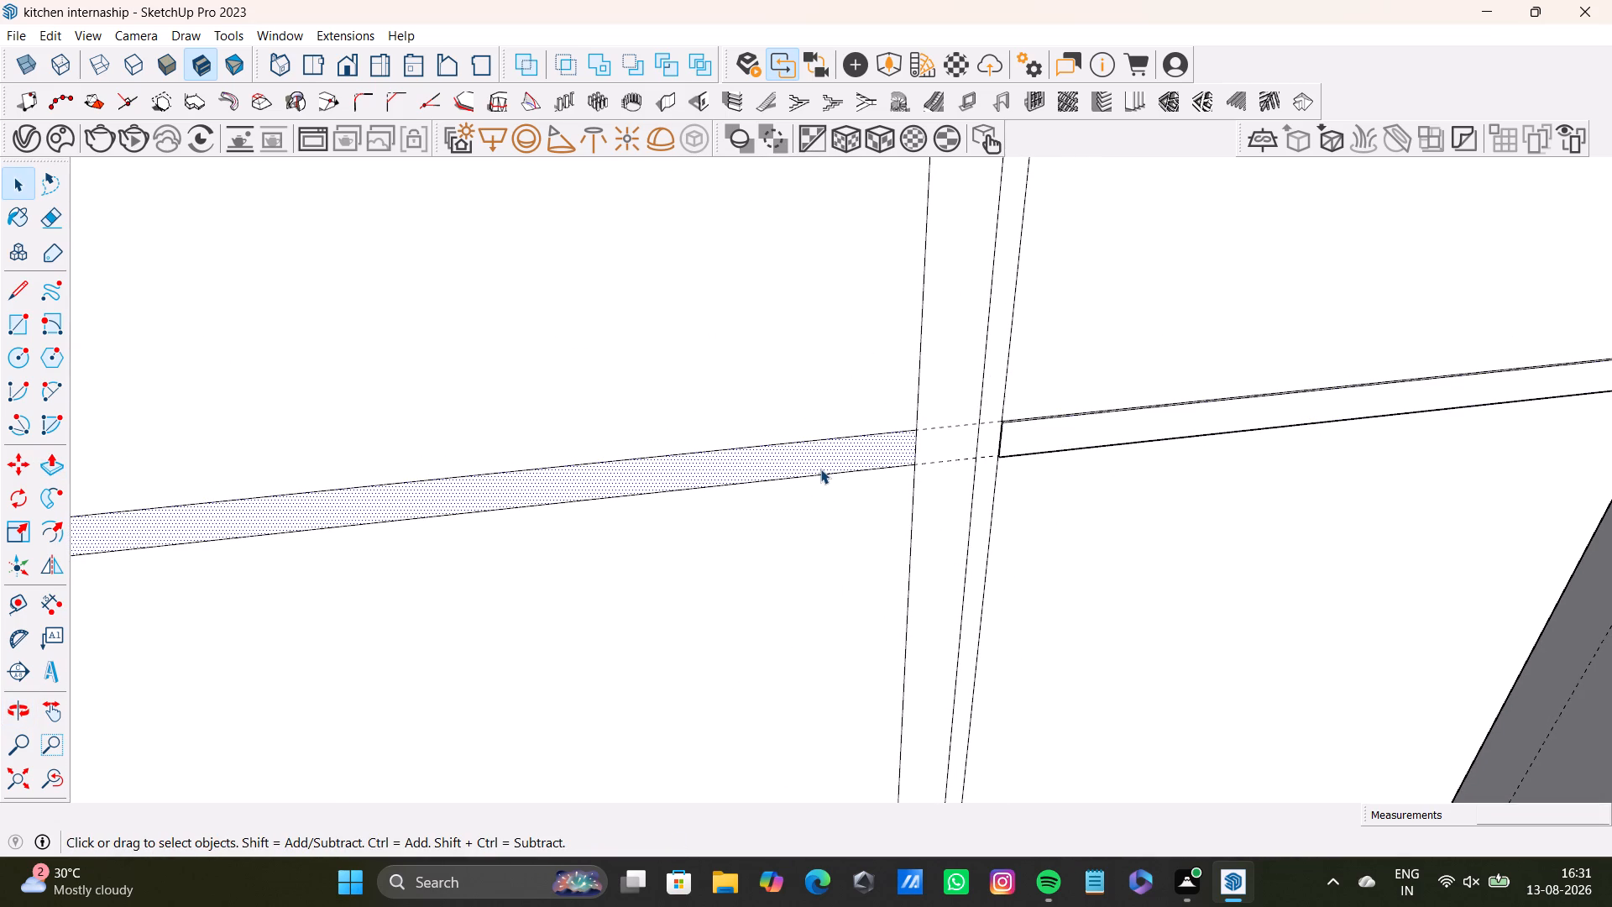
pyautogui.press('p')
pyautogui.click(820, 469)
pyautogui.click(1019, 445)
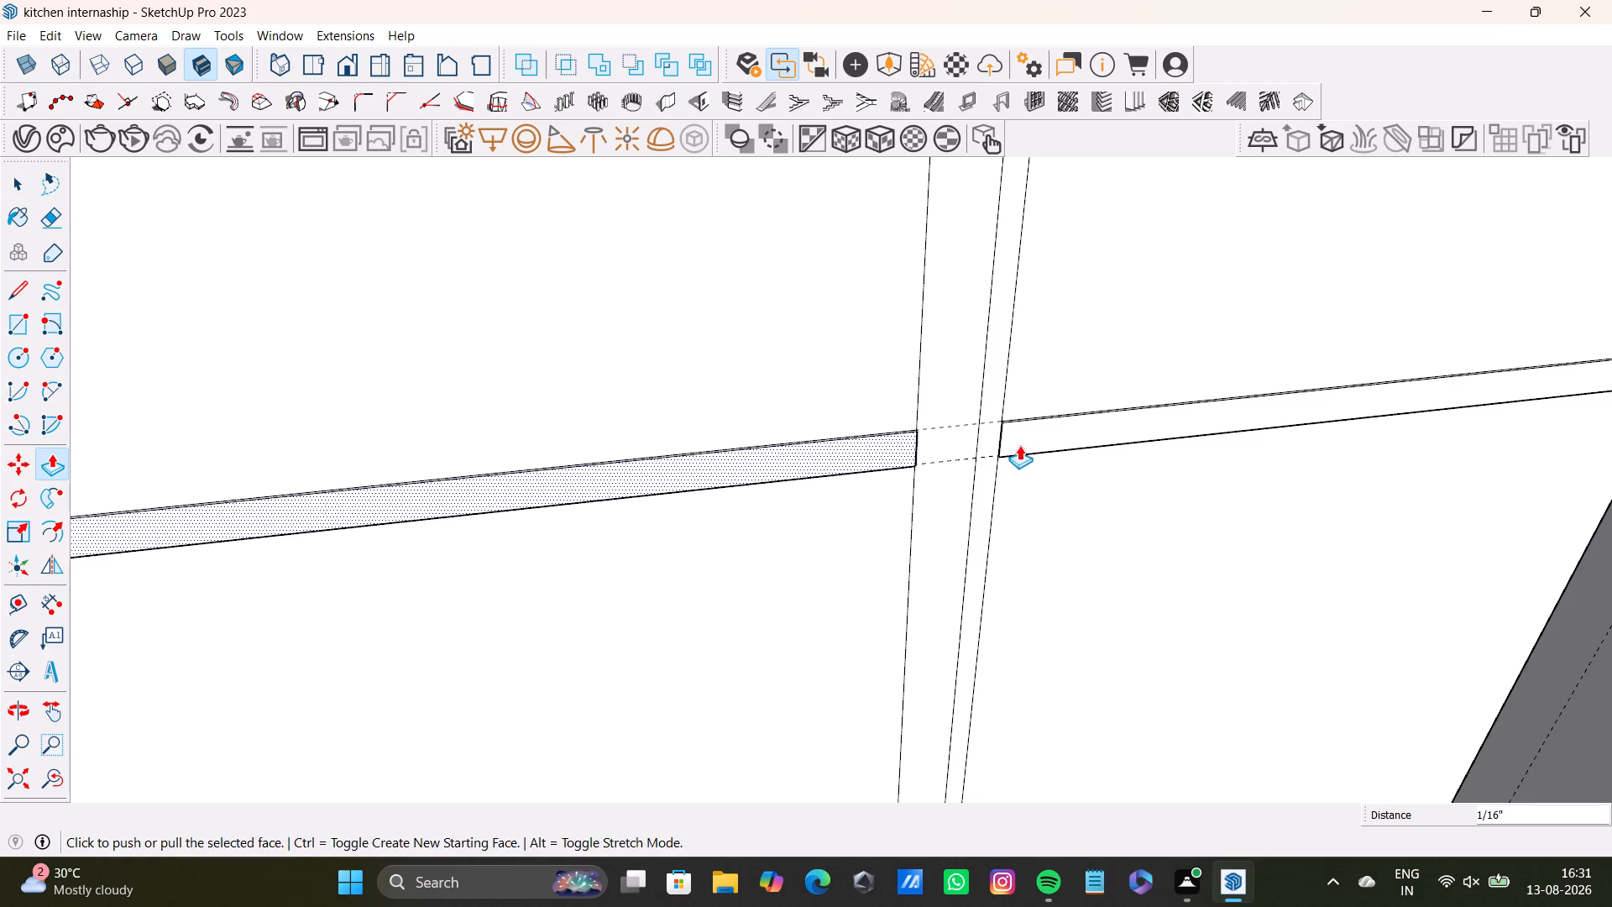
pyautogui.press('space')
# Exit editing of the base cabinet group and clear the selection.
pyautogui.scroll(-3, 910, 510)
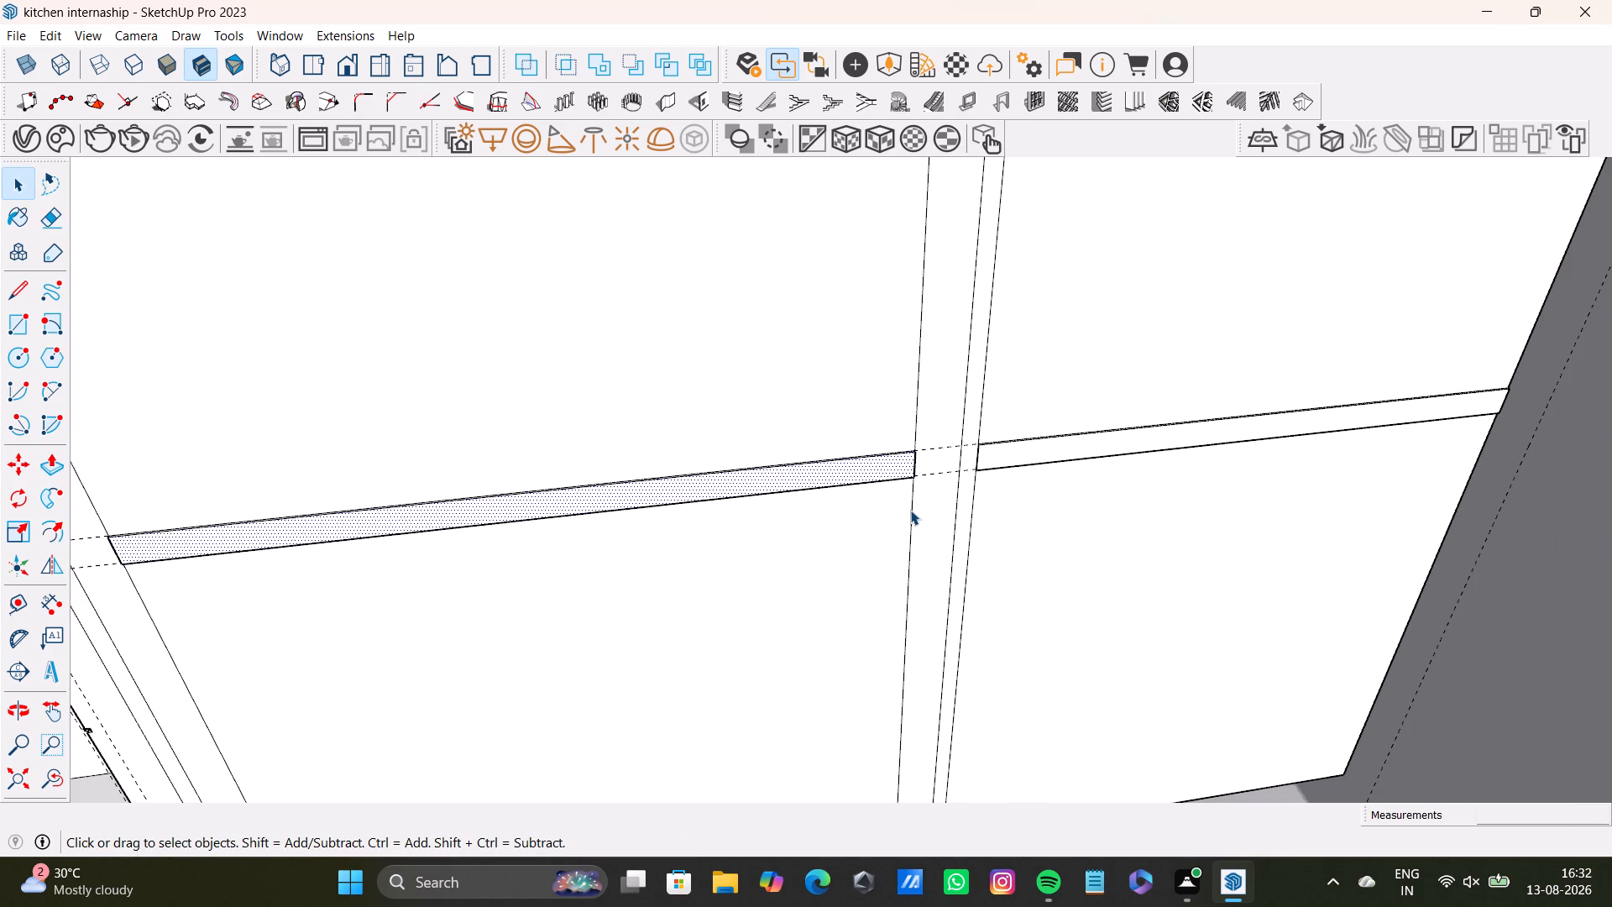
pyautogui.press('space')
pyautogui.scroll(-7, 792, 433)
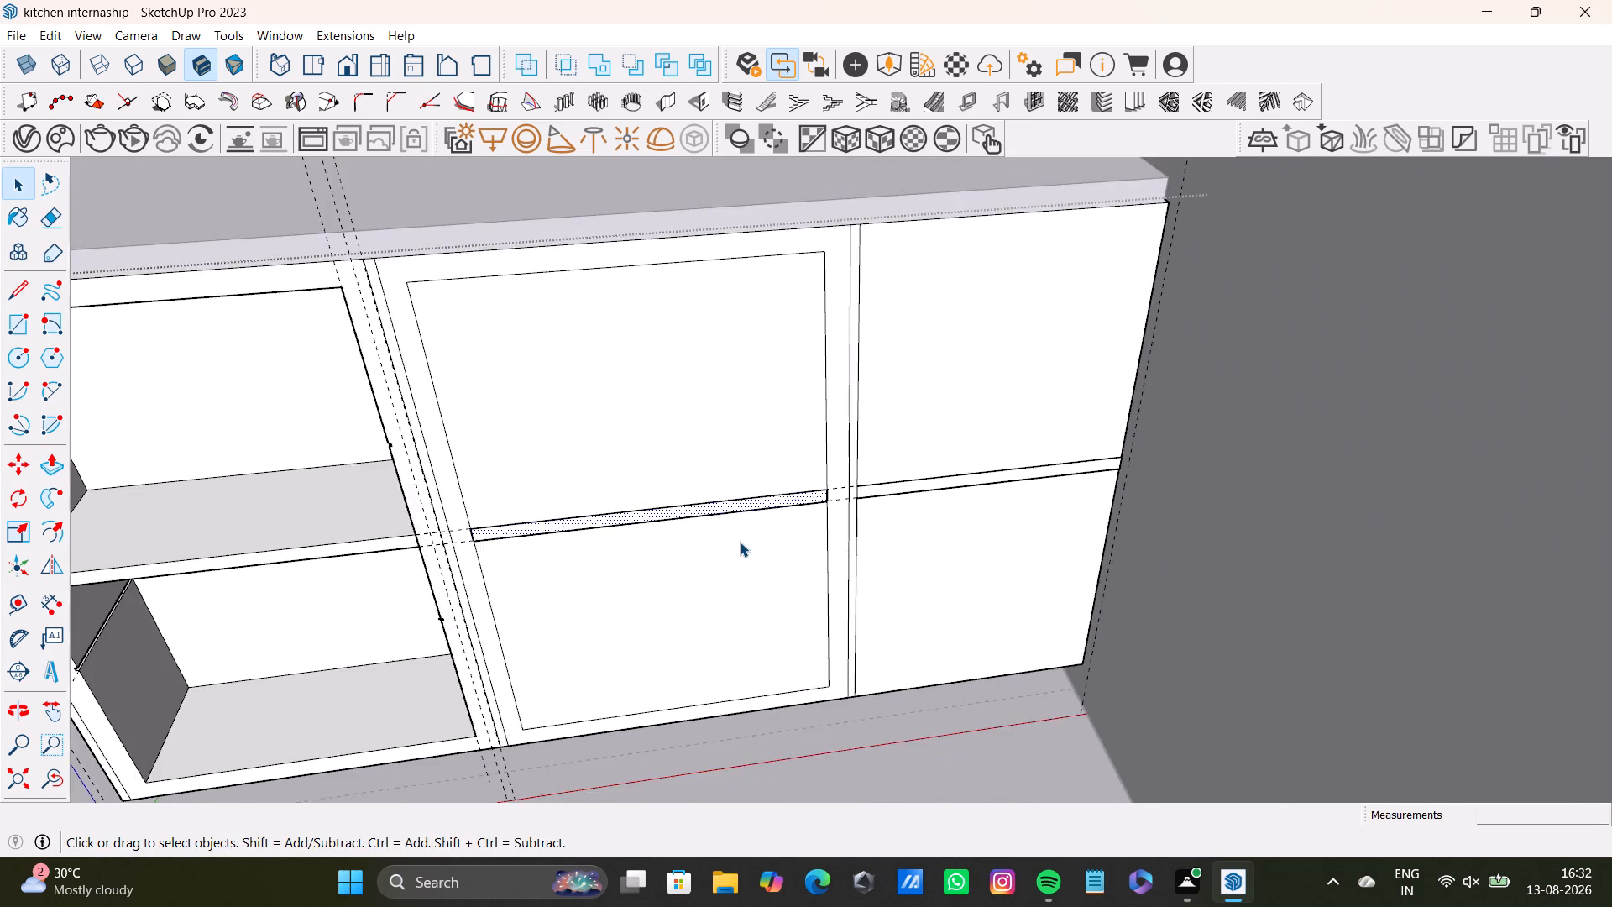
pyautogui.scroll(-18, 740, 542)
pyautogui.press('space')
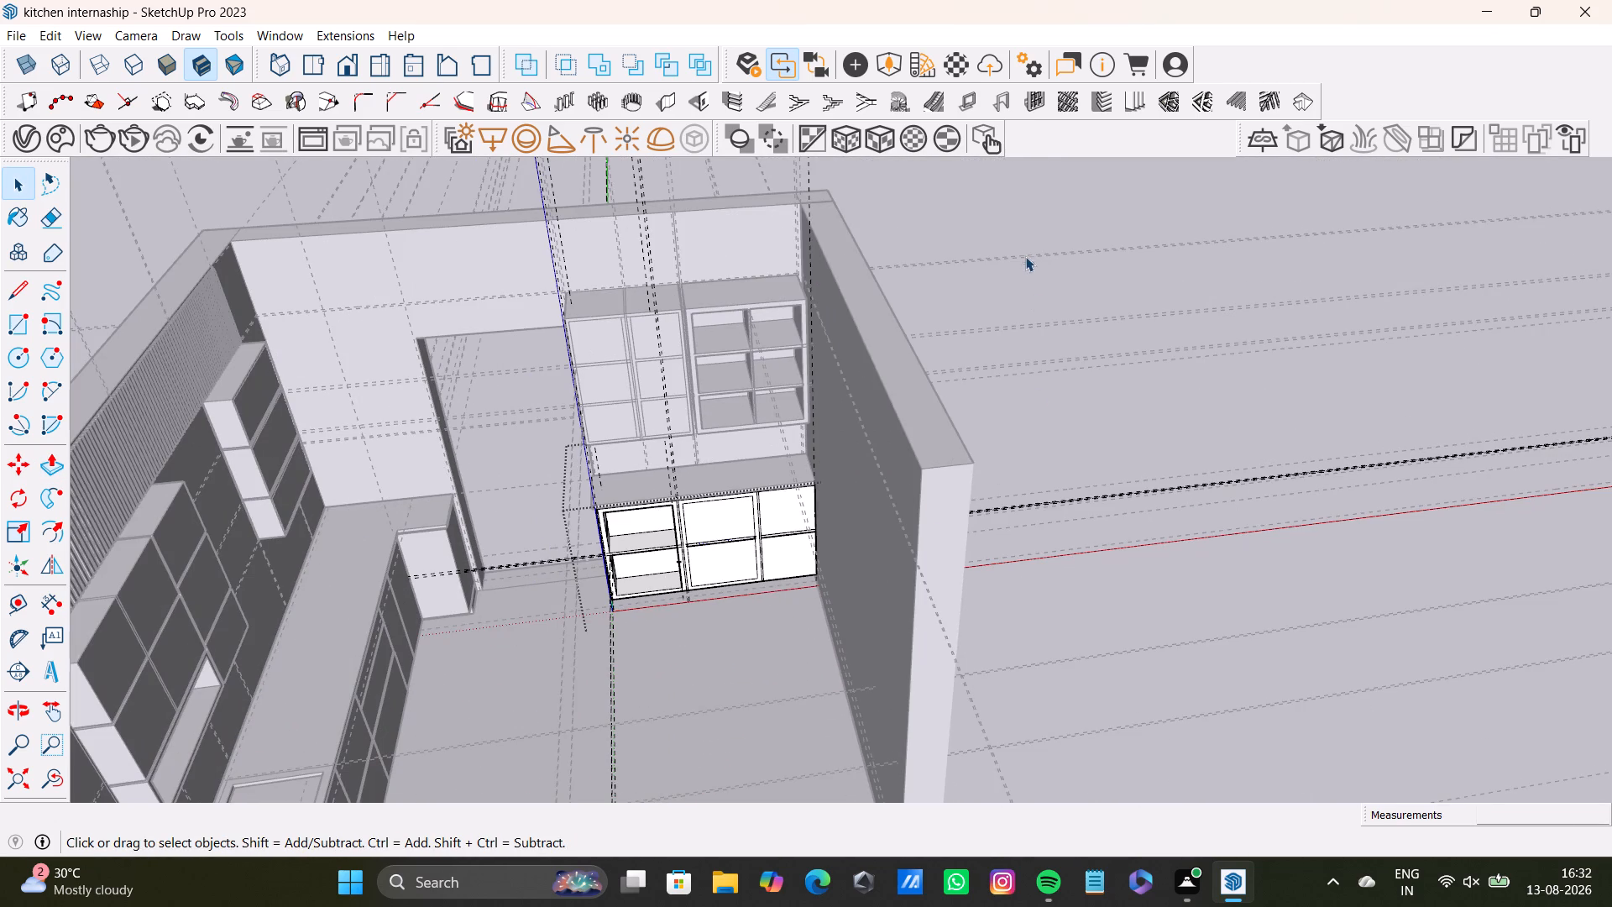
pyautogui.click(1023, 249)
pyautogui.click(1018, 236)
# Examine the base cabinet, the wall units and the surrounding kitchen walls from several angles.
pyautogui.moveTo(906, 498); pyautogui.dragTo(1087, 507, button='middle')
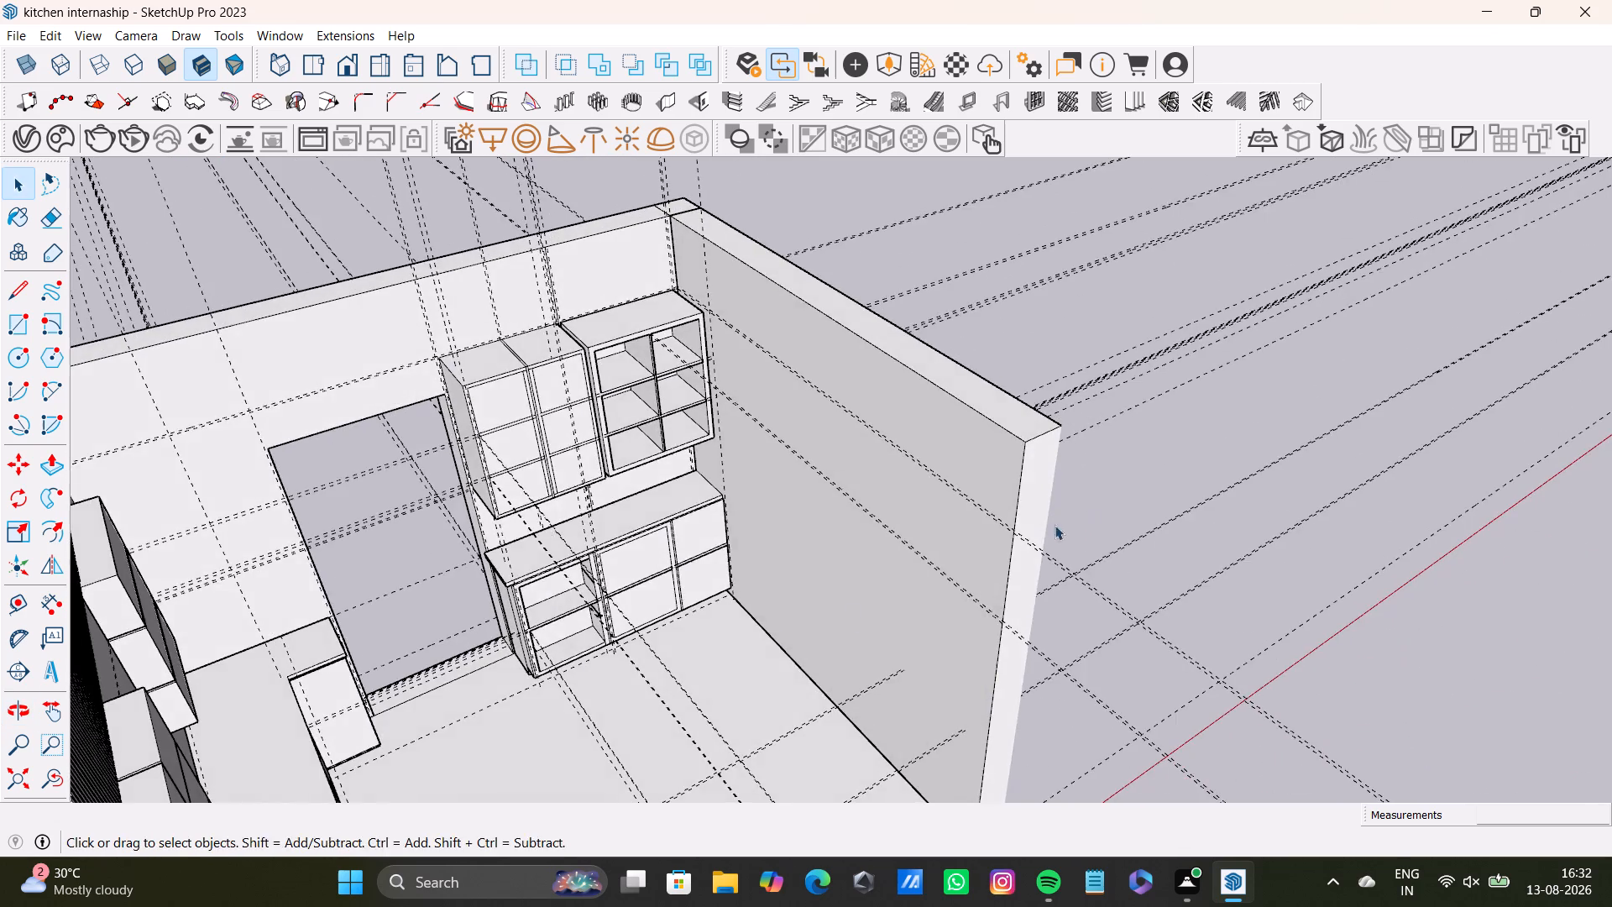
pyautogui.moveTo(775, 627); pyautogui.dragTo(730, 737, button='middle')
pyautogui.scroll(-3, 685, 574)
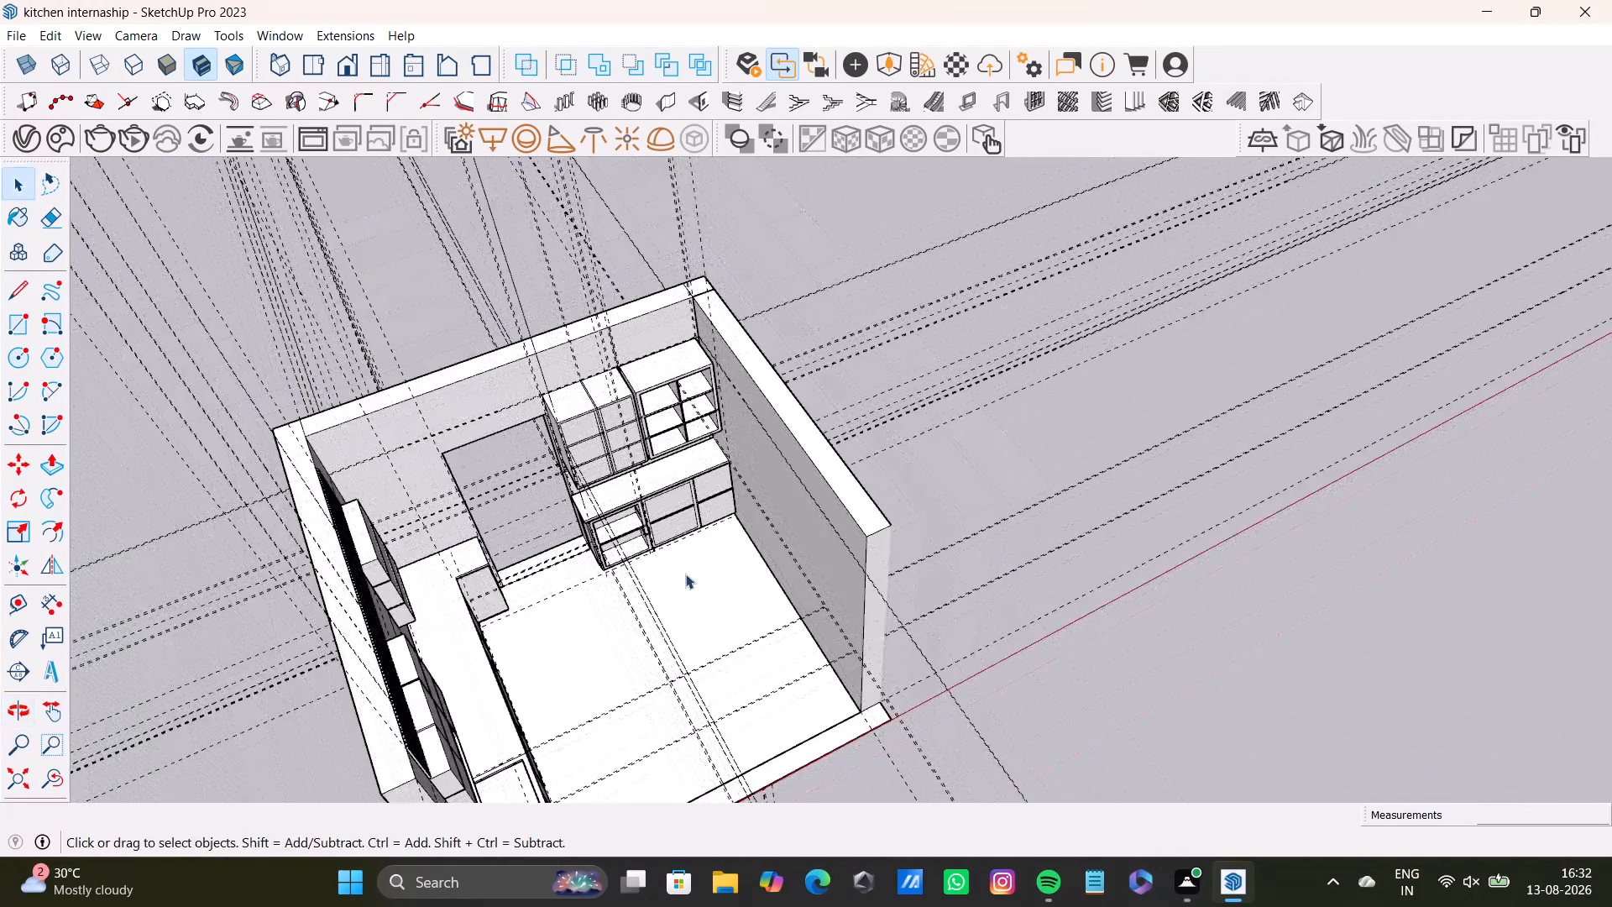
pyautogui.scroll(-4, 685, 574)
pyautogui.keyDown('shift'); pyautogui.moveTo(685, 574); pyautogui.dragTo(747, 485, button='middle'); pyautogui.keyUp('shift')
pyautogui.moveTo(755, 514); pyautogui.dragTo(594, 403, button='middle')
pyautogui.scroll(3, 686, 494)
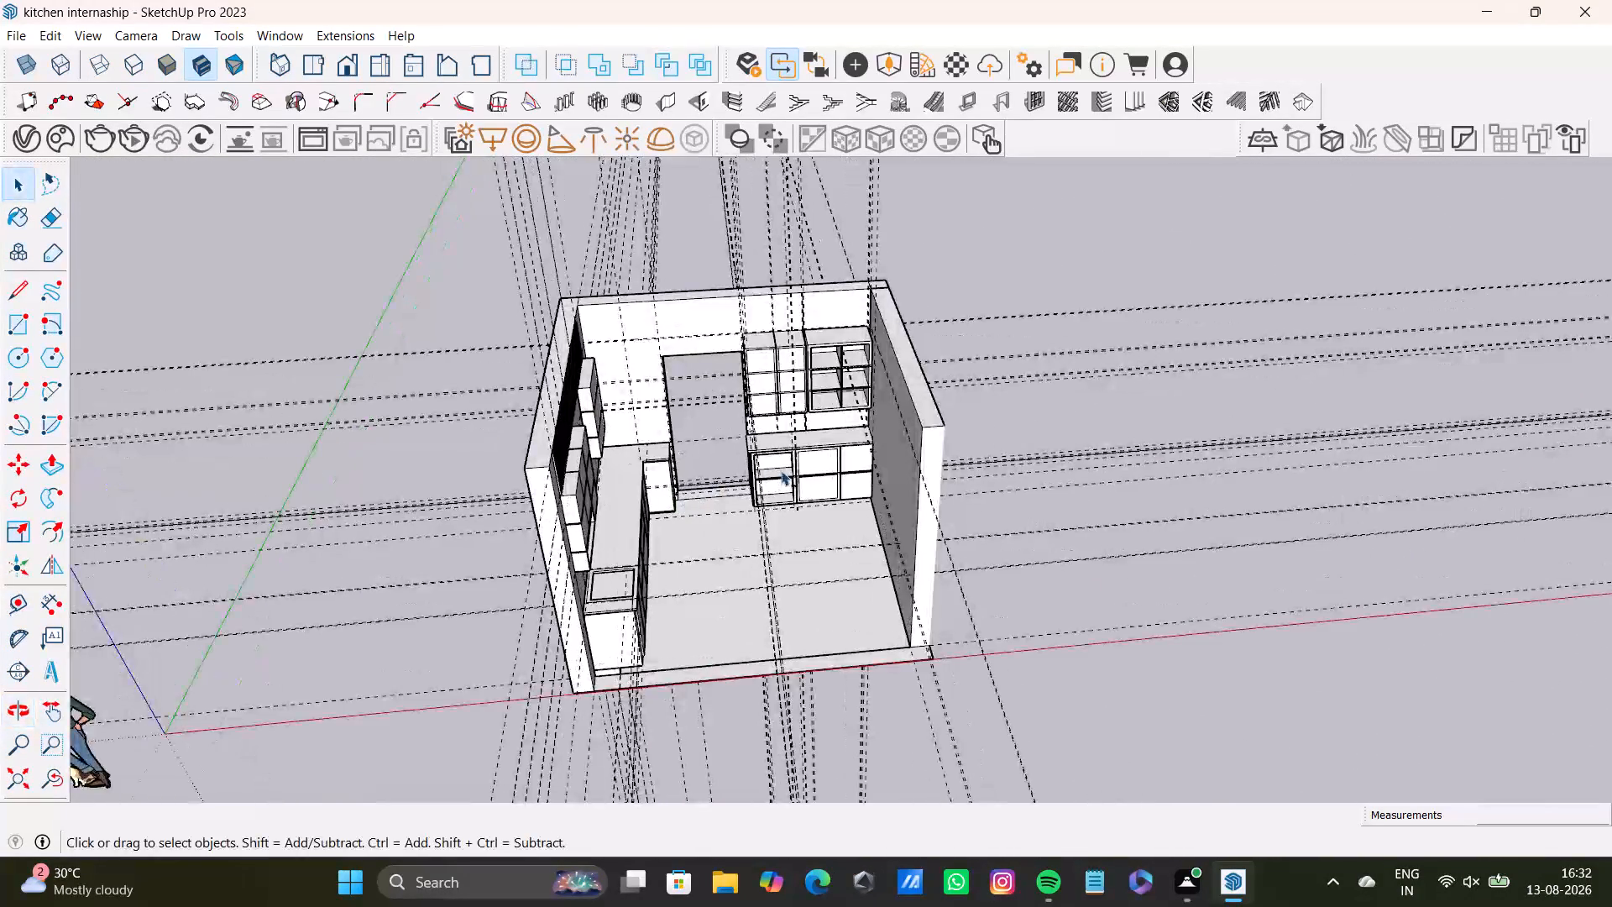
pyautogui.scroll(6, 781, 470)
pyautogui.moveTo(793, 469); pyautogui.dragTo(380, 477, button='middle')
pyautogui.scroll(-2, 556, 485)
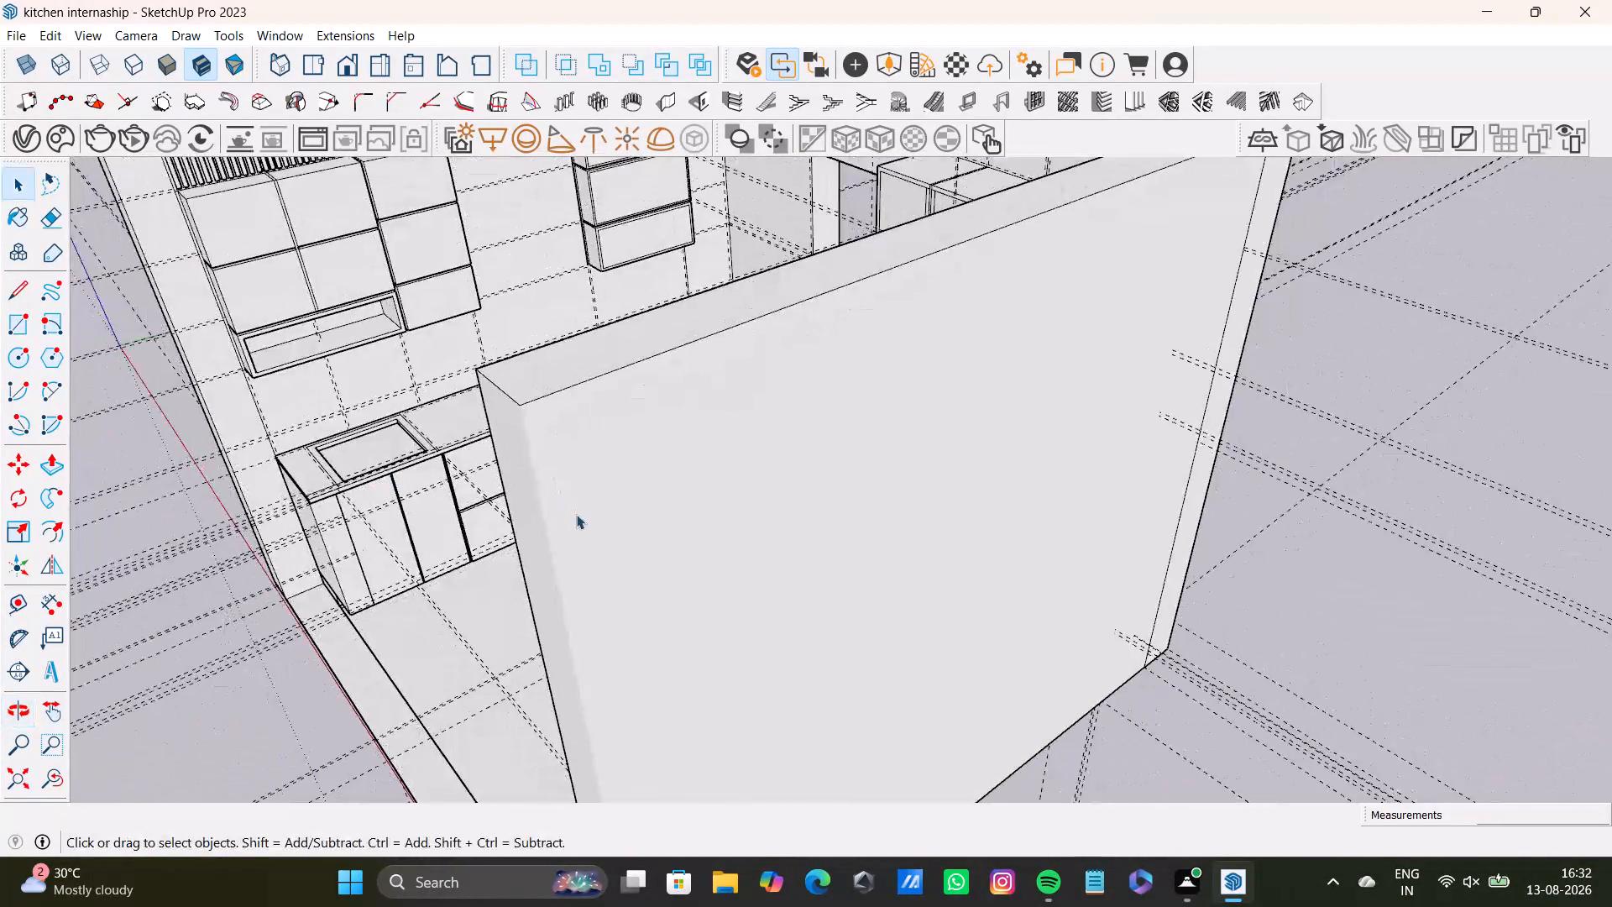
pyautogui.scroll(-11, 576, 514)
pyautogui.moveTo(589, 548); pyautogui.dragTo(999, 588, button='middle')
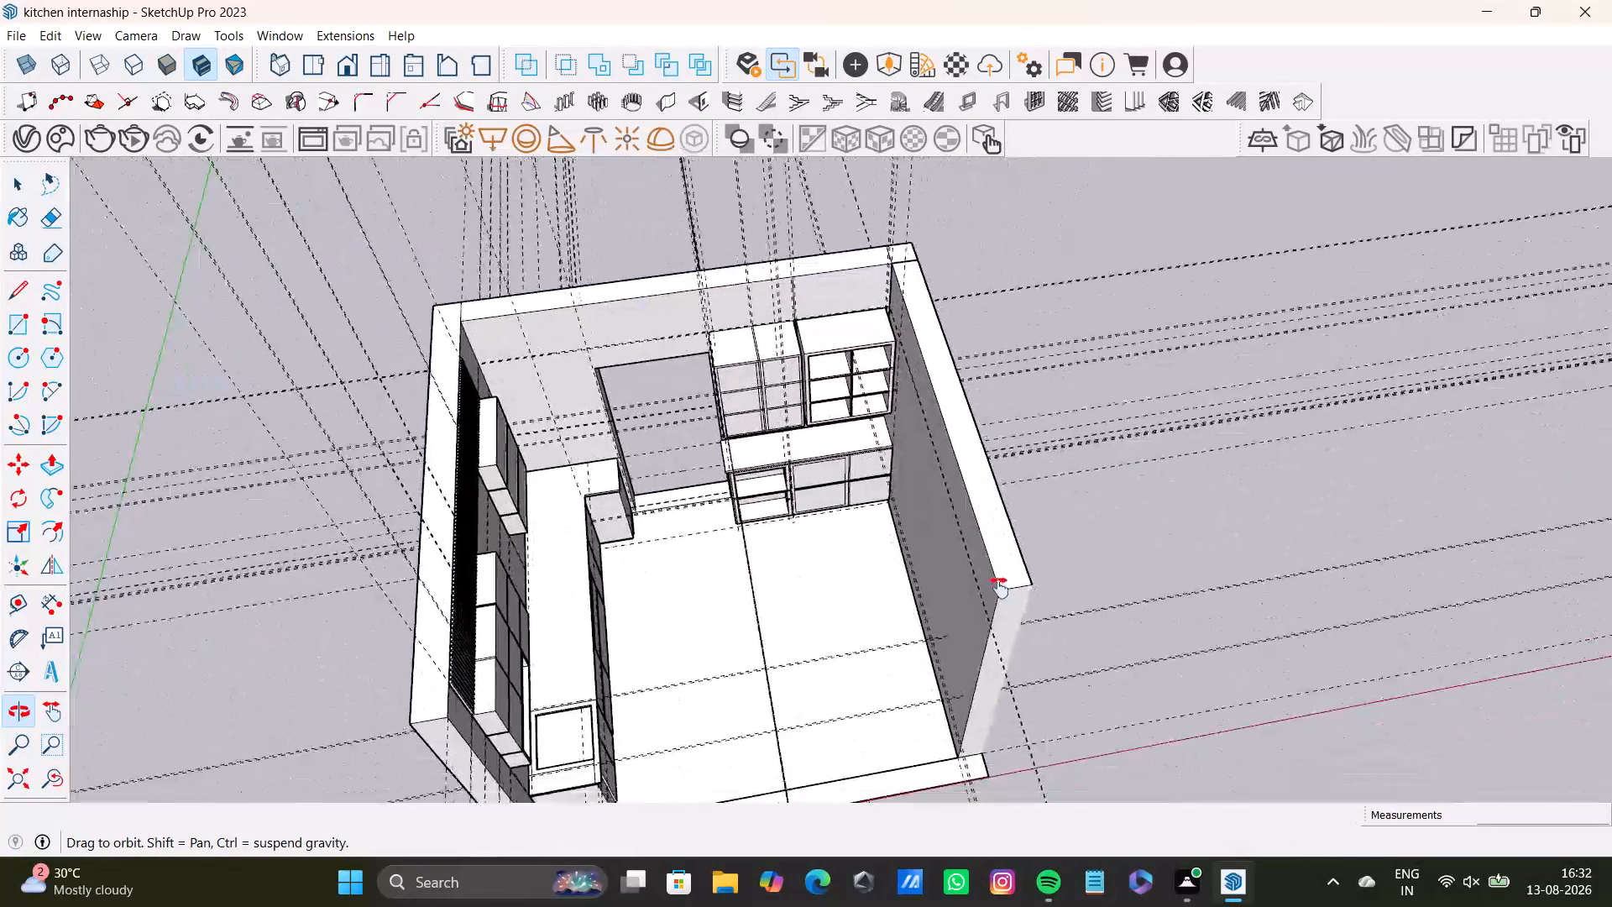
pyautogui.moveTo(999, 588); pyautogui.dragTo(925, 578, button='middle')
pyautogui.moveTo(835, 627); pyautogui.dragTo(1119, 491, button='middle')
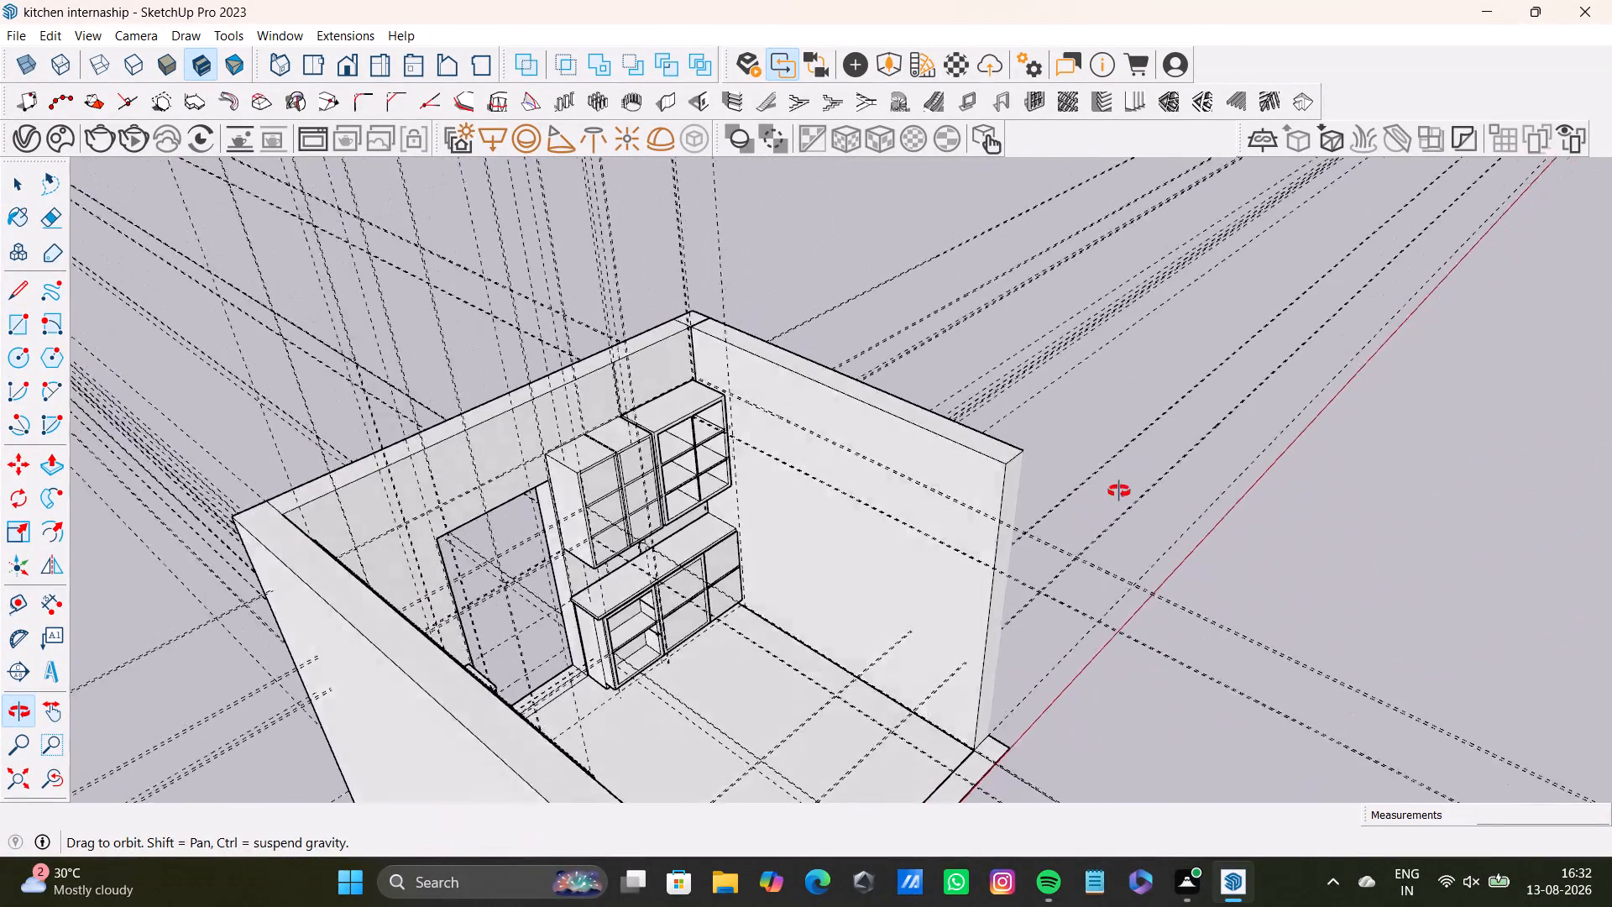
pyautogui.moveTo(1119, 491); pyautogui.dragTo(1159, 474, button='middle')
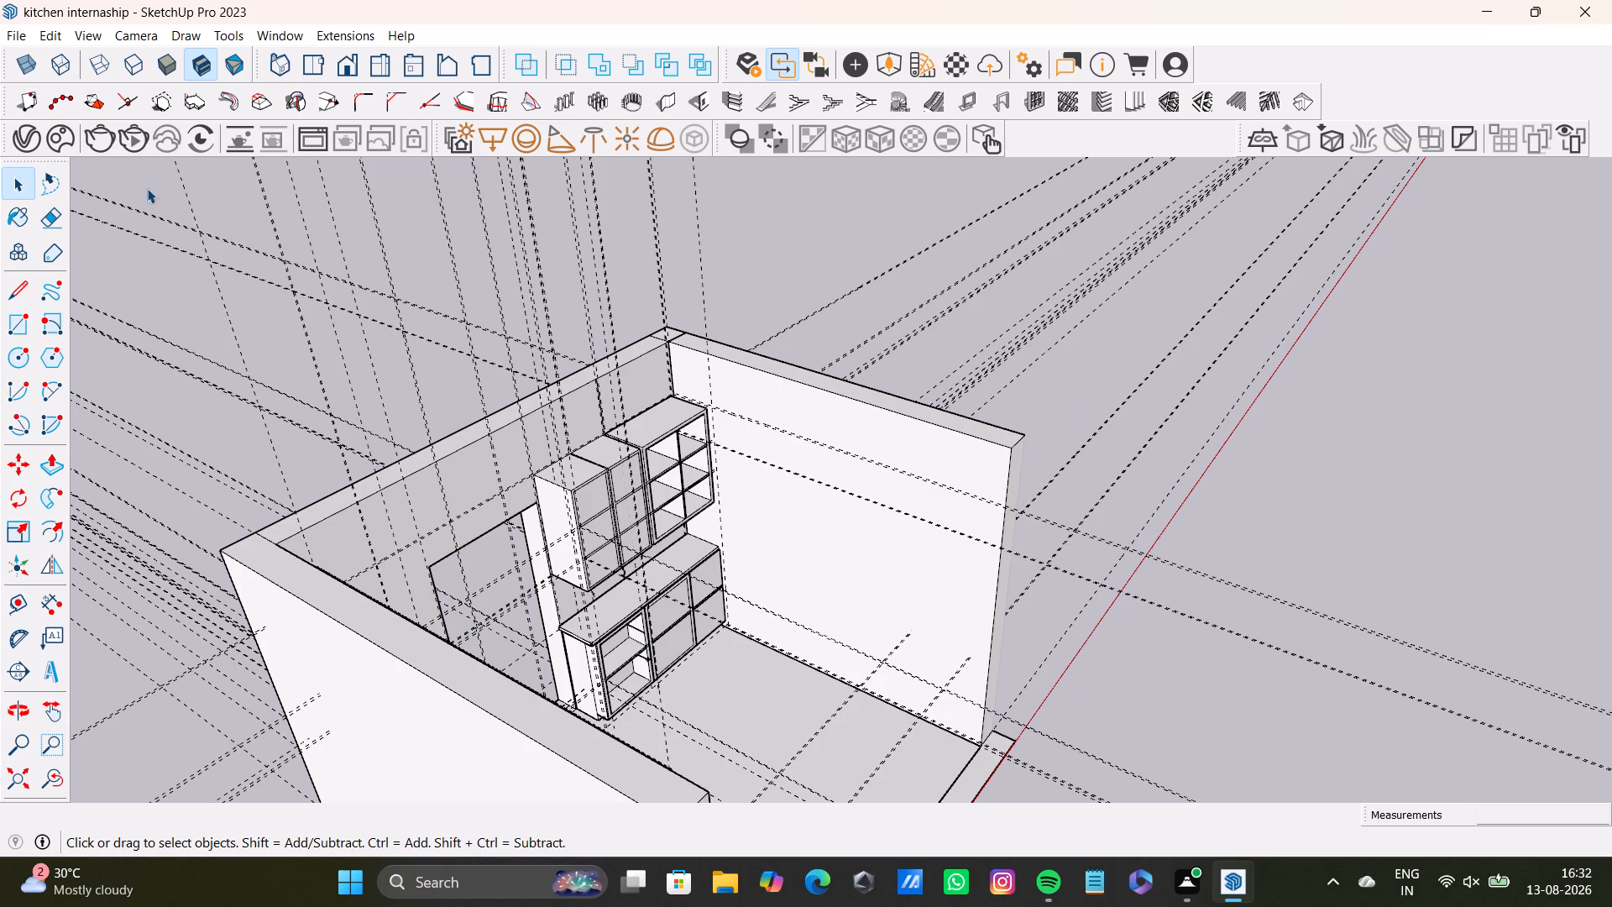
pyautogui.scroll(-3, 728, 638)
pyautogui.moveTo(736, 637); pyautogui.dragTo(602, 716, button='middle')
pyautogui.scroll(7, 742, 573)
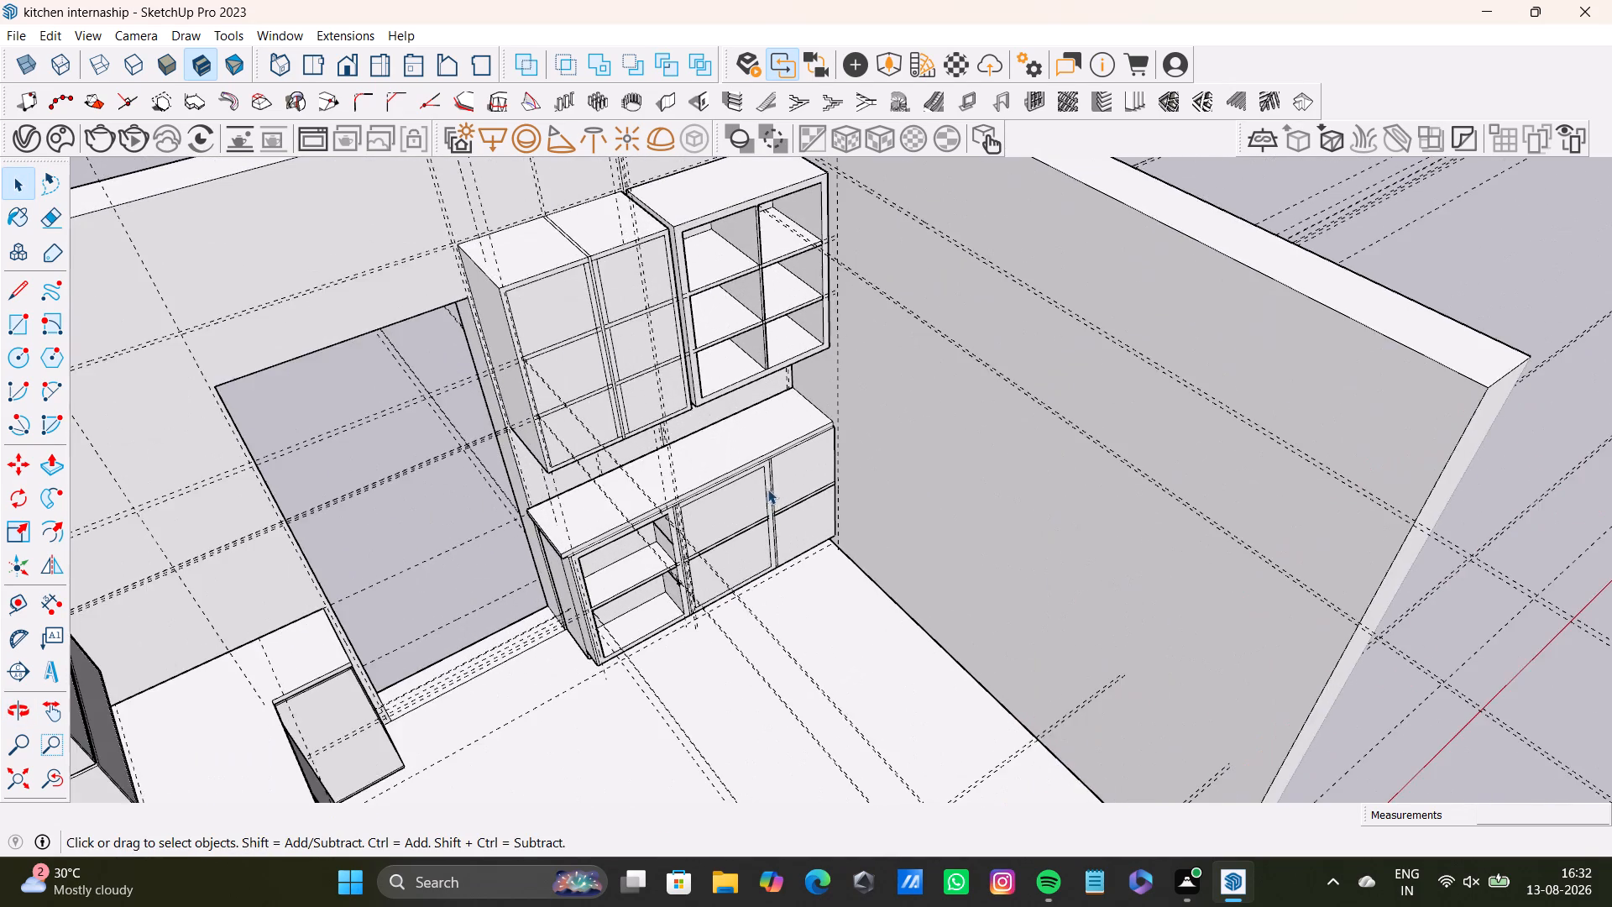
pyautogui.scroll(1, 767, 489)
pyautogui.moveTo(807, 487); pyautogui.dragTo(692, 465, button='middle')
pyautogui.scroll(3, 715, 477)
pyautogui.moveTo(720, 472); pyautogui.dragTo(788, 278, button='middle')
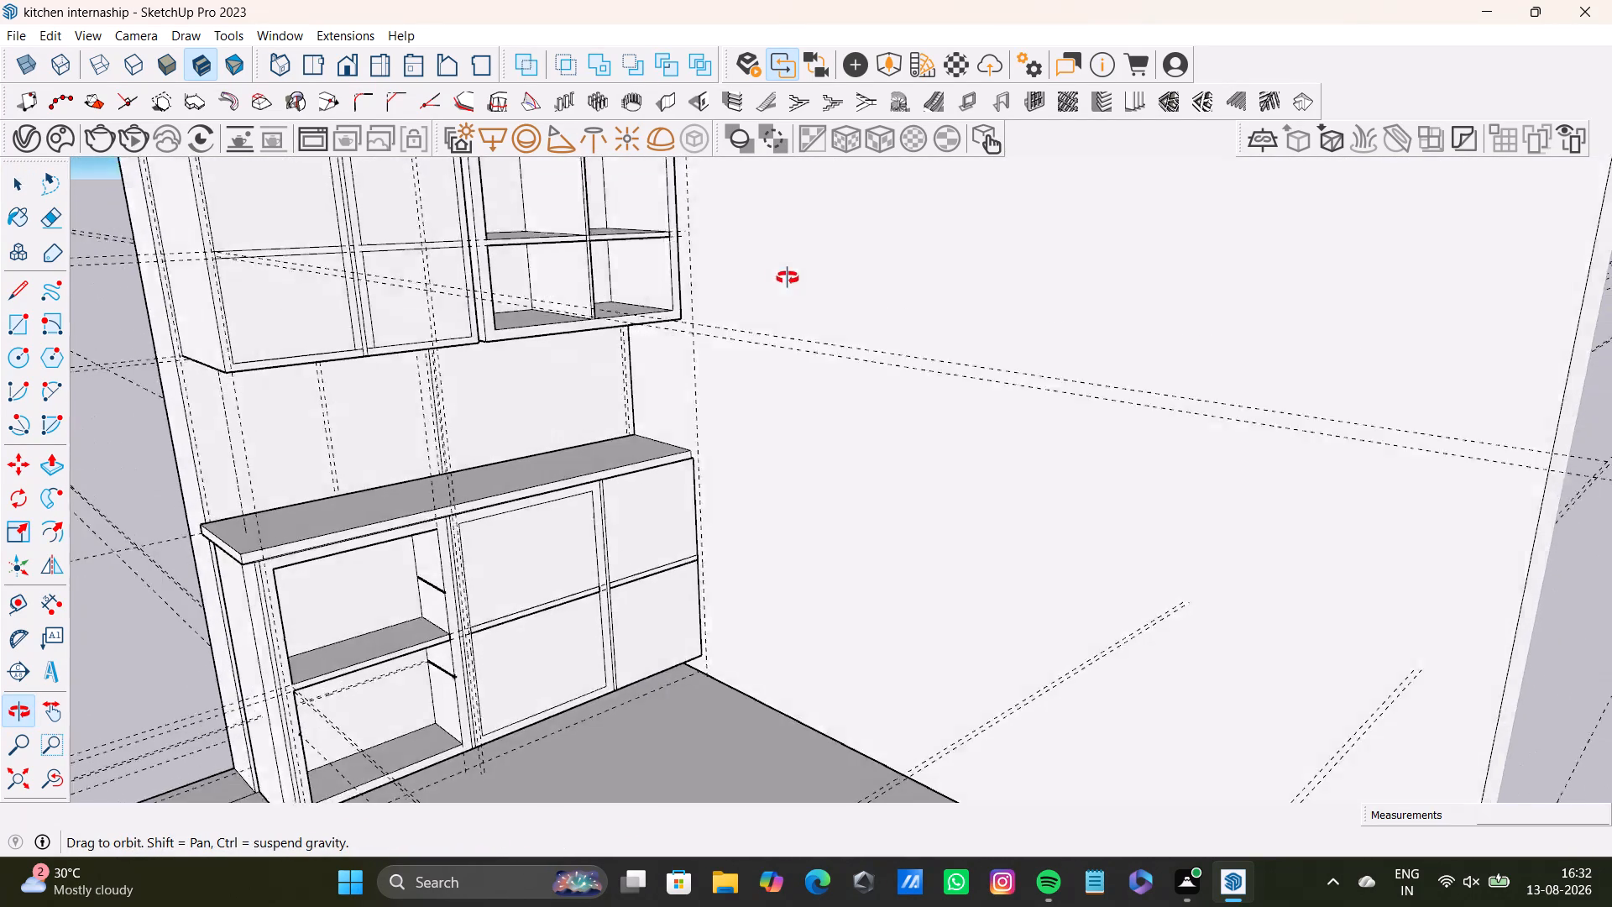
pyautogui.moveTo(788, 278); pyautogui.dragTo(825, 298, button='middle')
pyautogui.scroll(3, 660, 451)
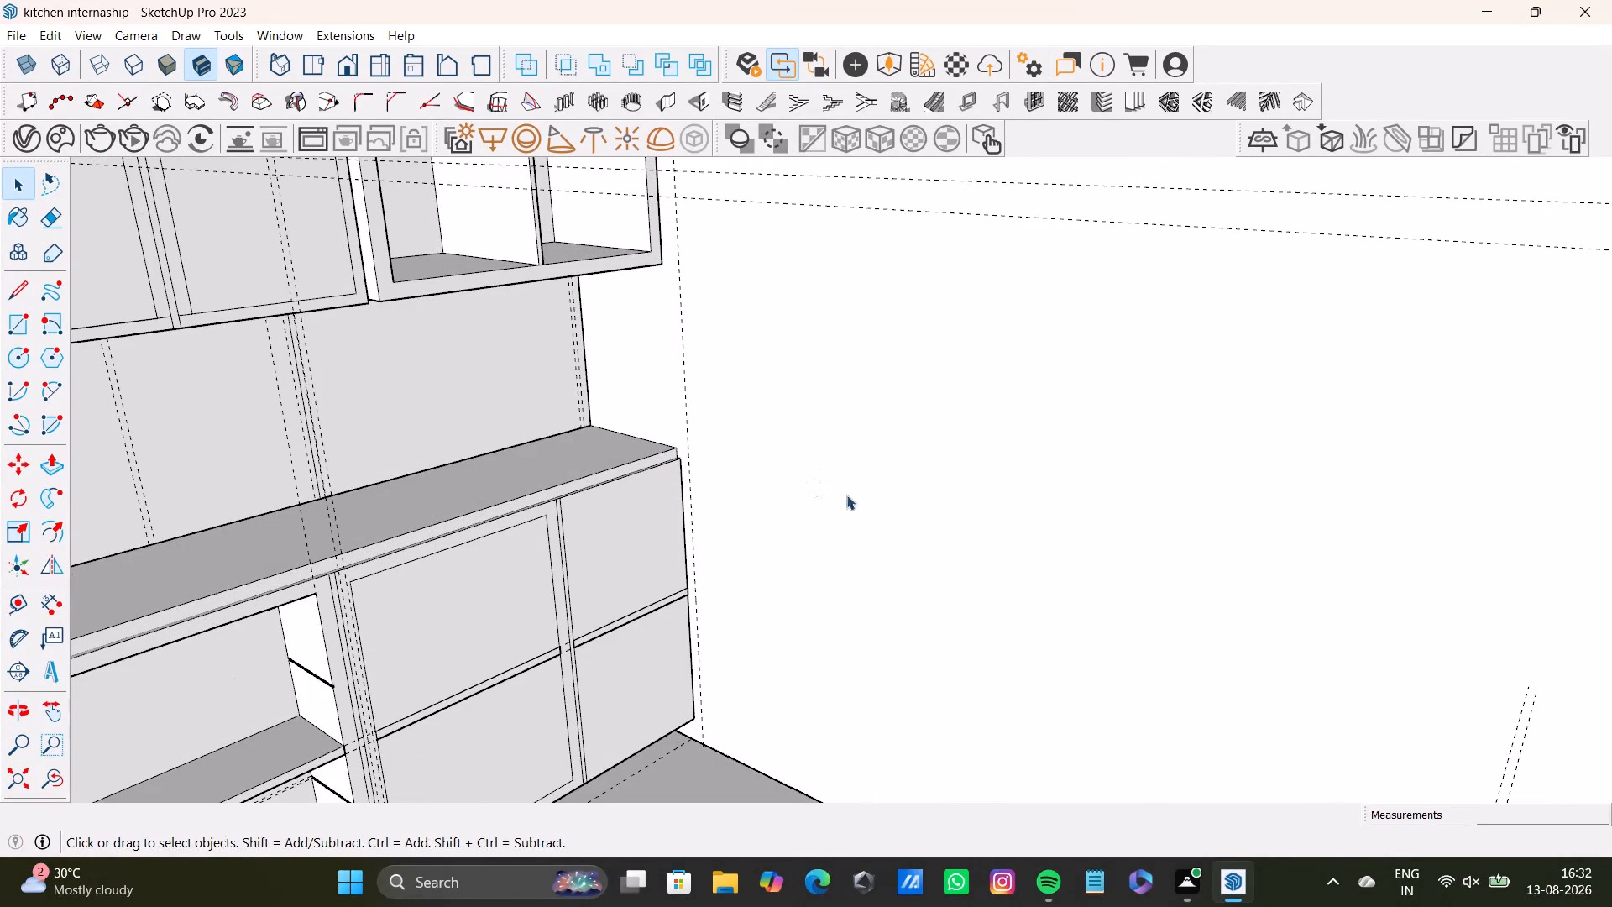
pyautogui.moveTo(870, 490); pyautogui.dragTo(680, 625, button='middle')
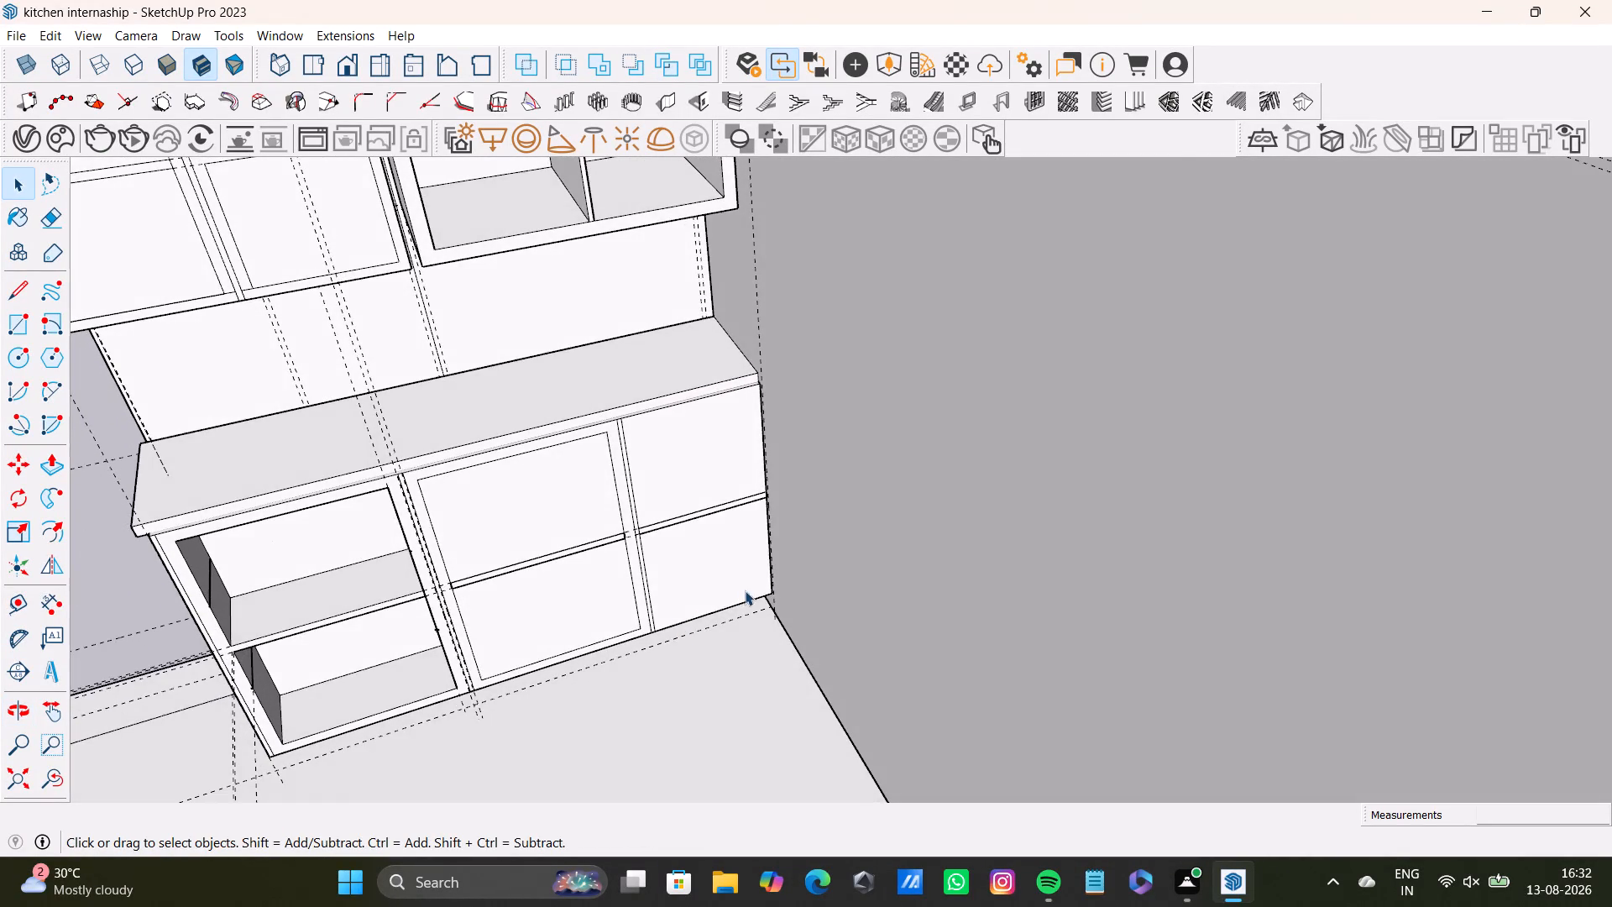
# Push/Pull the top face of the side wall beside the base cabinet down by about 6' 8 5/8".
pyautogui.scroll(-7, 745, 590)
pyautogui.moveTo(779, 589); pyautogui.dragTo(619, 682, button='middle')
pyautogui.click(683, 508)
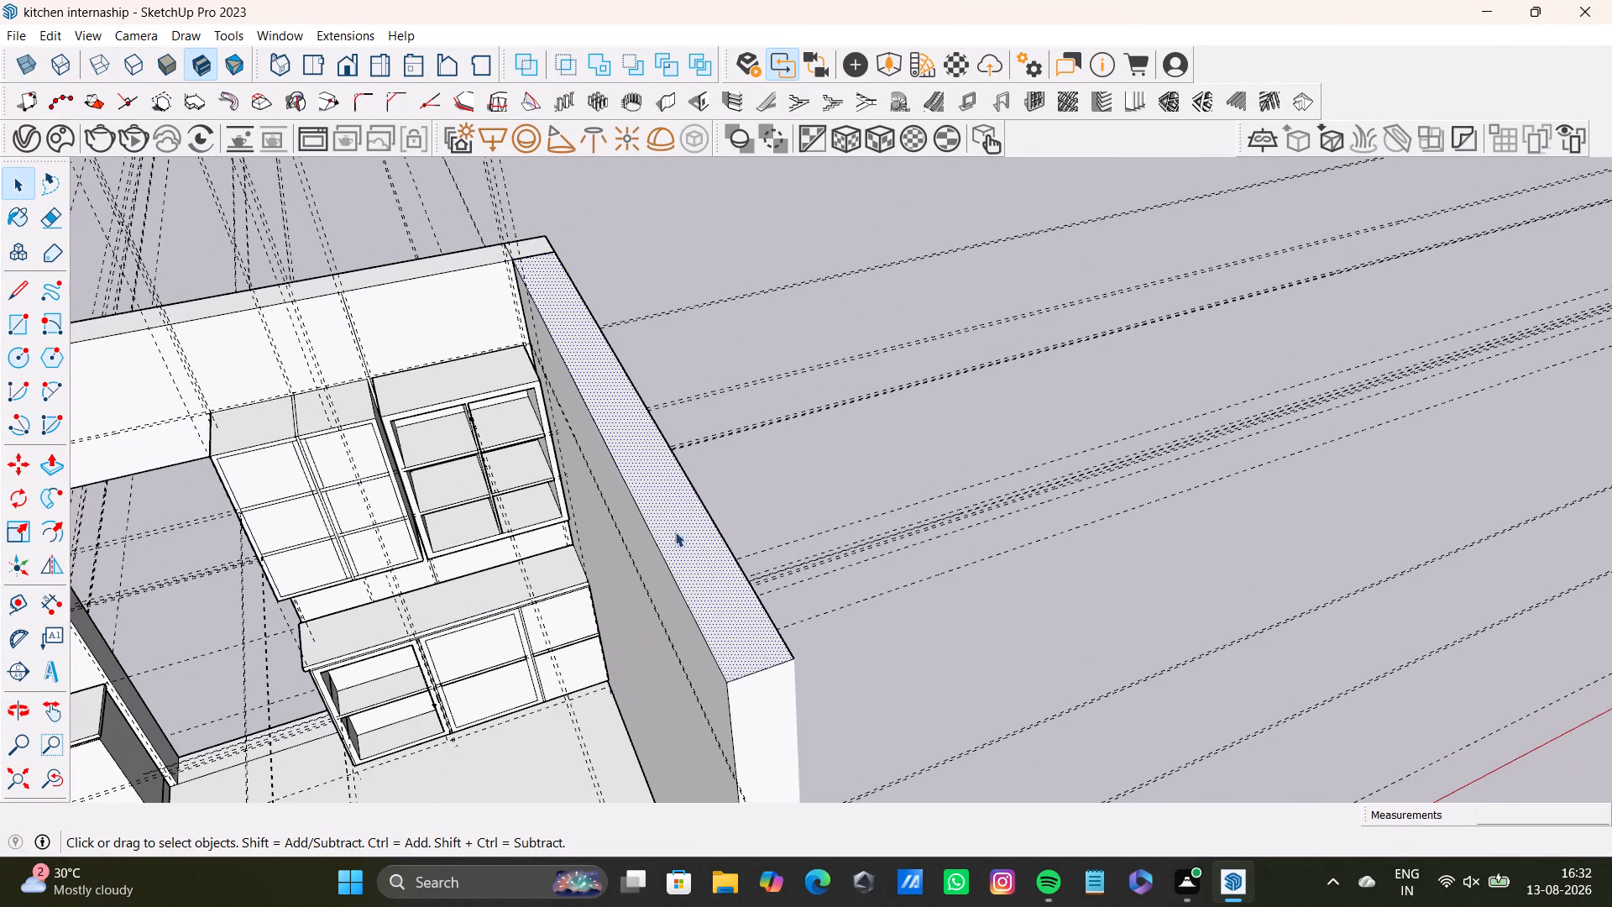
pyautogui.press('p')
pyautogui.click(673, 532)
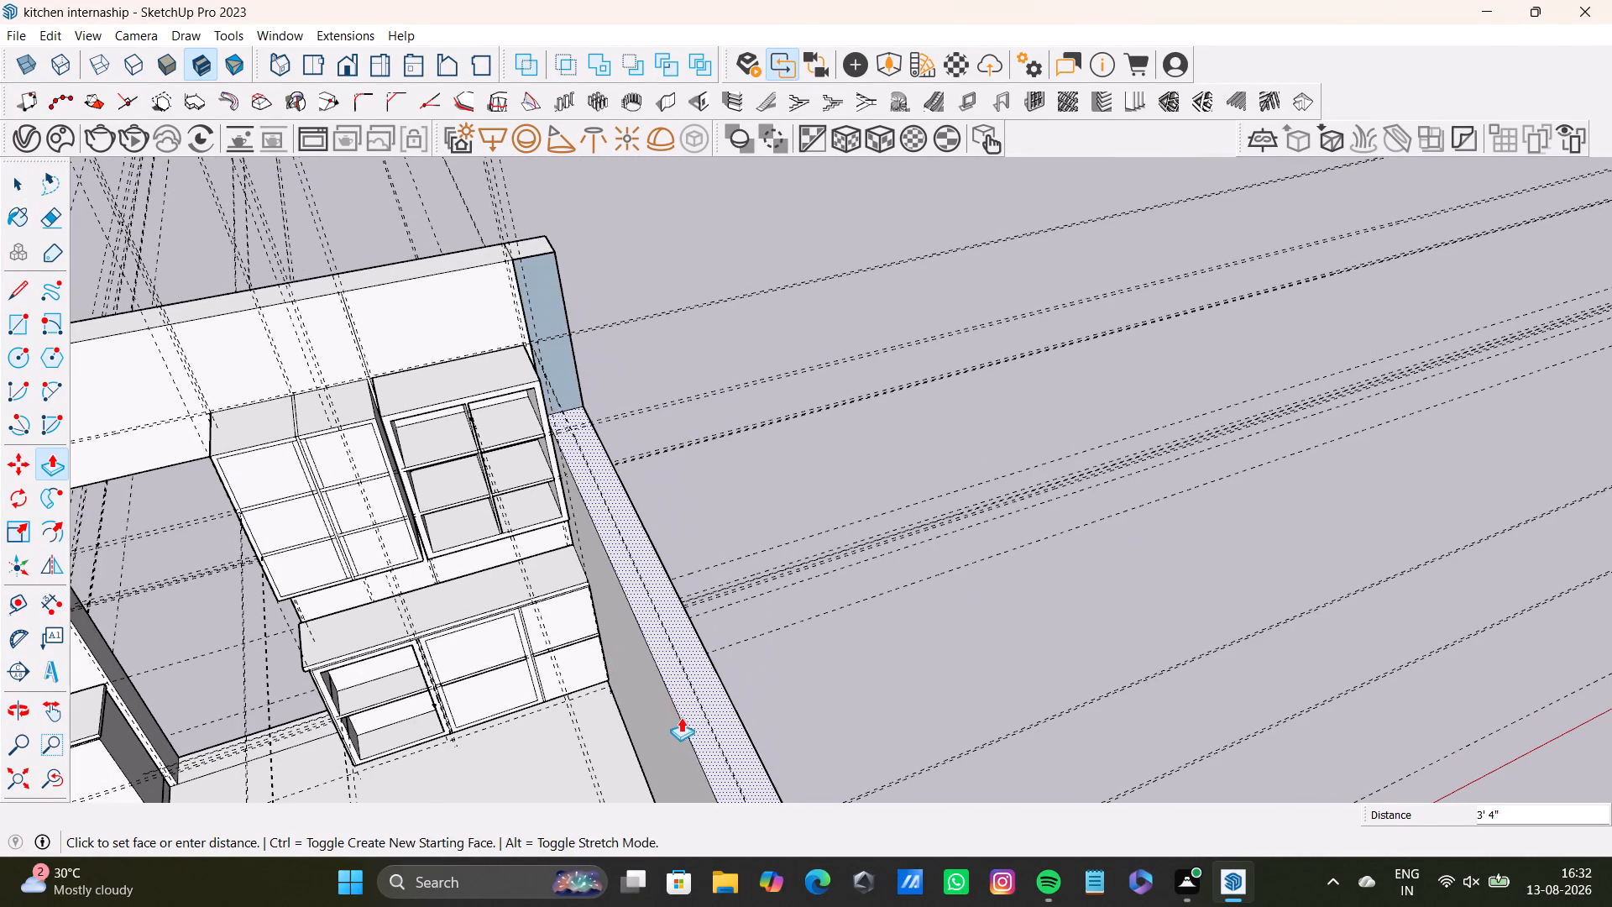
pyautogui.keyDown('shift'); pyautogui.moveTo(683, 713); pyautogui.dragTo(718, 356, button='middle'); pyautogui.keyUp('shift')
pyautogui.moveTo(811, 653); pyautogui.dragTo(777, 610, button='middle')
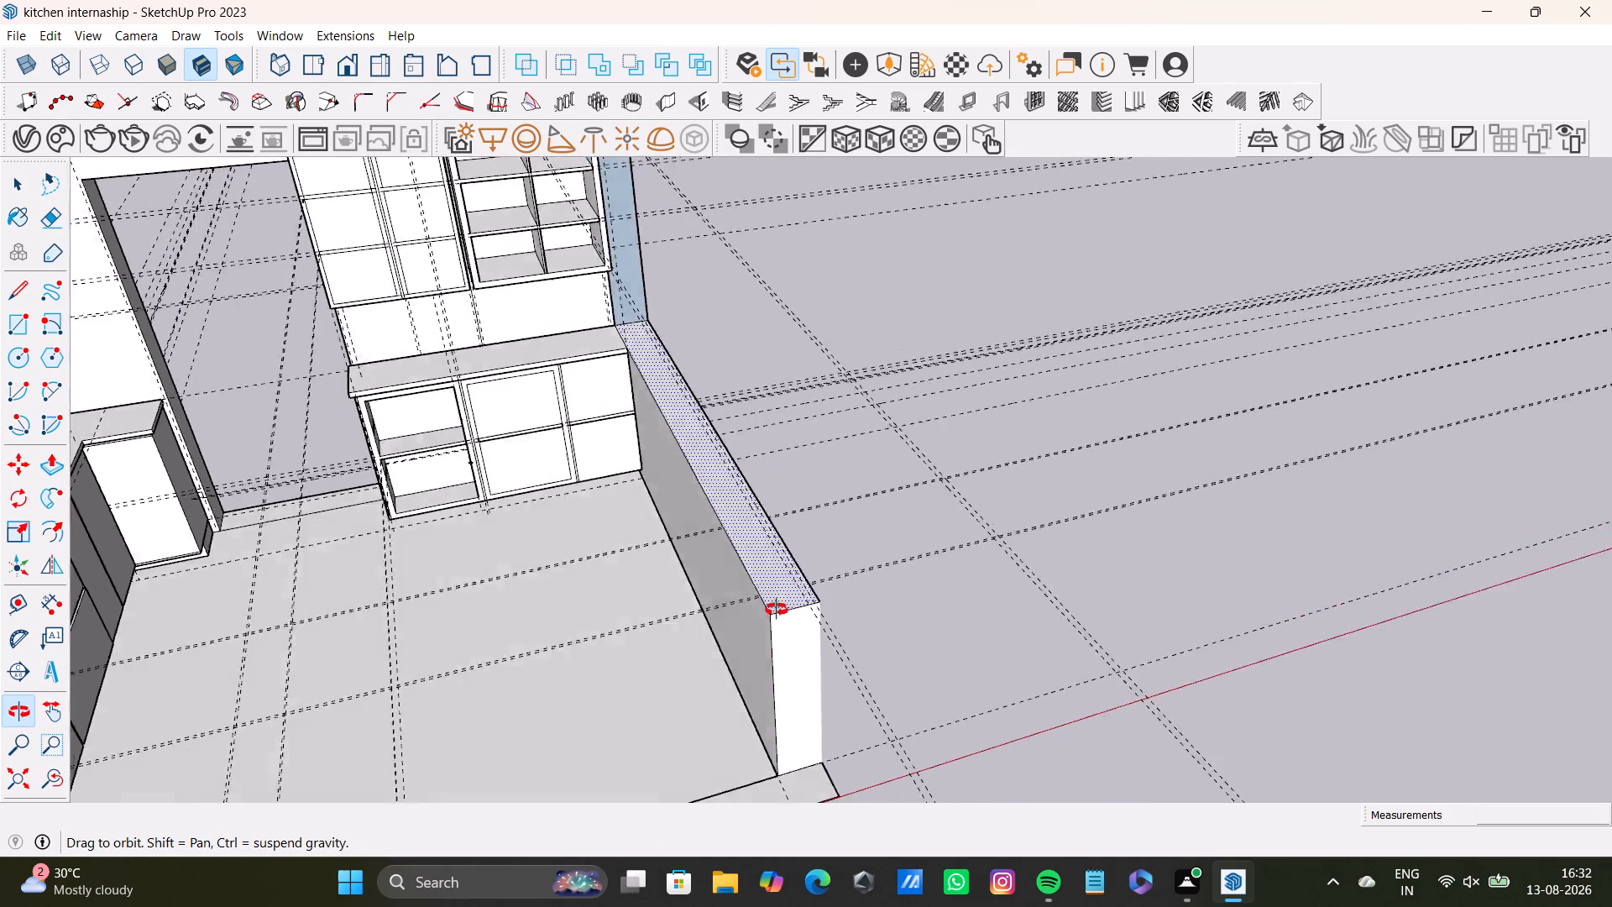
pyautogui.moveTo(777, 610); pyautogui.dragTo(784, 515, button='middle')
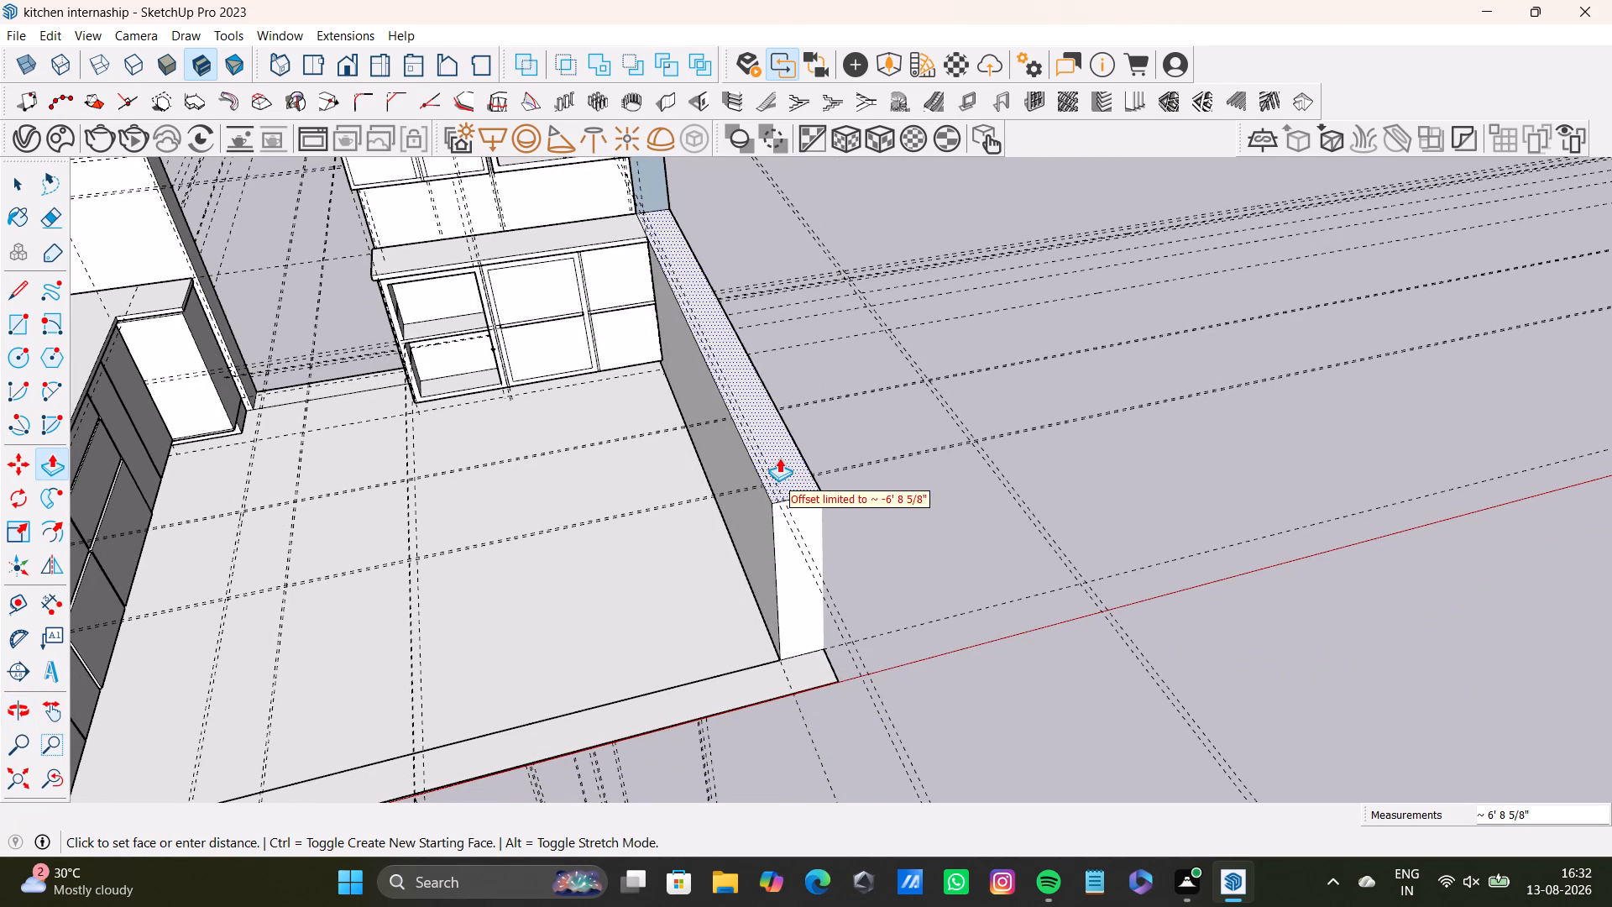
pyautogui.click(779, 458)
pyautogui.moveTo(832, 548); pyautogui.dragTo(498, 517, button='middle')
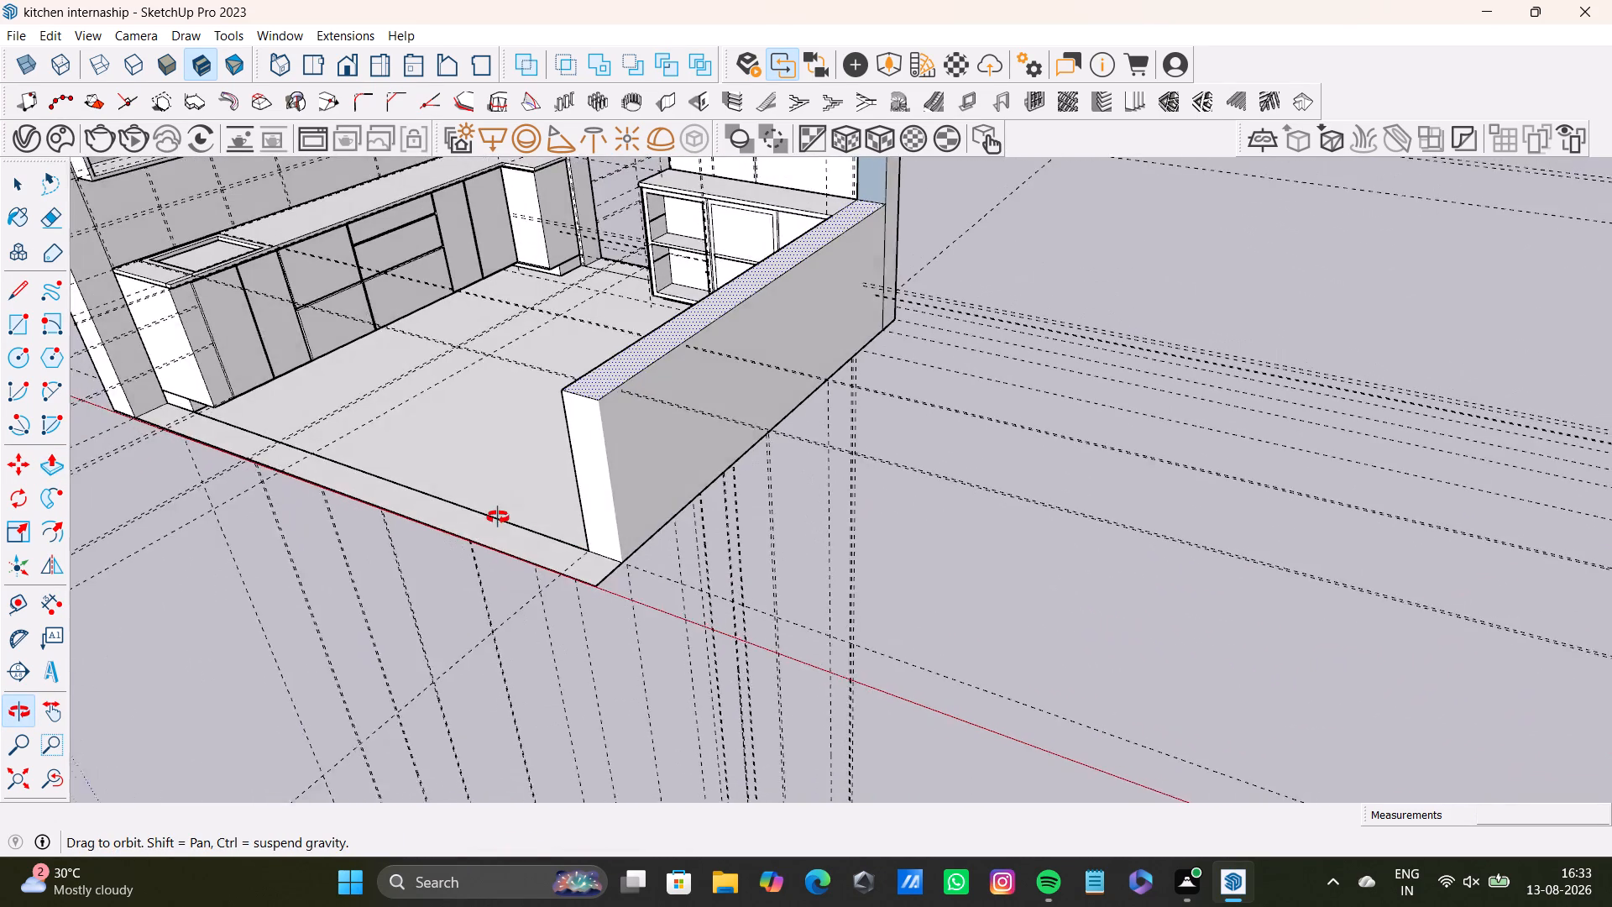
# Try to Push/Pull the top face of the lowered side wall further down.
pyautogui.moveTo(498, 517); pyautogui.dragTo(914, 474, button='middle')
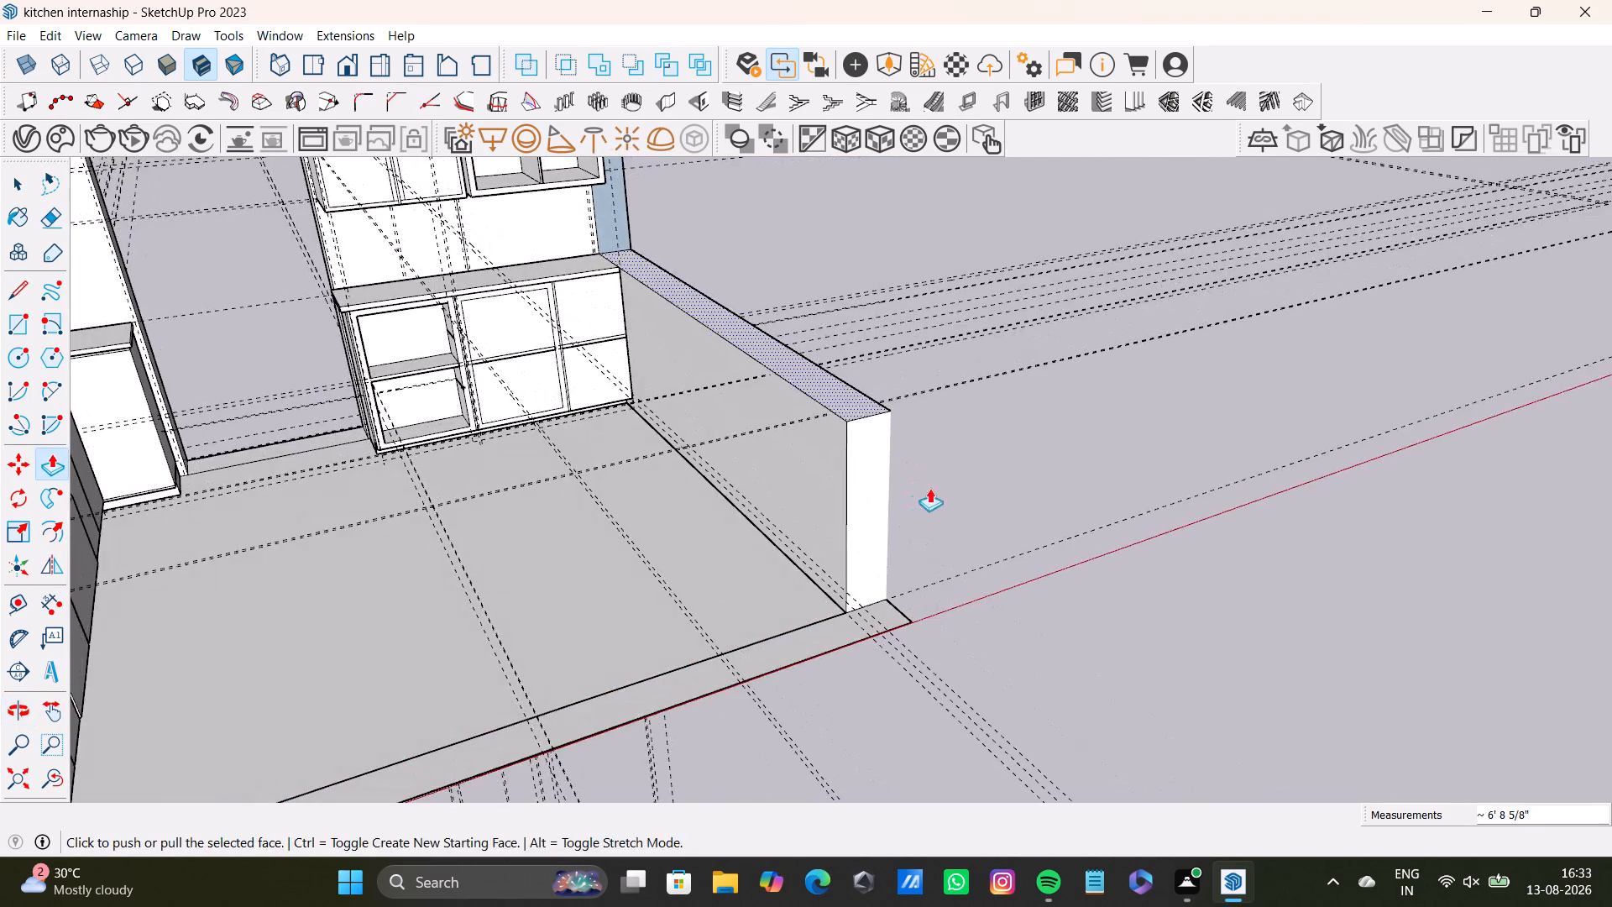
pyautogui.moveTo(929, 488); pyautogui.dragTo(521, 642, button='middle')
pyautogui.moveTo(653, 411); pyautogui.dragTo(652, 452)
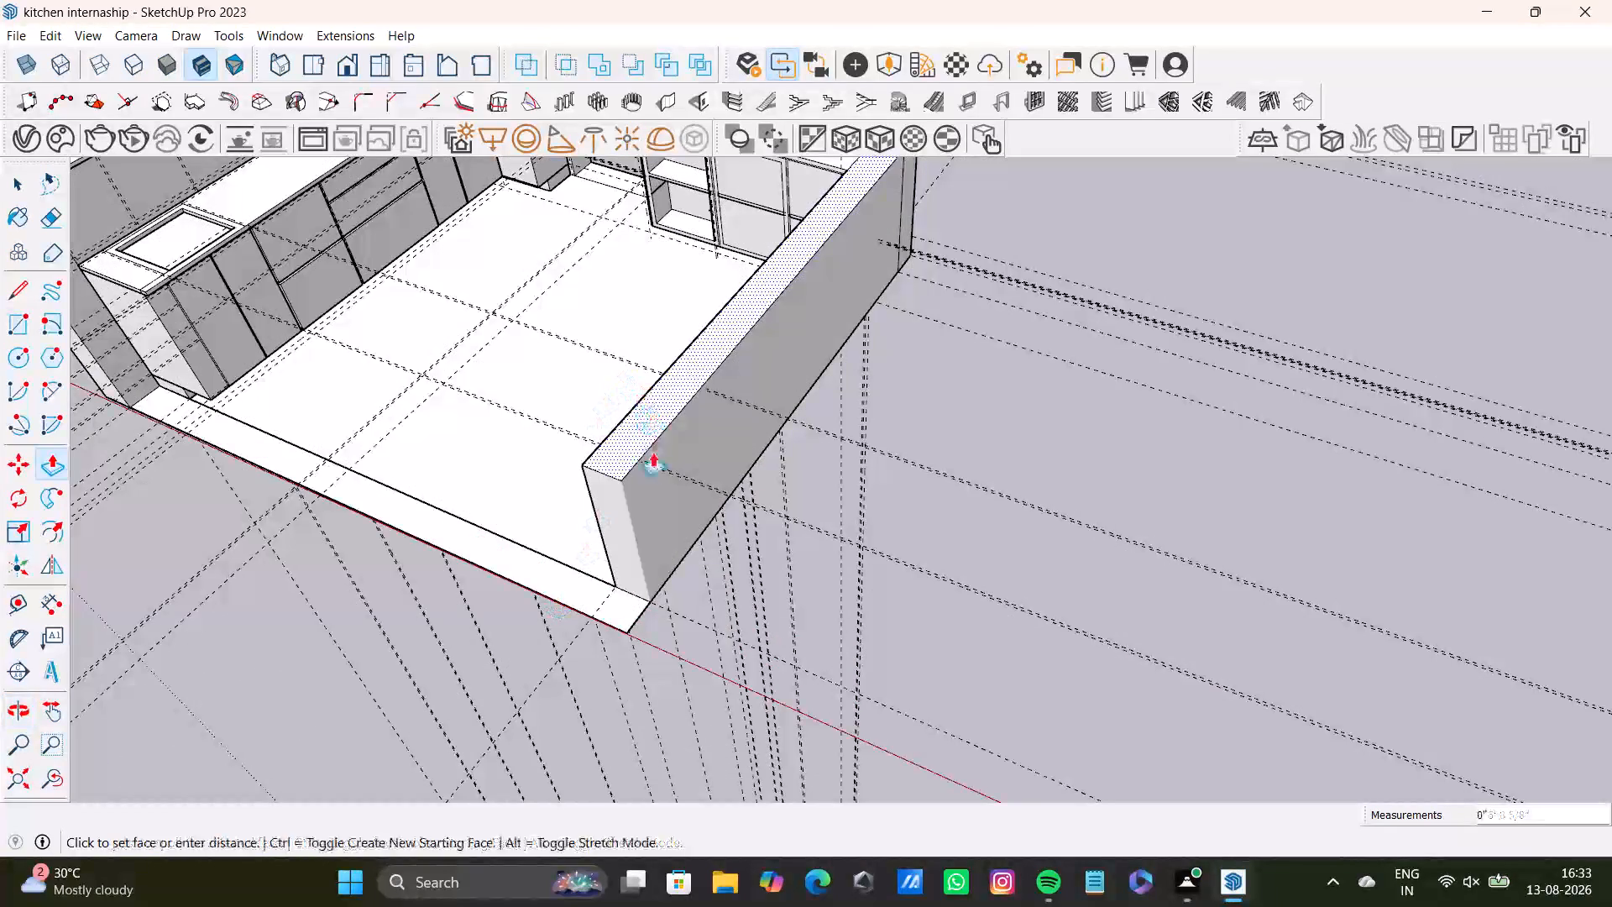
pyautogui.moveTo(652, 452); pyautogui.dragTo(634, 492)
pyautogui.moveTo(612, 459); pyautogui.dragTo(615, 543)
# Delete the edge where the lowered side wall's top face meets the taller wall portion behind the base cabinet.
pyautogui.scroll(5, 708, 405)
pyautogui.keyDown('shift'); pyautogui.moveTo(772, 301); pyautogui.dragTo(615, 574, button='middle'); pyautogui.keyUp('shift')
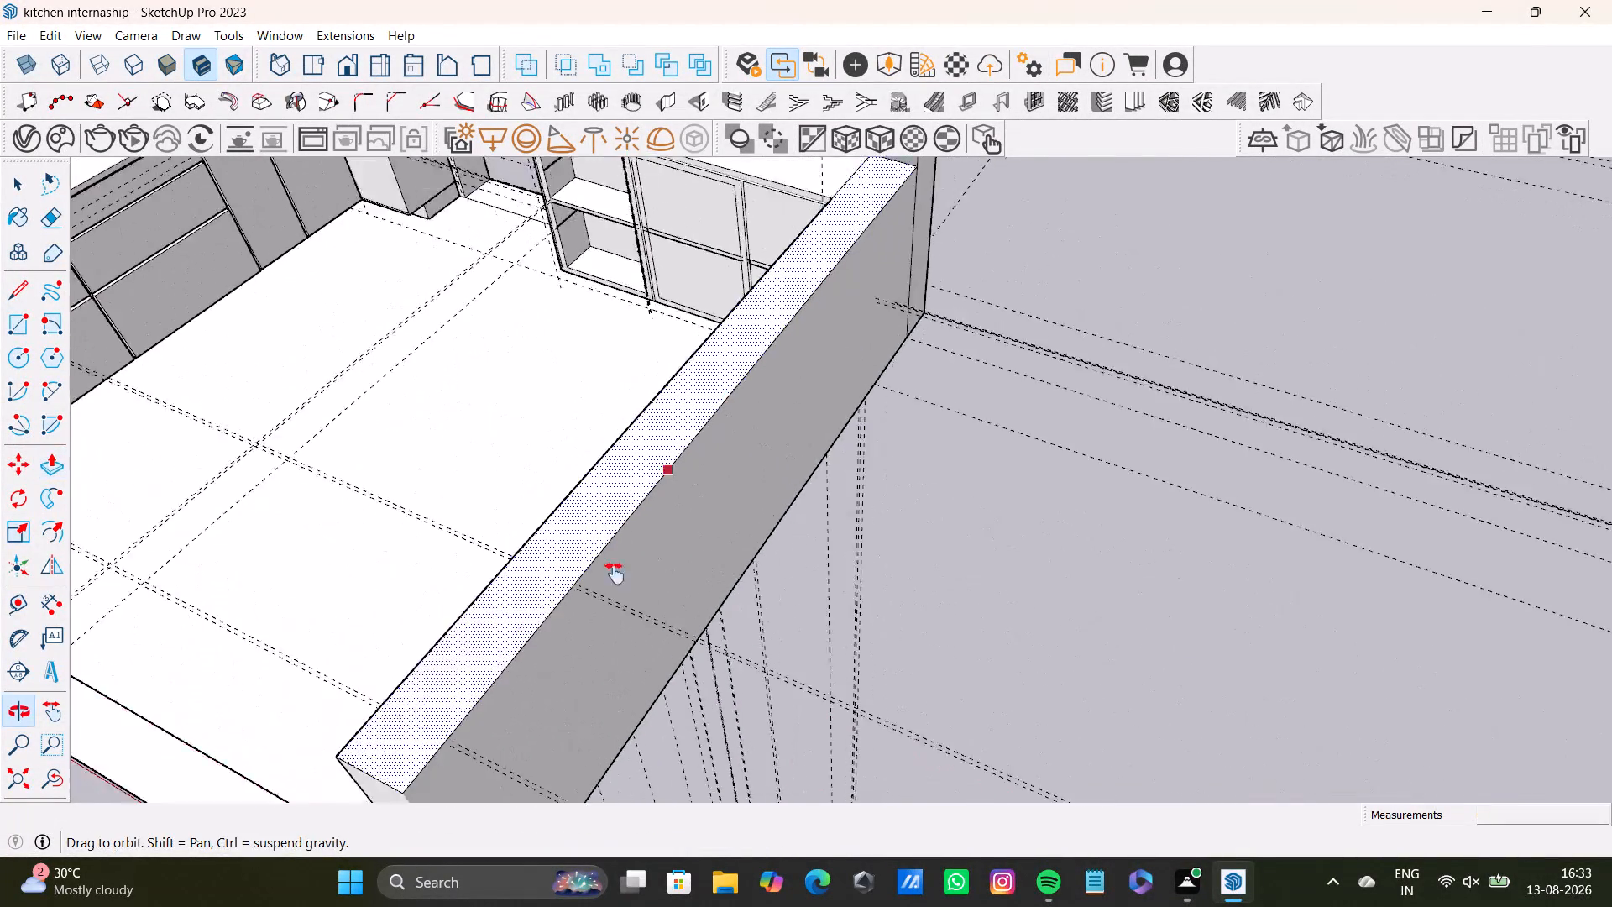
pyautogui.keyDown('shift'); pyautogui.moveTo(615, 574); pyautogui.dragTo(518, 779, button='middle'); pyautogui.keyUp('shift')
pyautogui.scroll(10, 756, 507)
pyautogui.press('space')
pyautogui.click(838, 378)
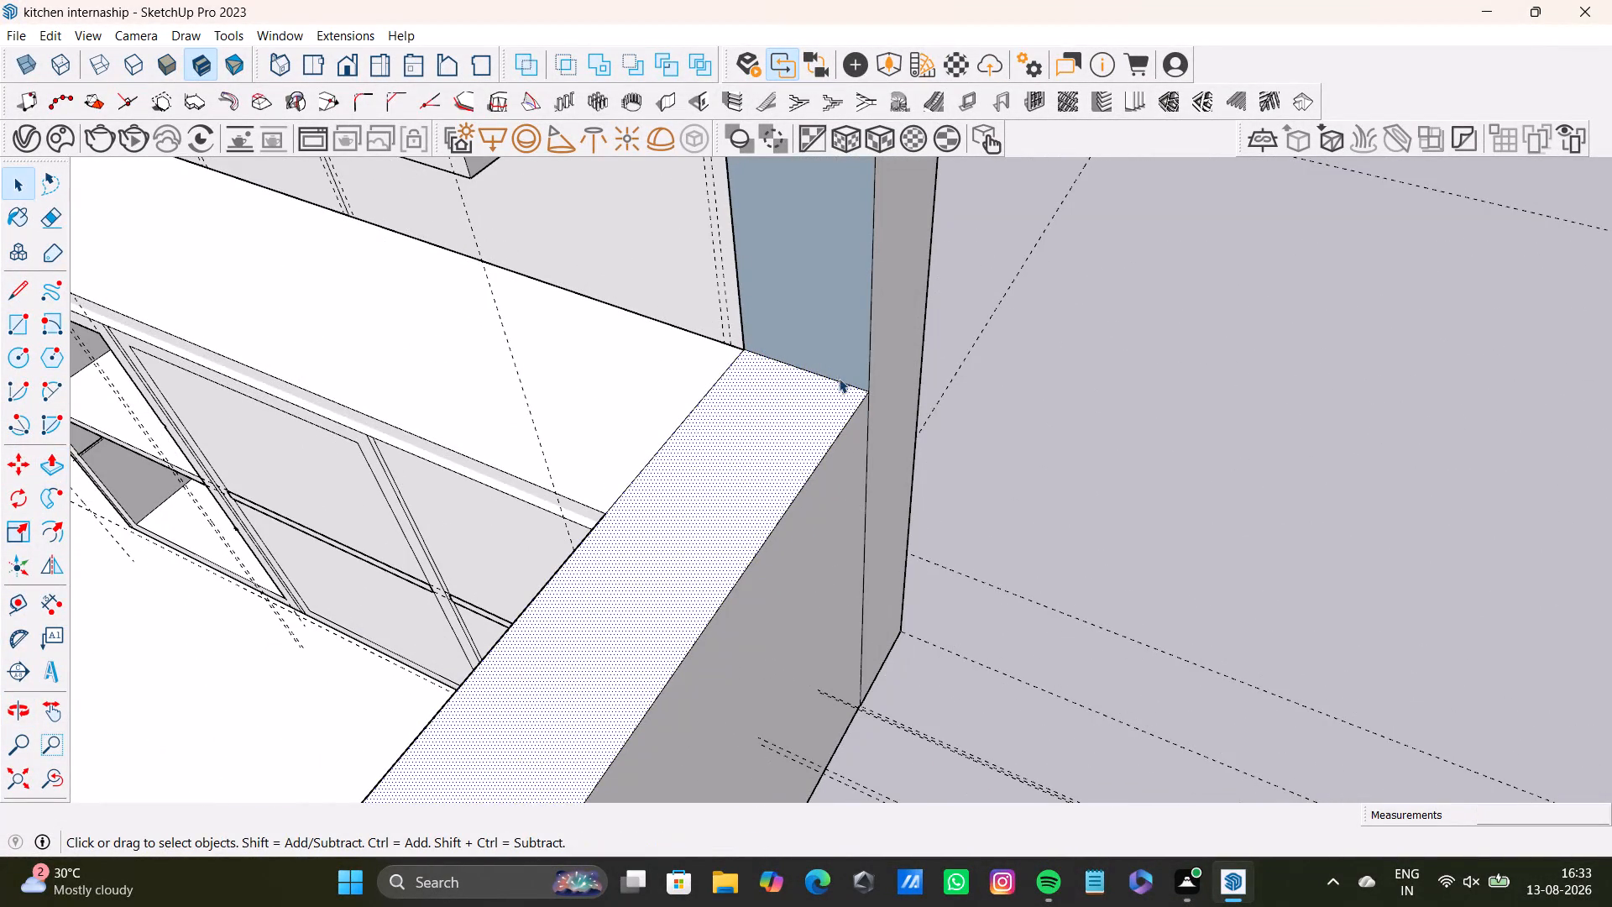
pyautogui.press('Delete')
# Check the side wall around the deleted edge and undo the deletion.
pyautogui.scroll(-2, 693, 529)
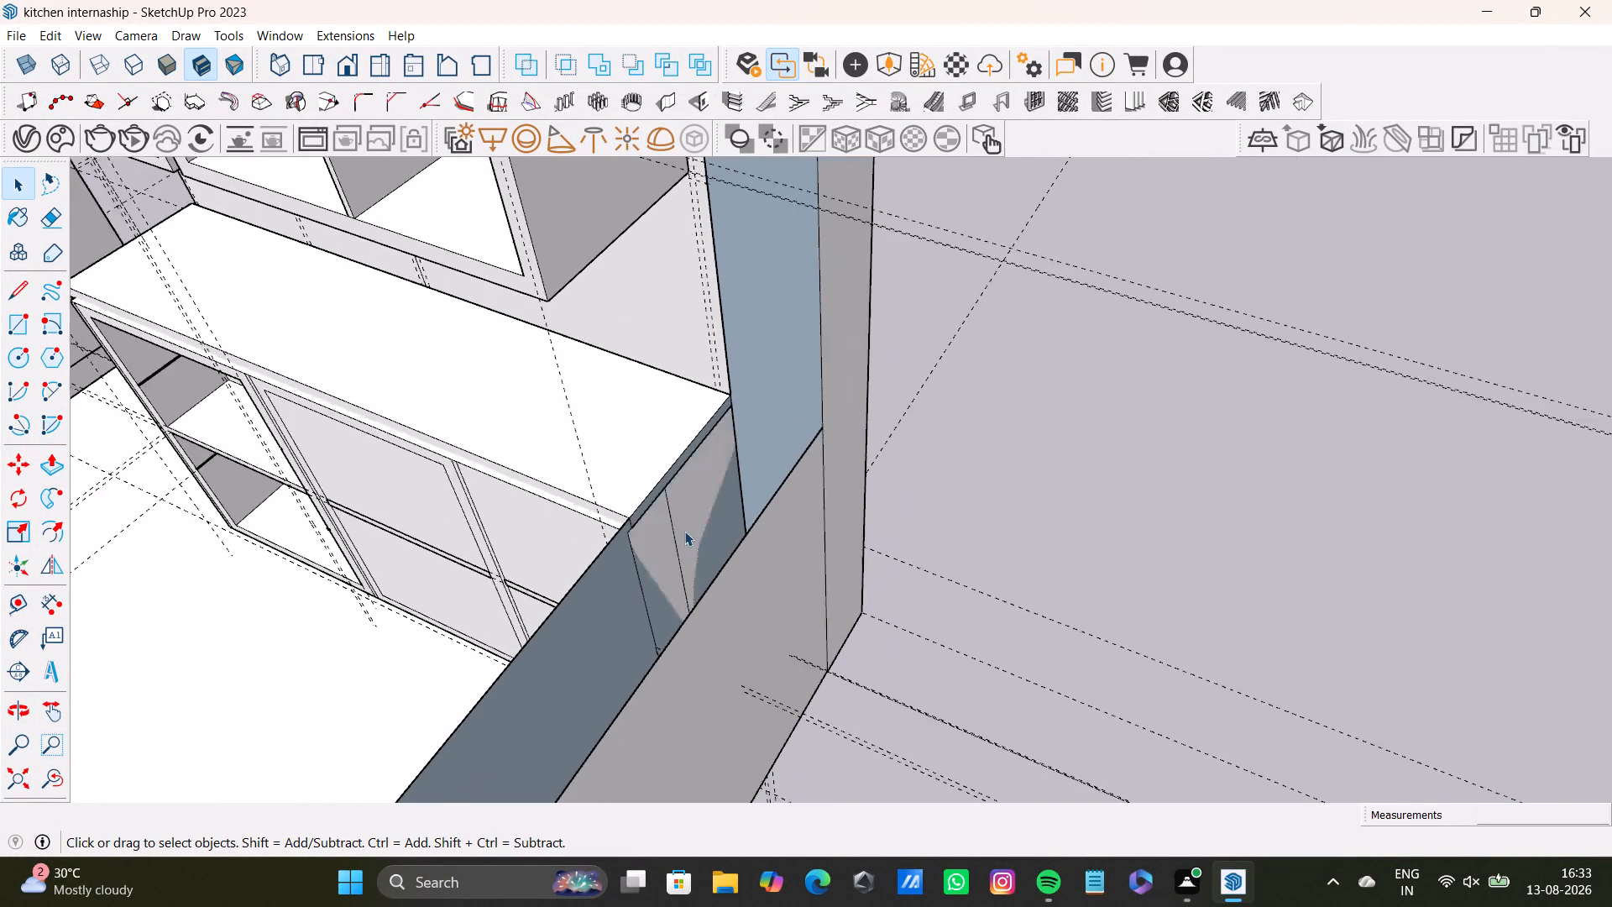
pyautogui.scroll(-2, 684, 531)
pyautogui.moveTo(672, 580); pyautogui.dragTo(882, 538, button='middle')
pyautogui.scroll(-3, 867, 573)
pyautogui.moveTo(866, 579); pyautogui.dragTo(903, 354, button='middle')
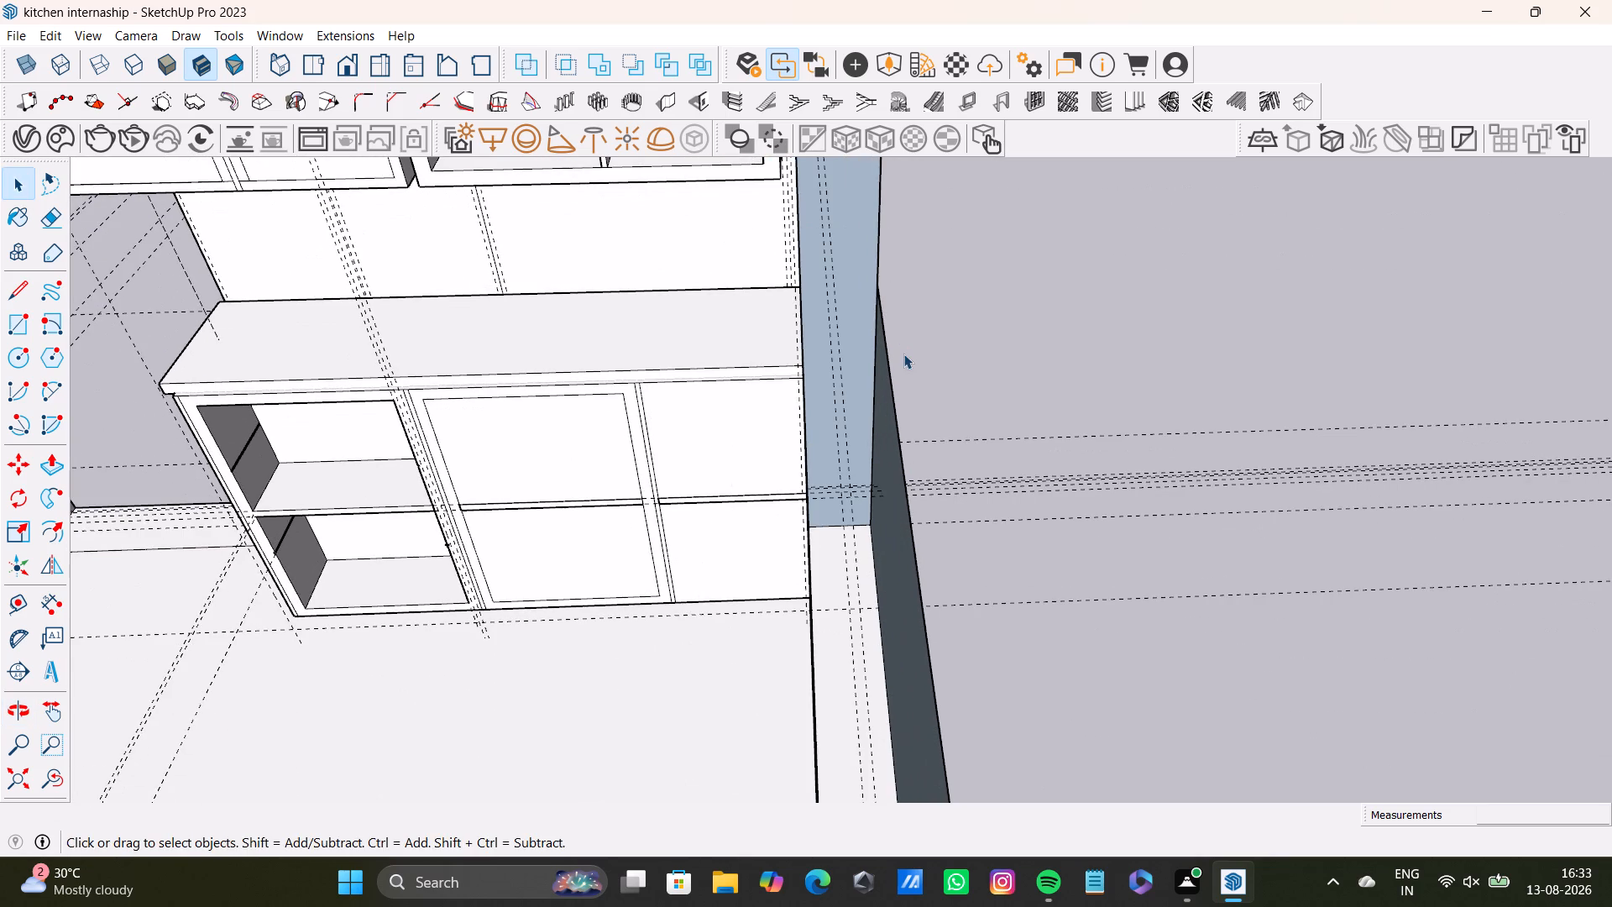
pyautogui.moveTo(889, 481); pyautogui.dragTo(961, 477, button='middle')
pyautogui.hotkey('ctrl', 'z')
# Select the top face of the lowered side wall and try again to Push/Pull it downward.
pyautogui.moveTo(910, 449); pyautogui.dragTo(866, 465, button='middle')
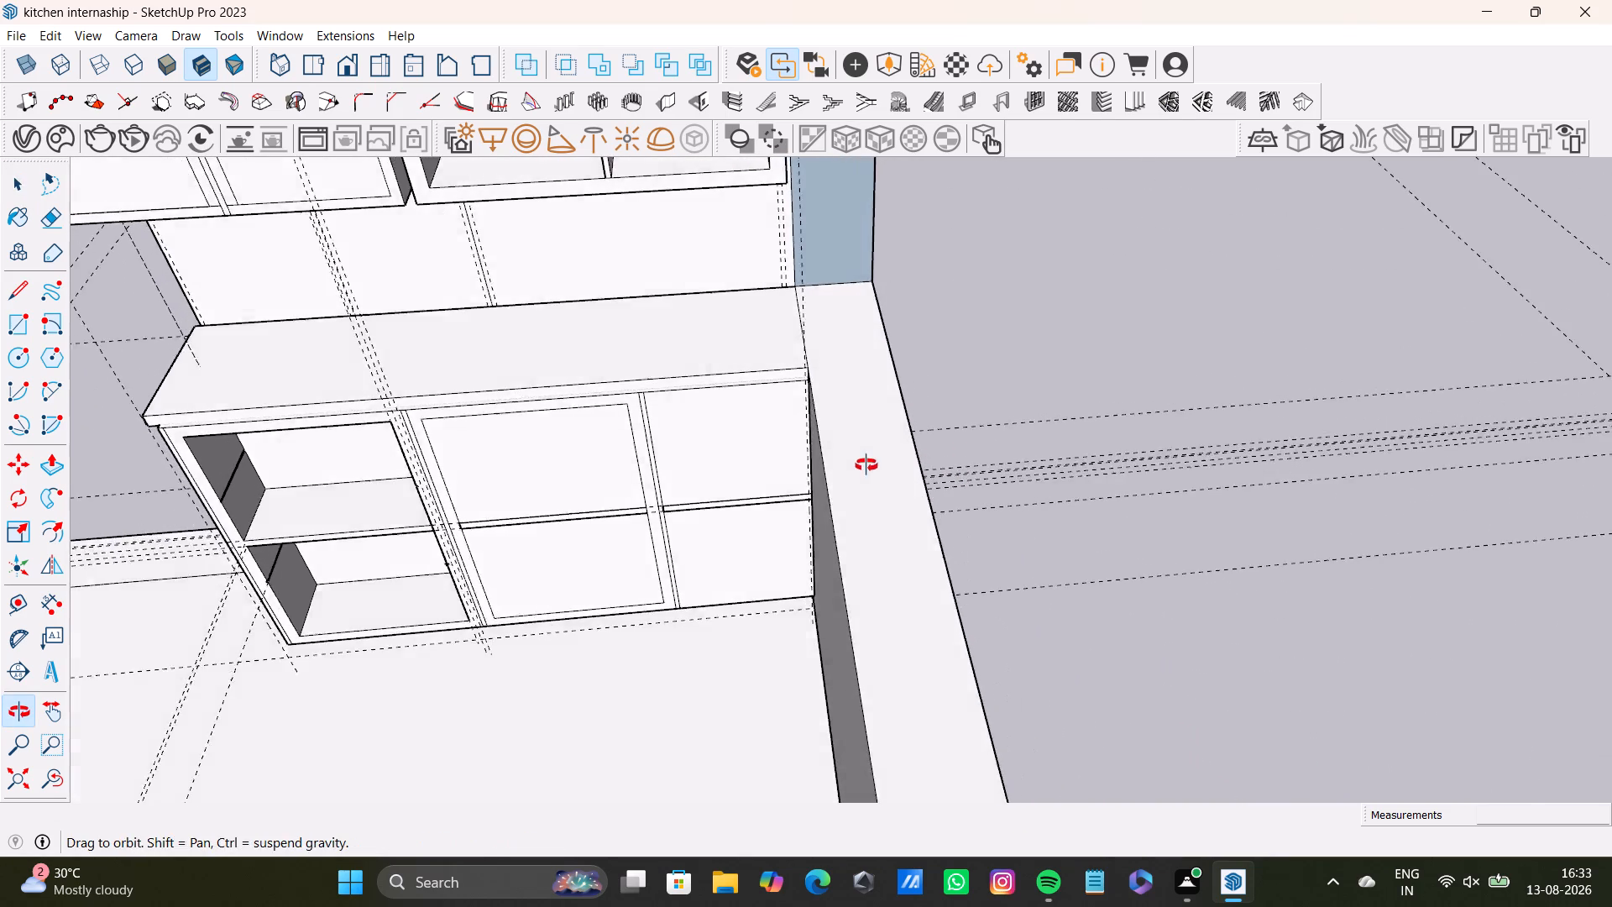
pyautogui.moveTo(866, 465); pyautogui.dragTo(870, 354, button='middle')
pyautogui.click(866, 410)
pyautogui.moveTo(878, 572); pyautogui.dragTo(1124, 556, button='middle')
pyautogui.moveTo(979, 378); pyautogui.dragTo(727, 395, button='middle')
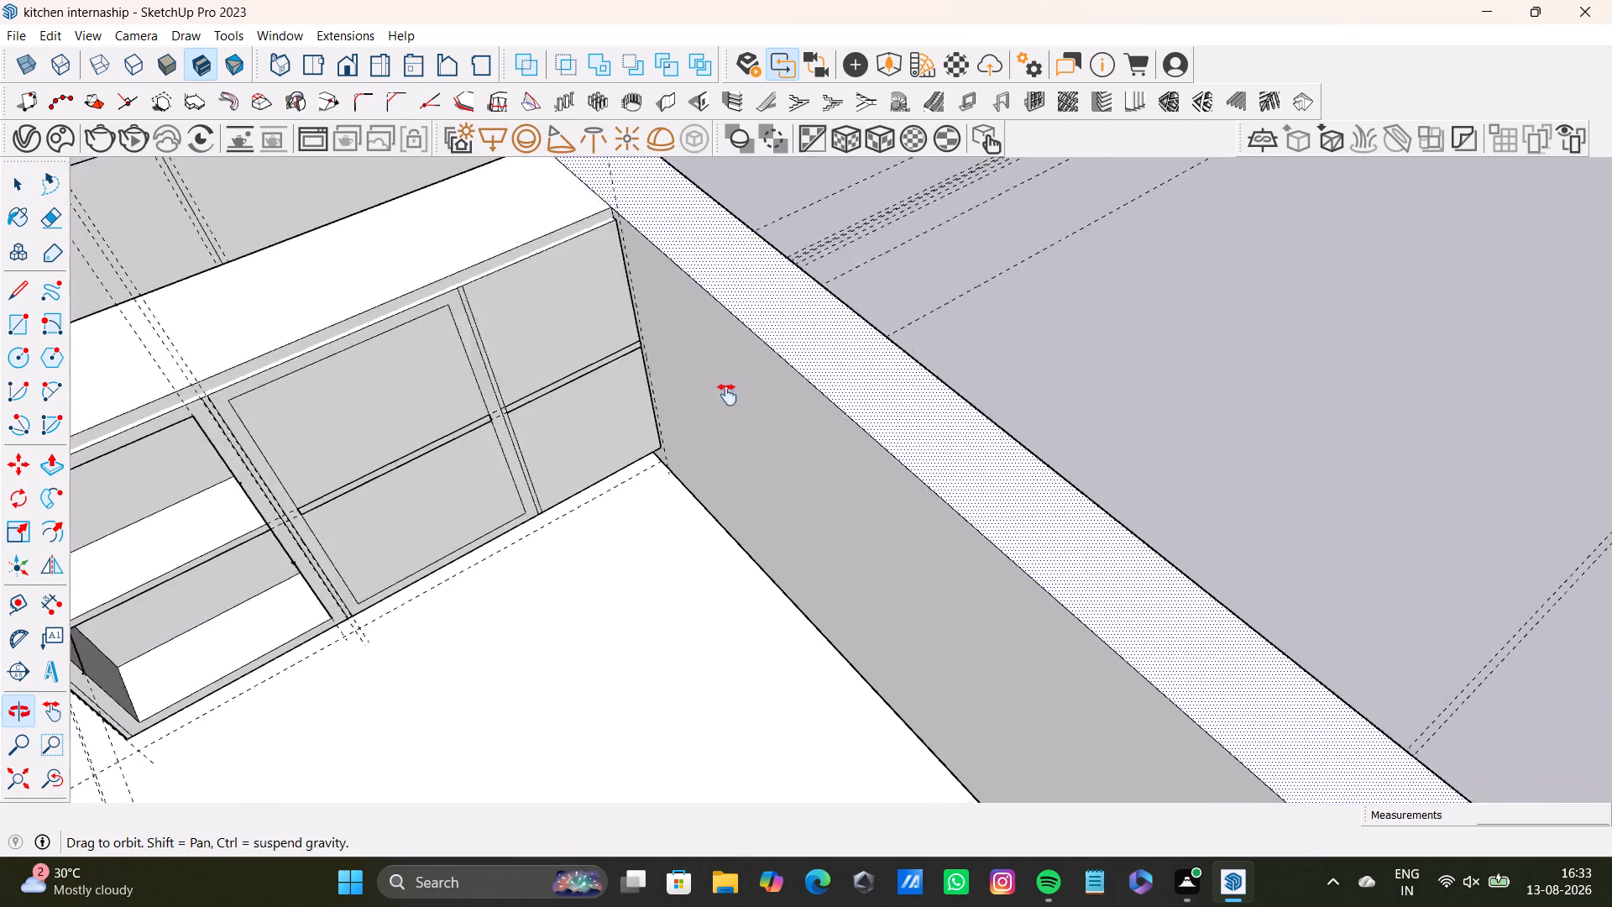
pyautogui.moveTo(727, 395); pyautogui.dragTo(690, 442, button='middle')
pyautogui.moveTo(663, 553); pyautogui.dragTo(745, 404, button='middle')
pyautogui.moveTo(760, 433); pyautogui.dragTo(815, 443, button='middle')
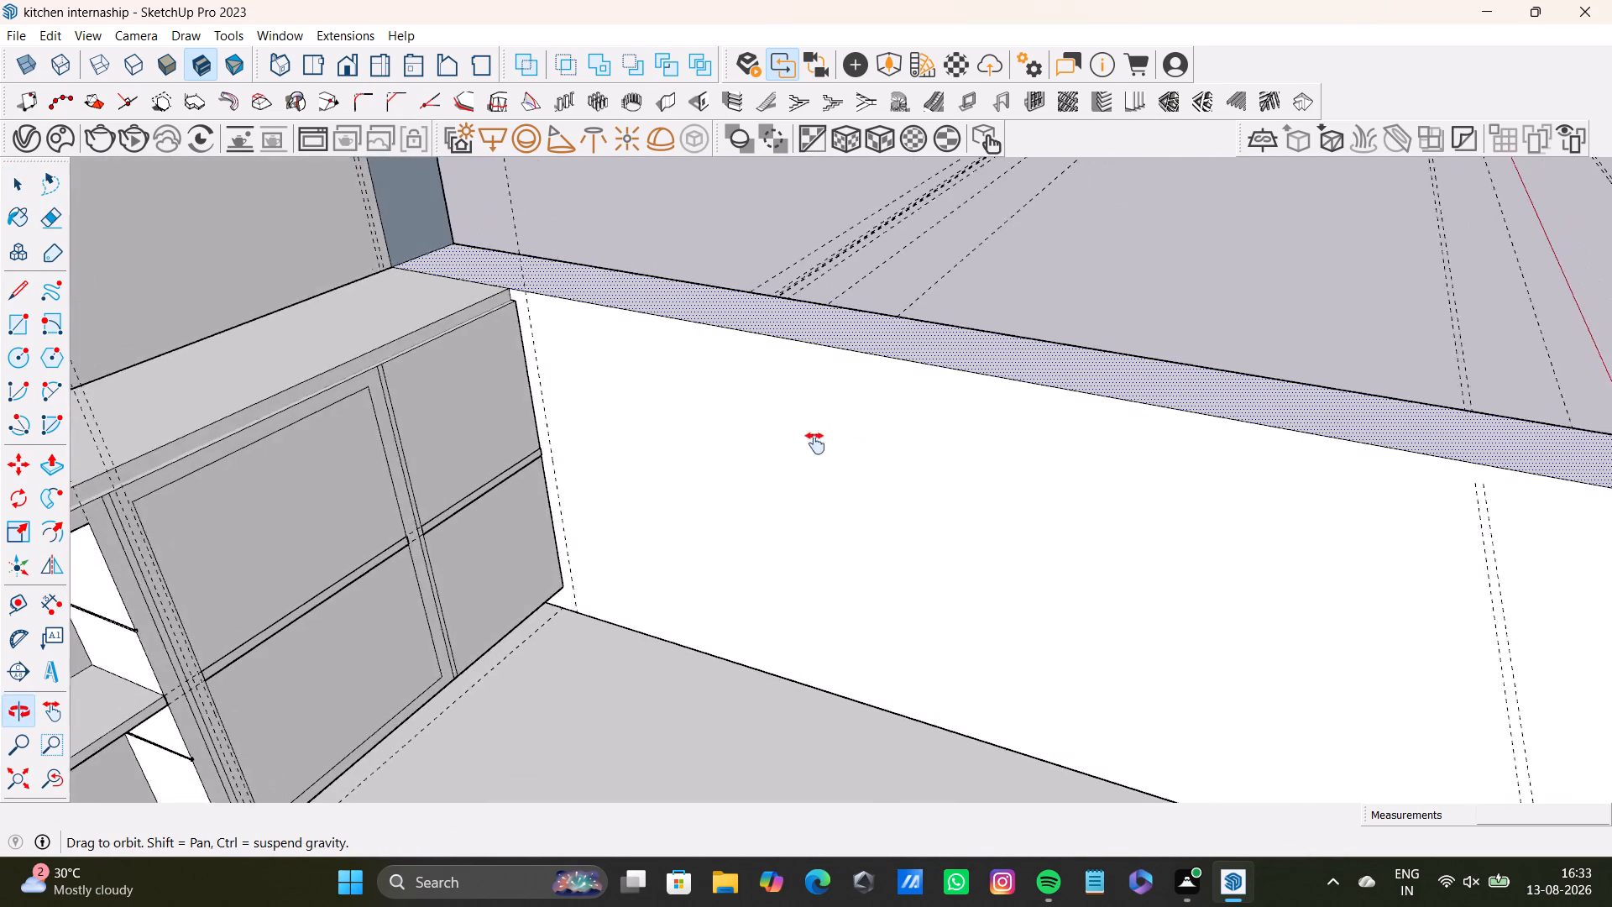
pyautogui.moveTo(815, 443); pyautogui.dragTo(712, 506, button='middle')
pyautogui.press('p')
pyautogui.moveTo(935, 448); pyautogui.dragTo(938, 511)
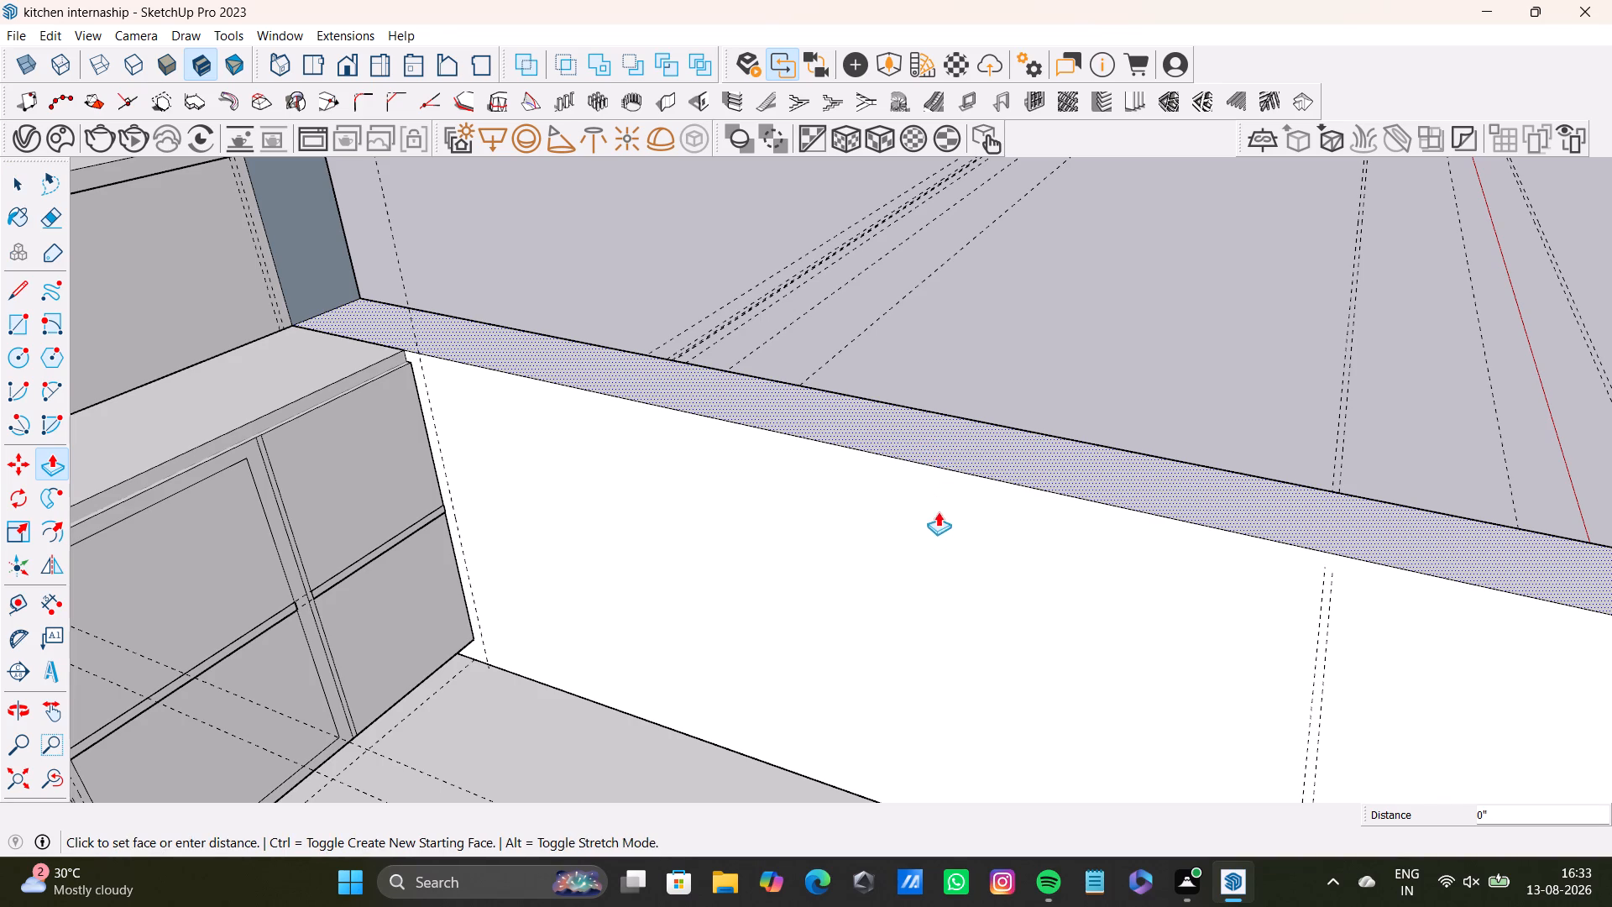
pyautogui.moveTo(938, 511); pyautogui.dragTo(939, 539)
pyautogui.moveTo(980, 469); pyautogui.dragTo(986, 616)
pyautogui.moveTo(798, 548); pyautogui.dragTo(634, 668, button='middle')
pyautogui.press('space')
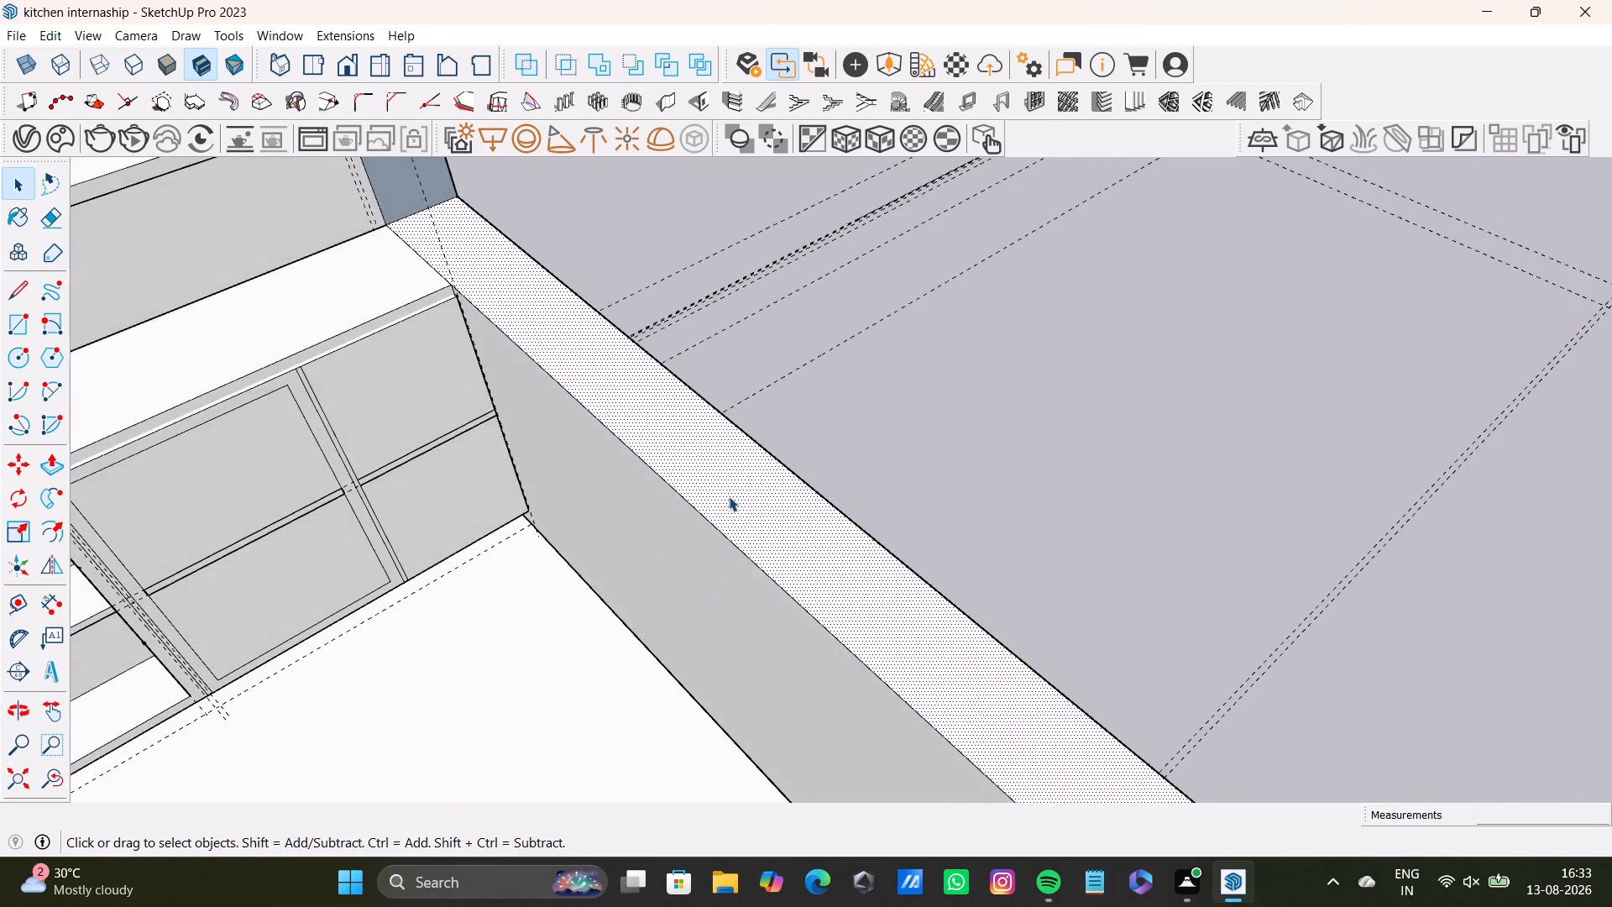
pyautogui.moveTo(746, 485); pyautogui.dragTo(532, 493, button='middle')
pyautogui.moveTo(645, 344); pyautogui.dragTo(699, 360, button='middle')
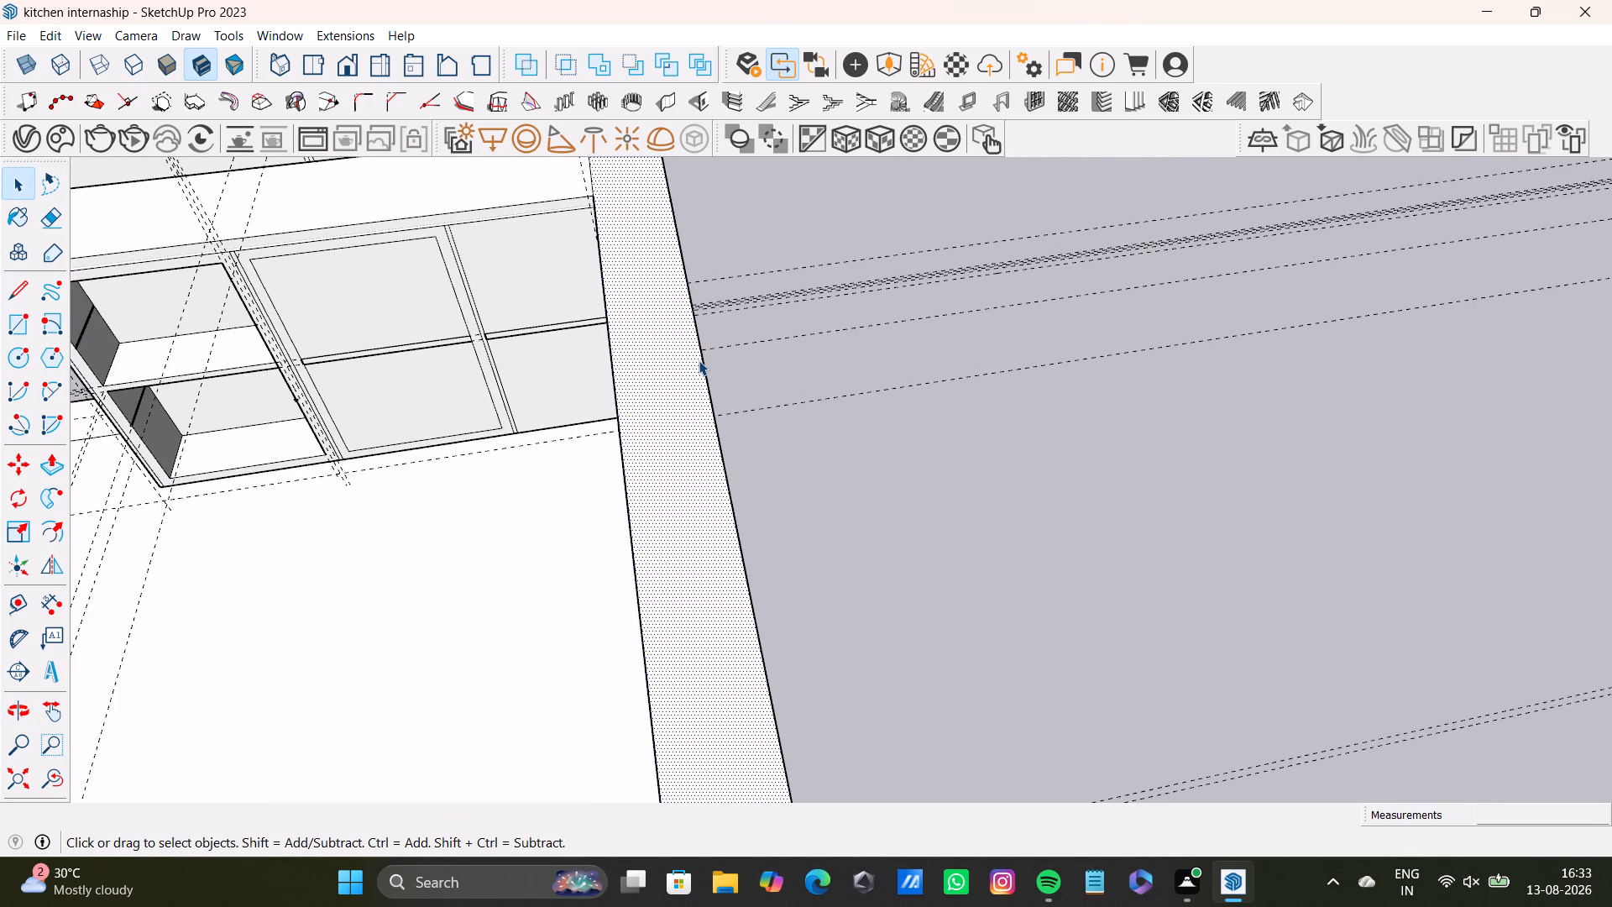
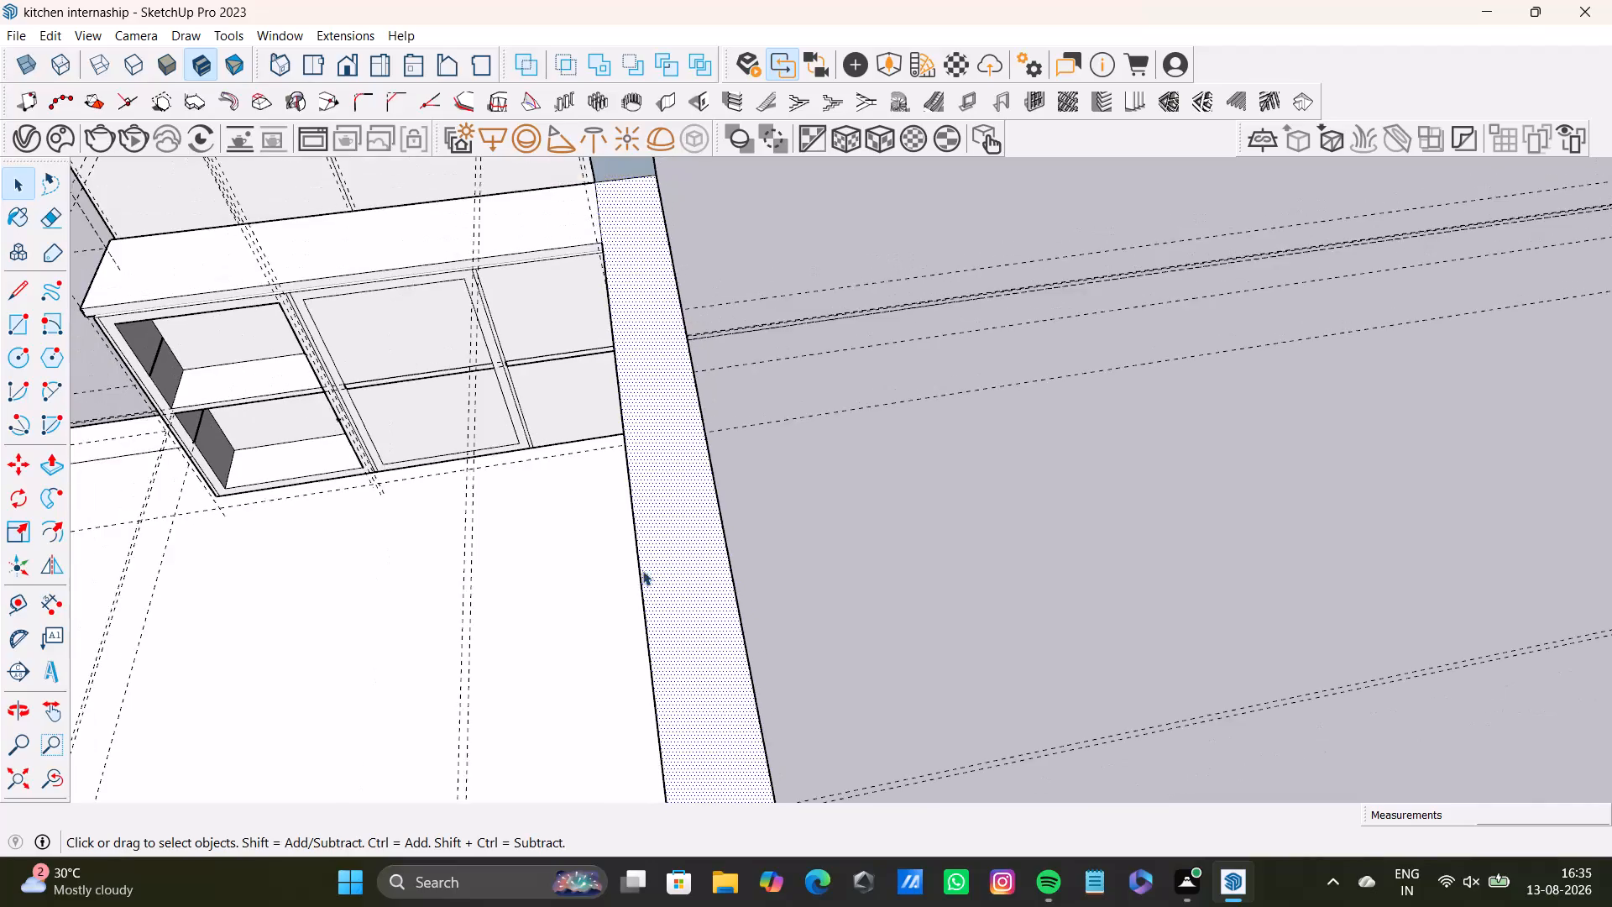
# Undo the lowering of the side wall beside the base cabinet, back to the full-height wall.
pyautogui.moveTo(642, 570); pyautogui.dragTo(709, 539, button='middle')
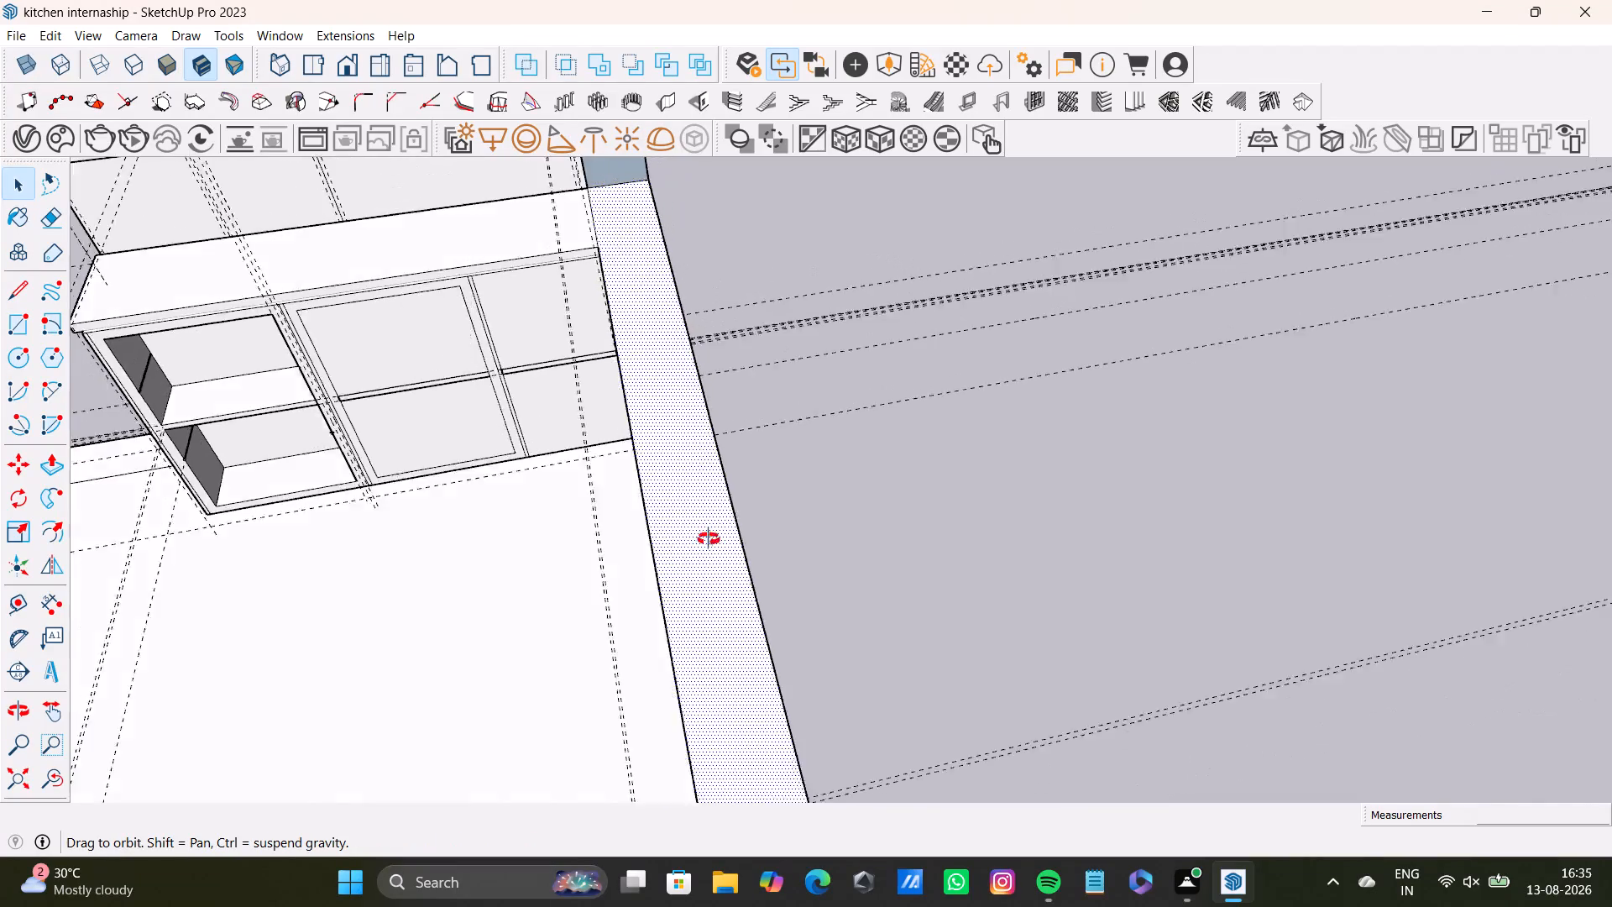
pyautogui.moveTo(709, 539); pyautogui.dragTo(816, 546, button='middle')
pyautogui.click(817, 516)
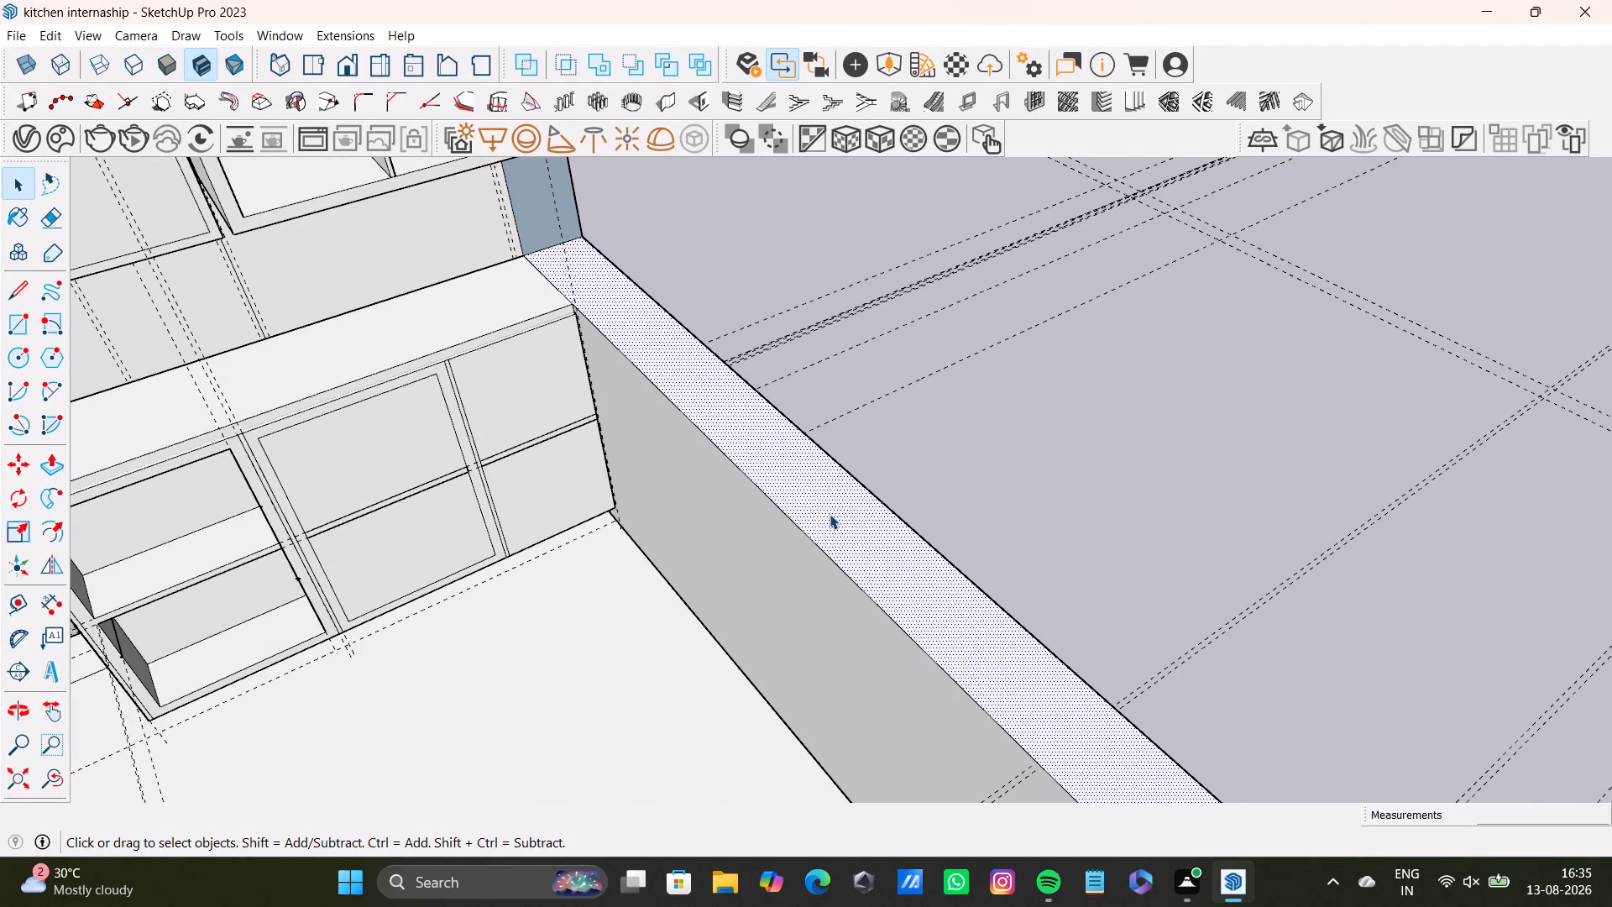
pyautogui.moveTo(863, 519); pyautogui.dragTo(814, 562, button='middle')
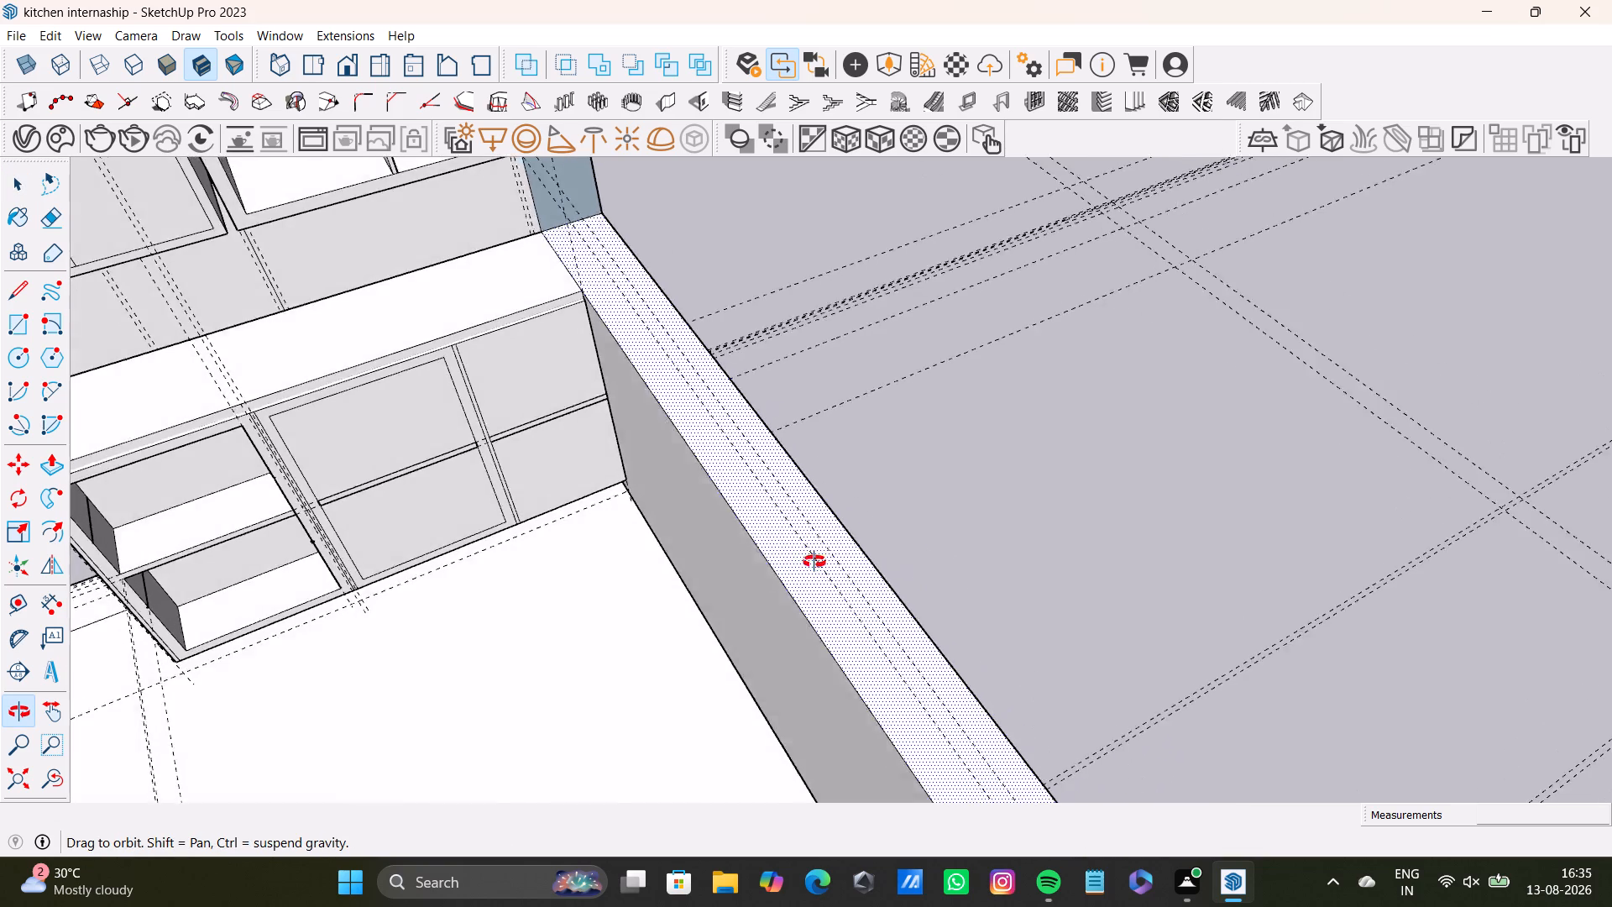
pyautogui.moveTo(814, 562); pyautogui.dragTo(917, 251, button='middle')
pyautogui.moveTo(928, 321); pyautogui.dragTo(941, 479, button='middle')
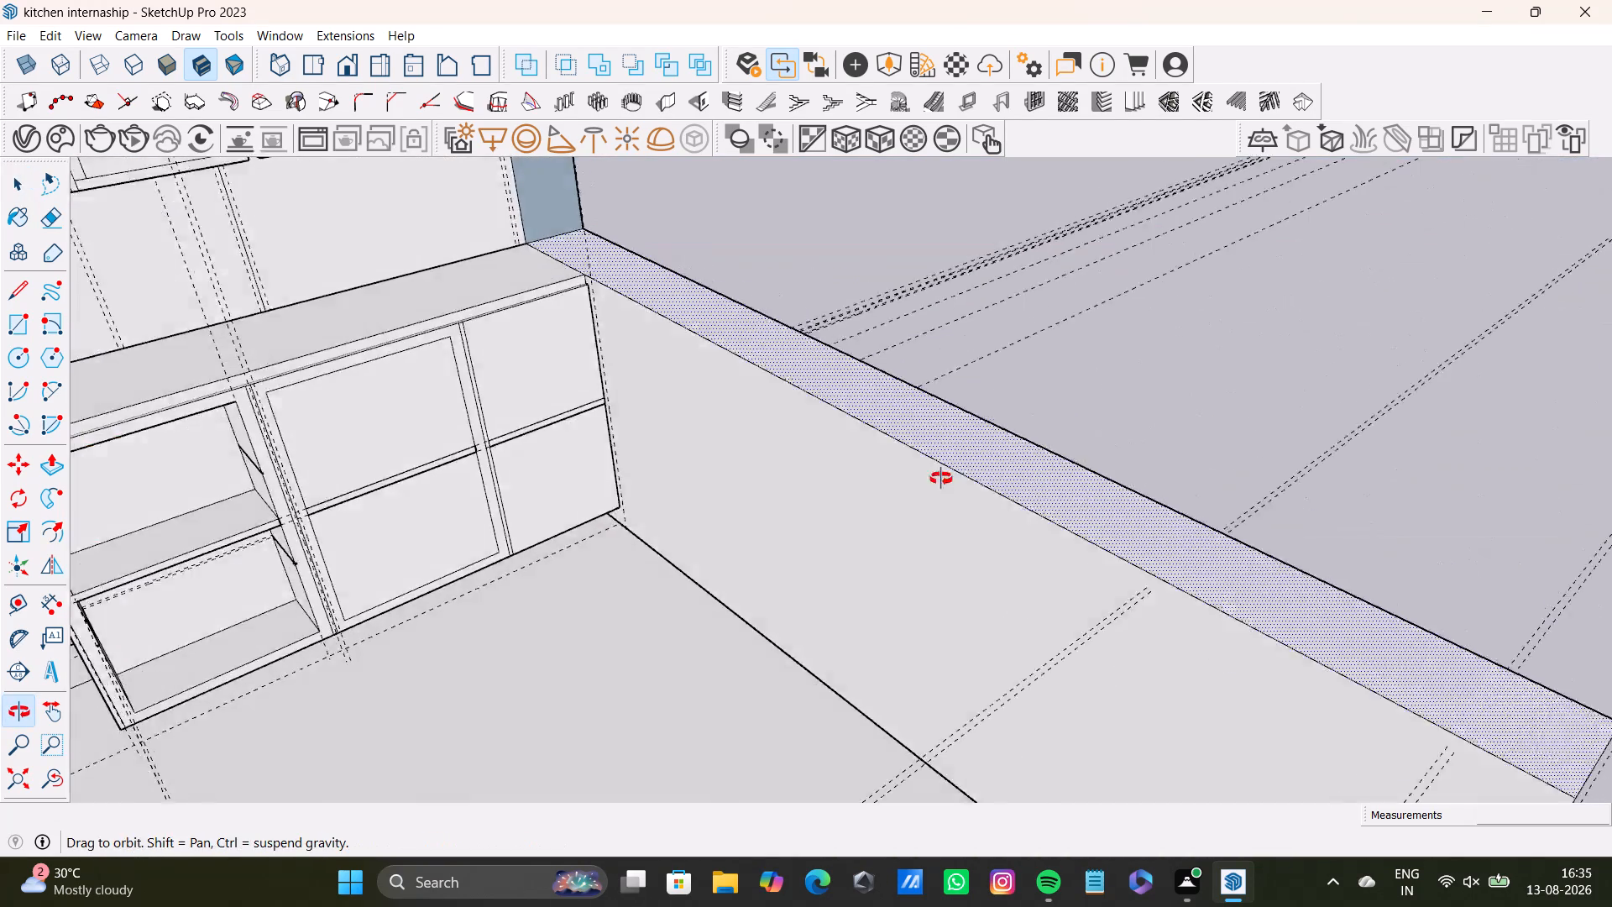
pyautogui.moveTo(941, 479); pyautogui.dragTo(946, 572, button='middle')
pyautogui.scroll(-5, 610, 408)
pyautogui.hotkey('ctrl', 'z')
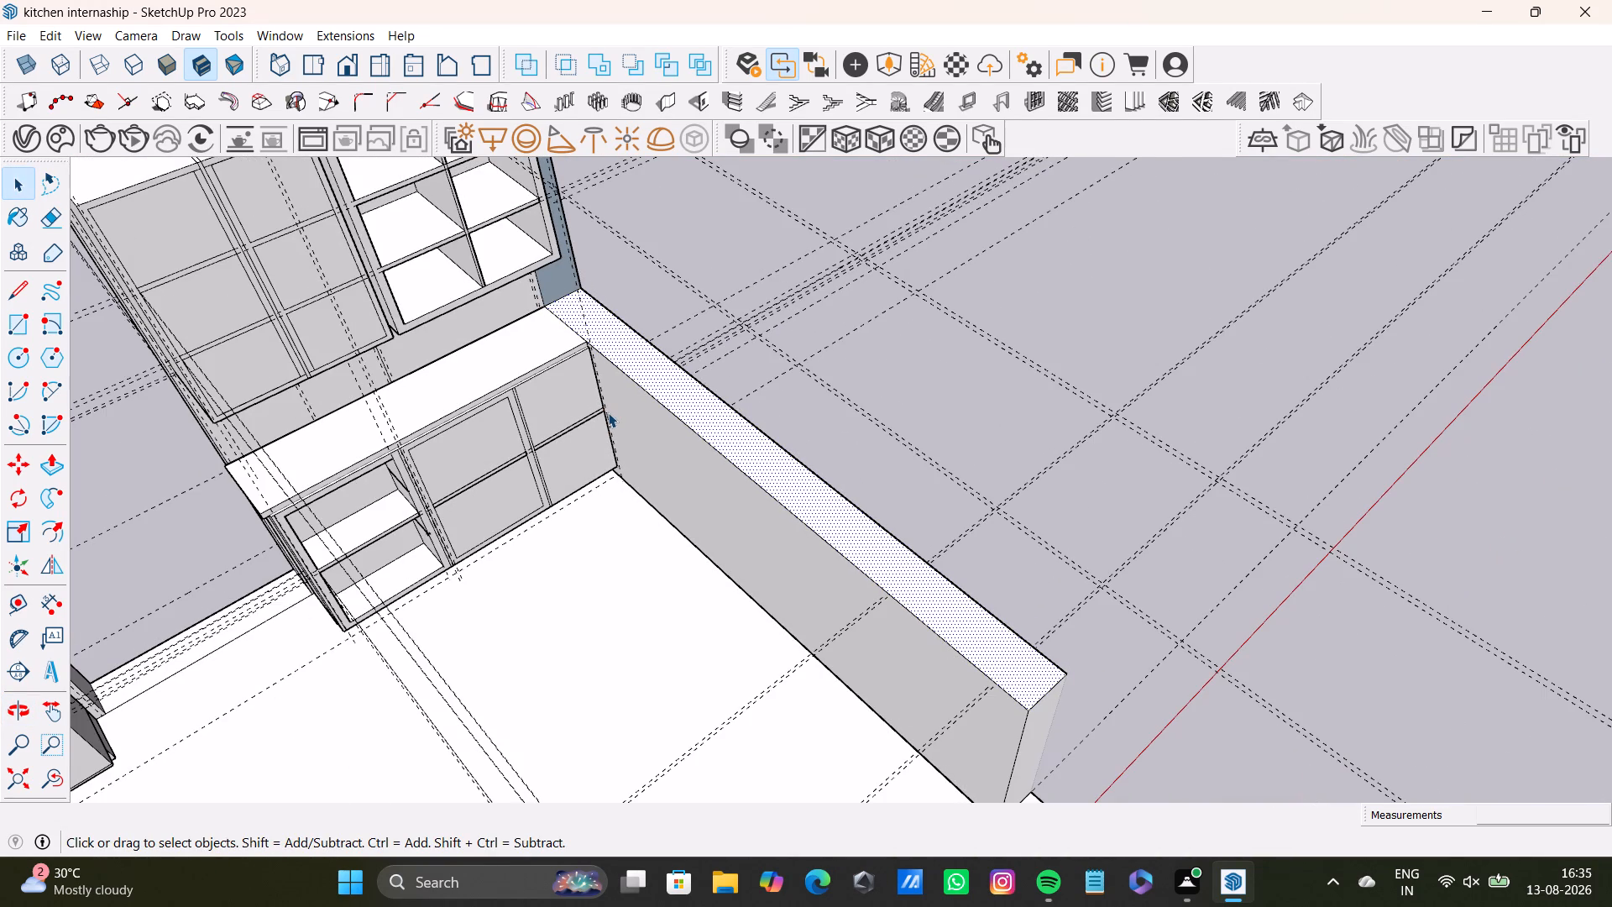
pyautogui.hotkey('ctrl', 'z')
pyautogui.hotkey('ctrl', 'z')
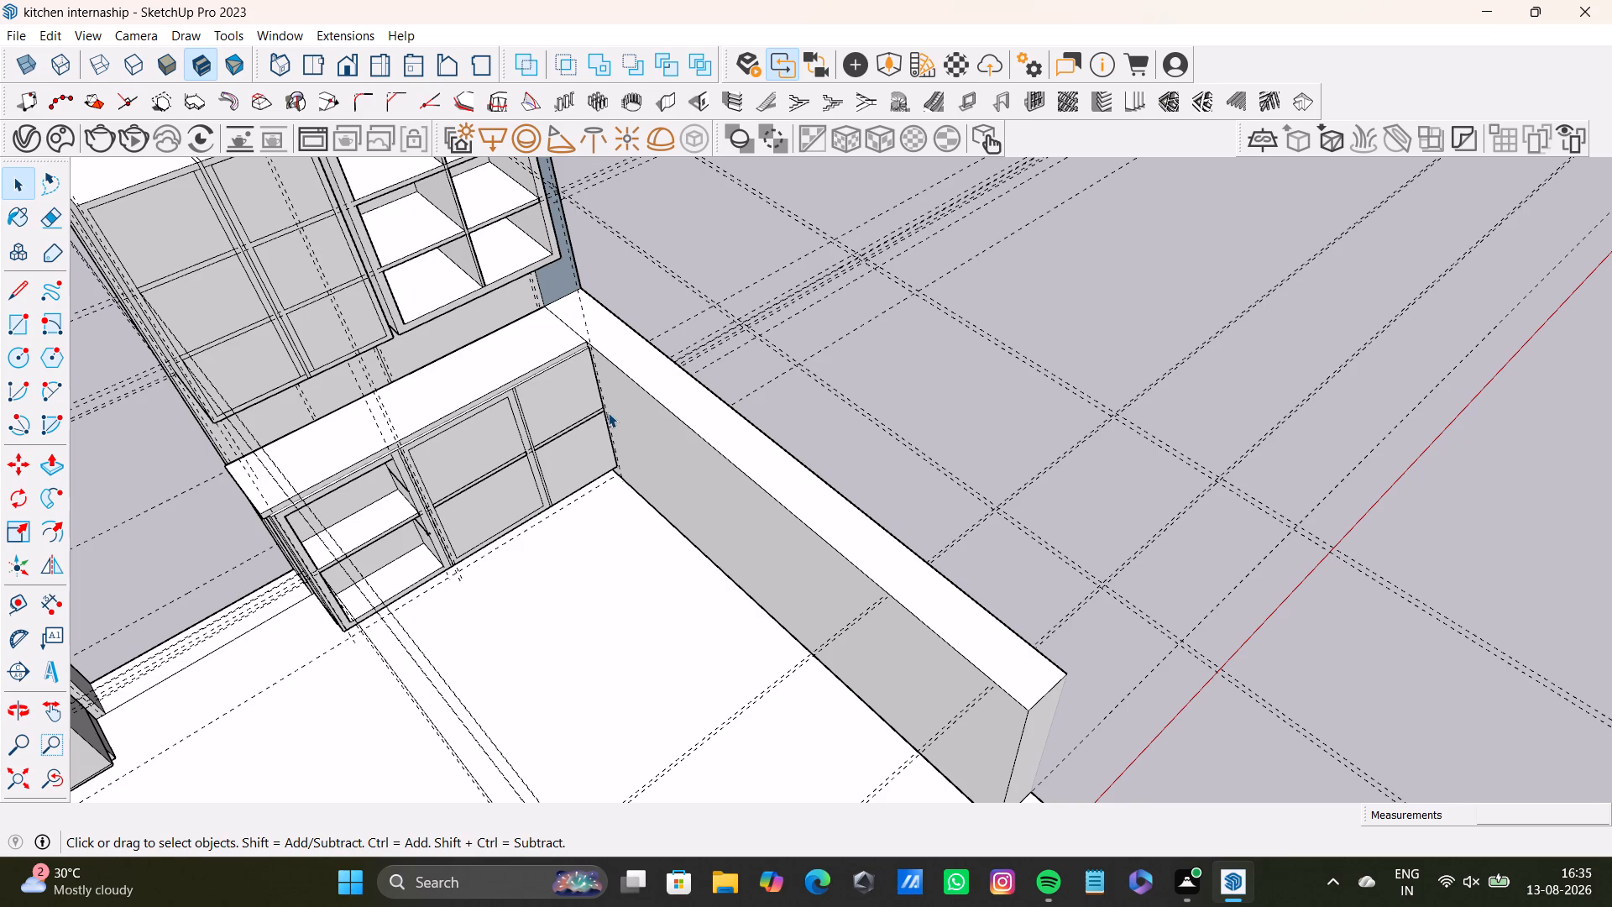
pyautogui.hotkey('ctrl', 'z')
pyautogui.hotkey('ctrl', 'z')
pyautogui.hotkey('ctrl', 'z')
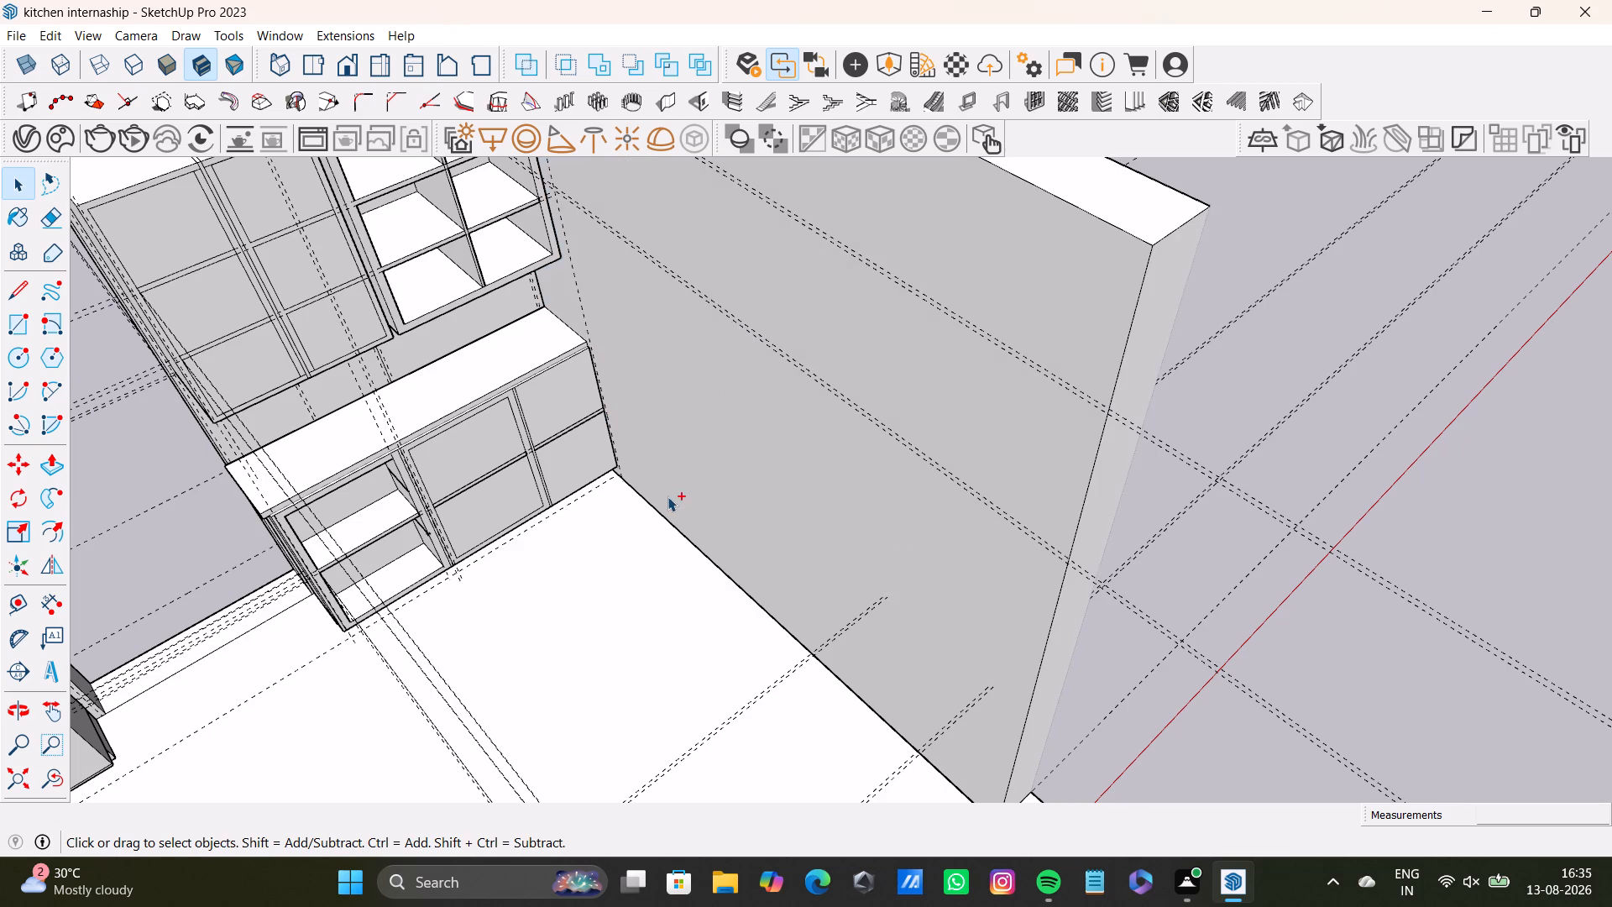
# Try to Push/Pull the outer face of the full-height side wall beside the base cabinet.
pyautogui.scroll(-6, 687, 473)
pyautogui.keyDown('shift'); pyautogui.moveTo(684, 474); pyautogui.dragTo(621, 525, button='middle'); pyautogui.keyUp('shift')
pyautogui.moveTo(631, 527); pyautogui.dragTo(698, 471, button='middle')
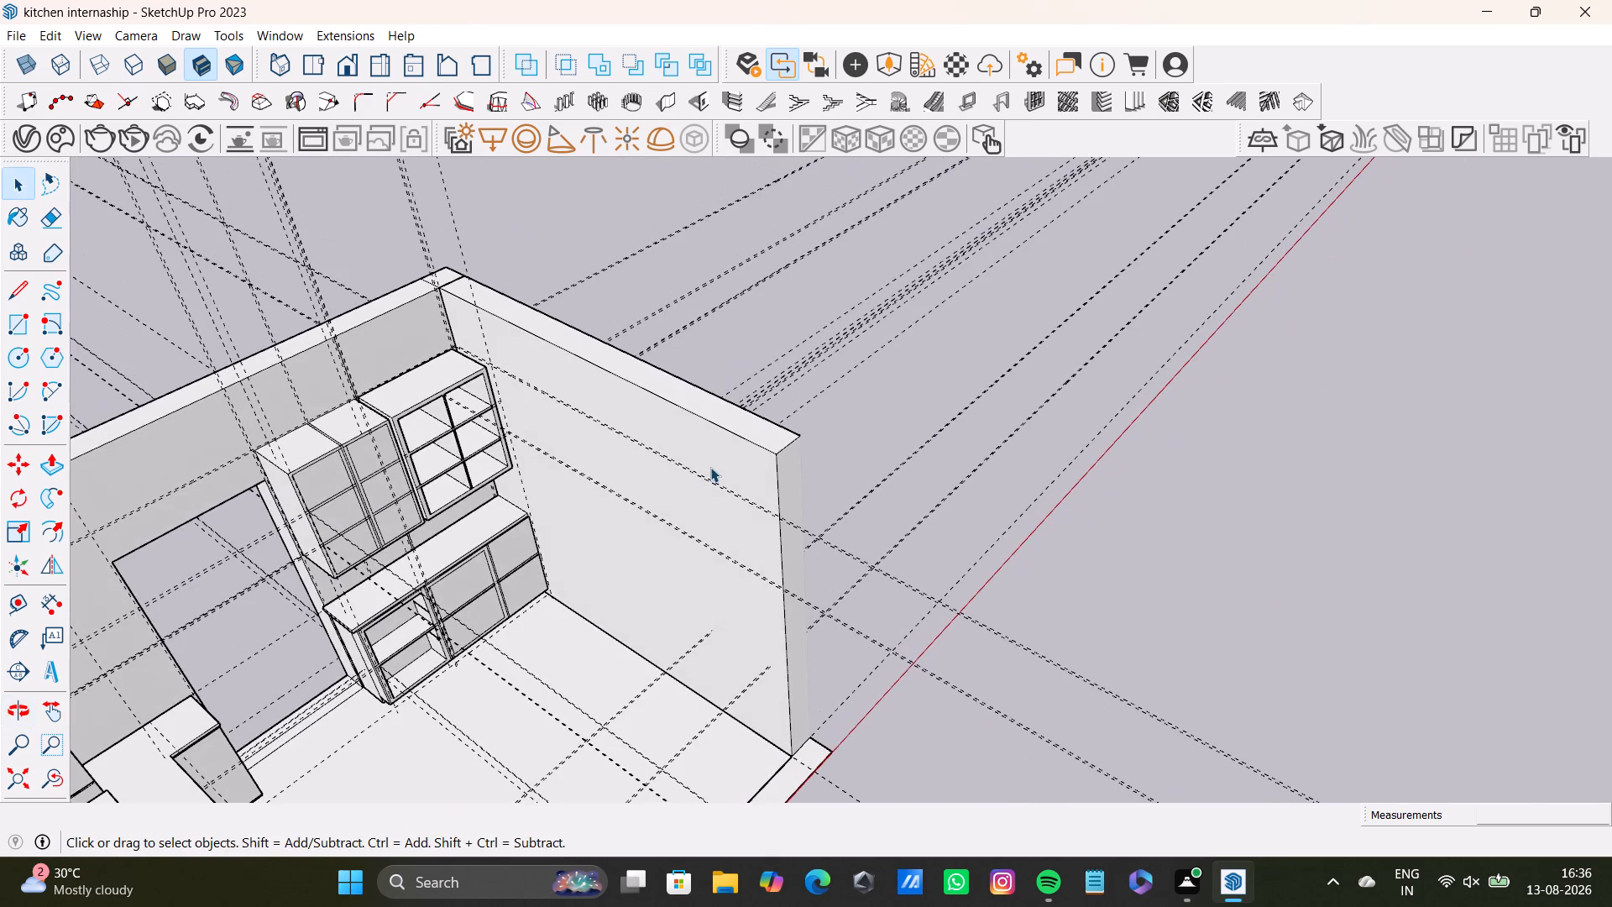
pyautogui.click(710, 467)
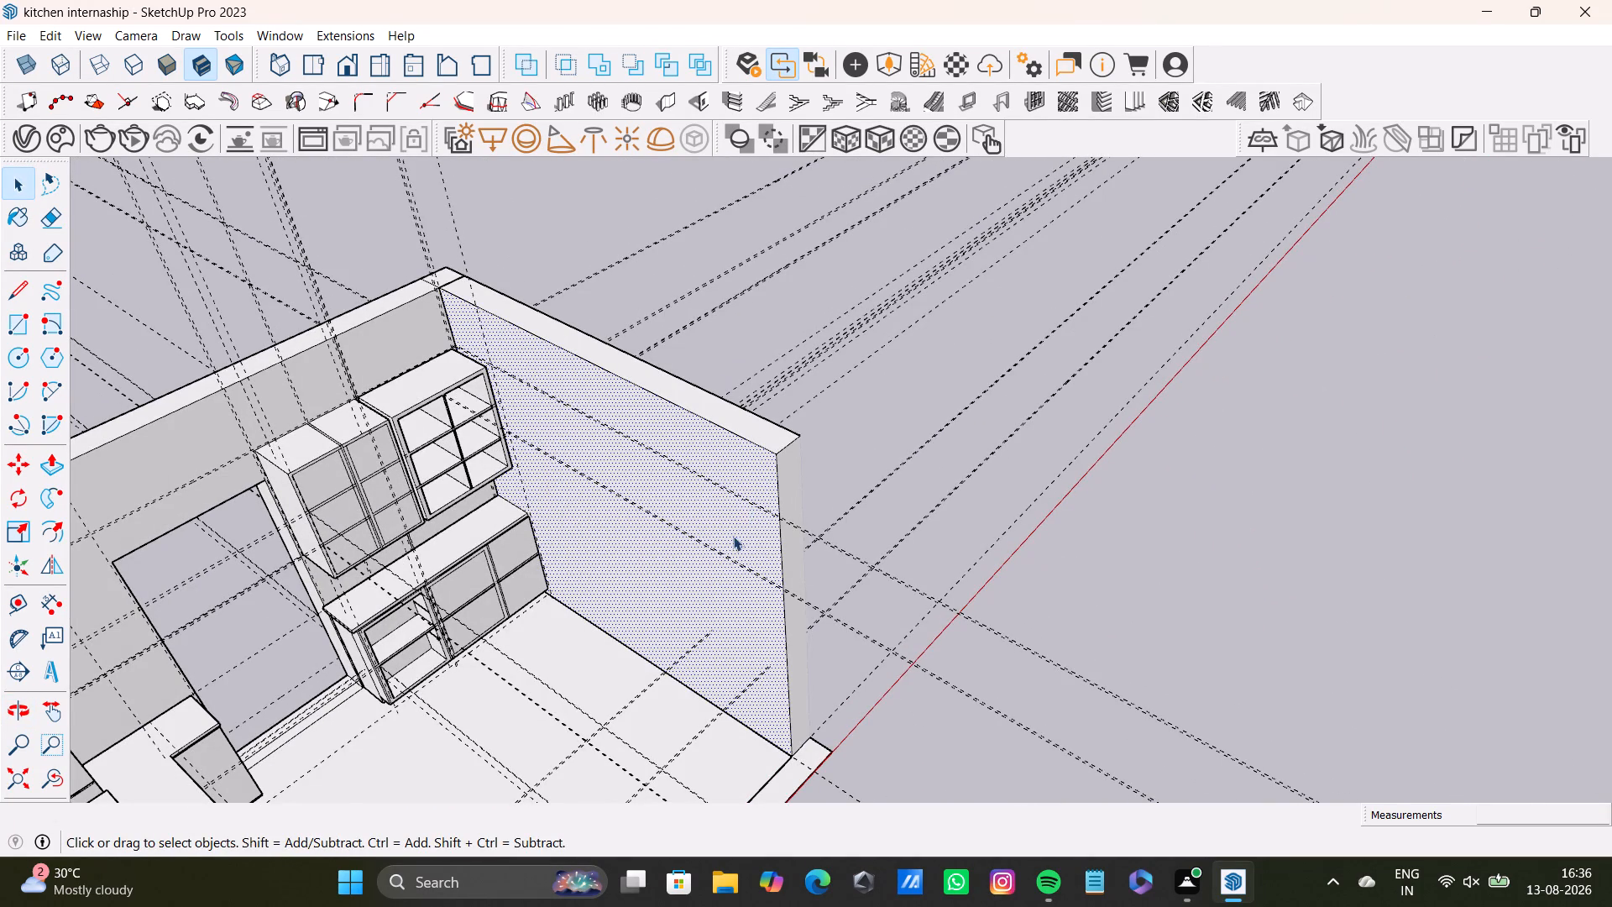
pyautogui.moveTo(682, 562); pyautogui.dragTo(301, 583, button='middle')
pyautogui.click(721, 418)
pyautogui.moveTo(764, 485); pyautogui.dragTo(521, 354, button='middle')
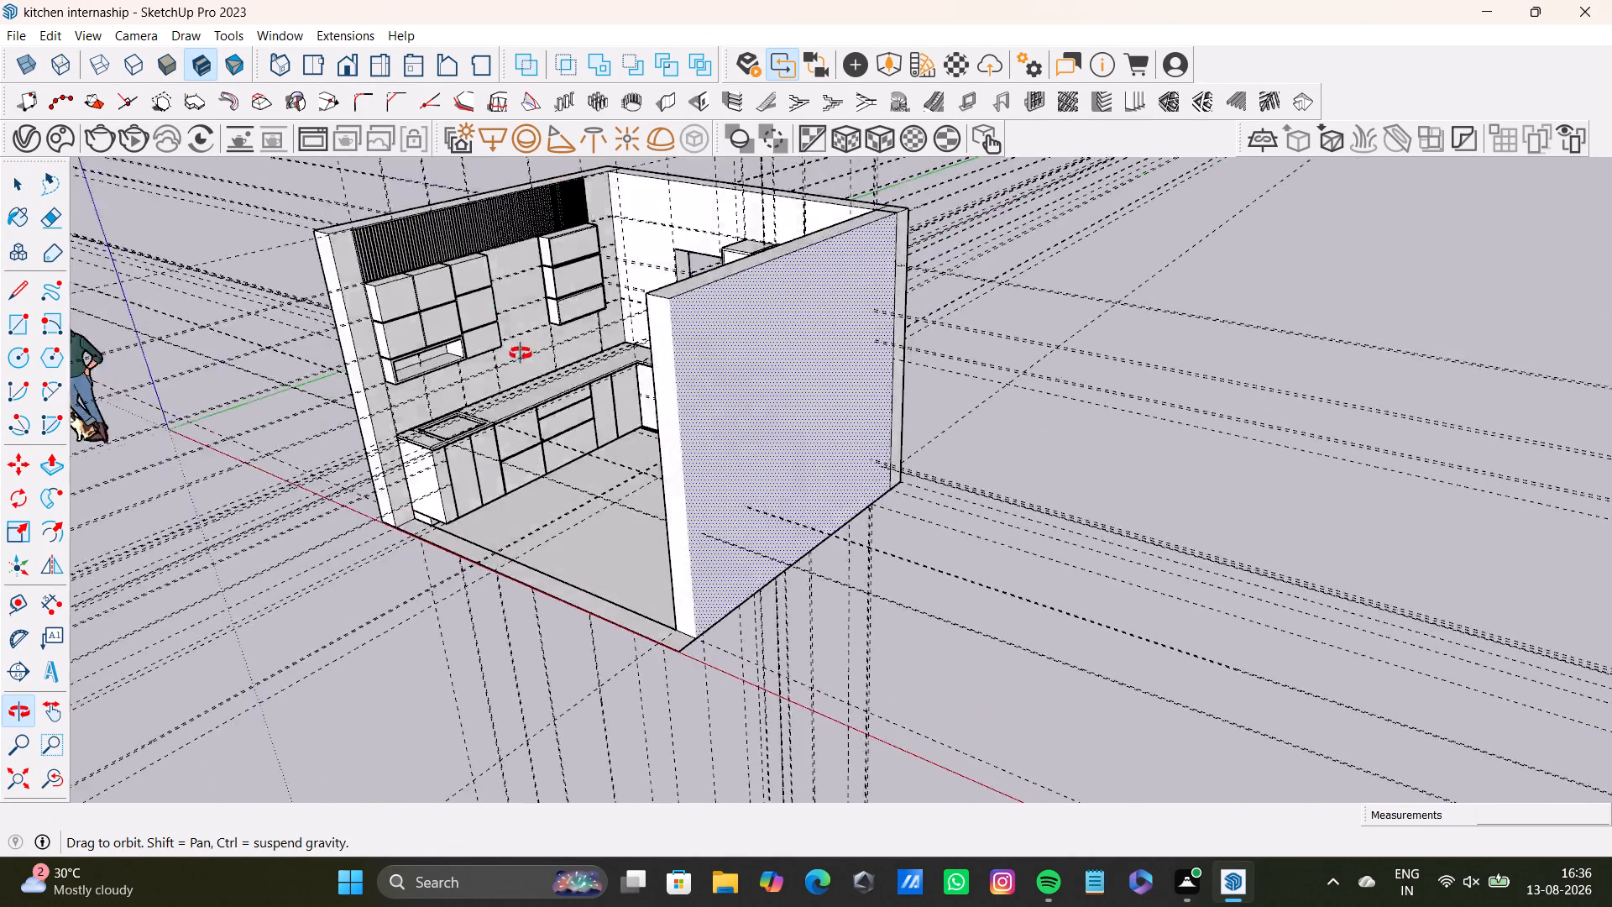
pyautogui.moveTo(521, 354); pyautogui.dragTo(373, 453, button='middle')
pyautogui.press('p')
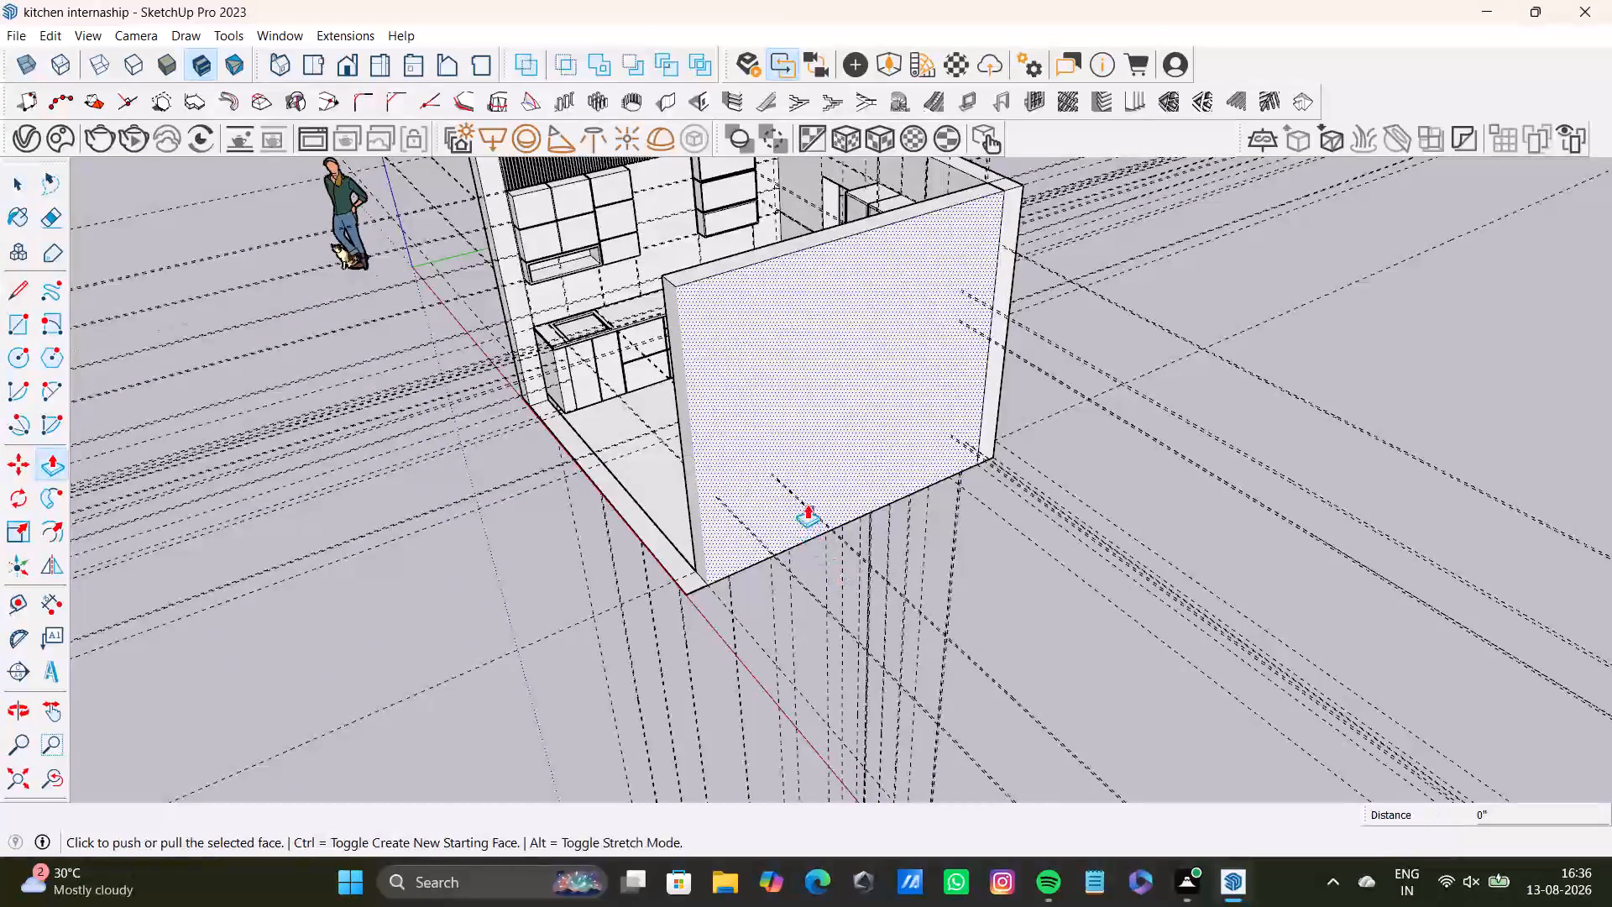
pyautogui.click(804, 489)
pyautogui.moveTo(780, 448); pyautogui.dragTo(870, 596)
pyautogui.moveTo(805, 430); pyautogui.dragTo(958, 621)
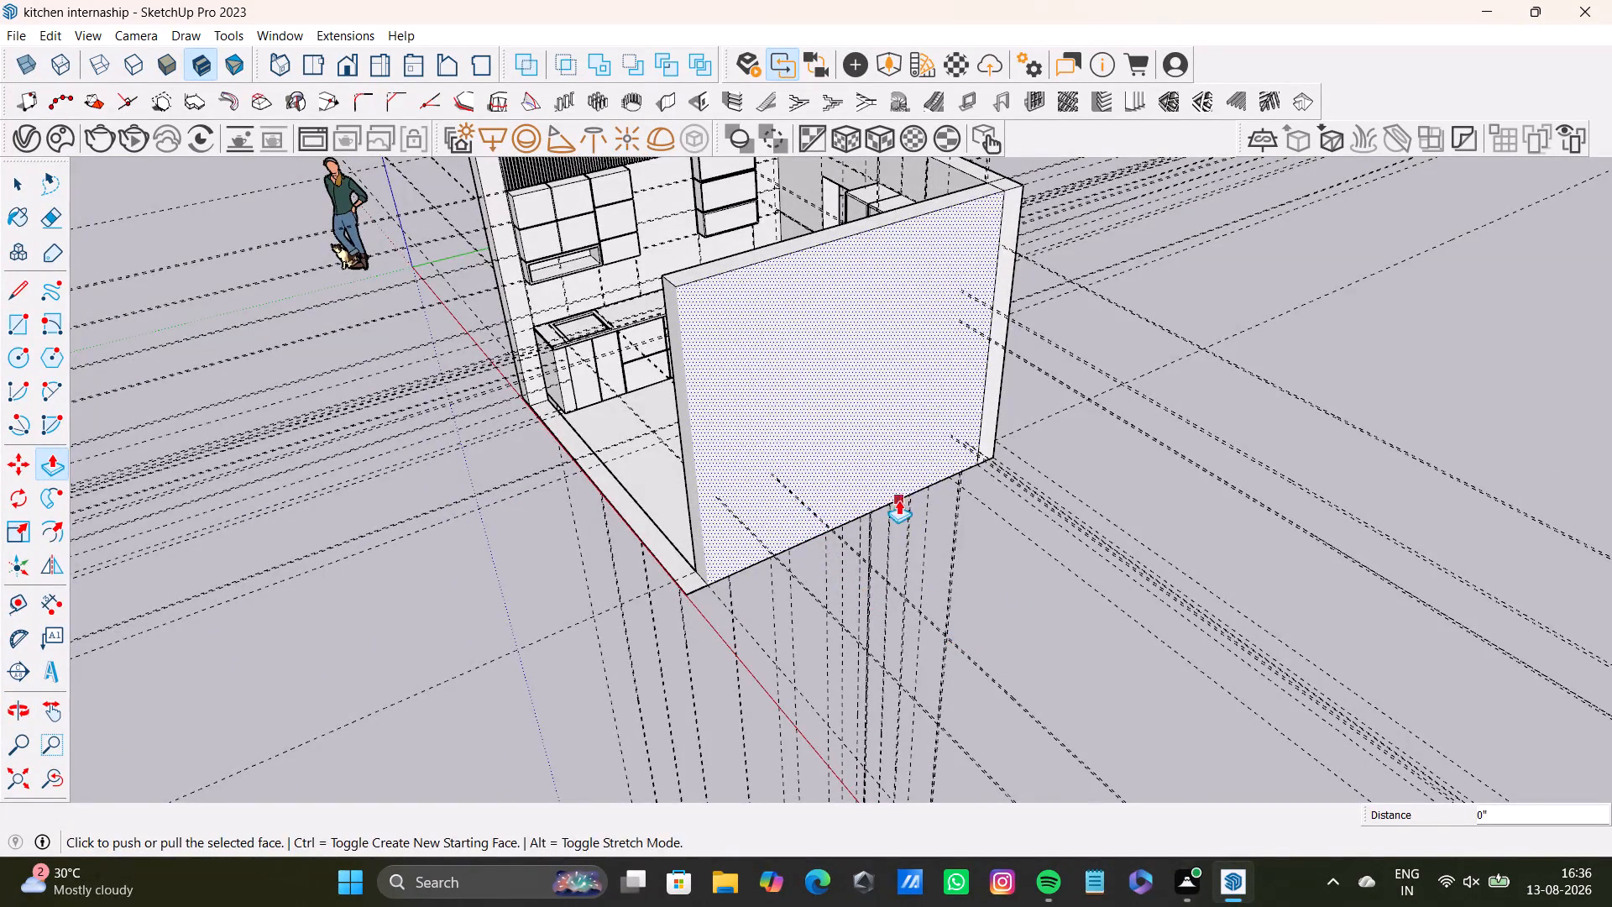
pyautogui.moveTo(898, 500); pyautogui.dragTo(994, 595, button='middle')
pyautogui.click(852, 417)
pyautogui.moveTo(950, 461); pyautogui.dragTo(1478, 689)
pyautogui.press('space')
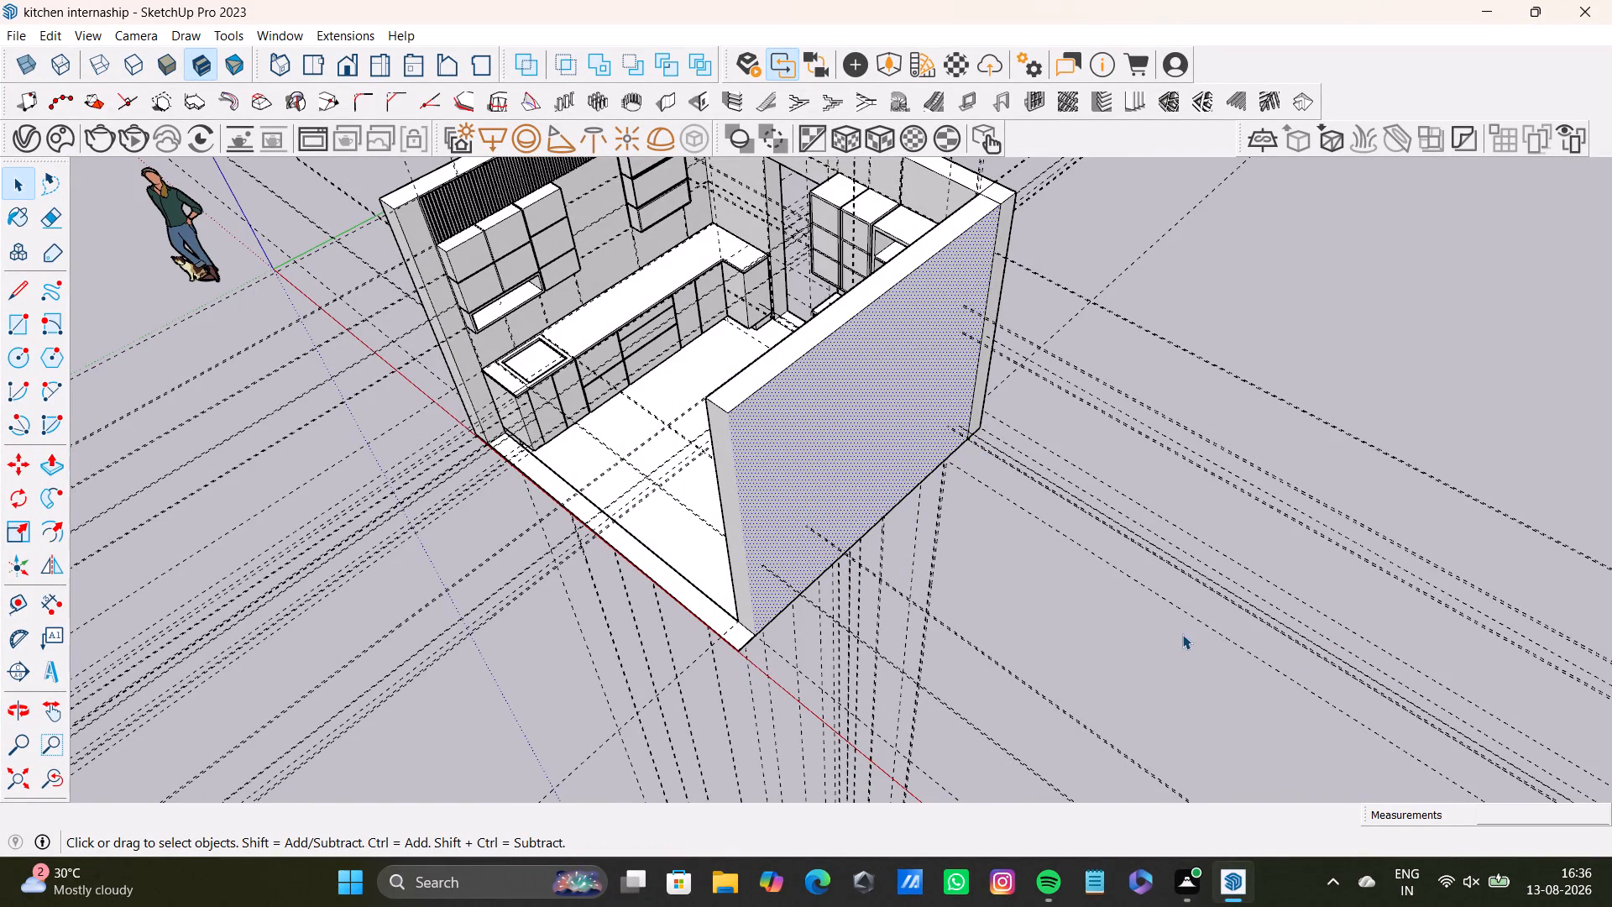
# Push/Pull the side wall's inner face outward through the wall's thickness until it reaches the outer face.
pyautogui.click(1182, 634)
pyautogui.moveTo(902, 653); pyautogui.dragTo(1447, 586, button='middle')
pyautogui.click(917, 443)
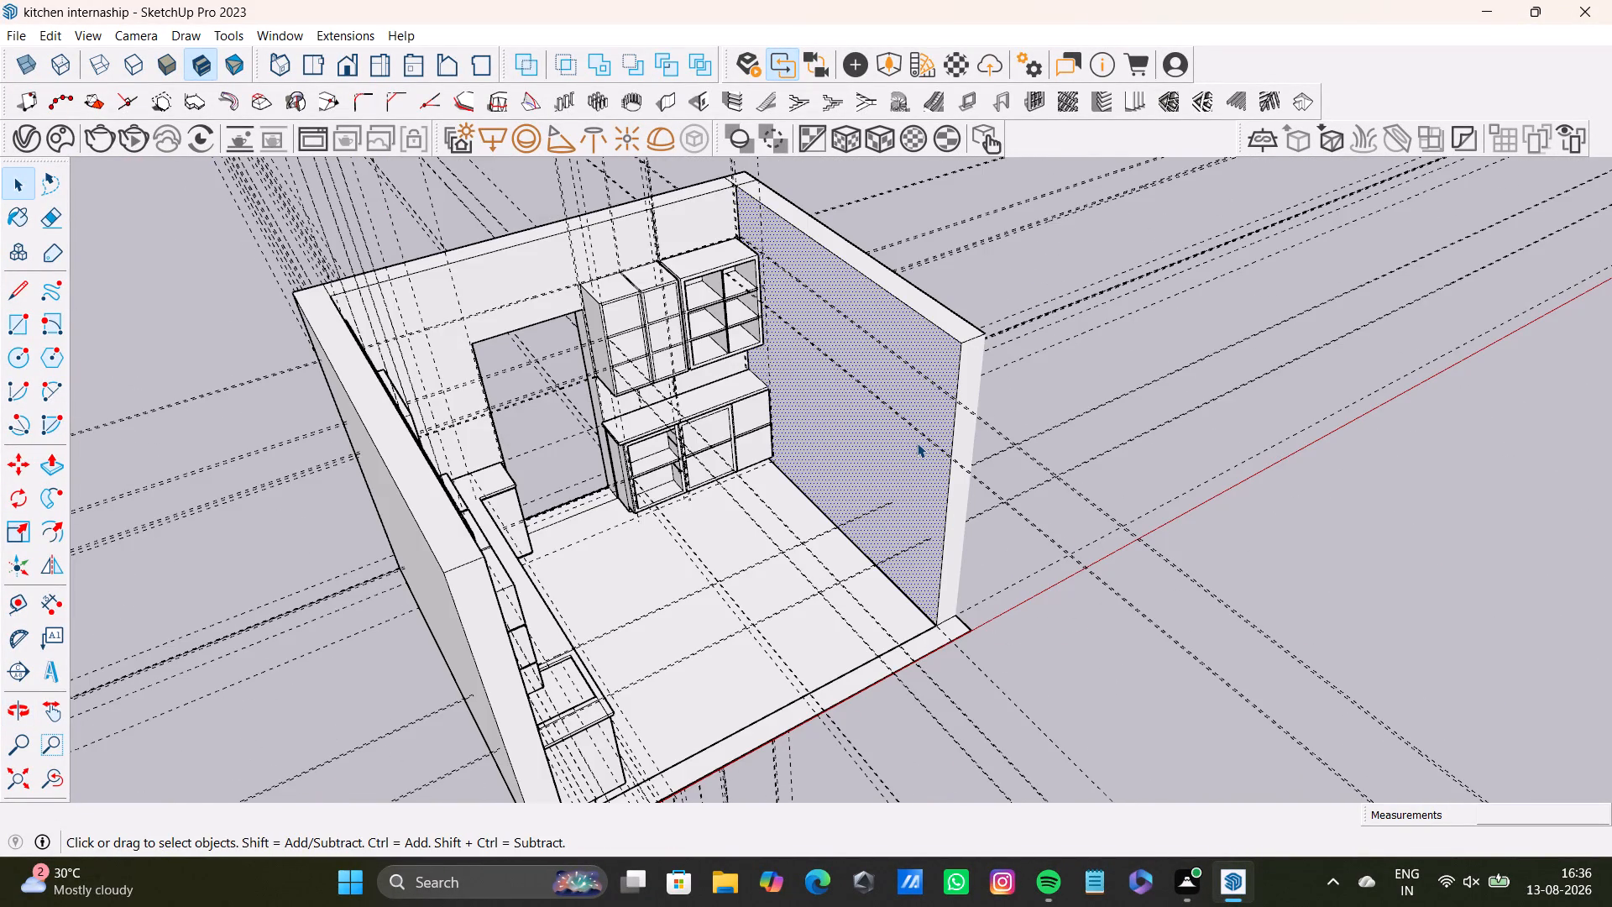
pyautogui.press('p')
pyautogui.moveTo(917, 443); pyautogui.dragTo(953, 428)
pyautogui.moveTo(943, 433); pyautogui.dragTo(1028, 399)
pyautogui.moveTo(1011, 397); pyautogui.dragTo(1043, 389)
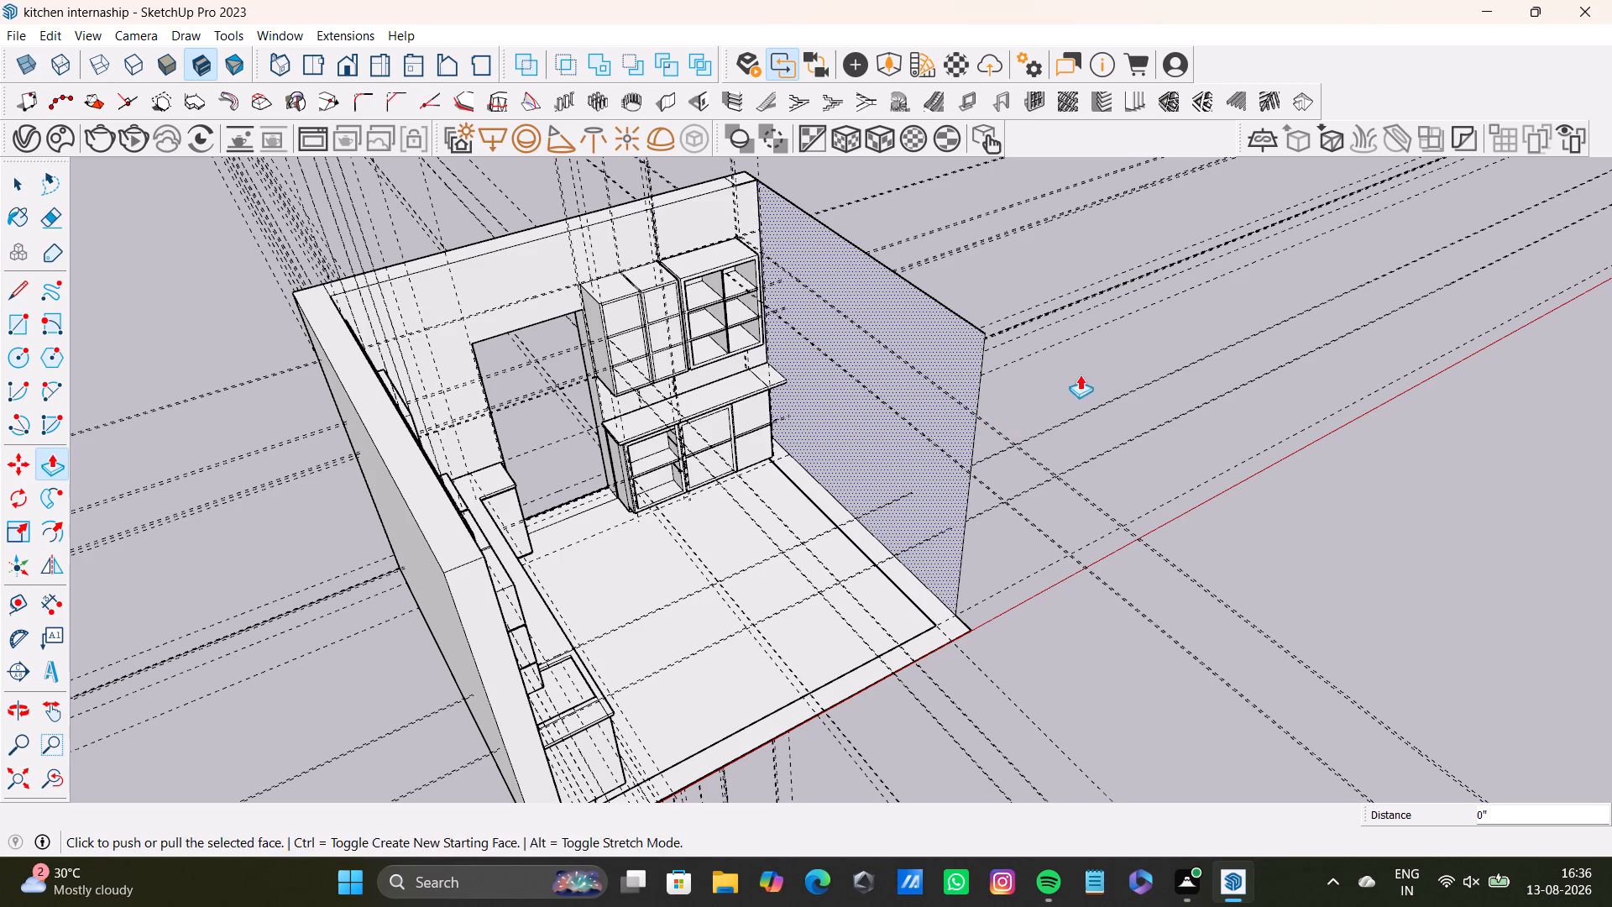
pyautogui.press('space')
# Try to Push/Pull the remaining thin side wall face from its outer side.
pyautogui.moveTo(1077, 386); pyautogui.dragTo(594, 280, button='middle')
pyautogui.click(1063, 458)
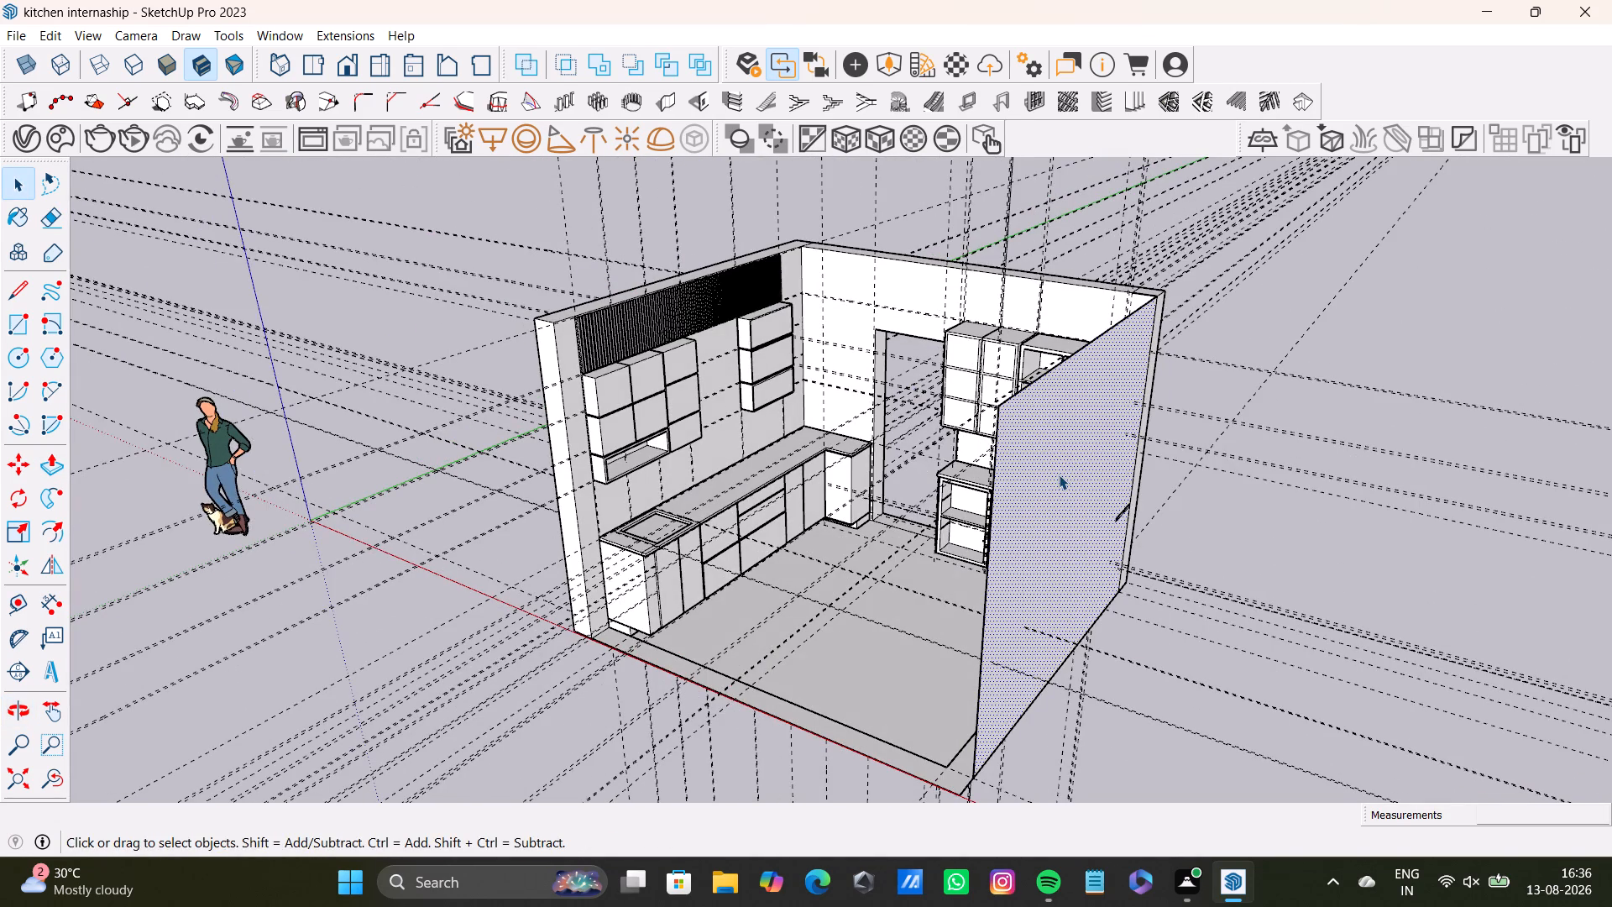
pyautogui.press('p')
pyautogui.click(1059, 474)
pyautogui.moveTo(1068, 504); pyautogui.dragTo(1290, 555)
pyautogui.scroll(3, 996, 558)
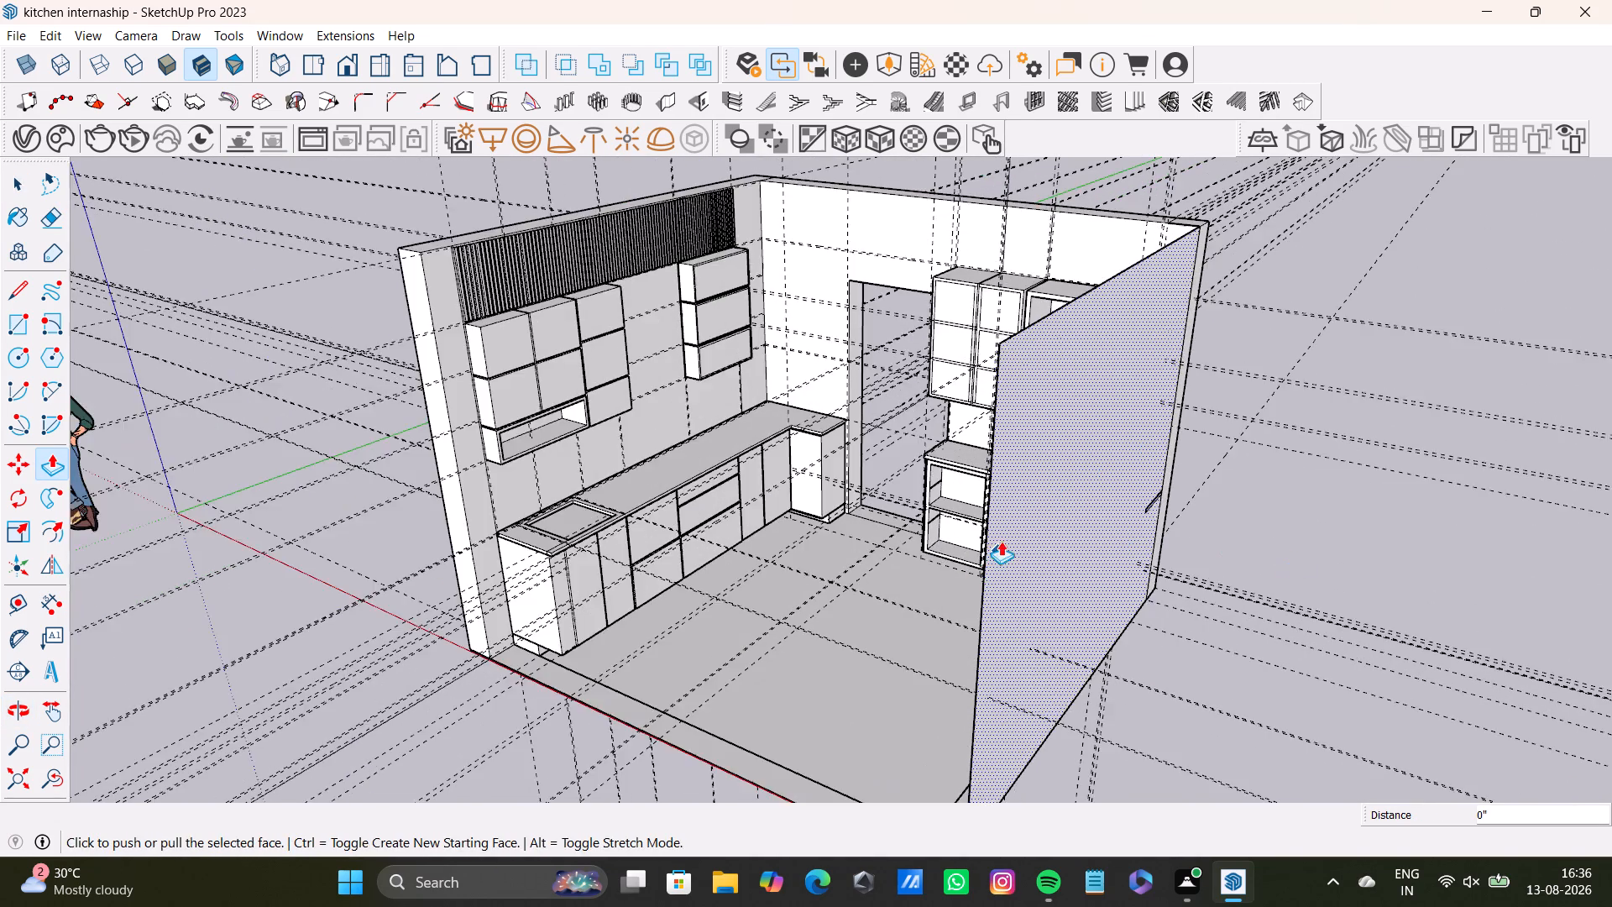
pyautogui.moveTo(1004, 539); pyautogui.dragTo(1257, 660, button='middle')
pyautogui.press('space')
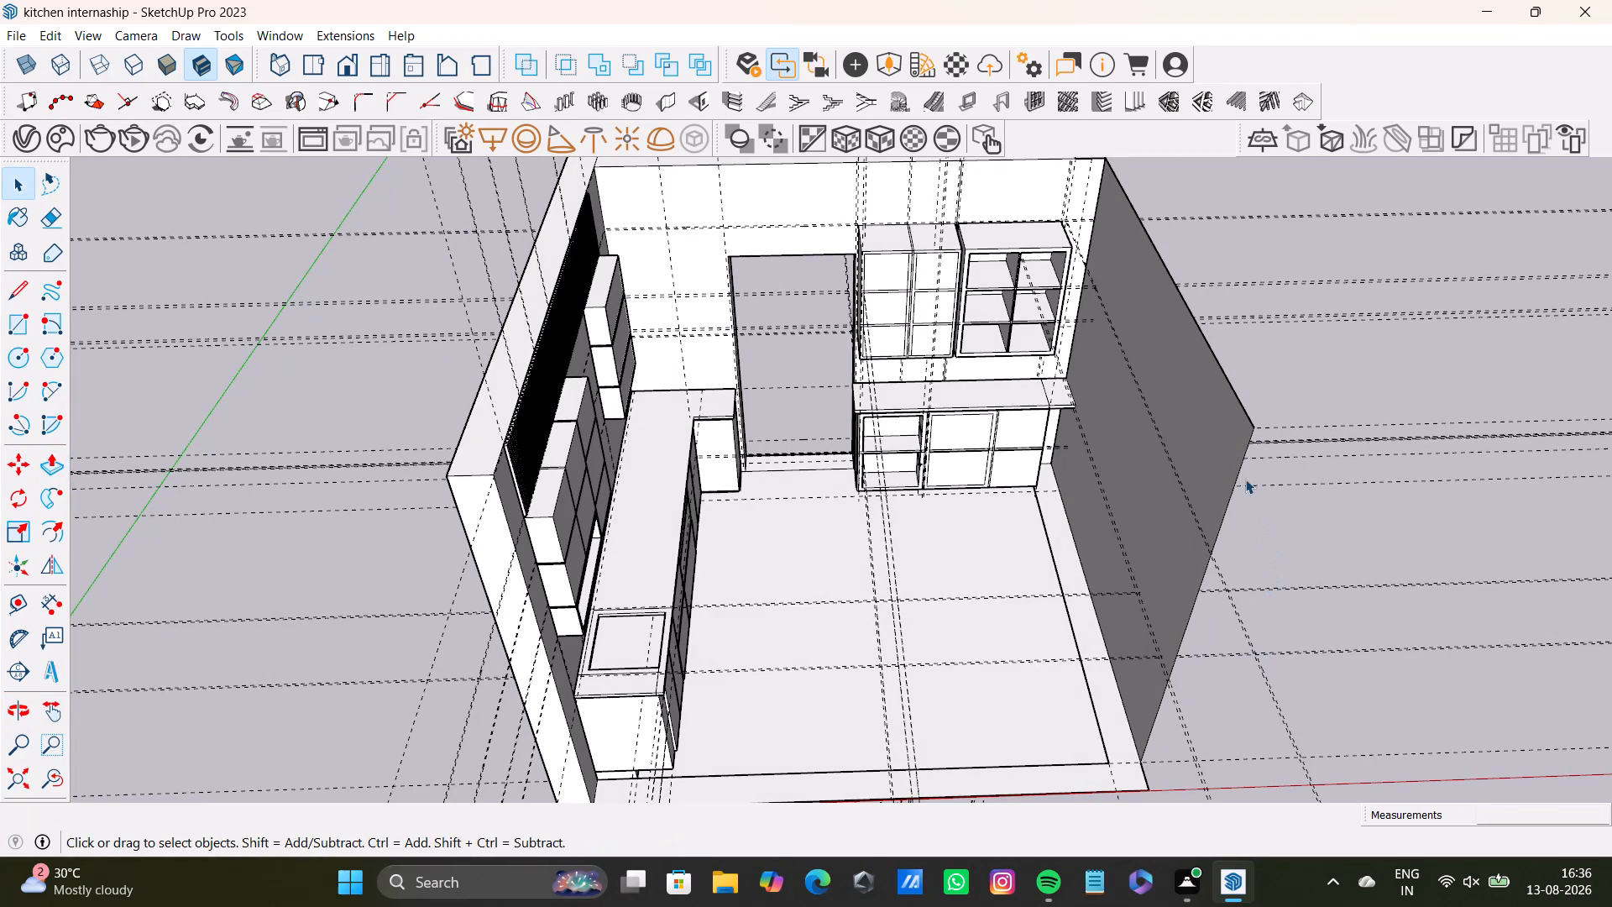
# Delete the remaining thin side wall face and its leftover edges so the cabinet side of the kitchen is open.
pyautogui.click(1237, 480)
pyautogui.press('Delete')
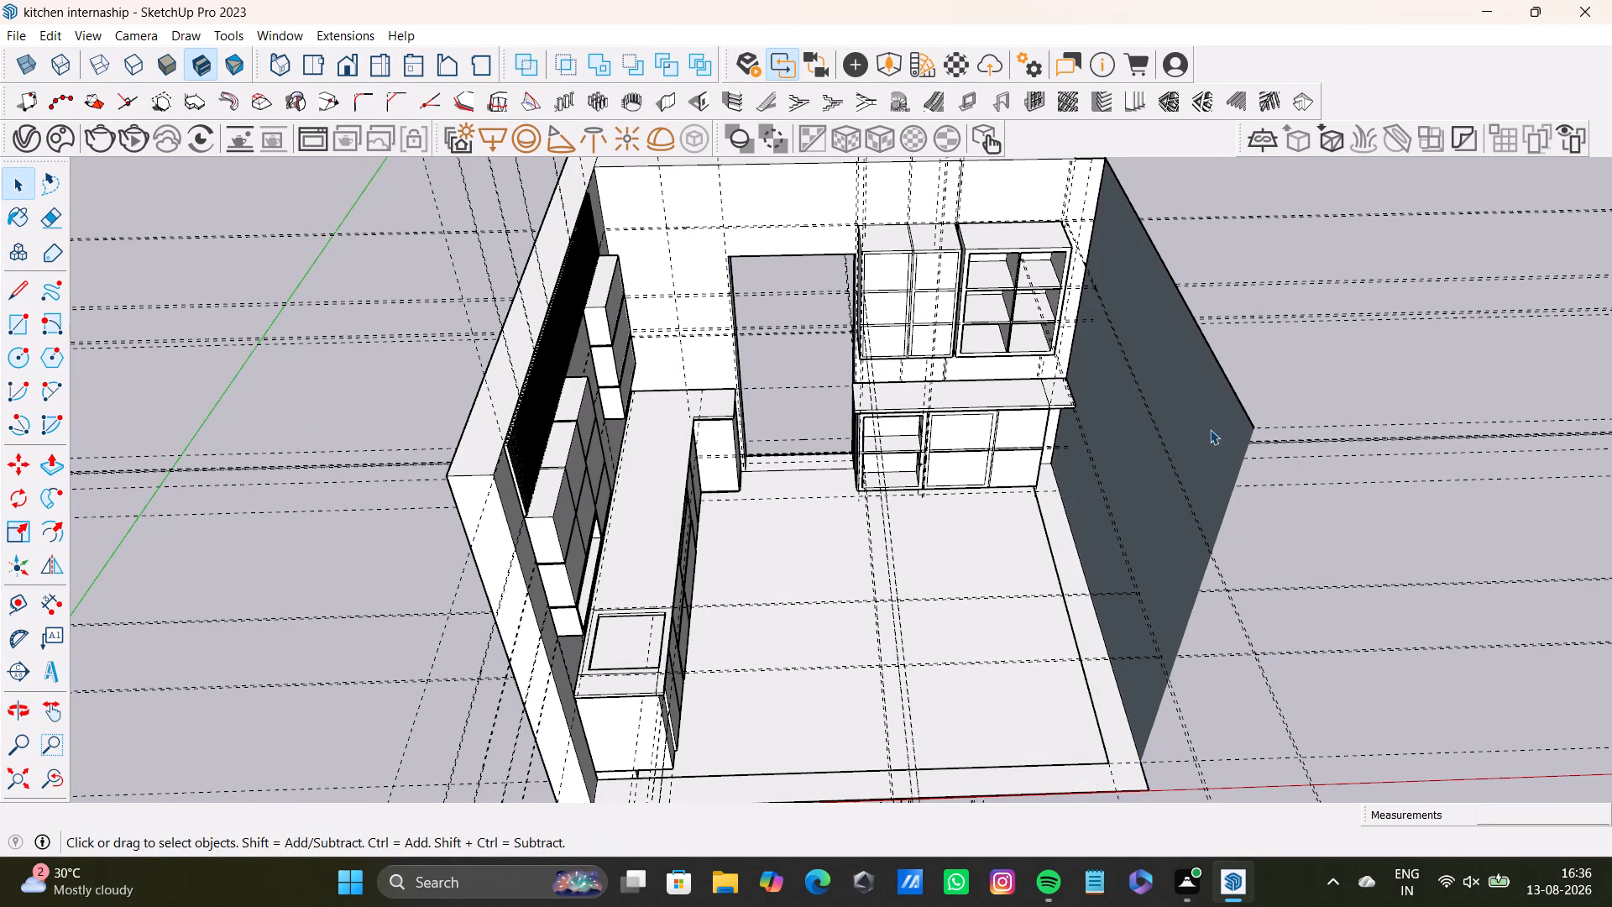
pyautogui.click(1251, 424)
pyautogui.press('Delete')
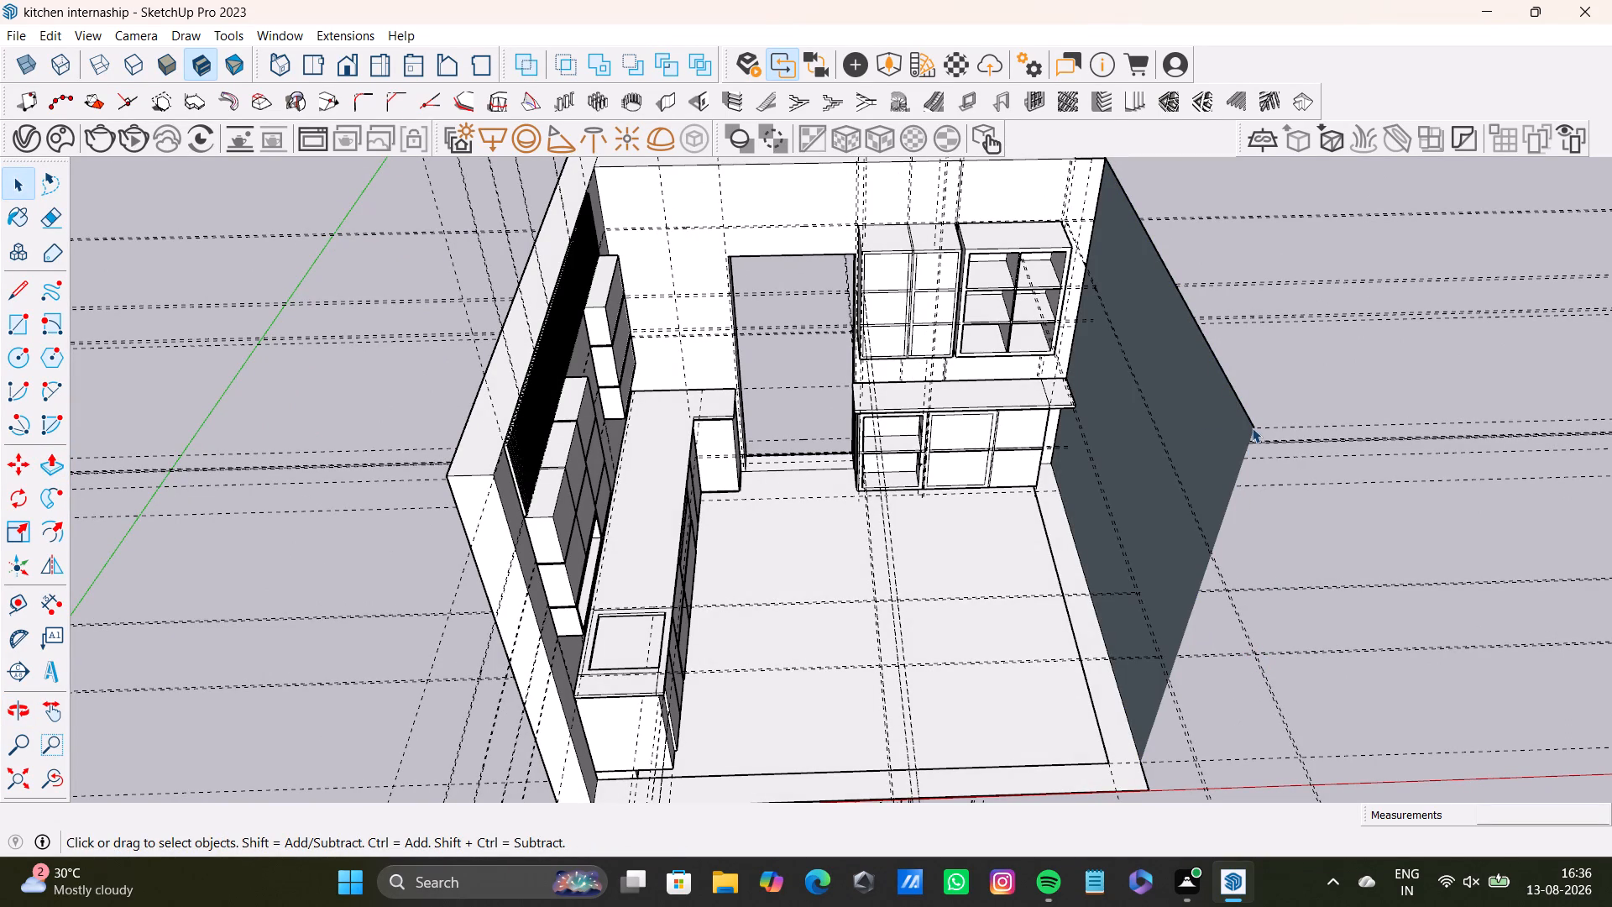
pyautogui.click(1252, 427)
pyautogui.press('Delete')
pyautogui.moveTo(1248, 472); pyautogui.dragTo(866, 305, button='middle')
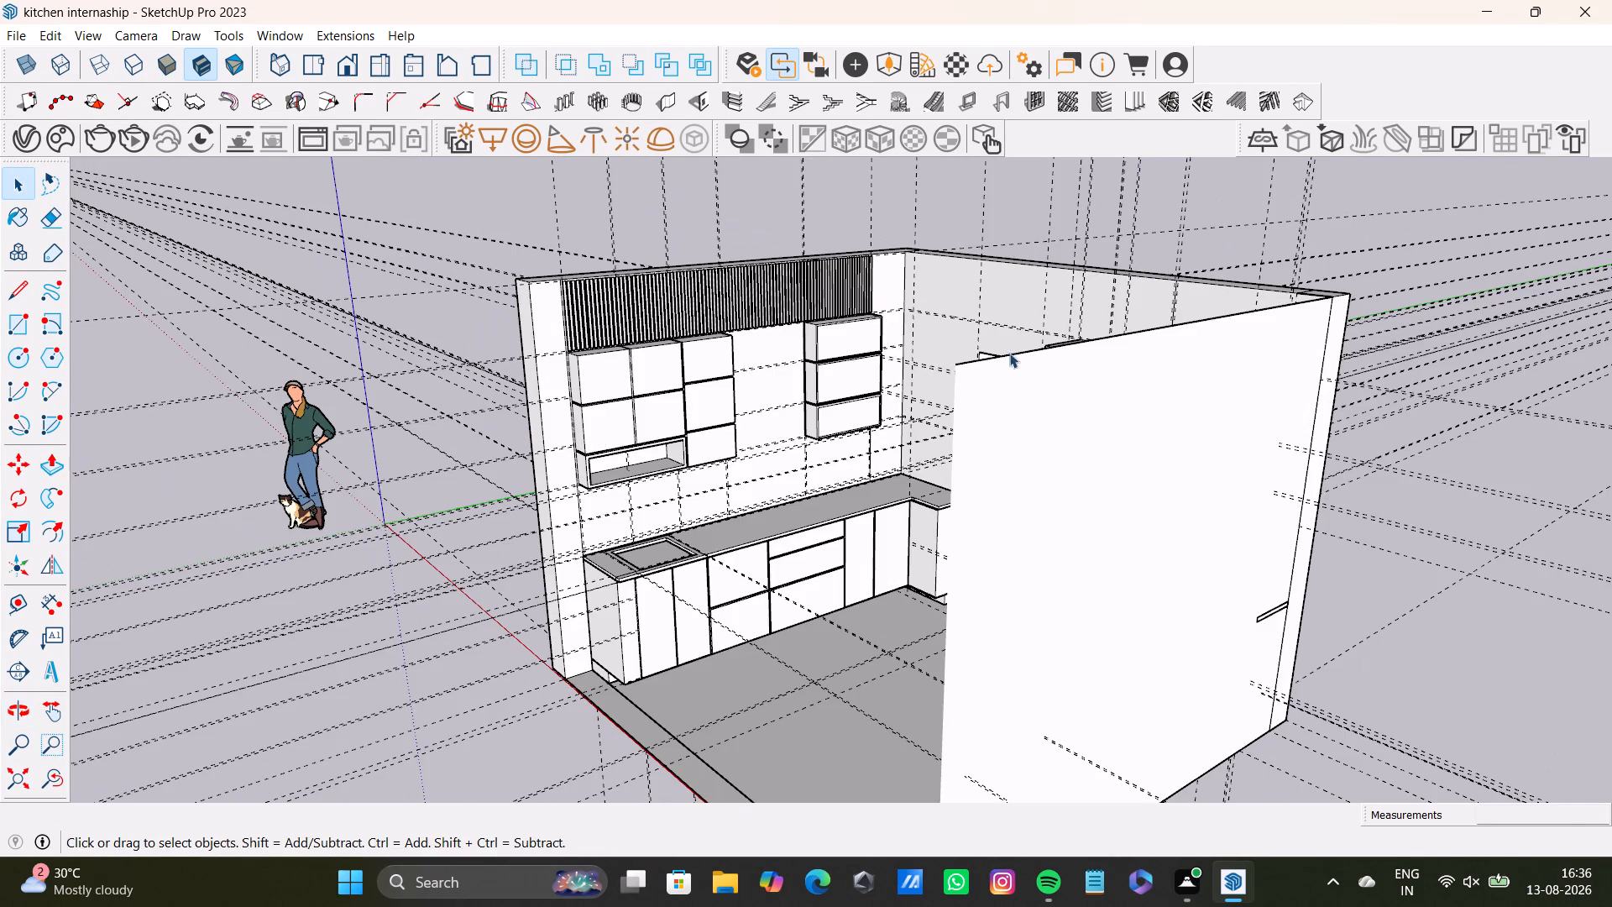
pyautogui.click(1032, 356)
pyautogui.press('Delete')
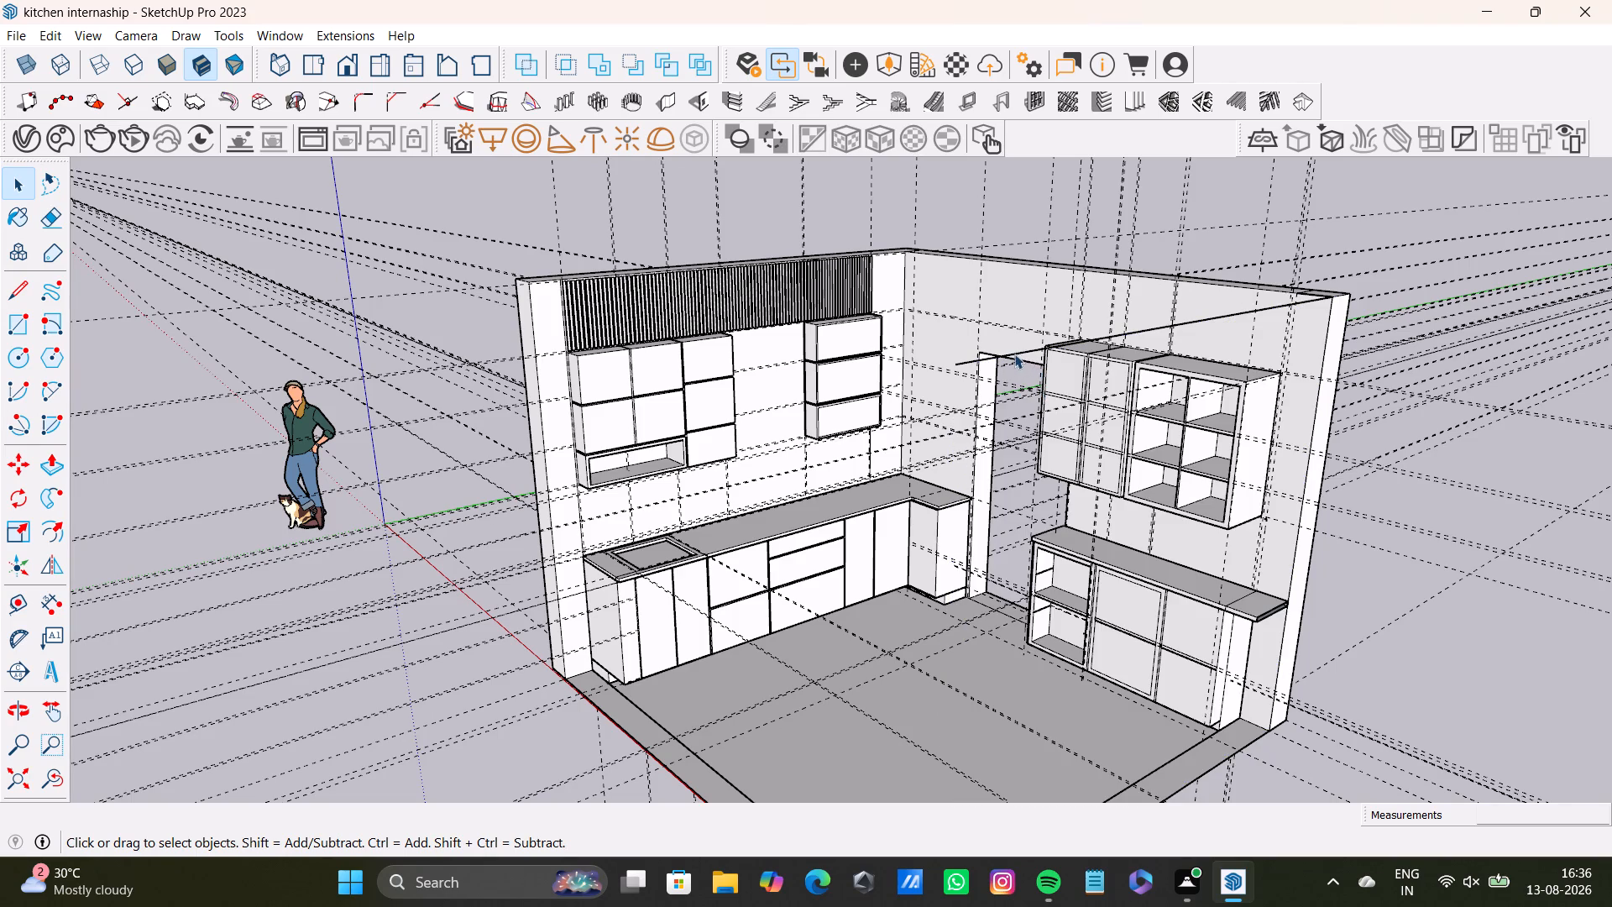
pyautogui.click(1009, 355)
pyautogui.press('Delete')
# Examine the base cabinet's exposed end, the countertop overhang and the floor strip where the side wall stood.
pyautogui.moveTo(1217, 396); pyautogui.dragTo(1323, 516, button='middle')
pyautogui.scroll(2, 1218, 565)
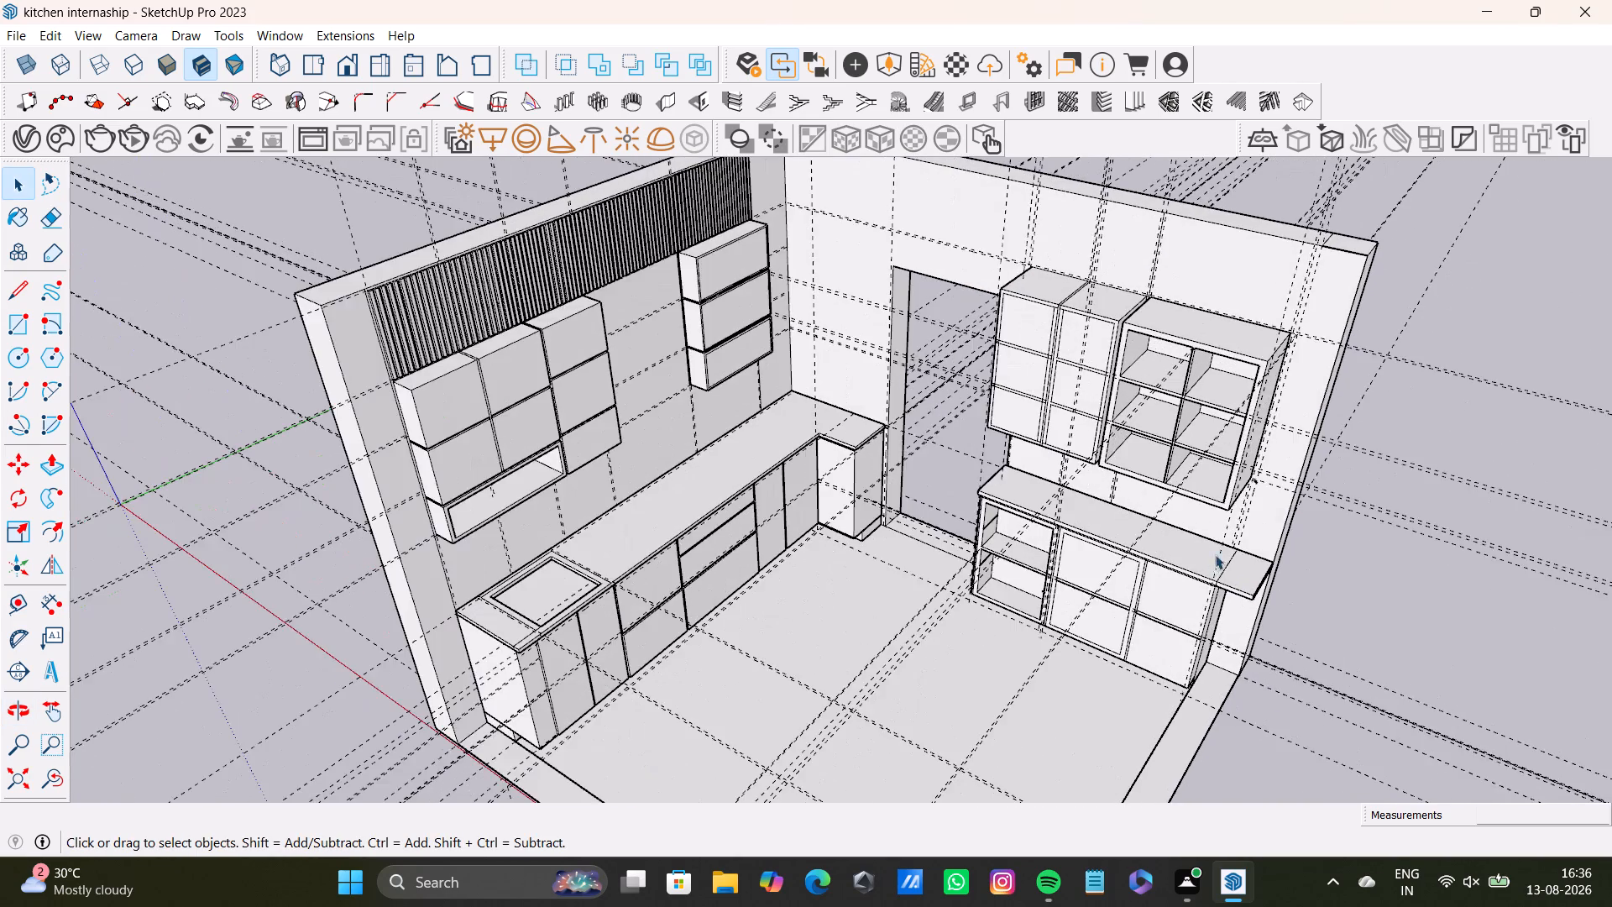
pyautogui.moveTo(1212, 579); pyautogui.dragTo(1242, 435, button='middle')
pyautogui.moveTo(1280, 439); pyautogui.dragTo(1338, 442, button='middle')
pyautogui.moveTo(1125, 528); pyautogui.dragTo(987, 401, button='middle')
pyautogui.moveTo(968, 439); pyautogui.dragTo(1068, 482, button='middle')
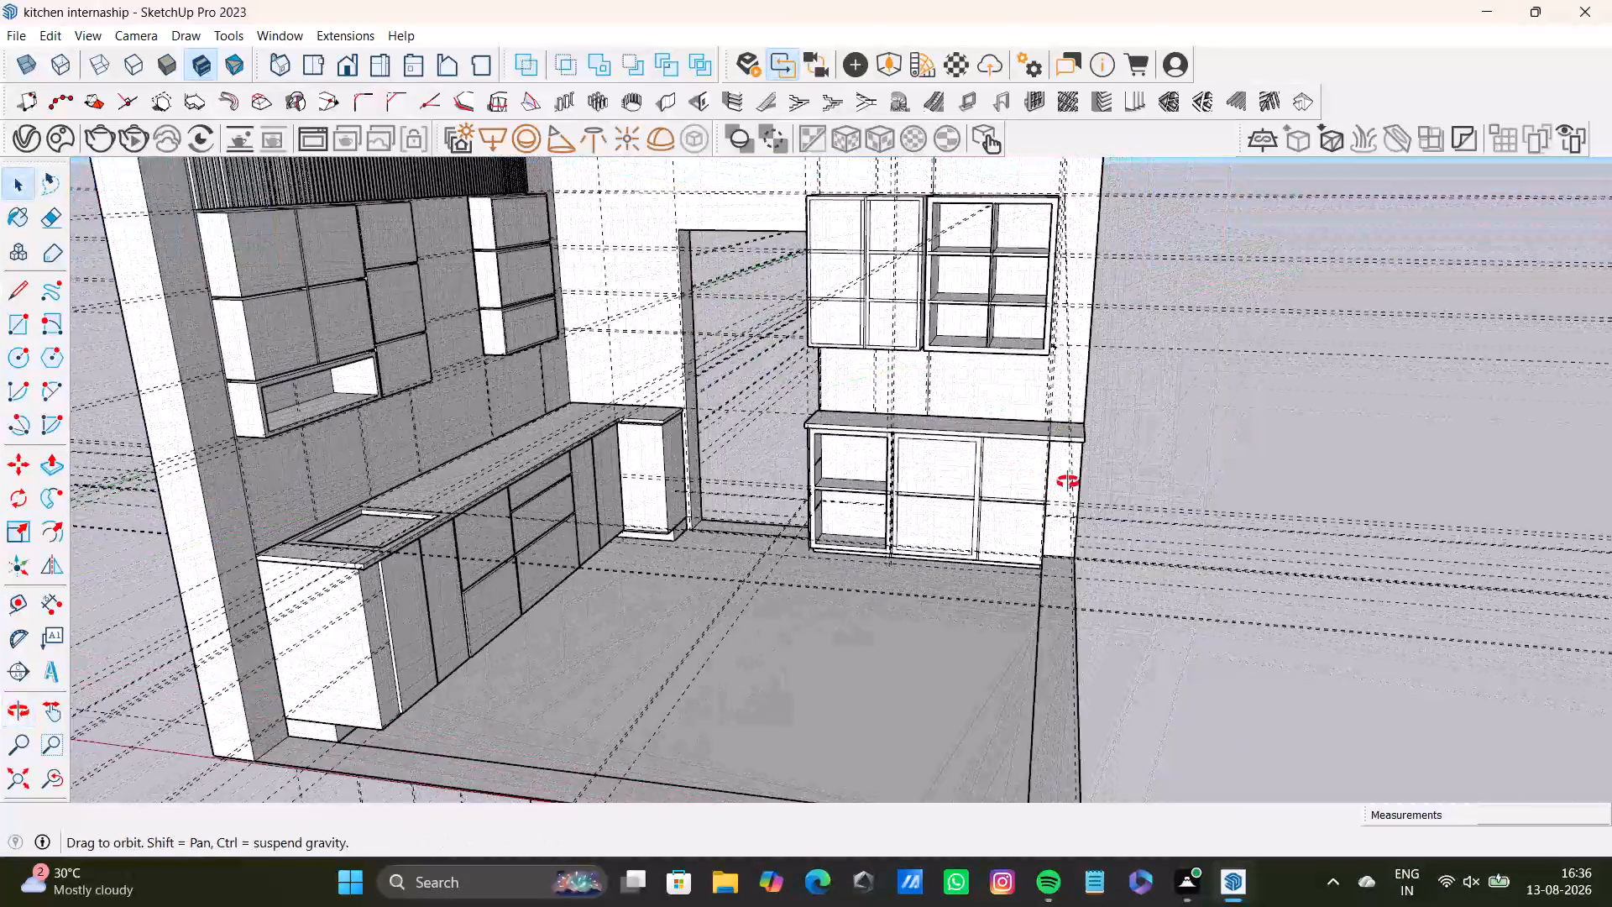
pyautogui.moveTo(1068, 482); pyautogui.dragTo(1092, 570, button='middle')
pyautogui.scroll(6, 999, 474)
pyautogui.moveTo(1061, 592); pyautogui.dragTo(1108, 600, button='middle')
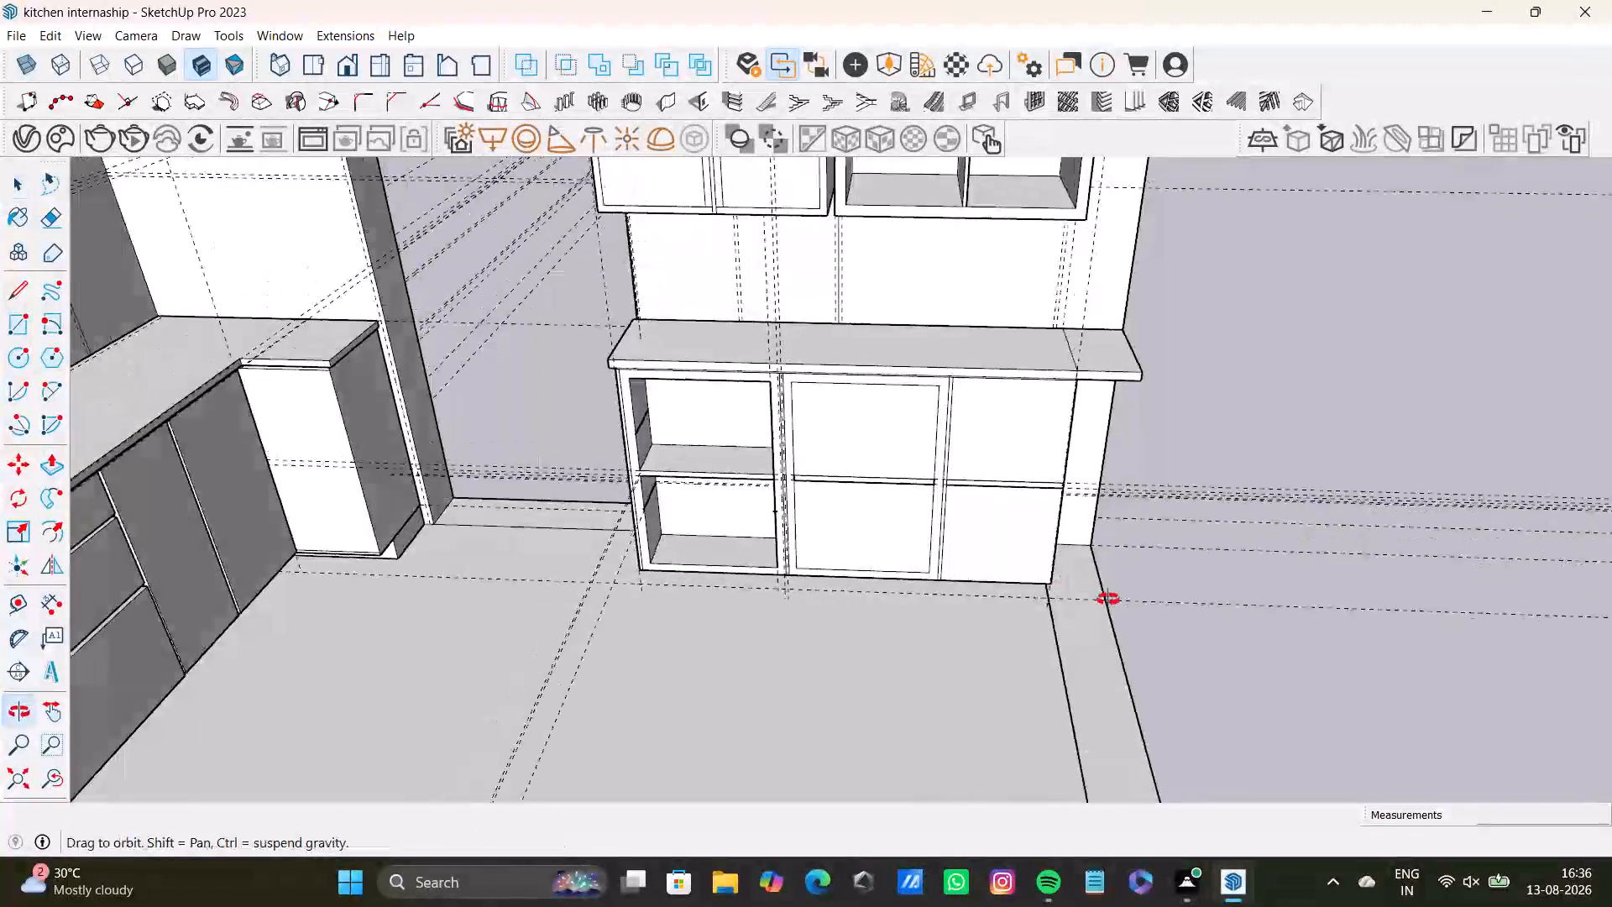
pyautogui.moveTo(1108, 600); pyautogui.dragTo(1165, 719, button='middle')
pyautogui.moveTo(1111, 548); pyautogui.dragTo(782, 376, button='middle')
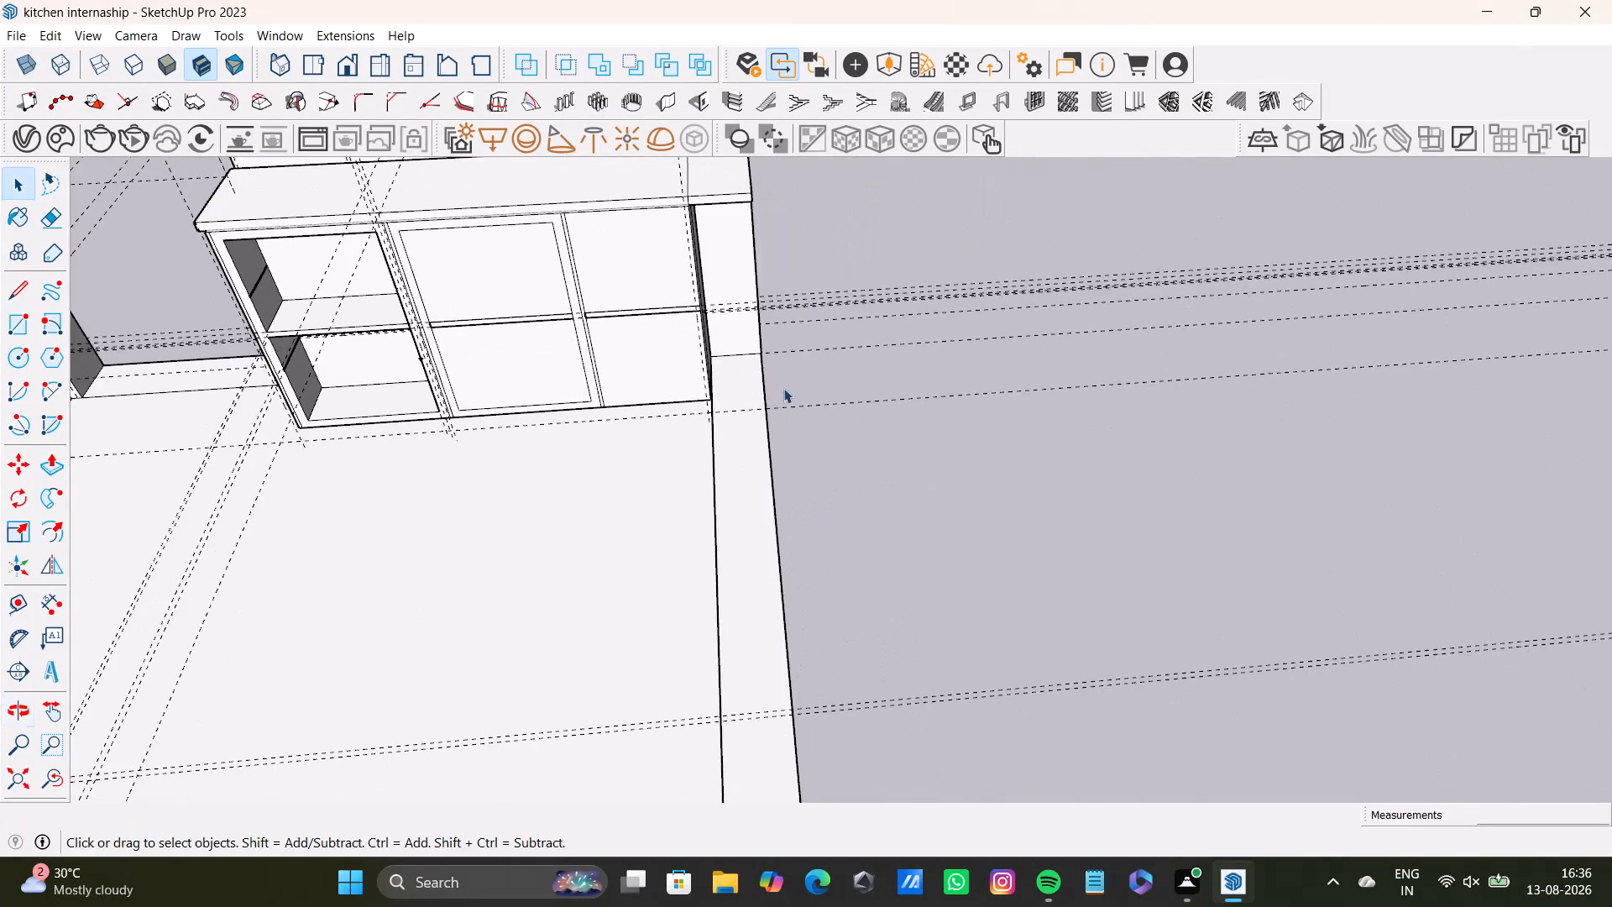
pyautogui.moveTo(783, 388); pyautogui.dragTo(563, 370, button='middle')
pyautogui.keyDown('shift'); pyautogui.moveTo(753, 320); pyautogui.dragTo(863, 297, button='middle'); pyautogui.keyUp('shift')
pyautogui.moveTo(923, 357); pyautogui.dragTo(639, 394, button='middle')
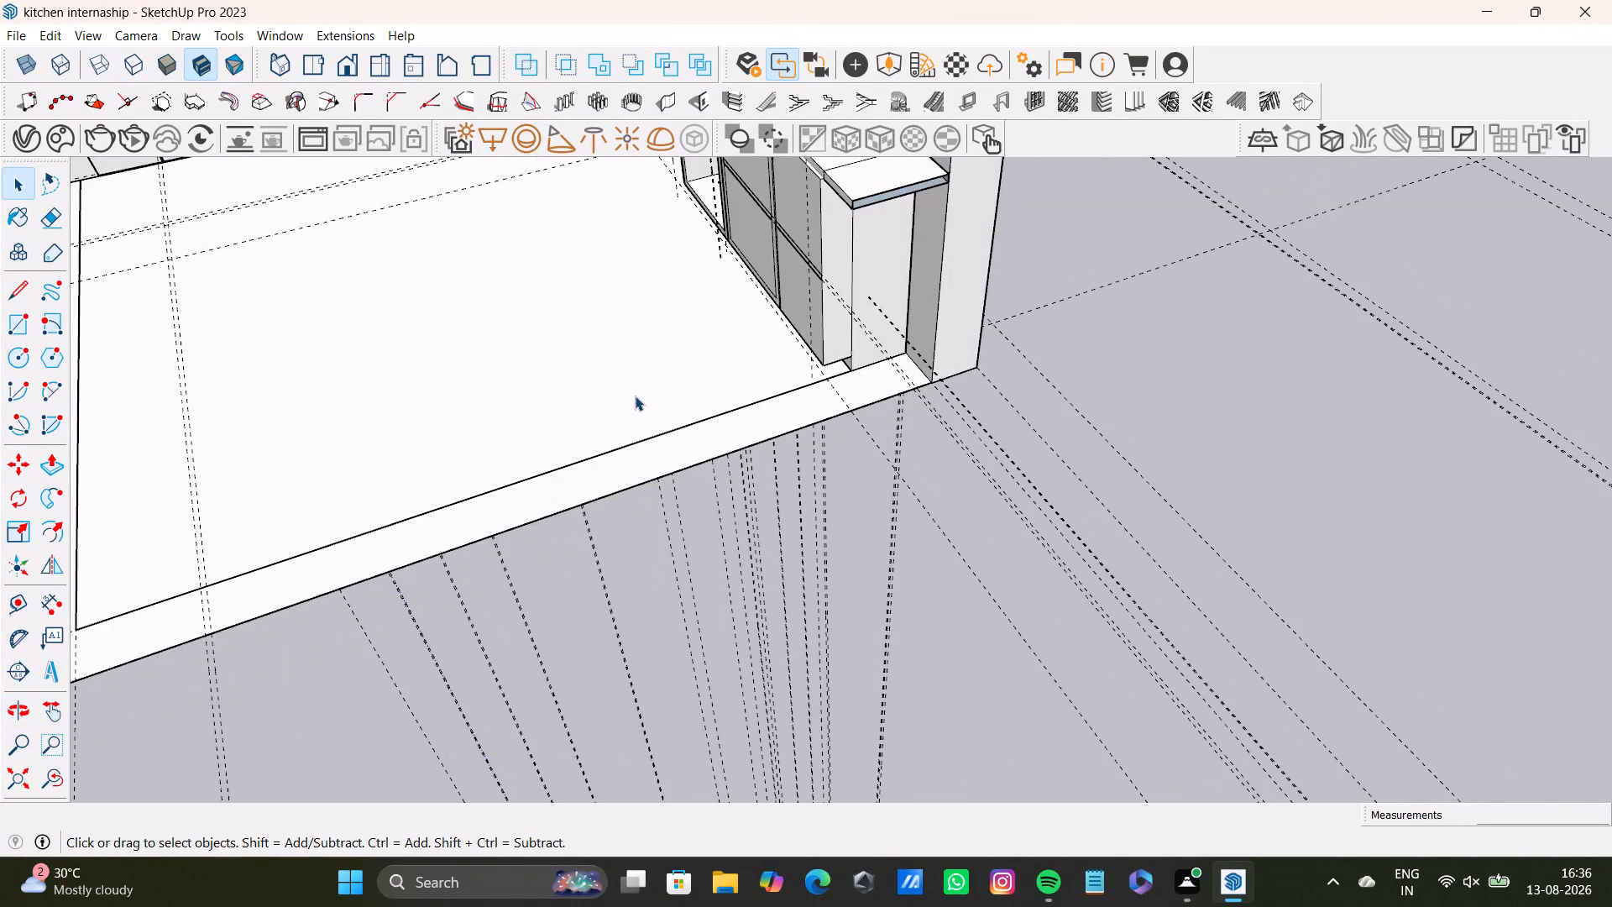
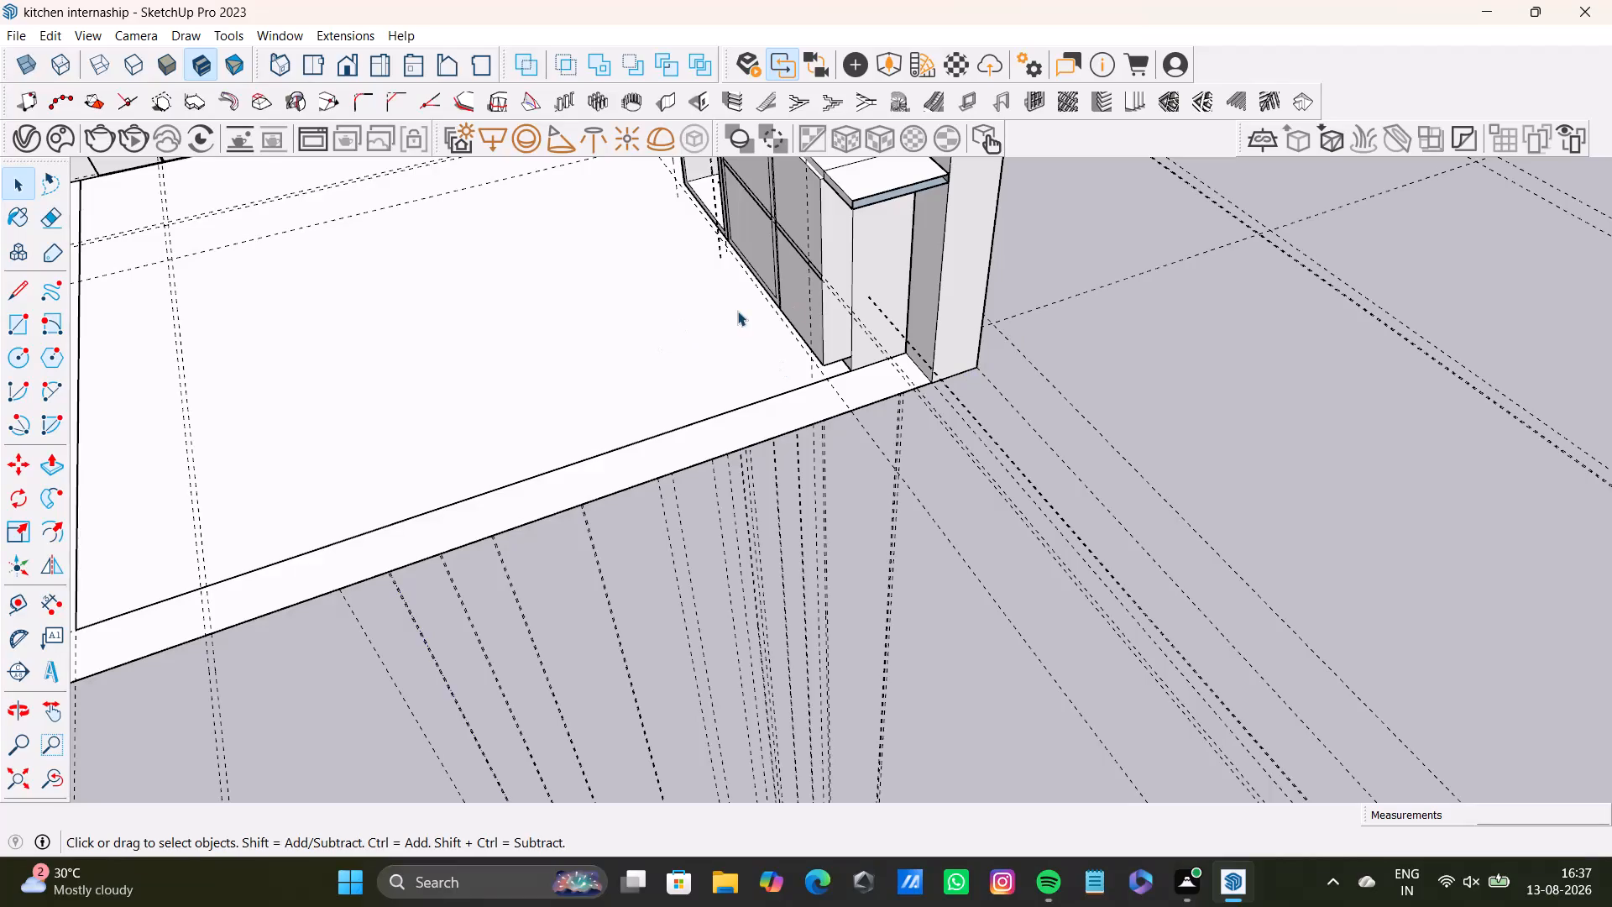
# Draw a rectangle over the end face of the countertop overhang at the base cabinet's exposed end.
pyautogui.moveTo(737, 318); pyautogui.dragTo(705, 280, button='middle')
pyautogui.scroll(2, 746, 248)
pyautogui.keyDown('shift'); pyautogui.moveTo(769, 248); pyautogui.dragTo(798, 333, button='middle'); pyautogui.keyUp('shift')
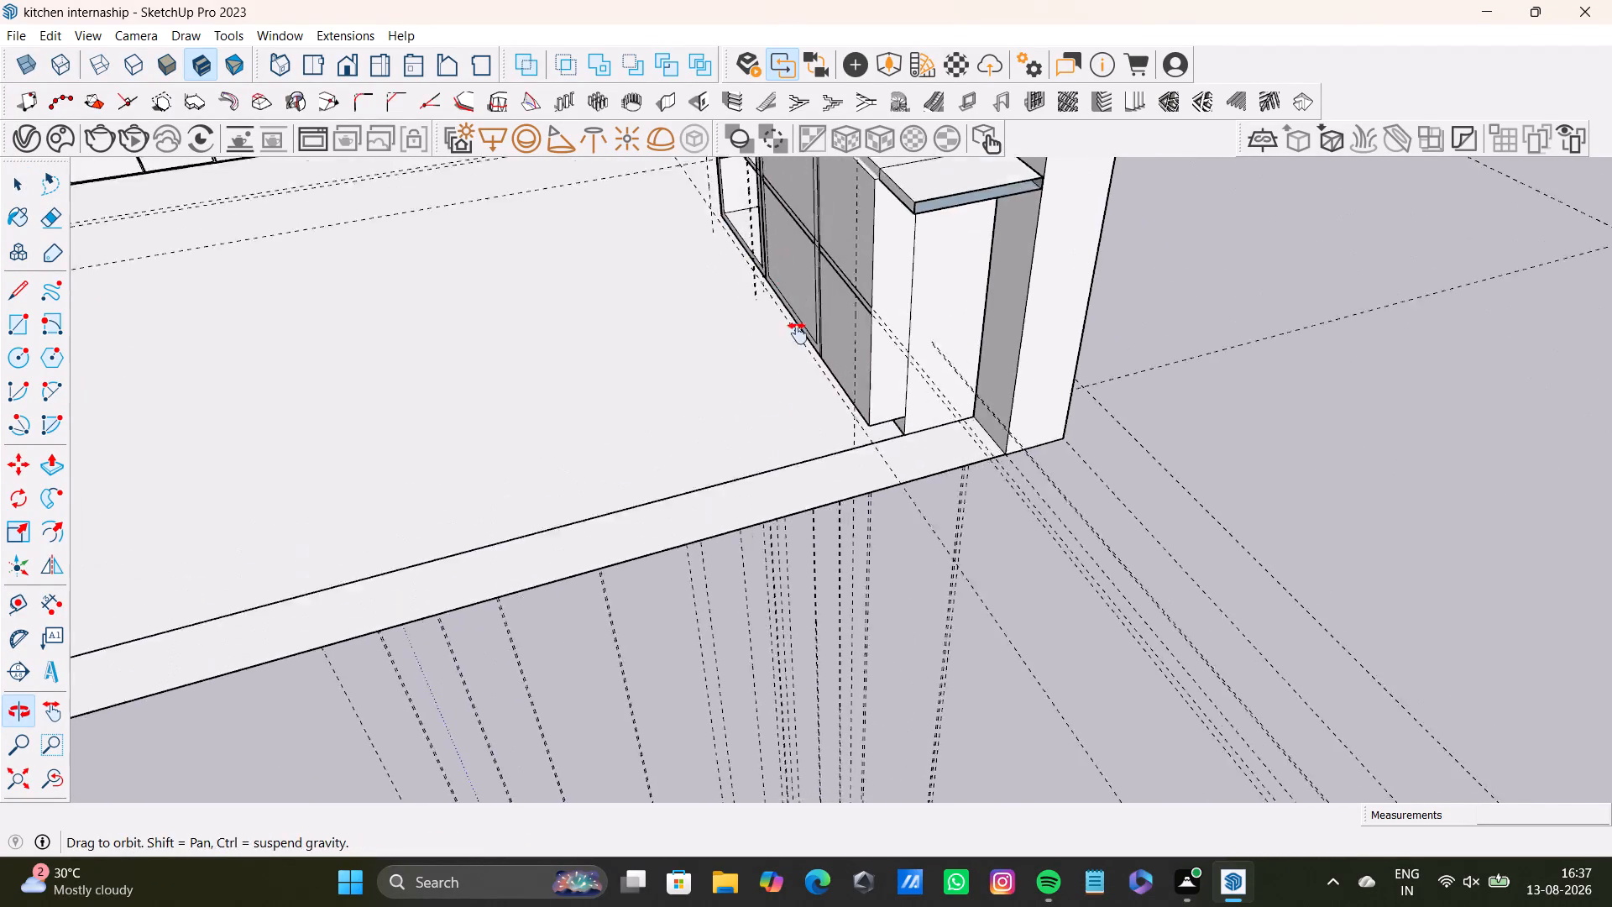
pyautogui.keyDown('shift'); pyautogui.moveTo(798, 333); pyautogui.dragTo(788, 431, button='middle'); pyautogui.keyUp('shift')
pyautogui.moveTo(835, 455); pyautogui.dragTo(803, 328, button='middle')
pyautogui.click(13, 326)
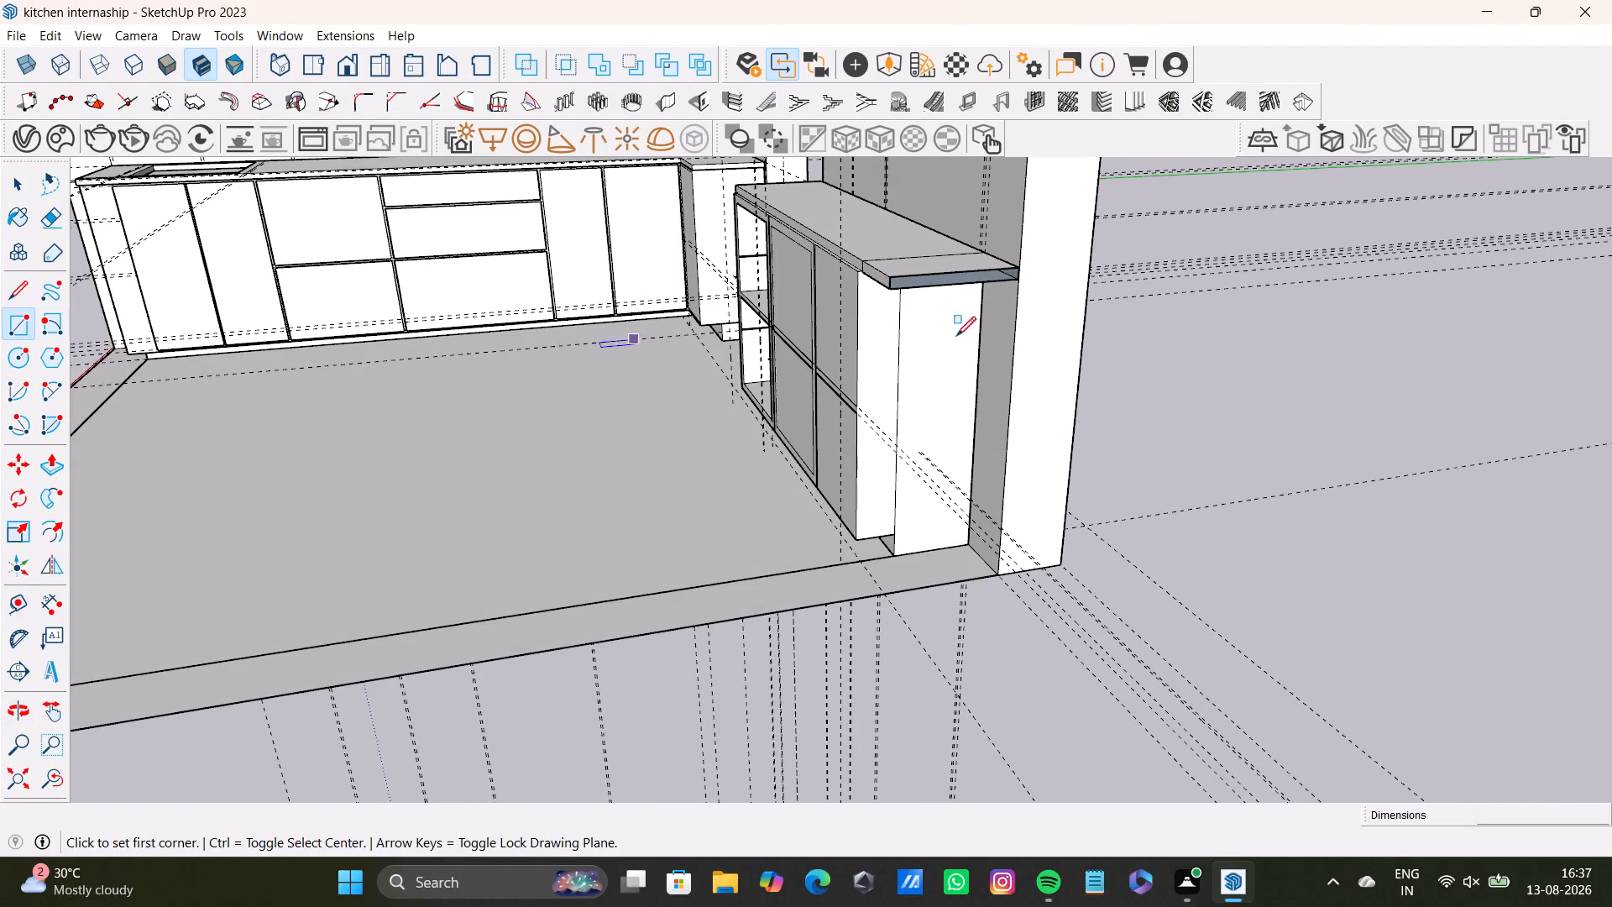
pyautogui.scroll(3, 1054, 345)
pyautogui.click(835, 253)
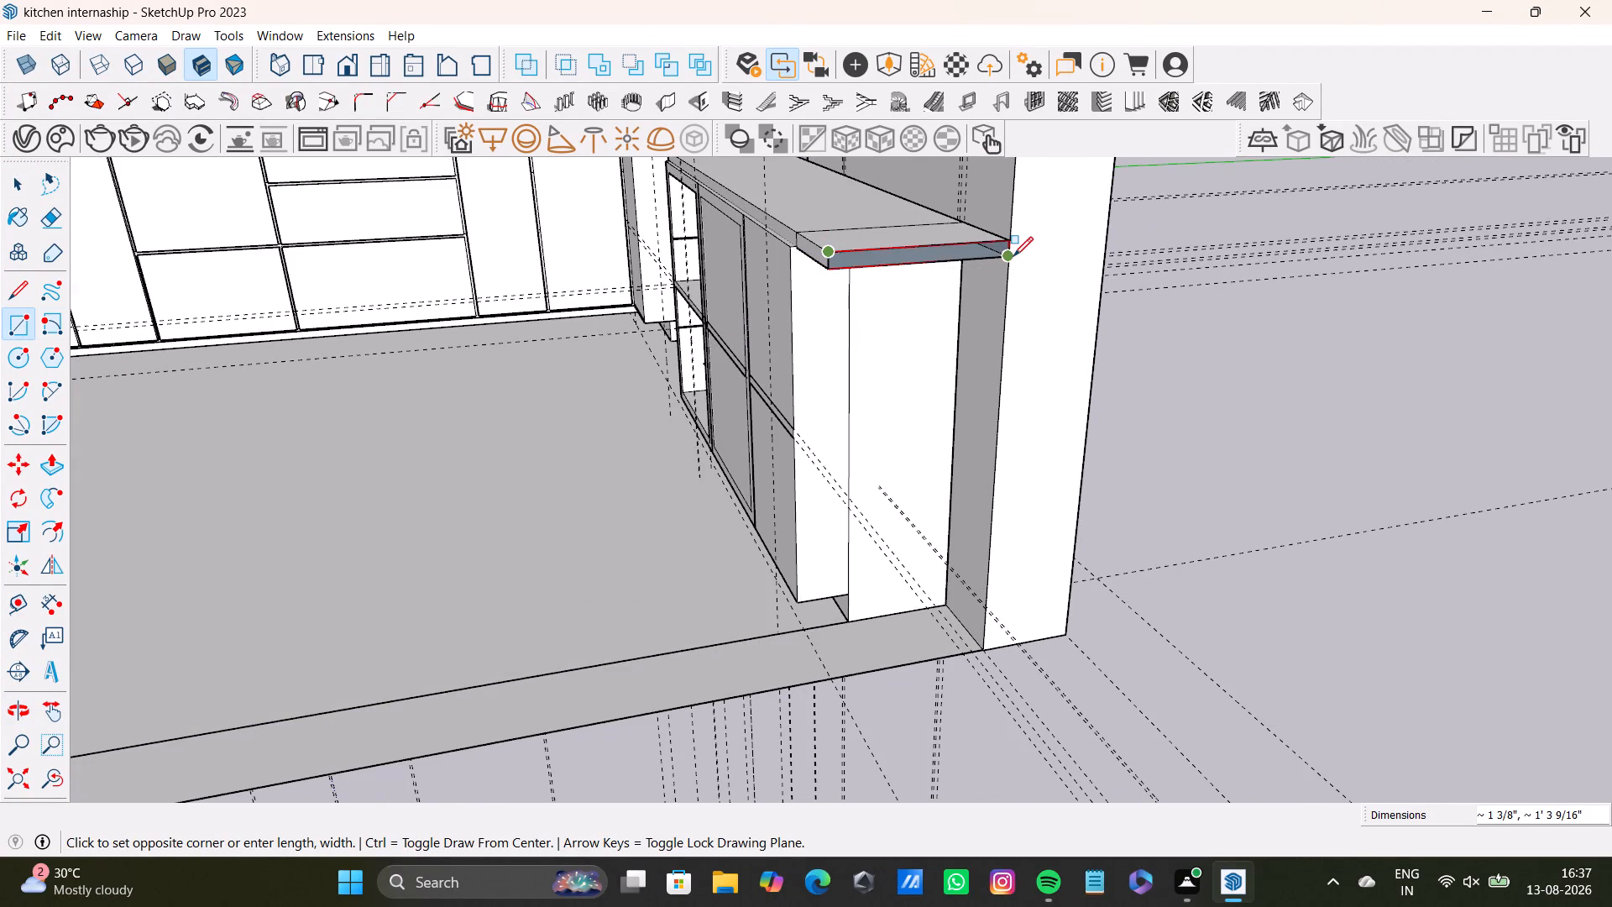
pyautogui.click(1013, 256)
pyautogui.press('space')
# Examine the base cabinet's front, the underside of the countertop overhang and the floor's open edge.
pyautogui.moveTo(789, 409); pyautogui.dragTo(1021, 413, button='middle')
pyautogui.scroll(2, 1017, 458)
pyautogui.moveTo(1013, 443); pyautogui.dragTo(1070, 433, button='middle')
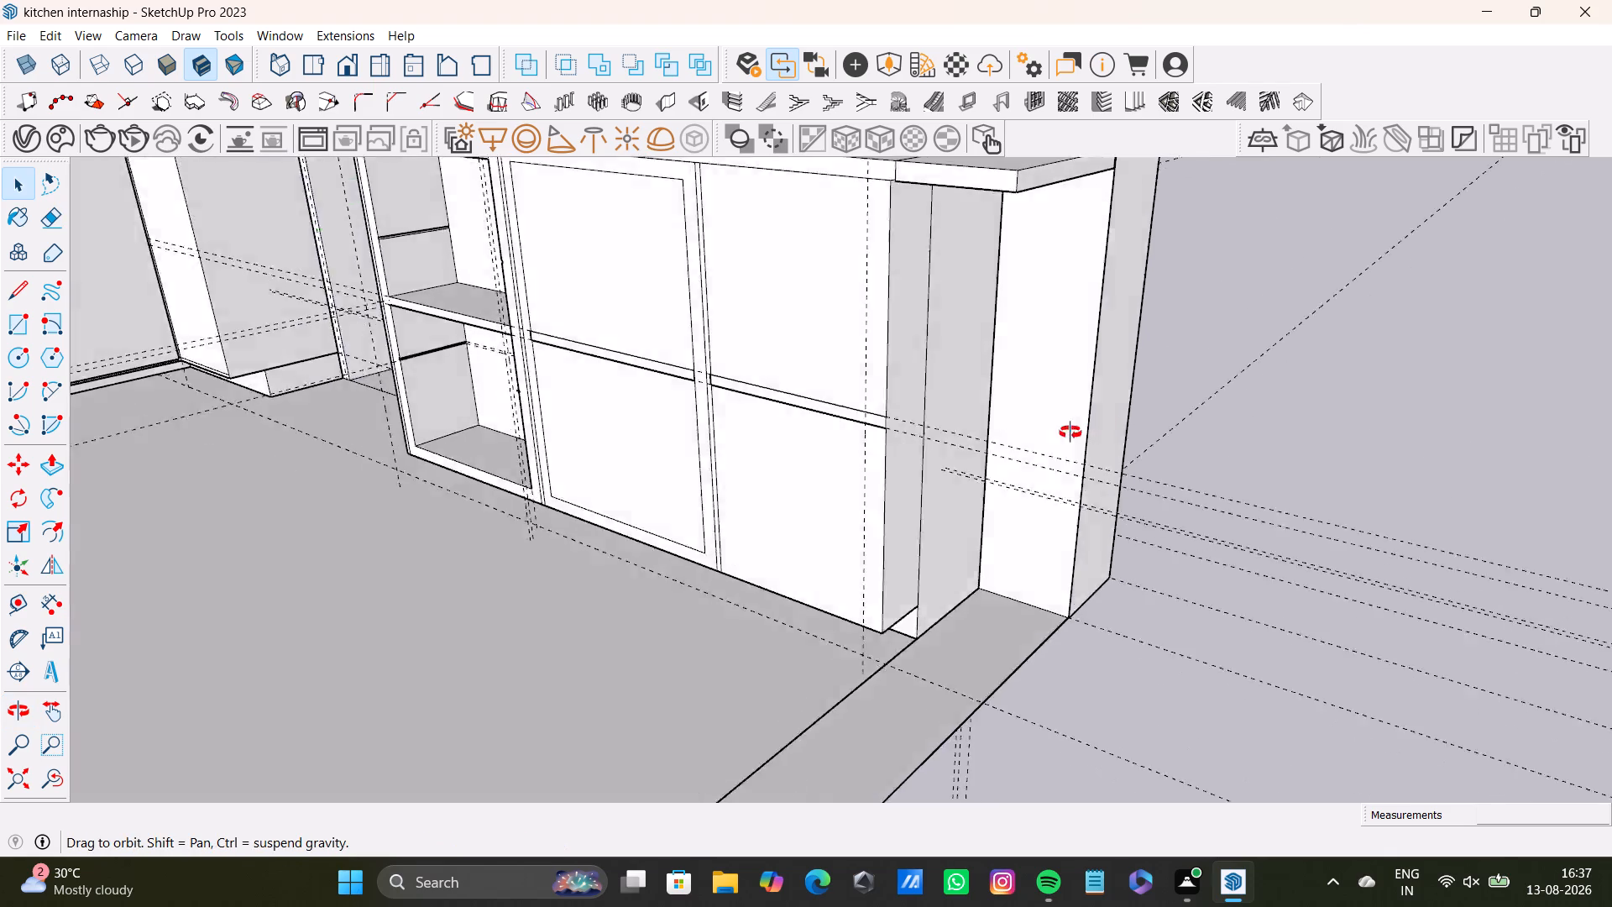
pyautogui.moveTo(1070, 433); pyautogui.dragTo(1029, 595, button='middle')
pyautogui.moveTo(985, 511); pyautogui.dragTo(1005, 358, button='middle')
pyautogui.scroll(2, 1029, 531)
pyautogui.moveTo(1023, 529); pyautogui.dragTo(953, 578, button='middle')
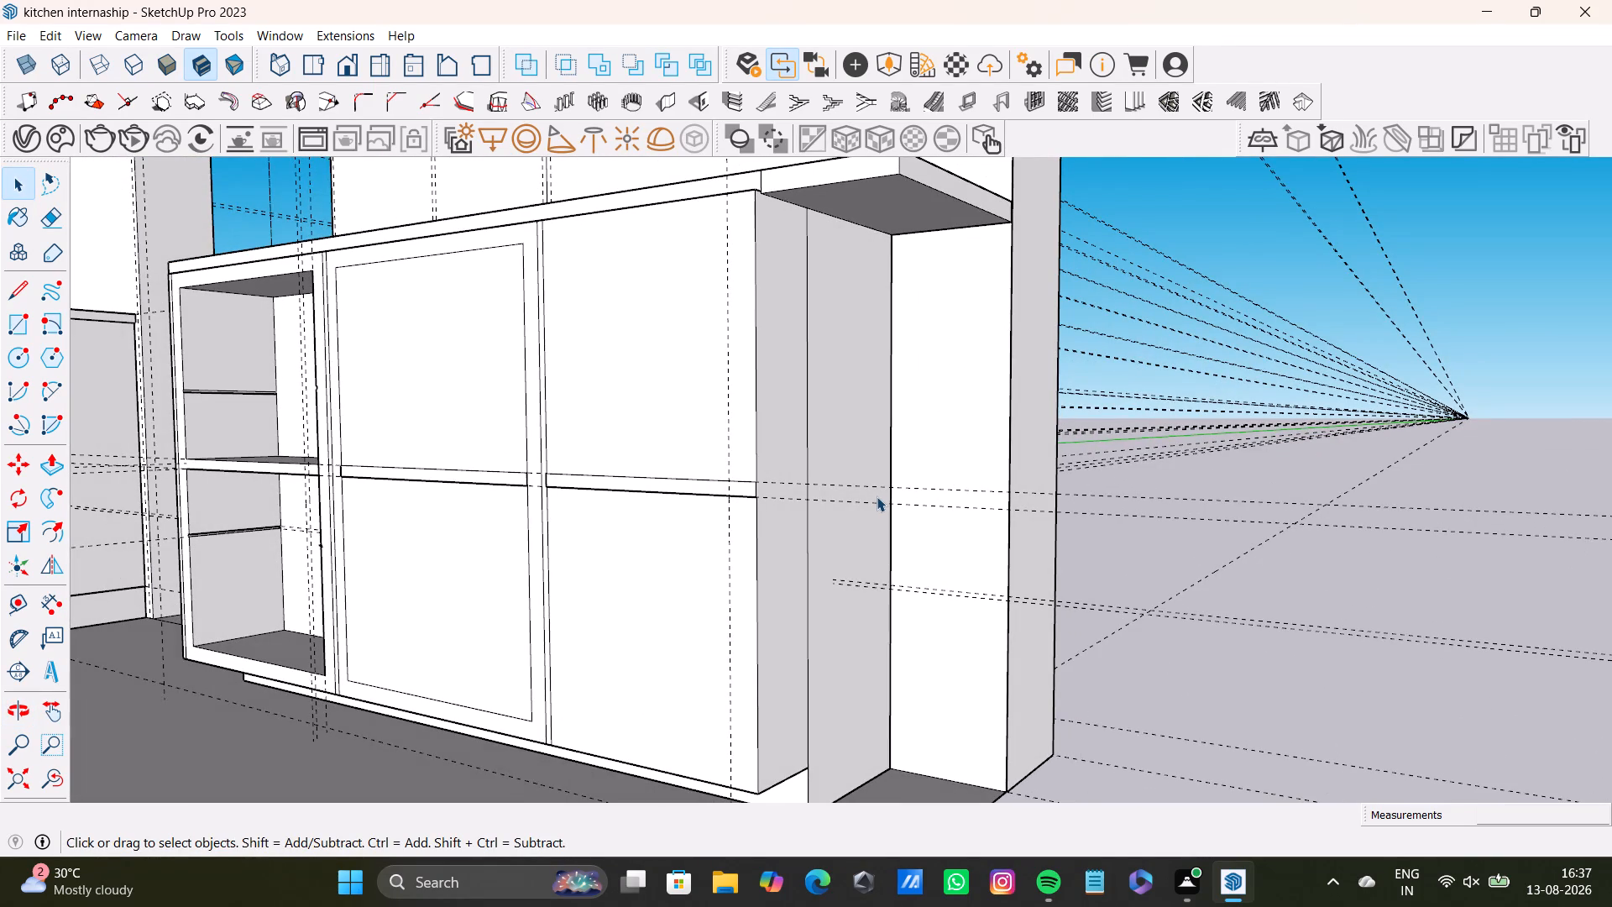
pyautogui.scroll(-6, 798, 616)
pyautogui.keyDown('shift'); pyautogui.moveTo(735, 678); pyautogui.dragTo(735, 453, button='middle'); pyautogui.keyUp('shift')
pyautogui.moveTo(736, 523); pyautogui.dragTo(594, 647, button='middle')
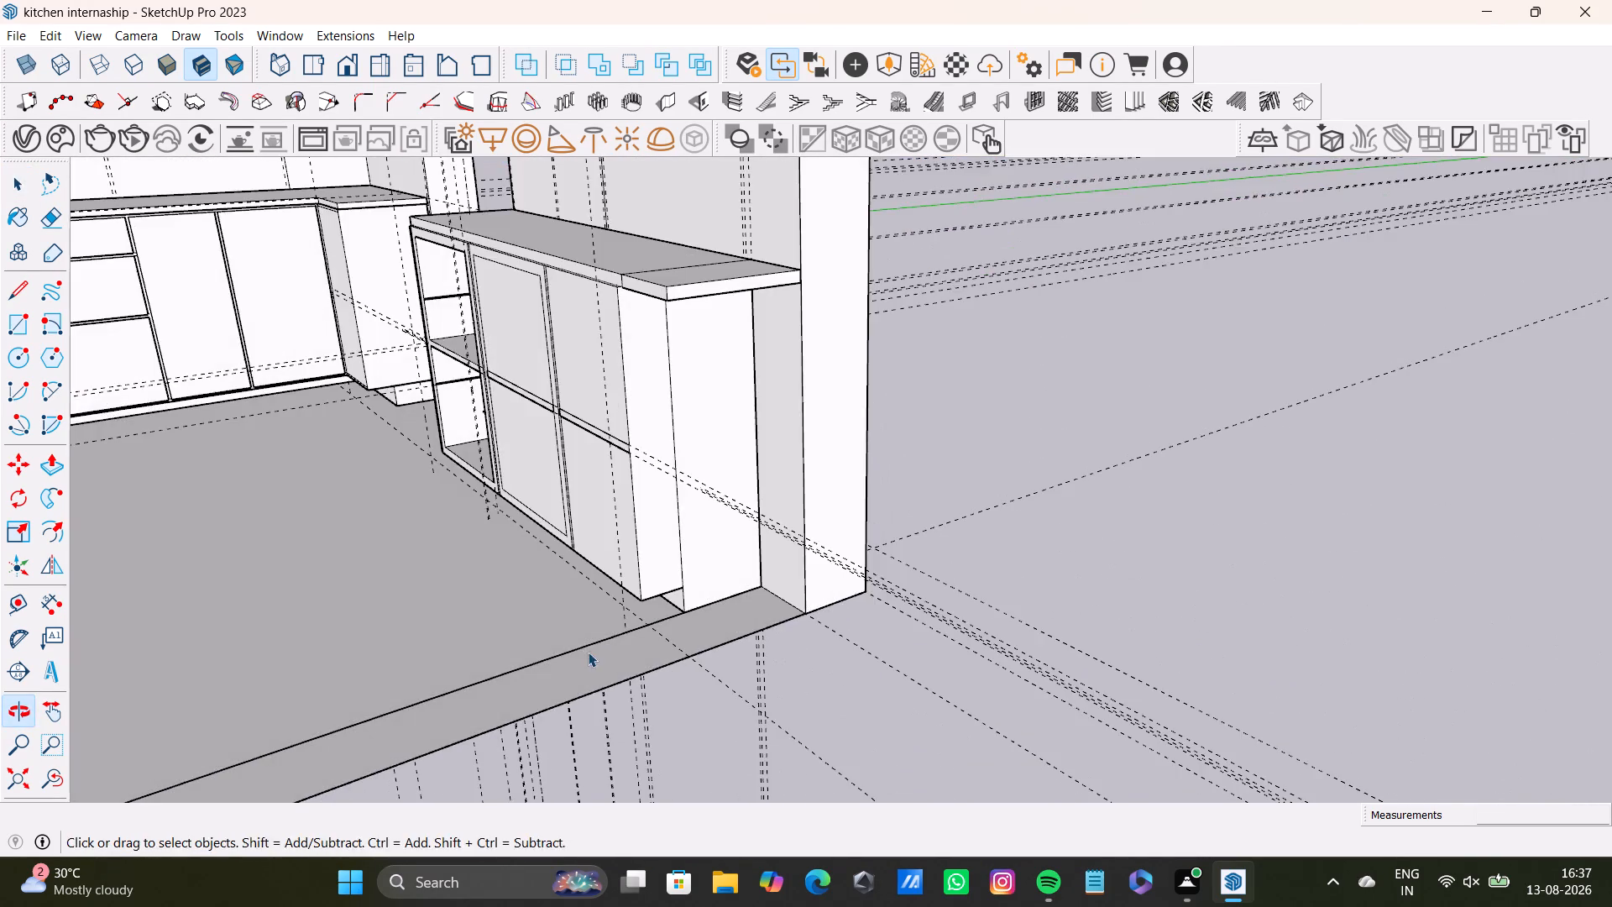
pyautogui.keyDown('shift'); pyautogui.moveTo(586, 653); pyautogui.dragTo(629, 418, button='middle'); pyautogui.keyUp('shift')
pyautogui.moveTo(644, 462); pyautogui.dragTo(646, 642, button='middle')
pyautogui.keyDown('shift'); pyautogui.moveTo(646, 644); pyautogui.dragTo(699, 359, button='middle'); pyautogui.keyUp('shift')
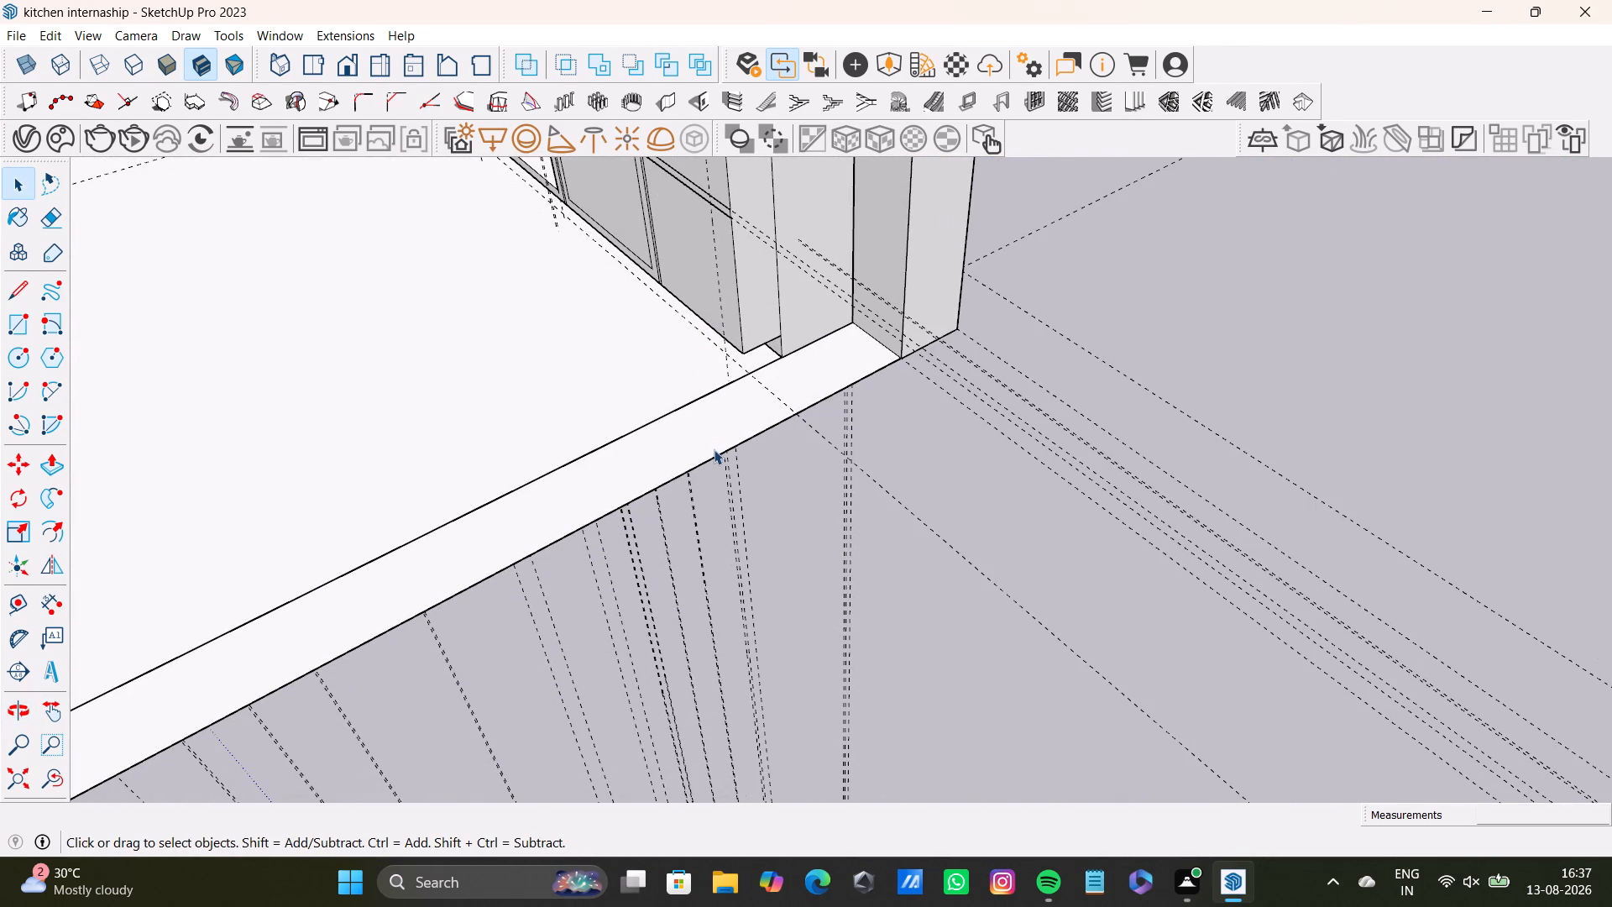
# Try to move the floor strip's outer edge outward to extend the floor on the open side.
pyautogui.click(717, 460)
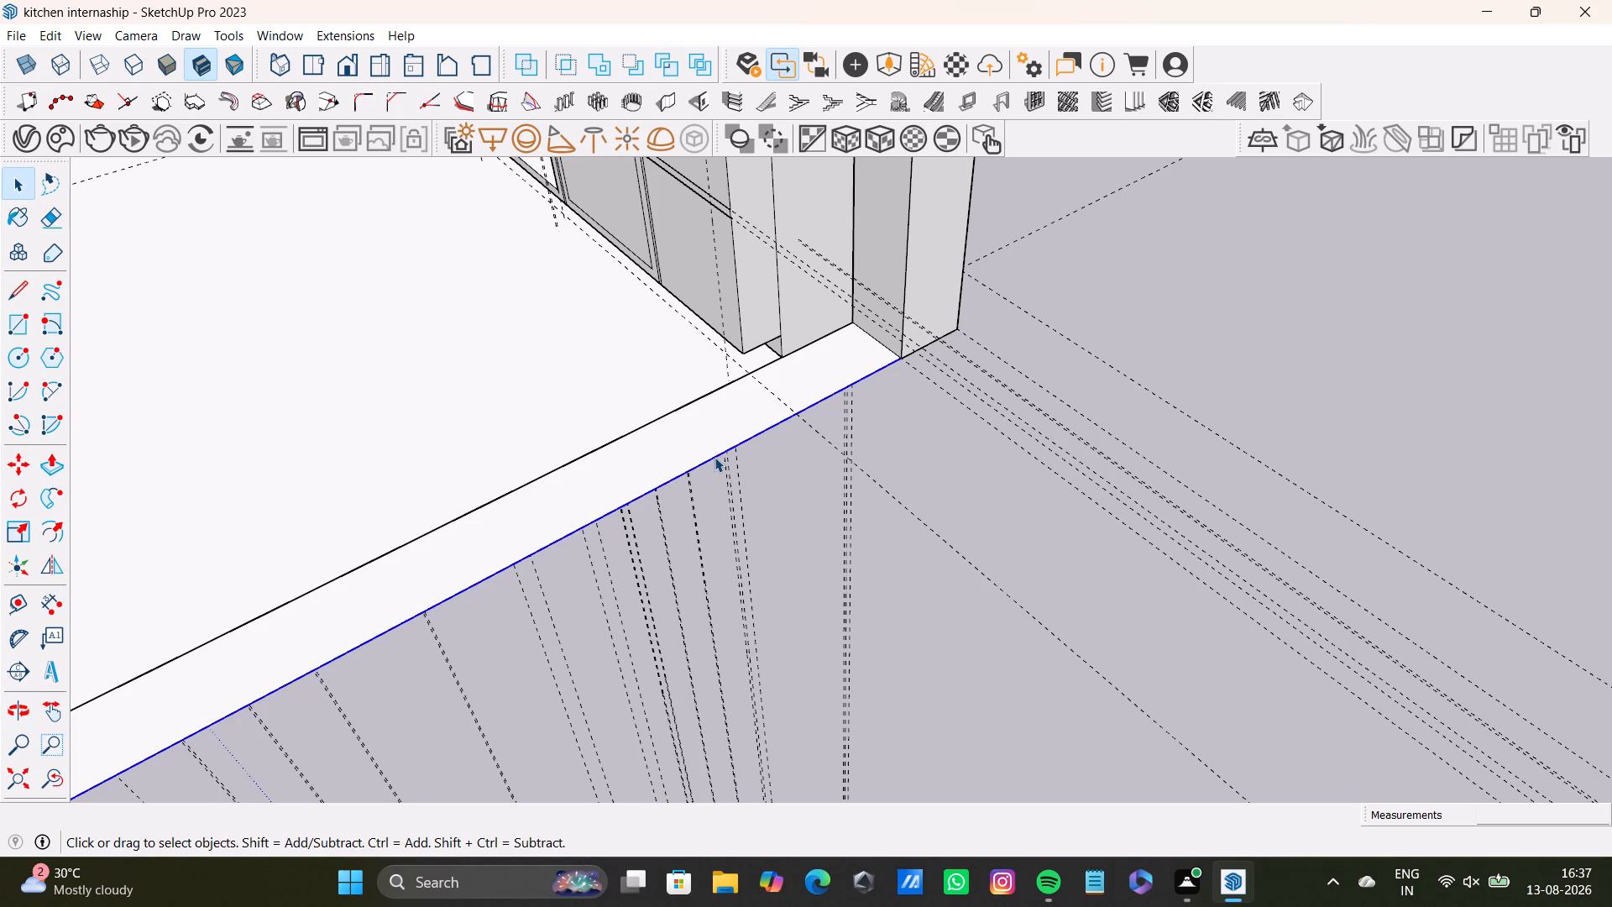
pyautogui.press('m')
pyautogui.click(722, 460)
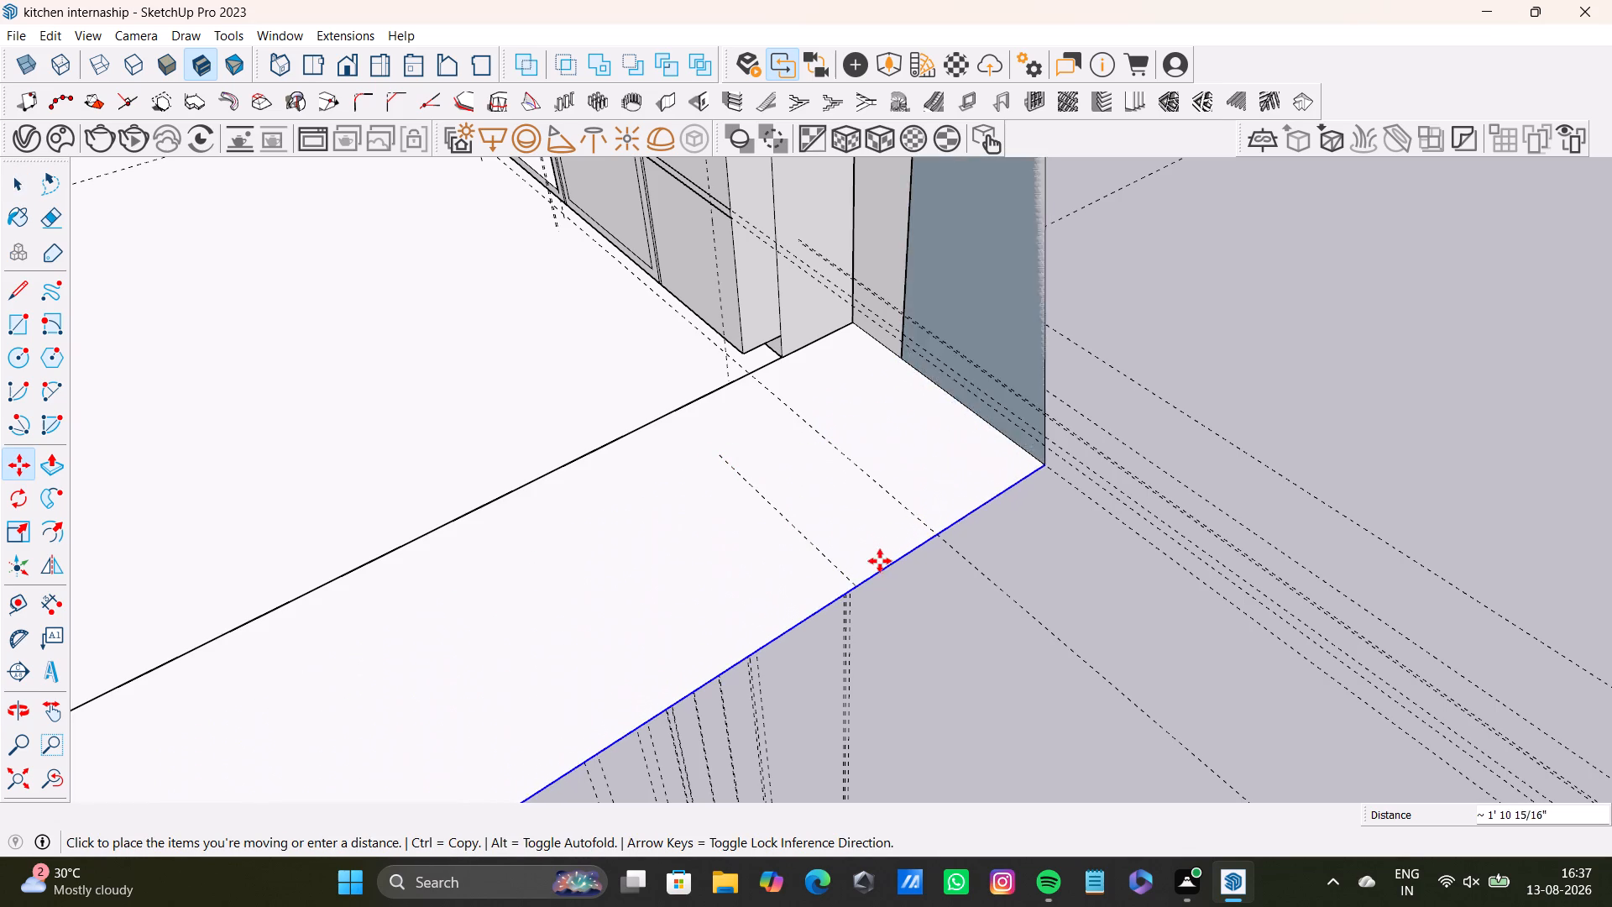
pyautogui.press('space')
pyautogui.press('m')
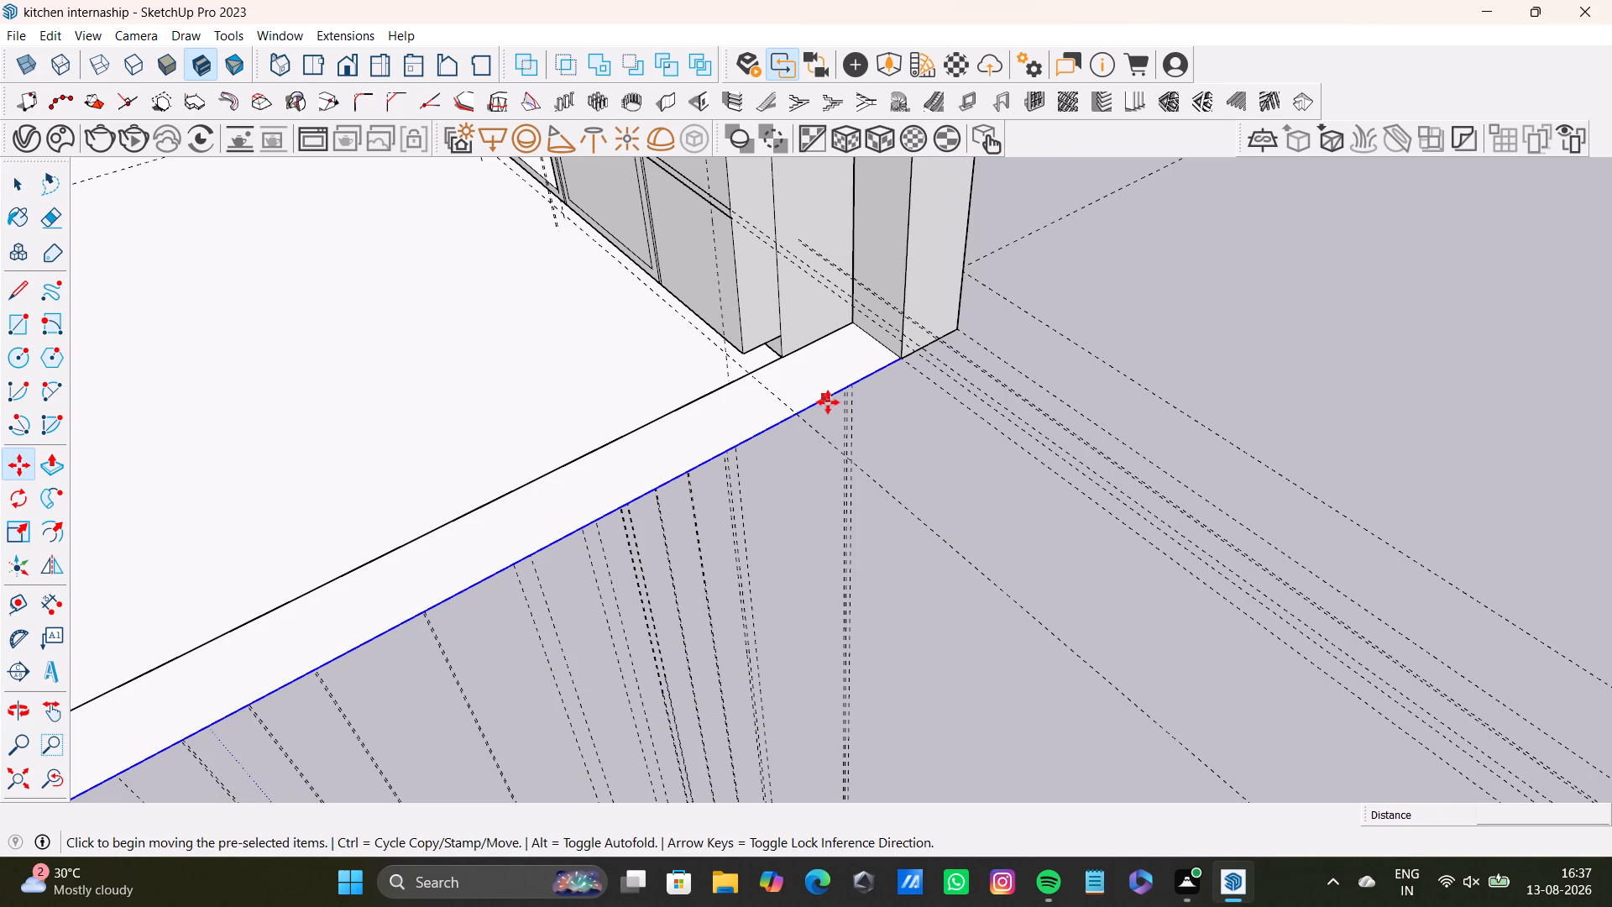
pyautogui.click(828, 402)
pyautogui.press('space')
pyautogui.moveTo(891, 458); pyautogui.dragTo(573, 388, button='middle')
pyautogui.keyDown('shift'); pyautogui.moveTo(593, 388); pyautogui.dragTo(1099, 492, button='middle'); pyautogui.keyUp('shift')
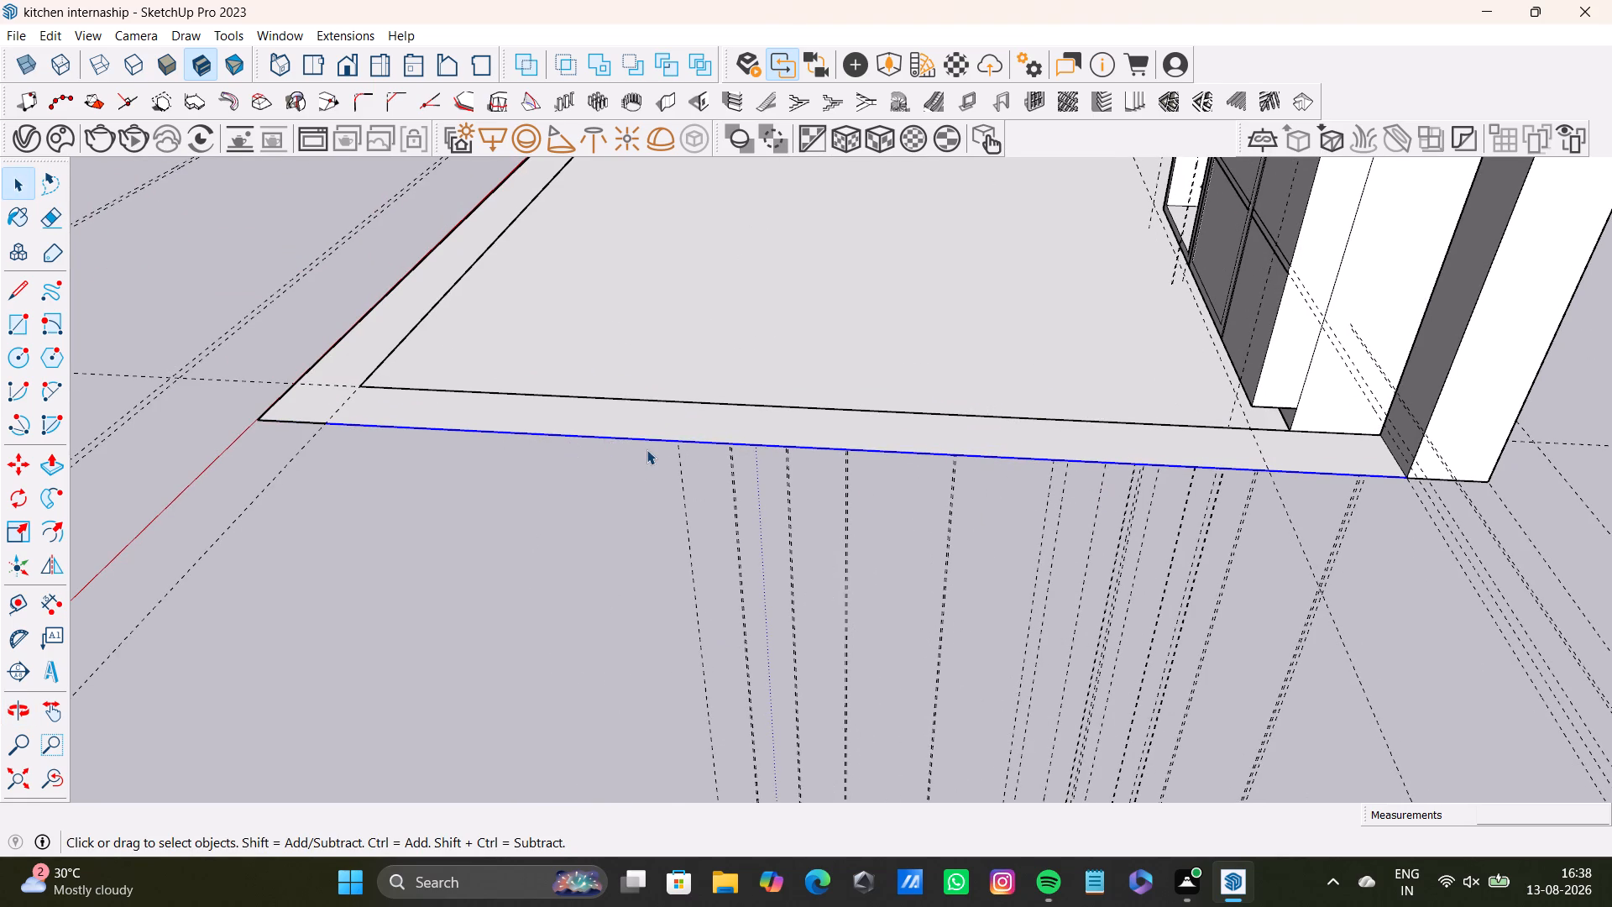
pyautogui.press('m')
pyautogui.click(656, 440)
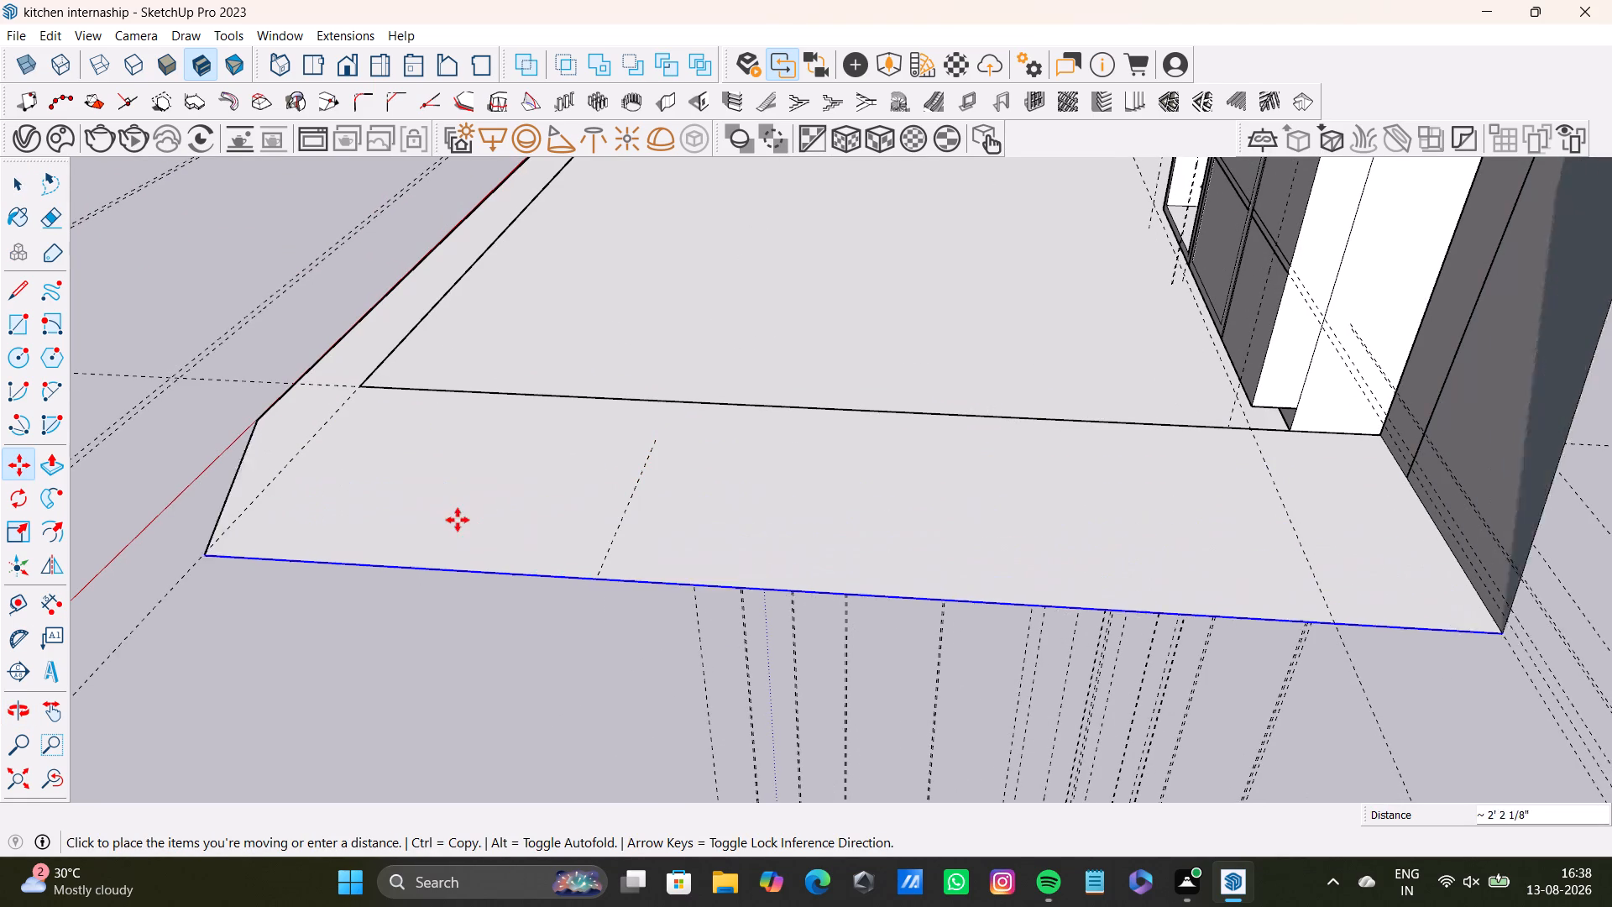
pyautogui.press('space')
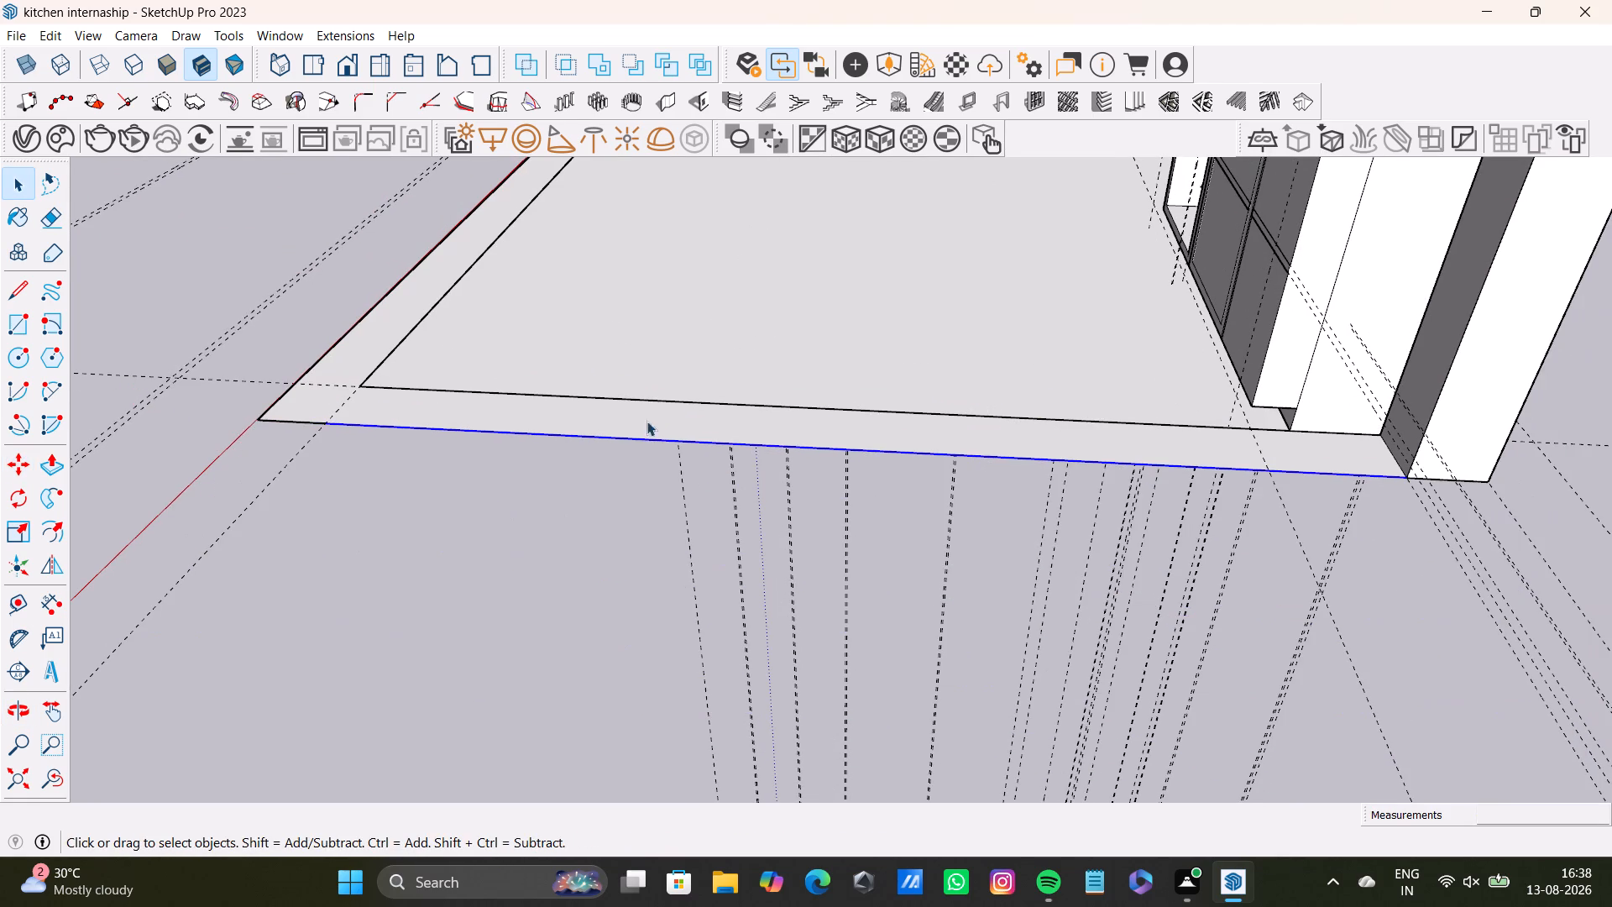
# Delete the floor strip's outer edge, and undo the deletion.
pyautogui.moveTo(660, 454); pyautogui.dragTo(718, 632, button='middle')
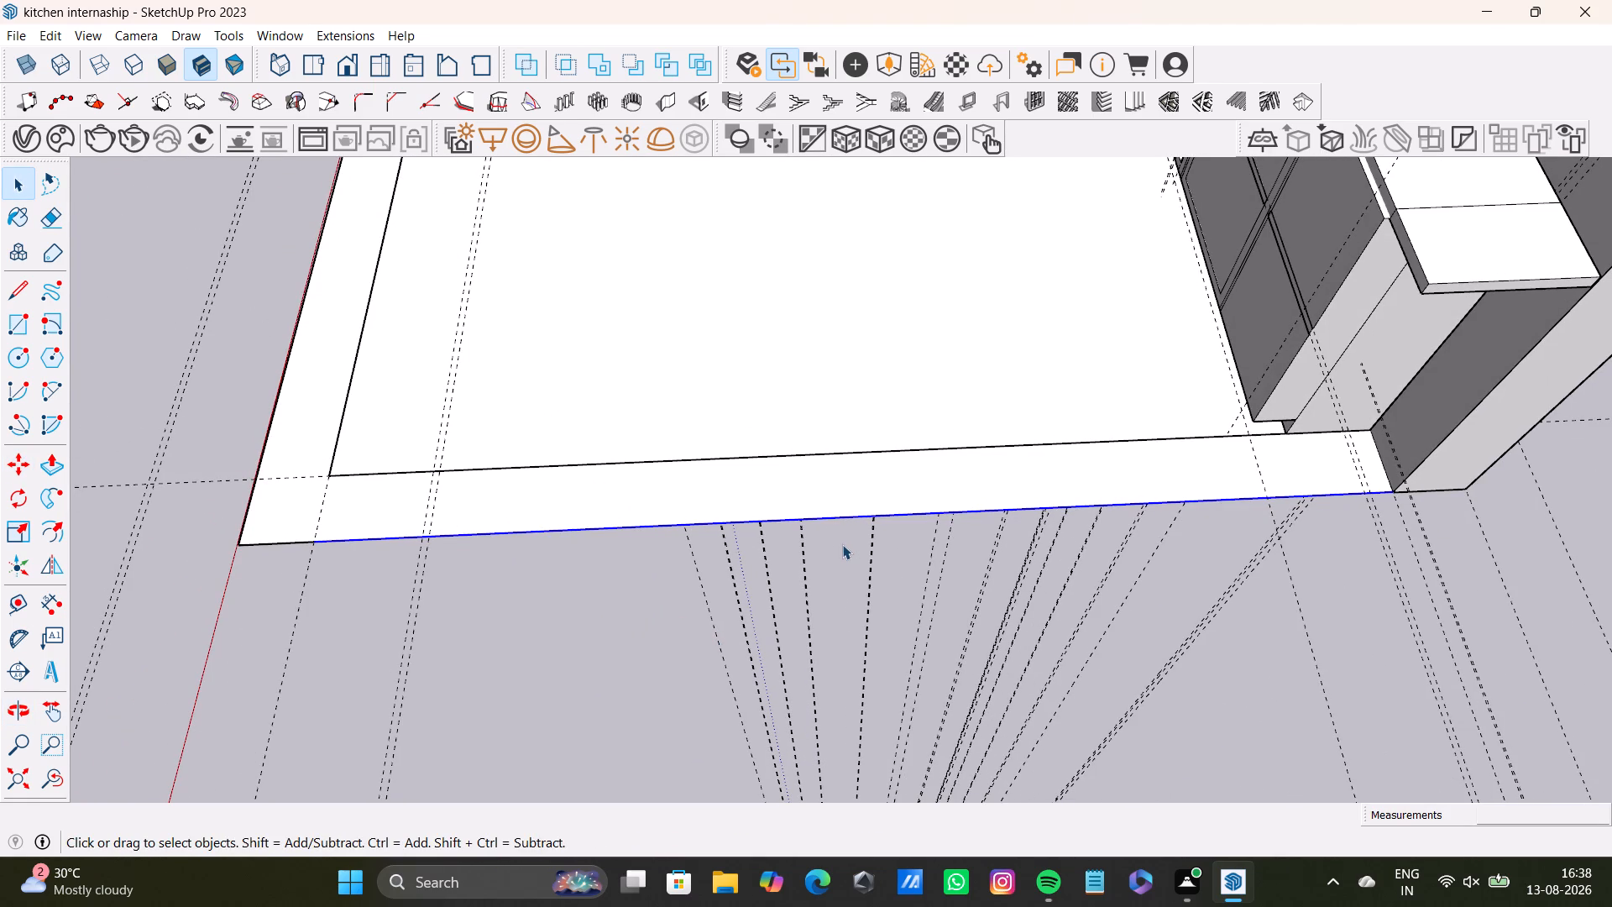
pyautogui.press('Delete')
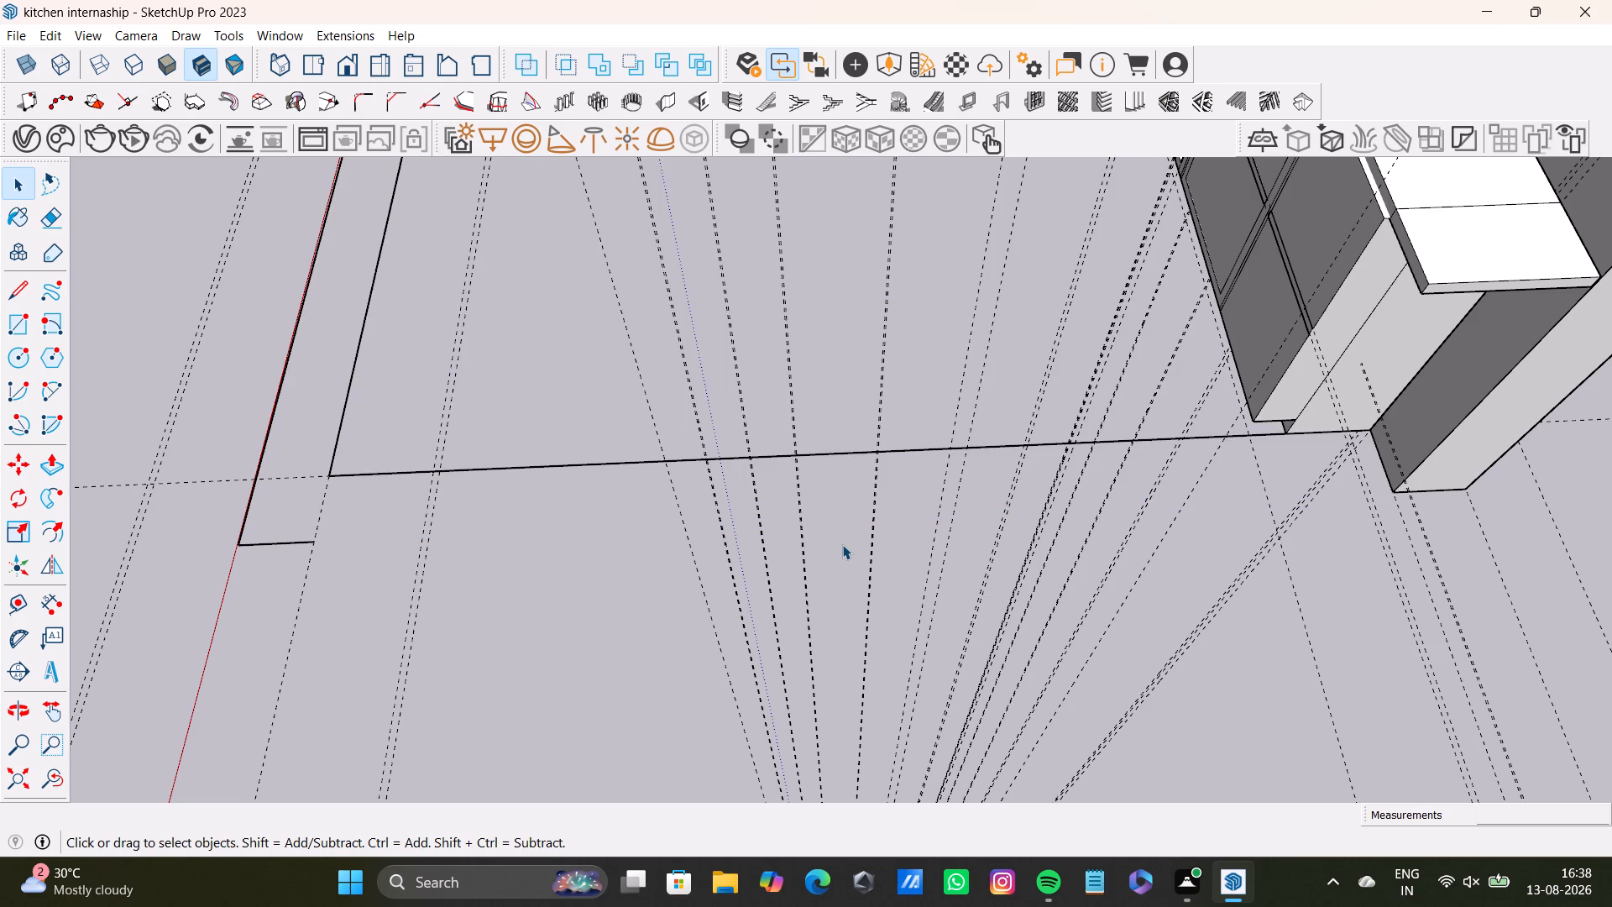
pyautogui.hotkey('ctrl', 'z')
# Examine the floor's outer edge and underside near the end of the remaining wall.
pyautogui.moveTo(877, 548); pyautogui.dragTo(998, 453, button='middle')
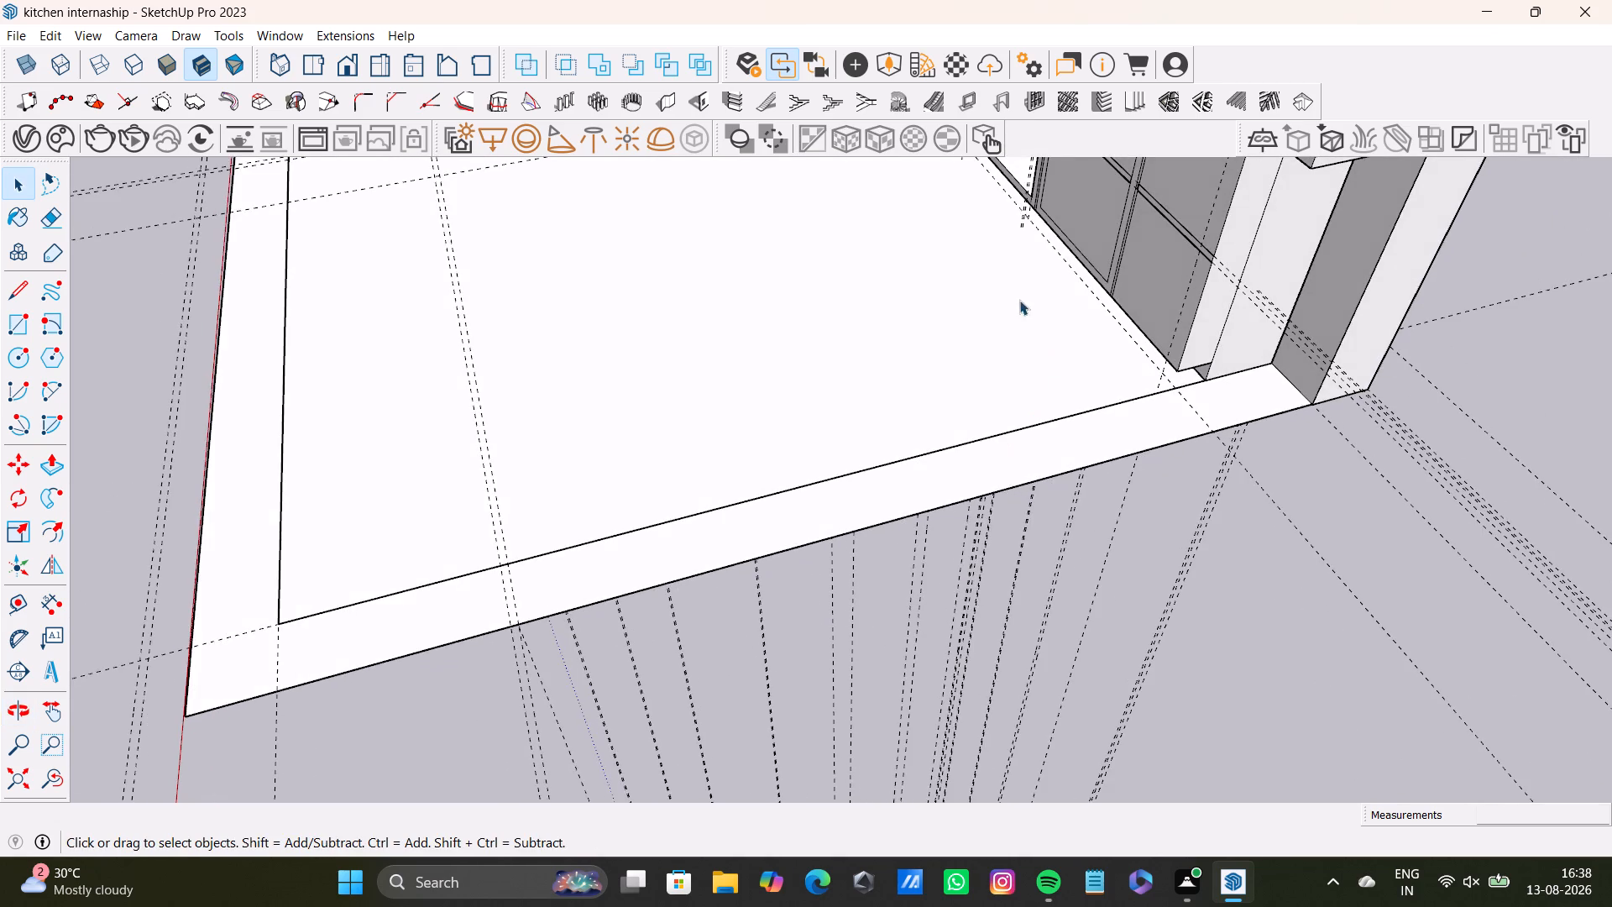
pyautogui.scroll(4, 1103, 333)
pyautogui.moveTo(1207, 390); pyautogui.dragTo(1021, 299, button='middle')
pyautogui.scroll(2, 1108, 346)
pyautogui.moveTo(1127, 362); pyautogui.dragTo(1135, 251, button='middle')
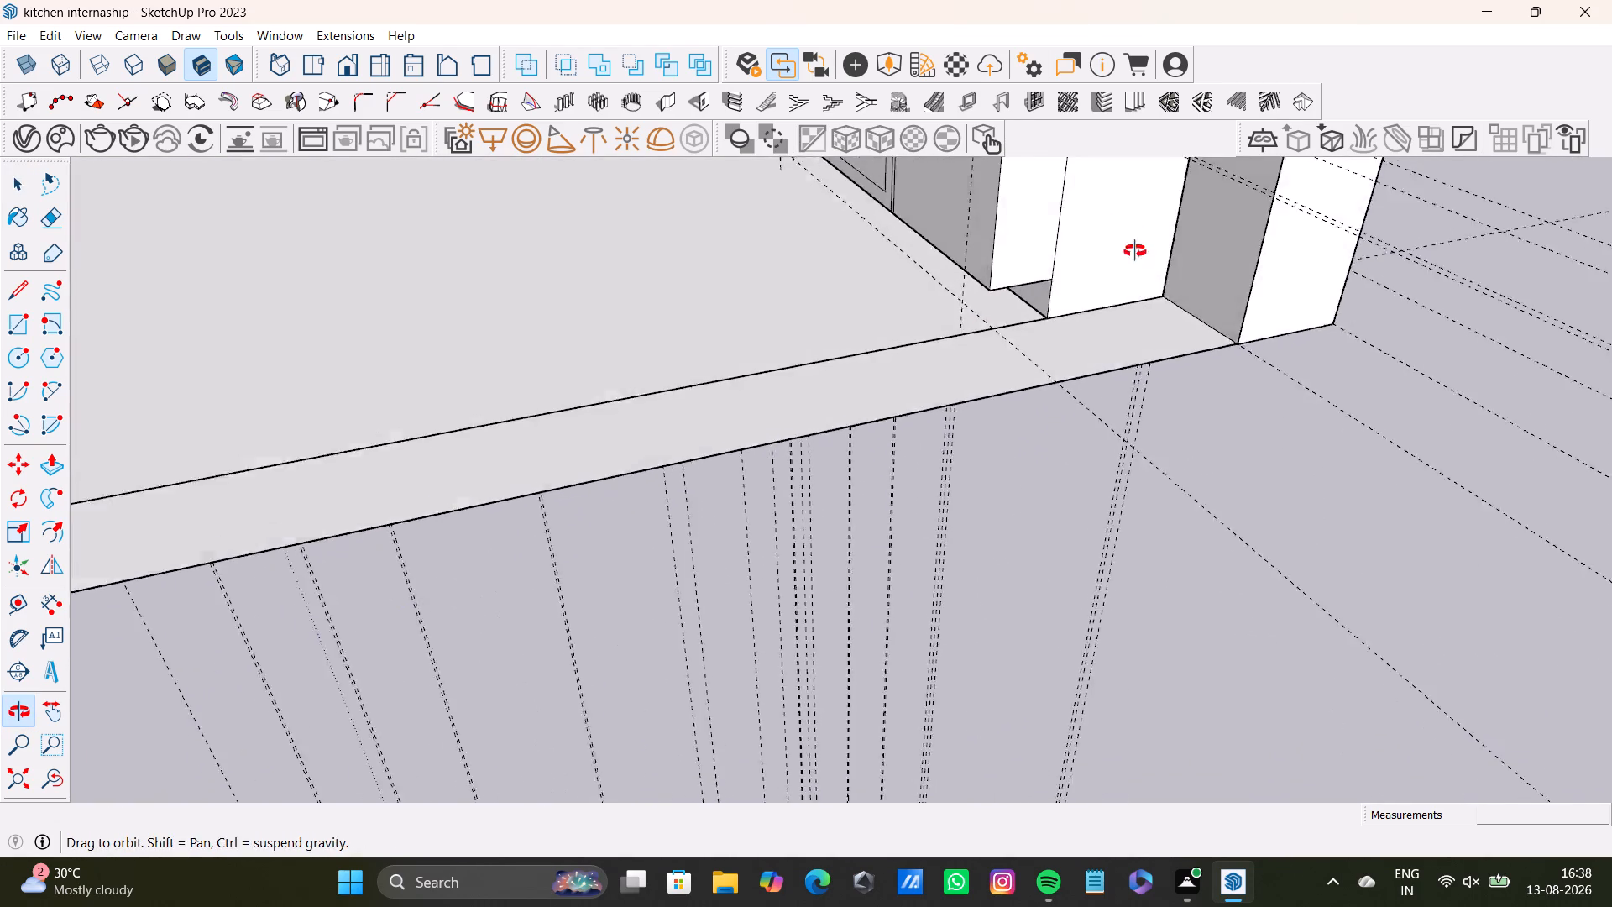
pyautogui.moveTo(1135, 251); pyautogui.dragTo(1005, 32, button='middle')
pyautogui.moveTo(1315, 391); pyautogui.dragTo(1296, 294, button='middle')
pyautogui.keyDown('shift'); pyautogui.moveTo(1060, 202); pyautogui.dragTo(1055, 483, button='middle'); pyautogui.keyUp('shift')
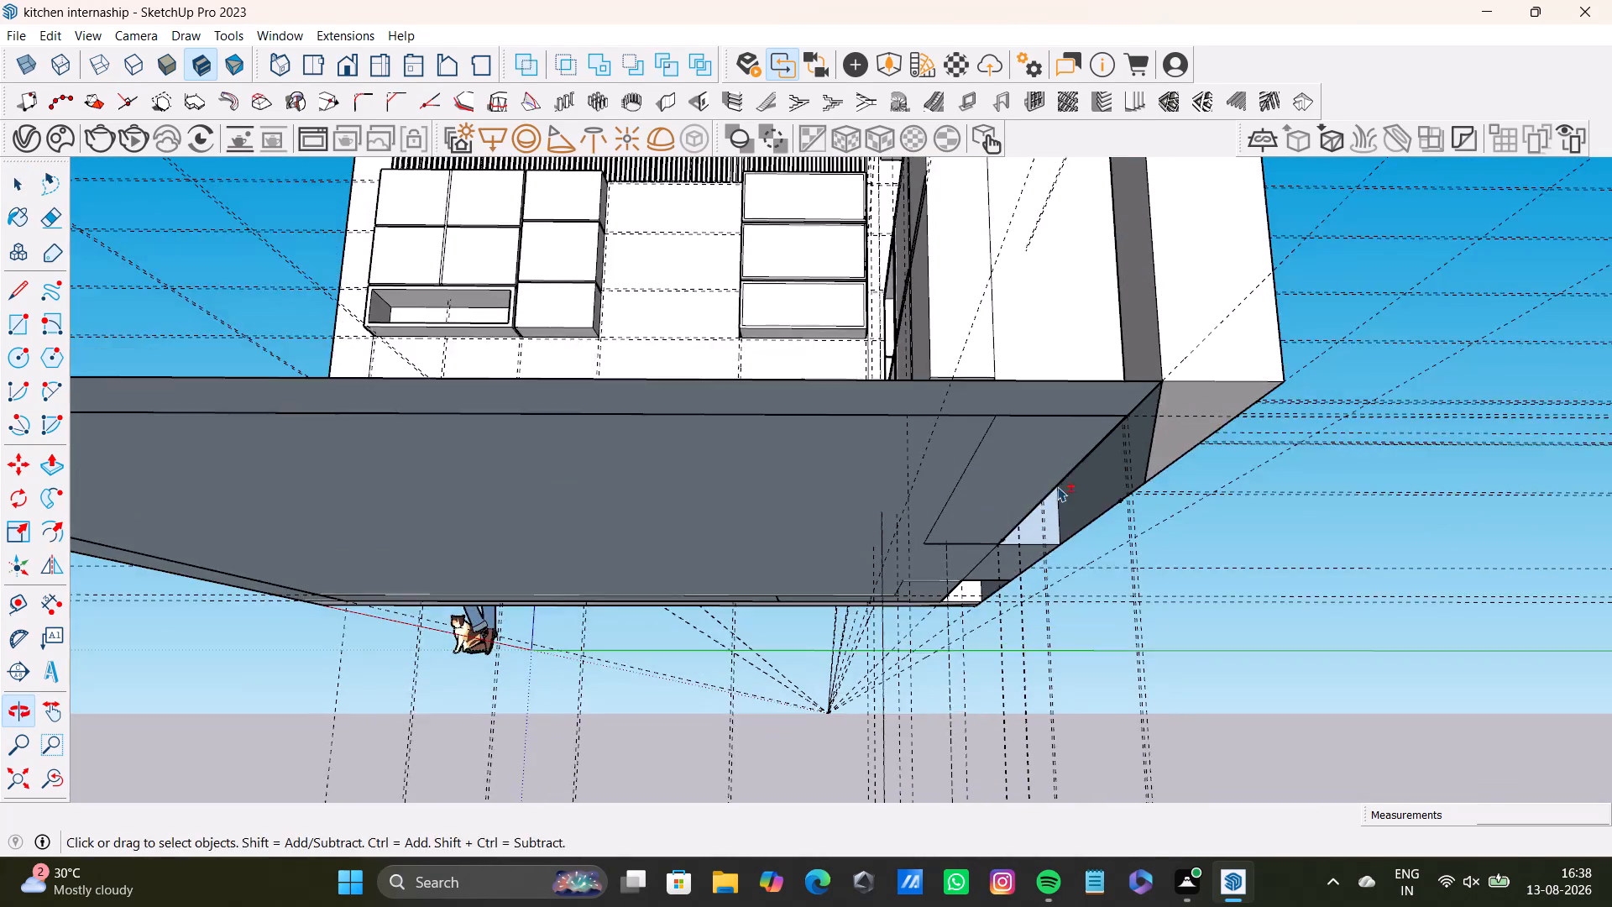
pyautogui.moveTo(1072, 446); pyautogui.dragTo(1077, 299, button='middle')
pyautogui.scroll(2, 1093, 258)
pyautogui.moveTo(1093, 258); pyautogui.dragTo(1102, 360, button='middle')
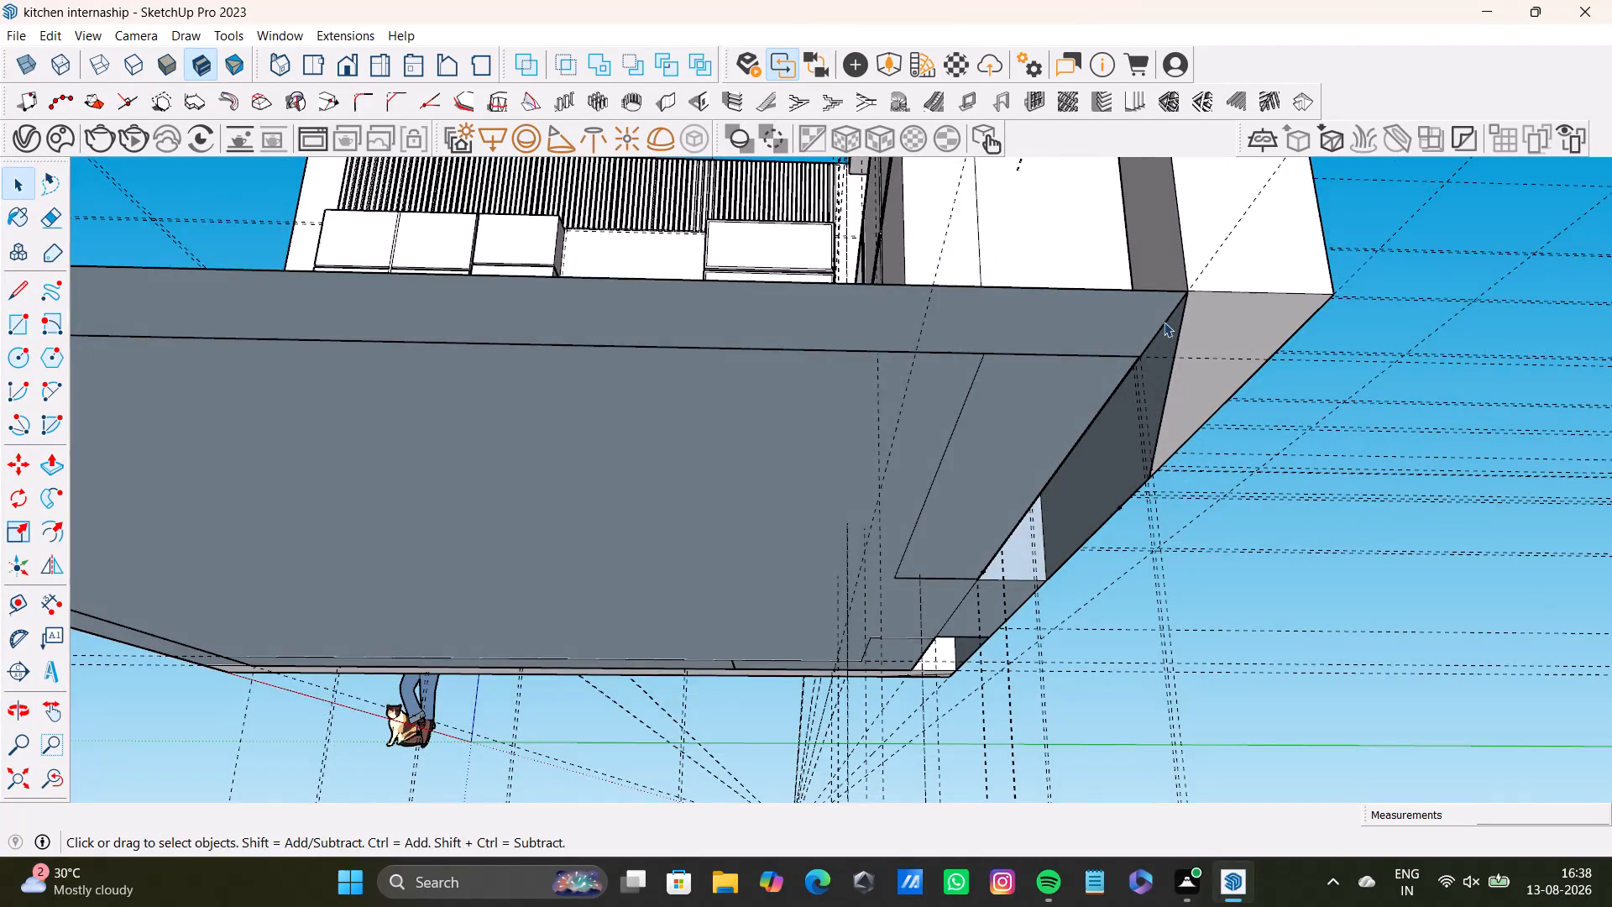
pyautogui.moveTo(1164, 322); pyautogui.dragTo(1123, 613, button='middle')
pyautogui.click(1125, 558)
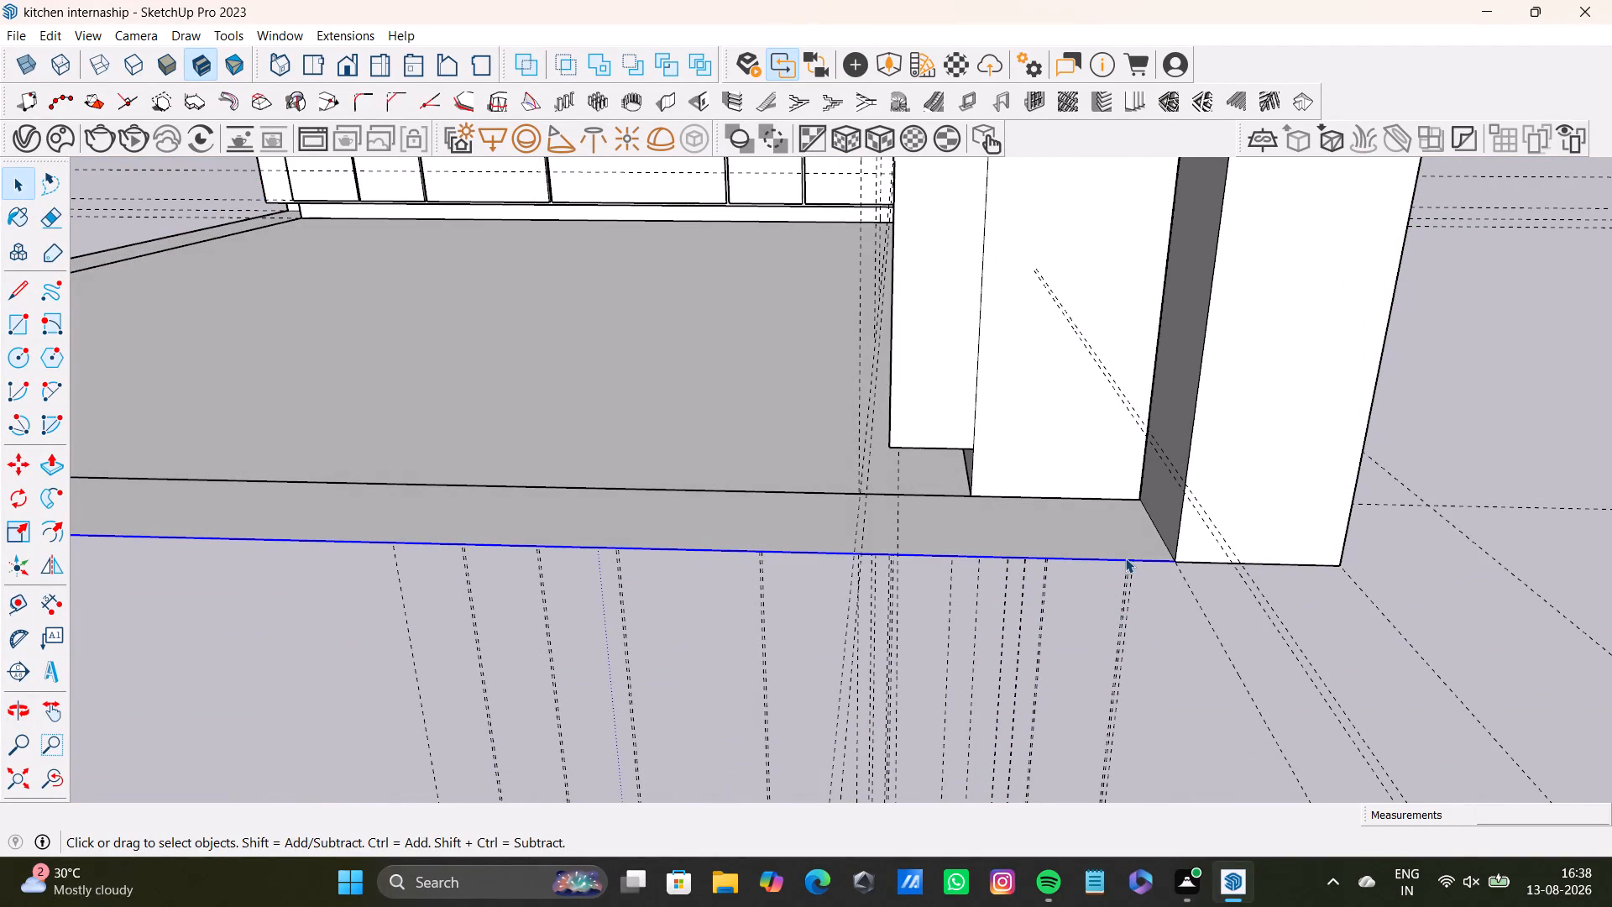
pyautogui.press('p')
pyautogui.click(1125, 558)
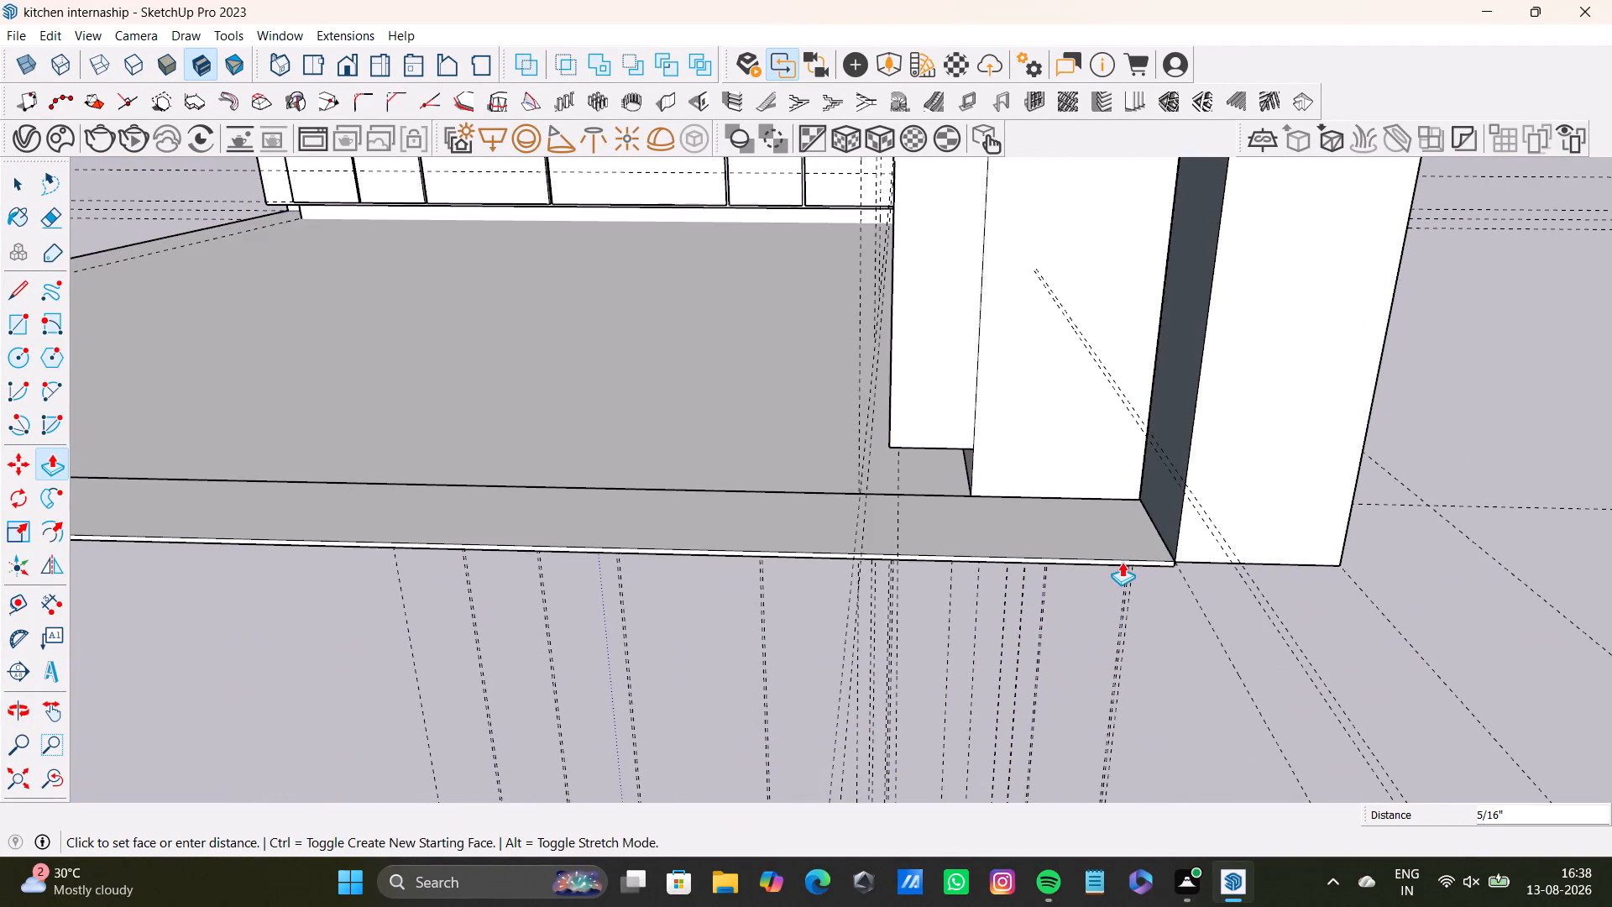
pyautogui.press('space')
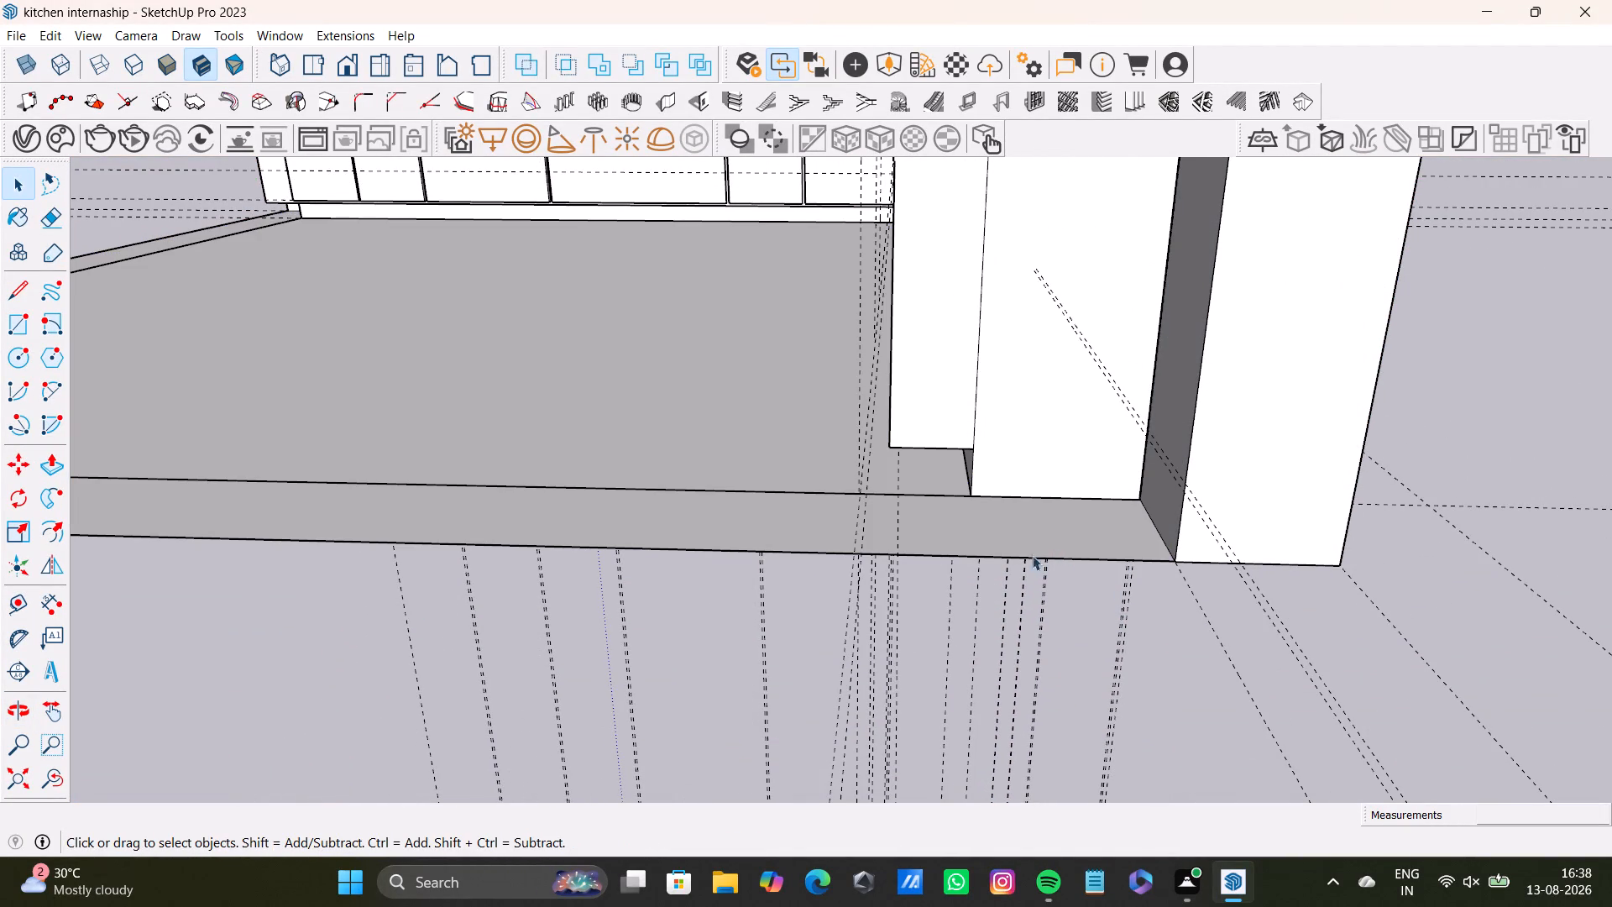
# Push/Pull the kitchen floor face by 1" to give the floor a slab edge along the open side.
pyautogui.moveTo(1028, 557); pyautogui.dragTo(1030, 630, button='middle')
pyautogui.click(1042, 564)
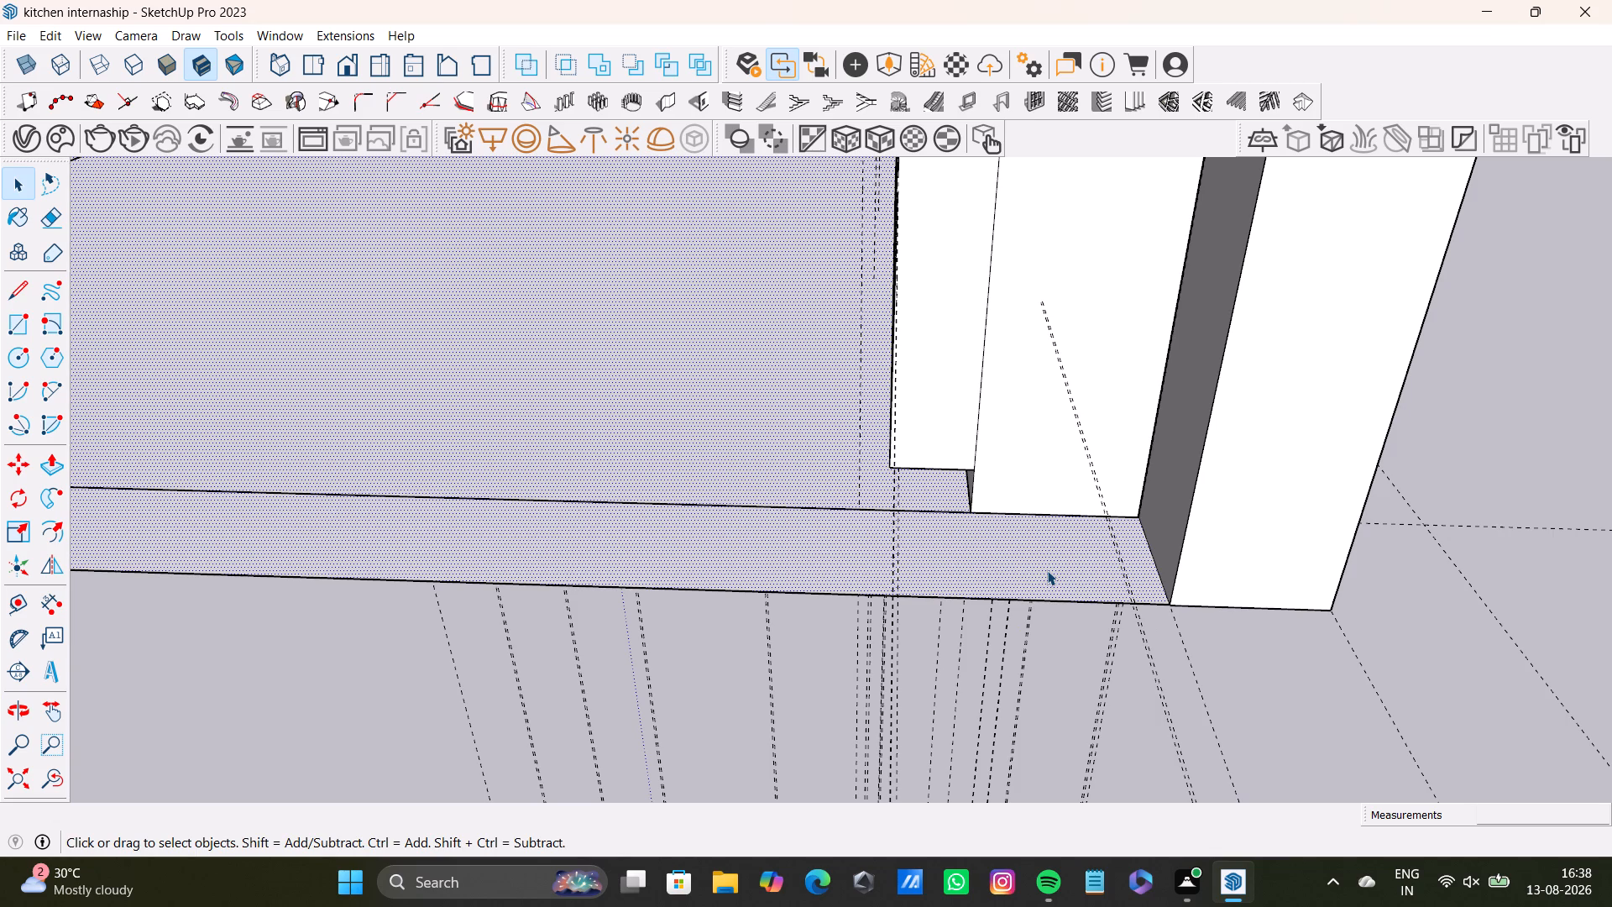
pyautogui.press('p')
pyautogui.click(1047, 570)
pyautogui.click(1049, 584)
pyautogui.moveTo(1033, 621); pyautogui.dragTo(1075, 391, button='middle')
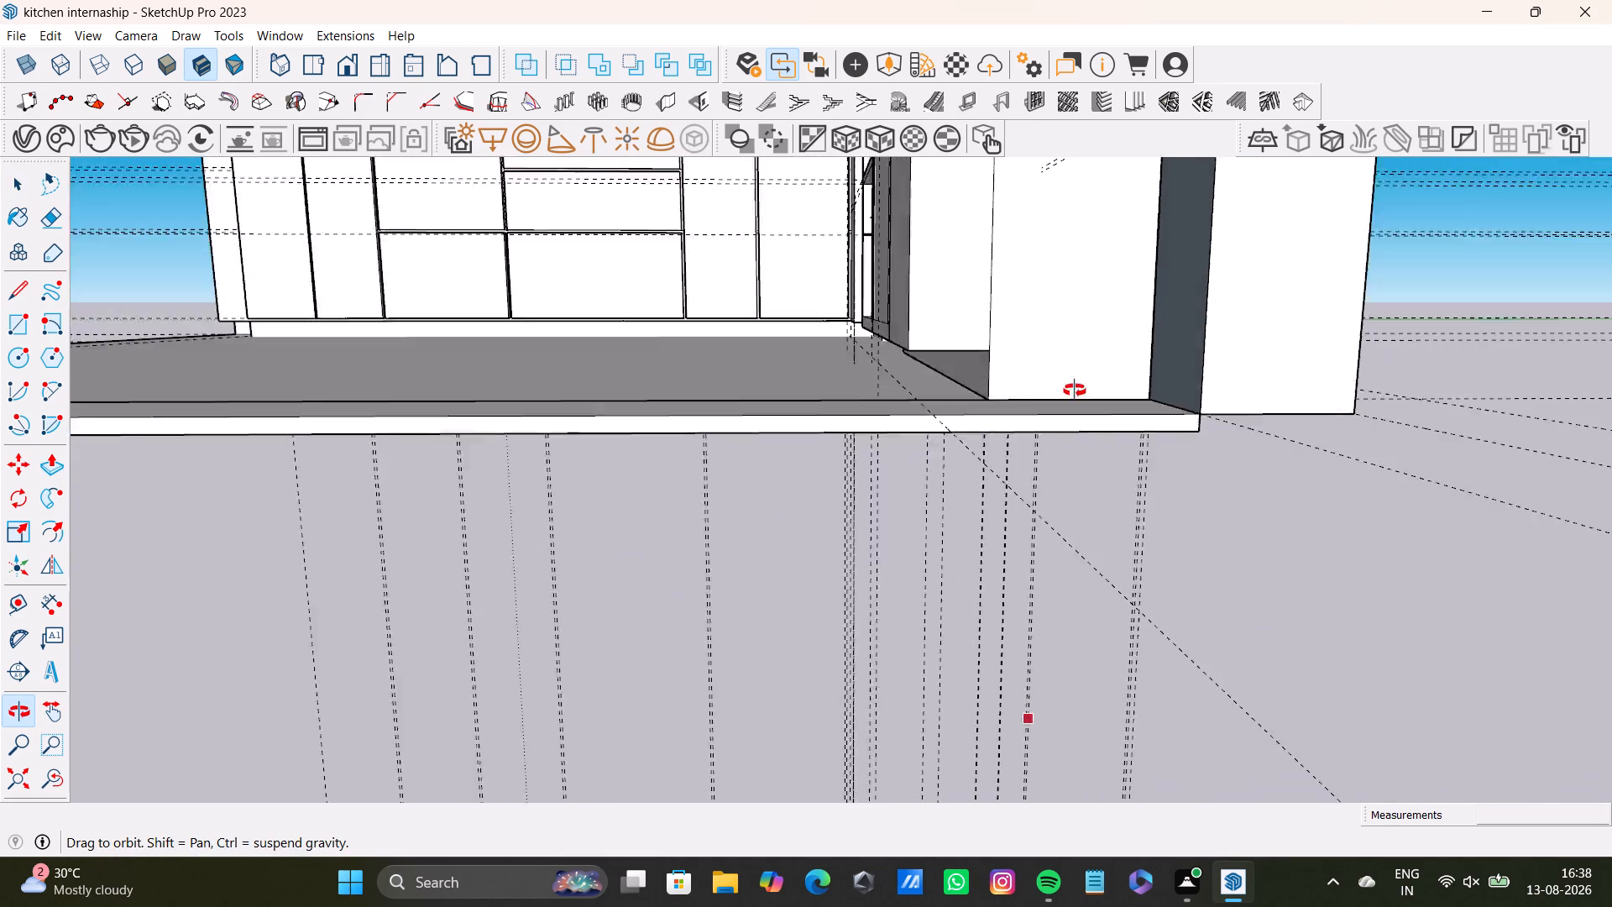
pyautogui.moveTo(1075, 391); pyautogui.dragTo(1047, 536, button='middle')
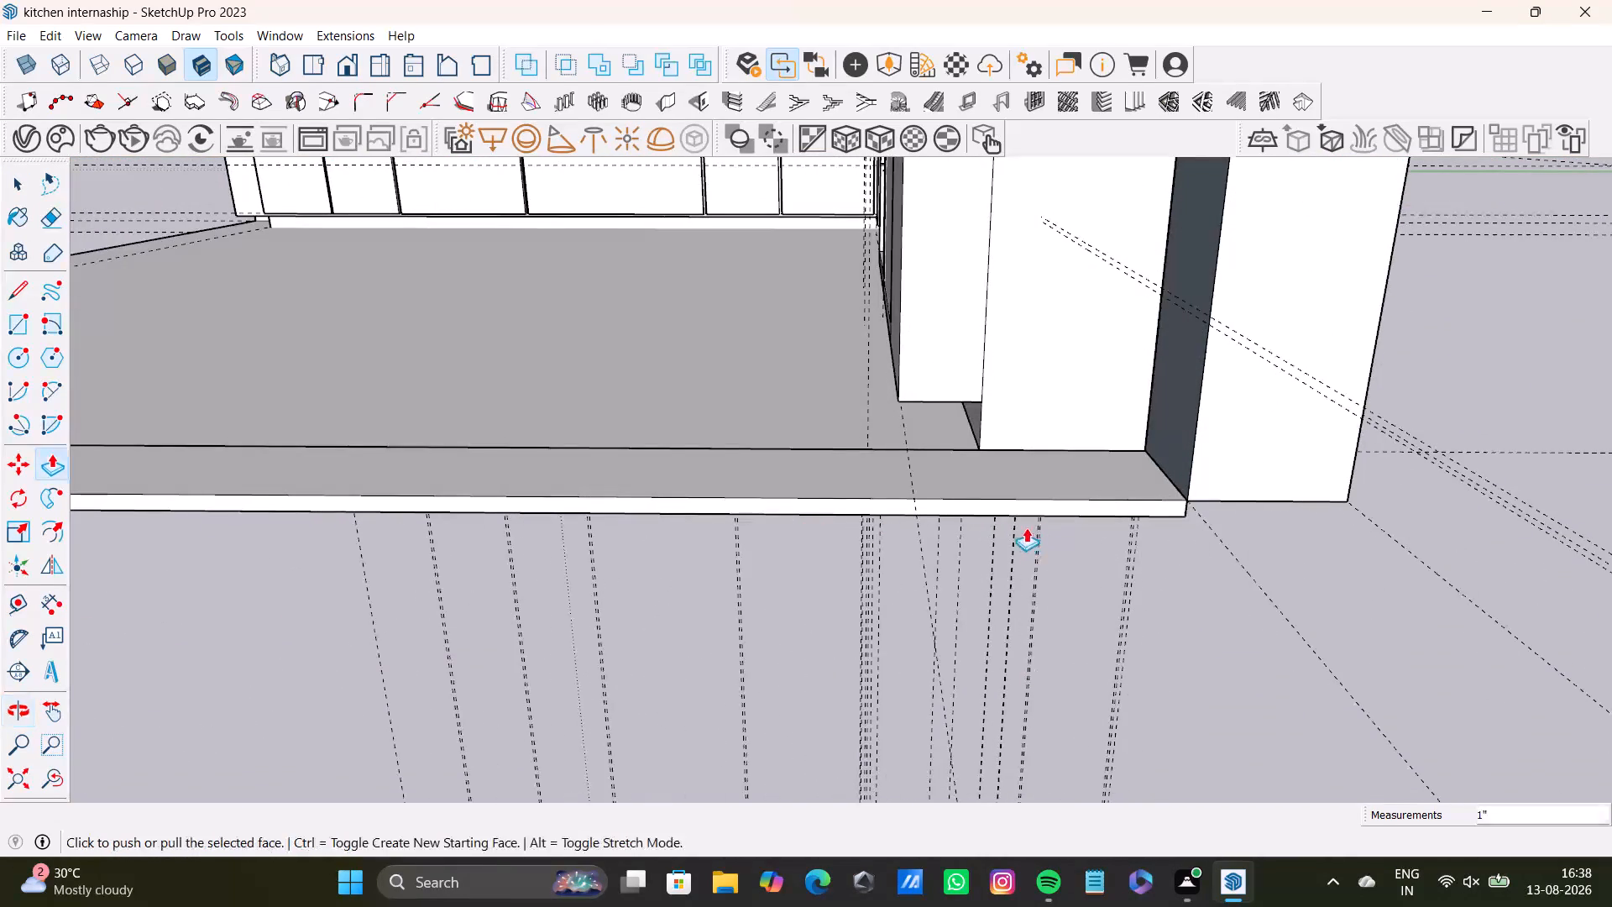
pyautogui.press('space')
# Push/Pull the floor slab's thin edge face outward 1' 6 7/16" to extend the floor on the open side.
pyautogui.click(1037, 514)
pyautogui.click(1041, 508)
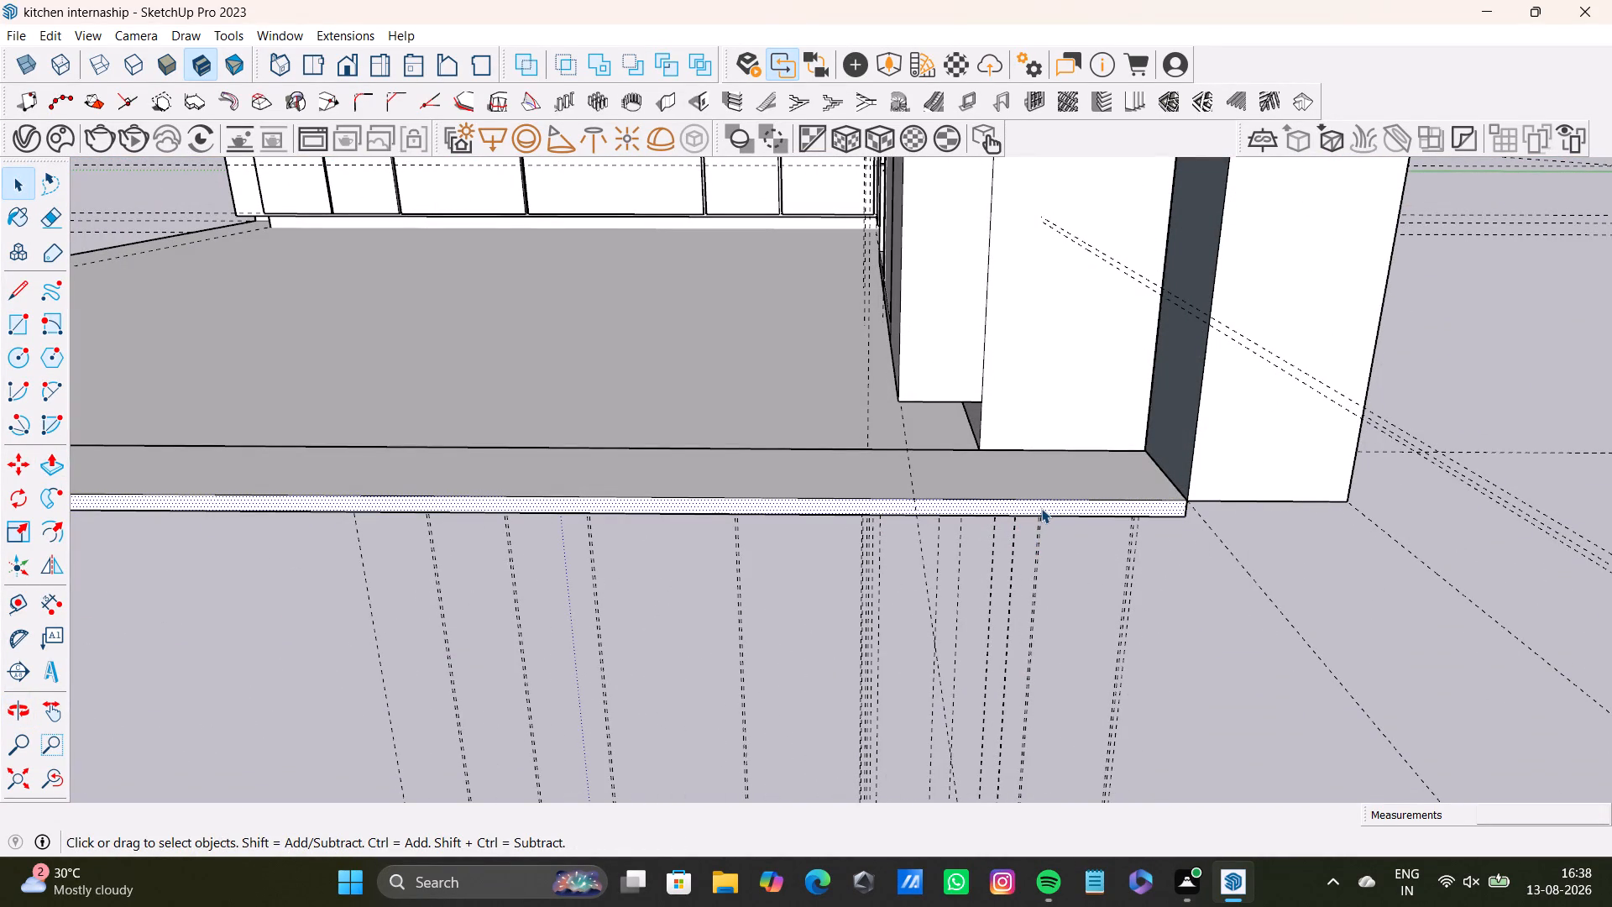
pyautogui.press('p')
pyautogui.click(1041, 508)
pyautogui.scroll(-2, 1105, 742)
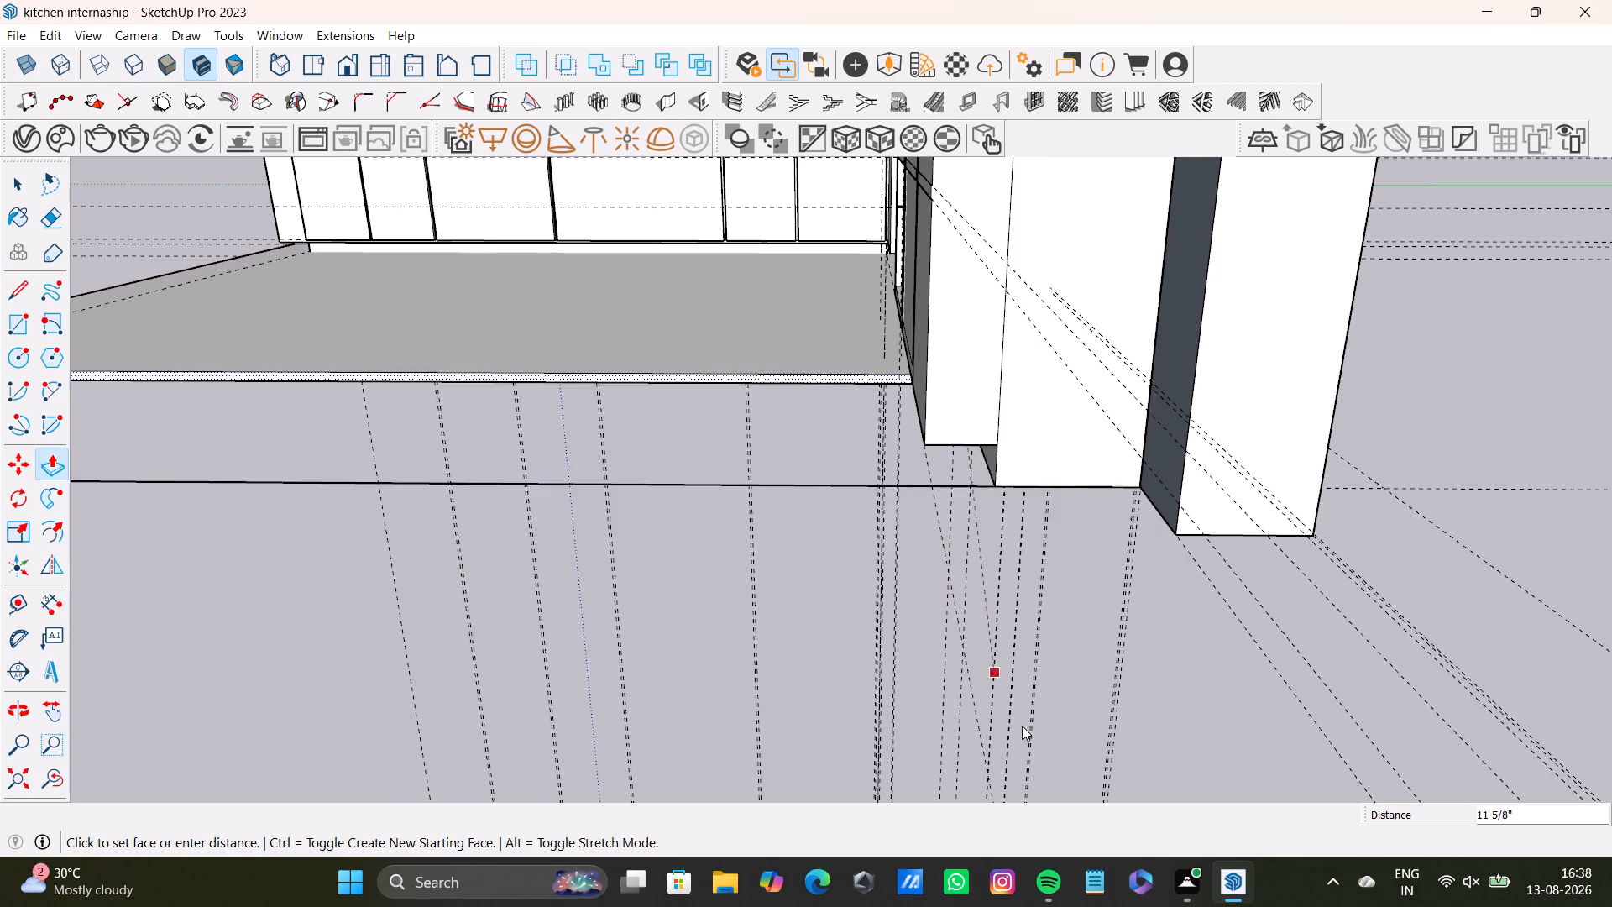
pyautogui.scroll(-2, 1070, 785)
pyautogui.moveTo(1070, 785); pyautogui.dragTo(1236, 606, button='middle')
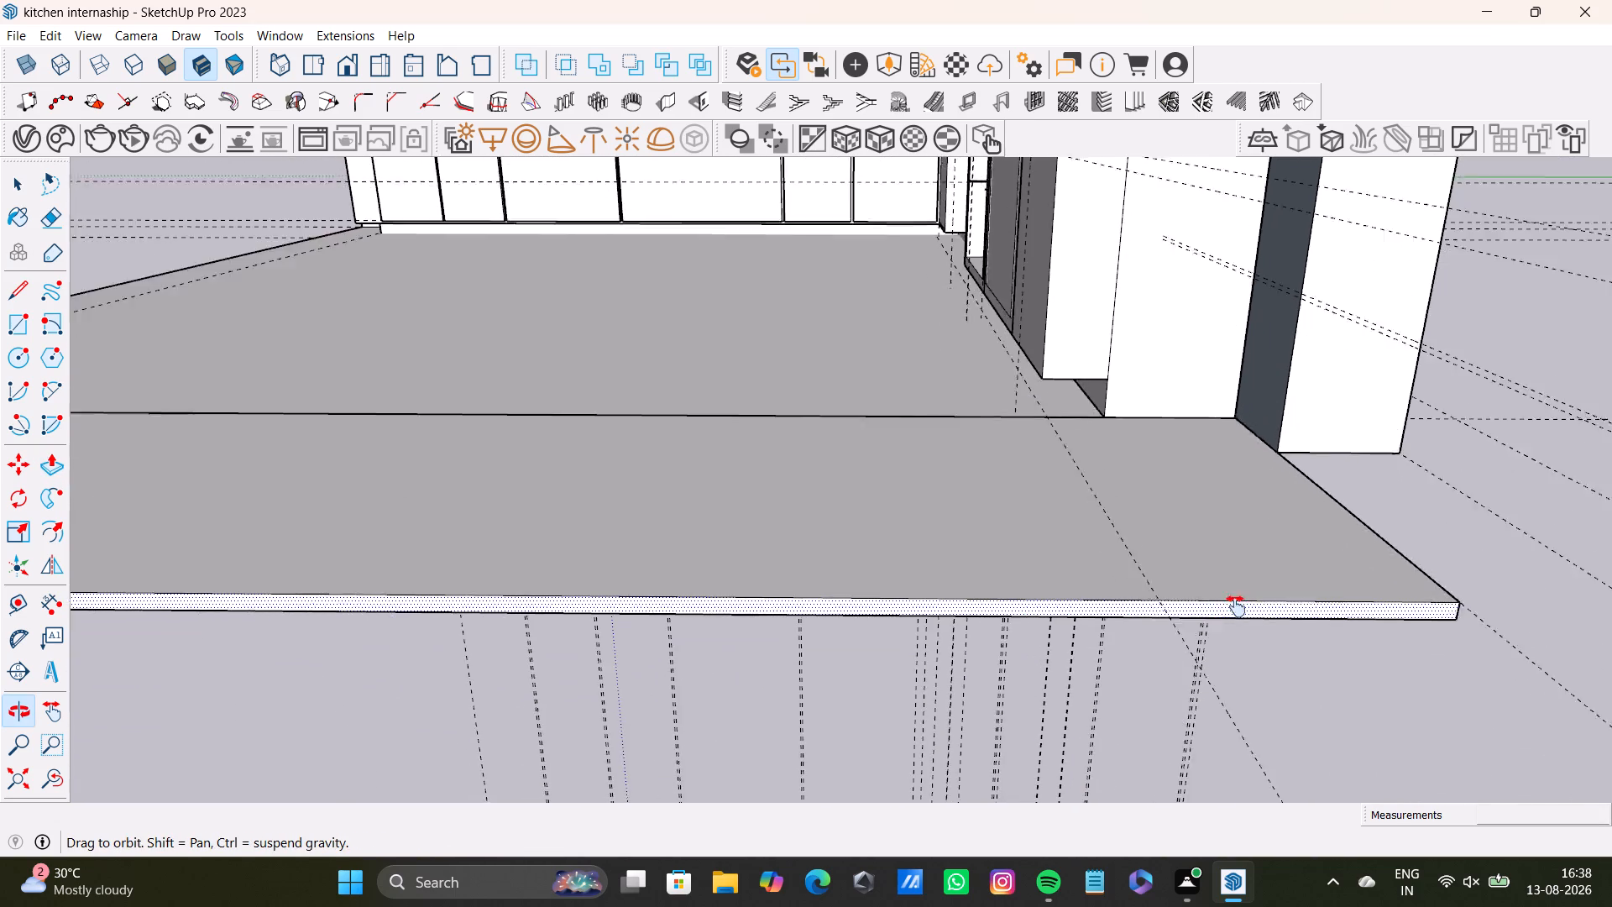
pyautogui.moveTo(1236, 606); pyautogui.dragTo(1234, 566, button='middle')
pyautogui.moveTo(1219, 565); pyautogui.dragTo(1510, 642, button='middle')
pyautogui.click(1175, 649)
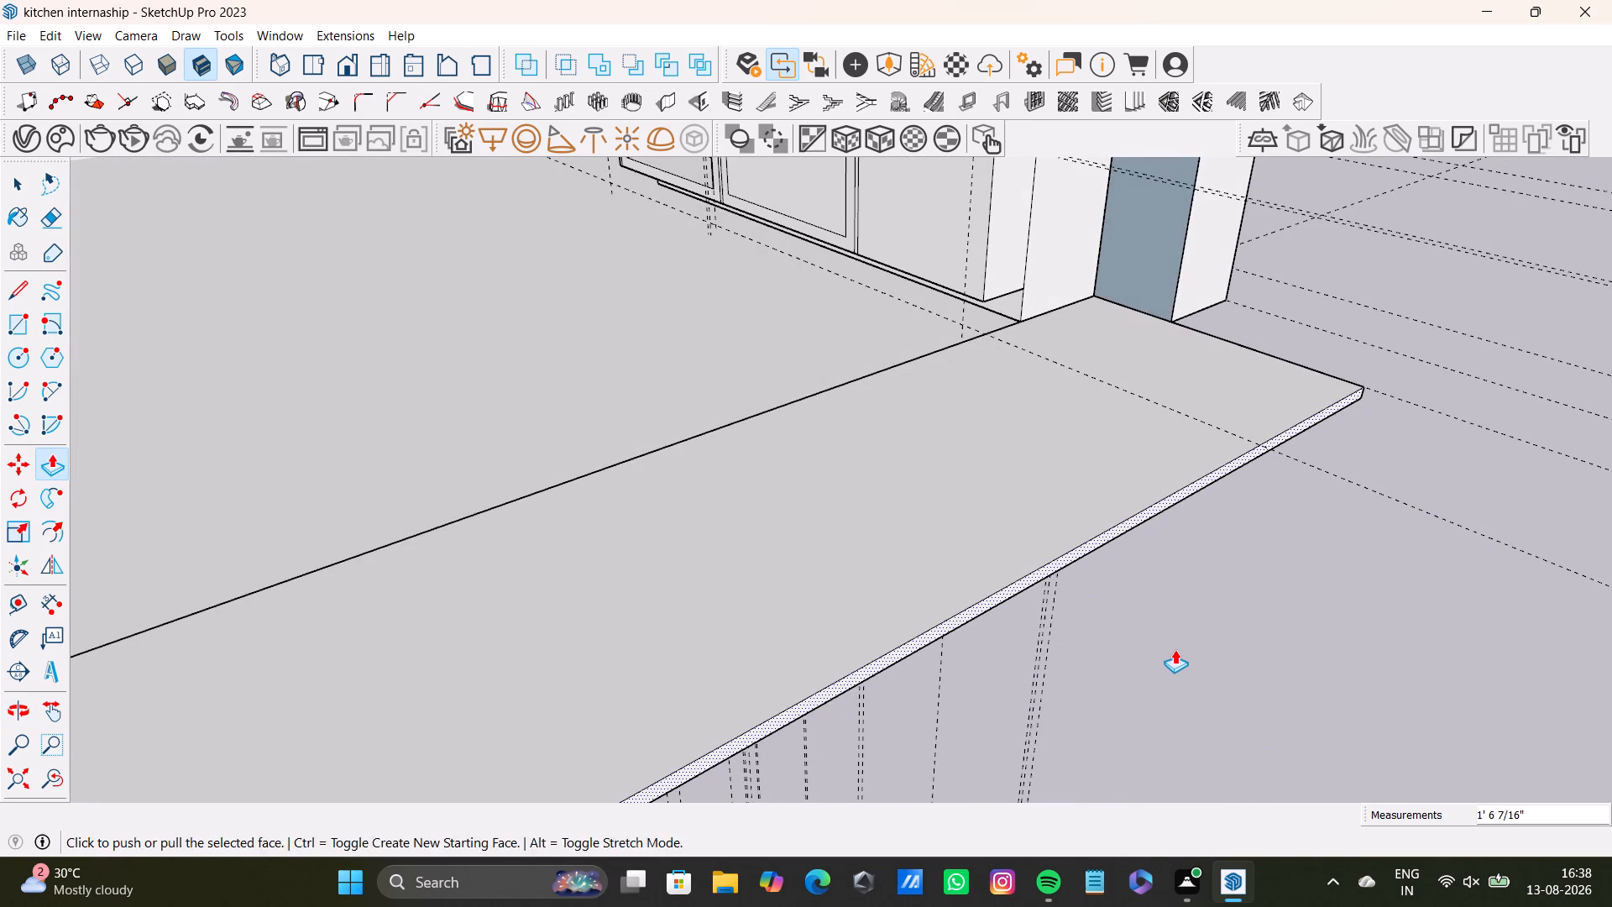
# Push/Pull the end face of the wall behind the cabinets outward 1' 6 3/8", in line with the extended floor edge.
pyautogui.moveTo(1089, 597); pyautogui.dragTo(850, 626, button='middle')
pyautogui.keyDown('shift'); pyautogui.moveTo(1103, 503); pyautogui.dragTo(913, 476, button='middle'); pyautogui.keyUp('shift')
pyautogui.press('space')
pyautogui.click(1073, 319)
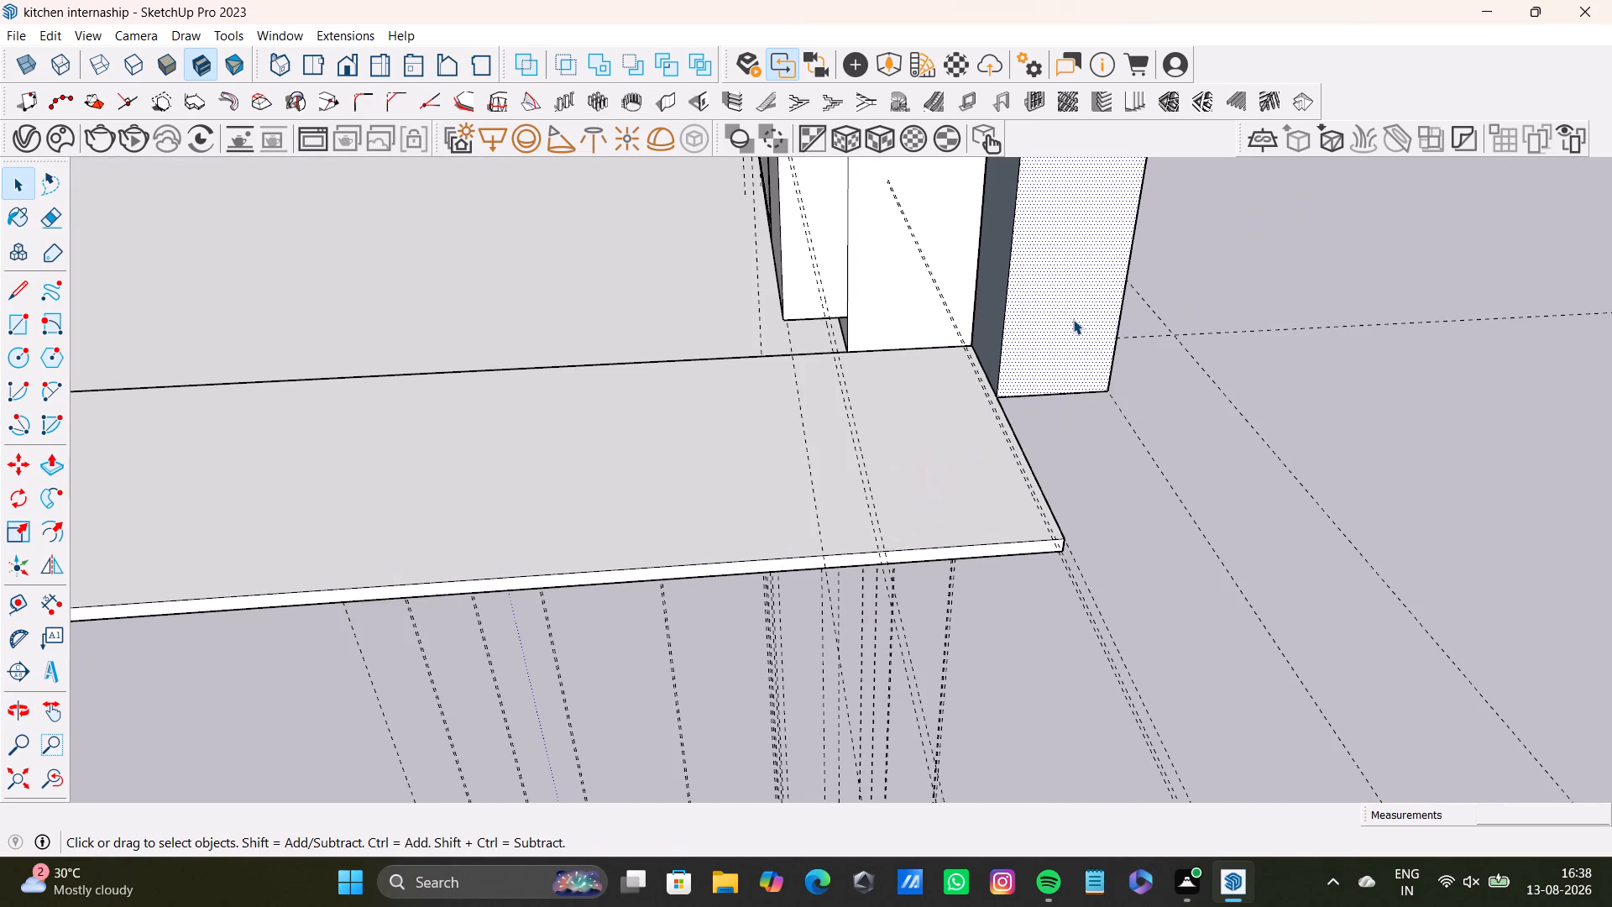
pyautogui.press('p')
pyautogui.click(1073, 319)
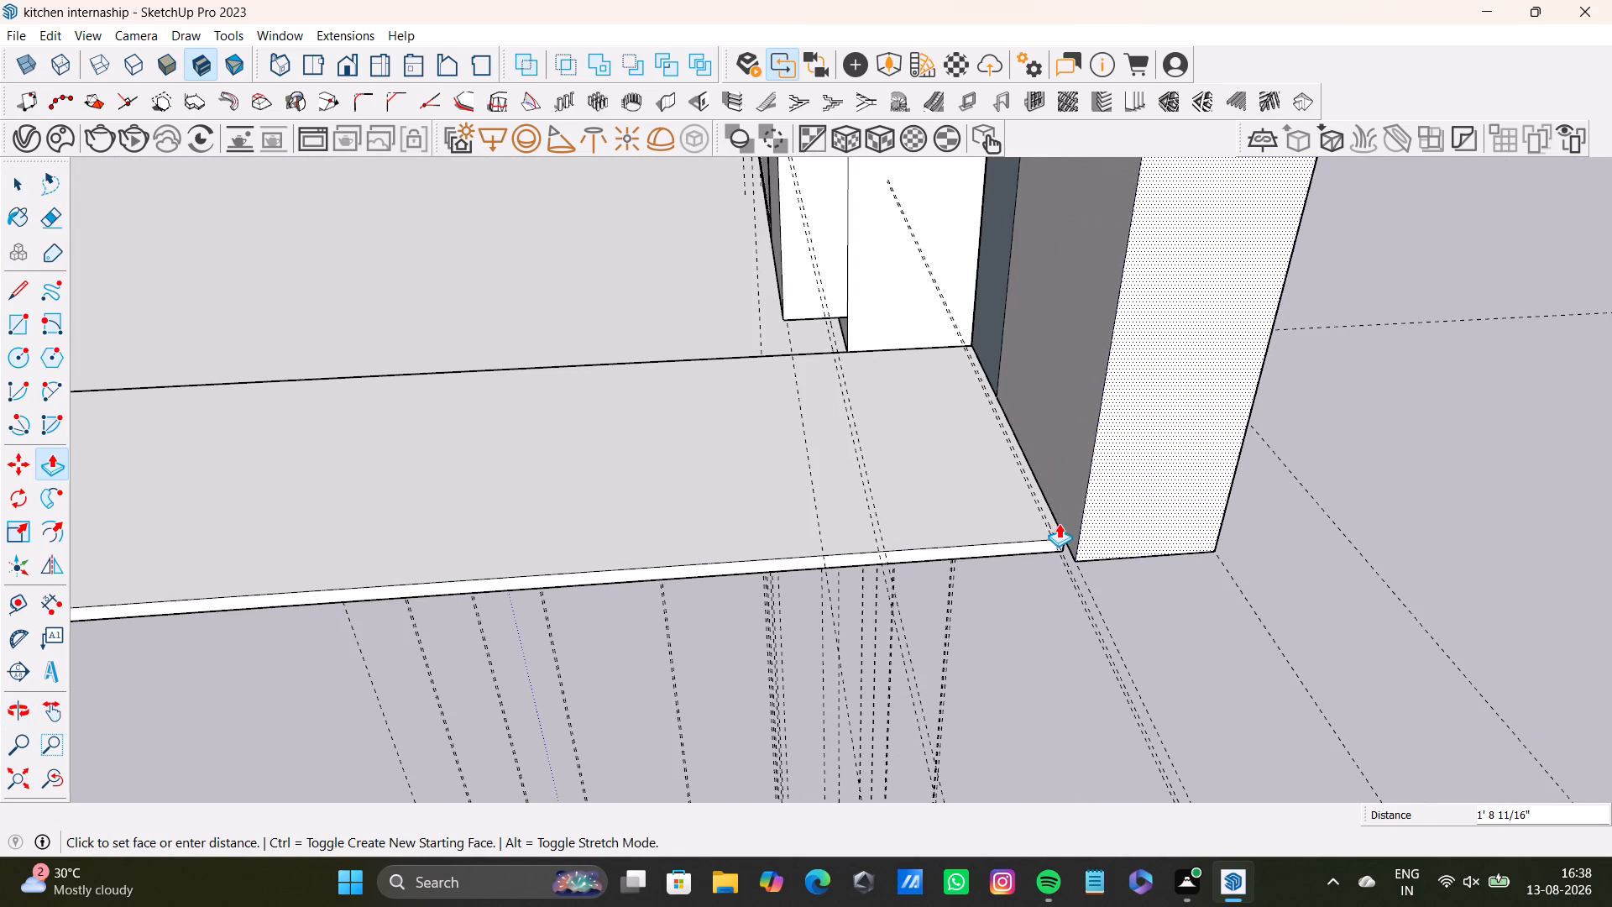
pyautogui.click(1030, 543)
pyautogui.moveTo(1058, 558); pyautogui.dragTo(882, 397, button='middle')
pyautogui.scroll(2, 920, 427)
pyautogui.moveTo(966, 432); pyautogui.dragTo(969, 419, button='middle')
pyautogui.moveTo(974, 404); pyautogui.dragTo(982, 356, button='middle')
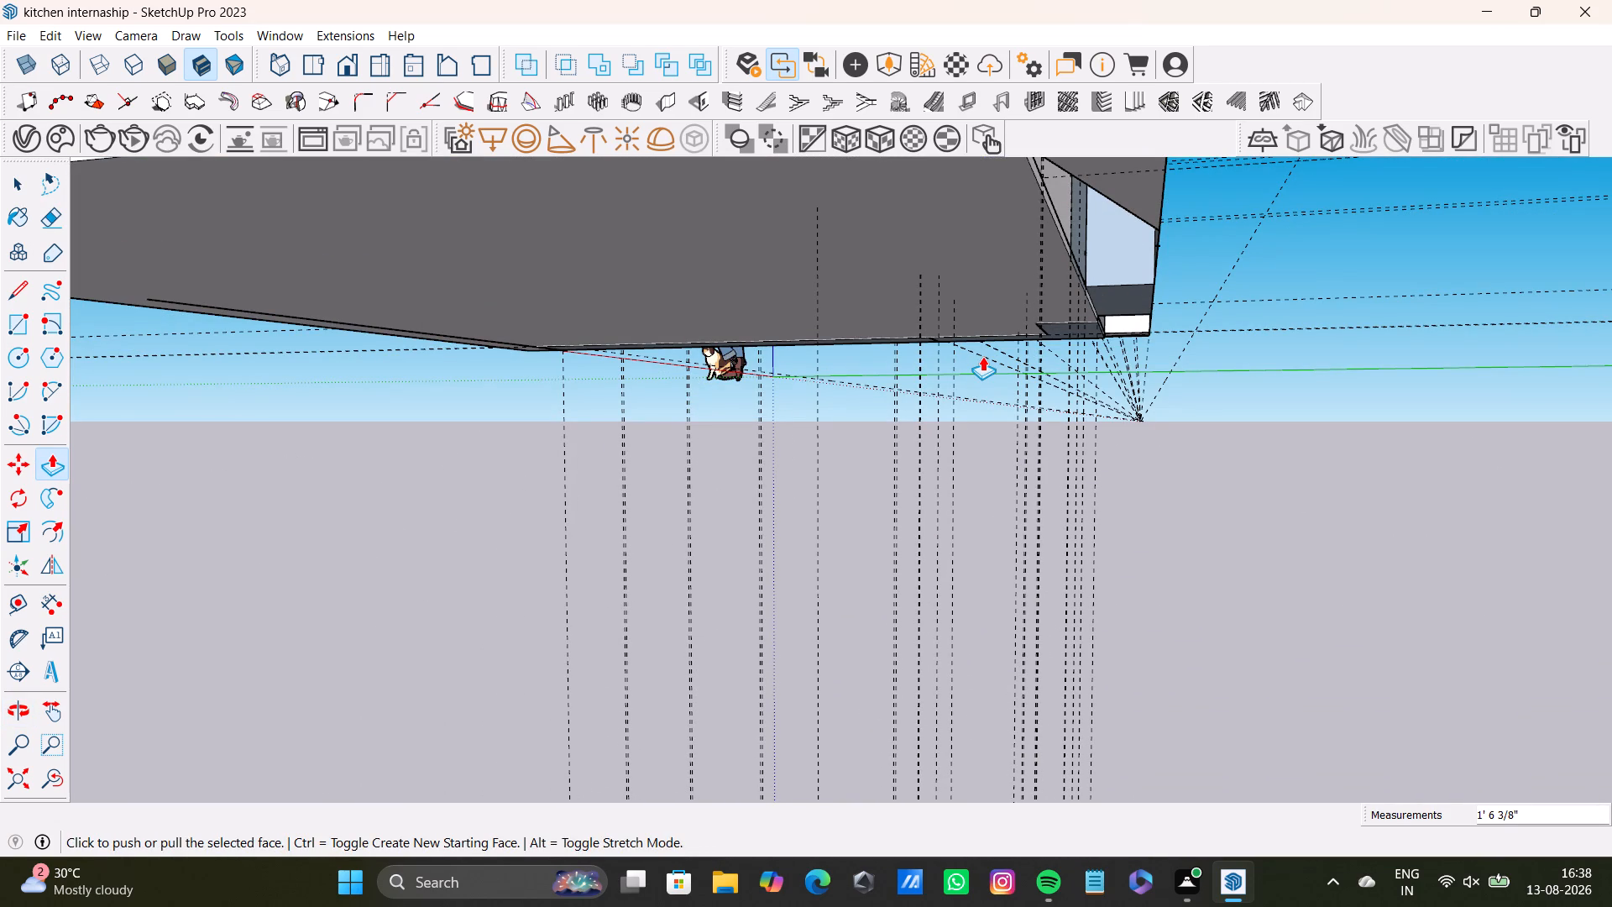
pyautogui.press('space')
# Reverse the blue-grey wall face behind the wall cabinets so its front side faces into the kitchen.
pyautogui.scroll(-6, 931, 287)
pyautogui.moveTo(846, 319); pyautogui.dragTo(1117, 528, button='middle')
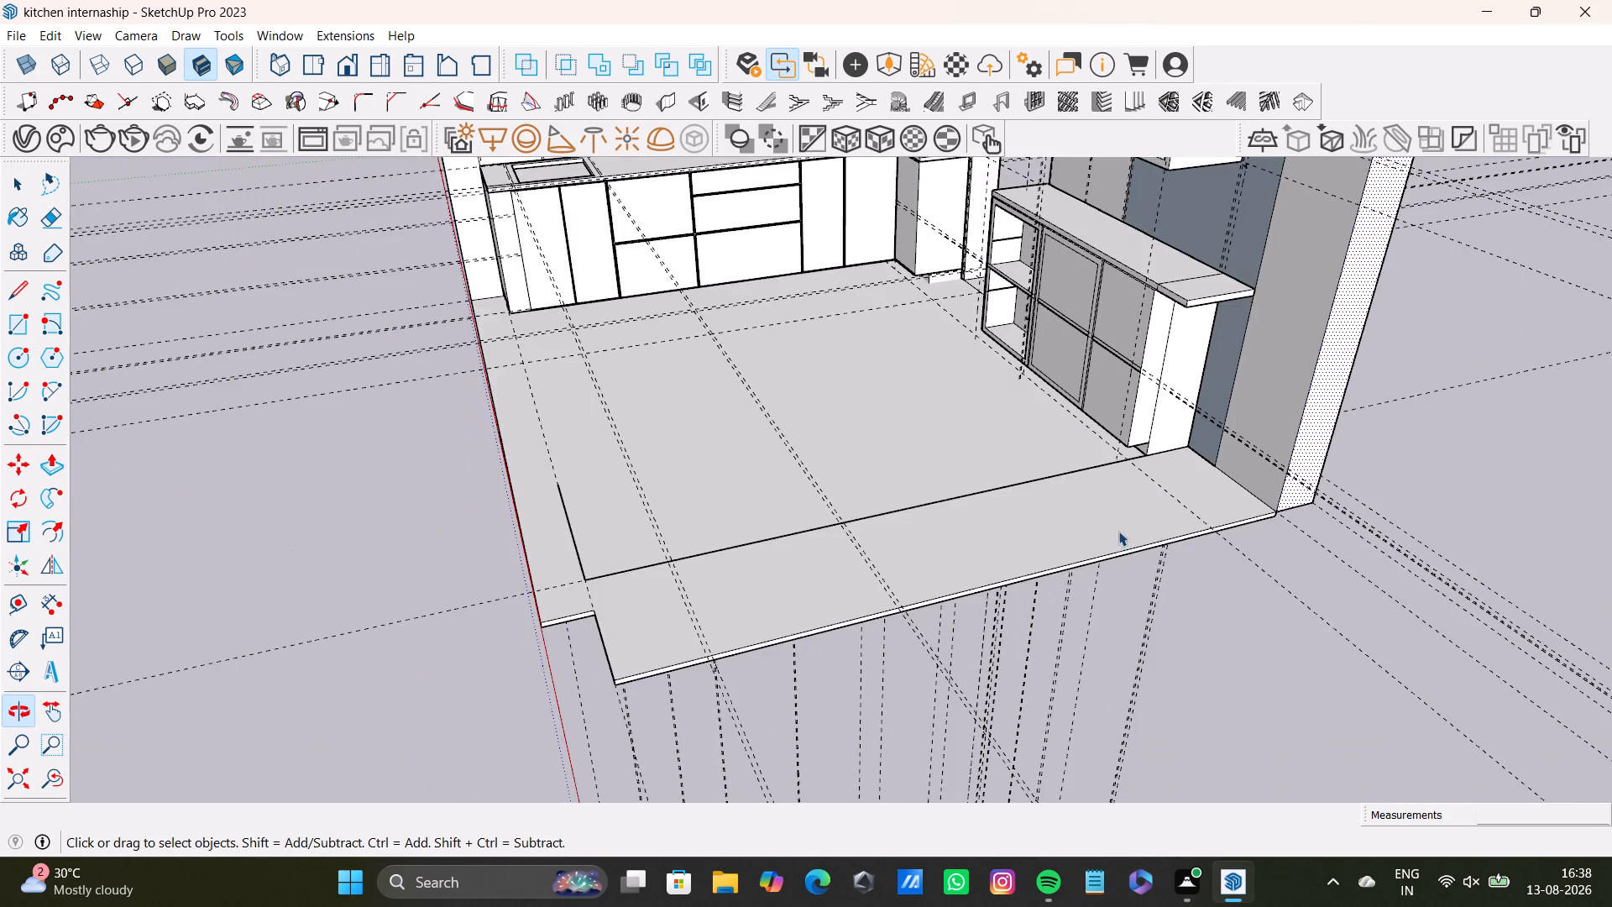
pyautogui.scroll(-3, 1126, 511)
pyautogui.keyDown('shift'); pyautogui.moveTo(1088, 479); pyautogui.dragTo(945, 613, button='middle'); pyautogui.keyUp('shift')
pyautogui.moveTo(943, 622); pyautogui.dragTo(1134, 724, button='middle')
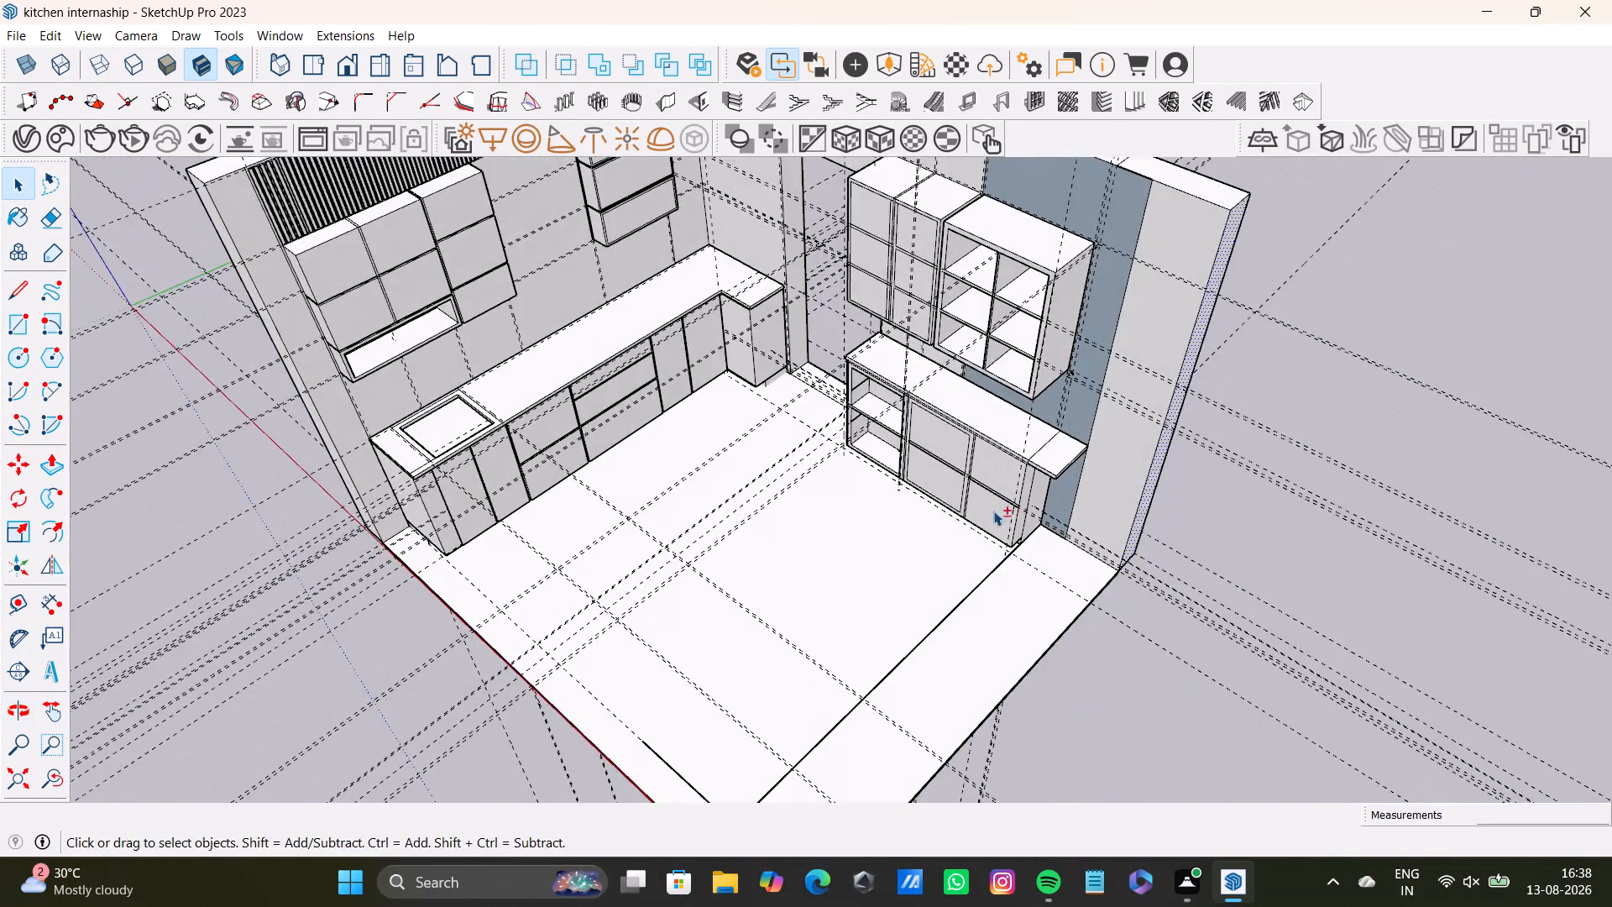
pyautogui.keyDown('shift'); pyautogui.moveTo(993, 511); pyautogui.dragTo(898, 658, button='middle'); pyautogui.keyUp('shift')
pyautogui.scroll(5, 930, 371)
pyautogui.click(930, 360)
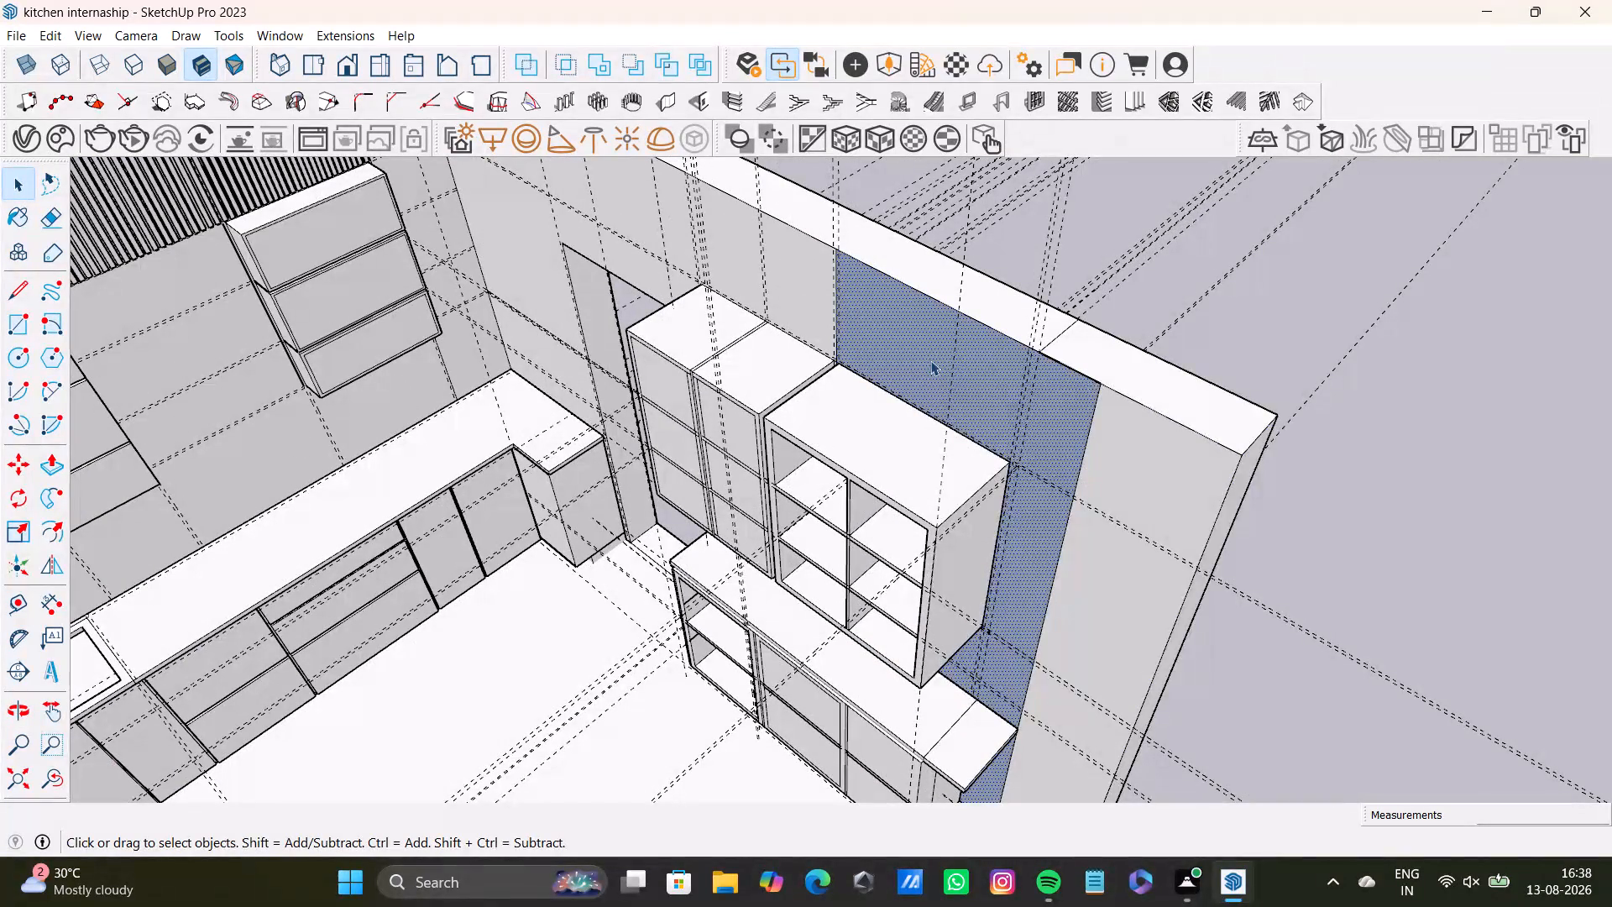
pyautogui.rightClick(930, 360)
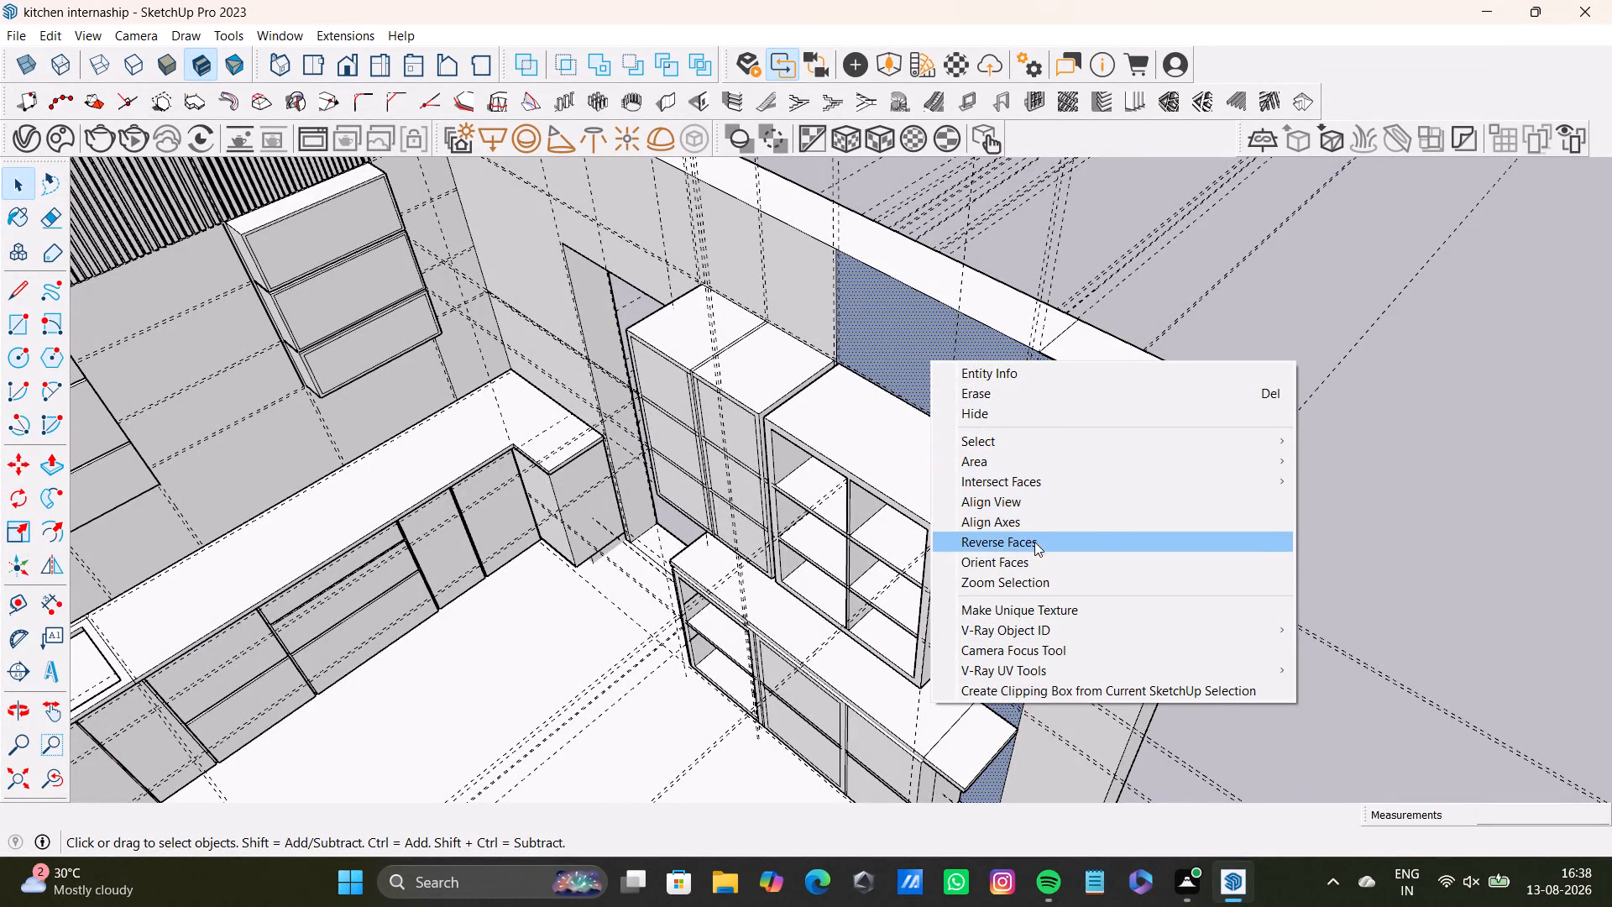
pyautogui.click(1034, 542)
# Delete the short top edge of the wall between the seam on its top face and the vertical seam beyond the cabinets.
pyautogui.scroll(-6, 979, 554)
pyautogui.scroll(5, 1016, 577)
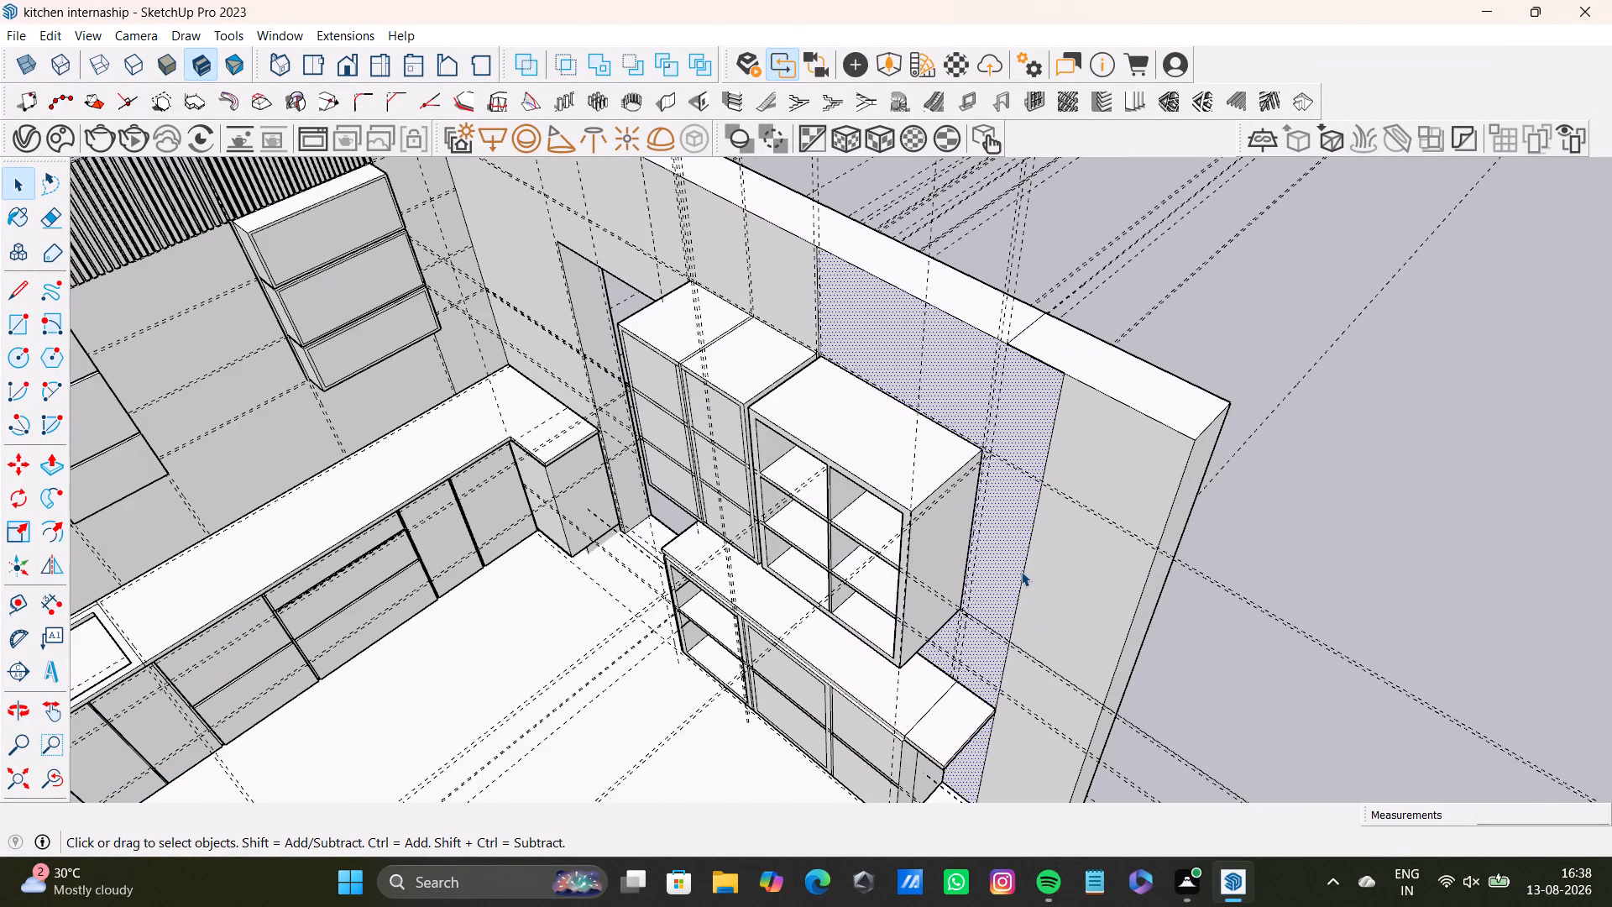
pyautogui.scroll(4, 1024, 566)
pyautogui.scroll(7, 1018, 282)
pyautogui.moveTo(1050, 266); pyautogui.dragTo(1046, 273, button='middle')
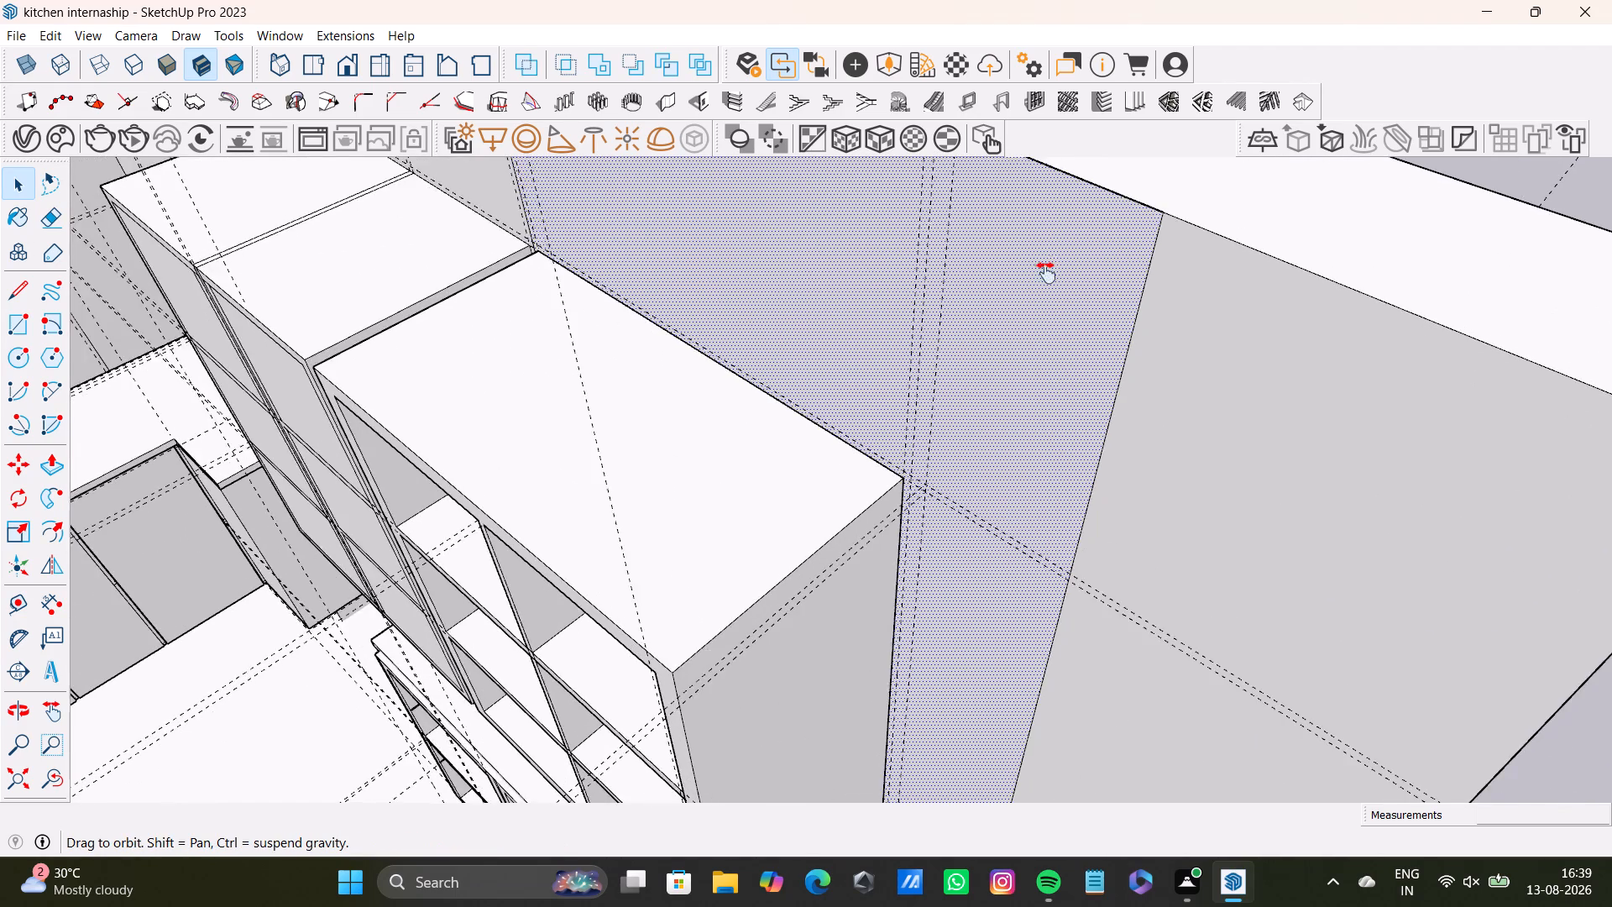
pyautogui.moveTo(1046, 273); pyautogui.dragTo(902, 558, button='middle')
pyautogui.scroll(10, 899, 553)
pyautogui.moveTo(862, 448); pyautogui.dragTo(917, 349, button='middle')
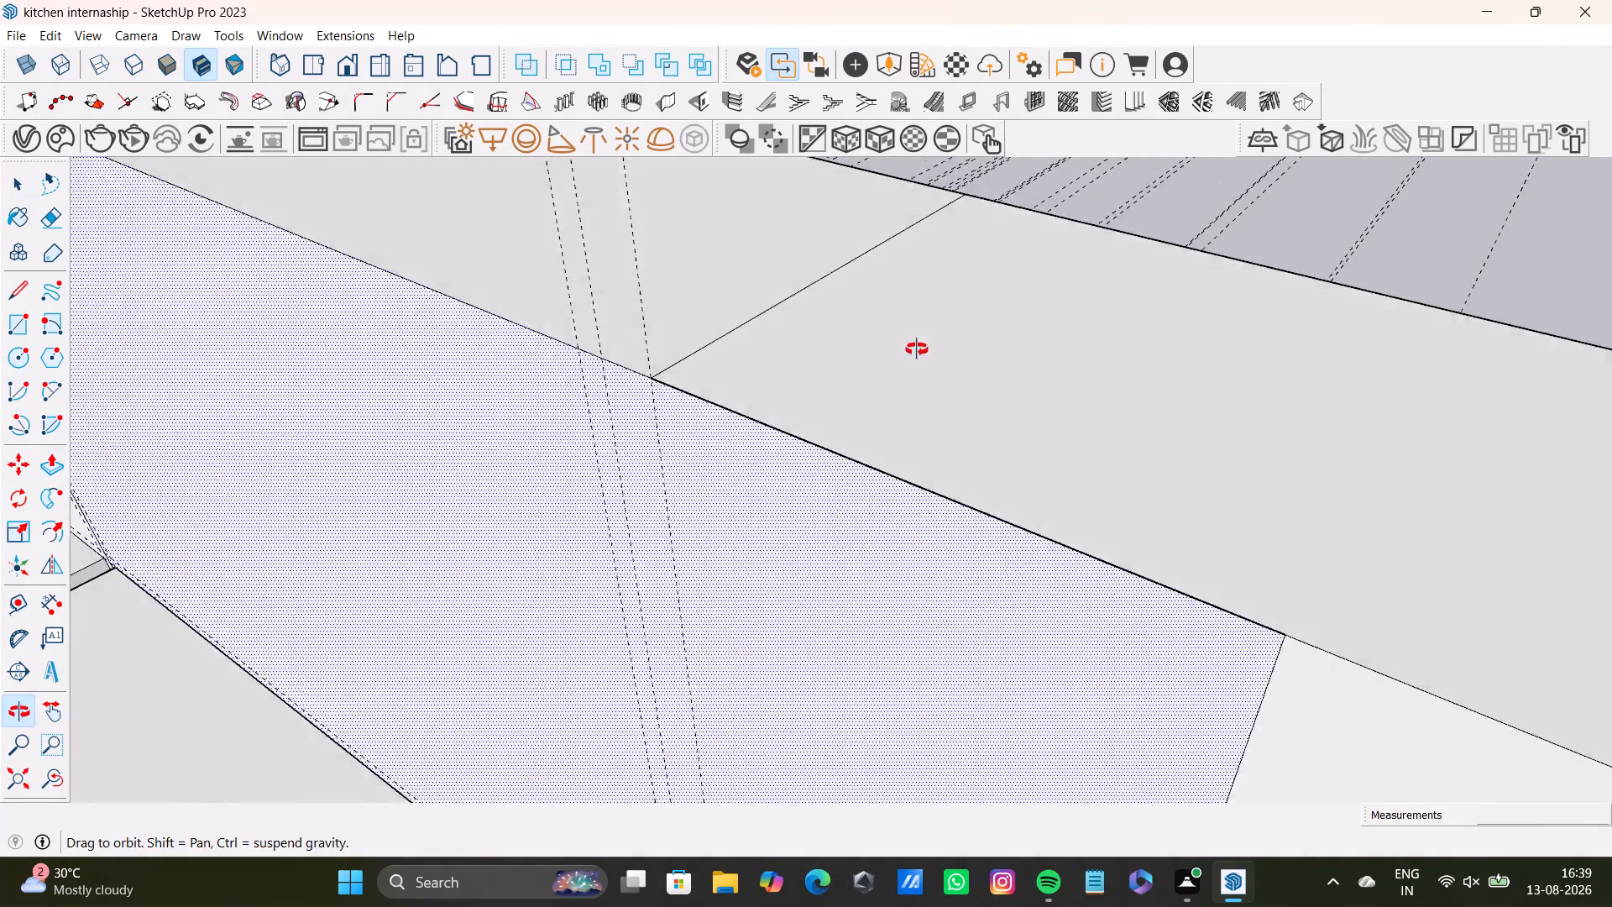
pyautogui.moveTo(917, 349); pyautogui.dragTo(926, 289, button='middle')
pyautogui.click(976, 501)
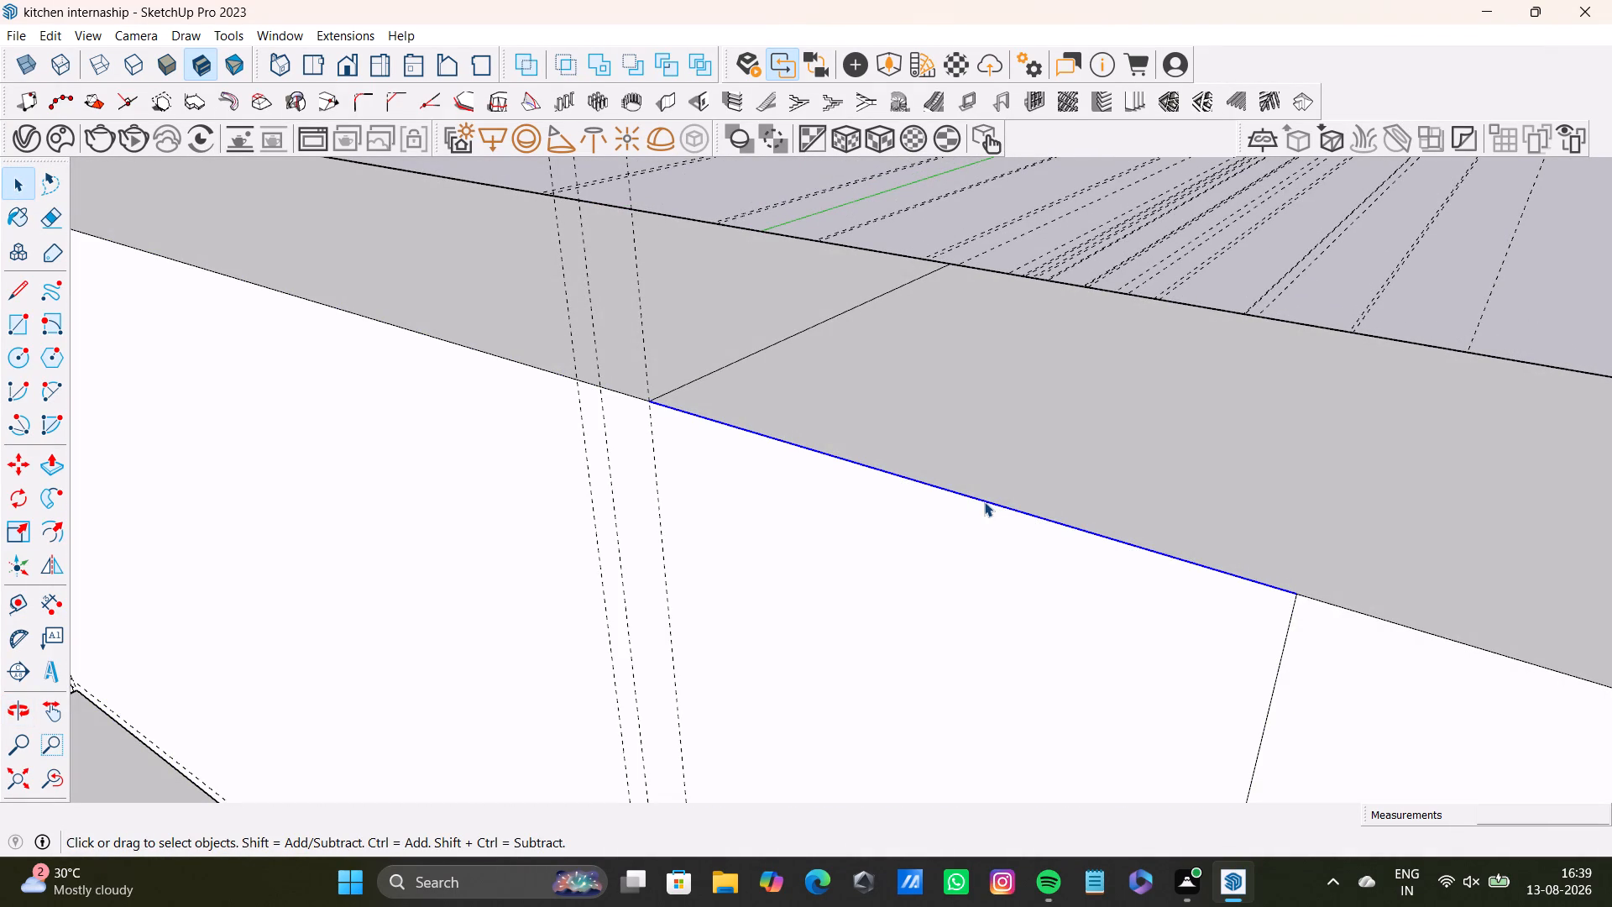
pyautogui.press('Delete')
# Examine the wall face, doorway and cabinets along the extended wall from several angles.
pyautogui.scroll(-15, 987, 501)
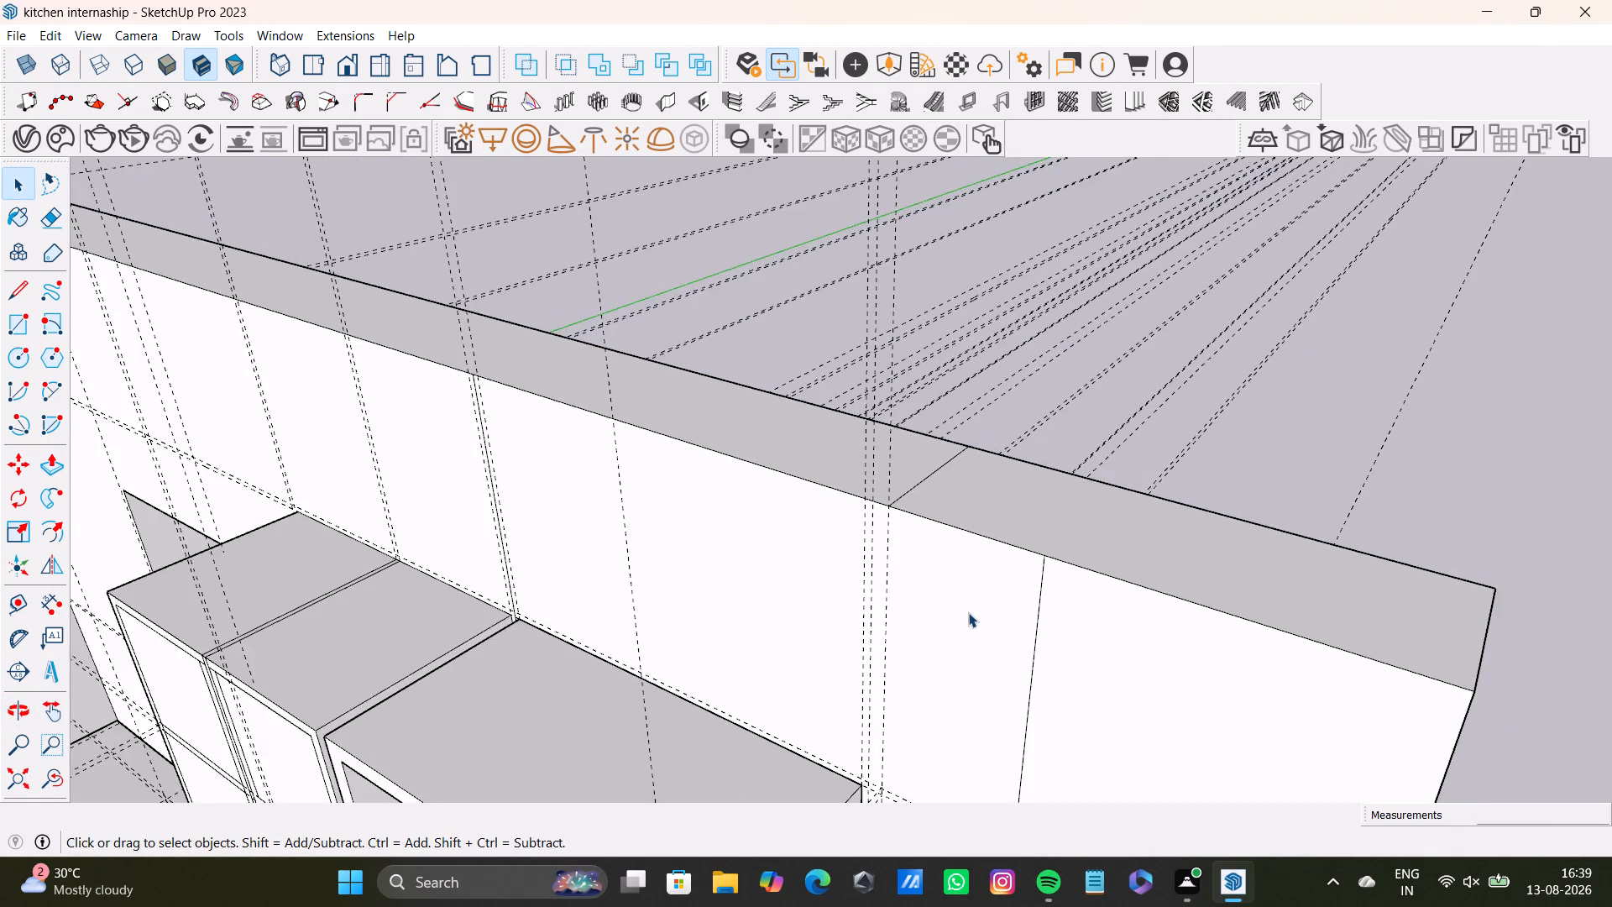
pyautogui.moveTo(968, 616); pyautogui.dragTo(966, 375, button='middle')
pyautogui.scroll(-8, 960, 402)
pyautogui.moveTo(989, 534); pyautogui.dragTo(997, 238, button='middle')
pyautogui.moveTo(1018, 551); pyautogui.dragTo(1036, 547, button='middle')
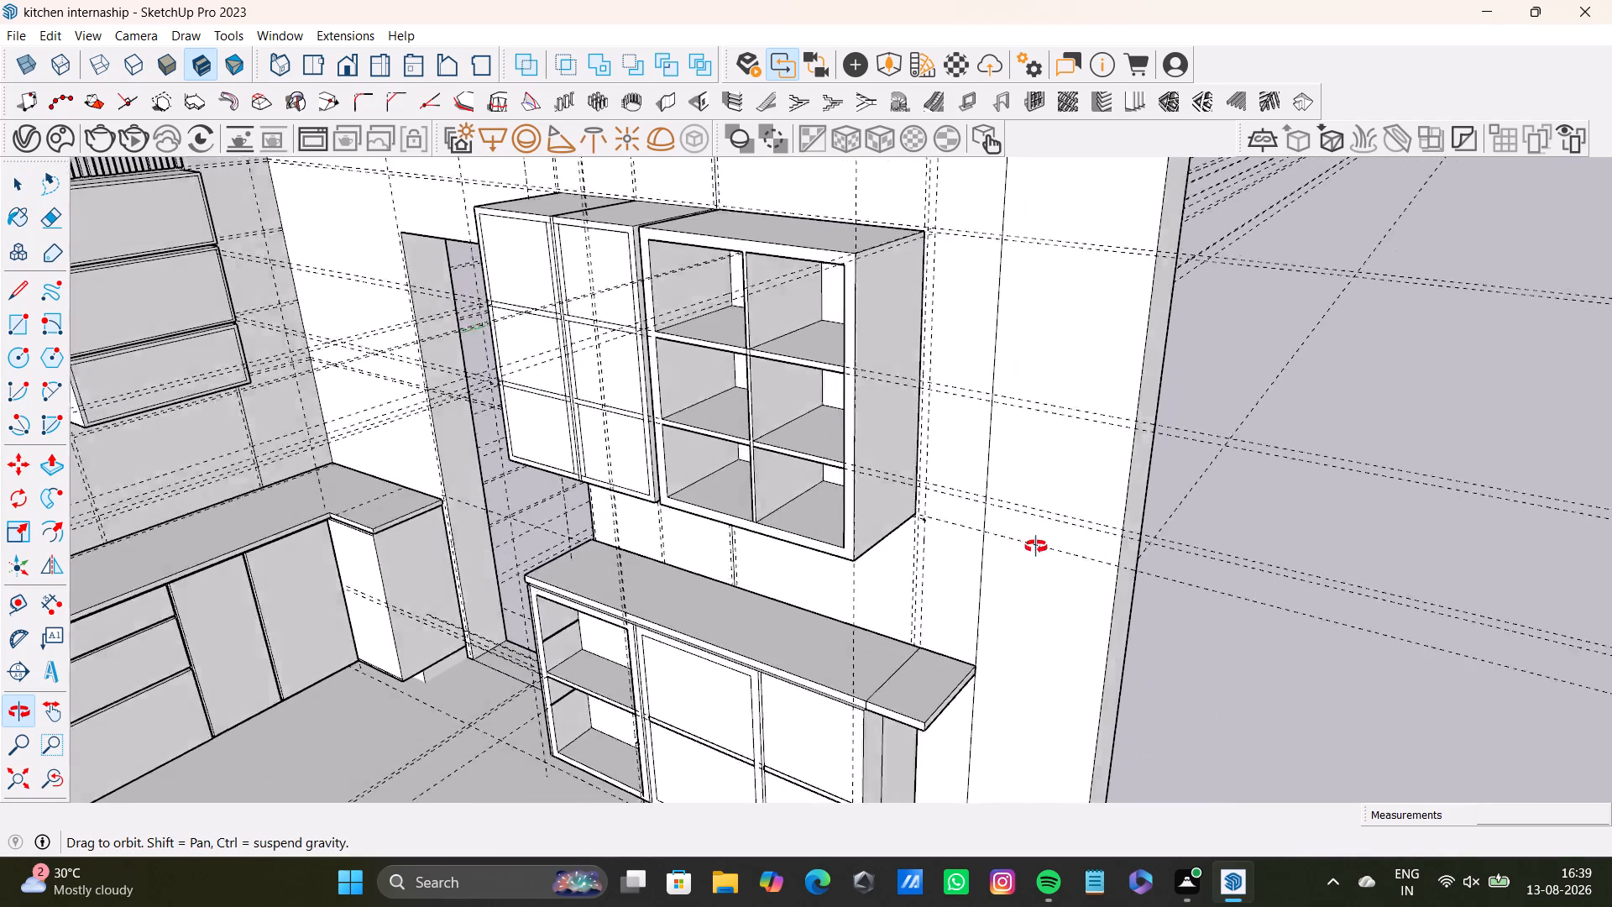
pyautogui.moveTo(1036, 547); pyautogui.dragTo(1154, 682, button='middle')
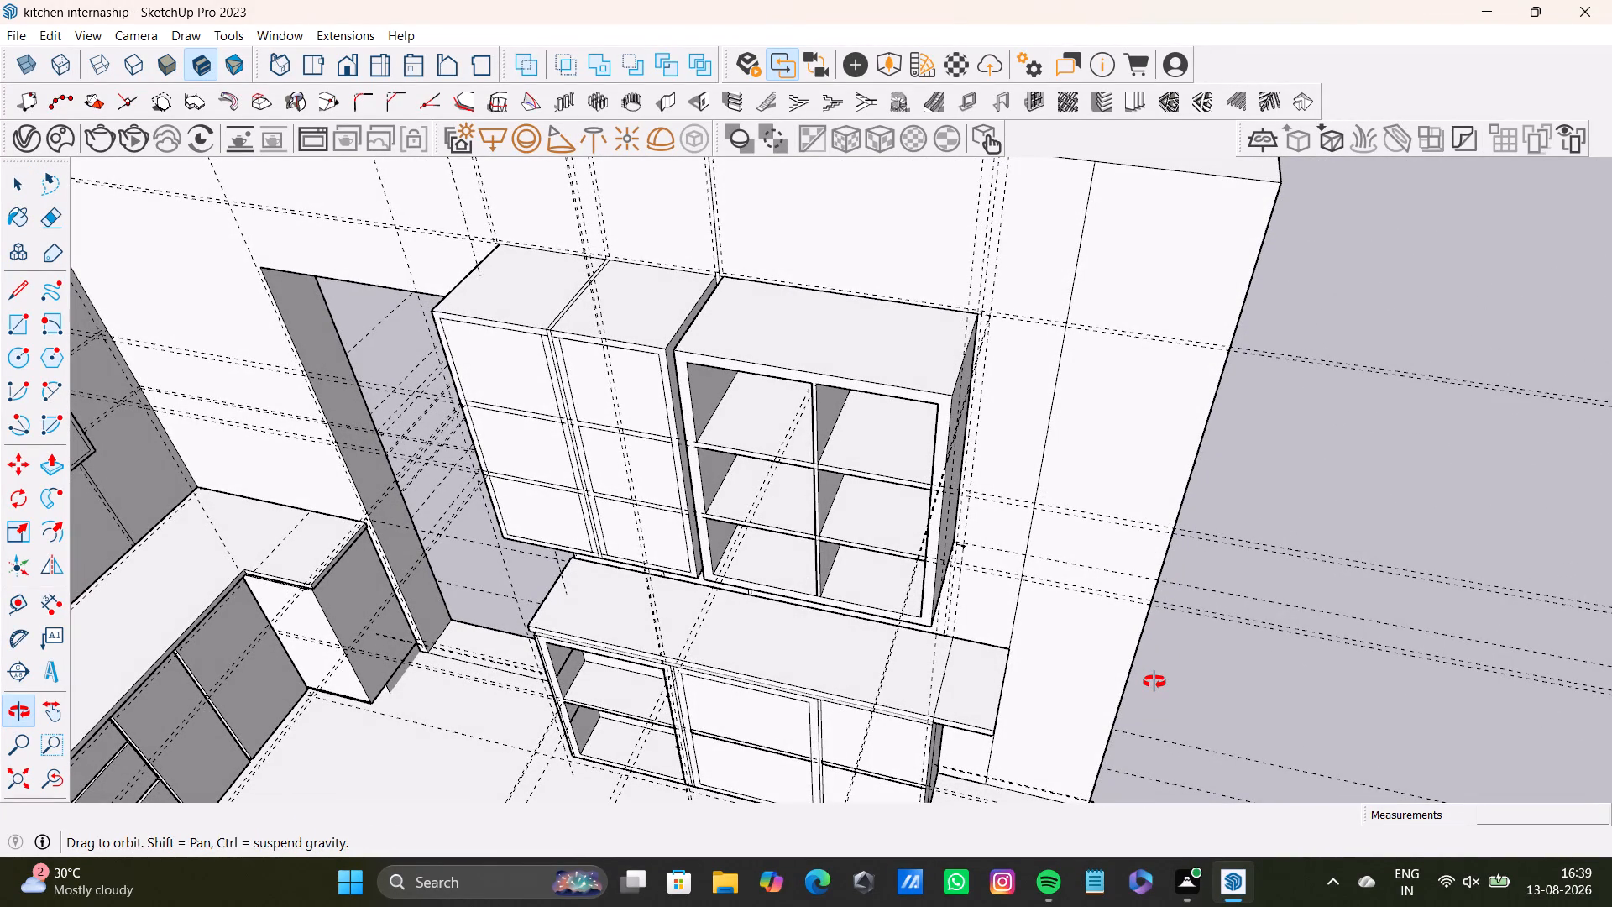
pyautogui.moveTo(1154, 682); pyautogui.dragTo(1154, 683, button='middle')
pyautogui.moveTo(903, 676); pyautogui.dragTo(1046, 632, button='middle')
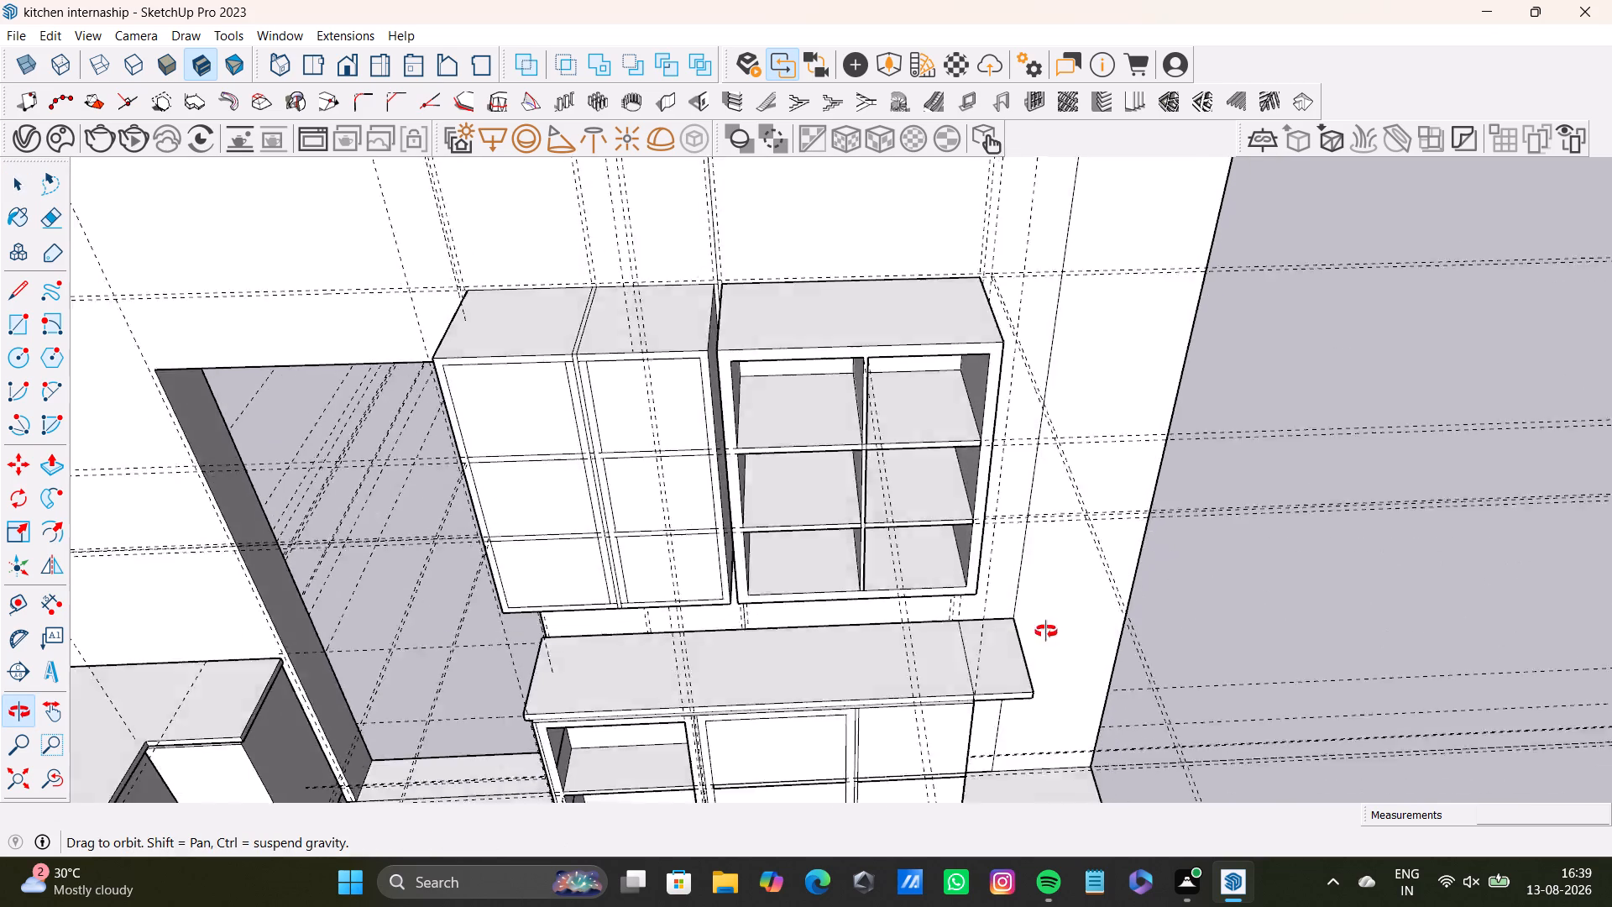
pyautogui.moveTo(1046, 632); pyautogui.dragTo(1259, 583, button='middle')
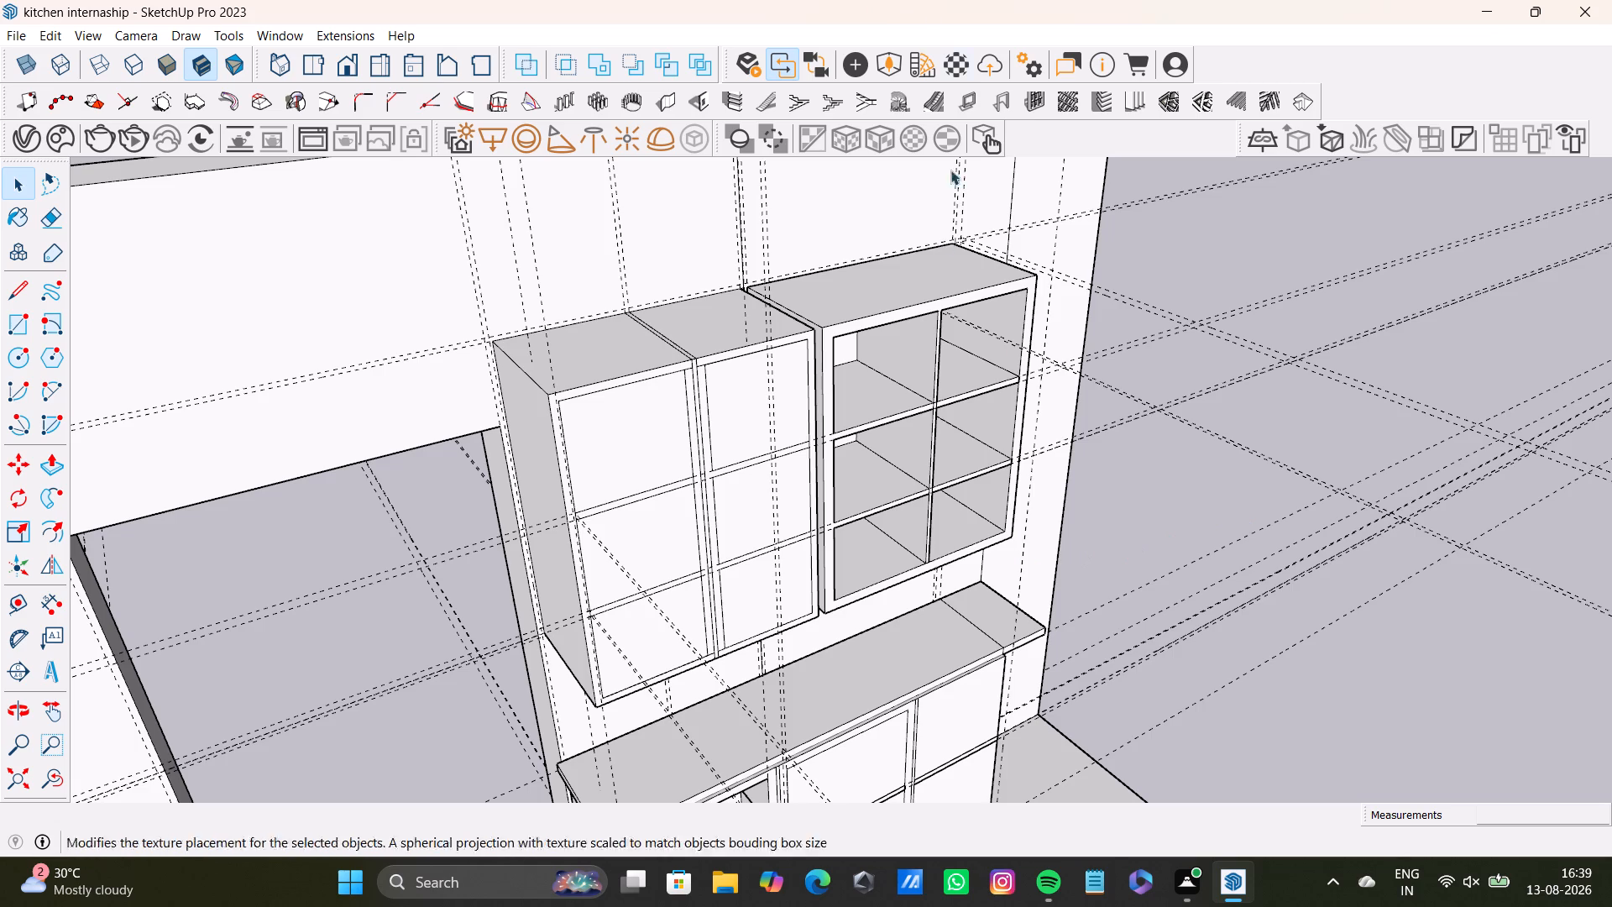
# Push/Pull the floor slab's thin edge face about 2' 6 11/16" farther outward on the open side.
pyautogui.keyDown('shift'); pyautogui.moveTo(1087, 523); pyautogui.dragTo(923, 366, button='middle'); pyautogui.keyUp('shift')
pyautogui.moveTo(997, 430); pyautogui.dragTo(640, 458, button='middle')
pyautogui.moveTo(1104, 600); pyautogui.dragTo(814, 454, button='middle')
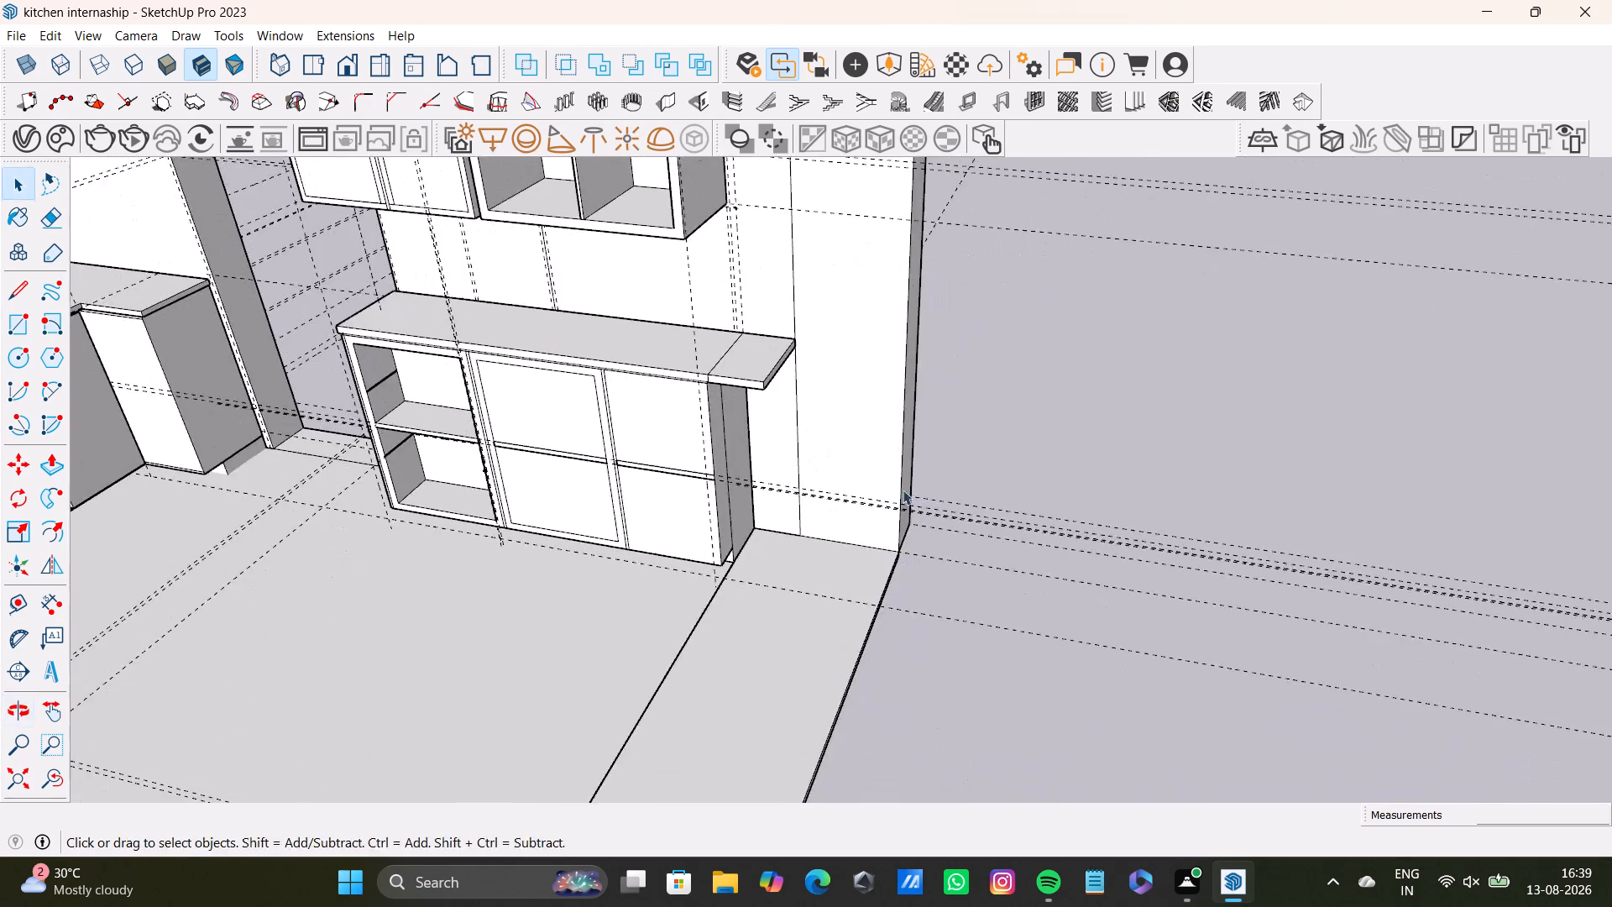
pyautogui.moveTo(912, 511); pyautogui.dragTo(472, 409, button='middle')
pyautogui.scroll(4, 540, 446)
pyautogui.moveTo(677, 495); pyautogui.dragTo(722, 237, button='middle')
pyautogui.scroll(3, 802, 319)
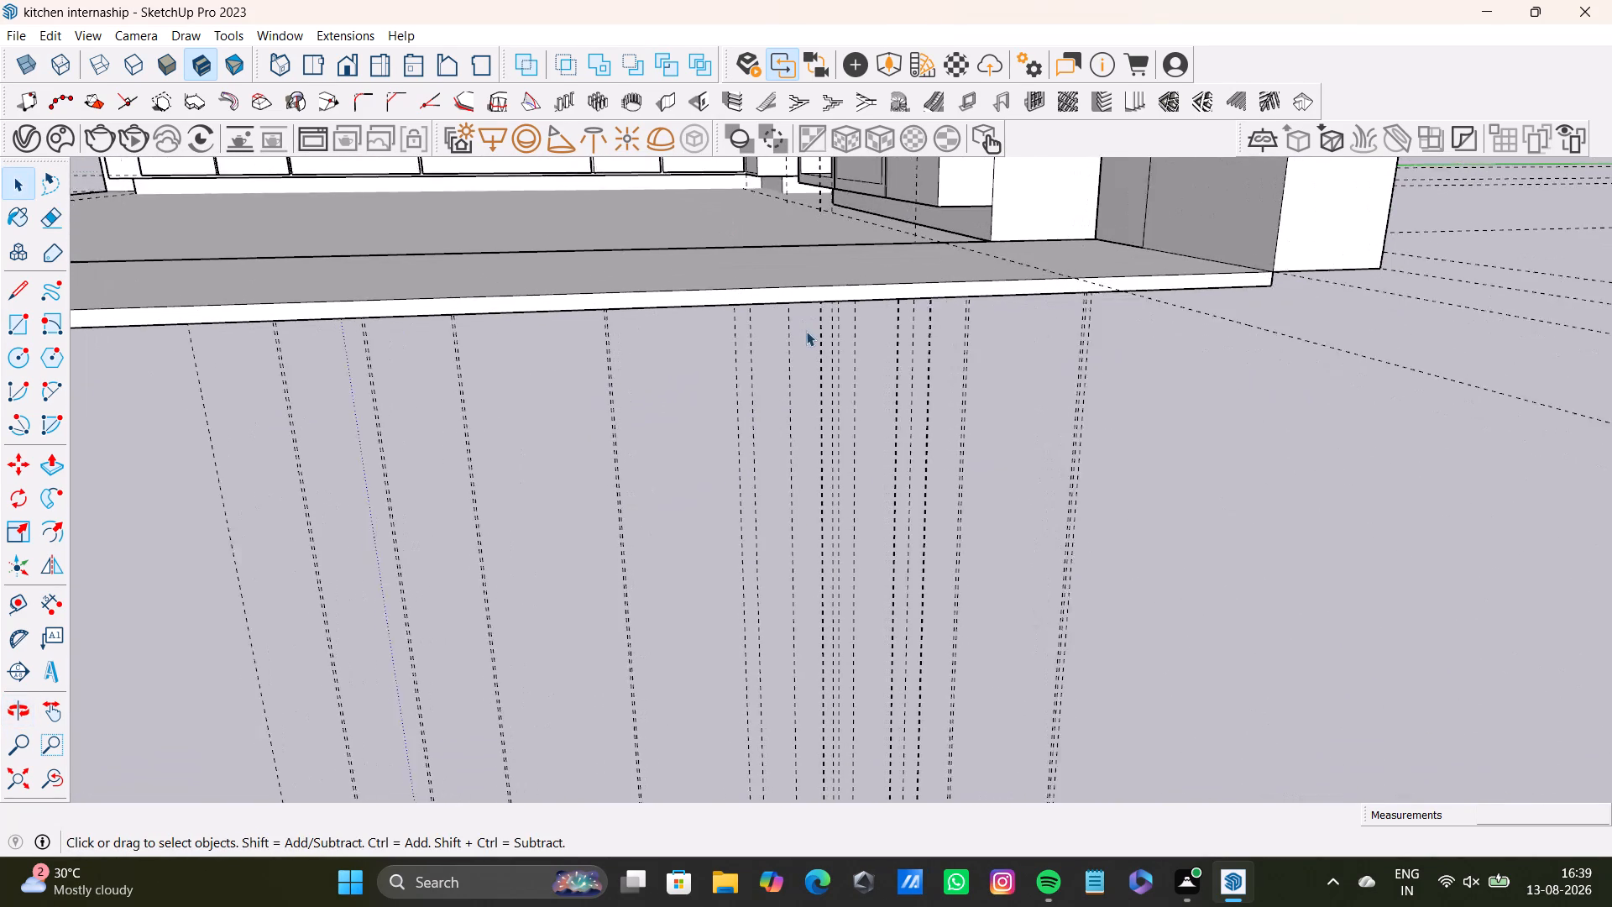
pyautogui.scroll(1, 806, 331)
pyautogui.moveTo(808, 314); pyautogui.dragTo(797, 324, button='middle')
pyautogui.click(856, 340)
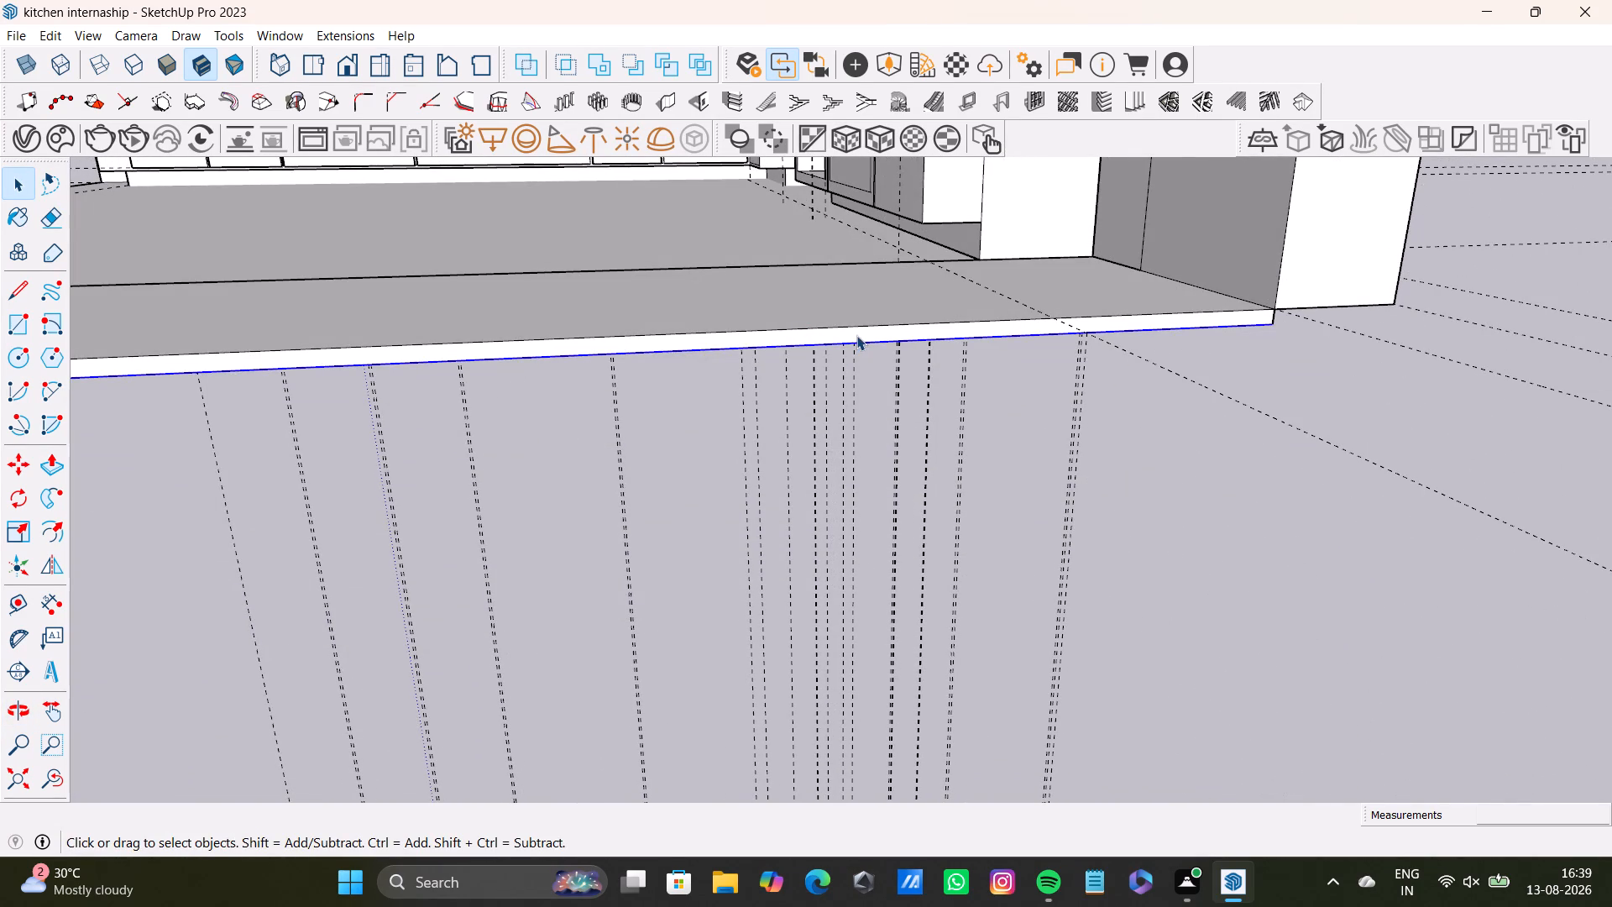
pyautogui.click(856, 335)
pyautogui.press('p')
pyautogui.moveTo(856, 335); pyautogui.dragTo(864, 343)
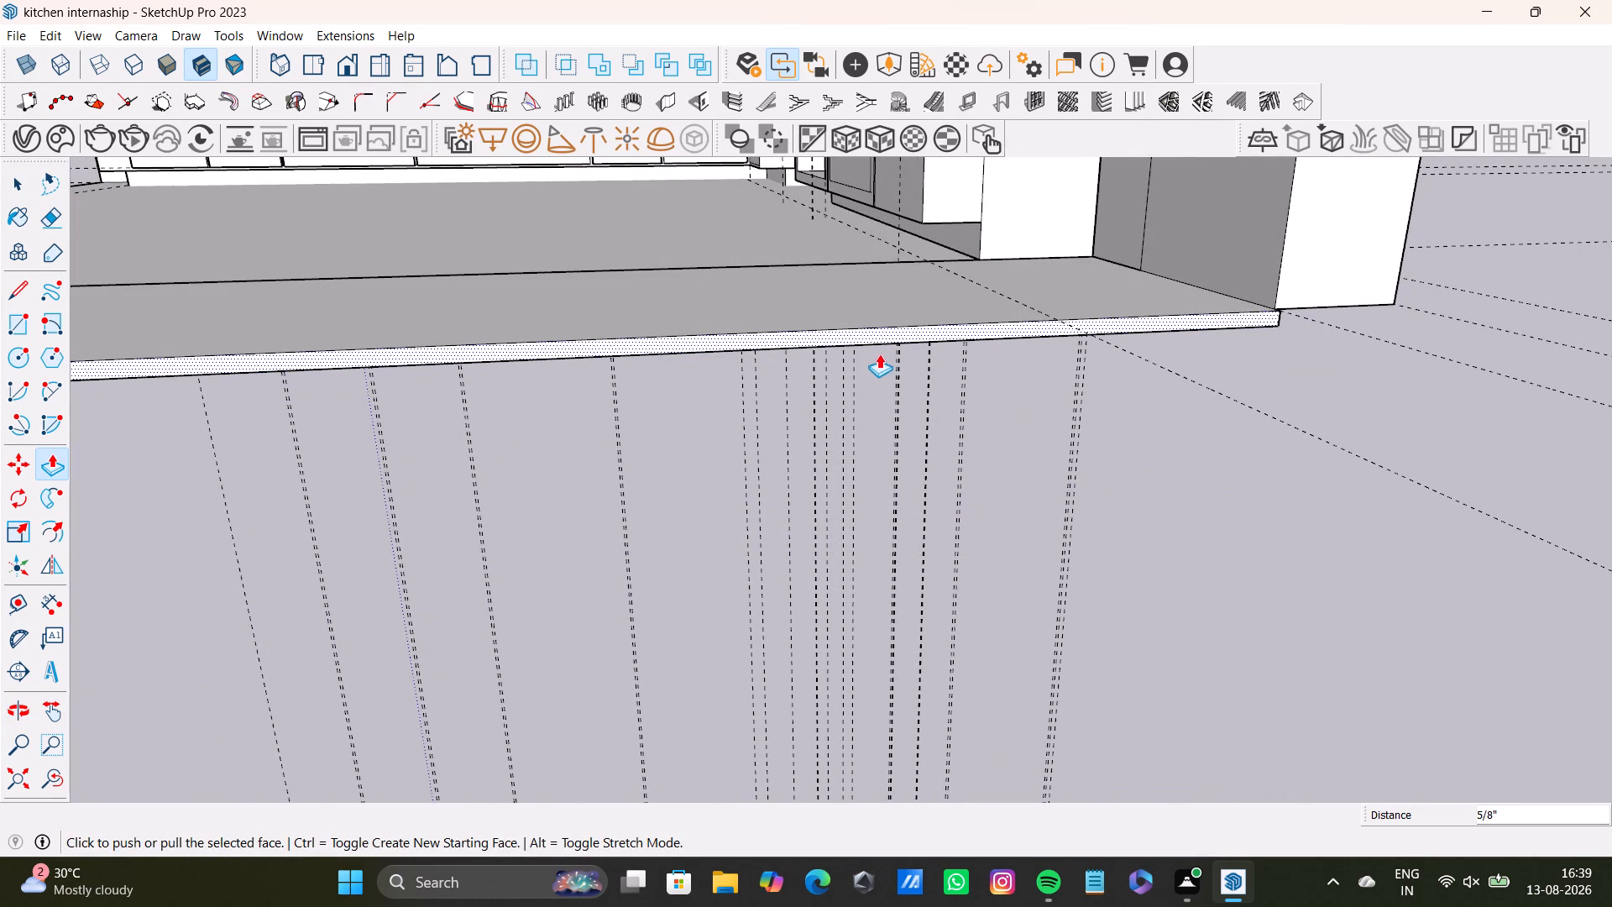
pyautogui.moveTo(886, 333); pyautogui.dragTo(996, 557)
pyautogui.click(996, 557)
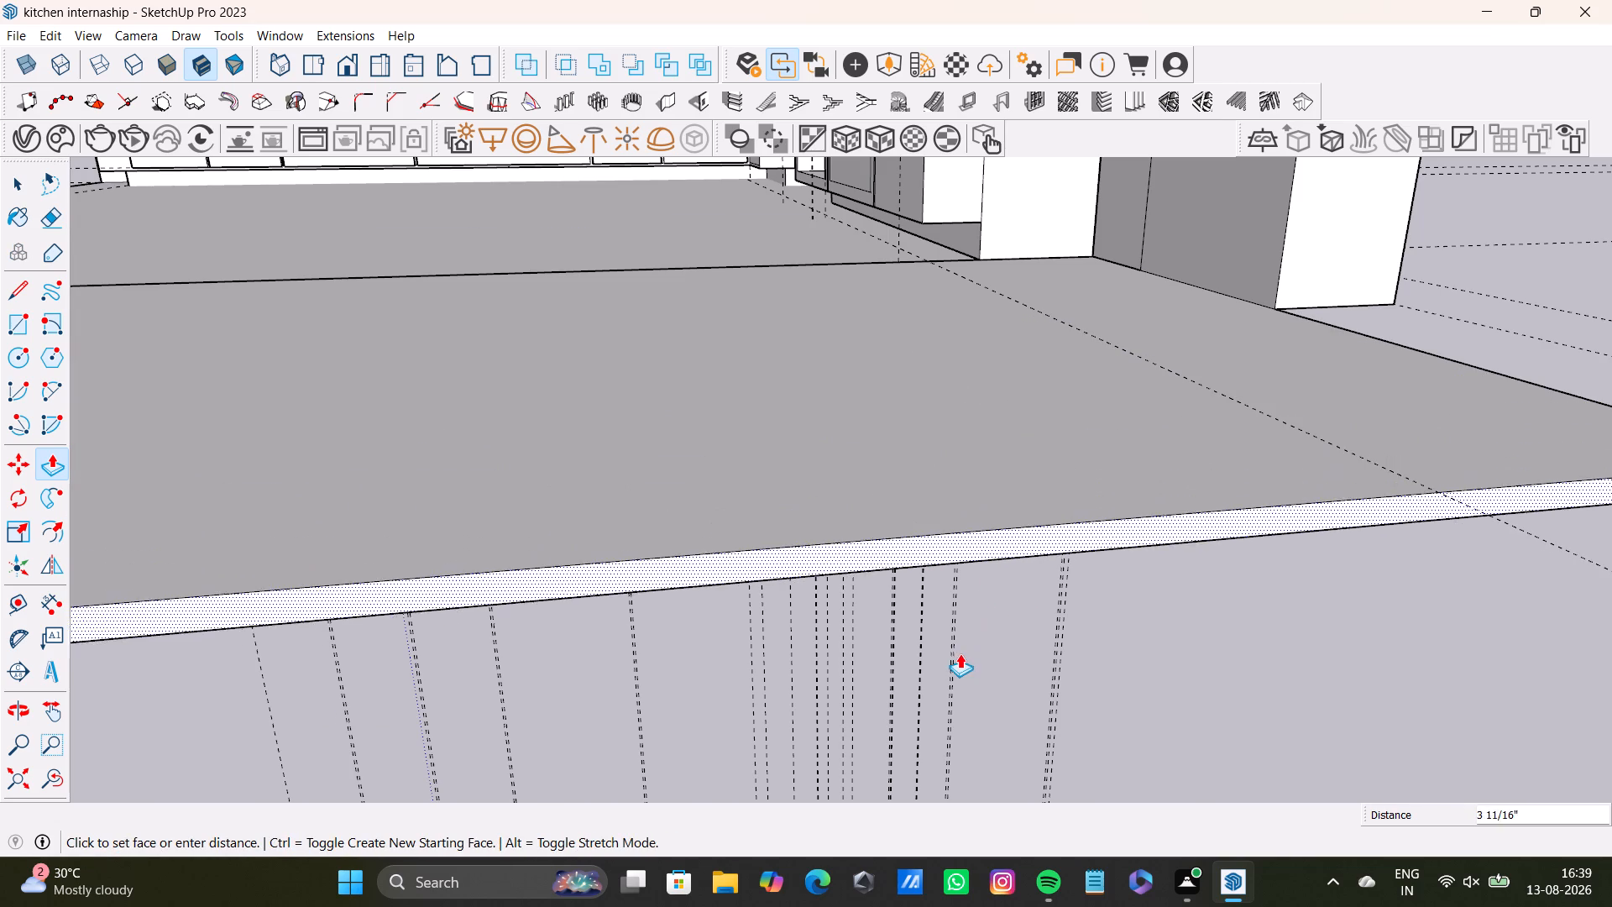
pyautogui.scroll(-7, 960, 653)
pyautogui.click(934, 643)
# Push/Pull the end face of the wall behind the cabinets outward 2' 6 11/16" to meet the floor slab's corner.
pyautogui.moveTo(855, 655); pyautogui.dragTo(978, 711, button='middle')
pyautogui.keyDown('shift'); pyautogui.moveTo(931, 616); pyautogui.dragTo(926, 613, button='middle'); pyautogui.keyUp('shift')
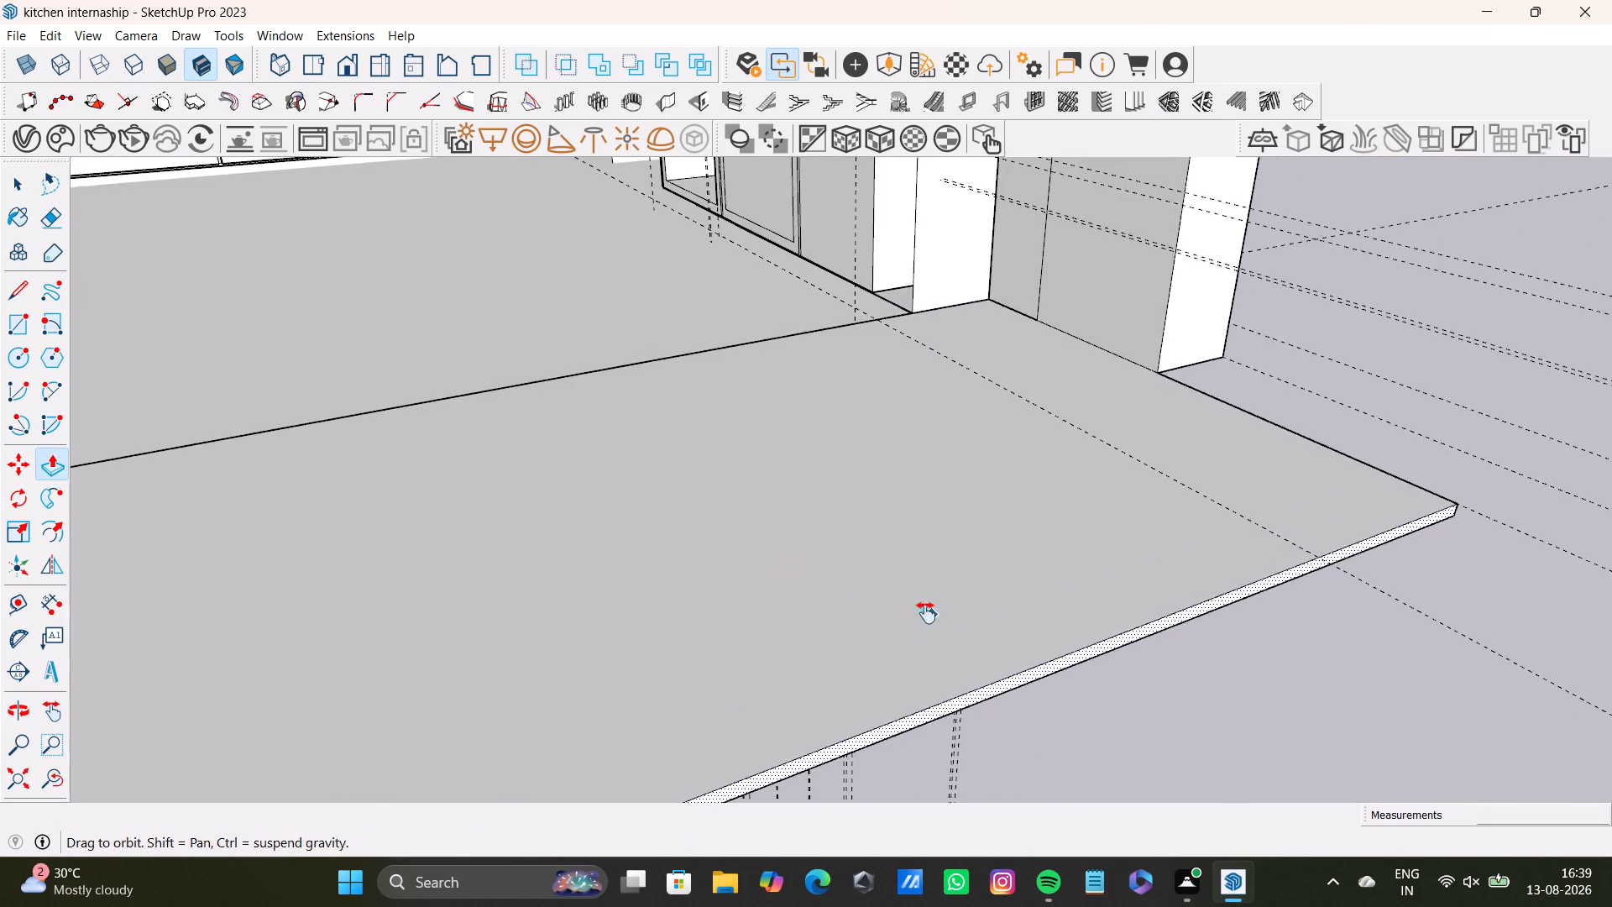
pyautogui.keyDown('shift'); pyautogui.moveTo(926, 613); pyautogui.dragTo(627, 636, button='middle'); pyautogui.keyUp('shift')
pyautogui.press('space')
pyautogui.click(993, 330)
pyautogui.press('p')
pyautogui.click(993, 329)
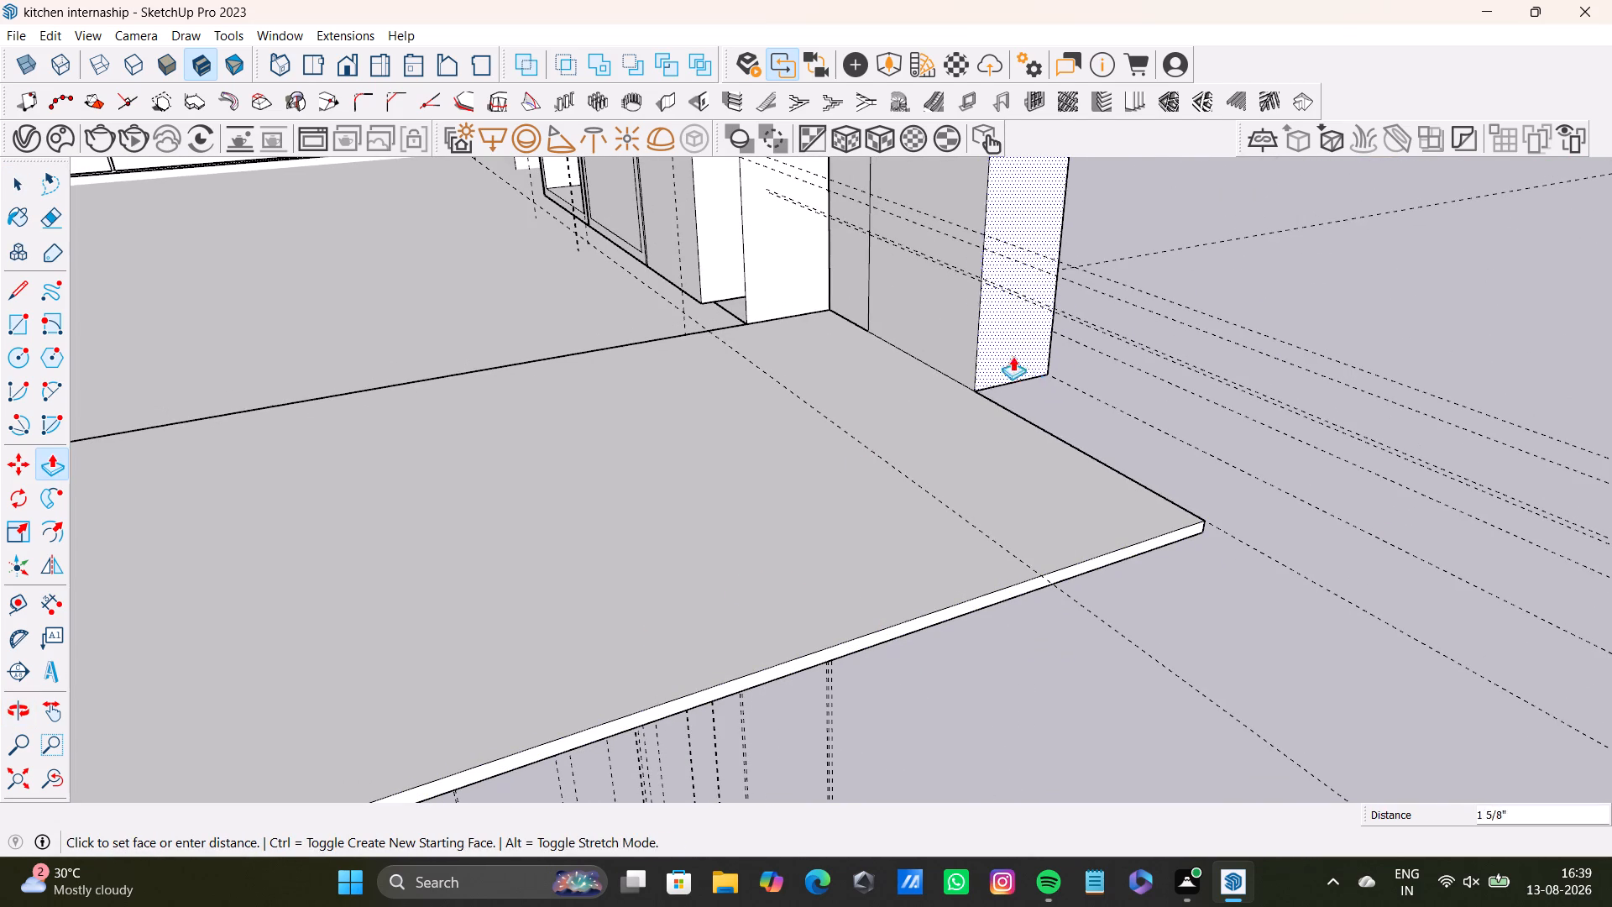
pyautogui.moveTo(1205, 519); pyautogui.dragTo(1191, 527)
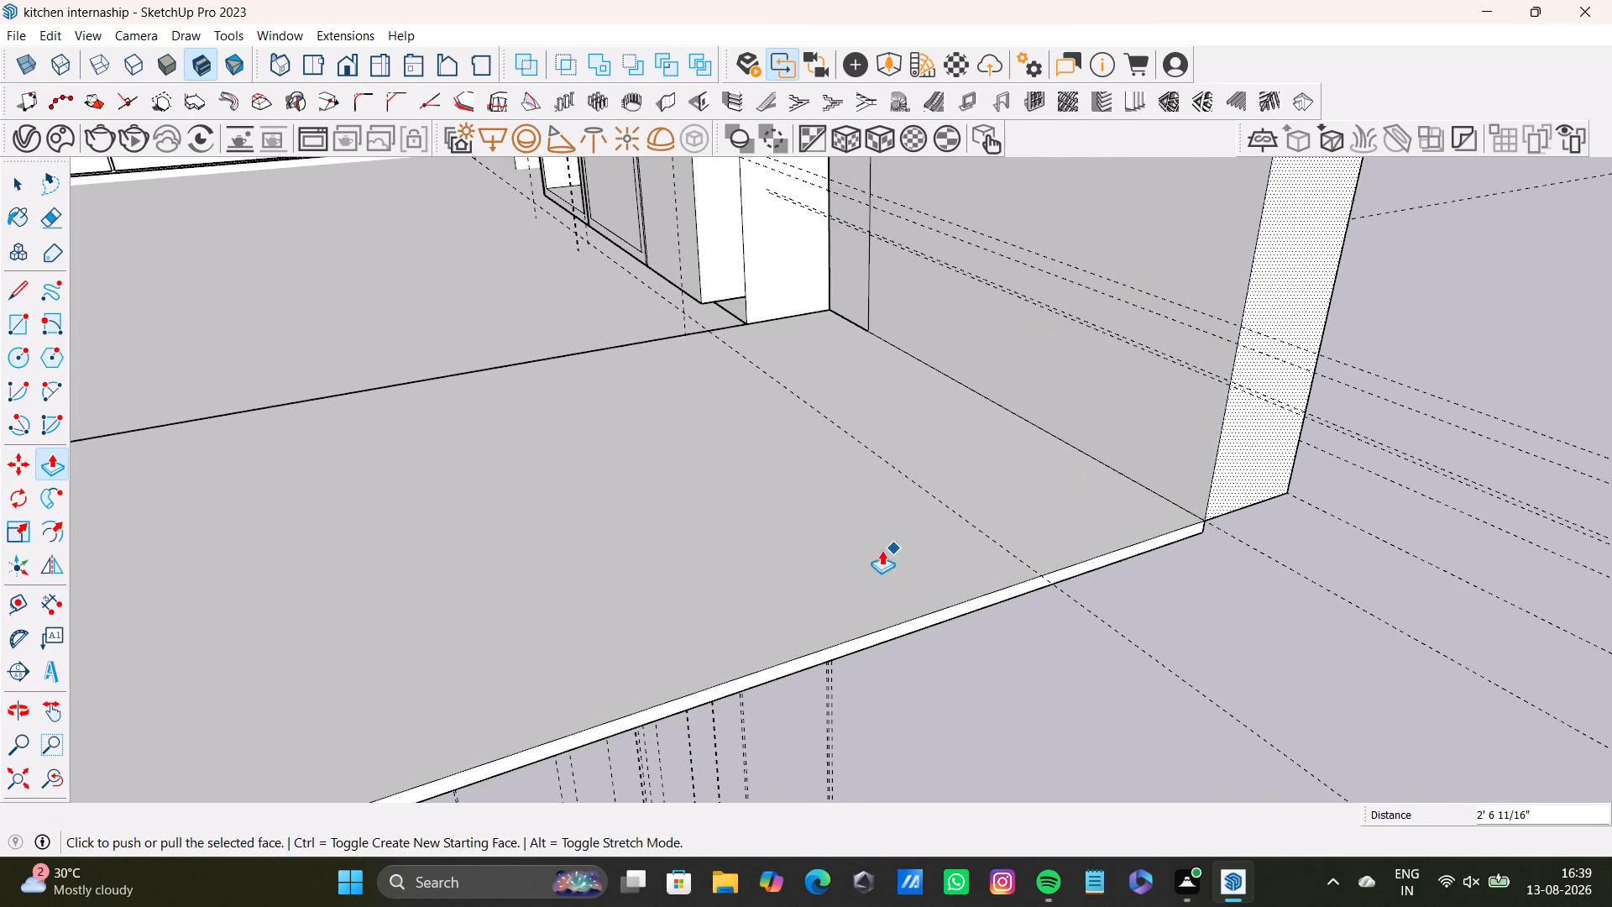
pyautogui.press('space')
# Draw a rectangle about 13' 8" by 9" on the underside of the extended wall, starting at the floor slab's outer corner.
pyautogui.moveTo(1227, 588); pyautogui.dragTo(852, 321, button='middle')
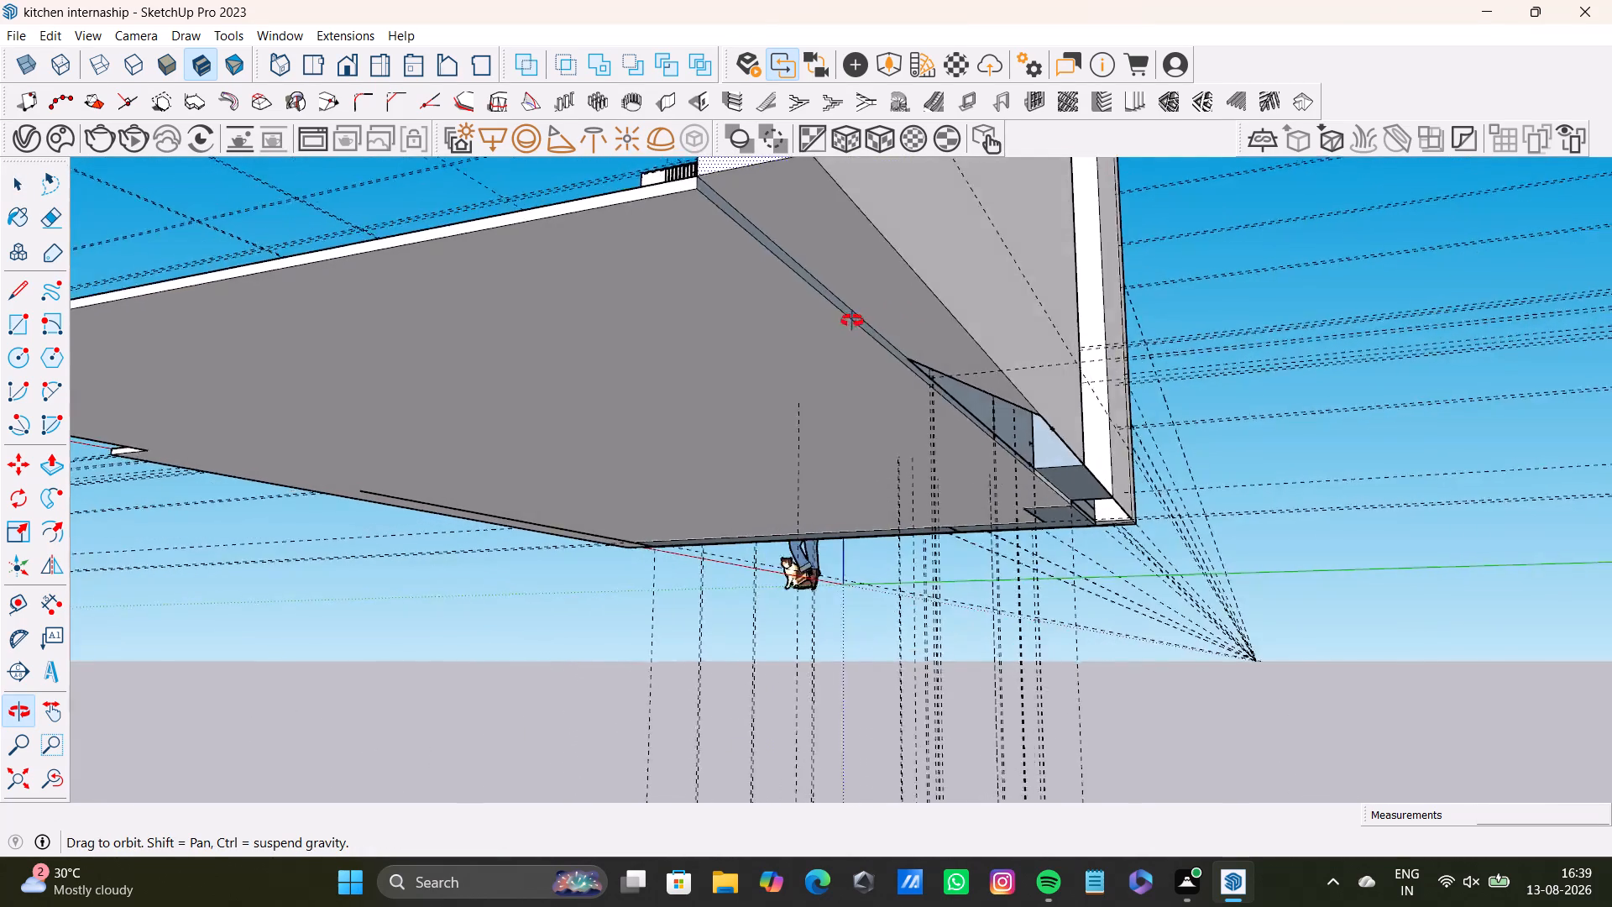
pyautogui.moveTo(852, 321); pyautogui.dragTo(845, 433, button='middle')
pyautogui.moveTo(842, 406); pyautogui.dragTo(842, 456, button='middle')
pyautogui.moveTo(845, 443); pyautogui.dragTo(850, 399, button='middle')
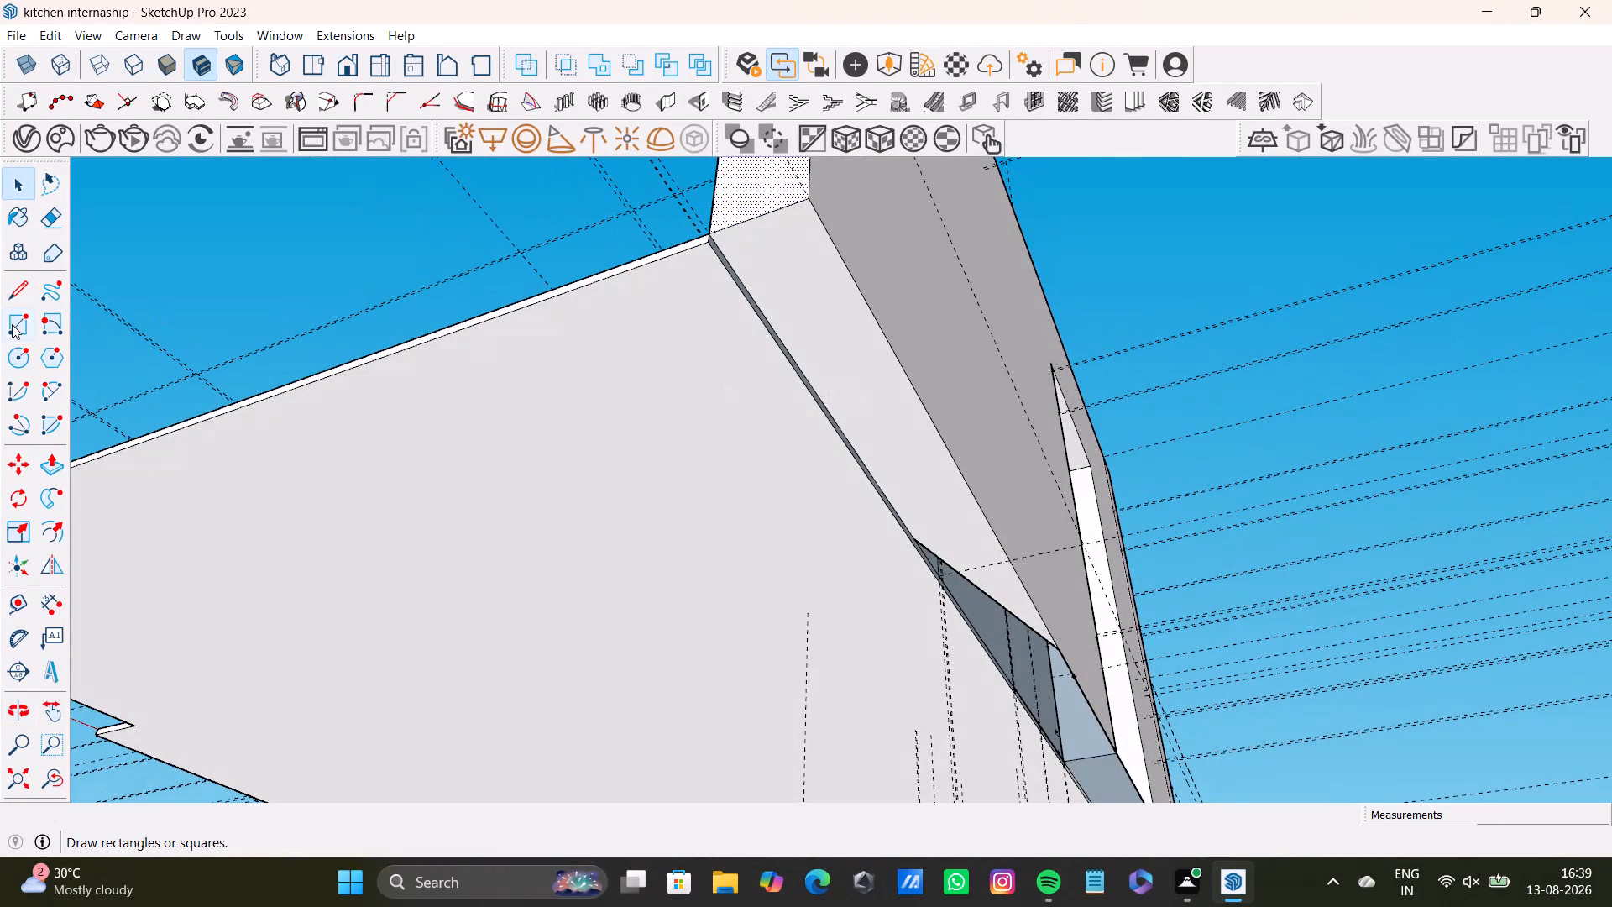
pyautogui.click(12, 324)
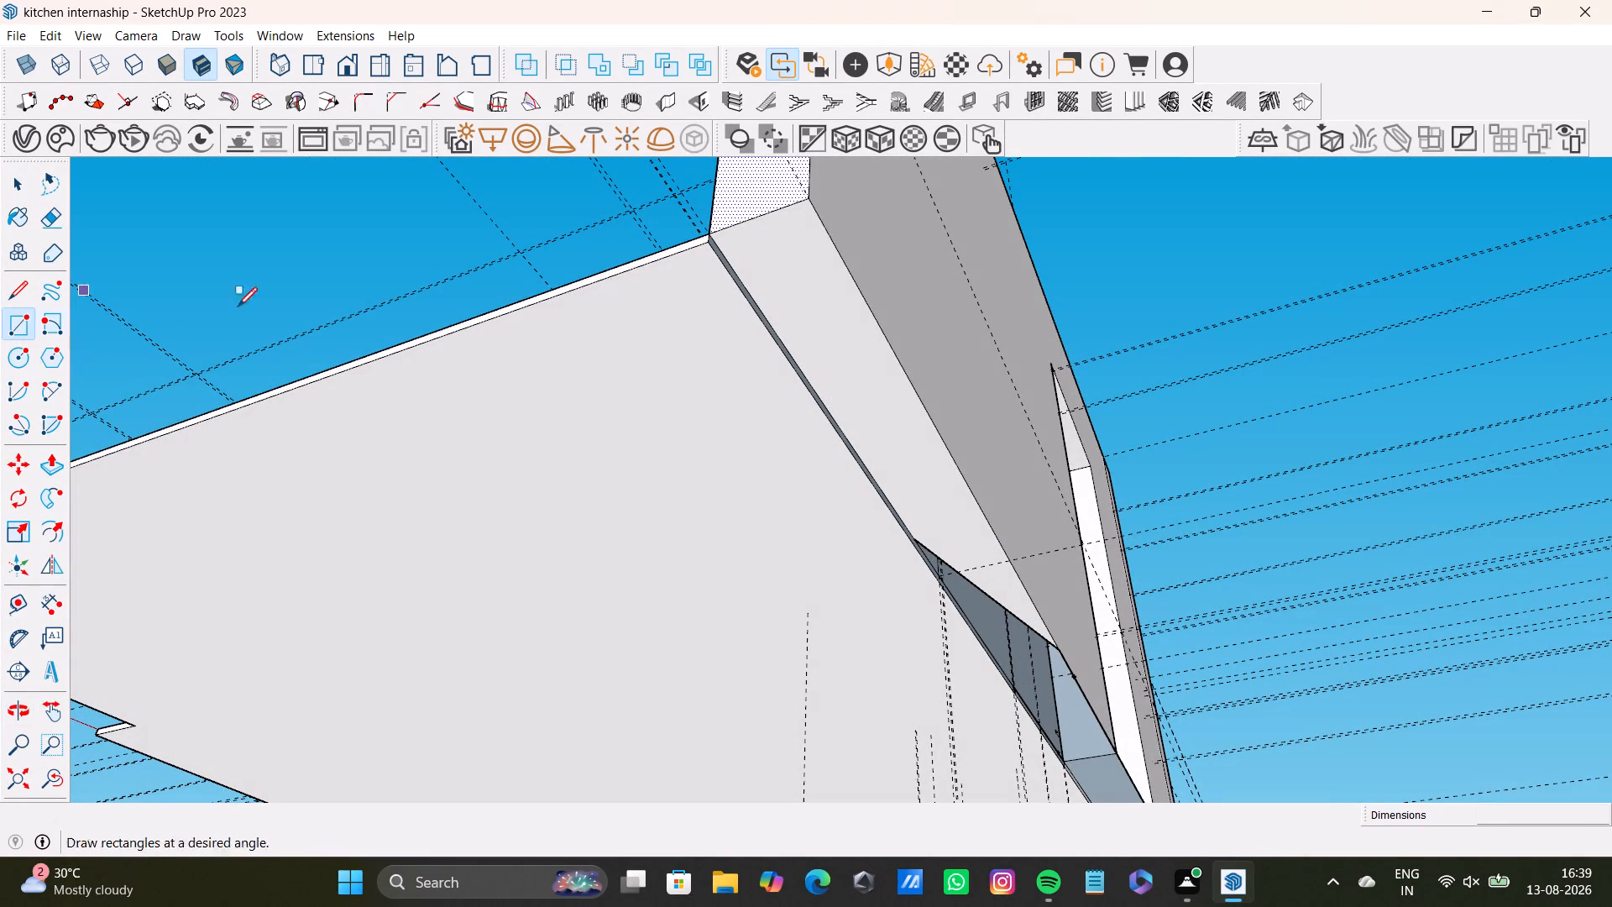
pyautogui.click(712, 233)
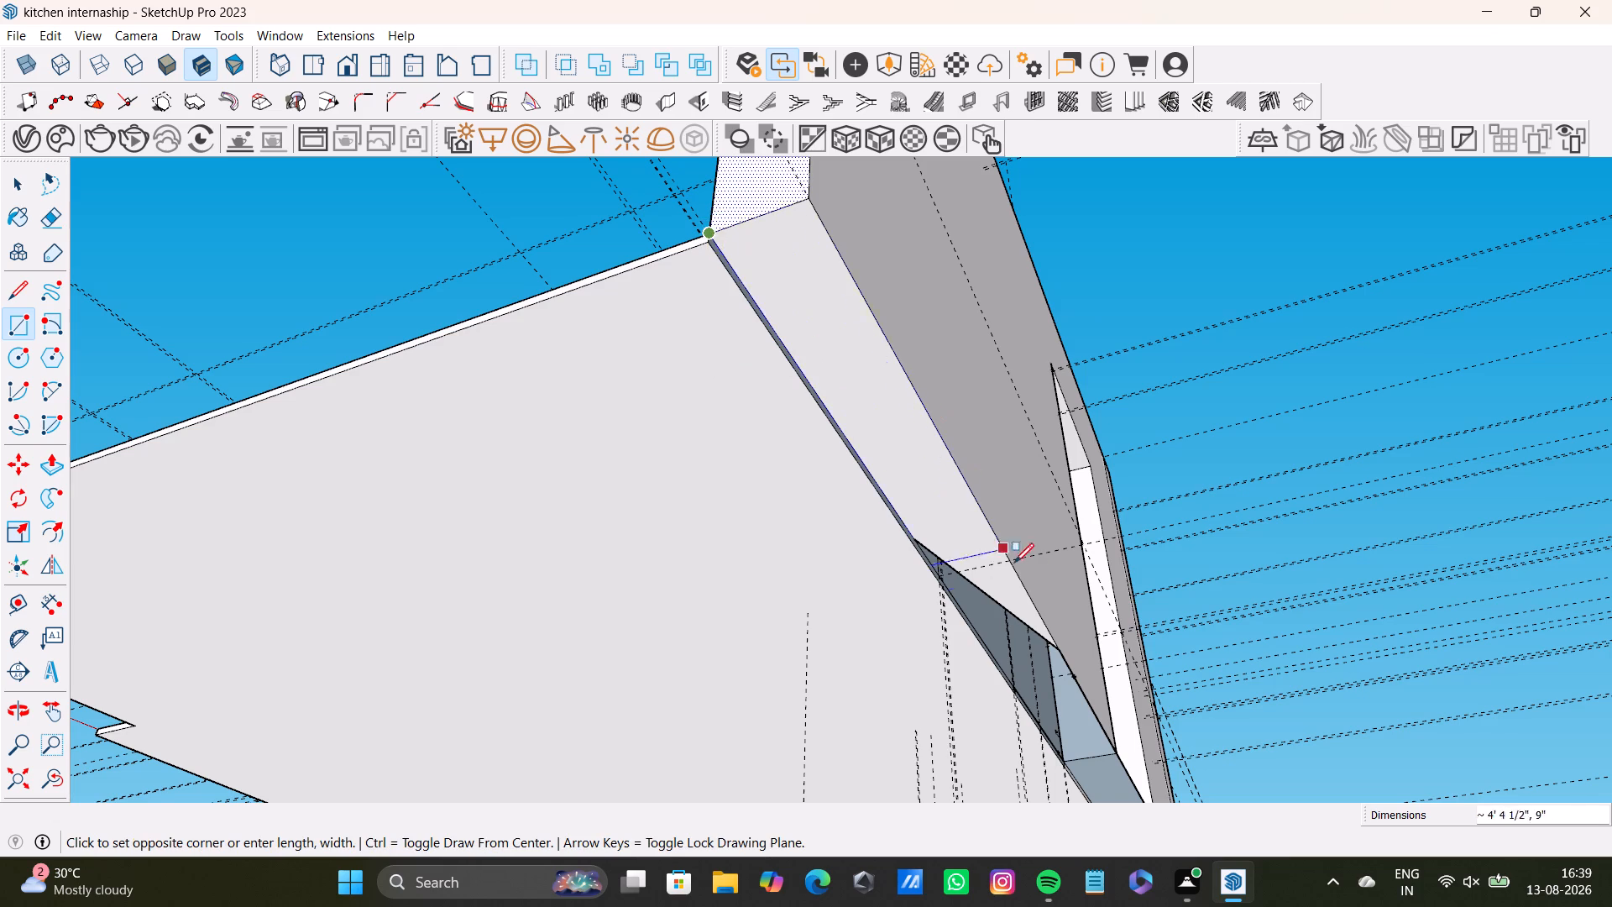
pyautogui.scroll(-2, 1141, 752)
pyautogui.keyDown('shift'); pyautogui.moveTo(1101, 697); pyautogui.dragTo(985, 522, button='middle'); pyautogui.keyUp('shift')
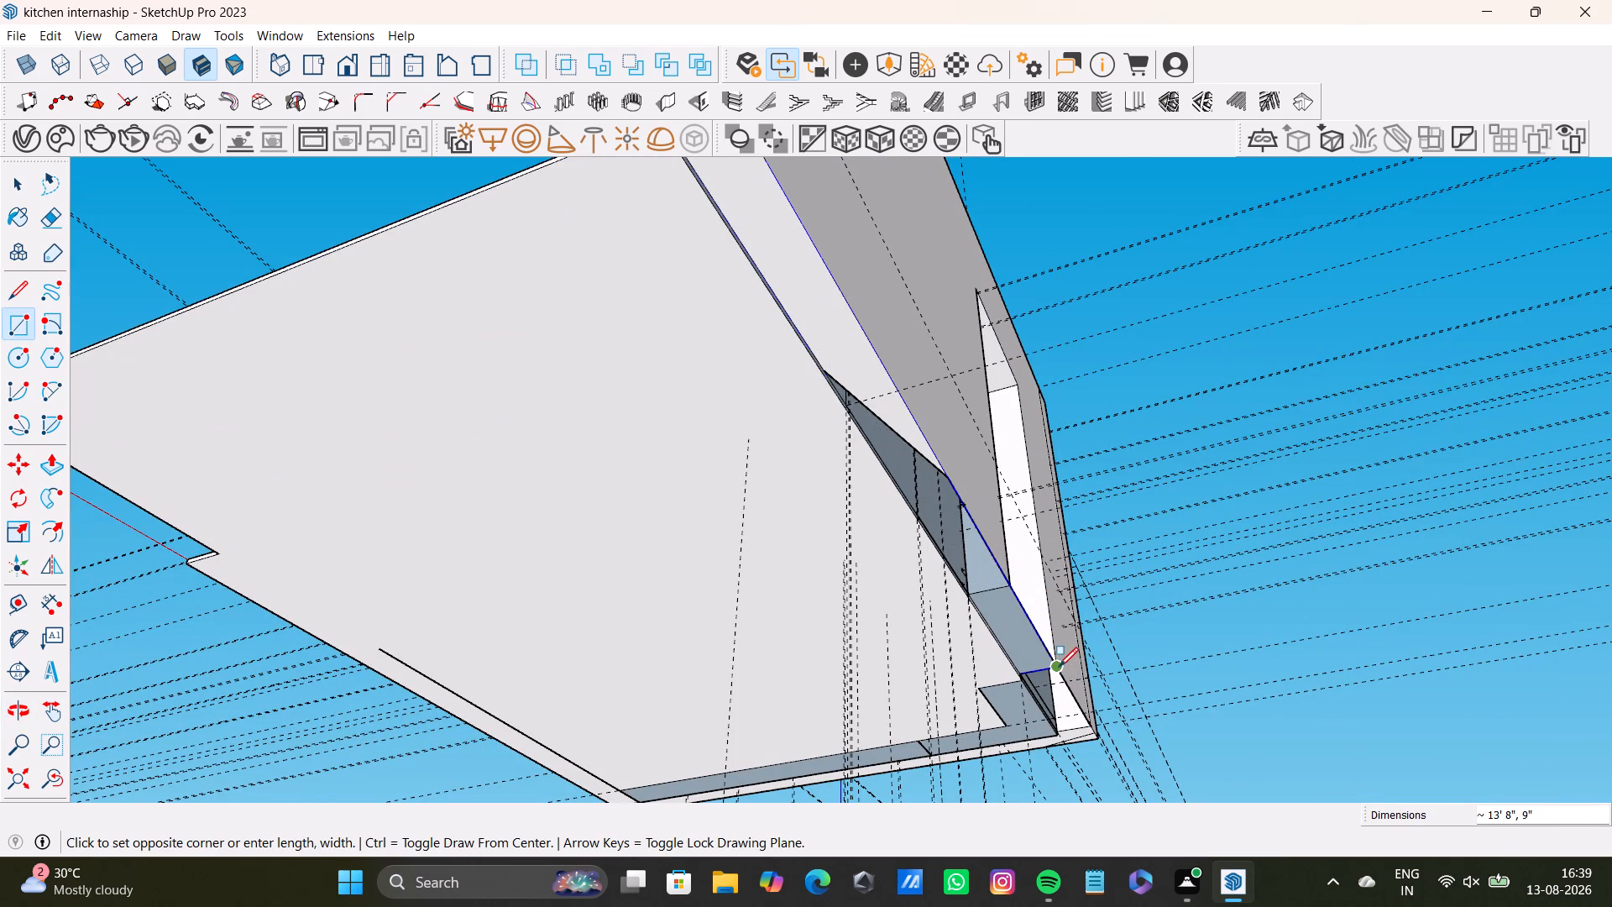
pyautogui.click(1059, 667)
pyautogui.press('space')
# Examine the kitchen from the open side, checking the base cabinet's end and where it meets the extended floor and wall.
pyautogui.moveTo(934, 649); pyautogui.dragTo(1173, 874, button='middle')
pyautogui.keyDown('shift'); pyautogui.moveTo(1096, 727); pyautogui.dragTo(988, 463, button='middle'); pyautogui.keyUp('shift')
pyautogui.moveTo(1013, 530); pyautogui.dragTo(1040, 568, button='middle')
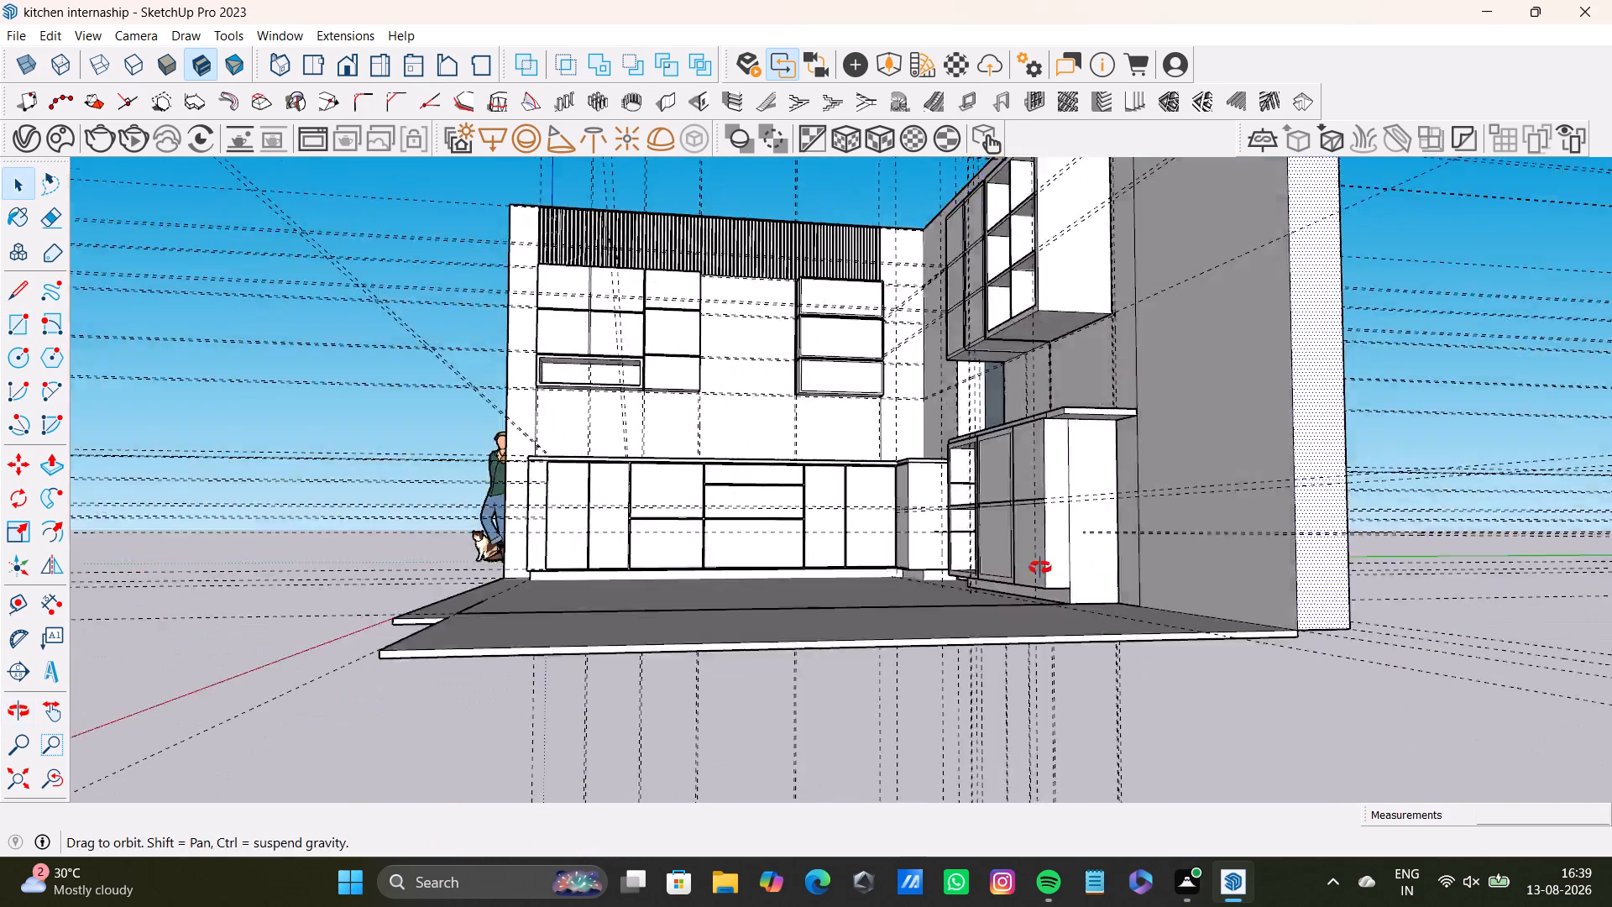
pyautogui.moveTo(1040, 568); pyautogui.dragTo(1096, 627, button='middle')
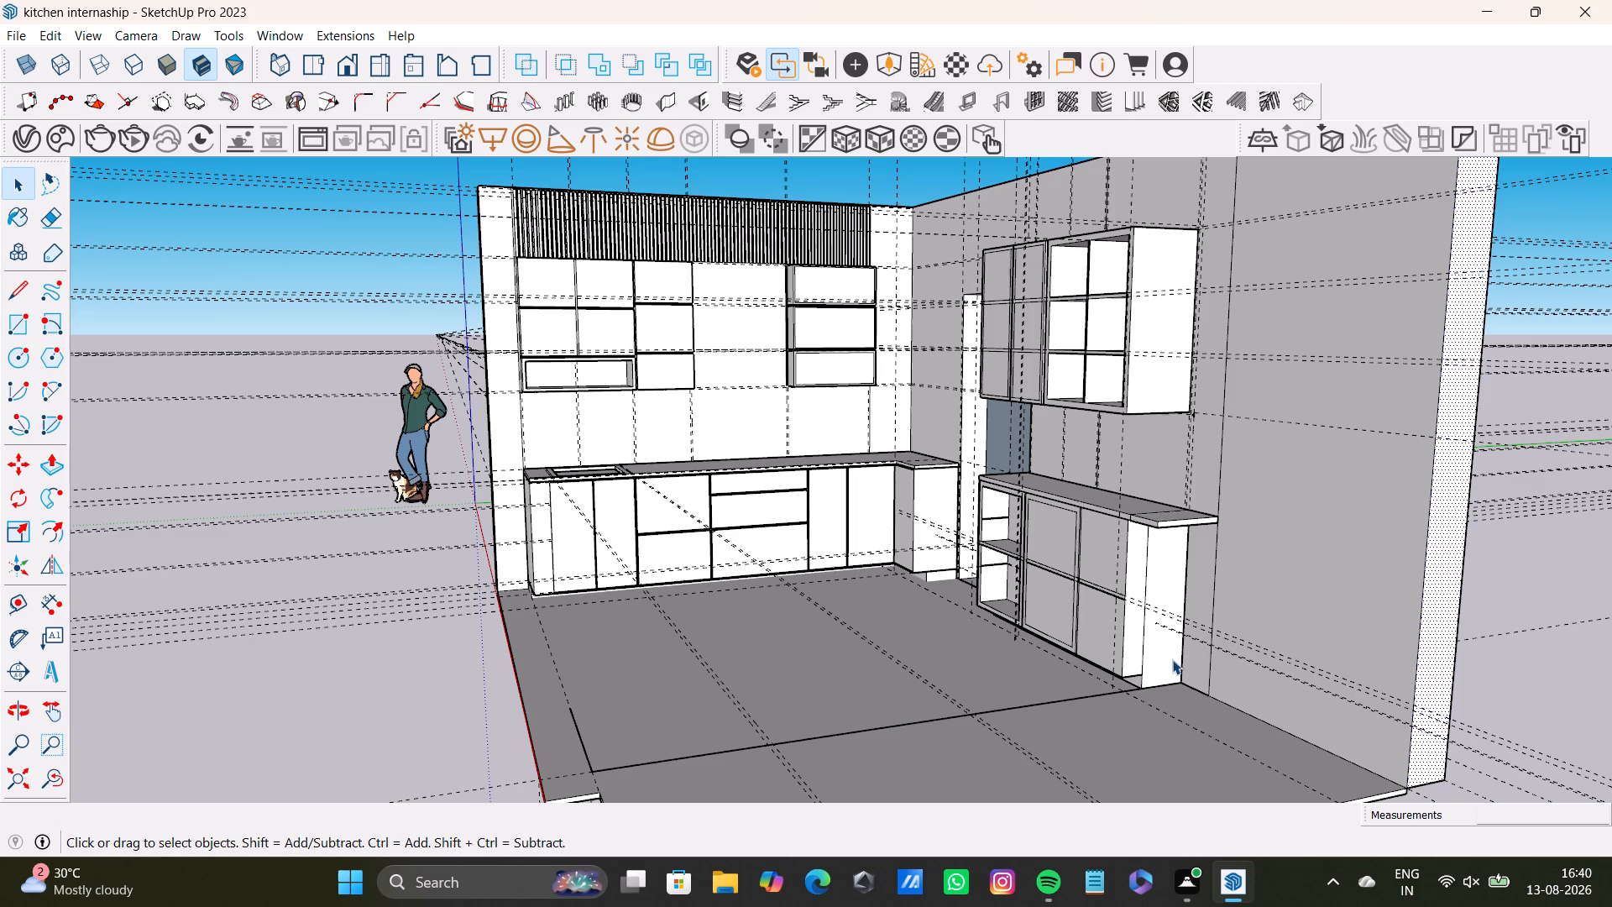
pyautogui.moveTo(1100, 705); pyautogui.dragTo(1202, 756, button='middle')
pyautogui.keyDown('shift'); pyautogui.moveTo(1191, 736); pyautogui.dragTo(1154, 585, button='middle'); pyautogui.keyUp('shift')
pyautogui.scroll(5, 1143, 570)
pyautogui.moveTo(1143, 566); pyautogui.dragTo(1300, 671, button='middle')
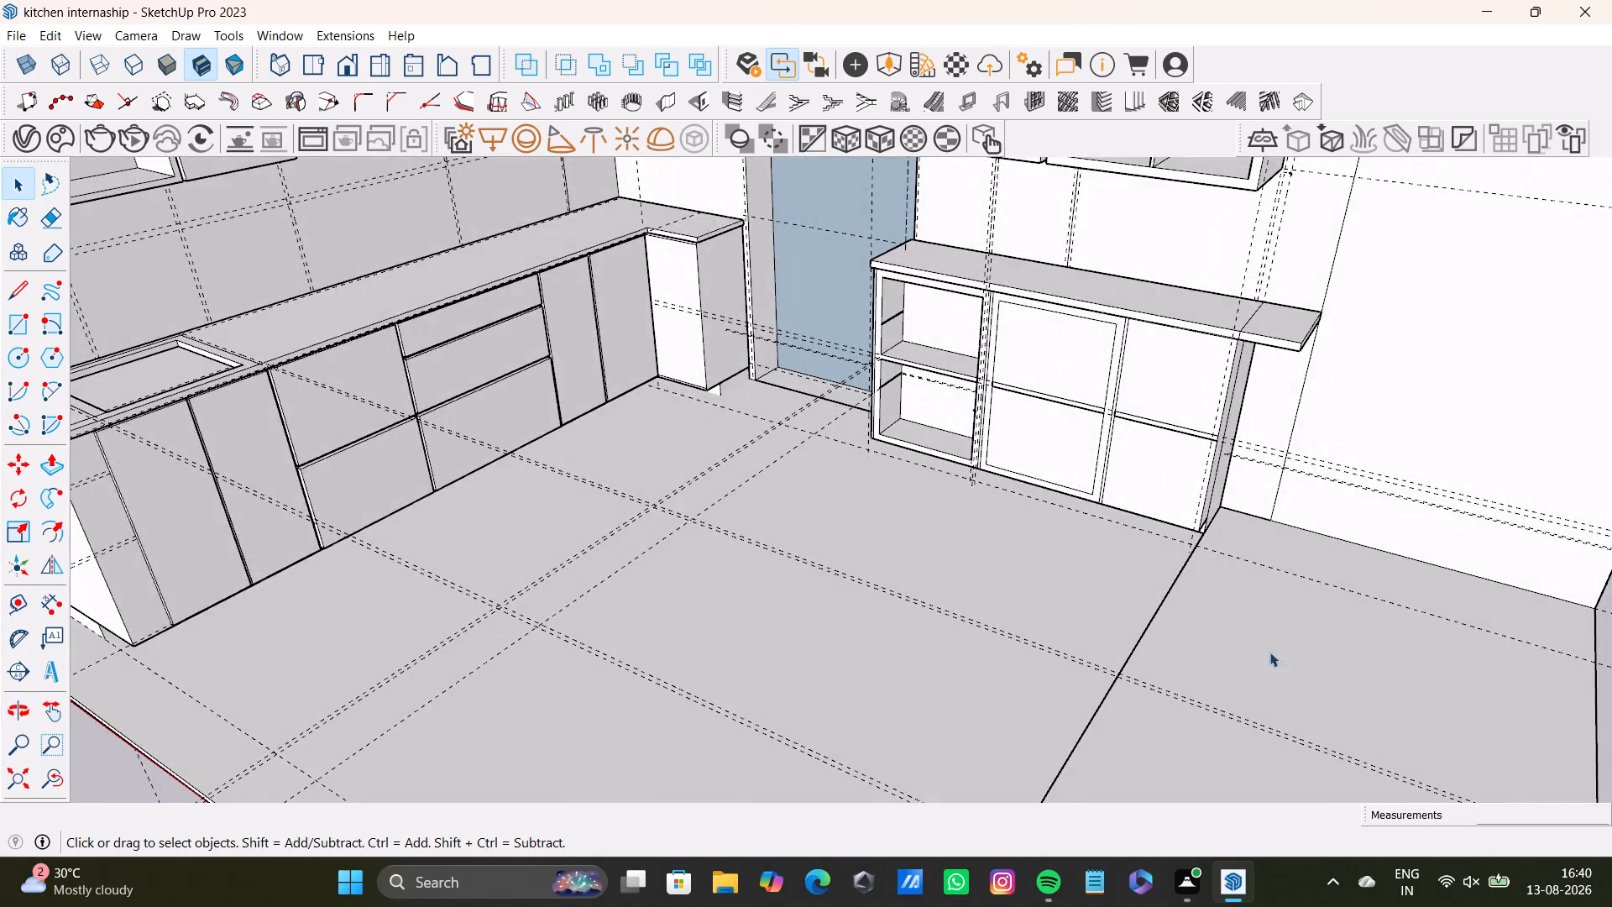
pyautogui.scroll(5, 1228, 549)
pyautogui.moveTo(1229, 461); pyautogui.dragTo(1141, 527, button='middle')
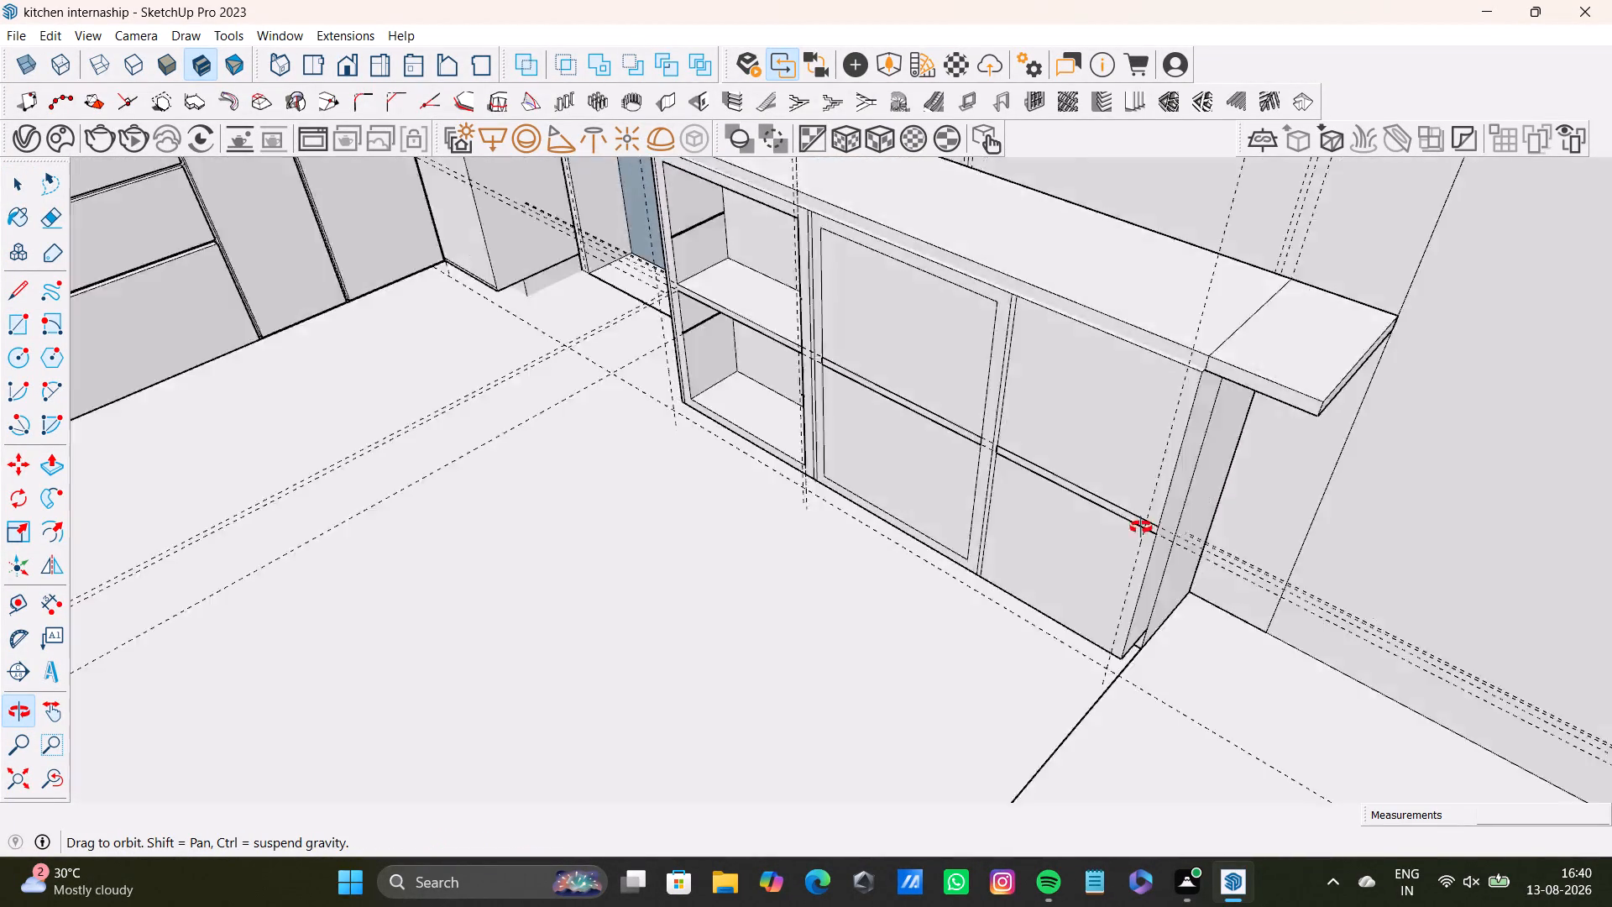
pyautogui.moveTo(1141, 527); pyautogui.dragTo(1045, 444, button='middle')
pyautogui.scroll(5, 1078, 515)
pyautogui.moveTo(1034, 491); pyautogui.dragTo(922, 486, button='middle')
pyautogui.scroll(-5, 925, 501)
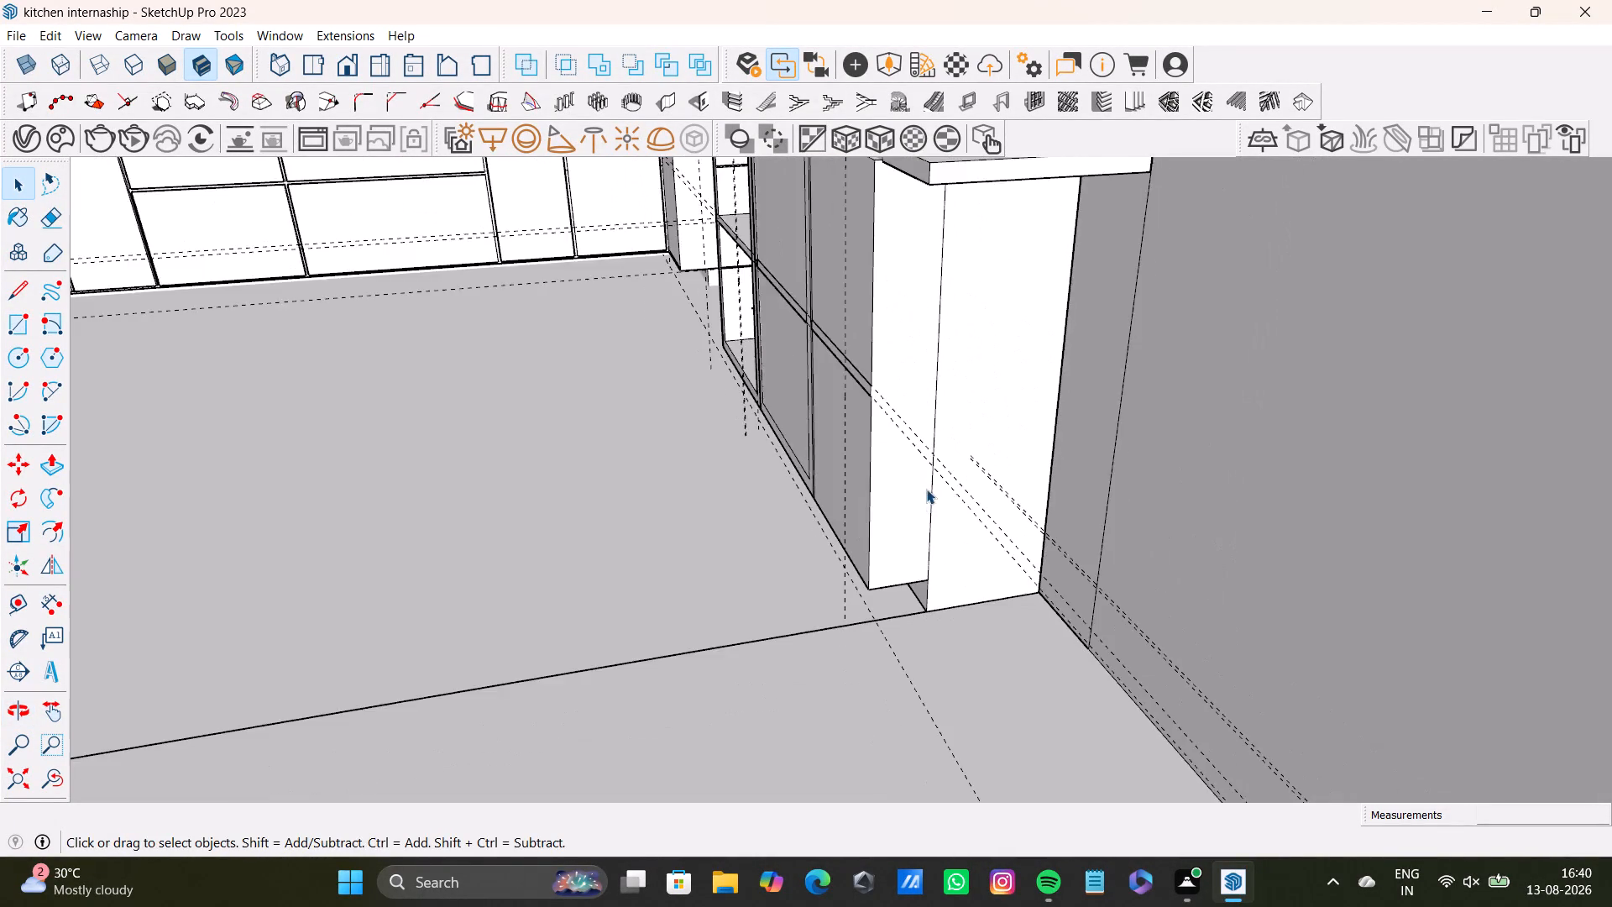
pyautogui.scroll(-4, 926, 489)
pyautogui.moveTo(921, 493); pyautogui.dragTo(1150, 422, button='middle')
pyautogui.scroll(-2, 980, 421)
pyautogui.moveTo(996, 496); pyautogui.dragTo(967, 319, button='middle')
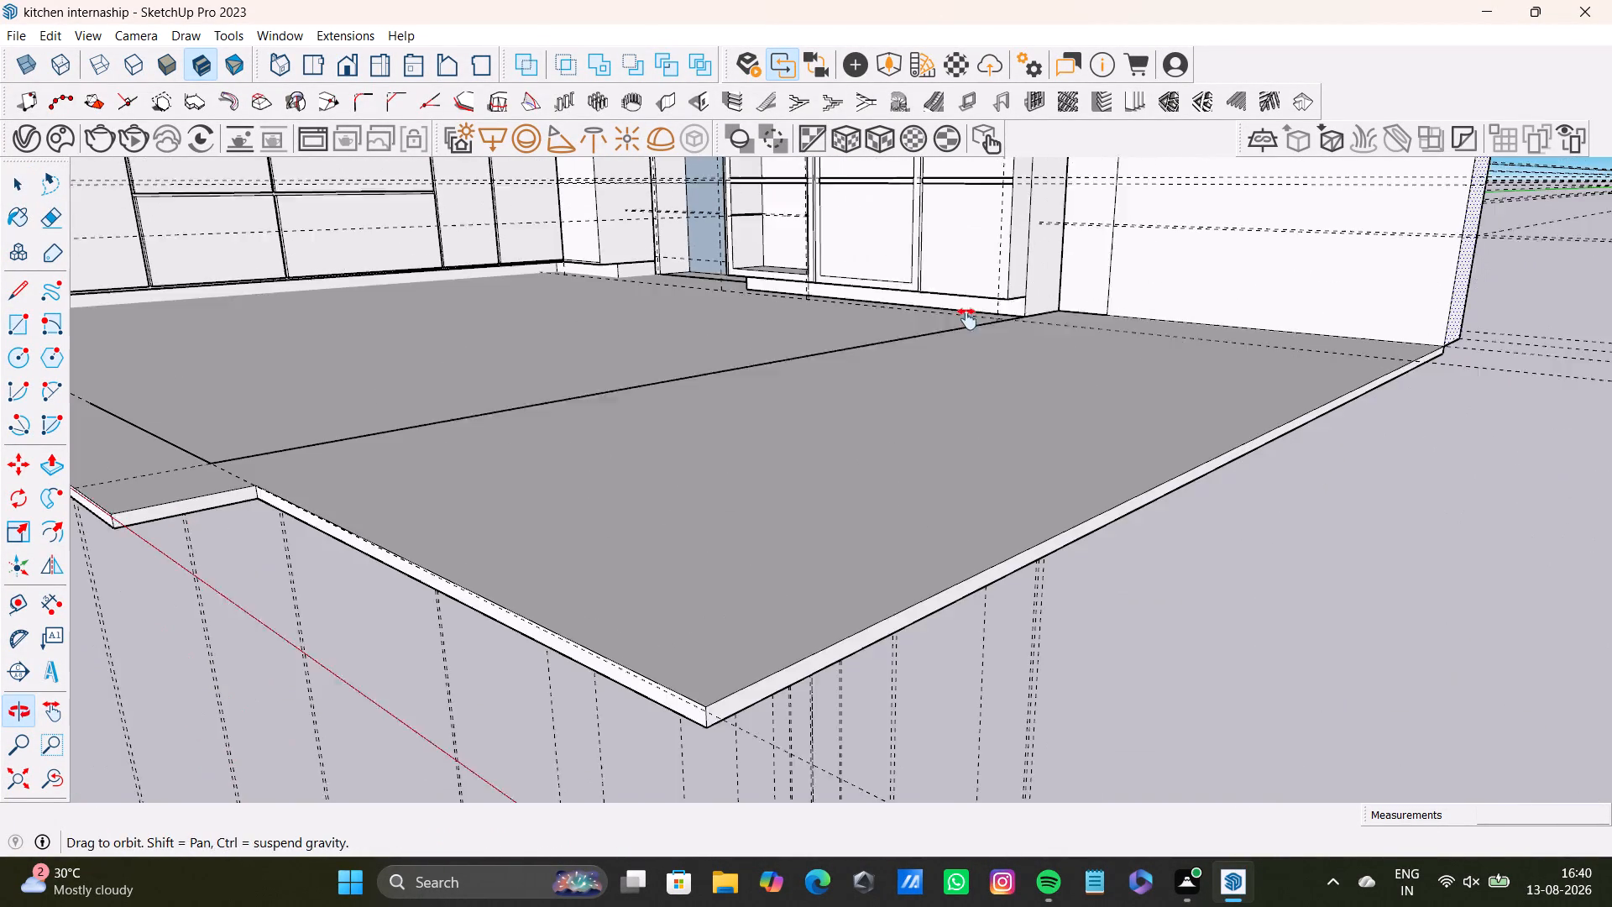
# Place a guide line 9" inward from the extended floor slab's outer edge on the open side.
pyautogui.moveTo(967, 319); pyautogui.dragTo(966, 317, button='middle')
pyautogui.moveTo(949, 416); pyautogui.dragTo(918, 584, button='middle')
pyautogui.keyDown('shift'); pyautogui.moveTo(918, 351); pyautogui.dragTo(819, 527, button='middle'); pyautogui.keyUp('shift')
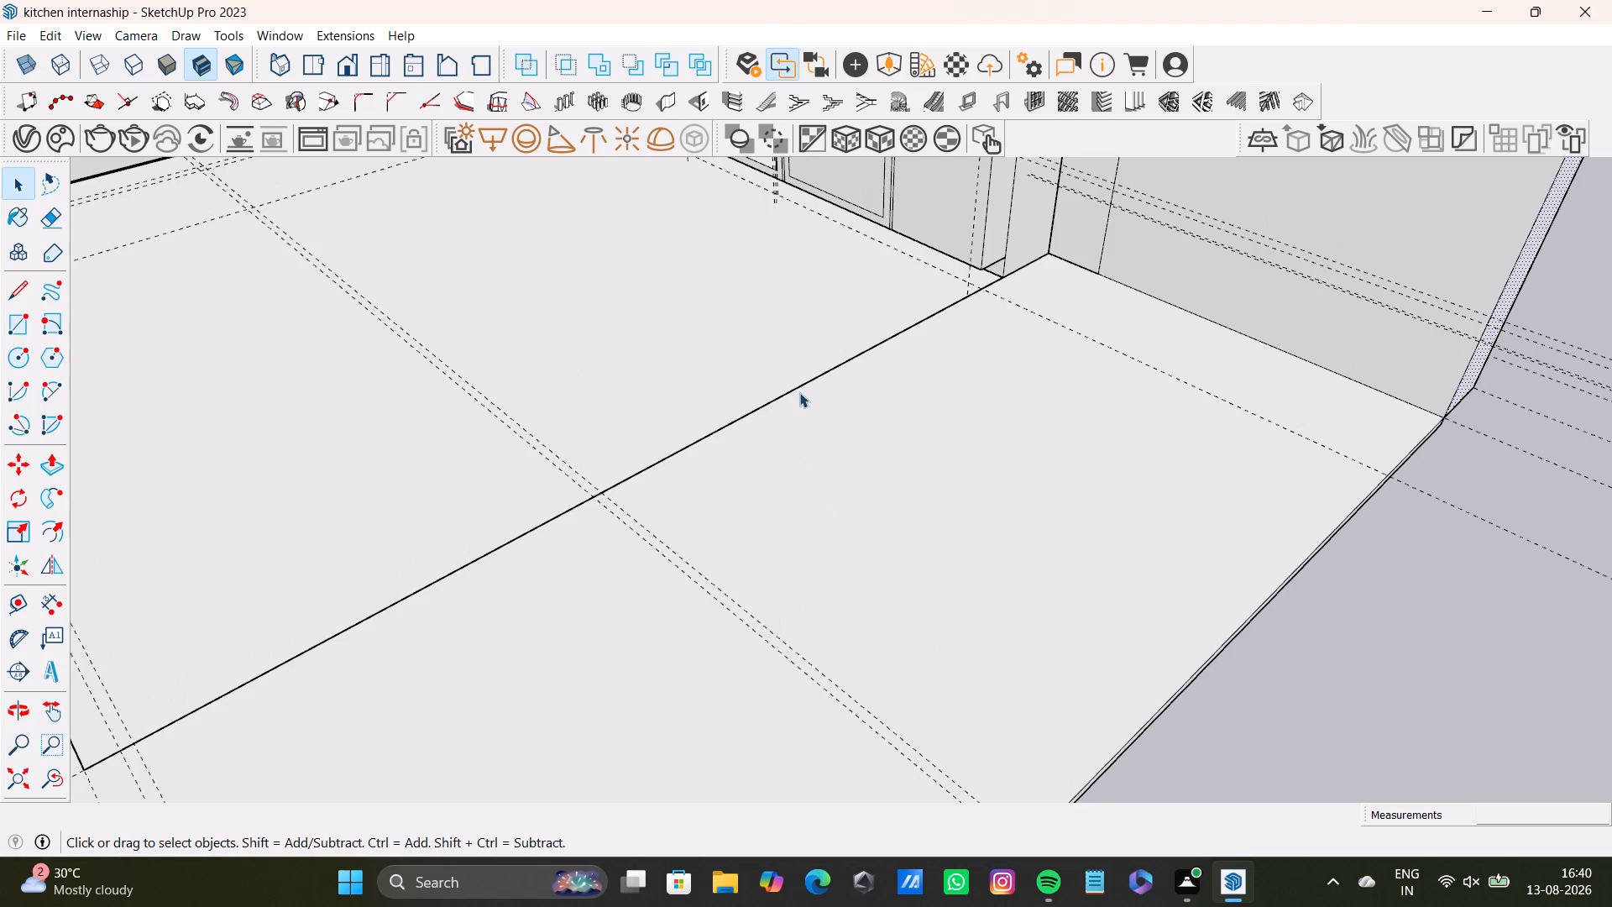
pyautogui.click(798, 386)
pyautogui.moveTo(1264, 592); pyautogui.dragTo(1064, 590, button='middle')
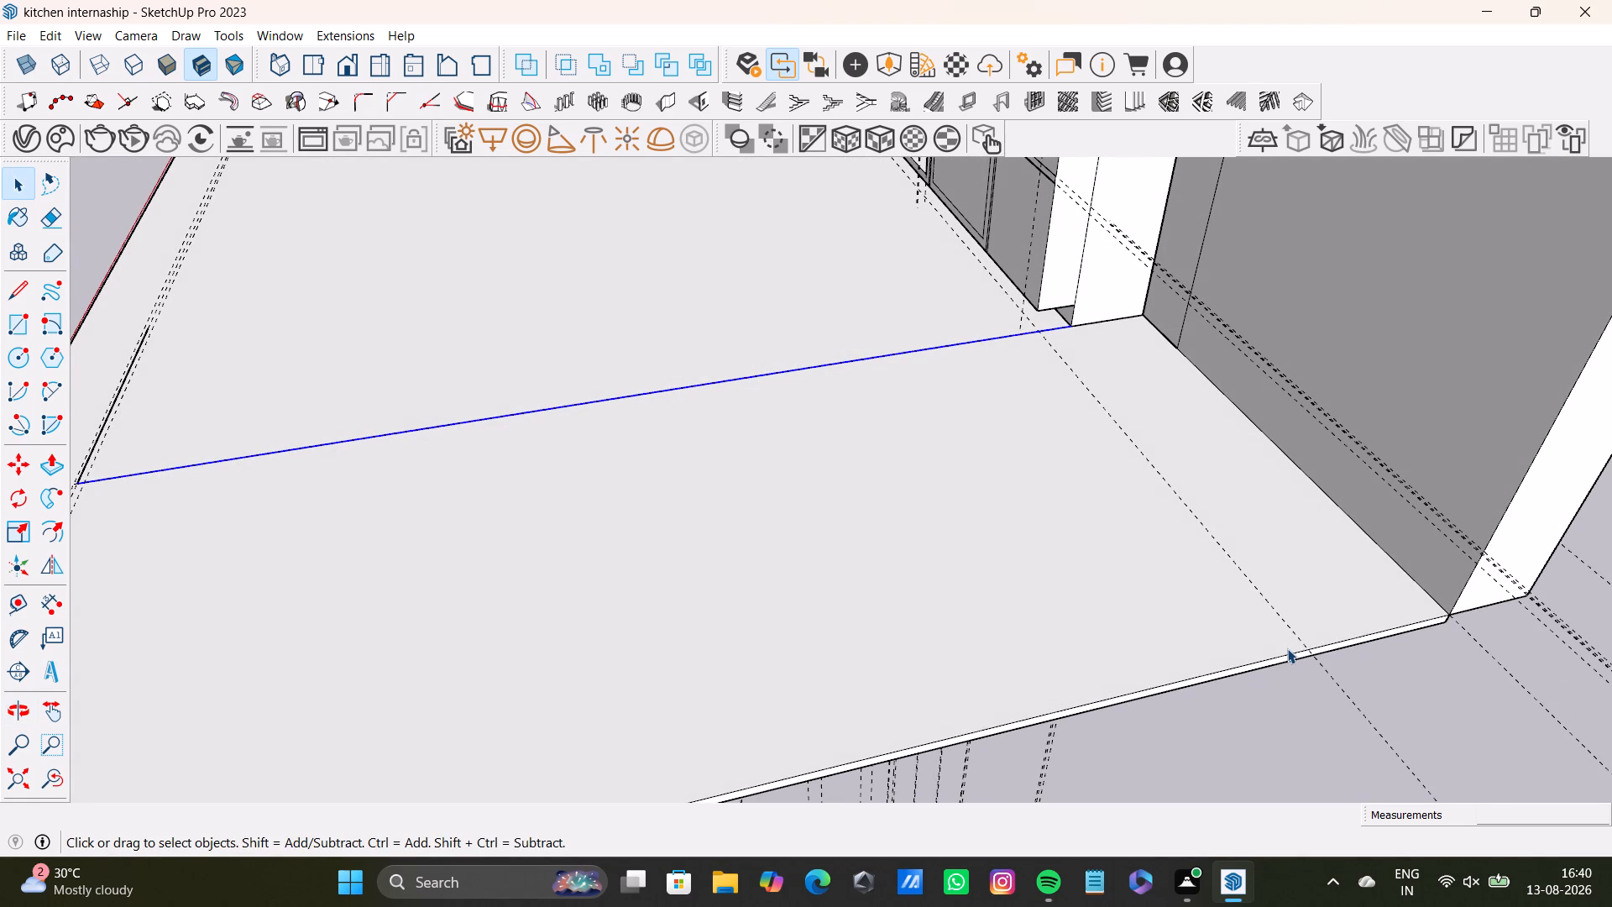
pyautogui.press('t')
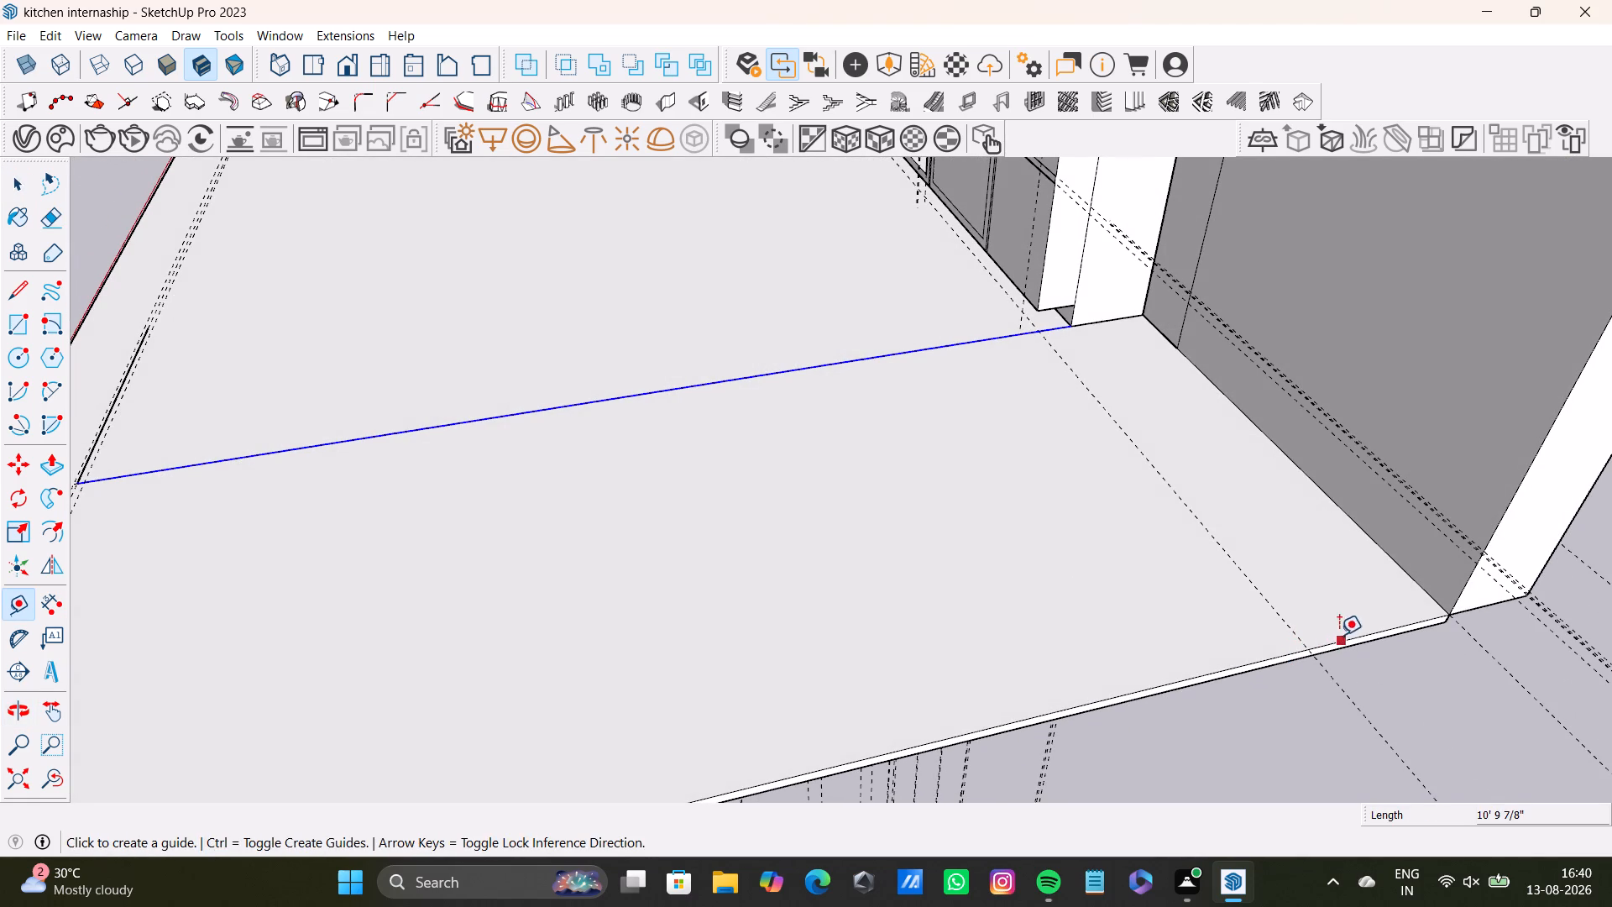
pyautogui.click(1347, 630)
pyautogui.press('space')
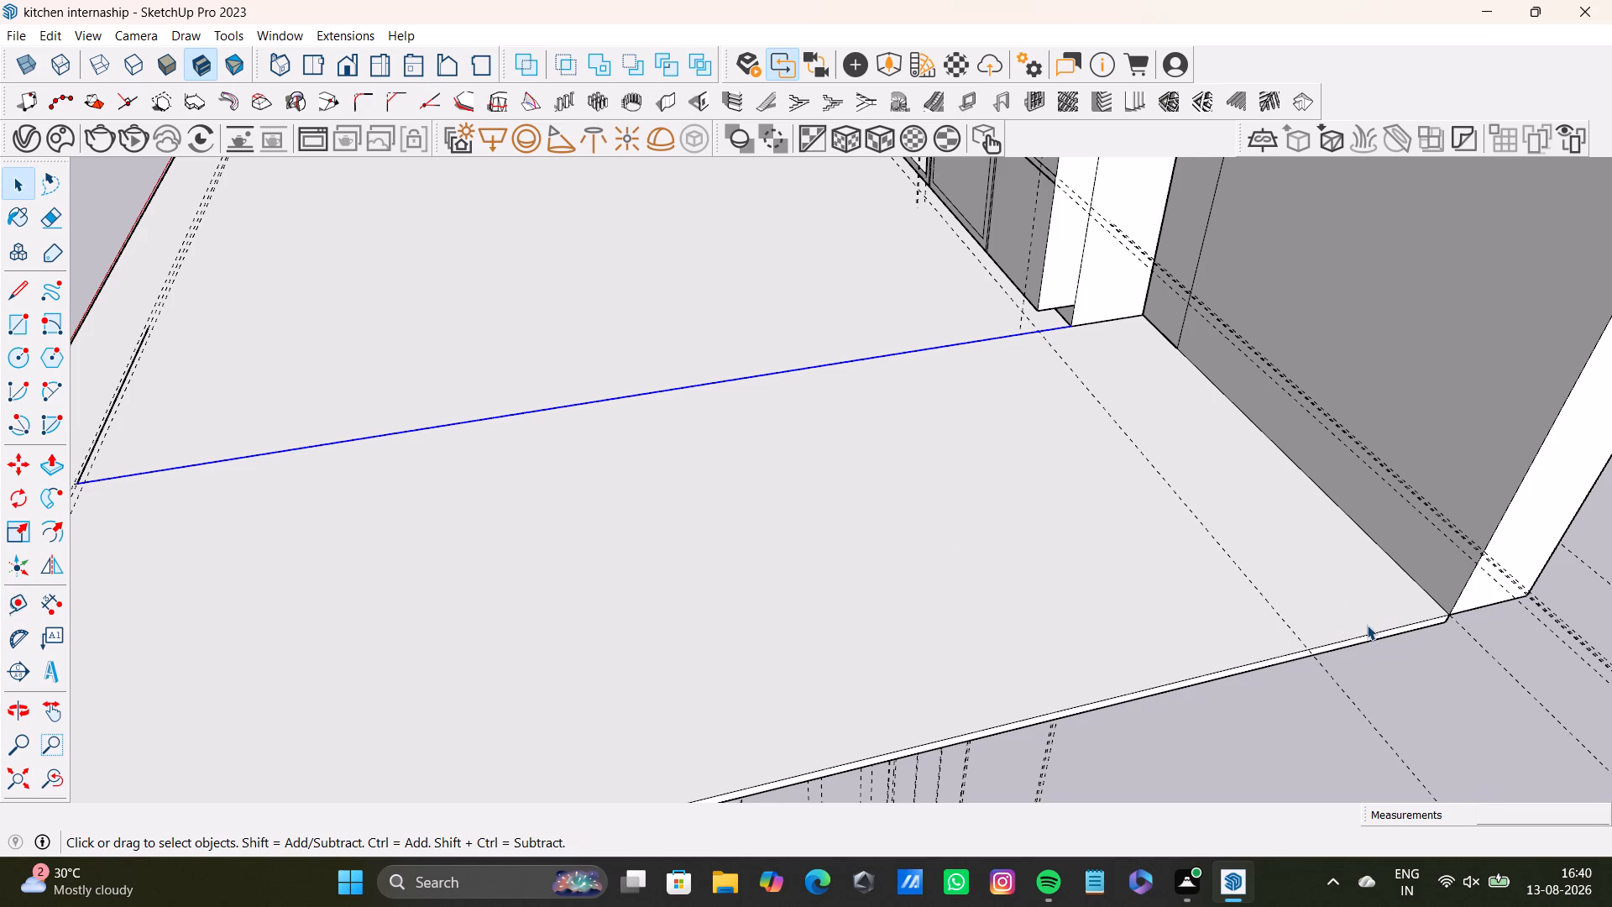
pyautogui.press('t')
pyautogui.click(1383, 627)
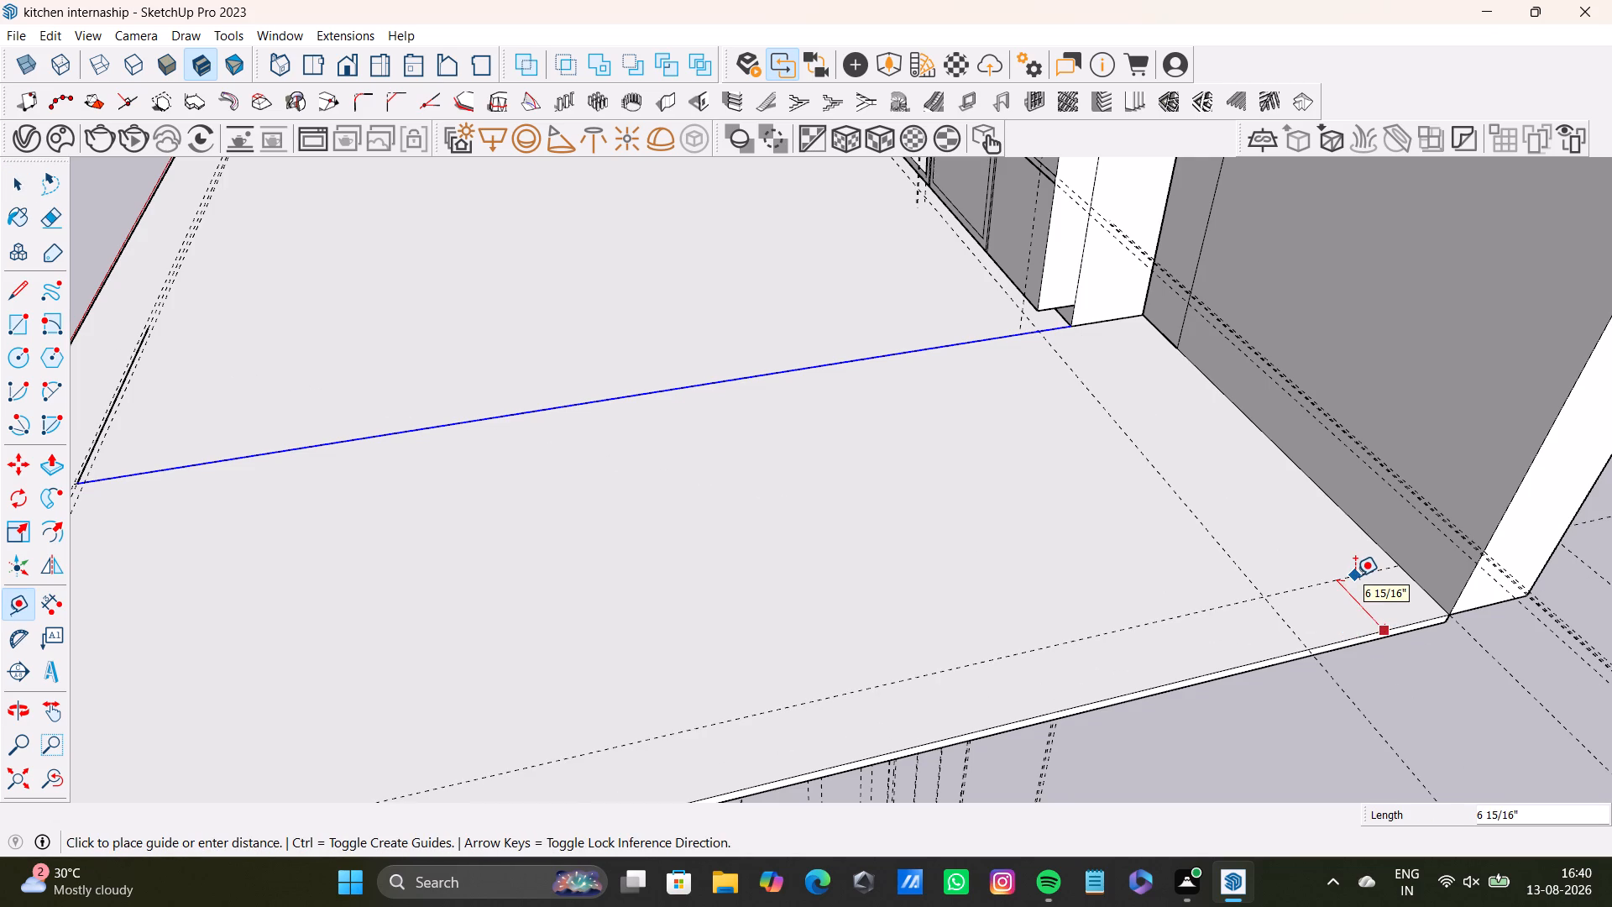
pyautogui.write('9"')
pyautogui.press('Return')
# Push/Pull the short end face in the floor slab's corner notch outward to meet the slab's outer edge.
pyautogui.scroll(-3, 1217, 600)
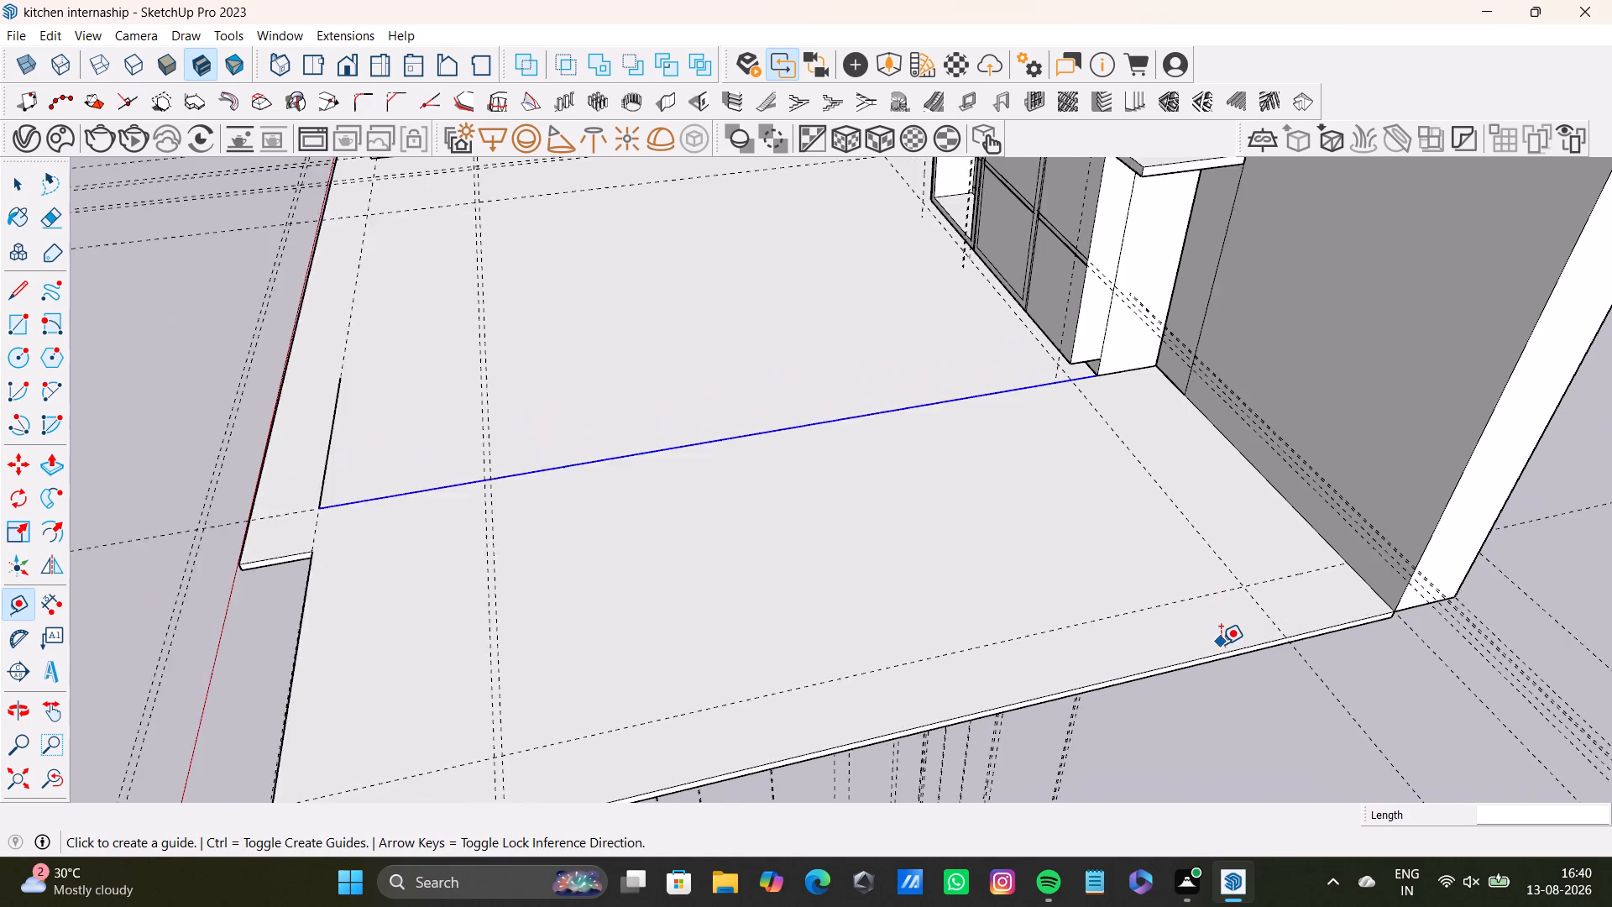
pyautogui.scroll(-3, 1221, 644)
pyautogui.moveTo(1217, 644); pyautogui.dragTo(1257, 521, button='middle')
pyautogui.scroll(5, 536, 539)
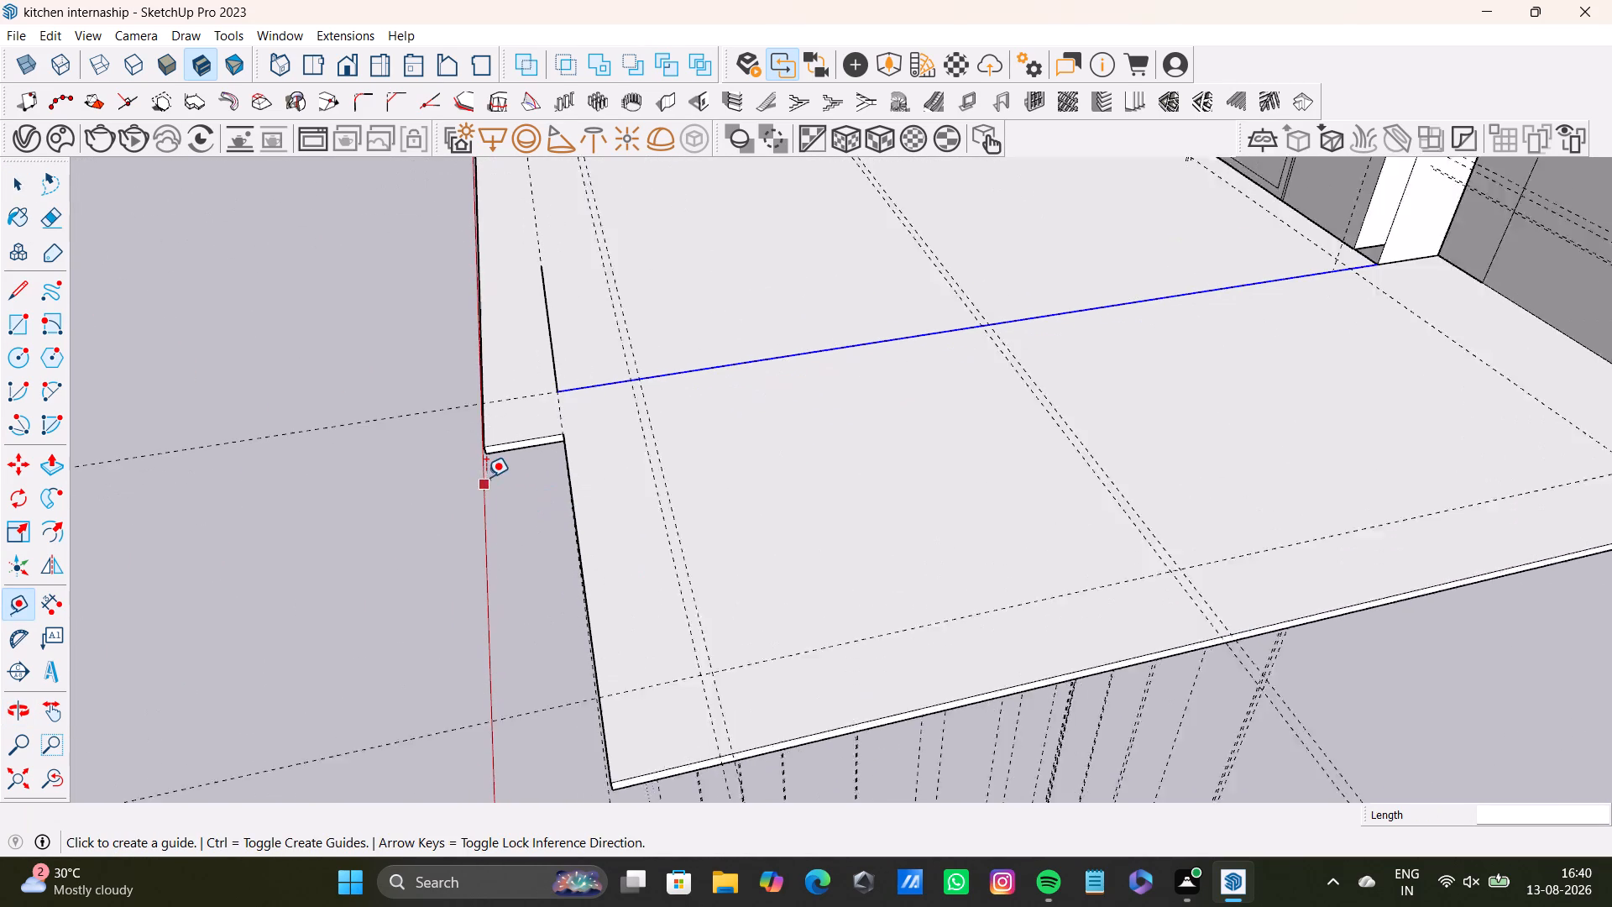
pyautogui.press('space')
pyautogui.click(526, 443)
pyautogui.click(526, 438)
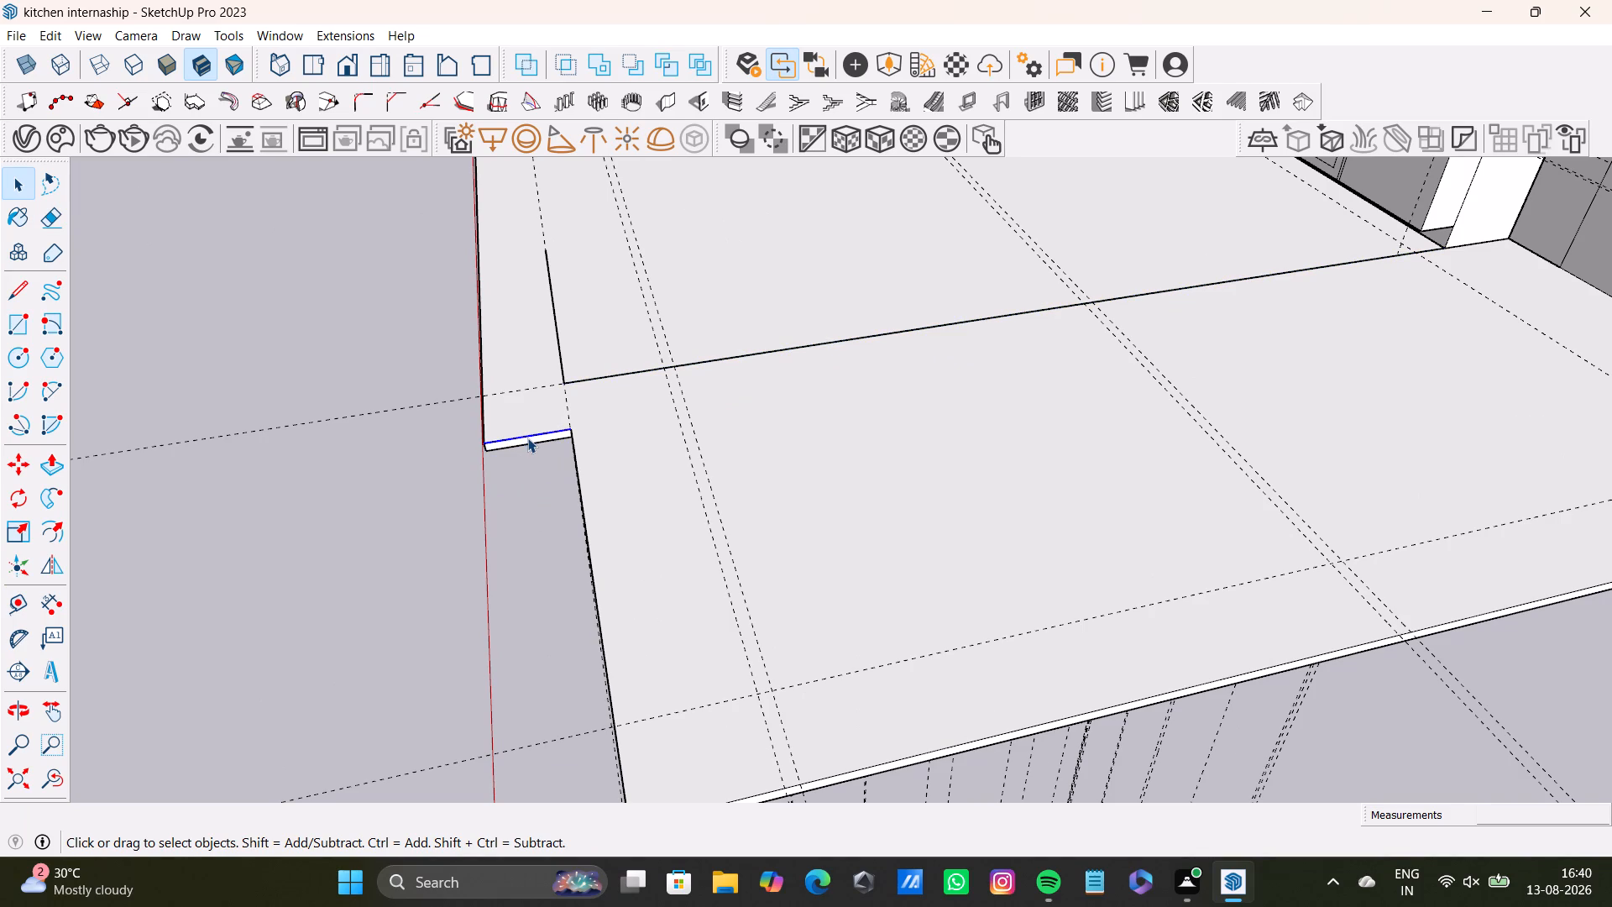
pyautogui.click(527, 438)
pyautogui.click(529, 441)
pyautogui.click(529, 442)
pyautogui.press('p')
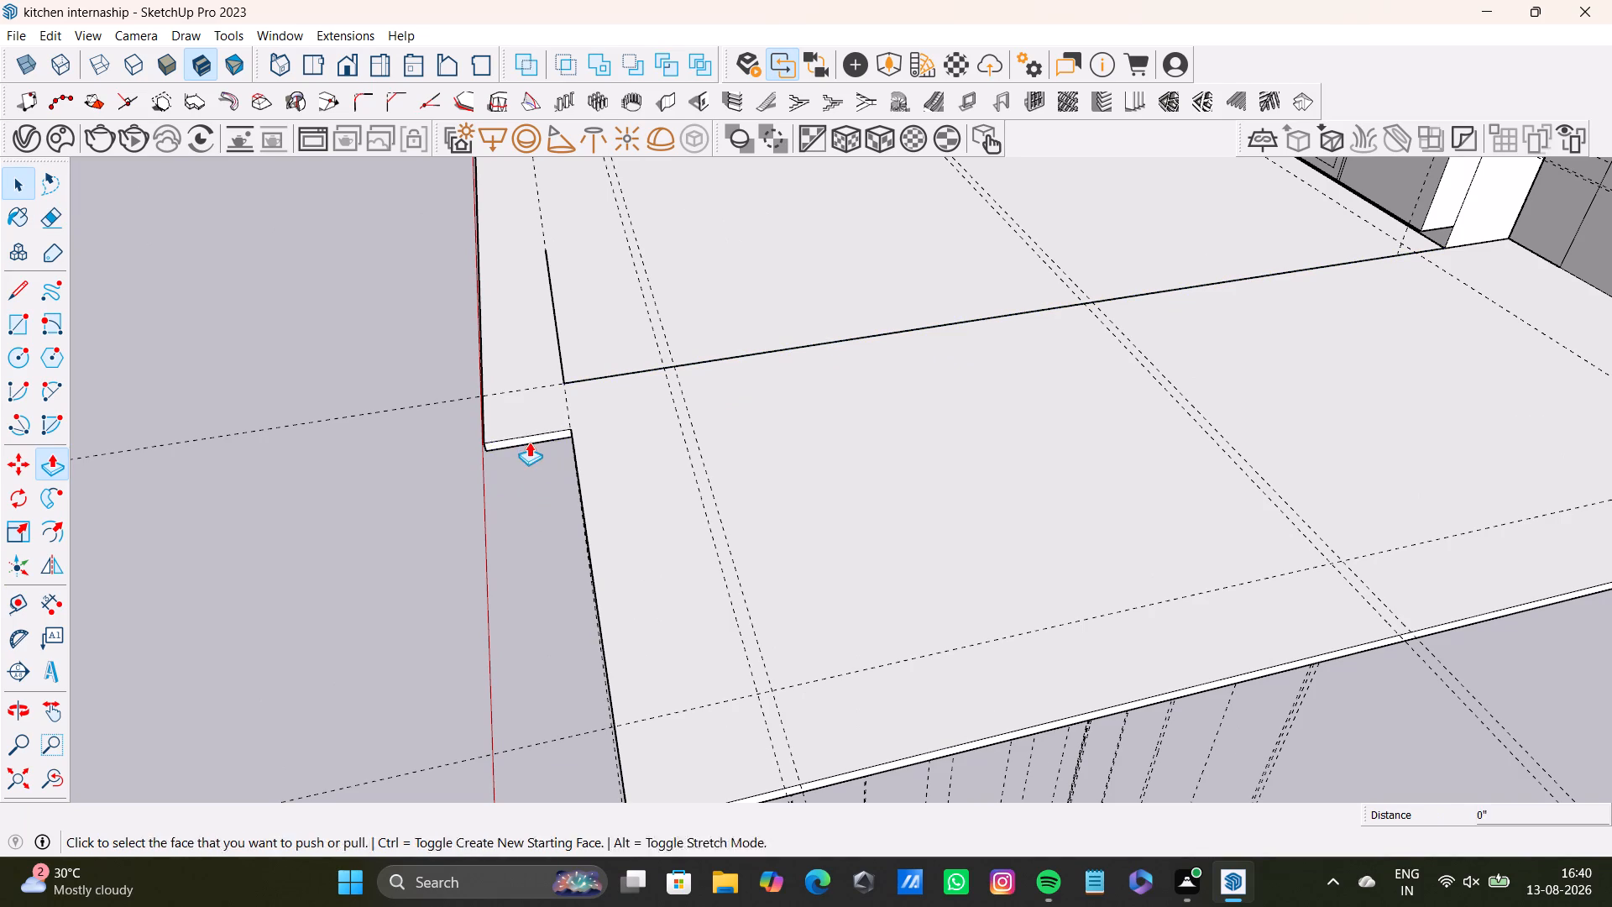
pyautogui.click(529, 442)
pyautogui.scroll(-1, 570, 768)
pyautogui.moveTo(571, 771); pyautogui.dragTo(572, 615, button='middle')
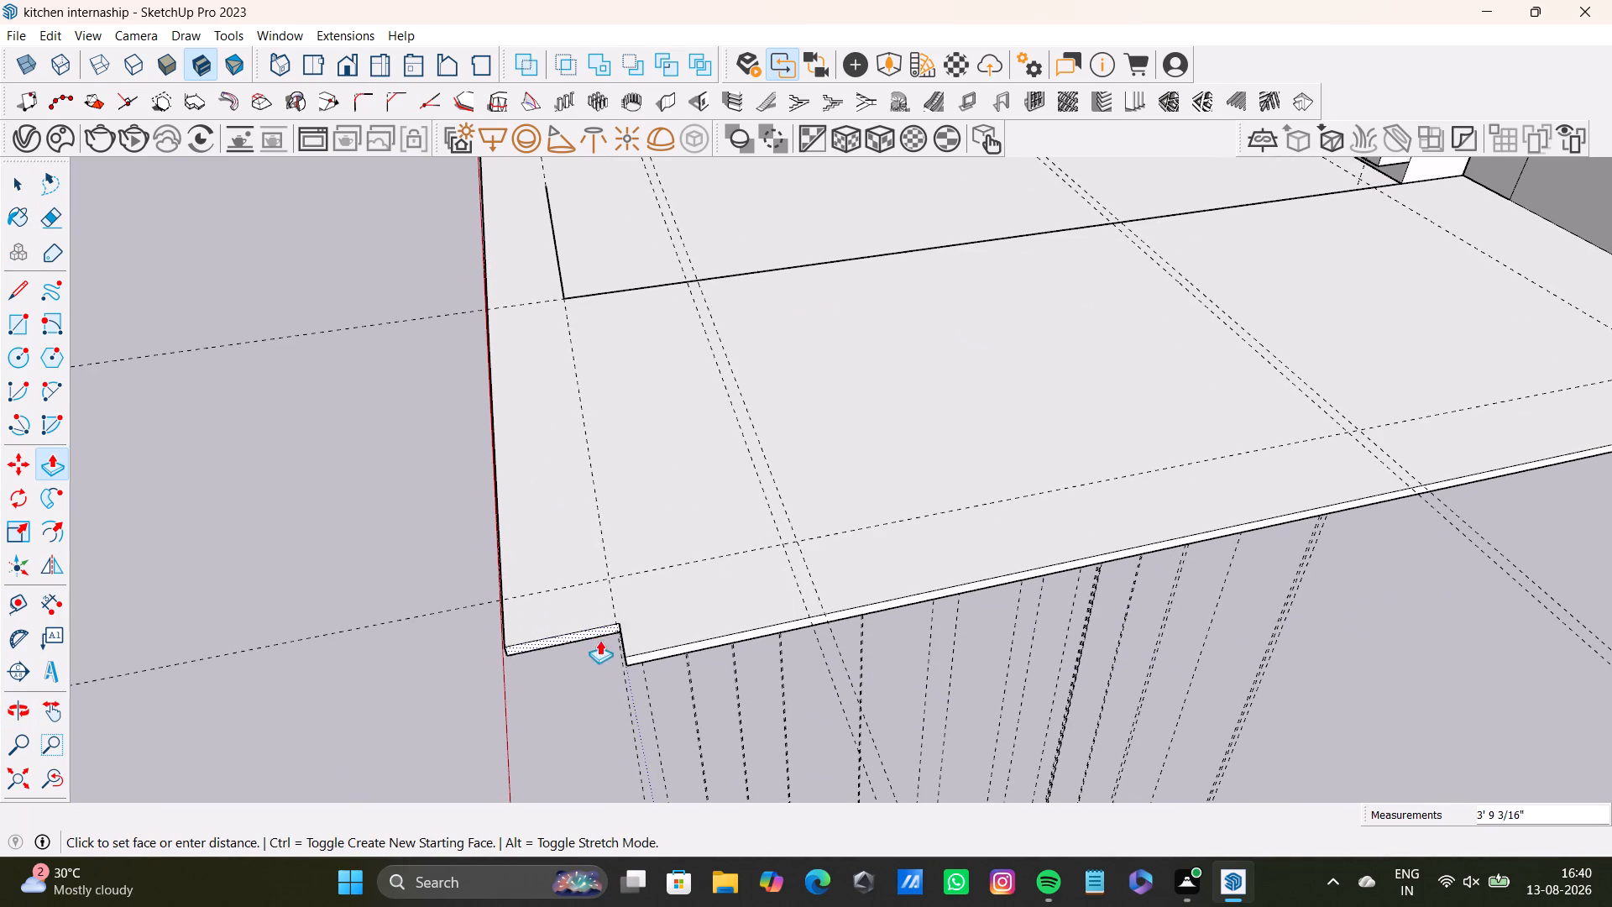
pyautogui.click(622, 660)
pyautogui.press('space')
# Draw a line along the 9" guide across the floor, from the slab's side edge to the wall.
pyautogui.moveTo(592, 681); pyautogui.dragTo(699, 757, button='middle')
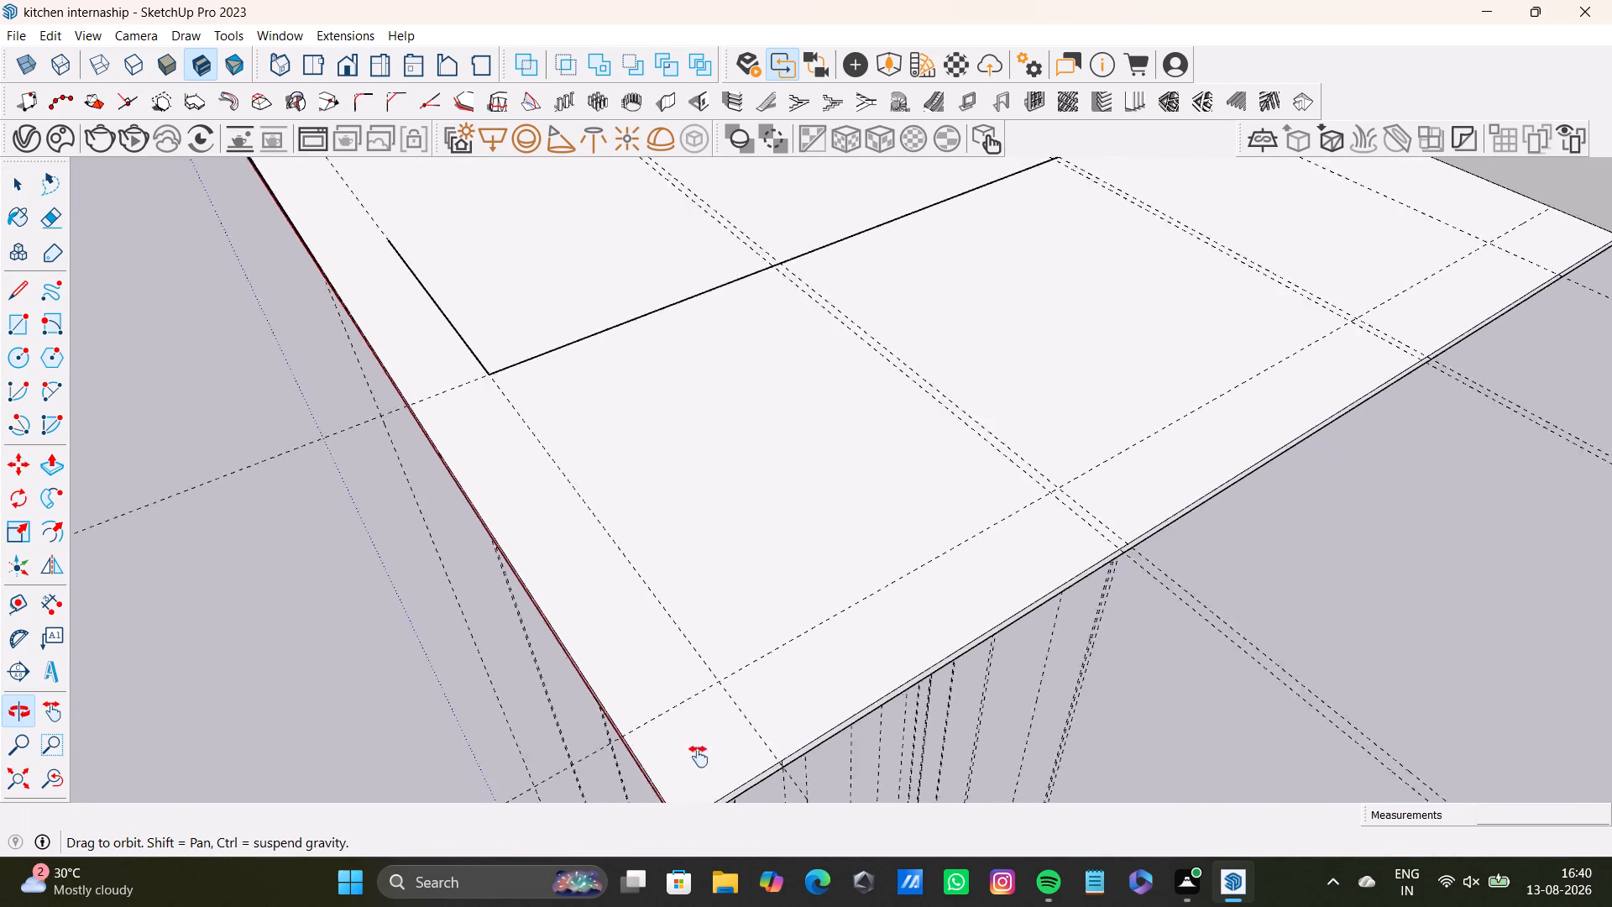
pyautogui.moveTo(699, 757); pyautogui.dragTo(676, 775, button='middle')
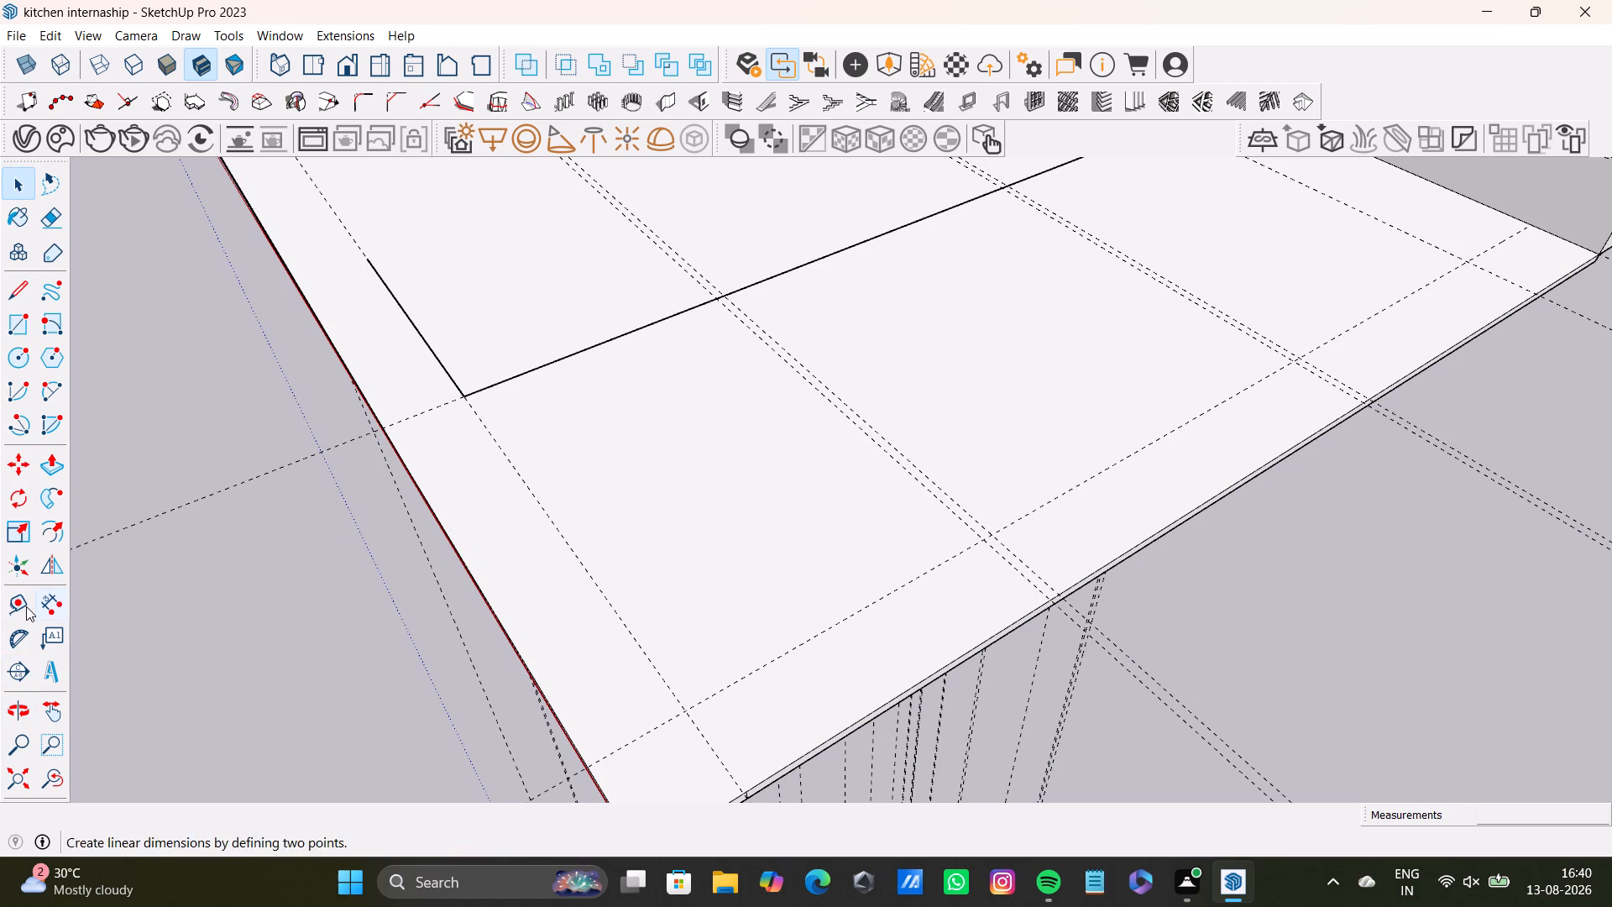
pyautogui.click(19, 286)
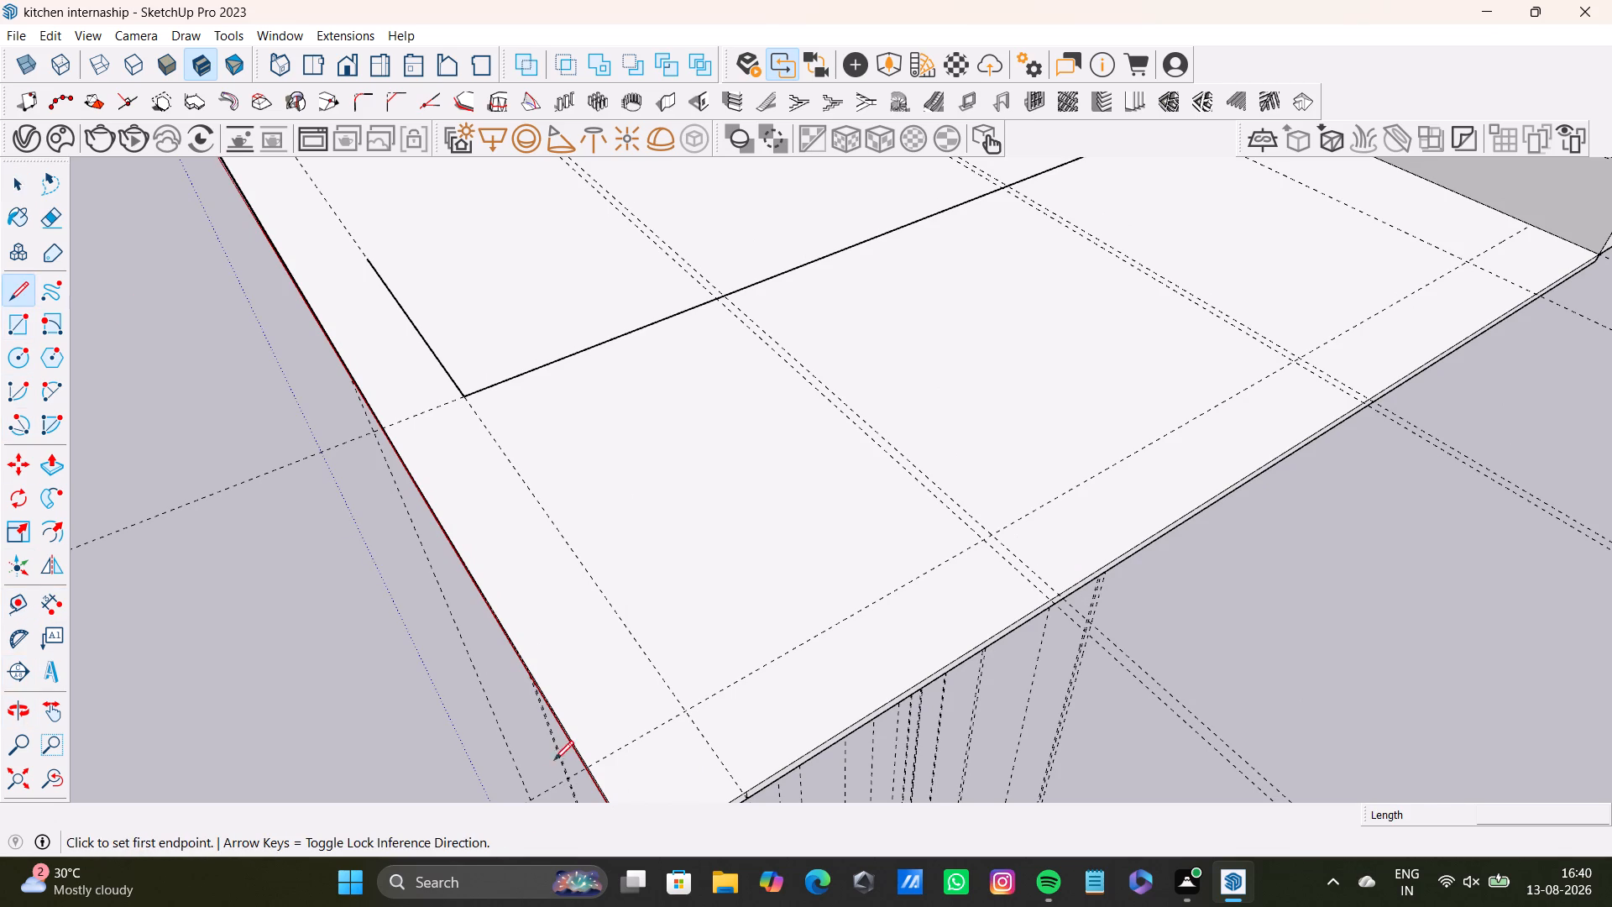
pyautogui.click(589, 768)
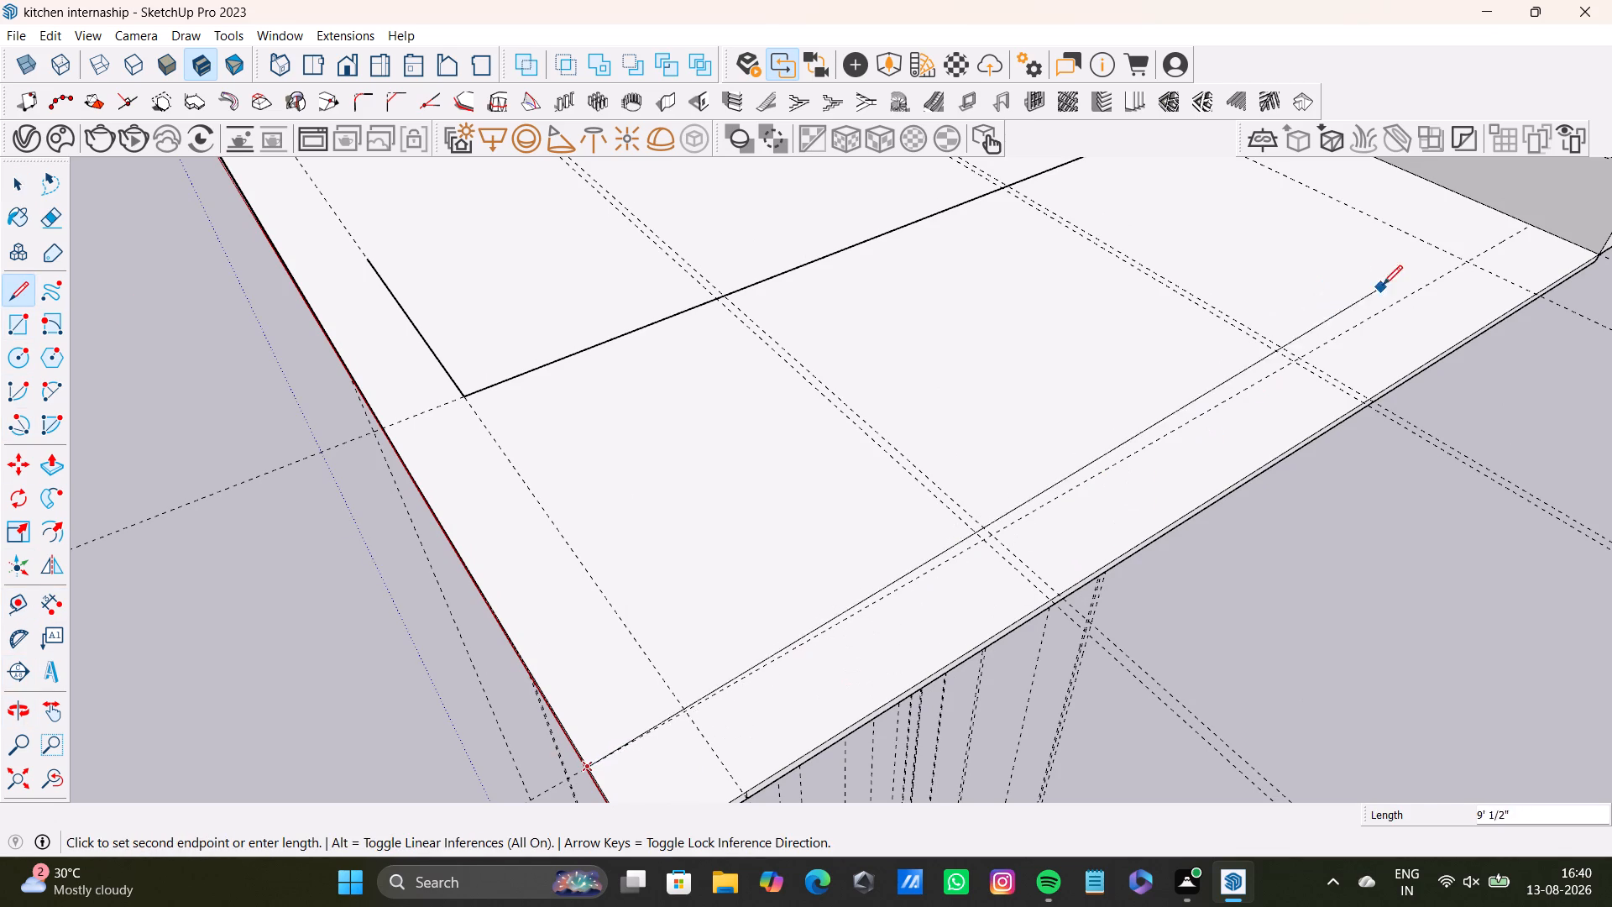
pyautogui.click(1527, 224)
pyautogui.press('space')
# Delete the leftover edge crossing the floor from the base cabinet's end between the original and extended areas.
pyautogui.moveTo(1410, 330); pyautogui.dragTo(1449, 398, button='middle')
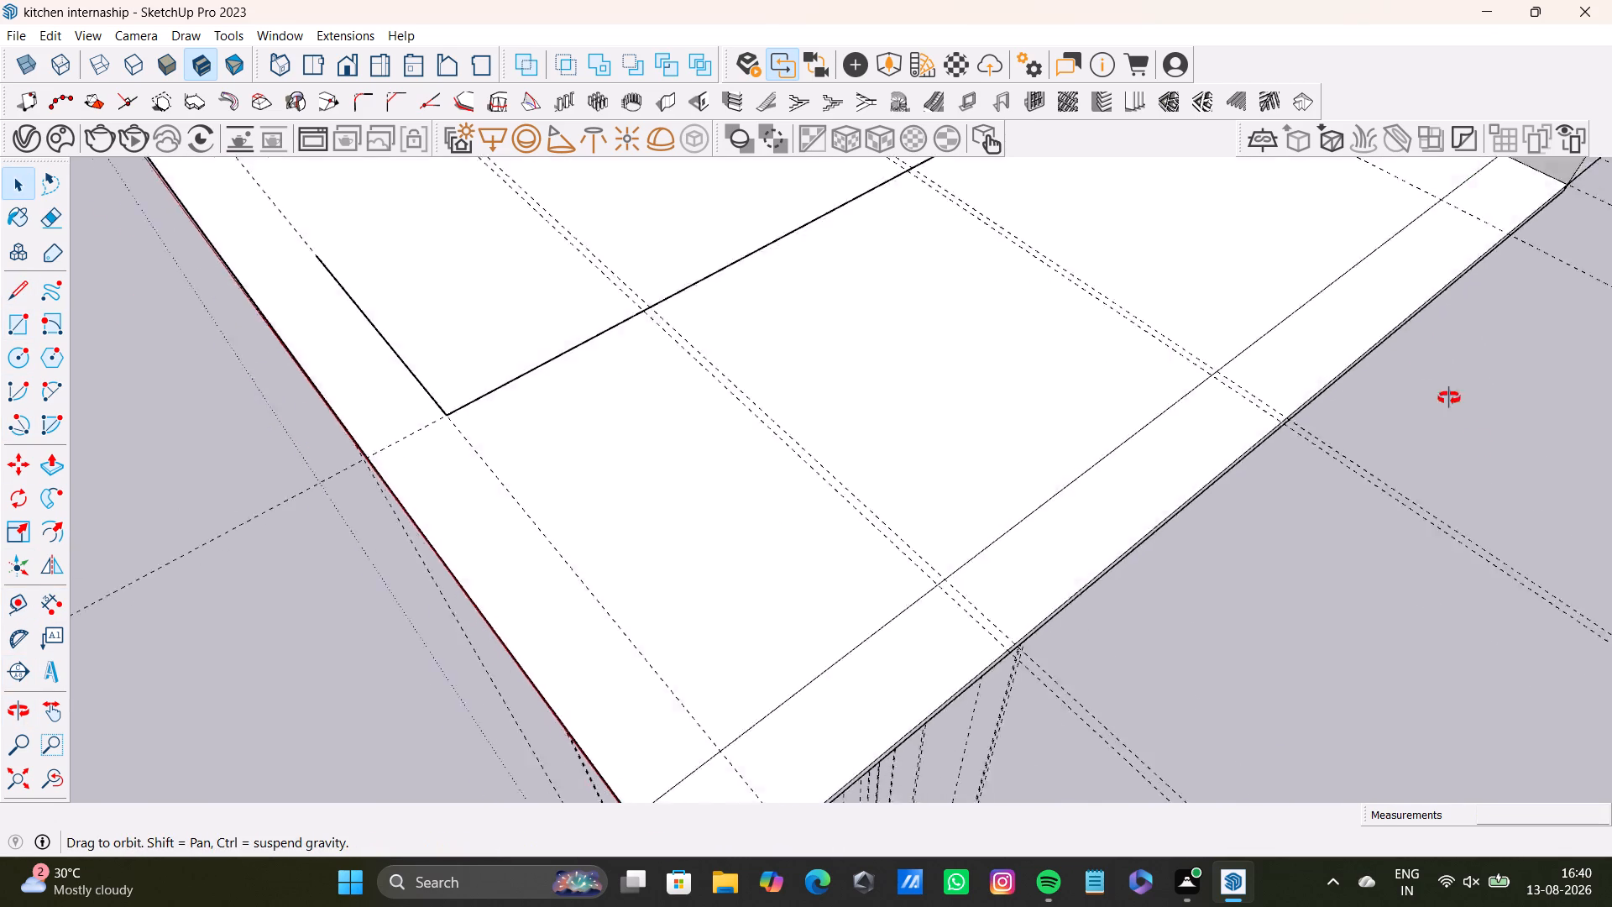
pyautogui.moveTo(1449, 398); pyautogui.dragTo(1311, 337, button='middle')
pyautogui.keyDown('shift'); pyautogui.moveTo(1122, 350); pyautogui.dragTo(1056, 581, button='middle'); pyautogui.keyUp('shift')
pyautogui.scroll(1, 829, 541)
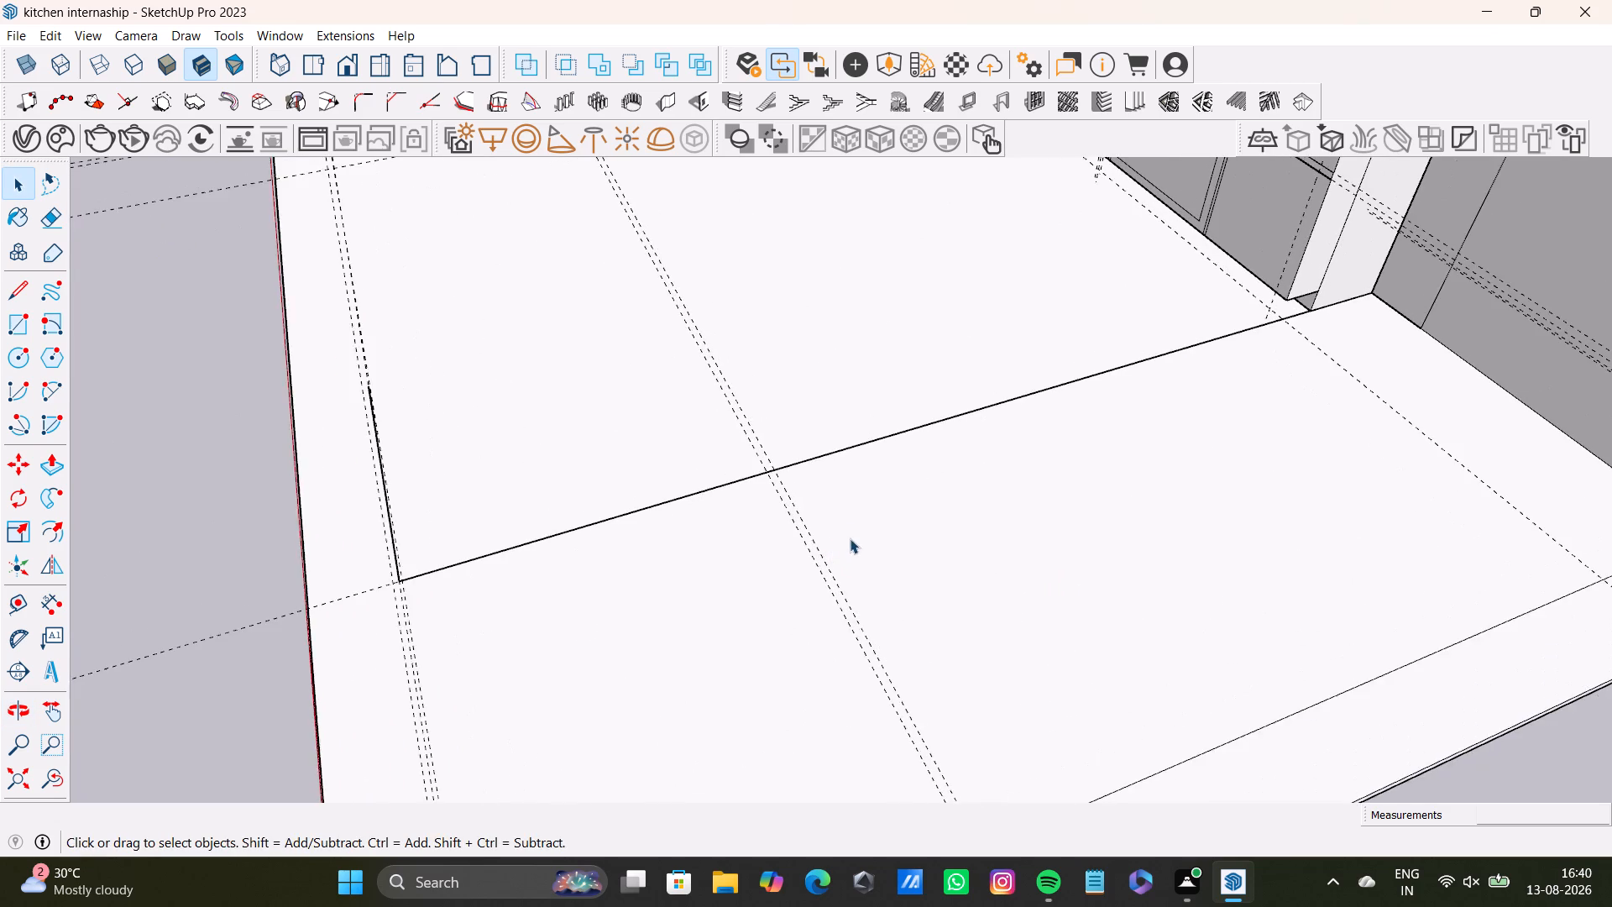
pyautogui.moveTo(850, 538); pyautogui.dragTo(698, 481, button='middle')
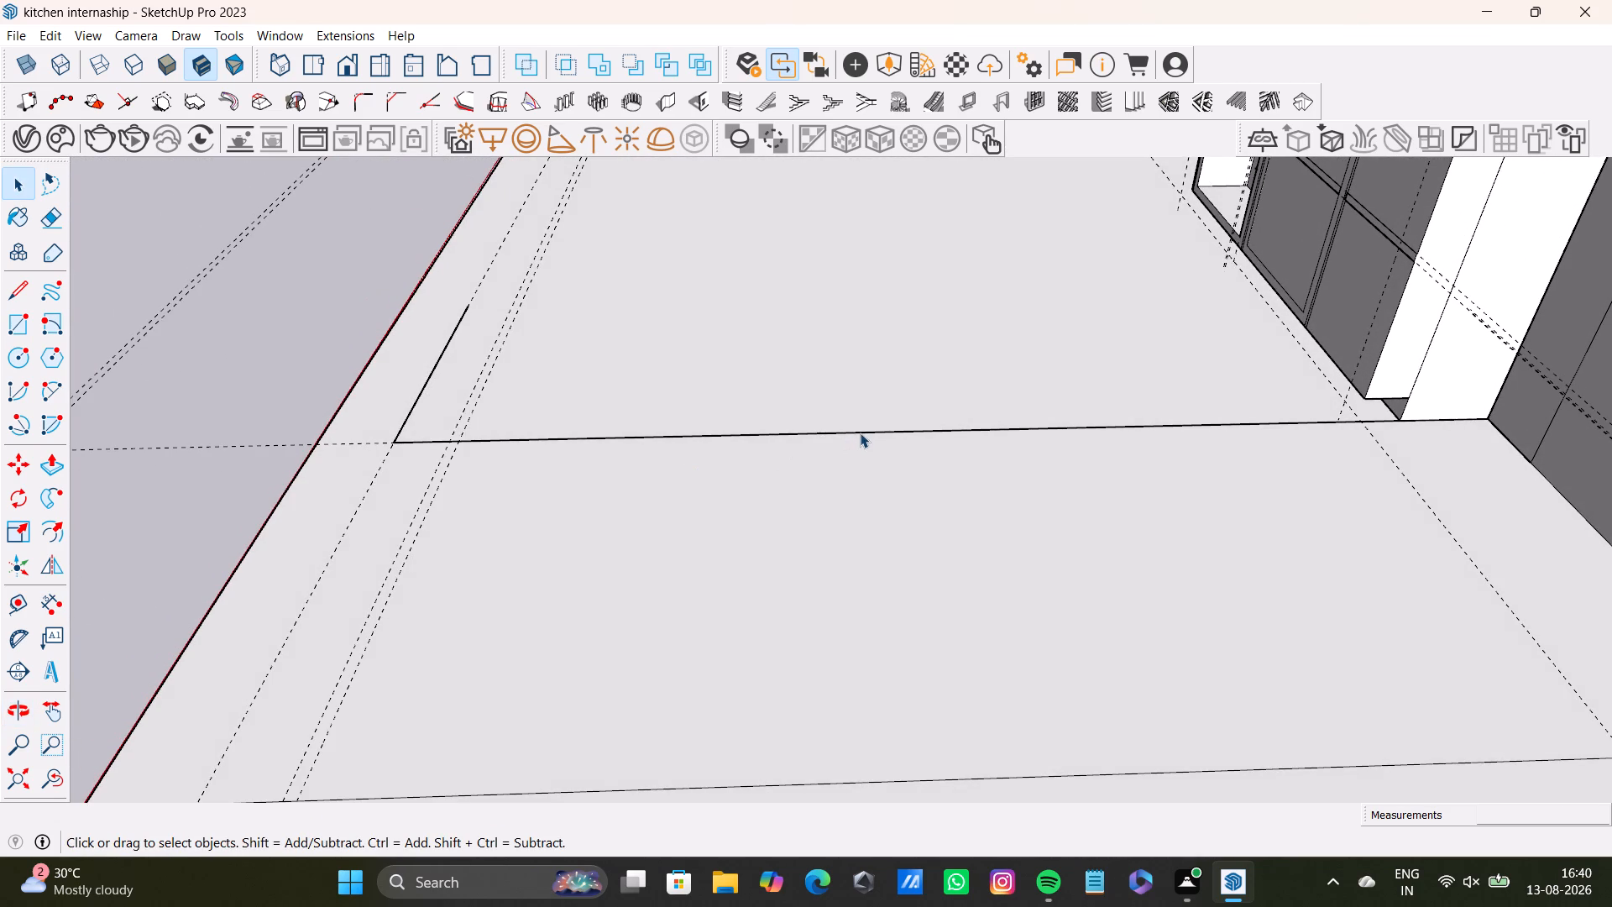
pyautogui.click(860, 433)
pyautogui.press('Delete')
# Examine the kitchen from several angles, checking the extended floor, the wall and the base and wall cabinets.
pyautogui.scroll(-2, 704, 494)
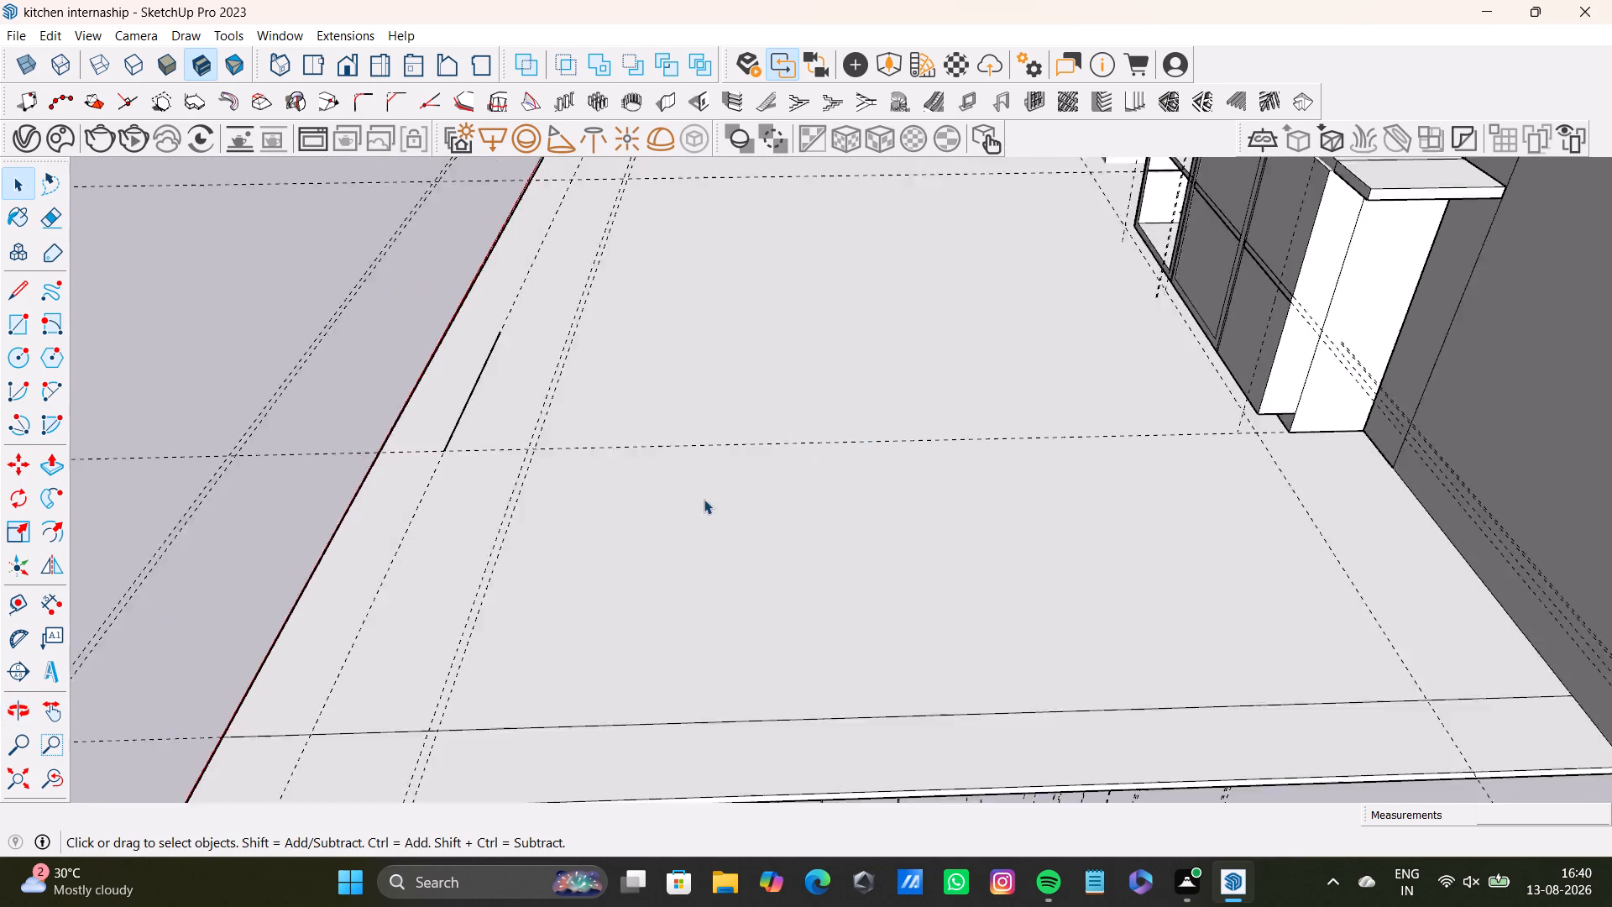
pyautogui.scroll(-4, 704, 499)
pyautogui.moveTo(706, 543); pyautogui.dragTo(1091, 605, button='middle')
pyautogui.keyDown('shift'); pyautogui.moveTo(869, 493); pyautogui.dragTo(781, 625, button='middle'); pyautogui.keyUp('shift')
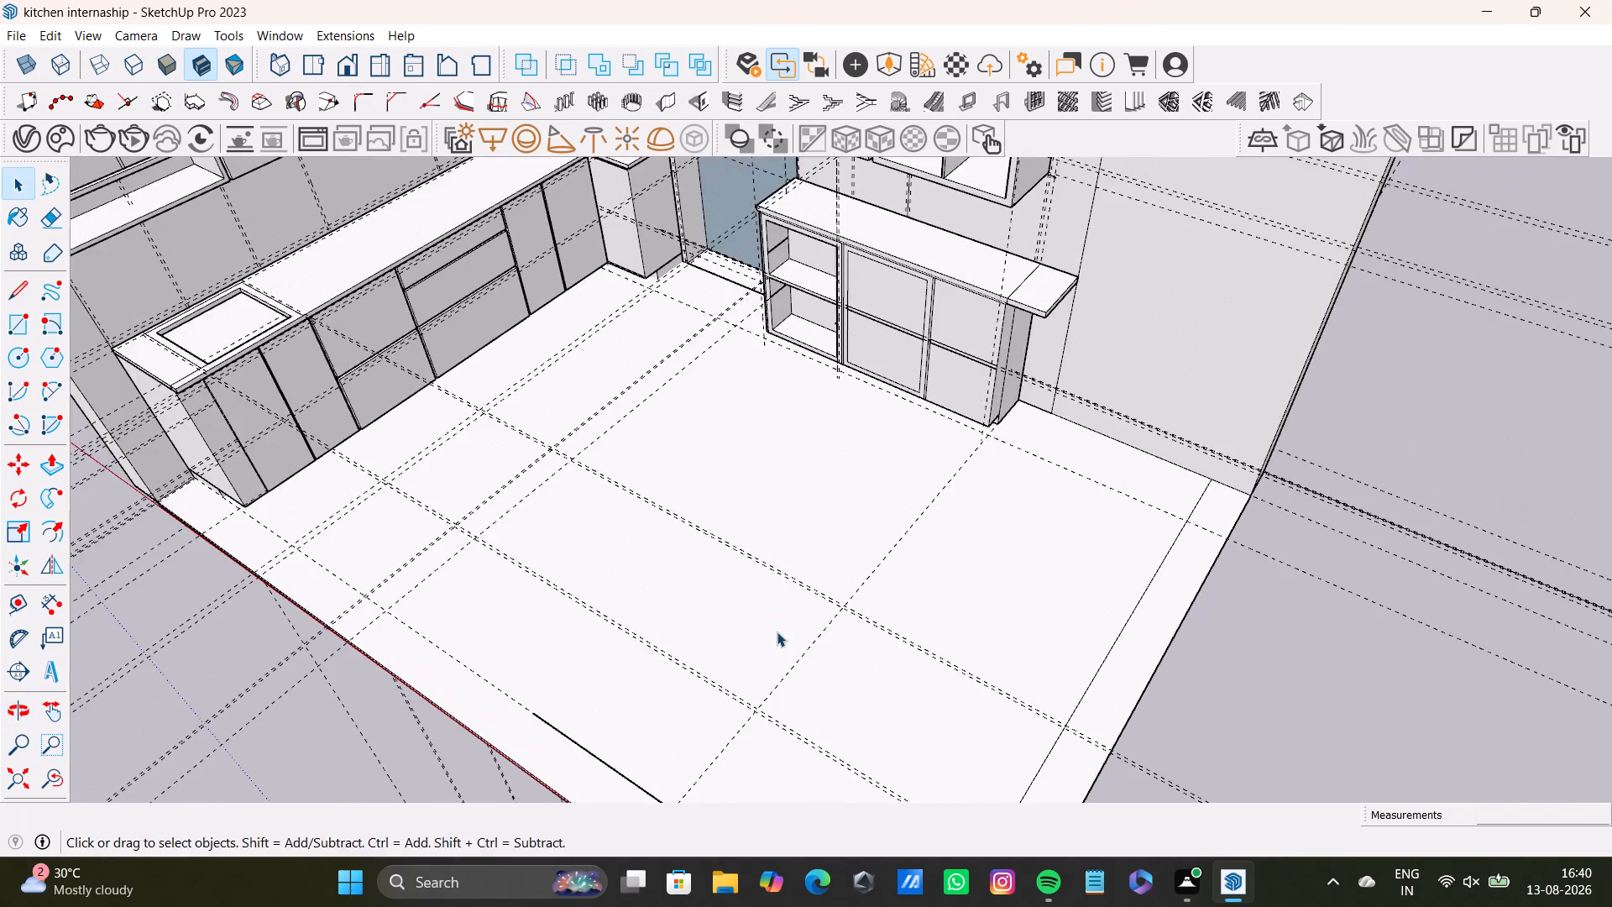
pyautogui.moveTo(819, 631); pyautogui.dragTo(1081, 653, button='middle')
pyautogui.moveTo(1057, 650); pyautogui.dragTo(907, 522, button='middle')
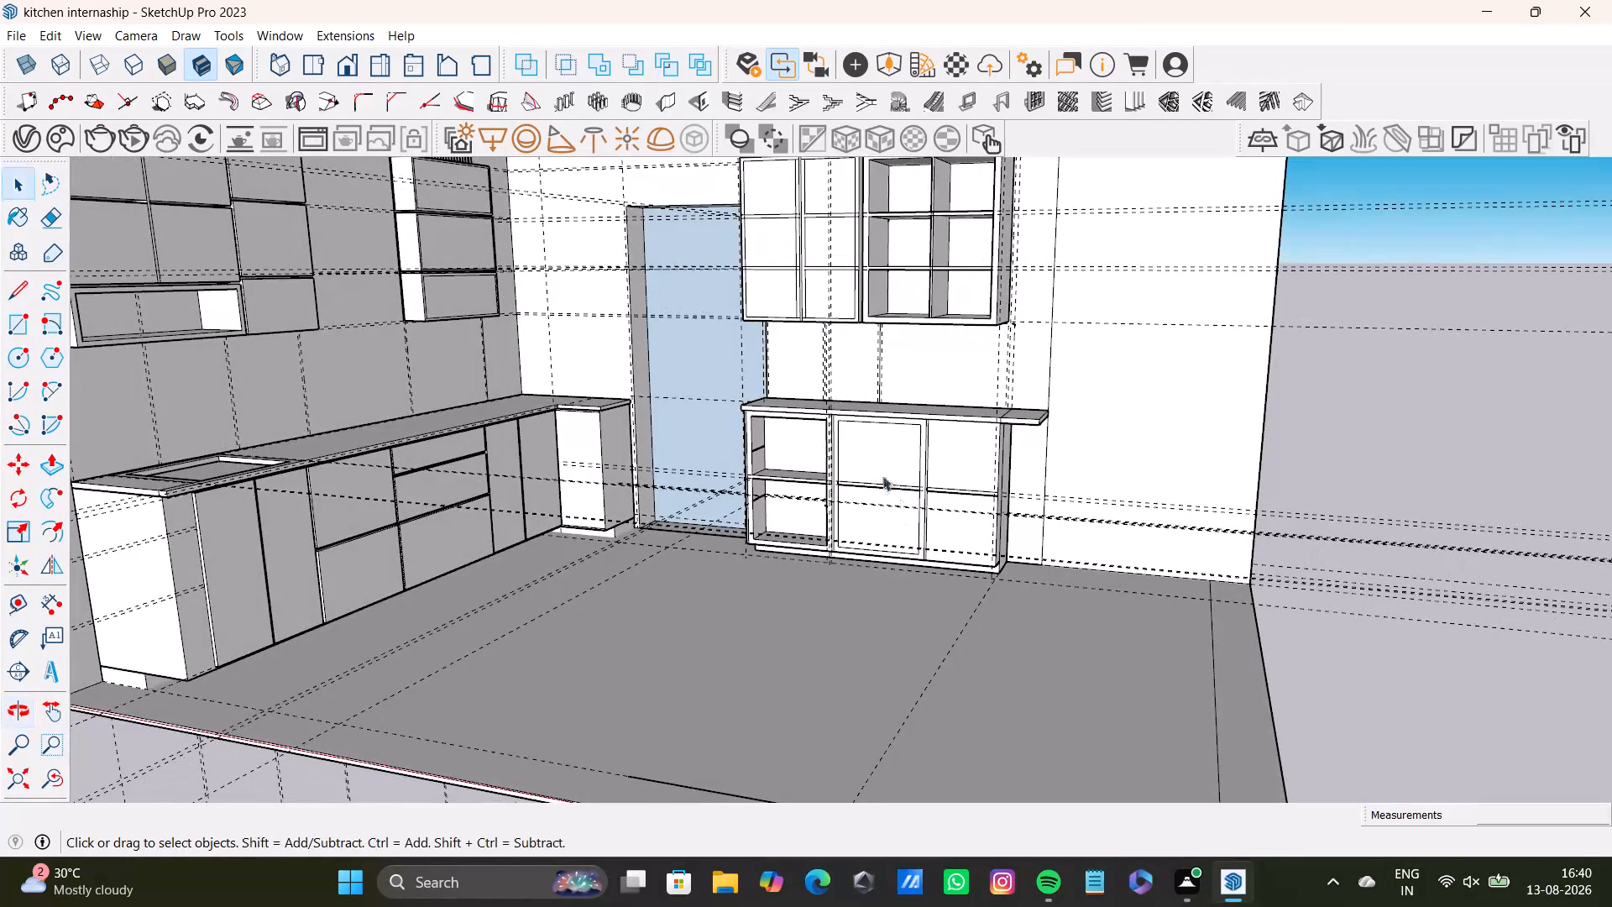
pyautogui.moveTo(919, 510); pyautogui.dragTo(1014, 610, button='middle')
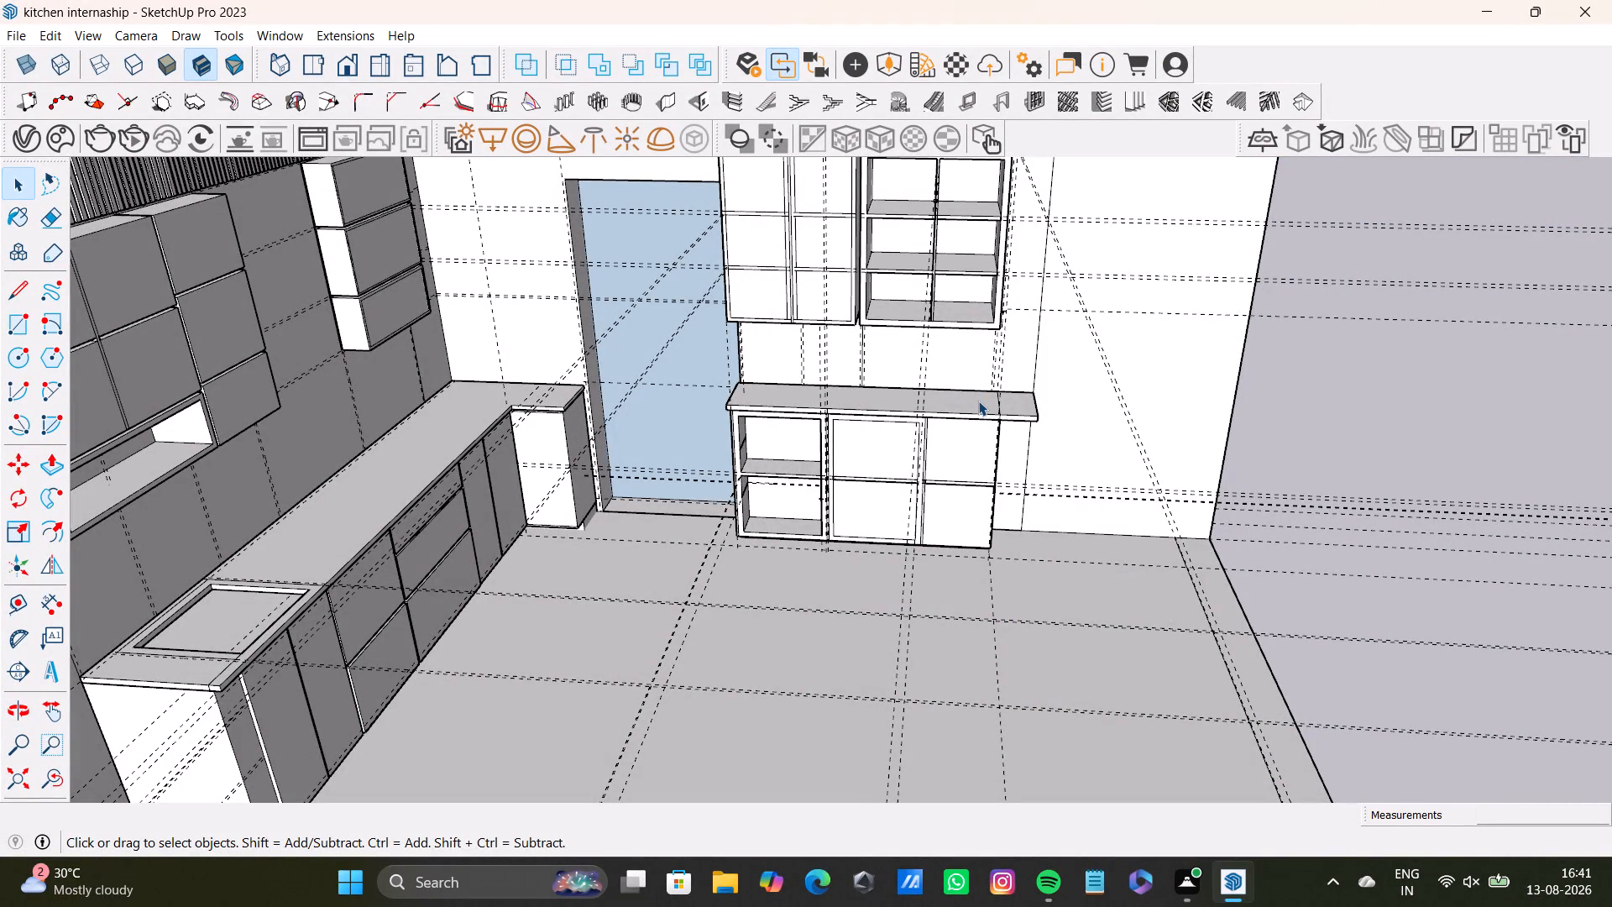
pyautogui.moveTo(992, 471); pyautogui.dragTo(1070, 627, button='middle')
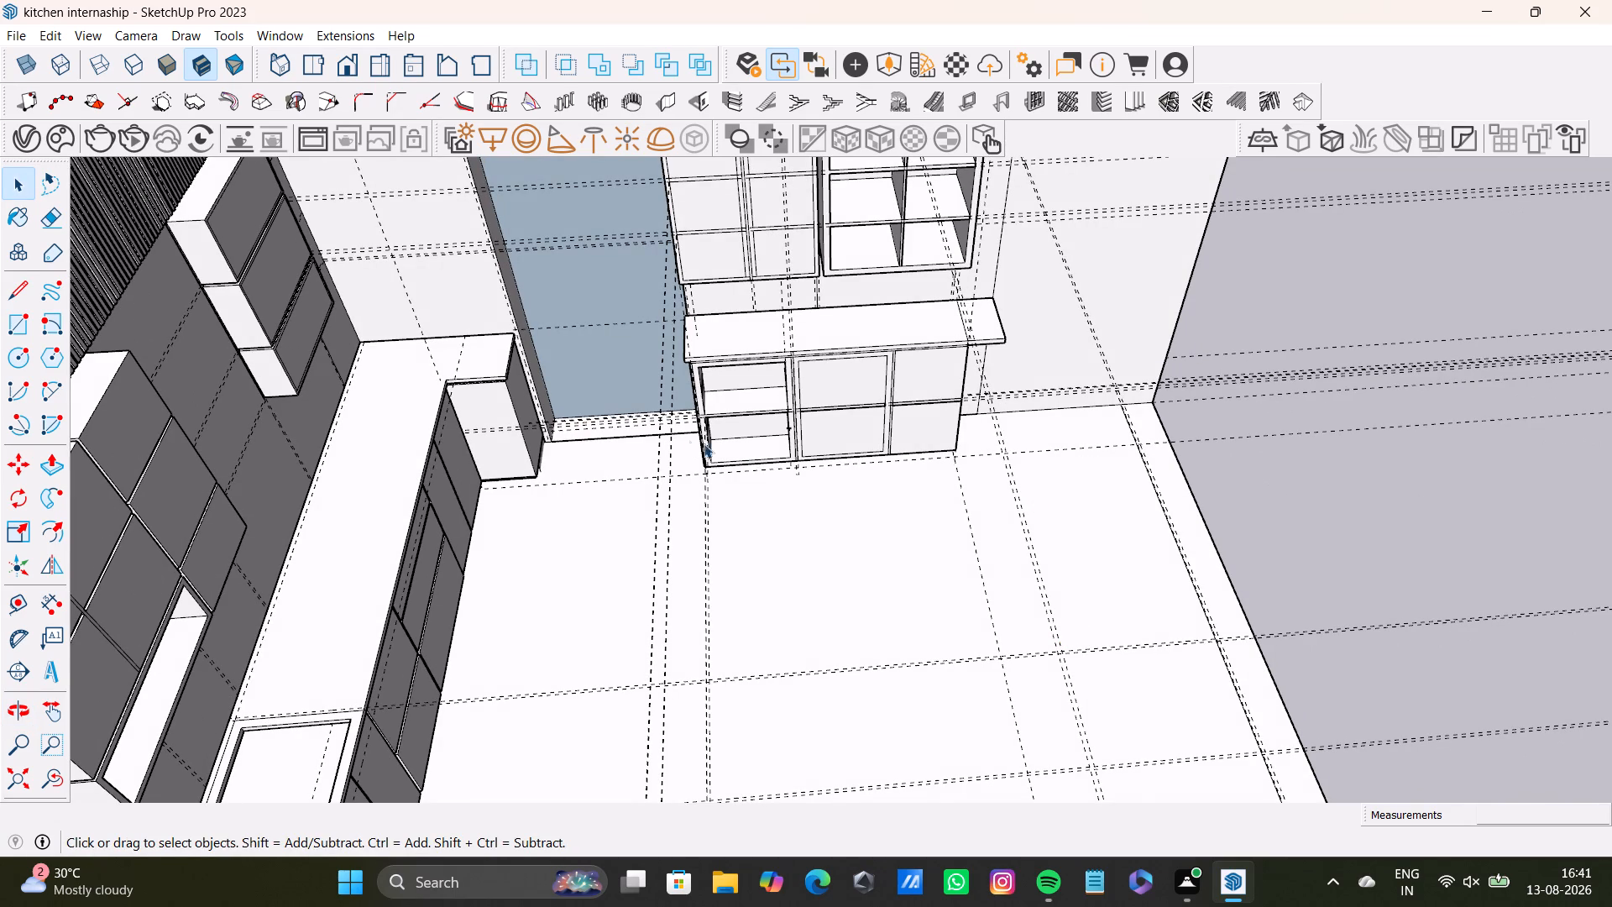
pyautogui.scroll(3, 842, 410)
pyautogui.moveTo(921, 433); pyautogui.dragTo(720, 214, button='middle')
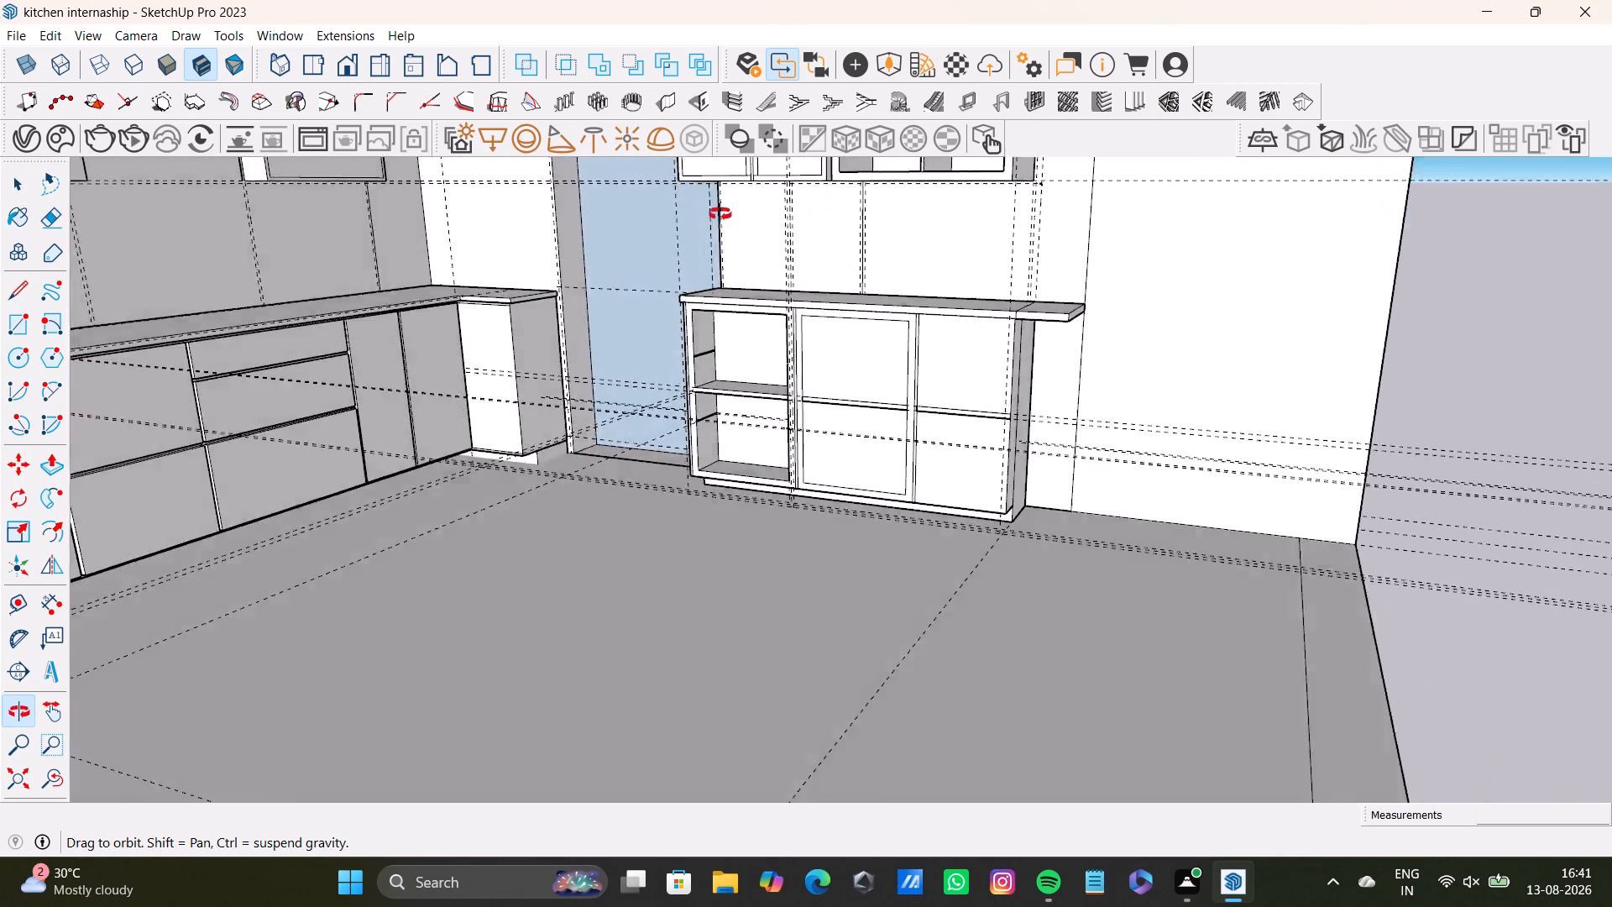
pyautogui.moveTo(720, 214); pyautogui.dragTo(848, 398, button='middle')
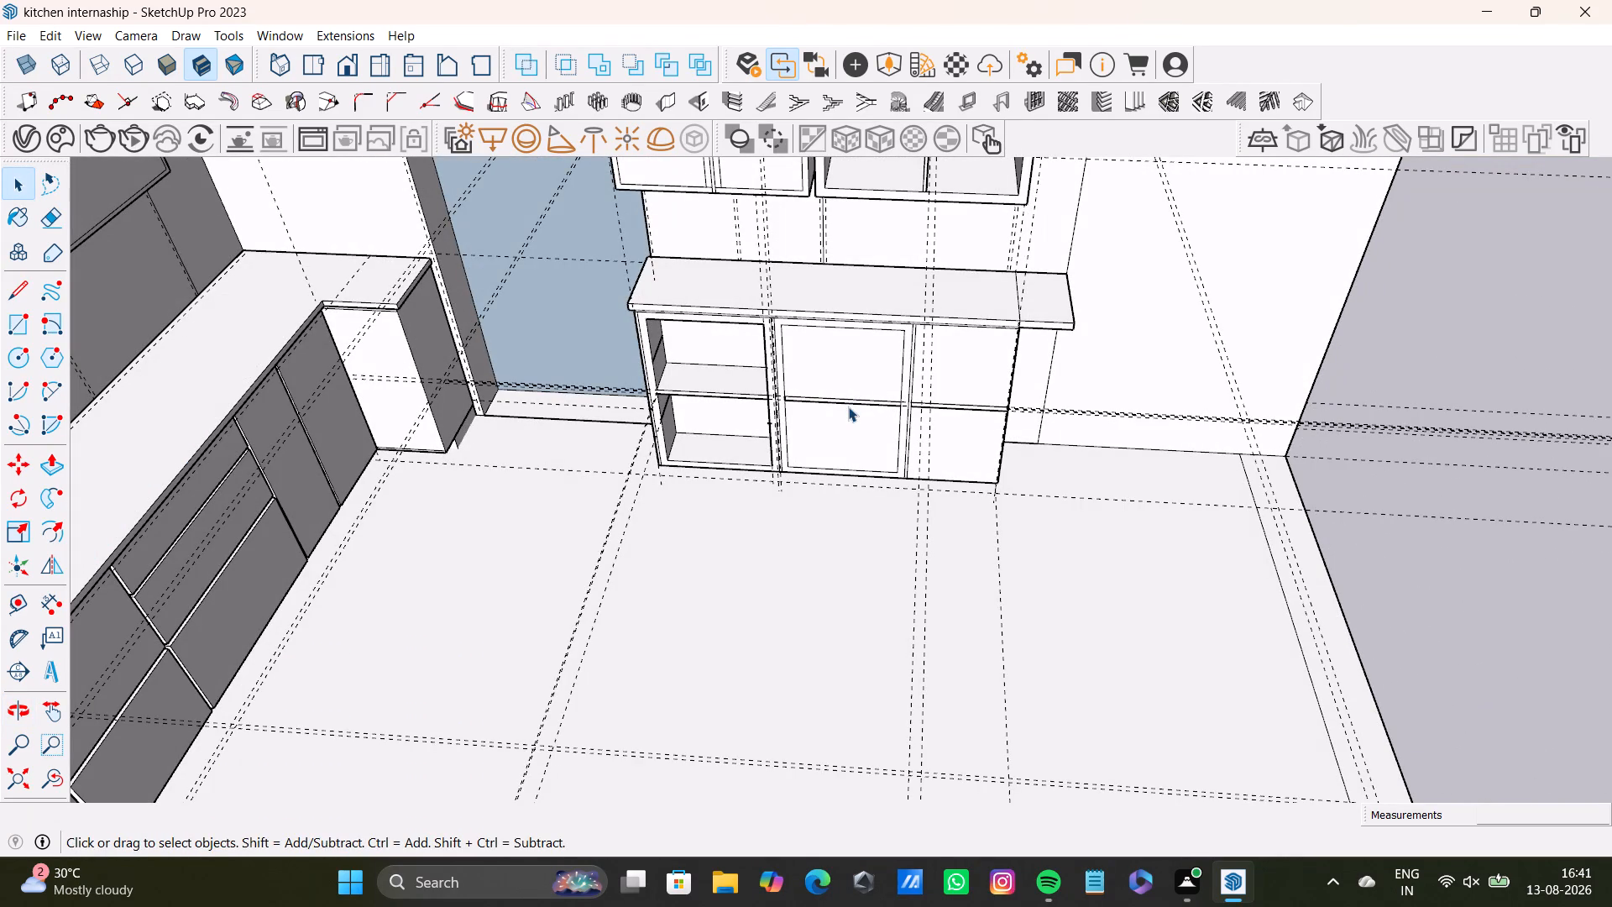
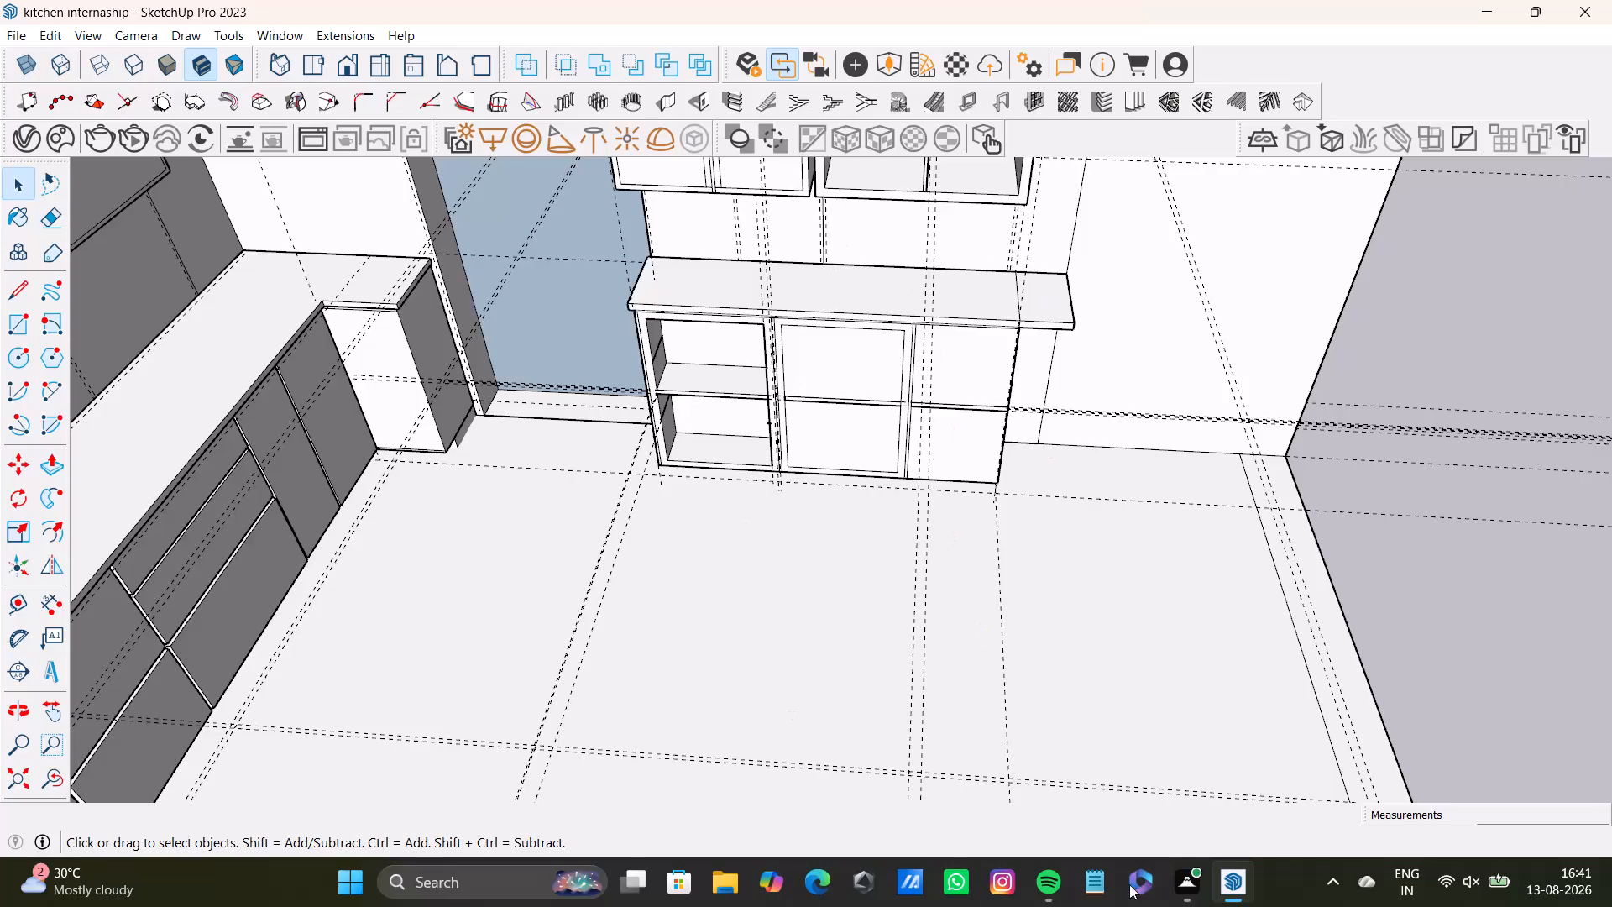
# Push/Pull the end face of the base cabinet's countertop outward along the wall by about 1' 13/16".
pyautogui.scroll(-1, 1252, 632)
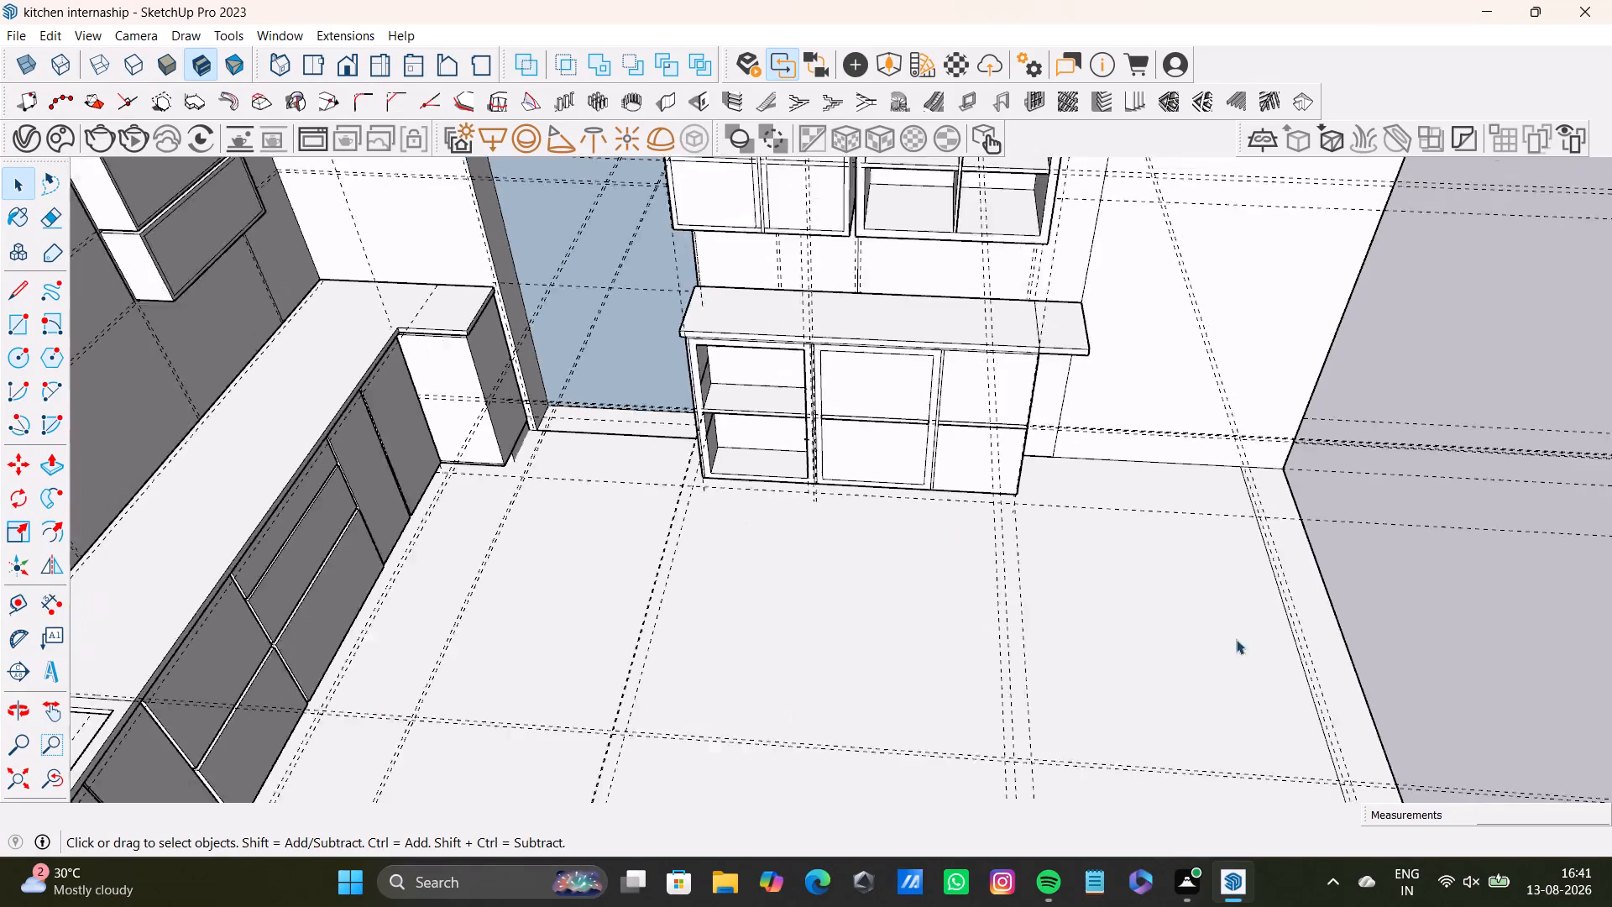
pyautogui.scroll(-2, 1236, 639)
pyautogui.moveTo(1133, 553); pyautogui.dragTo(1160, 414, button='middle')
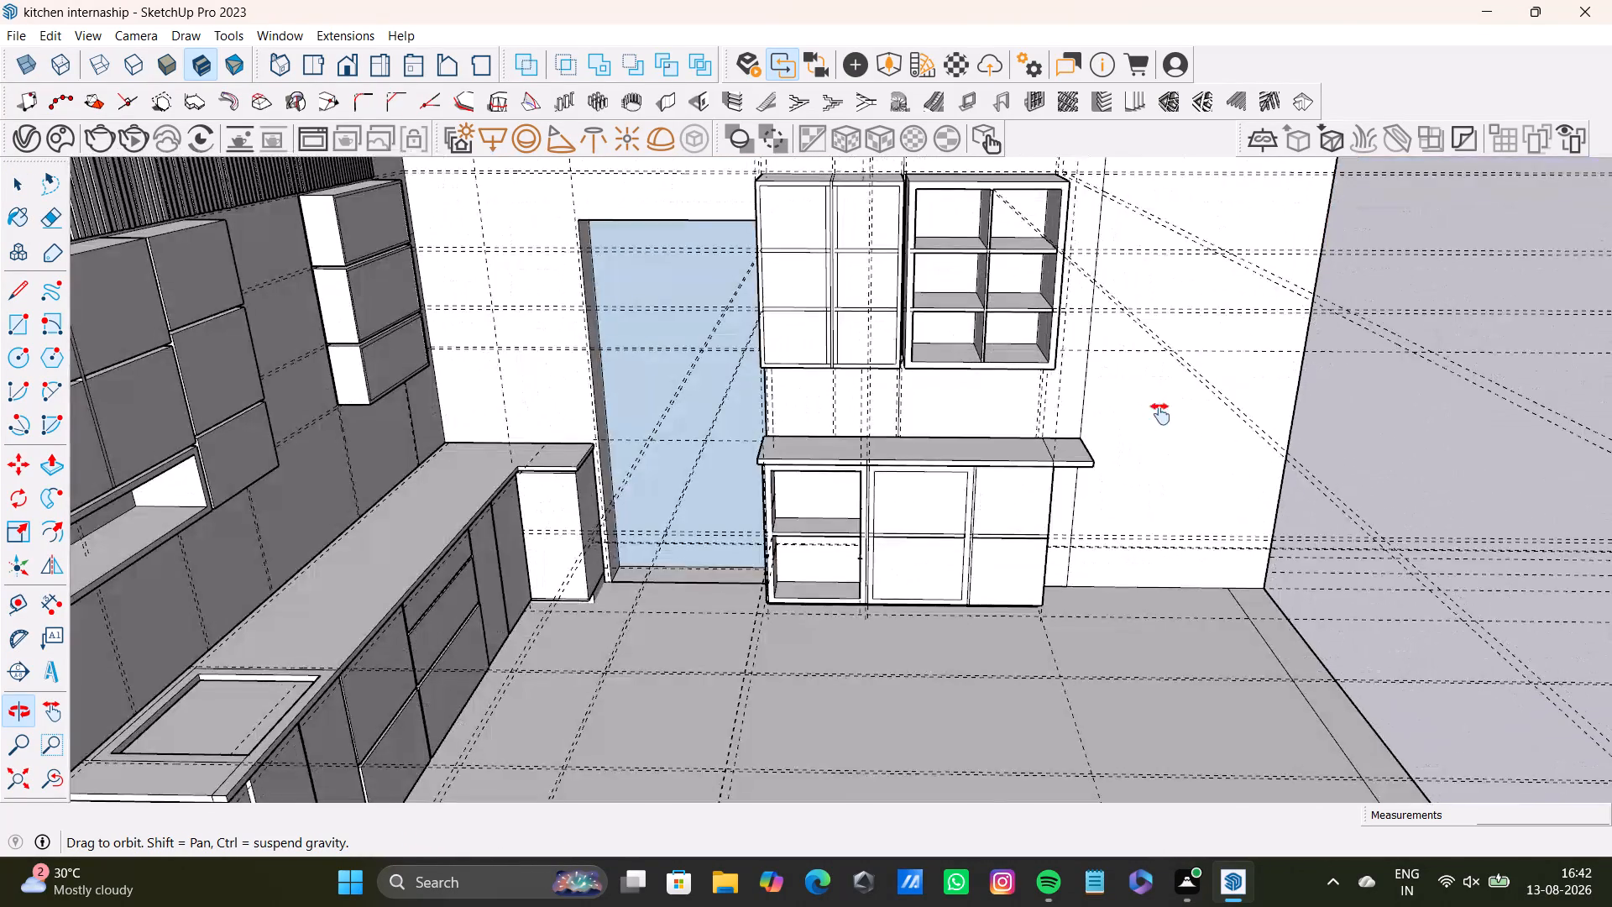
pyautogui.moveTo(1160, 414); pyautogui.dragTo(1109, 356, button='middle')
pyautogui.scroll(1, 1046, 383)
pyautogui.keyDown('shift'); pyautogui.moveTo(1040, 375); pyautogui.dragTo(1023, 606, button='middle'); pyautogui.keyUp('shift')
pyautogui.scroll(2, 915, 477)
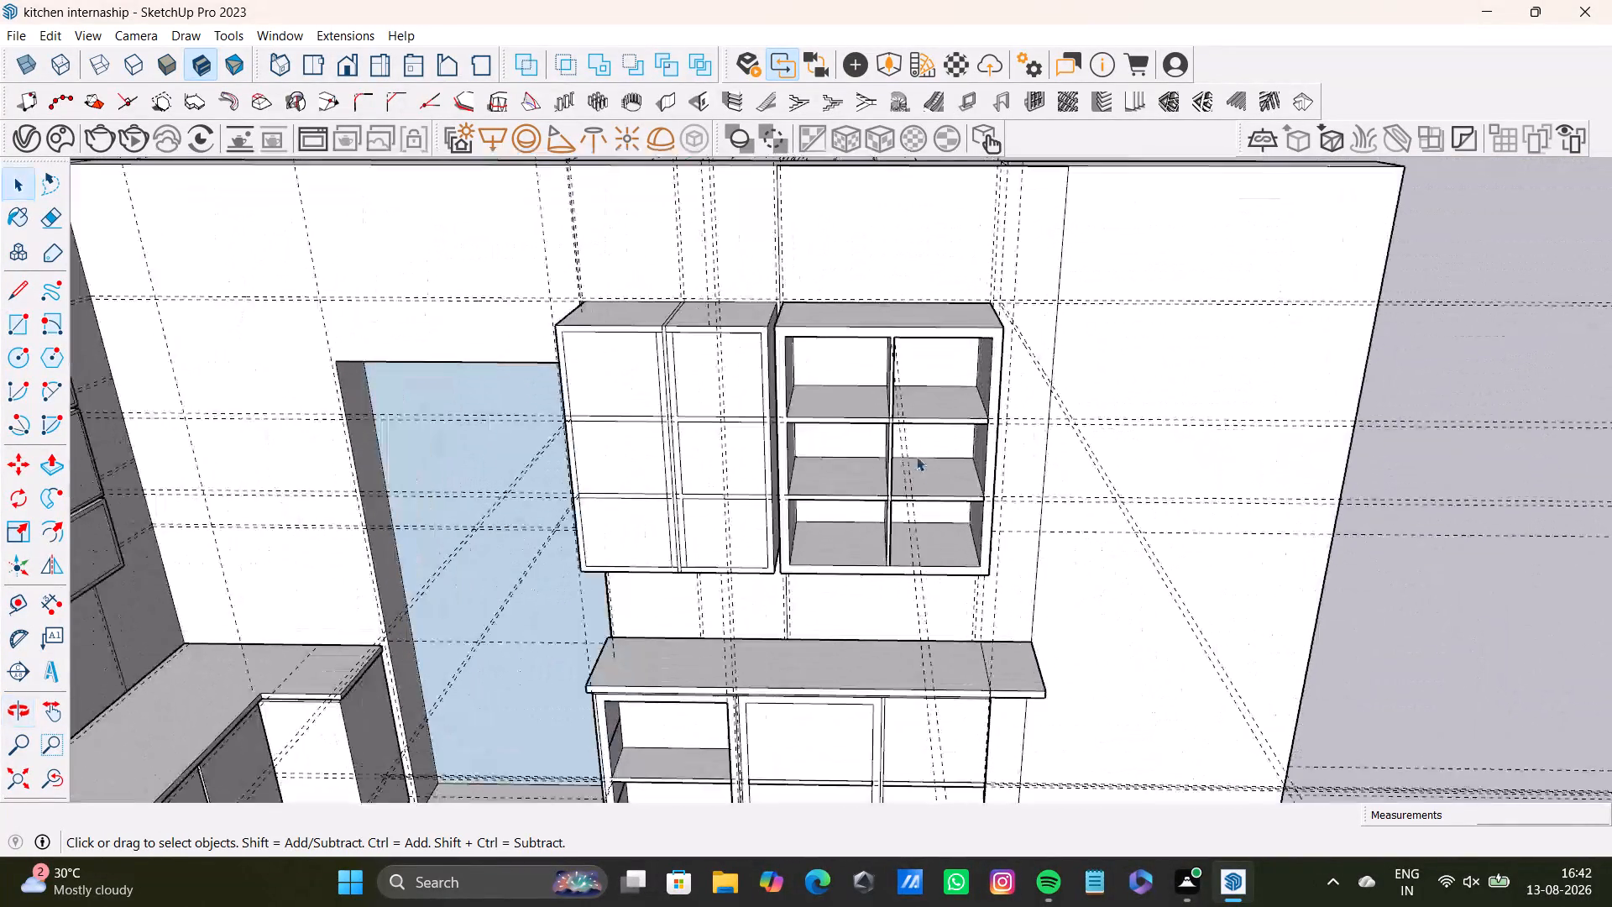
pyautogui.moveTo(950, 426); pyautogui.dragTo(867, 442, button='middle')
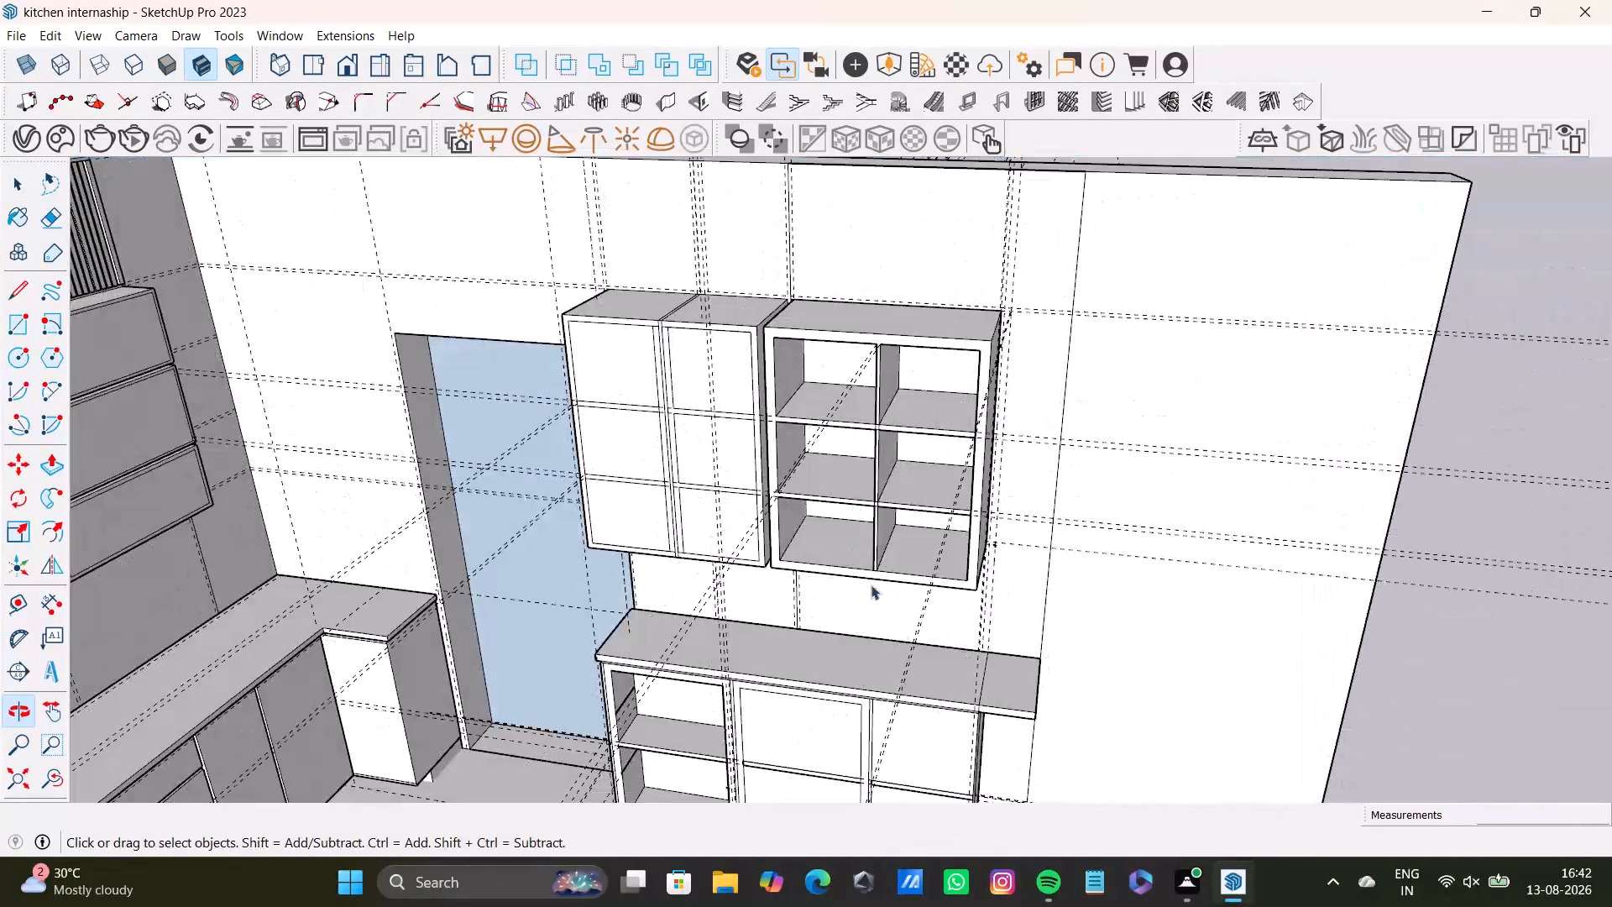
pyautogui.moveTo(877, 595); pyautogui.dragTo(900, 338, button='middle')
pyautogui.scroll(2, 979, 427)
pyautogui.moveTo(1016, 452); pyautogui.dragTo(1078, 389, button='middle')
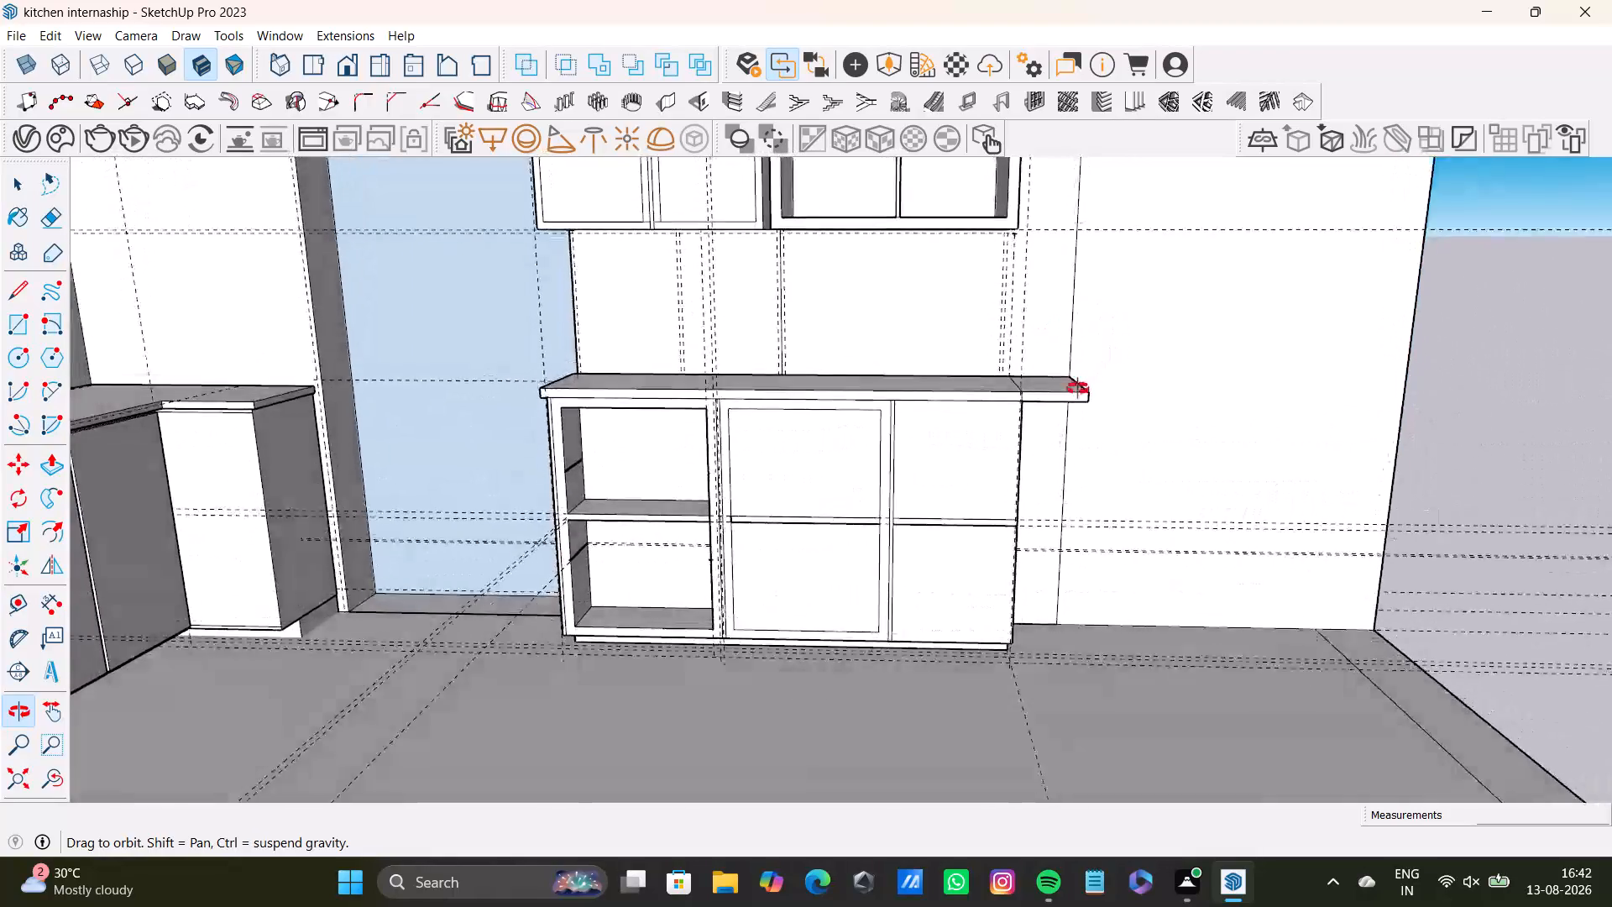
pyautogui.moveTo(1078, 389); pyautogui.dragTo(910, 464, button='middle')
pyautogui.scroll(3, 986, 464)
pyautogui.moveTo(1030, 467); pyautogui.dragTo(788, 408, button='middle')
pyautogui.scroll(2, 856, 443)
pyautogui.moveTo(866, 406); pyautogui.dragTo(861, 401, button='middle')
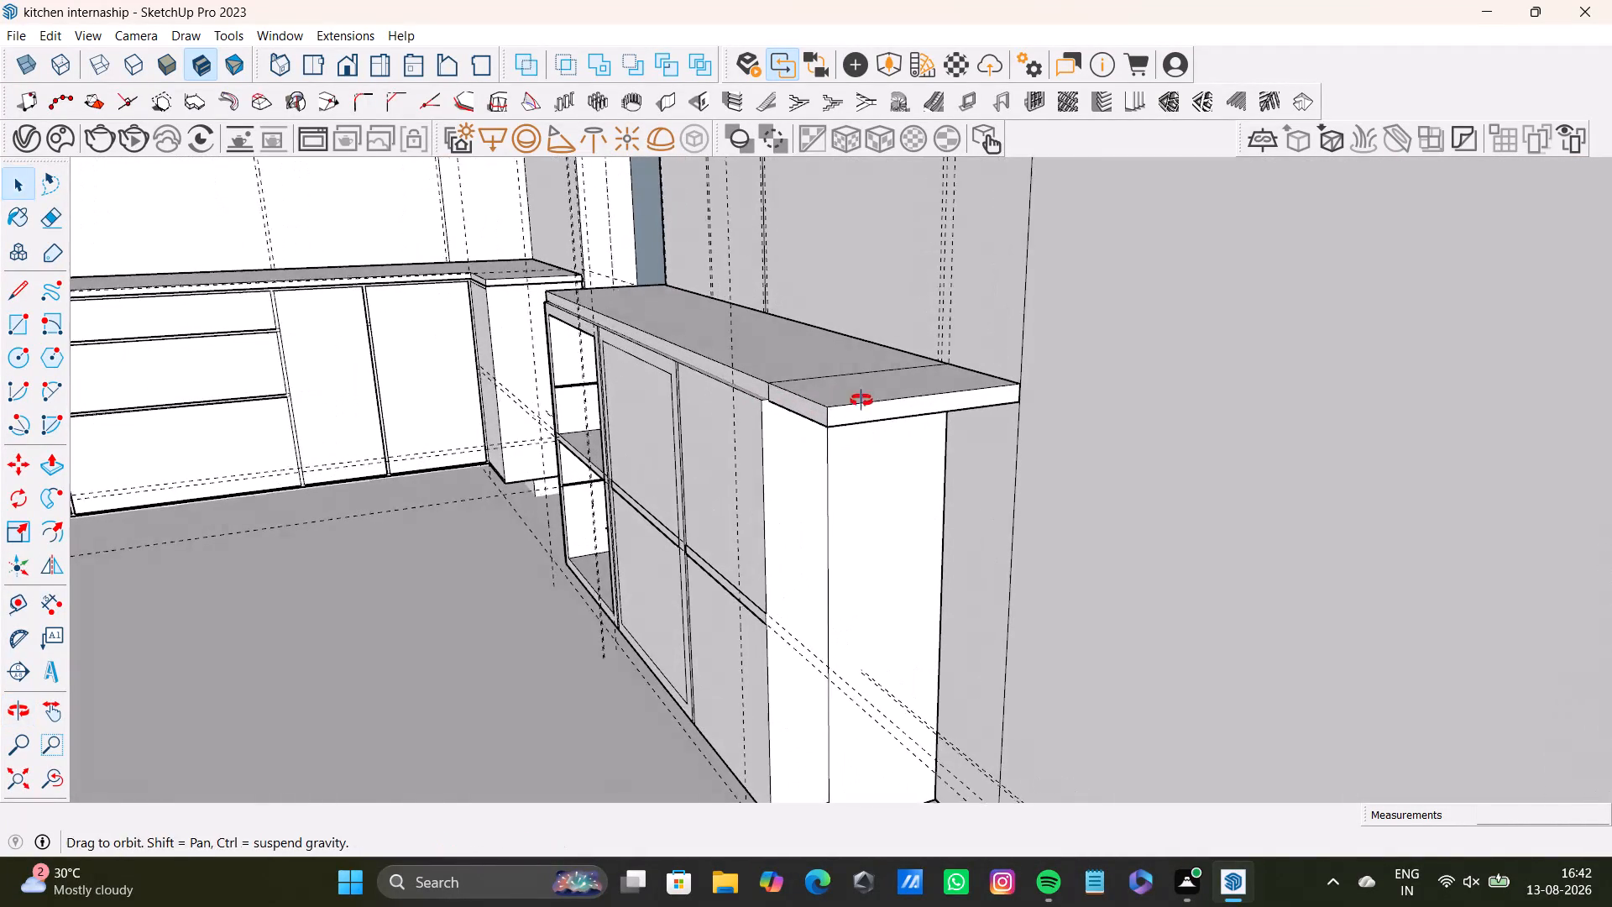
pyautogui.moveTo(861, 401); pyautogui.dragTo(831, 378, button='middle')
pyautogui.click(901, 391)
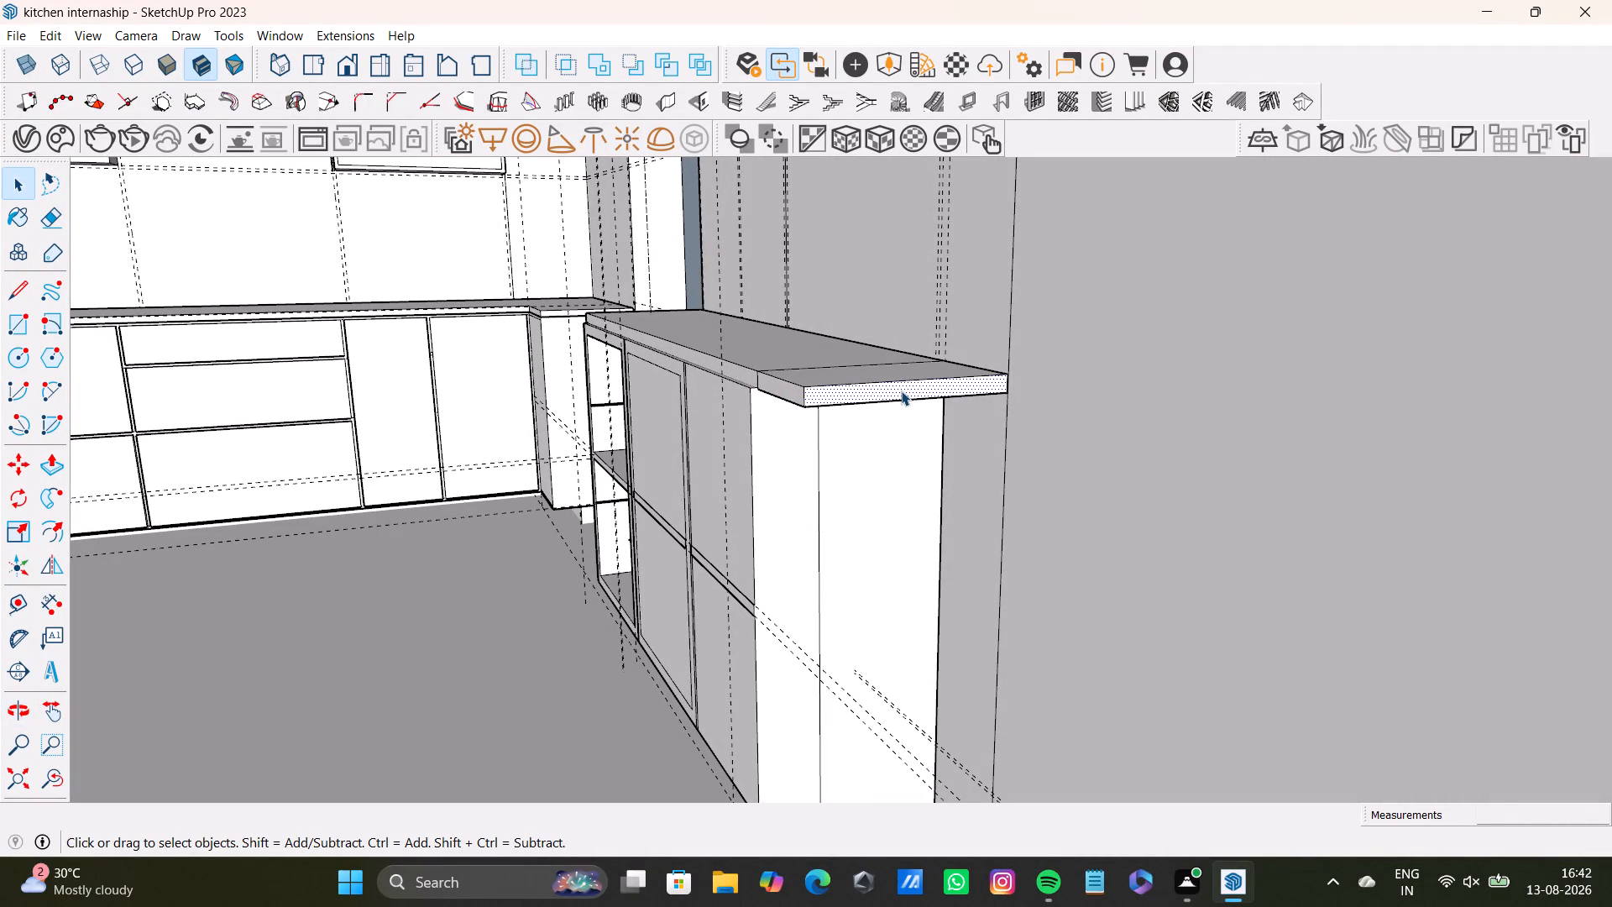
pyautogui.press('p')
pyautogui.click(901, 391)
pyautogui.click(999, 440)
# Draw an upright rectangle about 2' 11" high beside the base cabinet's front, from its top outer corner beneath the extended countertop.
pyautogui.moveTo(891, 546); pyautogui.dragTo(987, 468, button='middle')
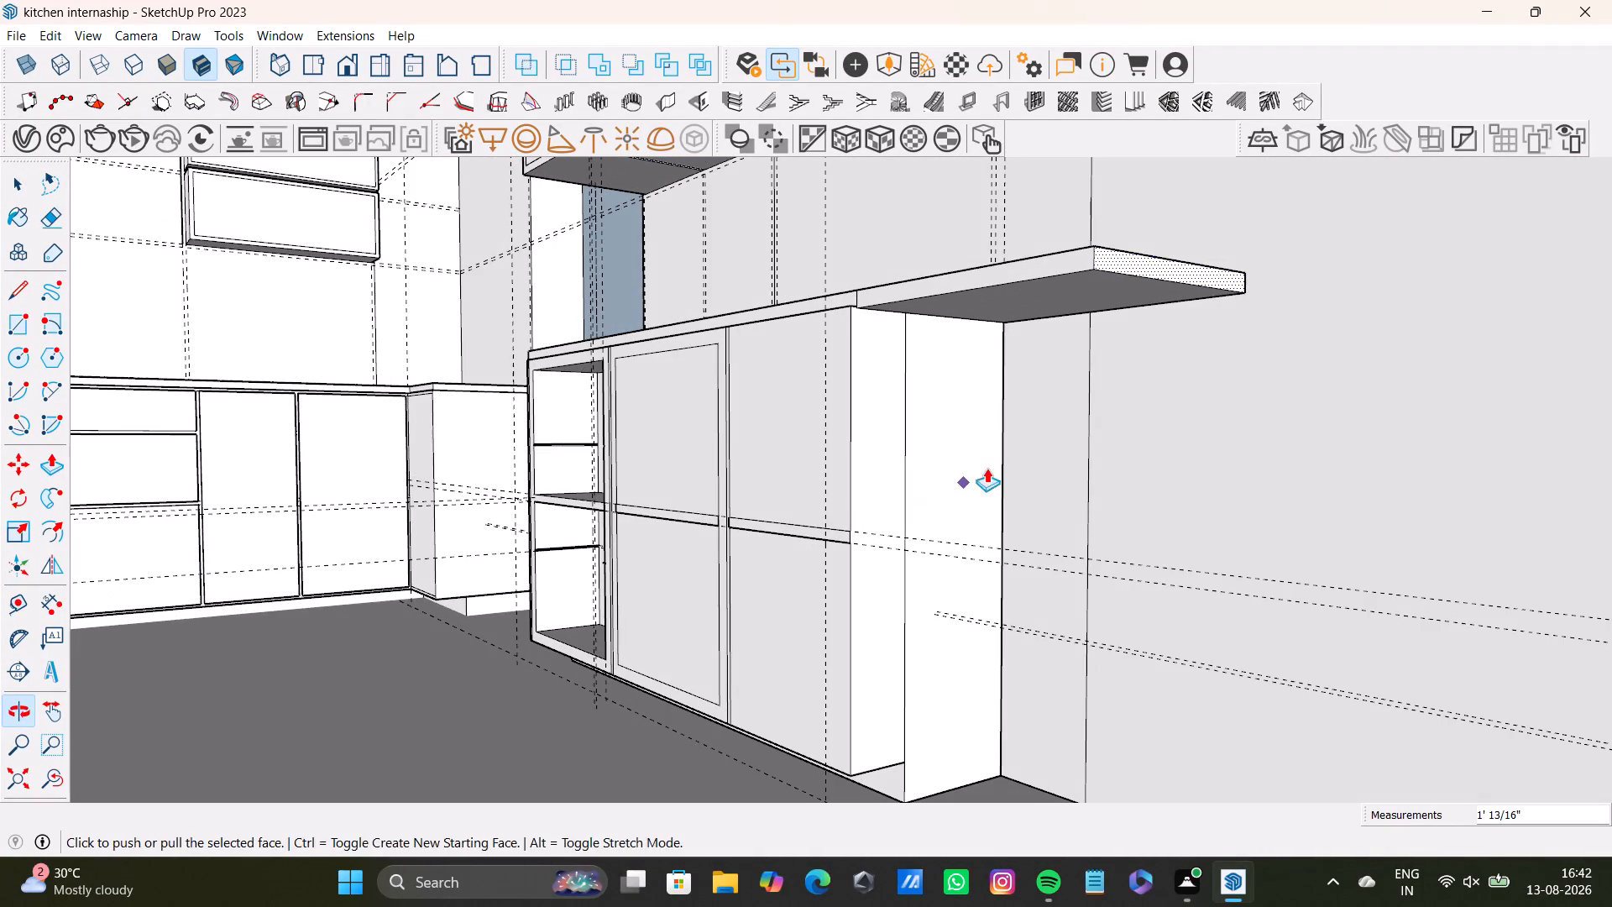
pyautogui.click(11, 316)
pyautogui.scroll(3, 856, 399)
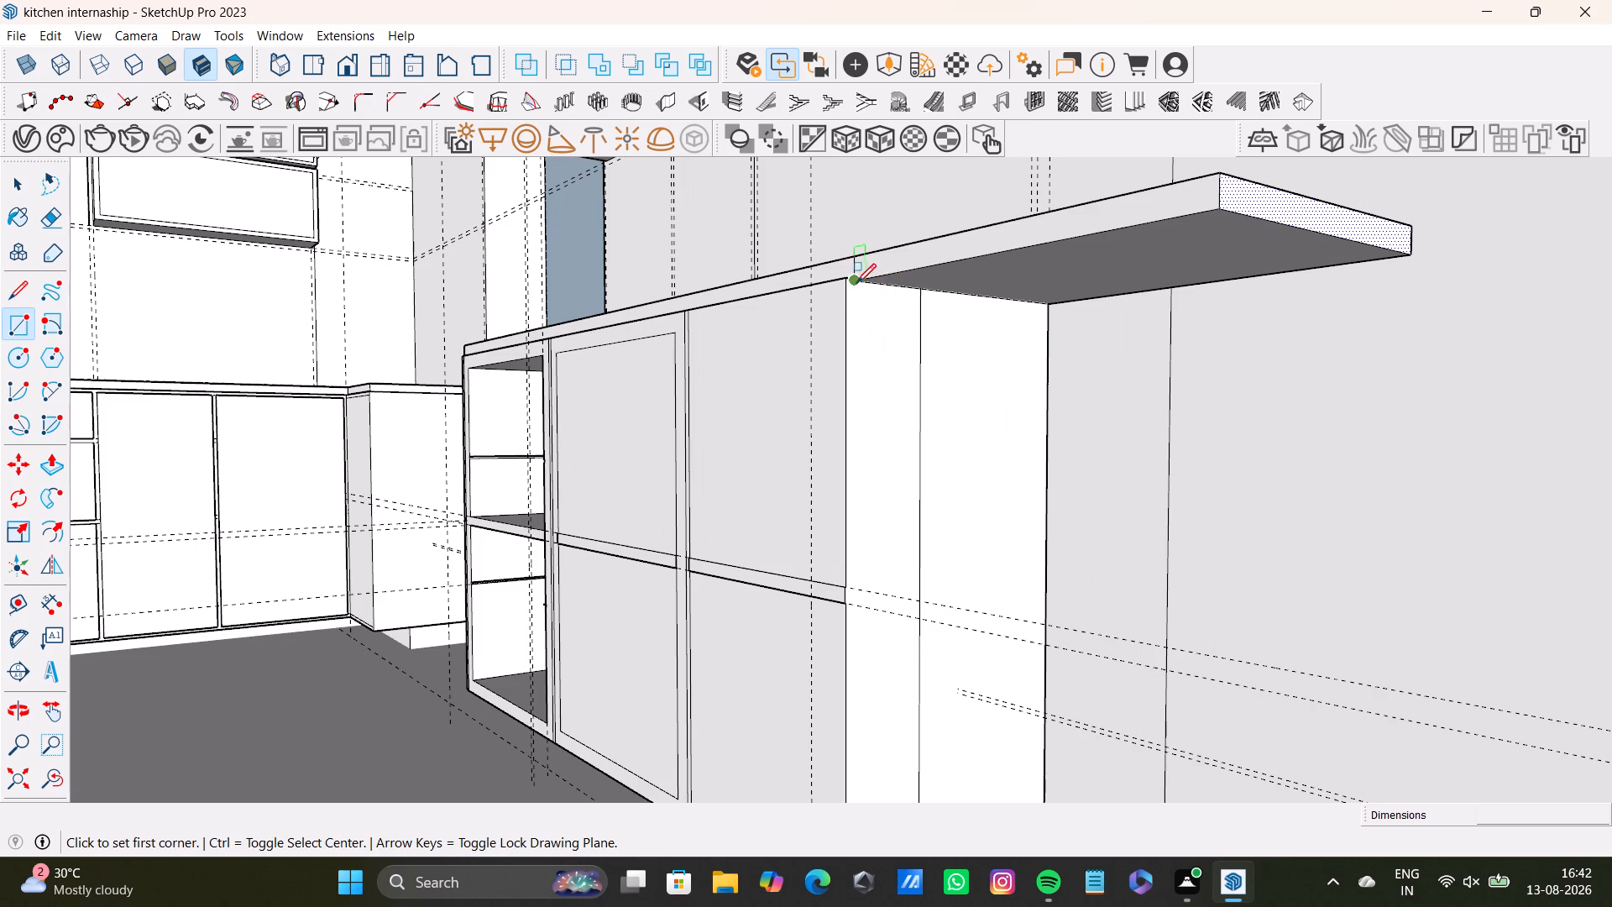
pyautogui.click(848, 280)
pyautogui.scroll(-2, 1075, 636)
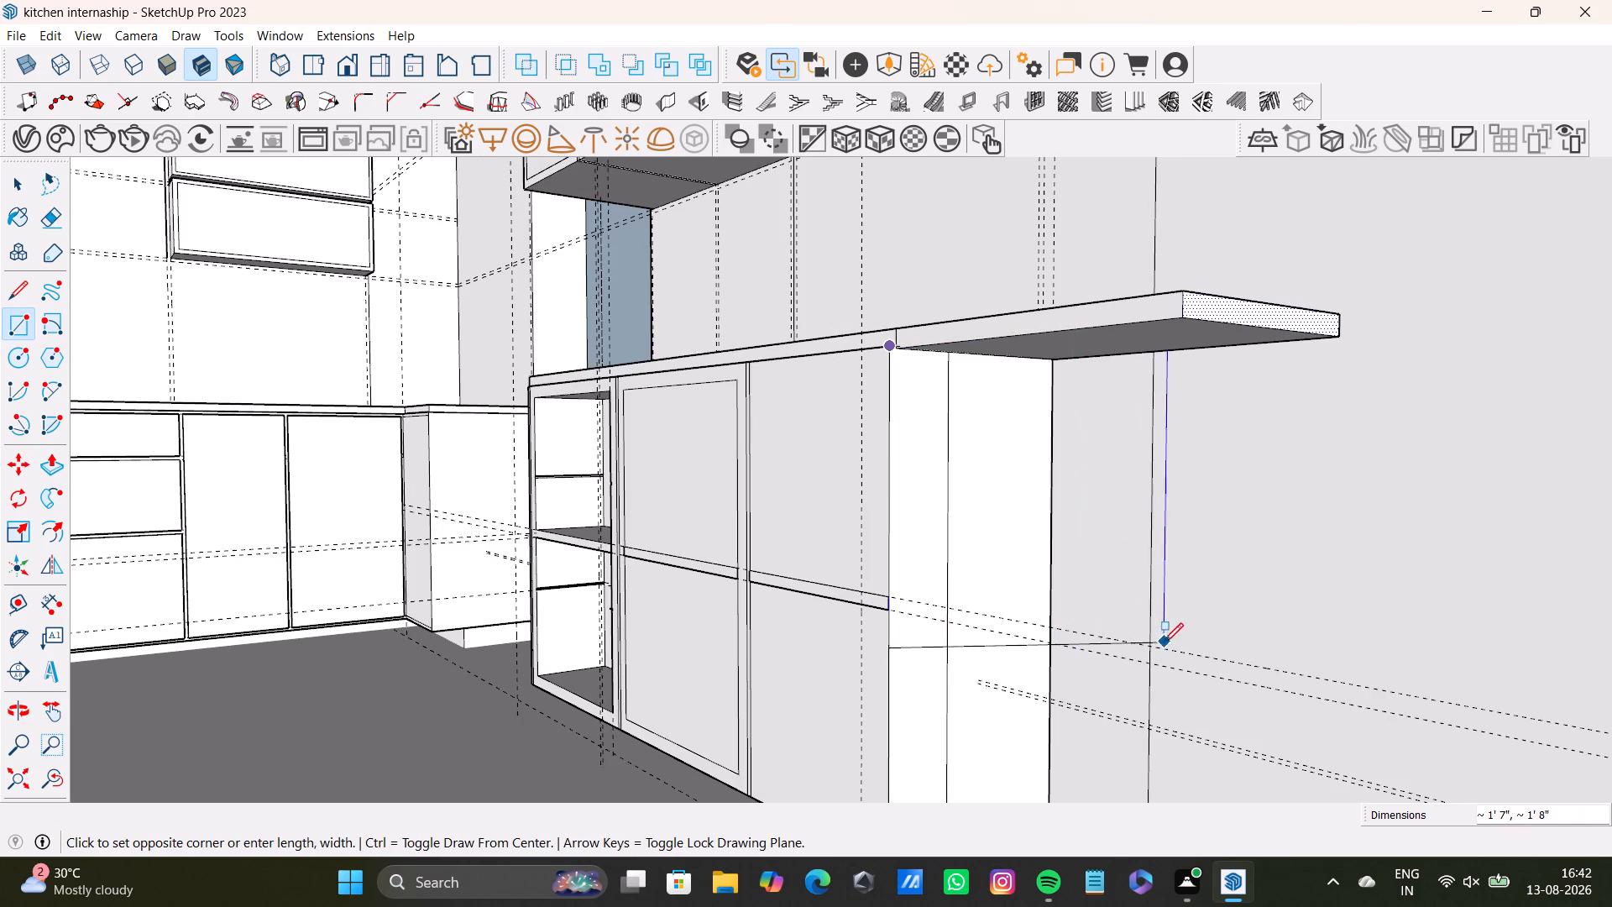
pyautogui.scroll(-1, 1183, 688)
pyautogui.keyDown('shift'); pyautogui.moveTo(1184, 688); pyautogui.dragTo(1219, 435, button='middle'); pyautogui.keyUp('shift')
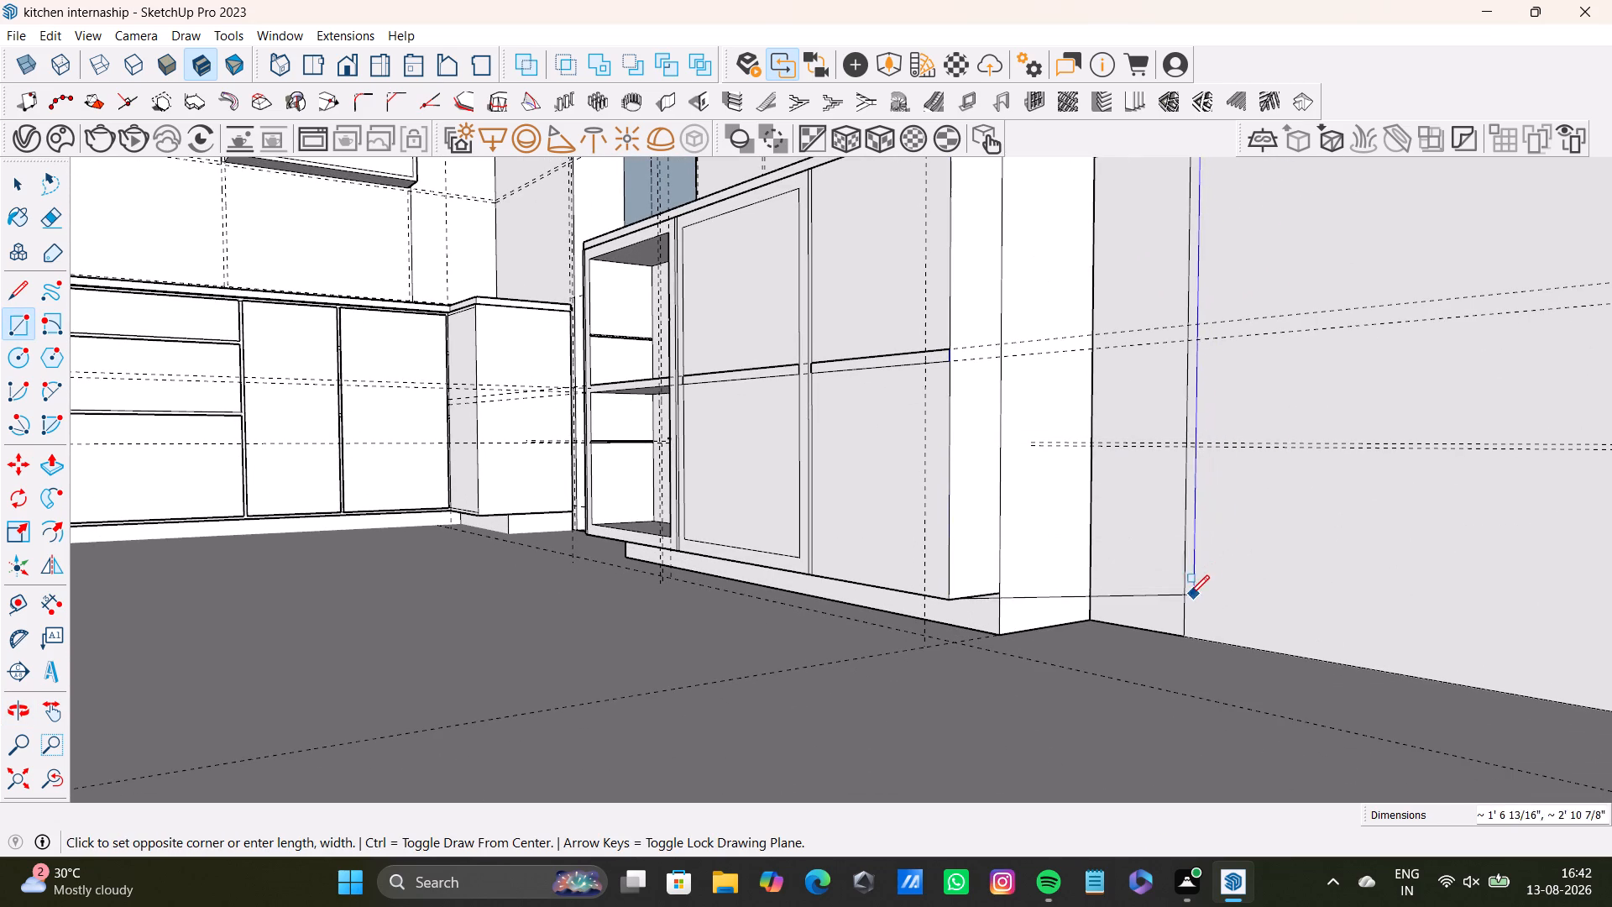
pyautogui.press('Up')
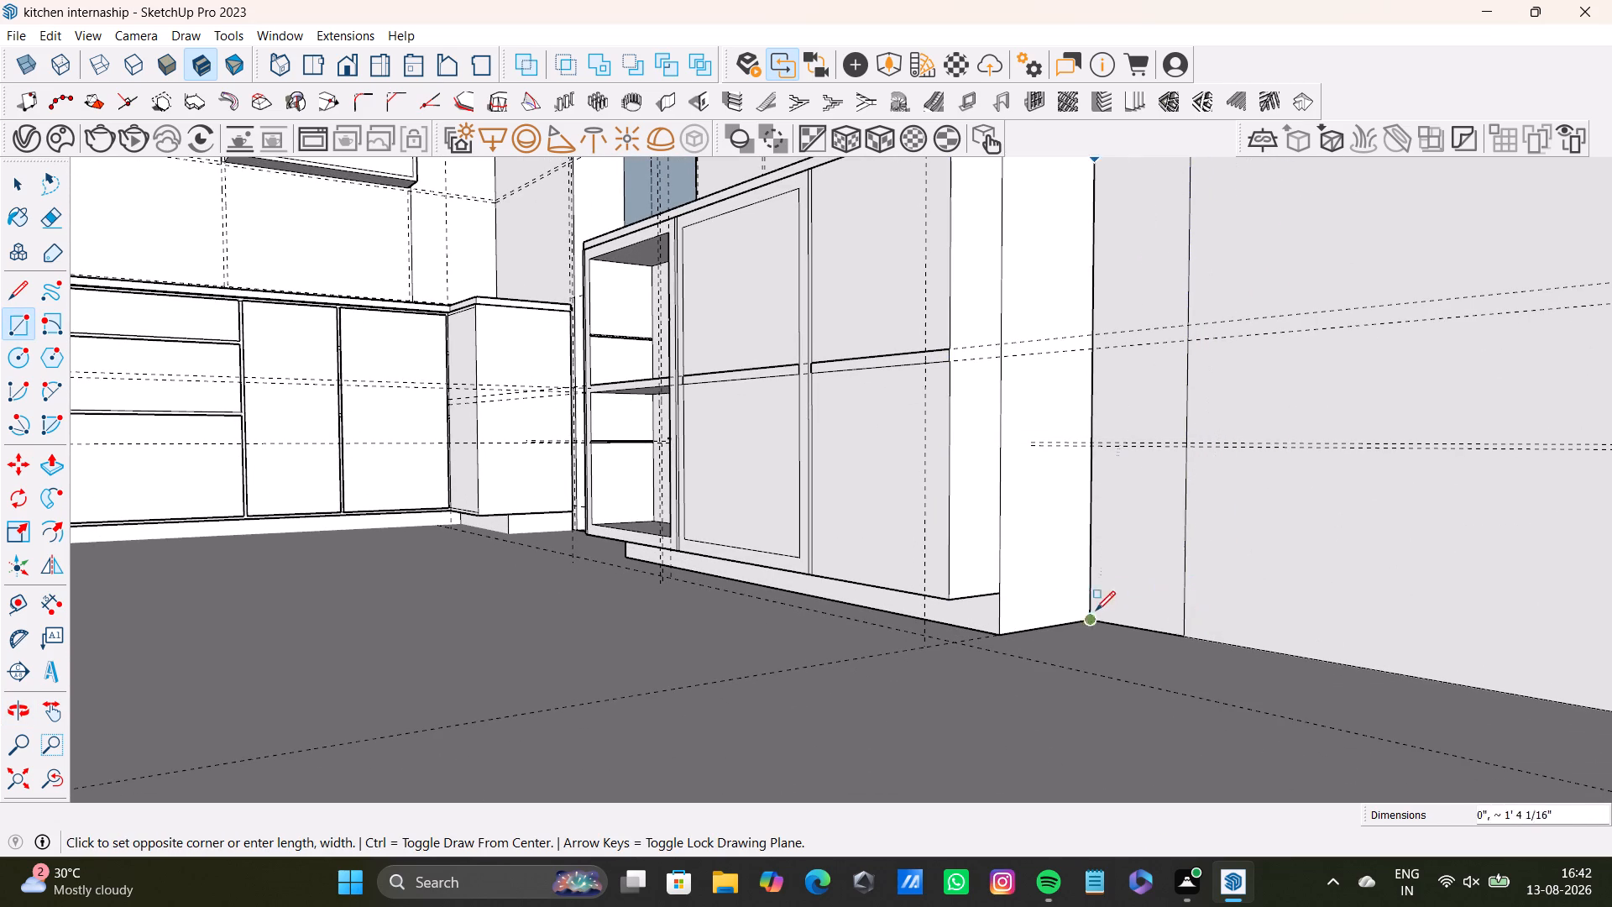
pyautogui.moveTo(1128, 616); pyautogui.dragTo(1272, 705, button='middle')
pyautogui.press('Left')
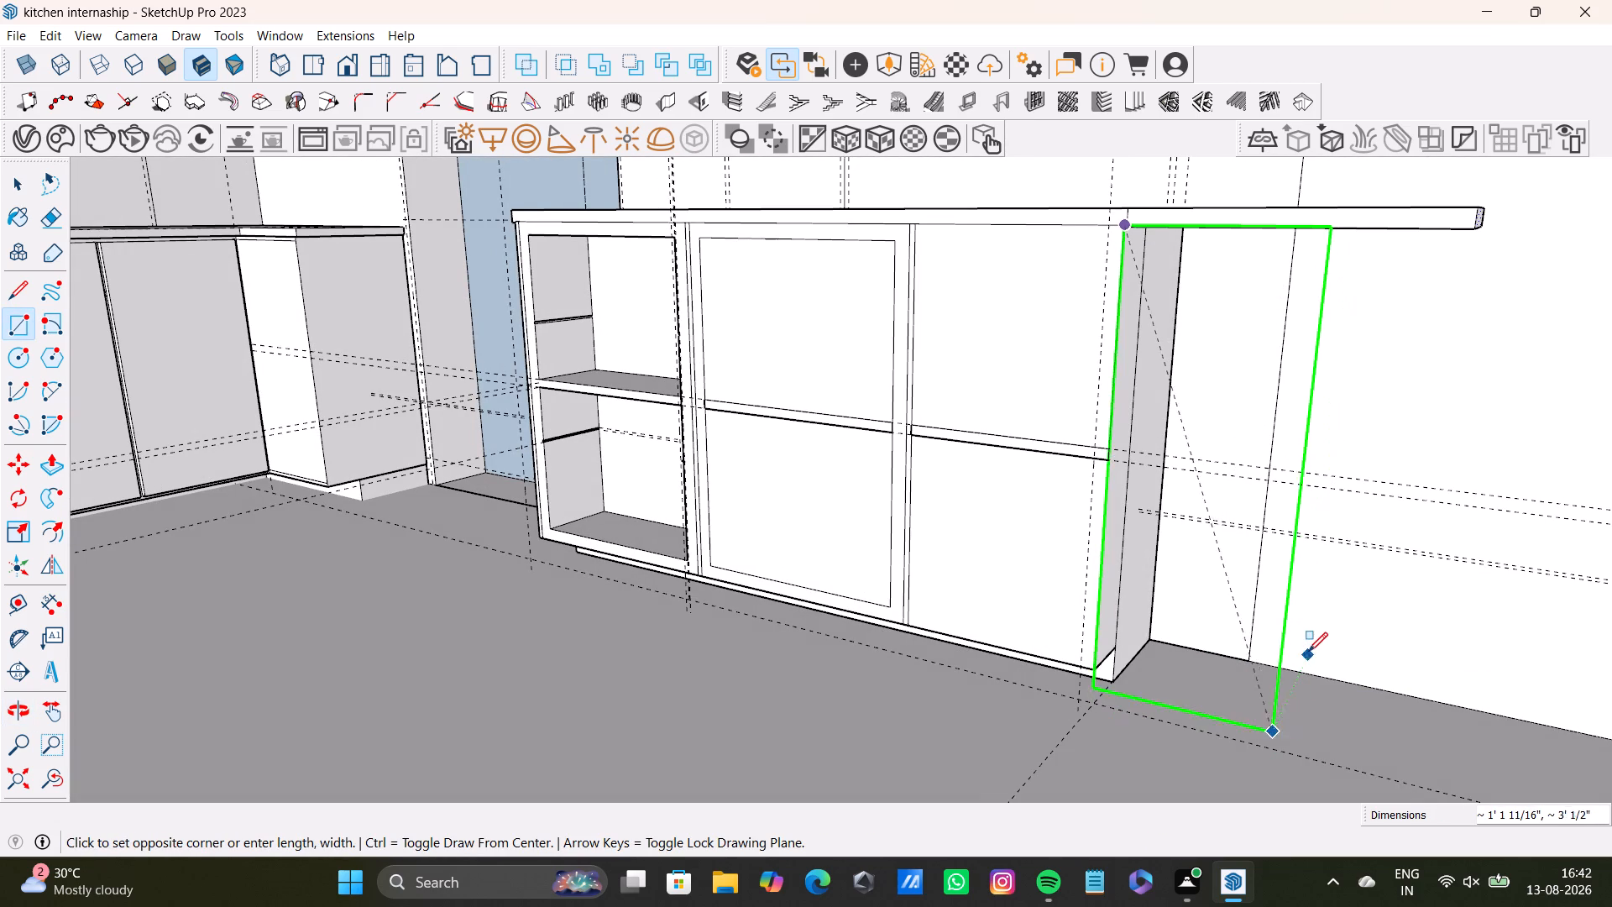
pyautogui.click(1317, 642)
# Push/Pull the new rectangle 1' 4" back toward the wall to form a solid block under the countertop extension.
pyautogui.moveTo(1347, 643); pyautogui.dragTo(1437, 682, button='middle')
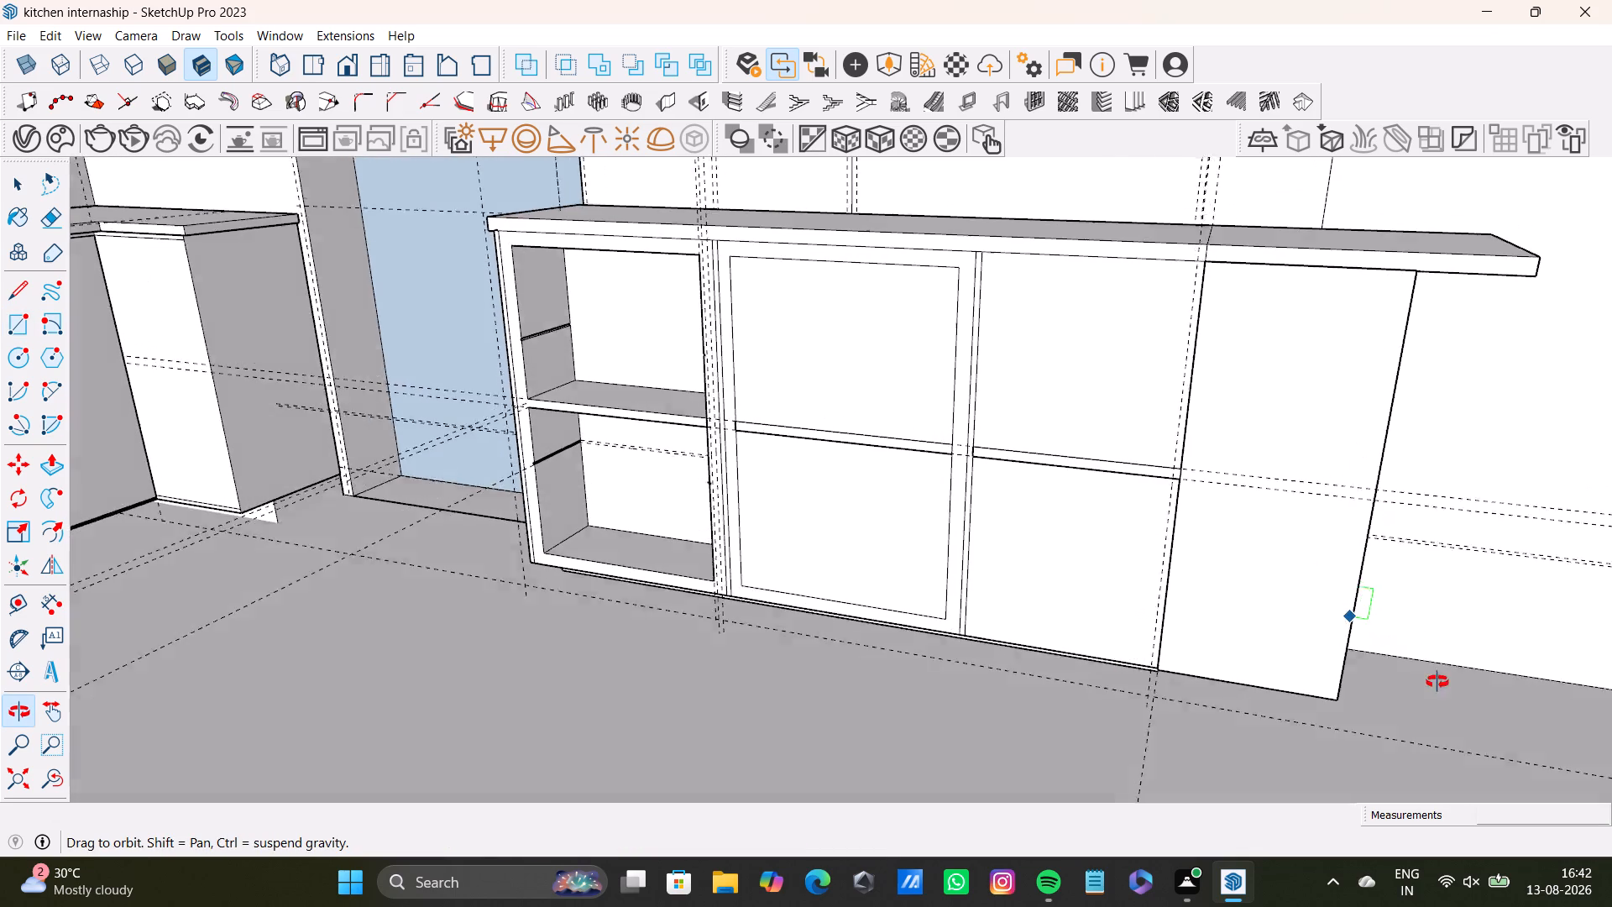
pyautogui.moveTo(1437, 682); pyautogui.dragTo(1443, 684, button='middle')
pyautogui.moveTo(1332, 579); pyautogui.dragTo(1029, 472, button='middle')
pyautogui.moveTo(981, 495); pyautogui.dragTo(1101, 543, button='middle')
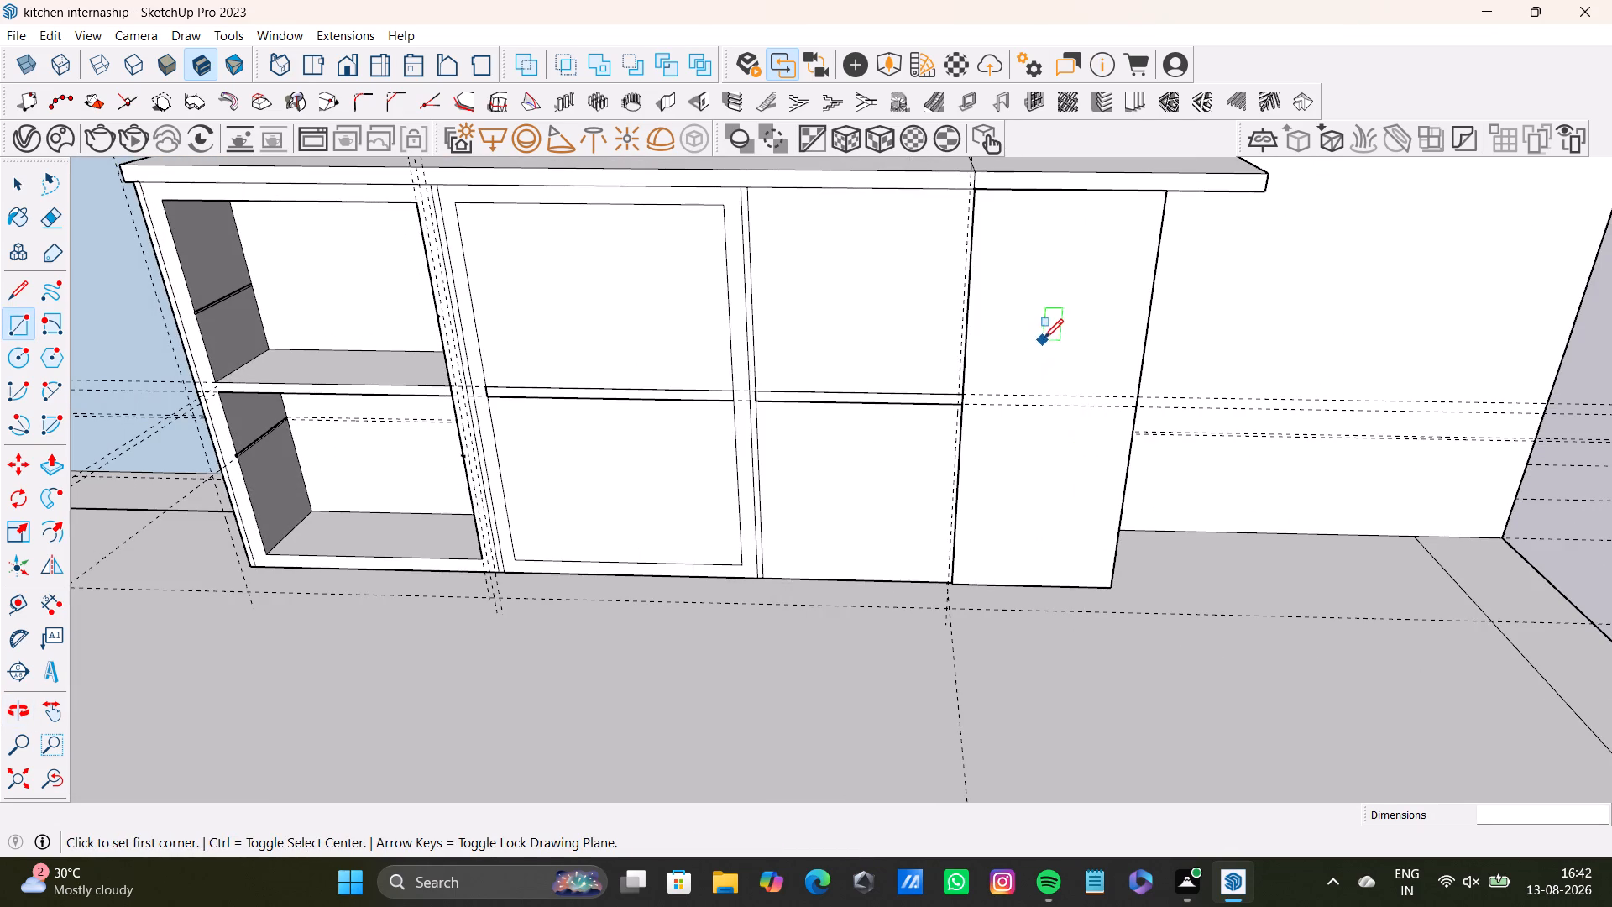
pyautogui.moveTo(1096, 396); pyautogui.dragTo(621, 427, button='middle')
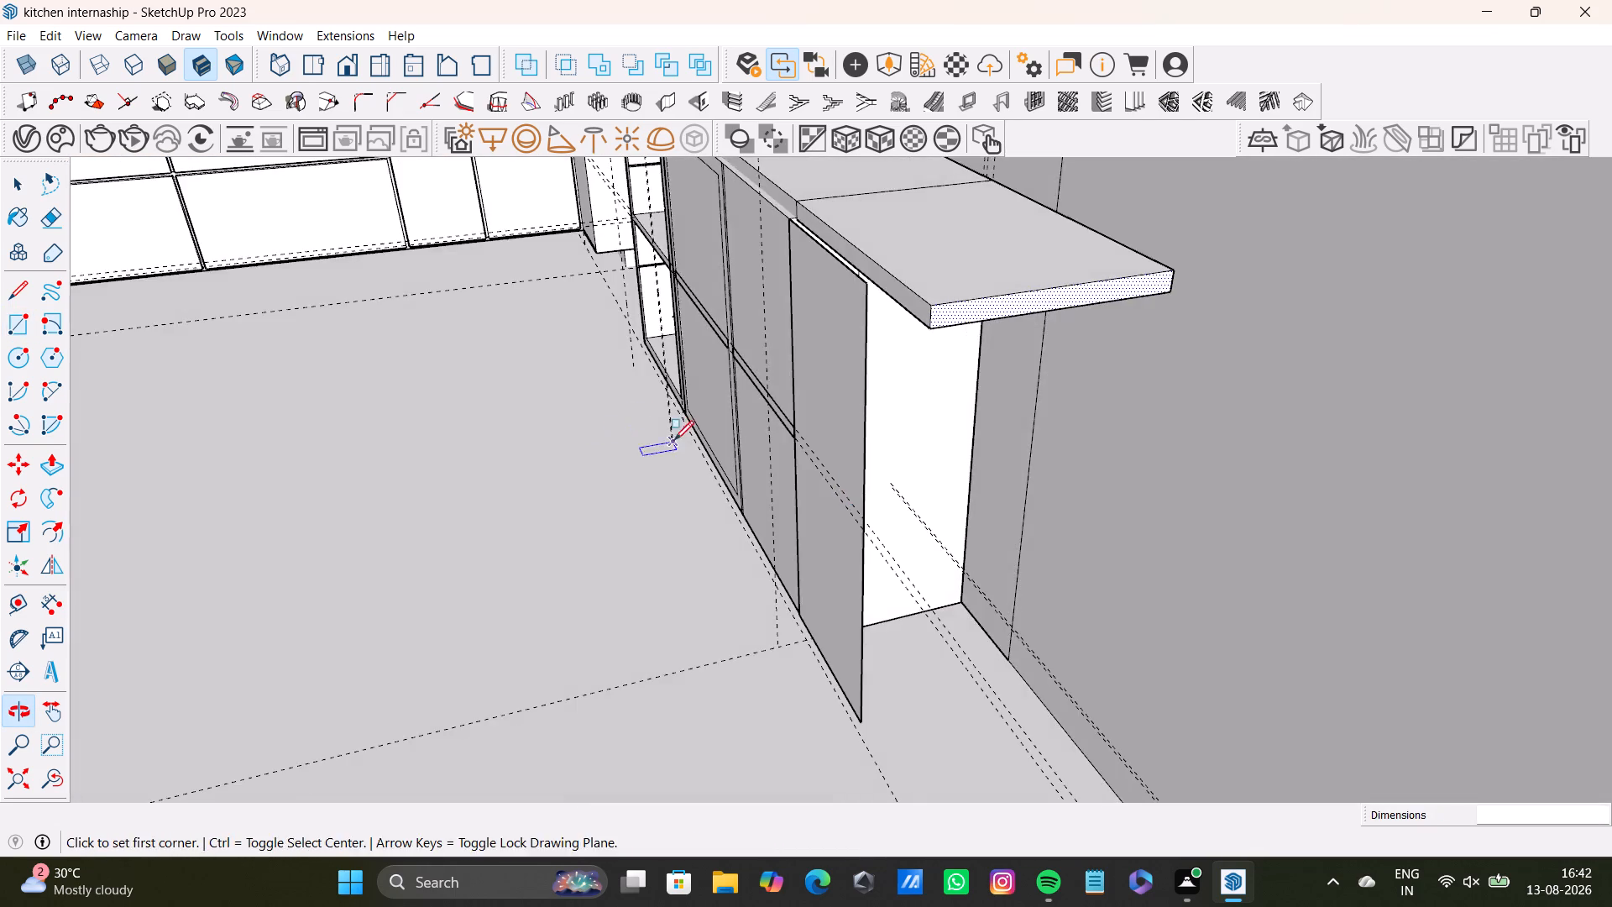
pyautogui.moveTo(678, 420); pyautogui.dragTo(609, 427, button='middle')
pyautogui.scroll(3, 647, 415)
pyautogui.moveTo(664, 396); pyautogui.dragTo(693, 442, button='middle')
pyautogui.keyDown('shift'); pyautogui.moveTo(714, 443); pyautogui.dragTo(716, 427, button='middle'); pyautogui.keyUp('shift')
pyautogui.moveTo(966, 511); pyautogui.dragTo(942, 433, button='middle')
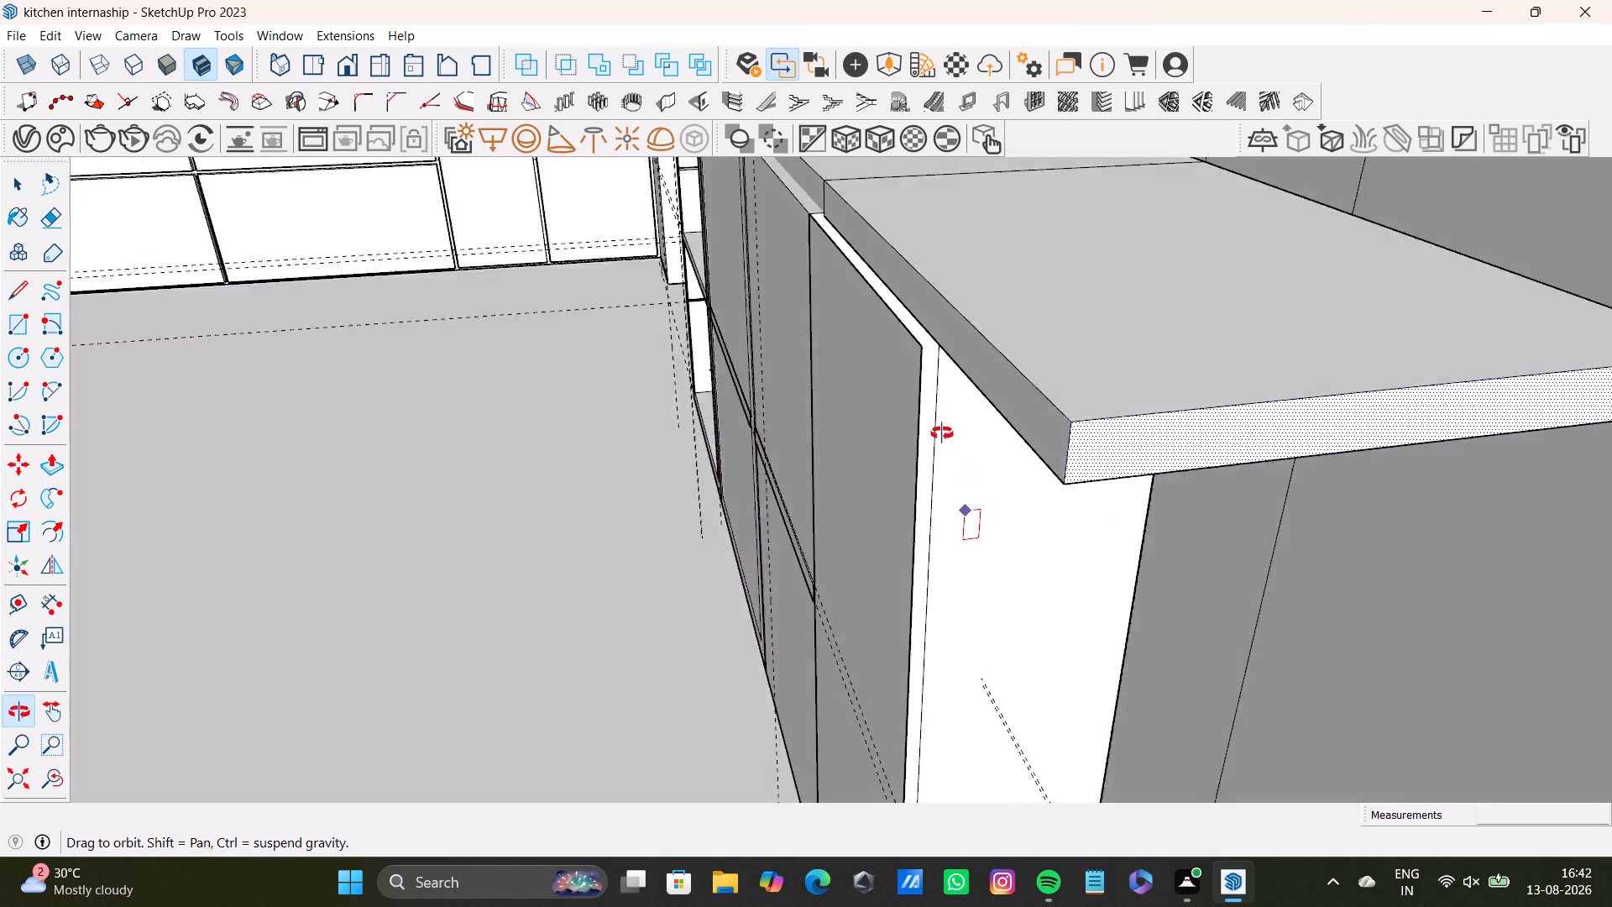
pyautogui.moveTo(942, 433); pyautogui.dragTo(769, 324, button='middle')
pyautogui.press('space')
pyautogui.click(708, 363)
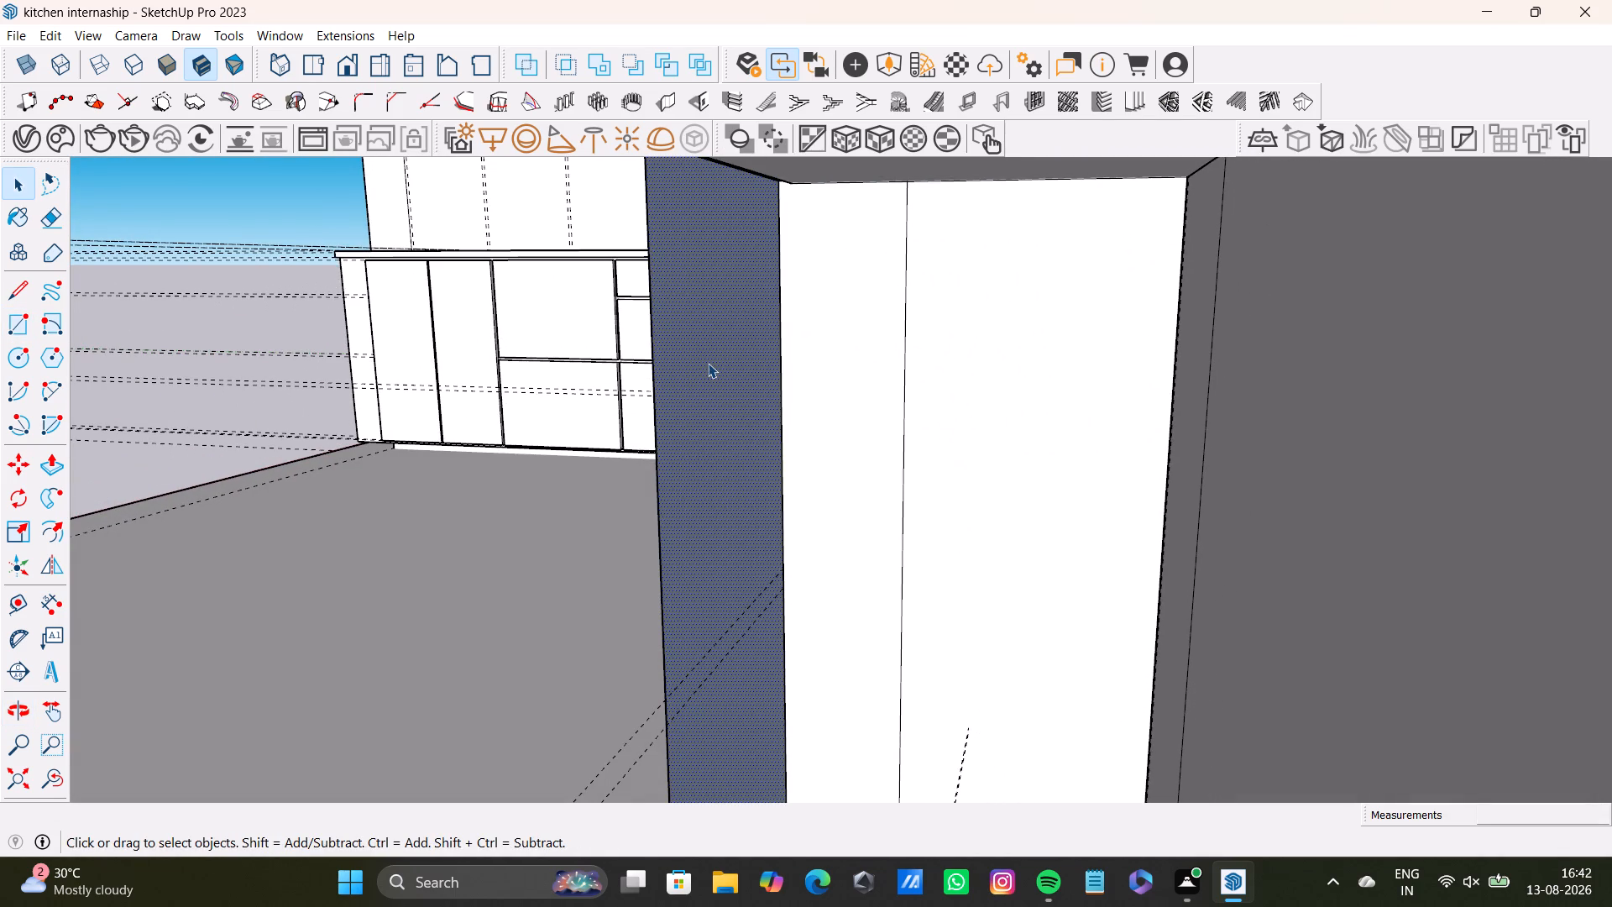
pyautogui.press('p')
pyautogui.click(707, 364)
pyautogui.click(1207, 388)
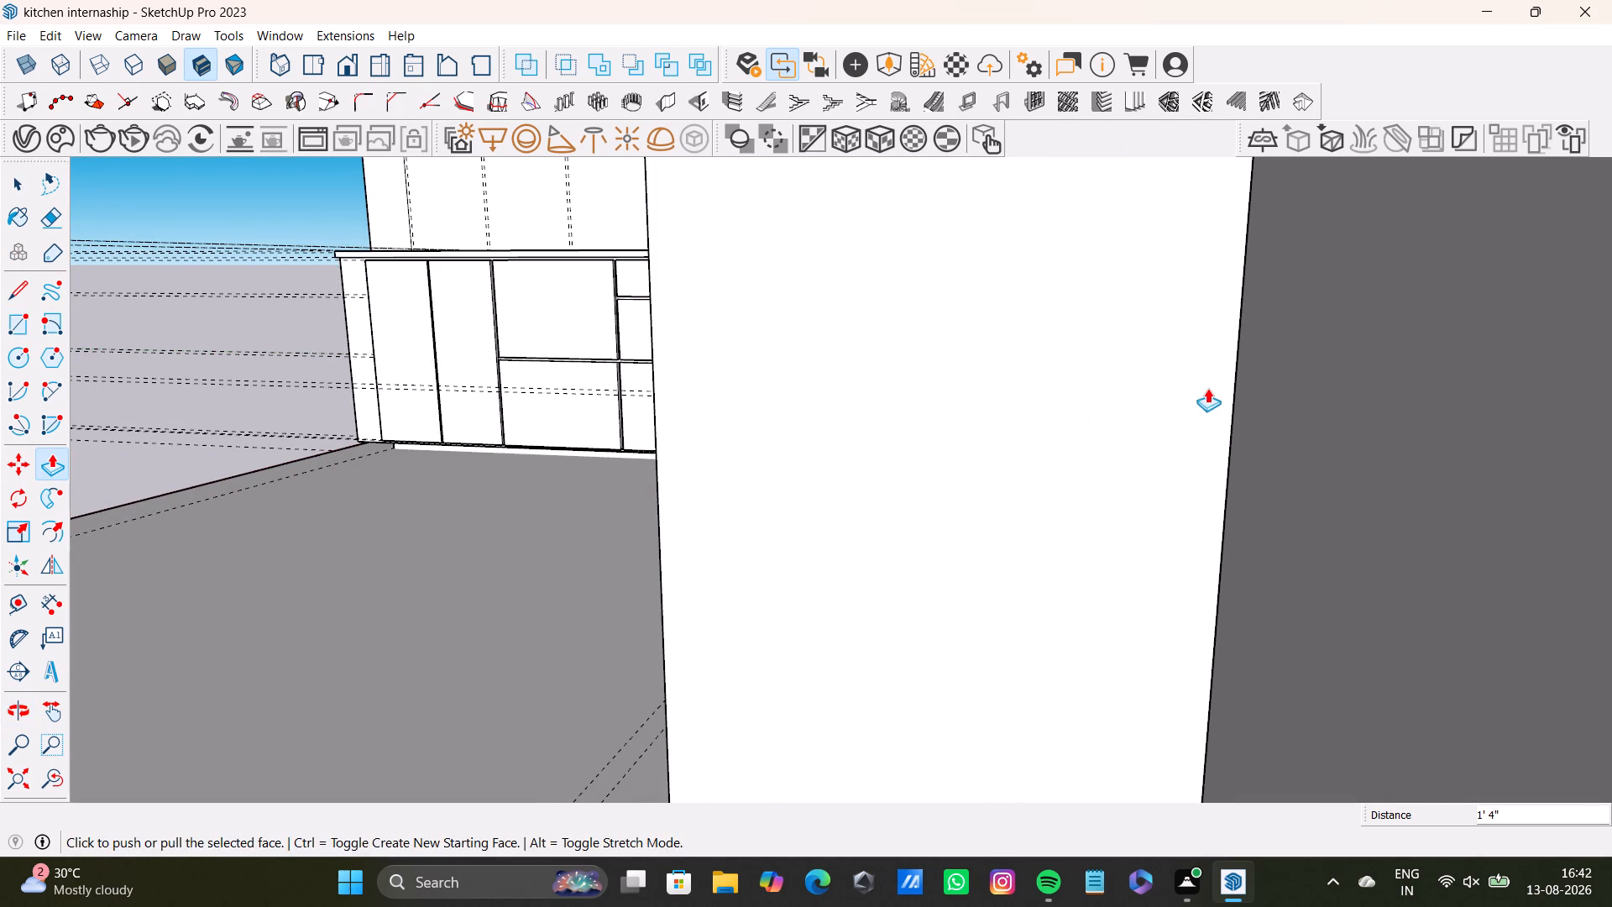
# Place a vertical guide near the middle of the new block's front face, offset from its outer edge.
pyautogui.moveTo(1241, 406); pyautogui.dragTo(1191, 408, button='middle')
pyautogui.scroll(-6, 927, 517)
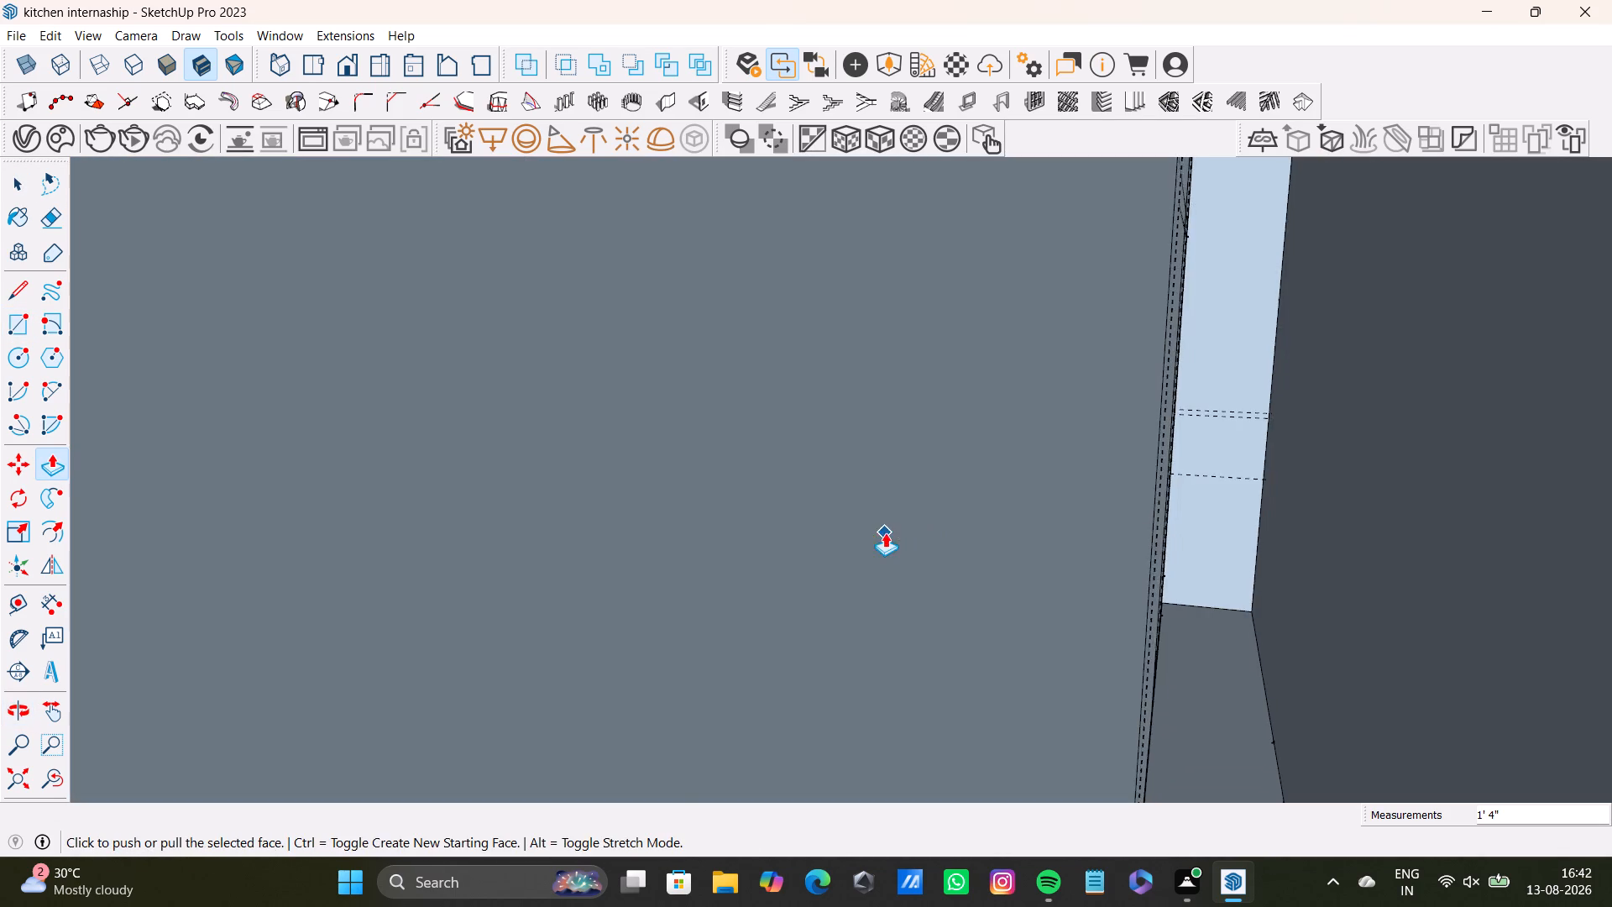
pyautogui.scroll(-2, 885, 532)
pyautogui.click(17, 782)
pyautogui.moveTo(520, 724); pyautogui.dragTo(1043, 707, button='middle')
pyautogui.keyDown('shift'); pyautogui.moveTo(1143, 594); pyautogui.dragTo(965, 568, button='middle'); pyautogui.keyUp('shift')
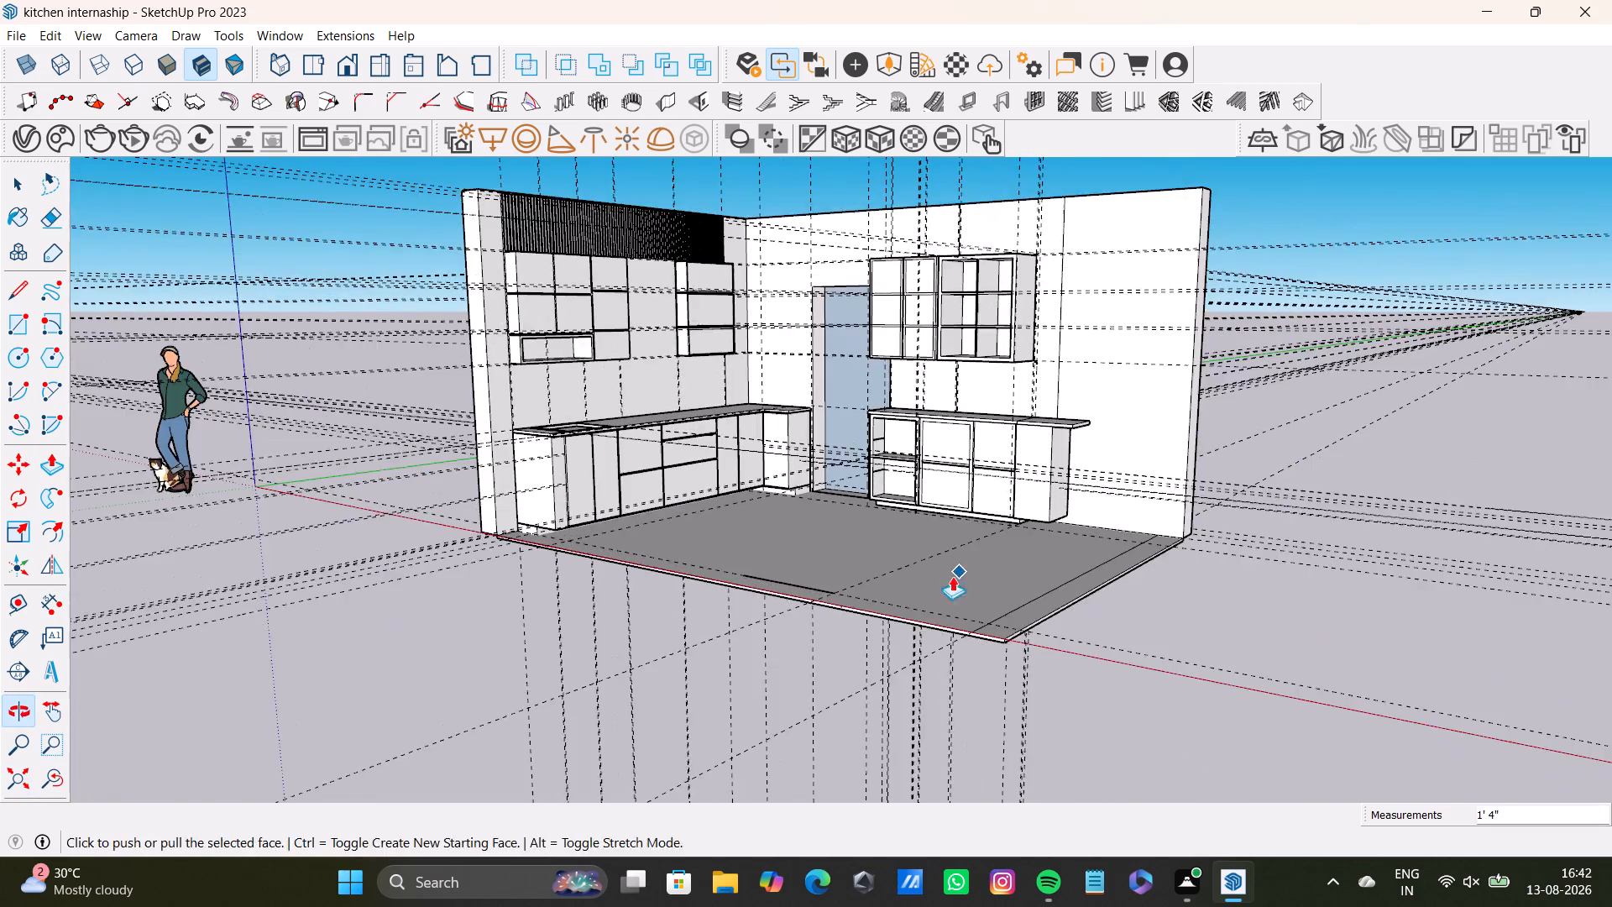
pyautogui.moveTo(965, 572); pyautogui.dragTo(1138, 606, button='middle')
pyautogui.scroll(8, 1030, 471)
pyautogui.moveTo(1023, 459); pyautogui.dragTo(1023, 499, button='middle')
pyautogui.keyDown('shift'); pyautogui.moveTo(1017, 508); pyautogui.dragTo(1009, 537, button='middle'); pyautogui.keyUp('shift')
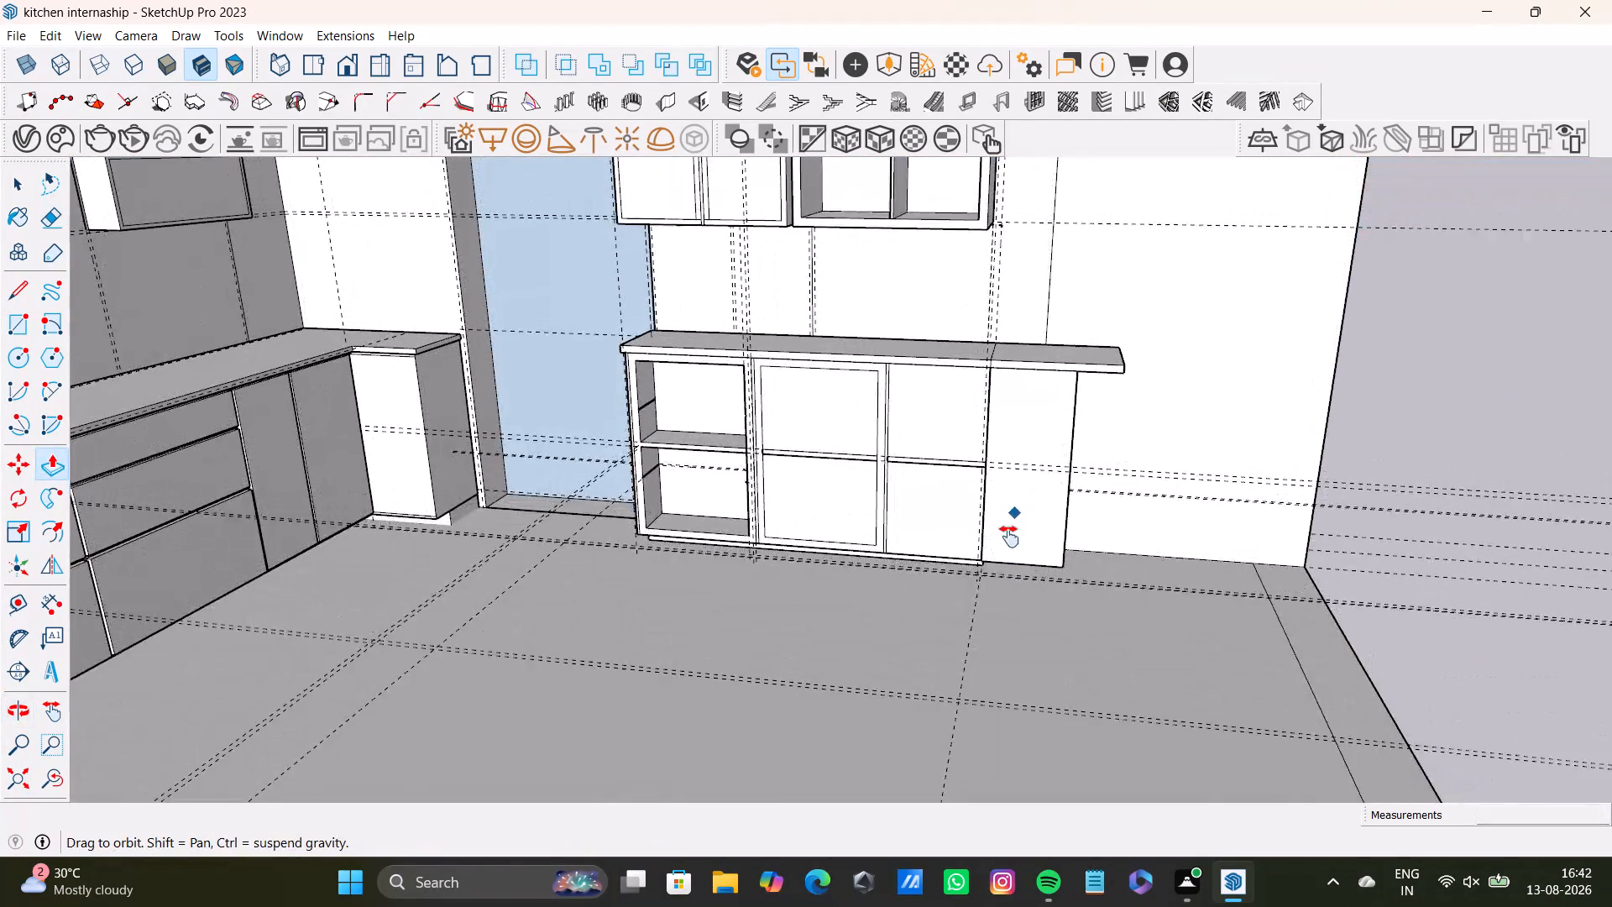
pyautogui.keyDown('shift'); pyautogui.moveTo(1009, 537); pyautogui.dragTo(1003, 572, button='middle'); pyautogui.keyUp('shift')
pyautogui.moveTo(1003, 572); pyautogui.dragTo(1015, 424, button='middle')
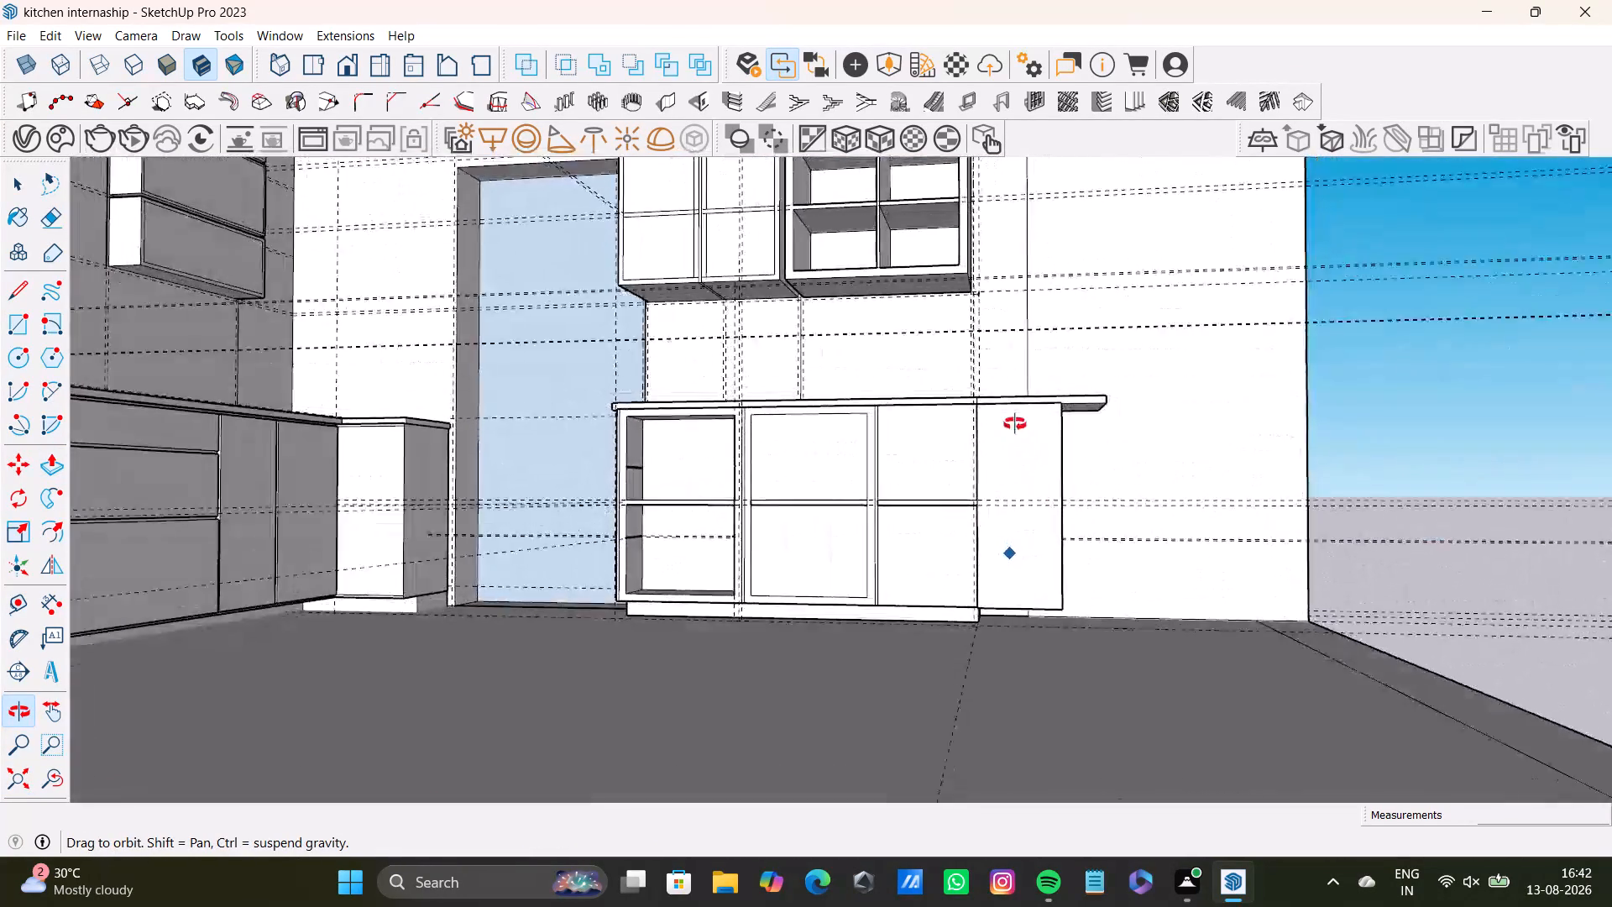
pyautogui.moveTo(1015, 424); pyautogui.dragTo(942, 433, button='middle')
pyautogui.scroll(9, 1034, 499)
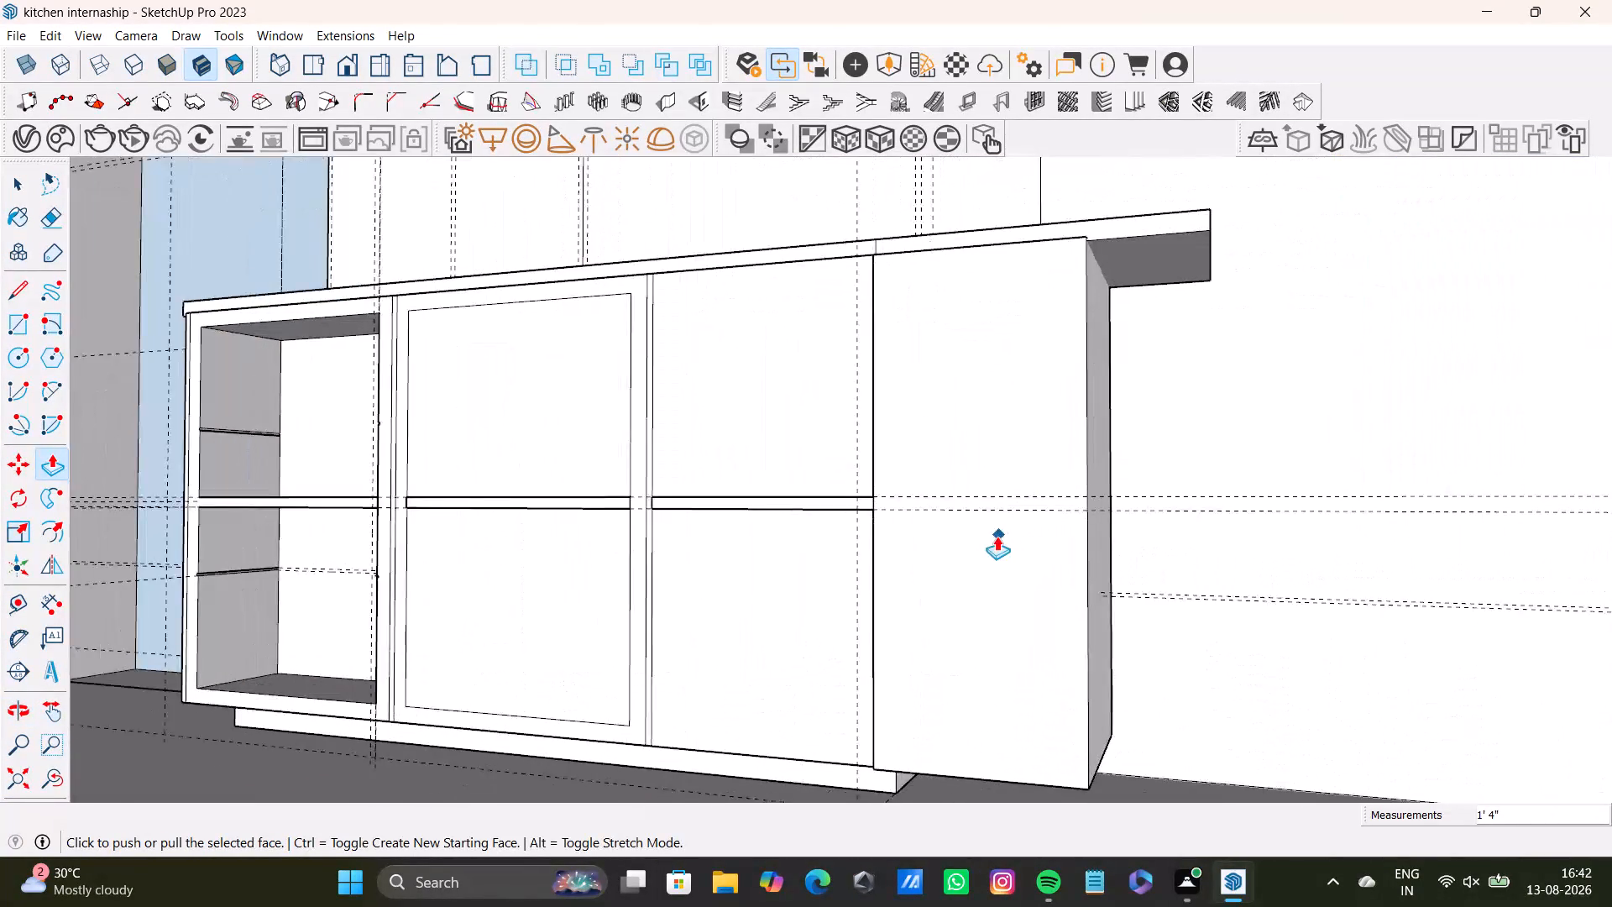
pyautogui.scroll(2, 997, 536)
pyautogui.moveTo(938, 538); pyautogui.dragTo(1040, 537, button='middle')
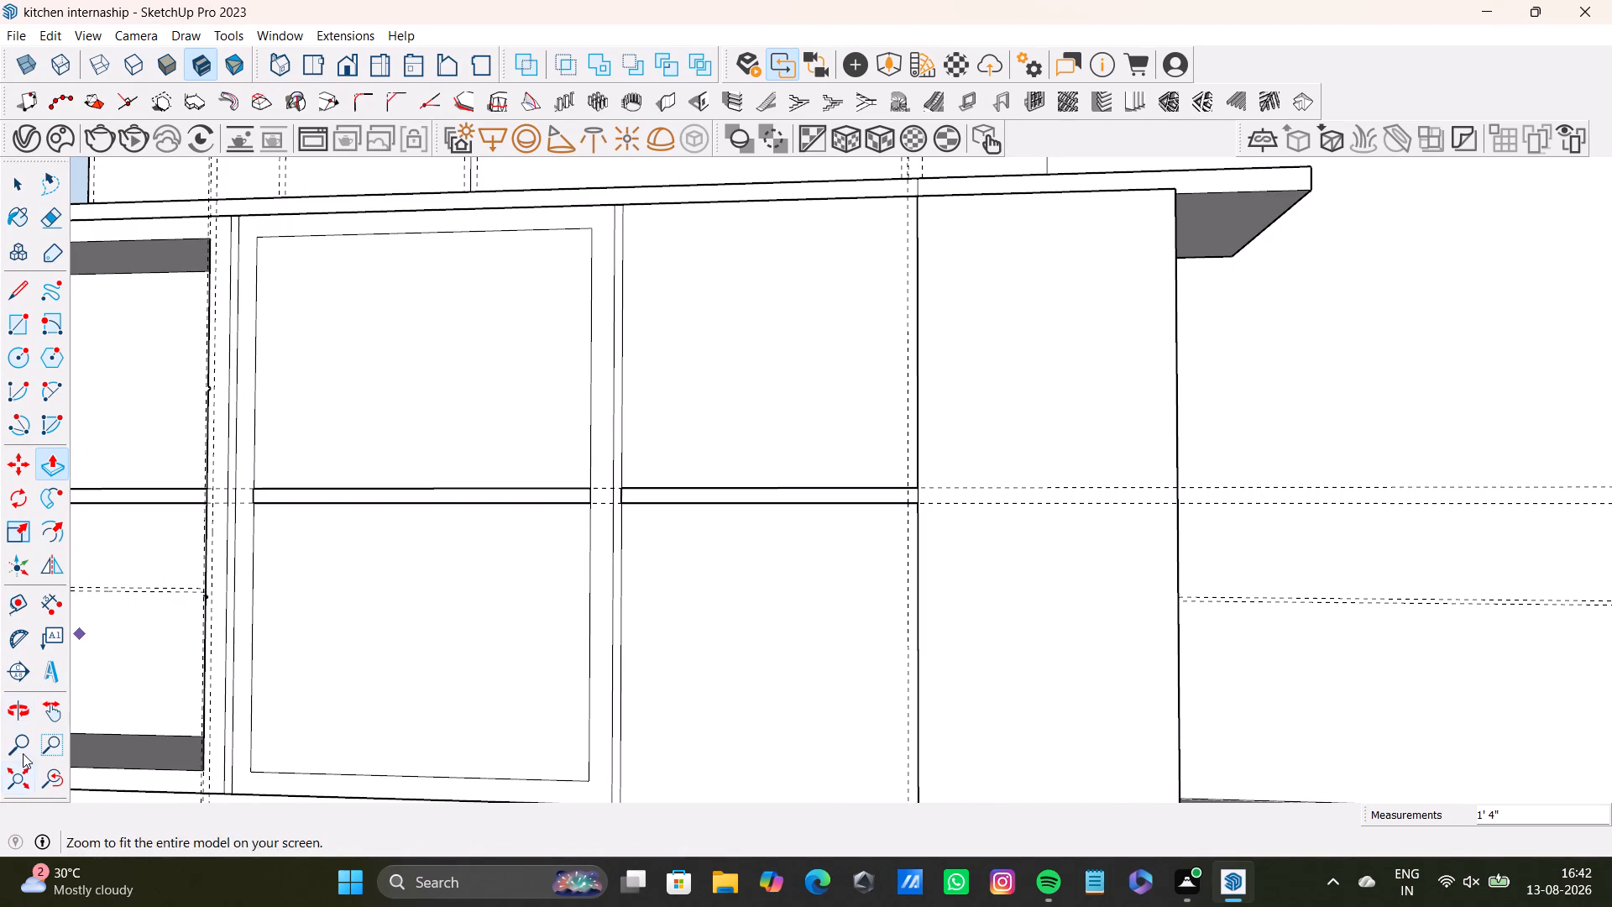
pyautogui.click(27, 613)
pyautogui.scroll(3, 977, 649)
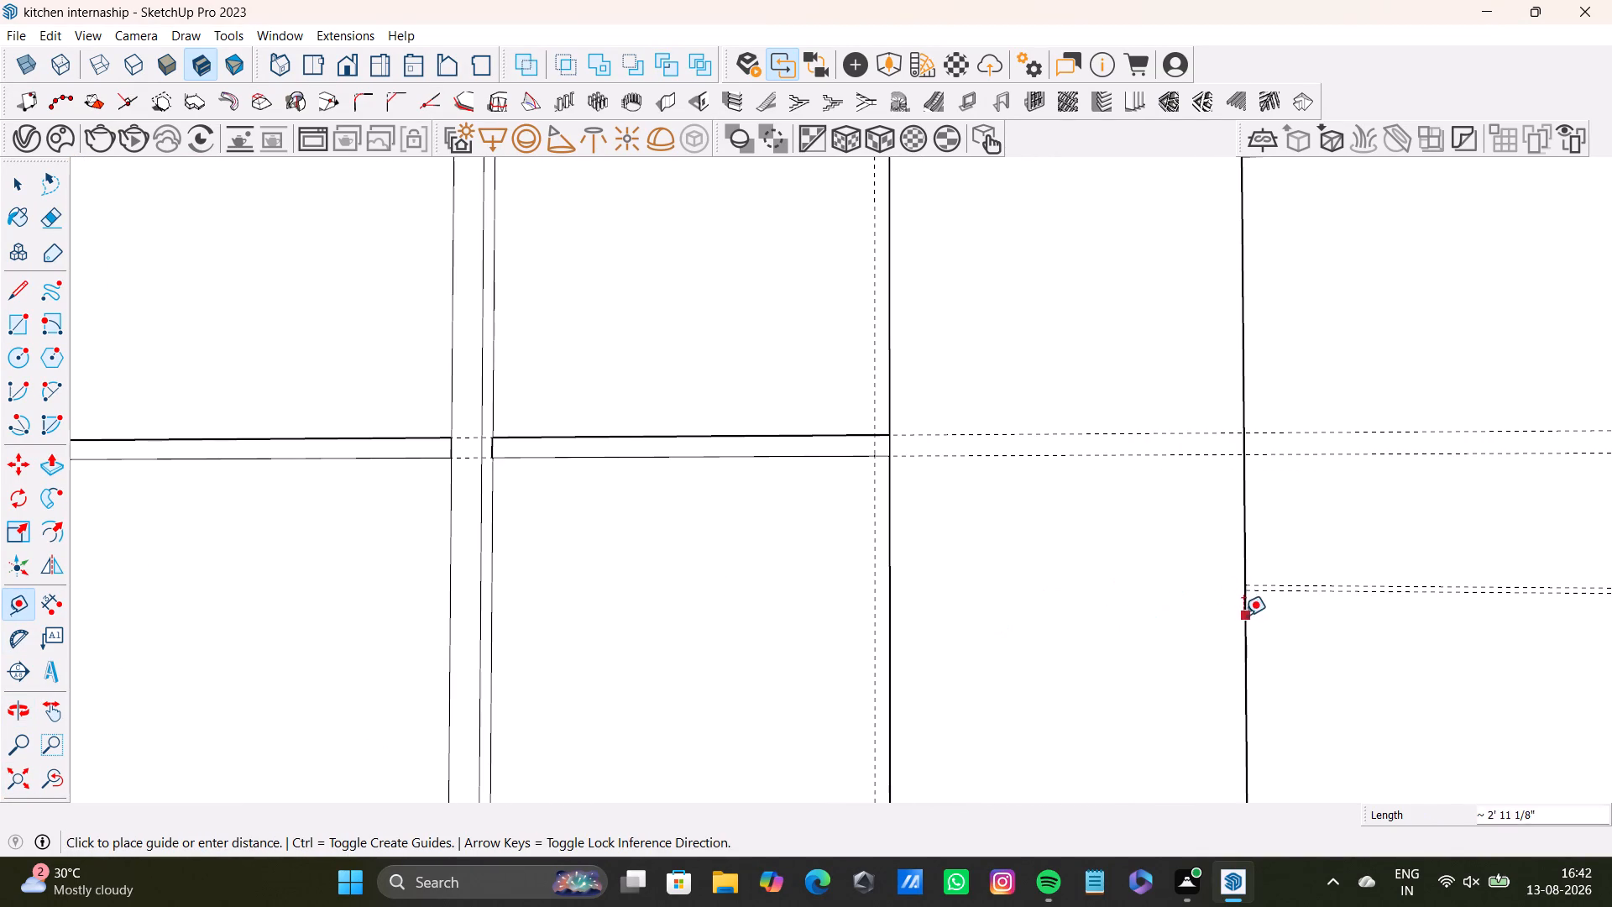
pyautogui.click(1243, 616)
pyautogui.click(1082, 621)
# Draw a line along the vertical guide from the top to the bottom edge of the block's front face.
pyautogui.scroll(-5, 1060, 623)
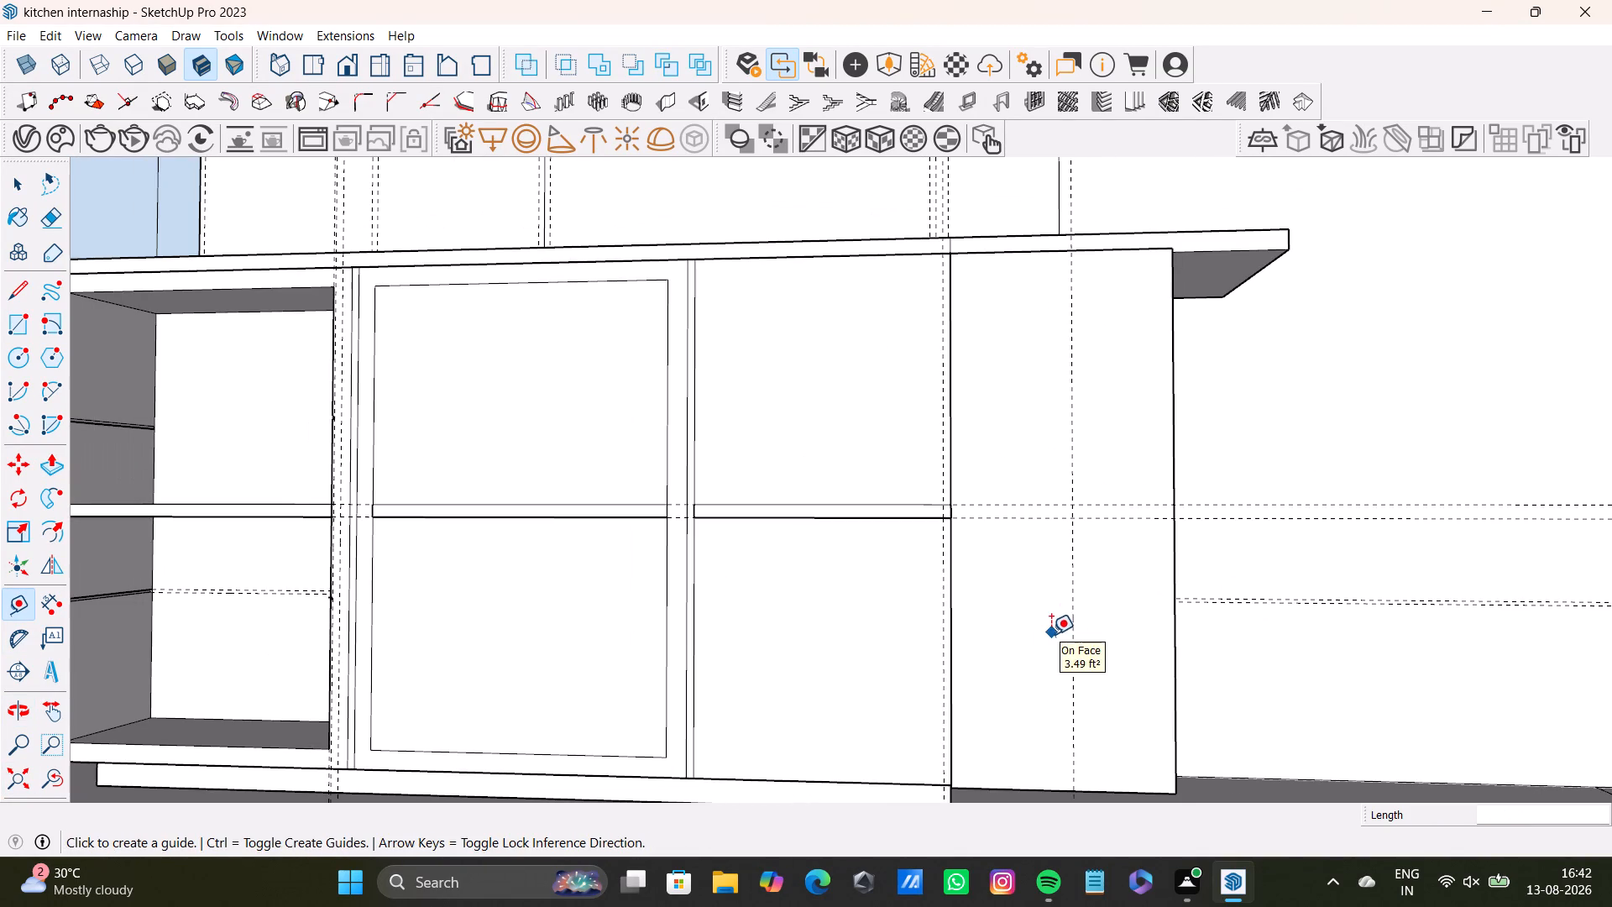
pyautogui.moveTo(1070, 639); pyautogui.dragTo(1090, 700, button='middle')
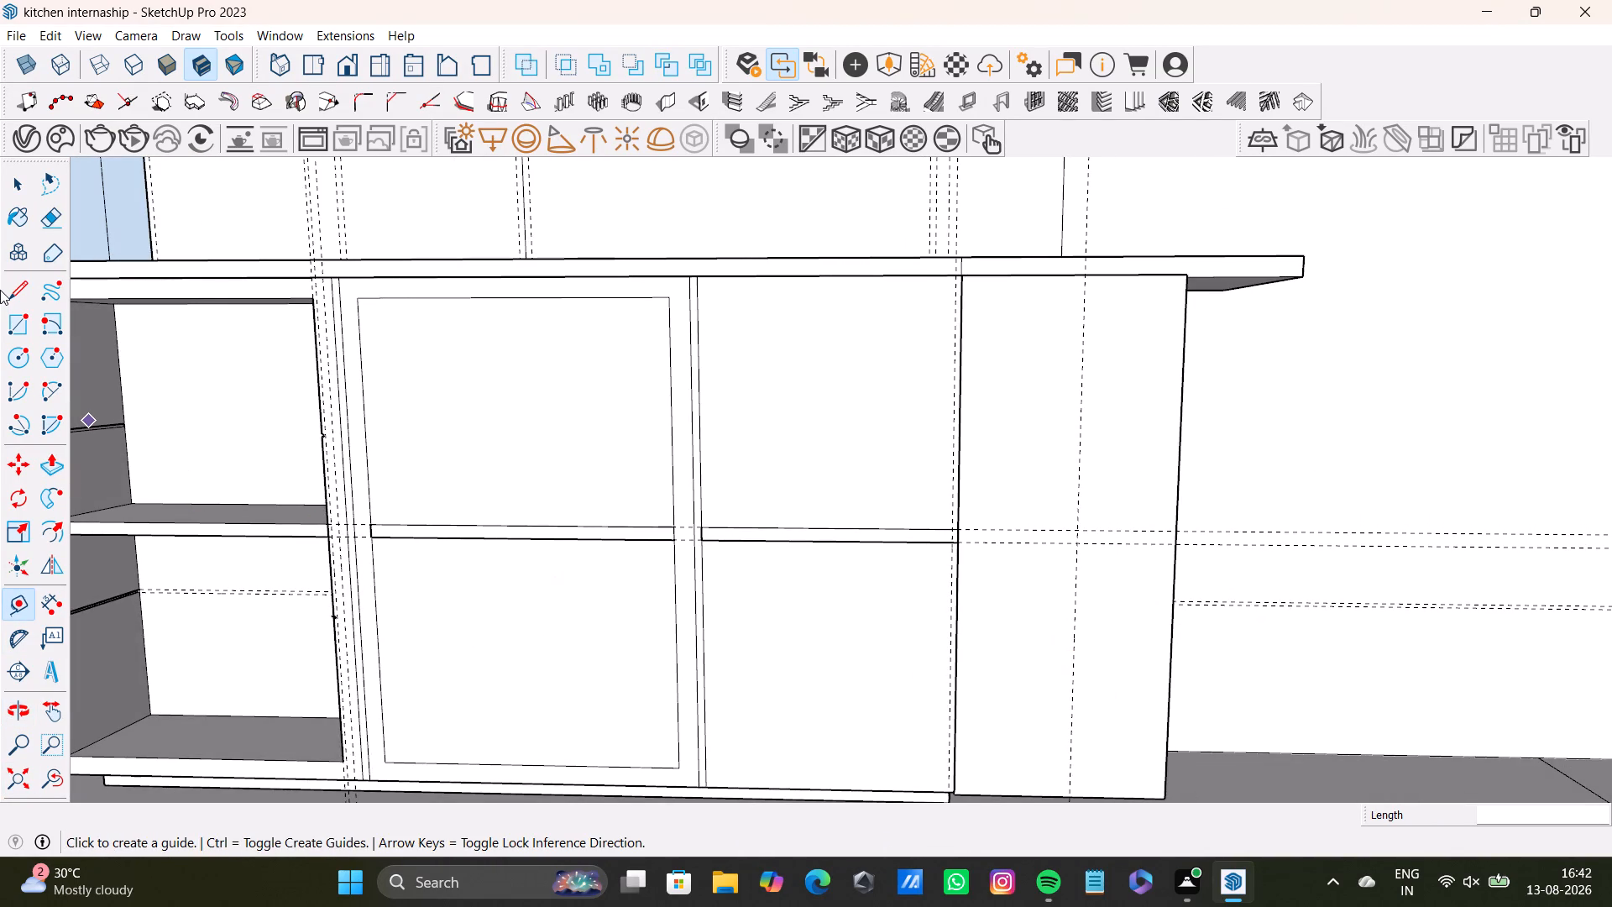
pyautogui.click(20, 284)
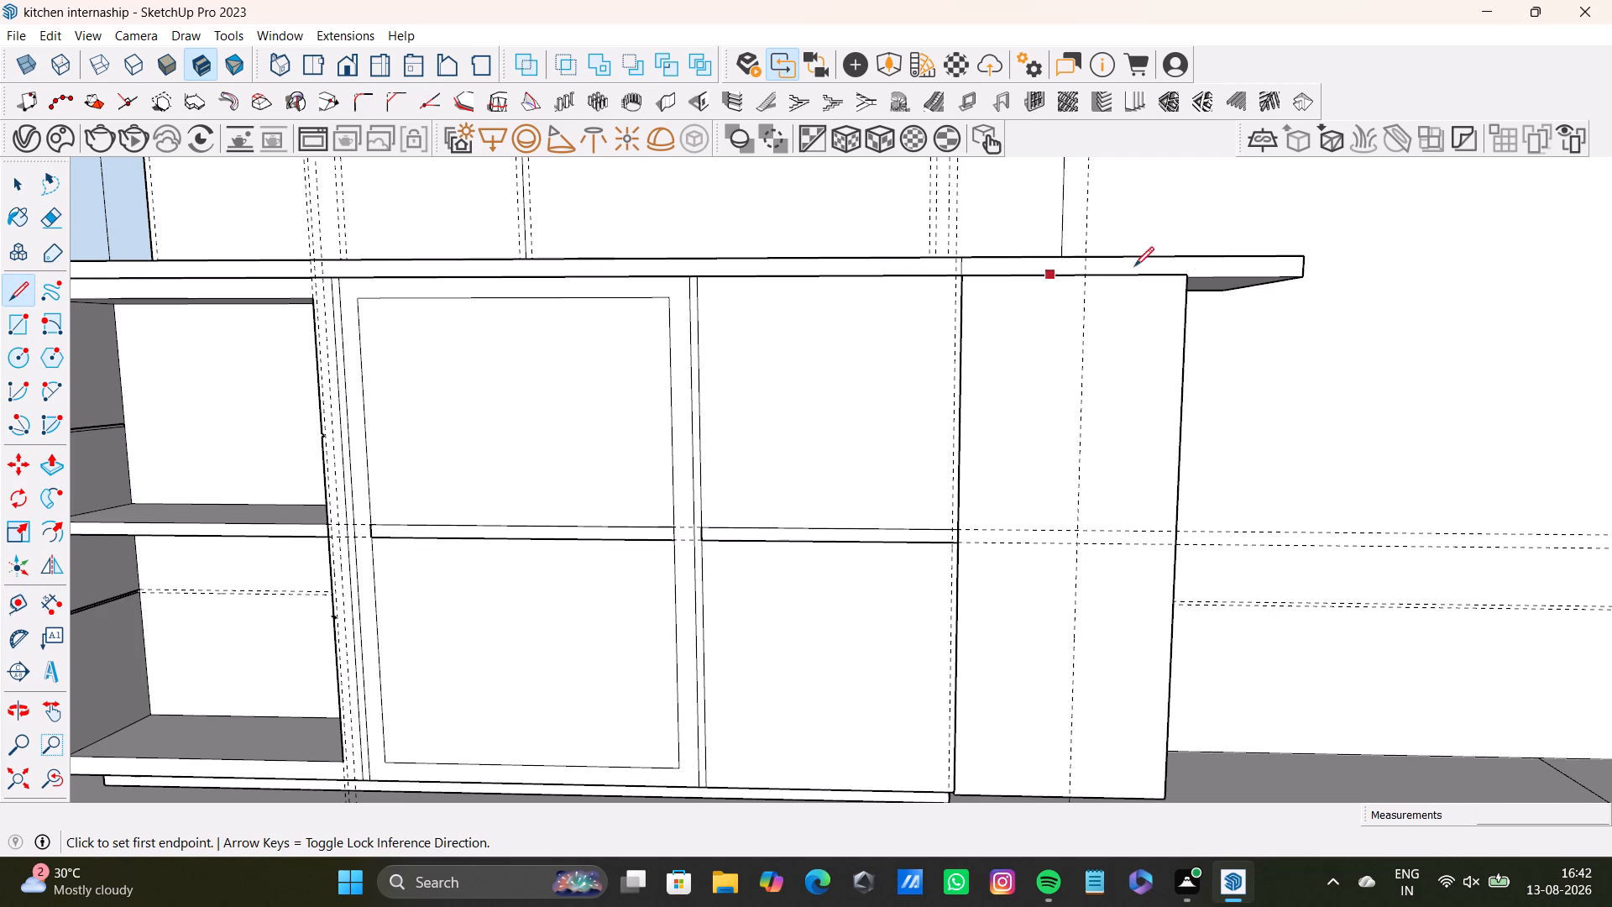
pyautogui.click(1080, 274)
pyautogui.press('space')
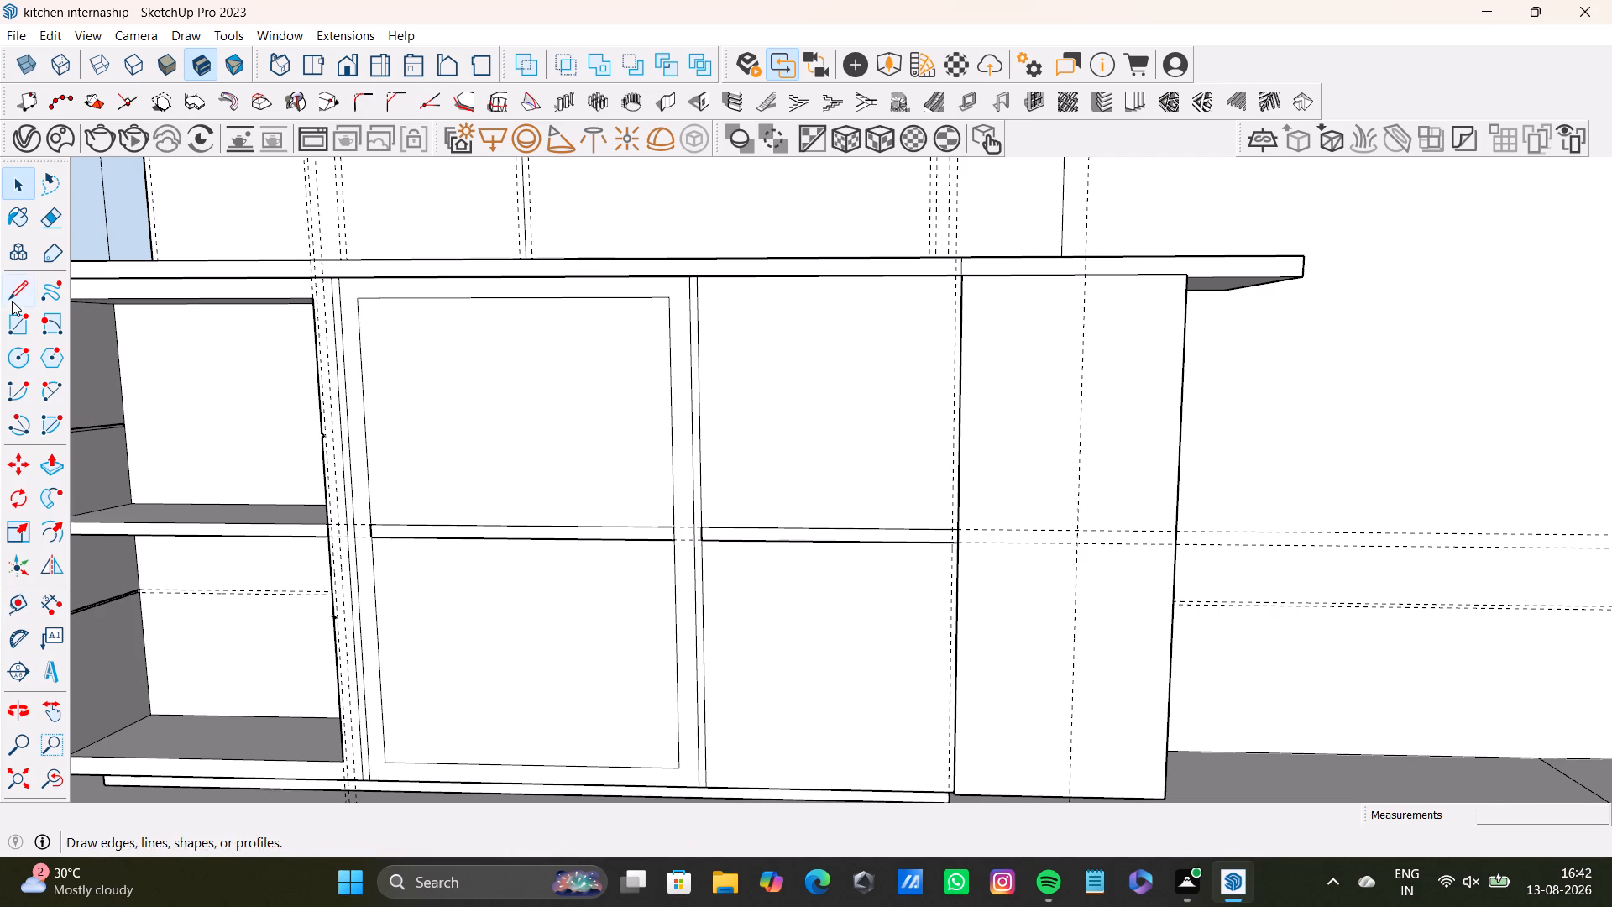
pyautogui.click(19, 289)
pyautogui.click(1091, 275)
pyautogui.scroll(-1, 1092, 630)
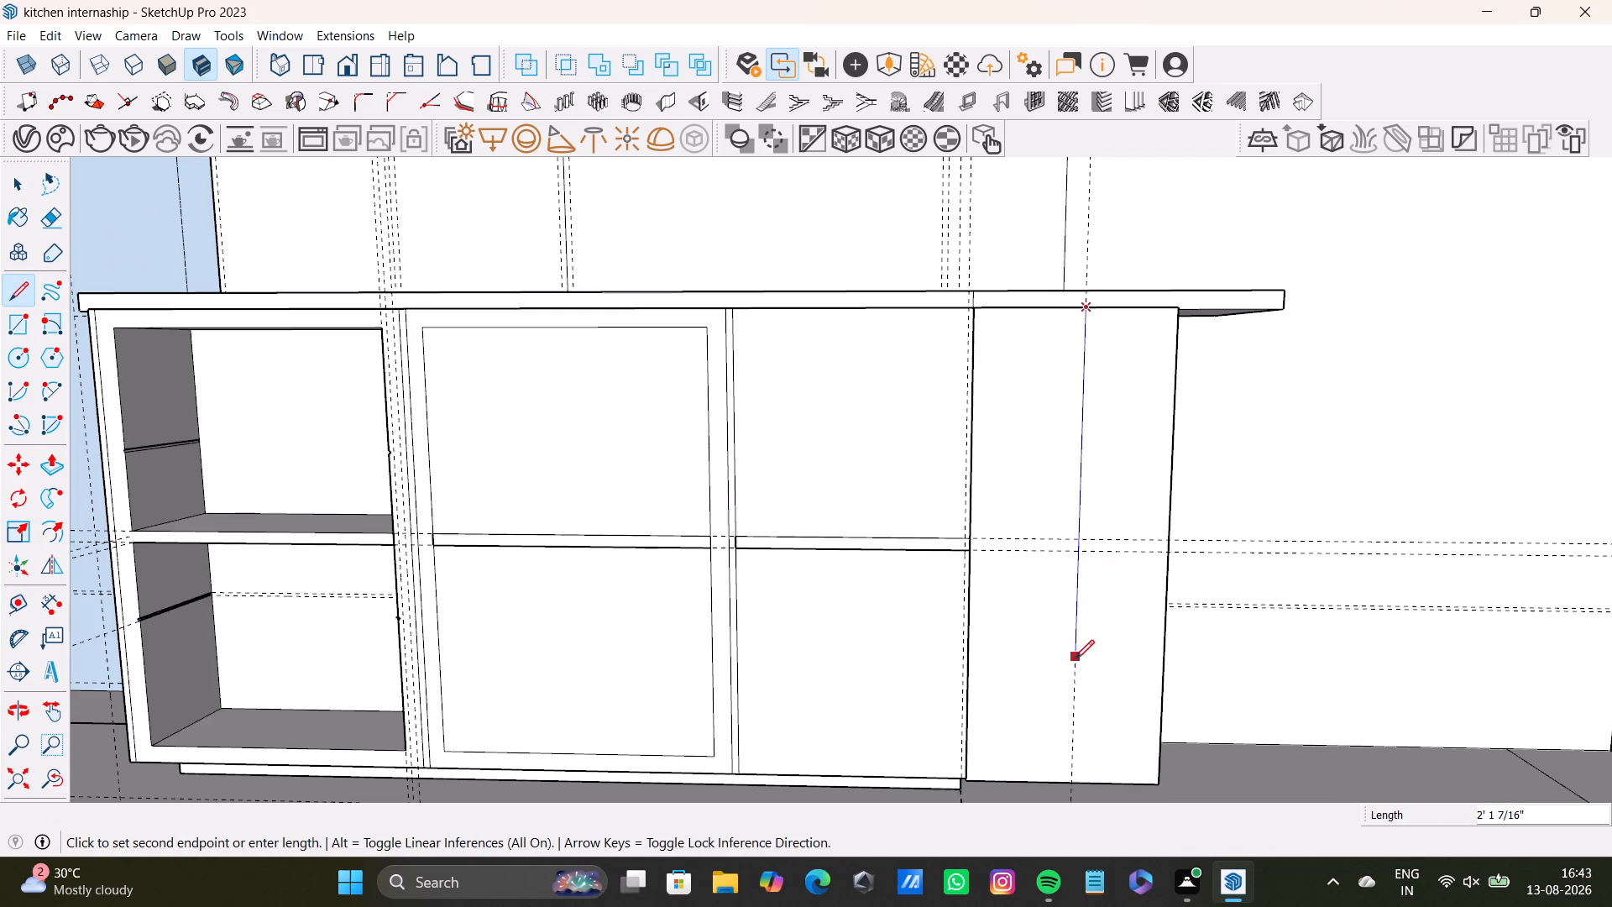
pyautogui.keyDown('shift'); pyautogui.moveTo(1078, 661); pyautogui.dragTo(1067, 519, button='middle'); pyautogui.keyUp('shift')
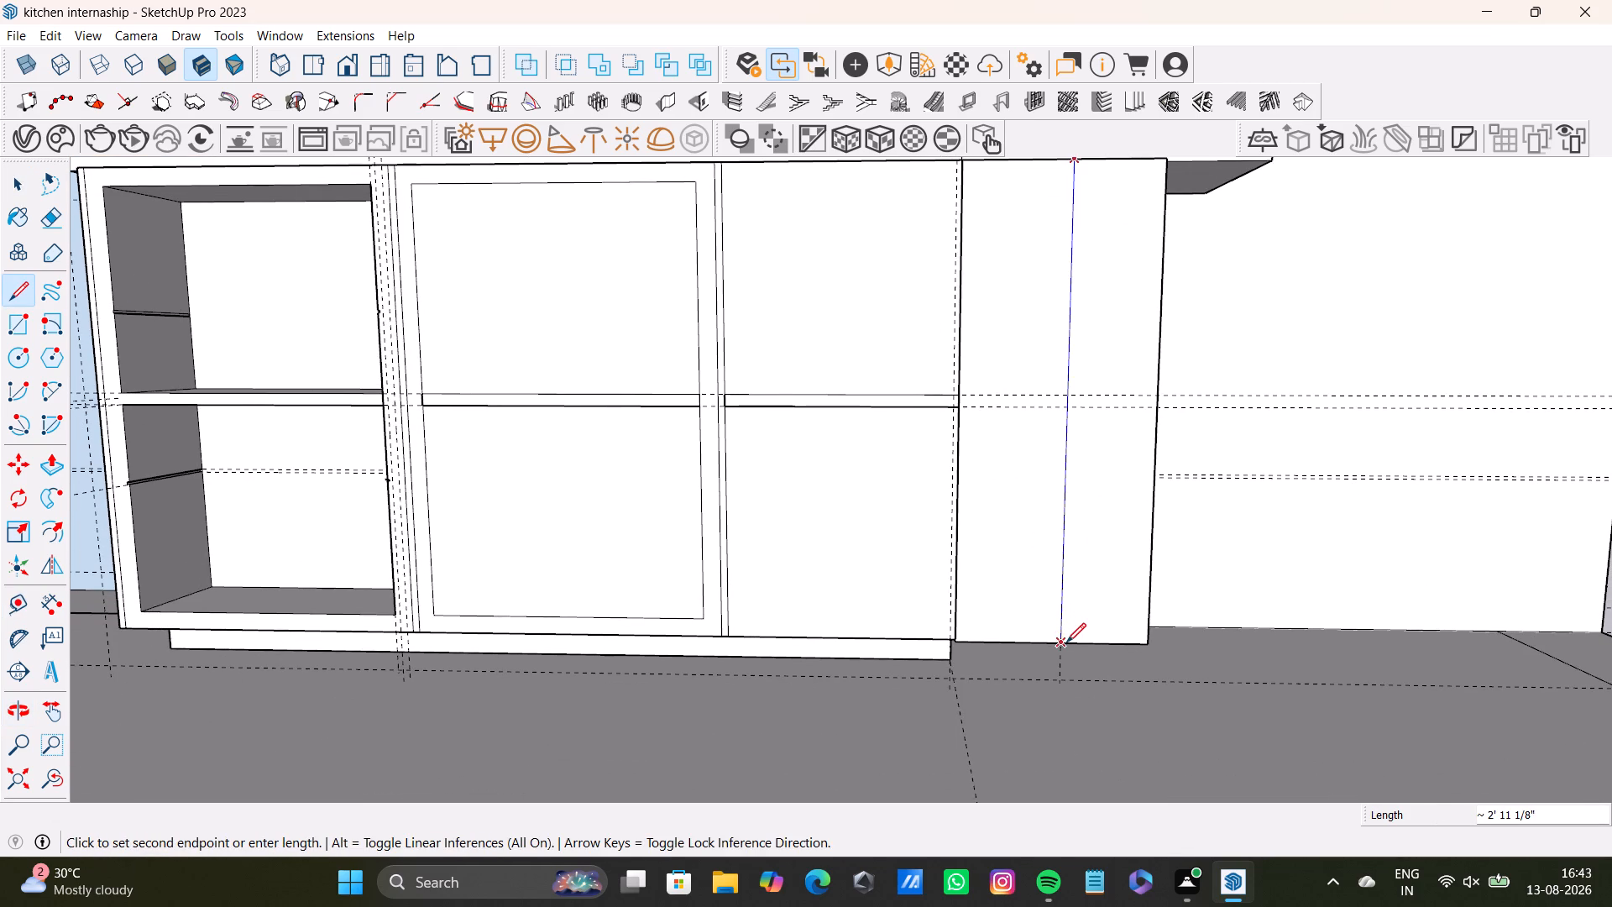
pyautogui.click(1066, 642)
# Push/Pull the outer strip of the block's front face about 6' 4 3/4" into the room to form the projecting partition.
pyautogui.press('space')
pyautogui.click(1089, 591)
pyautogui.press('p')
pyautogui.click(1095, 593)
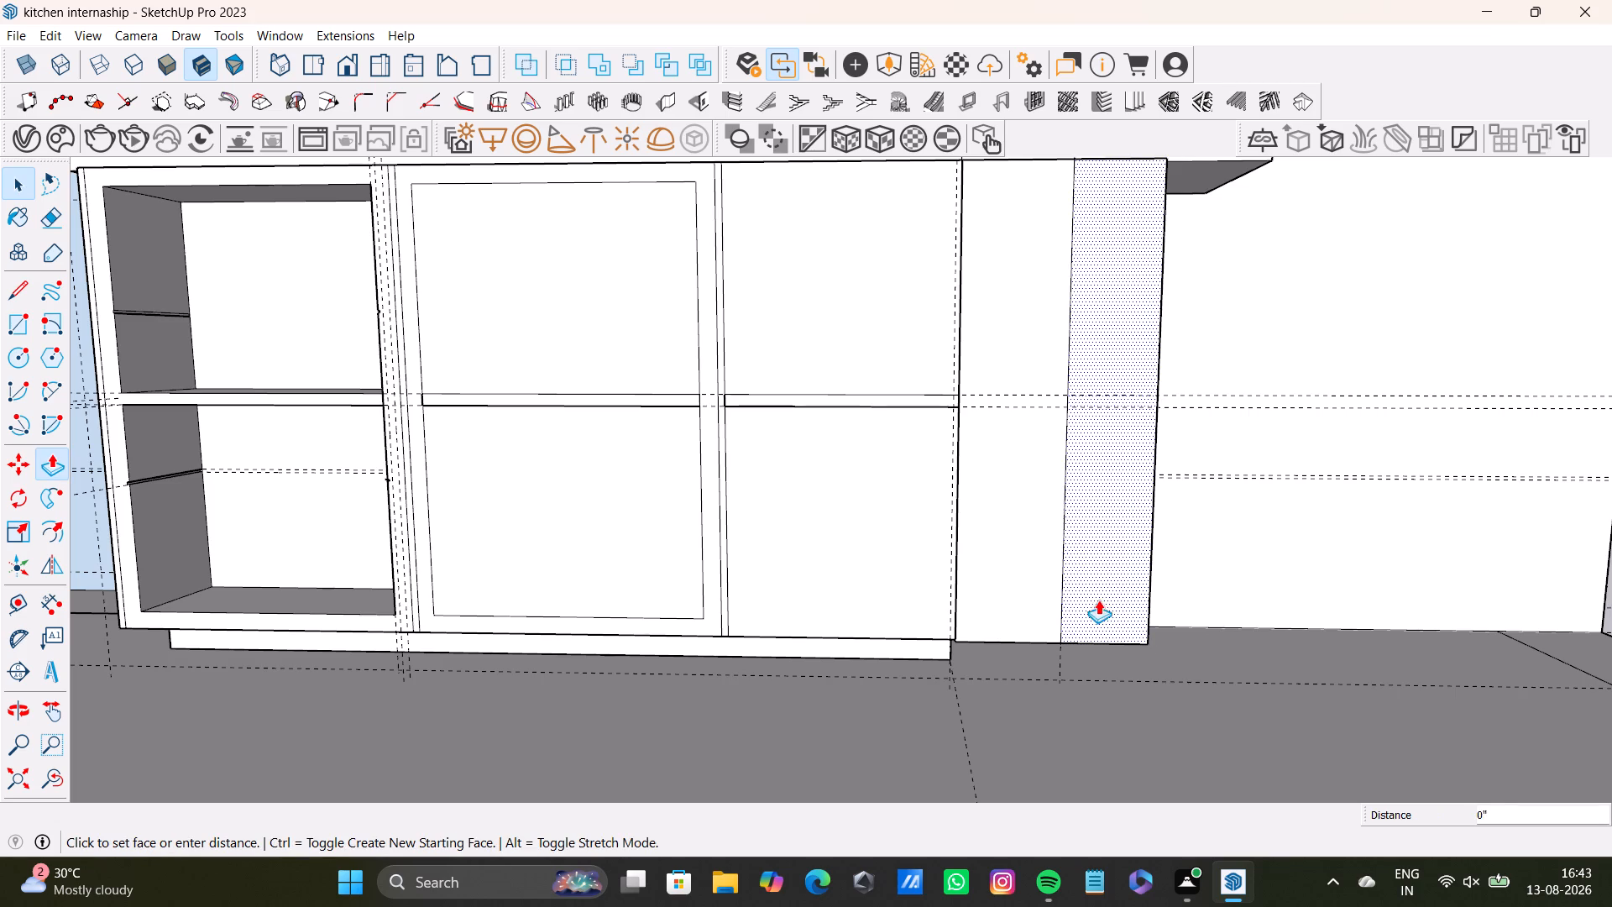
pyautogui.scroll(-3, 1107, 727)
pyautogui.moveTo(1133, 724); pyautogui.dragTo(1295, 860, button='middle')
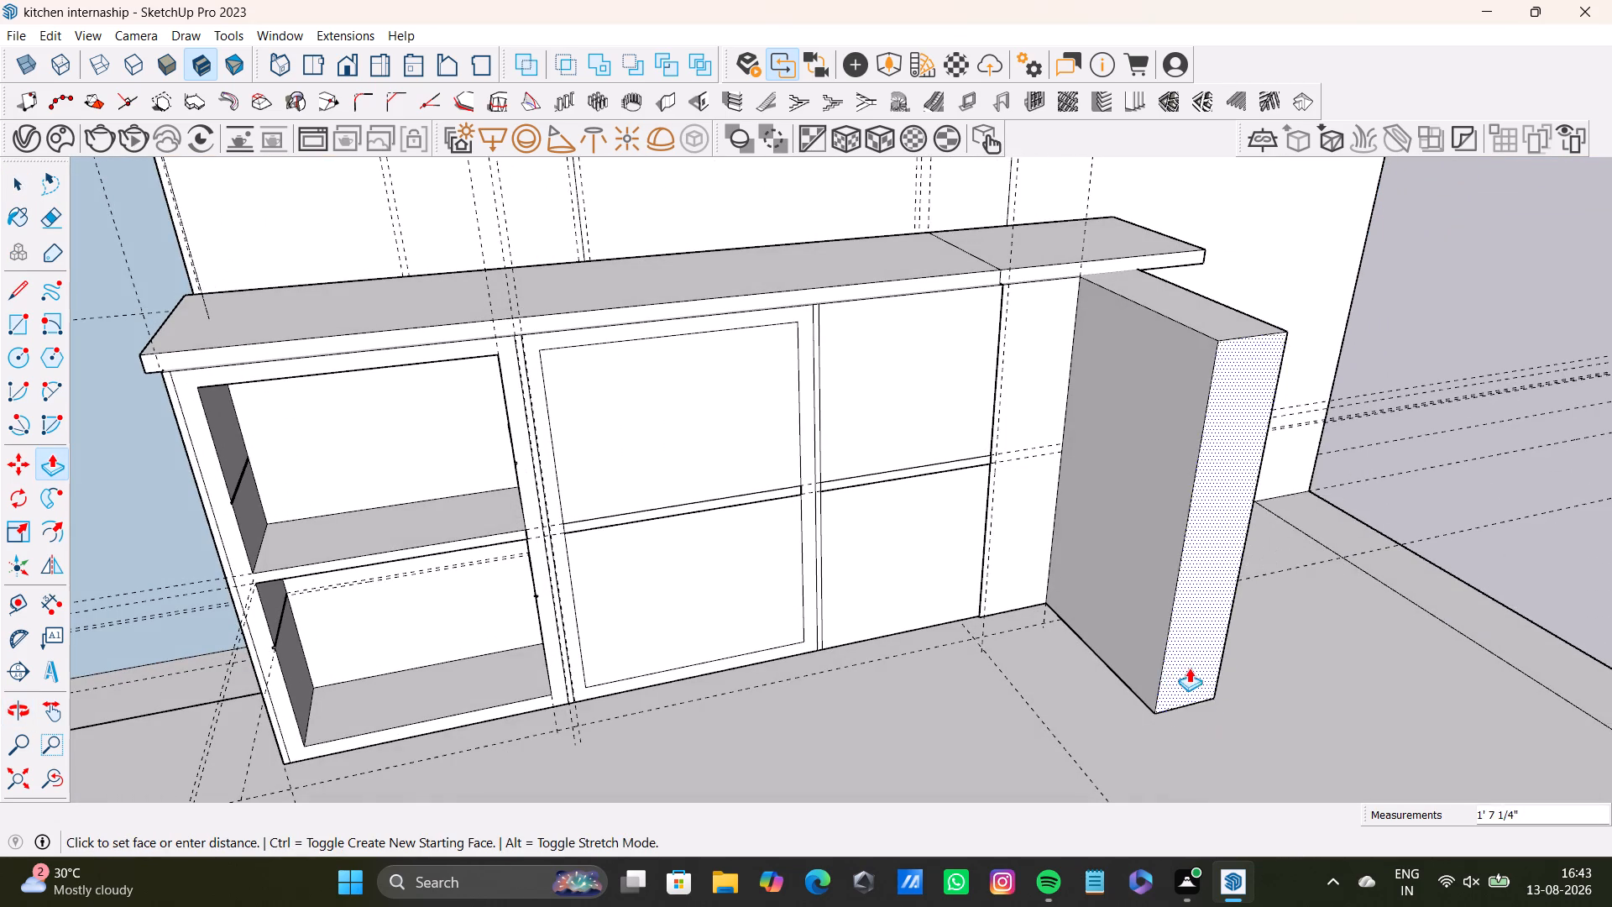
pyautogui.scroll(-2, 1287, 763)
pyautogui.keyDown('shift'); pyautogui.moveTo(1281, 762); pyautogui.dragTo(1103, 511, button='middle'); pyautogui.keyUp('shift')
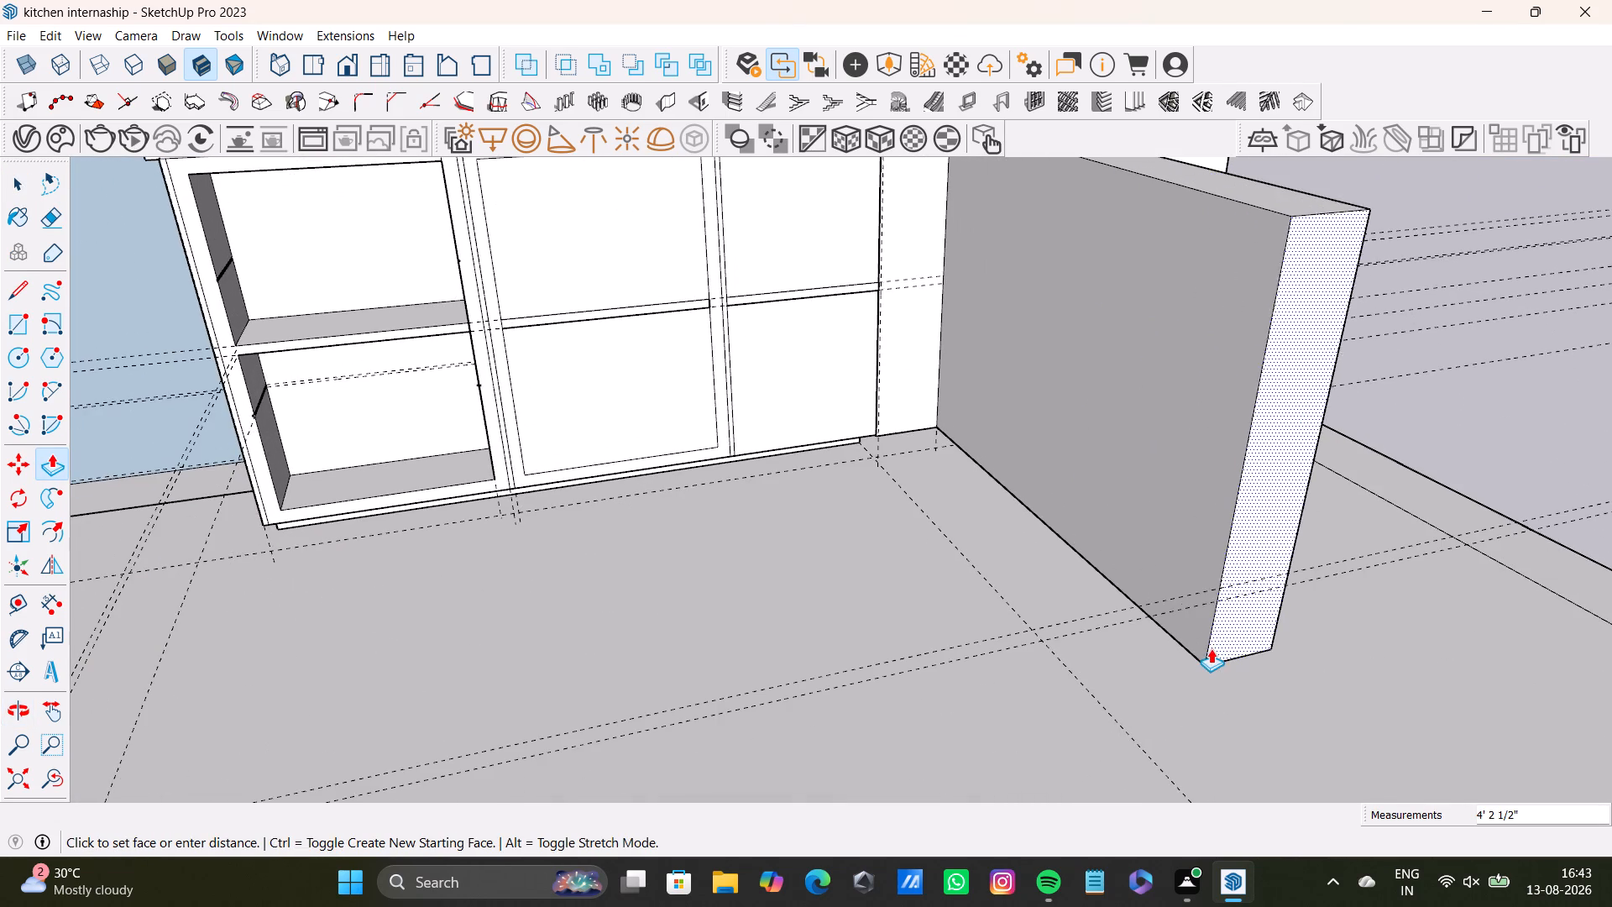
pyautogui.scroll(-10, 1211, 648)
pyautogui.moveTo(1215, 650); pyautogui.dragTo(1060, 454, button='middle')
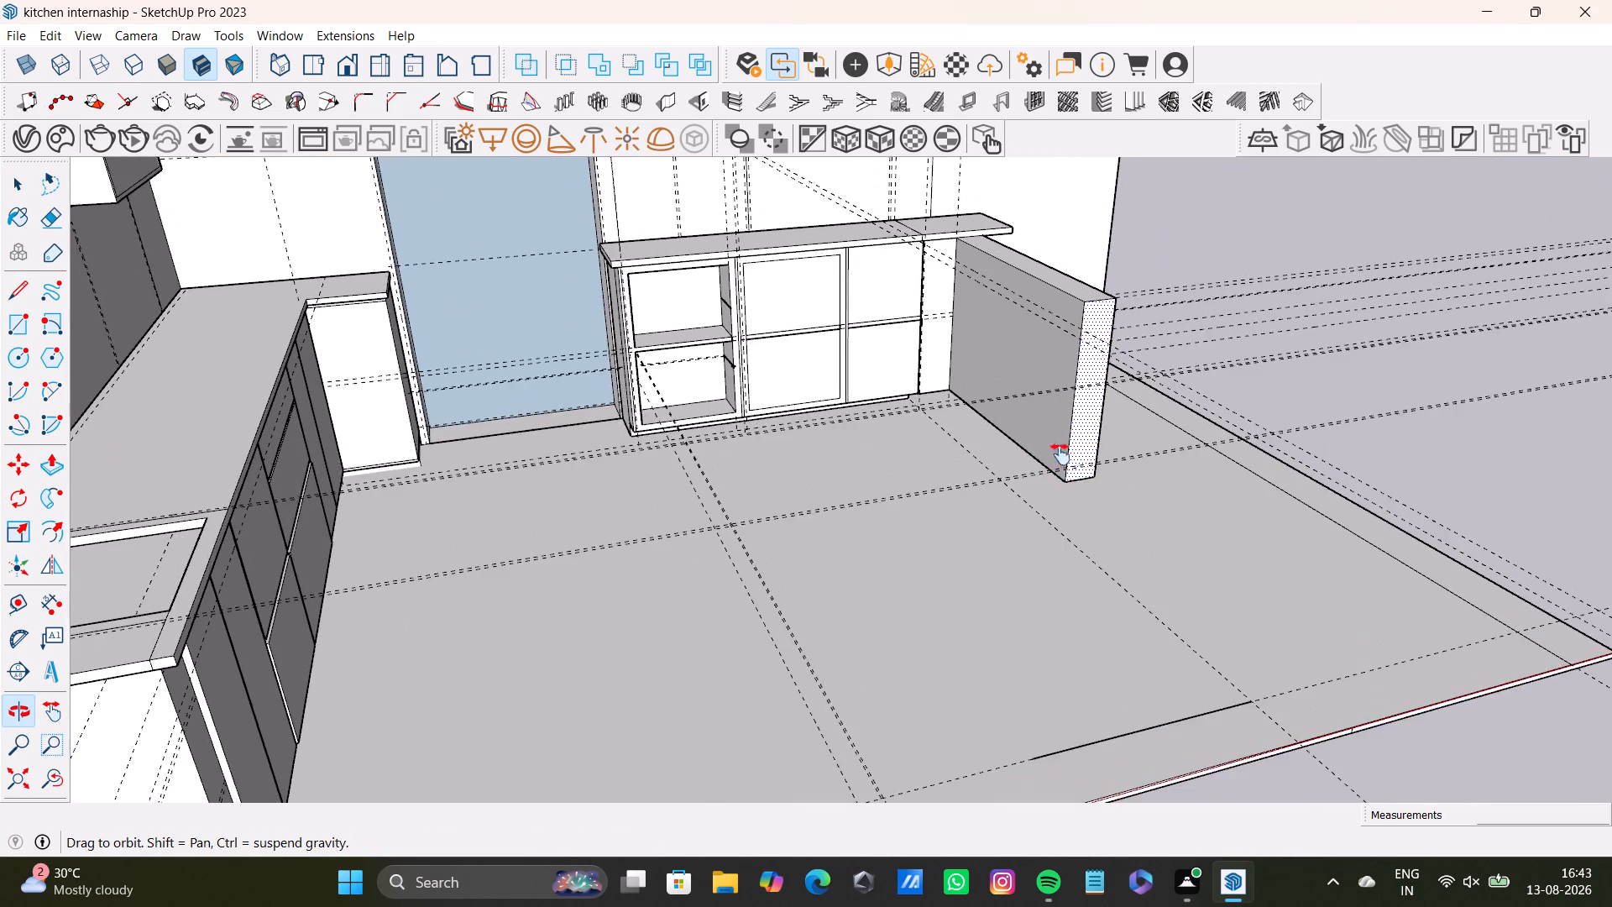
pyautogui.moveTo(1060, 454); pyautogui.dragTo(1037, 391, button='middle')
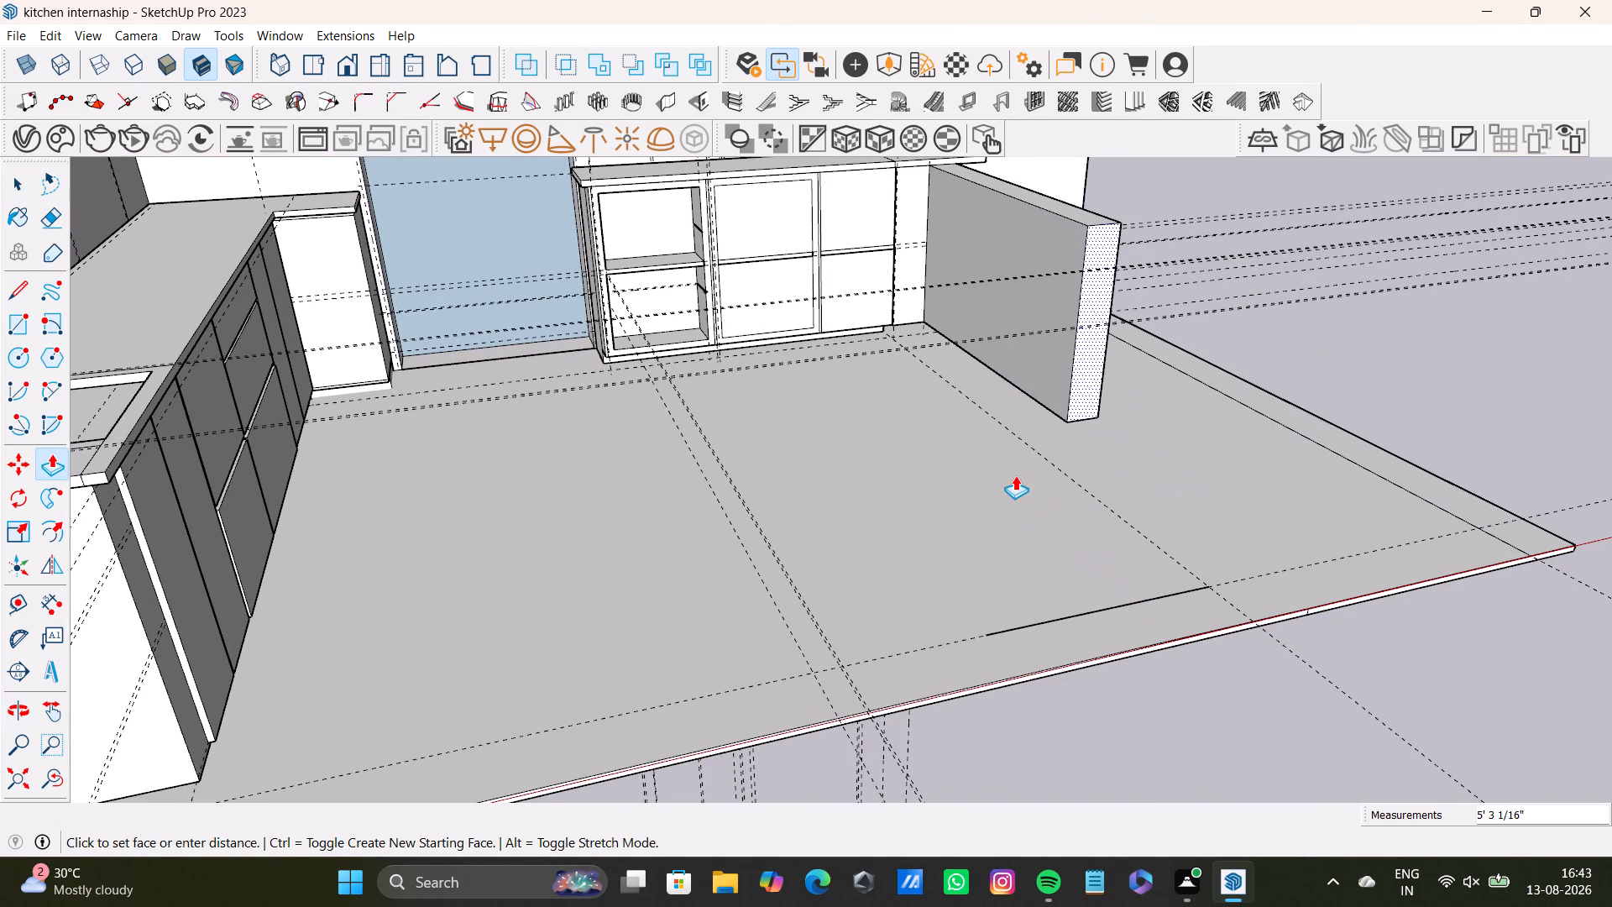
pyautogui.click(1053, 510)
# Push/Pull the partition's long outer face outward, toward the countertop's overhanging end, to thicken the partition.
pyautogui.moveTo(1096, 473); pyautogui.dragTo(762, 590, button='middle')
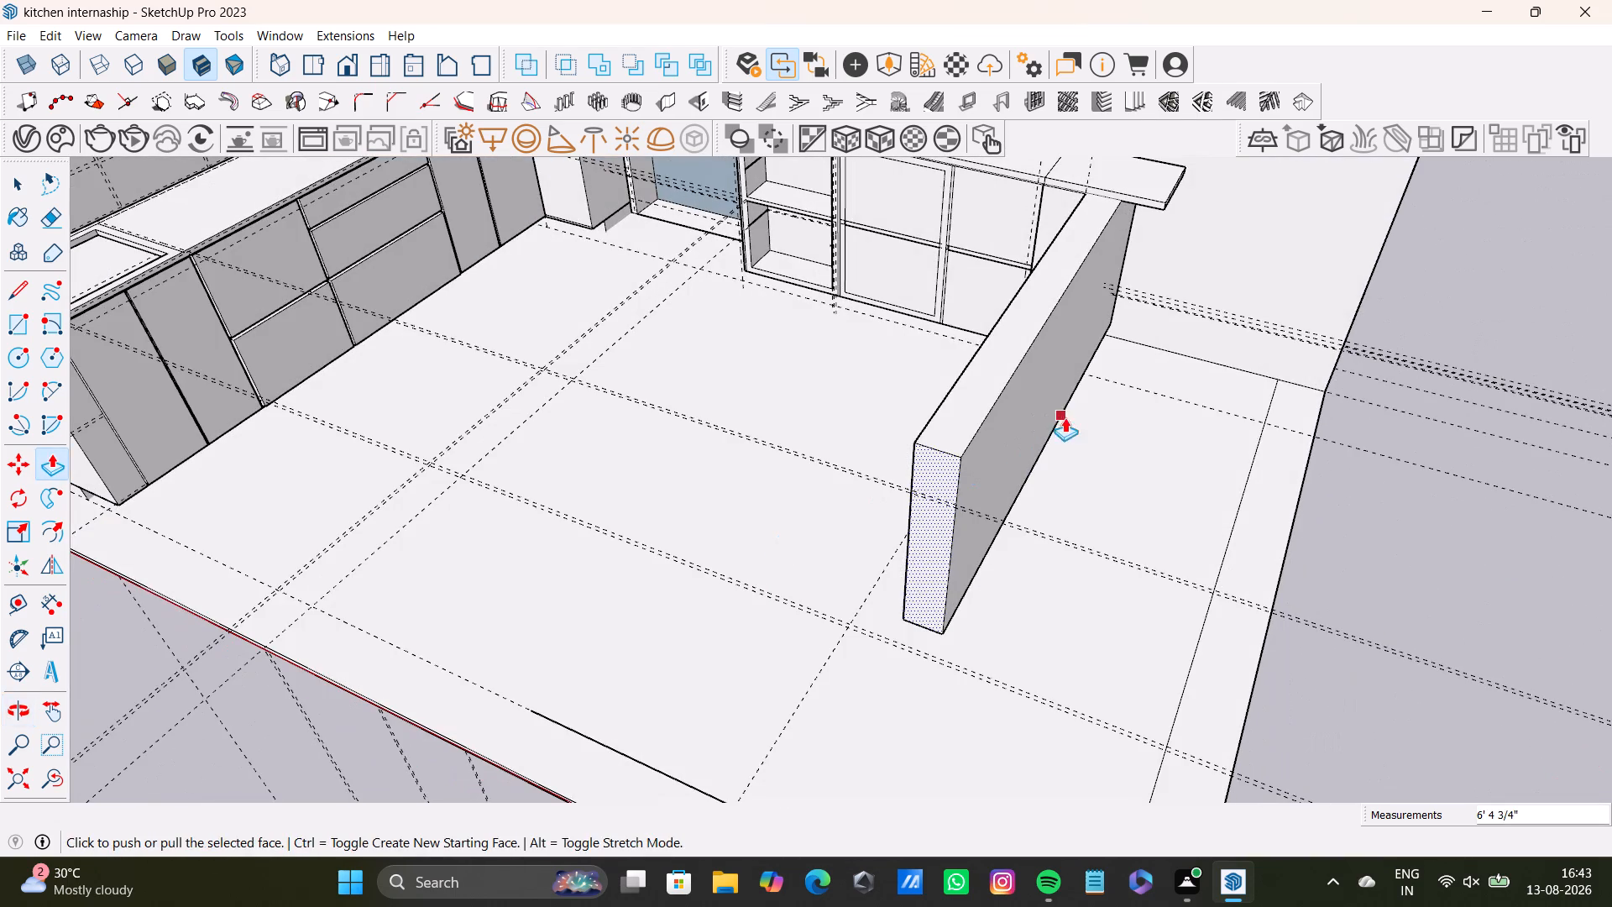
pyautogui.moveTo(1072, 418); pyautogui.dragTo(964, 373, button='middle')
pyautogui.press('space')
pyautogui.click(963, 371)
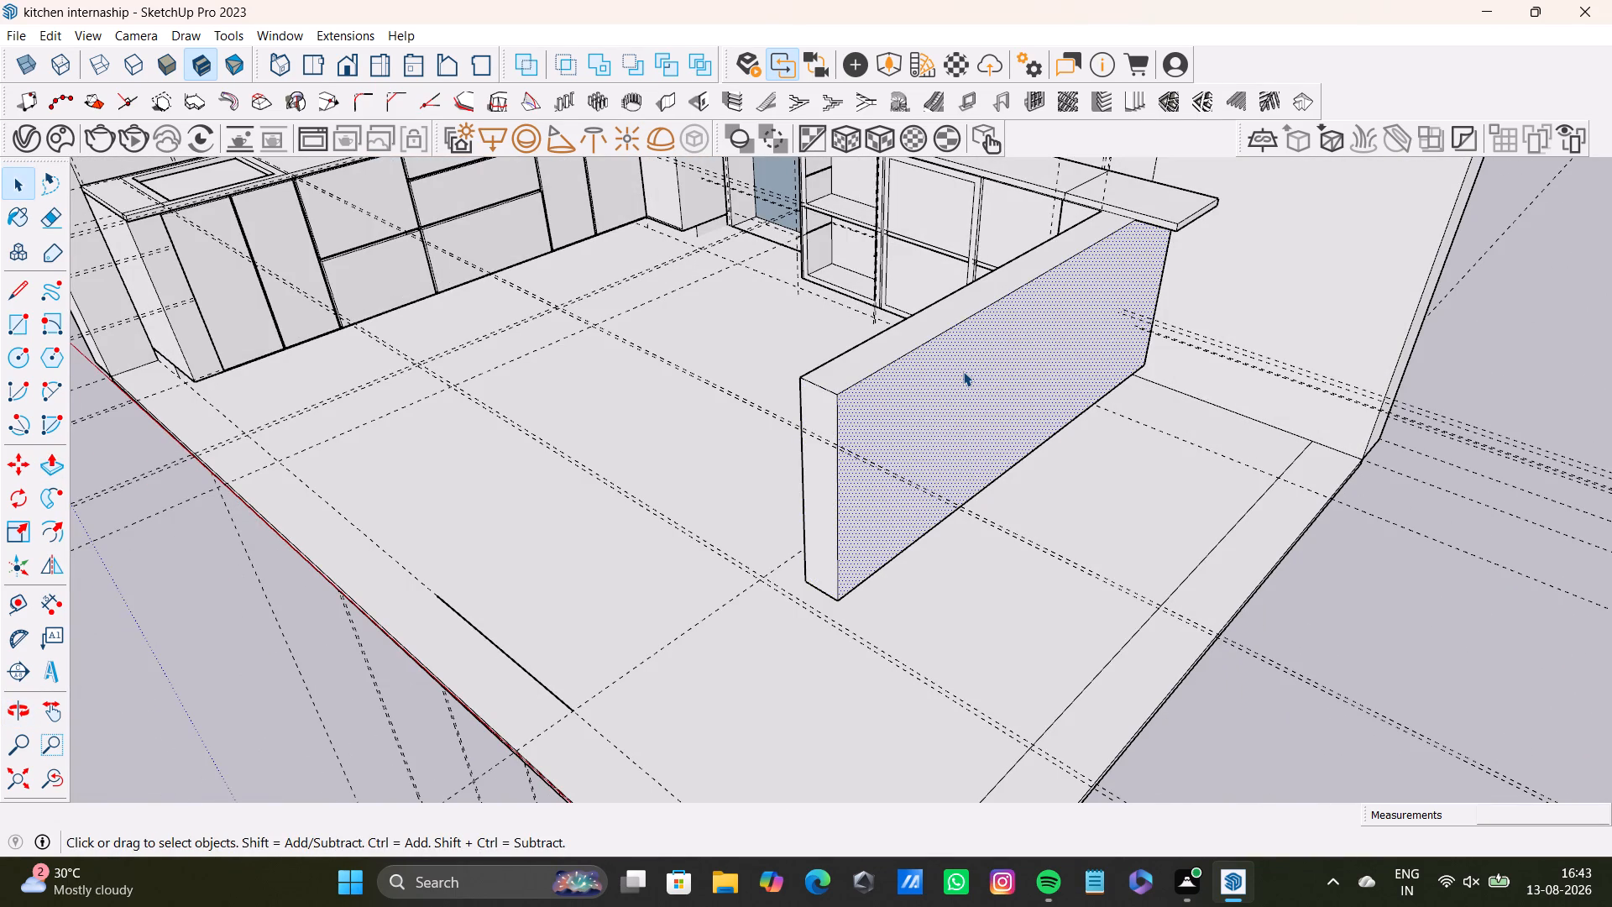
pyautogui.press('p')
pyautogui.click(963, 371)
pyautogui.moveTo(1077, 340); pyautogui.dragTo(1197, 207)
pyautogui.press('space')
# Open the base cabinet group and Push/Pull the plinth's end face about 1' 9 5/8" to reach the partition's outer face.
pyautogui.moveTo(932, 515); pyautogui.dragTo(1323, 308, button='middle')
pyautogui.scroll(5, 991, 378)
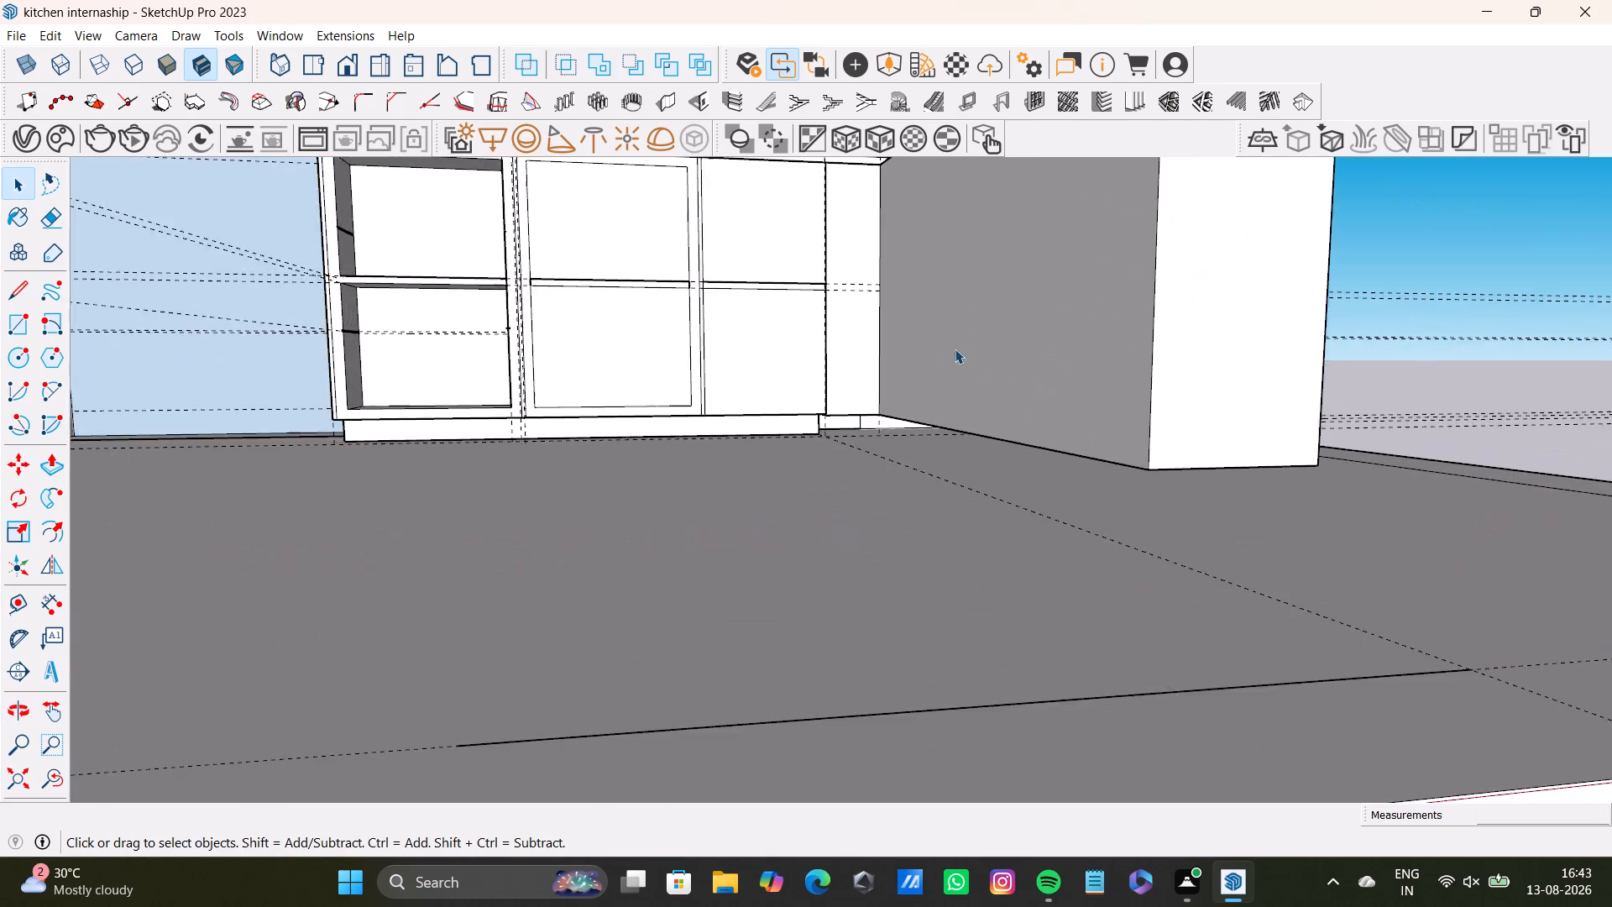
pyautogui.scroll(7, 955, 349)
pyautogui.moveTo(895, 331); pyautogui.dragTo(929, 446, button='middle')
pyautogui.scroll(3, 888, 471)
pyautogui.moveTo(871, 468); pyautogui.dragTo(861, 375, button='middle')
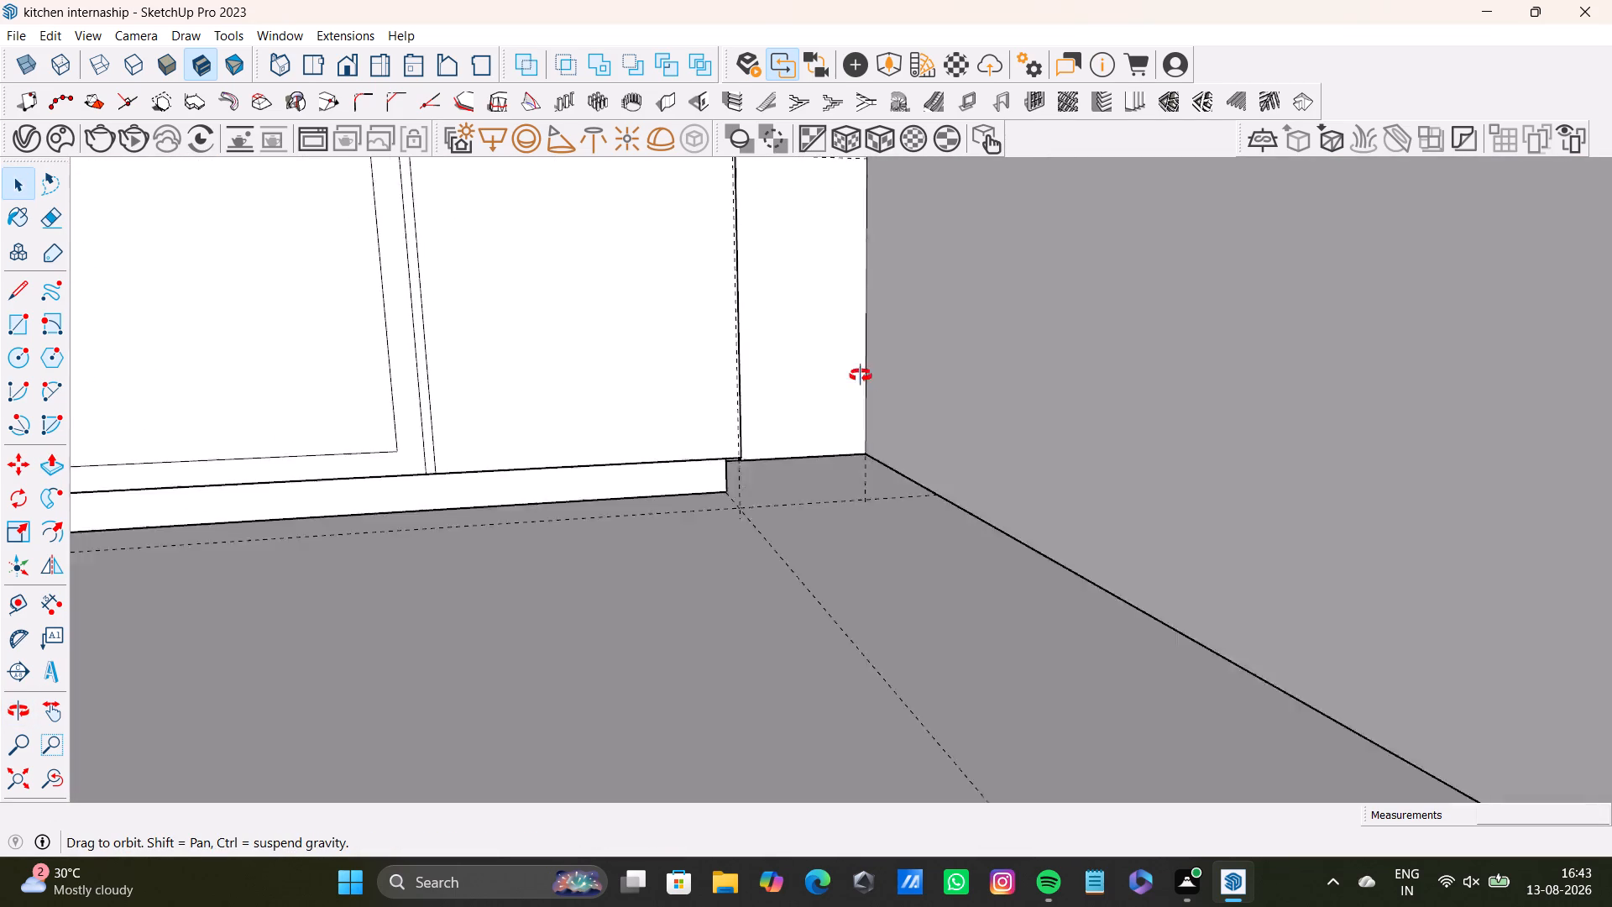
pyautogui.moveTo(861, 375); pyautogui.dragTo(768, 342, button='middle')
pyautogui.scroll(5, 742, 391)
pyautogui.moveTo(776, 431); pyautogui.dragTo(768, 365, button='middle')
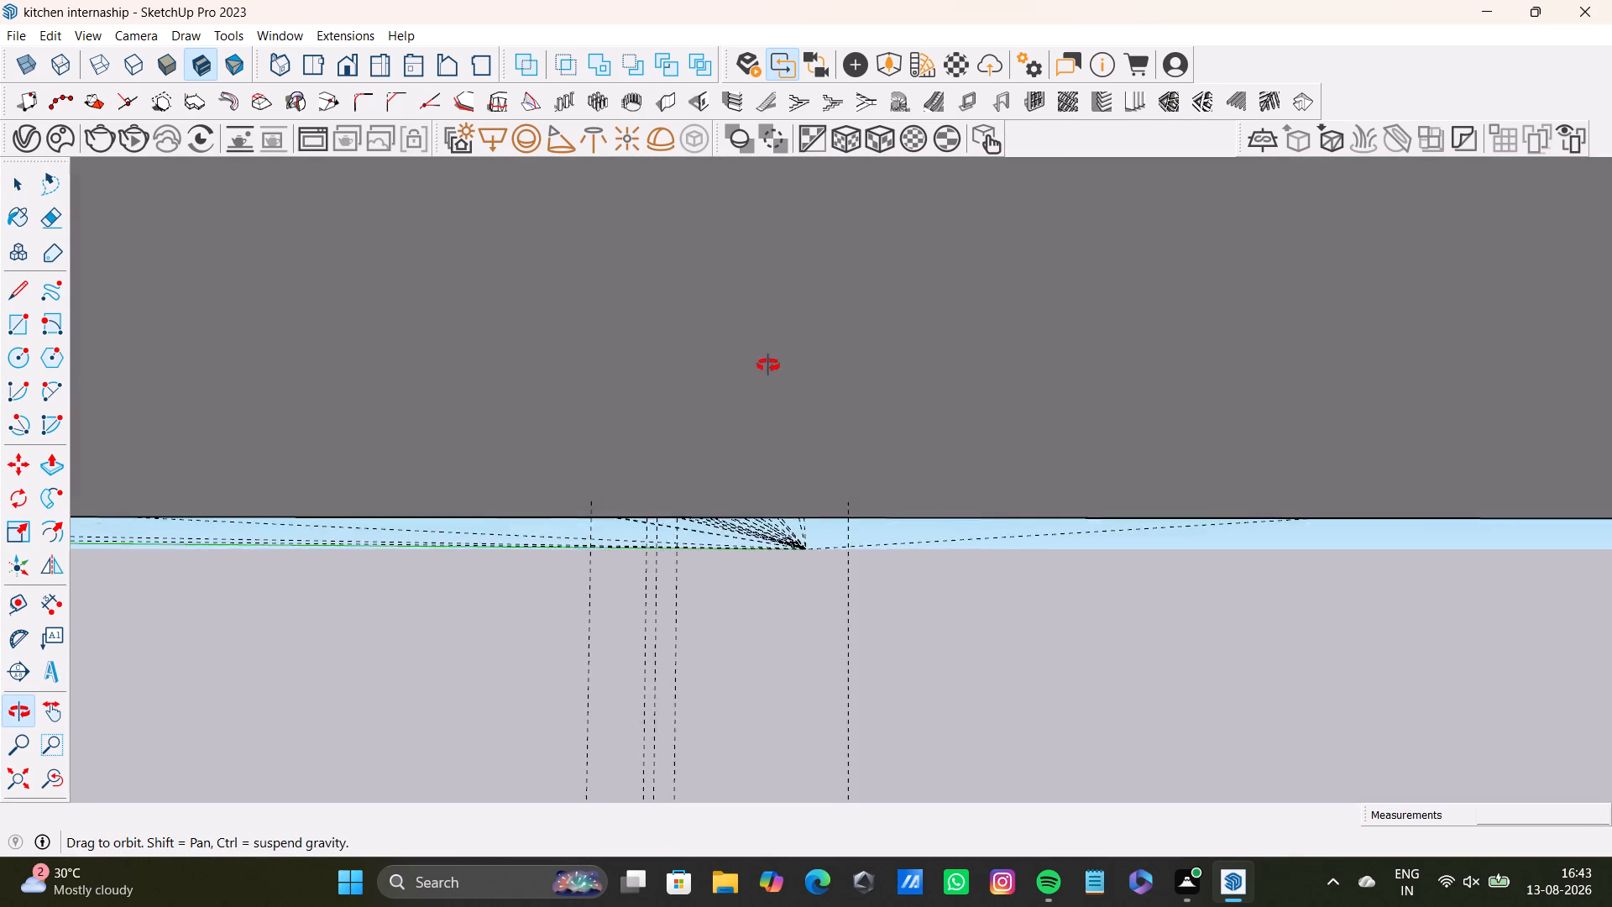
pyautogui.moveTo(768, 365); pyautogui.dragTo(710, 400, button='middle')
pyautogui.scroll(1, 719, 430)
pyautogui.moveTo(736, 456); pyautogui.dragTo(627, 446, button='middle')
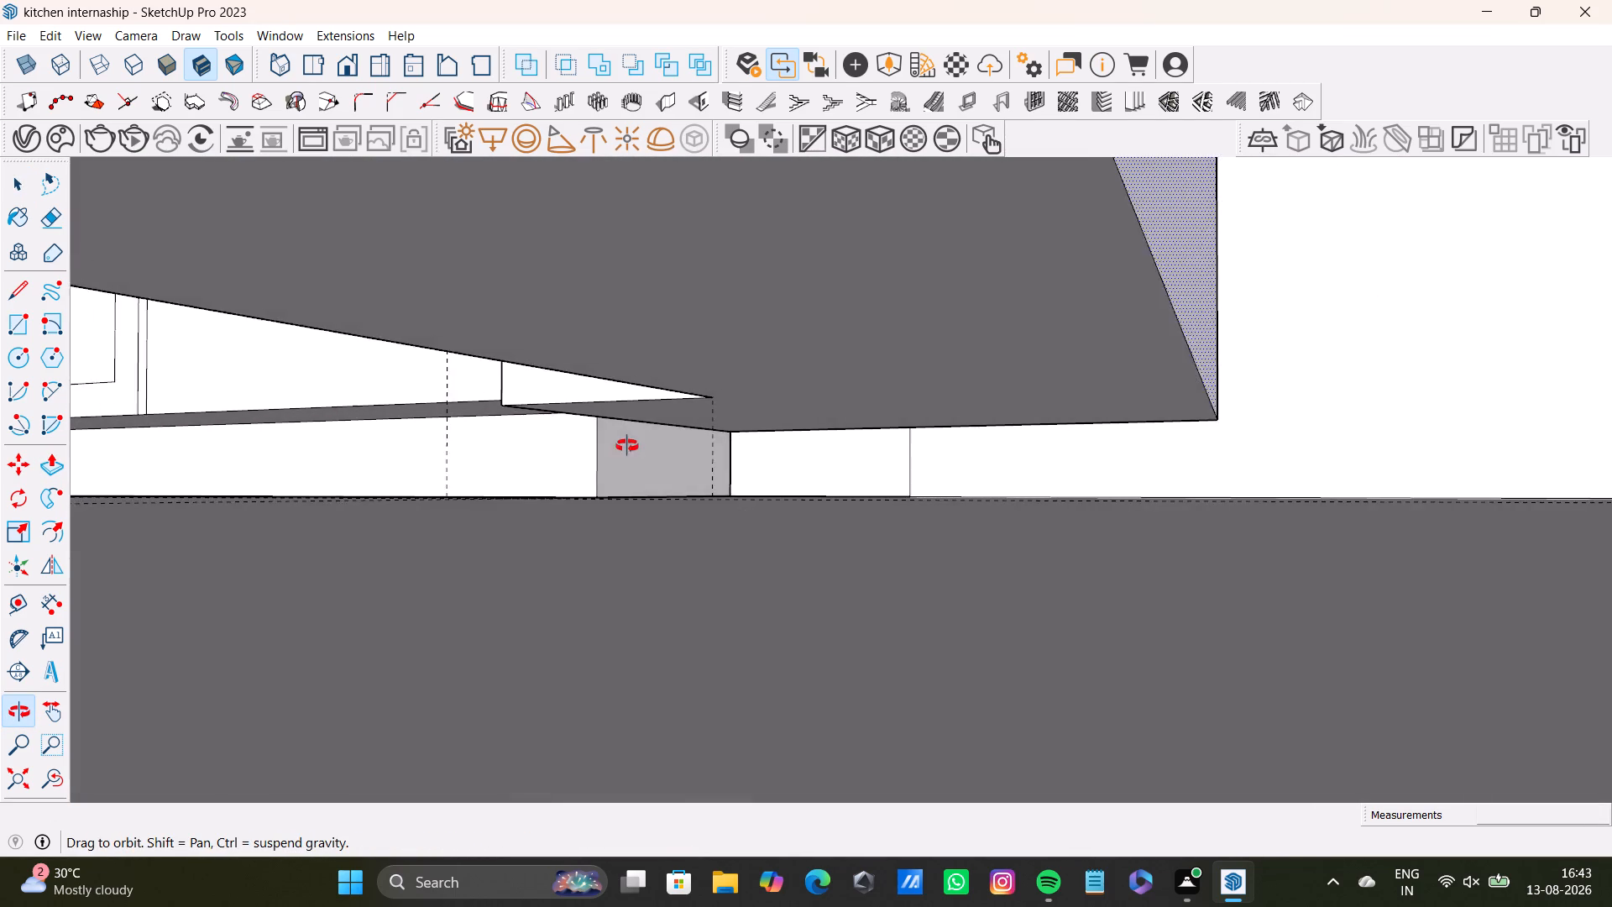
pyautogui.moveTo(627, 446); pyautogui.dragTo(584, 459, button='middle')
pyautogui.click(665, 453)
pyautogui.tripleClick(665, 455)
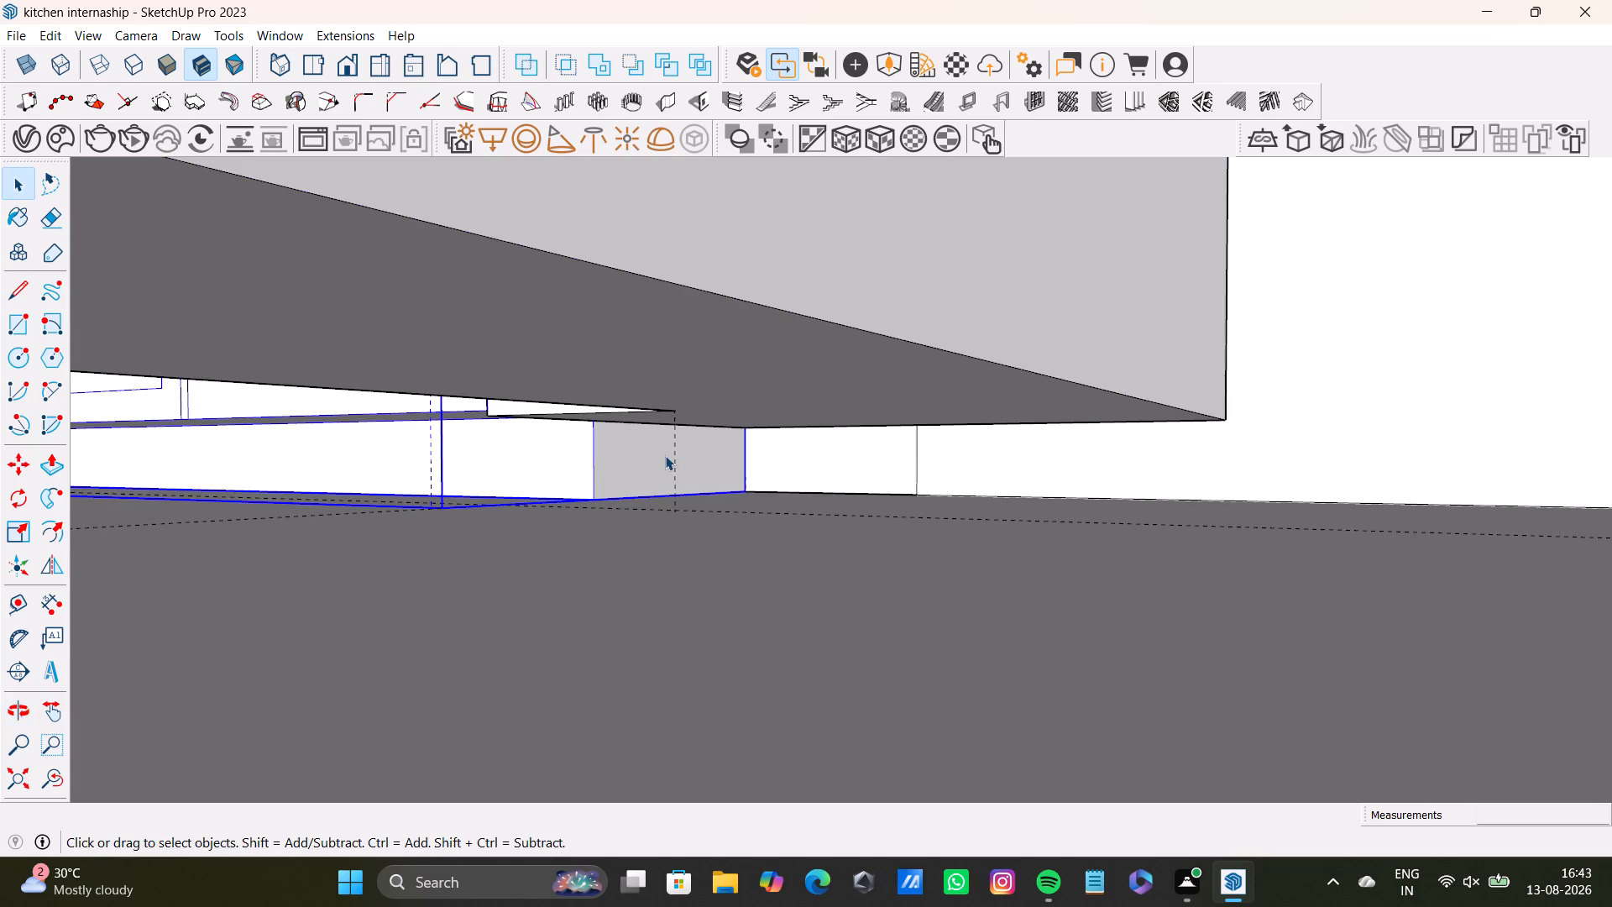
pyautogui.click(665, 460)
pyautogui.click(663, 467)
pyautogui.click(650, 464)
pyautogui.click(611, 457)
pyautogui.click(595, 453)
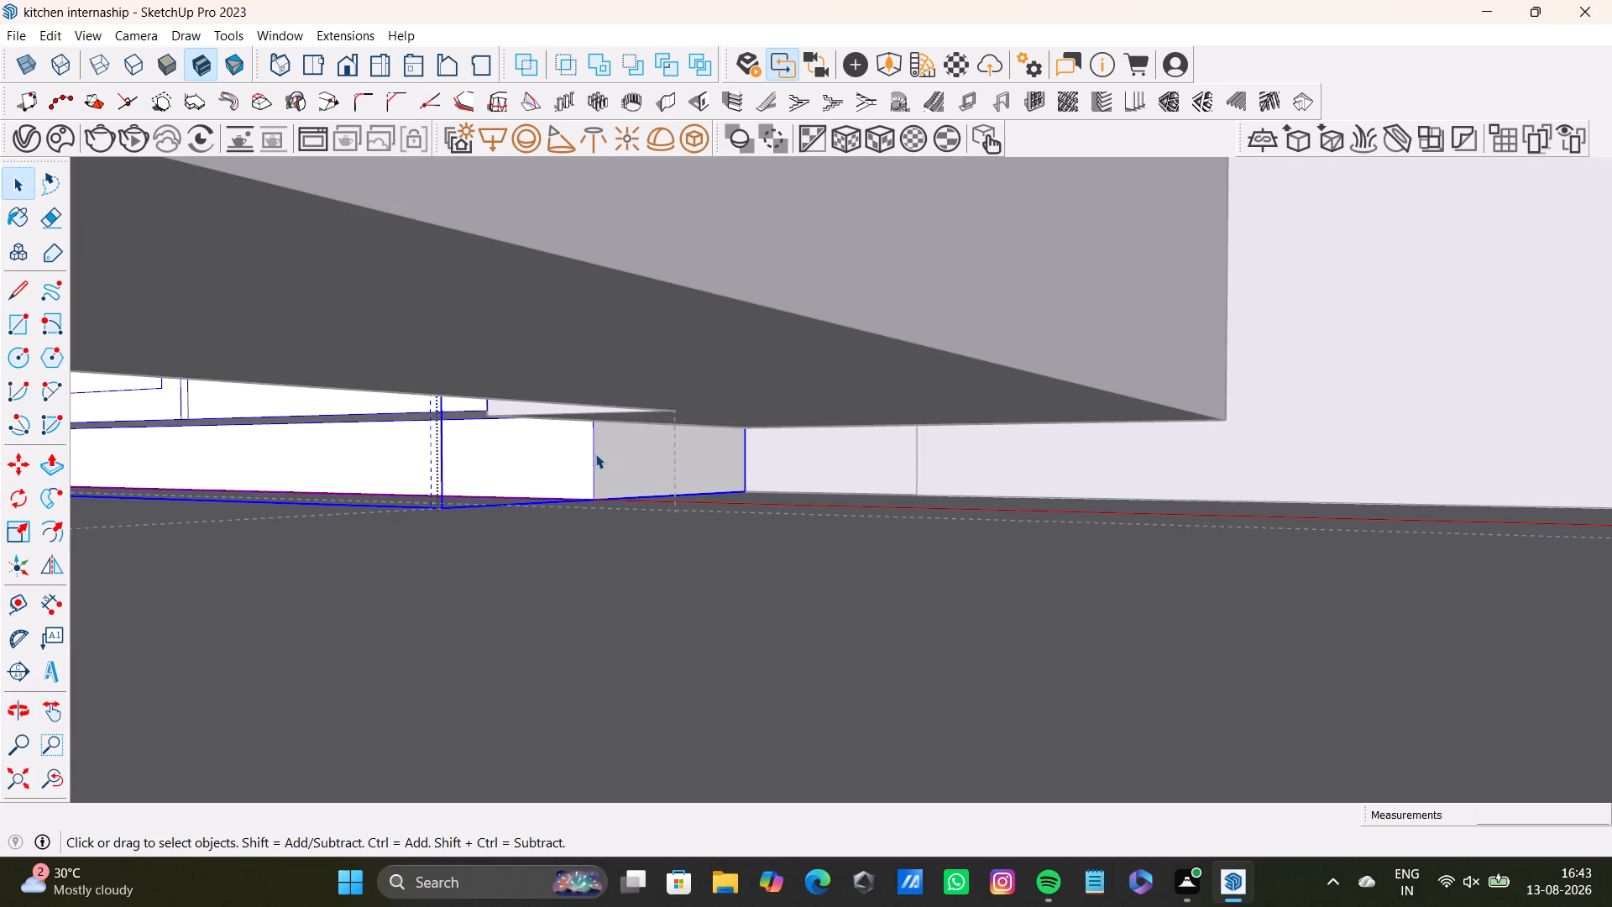
pyautogui.doubleClick(623, 459)
pyautogui.click(604, 454)
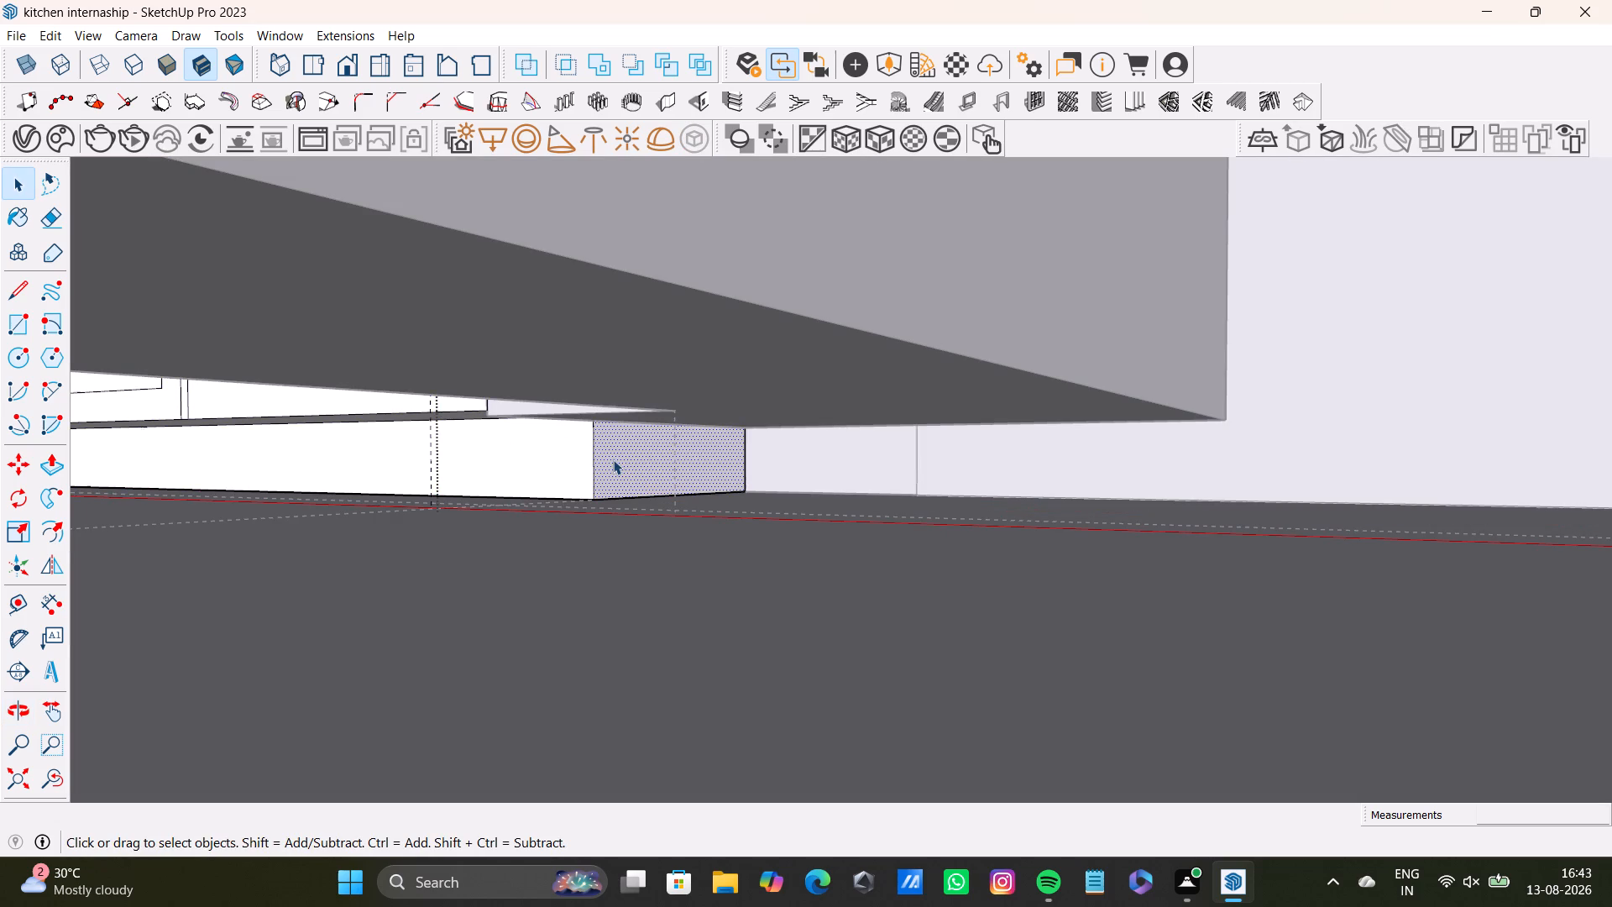
pyautogui.press('p')
pyautogui.click(614, 459)
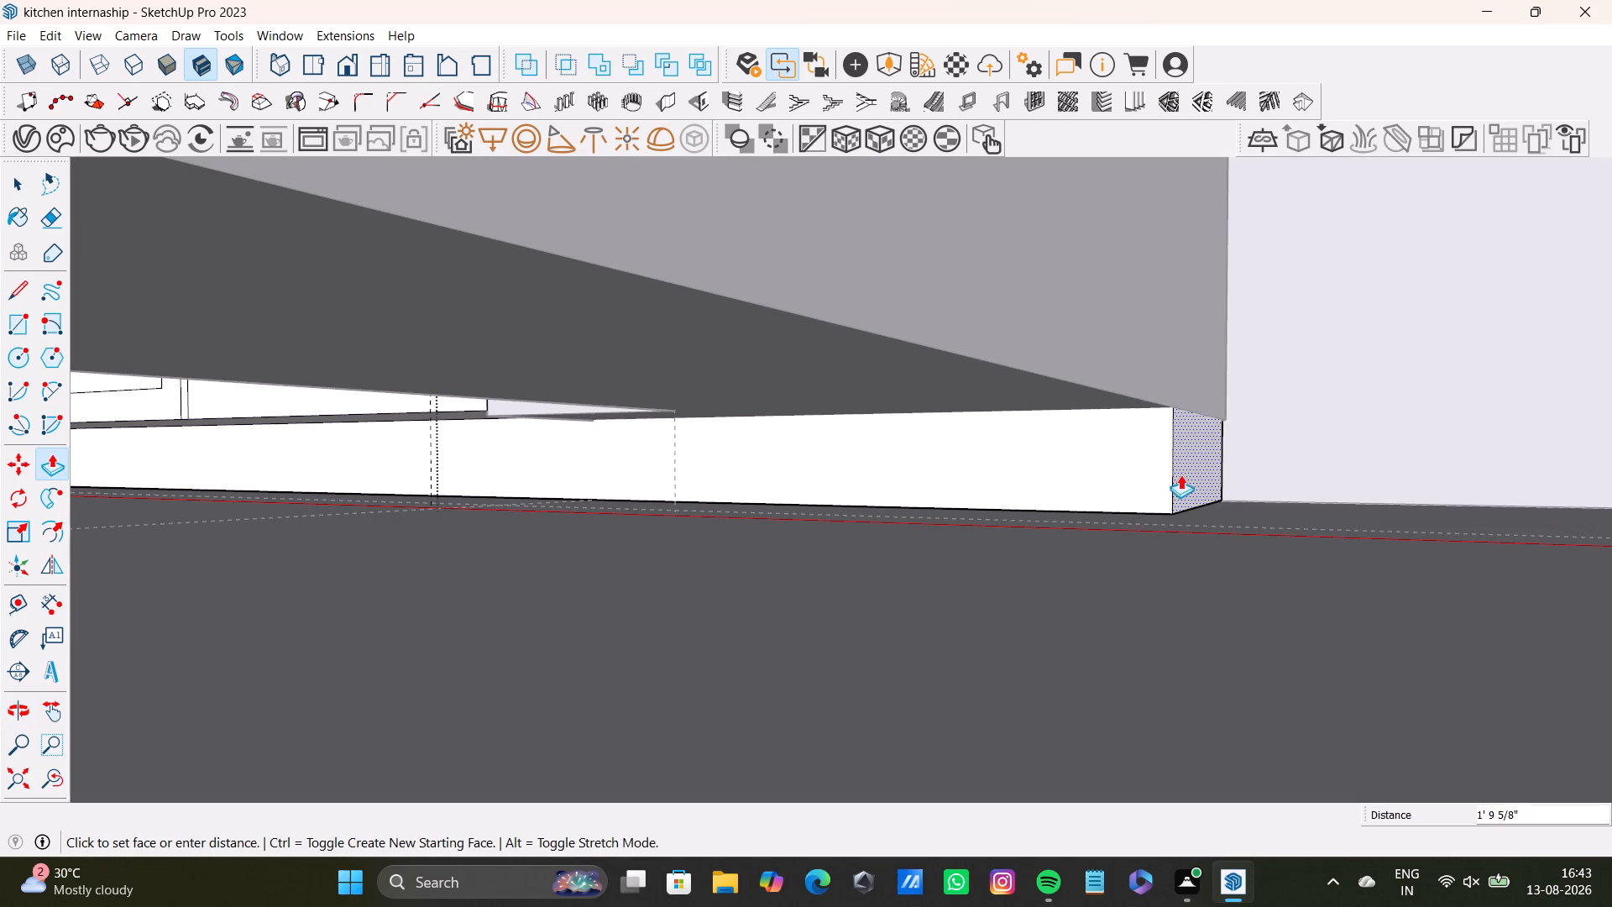
pyautogui.click(1180, 474)
pyautogui.press('space')
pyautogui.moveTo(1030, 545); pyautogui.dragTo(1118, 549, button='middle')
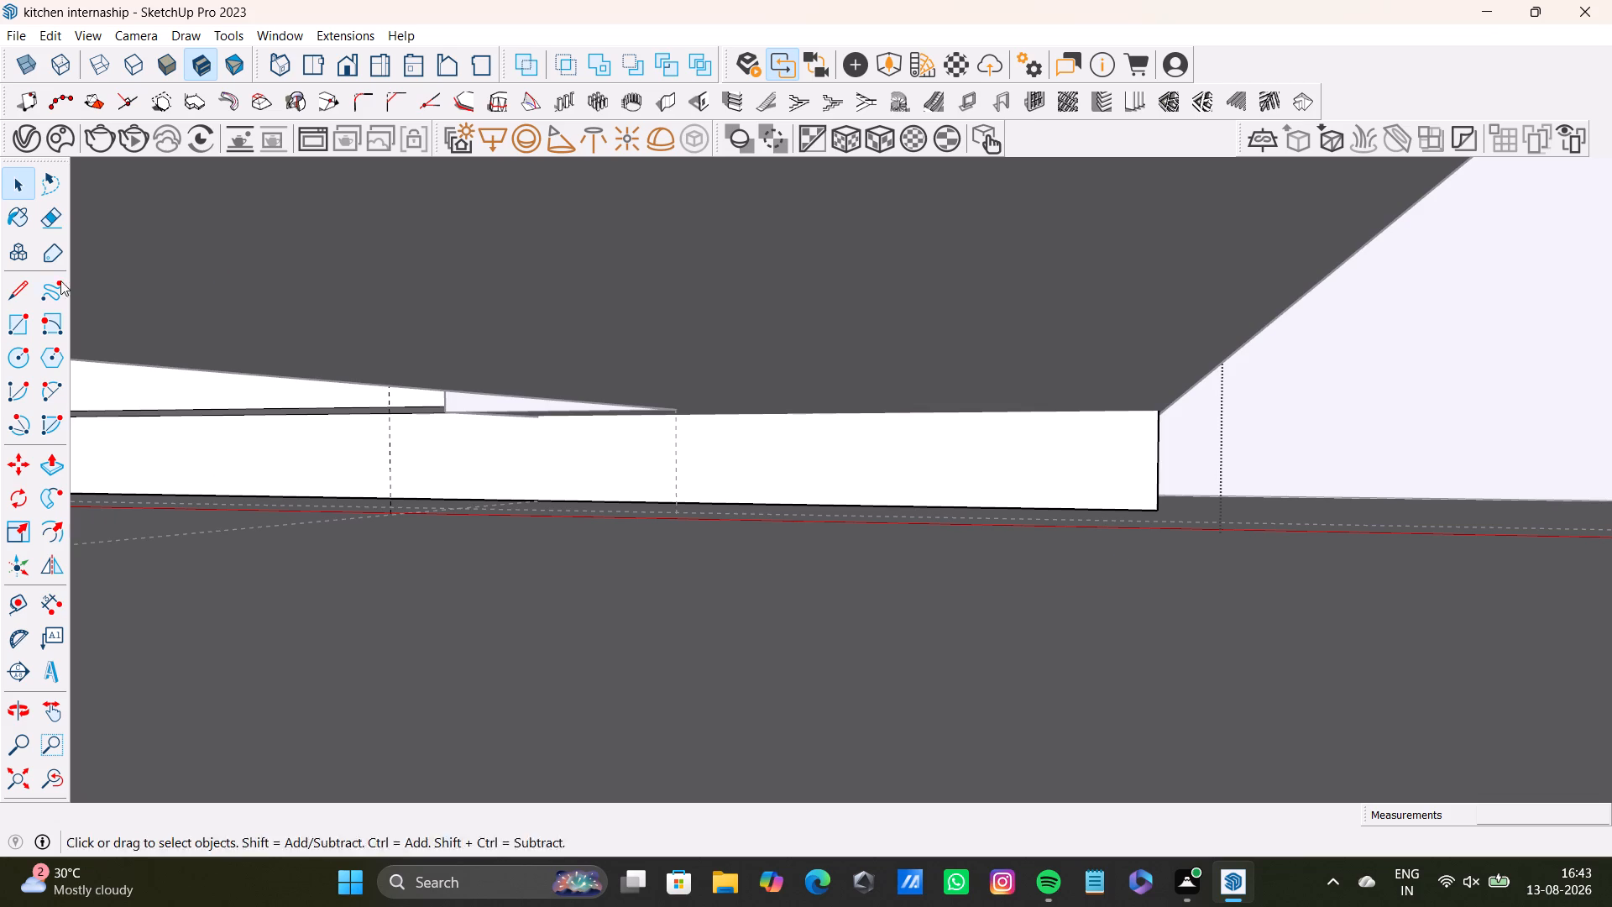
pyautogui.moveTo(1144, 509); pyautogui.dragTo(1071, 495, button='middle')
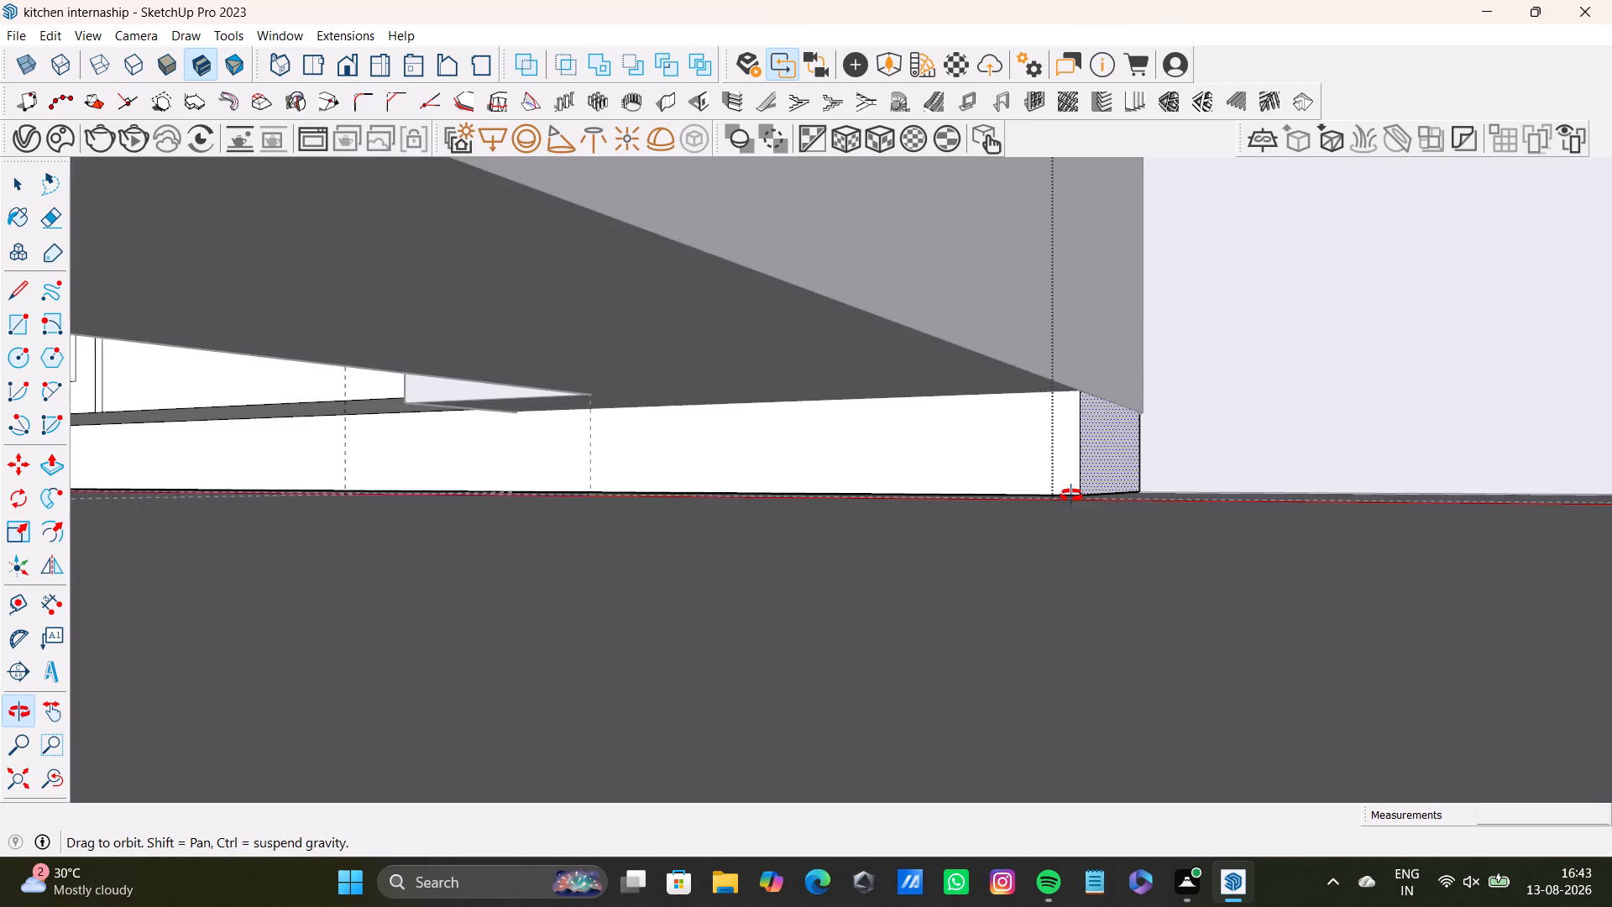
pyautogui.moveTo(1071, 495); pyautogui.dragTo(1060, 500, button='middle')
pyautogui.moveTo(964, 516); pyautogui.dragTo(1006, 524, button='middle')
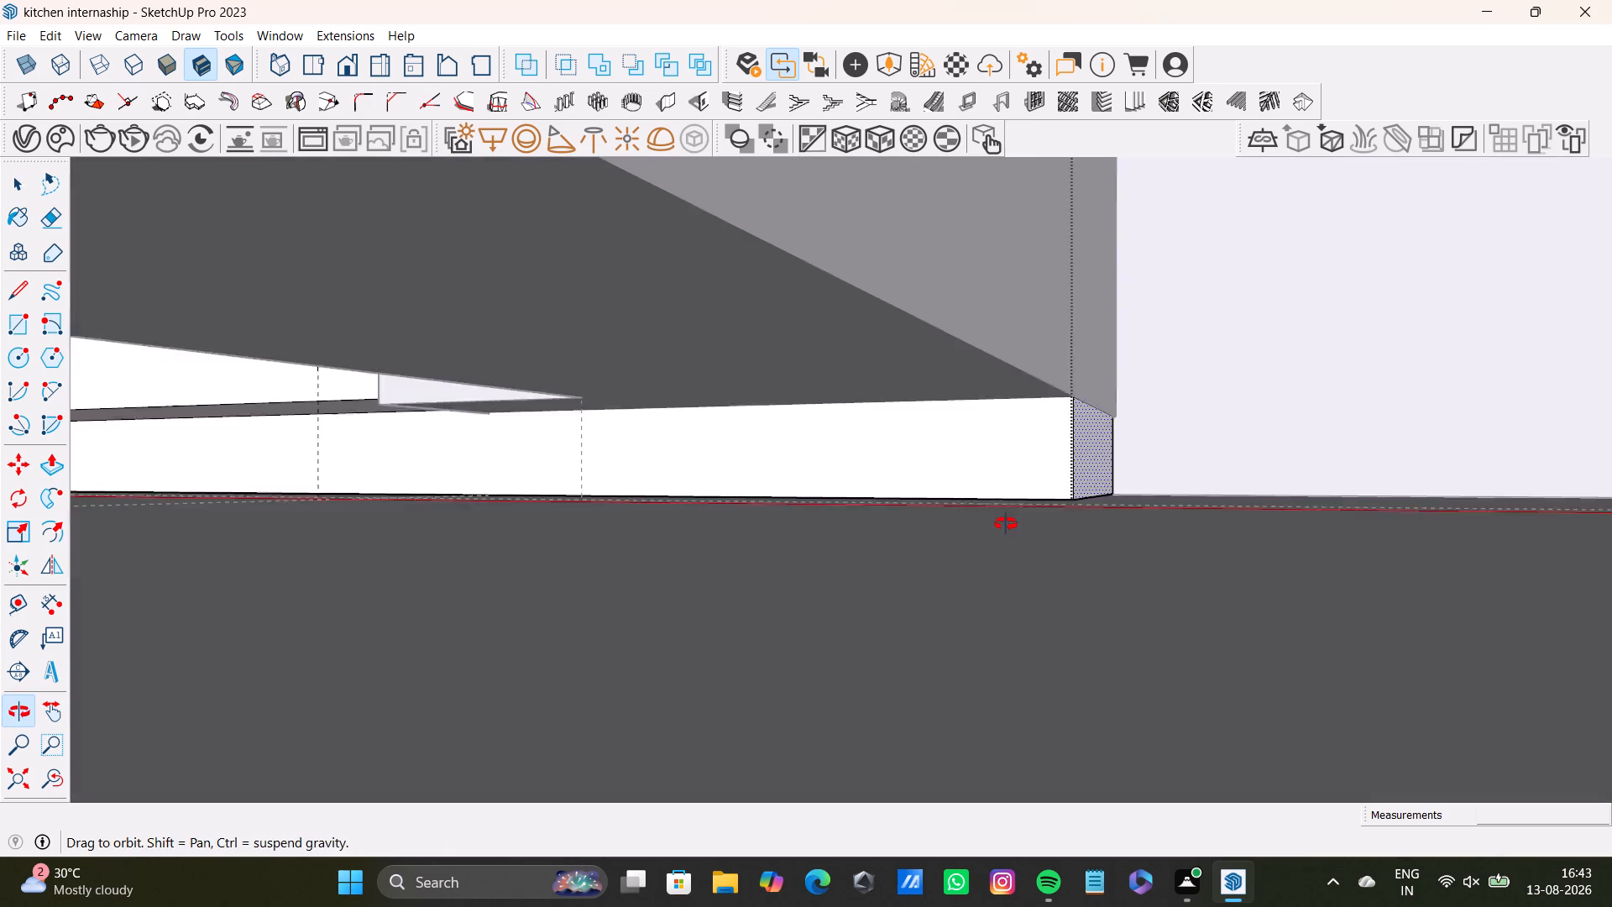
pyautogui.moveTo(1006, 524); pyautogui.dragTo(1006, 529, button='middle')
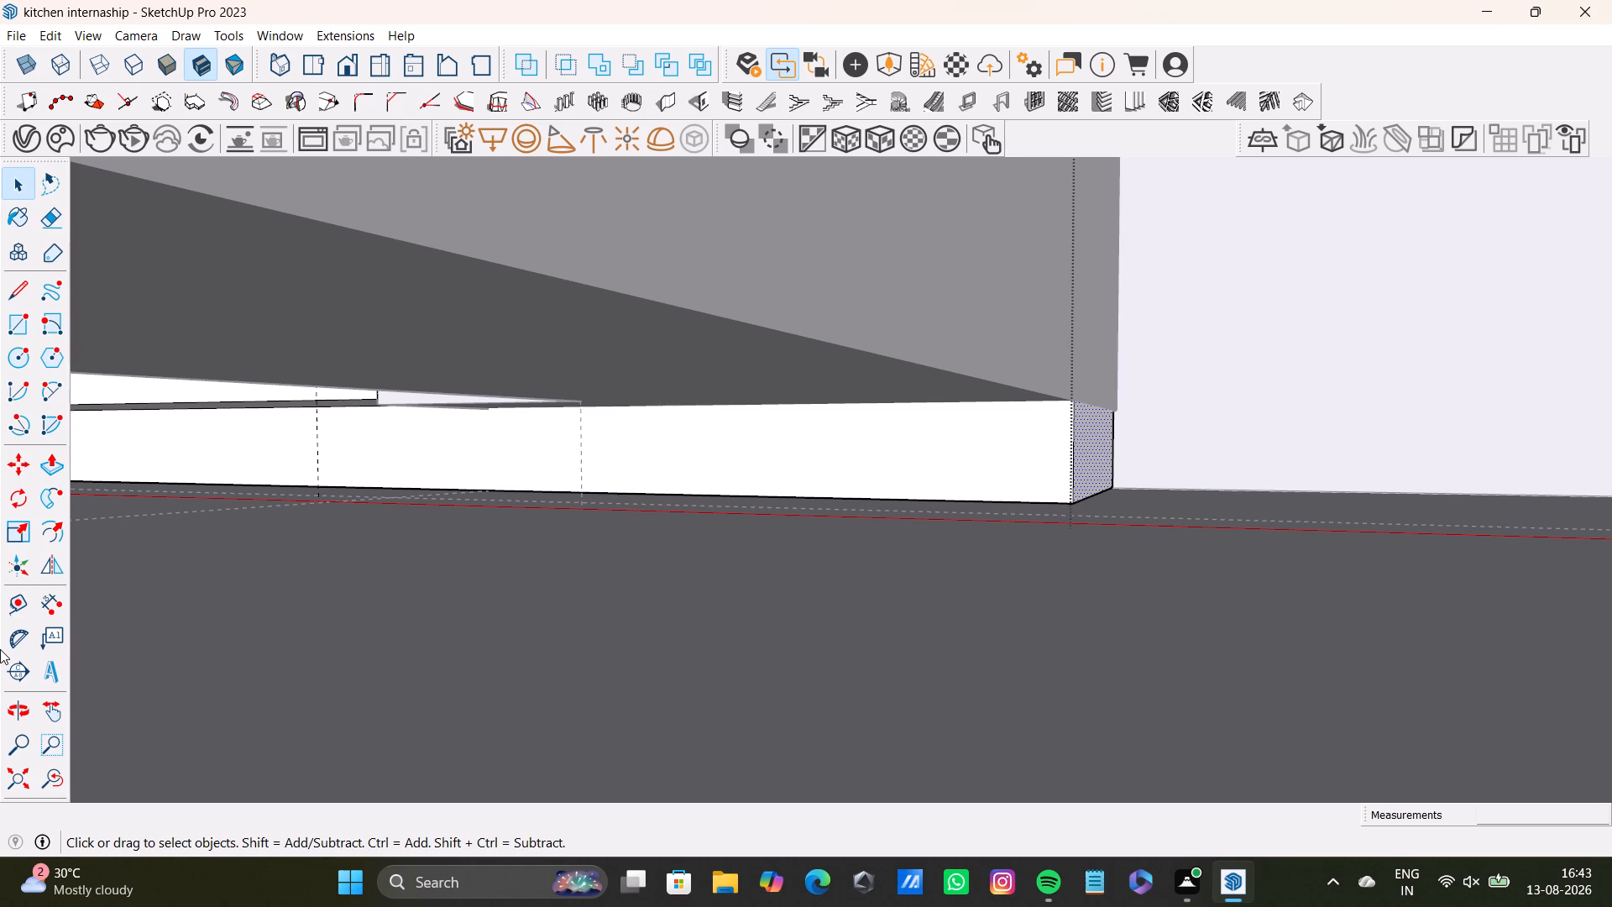
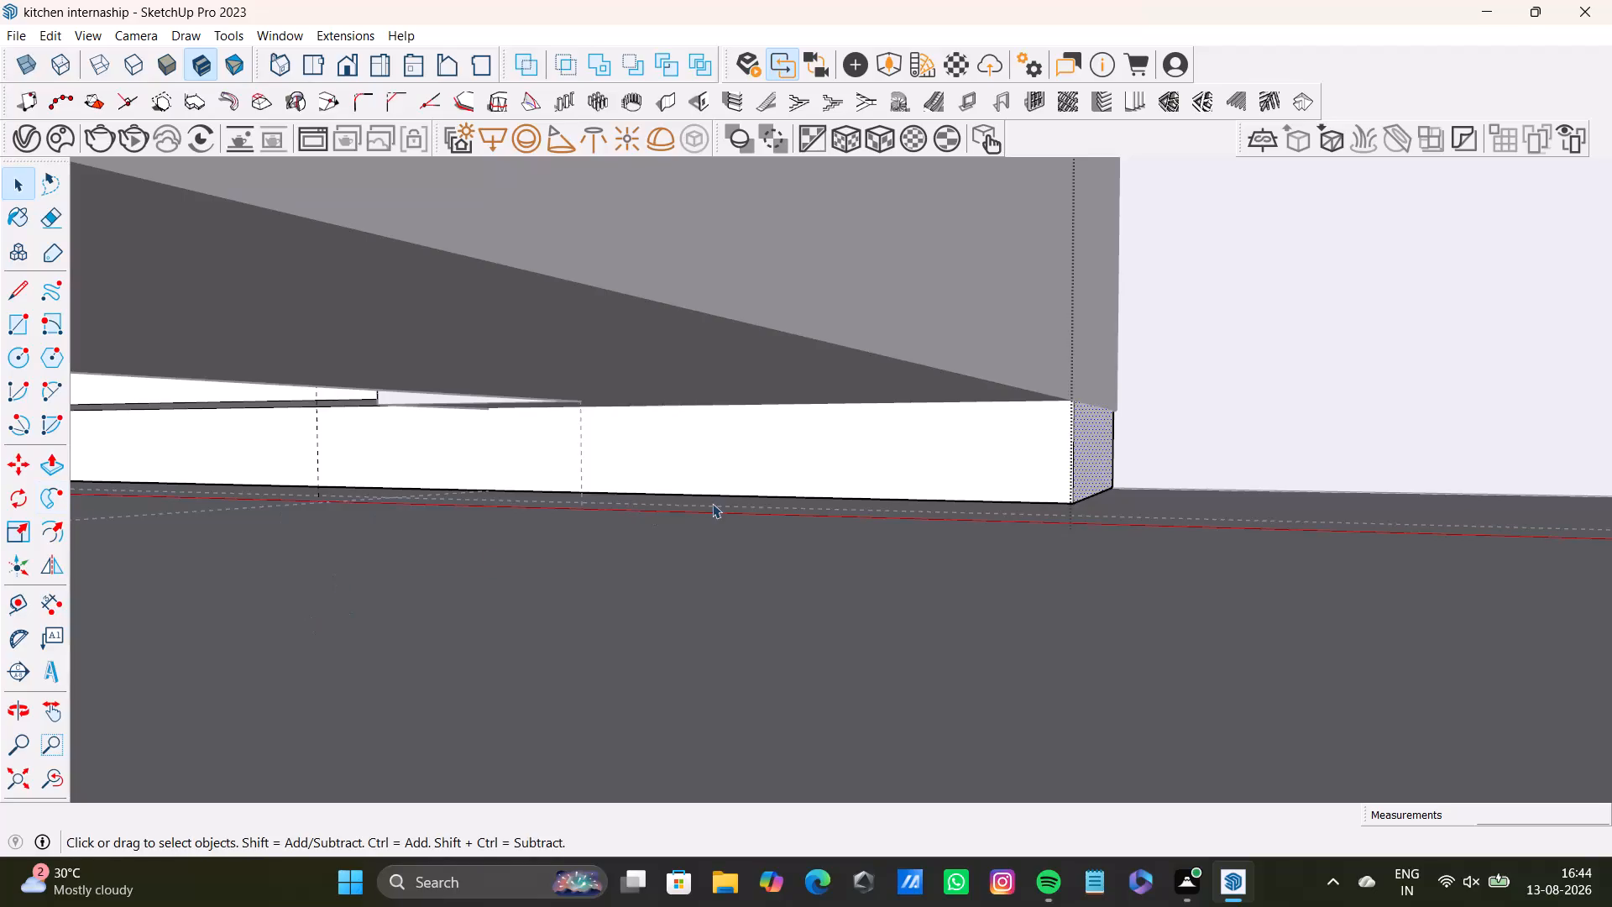
# Place a guide on the plinth's front face, offset from its outer end edge to the partition's inner corner.
pyautogui.press('space')
pyautogui.scroll(-3, 731, 529)
pyautogui.moveTo(777, 540); pyautogui.dragTo(824, 524, button='middle')
pyautogui.scroll(3, 943, 443)
pyautogui.moveTo(977, 431); pyautogui.dragTo(871, 446, button='middle')
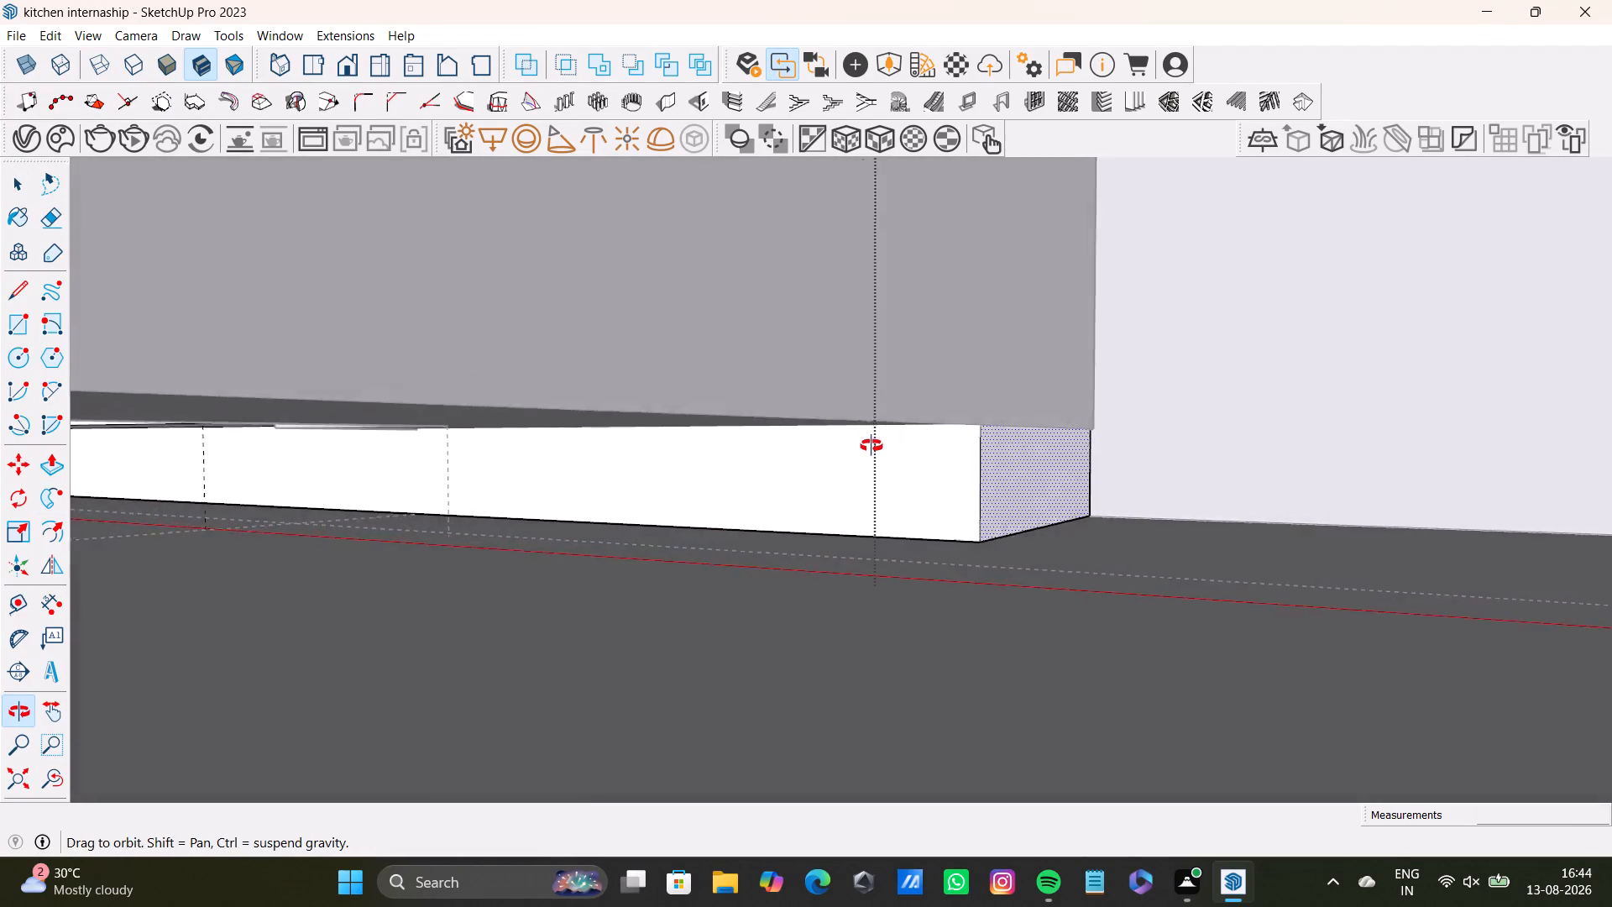
pyautogui.moveTo(871, 446); pyautogui.dragTo(836, 418, button='middle')
pyautogui.scroll(-5, 836, 418)
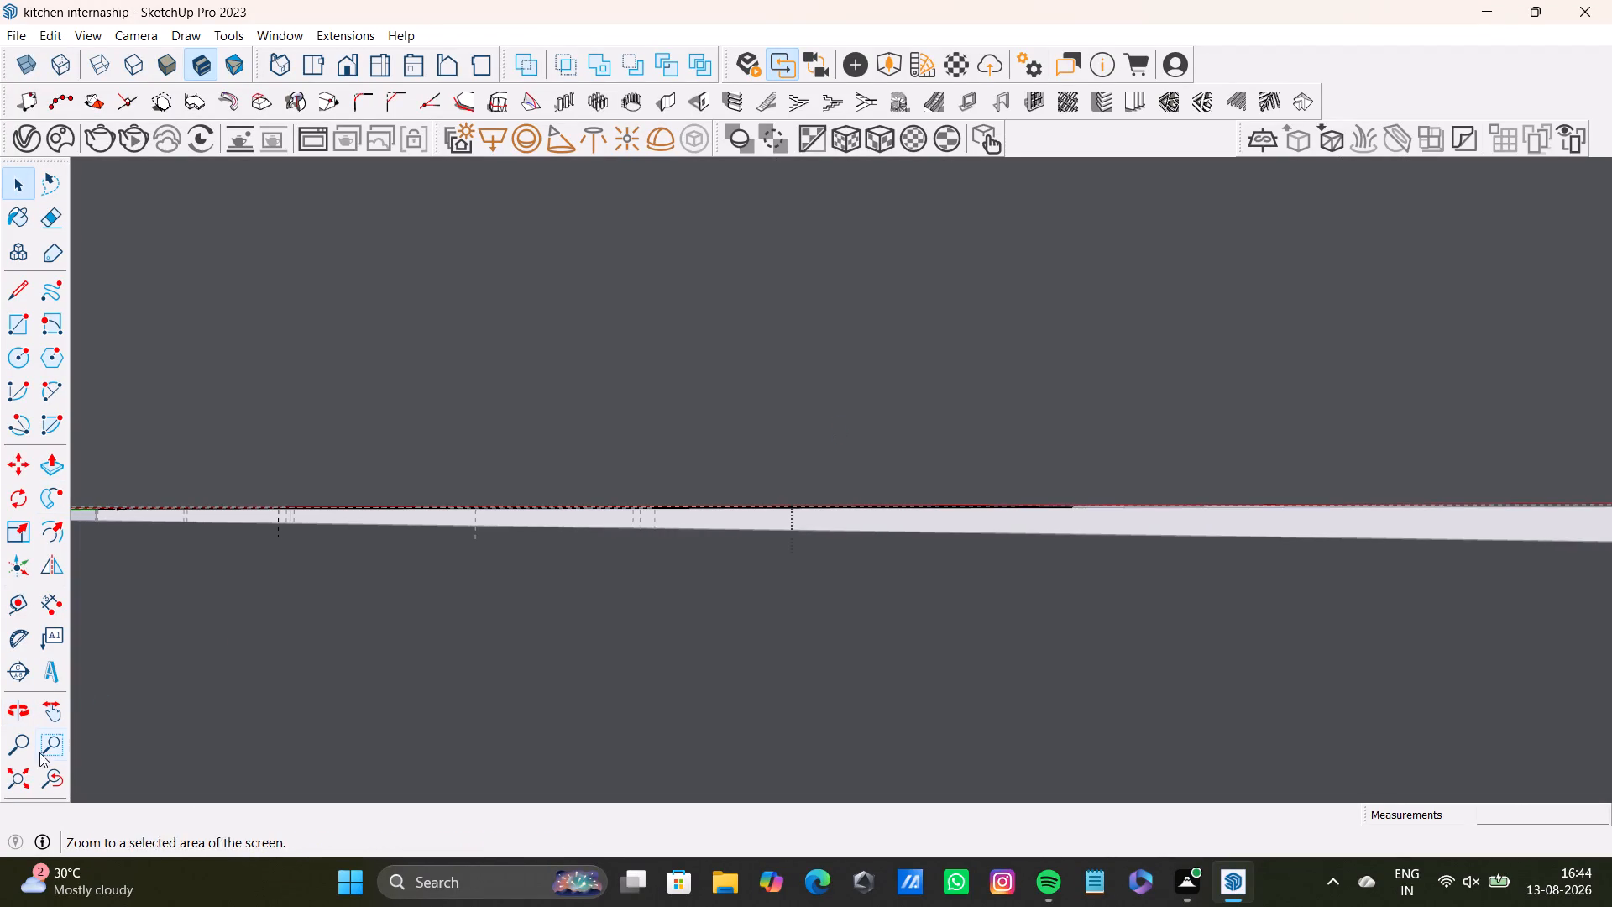
pyautogui.click(16, 769)
pyautogui.moveTo(1170, 623); pyautogui.dragTo(1321, 589, button='middle')
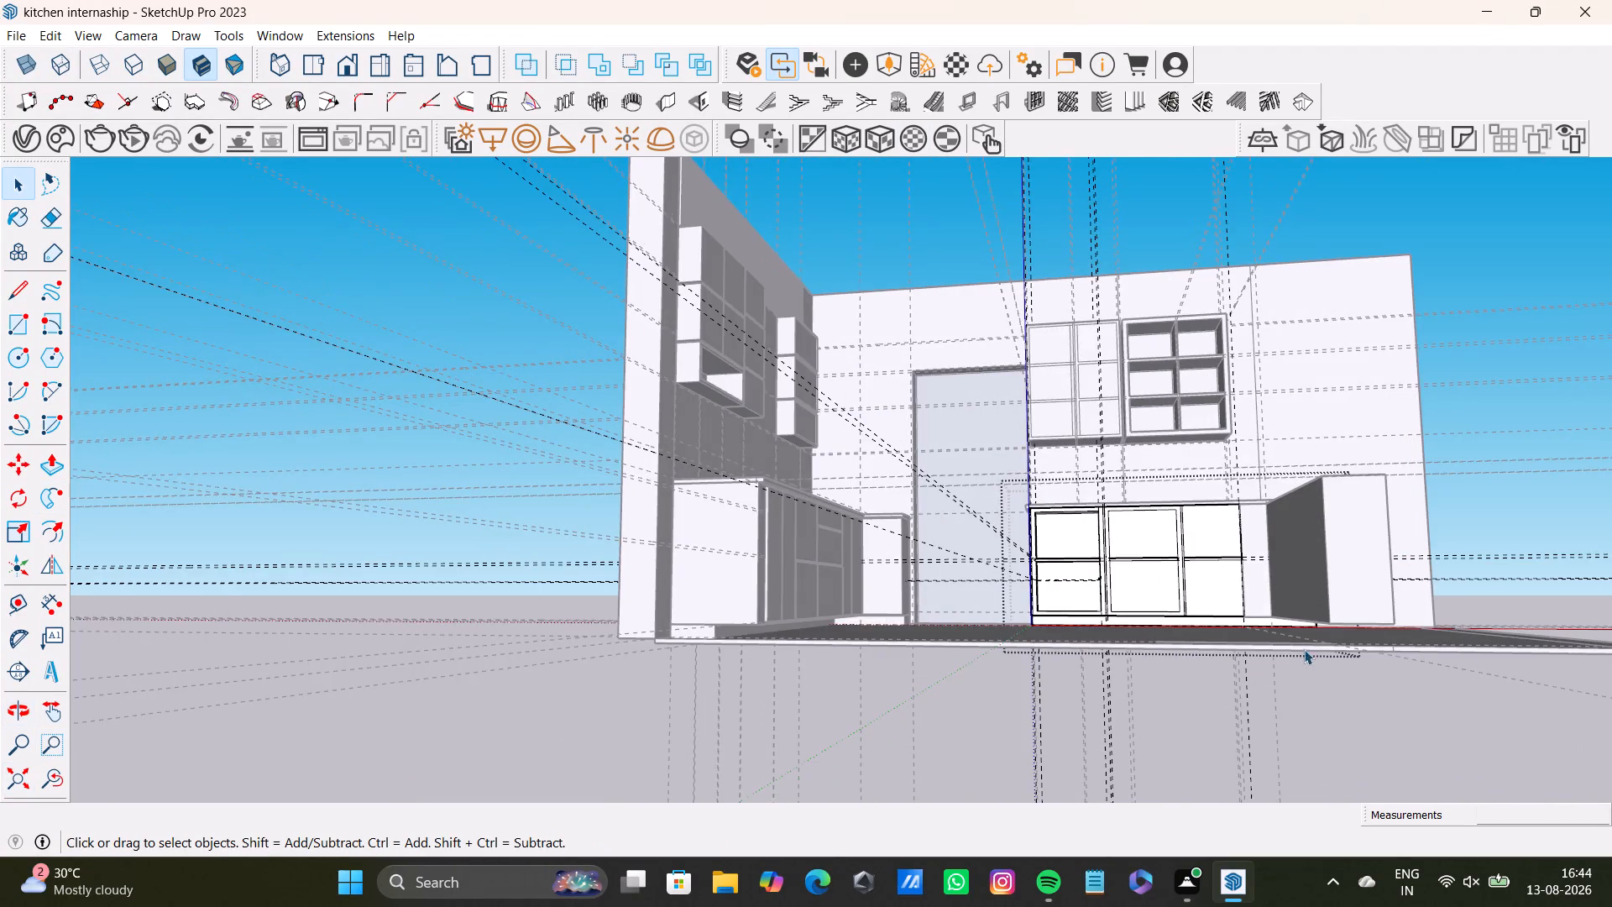
pyautogui.scroll(16, 1309, 611)
pyautogui.moveTo(1312, 634); pyautogui.dragTo(1312, 626, button='middle')
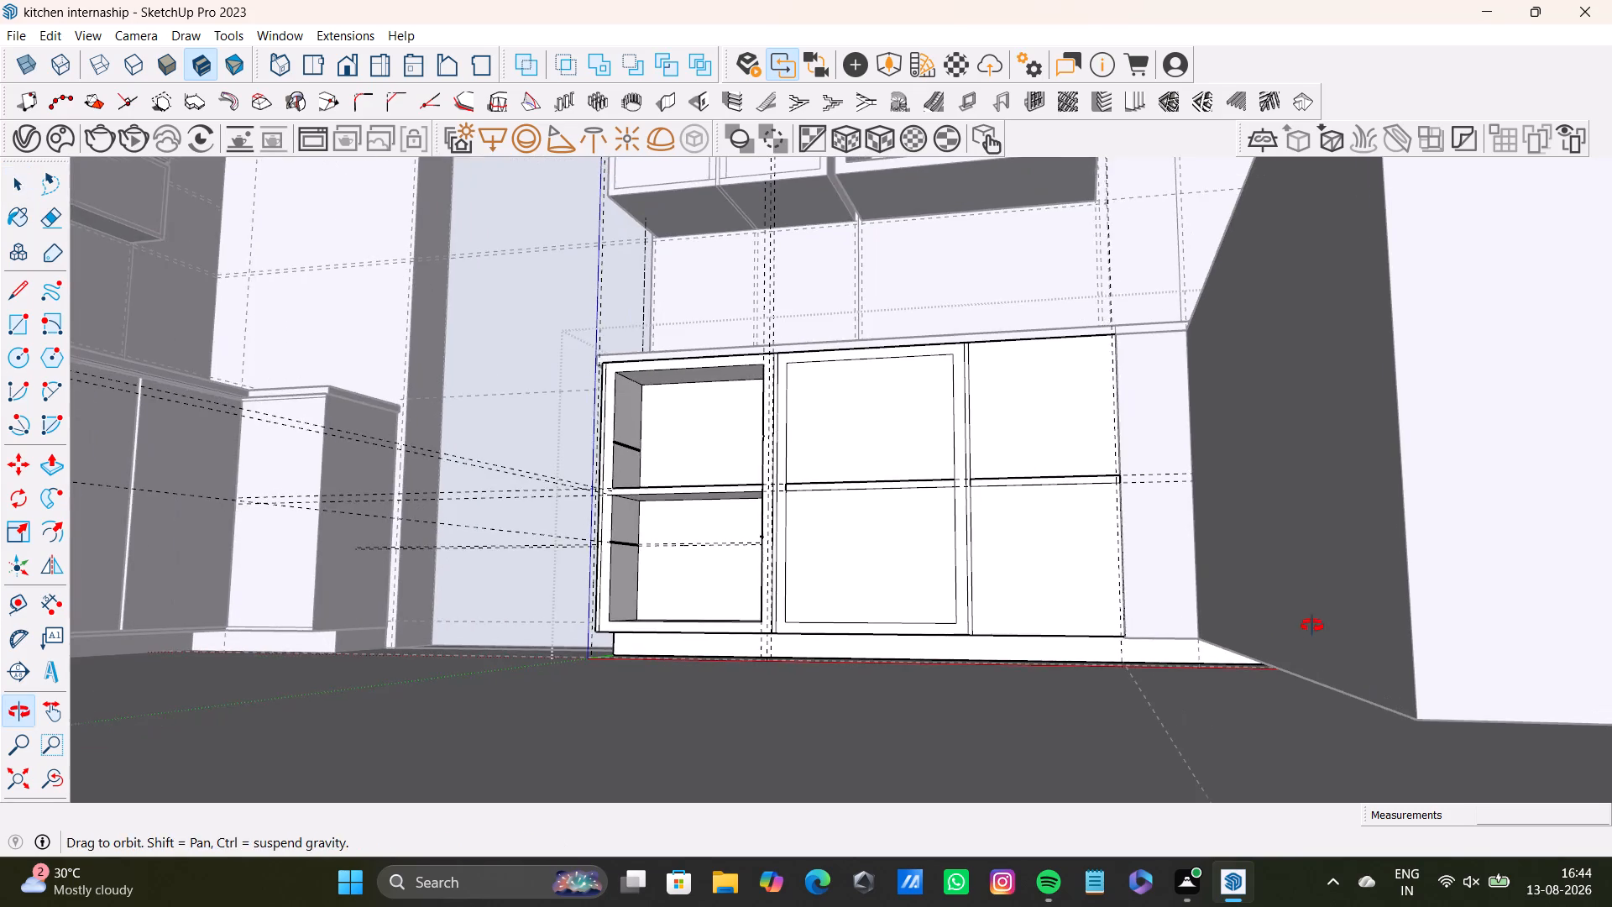
pyautogui.moveTo(1312, 626); pyautogui.dragTo(1276, 611, button='middle')
pyautogui.scroll(9, 1279, 614)
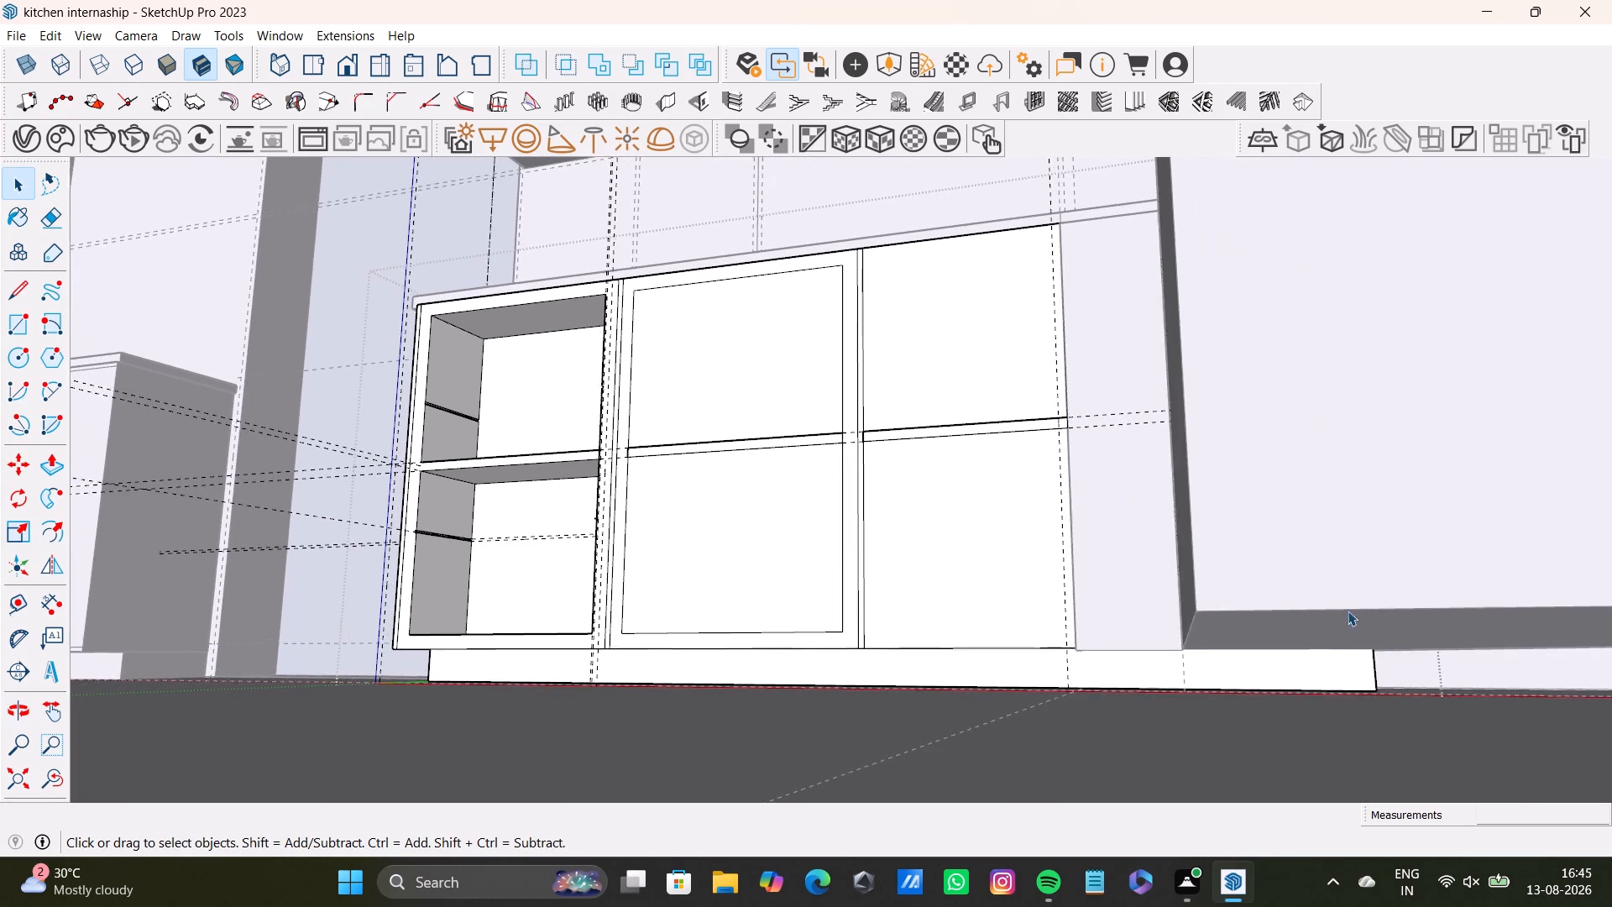
pyautogui.scroll(3, 1348, 611)
pyautogui.moveTo(1348, 619); pyautogui.dragTo(1339, 601, button='middle')
pyautogui.scroll(7, 1342, 664)
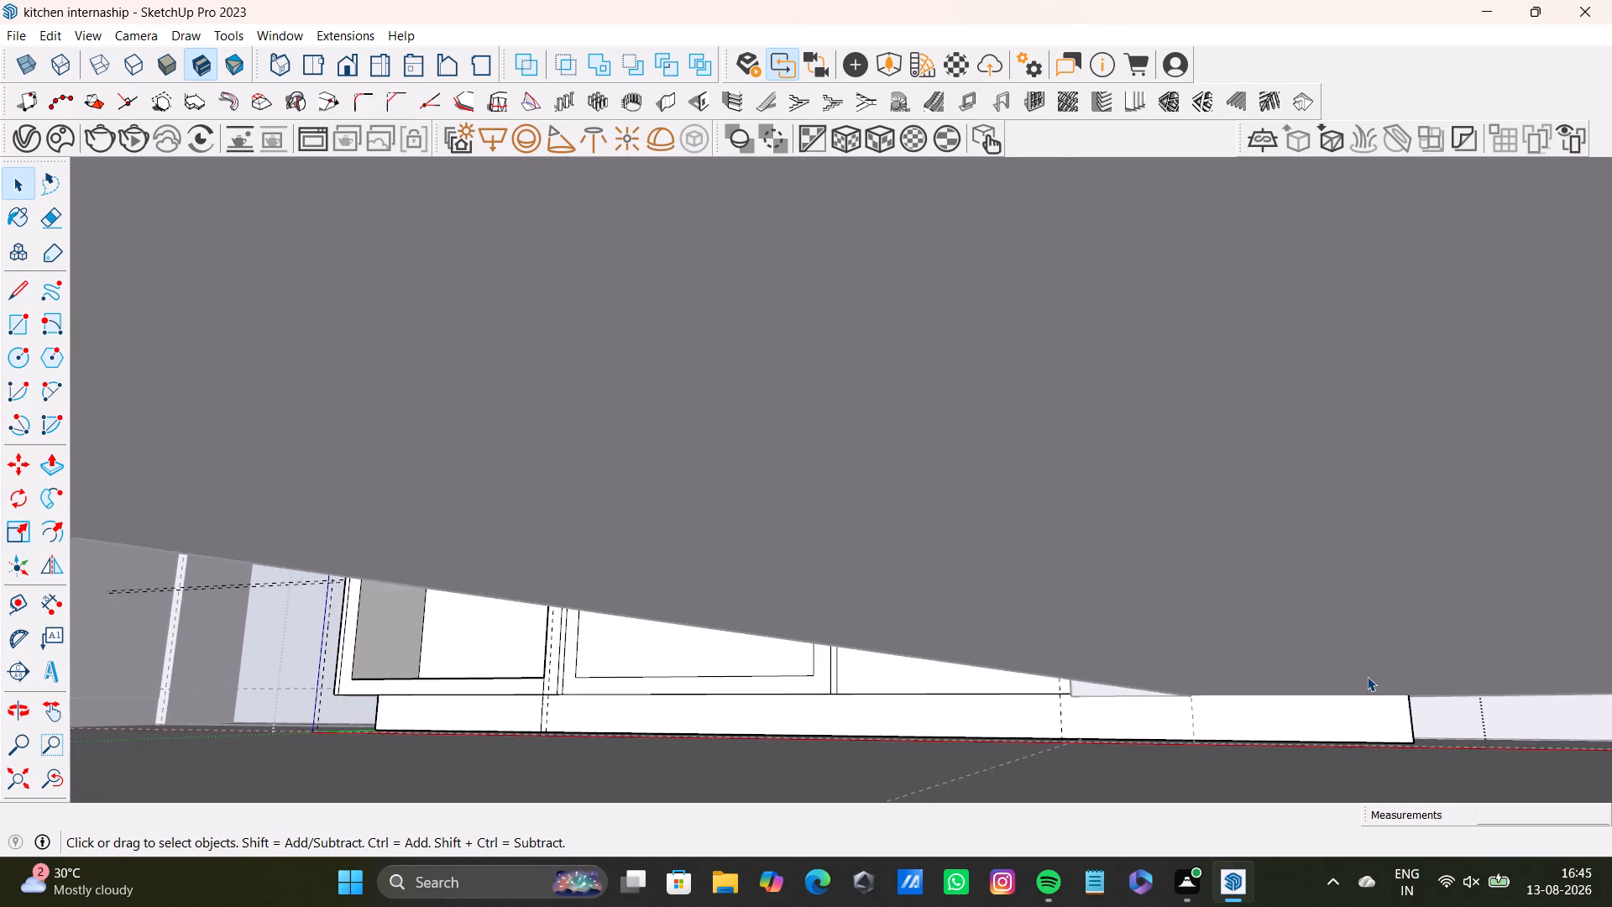
pyautogui.scroll(3, 1367, 676)
pyautogui.moveTo(1367, 676); pyautogui.dragTo(1312, 431, button='middle')
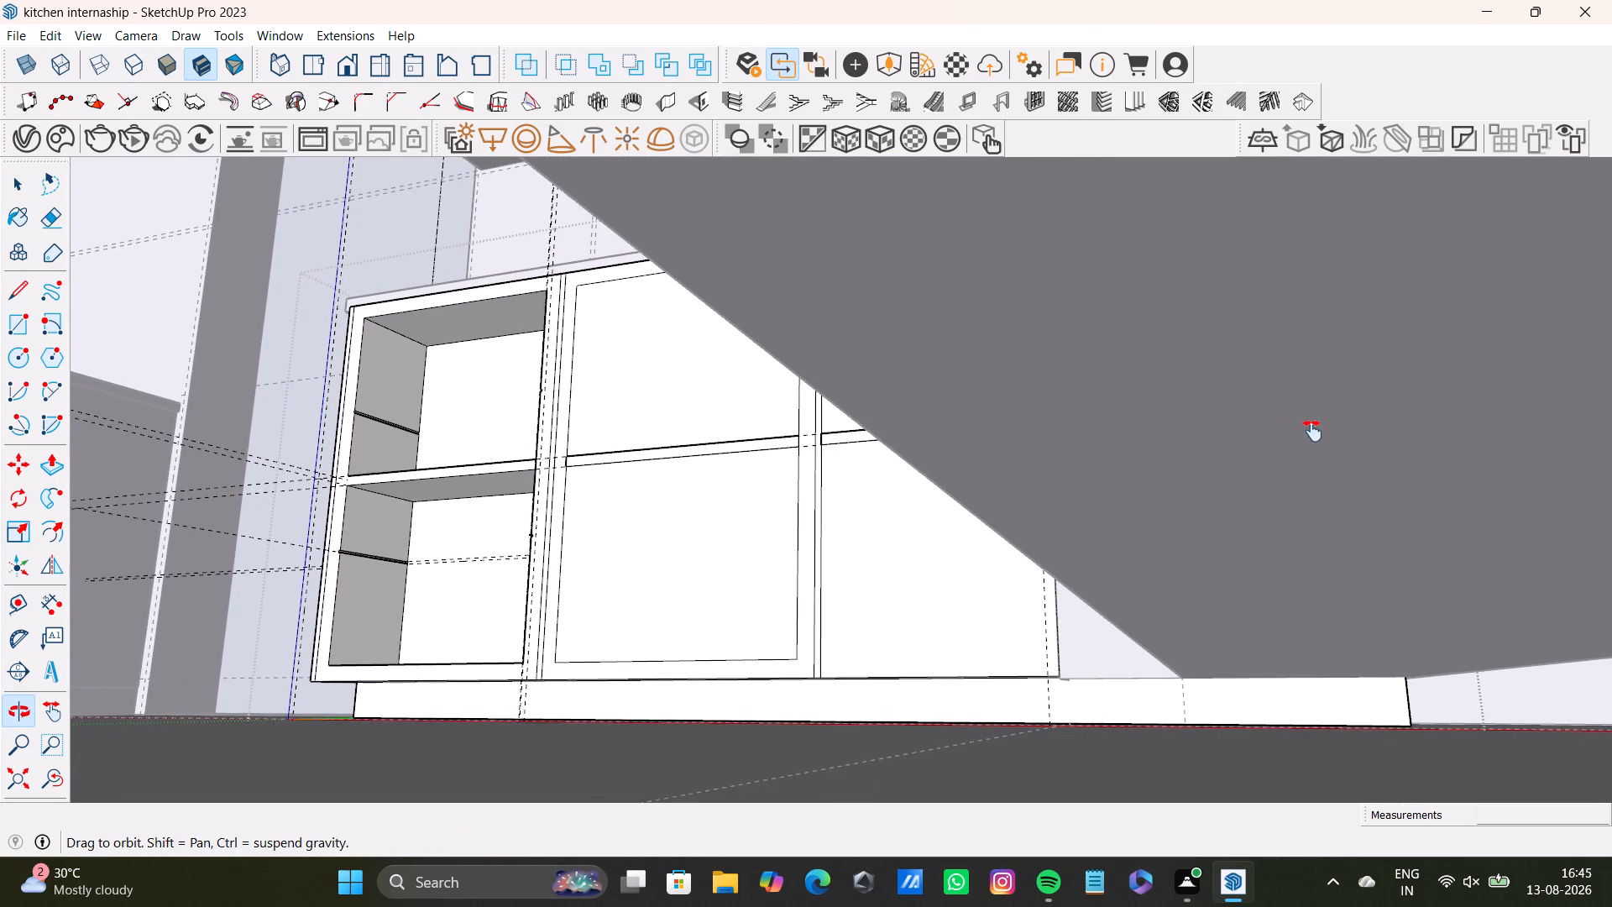
pyautogui.moveTo(1312, 431); pyautogui.dragTo(1309, 392, button='middle')
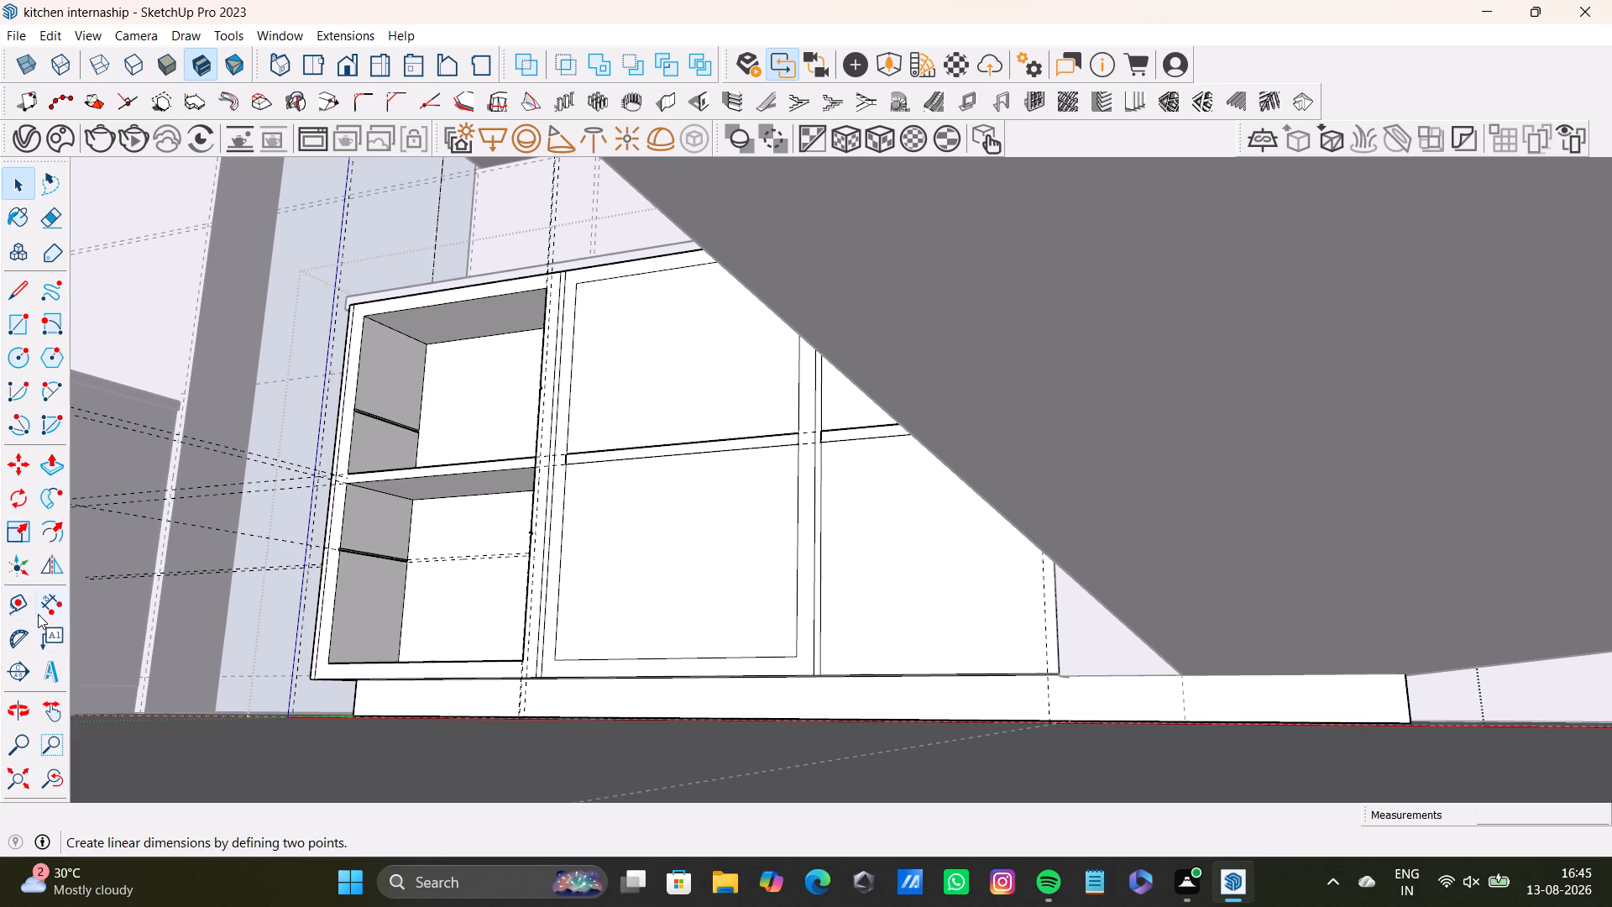
pyautogui.click(27, 607)
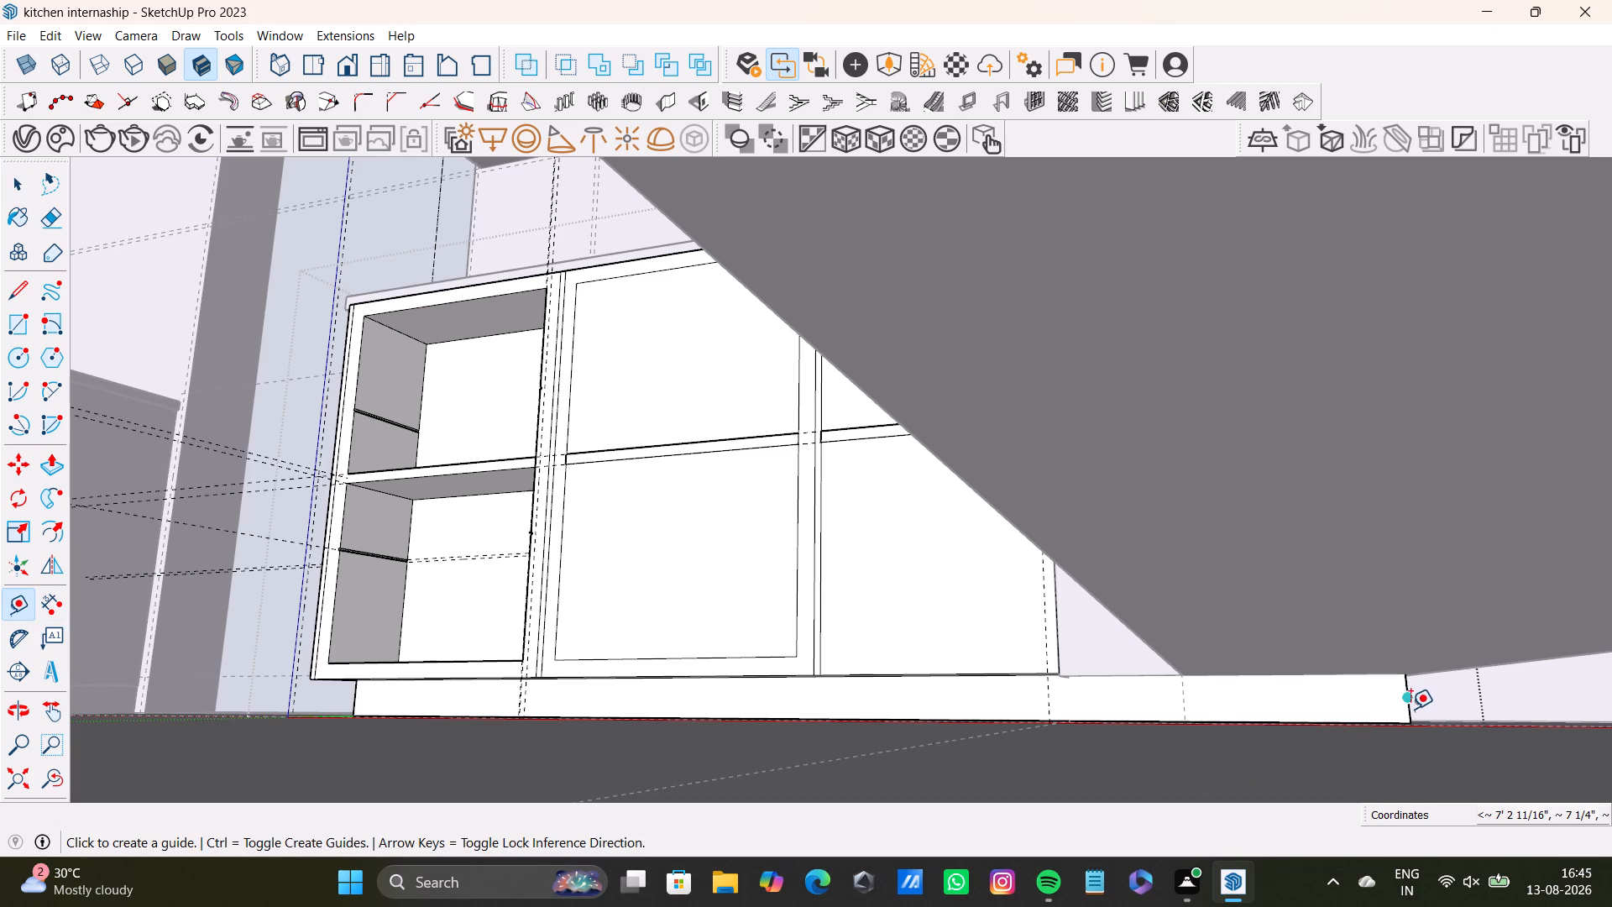
pyautogui.click(1410, 709)
pyautogui.click(1189, 700)
pyautogui.press('space')
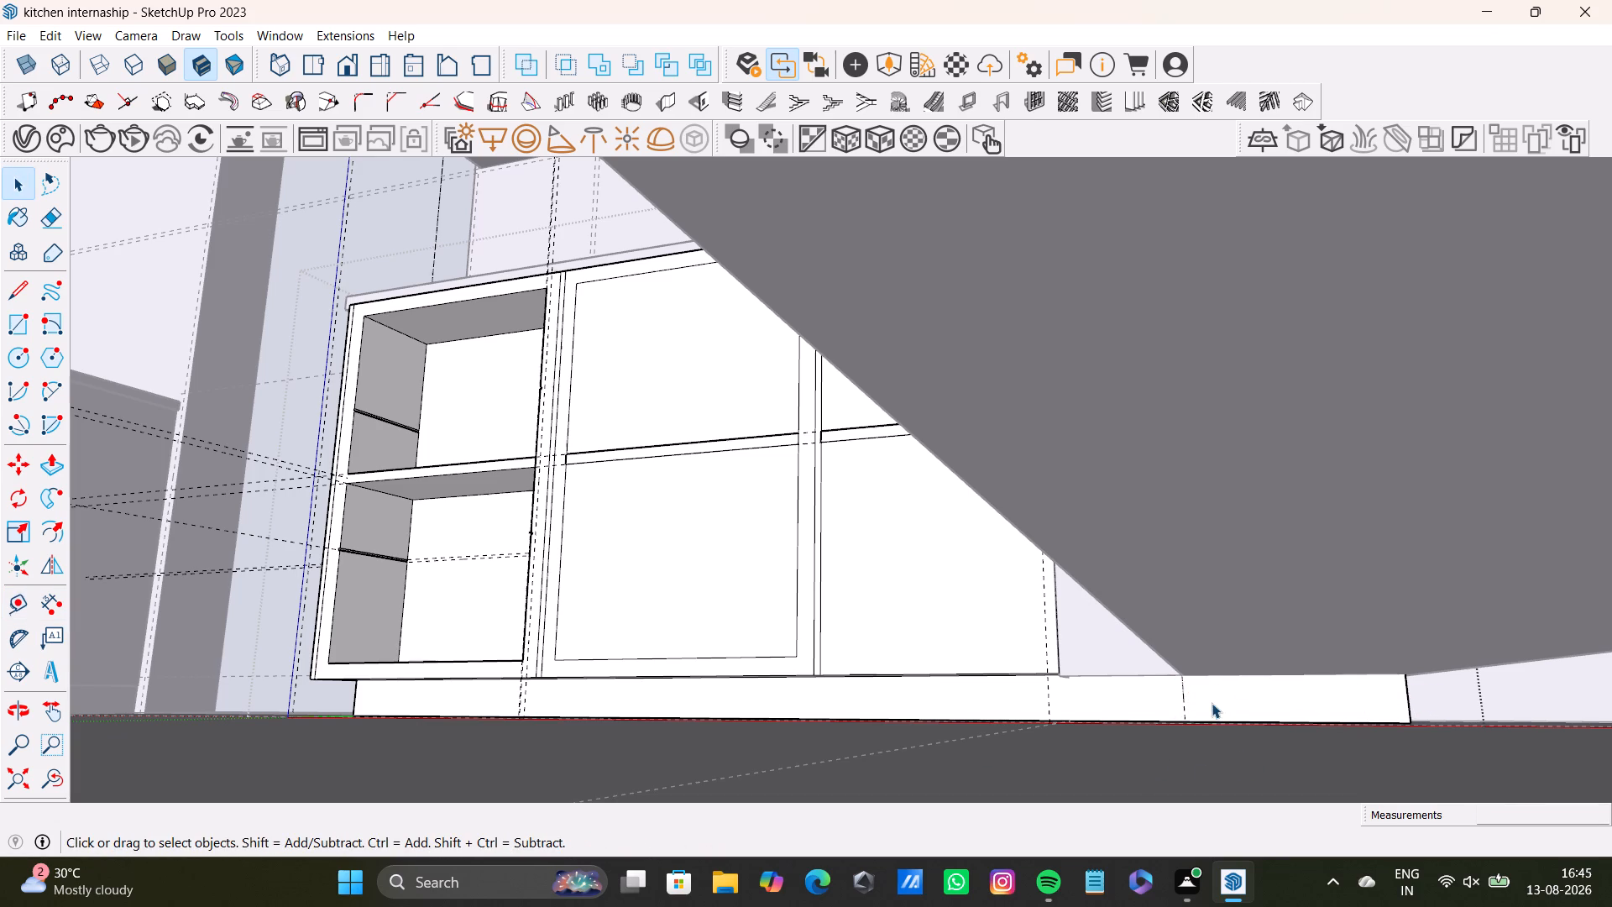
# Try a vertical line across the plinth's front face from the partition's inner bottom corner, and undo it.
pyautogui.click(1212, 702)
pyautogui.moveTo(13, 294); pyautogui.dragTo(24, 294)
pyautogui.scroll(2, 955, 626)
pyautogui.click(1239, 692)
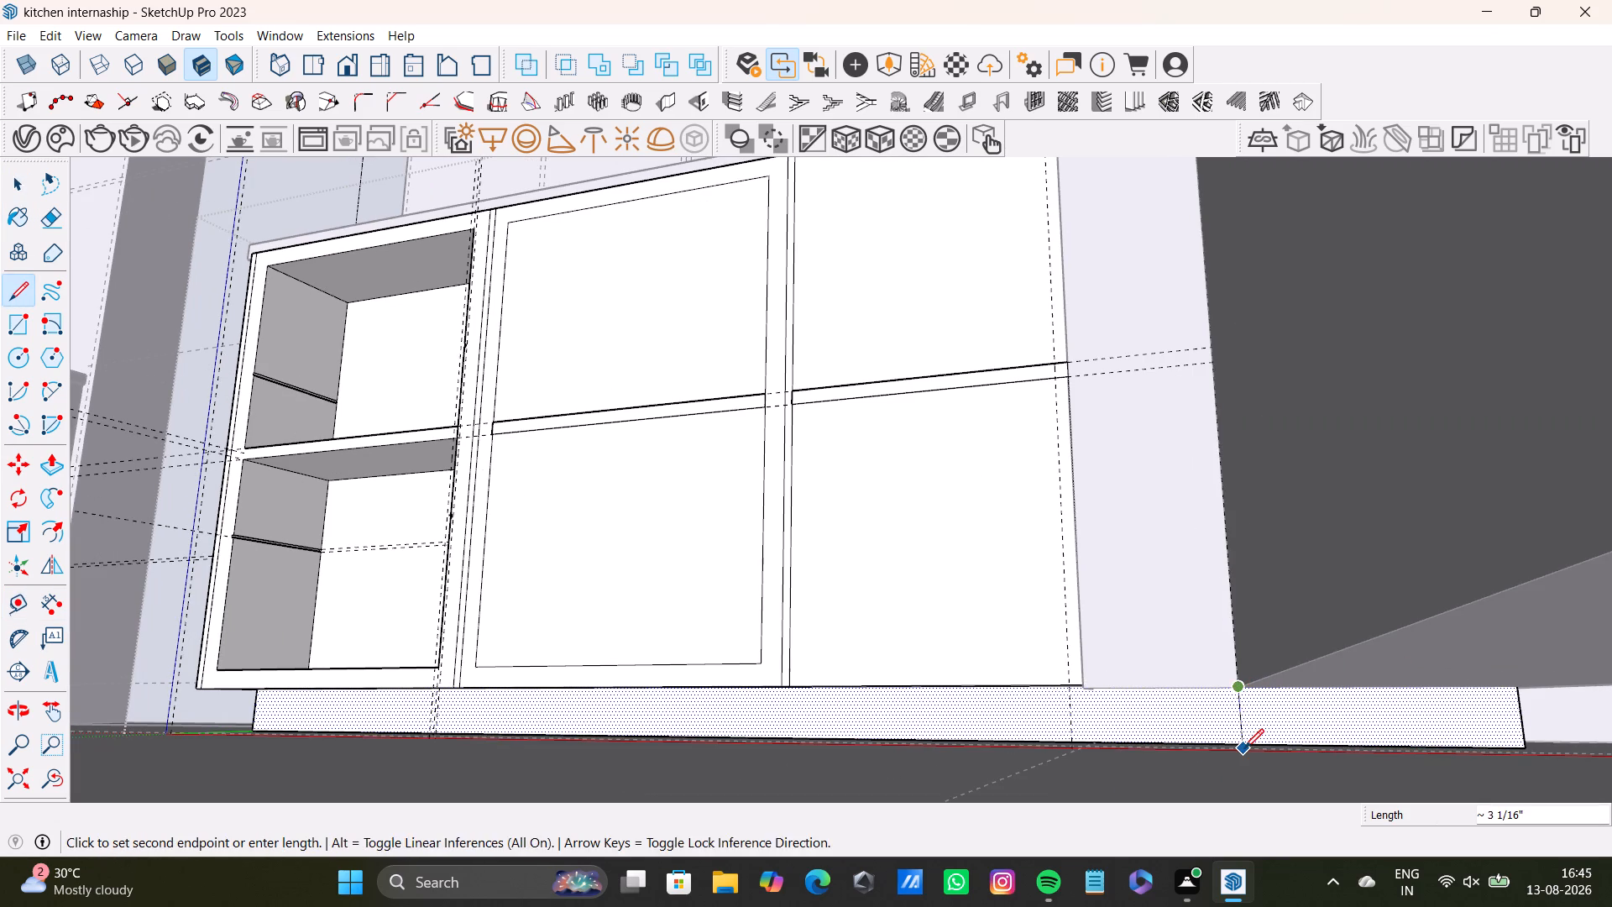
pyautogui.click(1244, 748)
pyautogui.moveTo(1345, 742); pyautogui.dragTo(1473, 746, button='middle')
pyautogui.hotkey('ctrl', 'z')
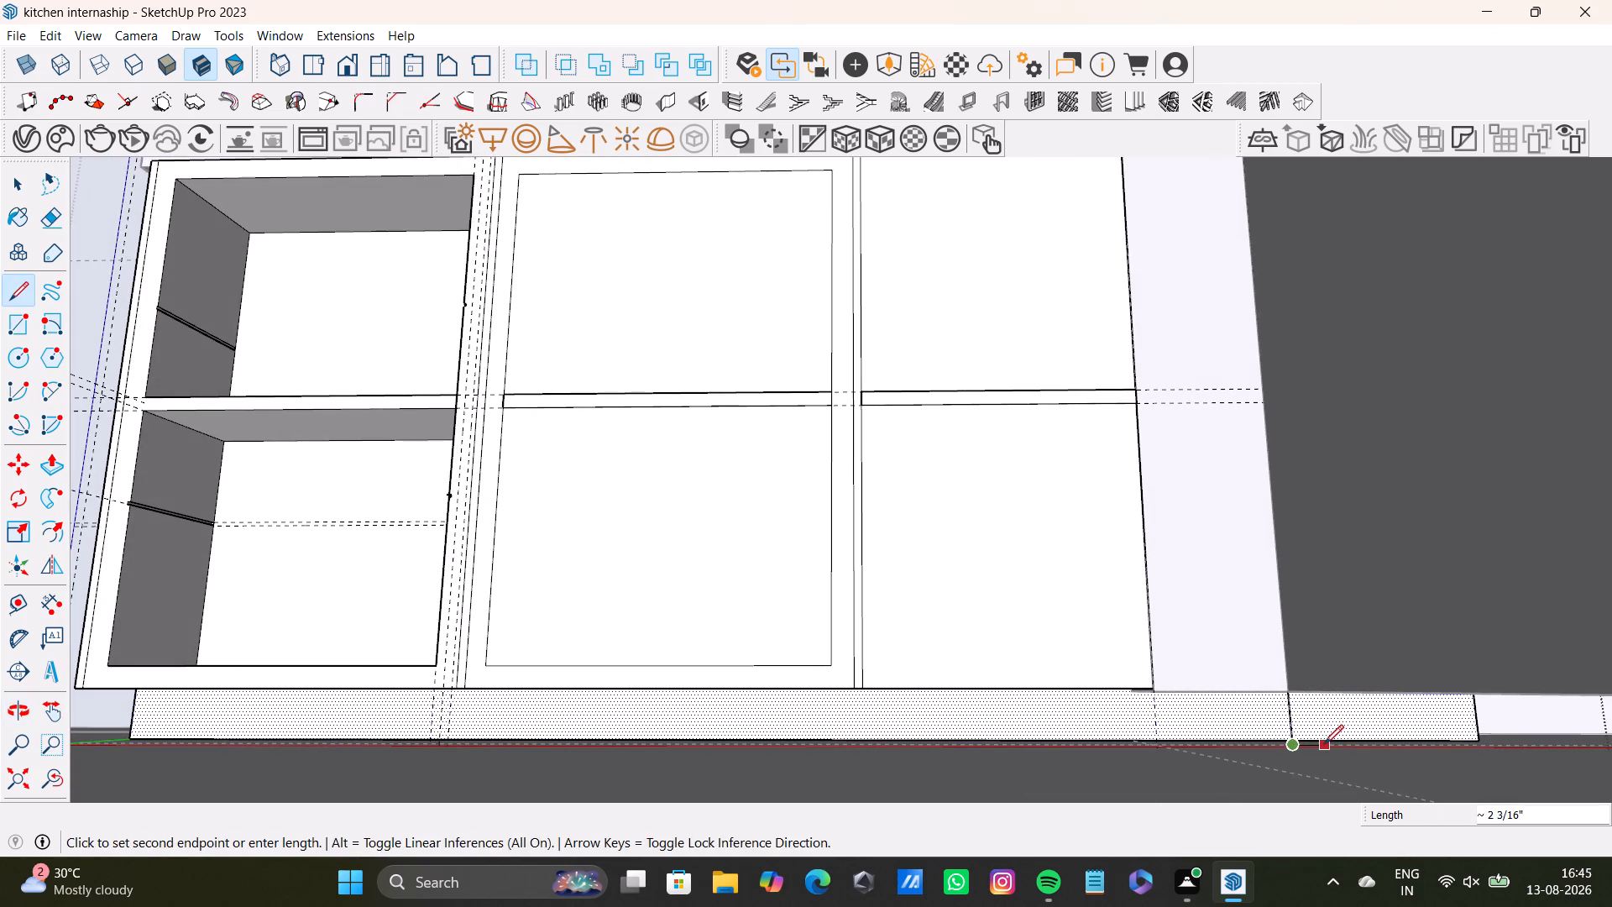
# Place a vertical guide on the plinth's front face about 1' 7 1/16" in from its outer end edge.
pyautogui.moveTo(1403, 731); pyautogui.dragTo(1117, 756, button='middle')
pyautogui.scroll(1, 1227, 773)
pyautogui.keyDown('shift'); pyautogui.moveTo(1227, 773); pyautogui.dragTo(1212, 516, button='middle'); pyautogui.keyUp('shift')
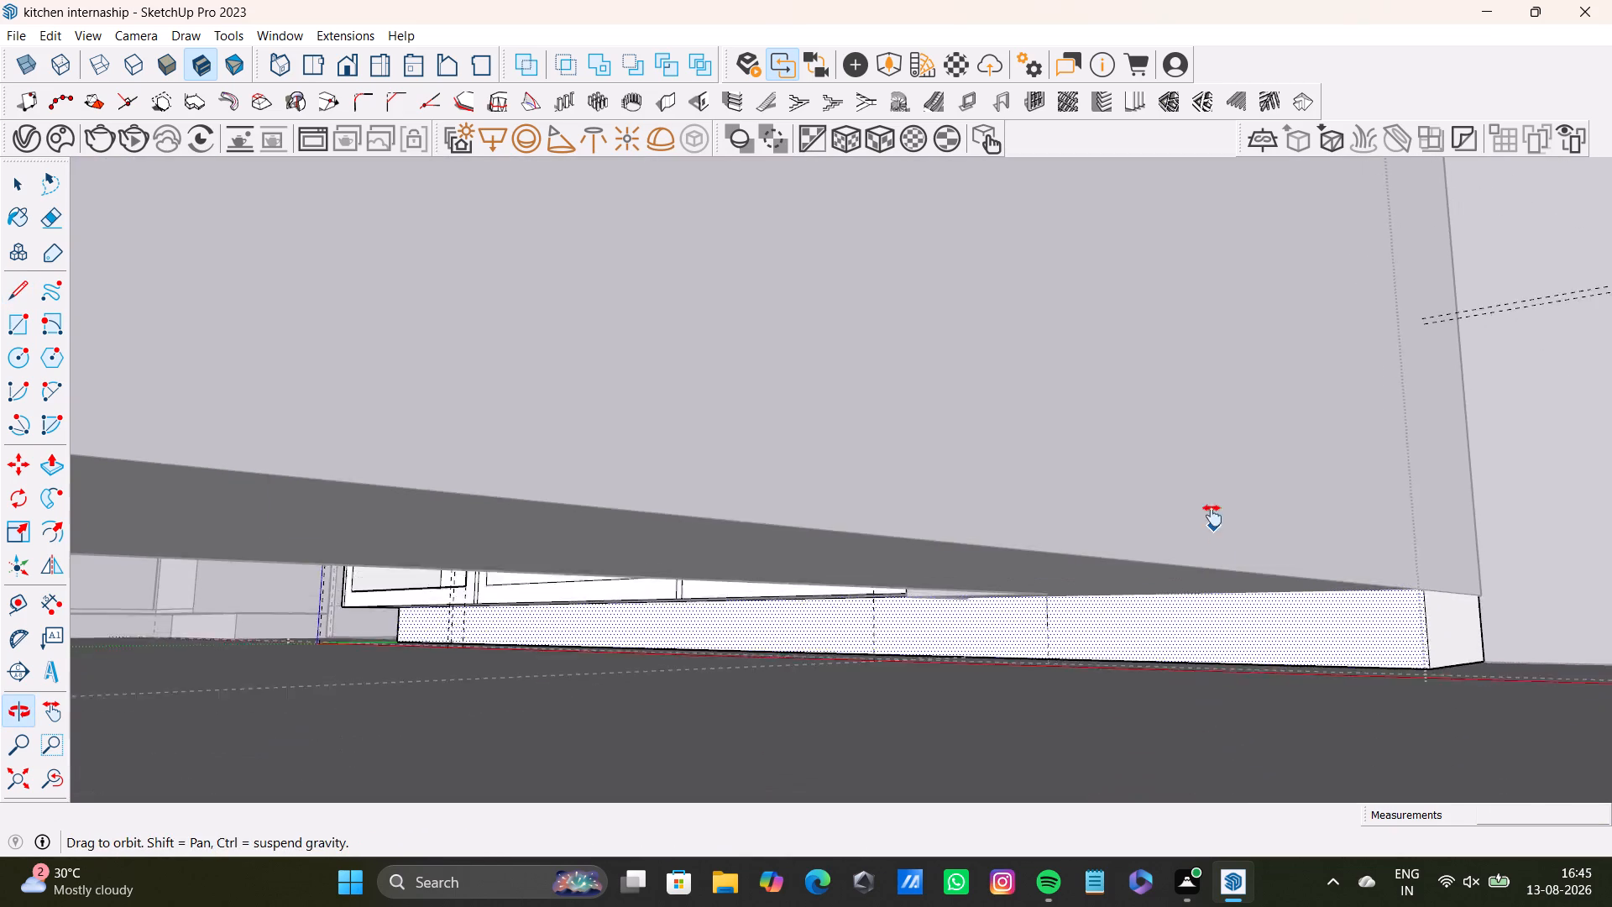
pyautogui.keyDown('shift'); pyautogui.moveTo(1212, 516); pyautogui.dragTo(1206, 474, button='middle'); pyautogui.keyUp('shift')
pyautogui.scroll(2, 1204, 601)
pyautogui.moveTo(1153, 563); pyautogui.dragTo(1096, 587, button='middle')
pyautogui.moveTo(1091, 600); pyautogui.dragTo(1066, 574, button='middle')
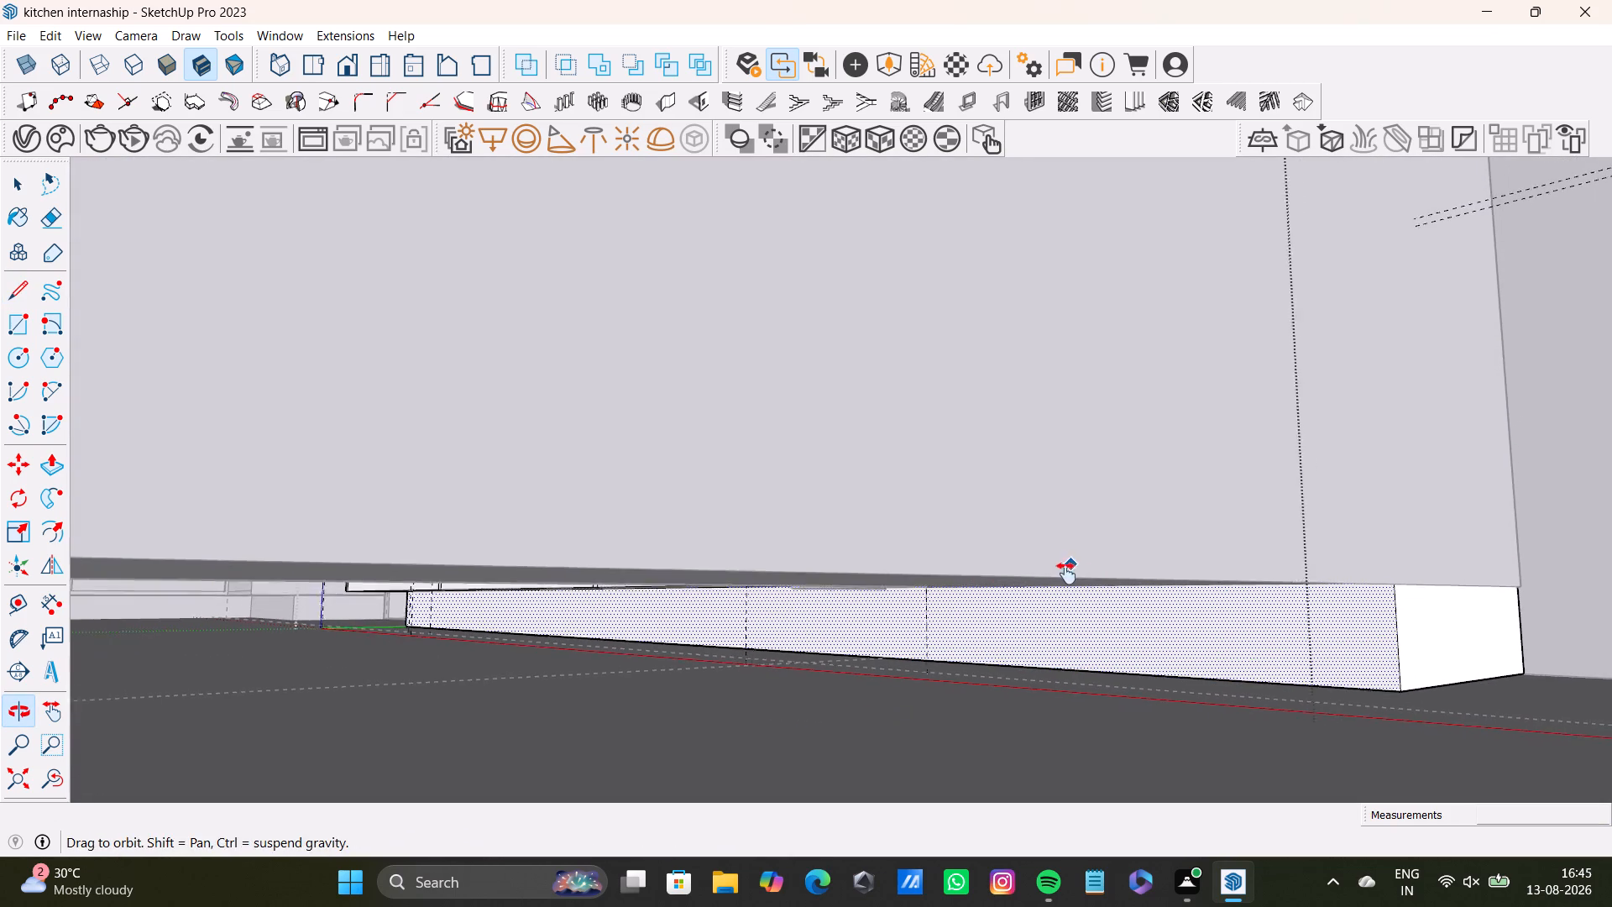
pyautogui.moveTo(1066, 574); pyautogui.dragTo(1057, 567, button='middle')
pyautogui.press('space')
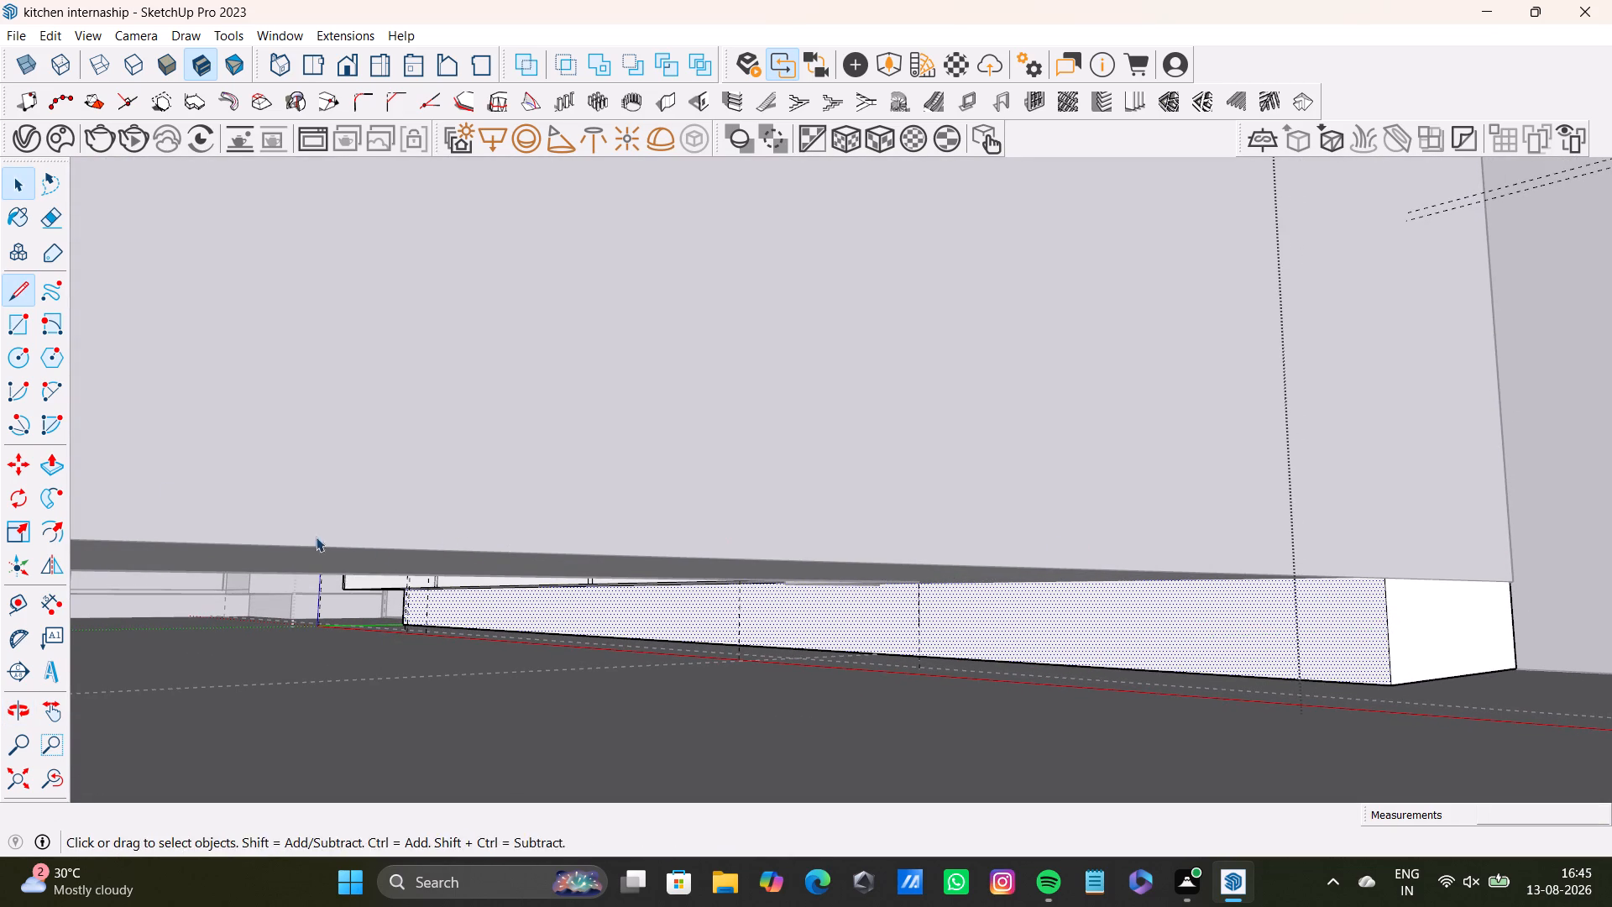
pyautogui.click(18, 291)
pyautogui.press('space')
pyautogui.click(11, 600)
pyautogui.scroll(2, 1230, 659)
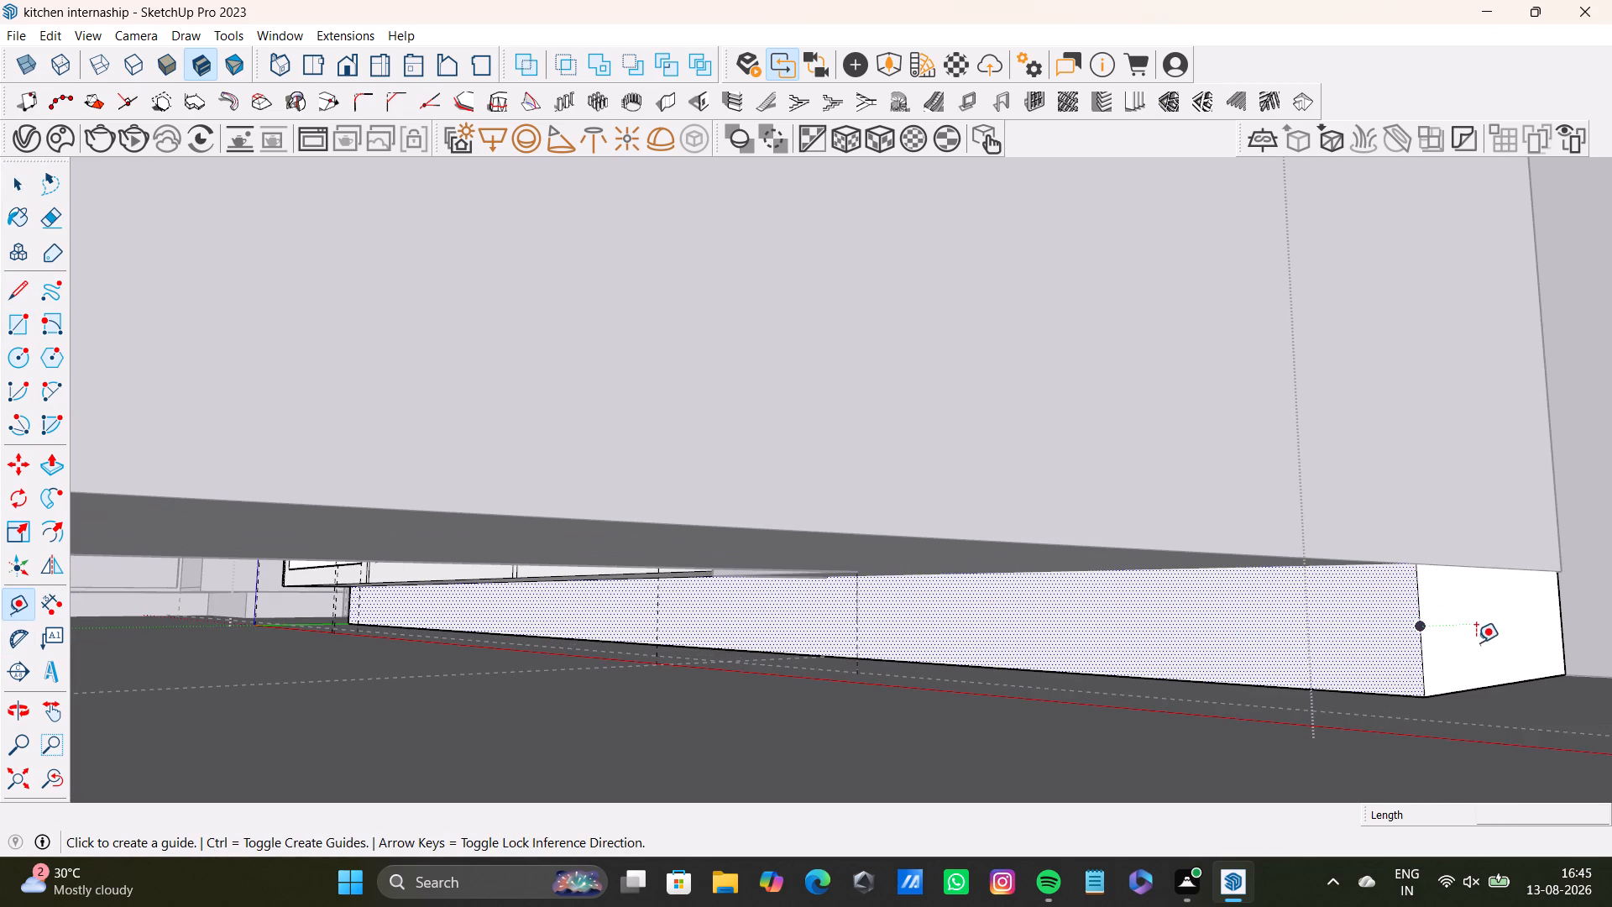
pyautogui.moveTo(1421, 625); pyautogui.dragTo(1413, 625)
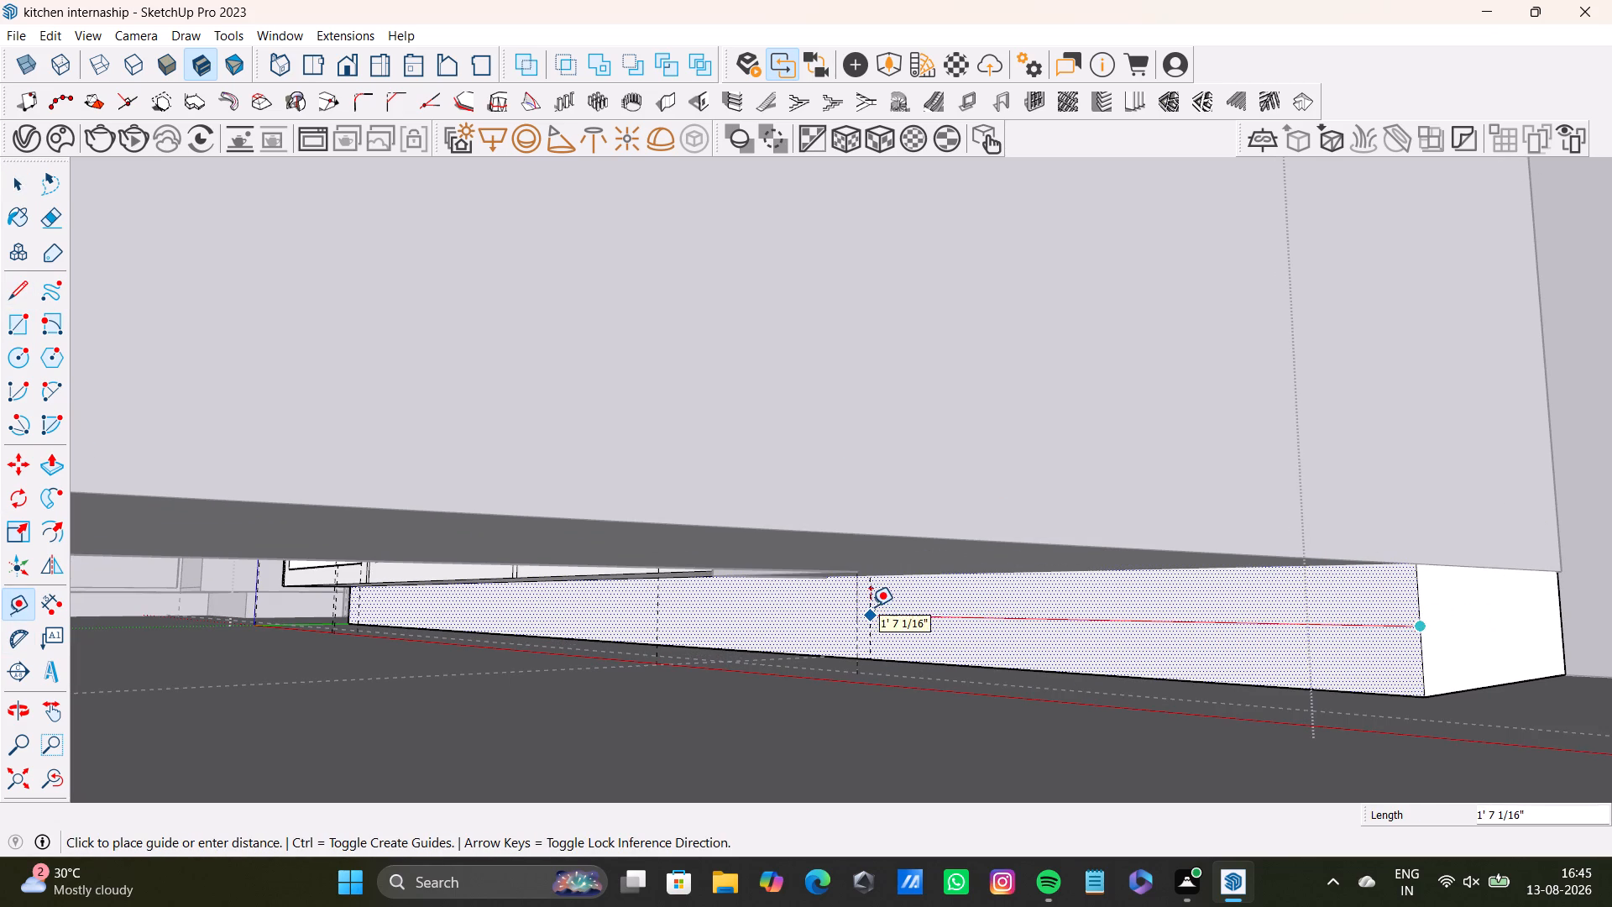
pyautogui.click(871, 606)
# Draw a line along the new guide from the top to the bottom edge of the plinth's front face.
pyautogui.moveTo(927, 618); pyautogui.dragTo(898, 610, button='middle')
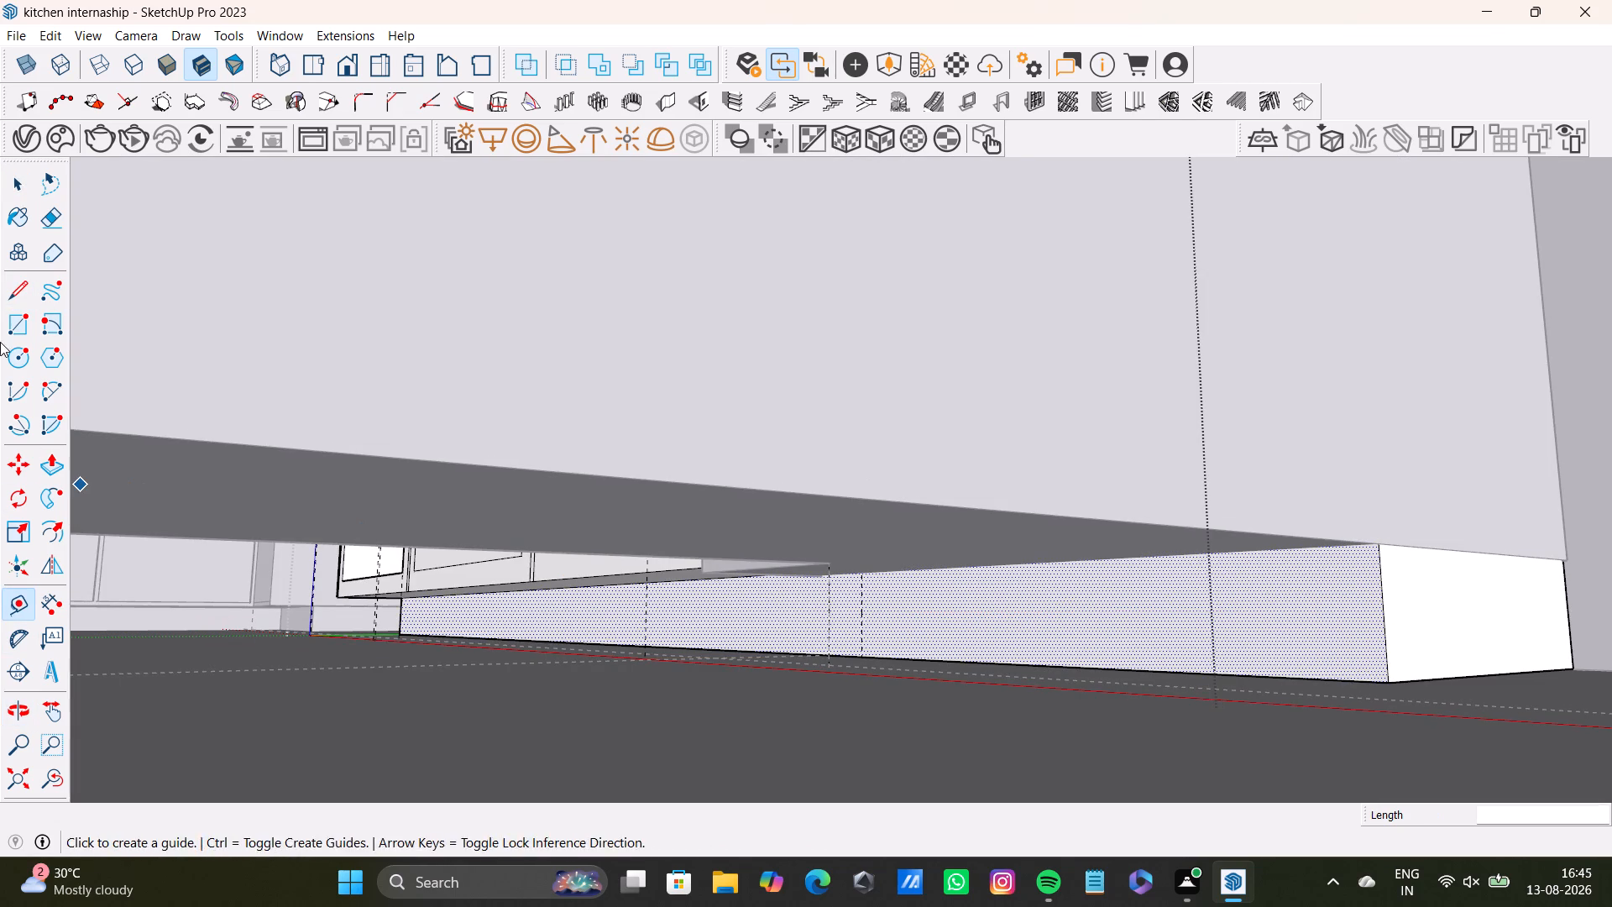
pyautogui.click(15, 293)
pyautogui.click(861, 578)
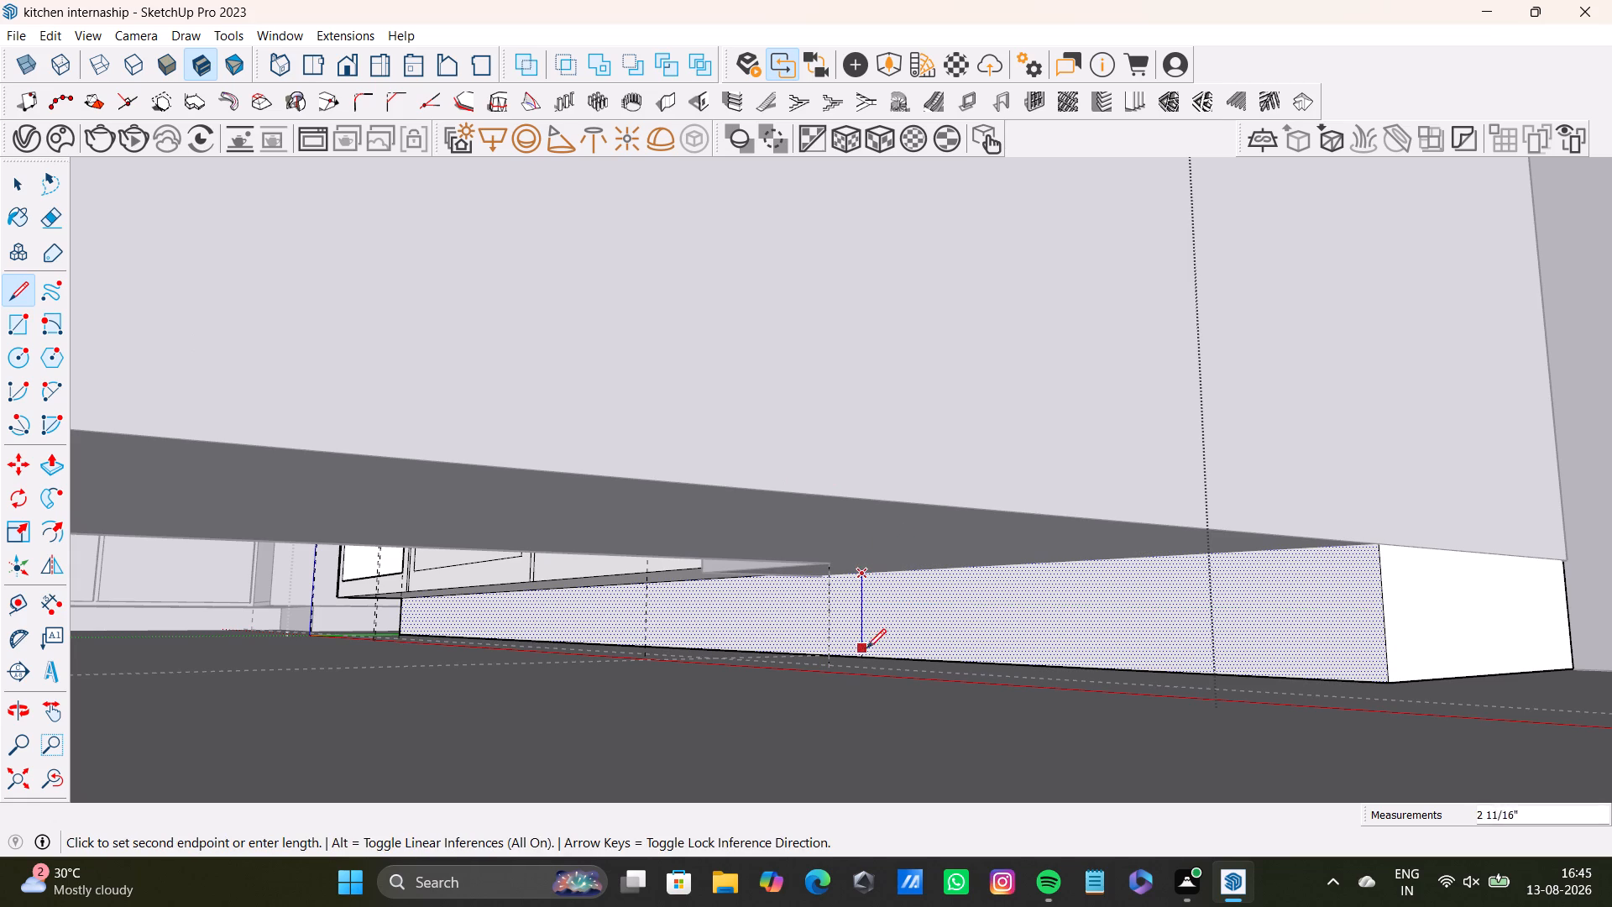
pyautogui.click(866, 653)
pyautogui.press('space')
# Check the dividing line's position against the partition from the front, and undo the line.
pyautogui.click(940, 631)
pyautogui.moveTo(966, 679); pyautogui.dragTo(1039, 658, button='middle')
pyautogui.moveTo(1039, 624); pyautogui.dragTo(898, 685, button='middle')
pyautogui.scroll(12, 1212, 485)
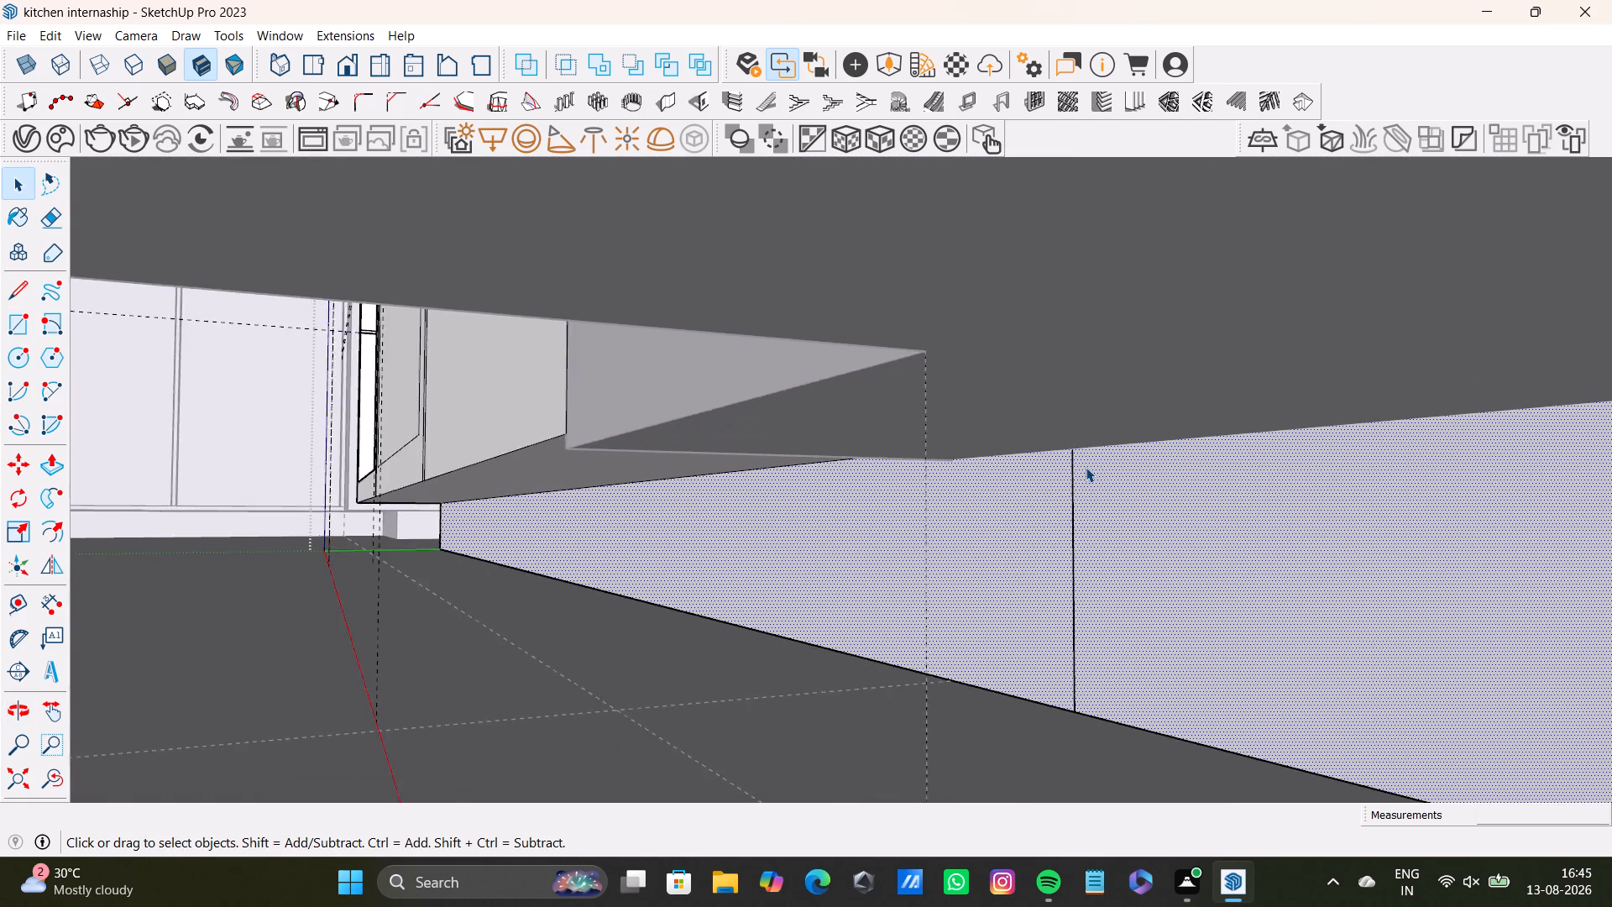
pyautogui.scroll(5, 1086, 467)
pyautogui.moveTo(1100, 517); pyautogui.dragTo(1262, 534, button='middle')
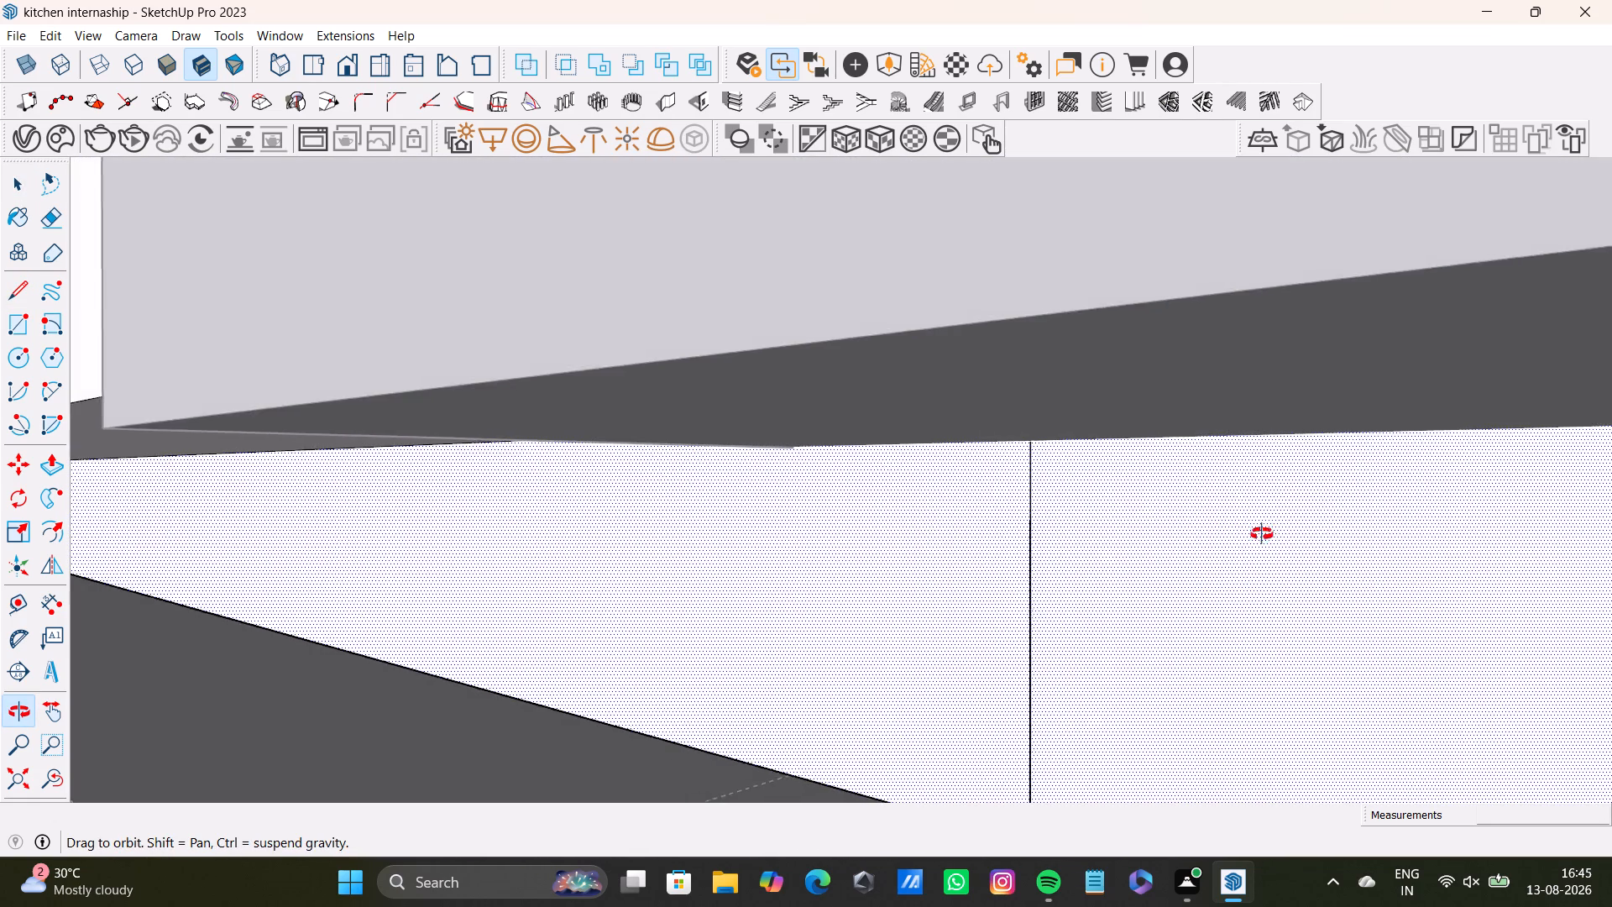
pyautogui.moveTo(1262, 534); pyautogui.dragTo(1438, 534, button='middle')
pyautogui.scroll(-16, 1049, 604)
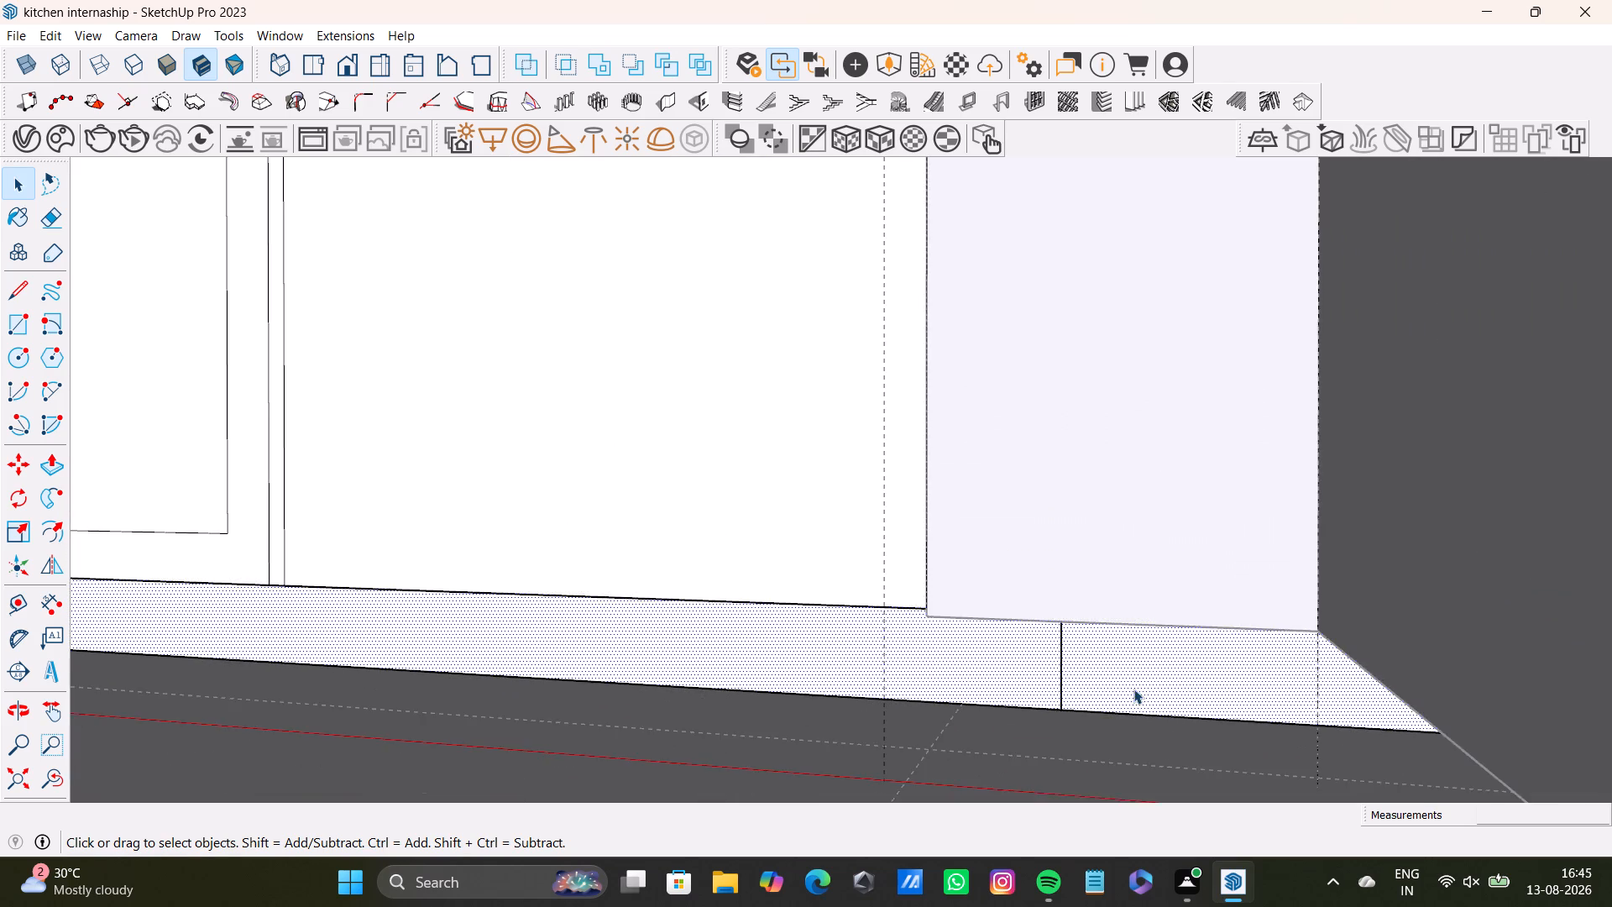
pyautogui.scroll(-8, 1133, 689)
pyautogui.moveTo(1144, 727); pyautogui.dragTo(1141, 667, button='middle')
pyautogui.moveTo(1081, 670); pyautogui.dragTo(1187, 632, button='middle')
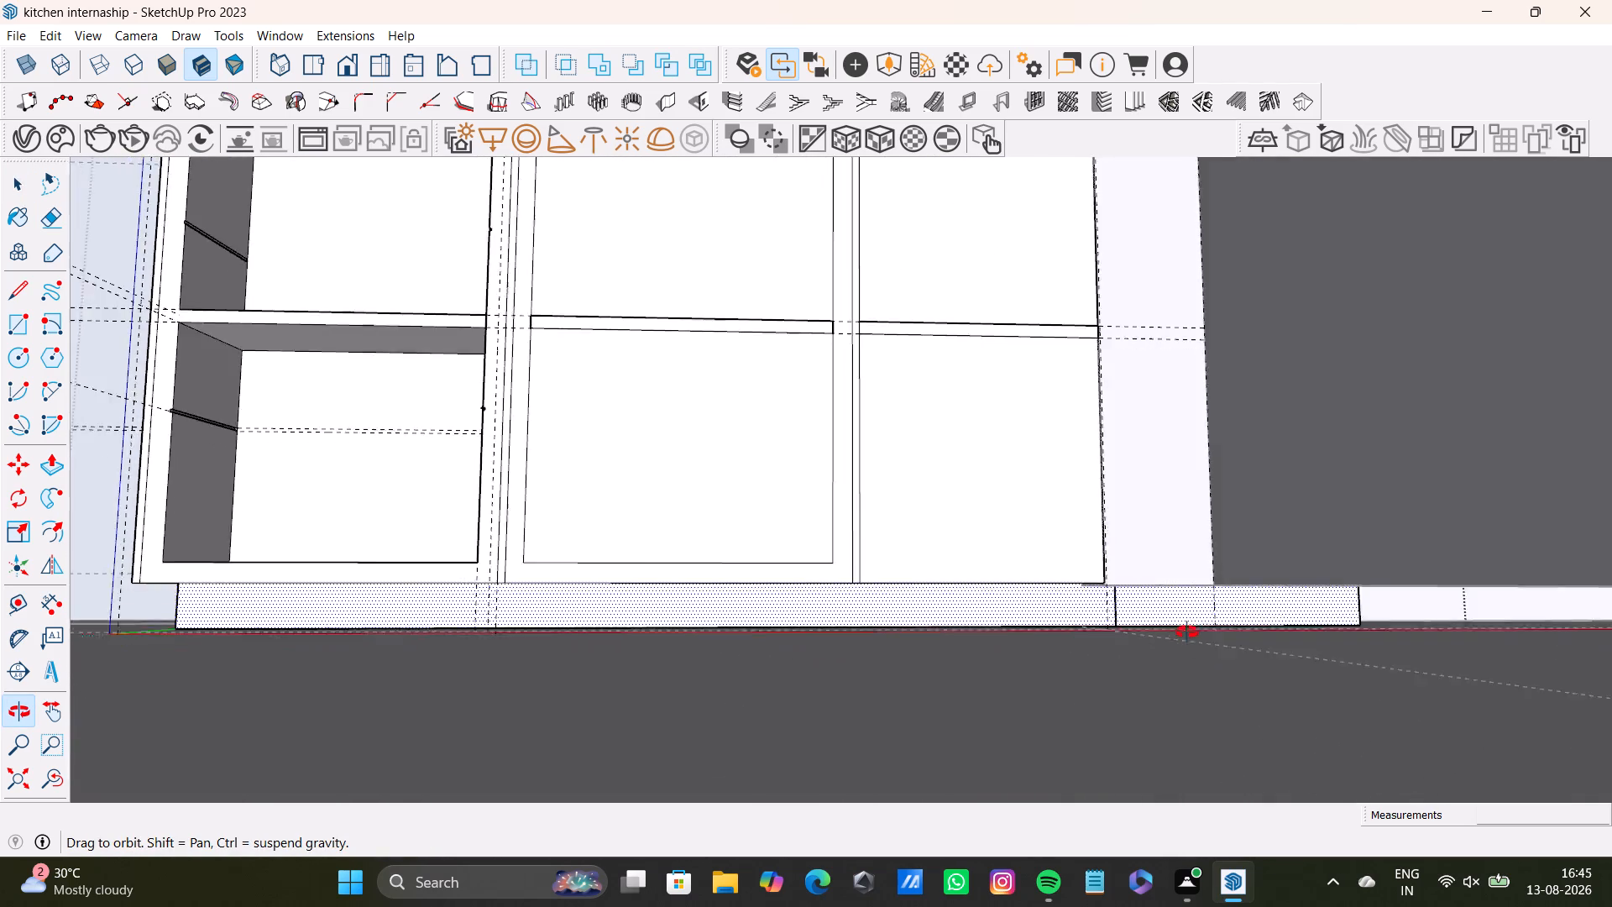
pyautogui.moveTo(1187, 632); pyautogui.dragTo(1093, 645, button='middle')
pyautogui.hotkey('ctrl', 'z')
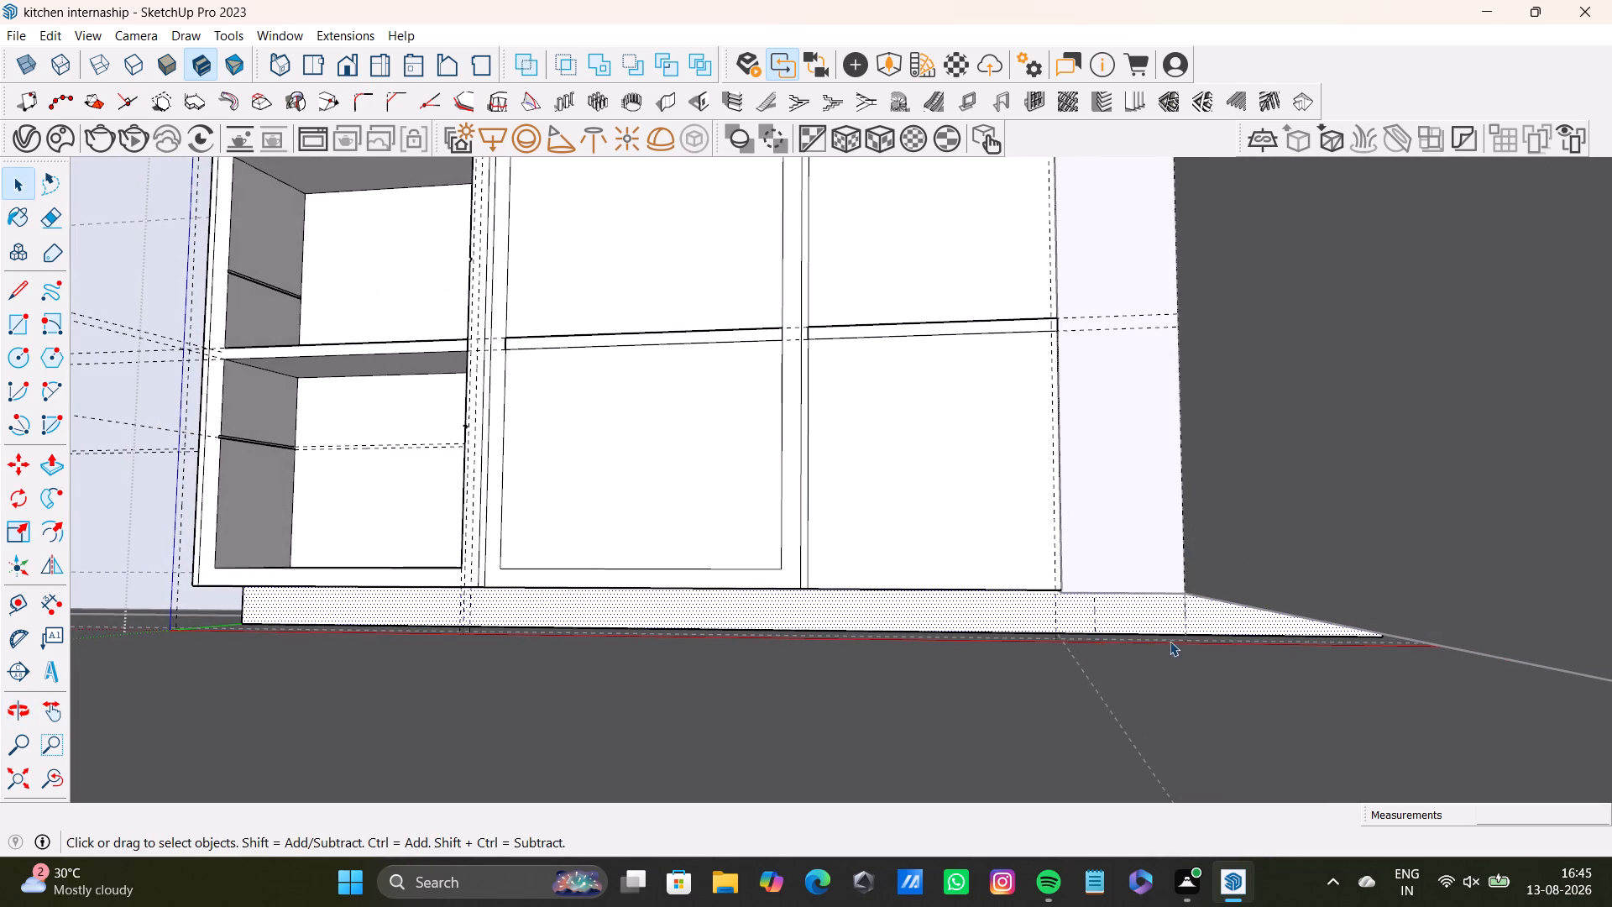
# Place another vertical guide on the plinth's front face about 1' 1 9/16" in from its outer end edge.
pyautogui.moveTo(1168, 640); pyautogui.dragTo(1067, 640, button='middle')
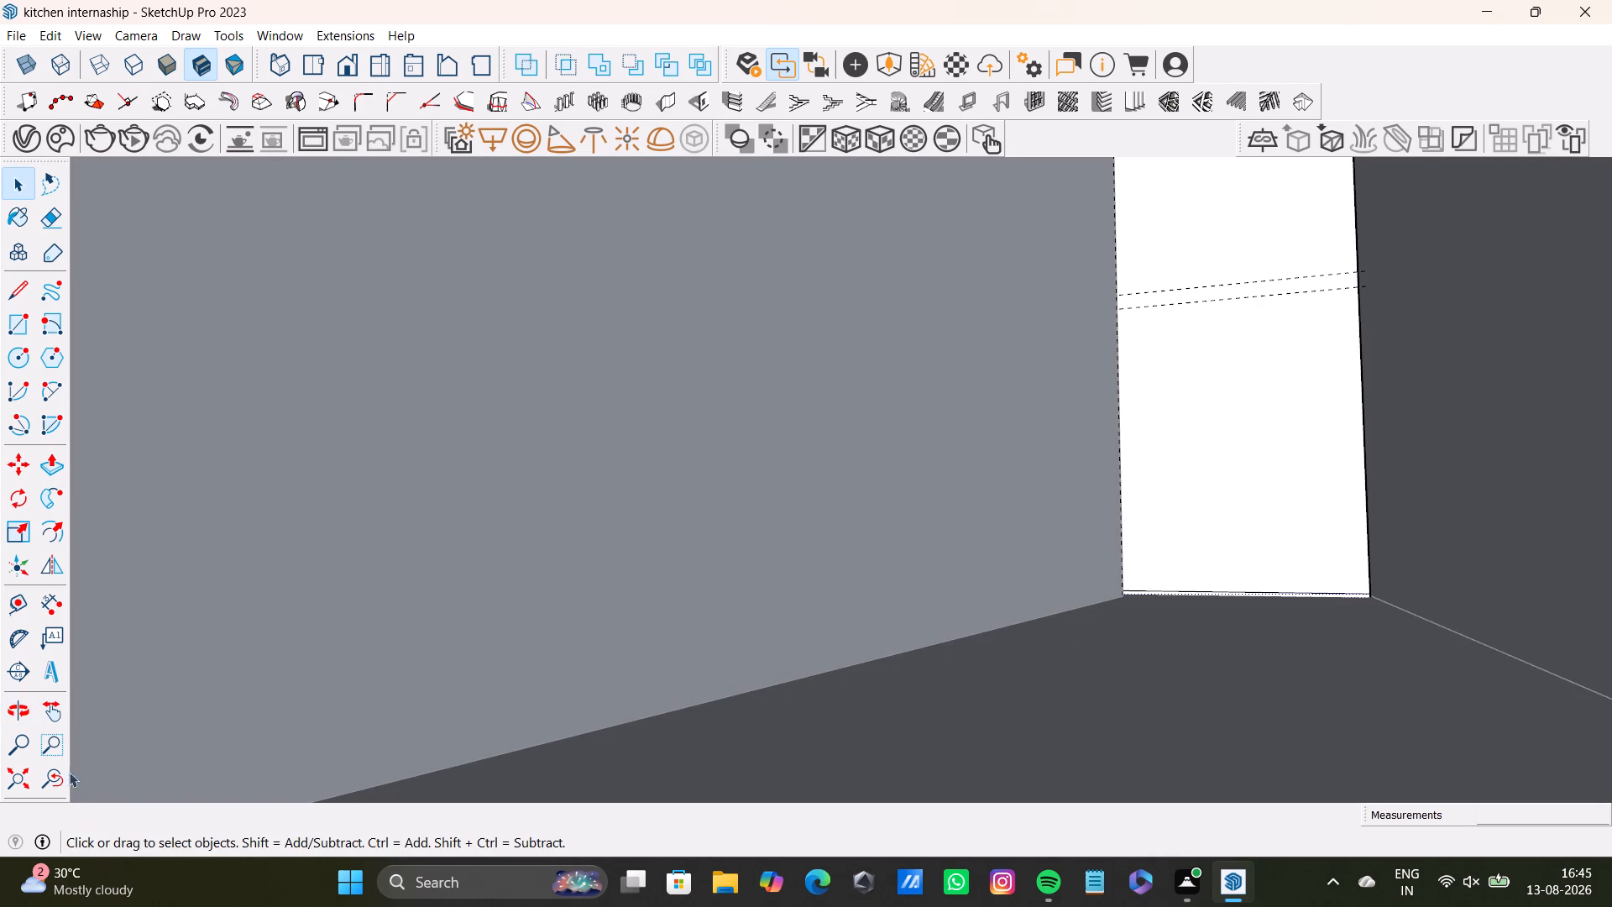
pyautogui.click(17, 773)
pyautogui.scroll(14, 1360, 626)
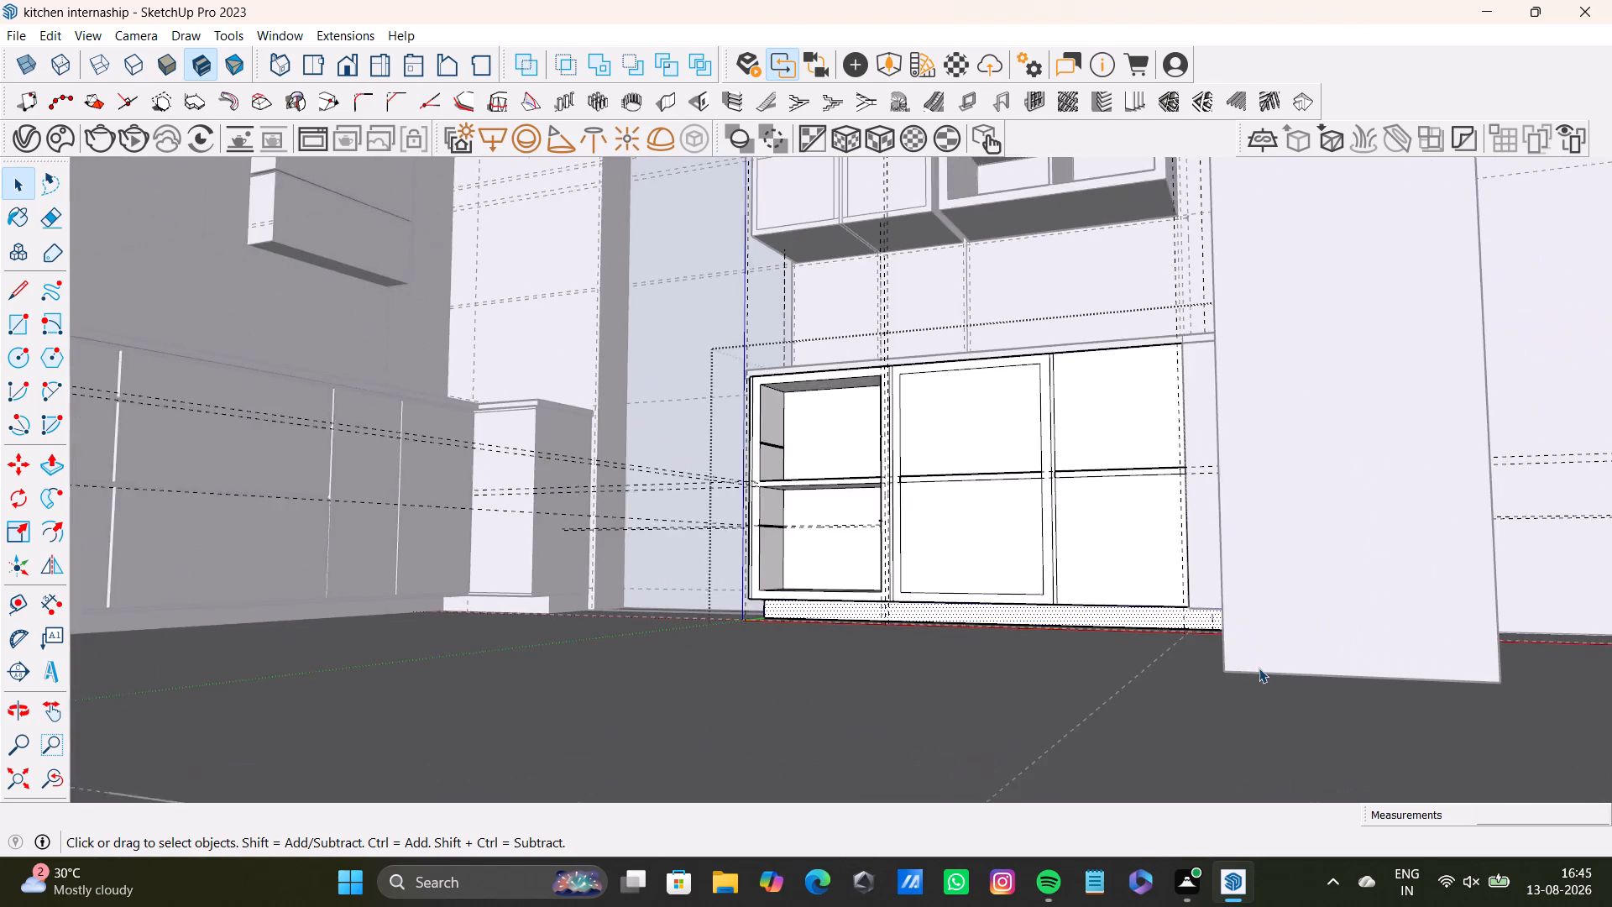
pyautogui.scroll(3, 1259, 668)
pyautogui.moveTo(1267, 682); pyautogui.dragTo(1269, 664, button='middle')
pyautogui.scroll(16, 1279, 658)
pyautogui.moveTo(1317, 606); pyautogui.dragTo(1328, 605, button='middle')
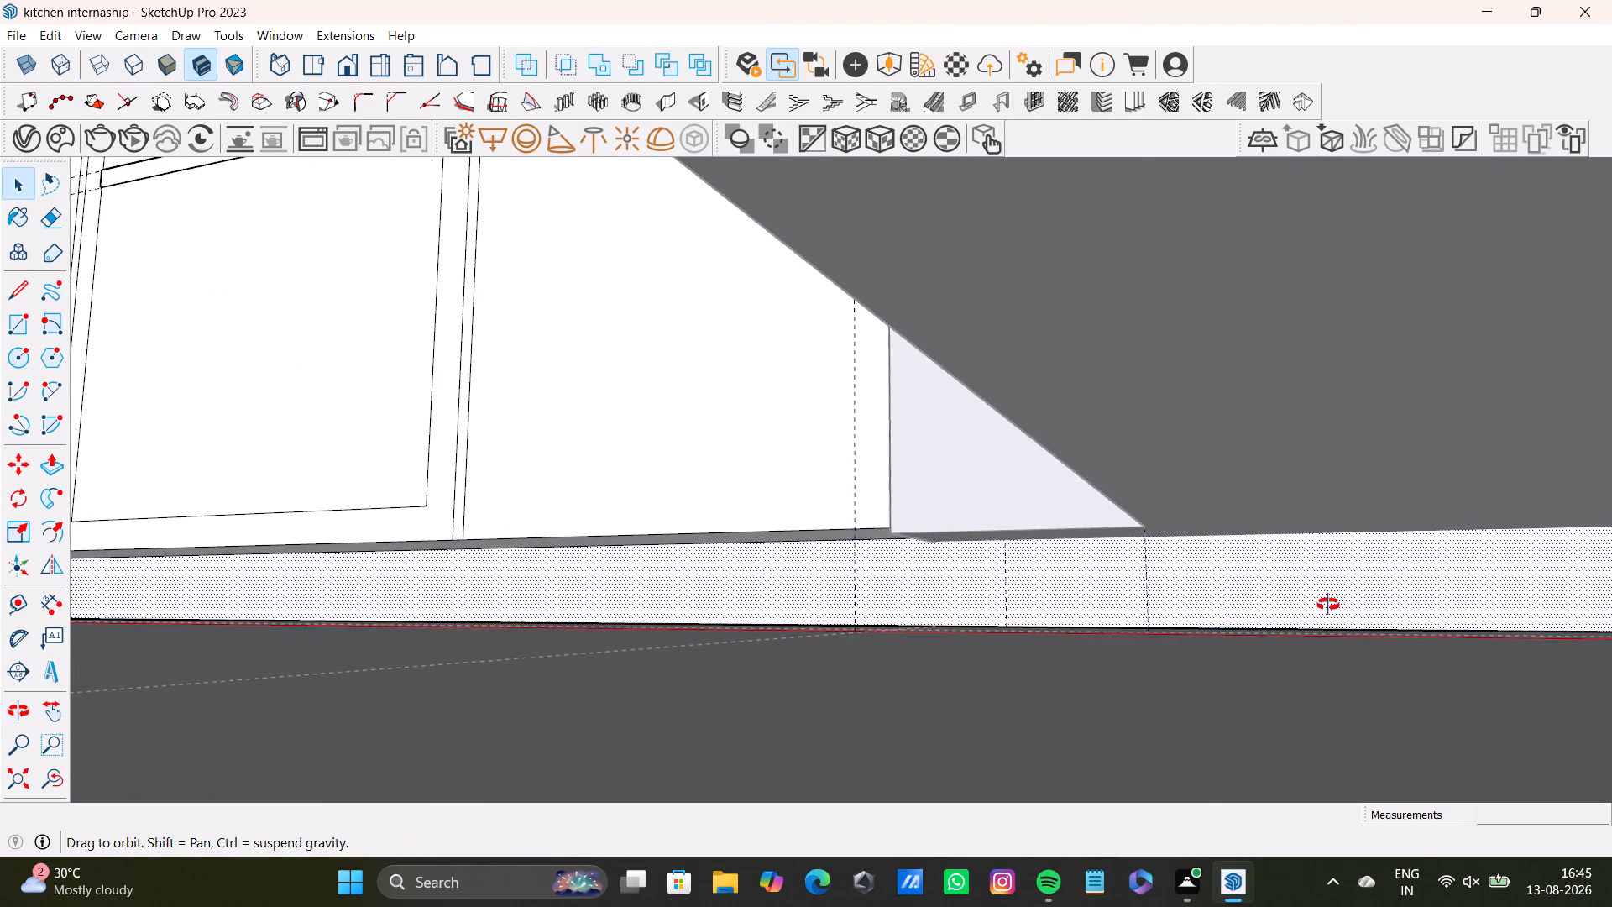
pyautogui.moveTo(1328, 605); pyautogui.dragTo(1159, 557, button='middle')
pyautogui.click(21, 788)
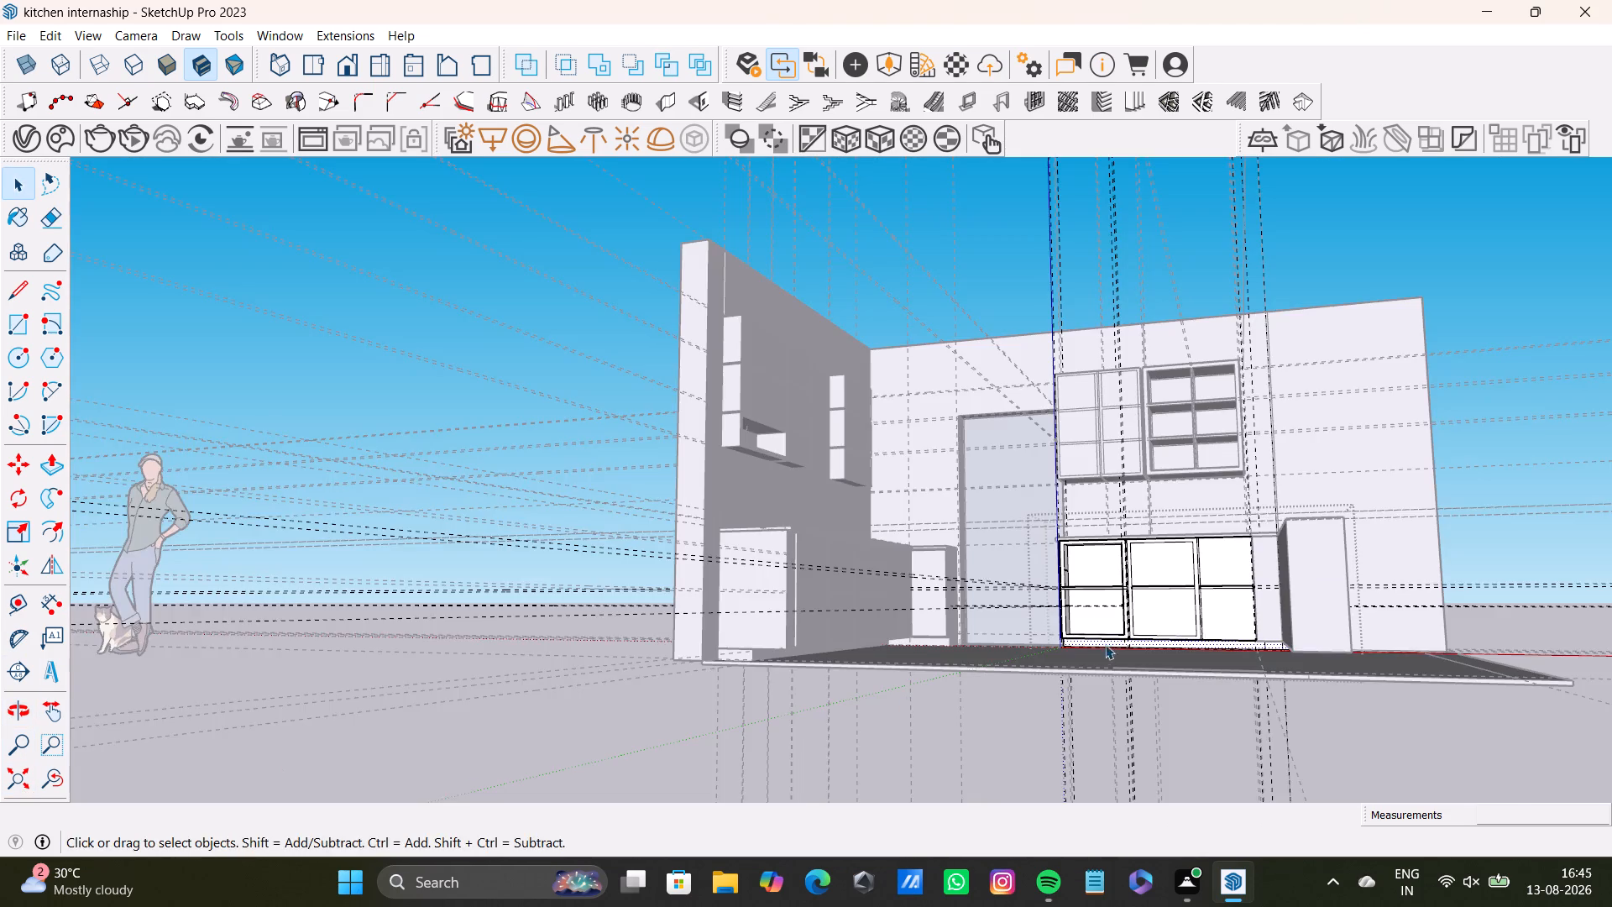
pyautogui.keyDown('shift'); pyautogui.moveTo(1107, 633); pyautogui.dragTo(730, 575, button='middle'); pyautogui.keyUp('shift')
pyautogui.scroll(16, 880, 584)
pyautogui.moveTo(930, 598); pyautogui.dragTo(948, 601, button='middle')
pyautogui.scroll(5, 945, 600)
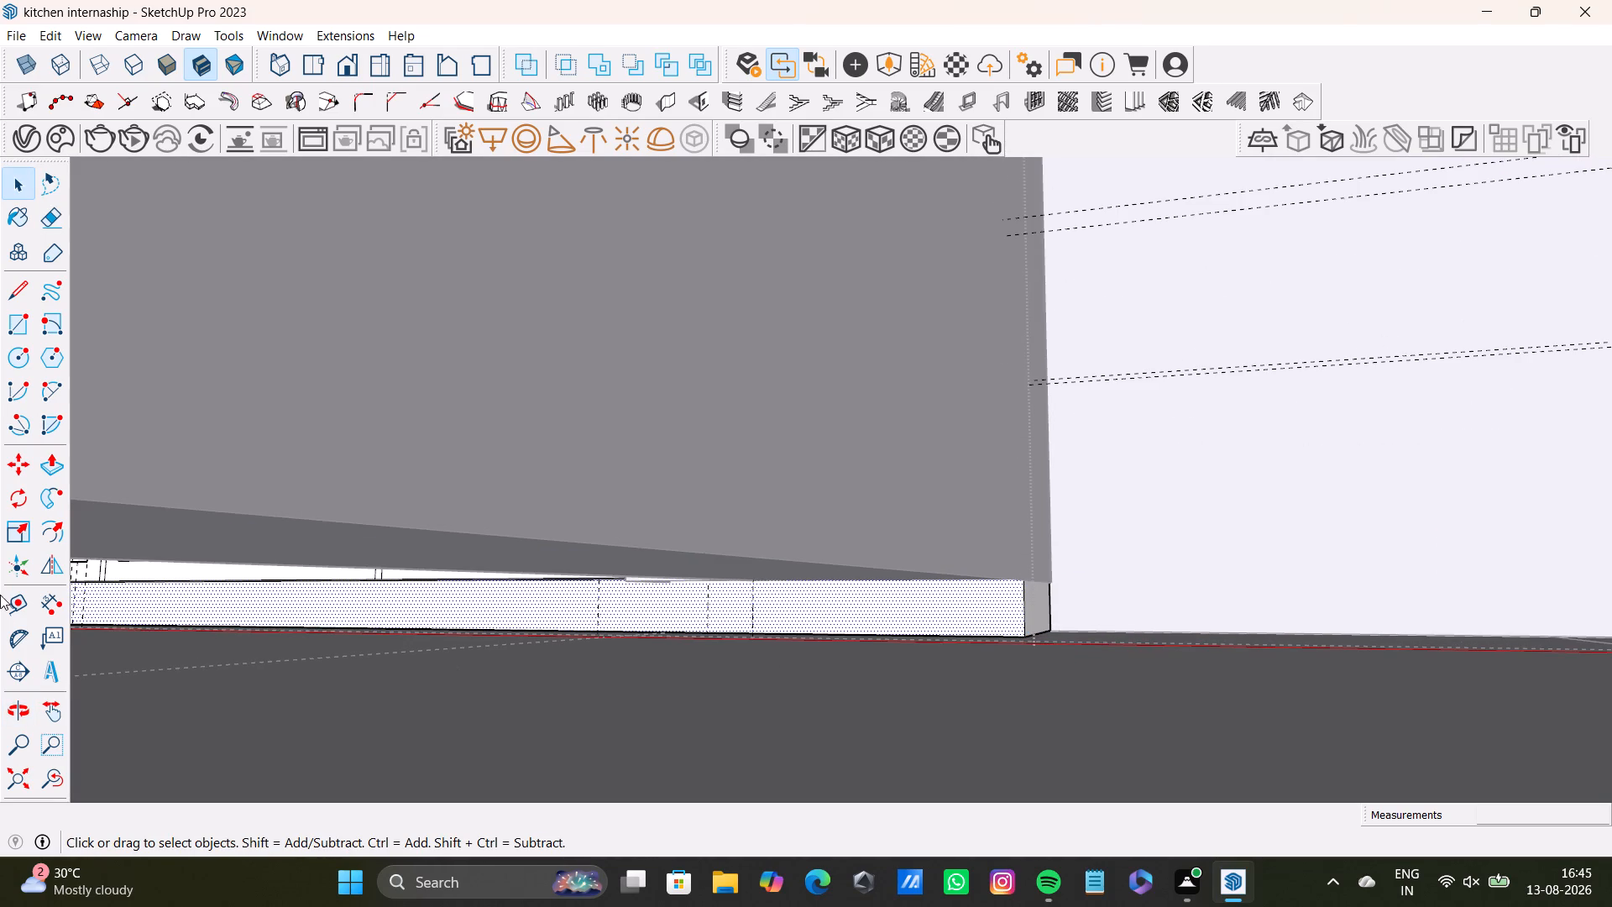
pyautogui.click(8, 606)
pyautogui.click(1022, 612)
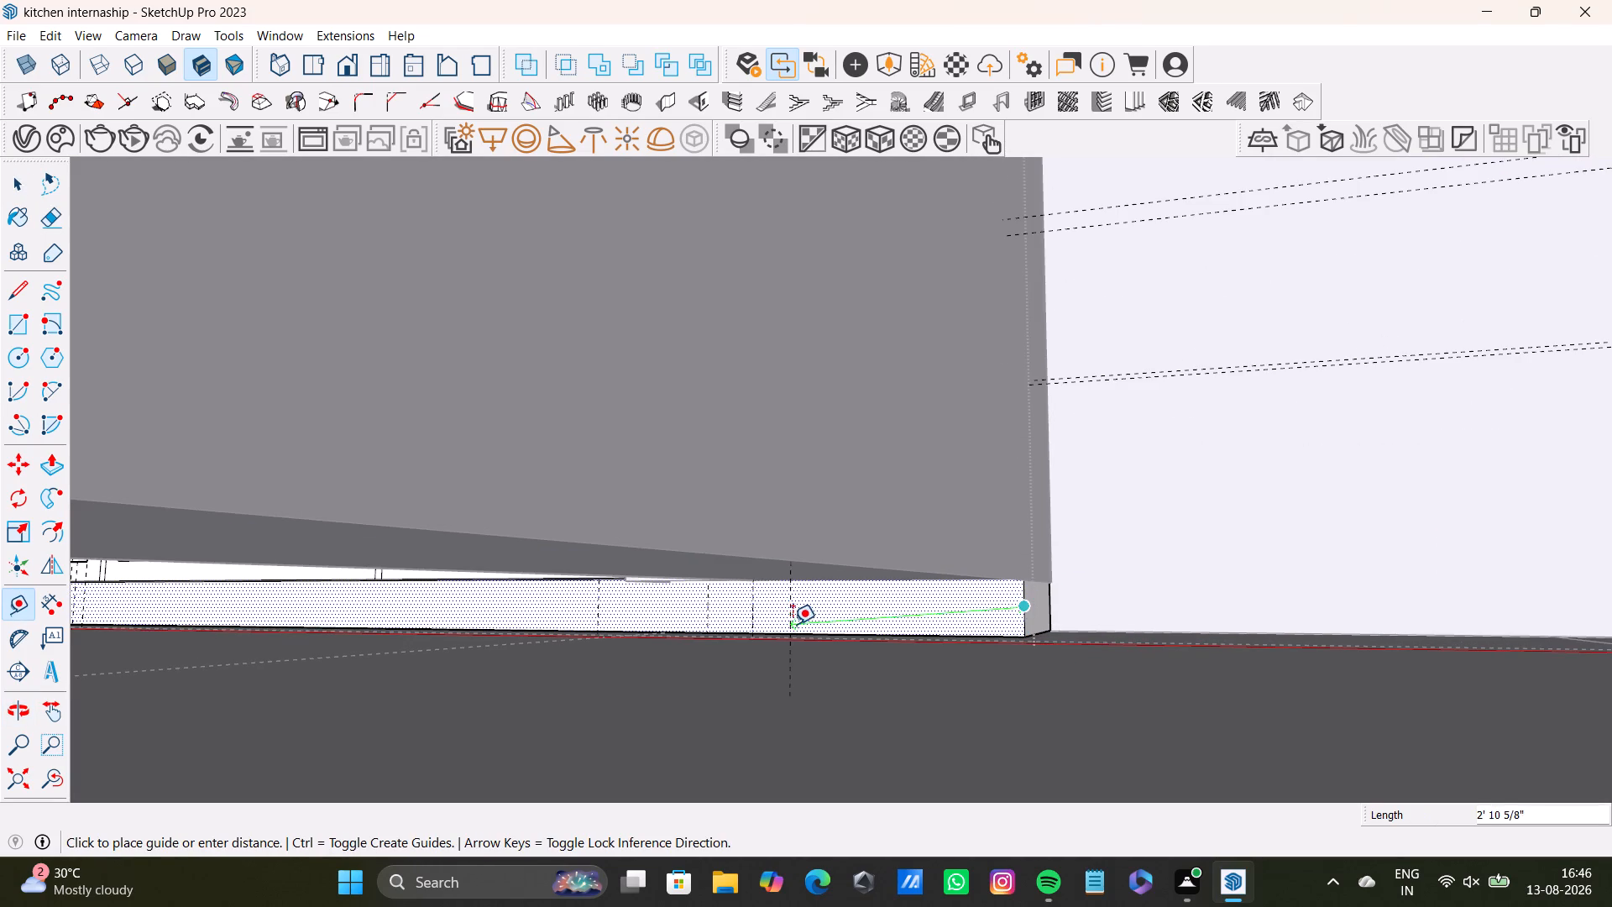
pyautogui.click(793, 595)
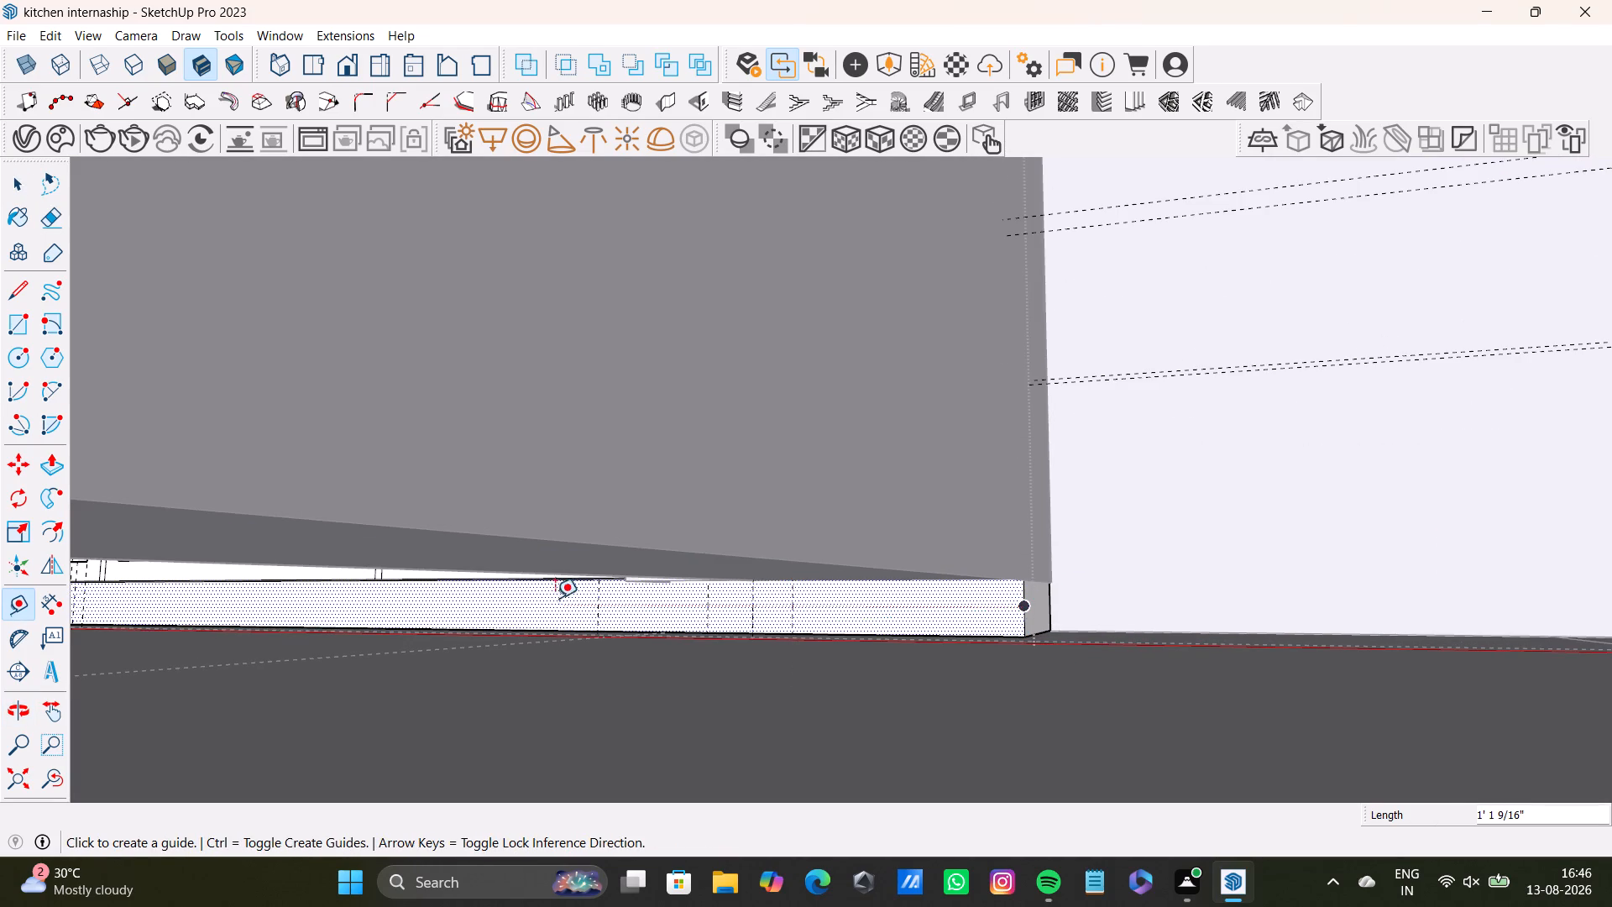
pyautogui.press('space')
# Draw a line along the guide nearest the plinth's outer end, from the top to the bottom edge of its front face.
pyautogui.click(22, 295)
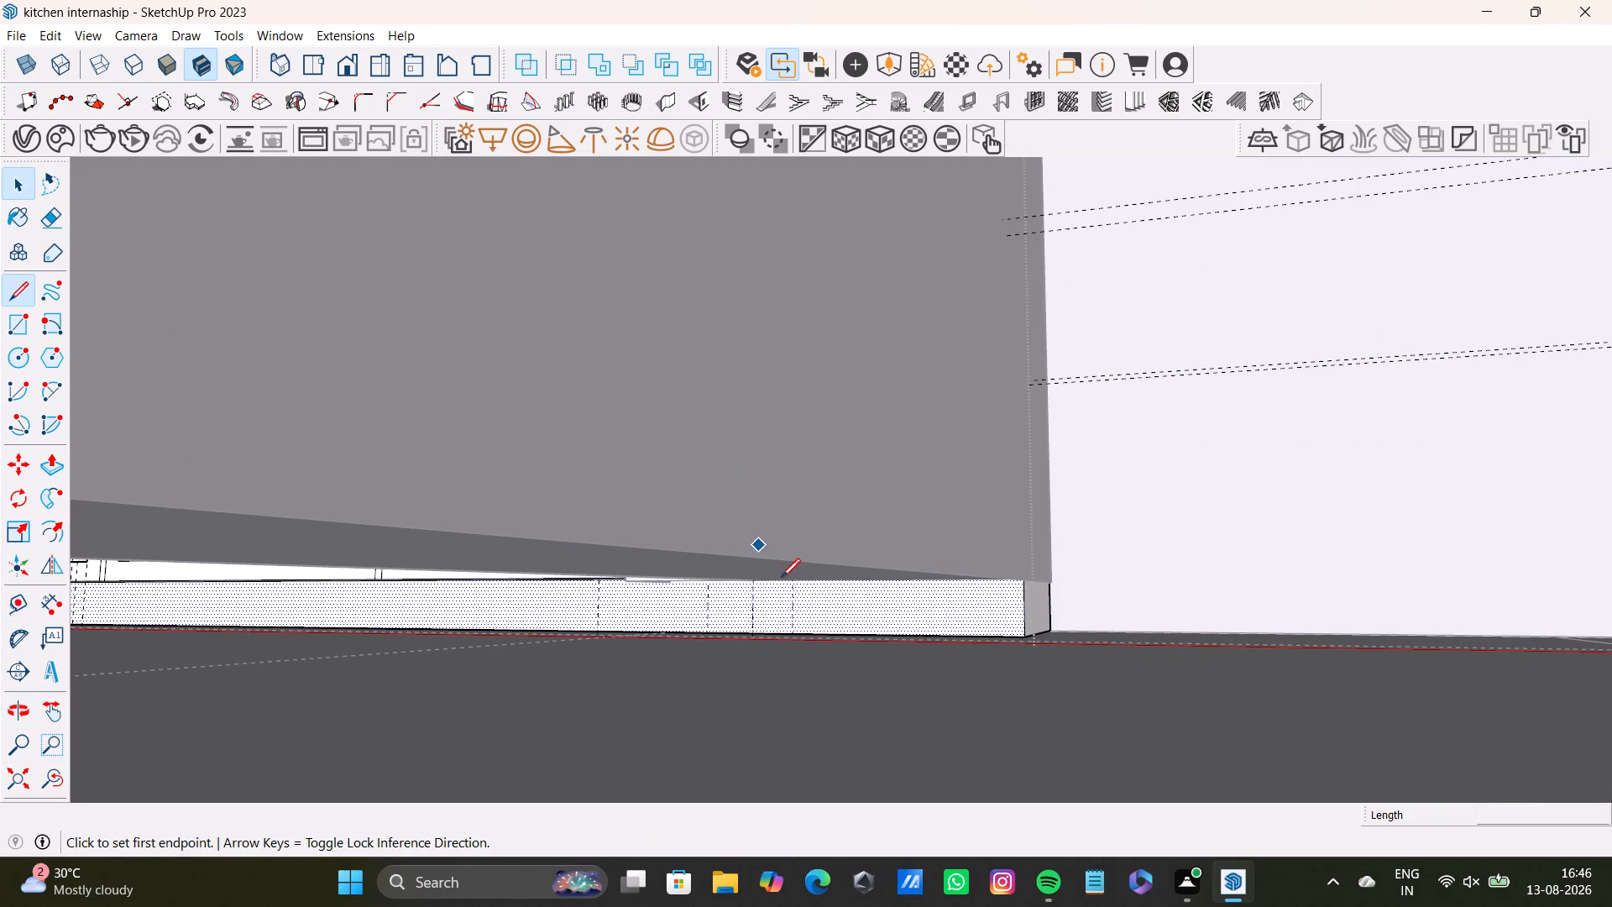
pyautogui.scroll(2, 781, 578)
pyautogui.click(796, 585)
pyautogui.click(793, 639)
pyautogui.press('space')
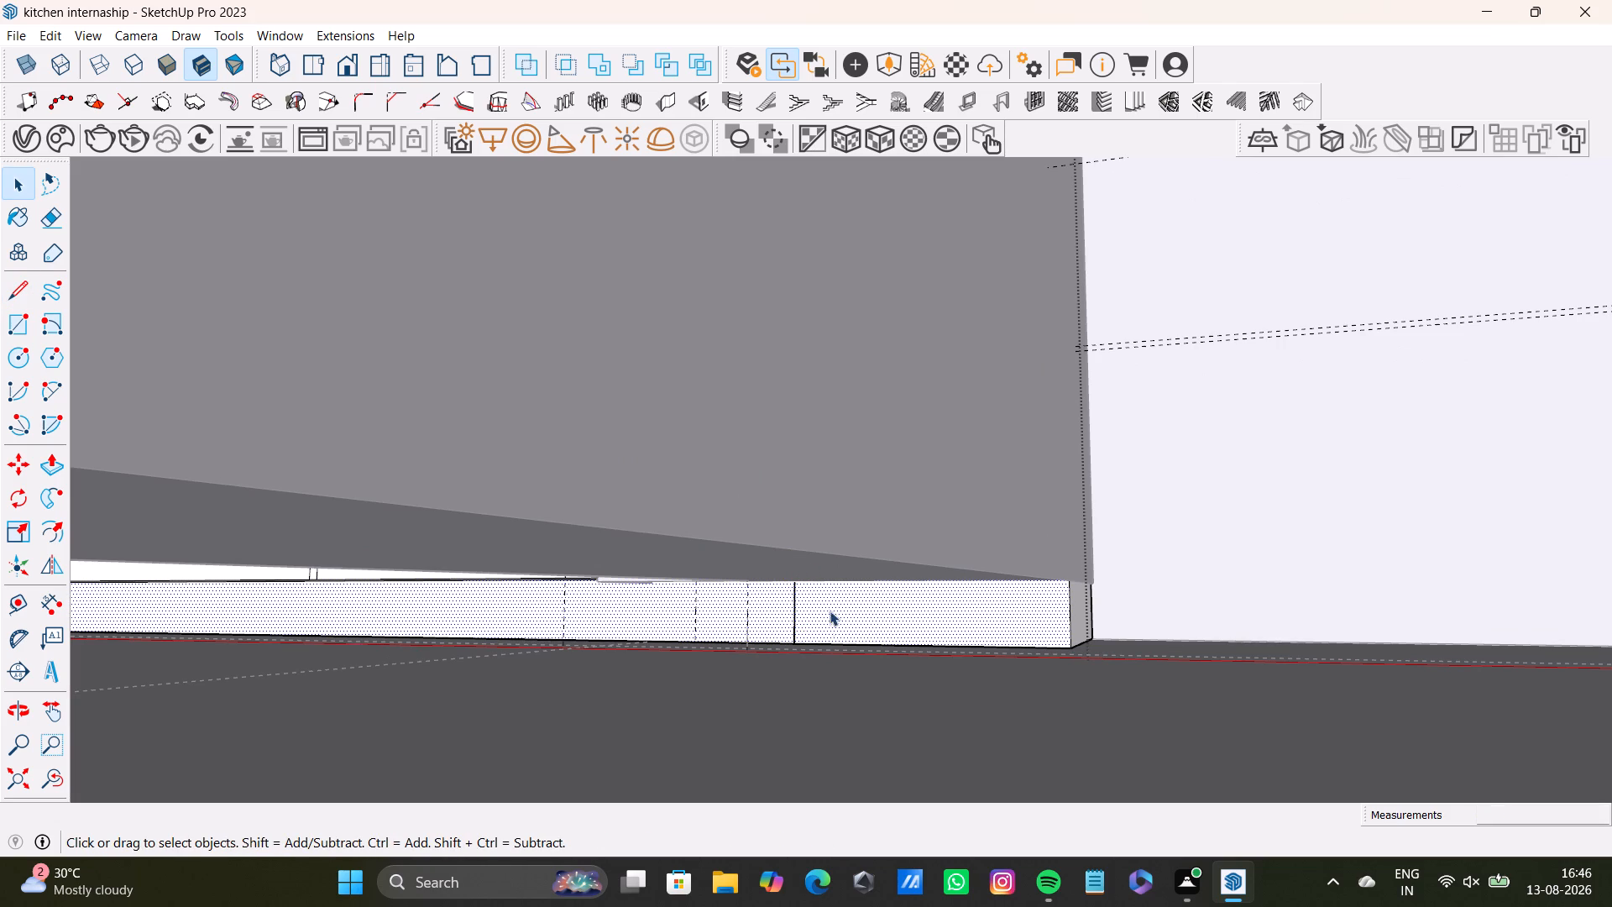
# Select the plinth's front face on either side of the dividing line to check whether the line splits it.
pyautogui.click(834, 609)
pyautogui.scroll(3, 806, 630)
pyautogui.moveTo(827, 616); pyautogui.dragTo(877, 604, button='middle')
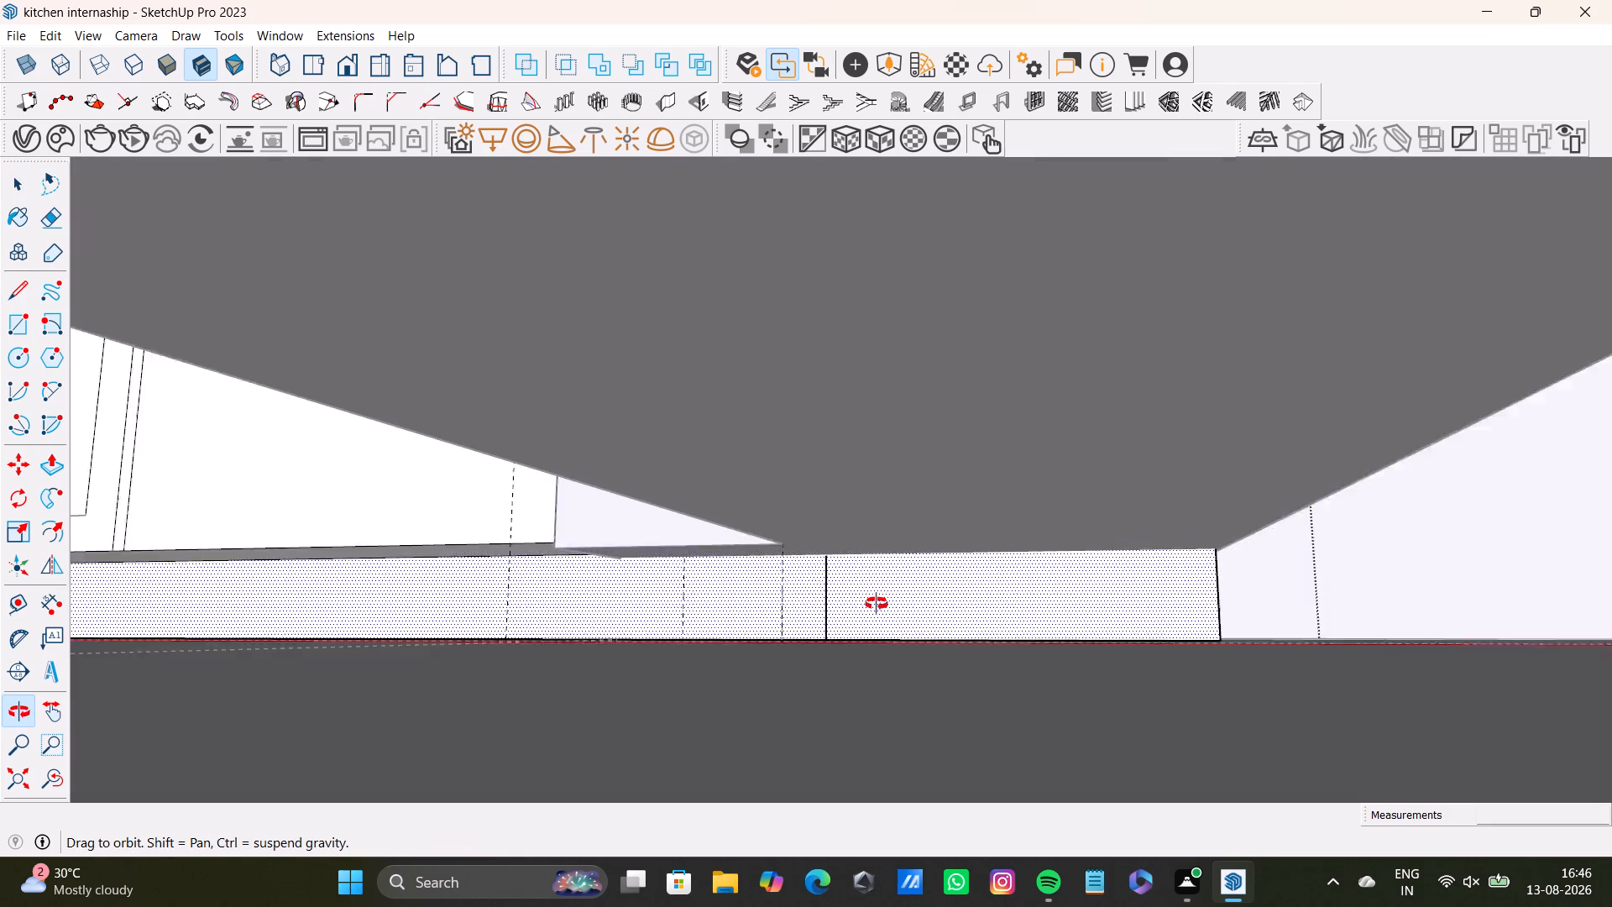
pyautogui.moveTo(877, 604); pyautogui.dragTo(932, 607, button='middle')
pyautogui.scroll(6, 903, 601)
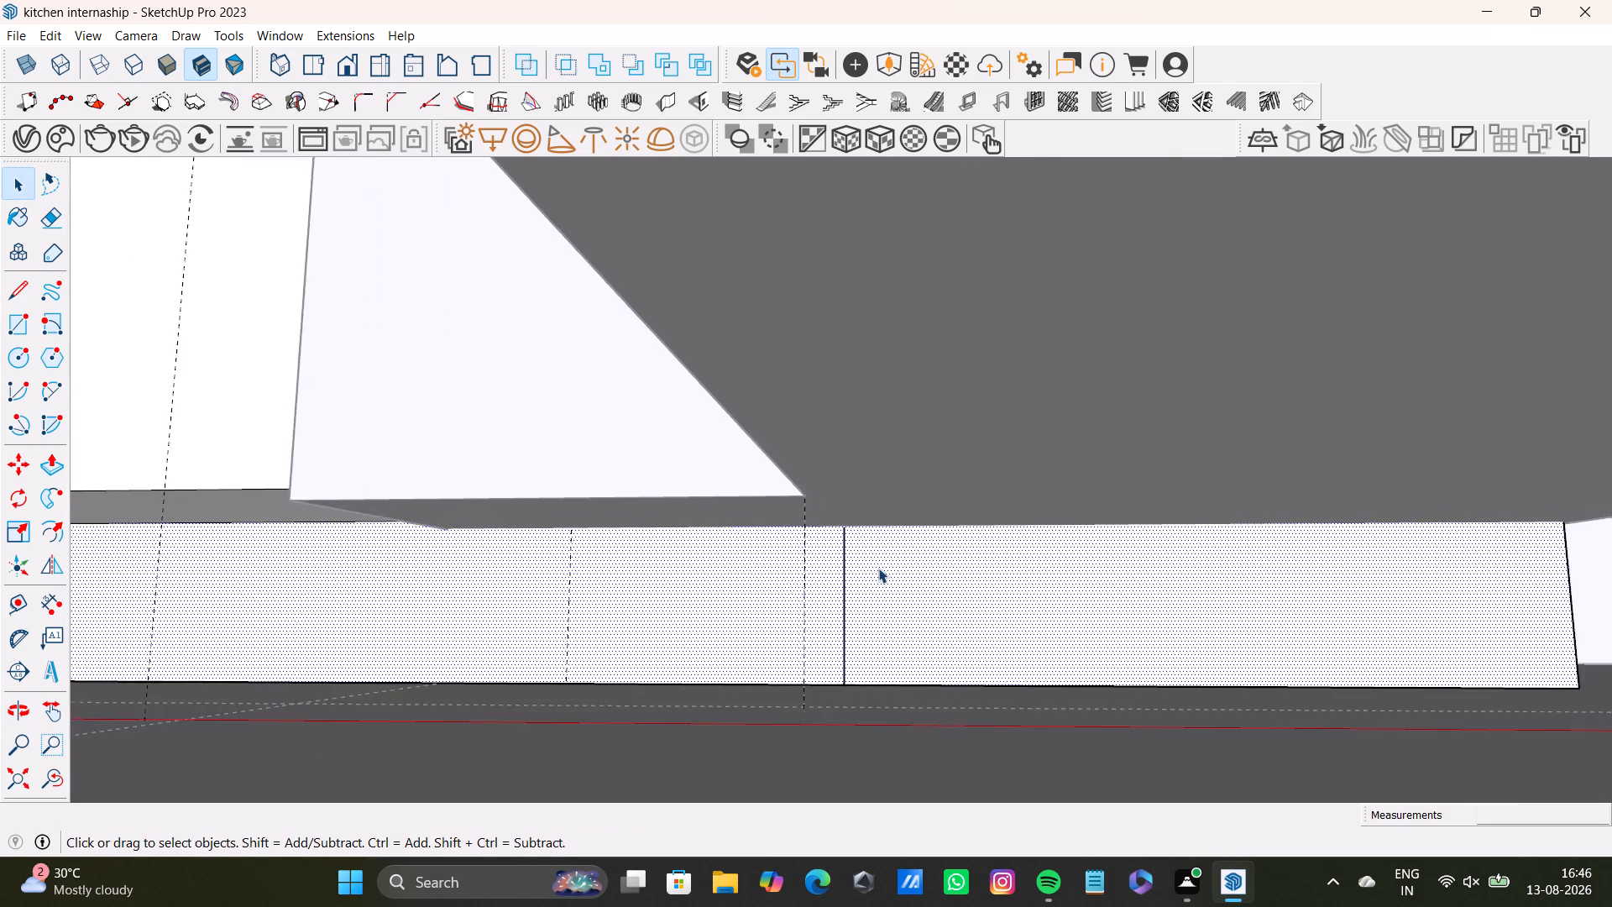
pyautogui.scroll(9, 878, 568)
pyautogui.click(824, 515)
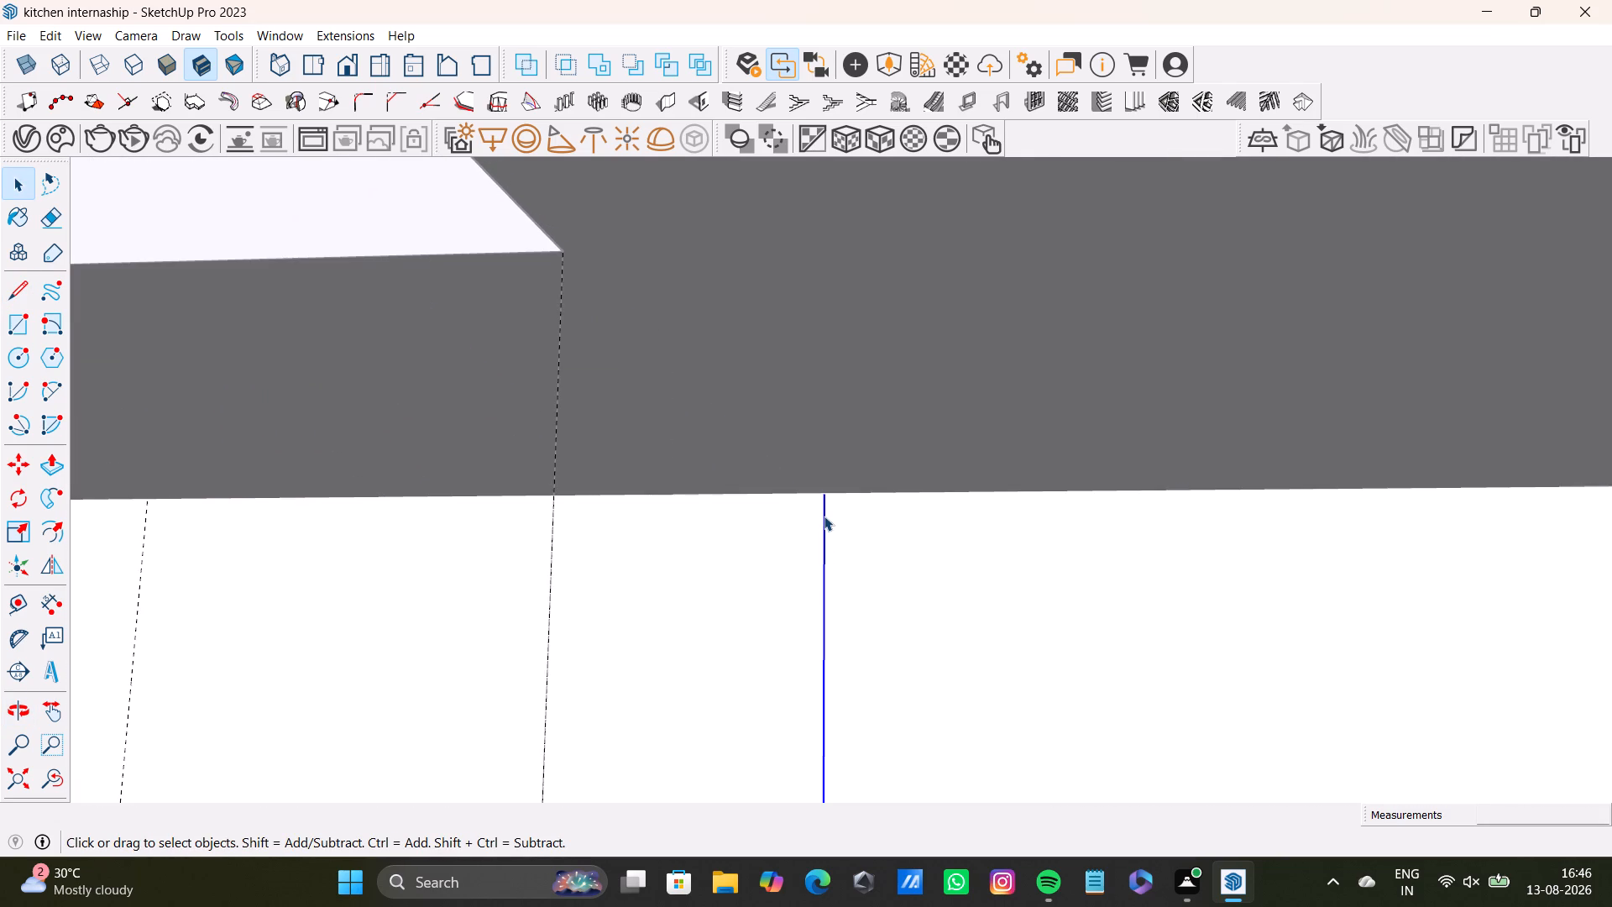
pyautogui.click(824, 516)
pyautogui.tripleClick(918, 582)
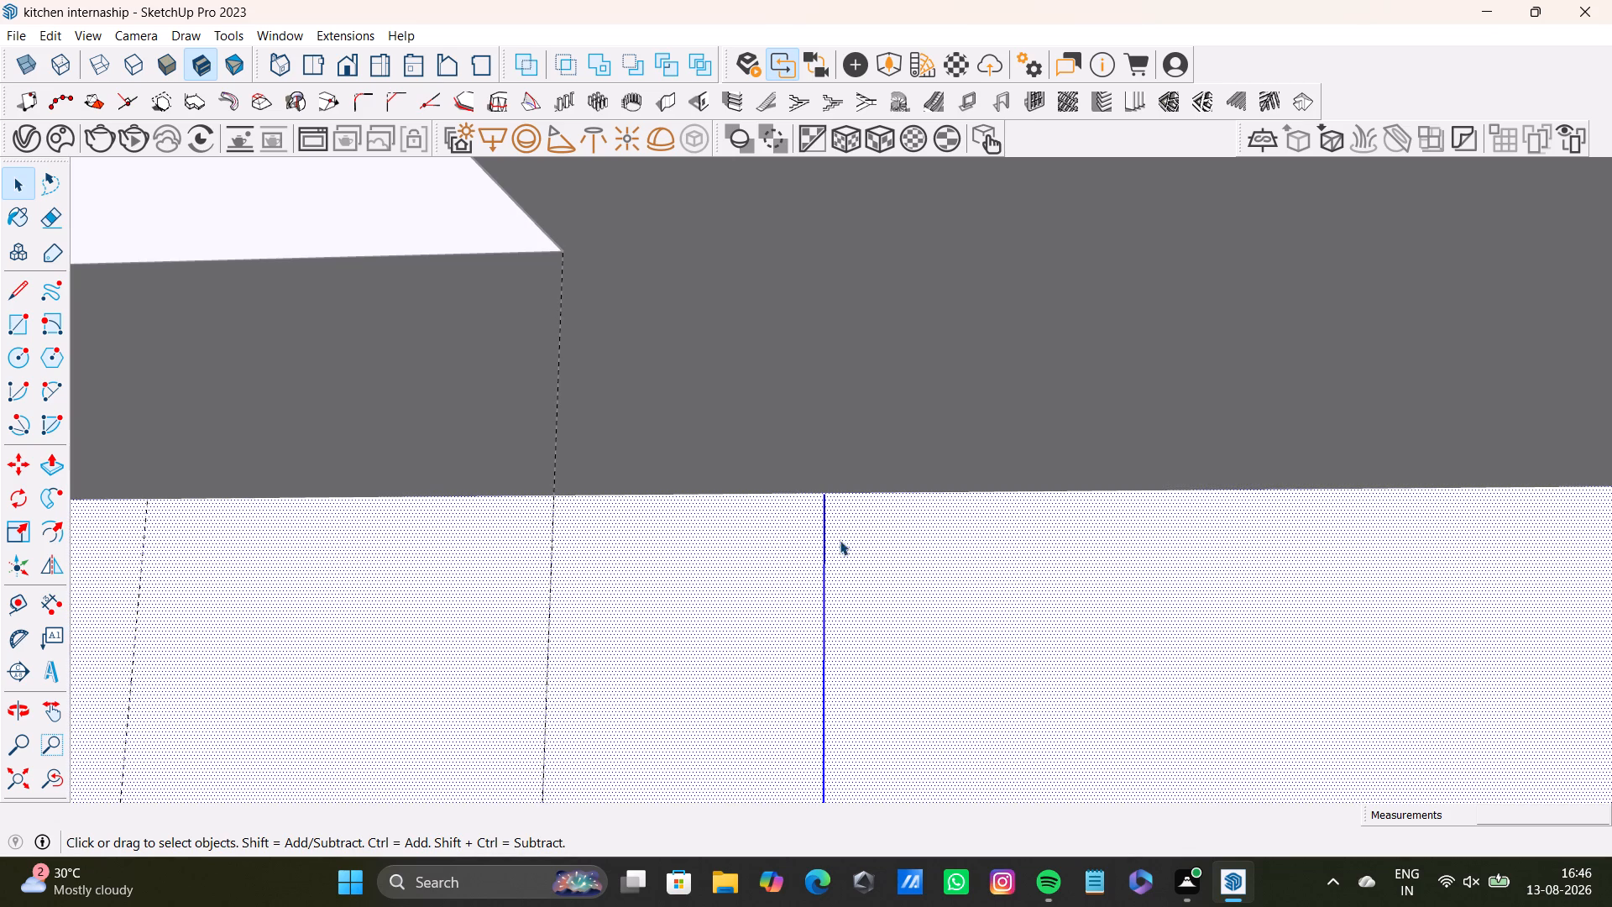
pyautogui.scroll(7, 817, 503)
pyautogui.scroll(-8, 850, 607)
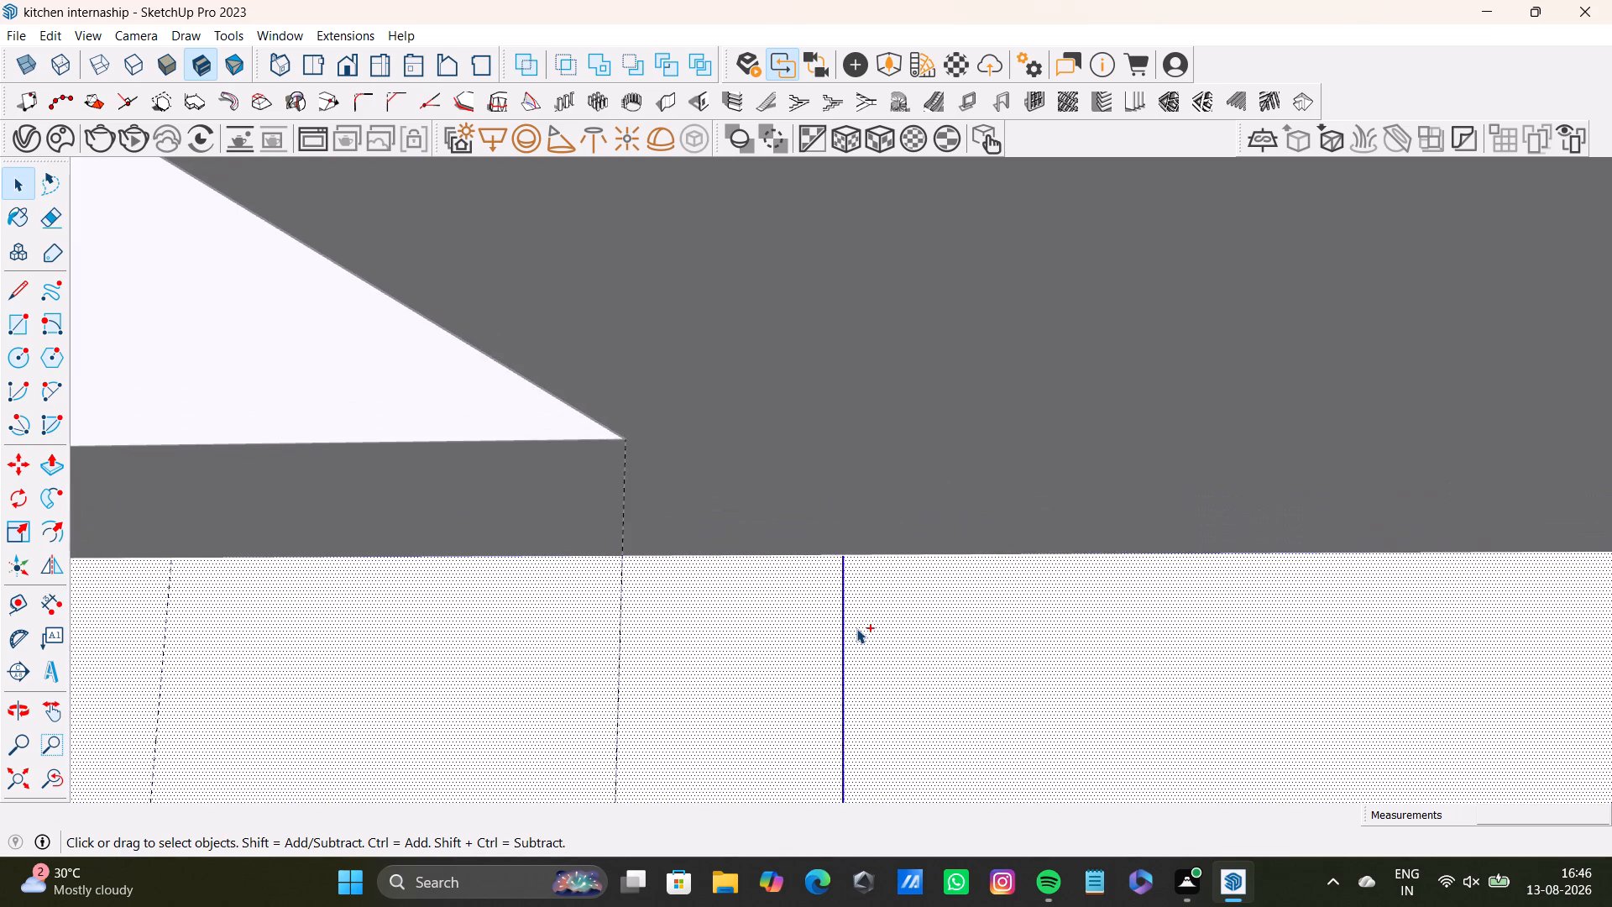
# Undo the vertical dividing line on the plinth's front face.
pyautogui.hotkey('ctrl', 'z')
pyautogui.scroll(-7, 858, 634)
pyautogui.hotkey('ctrl', 'z')
pyautogui.scroll(-4, 861, 655)
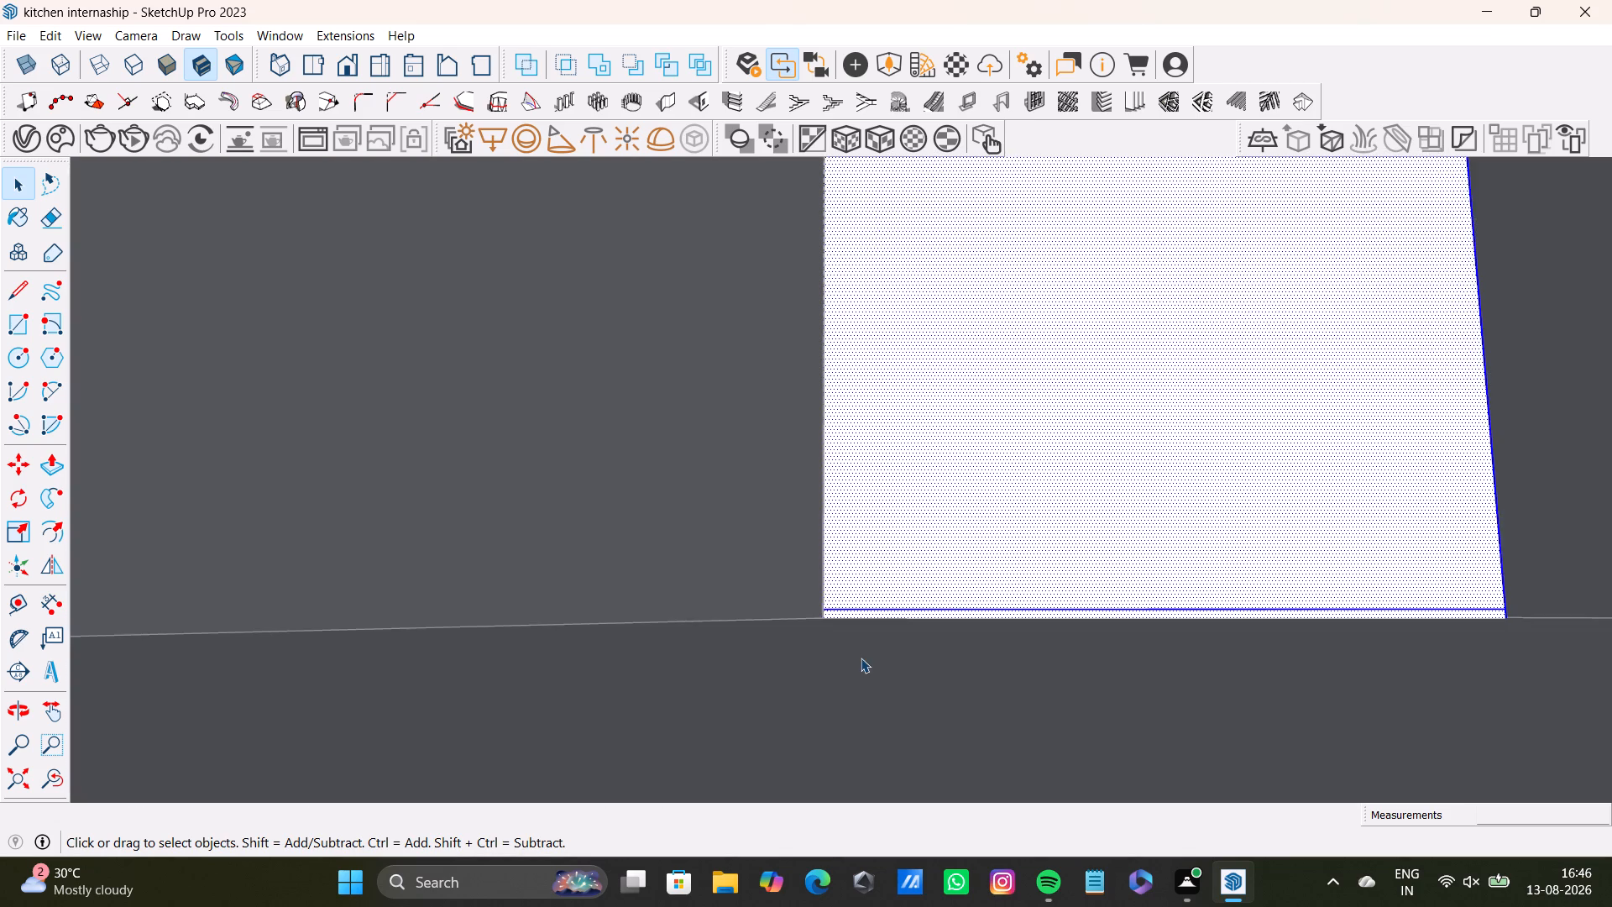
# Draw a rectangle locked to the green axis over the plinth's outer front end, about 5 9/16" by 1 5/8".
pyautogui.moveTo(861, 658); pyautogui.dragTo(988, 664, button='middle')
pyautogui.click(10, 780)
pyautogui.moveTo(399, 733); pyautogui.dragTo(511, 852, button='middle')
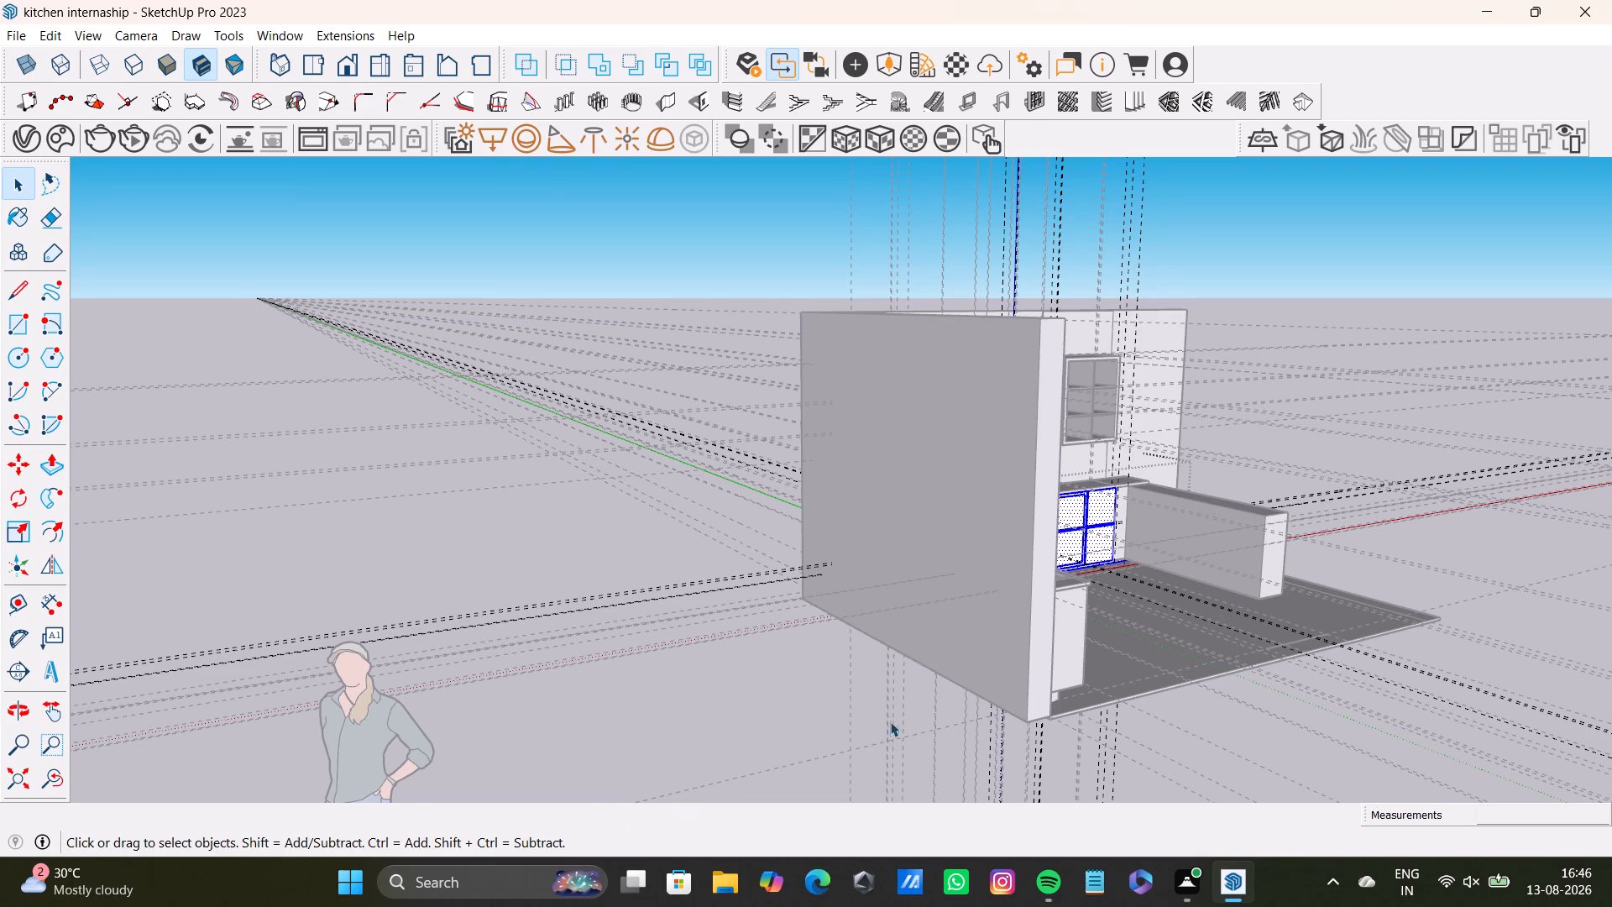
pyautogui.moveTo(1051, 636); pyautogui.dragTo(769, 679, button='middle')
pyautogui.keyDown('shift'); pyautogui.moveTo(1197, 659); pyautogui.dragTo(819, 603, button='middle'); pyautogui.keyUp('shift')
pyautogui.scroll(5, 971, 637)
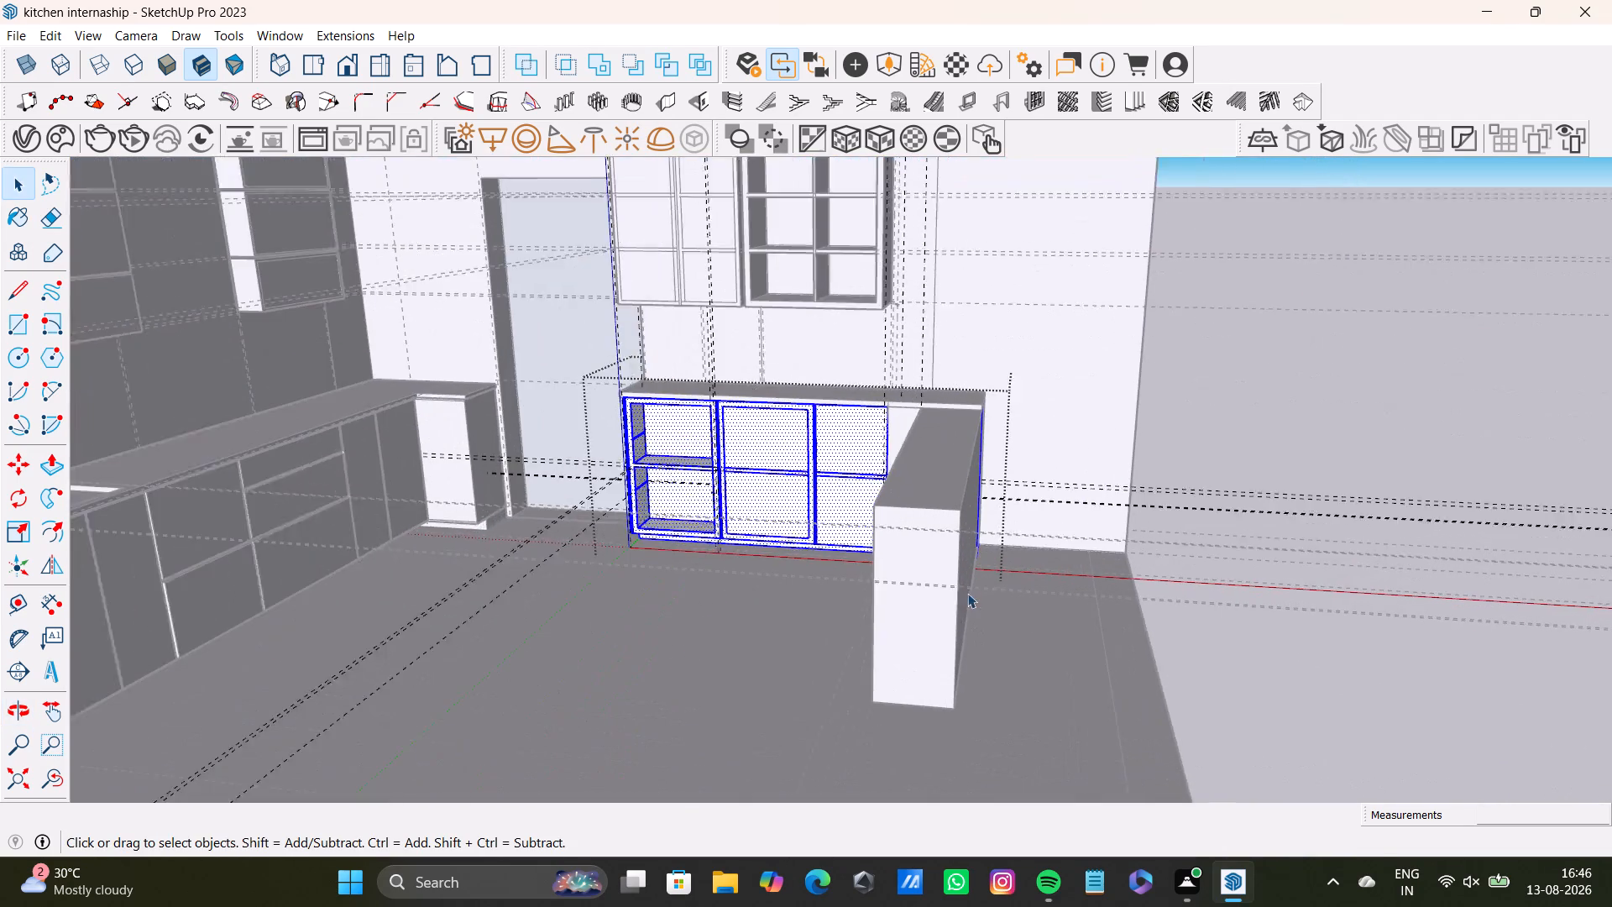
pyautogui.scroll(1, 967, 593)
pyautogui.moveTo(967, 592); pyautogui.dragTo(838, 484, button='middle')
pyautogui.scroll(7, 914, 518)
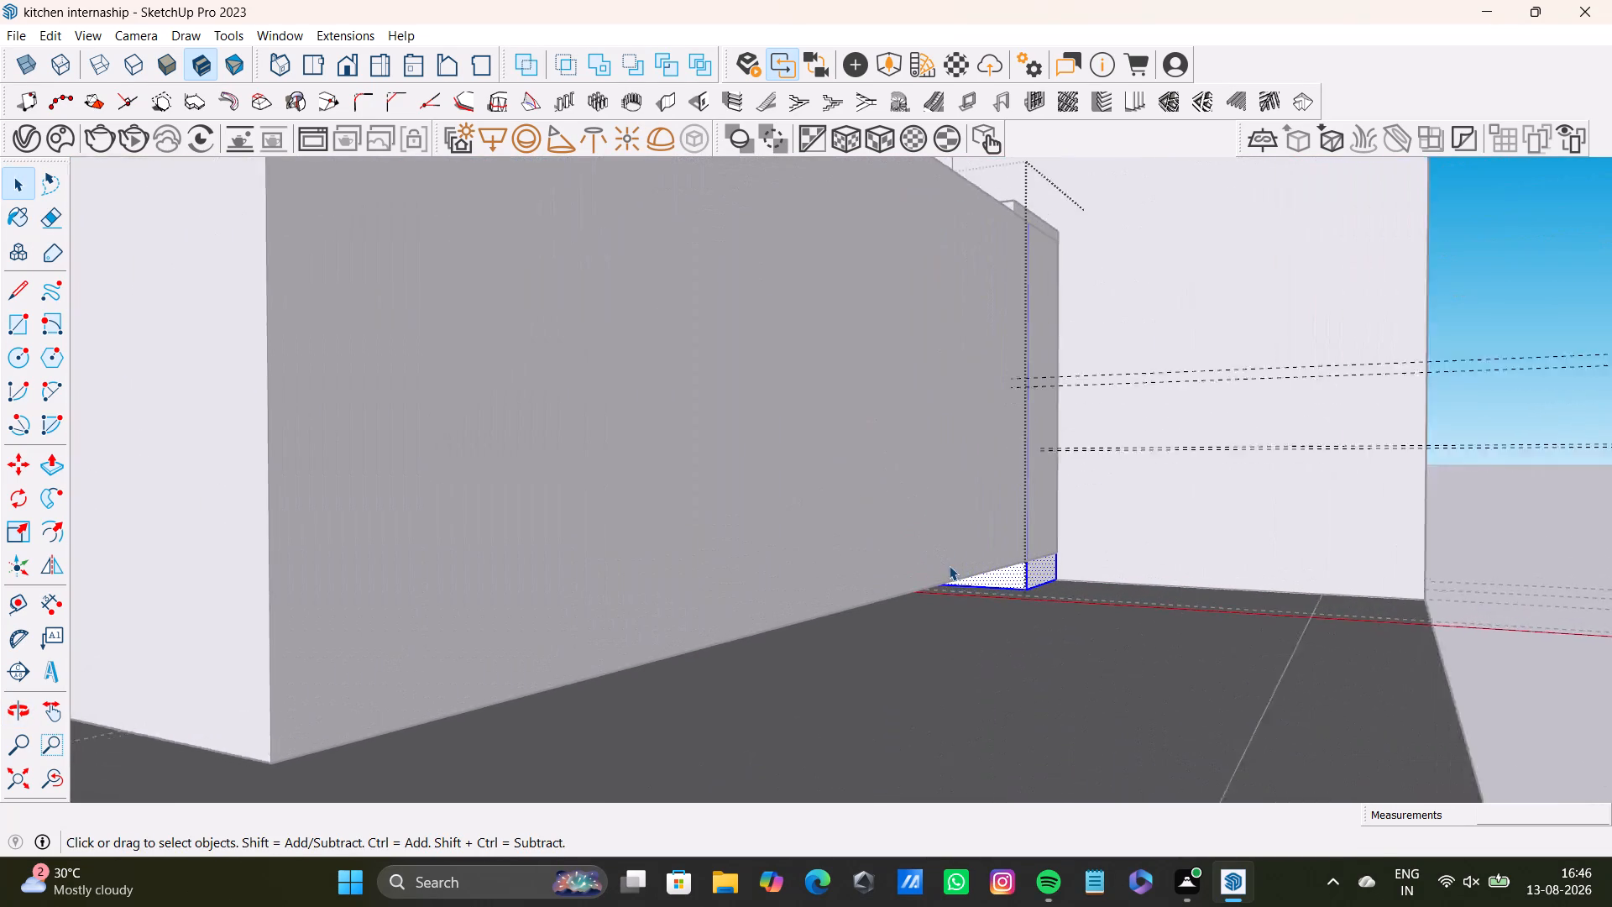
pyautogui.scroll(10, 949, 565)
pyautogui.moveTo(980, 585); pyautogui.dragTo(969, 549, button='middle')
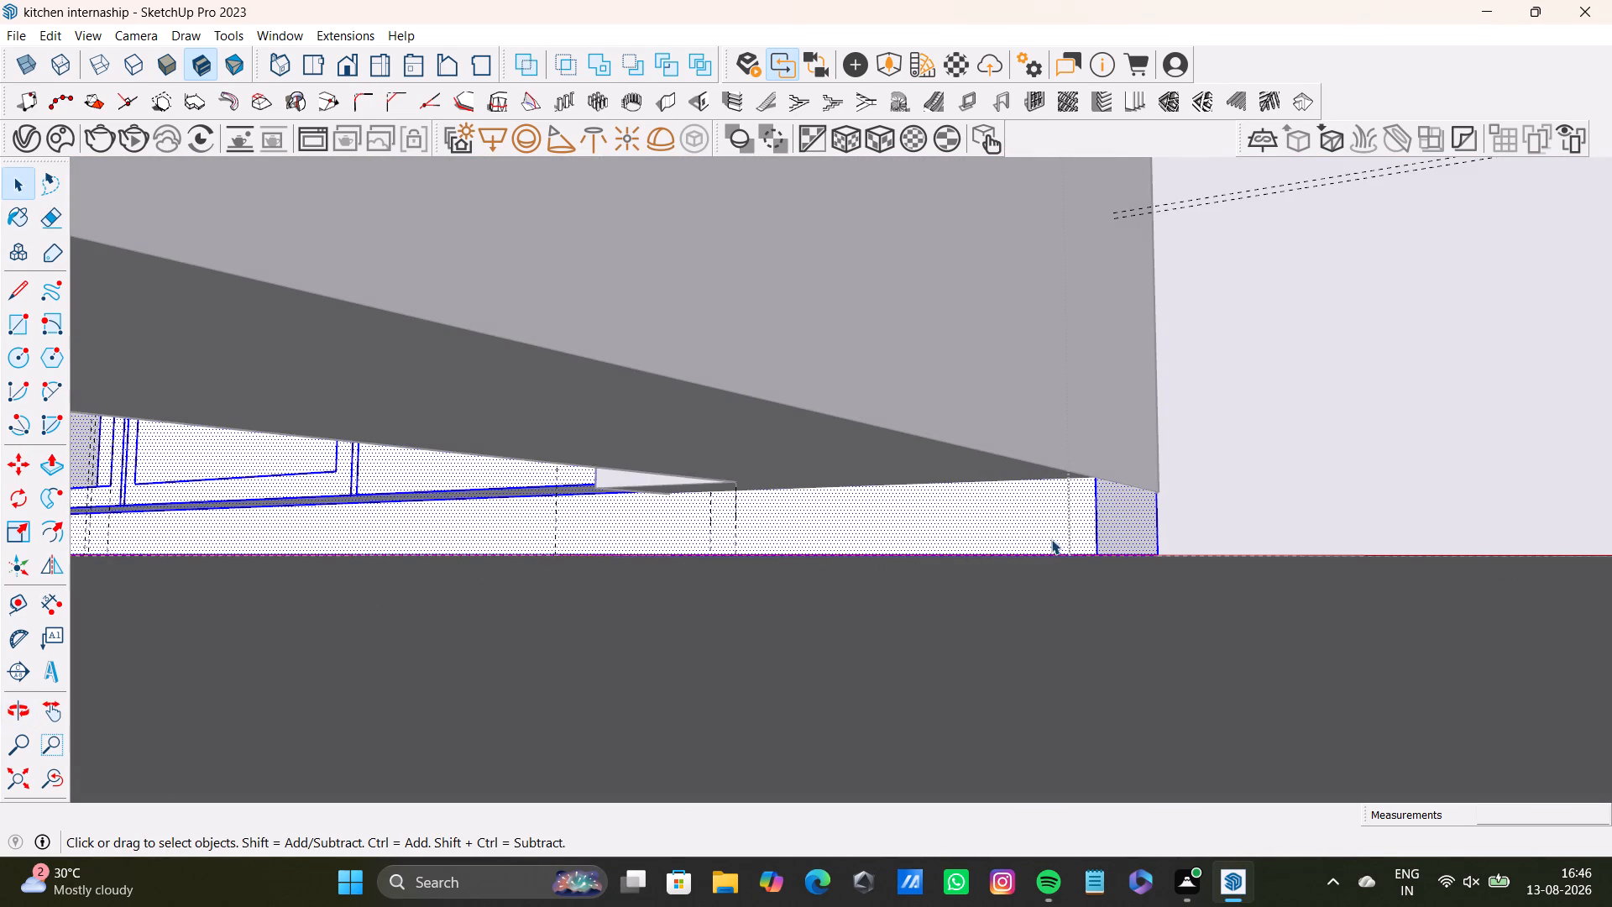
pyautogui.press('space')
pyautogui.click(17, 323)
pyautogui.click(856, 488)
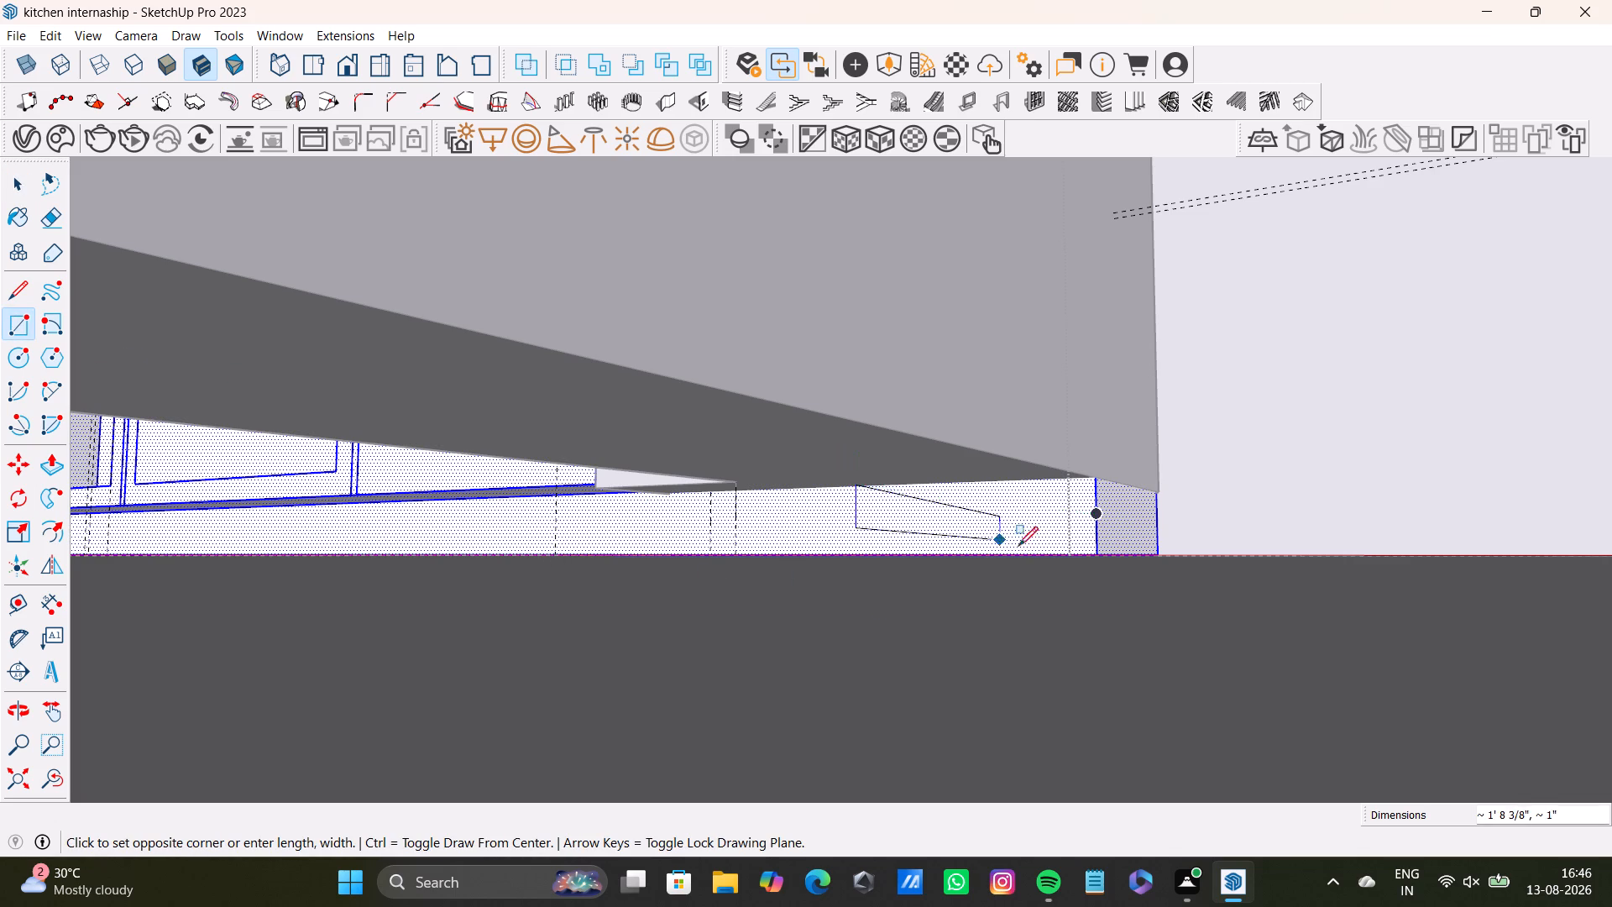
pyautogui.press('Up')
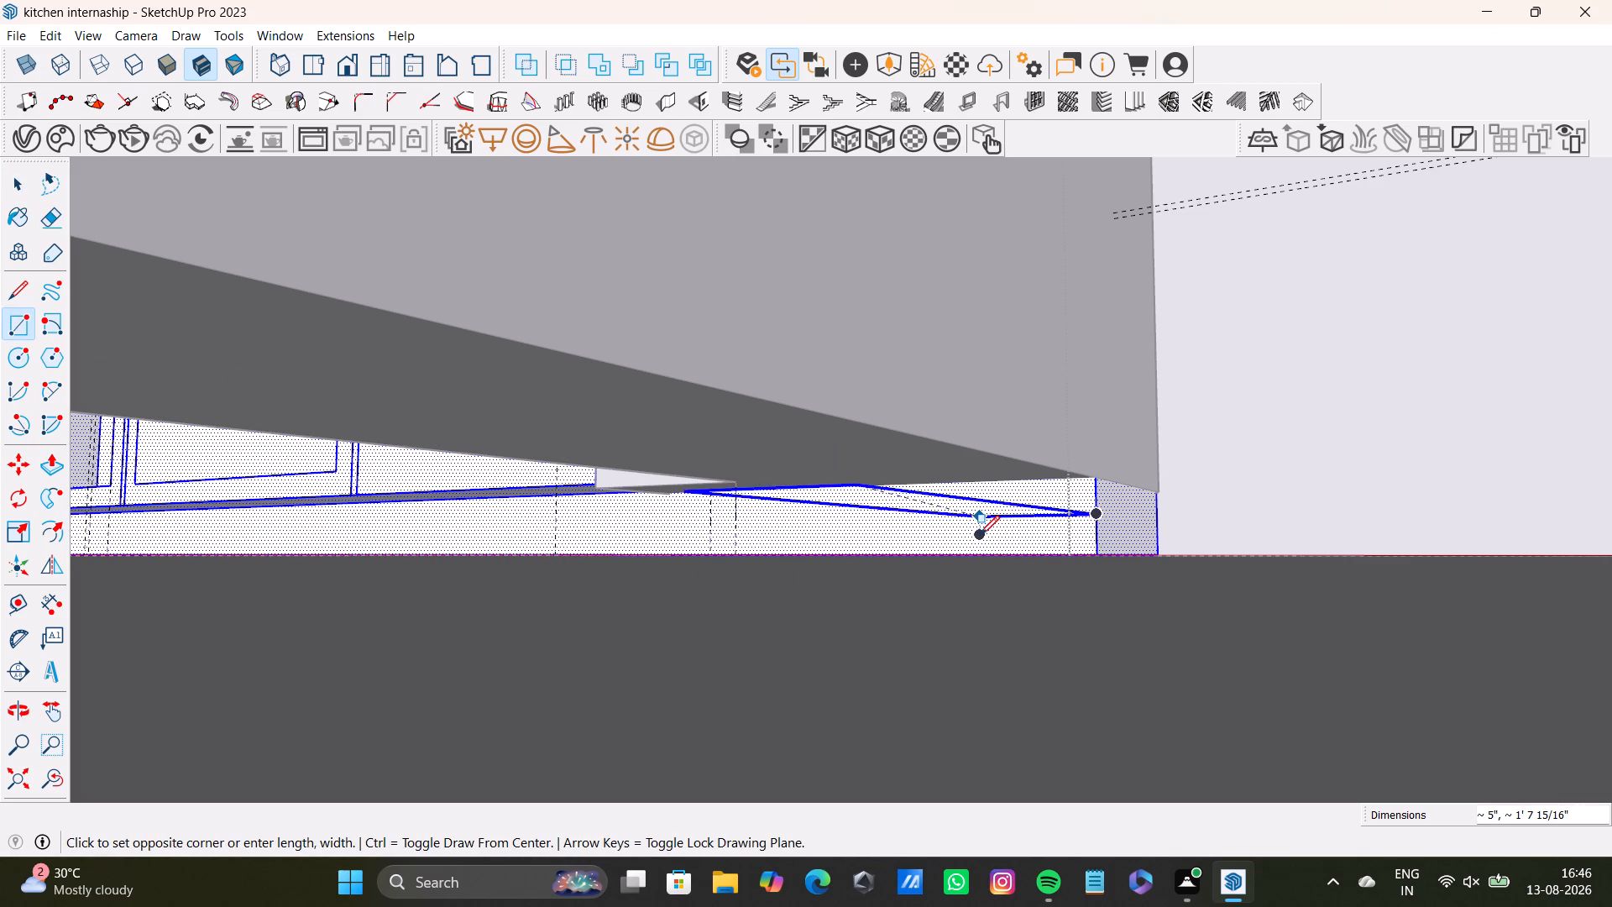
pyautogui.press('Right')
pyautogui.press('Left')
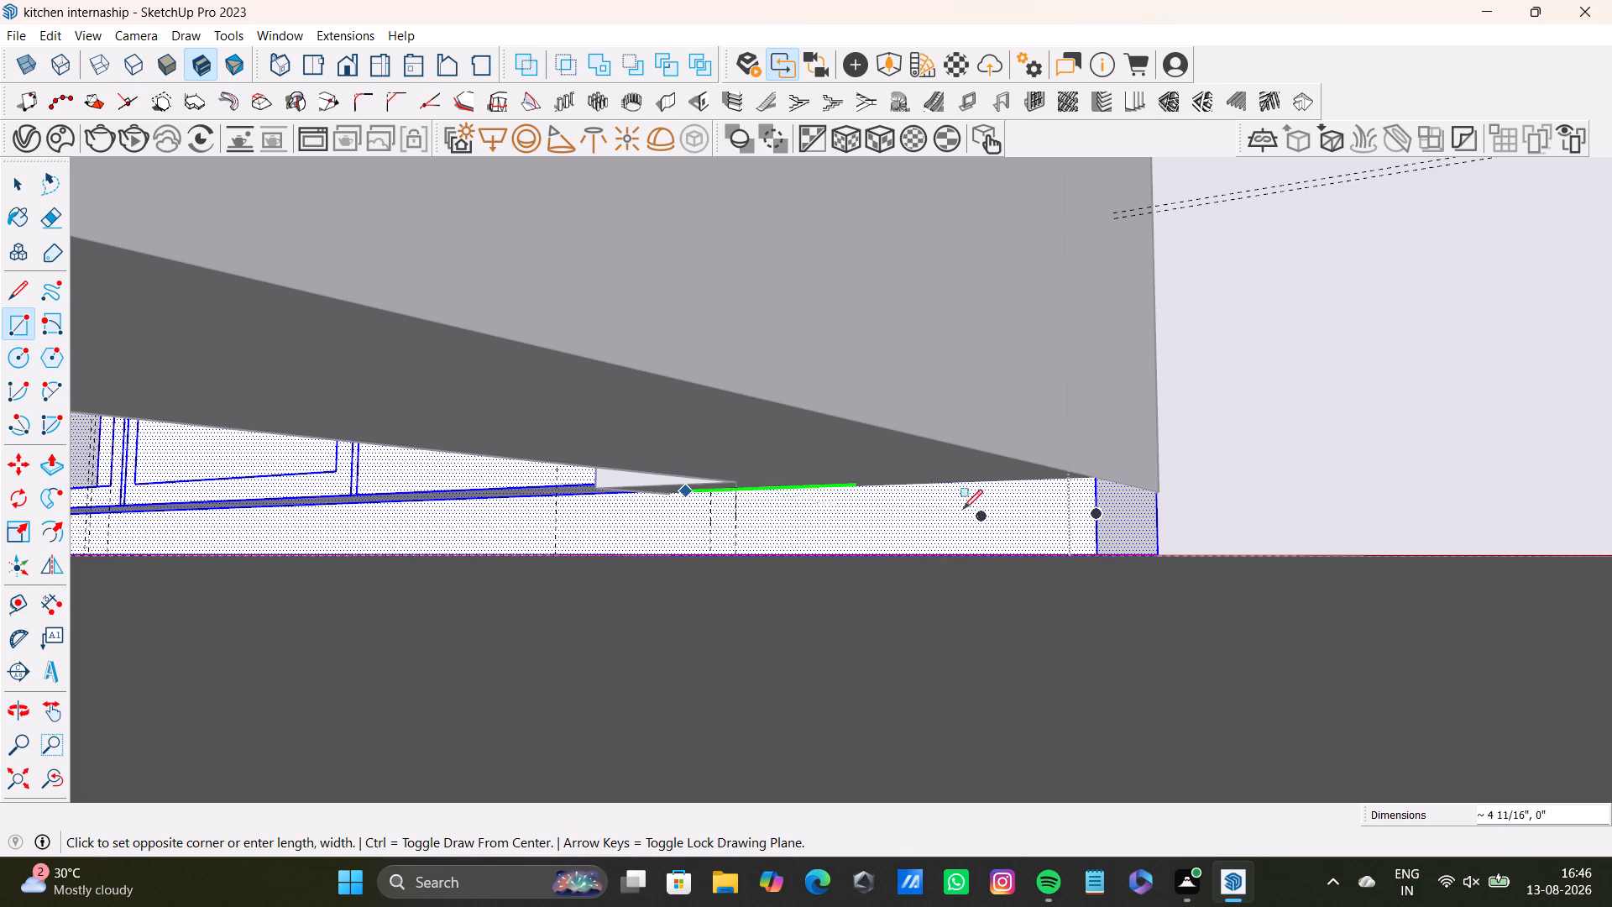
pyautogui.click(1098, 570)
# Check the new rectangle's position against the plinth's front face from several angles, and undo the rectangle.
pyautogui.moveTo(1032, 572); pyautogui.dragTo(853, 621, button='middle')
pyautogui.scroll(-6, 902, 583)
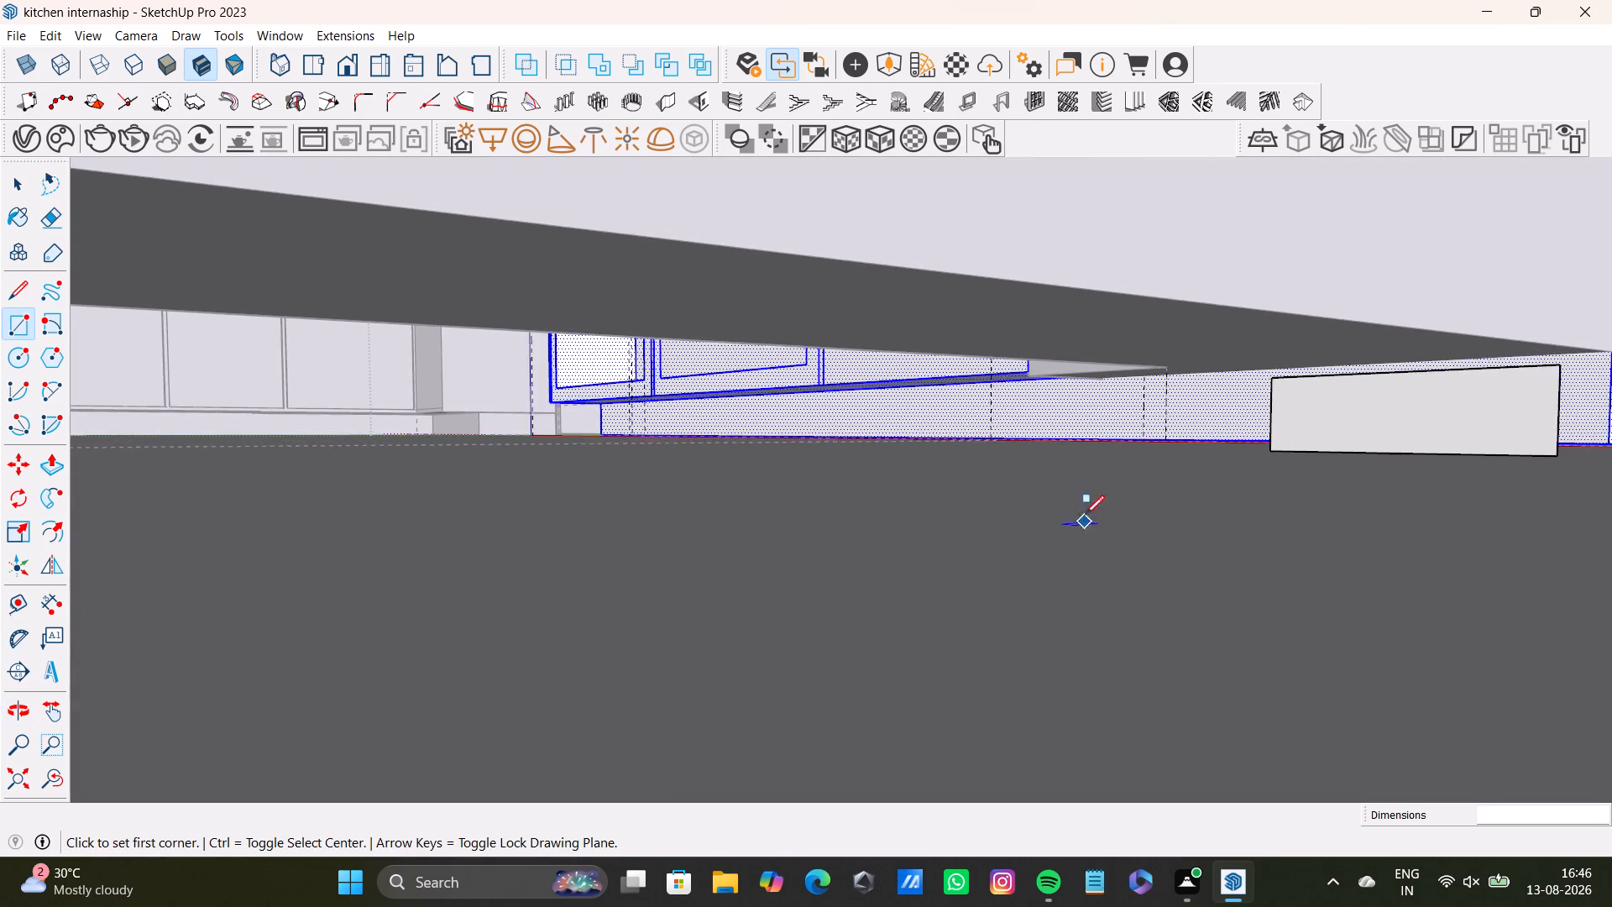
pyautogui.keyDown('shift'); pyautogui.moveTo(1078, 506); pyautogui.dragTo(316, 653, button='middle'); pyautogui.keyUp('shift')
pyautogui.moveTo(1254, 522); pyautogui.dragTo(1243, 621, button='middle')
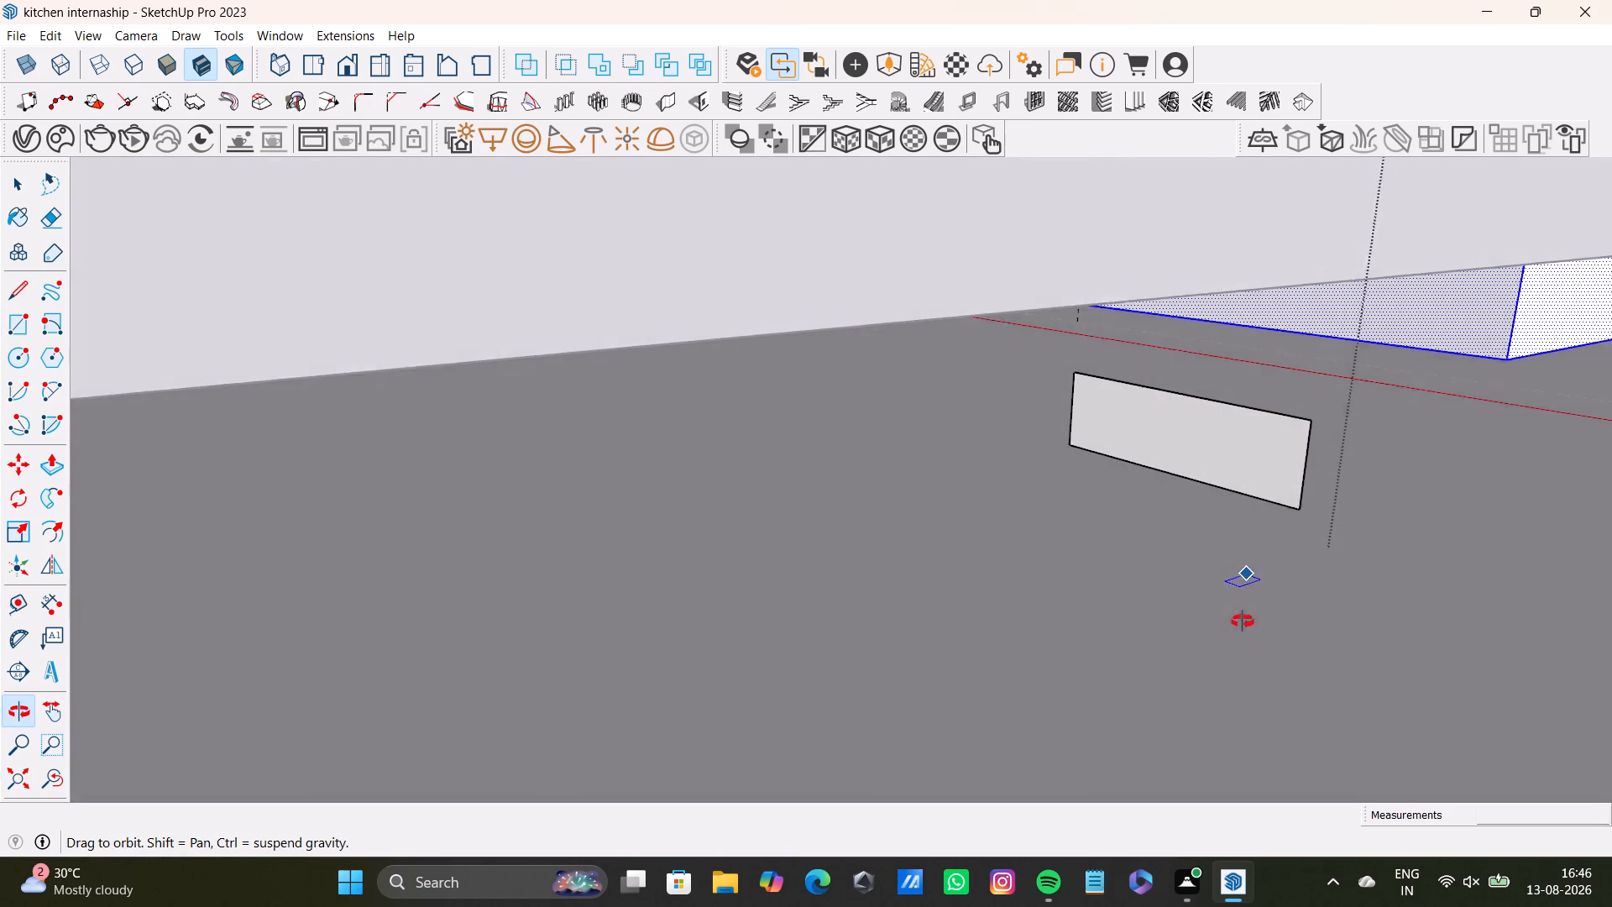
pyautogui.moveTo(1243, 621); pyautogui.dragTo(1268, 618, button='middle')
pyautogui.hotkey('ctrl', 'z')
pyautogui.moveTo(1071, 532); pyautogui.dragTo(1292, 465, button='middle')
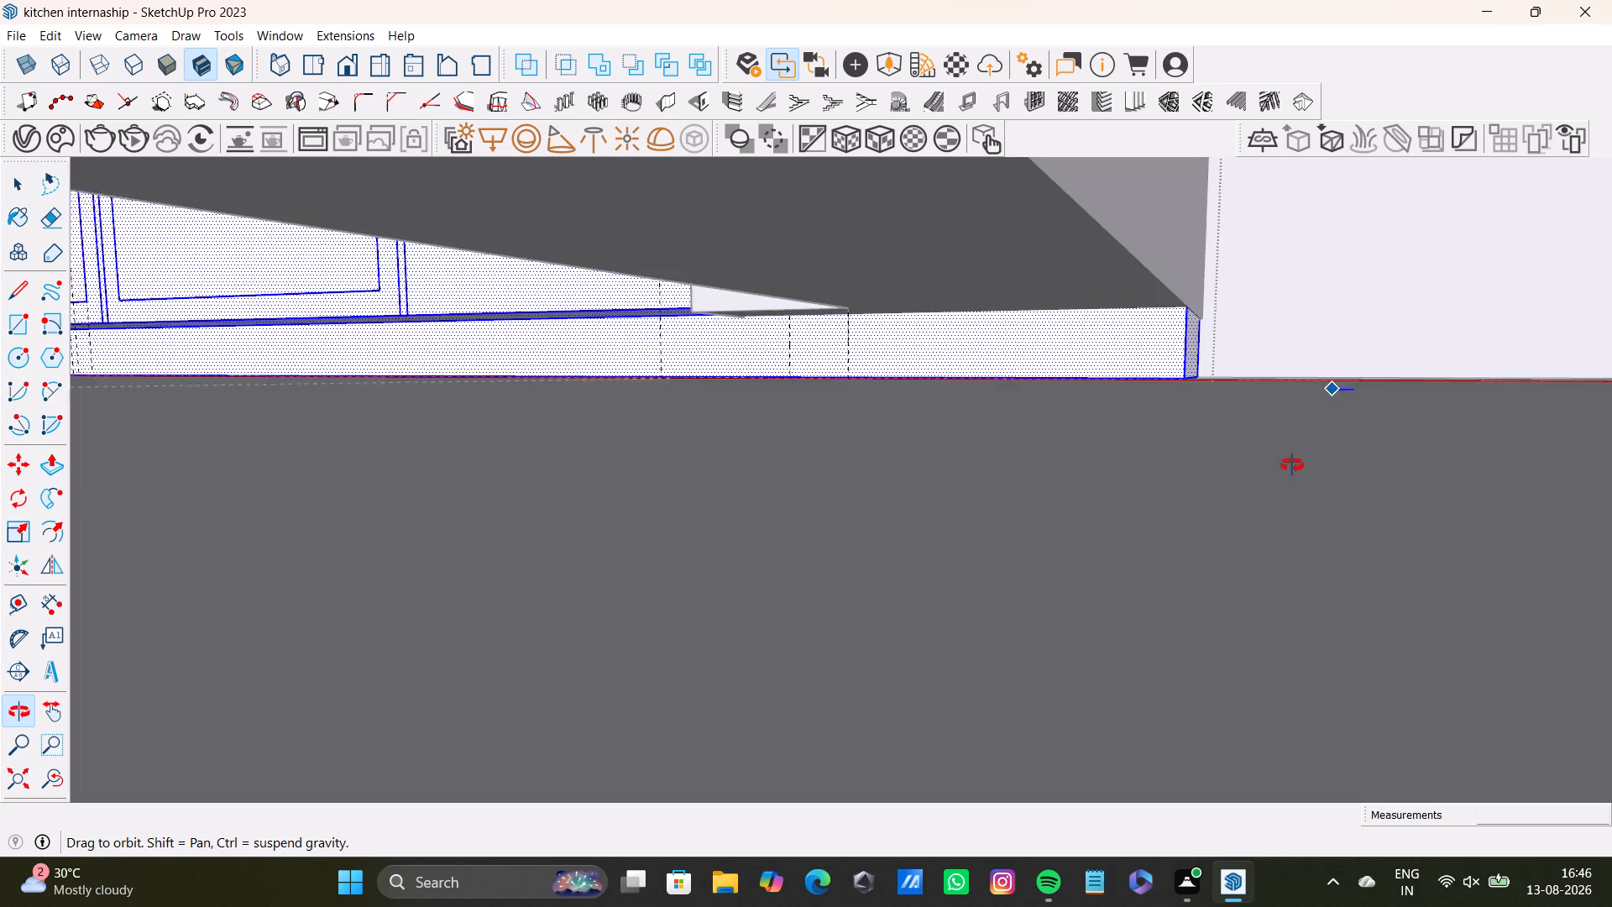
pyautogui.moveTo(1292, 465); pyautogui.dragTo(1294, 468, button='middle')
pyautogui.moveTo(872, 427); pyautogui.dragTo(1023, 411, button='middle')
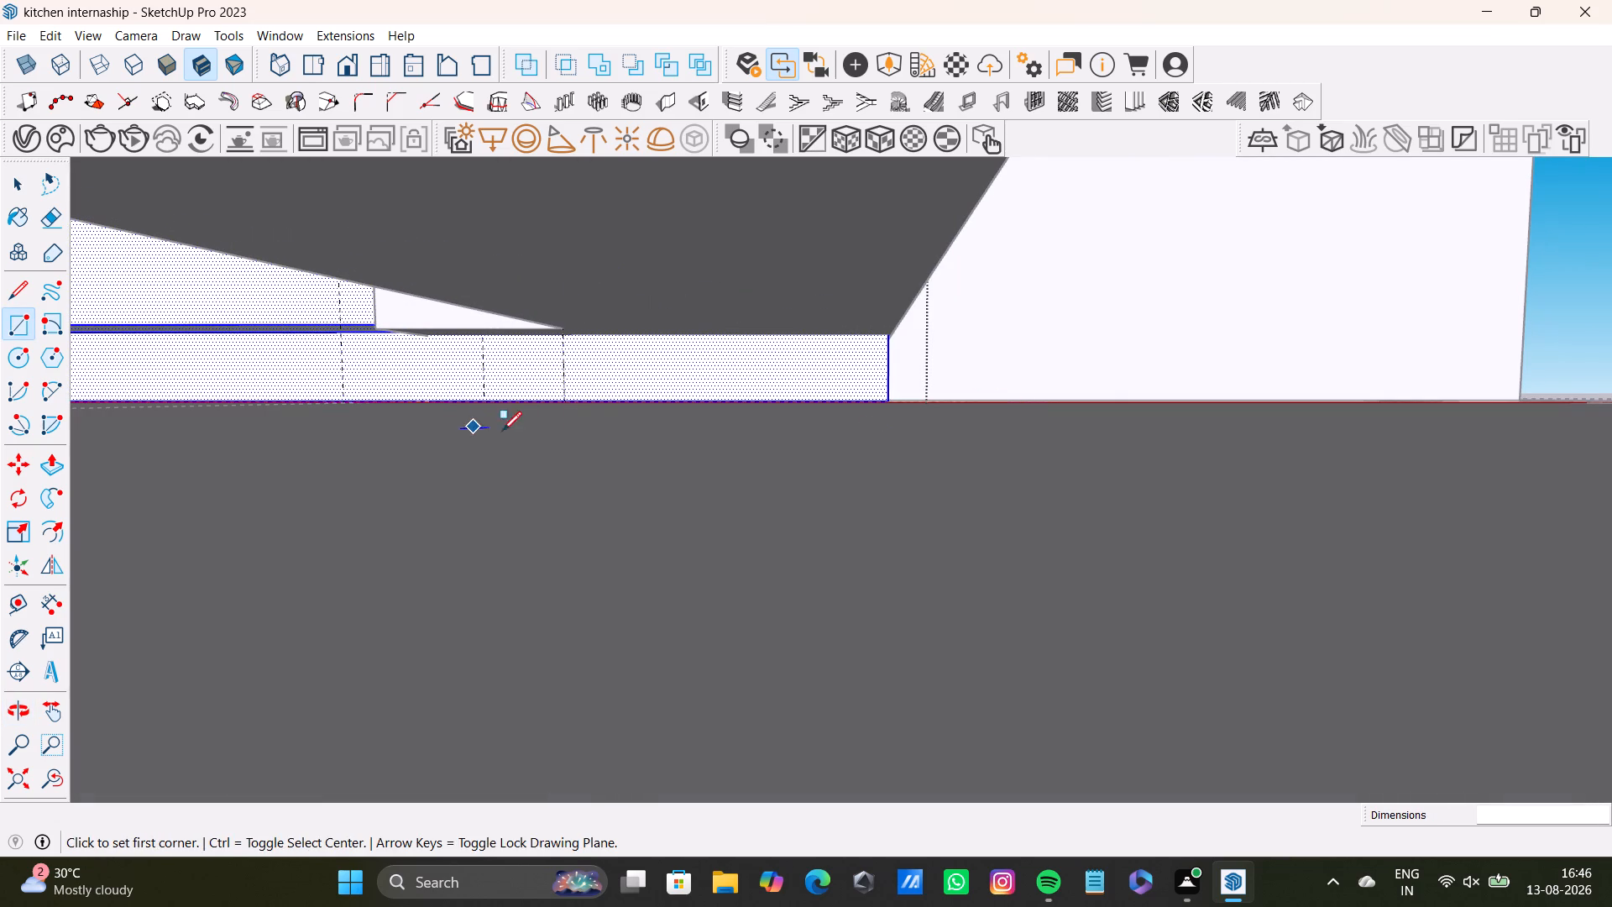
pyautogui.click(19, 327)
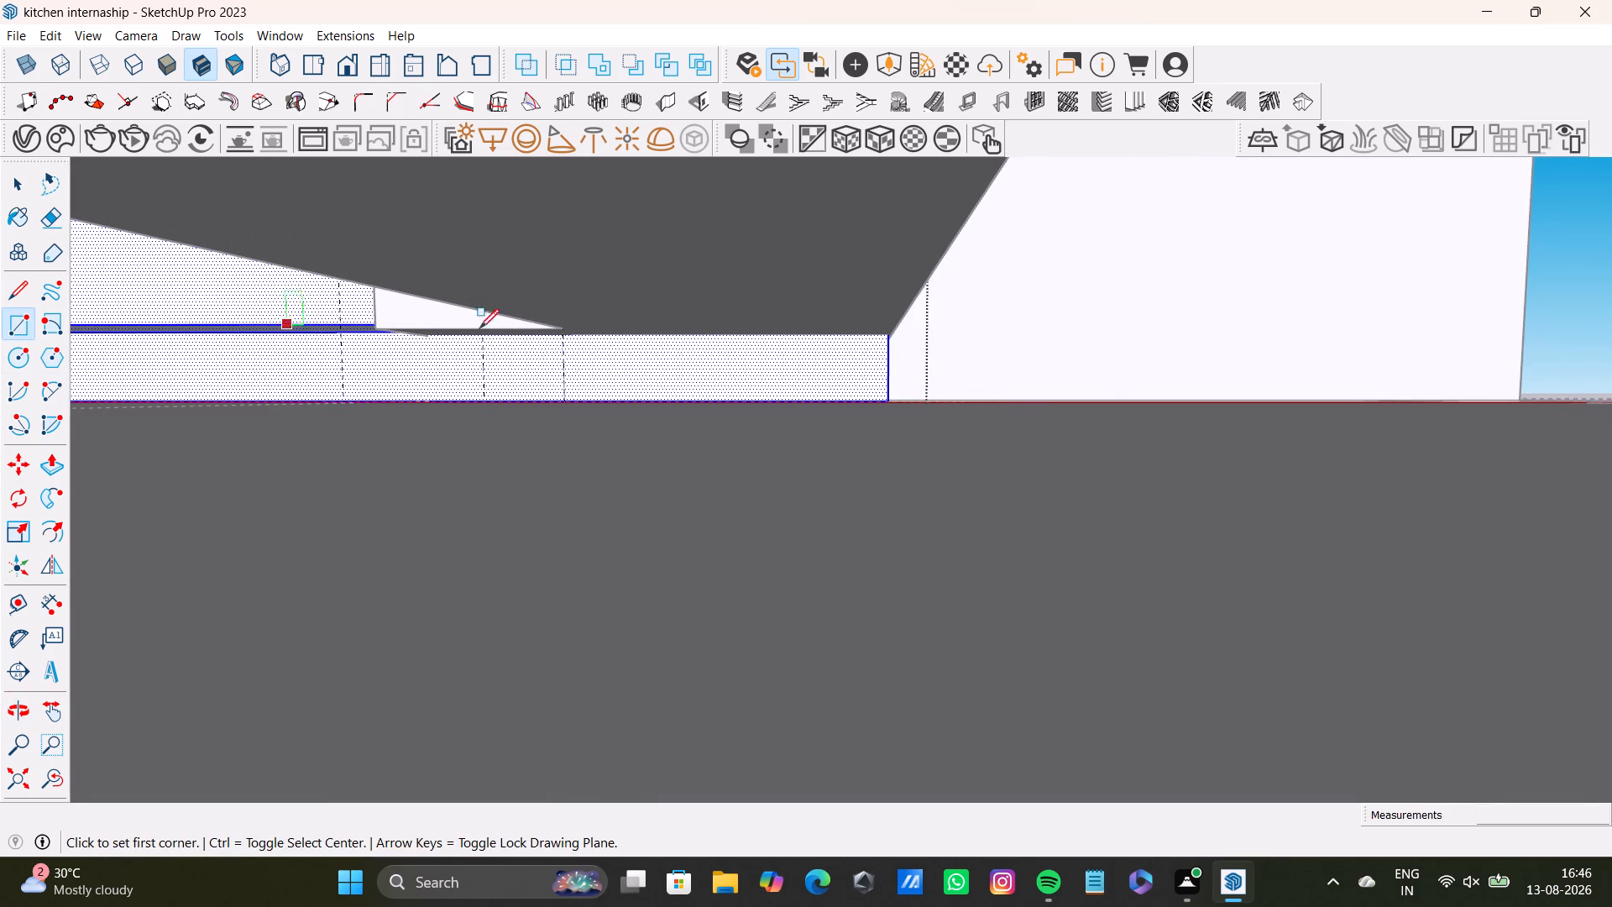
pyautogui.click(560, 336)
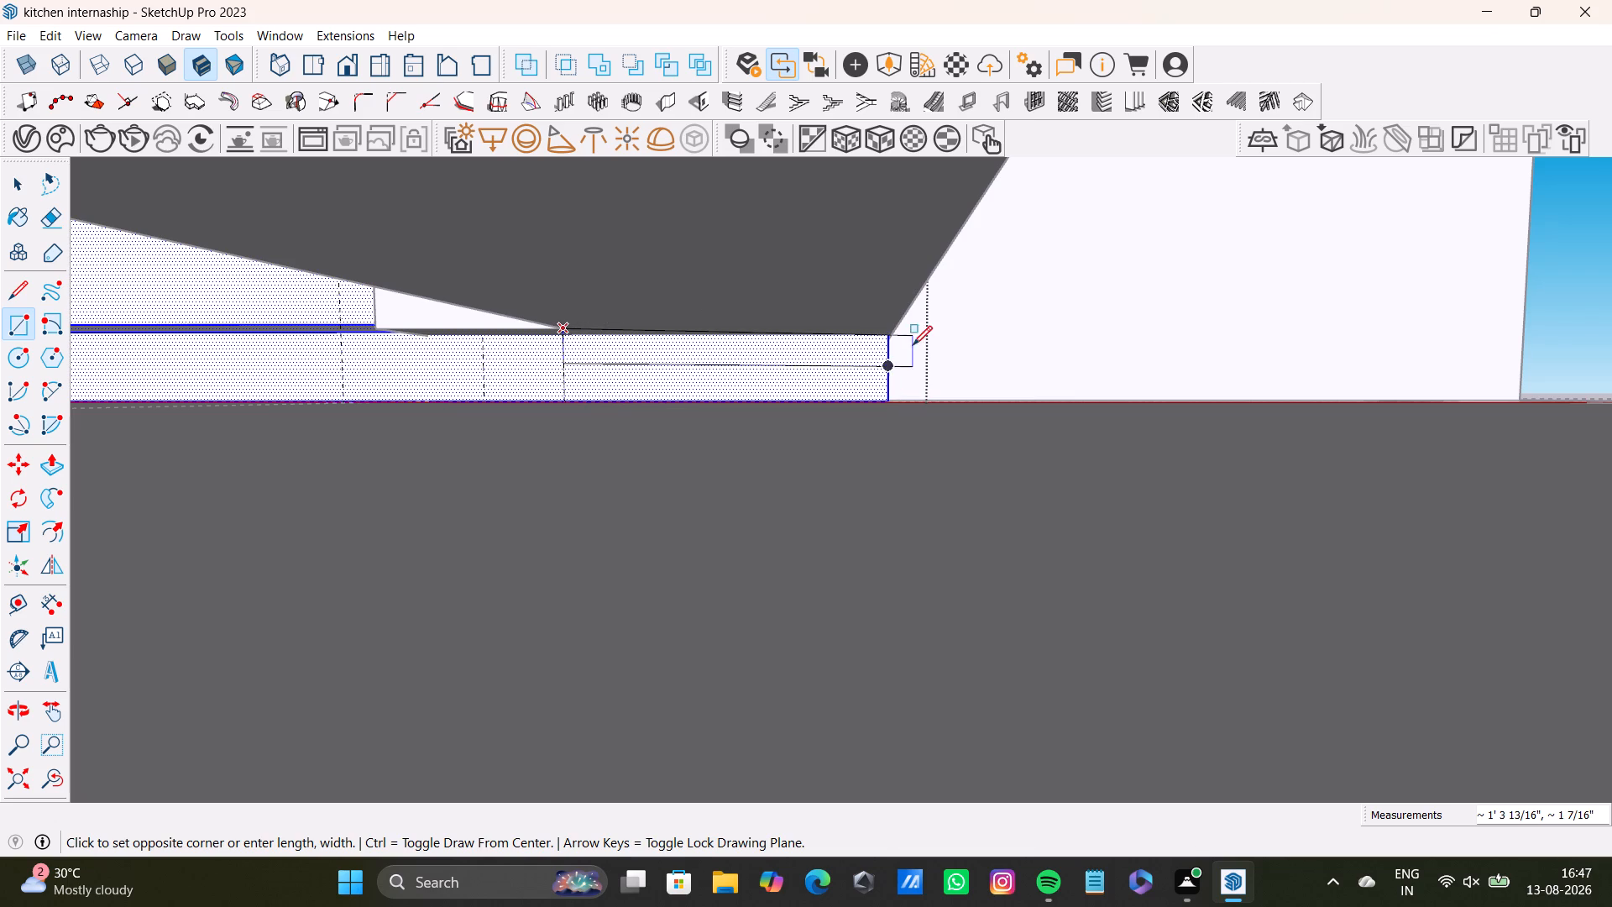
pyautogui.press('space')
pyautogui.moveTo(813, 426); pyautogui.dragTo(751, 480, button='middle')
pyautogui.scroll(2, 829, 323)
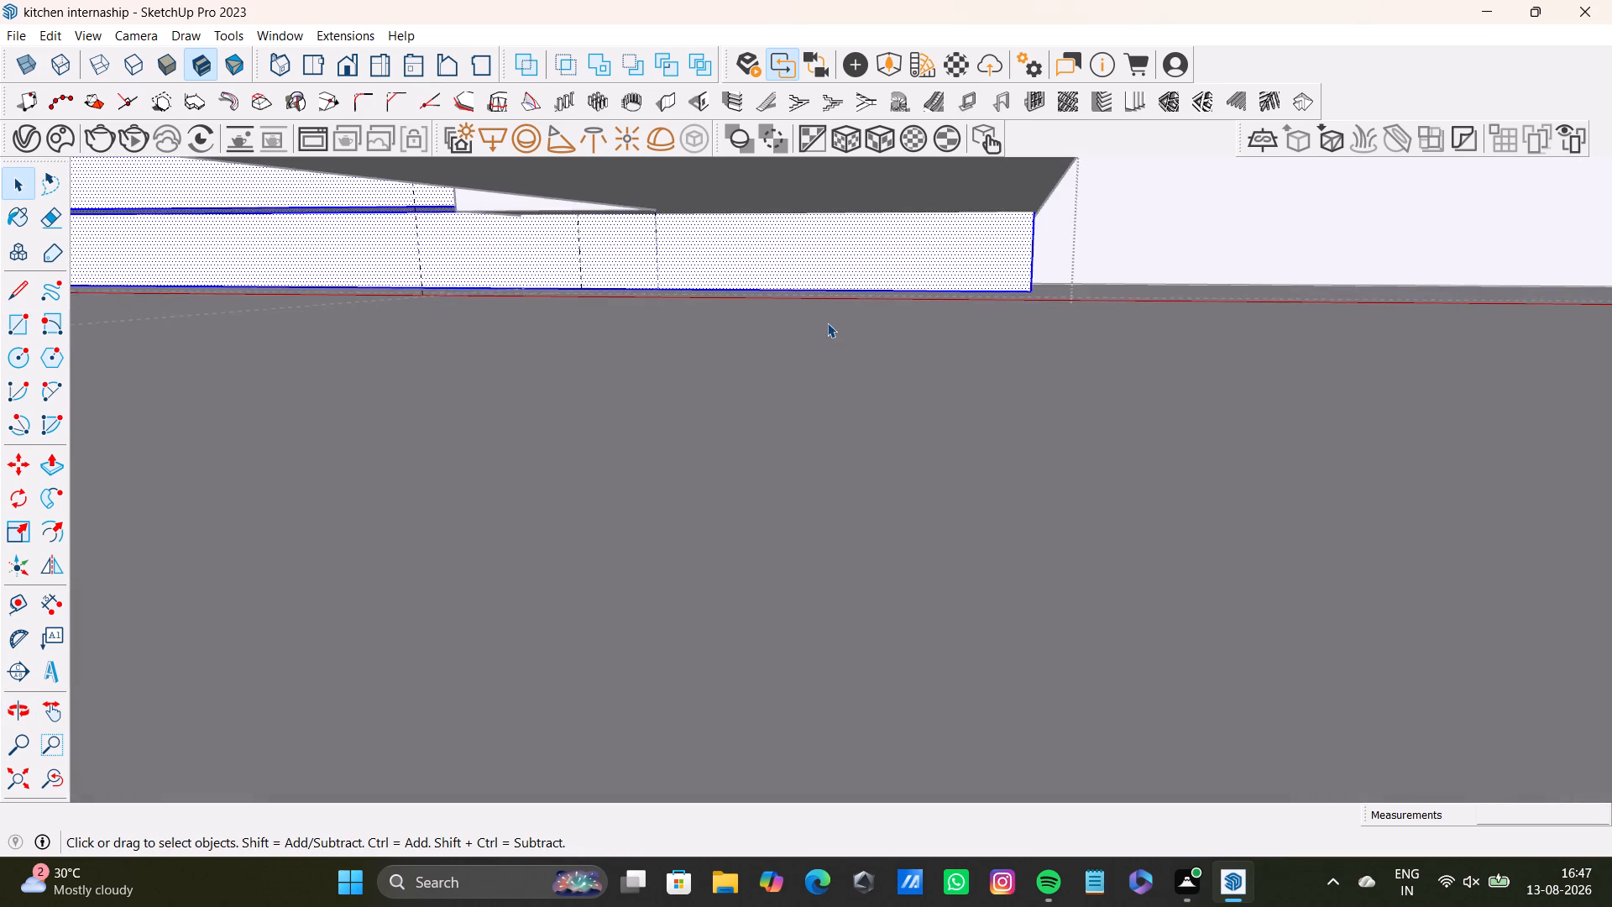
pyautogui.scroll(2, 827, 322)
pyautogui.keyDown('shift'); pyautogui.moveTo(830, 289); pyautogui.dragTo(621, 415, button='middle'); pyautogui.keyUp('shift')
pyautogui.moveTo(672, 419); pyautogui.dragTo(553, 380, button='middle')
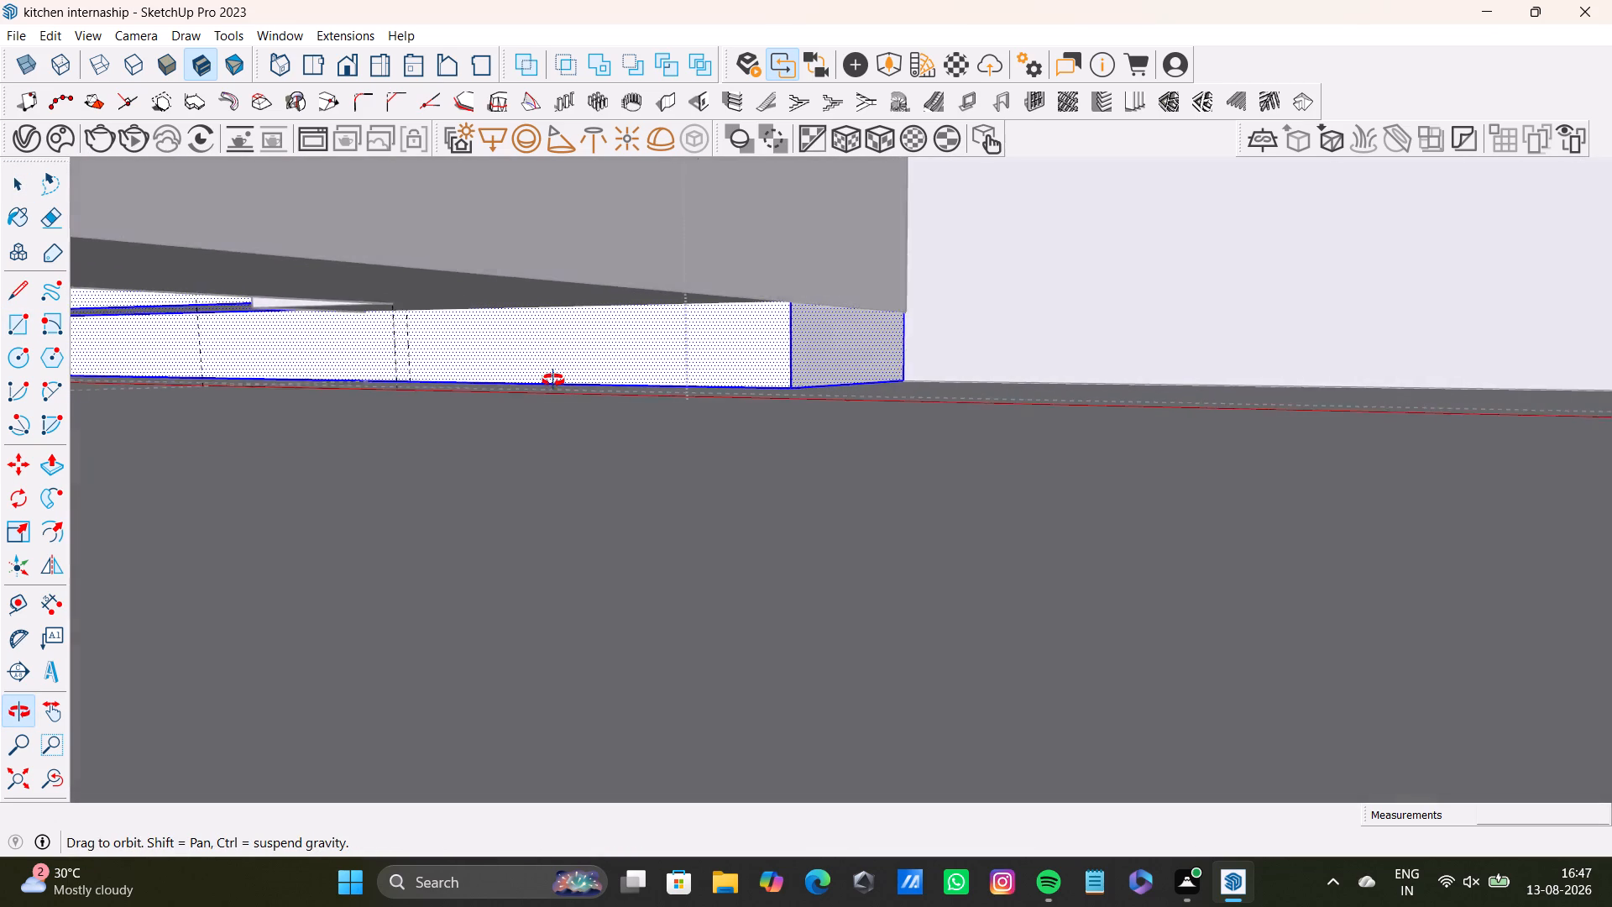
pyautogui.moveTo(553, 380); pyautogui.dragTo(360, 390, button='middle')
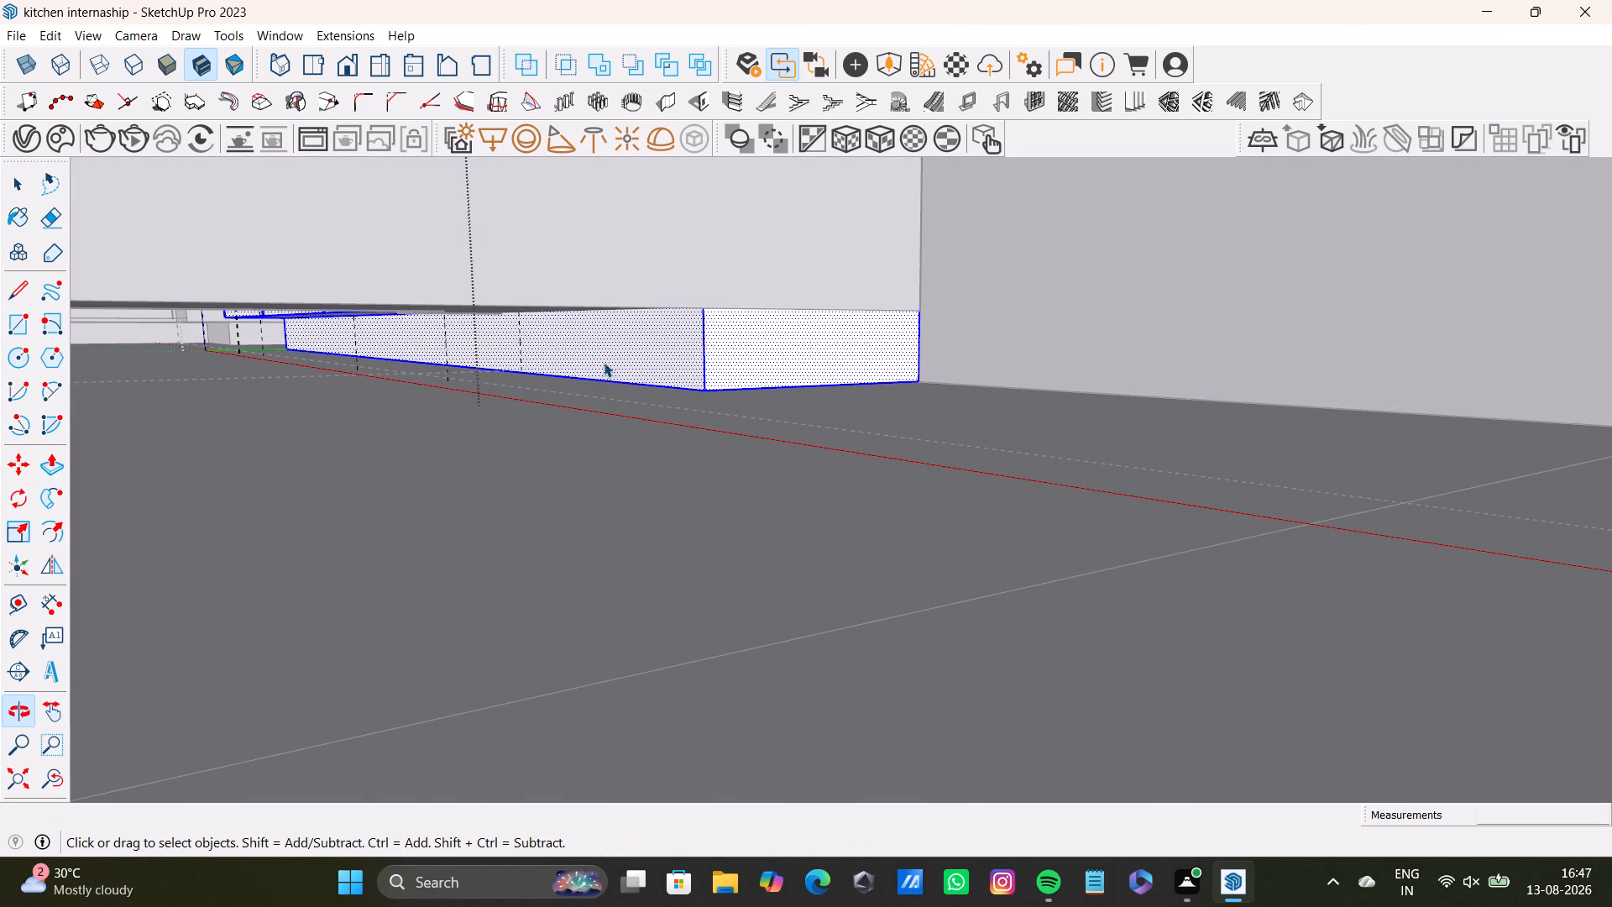
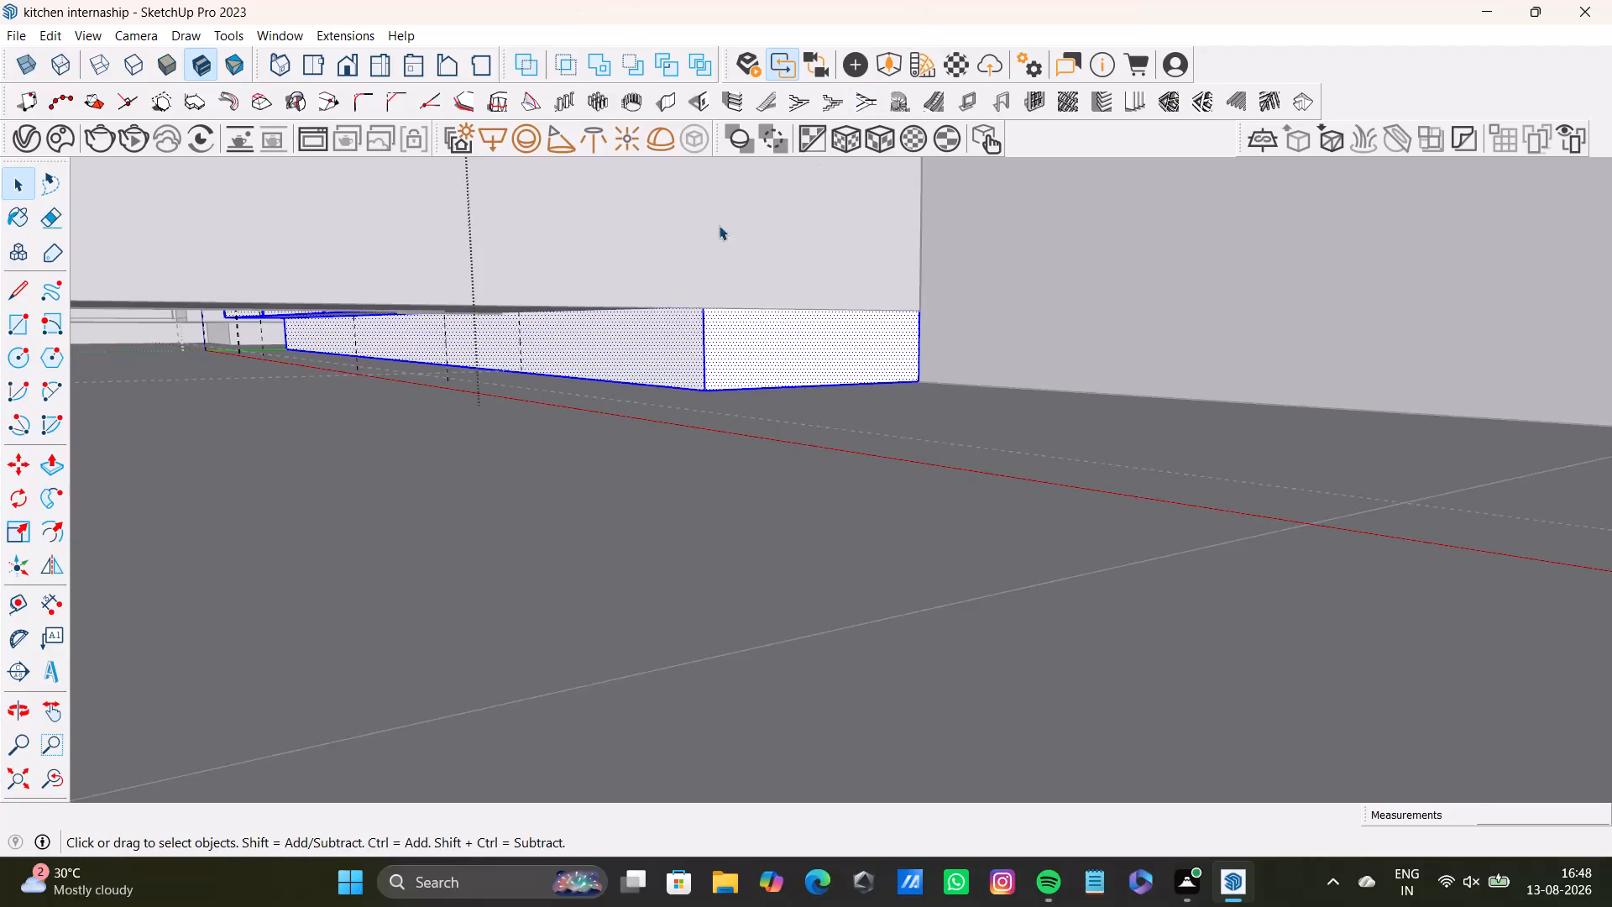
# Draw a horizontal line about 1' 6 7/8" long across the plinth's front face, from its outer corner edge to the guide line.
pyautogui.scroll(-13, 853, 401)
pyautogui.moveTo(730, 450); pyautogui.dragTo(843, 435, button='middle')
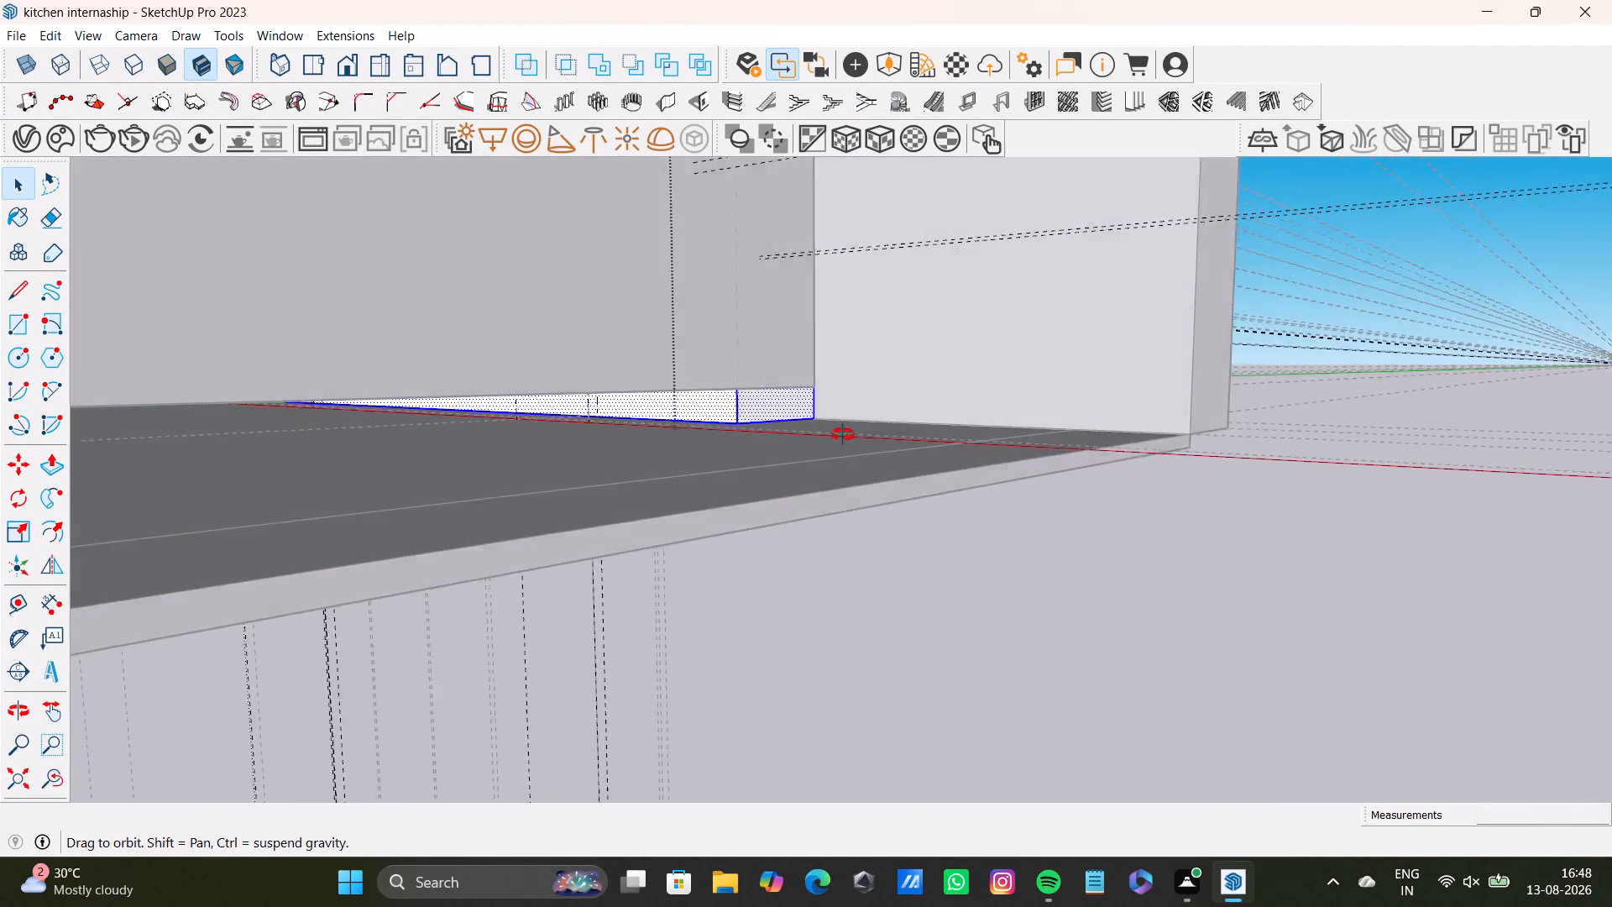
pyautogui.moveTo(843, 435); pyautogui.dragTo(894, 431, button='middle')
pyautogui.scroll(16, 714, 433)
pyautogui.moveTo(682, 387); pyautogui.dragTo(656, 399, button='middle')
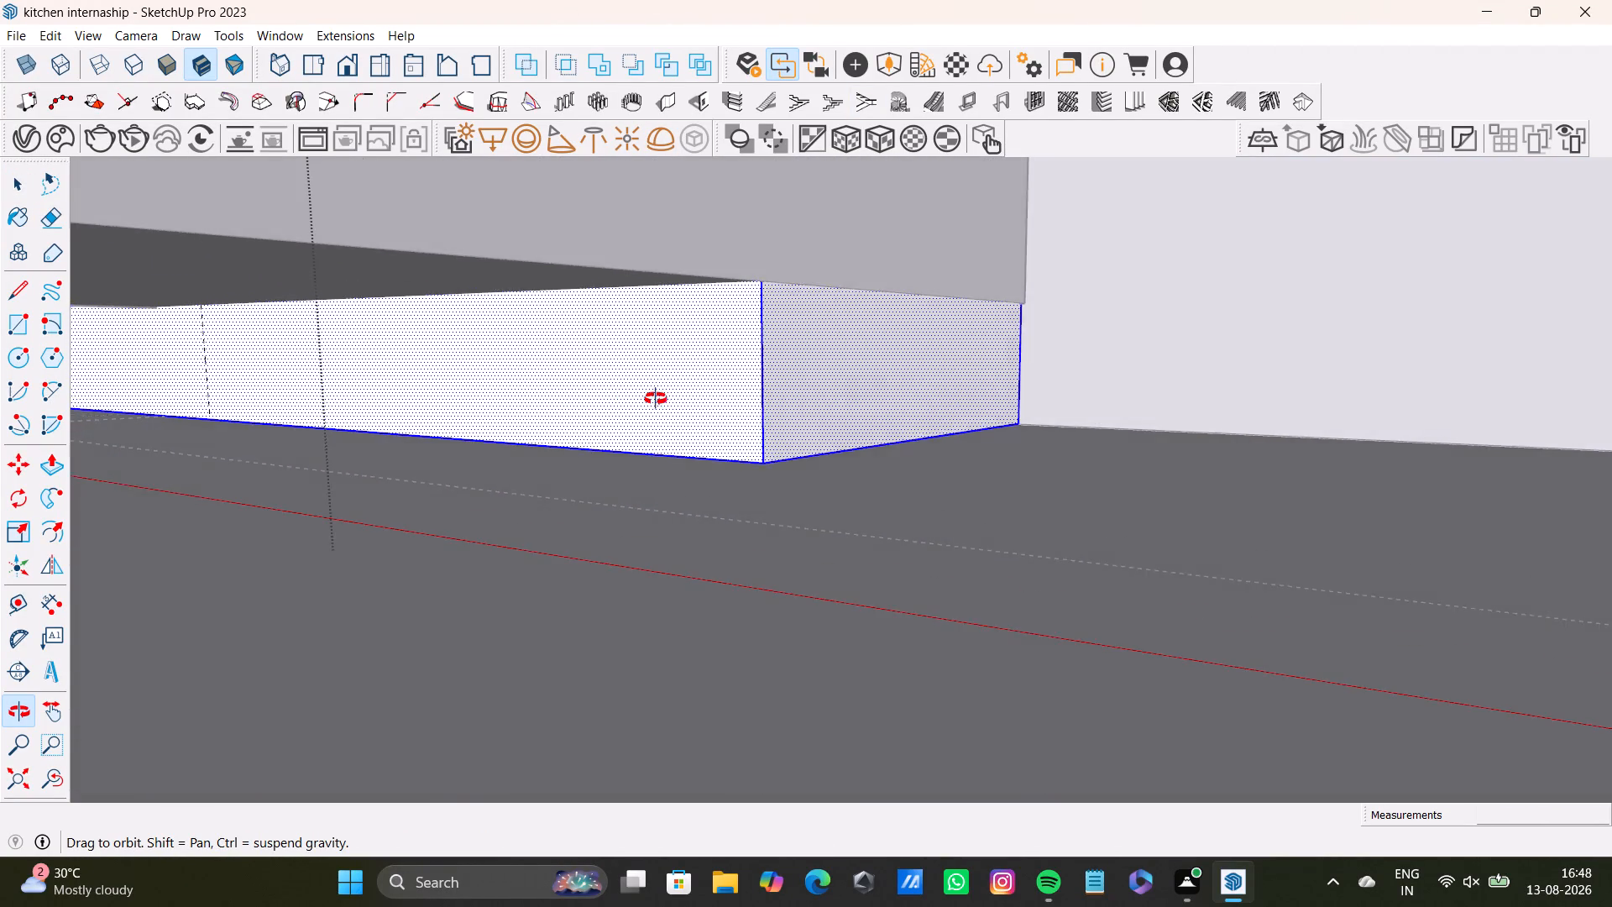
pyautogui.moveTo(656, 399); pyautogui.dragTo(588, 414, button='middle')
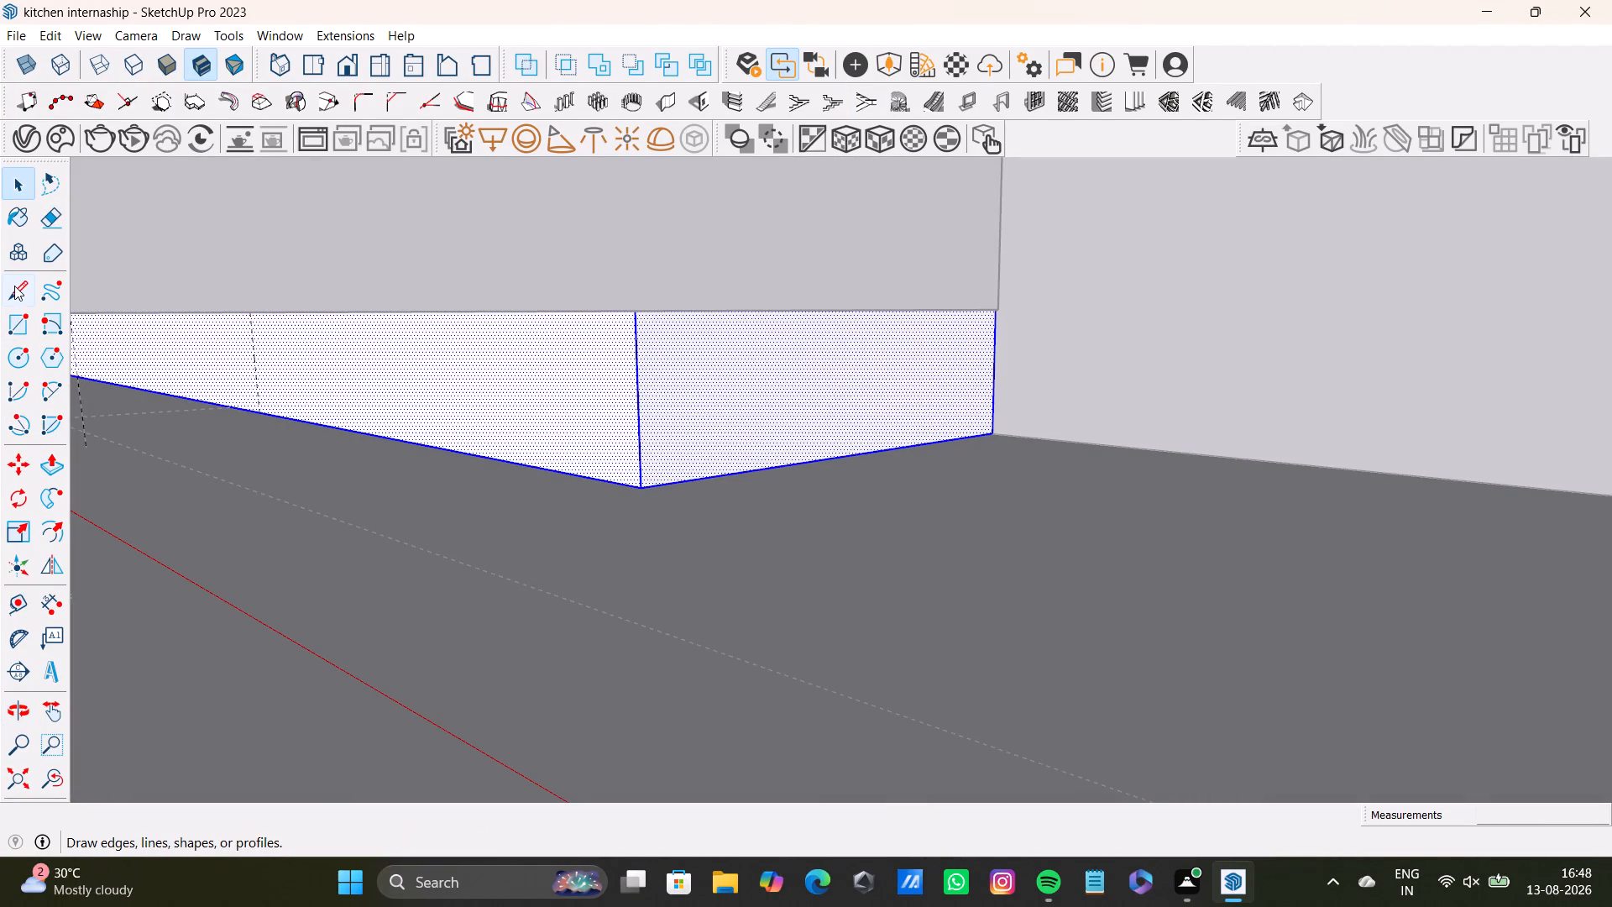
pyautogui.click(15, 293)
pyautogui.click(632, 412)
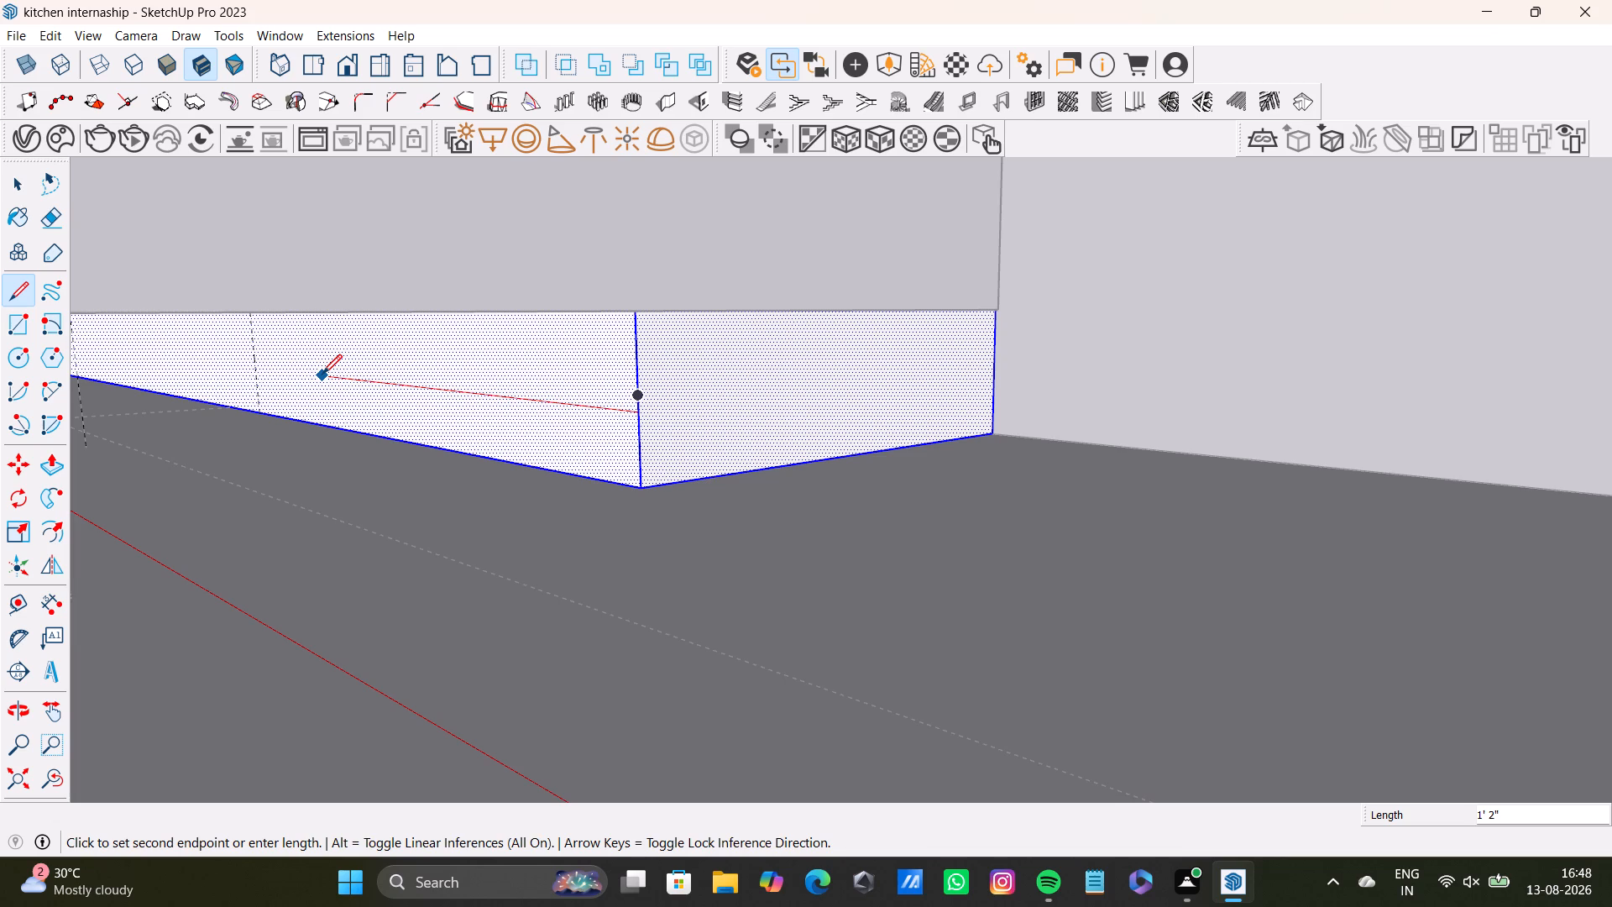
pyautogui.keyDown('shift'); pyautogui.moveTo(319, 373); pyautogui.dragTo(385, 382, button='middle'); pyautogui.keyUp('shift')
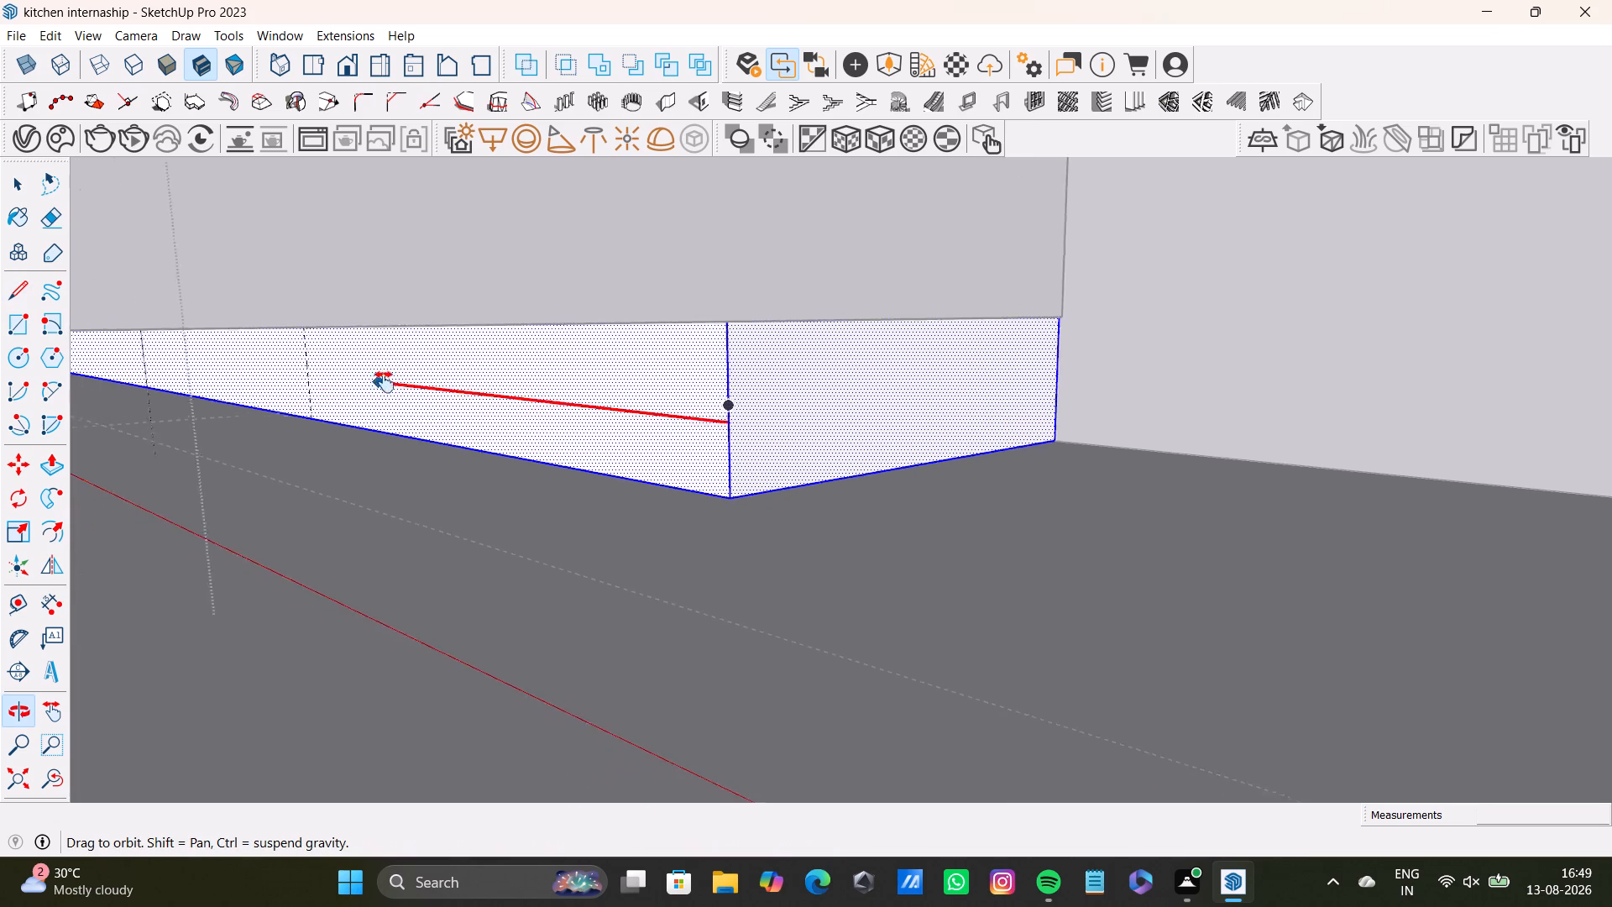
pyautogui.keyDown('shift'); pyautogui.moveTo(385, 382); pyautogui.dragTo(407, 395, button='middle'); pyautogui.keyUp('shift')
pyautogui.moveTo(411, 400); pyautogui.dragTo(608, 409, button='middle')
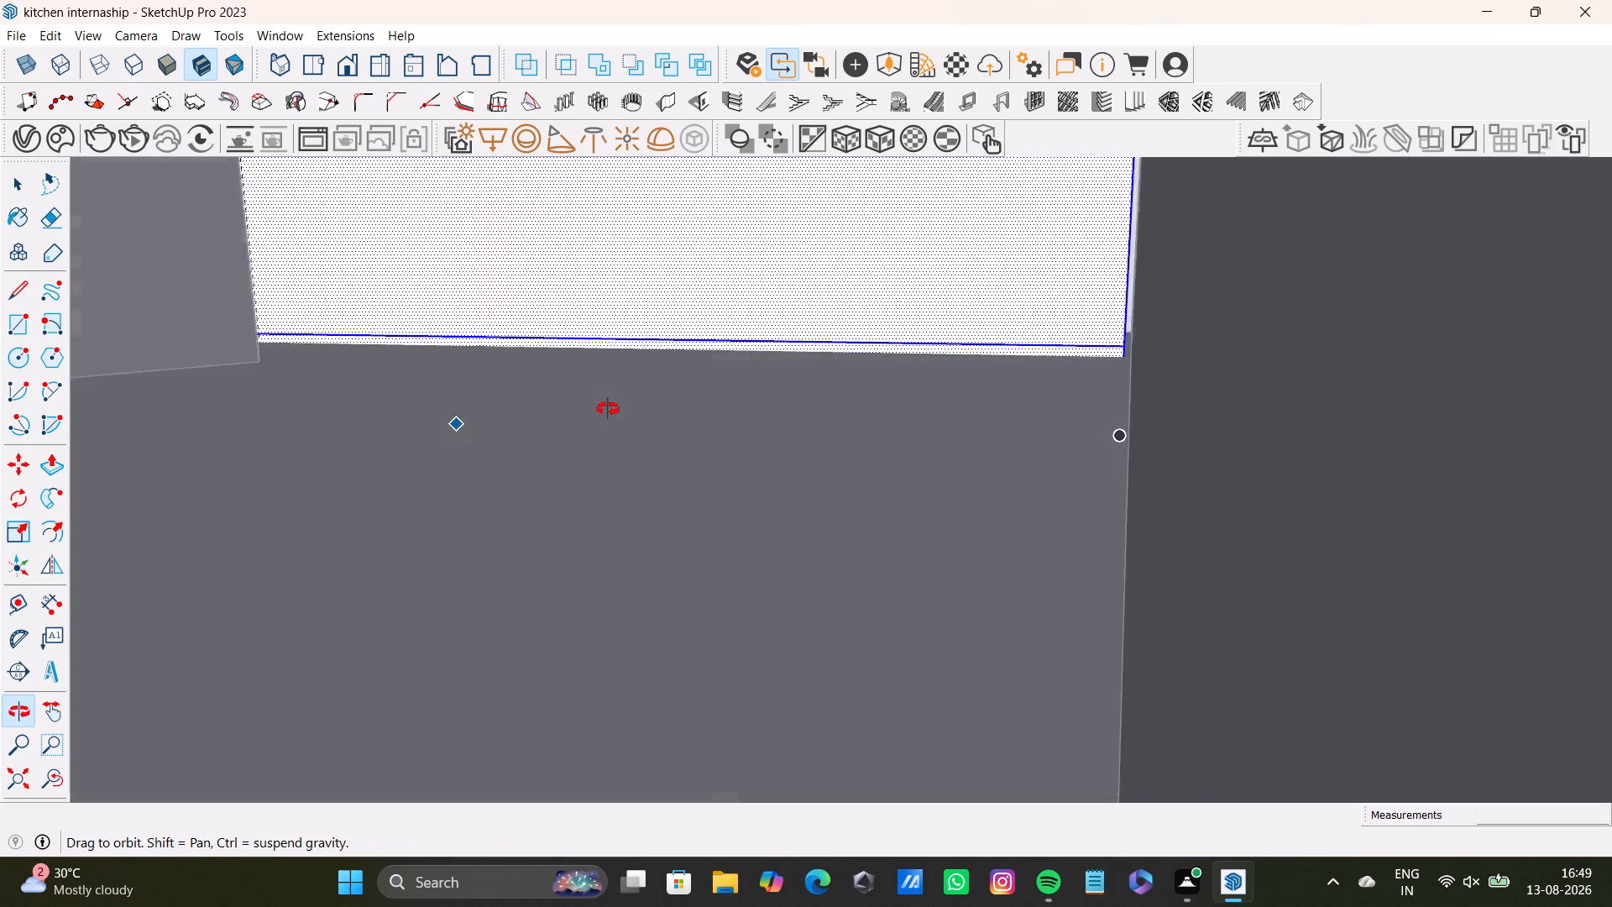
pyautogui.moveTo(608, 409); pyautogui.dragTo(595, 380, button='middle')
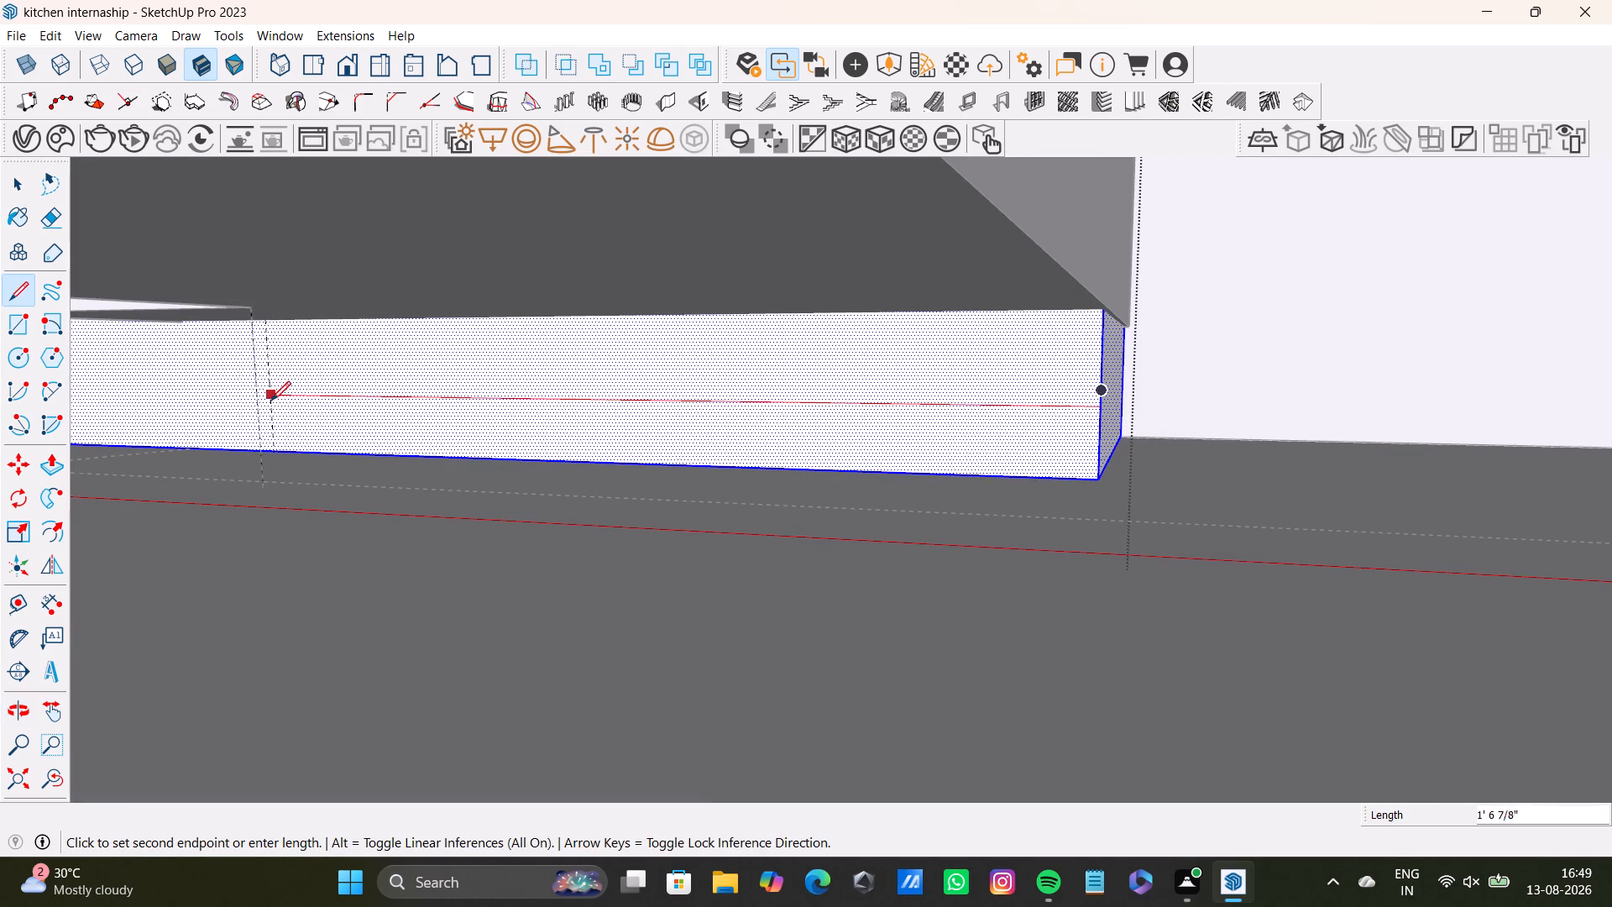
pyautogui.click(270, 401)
# Draw a vertical dividing line along the guide from the horizontal line's inner end up to the plinth's top edge and down to its bottom edge.
pyautogui.moveTo(639, 424); pyautogui.dragTo(636, 454, button='middle')
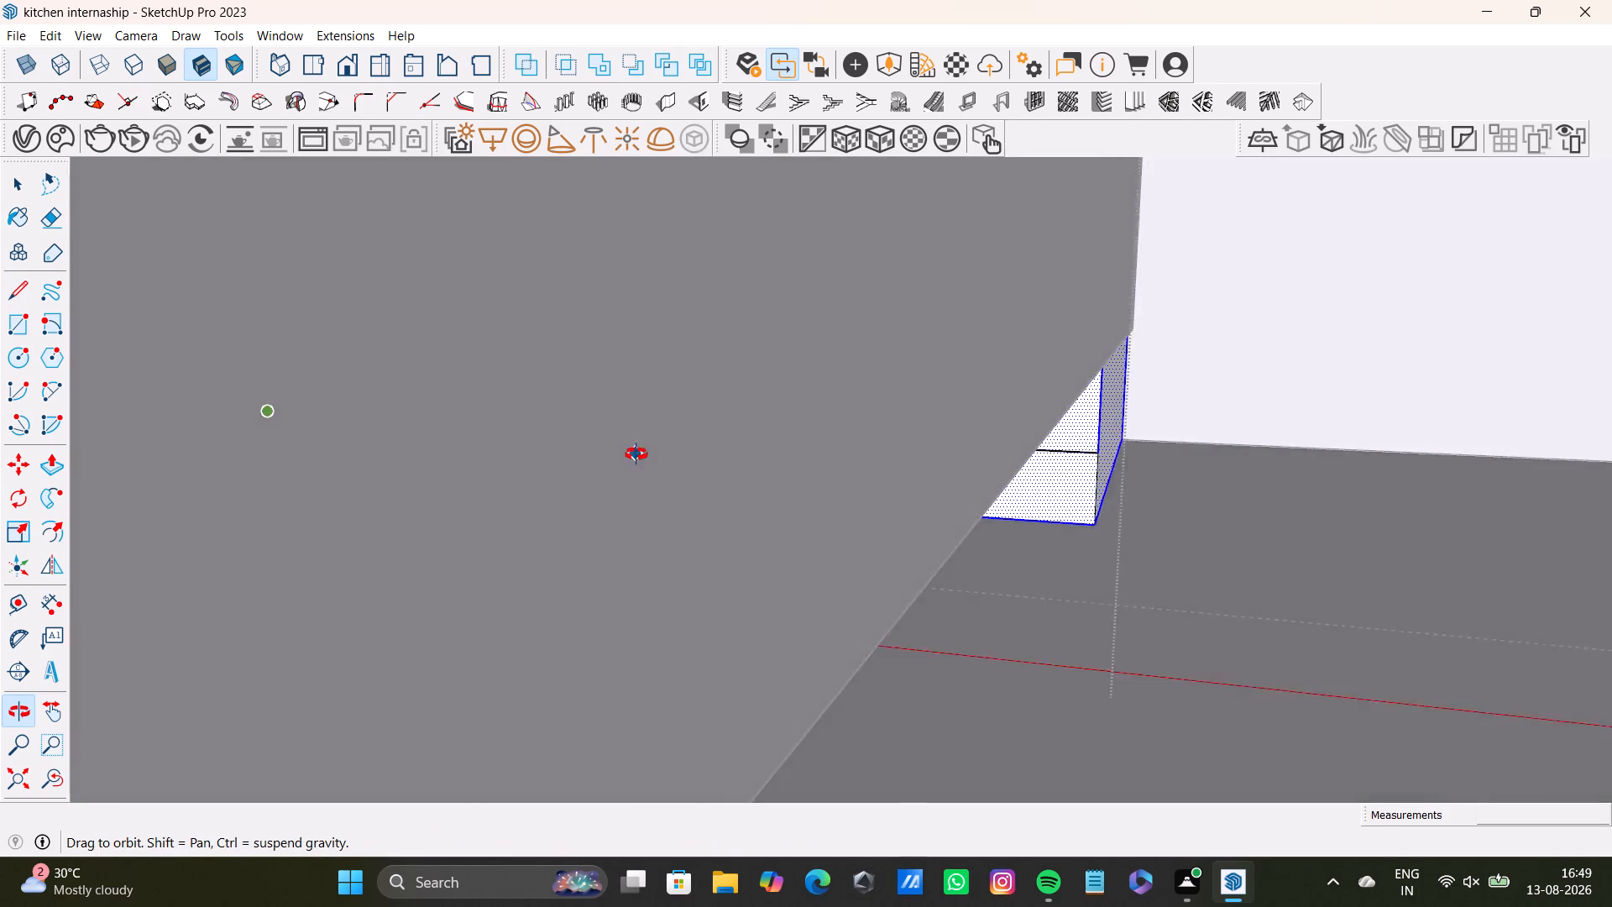
pyautogui.moveTo(636, 454); pyautogui.dragTo(516, 392, button='middle')
pyautogui.moveTo(405, 396); pyautogui.dragTo(411, 456, button='middle')
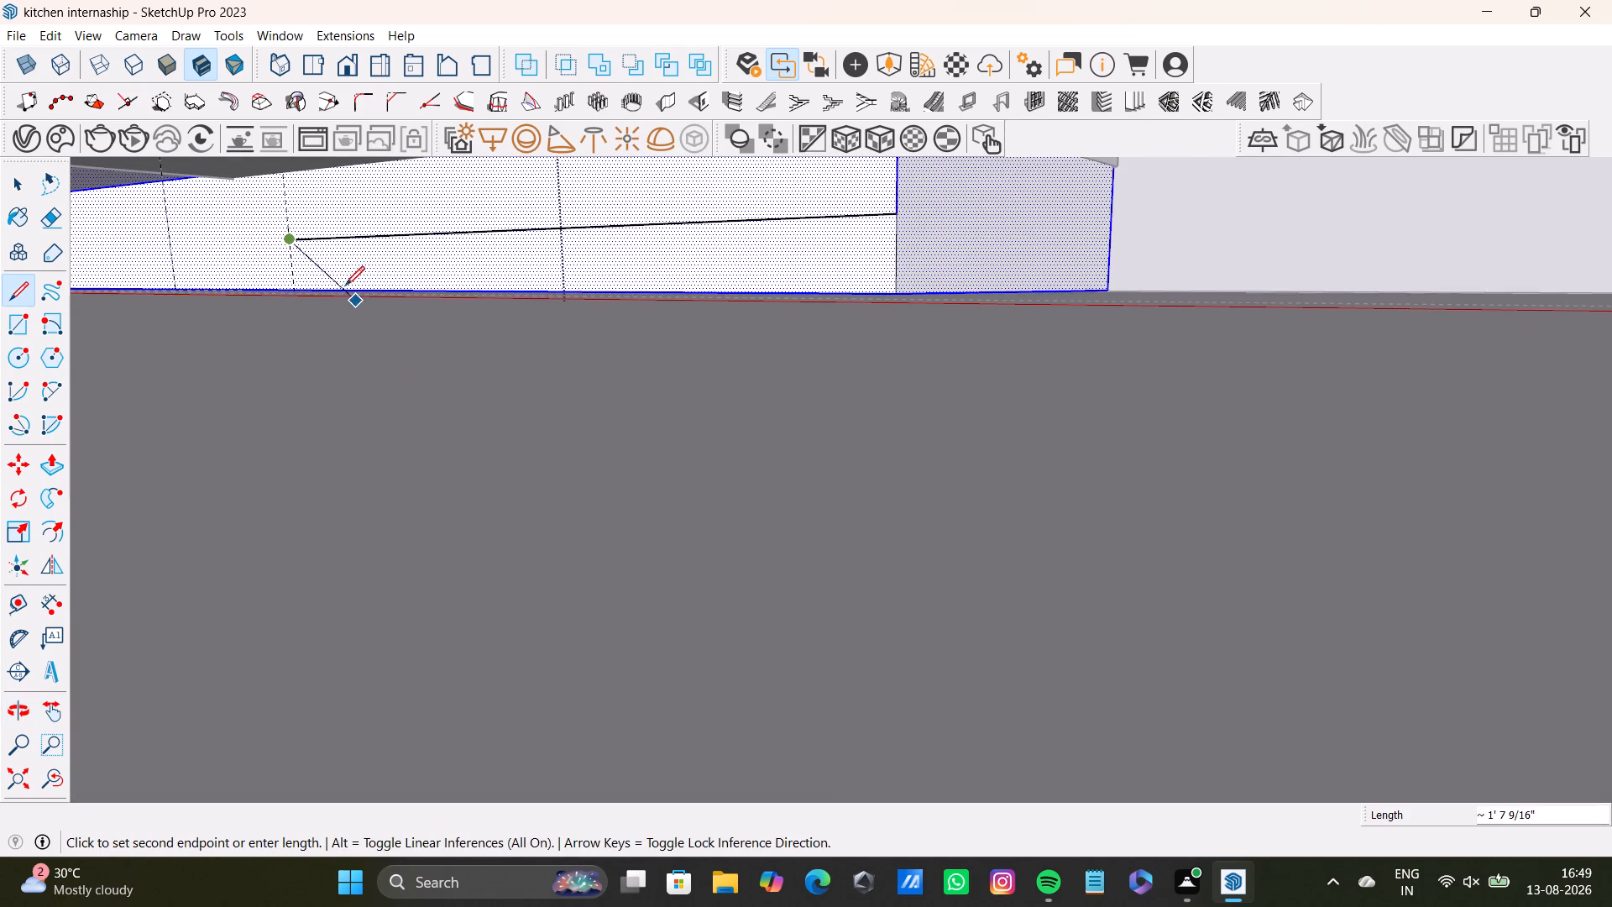
pyautogui.scroll(1, 327, 262)
pyautogui.moveTo(316, 213); pyautogui.dragTo(318, 348, button='middle')
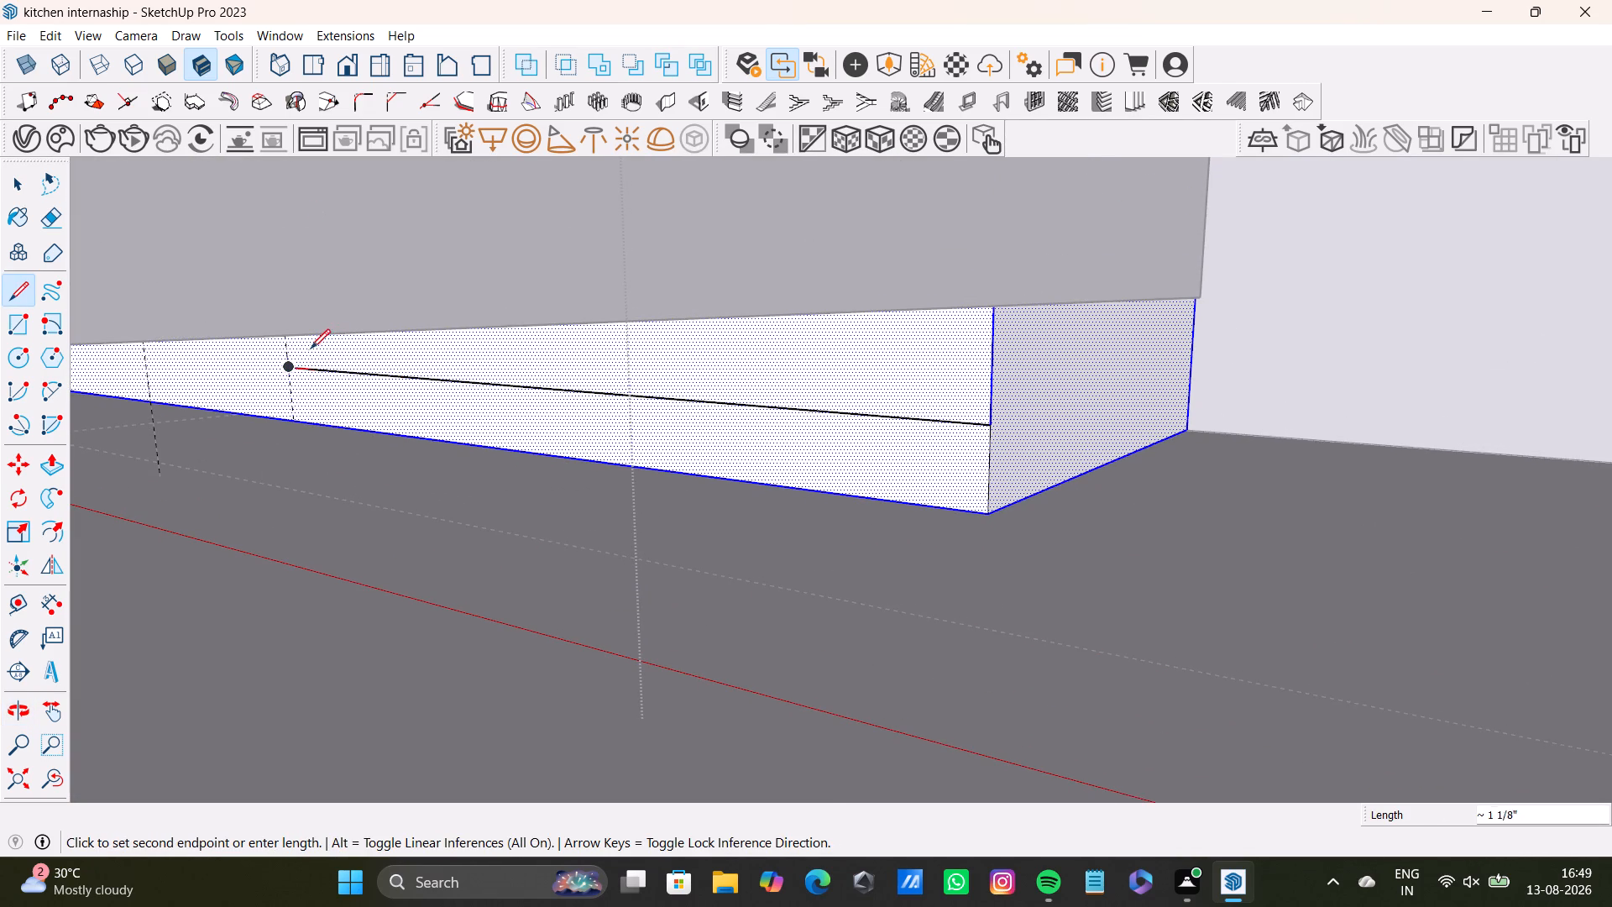
pyautogui.moveTo(322, 369); pyautogui.dragTo(317, 321, button='middle')
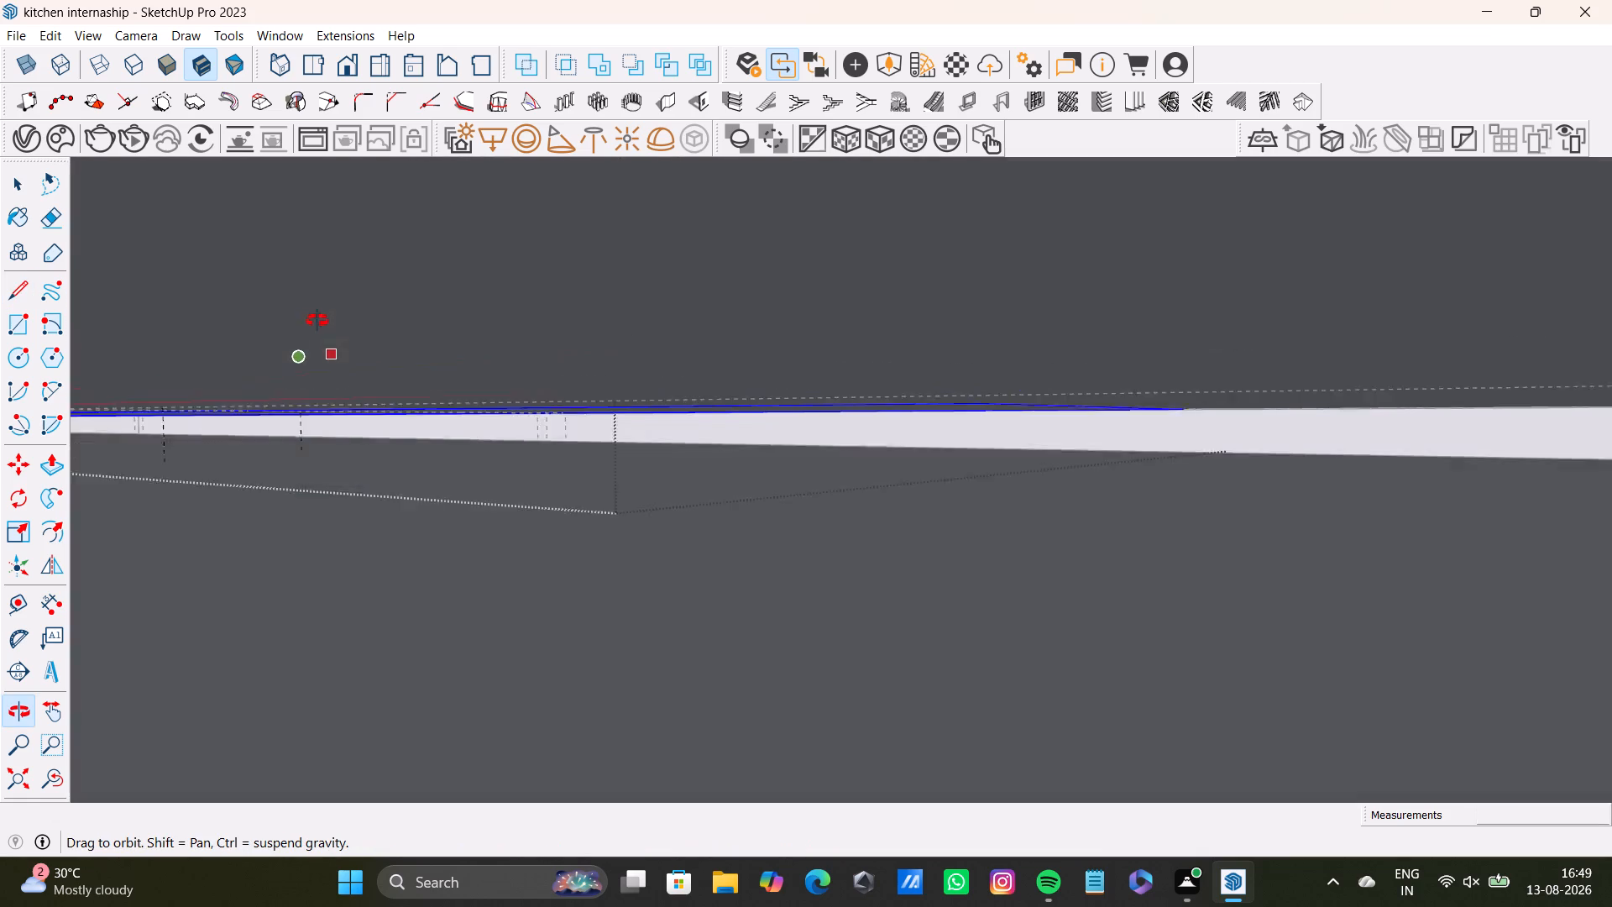
pyautogui.moveTo(317, 321); pyautogui.dragTo(316, 325, button='middle')
pyautogui.scroll(1, 301, 302)
pyautogui.click(300, 288)
pyautogui.press('space')
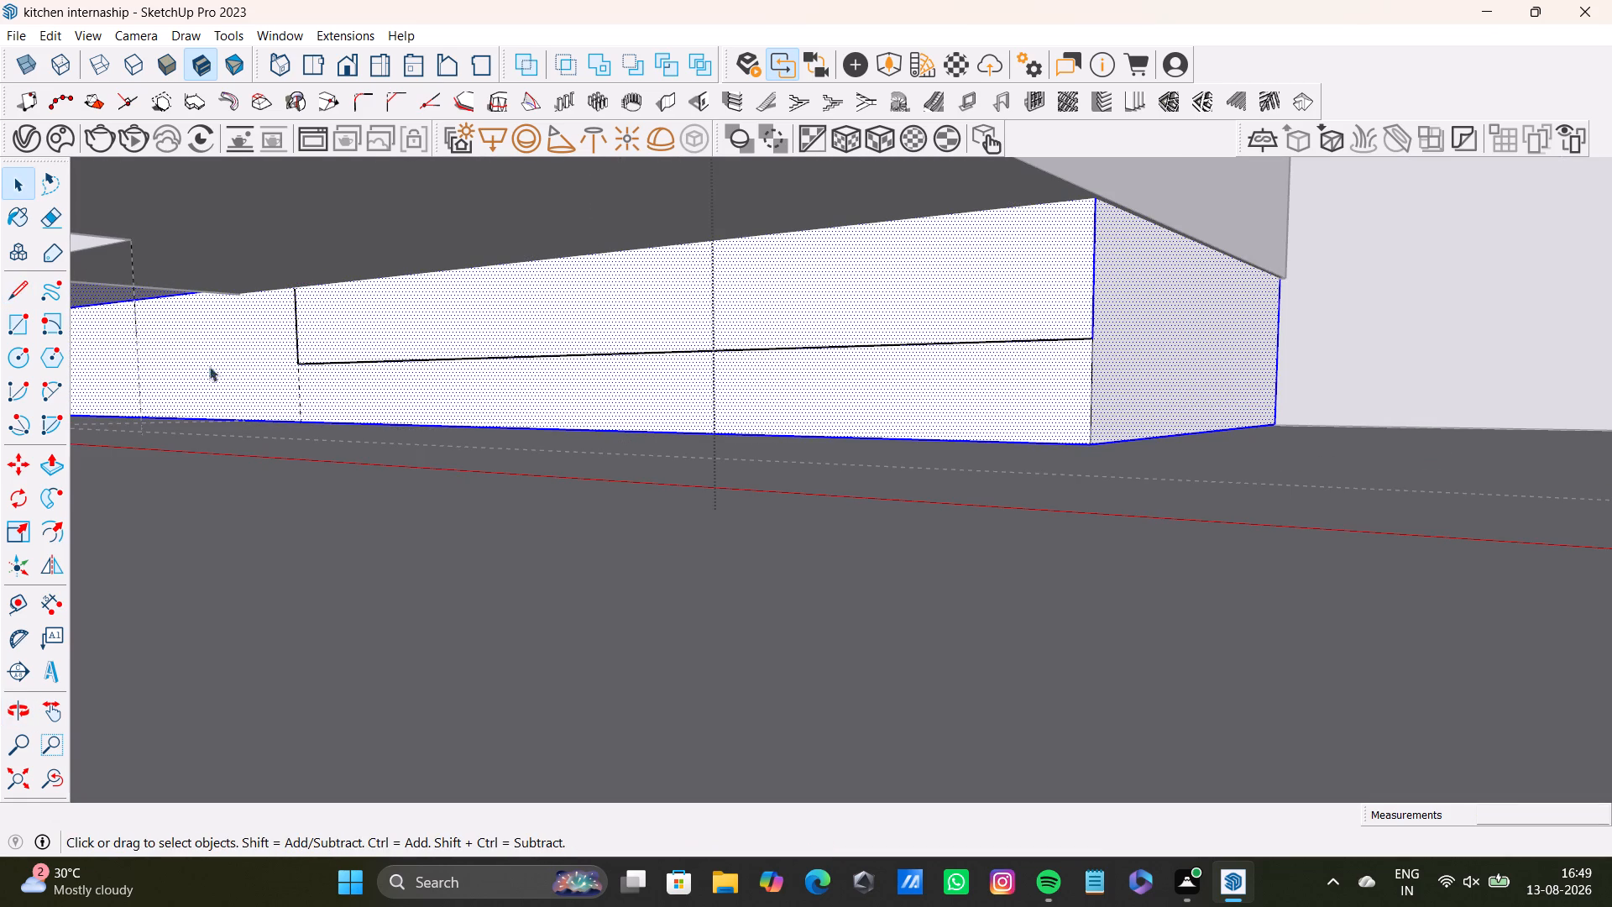
pyautogui.moveTo(18, 299); pyautogui.dragTo(31, 296)
pyautogui.click(301, 359)
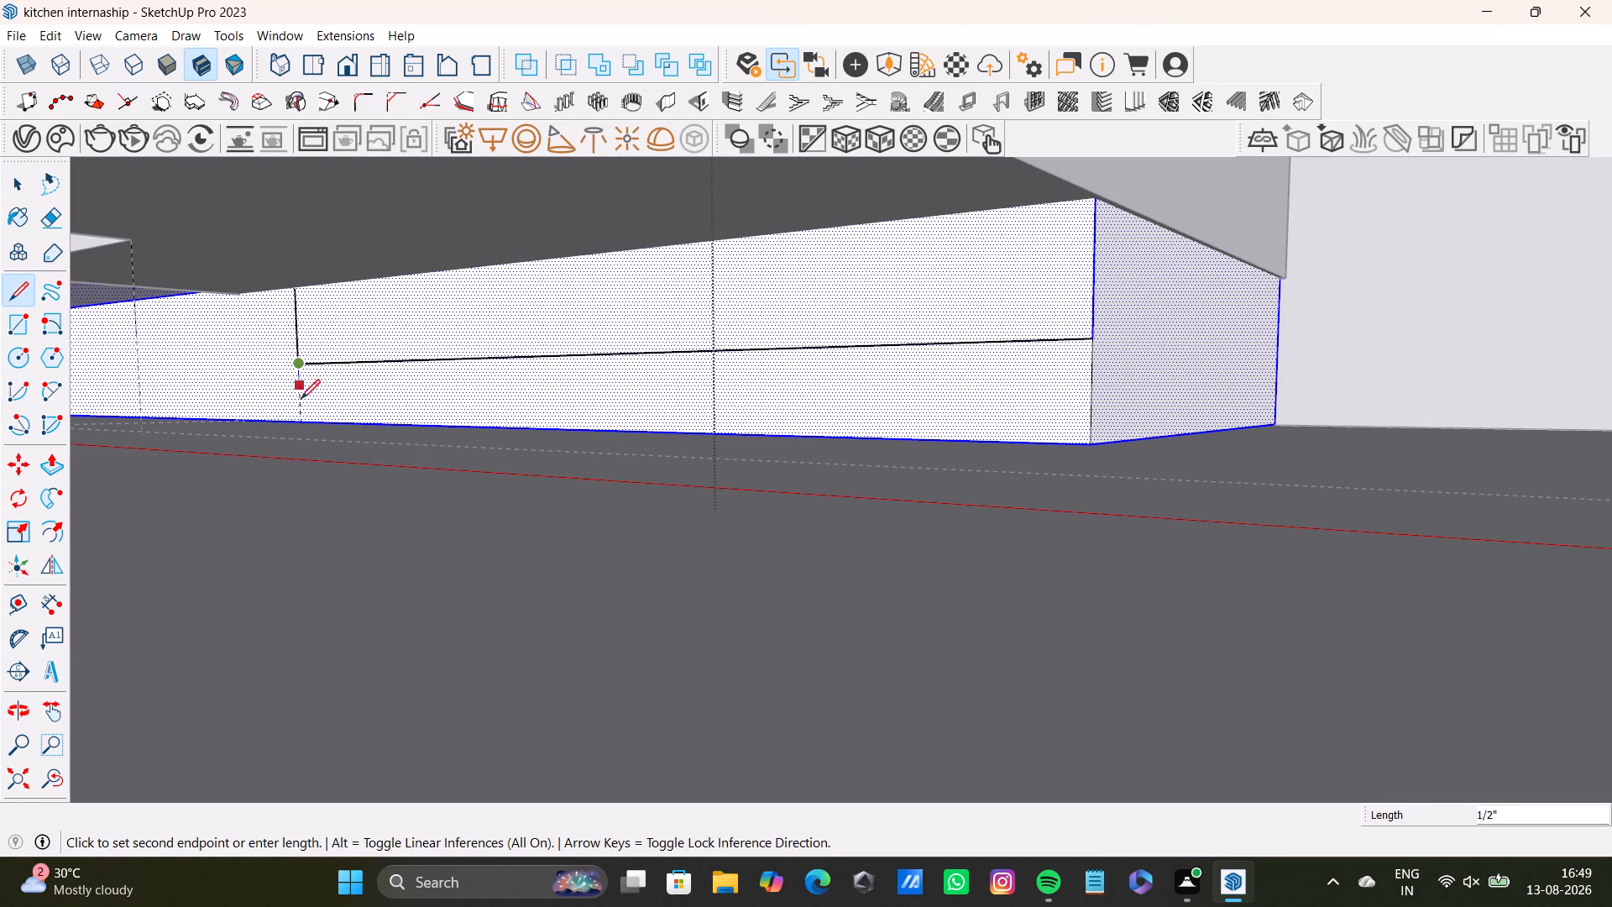
pyautogui.click(303, 422)
pyautogui.press('space')
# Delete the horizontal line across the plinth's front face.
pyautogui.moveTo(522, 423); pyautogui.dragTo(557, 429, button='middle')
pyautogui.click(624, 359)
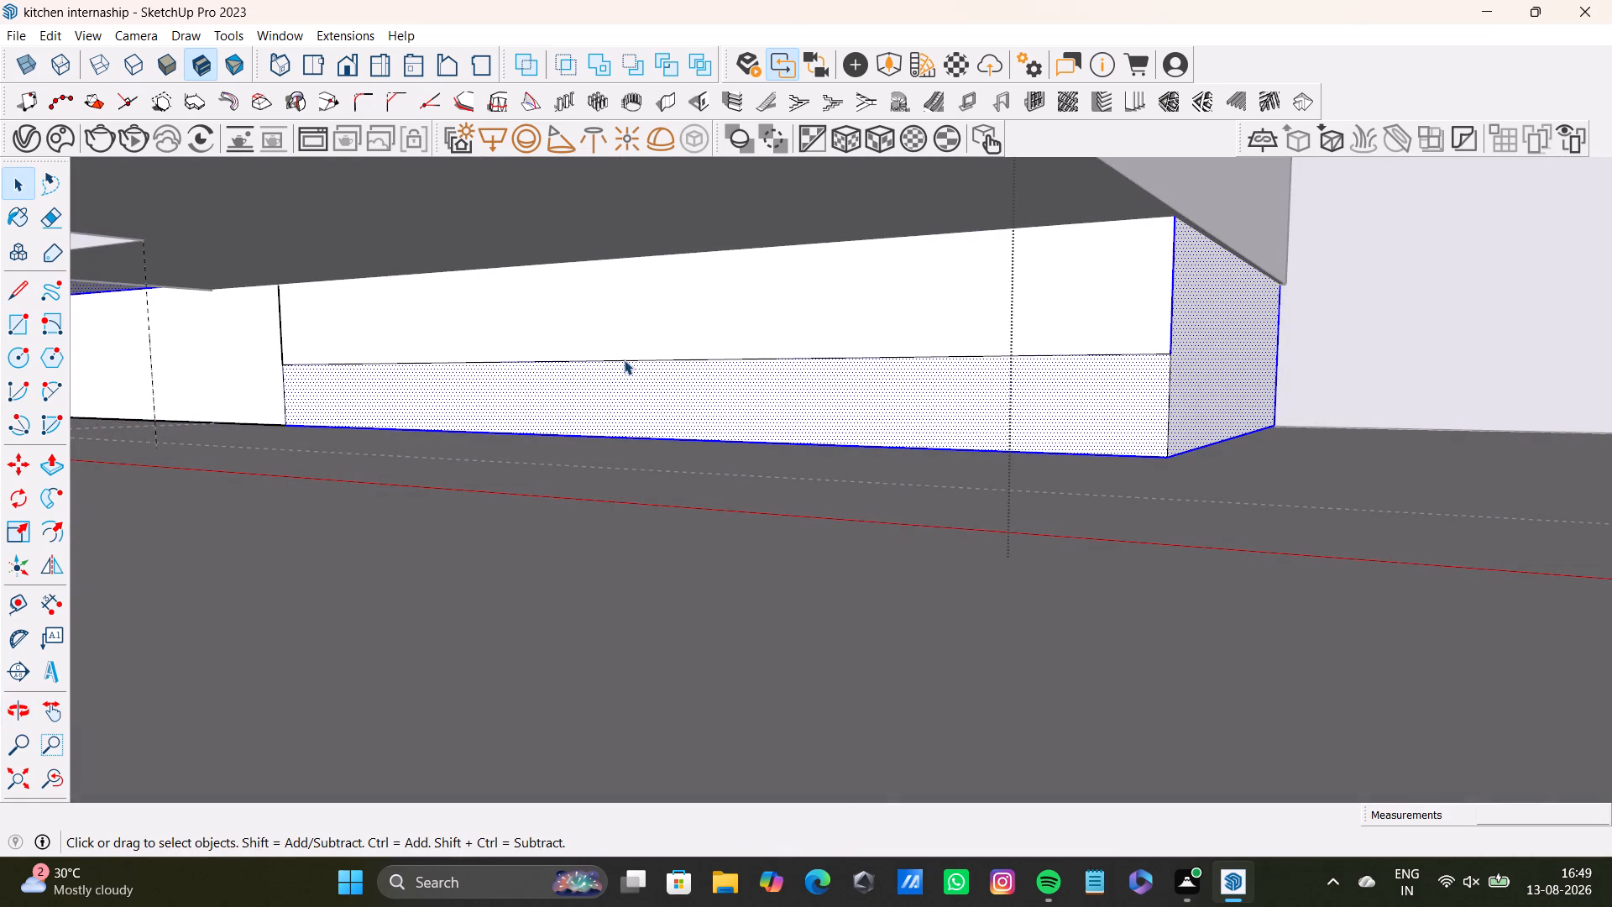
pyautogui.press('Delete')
# Draw a rectangle locked to the green axis from the dividing line's top to the plinth's outer bottom corner, about 1' 7 1/16" by 3 1/16".
pyautogui.scroll(-3, 529, 437)
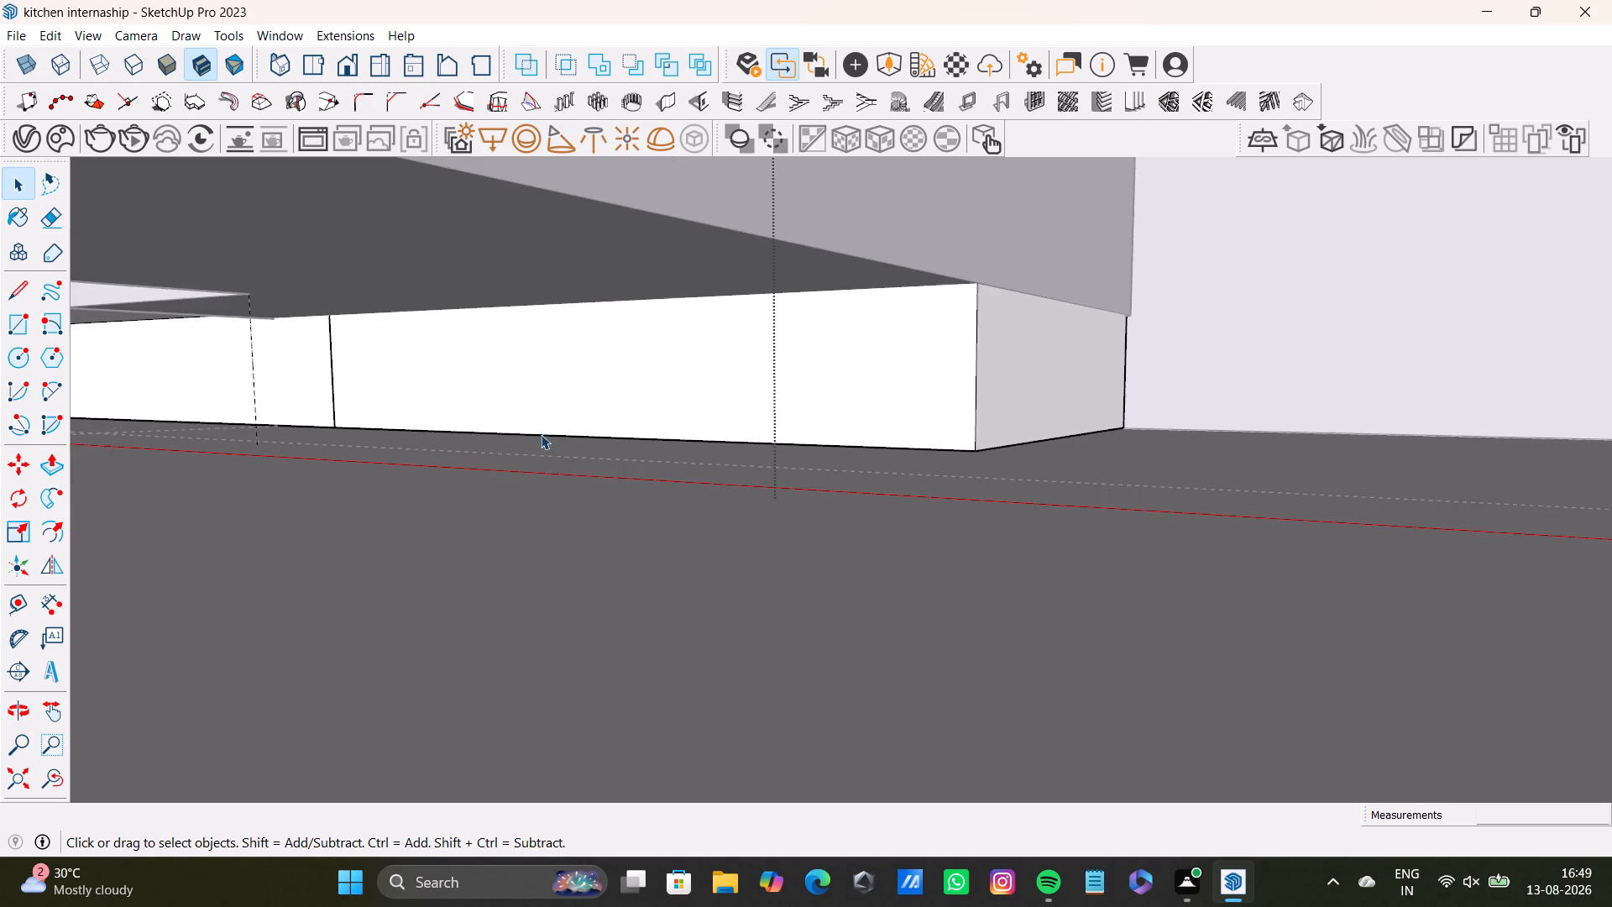
pyautogui.moveTo(565, 437); pyautogui.dragTo(601, 439, button='middle')
pyautogui.click(24, 325)
pyautogui.scroll(2, 355, 340)
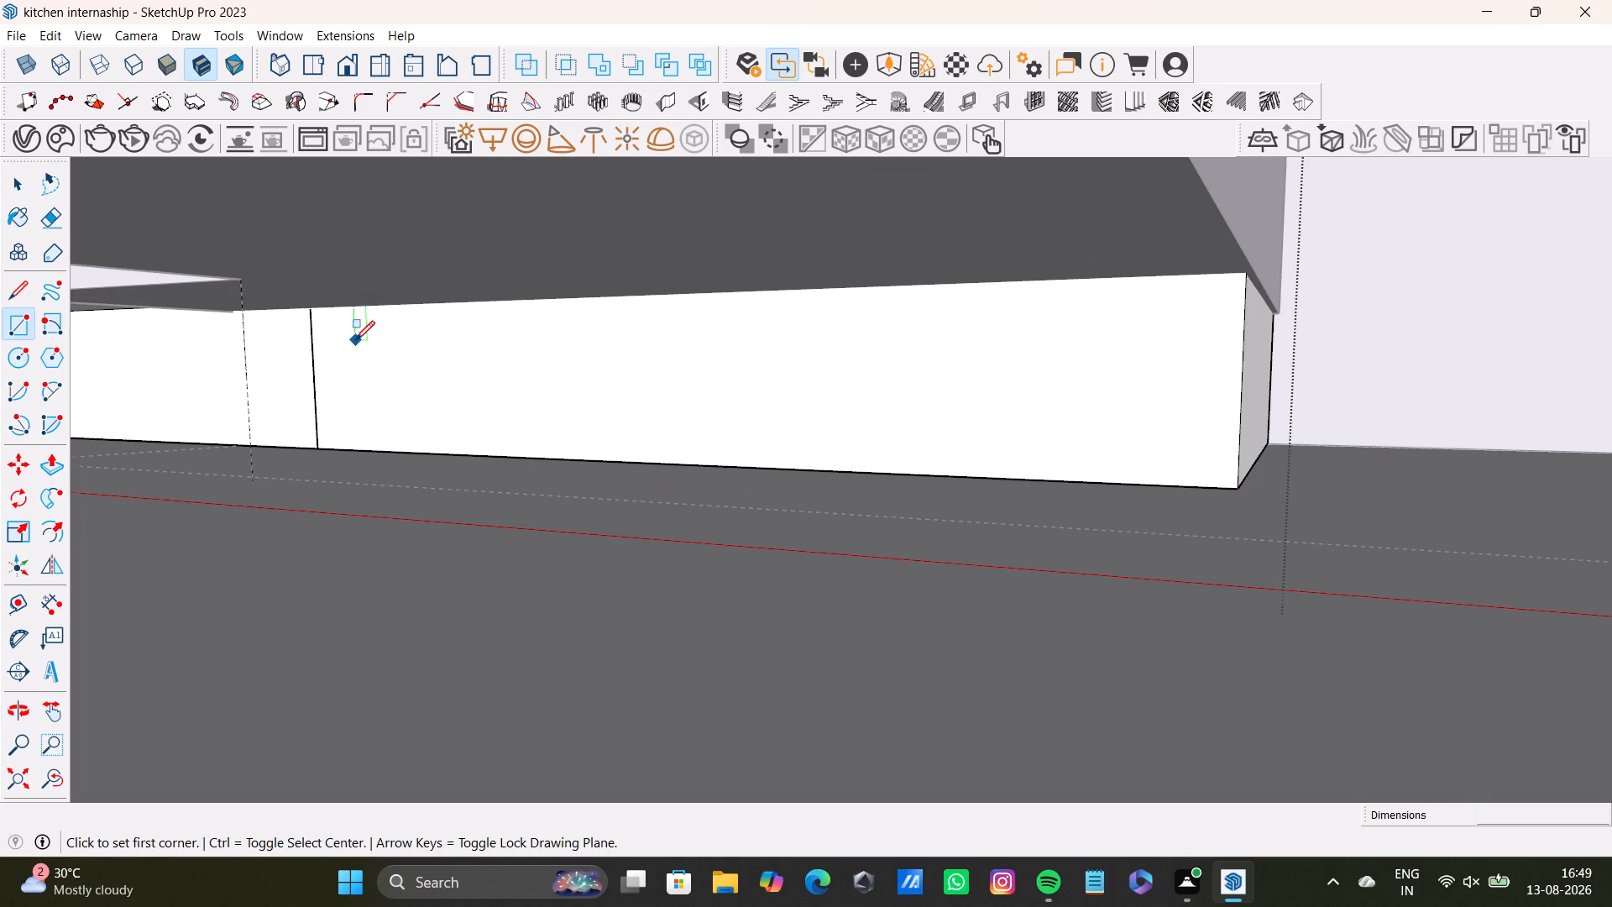
pyautogui.moveTo(308, 309); pyautogui.dragTo(321, 315)
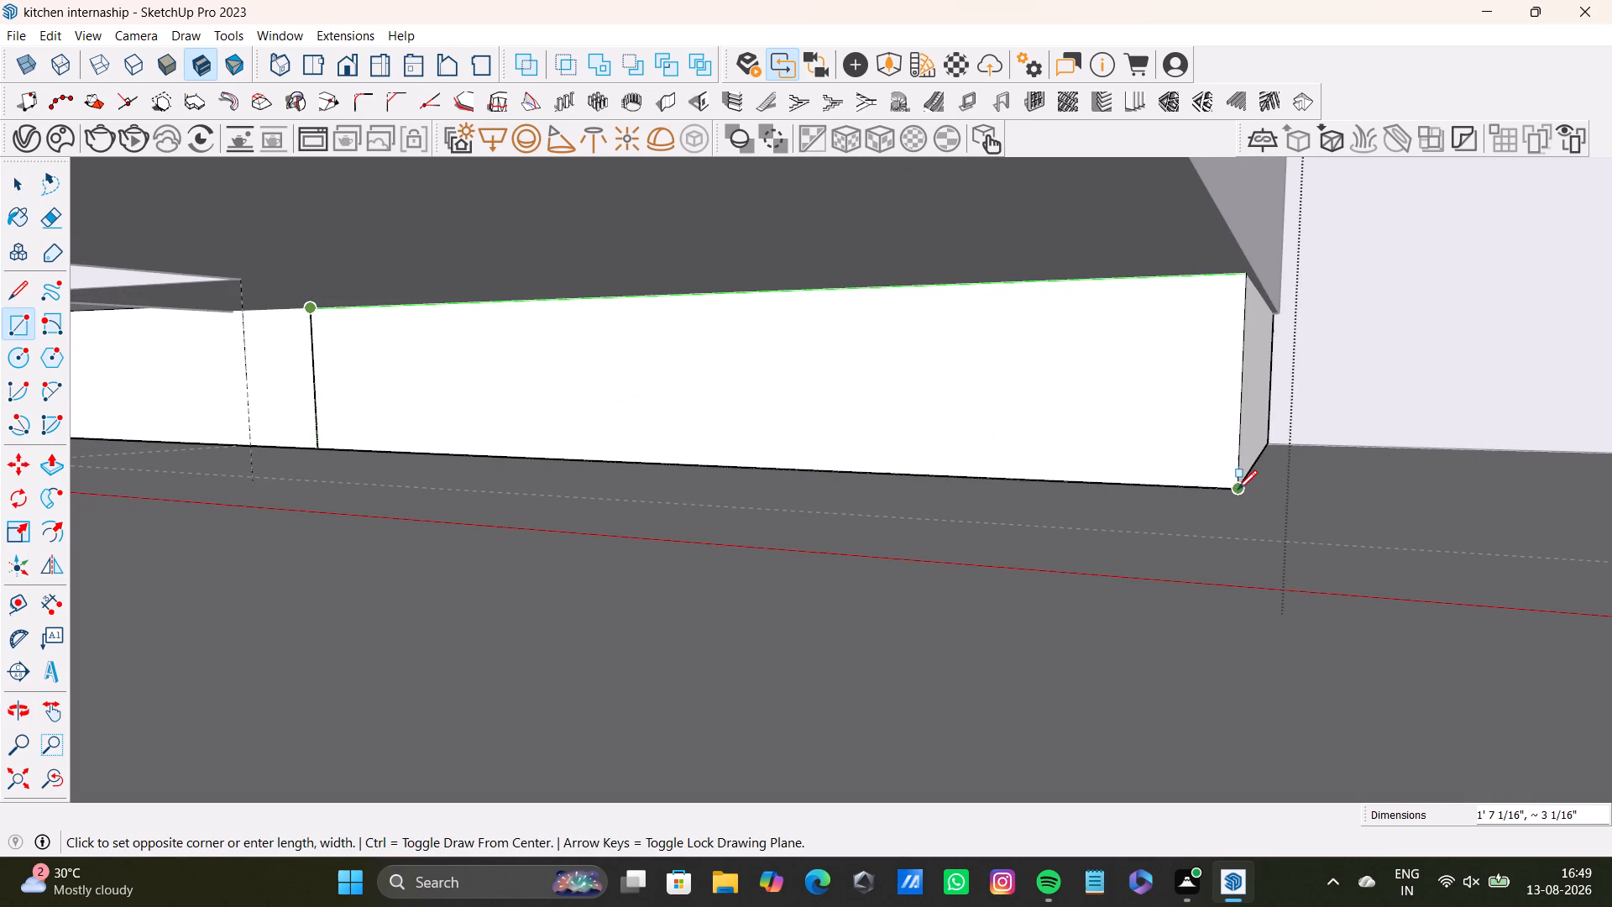
pyautogui.press('Left')
pyautogui.press('Right')
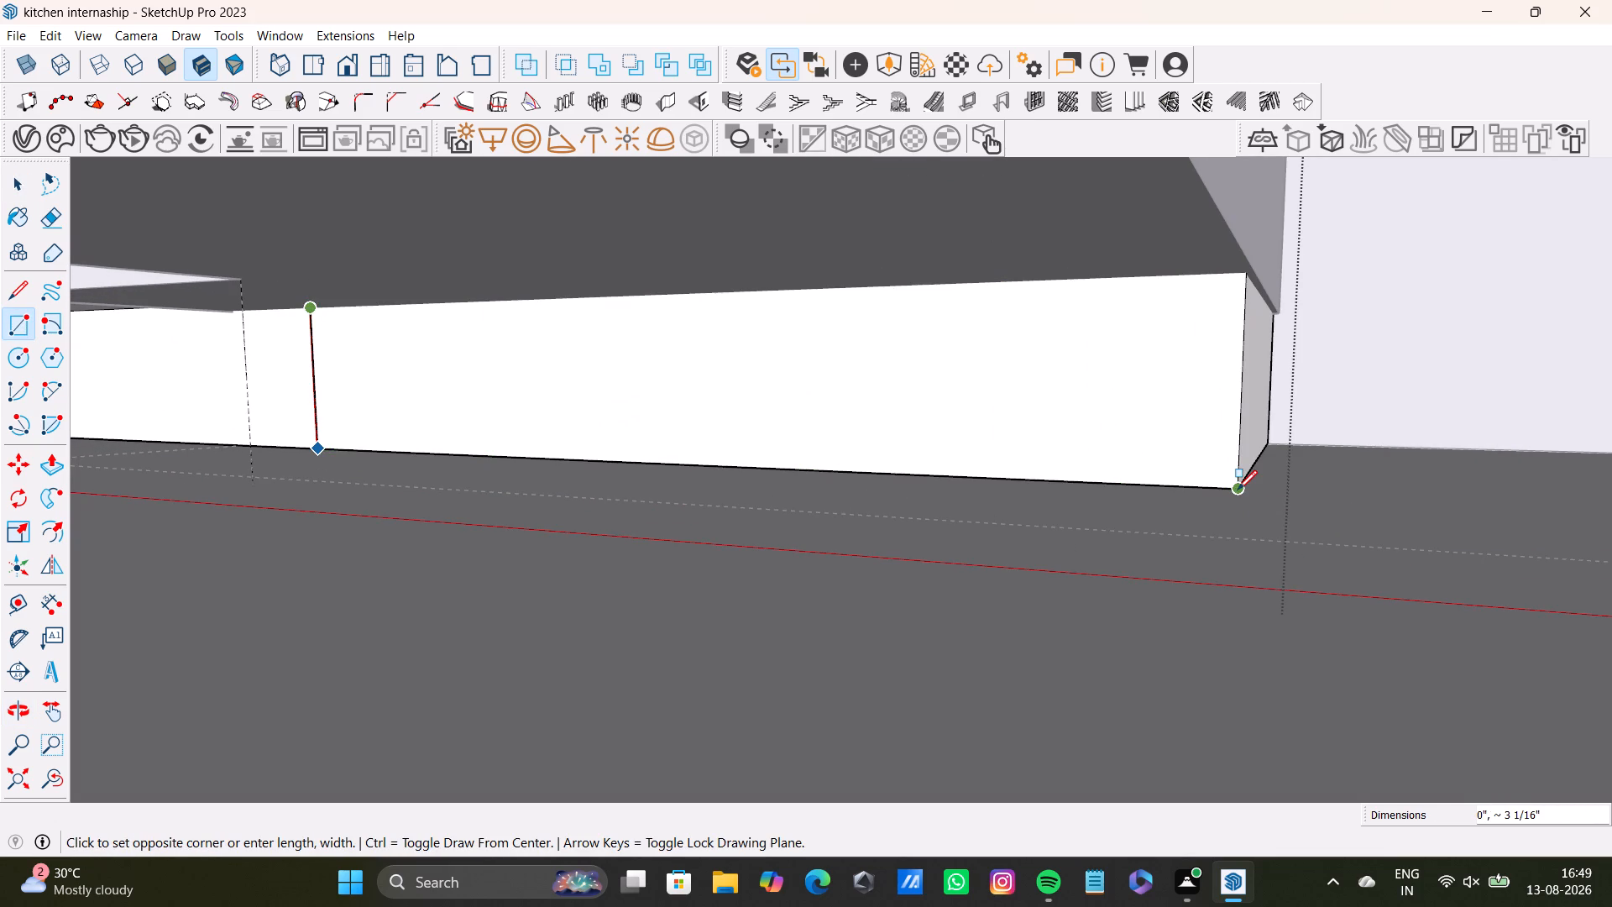
pyautogui.press('Up')
pyautogui.press('Left')
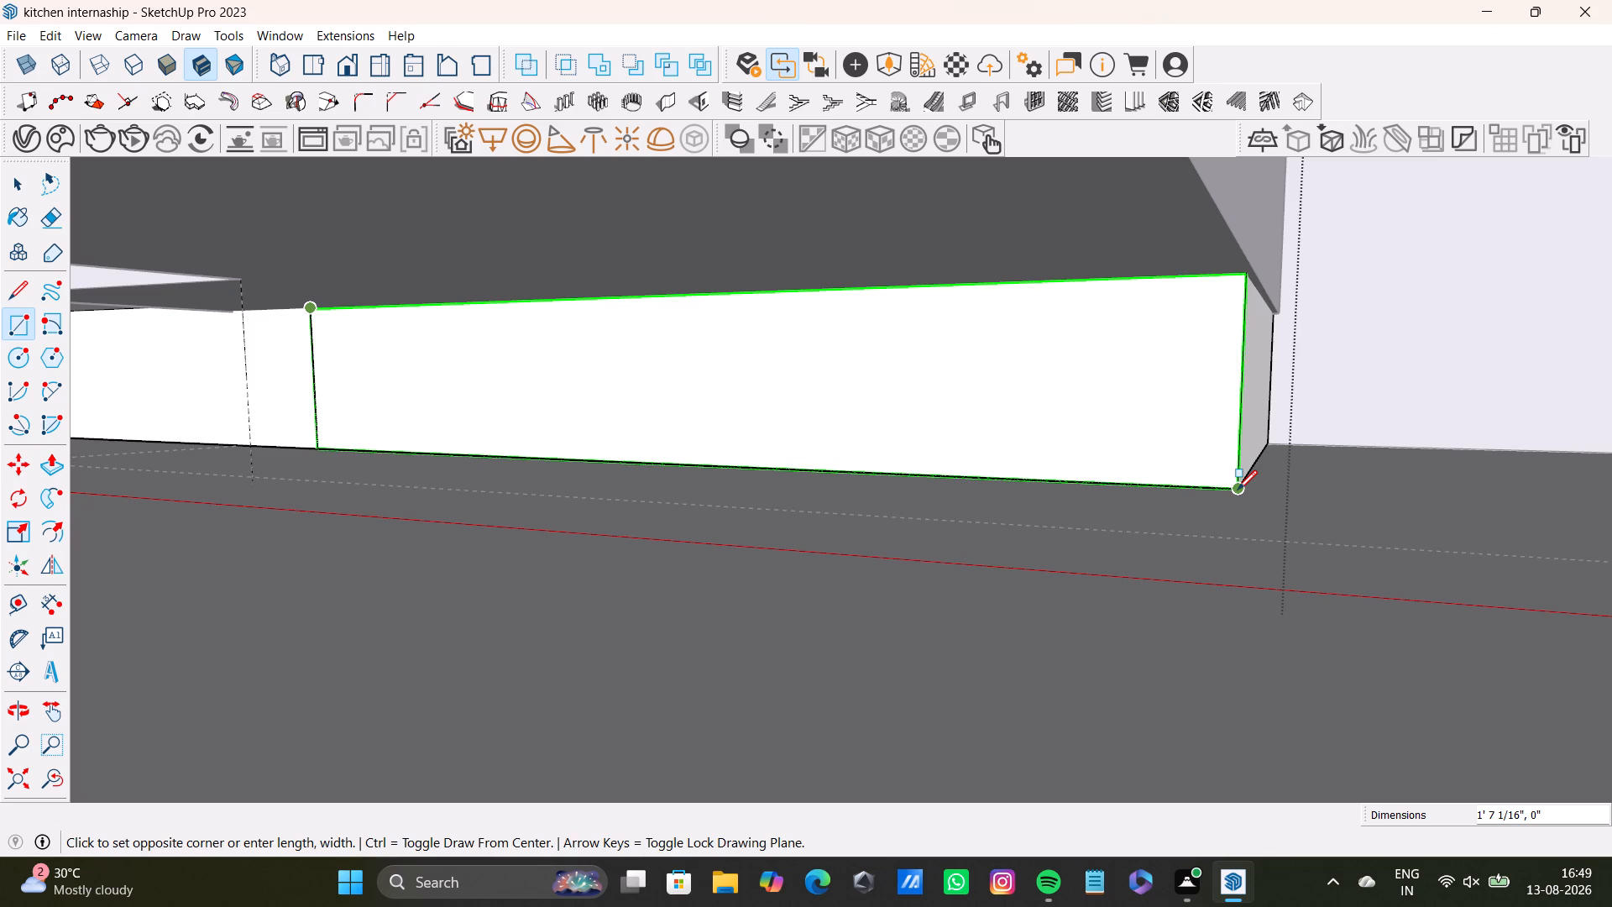
pyautogui.click(1238, 490)
pyautogui.press('space')
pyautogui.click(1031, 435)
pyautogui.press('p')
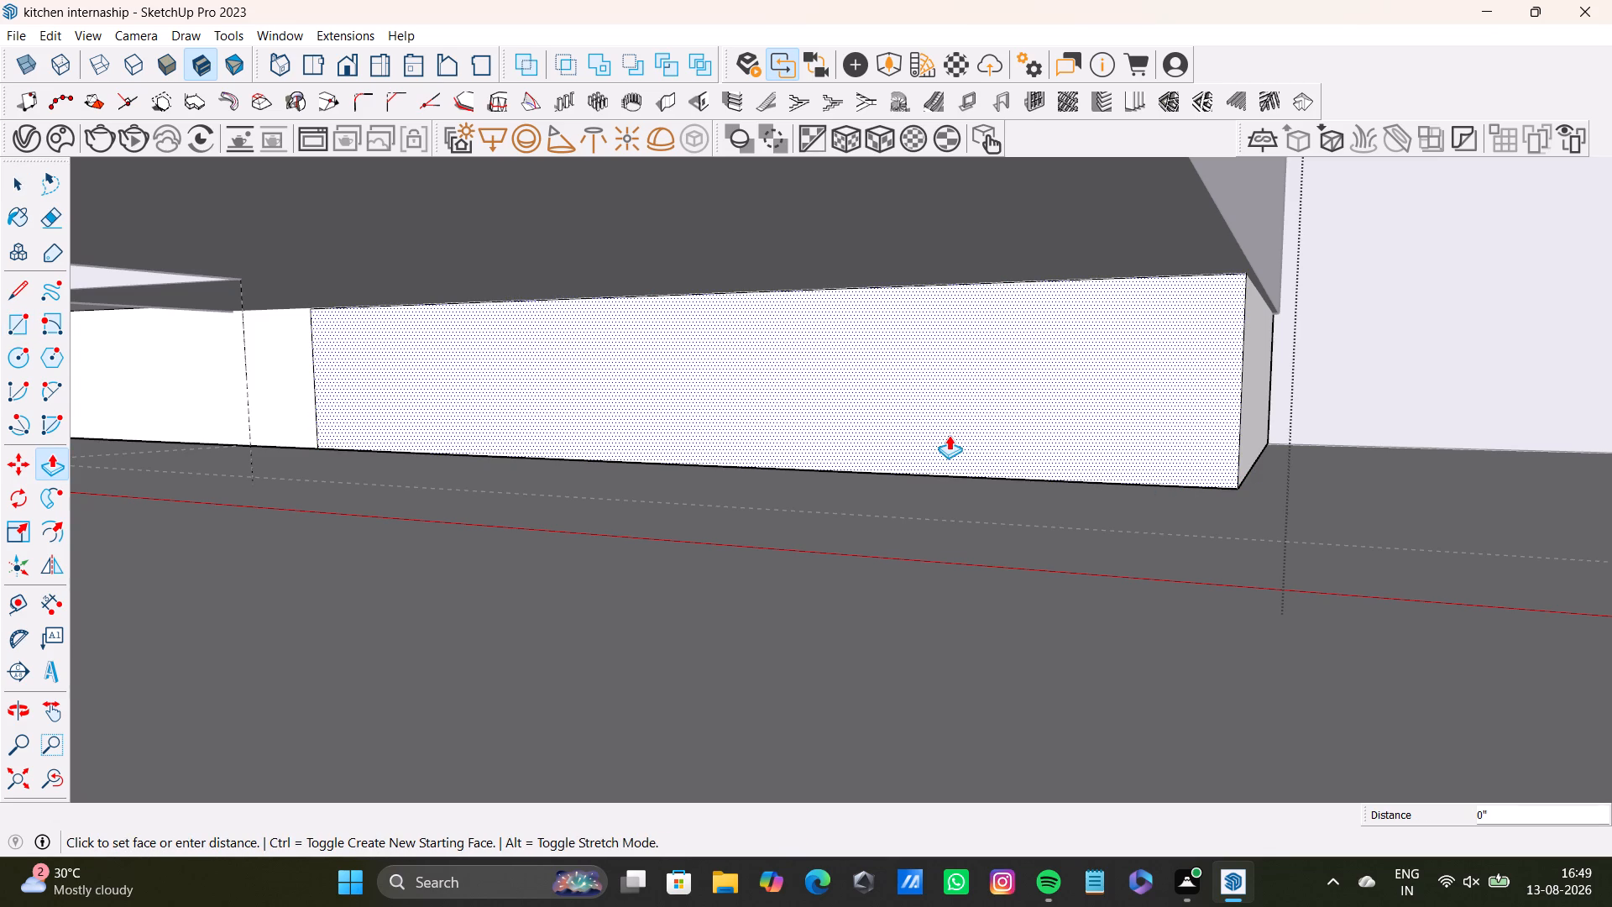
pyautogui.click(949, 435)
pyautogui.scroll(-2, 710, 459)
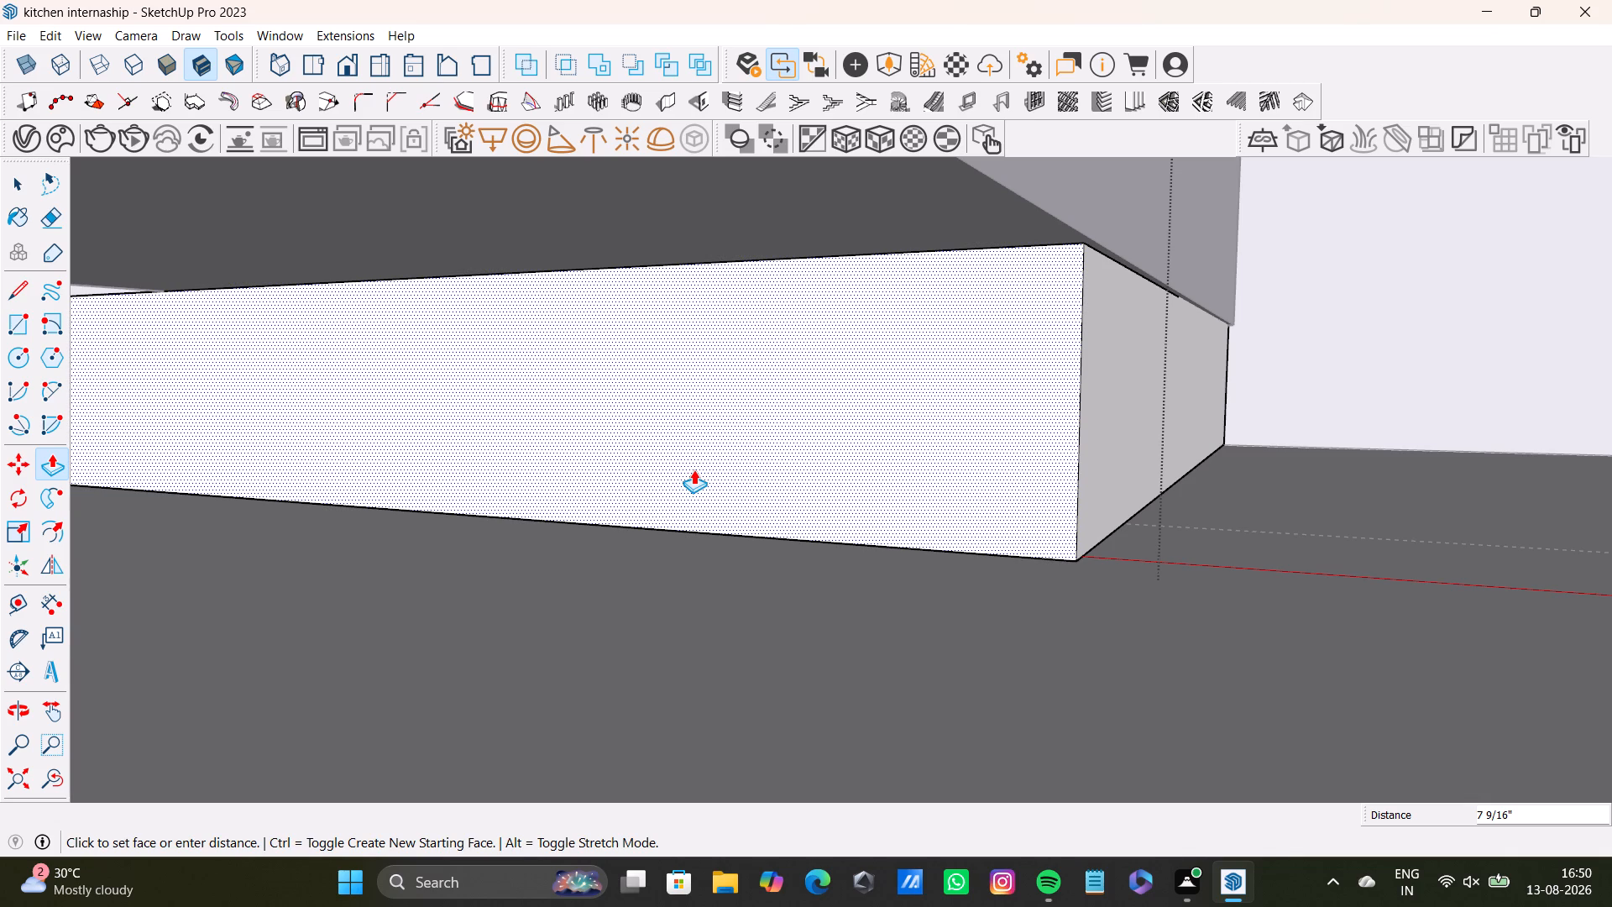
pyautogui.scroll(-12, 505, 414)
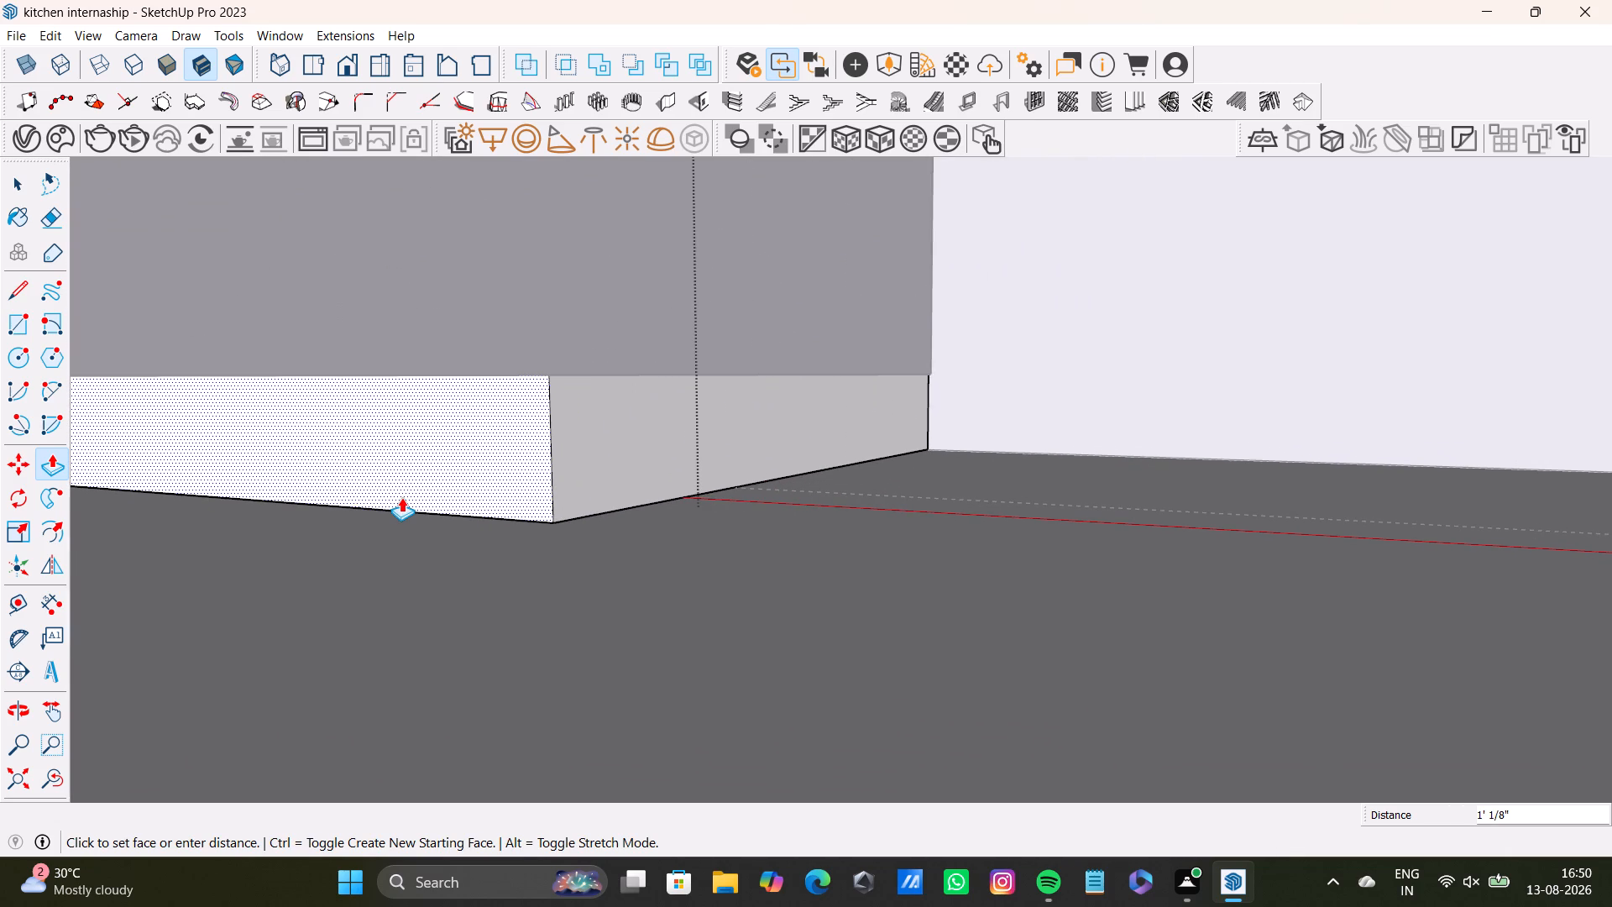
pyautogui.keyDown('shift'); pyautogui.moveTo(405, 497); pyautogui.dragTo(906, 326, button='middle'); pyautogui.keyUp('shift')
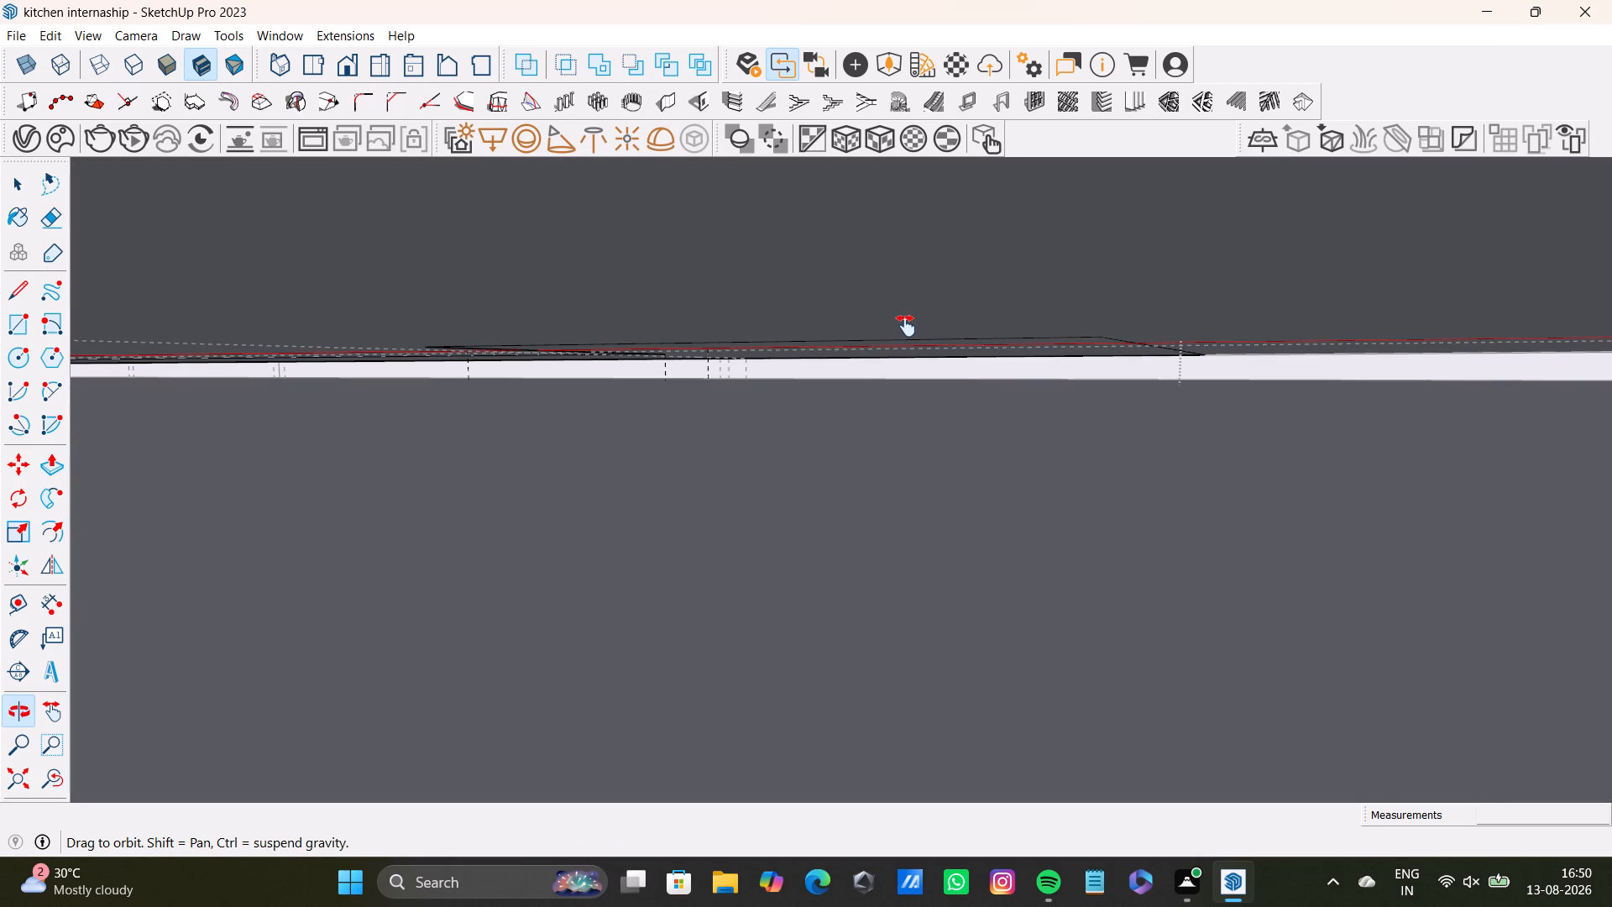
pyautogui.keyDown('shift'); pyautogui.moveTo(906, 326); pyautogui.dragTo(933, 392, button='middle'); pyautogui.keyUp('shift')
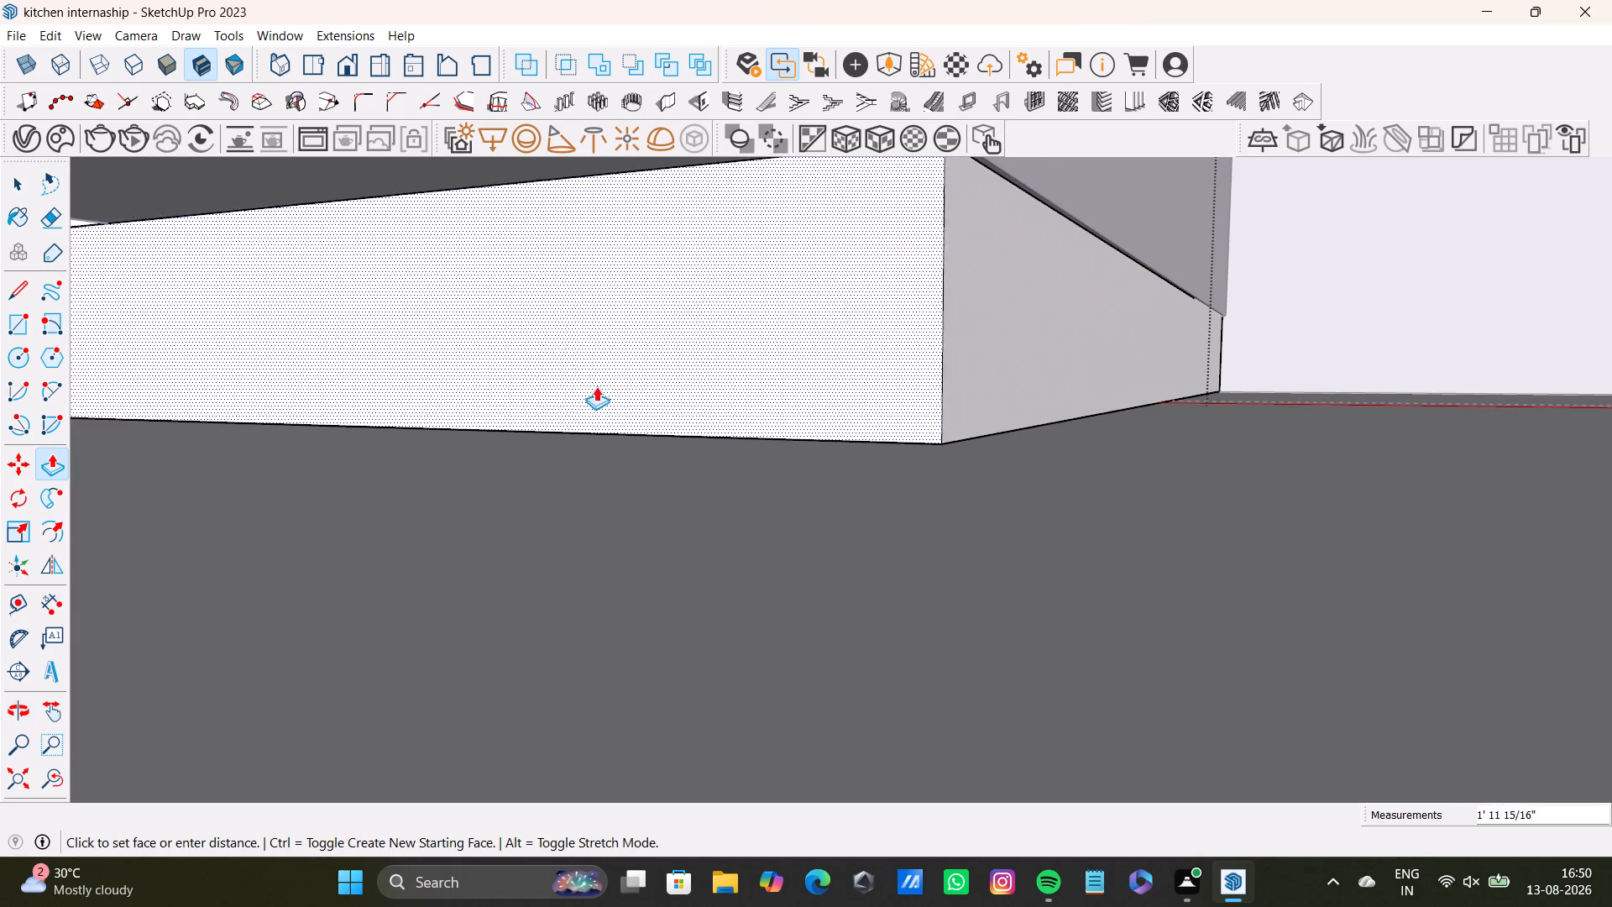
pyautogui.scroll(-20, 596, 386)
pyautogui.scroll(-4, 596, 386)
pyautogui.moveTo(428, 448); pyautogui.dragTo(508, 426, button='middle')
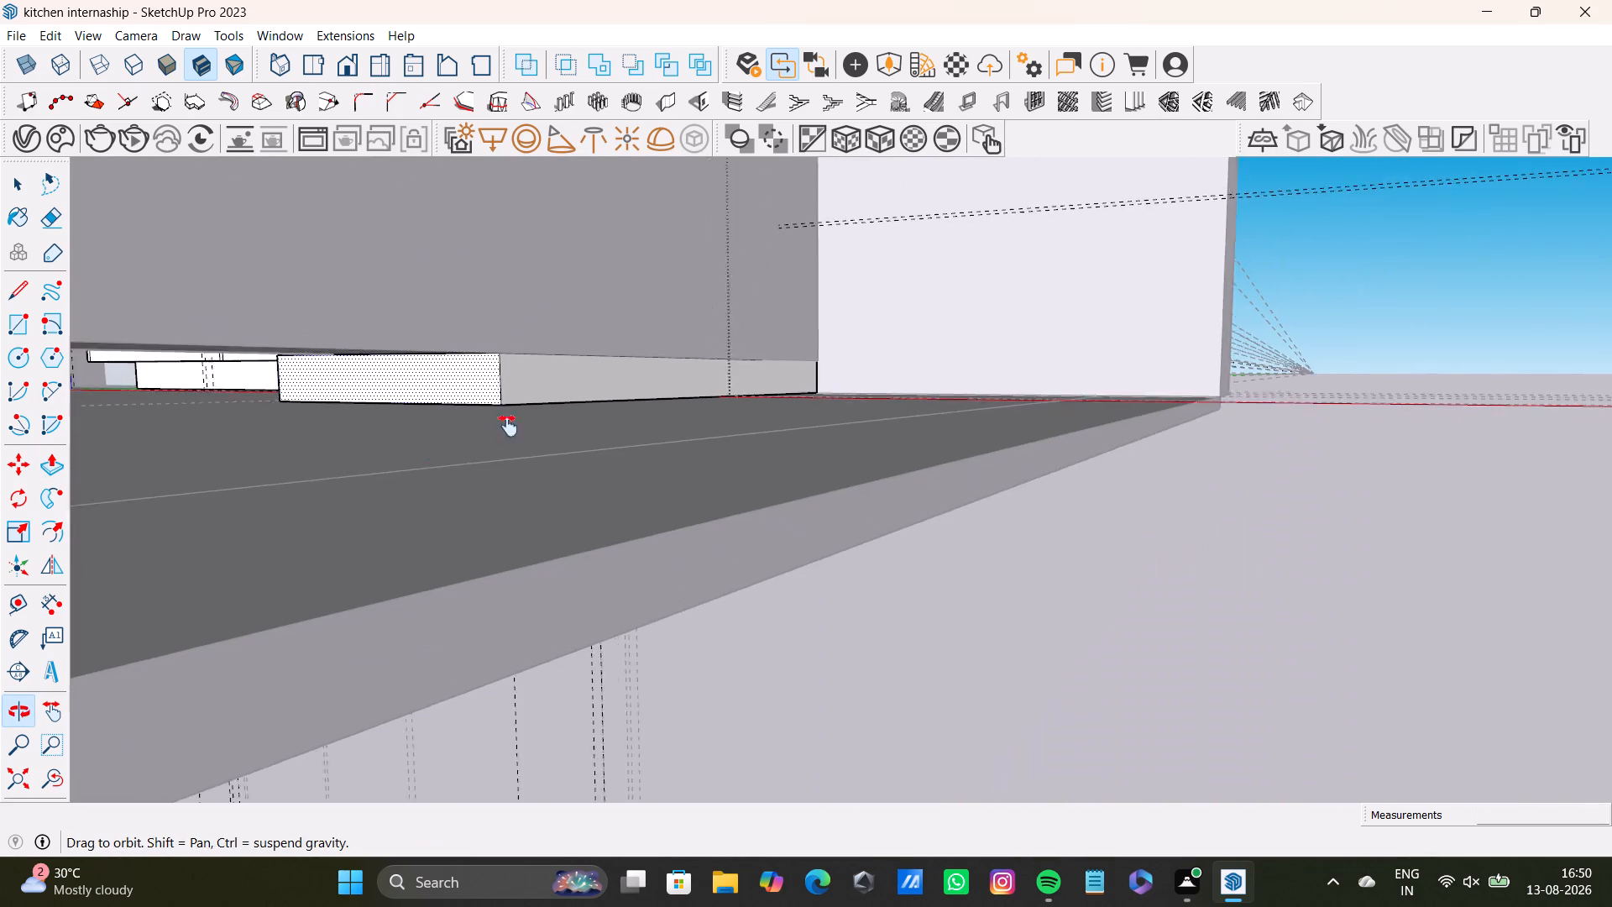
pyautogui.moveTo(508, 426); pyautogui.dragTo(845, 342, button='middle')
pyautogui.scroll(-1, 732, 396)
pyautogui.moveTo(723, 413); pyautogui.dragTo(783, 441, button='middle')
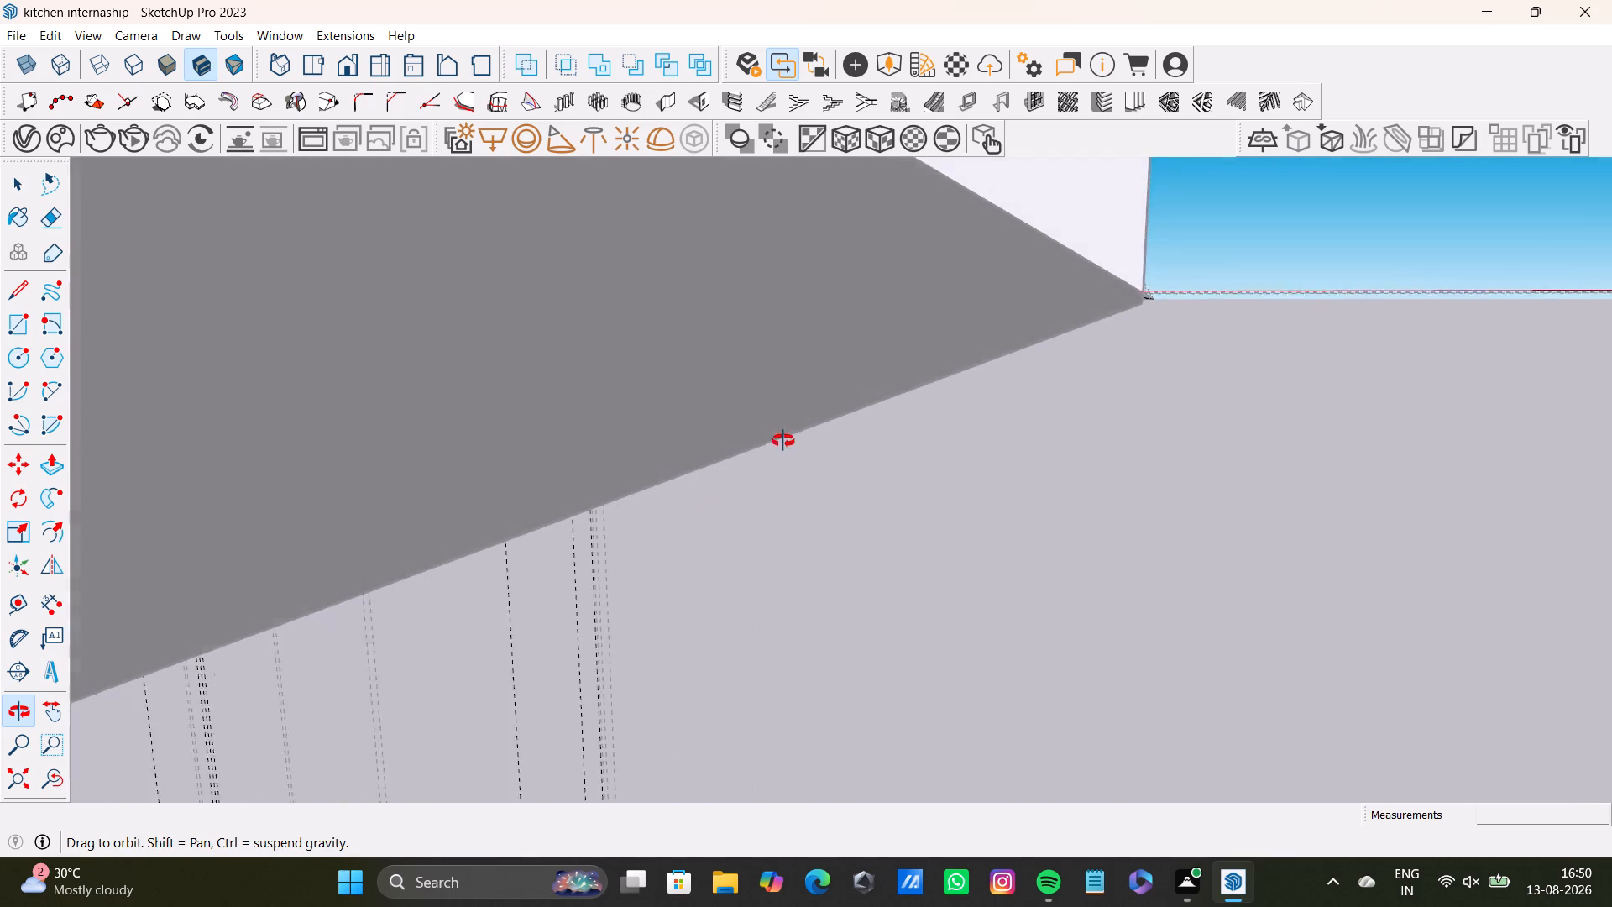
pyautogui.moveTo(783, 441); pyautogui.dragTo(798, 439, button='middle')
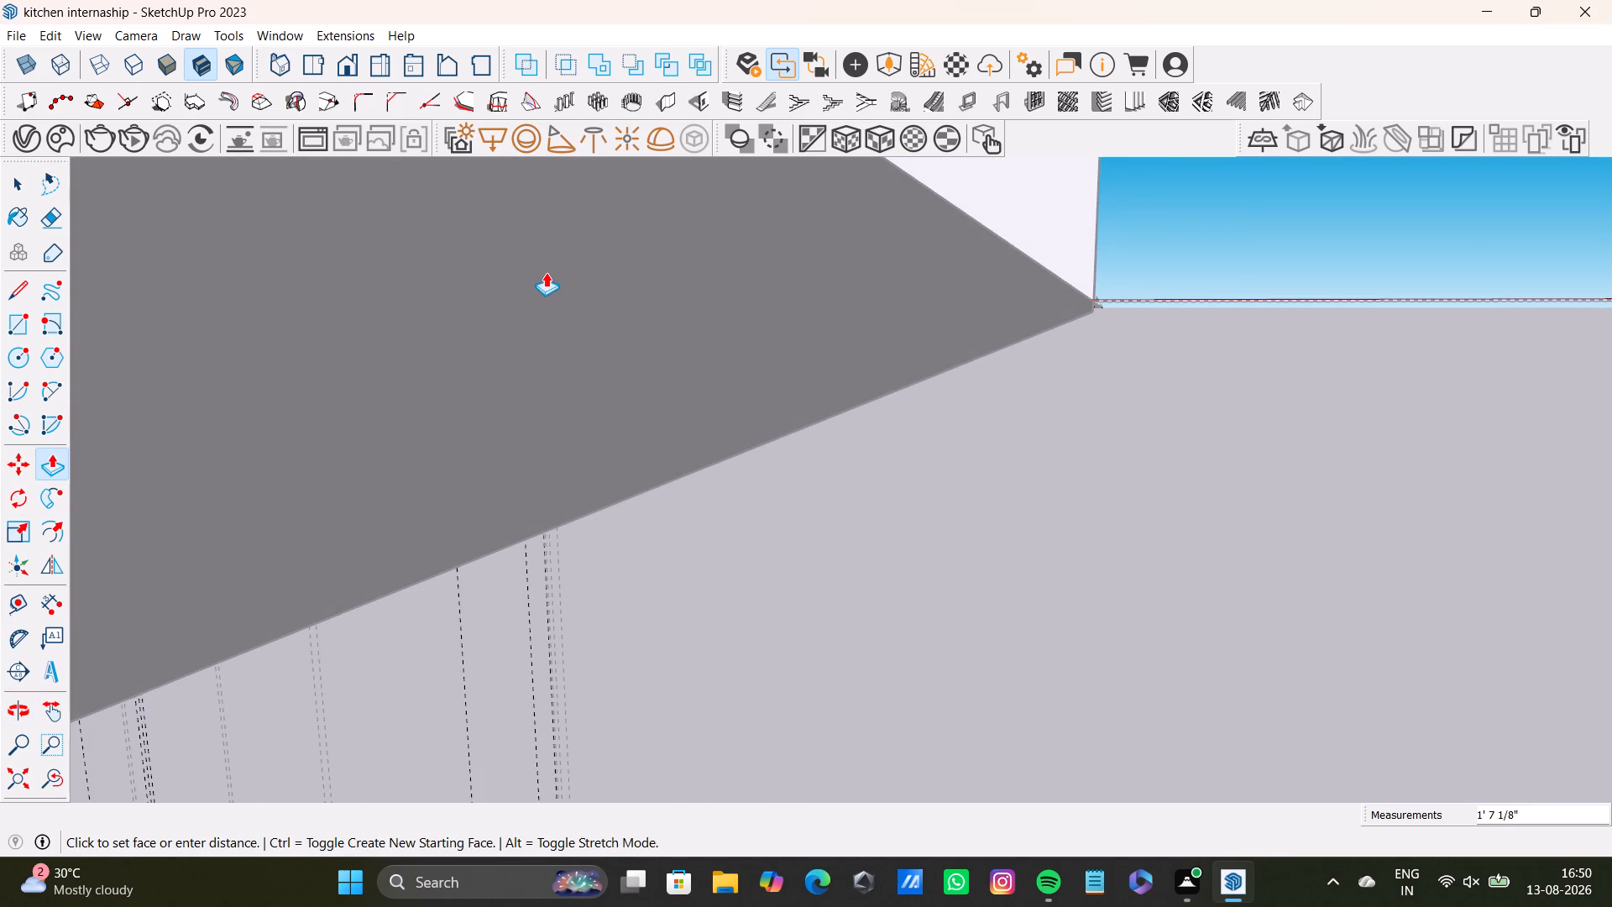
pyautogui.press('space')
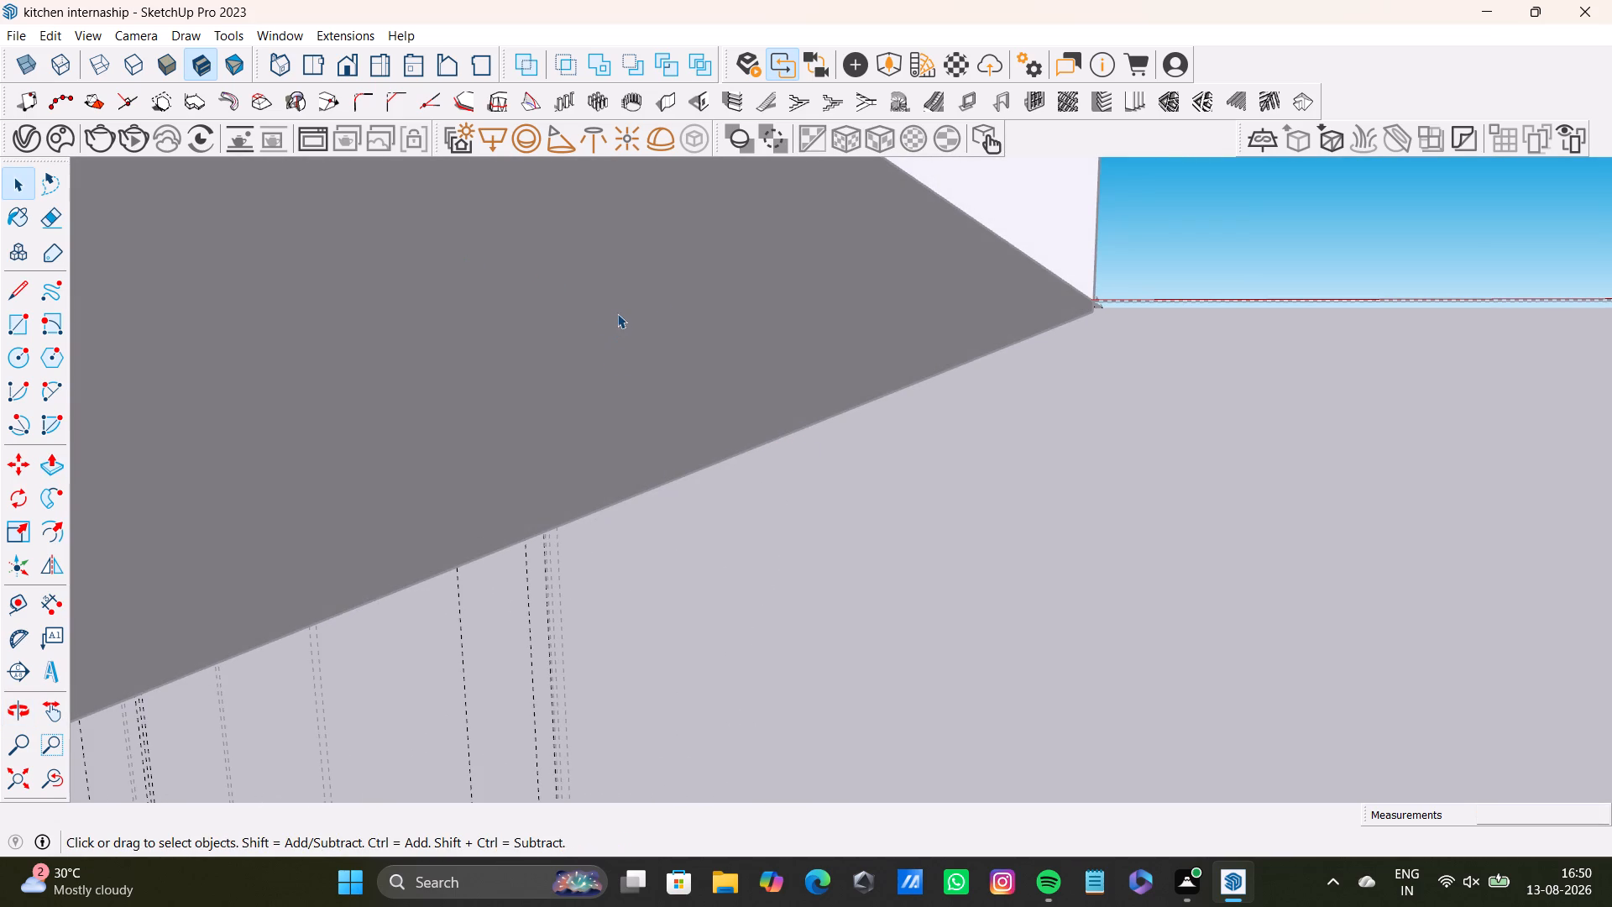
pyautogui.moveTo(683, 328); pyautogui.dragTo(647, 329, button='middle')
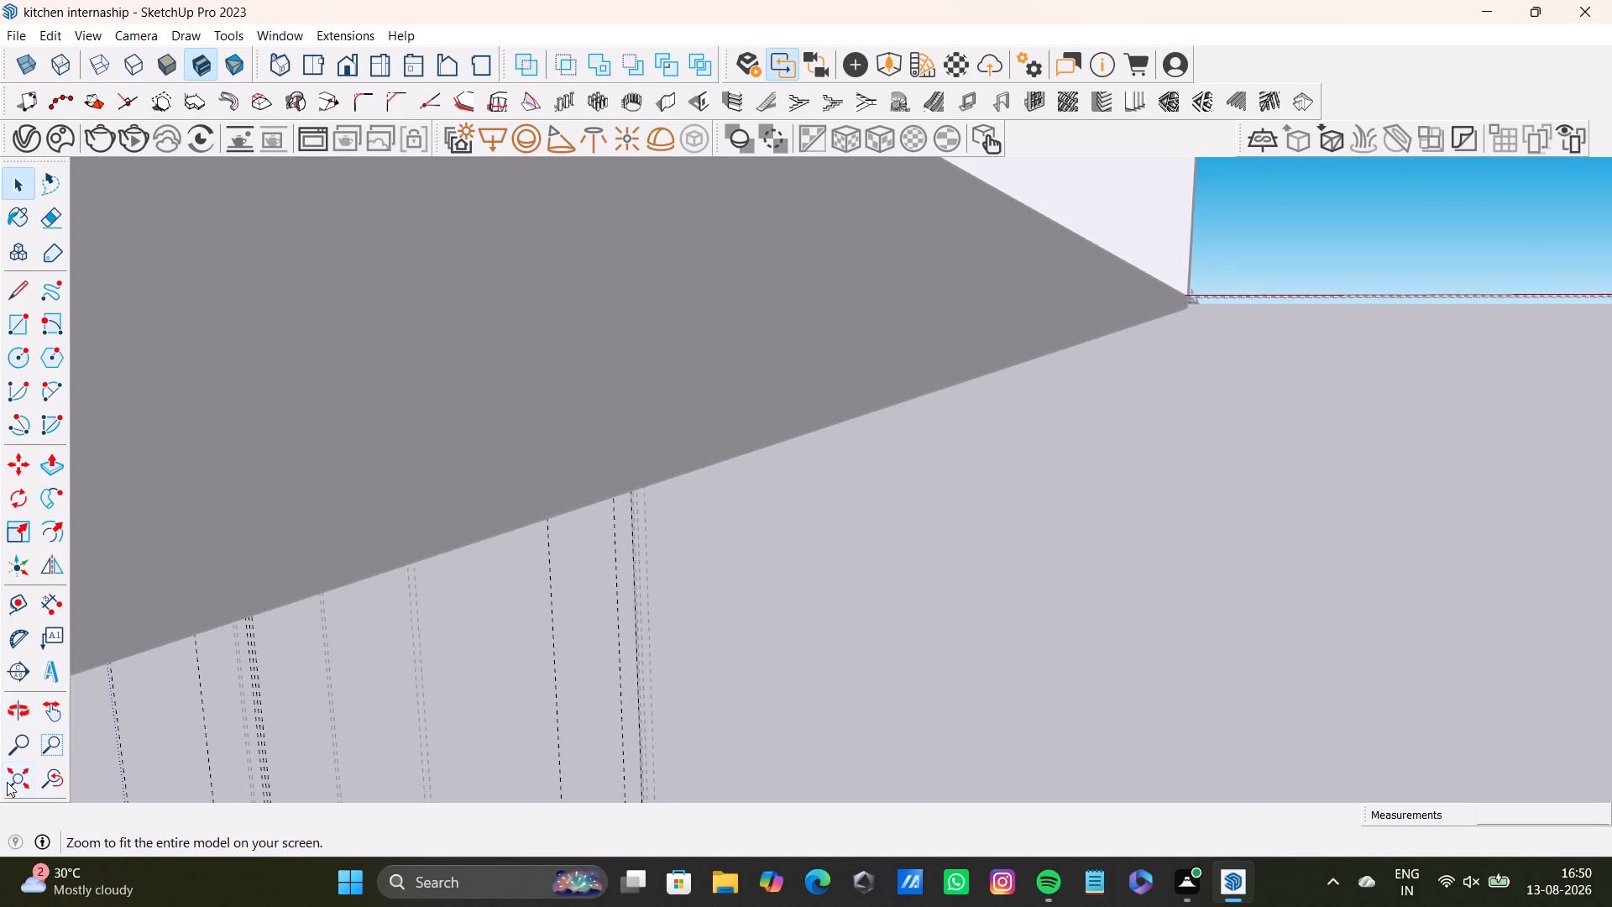
# Push/Pull the marked outer part of the plinth's front face forward along the thick partition to its front end.
pyautogui.click(10, 784)
pyautogui.middleClick(888, 546)
pyautogui.moveTo(897, 546); pyautogui.dragTo(553, 457, button='middle')
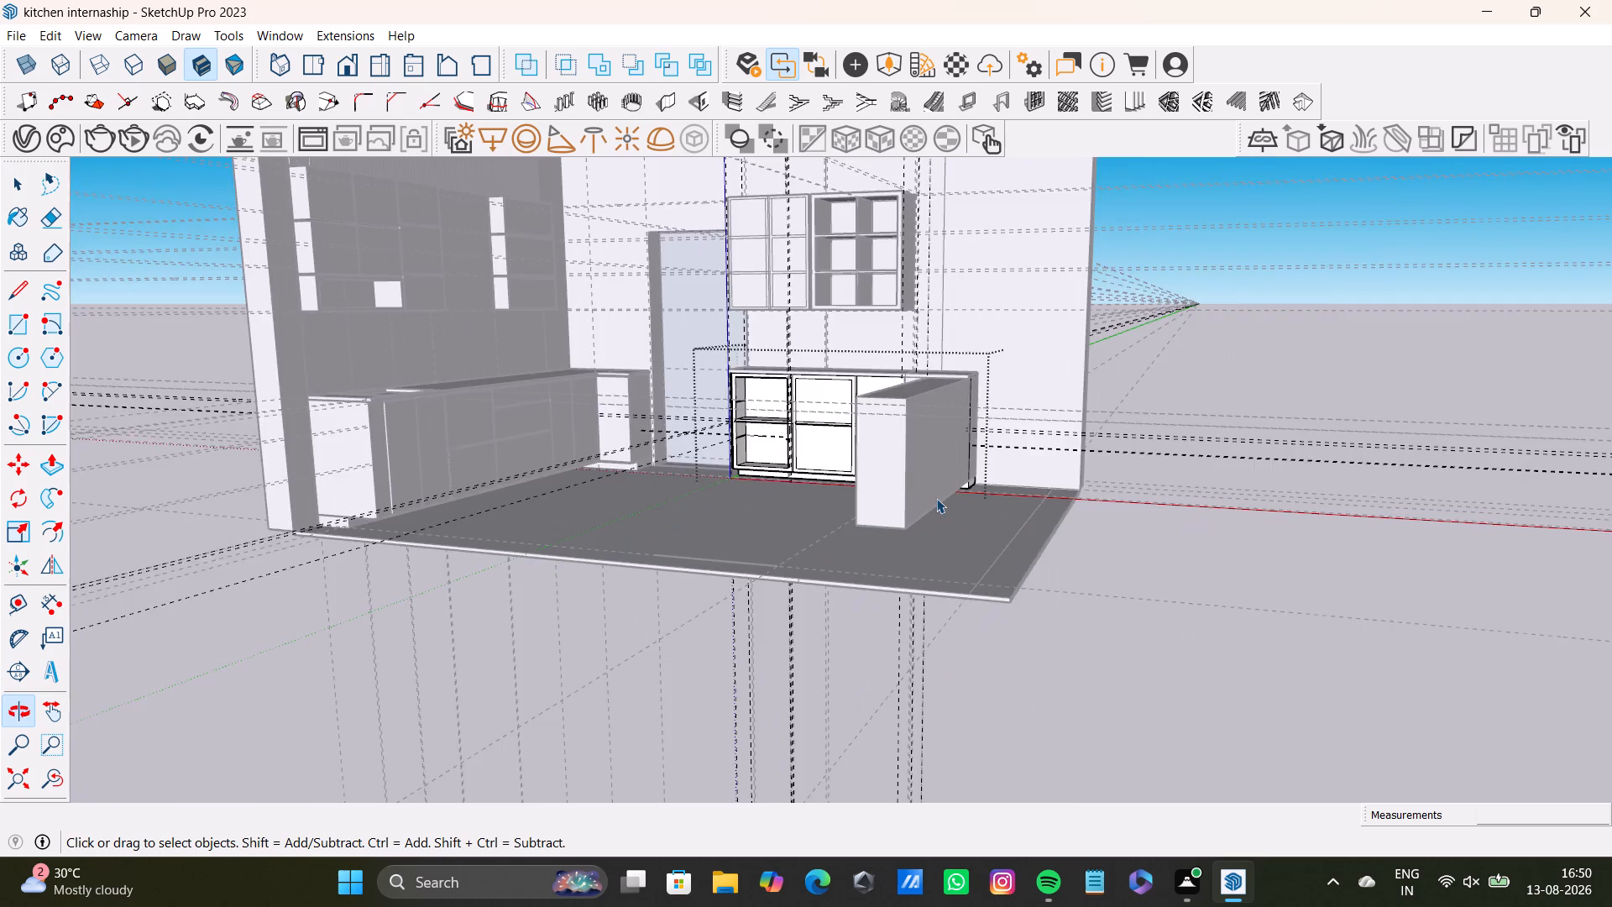
pyautogui.scroll(9, 937, 498)
pyautogui.moveTo(933, 522); pyautogui.dragTo(814, 516, button='middle')
pyautogui.scroll(6, 856, 476)
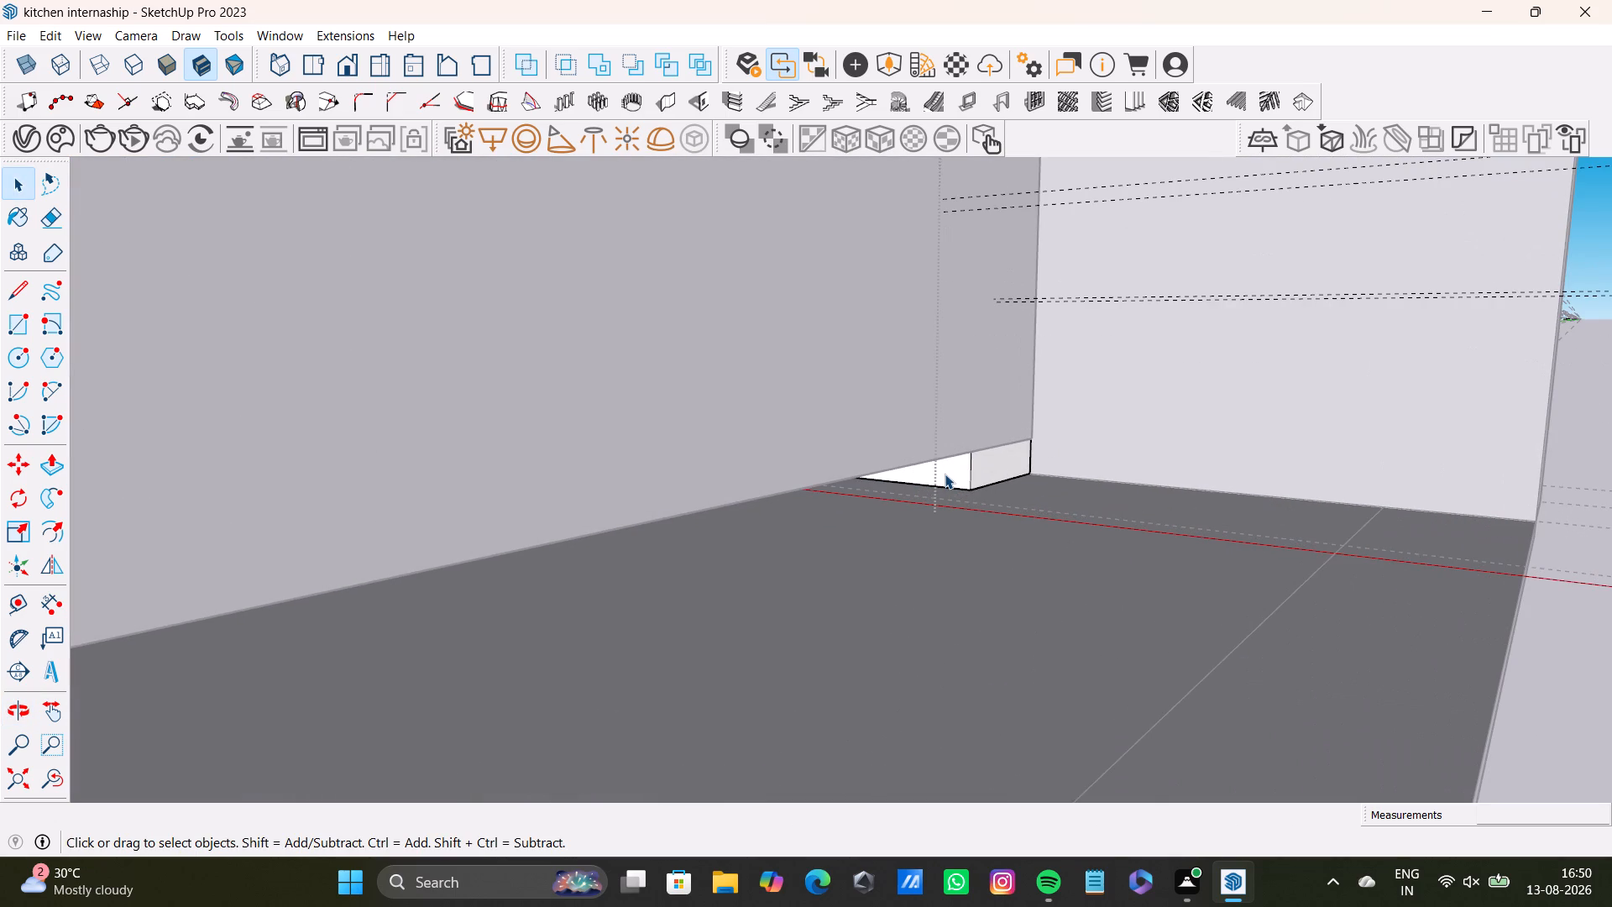
pyautogui.click(945, 474)
pyautogui.press('p')
pyautogui.moveTo(945, 474); pyautogui.dragTo(933, 469)
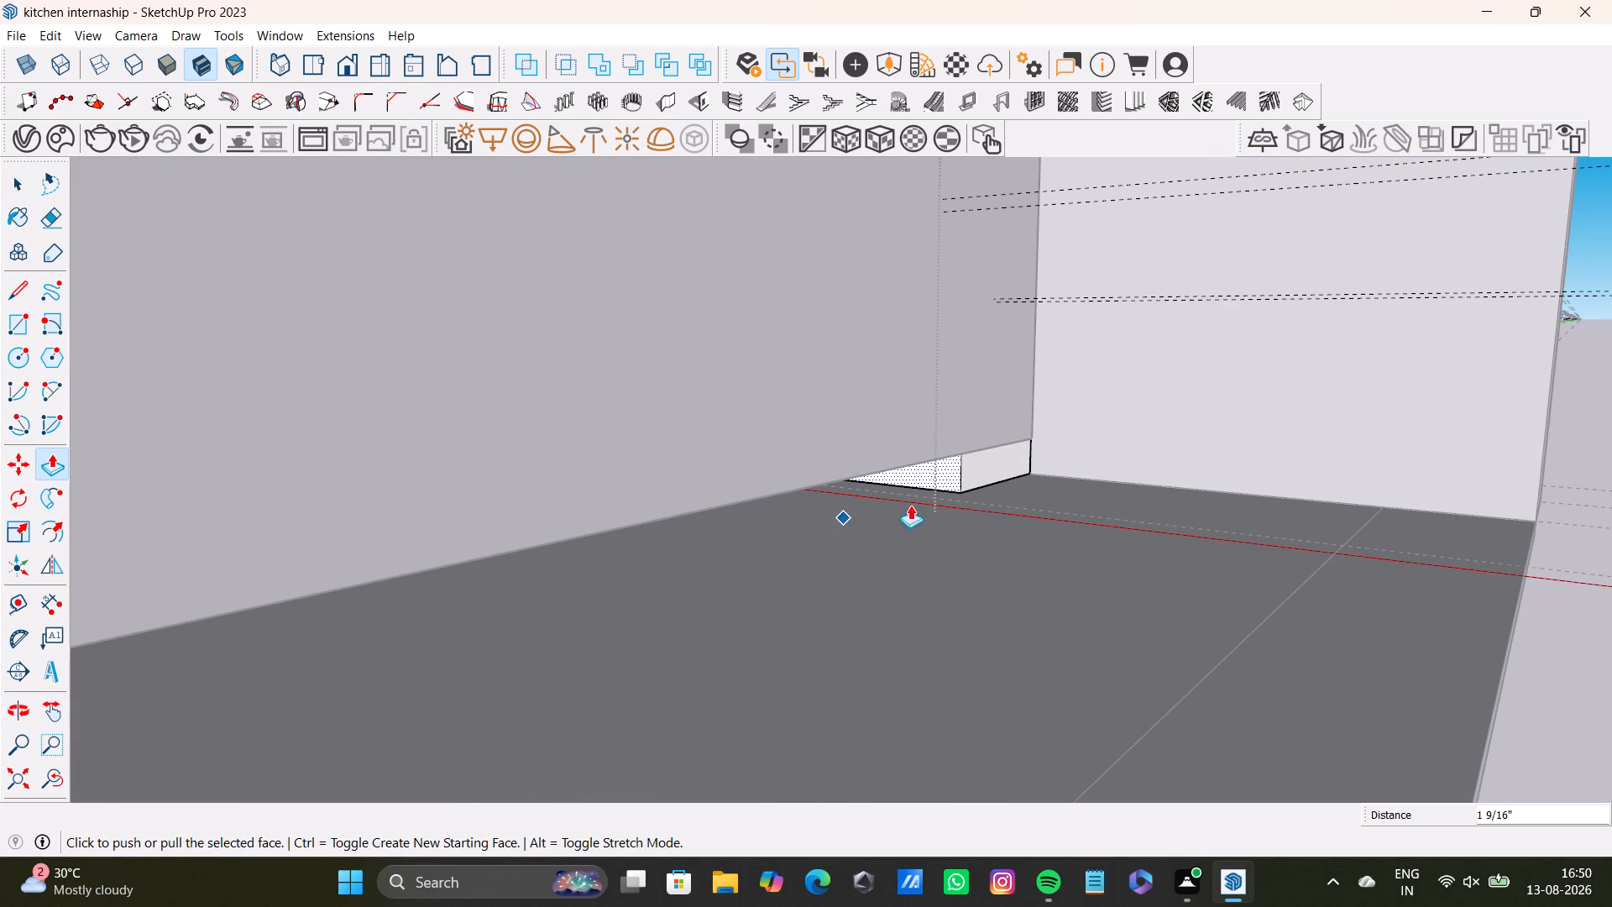
pyautogui.moveTo(941, 474); pyautogui.dragTo(219, 629)
pyautogui.scroll(-3, 254, 618)
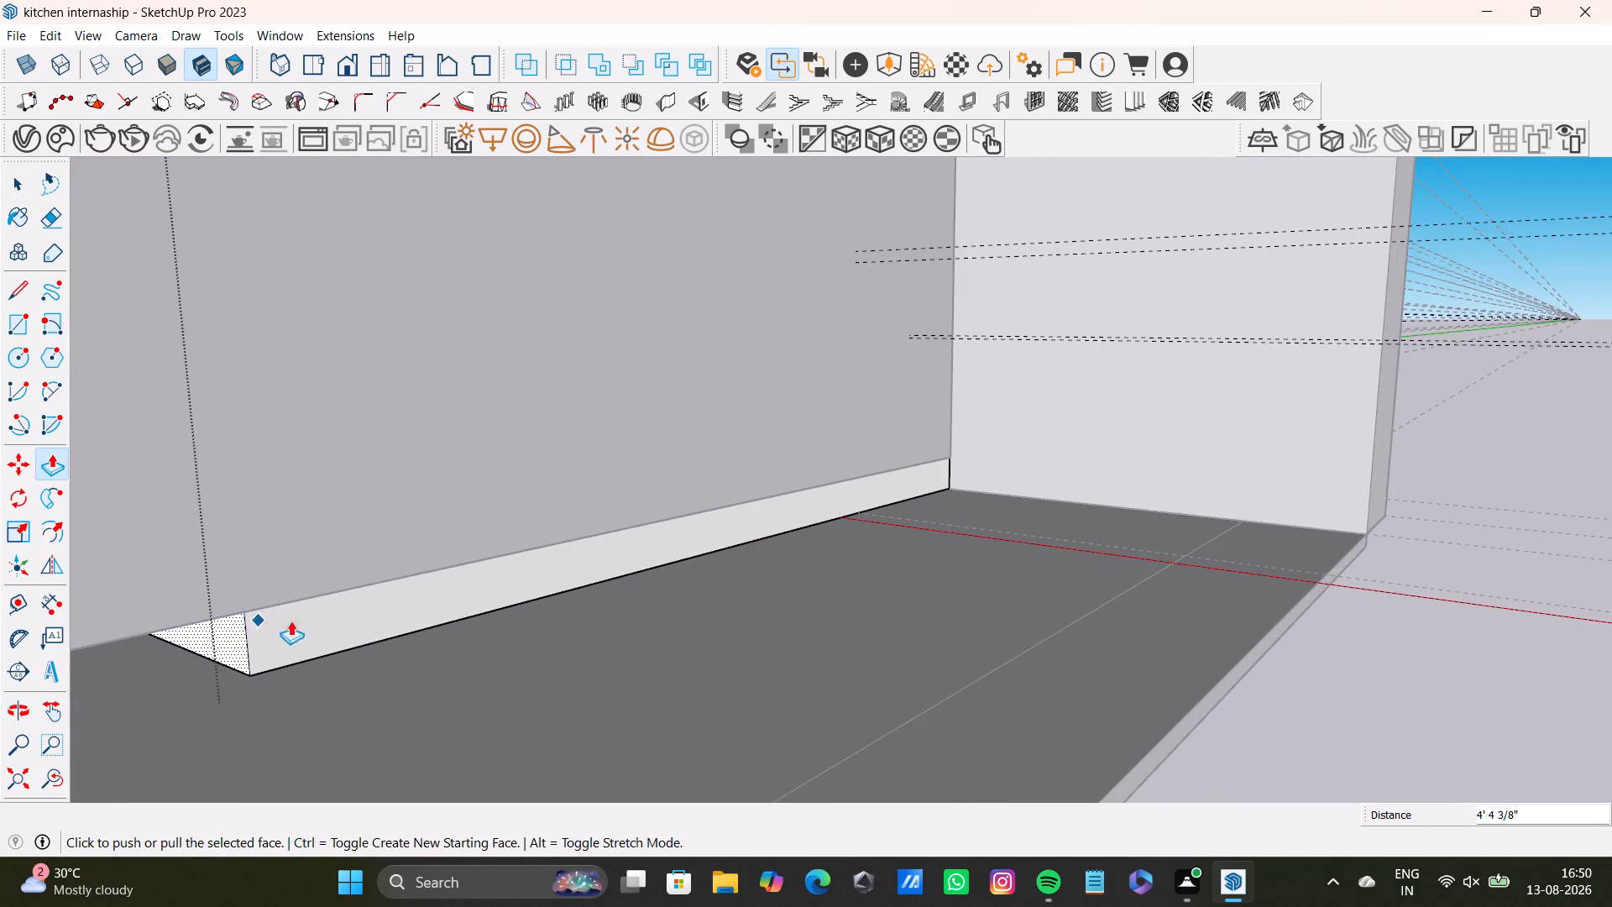
pyautogui.moveTo(306, 613); pyautogui.dragTo(921, 424, button='middle')
pyautogui.moveTo(870, 443); pyautogui.dragTo(249, 511)
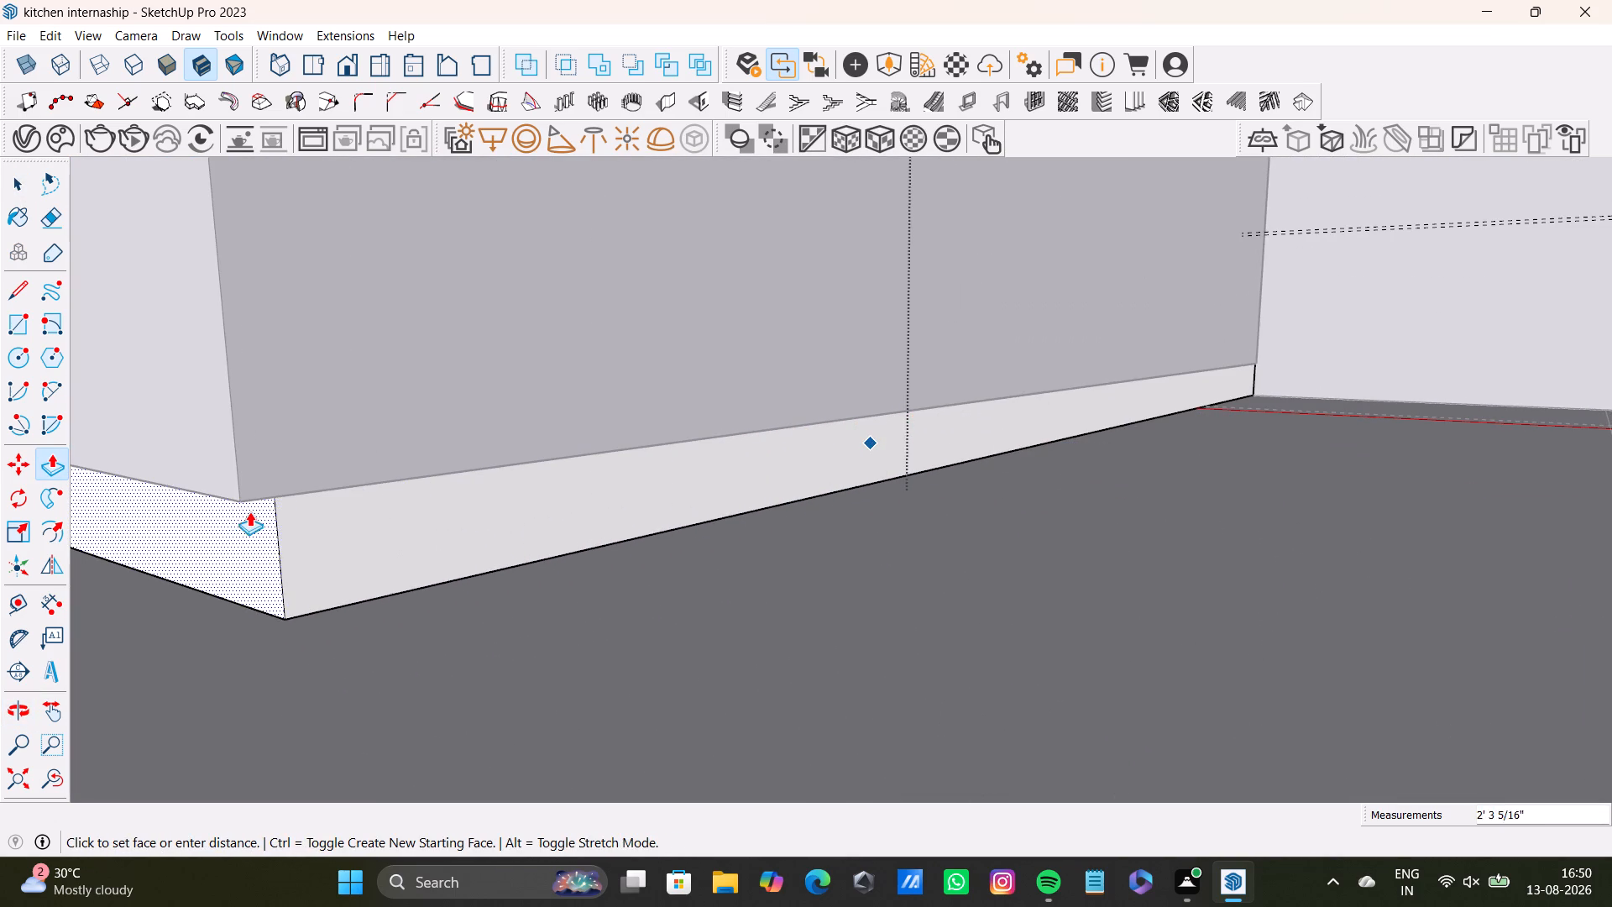
pyautogui.moveTo(249, 511); pyautogui.dragTo(226, 504)
pyautogui.press('space')
pyautogui.scroll(-4, 380, 634)
pyautogui.moveTo(458, 652); pyautogui.dragTo(490, 654, button='middle')
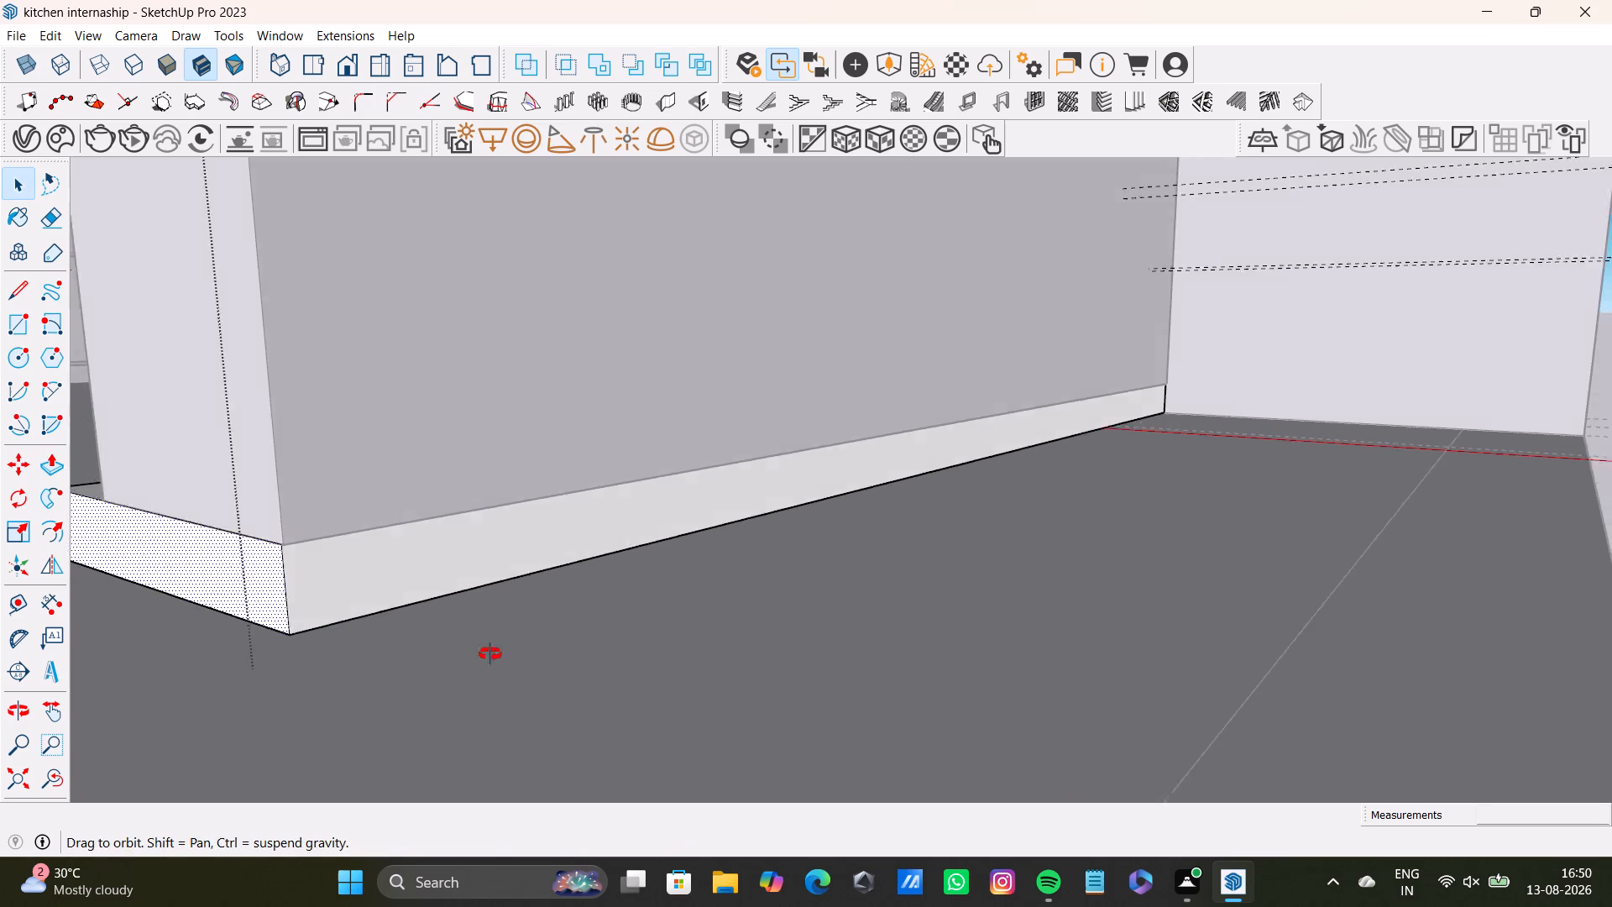
# Push/Pull the plinth extension's long inner side face inward until it sits recessed beneath the thick partition.
pyautogui.moveTo(490, 654); pyautogui.dragTo(730, 648, button='middle')
pyautogui.keyDown('shift'); pyautogui.scroll(-13, 671, 642); pyautogui.keyUp('shift')
pyautogui.keyDown('shift'); pyautogui.moveTo(641, 643); pyautogui.dragTo(631, 559, button='middle'); pyautogui.keyUp('shift')
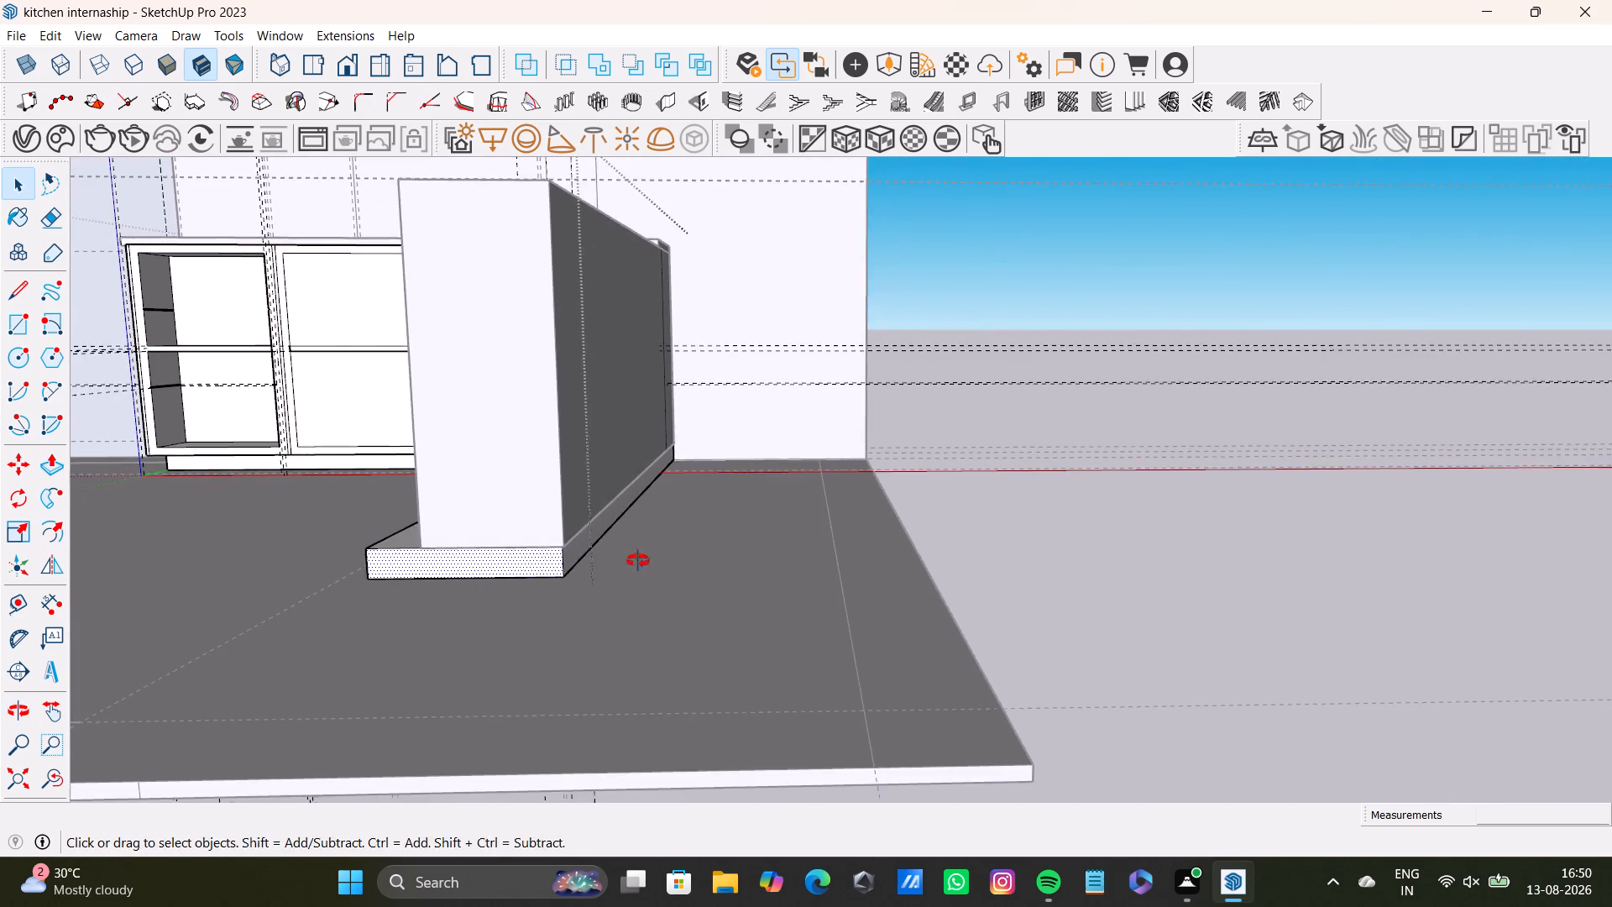
pyautogui.moveTo(636, 558); pyautogui.dragTo(1020, 587, button='middle')
pyautogui.keyDown('shift'); pyautogui.moveTo(916, 551); pyautogui.dragTo(855, 580, button='middle'); pyautogui.keyUp('shift')
pyautogui.moveTo(856, 588); pyautogui.dragTo(833, 658, button='middle')
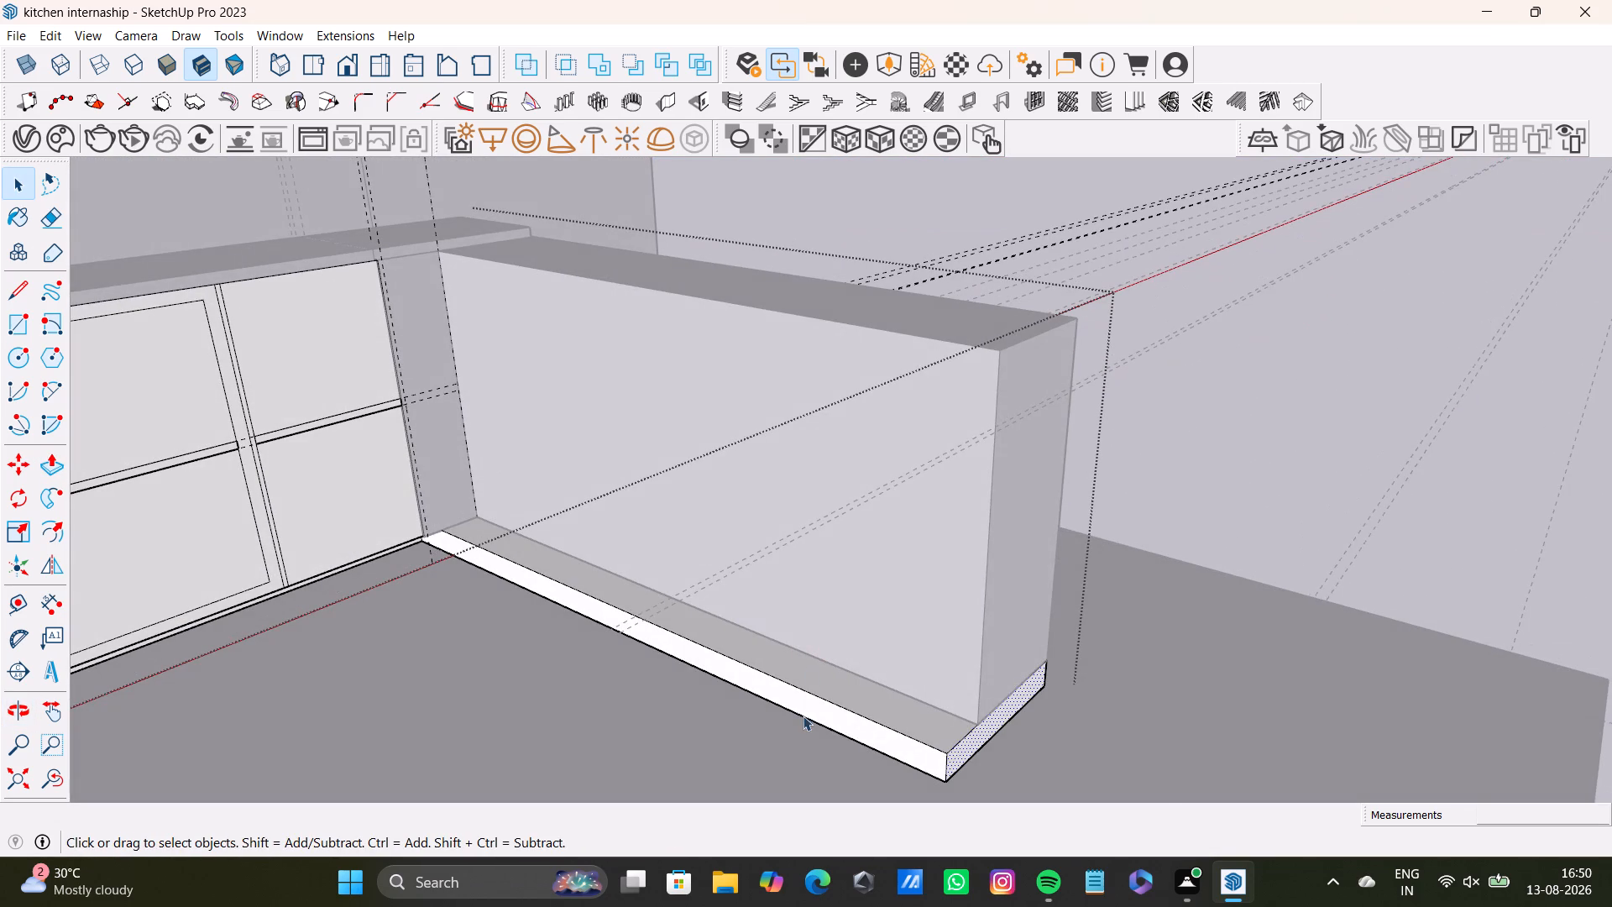
pyautogui.click(808, 712)
pyautogui.press('p')
pyautogui.click(812, 711)
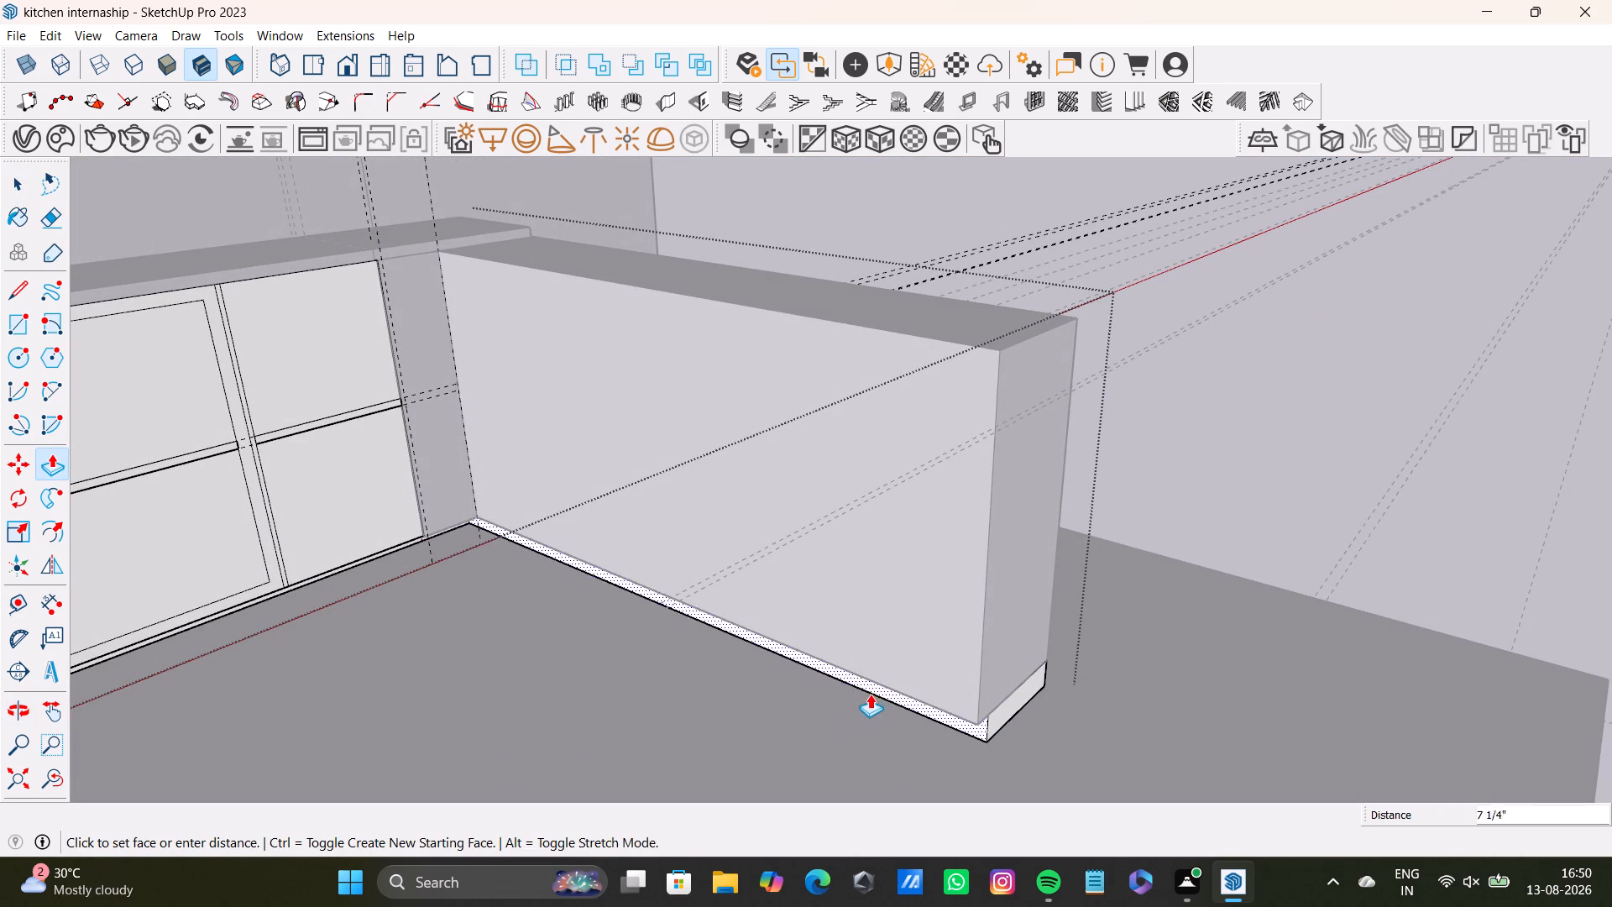
pyautogui.moveTo(886, 705); pyautogui.dragTo(902, 700)
pyautogui.press('space')
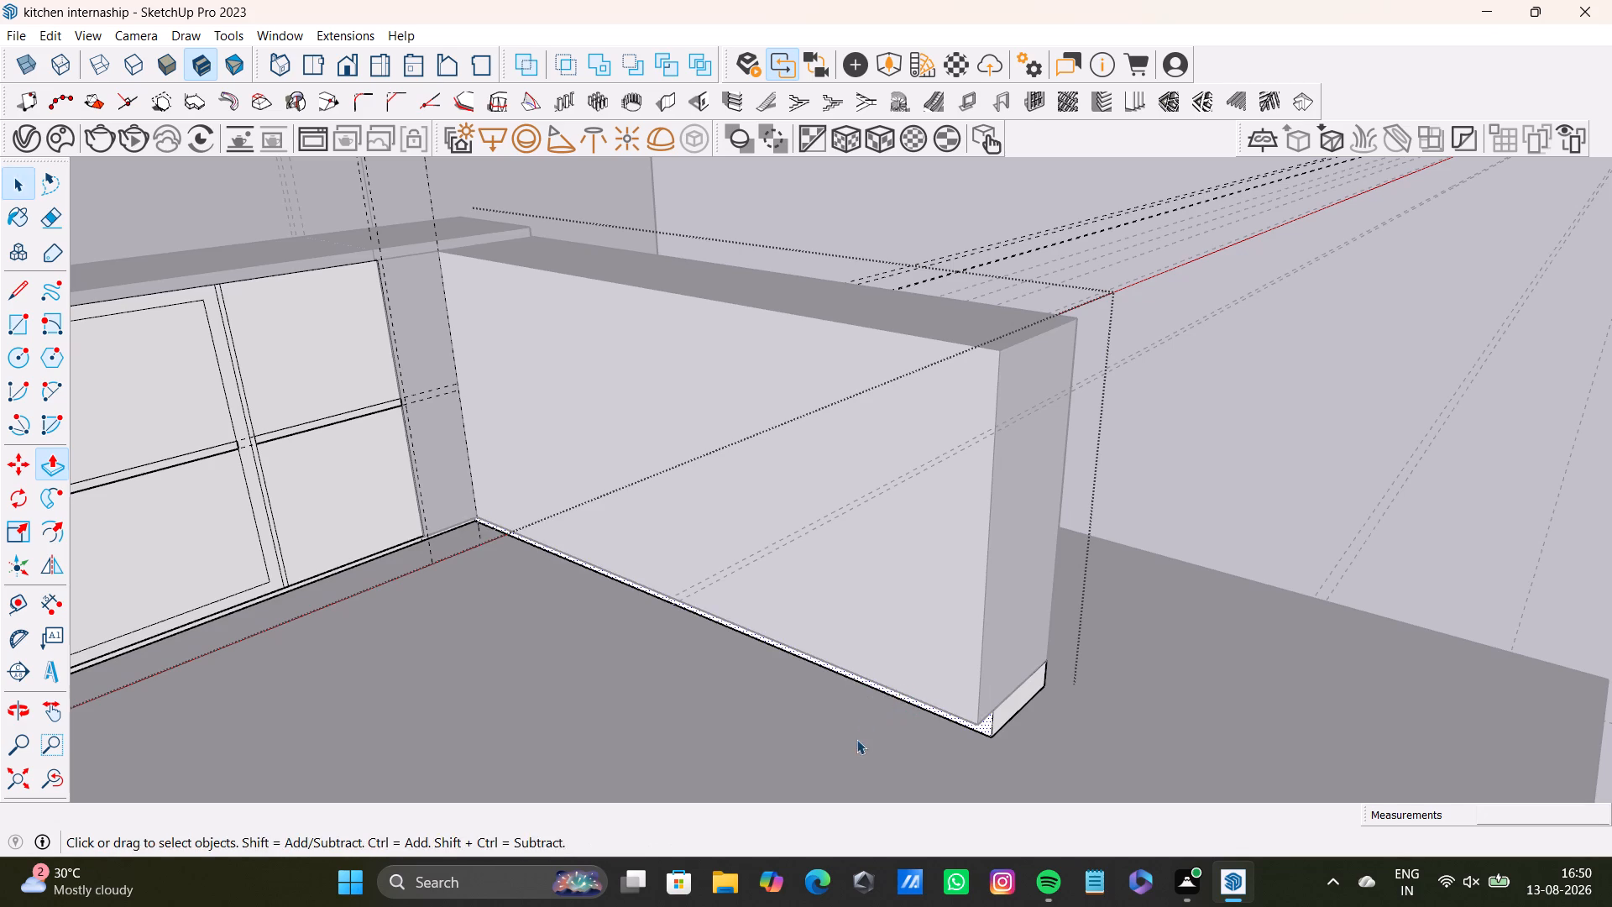
# Close the plinth group to leave its editing and return to the whole model.
pyautogui.moveTo(856, 744); pyautogui.dragTo(692, 644, button='middle')
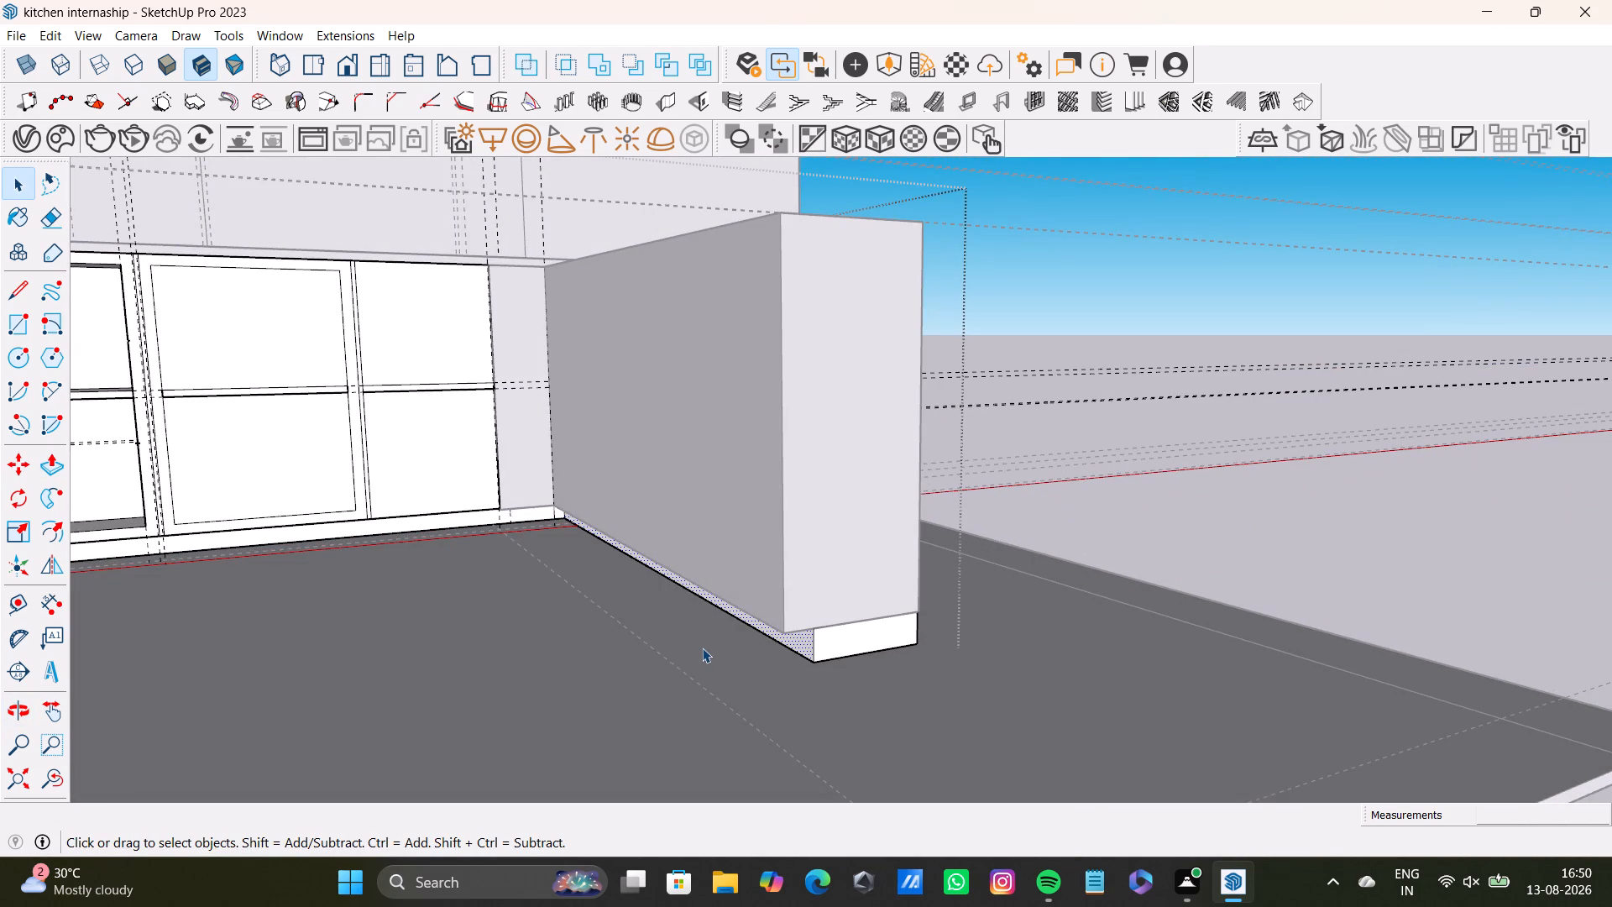
pyautogui.moveTo(979, 294); pyautogui.dragTo(938, 451, button='middle')
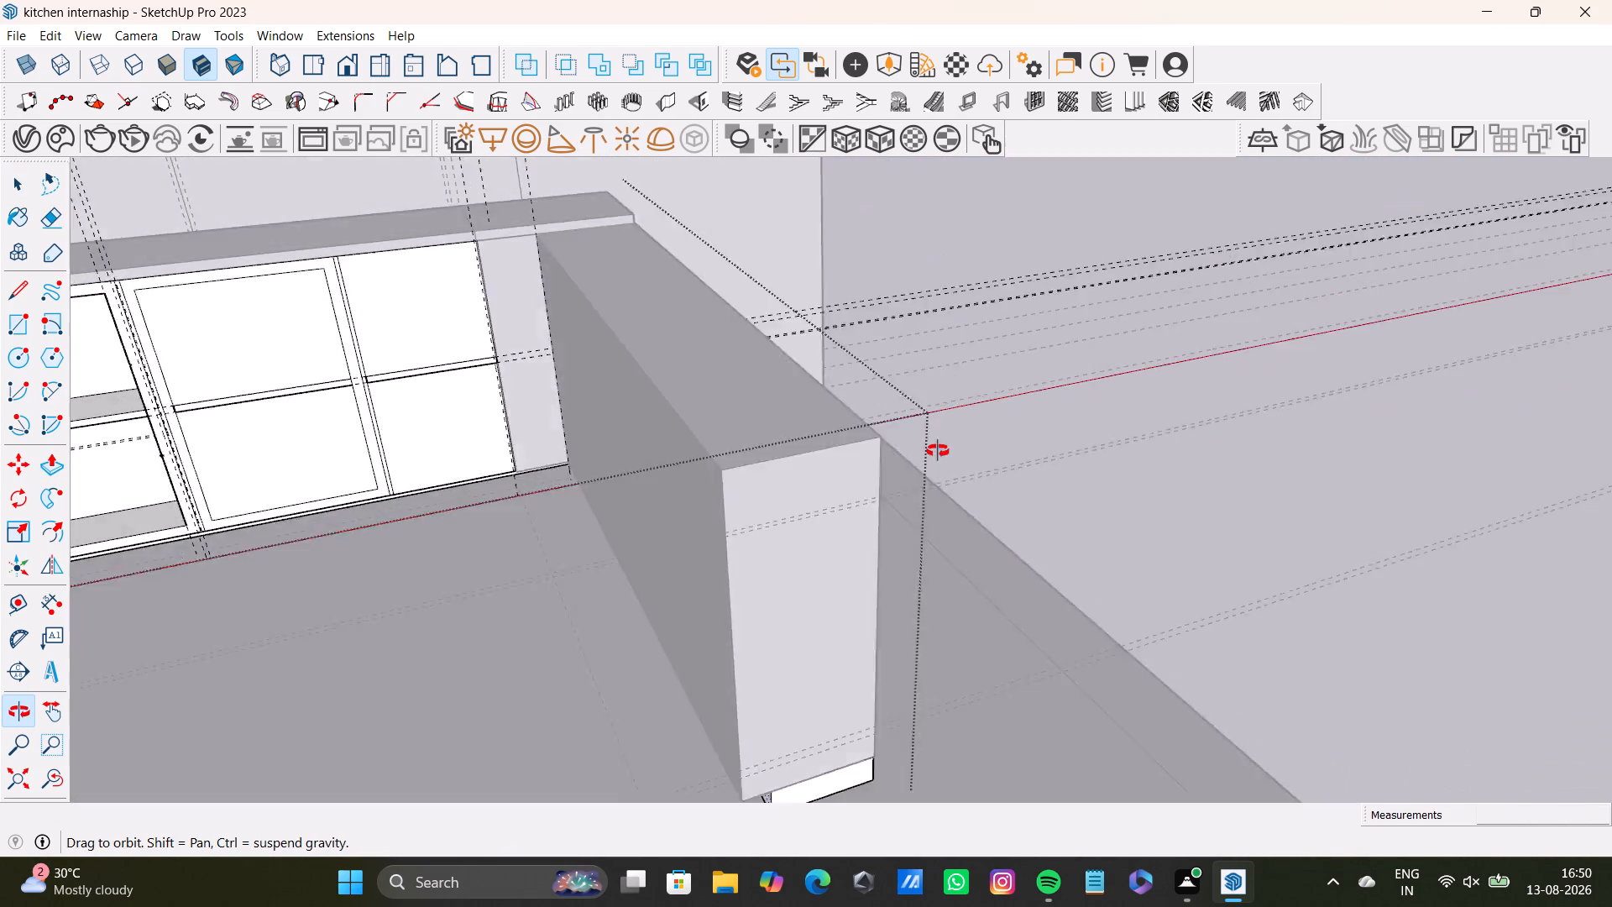
pyautogui.moveTo(938, 451); pyautogui.dragTo(680, 524, button='middle')
pyautogui.moveTo(809, 326); pyautogui.dragTo(848, 447, button='middle')
pyautogui.press('space')
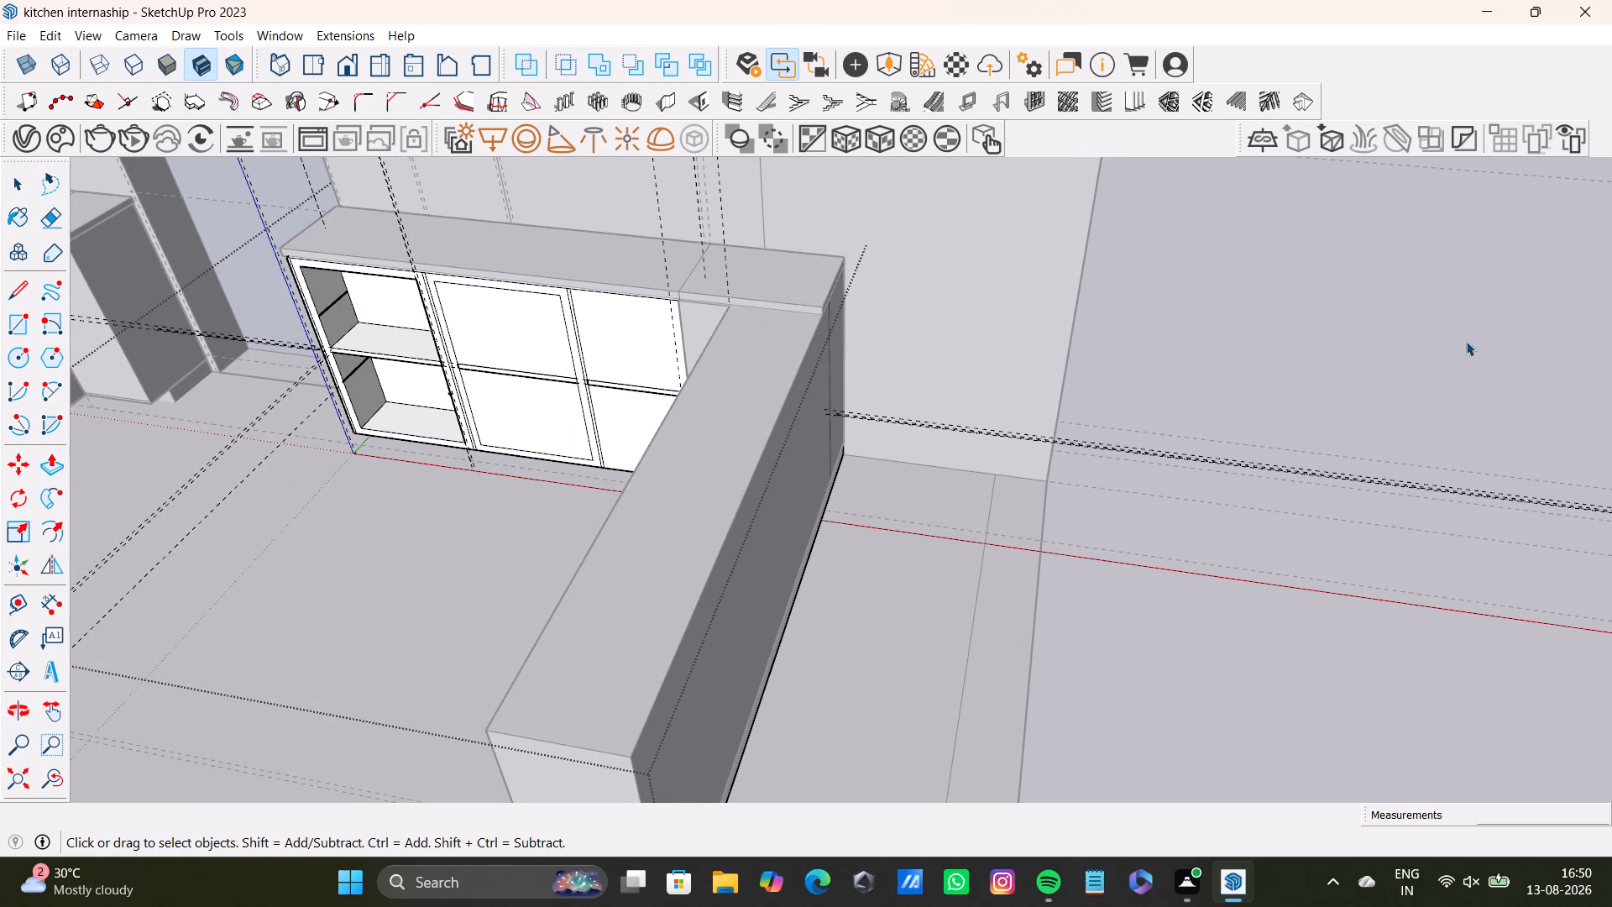
pyautogui.click(1466, 333)
pyautogui.click(1447, 336)
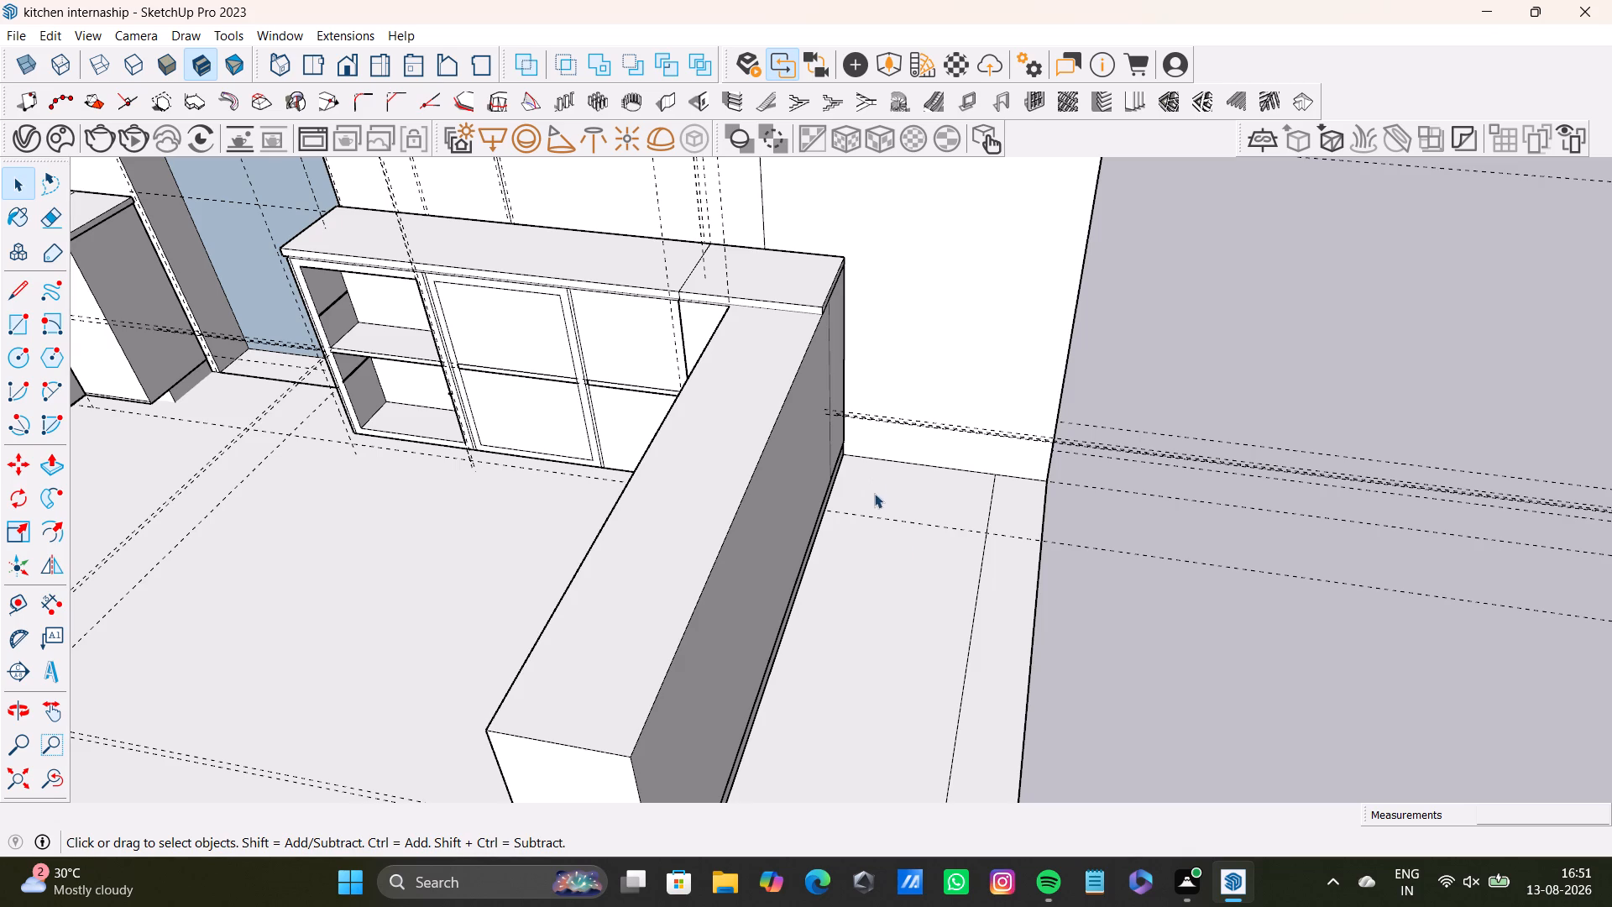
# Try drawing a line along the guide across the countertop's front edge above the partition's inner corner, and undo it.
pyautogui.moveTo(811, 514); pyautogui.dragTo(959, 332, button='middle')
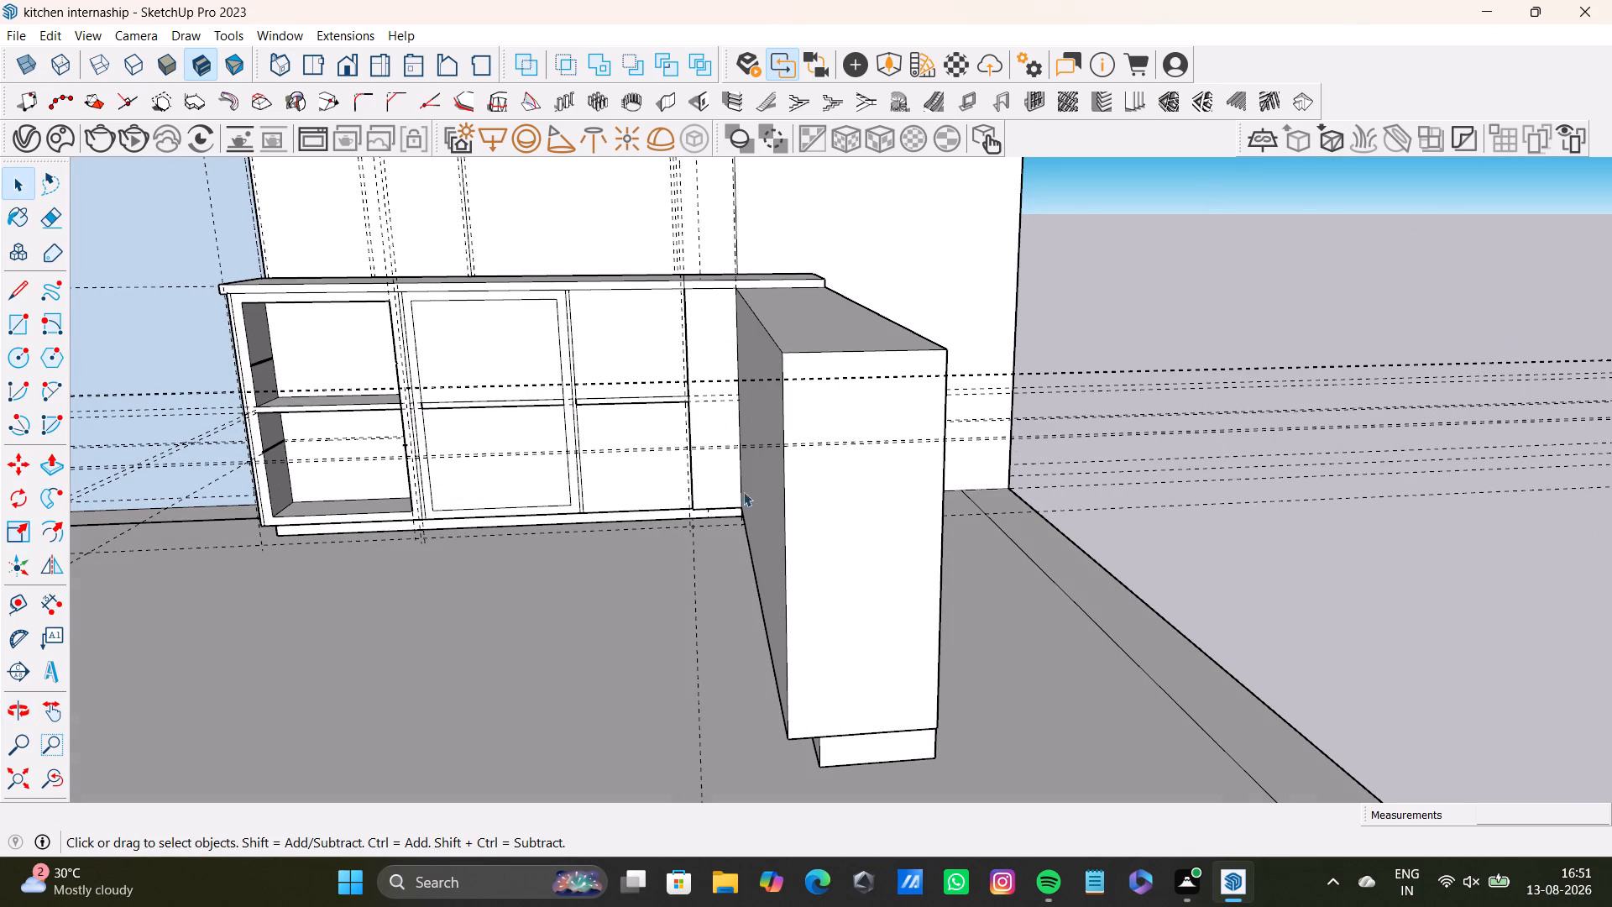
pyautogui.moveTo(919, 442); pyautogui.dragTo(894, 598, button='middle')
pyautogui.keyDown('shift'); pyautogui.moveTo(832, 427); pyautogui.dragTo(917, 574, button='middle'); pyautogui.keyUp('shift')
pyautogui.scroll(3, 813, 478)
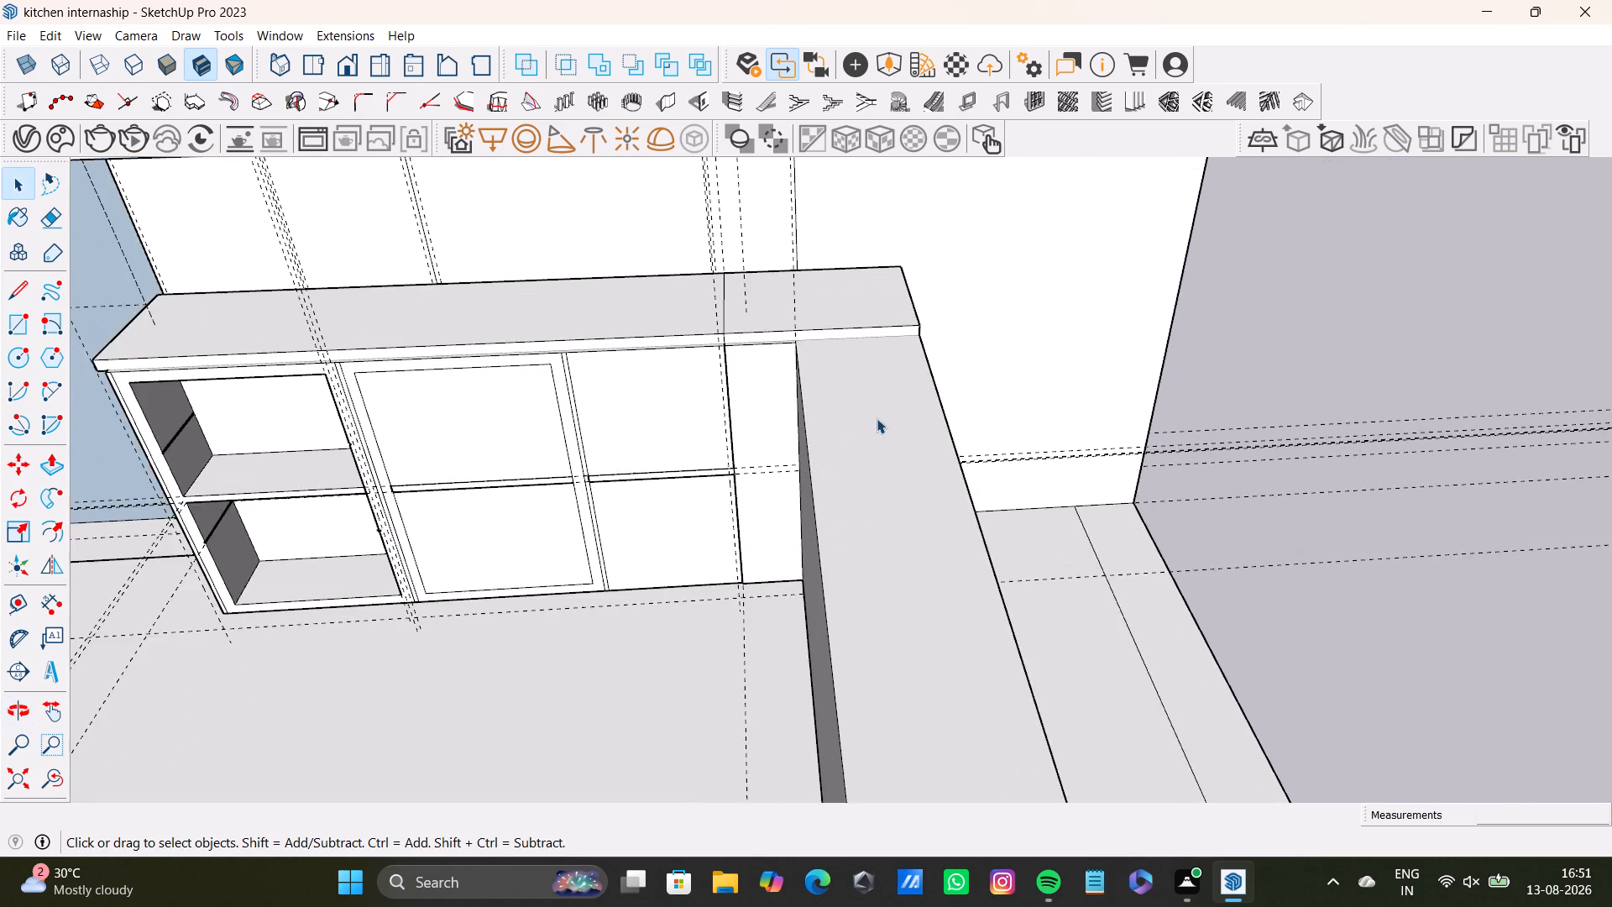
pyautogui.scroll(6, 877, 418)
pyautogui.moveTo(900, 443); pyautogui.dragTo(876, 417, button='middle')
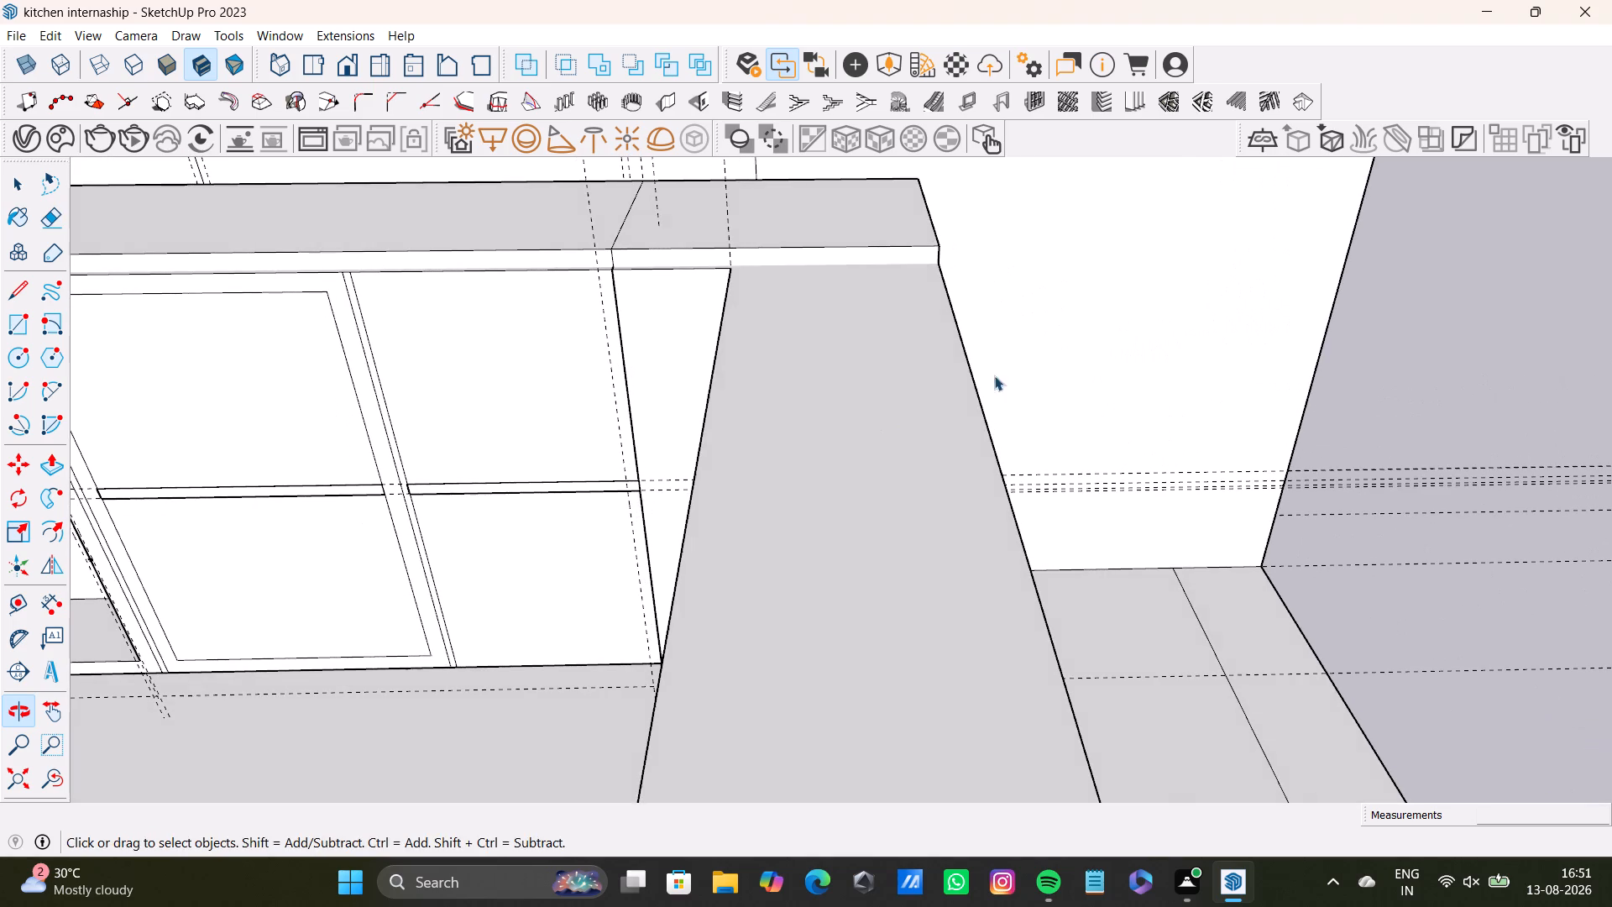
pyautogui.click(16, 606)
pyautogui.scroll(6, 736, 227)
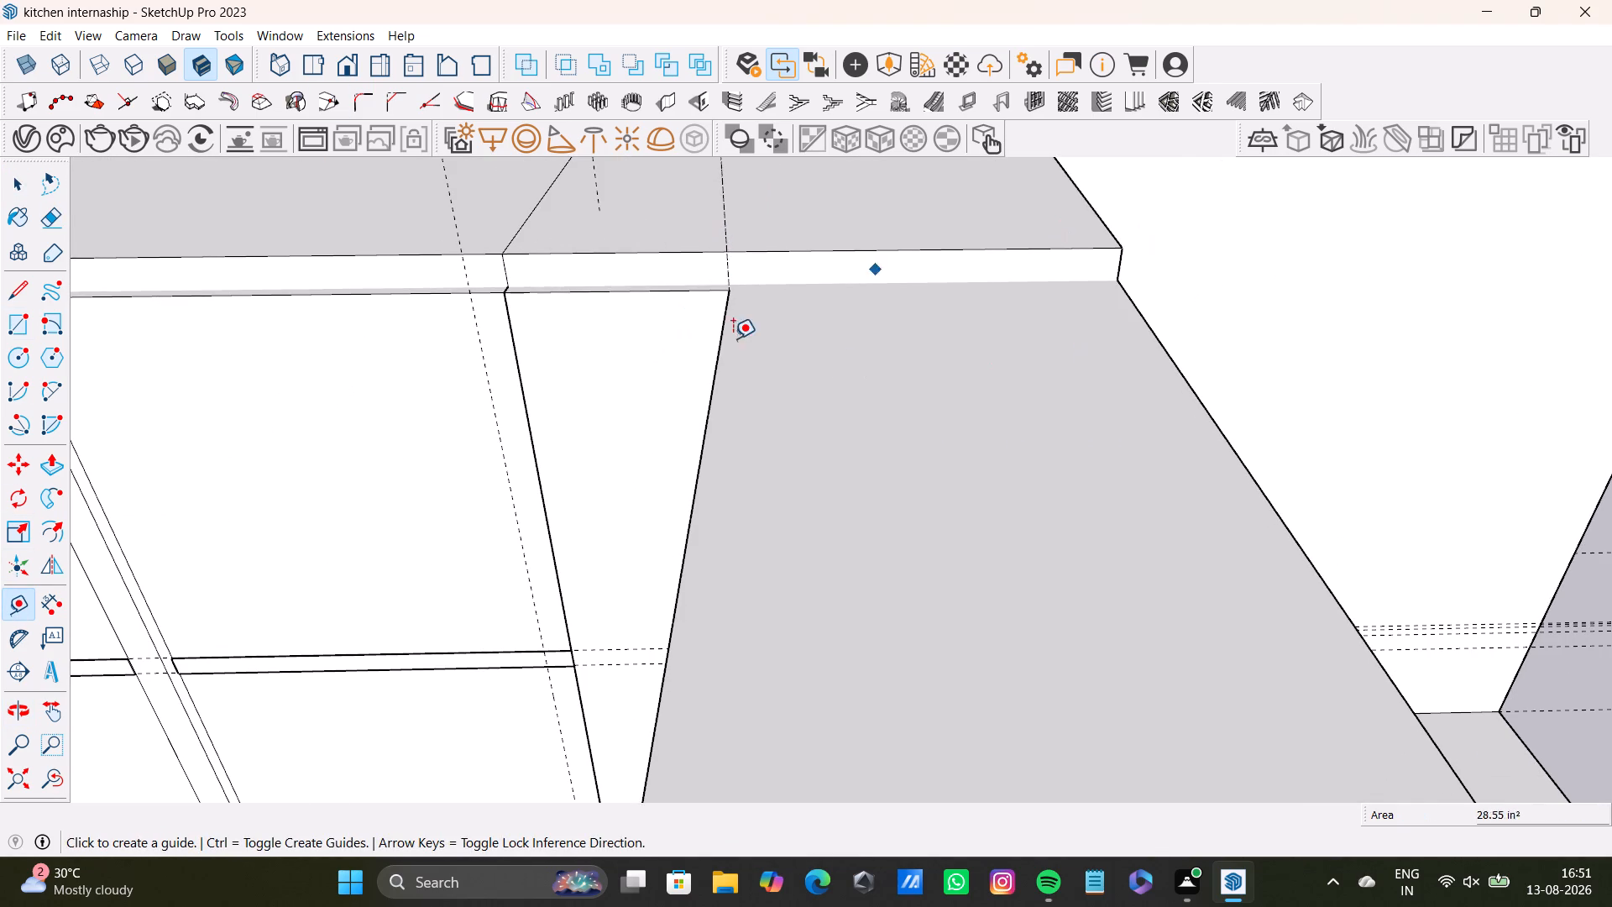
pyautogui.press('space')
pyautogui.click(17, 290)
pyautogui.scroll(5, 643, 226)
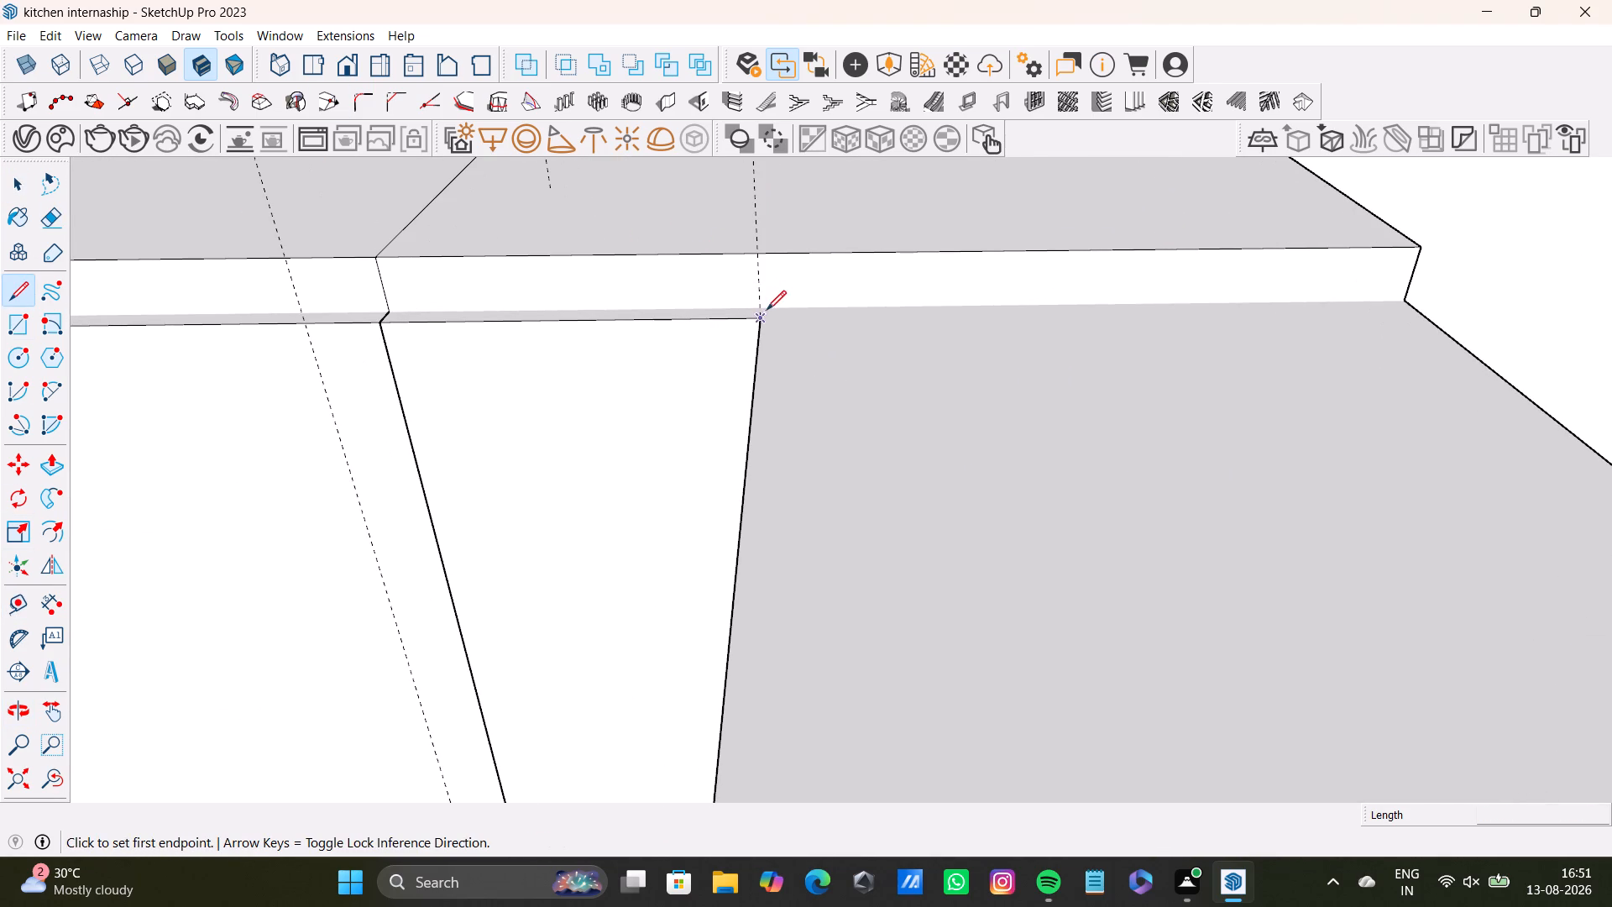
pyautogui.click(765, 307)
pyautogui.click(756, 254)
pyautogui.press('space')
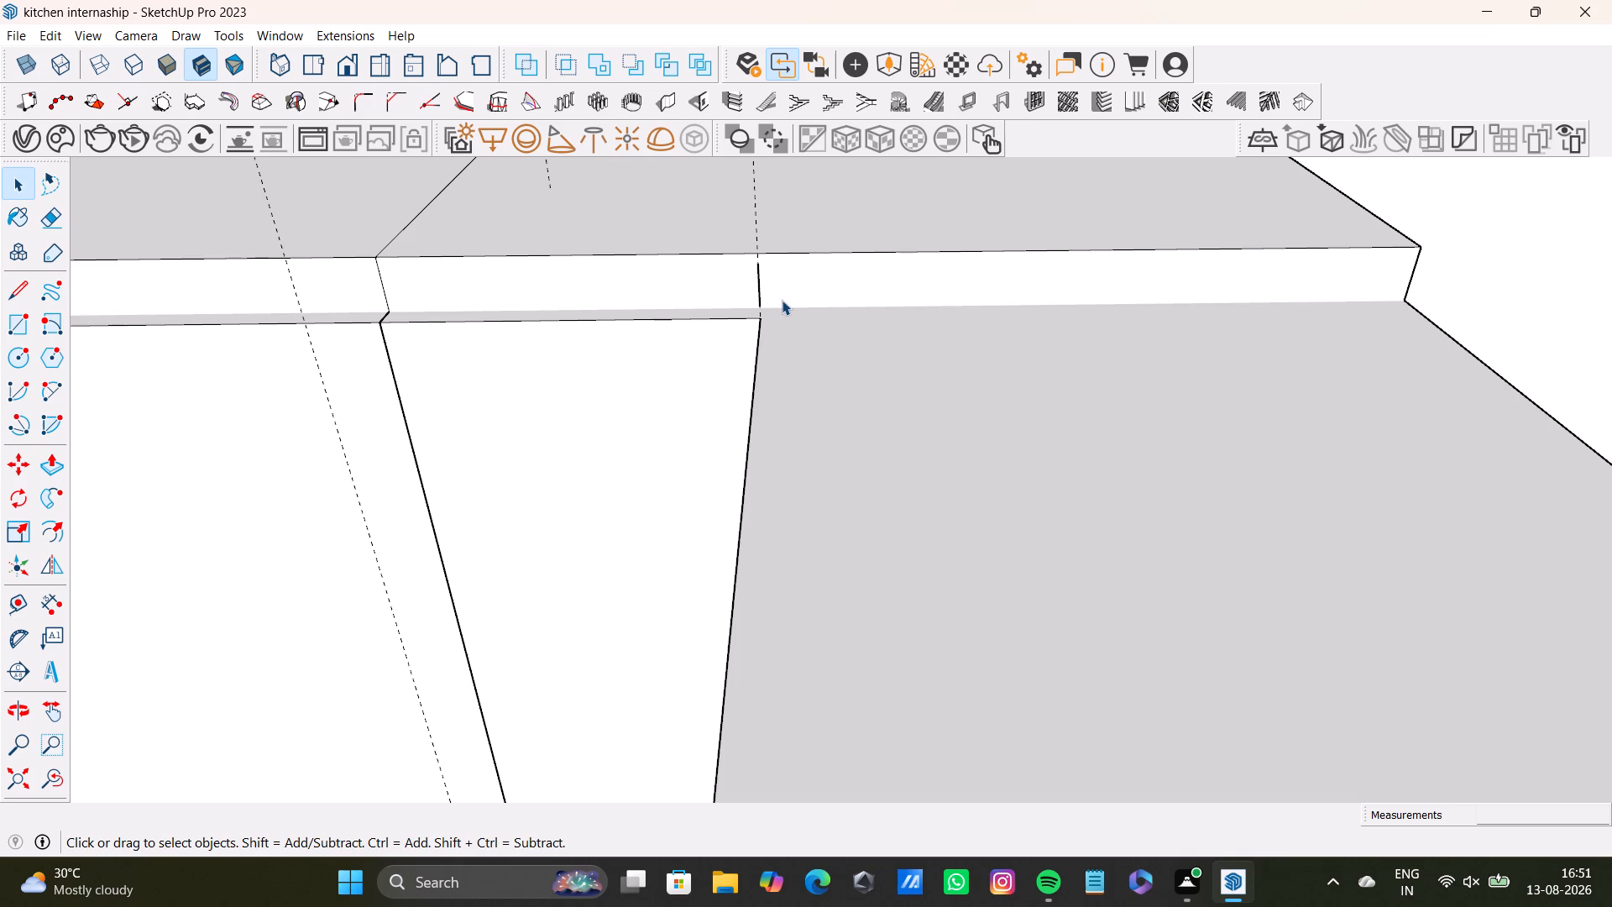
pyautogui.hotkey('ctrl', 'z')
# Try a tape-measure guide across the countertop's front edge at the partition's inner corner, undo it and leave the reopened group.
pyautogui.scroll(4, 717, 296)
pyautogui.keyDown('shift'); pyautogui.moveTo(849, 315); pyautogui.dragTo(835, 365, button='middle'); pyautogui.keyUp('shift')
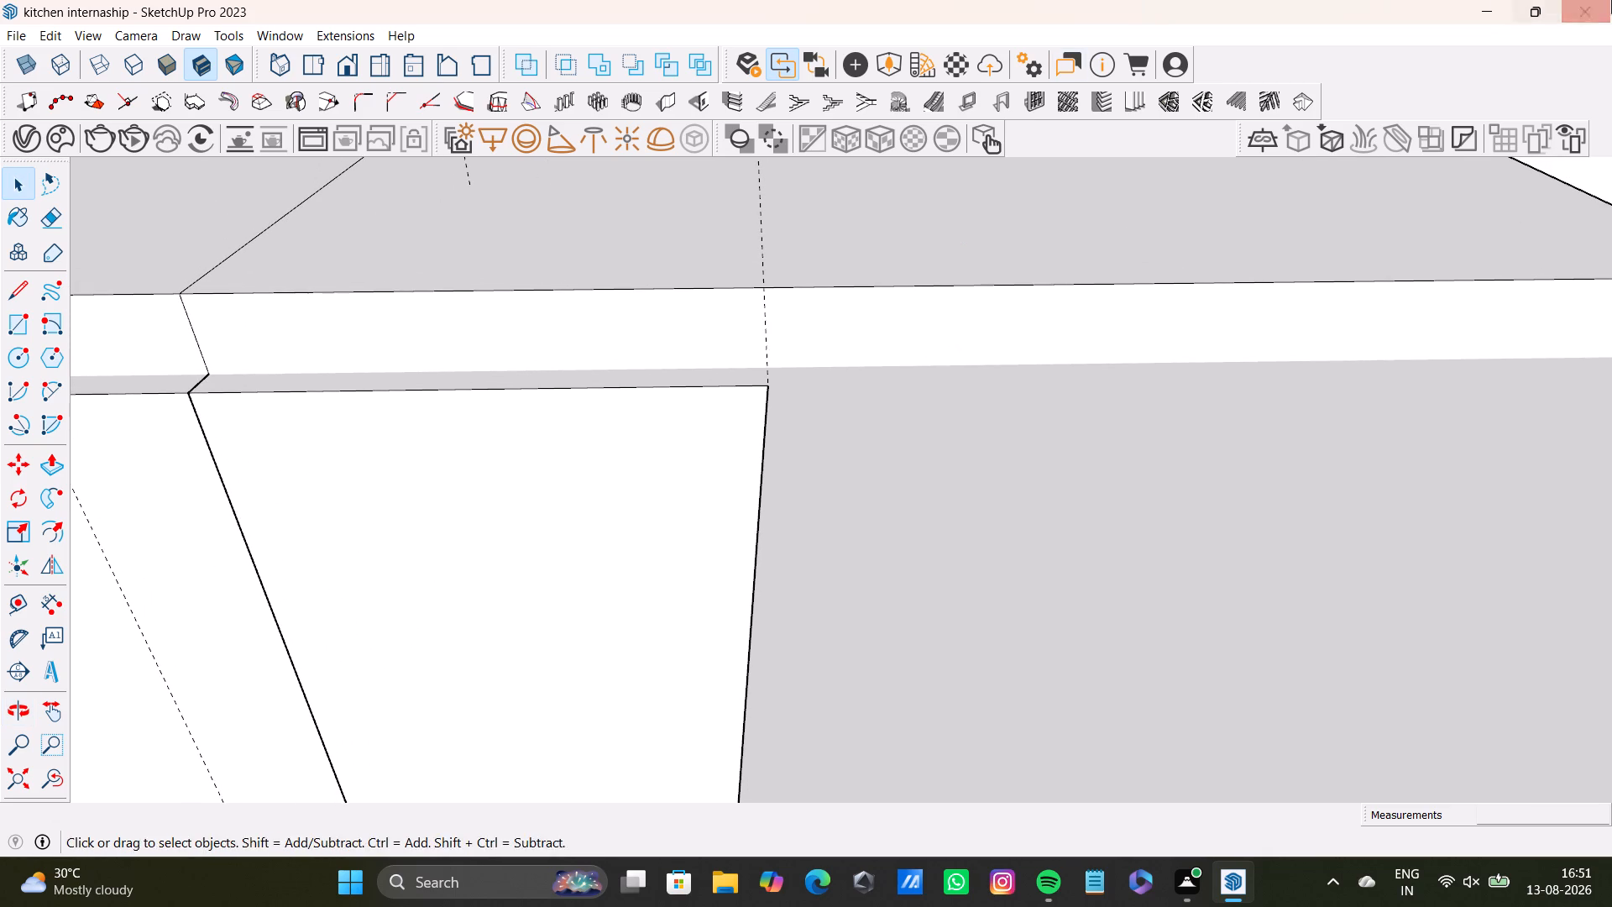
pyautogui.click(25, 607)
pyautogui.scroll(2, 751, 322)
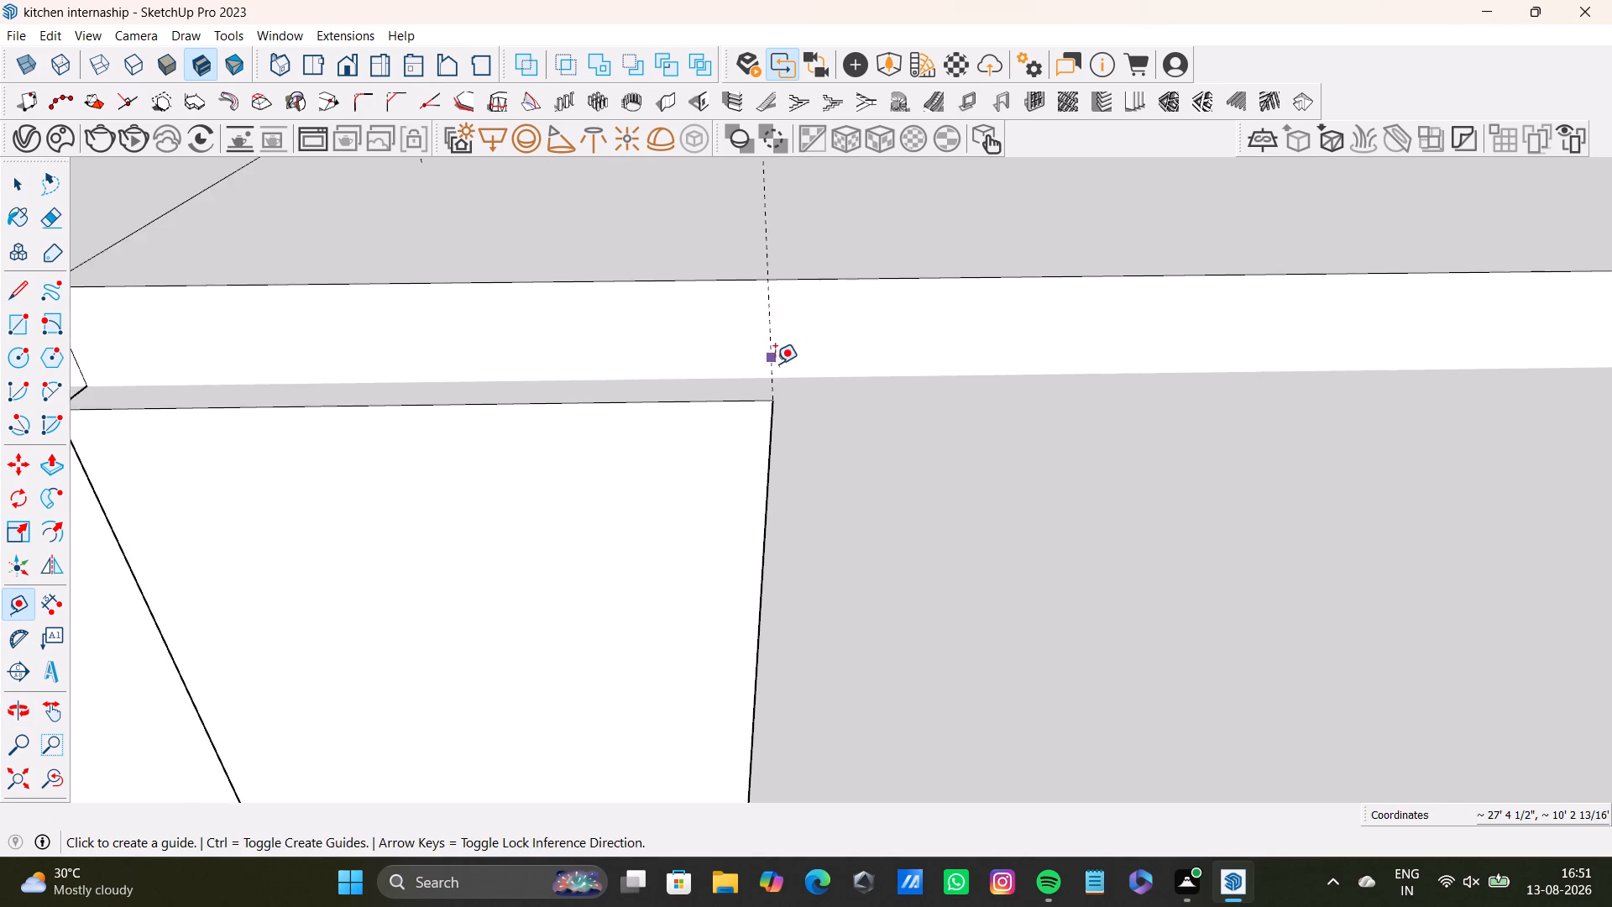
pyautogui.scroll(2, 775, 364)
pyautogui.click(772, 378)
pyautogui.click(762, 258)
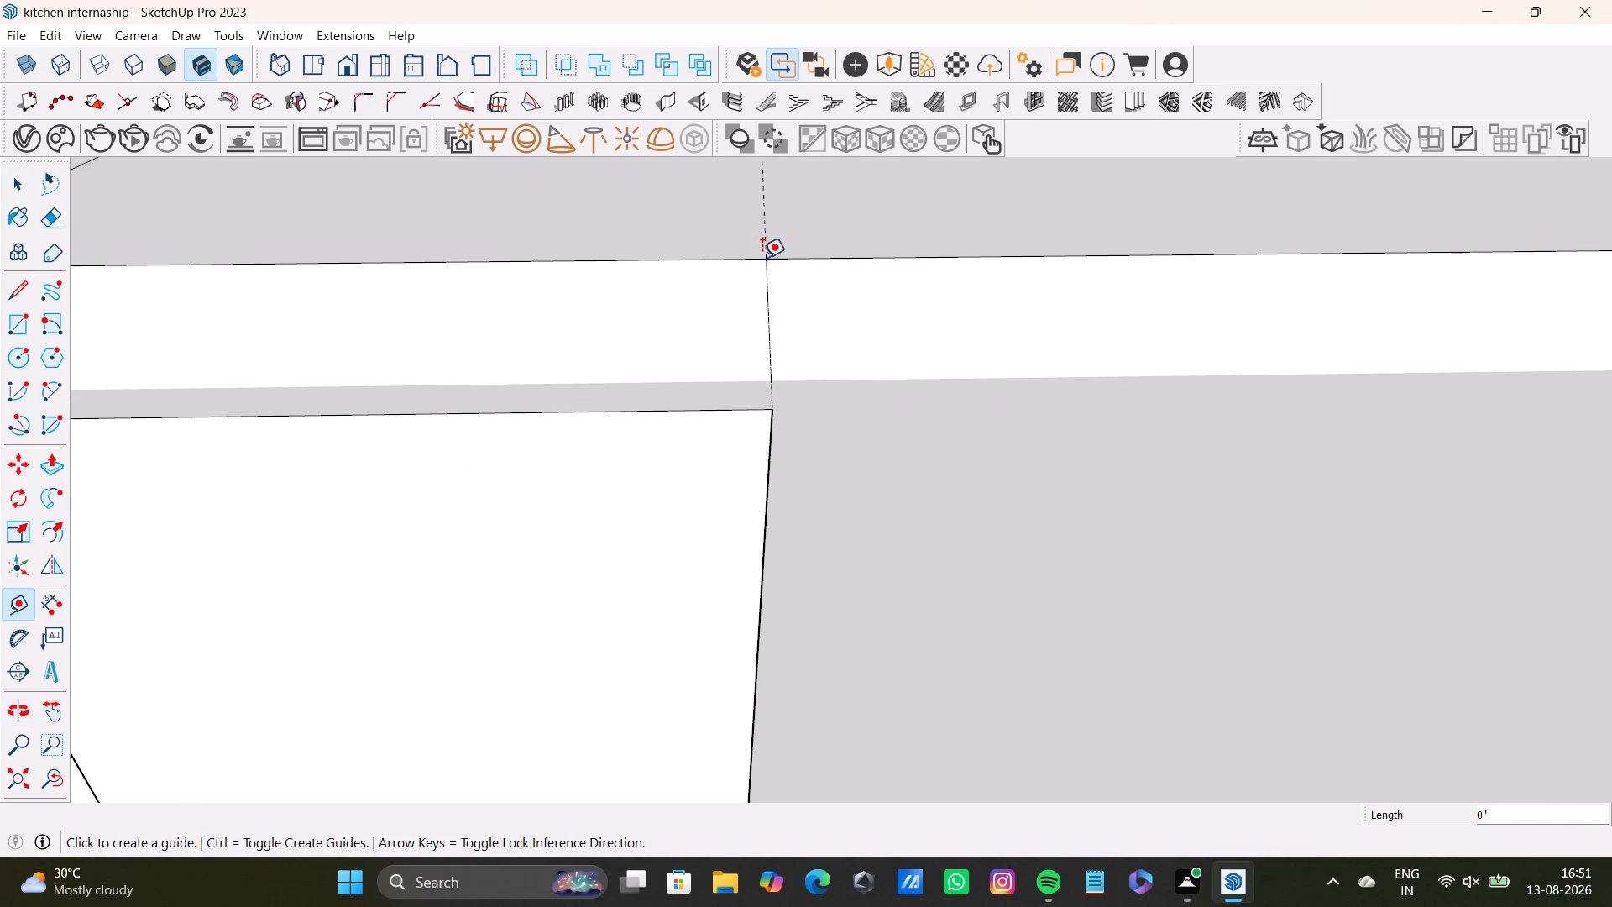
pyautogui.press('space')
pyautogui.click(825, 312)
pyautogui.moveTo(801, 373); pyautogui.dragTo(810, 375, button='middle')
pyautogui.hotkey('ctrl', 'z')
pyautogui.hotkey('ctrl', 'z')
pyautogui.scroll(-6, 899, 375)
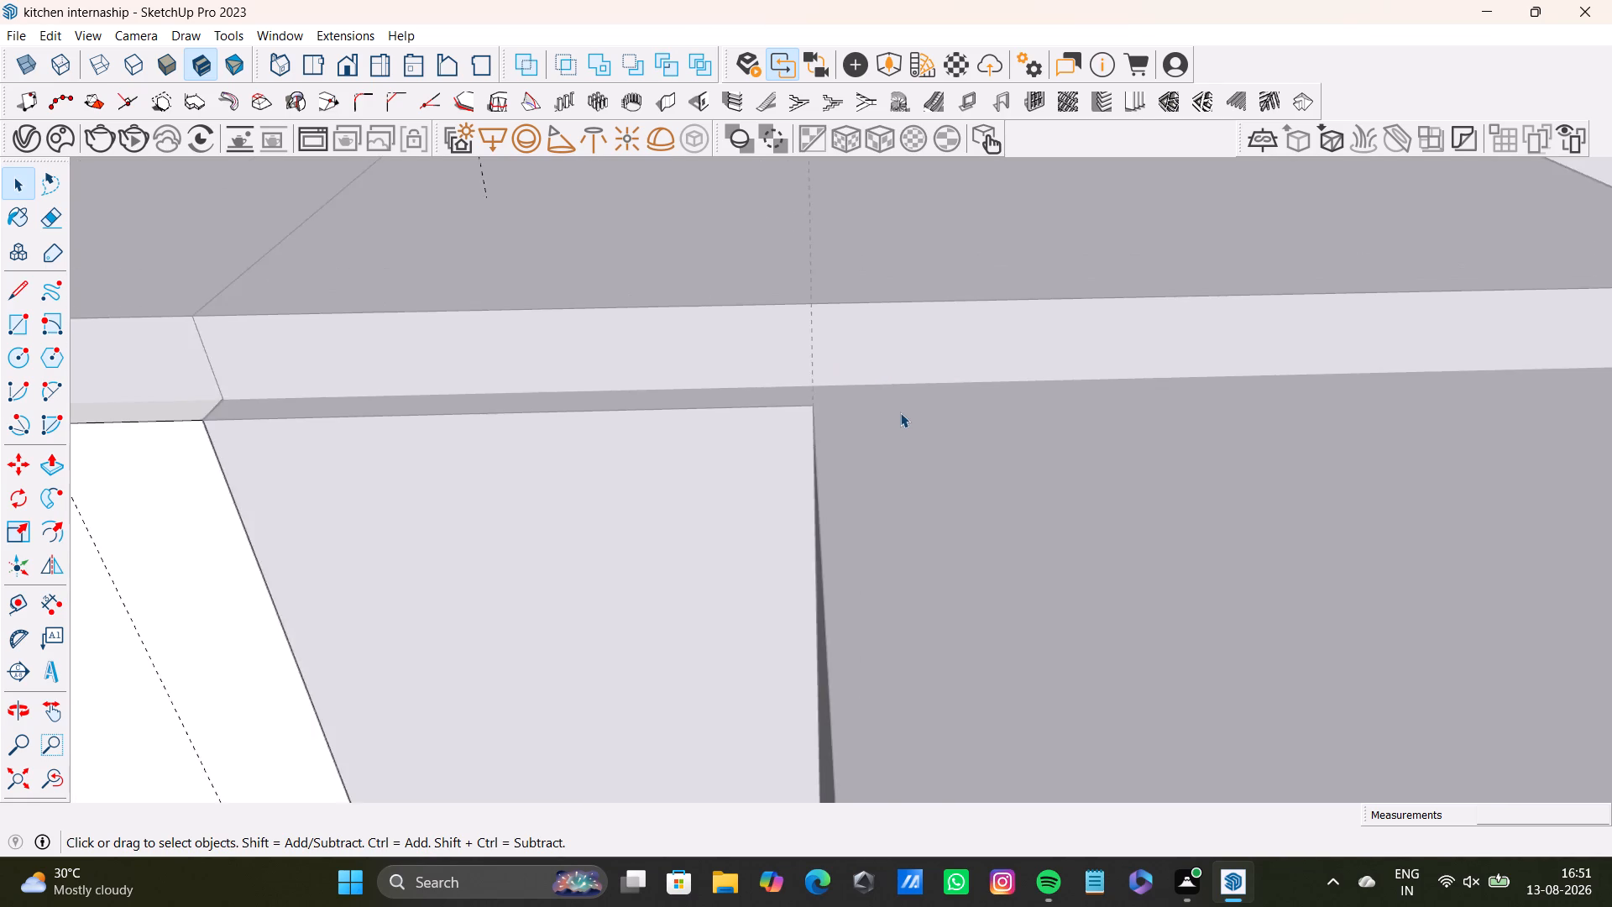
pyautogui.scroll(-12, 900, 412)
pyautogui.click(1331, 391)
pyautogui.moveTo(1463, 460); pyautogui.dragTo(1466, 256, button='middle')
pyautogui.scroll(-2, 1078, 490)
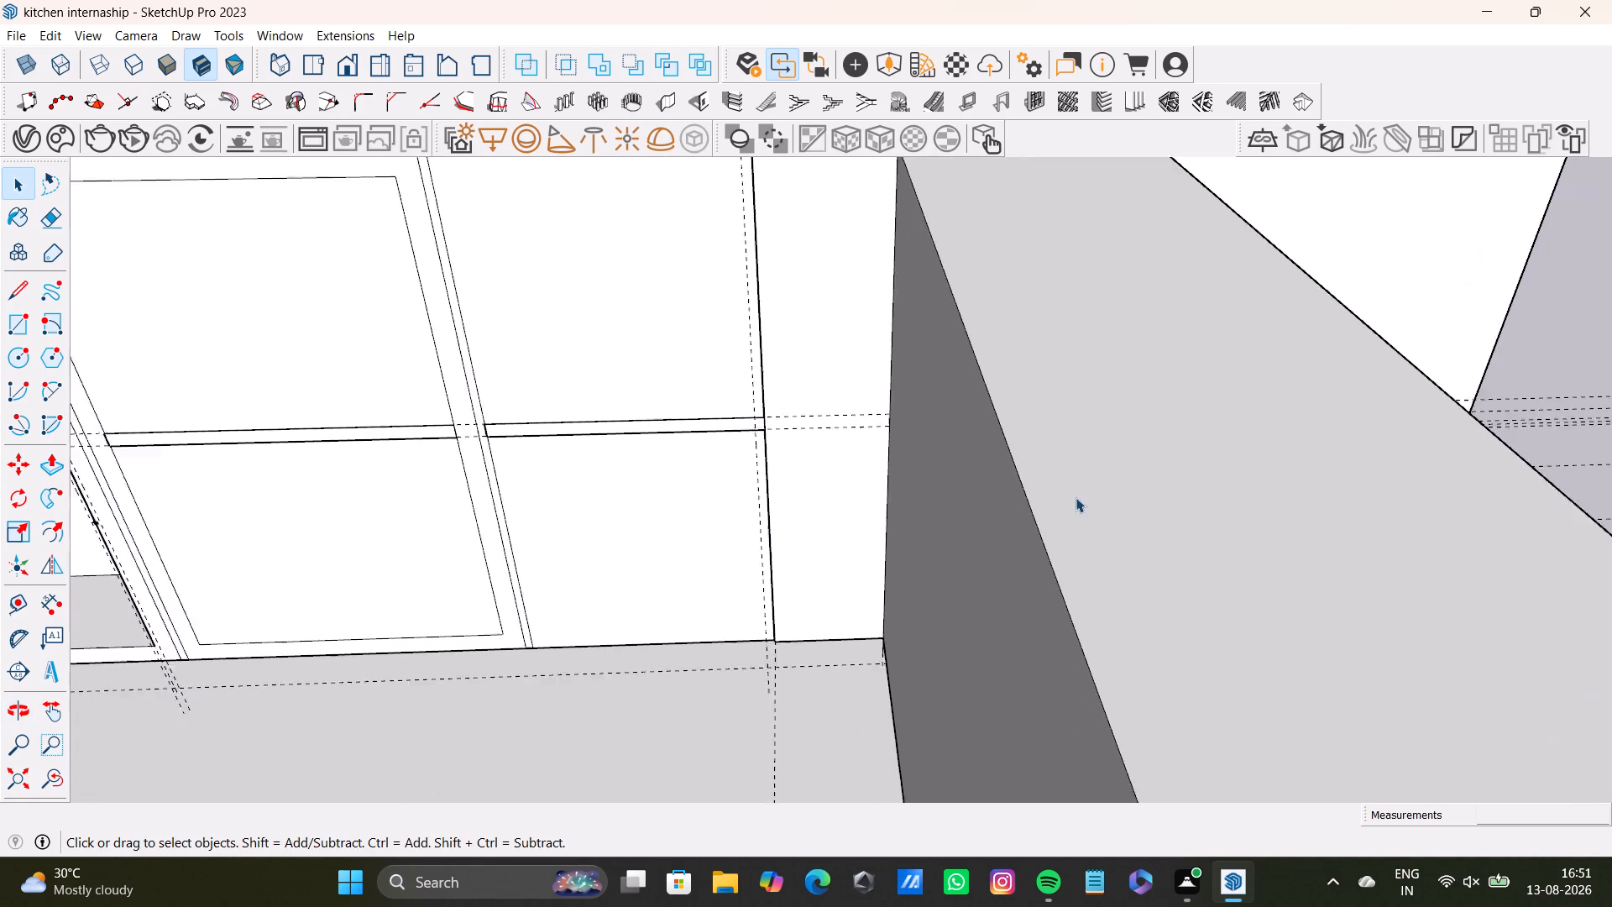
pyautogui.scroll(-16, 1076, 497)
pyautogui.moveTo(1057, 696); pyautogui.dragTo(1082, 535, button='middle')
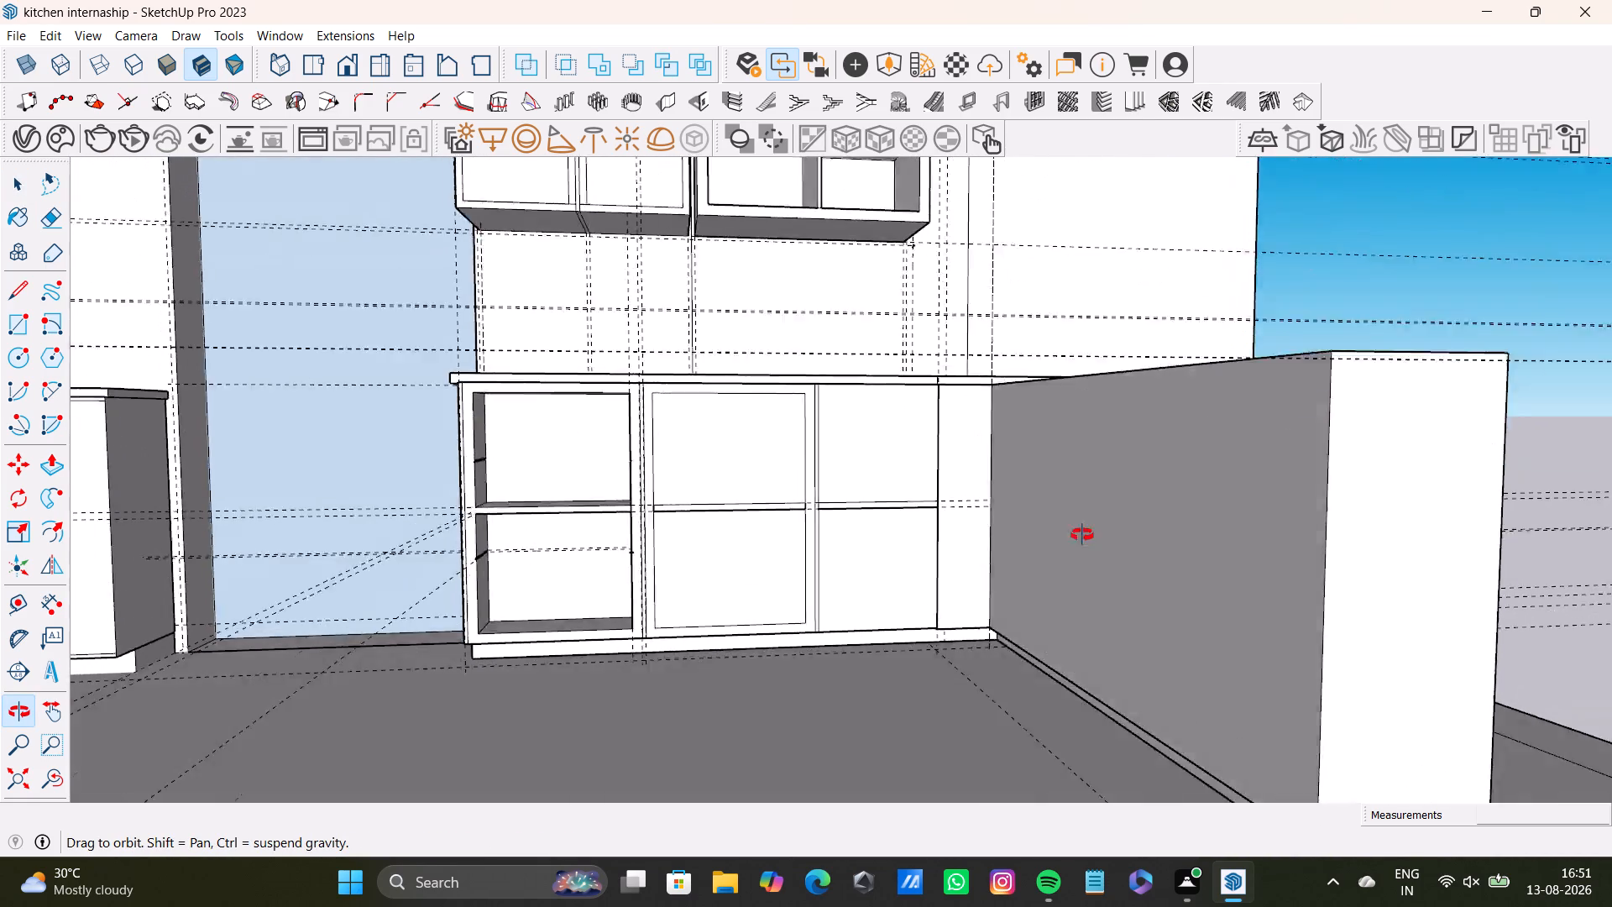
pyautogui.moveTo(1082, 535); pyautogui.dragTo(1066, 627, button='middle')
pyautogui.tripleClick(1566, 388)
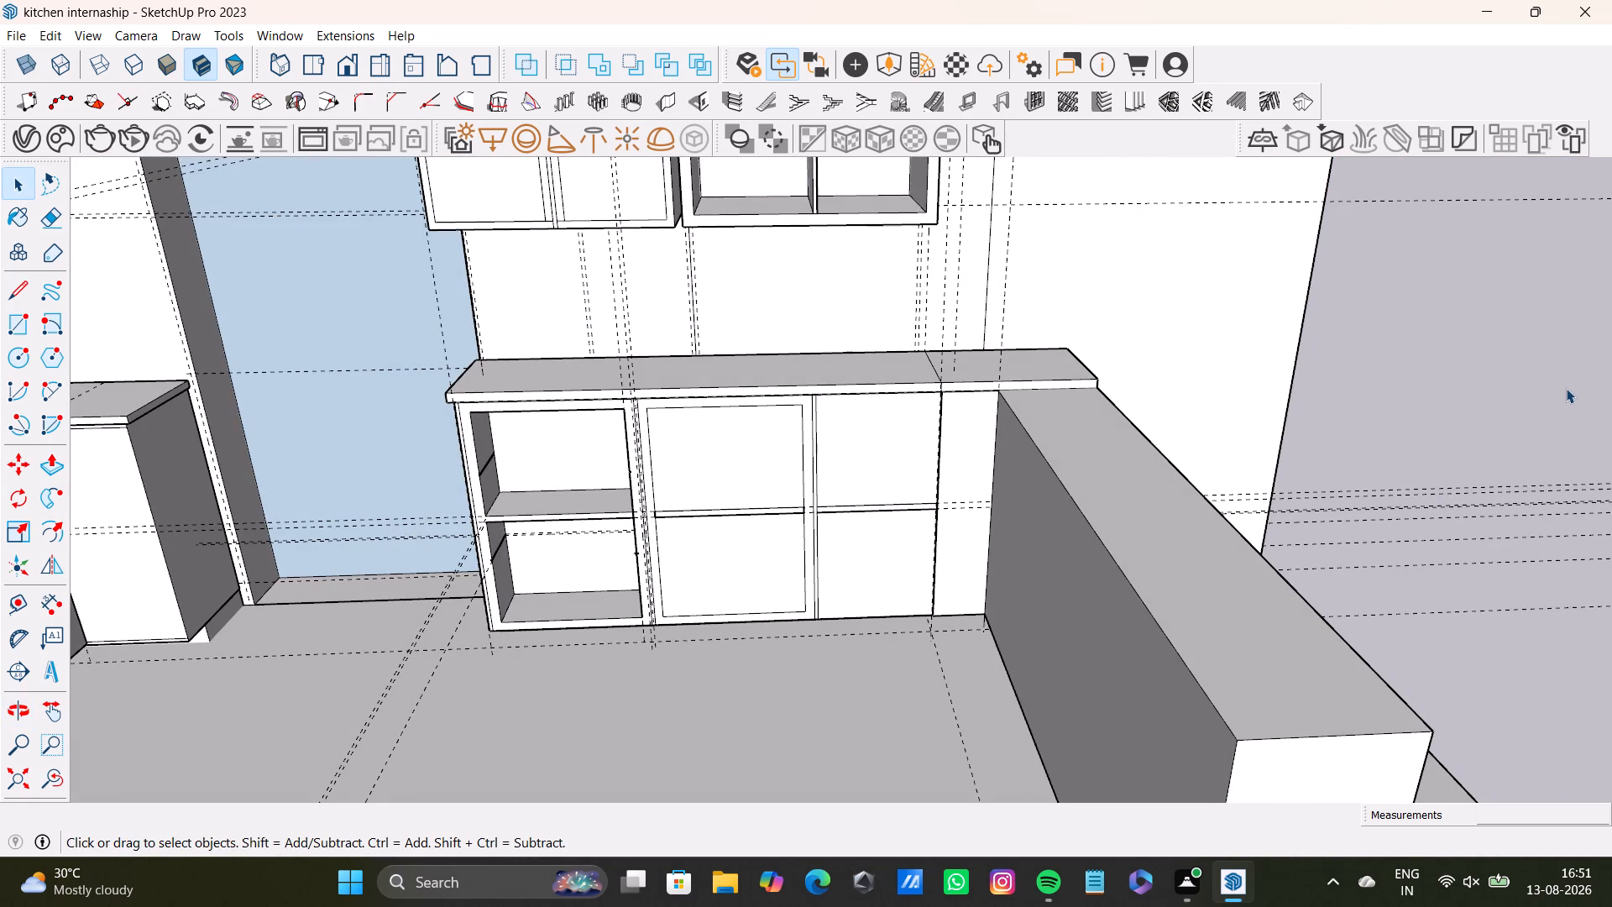
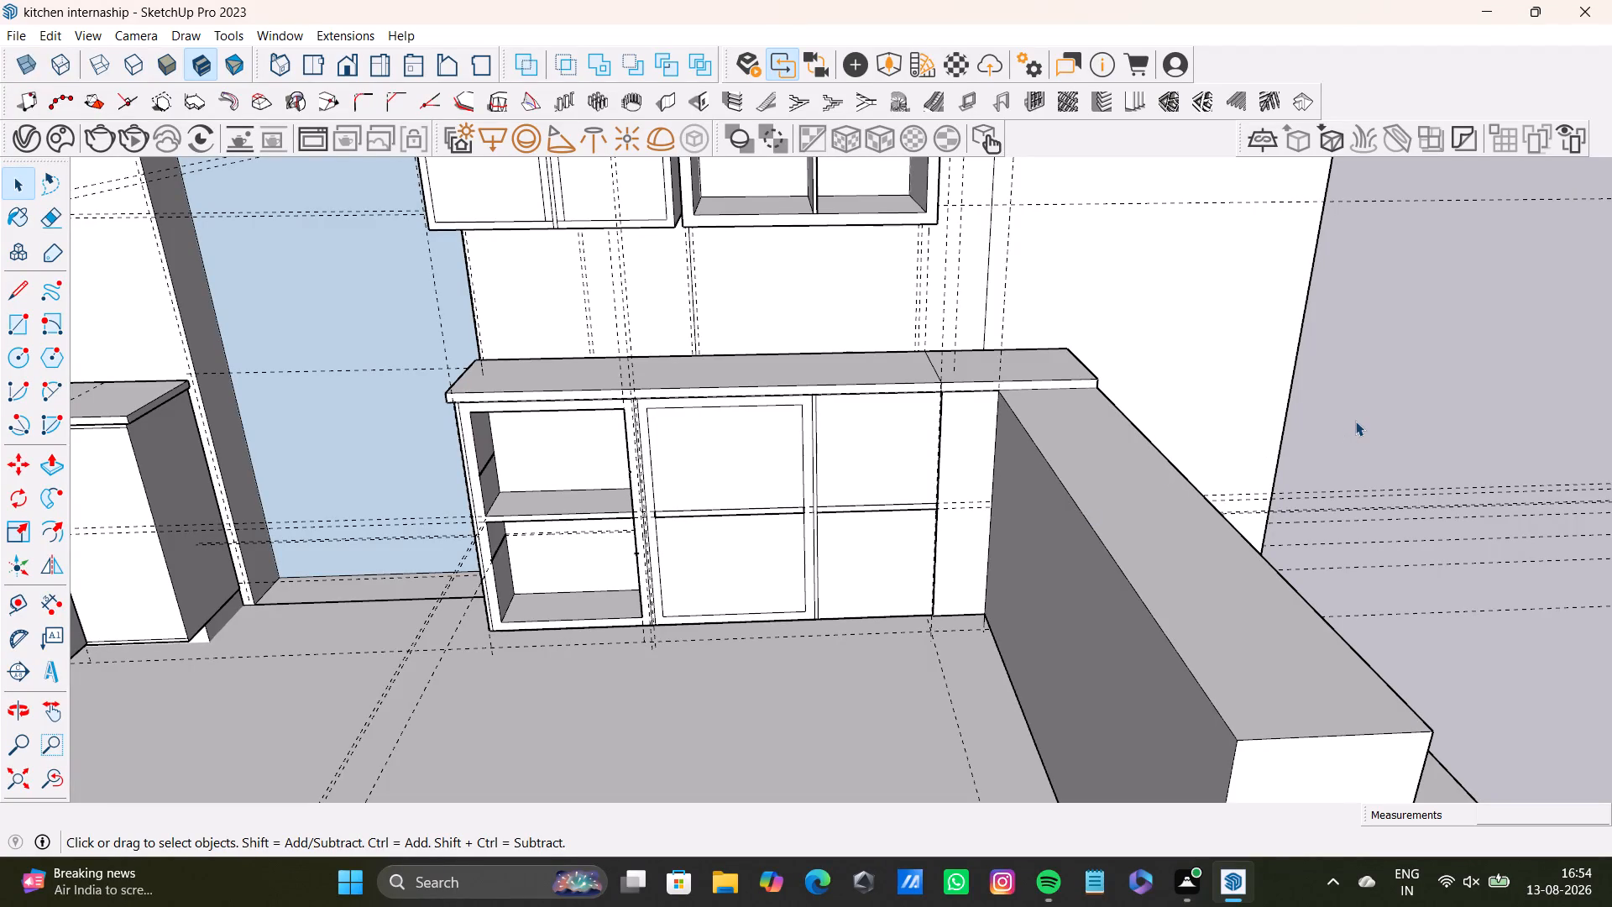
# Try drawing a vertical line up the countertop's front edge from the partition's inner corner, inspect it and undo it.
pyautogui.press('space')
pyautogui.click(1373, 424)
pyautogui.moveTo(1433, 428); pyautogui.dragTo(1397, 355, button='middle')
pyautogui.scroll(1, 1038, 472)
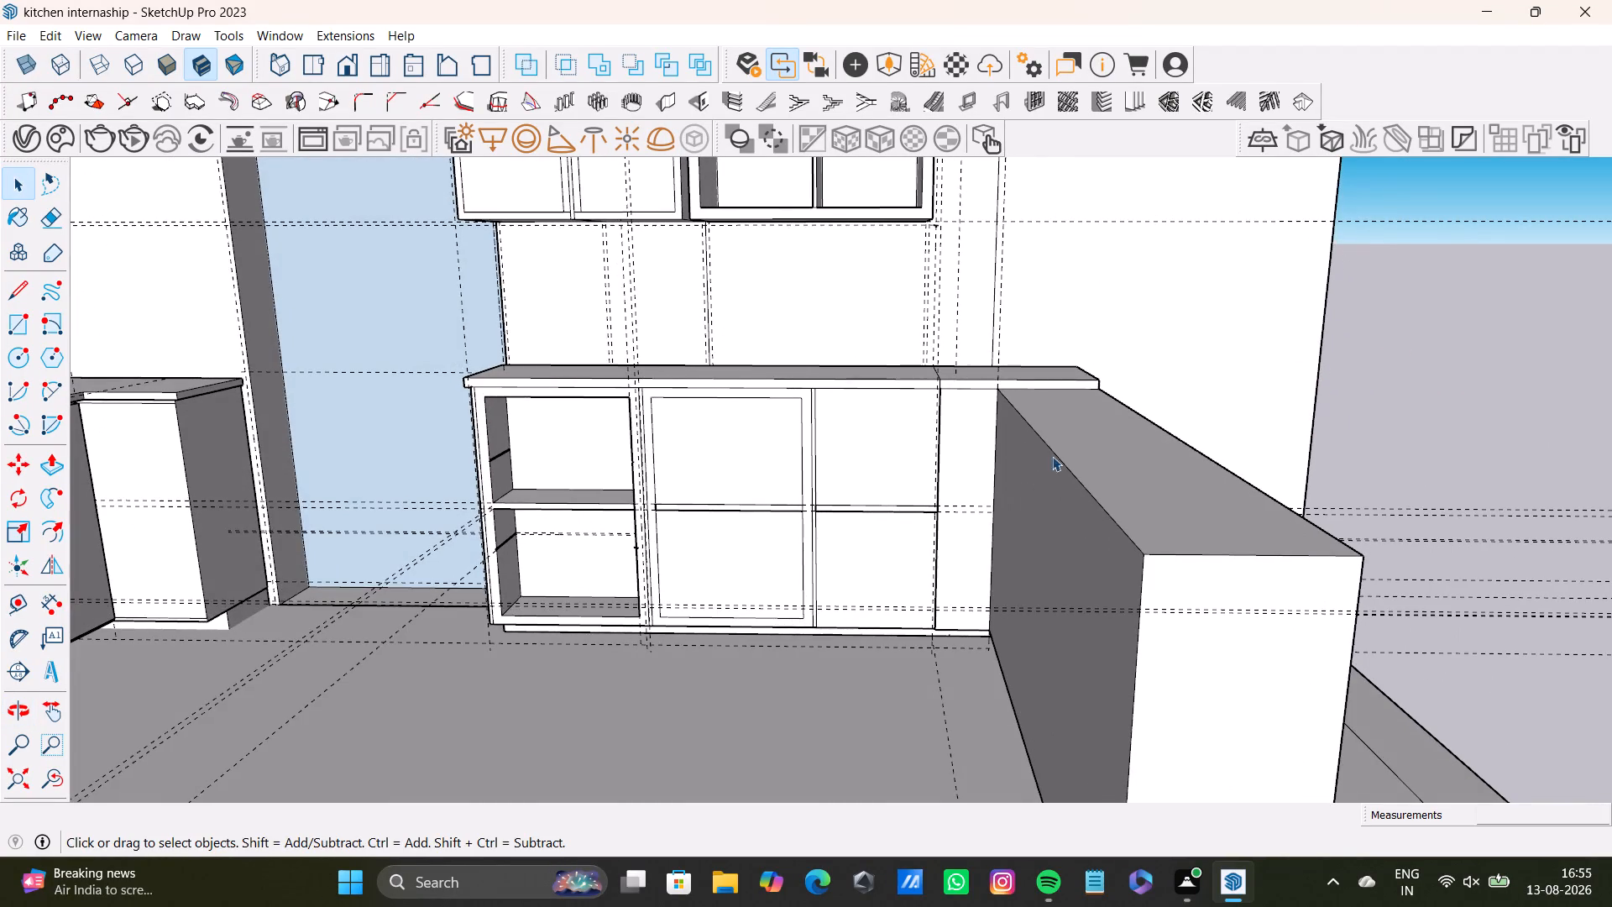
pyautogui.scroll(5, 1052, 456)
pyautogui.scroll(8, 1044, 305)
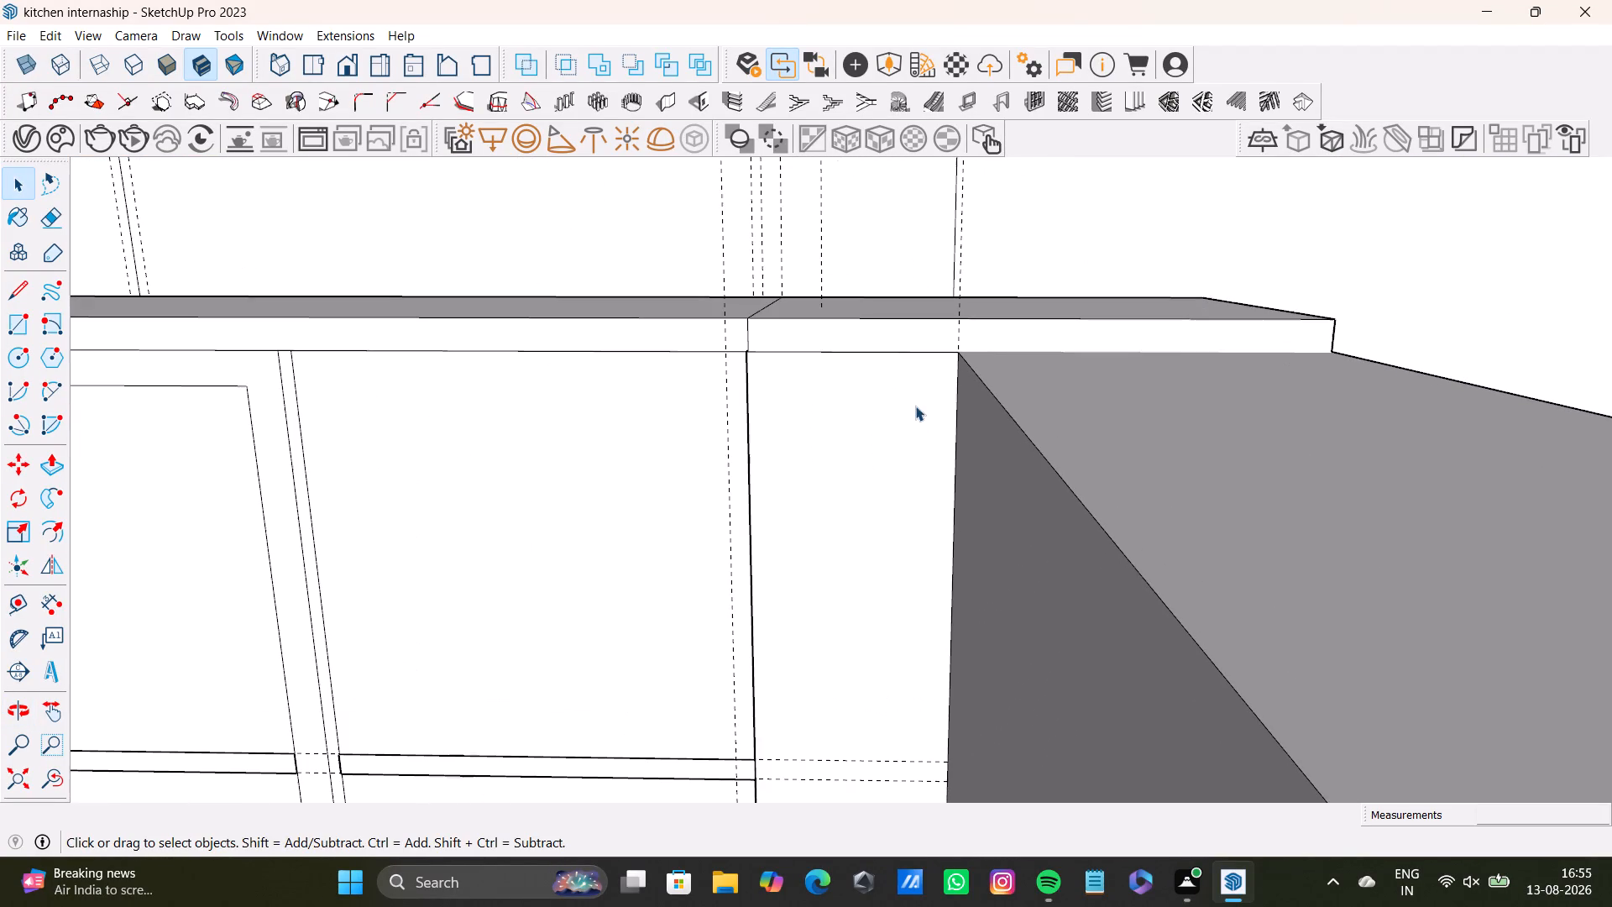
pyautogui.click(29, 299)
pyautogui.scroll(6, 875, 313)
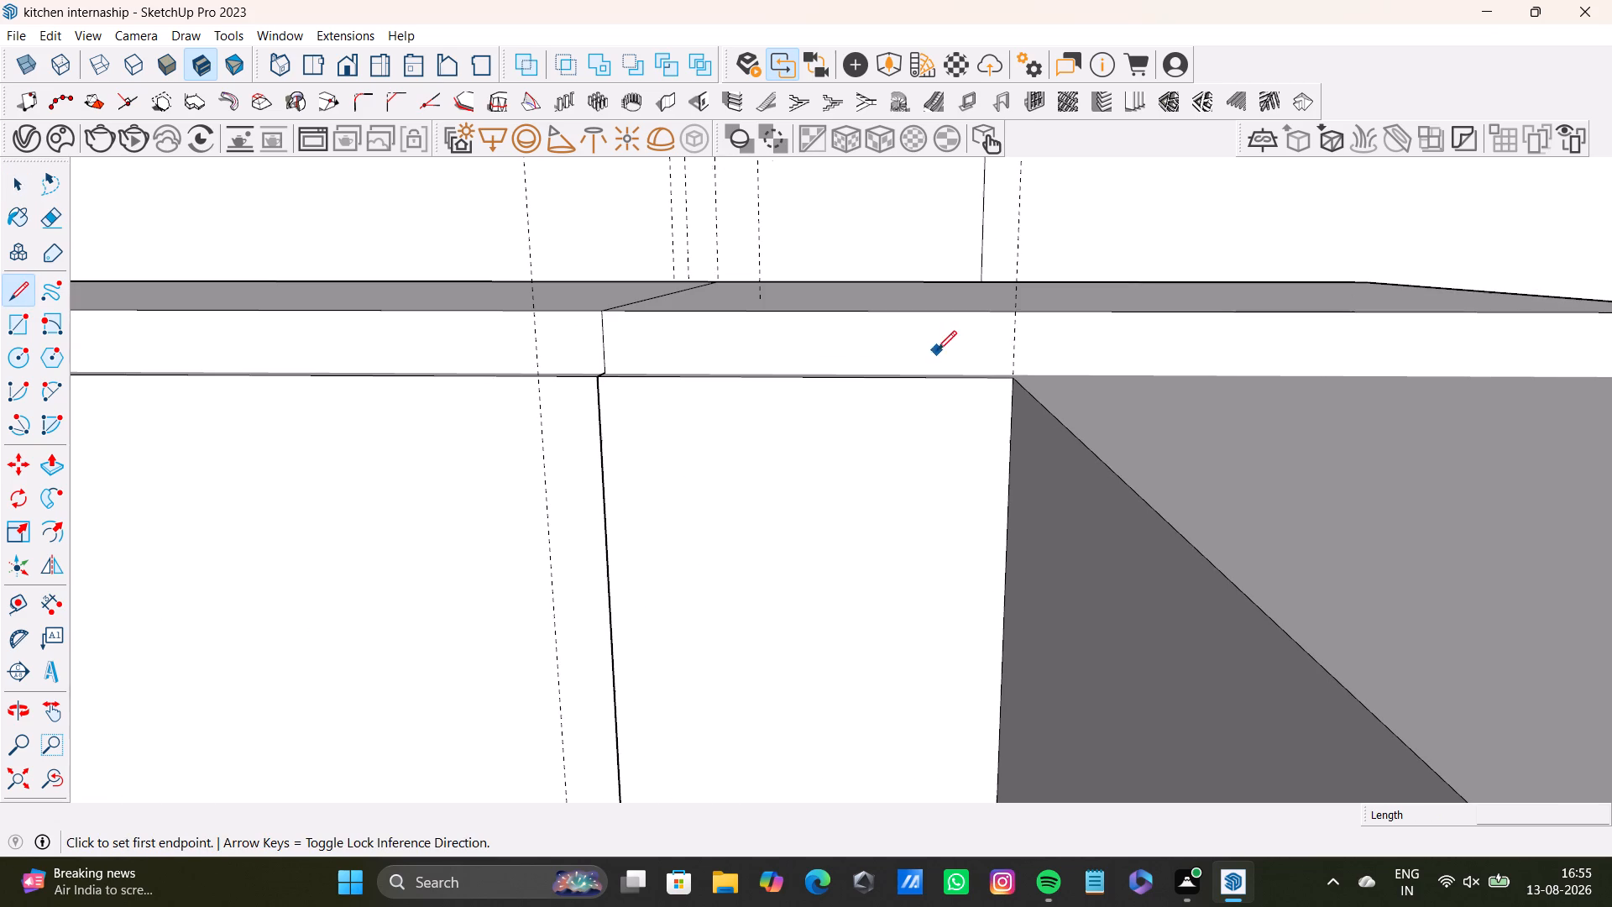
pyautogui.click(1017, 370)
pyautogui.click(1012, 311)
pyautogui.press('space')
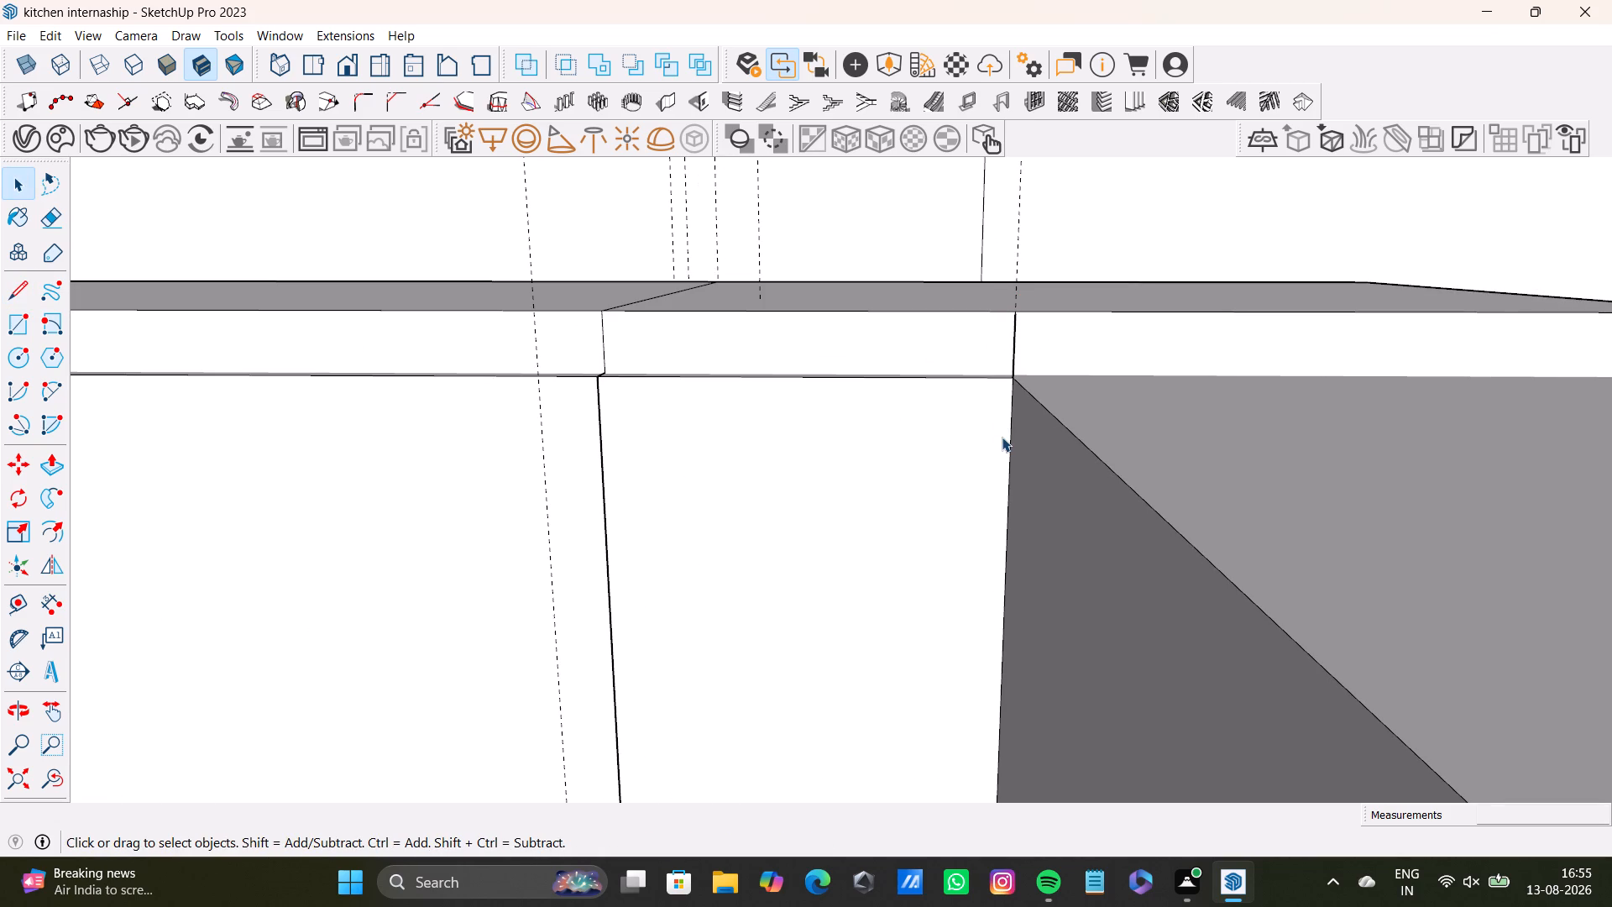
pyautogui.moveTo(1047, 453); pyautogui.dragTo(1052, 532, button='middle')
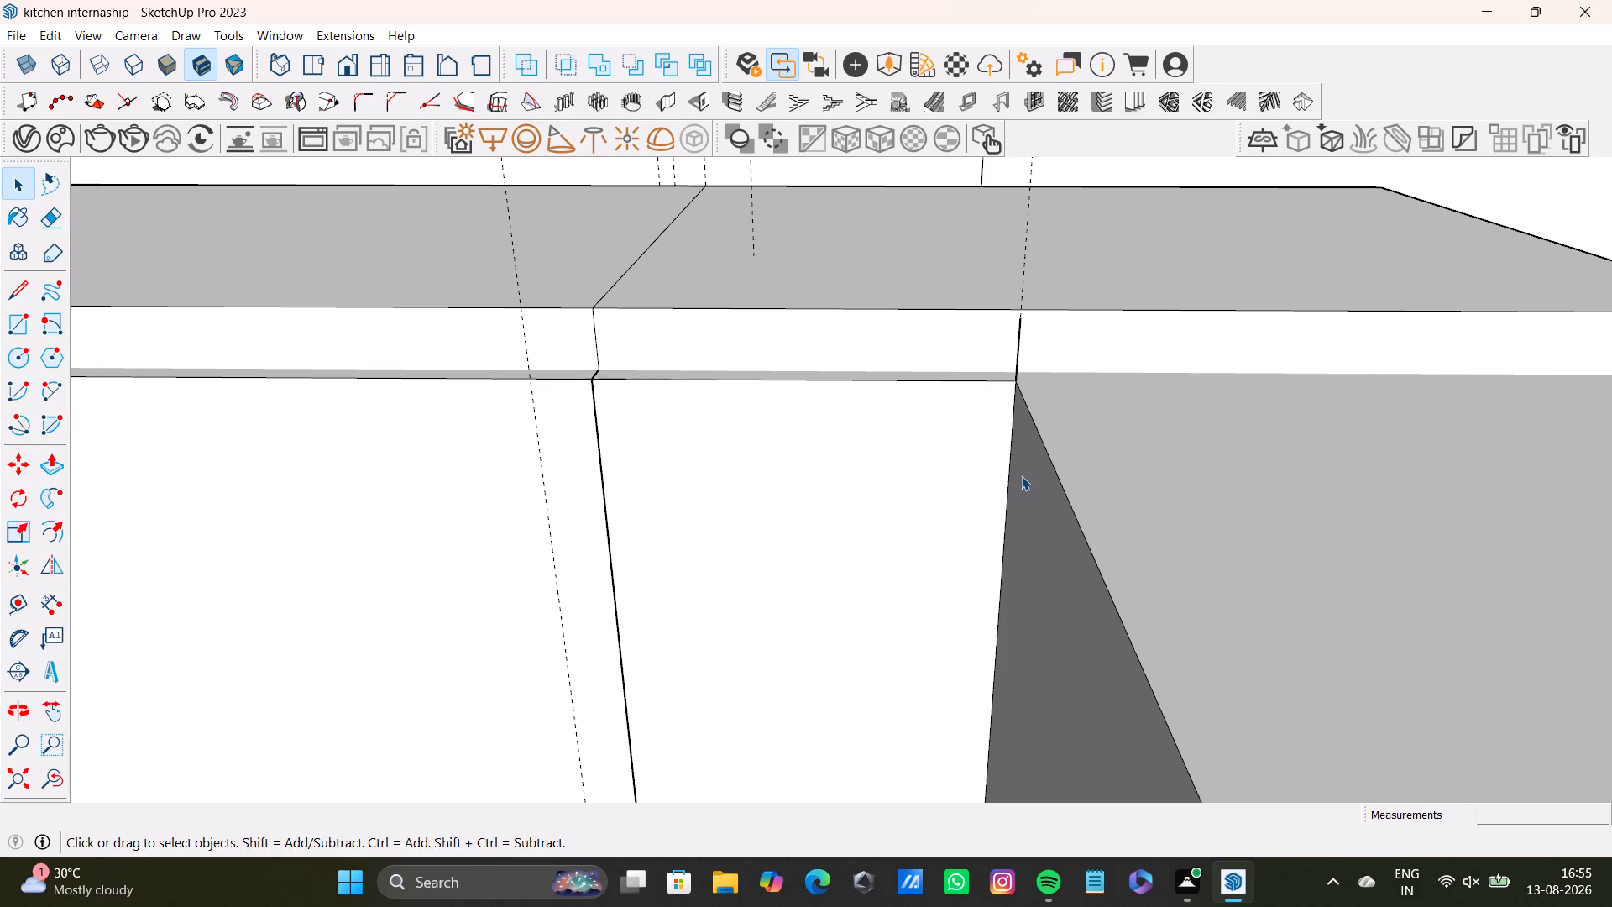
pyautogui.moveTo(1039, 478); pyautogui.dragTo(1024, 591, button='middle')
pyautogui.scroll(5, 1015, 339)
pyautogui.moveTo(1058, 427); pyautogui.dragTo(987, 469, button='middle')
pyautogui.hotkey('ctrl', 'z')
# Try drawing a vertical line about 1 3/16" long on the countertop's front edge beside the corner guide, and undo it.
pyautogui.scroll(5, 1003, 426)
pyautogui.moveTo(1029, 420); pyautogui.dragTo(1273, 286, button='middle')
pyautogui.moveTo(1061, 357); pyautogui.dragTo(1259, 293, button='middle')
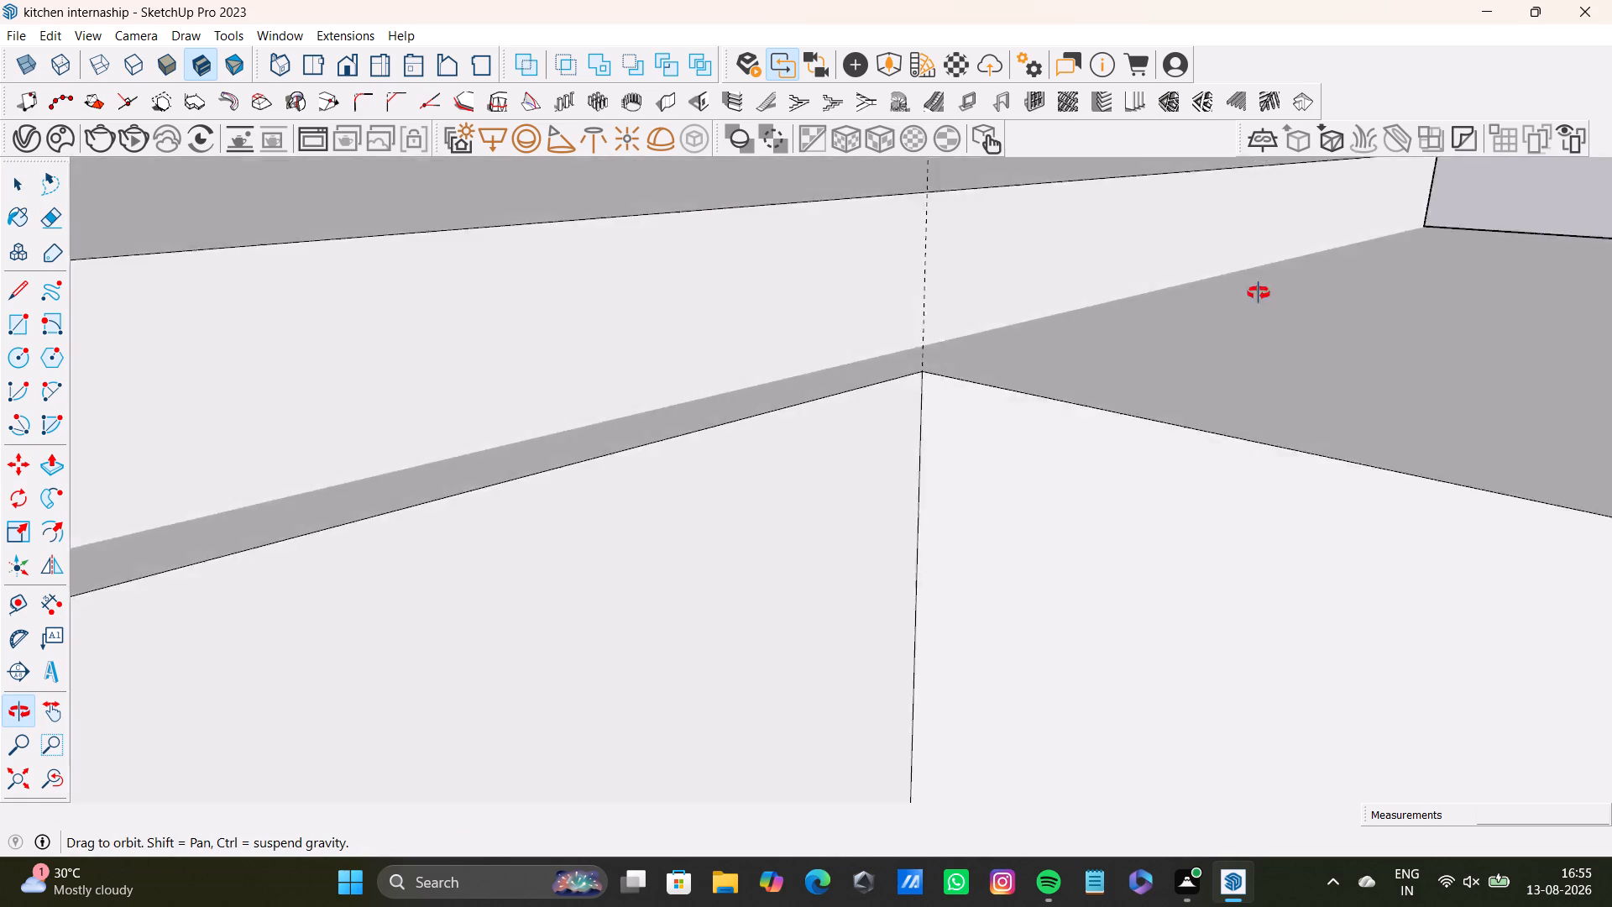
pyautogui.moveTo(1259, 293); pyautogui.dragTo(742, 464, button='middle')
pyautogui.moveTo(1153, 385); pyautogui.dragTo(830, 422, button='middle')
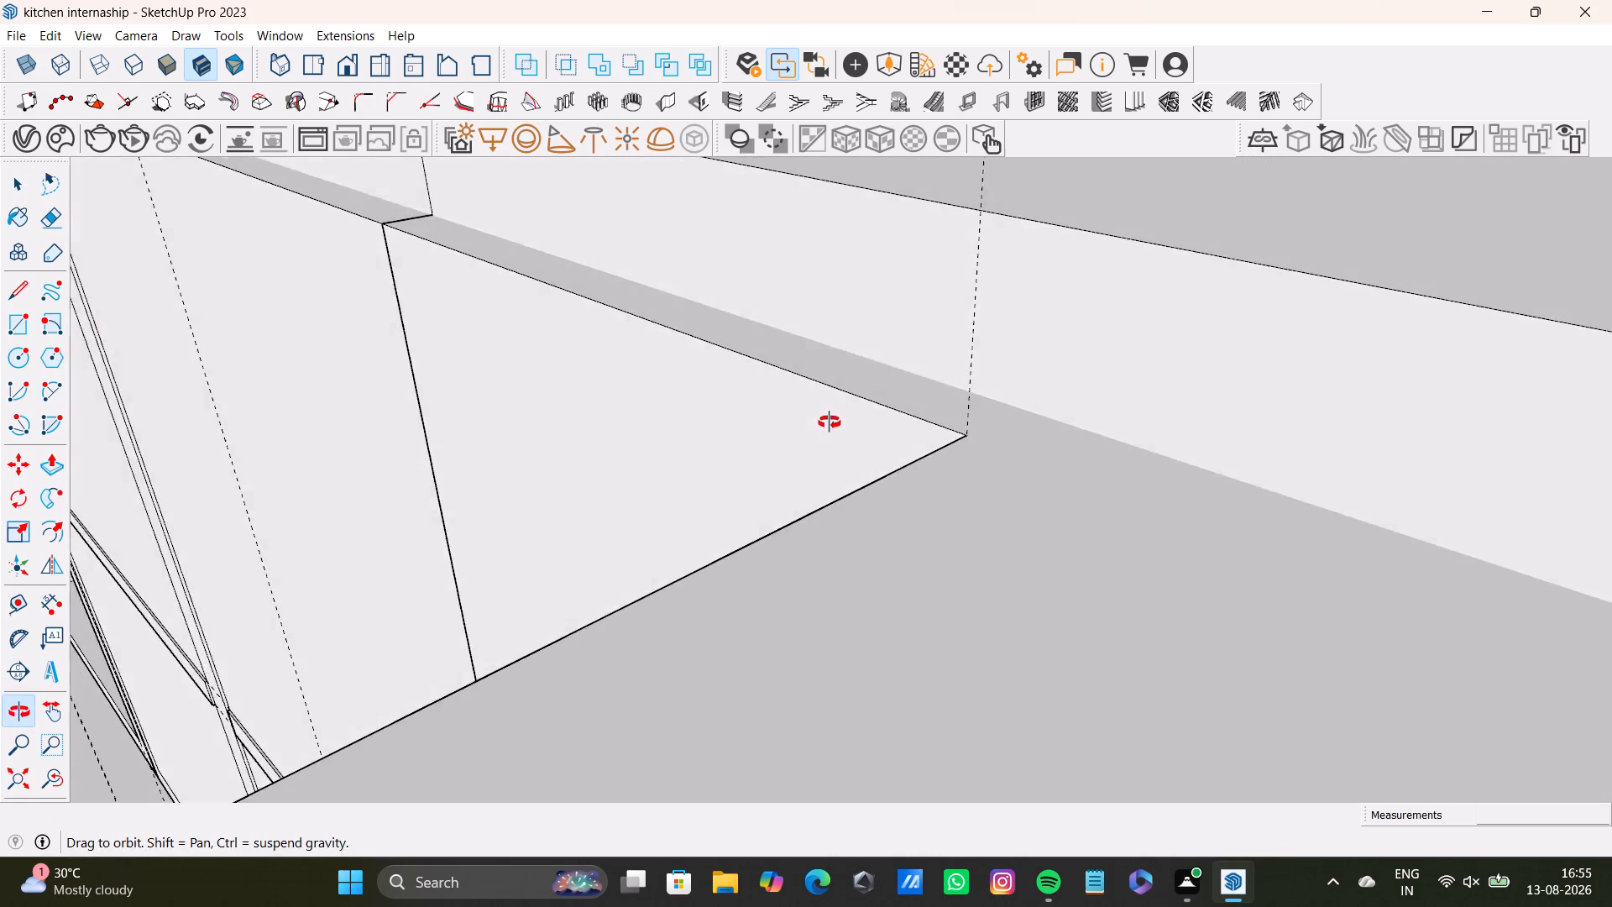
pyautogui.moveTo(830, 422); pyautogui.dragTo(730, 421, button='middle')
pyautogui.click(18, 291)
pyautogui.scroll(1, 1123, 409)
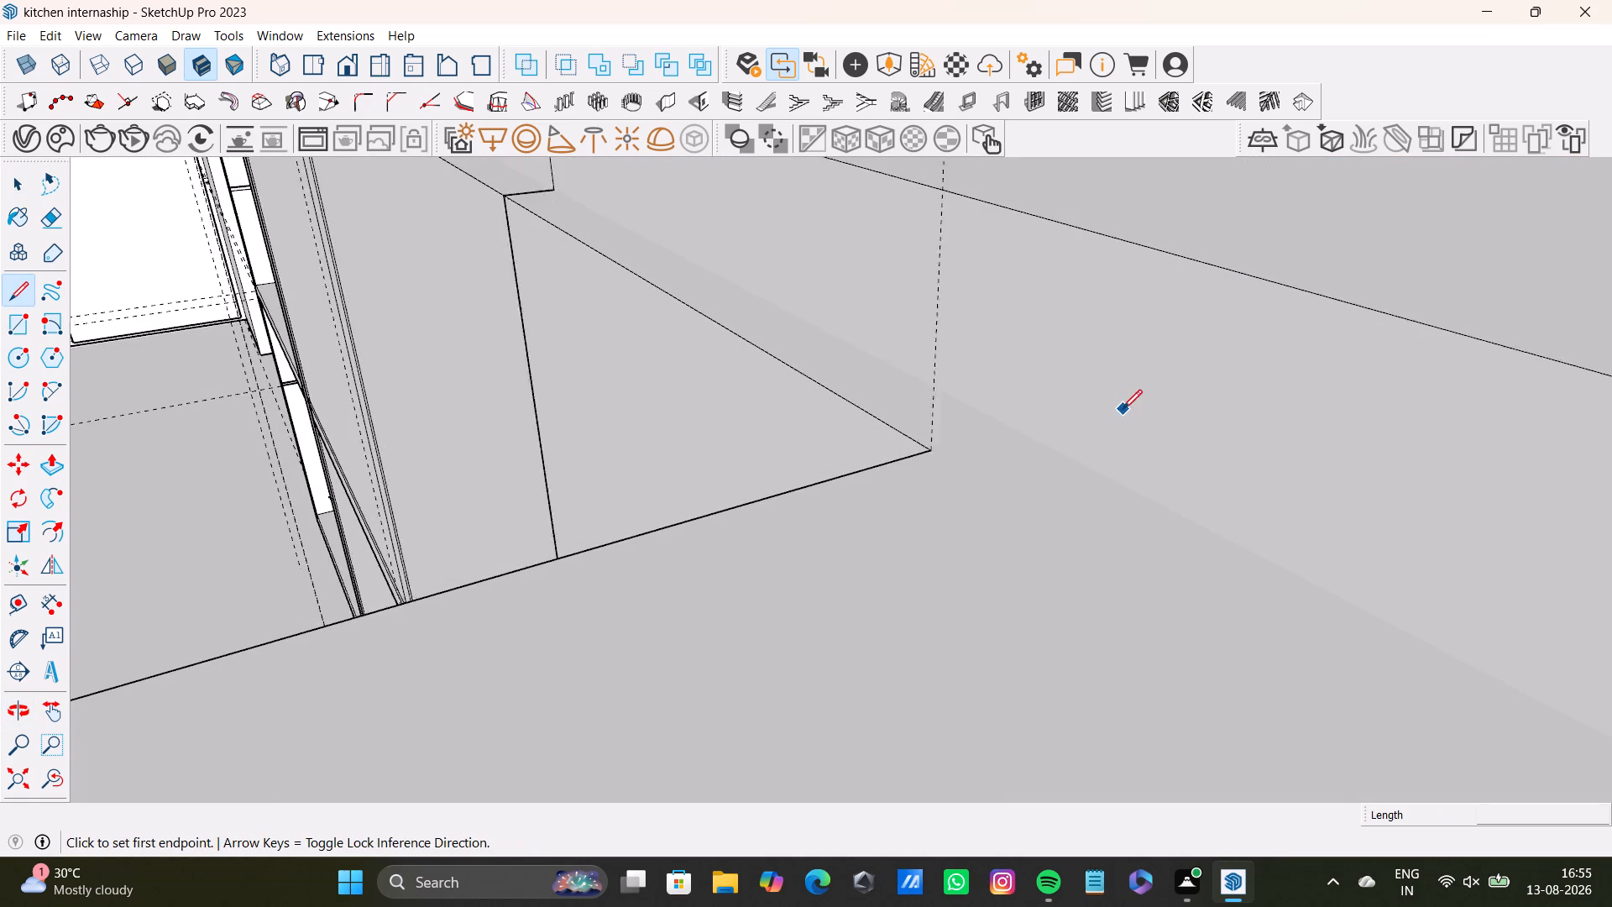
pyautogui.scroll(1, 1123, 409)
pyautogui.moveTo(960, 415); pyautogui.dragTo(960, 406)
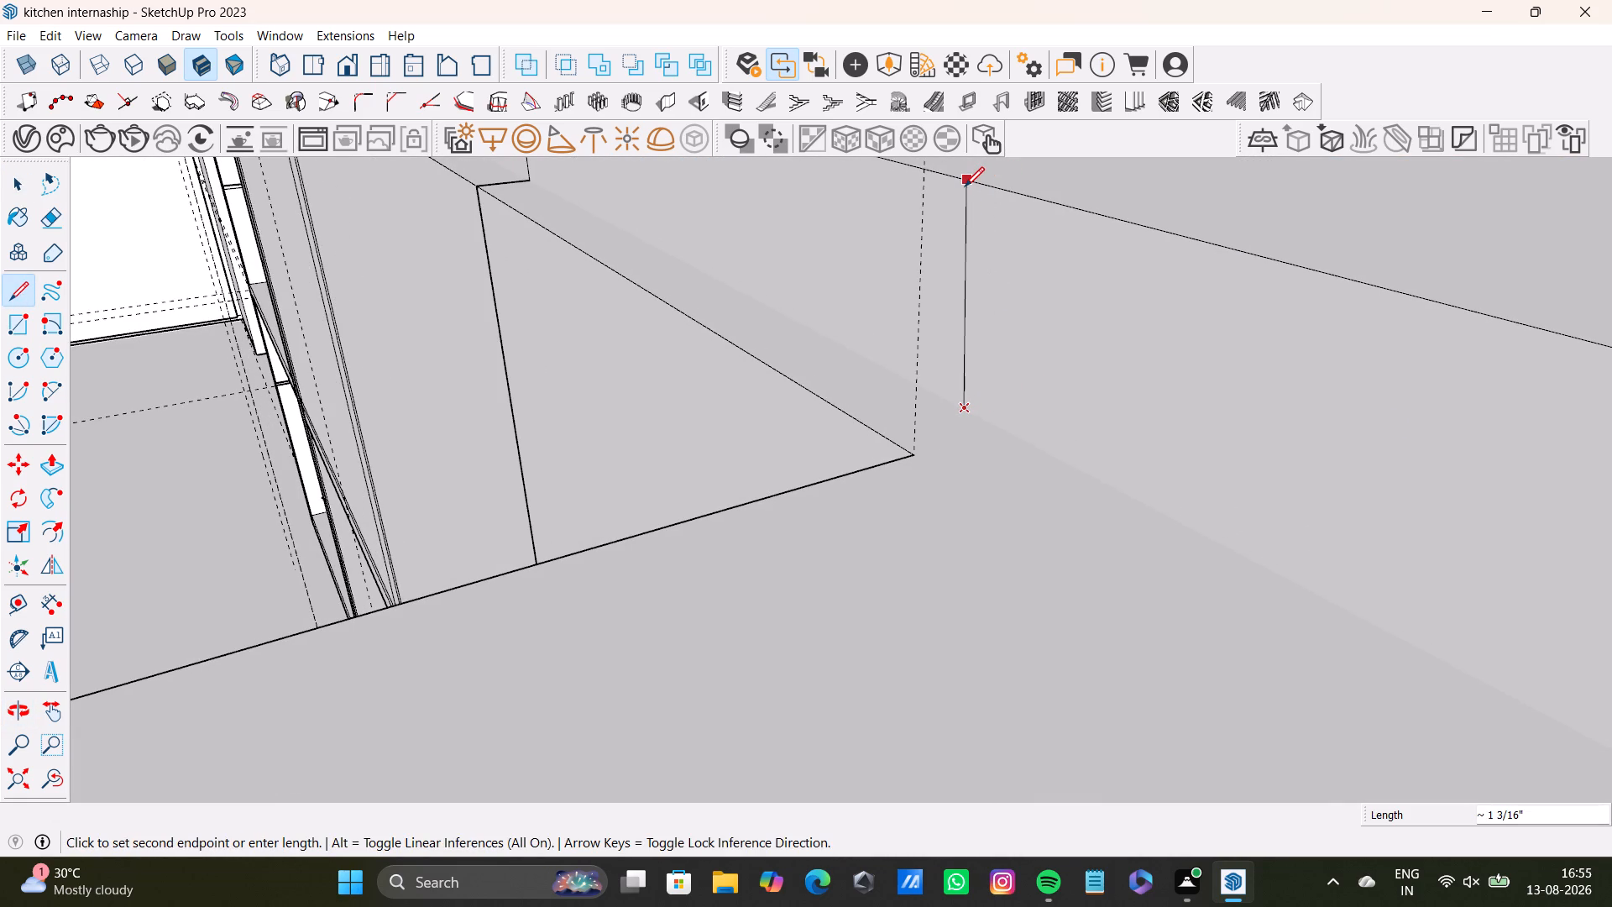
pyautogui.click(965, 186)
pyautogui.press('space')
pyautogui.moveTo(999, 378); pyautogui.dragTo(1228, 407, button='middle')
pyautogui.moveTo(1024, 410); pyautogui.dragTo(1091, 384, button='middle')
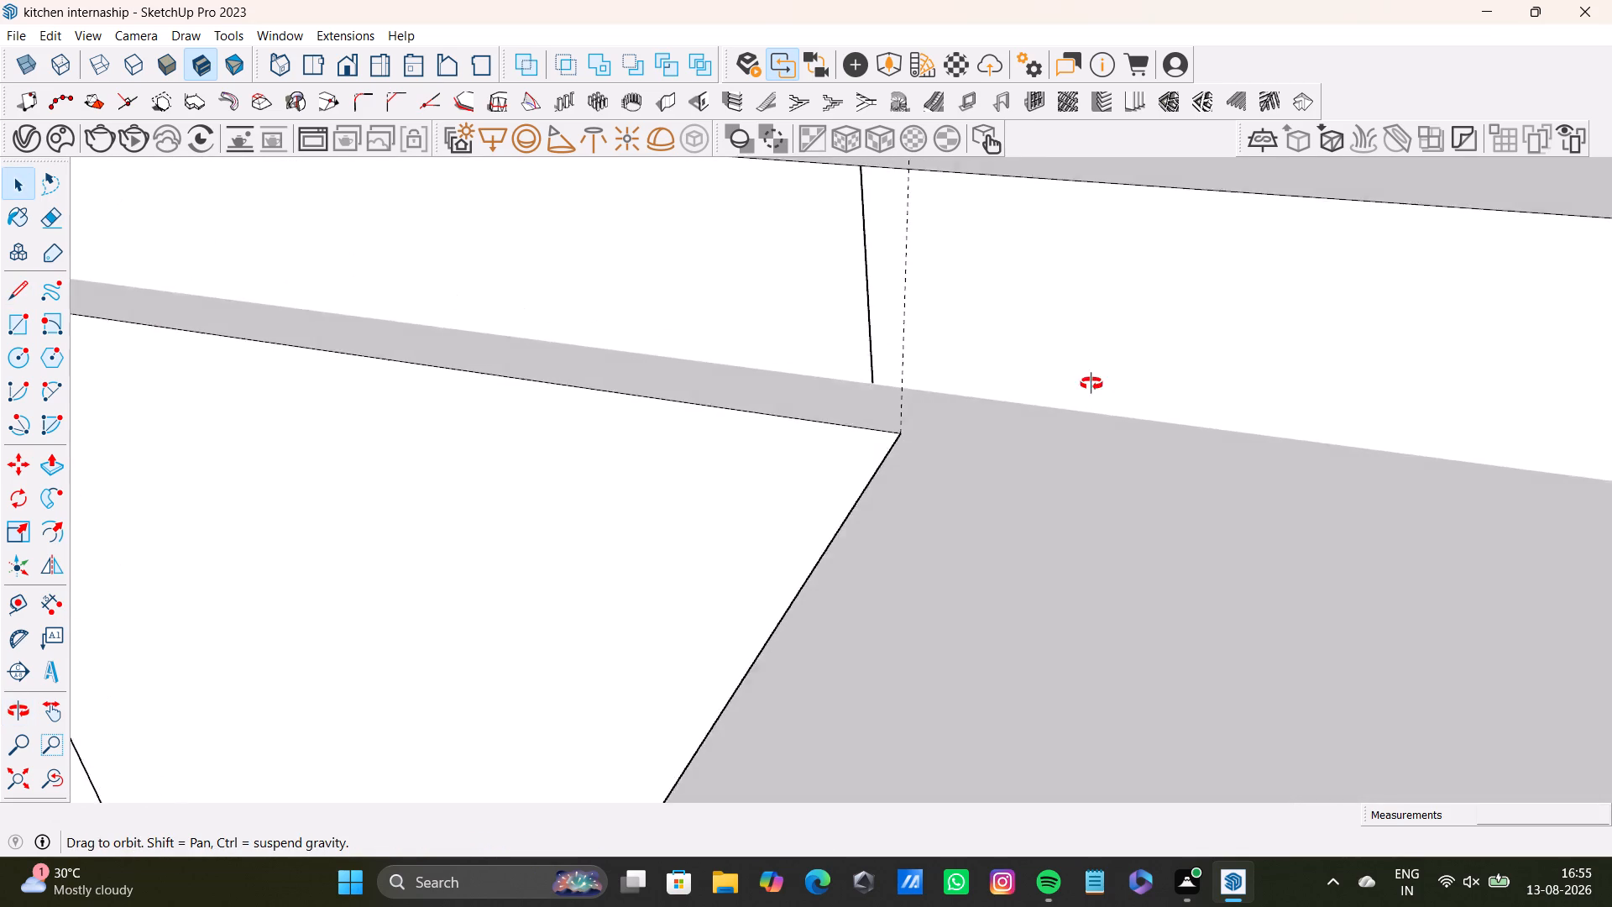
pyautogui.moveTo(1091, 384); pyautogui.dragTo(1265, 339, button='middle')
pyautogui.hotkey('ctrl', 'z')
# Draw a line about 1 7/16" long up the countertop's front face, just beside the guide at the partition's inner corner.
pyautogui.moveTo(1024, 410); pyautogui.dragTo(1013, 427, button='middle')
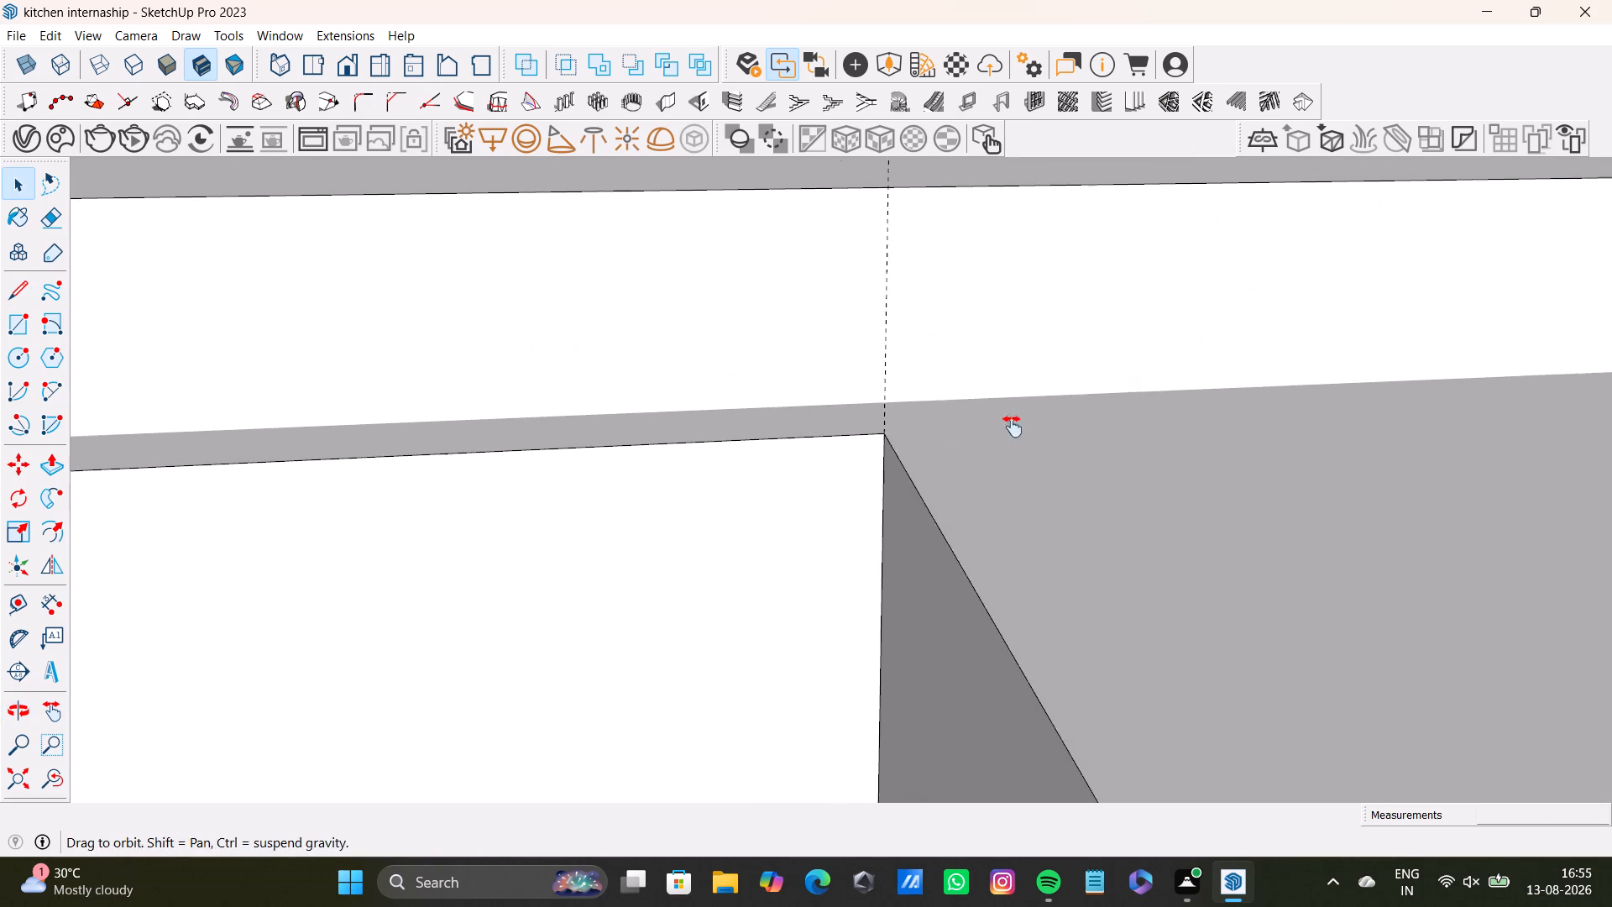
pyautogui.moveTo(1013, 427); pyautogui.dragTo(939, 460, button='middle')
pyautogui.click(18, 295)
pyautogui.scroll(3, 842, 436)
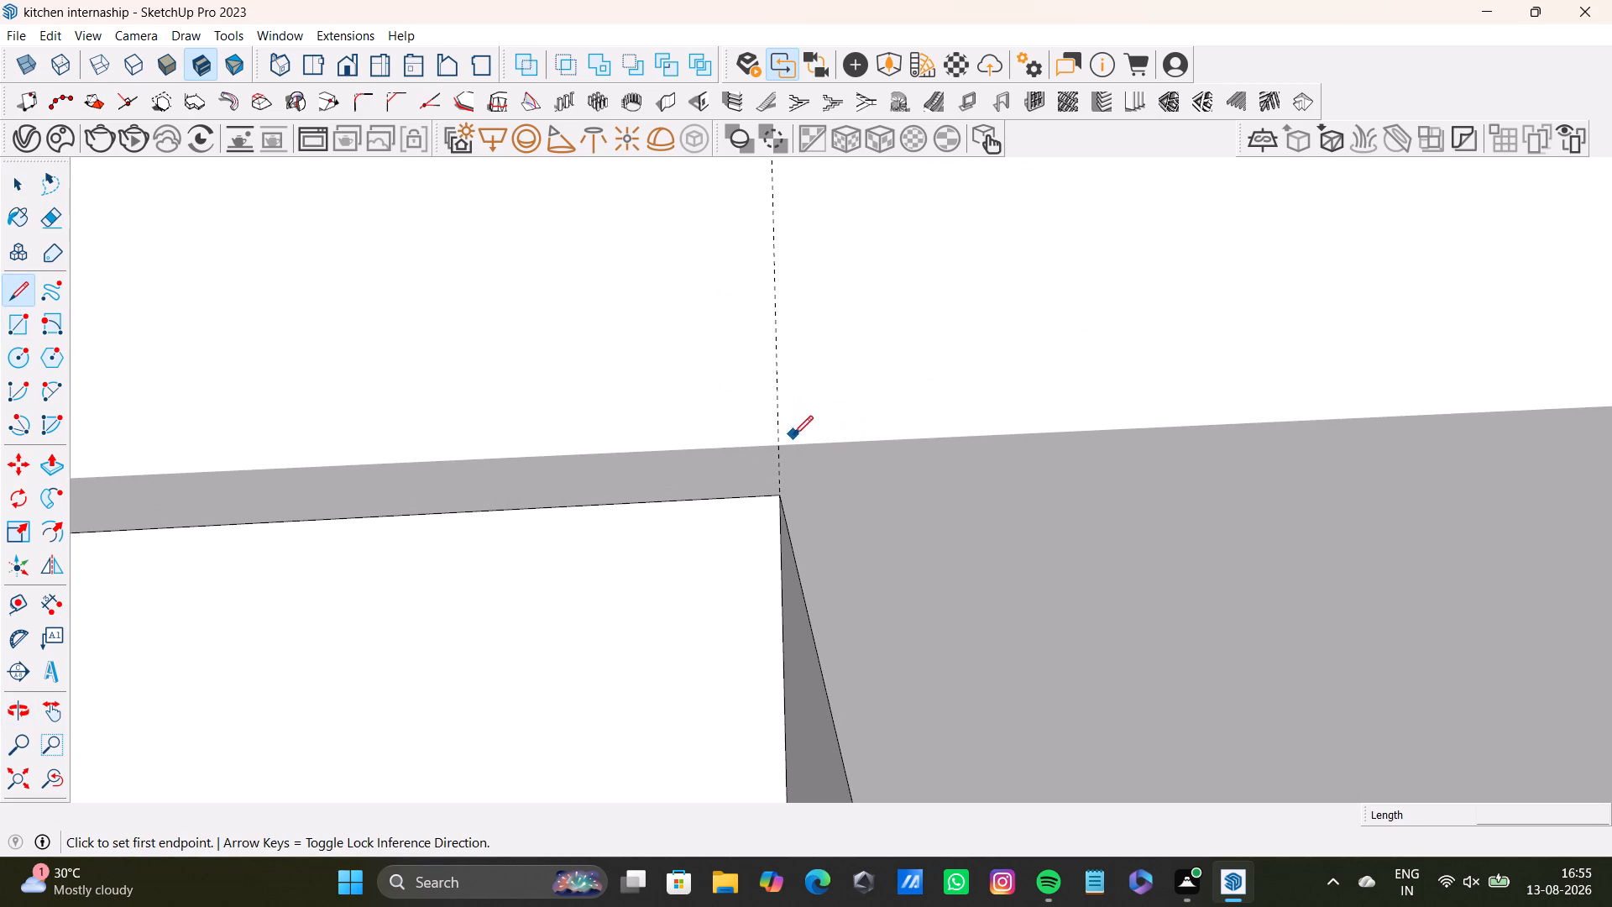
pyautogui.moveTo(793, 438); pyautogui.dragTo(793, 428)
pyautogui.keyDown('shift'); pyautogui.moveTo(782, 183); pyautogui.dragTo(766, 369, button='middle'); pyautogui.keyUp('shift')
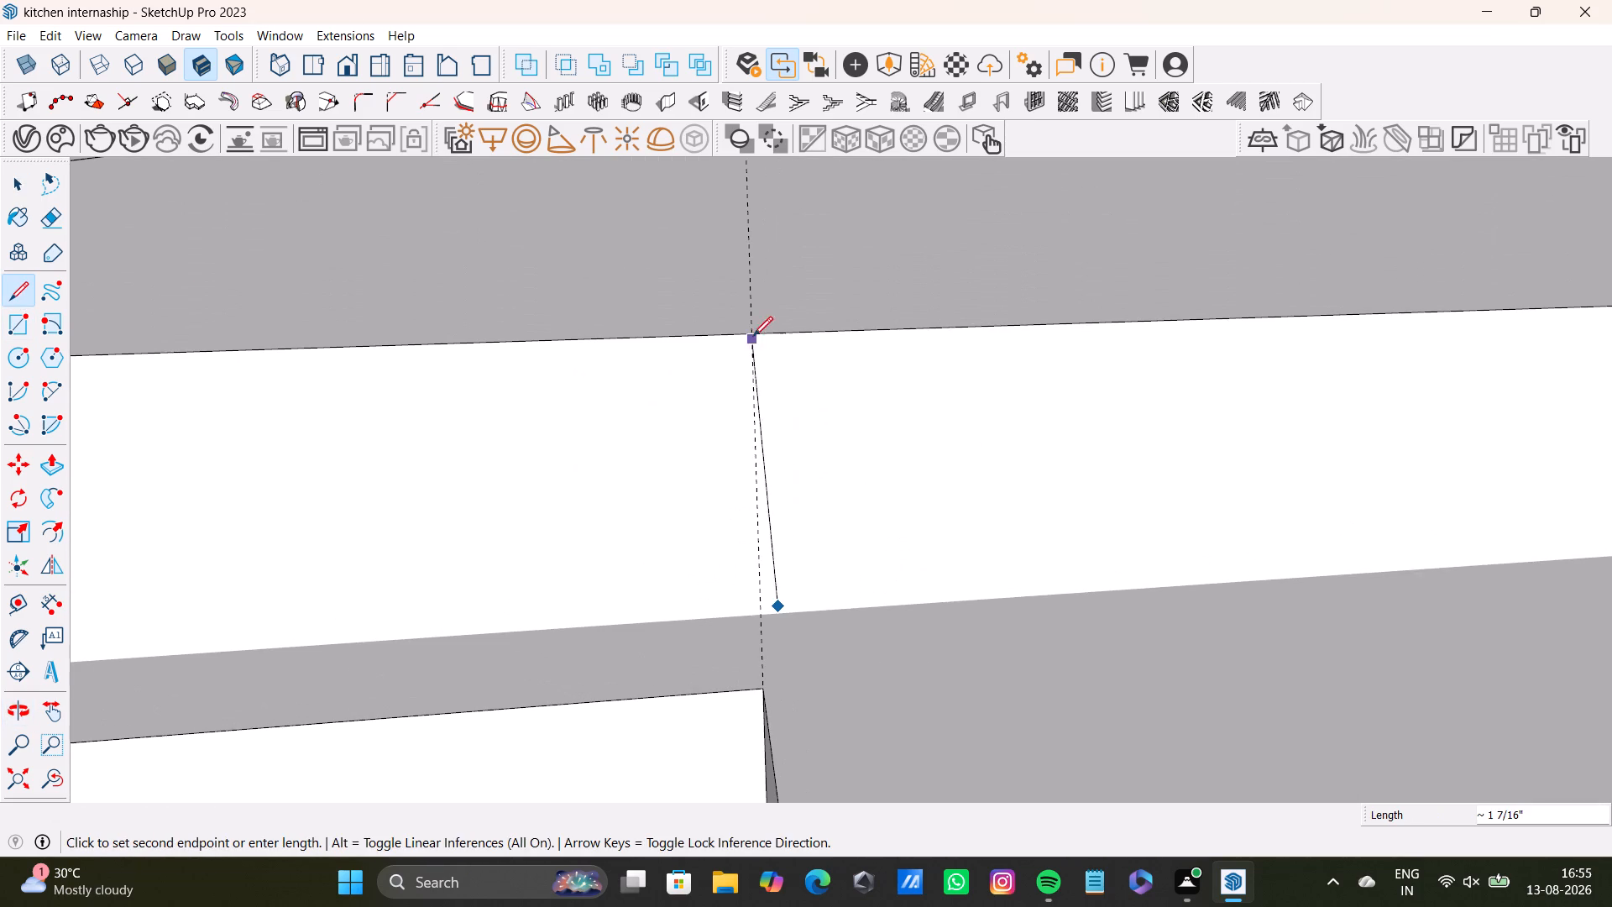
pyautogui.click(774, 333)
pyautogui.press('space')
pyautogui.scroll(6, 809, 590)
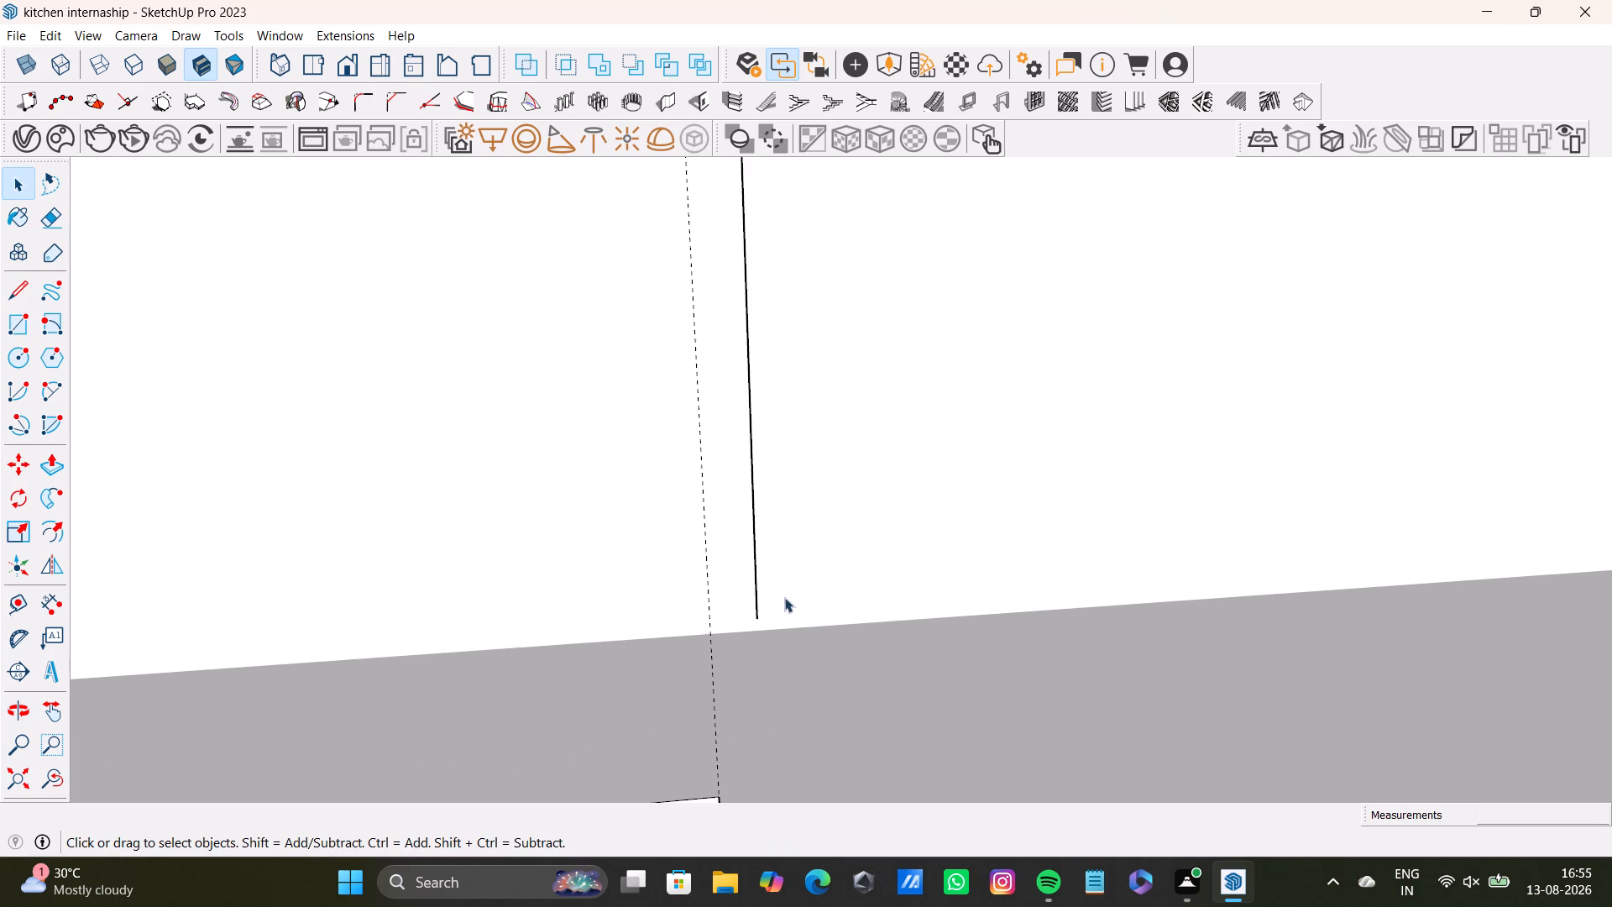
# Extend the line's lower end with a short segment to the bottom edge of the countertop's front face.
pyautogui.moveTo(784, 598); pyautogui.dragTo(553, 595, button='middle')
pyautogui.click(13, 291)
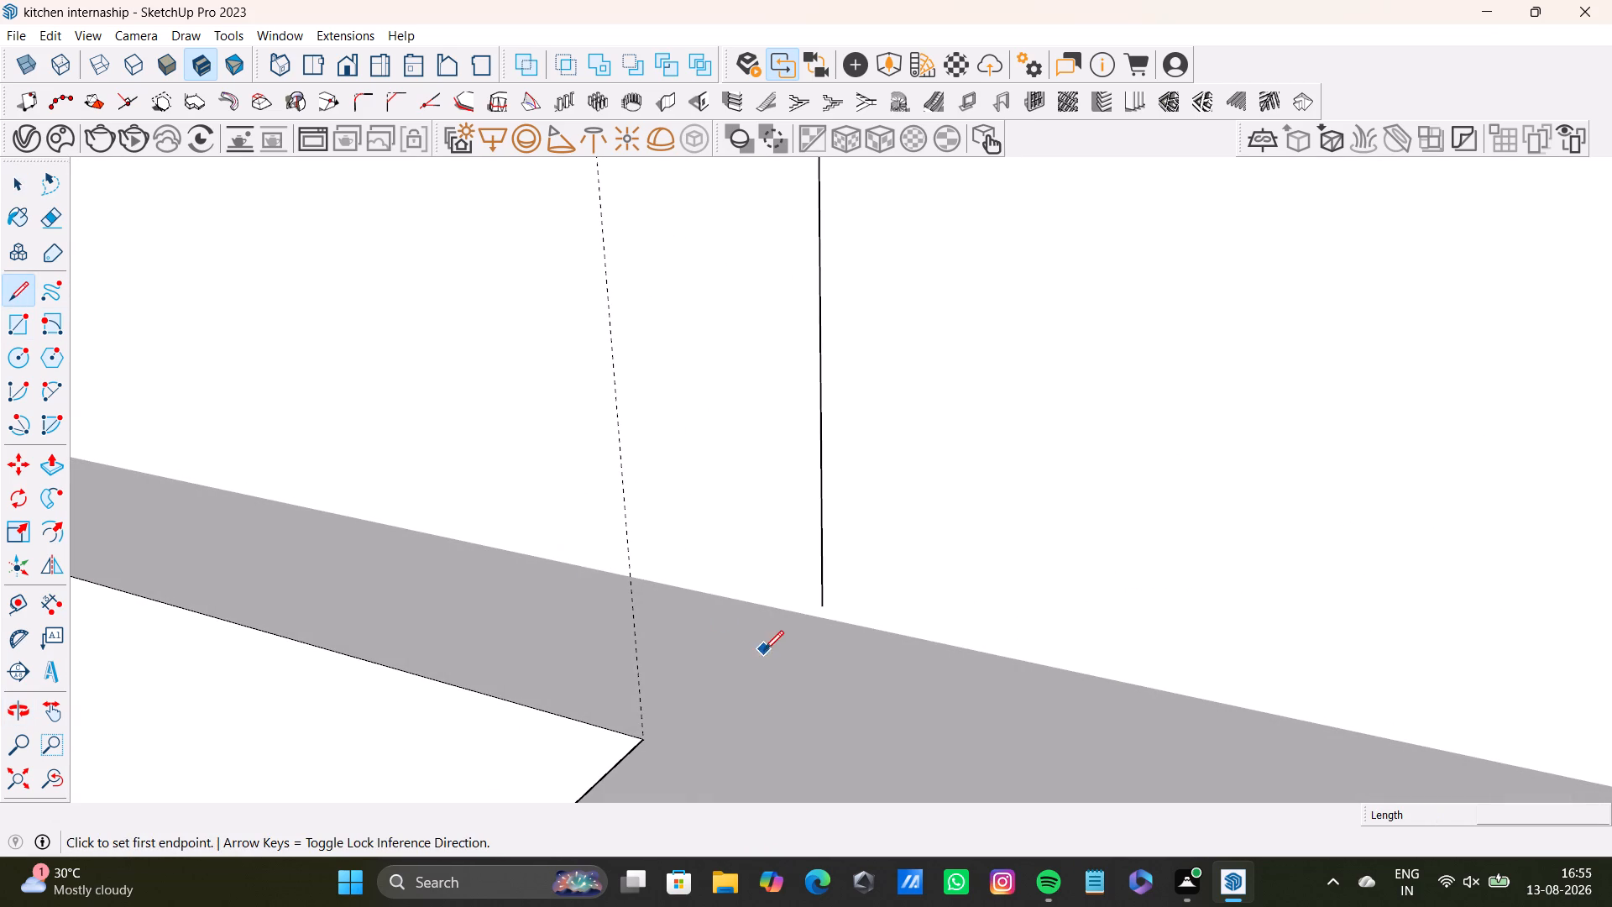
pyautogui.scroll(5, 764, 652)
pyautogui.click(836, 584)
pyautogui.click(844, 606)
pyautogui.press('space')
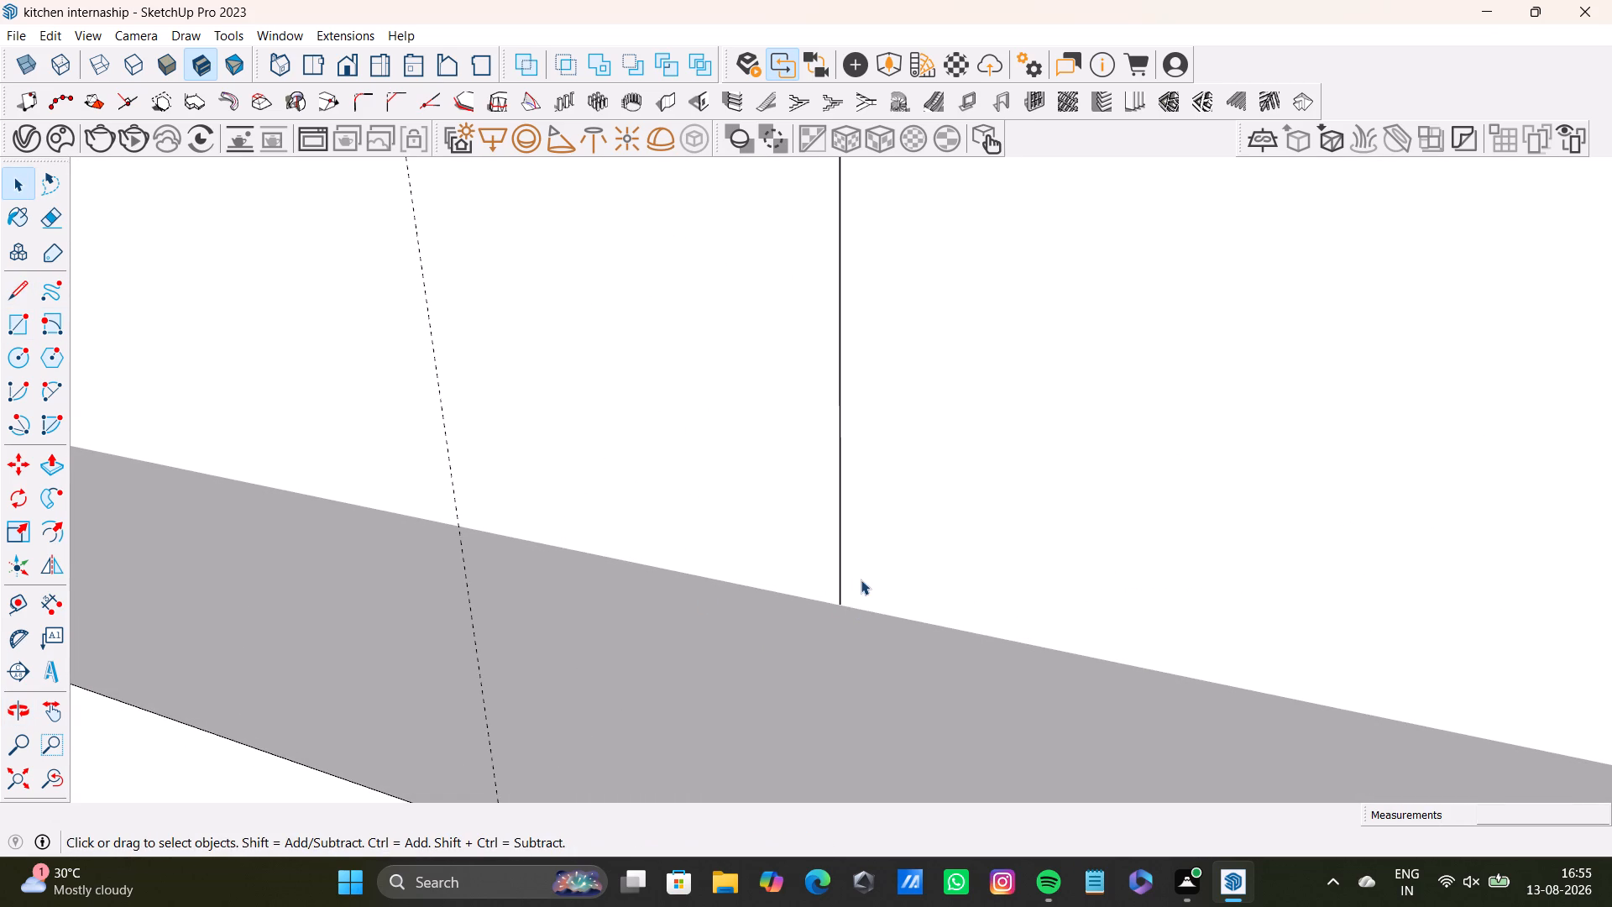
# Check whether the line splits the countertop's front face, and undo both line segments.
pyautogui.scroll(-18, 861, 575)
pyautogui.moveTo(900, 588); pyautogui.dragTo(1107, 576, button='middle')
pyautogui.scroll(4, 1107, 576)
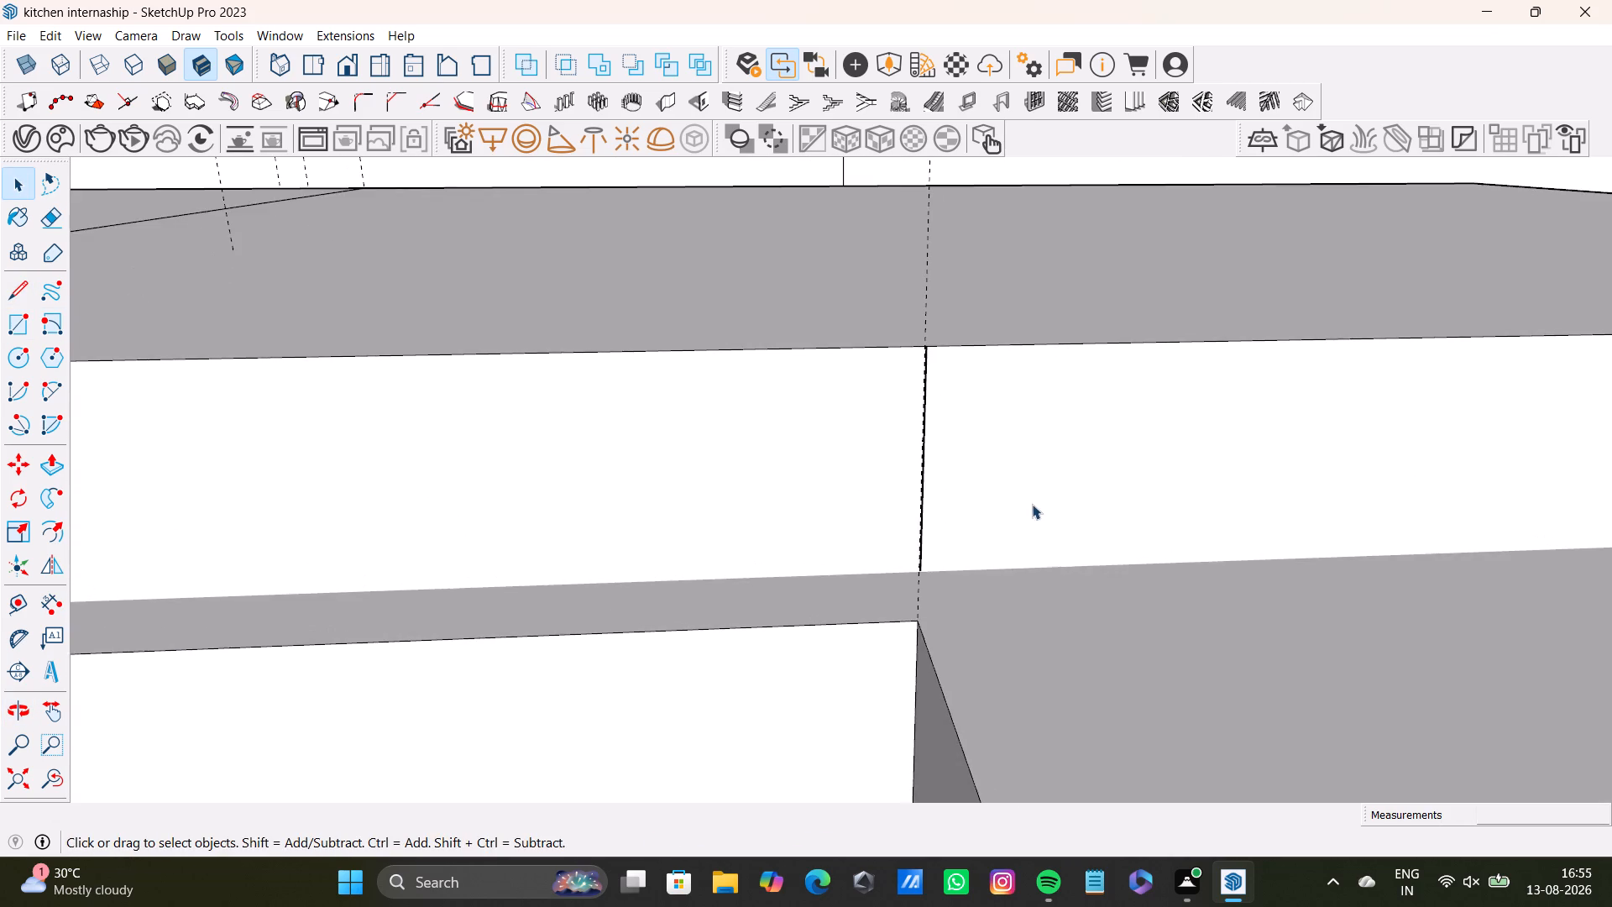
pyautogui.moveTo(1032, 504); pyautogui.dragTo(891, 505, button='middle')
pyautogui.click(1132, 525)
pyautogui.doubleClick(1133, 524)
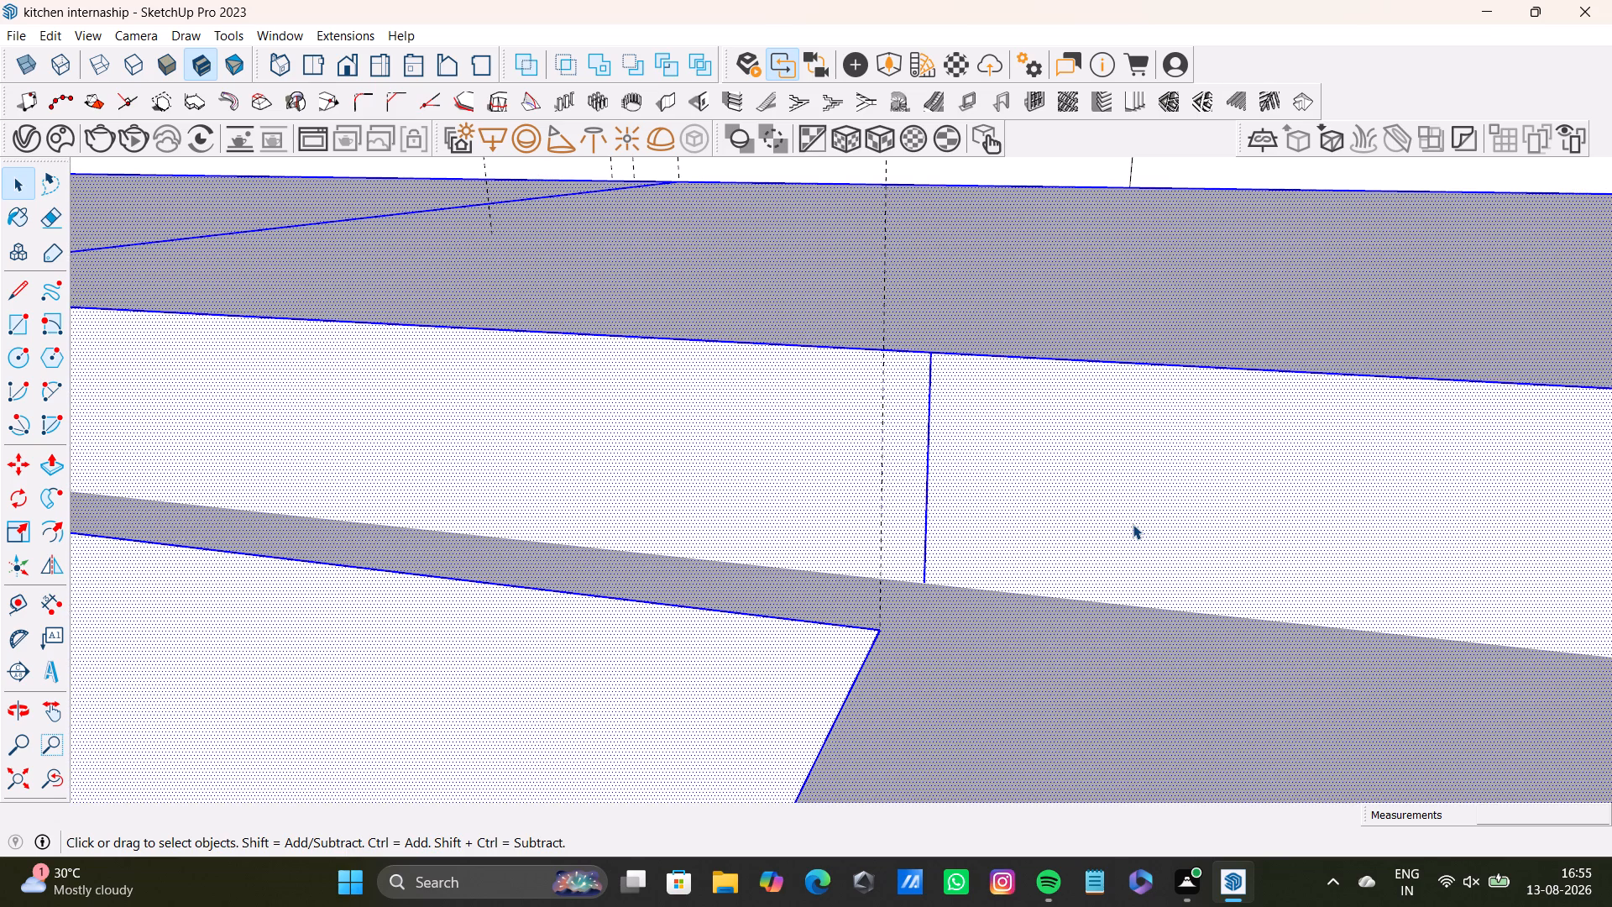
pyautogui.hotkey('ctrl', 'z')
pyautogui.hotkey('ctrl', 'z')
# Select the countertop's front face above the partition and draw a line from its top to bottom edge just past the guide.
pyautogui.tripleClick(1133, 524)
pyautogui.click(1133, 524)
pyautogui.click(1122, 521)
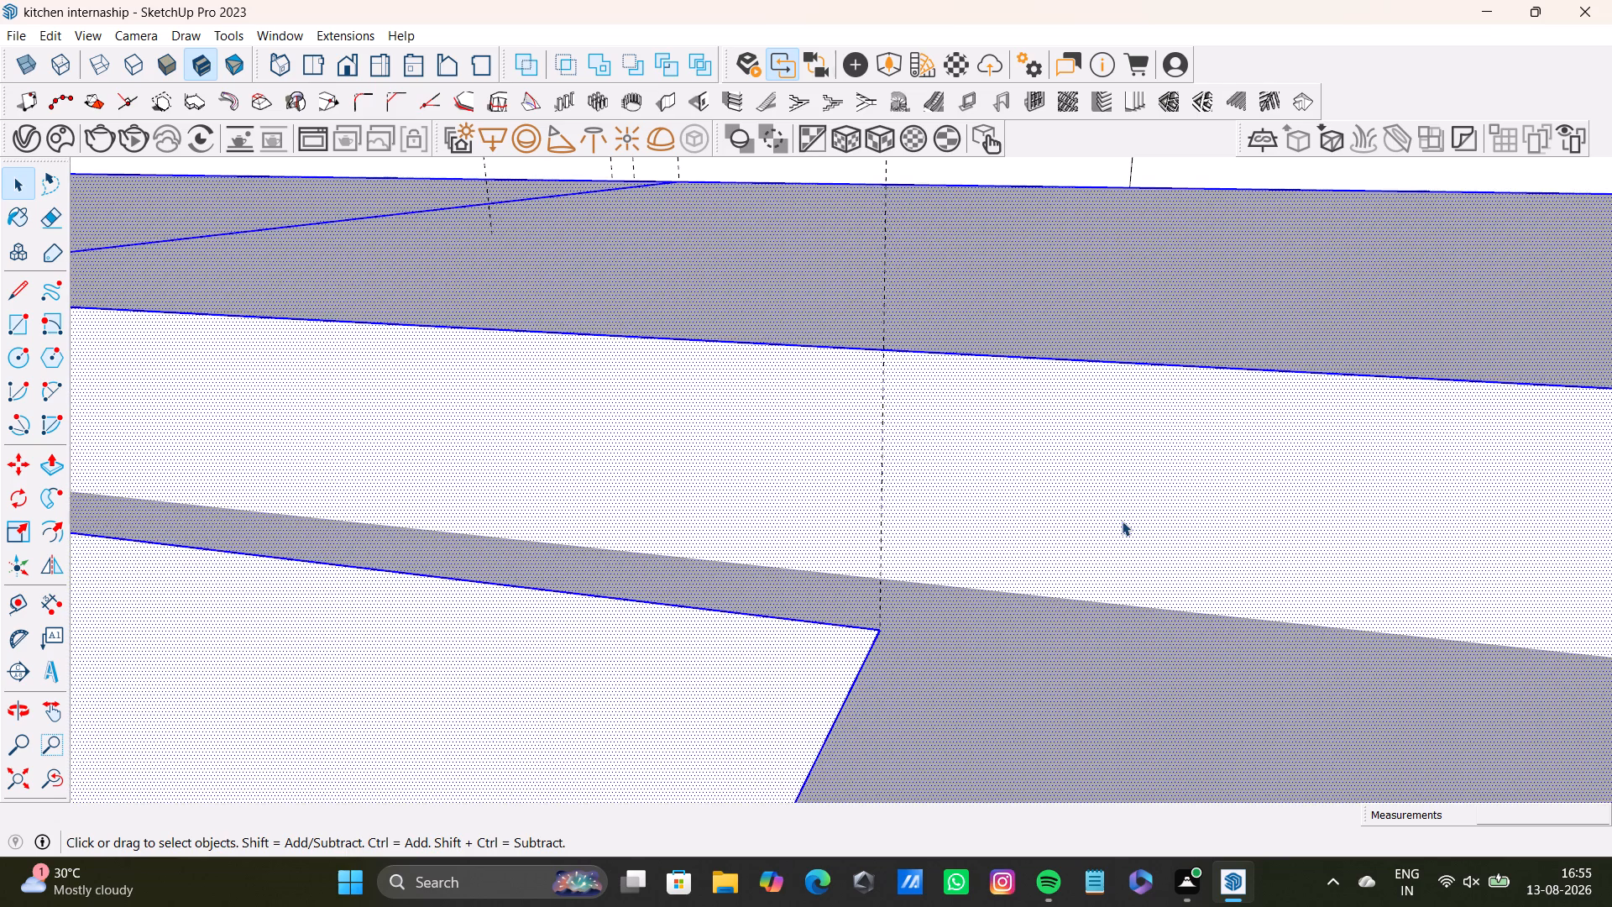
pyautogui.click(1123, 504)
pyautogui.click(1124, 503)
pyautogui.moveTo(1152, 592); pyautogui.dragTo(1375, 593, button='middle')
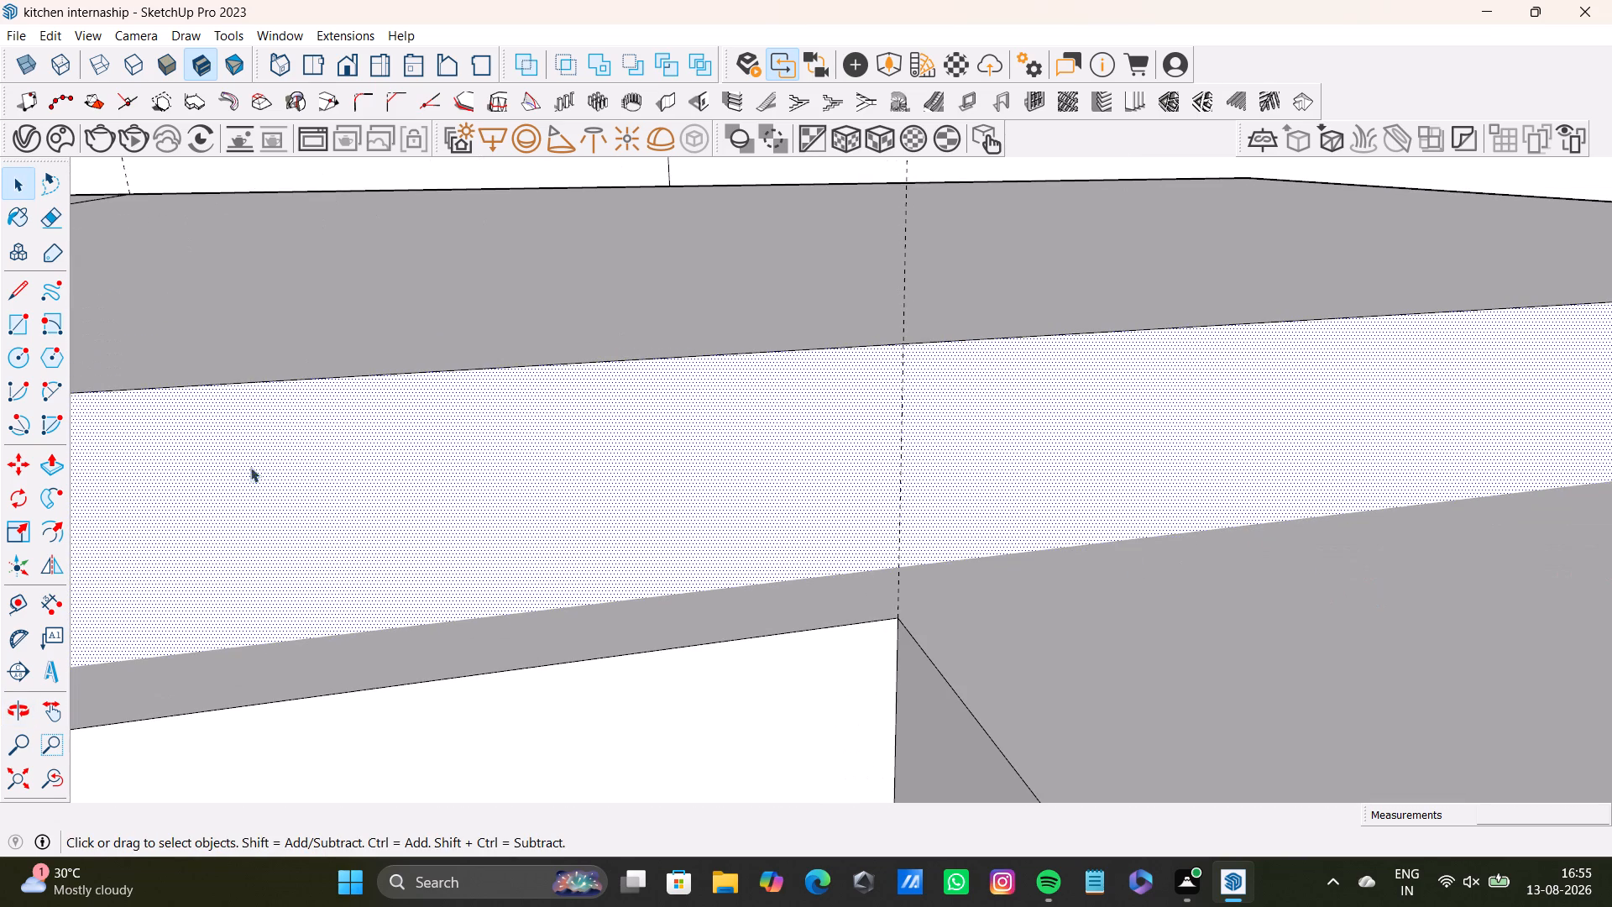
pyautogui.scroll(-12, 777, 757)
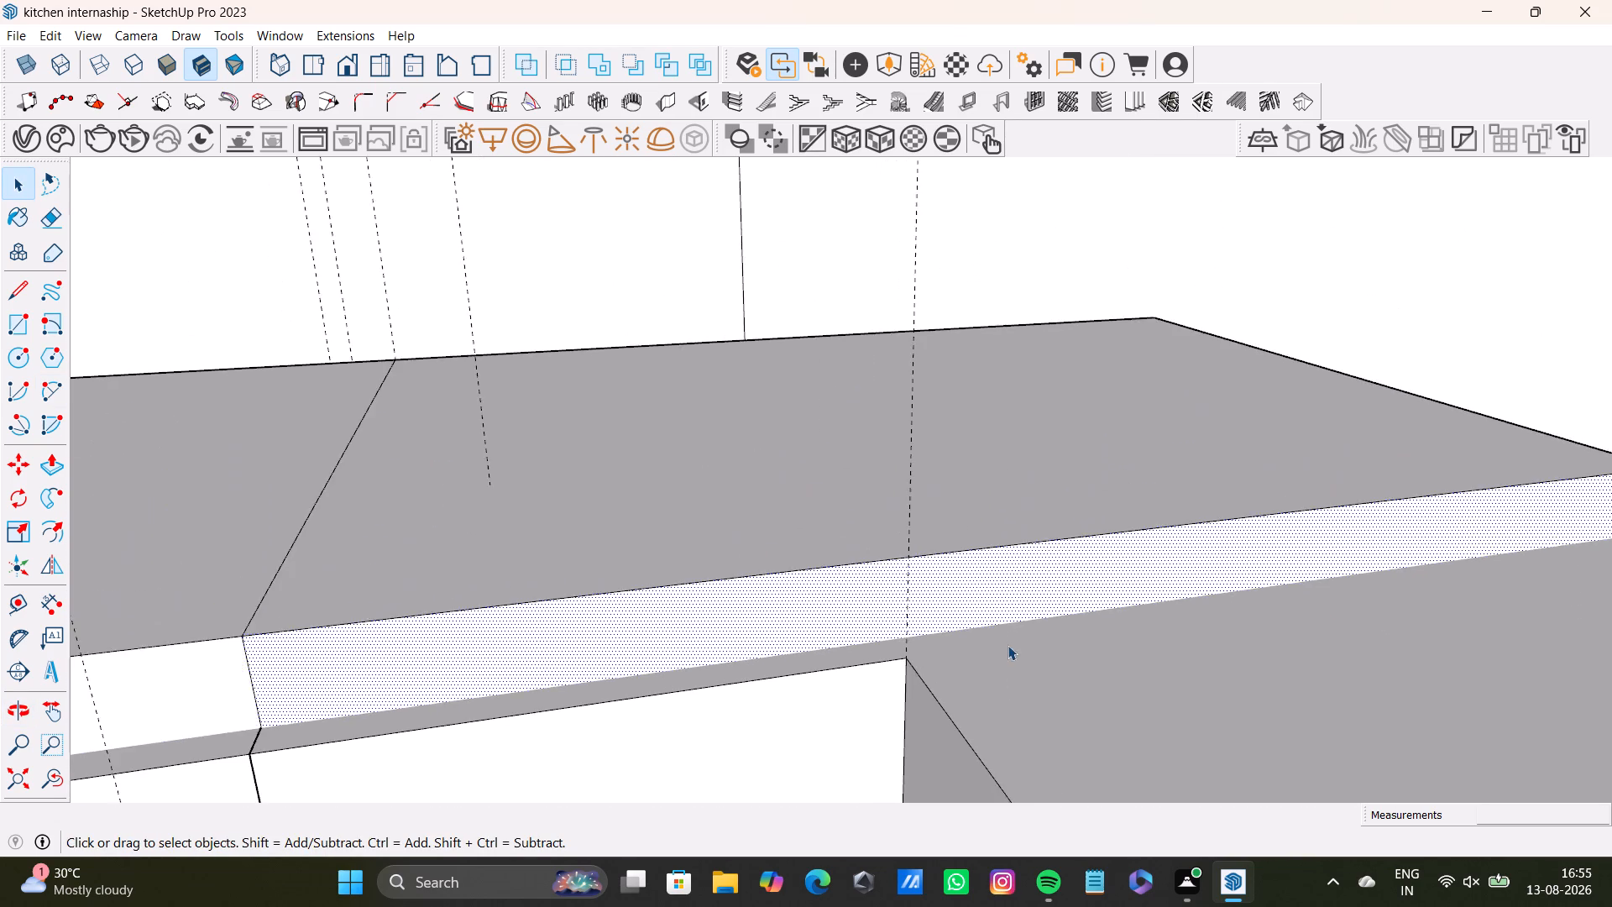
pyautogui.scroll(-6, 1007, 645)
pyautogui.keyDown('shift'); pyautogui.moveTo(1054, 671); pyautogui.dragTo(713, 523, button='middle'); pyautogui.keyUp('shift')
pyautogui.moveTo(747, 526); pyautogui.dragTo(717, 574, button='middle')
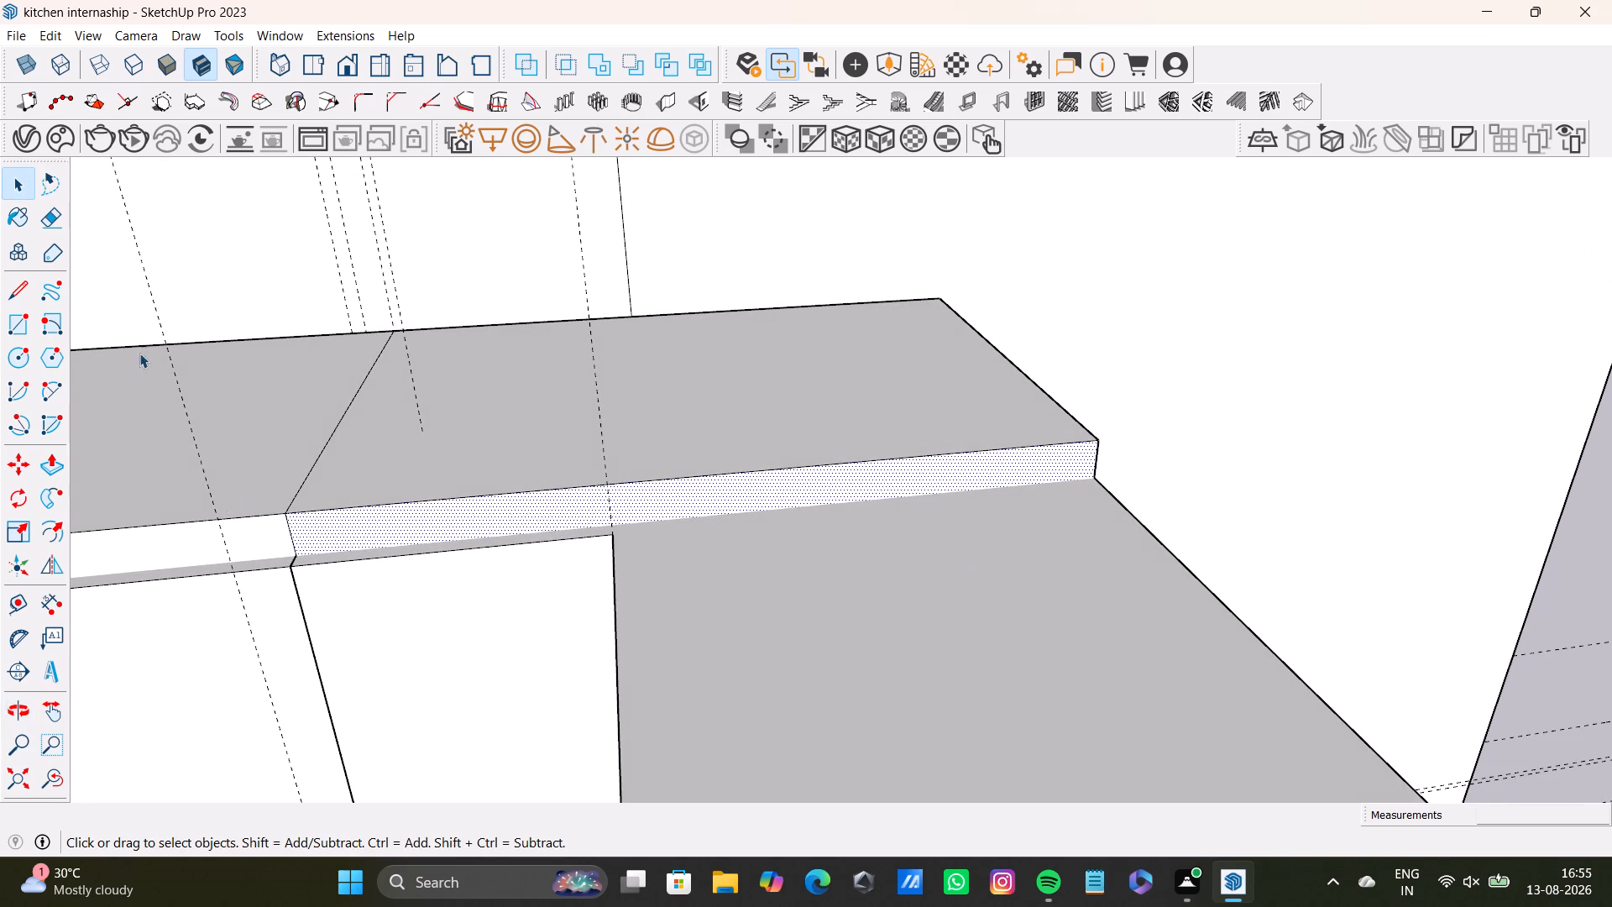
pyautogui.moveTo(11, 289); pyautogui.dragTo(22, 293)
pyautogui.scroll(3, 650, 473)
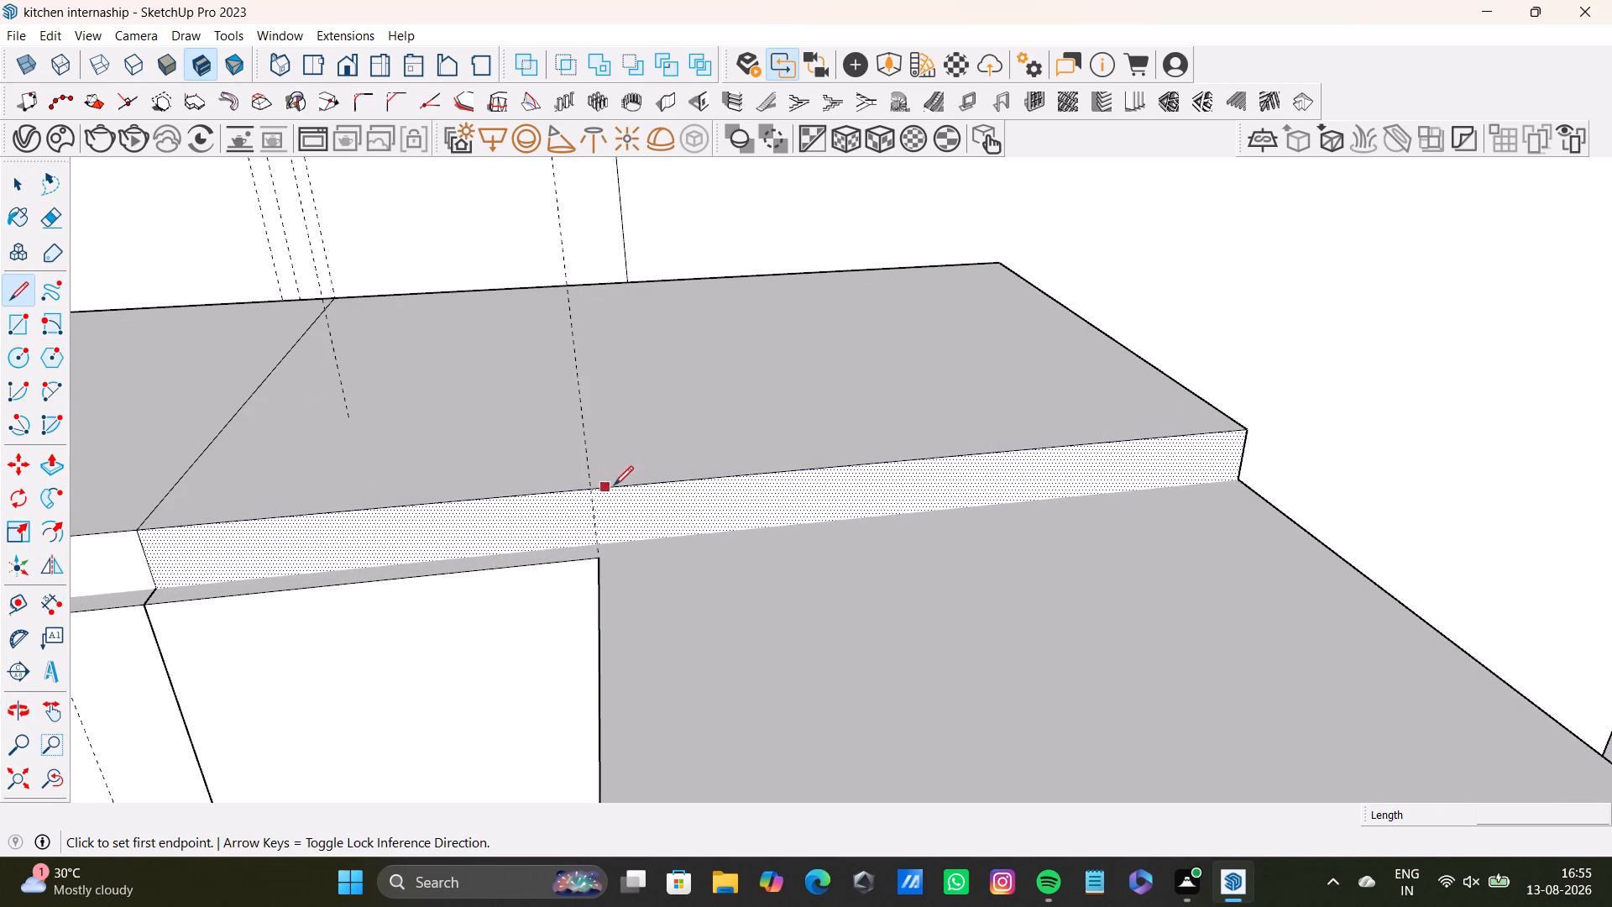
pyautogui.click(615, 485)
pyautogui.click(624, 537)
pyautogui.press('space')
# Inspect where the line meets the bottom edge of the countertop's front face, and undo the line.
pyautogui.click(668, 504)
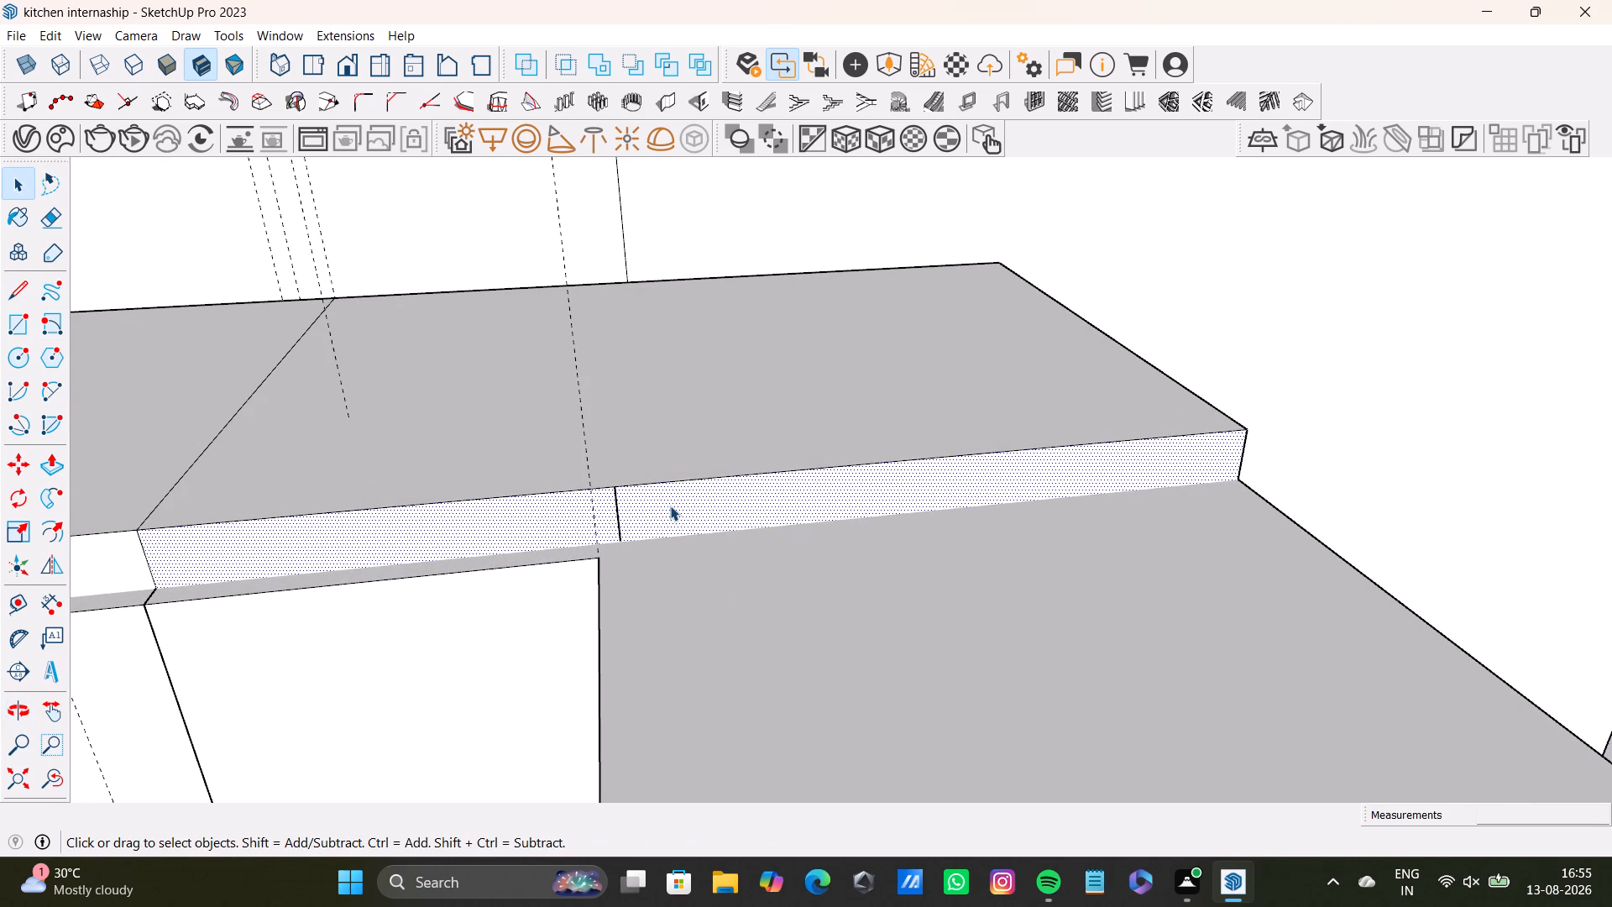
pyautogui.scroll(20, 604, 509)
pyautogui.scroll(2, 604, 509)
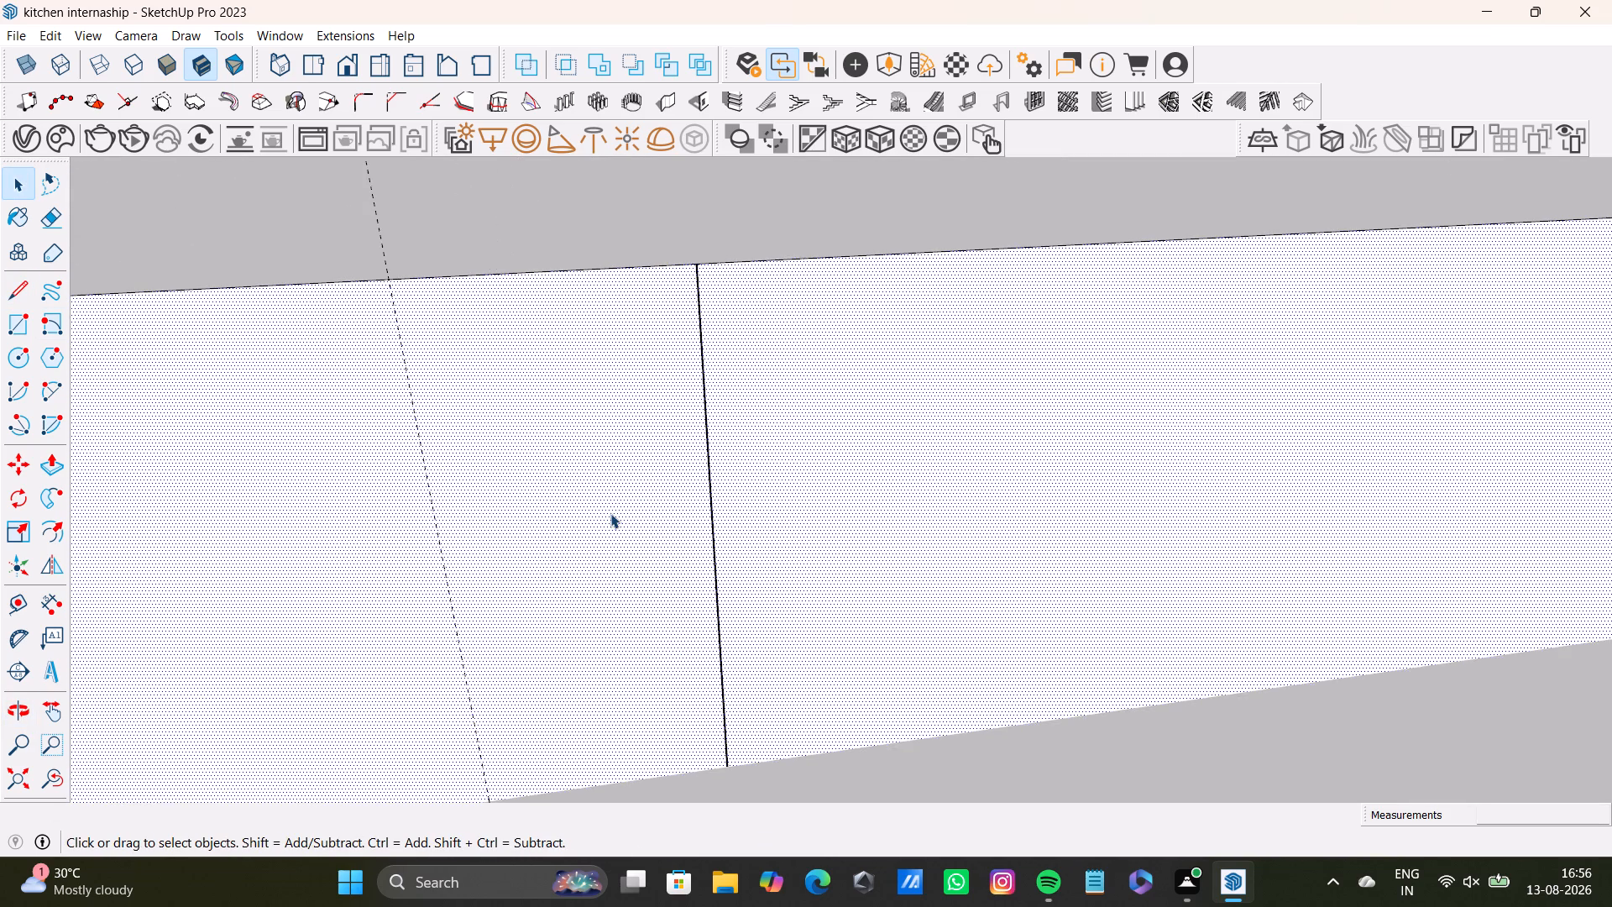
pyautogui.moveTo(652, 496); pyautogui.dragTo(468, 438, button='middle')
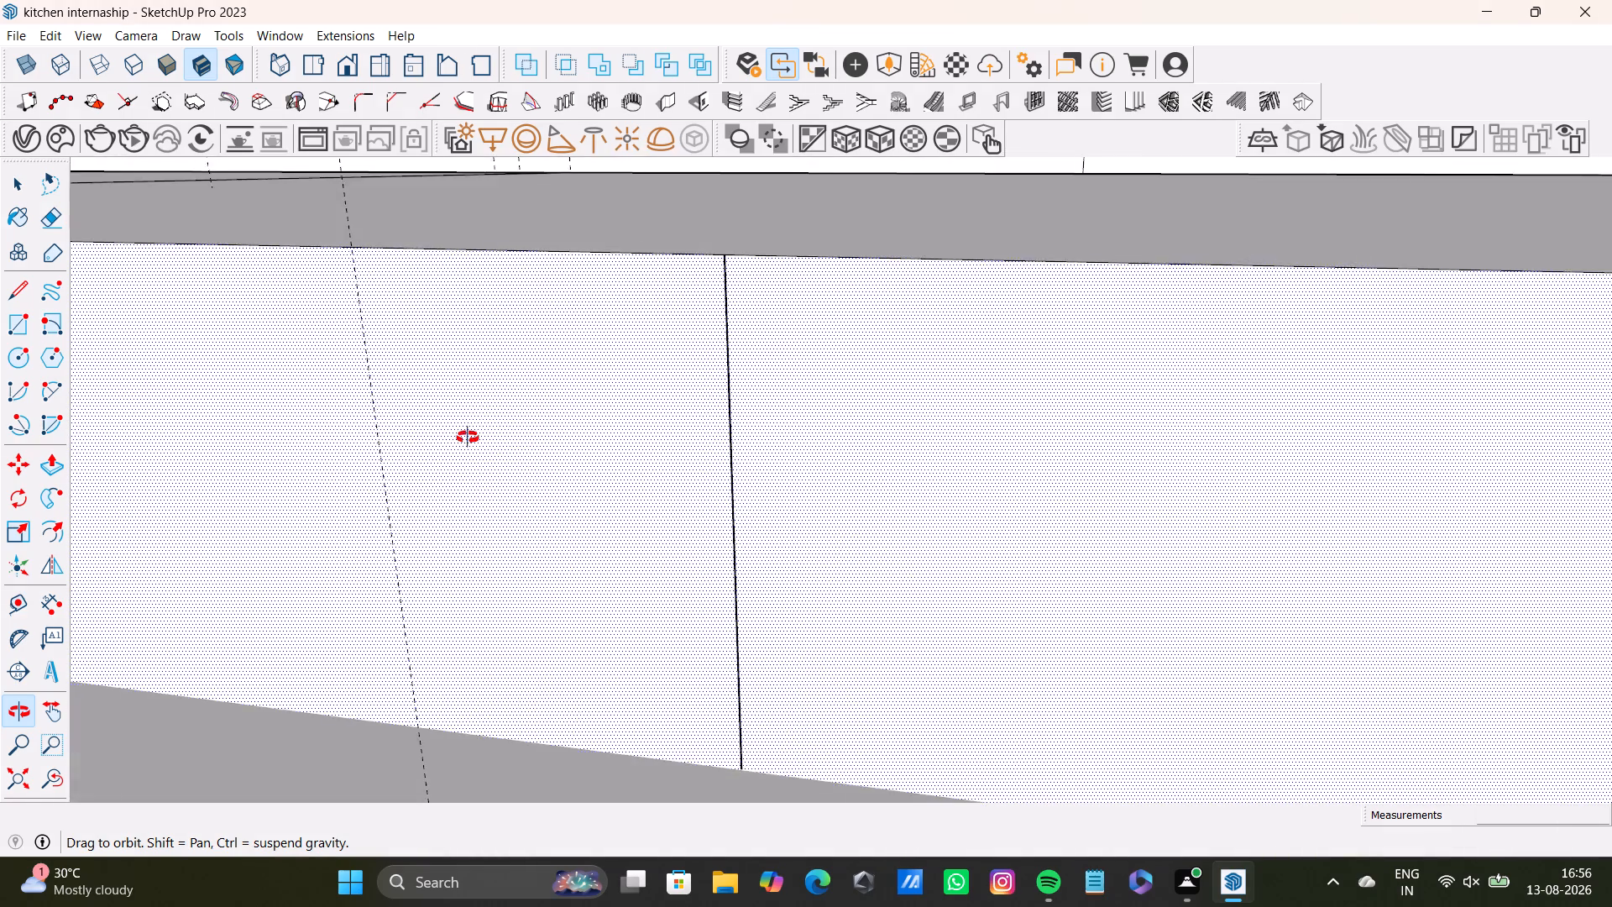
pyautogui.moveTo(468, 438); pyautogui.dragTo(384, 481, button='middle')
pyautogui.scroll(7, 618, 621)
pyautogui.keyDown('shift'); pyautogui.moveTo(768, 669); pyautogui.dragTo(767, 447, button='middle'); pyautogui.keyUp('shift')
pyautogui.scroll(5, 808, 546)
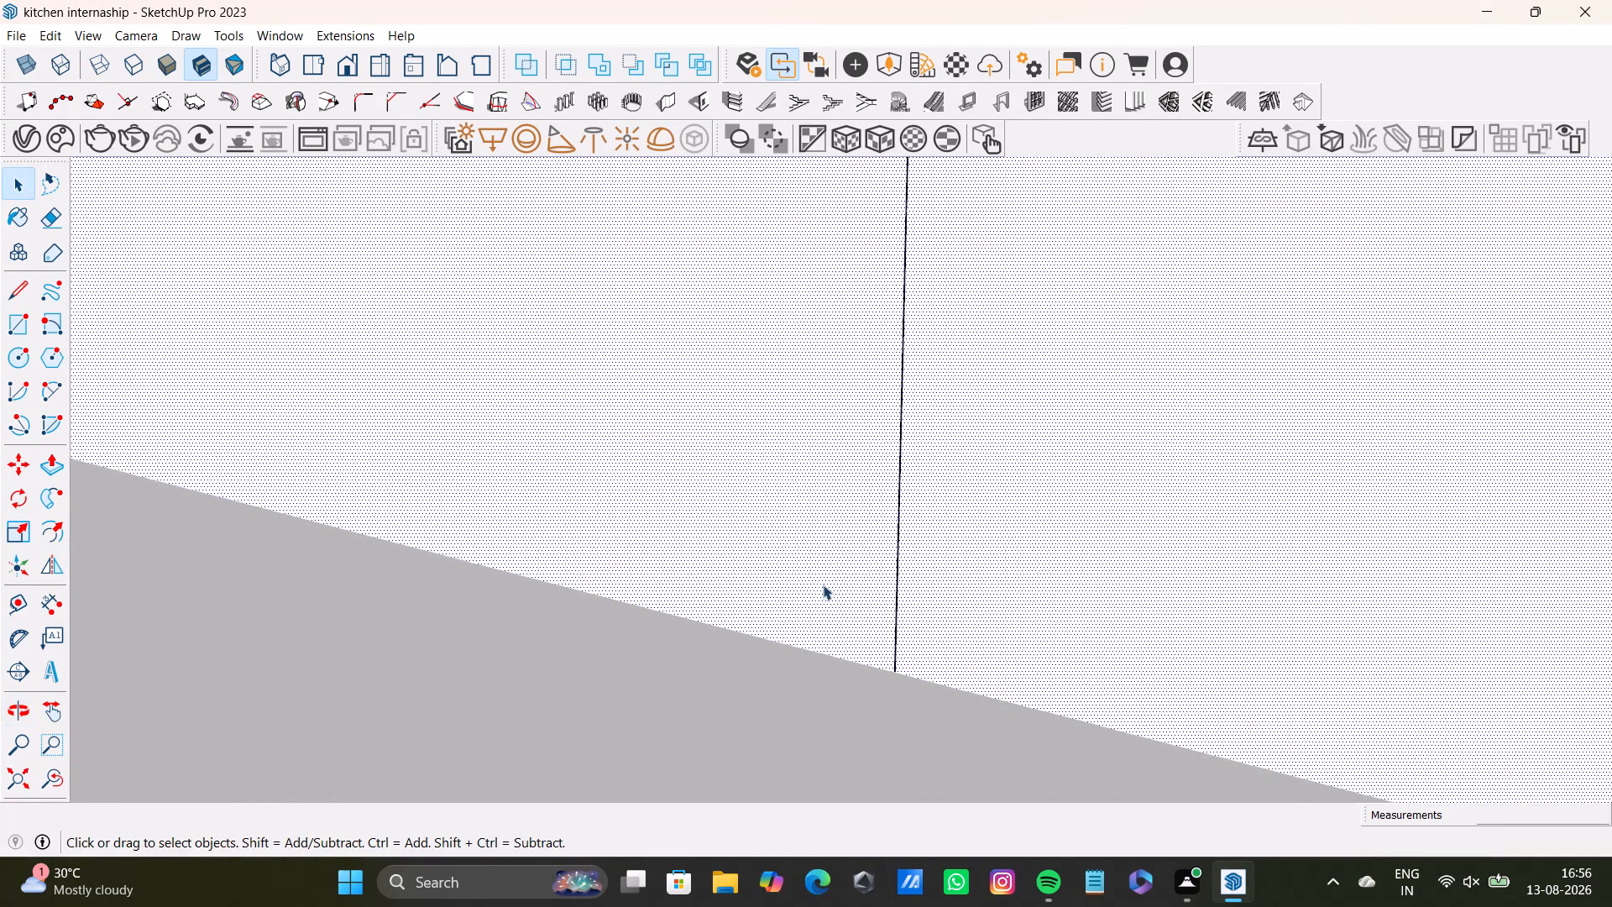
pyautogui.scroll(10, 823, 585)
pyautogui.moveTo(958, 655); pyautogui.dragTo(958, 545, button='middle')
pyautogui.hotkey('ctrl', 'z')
# Open the cabinet group, delete the vertical guide at the thick partition's inner corner, and leave the group.
pyautogui.scroll(-3, 926, 632)
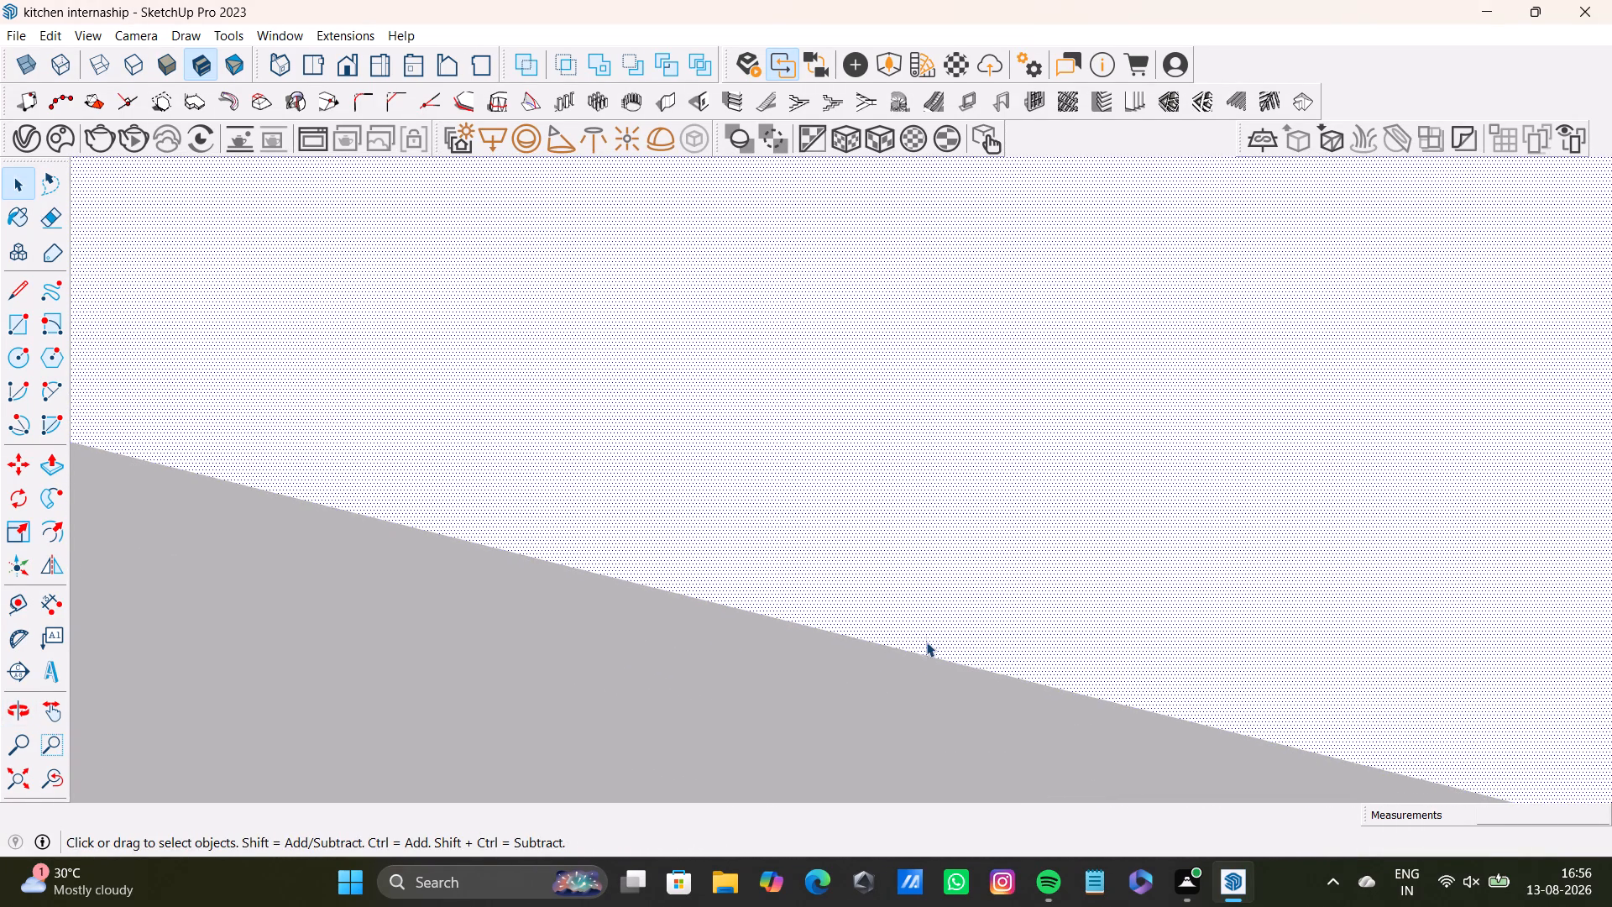
pyautogui.scroll(-10, 926, 642)
pyautogui.click(14, 779)
pyautogui.moveTo(375, 779); pyautogui.dragTo(625, 780, button='middle')
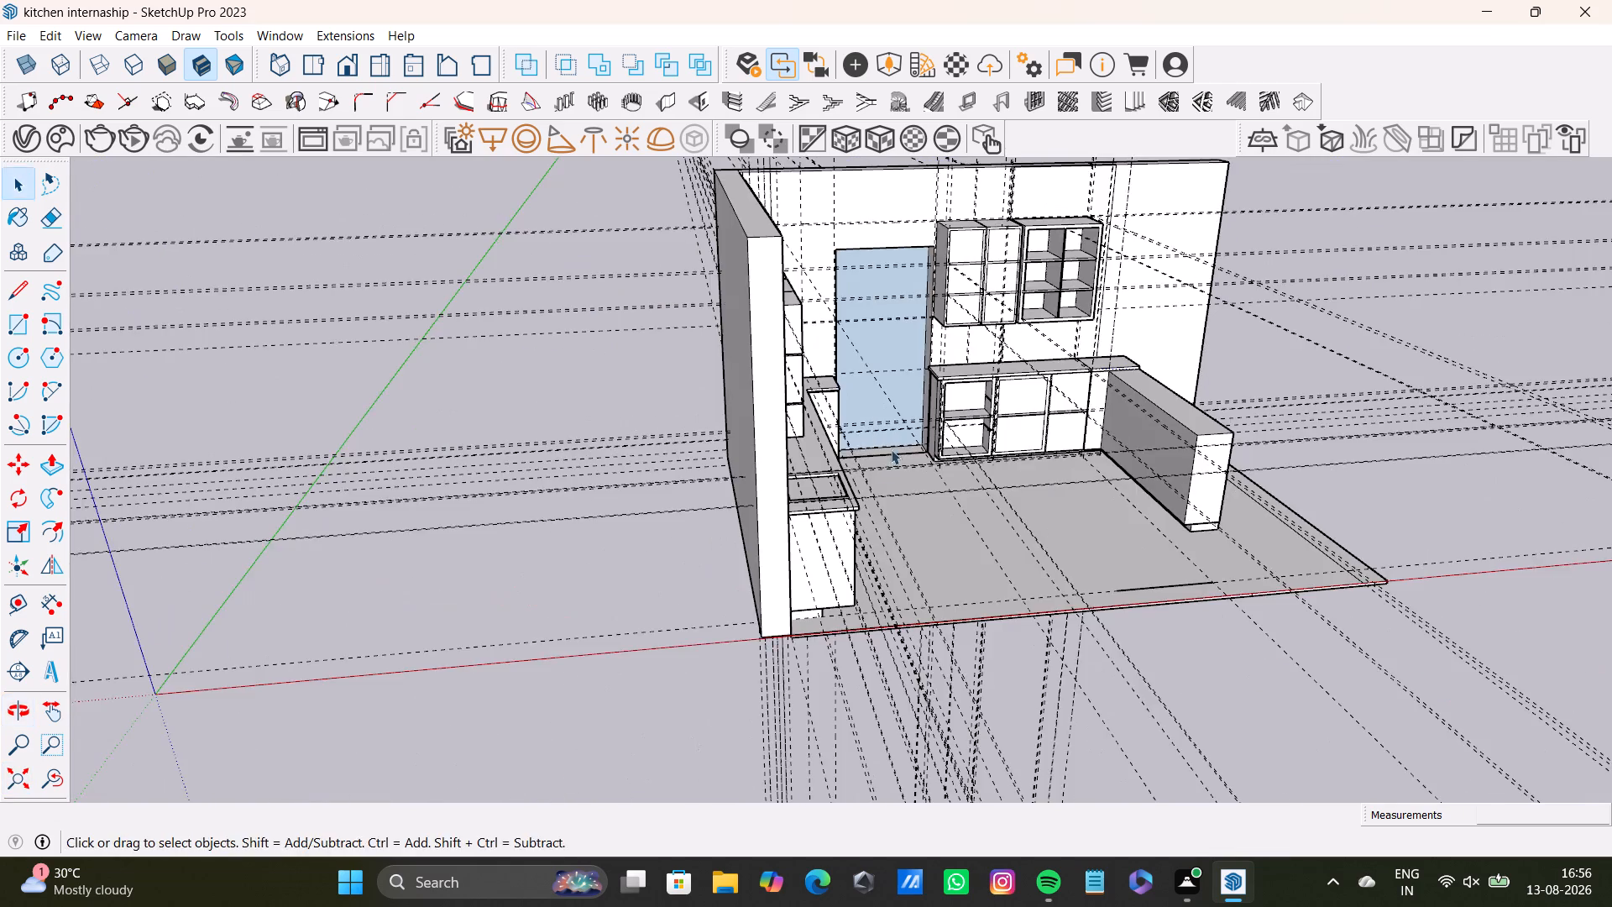
pyautogui.moveTo(892, 448); pyautogui.dragTo(540, 590, button='middle')
pyautogui.scroll(17, 824, 541)
pyautogui.moveTo(674, 510); pyautogui.dragTo(675, 510, button='middle')
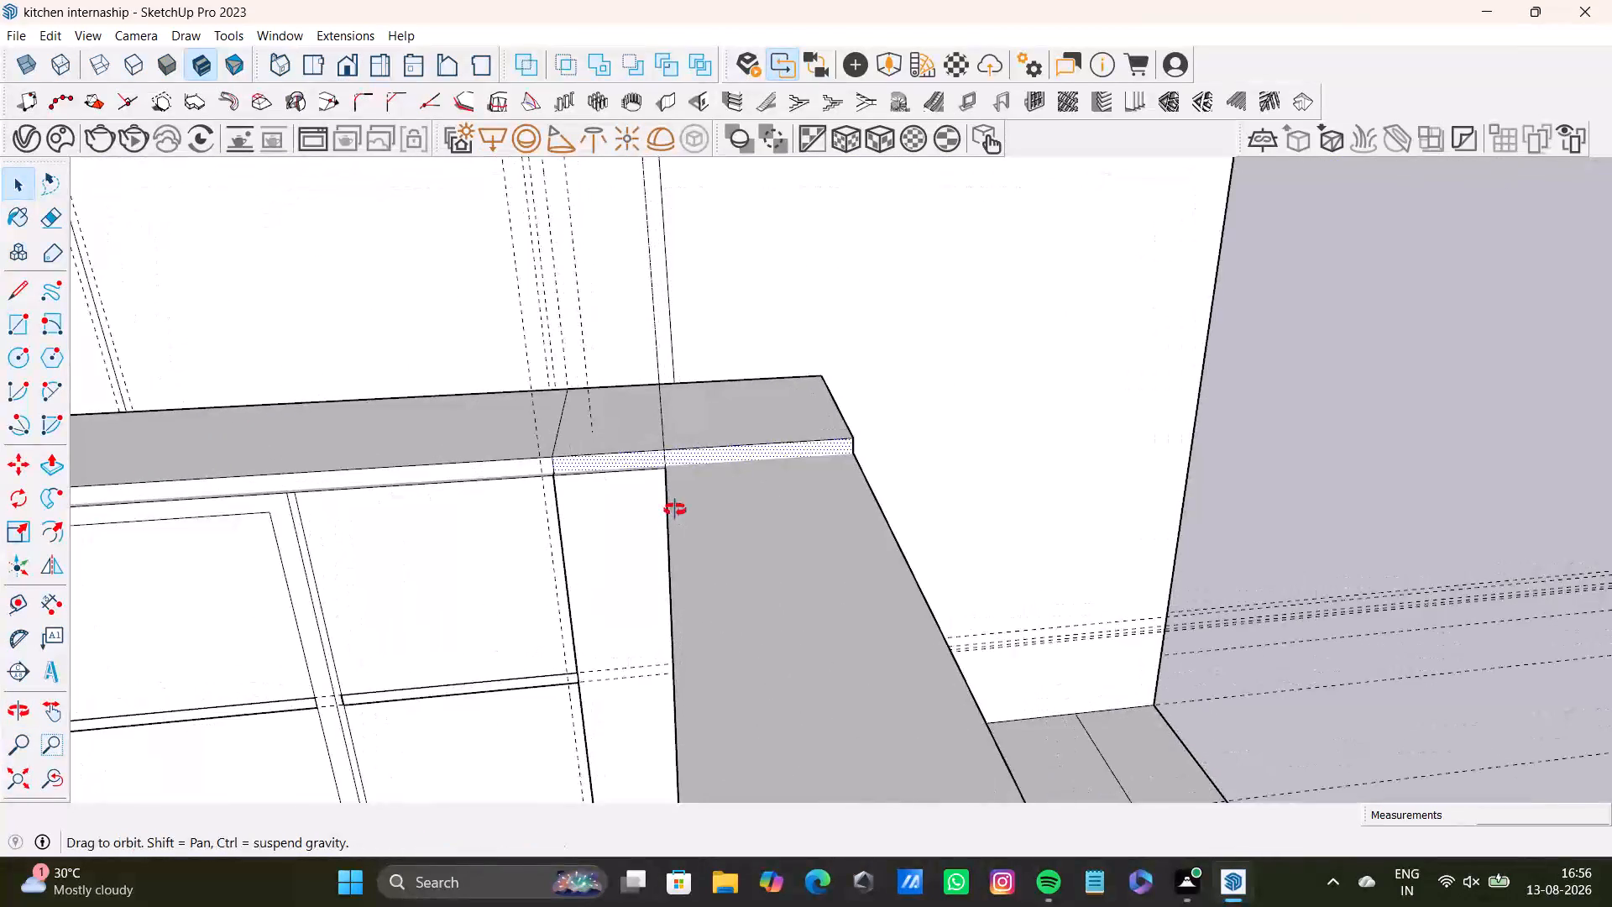
pyautogui.moveTo(675, 510); pyautogui.dragTo(702, 586, button='middle')
pyautogui.scroll(5, 716, 528)
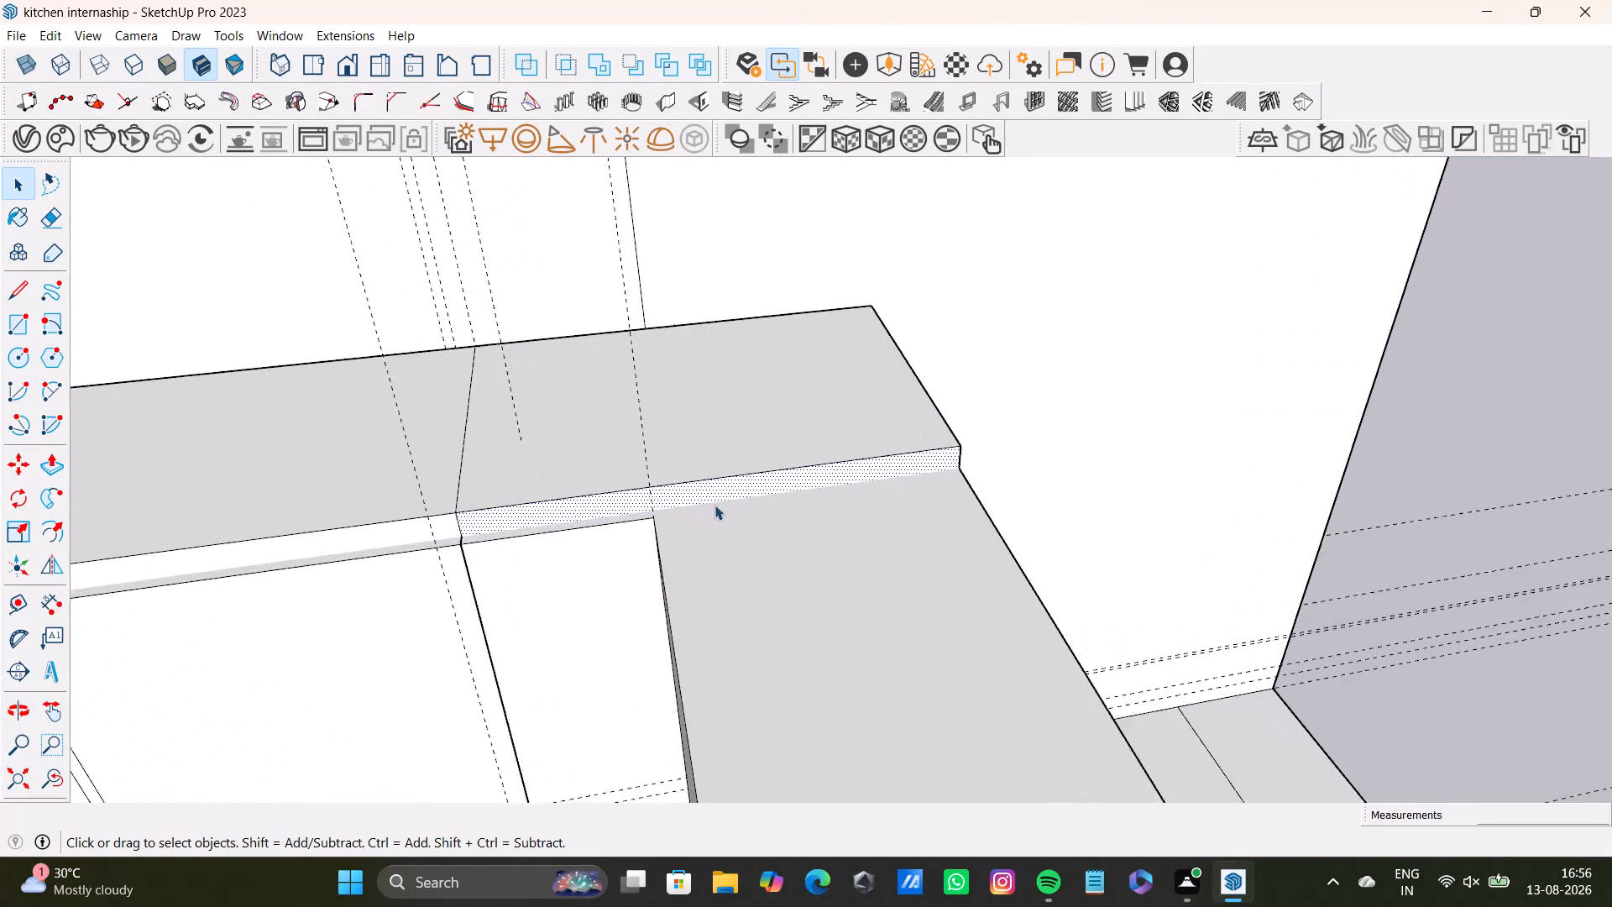
pyautogui.scroll(1, 714, 505)
pyautogui.moveTo(714, 505); pyautogui.dragTo(505, 569, button='middle')
pyautogui.click(587, 402)
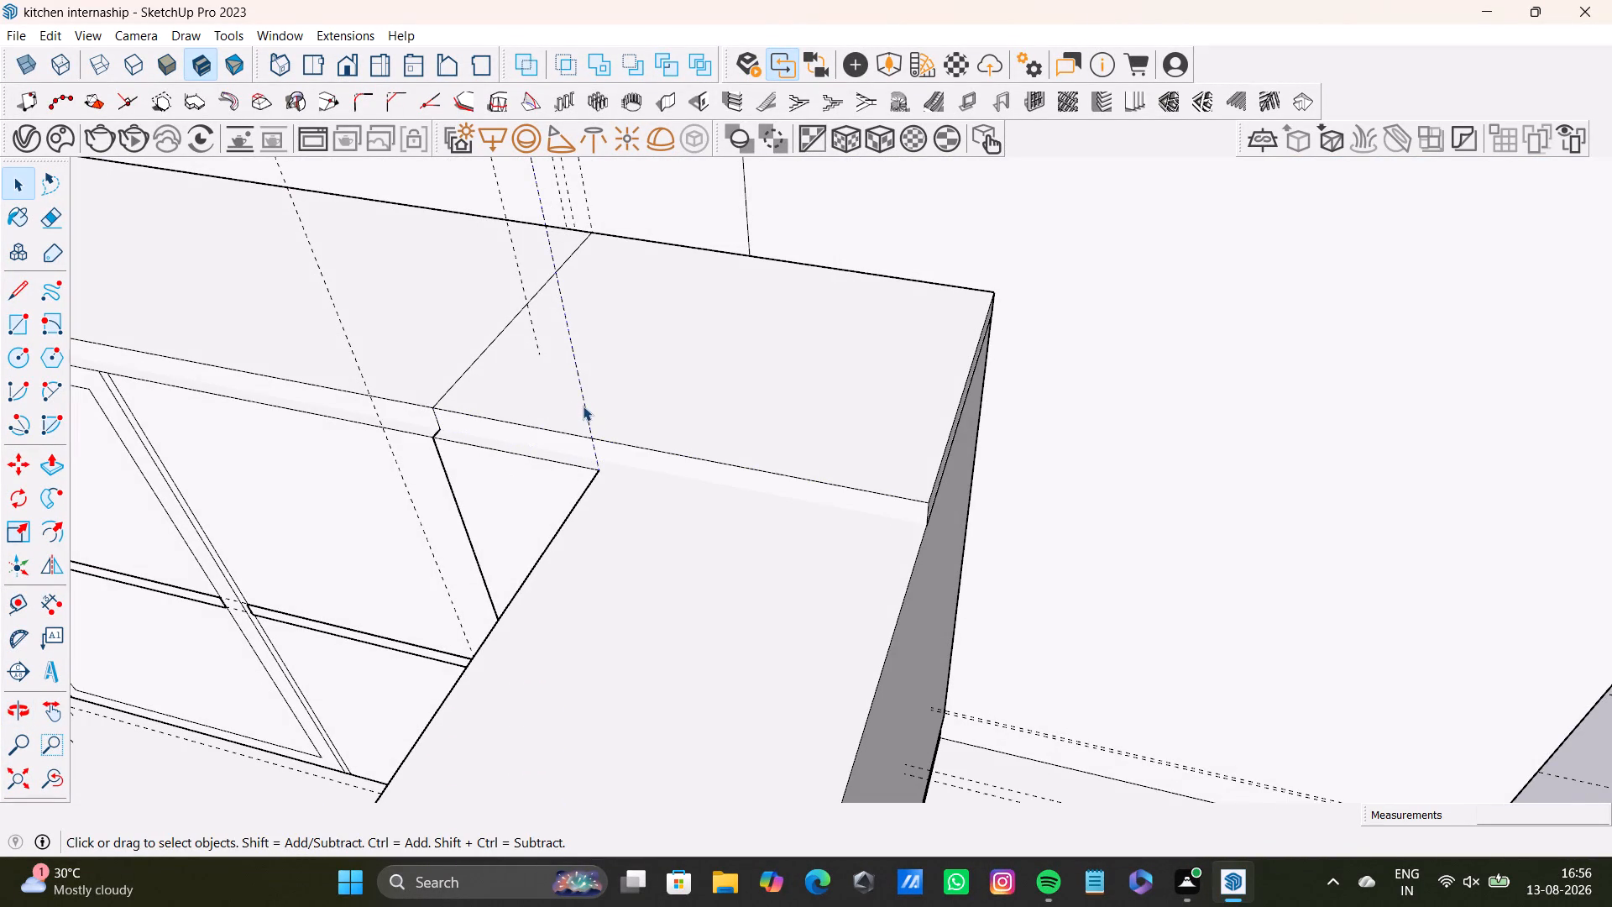
pyautogui.doubleClick(583, 406)
pyautogui.press('Delete')
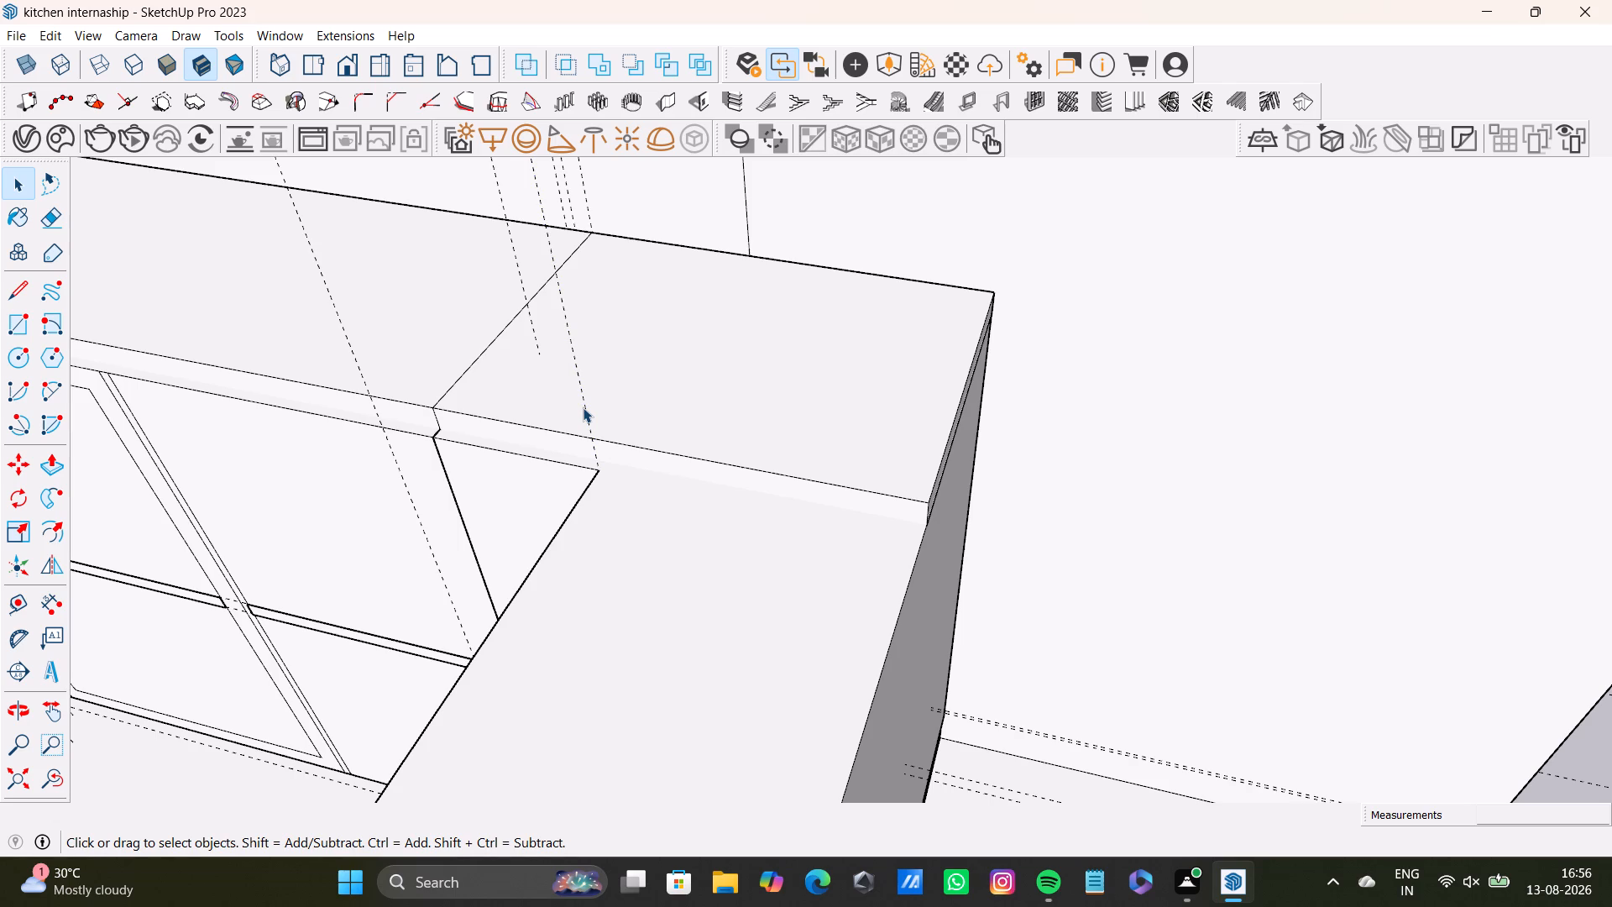
pyautogui.click(589, 413)
pyautogui.click(589, 422)
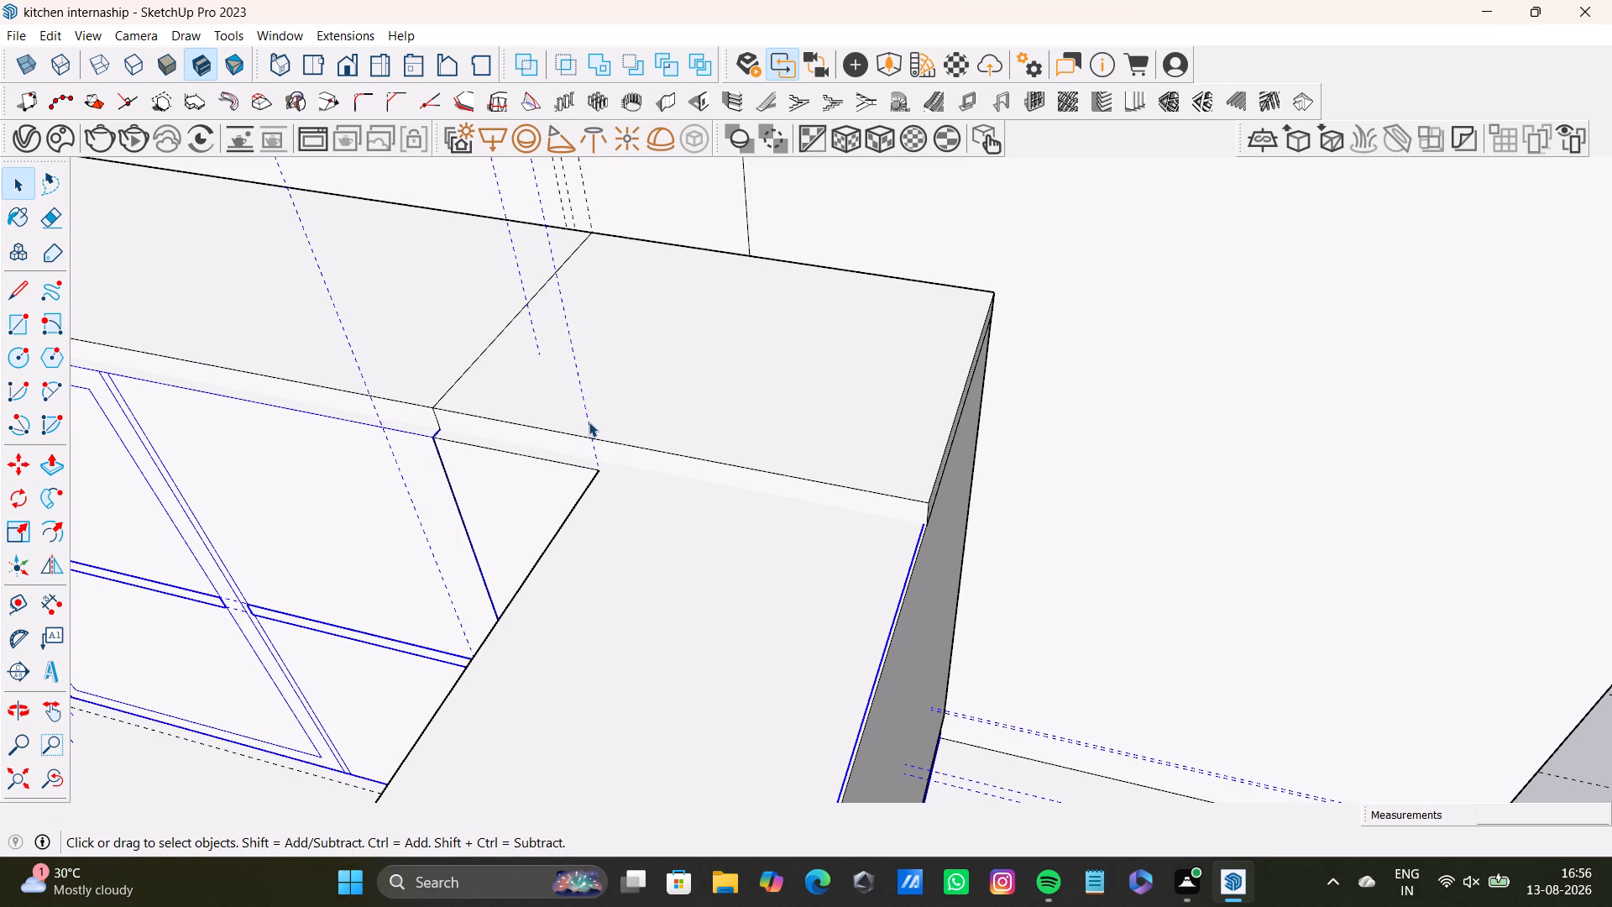
pyautogui.doubleClick(589, 418)
pyautogui.click(586, 416)
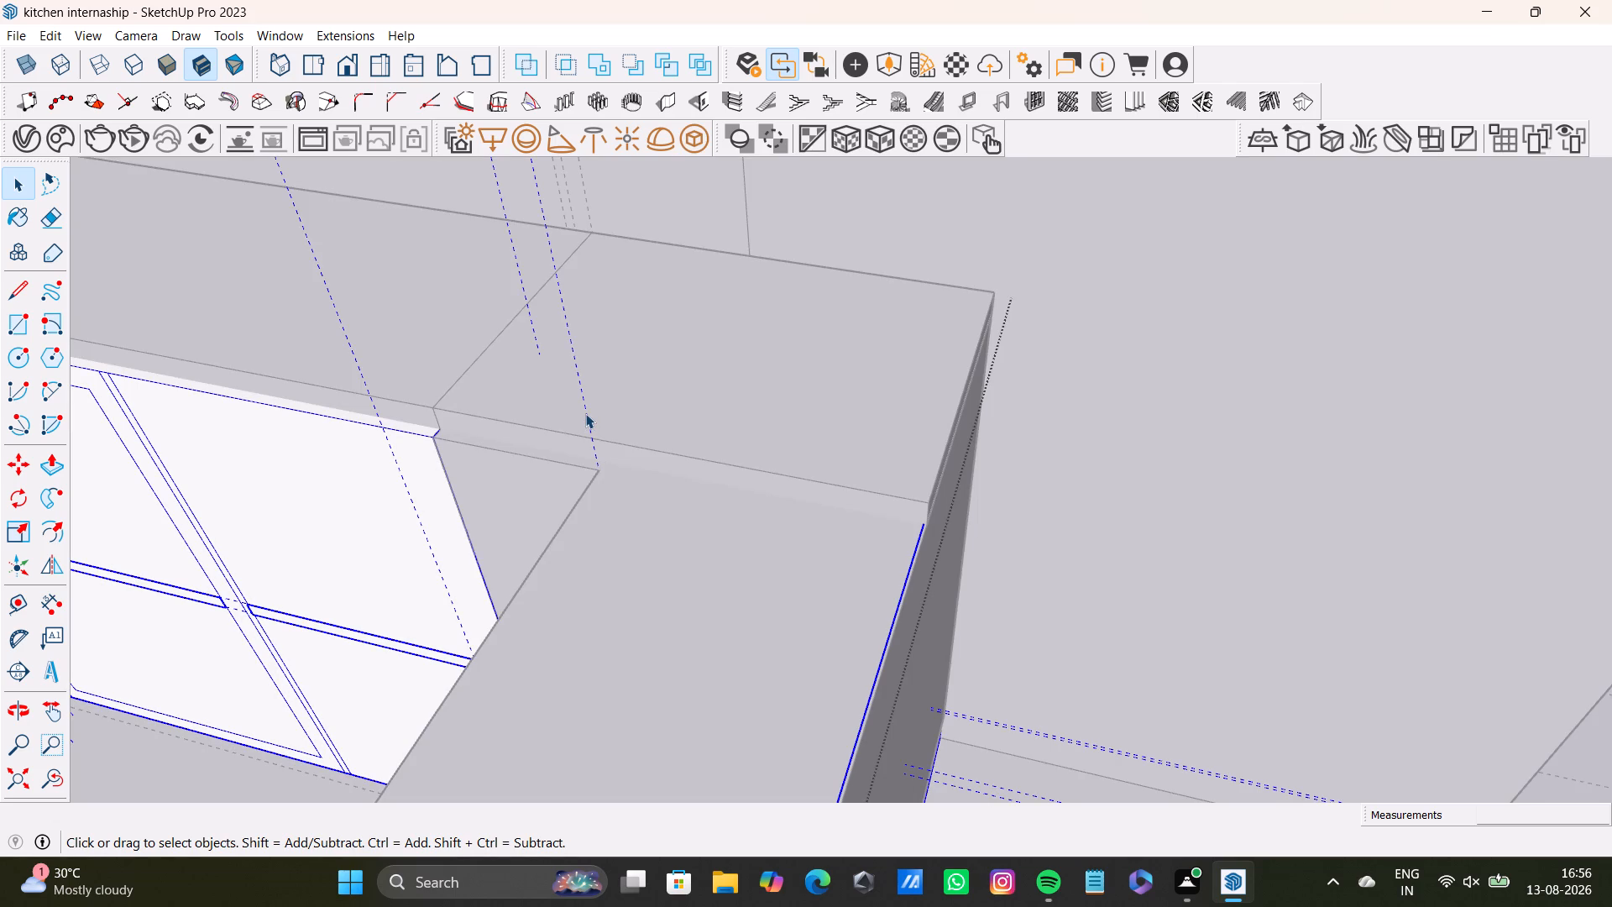
pyautogui.tripleClick(585, 413)
pyautogui.click(585, 411)
pyautogui.press('Delete')
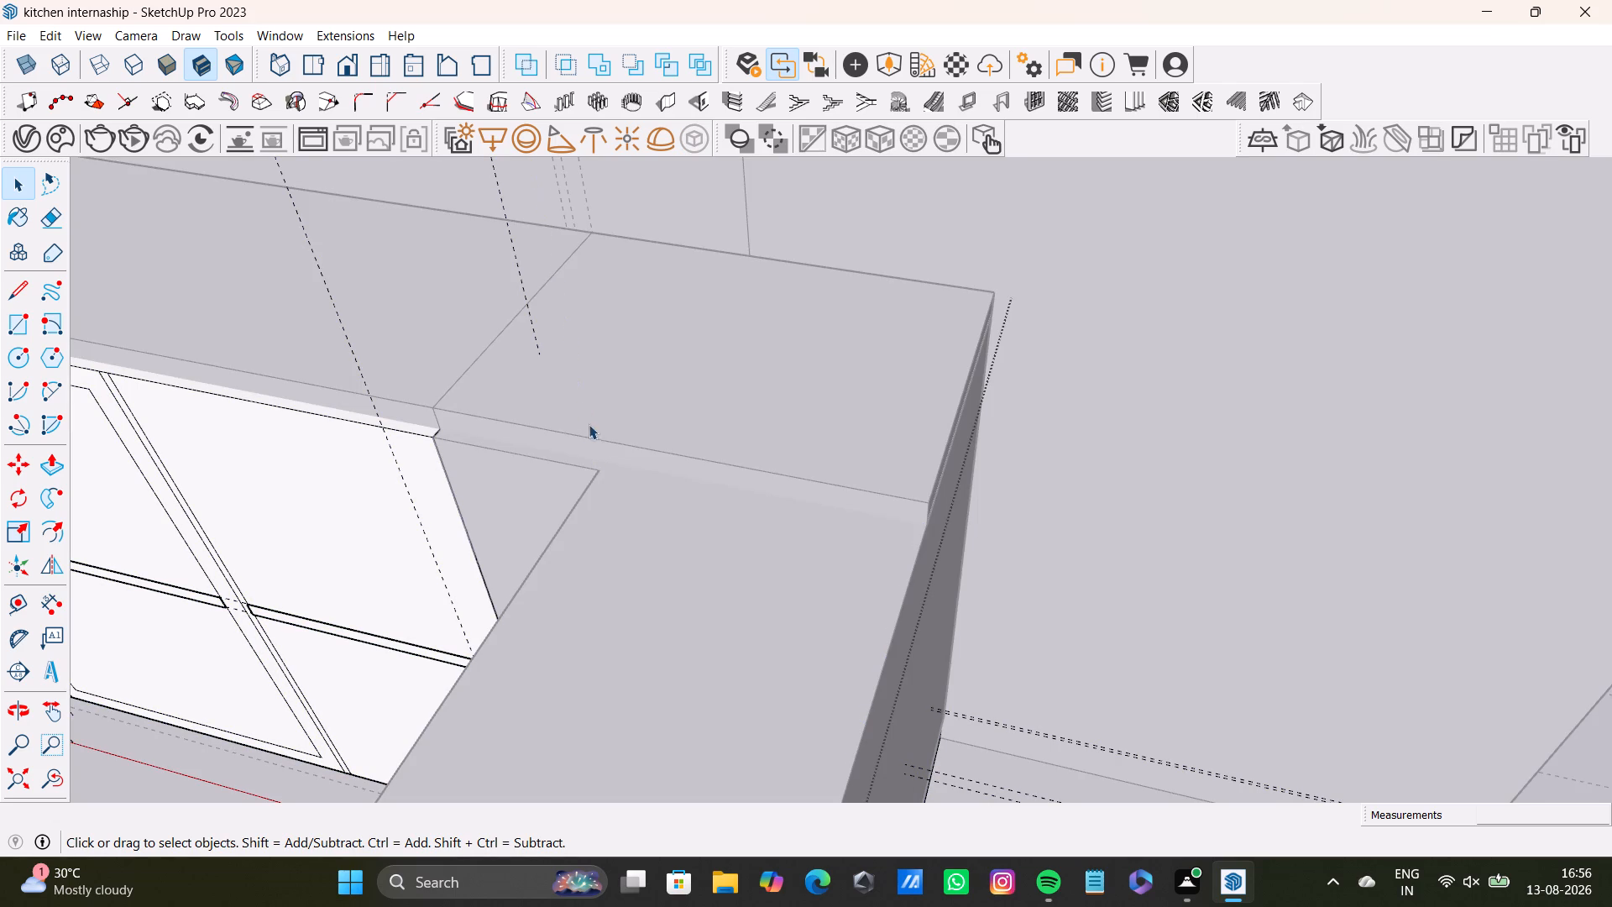
pyautogui.moveTo(591, 507); pyautogui.dragTo(766, 499, button='middle')
pyautogui.press('n')
pyautogui.moveTo(1529, 477); pyautogui.dragTo(1529, 463)
pyautogui.press('space')
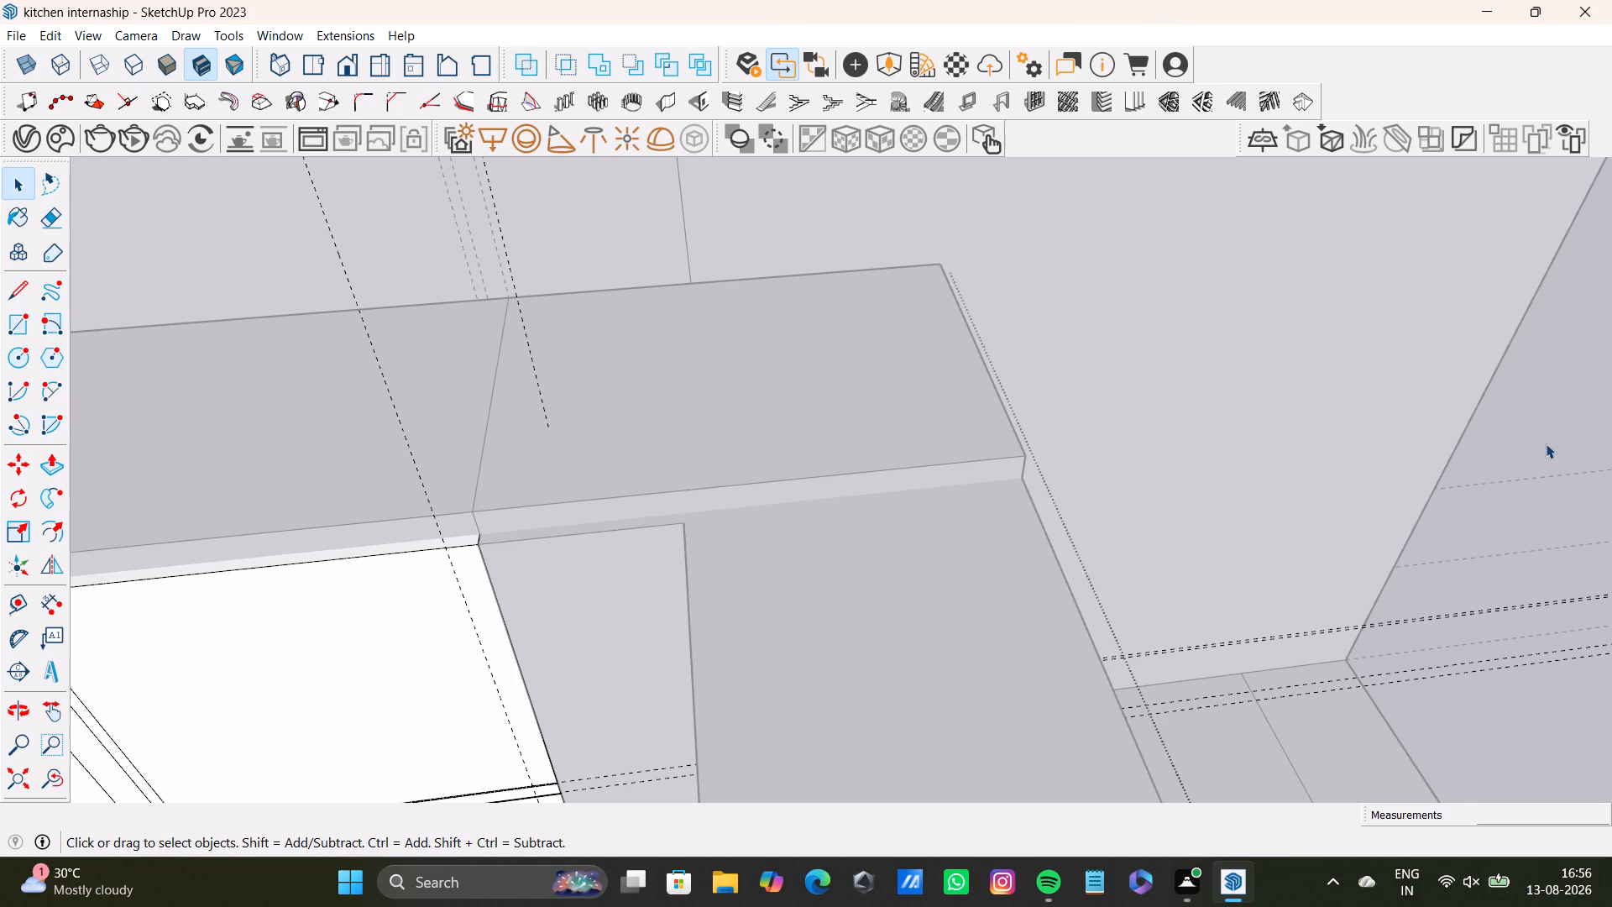
pyautogui.press('space')
pyautogui.press('space')
pyautogui.click(1546, 443)
pyautogui.doubleClick(1546, 443)
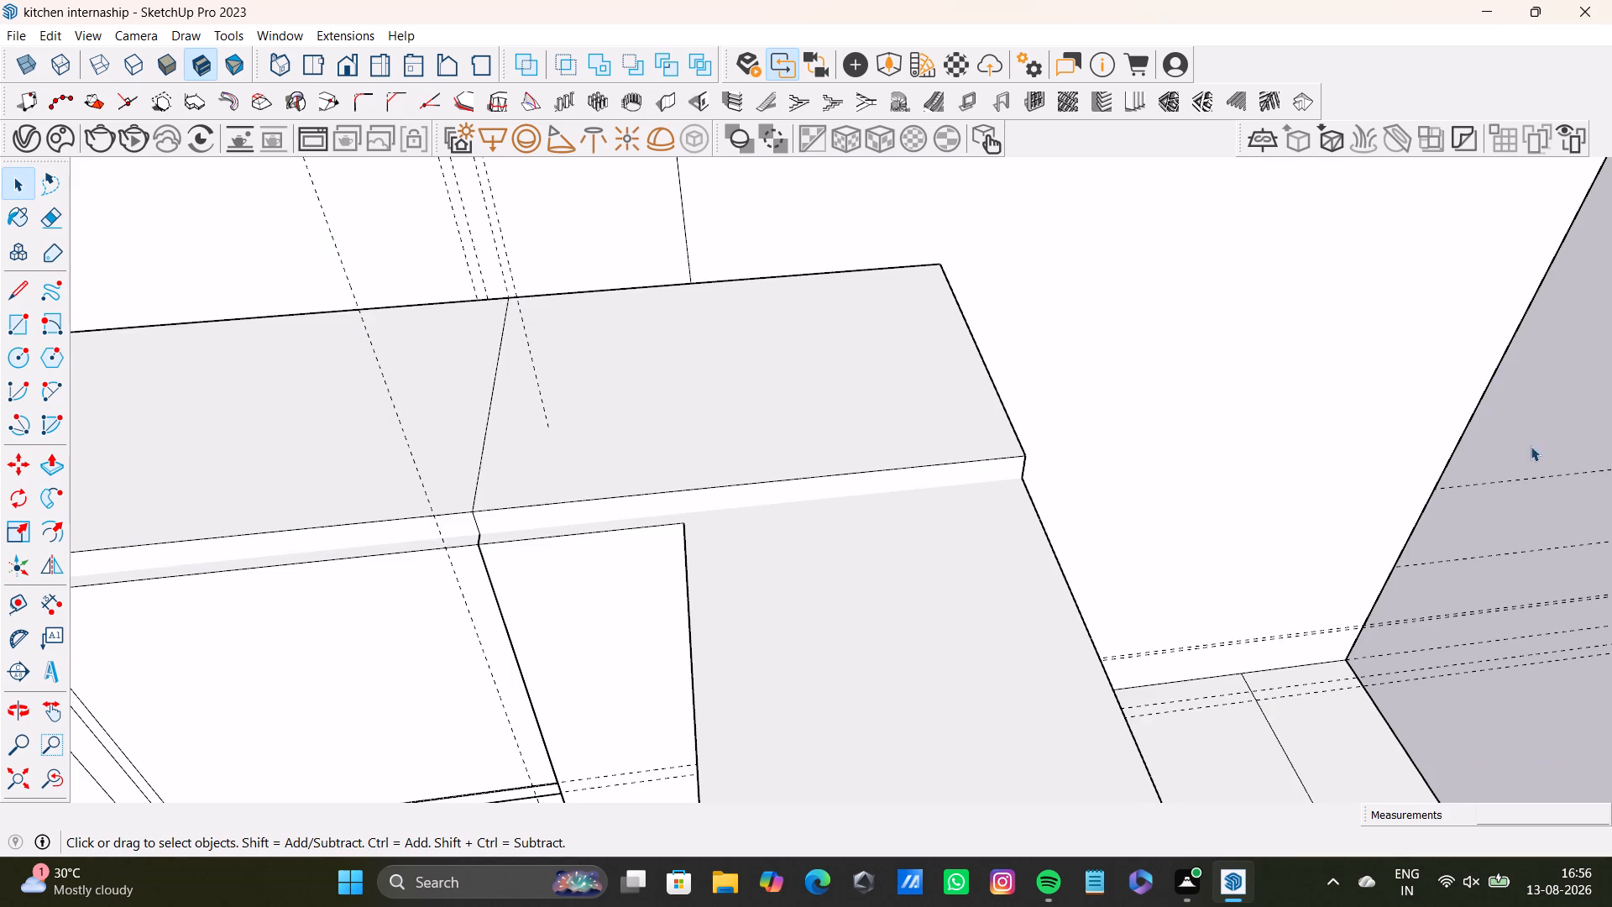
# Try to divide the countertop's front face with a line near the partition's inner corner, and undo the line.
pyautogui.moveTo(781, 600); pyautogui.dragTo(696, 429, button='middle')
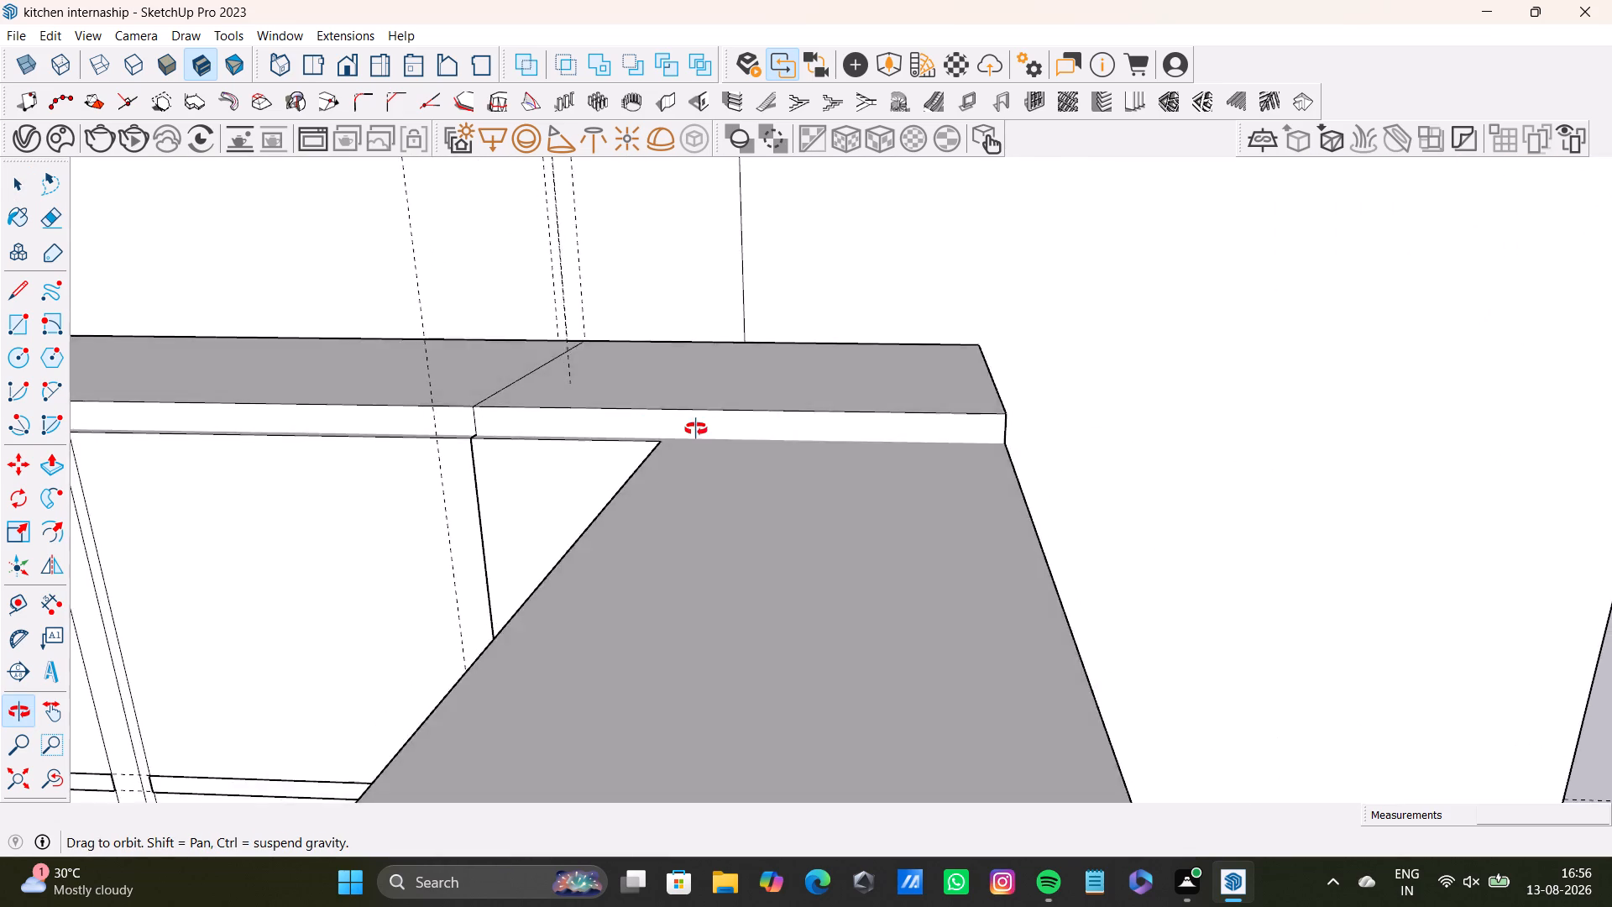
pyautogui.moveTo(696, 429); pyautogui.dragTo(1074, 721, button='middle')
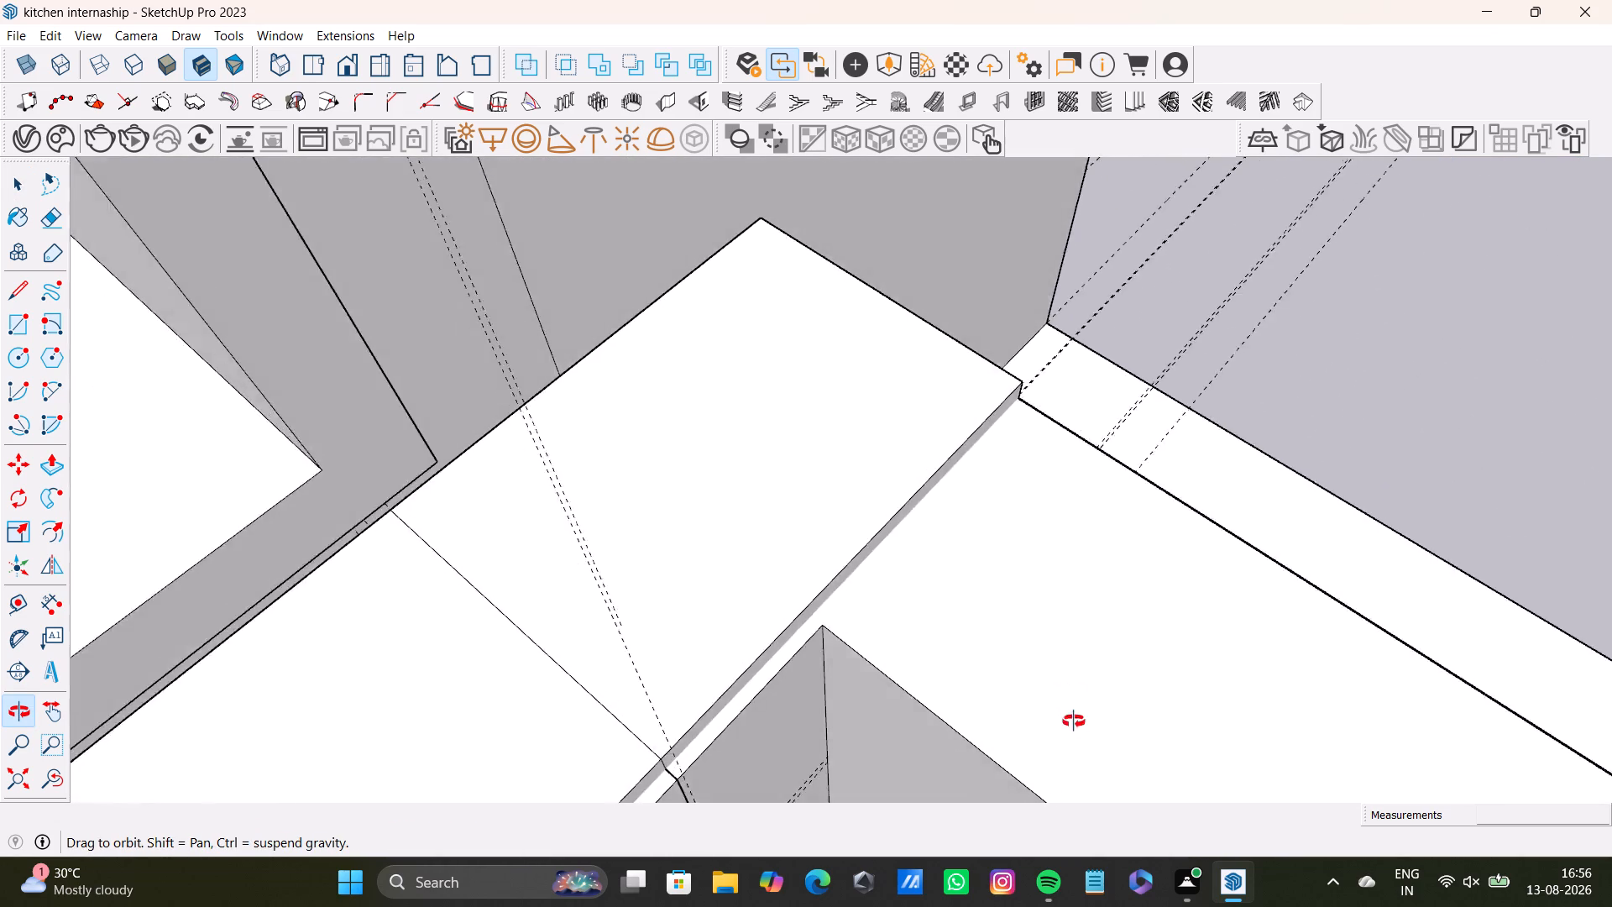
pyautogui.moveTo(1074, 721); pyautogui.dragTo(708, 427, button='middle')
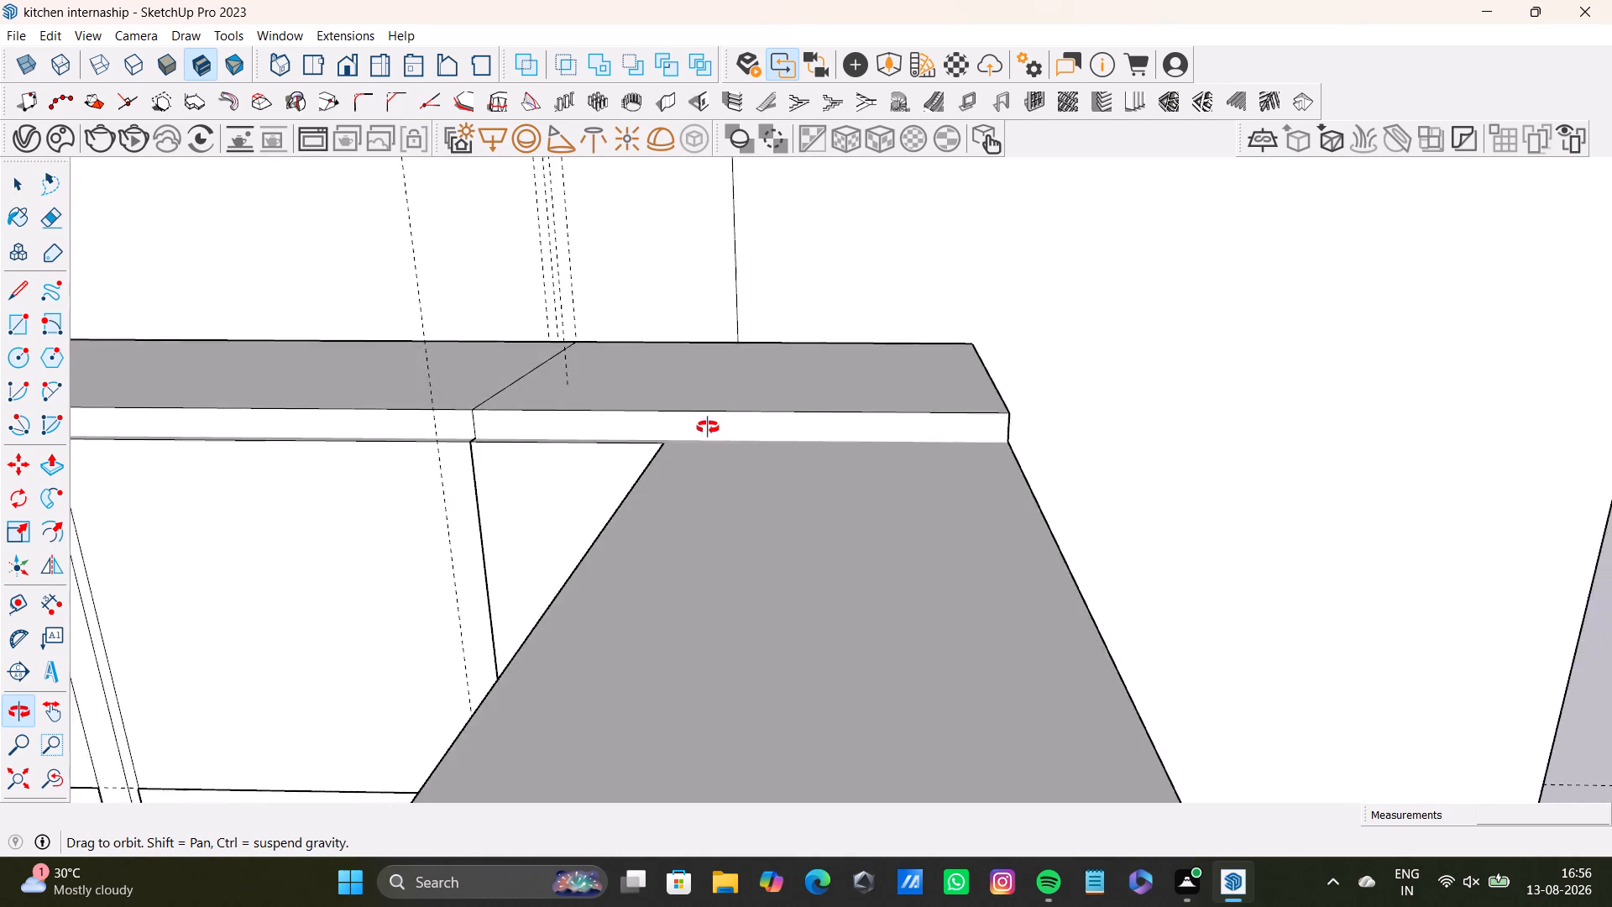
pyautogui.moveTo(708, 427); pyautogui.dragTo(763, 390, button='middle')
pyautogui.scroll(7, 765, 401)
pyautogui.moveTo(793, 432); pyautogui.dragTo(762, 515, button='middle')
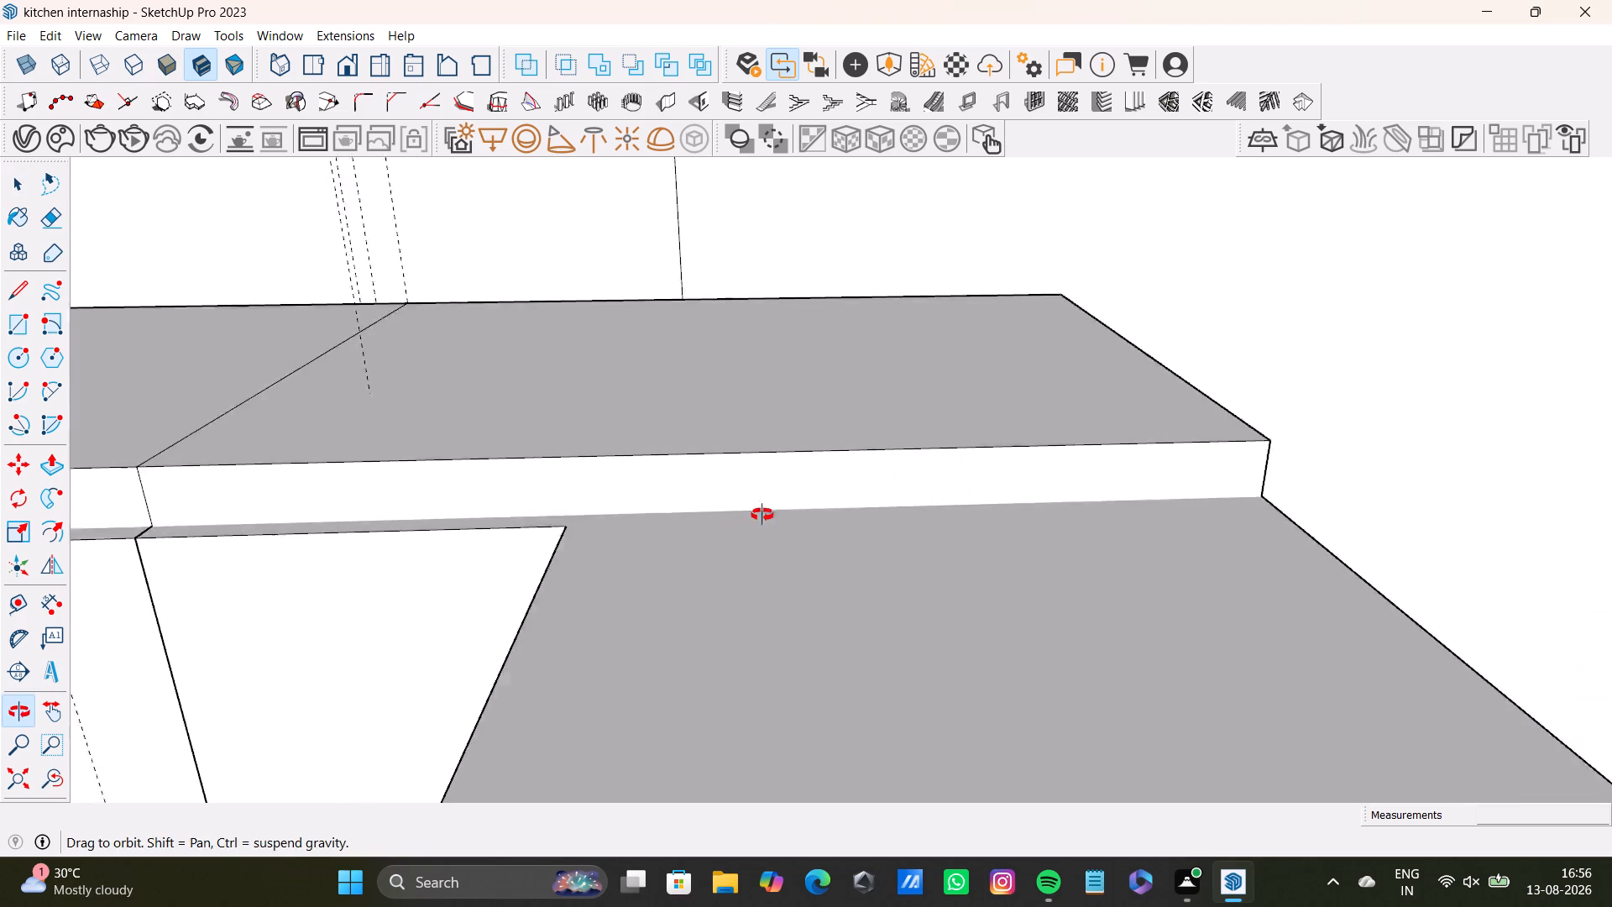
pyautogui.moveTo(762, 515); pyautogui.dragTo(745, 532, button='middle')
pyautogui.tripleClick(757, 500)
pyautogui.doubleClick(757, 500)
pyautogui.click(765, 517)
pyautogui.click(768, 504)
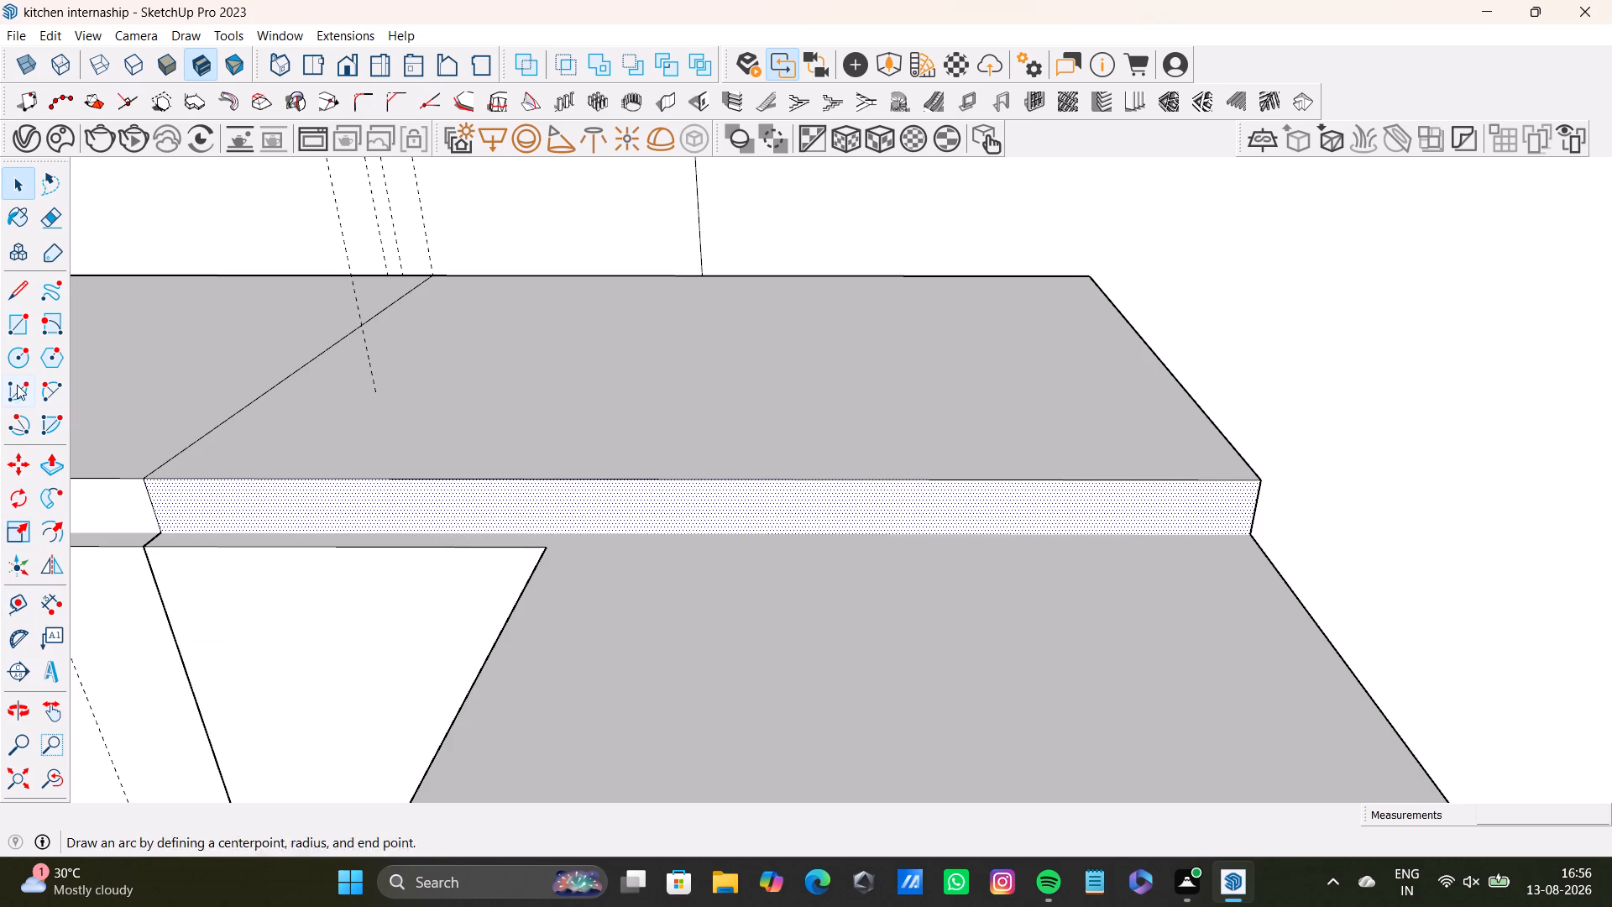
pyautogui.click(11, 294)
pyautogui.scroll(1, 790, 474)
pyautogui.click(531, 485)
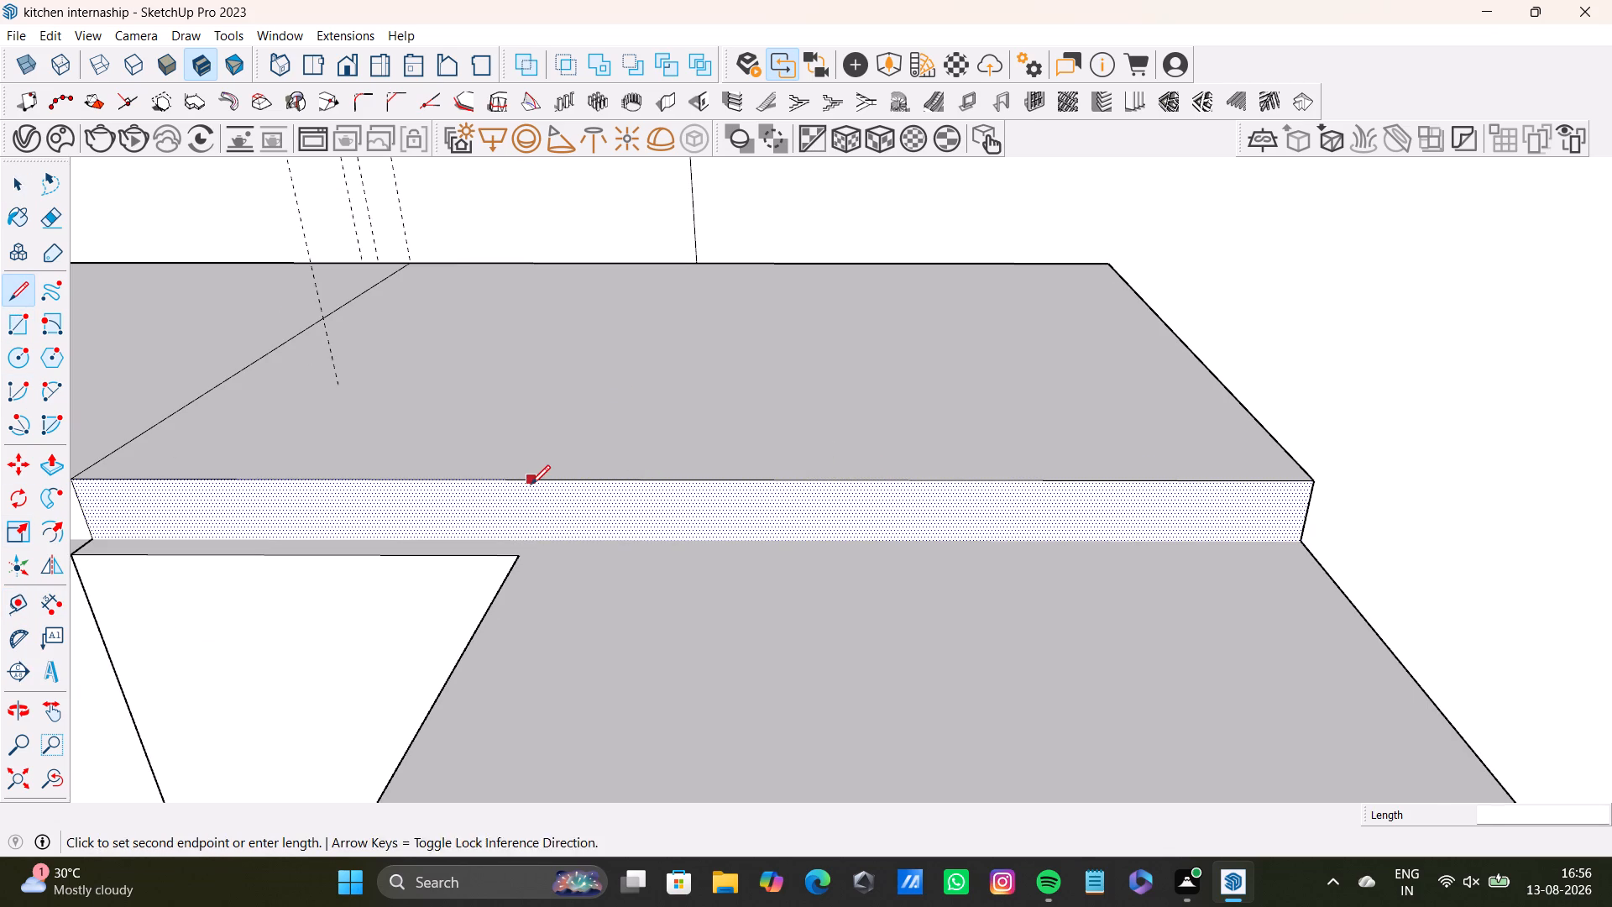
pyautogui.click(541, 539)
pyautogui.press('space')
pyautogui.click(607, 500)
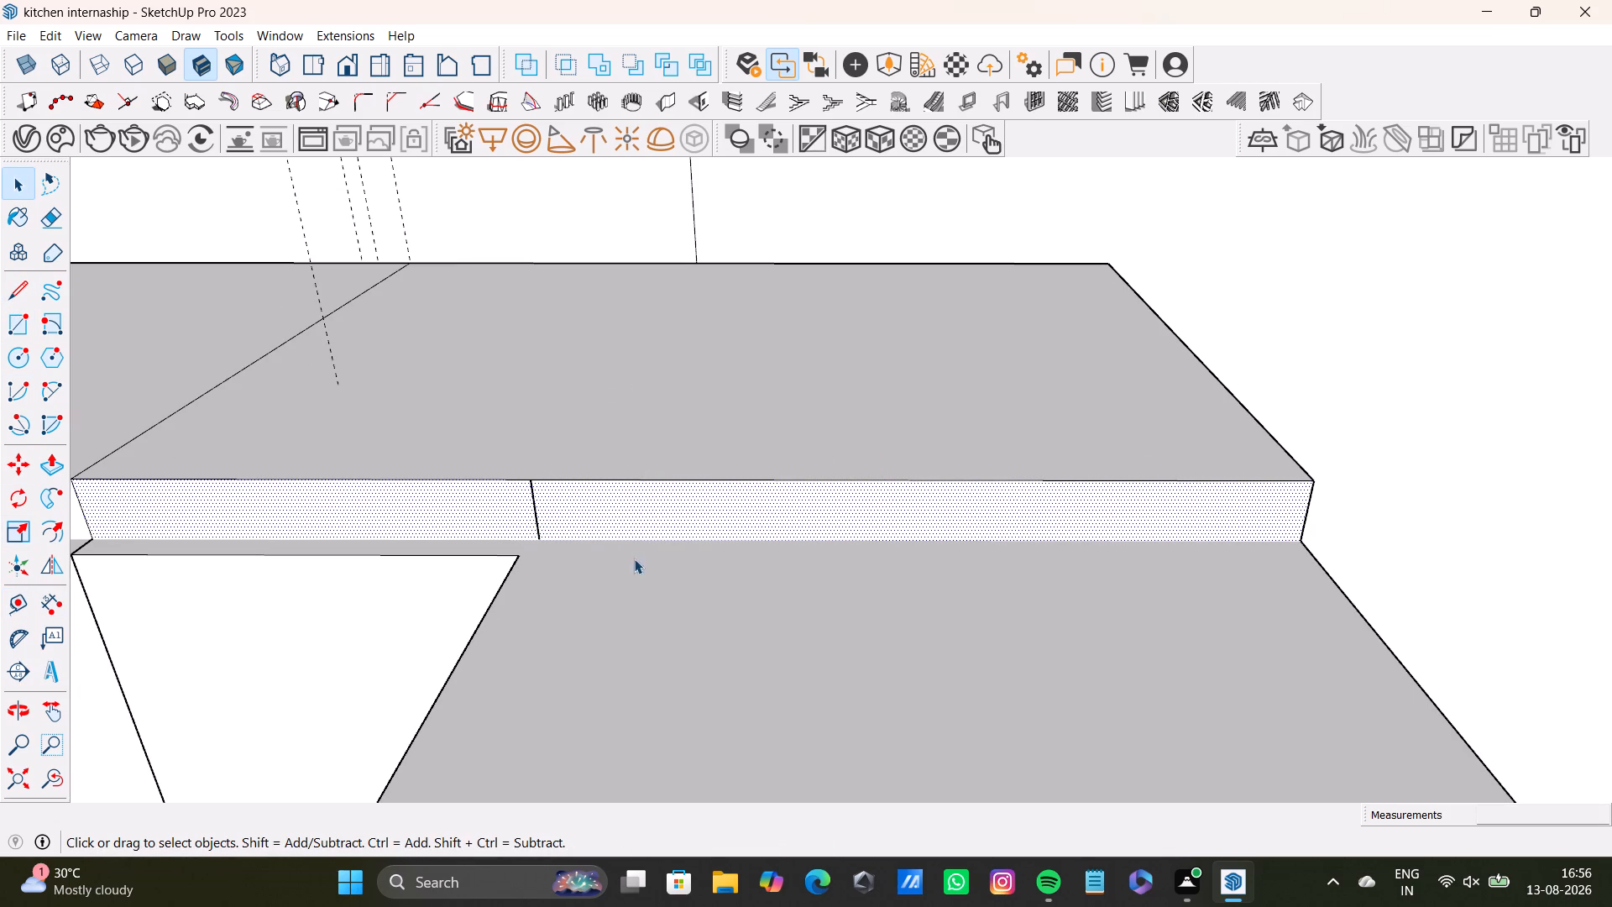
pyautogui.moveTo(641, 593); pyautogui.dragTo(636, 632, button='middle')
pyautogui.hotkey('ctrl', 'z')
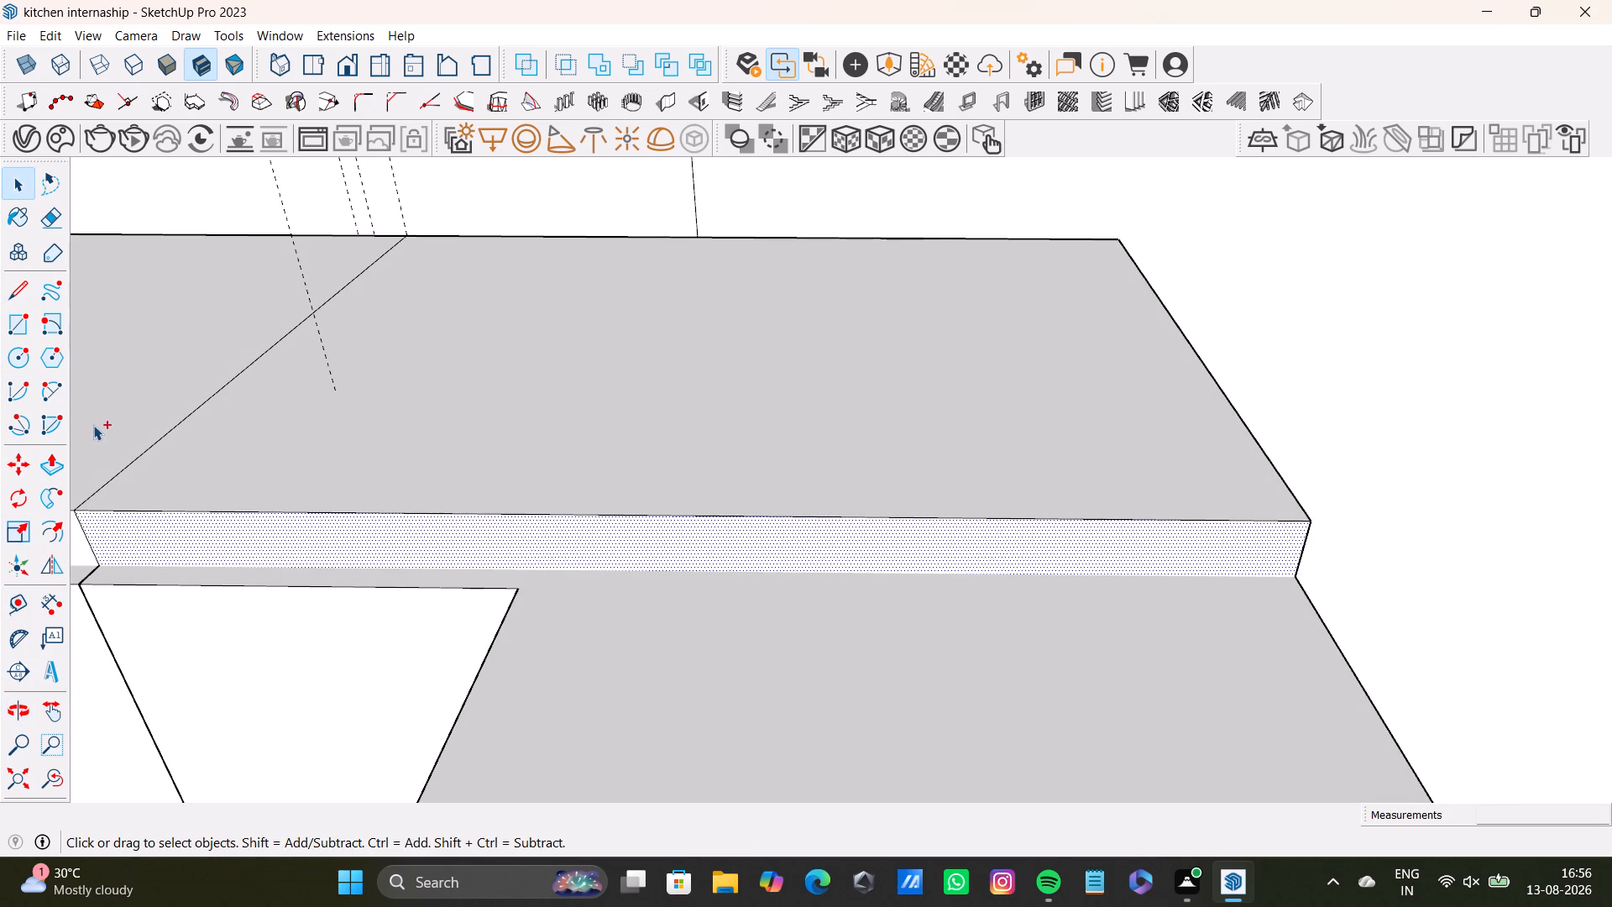
# Draw a rectangle about 1' 1 3/4" by 1 3/16" on the countertop's front face, covering the part above the partition.
pyautogui.click(15, 325)
pyautogui.scroll(3, 493, 586)
pyautogui.moveTo(551, 535); pyautogui.dragTo(568, 468, button='middle')
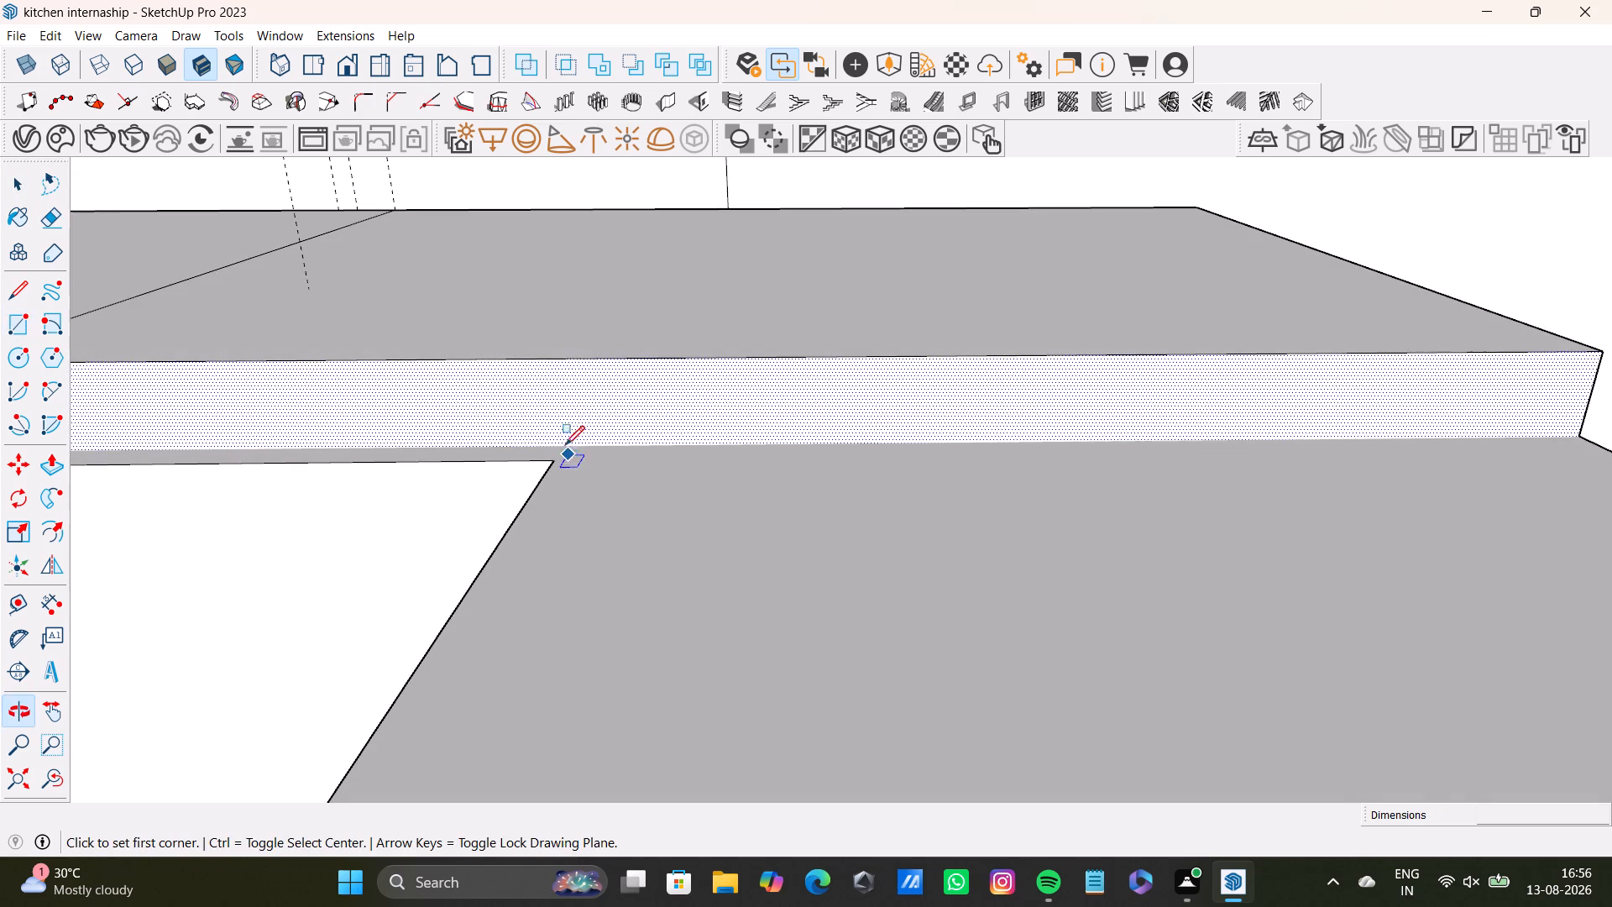
pyautogui.click(564, 359)
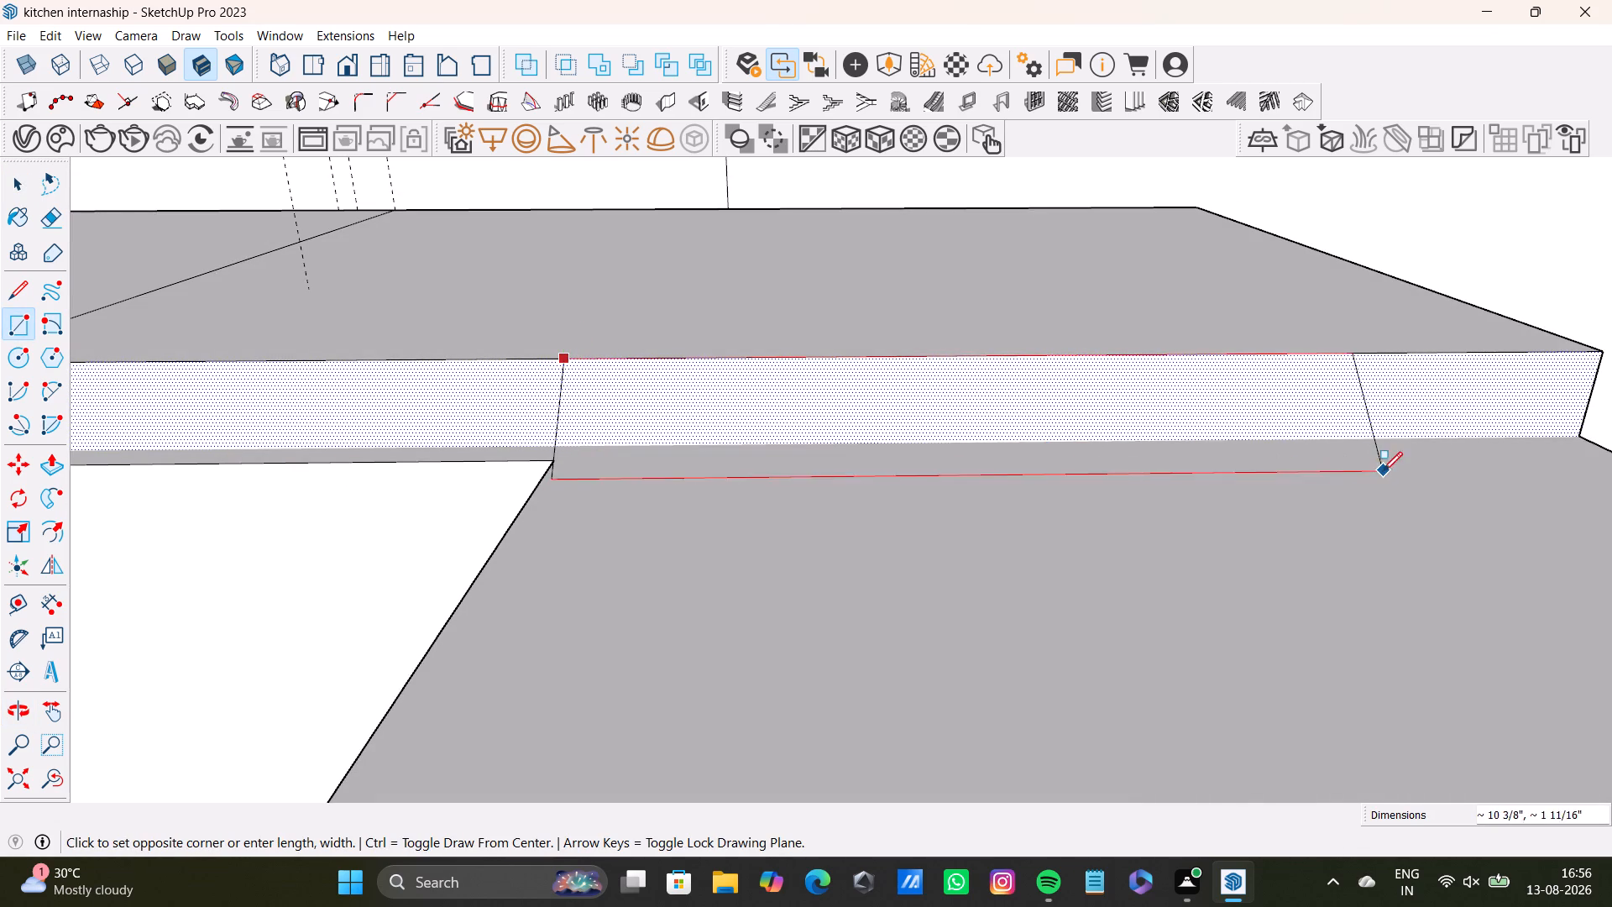
pyautogui.keyDown('shift'); pyautogui.moveTo(1387, 480); pyautogui.dragTo(1060, 526, button='middle'); pyautogui.keyUp('shift')
pyautogui.press('Up')
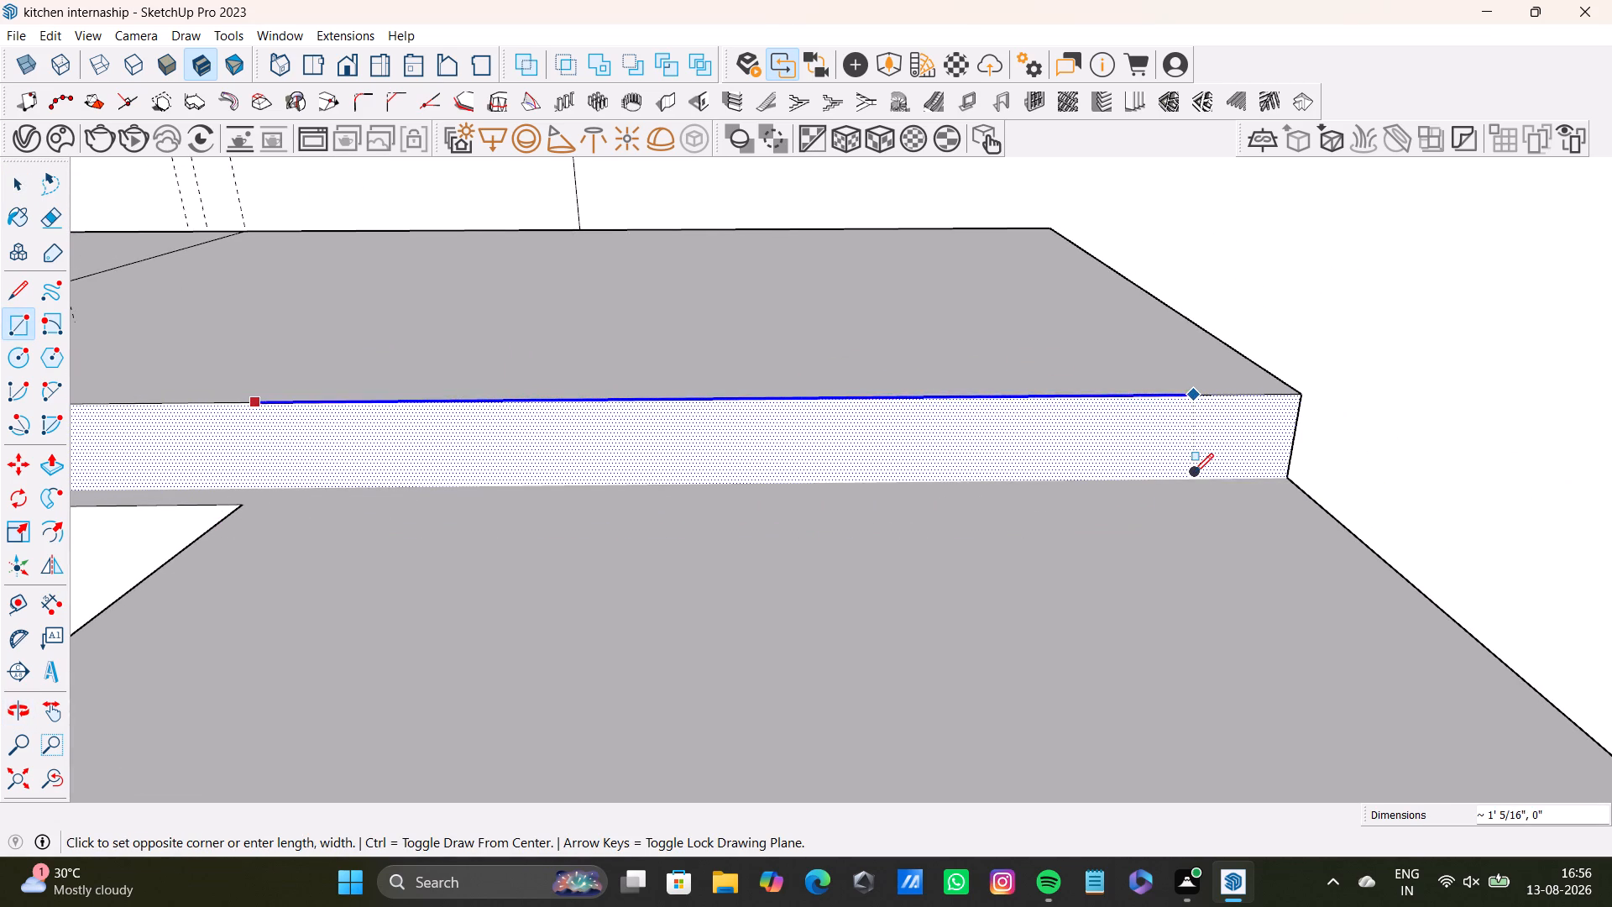
pyautogui.press('Left')
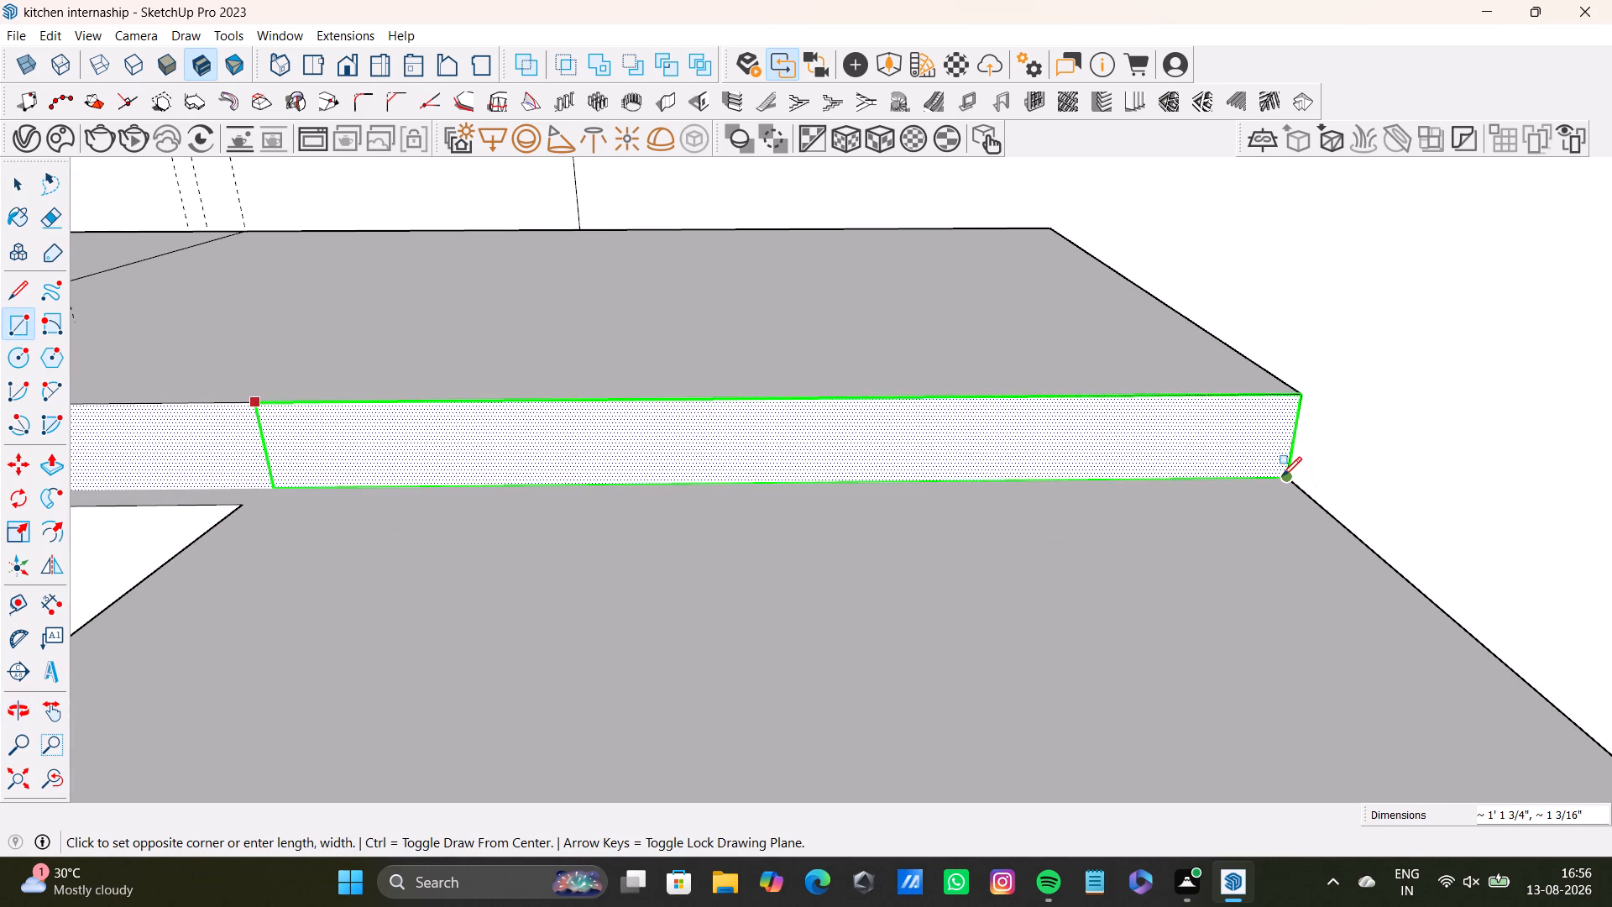
pyautogui.click(1282, 476)
pyautogui.press('space')
# Push/Pull the rectangle along the top of the thick partition to the partition's far end.
pyautogui.click(859, 444)
pyautogui.press('p')
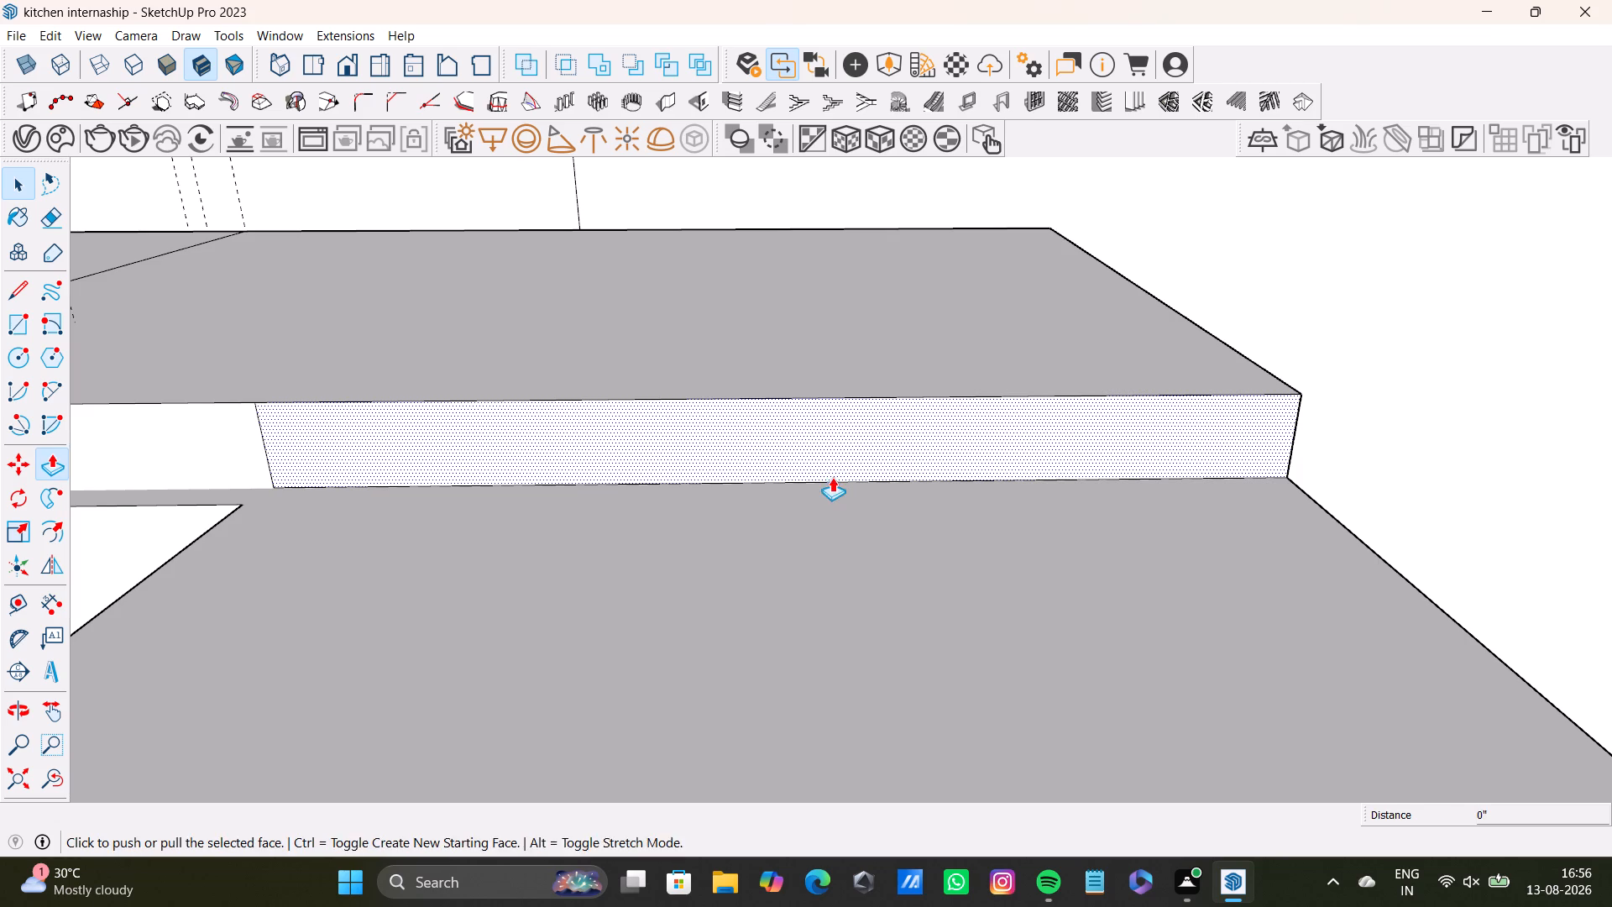
pyautogui.click(843, 463)
pyautogui.scroll(-3, 809, 616)
pyautogui.scroll(-4, 606, 762)
pyautogui.moveTo(576, 770); pyautogui.dragTo(656, 771, button='middle')
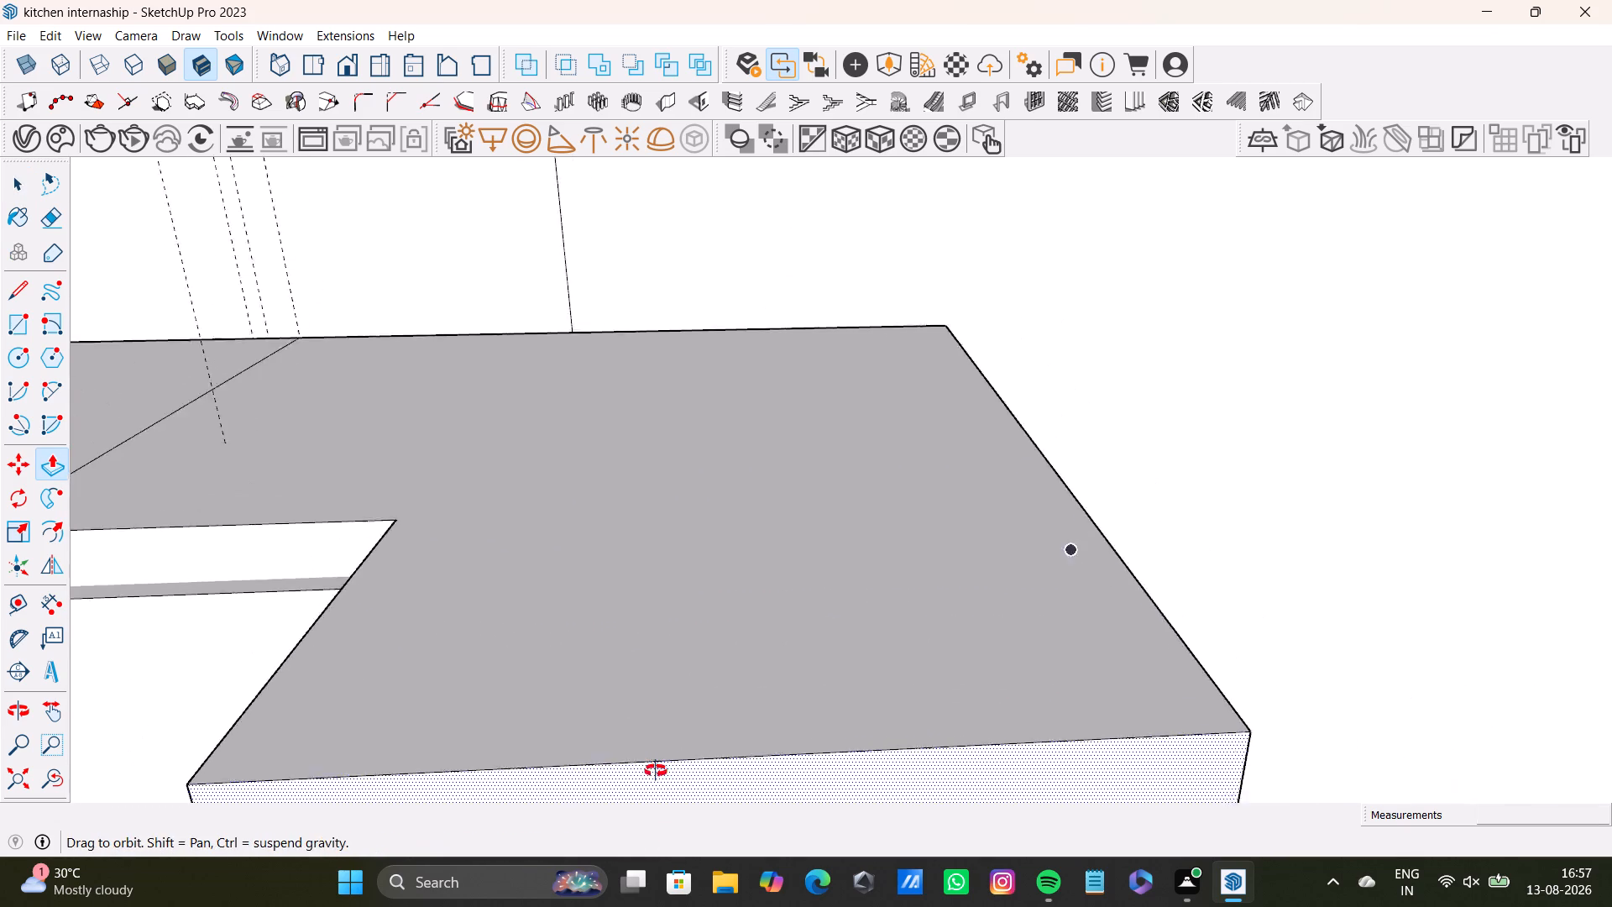
pyautogui.moveTo(656, 771); pyautogui.dragTo(1040, 761, button='middle')
pyautogui.scroll(-3, 1002, 742)
pyautogui.keyDown('shift'); pyautogui.moveTo(1022, 696); pyautogui.dragTo(791, 472, button='middle'); pyautogui.keyUp('shift')
pyautogui.scroll(-9, 827, 483)
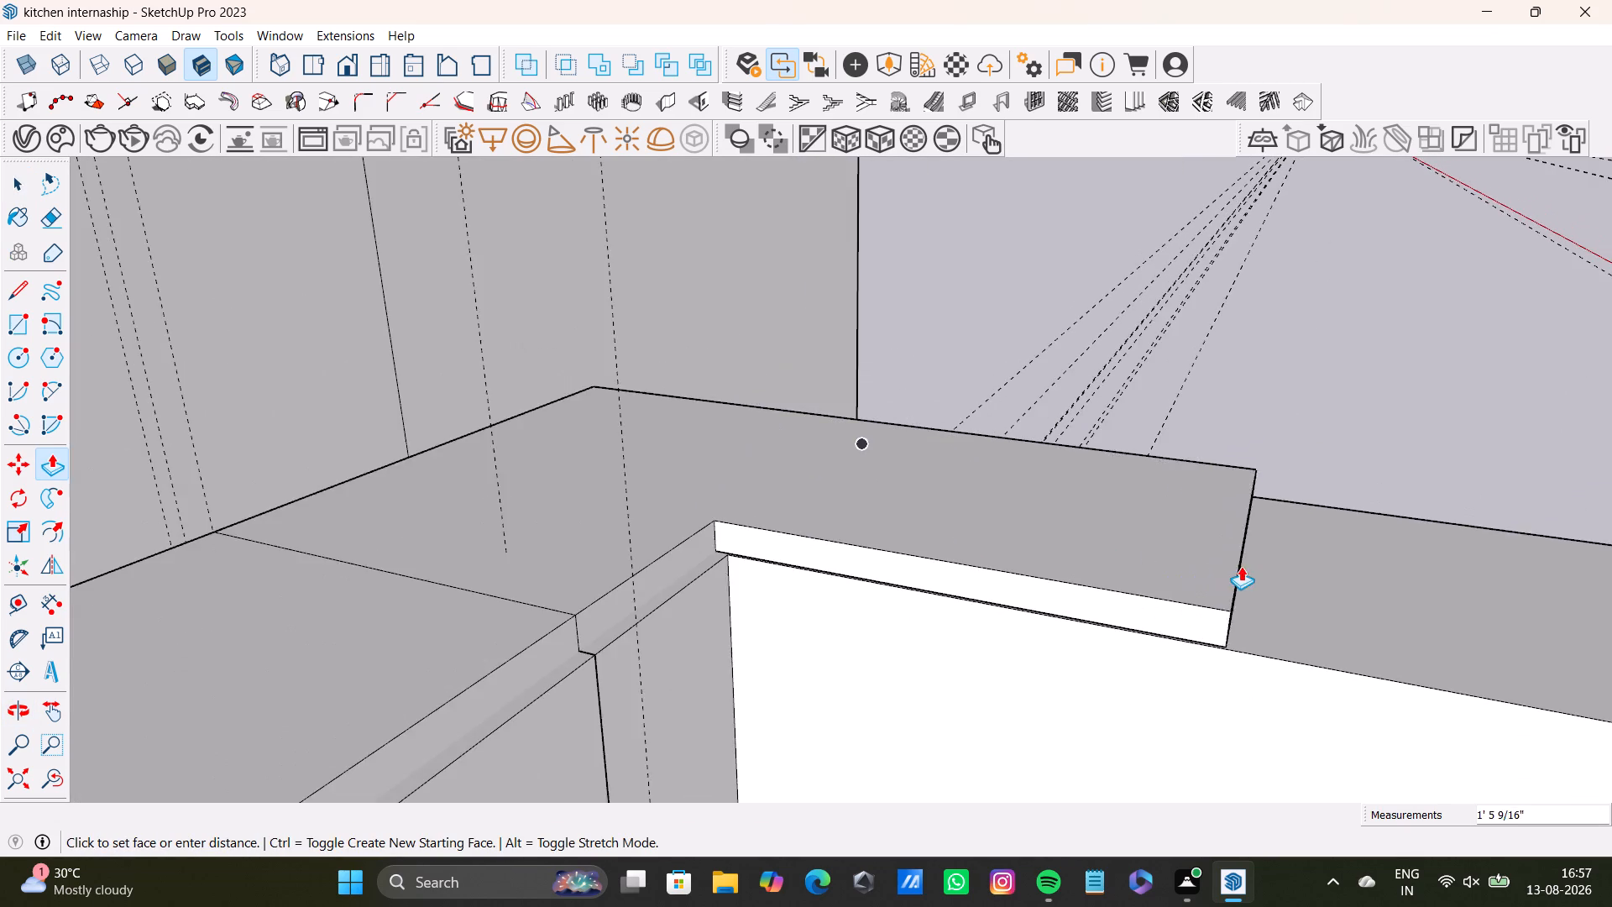
pyautogui.scroll(-2, 1241, 566)
pyautogui.keyDown('shift'); pyautogui.moveTo(1240, 510); pyautogui.dragTo(418, 408, button='middle'); pyautogui.keyUp('shift')
pyautogui.scroll(-12, 667, 499)
pyautogui.moveTo(1308, 663); pyautogui.dragTo(1127, 586, button='middle')
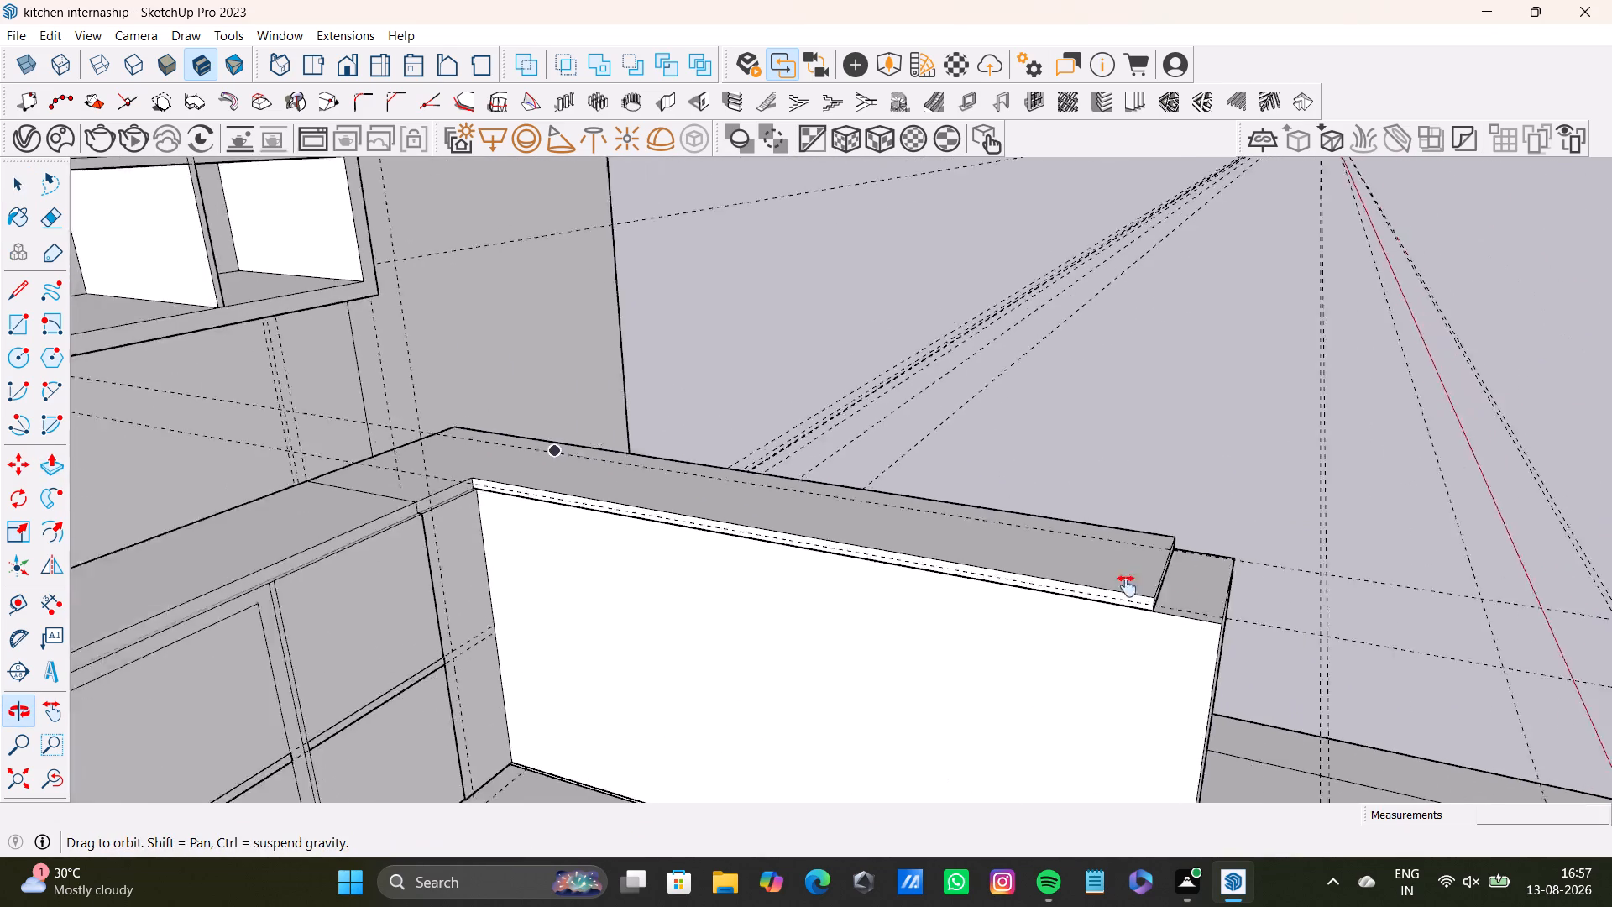
pyautogui.moveTo(1127, 586); pyautogui.dragTo(830, 549, button='middle')
pyautogui.click(915, 563)
pyautogui.press('space')
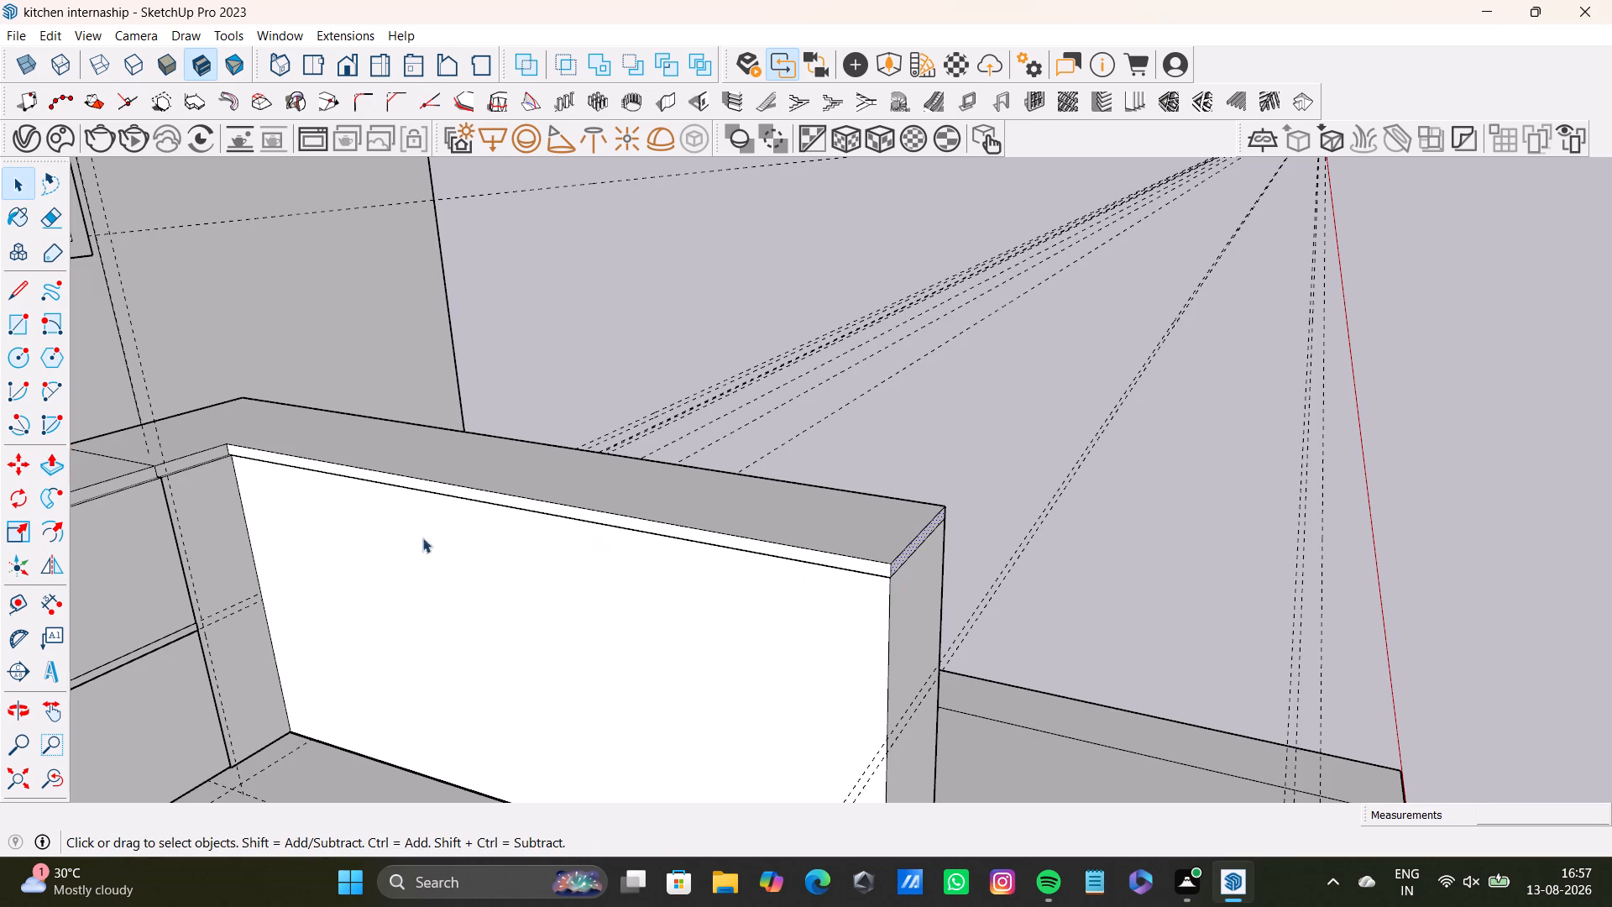
# Push the long inner side face of the countertop extension inward about 1" from the partition's inner edge.
pyautogui.moveTo(447, 540); pyautogui.dragTo(694, 548, button='middle')
pyautogui.scroll(4, 545, 569)
pyautogui.moveTo(544, 558); pyautogui.dragTo(547, 495, button='middle')
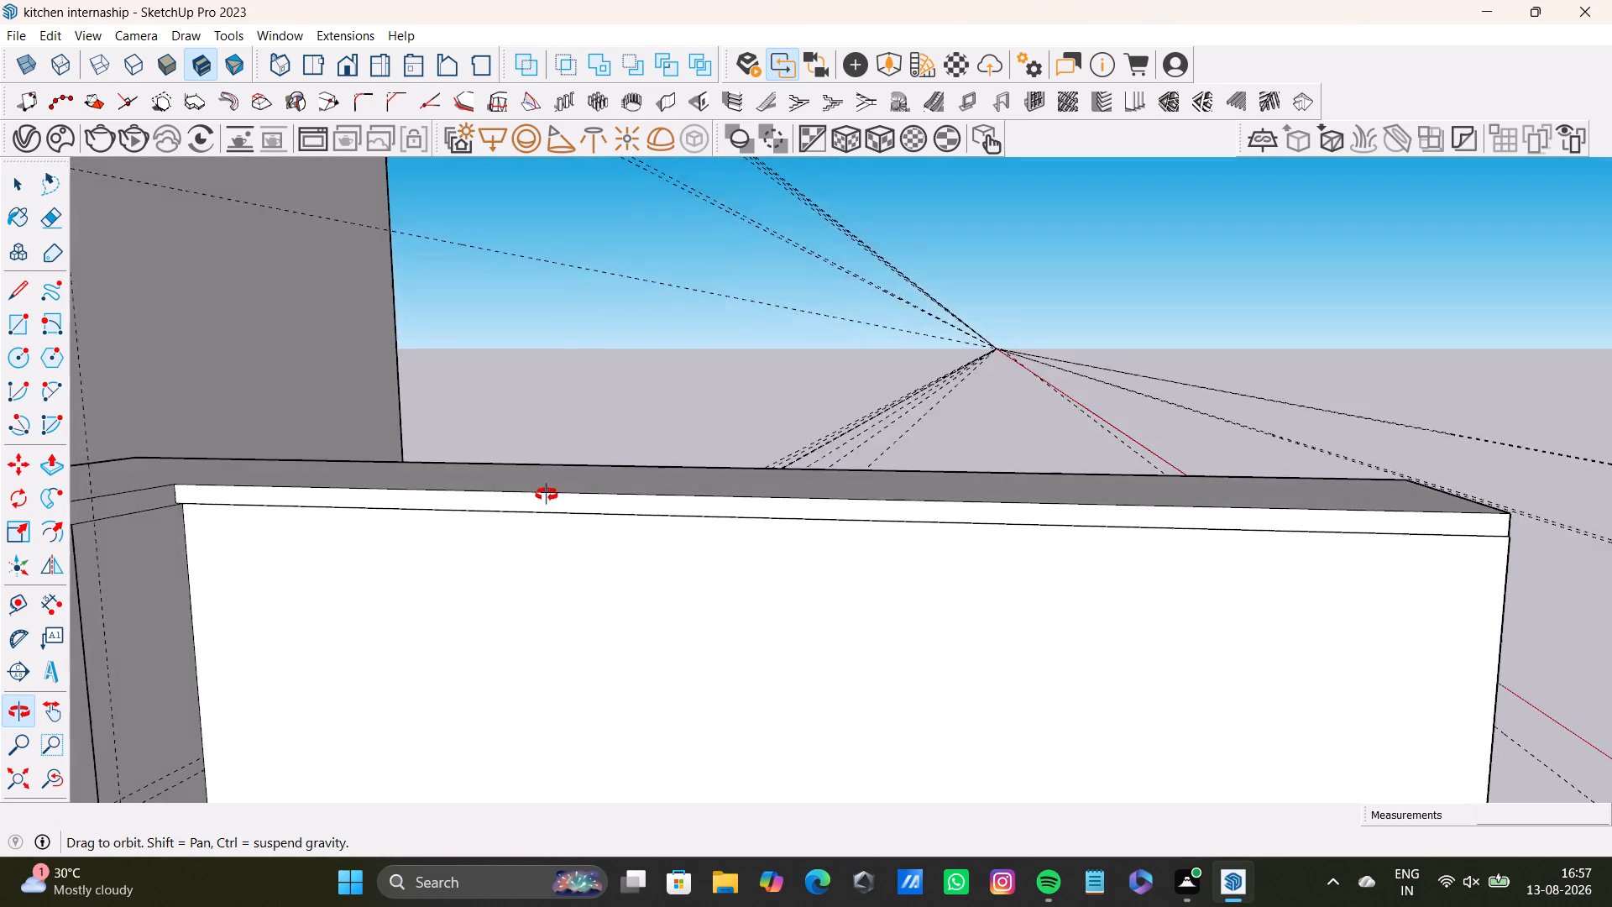
pyautogui.moveTo(547, 495); pyautogui.dragTo(411, 729, button='middle')
pyautogui.scroll(3, 379, 576)
pyautogui.moveTo(384, 549); pyautogui.dragTo(405, 684, button='middle')
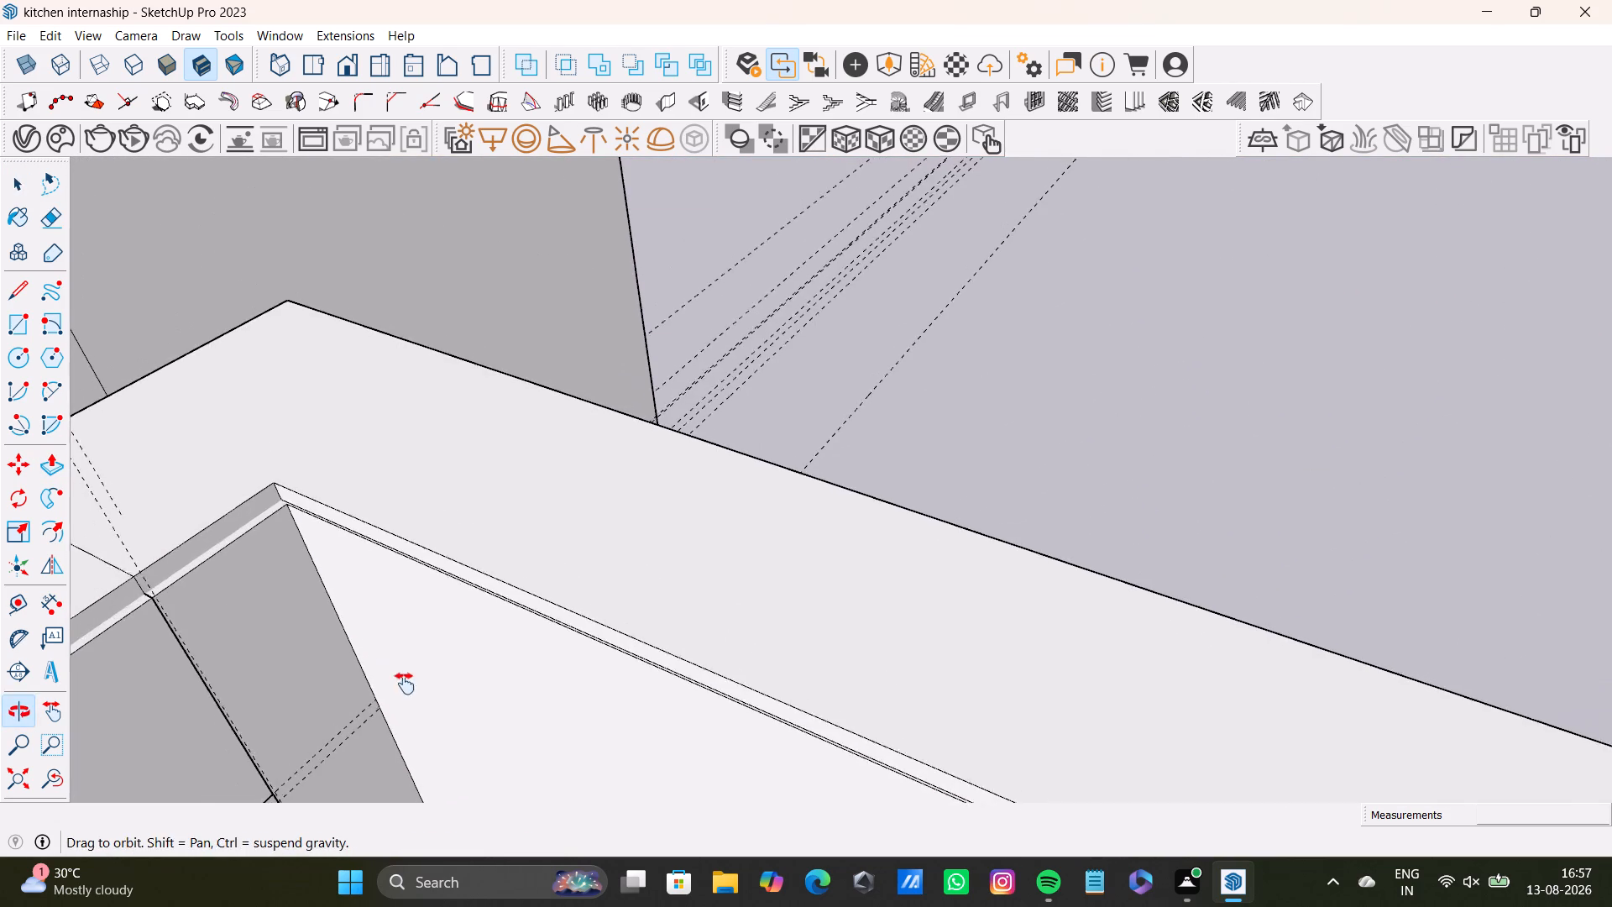
pyautogui.moveTo(405, 684); pyautogui.dragTo(405, 684, button='middle')
pyautogui.moveTo(453, 643); pyautogui.dragTo(519, 555, button='middle')
pyautogui.scroll(3, 512, 555)
pyautogui.click(536, 540)
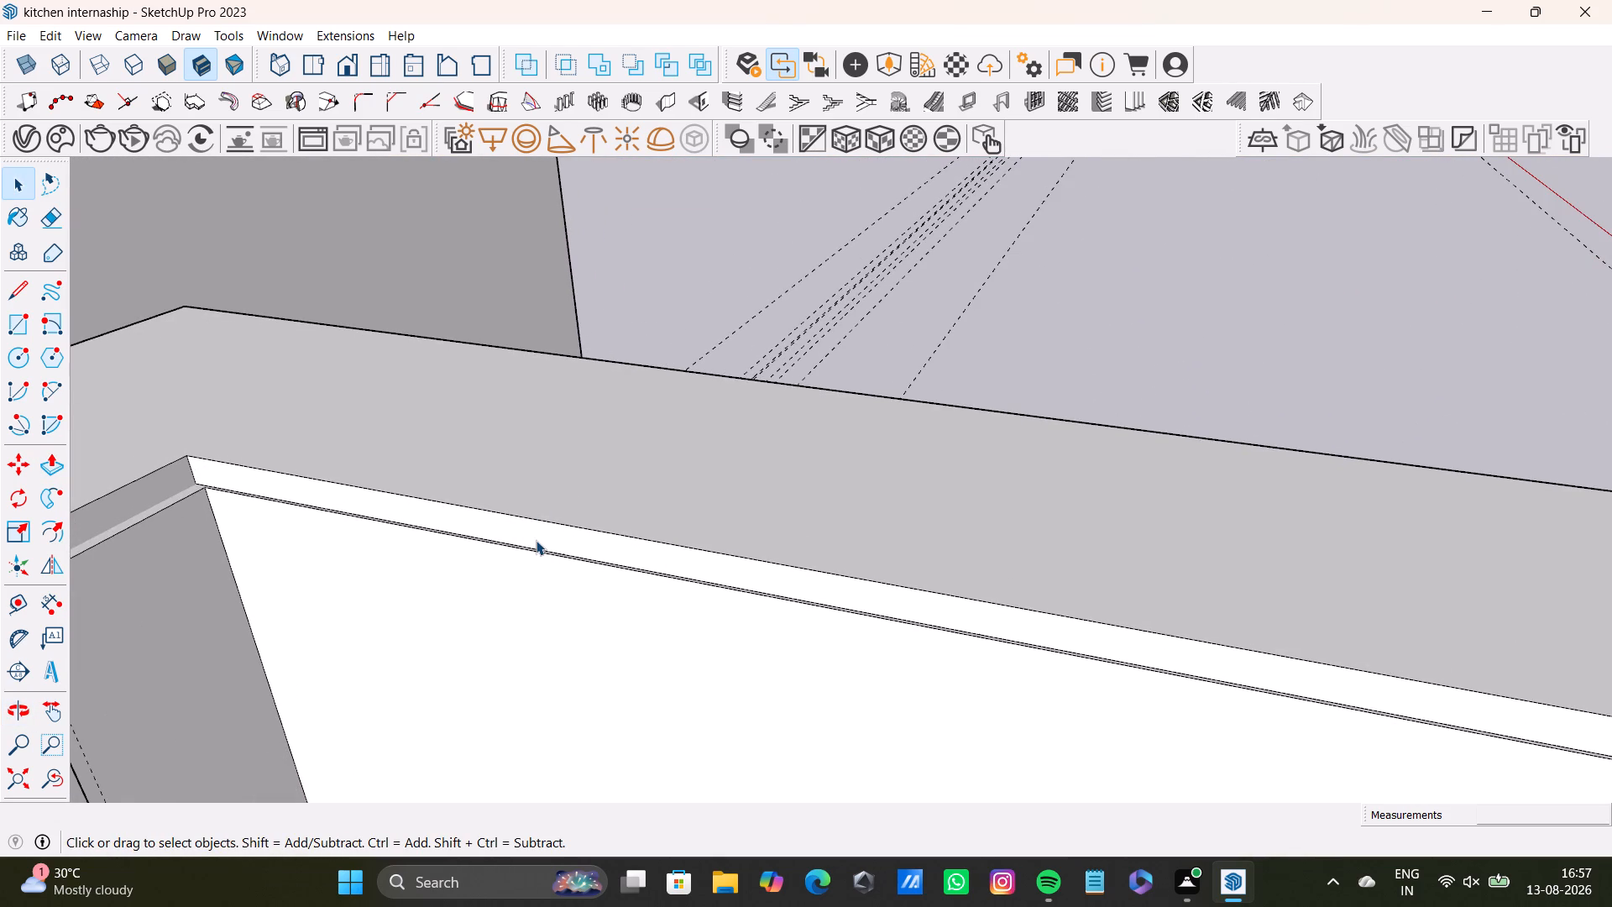
pyautogui.press('p')
pyautogui.click(536, 540)
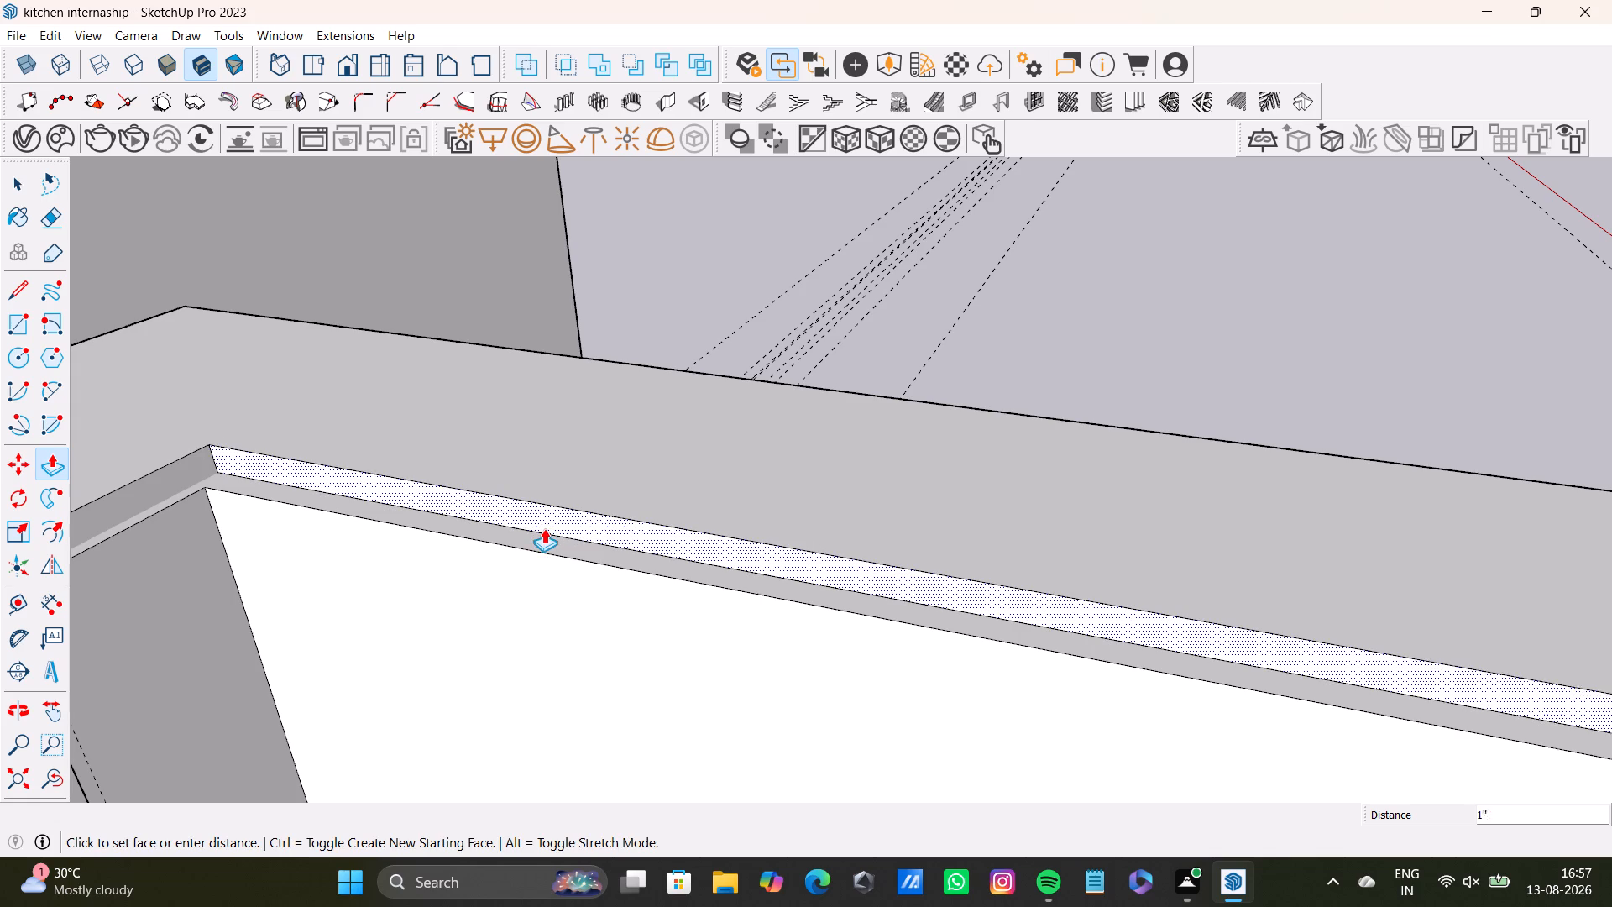
pyautogui.click(541, 531)
pyautogui.press('space')
pyautogui.click(1107, 356)
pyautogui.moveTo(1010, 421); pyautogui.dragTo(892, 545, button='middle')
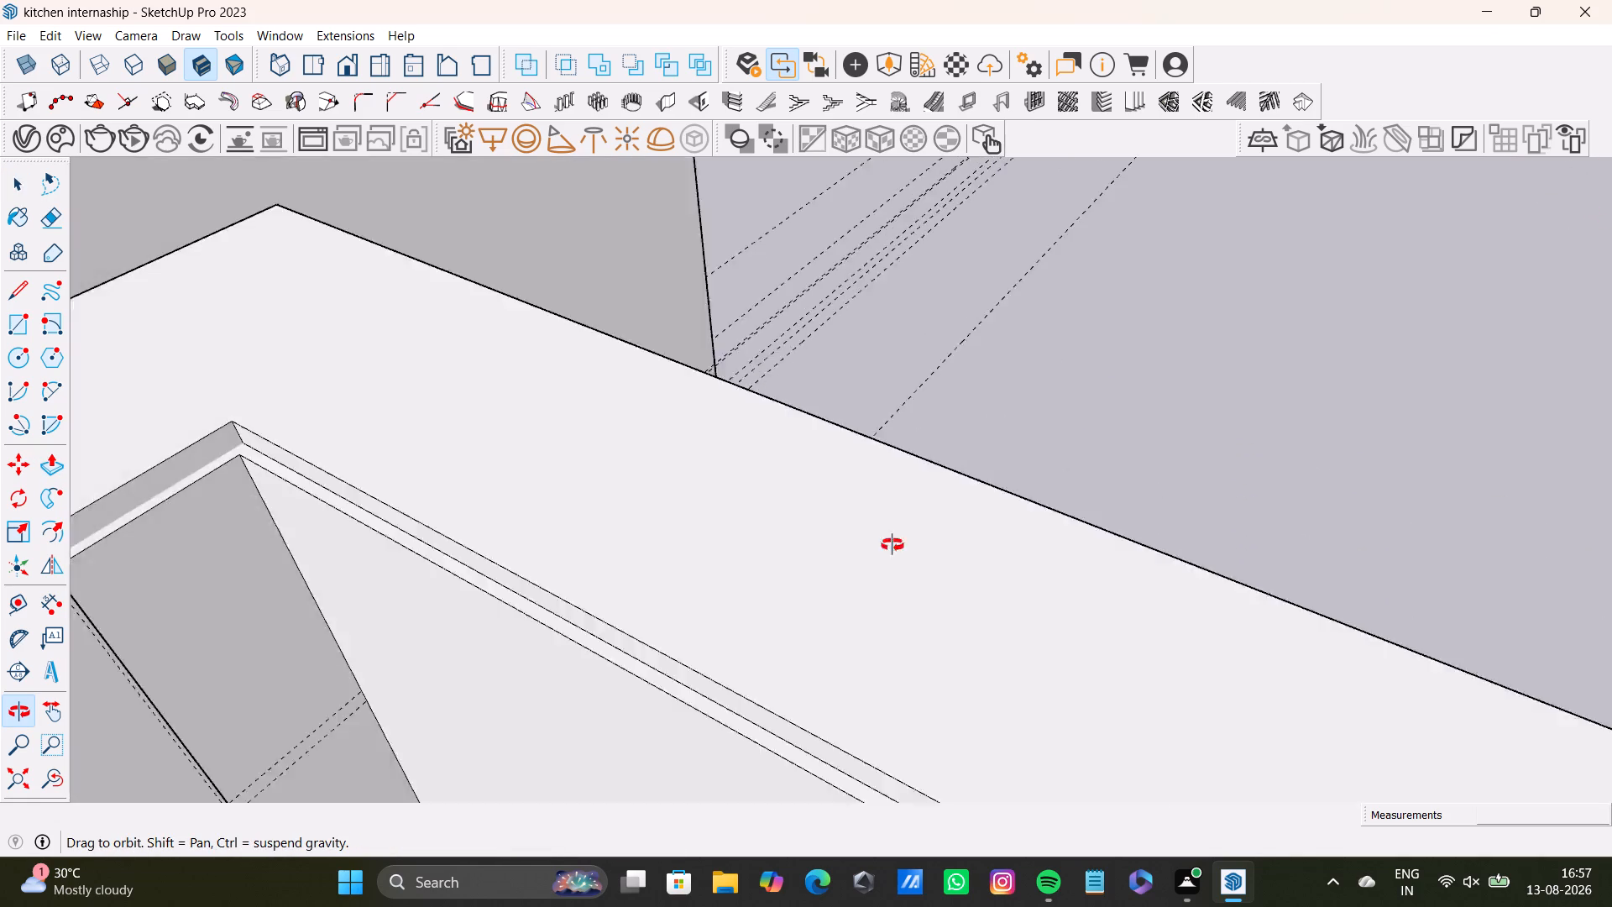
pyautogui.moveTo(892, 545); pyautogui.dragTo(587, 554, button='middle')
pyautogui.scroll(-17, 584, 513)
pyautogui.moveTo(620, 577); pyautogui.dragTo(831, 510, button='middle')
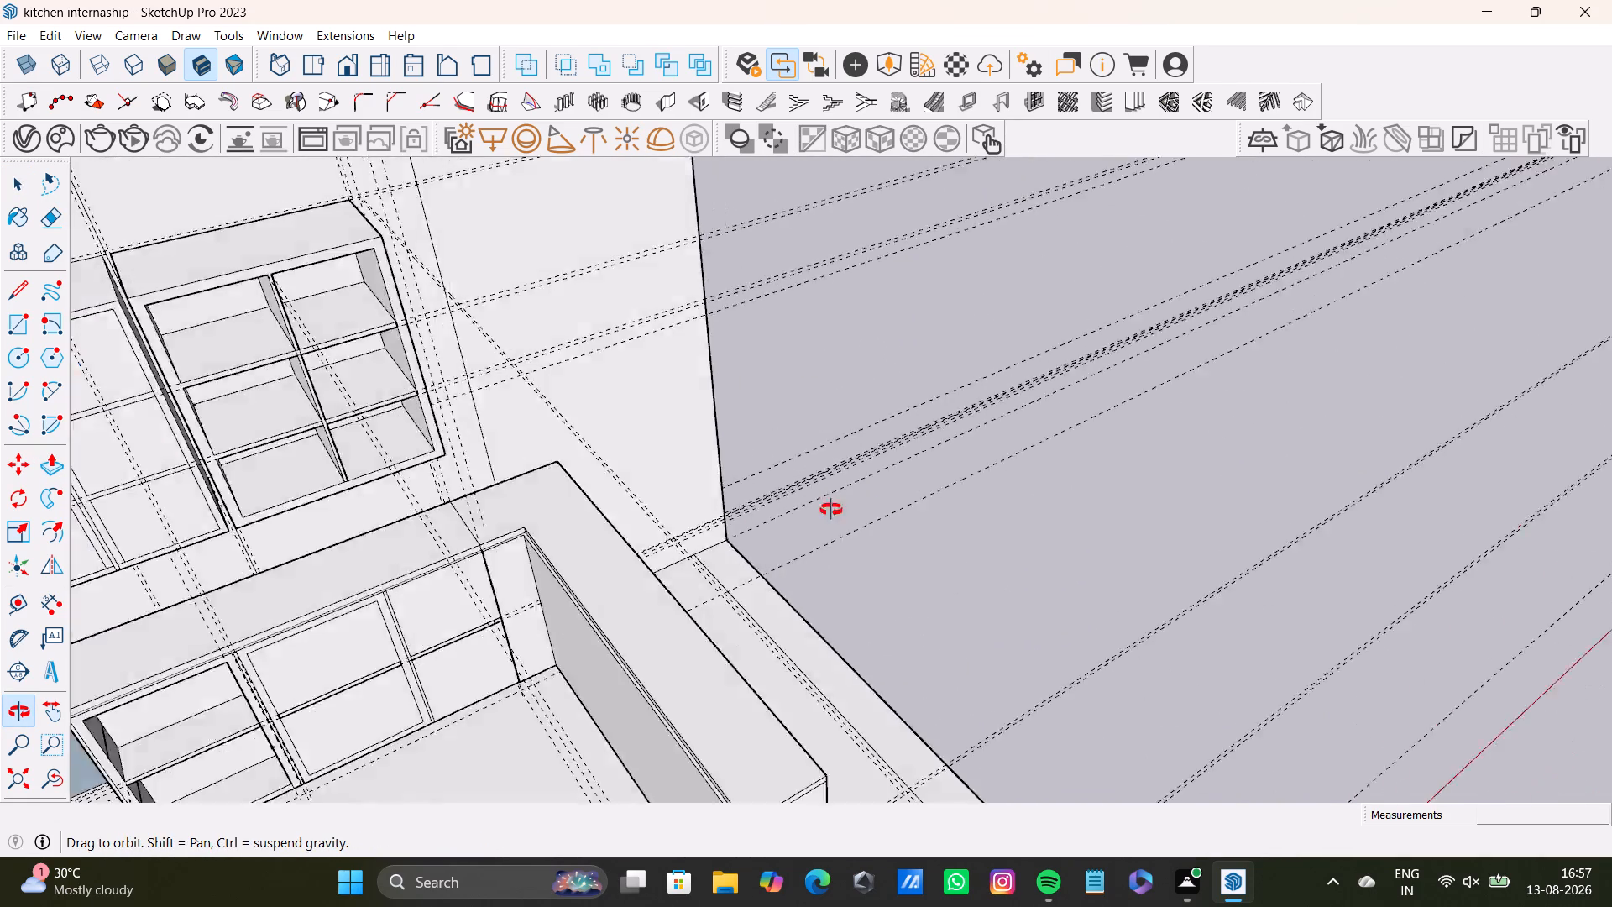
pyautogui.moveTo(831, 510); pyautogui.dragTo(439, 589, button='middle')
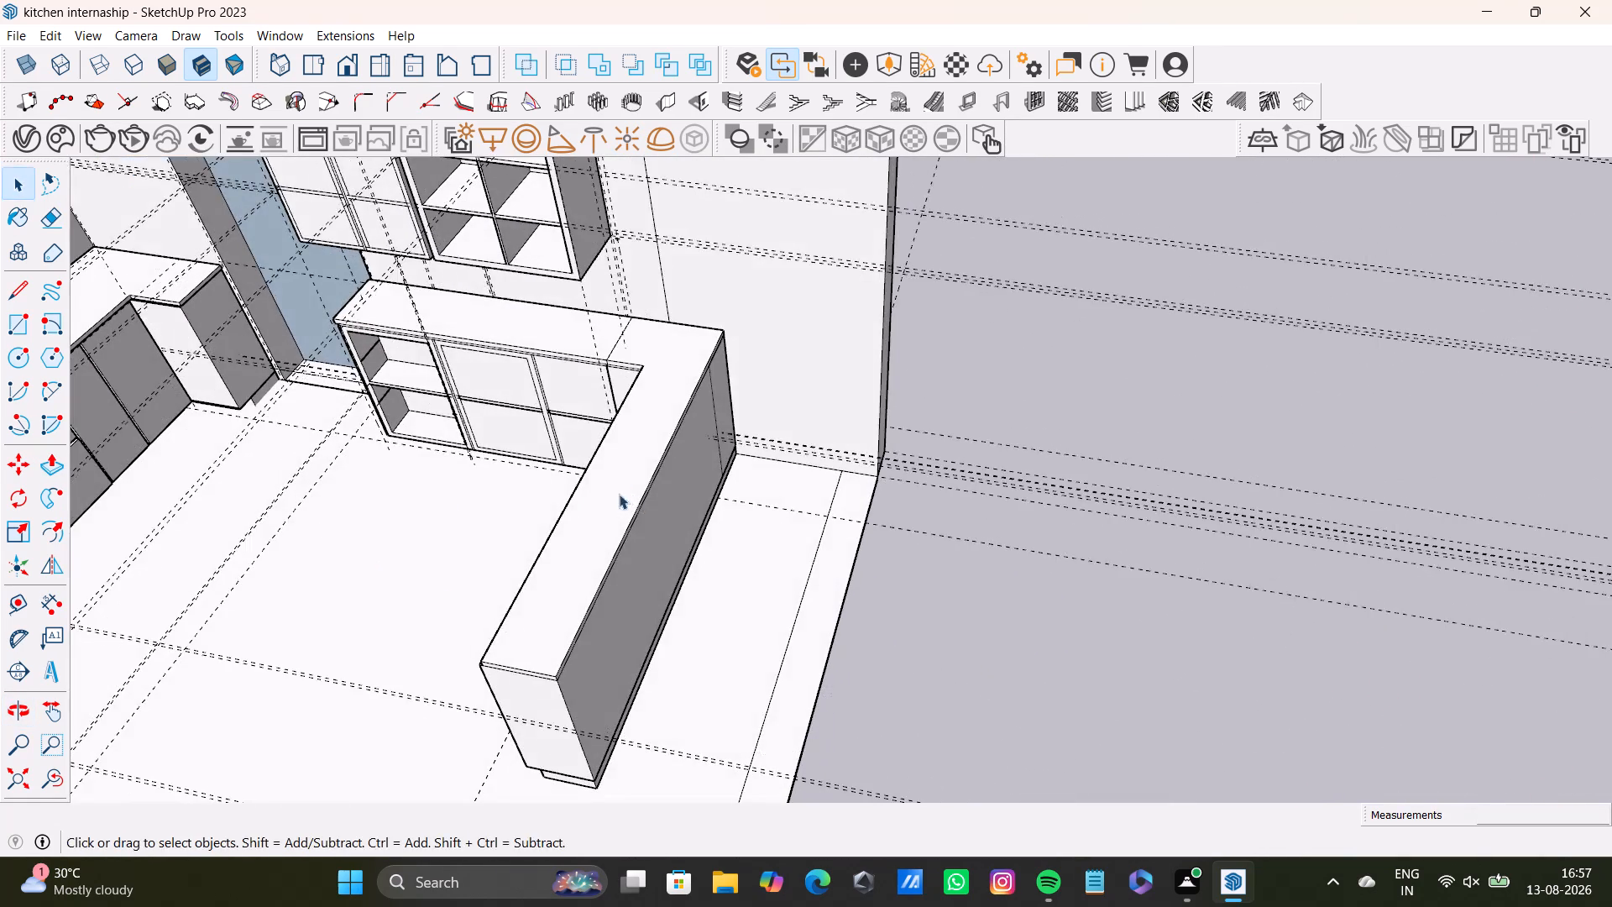
# Push/Pull the narrow floor strip along the room's open edge, beyond the partition, up 10' as a wall.
pyautogui.moveTo(619, 494); pyautogui.dragTo(717, 742, button='middle')
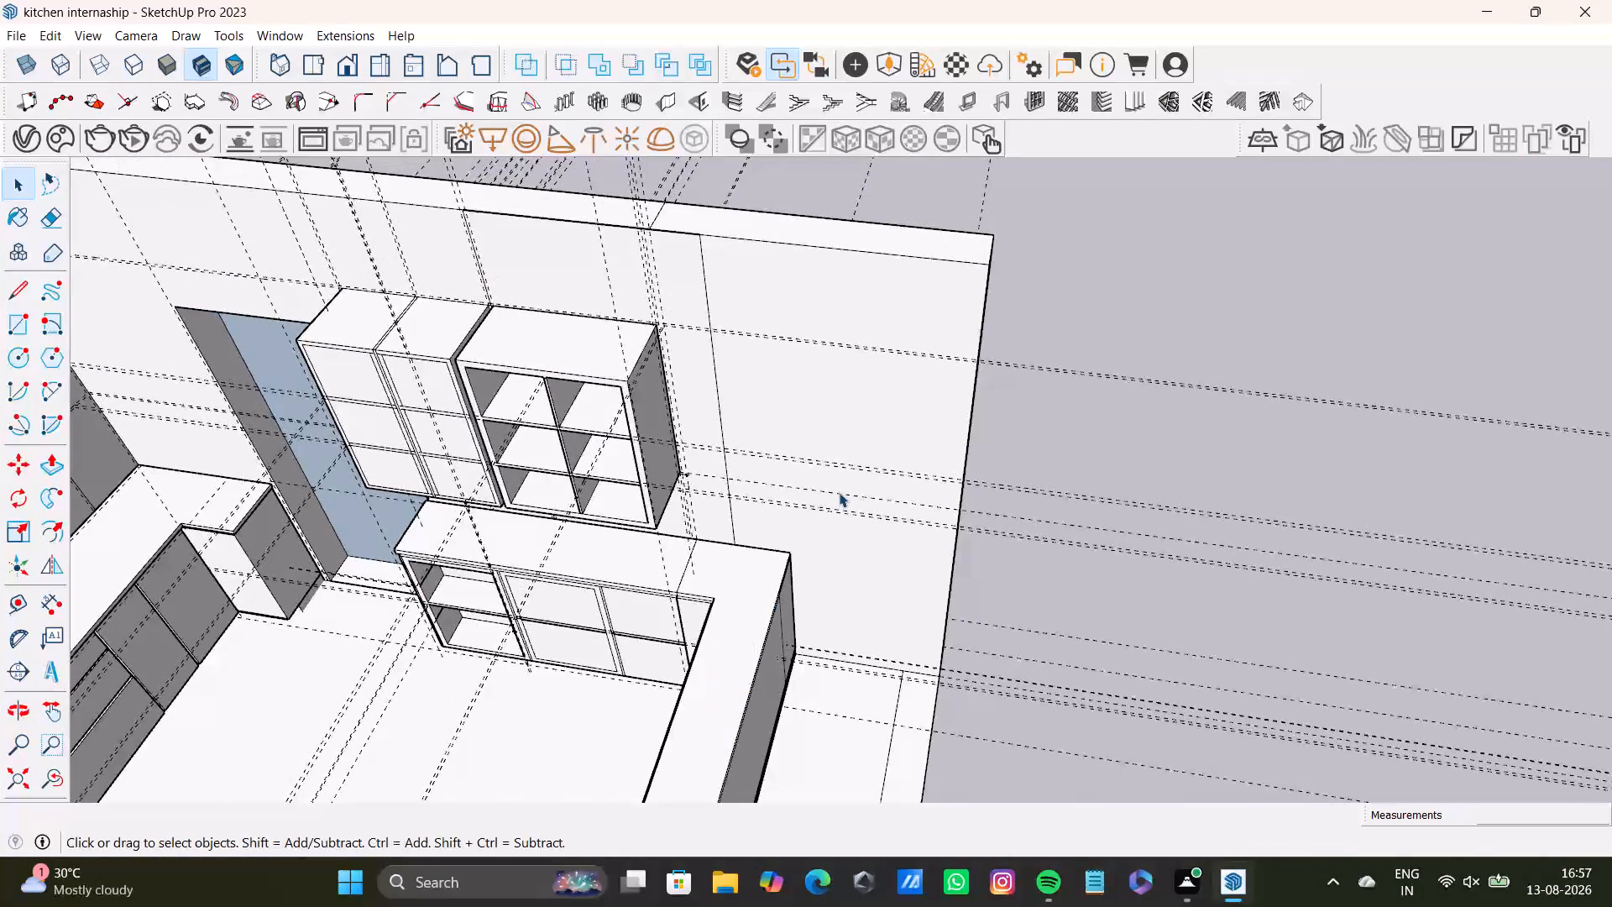
pyautogui.moveTo(839, 492); pyautogui.dragTo(709, 471, button='middle')
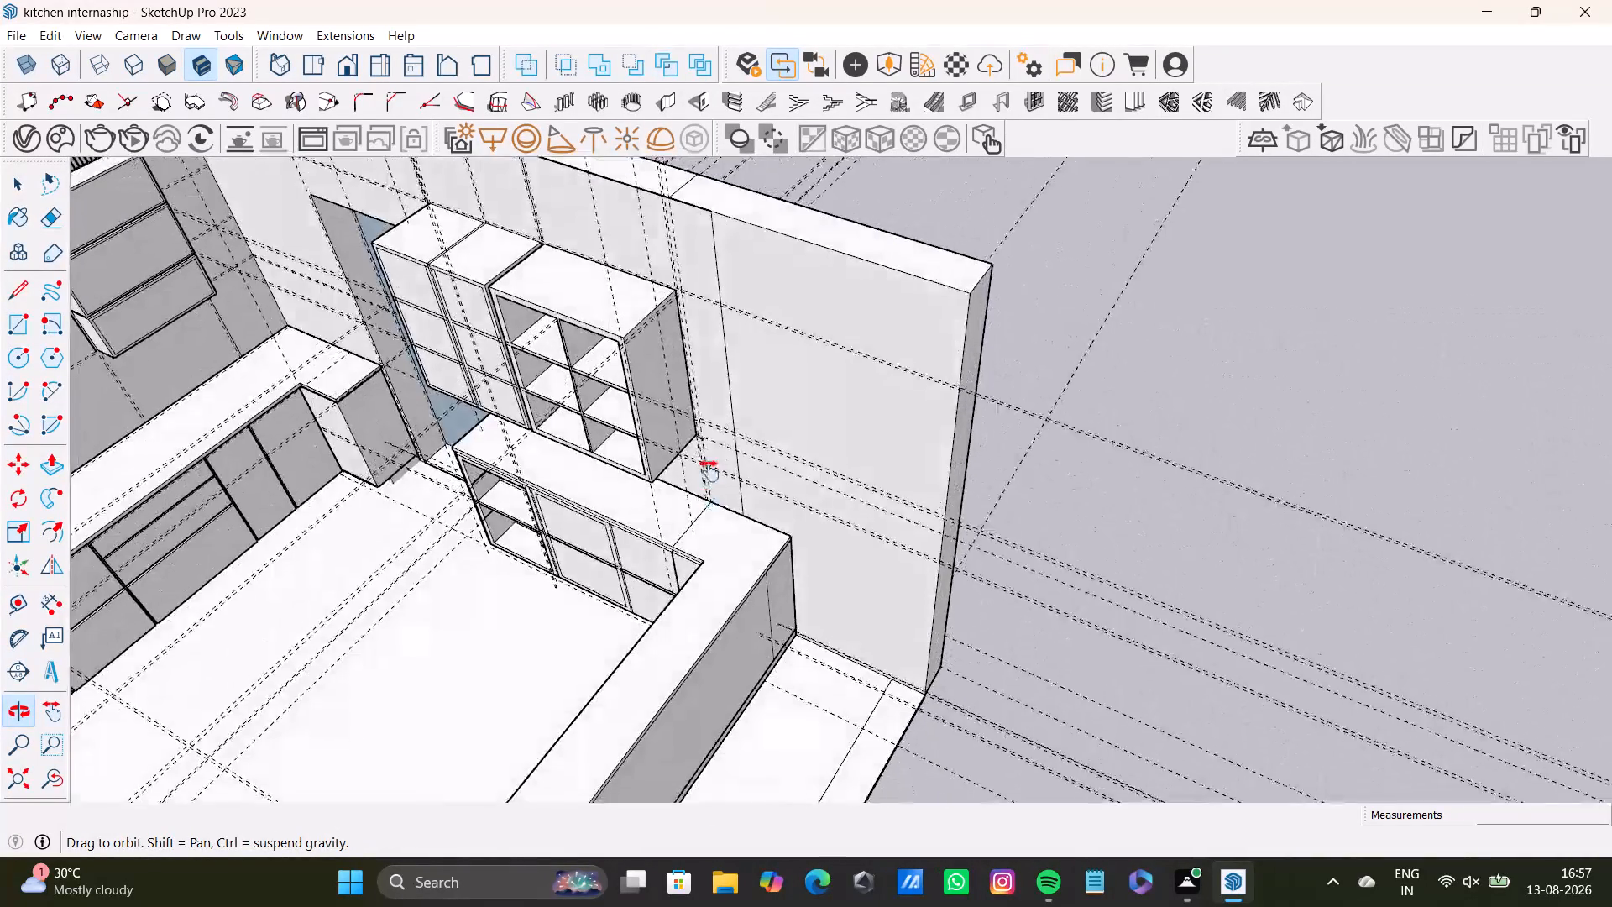
pyautogui.moveTo(709, 471); pyautogui.dragTo(708, 316, button='middle')
pyautogui.scroll(3, 836, 502)
pyautogui.moveTo(843, 511); pyautogui.dragTo(871, 442, button='middle')
pyautogui.click(898, 581)
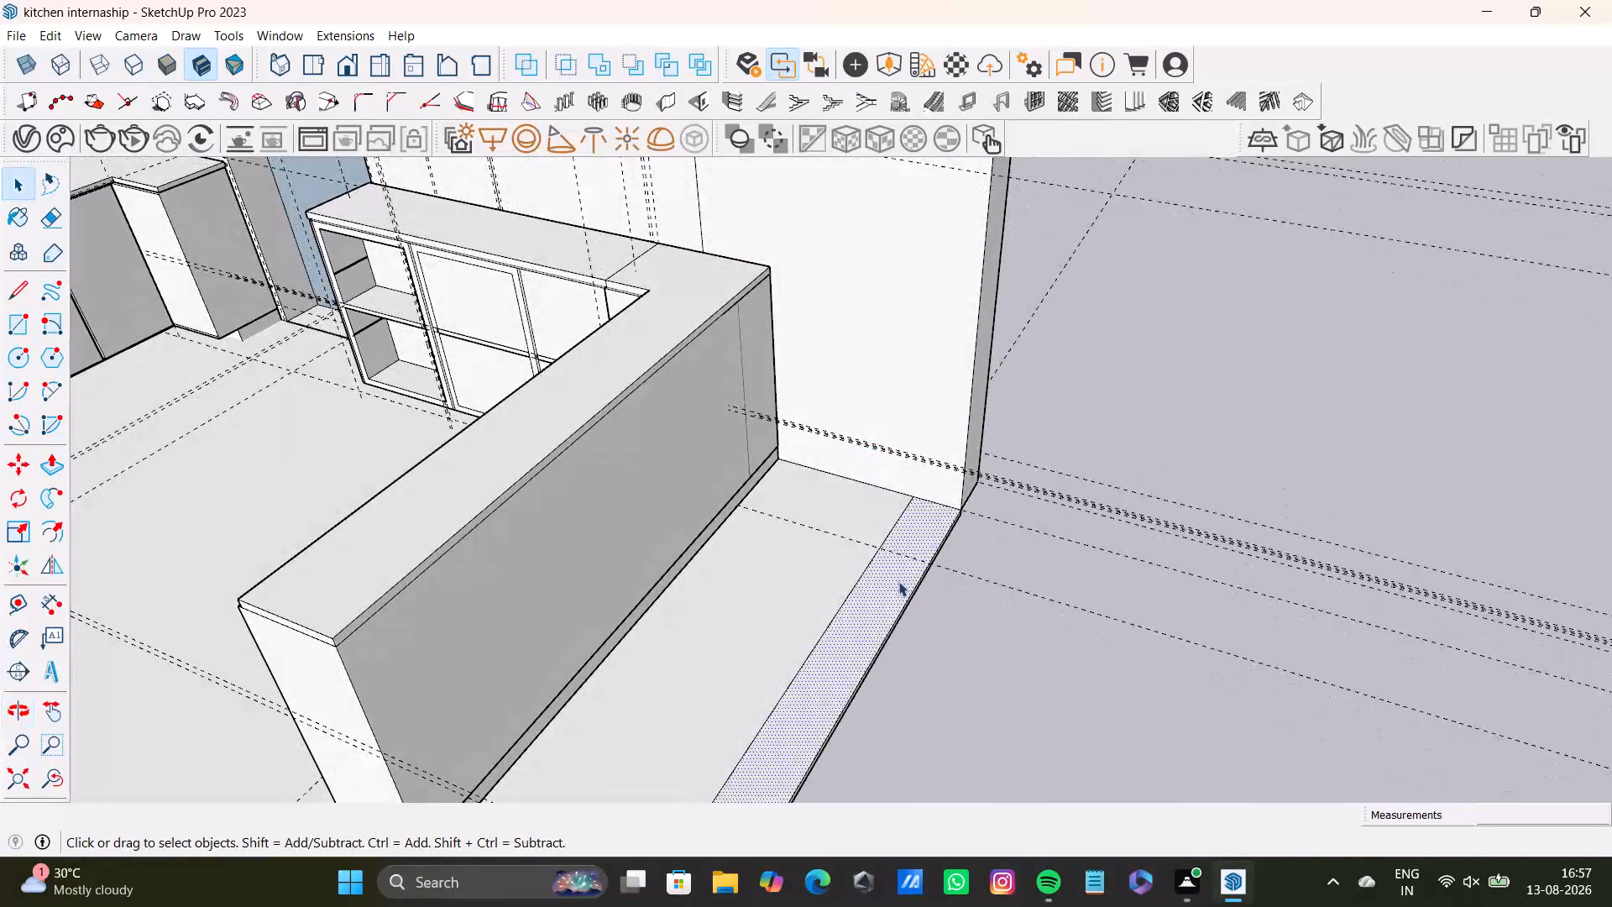
pyautogui.press('p')
pyautogui.moveTo(898, 581); pyautogui.dragTo(899, 574)
pyautogui.moveTo(920, 527); pyautogui.dragTo(730, 224)
pyautogui.moveTo(809, 406); pyautogui.dragTo(992, 446, button='middle')
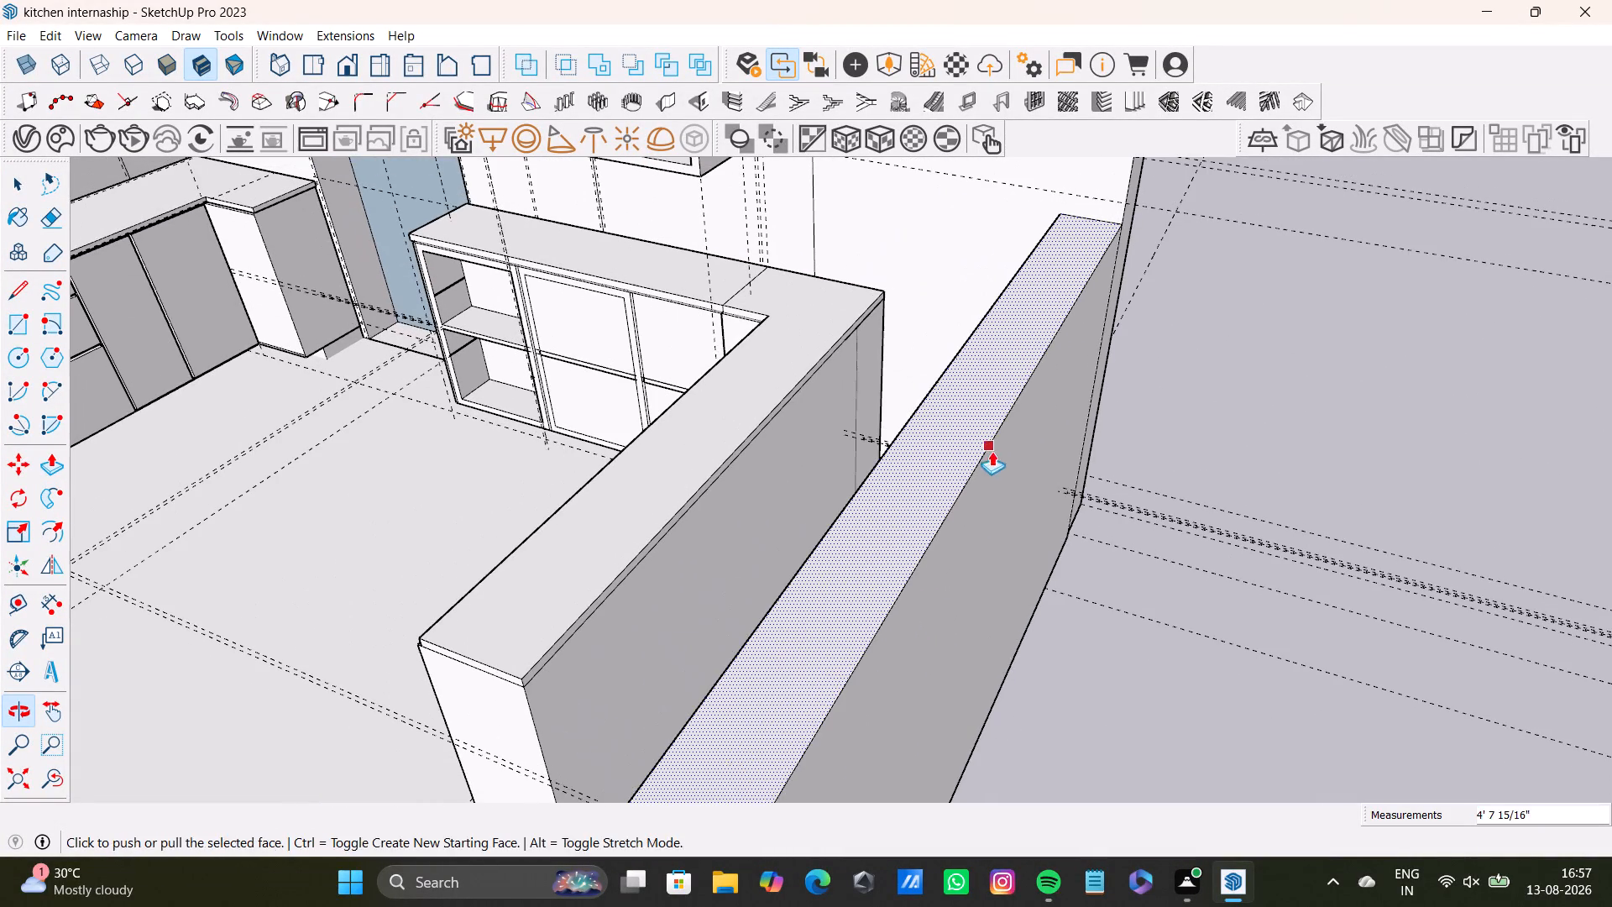
pyautogui.moveTo(938, 443); pyautogui.dragTo(838, 277)
pyautogui.moveTo(944, 541); pyautogui.dragTo(921, 502)
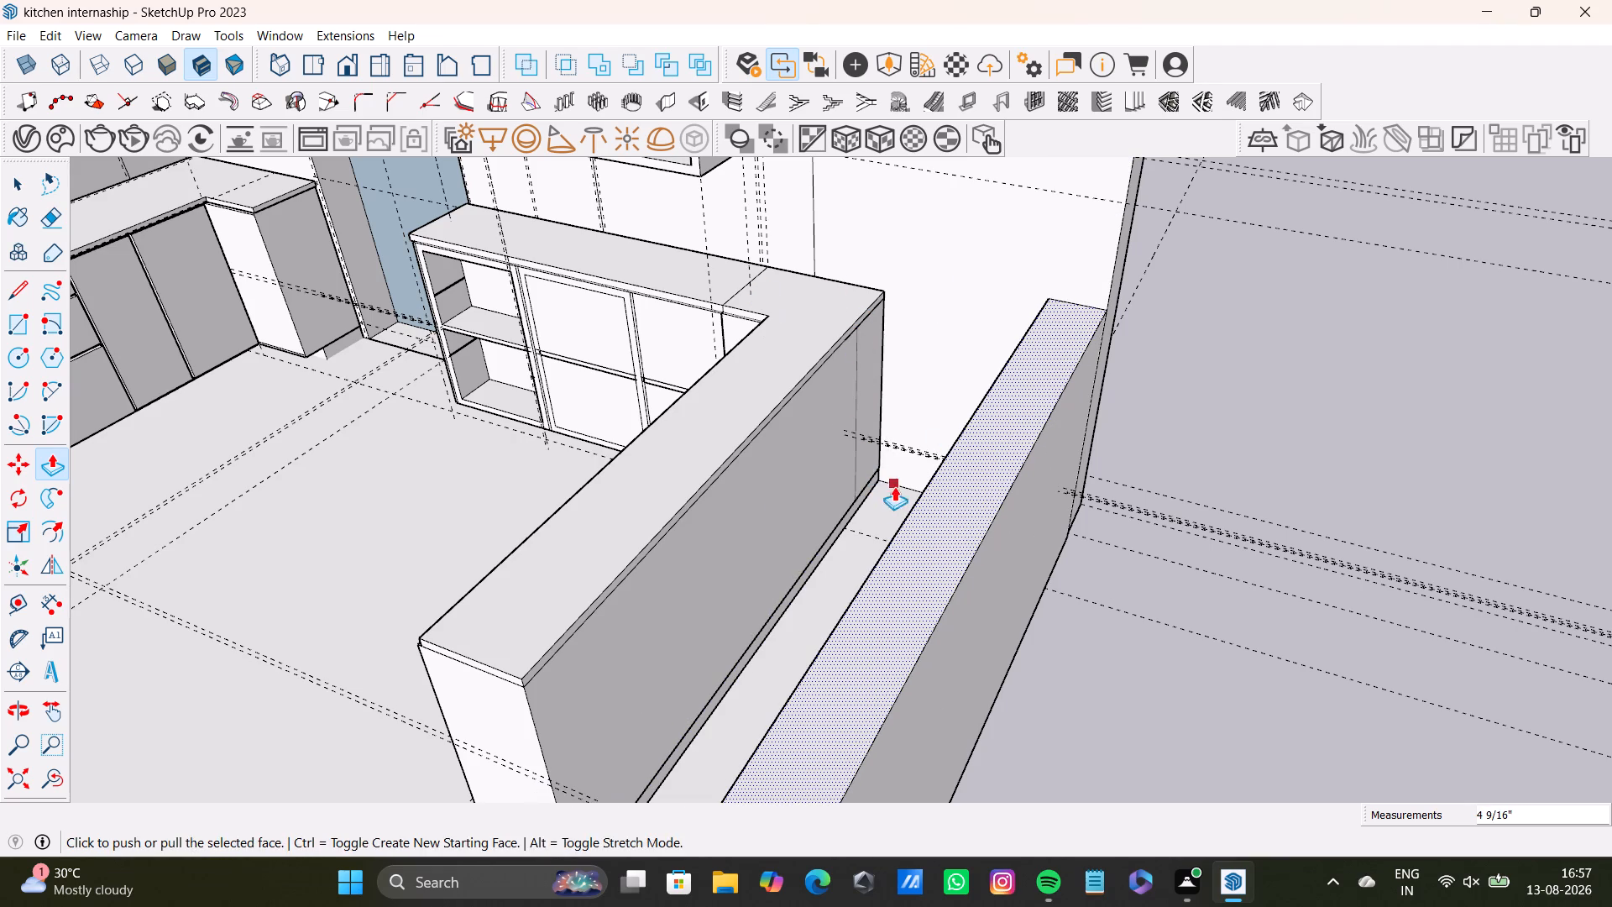
pyautogui.moveTo(908, 507); pyautogui.dragTo(713, 318)
pyautogui.click(964, 504)
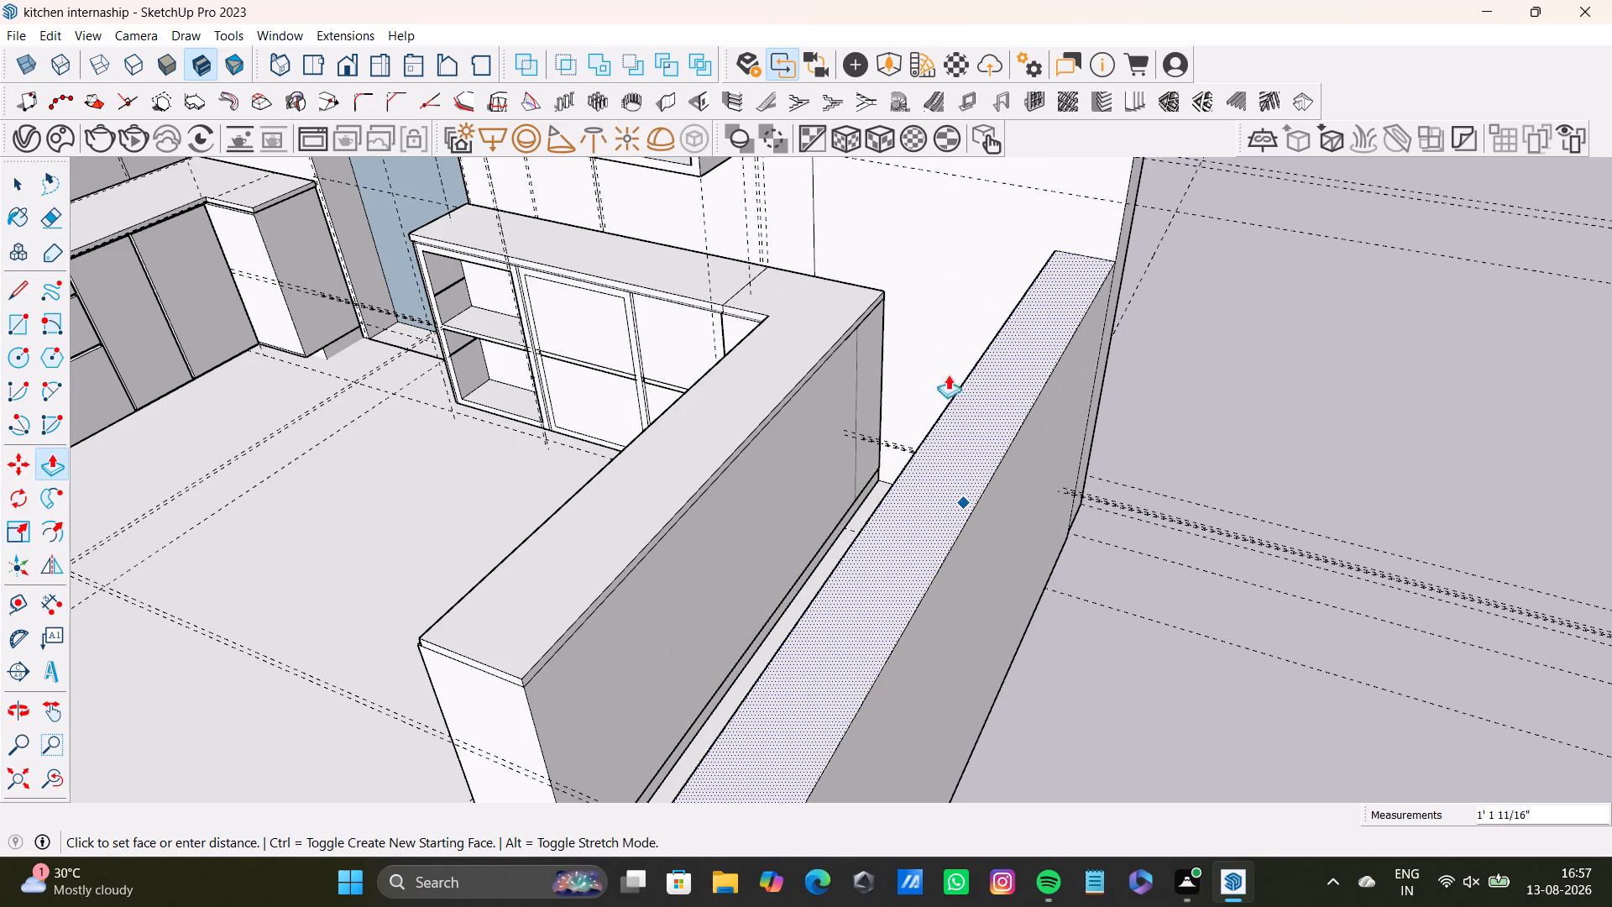
pyautogui.write("10'")
pyautogui.press('Return')
pyautogui.press('space')
# Push/Pull the new wall's inner face about 2' 3 1/4" toward the thick partition.
pyautogui.moveTo(670, 533); pyautogui.dragTo(844, 561, button='middle')
pyautogui.click(19, 781)
pyautogui.moveTo(638, 624); pyautogui.dragTo(633, 658, button='middle')
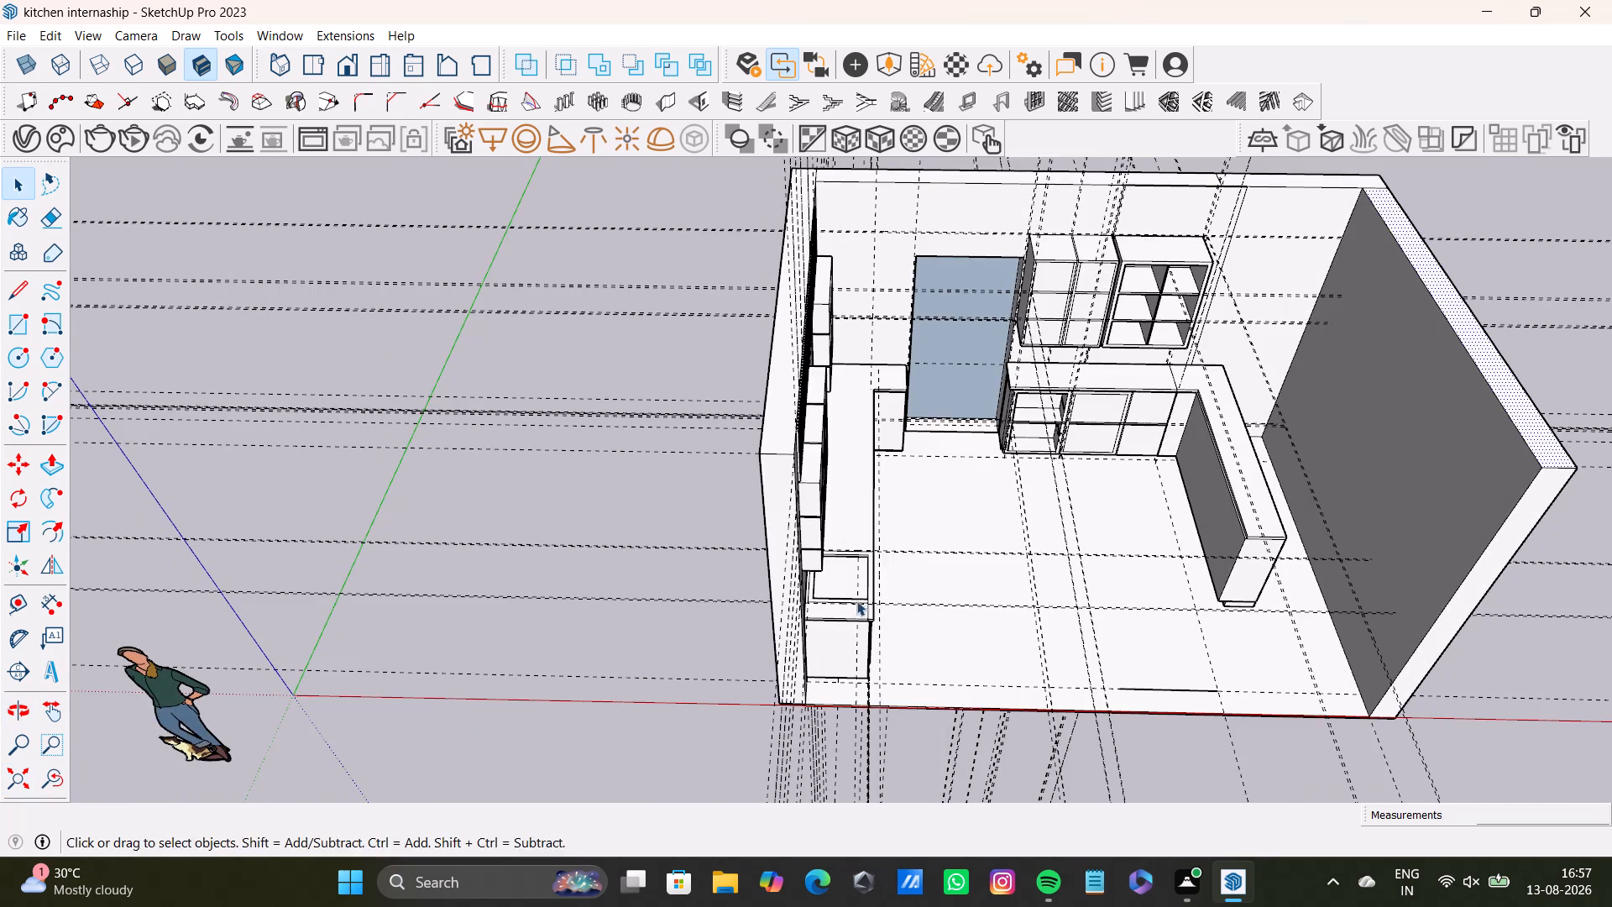
pyautogui.moveTo(847, 597); pyautogui.dragTo(469, 646, button='middle')
pyautogui.scroll(2, 962, 542)
pyautogui.moveTo(986, 518); pyautogui.dragTo(1028, 538, button='middle')
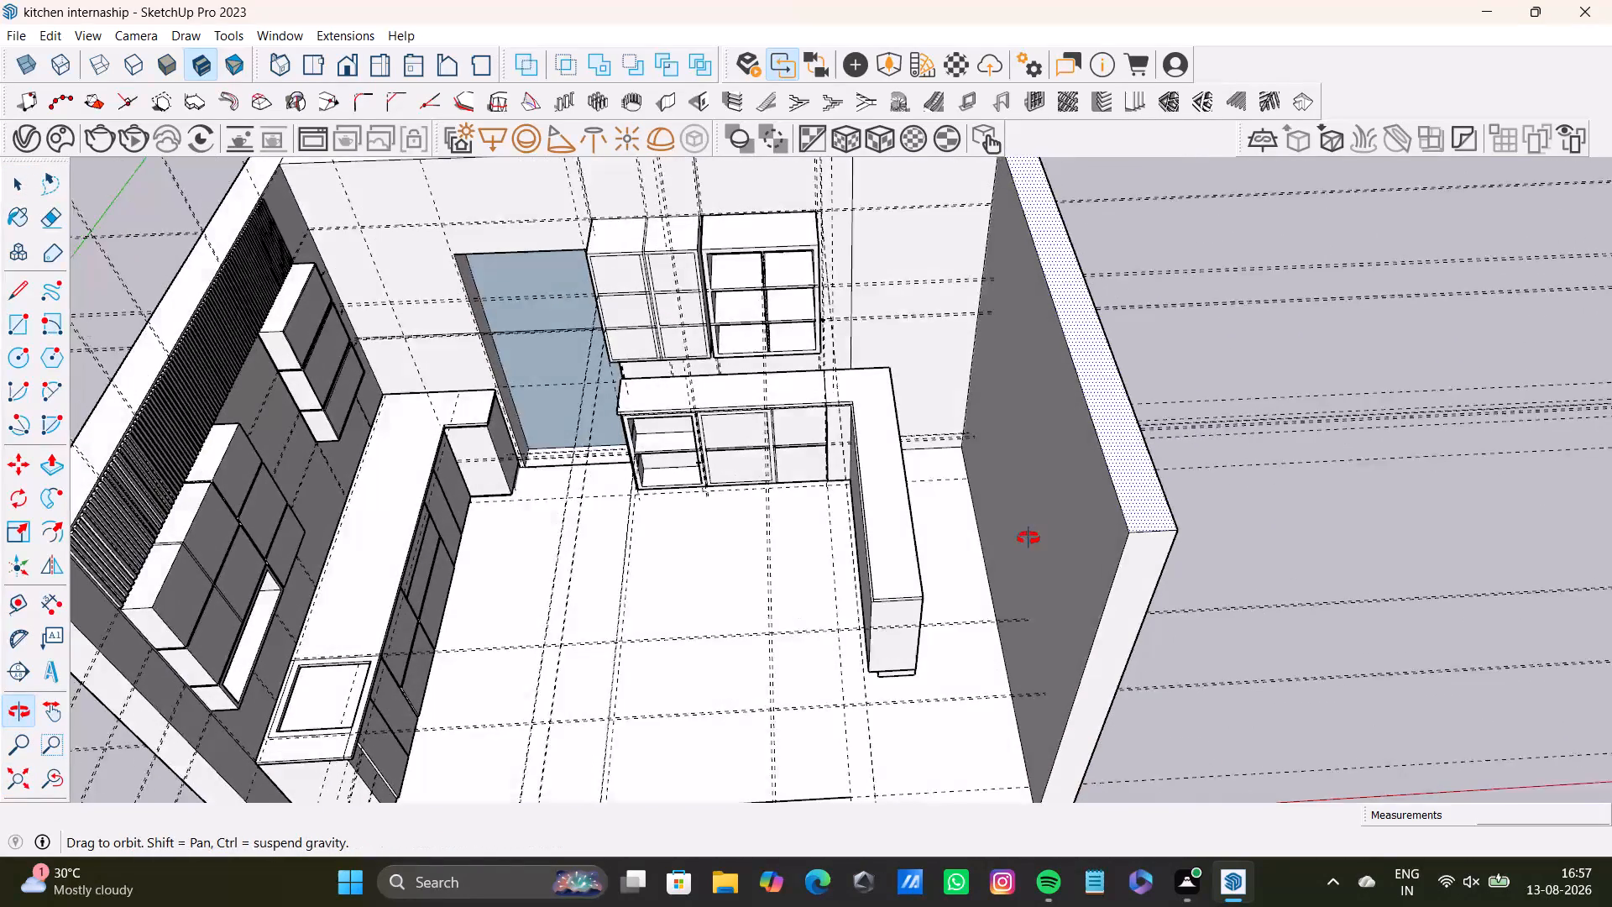
pyautogui.moveTo(1028, 538); pyautogui.dragTo(1102, 479, button='middle')
pyautogui.click(1003, 399)
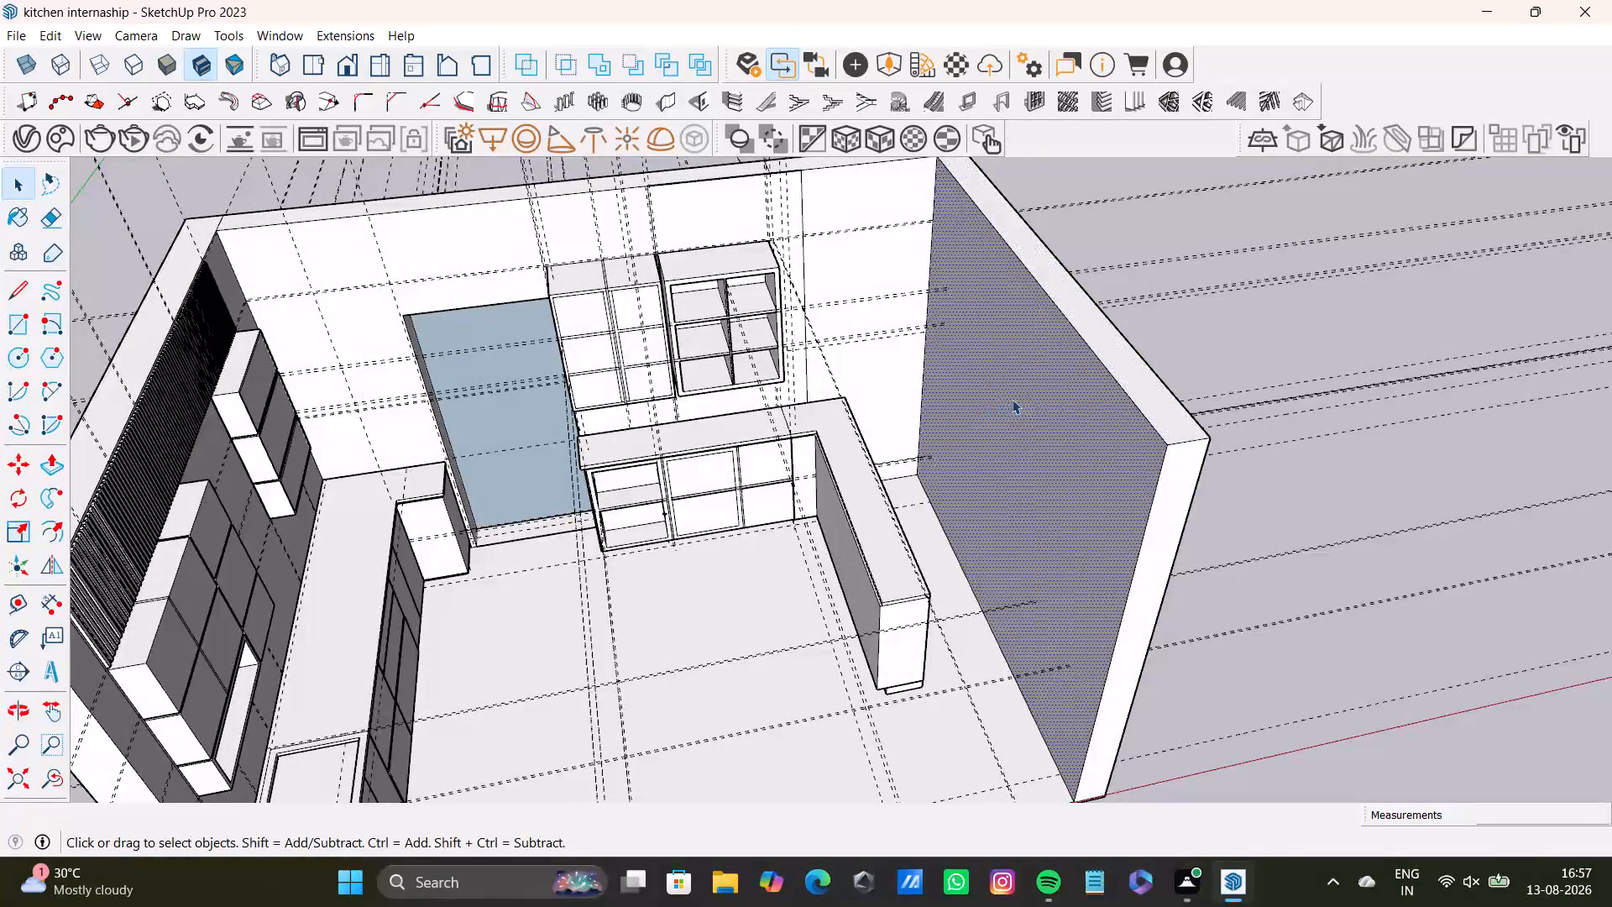
pyautogui.press('p')
pyautogui.click(1012, 399)
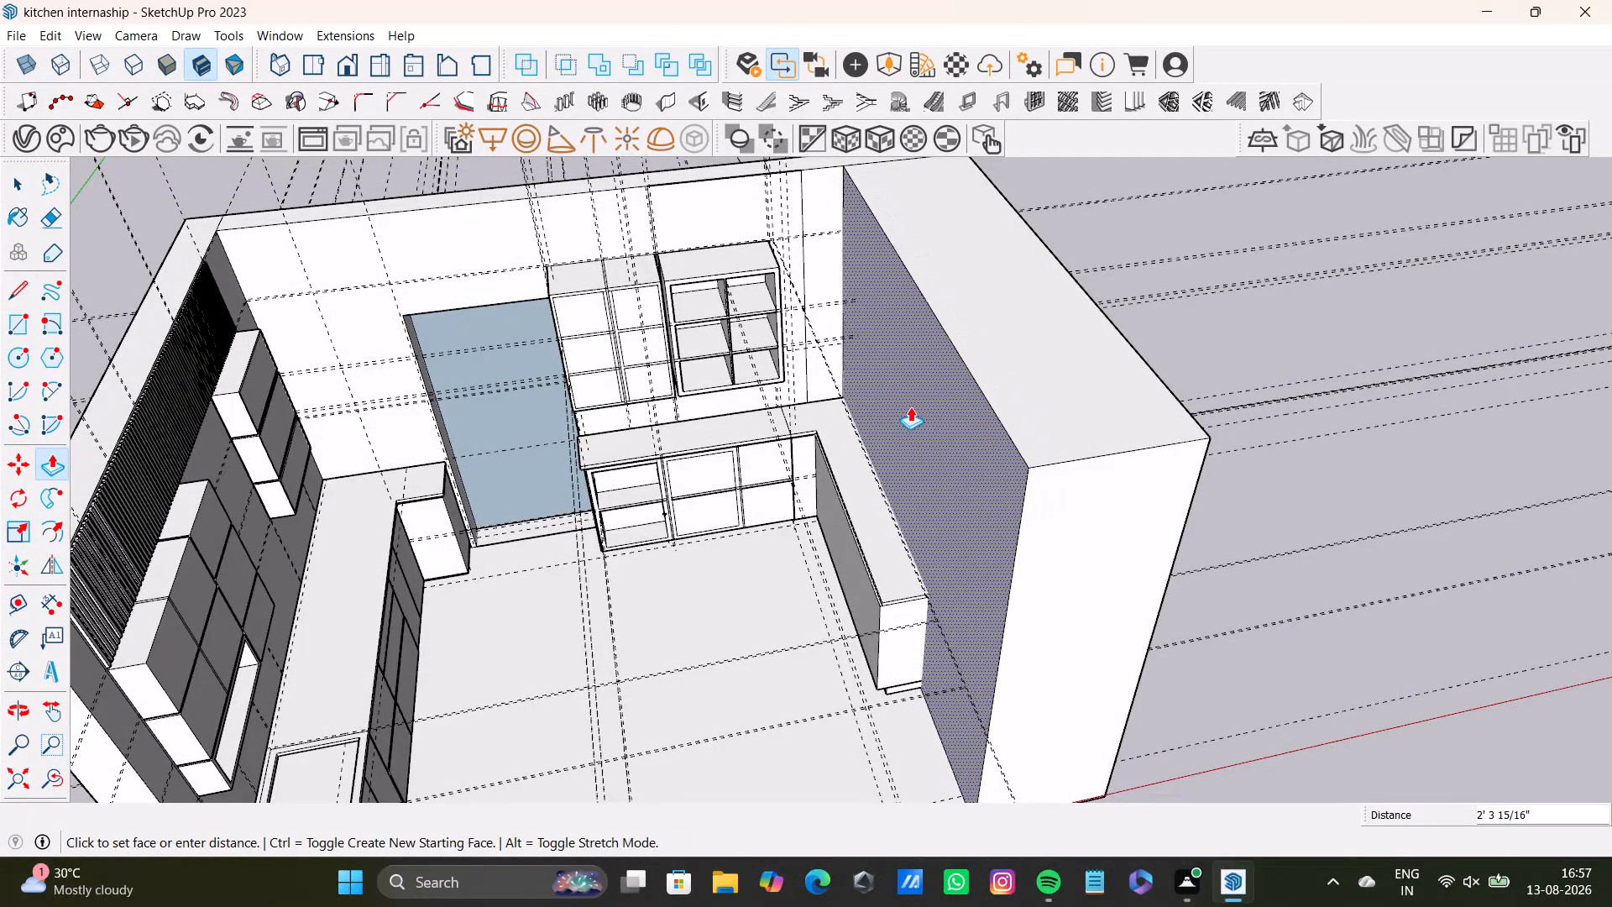
pyautogui.click(911, 406)
# Push the thickened wall's inner face back in small increments, leaving a narrow gap beside the partition and countertop.
pyautogui.scroll(4, 911, 551)
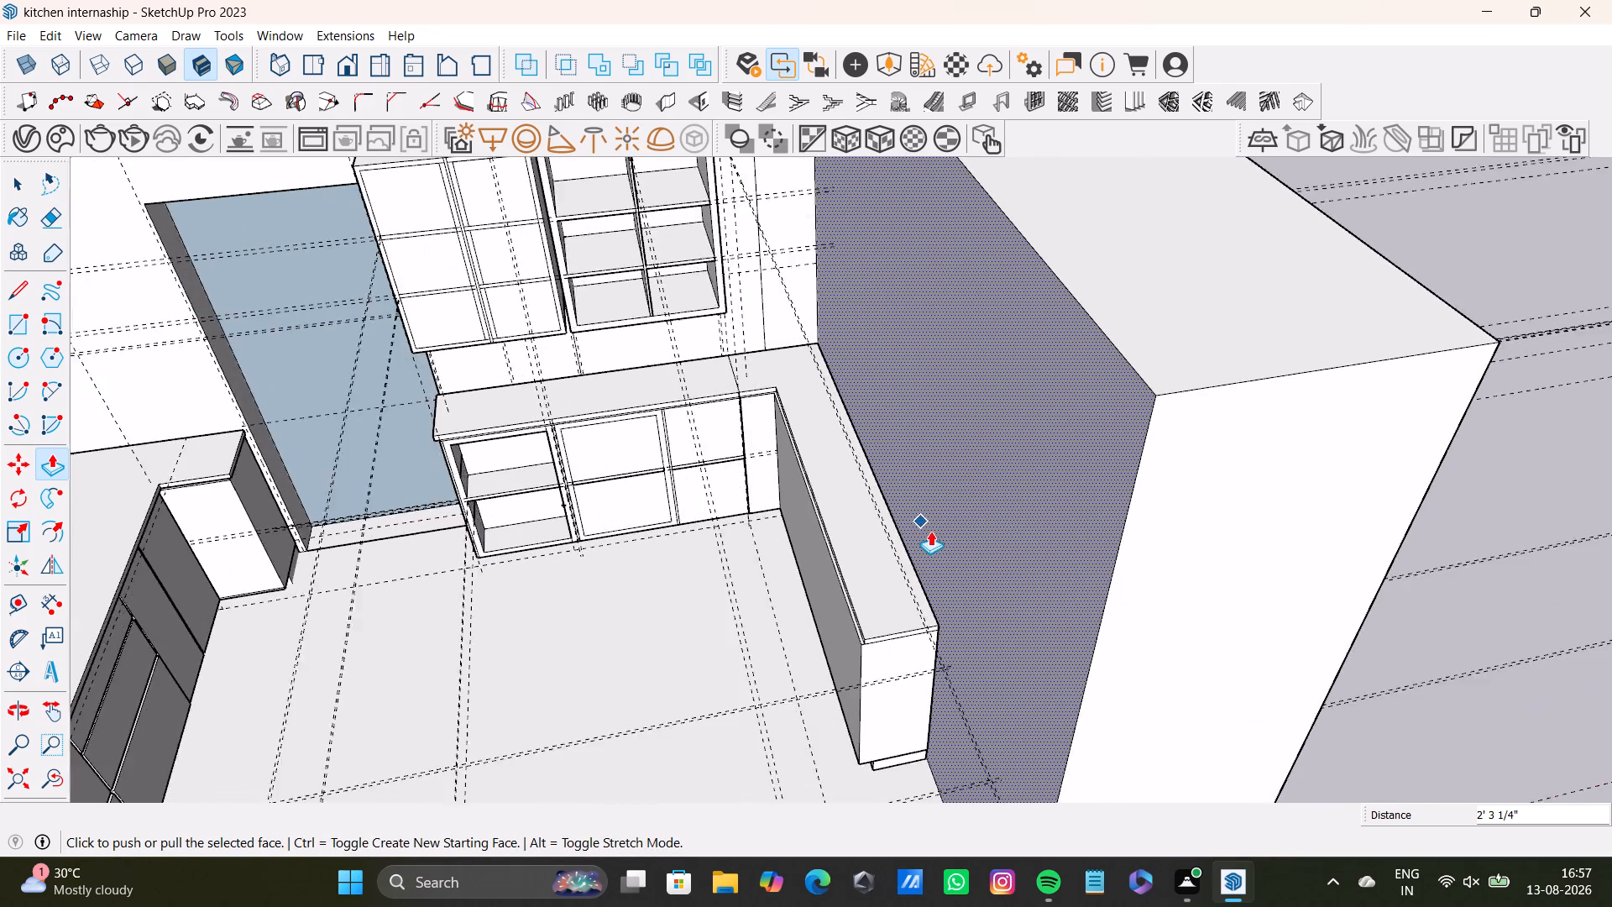
pyautogui.scroll(2, 930, 531)
pyautogui.moveTo(988, 500); pyautogui.dragTo(1008, 499)
pyautogui.moveTo(1003, 499); pyautogui.dragTo(987, 500)
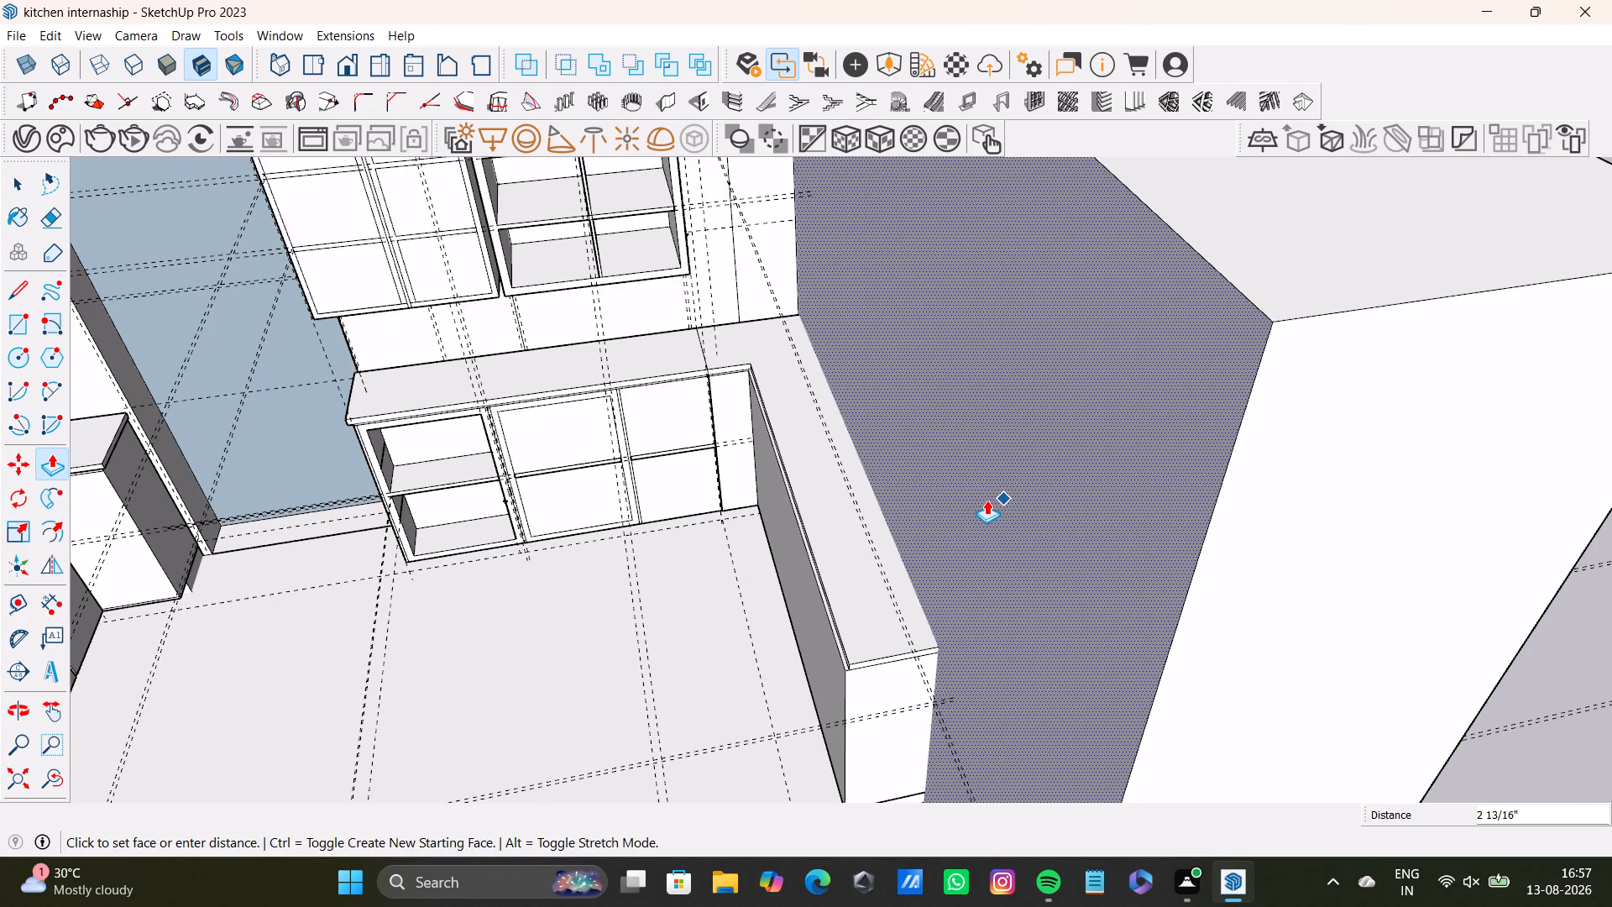
pyautogui.moveTo(987, 500); pyautogui.dragTo(1037, 492)
pyautogui.moveTo(1152, 539); pyautogui.dragTo(1065, 532, button='middle')
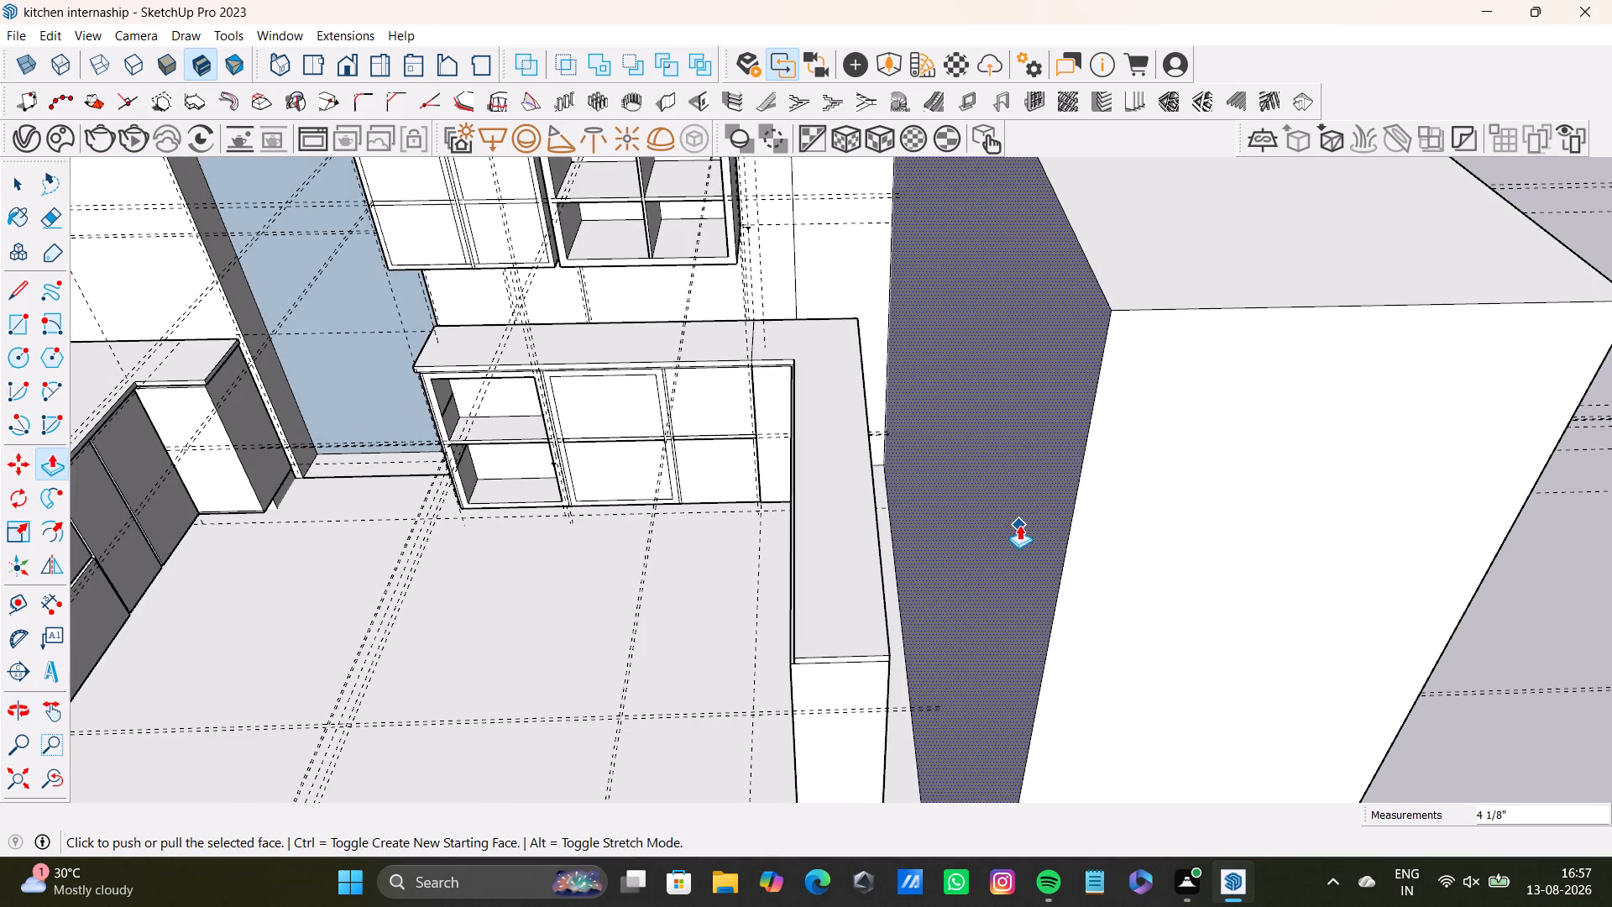
pyautogui.click(1019, 525)
pyautogui.click(1068, 524)
pyautogui.press('space')
pyautogui.click(1039, 538)
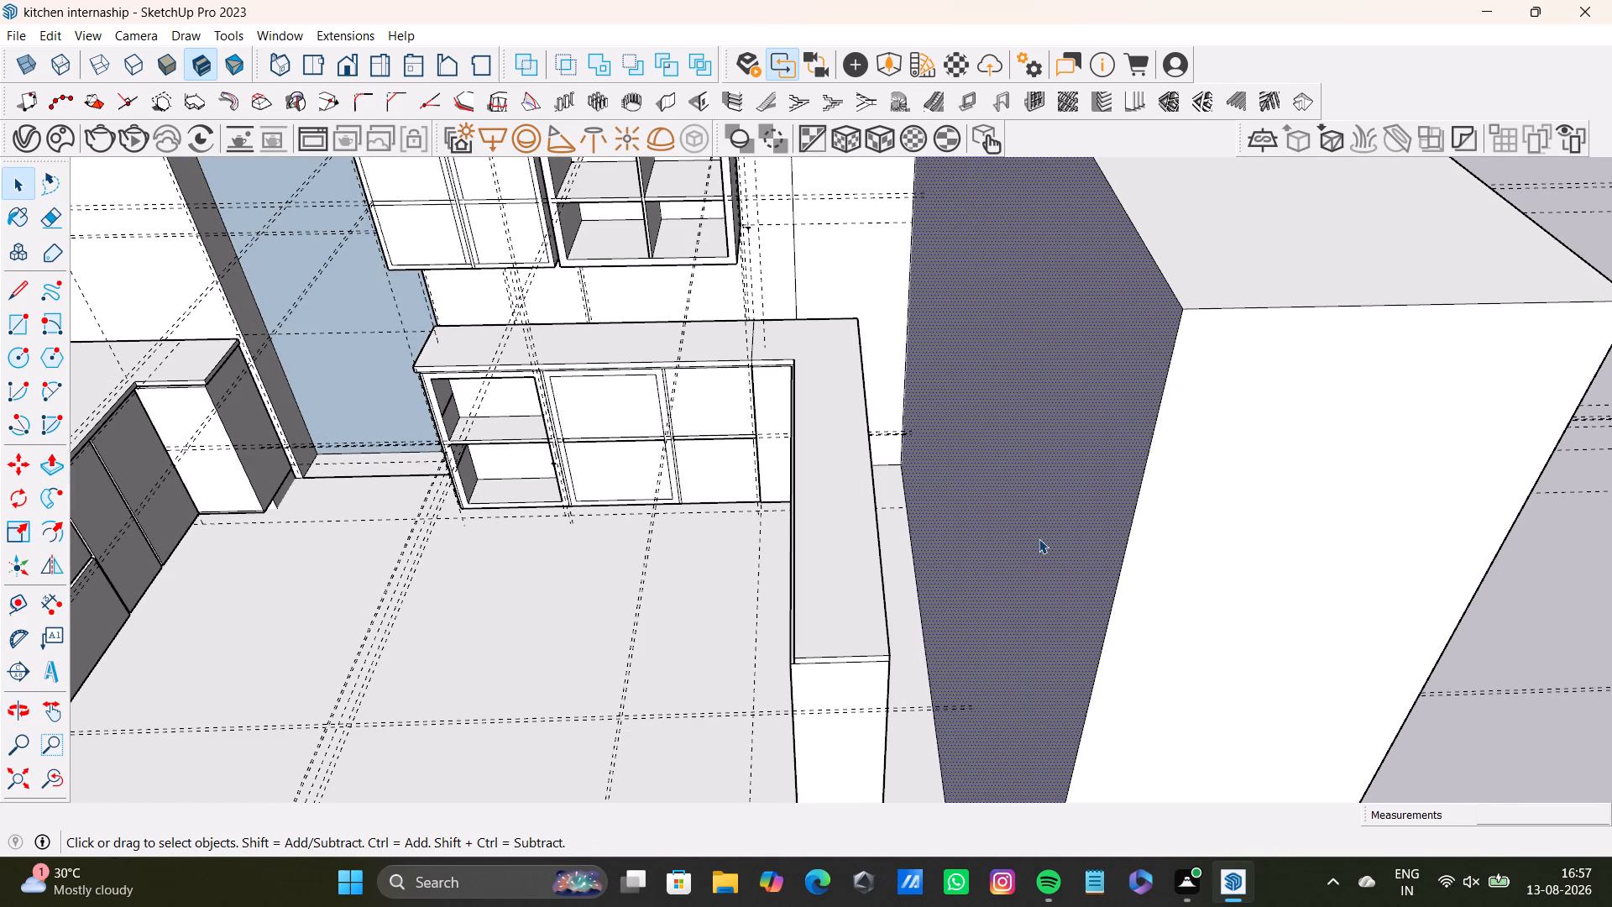
pyautogui.press('p')
pyautogui.moveTo(1078, 525); pyautogui.dragTo(1112, 525)
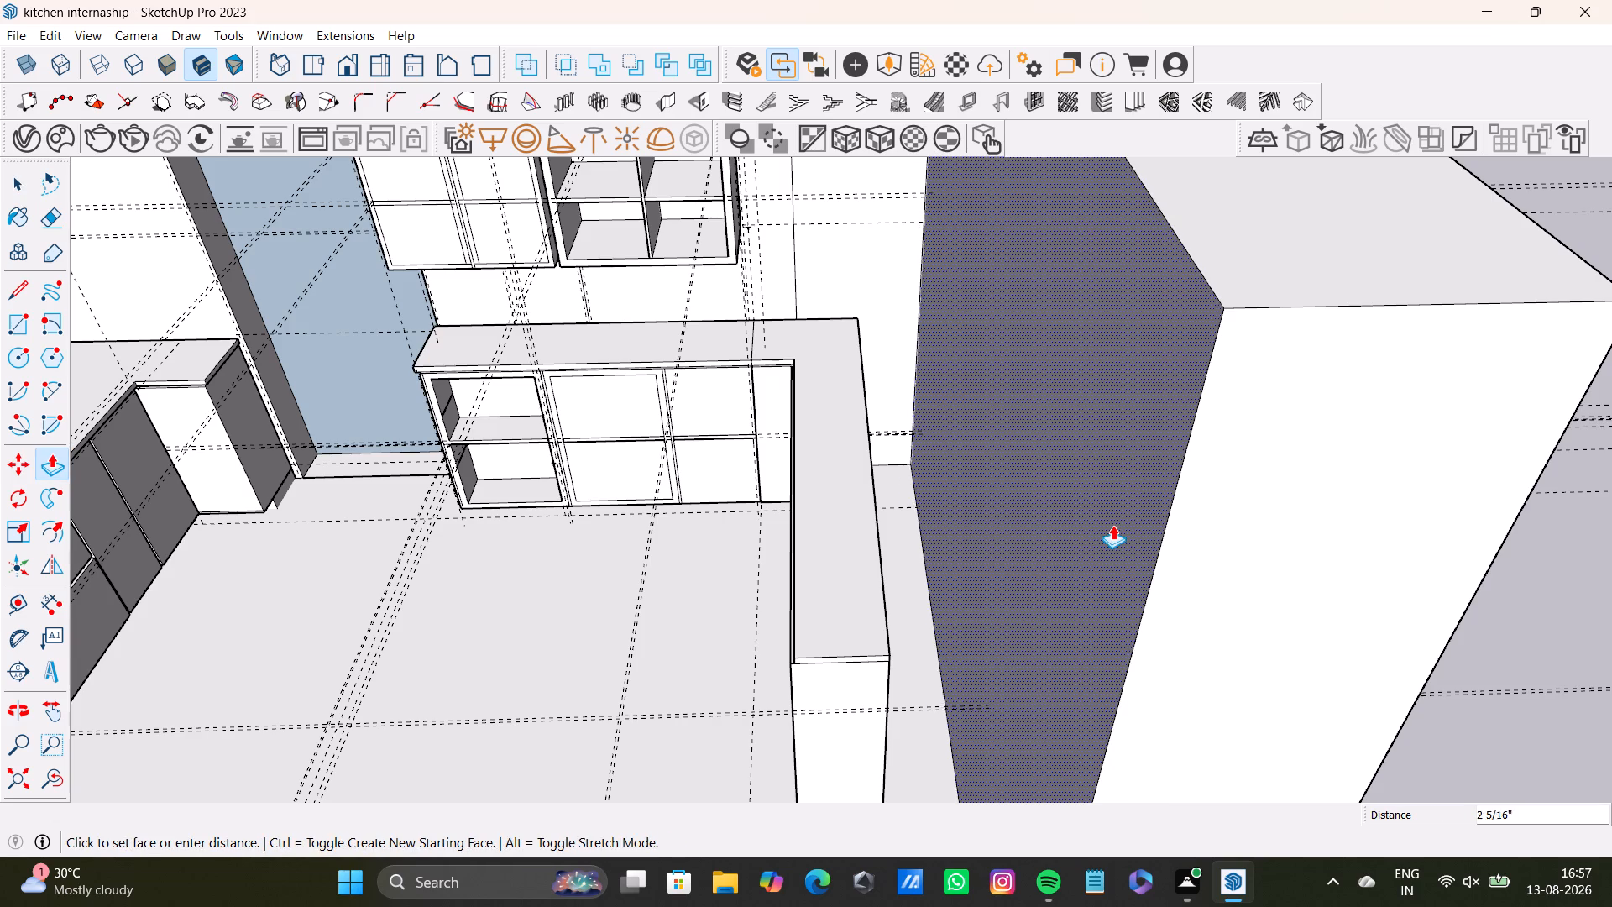
pyautogui.moveTo(1112, 525); pyautogui.dragTo(1154, 525)
pyautogui.press('space')
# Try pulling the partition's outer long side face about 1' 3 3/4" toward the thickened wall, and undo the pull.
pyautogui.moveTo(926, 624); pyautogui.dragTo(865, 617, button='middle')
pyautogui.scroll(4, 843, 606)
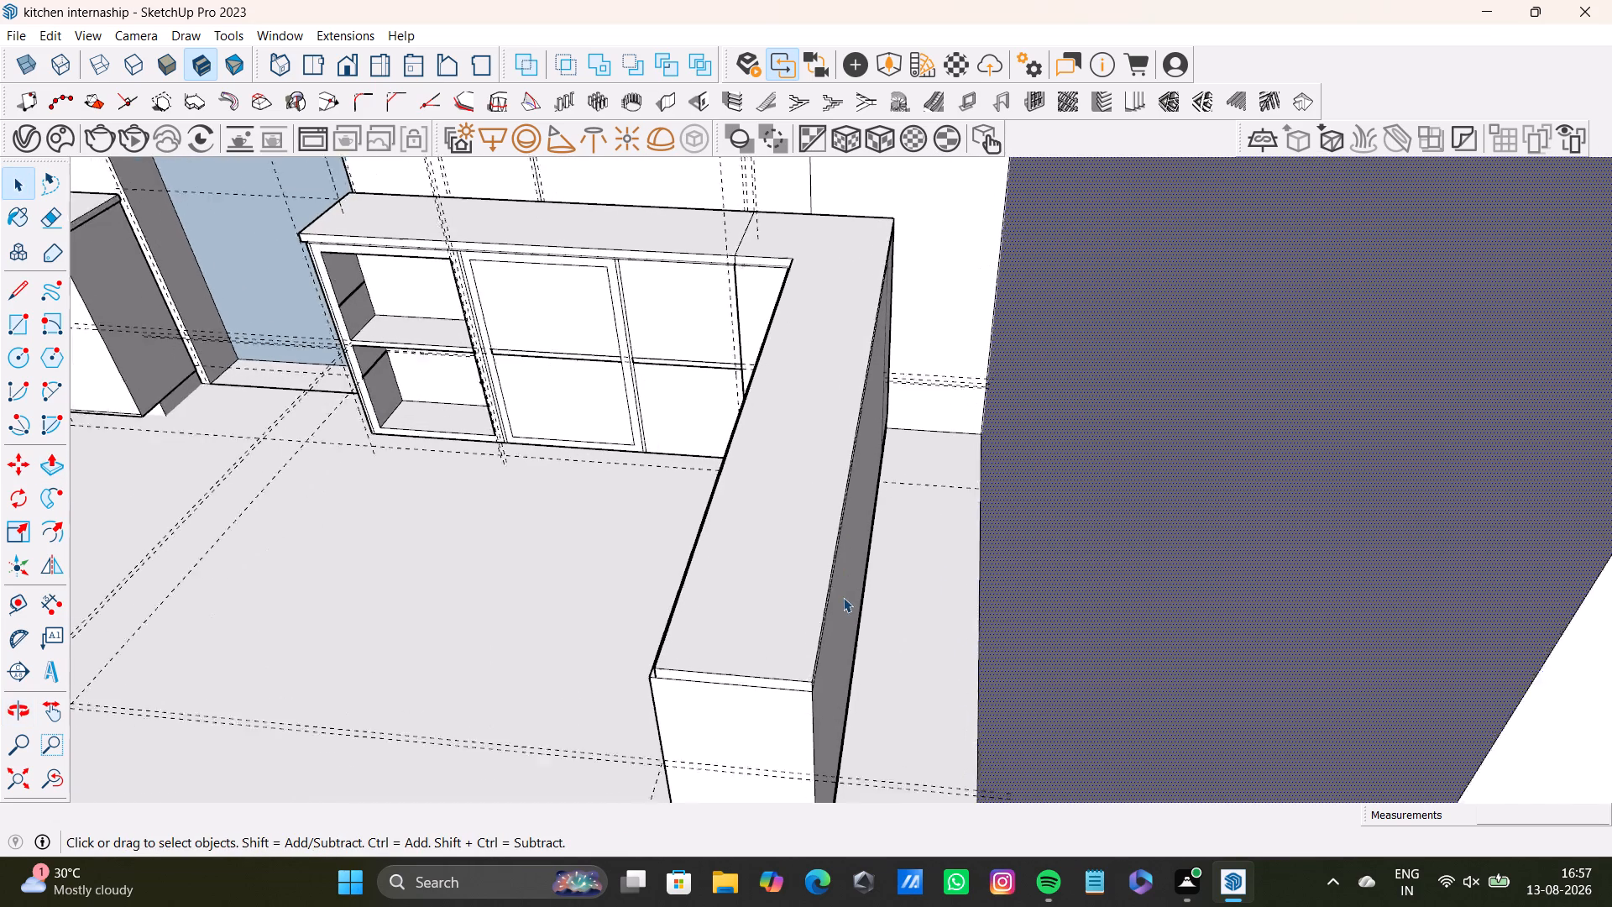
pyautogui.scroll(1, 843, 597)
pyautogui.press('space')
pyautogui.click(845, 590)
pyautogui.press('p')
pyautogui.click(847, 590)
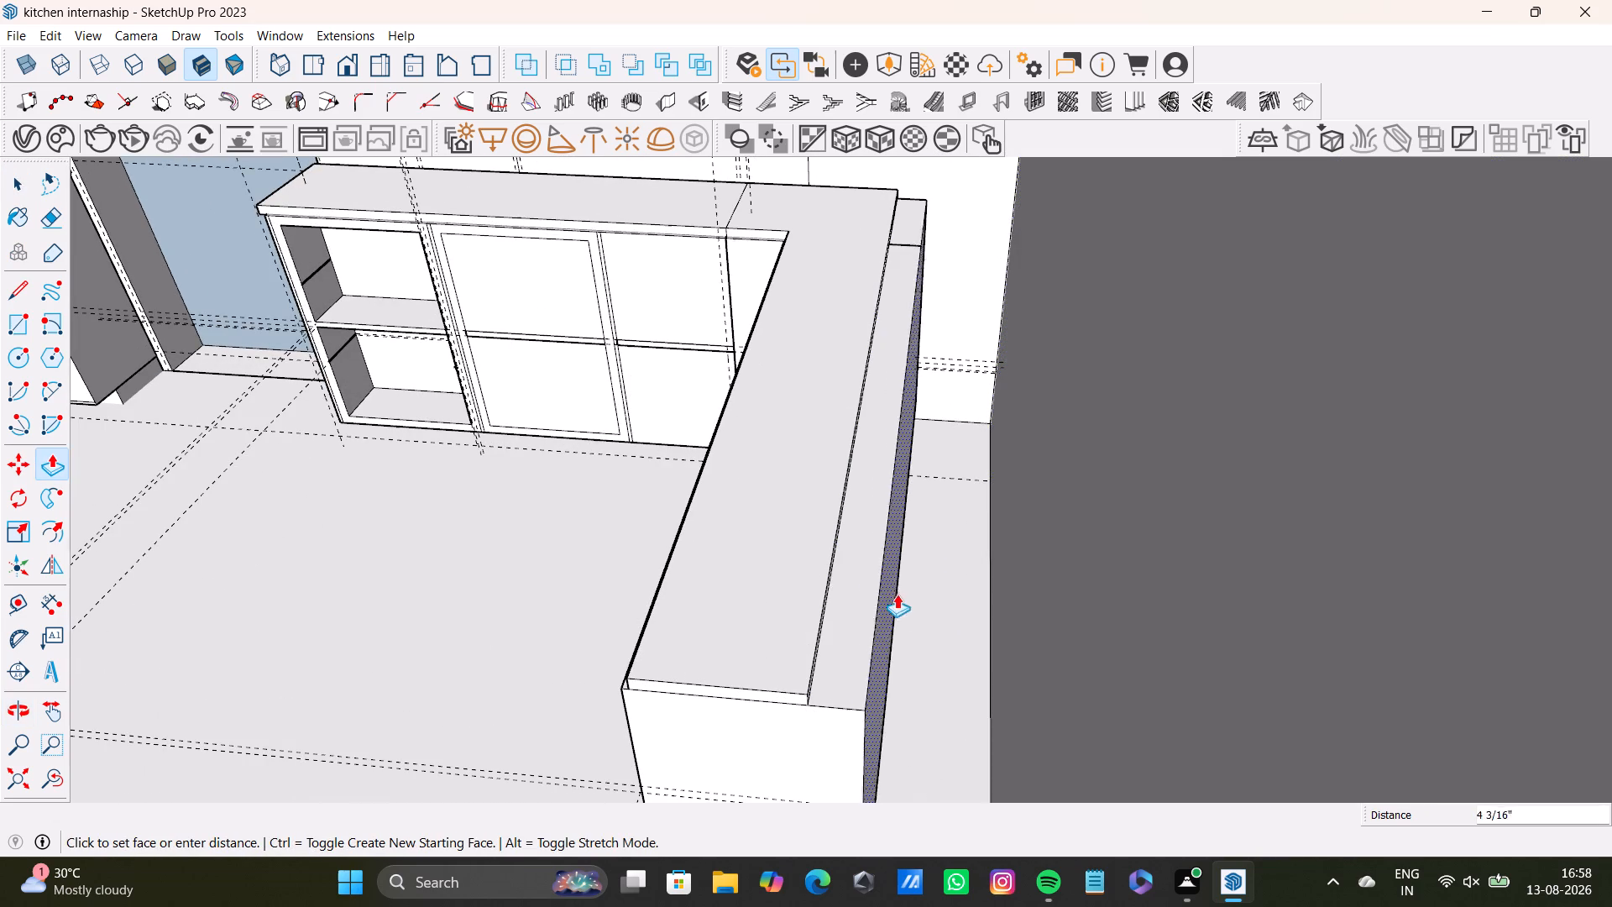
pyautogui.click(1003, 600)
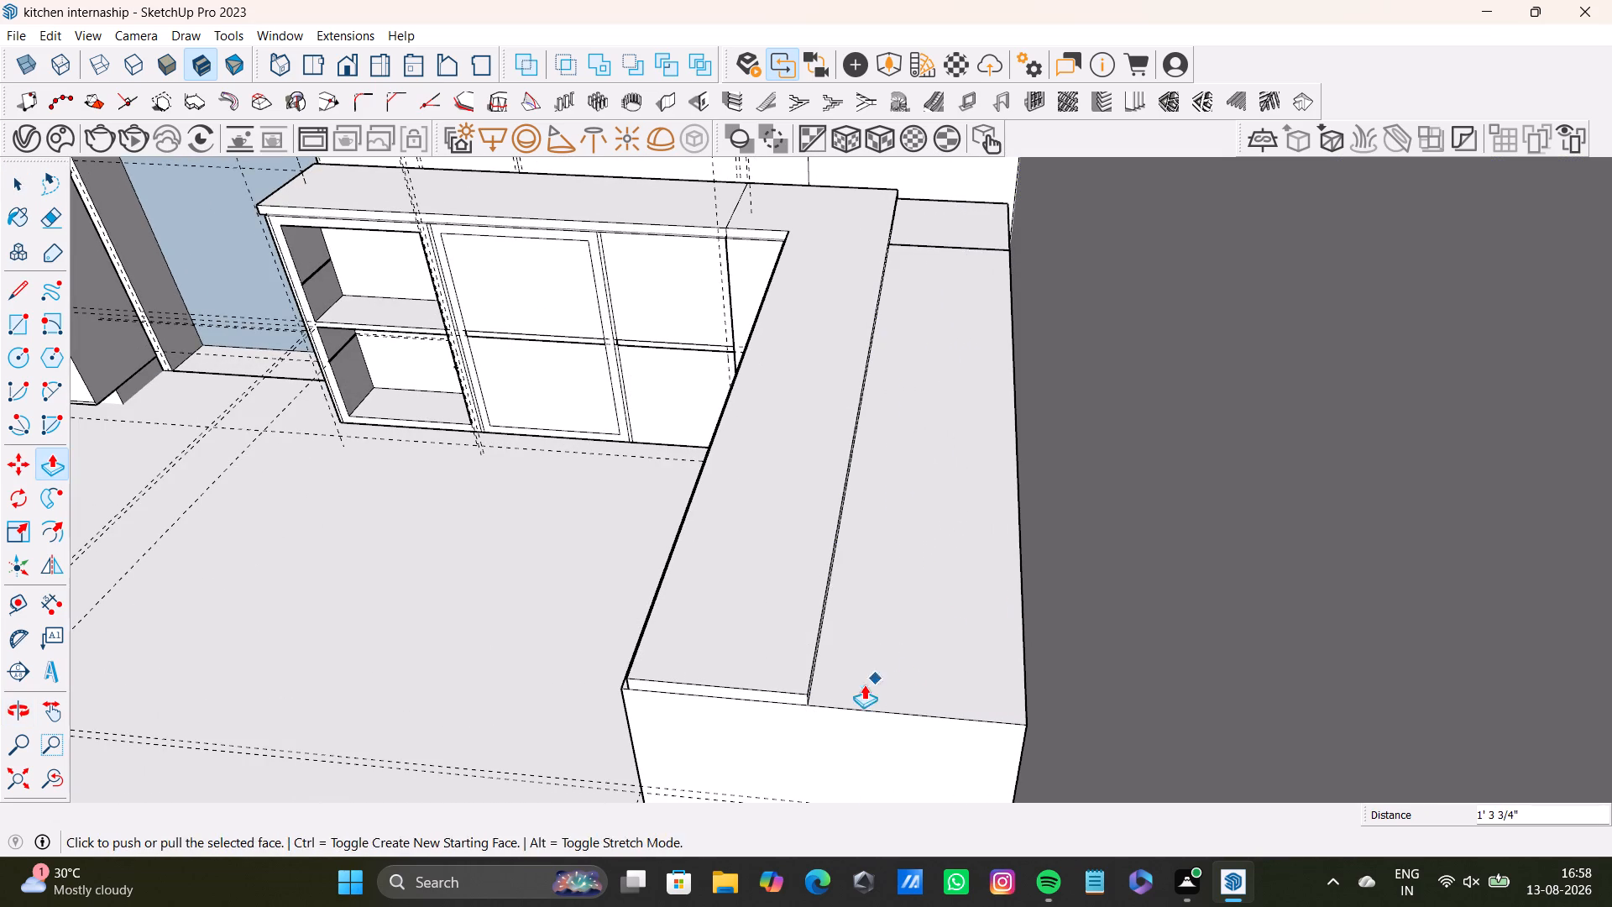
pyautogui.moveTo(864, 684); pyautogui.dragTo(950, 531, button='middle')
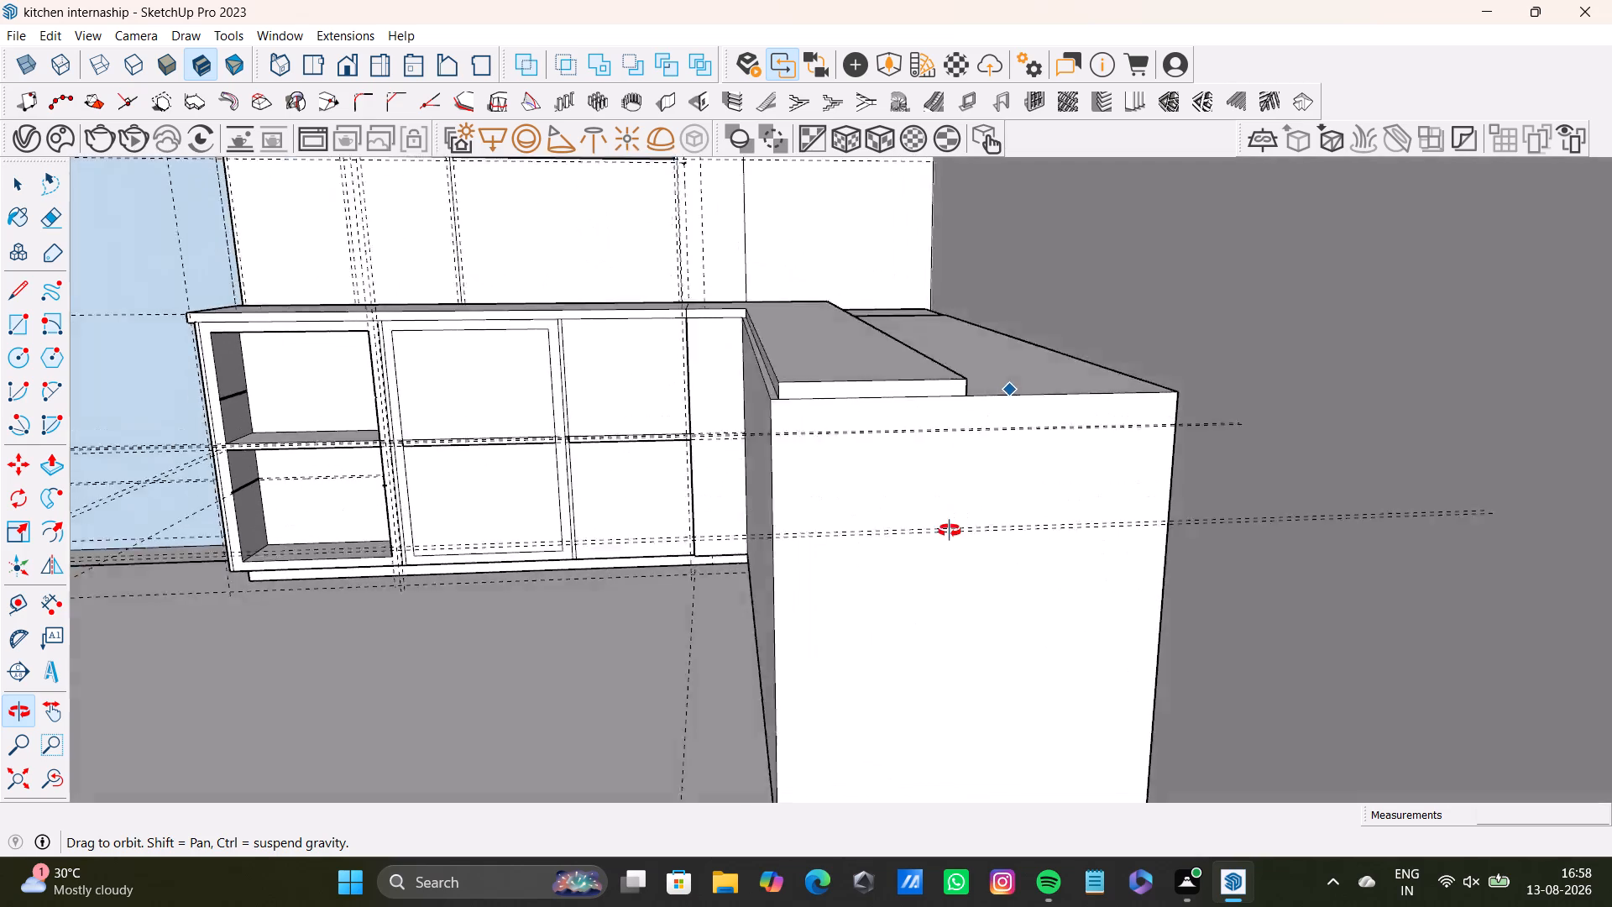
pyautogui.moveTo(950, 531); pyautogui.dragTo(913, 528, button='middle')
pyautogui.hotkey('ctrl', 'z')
# Push/Pull the partition's outer long side face outward again, toward the thickened wall.
pyautogui.moveTo(899, 541); pyautogui.dragTo(814, 594, button='middle')
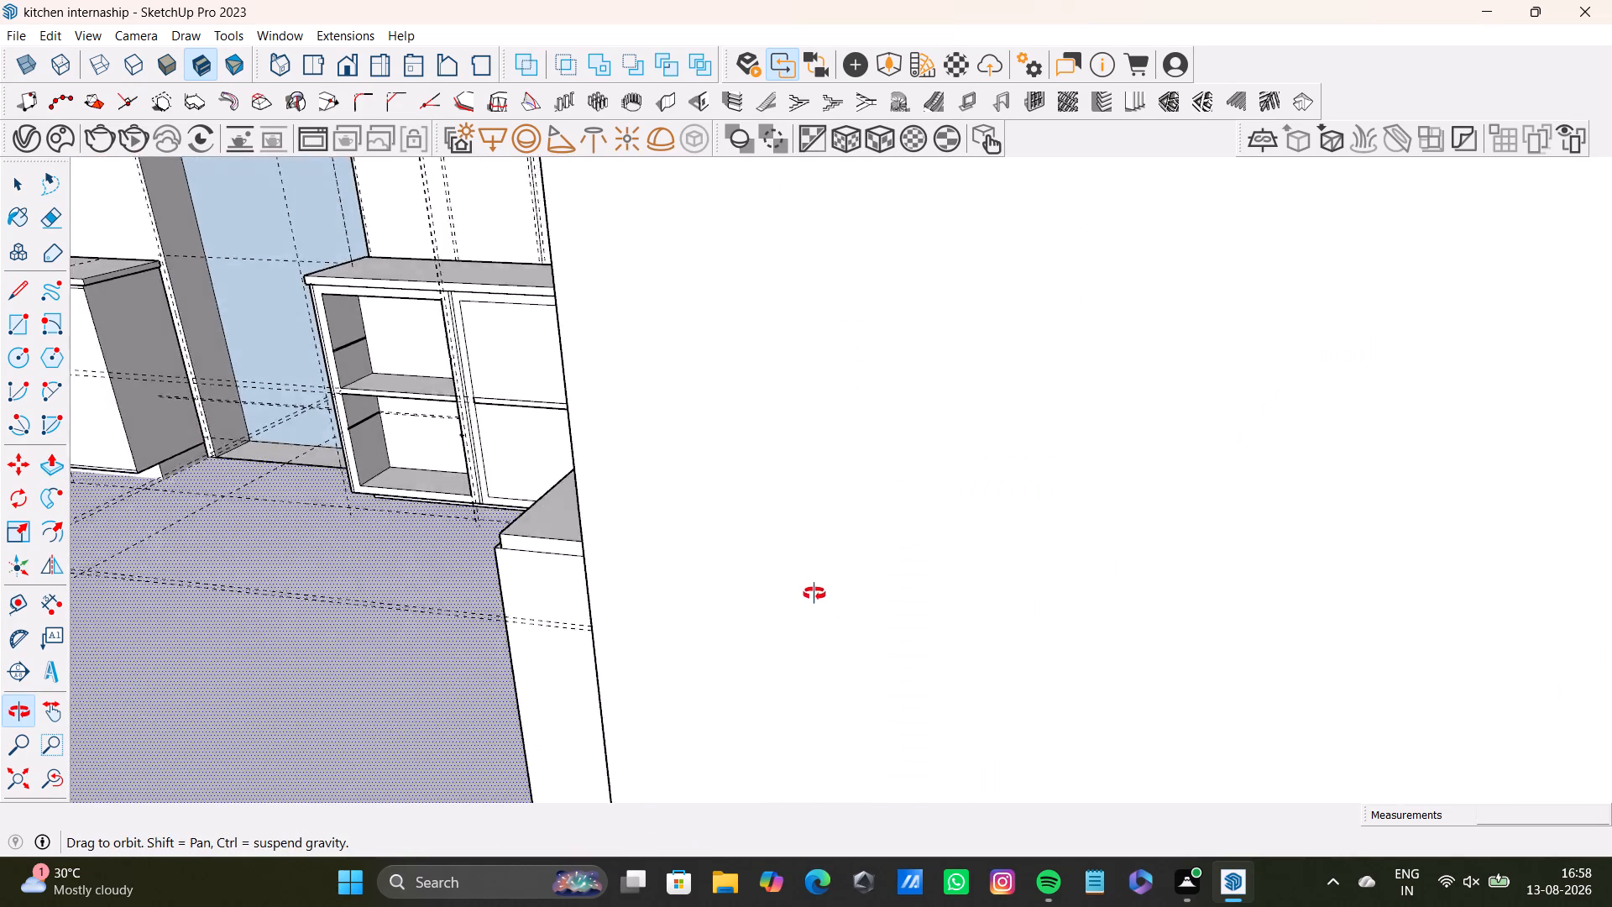
pyautogui.moveTo(814, 594); pyautogui.dragTo(847, 616, button='middle')
pyautogui.scroll(2, 801, 591)
pyautogui.click(816, 586)
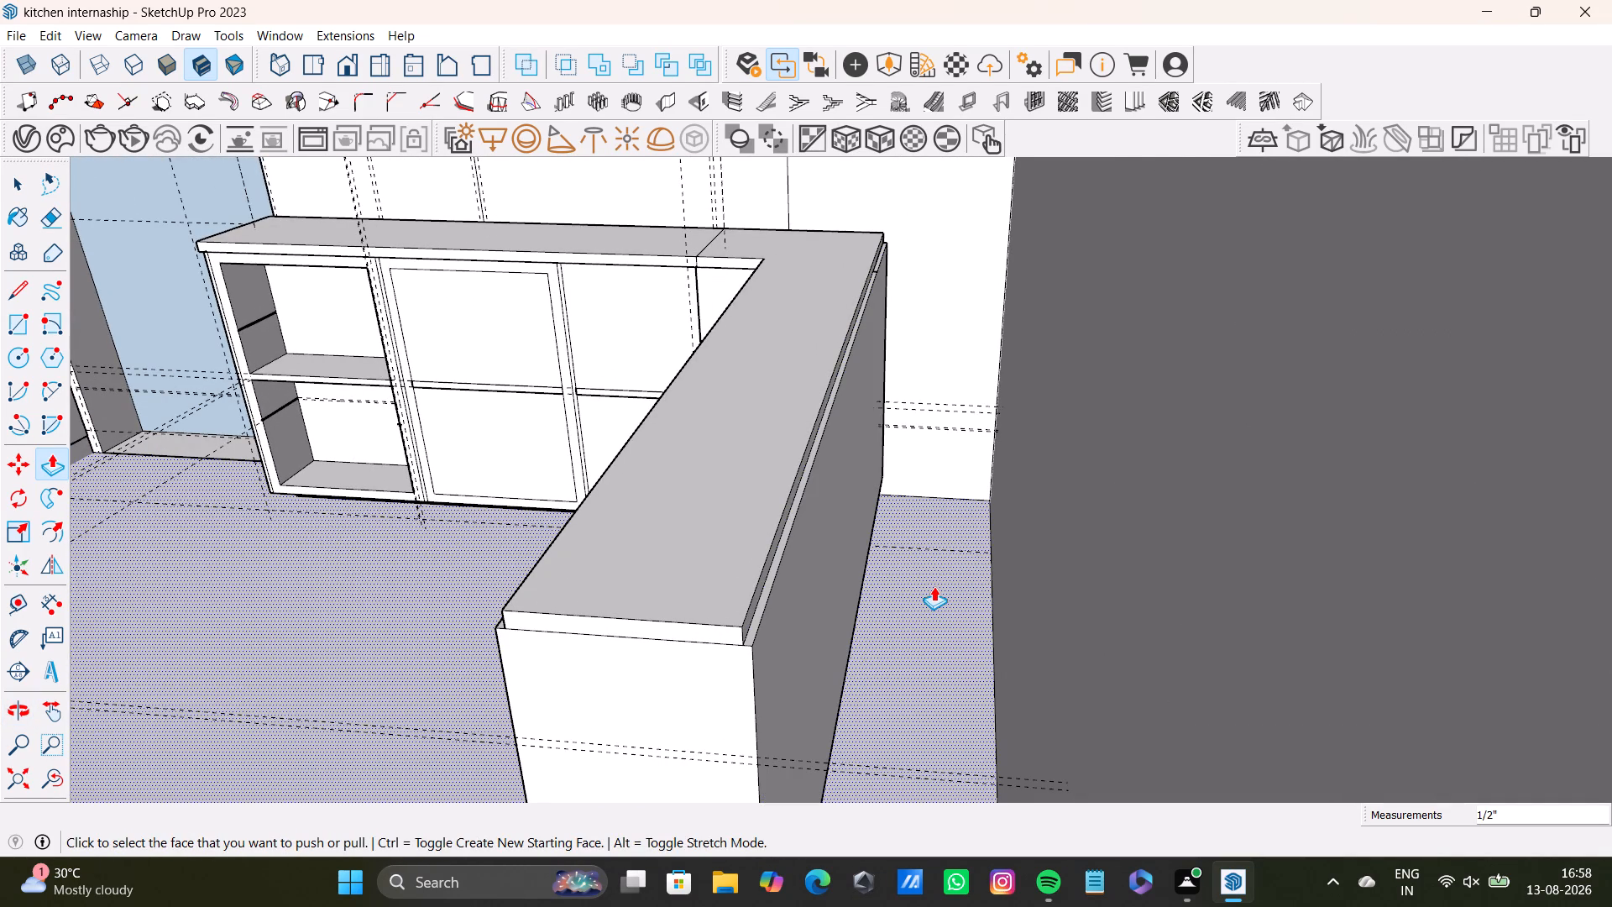
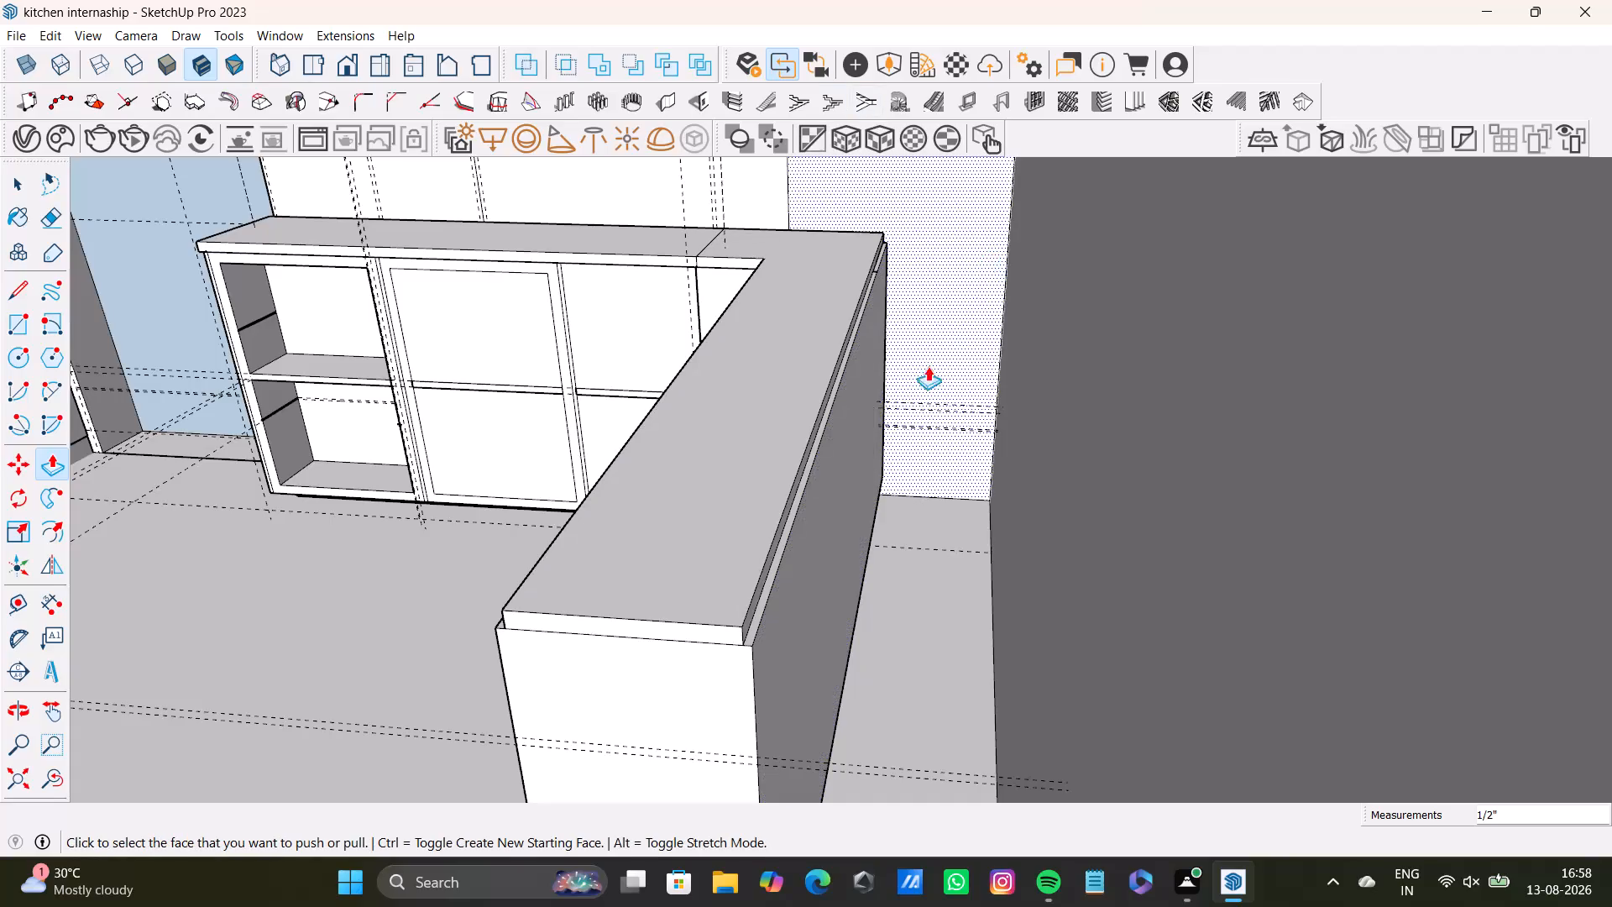
# Push/Pull the counter cabinet's outer long side about 9 1/2" and the countertop edge above it about 9 15/16" toward the thickened wall.
pyautogui.scroll(3, 845, 448)
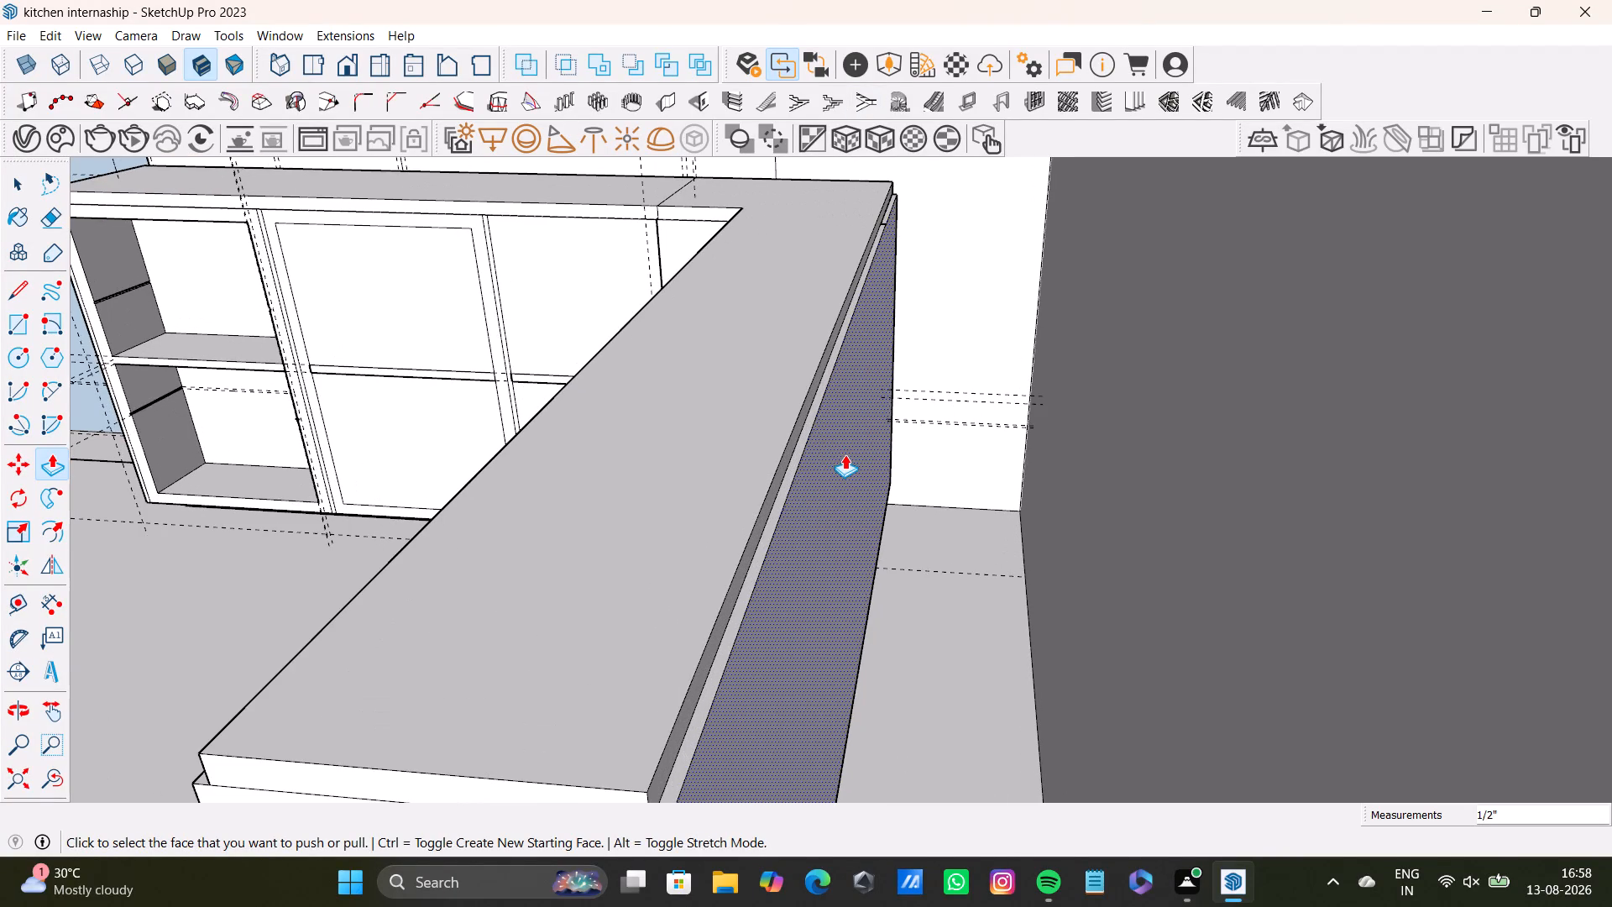
pyautogui.click(845, 454)
pyautogui.click(984, 445)
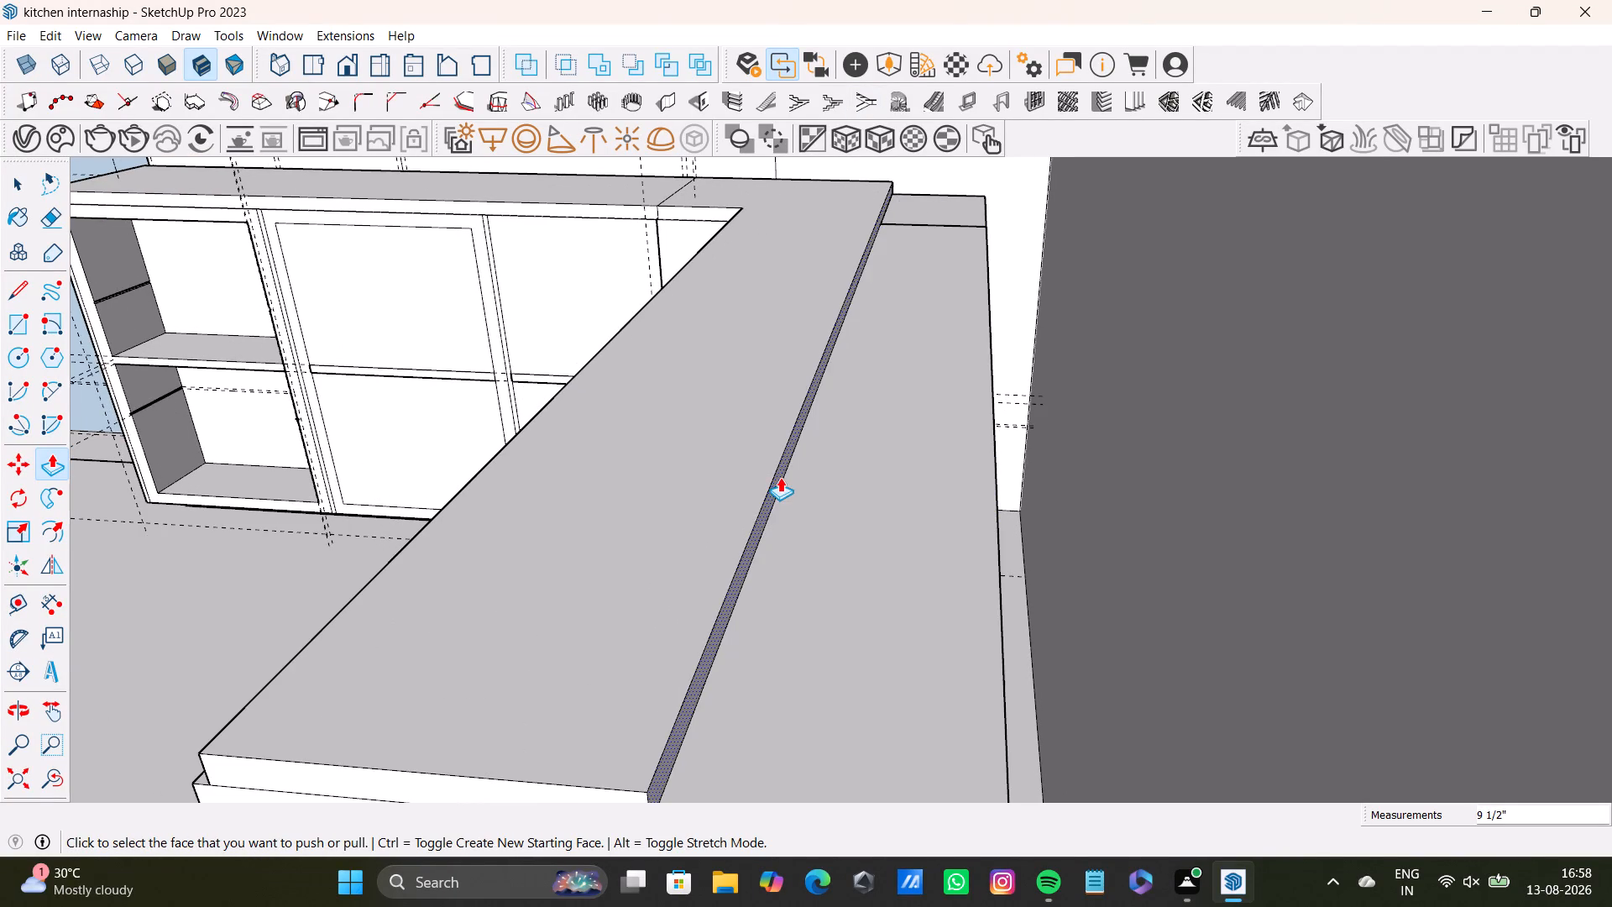
pyautogui.click(780, 477)
pyautogui.click(997, 475)
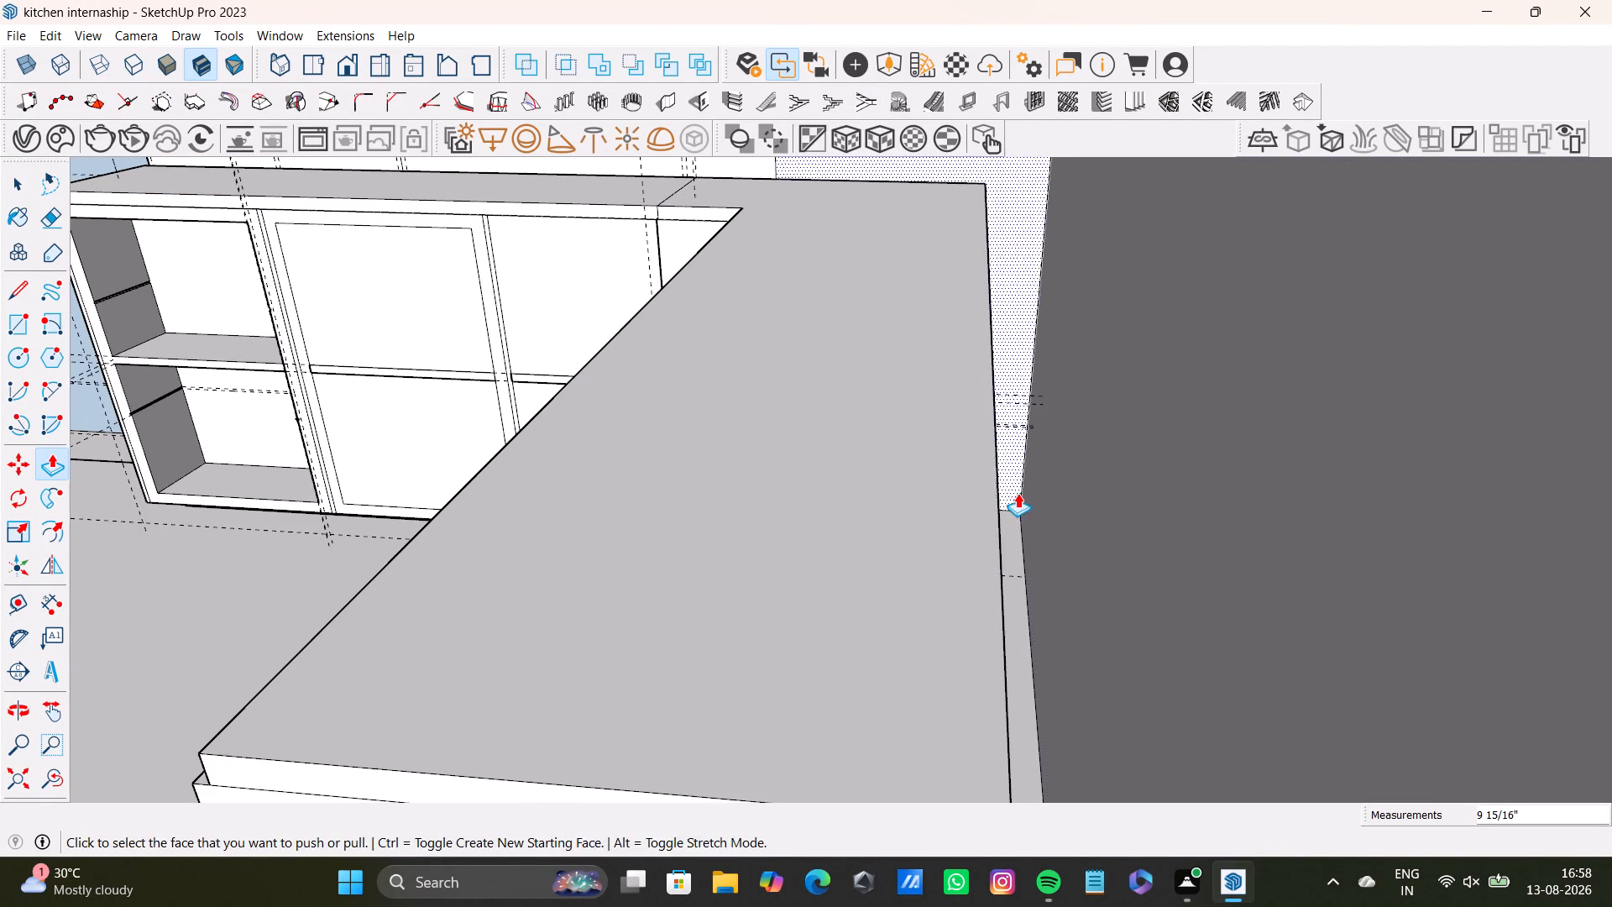
# Push/Pull the thickened wall's inner face about 5 3/4" toward the widened countertop.
pyautogui.moveTo(1026, 492); pyautogui.dragTo(1045, 533, button='middle')
pyautogui.keyDown('shift'); pyautogui.moveTo(1046, 520); pyautogui.dragTo(1007, 406, button='middle'); pyautogui.keyUp('shift')
pyautogui.click(1117, 466)
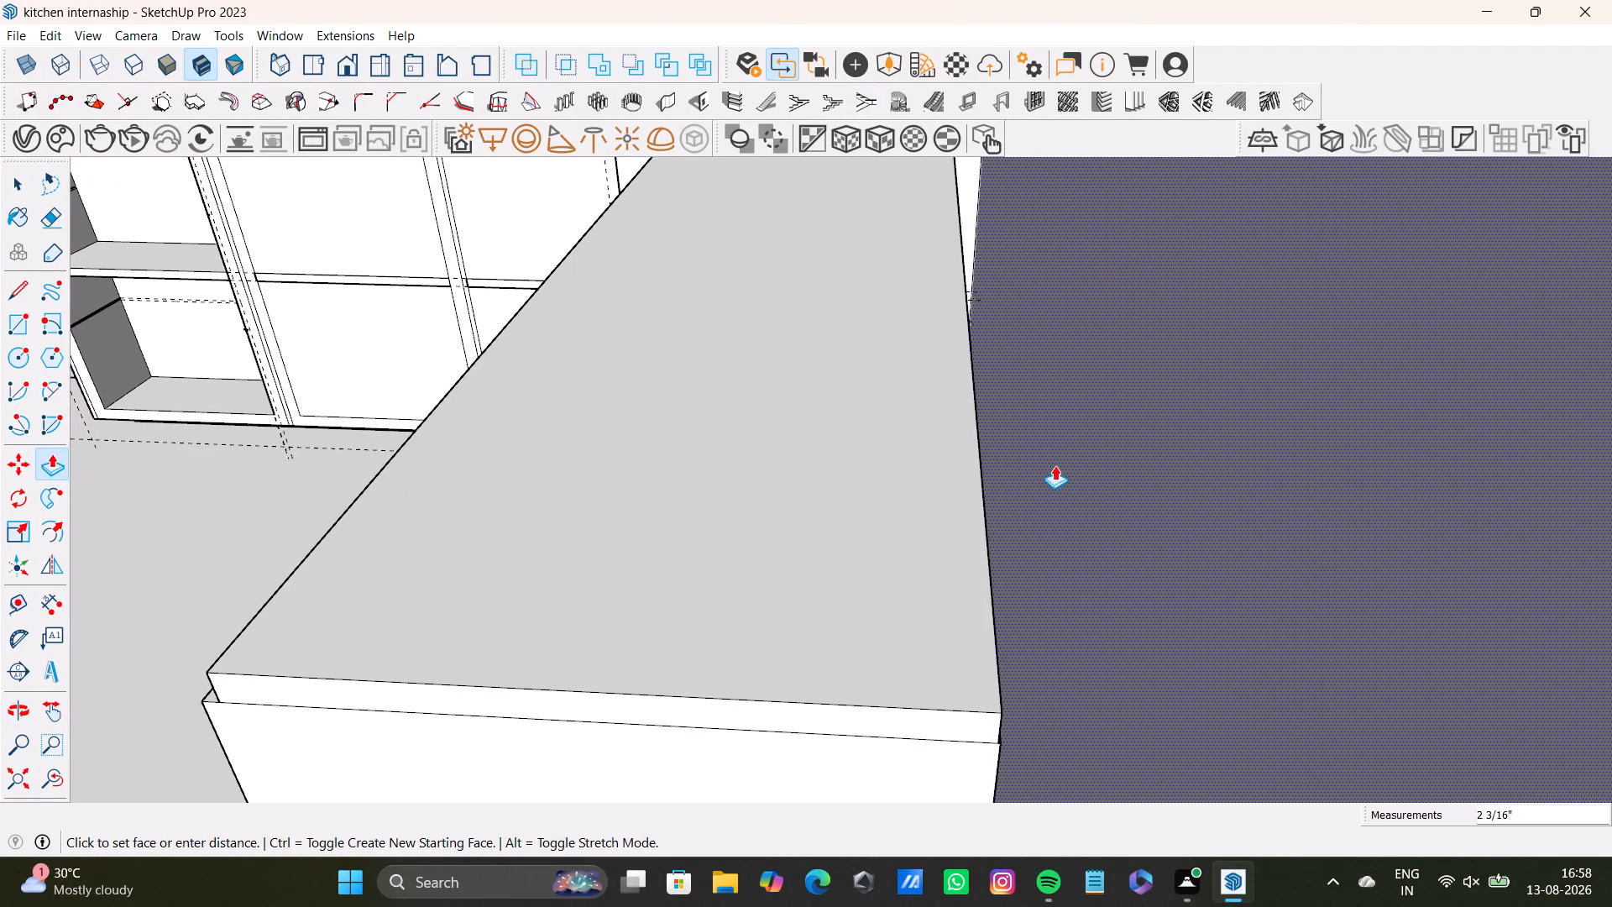
pyautogui.click(989, 468)
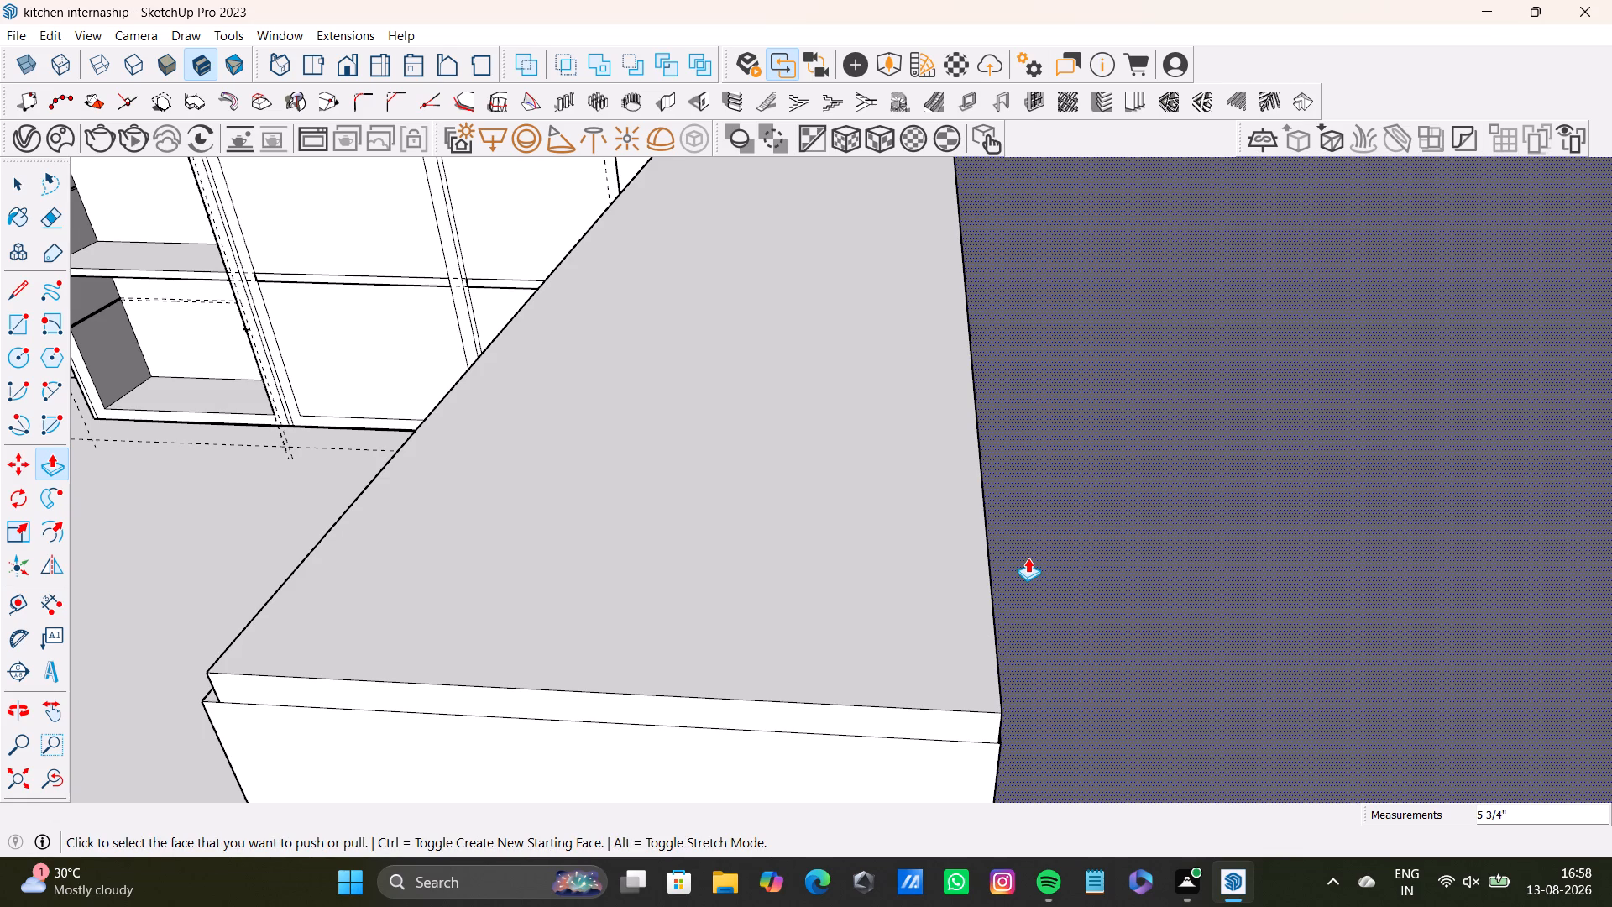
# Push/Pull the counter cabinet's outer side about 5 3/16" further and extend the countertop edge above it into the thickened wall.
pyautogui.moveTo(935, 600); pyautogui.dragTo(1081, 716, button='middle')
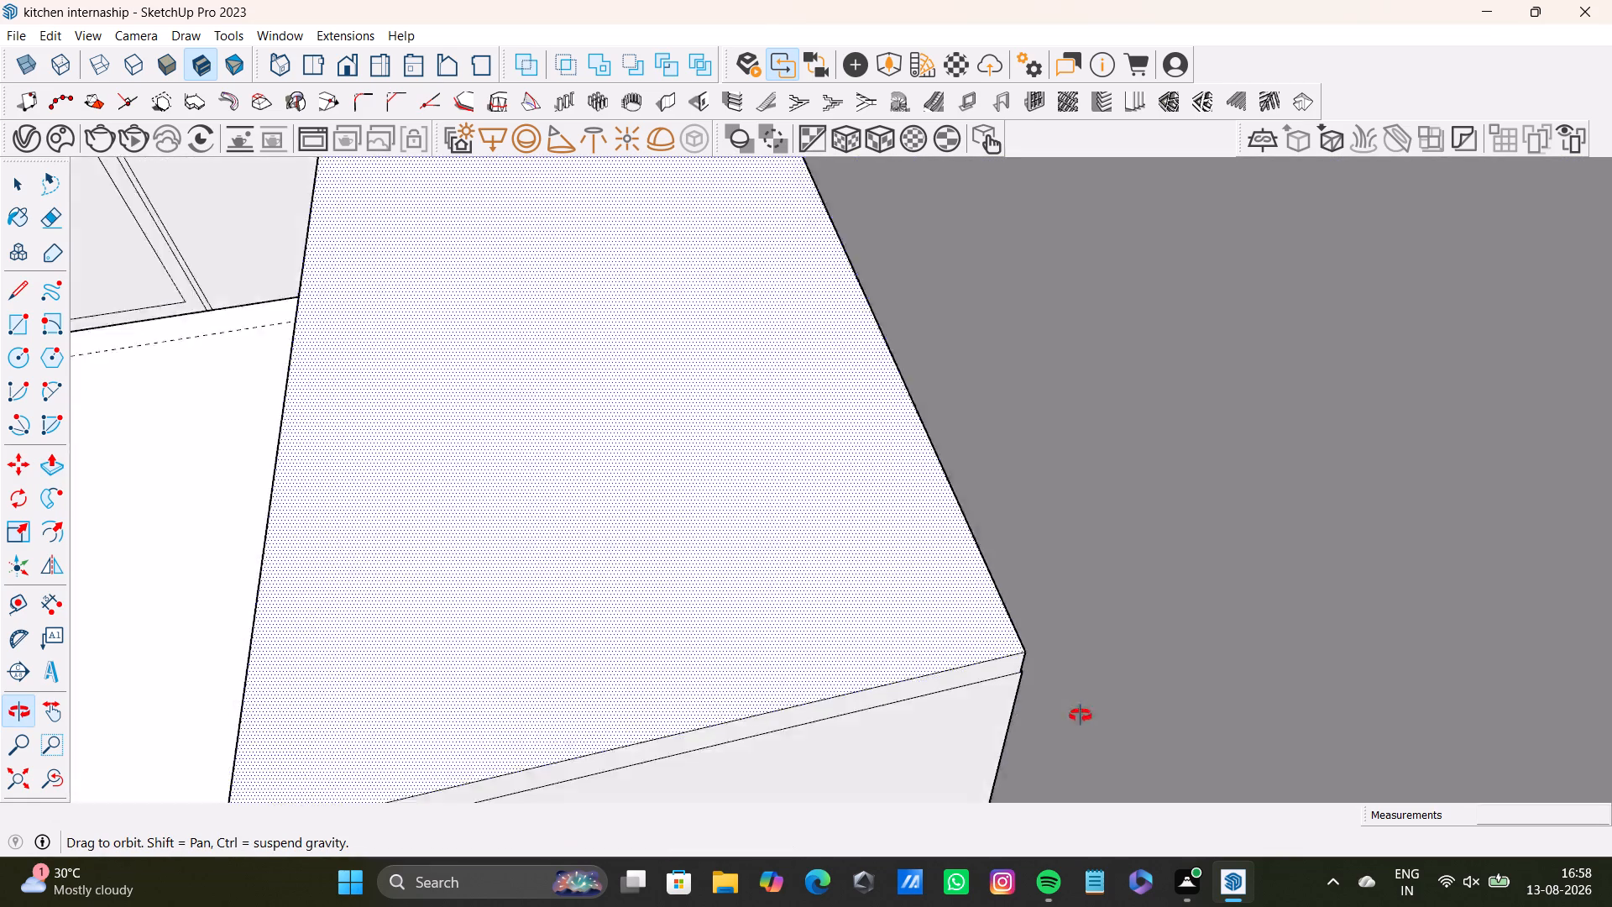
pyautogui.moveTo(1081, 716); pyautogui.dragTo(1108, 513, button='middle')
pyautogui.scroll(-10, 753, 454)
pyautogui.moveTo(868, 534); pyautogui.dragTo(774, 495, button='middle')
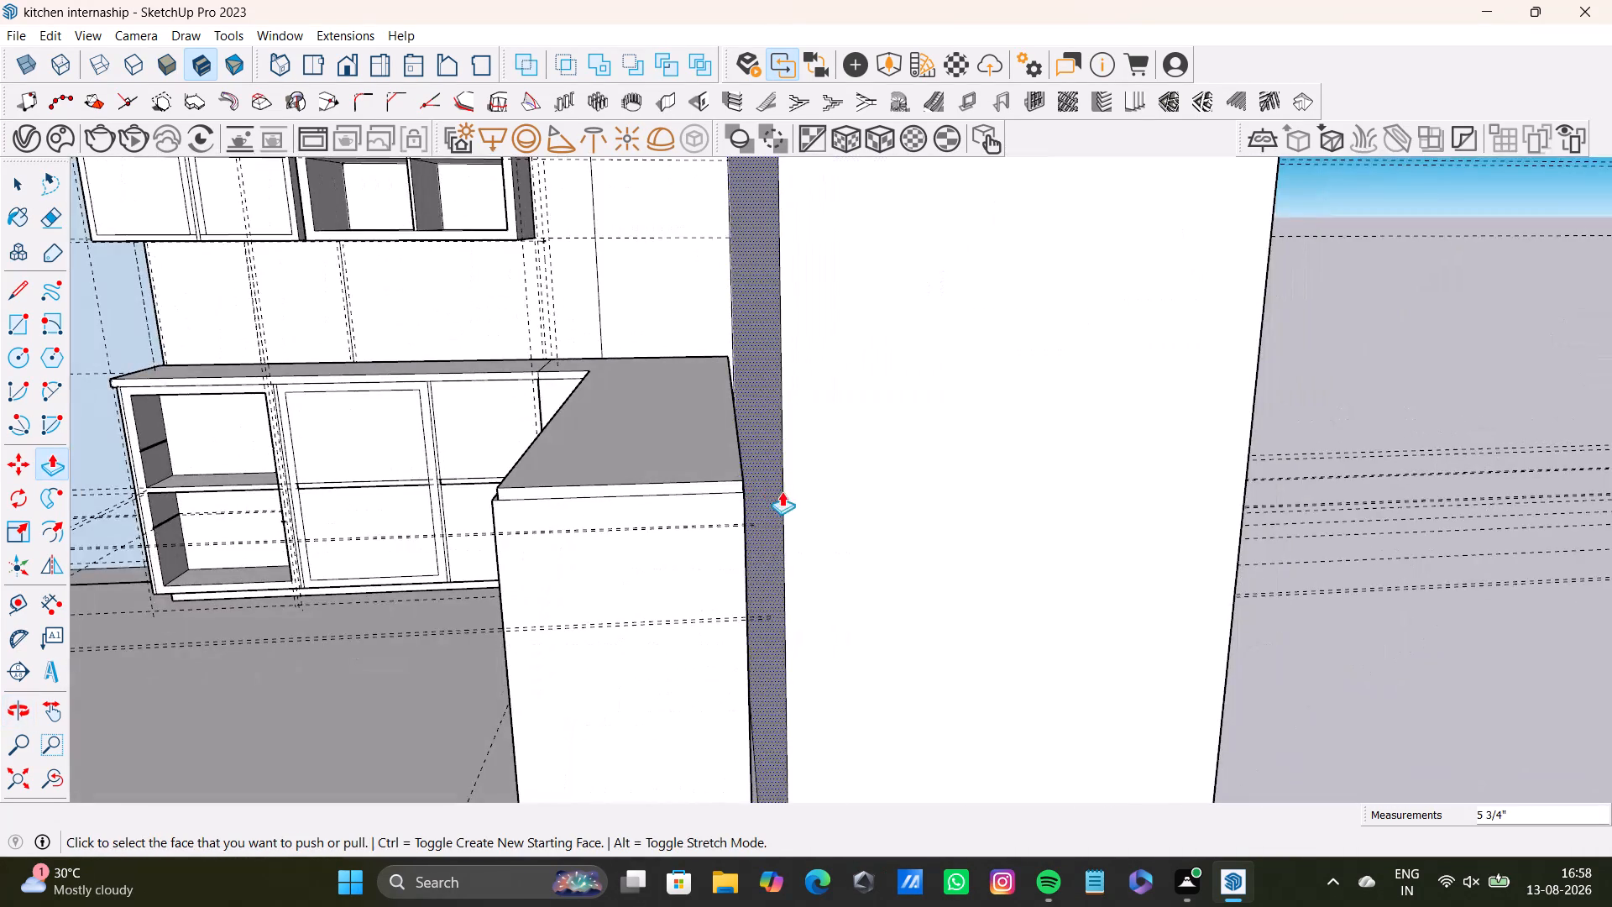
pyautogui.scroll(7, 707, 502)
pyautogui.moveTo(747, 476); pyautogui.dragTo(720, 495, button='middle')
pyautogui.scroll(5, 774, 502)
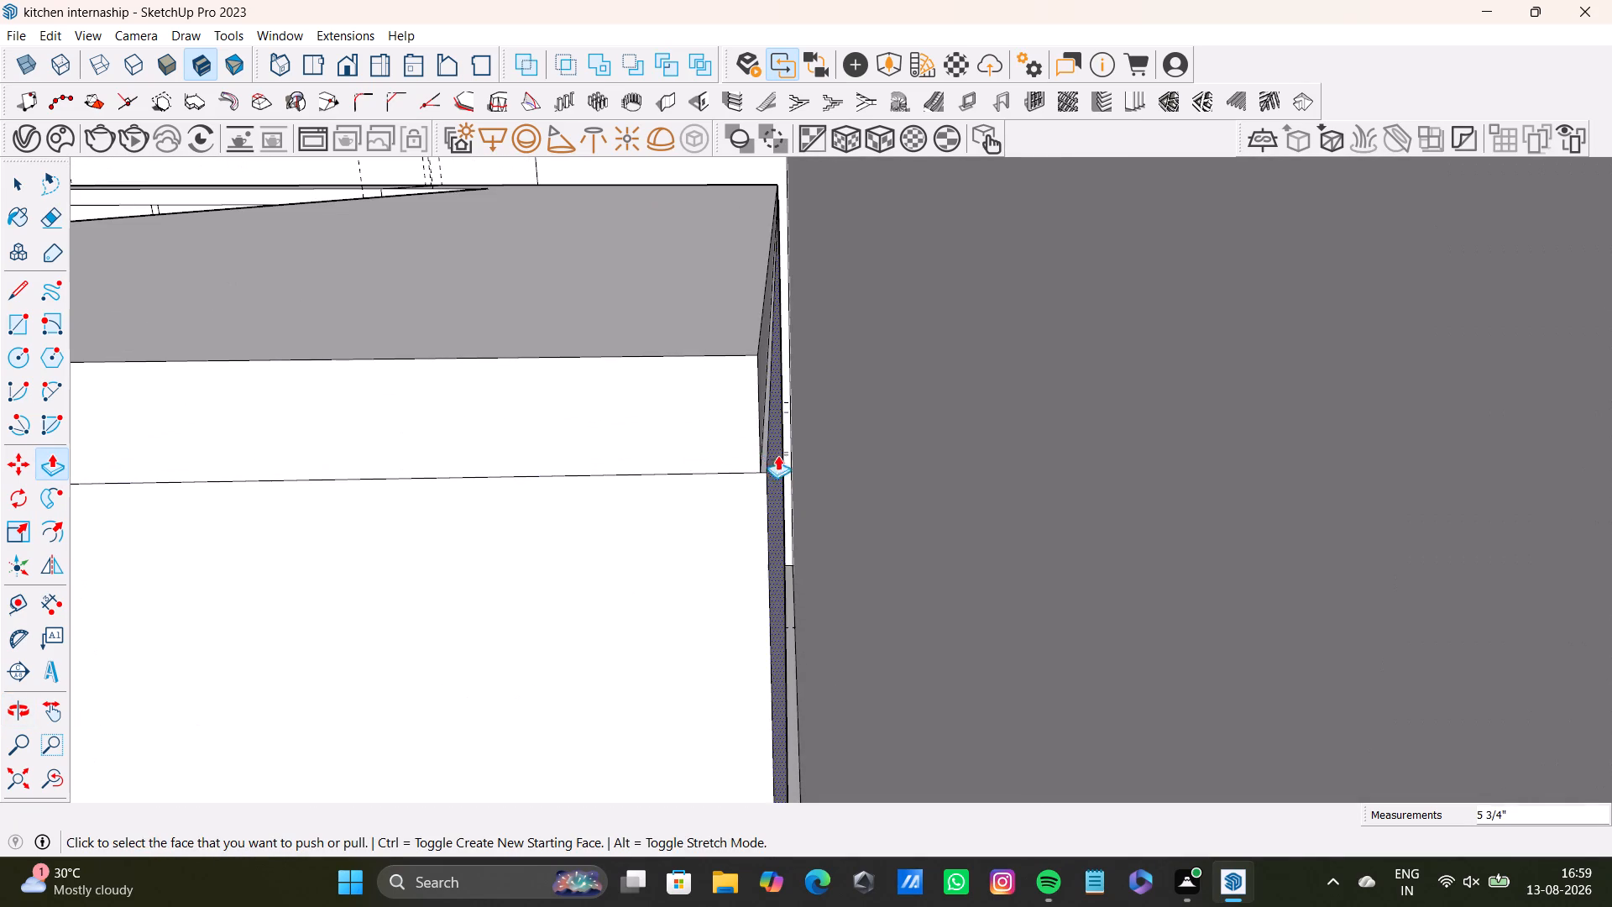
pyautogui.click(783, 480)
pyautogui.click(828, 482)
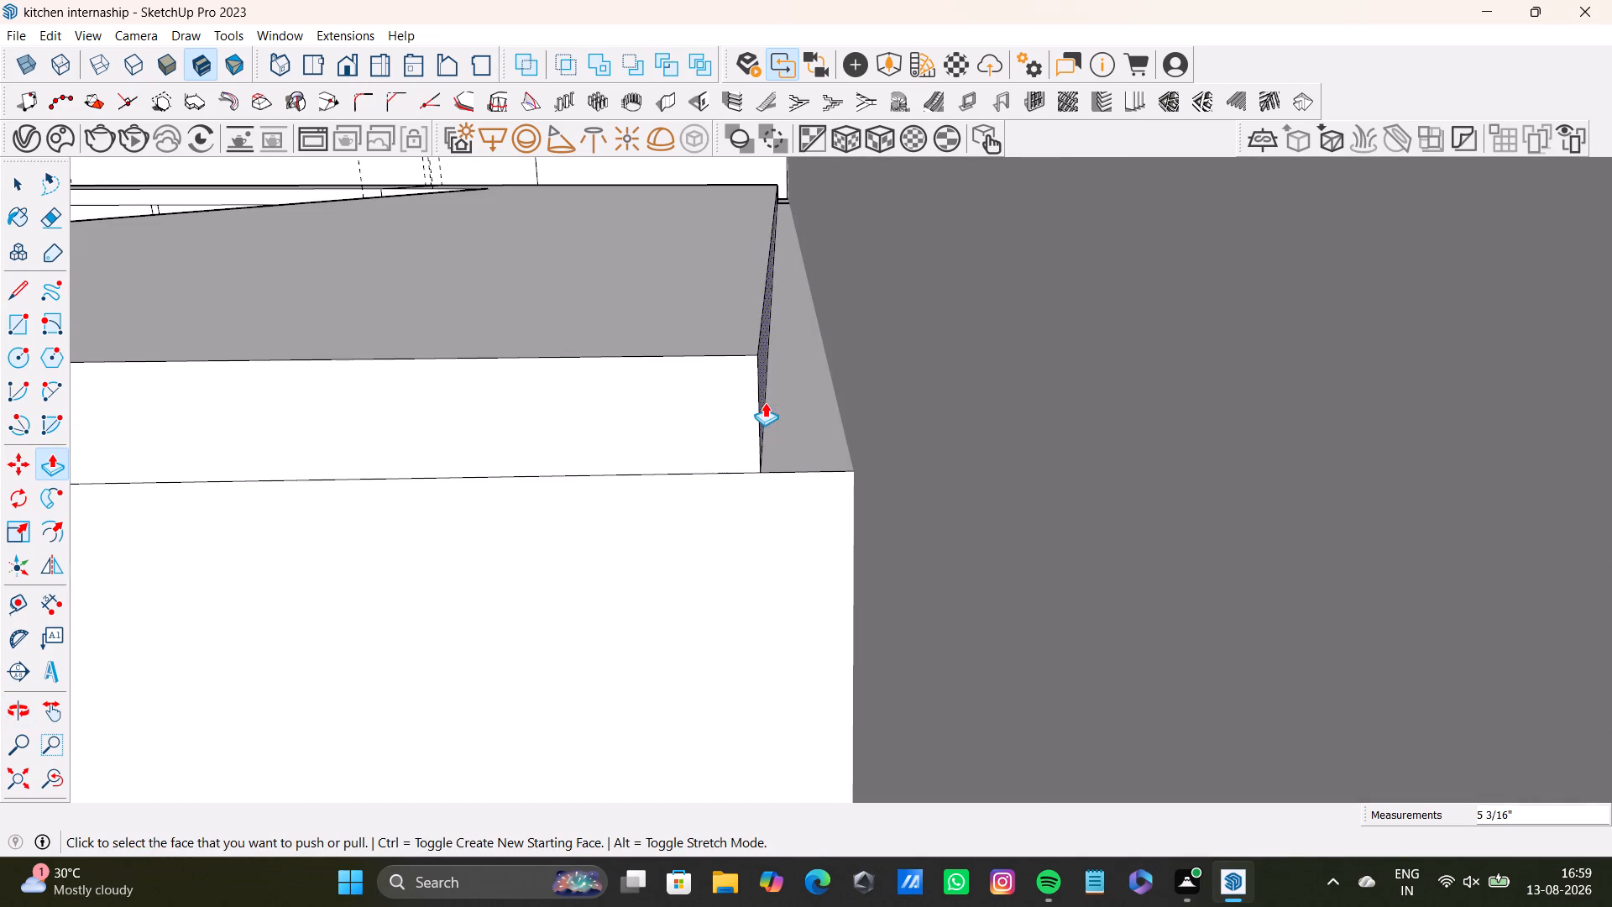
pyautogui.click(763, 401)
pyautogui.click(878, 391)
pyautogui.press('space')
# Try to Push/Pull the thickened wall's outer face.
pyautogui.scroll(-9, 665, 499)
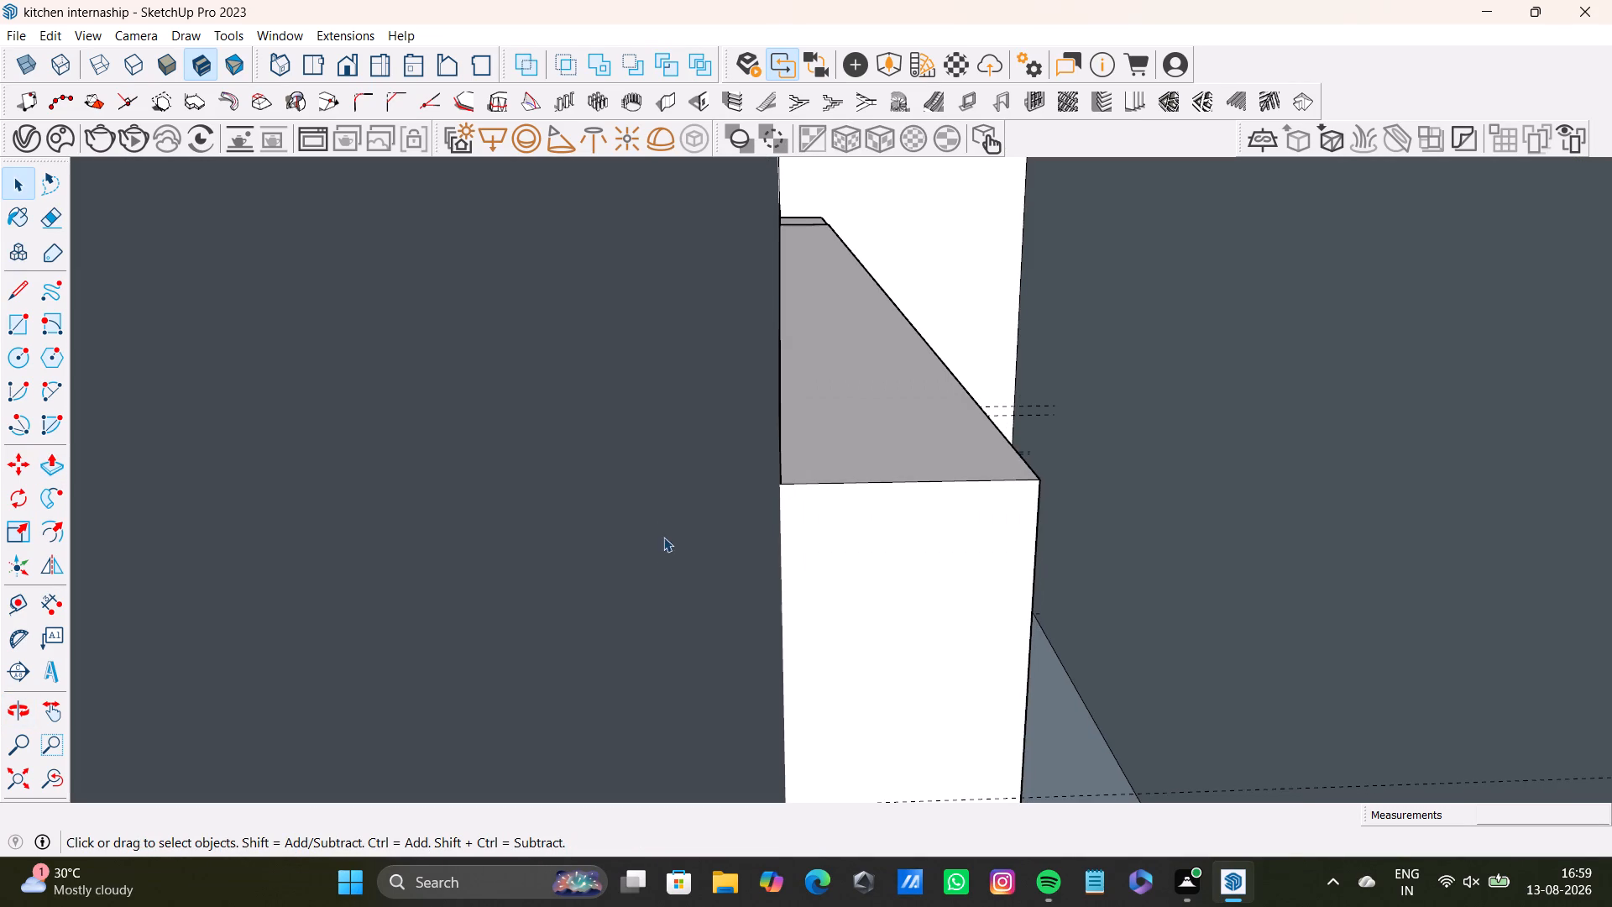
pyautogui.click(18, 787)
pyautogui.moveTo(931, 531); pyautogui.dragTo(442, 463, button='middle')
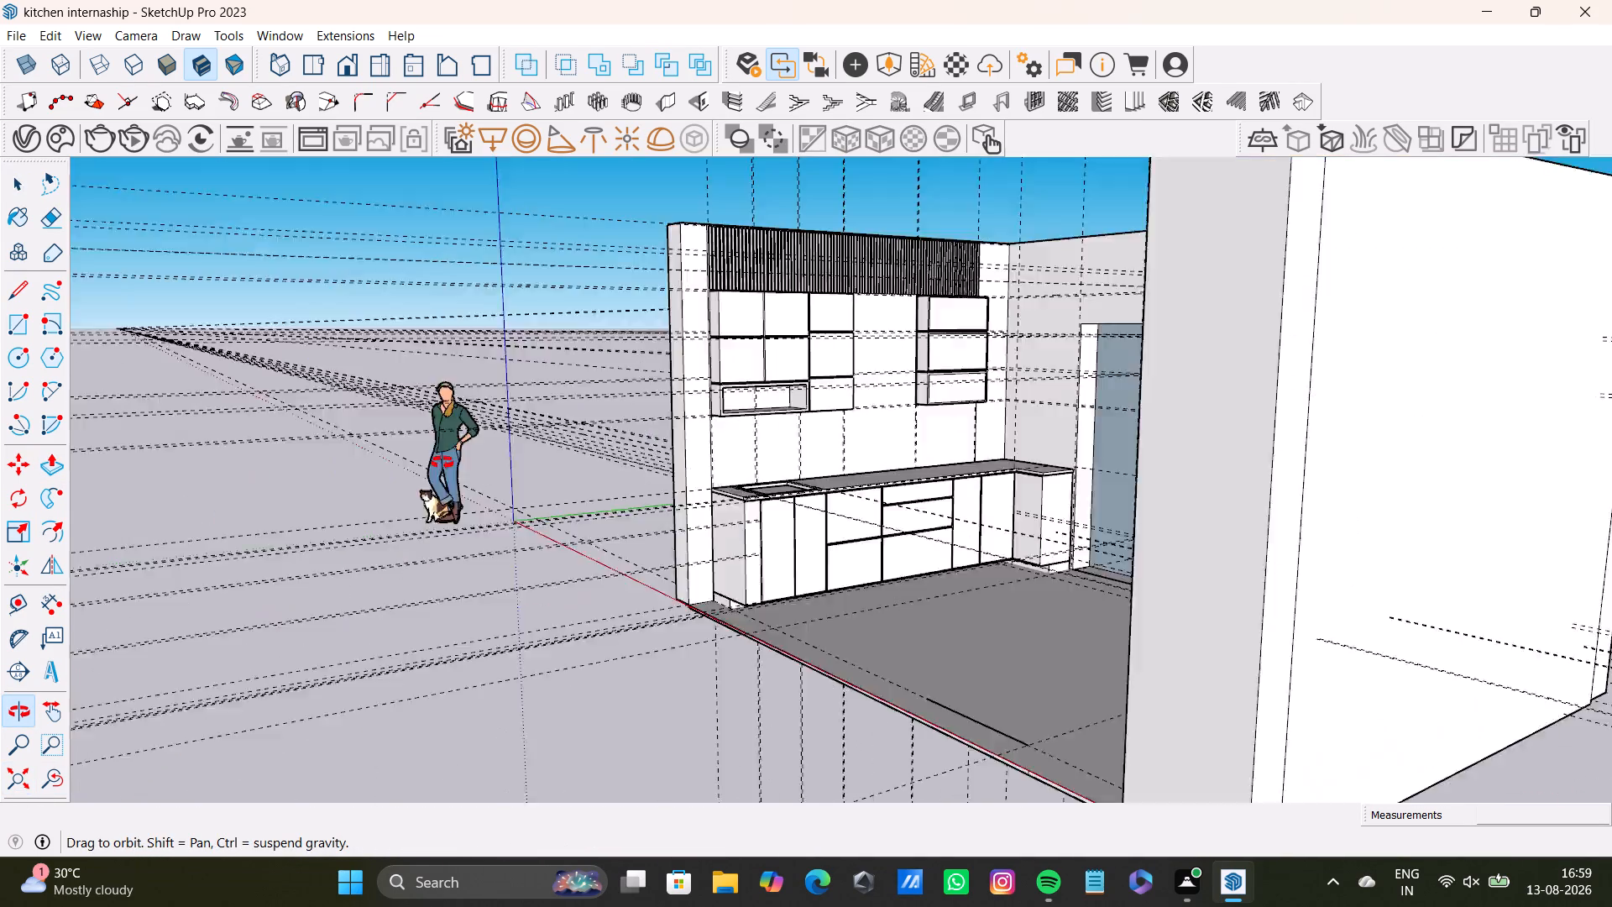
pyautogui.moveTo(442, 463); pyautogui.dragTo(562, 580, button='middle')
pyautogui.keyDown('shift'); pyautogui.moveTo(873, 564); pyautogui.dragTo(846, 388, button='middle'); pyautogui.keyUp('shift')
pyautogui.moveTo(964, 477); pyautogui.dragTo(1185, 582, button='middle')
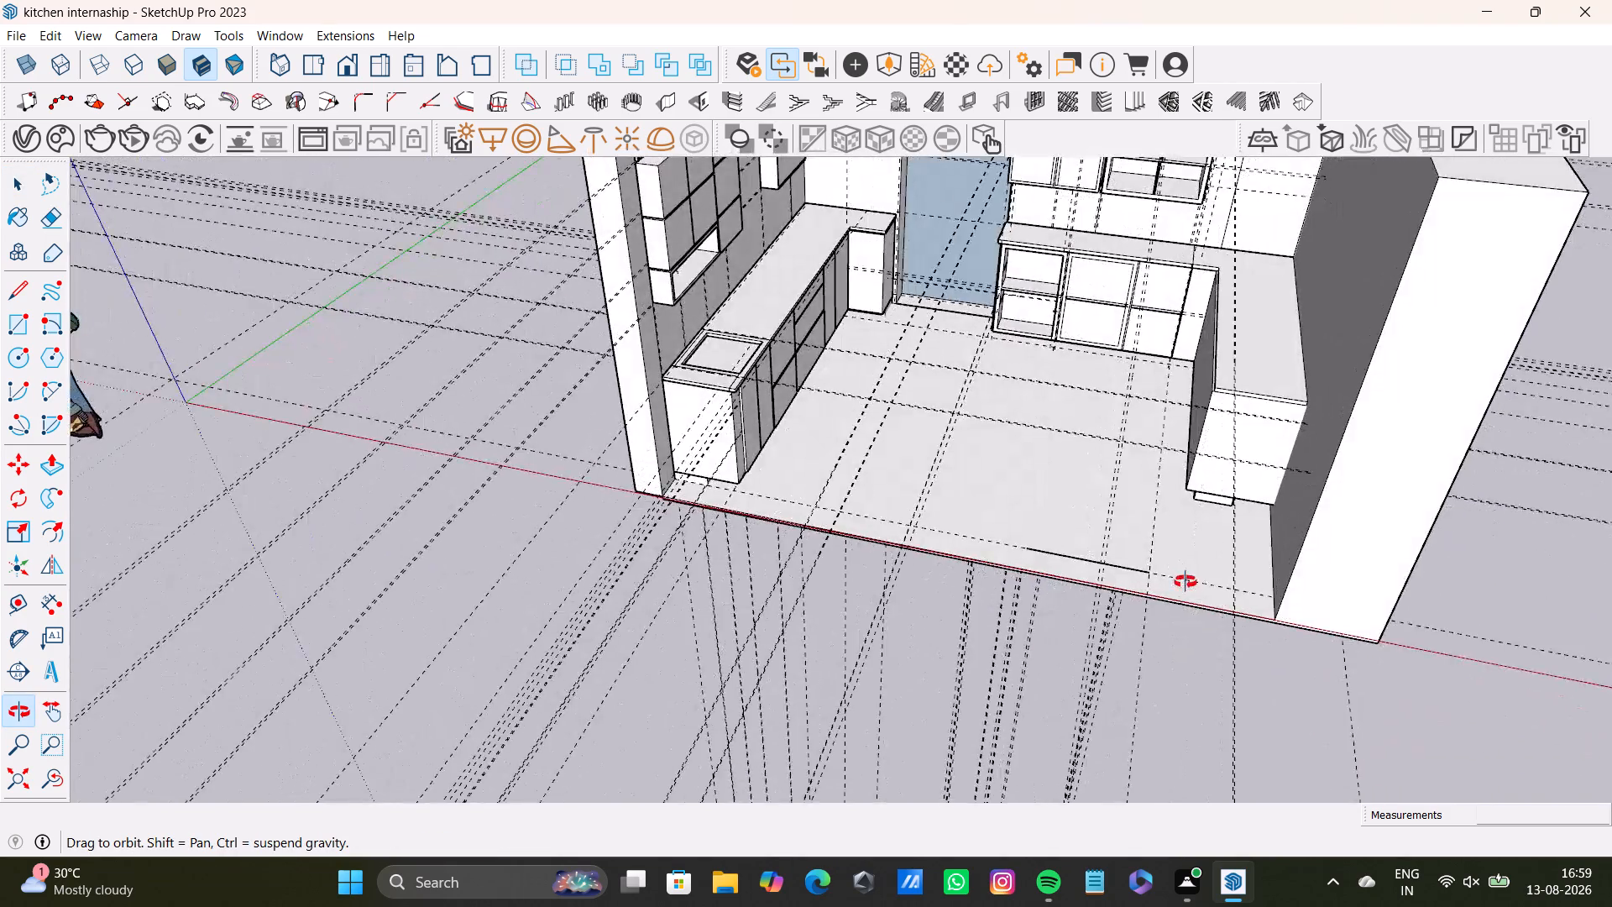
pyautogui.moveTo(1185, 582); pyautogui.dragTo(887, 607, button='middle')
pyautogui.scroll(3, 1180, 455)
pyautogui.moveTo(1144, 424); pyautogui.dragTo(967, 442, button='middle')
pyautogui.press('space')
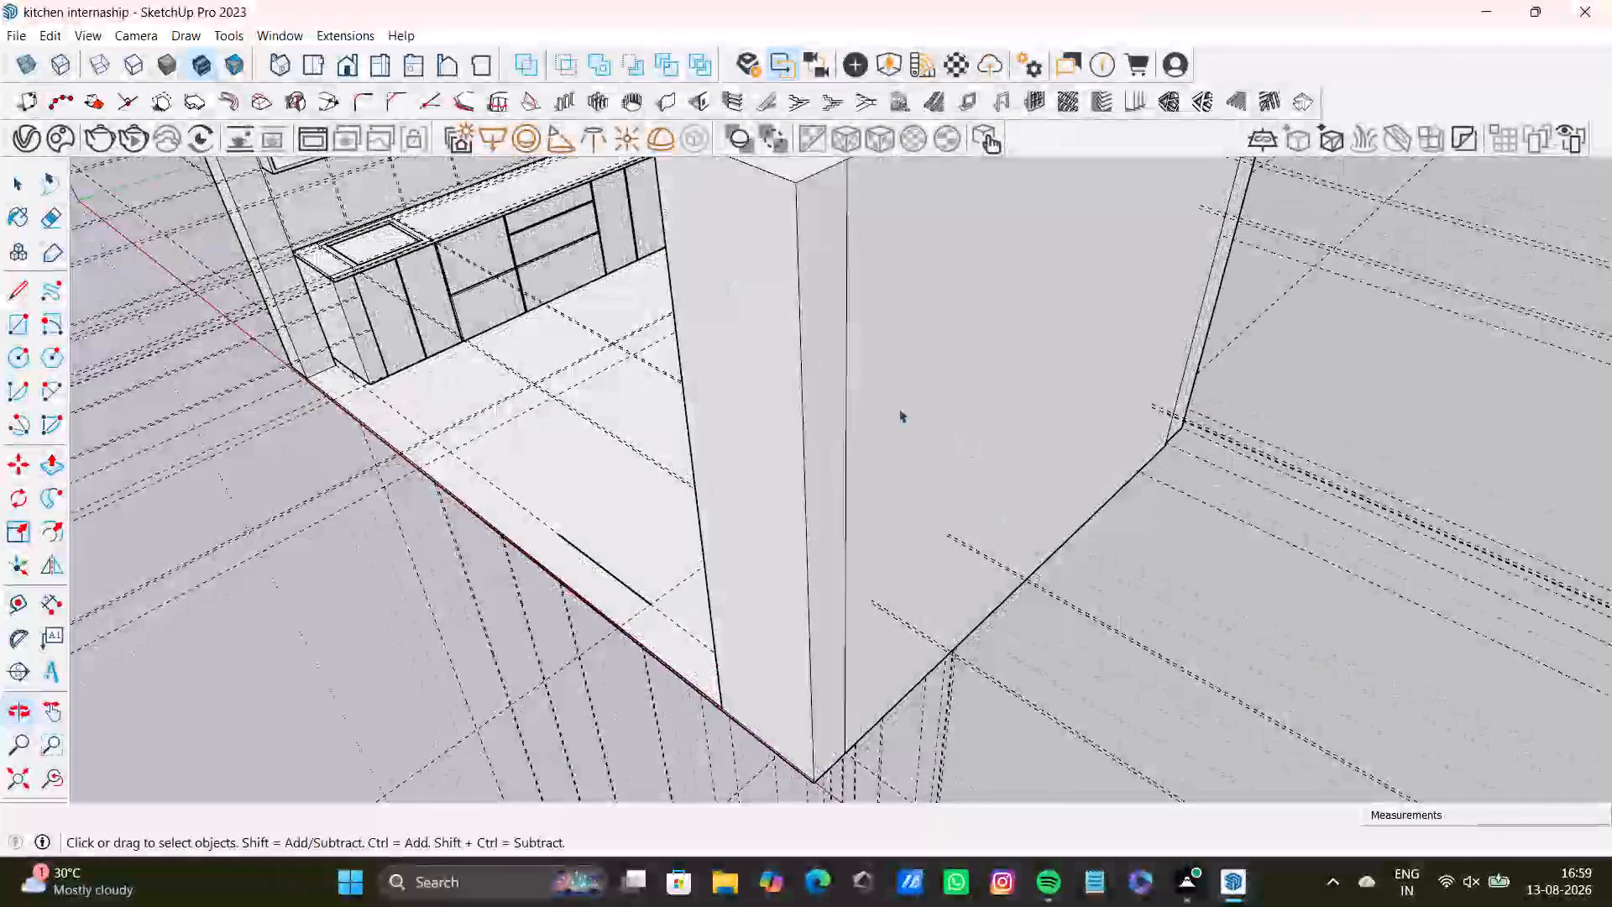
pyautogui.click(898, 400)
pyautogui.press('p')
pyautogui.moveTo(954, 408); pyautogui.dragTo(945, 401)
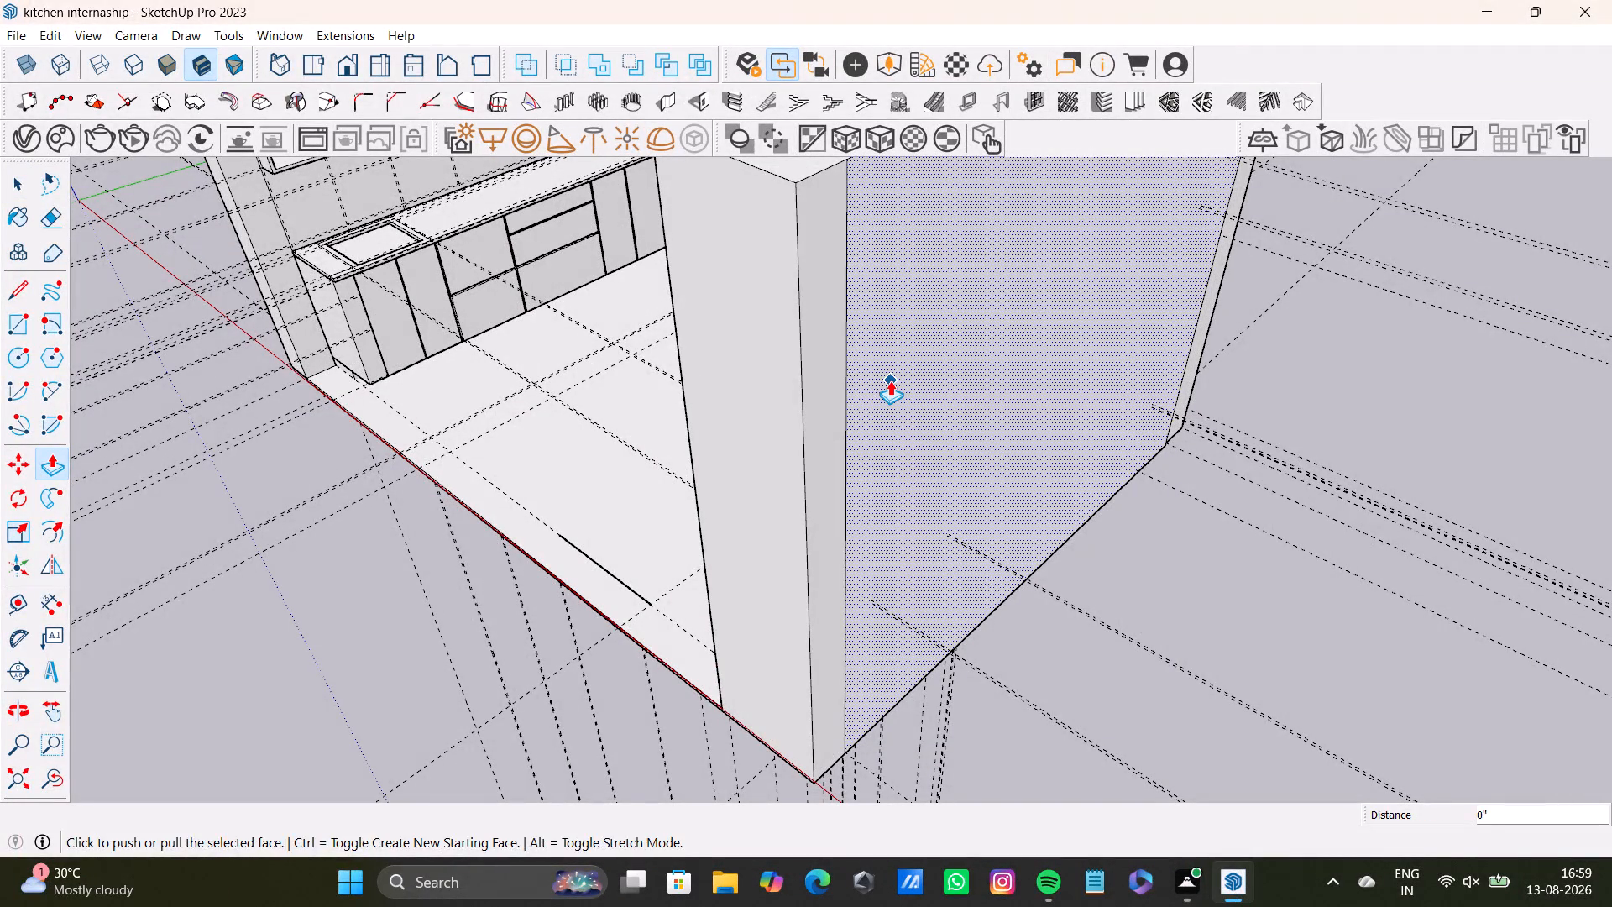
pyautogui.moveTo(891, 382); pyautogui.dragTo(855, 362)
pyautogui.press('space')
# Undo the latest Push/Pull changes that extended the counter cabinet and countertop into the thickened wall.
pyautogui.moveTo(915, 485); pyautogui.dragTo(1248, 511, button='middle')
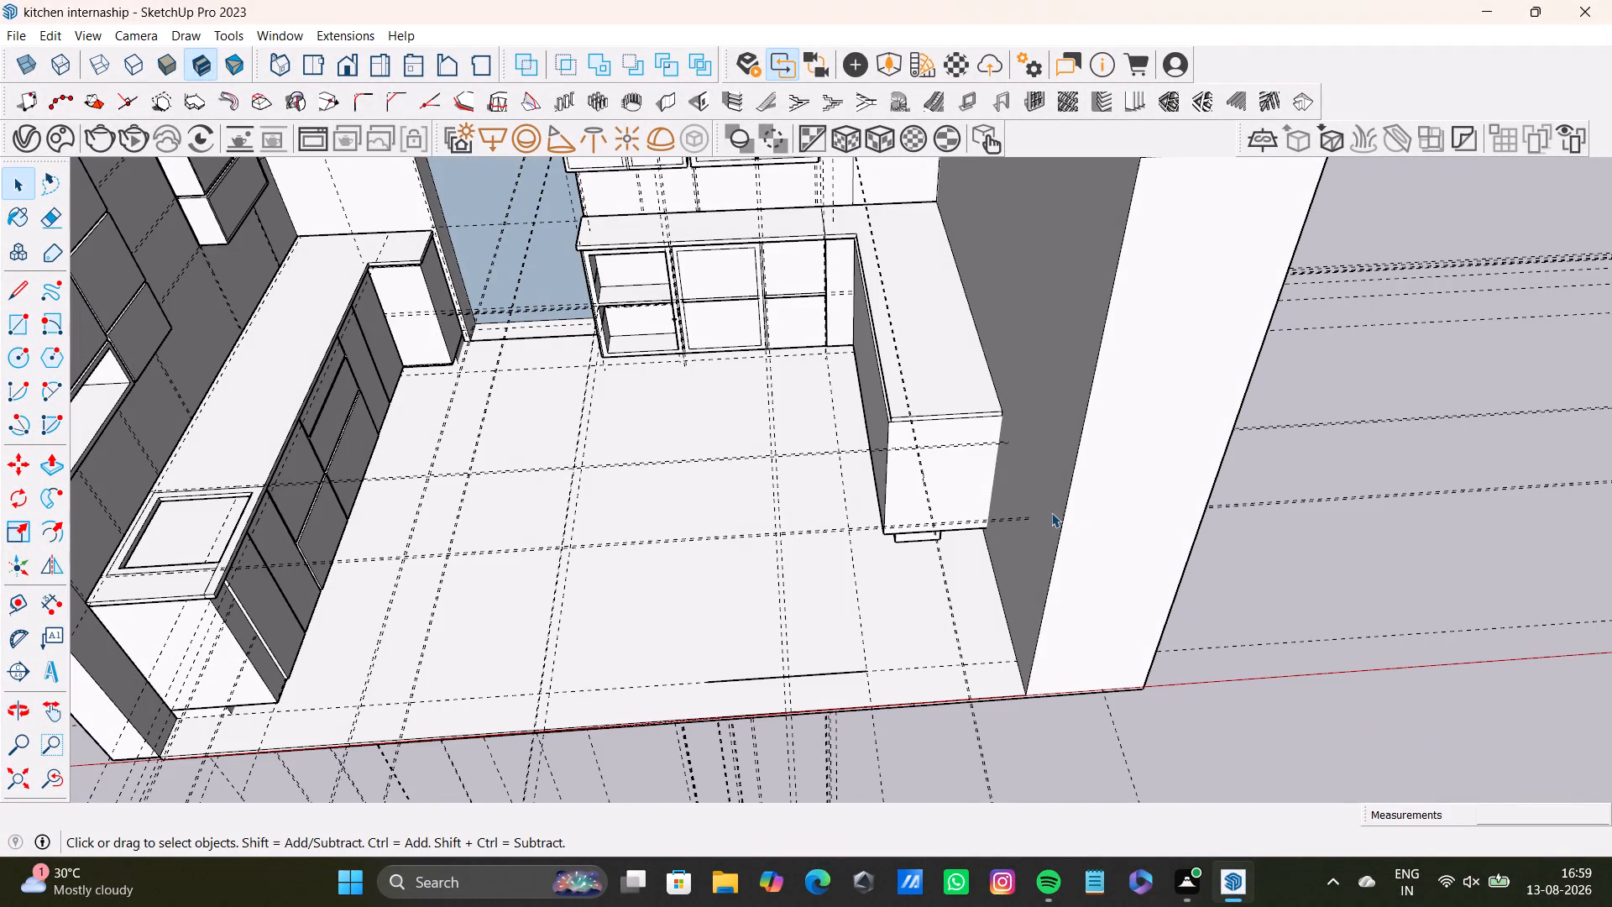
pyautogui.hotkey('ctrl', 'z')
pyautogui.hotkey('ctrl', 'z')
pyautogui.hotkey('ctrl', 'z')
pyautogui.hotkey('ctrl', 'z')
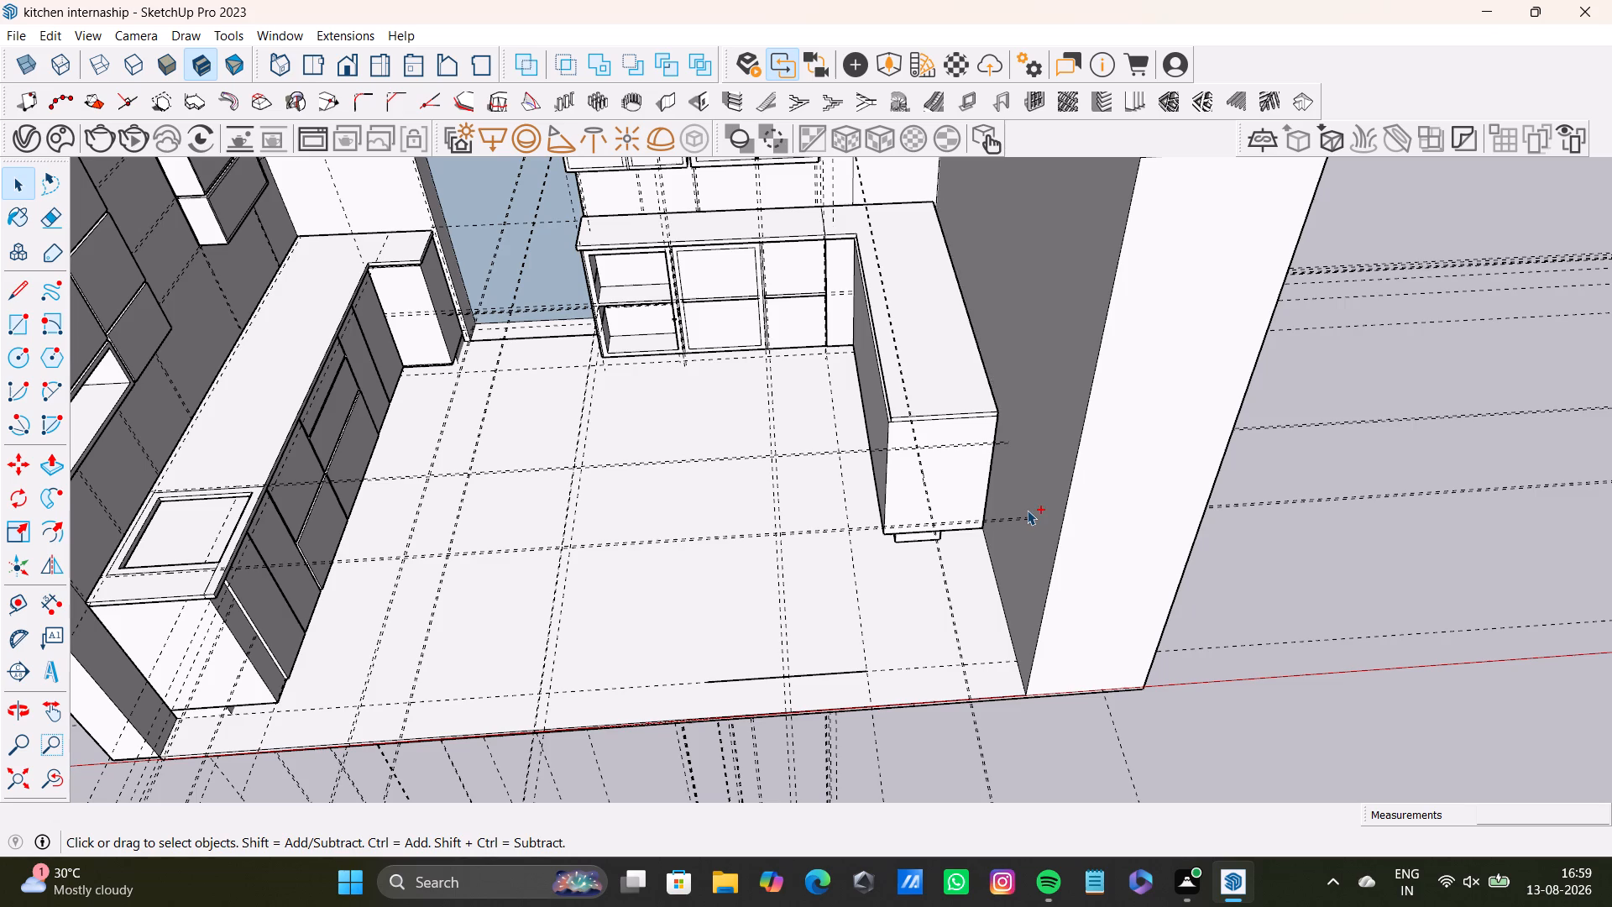
# Push/Pull the thickened wall's inner face about 11/16" toward the counter to close the remaining gap.
pyautogui.scroll(3, 972, 474)
pyautogui.moveTo(973, 443); pyautogui.dragTo(879, 453, button='middle')
pyautogui.scroll(3, 971, 476)
pyautogui.moveTo(1016, 475); pyautogui.dragTo(1073, 445, button='middle')
pyautogui.click(987, 436)
pyautogui.press('p')
pyautogui.click(994, 436)
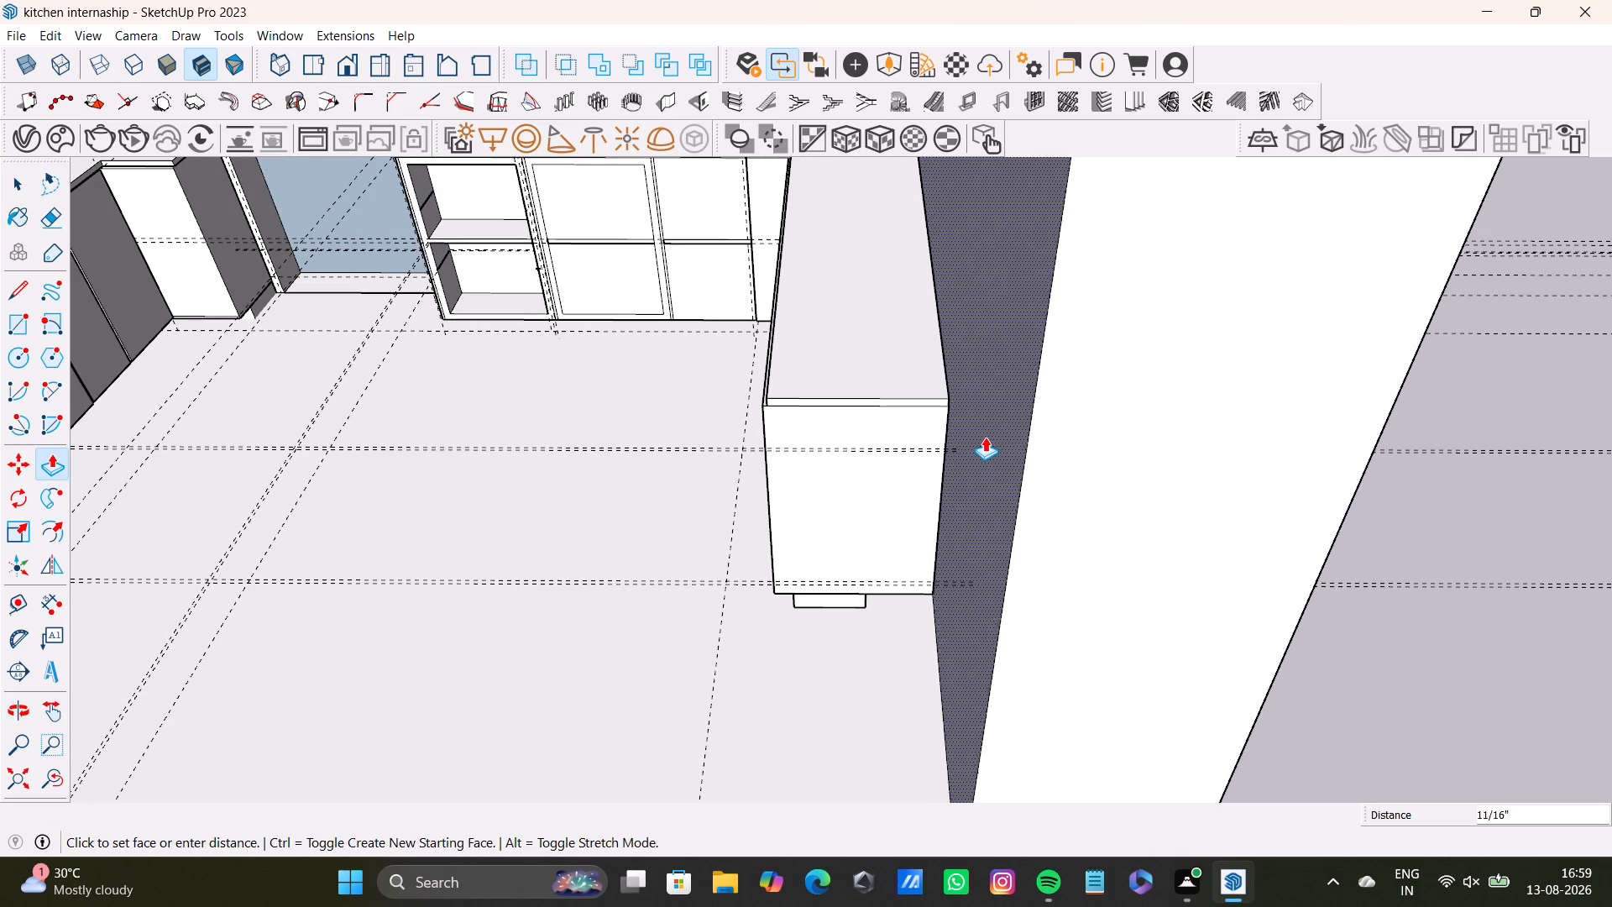
pyautogui.click(984, 433)
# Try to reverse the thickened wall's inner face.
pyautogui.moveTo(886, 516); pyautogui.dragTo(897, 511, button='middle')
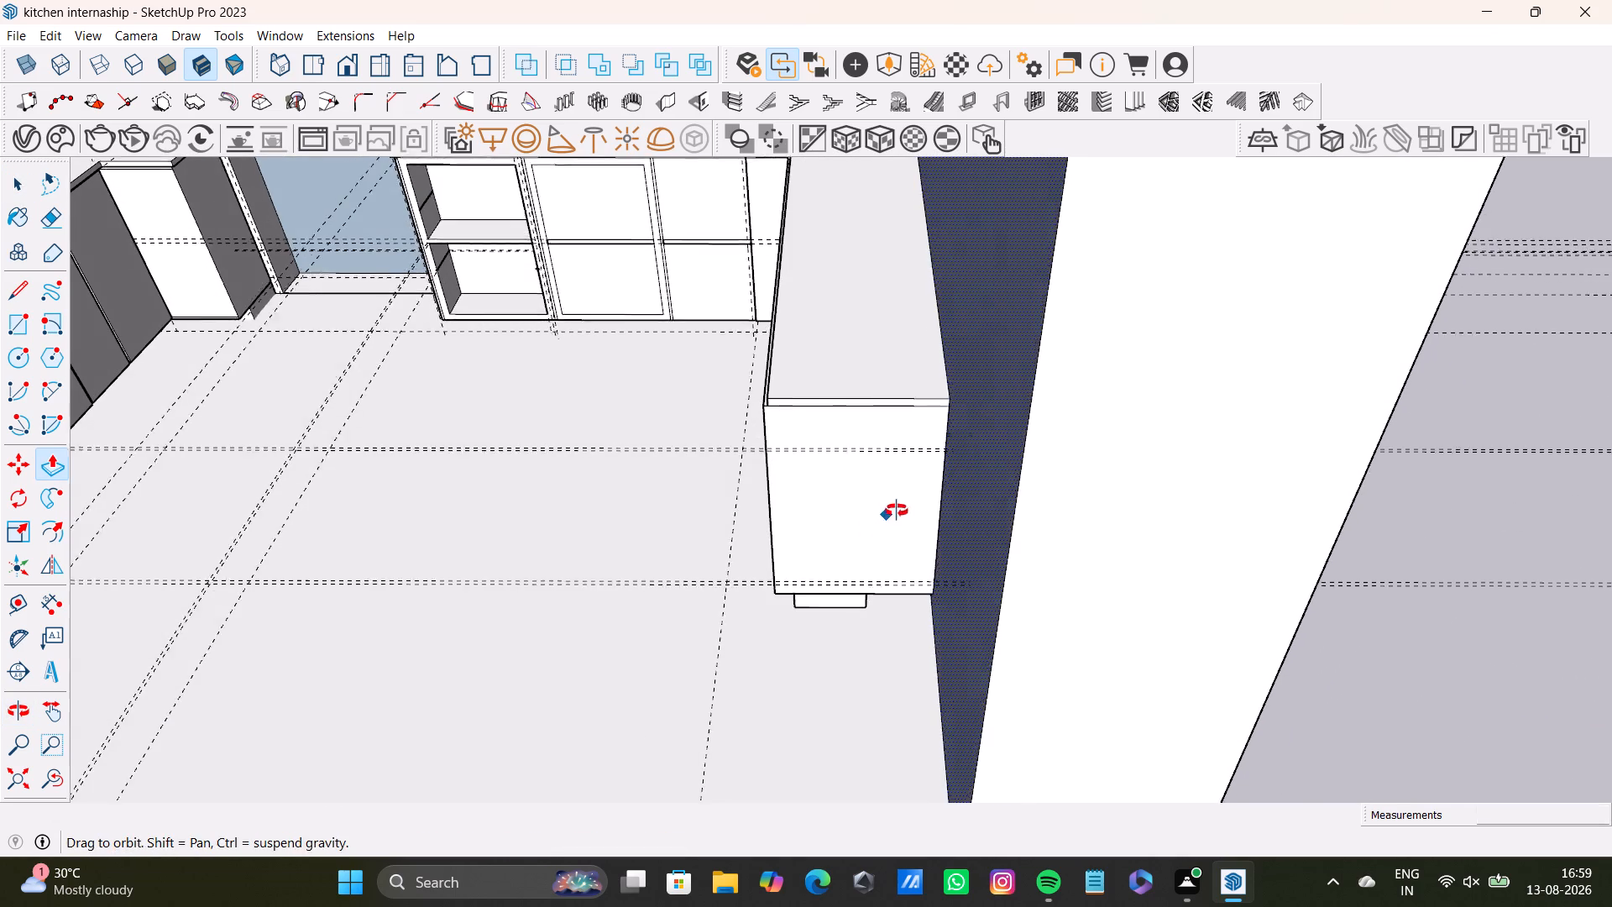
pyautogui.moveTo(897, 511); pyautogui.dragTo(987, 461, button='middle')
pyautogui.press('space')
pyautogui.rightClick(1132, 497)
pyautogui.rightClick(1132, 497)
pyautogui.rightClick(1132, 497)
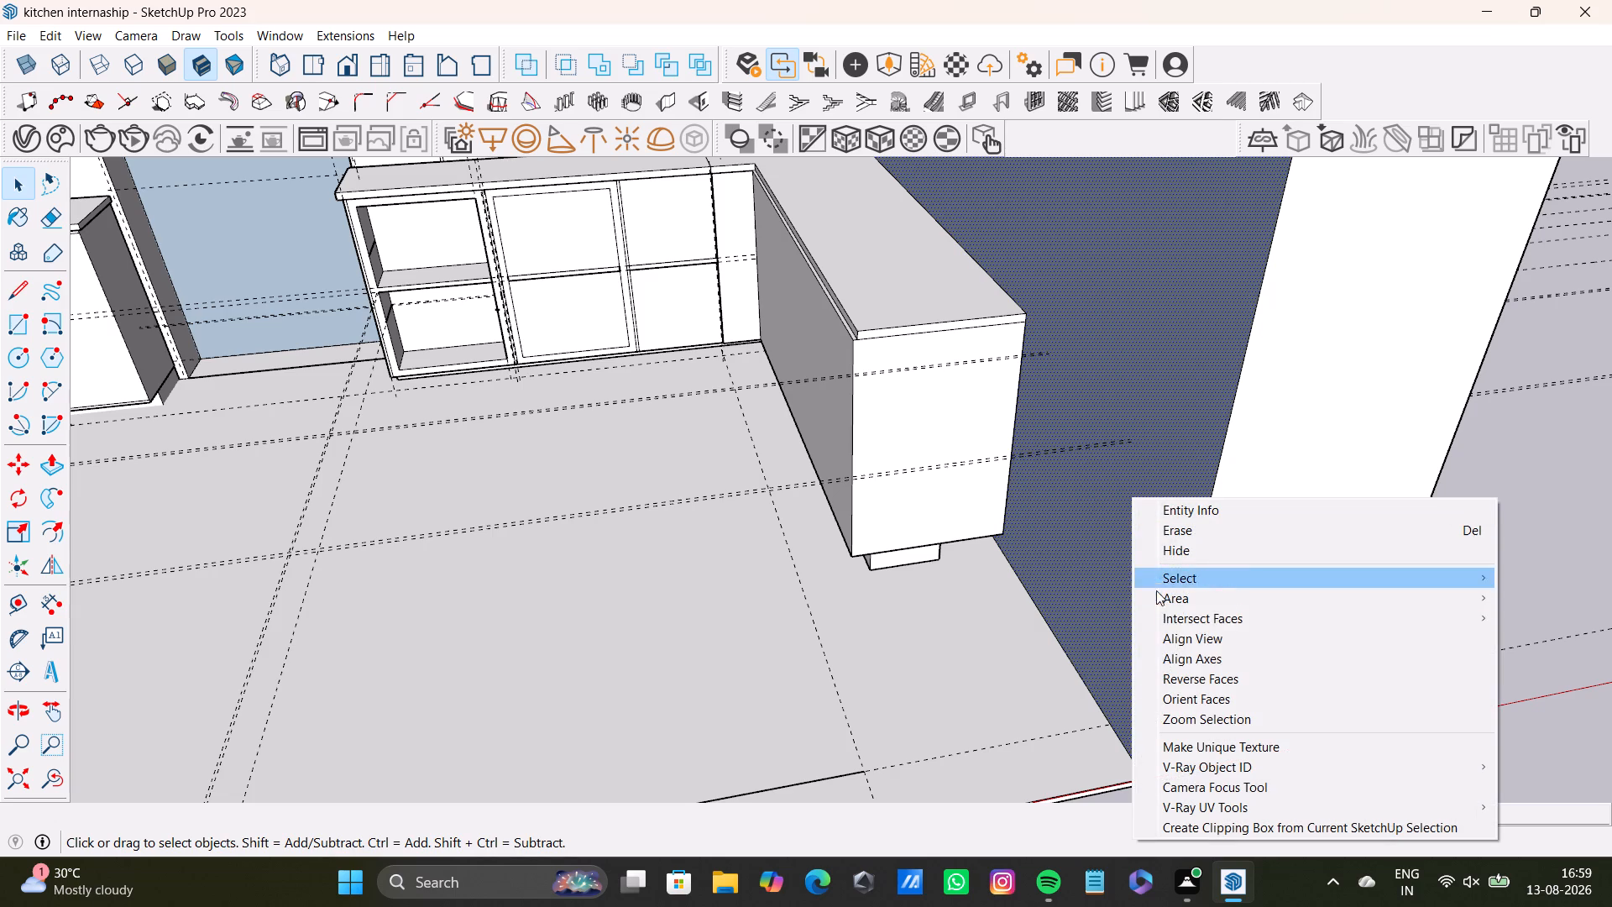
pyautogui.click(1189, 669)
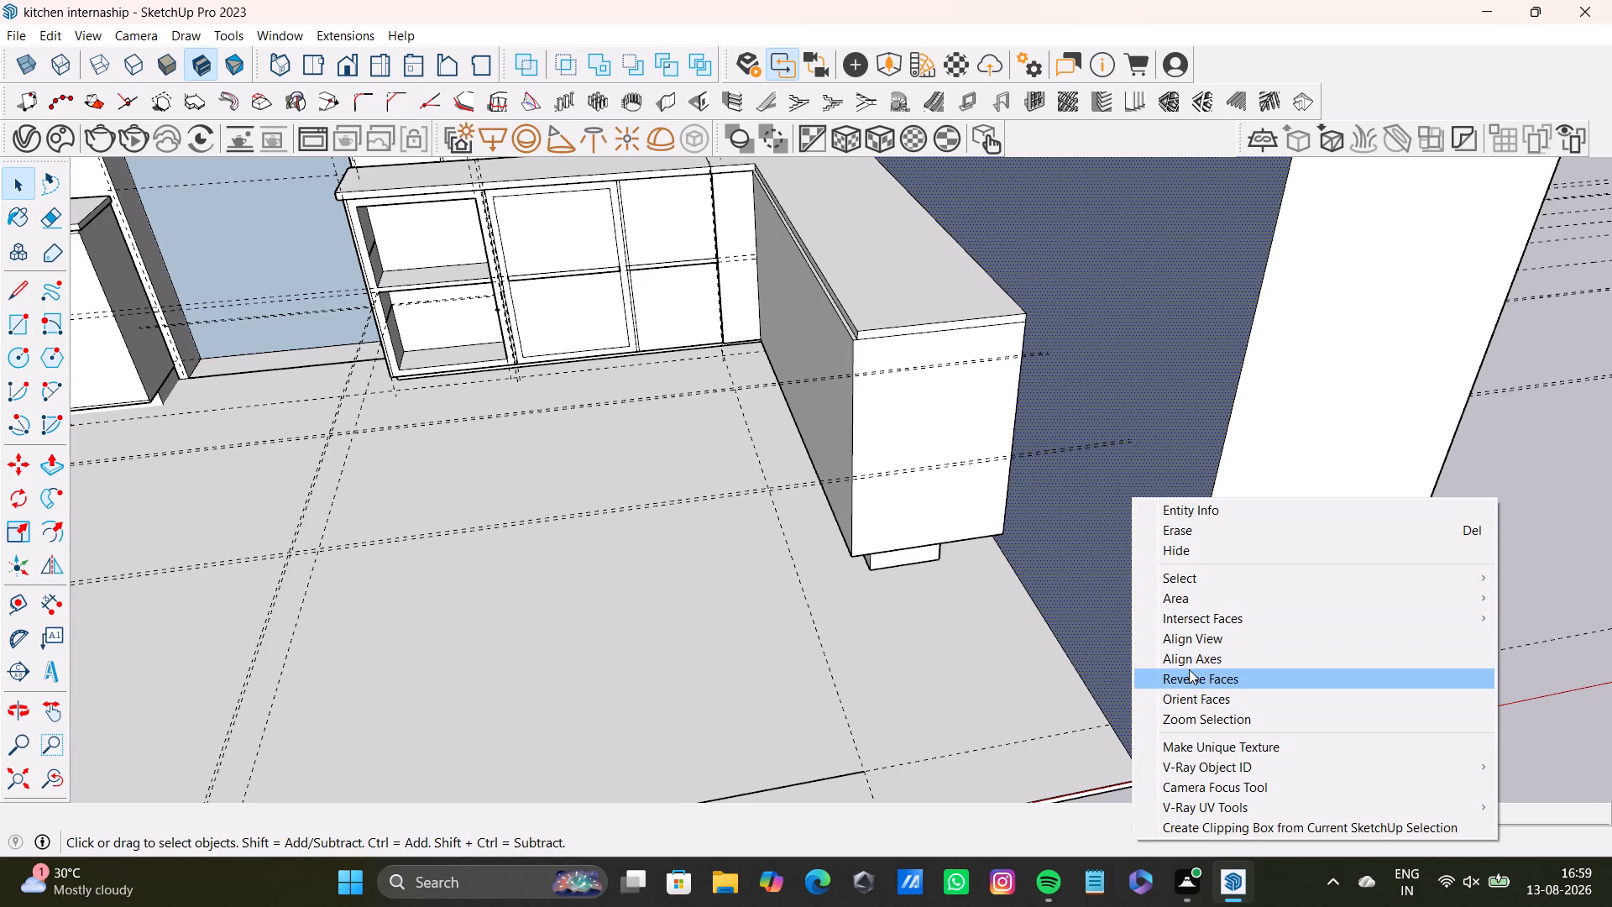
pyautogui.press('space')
# Open the base cabinet group, Push/Pull the side counter's toe-kick end across to the thickened wall, and close the group.
pyautogui.moveTo(1008, 611); pyautogui.dragTo(1087, 496, button='middle')
pyautogui.scroll(5, 1027, 469)
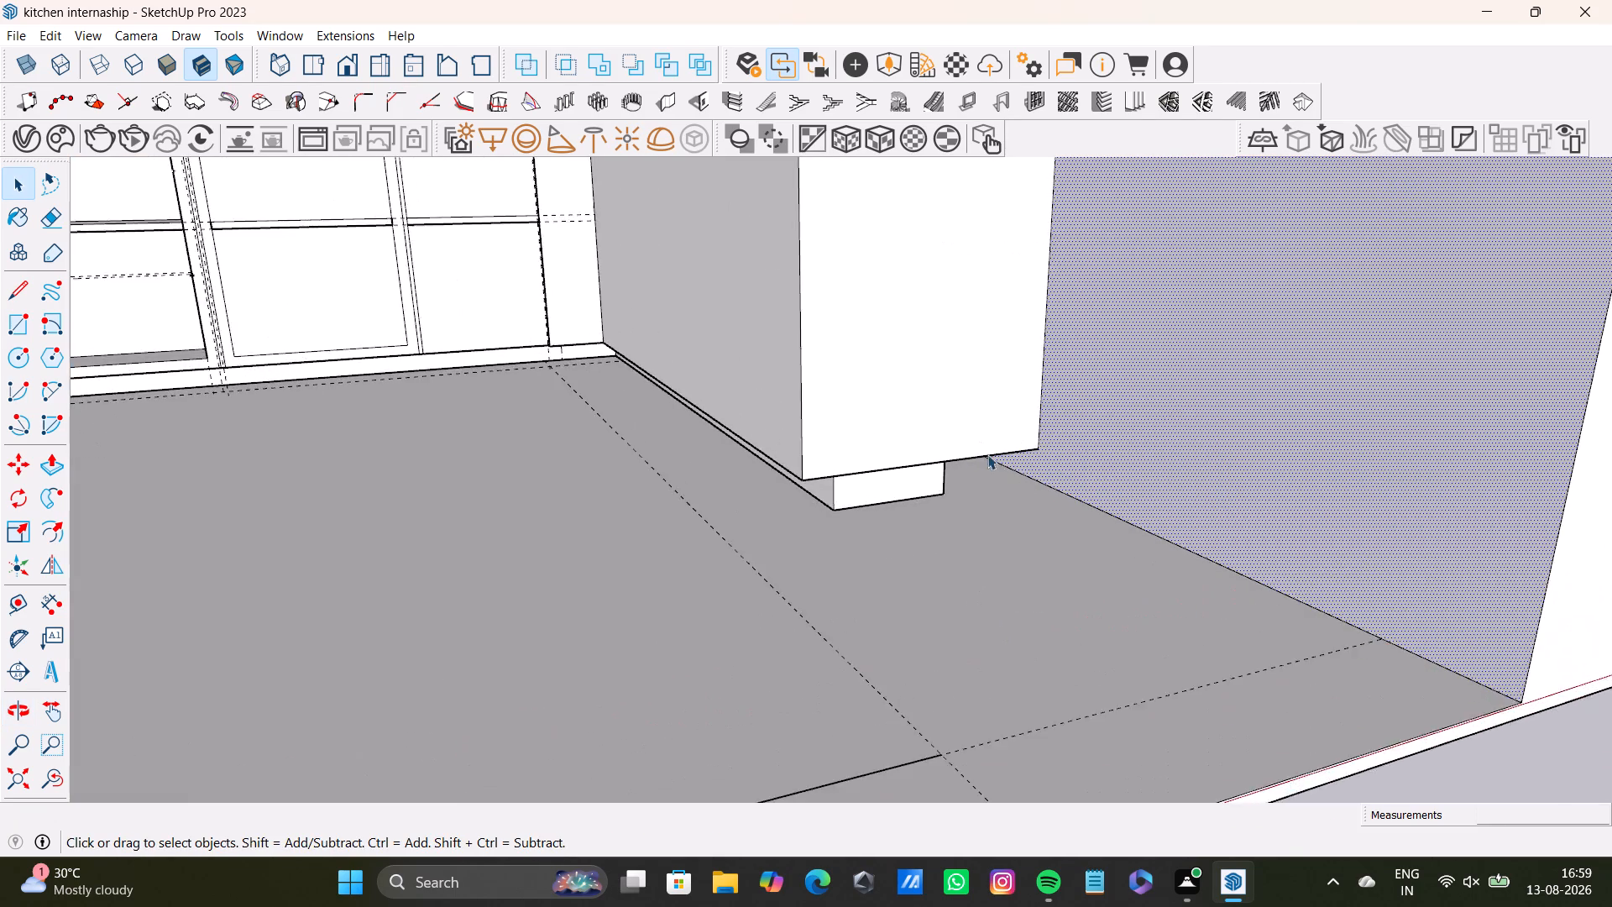
pyautogui.scroll(7, 987, 454)
pyautogui.moveTo(1024, 508); pyautogui.dragTo(776, 369, button='middle')
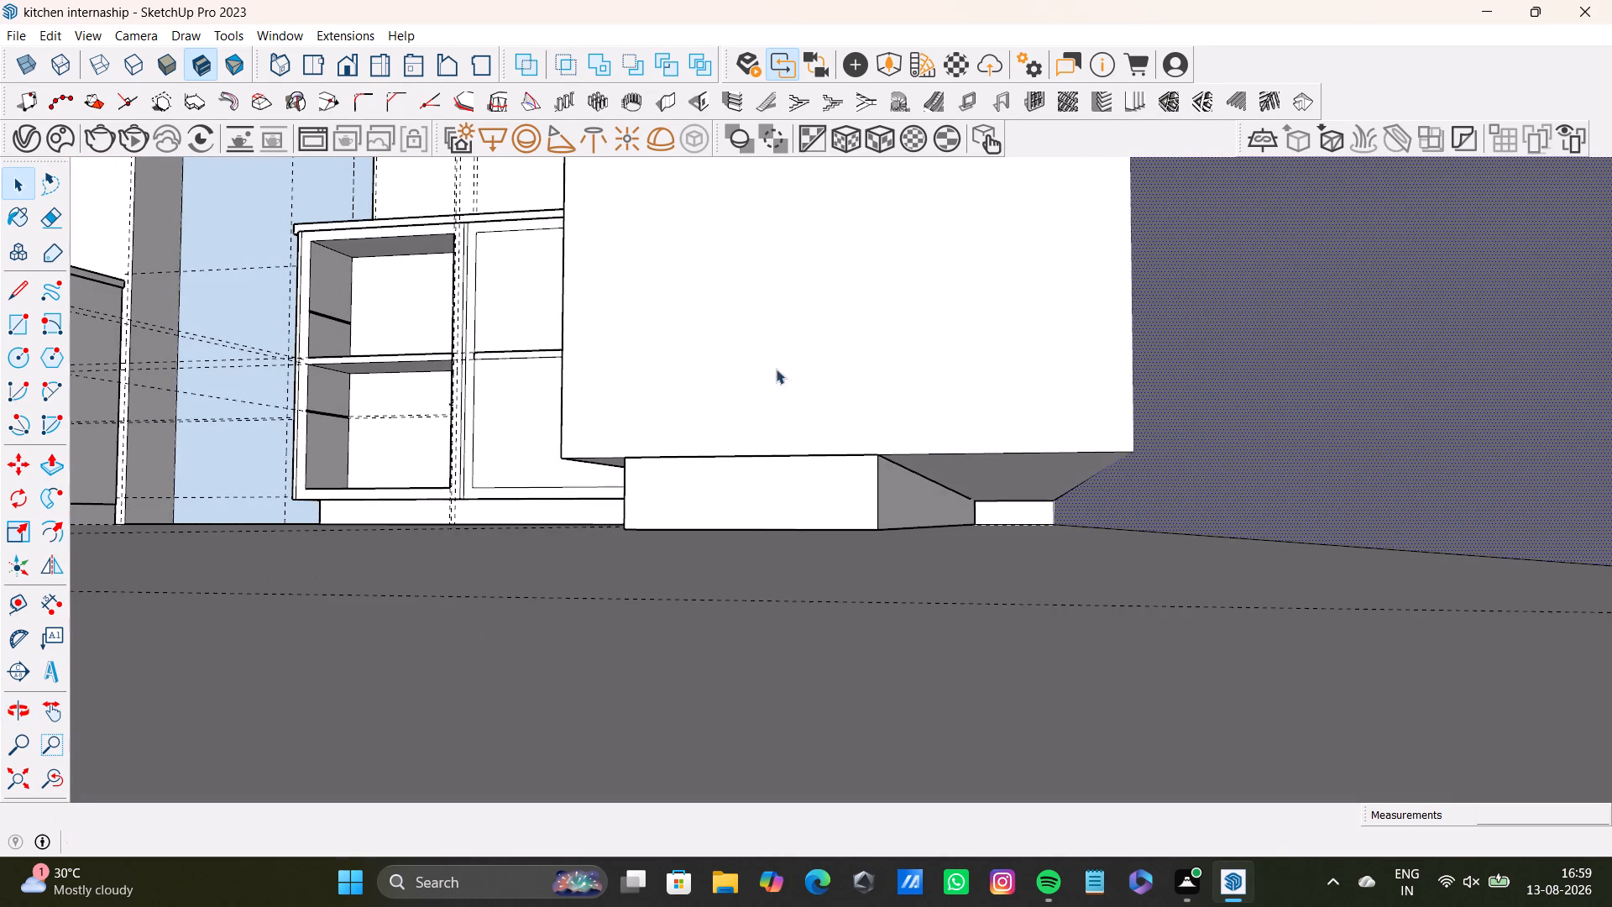
pyautogui.click(903, 495)
pyautogui.doubleClick(903, 496)
pyautogui.click(908, 499)
pyautogui.doubleClick(916, 505)
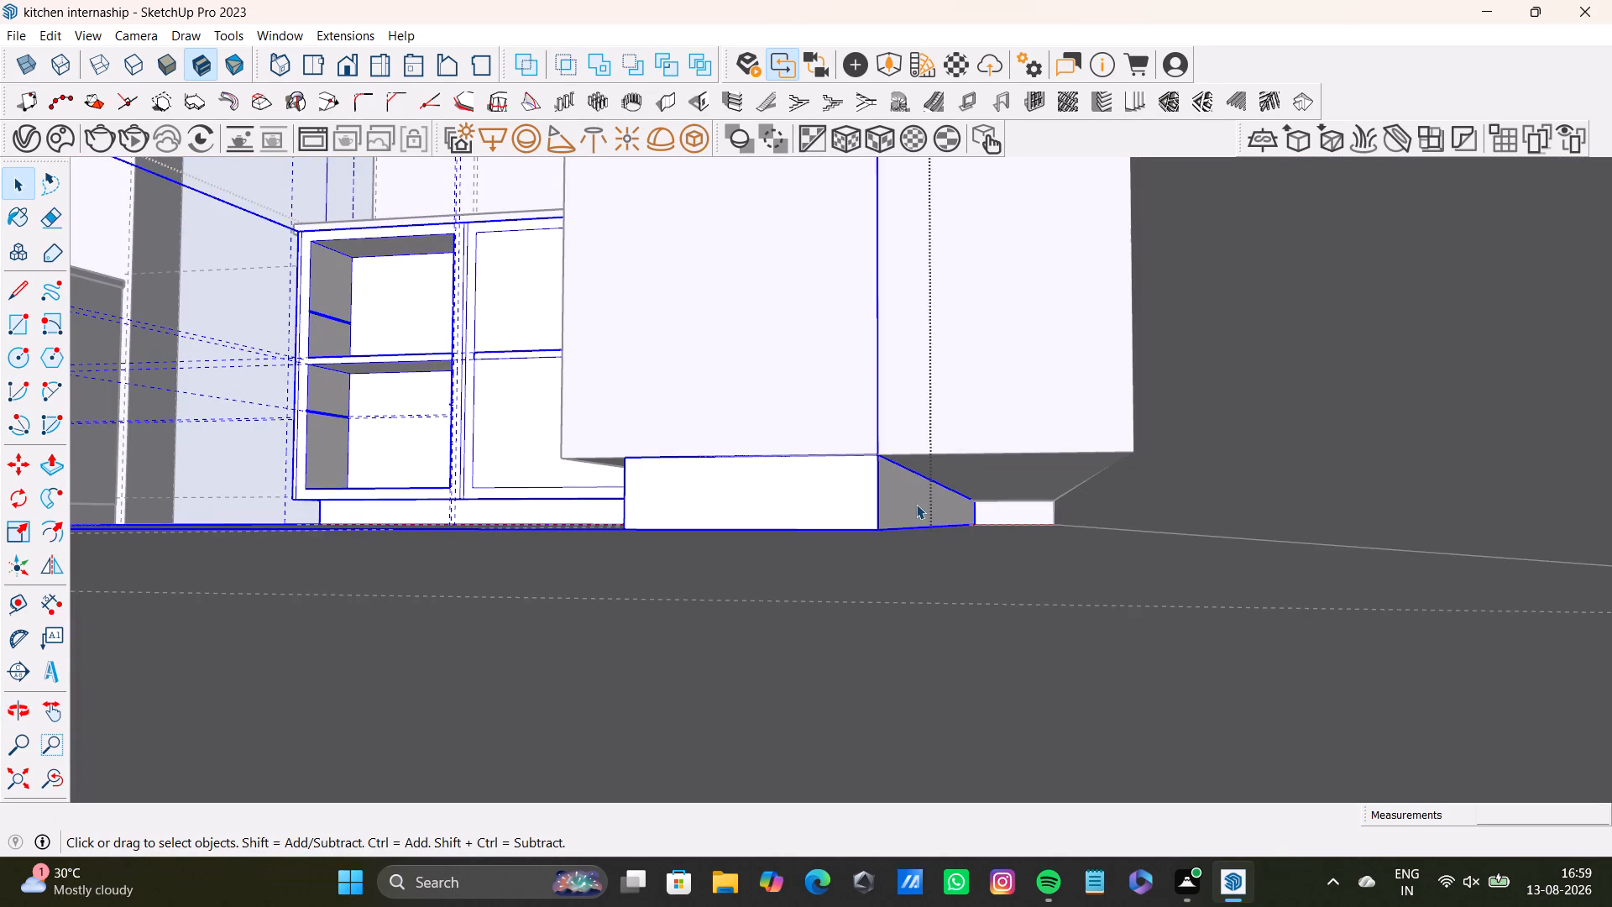
pyautogui.click(910, 490)
pyautogui.press('p')
pyautogui.click(918, 501)
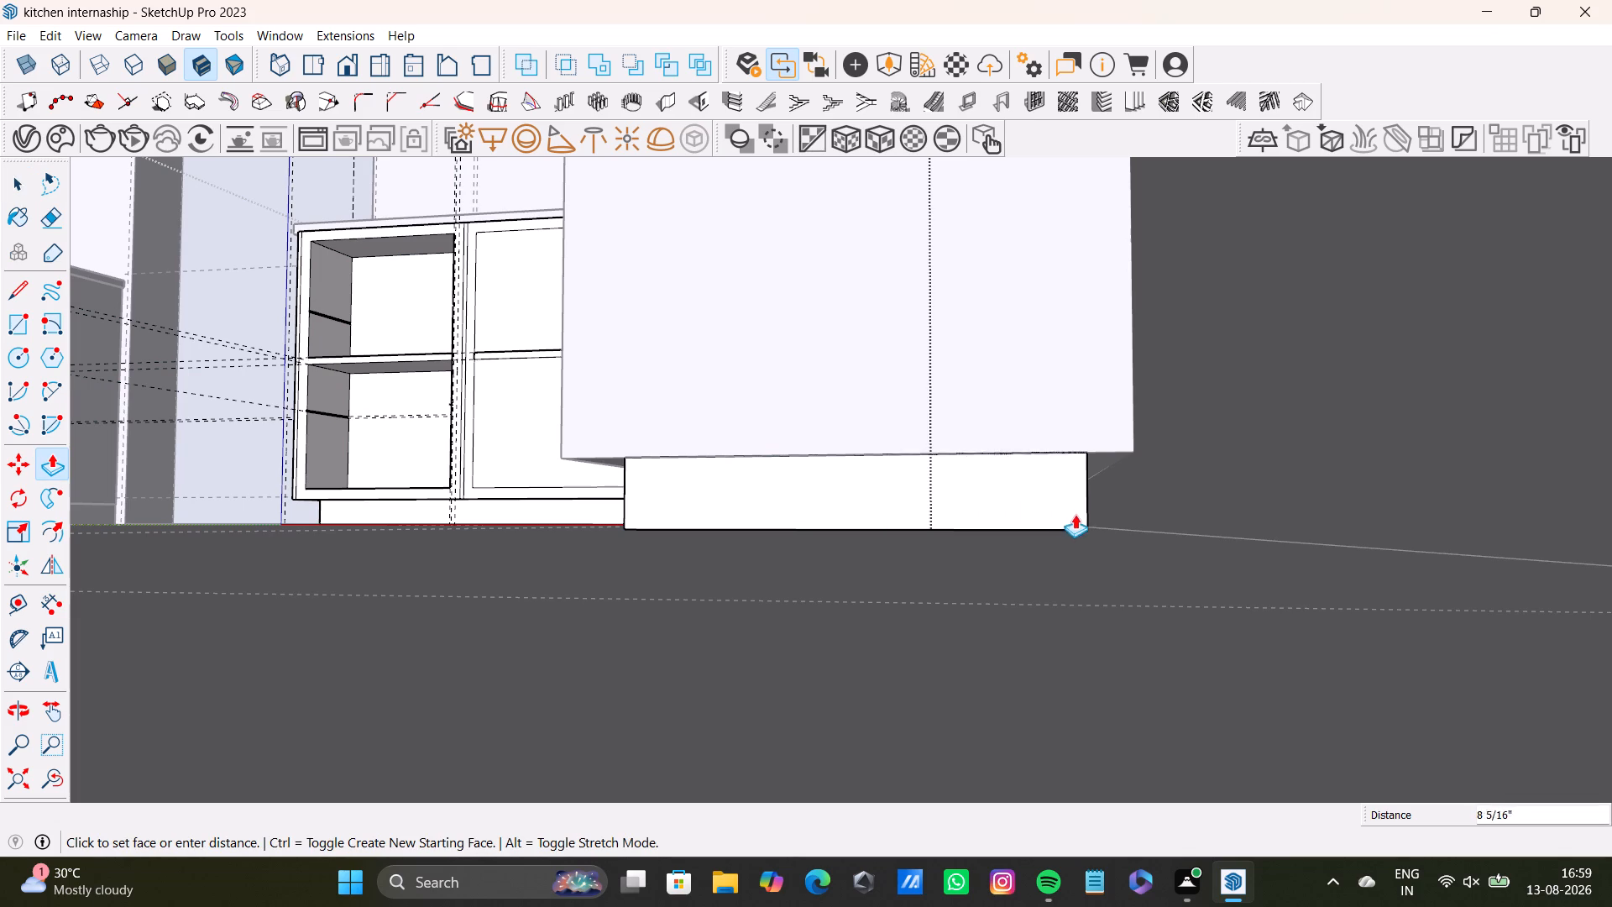
pyautogui.click(1112, 513)
pyautogui.press('space')
pyautogui.moveTo(580, 513); pyautogui.dragTo(782, 625, button='middle')
pyautogui.scroll(-5, 782, 616)
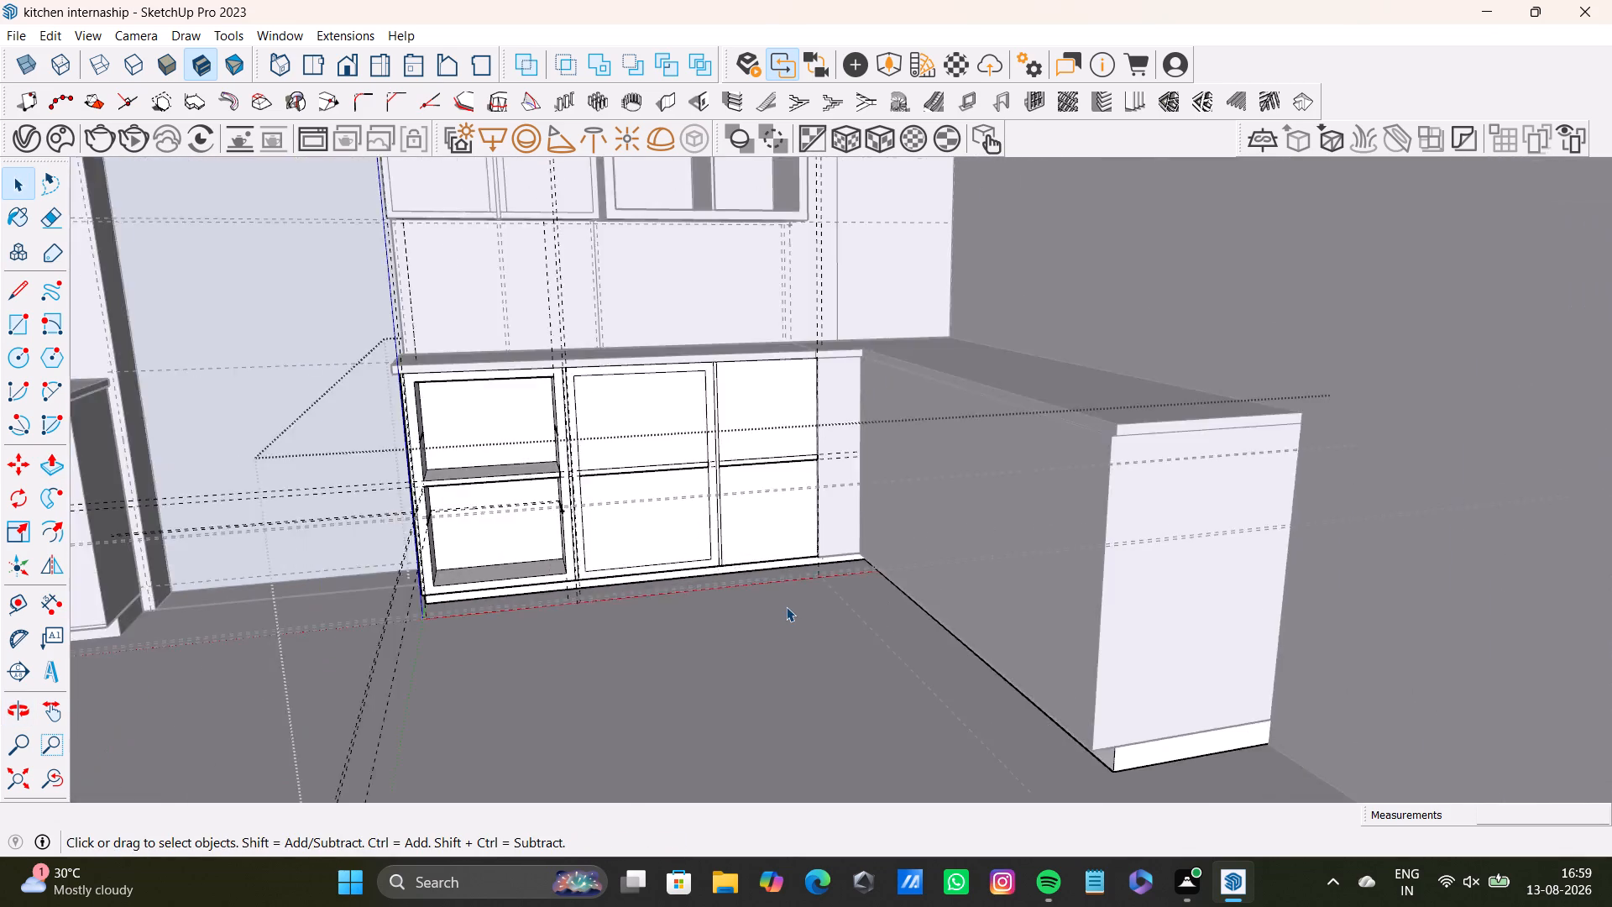
pyautogui.scroll(-6, 786, 606)
pyautogui.press('space')
pyautogui.doubleClick(1402, 395)
pyautogui.click(1402, 395)
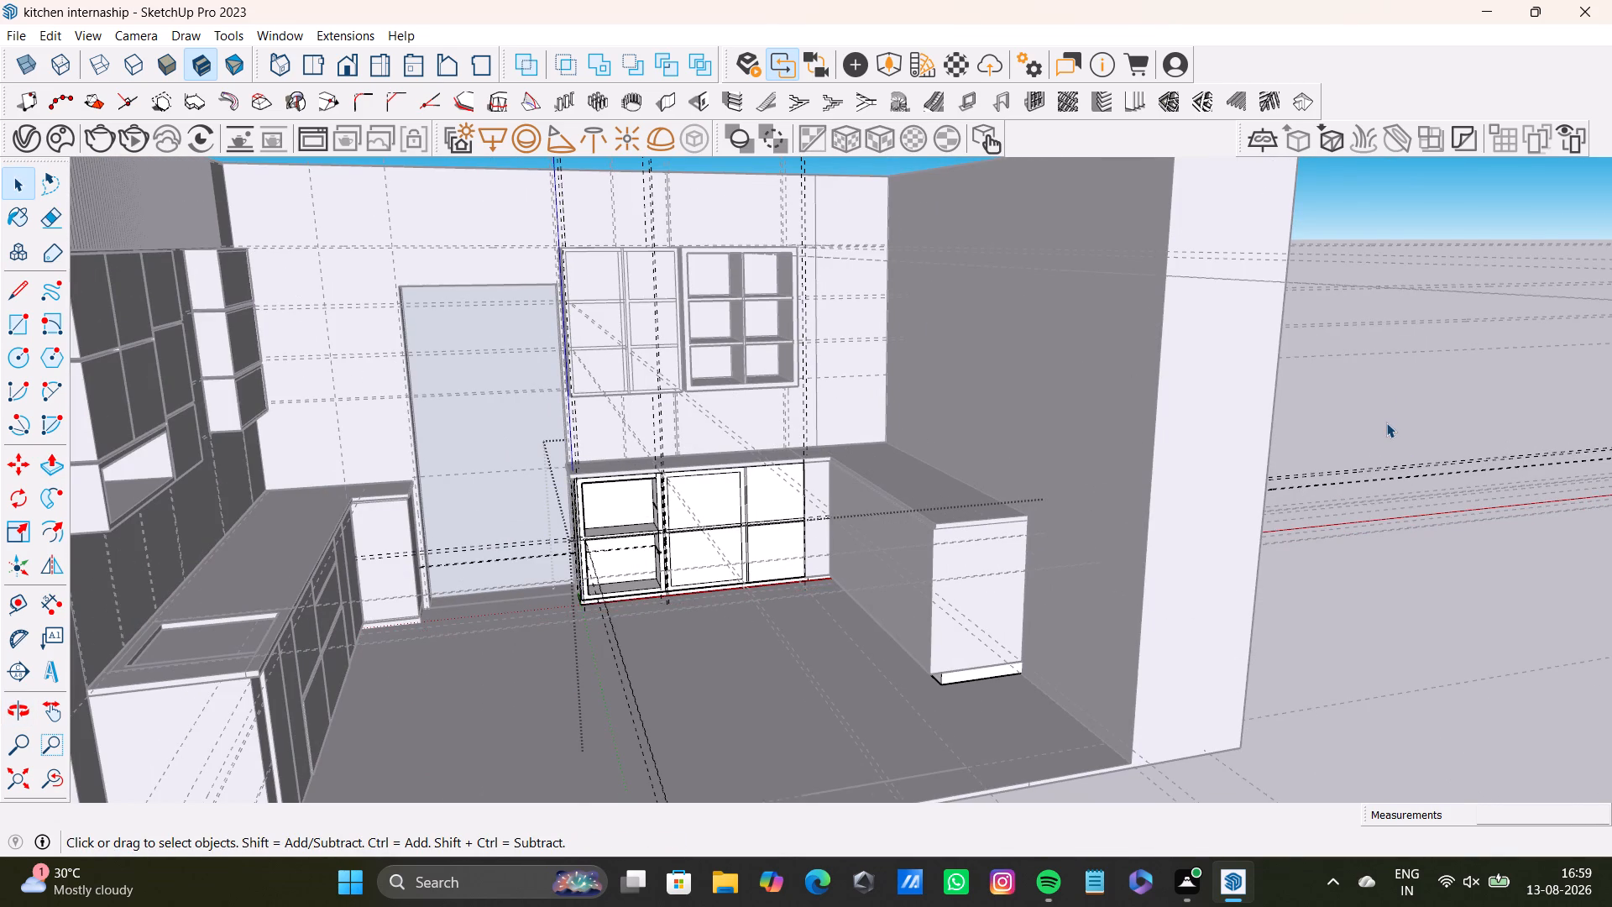
pyautogui.press('space')
pyautogui.doubleClick(1386, 422)
# Select the whole open-shelf wall cabinet and scale its width by about 1.3 toward the thickened wall.
pyautogui.moveTo(779, 456); pyautogui.dragTo(762, 682, button='middle')
pyautogui.moveTo(863, 453); pyautogui.dragTo(884, 648, button='middle')
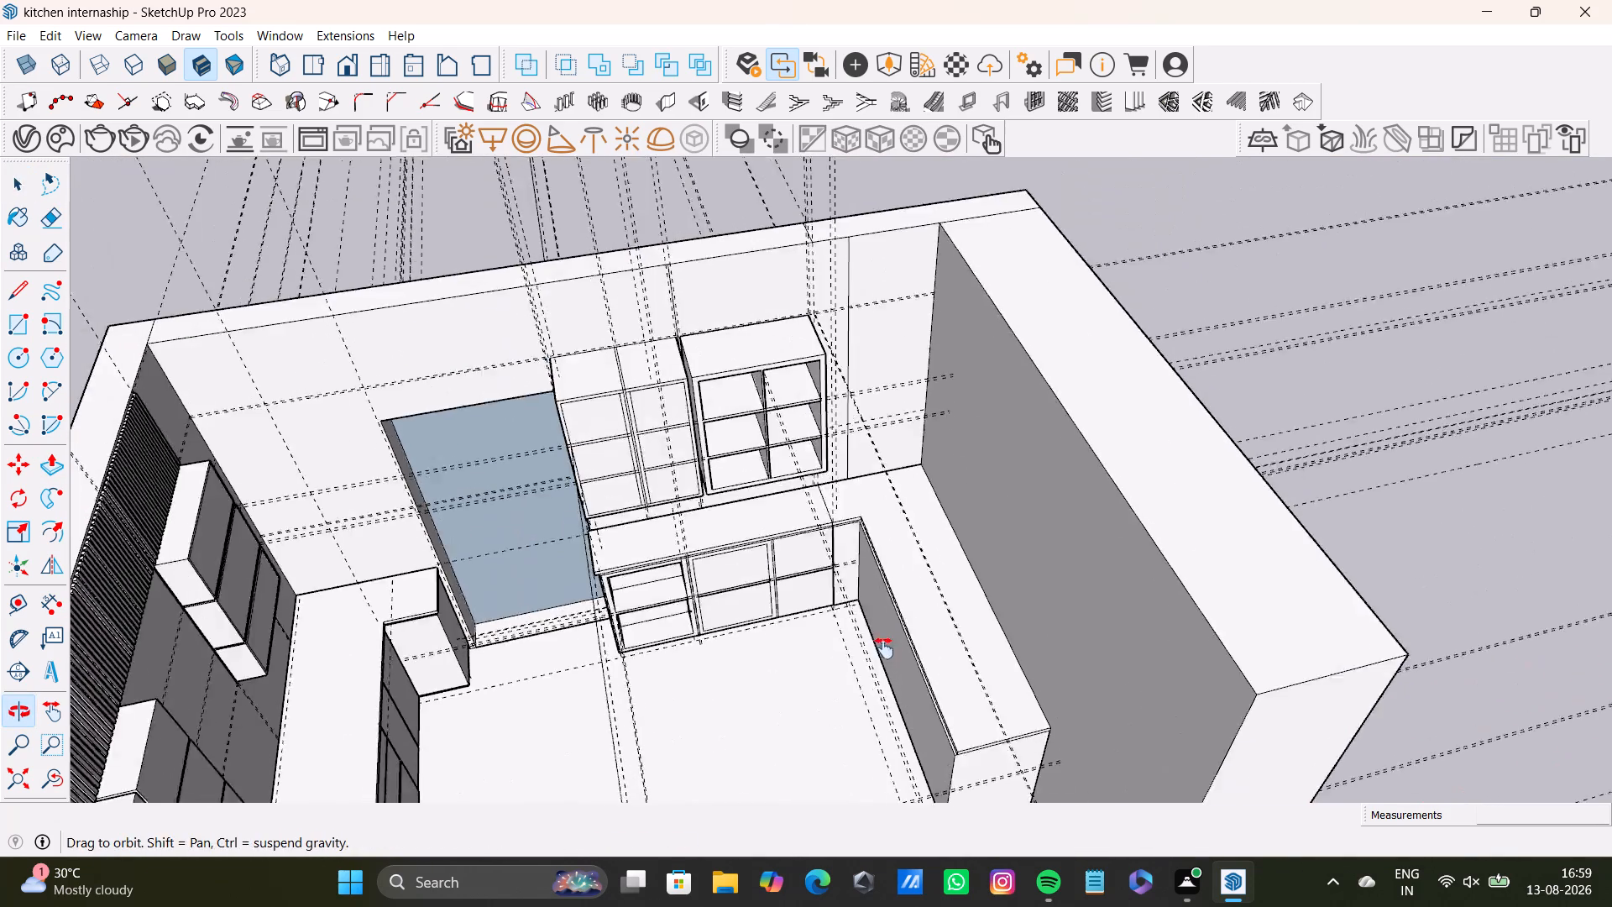
pyautogui.moveTo(884, 648); pyautogui.dragTo(884, 723, button='middle')
pyautogui.moveTo(922, 634); pyautogui.dragTo(1007, 632, button='middle')
pyautogui.scroll(4, 874, 504)
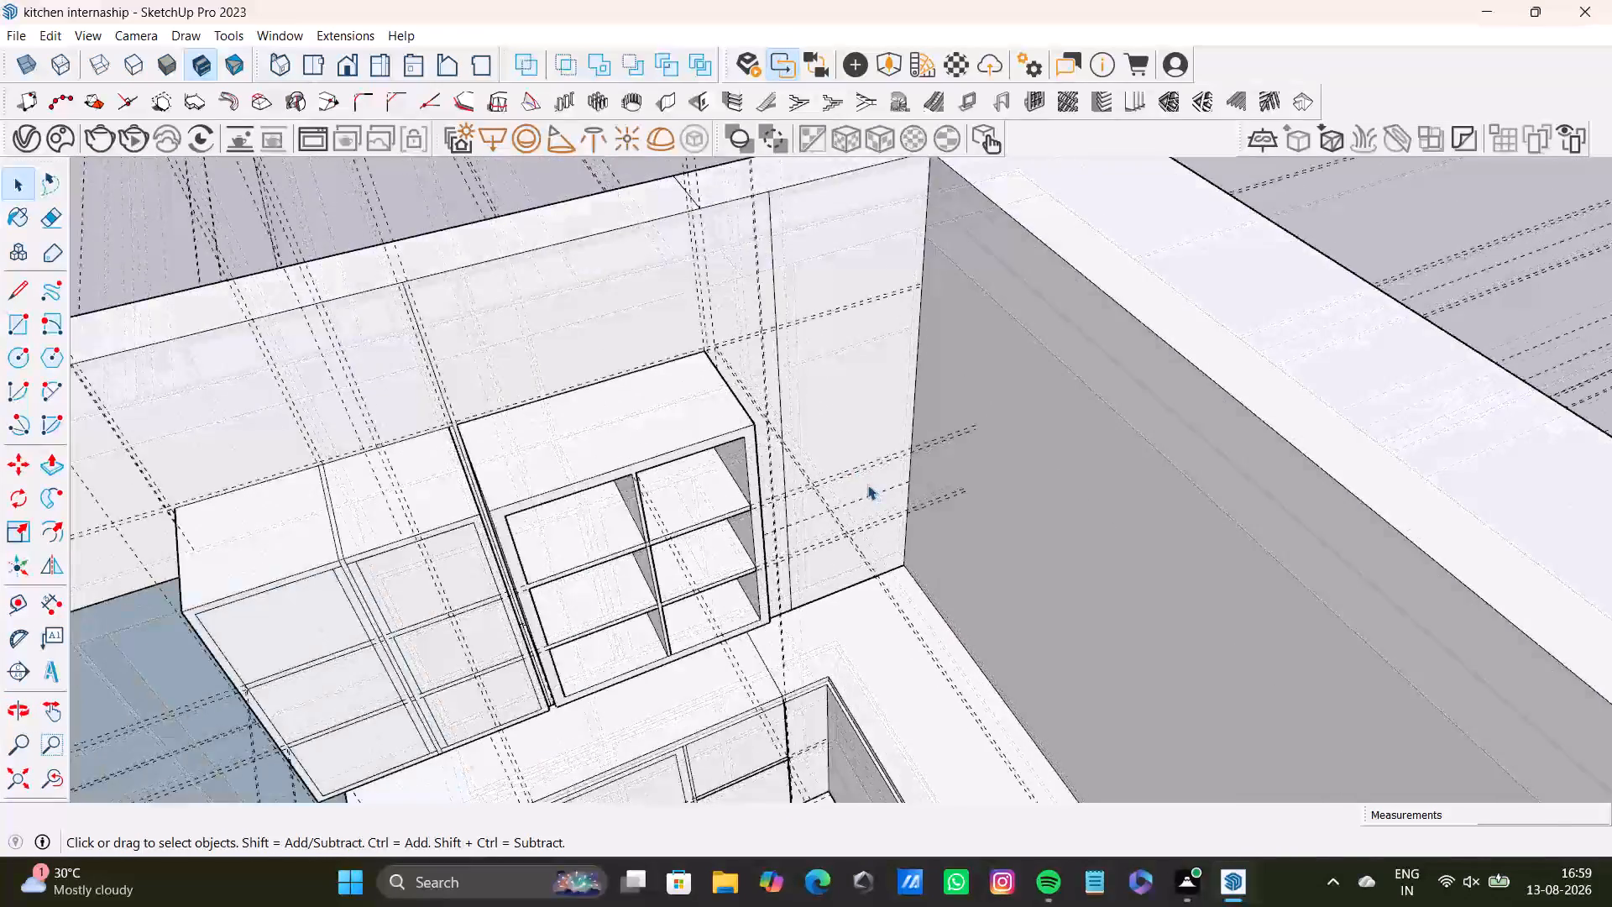
pyautogui.scroll(5, 867, 485)
pyautogui.moveTo(877, 469); pyautogui.dragTo(808, 410, button='middle')
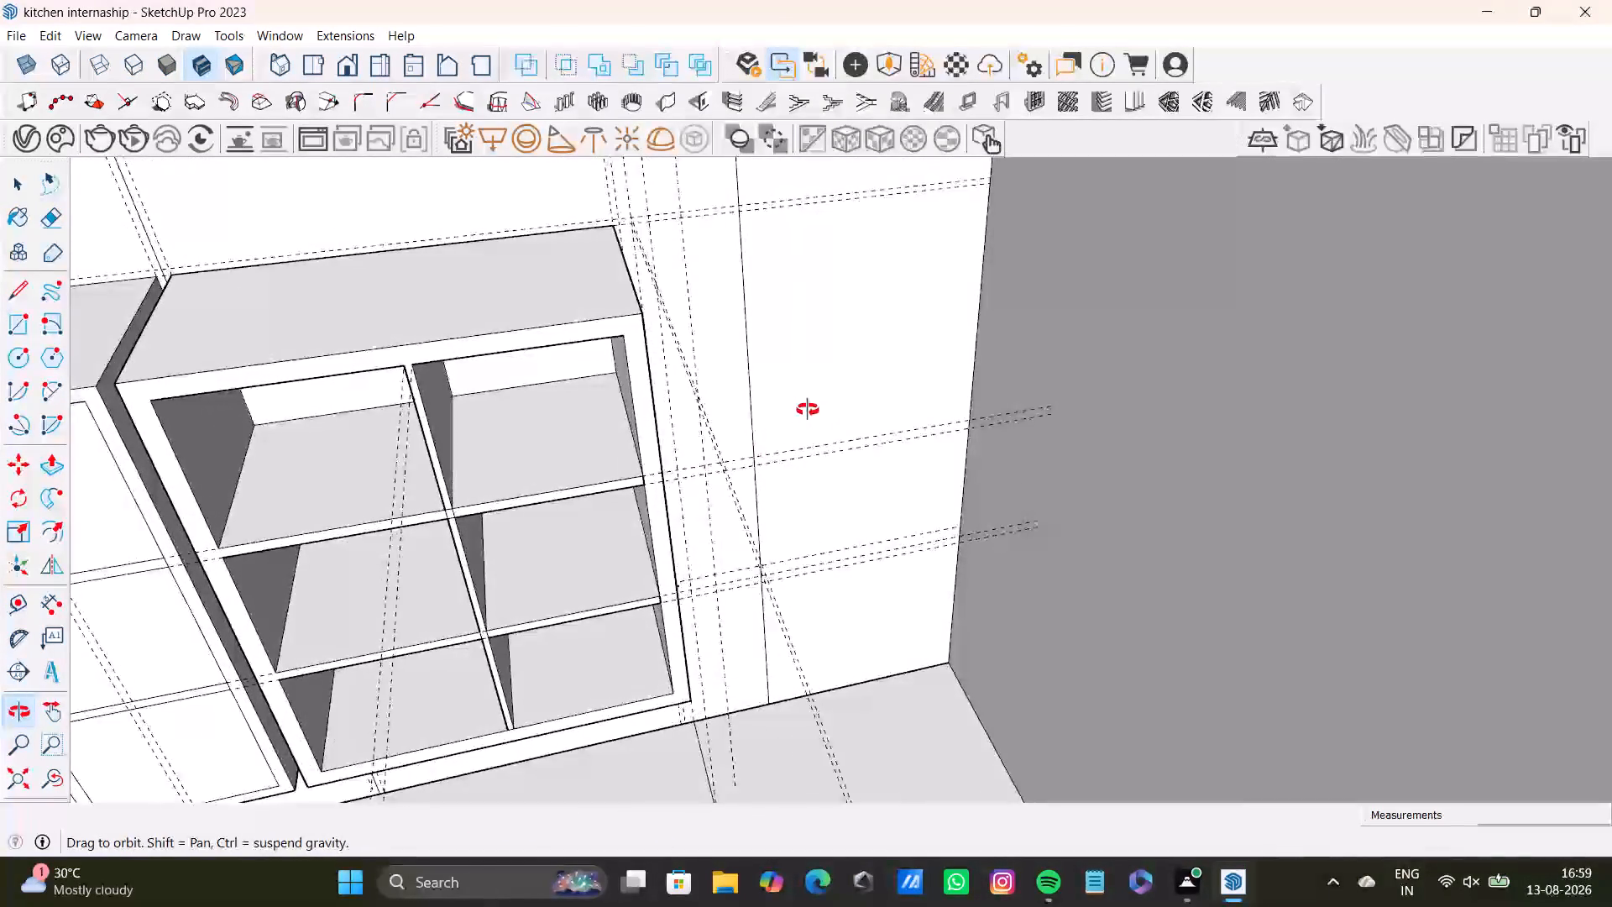
pyautogui.moveTo(808, 410); pyautogui.dragTo(997, 496, button='middle')
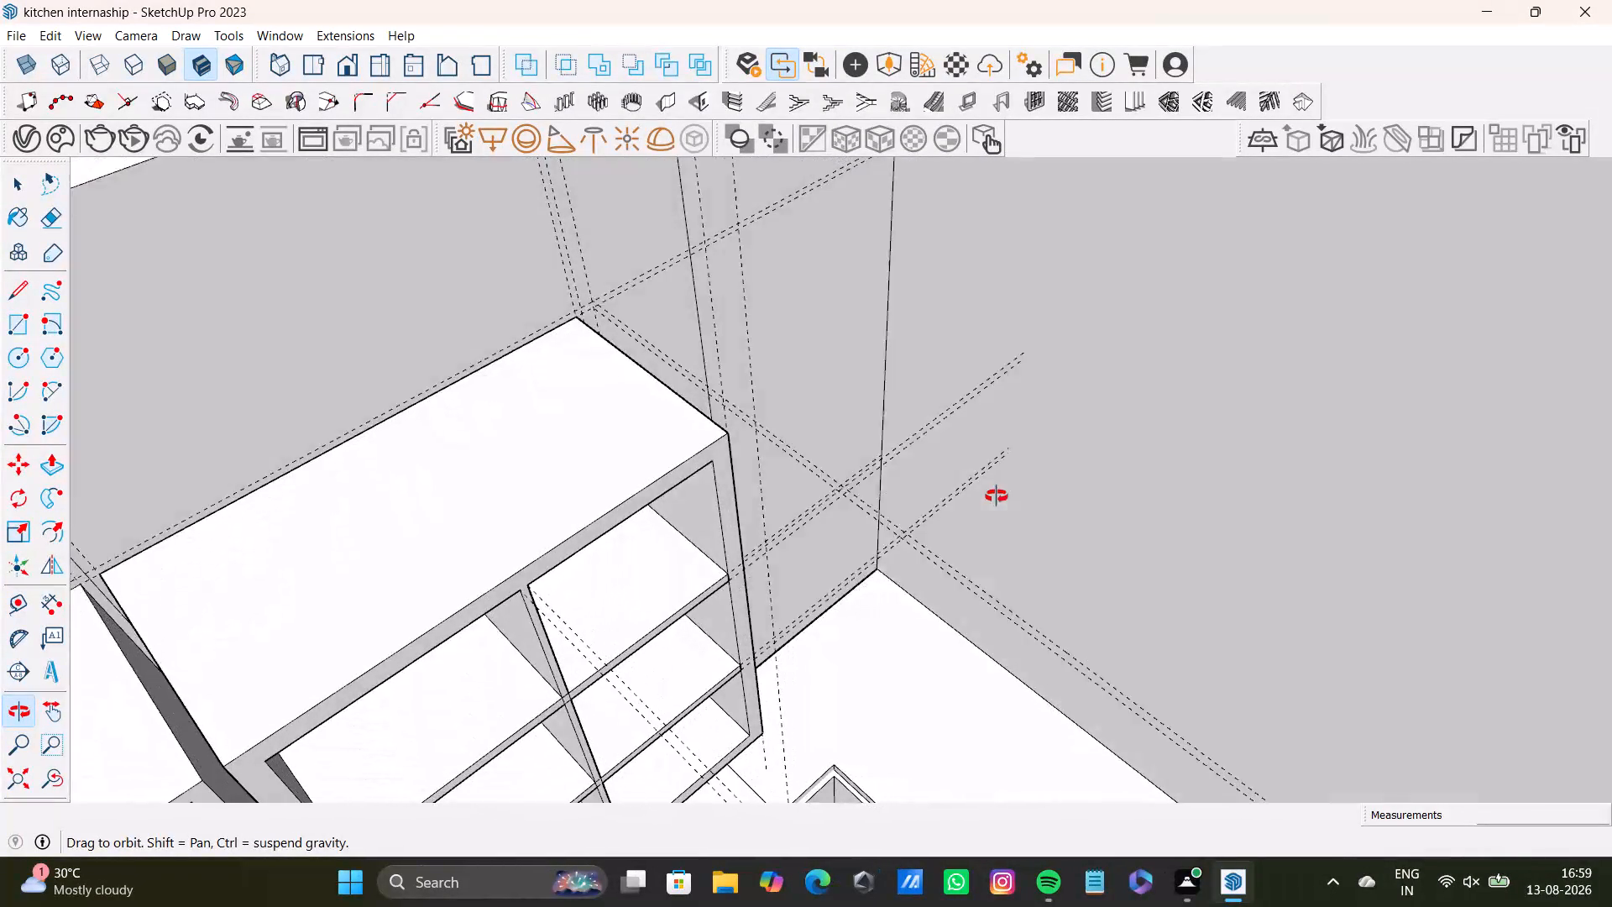
pyautogui.moveTo(997, 496); pyautogui.dragTo(830, 481, button='middle')
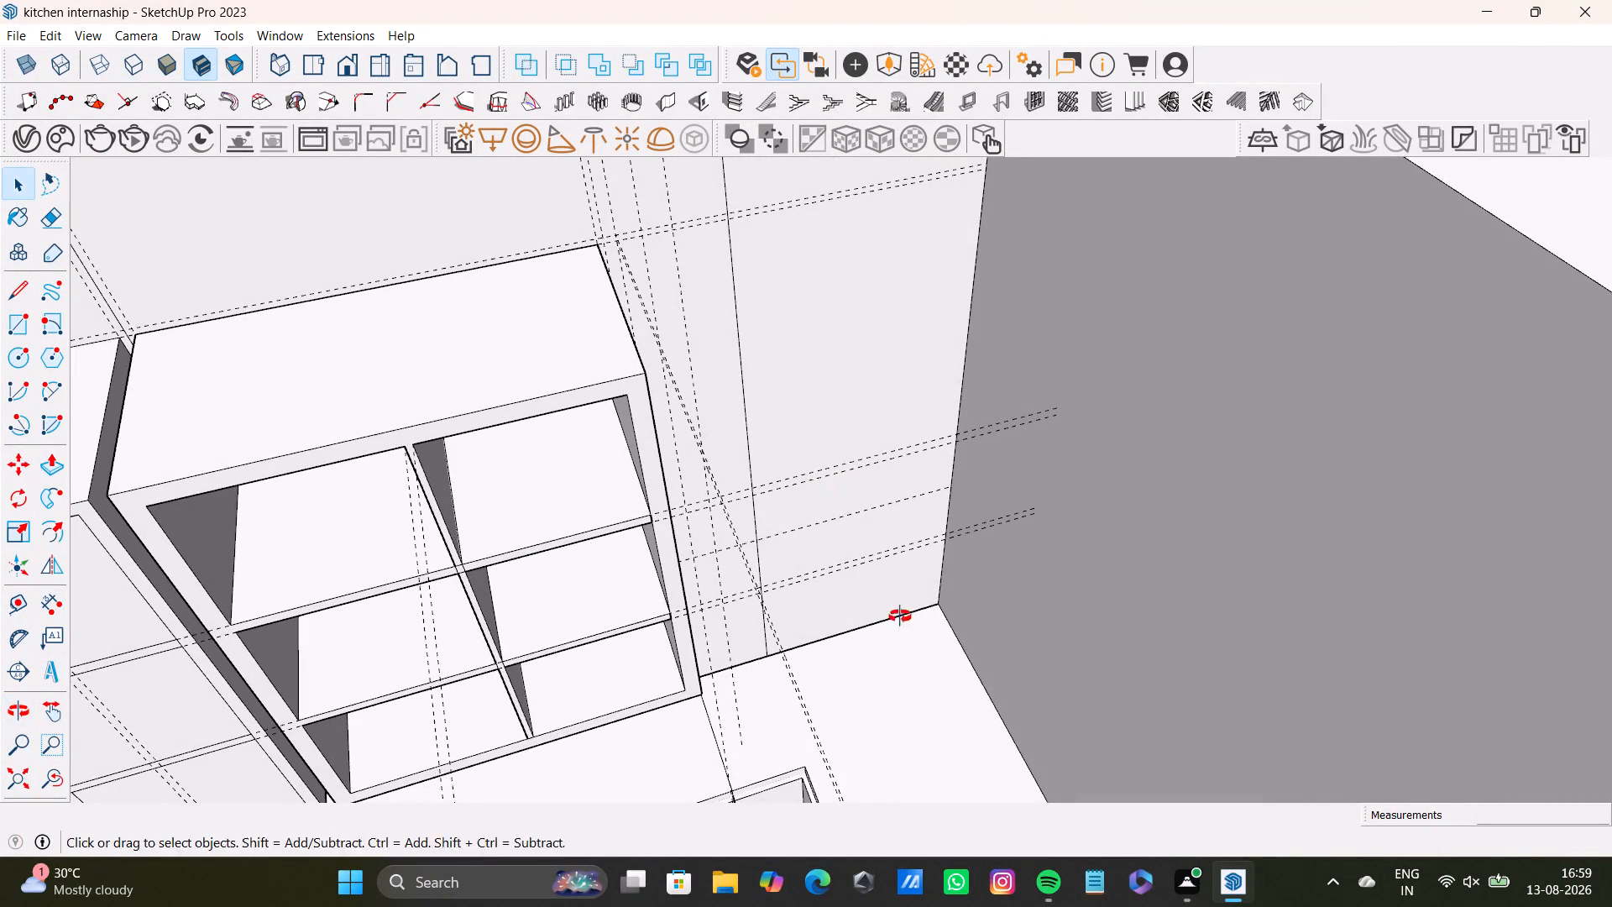
pyautogui.moveTo(900, 616); pyautogui.dragTo(923, 351, button='middle')
pyautogui.moveTo(992, 522); pyautogui.dragTo(1302, 191, button='middle')
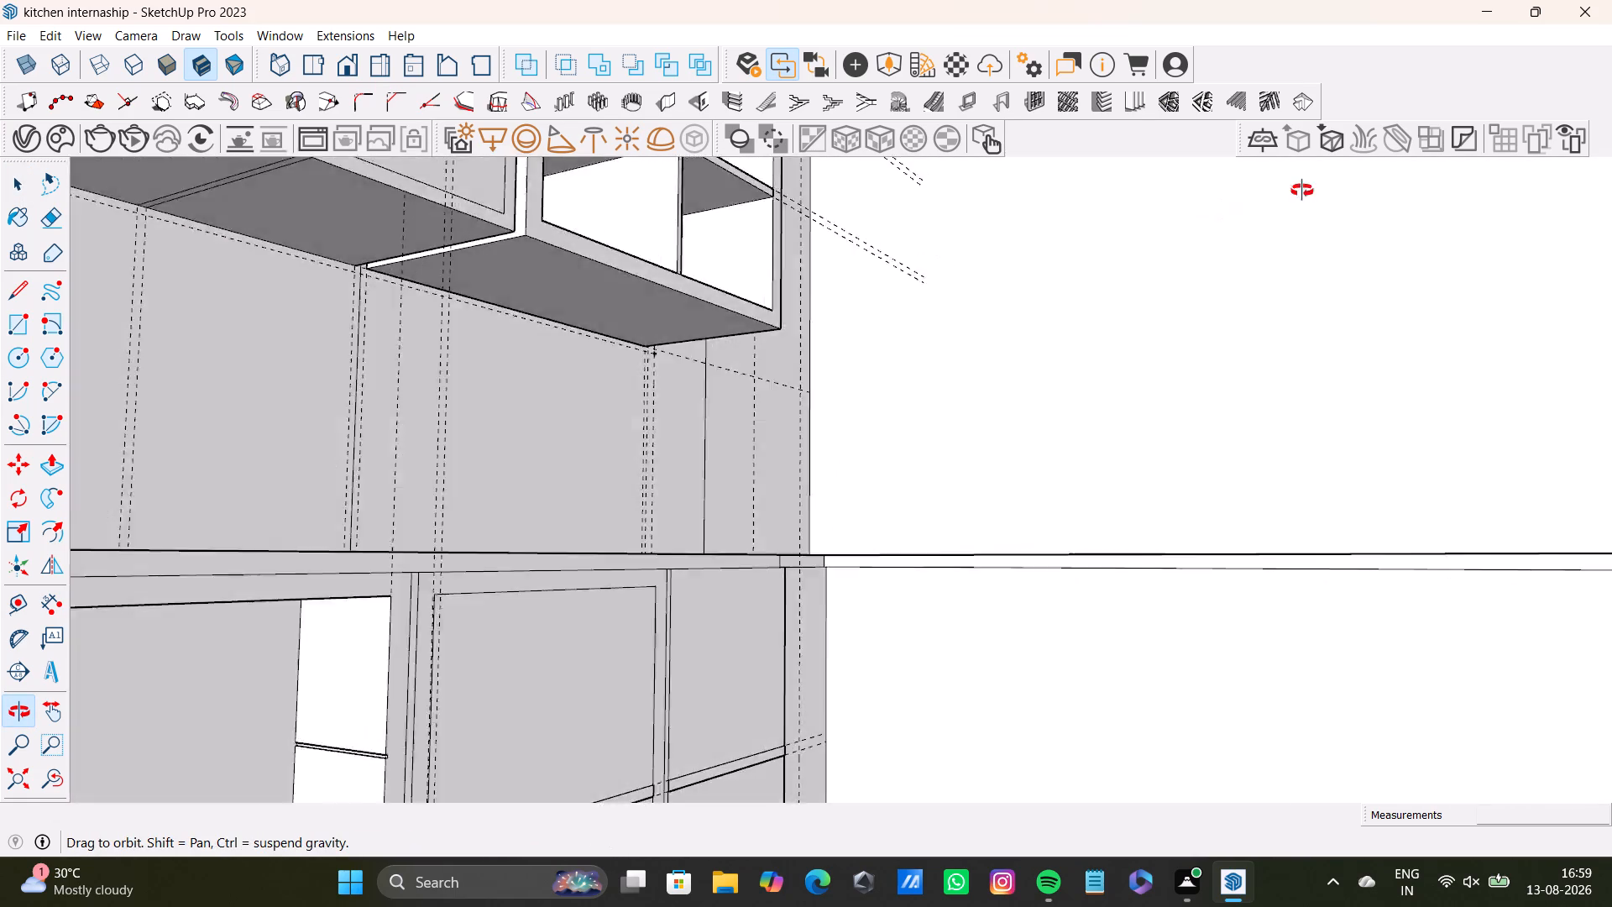
pyautogui.moveTo(1302, 191); pyautogui.dragTo(706, 679, button='middle')
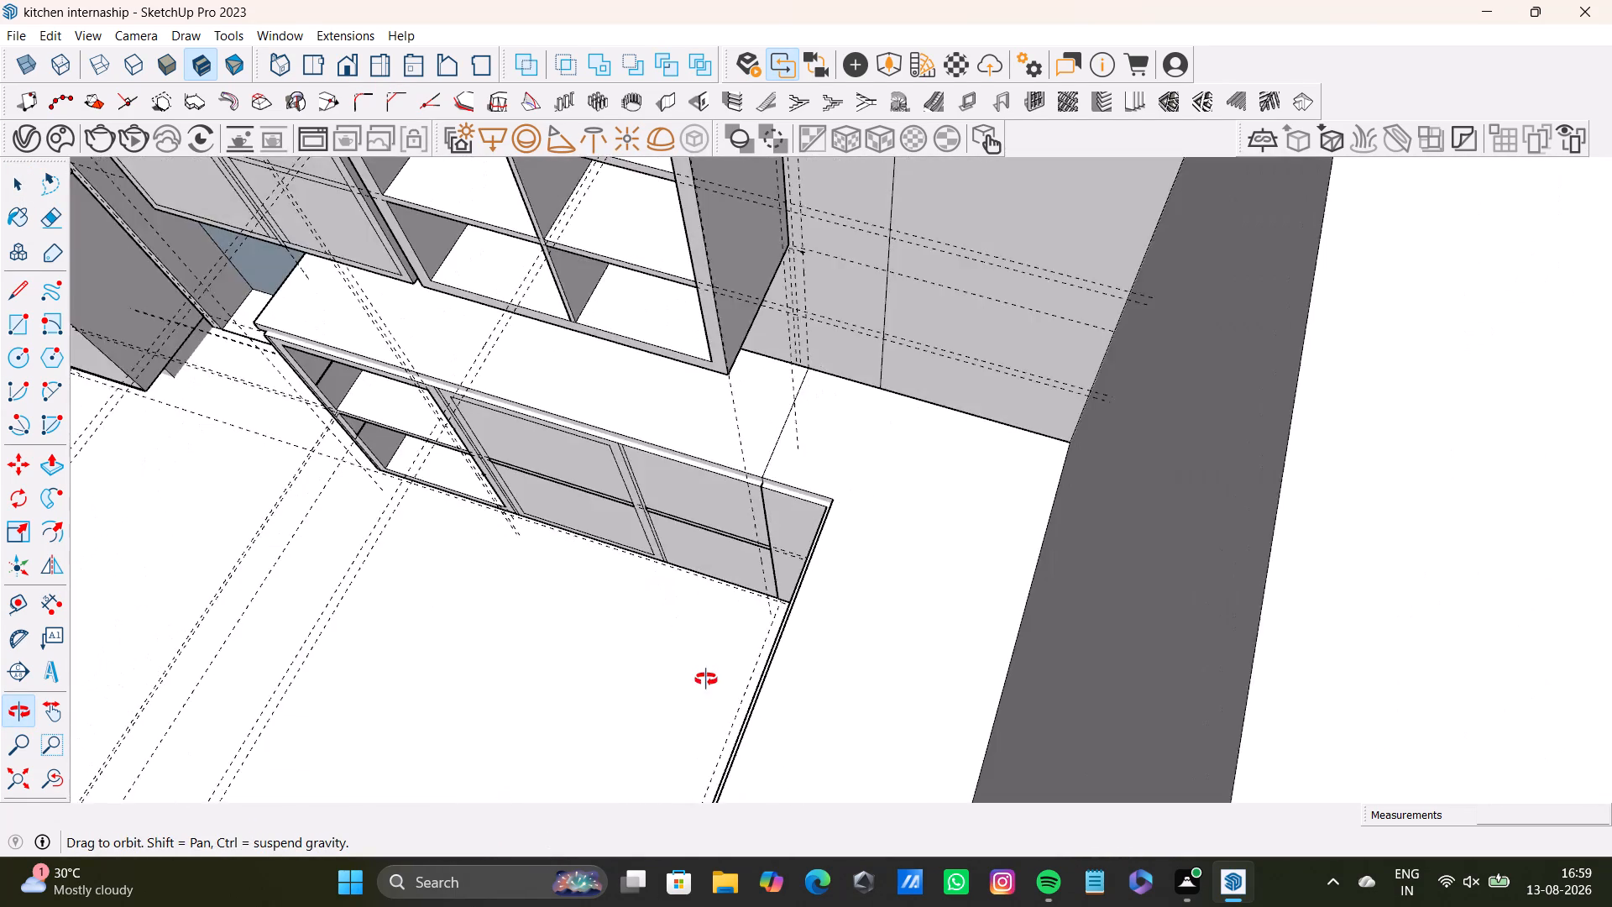
pyautogui.moveTo(706, 679); pyautogui.dragTo(706, 680, button='middle')
pyautogui.keyDown('shift'); pyautogui.moveTo(877, 385); pyautogui.dragTo(872, 664, button='middle'); pyautogui.keyUp('shift')
pyautogui.click(699, 506)
pyautogui.doubleClick(719, 533)
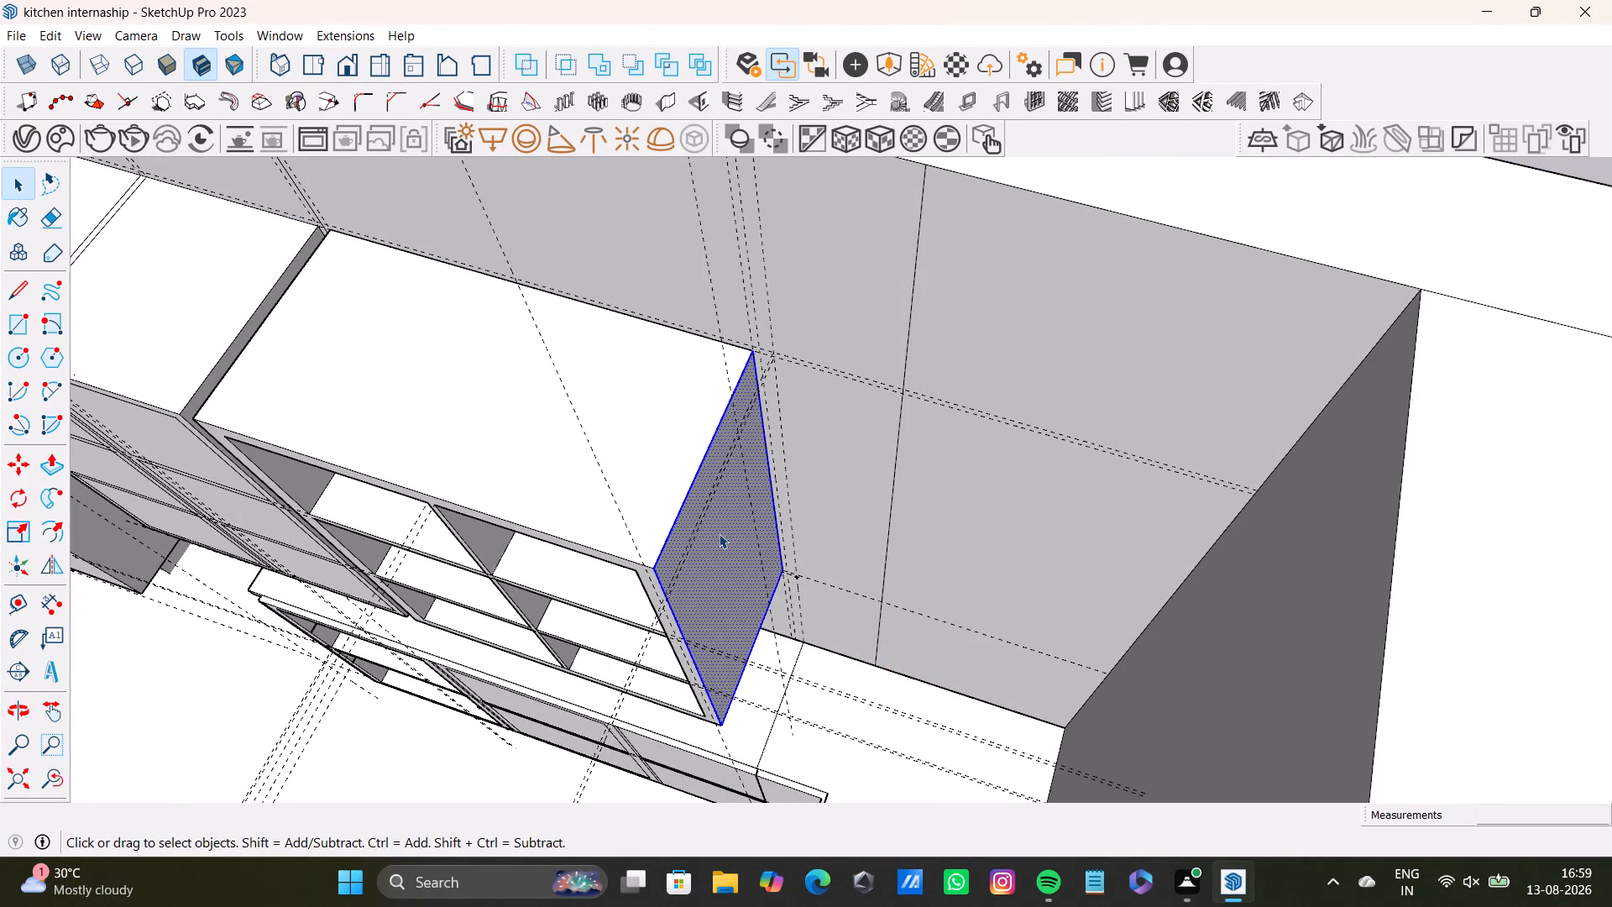
pyautogui.doubleClick(719, 533)
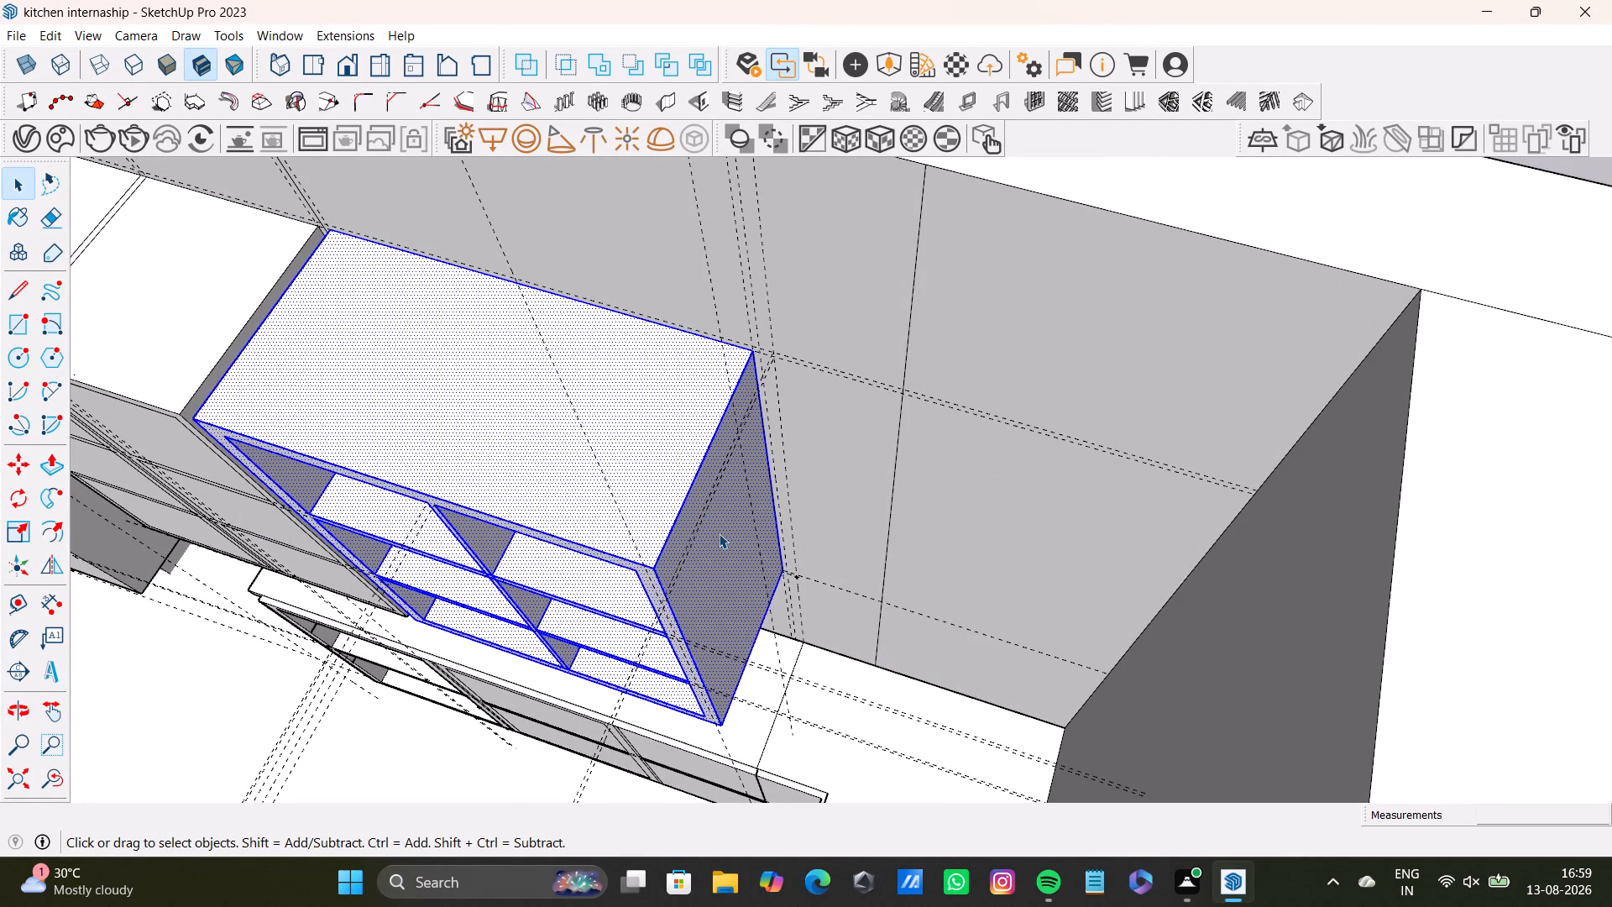
pyautogui.press('s')
pyautogui.moveTo(735, 569); pyautogui.dragTo(866, 579)
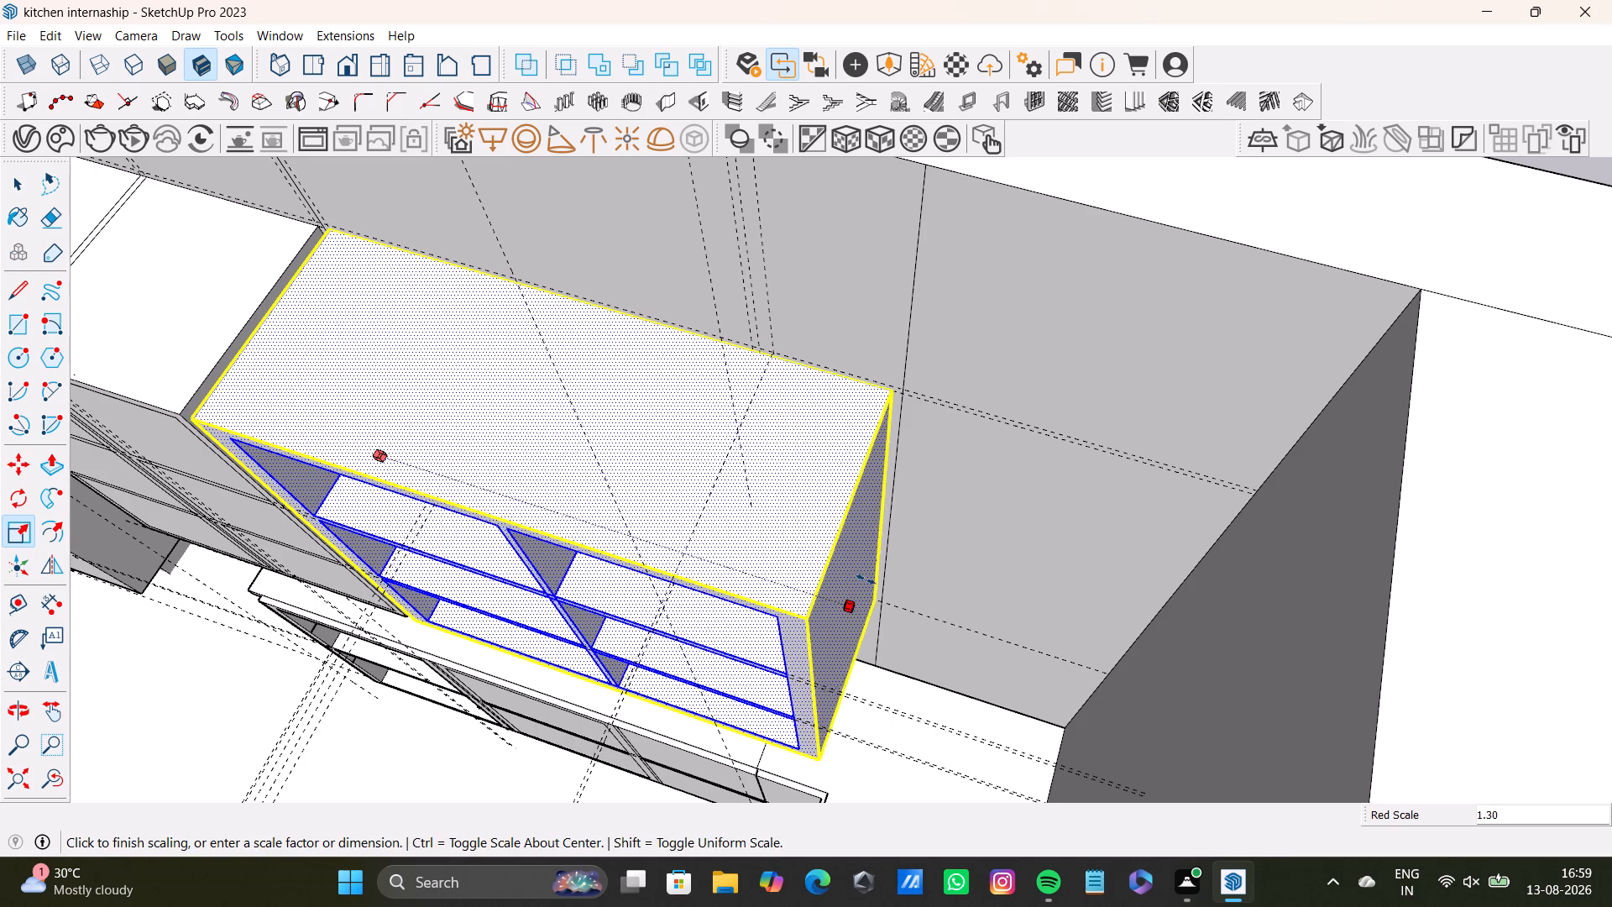
pyautogui.moveTo(866, 579); pyautogui.dragTo(888, 579)
# Scale the open-shelf wall cabinet's width again by about 1.08 toward the thickened wall, and clear the selection.
pyautogui.moveTo(866, 622); pyautogui.dragTo(975, 392, button='middle')
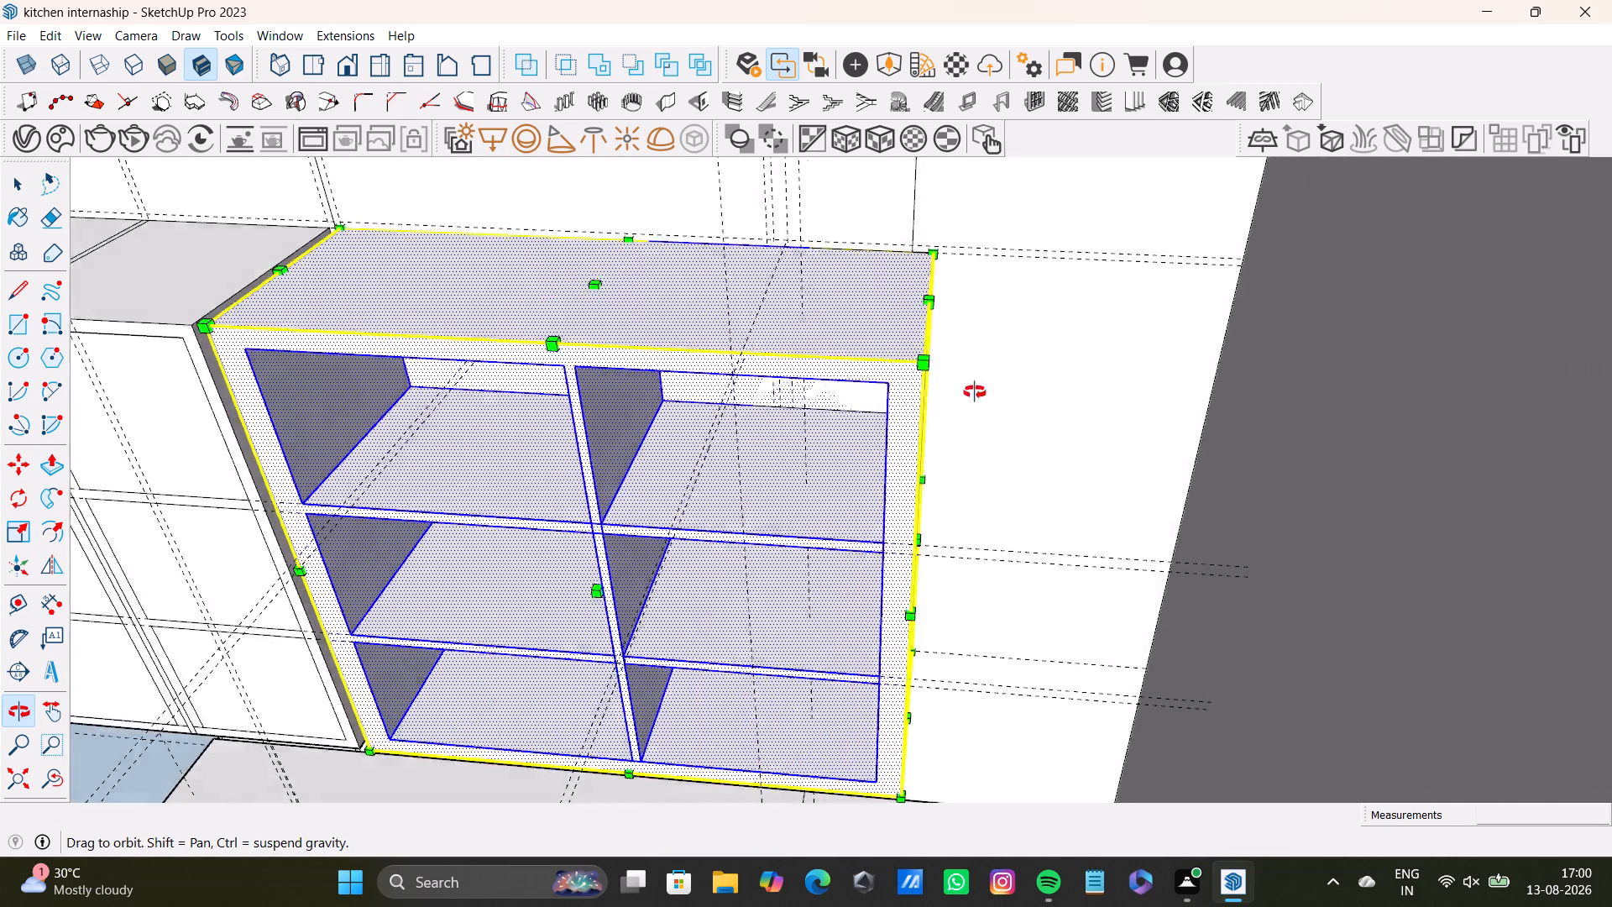
pyautogui.moveTo(975, 392); pyautogui.dragTo(1010, 302, button='middle')
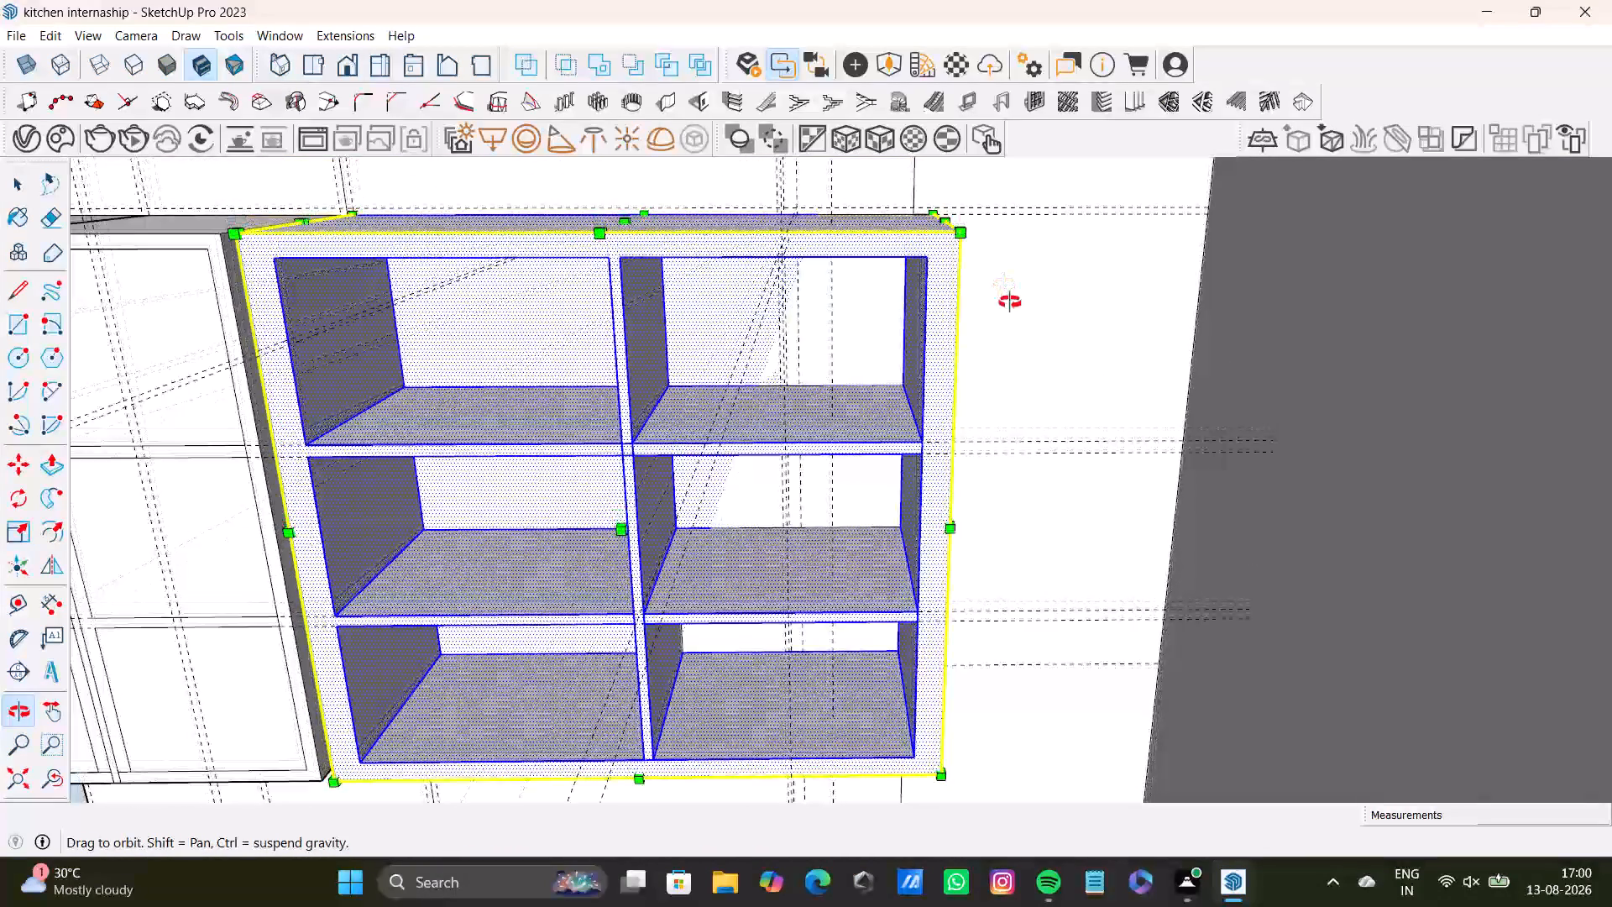
pyautogui.moveTo(1010, 302); pyautogui.dragTo(1035, 275, button='middle')
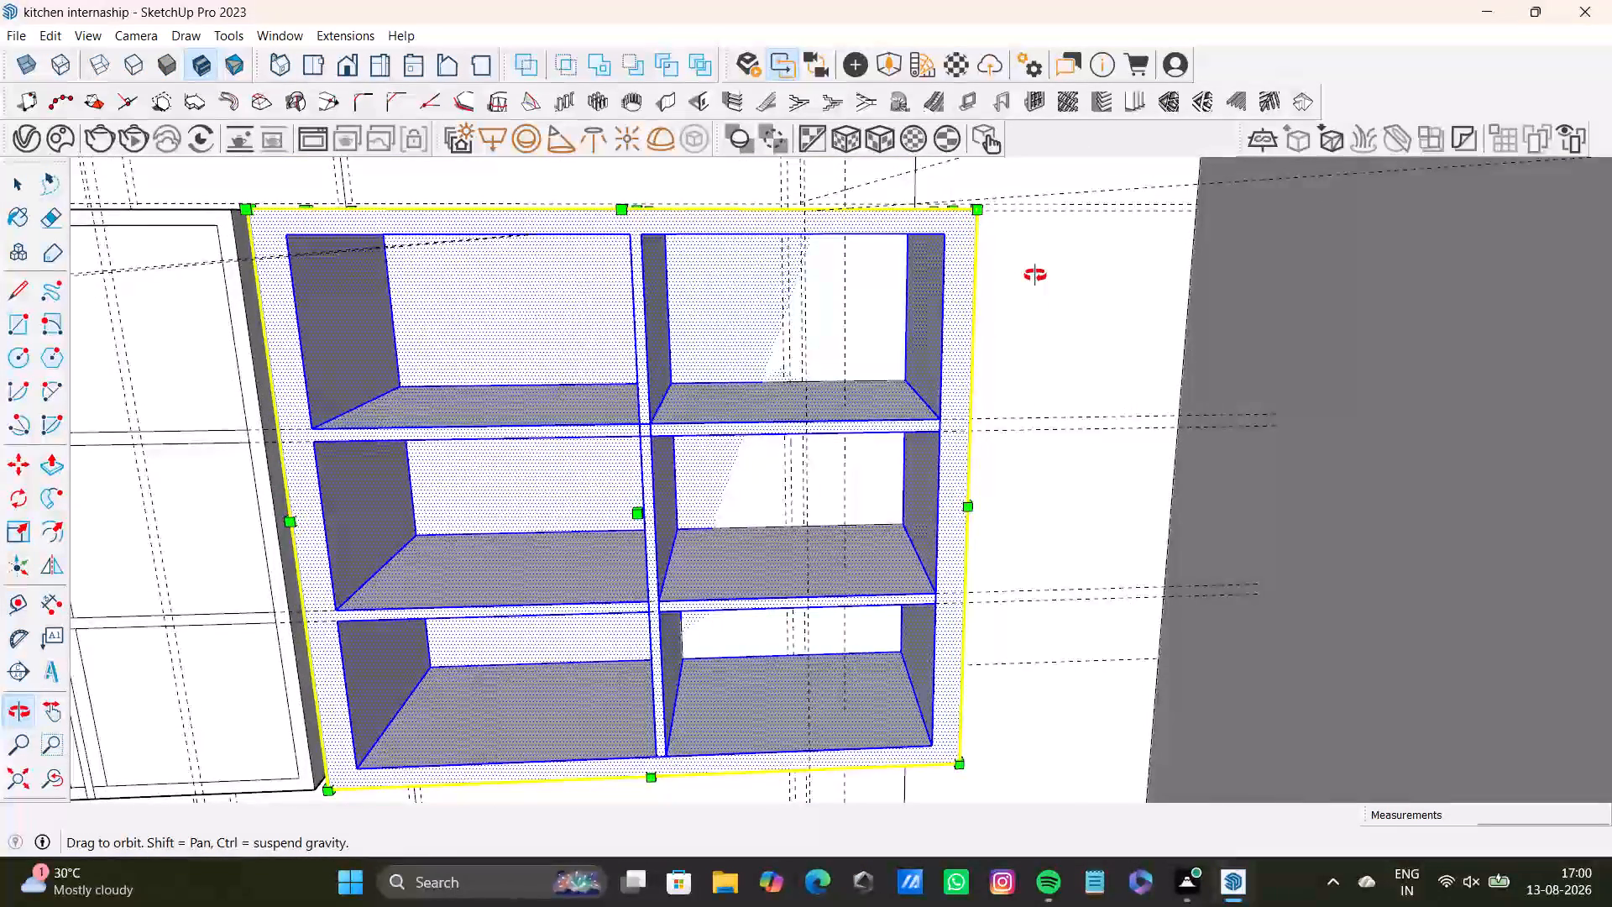
pyautogui.moveTo(1035, 275); pyautogui.dragTo(1036, 278, button='middle')
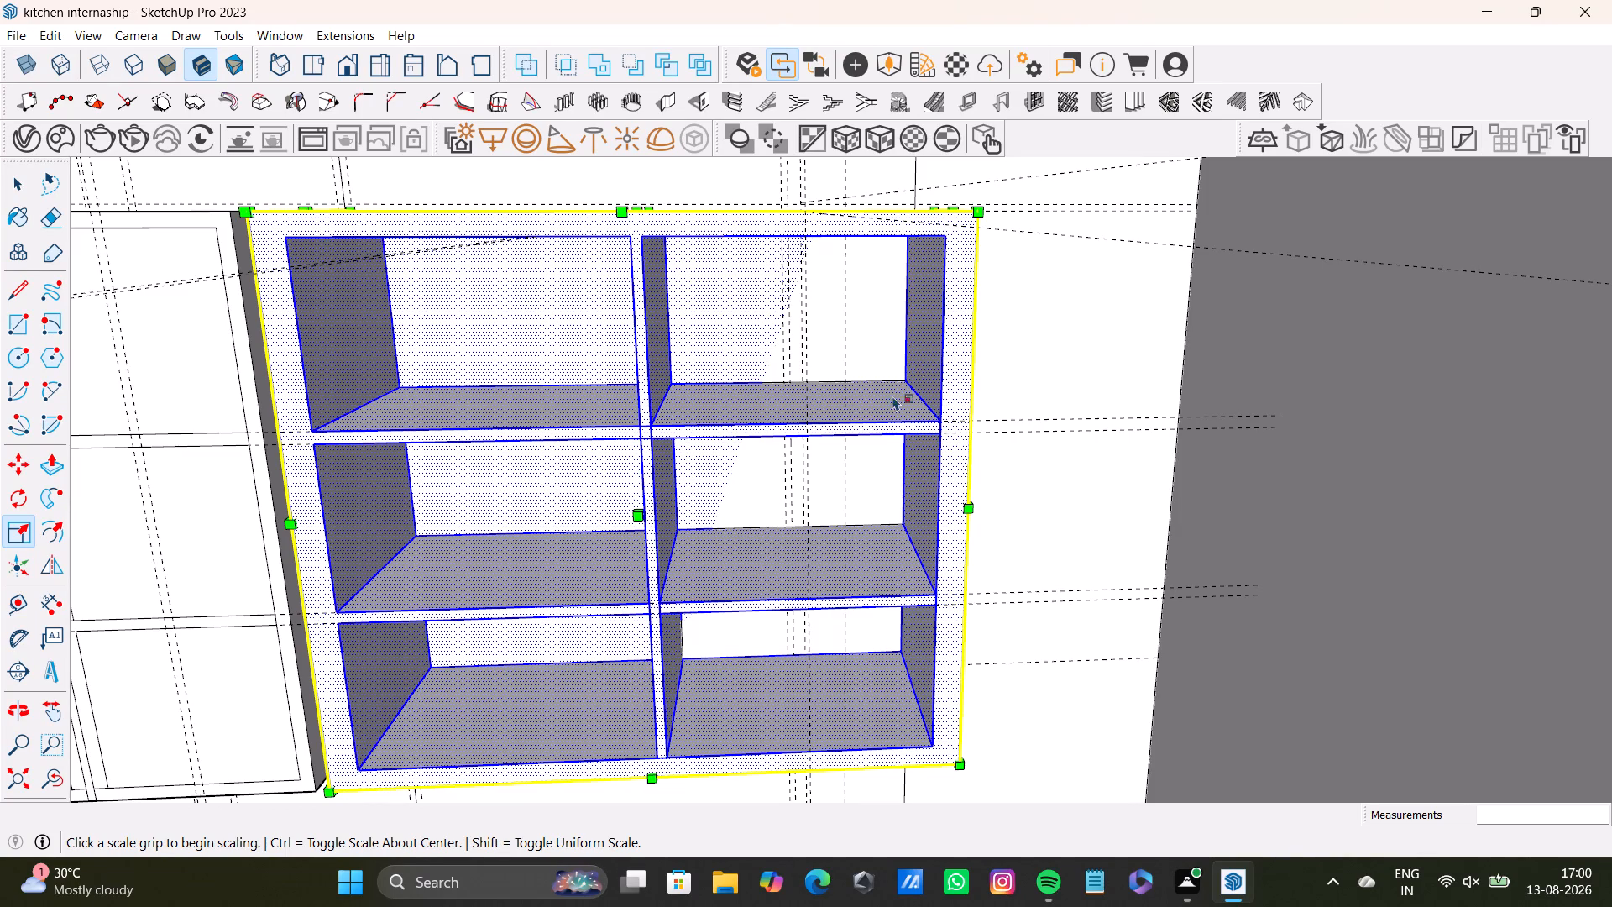
pyautogui.moveTo(997, 458); pyautogui.dragTo(766, 421, button='middle')
pyautogui.moveTo(882, 443); pyautogui.dragTo(978, 463, button='middle')
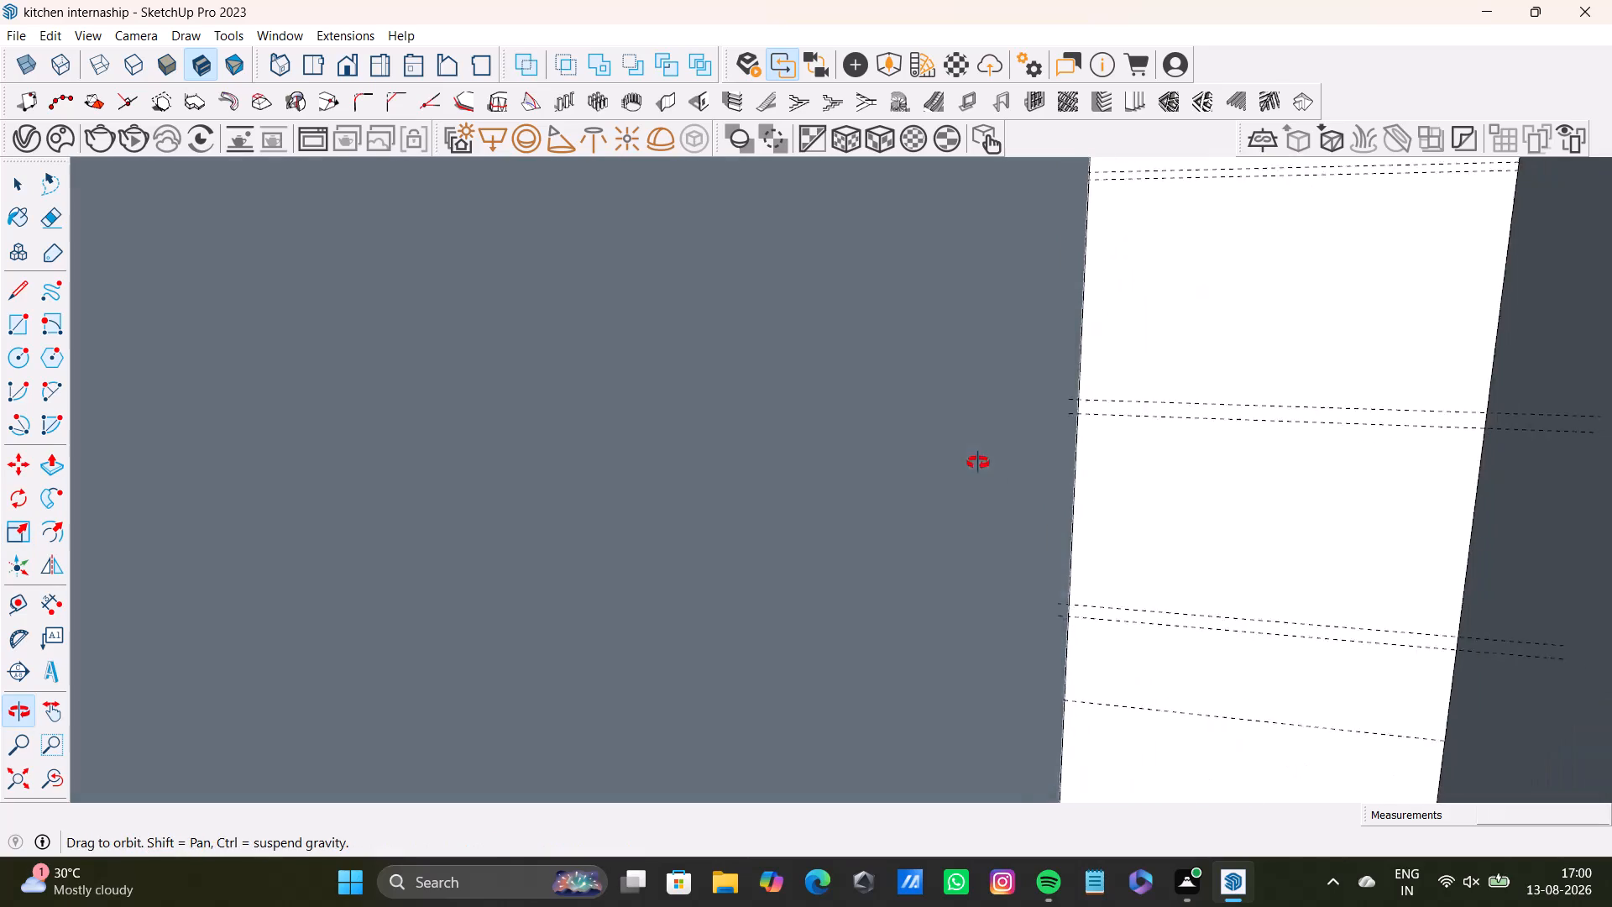
pyautogui.moveTo(978, 463); pyautogui.dragTo(1007, 519, button='middle')
pyautogui.click(18, 764)
pyautogui.keyDown('shift'); pyautogui.moveTo(950, 354); pyautogui.dragTo(869, 412, button='middle'); pyautogui.keyUp('shift')
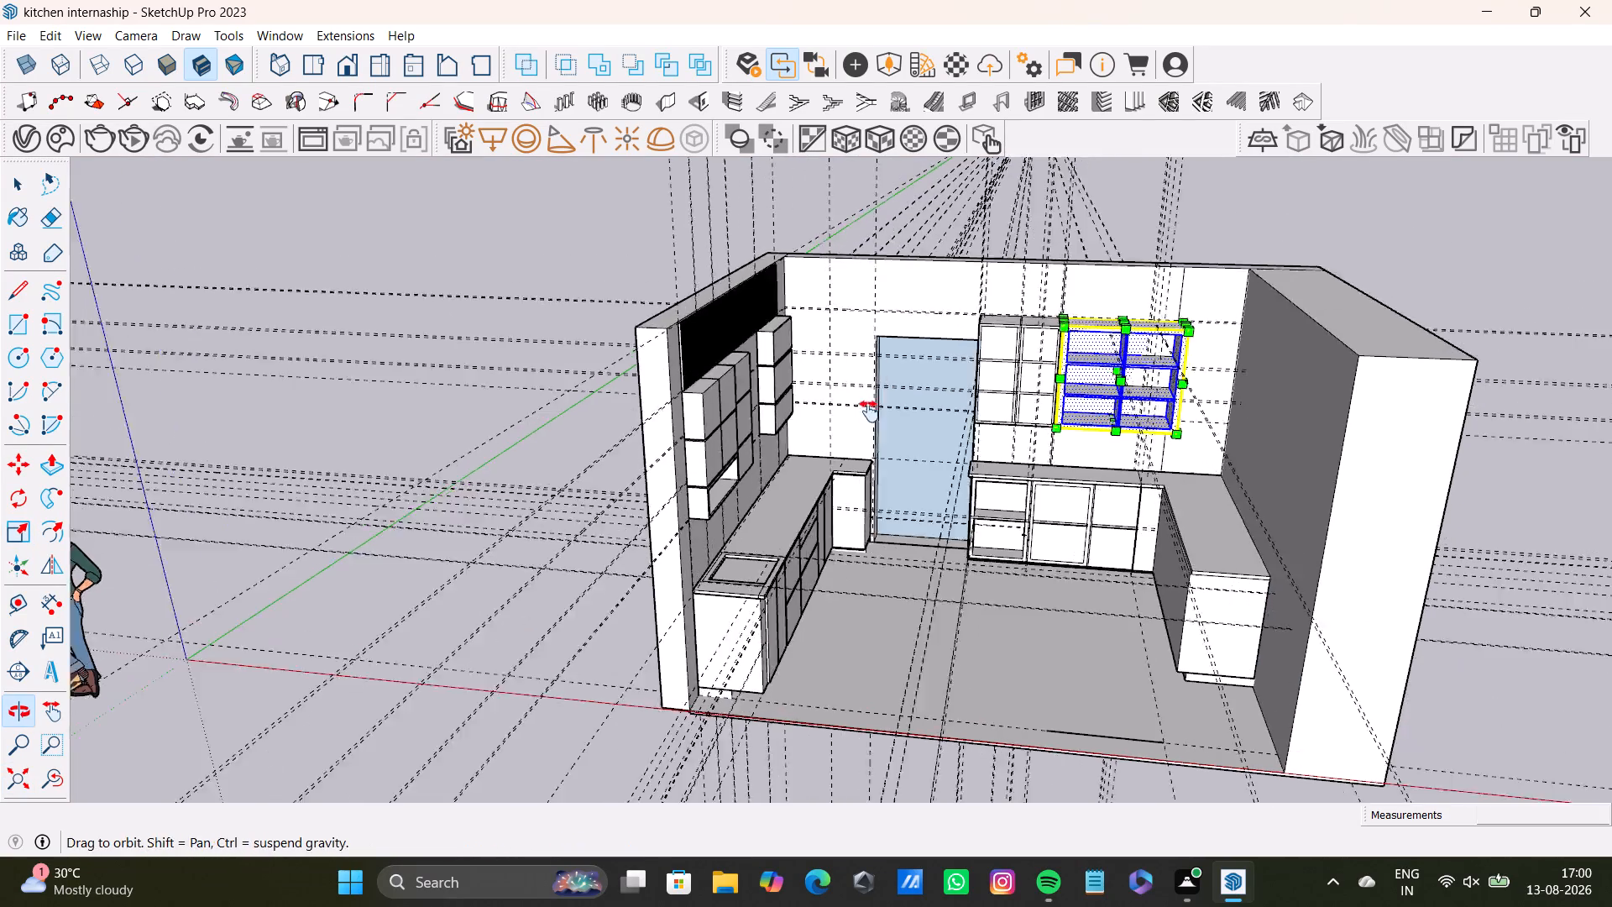
pyautogui.keyDown('shift'); pyautogui.moveTo(869, 412); pyautogui.dragTo(688, 536, button='middle'); pyautogui.keyUp('shift')
pyautogui.scroll(12, 1001, 517)
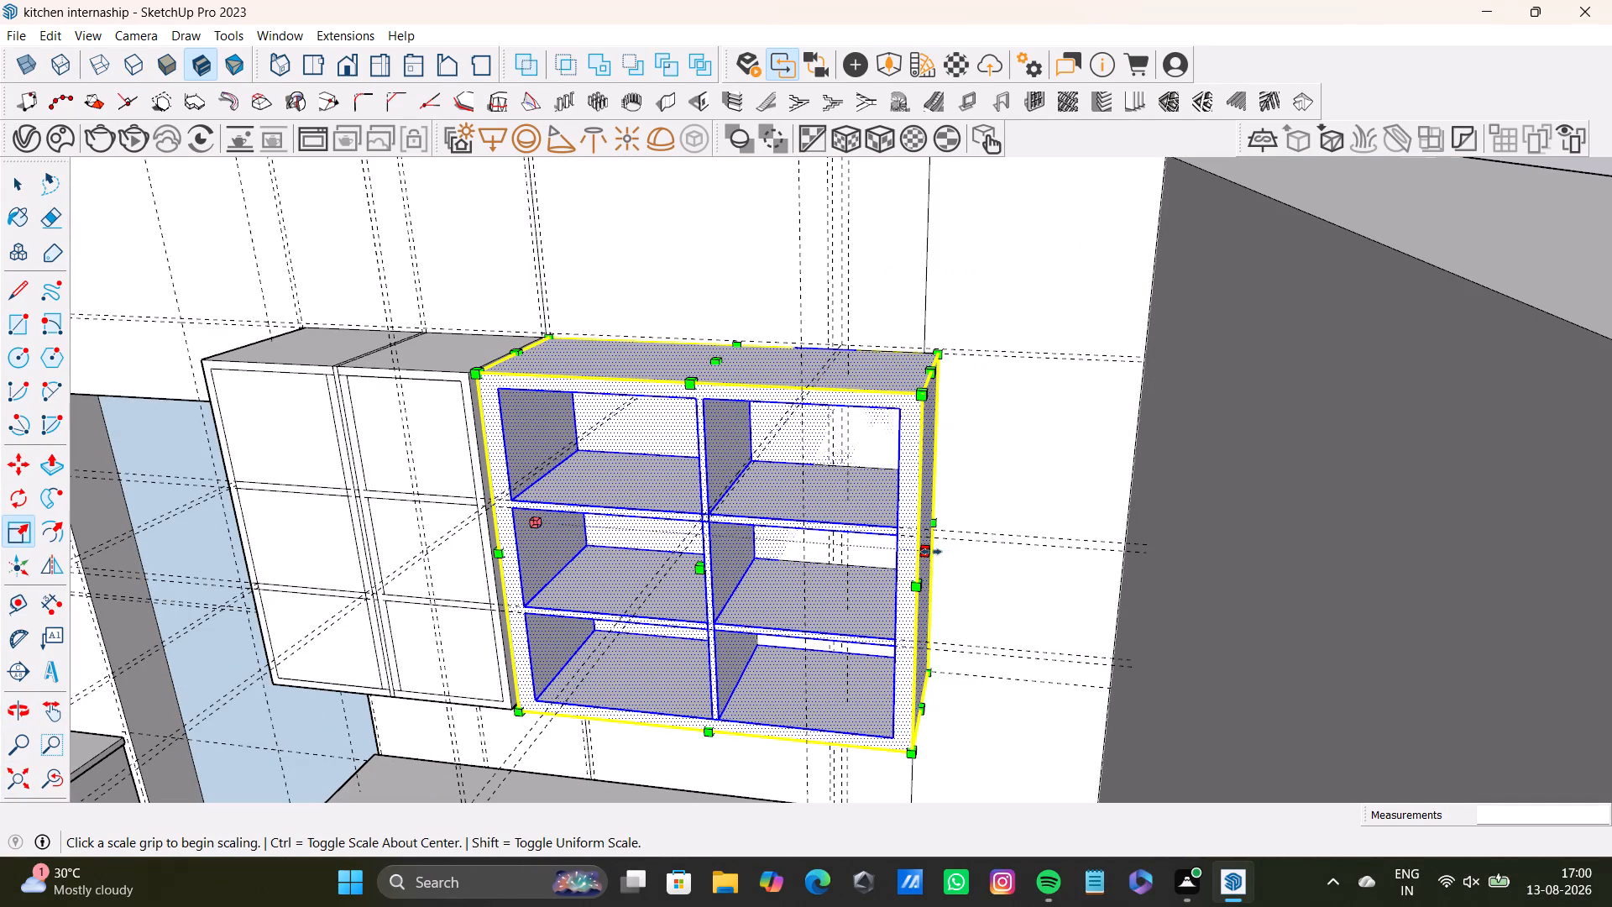
pyautogui.moveTo(930, 552); pyautogui.dragTo(956, 556)
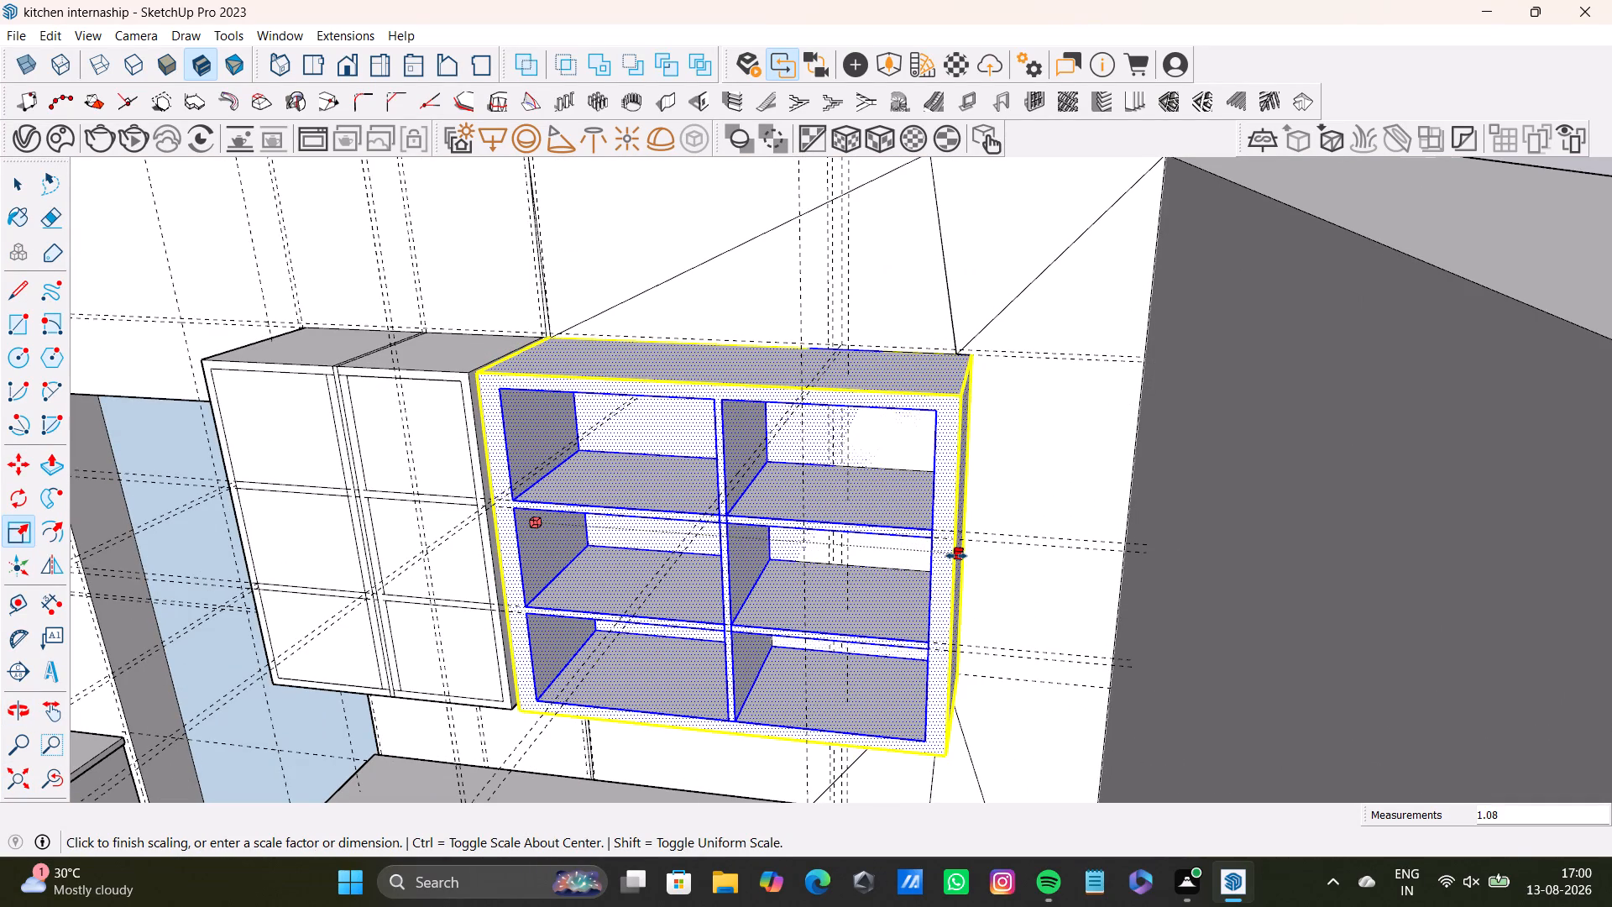
pyautogui.moveTo(956, 556); pyautogui.dragTo(955, 557)
pyautogui.press('space')
pyautogui.scroll(-7, 1095, 384)
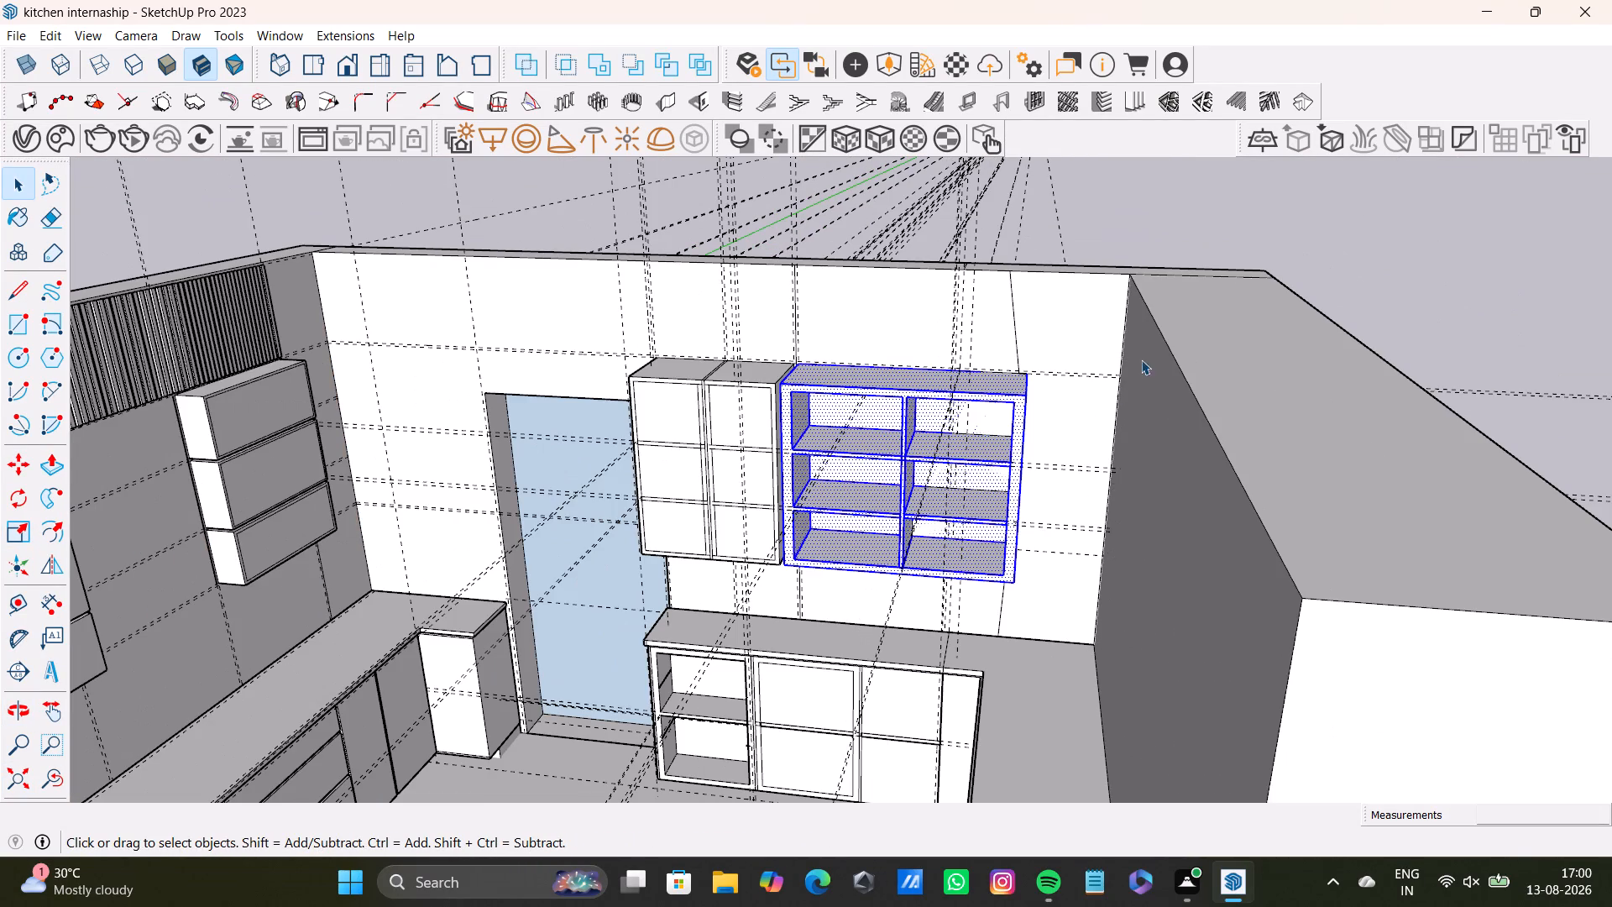
pyautogui.click(1416, 264)
pyautogui.press('space')
# Push/Pull the open-shelf wall cabinet's outer end face inward about 1 9/16" to thin the end panel facing the thickened wall.
pyautogui.moveTo(944, 509); pyautogui.dragTo(973, 553, button='middle')
pyautogui.scroll(10, 995, 464)
pyautogui.moveTo(1014, 462); pyautogui.dragTo(957, 443, button='middle')
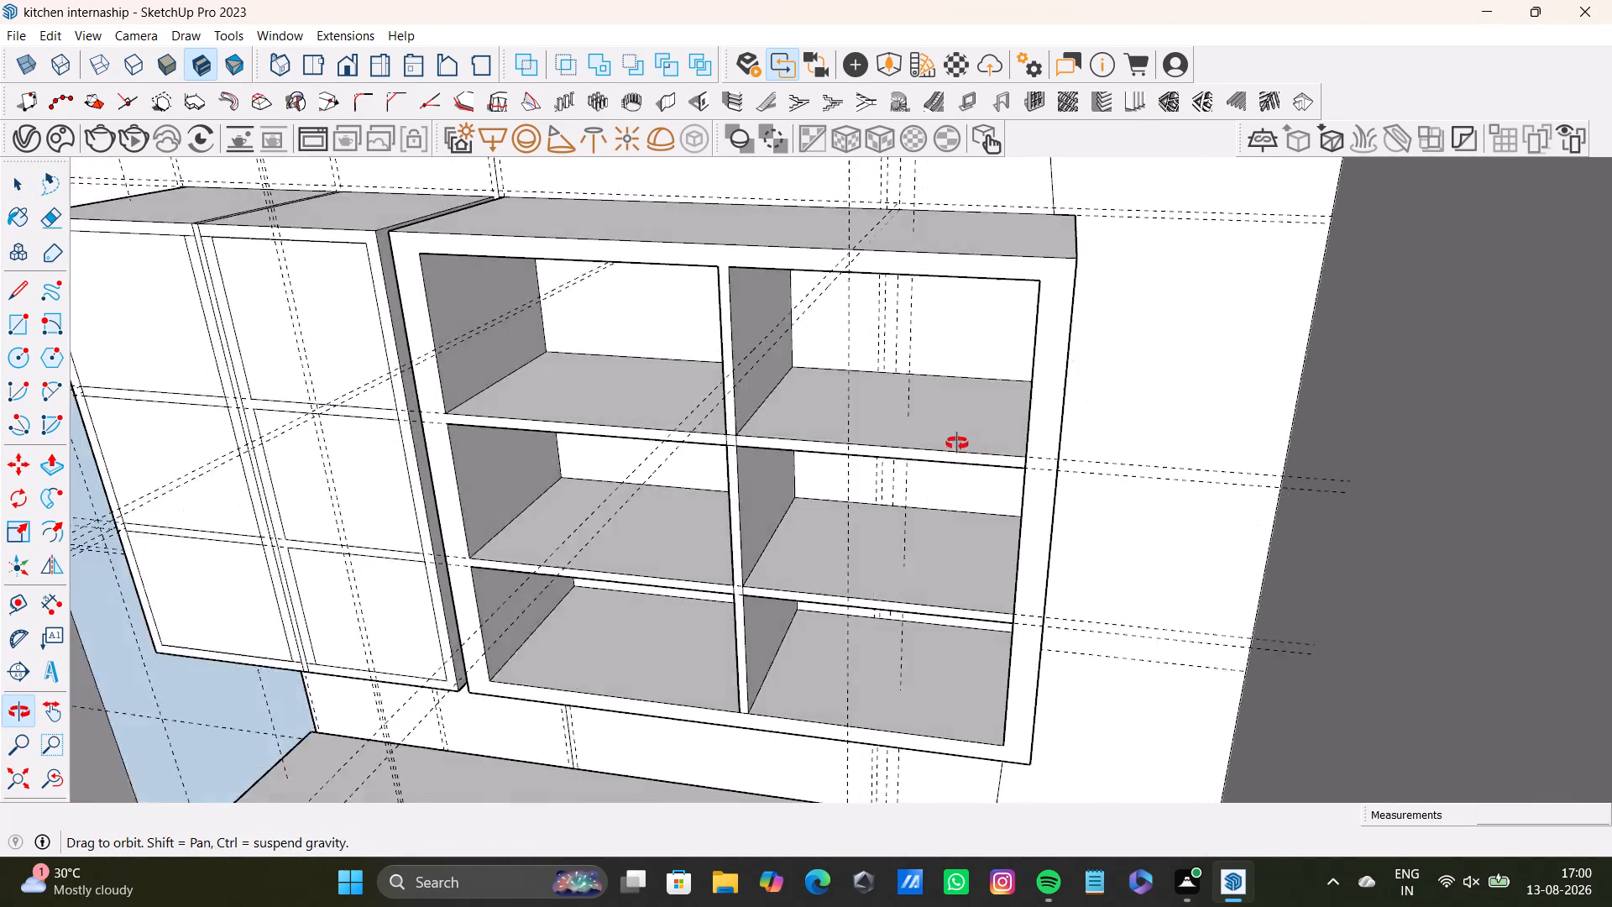
pyautogui.moveTo(957, 443); pyautogui.dragTo(790, 639, button='middle')
pyautogui.click(1016, 548)
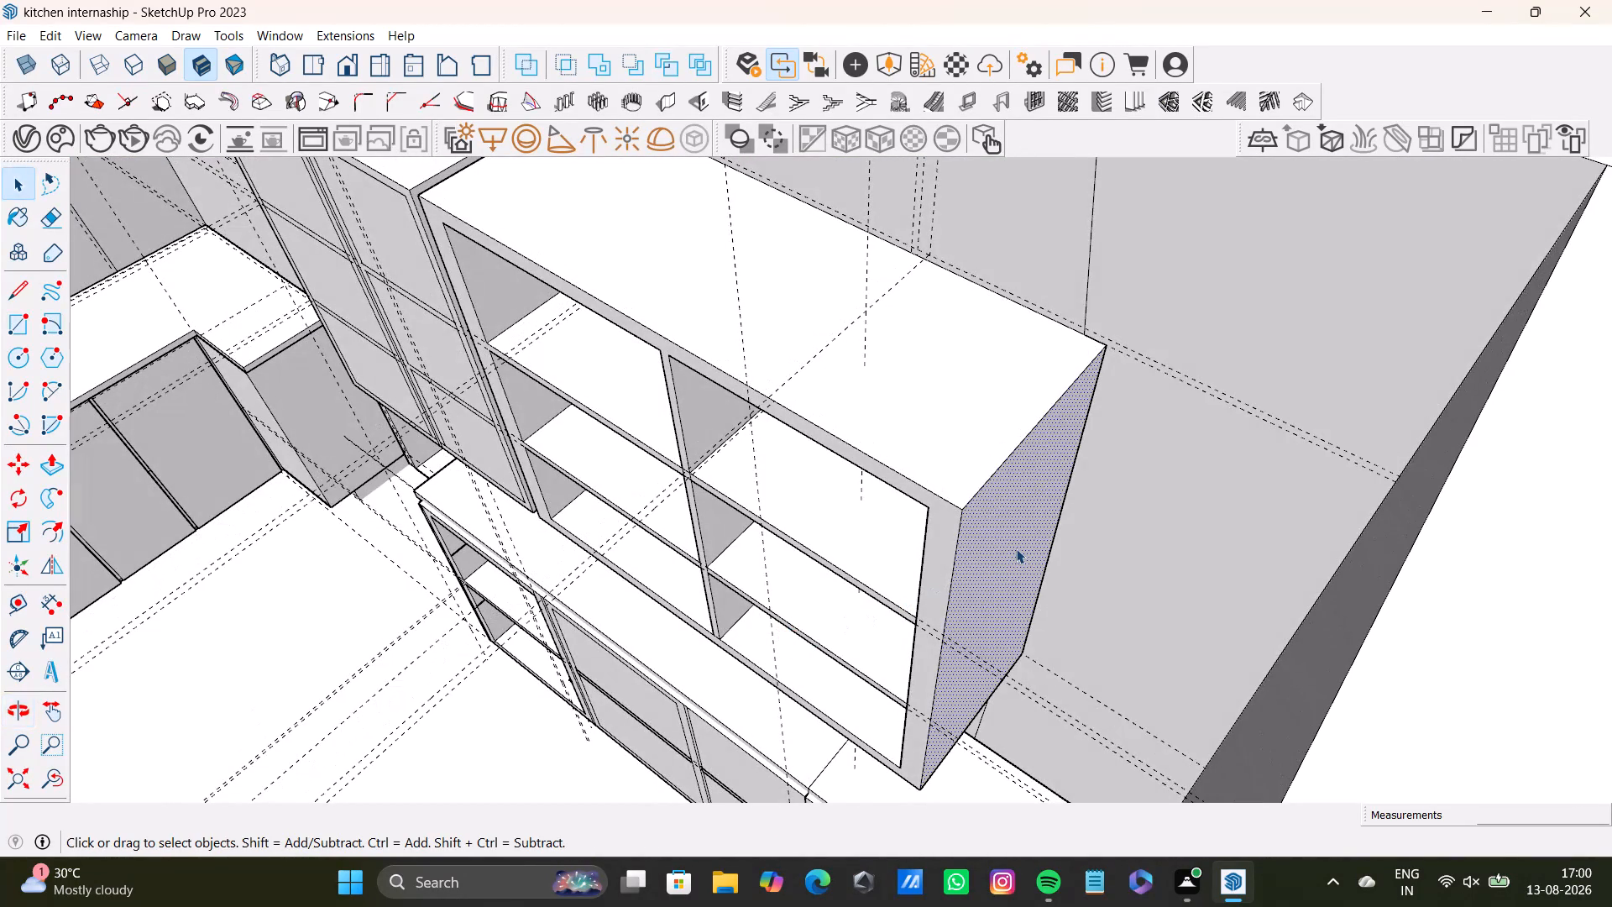
pyautogui.press('p')
pyautogui.click(1016, 548)
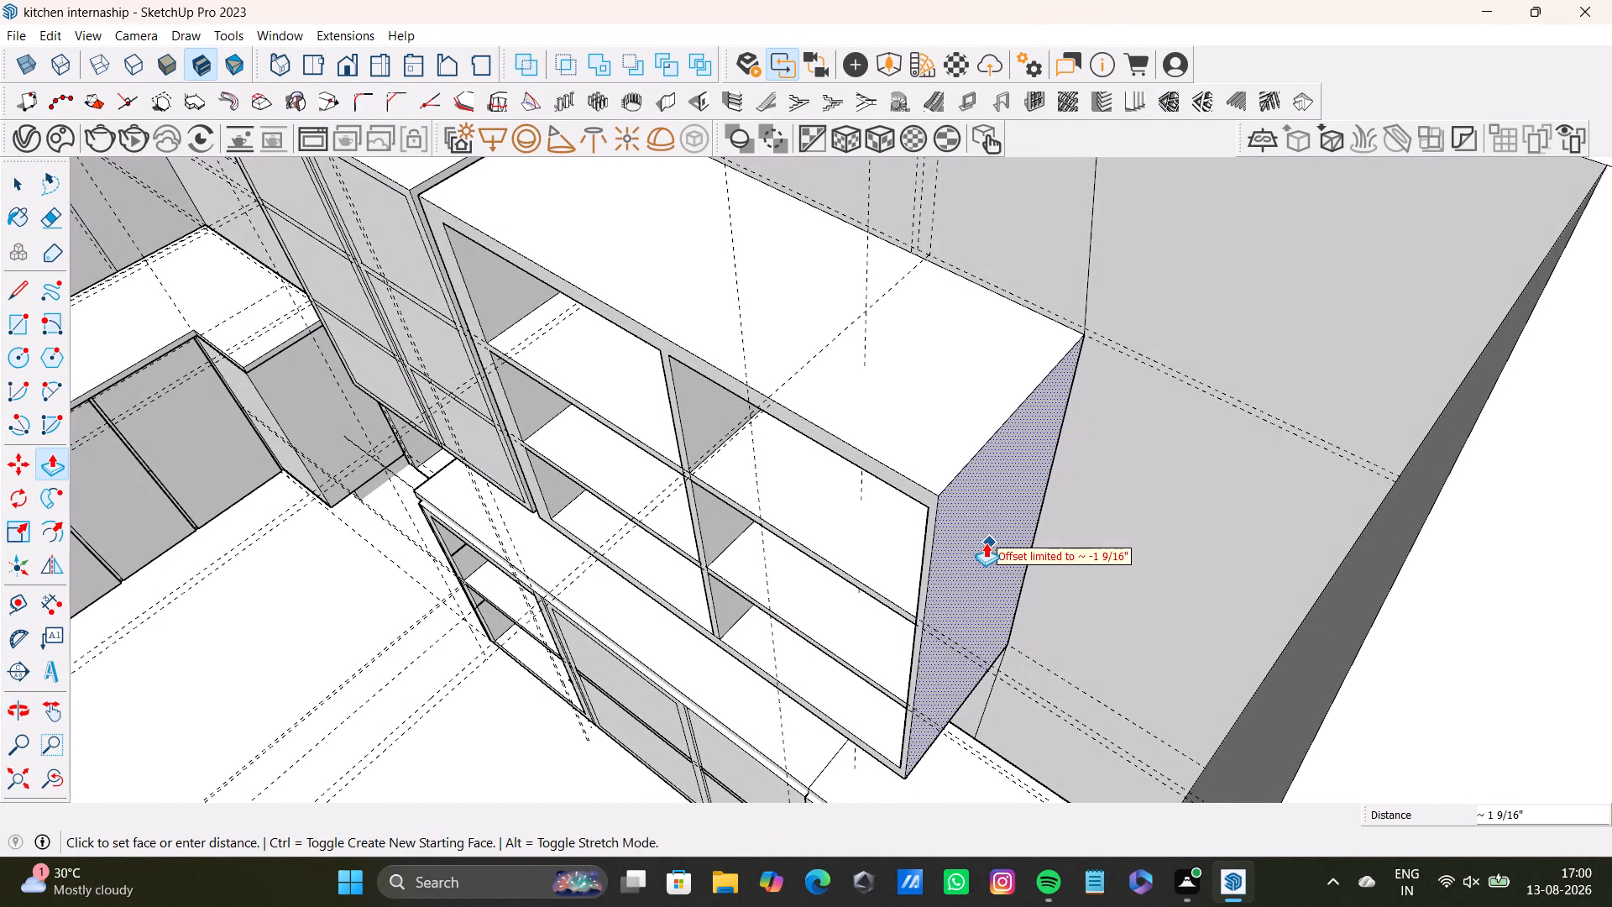
pyautogui.moveTo(955, 542); pyautogui.dragTo(945, 539)
pyautogui.moveTo(952, 554); pyautogui.dragTo(914, 537)
# Push/Pull the top compartment's inner end face about 9/16" outward to the cabinet's outer end face.
pyautogui.moveTo(971, 551); pyautogui.dragTo(974, 511, button='middle')
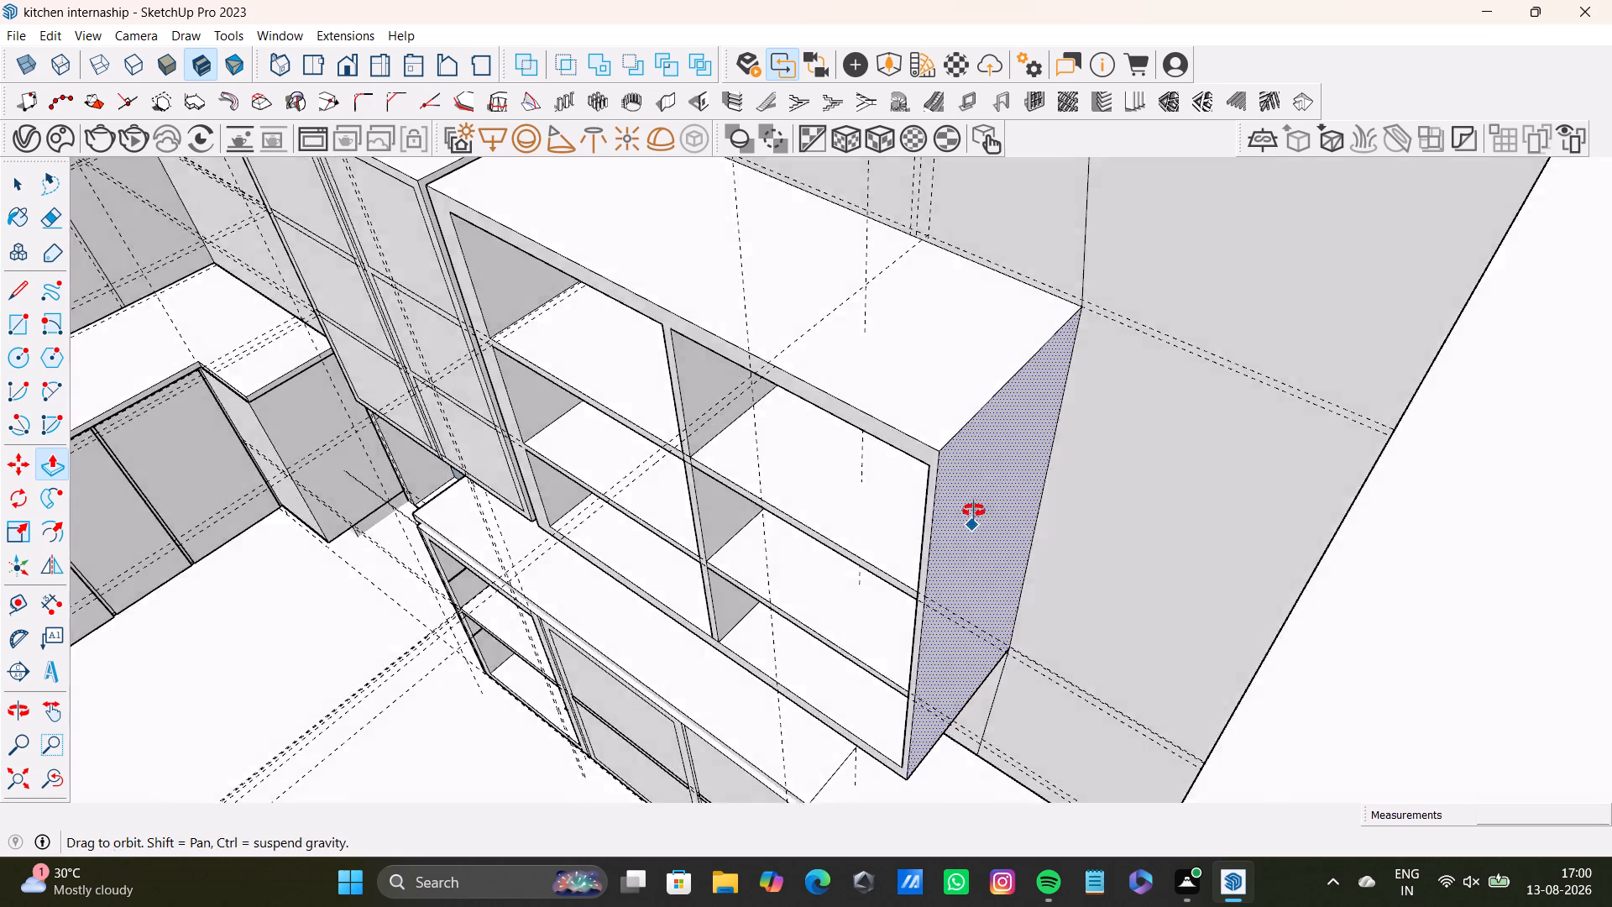
pyautogui.moveTo(974, 511); pyautogui.dragTo(1042, 477, button='middle')
pyautogui.moveTo(1005, 502); pyautogui.dragTo(1202, 425, button='middle')
pyautogui.moveTo(1080, 338); pyautogui.dragTo(1097, 338)
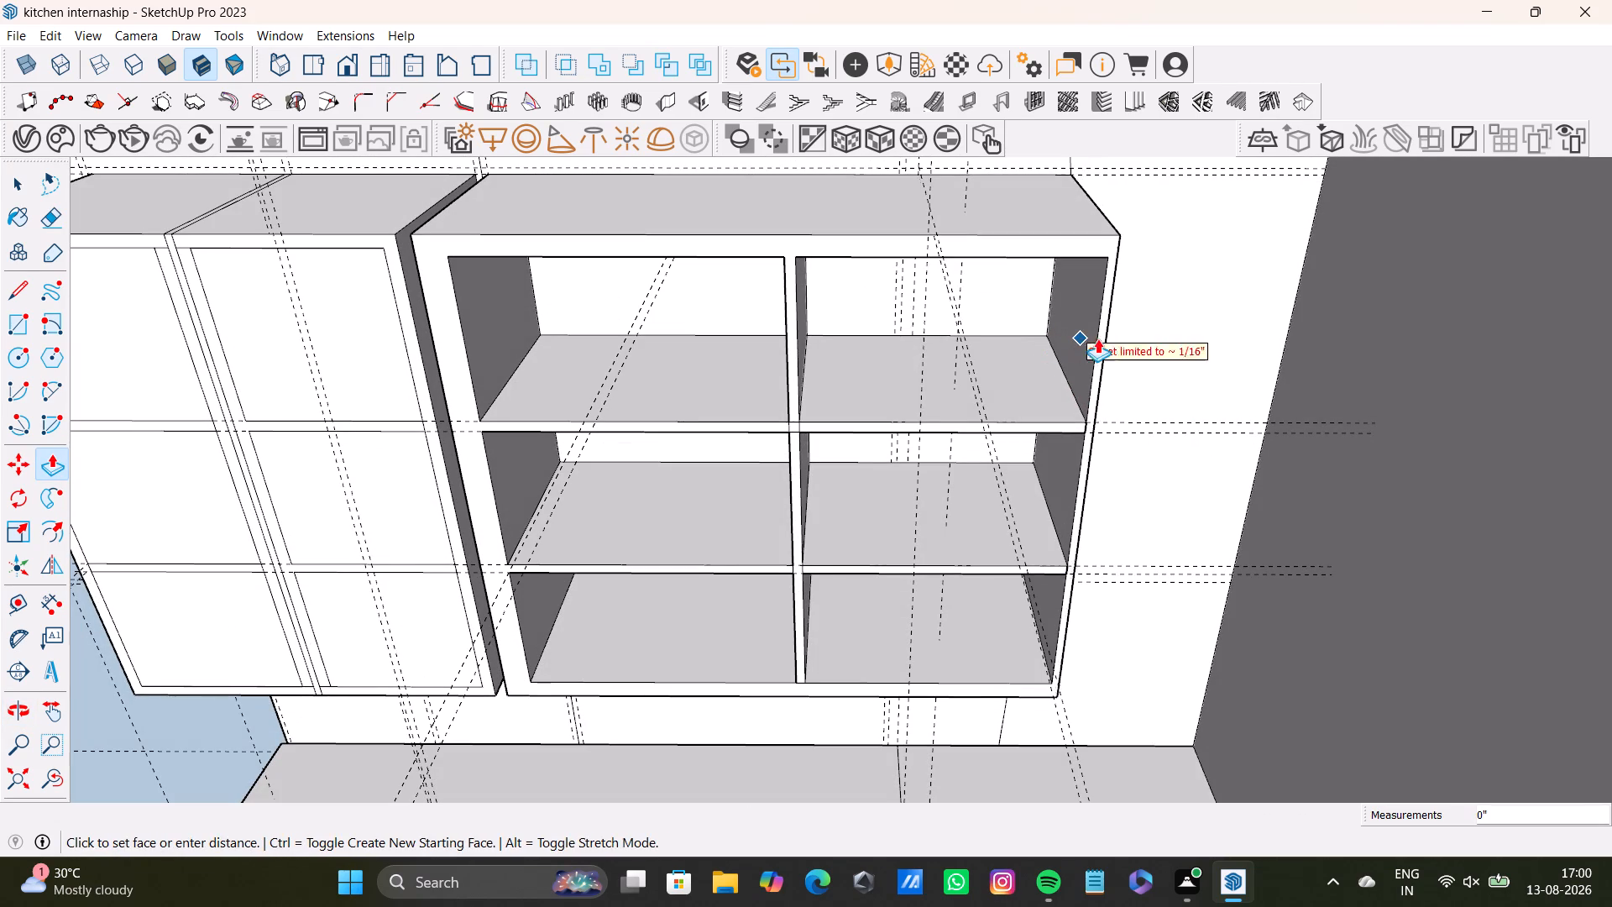
pyautogui.moveTo(1097, 338); pyautogui.dragTo(1104, 338)
pyautogui.press('space')
pyautogui.click(1094, 328)
pyautogui.press('p')
pyautogui.moveTo(1092, 328); pyautogui.dragTo(1112, 328)
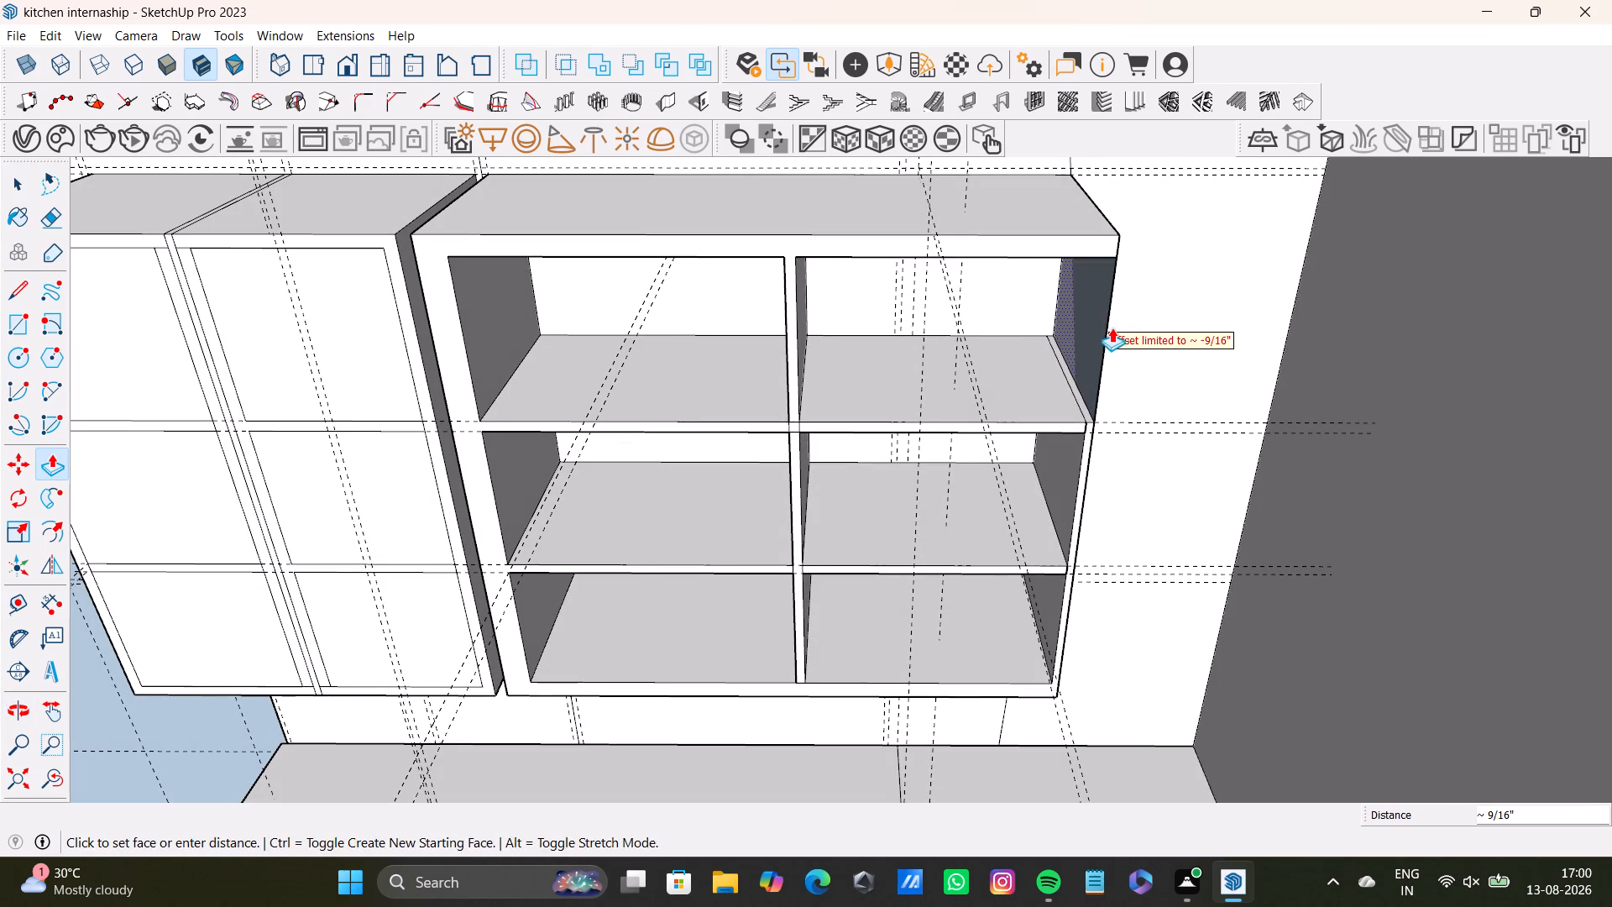
pyautogui.moveTo(1112, 328); pyautogui.dragTo(1135, 333)
# Push/Pull the middle compartment's inner end face outward to the cabinet's outer end face.
pyautogui.moveTo(1076, 521); pyautogui.dragTo(1089, 428, button='middle')
pyautogui.scroll(3, 1039, 459)
pyautogui.moveTo(1061, 453); pyautogui.dragTo(1081, 440, button='middle')
pyautogui.click(1075, 446)
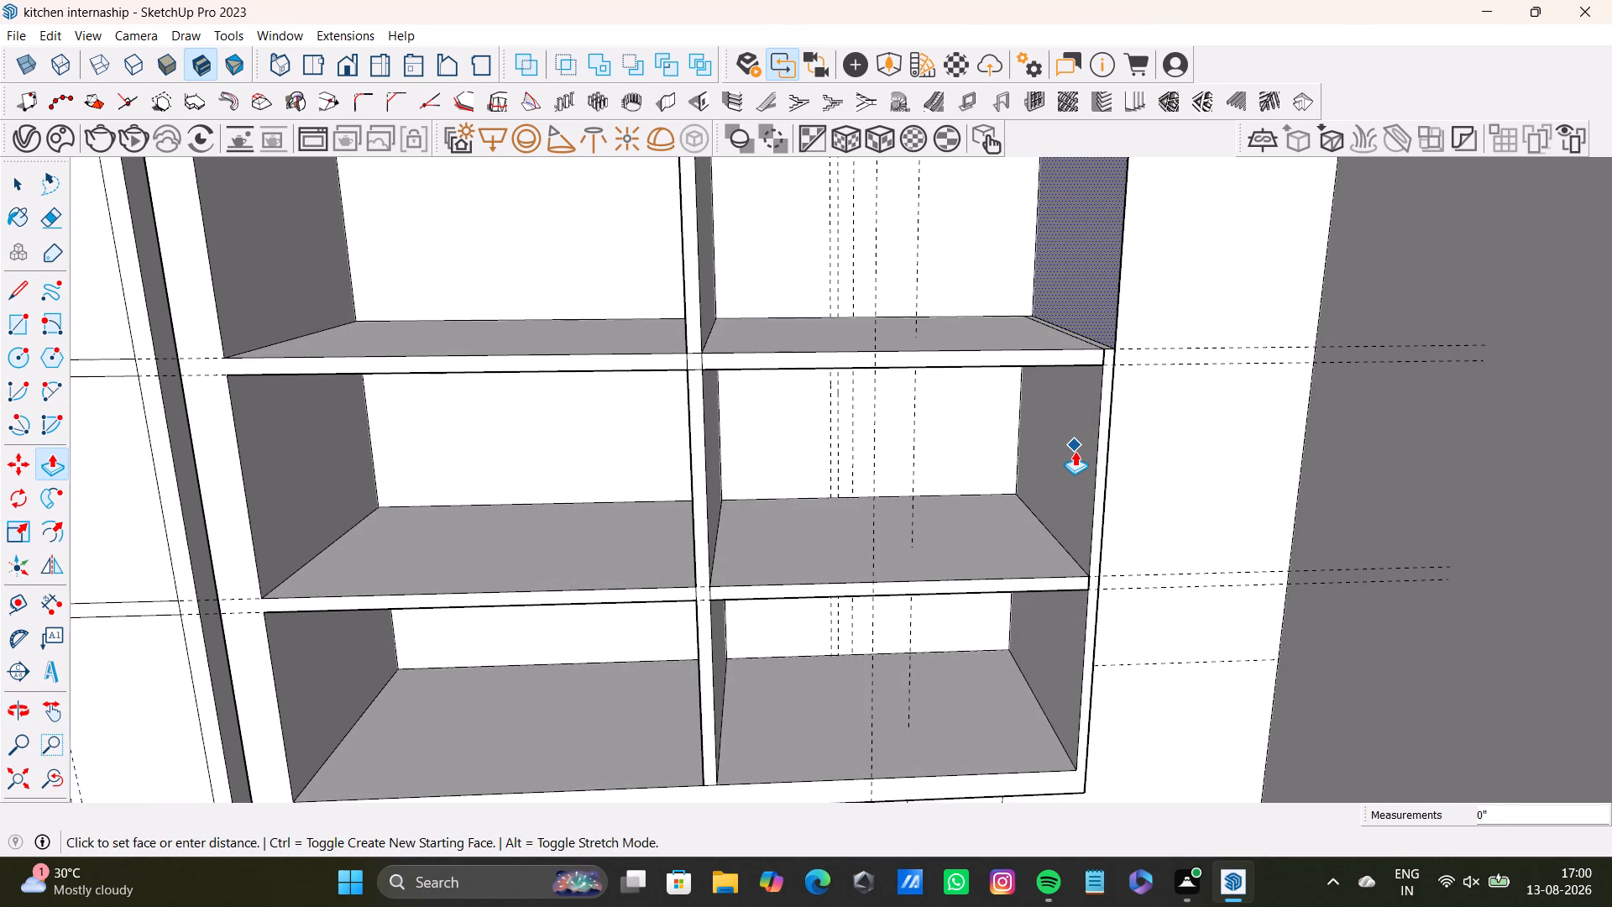
pyautogui.click(1075, 451)
pyautogui.press('space')
pyautogui.click(1075, 451)
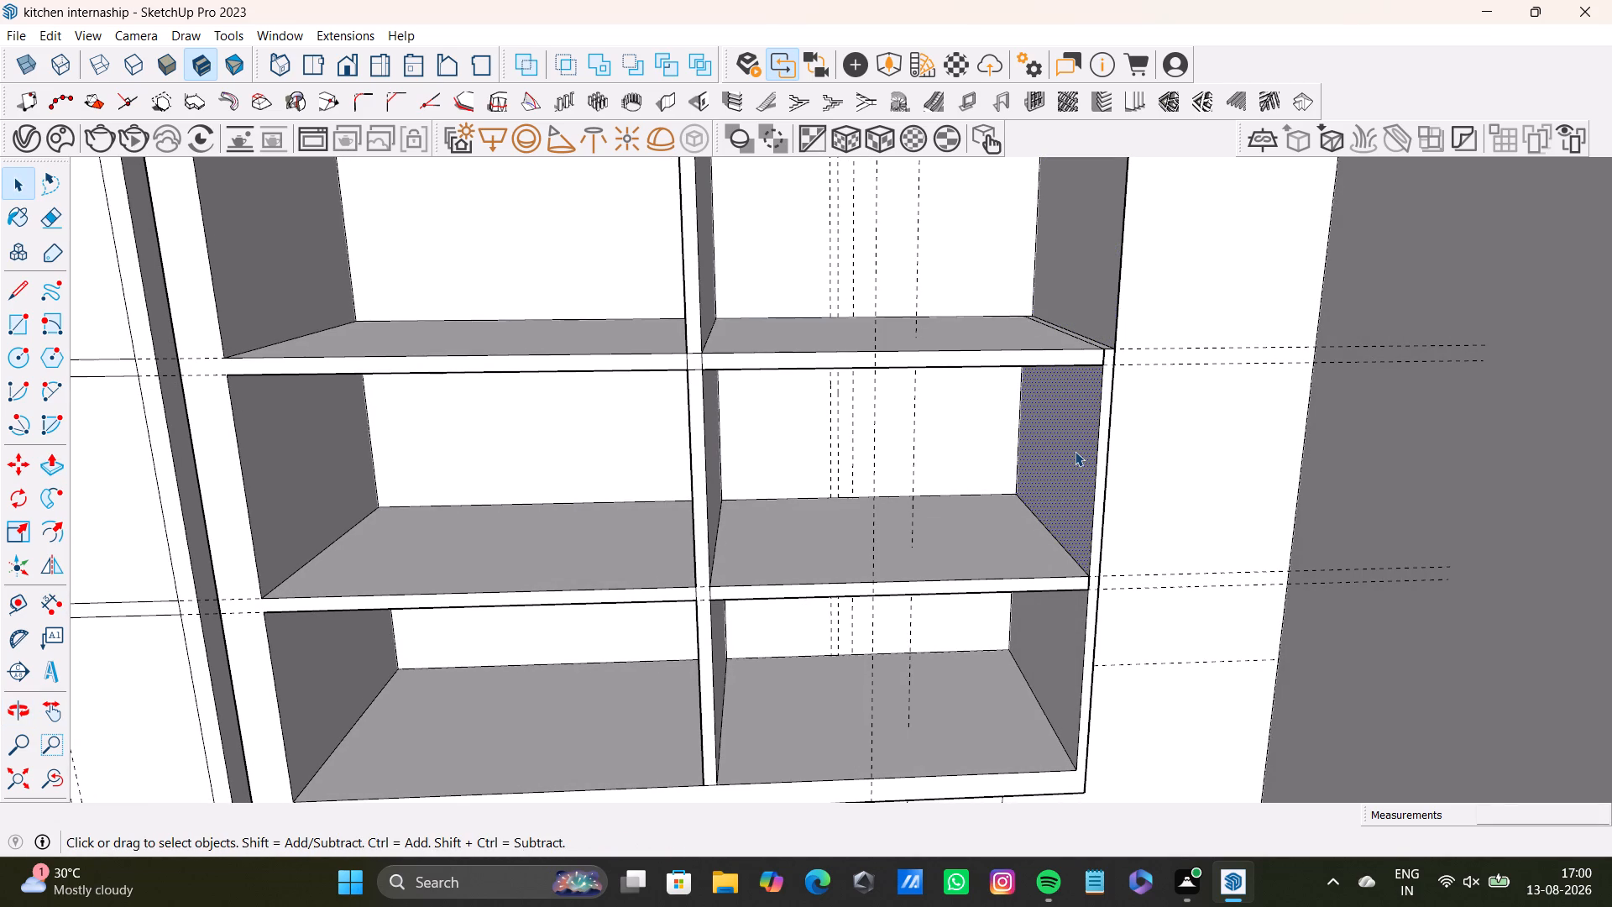
pyautogui.press('p')
pyautogui.moveTo(1075, 451); pyautogui.dragTo(1154, 454)
# Push/Pull the bottom compartment's inner end face outward to the cabinet's outer end face.
pyautogui.moveTo(1051, 658); pyautogui.dragTo(1052, 617, button='middle')
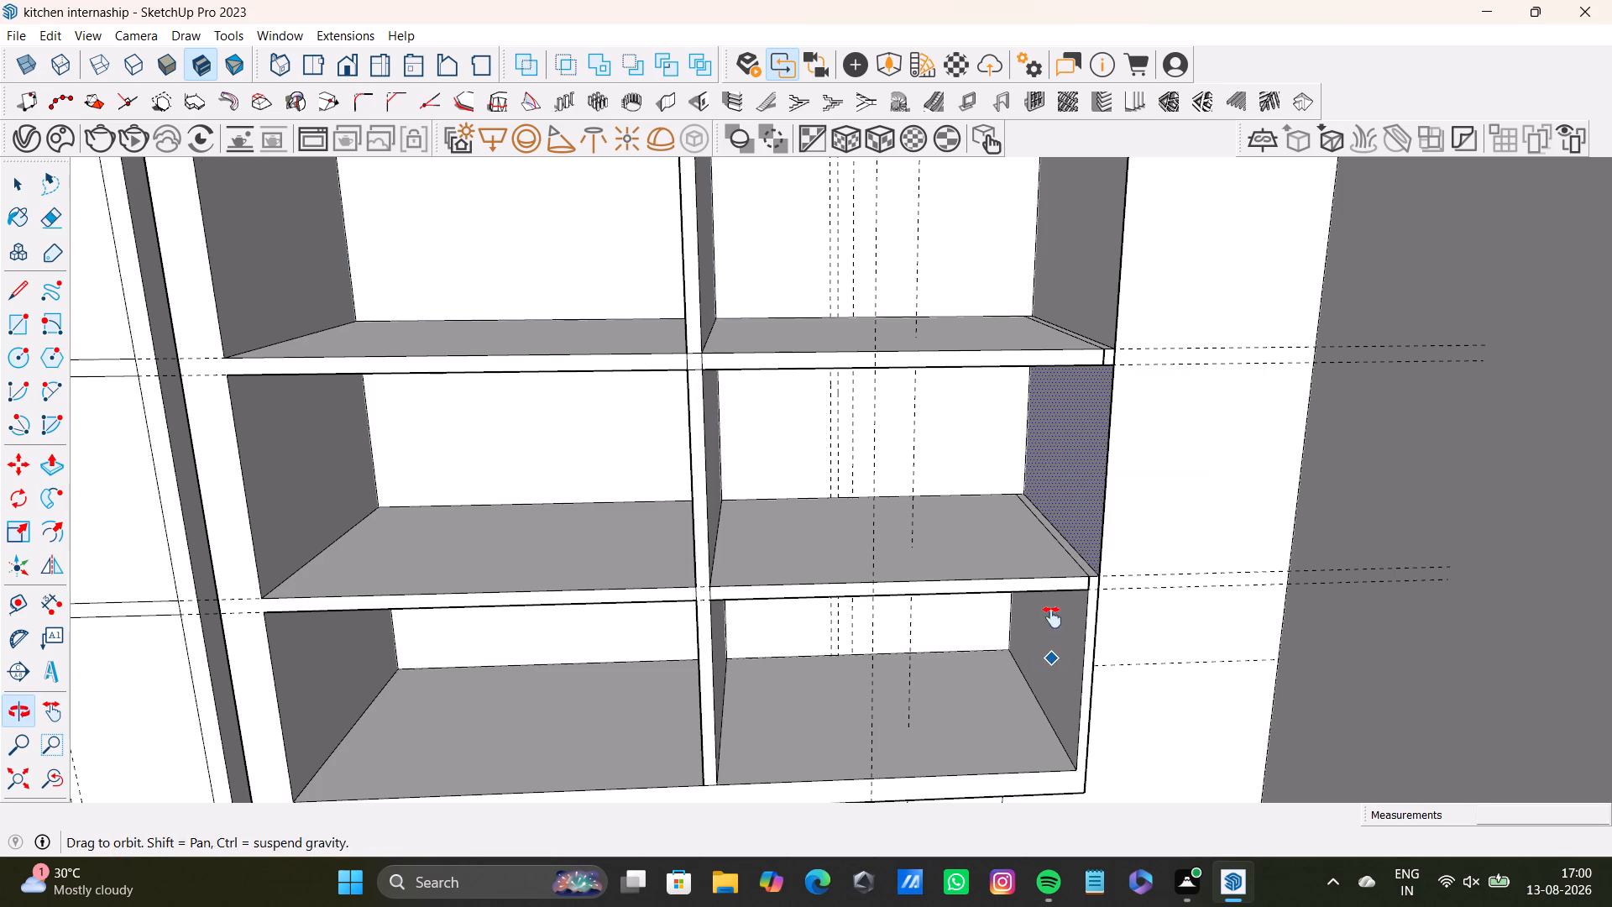
pyautogui.moveTo(1052, 617); pyautogui.dragTo(1047, 532, button='middle')
pyautogui.moveTo(1052, 533); pyautogui.dragTo(1050, 448, button='middle')
pyautogui.press('space')
pyautogui.click(1054, 486)
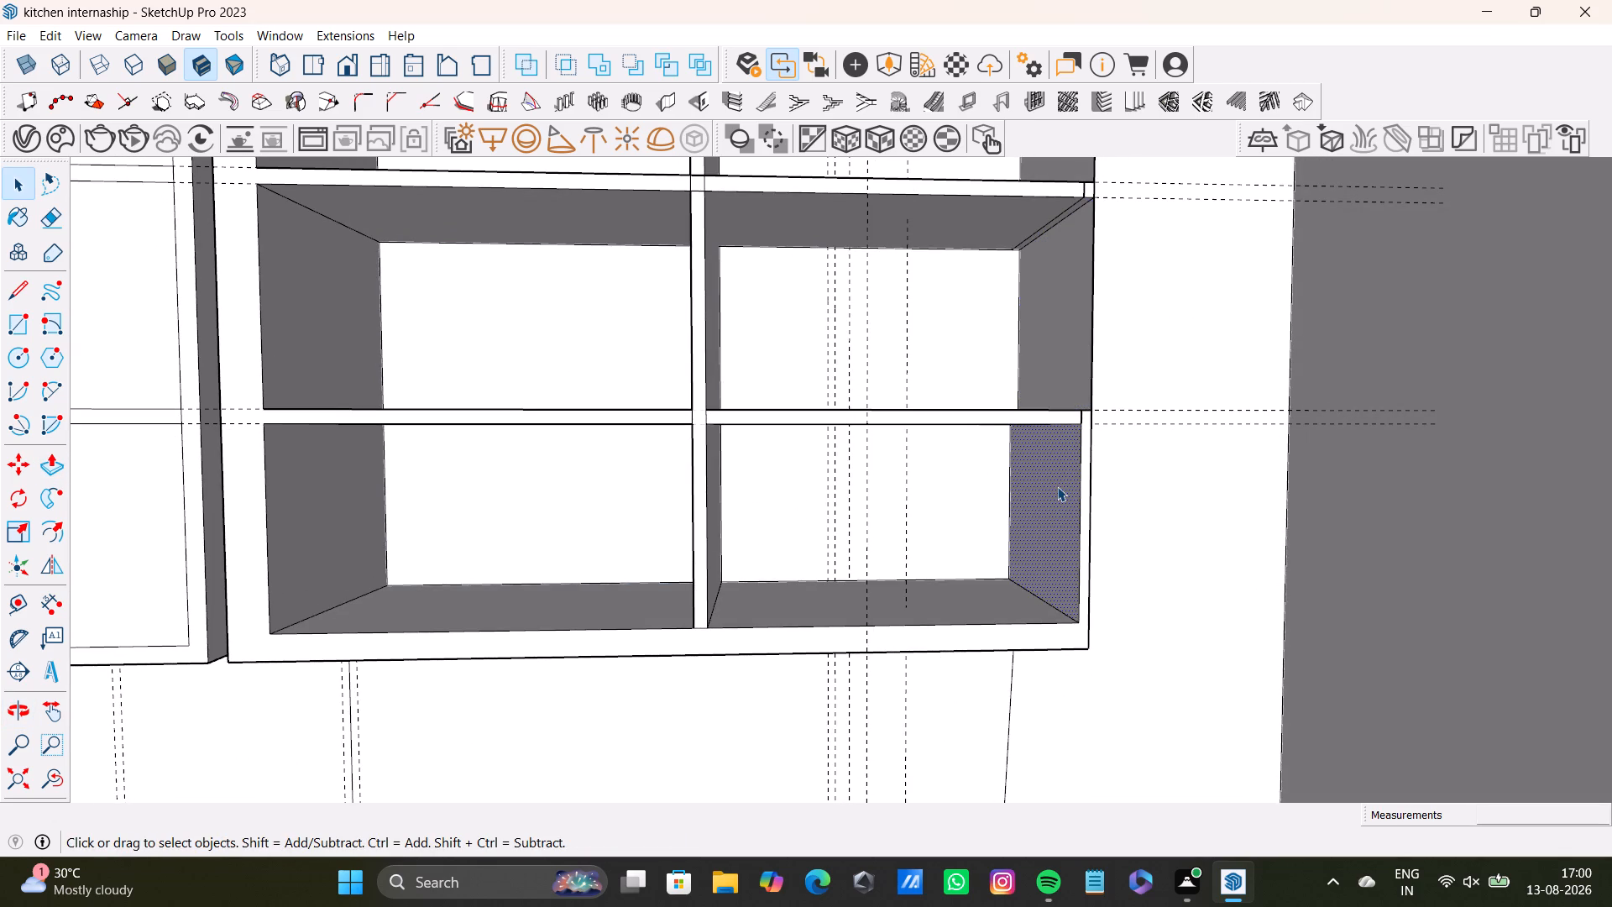
pyautogui.press('p')
pyautogui.moveTo(1057, 486); pyautogui.dragTo(1155, 490)
pyautogui.press('space')
# Delete the bottom compartment's end face and its leftover vertical front edges to open that end of the wall cabinet.
pyautogui.moveTo(1107, 506); pyautogui.dragTo(924, 543, button='middle')
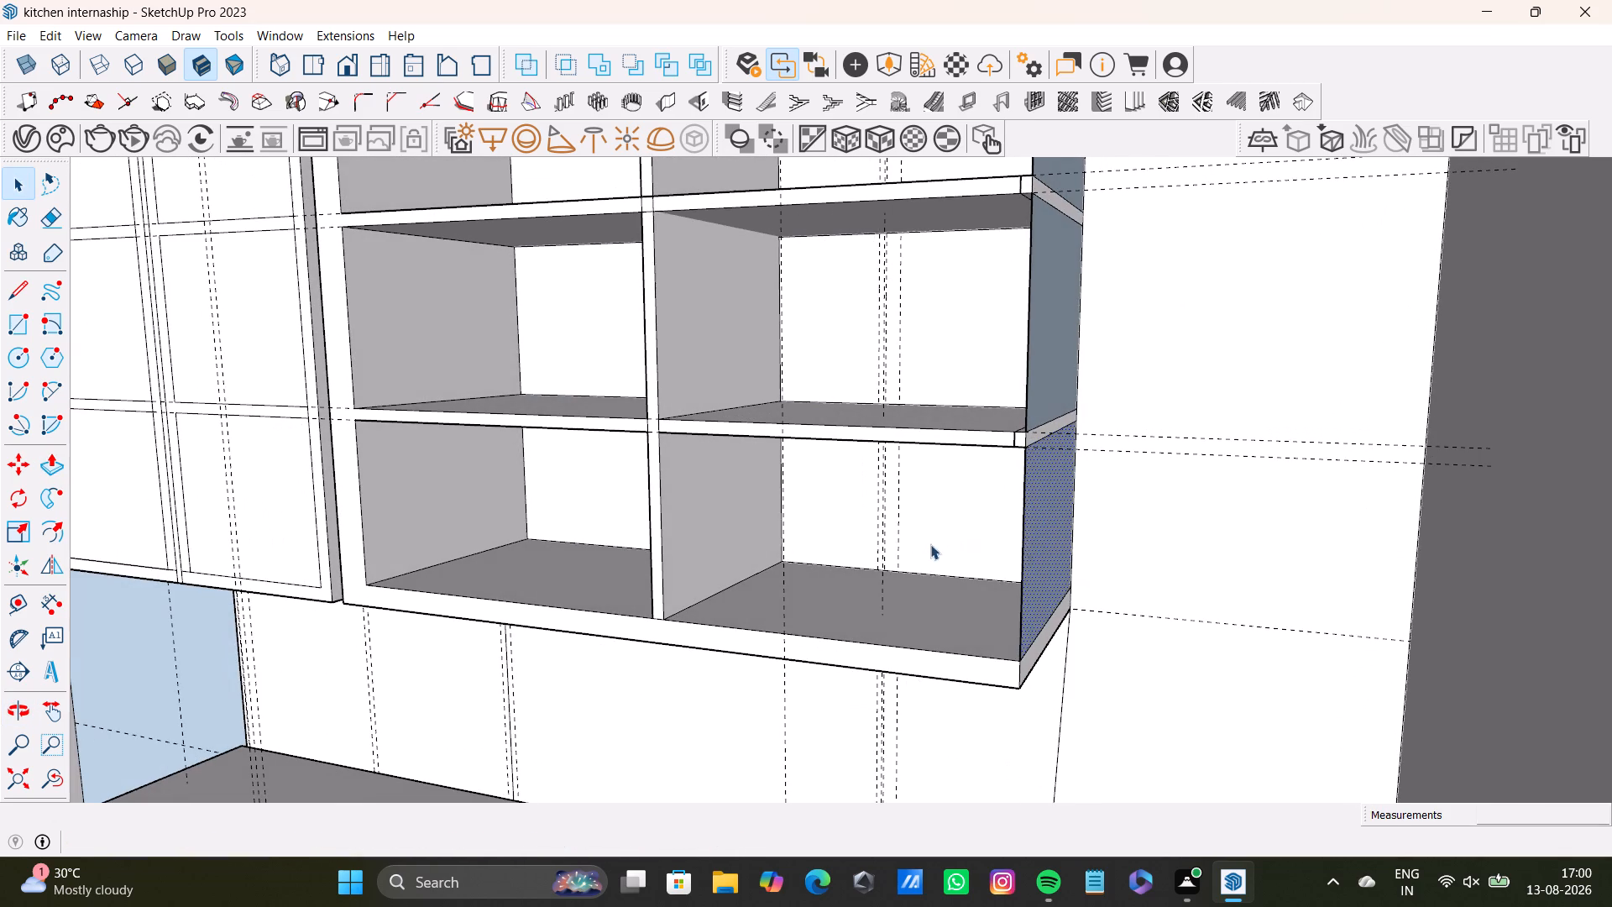
pyautogui.click(1049, 528)
pyautogui.press('Delete')
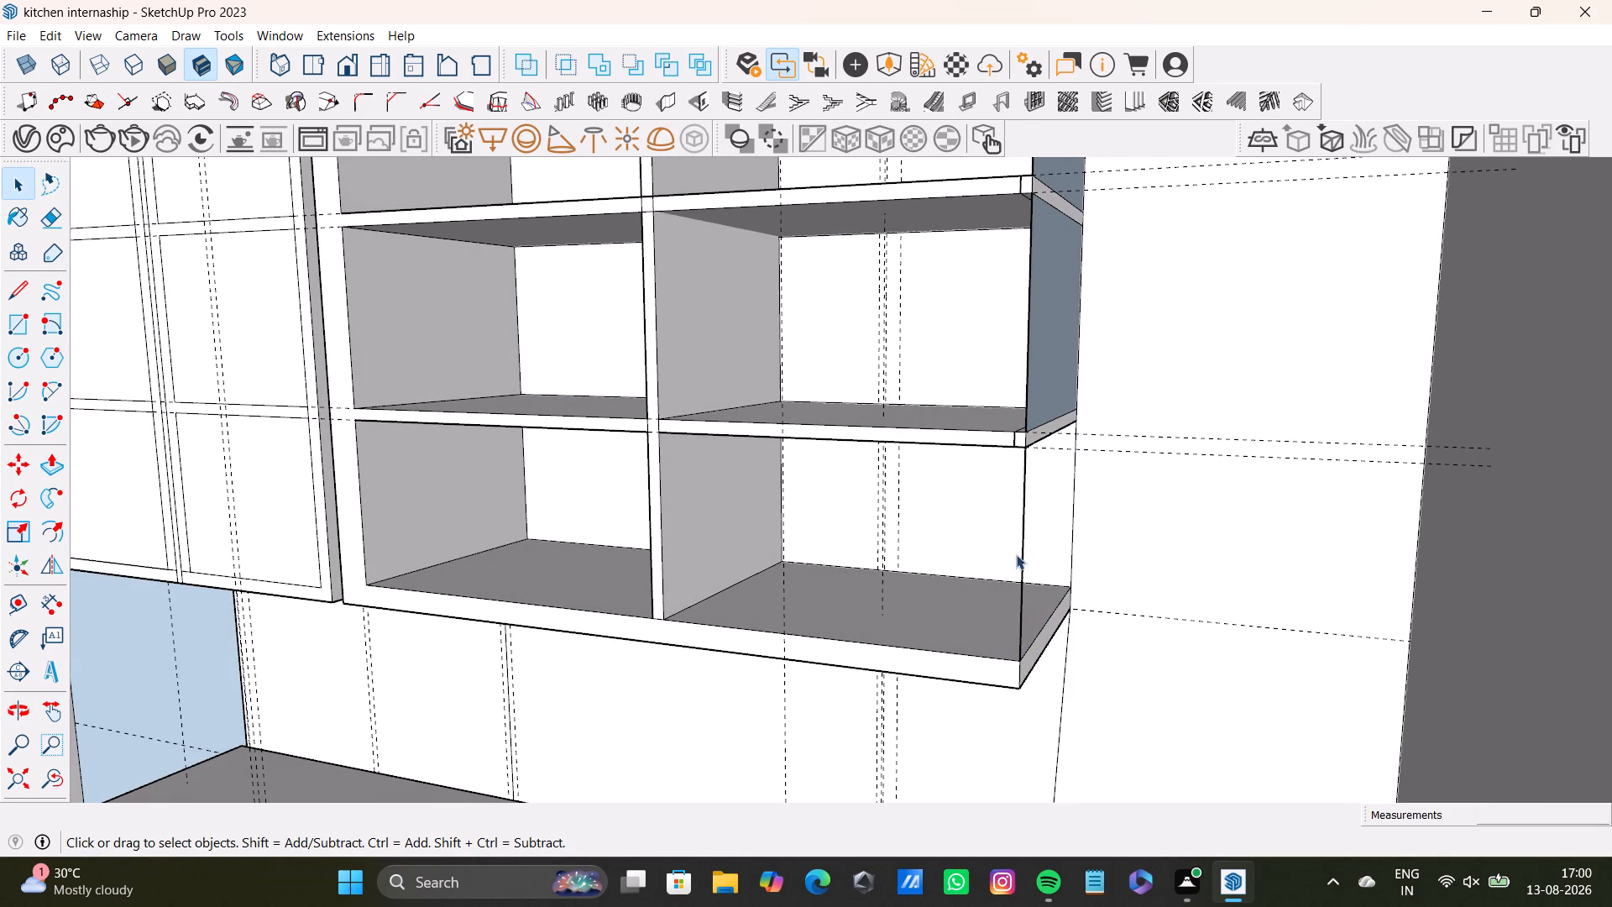
pyautogui.click(1021, 575)
pyautogui.press('Delete')
pyautogui.scroll(6, 1032, 476)
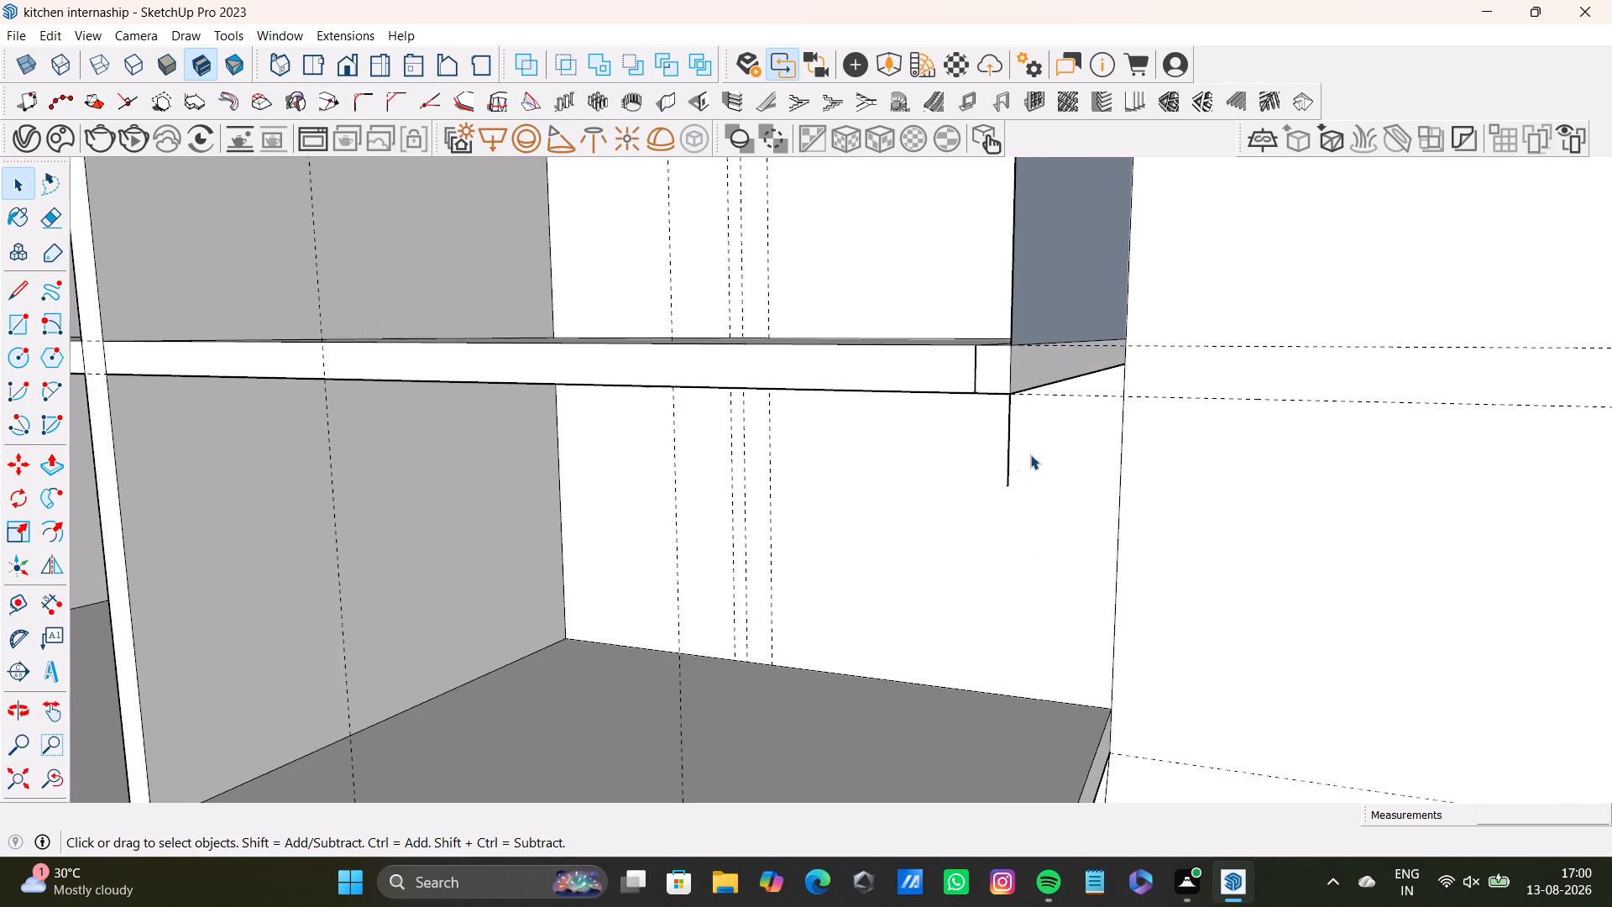
pyautogui.scroll(3, 1030, 454)
pyautogui.click(1012, 472)
pyautogui.press('Delete')
pyautogui.scroll(-5, 1013, 390)
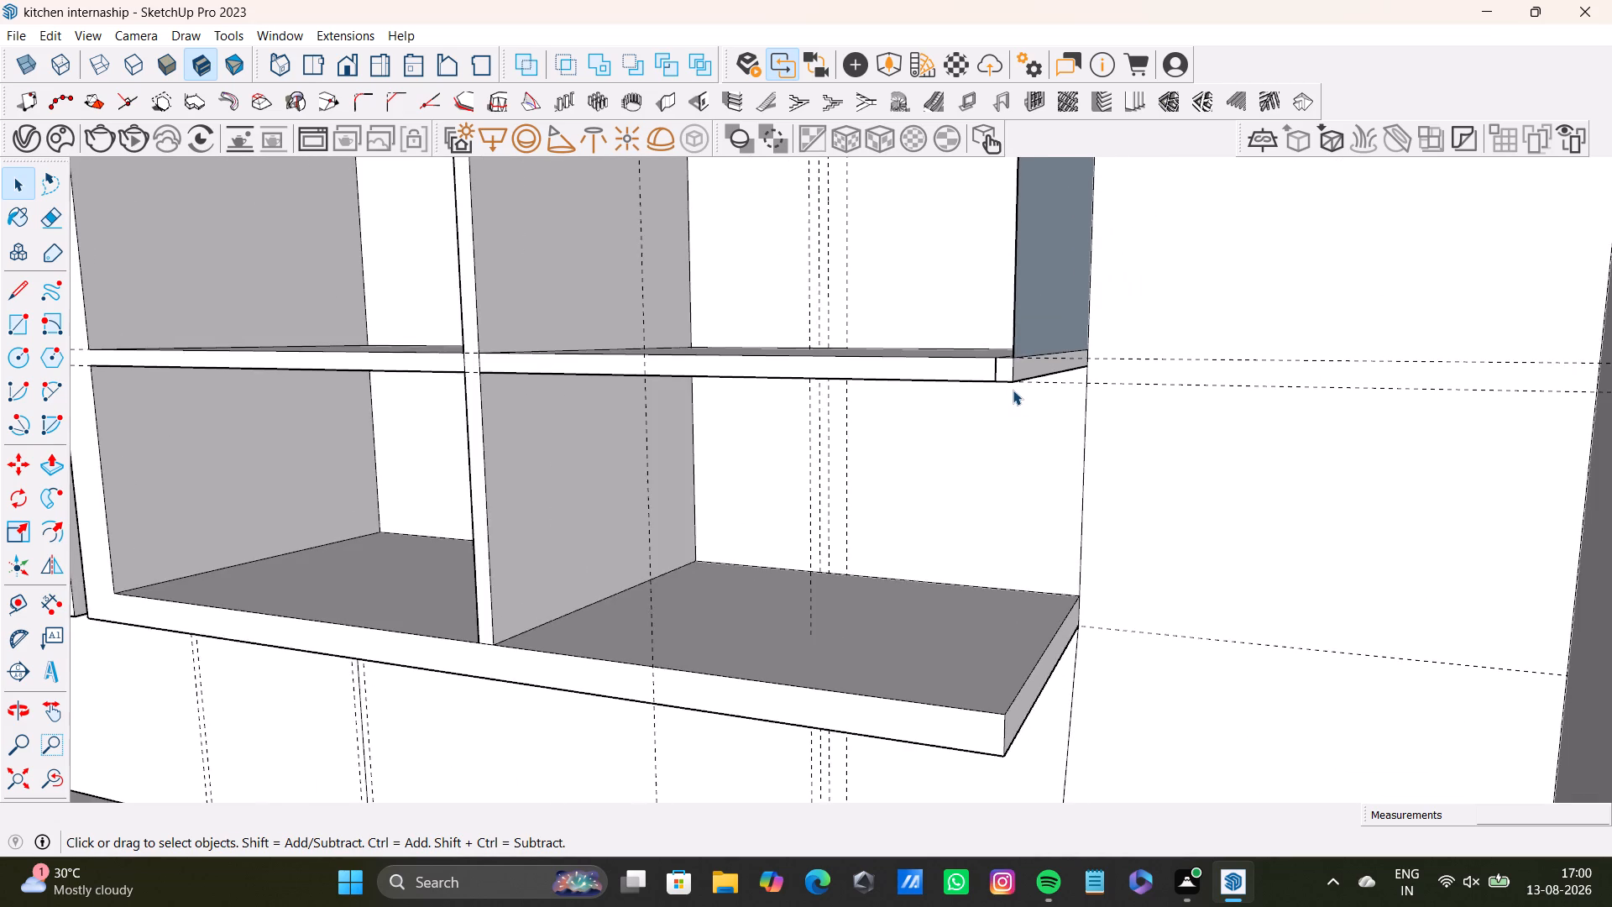
pyautogui.scroll(-2, 1013, 390)
# Delete the middle compartment's end face and its leftover vertical front edge to open that end.
pyautogui.keyDown('shift'); pyautogui.moveTo(1013, 390); pyautogui.dragTo(959, 647, button='middle'); pyautogui.keyUp('shift')
pyautogui.click(949, 606)
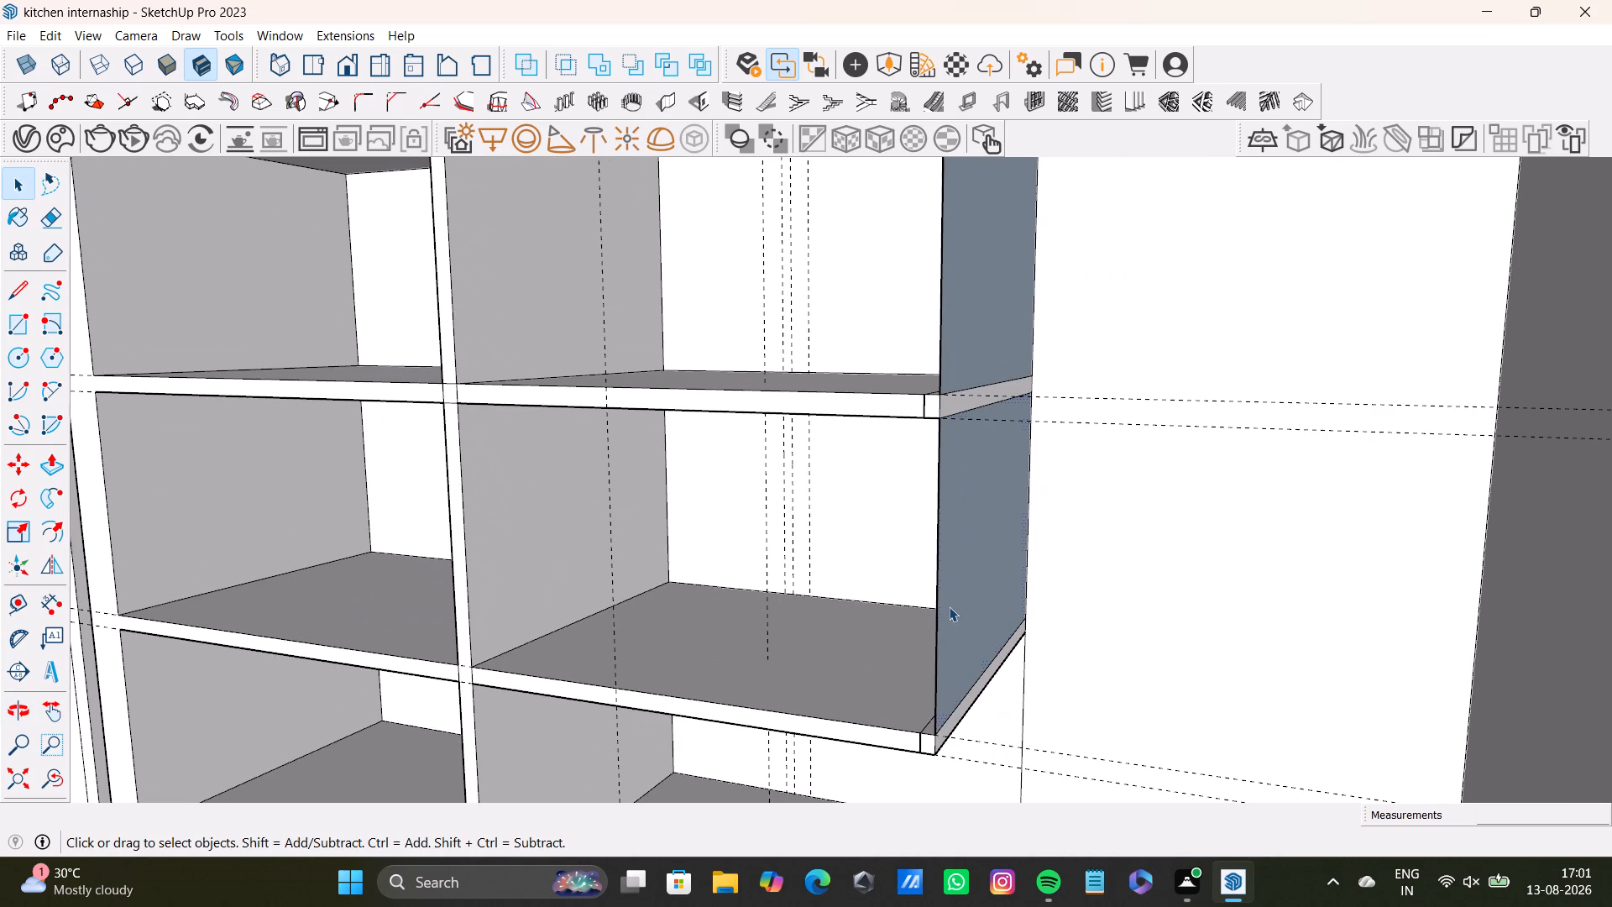
pyautogui.press('Delete')
pyautogui.moveTo(936, 600); pyautogui.dragTo(936, 623)
pyautogui.click(936, 624)
pyautogui.press('Delete')
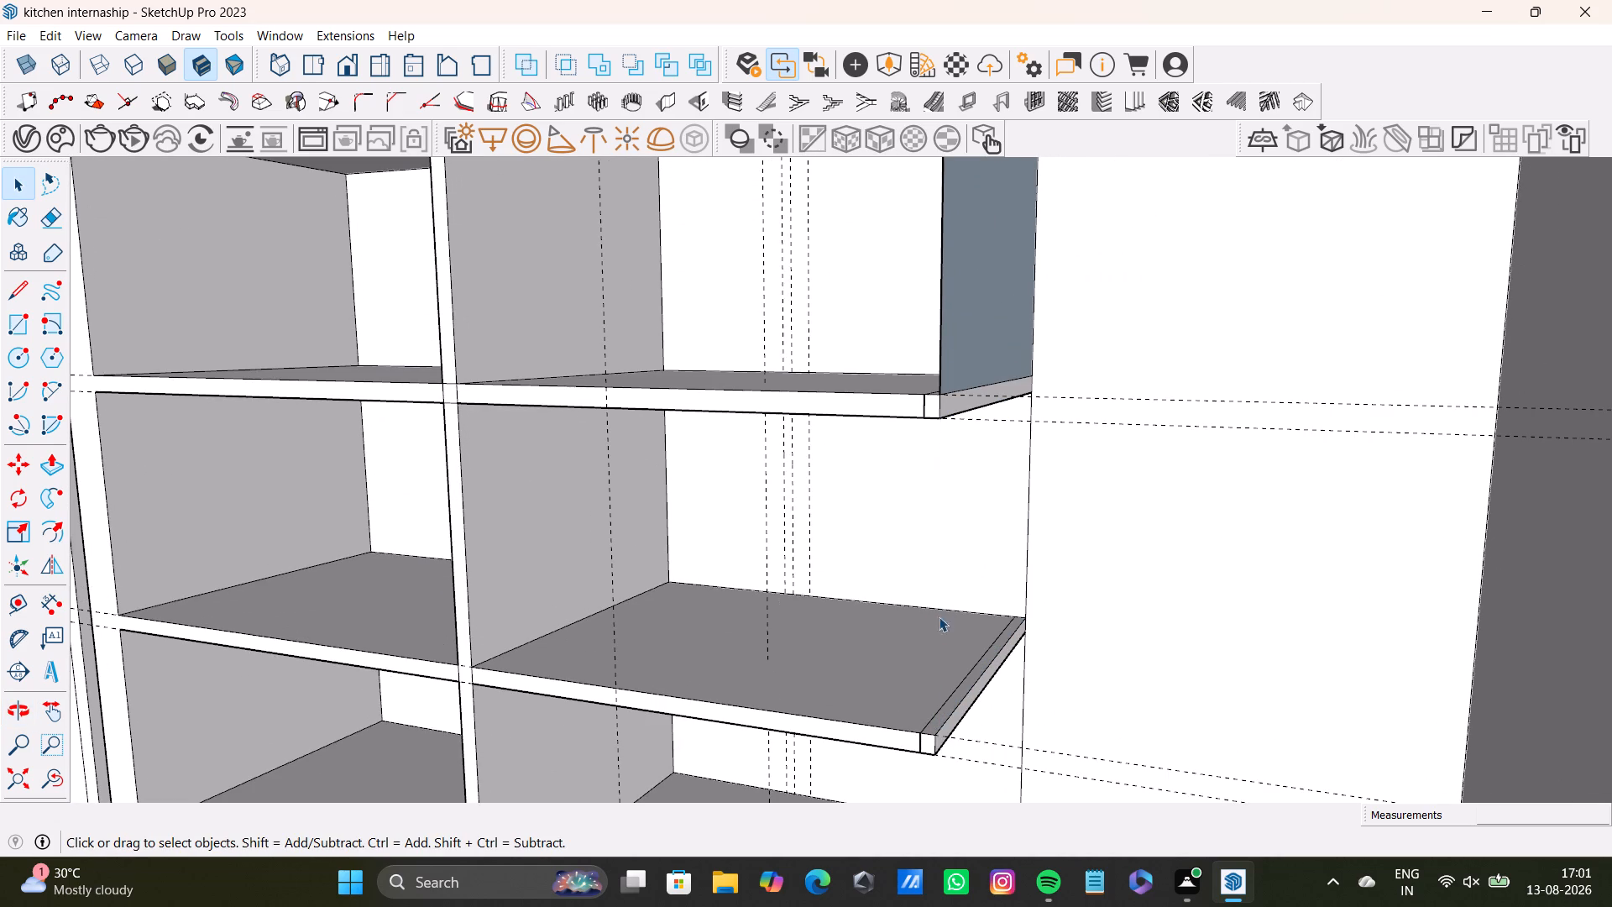
# Delete the top compartment's end face and its leftover vertical front edges to open that end of the wall cabinet.
pyautogui.moveTo(969, 632); pyautogui.dragTo(948, 789, button='middle')
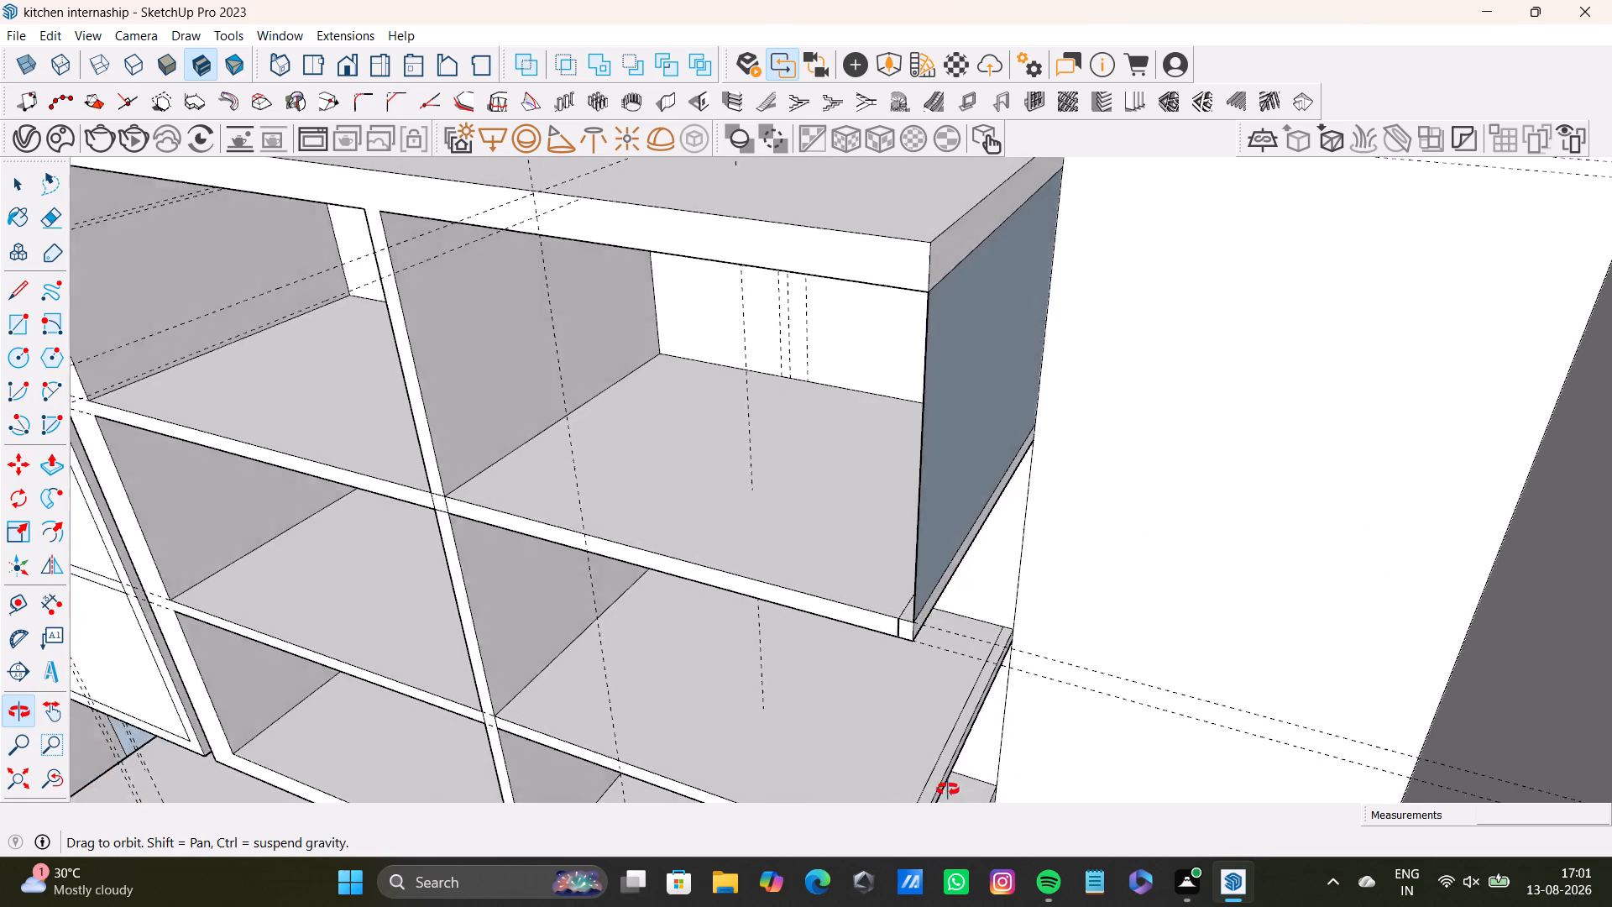
pyautogui.moveTo(948, 789); pyautogui.dragTo(926, 787, button='middle')
pyautogui.click(959, 502)
pyautogui.press('Delete')
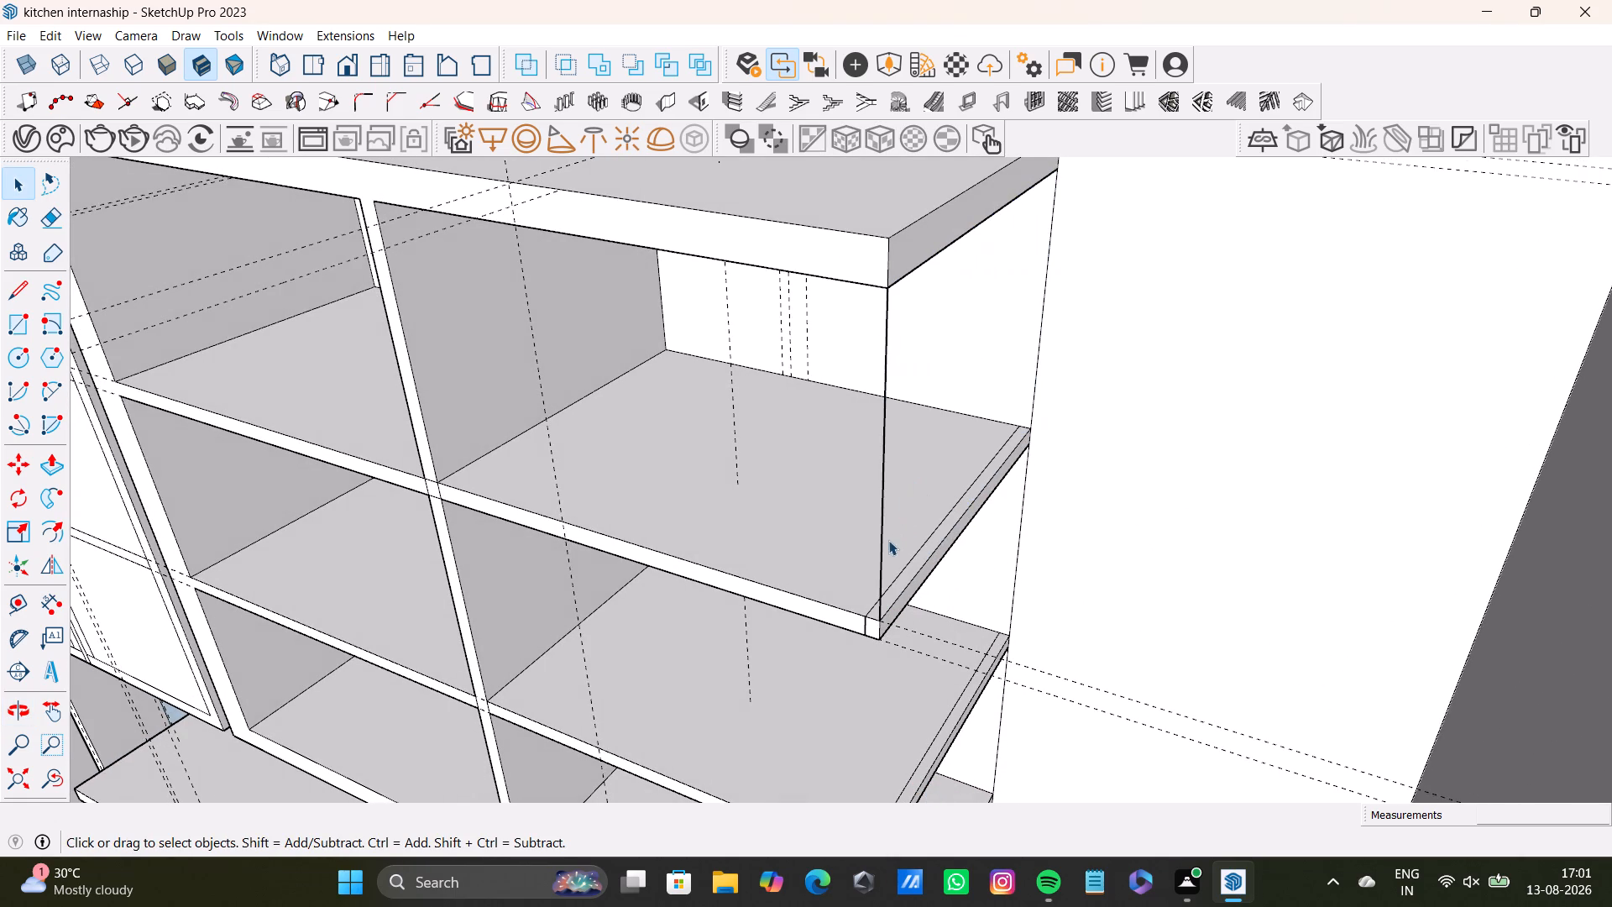
pyautogui.click(885, 545)
pyautogui.press('Delete')
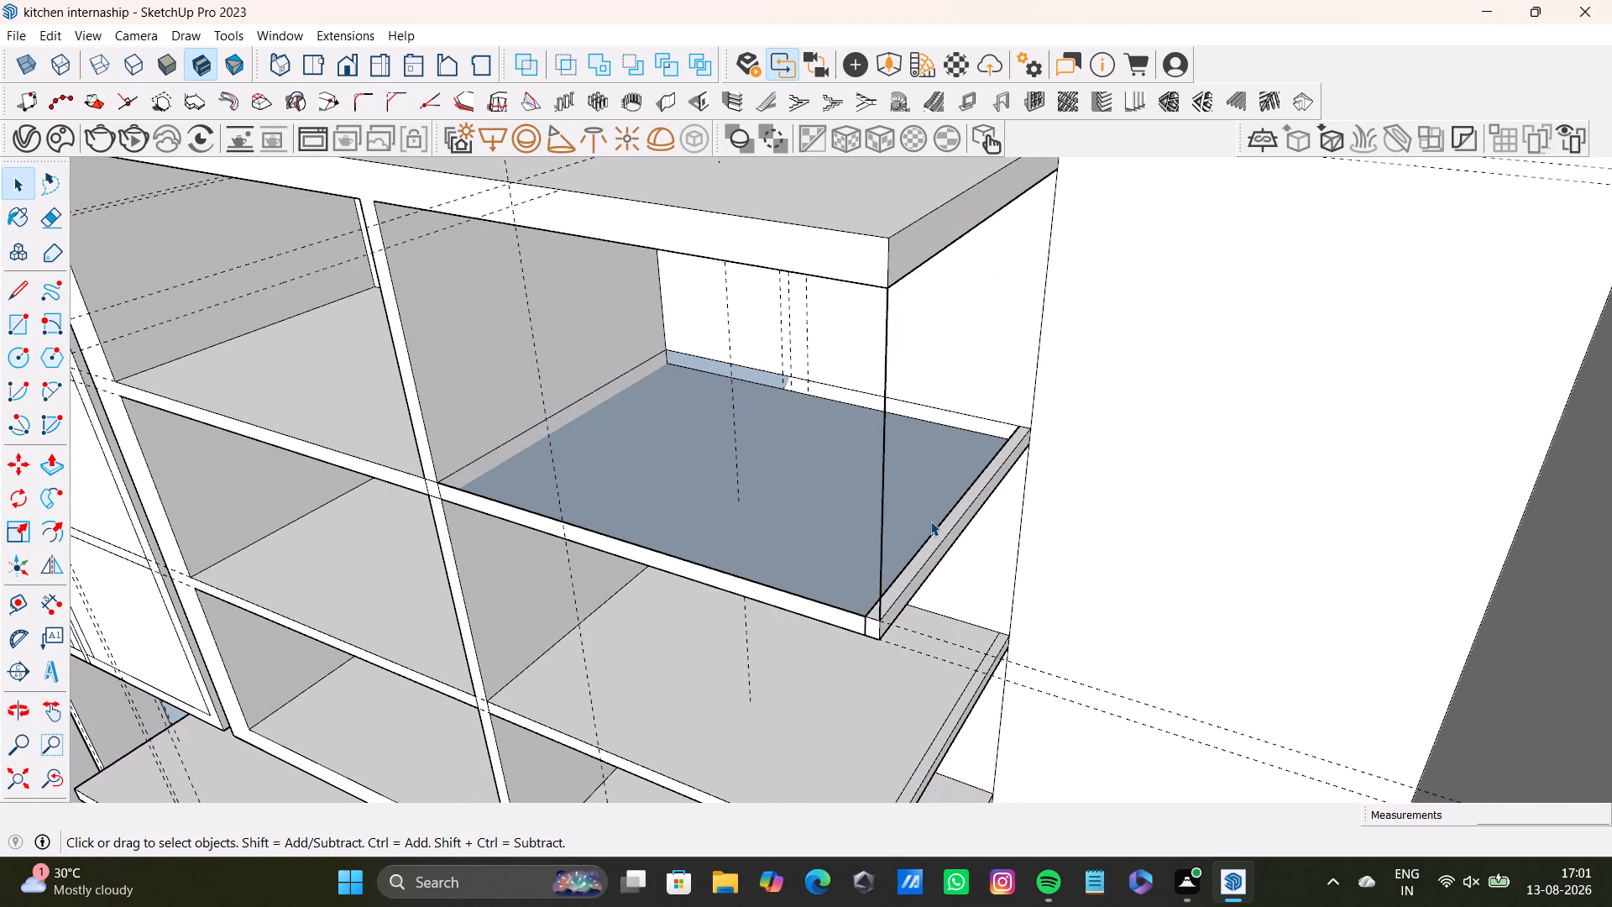
pyautogui.hotkey('ctrl', 'z')
pyautogui.click(881, 548)
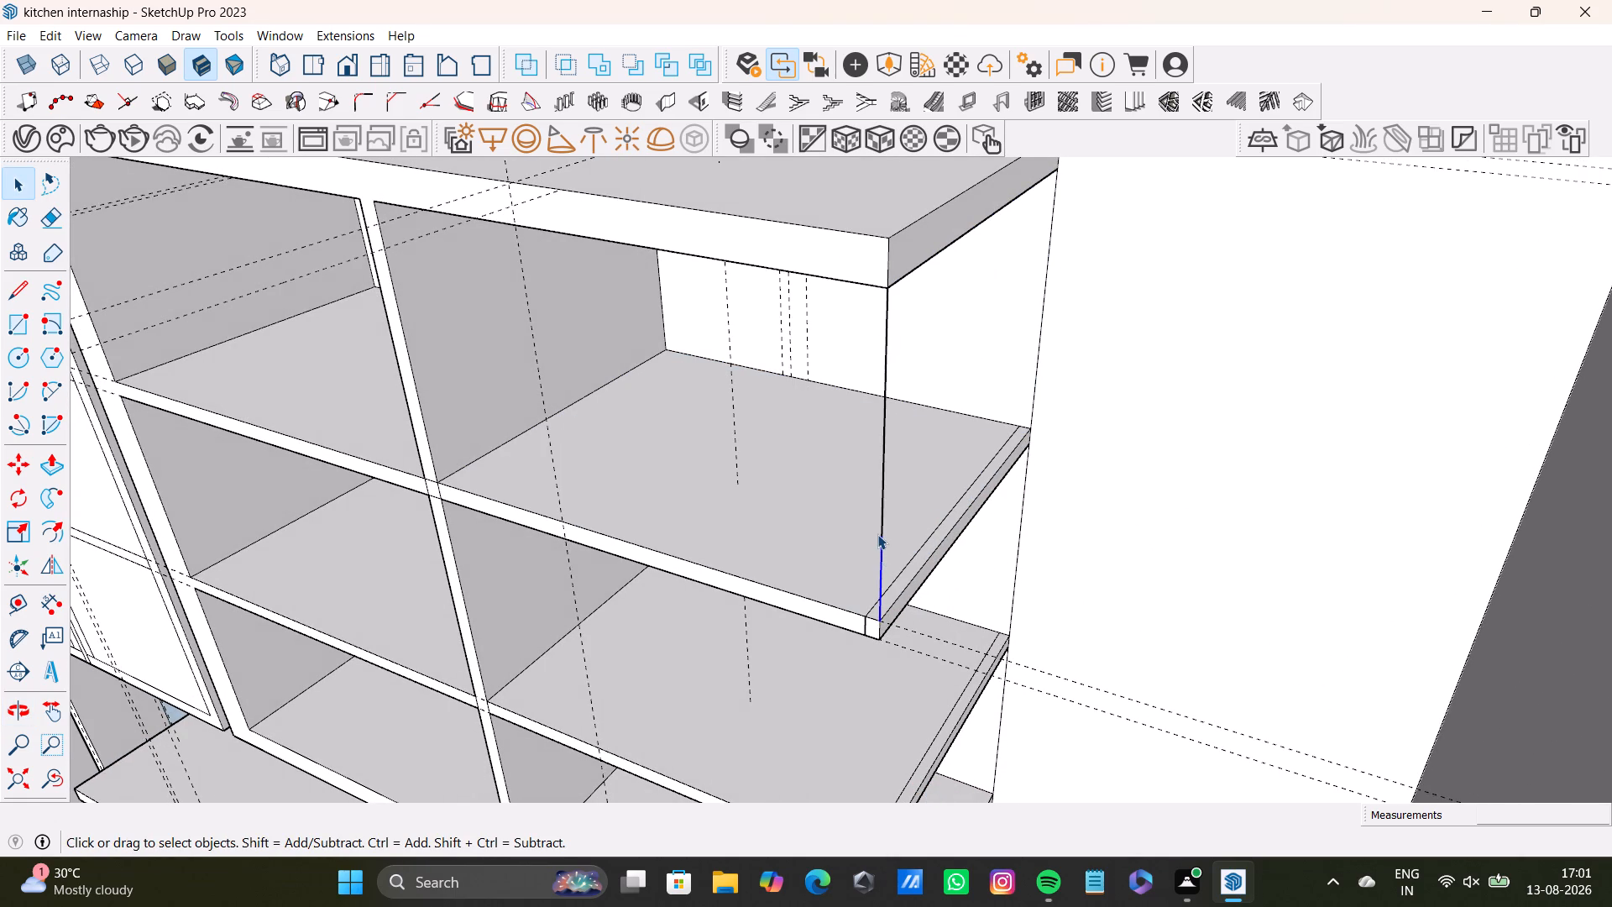
pyautogui.press('Delete')
pyautogui.click(884, 521)
pyautogui.press('Delete')
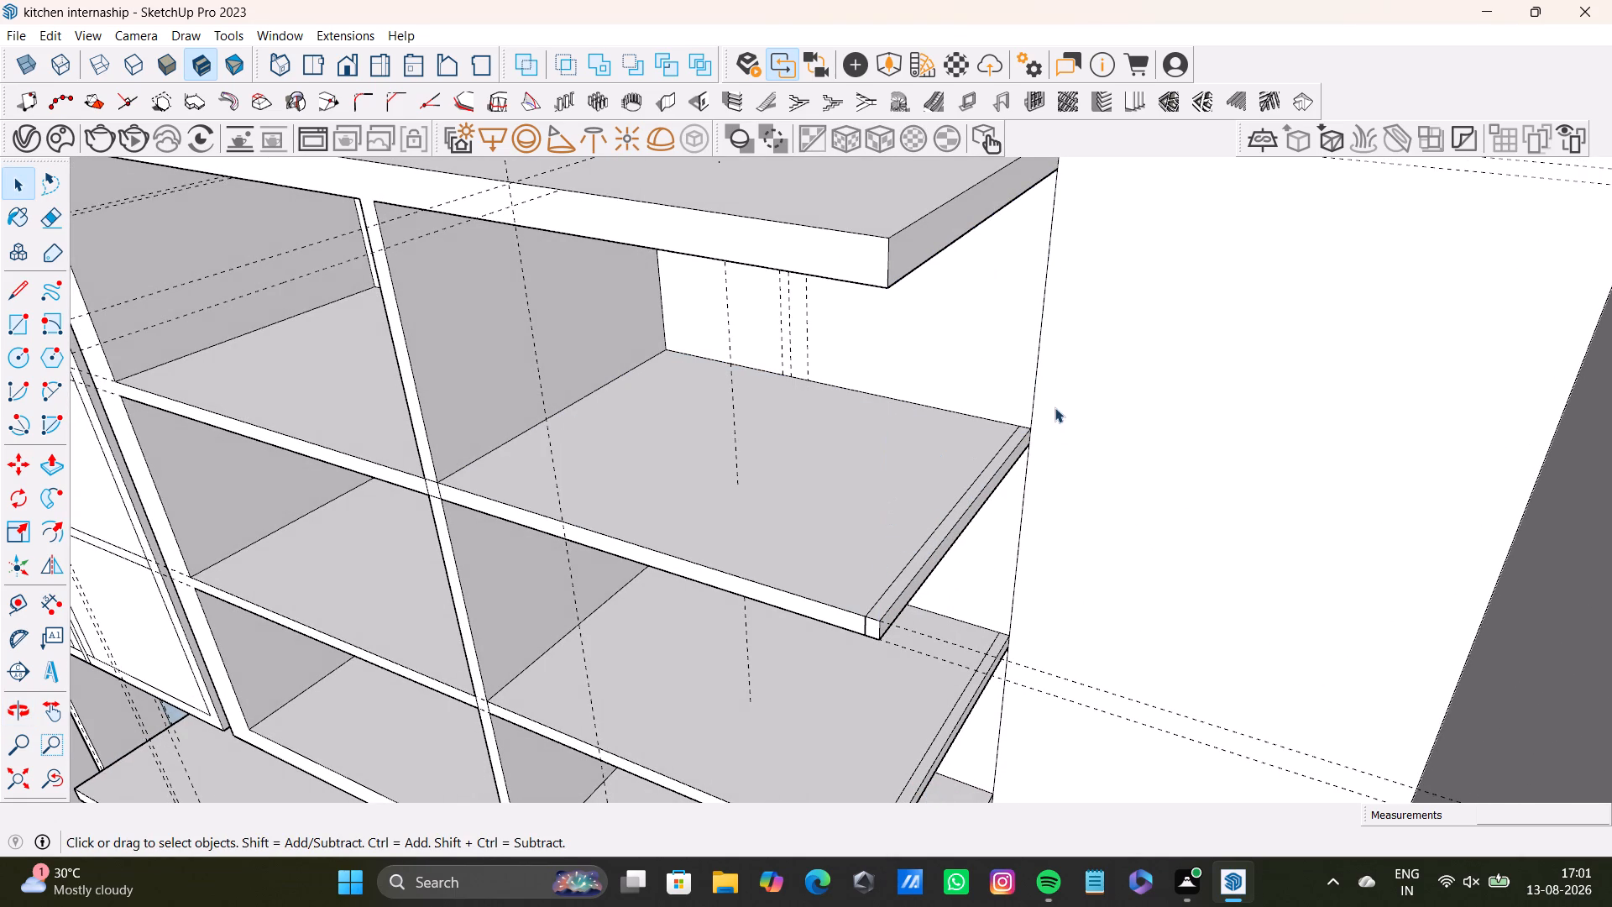
# Delete the leftover vertical back edges between the shelves at the open end of the wall cabinet's three compartments.
pyautogui.click(1035, 406)
pyautogui.press('Delete')
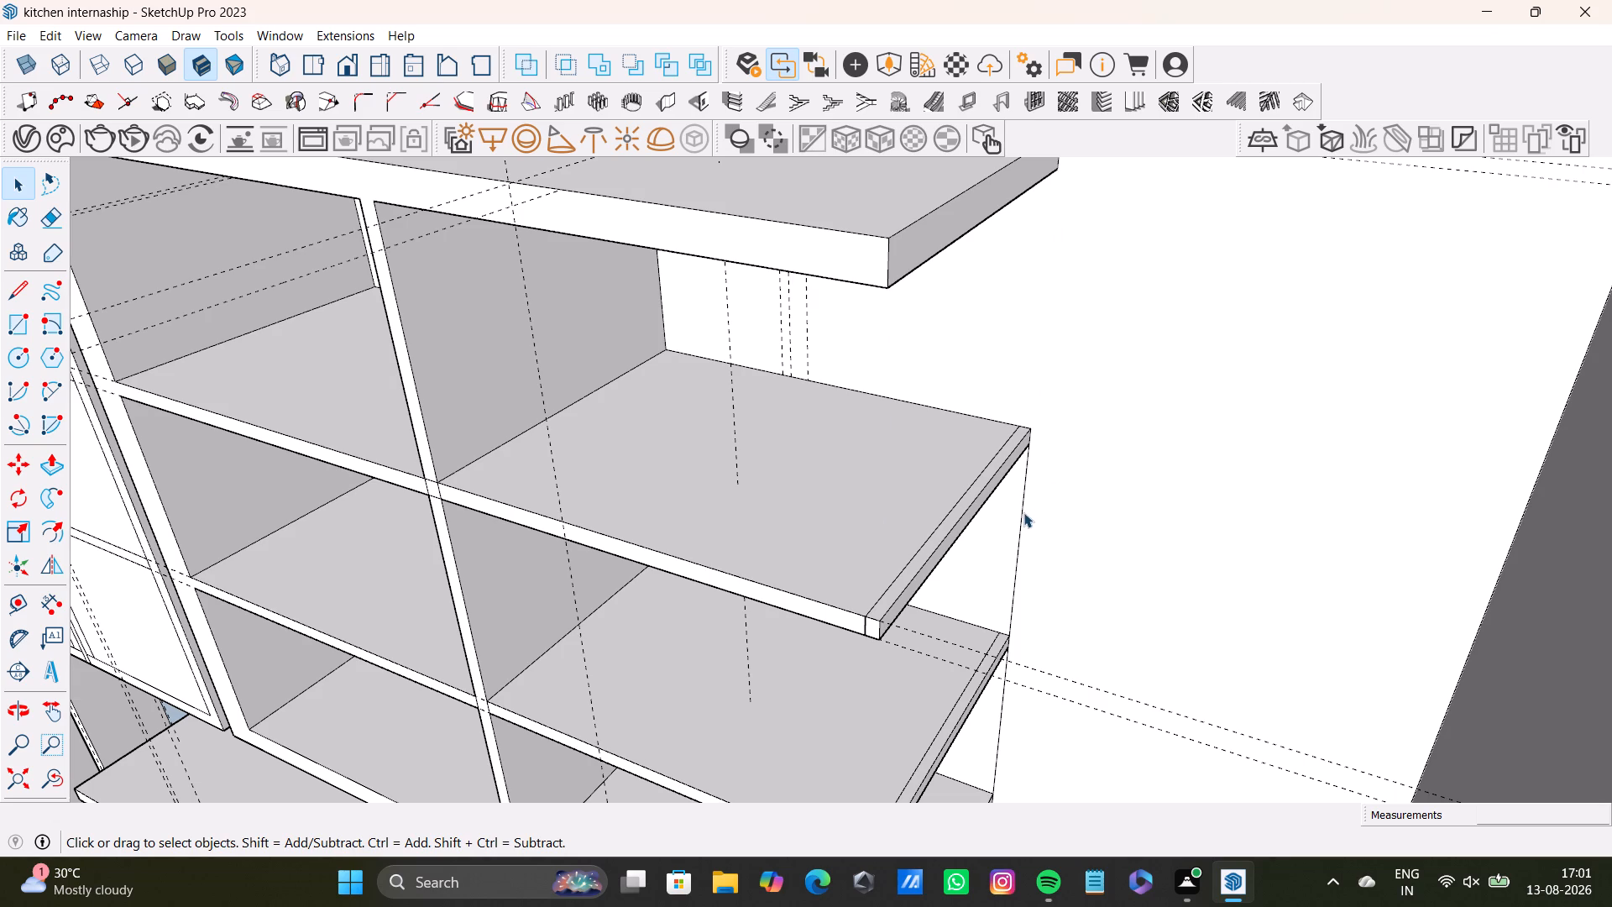
pyautogui.click(1023, 512)
pyautogui.press('Delete')
pyautogui.moveTo(1038, 582); pyautogui.dragTo(1059, 442, button='middle')
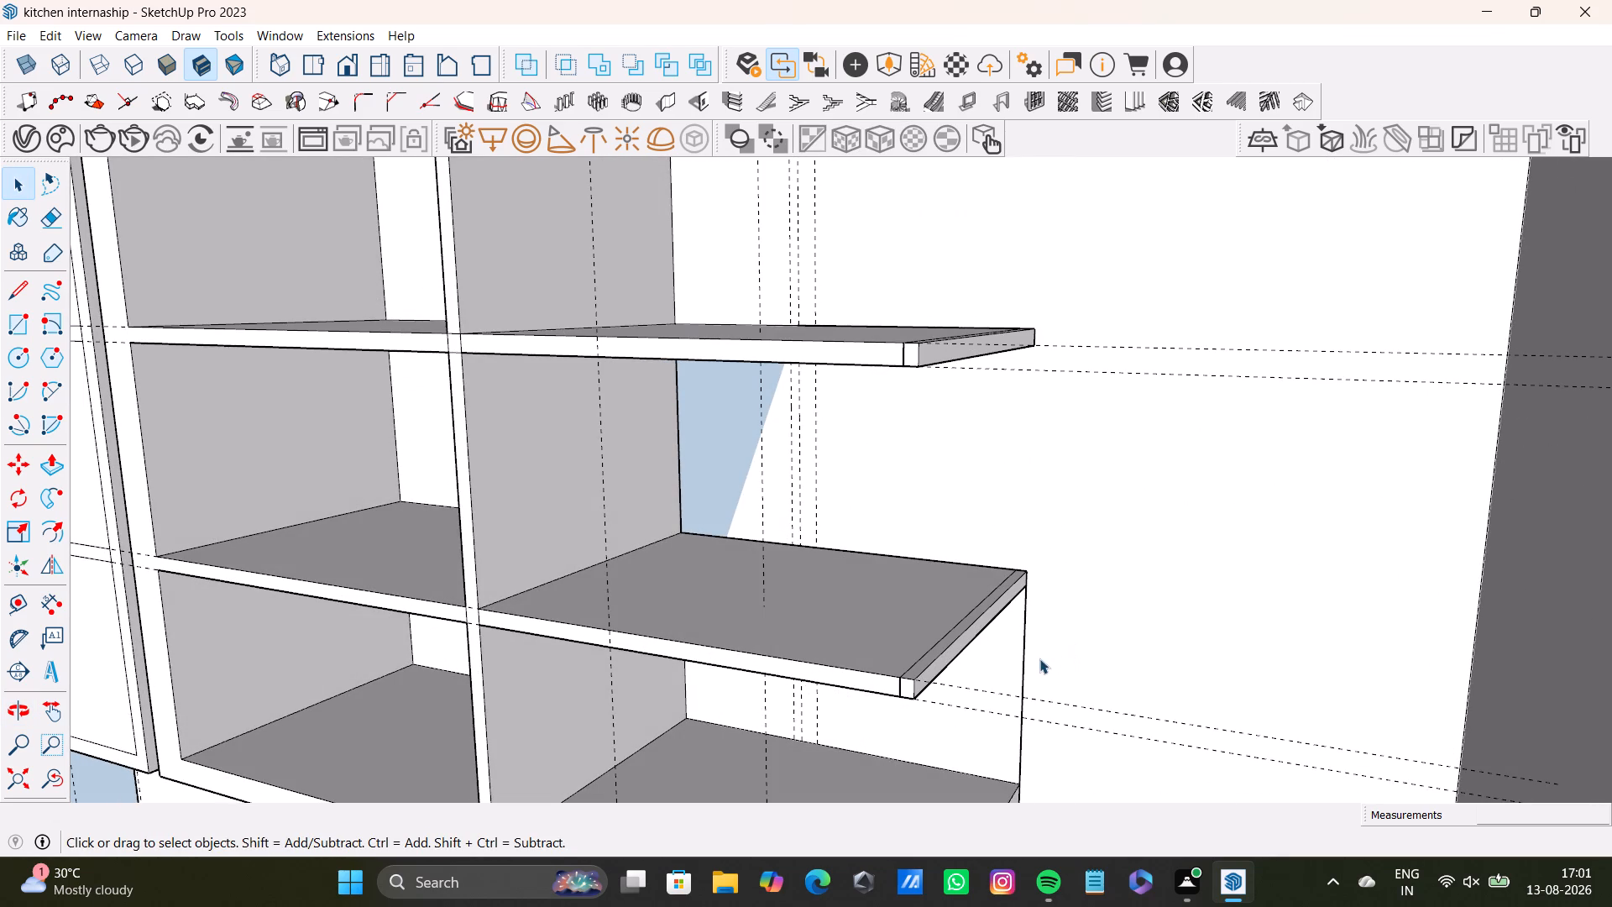
pyautogui.click(1024, 671)
pyautogui.press('Delete')
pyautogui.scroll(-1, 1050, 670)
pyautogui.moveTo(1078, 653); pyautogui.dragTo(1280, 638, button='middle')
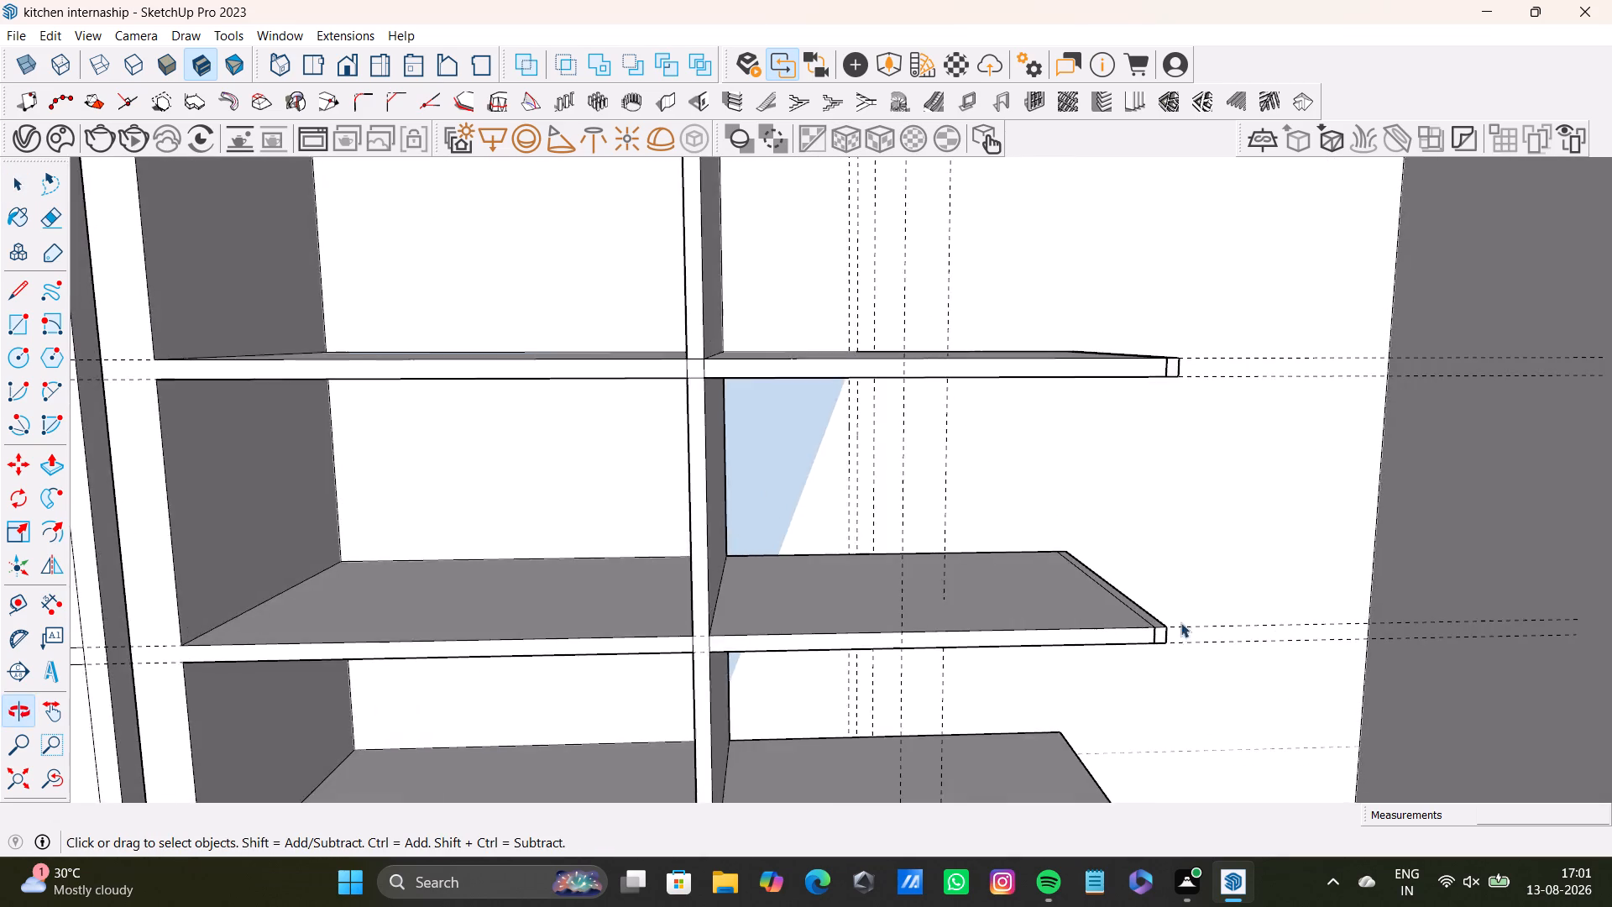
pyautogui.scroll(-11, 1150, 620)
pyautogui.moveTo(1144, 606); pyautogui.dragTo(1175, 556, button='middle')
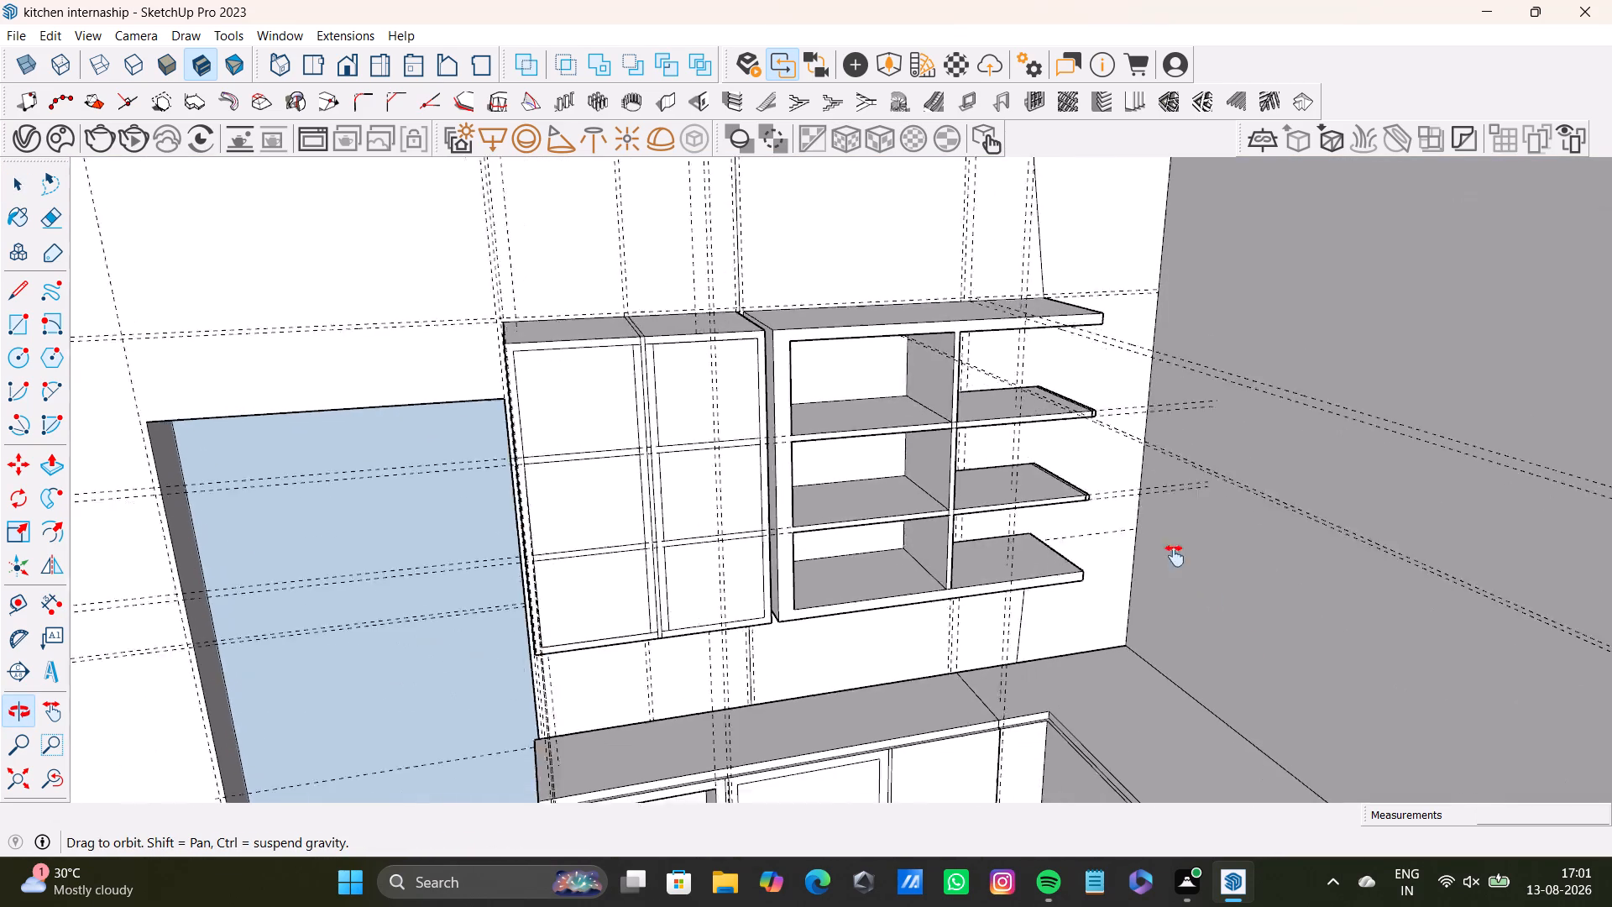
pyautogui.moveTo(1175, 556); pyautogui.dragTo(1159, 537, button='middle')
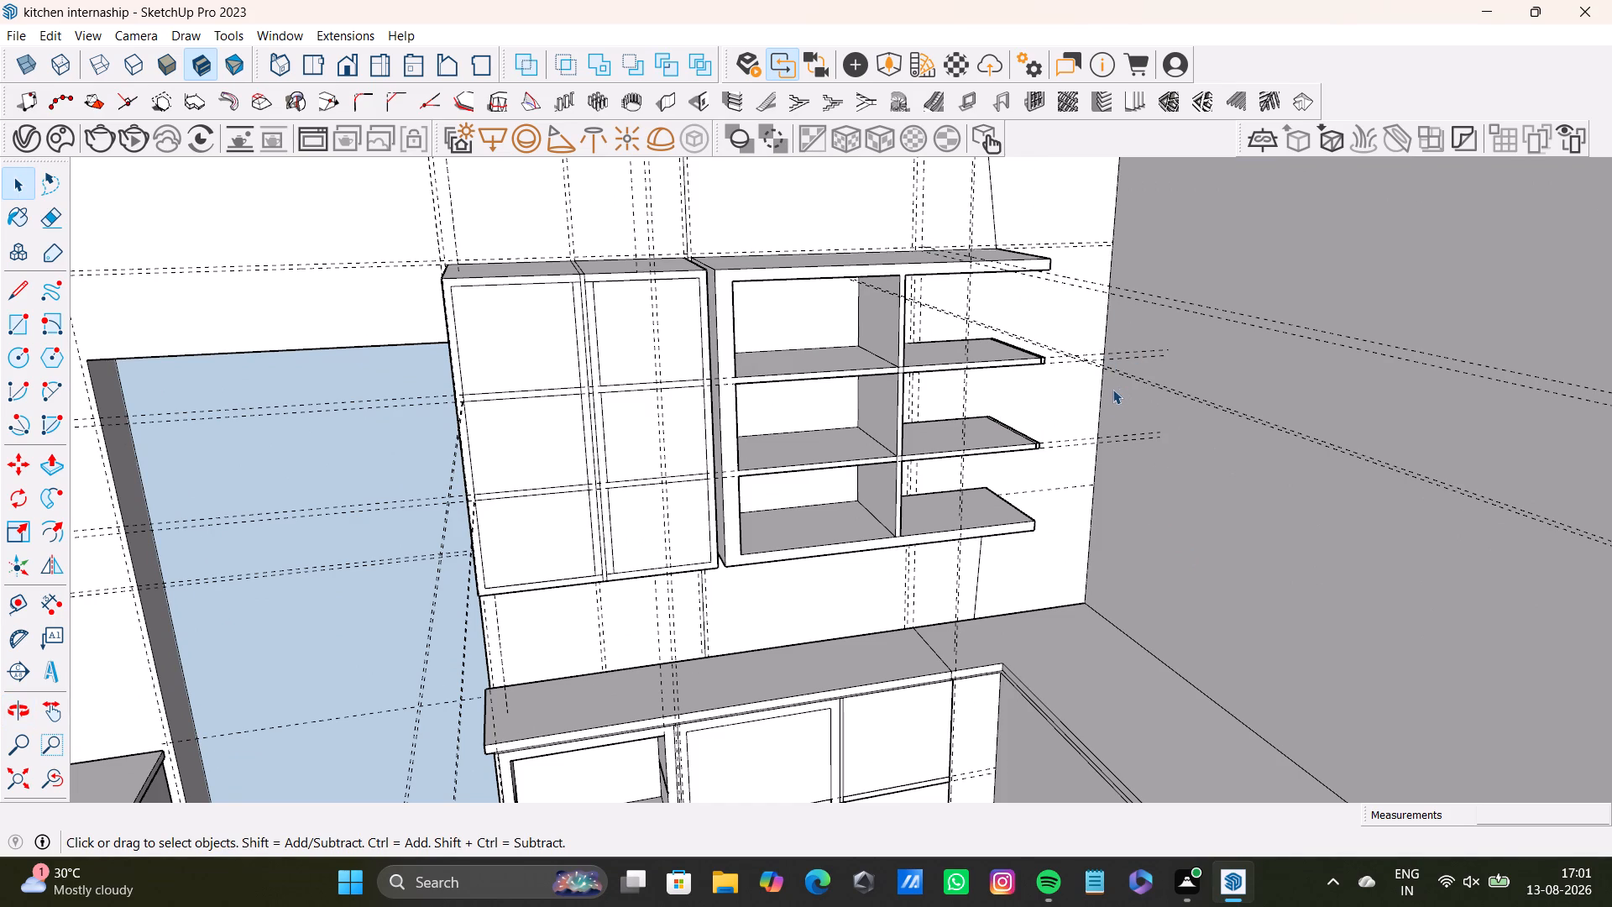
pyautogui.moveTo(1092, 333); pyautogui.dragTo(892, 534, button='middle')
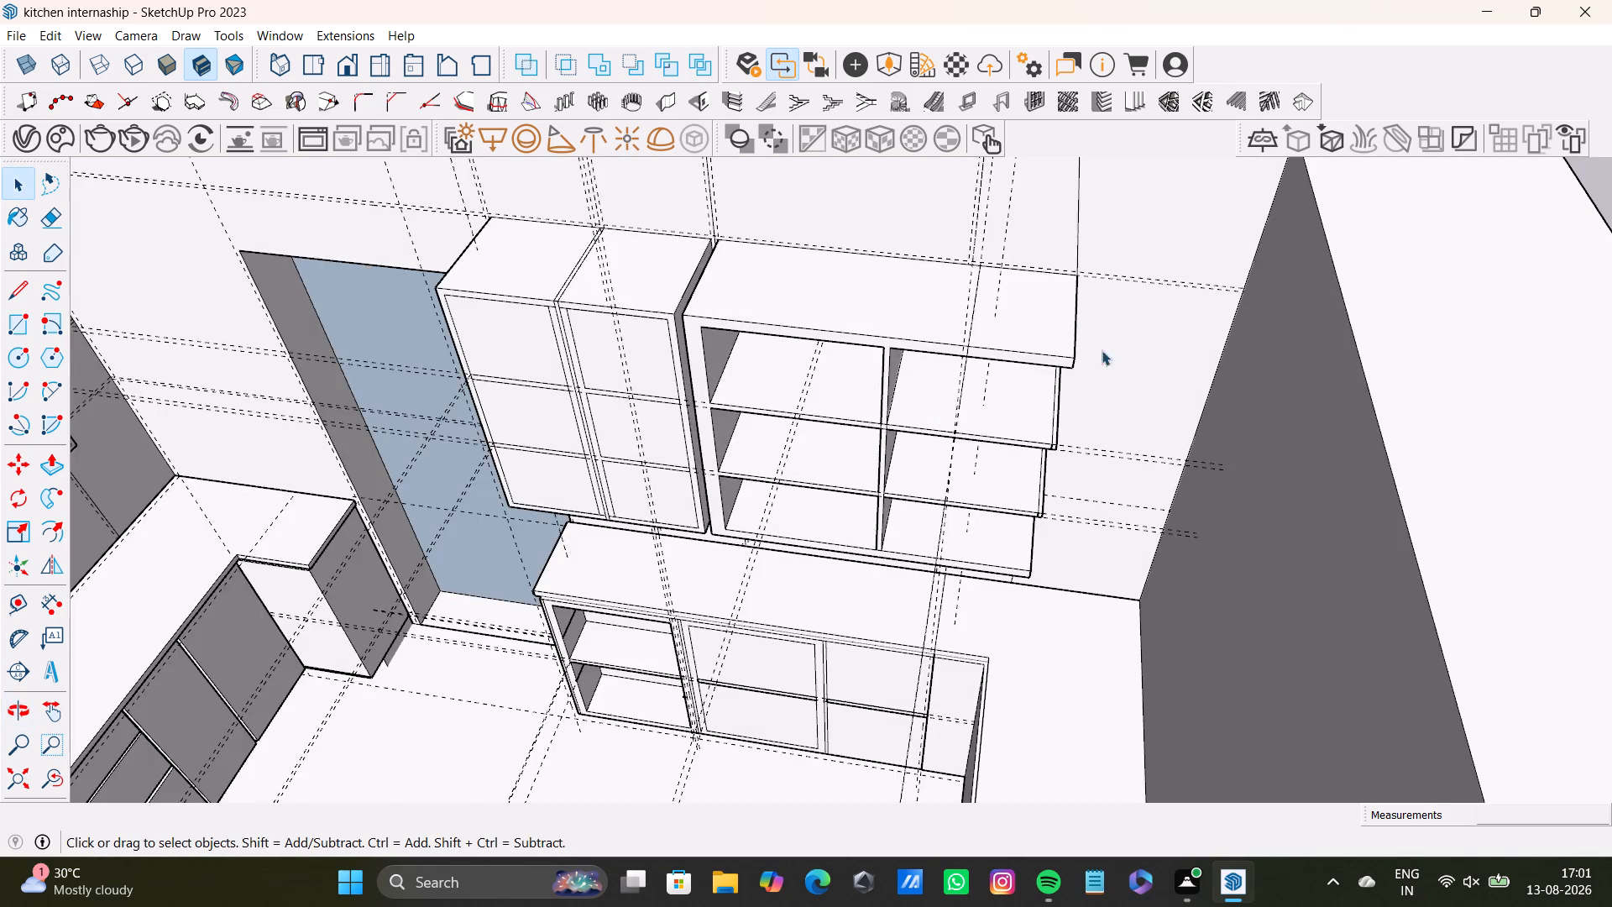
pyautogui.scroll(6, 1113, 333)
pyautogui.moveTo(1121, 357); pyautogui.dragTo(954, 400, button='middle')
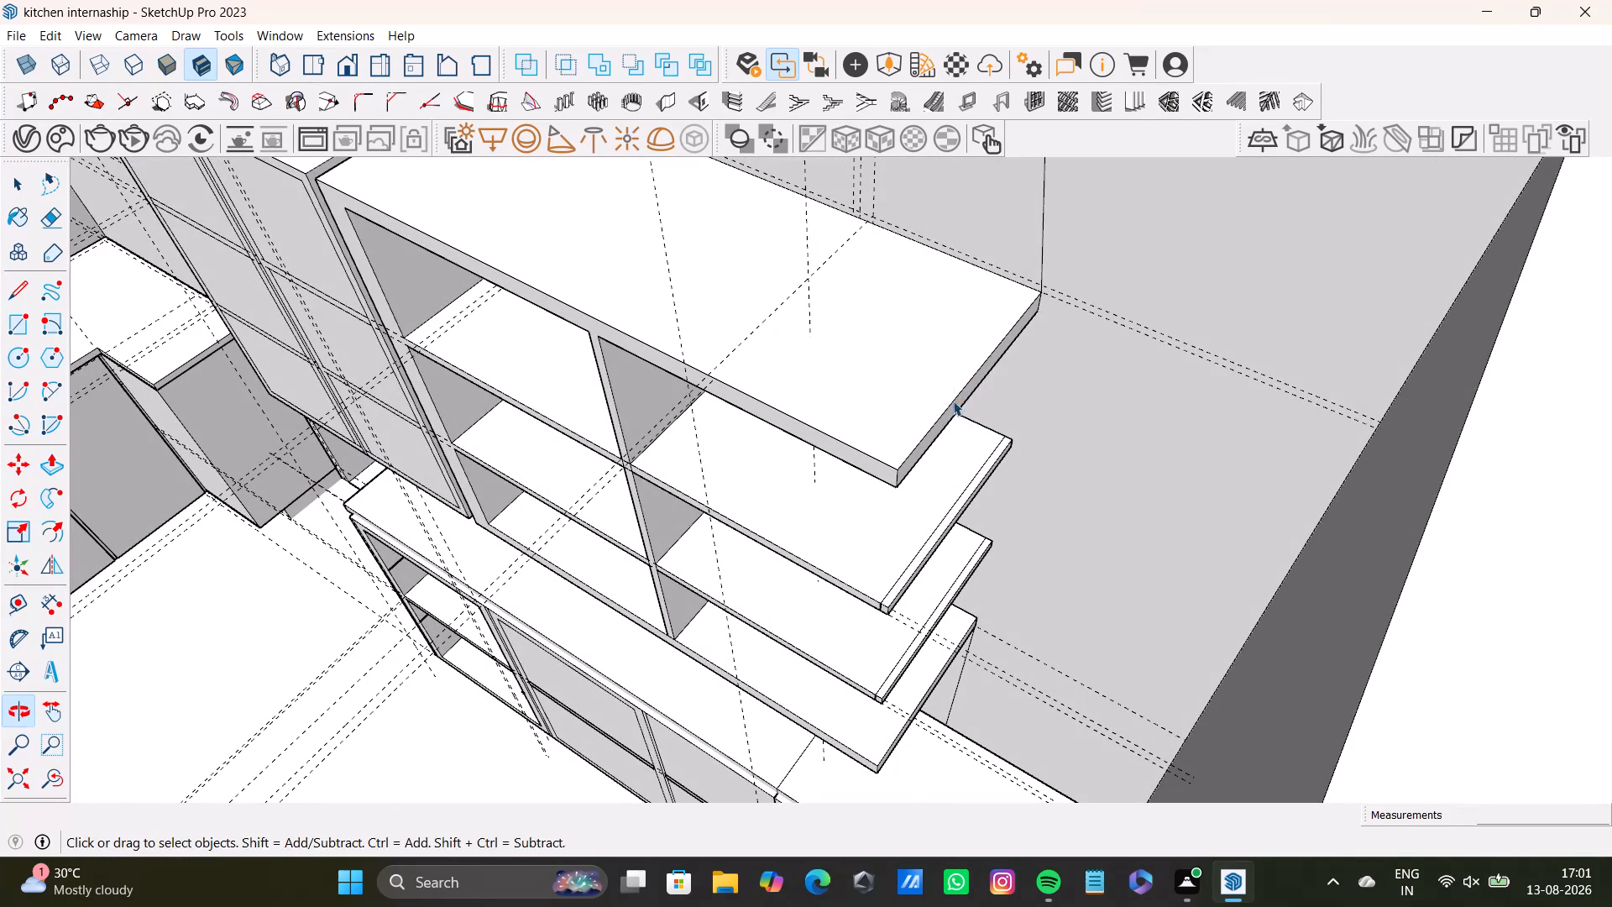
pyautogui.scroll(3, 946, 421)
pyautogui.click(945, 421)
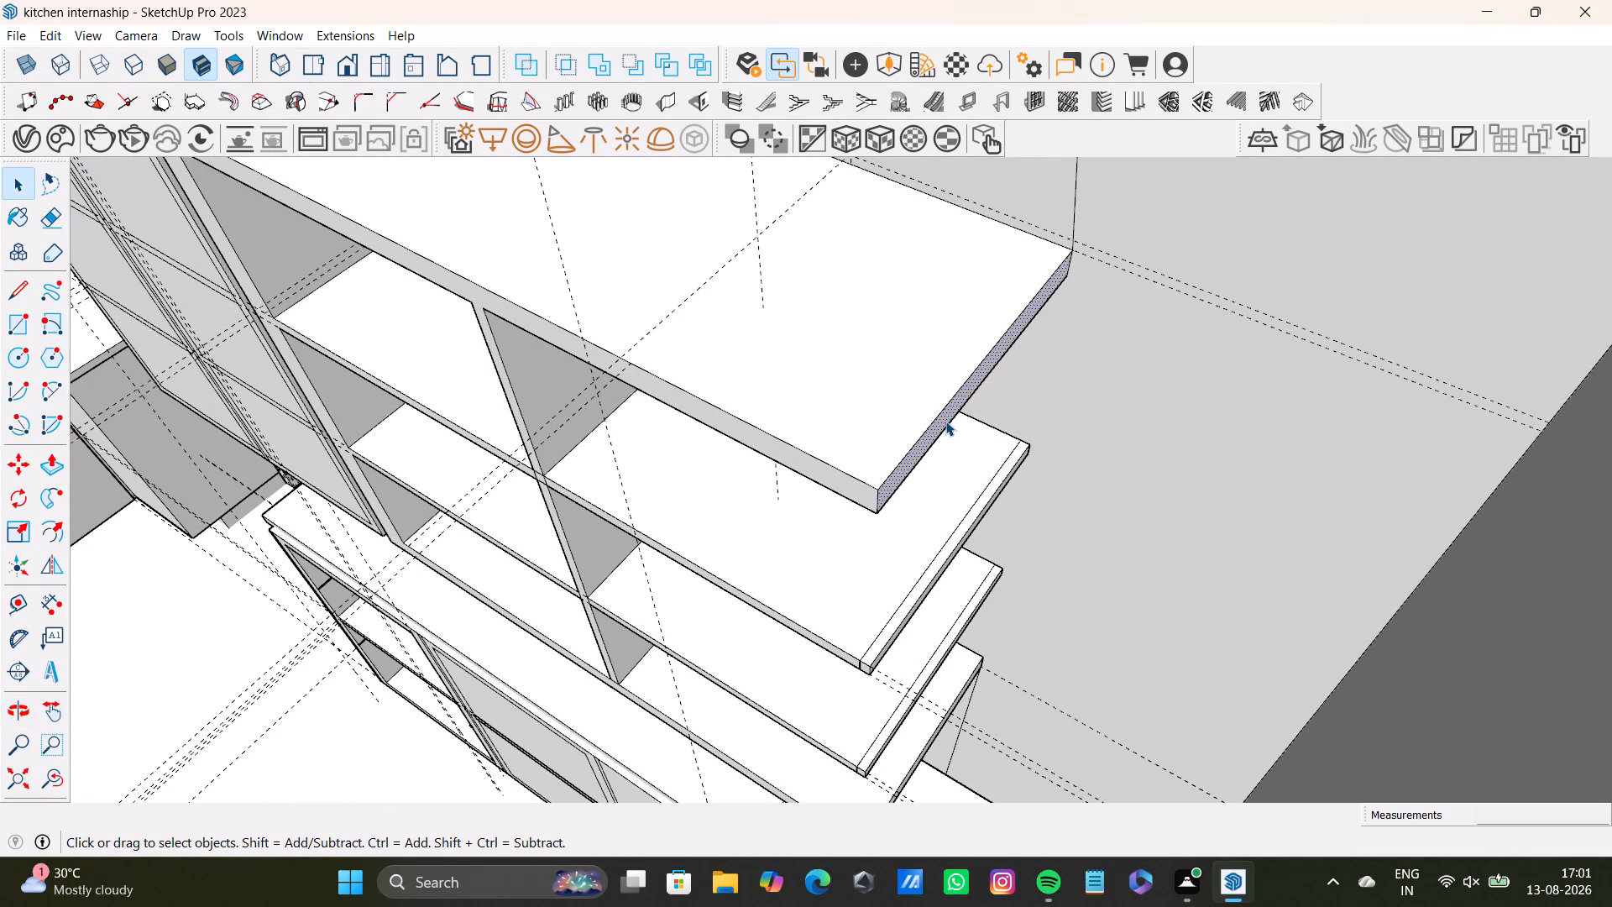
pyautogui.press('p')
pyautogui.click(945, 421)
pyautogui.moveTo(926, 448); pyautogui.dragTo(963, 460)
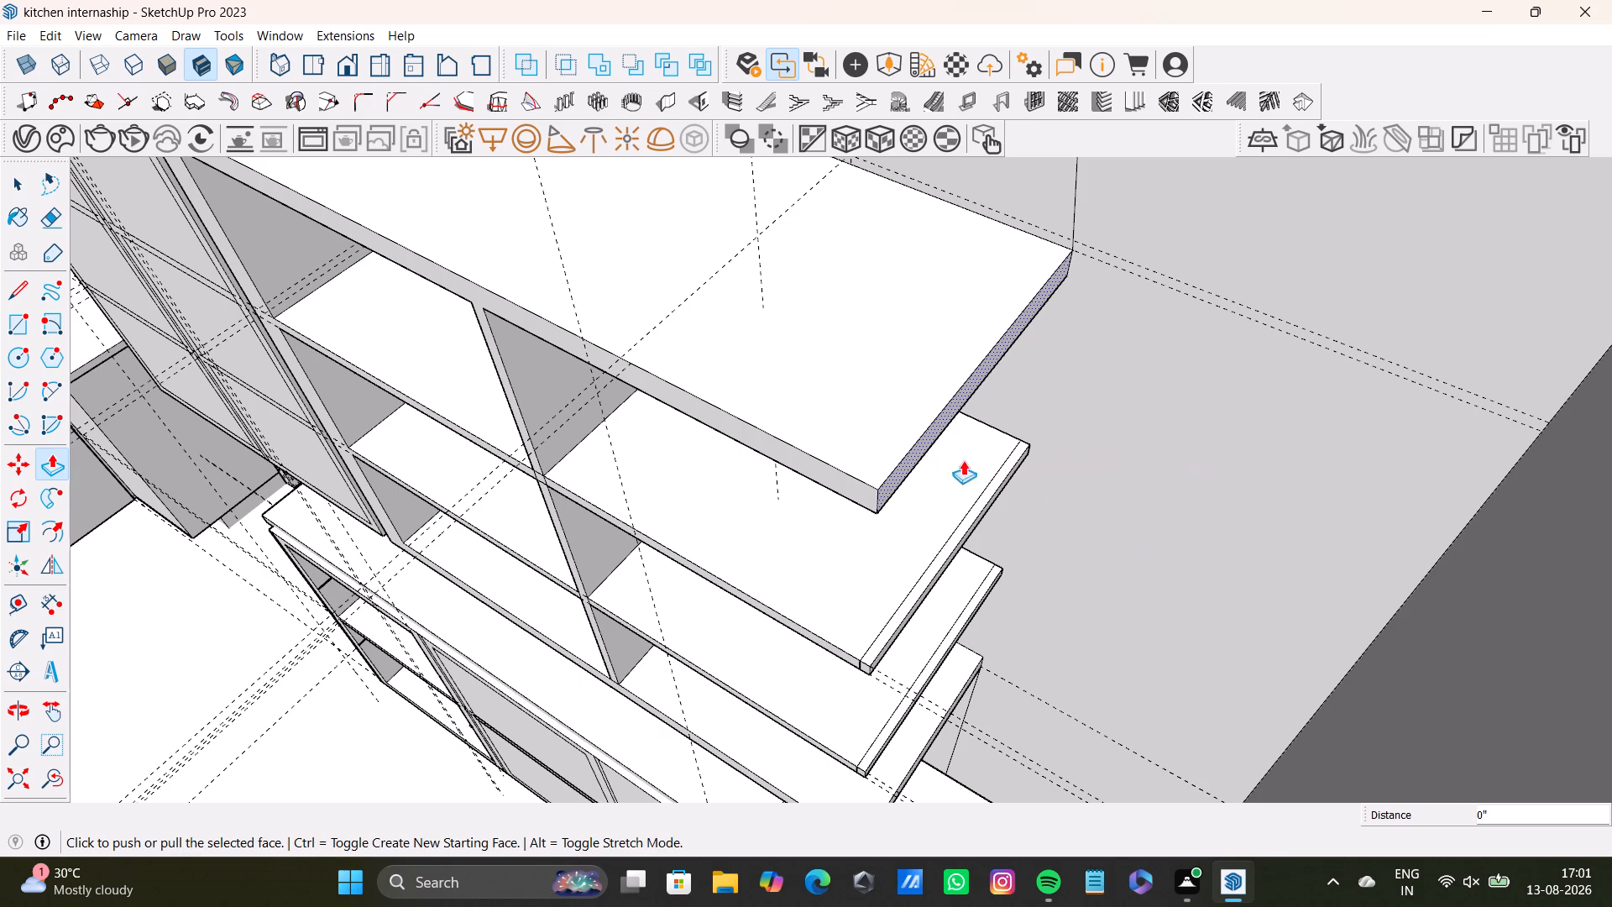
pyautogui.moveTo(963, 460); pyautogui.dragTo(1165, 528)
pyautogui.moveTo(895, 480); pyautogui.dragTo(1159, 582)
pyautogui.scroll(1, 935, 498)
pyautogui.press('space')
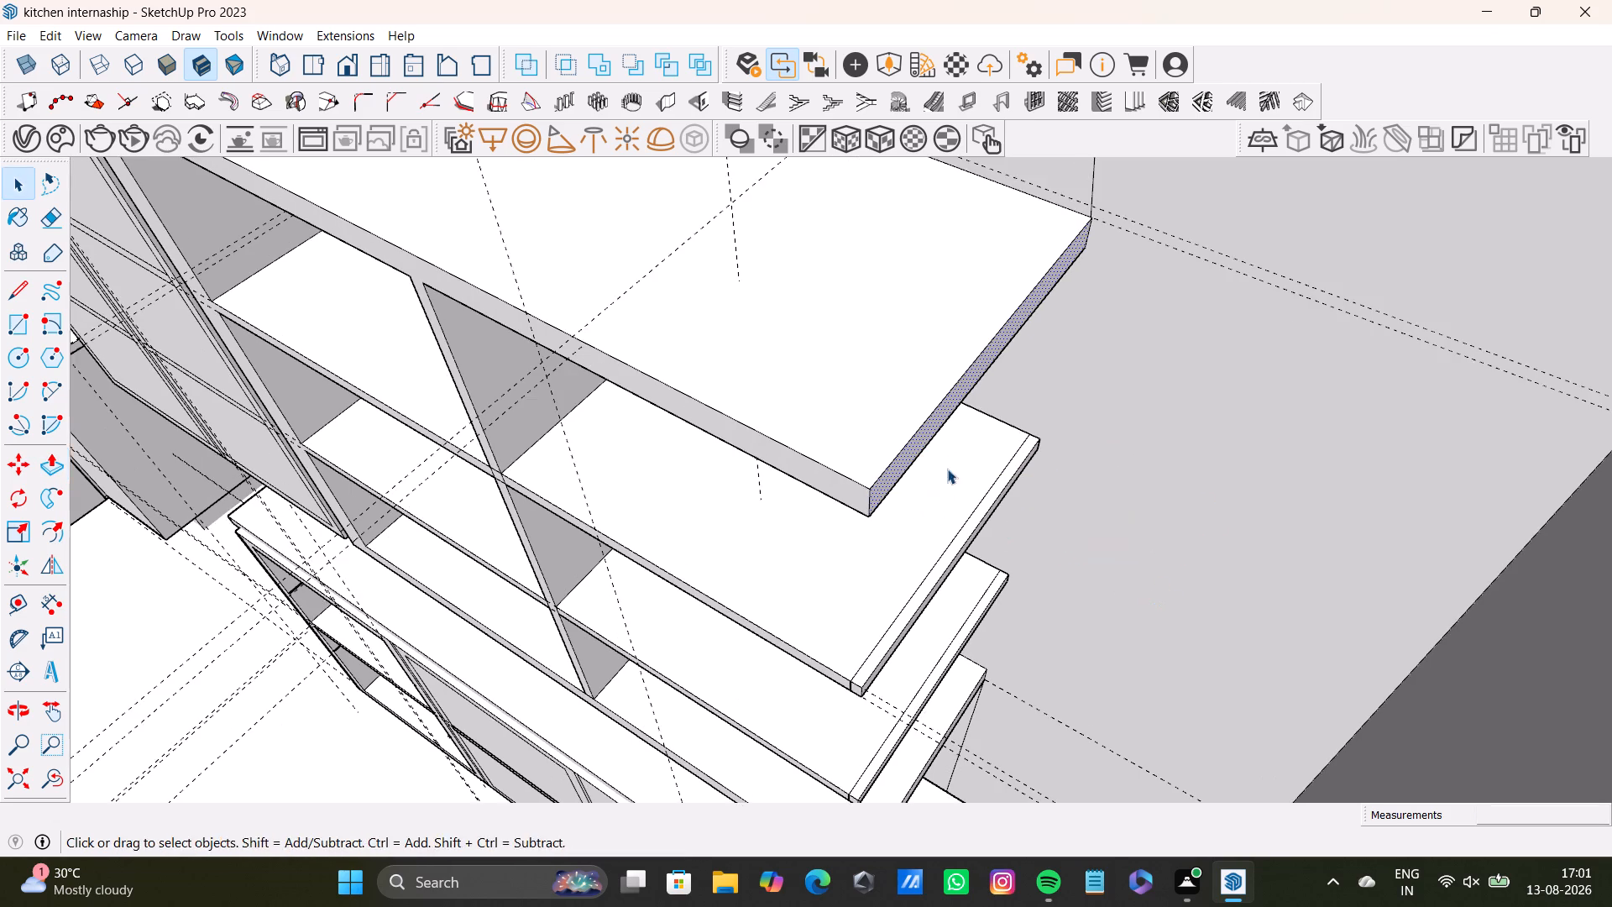
# Push/Pull the wall cabinet's top panel end face outward about 1' 7 11/16" to the side wall.
pyautogui.moveTo(947, 469); pyautogui.dragTo(960, 379, button='middle')
pyautogui.click(898, 266)
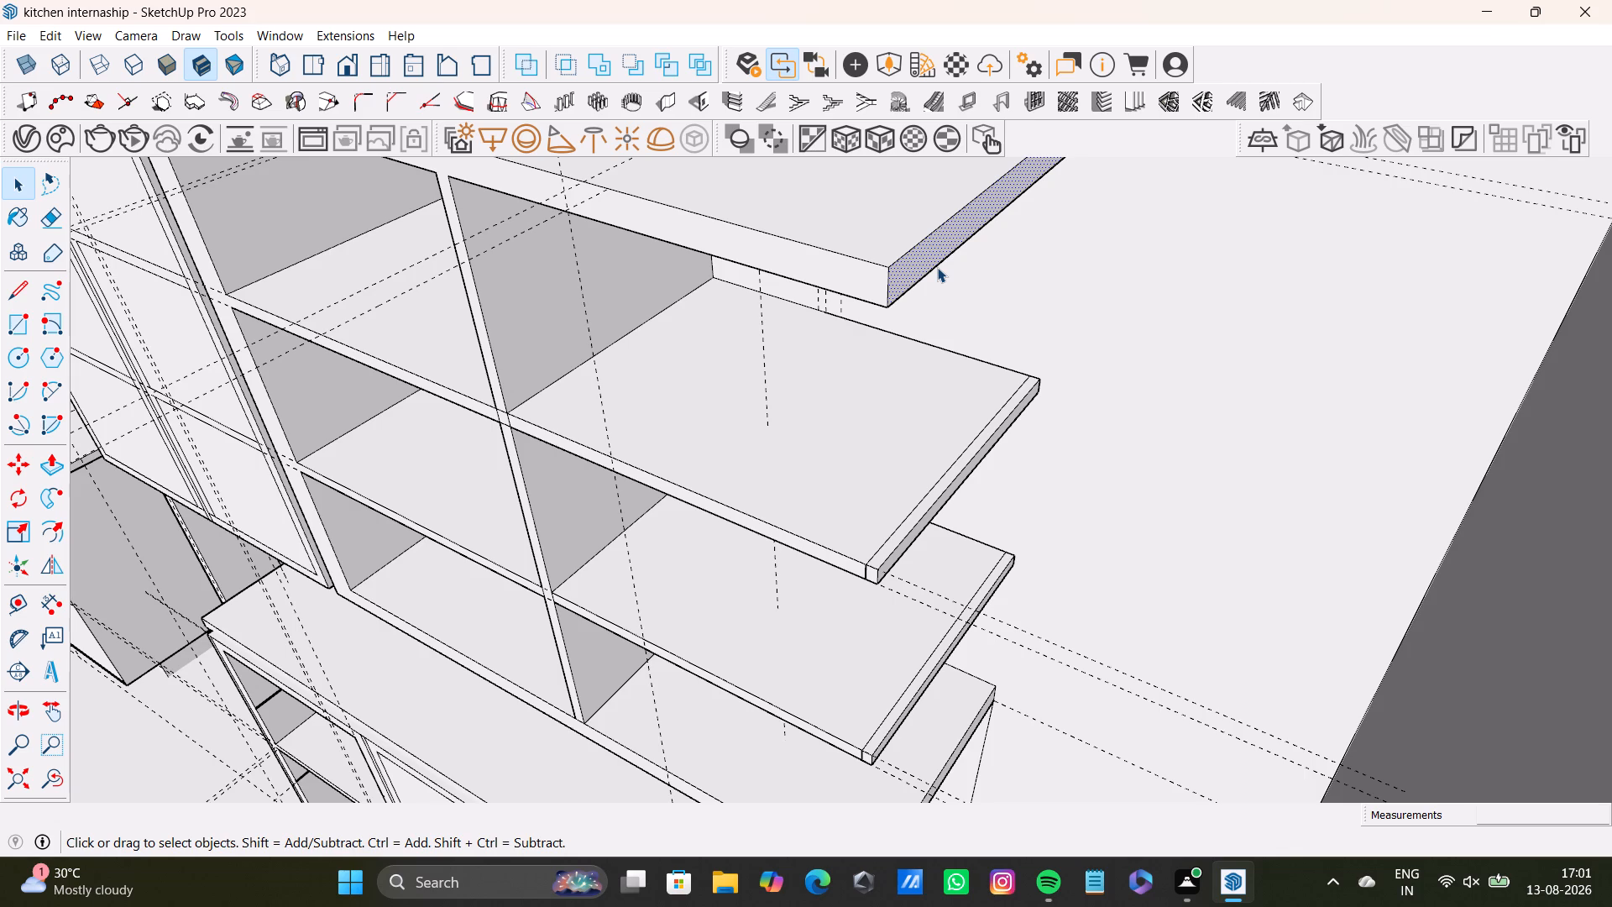
pyautogui.press('p')
pyautogui.click(894, 250)
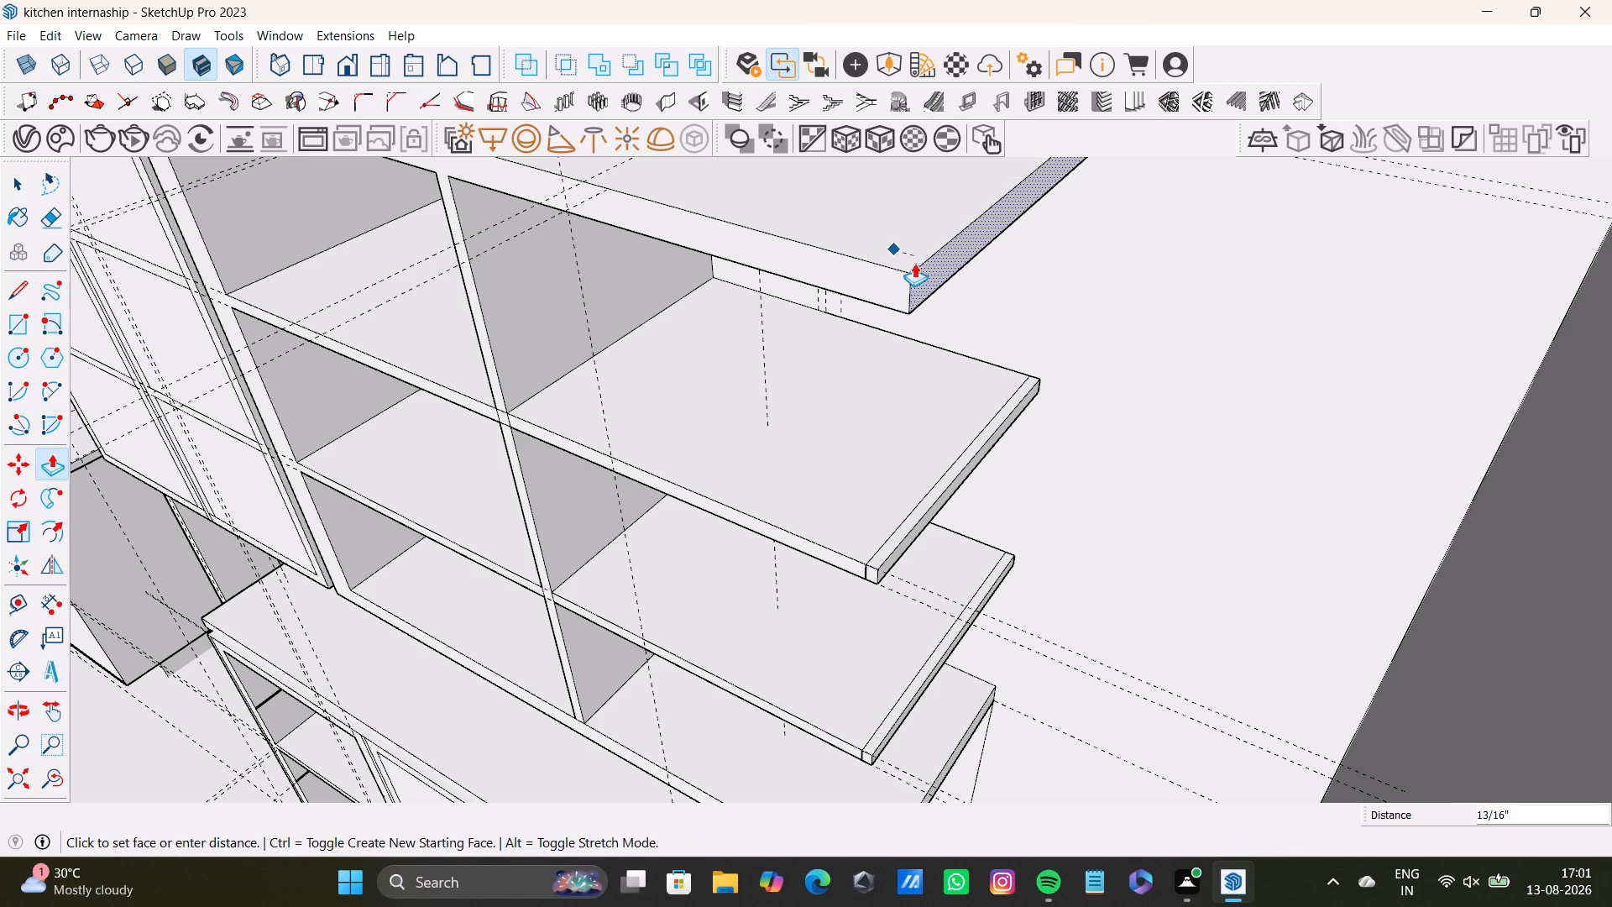
pyautogui.click(1607, 458)
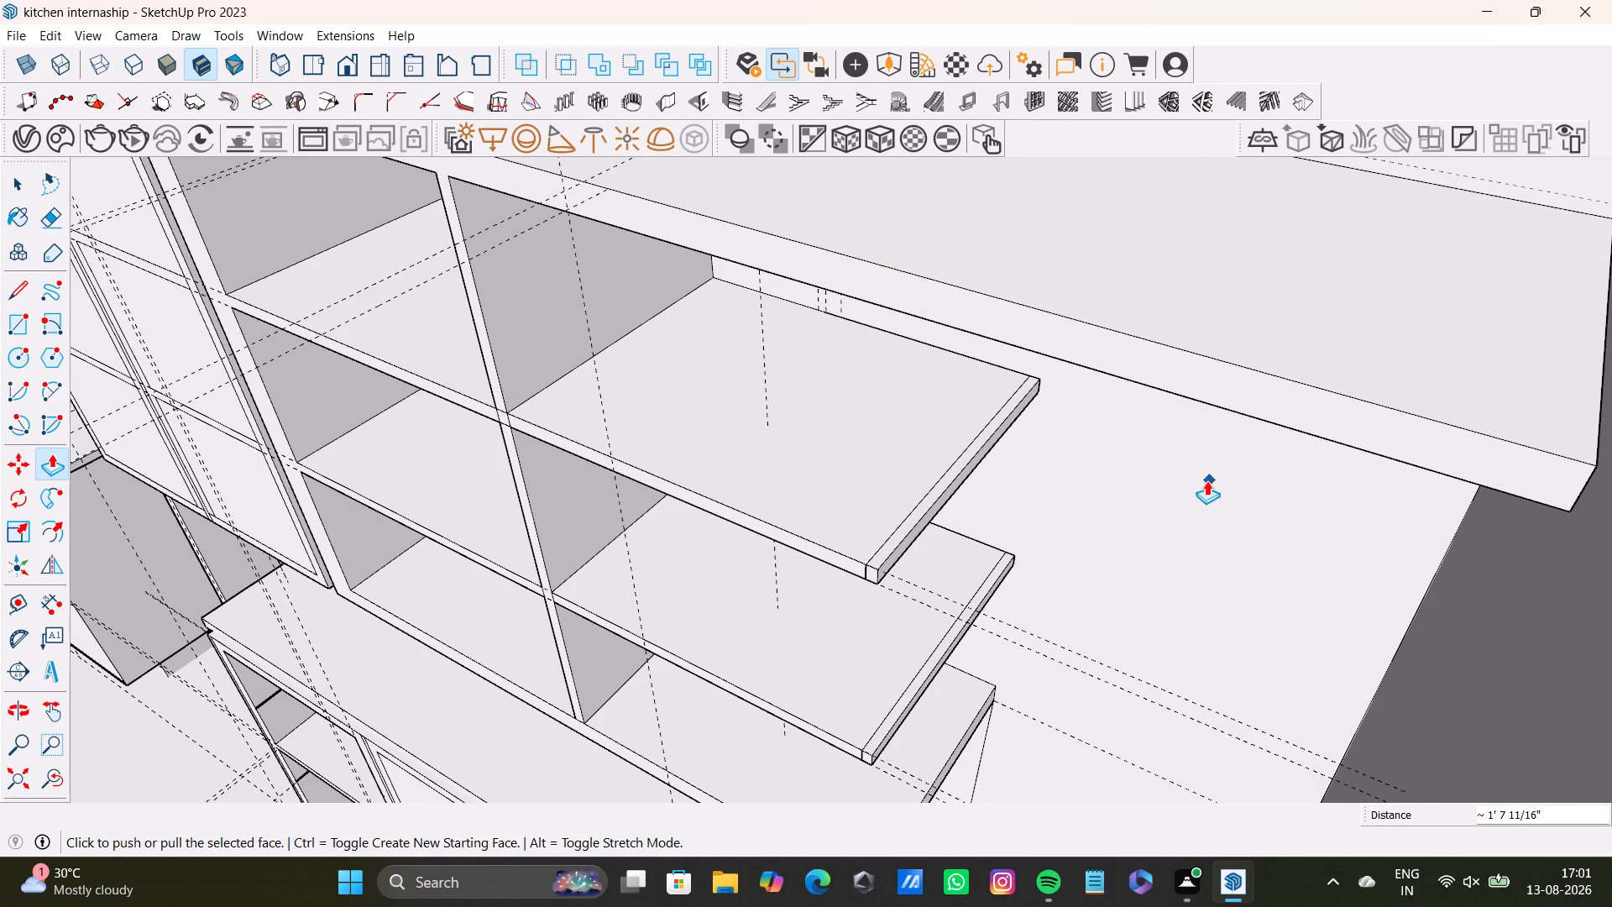
# Delete the leftover seam edges on the top and front faces at the upper shelf's open end.
pyautogui.moveTo(1206, 489); pyautogui.dragTo(1335, 496, button='middle')
pyautogui.keyDown('shift'); pyautogui.moveTo(1286, 452); pyautogui.dragTo(987, 322, button='middle'); pyautogui.keyUp('shift')
pyautogui.moveTo(983, 349); pyautogui.dragTo(1154, 391, button='middle')
pyautogui.moveTo(1152, 385); pyautogui.dragTo(1147, 495, button='middle')
pyautogui.moveTo(1164, 501); pyautogui.dragTo(1133, 412, button='middle')
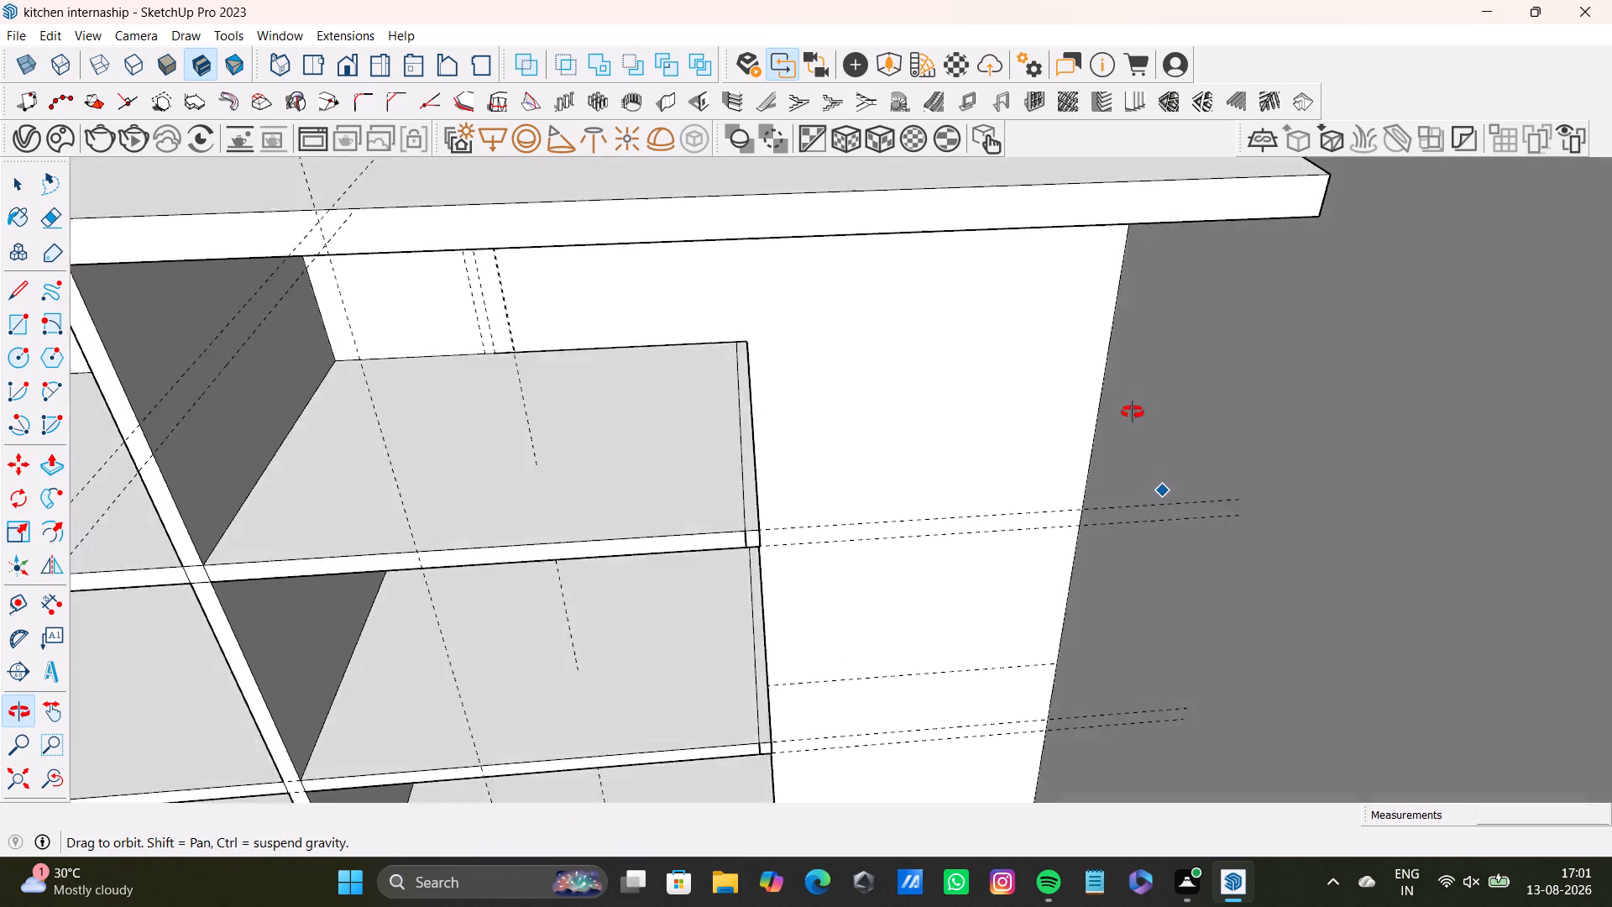
pyautogui.moveTo(1133, 412); pyautogui.dragTo(1115, 514, button='middle')
pyautogui.moveTo(1088, 500); pyautogui.dragTo(976, 335, button='middle')
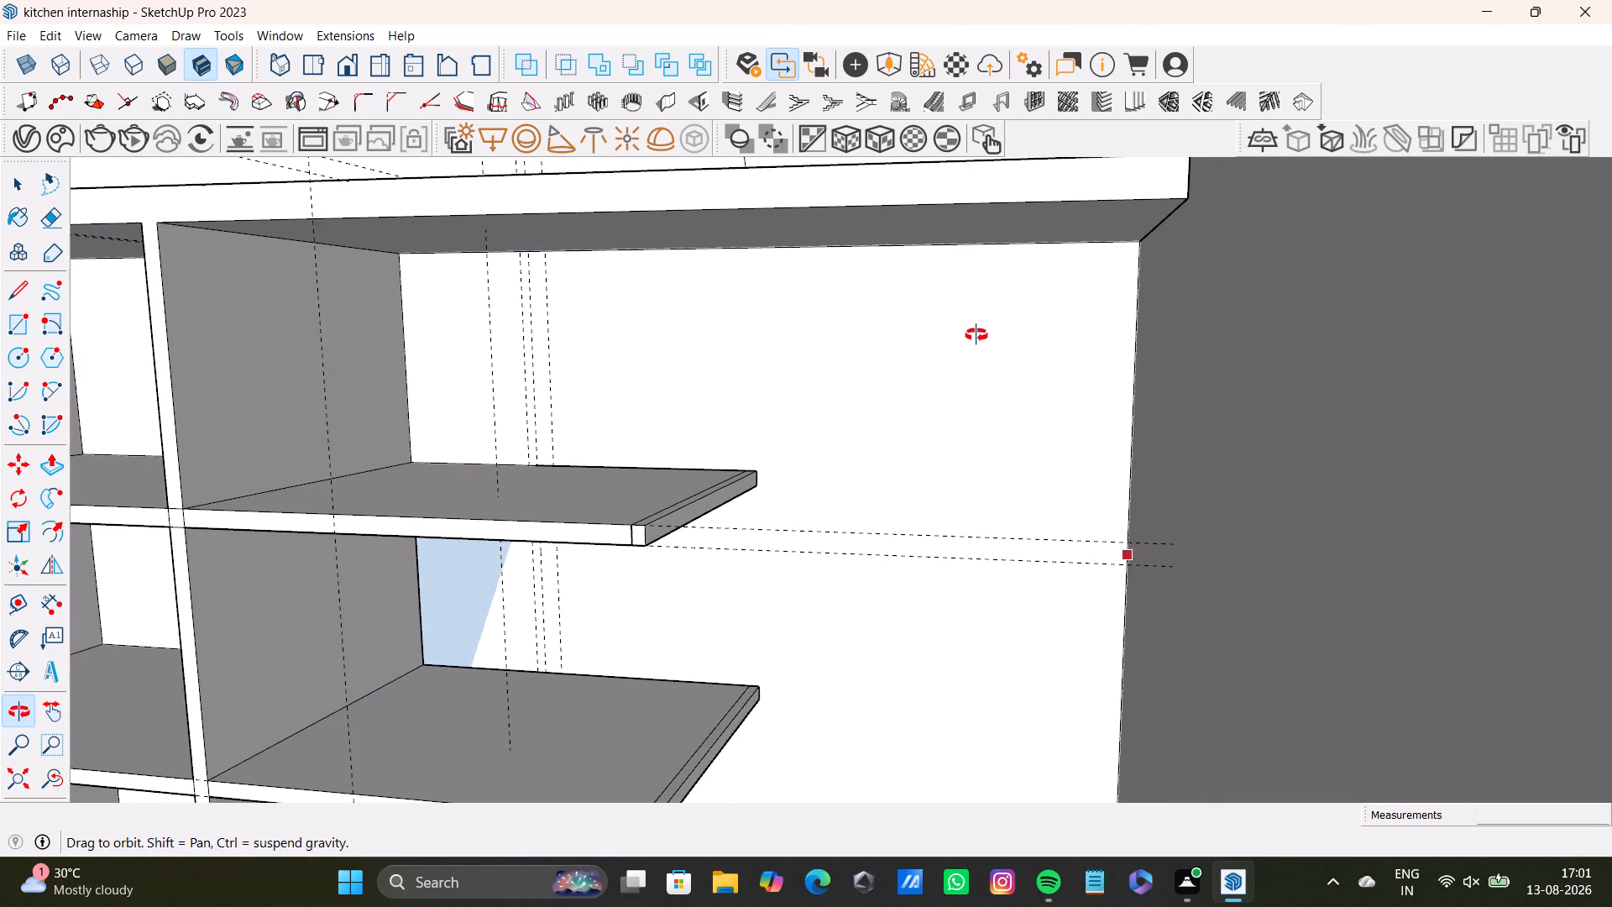
pyautogui.moveTo(976, 335); pyautogui.dragTo(987, 325, button='middle')
pyautogui.scroll(2, 945, 502)
pyautogui.moveTo(944, 501); pyautogui.dragTo(886, 522, button='middle')
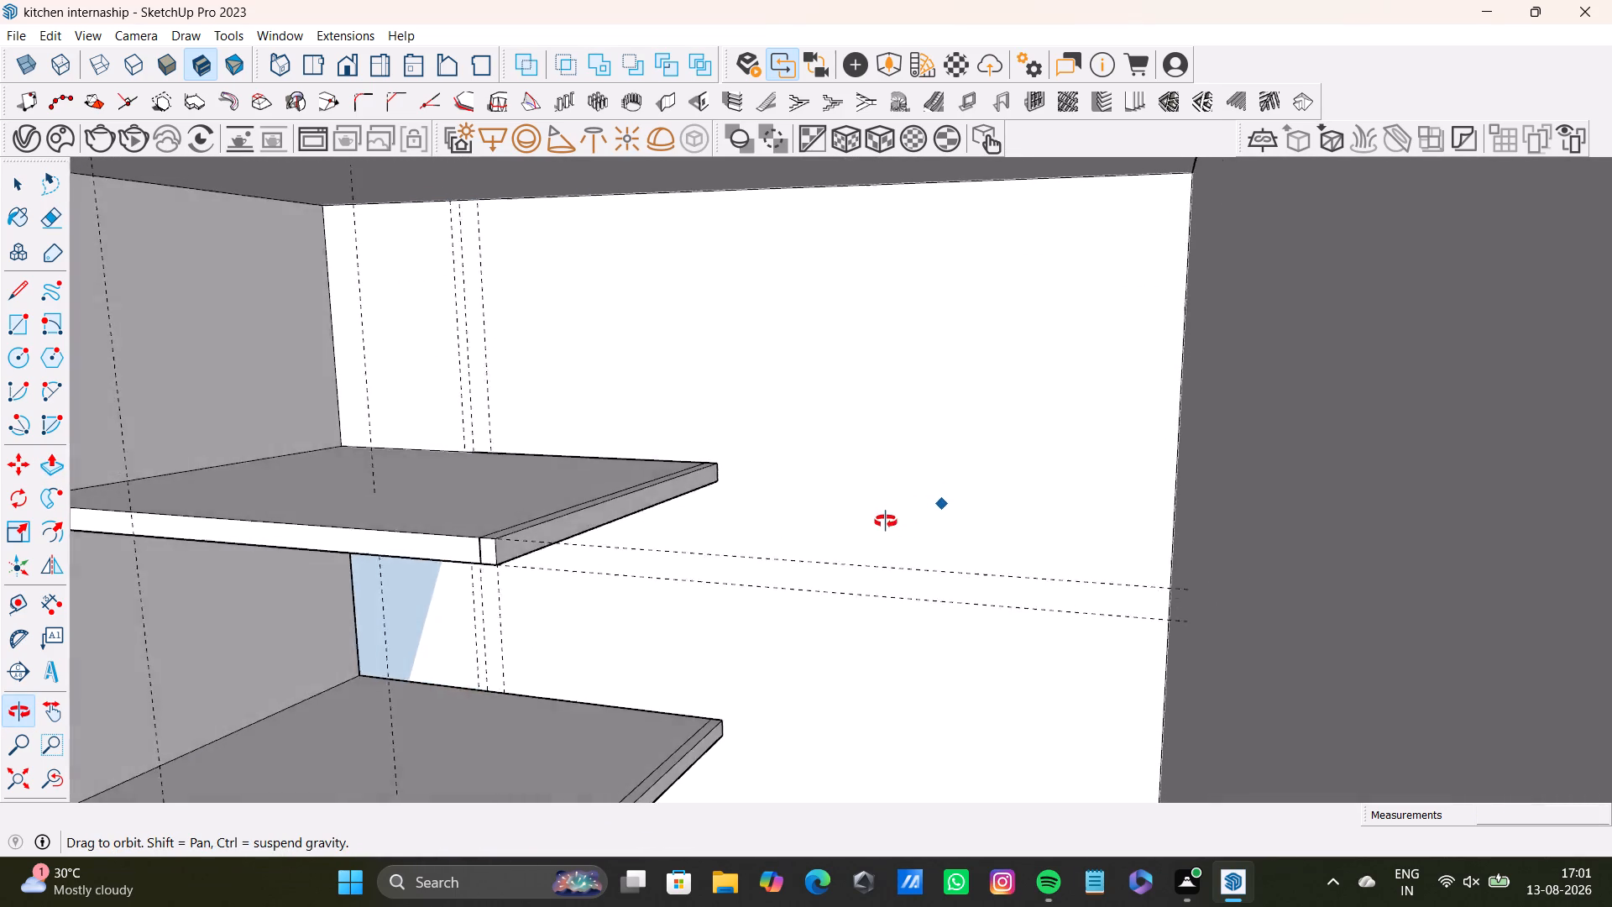
pyautogui.moveTo(886, 522); pyautogui.dragTo(849, 545, button='middle')
pyautogui.moveTo(847, 545); pyautogui.dragTo(1104, 553, button='middle')
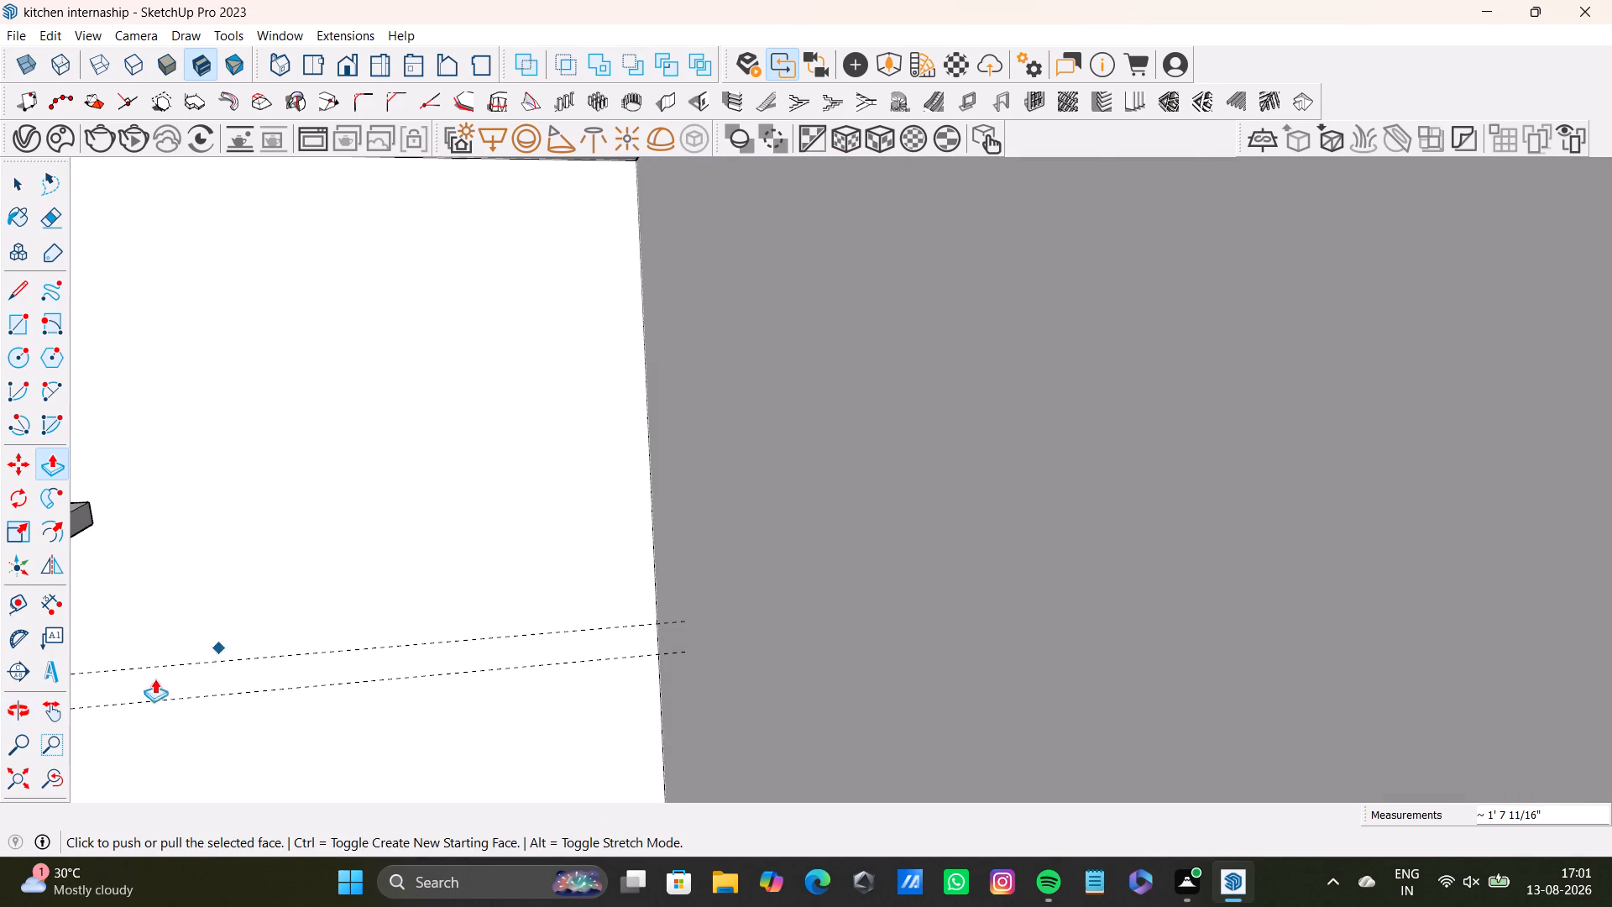
pyautogui.moveTo(14, 784); pyautogui.dragTo(32, 778)
pyautogui.moveTo(1056, 434); pyautogui.dragTo(776, 570, button='middle')
pyautogui.scroll(2, 1061, 438)
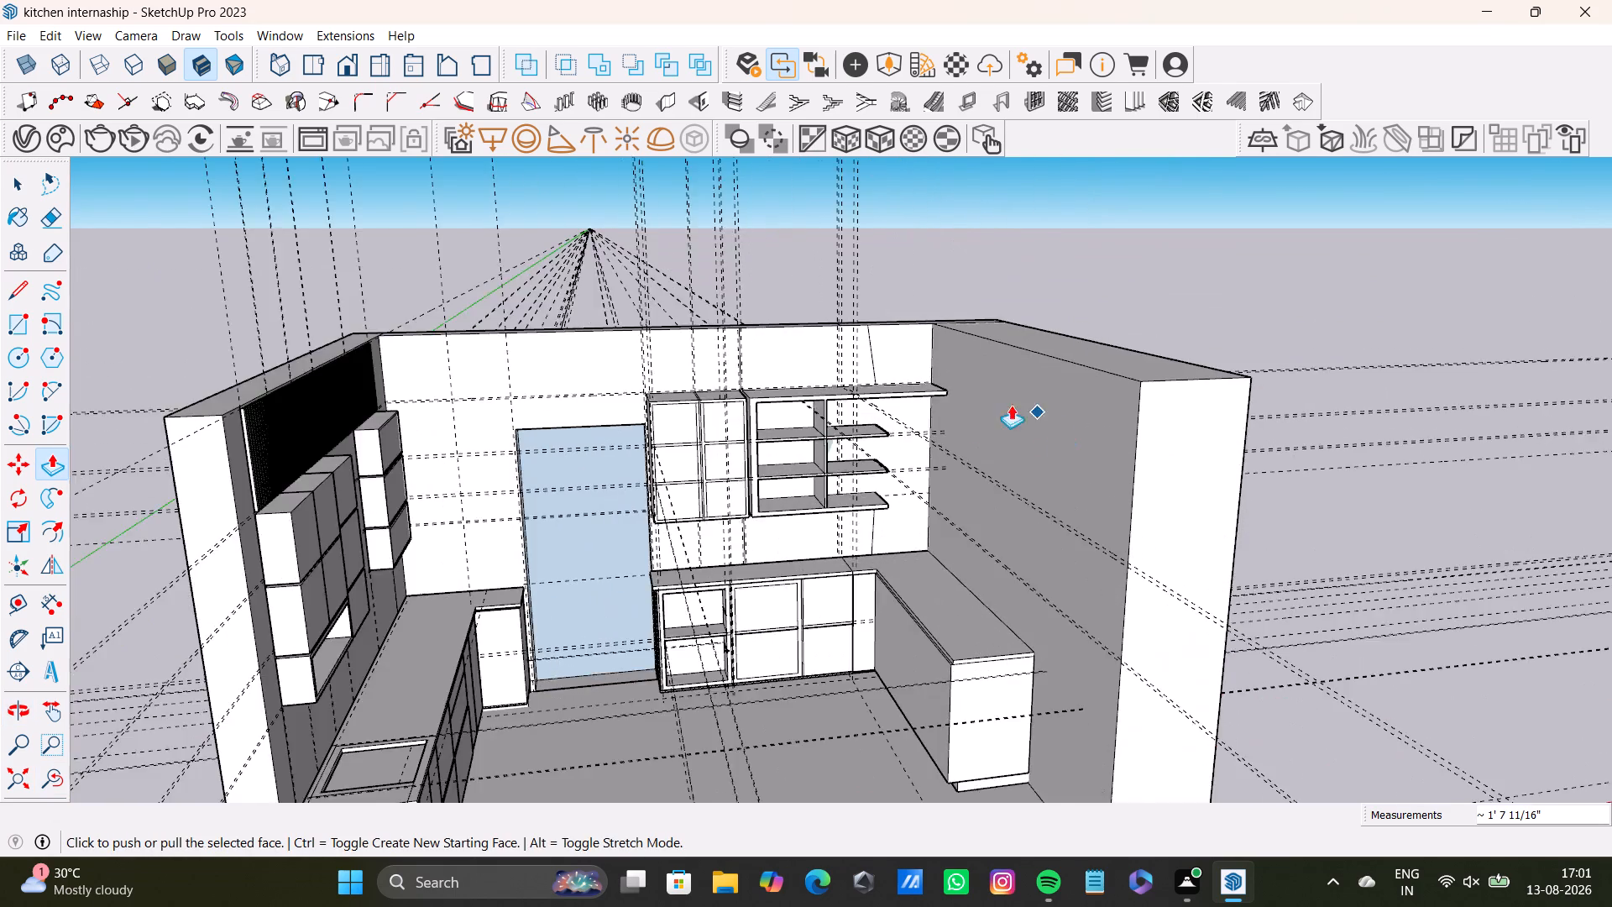
pyautogui.scroll(8, 1011, 405)
pyautogui.moveTo(908, 449); pyautogui.dragTo(823, 398, button='middle')
pyautogui.scroll(3, 845, 432)
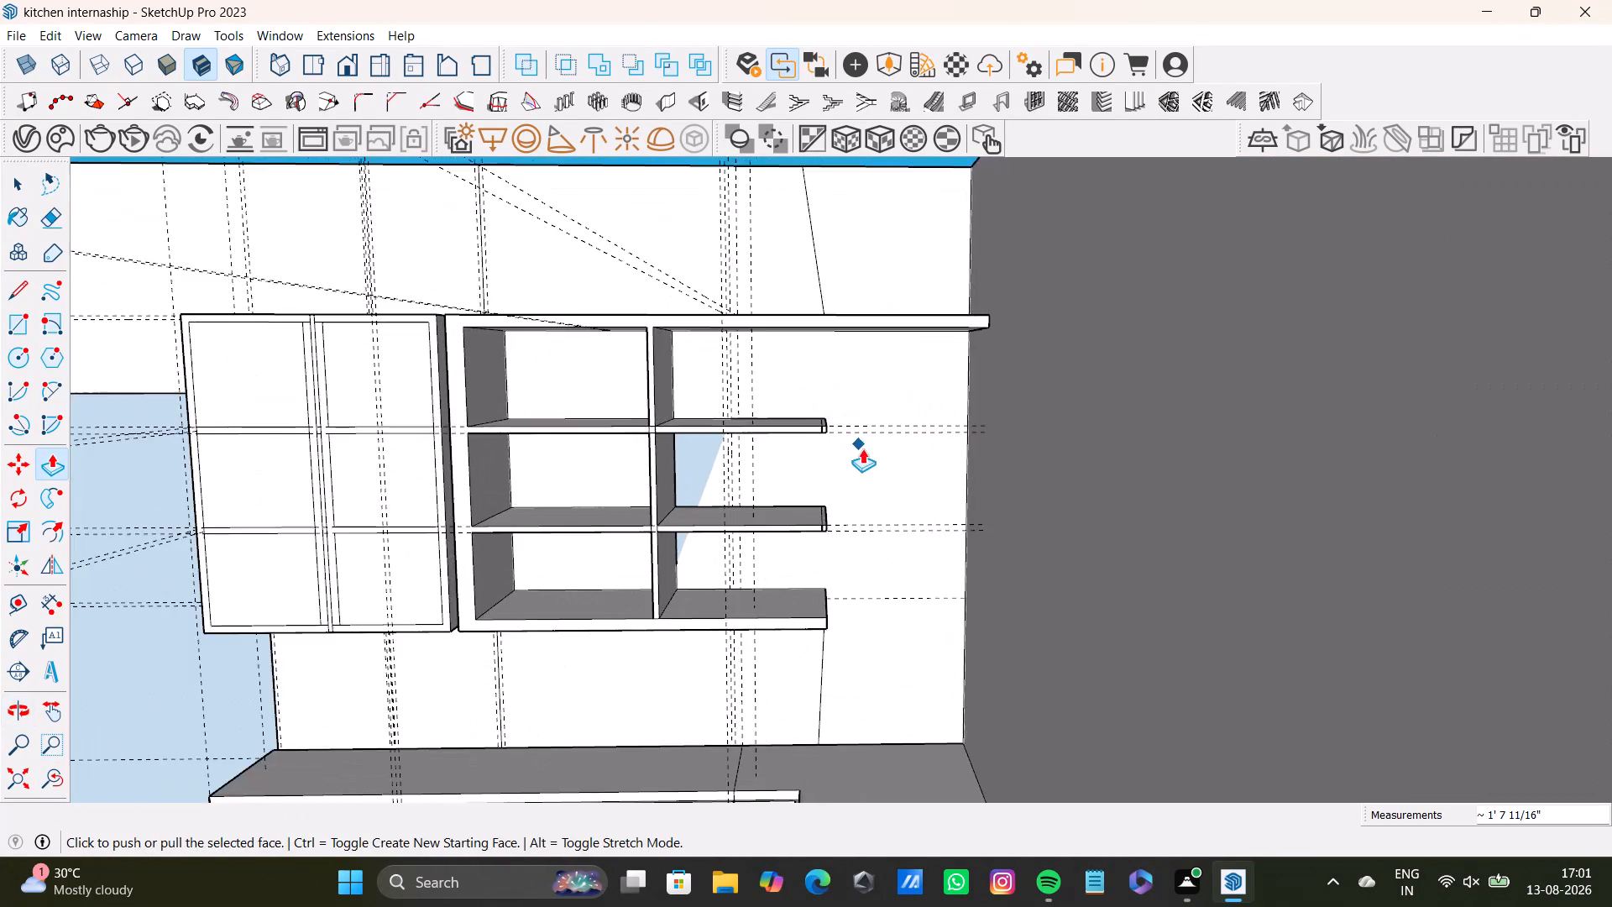
pyautogui.scroll(3, 862, 448)
pyautogui.moveTo(862, 444); pyautogui.dragTo(858, 502, button='middle')
pyautogui.scroll(6, 853, 496)
pyautogui.moveTo(853, 462); pyautogui.dragTo(791, 497, button='middle')
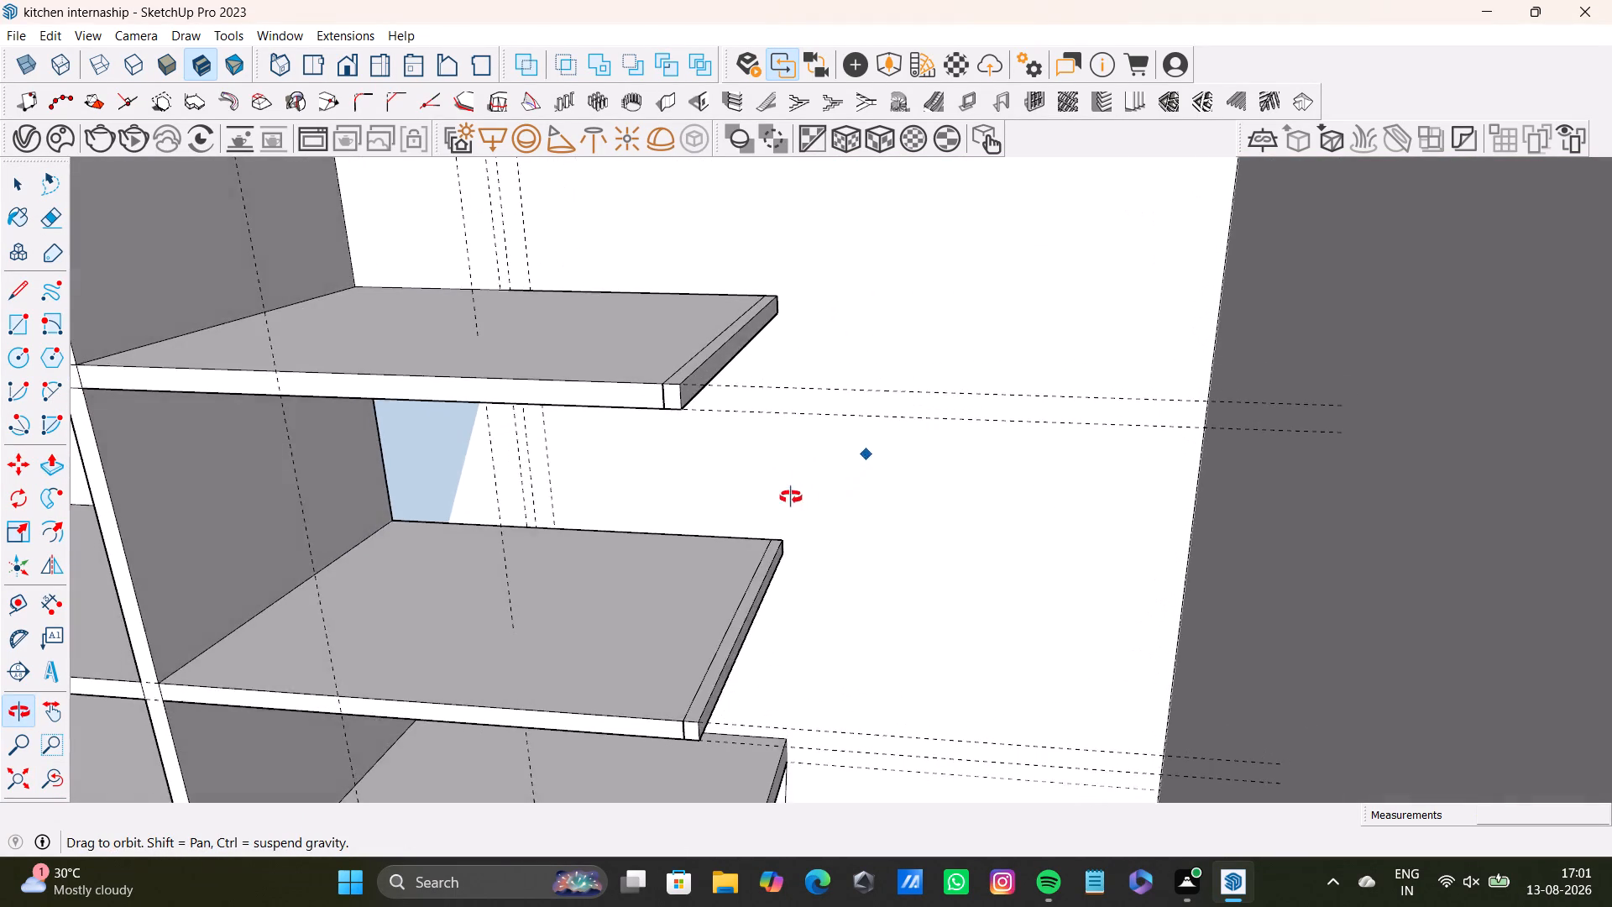
pyautogui.moveTo(791, 497); pyautogui.dragTo(782, 492, button='middle')
pyautogui.scroll(3, 712, 409)
pyautogui.press('space')
pyautogui.click(662, 358)
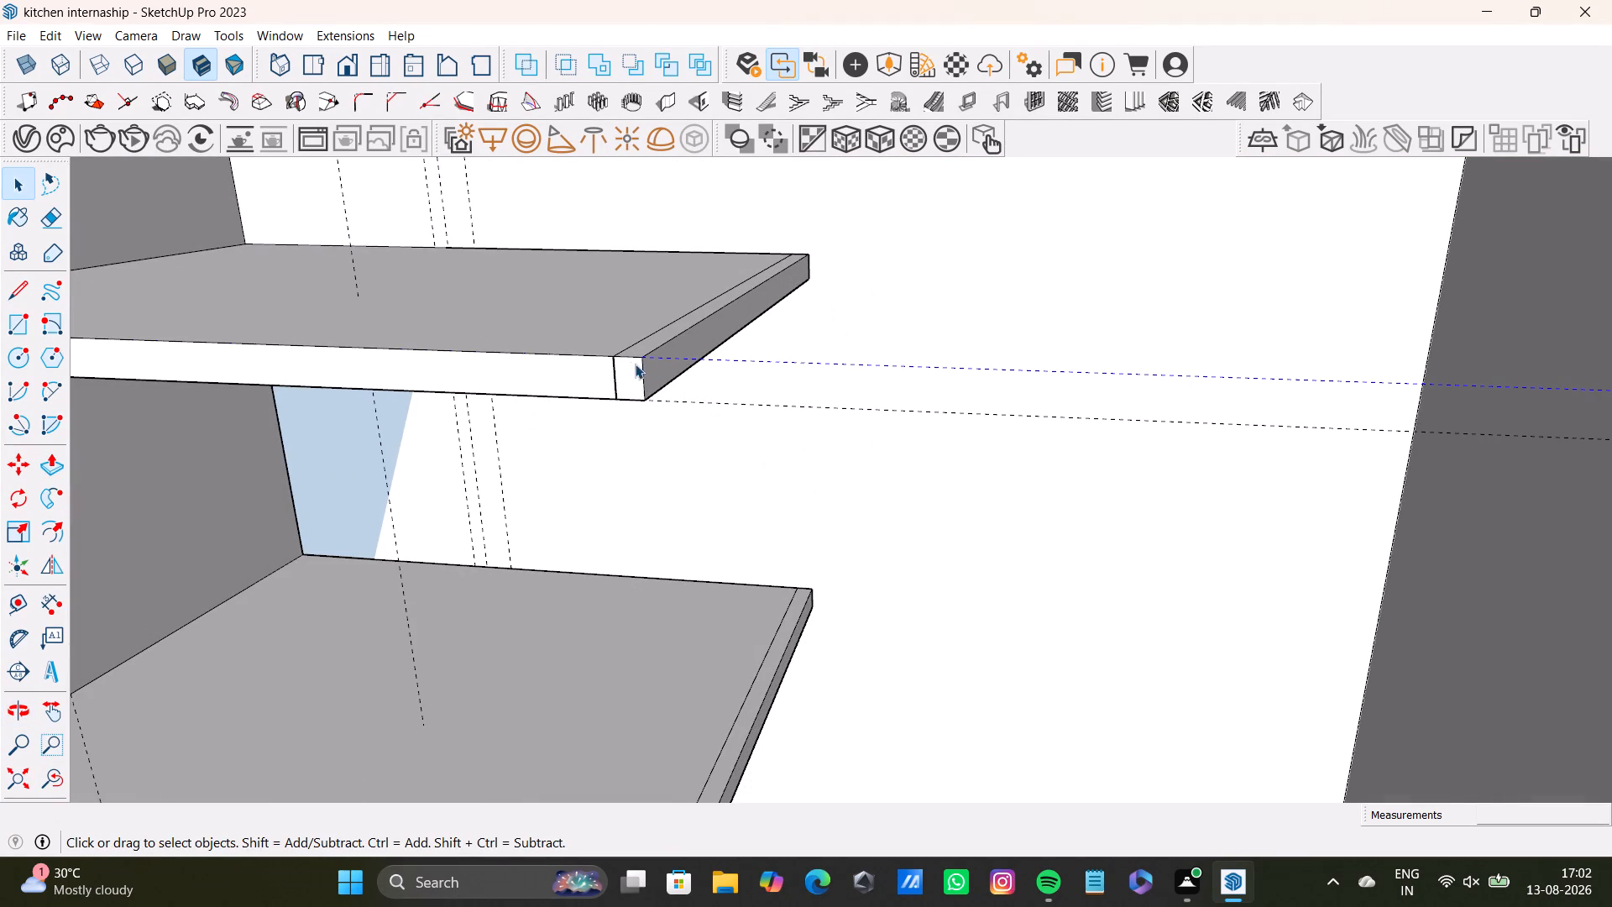
pyautogui.moveTo(637, 364); pyautogui.dragTo(655, 454, button='middle')
pyautogui.click(653, 434)
pyautogui.press('Delete')
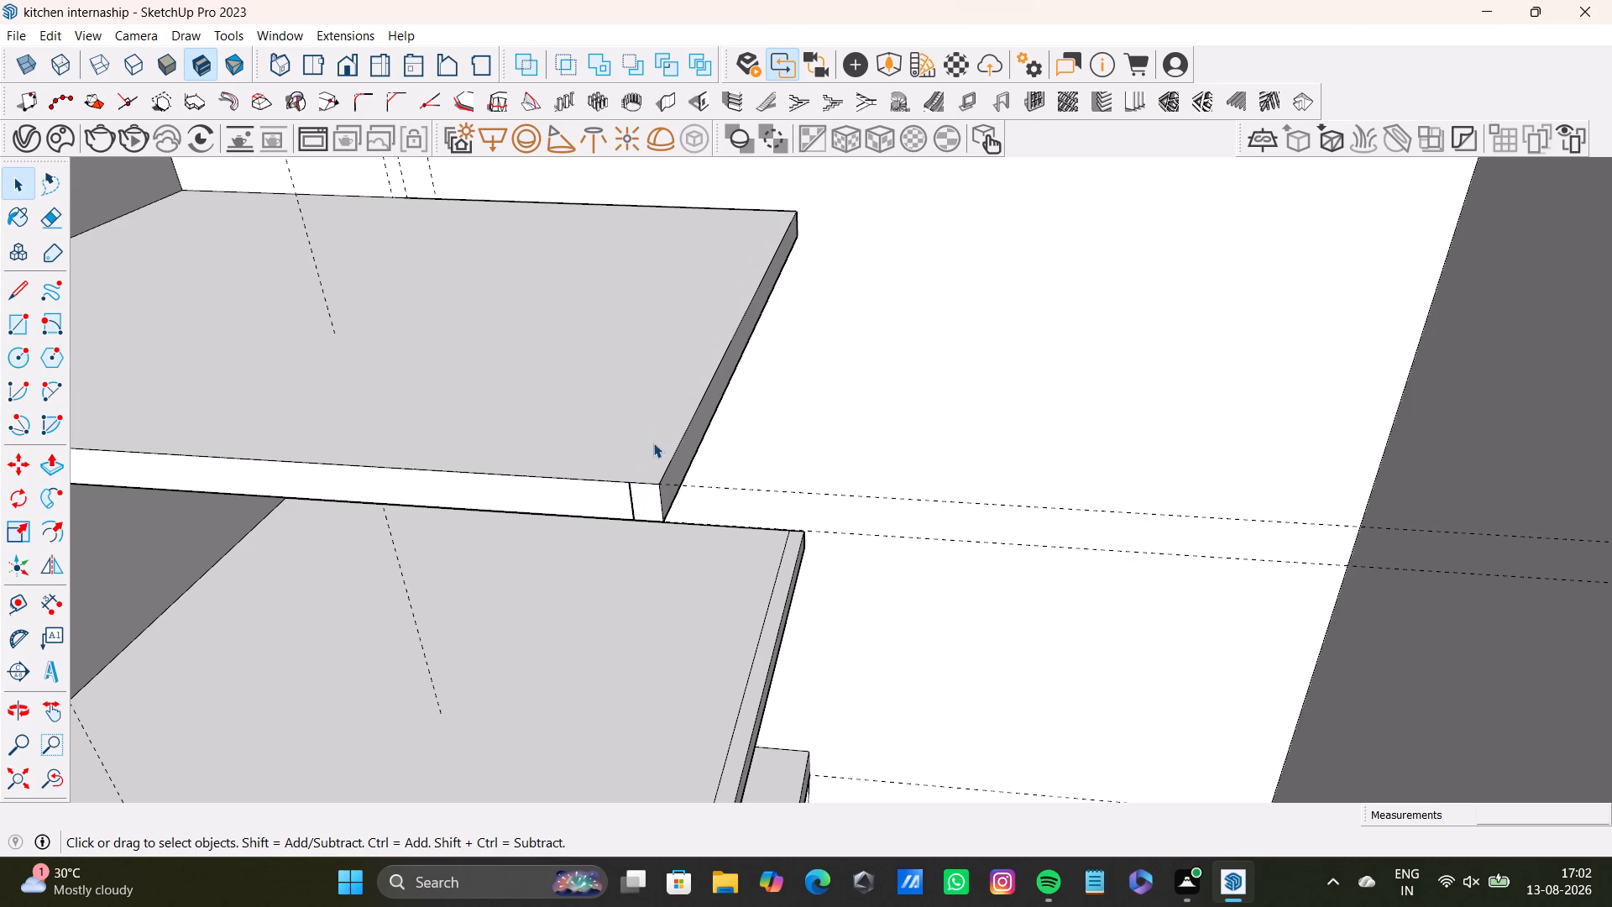
pyautogui.click(631, 506)
pyautogui.press('Delete')
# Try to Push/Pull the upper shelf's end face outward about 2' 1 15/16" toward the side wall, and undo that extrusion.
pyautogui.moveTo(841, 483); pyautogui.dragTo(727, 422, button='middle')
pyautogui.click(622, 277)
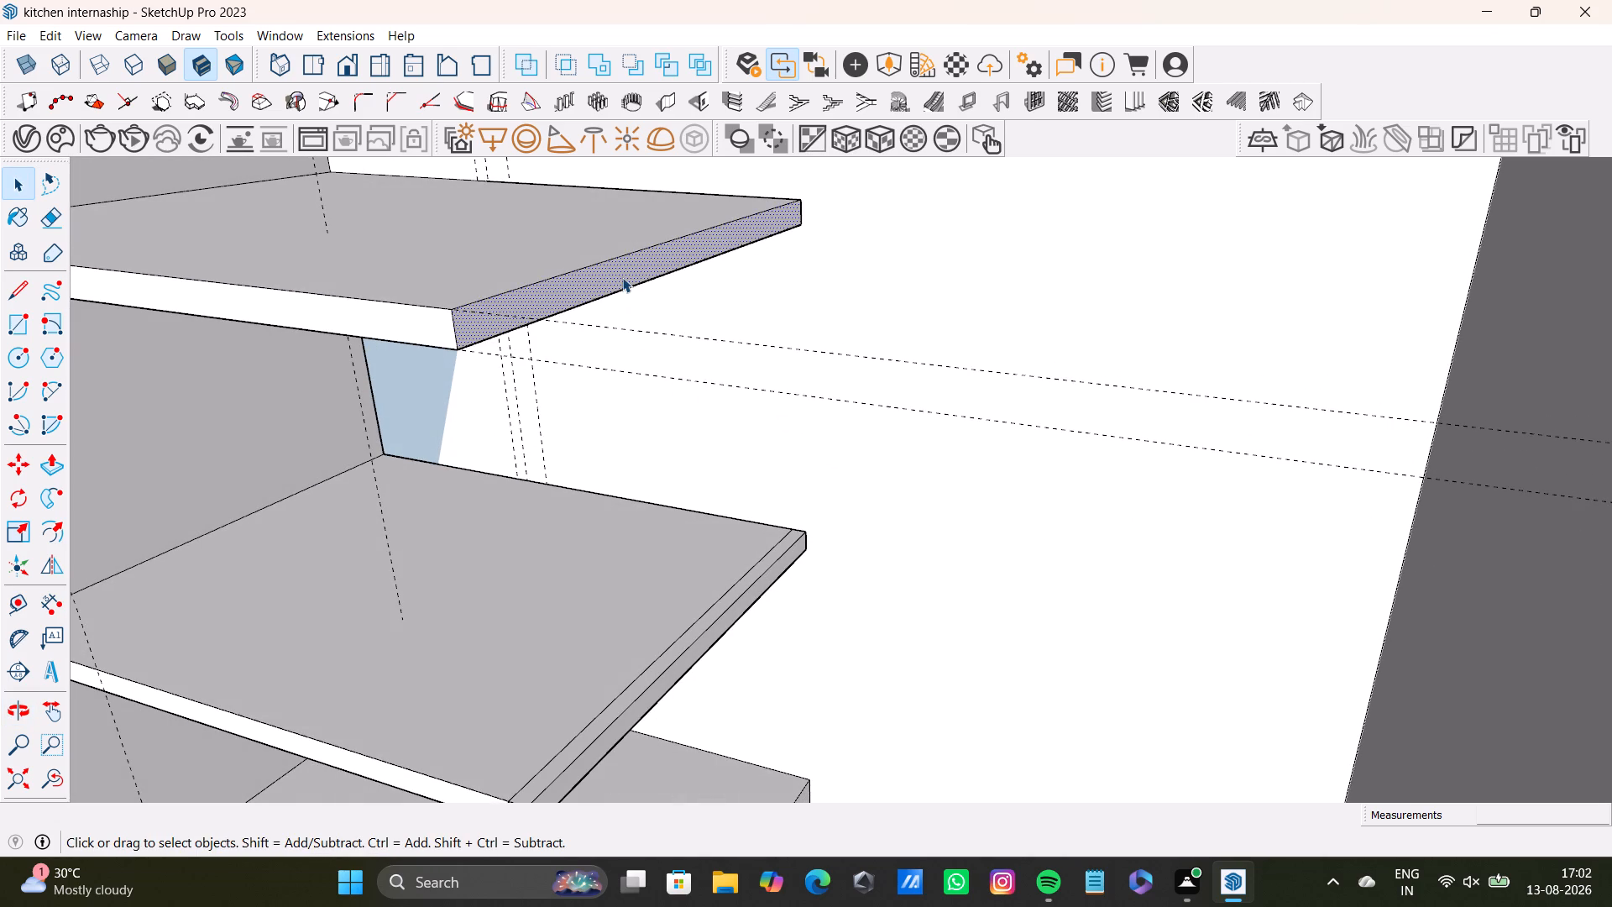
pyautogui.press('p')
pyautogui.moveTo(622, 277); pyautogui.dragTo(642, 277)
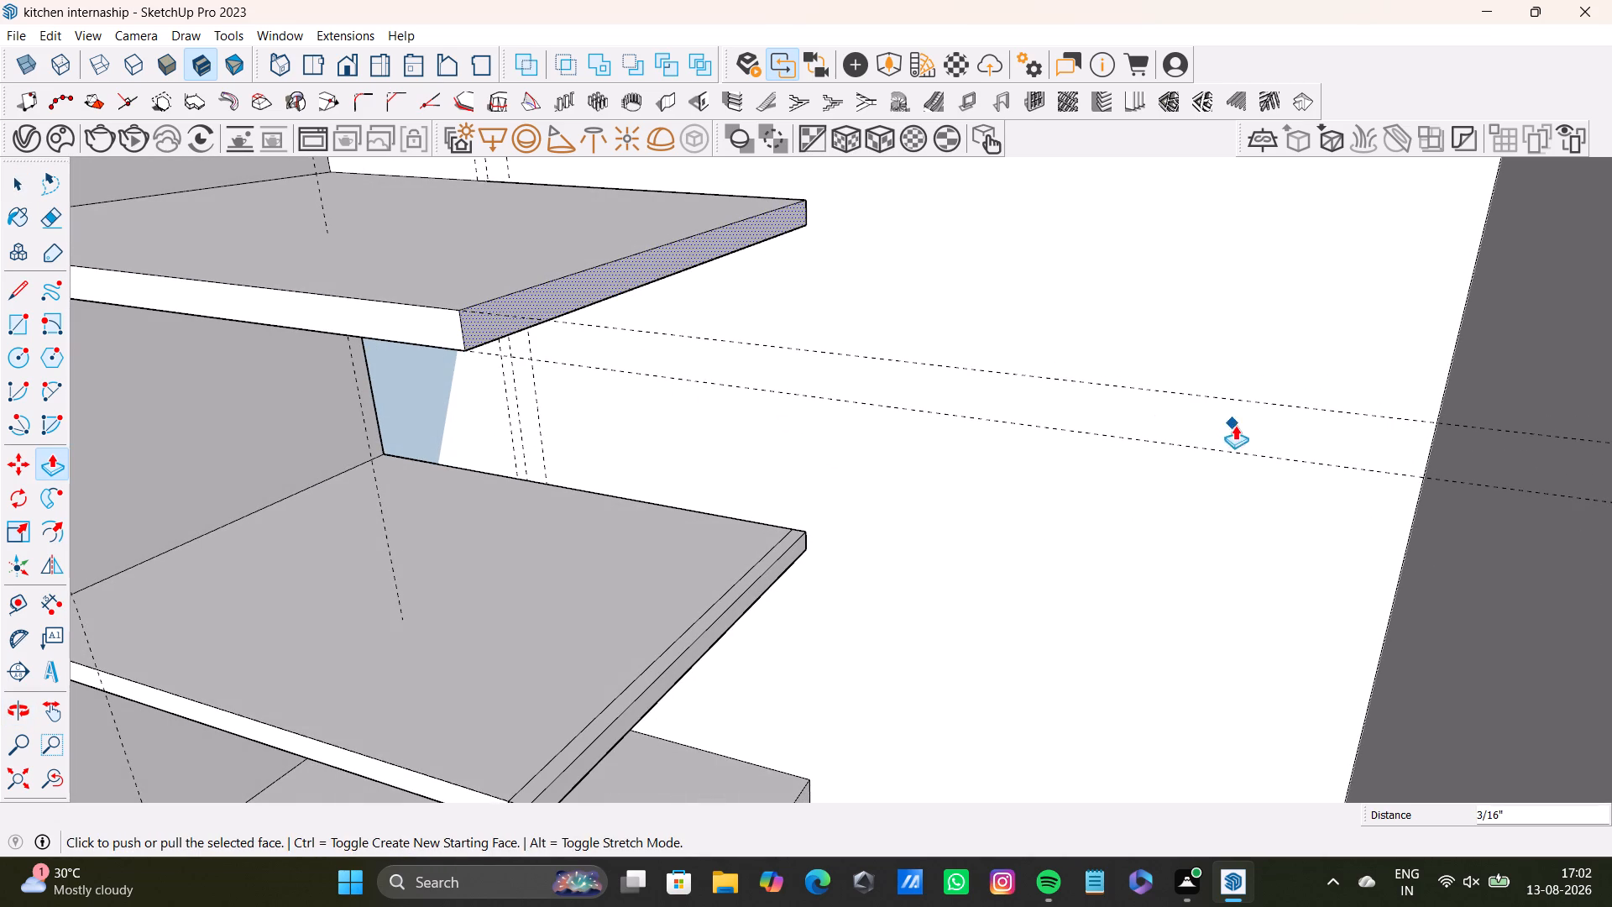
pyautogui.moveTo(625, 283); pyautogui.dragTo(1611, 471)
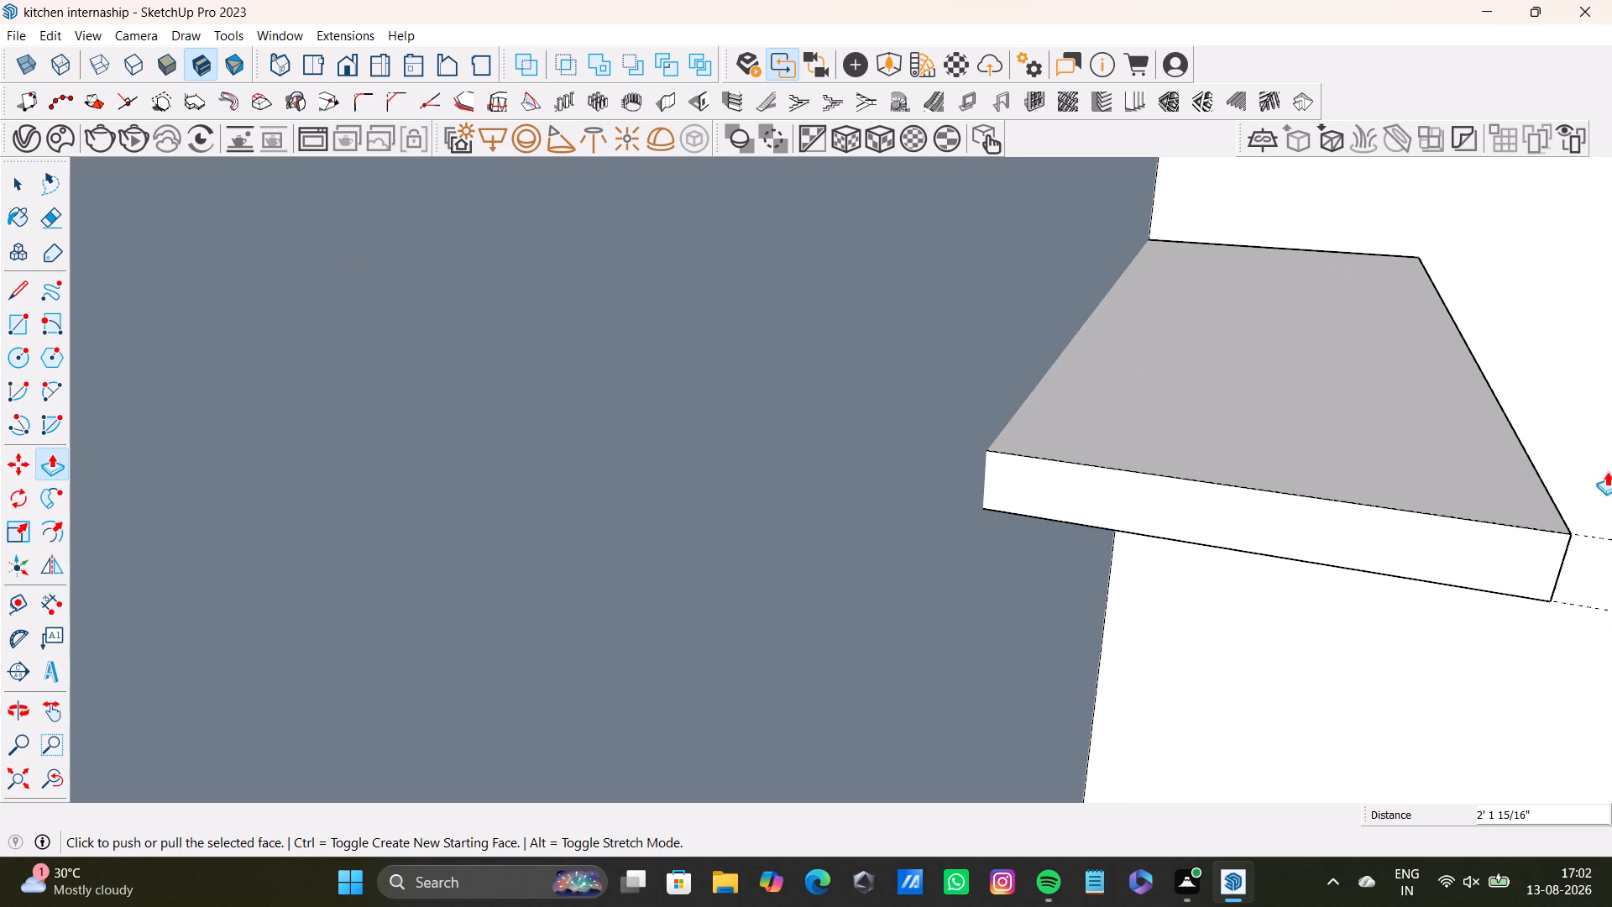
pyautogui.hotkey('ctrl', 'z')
# Save the kitchen model.
pyautogui.moveTo(868, 486); pyautogui.dragTo(1051, 479, button='middle')
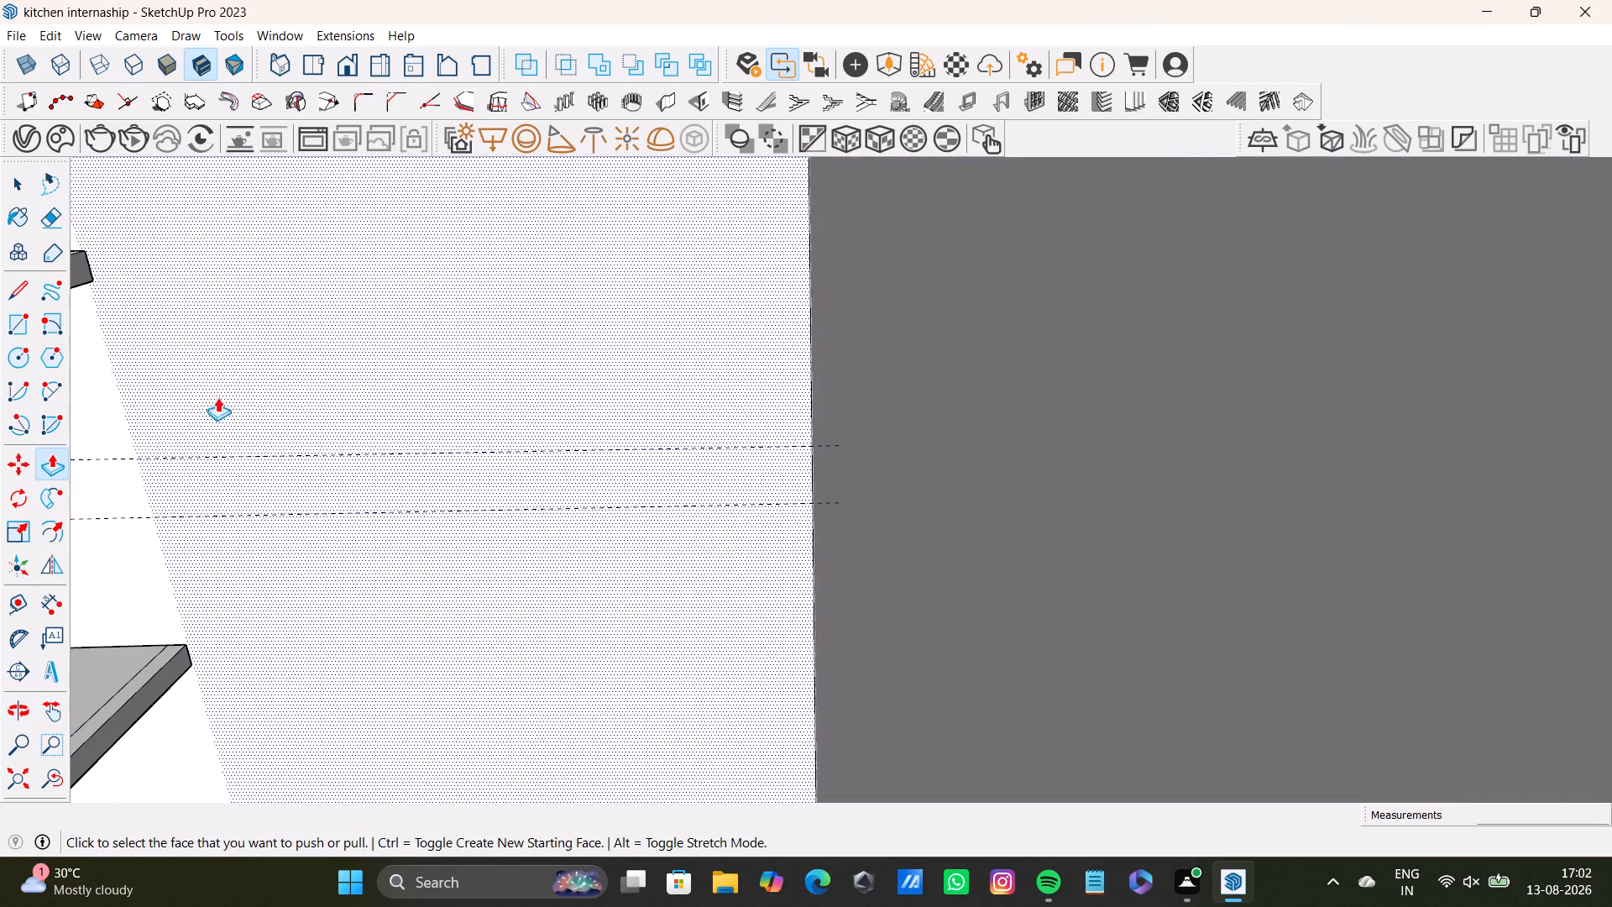
pyautogui.scroll(-7, 238, 385)
pyautogui.click(29, 774)
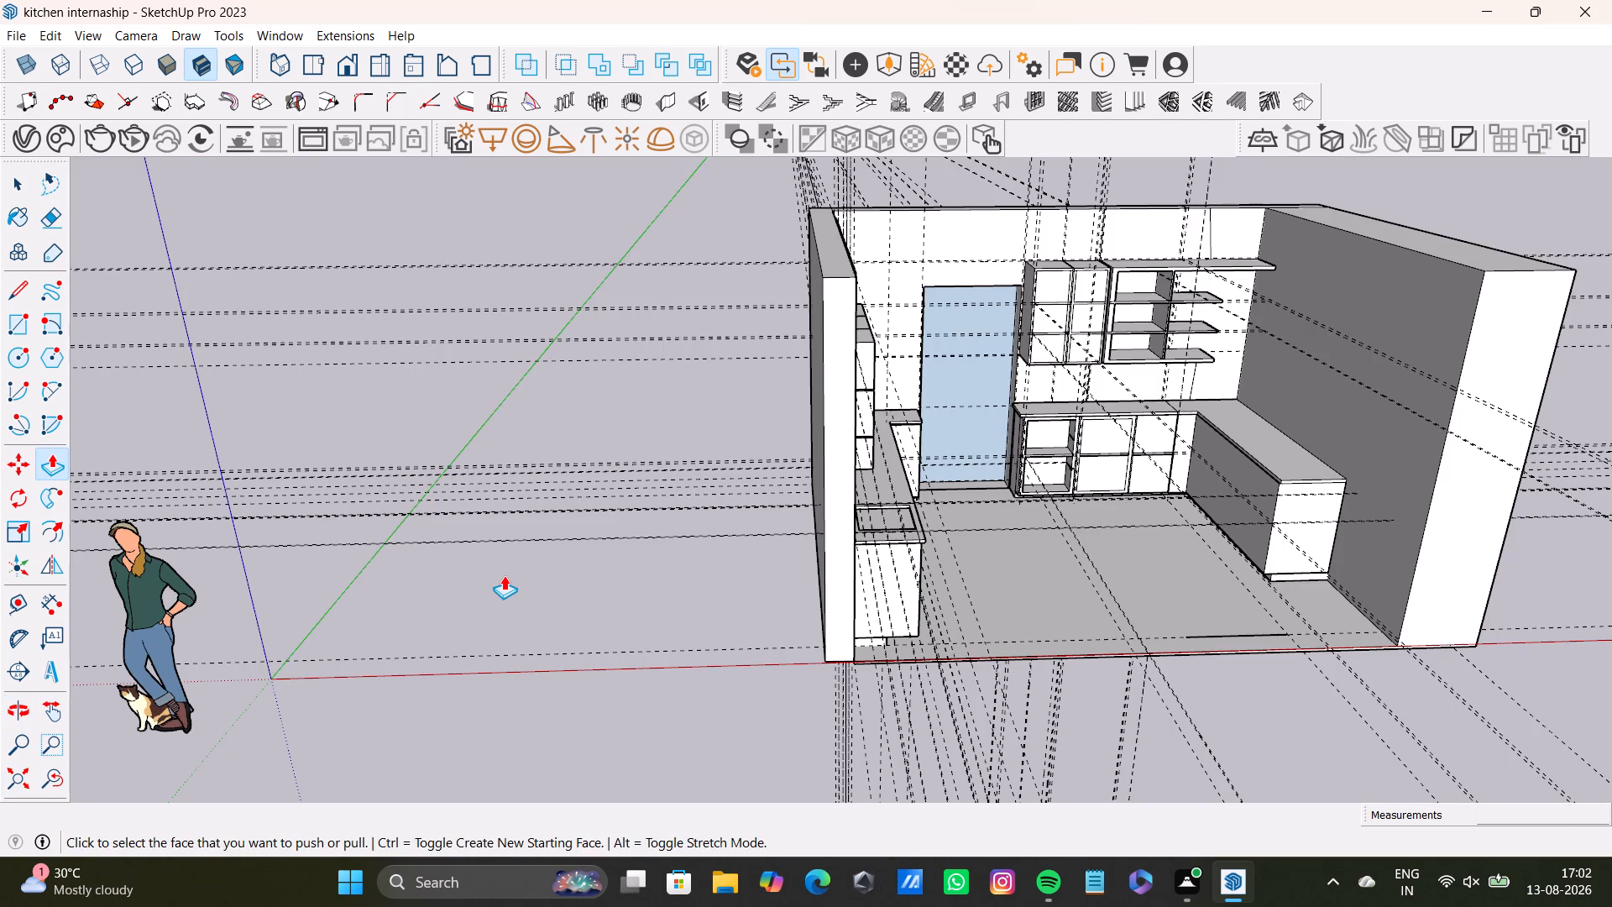
pyautogui.hotkey('ctrl', 's')
pyautogui.hotkey('ctrl', 's')
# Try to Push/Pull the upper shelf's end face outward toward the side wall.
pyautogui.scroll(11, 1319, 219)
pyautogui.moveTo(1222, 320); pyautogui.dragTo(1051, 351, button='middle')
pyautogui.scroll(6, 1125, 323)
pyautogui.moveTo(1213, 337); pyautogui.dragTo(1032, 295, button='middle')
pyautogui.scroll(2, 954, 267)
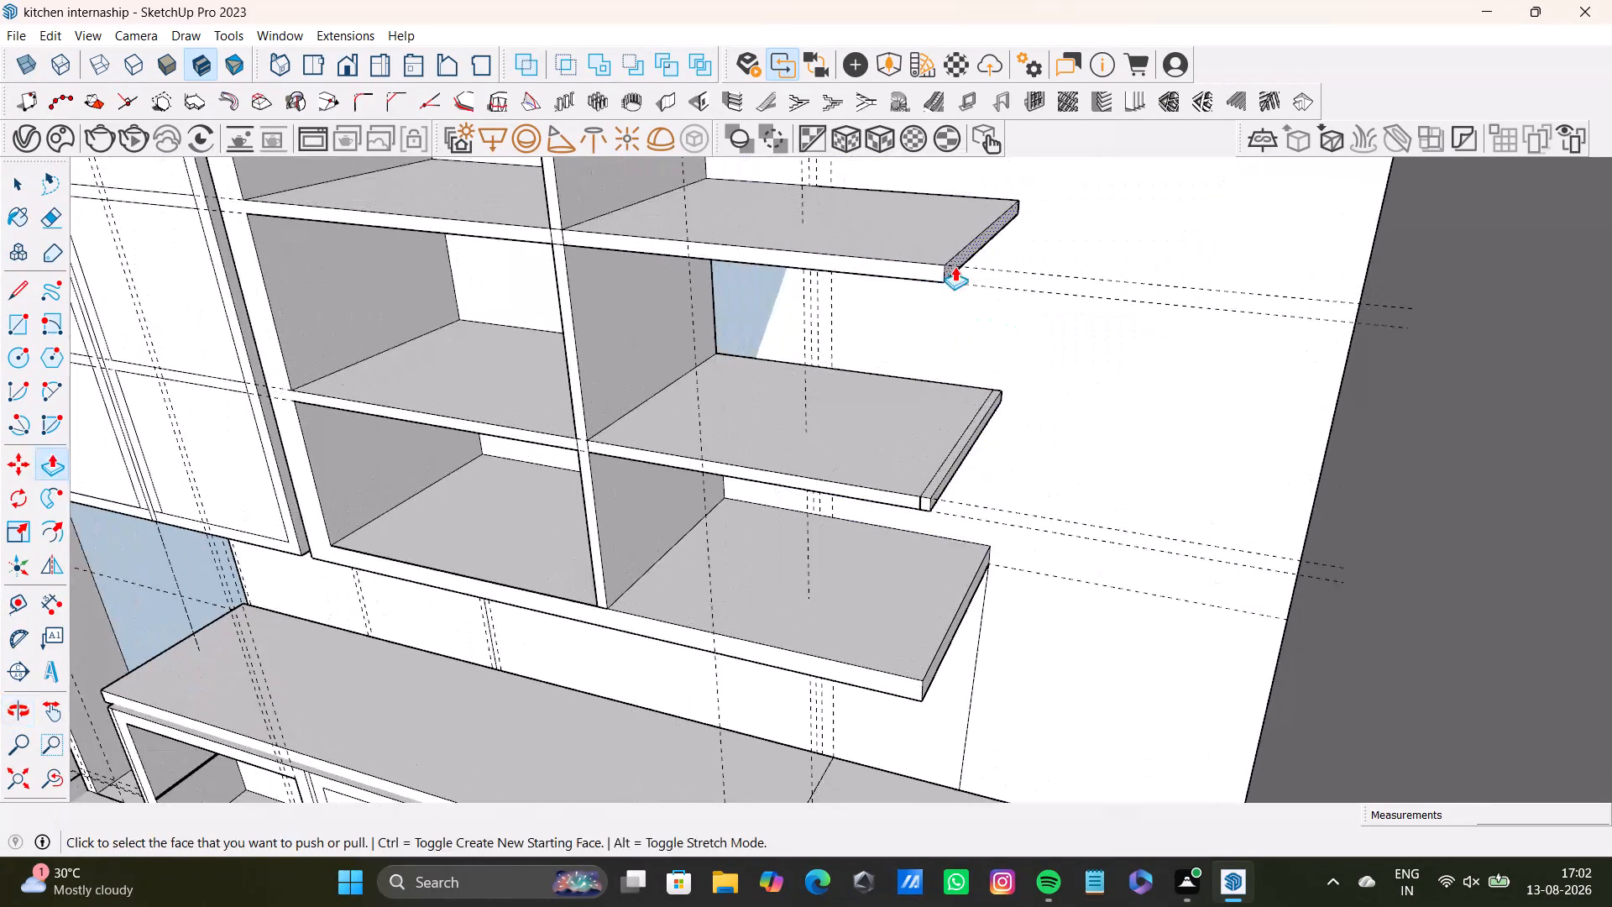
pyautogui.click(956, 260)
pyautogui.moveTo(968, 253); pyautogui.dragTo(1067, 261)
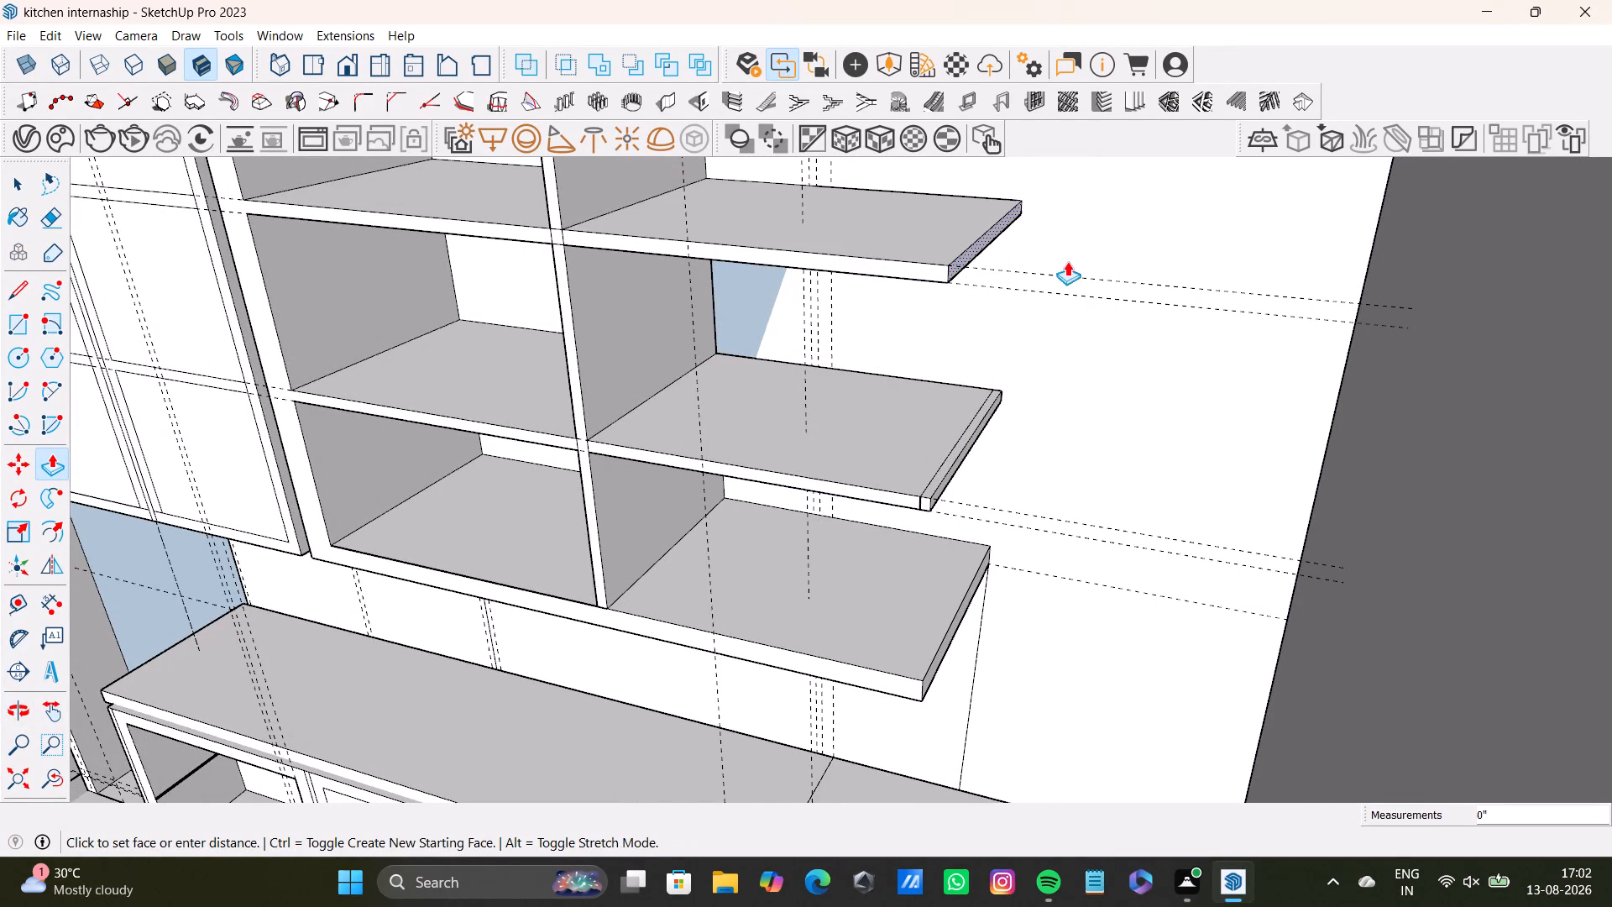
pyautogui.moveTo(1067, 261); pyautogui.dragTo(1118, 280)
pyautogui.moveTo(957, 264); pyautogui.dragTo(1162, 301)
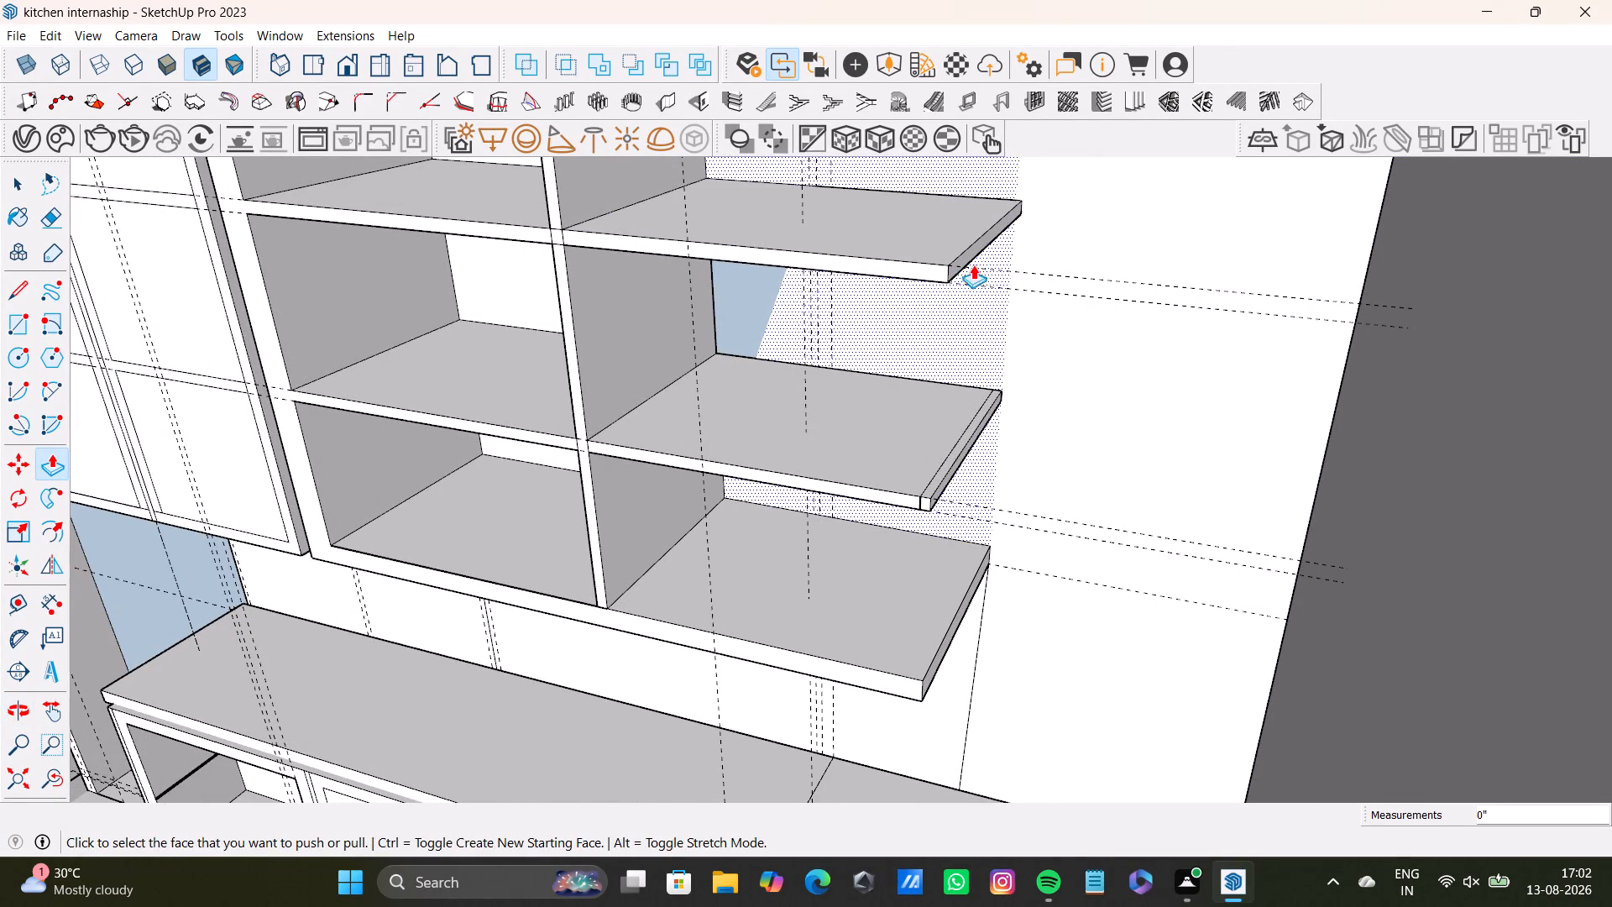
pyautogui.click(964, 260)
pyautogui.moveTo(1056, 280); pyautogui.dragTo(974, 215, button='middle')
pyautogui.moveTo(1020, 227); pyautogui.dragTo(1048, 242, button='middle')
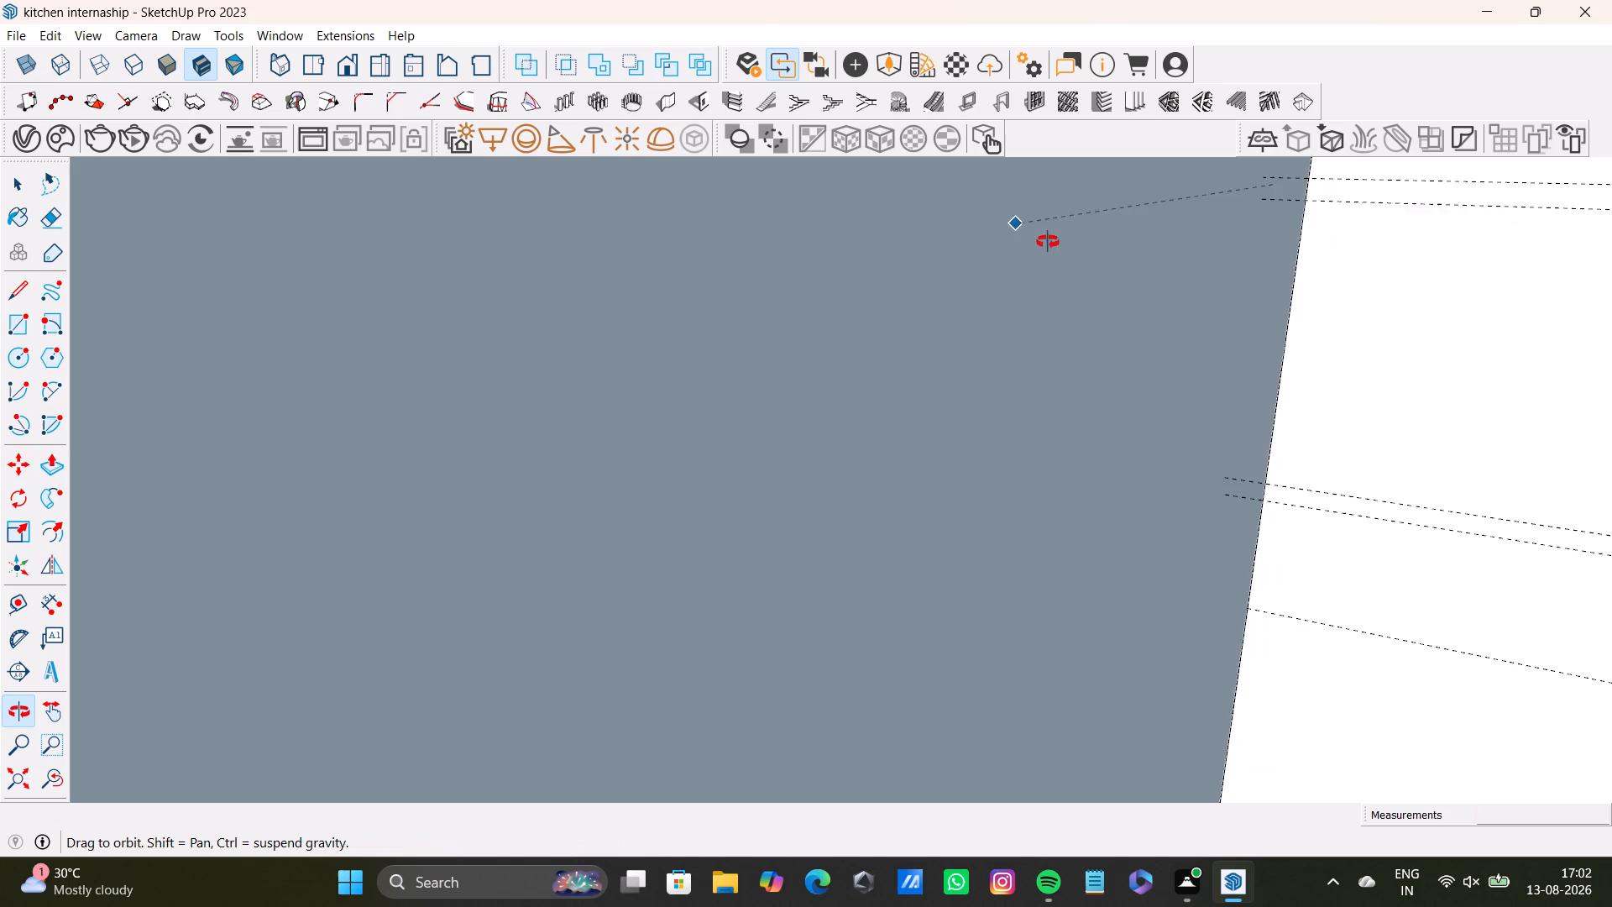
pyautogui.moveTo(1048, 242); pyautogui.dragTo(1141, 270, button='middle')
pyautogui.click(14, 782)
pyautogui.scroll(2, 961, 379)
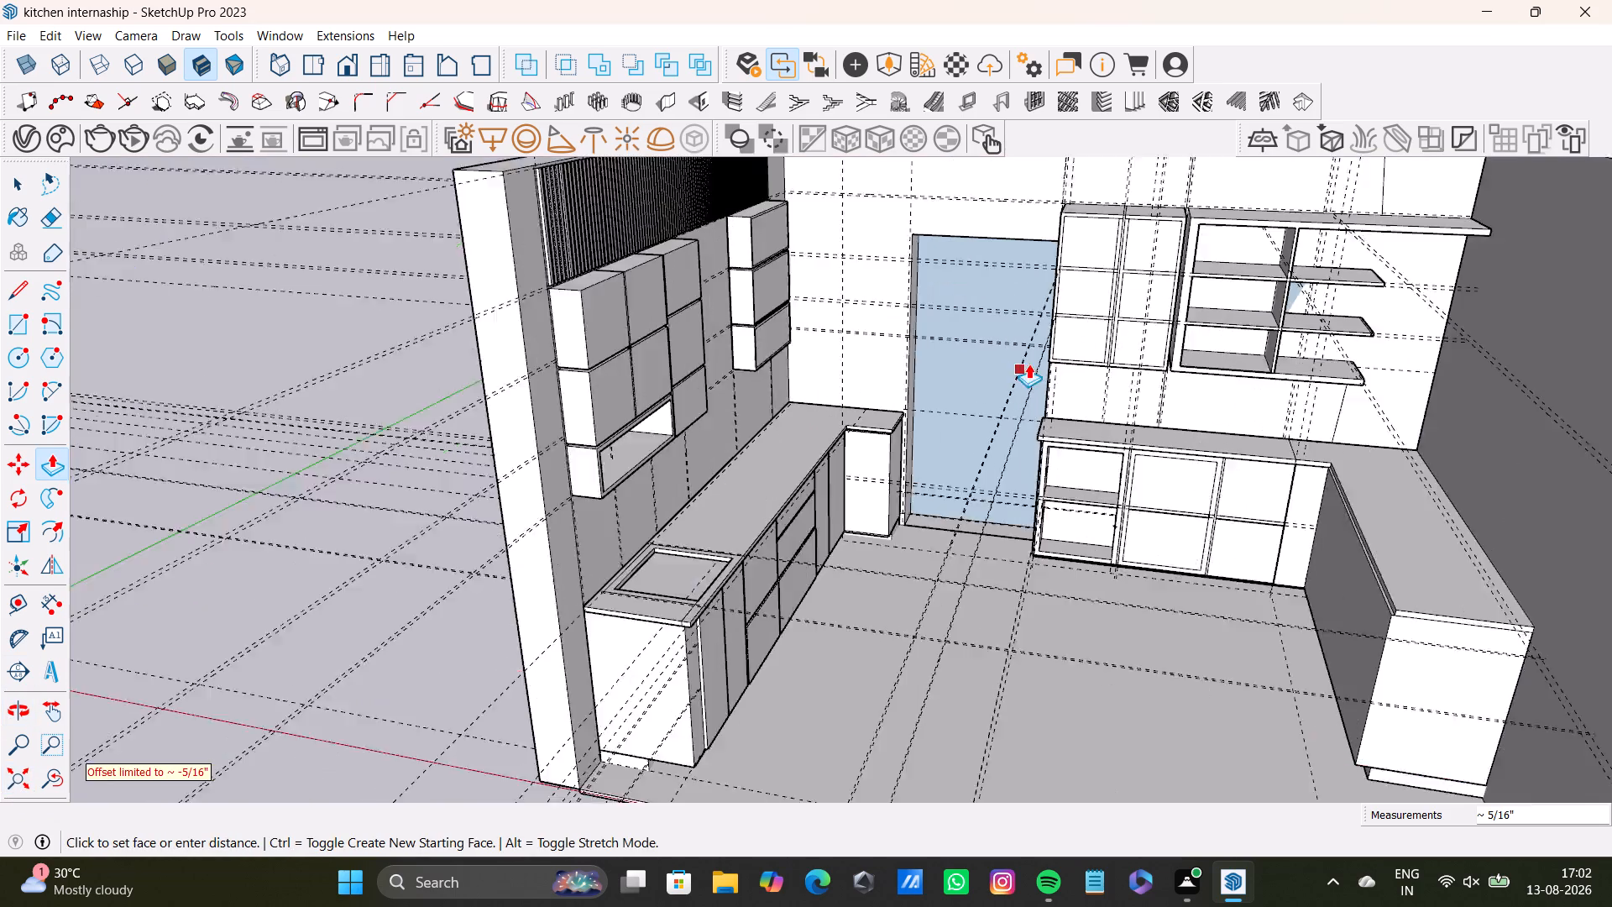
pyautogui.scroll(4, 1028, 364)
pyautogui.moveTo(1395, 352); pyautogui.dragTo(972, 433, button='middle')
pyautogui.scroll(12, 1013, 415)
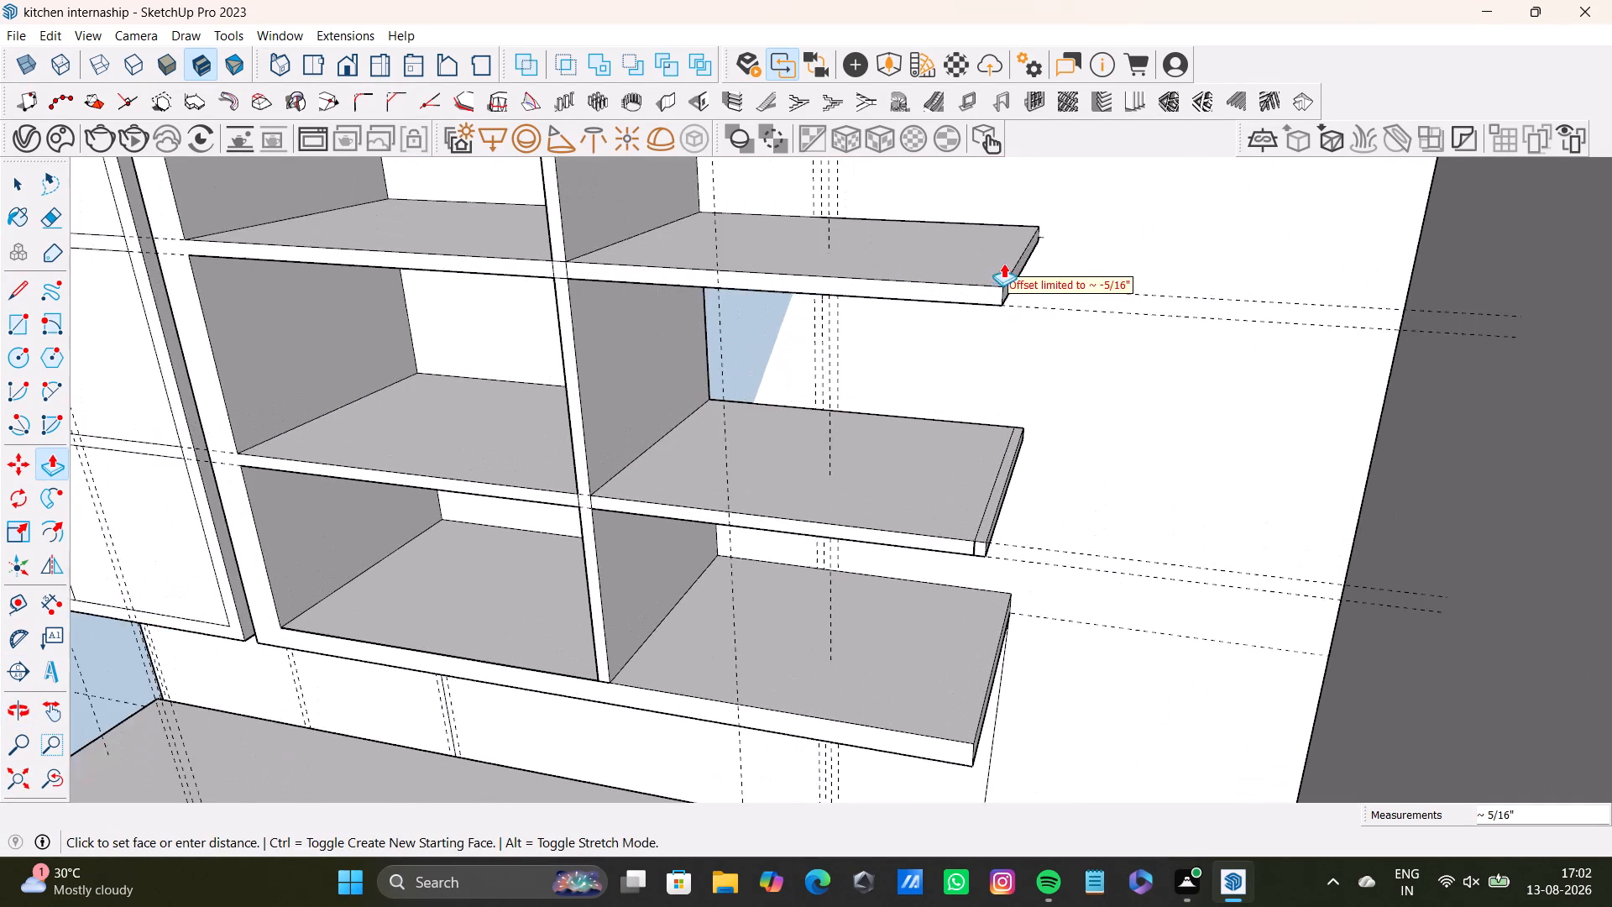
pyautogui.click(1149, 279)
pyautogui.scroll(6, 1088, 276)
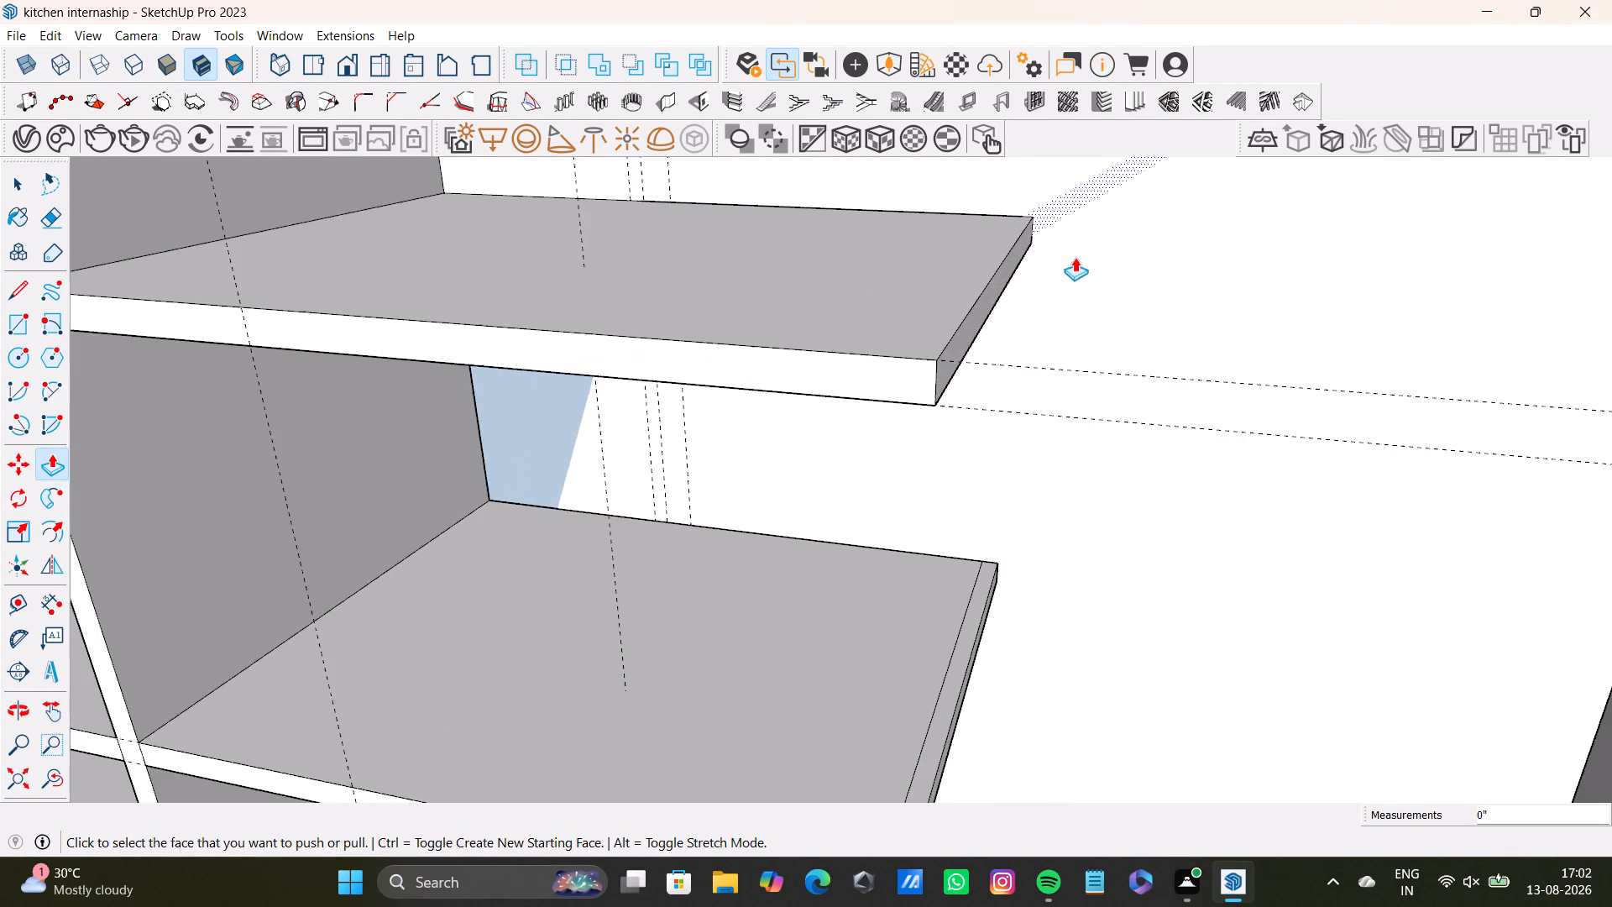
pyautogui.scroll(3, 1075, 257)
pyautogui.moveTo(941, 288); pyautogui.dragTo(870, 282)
# Delete the short stray edge sticking out from the back corner of the upper shelf's end.
pyautogui.press('space')
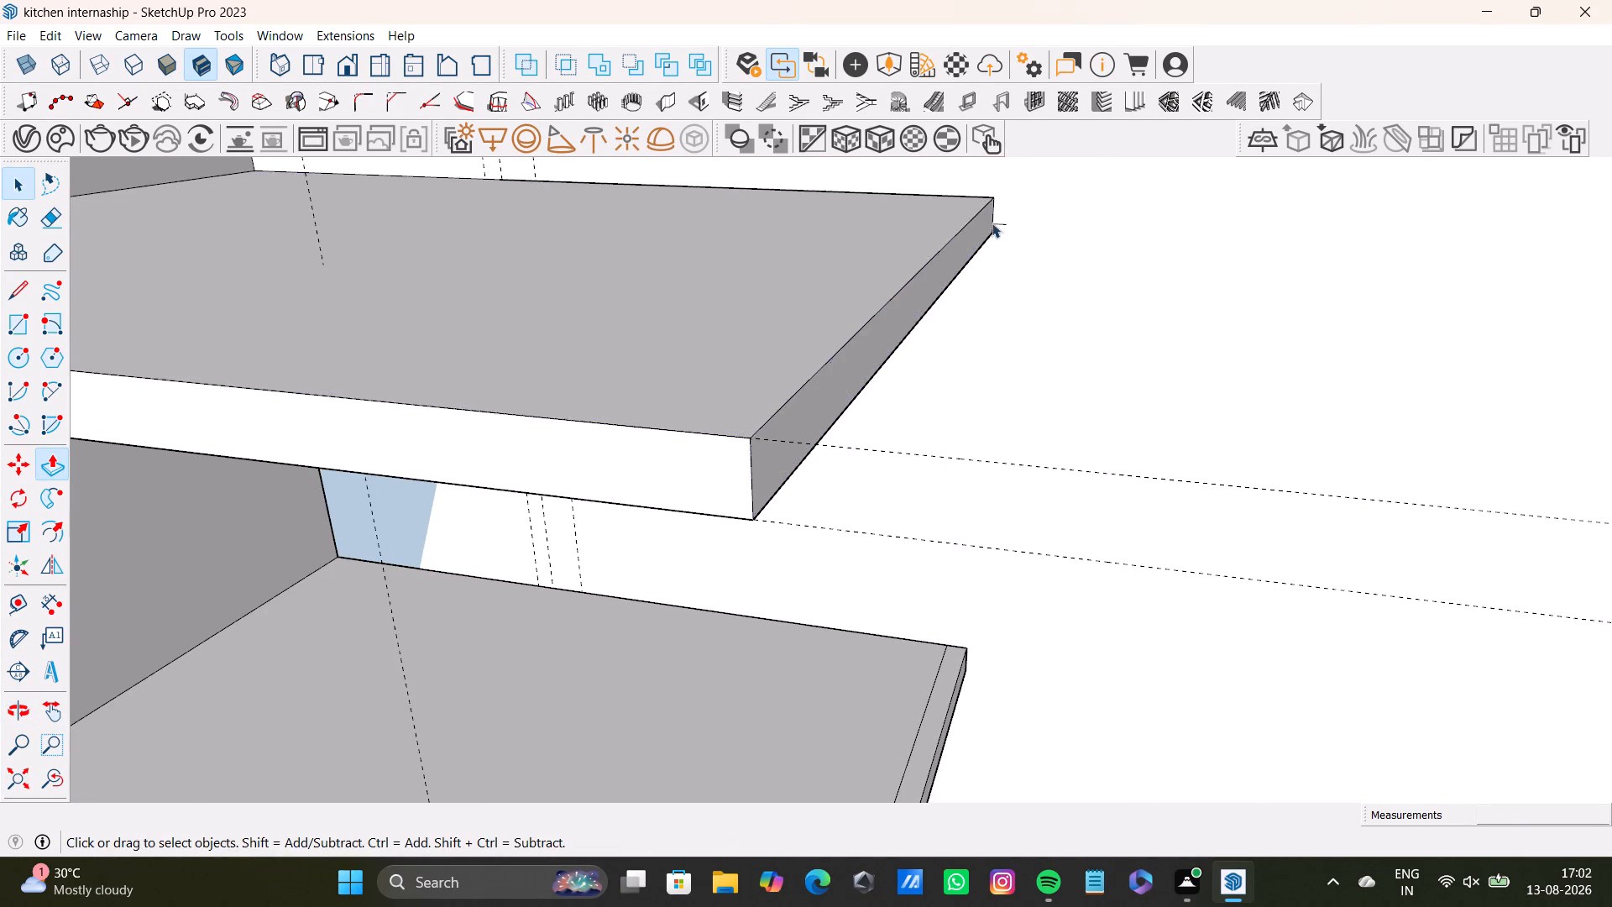
pyautogui.scroll(3, 981, 236)
pyautogui.click(1014, 217)
pyautogui.click(1016, 221)
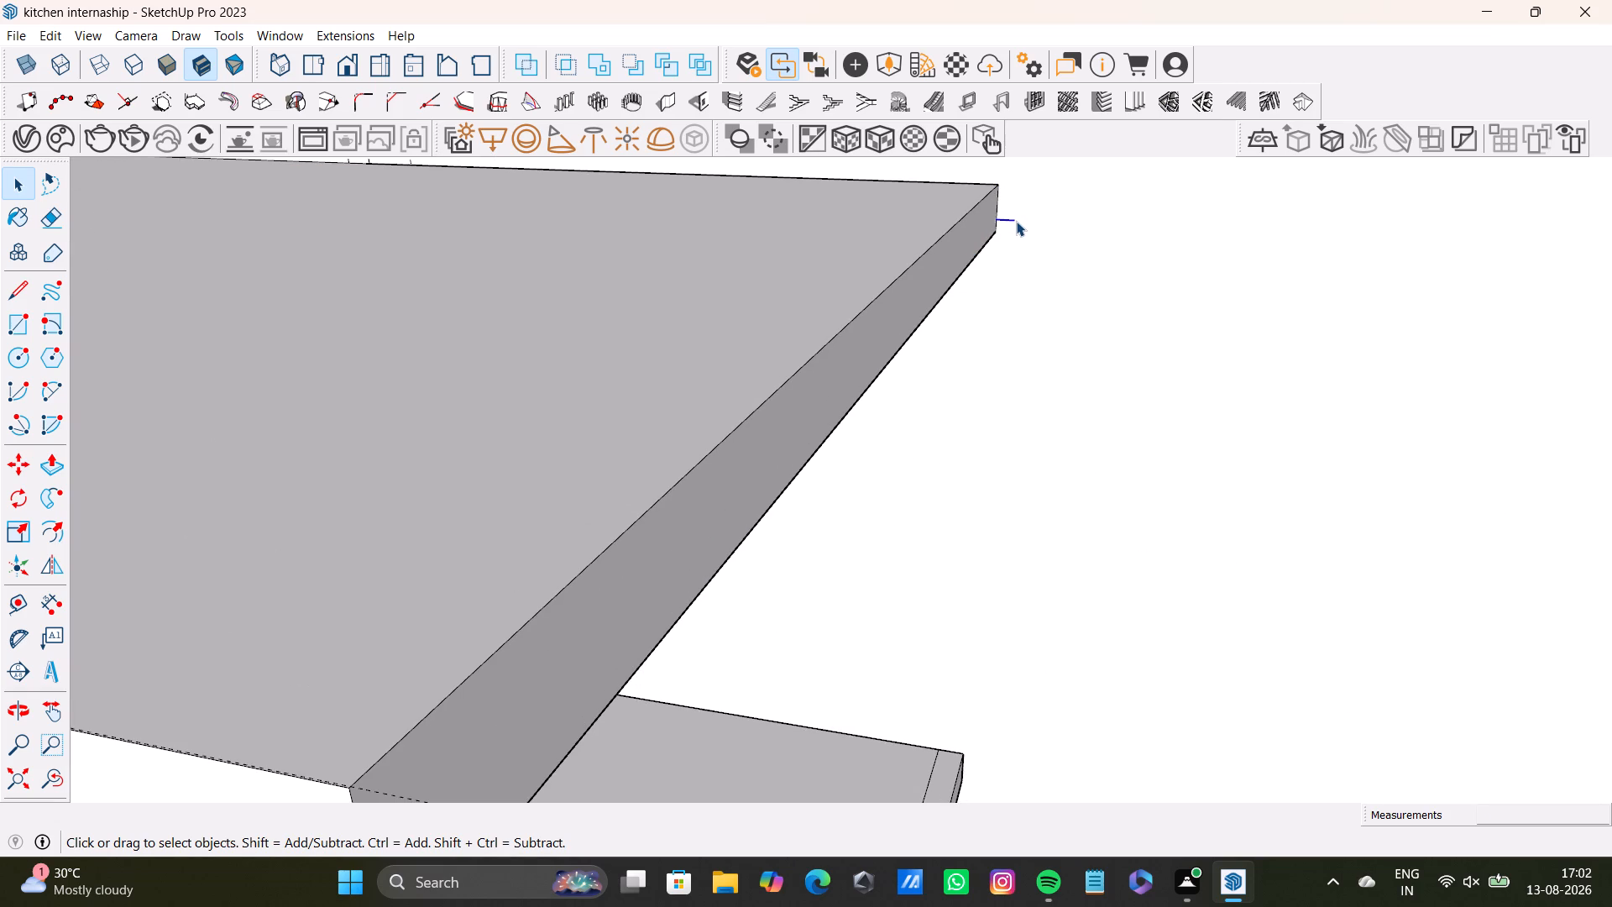
pyautogui.press('Delete')
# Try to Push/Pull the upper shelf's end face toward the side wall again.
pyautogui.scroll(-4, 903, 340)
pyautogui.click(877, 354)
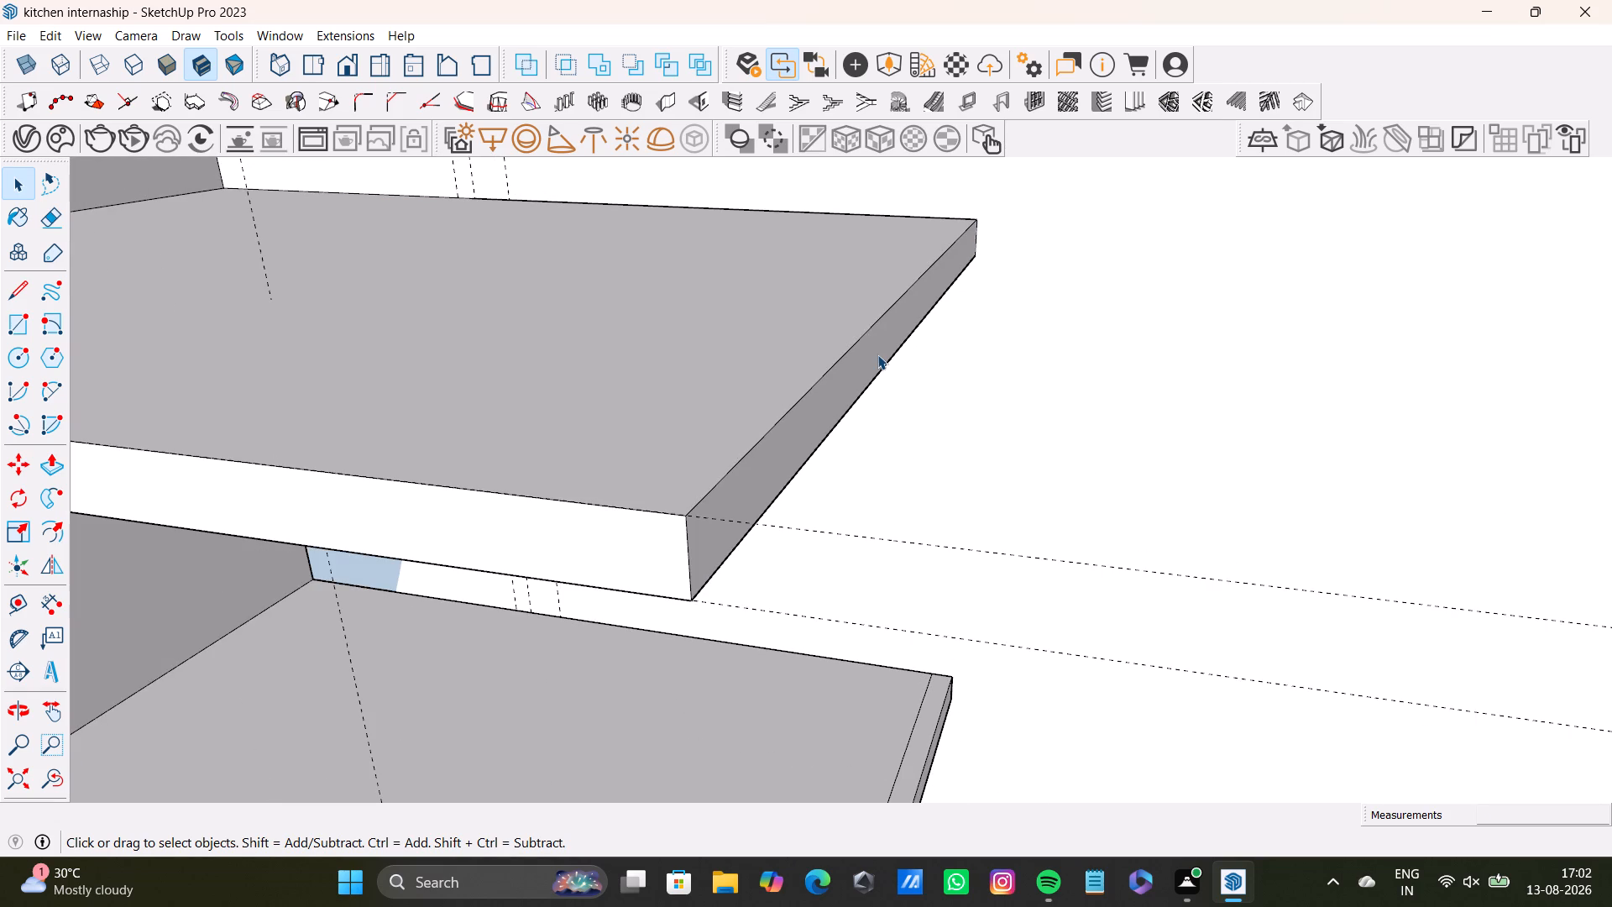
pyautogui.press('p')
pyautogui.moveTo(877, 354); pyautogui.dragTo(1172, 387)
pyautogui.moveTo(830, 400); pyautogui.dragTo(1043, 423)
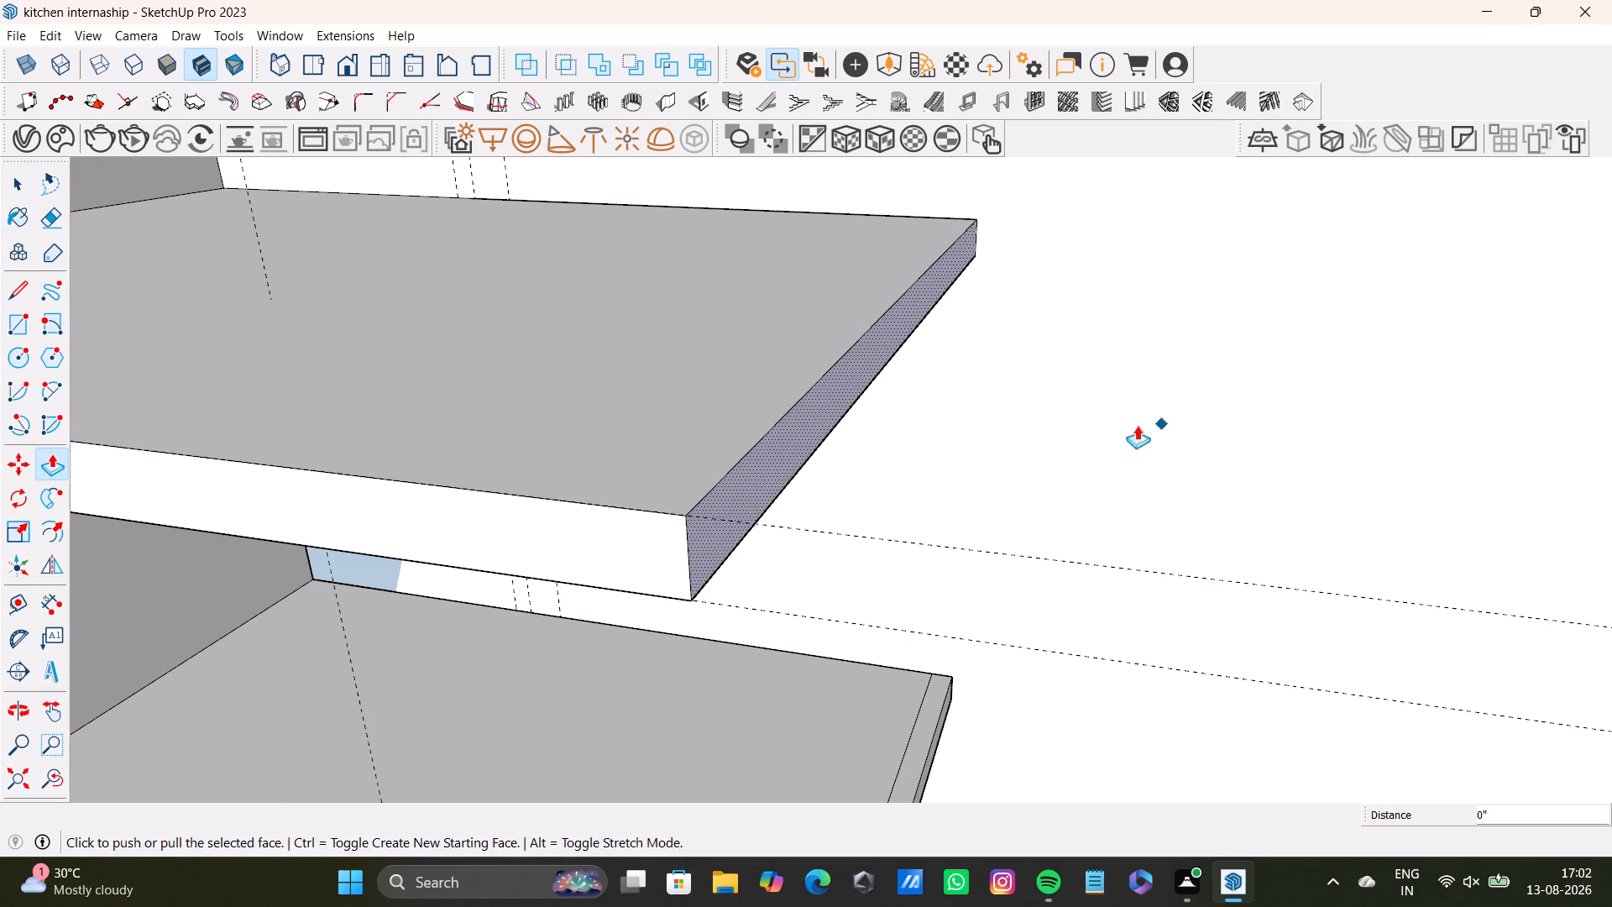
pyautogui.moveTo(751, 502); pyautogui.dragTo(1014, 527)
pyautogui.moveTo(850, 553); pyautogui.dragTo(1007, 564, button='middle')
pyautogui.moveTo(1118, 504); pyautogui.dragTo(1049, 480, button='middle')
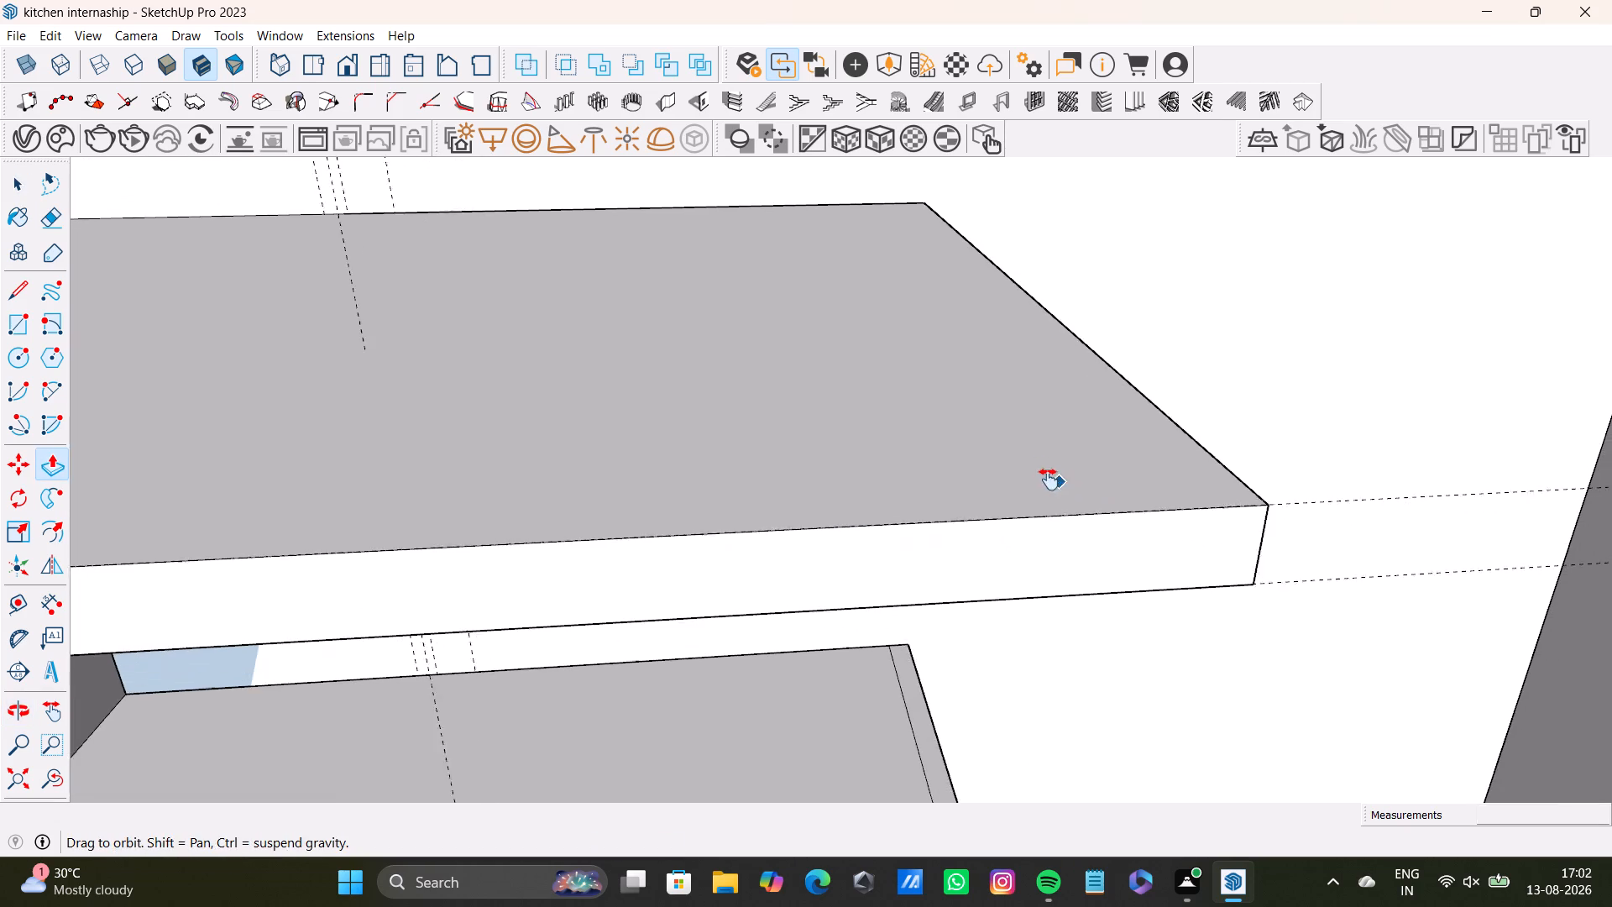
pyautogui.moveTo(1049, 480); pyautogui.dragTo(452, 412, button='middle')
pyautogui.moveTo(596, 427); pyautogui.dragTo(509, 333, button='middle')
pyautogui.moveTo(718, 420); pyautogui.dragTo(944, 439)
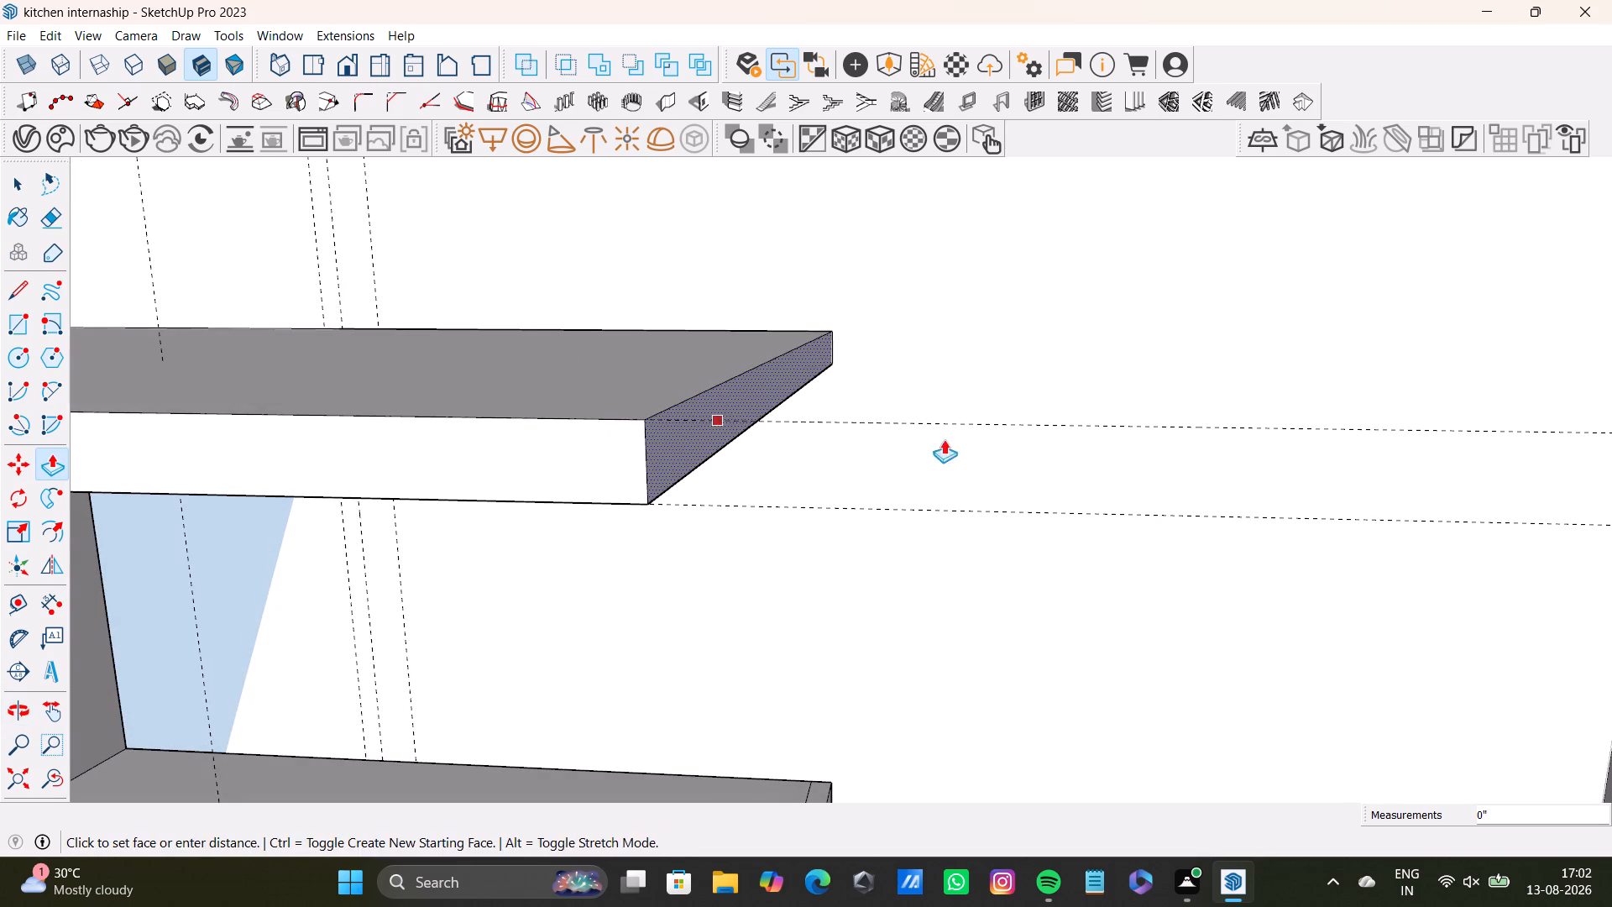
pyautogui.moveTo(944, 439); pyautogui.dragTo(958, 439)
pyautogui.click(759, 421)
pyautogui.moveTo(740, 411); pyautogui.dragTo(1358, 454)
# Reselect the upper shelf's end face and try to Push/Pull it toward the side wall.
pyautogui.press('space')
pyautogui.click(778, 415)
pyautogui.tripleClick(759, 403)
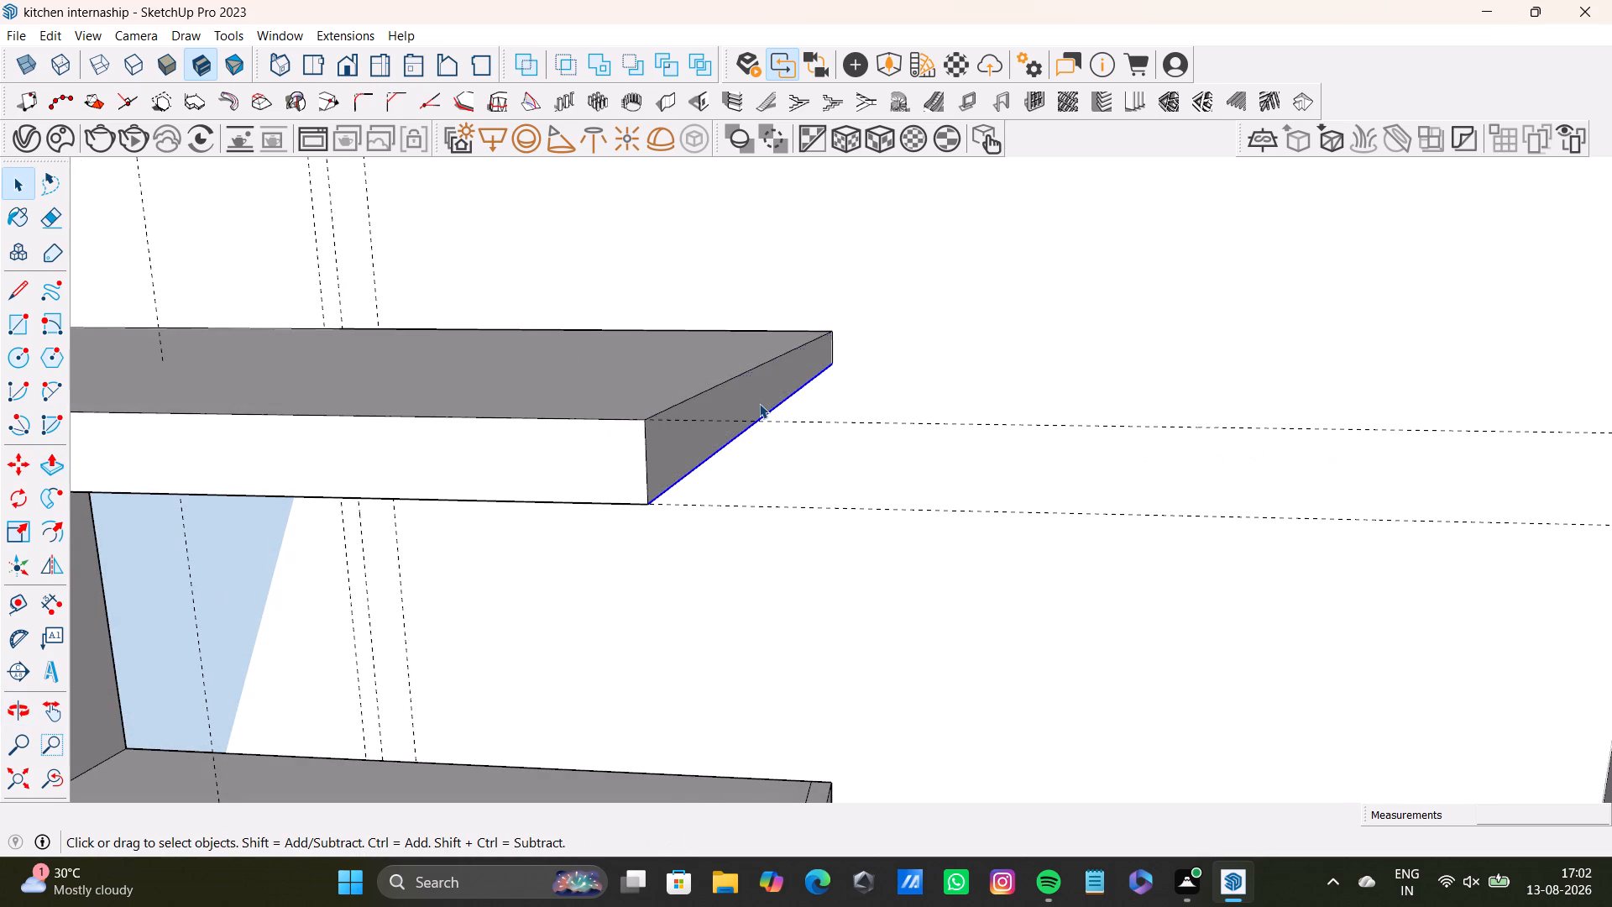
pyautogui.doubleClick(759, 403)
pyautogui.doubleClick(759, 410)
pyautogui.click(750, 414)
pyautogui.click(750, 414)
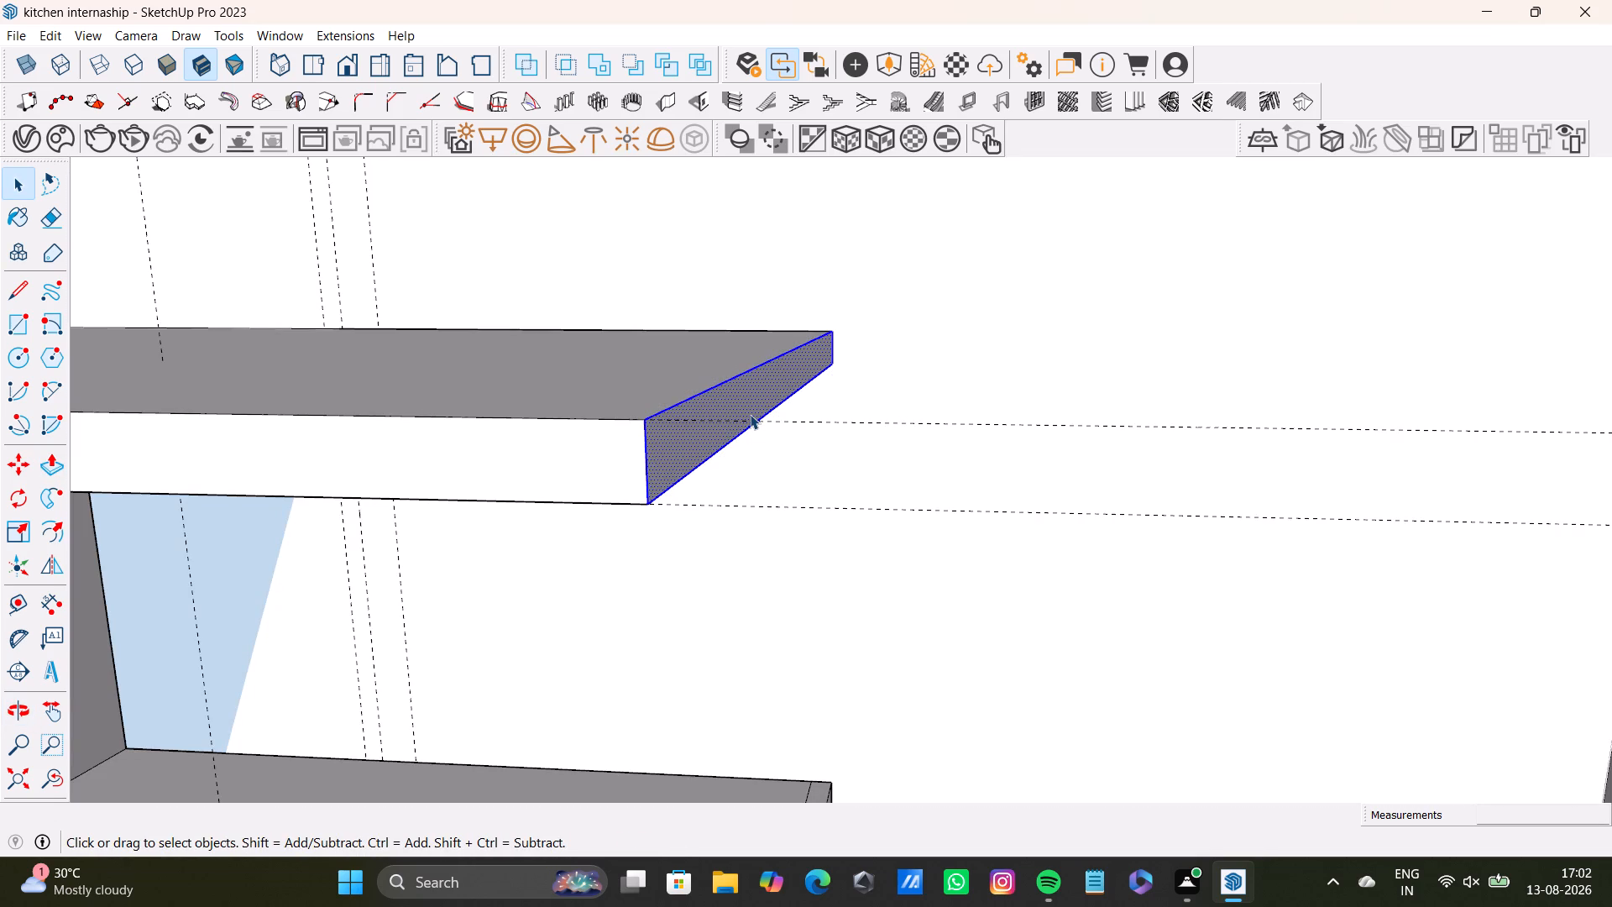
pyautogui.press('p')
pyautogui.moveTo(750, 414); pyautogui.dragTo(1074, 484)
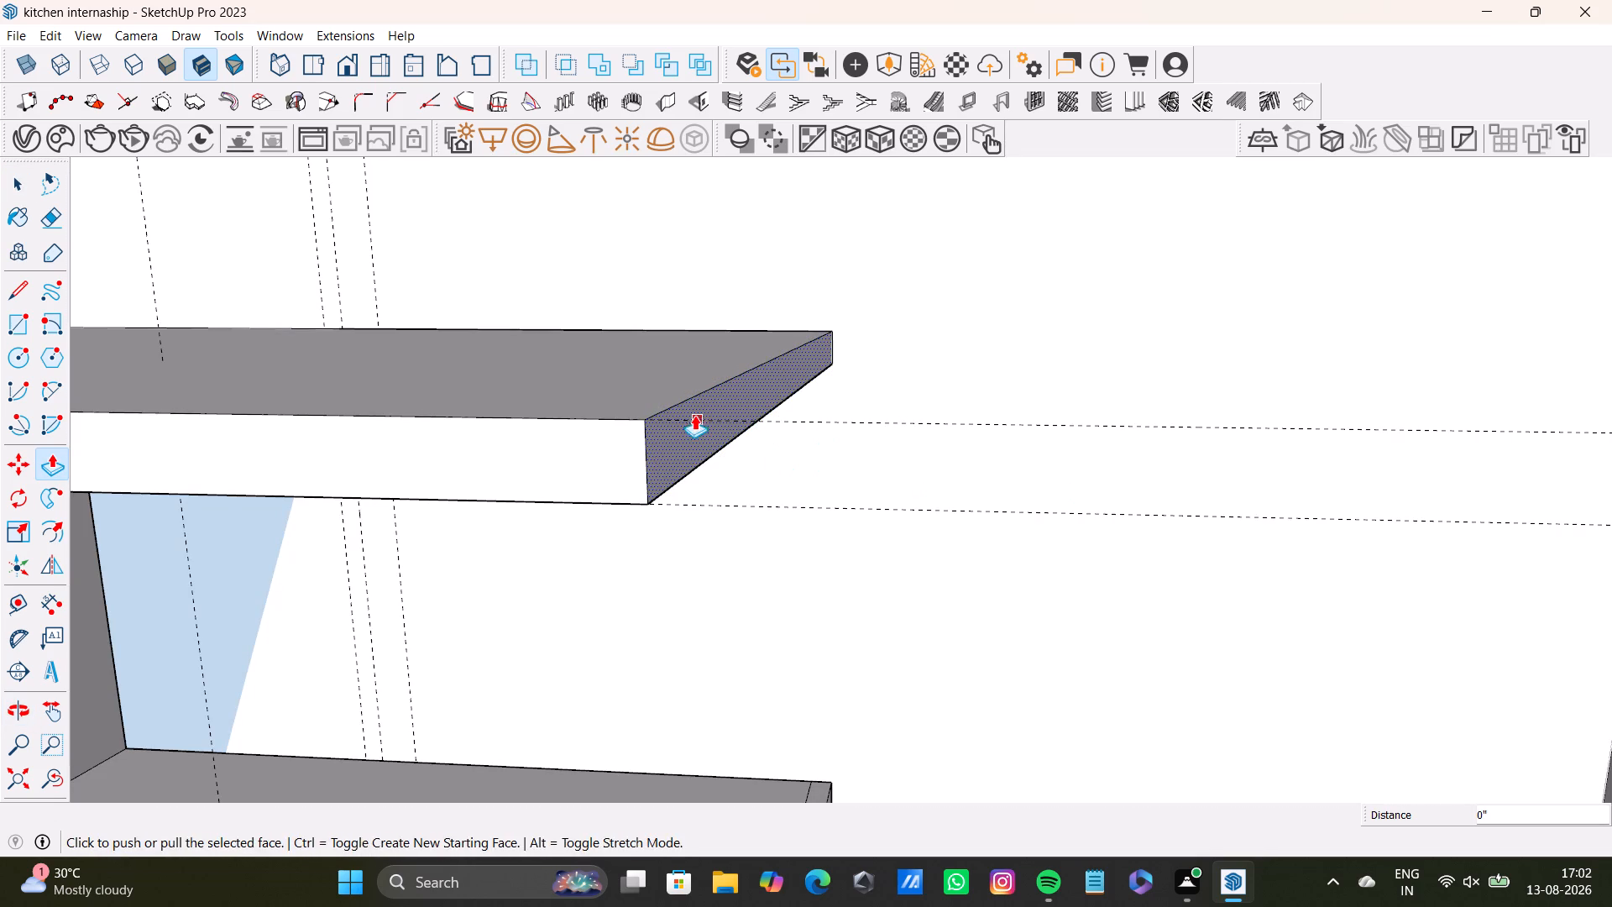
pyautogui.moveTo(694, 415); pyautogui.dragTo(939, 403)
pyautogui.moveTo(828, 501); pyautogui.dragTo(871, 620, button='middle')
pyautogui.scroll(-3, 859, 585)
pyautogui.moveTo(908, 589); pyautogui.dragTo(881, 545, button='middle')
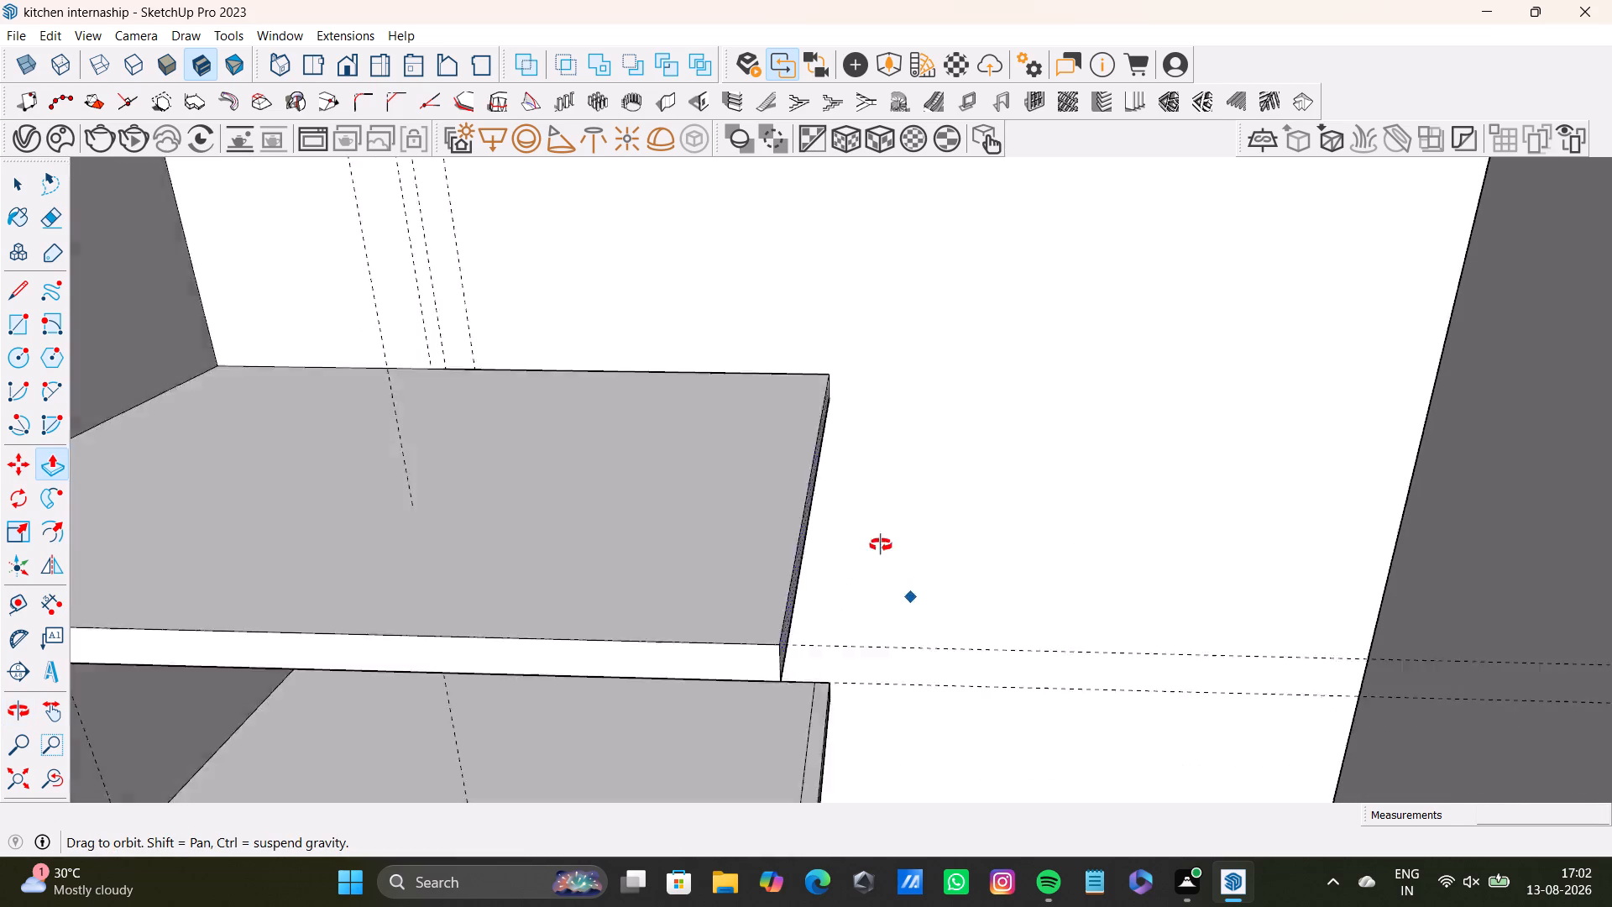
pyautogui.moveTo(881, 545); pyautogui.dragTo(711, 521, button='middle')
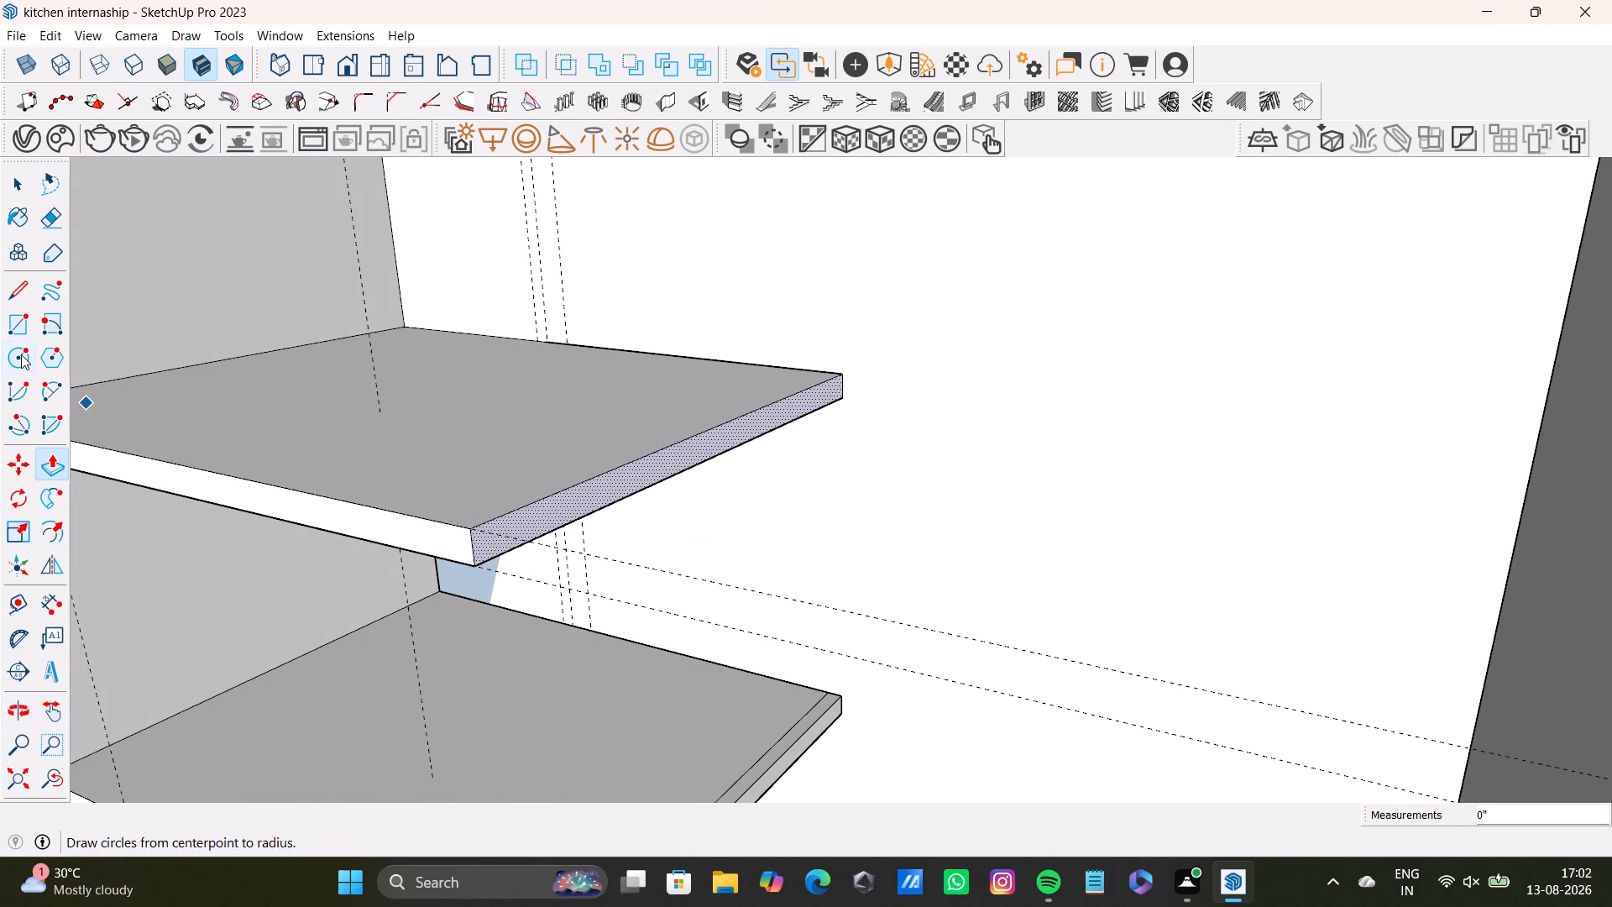
# Draw a rectangle about 1' 4 7/16" by 13/16" over the upper shelf's end face, corner to corner.
pyautogui.press('space')
pyautogui.click(11, 318)
pyautogui.scroll(3, 610, 640)
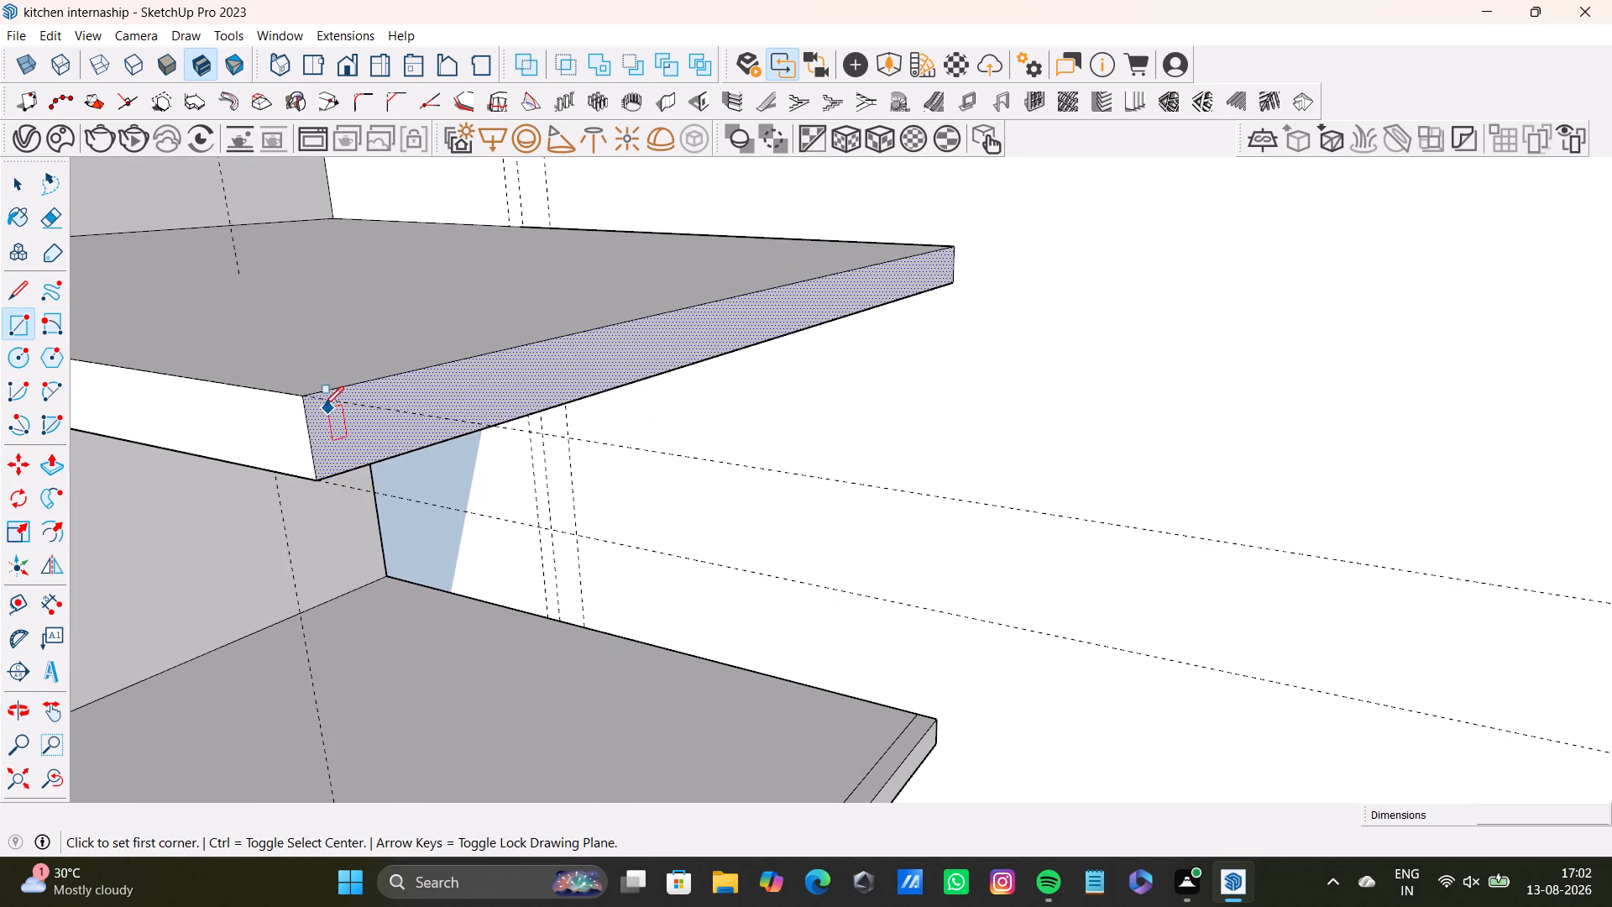
pyautogui.click(311, 399)
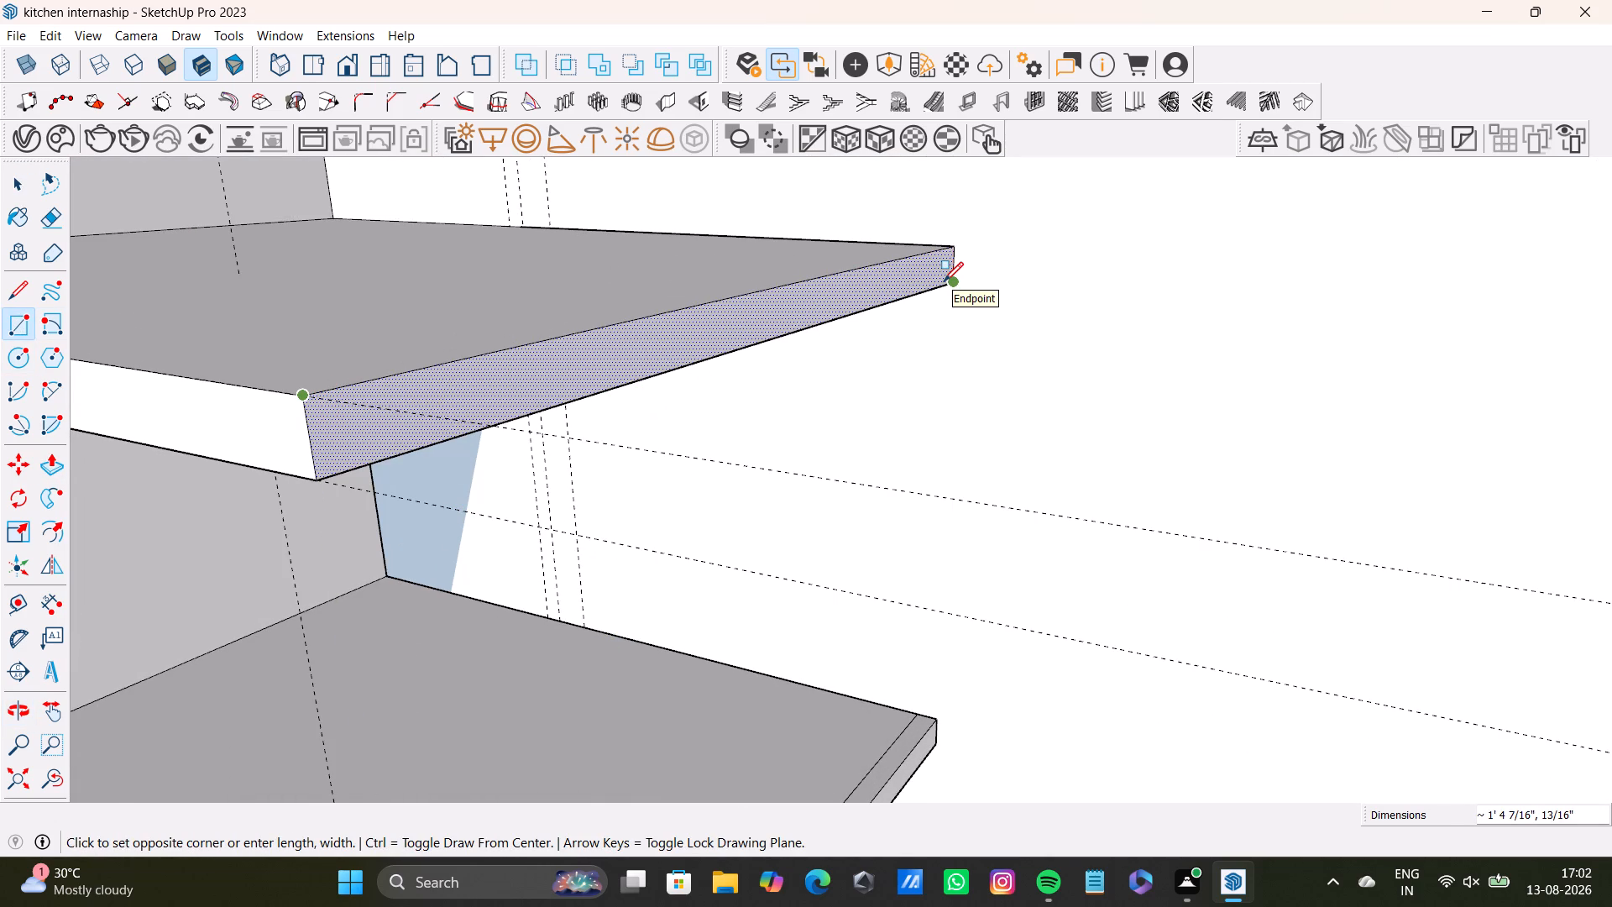
pyautogui.press('Right')
pyautogui.press('Left')
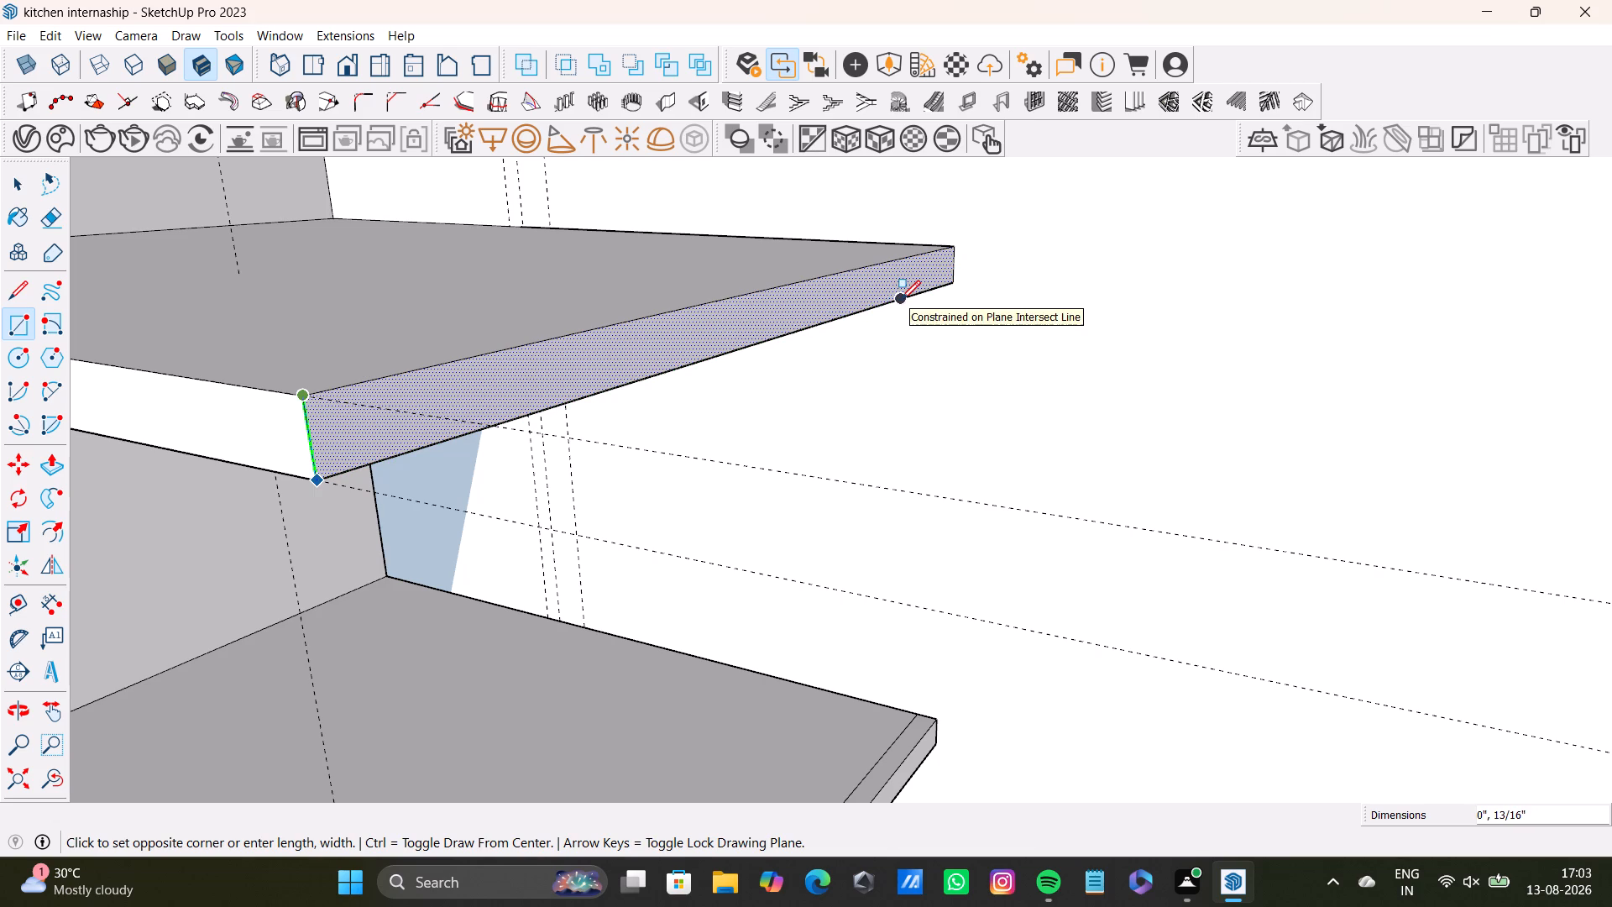
pyautogui.press('Up')
pyautogui.press('Right')
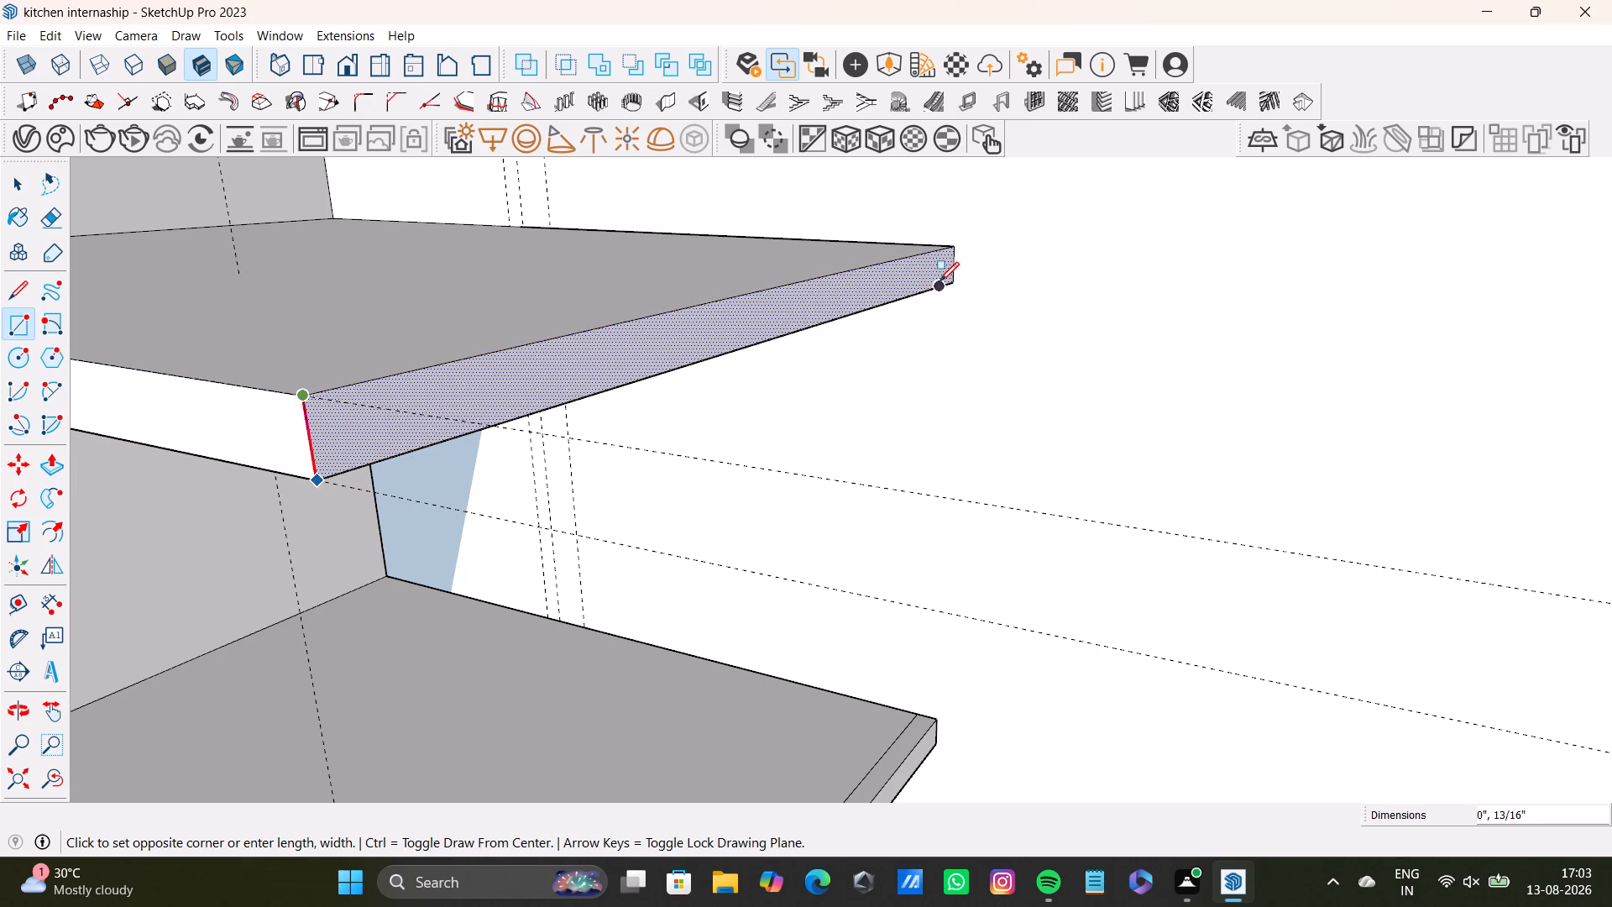
pyautogui.click(953, 280)
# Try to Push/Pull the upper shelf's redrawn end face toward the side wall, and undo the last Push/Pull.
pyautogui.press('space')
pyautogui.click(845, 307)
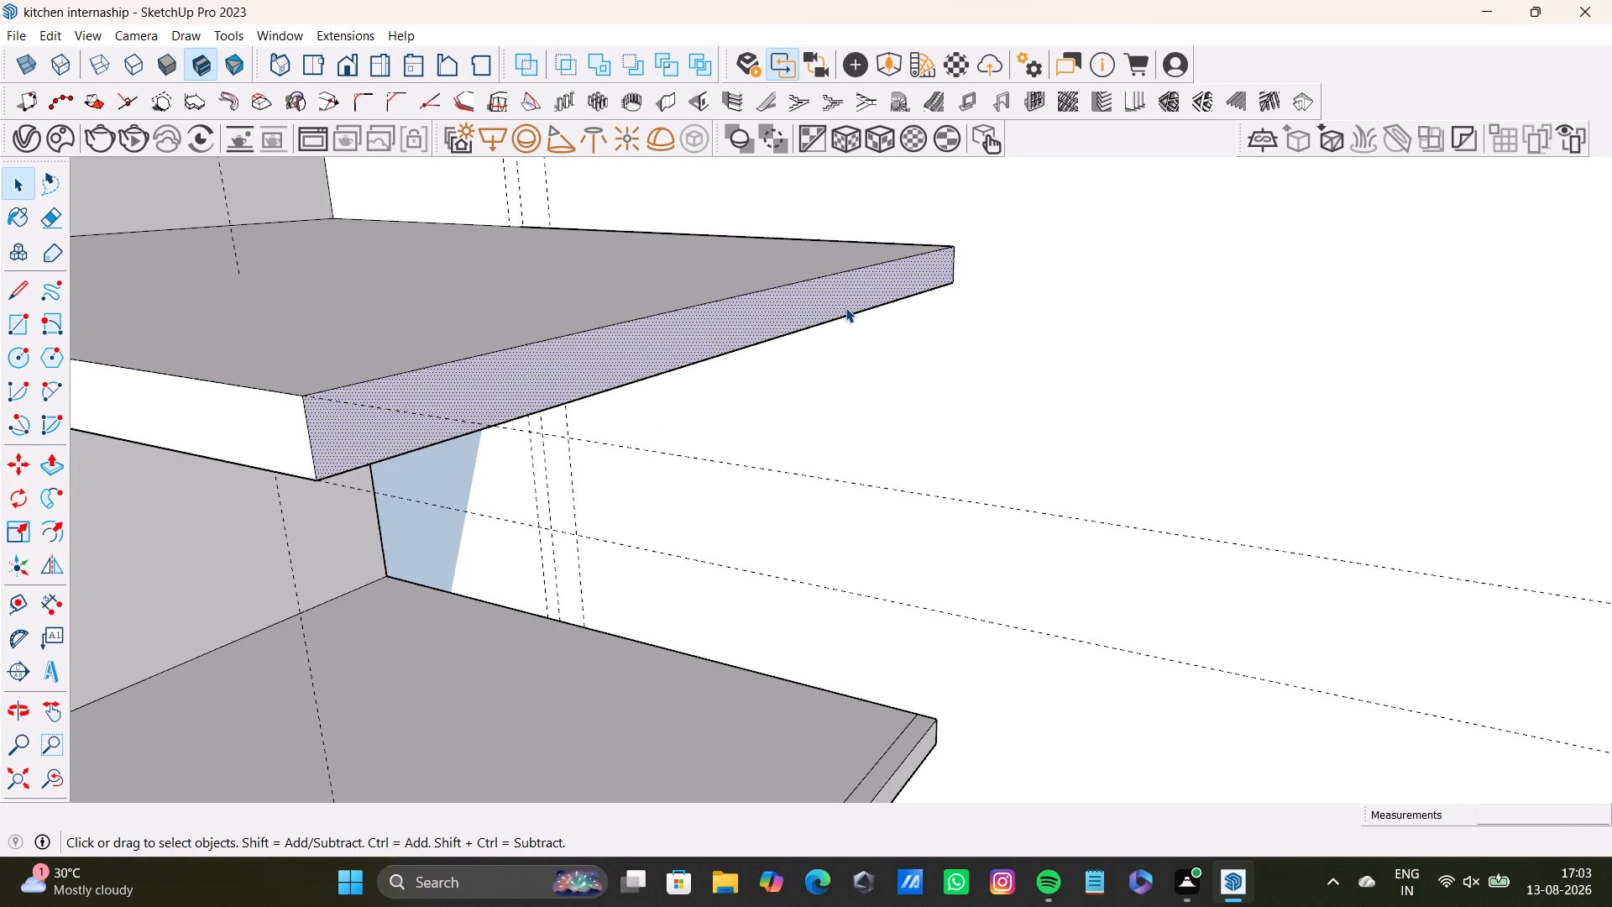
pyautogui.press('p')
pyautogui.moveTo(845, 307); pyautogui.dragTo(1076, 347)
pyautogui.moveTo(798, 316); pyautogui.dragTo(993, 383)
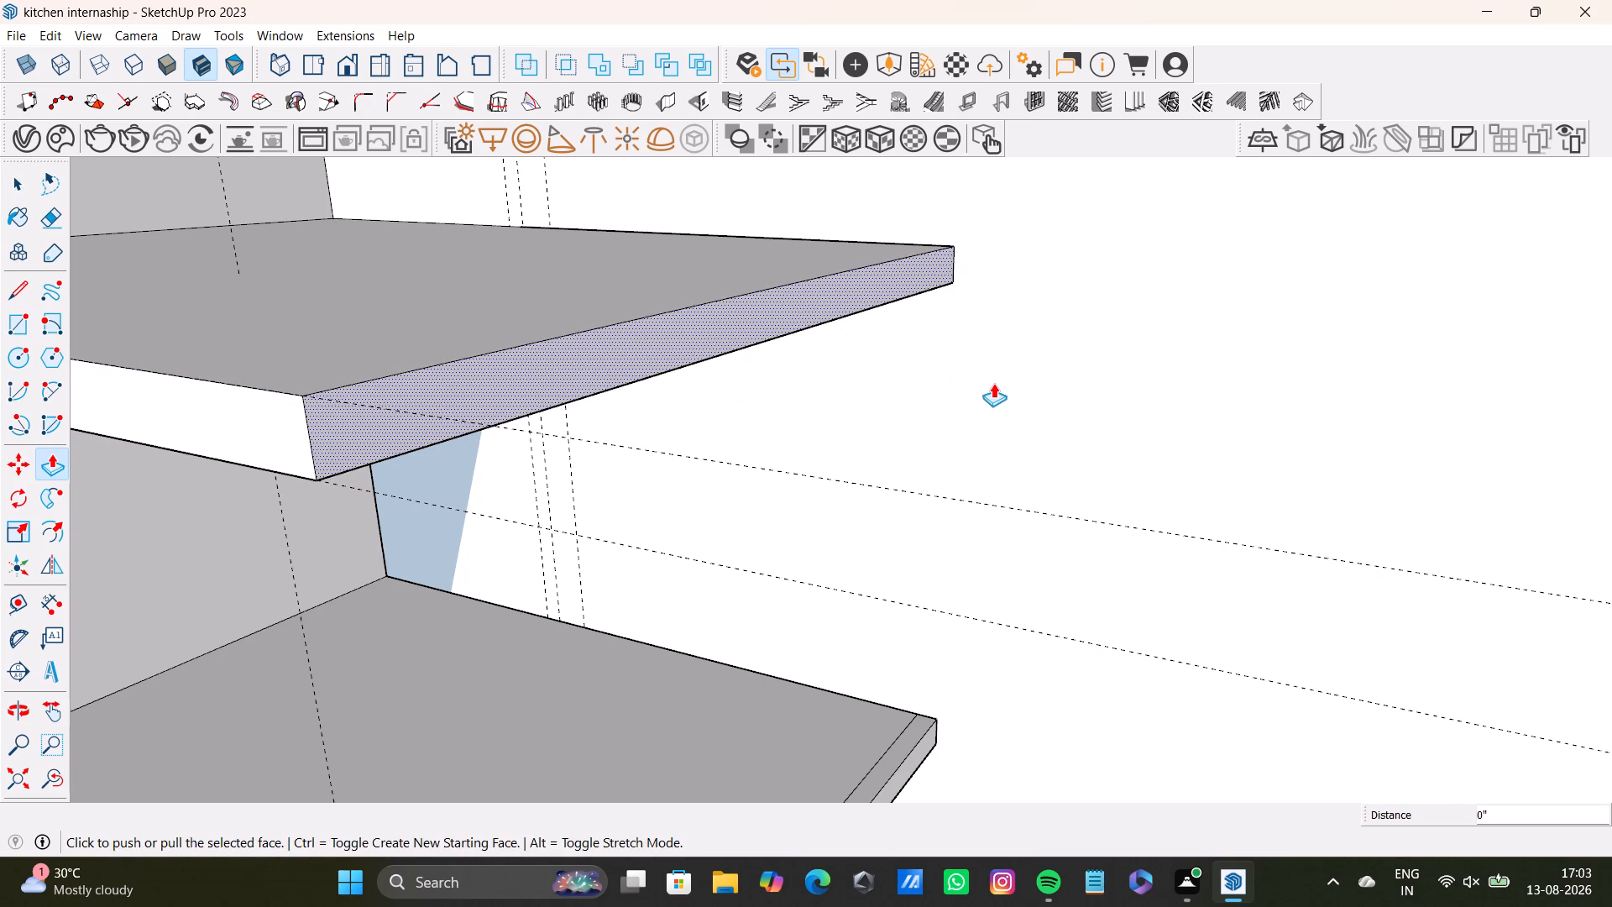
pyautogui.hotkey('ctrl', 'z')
# Delete all construction guides from the model.
pyautogui.moveTo(779, 404); pyautogui.dragTo(895, 530, button='middle')
pyautogui.scroll(-3, 898, 520)
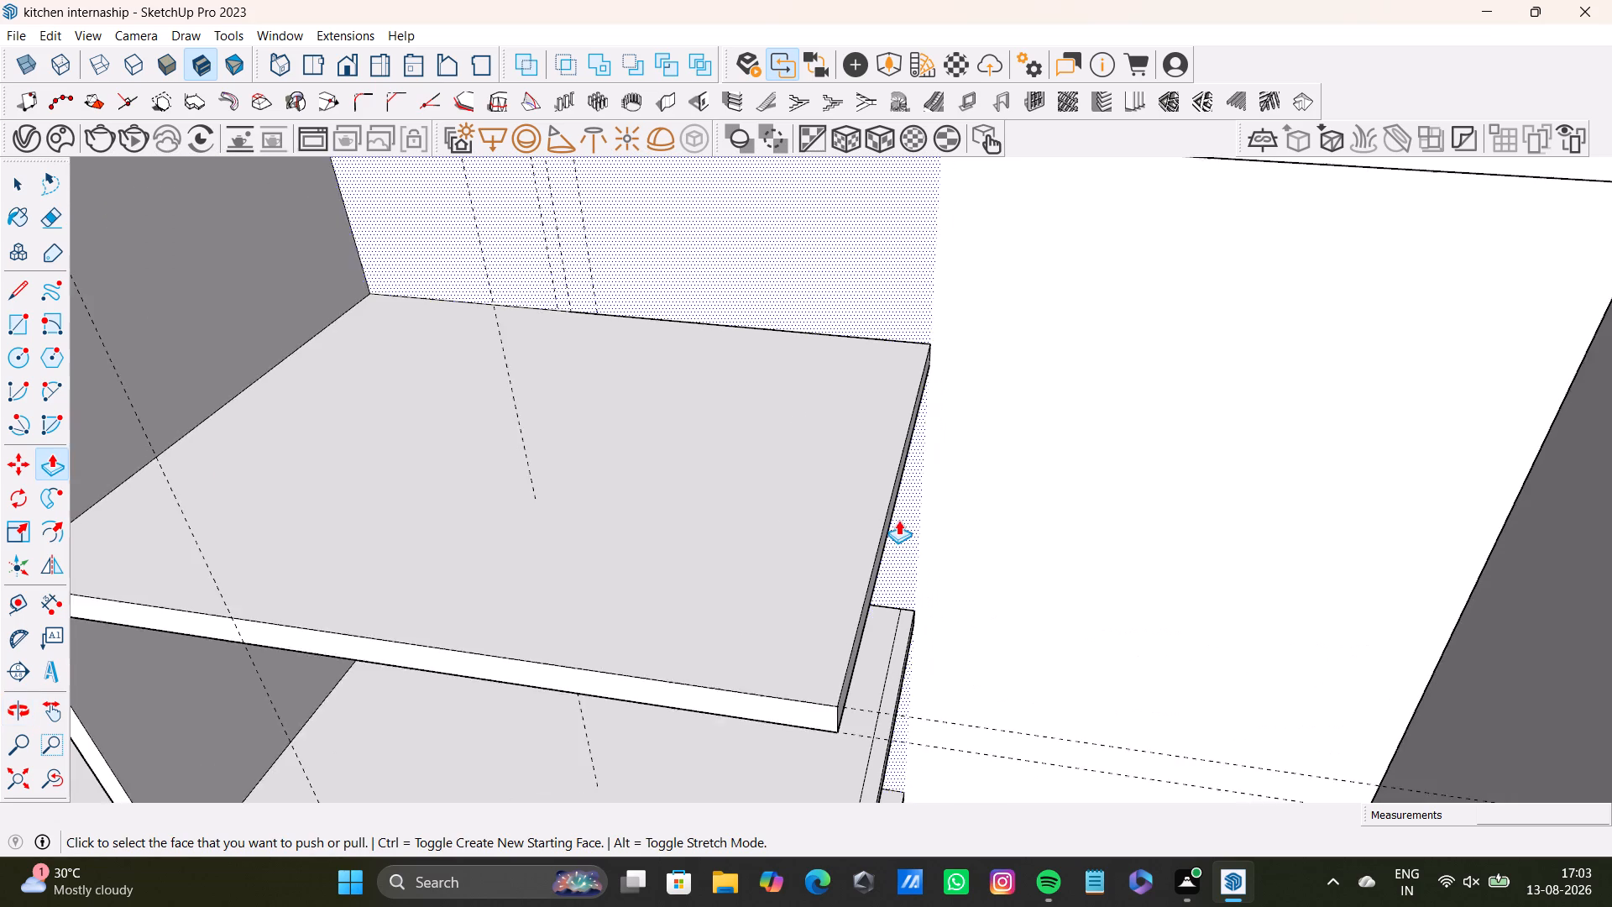
pyautogui.scroll(-4, 898, 520)
pyautogui.moveTo(911, 555); pyautogui.dragTo(884, 373, button='middle')
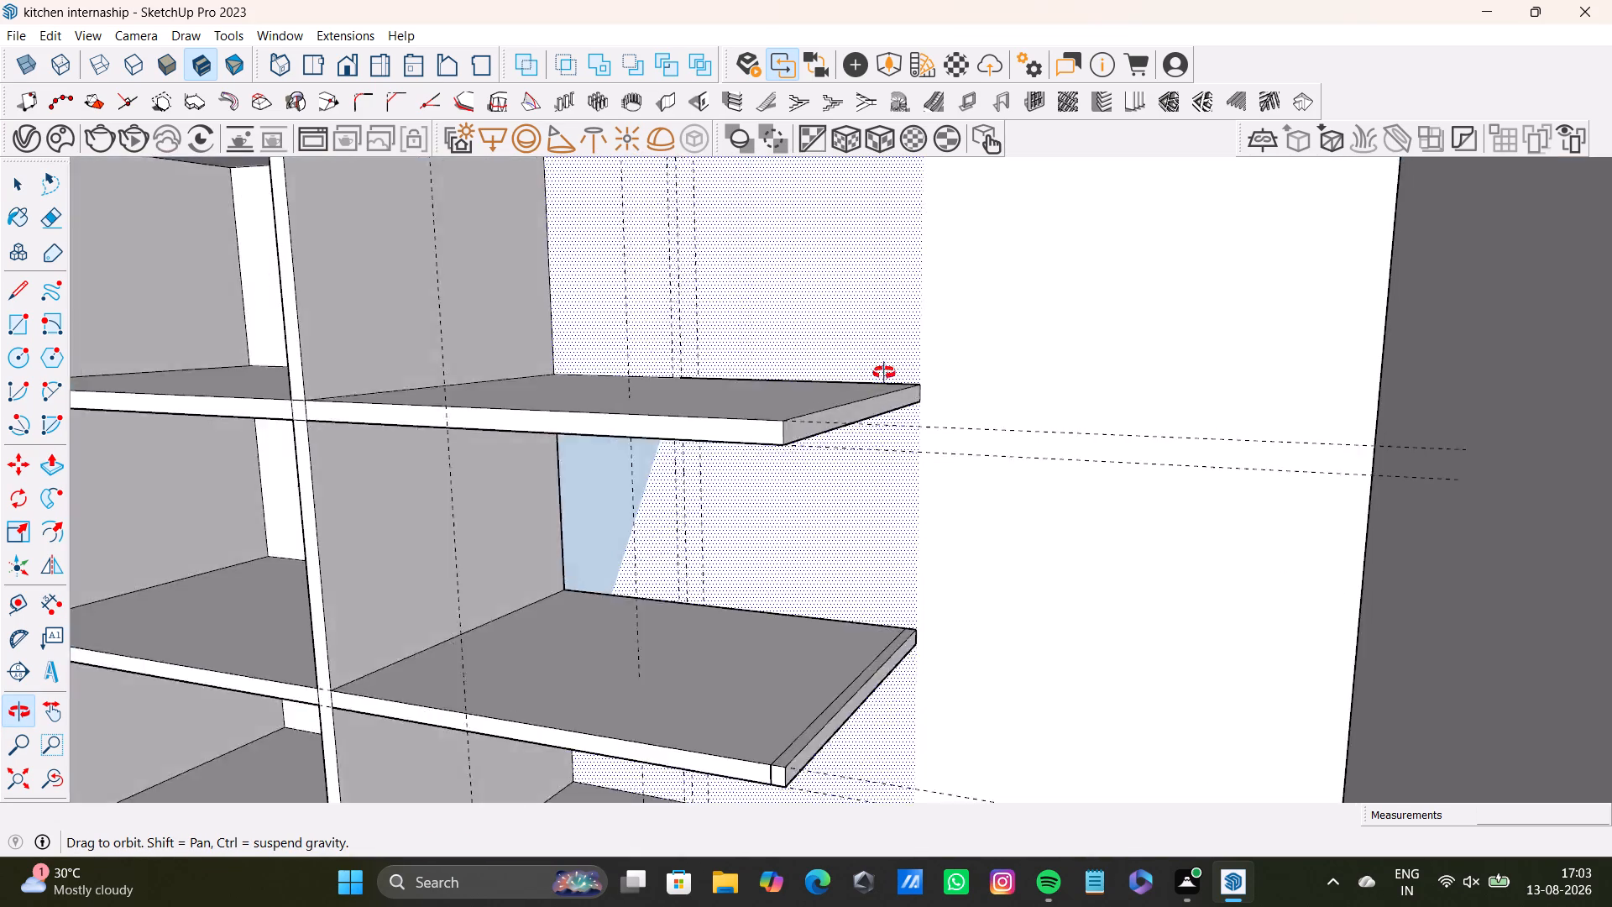
pyautogui.moveTo(884, 373); pyautogui.dragTo(919, 379, button='middle')
pyautogui.click(57, 24)
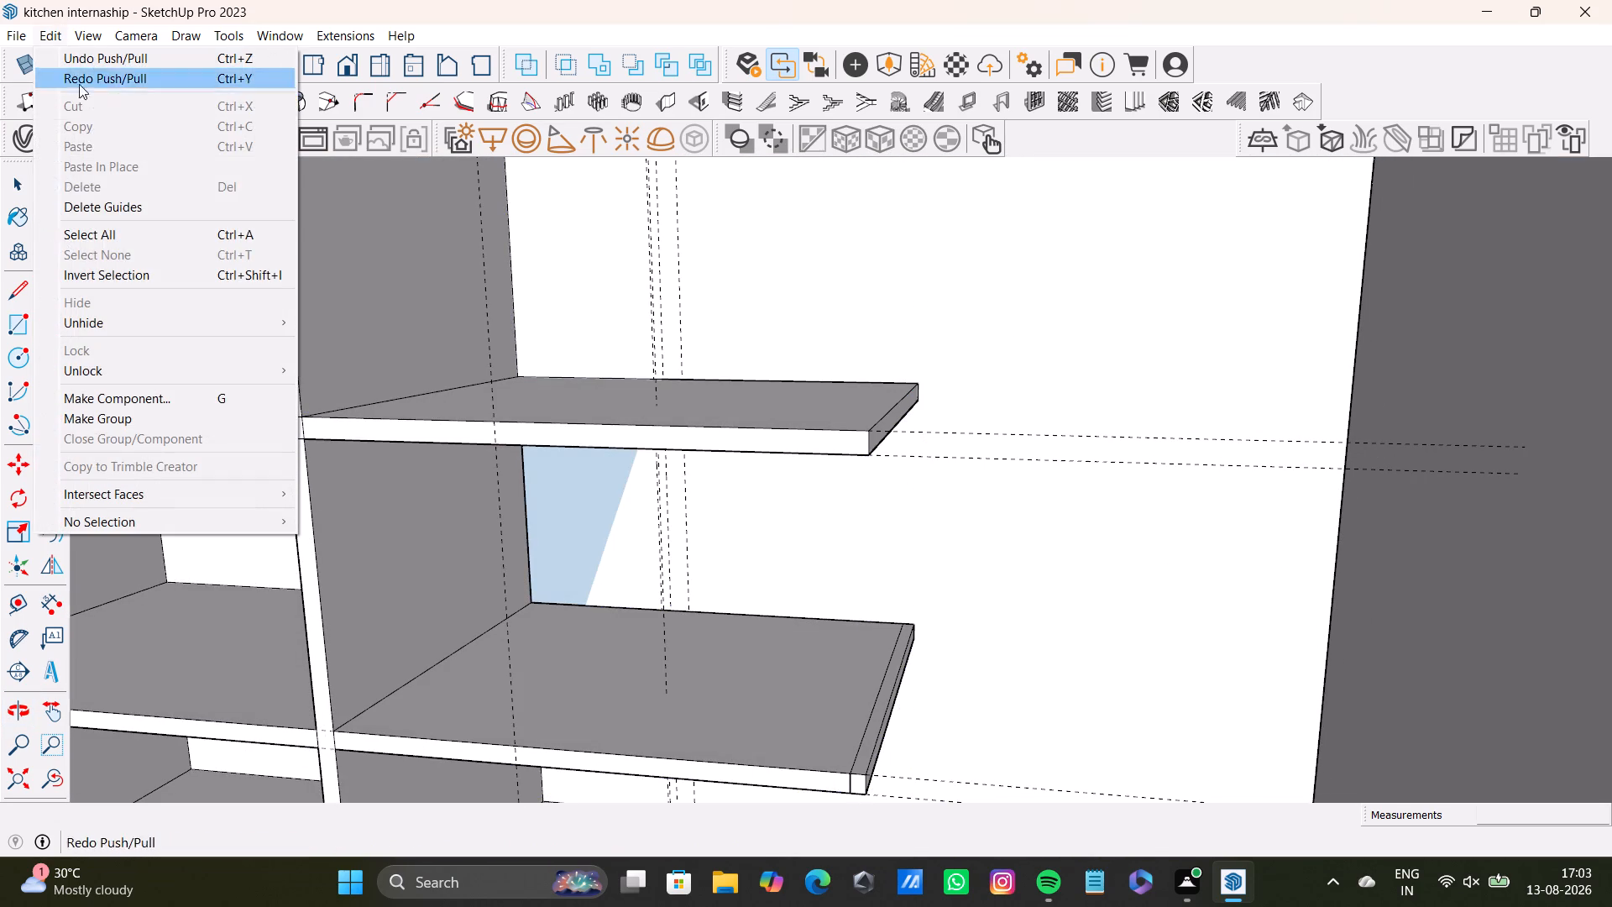
pyautogui.click(135, 215)
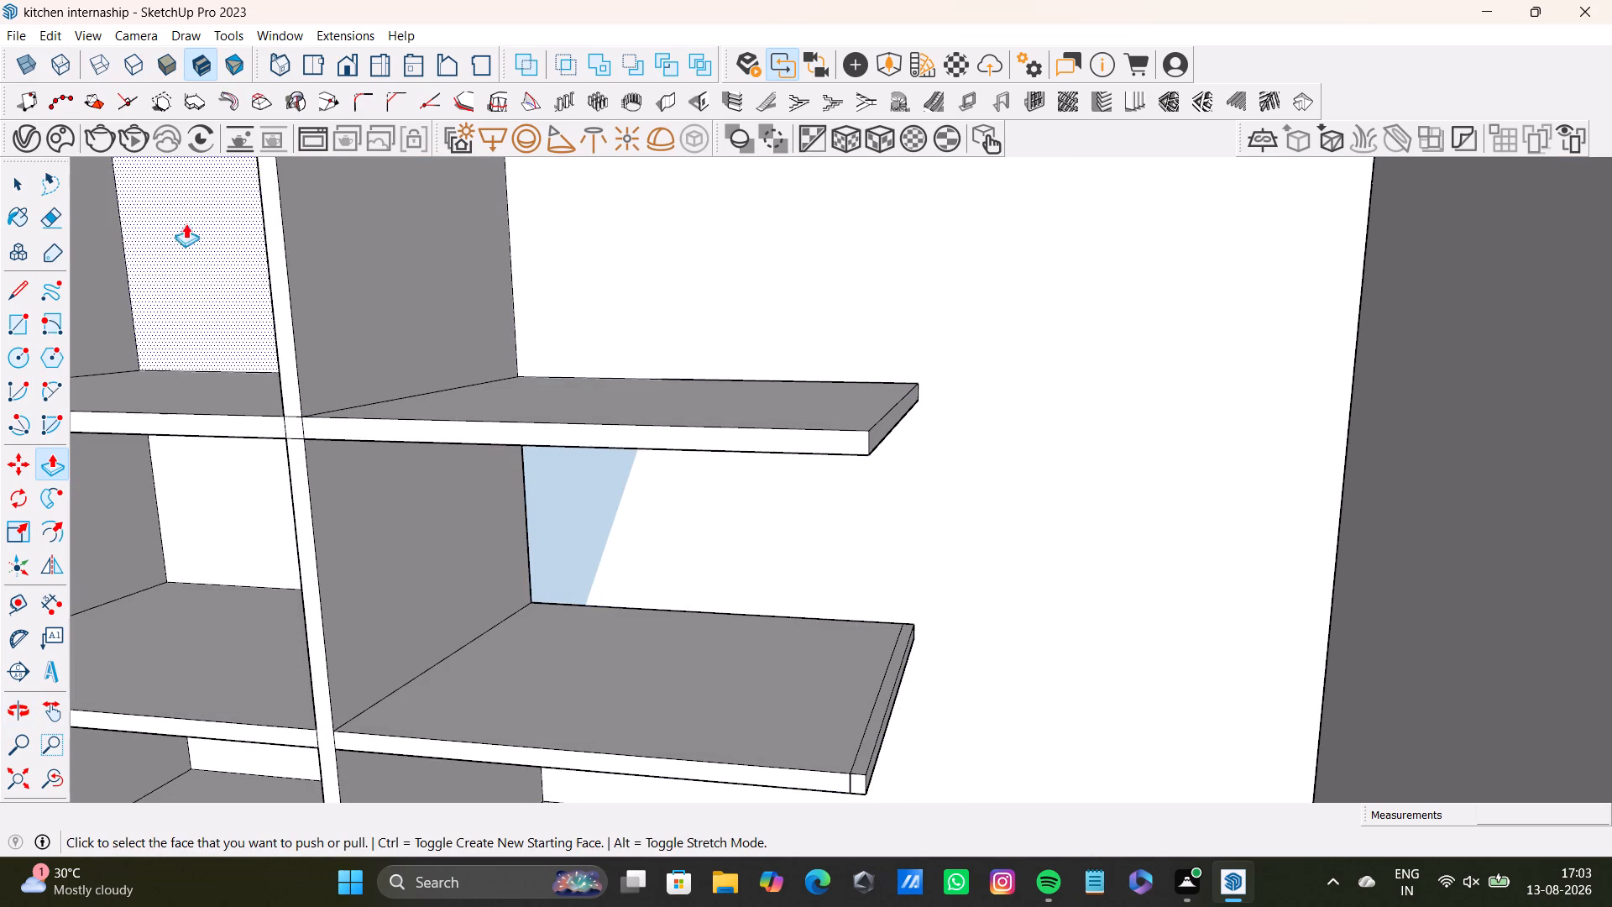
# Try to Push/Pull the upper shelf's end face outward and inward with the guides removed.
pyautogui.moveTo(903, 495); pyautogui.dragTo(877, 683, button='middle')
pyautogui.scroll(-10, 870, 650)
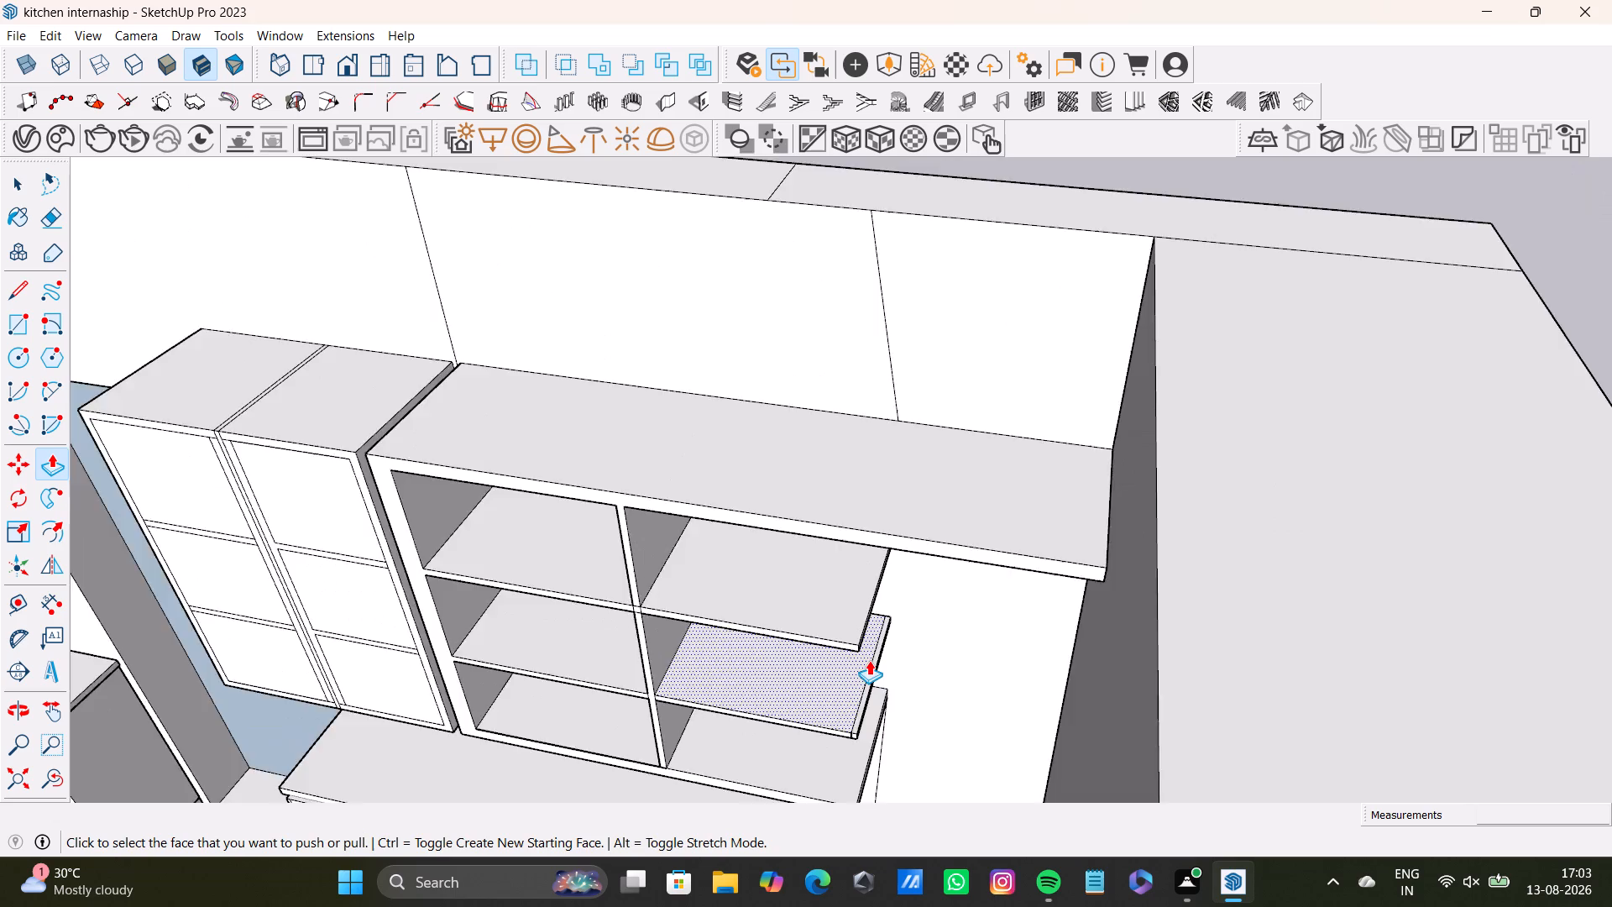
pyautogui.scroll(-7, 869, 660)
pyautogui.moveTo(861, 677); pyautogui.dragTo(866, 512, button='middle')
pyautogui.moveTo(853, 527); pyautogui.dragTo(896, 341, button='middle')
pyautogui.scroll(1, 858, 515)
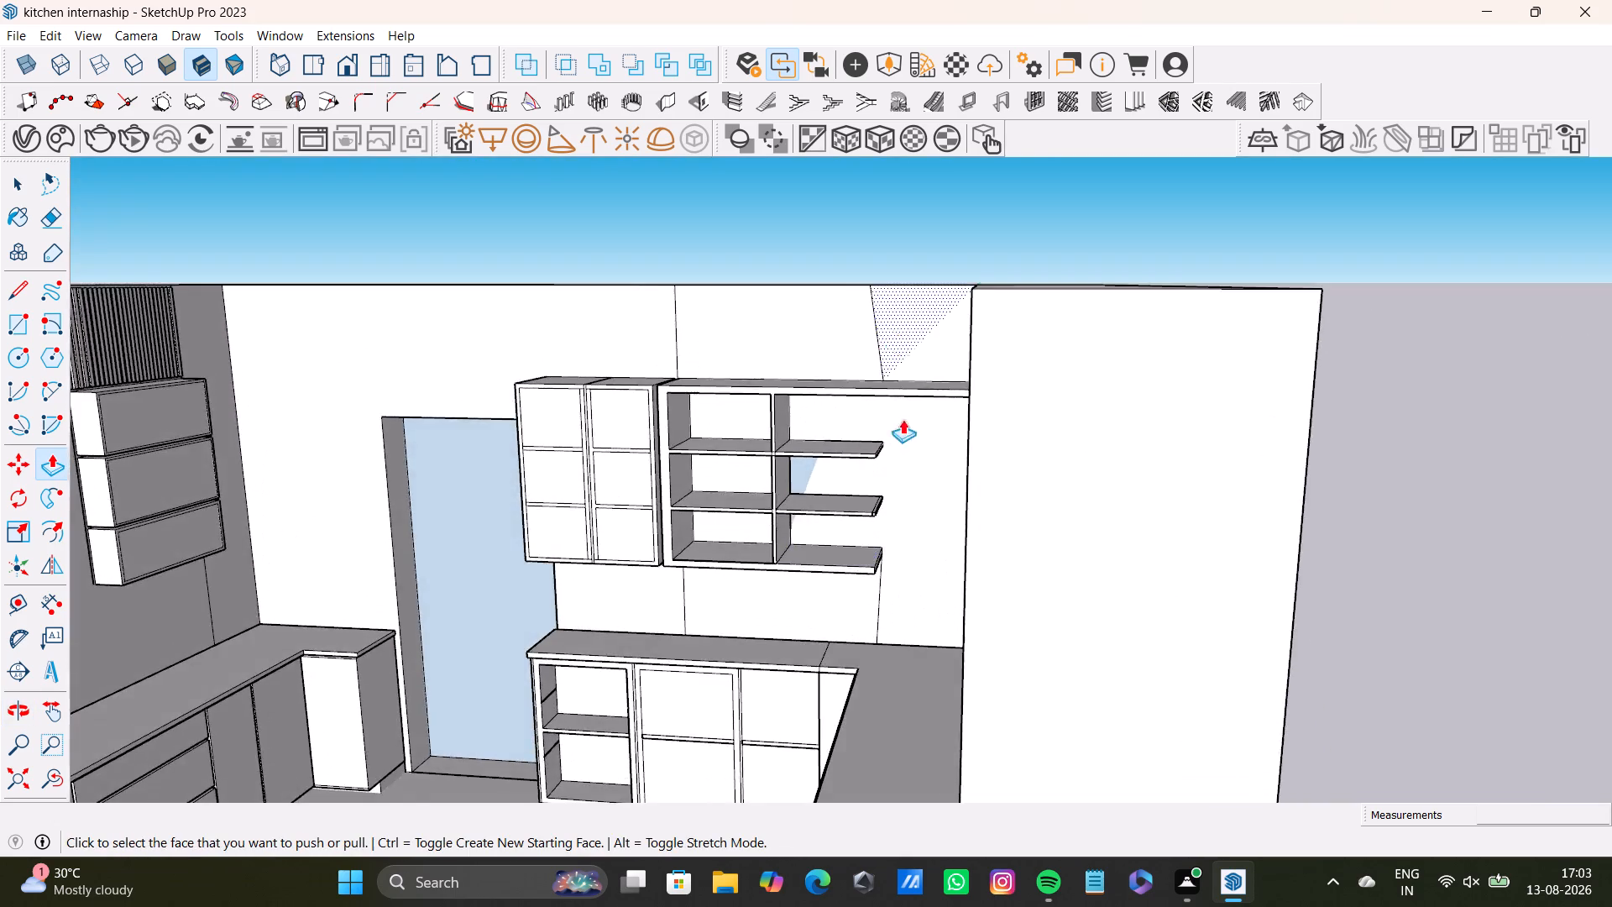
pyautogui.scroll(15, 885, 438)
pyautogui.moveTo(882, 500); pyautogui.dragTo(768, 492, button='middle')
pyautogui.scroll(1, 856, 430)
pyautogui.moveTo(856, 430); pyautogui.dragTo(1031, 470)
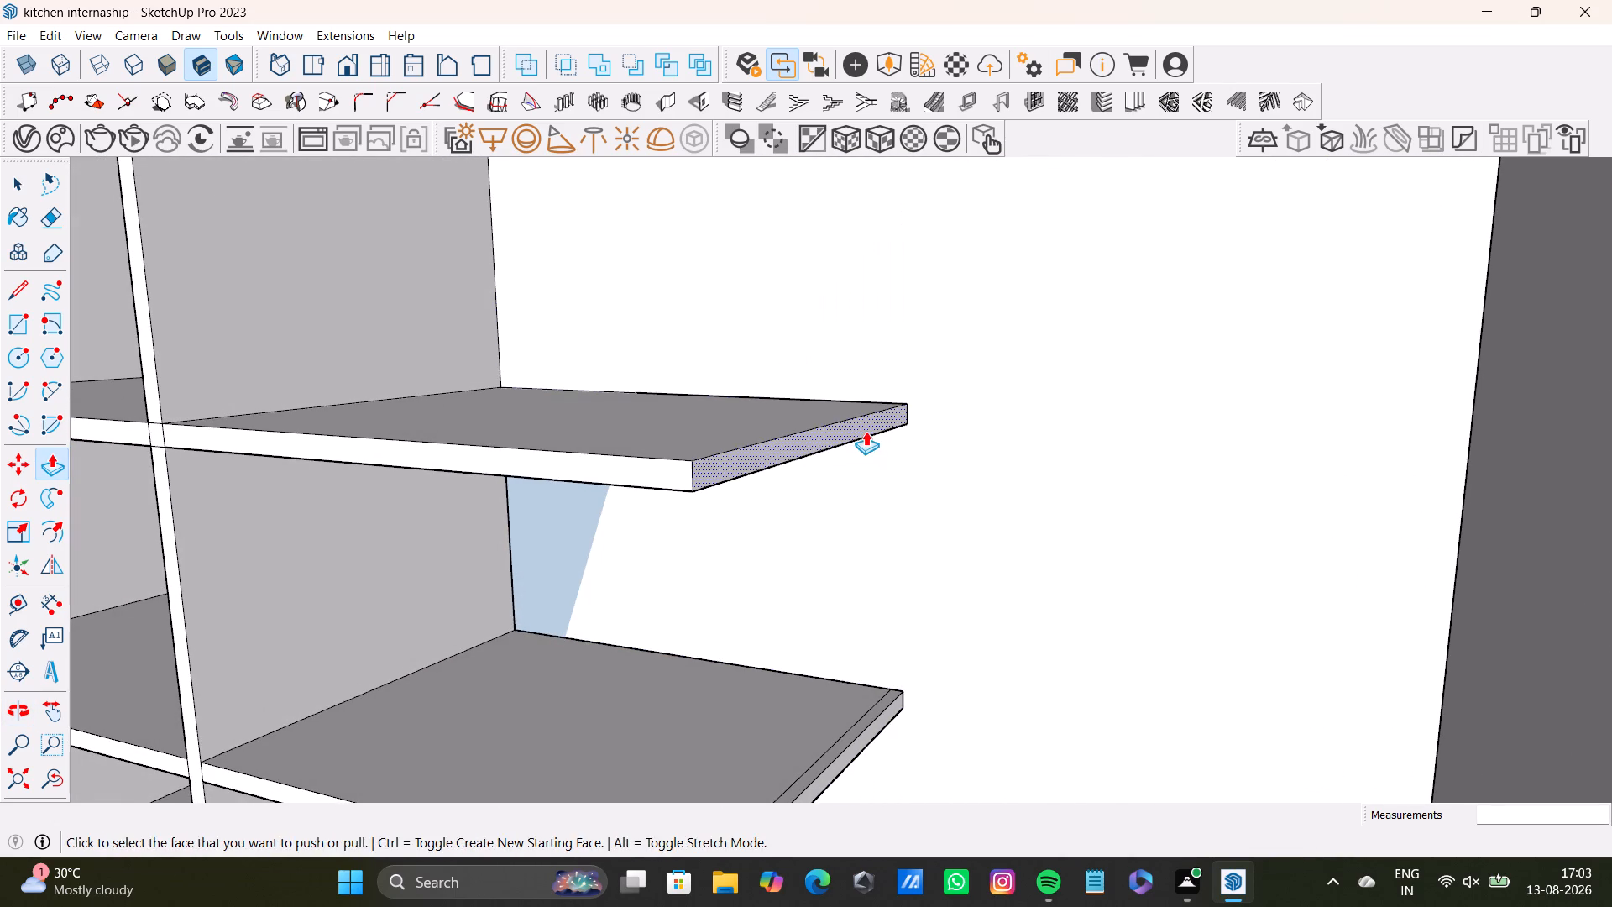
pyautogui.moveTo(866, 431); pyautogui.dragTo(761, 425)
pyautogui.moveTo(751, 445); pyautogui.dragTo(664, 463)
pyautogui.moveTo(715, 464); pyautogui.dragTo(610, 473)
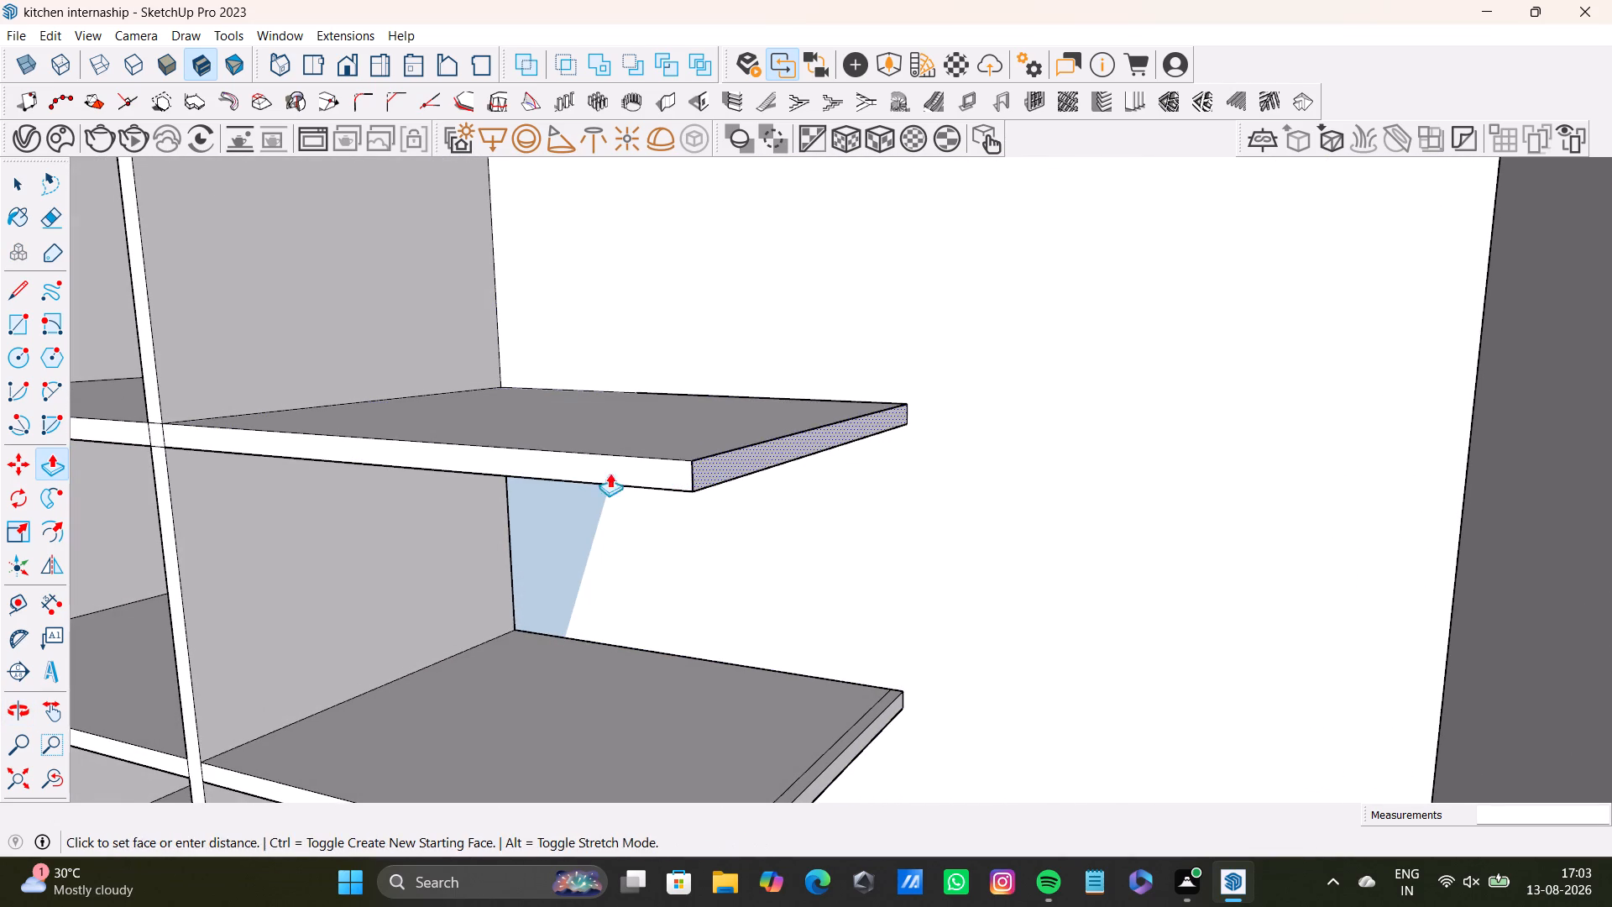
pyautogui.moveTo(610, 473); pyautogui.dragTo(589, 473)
# Delete the hidden diagonal edge running across the back wall from the upper shelf's back corner.
pyautogui.press('space')
pyautogui.tripleClick(737, 470)
pyautogui.tripleClick(737, 470)
pyautogui.click(740, 469)
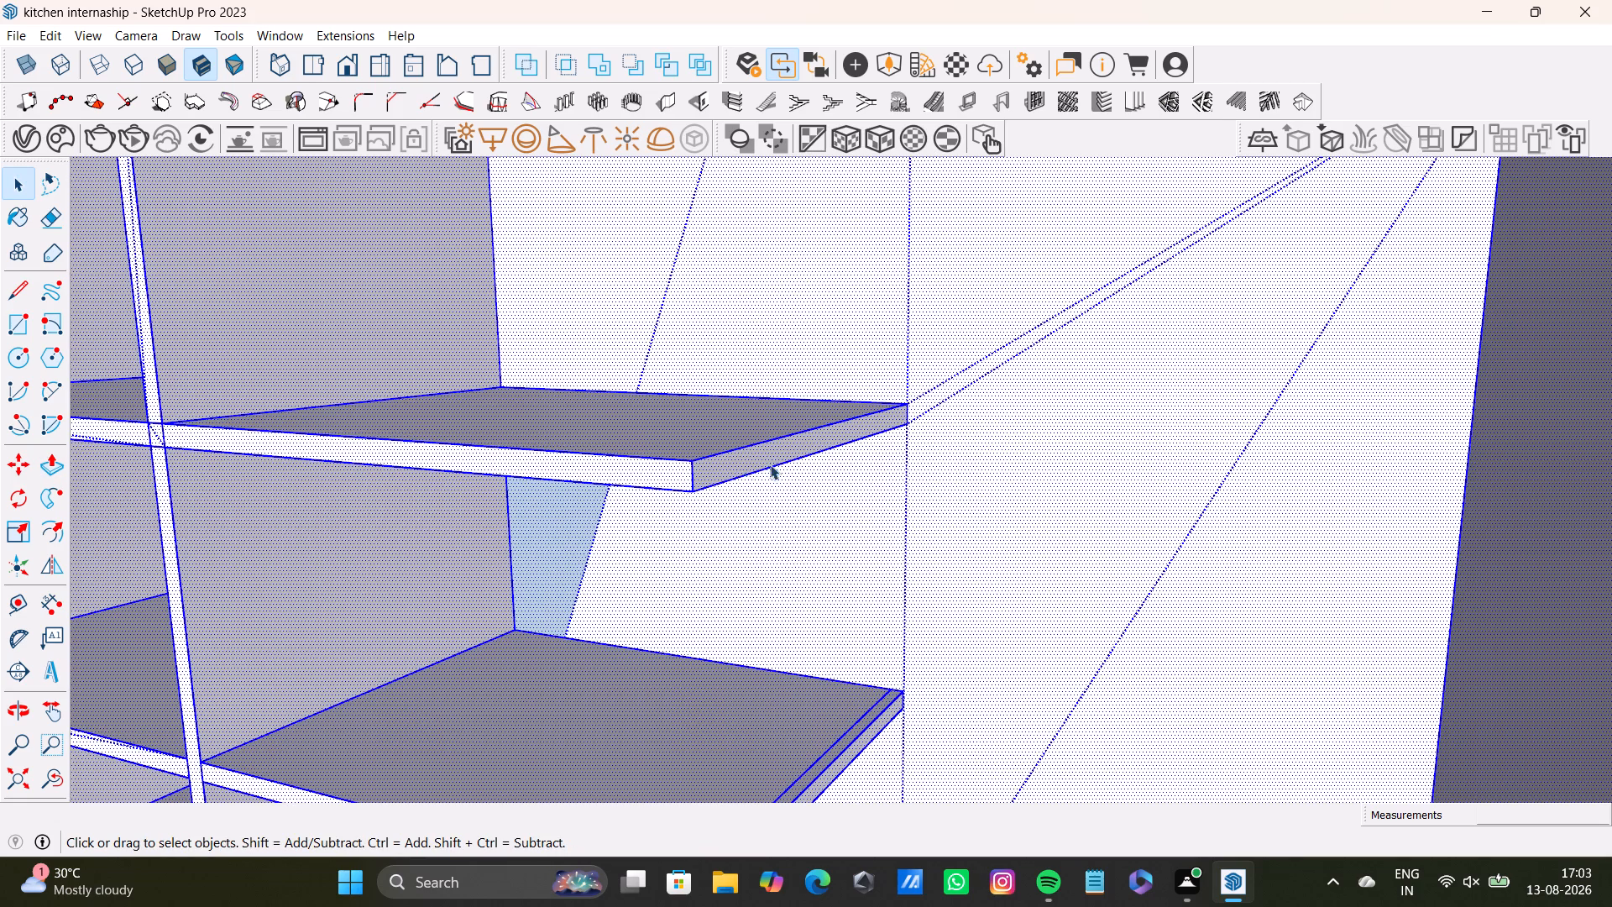
pyautogui.moveTo(941, 491); pyautogui.dragTo(1009, 483, button='middle')
pyautogui.click(997, 357)
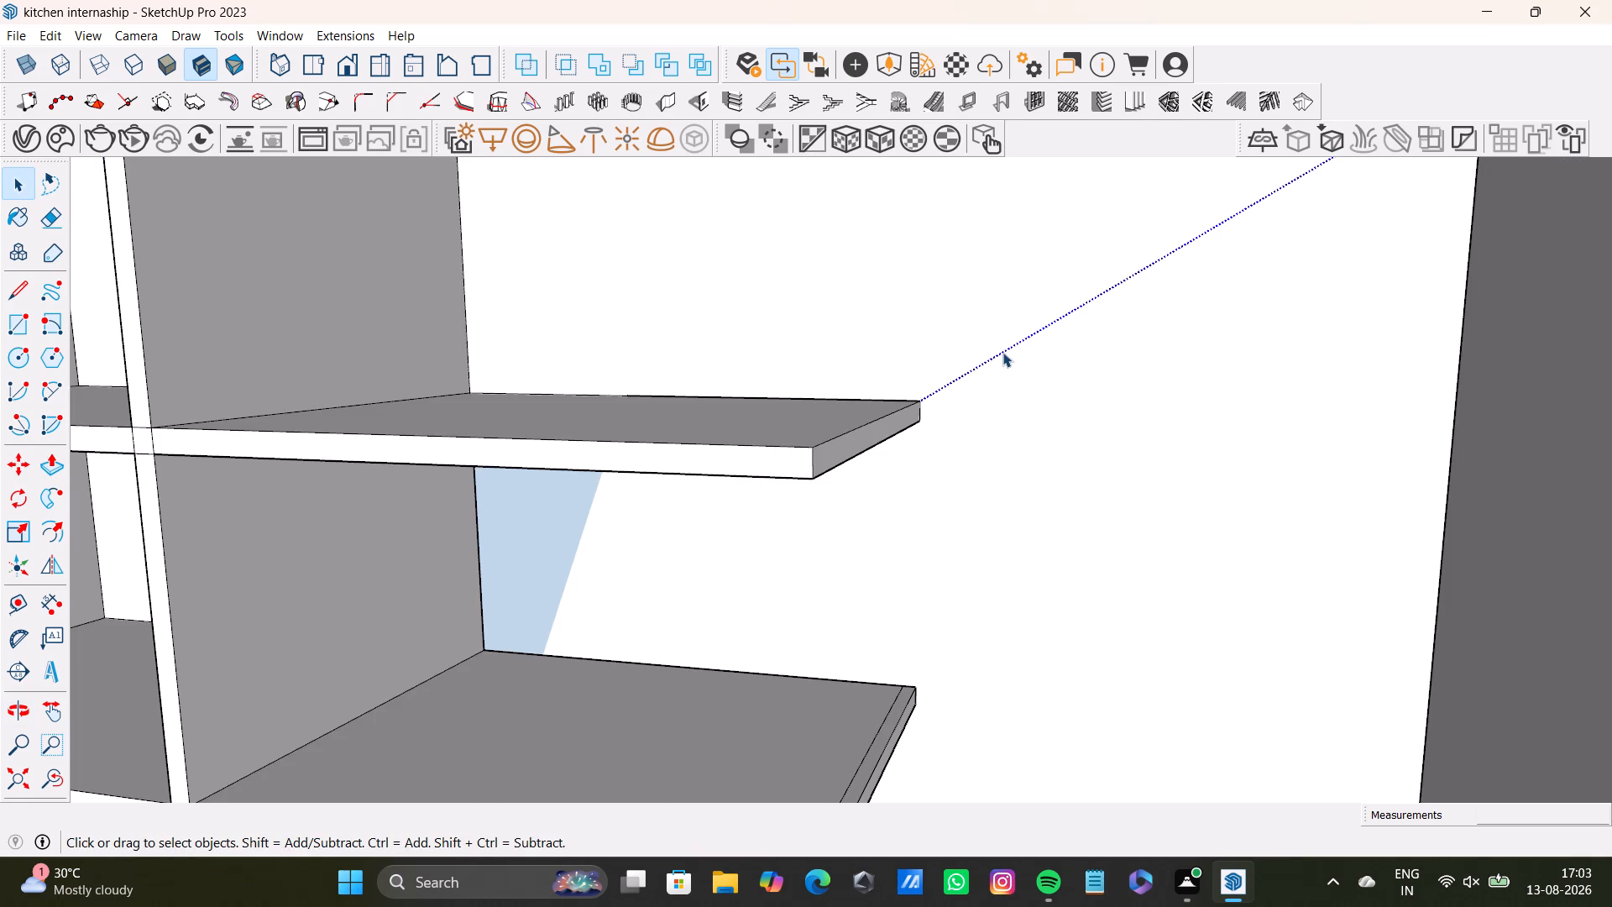
pyautogui.press('Delete')
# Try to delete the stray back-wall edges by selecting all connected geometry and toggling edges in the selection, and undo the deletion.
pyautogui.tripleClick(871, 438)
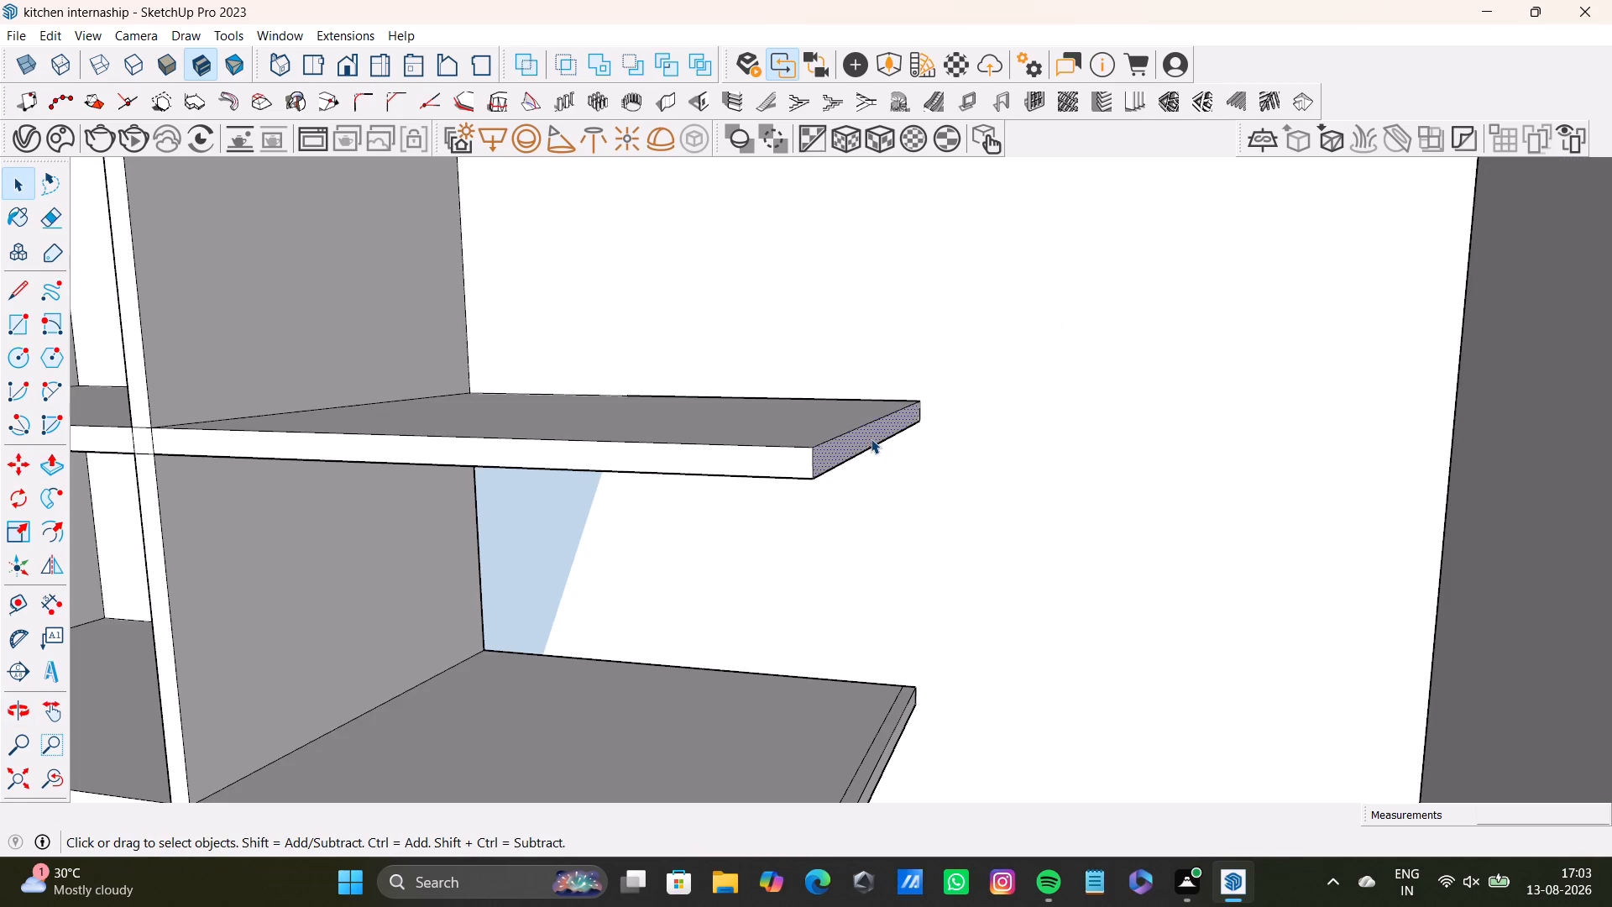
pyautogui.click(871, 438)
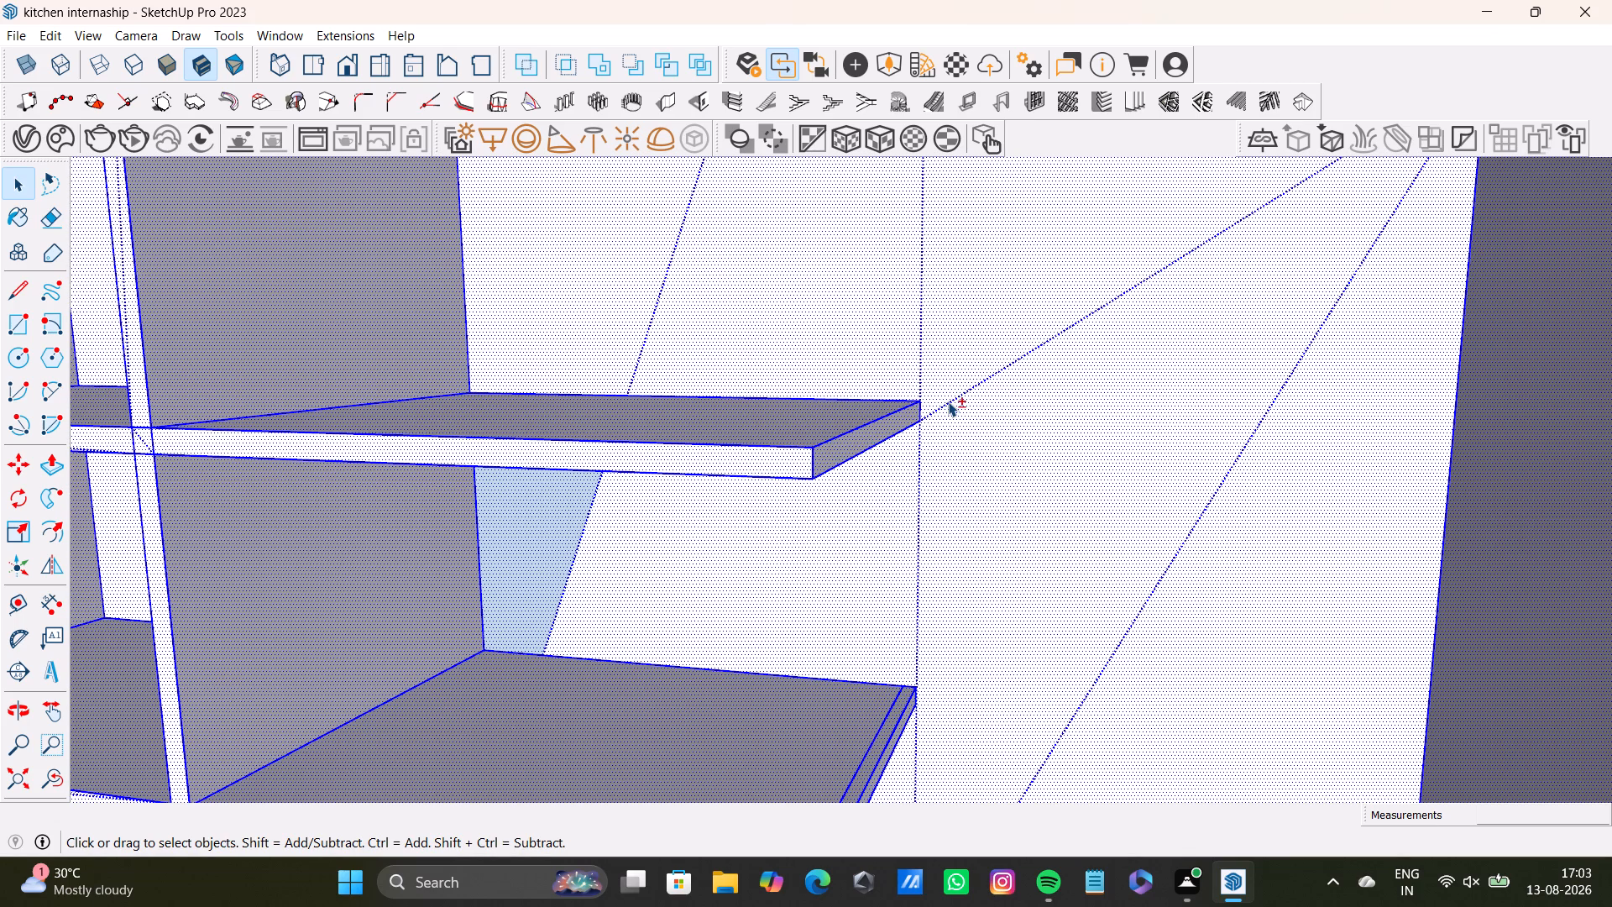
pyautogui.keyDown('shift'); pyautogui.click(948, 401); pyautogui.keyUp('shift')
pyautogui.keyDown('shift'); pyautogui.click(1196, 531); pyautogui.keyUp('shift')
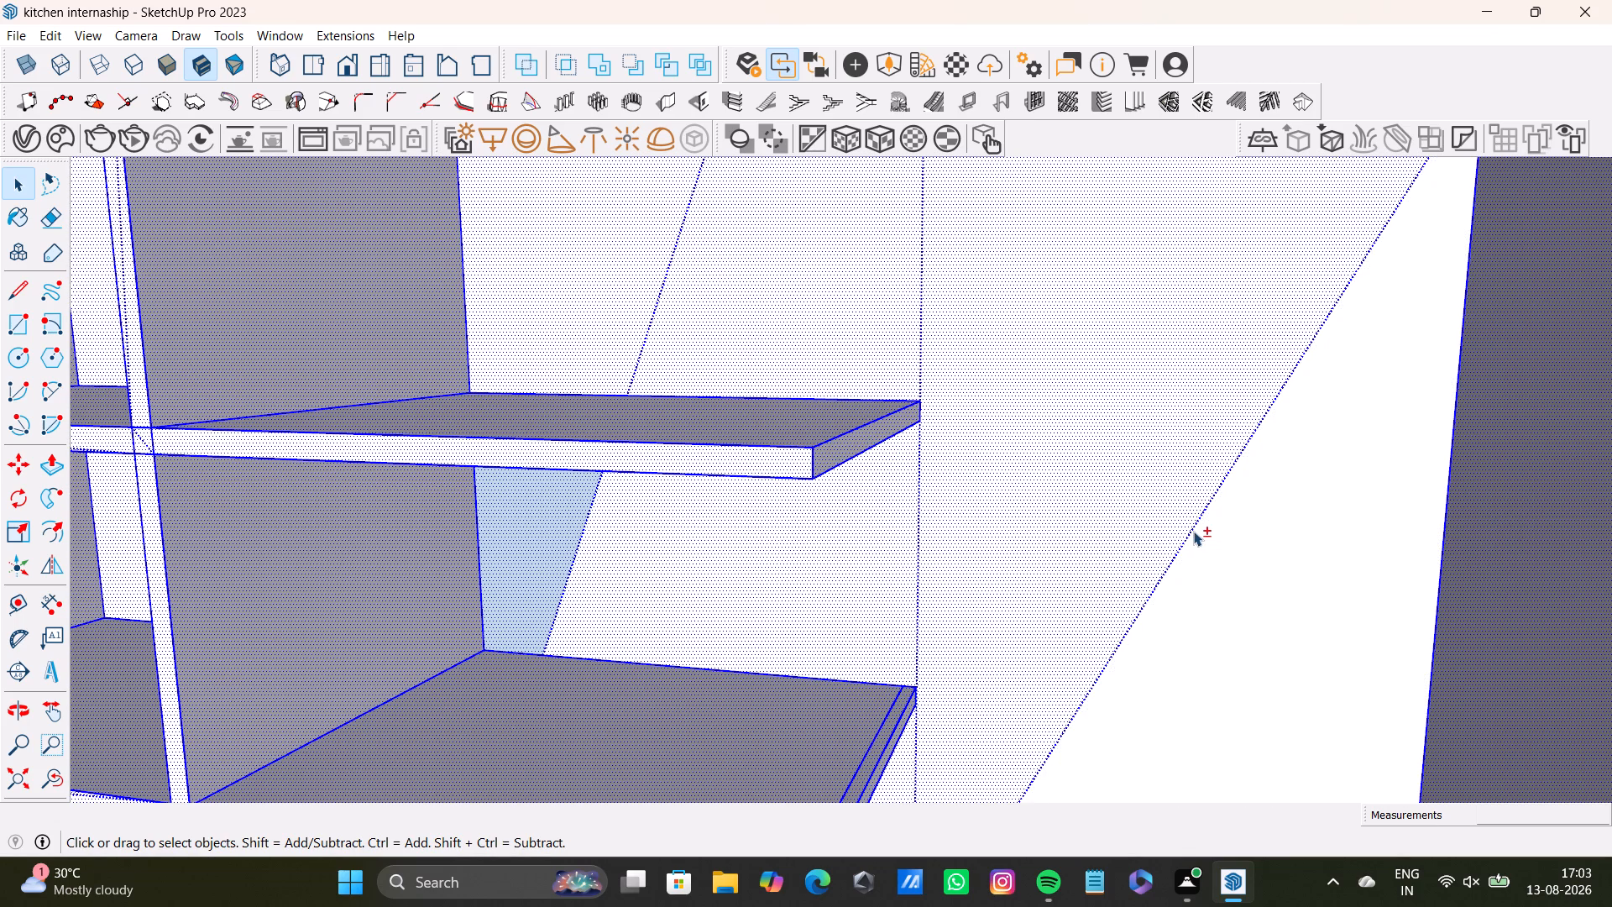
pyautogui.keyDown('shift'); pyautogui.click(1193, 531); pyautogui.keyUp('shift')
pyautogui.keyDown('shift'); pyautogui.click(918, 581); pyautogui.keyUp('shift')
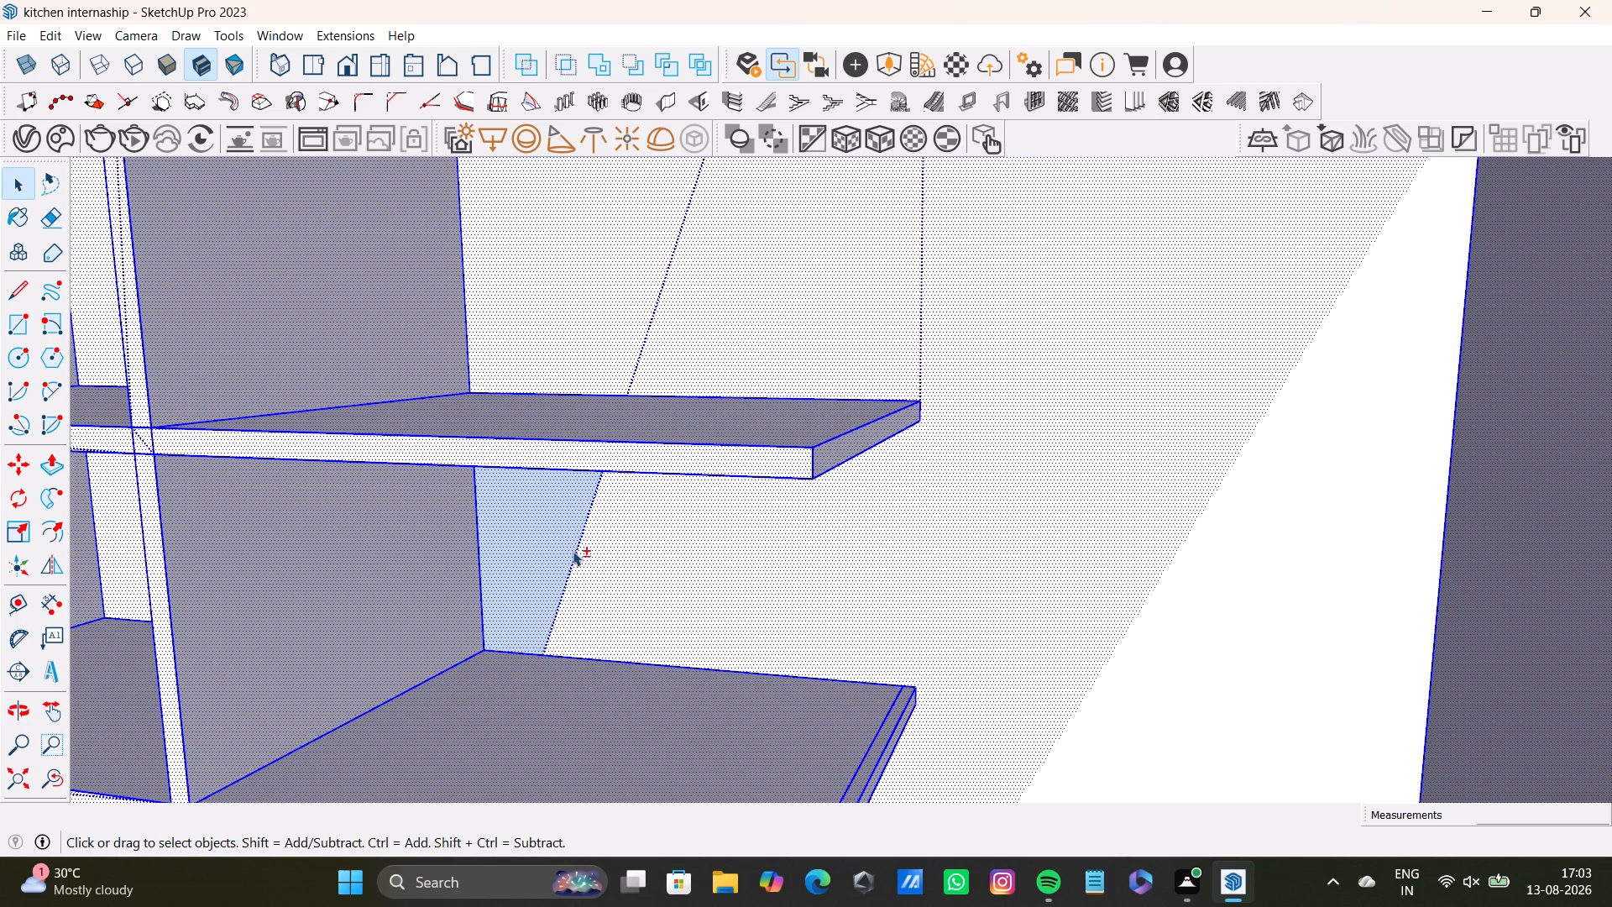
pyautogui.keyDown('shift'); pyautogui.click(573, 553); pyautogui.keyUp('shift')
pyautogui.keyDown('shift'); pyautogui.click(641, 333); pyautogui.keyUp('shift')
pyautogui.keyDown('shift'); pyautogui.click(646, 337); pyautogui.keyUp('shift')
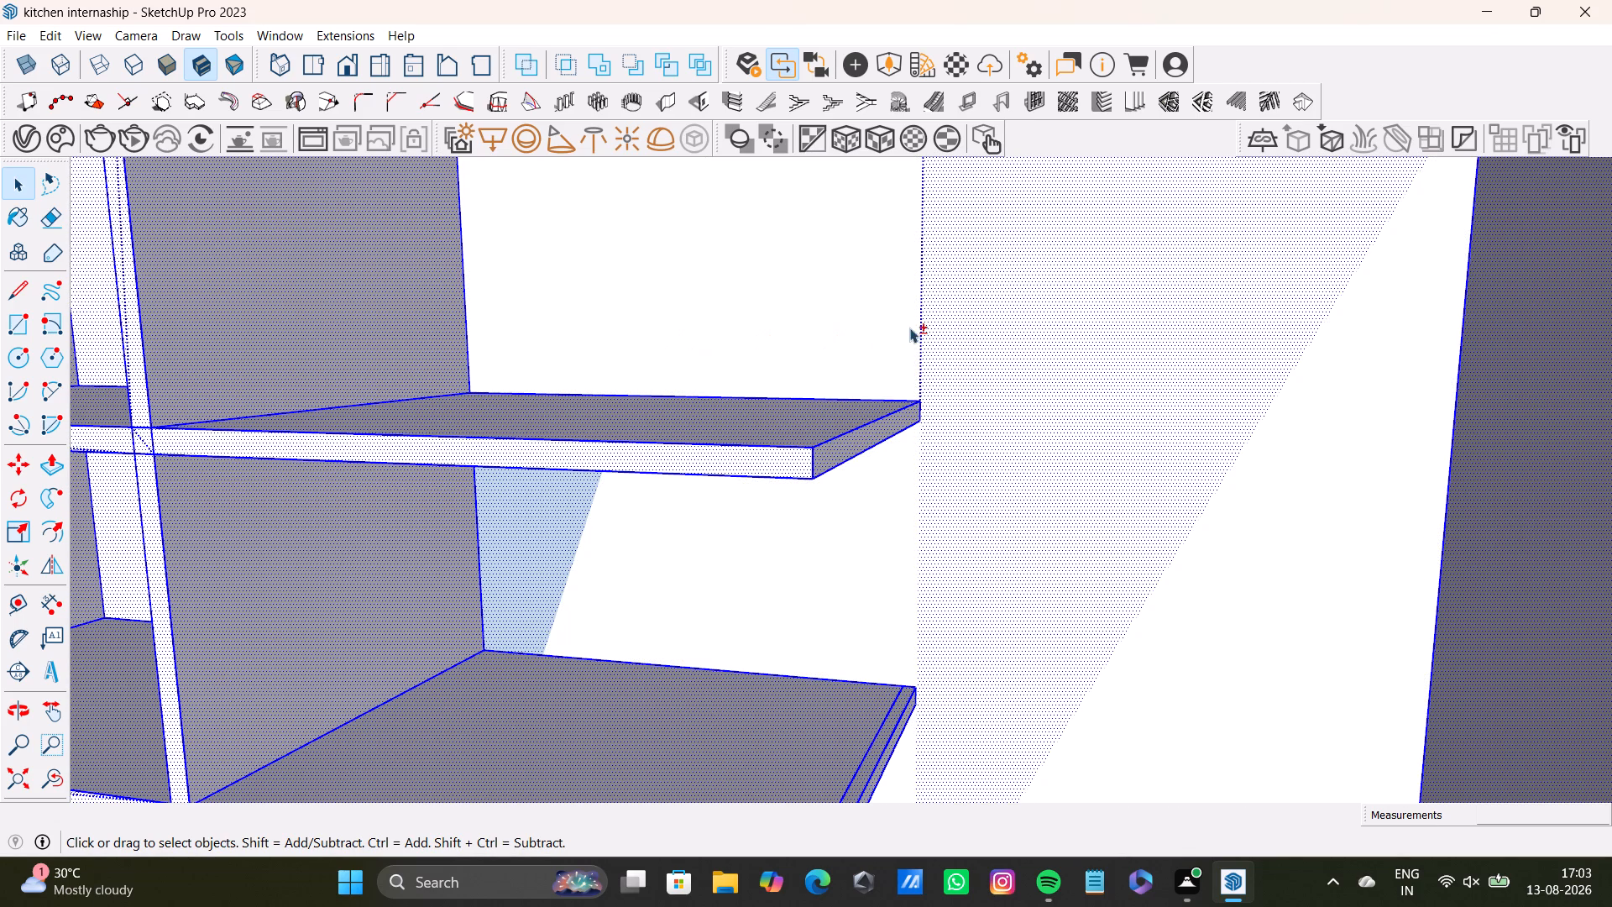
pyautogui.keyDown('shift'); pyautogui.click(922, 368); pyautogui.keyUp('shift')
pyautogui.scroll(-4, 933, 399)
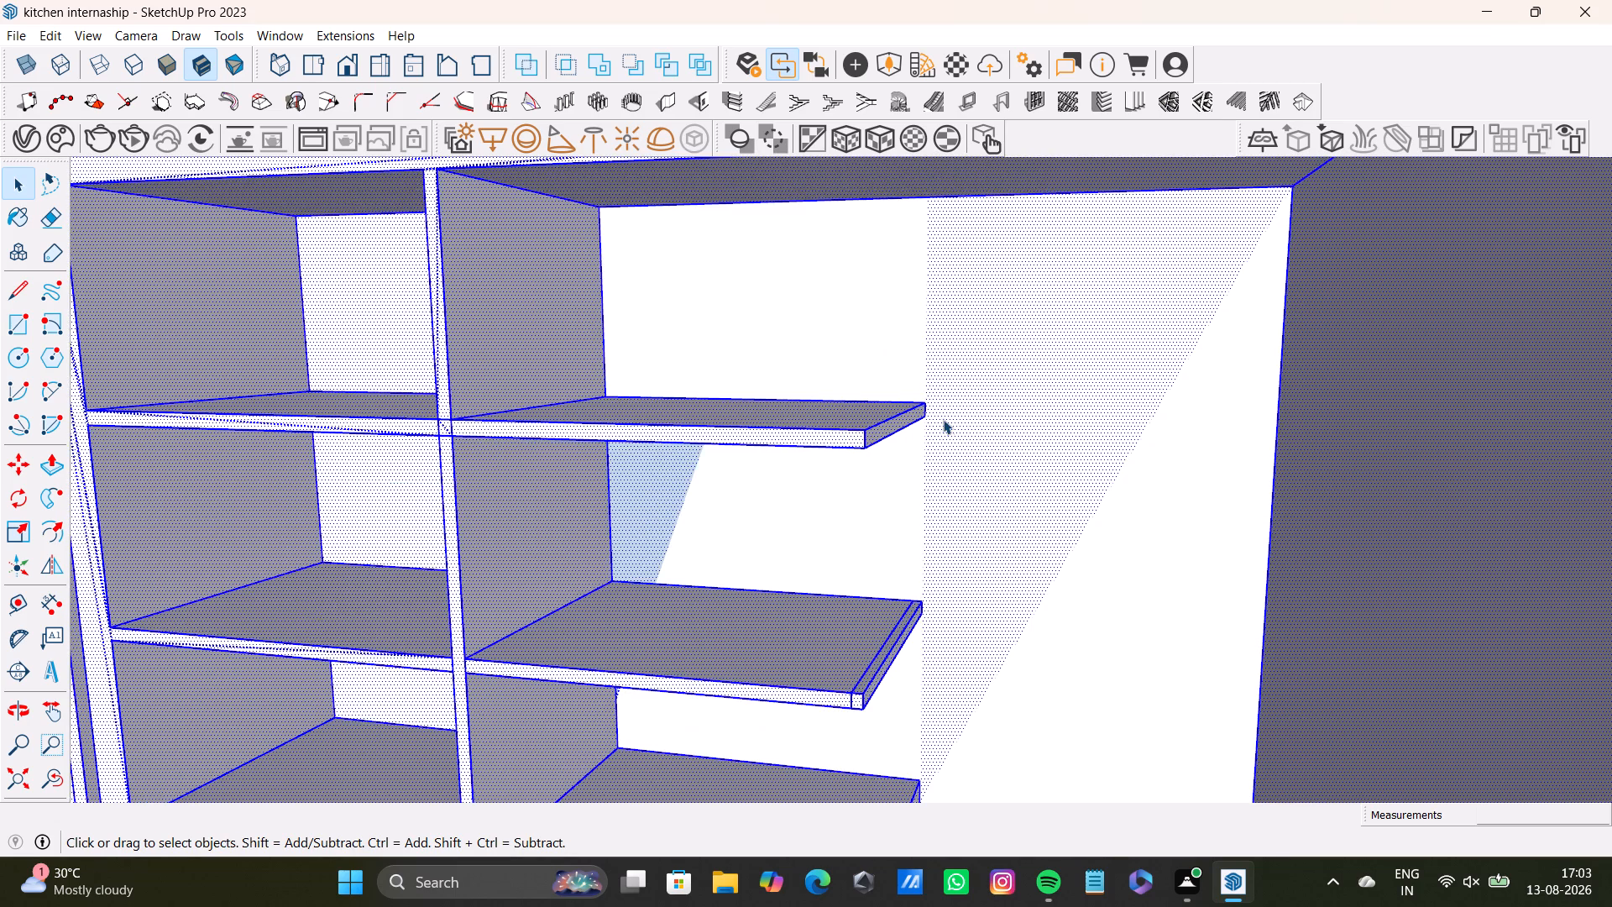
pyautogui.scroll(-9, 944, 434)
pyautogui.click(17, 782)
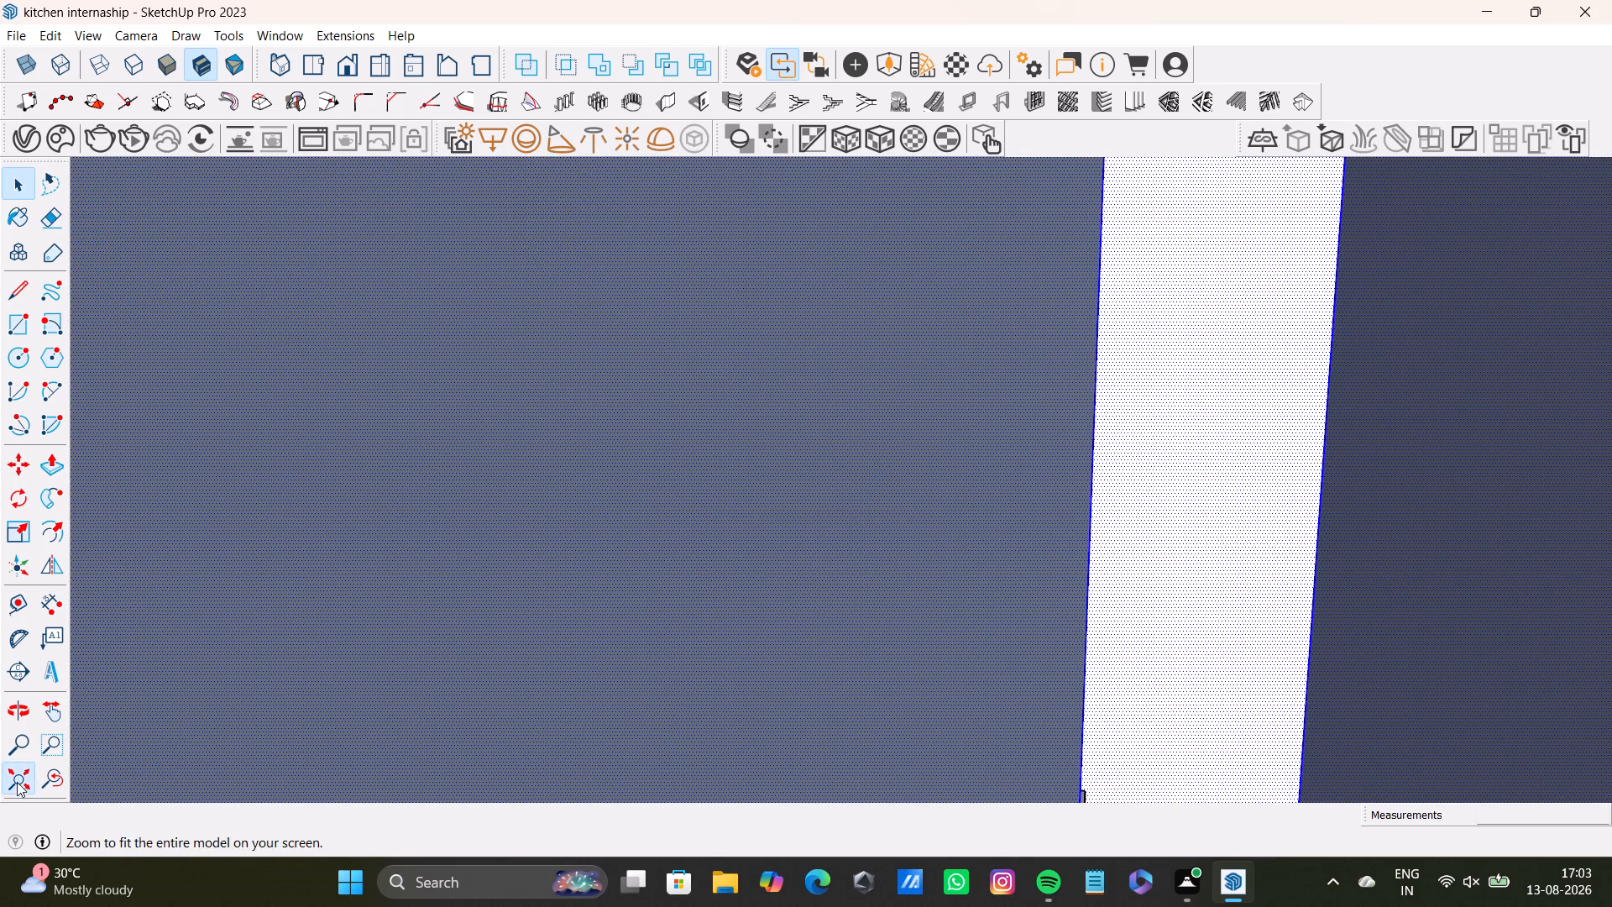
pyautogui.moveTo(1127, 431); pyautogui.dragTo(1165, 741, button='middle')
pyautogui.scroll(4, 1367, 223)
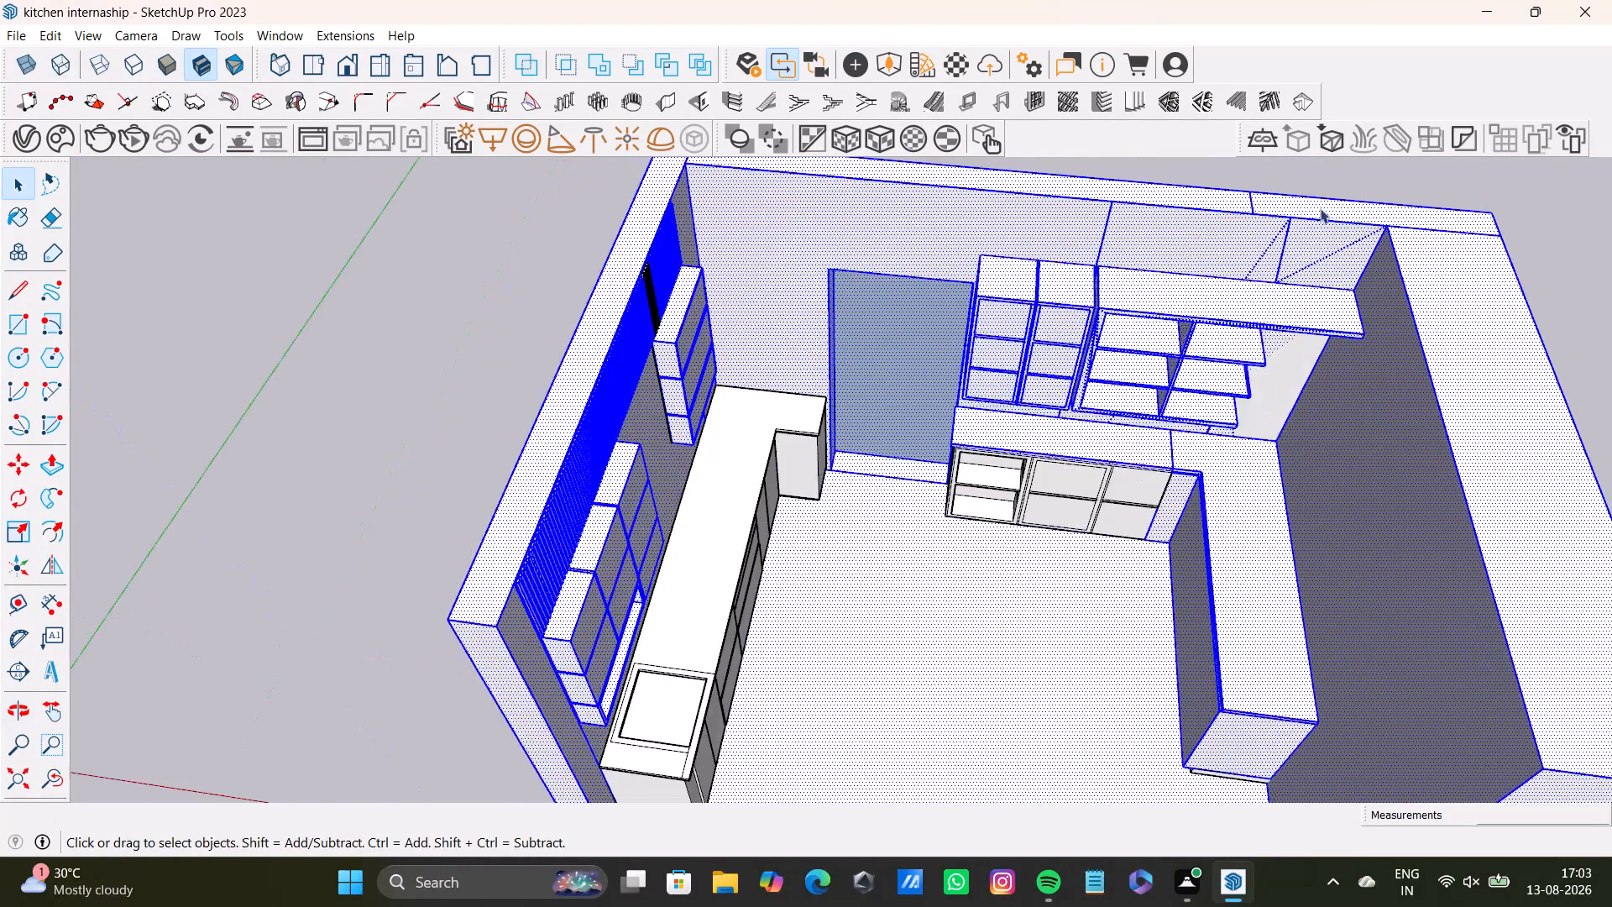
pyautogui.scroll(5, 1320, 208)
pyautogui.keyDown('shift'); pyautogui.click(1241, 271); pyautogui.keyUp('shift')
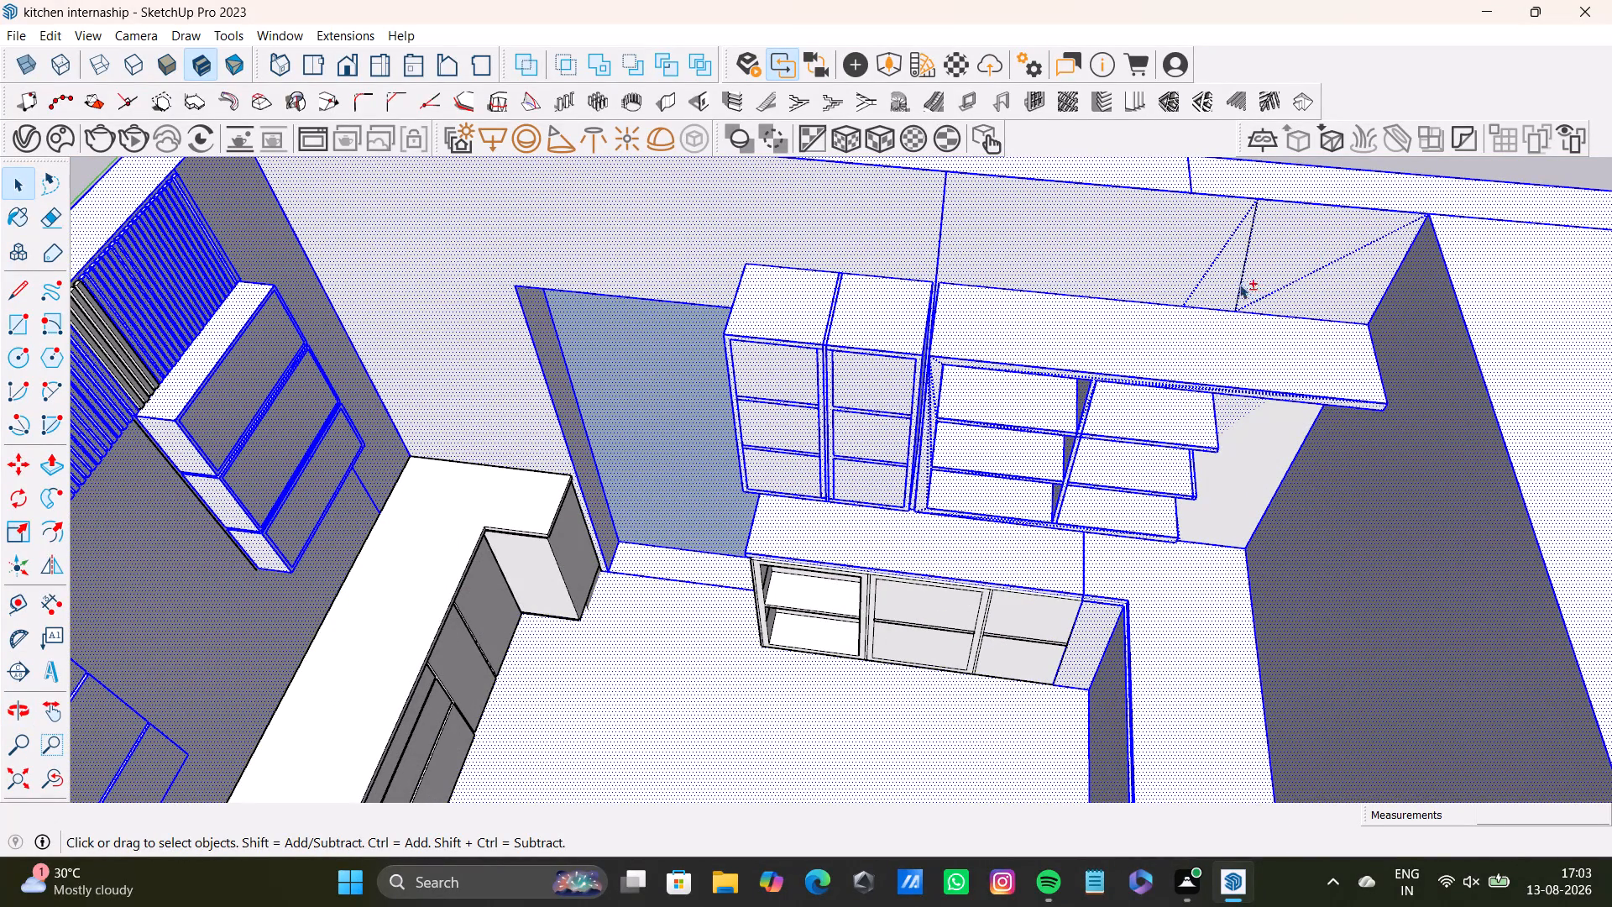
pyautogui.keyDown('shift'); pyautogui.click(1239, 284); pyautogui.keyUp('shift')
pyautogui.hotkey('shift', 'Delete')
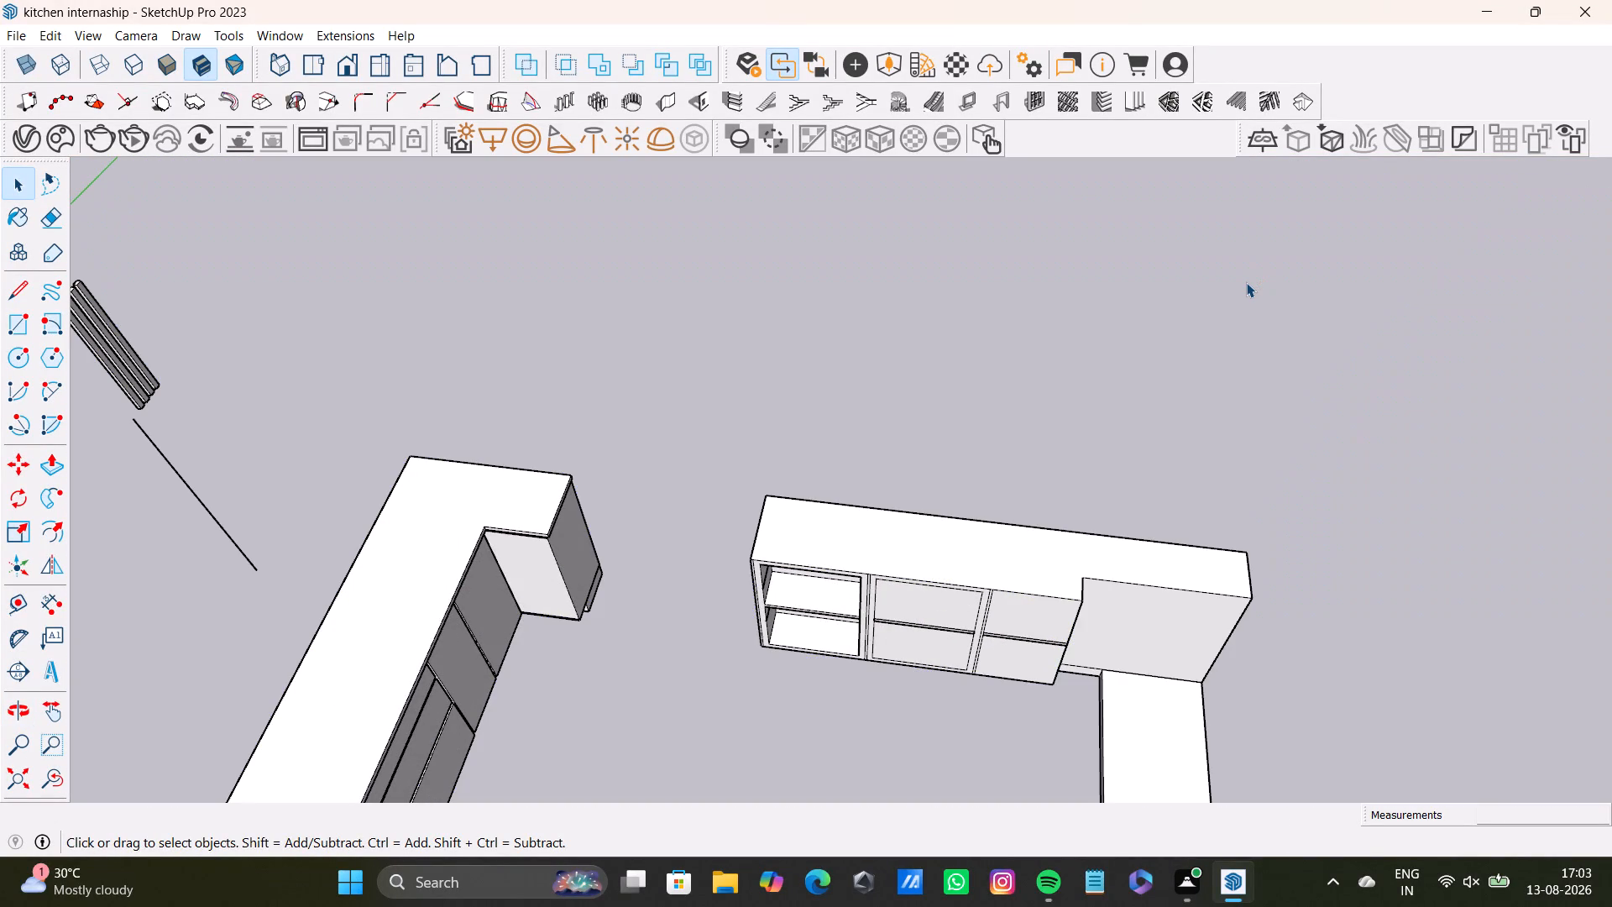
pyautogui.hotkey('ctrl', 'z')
# Delete the stray vertical edge on the back wall above the shelf wall cabinet's top board, nearest the side wall.
pyautogui.scroll(-3, 1249, 431)
pyautogui.moveTo(1253, 429); pyautogui.dragTo(1246, 283, button='middle')
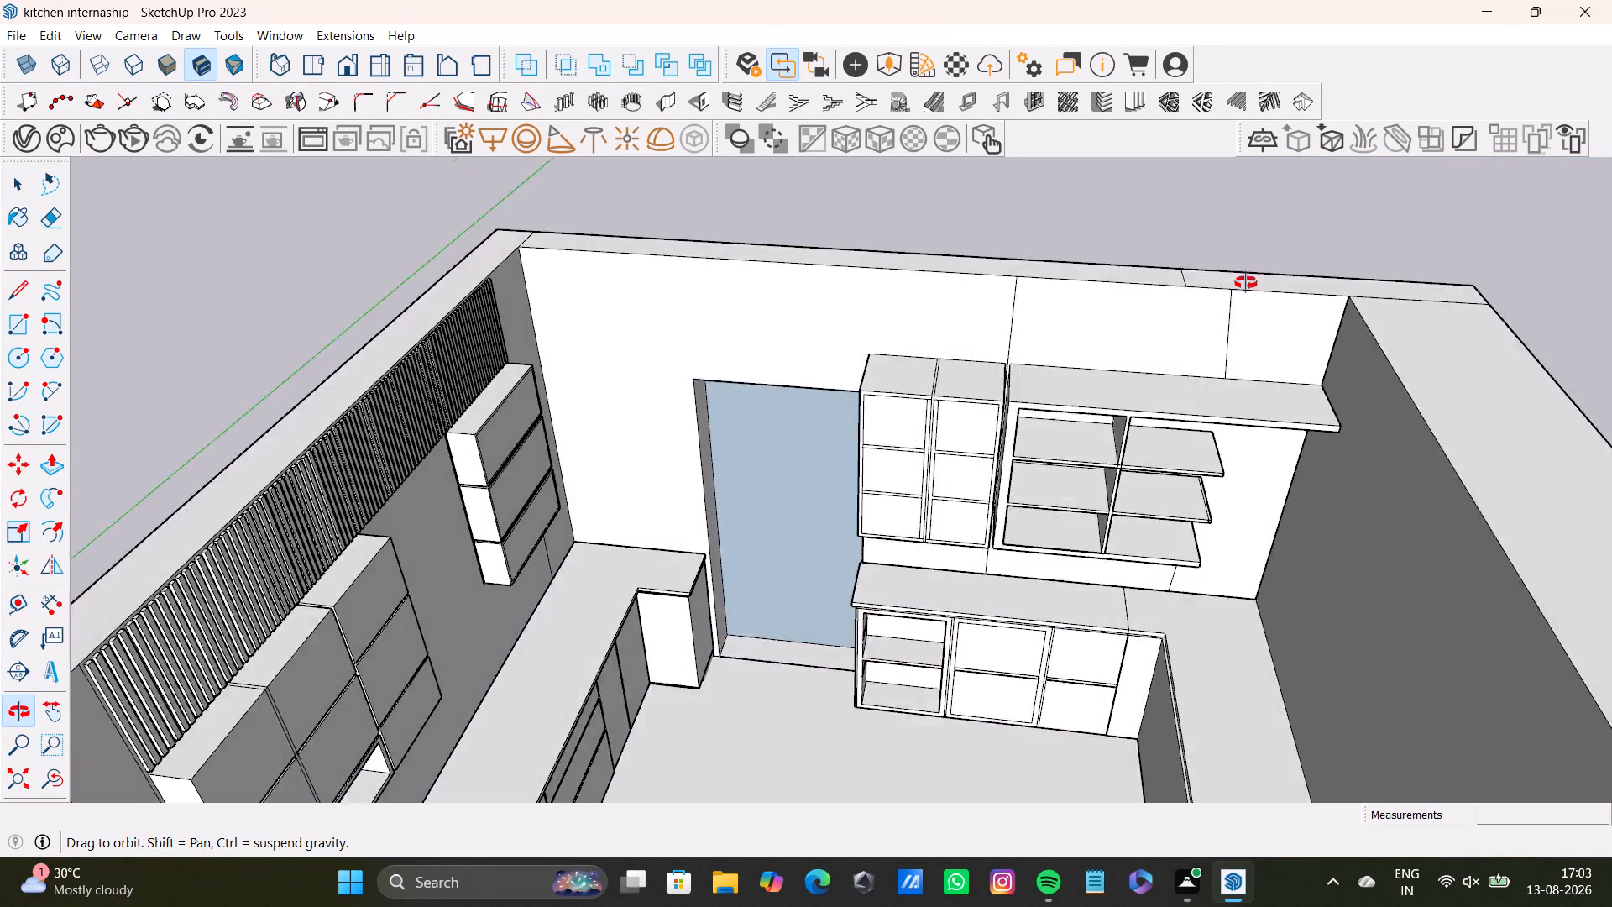
pyautogui.moveTo(1246, 283); pyautogui.dragTo(1260, 257, button='middle')
pyautogui.scroll(7, 1275, 392)
pyautogui.moveTo(1230, 357); pyautogui.dragTo(1021, 452, button='middle')
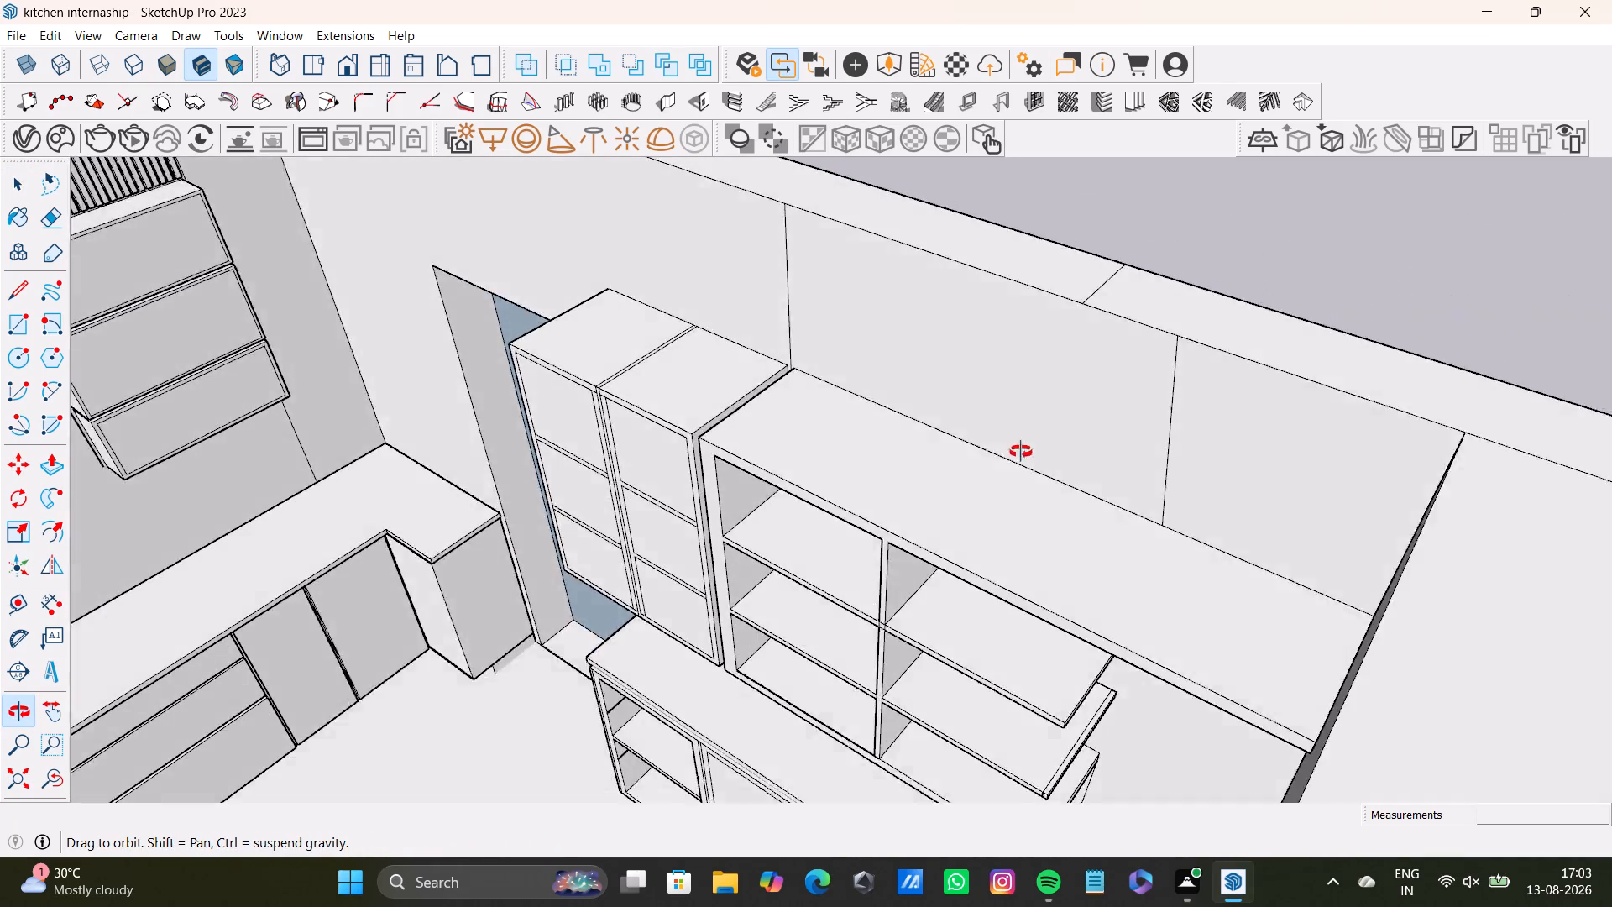
pyautogui.moveTo(1021, 452); pyautogui.dragTo(1028, 495, button='middle')
pyautogui.scroll(3, 1207, 433)
pyautogui.click(1162, 491)
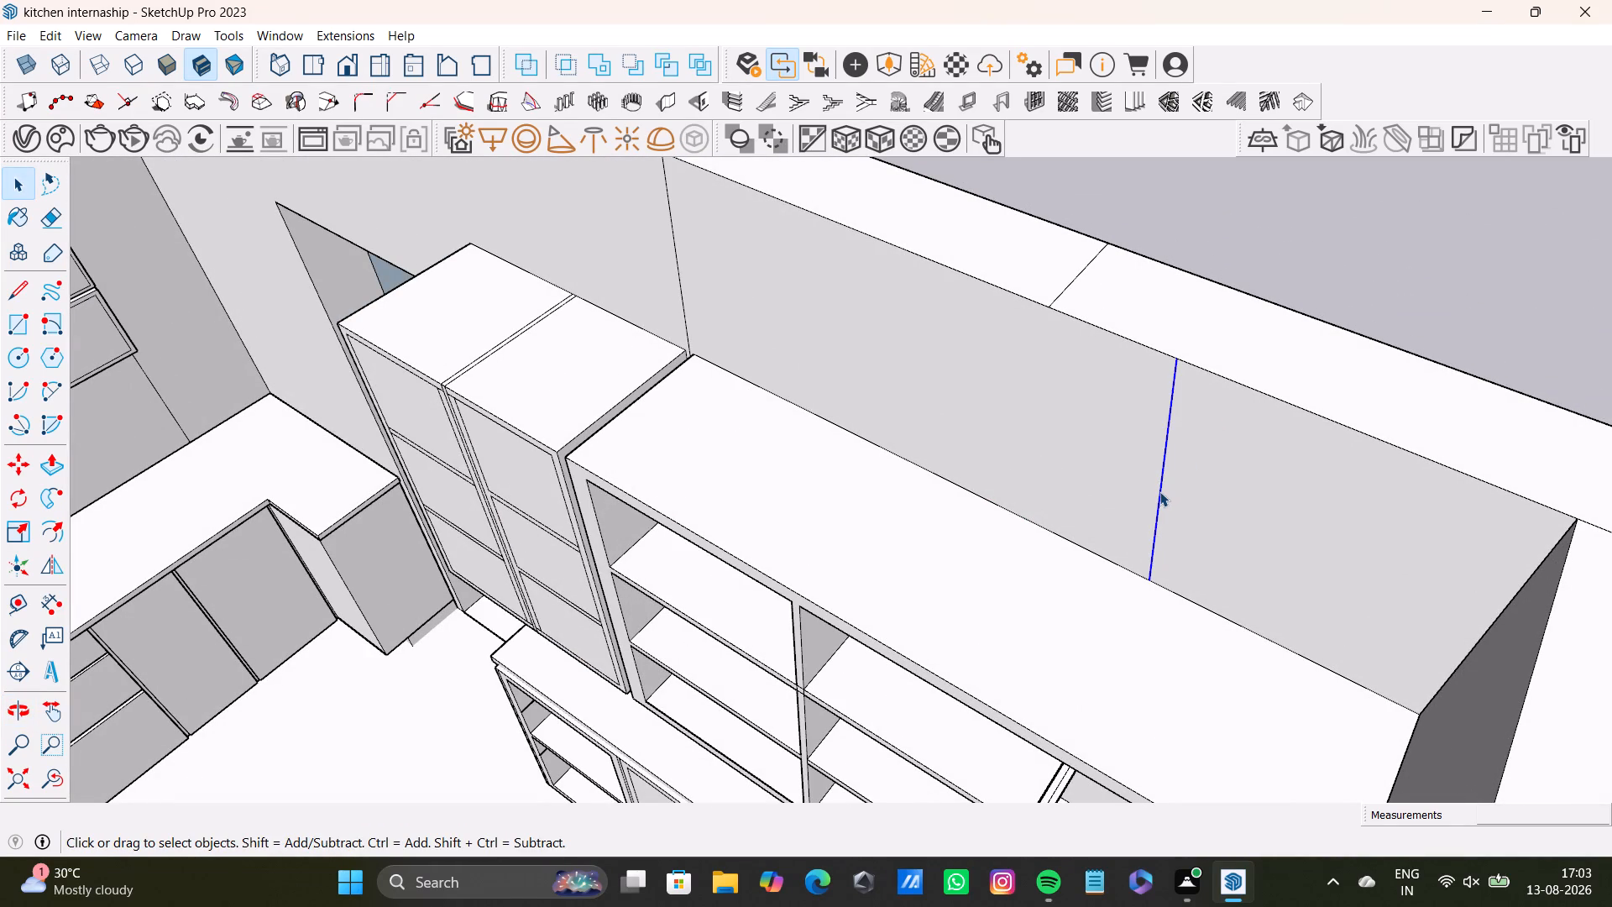
pyautogui.press('Delete')
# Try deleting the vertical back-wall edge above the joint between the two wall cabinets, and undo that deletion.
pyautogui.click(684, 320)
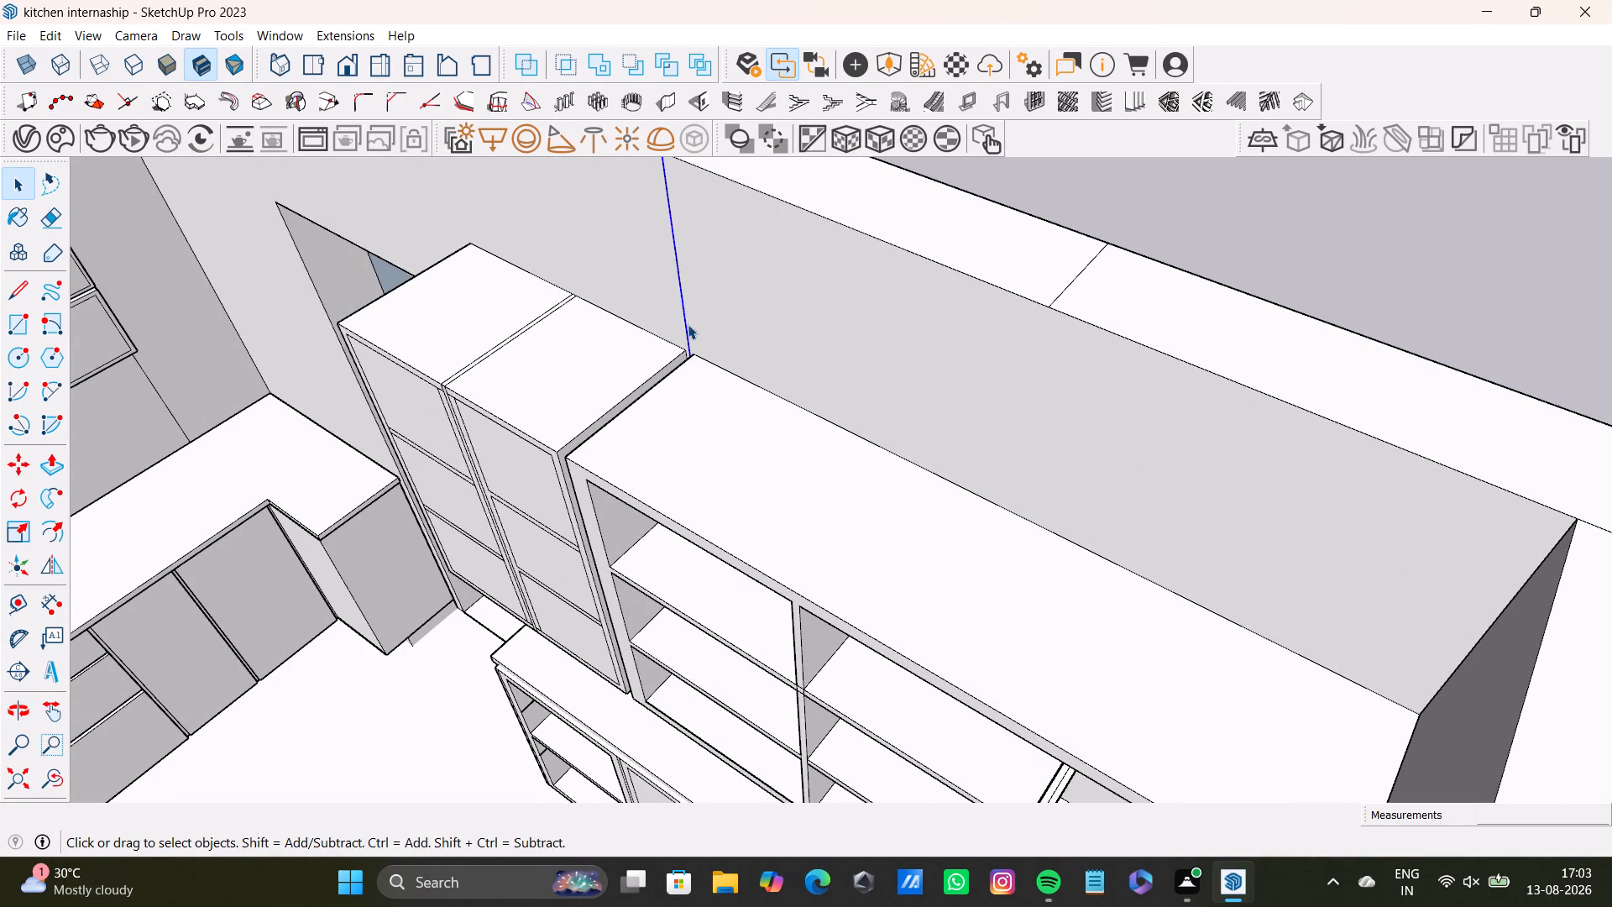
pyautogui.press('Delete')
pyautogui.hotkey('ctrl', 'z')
# Delete the stray vertical edge on the back wall running from the bottom shelf's outer end down to the countertop.
pyautogui.scroll(-1, 1053, 411)
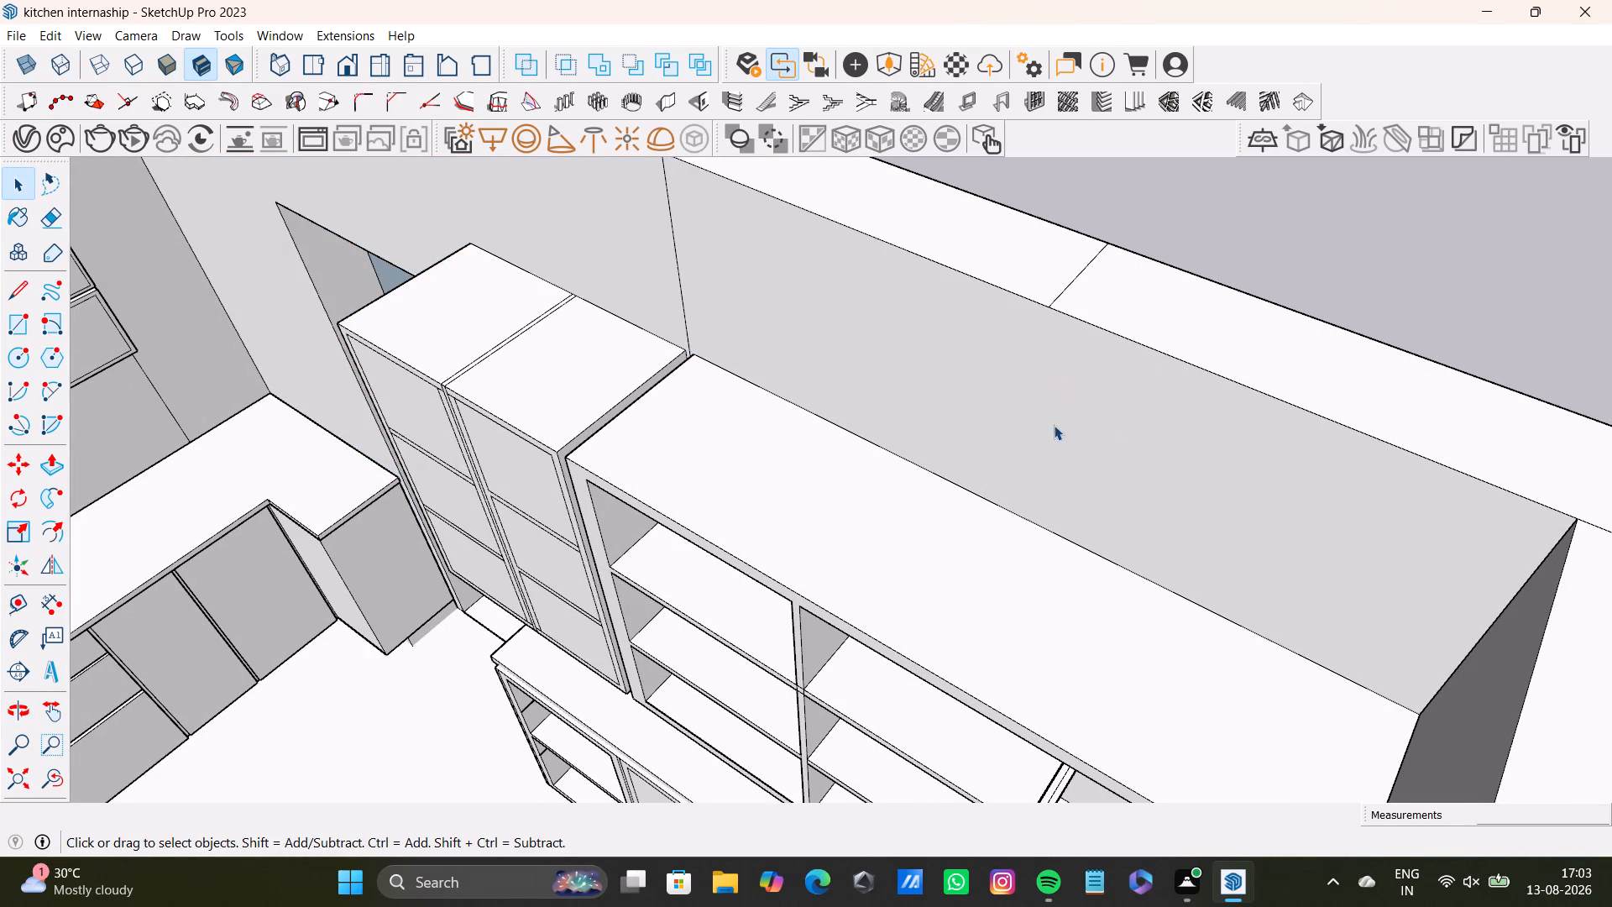
pyautogui.scroll(-2, 1054, 425)
pyautogui.moveTo(1070, 419); pyautogui.dragTo(1184, 244, button='middle')
pyautogui.scroll(2, 1128, 518)
pyautogui.moveTo(1141, 480); pyautogui.dragTo(1127, 273, button='middle')
pyautogui.scroll(-8, 1162, 661)
pyautogui.keyDown('shift'); pyautogui.moveTo(1198, 700); pyautogui.dragTo(1164, 507, button='middle'); pyautogui.keyUp('shift')
pyautogui.scroll(7, 1129, 574)
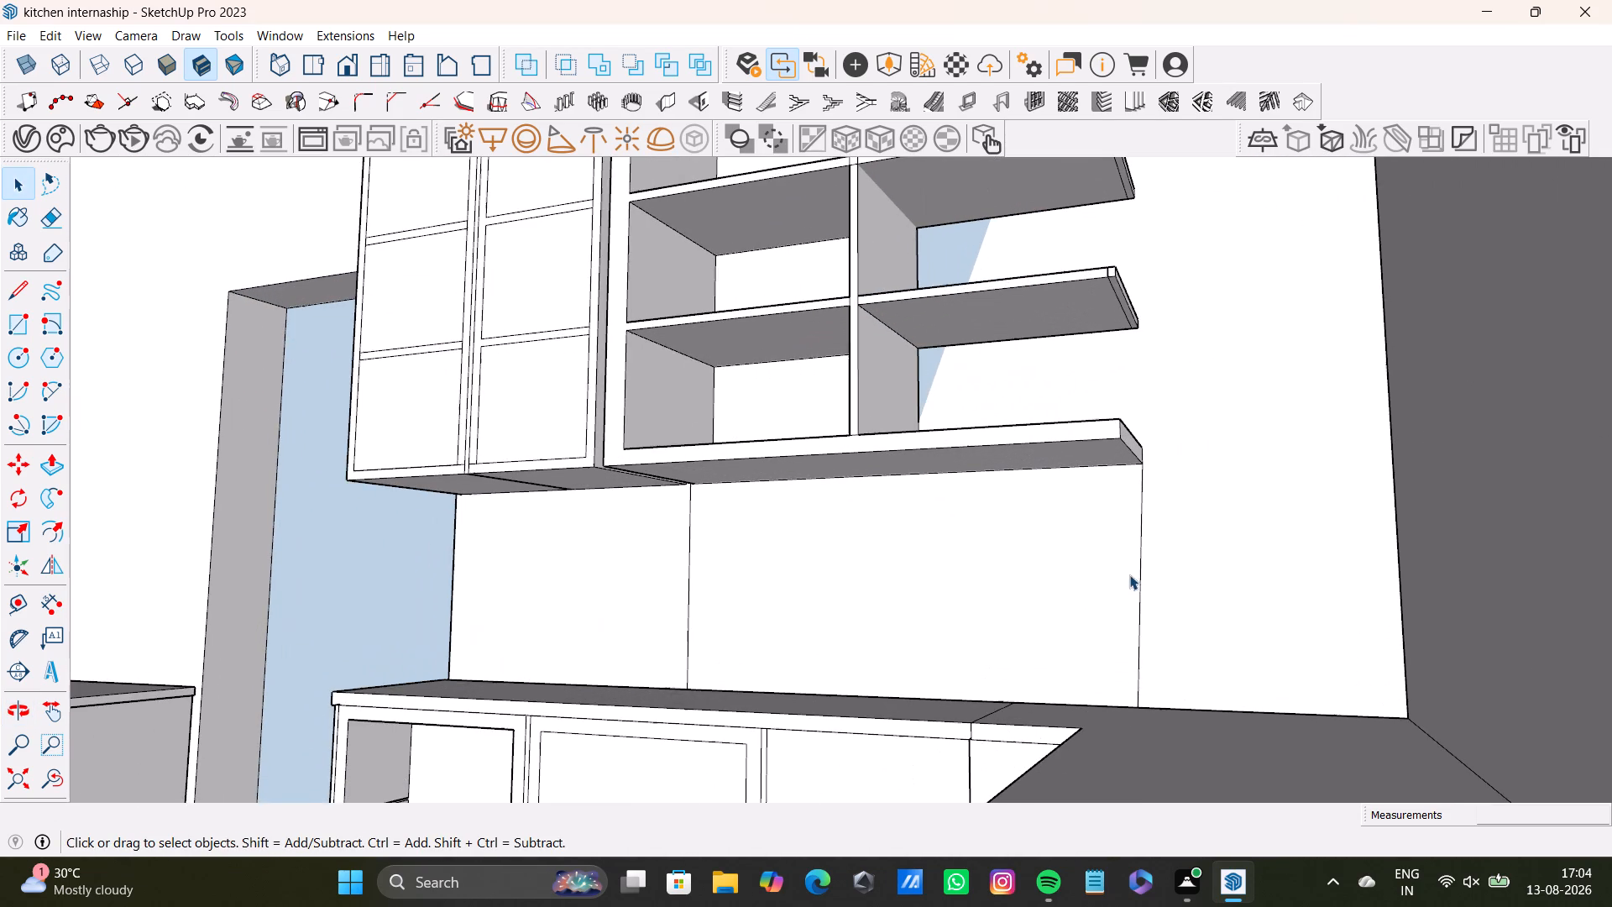
pyautogui.click(1143, 610)
pyautogui.press('Delete')
# Examine the shelf wall cabinet's open shelf ends and their gap to the side wall from above and below.
pyautogui.scroll(3, 1128, 465)
pyautogui.scroll(-8, 1133, 462)
pyautogui.keyDown('shift'); pyautogui.moveTo(1128, 402); pyautogui.dragTo(1063, 533, button='middle'); pyautogui.keyUp('shift')
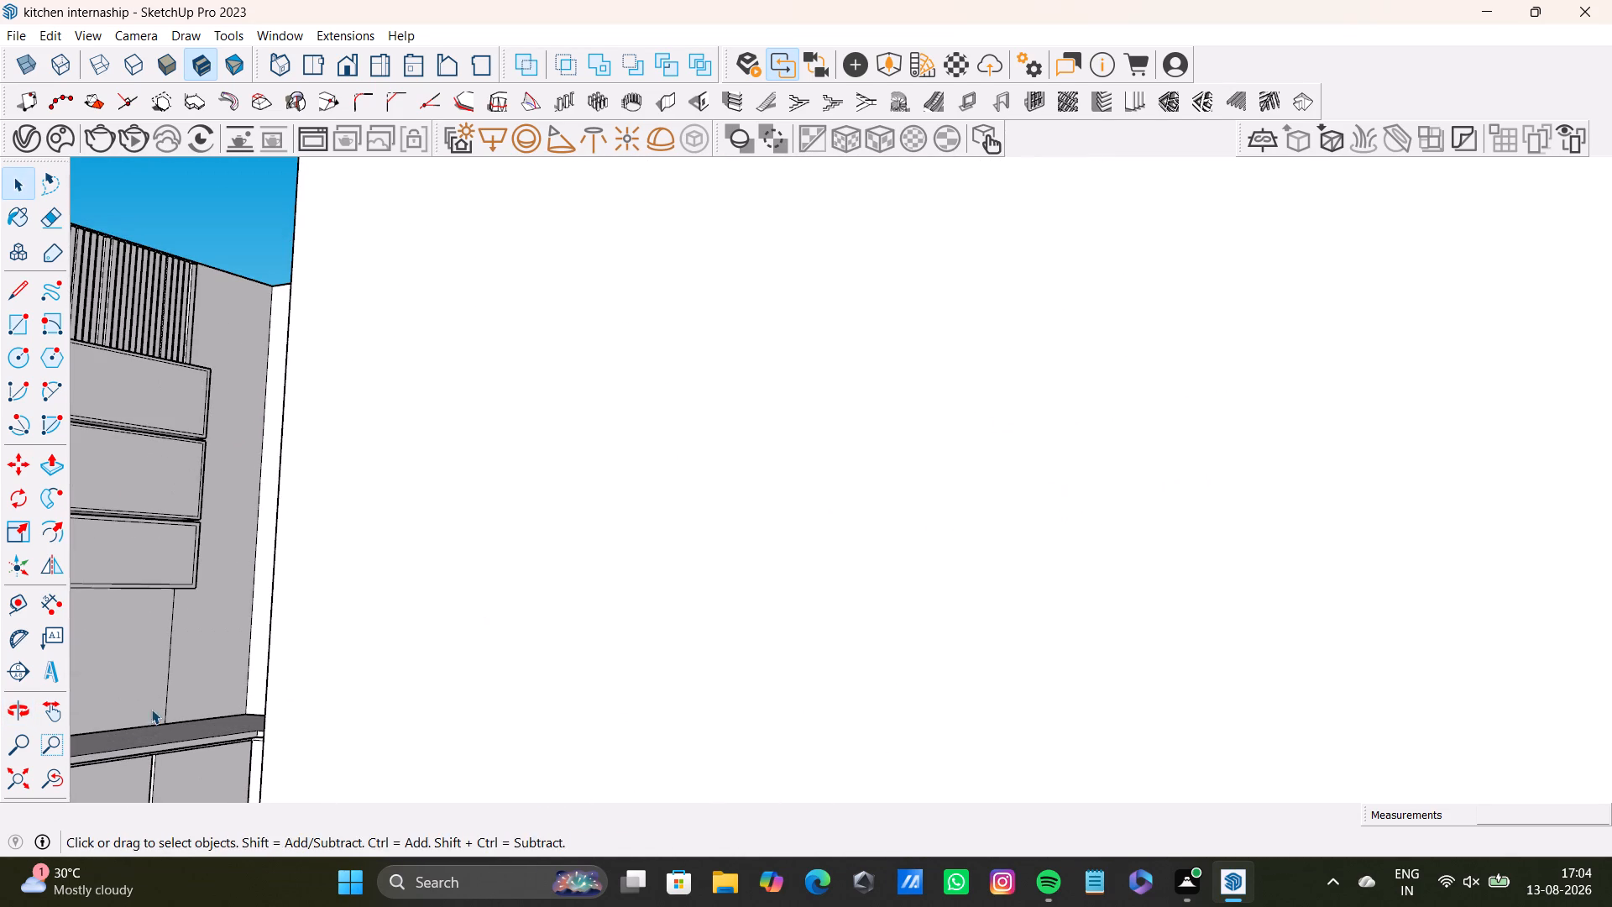
pyautogui.click(12, 777)
pyautogui.moveTo(1119, 499); pyautogui.dragTo(1137, 733, button='middle')
pyautogui.scroll(5, 1290, 494)
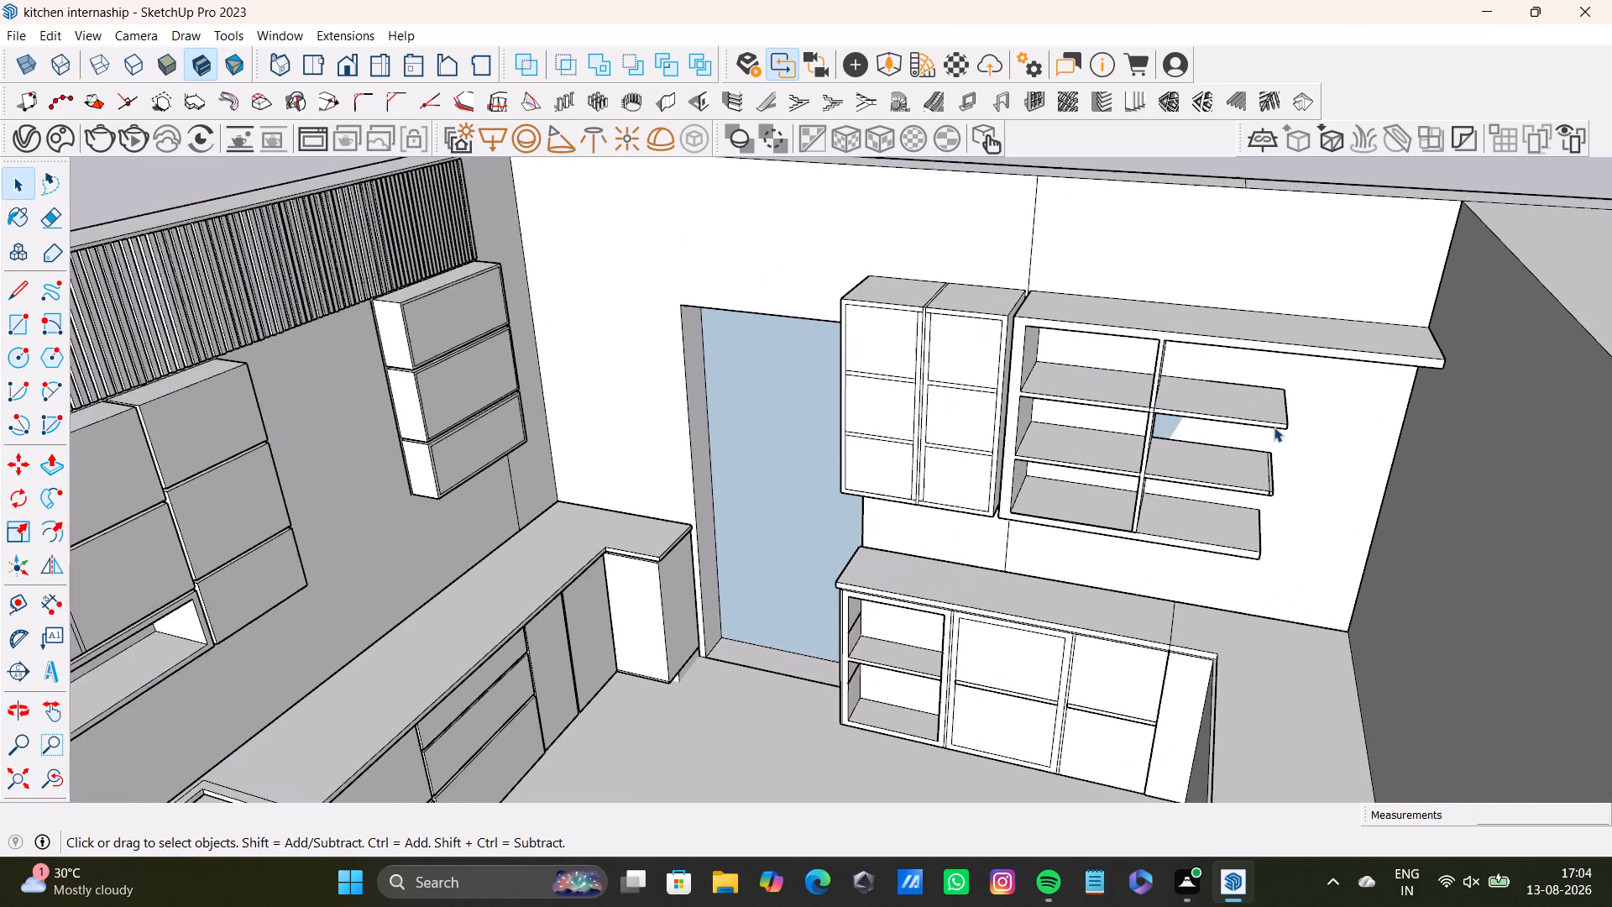
pyautogui.scroll(6, 1274, 427)
pyautogui.moveTo(1266, 420); pyautogui.dragTo(1040, 411, button='middle')
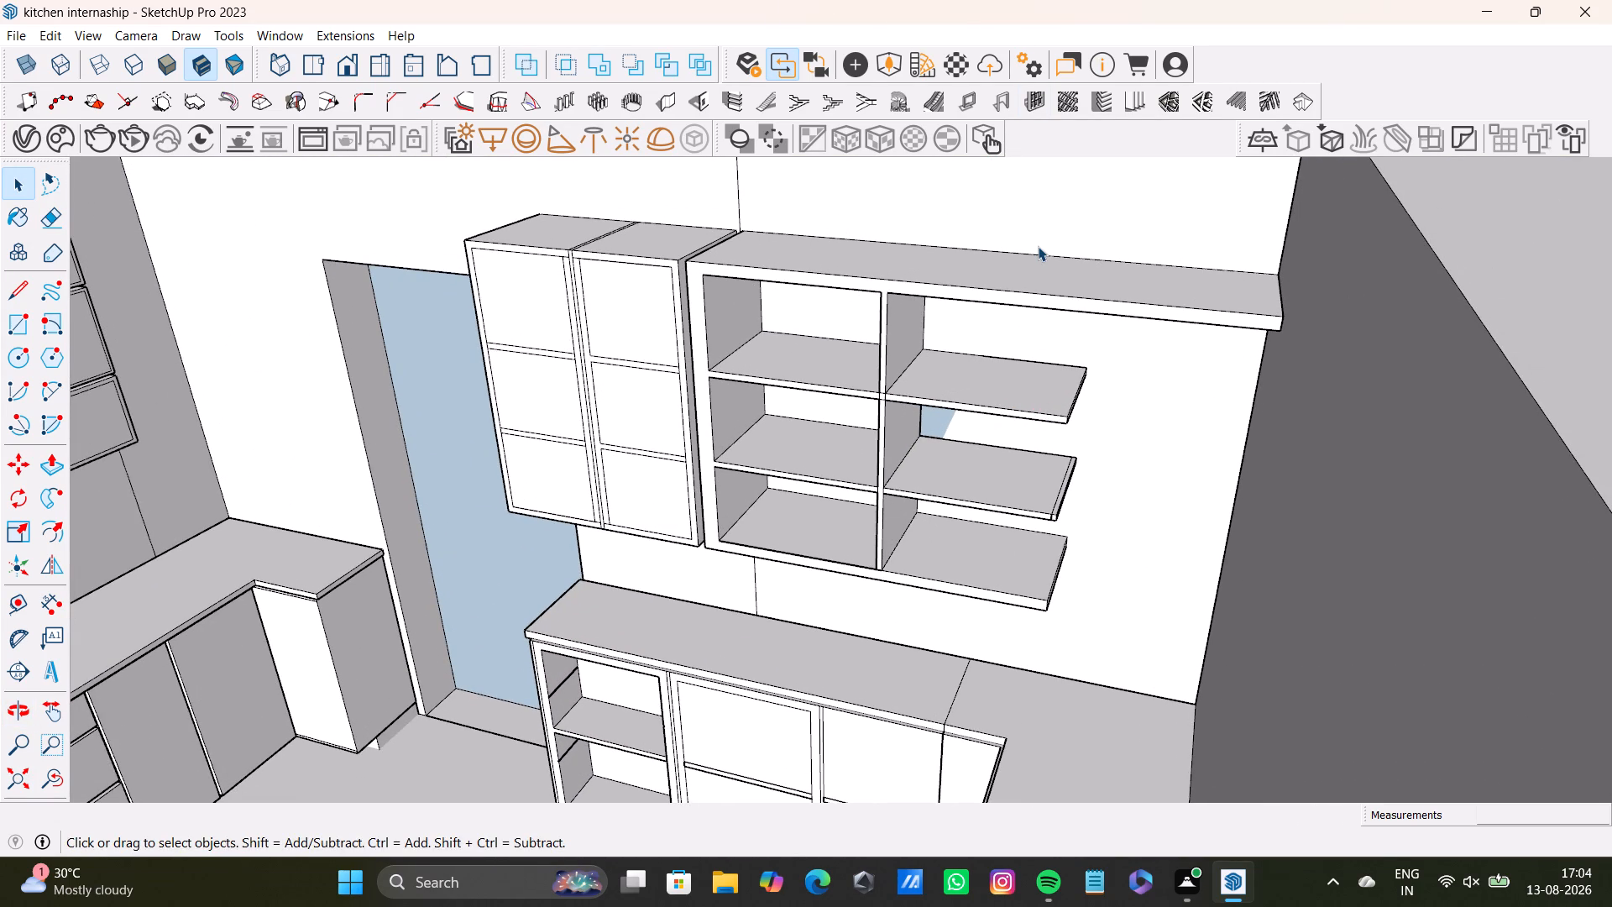
pyautogui.scroll(1, 1102, 413)
pyautogui.moveTo(1108, 391); pyautogui.dragTo(1136, 322, button='middle')
pyautogui.scroll(6, 1041, 368)
pyautogui.moveTo(1096, 359); pyautogui.dragTo(1063, 359, button='middle')
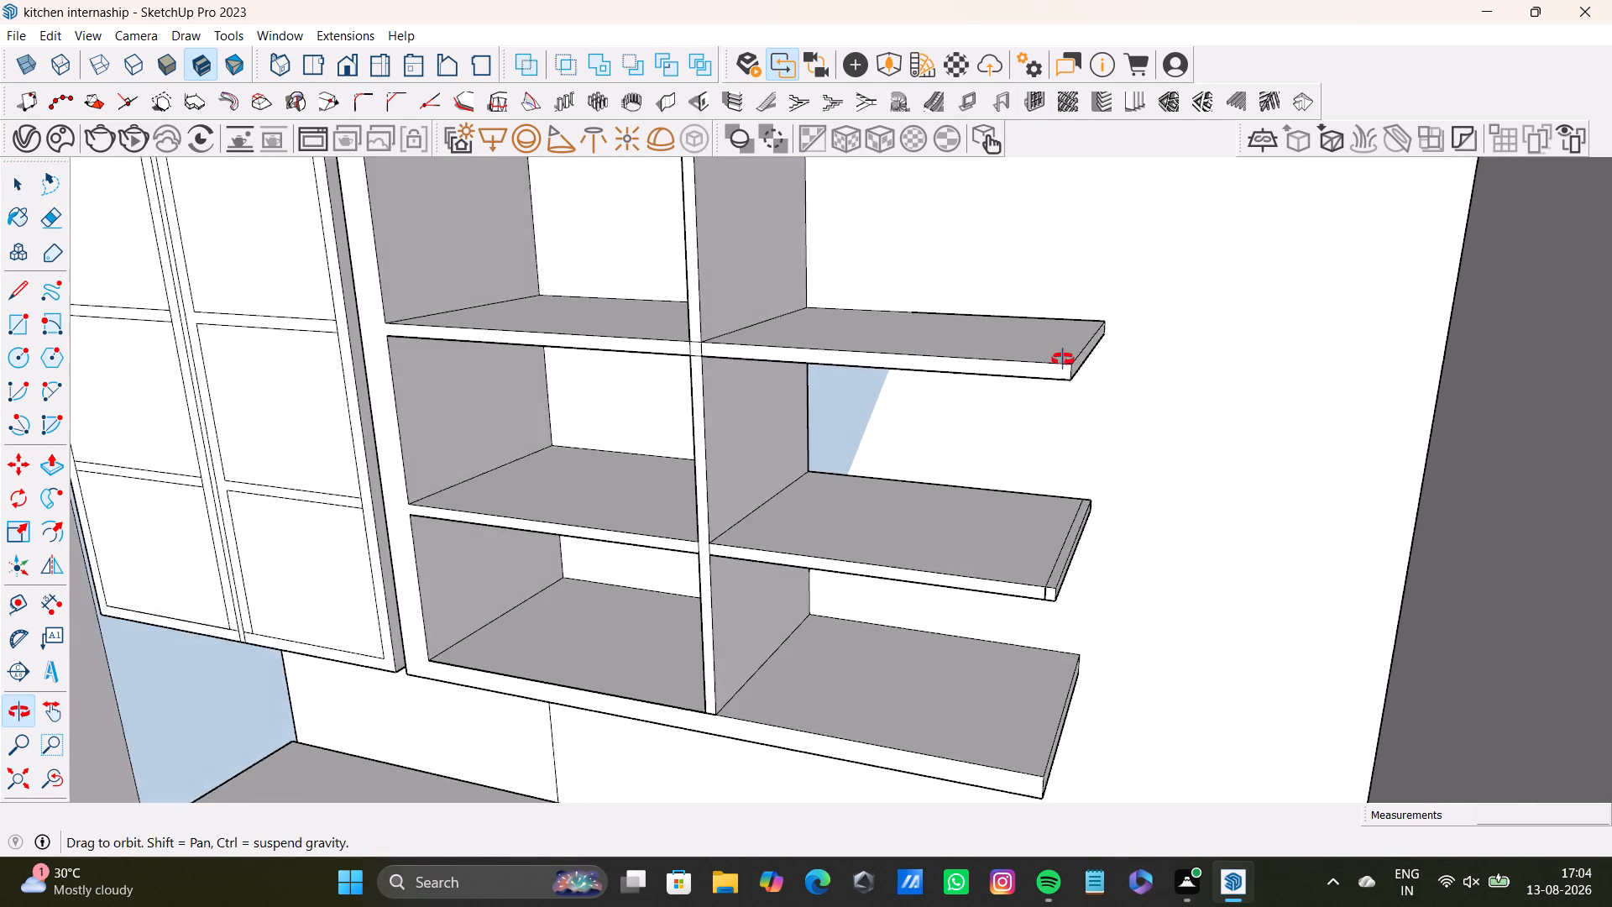
pyautogui.moveTo(1063, 359); pyautogui.dragTo(1002, 354, button='middle')
pyautogui.click(1056, 357)
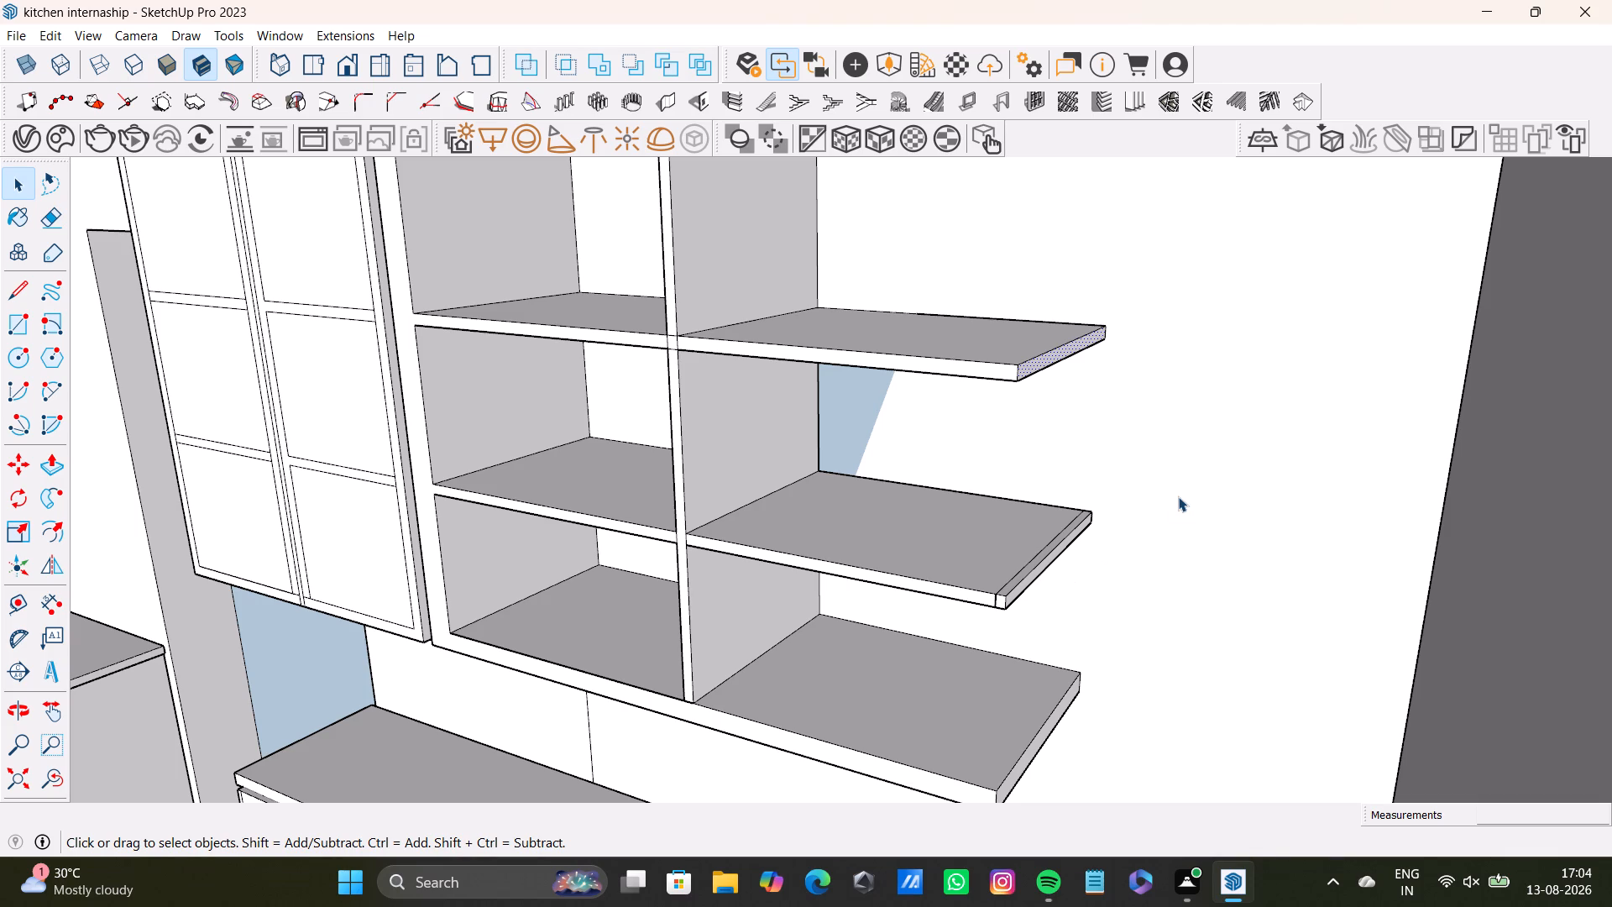
pyautogui.moveTo(1234, 609); pyautogui.dragTo(1269, 606, button='middle')
pyautogui.moveTo(1180, 621); pyautogui.dragTo(1285, 639, button='middle')
pyautogui.scroll(-3, 1144, 641)
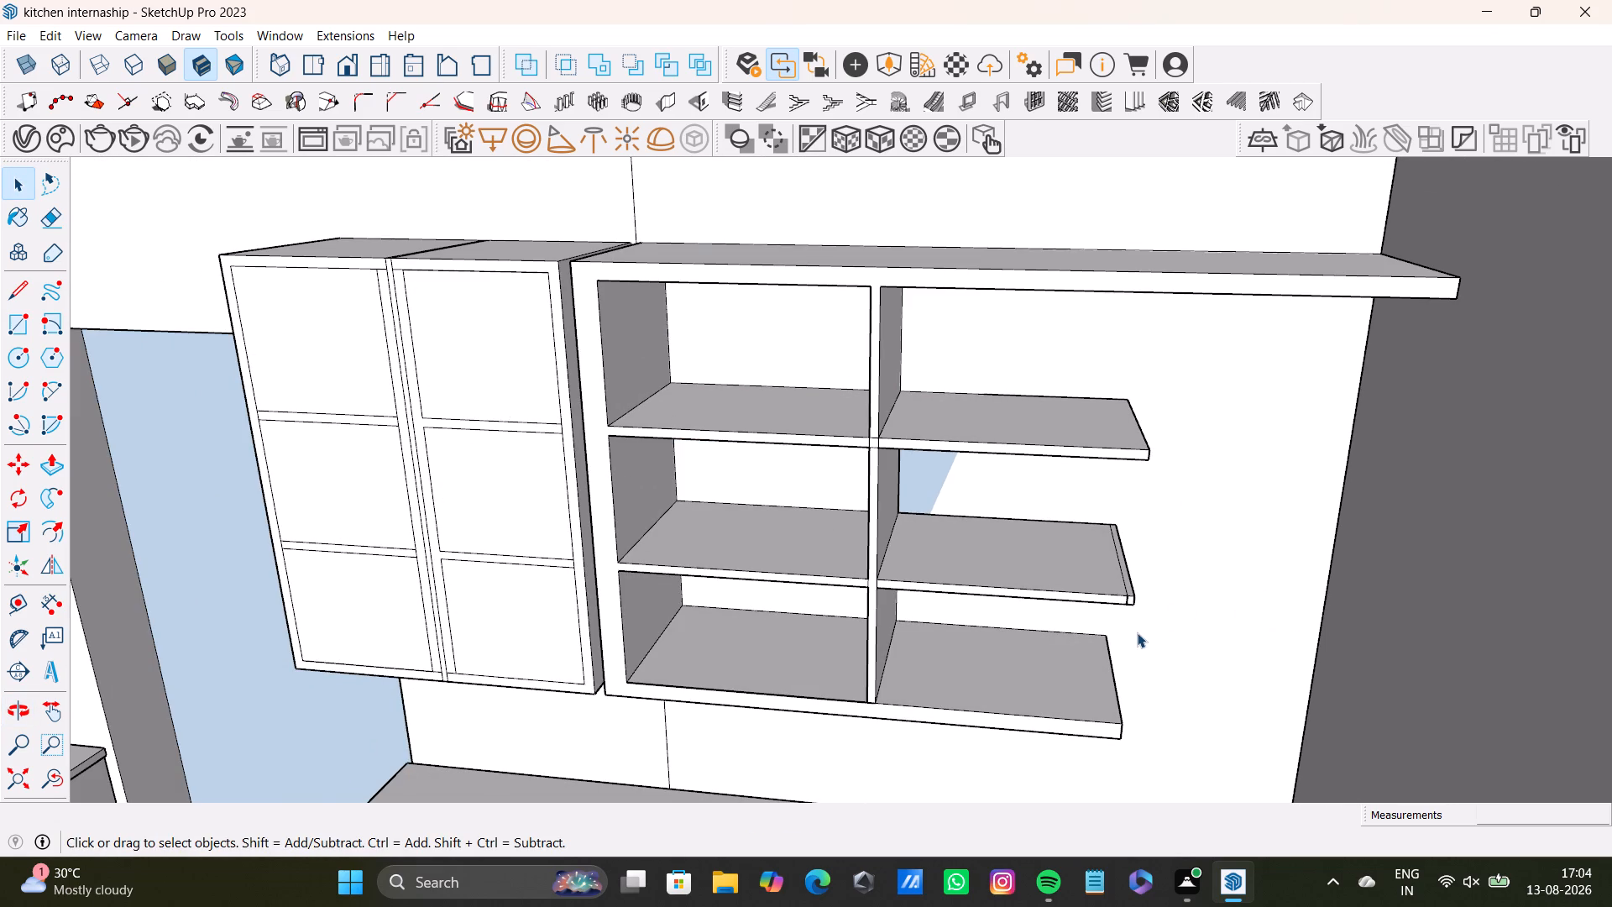
pyautogui.moveTo(1124, 632); pyautogui.dragTo(1091, 474, button='middle')
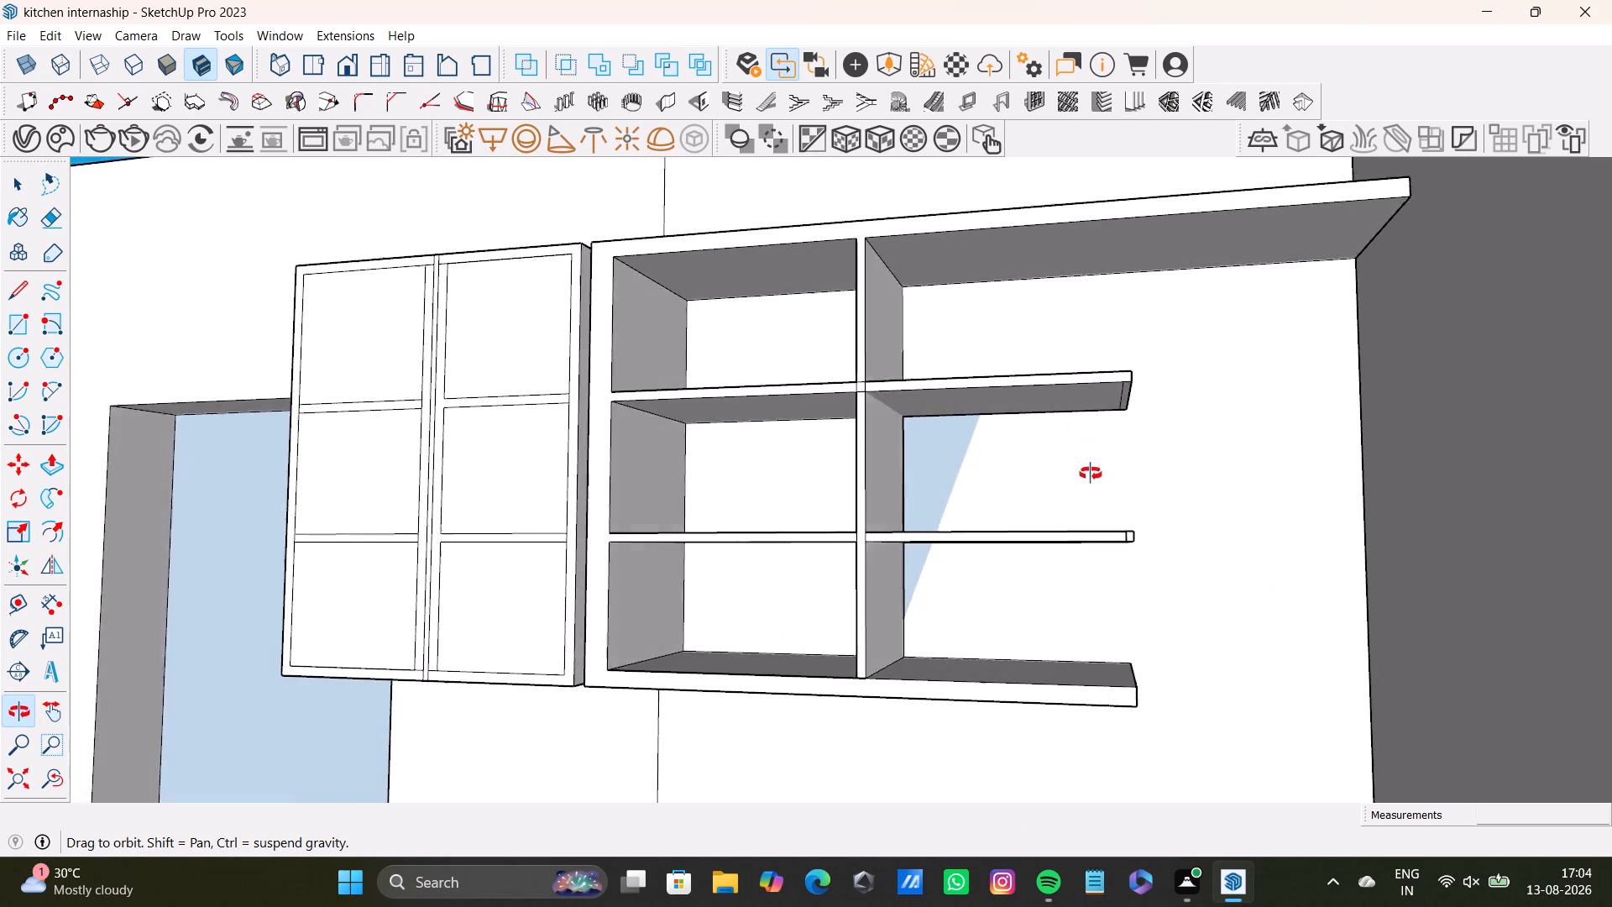
pyautogui.moveTo(1091, 474); pyautogui.dragTo(1137, 595, button='middle')
pyautogui.keyDown('shift'); pyautogui.moveTo(1130, 479); pyautogui.dragTo(1076, 468, button='middle'); pyautogui.keyUp('shift')
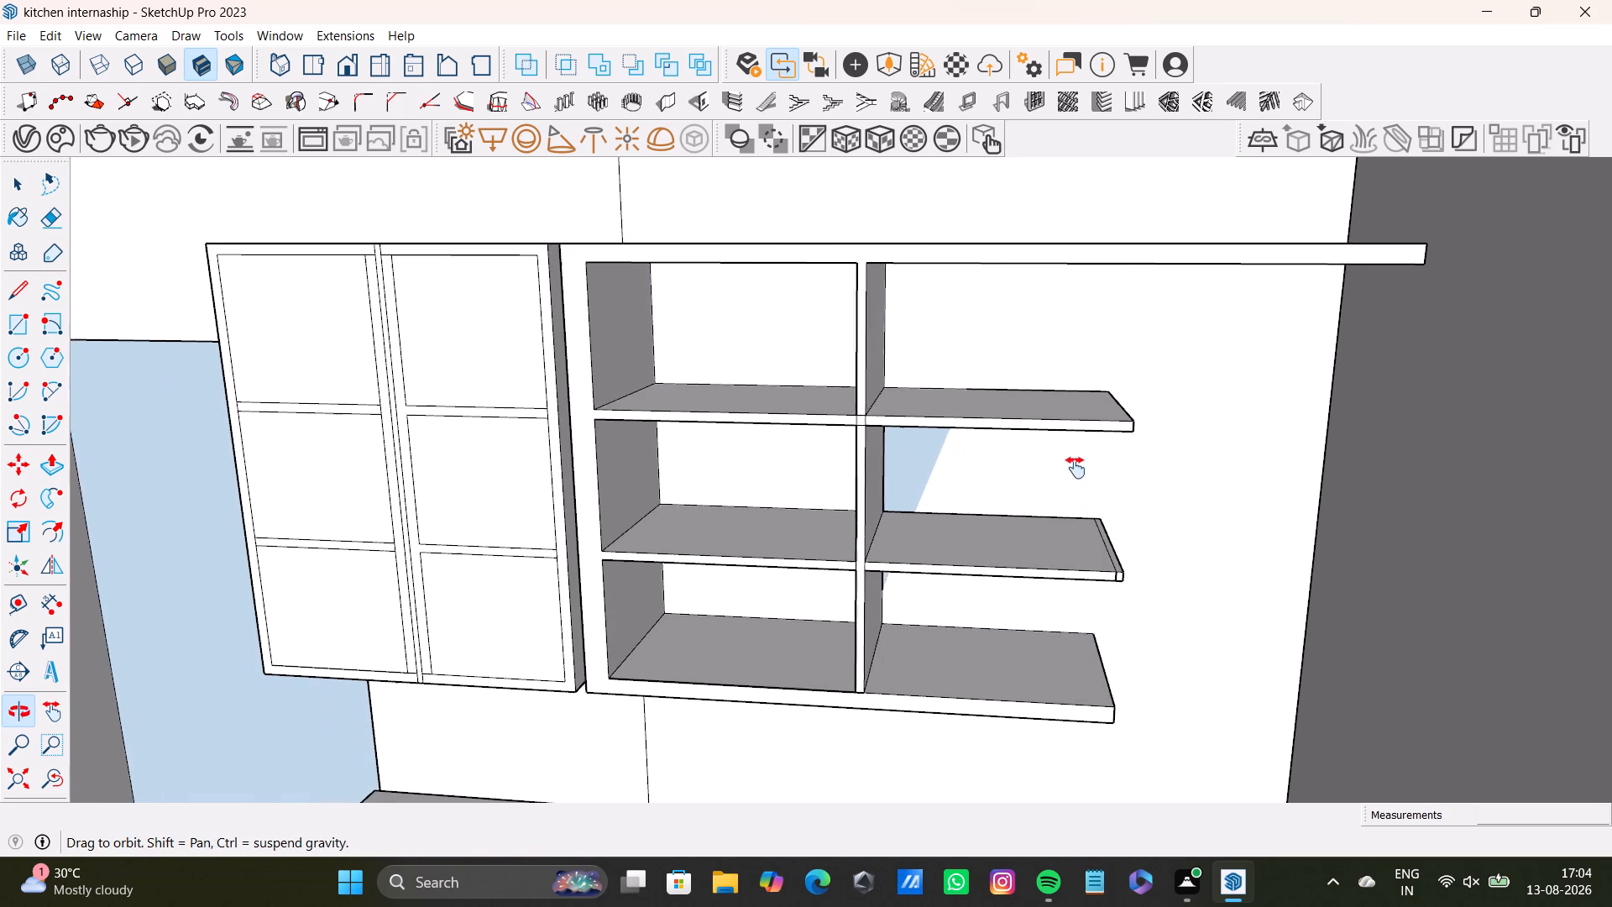
pyautogui.keyDown('shift'); pyautogui.moveTo(1076, 468); pyautogui.dragTo(976, 472, button='middle'); pyautogui.keyUp('shift')
pyautogui.moveTo(942, 386); pyautogui.dragTo(998, 233, button='middle')
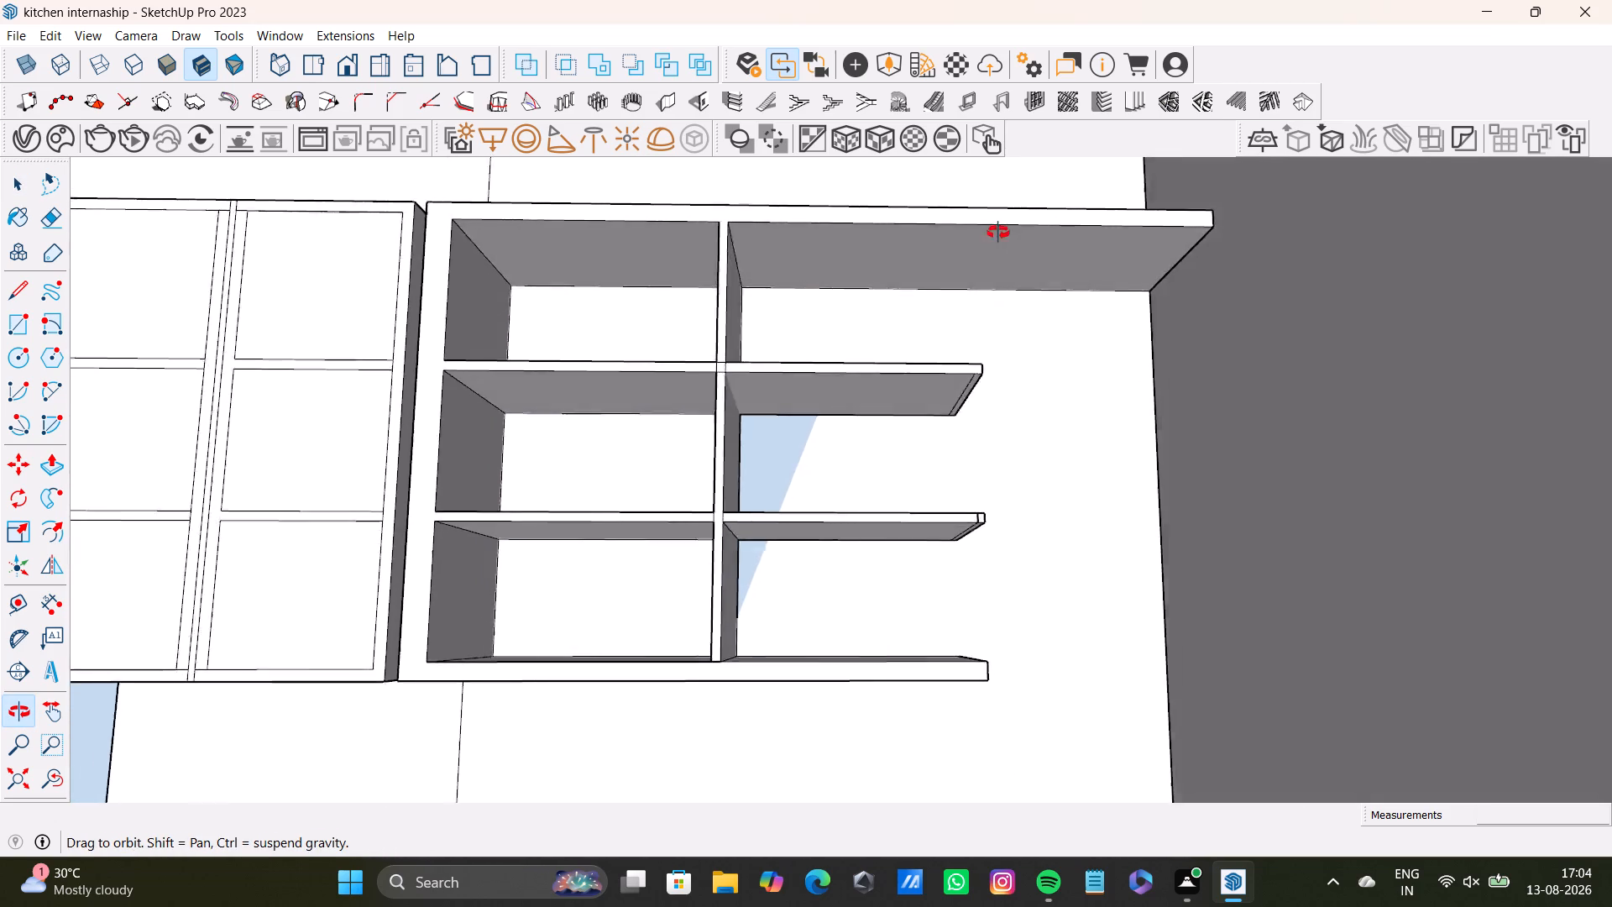
pyautogui.moveTo(998, 233); pyautogui.dragTo(883, 355, button='middle')
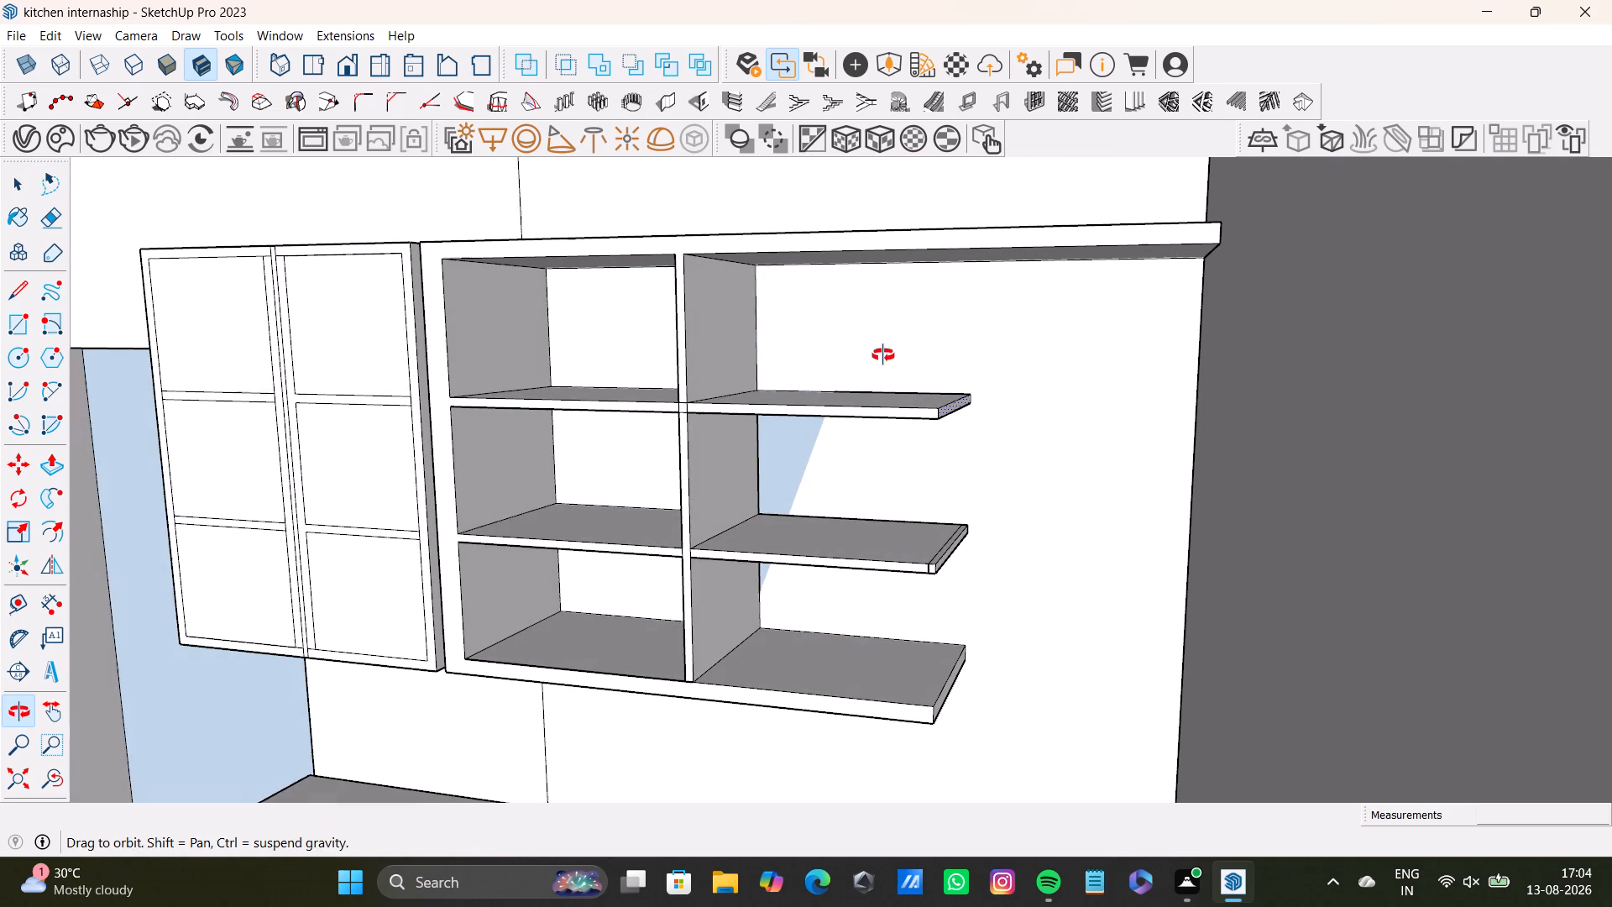
pyautogui.moveTo(883, 355); pyautogui.dragTo(882, 356, button='middle')
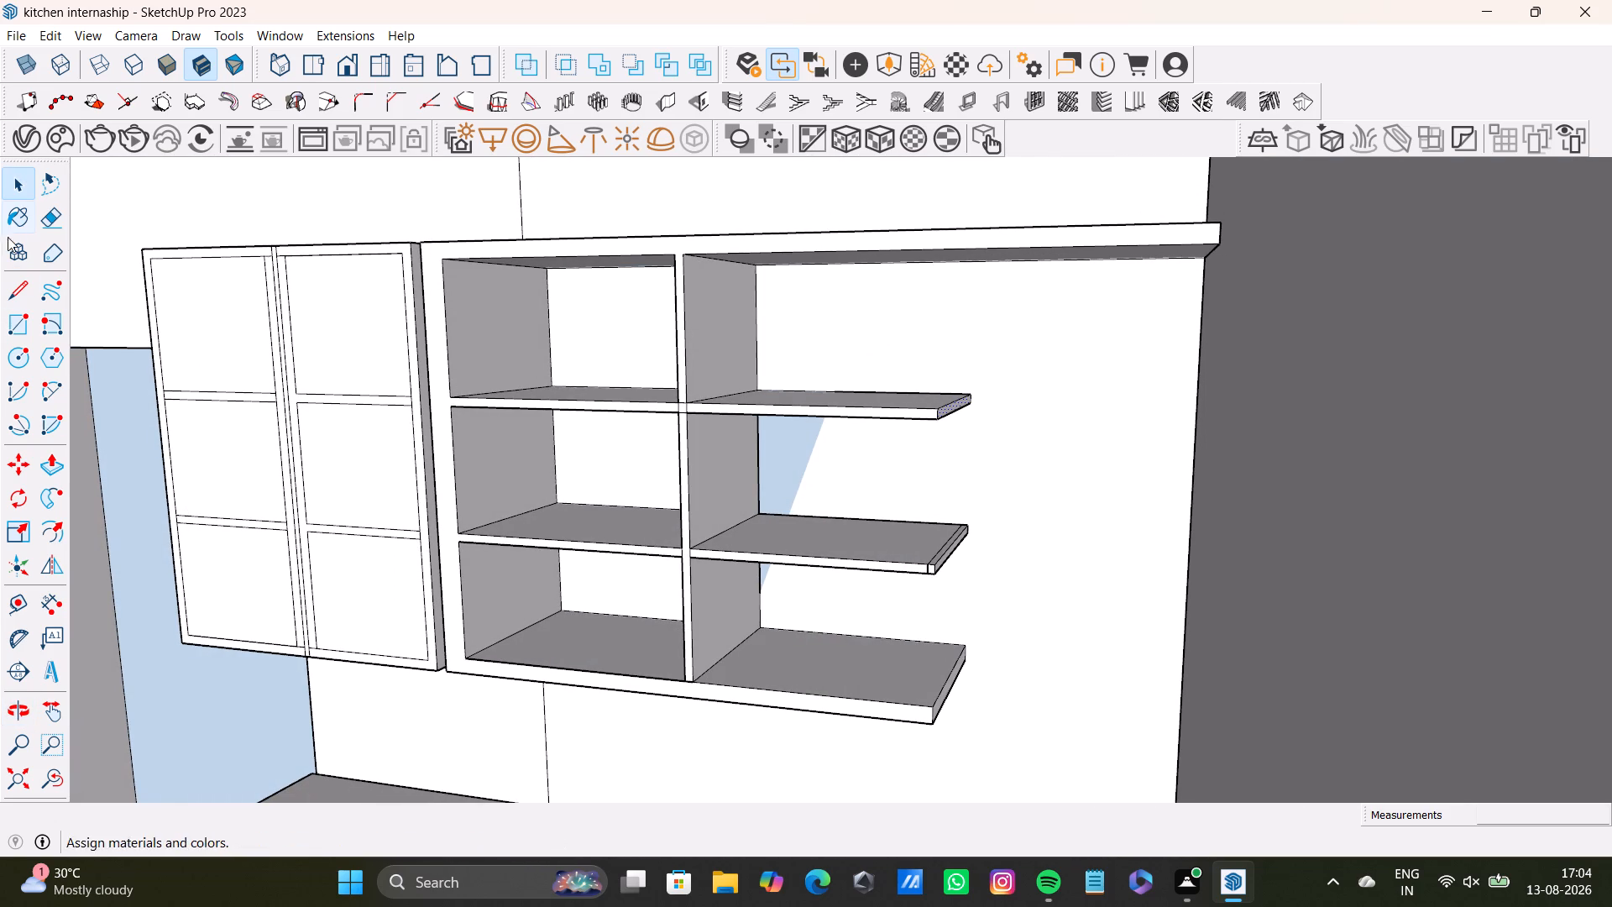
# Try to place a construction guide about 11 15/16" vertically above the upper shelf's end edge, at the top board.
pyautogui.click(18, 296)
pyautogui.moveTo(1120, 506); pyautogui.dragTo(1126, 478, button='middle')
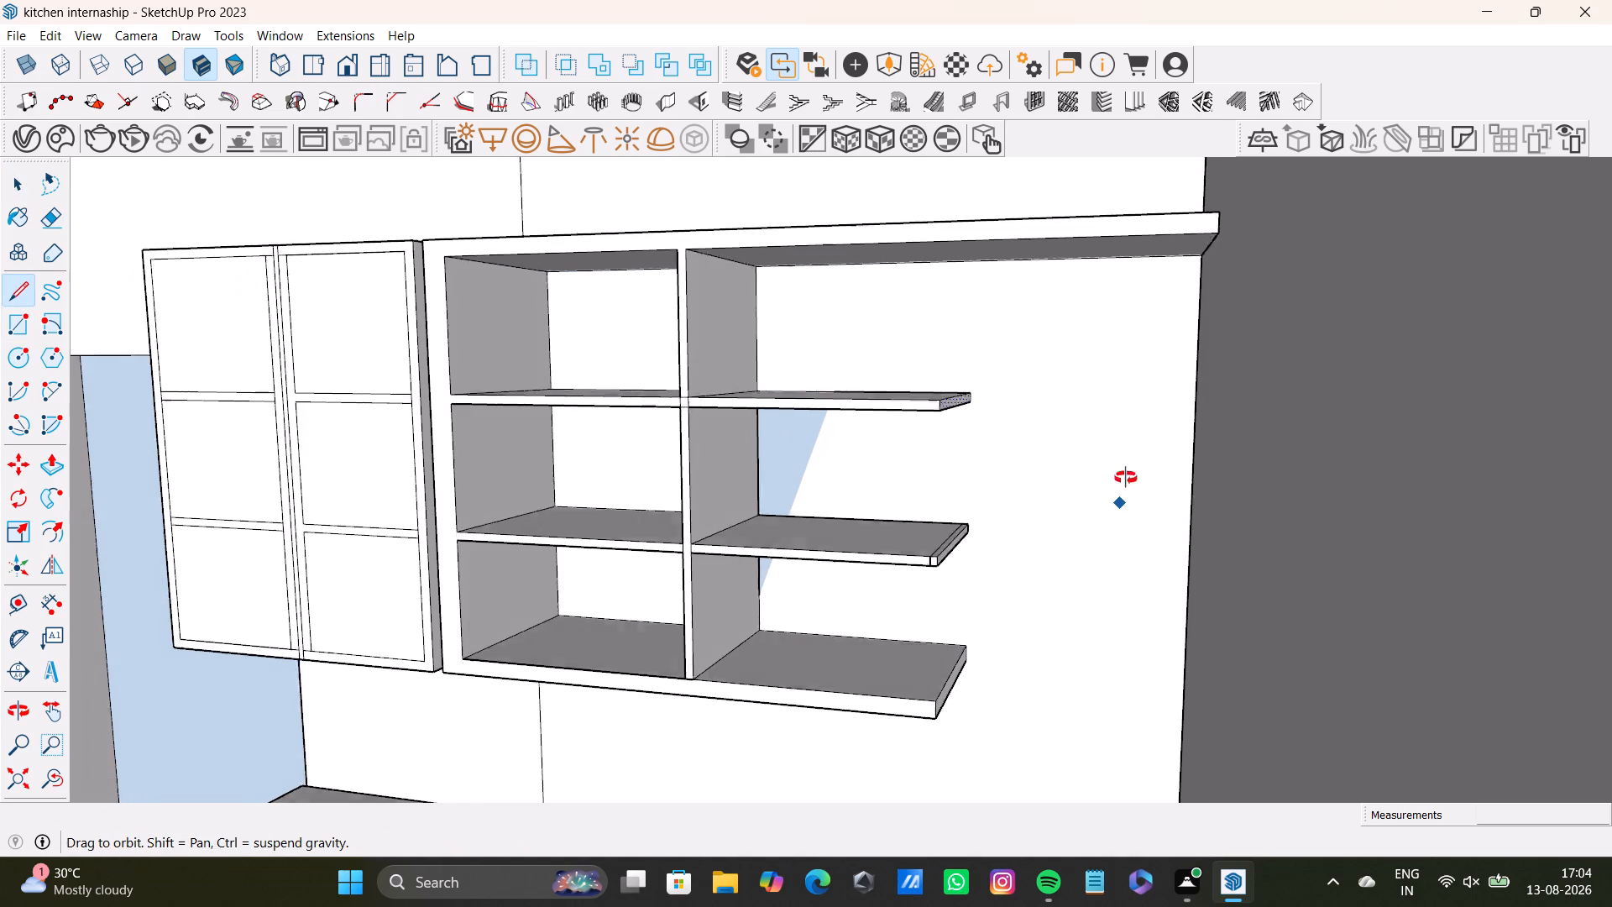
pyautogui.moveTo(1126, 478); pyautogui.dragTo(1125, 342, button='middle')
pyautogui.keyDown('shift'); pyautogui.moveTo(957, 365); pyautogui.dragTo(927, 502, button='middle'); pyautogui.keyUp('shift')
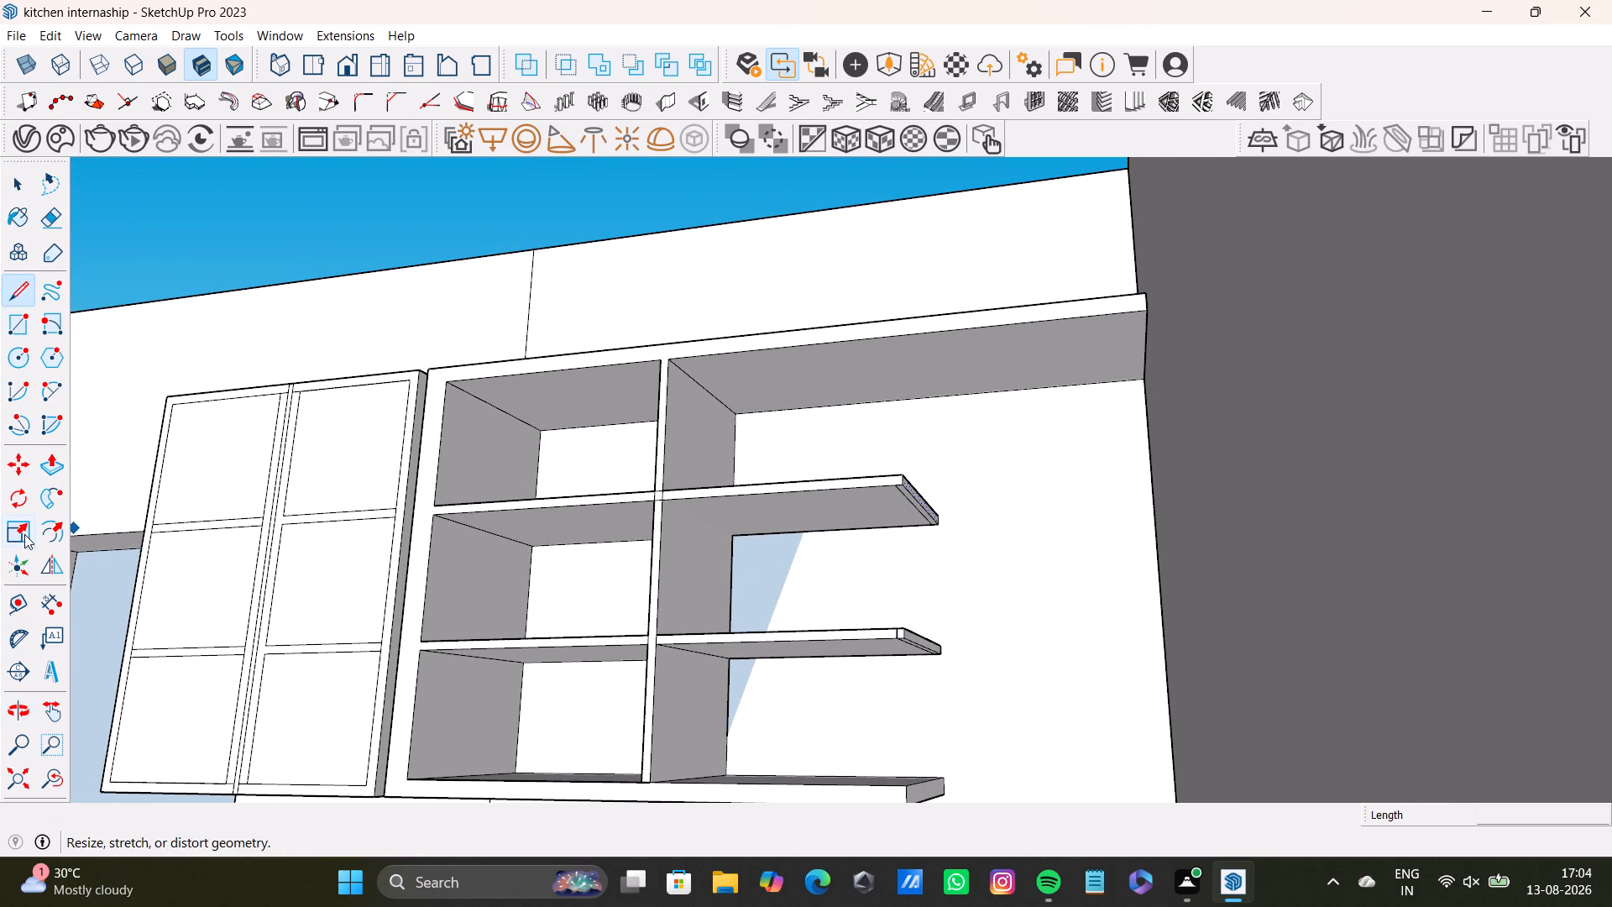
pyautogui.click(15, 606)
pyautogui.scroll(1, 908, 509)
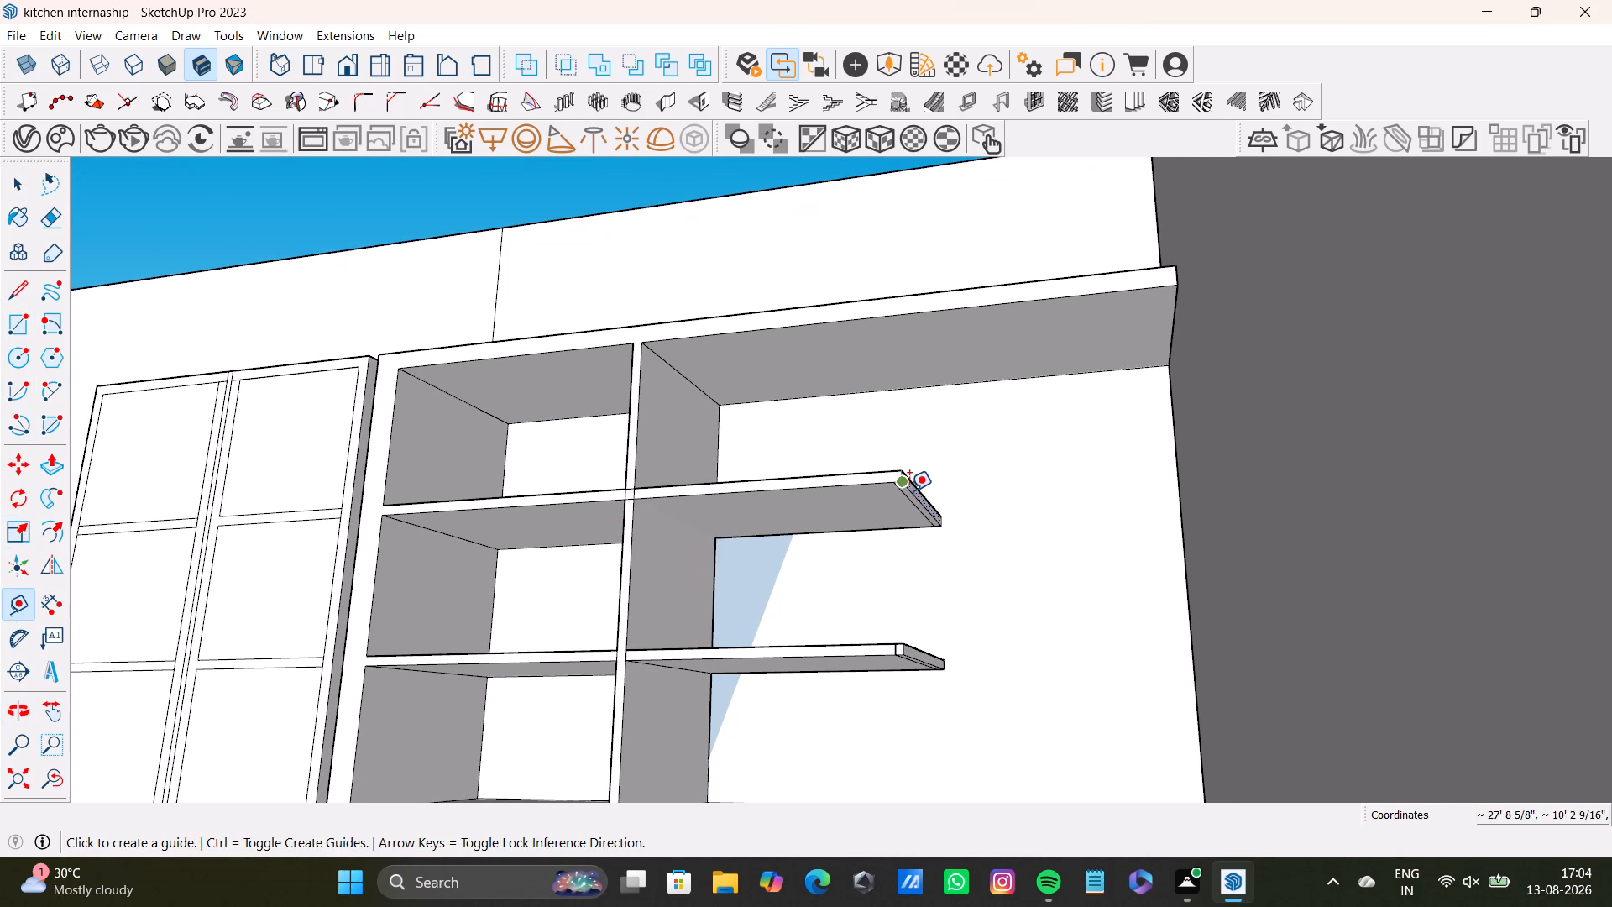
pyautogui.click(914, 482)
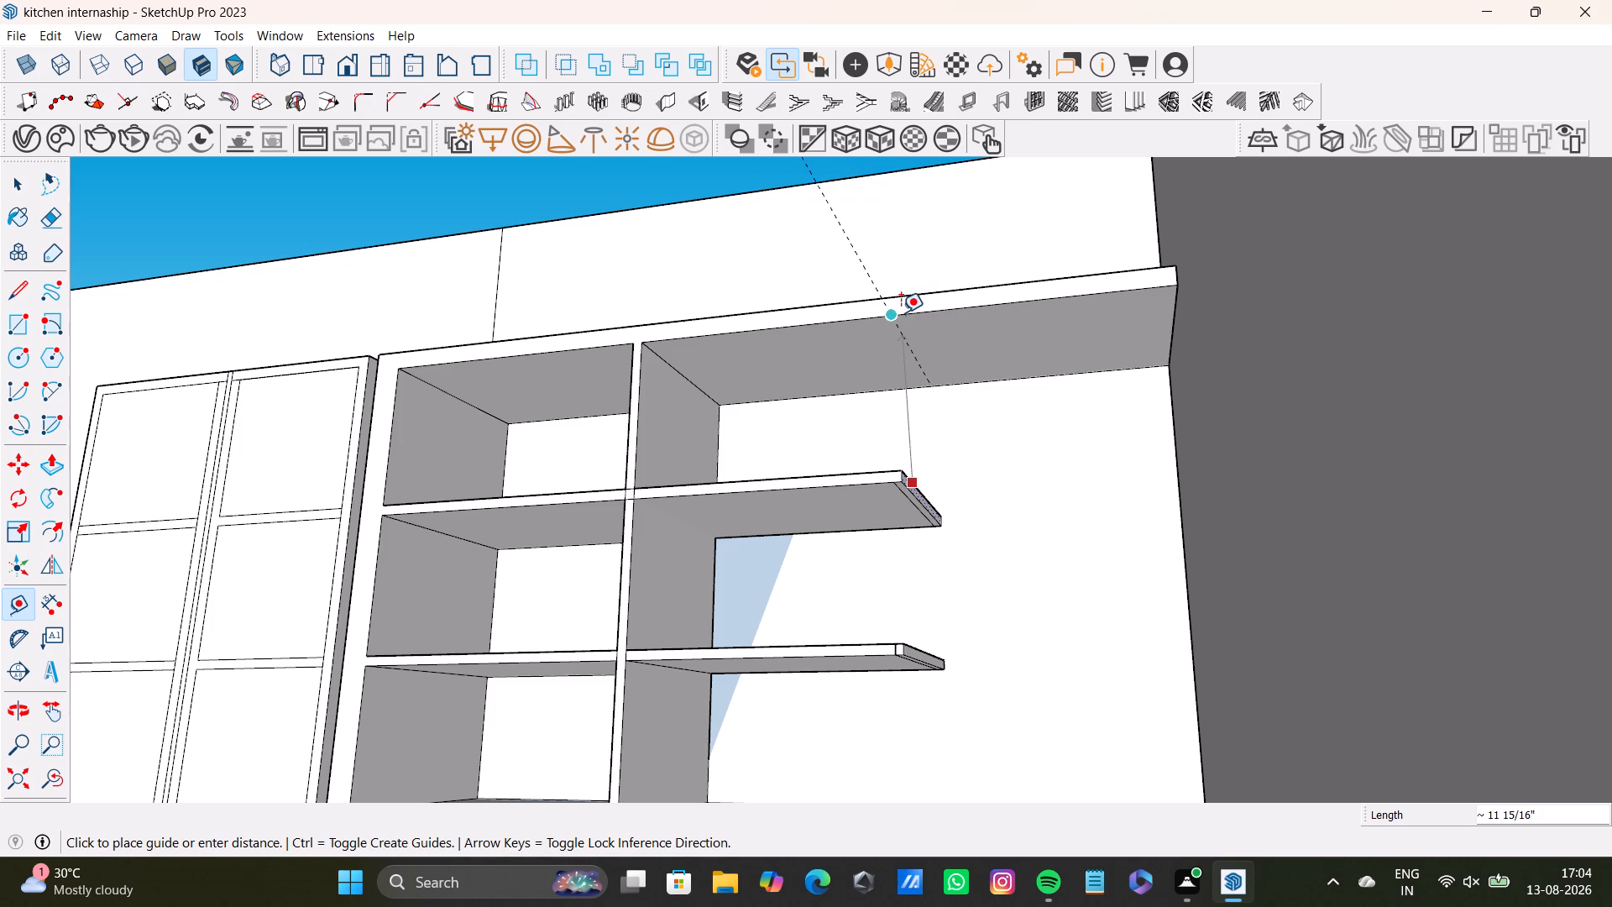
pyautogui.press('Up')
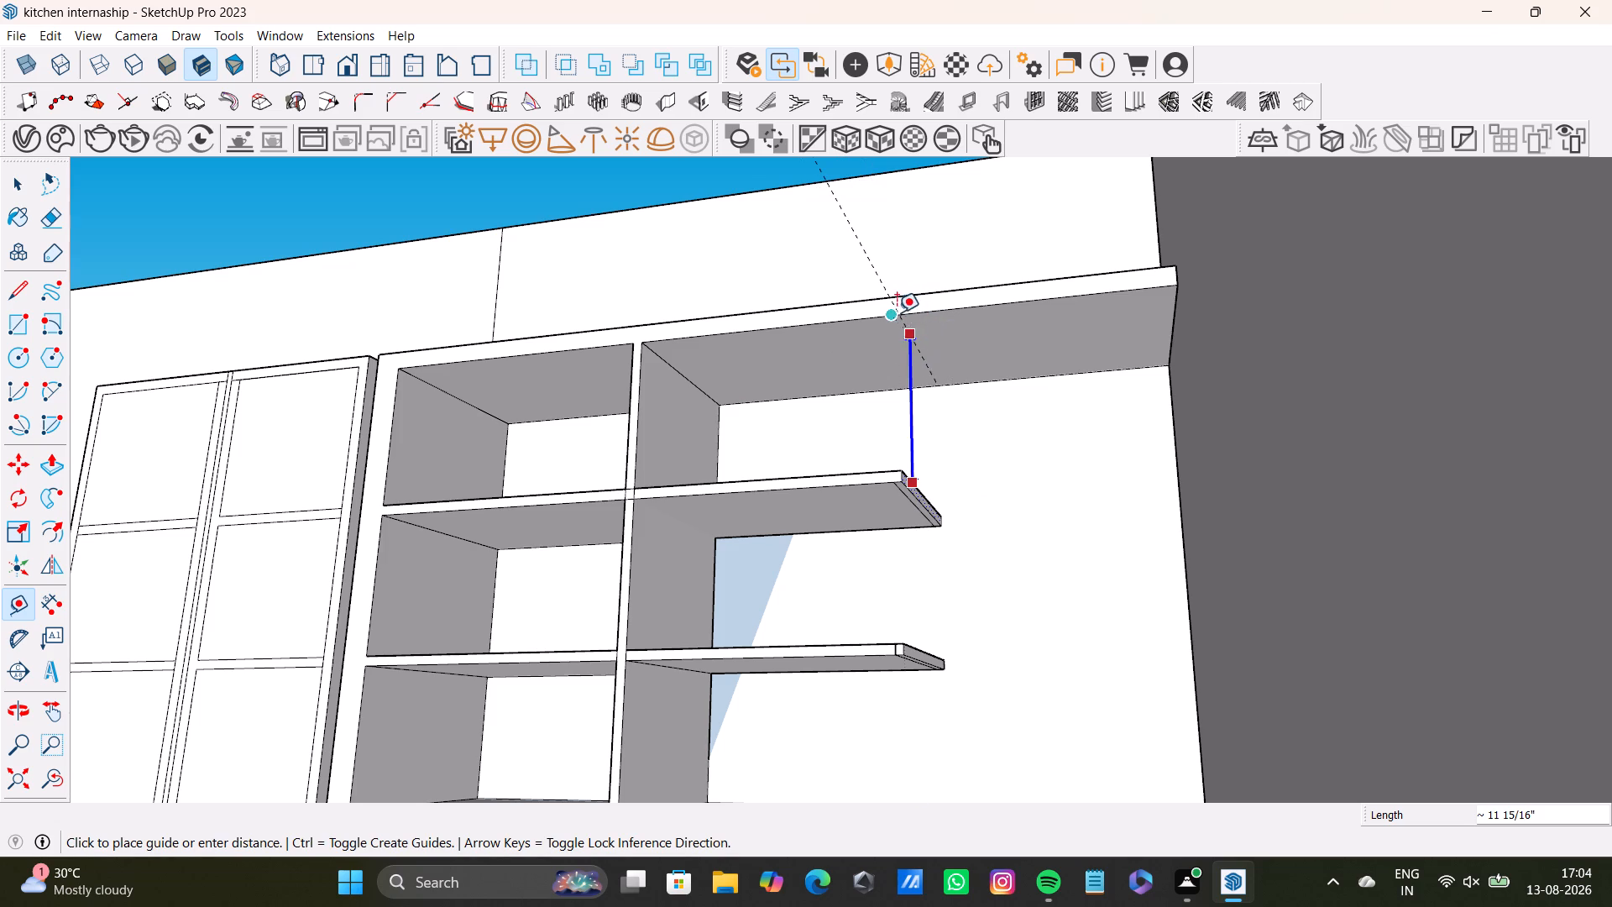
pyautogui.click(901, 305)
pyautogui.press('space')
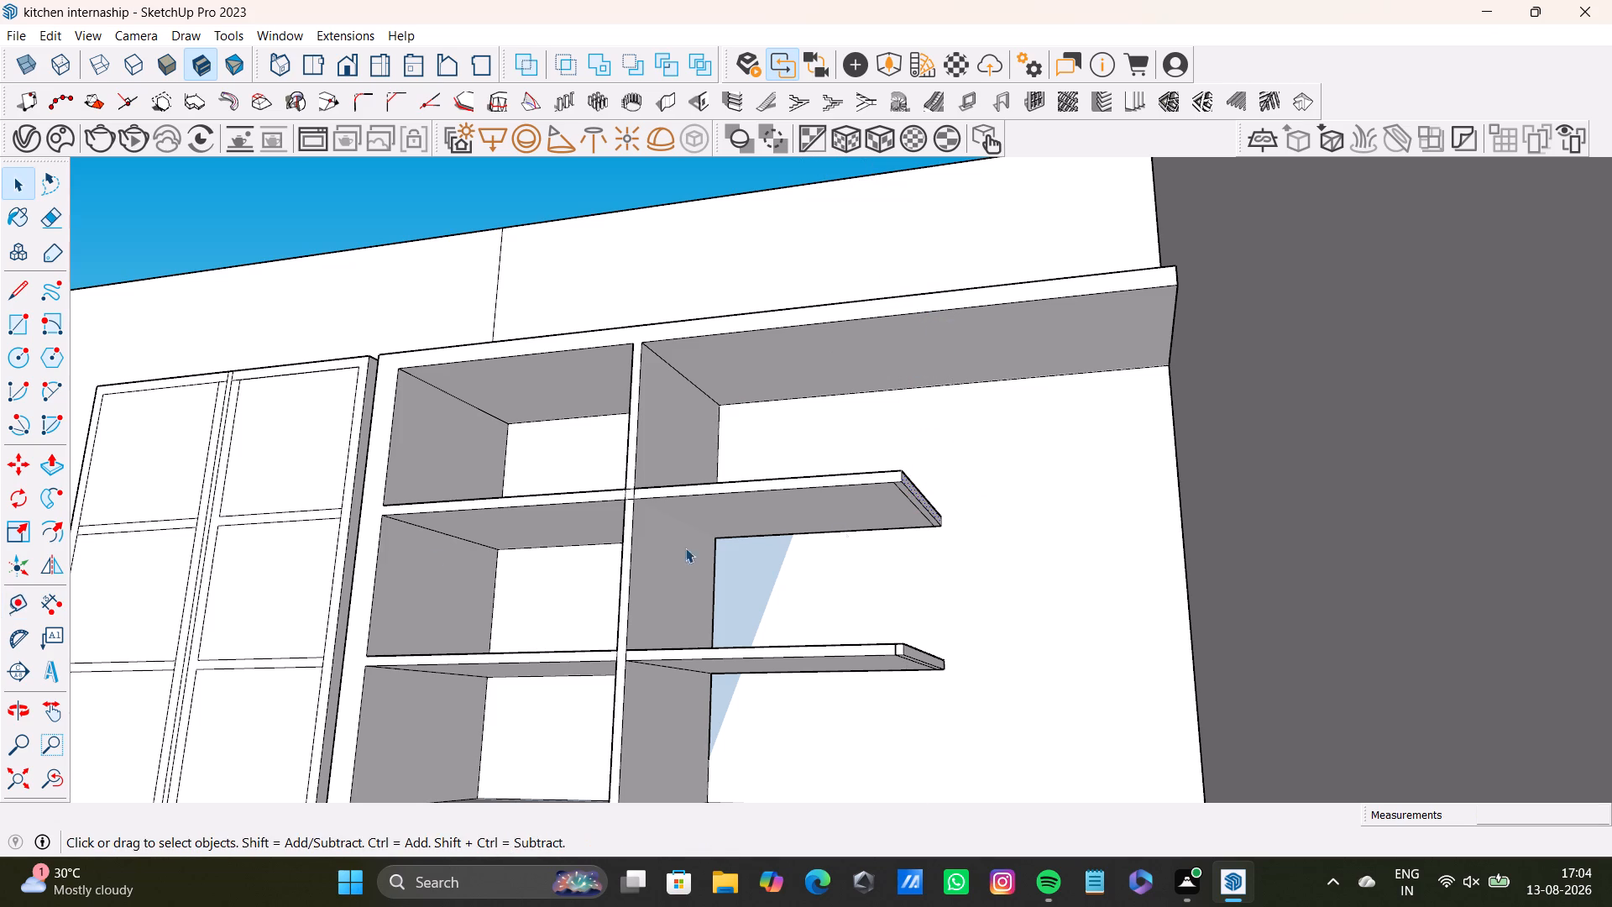
# Place a vertical construction guide from the upper shelf's front end corner to the top board, about 11 15/16" above.
pyautogui.click(13, 602)
pyautogui.scroll(5, 798, 449)
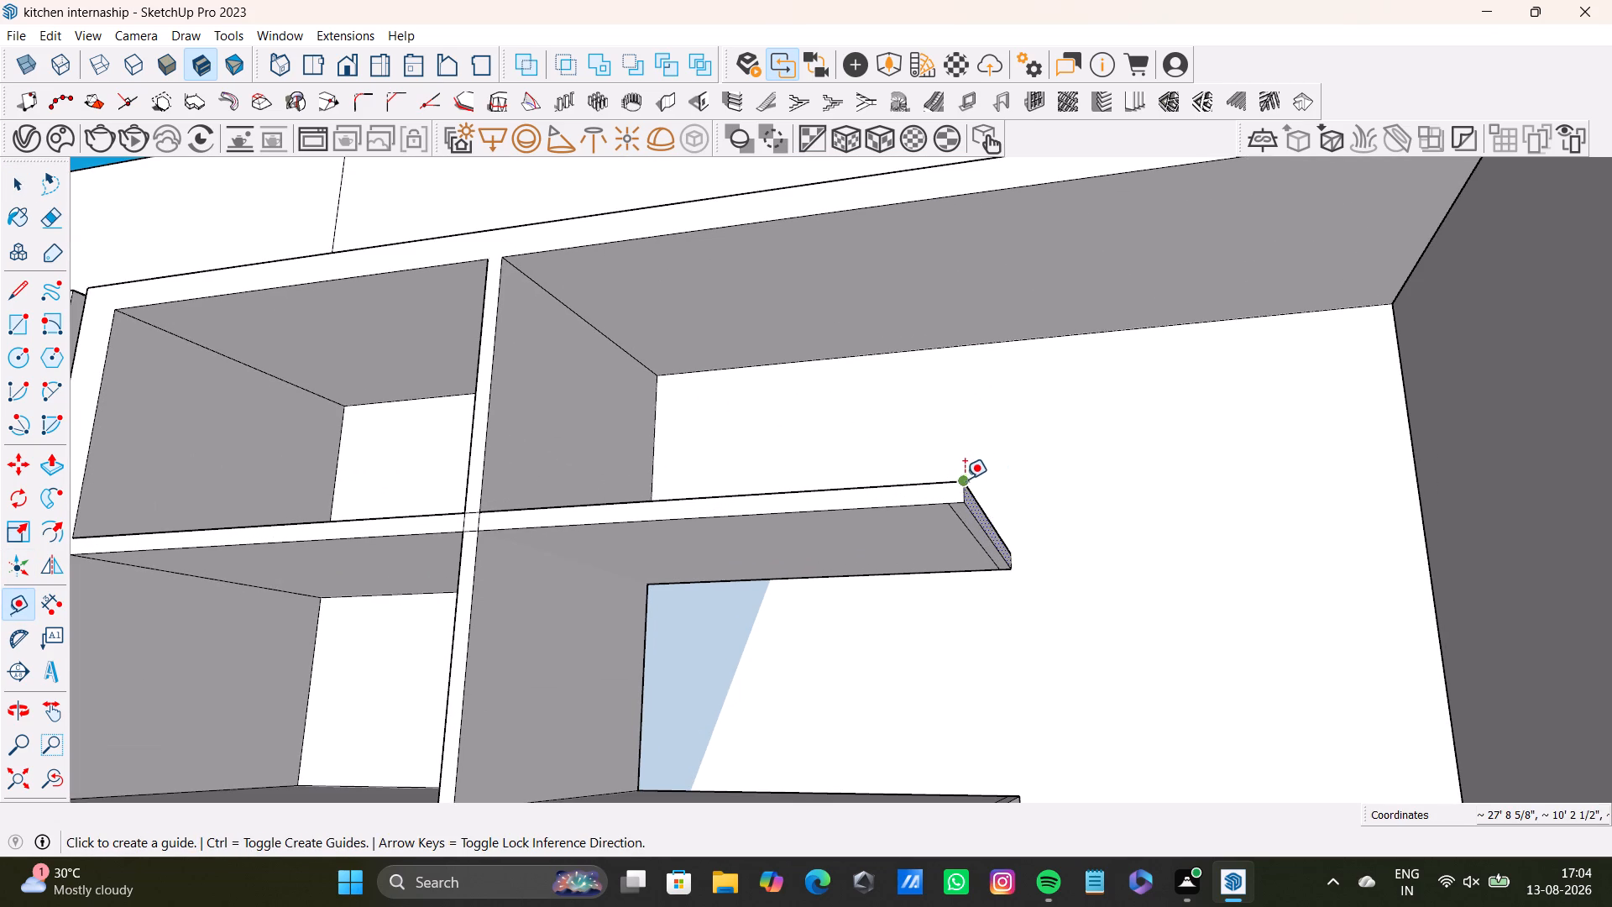
pyautogui.click(962, 480)
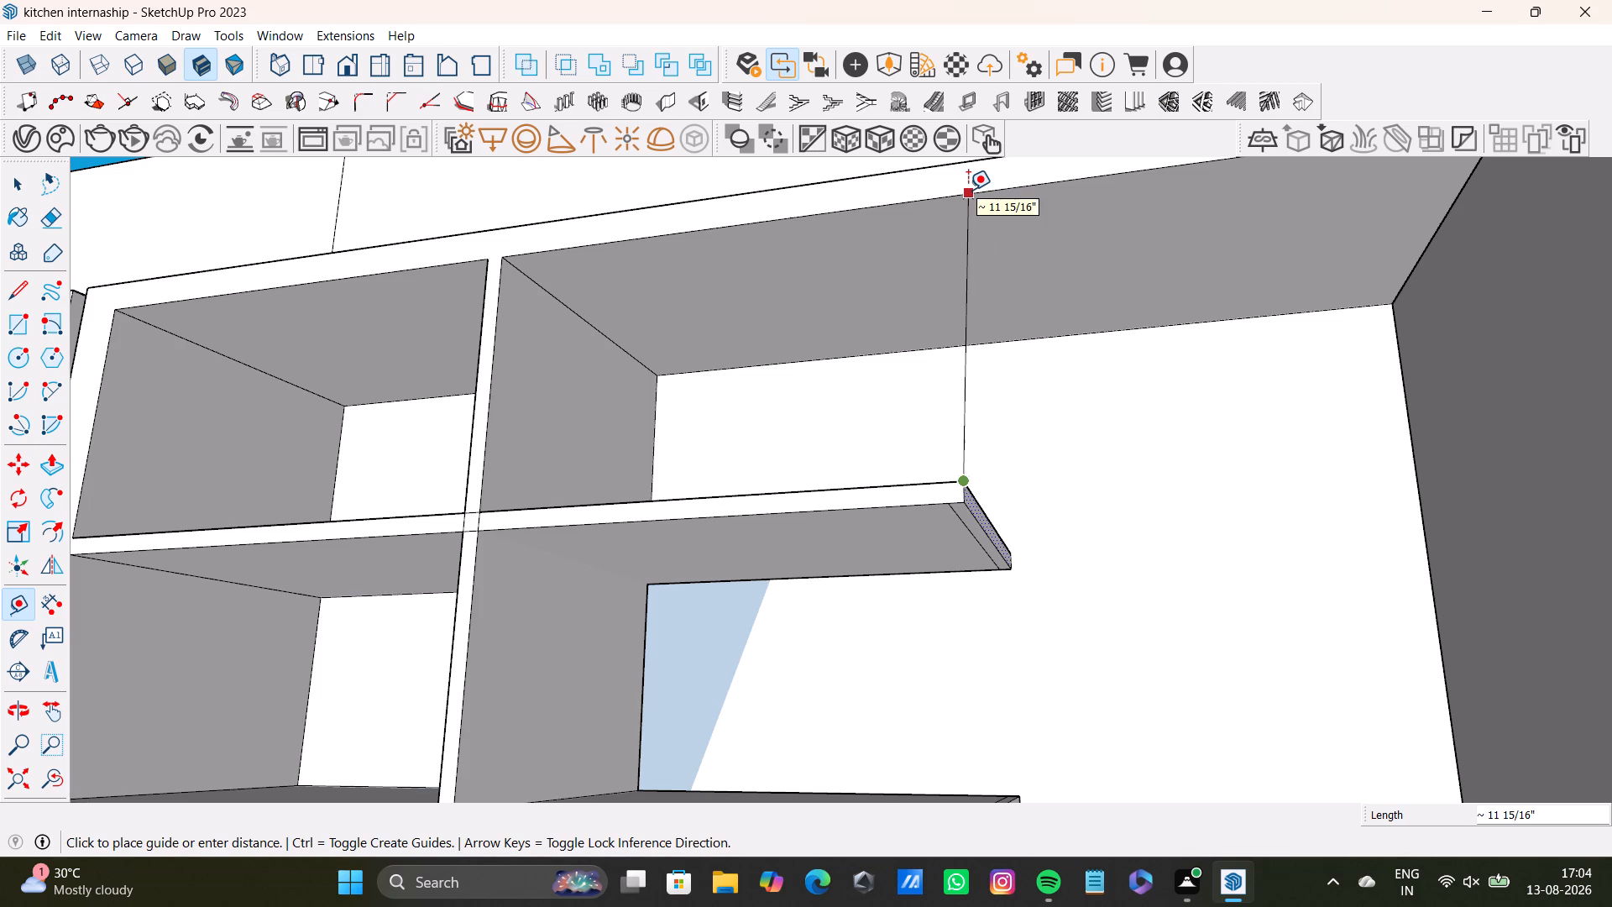
pyautogui.click(958, 190)
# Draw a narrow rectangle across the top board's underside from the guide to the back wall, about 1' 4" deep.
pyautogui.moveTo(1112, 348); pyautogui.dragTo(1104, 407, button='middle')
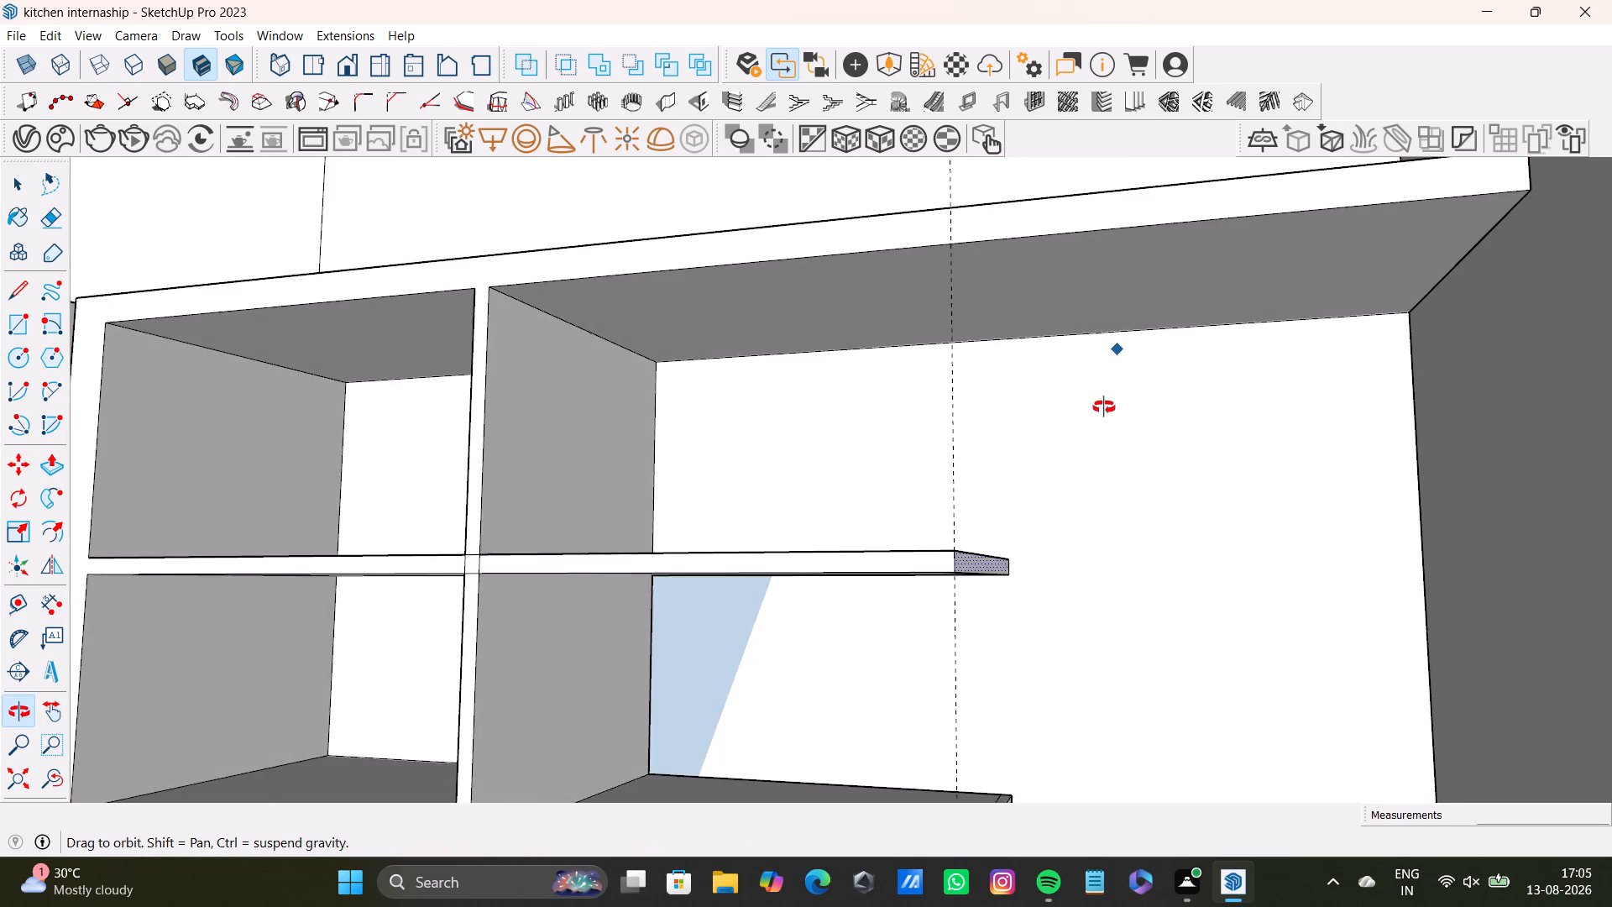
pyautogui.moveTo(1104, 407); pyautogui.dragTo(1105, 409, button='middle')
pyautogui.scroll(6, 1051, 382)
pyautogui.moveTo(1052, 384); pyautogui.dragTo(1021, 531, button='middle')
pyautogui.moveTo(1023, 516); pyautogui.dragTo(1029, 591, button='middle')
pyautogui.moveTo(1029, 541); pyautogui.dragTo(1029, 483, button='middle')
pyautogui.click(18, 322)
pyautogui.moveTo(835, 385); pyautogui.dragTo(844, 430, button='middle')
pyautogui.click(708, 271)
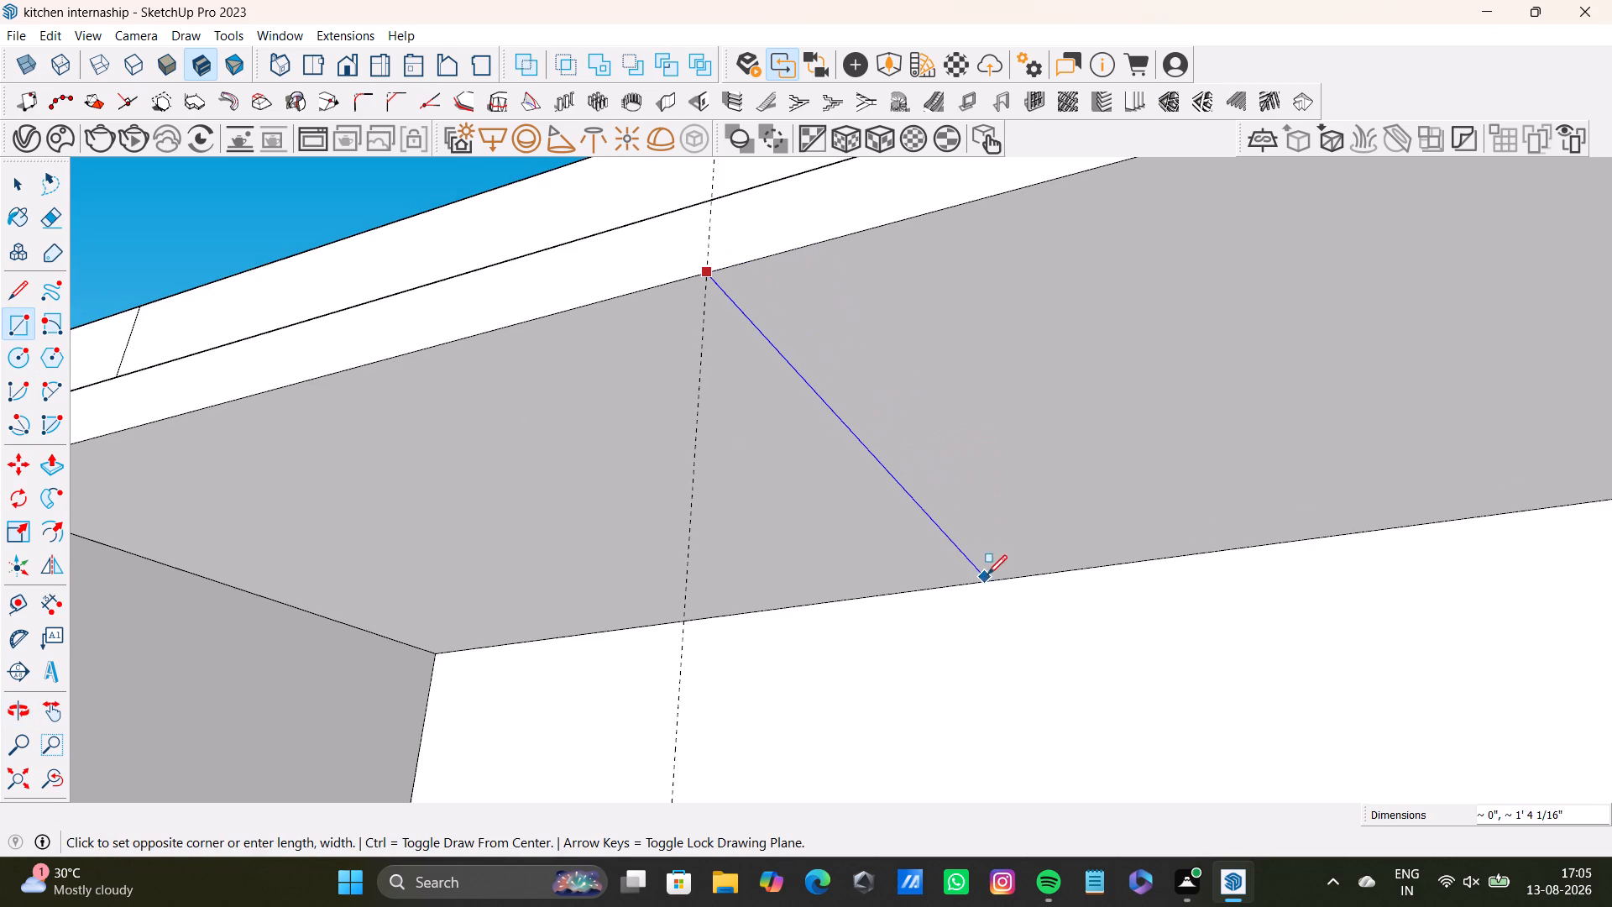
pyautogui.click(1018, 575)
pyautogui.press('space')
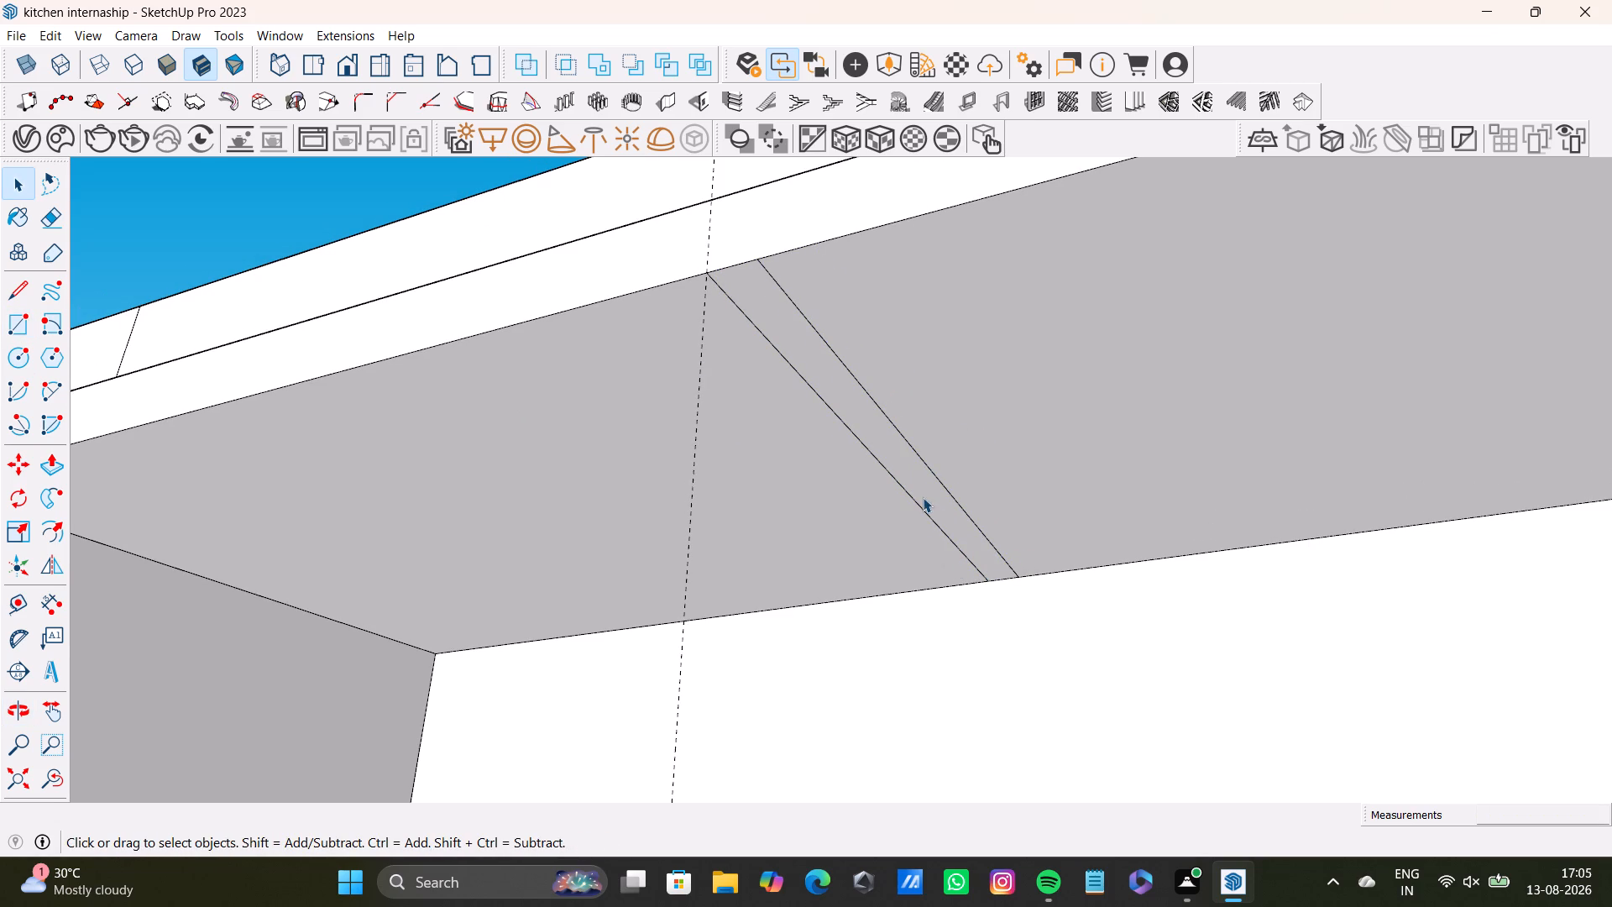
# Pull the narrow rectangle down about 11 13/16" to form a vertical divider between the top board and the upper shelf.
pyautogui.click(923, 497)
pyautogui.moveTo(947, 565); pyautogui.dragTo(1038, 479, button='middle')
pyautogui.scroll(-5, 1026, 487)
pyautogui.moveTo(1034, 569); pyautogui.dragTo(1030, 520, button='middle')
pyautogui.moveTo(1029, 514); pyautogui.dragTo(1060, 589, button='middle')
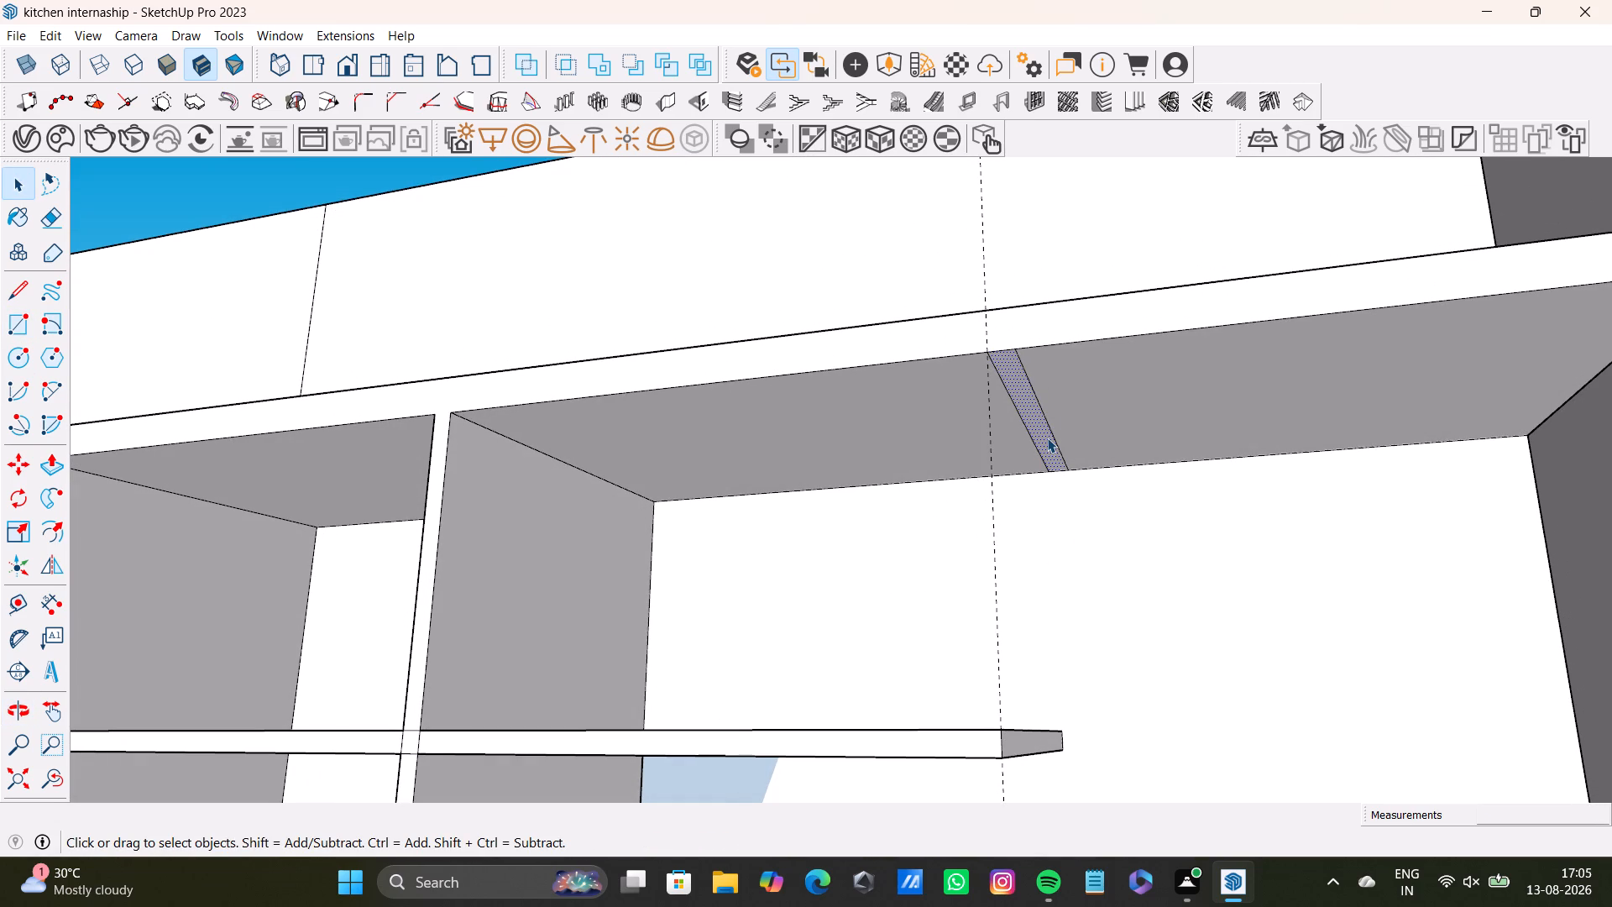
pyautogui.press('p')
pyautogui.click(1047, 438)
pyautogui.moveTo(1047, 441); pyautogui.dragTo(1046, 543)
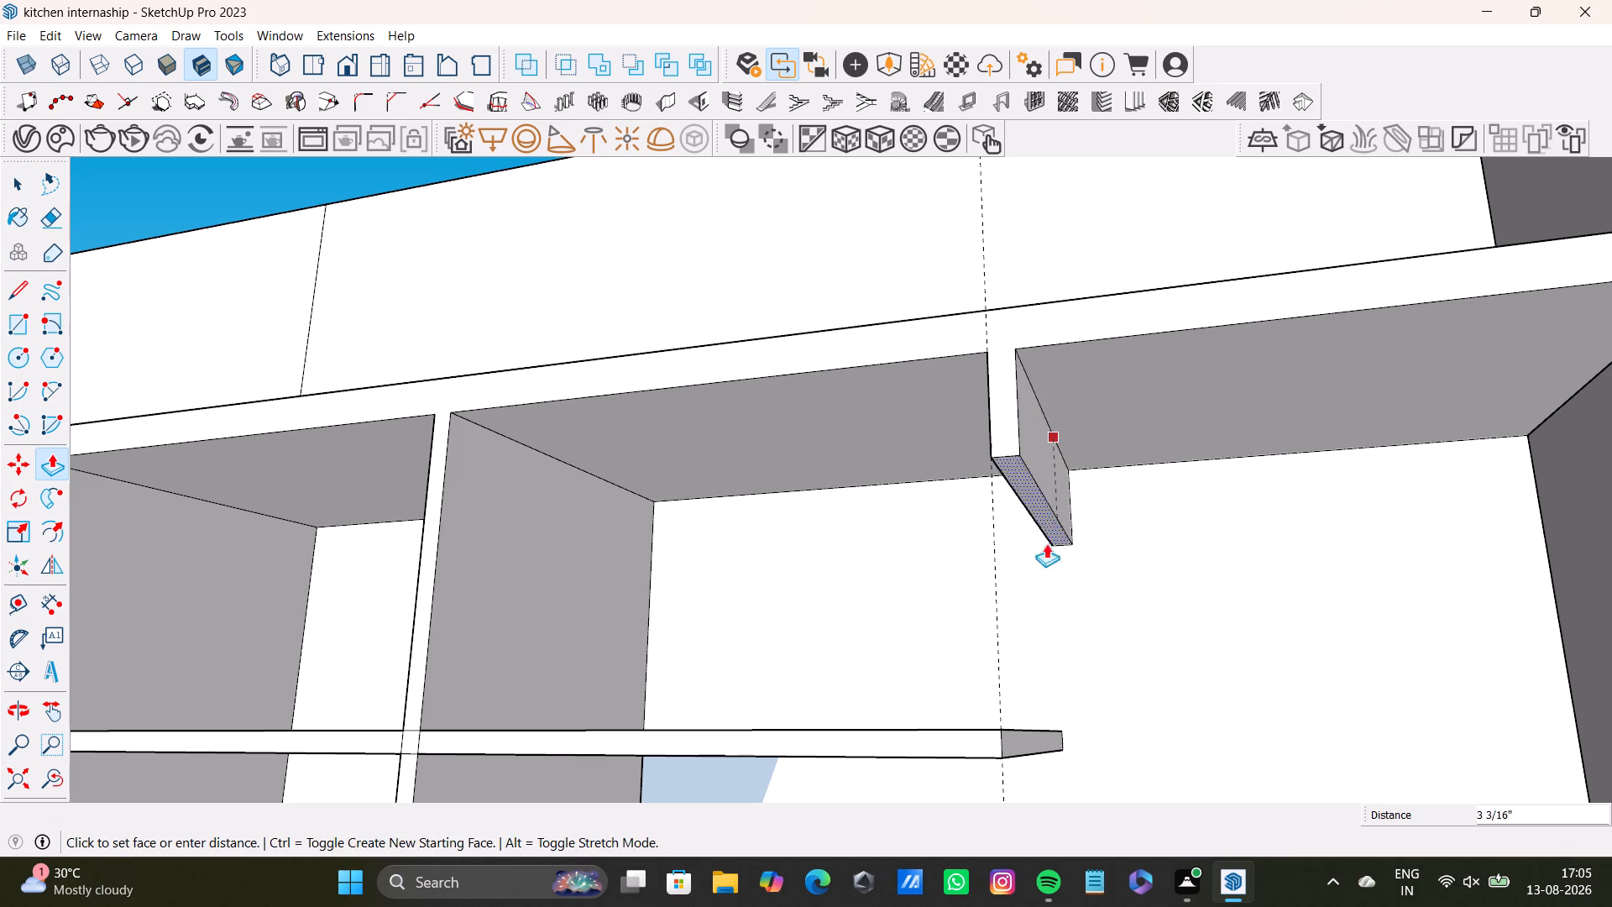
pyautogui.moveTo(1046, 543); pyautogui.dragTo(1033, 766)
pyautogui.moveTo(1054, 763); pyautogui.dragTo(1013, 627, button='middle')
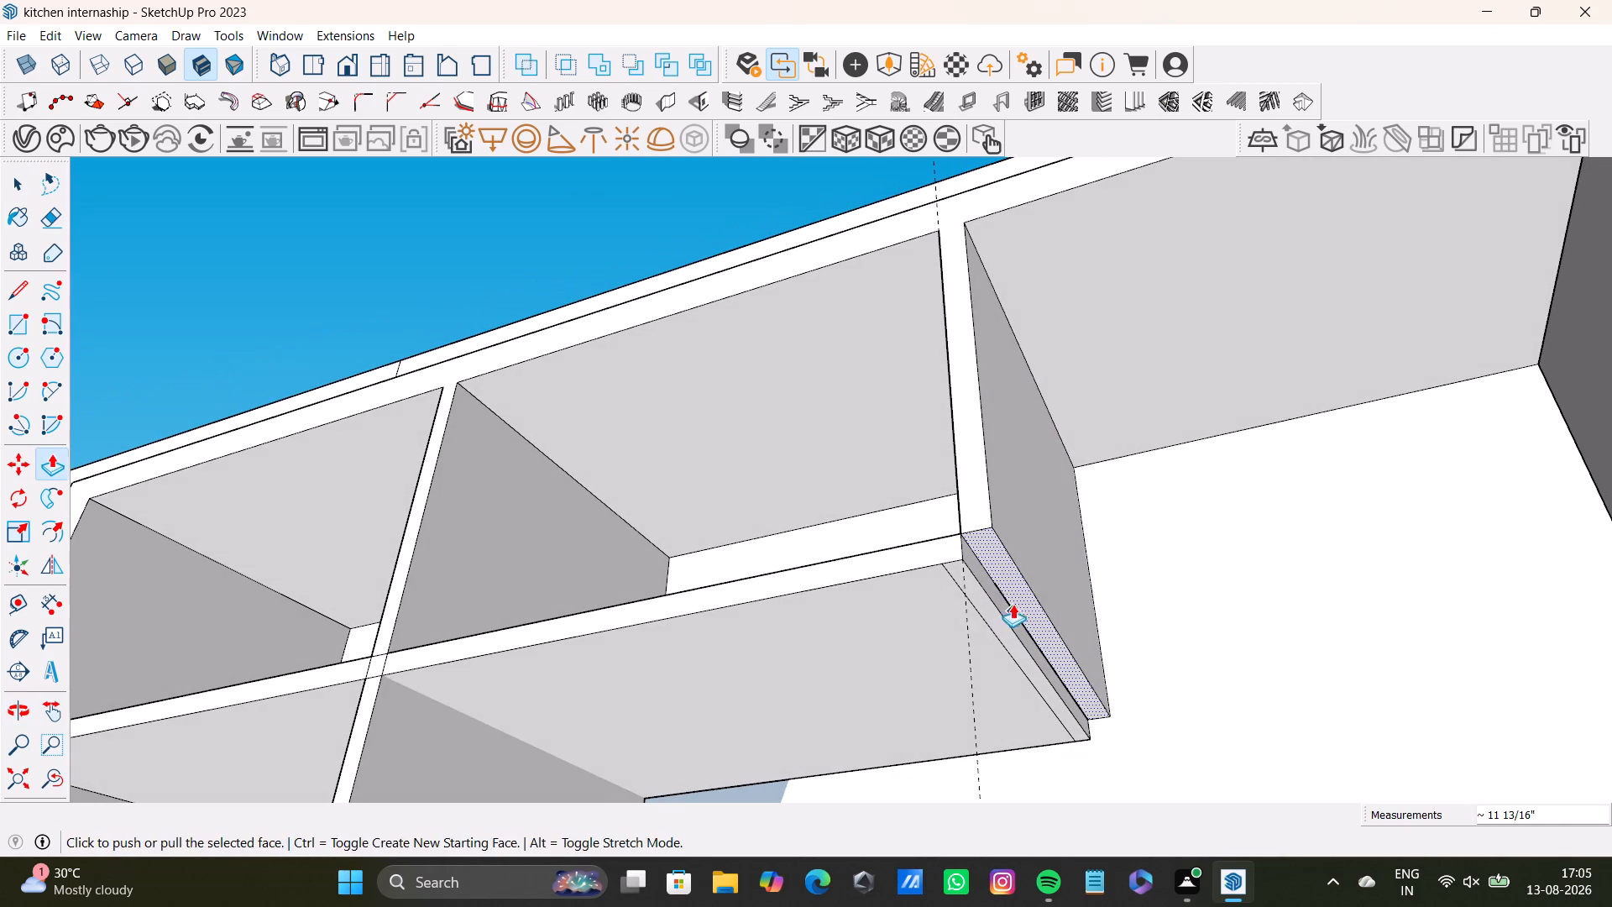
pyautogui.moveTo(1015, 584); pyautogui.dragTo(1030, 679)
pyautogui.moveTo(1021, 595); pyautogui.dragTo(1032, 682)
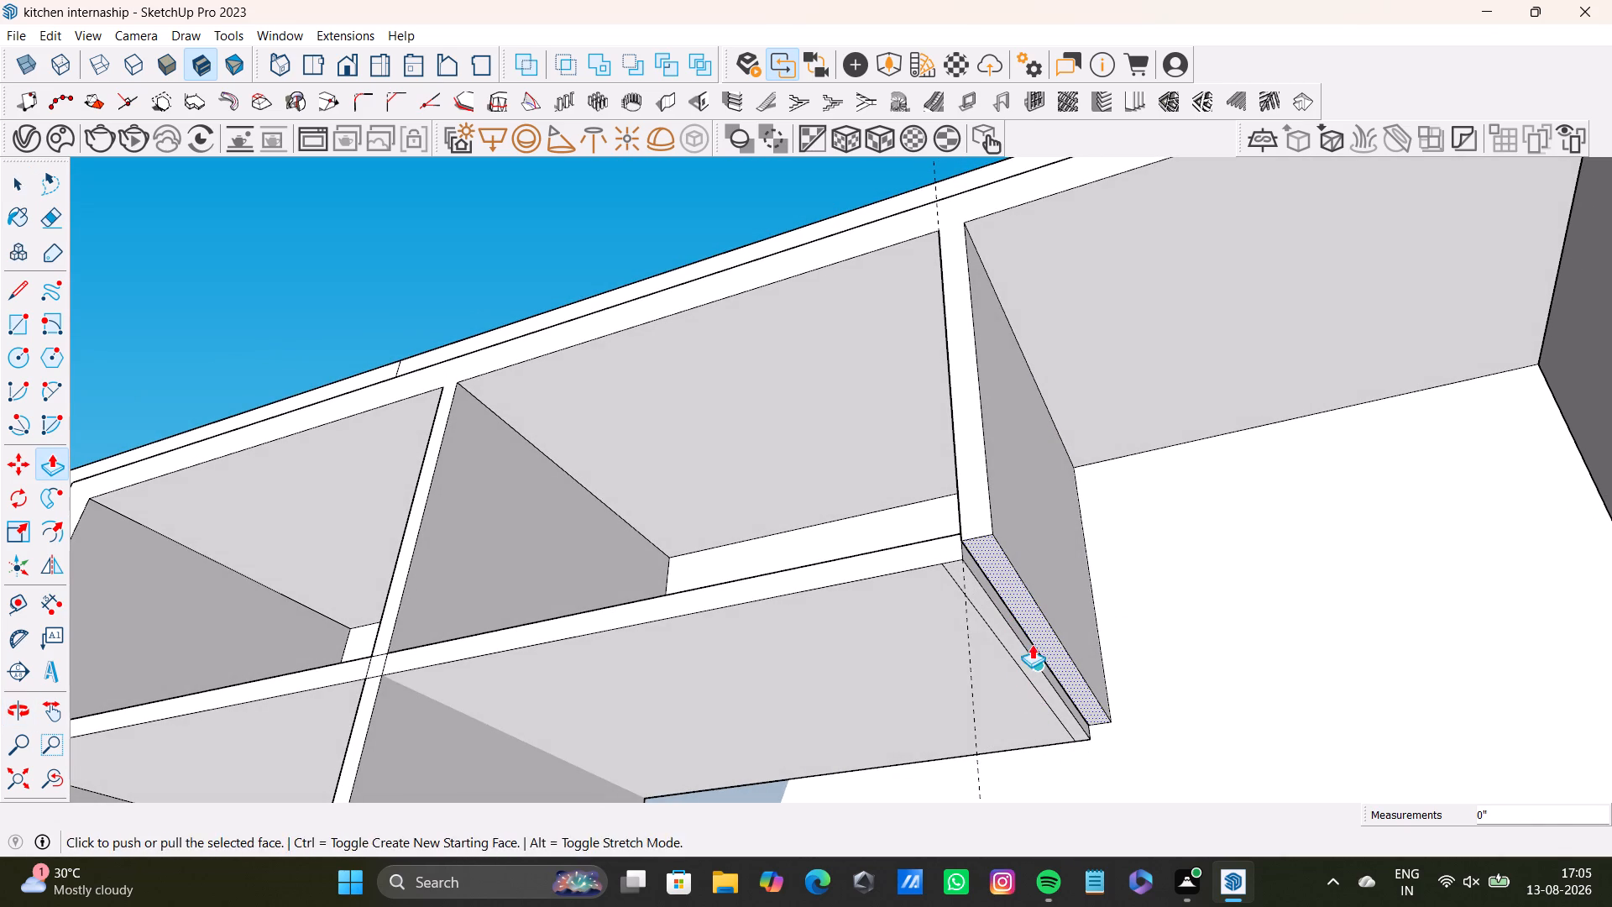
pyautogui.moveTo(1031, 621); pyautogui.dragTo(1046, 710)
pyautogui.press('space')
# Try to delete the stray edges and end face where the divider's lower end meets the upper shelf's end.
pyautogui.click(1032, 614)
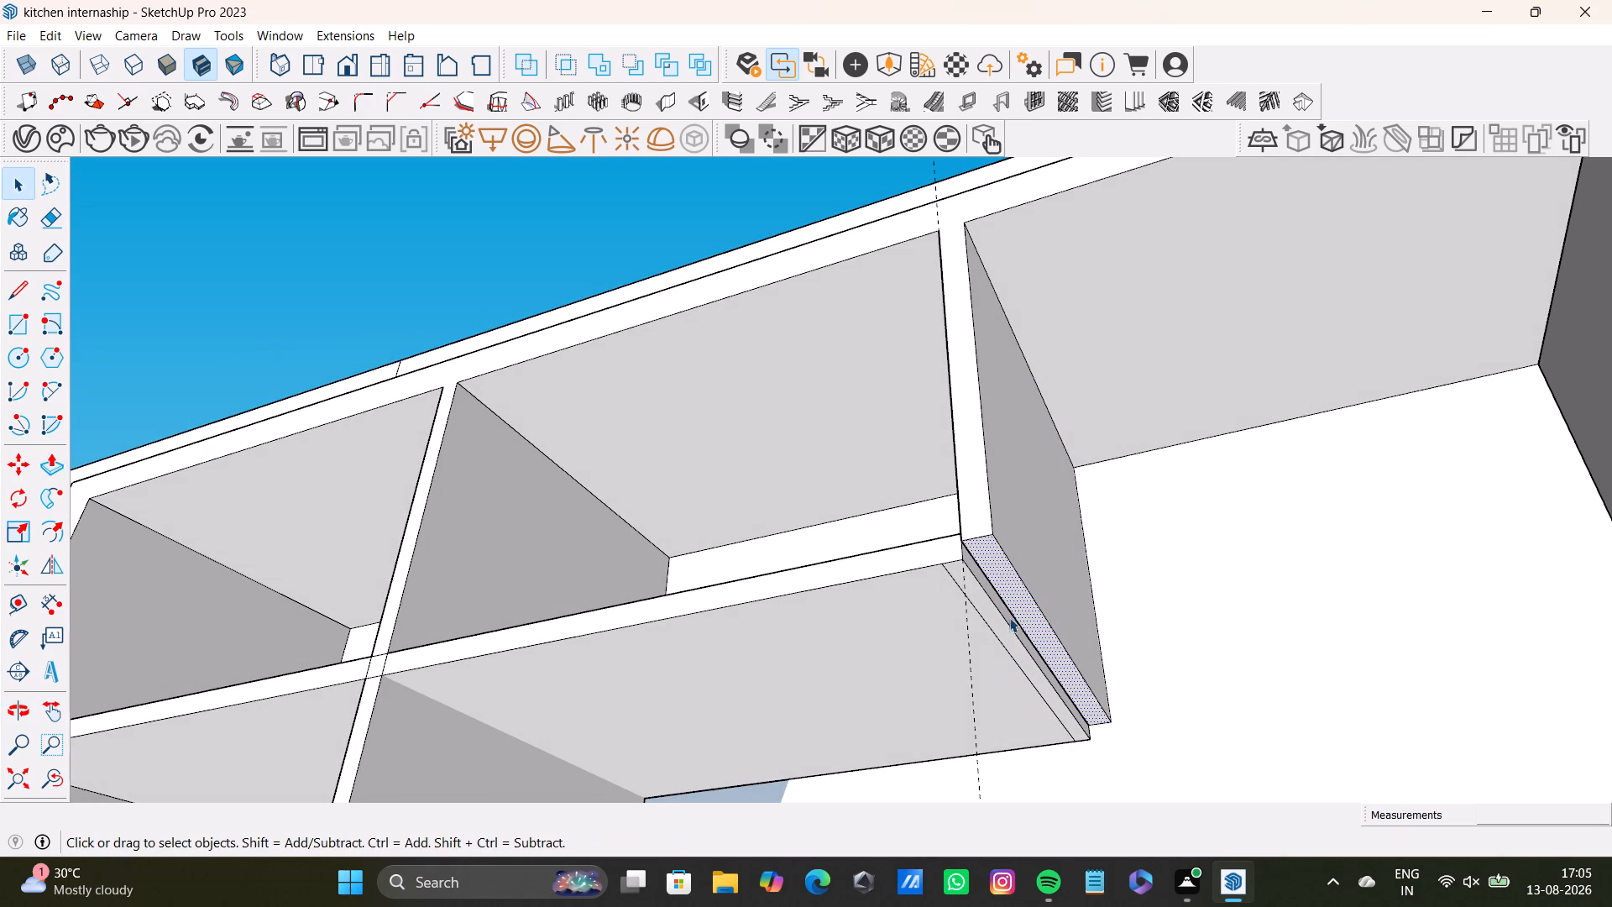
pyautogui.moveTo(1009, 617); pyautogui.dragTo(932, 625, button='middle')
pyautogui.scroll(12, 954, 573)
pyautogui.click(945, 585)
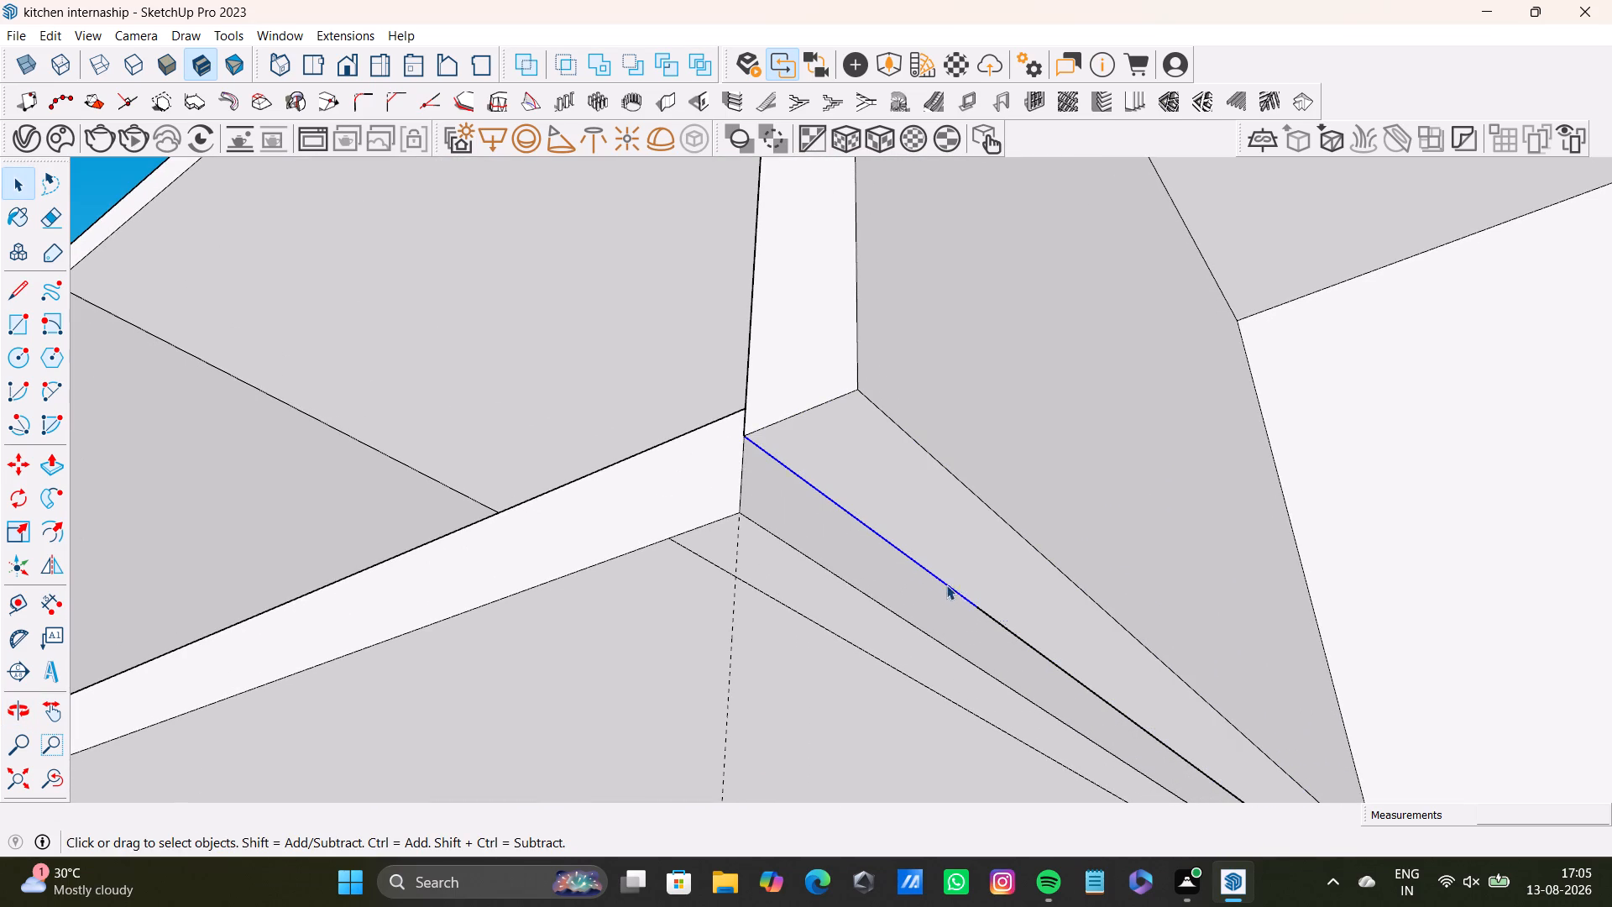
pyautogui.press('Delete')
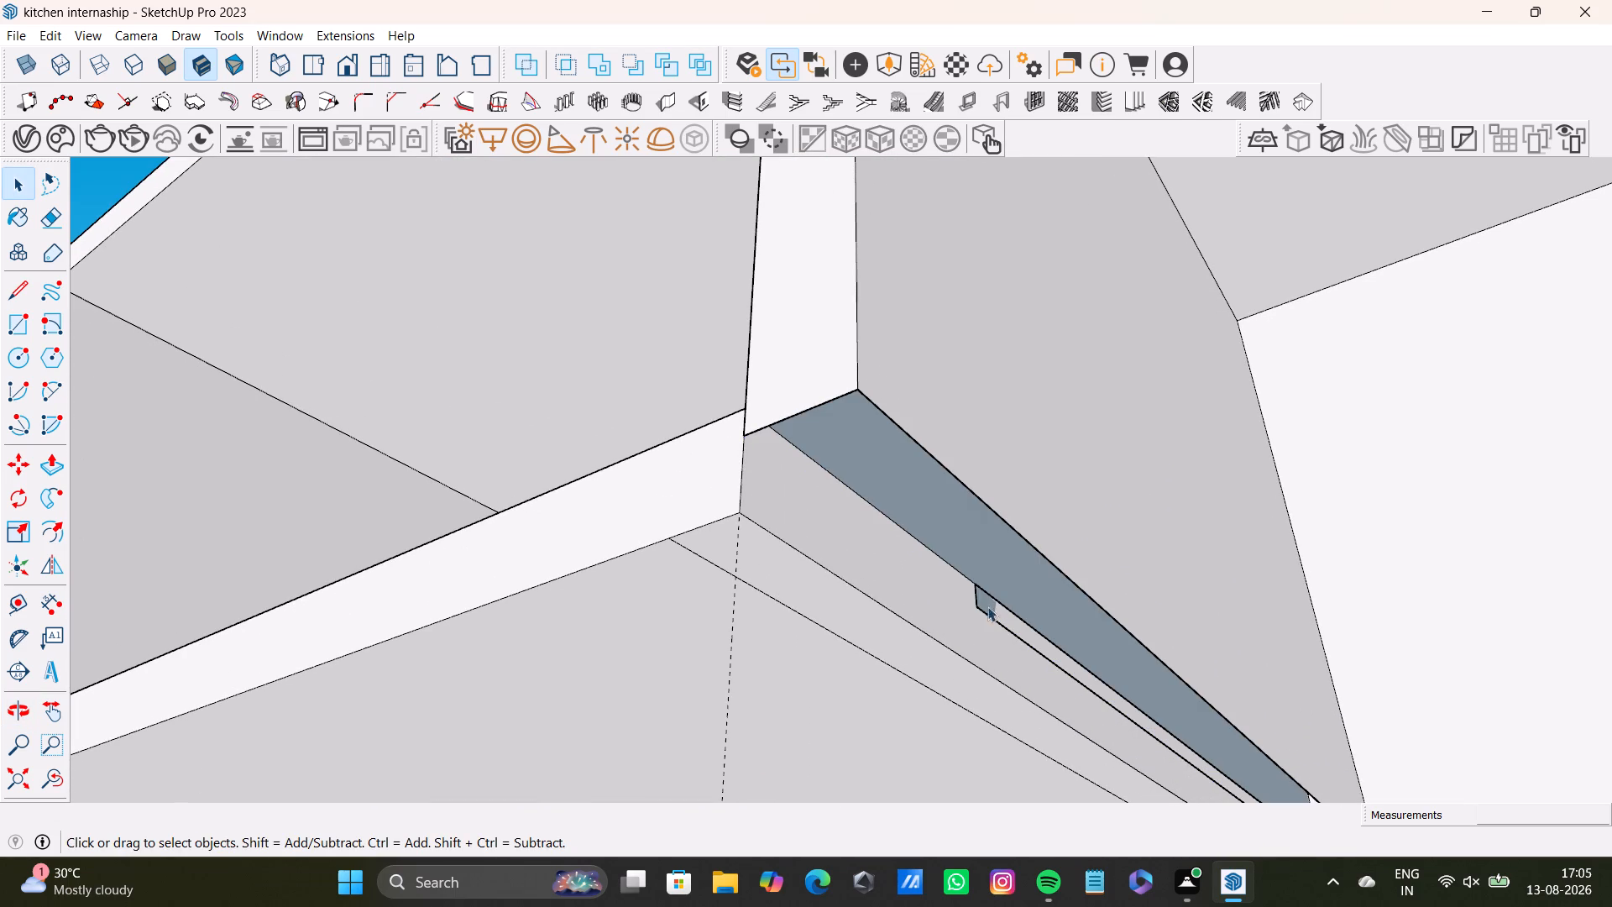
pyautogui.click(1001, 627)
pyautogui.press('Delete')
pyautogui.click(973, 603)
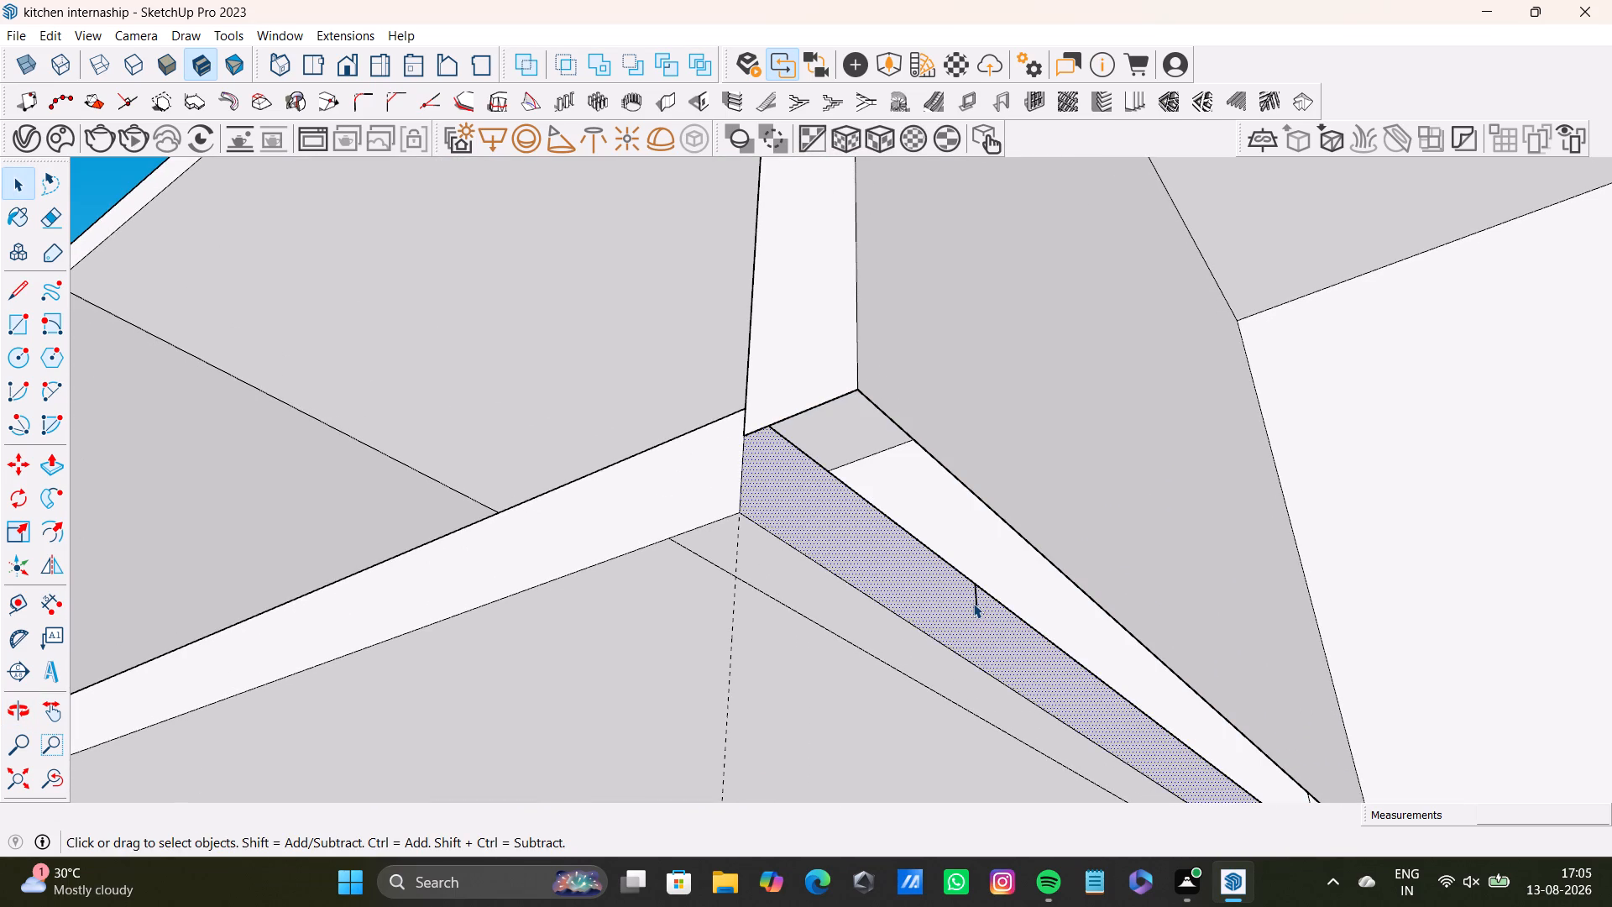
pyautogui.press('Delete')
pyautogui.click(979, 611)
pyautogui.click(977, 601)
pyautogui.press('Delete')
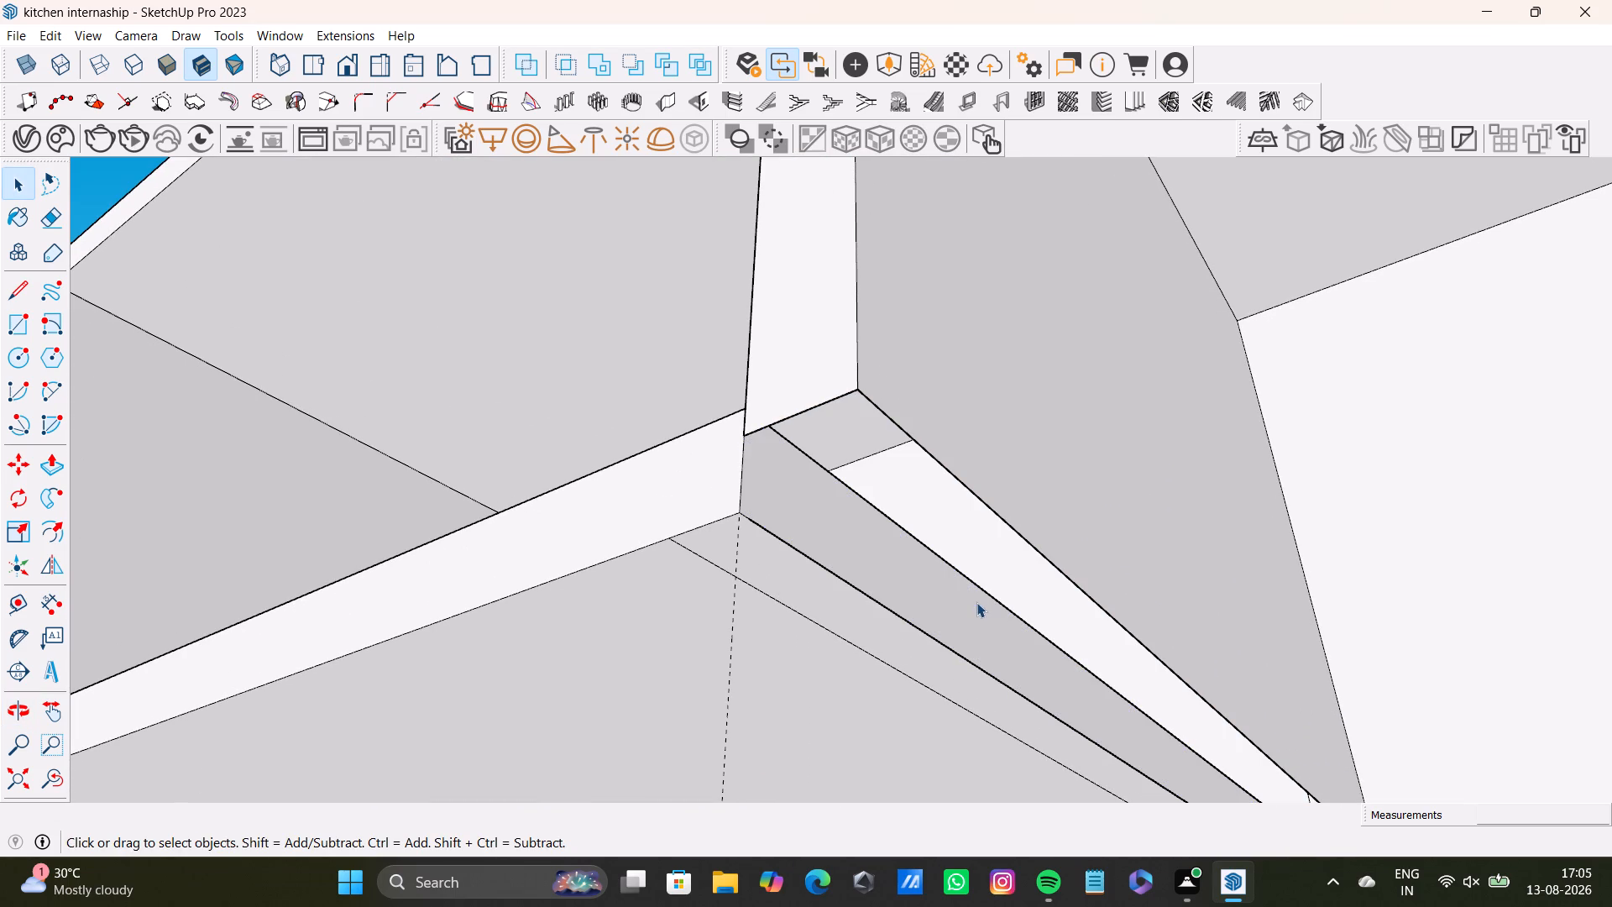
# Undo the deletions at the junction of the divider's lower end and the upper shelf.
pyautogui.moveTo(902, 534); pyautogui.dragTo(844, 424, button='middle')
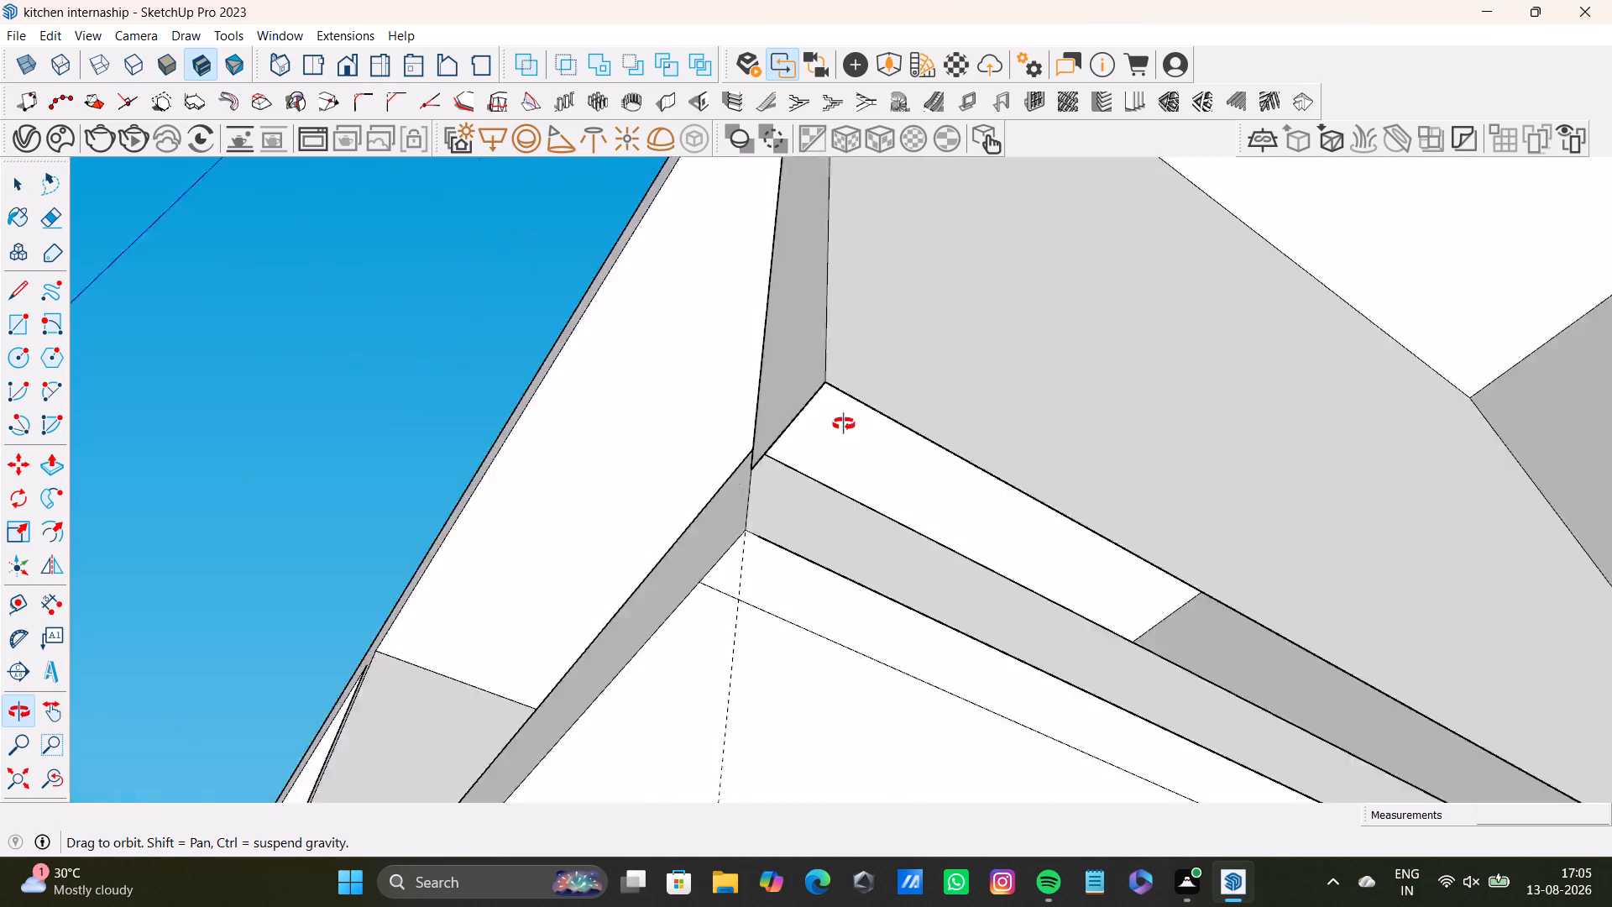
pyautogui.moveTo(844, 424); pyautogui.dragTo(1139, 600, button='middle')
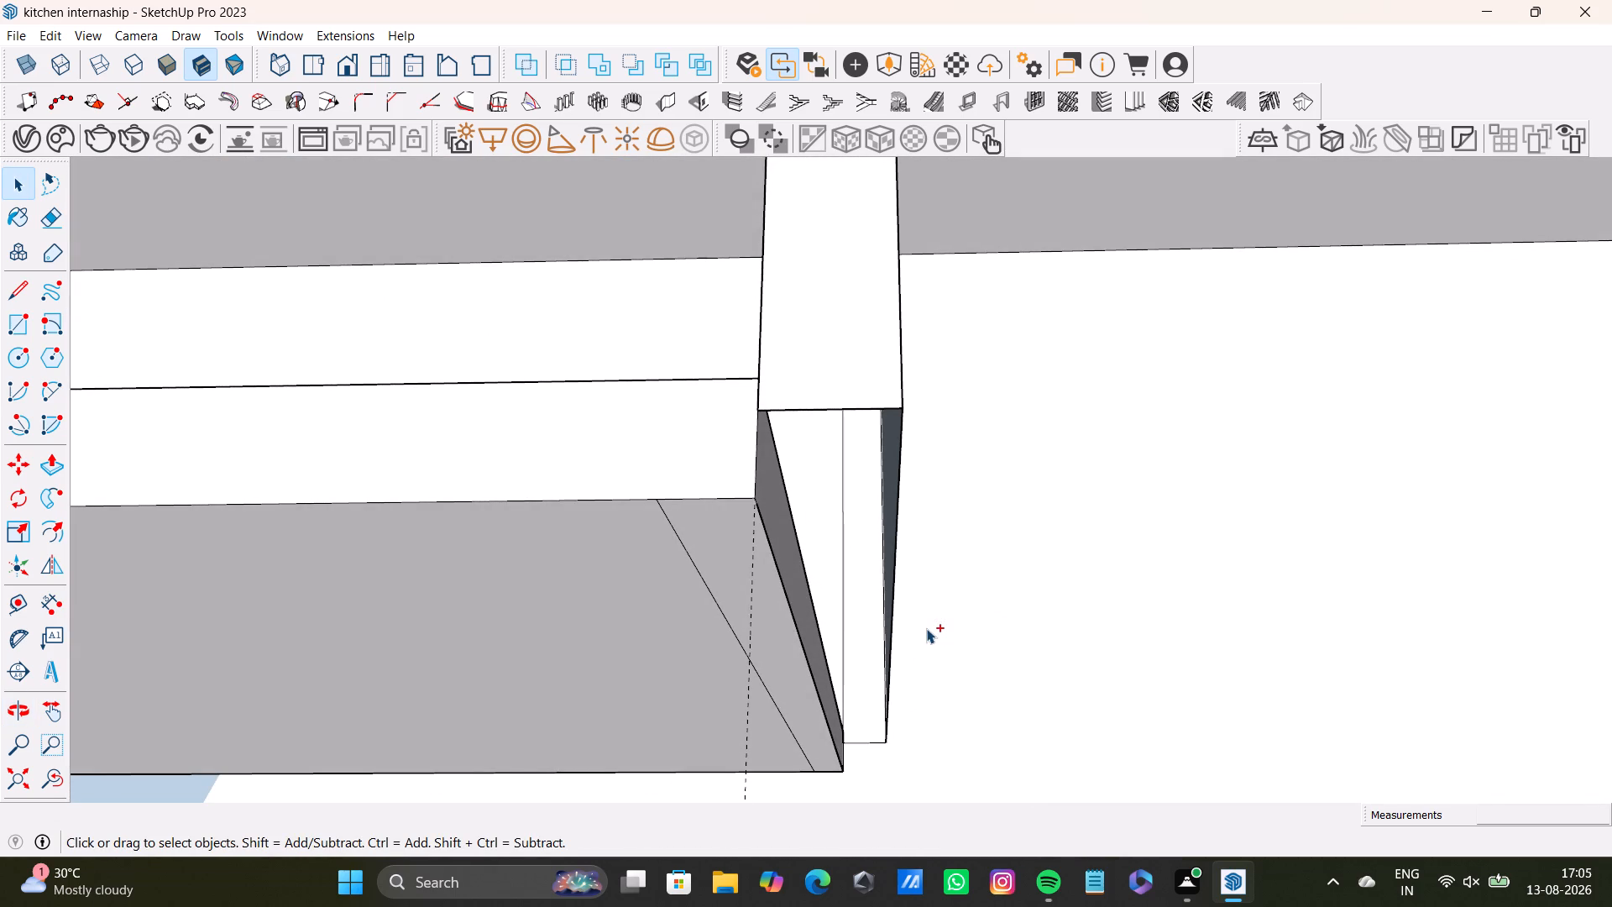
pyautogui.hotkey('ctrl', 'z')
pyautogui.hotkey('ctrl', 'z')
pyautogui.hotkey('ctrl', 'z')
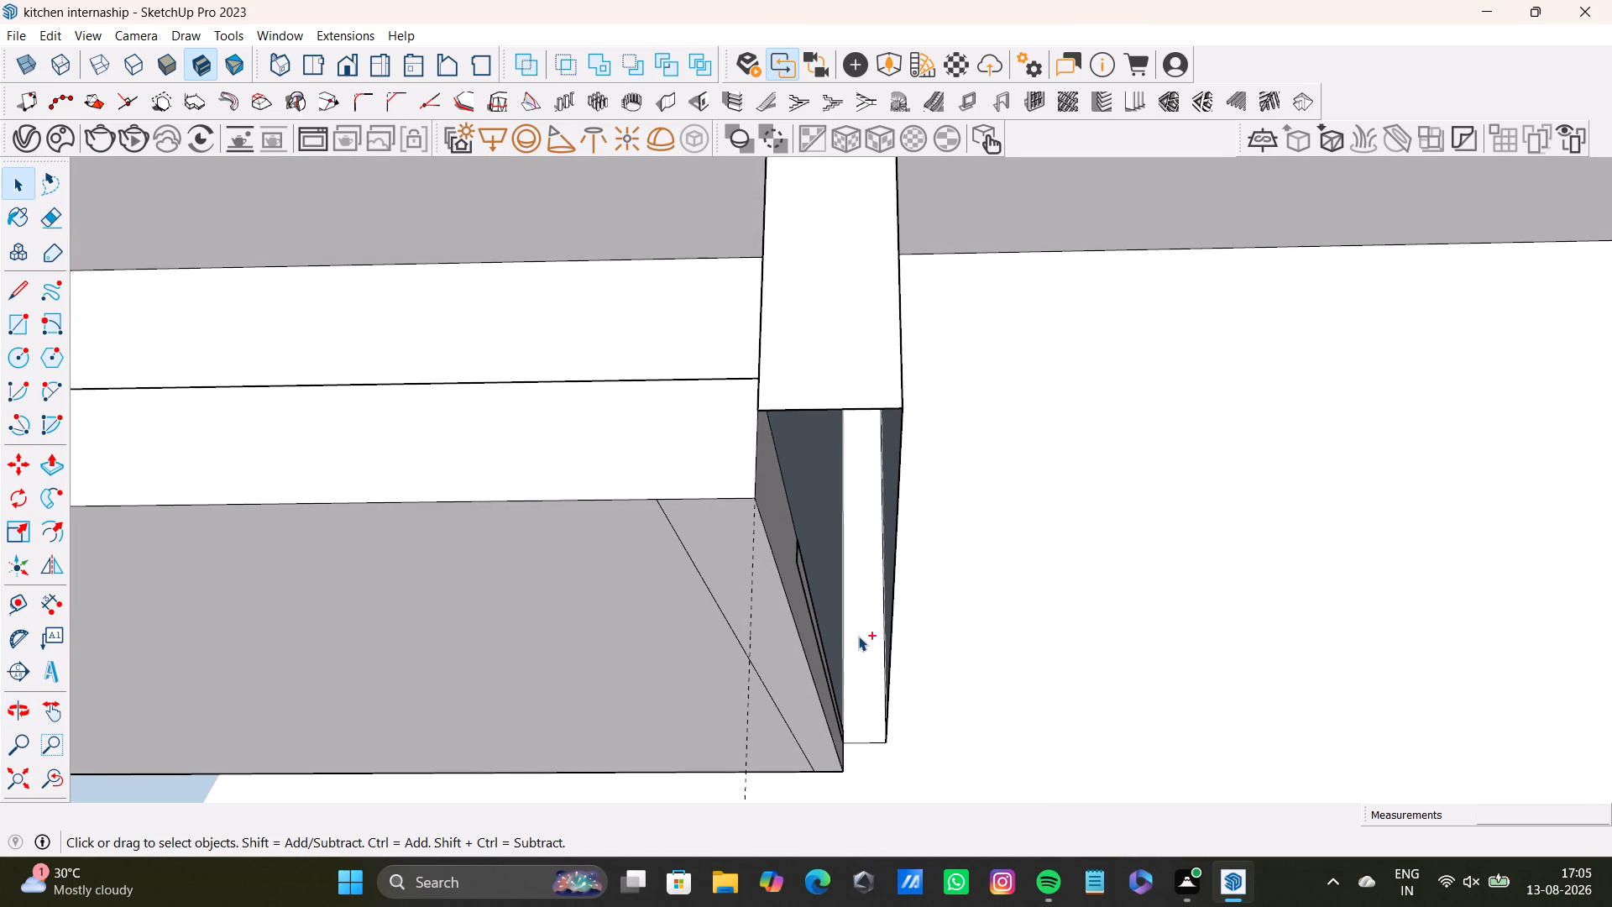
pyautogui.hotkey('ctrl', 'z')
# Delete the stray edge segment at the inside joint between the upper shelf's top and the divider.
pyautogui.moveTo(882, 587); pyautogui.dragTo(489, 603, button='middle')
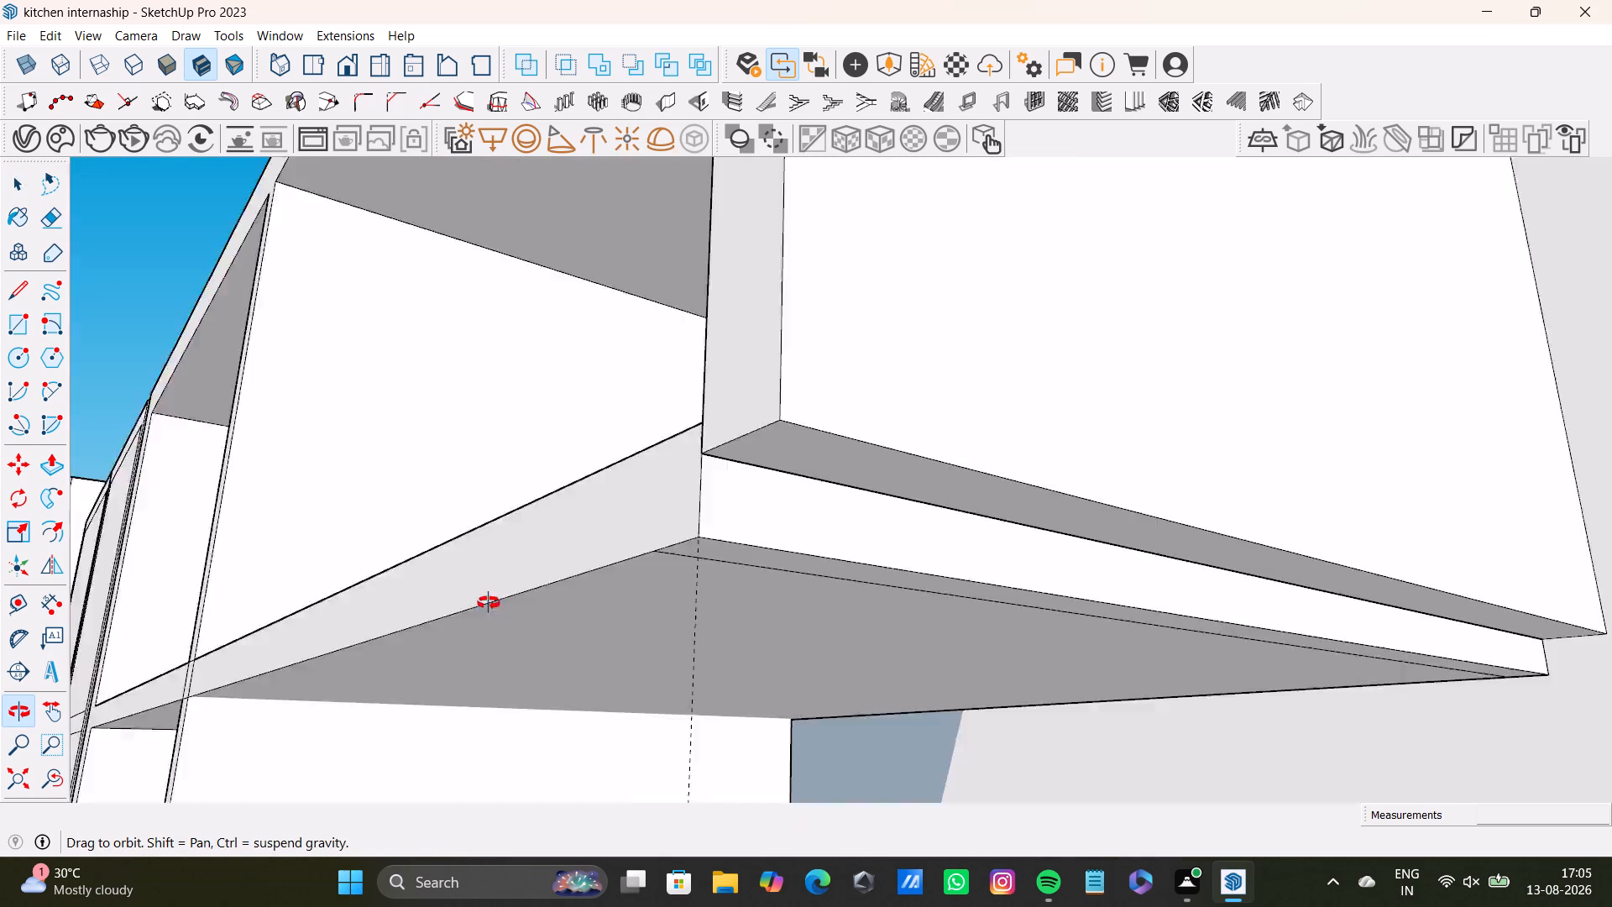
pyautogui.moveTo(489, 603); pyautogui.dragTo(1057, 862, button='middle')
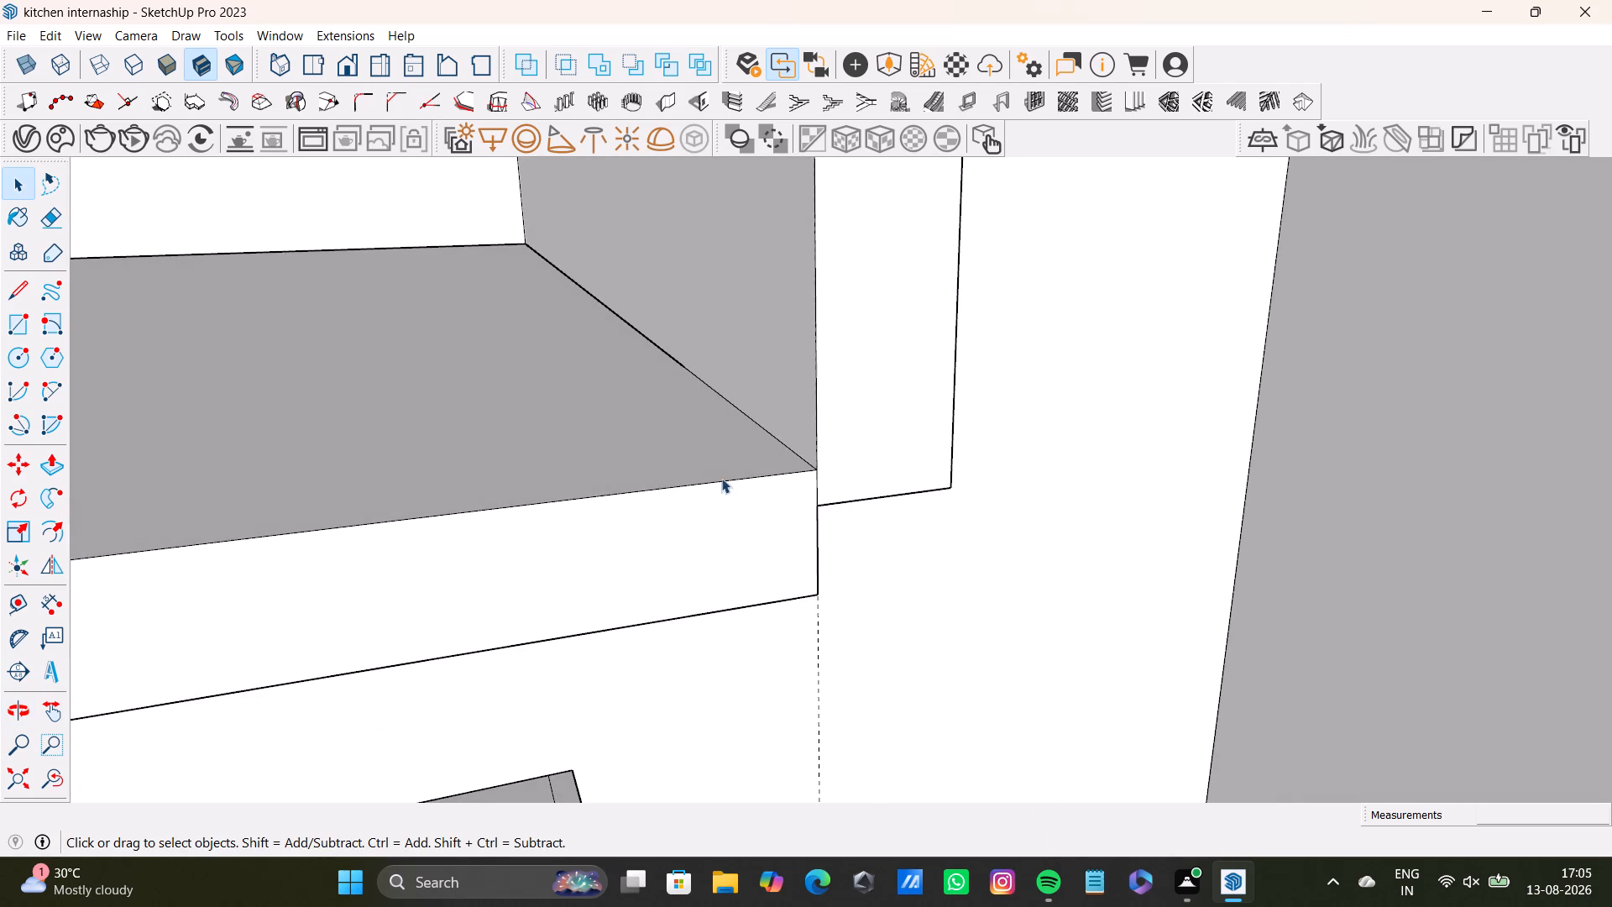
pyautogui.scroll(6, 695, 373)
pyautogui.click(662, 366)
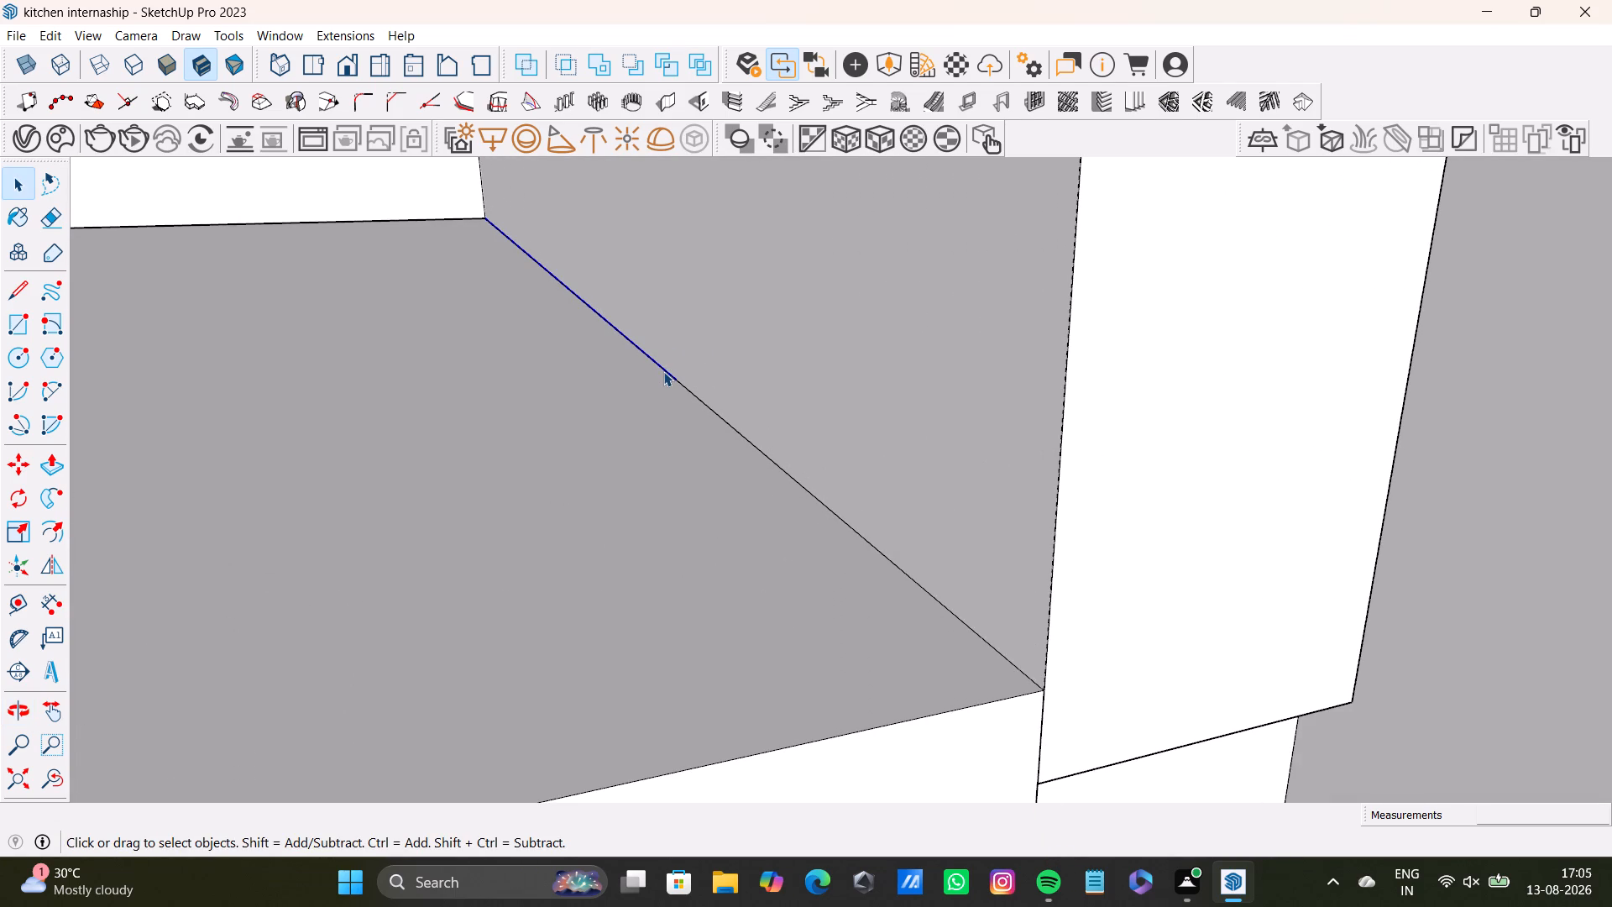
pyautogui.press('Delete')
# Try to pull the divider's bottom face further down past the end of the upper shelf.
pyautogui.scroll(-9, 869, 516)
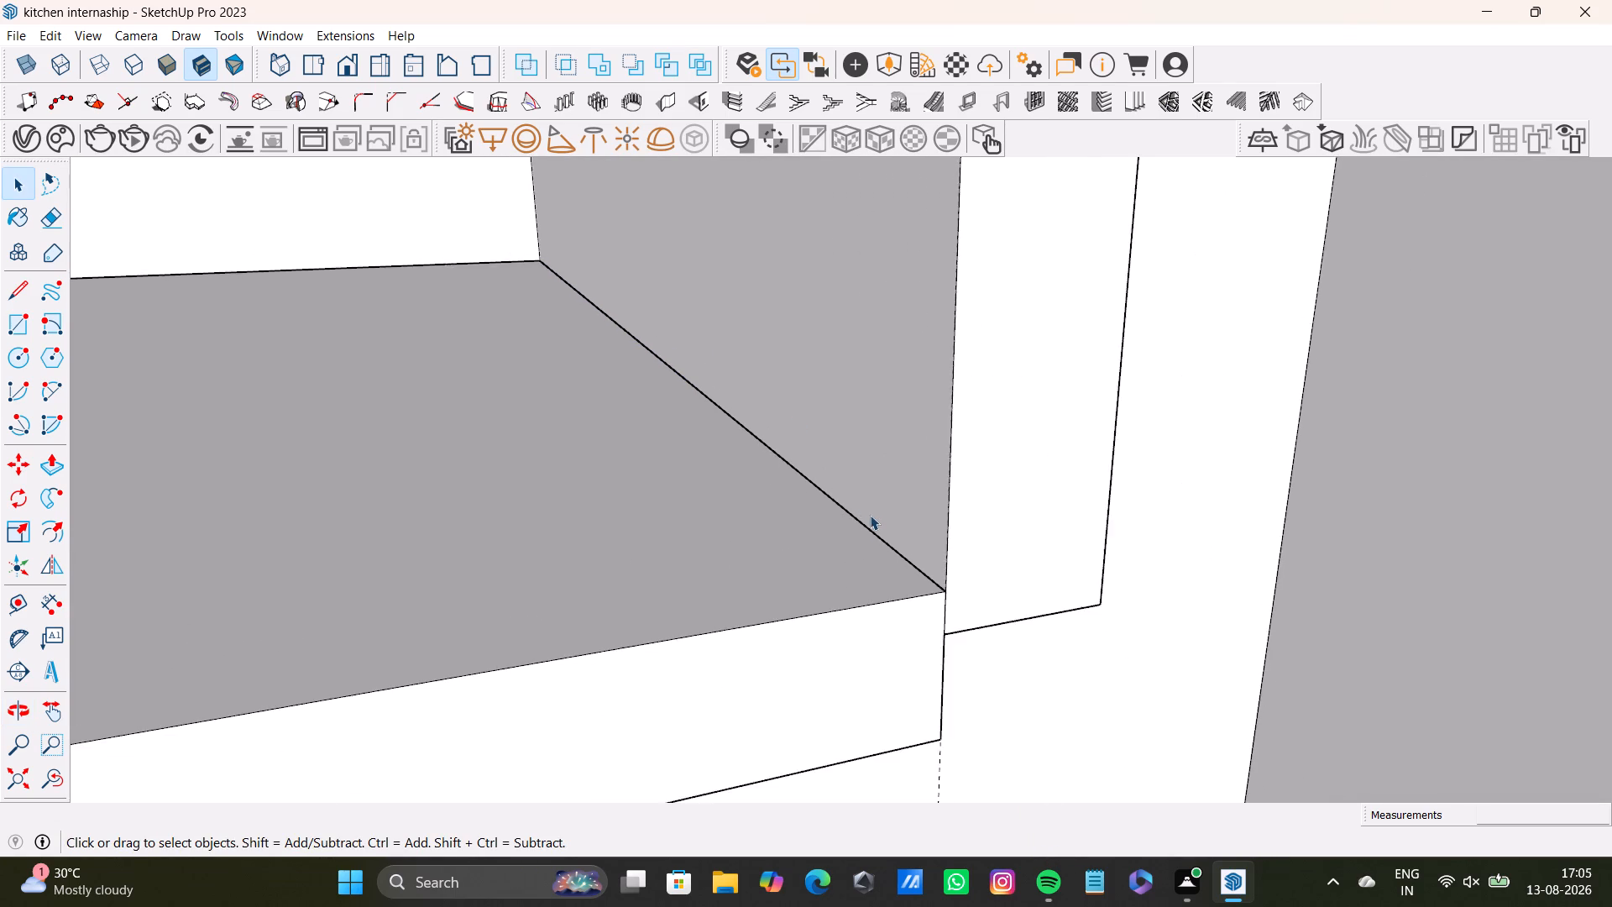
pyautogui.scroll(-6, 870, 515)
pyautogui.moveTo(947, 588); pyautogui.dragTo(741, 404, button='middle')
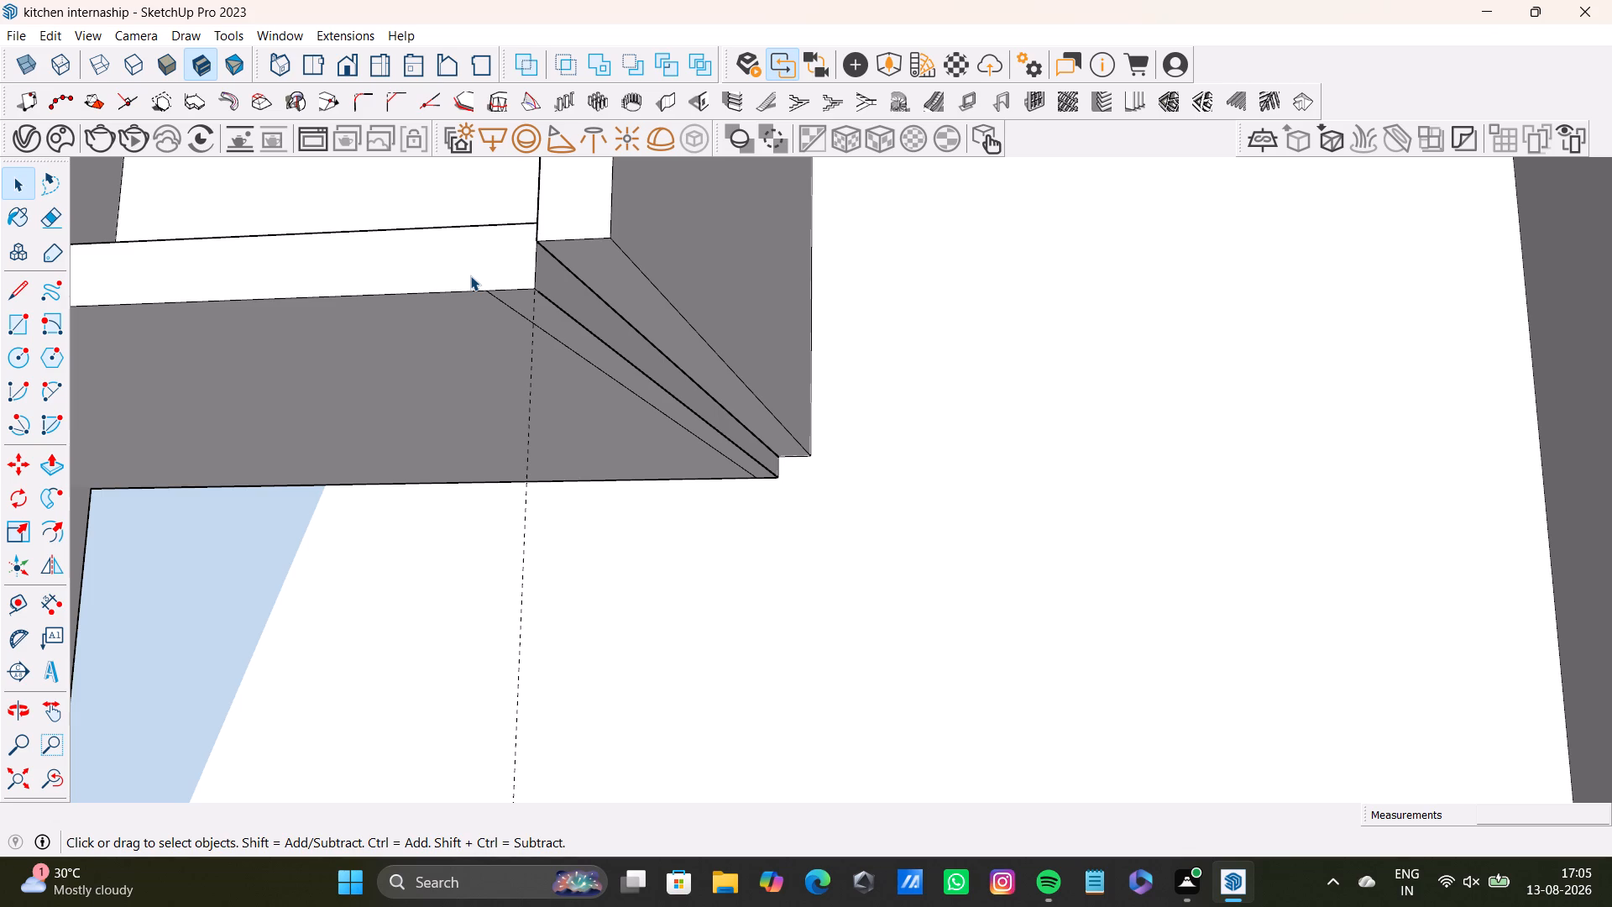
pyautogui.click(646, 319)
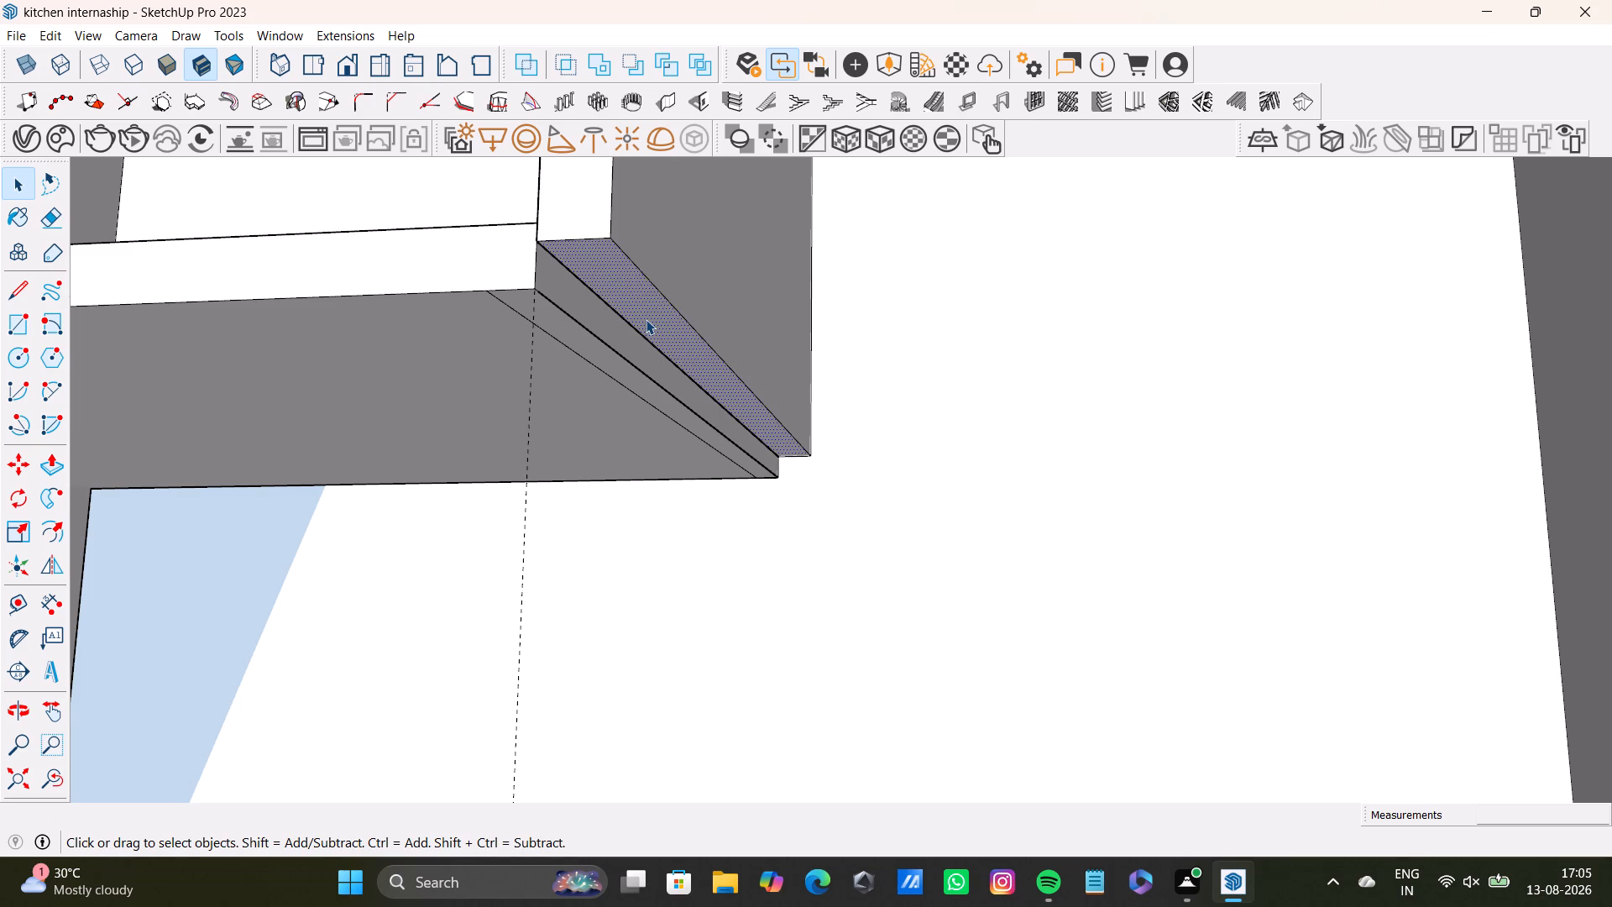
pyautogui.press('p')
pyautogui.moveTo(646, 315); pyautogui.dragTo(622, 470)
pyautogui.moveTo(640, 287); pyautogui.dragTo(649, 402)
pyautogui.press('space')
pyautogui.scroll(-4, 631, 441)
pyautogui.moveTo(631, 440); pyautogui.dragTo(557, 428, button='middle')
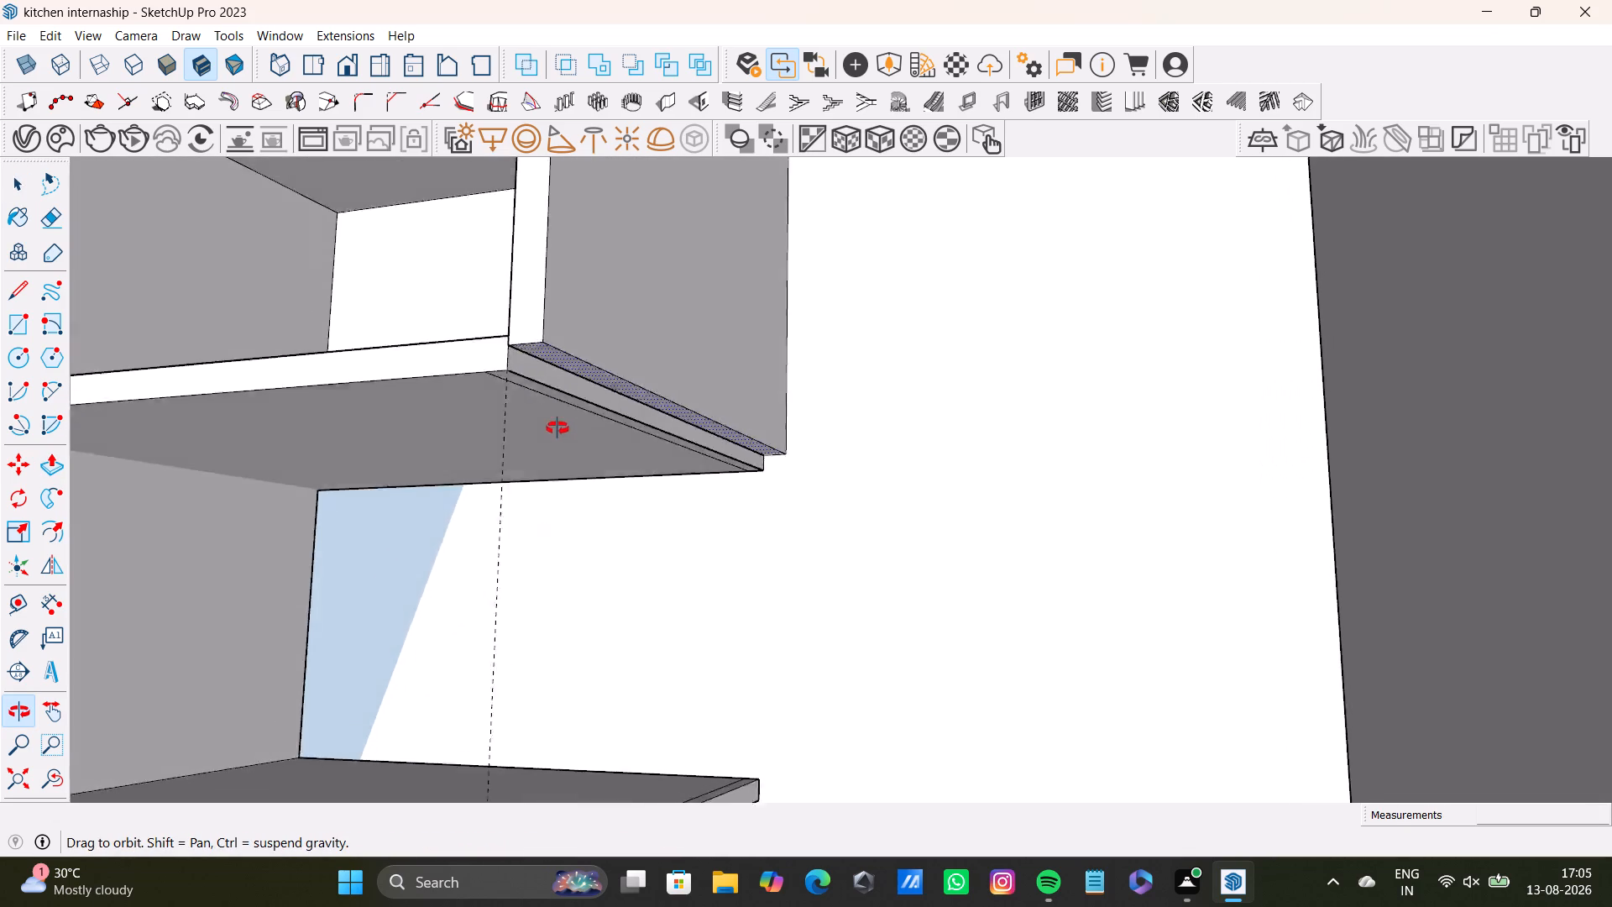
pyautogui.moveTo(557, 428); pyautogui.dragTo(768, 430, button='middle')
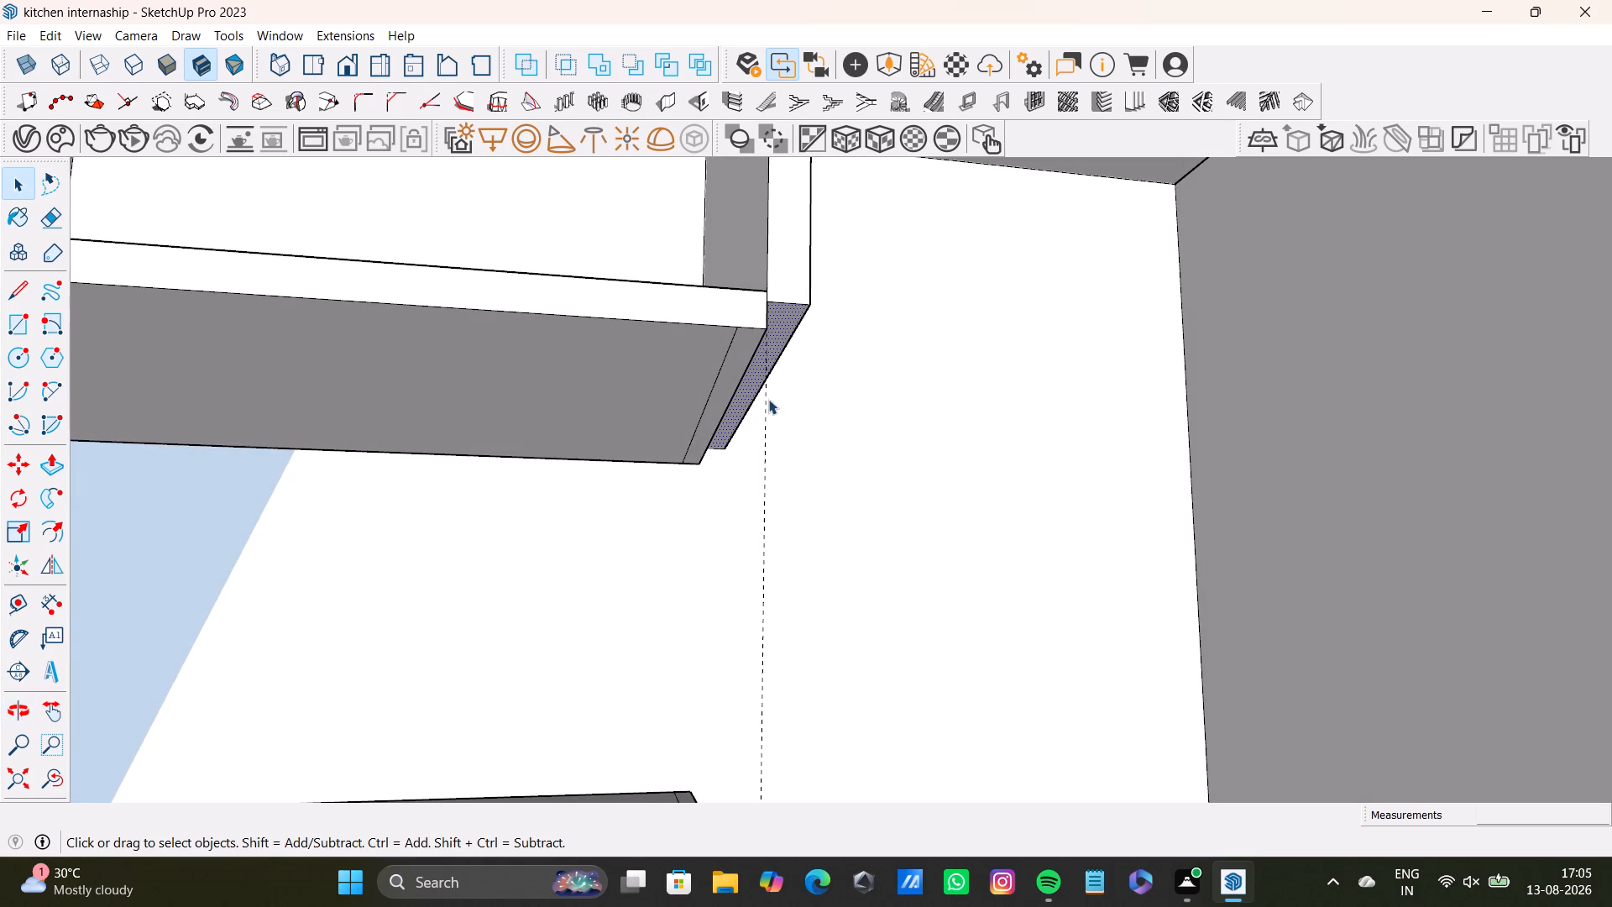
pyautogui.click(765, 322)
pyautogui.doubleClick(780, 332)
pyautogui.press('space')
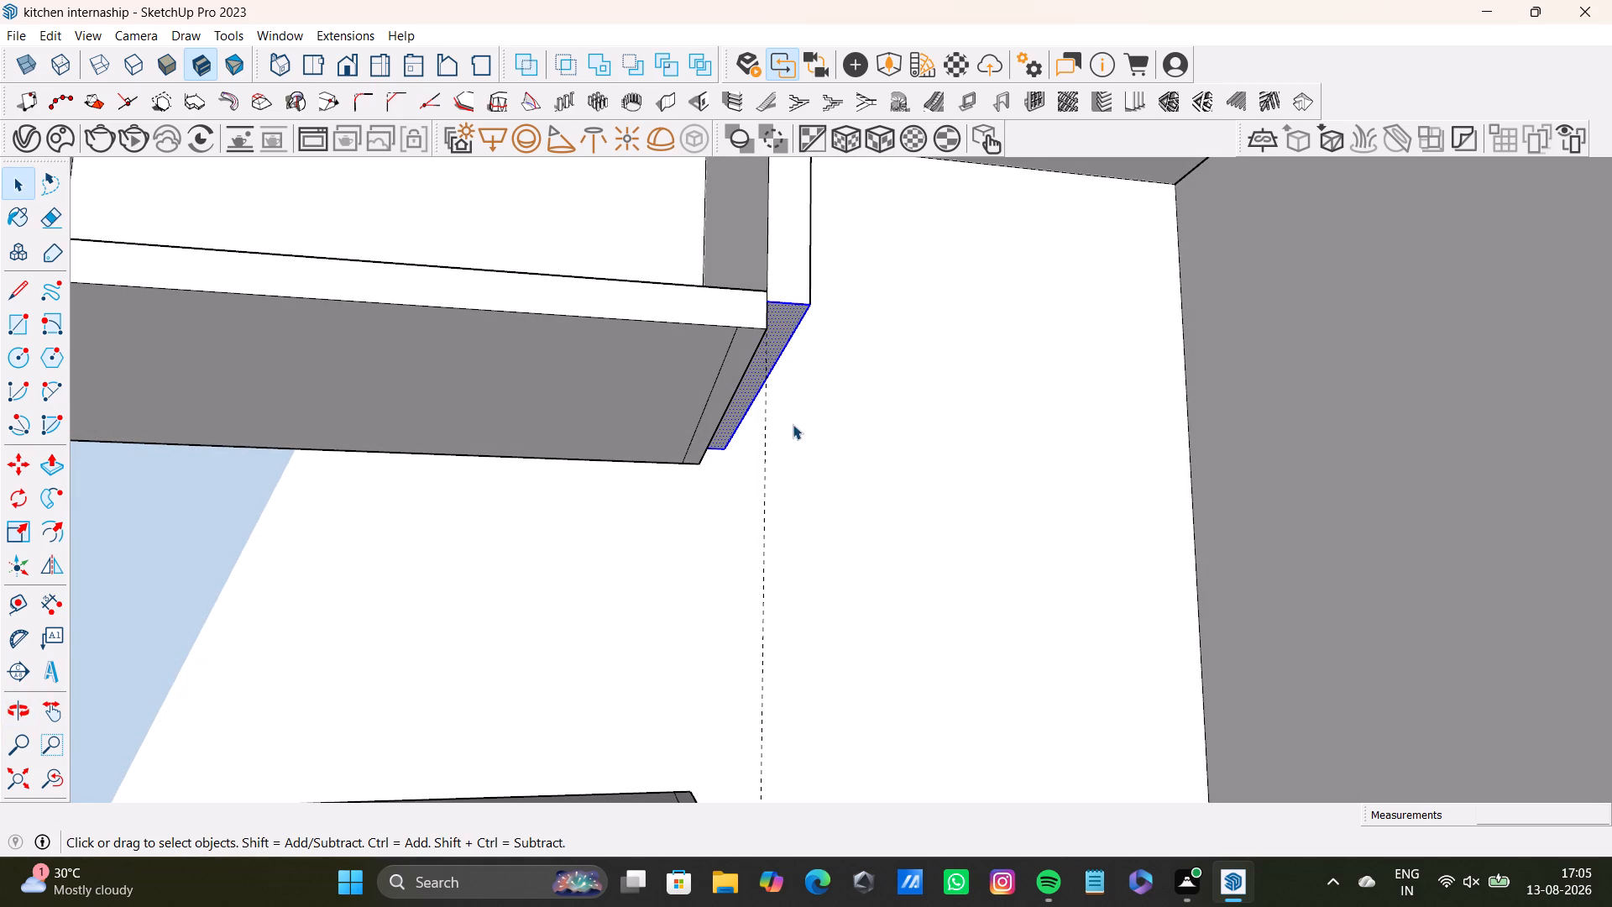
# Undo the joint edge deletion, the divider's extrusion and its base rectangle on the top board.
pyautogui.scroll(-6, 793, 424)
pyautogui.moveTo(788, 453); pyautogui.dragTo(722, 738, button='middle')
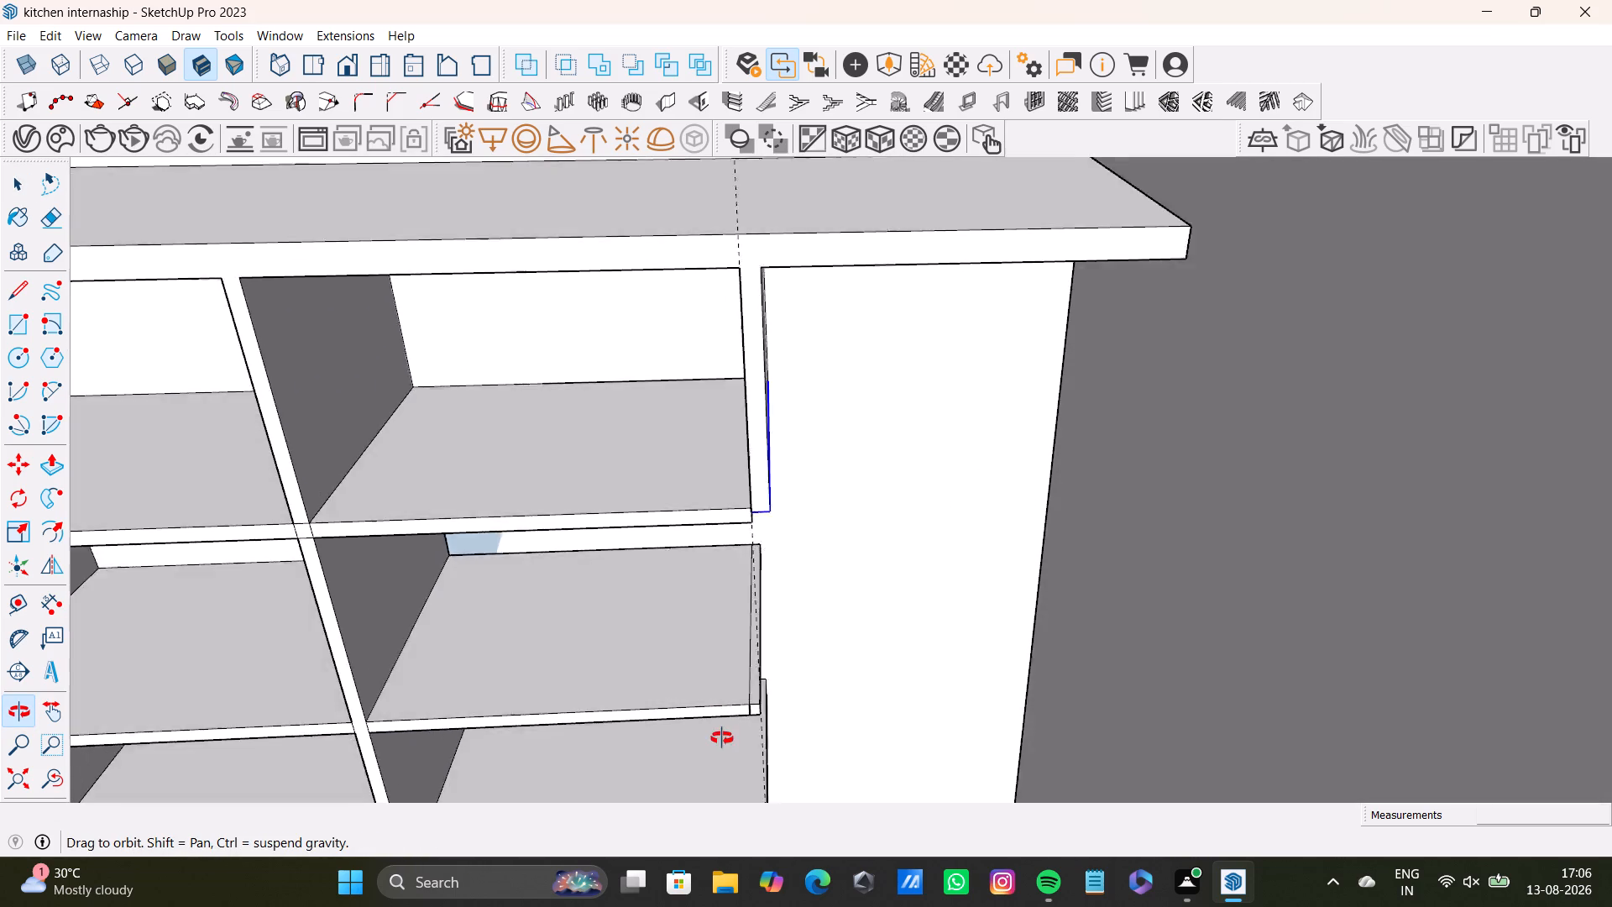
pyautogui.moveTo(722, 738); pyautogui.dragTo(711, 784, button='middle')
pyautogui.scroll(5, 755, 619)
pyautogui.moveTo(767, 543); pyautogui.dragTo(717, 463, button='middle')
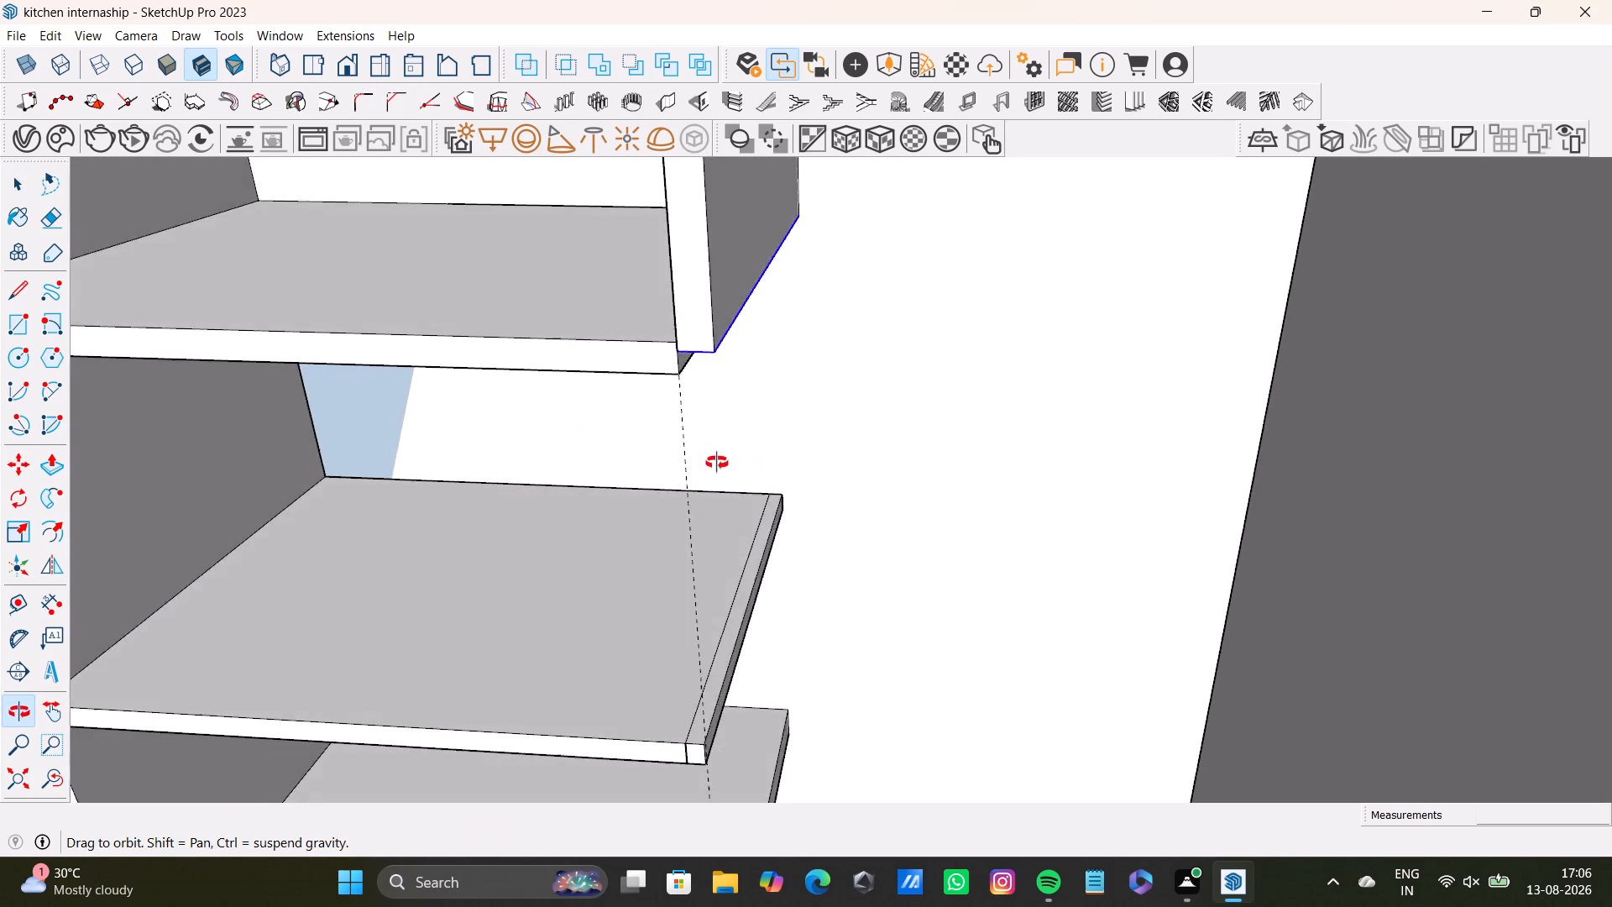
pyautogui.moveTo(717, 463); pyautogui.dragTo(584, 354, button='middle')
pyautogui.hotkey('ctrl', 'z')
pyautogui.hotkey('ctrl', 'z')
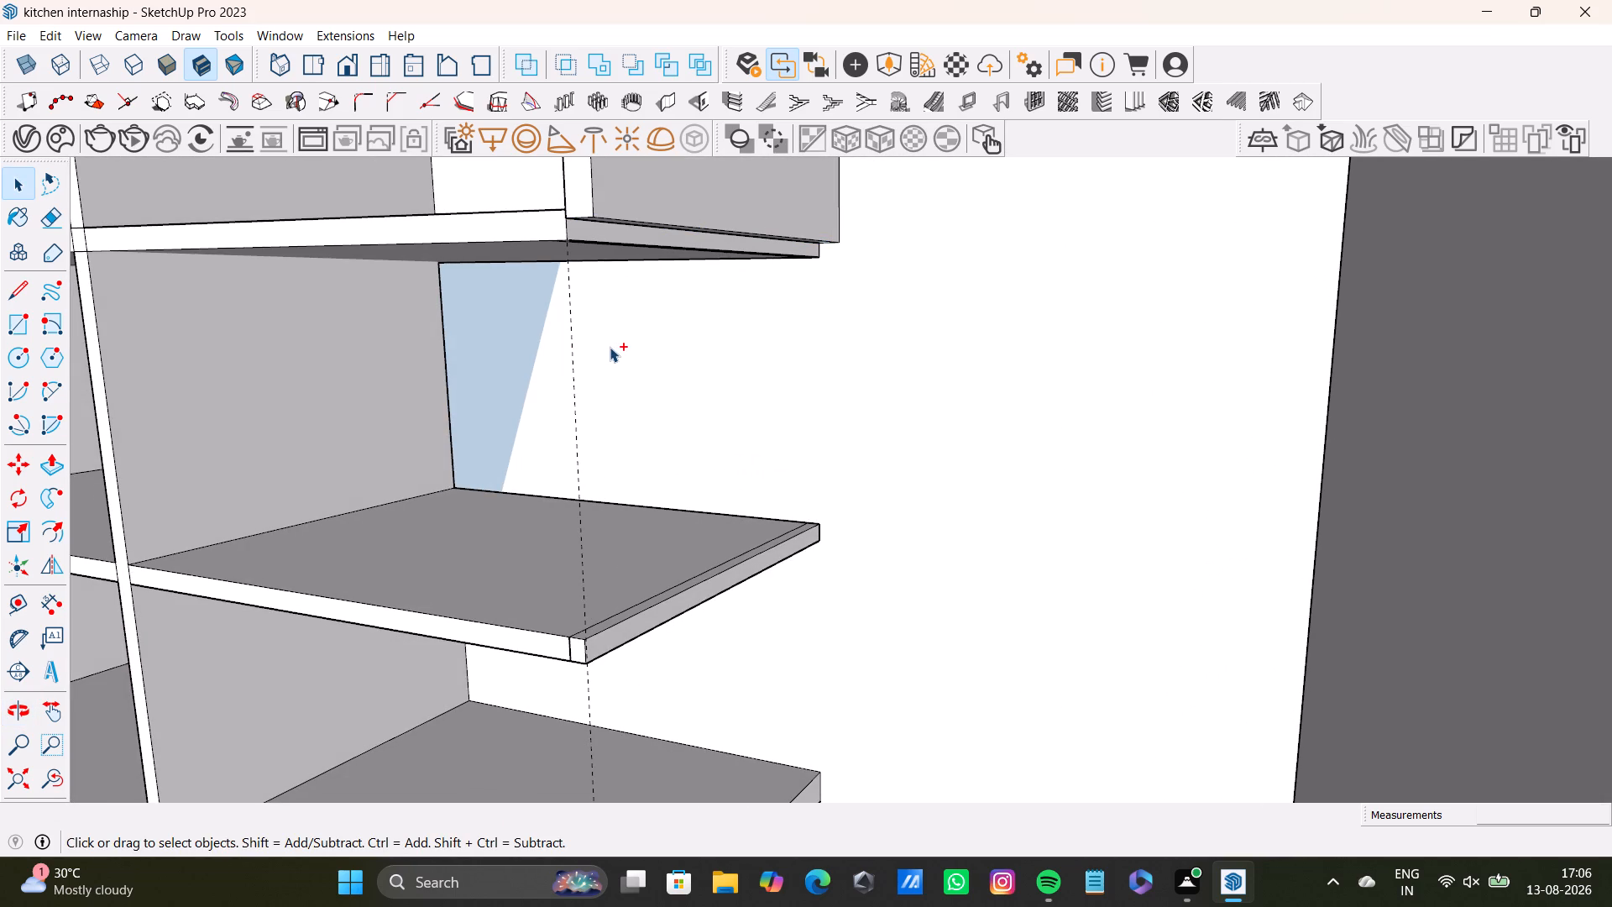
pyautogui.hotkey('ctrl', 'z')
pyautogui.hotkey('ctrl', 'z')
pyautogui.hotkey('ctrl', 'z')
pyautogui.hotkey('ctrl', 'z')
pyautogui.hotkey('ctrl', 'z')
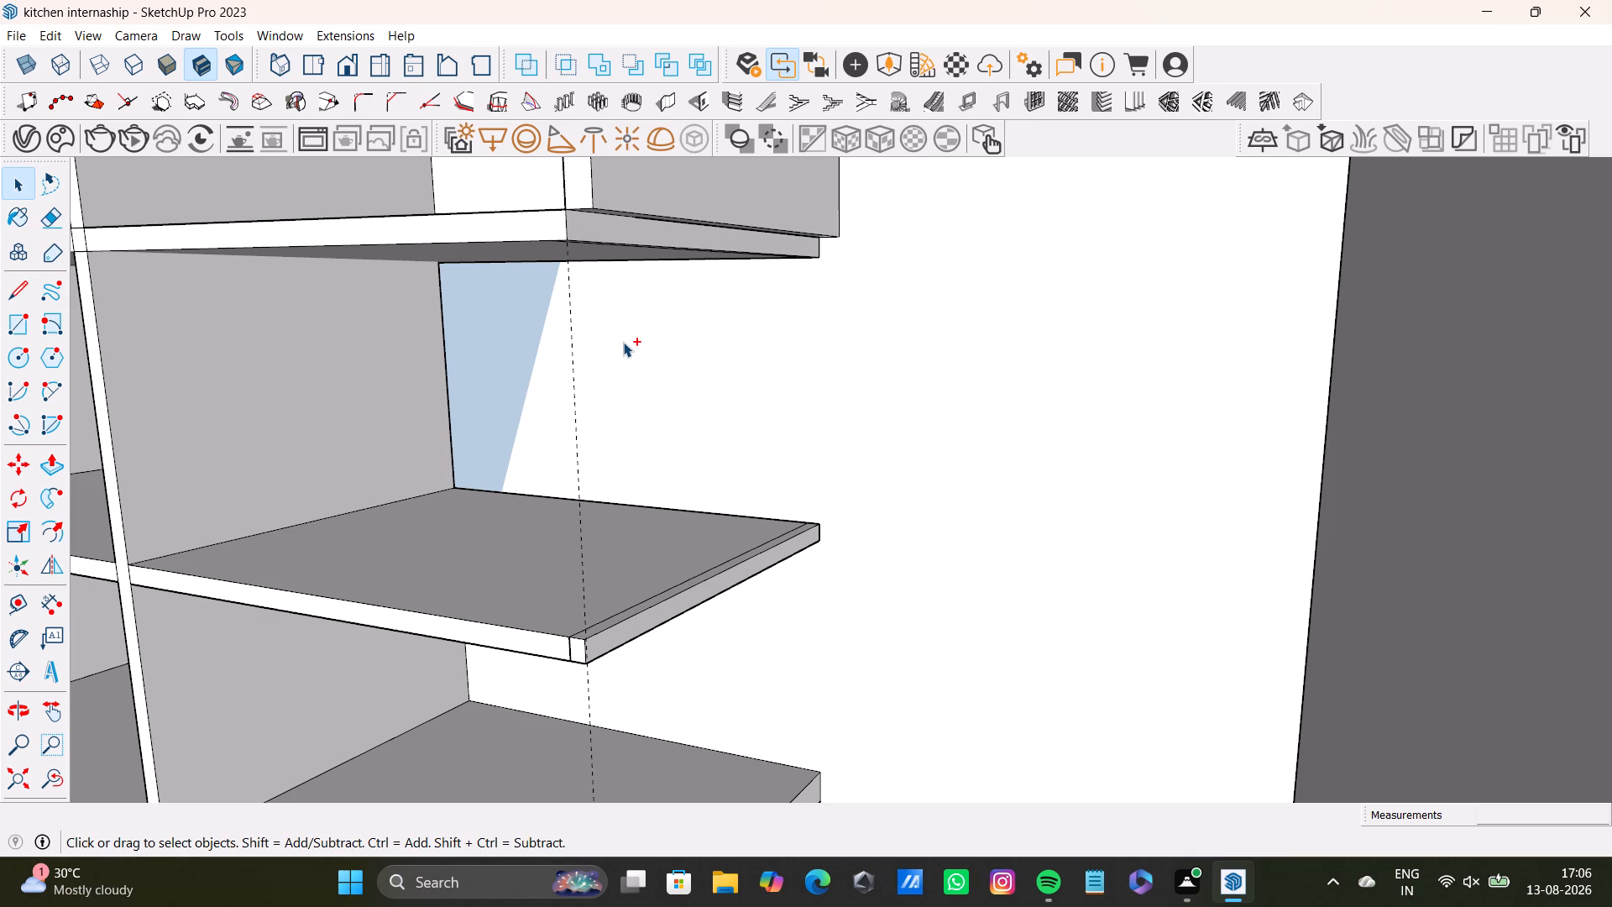
# Examine the shelf ends up close, the kitchen as a whole, and the shelf wall cabinet from the front.
pyautogui.moveTo(623, 305); pyautogui.dragTo(617, 497, button='middle')
pyautogui.tripleClick(636, 501)
pyautogui.tripleClick(640, 500)
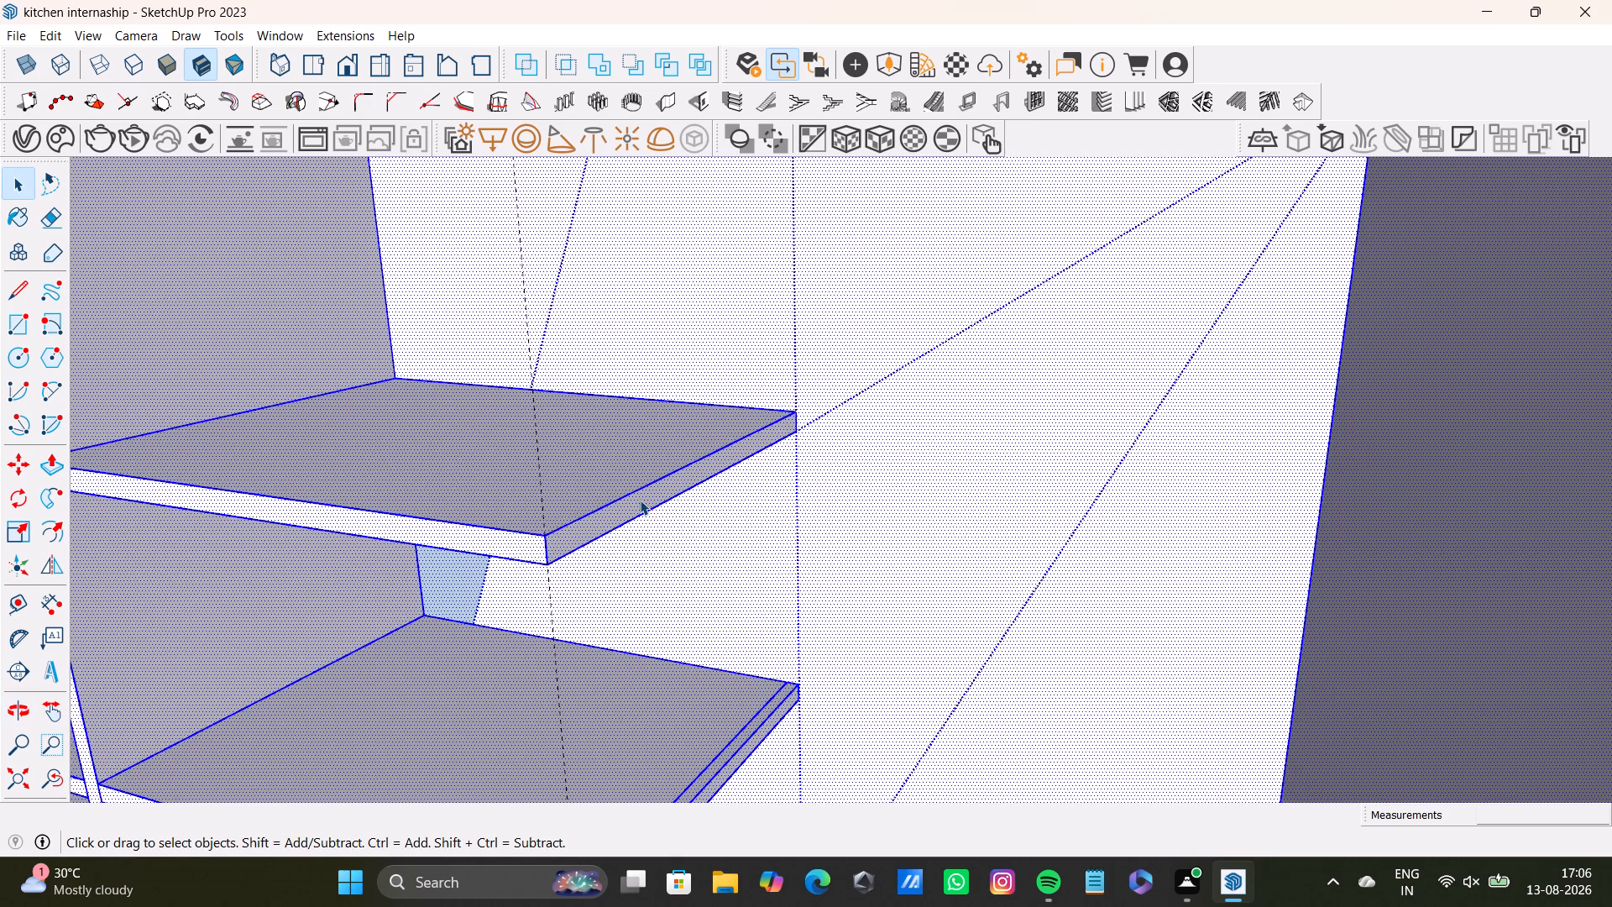
pyautogui.press('space')
pyautogui.moveTo(780, 573); pyautogui.dragTo(818, 535, button='middle')
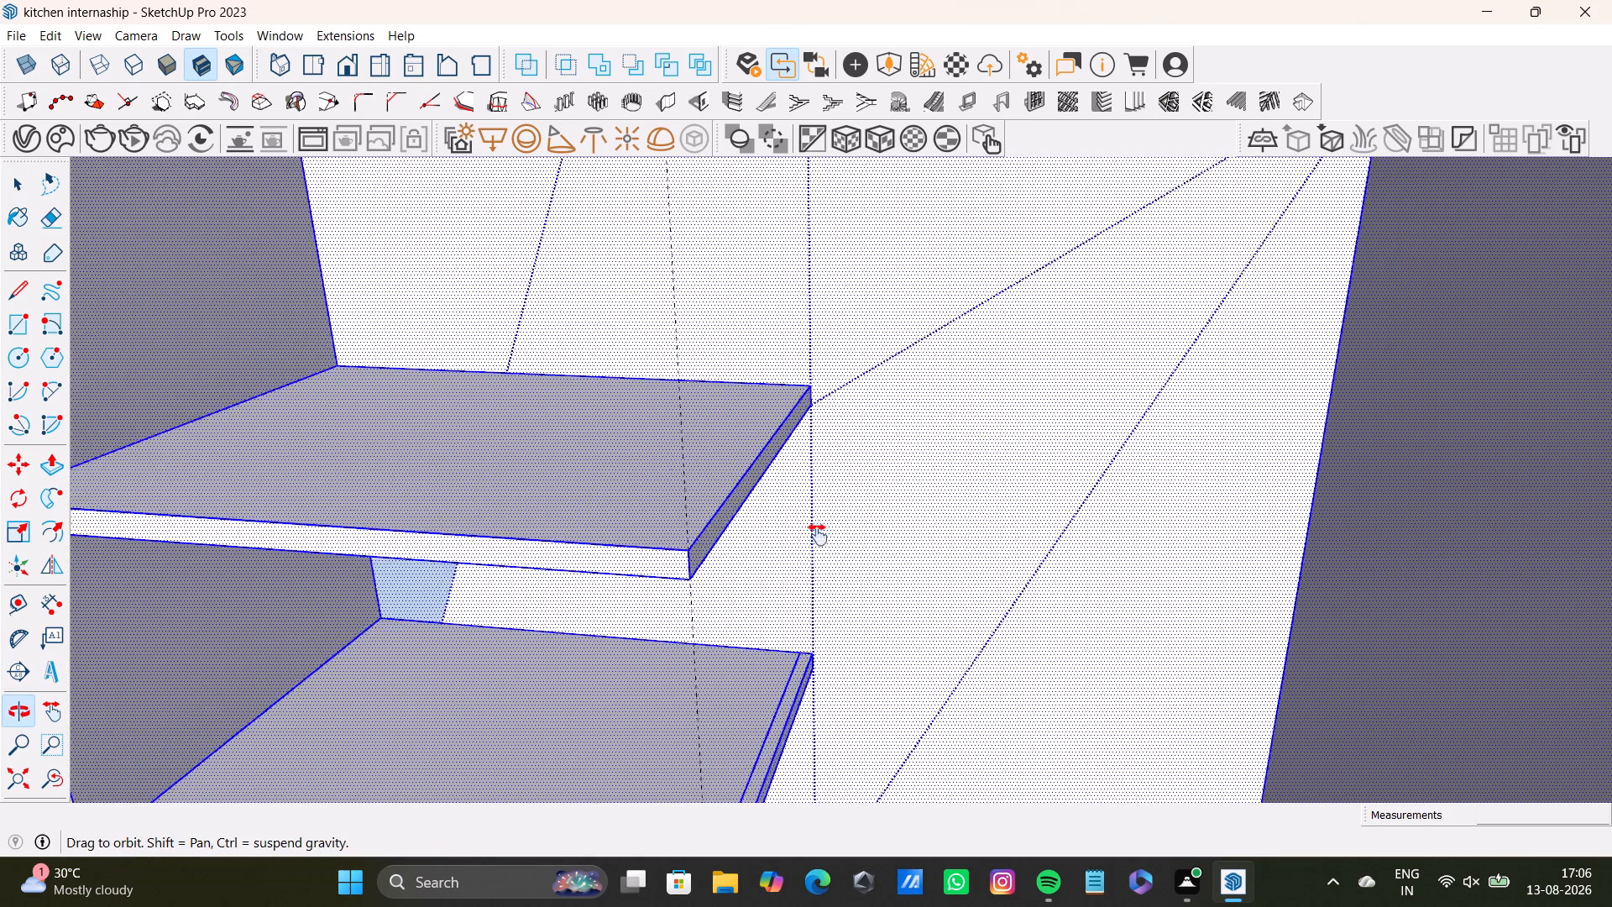
pyautogui.moveTo(818, 535); pyautogui.dragTo(770, 510, button='middle')
pyautogui.moveTo(878, 526); pyautogui.dragTo(981, 537, button='middle')
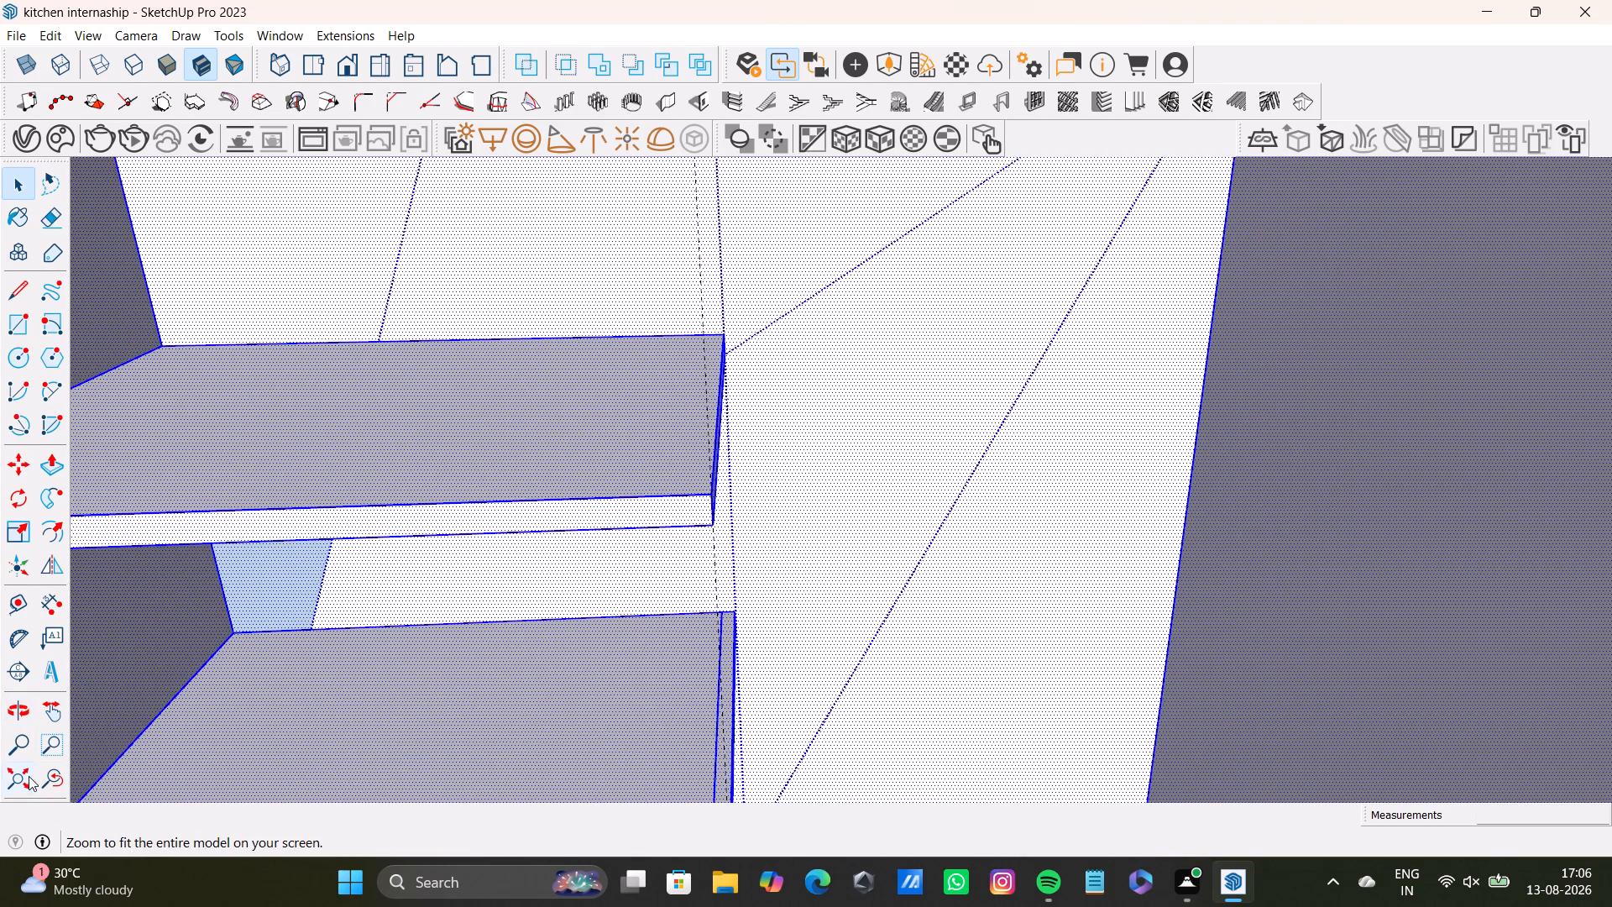
pyautogui.click(29, 776)
pyautogui.keyDown('shift'); pyautogui.moveTo(1042, 525); pyautogui.dragTo(691, 606, button='middle'); pyautogui.keyUp('shift')
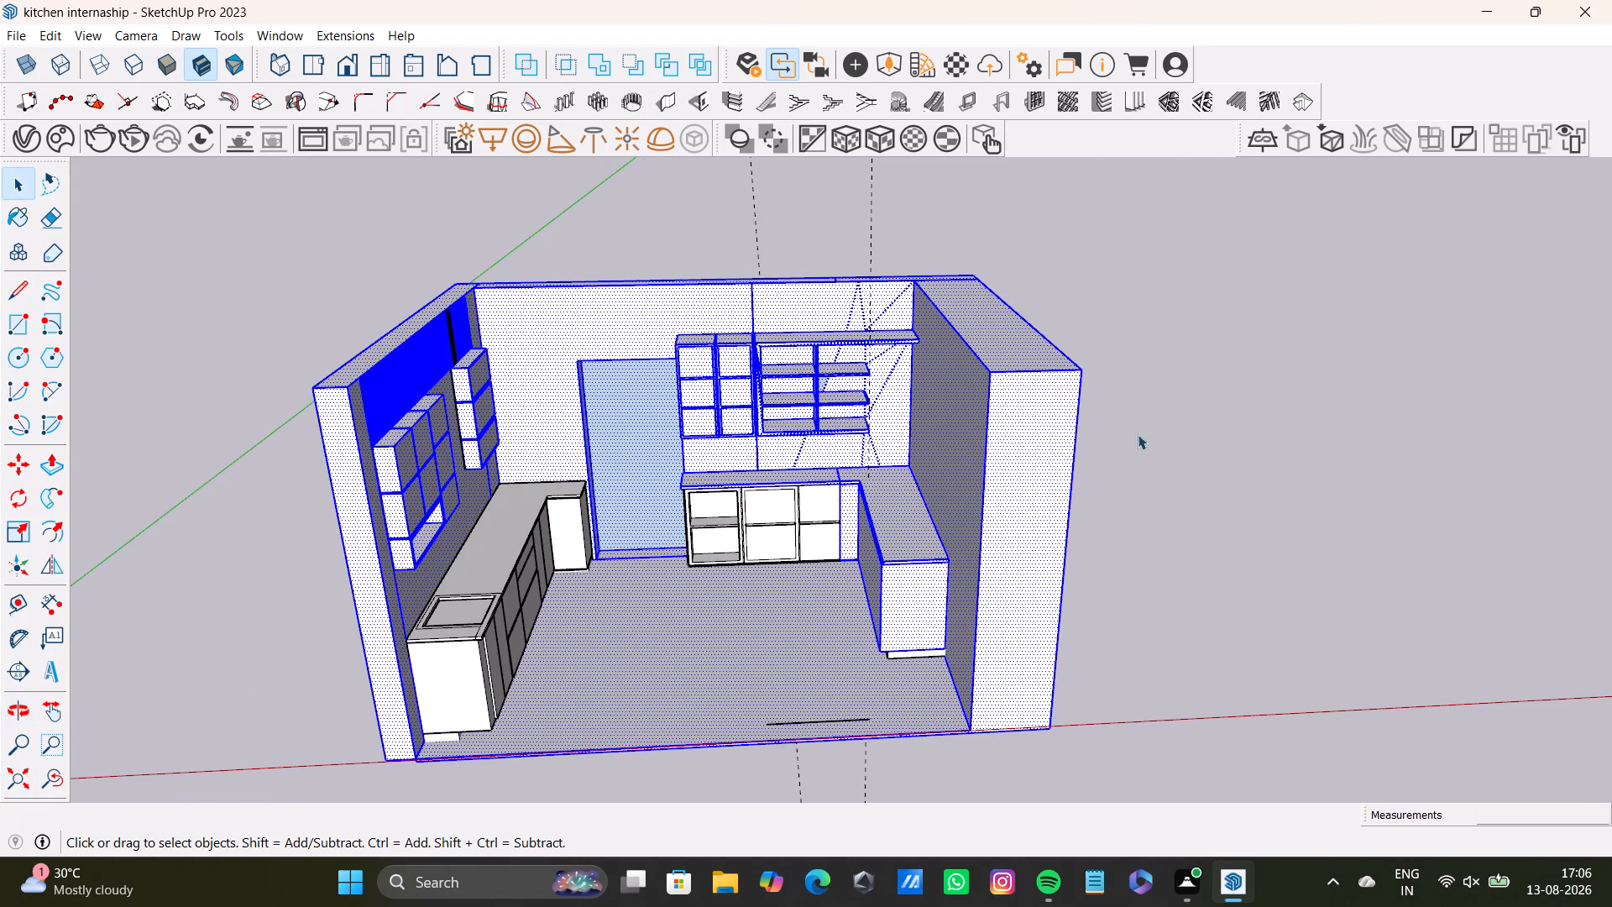
pyautogui.click(1269, 394)
pyautogui.scroll(12, 754, 341)
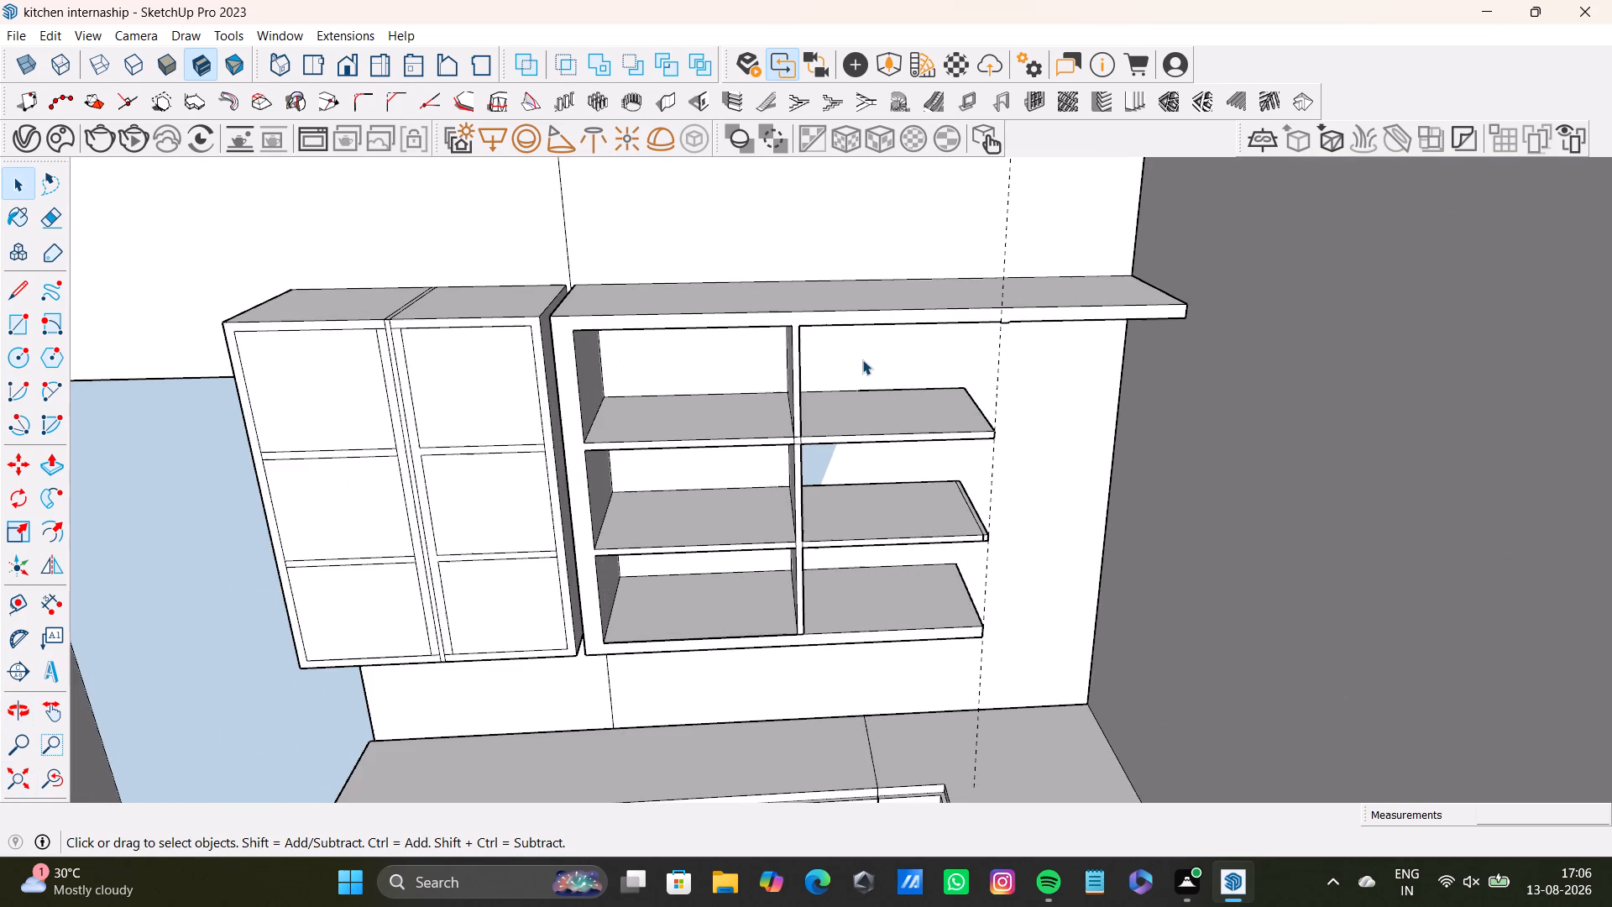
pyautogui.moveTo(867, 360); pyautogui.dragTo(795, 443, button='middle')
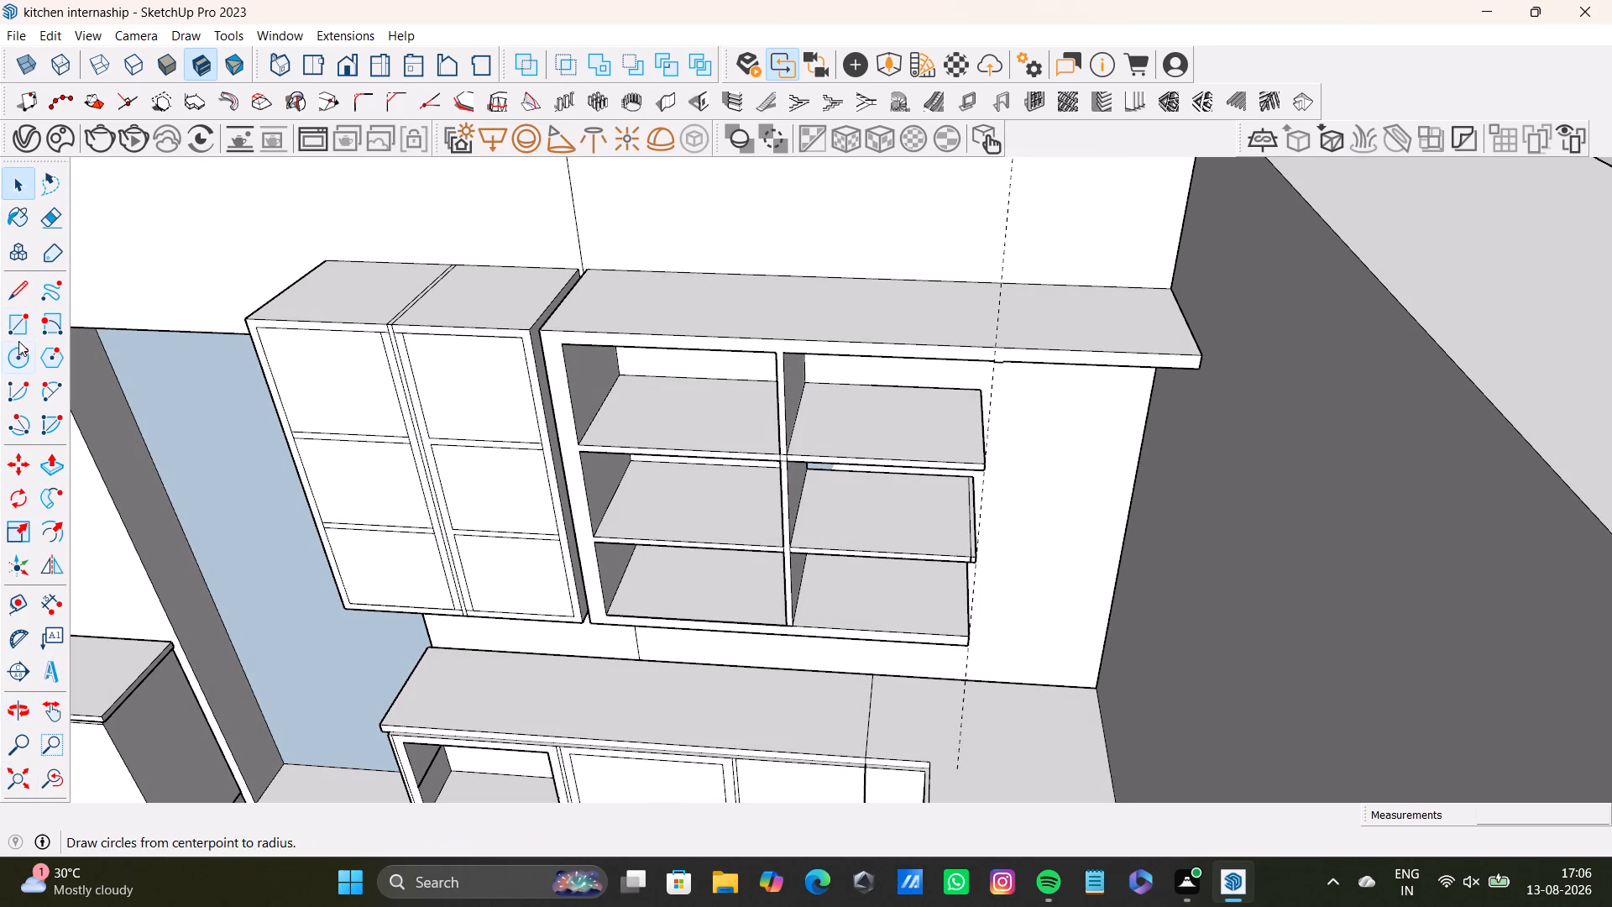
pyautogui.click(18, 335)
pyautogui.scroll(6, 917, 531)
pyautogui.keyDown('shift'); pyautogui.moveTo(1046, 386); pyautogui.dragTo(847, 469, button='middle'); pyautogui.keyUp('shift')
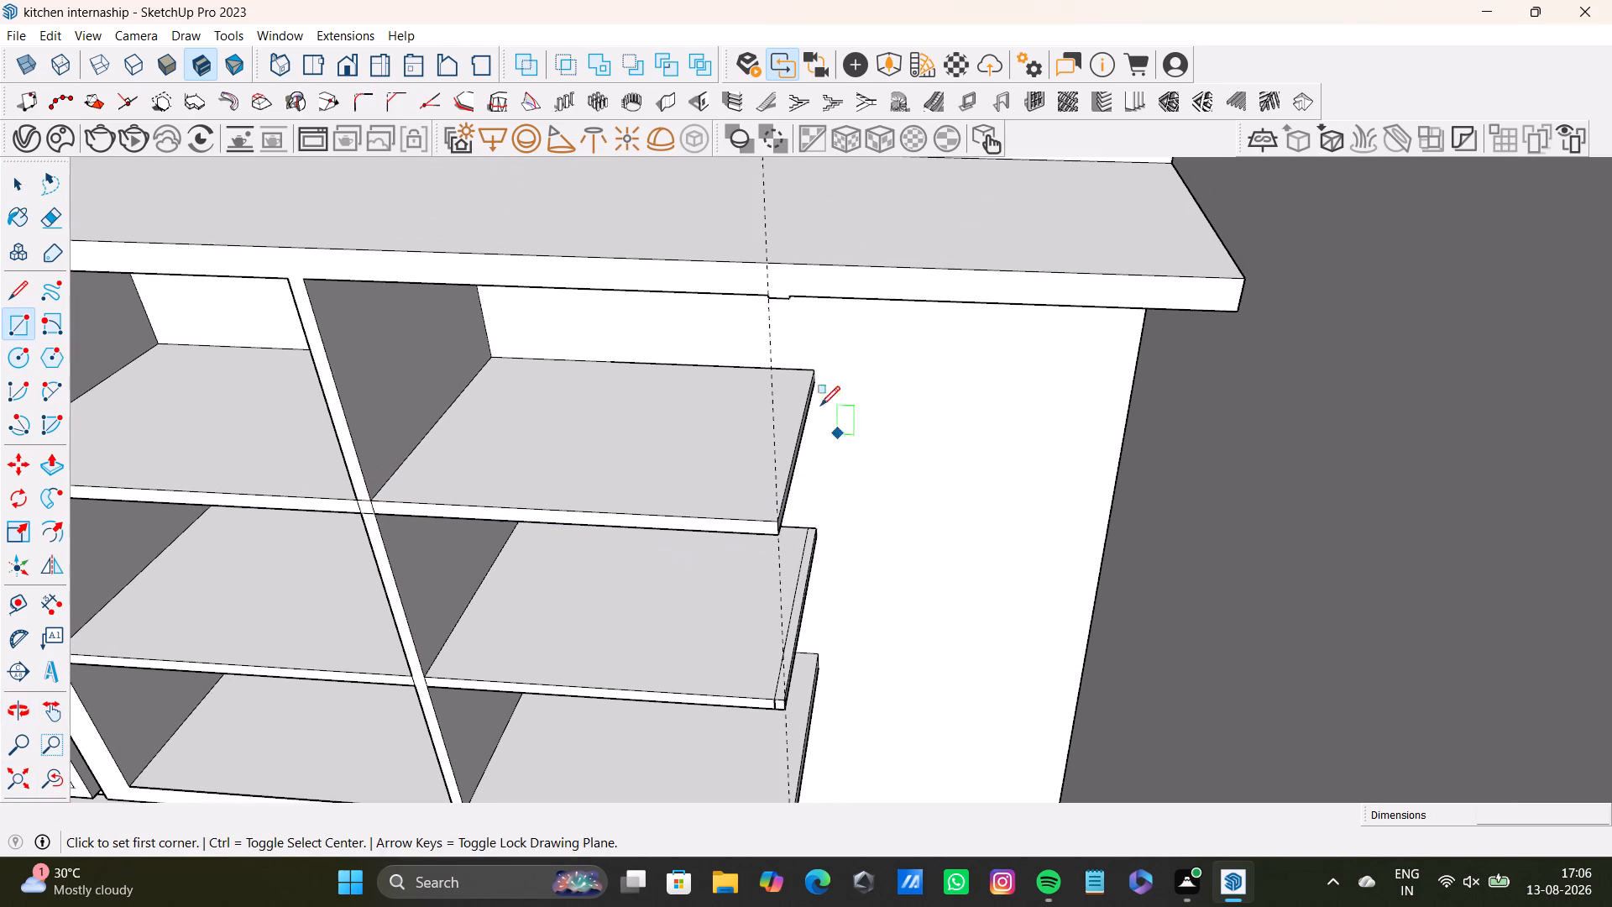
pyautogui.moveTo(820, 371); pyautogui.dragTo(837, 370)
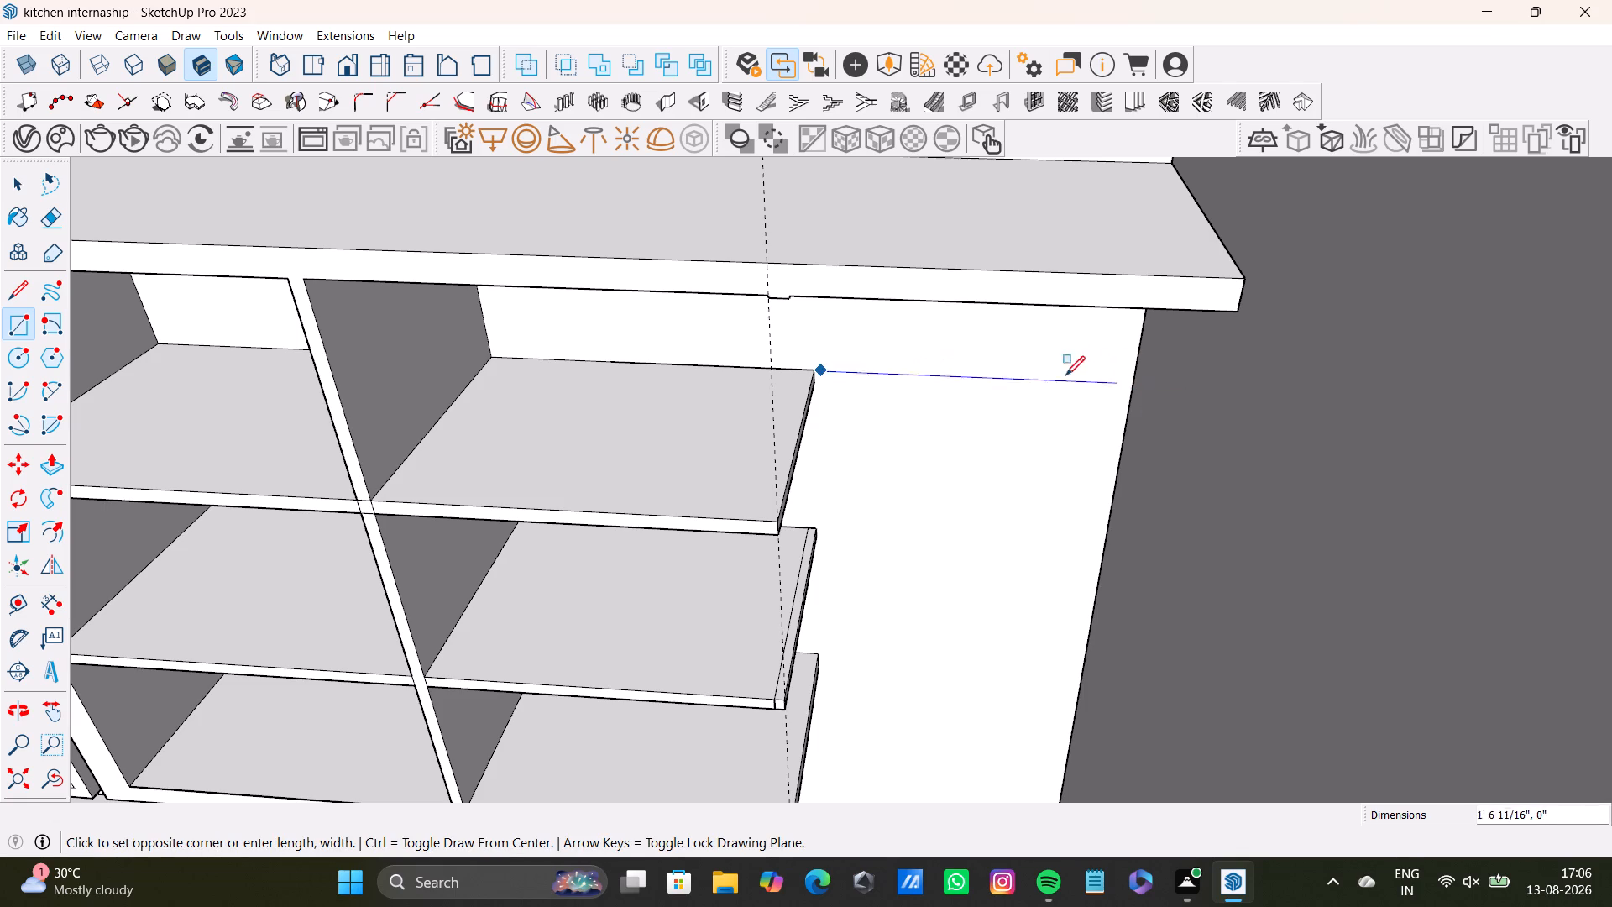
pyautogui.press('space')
# Place a guide on the wall from the top back corner of the upper shelf's open end to the wall's outer edge.
pyautogui.click(12, 601)
pyautogui.scroll(3, 932, 516)
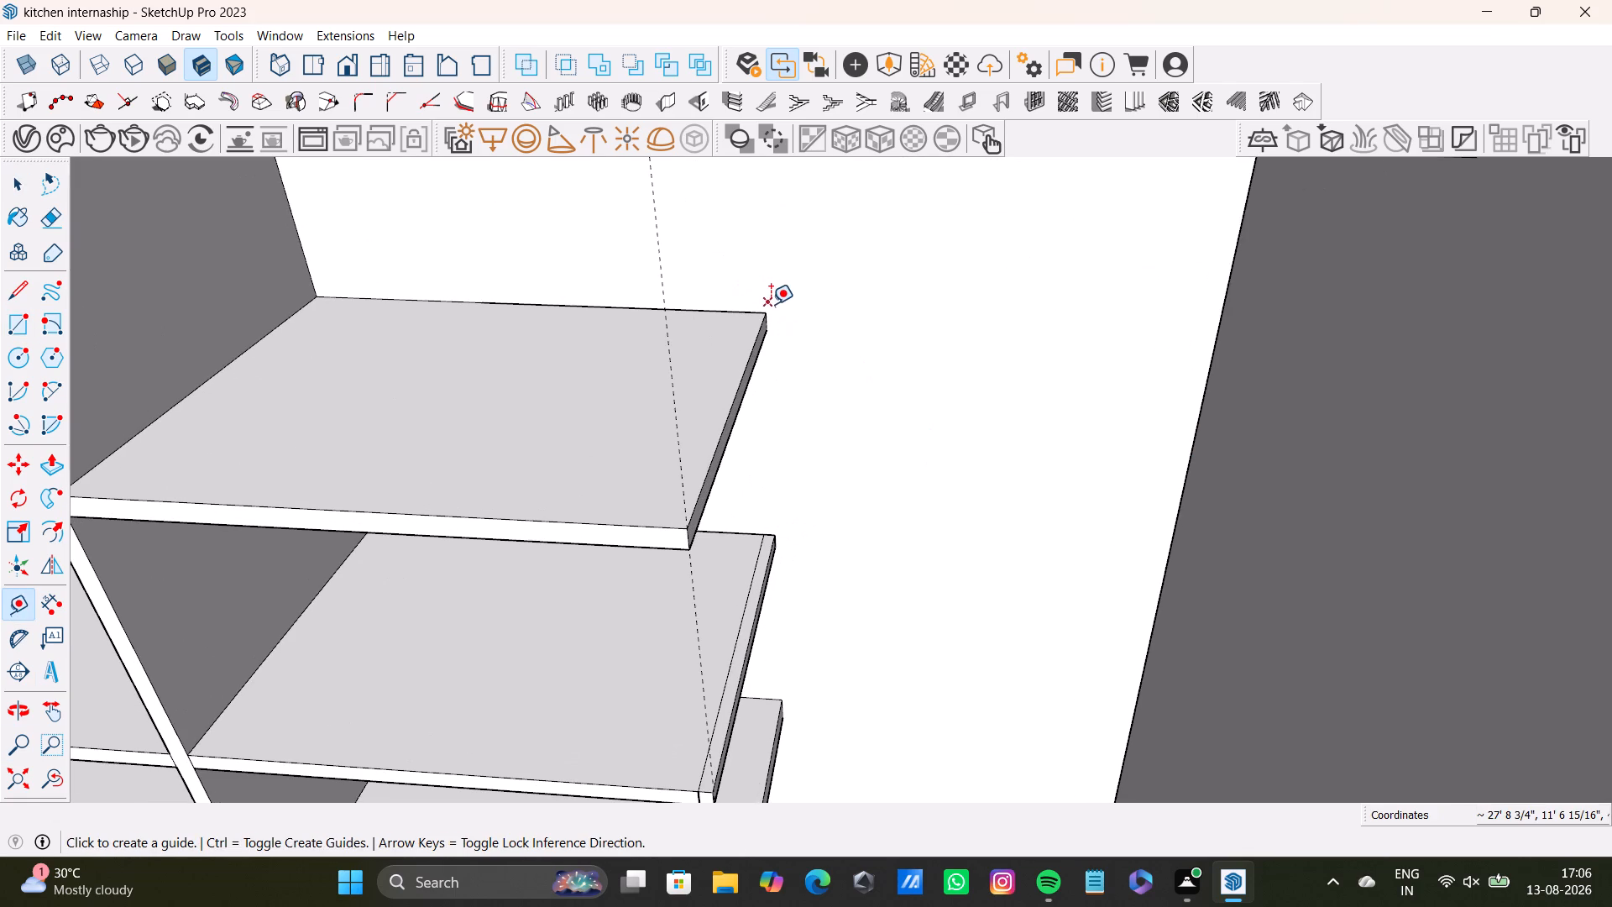
pyautogui.click(768, 309)
pyautogui.click(1227, 319)
pyautogui.press('space')
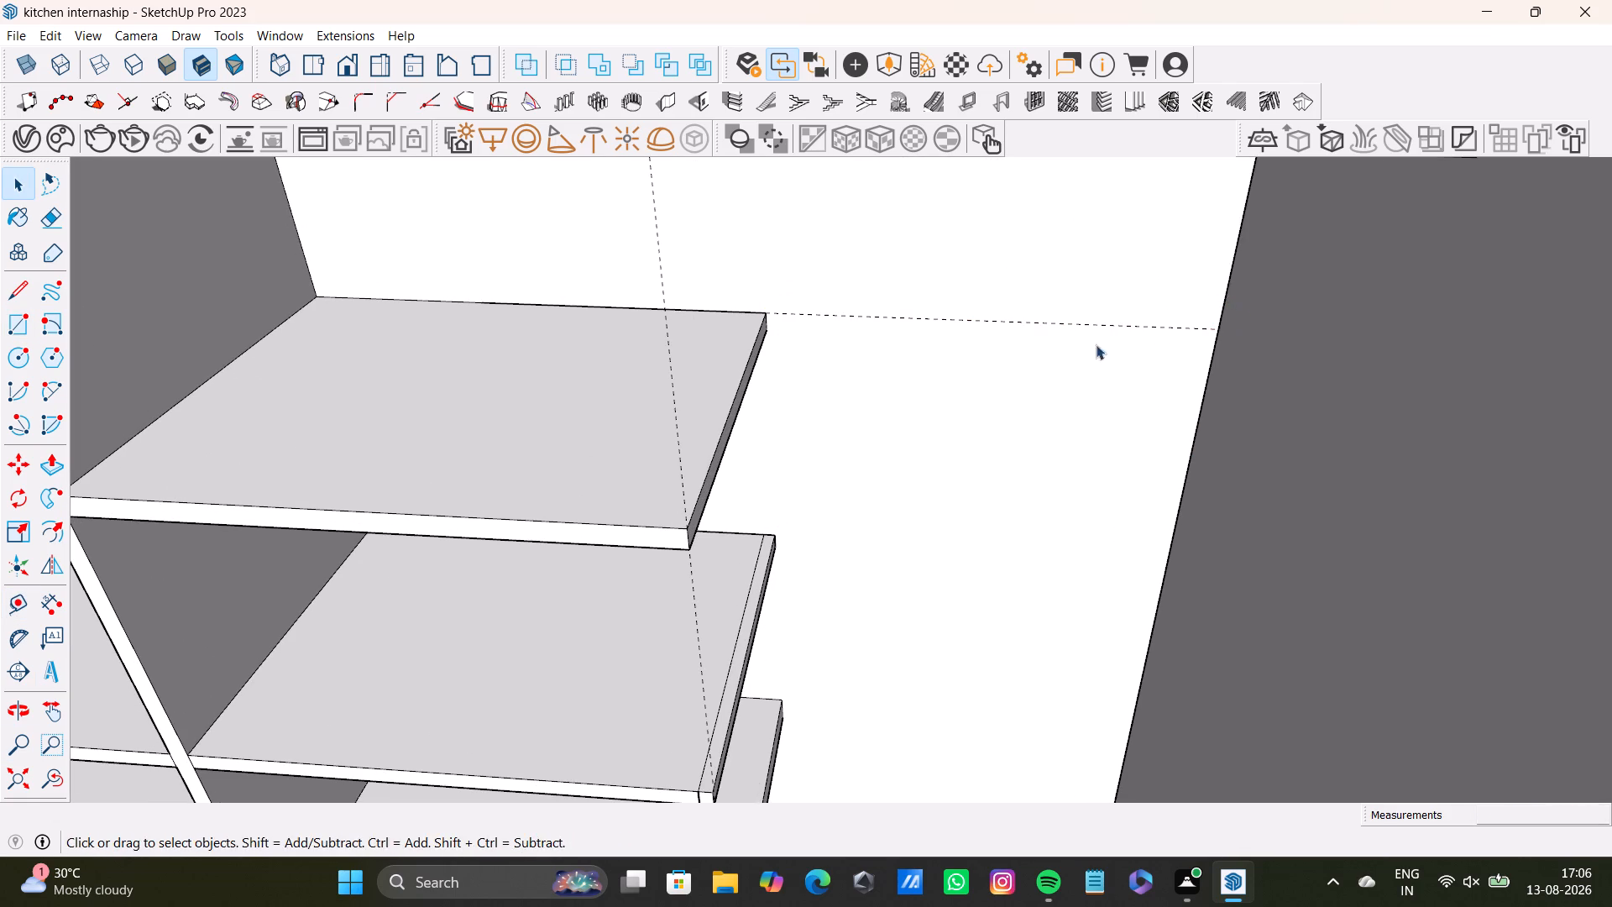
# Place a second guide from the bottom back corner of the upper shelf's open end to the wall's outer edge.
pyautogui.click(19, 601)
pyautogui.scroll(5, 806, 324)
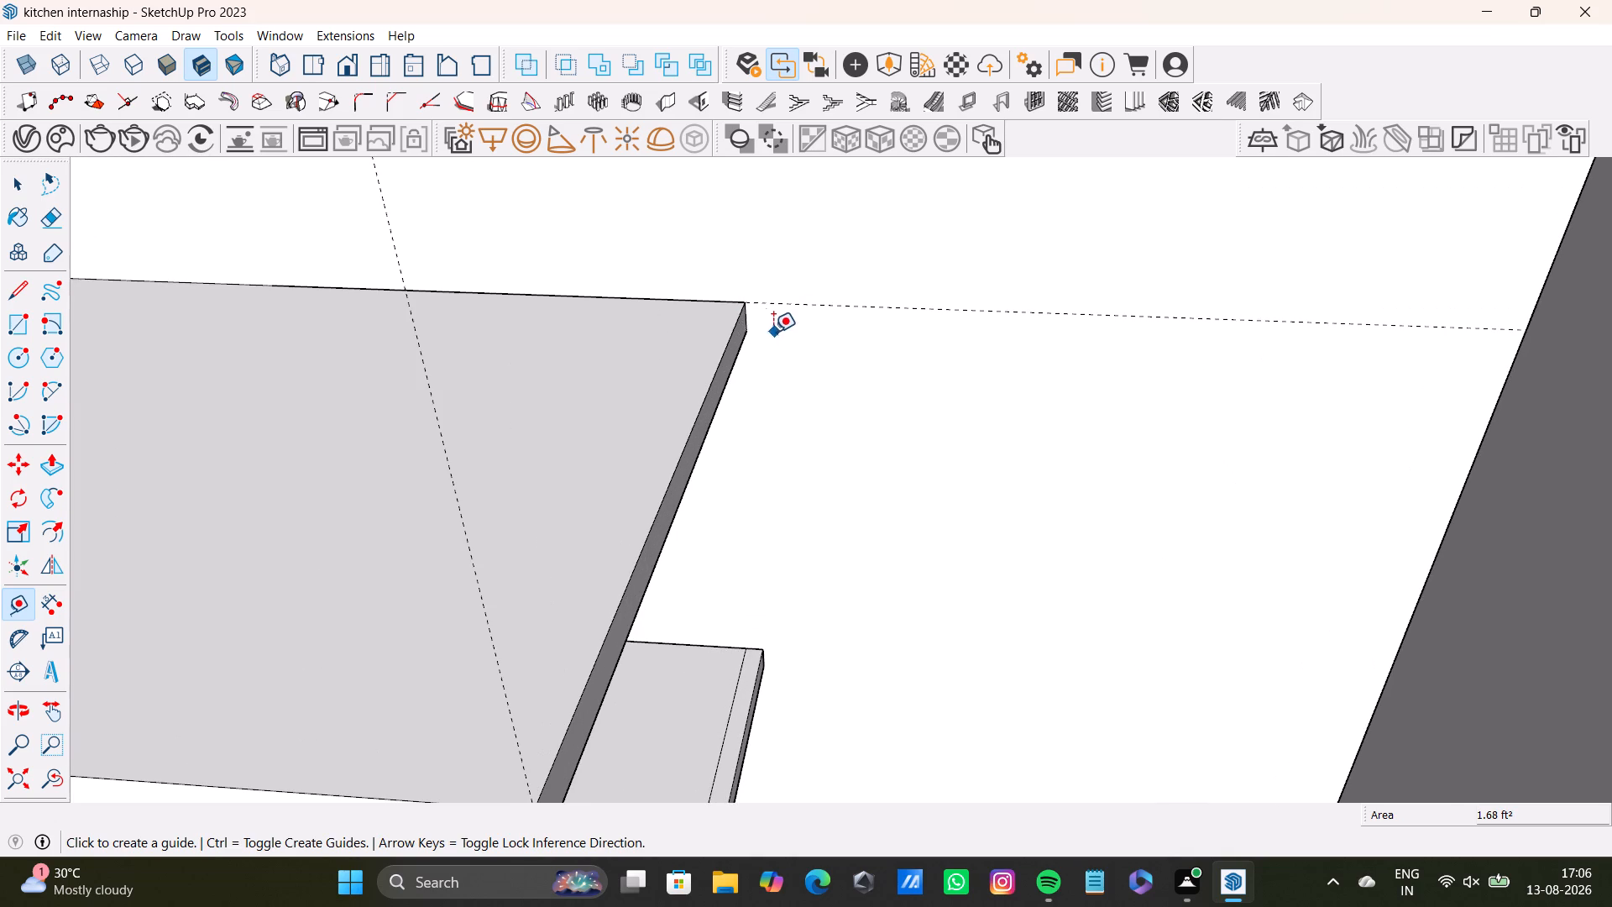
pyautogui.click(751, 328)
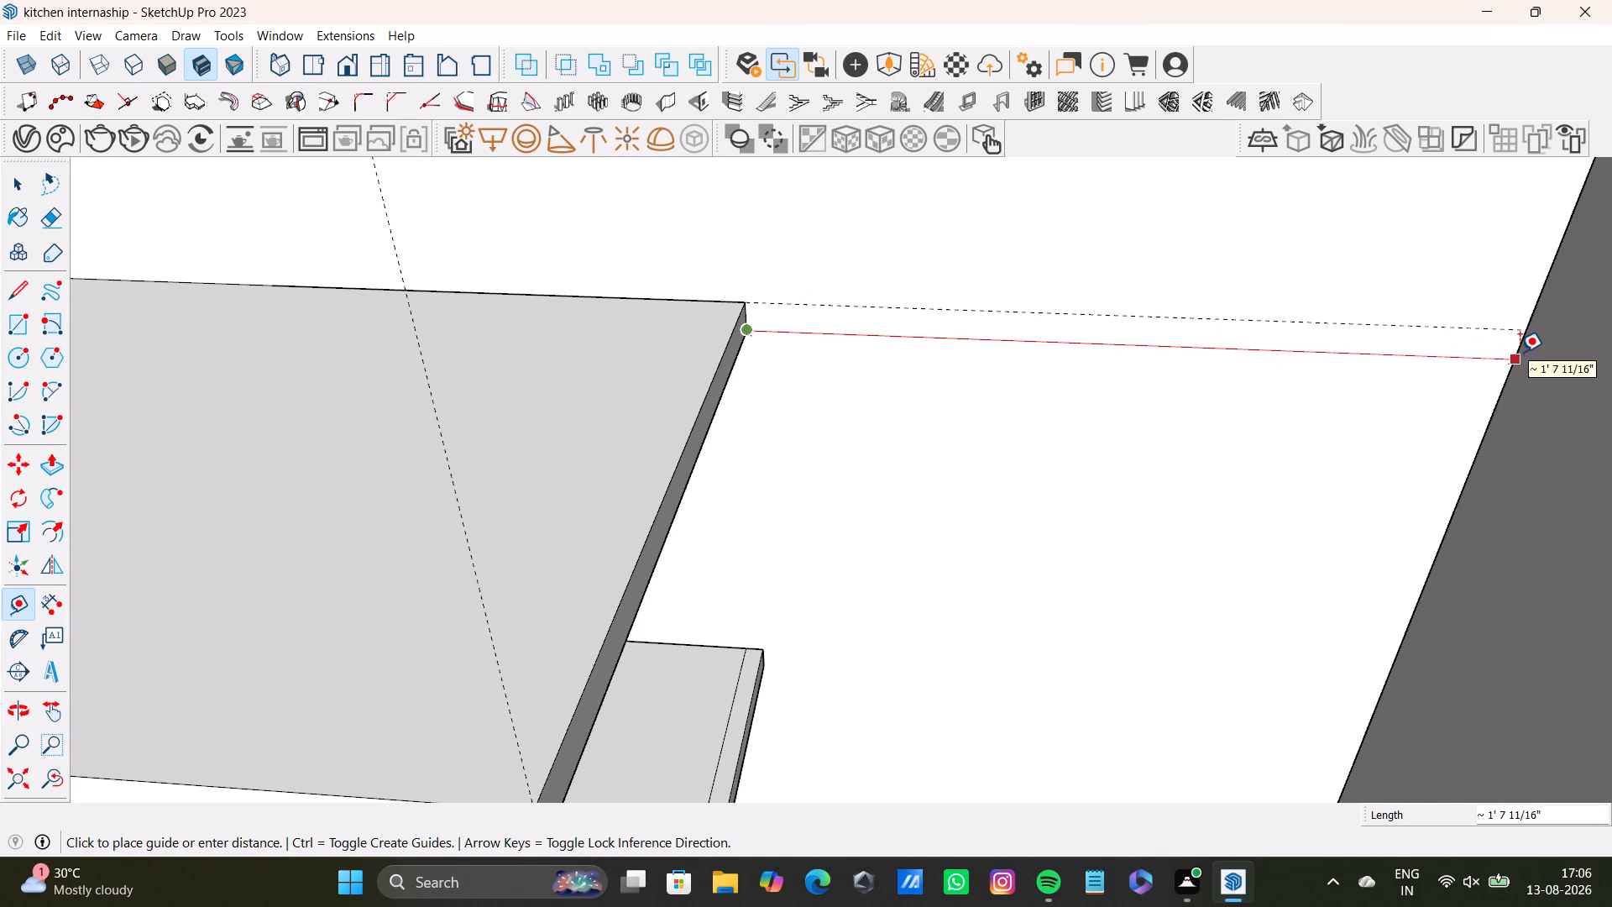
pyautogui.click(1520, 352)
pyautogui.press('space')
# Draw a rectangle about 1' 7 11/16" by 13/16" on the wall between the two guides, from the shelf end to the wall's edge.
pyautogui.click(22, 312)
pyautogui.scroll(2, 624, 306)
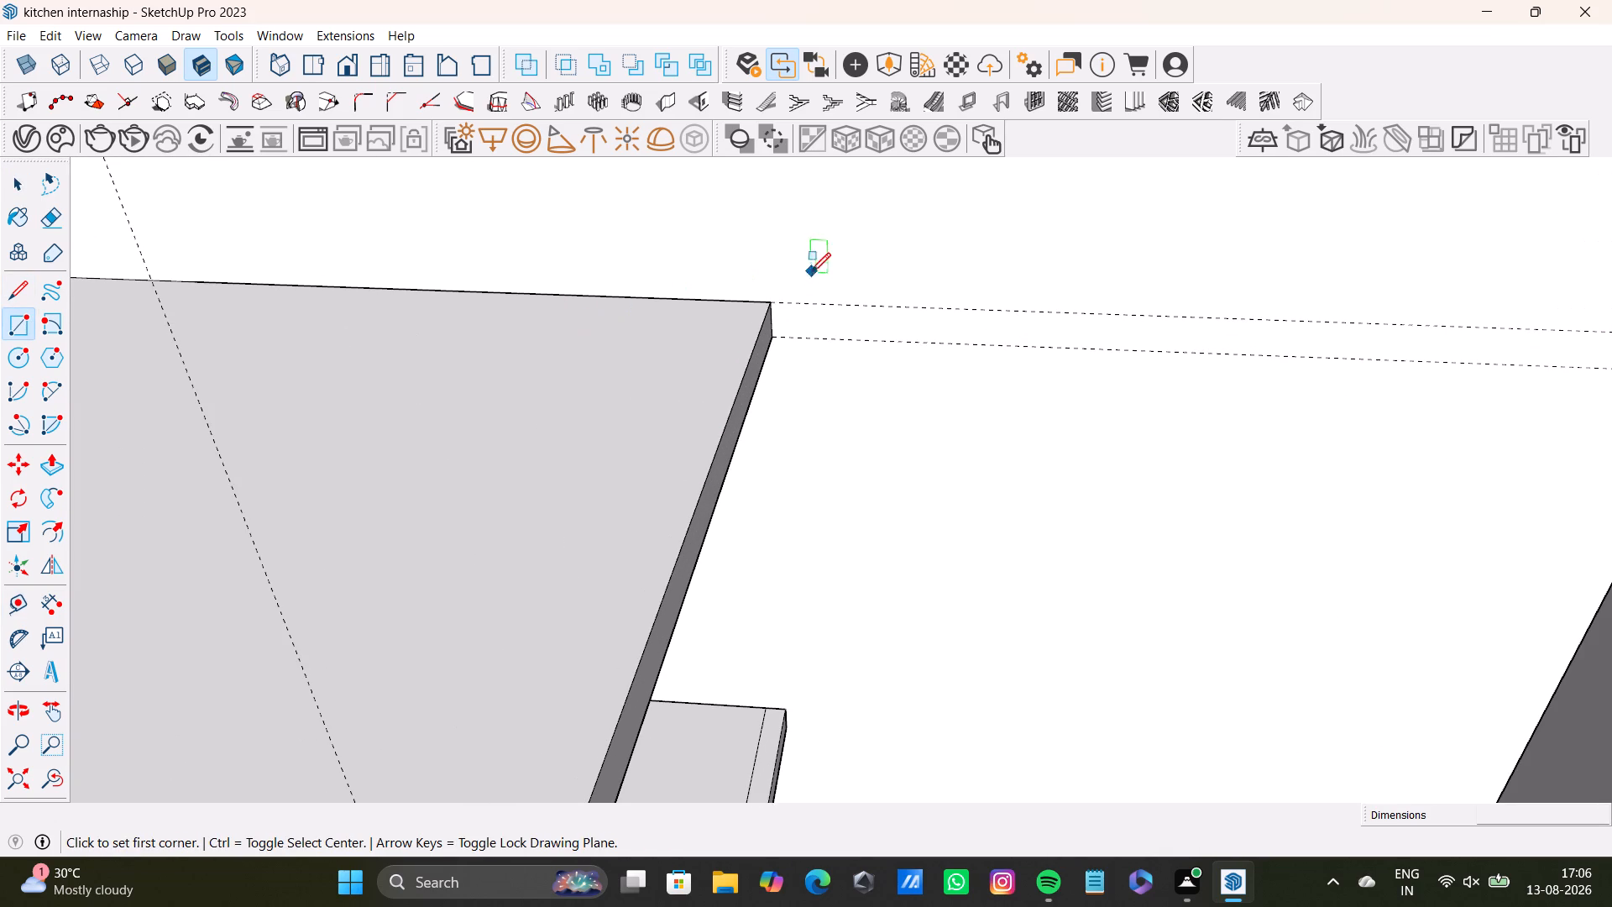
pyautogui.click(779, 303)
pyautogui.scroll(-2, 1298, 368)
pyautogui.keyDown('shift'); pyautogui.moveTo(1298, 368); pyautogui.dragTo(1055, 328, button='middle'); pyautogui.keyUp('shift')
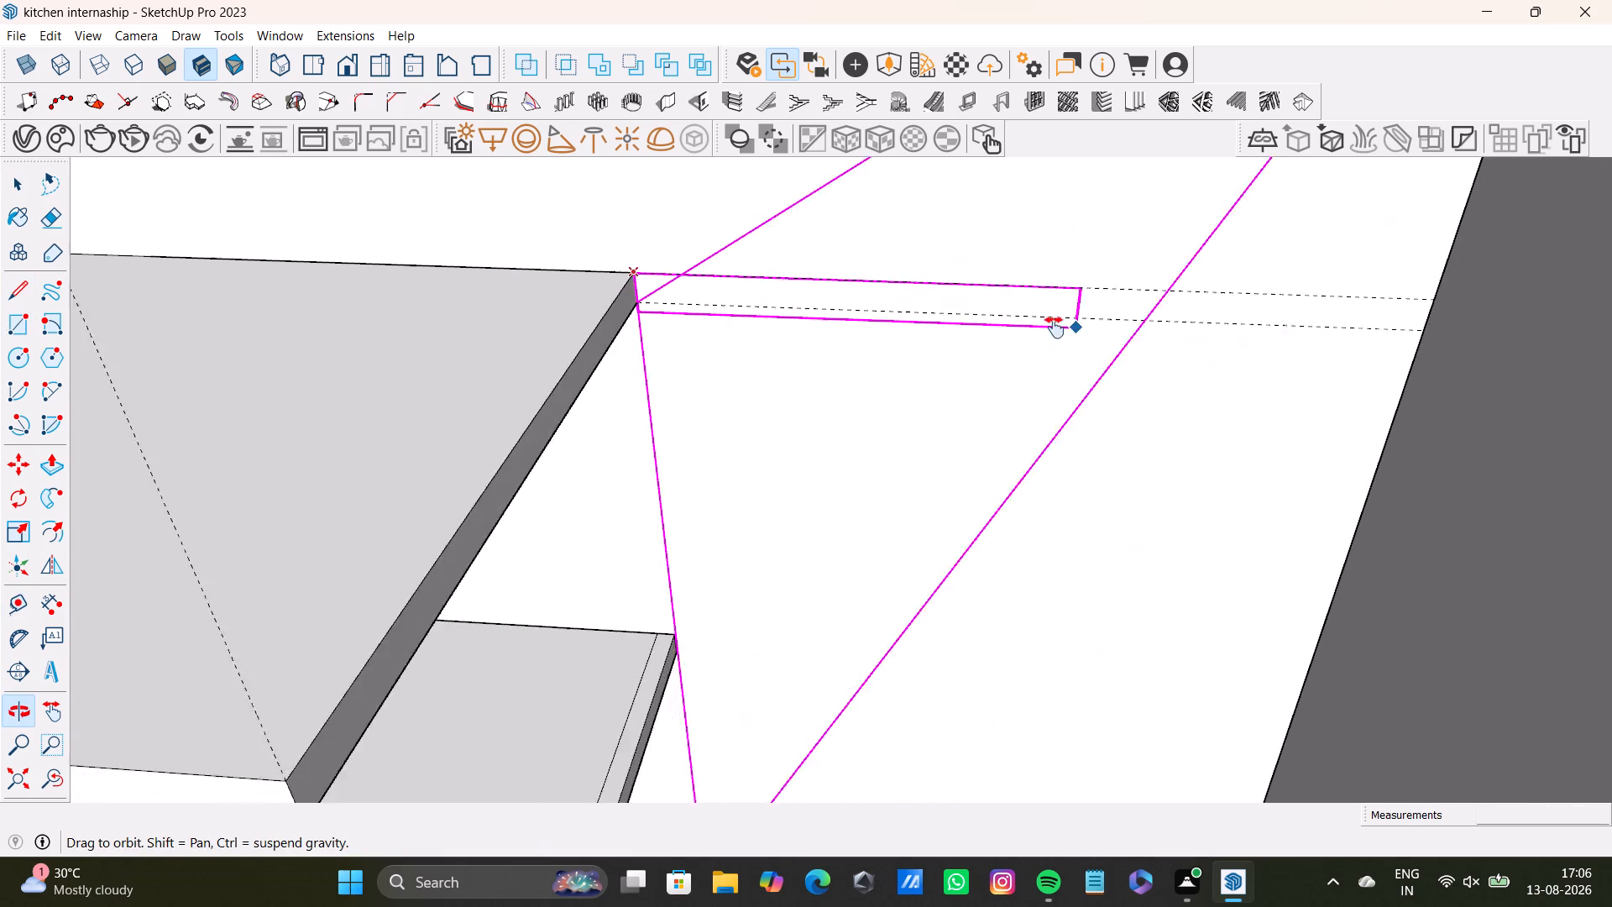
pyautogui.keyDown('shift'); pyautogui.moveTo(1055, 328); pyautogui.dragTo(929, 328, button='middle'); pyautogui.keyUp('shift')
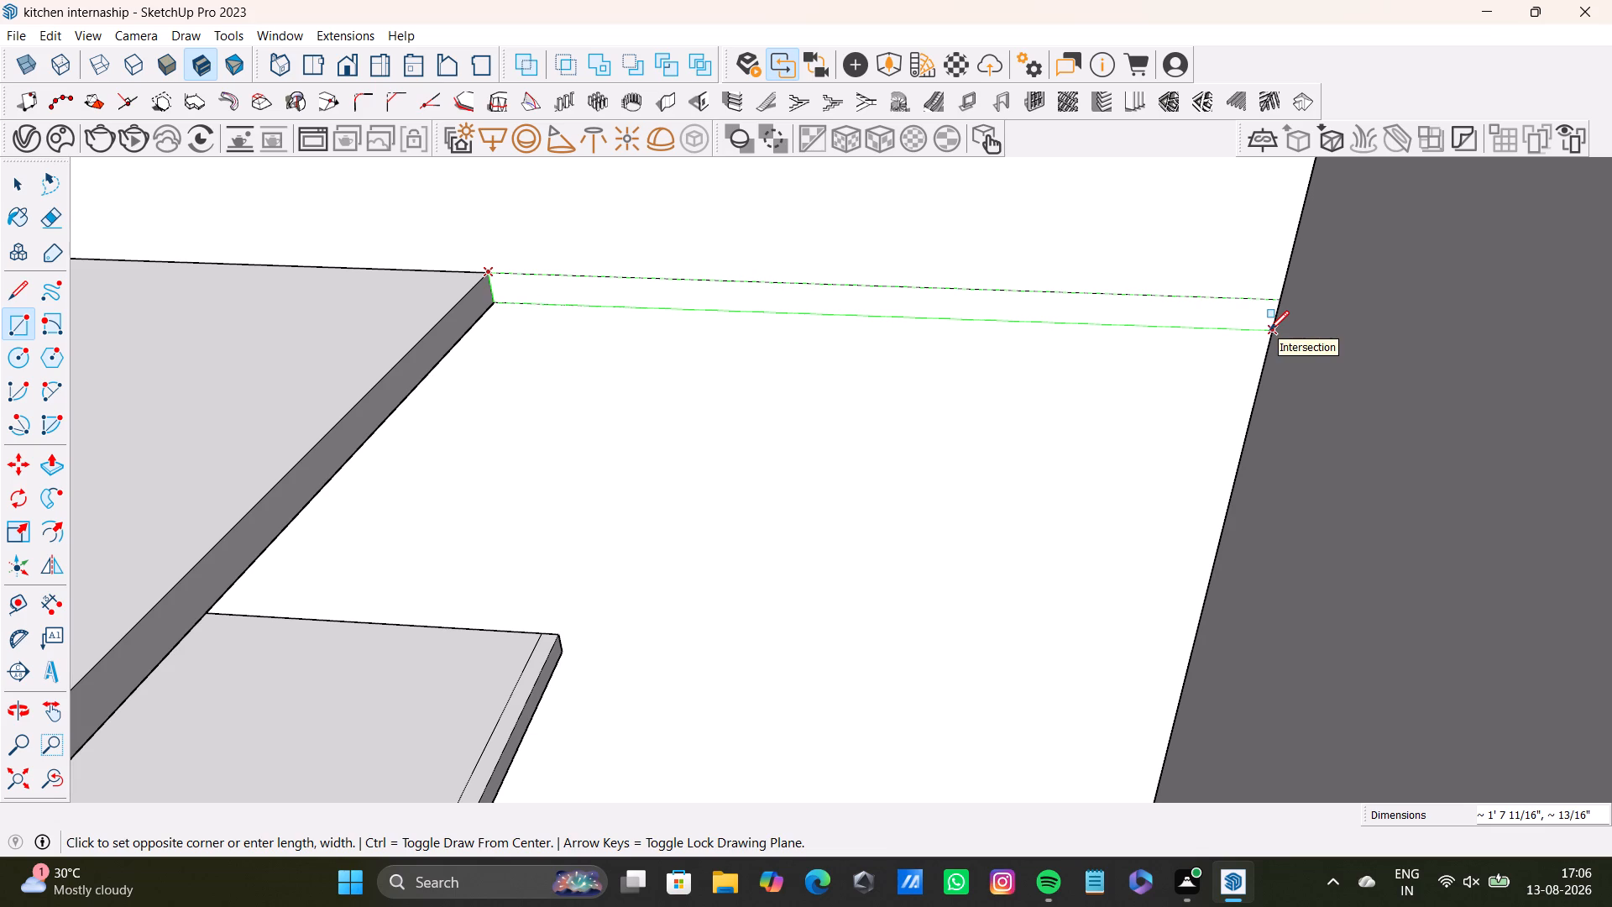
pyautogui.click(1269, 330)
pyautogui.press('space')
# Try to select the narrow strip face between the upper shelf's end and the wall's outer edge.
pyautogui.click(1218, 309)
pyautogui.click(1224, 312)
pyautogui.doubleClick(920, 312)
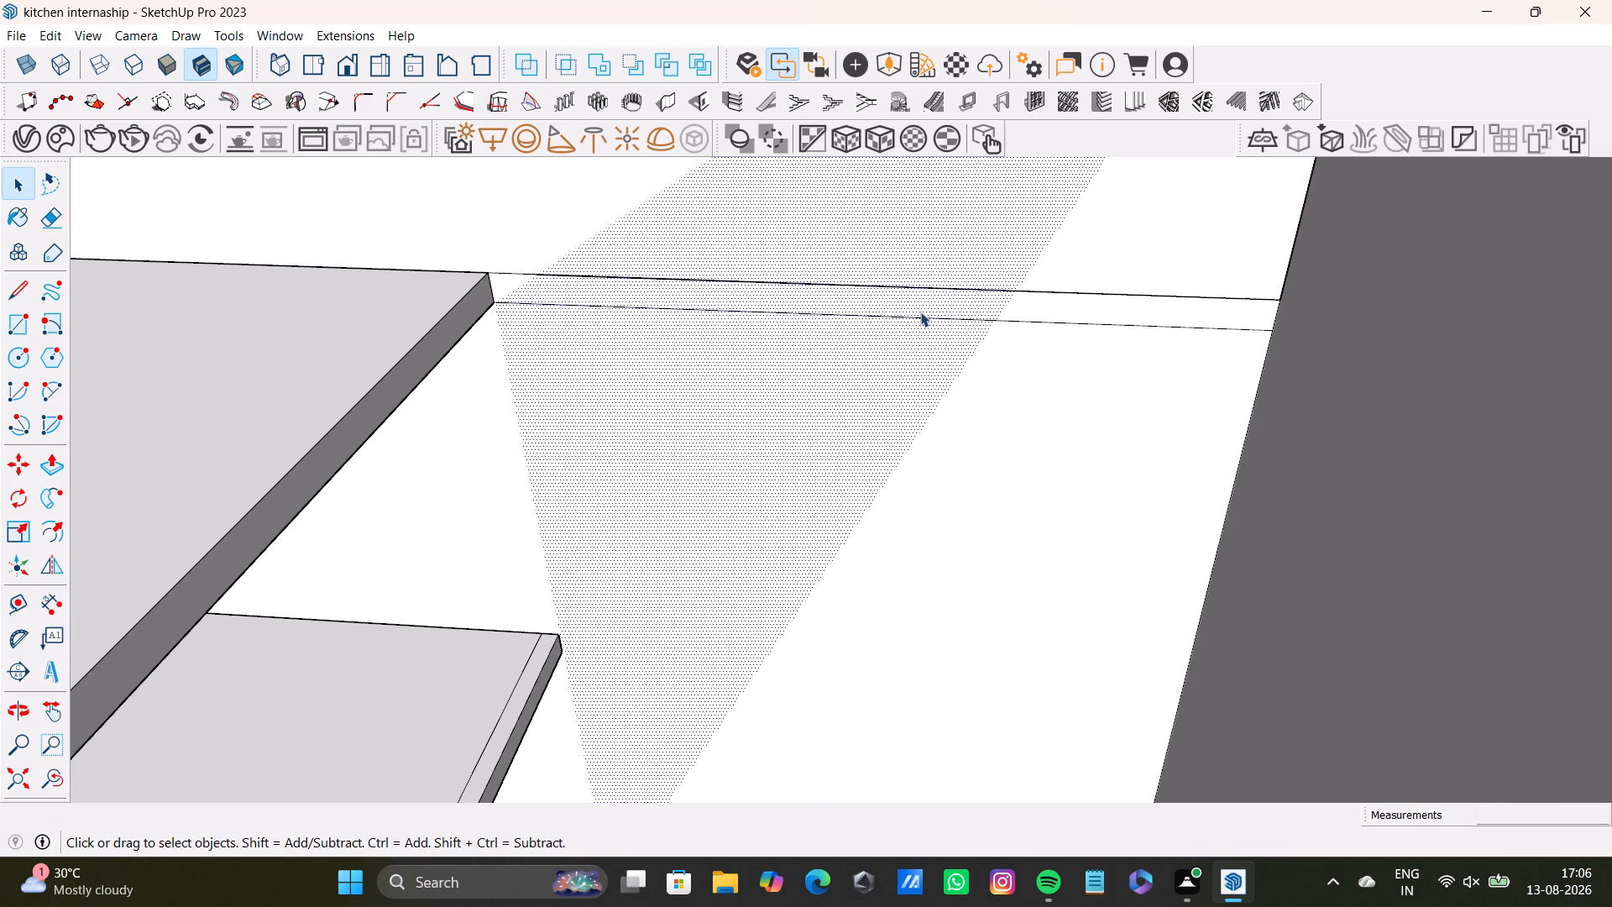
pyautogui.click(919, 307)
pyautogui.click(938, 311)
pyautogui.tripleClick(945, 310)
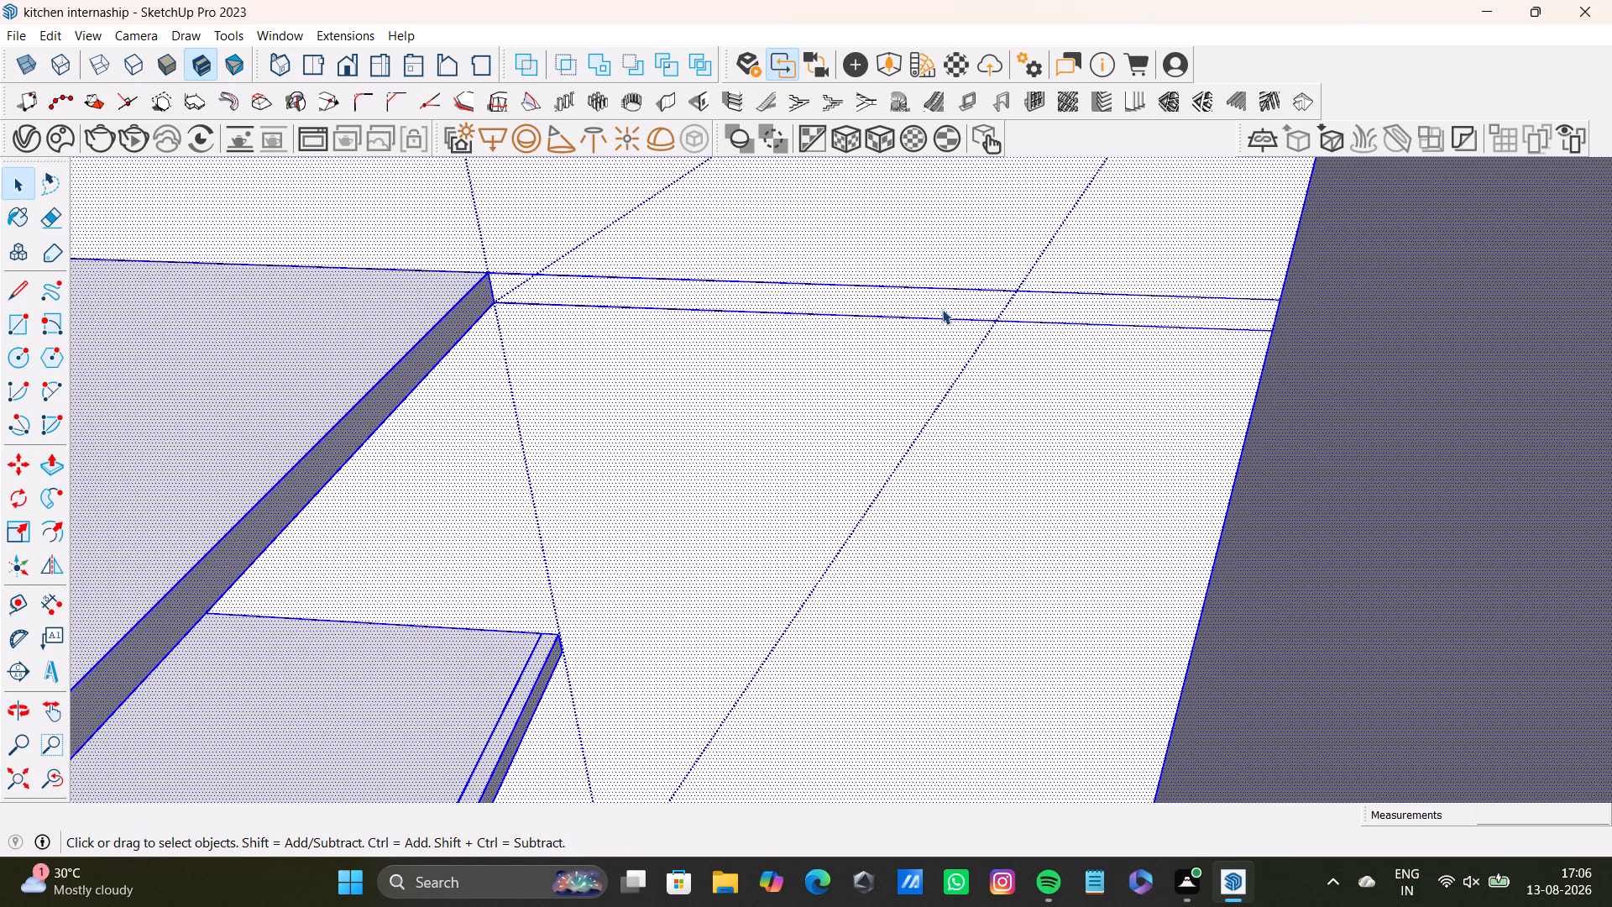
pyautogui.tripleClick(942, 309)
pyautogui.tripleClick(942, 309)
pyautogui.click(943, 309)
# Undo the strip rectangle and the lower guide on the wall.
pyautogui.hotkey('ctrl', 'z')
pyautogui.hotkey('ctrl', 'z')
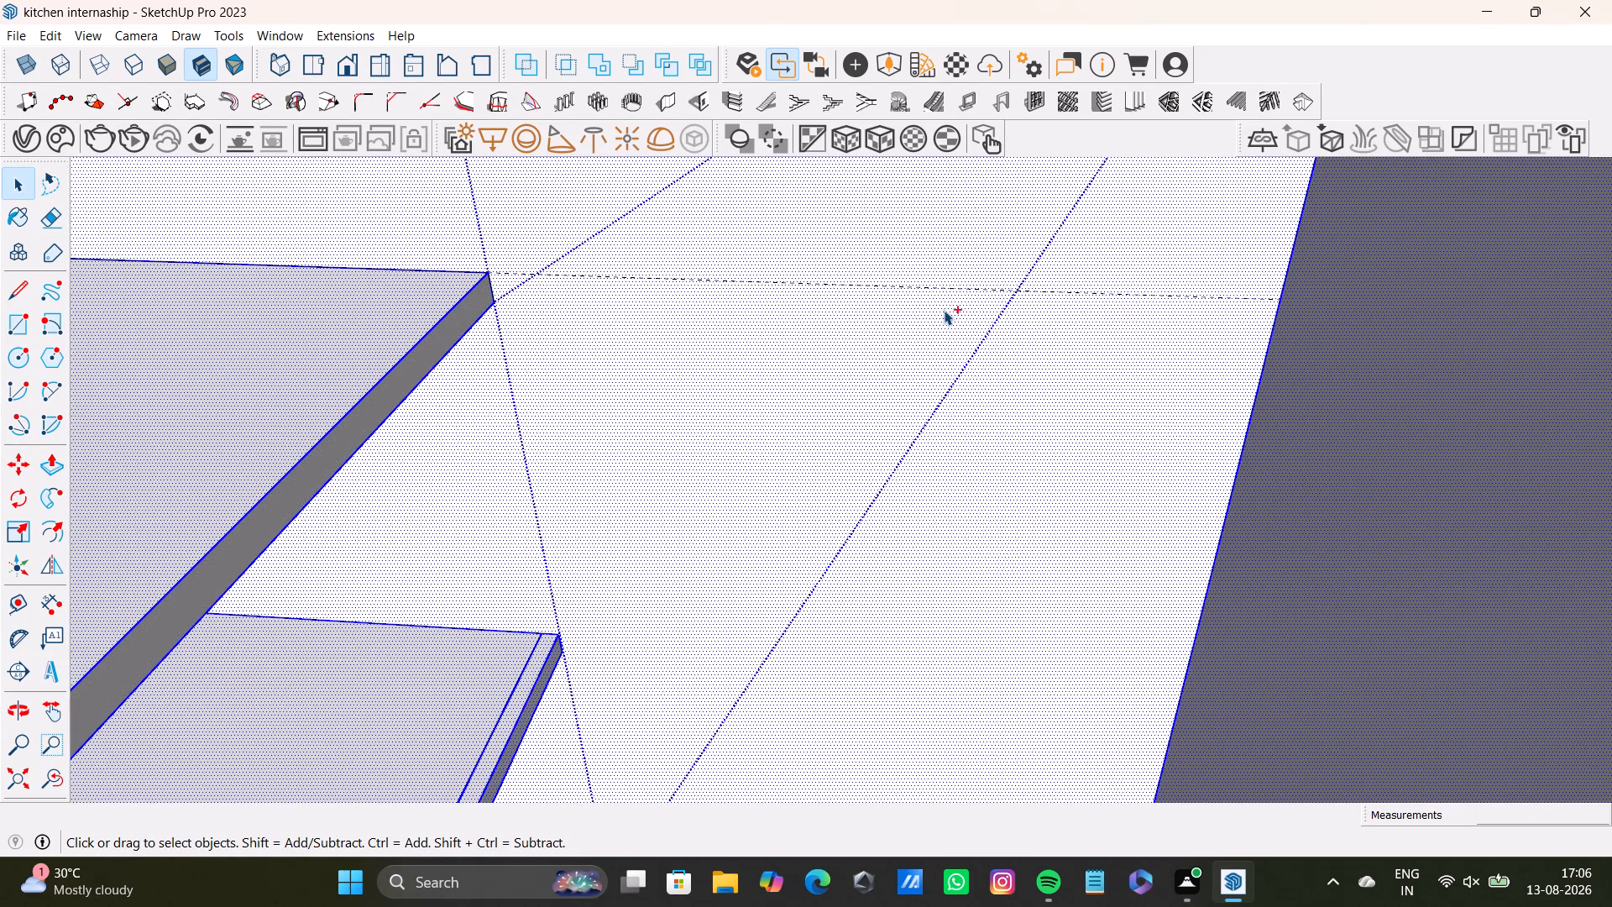
# Place a guide again from the bottom back corner of the upper shelf's open end to the wall's outer edge.
pyautogui.click(19, 605)
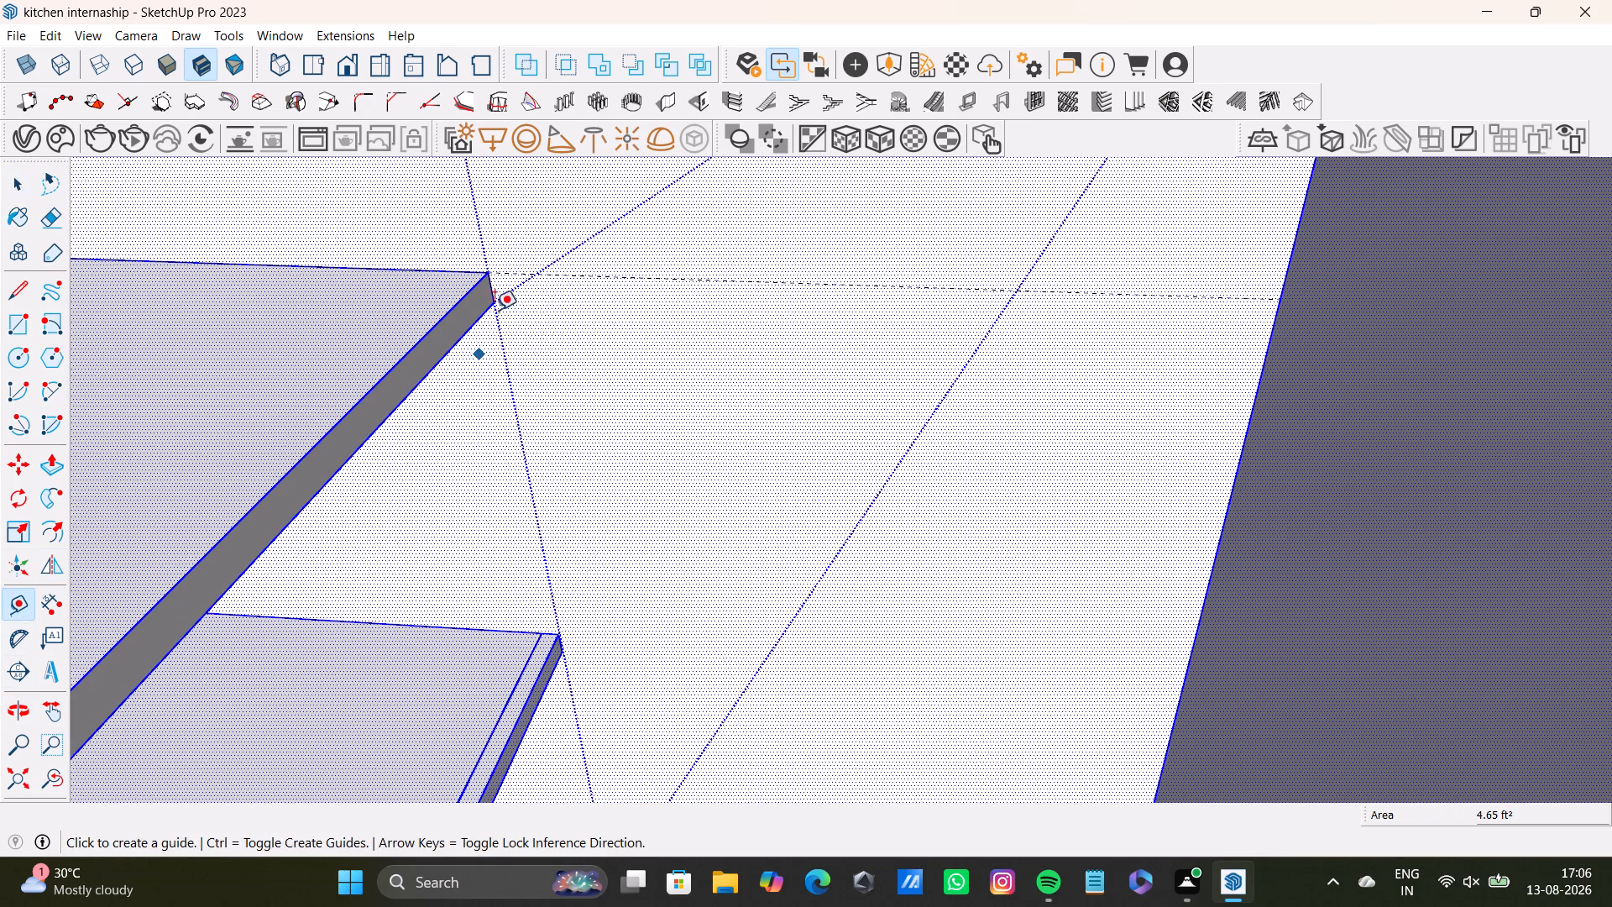
pyautogui.click(496, 298)
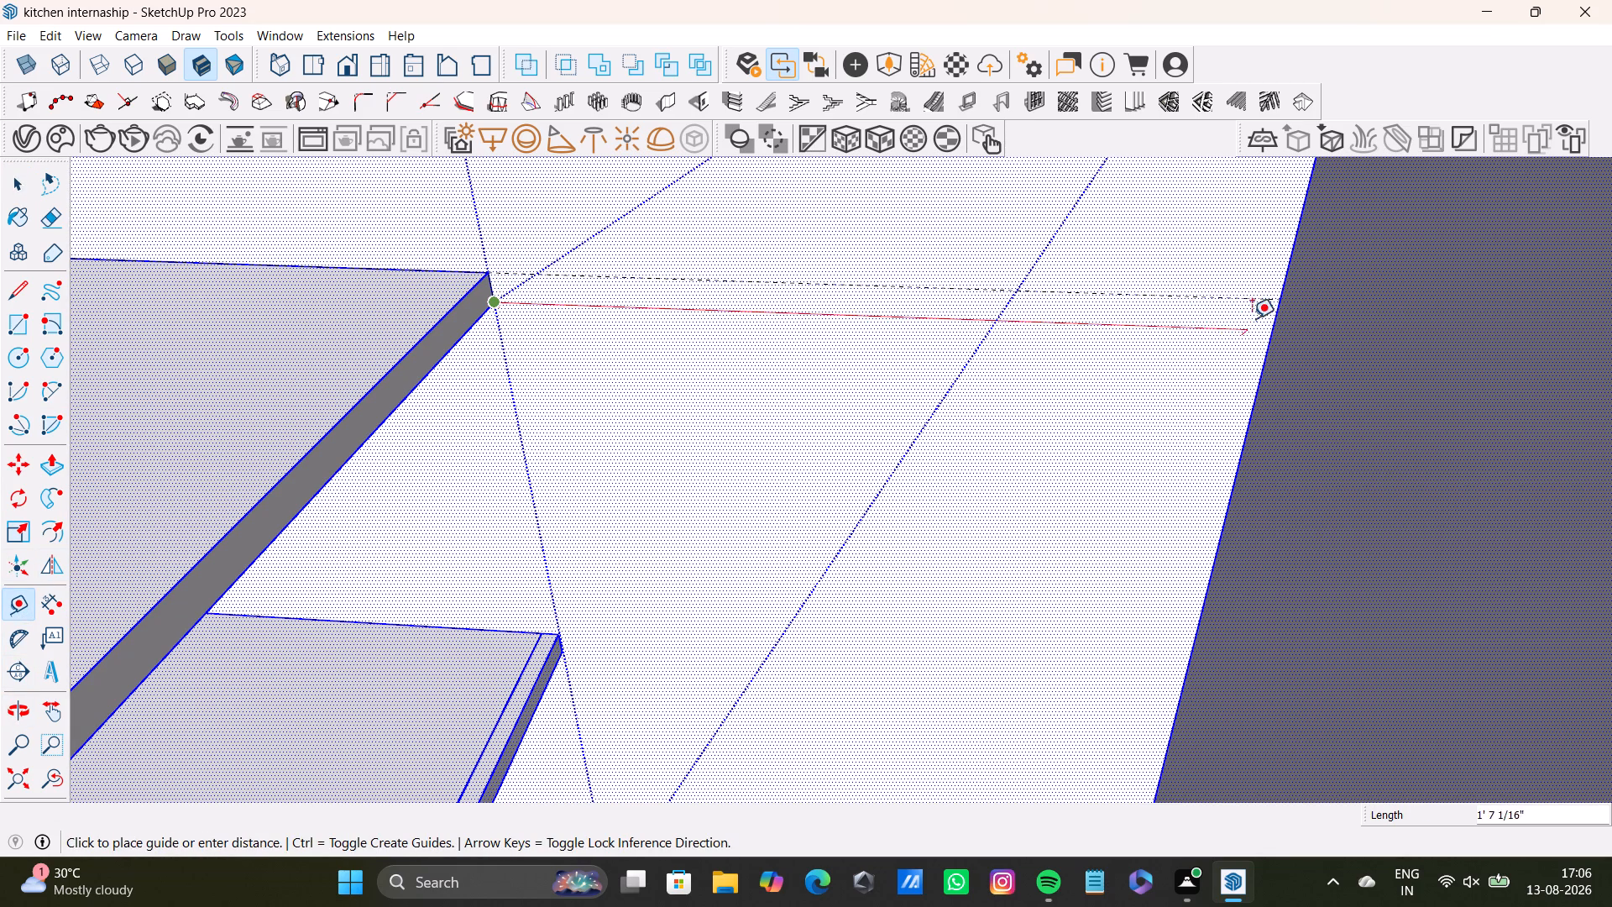
pyautogui.click(1274, 327)
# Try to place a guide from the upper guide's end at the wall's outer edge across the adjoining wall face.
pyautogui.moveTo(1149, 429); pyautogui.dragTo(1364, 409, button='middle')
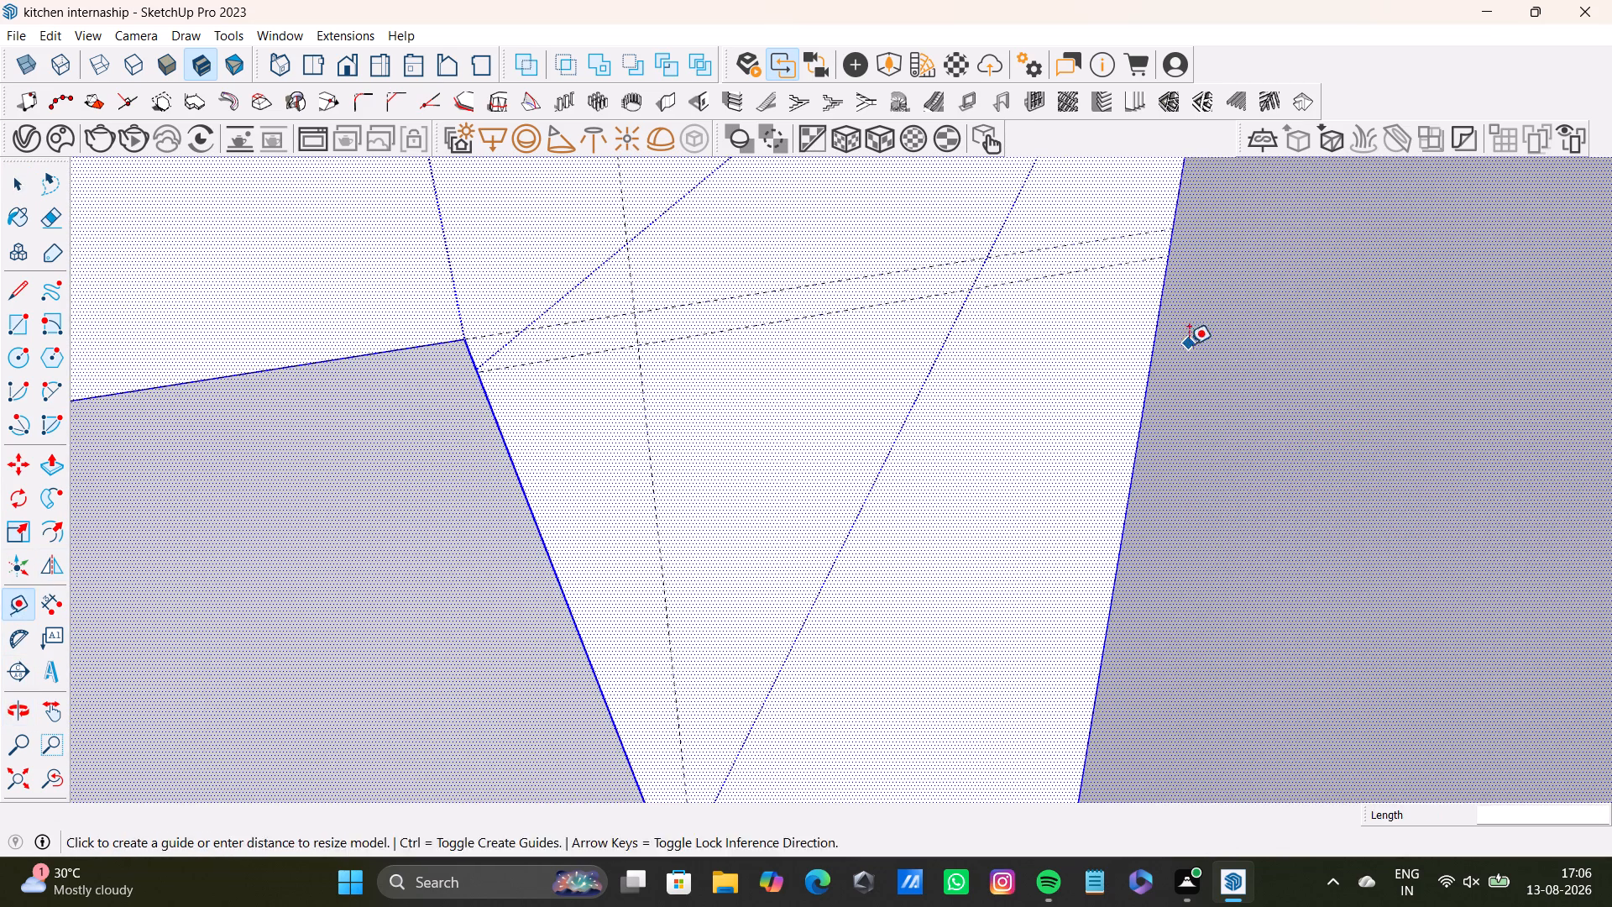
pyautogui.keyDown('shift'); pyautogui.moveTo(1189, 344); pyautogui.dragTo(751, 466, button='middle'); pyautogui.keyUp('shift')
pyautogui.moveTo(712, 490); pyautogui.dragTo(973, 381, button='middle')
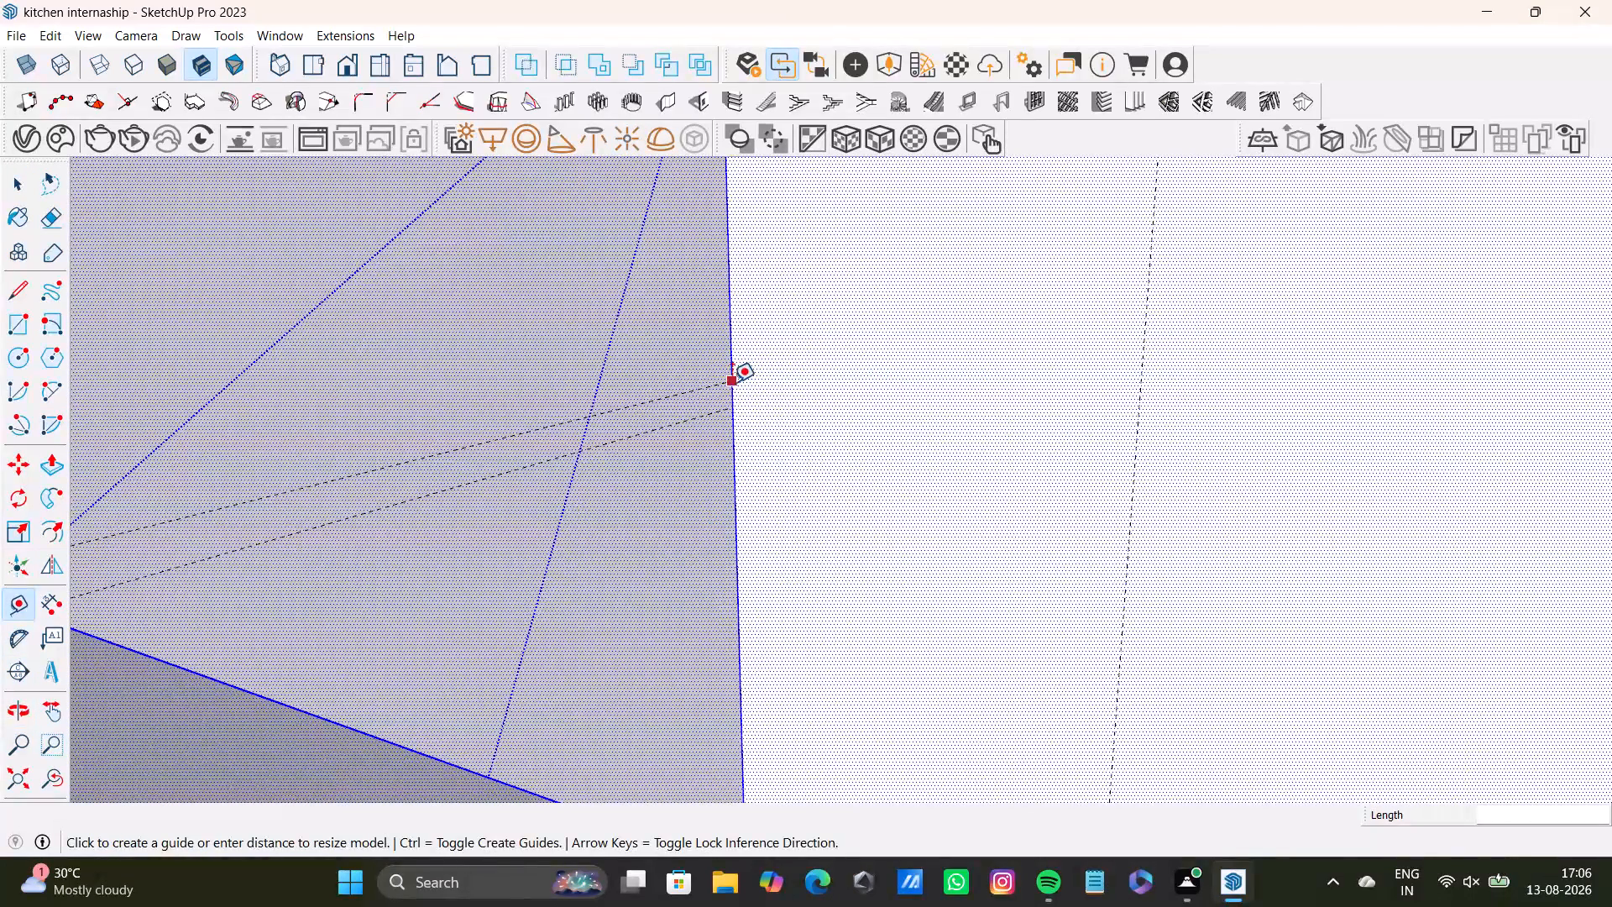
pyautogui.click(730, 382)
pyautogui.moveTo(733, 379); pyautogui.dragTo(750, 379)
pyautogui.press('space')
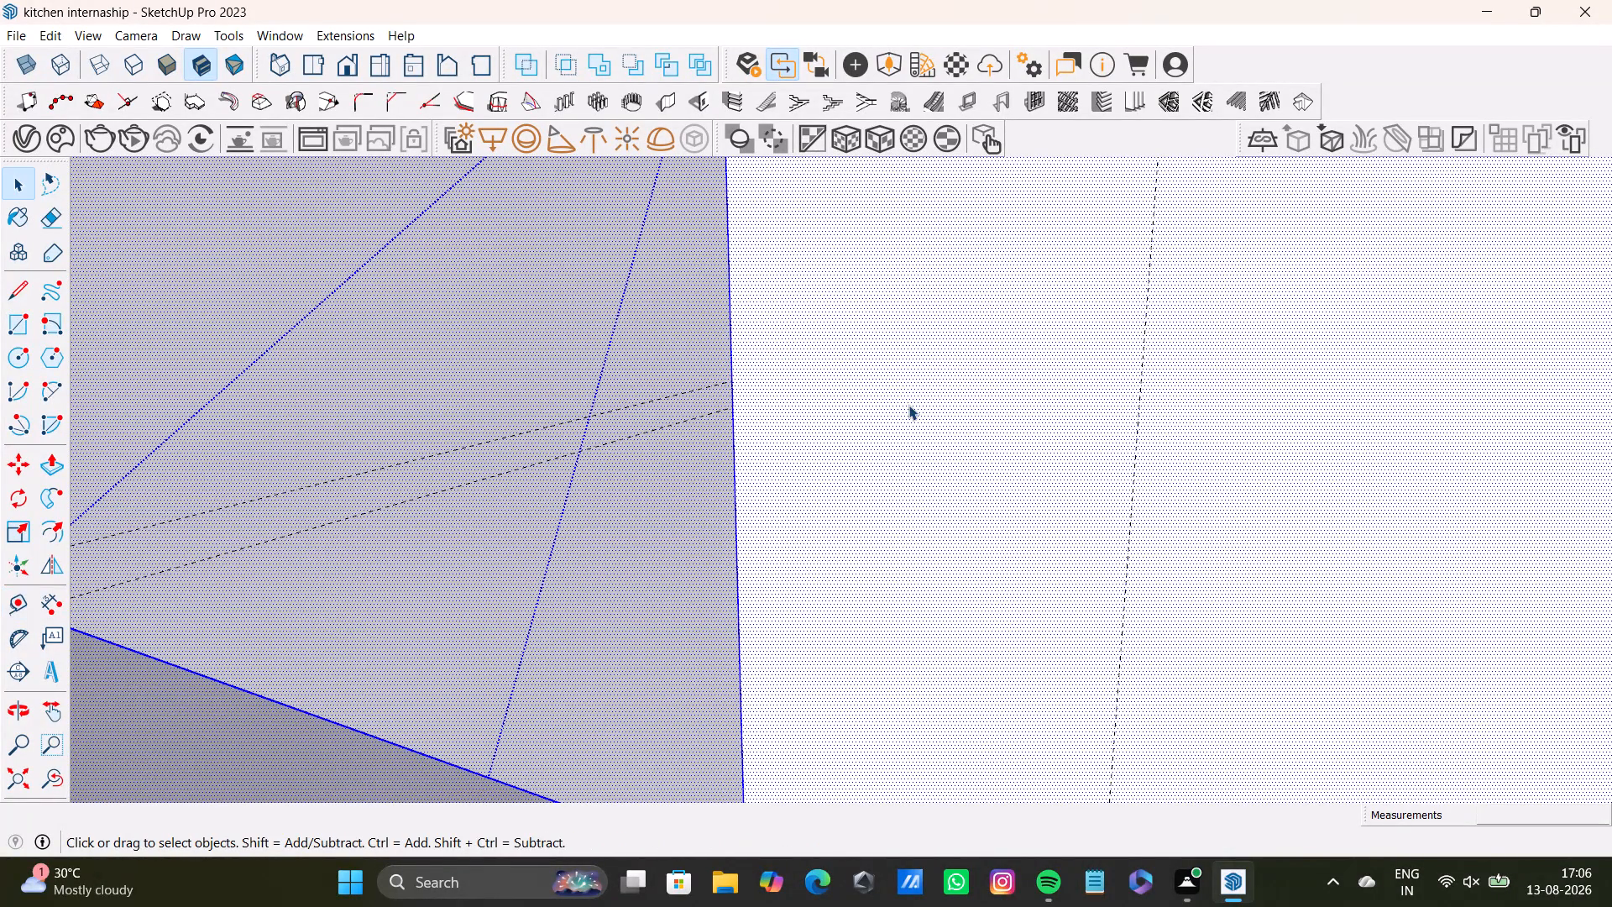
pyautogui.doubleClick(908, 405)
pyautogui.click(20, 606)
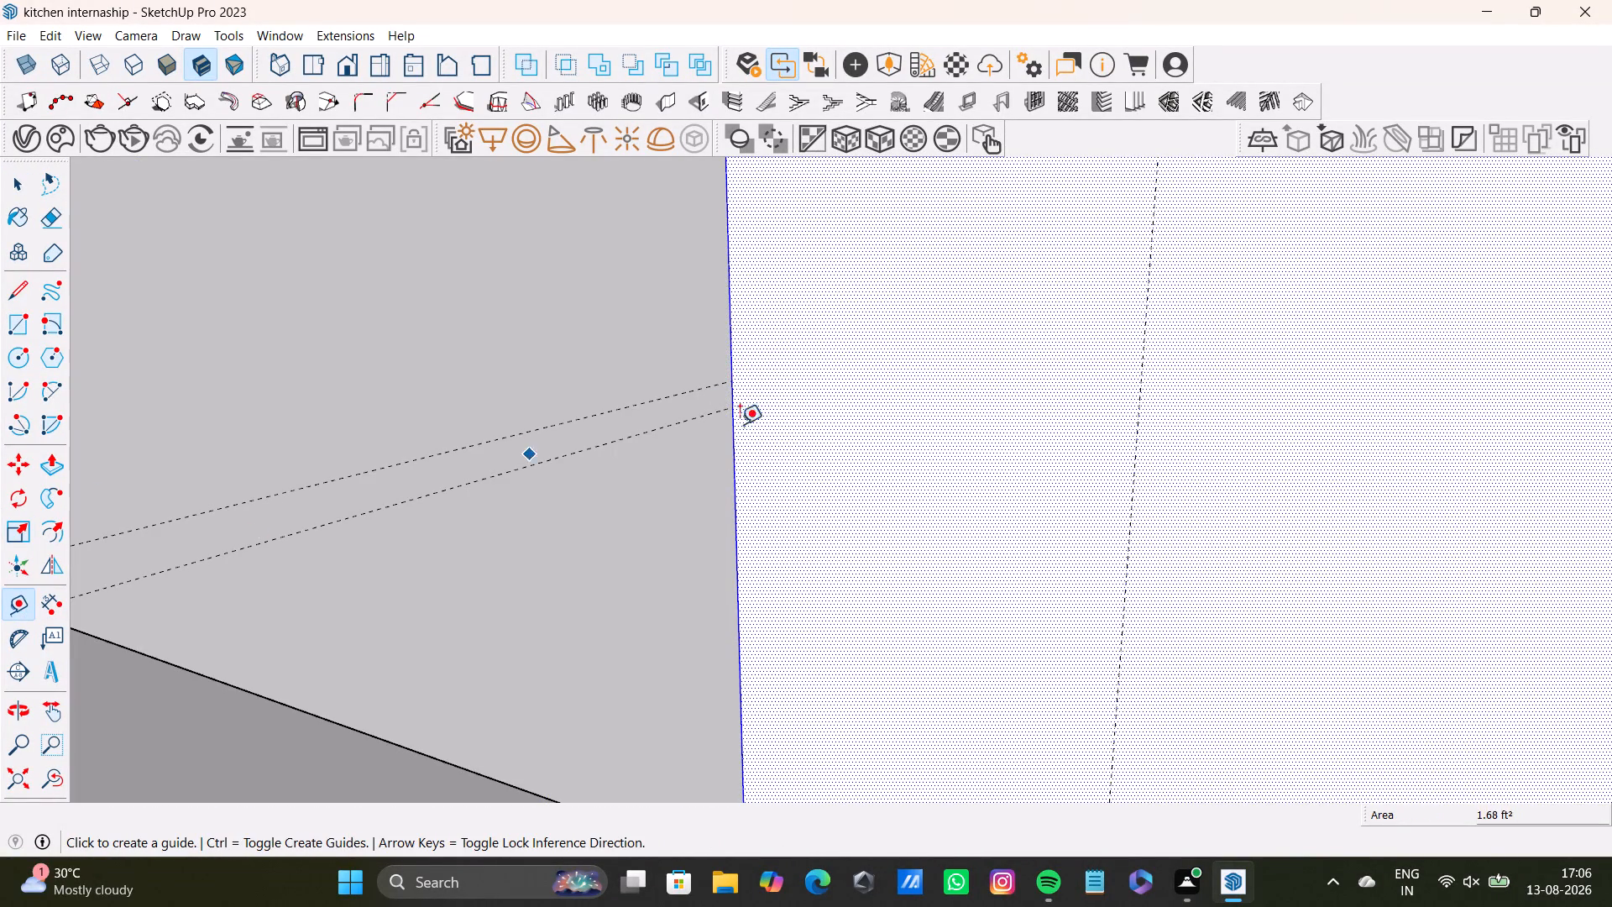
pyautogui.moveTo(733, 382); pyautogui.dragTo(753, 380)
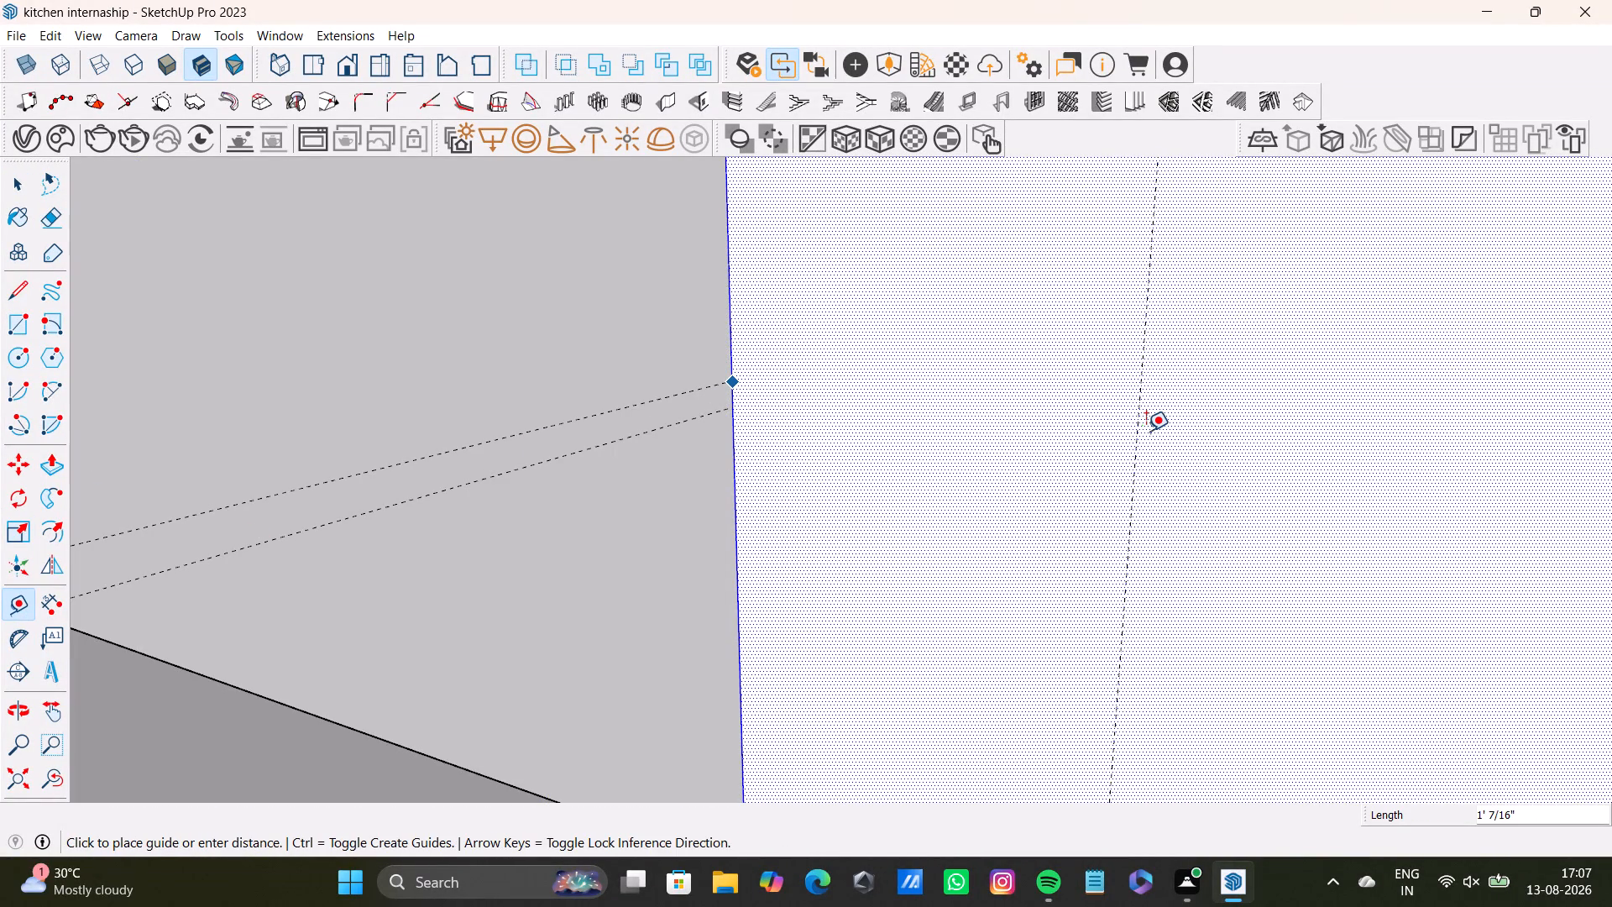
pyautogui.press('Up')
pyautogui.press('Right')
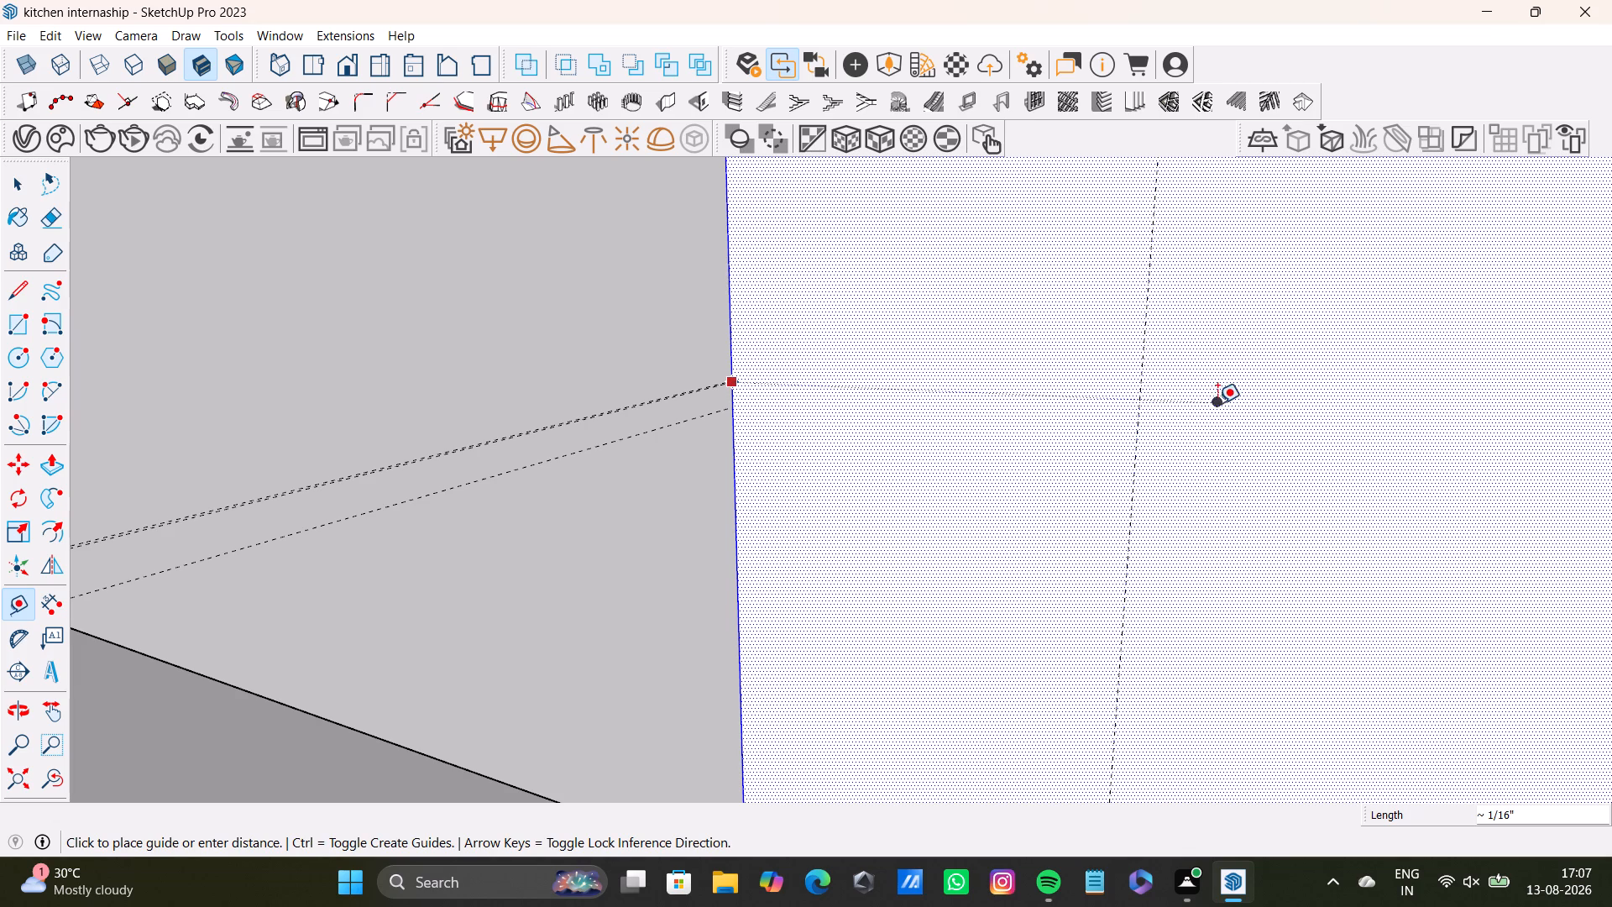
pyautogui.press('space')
# Start the Line tool for drawing at the two shelf guides by the wall's outer edge.
pyautogui.click(23, 301)
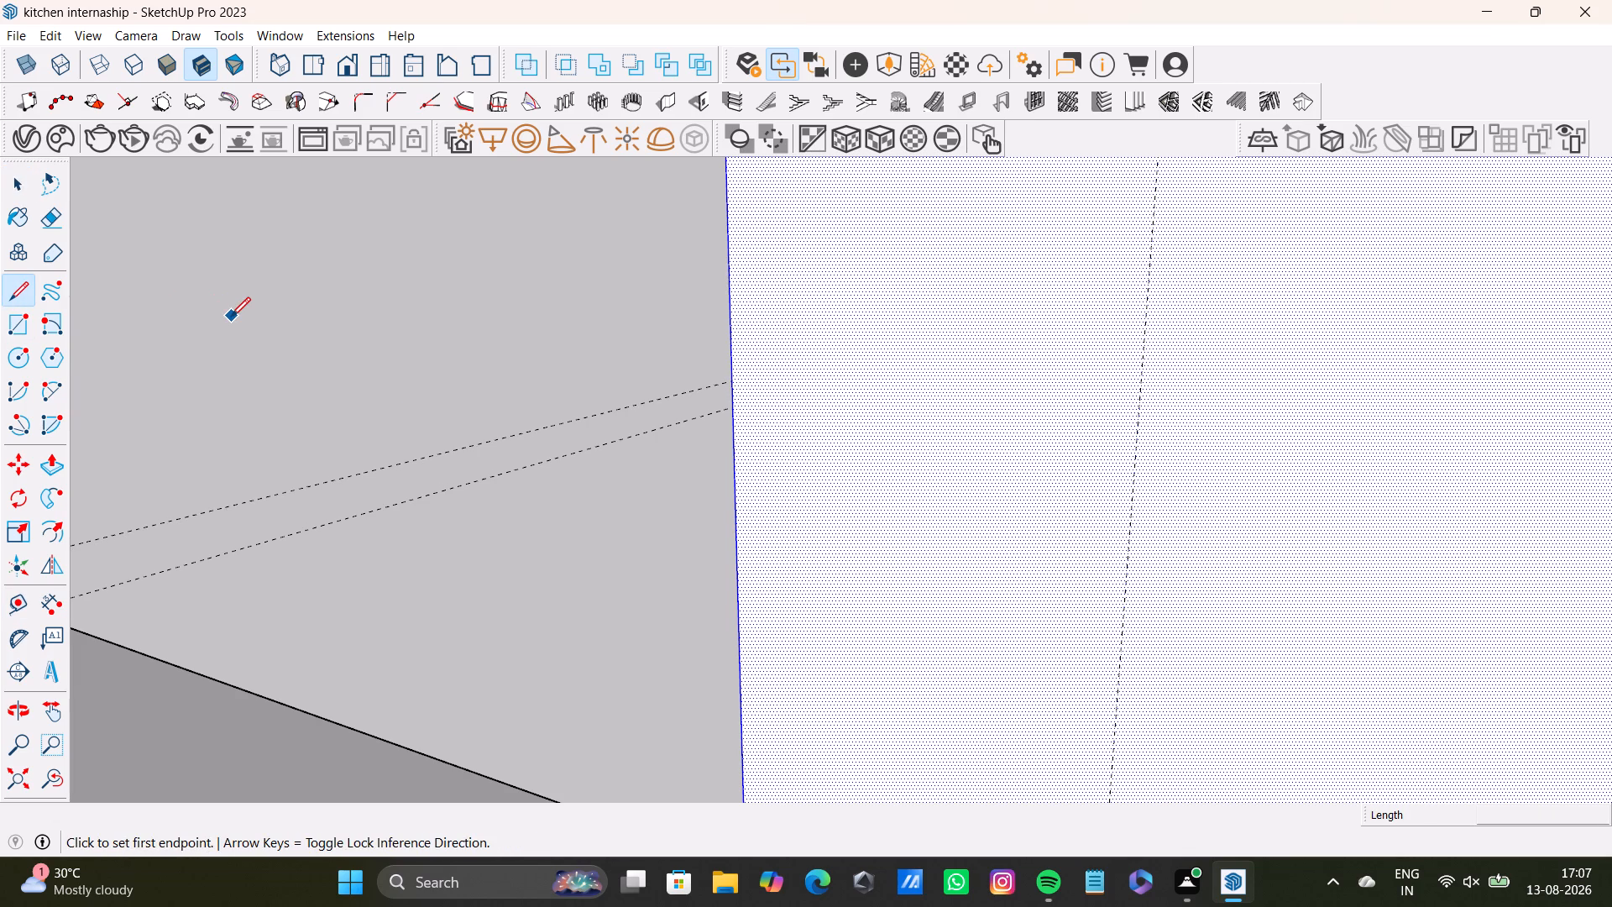
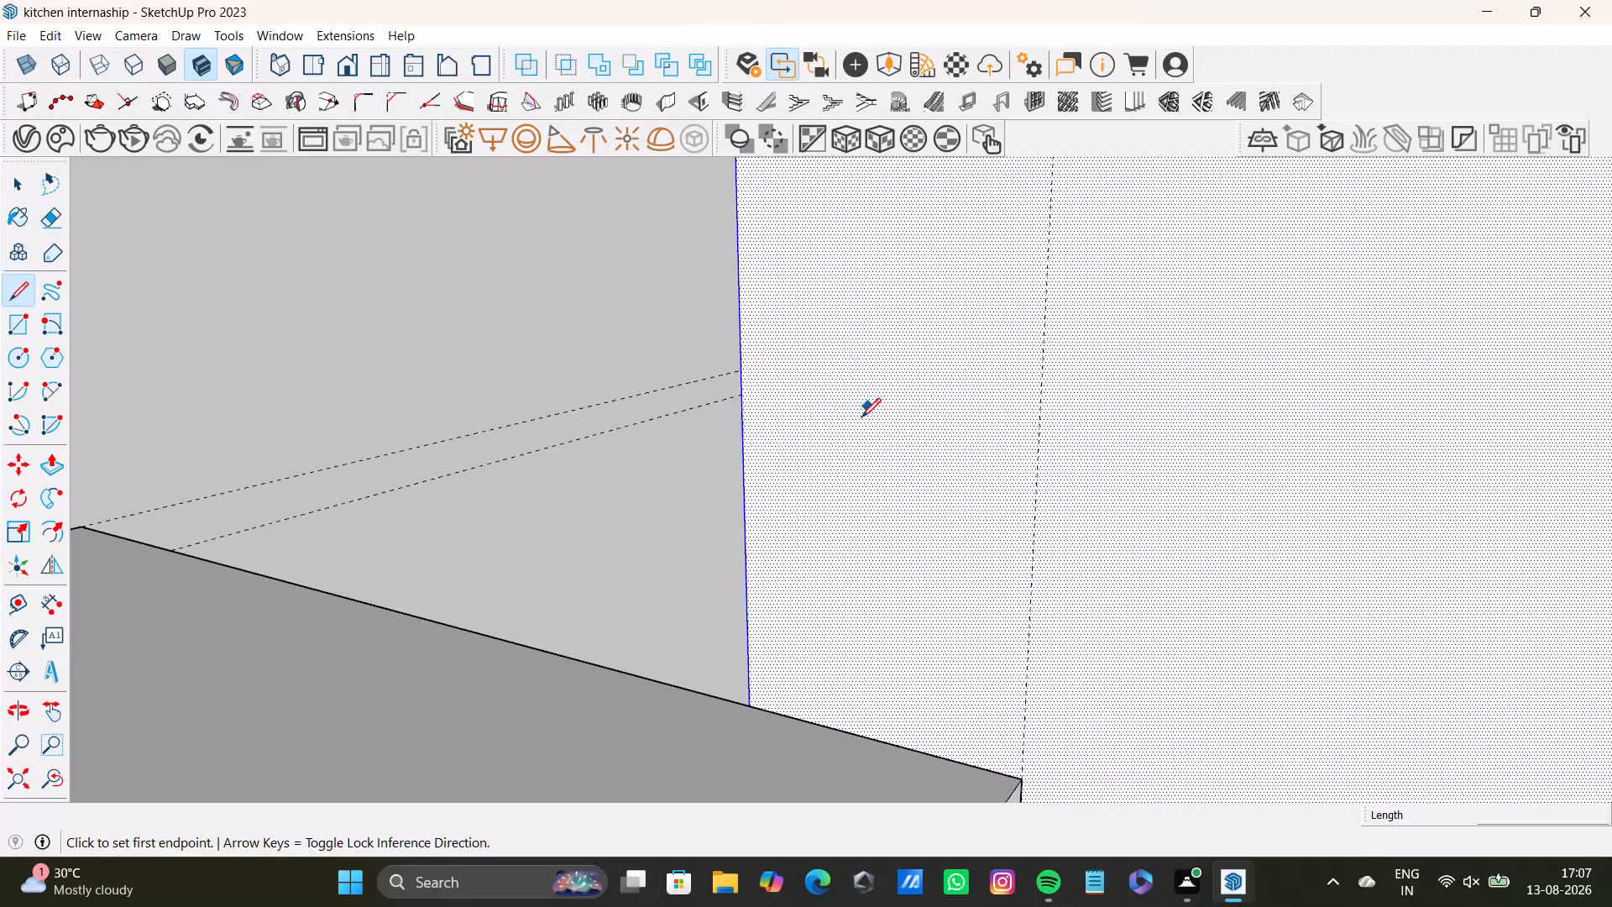
# Save the model.
pyautogui.scroll(-3, 857, 453)
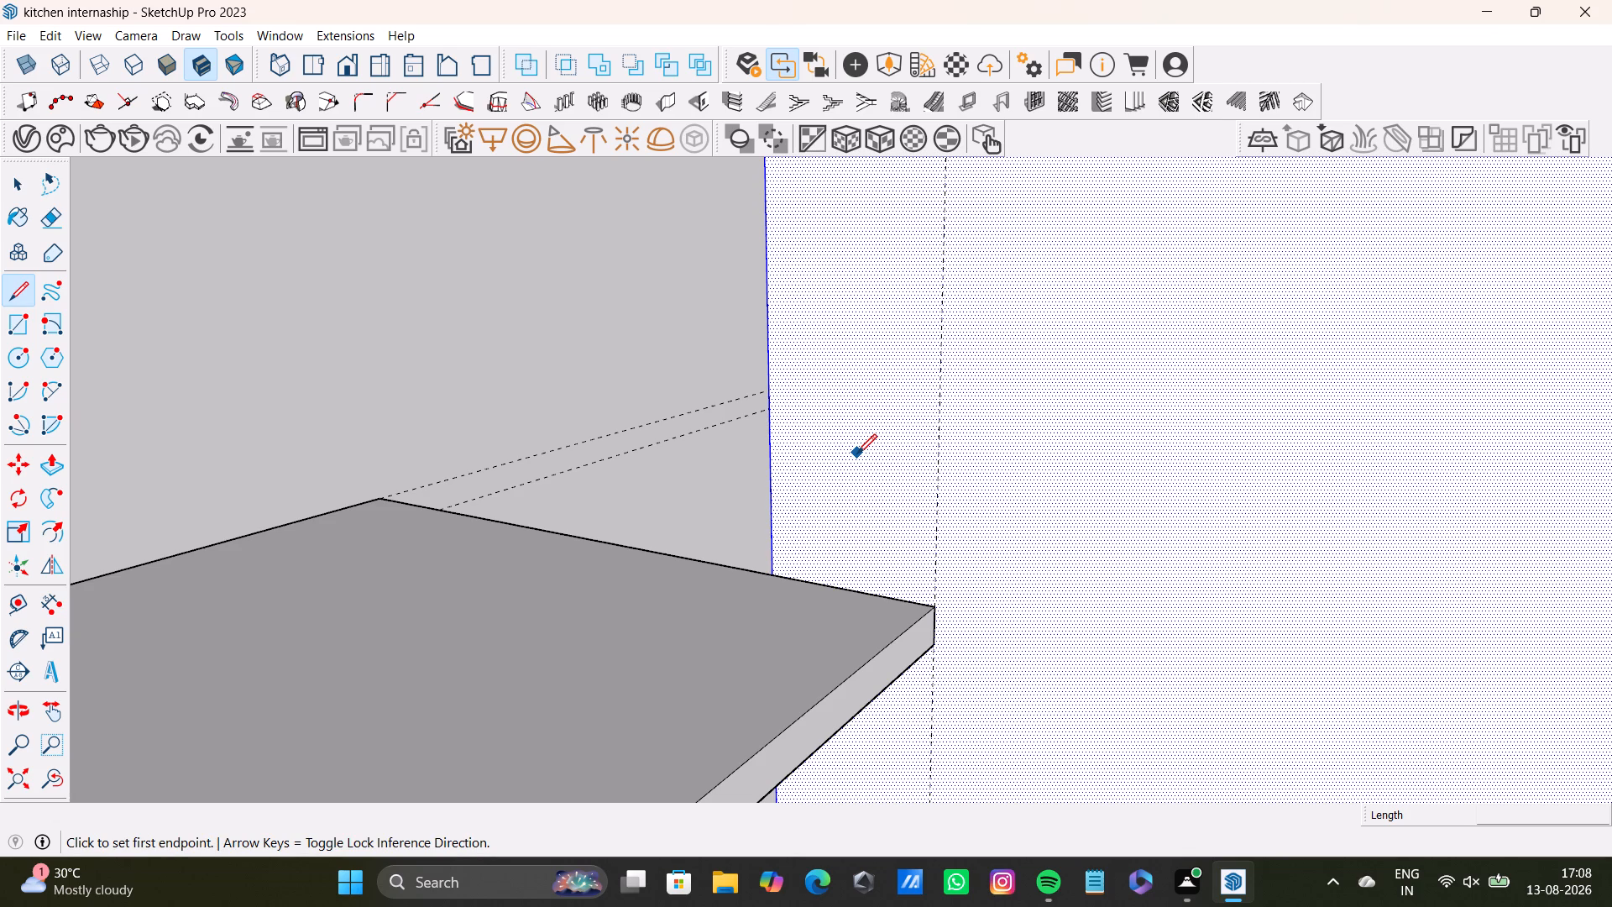
pyautogui.moveTo(886, 493); pyautogui.dragTo(963, 502, button='middle')
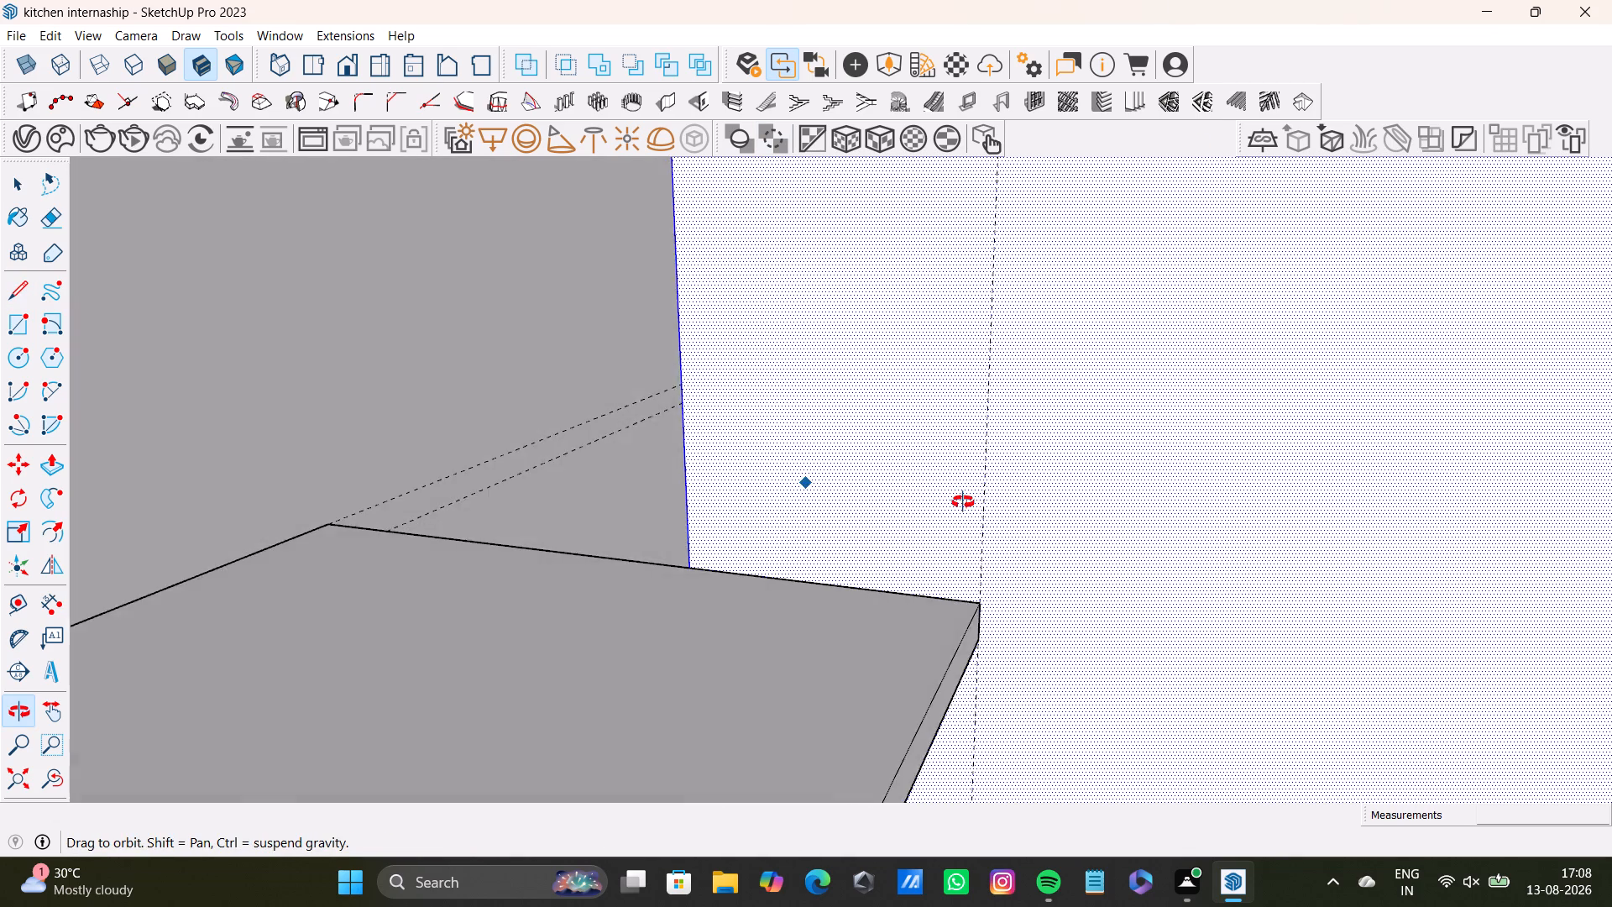
pyautogui.moveTo(963, 502); pyautogui.dragTo(1018, 530, button='middle')
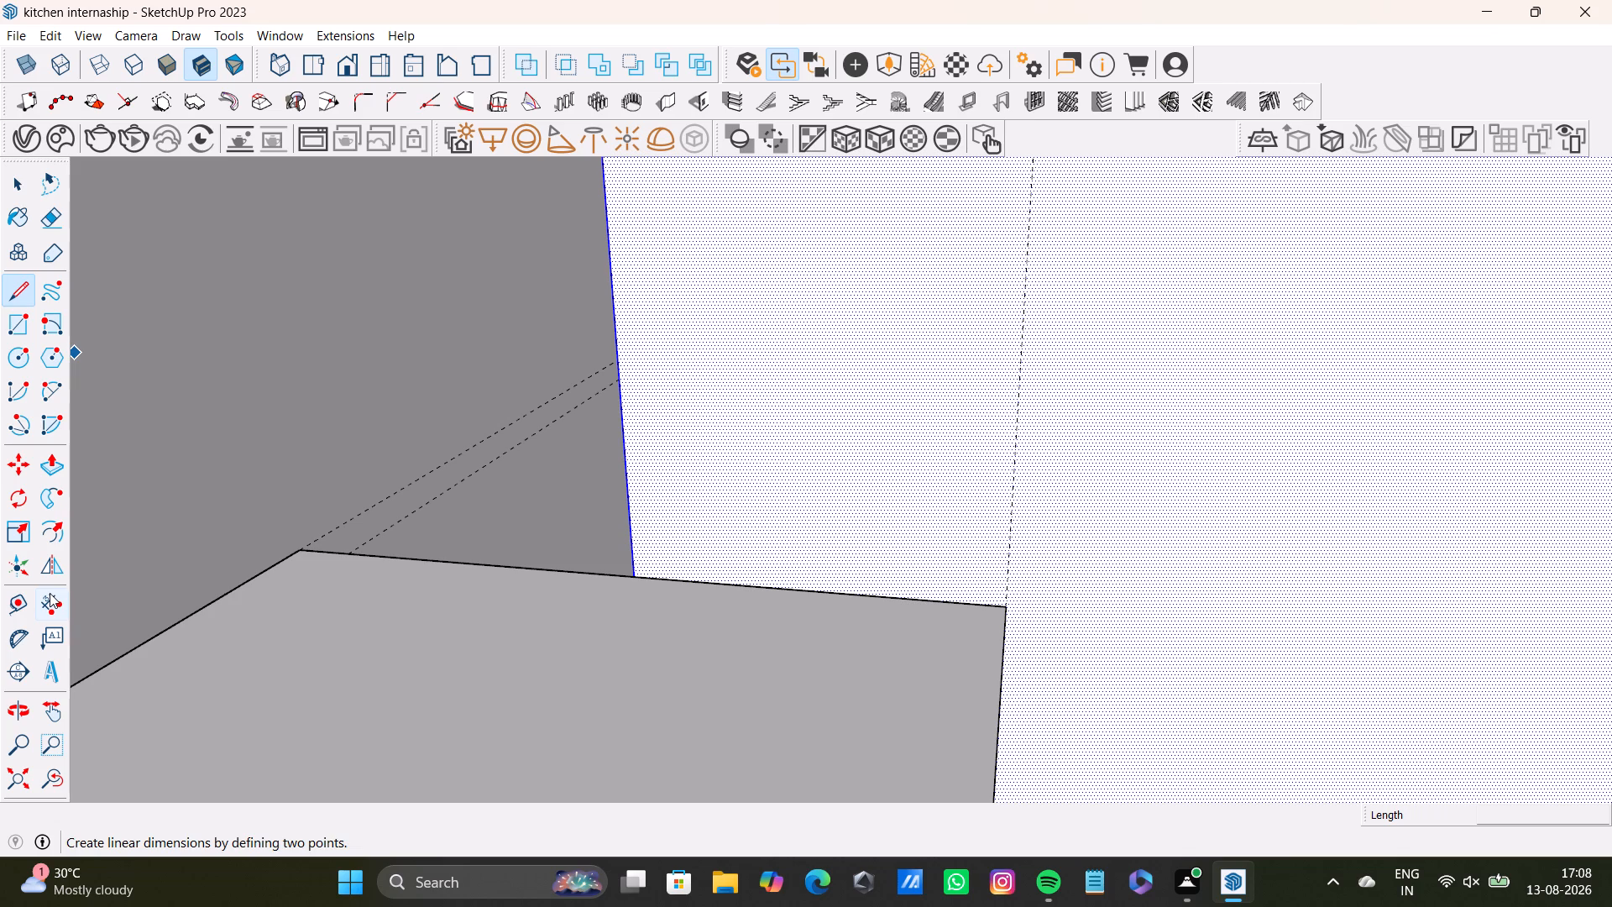
pyautogui.hotkey('ctrl', 's')
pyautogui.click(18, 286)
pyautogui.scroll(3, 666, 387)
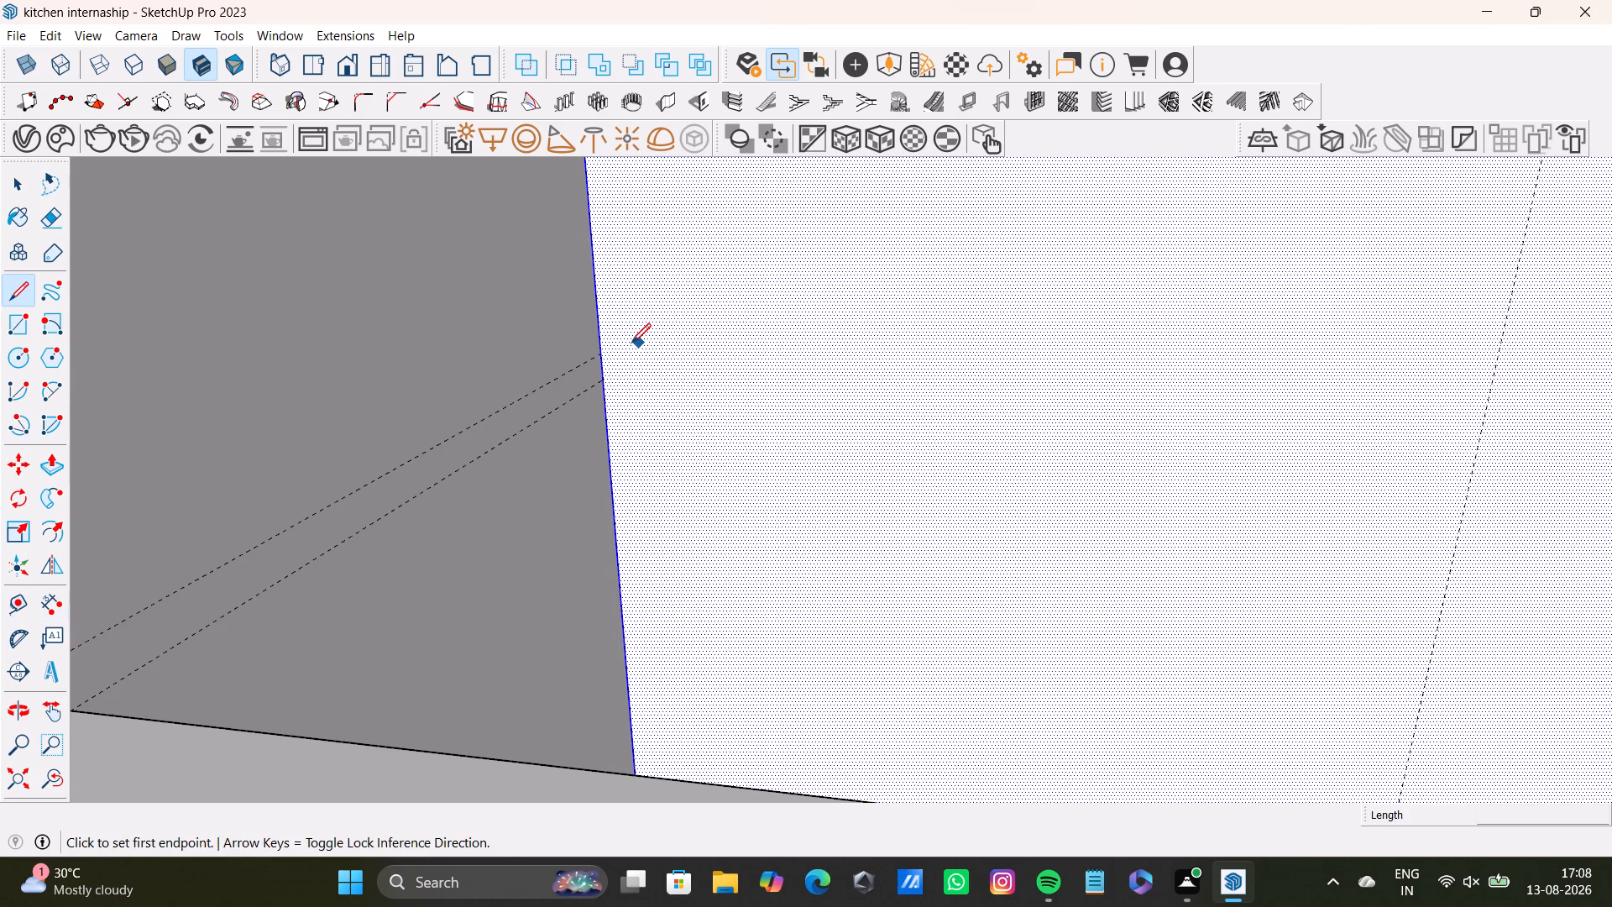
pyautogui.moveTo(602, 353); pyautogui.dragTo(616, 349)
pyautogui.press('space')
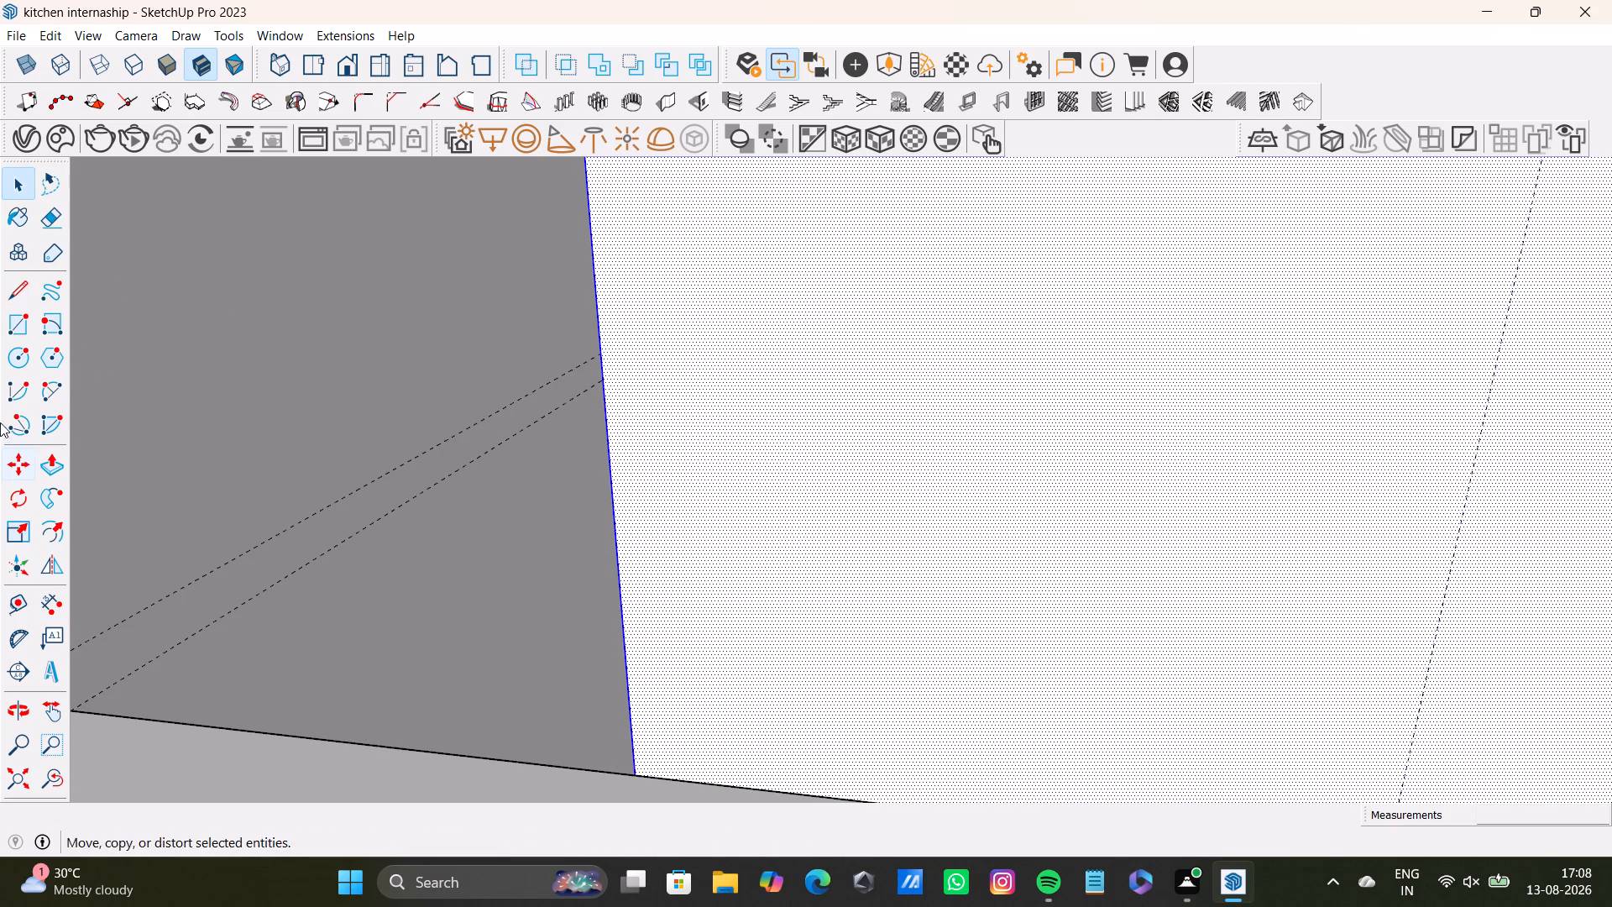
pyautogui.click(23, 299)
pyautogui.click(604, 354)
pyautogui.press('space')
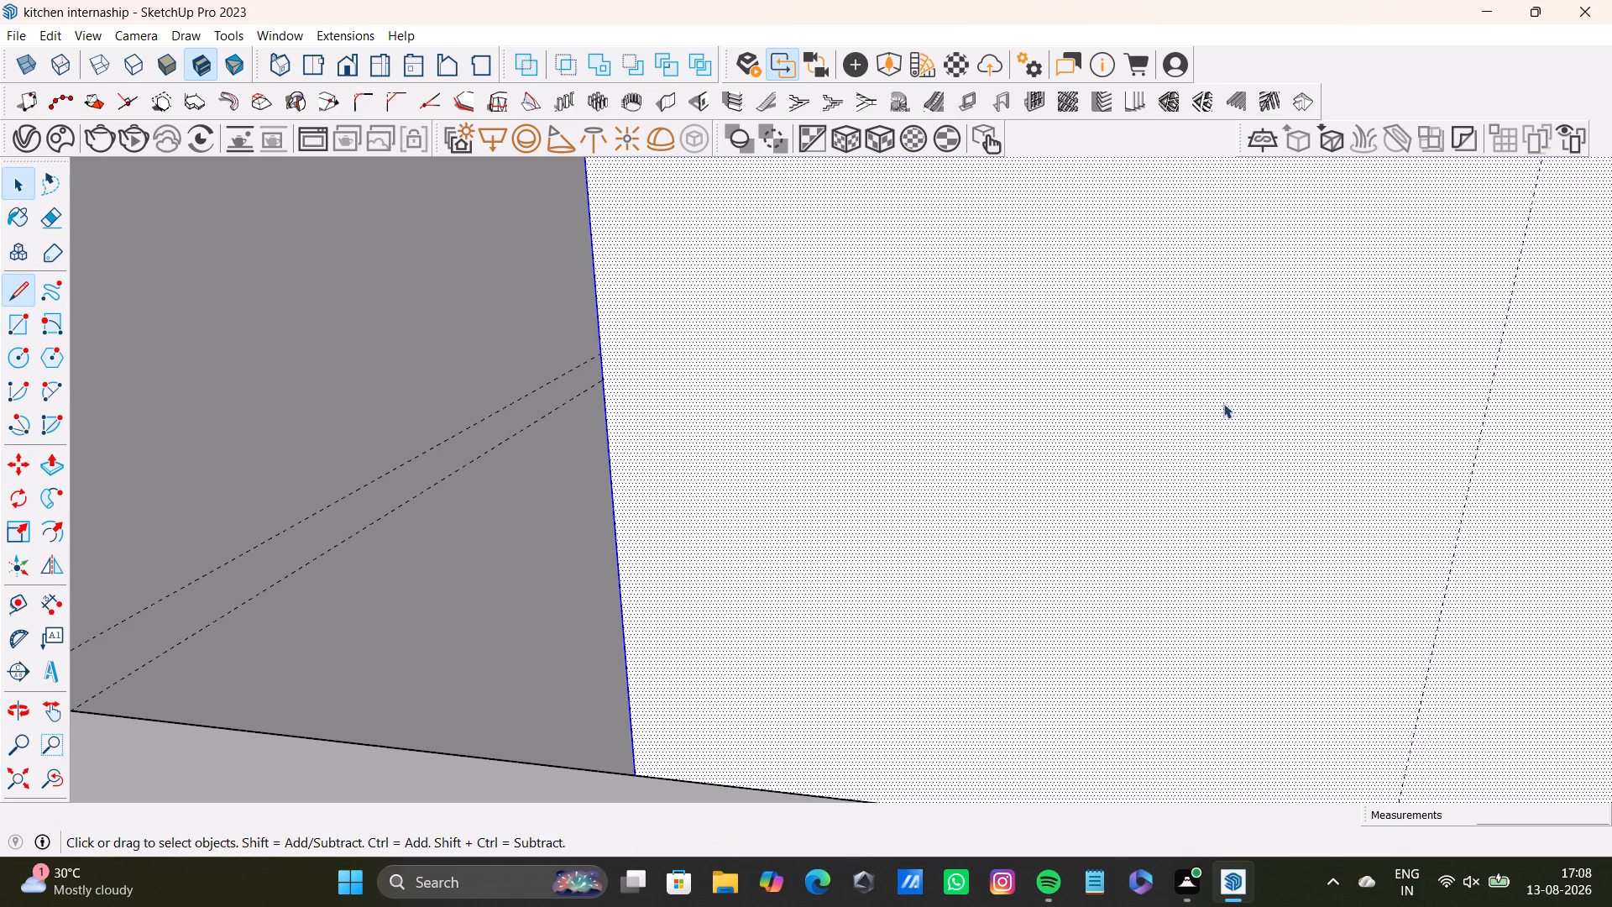
# Select the room's connected geometry and examine the hidden edges around the shelf wall cabinet.
pyautogui.scroll(-7, 1276, 432)
pyautogui.middleClick(1257, 452)
pyautogui.click(0, 779)
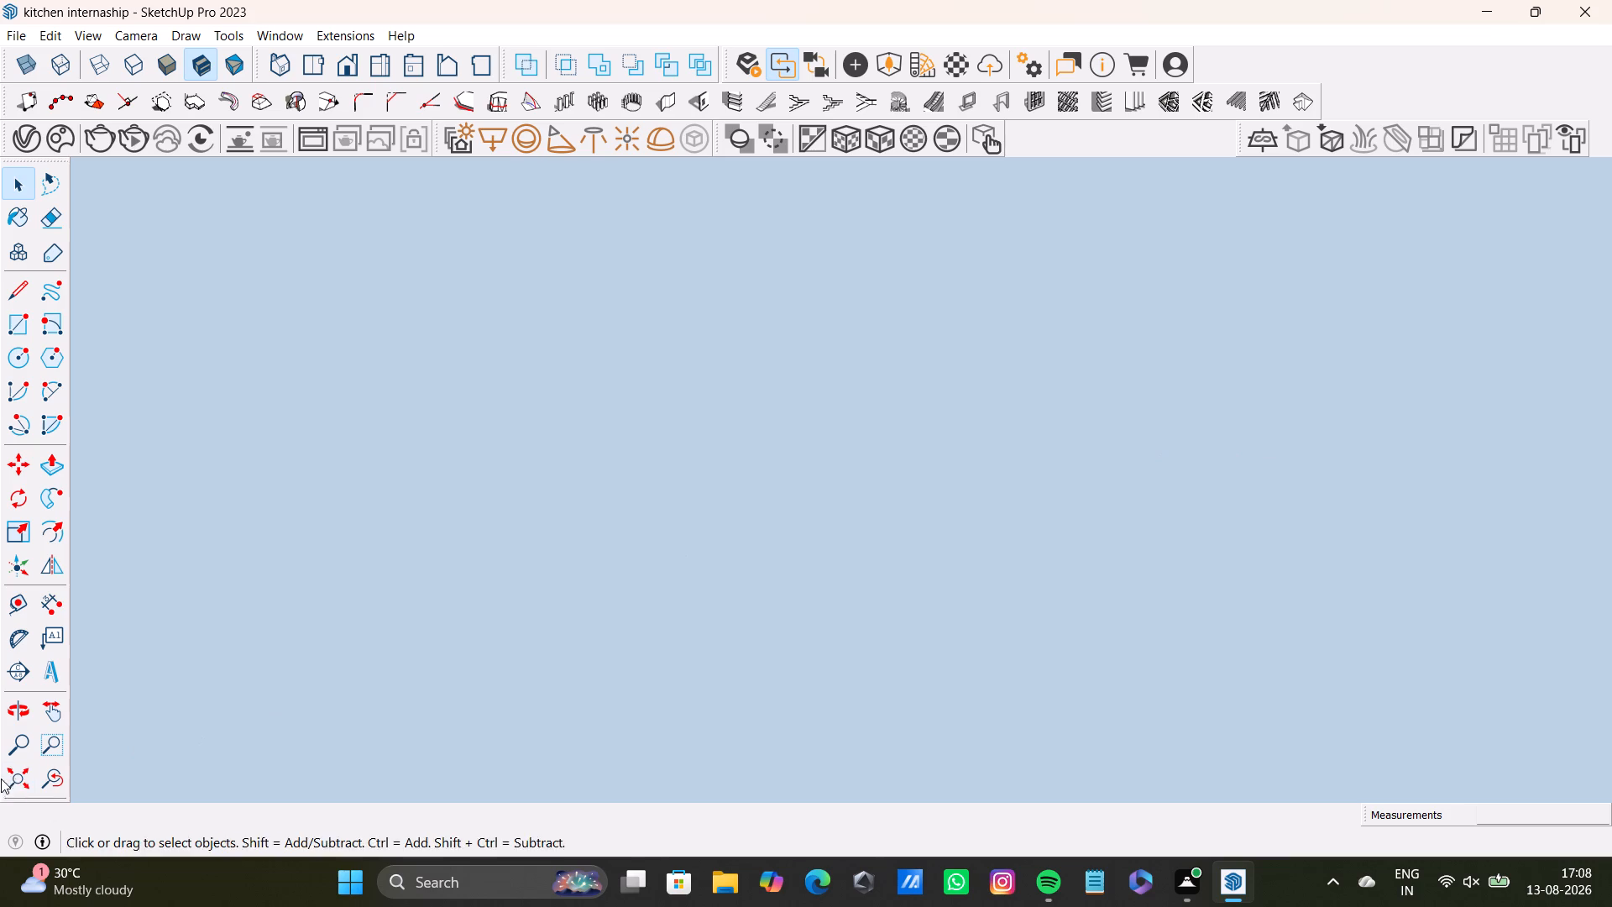
pyautogui.click(15, 779)
pyautogui.moveTo(763, 639); pyautogui.dragTo(408, 606, button='middle')
pyautogui.moveTo(971, 420); pyautogui.dragTo(714, 581, button='middle')
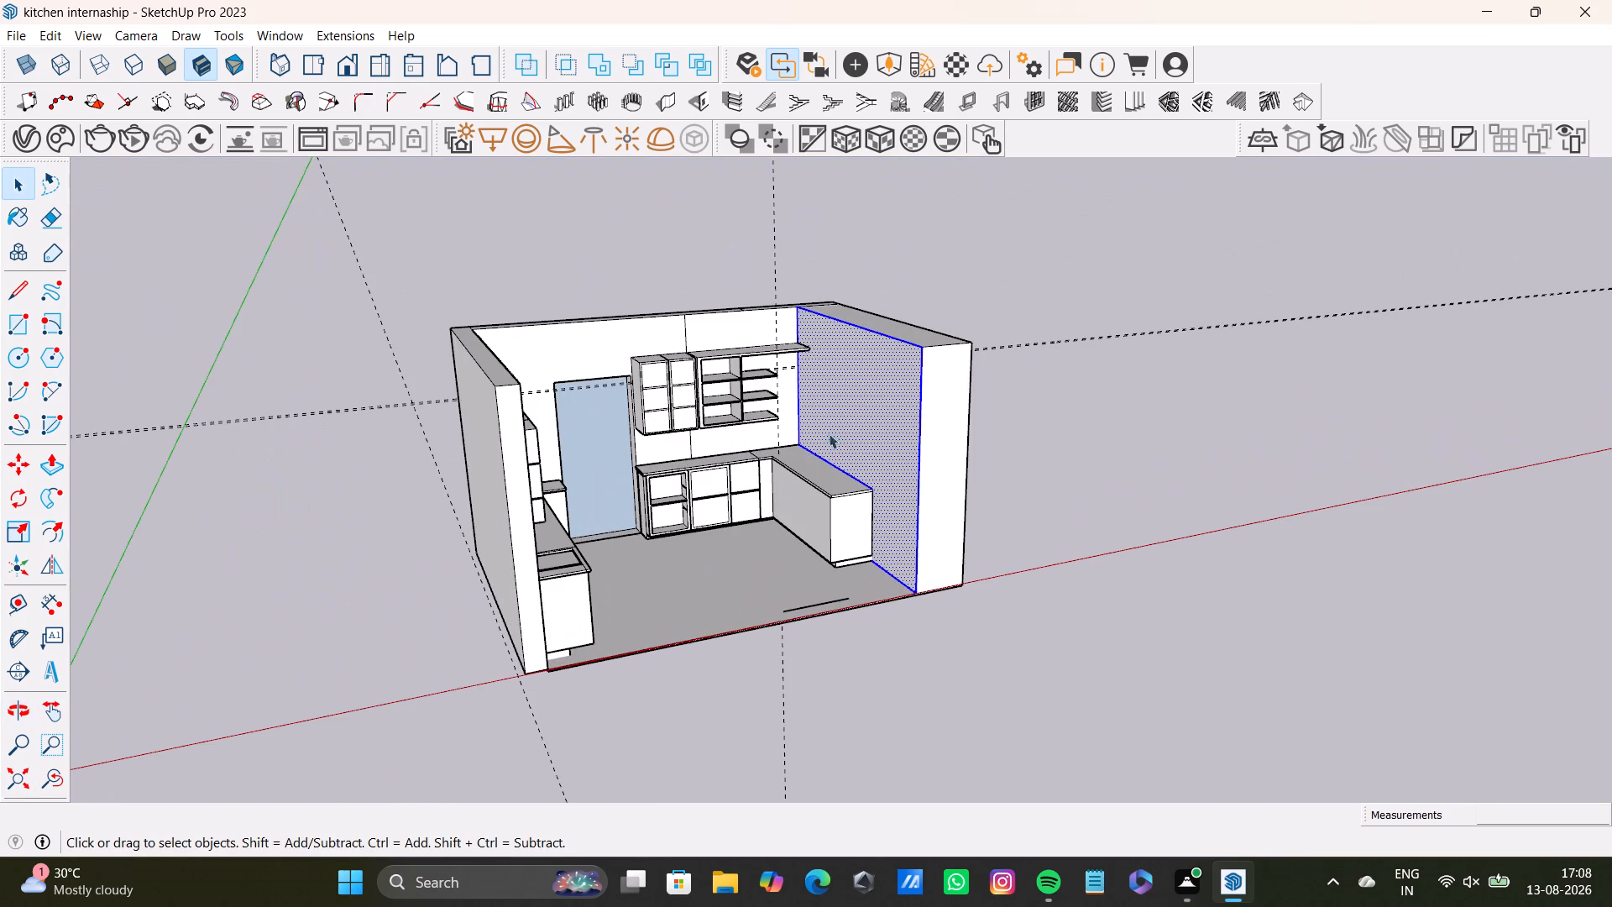
pyautogui.tripleClick(874, 404)
pyautogui.doubleClick(874, 404)
pyautogui.scroll(5, 777, 369)
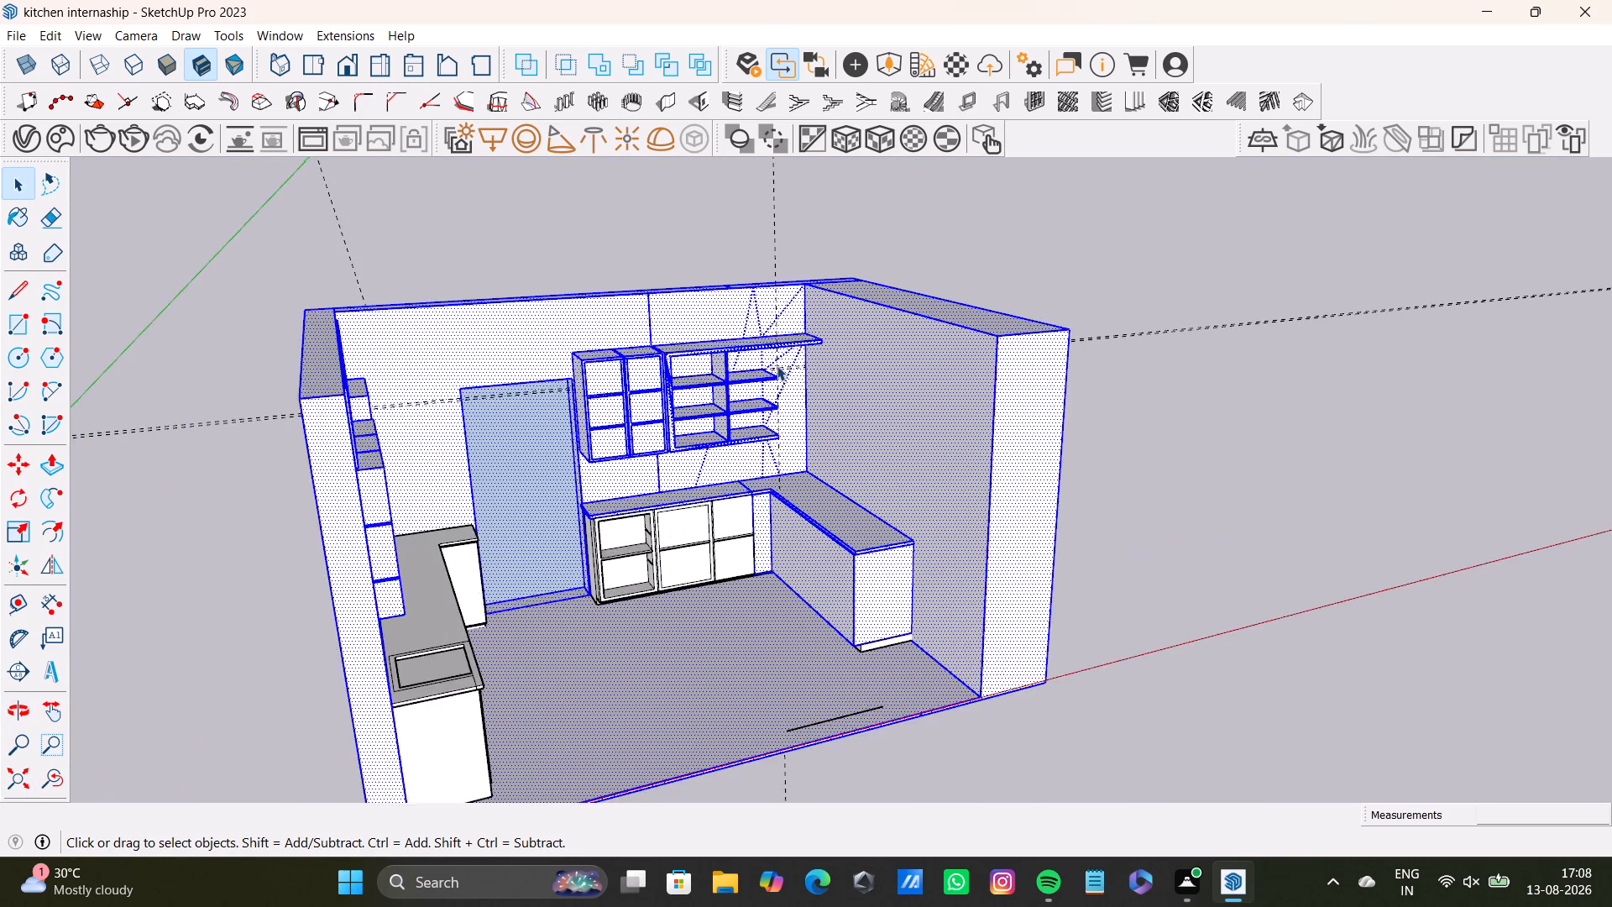
pyautogui.scroll(2, 777, 365)
pyautogui.moveTo(853, 376); pyautogui.dragTo(593, 697, button='middle')
pyautogui.moveTo(868, 289); pyautogui.dragTo(1122, 91, button='middle')
pyautogui.moveTo(1091, 239); pyautogui.dragTo(1029, 299, button='middle')
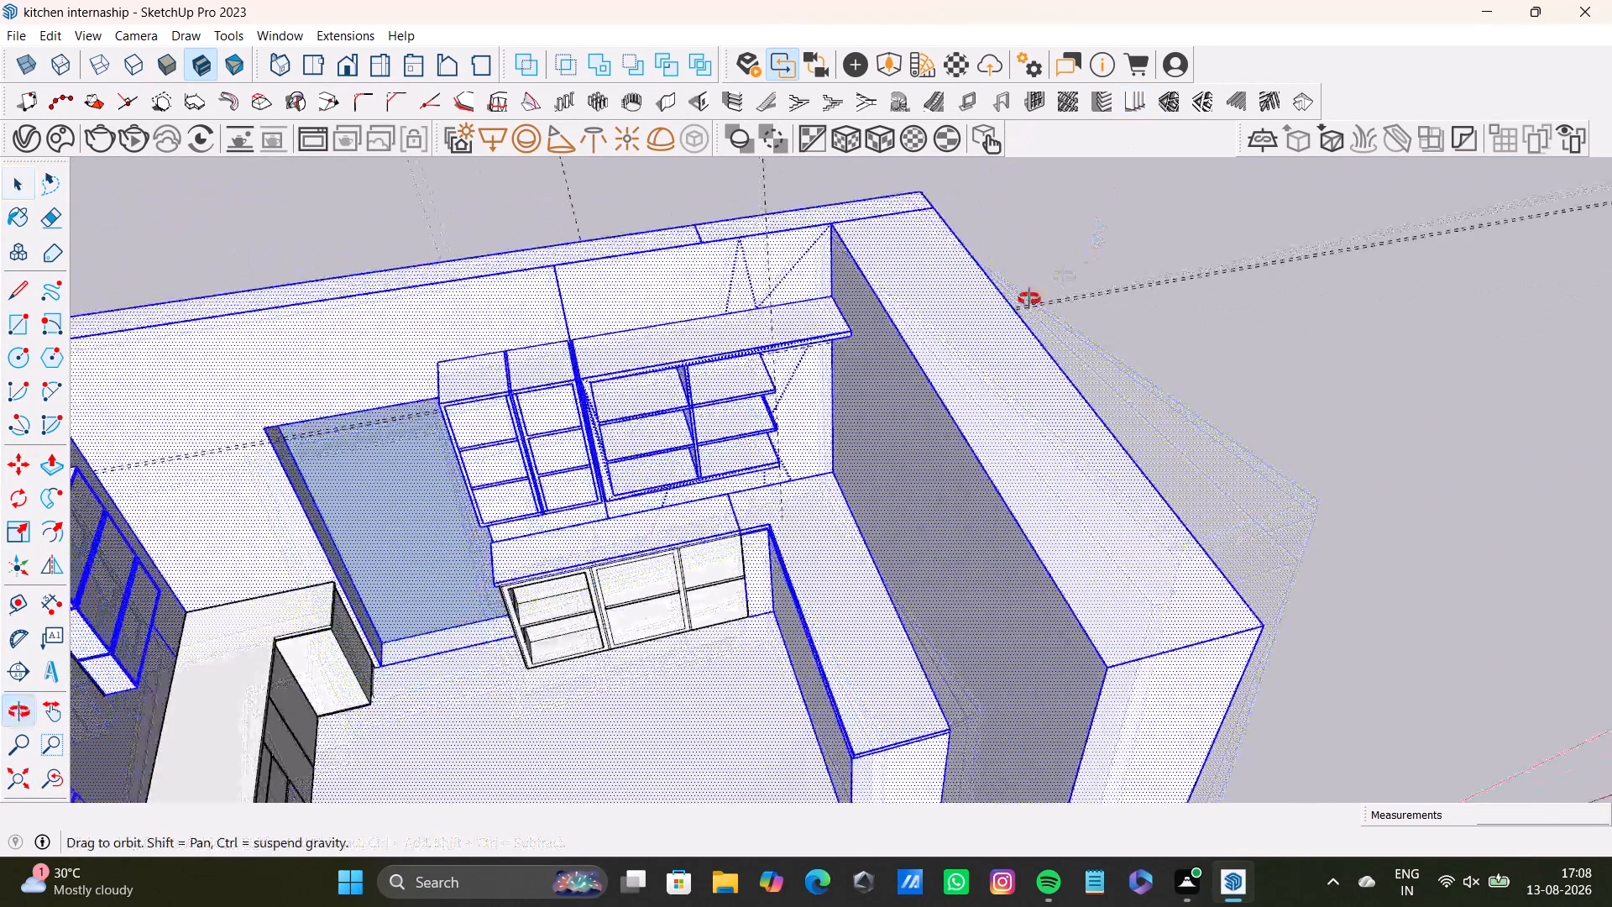
pyautogui.moveTo(1029, 299); pyautogui.dragTo(1128, 210, button='middle')
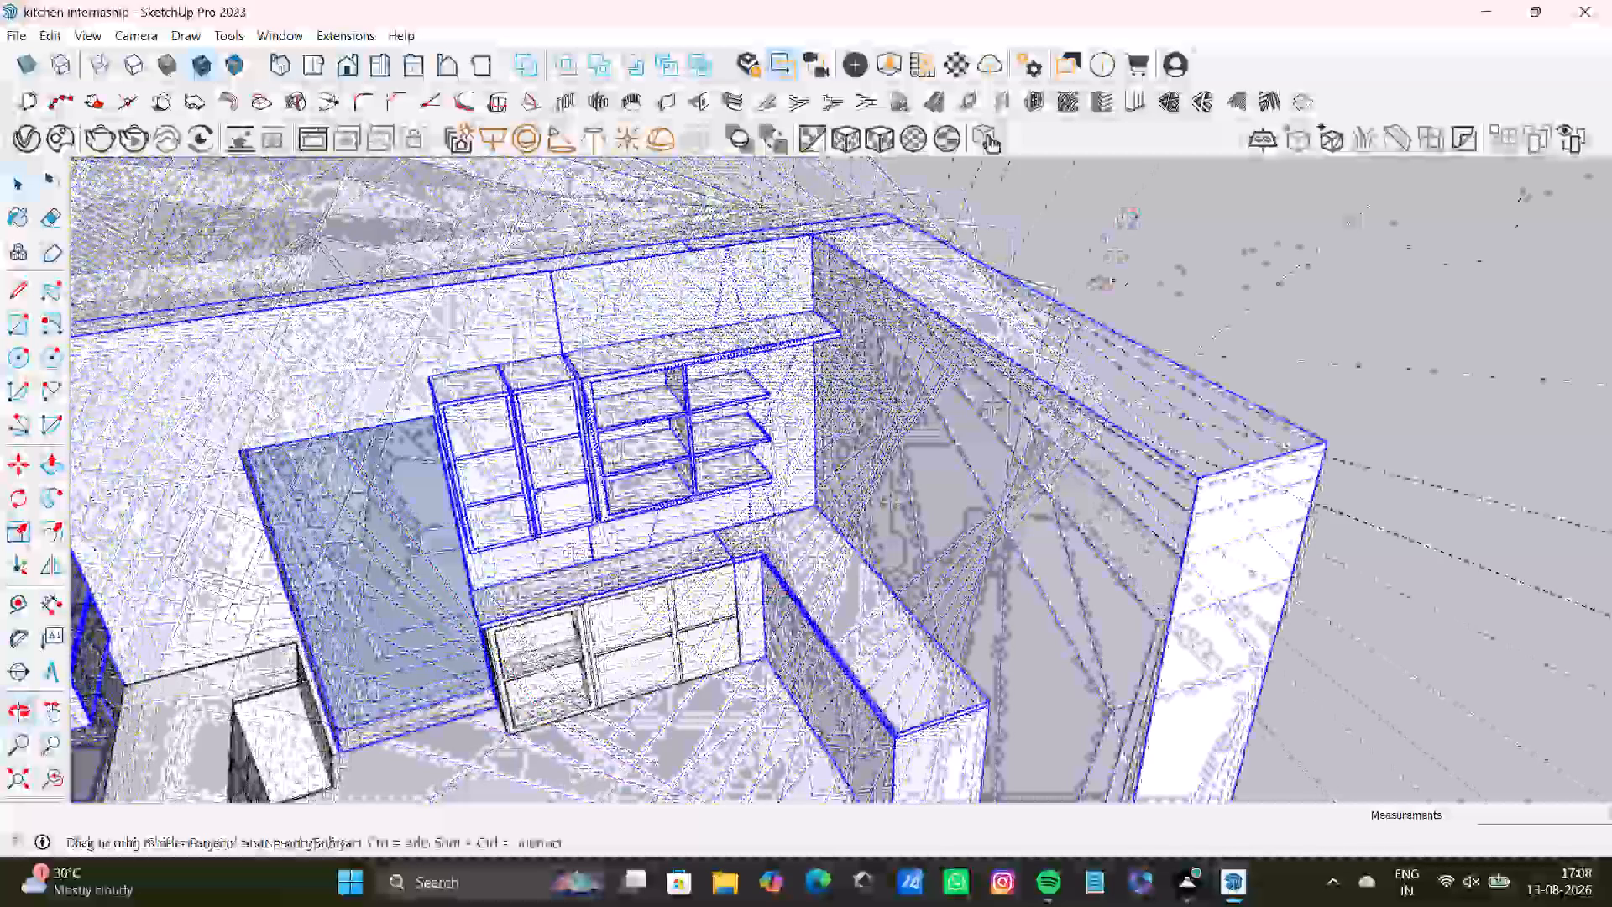
pyautogui.scroll(9, 886, 396)
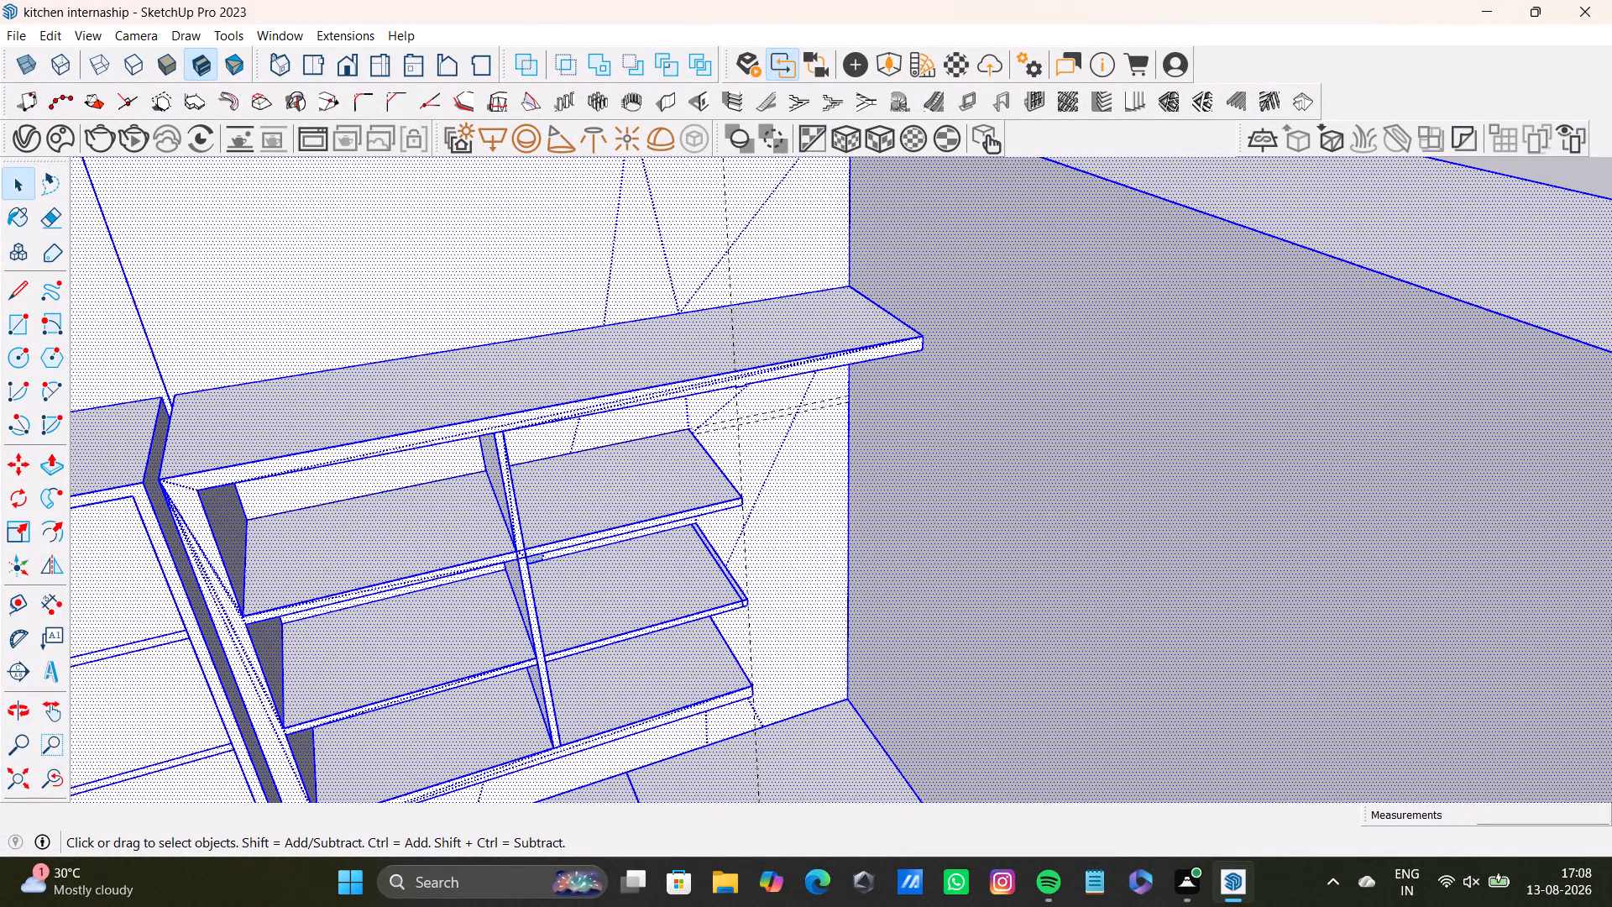
# Delete the stray hidden edge on the wall face above the shelf cabinet's top board.
pyautogui.scroll(-3, 732, 509)
pyautogui.moveTo(747, 516); pyautogui.dragTo(750, 516, button='middle')
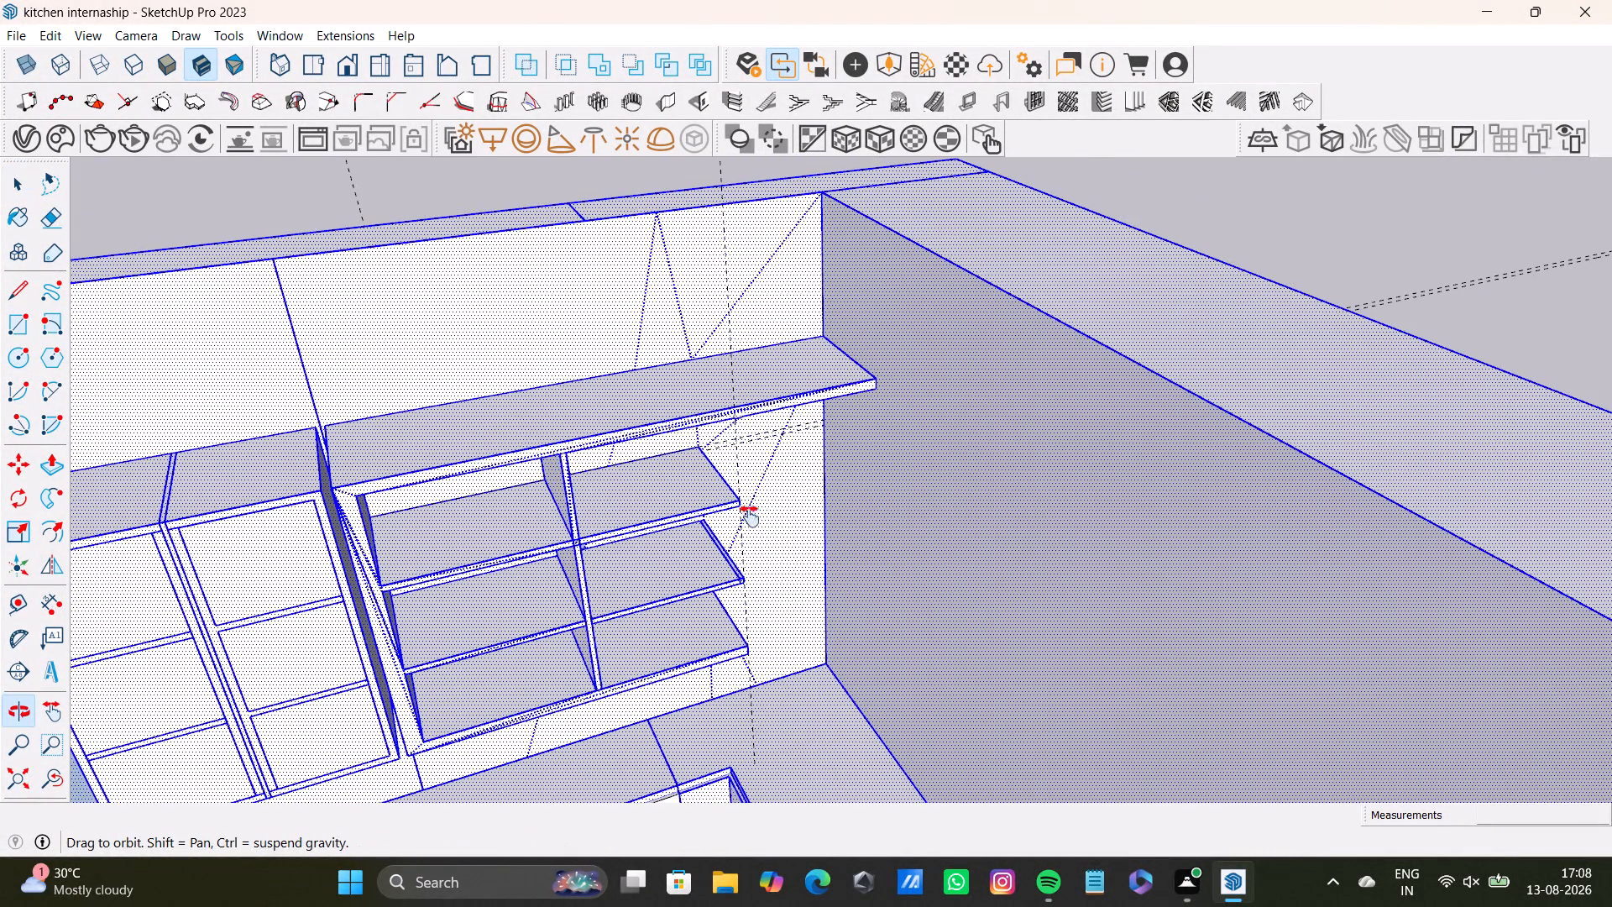
pyautogui.moveTo(750, 516); pyautogui.dragTo(789, 691, button='middle')
pyautogui.scroll(5, 746, 531)
pyautogui.click(727, 539)
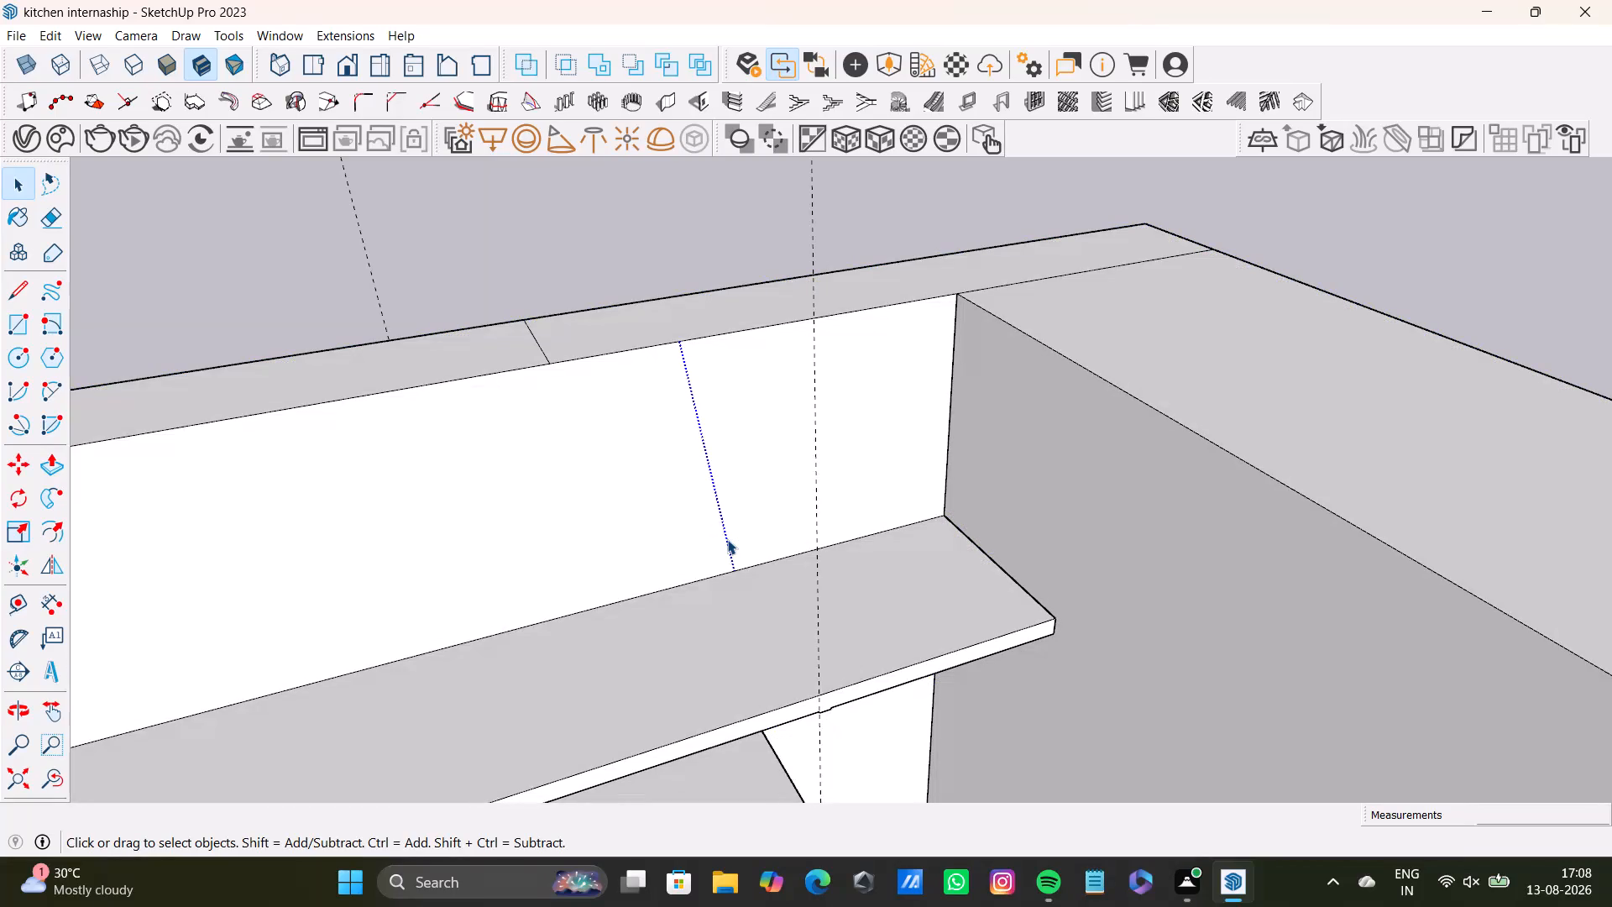
pyautogui.press('Delete')
# Examine the shelf wall cabinet's open shelf ends, their guides and the underside of the extended top board.
pyautogui.scroll(-2, 741, 602)
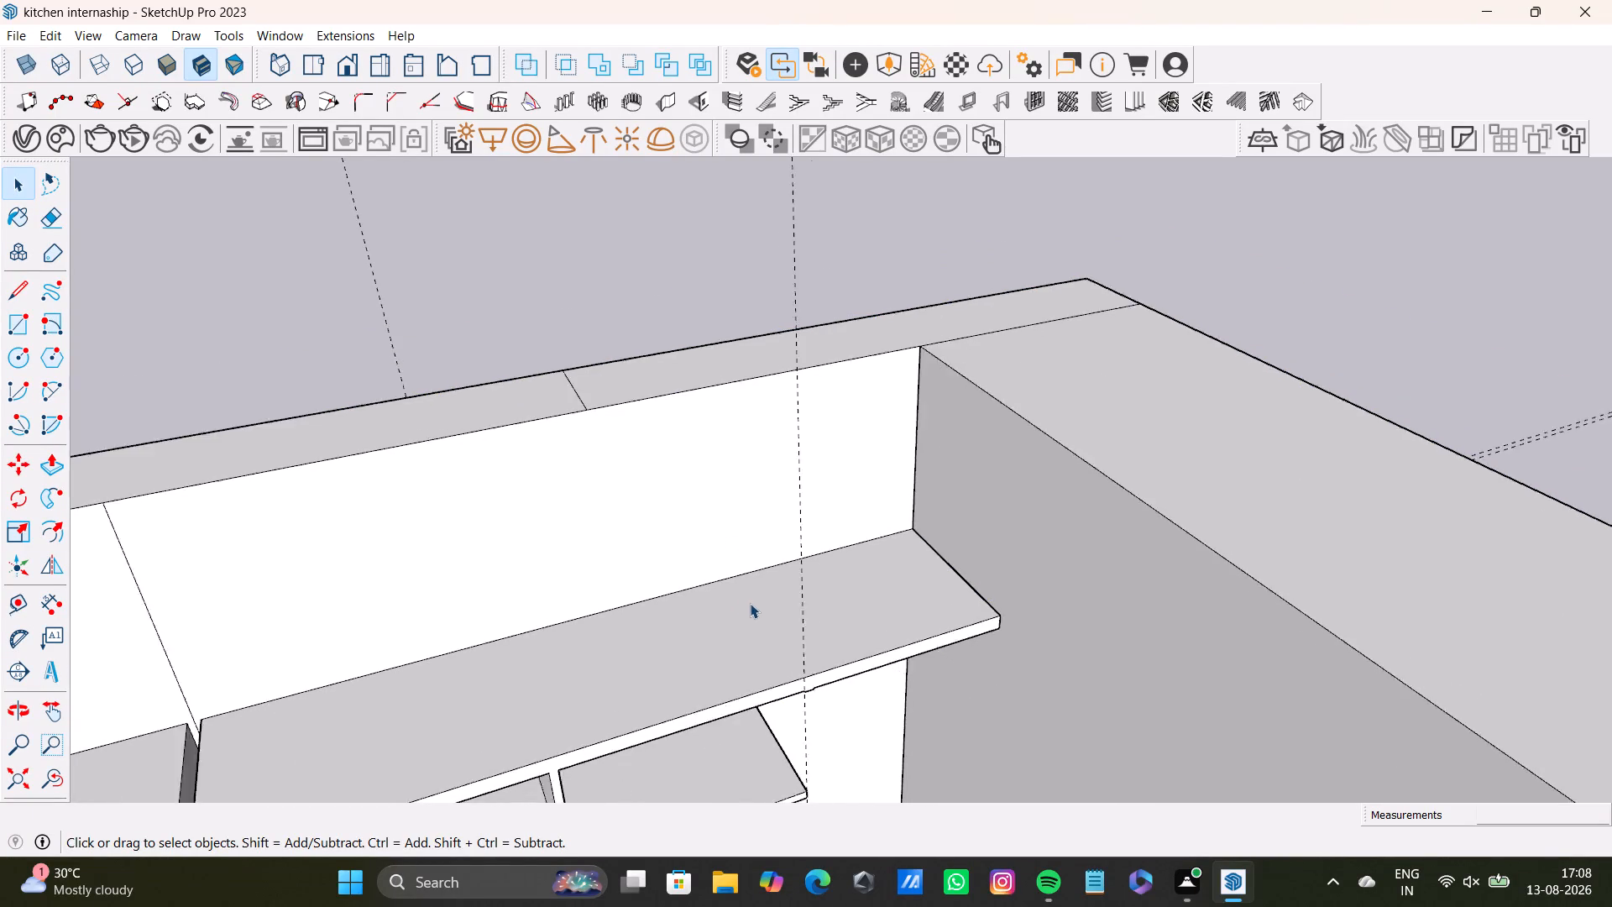
pyautogui.scroll(-20, 750, 603)
pyautogui.scroll(-2, 750, 603)
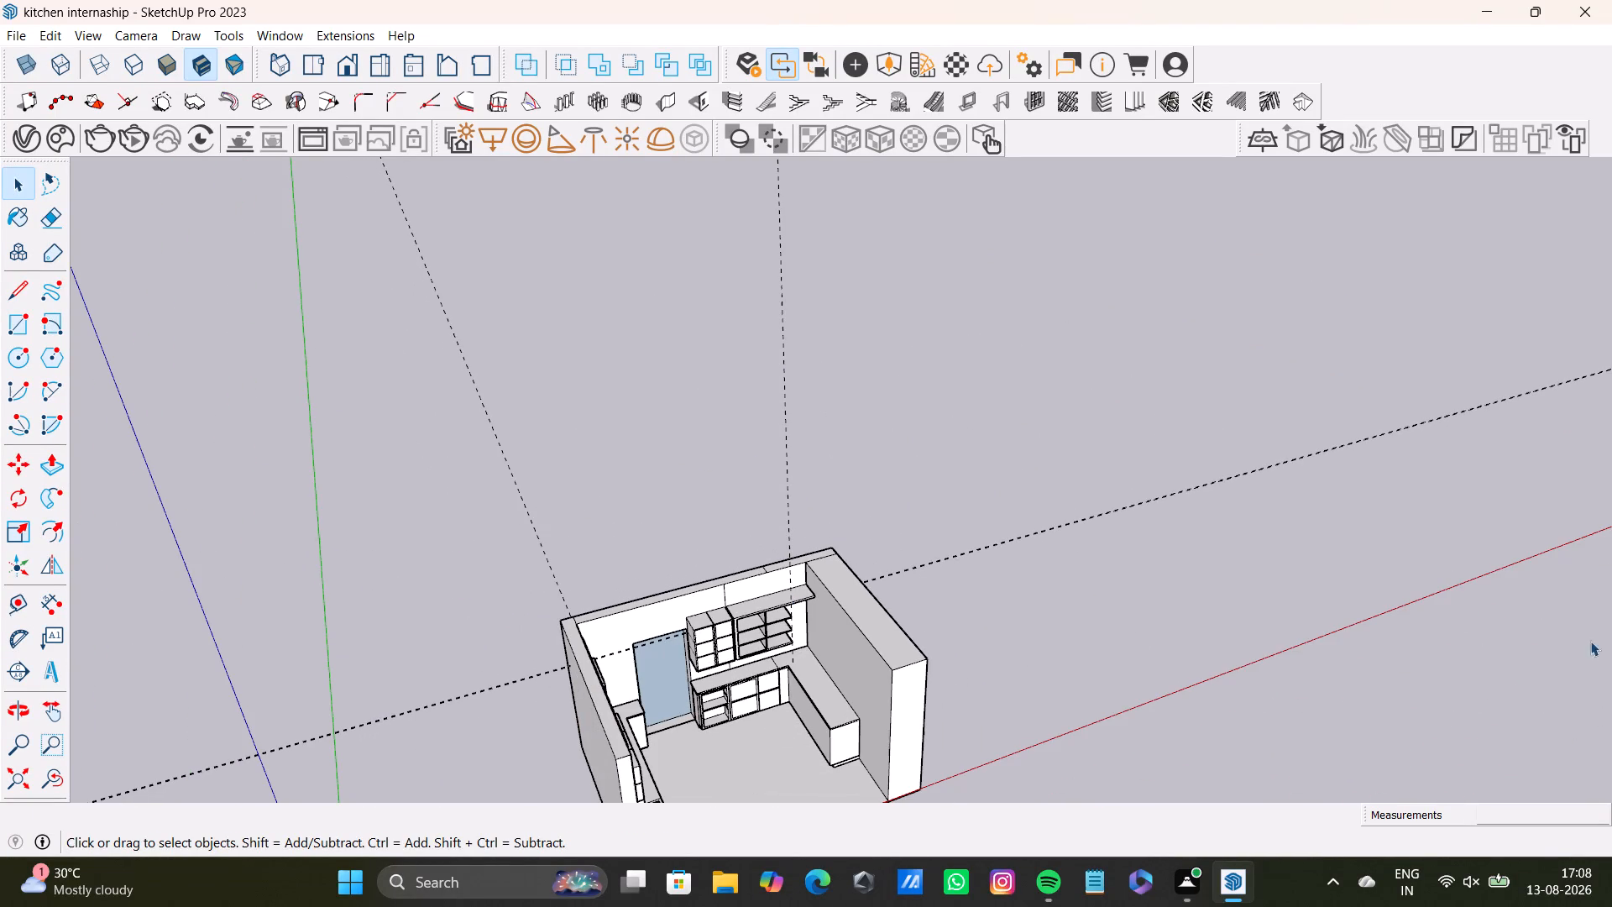
pyautogui.scroll(13, 809, 615)
pyautogui.moveTo(809, 578); pyautogui.dragTo(734, 459, button='middle')
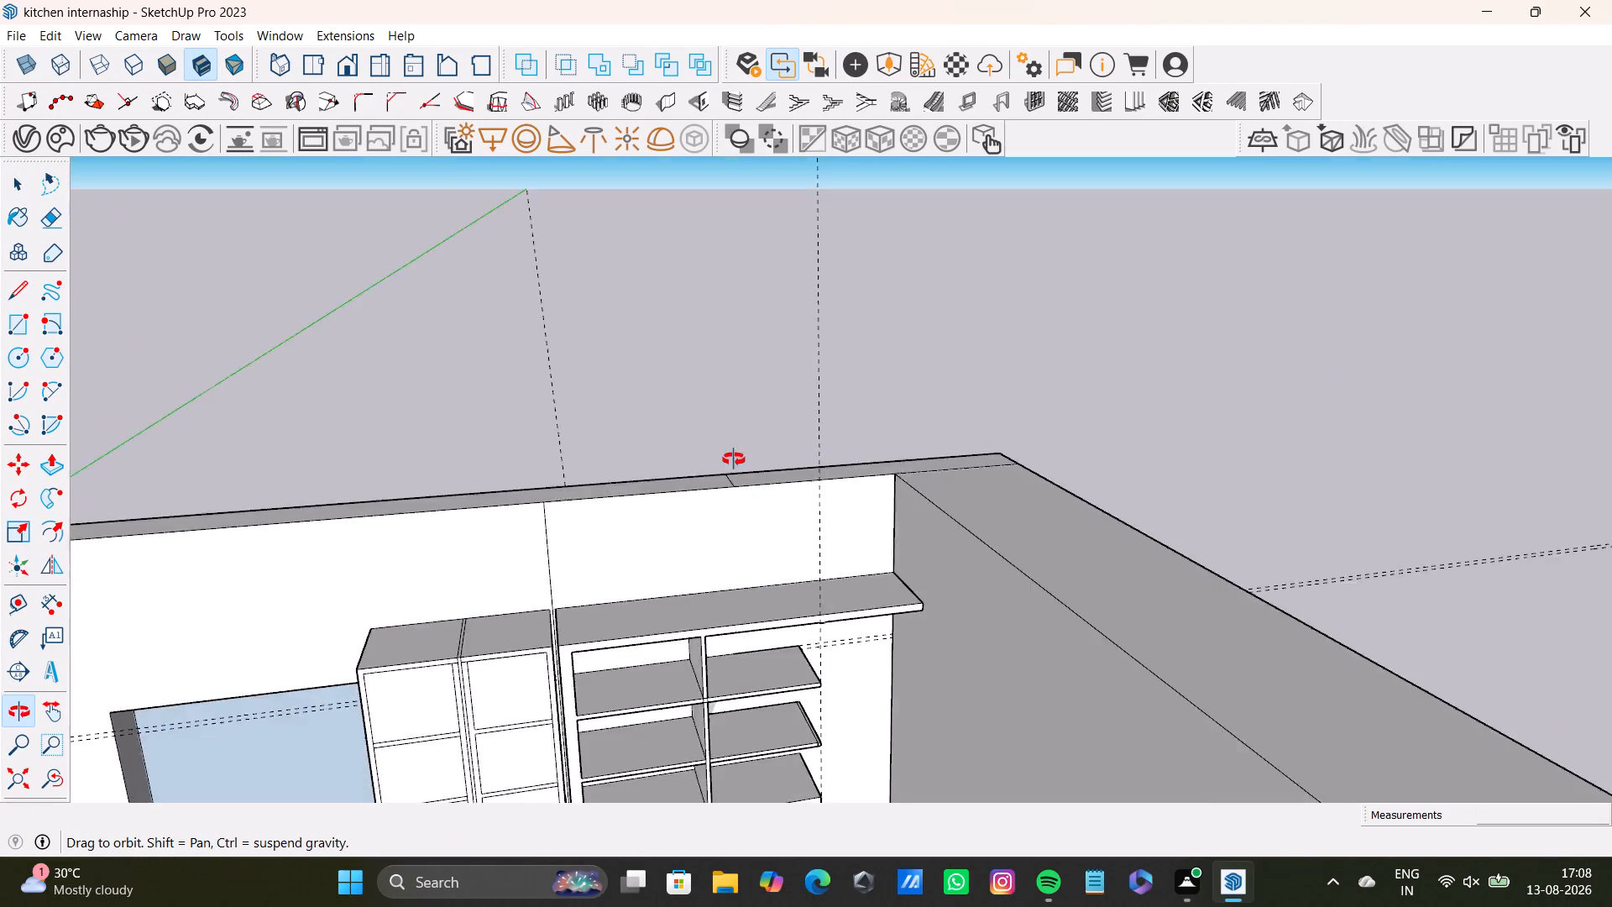
pyautogui.moveTo(734, 459); pyautogui.dragTo(769, 501, button='middle')
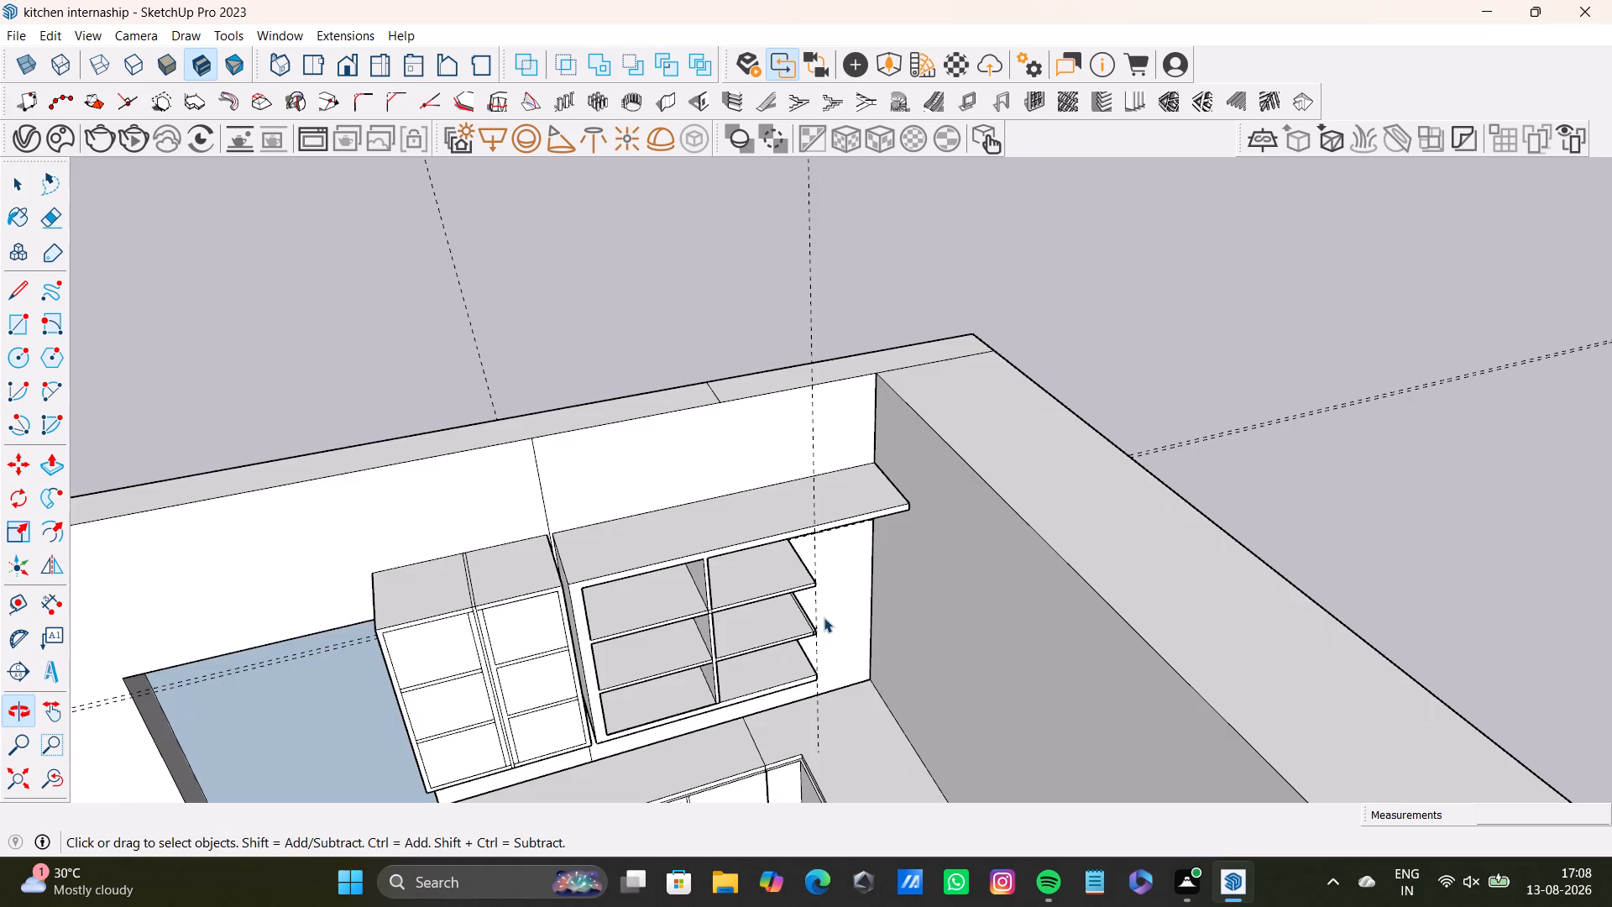
pyautogui.moveTo(829, 643); pyautogui.dragTo(793, 469, button='middle')
pyautogui.scroll(9, 803, 579)
pyautogui.moveTo(798, 632); pyautogui.dragTo(786, 672, button='middle')
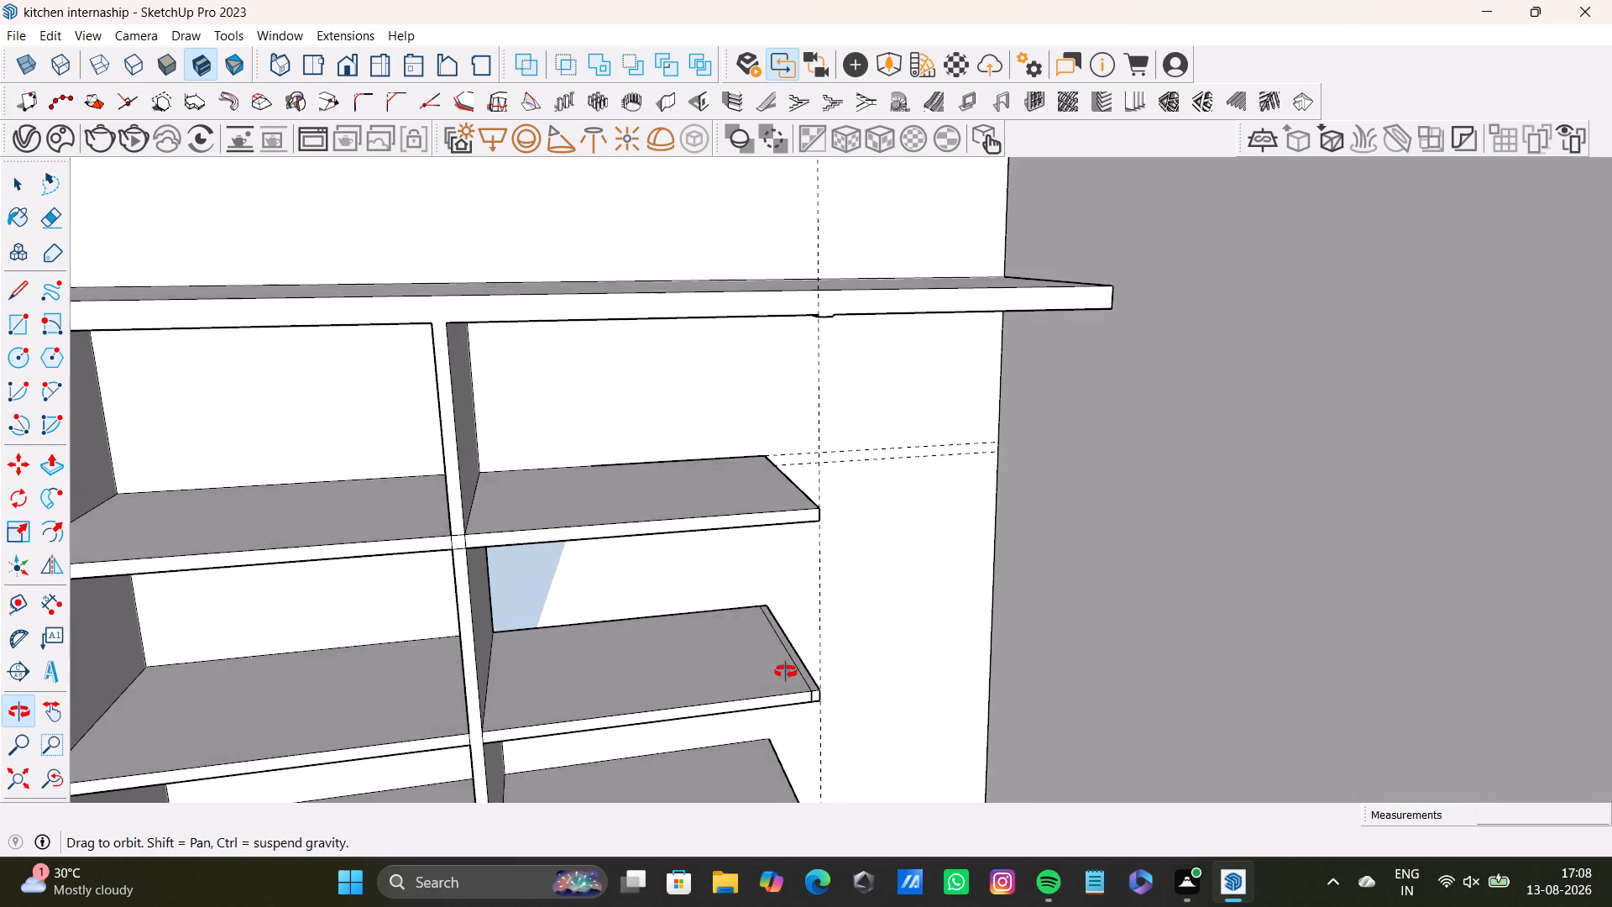
pyautogui.moveTo(786, 672); pyautogui.dragTo(764, 746, button='middle')
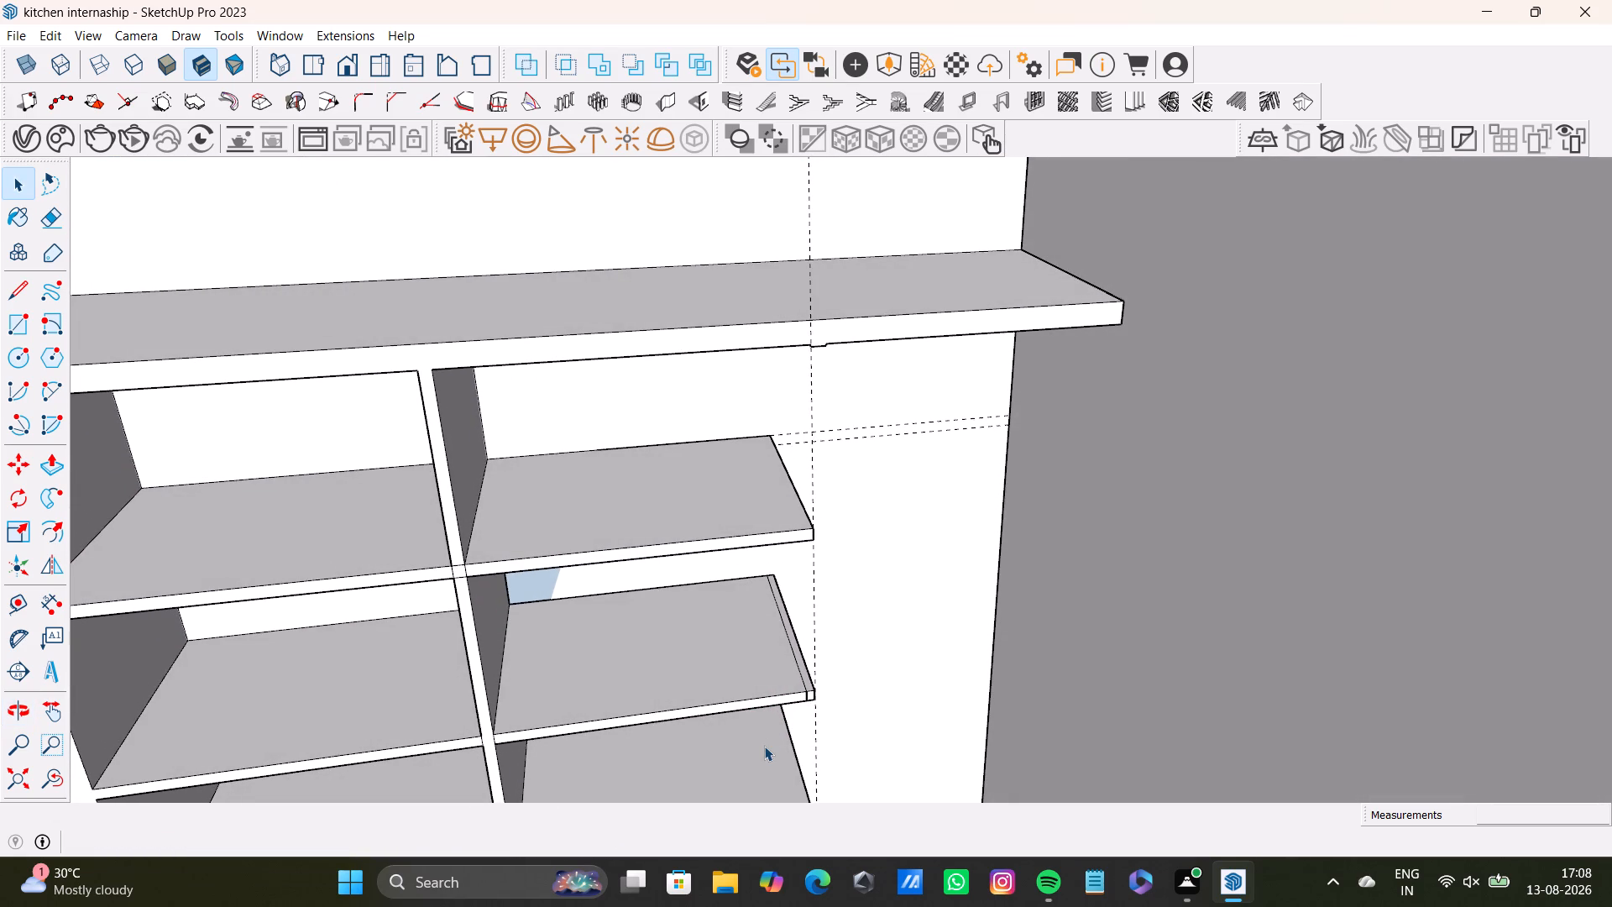
pyautogui.click(692, 439)
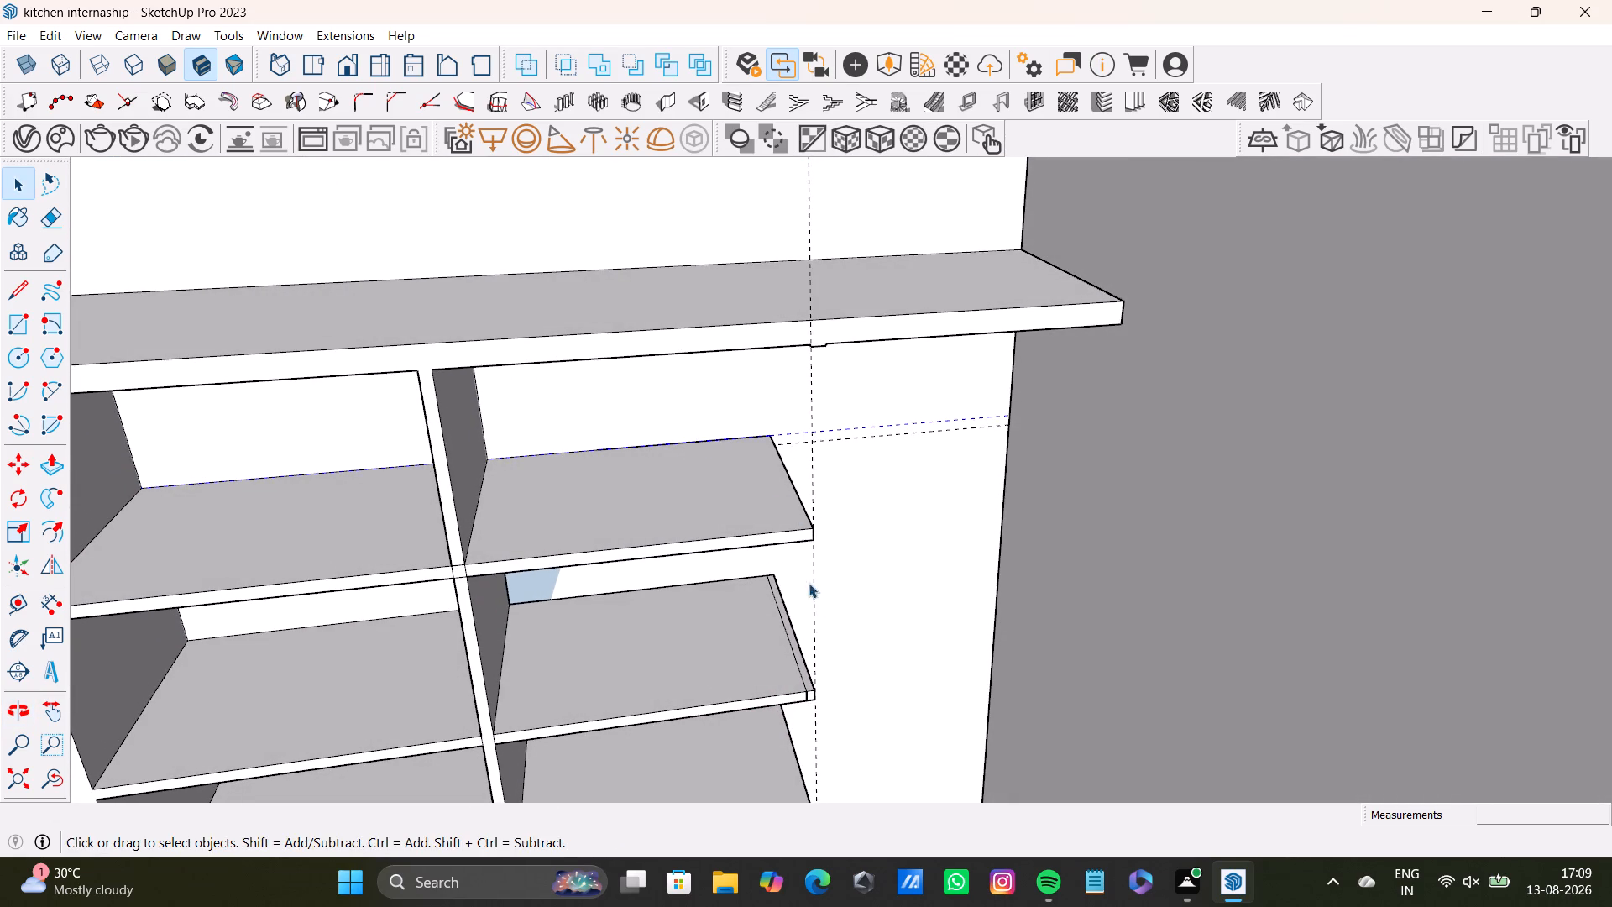
pyautogui.moveTo(816, 618); pyautogui.dragTo(850, 528, button='middle')
pyautogui.scroll(-9, 807, 548)
pyautogui.moveTo(837, 522); pyautogui.dragTo(800, 416, button='middle')
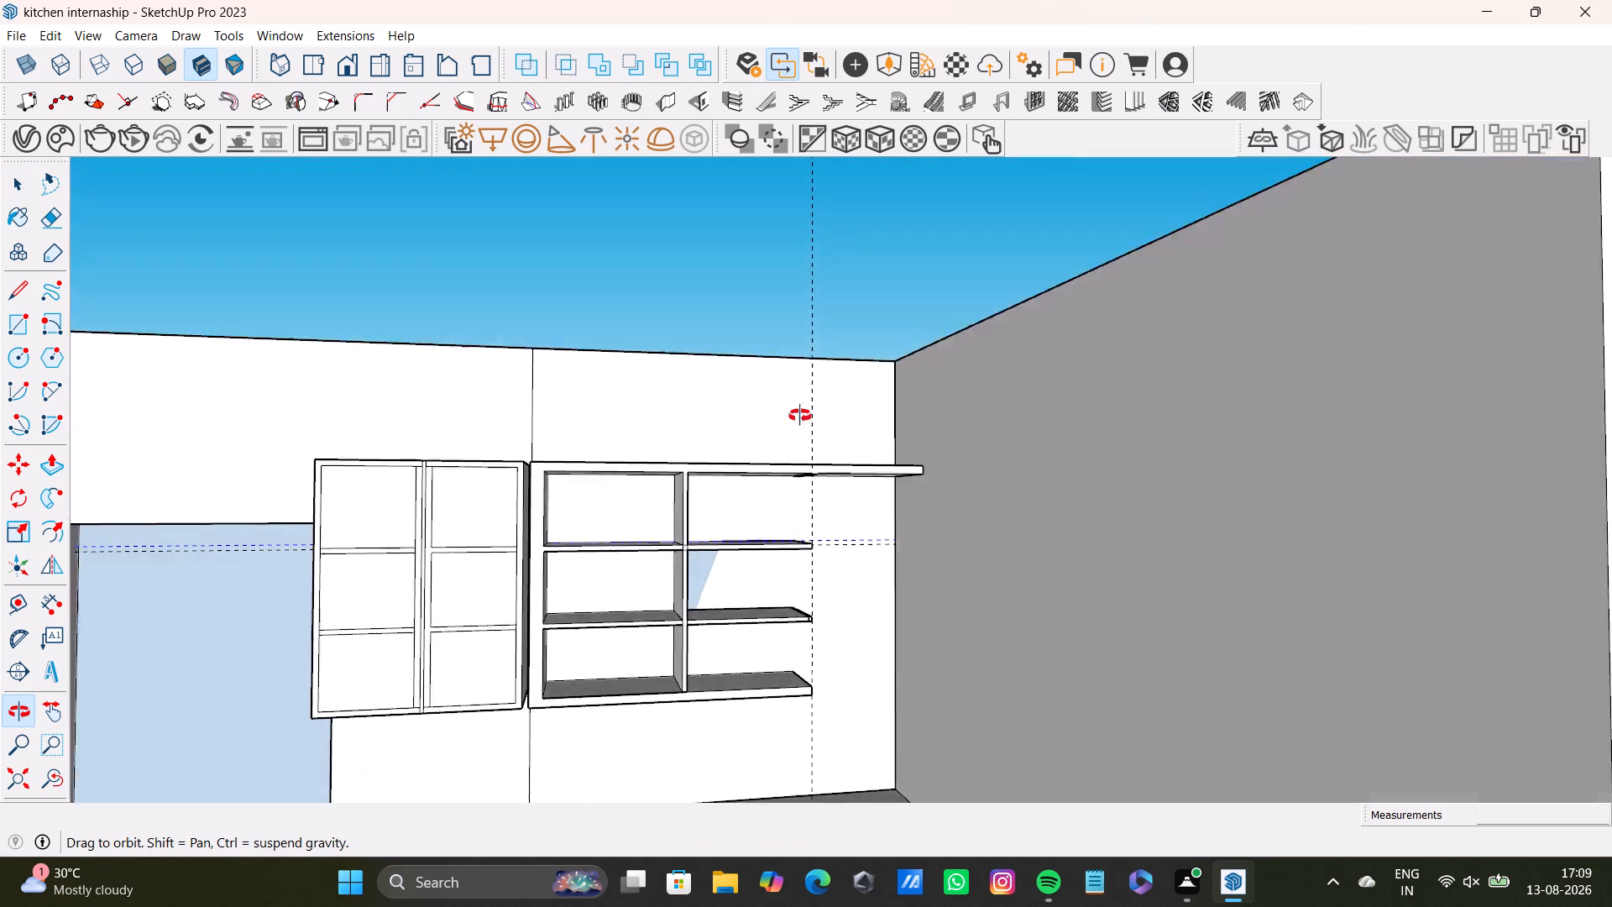
pyautogui.moveTo(800, 416); pyautogui.dragTo(757, 503, button='middle')
pyautogui.scroll(9, 788, 478)
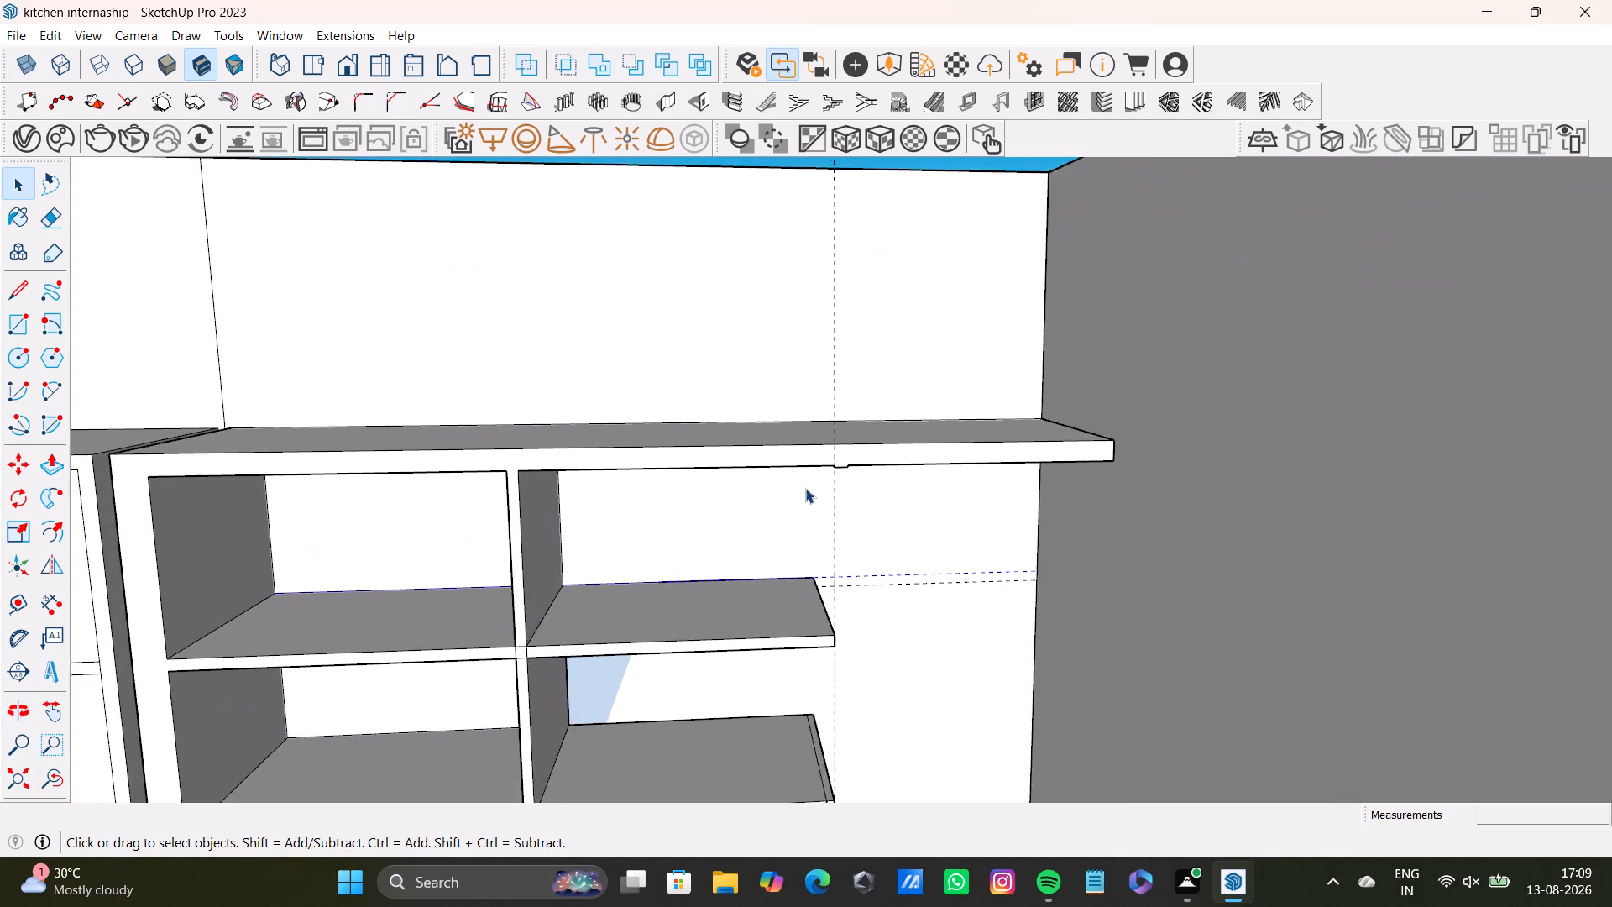
pyautogui.scroll(2, 805, 488)
pyautogui.moveTo(818, 484); pyautogui.dragTo(688, 557, button='middle')
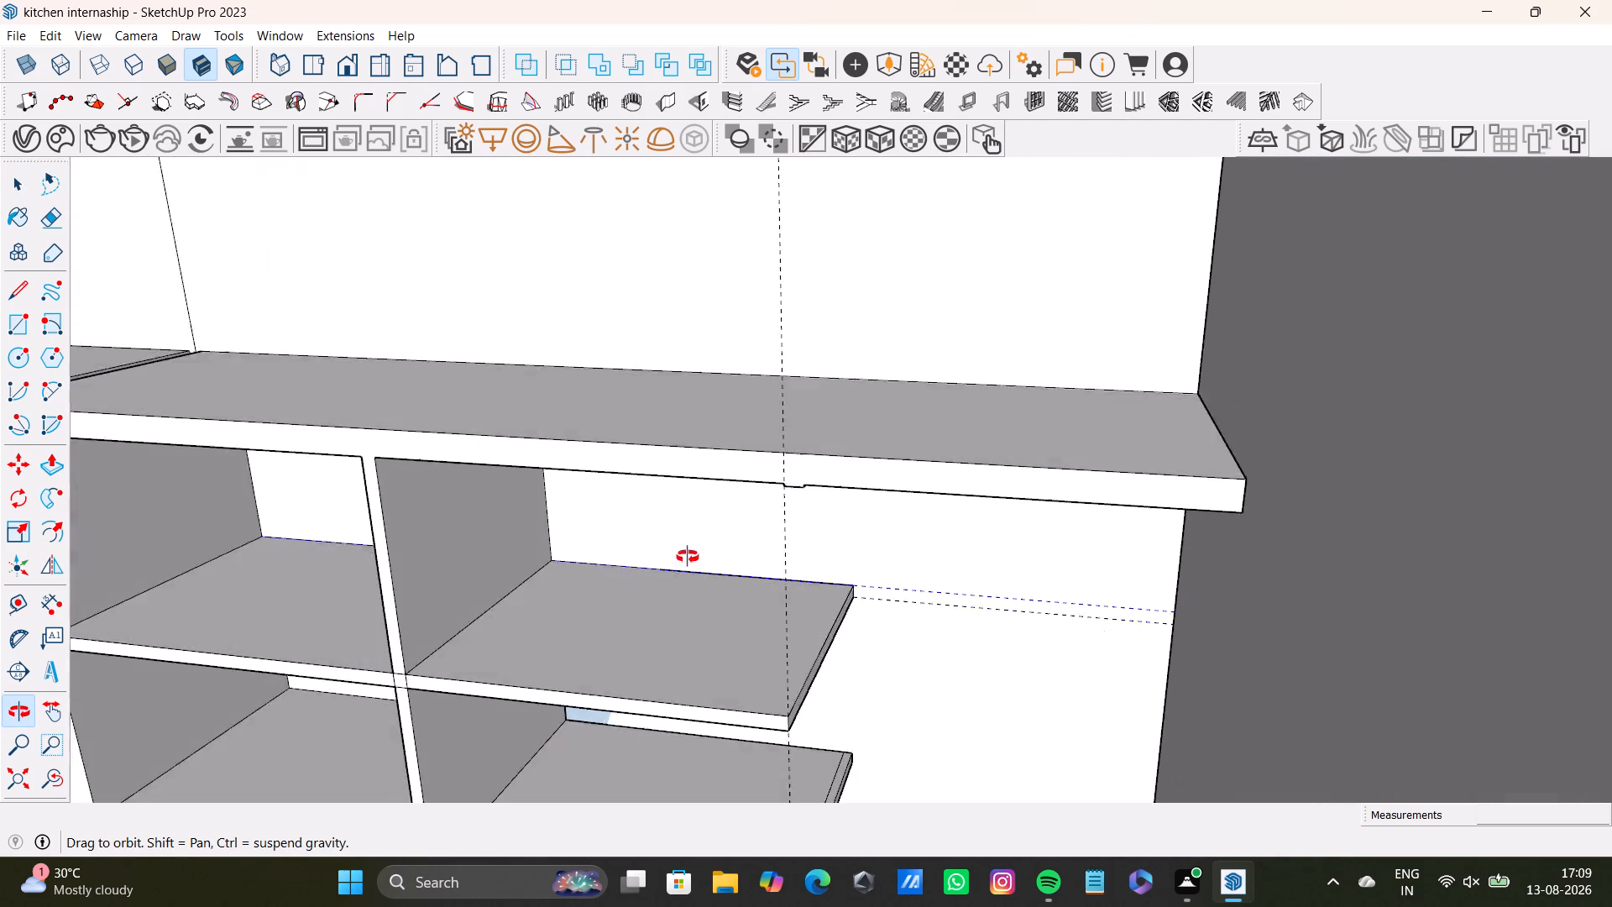
pyautogui.moveTo(688, 557); pyautogui.dragTo(661, 642, button='middle')
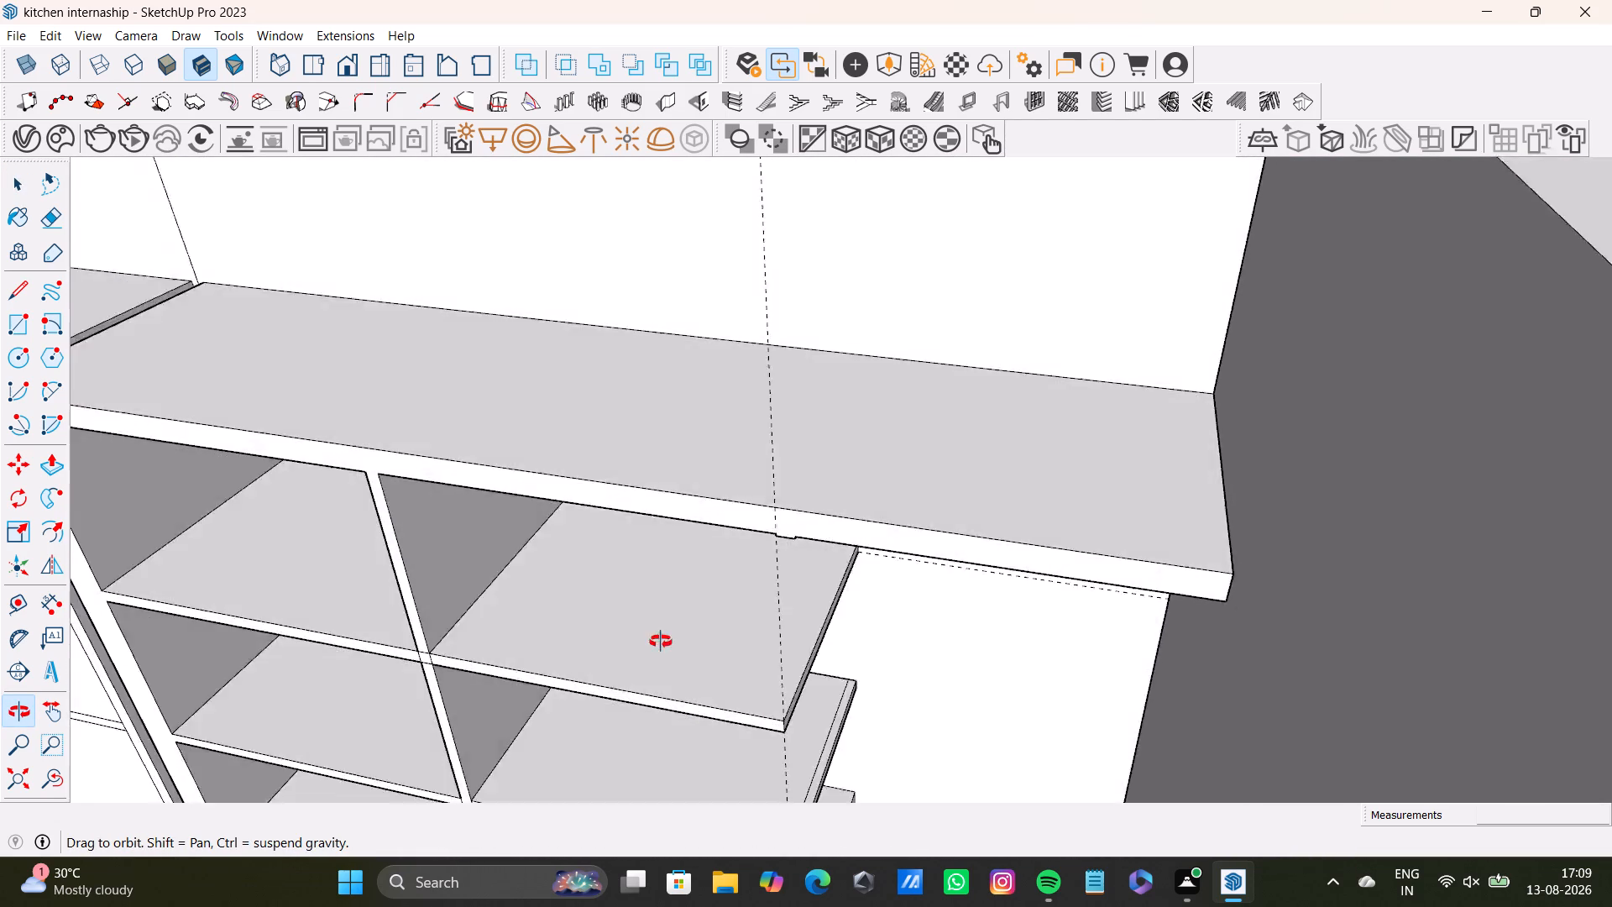
pyautogui.moveTo(661, 642); pyautogui.dragTo(675, 486, button='middle')
pyautogui.moveTo(837, 712); pyautogui.dragTo(916, 586, button='middle')
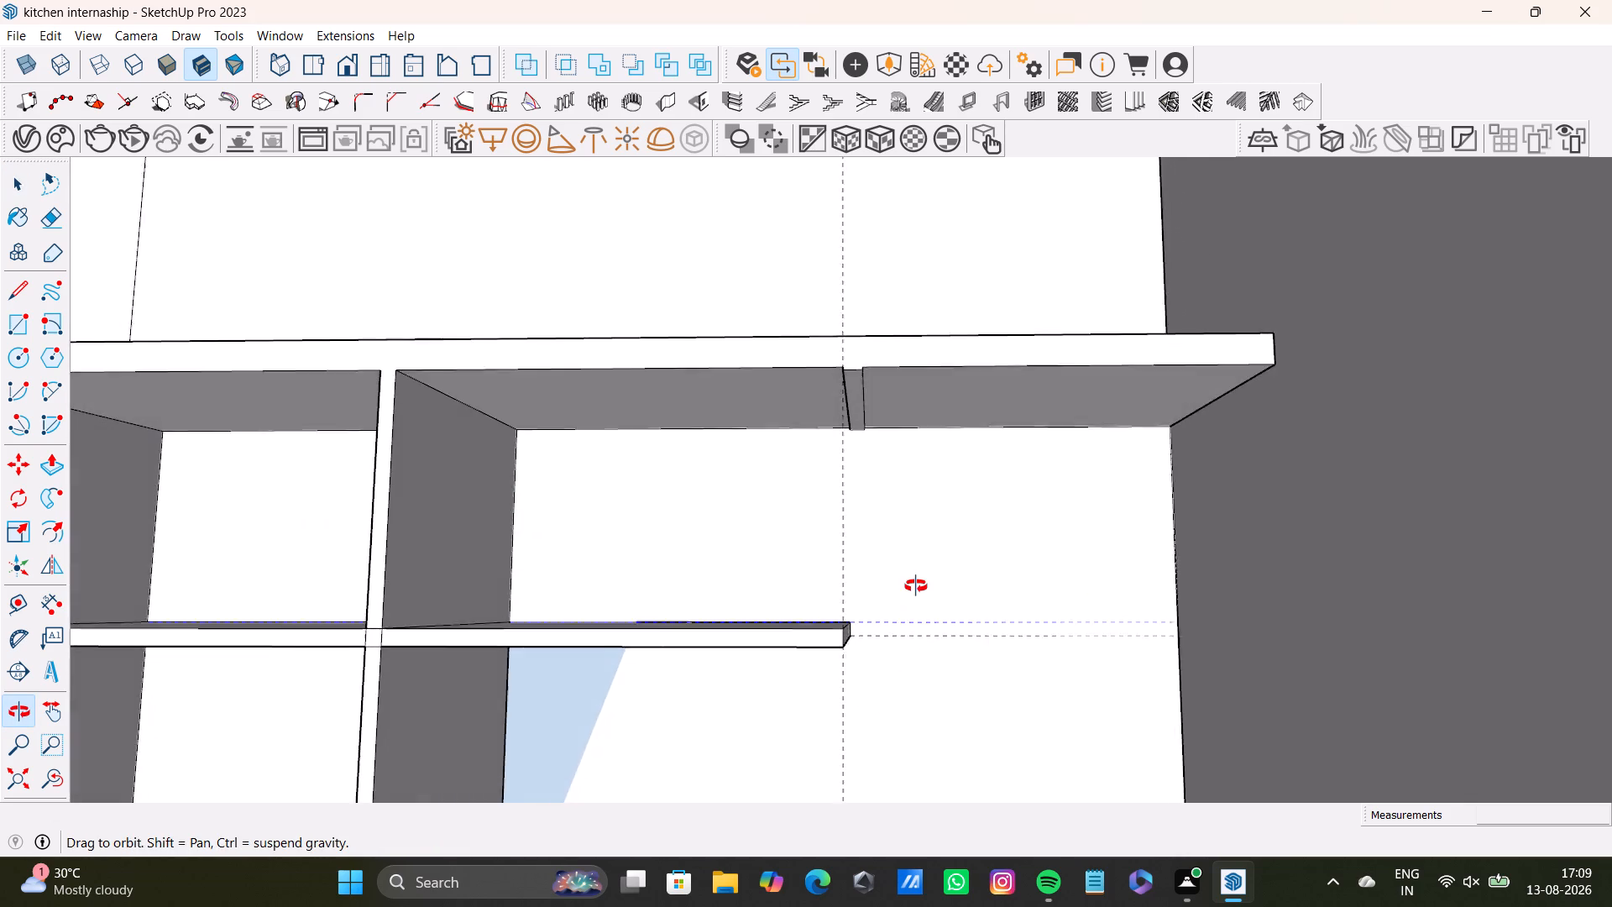
pyautogui.moveTo(916, 586); pyautogui.dragTo(914, 575, button='middle')
# Pull the narrow strip on the top board's underside down towards the upper shelf as a vertical divider.
pyautogui.scroll(3, 856, 437)
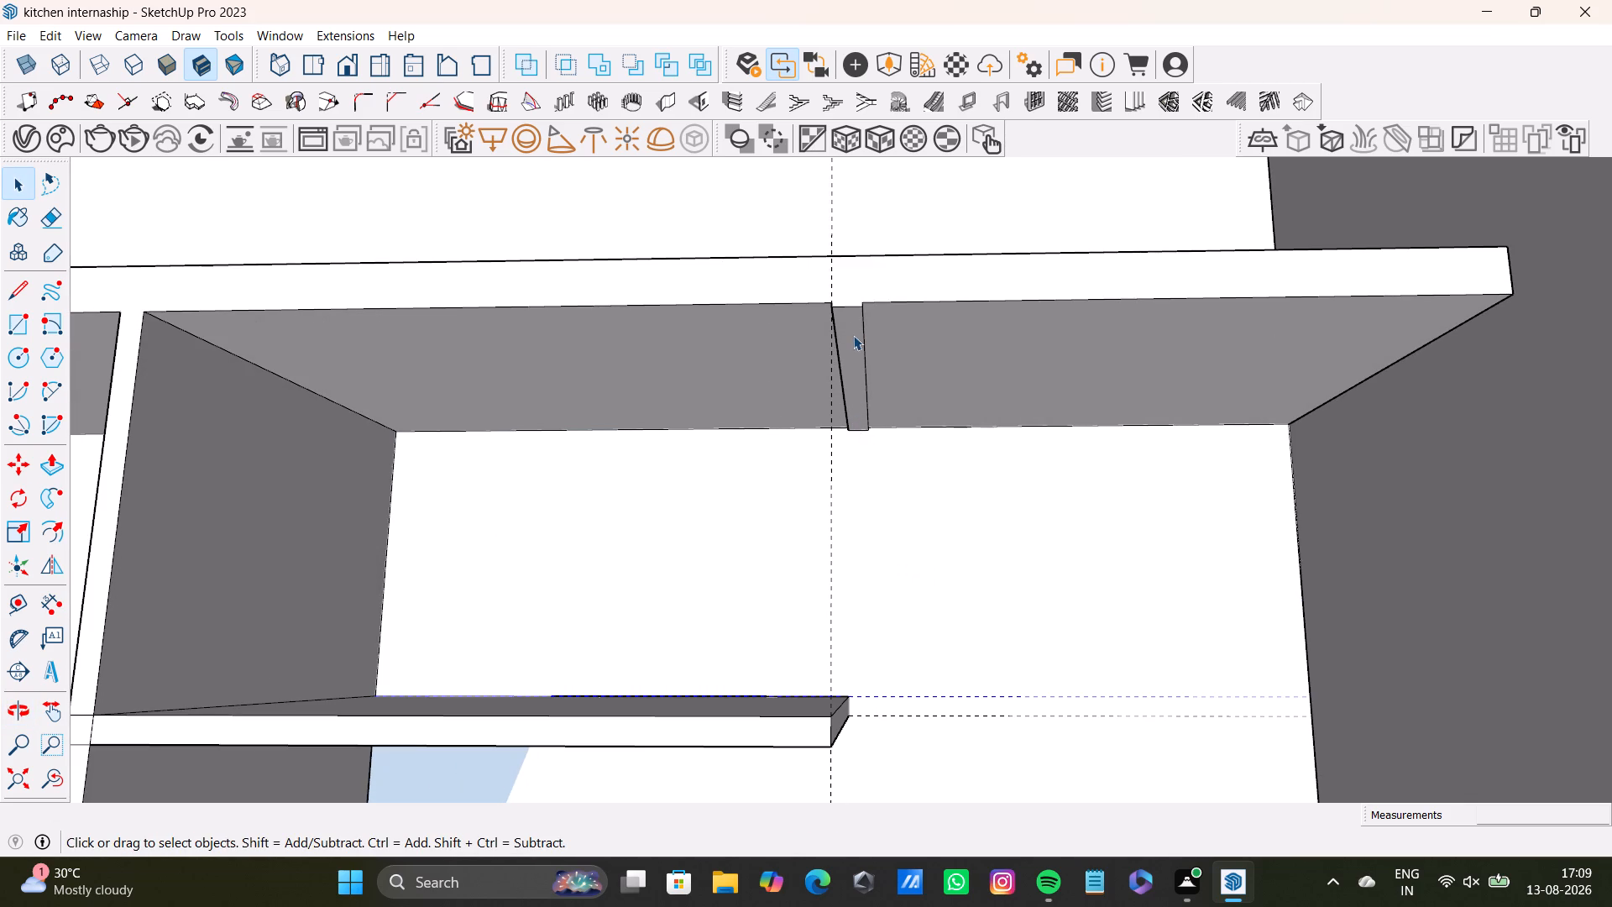
pyautogui.press('m')
pyautogui.click(853, 335)
pyautogui.press('space')
pyautogui.click(858, 348)
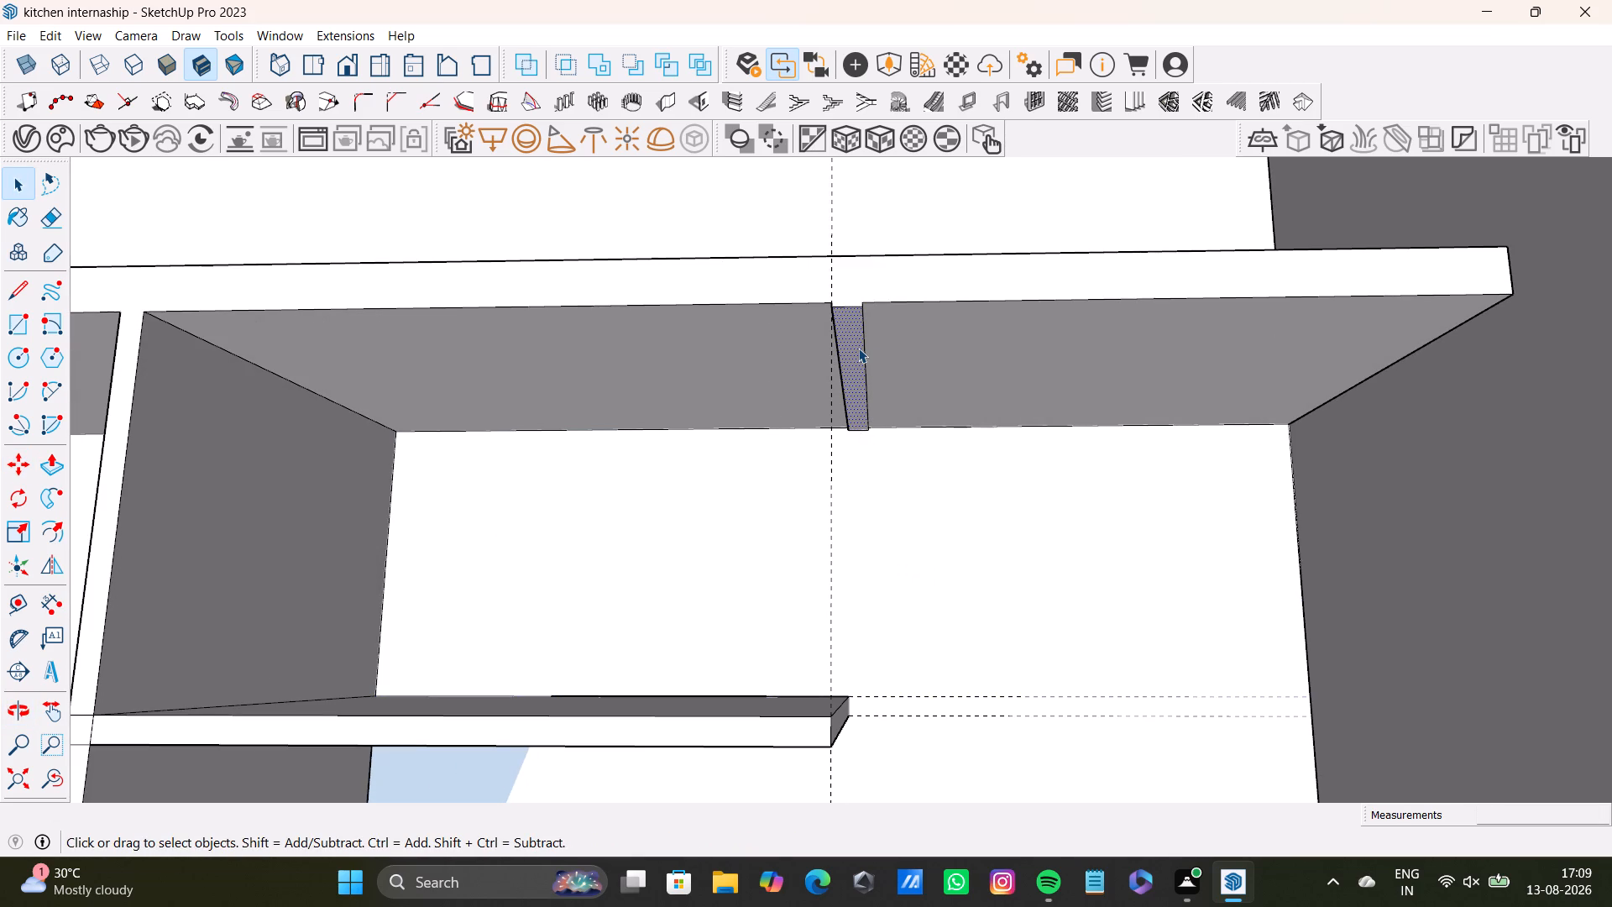
pyautogui.press('p')
pyautogui.click(858, 348)
pyautogui.moveTo(857, 377); pyautogui.dragTo(850, 529)
pyautogui.click(850, 529)
# Pull the new divider's outer side face further out along the top board towards the adjoining wall.
pyautogui.moveTo(871, 534); pyautogui.dragTo(838, 644, button='middle')
pyautogui.click(845, 589)
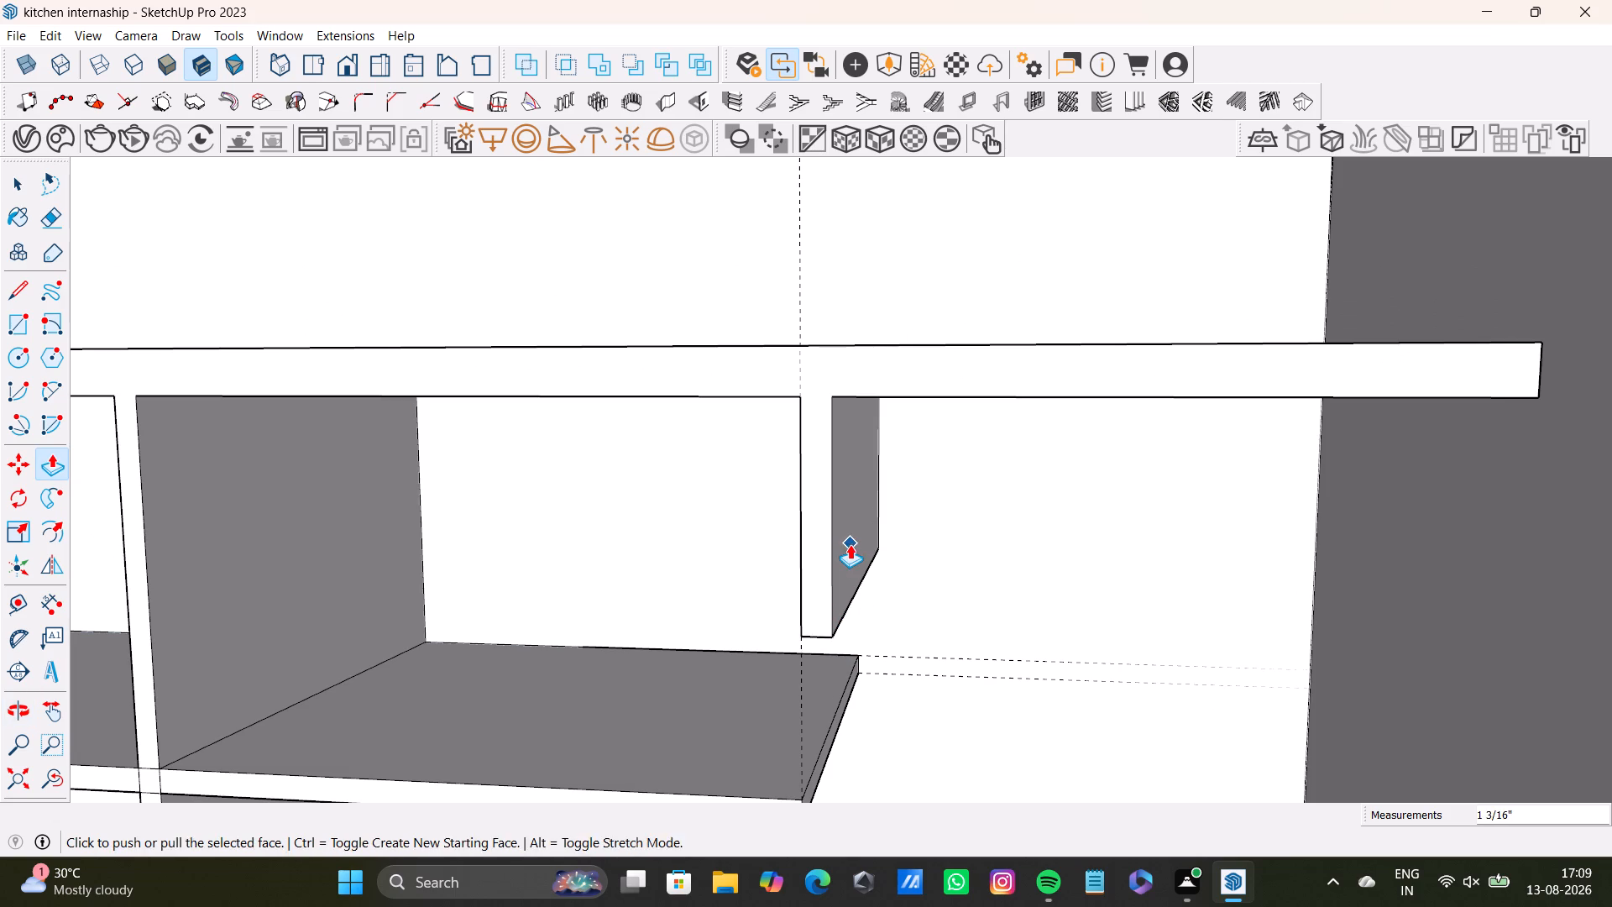
pyautogui.click(850, 544)
pyautogui.press('space')
pyautogui.click(855, 535)
pyautogui.press('p')
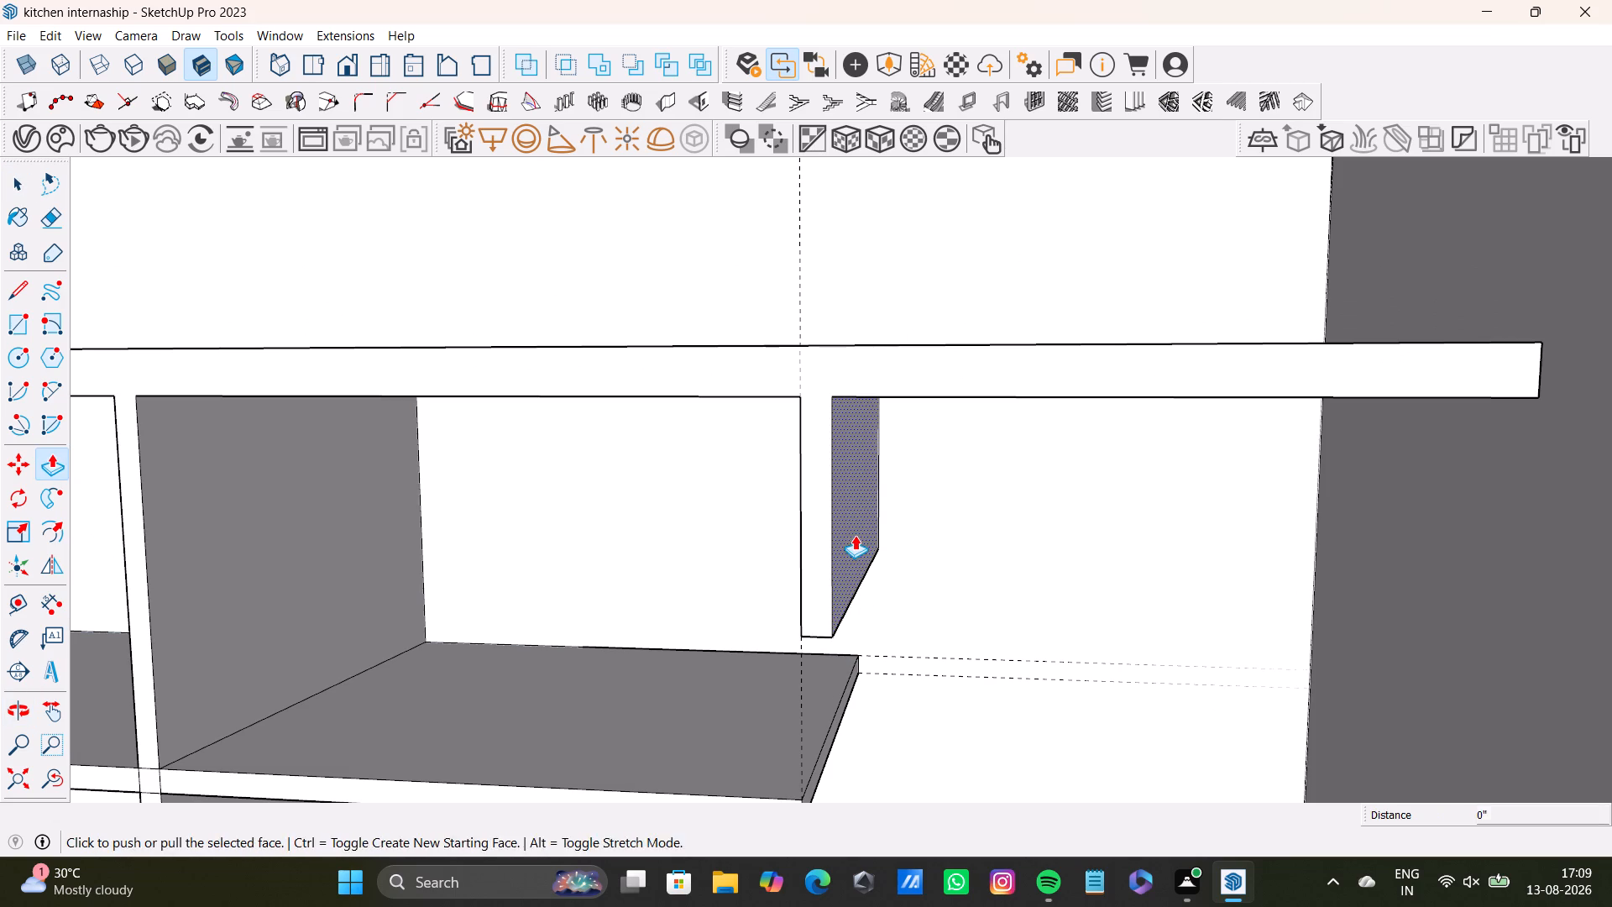
pyautogui.moveTo(855, 535); pyautogui.dragTo(948, 536)
pyautogui.press('space')
# Push the divider's inner side face about 3 3/8" towards its outer side to thin it back to a panel.
pyautogui.moveTo(747, 647); pyautogui.dragTo(1034, 647, button='middle')
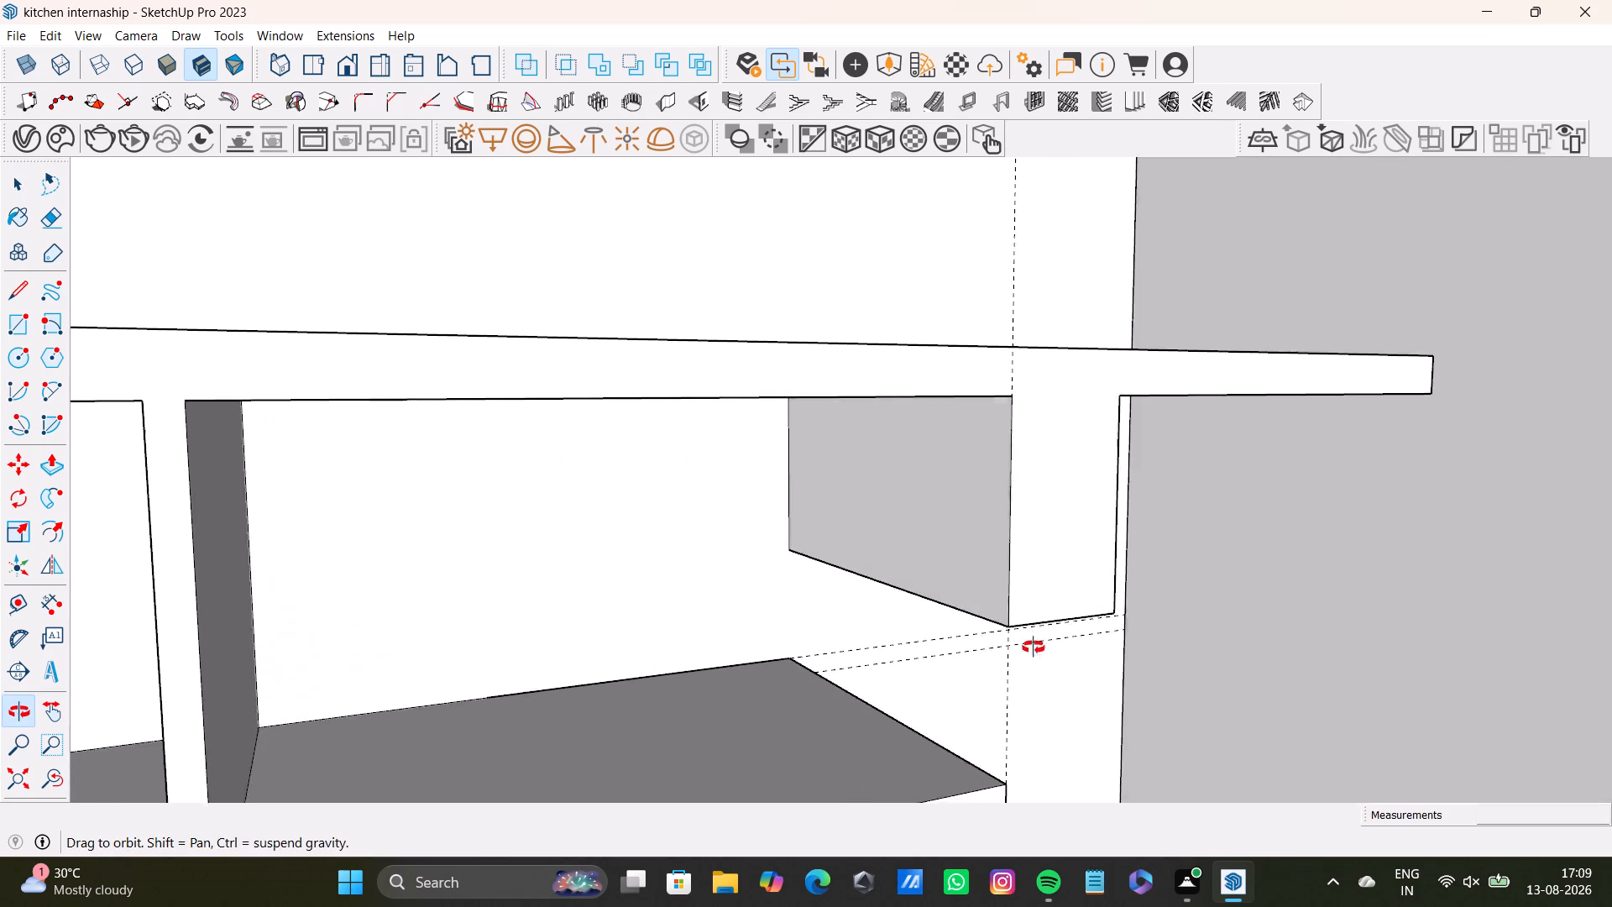
pyautogui.moveTo(1034, 647); pyautogui.dragTo(1076, 647, button='middle')
pyautogui.press('space')
pyautogui.click(1015, 516)
pyautogui.press('p')
pyautogui.click(1015, 516)
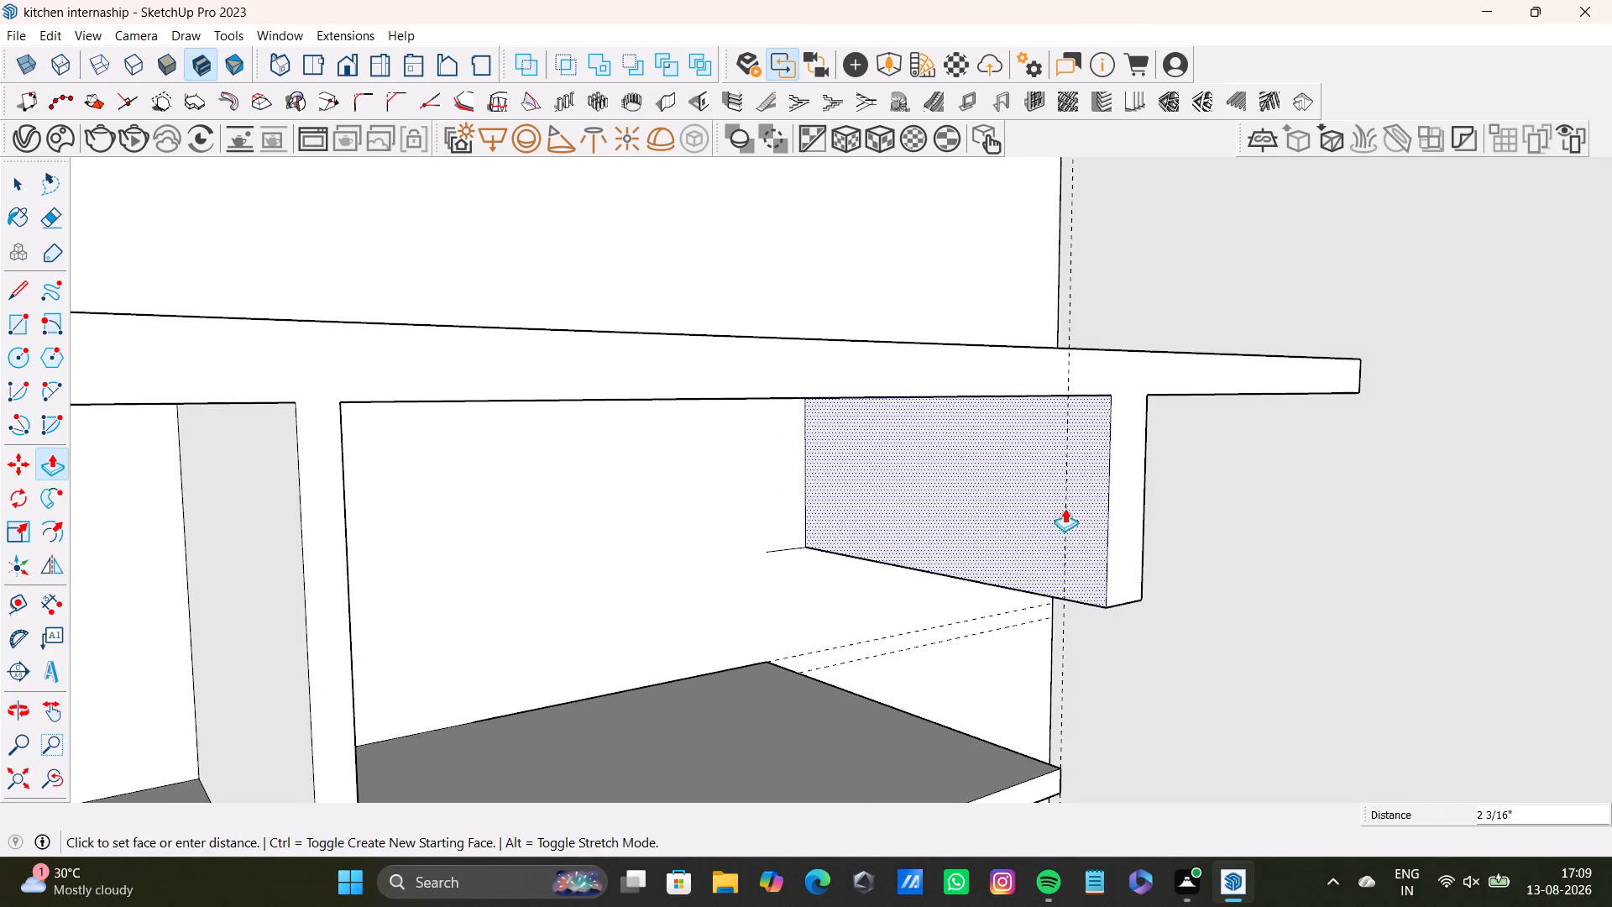
pyautogui.click(1079, 505)
# Pull the divider's bottom face about 3 1/16" further down towards the upper shelf, undoing any stray extra push/pulls.
pyautogui.moveTo(1058, 533); pyautogui.dragTo(798, 610, button='middle')
pyautogui.scroll(-2, 801, 629)
pyautogui.keyDown('shift'); pyautogui.moveTo(805, 630); pyautogui.dragTo(805, 611, button='middle'); pyautogui.keyUp('shift')
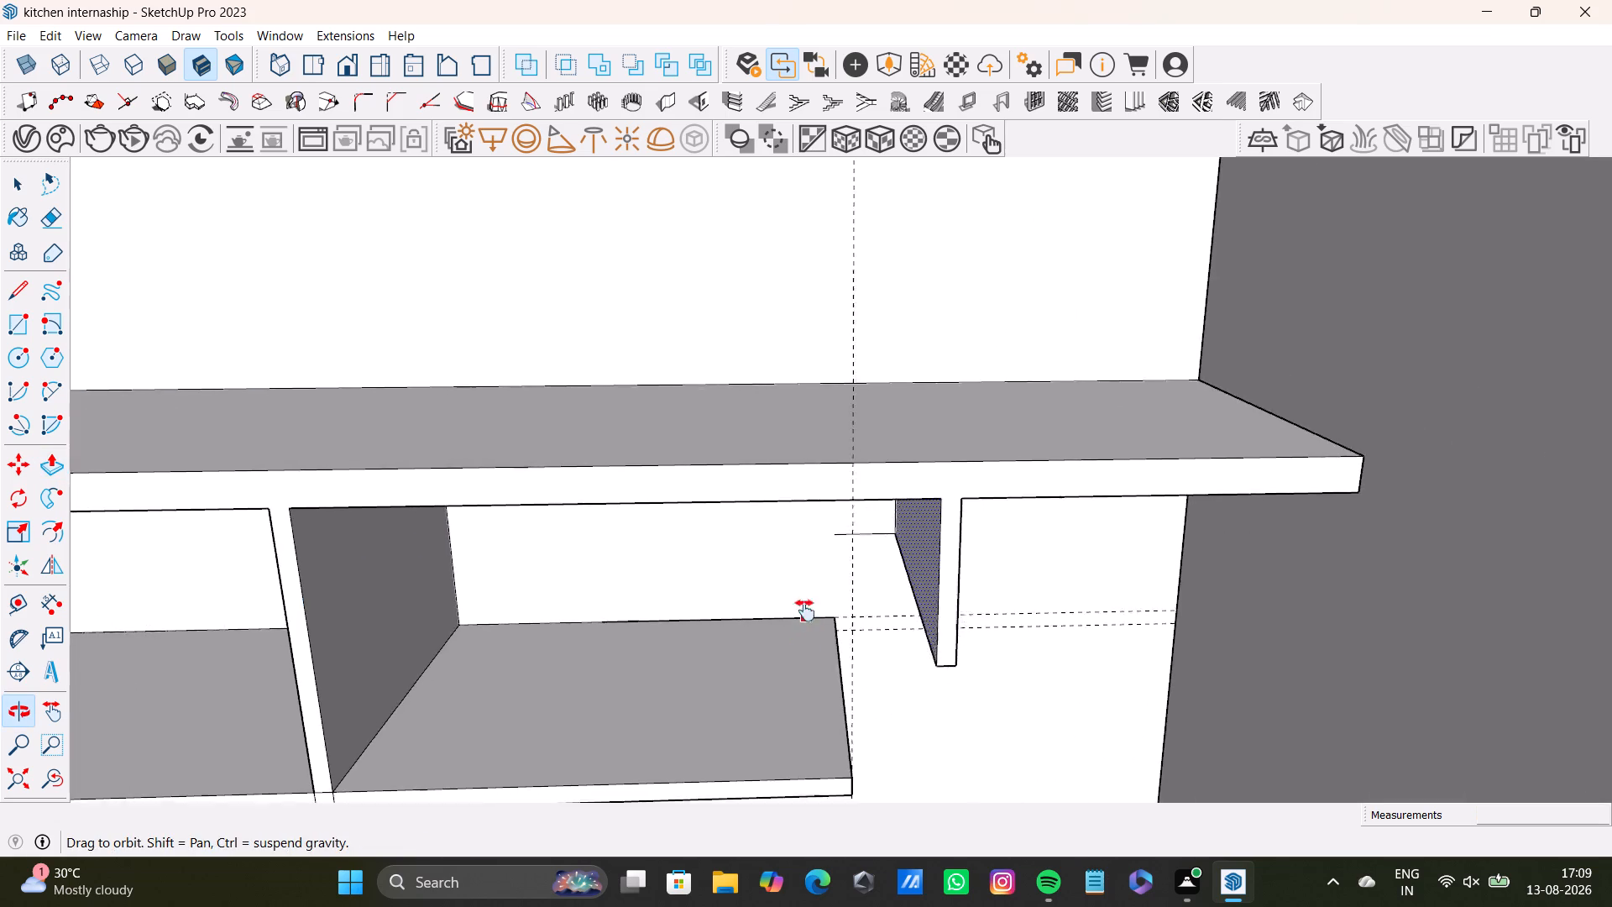
pyautogui.keyDown('shift'); pyautogui.moveTo(805, 611); pyautogui.dragTo(654, 338, button='middle'); pyautogui.keyUp('shift')
pyautogui.scroll(2, 713, 311)
pyautogui.moveTo(717, 308); pyautogui.dragTo(706, 324, button='middle')
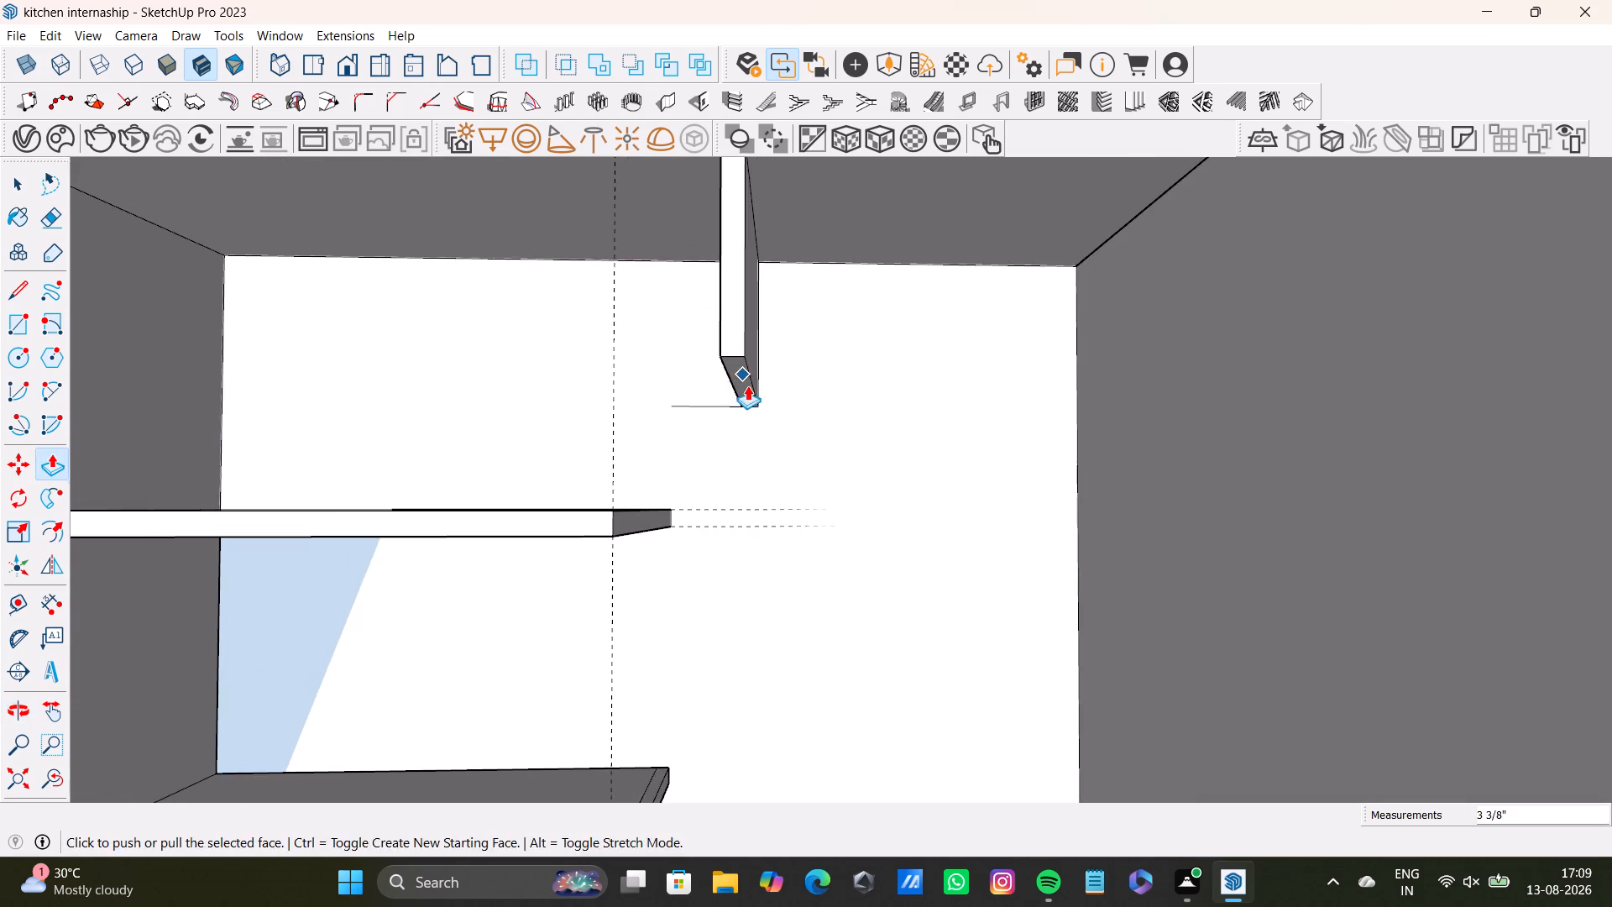
pyautogui.moveTo(748, 388); pyautogui.dragTo(756, 331, button='middle')
pyautogui.press('space')
pyautogui.click(747, 318)
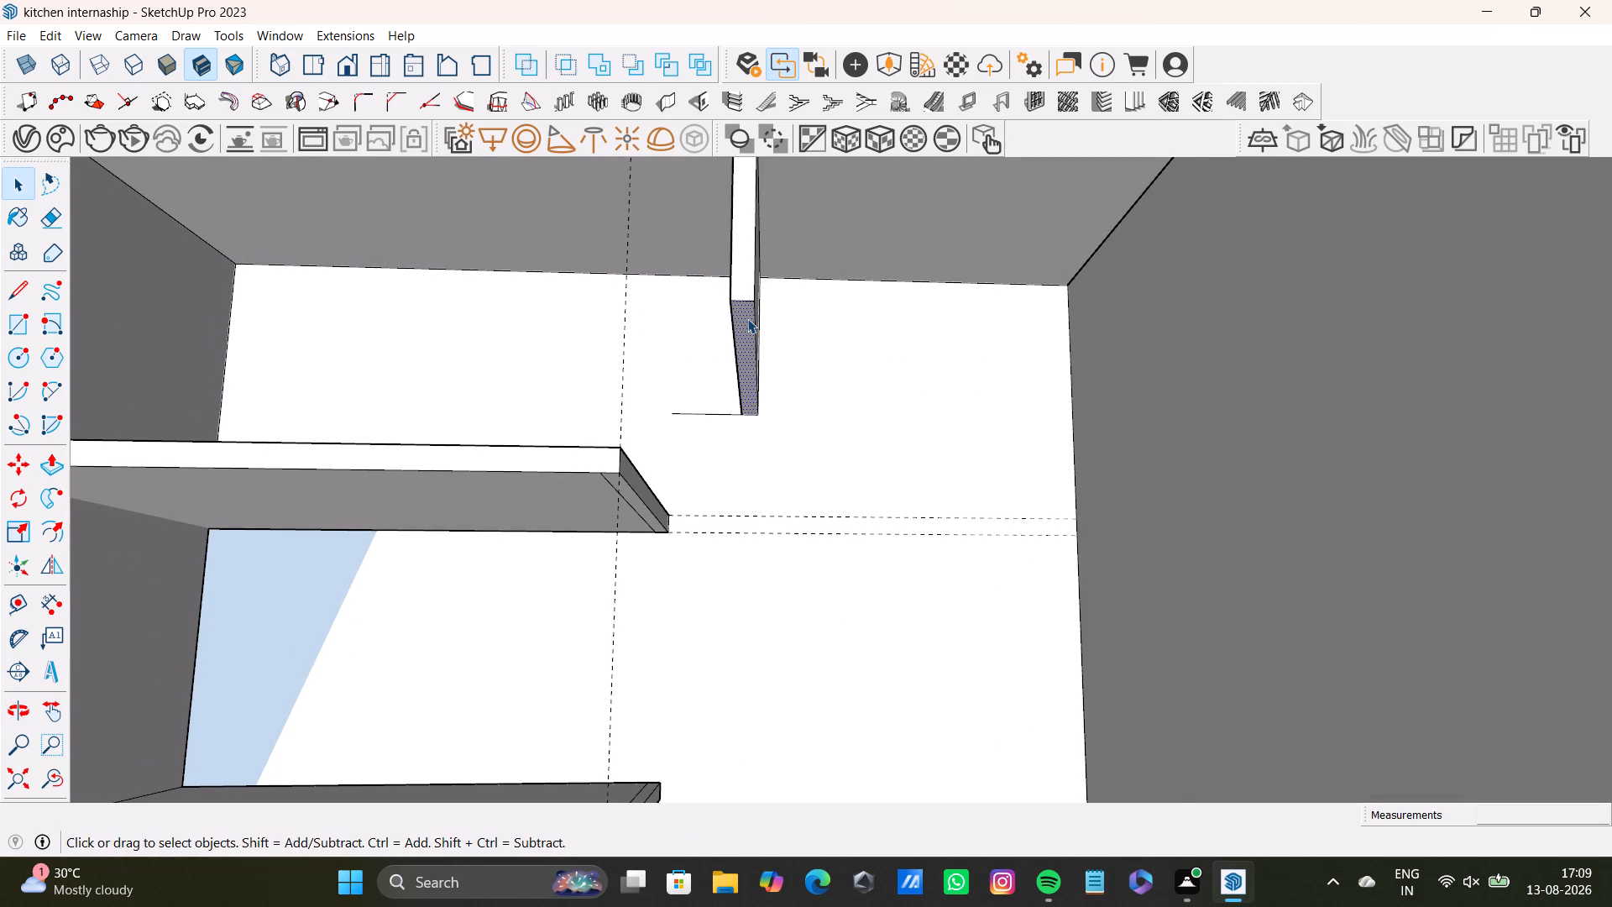
pyautogui.press('p')
pyautogui.click(747, 318)
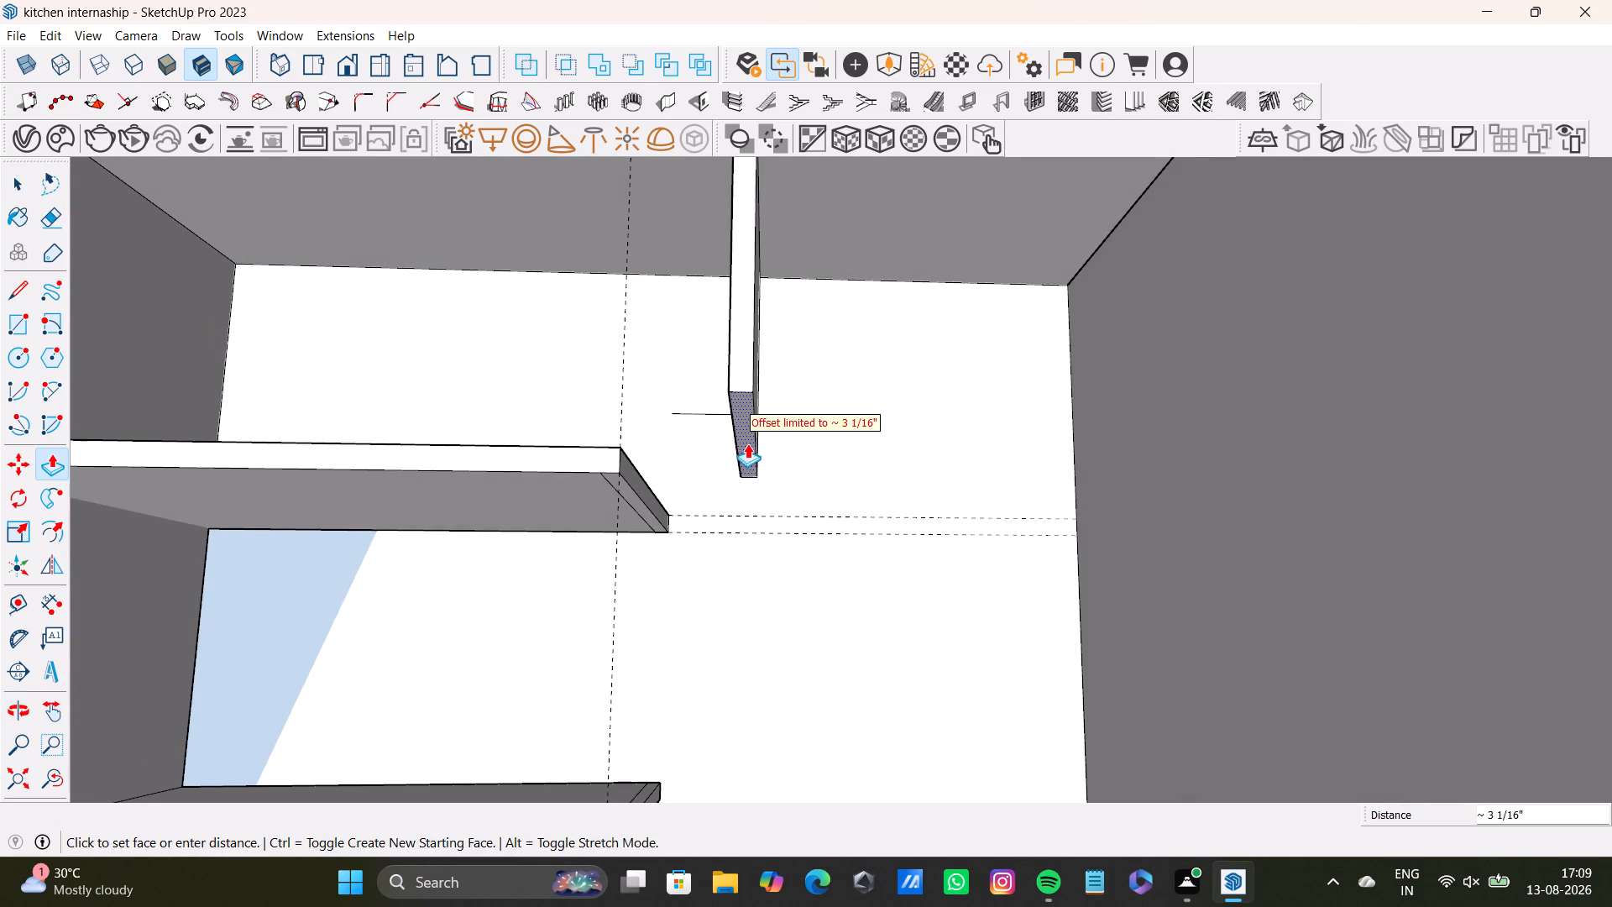
pyautogui.moveTo(747, 438); pyautogui.dragTo(754, 569)
pyautogui.moveTo(734, 429); pyautogui.dragTo(760, 574)
pyautogui.moveTo(782, 480); pyautogui.dragTo(764, 591)
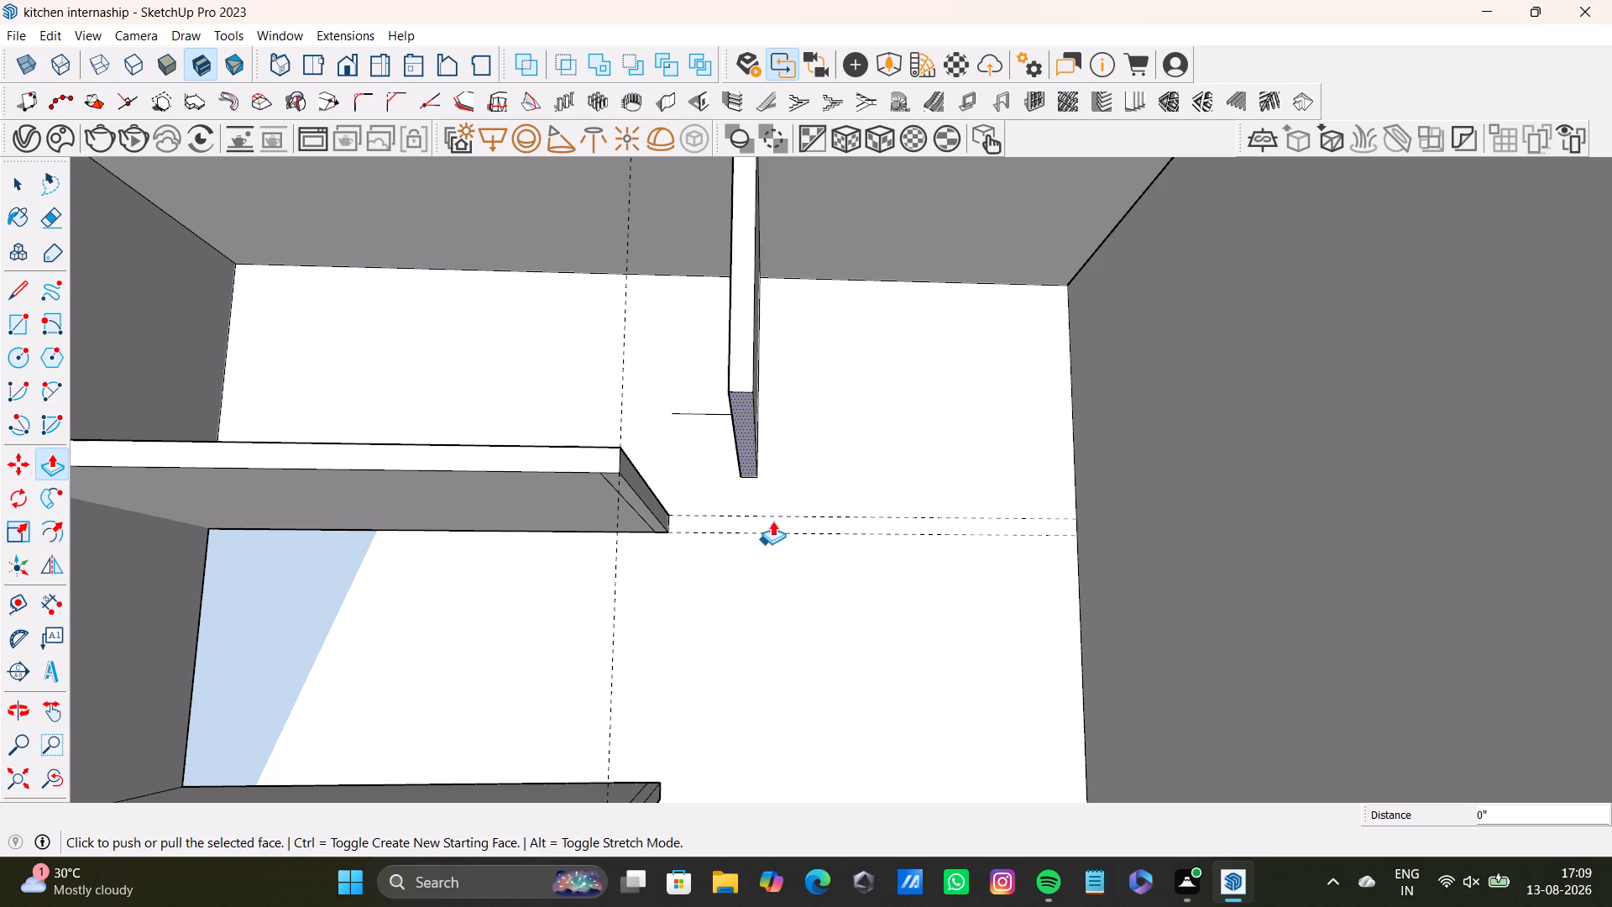
pyautogui.hotkey('ctrl', 'z')
pyautogui.moveTo(809, 545); pyautogui.dragTo(783, 834, button='middle')
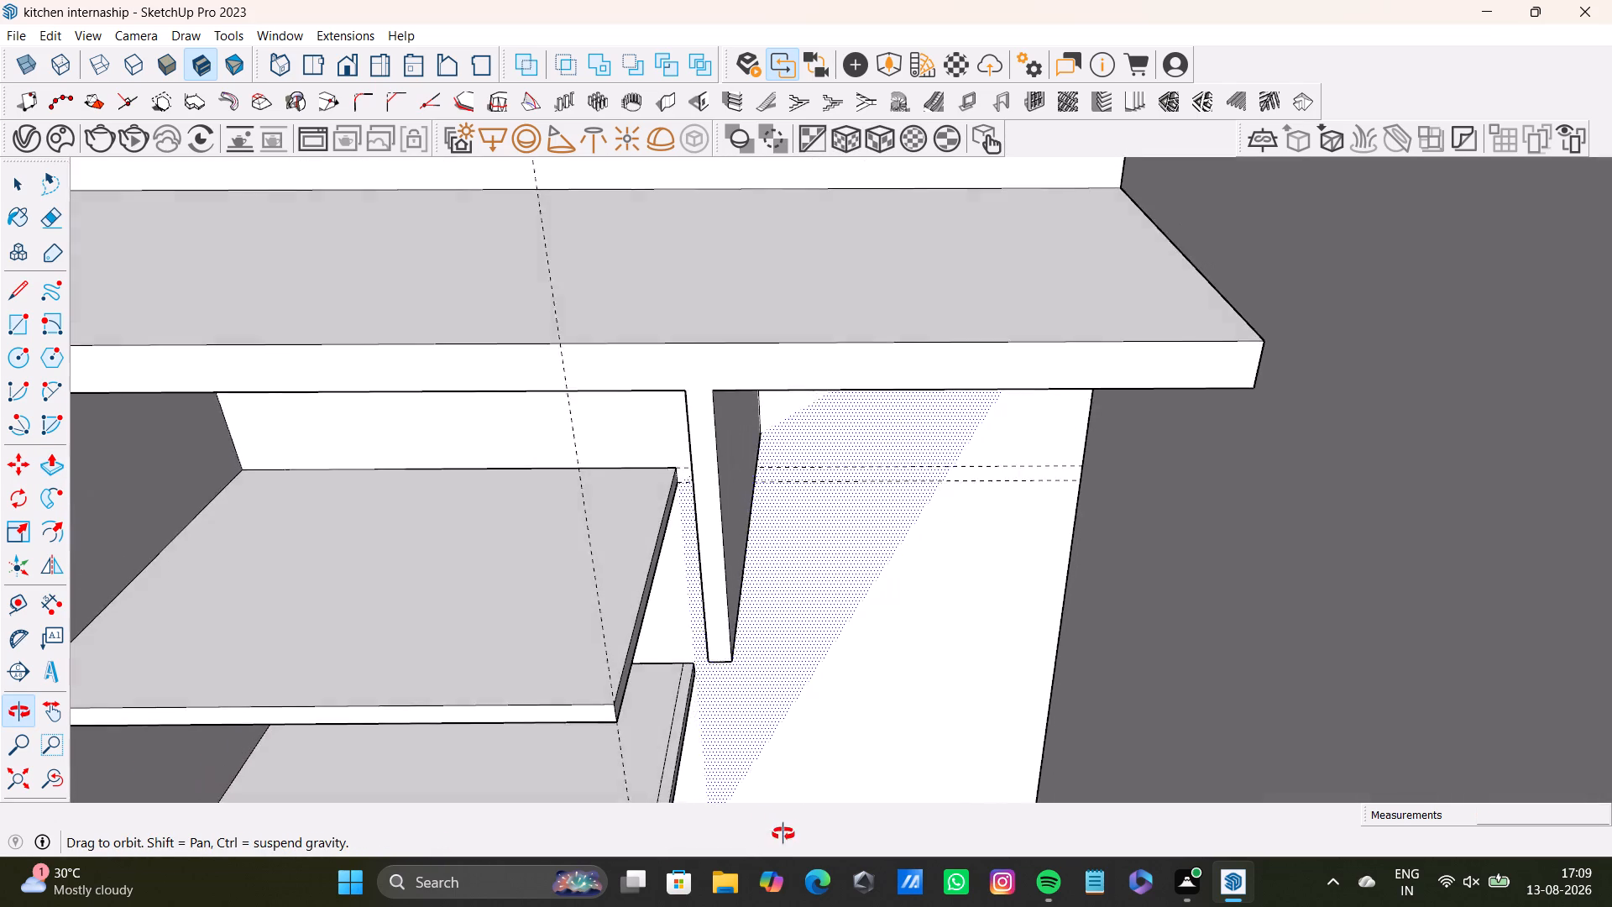
pyautogui.moveTo(783, 834); pyautogui.dragTo(546, 766, button='middle')
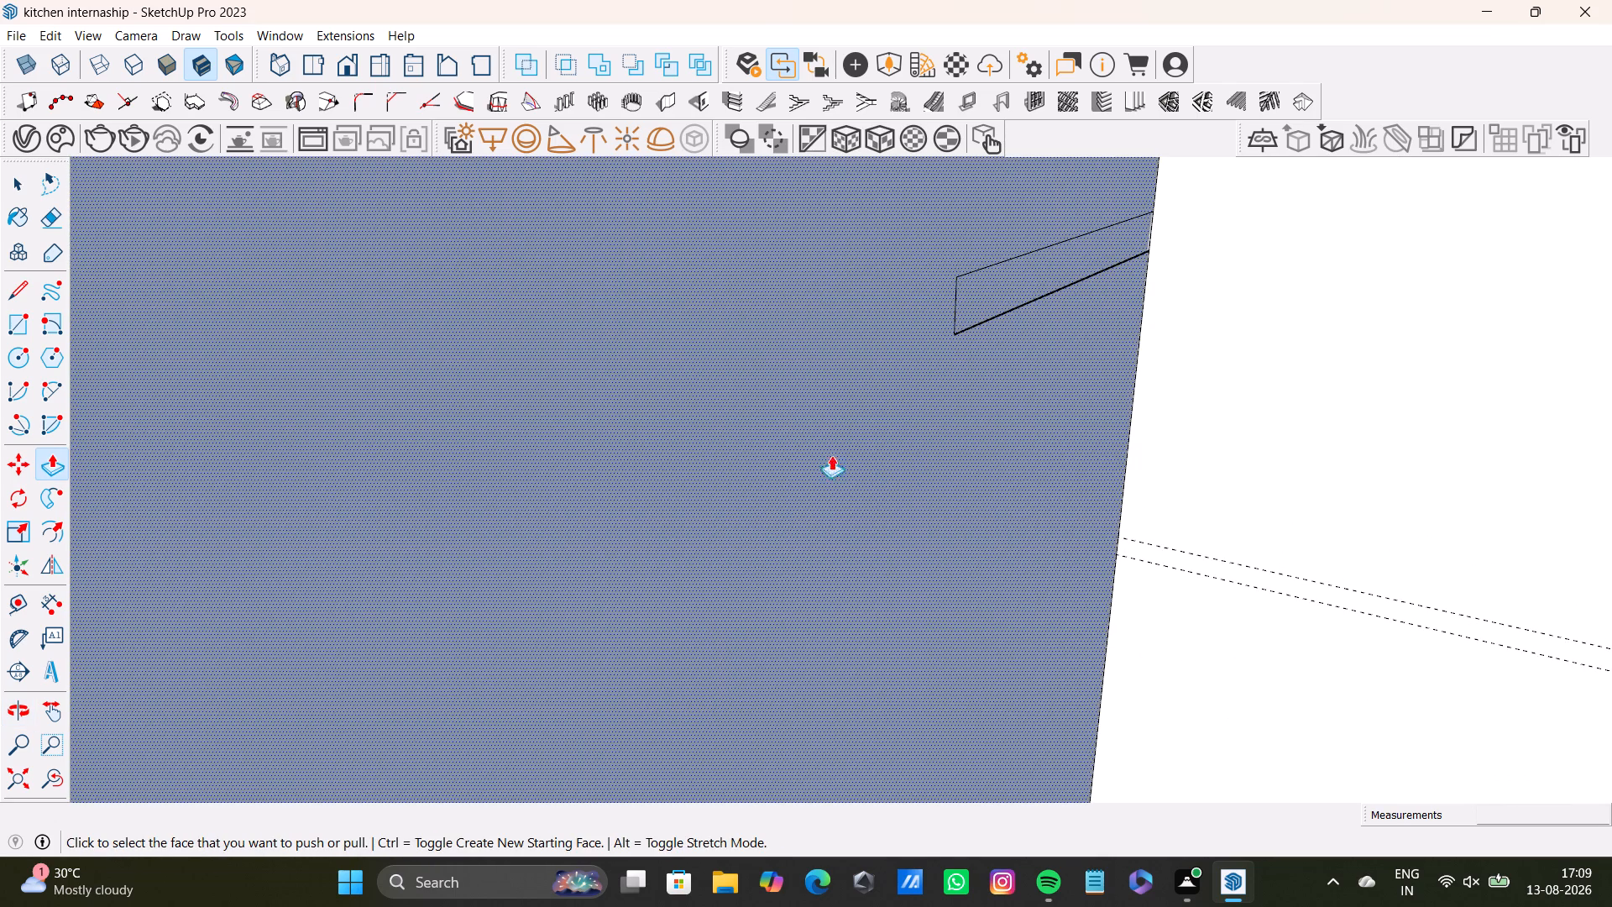
pyautogui.hotkey('ctrl', 'z')
# Delete the large outer face of the wall that the shelf wall cabinet hangs on, around the door opening.
pyautogui.scroll(-14, 764, 483)
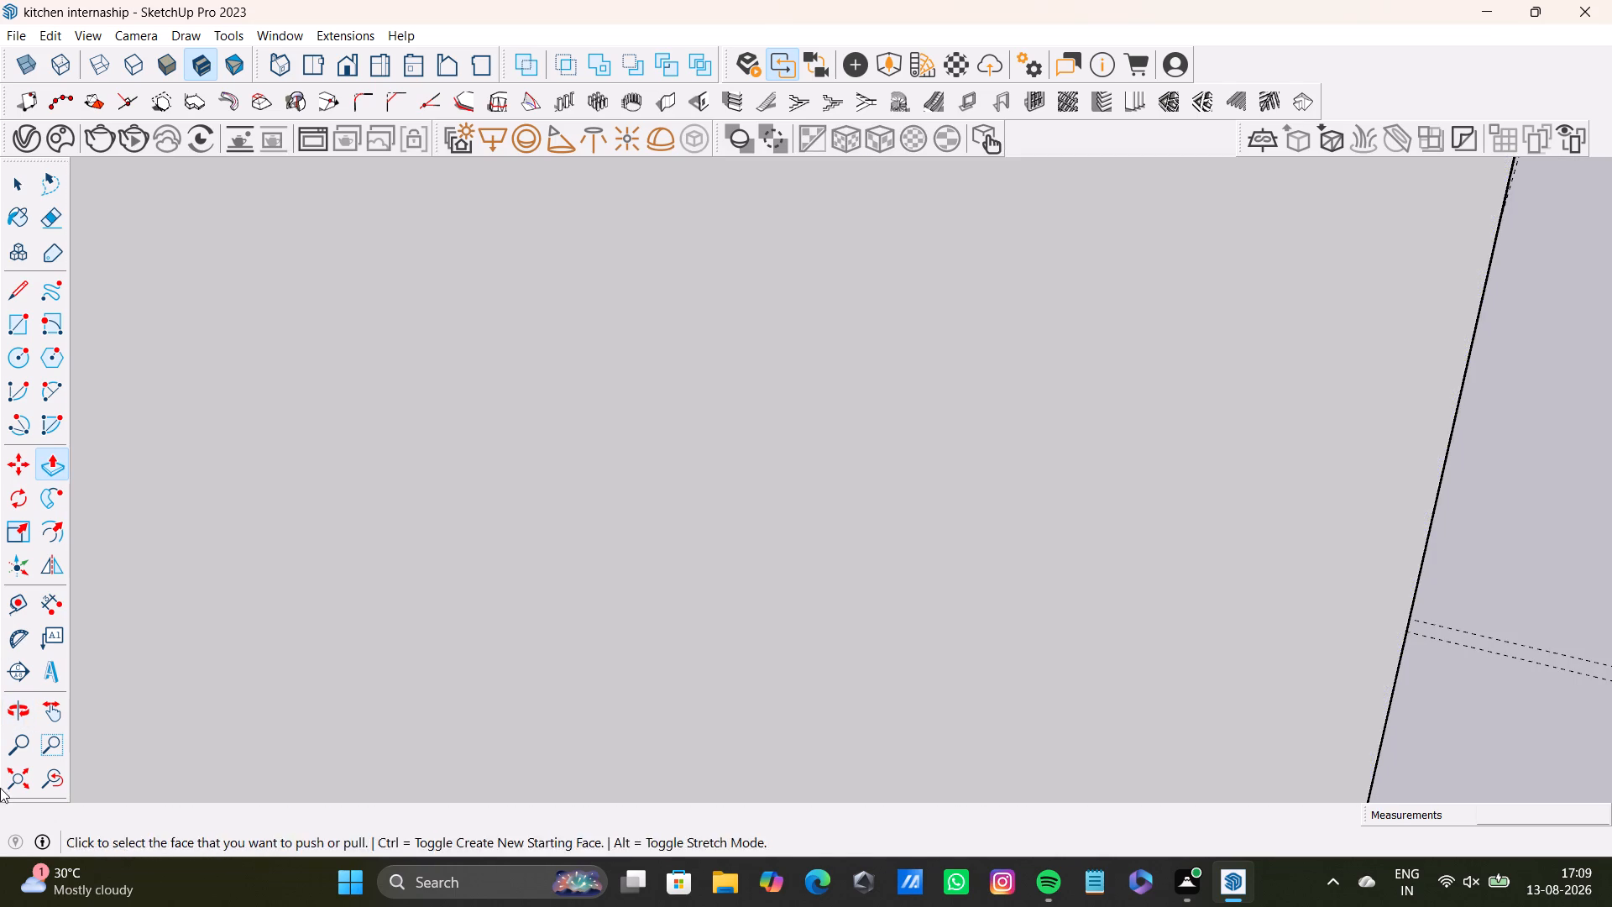
pyautogui.click(6, 787)
pyautogui.moveTo(1009, 372); pyautogui.dragTo(783, 567, button='middle')
pyautogui.moveTo(850, 539); pyautogui.dragTo(876, 688, button='middle')
pyautogui.press('space')
pyautogui.click(995, 336)
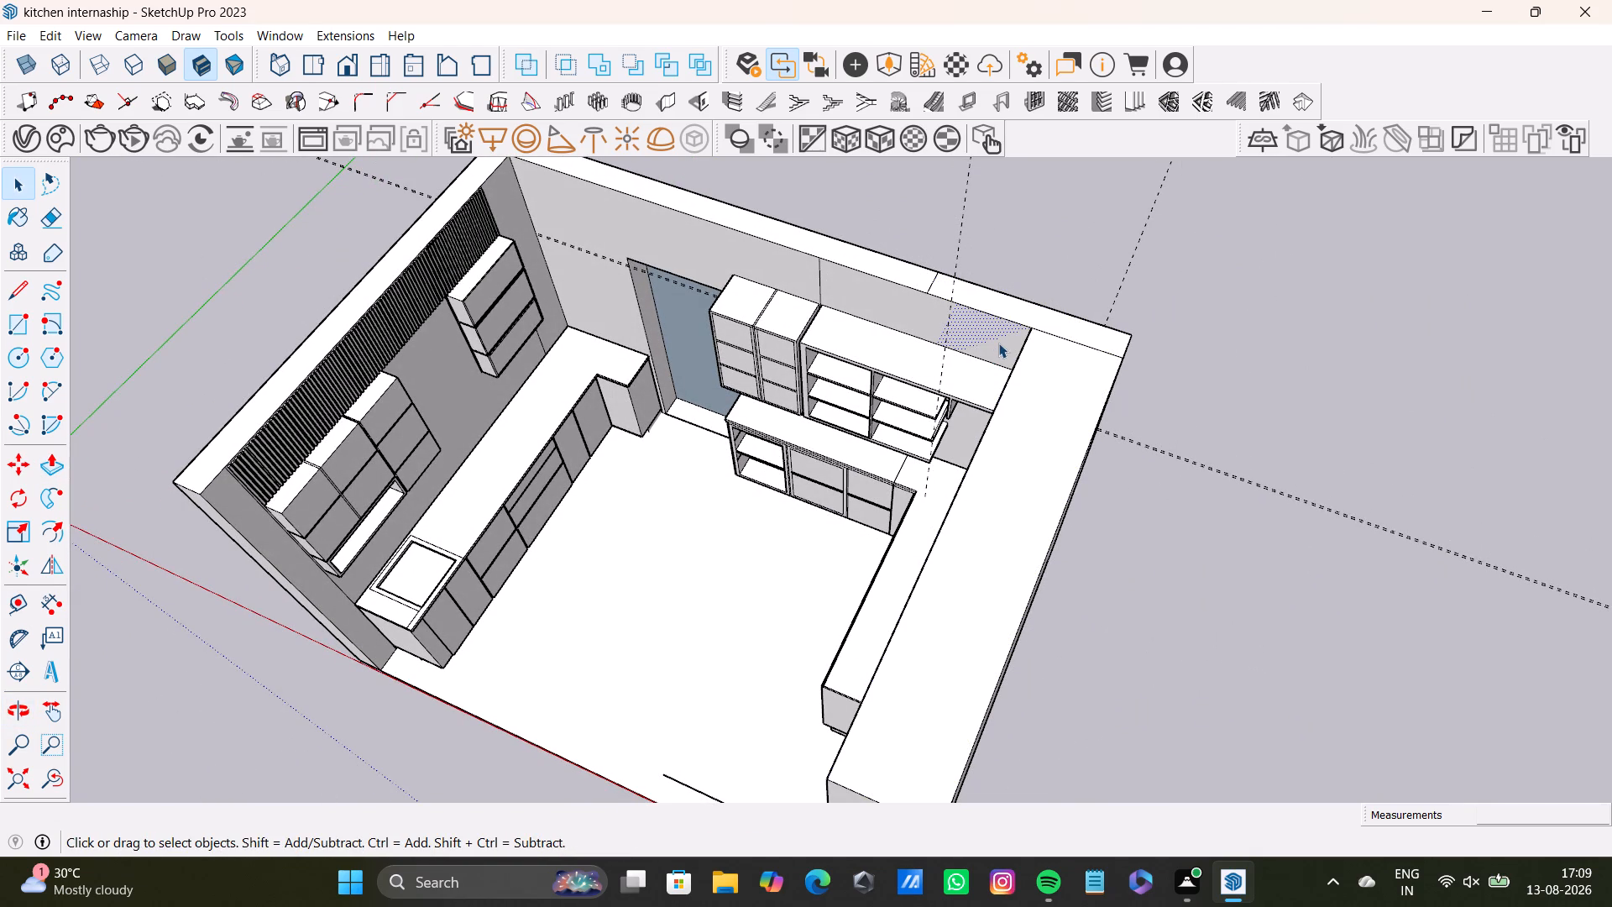
pyautogui.click(1000, 337)
pyautogui.click(960, 311)
pyautogui.doubleClick(919, 312)
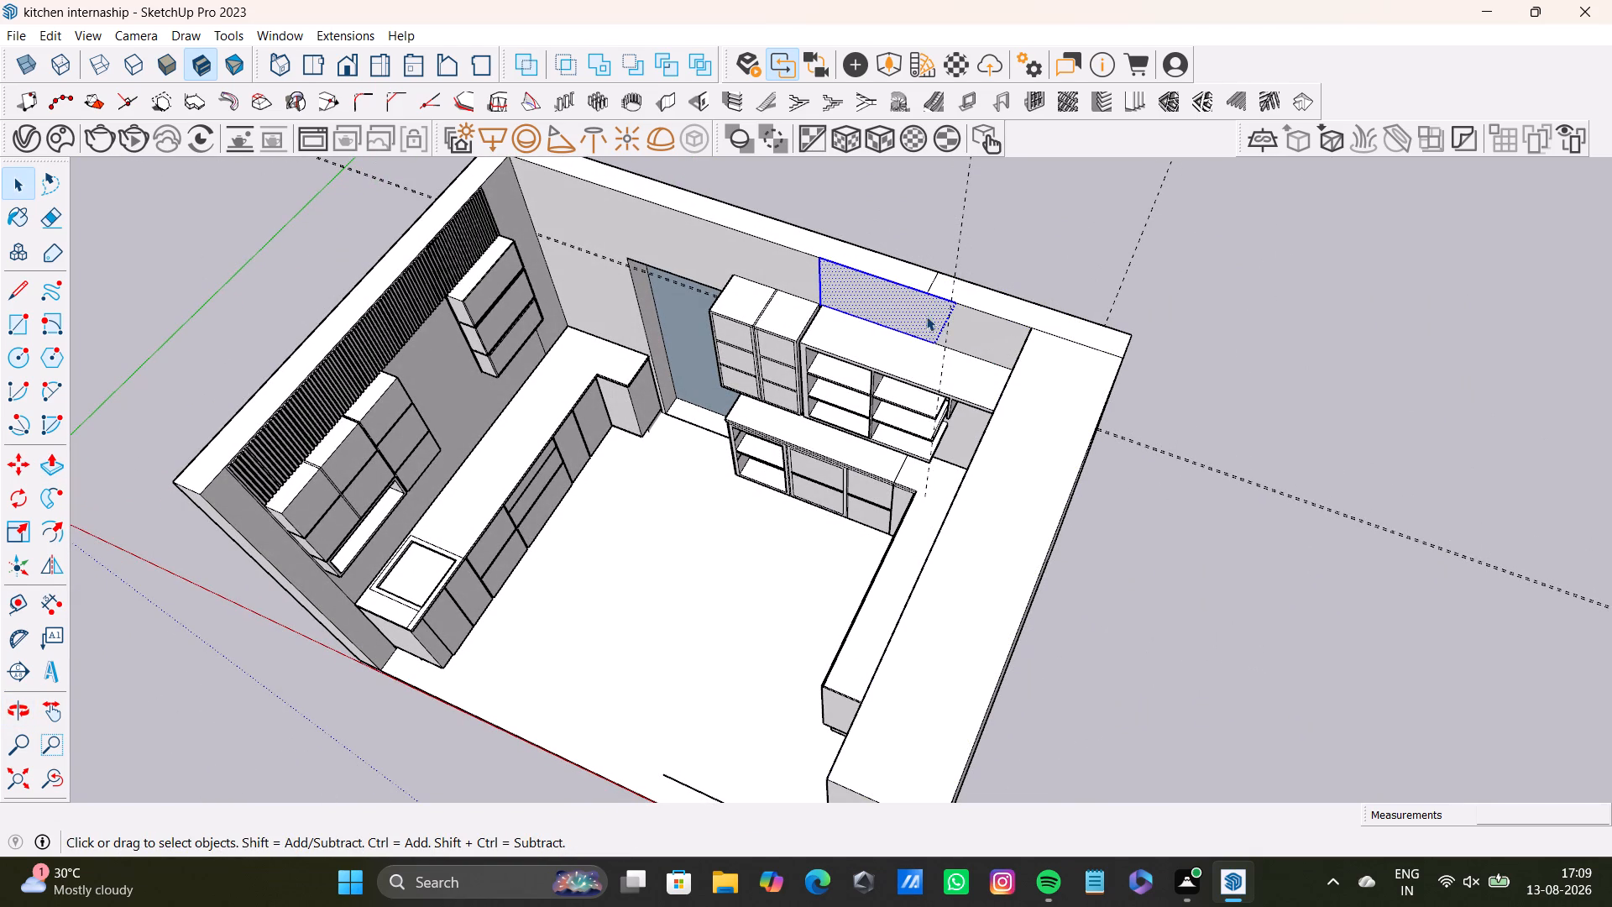
pyautogui.tripleClick(976, 329)
pyautogui.doubleClick(986, 342)
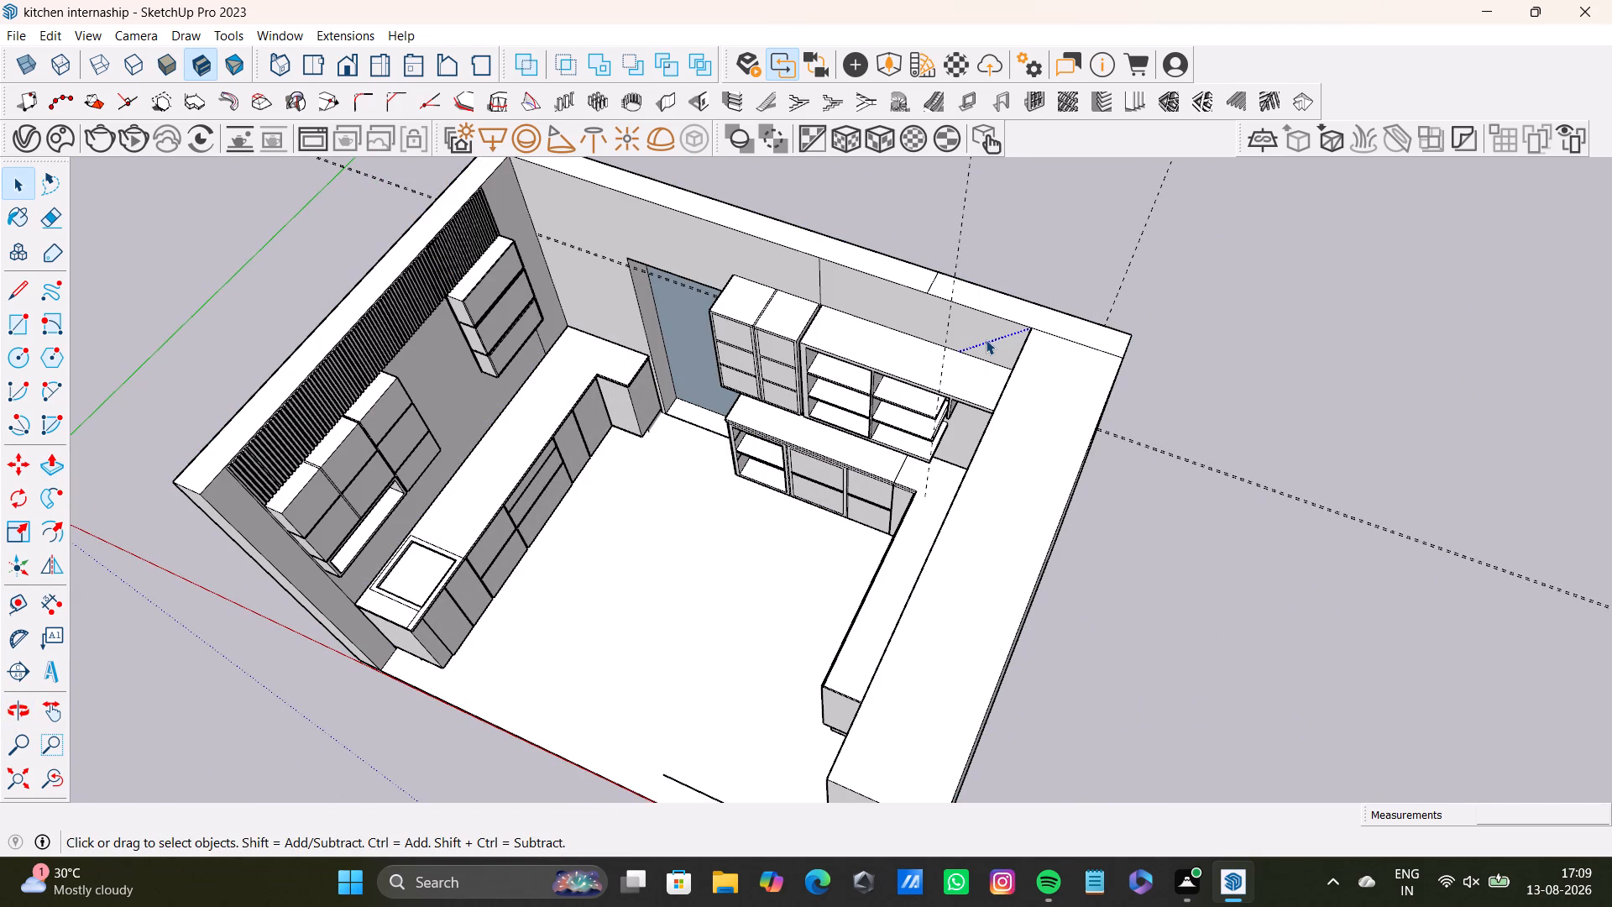
pyautogui.click(994, 323)
pyautogui.moveTo(998, 326); pyautogui.dragTo(329, 323, button='middle')
pyautogui.moveTo(889, 488); pyautogui.dragTo(631, 291, button='middle')
pyautogui.click(767, 474)
pyautogui.click(773, 473)
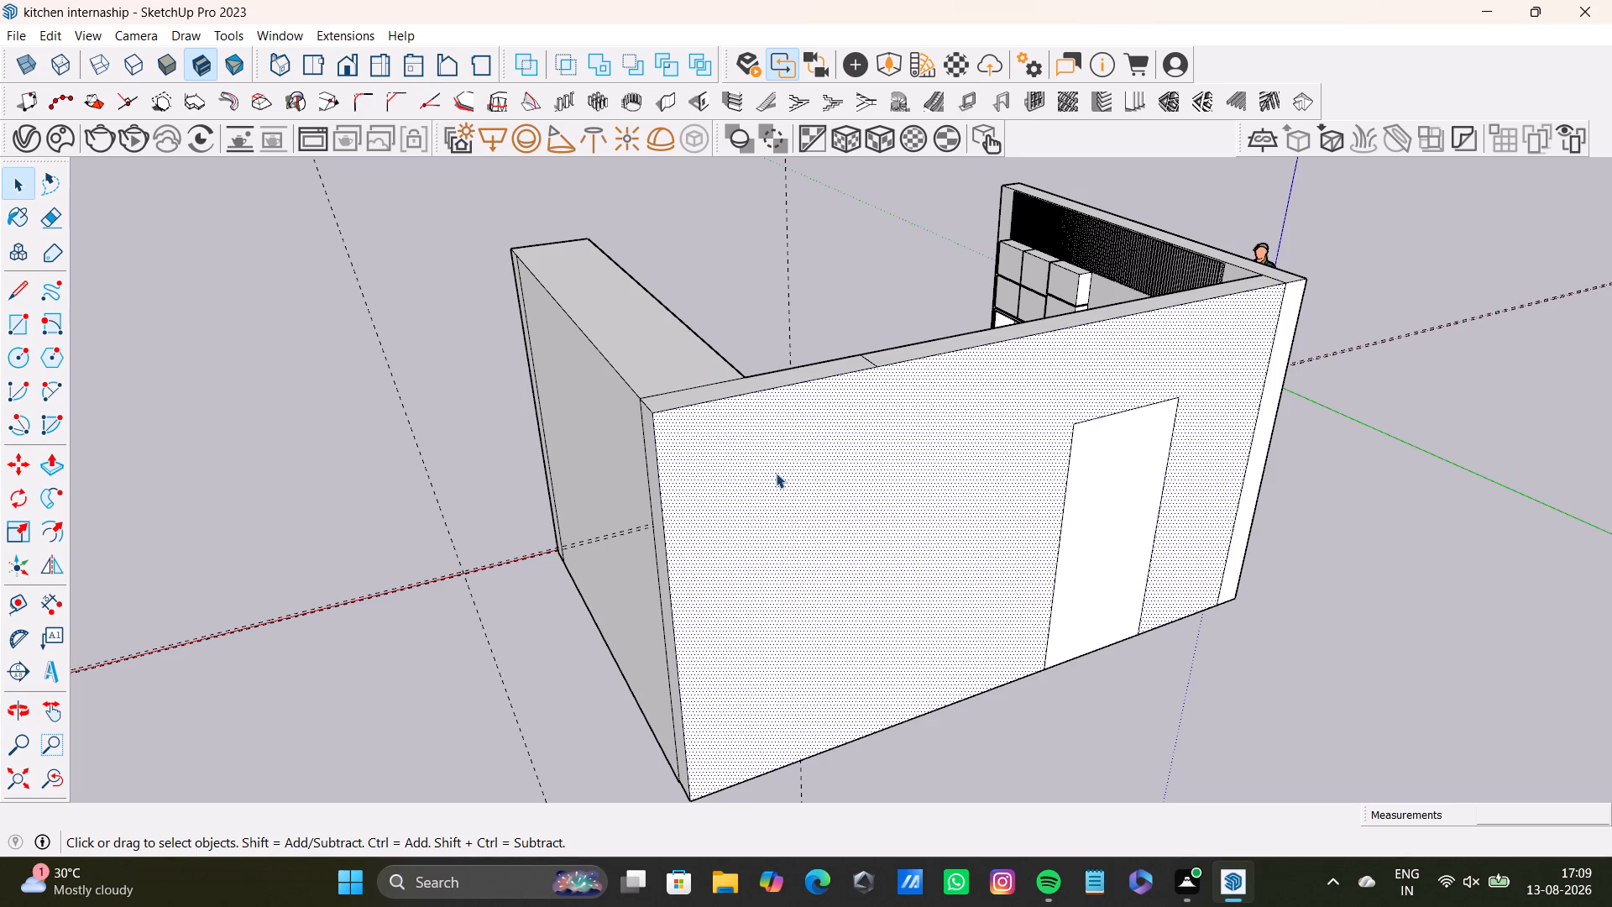
pyautogui.press('Delete')
# Delete the short stray edge beside the divider on the wall behind the shelf wall cabinet.
pyautogui.moveTo(866, 529); pyautogui.dragTo(777, 455, button='middle')
pyautogui.scroll(13, 769, 412)
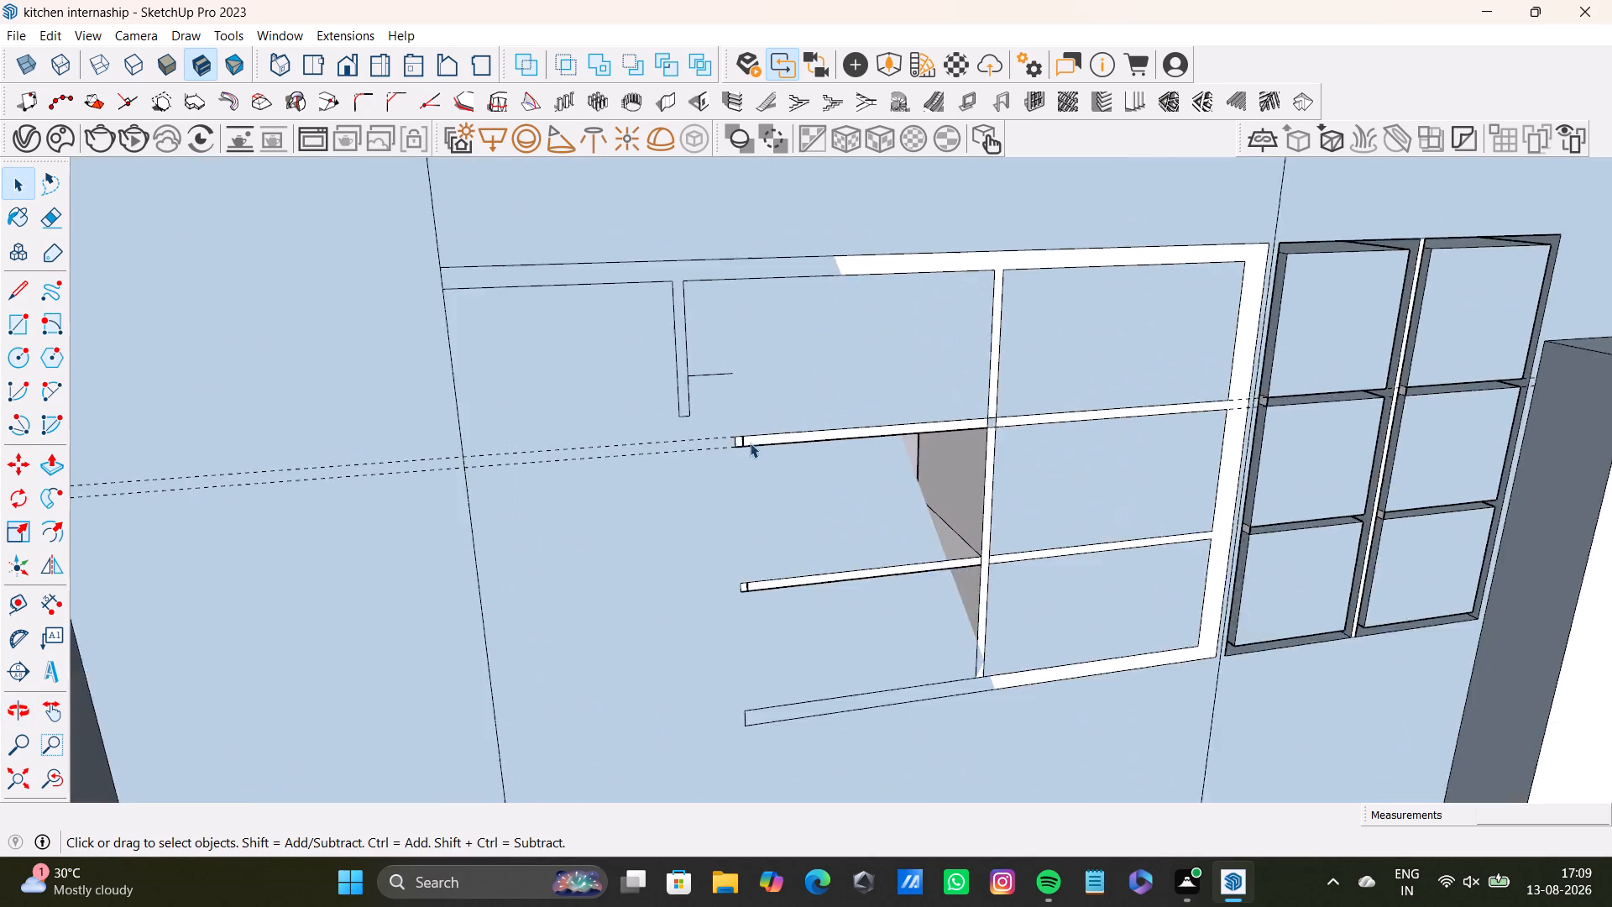
pyautogui.scroll(3, 750, 443)
pyautogui.moveTo(706, 420); pyautogui.dragTo(614, 483, button='middle')
pyautogui.scroll(3, 625, 370)
pyautogui.click(663, 375)
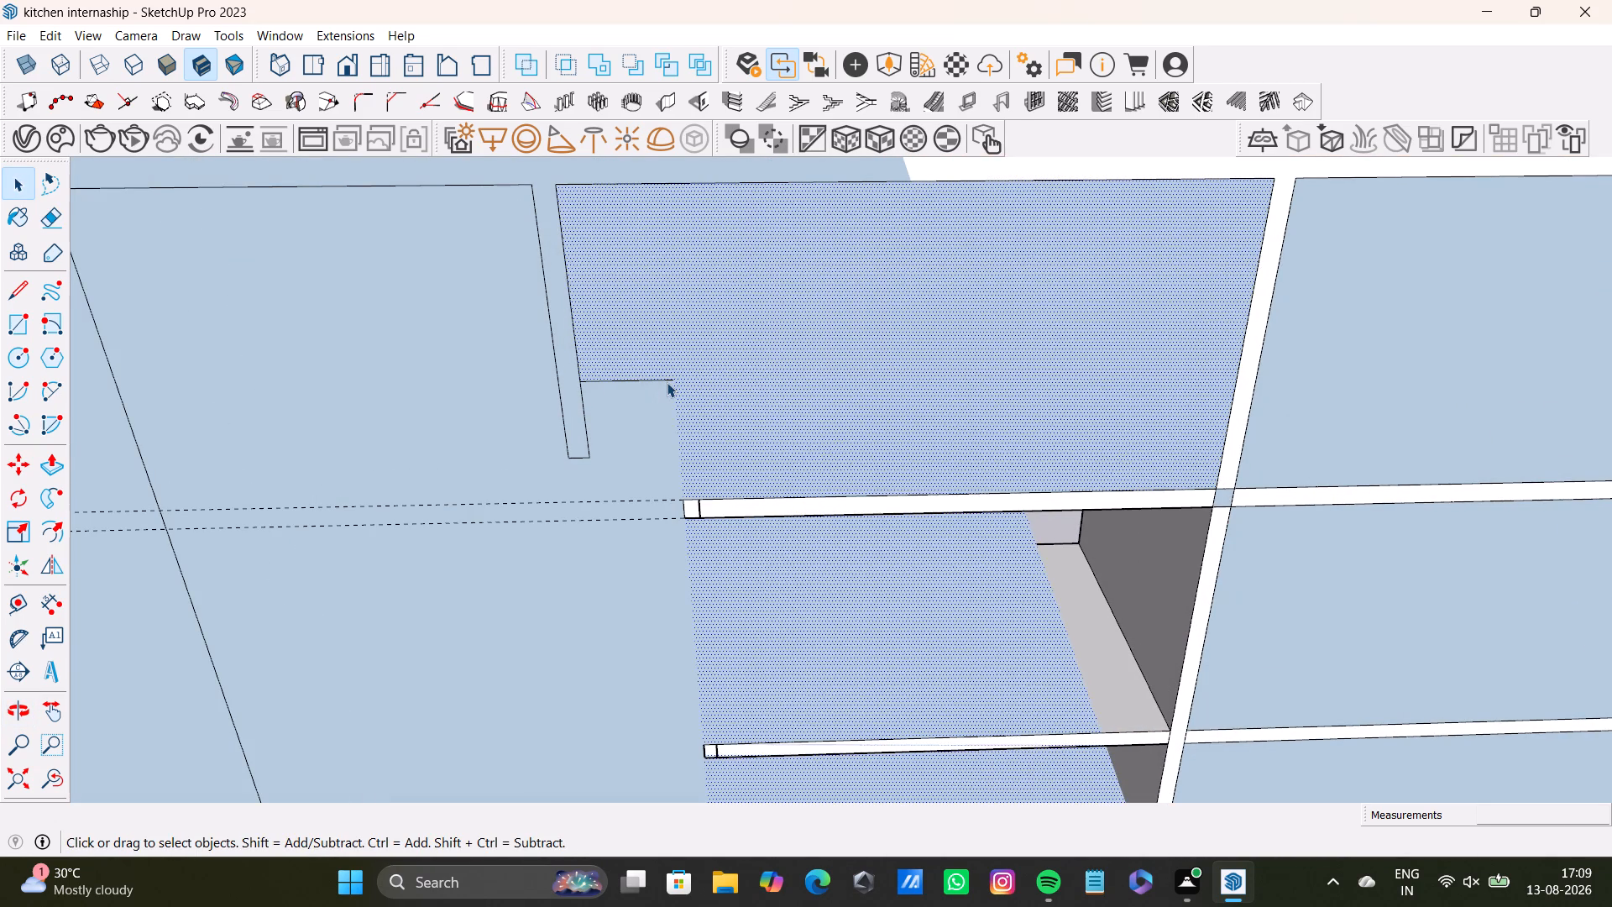
pyautogui.click(667, 382)
pyautogui.press('Delete')
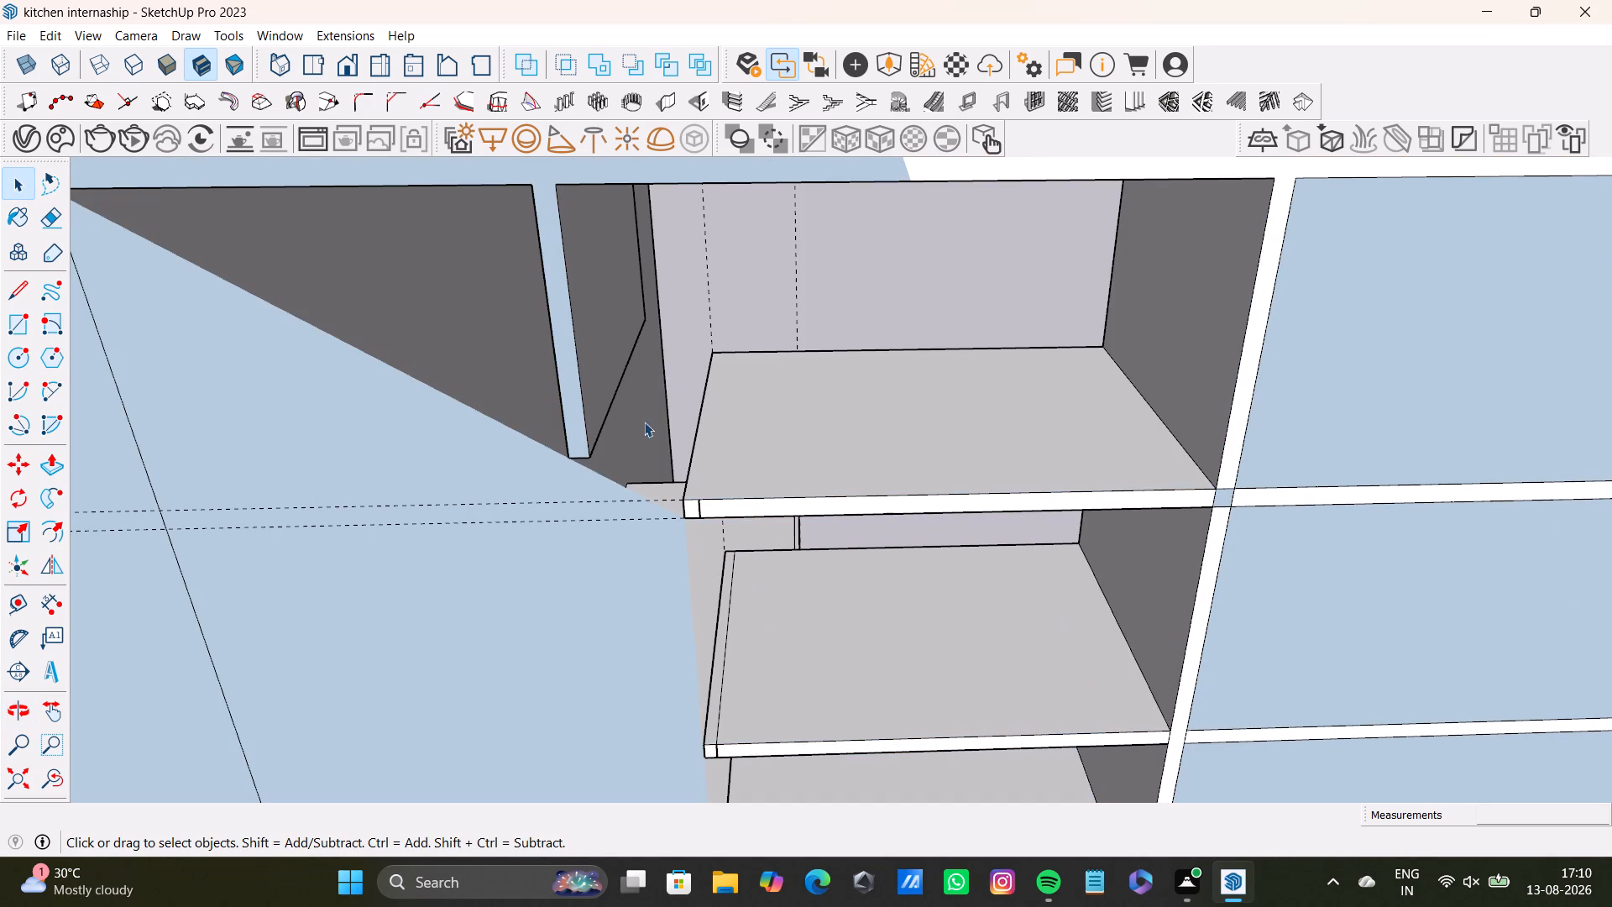
# Pull the divider's bottom face about 2" further down towards the upper shelf's level.
pyautogui.moveTo(689, 469); pyautogui.dragTo(787, 475, button='middle')
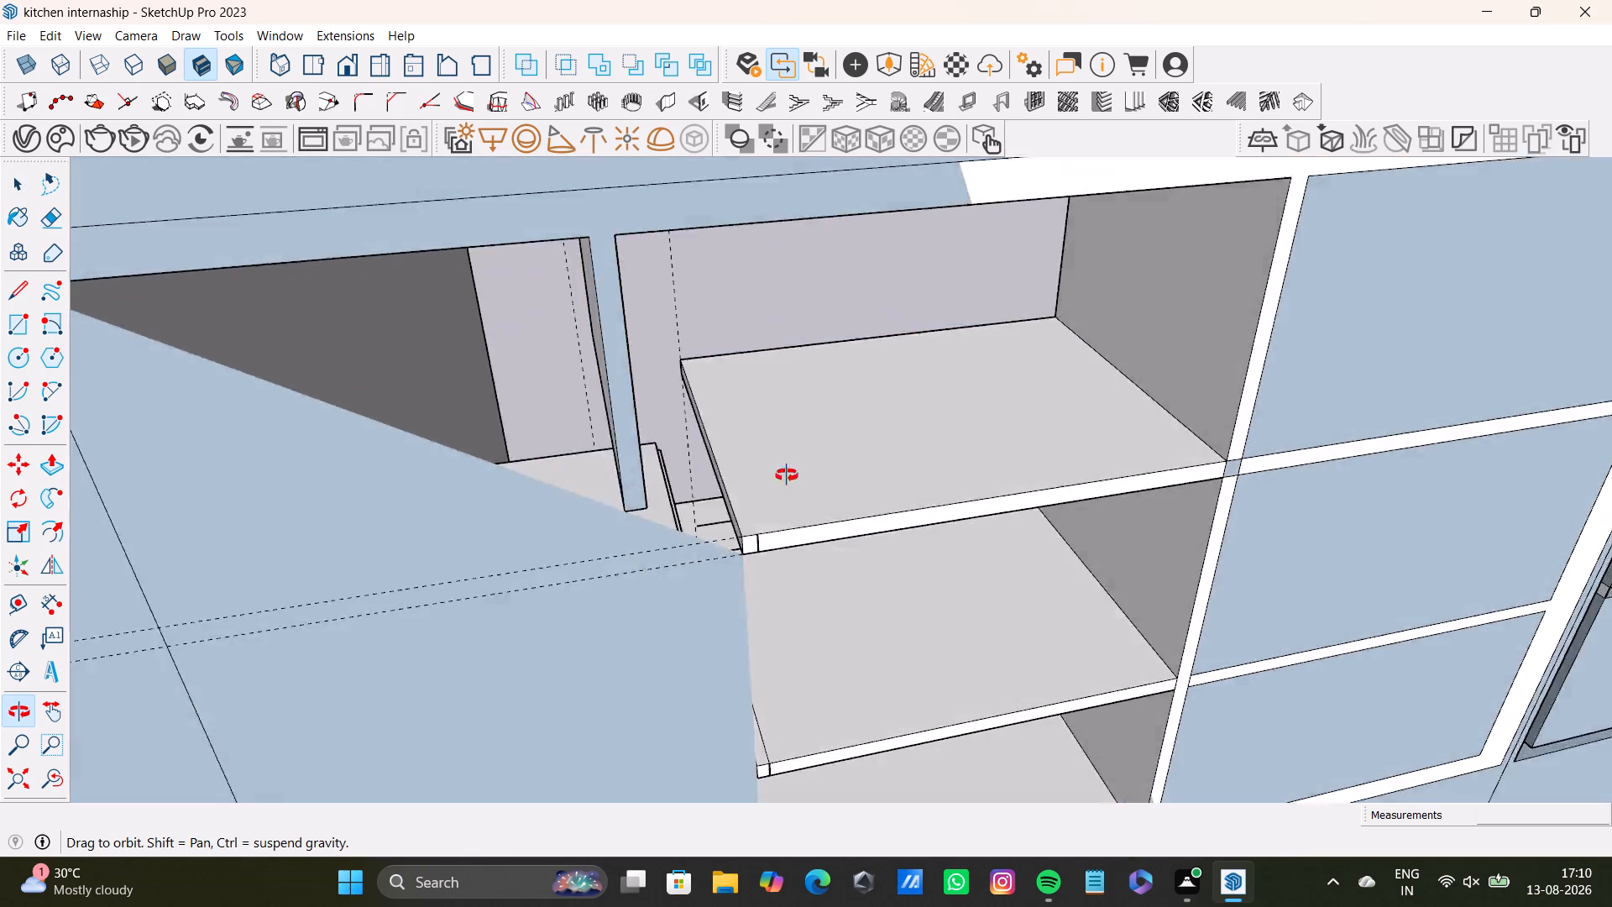
pyautogui.moveTo(787, 475); pyautogui.dragTo(770, 352, button='middle')
pyautogui.moveTo(678, 421); pyautogui.dragTo(453, 347, button='middle')
pyautogui.scroll(1, 569, 379)
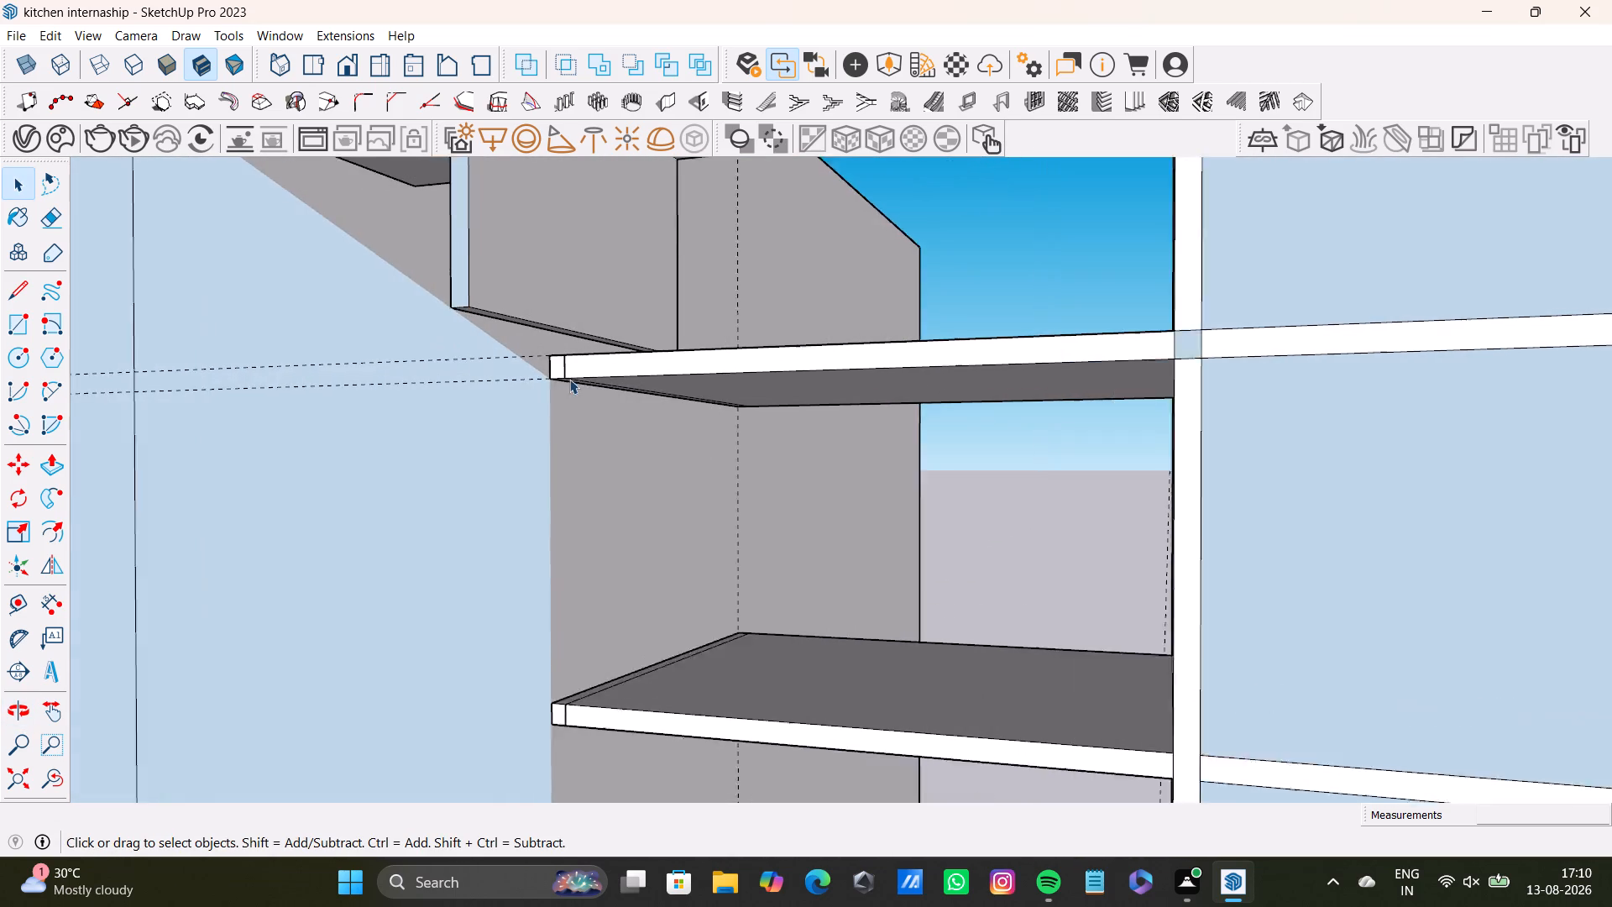
pyautogui.scroll(5, 569, 379)
pyautogui.click(526, 319)
pyautogui.click(526, 319)
pyautogui.scroll(4, 491, 331)
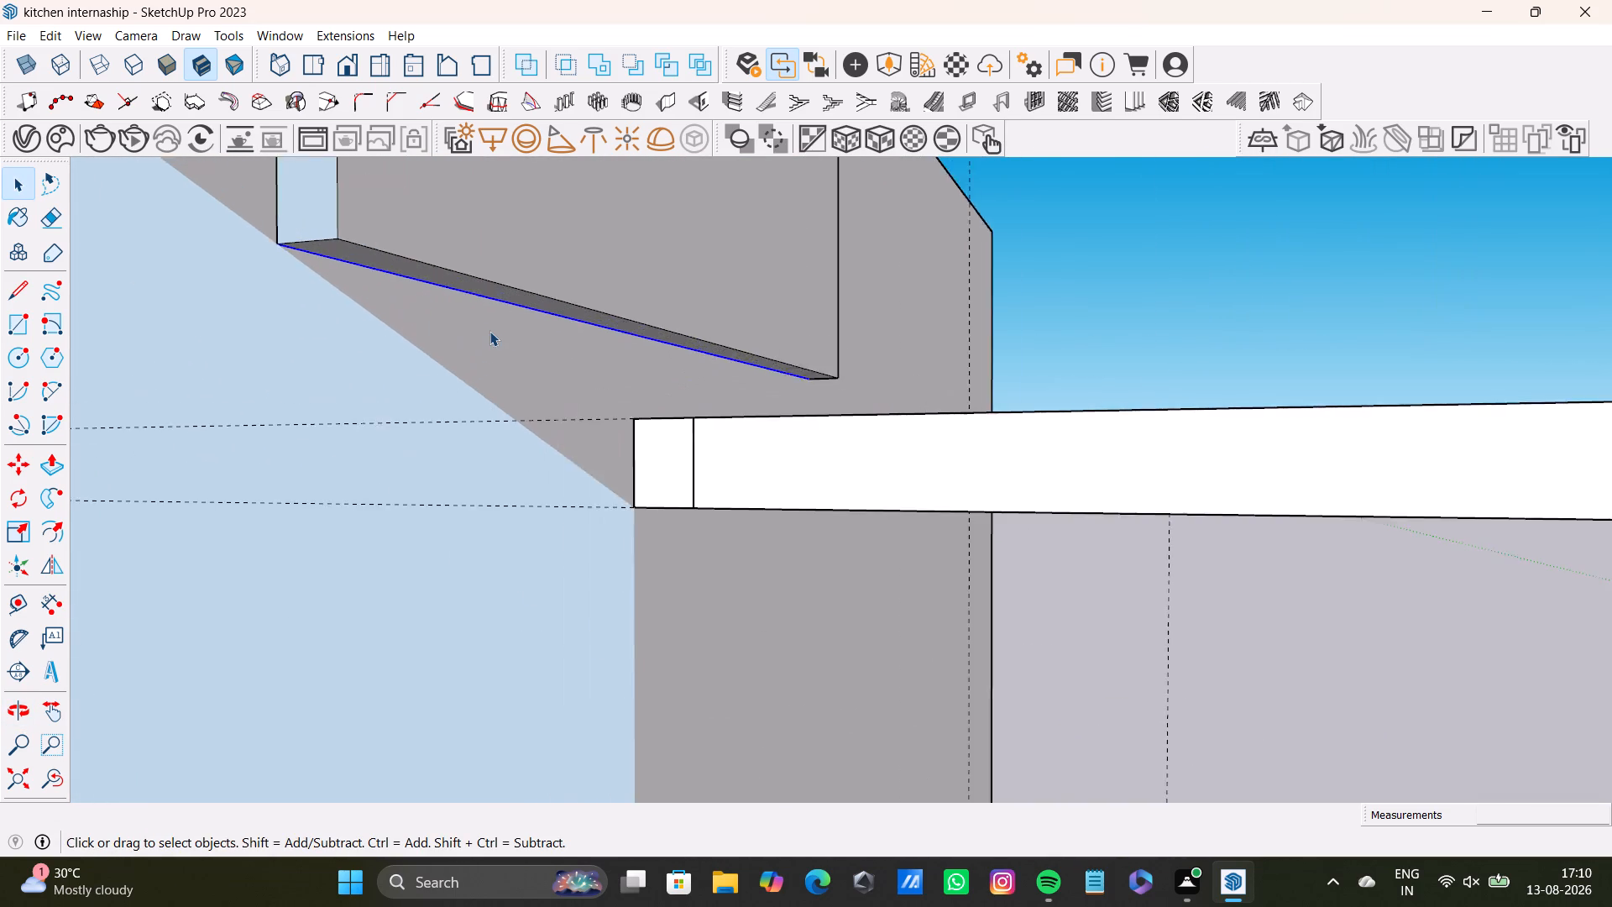
pyautogui.scroll(2, 489, 331)
pyautogui.click(536, 217)
pyautogui.press('p')
pyautogui.moveTo(557, 215); pyautogui.dragTo(636, 715)
# Pull the divider's bottom face down past the open shelf ends to below the cabinet's bottom board.
pyautogui.moveTo(830, 655); pyautogui.dragTo(1398, 696, button='middle')
pyautogui.moveTo(778, 643); pyautogui.dragTo(1360, 697, button='middle')
pyautogui.moveTo(1144, 403); pyautogui.dragTo(562, 375, button='middle')
pyautogui.moveTo(600, 392); pyautogui.dragTo(1050, 397, button='middle')
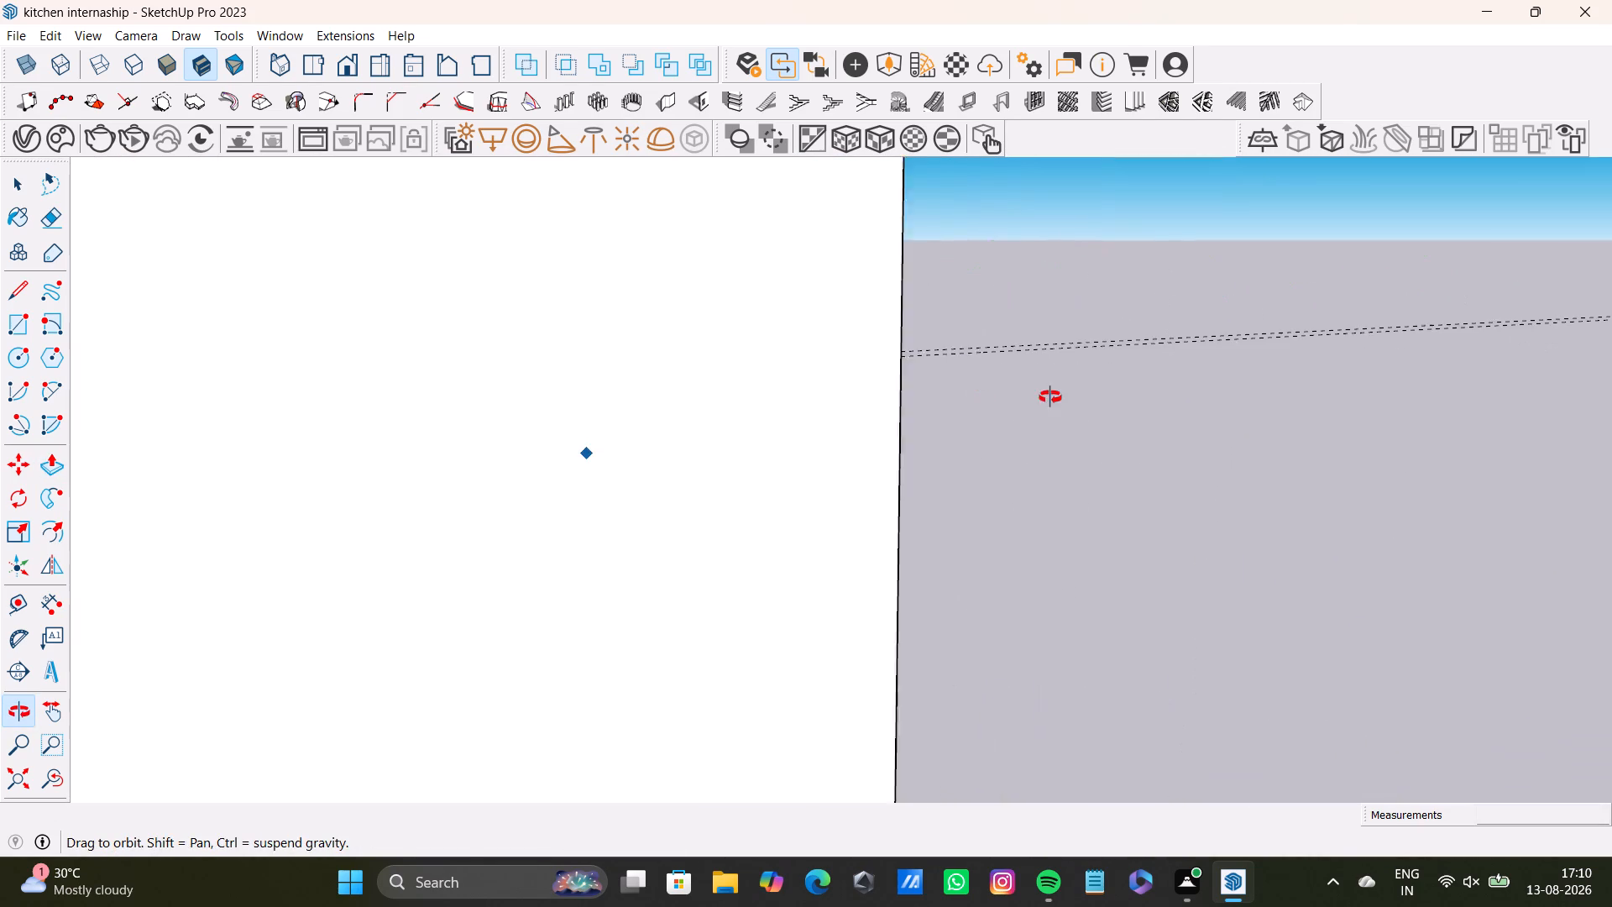
pyautogui.moveTo(1050, 397); pyautogui.dragTo(1051, 397, button='middle')
pyautogui.click(18, 785)
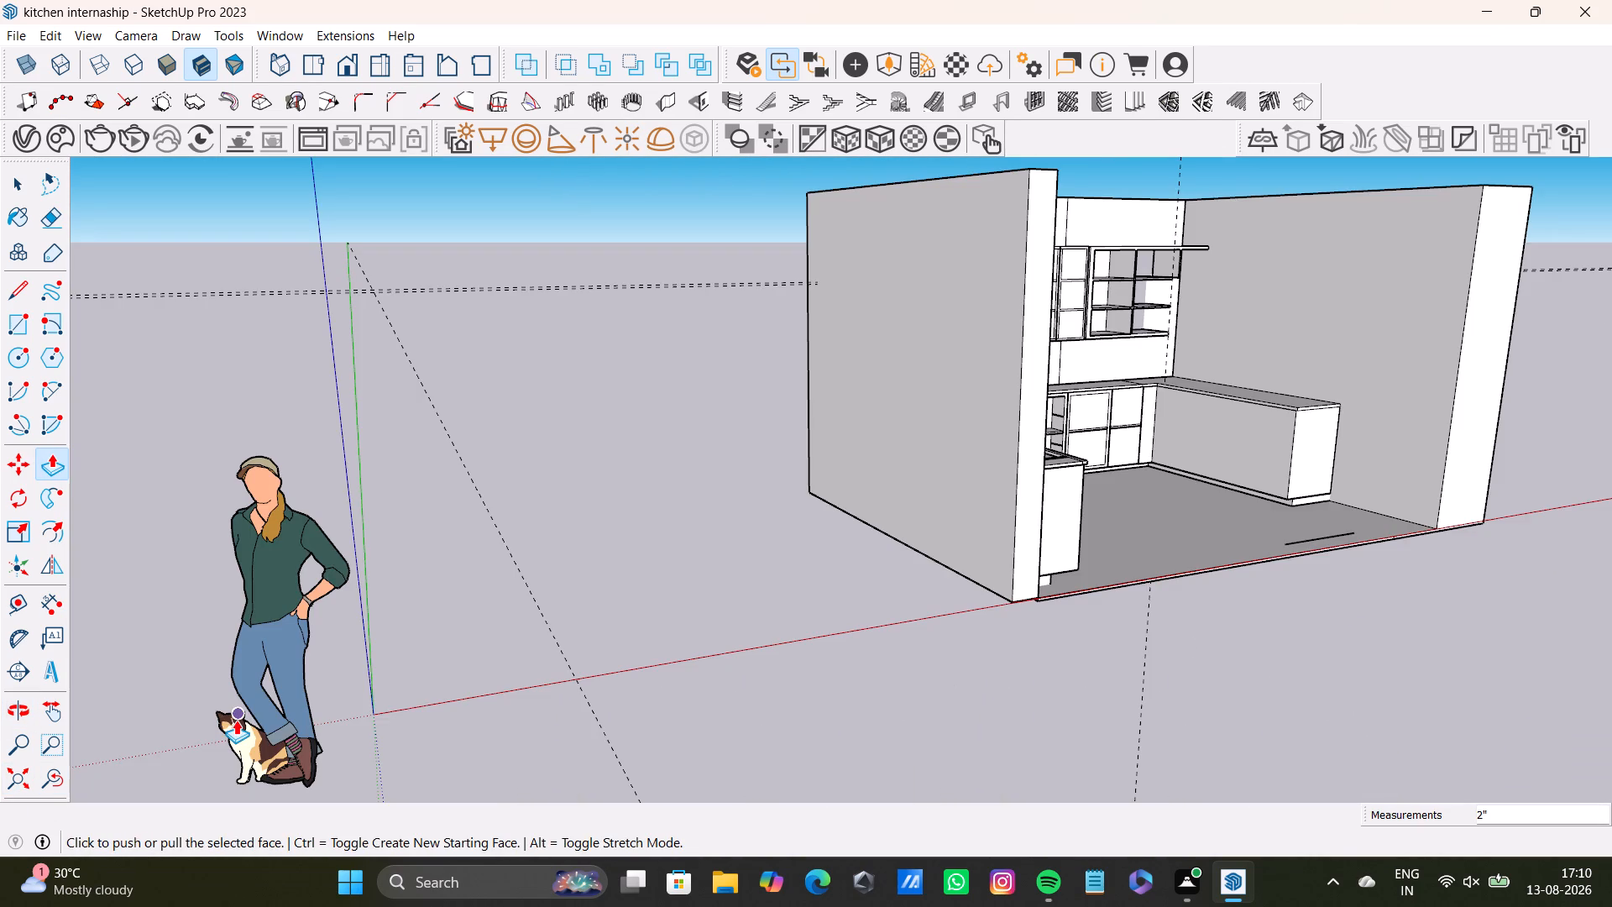
pyautogui.moveTo(1084, 445); pyautogui.dragTo(714, 609, button='middle')
pyautogui.scroll(5, 857, 455)
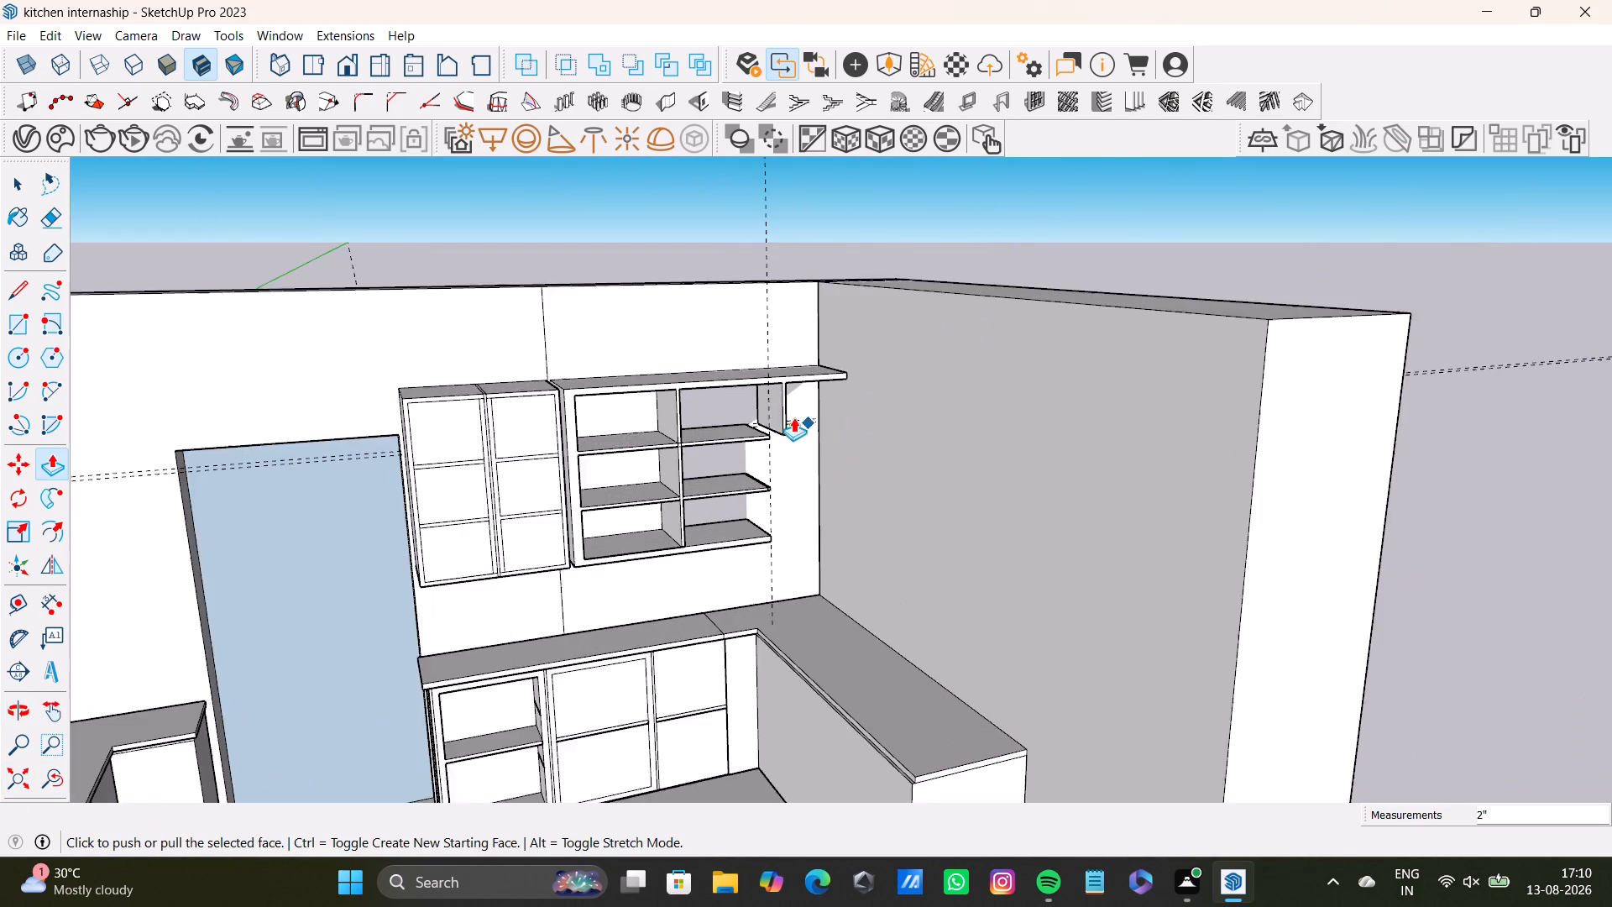
pyautogui.scroll(7, 793, 417)
pyautogui.moveTo(773, 441); pyautogui.dragTo(712, 346, button='middle')
pyautogui.scroll(6, 763, 434)
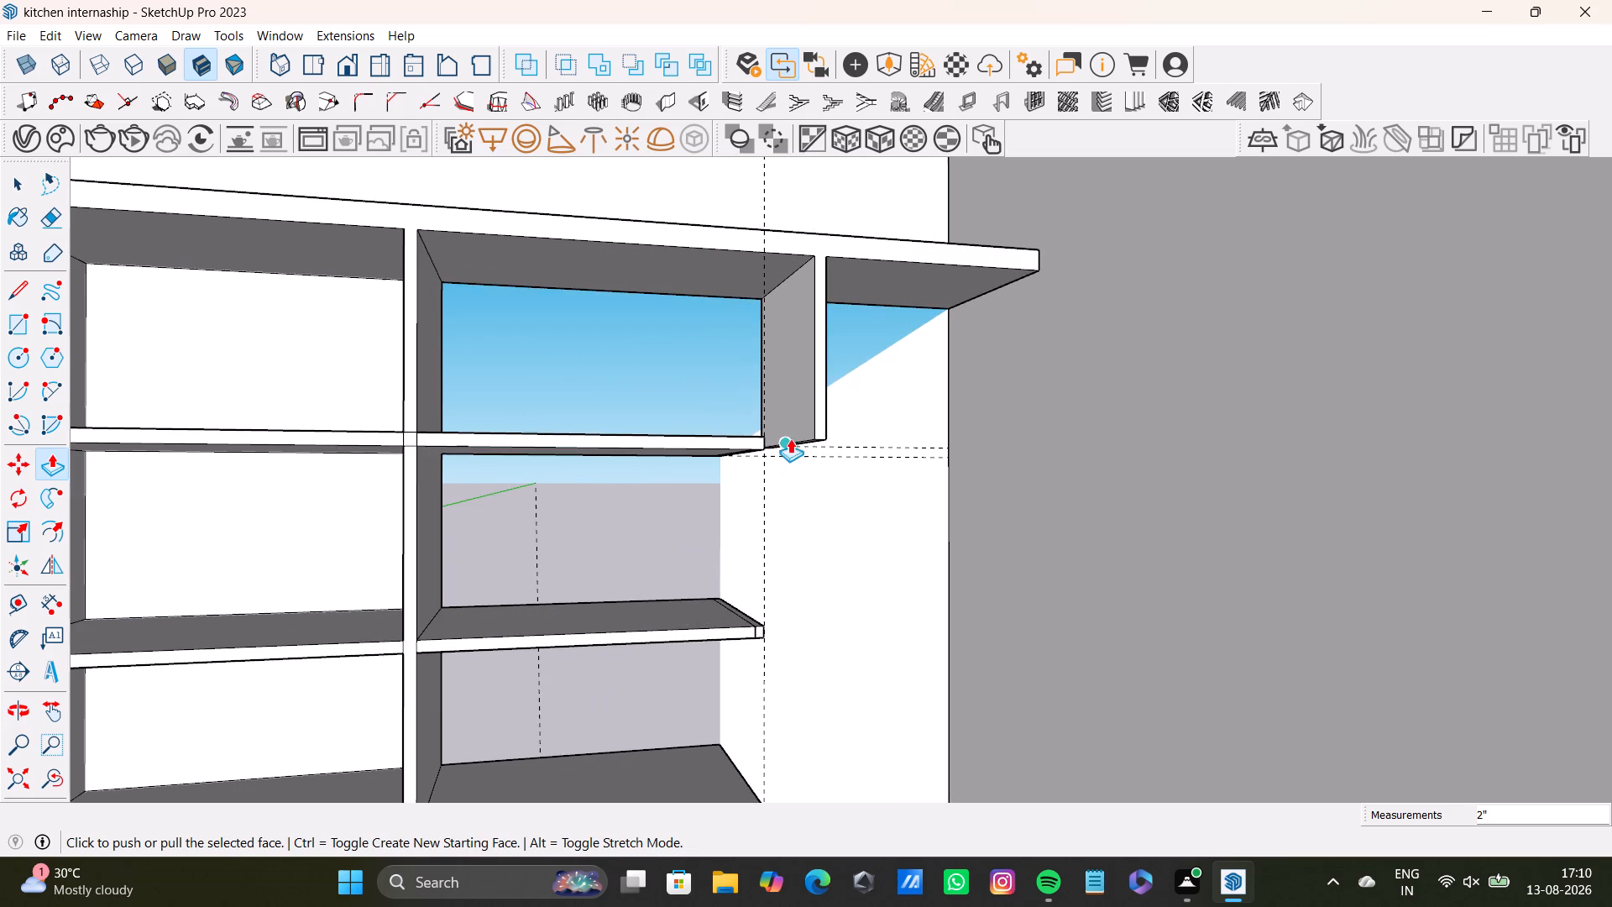
pyautogui.moveTo(814, 479); pyautogui.dragTo(753, 324, button='middle')
pyautogui.moveTo(805, 423); pyautogui.dragTo(803, 727)
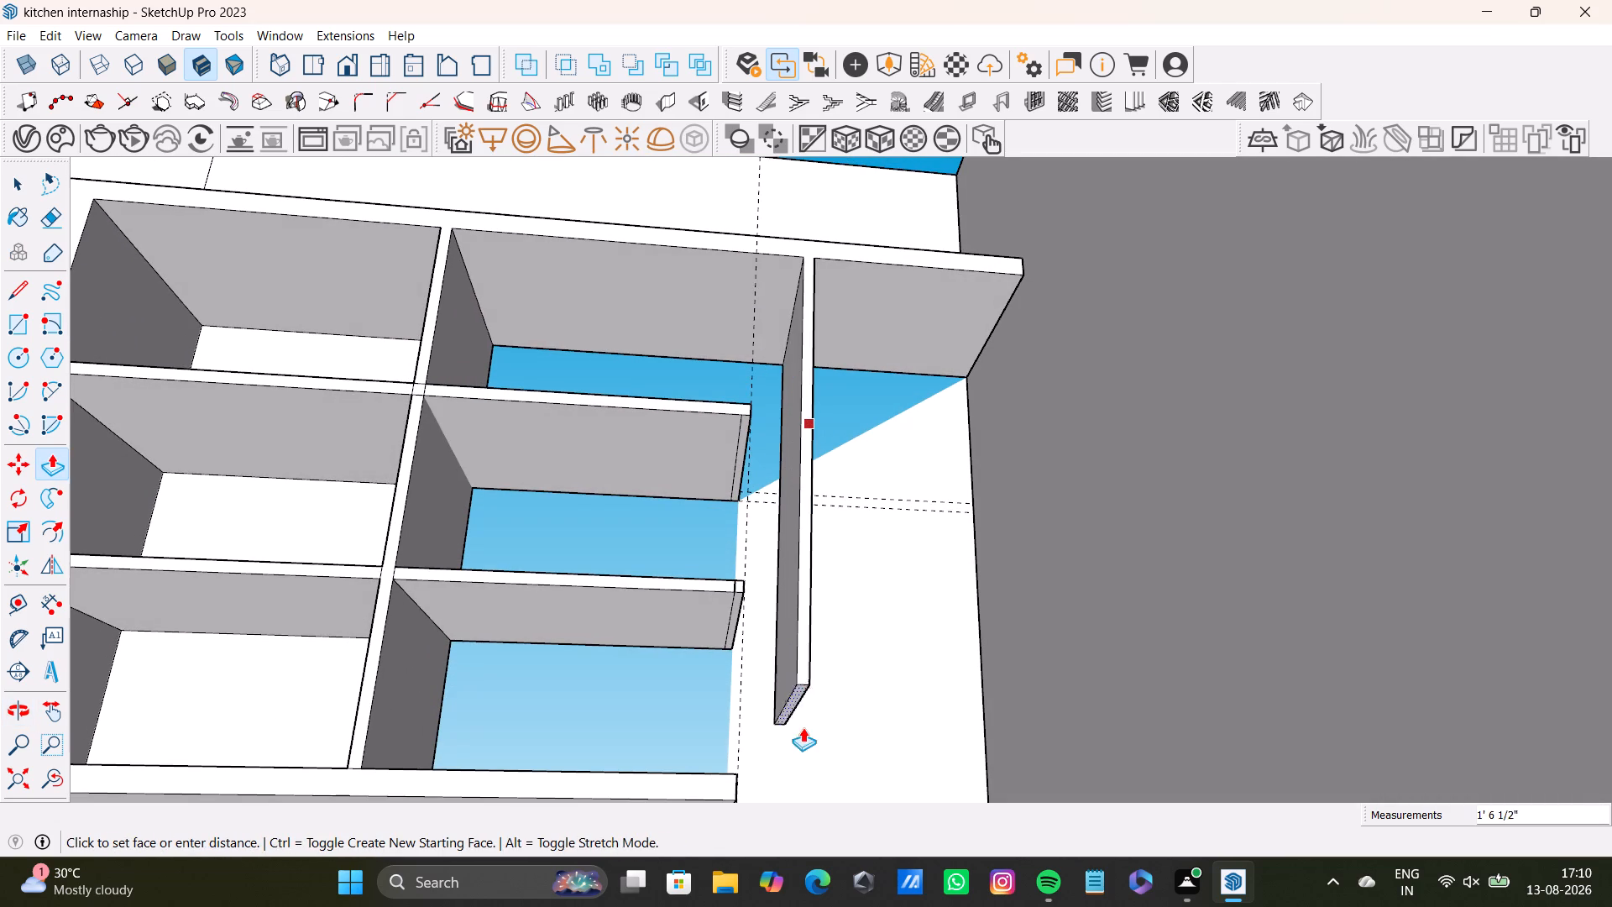
pyautogui.moveTo(803, 727); pyautogui.dragTo(794, 810)
pyautogui.moveTo(809, 725); pyautogui.dragTo(805, 563, button='middle')
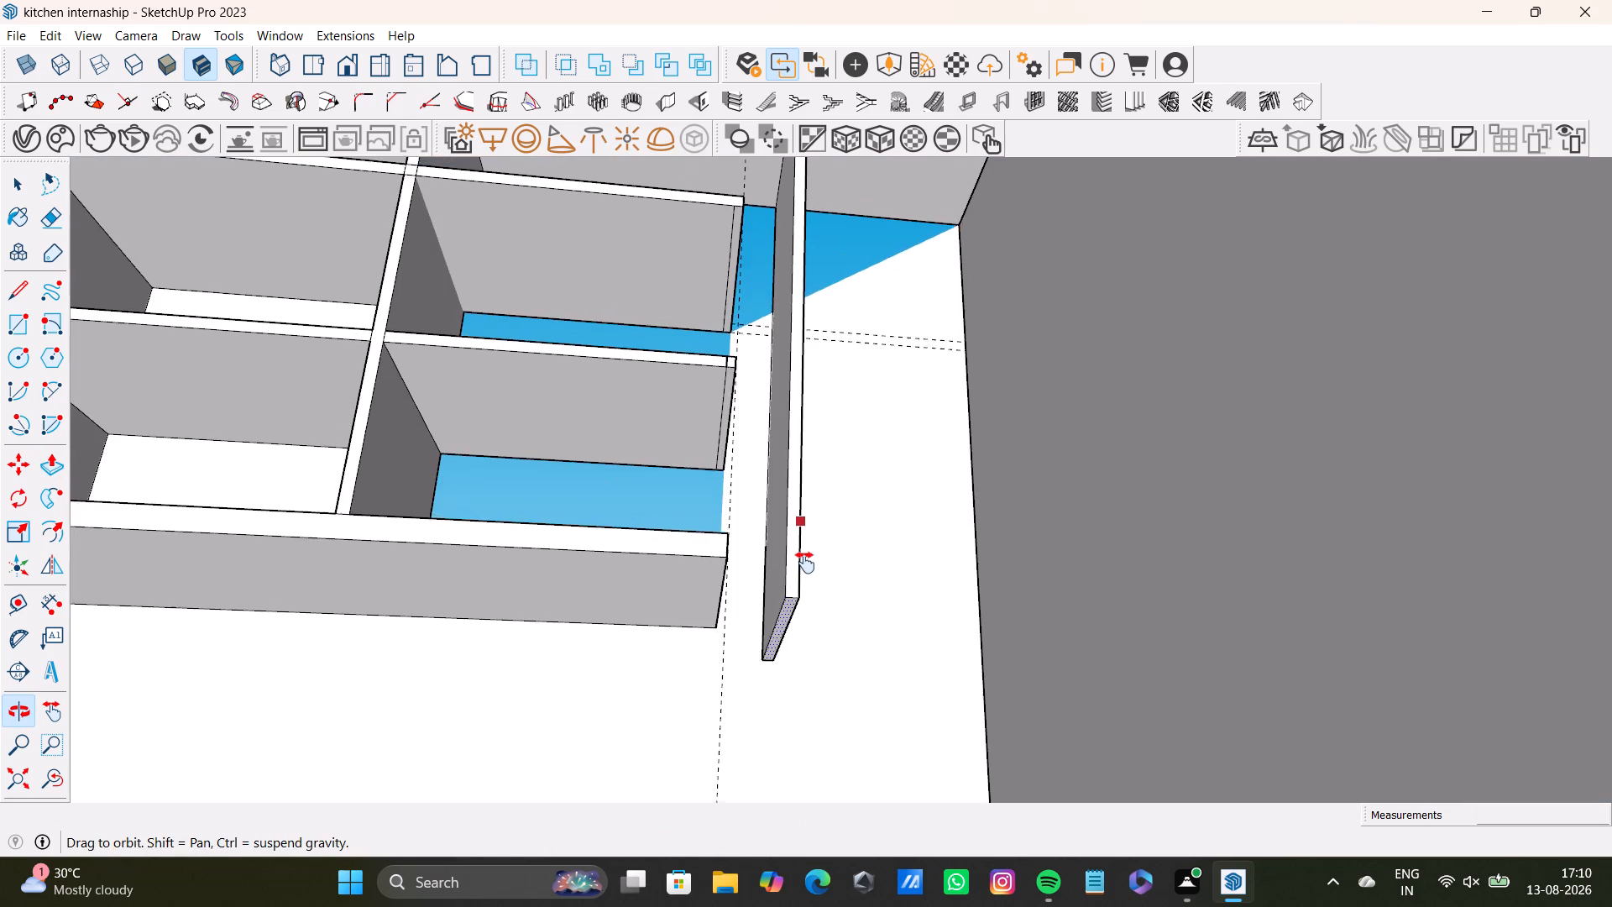
# Push the divider's bottom face back up about 5 1/4" towards the level of the cabinet's bottom board.
pyautogui.moveTo(805, 563); pyautogui.dragTo(805, 579, button='middle')
pyautogui.moveTo(782, 657); pyautogui.dragTo(782, 647)
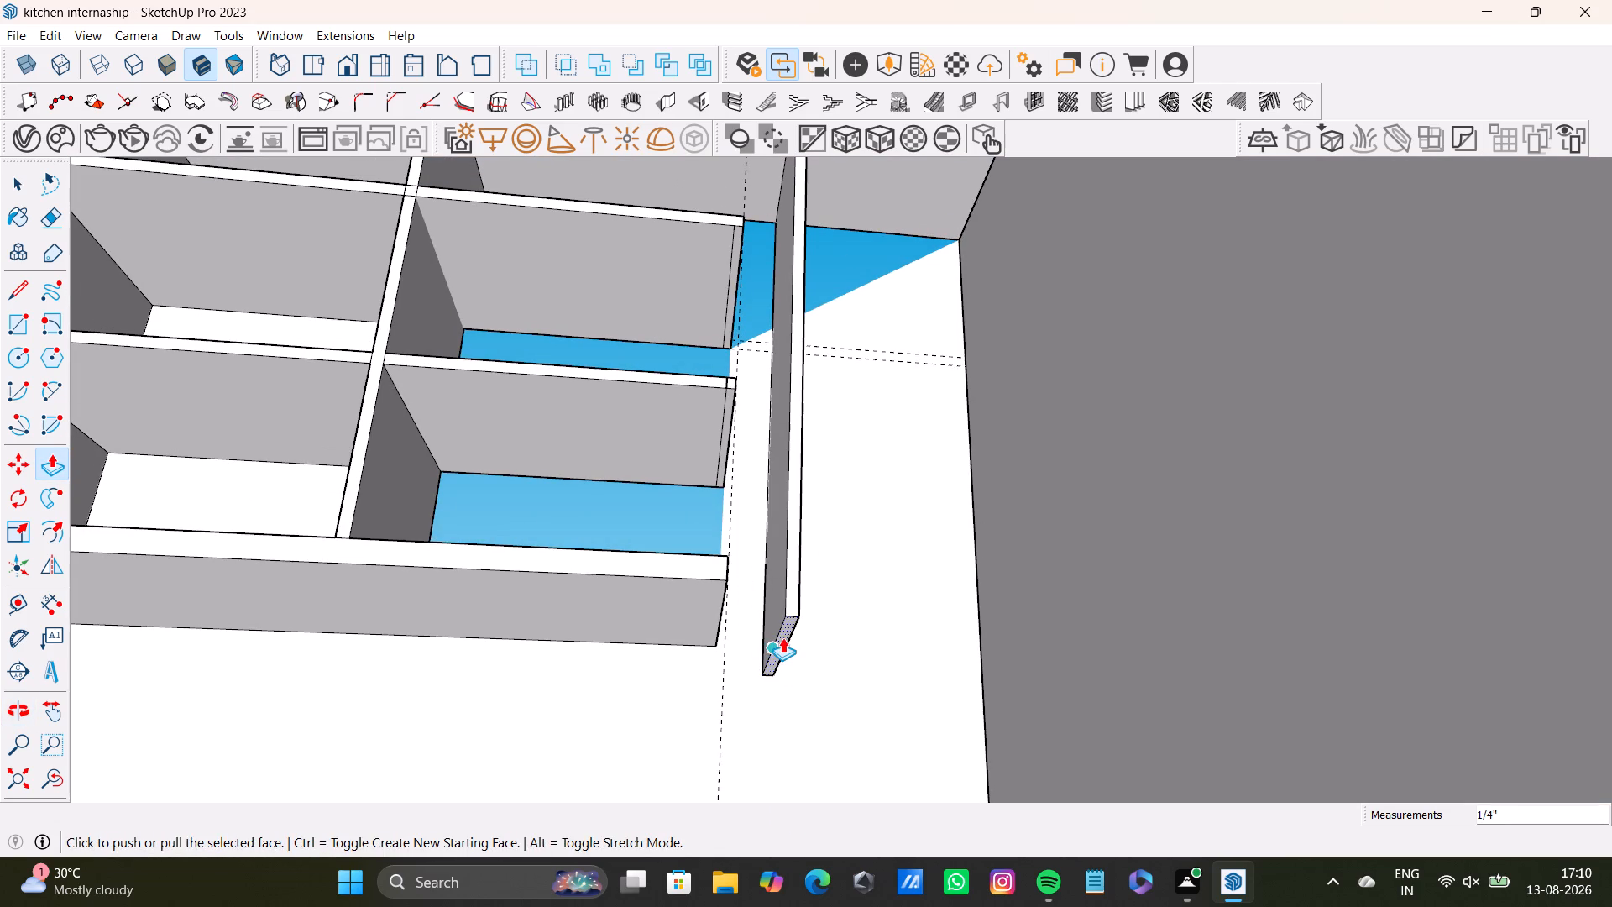
pyautogui.moveTo(785, 637); pyautogui.dragTo(720, 549)
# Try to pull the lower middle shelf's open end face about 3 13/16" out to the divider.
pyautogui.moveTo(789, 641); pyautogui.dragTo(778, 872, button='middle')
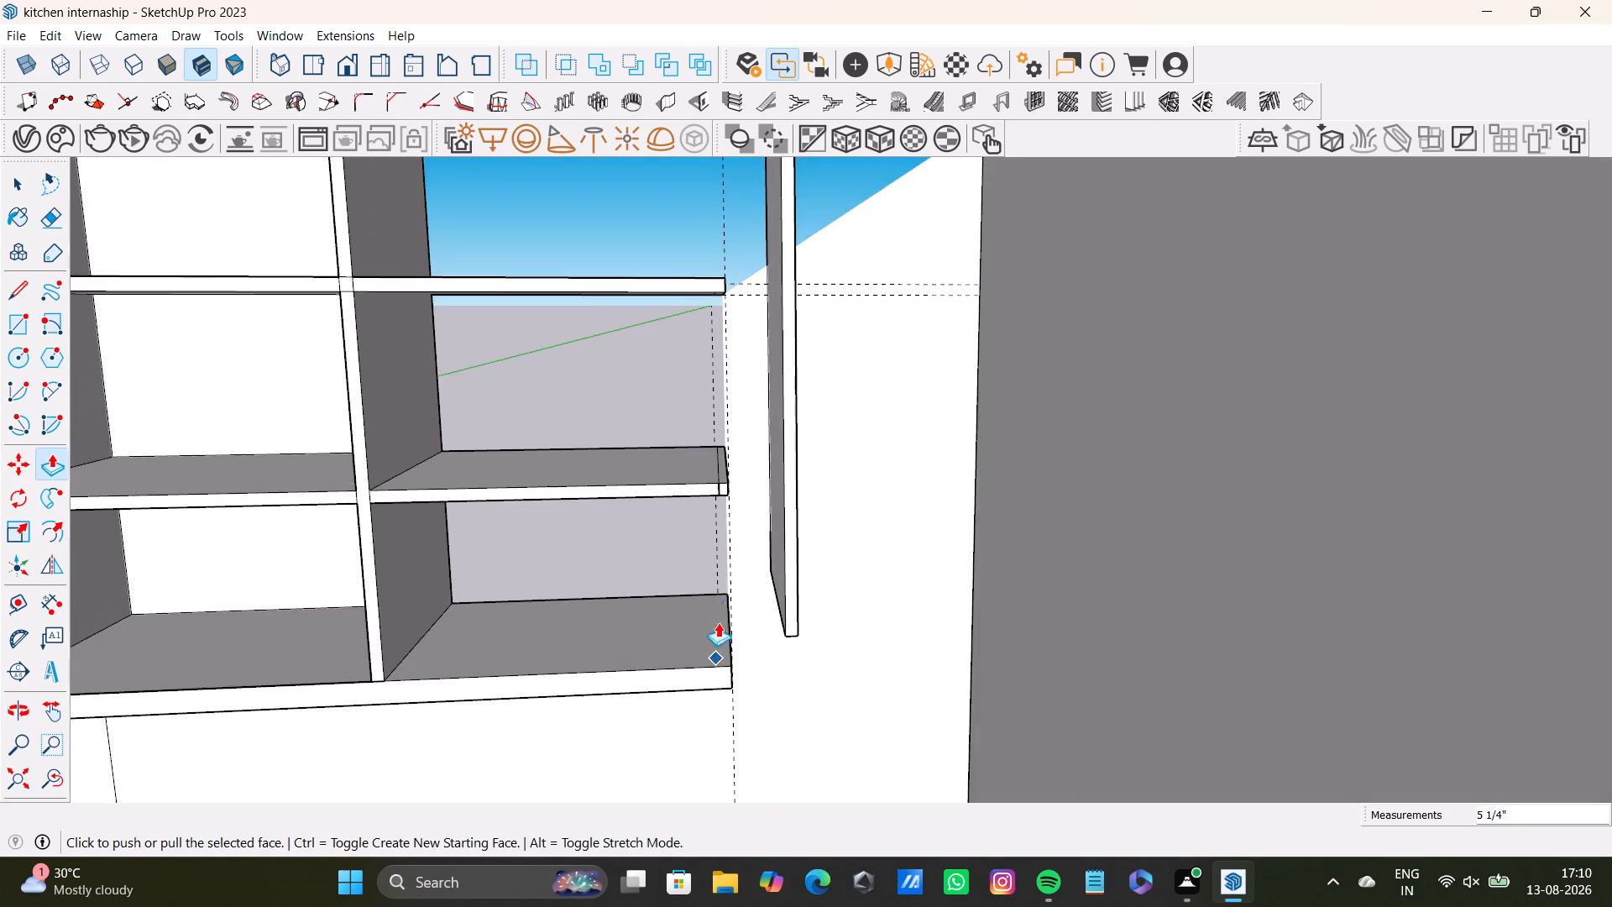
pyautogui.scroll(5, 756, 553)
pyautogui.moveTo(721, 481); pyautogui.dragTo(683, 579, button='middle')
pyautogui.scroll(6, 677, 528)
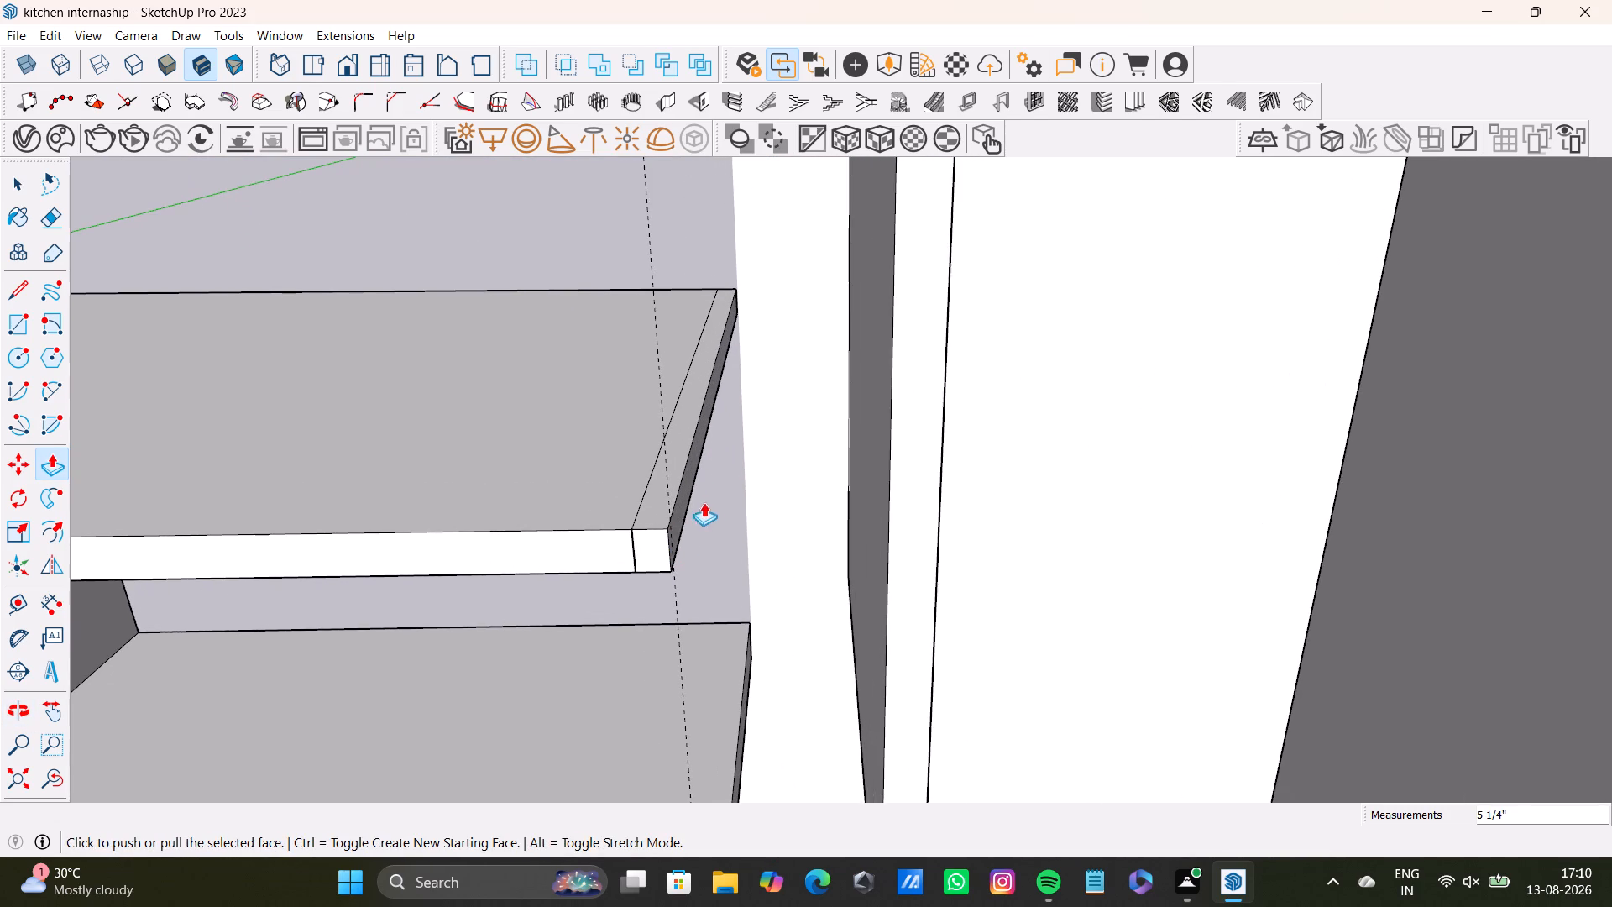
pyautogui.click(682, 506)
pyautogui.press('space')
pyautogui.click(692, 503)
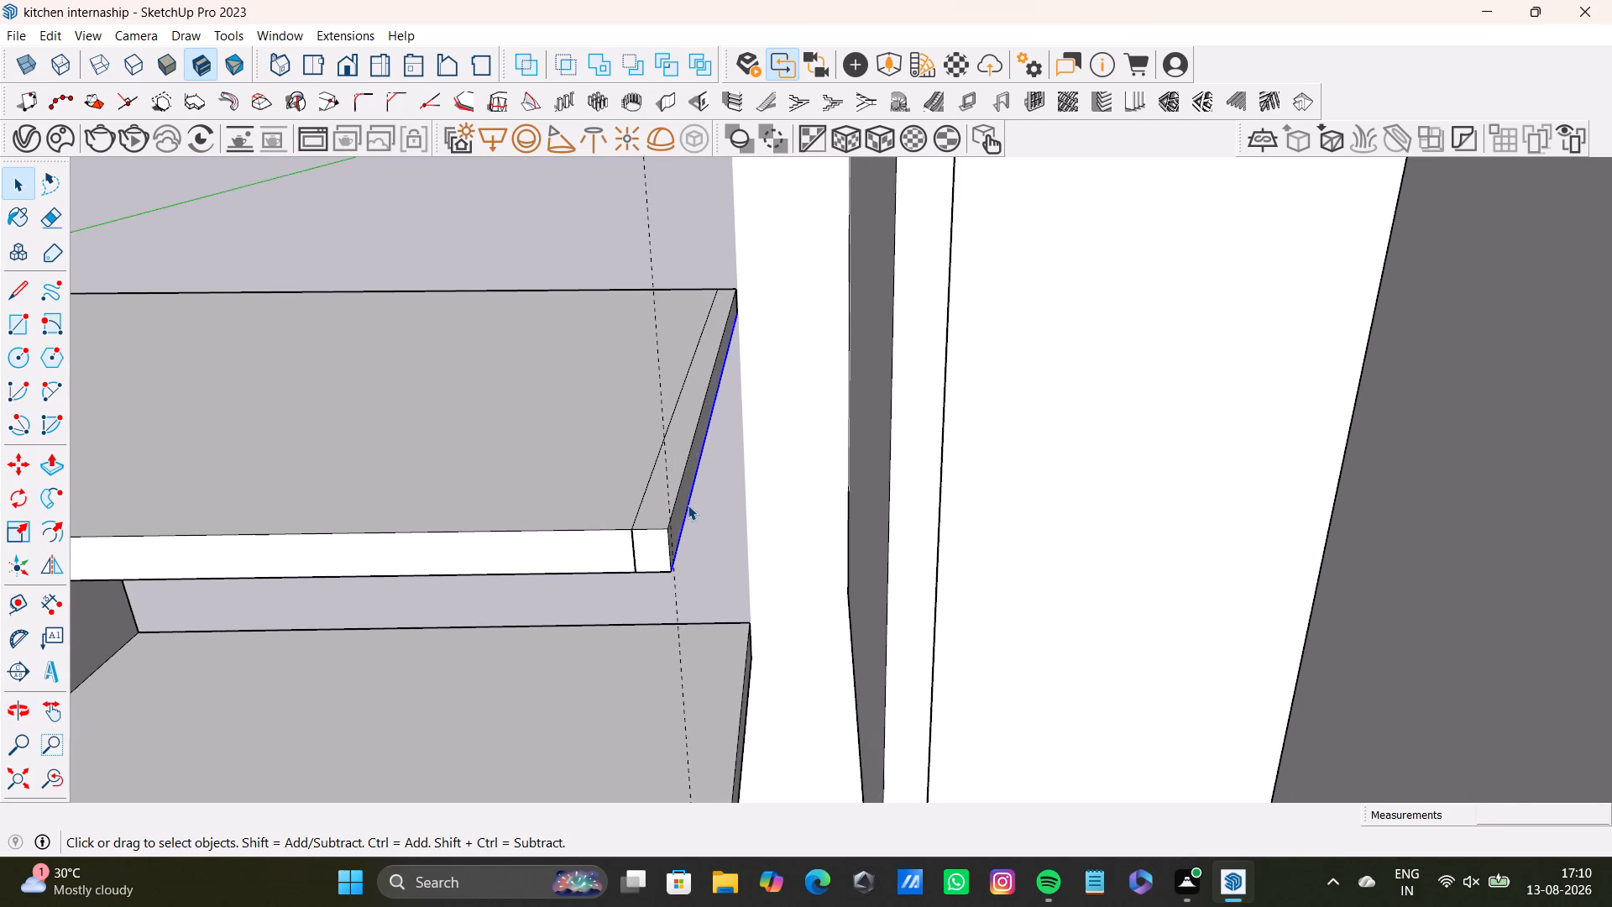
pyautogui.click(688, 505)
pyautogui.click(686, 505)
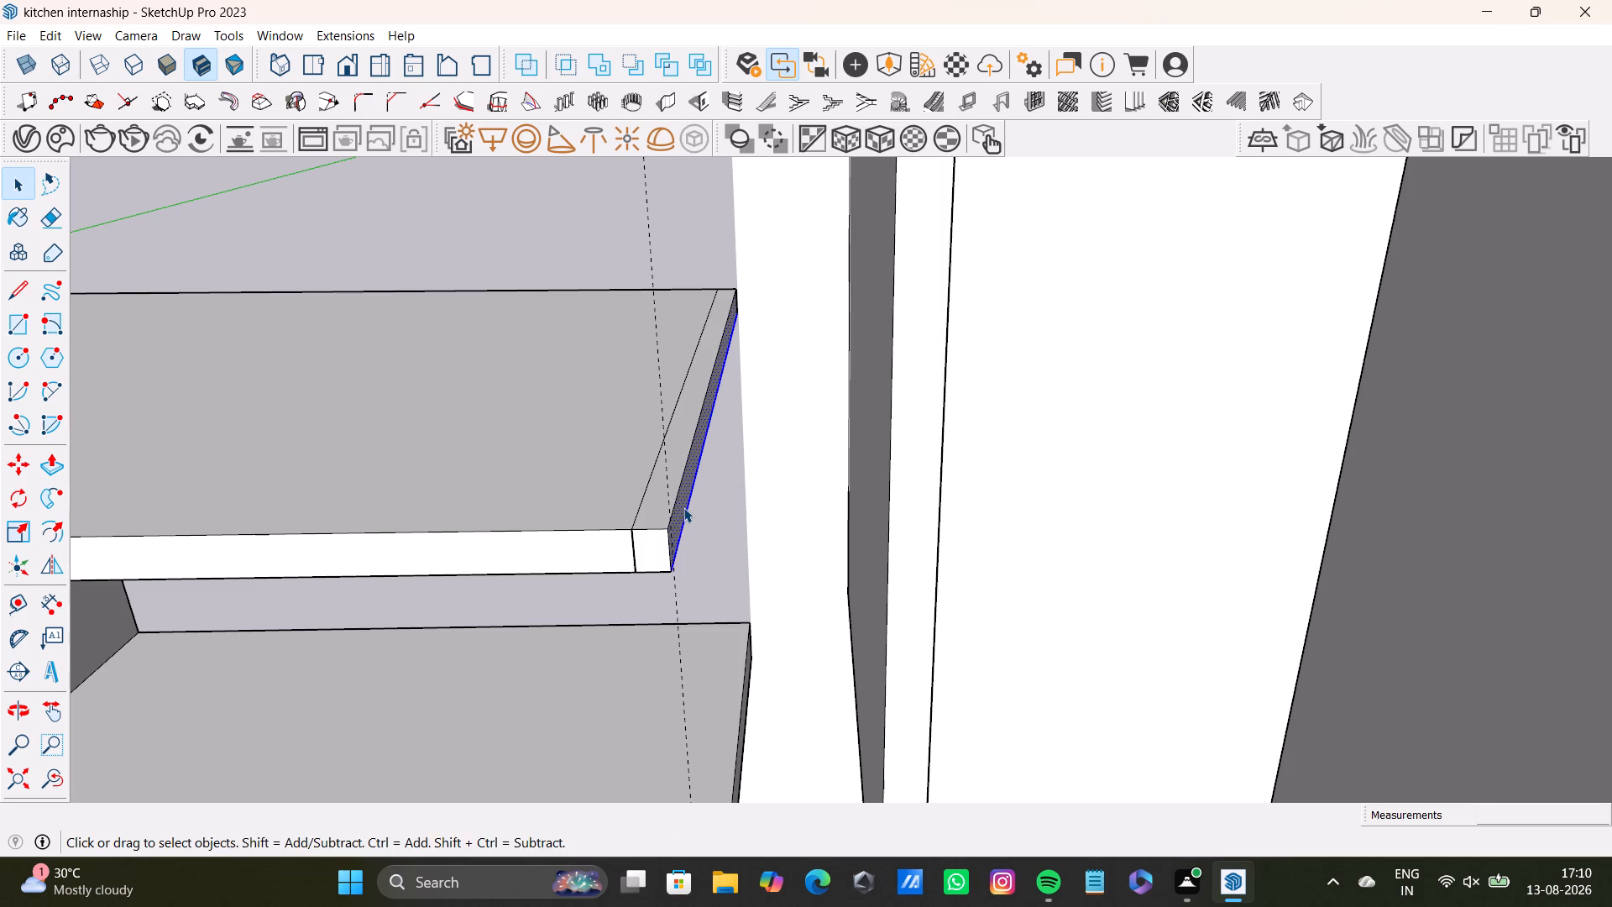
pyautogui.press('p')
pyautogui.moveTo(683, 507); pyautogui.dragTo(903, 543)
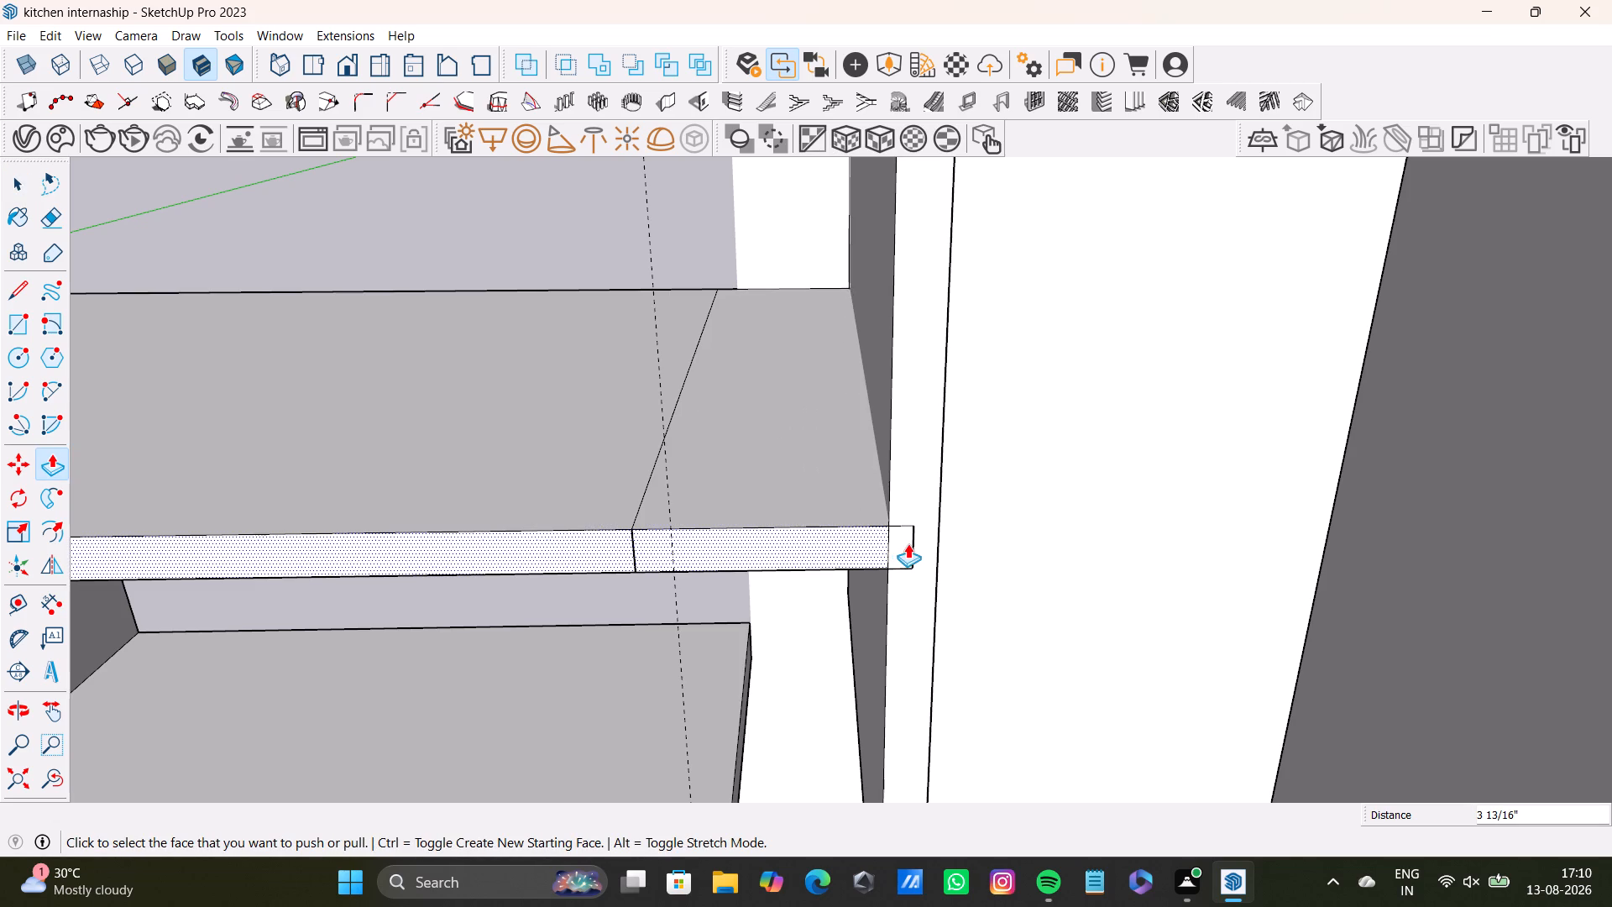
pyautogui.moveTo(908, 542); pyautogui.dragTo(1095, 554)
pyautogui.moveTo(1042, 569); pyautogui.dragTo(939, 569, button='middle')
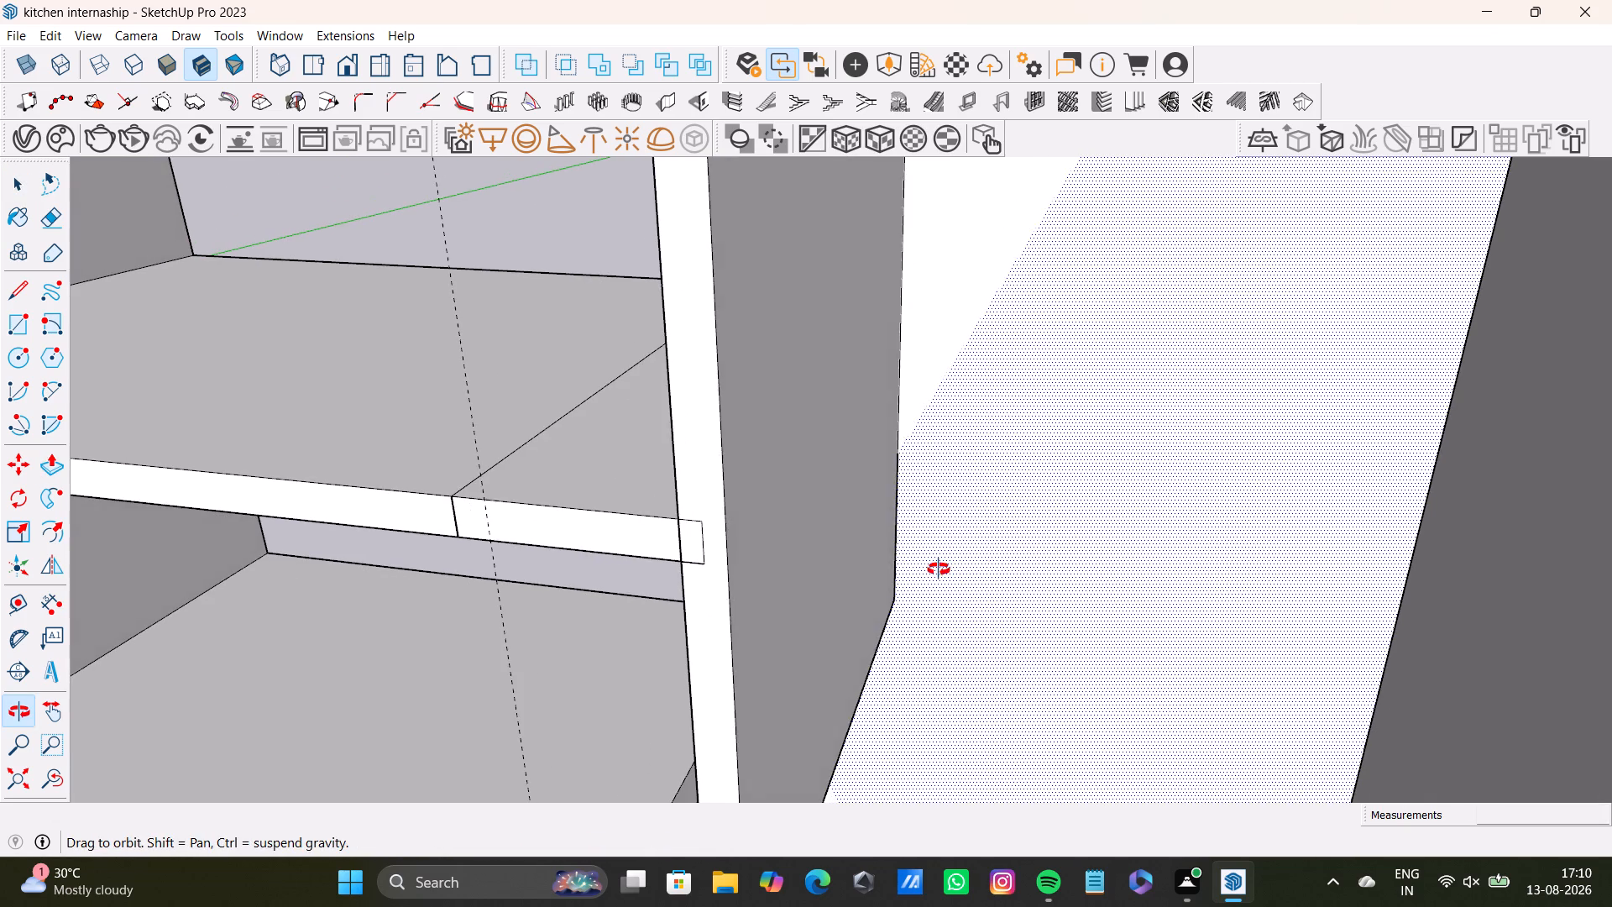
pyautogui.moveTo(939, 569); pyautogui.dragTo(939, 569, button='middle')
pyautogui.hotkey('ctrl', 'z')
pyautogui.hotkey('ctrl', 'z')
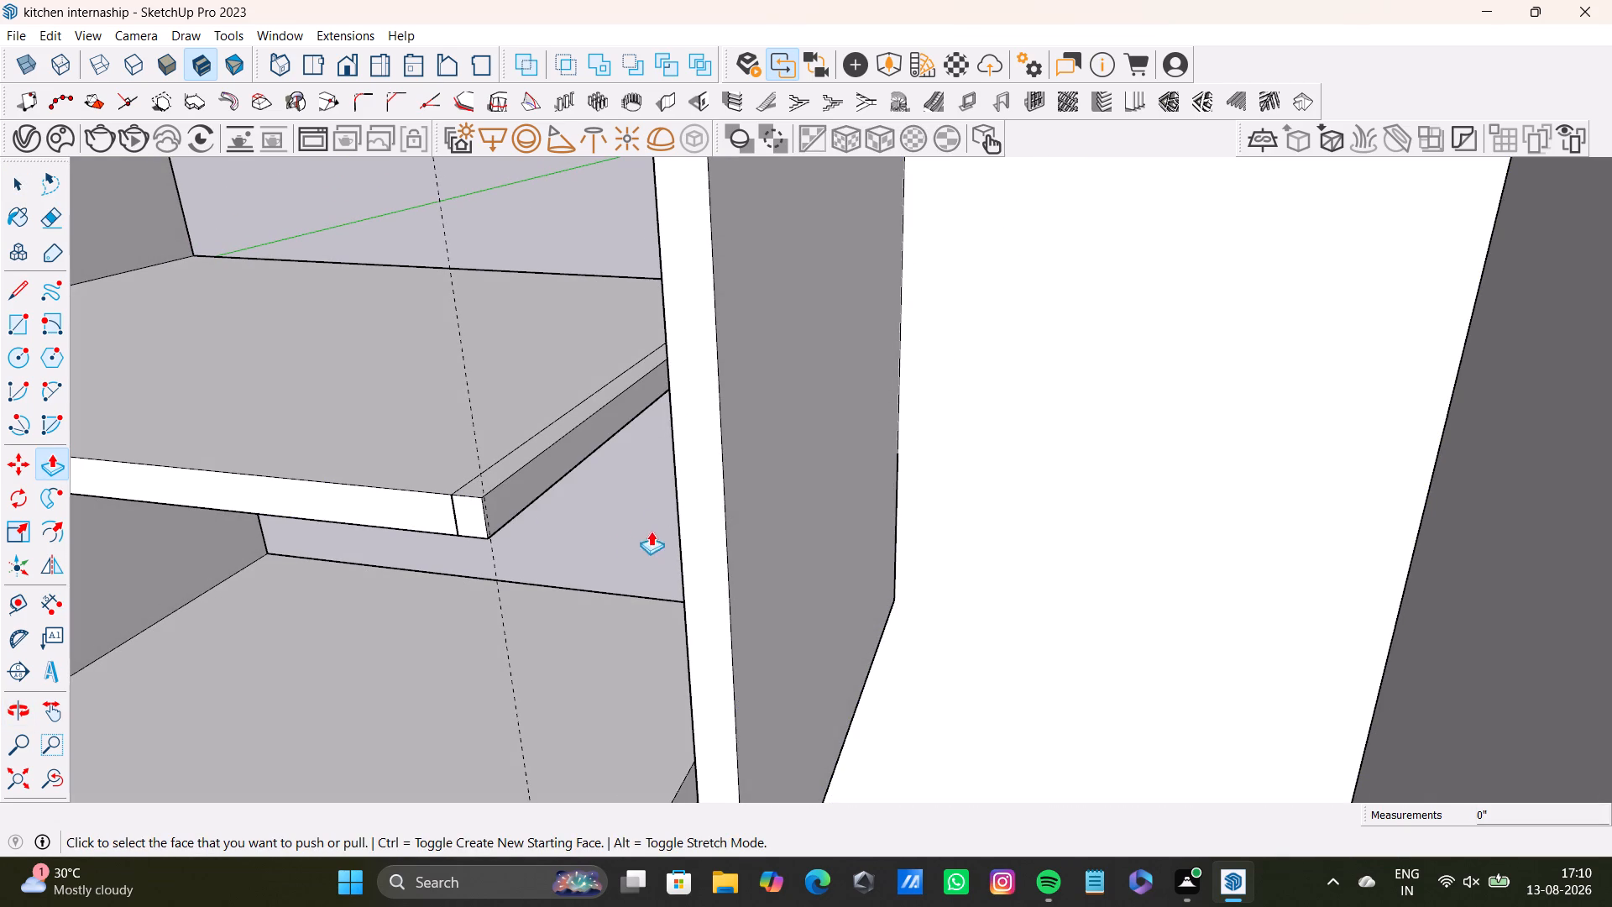
# Pull the lower middle shelf's open end face about 1' 7 3/4" through the divider towards the adjoining wall.
pyautogui.moveTo(513, 491); pyautogui.dragTo(1489, 687)
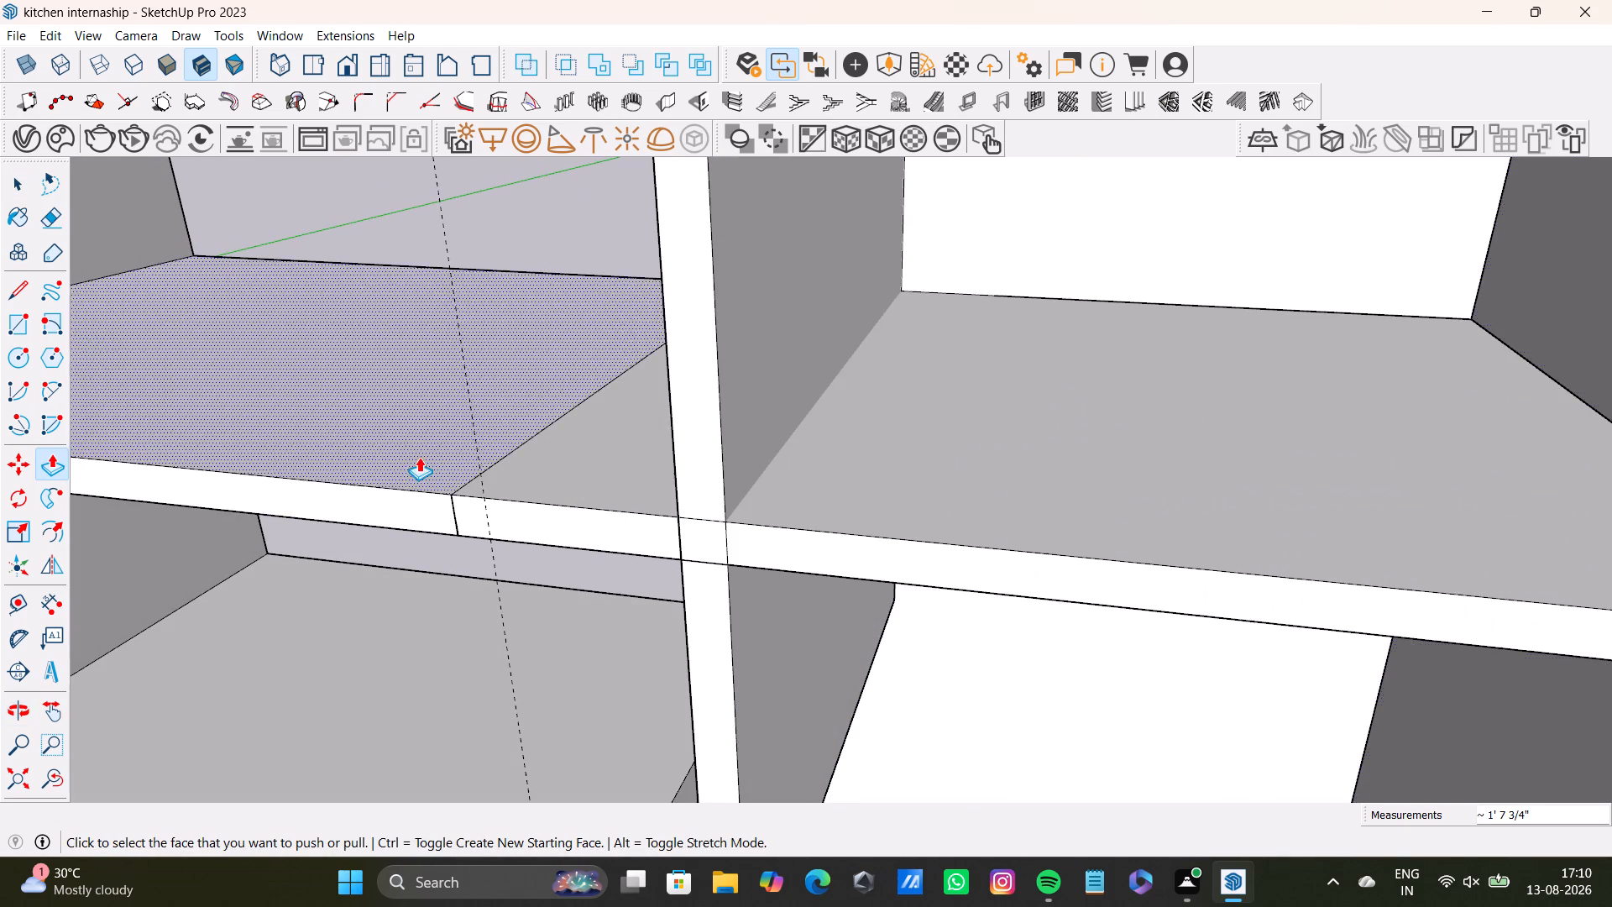
pyautogui.scroll(-7, 419, 457)
pyautogui.moveTo(470, 574); pyautogui.dragTo(643, 606, button='middle')
pyautogui.click(12, 779)
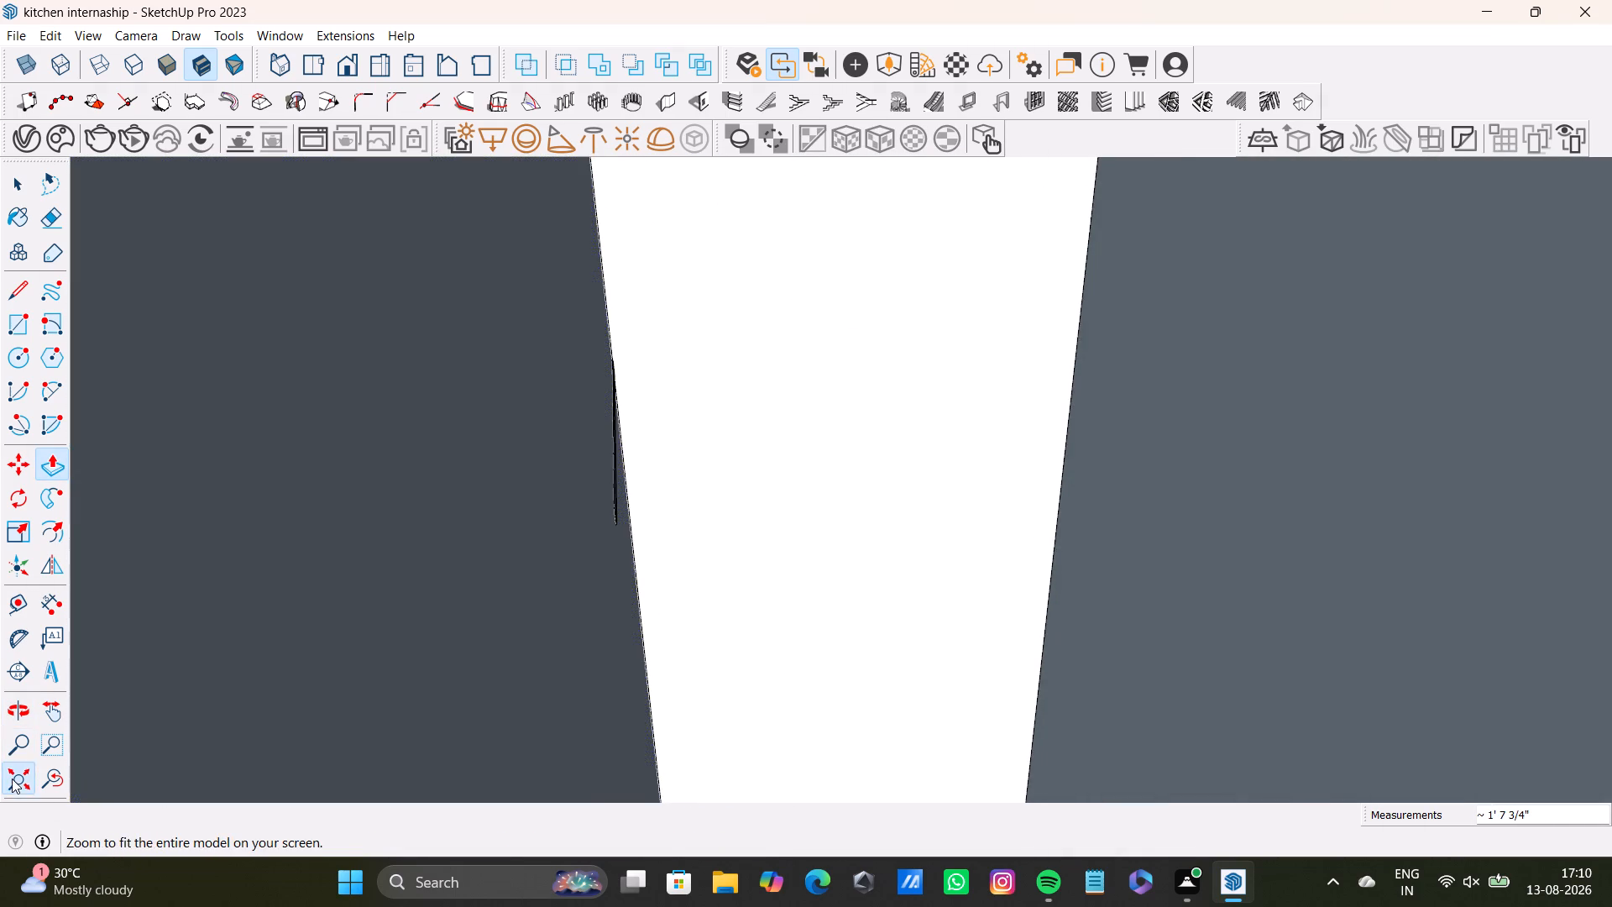
pyautogui.keyDown('shift'); pyautogui.moveTo(806, 506); pyautogui.dragTo(557, 671, button='middle'); pyautogui.keyUp('shift')
pyautogui.scroll(10, 1103, 421)
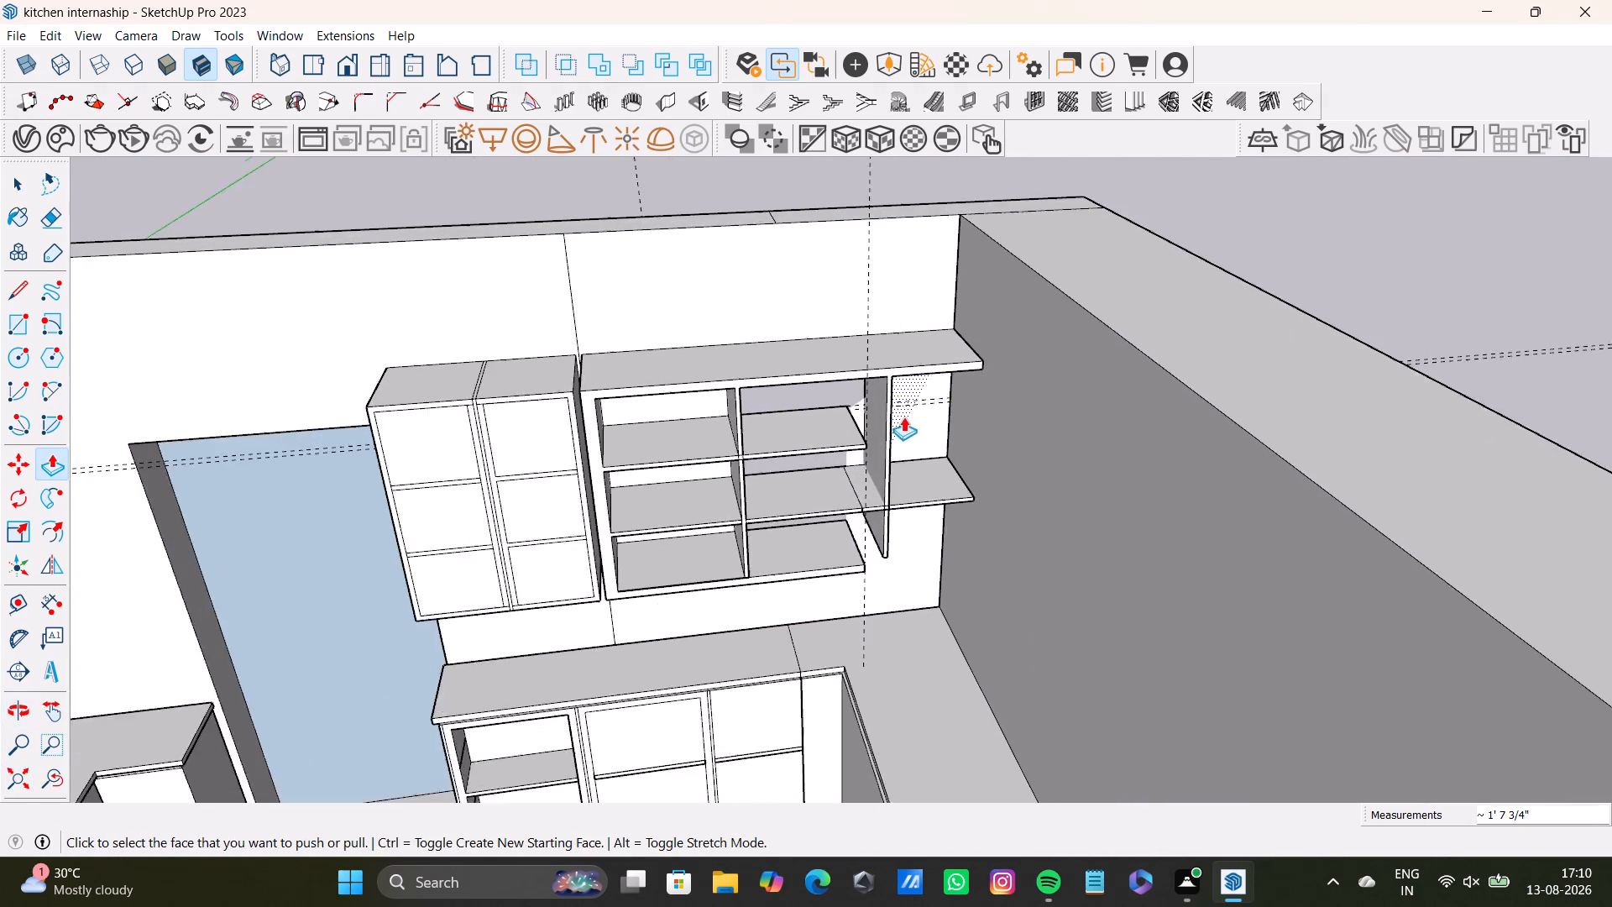
# Pull the upper middle shelf's open end face about 1' 7 3/4" through the divider towards the adjoining wall.
pyautogui.scroll(2, 903, 417)
pyautogui.moveTo(903, 417); pyautogui.dragTo(814, 444, button='middle')
pyautogui.scroll(6, 840, 449)
pyautogui.moveTo(913, 450); pyautogui.dragTo(862, 369, button='middle')
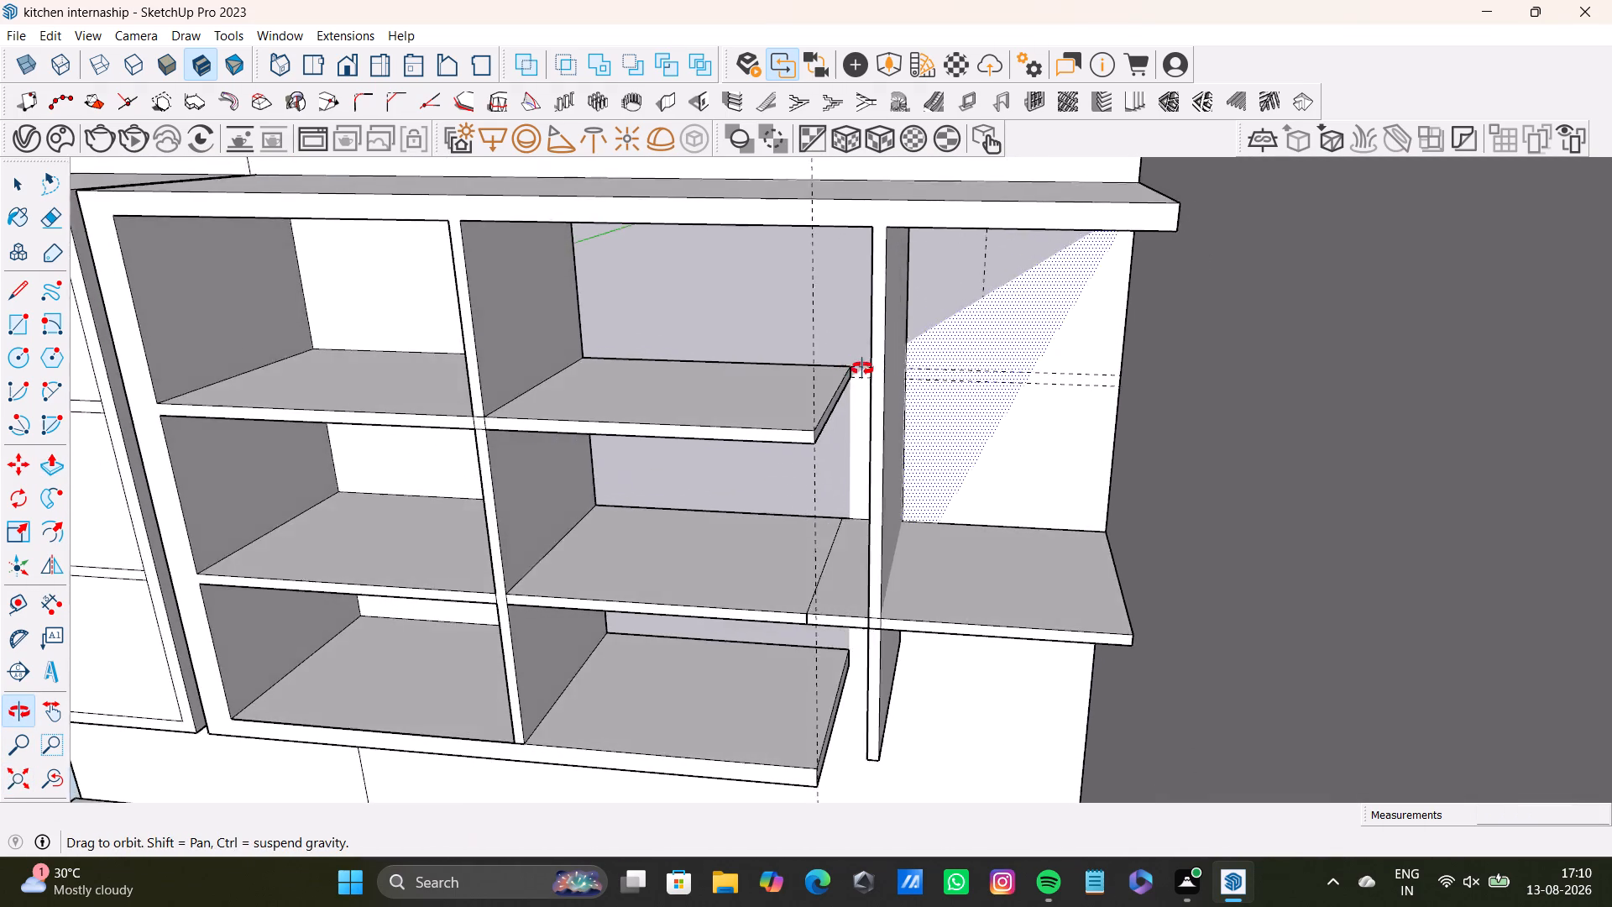
pyautogui.moveTo(862, 369); pyautogui.dragTo(830, 364, button='middle')
pyautogui.scroll(3, 816, 438)
pyautogui.scroll(-4, 807, 416)
pyautogui.scroll(2, 812, 391)
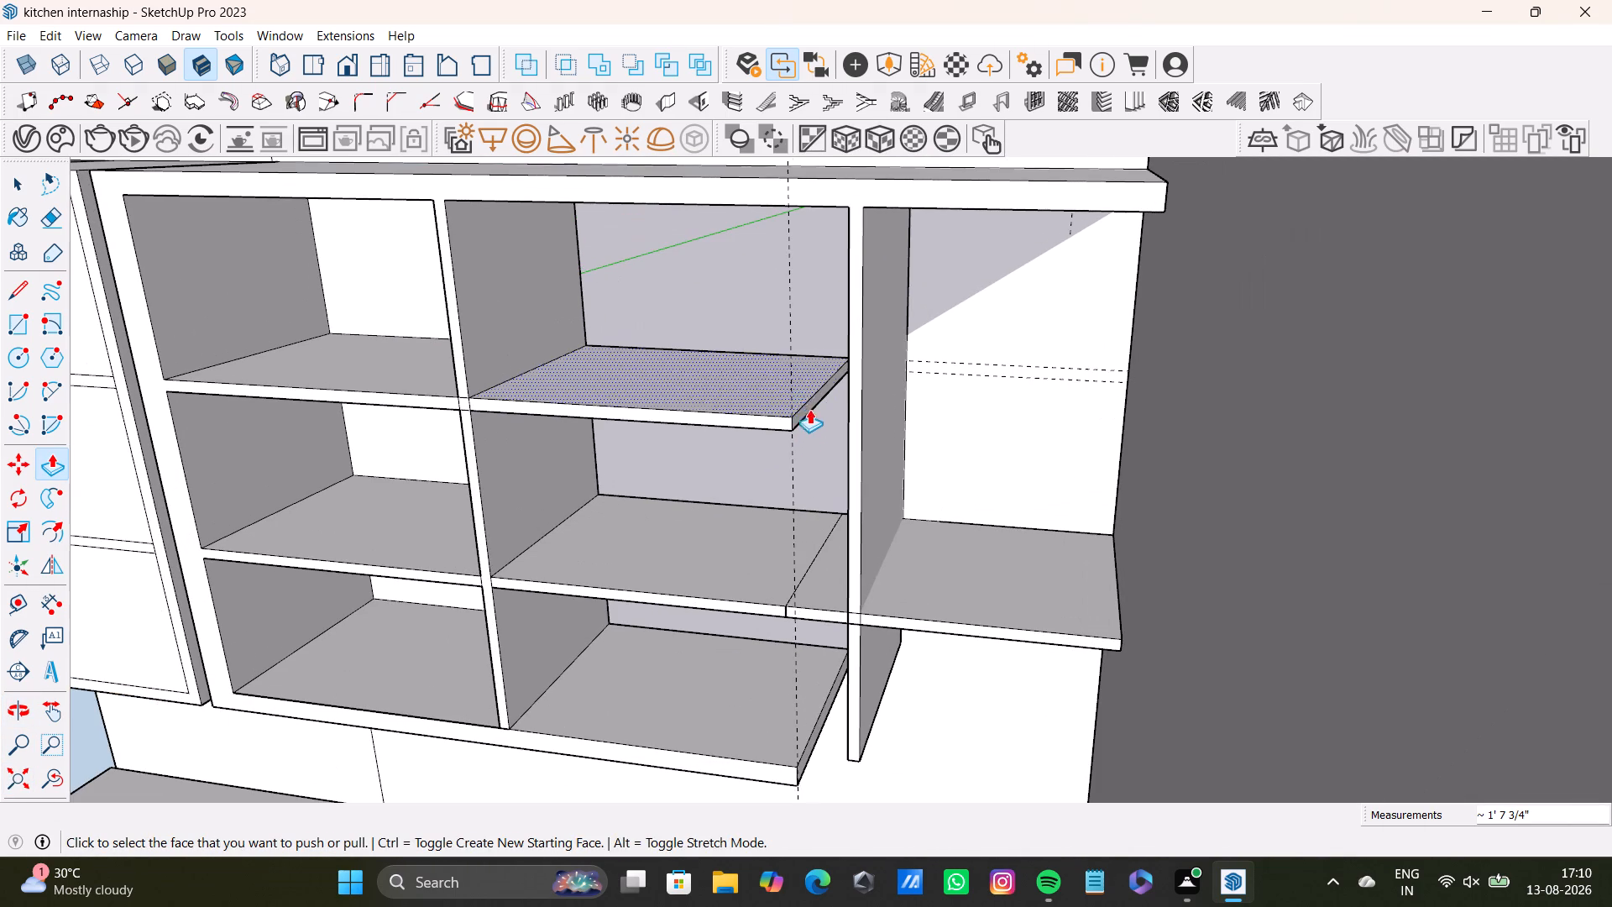
pyautogui.moveTo(803, 415); pyautogui.dragTo(1197, 471)
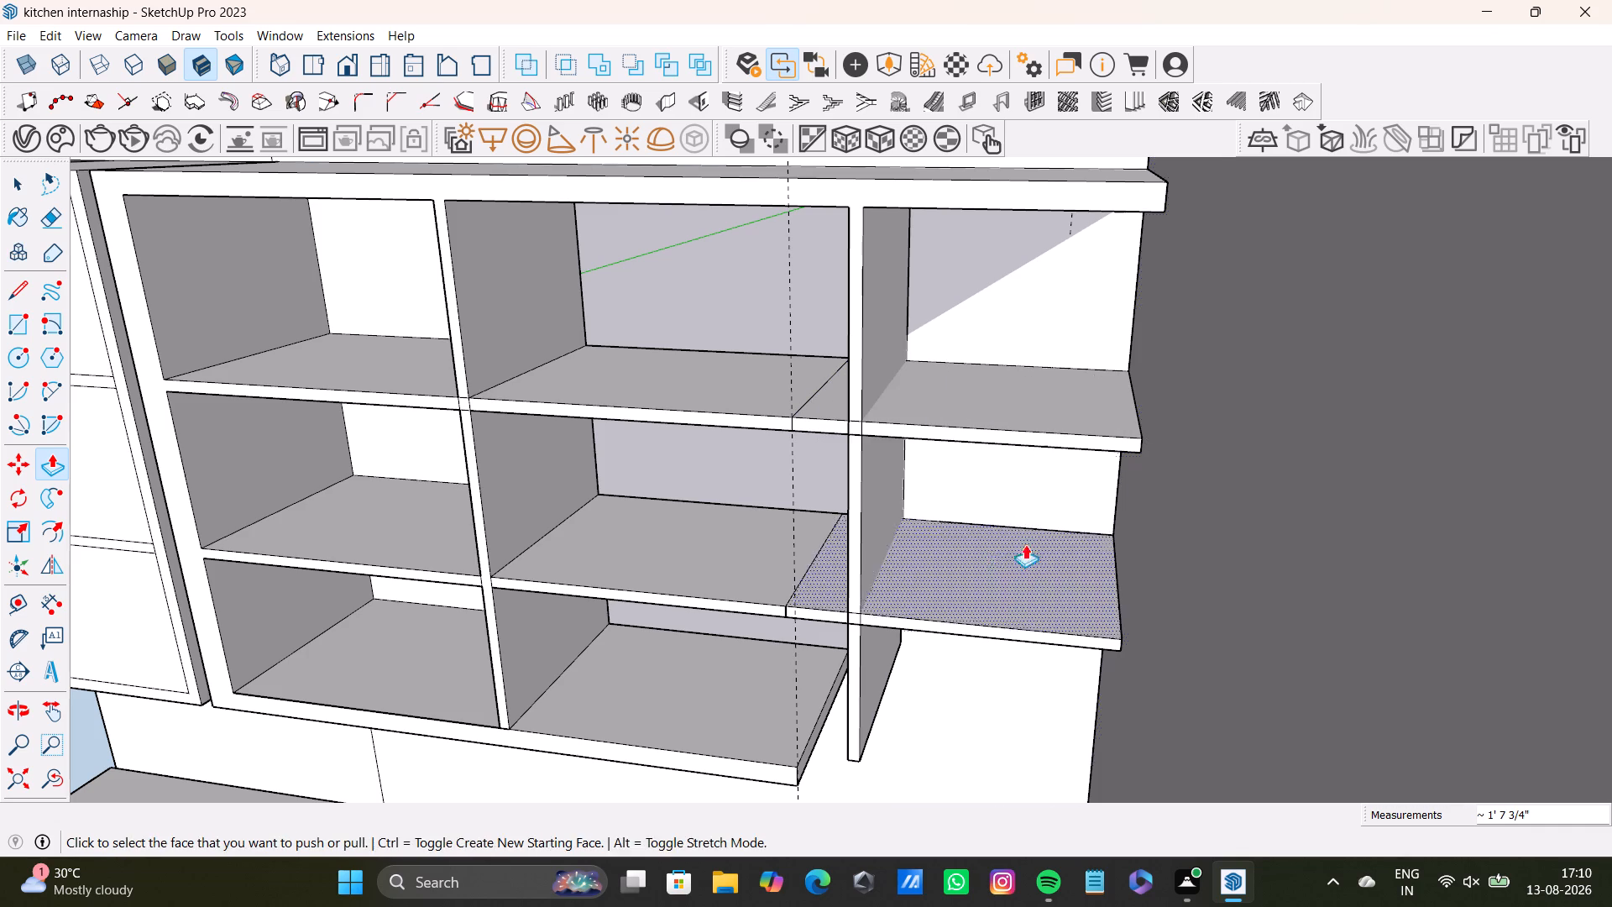
# Pull the open end face of the shelf cabinet's bottom board past the divider towards the adjoining wall.
pyautogui.press('space')
pyautogui.moveTo(792, 632); pyautogui.dragTo(856, 495, button='middle')
pyautogui.scroll(2, 826, 653)
pyautogui.moveTo(827, 653); pyautogui.dragTo(782, 593, button='middle')
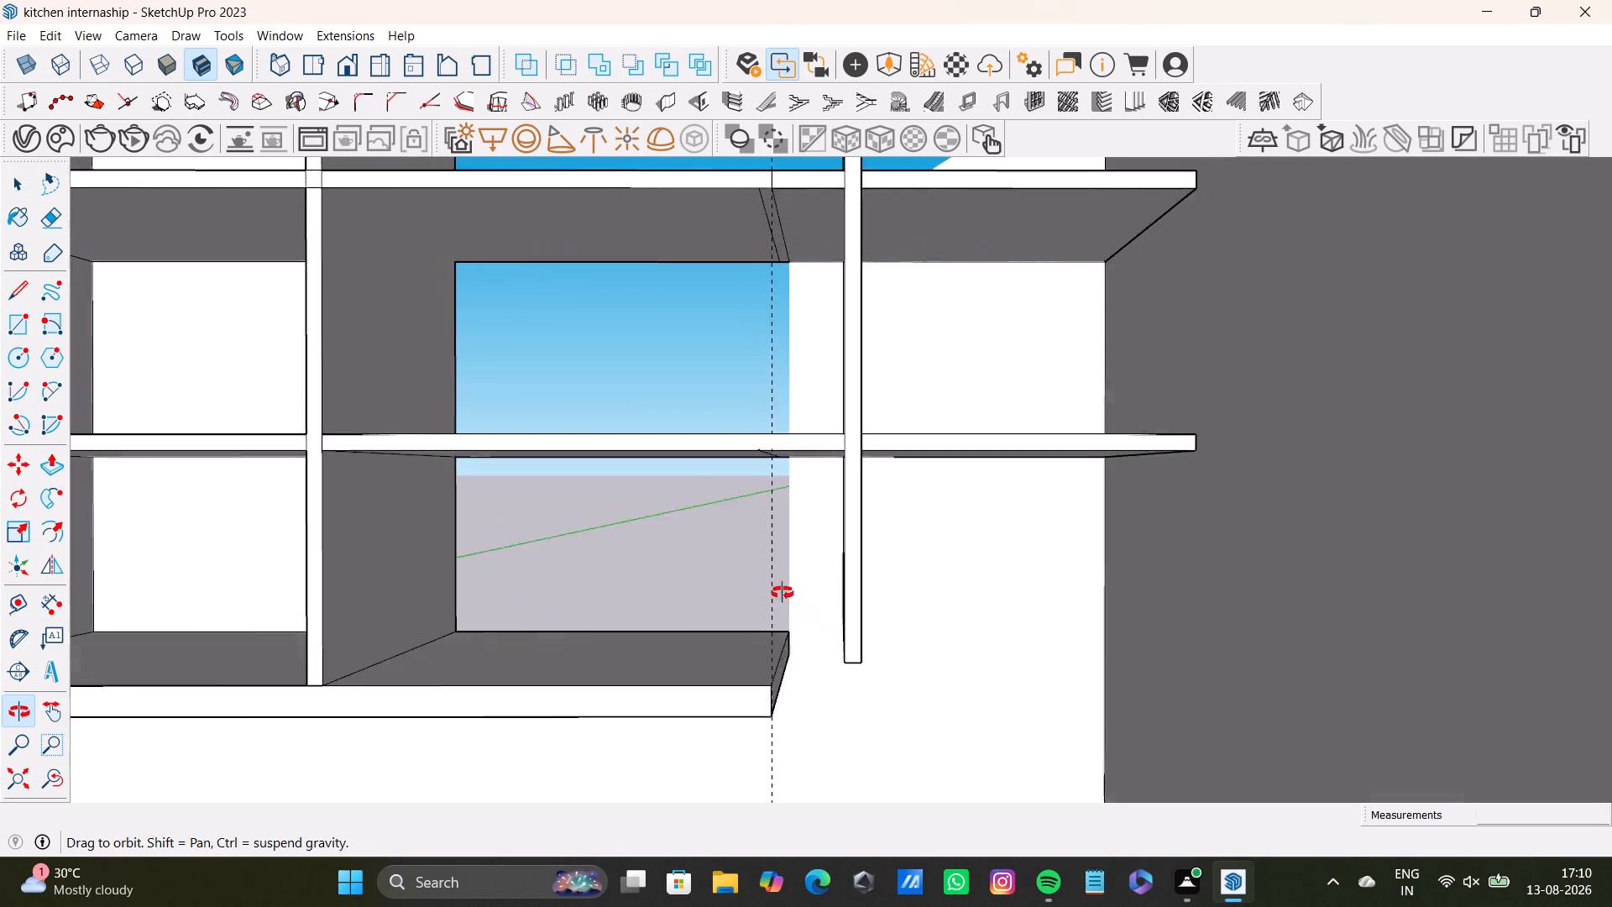
pyautogui.moveTo(782, 593); pyautogui.dragTo(733, 590, button='middle')
pyautogui.click(757, 692)
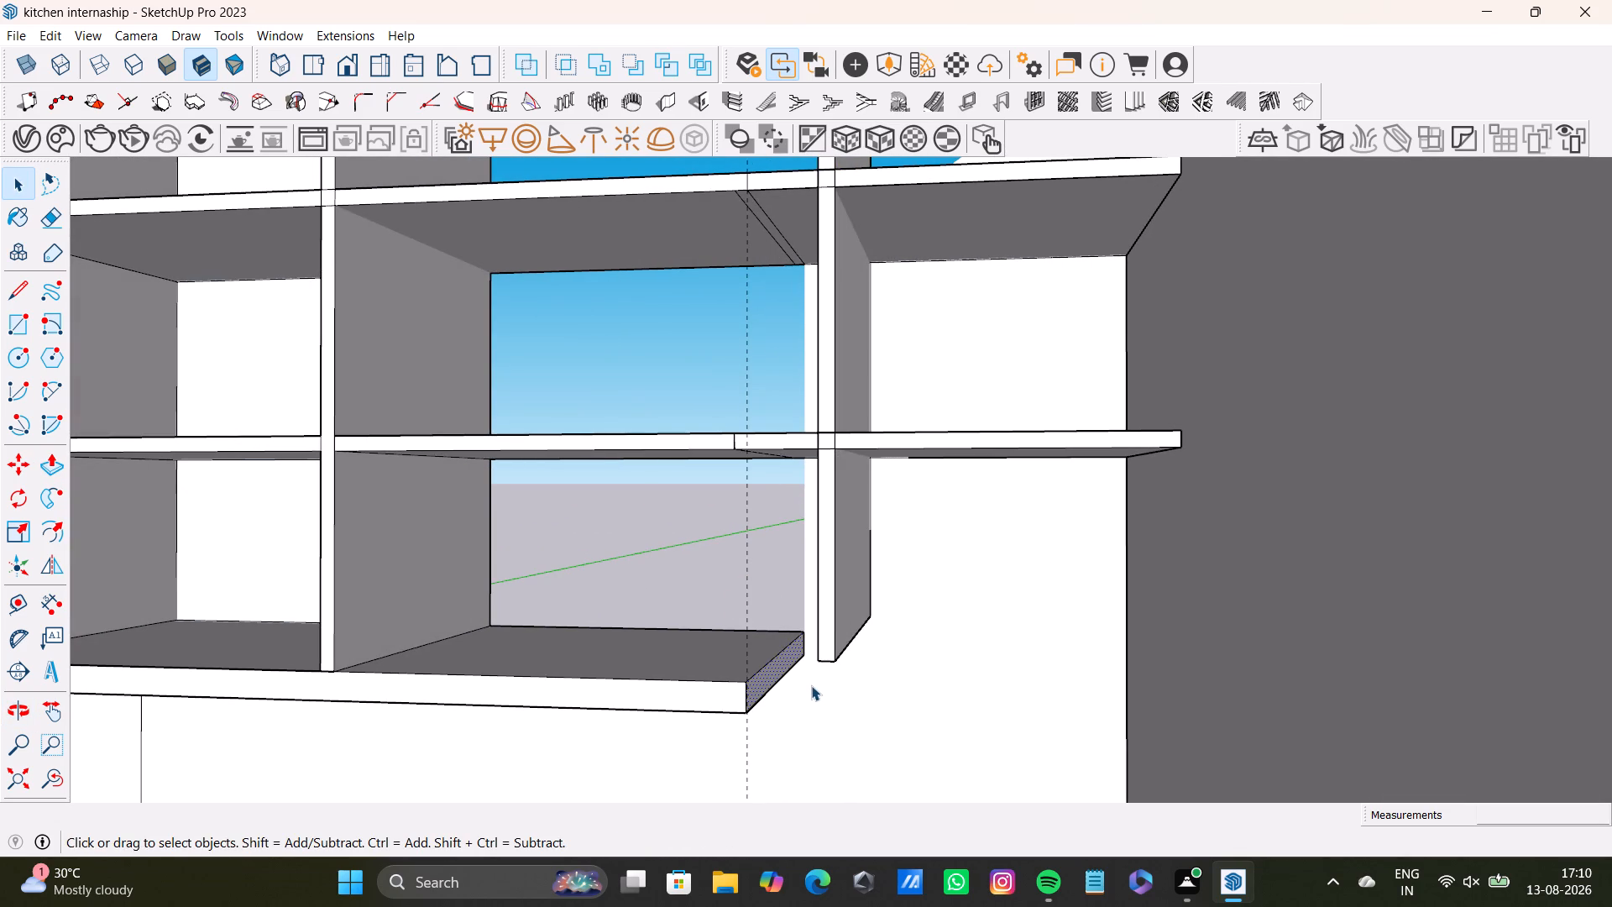
pyautogui.press('p')
pyautogui.moveTo(766, 689); pyautogui.dragTo(1237, 684)
# Pull the divider's bottom face down about 1 1/8" to meet the extended bottom board.
pyautogui.scroll(7, 822, 626)
pyautogui.moveTo(853, 650); pyautogui.dragTo(878, 610, button='middle')
pyautogui.scroll(4, 866, 620)
pyautogui.moveTo(866, 625); pyautogui.dragTo(866, 577, button='middle')
pyautogui.moveTo(881, 538); pyautogui.dragTo(881, 574)
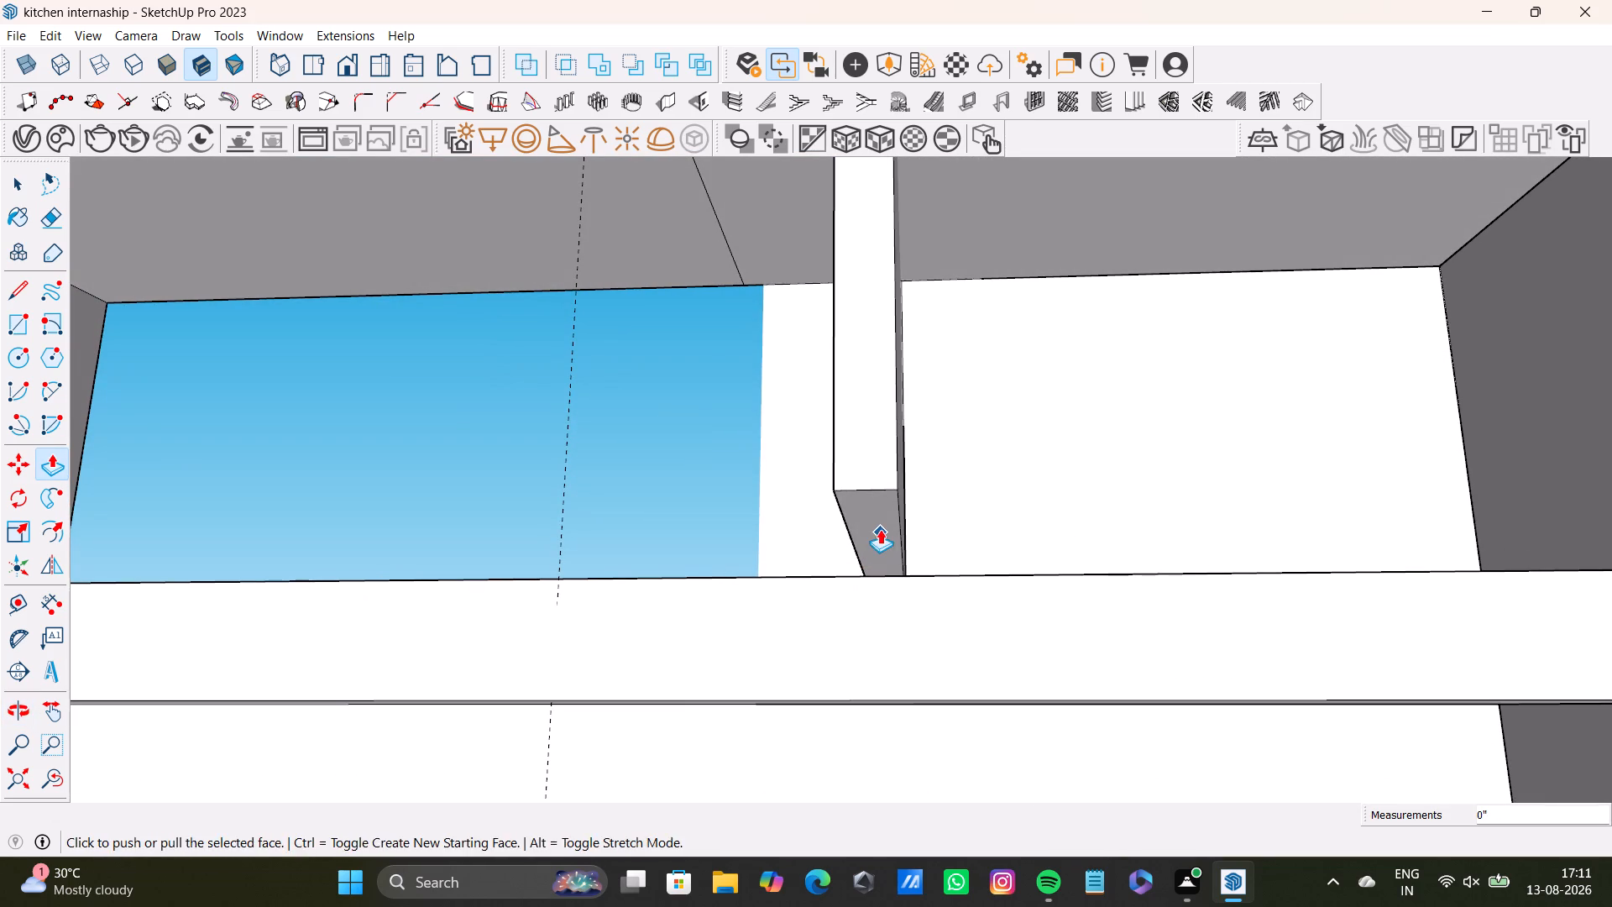
pyautogui.press('space')
pyautogui.click(880, 520)
pyautogui.press('p')
pyautogui.moveTo(880, 520); pyautogui.dragTo(884, 598)
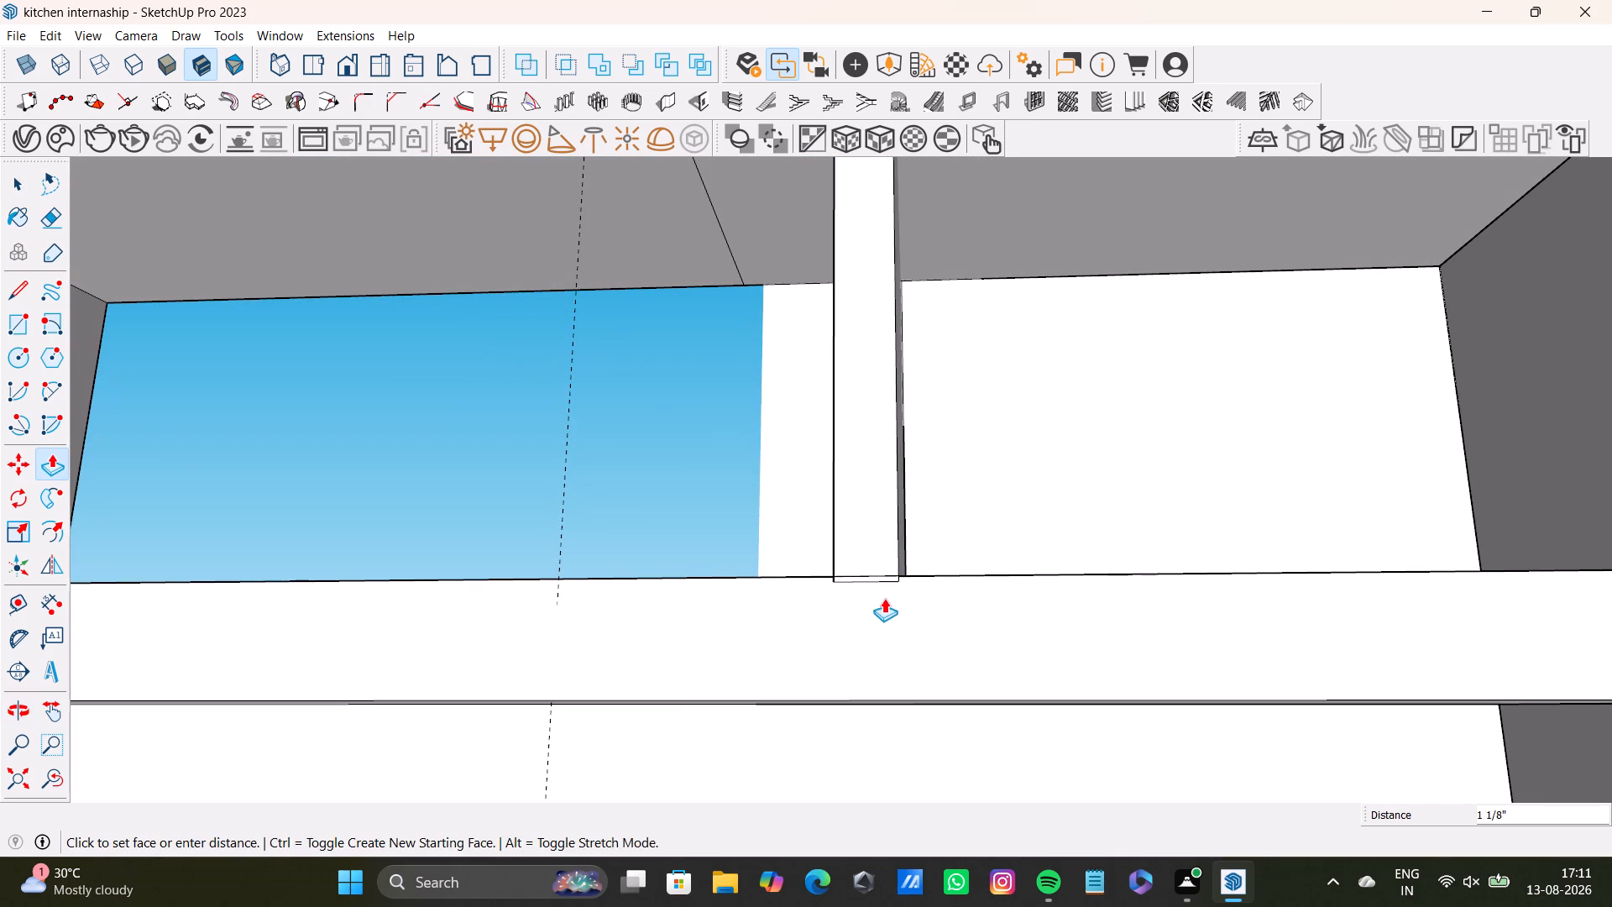
pyautogui.moveTo(884, 598); pyautogui.dragTo(883, 593)
pyautogui.press('space')
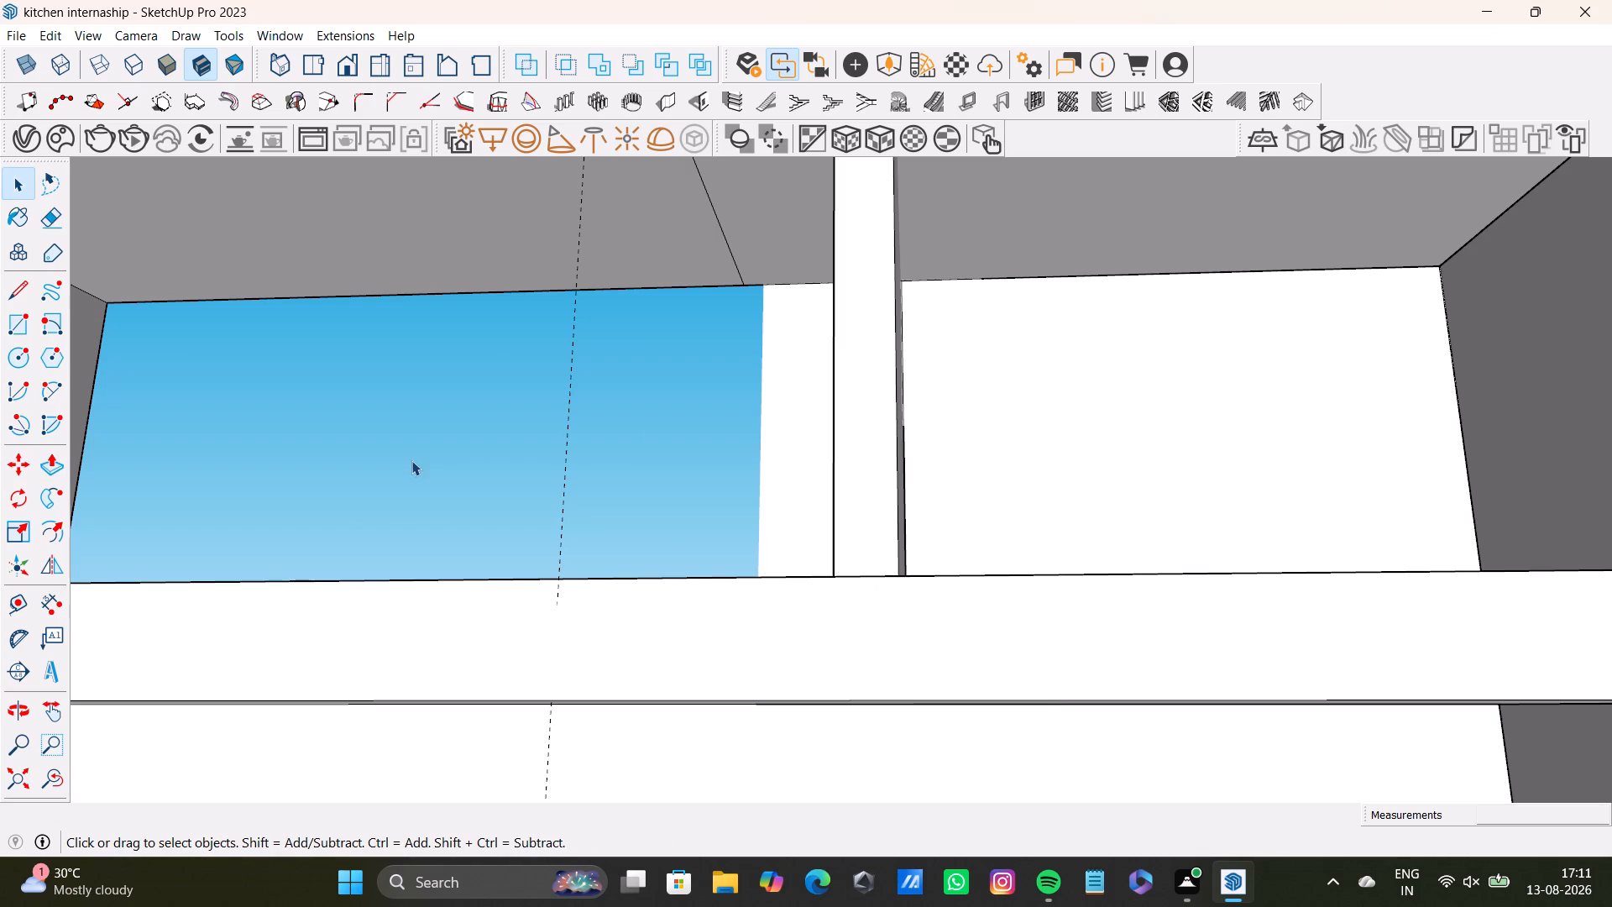
# Delete the stray diagonal line on the floor strip along the outside of the door wall.
pyautogui.scroll(-4, 411, 460)
pyautogui.click(19, 772)
pyautogui.moveTo(562, 545); pyautogui.dragTo(638, 801, button='middle')
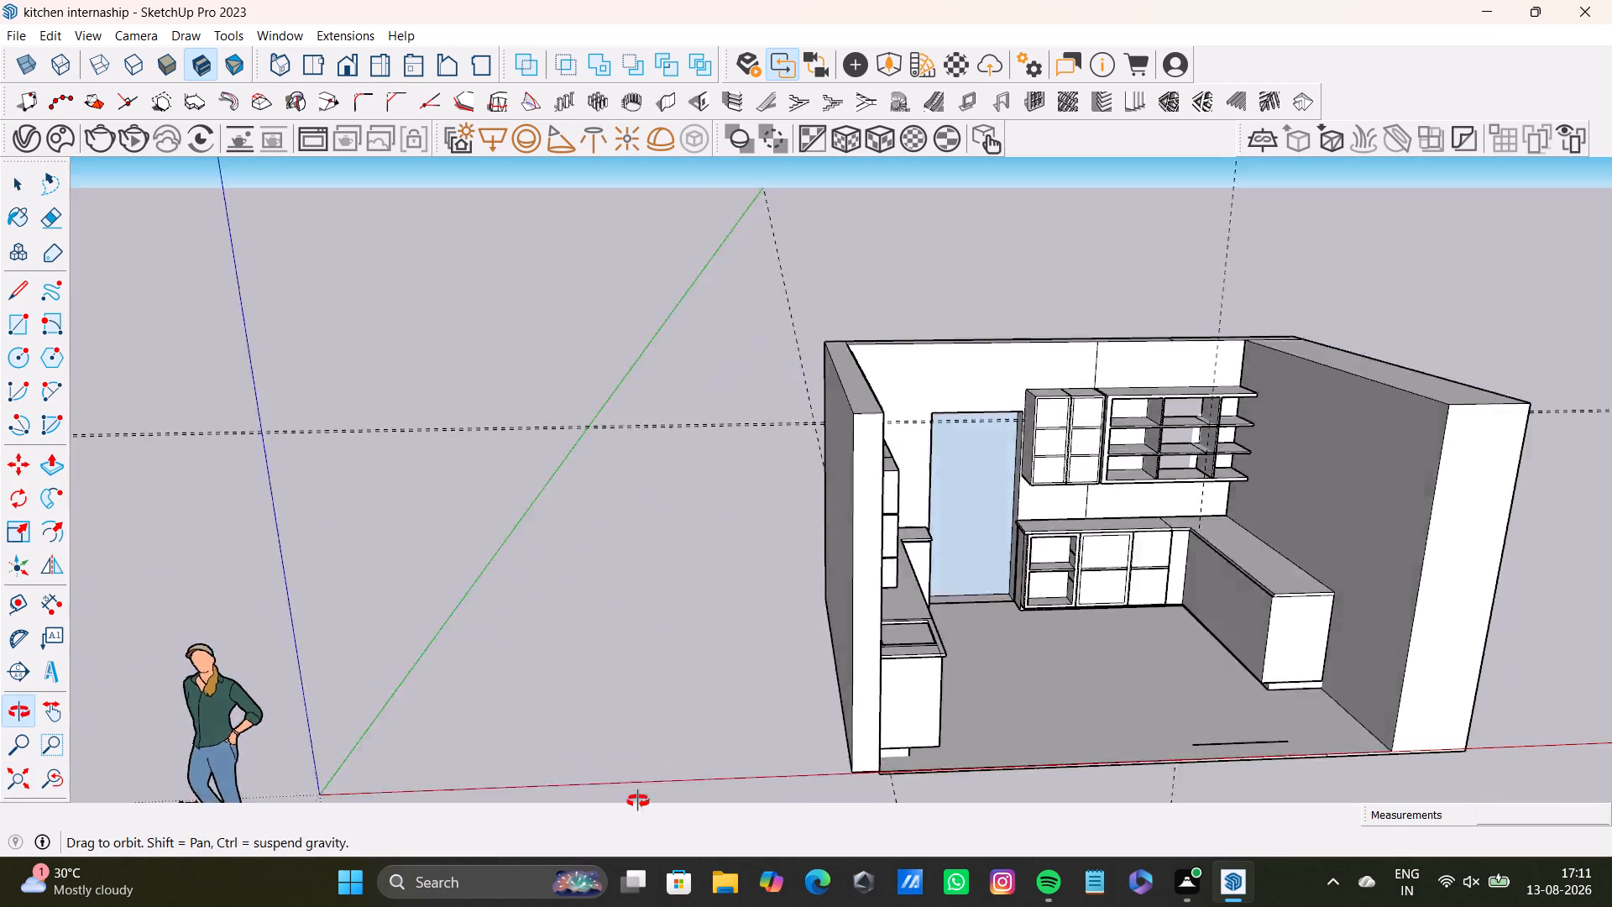
pyautogui.moveTo(638, 801); pyautogui.dragTo(717, 897, button='middle')
pyautogui.moveTo(765, 632); pyautogui.dragTo(1452, 628, button='middle')
pyautogui.moveTo(720, 553); pyautogui.dragTo(1079, 398, button='middle')
pyautogui.keyDown('shift'); pyautogui.moveTo(682, 455); pyautogui.dragTo(882, 401, button='middle'); pyautogui.keyUp('shift')
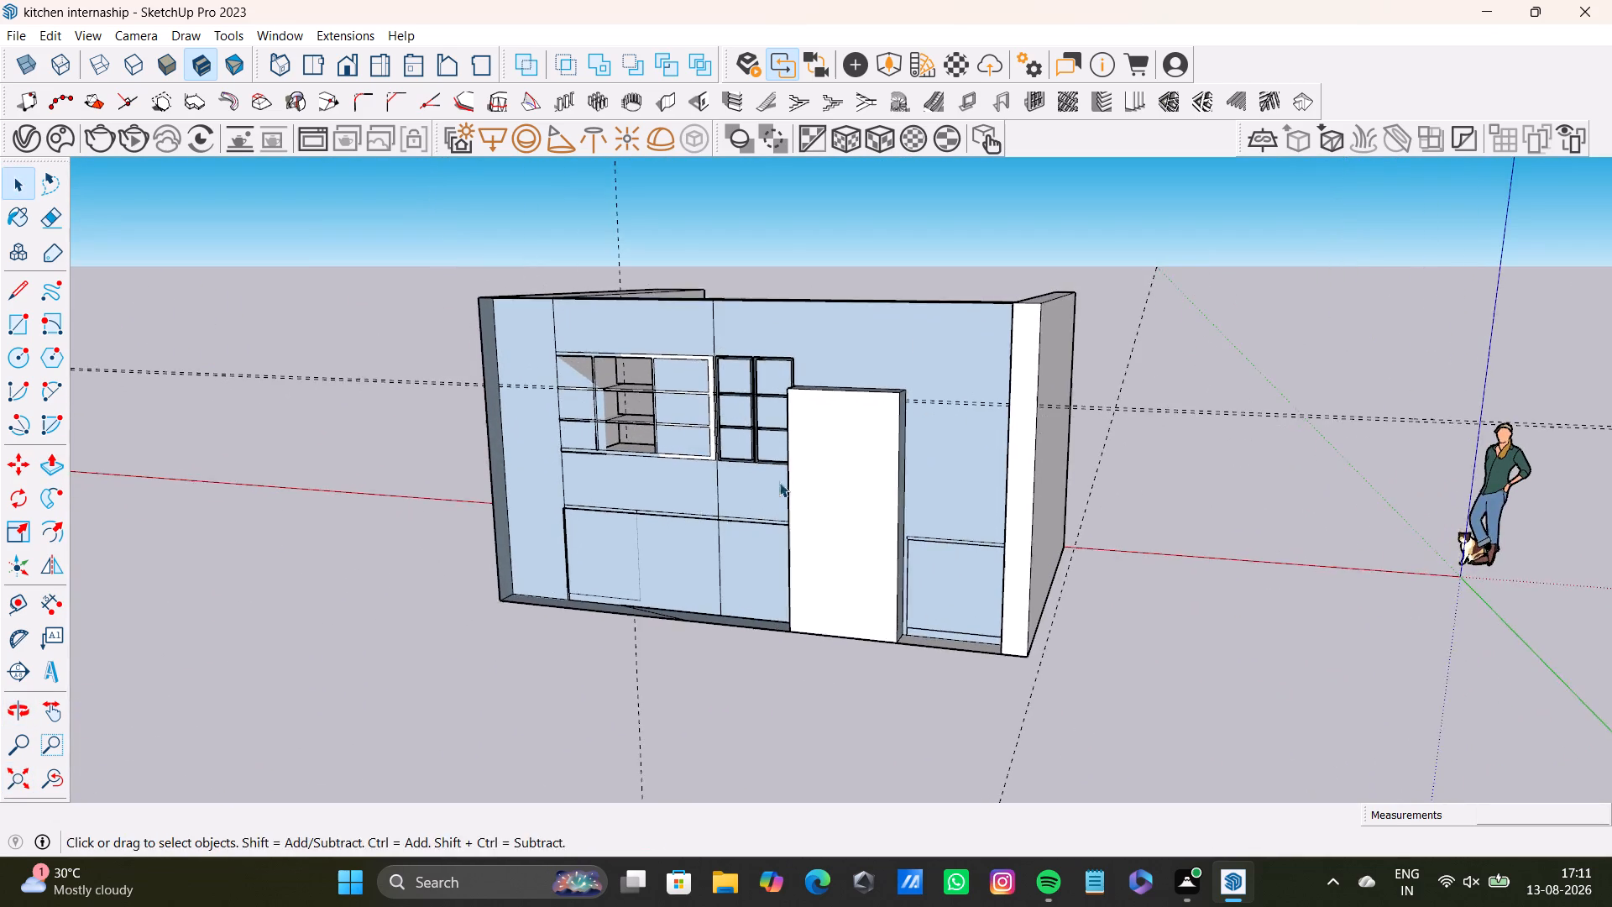
pyautogui.moveTo(779, 482); pyautogui.dragTo(900, 765, button='middle')
pyautogui.scroll(3, 681, 644)
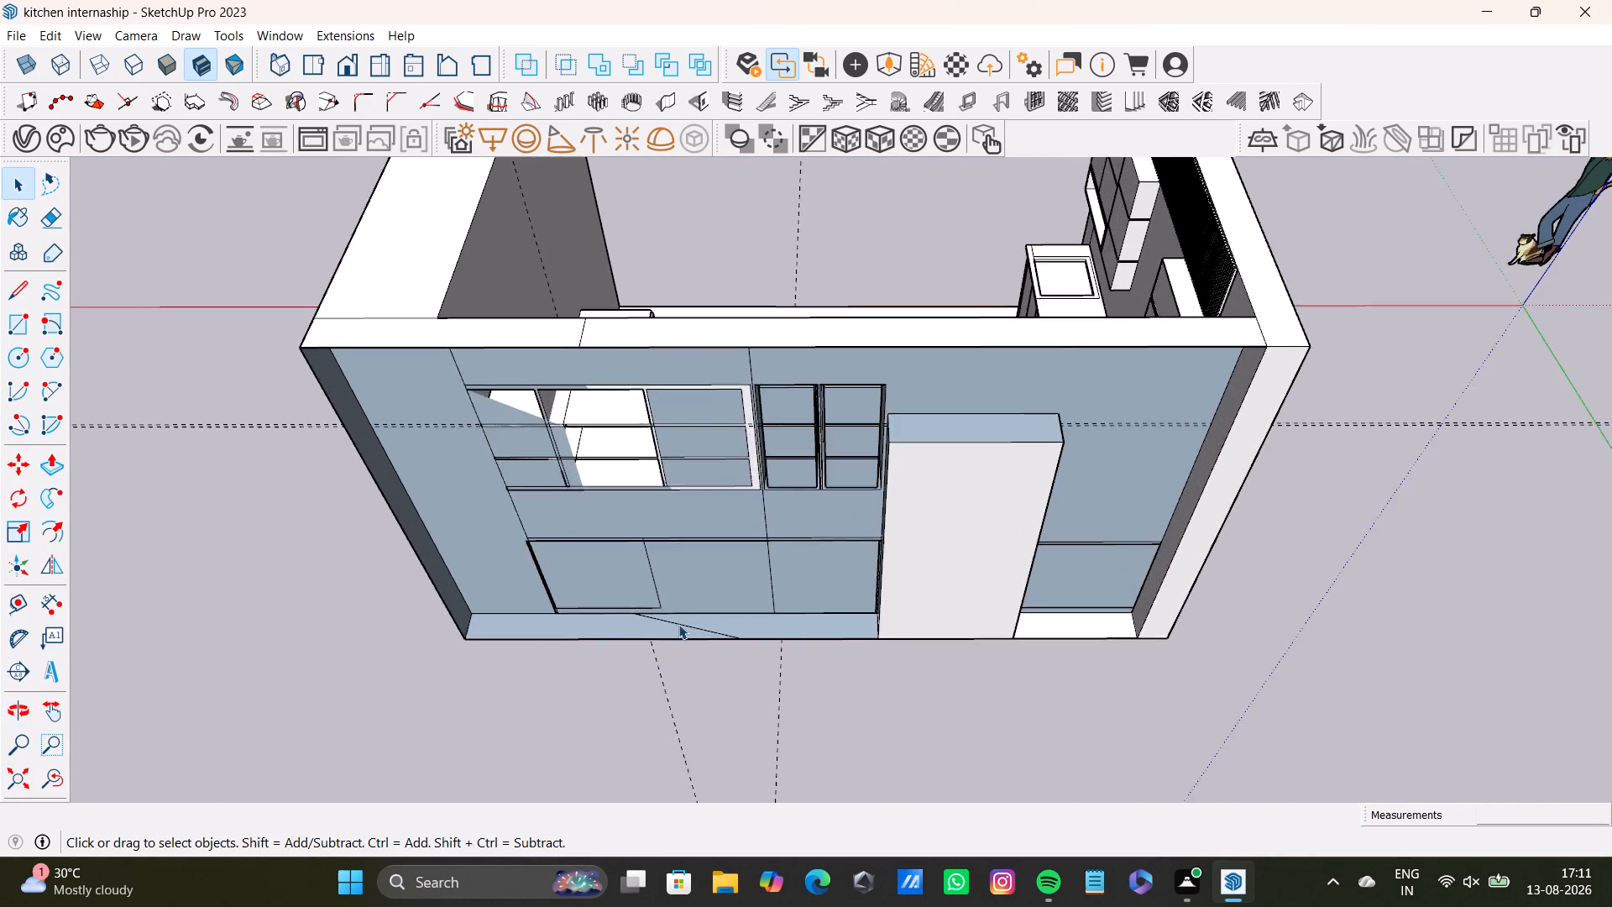
pyautogui.scroll(3, 678, 624)
pyautogui.click(703, 627)
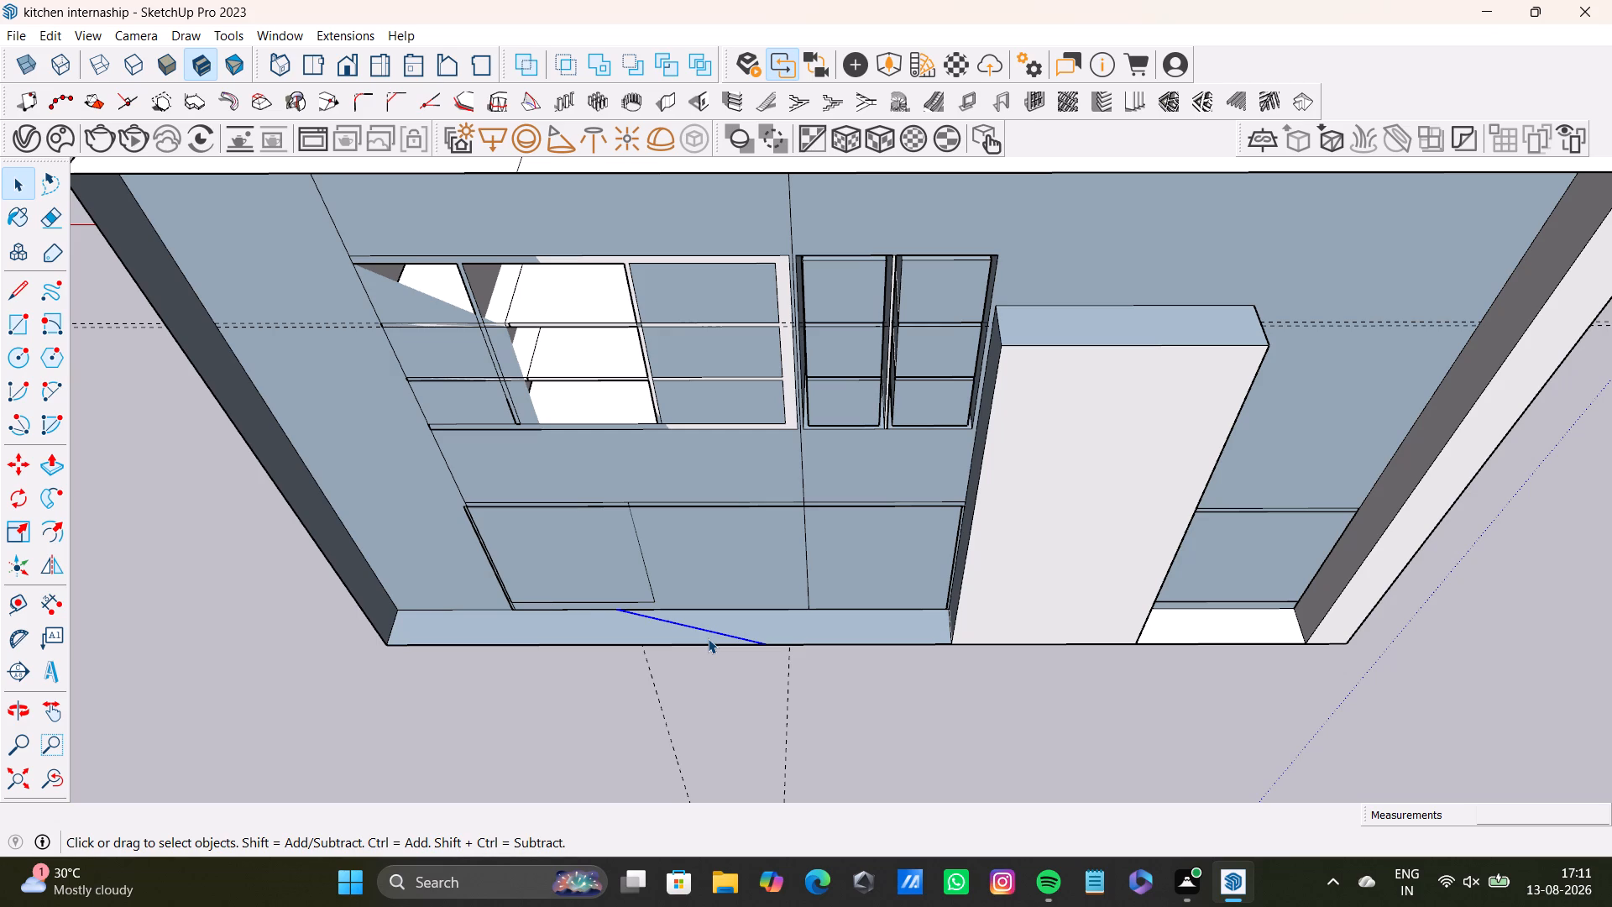
pyautogui.press('Delete')
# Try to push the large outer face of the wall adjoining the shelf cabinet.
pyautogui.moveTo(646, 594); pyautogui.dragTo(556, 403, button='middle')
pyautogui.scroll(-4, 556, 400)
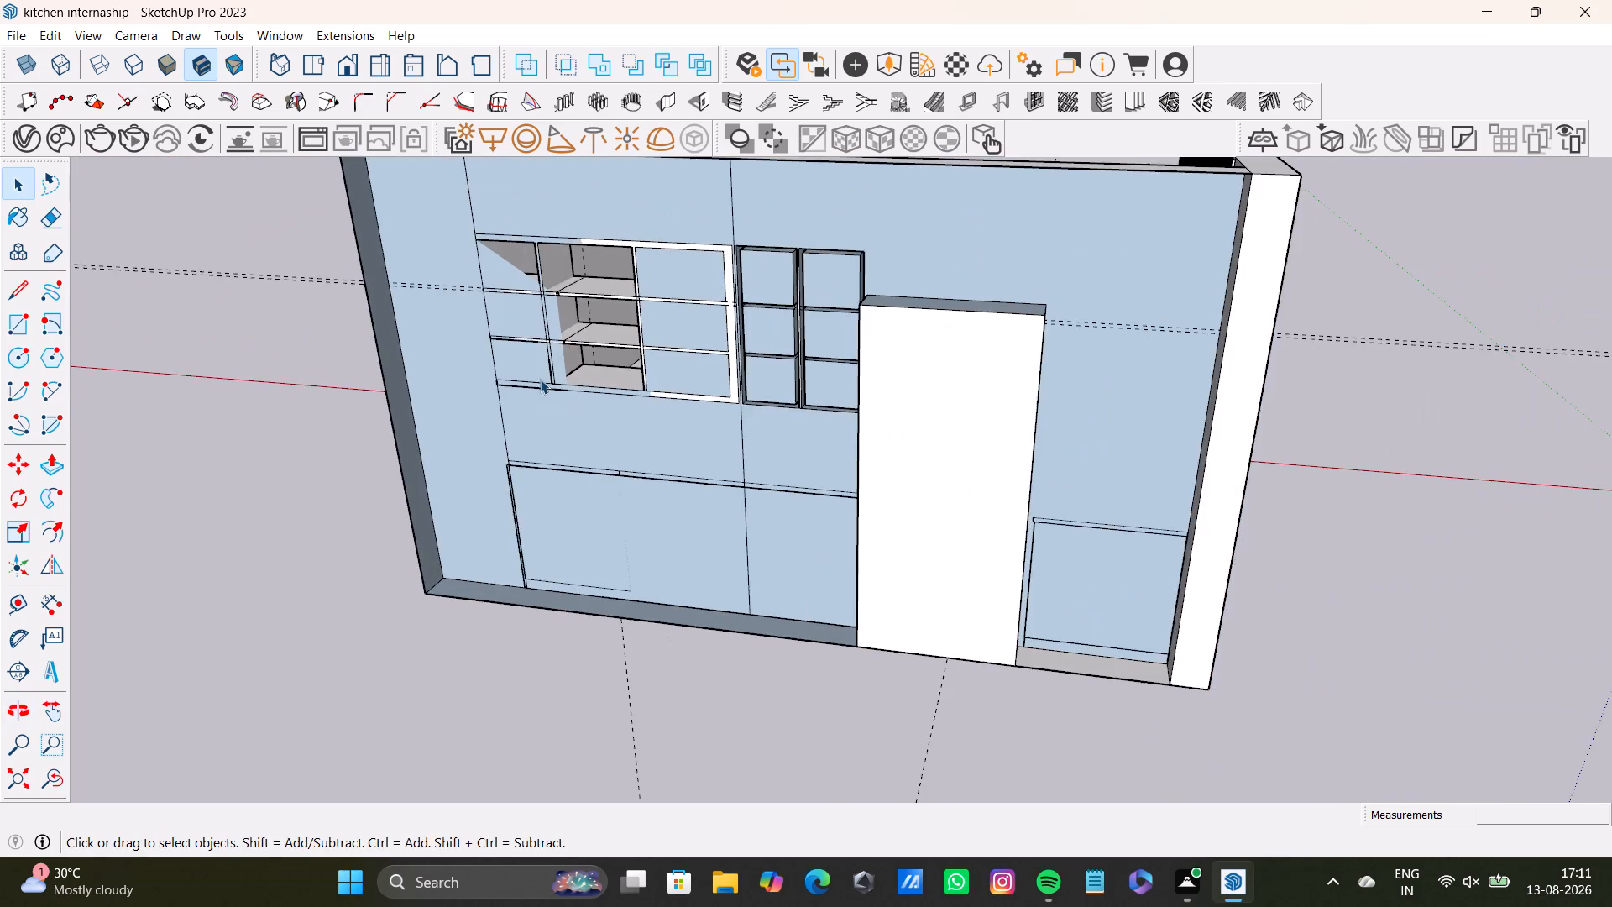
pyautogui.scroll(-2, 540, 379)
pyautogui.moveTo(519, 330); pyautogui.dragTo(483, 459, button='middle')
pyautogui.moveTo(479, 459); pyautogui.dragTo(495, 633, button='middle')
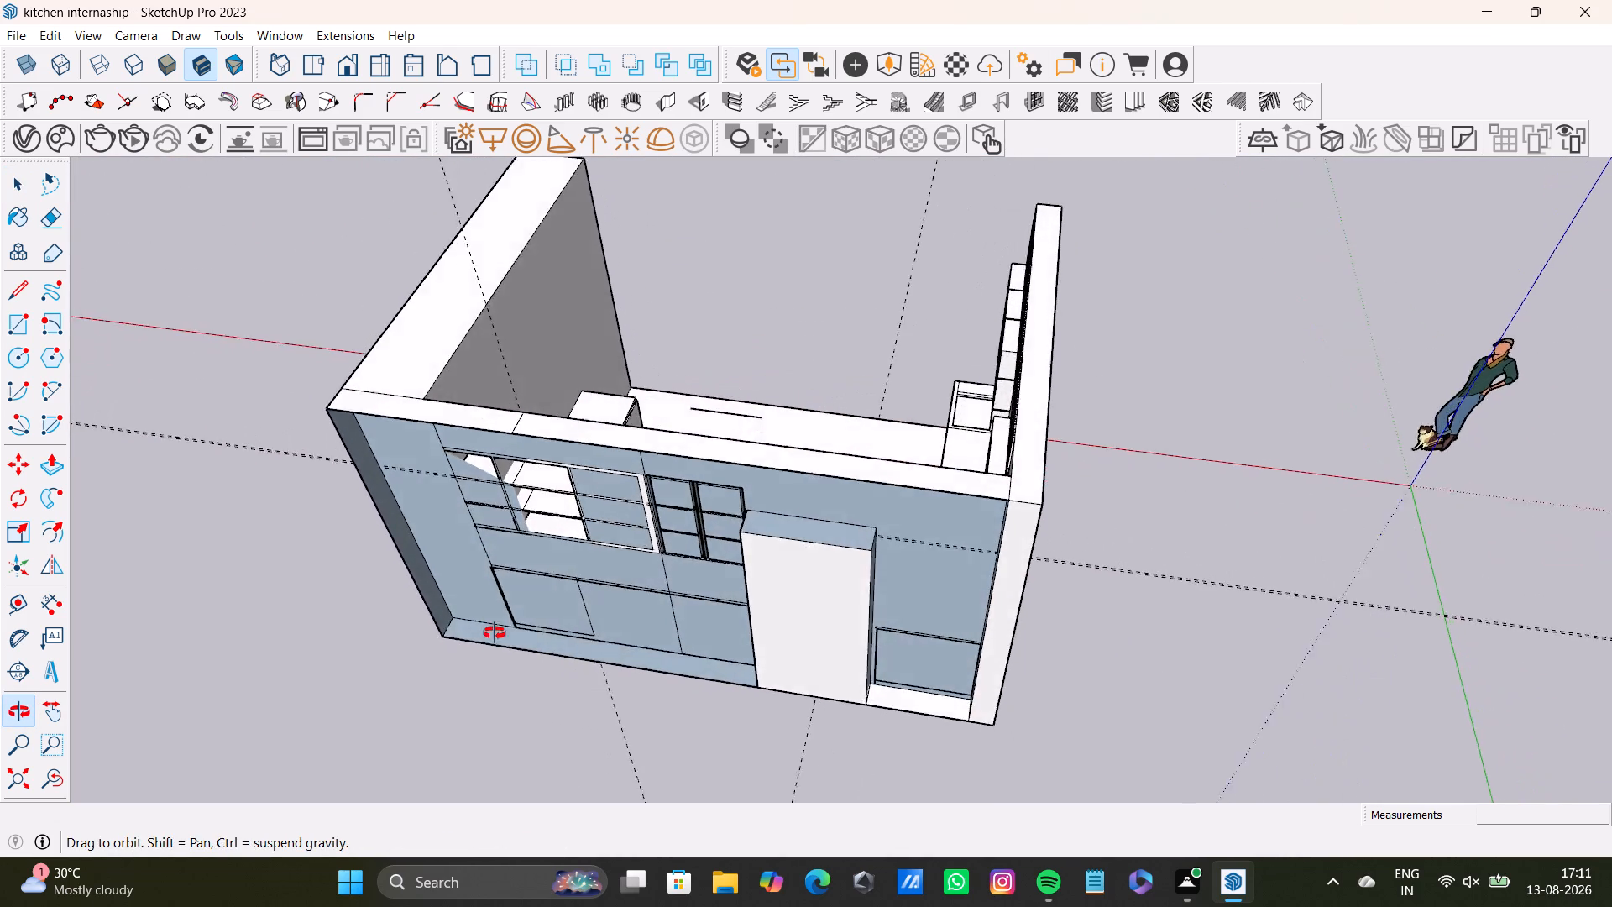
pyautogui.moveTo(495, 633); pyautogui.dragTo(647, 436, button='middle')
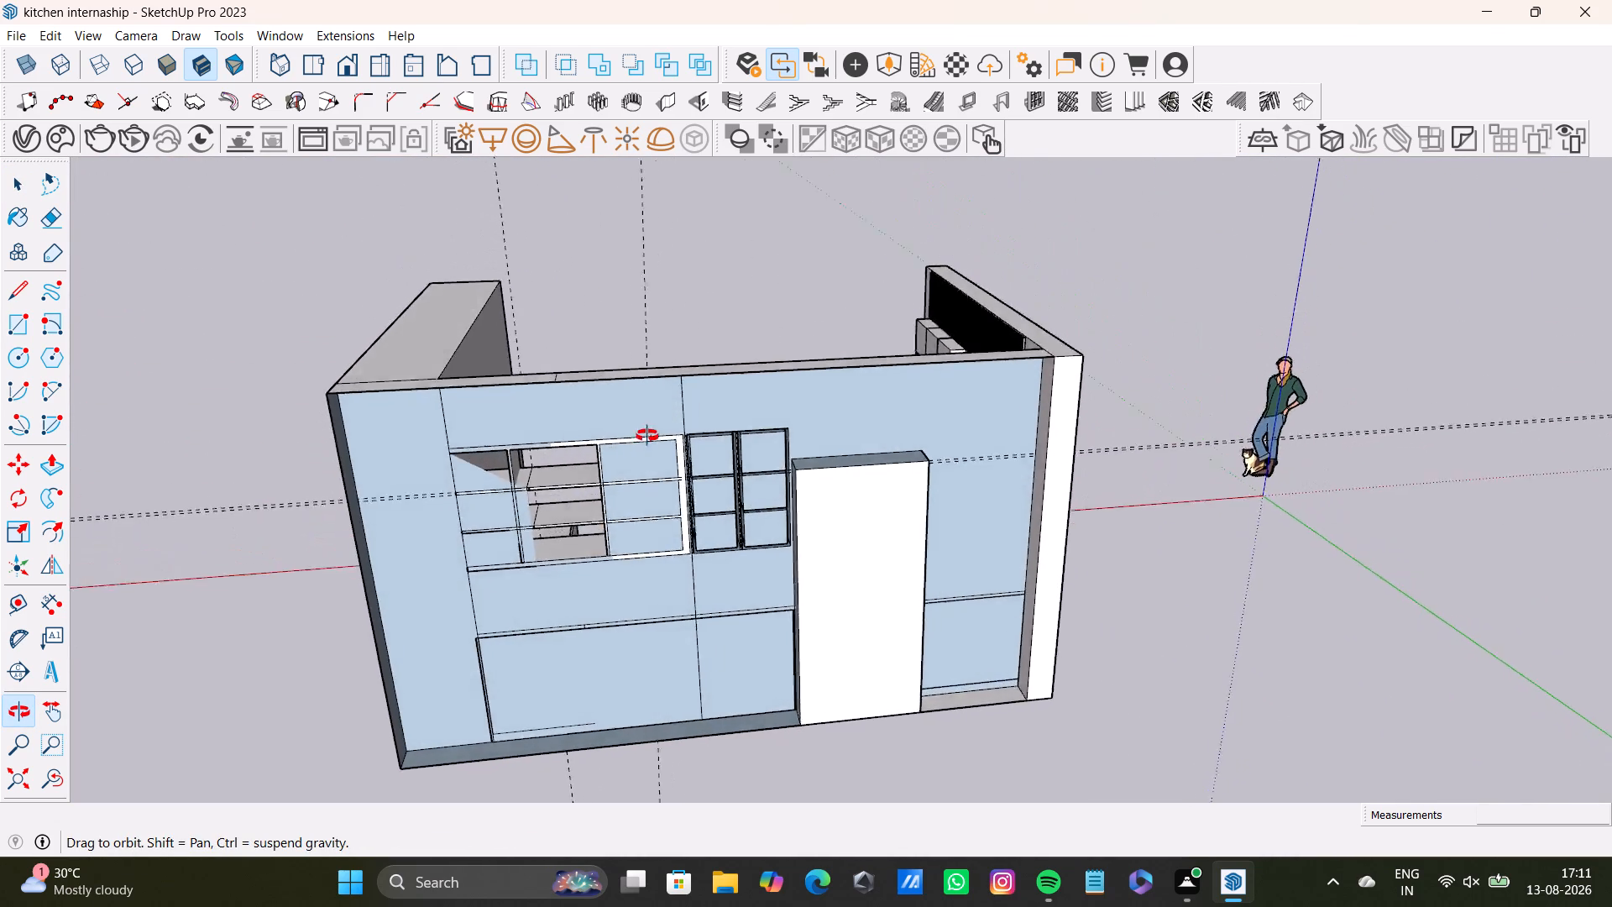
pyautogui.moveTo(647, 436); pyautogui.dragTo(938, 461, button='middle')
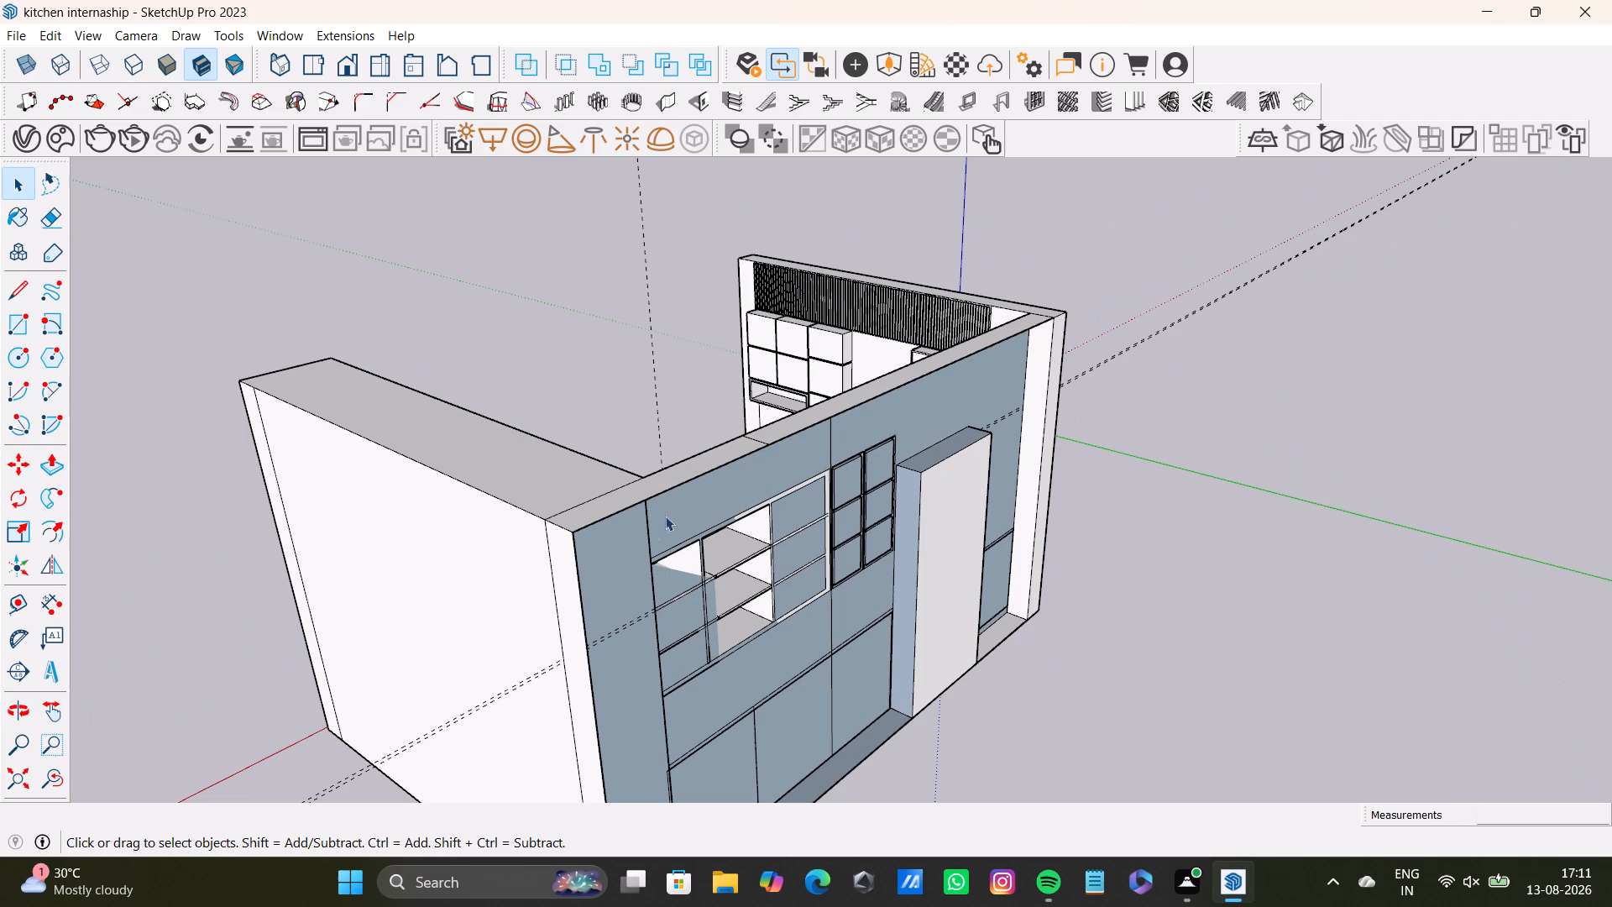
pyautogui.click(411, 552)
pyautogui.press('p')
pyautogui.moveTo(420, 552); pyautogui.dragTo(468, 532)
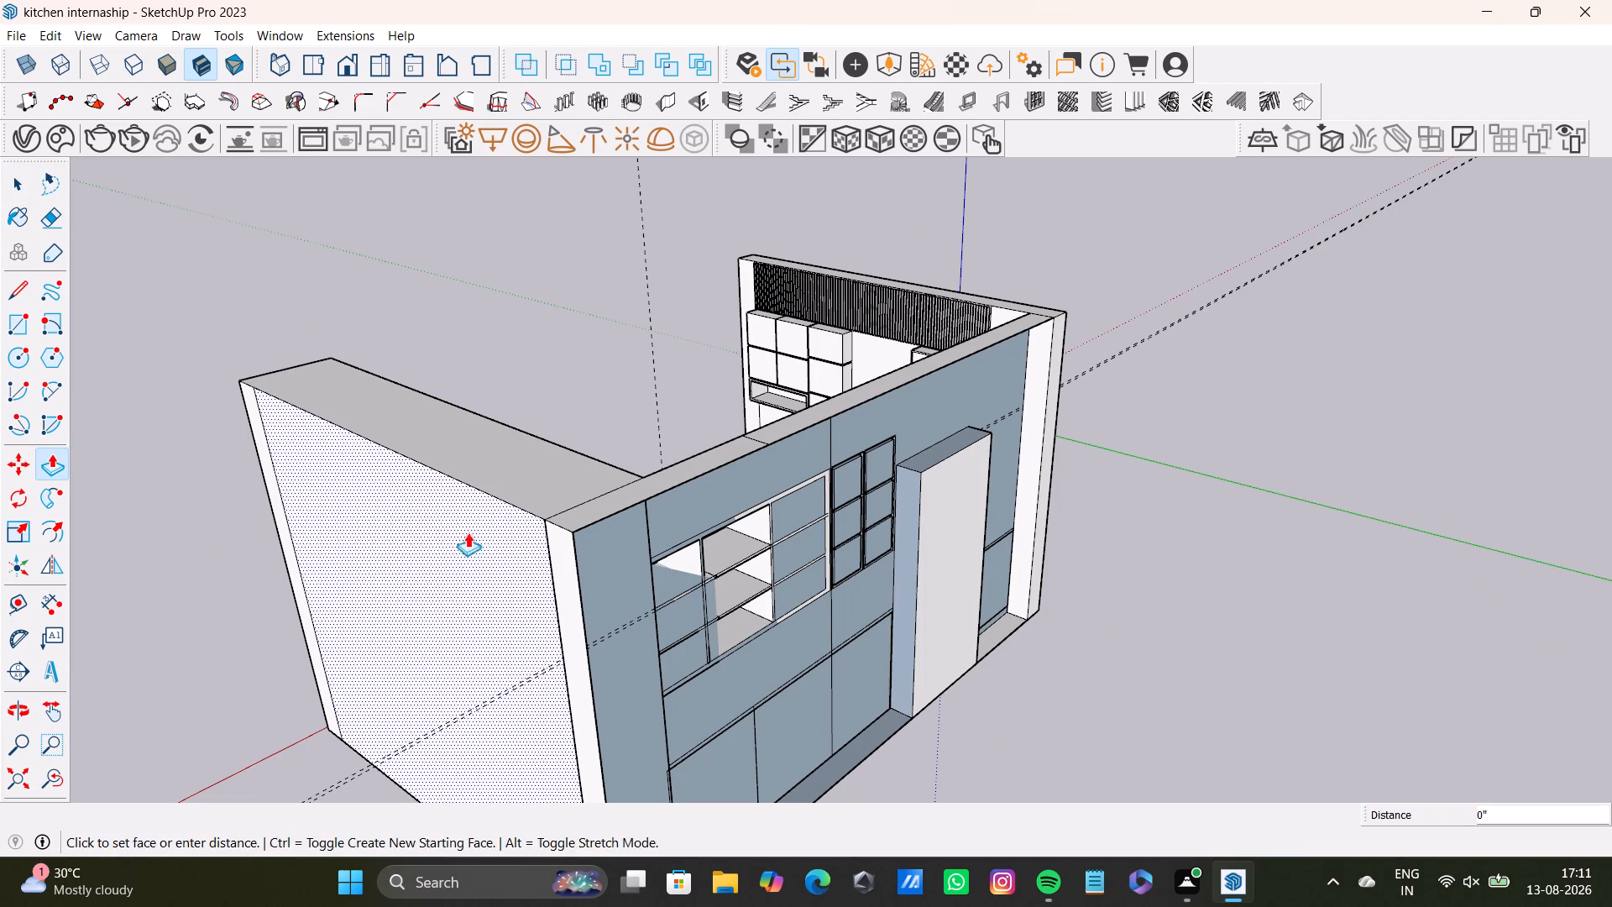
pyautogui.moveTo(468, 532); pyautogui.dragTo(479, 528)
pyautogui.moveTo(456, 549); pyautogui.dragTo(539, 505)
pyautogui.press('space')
# Delete the two vertical edges near the ends of the adjoining wall's outer face.
pyautogui.scroll(5, 552, 586)
pyautogui.moveTo(554, 582); pyautogui.dragTo(343, 597, button='middle')
pyautogui.scroll(5, 376, 470)
pyautogui.moveTo(383, 472); pyautogui.dragTo(578, 495, button='middle')
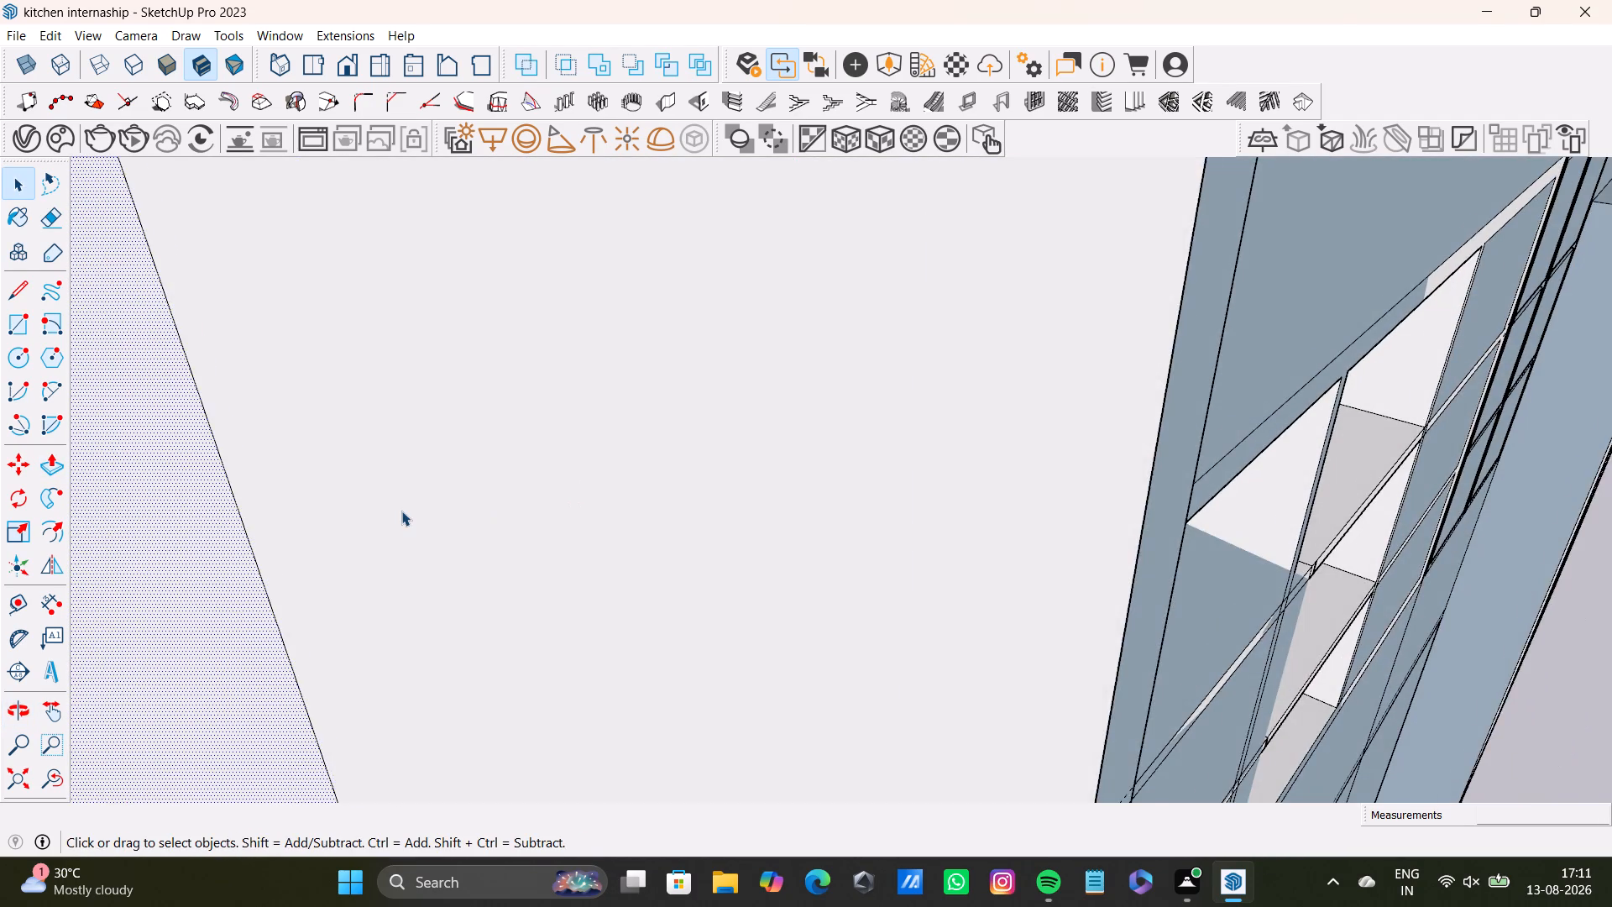
pyautogui.scroll(-20, 401, 511)
pyautogui.scroll(-4, 401, 511)
pyautogui.scroll(1, 384, 553)
pyautogui.scroll(-9, 384, 553)
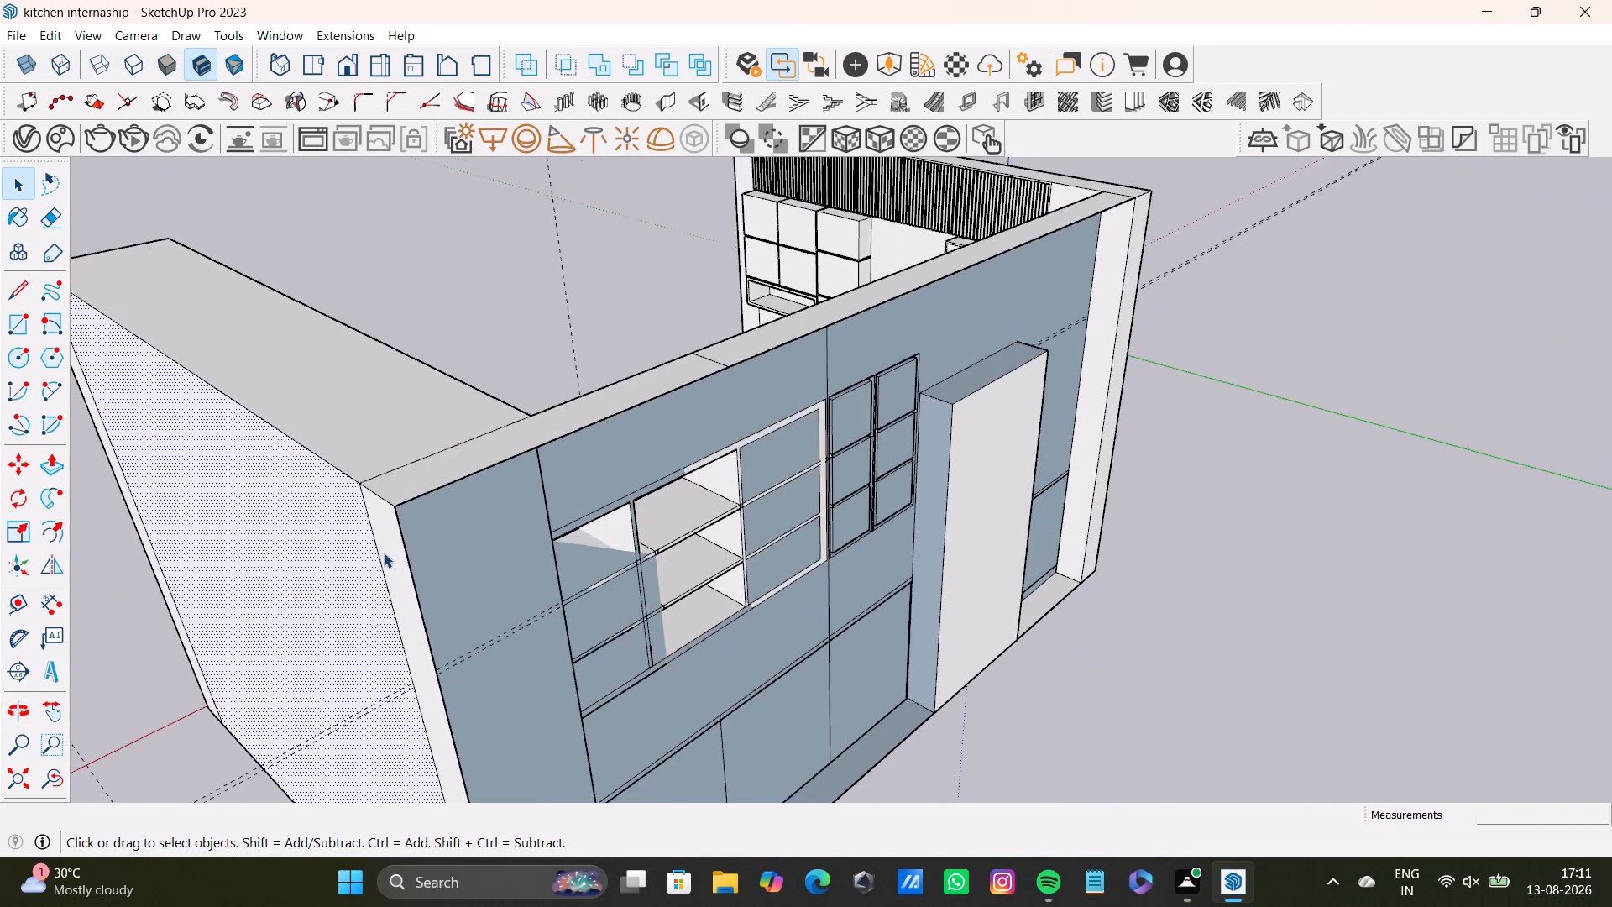
pyautogui.scroll(-10, 384, 553)
pyautogui.keyDown('shift'); pyautogui.moveTo(384, 553); pyautogui.dragTo(523, 474, button='middle'); pyautogui.keyUp('shift')
pyautogui.click(416, 511)
pyautogui.moveTo(474, 527); pyautogui.dragTo(675, 631, button='middle')
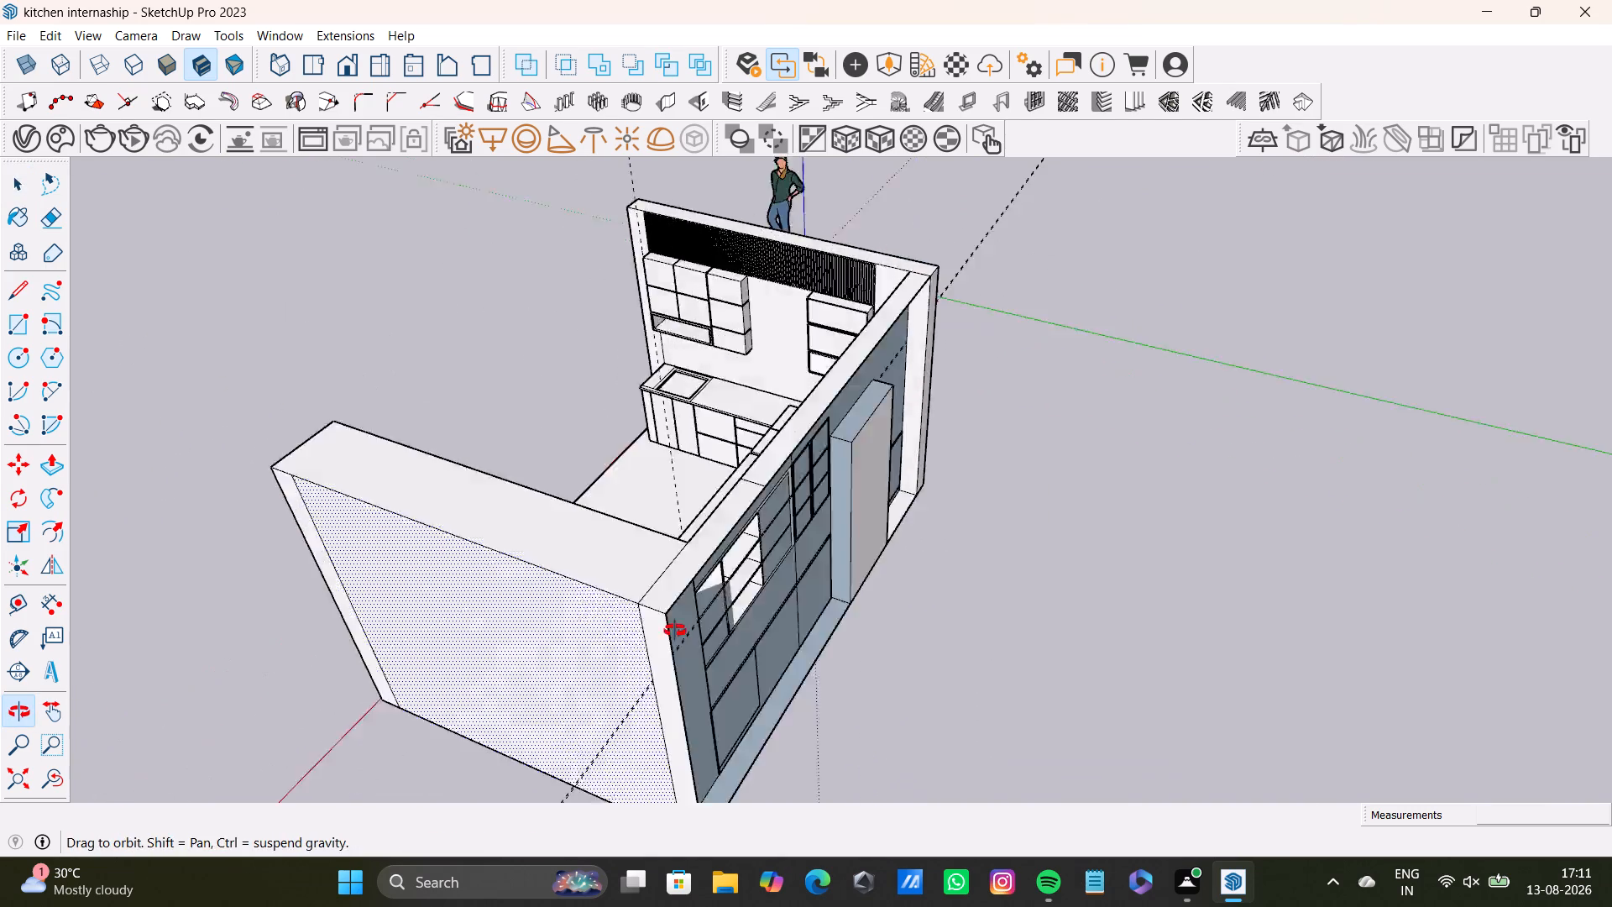
pyautogui.moveTo(675, 631); pyautogui.dragTo(902, 622, button='middle')
pyautogui.moveTo(804, 631); pyautogui.dragTo(1351, 617, button='middle')
pyautogui.moveTo(1154, 584); pyautogui.dragTo(959, 548, button='middle')
pyautogui.moveTo(1007, 549); pyautogui.dragTo(798, 489, button='middle')
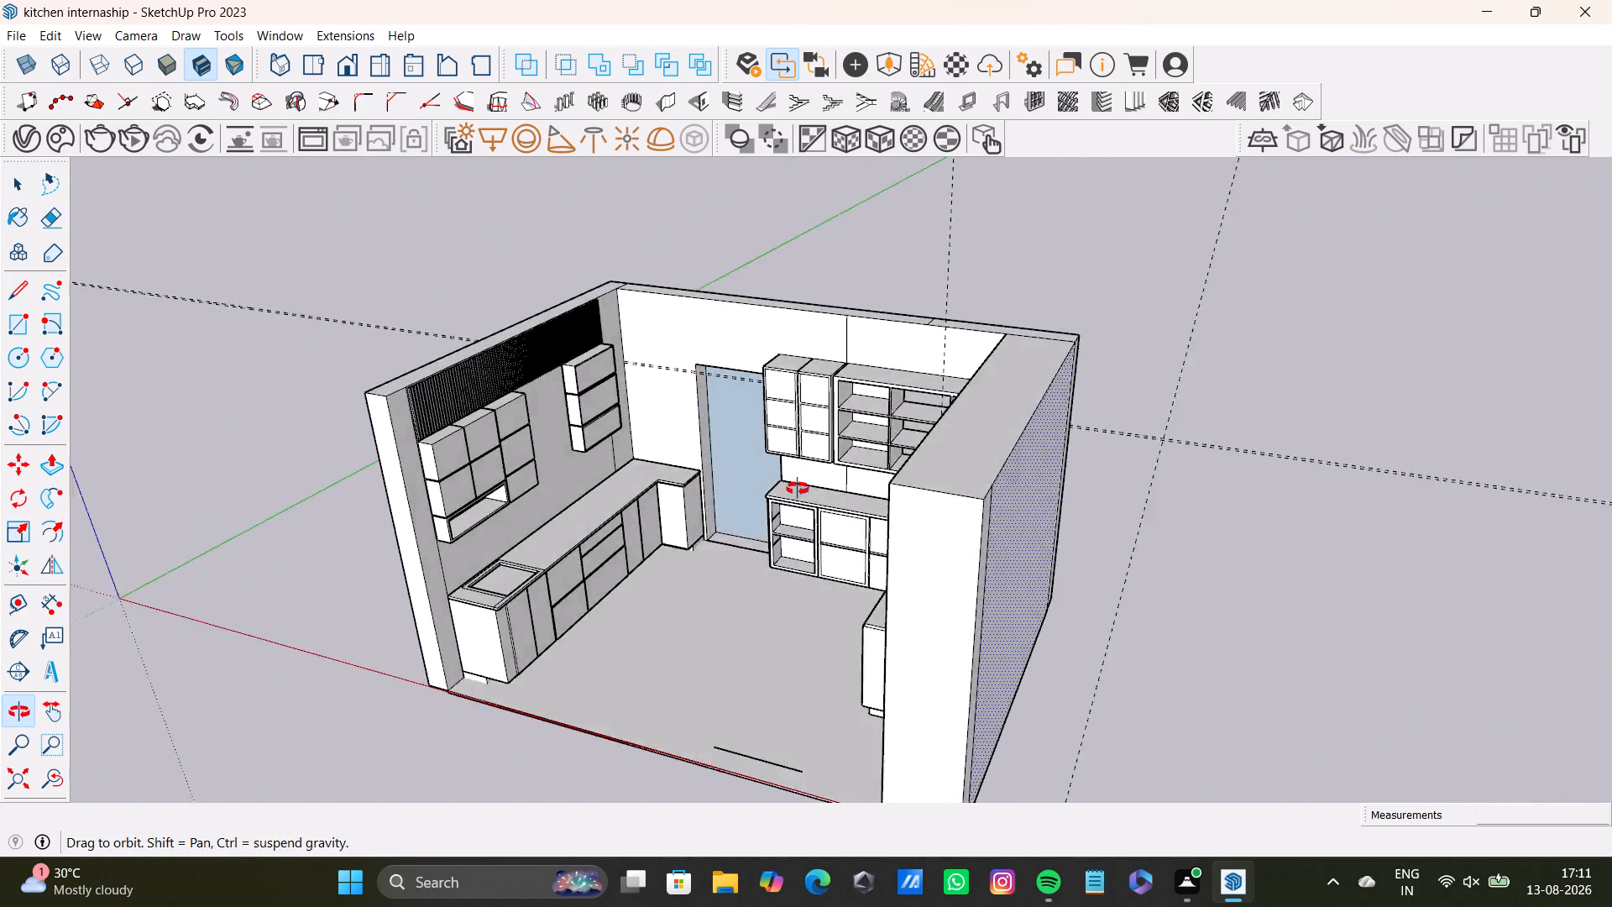
pyautogui.moveTo(798, 489); pyautogui.dragTo(665, 486, button='middle')
pyautogui.moveTo(946, 579); pyautogui.dragTo(846, 511, button='middle')
pyautogui.click(769, 580)
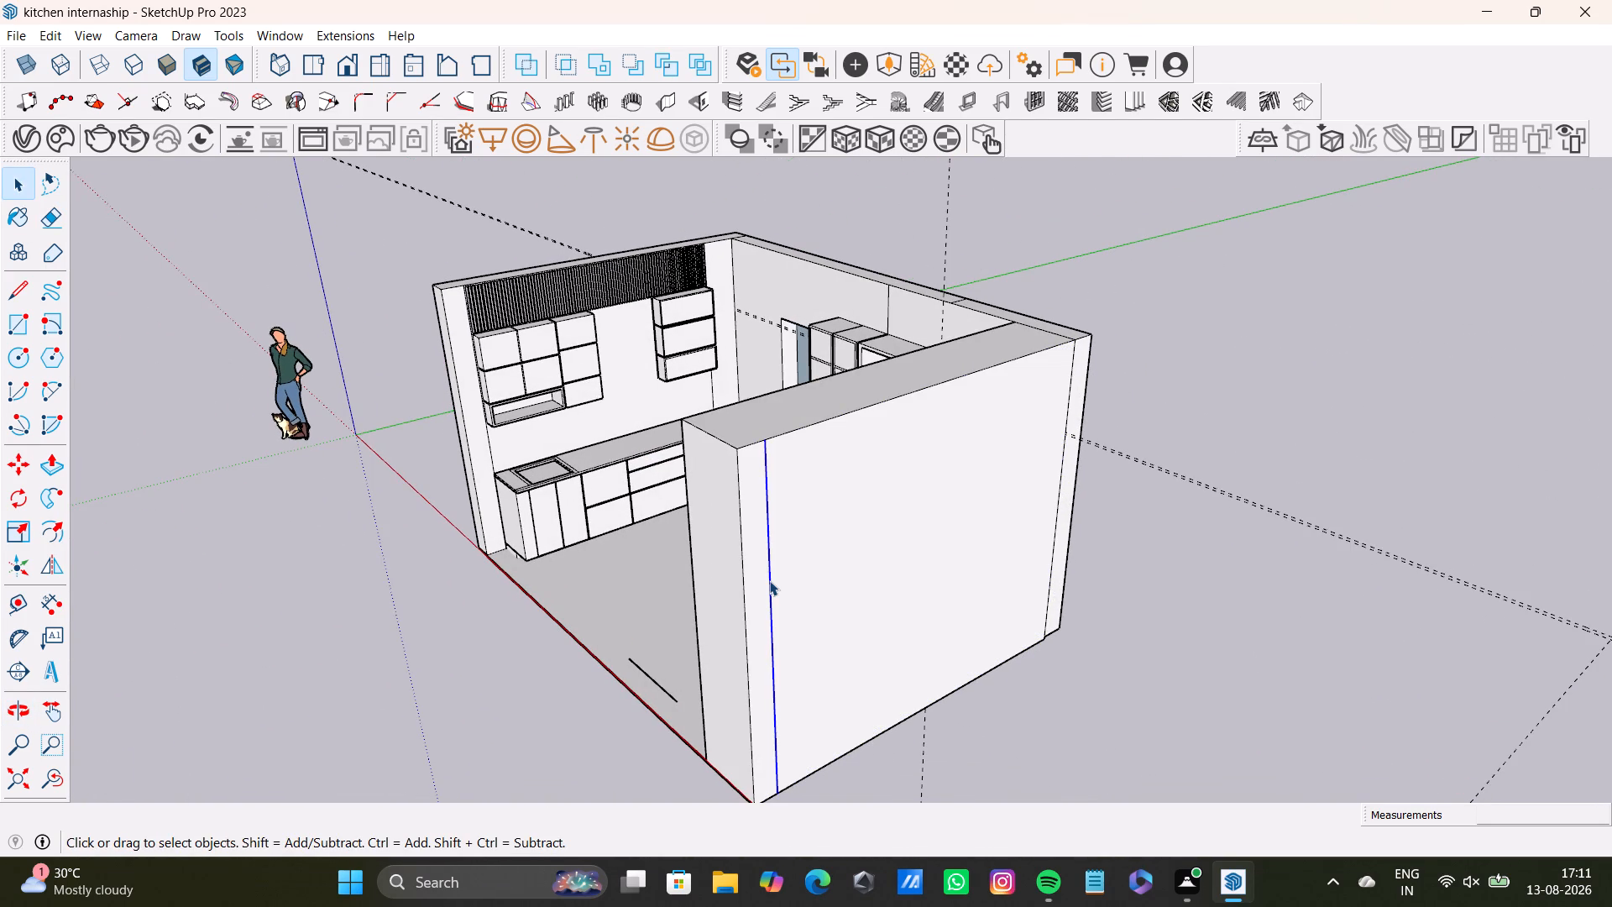
pyautogui.press('Delete')
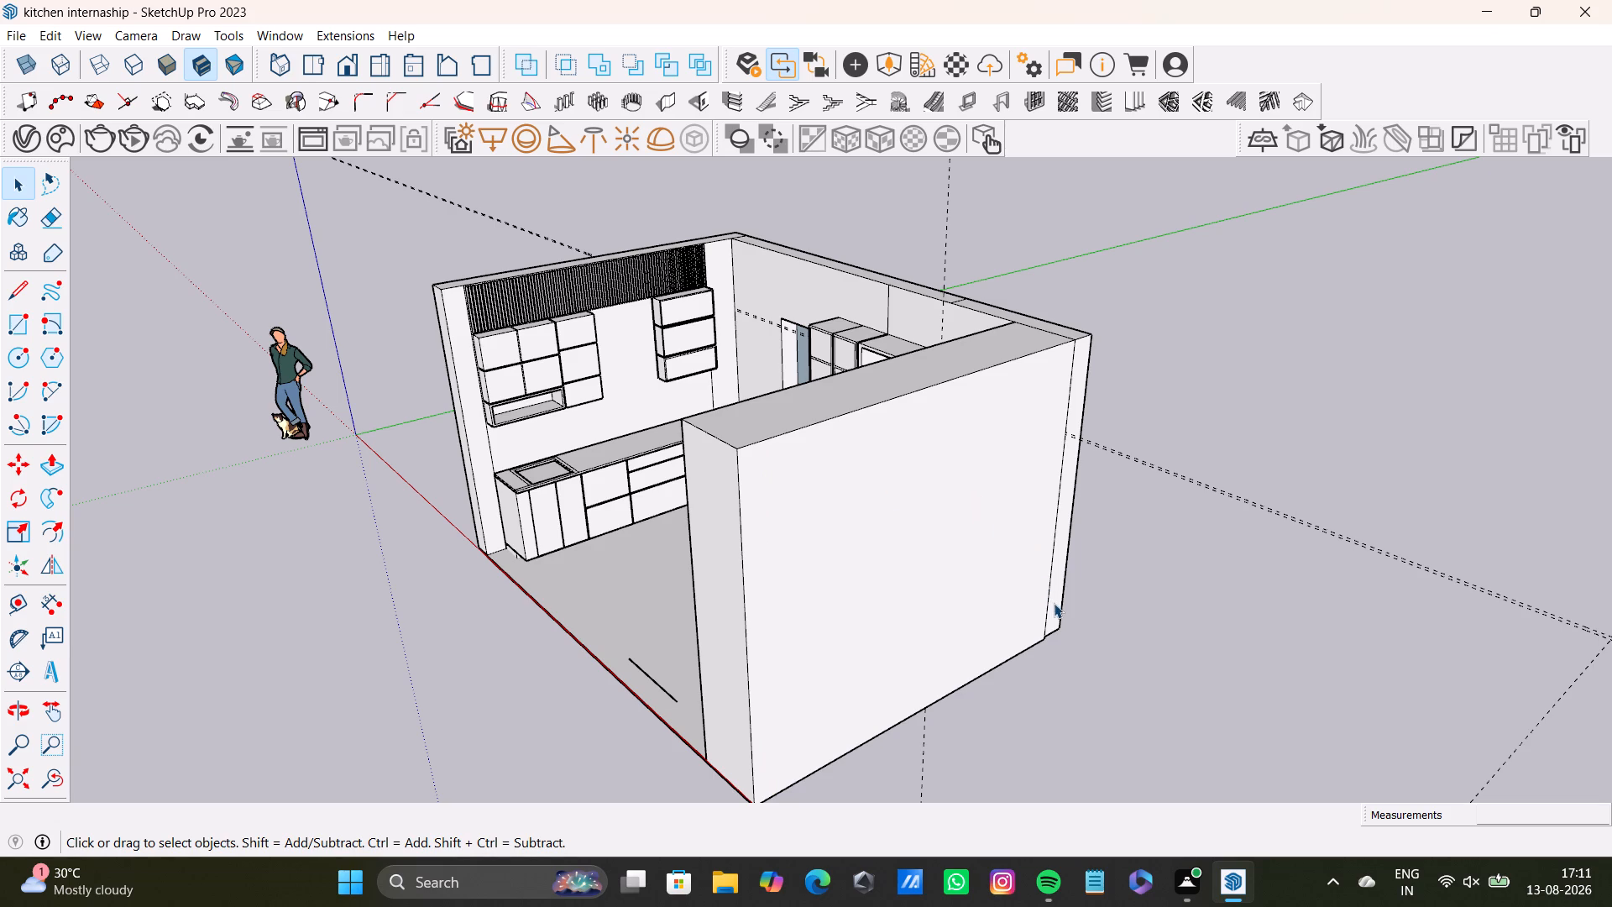
pyautogui.click(1045, 612)
pyautogui.press('Delete')
pyautogui.press('Delete')
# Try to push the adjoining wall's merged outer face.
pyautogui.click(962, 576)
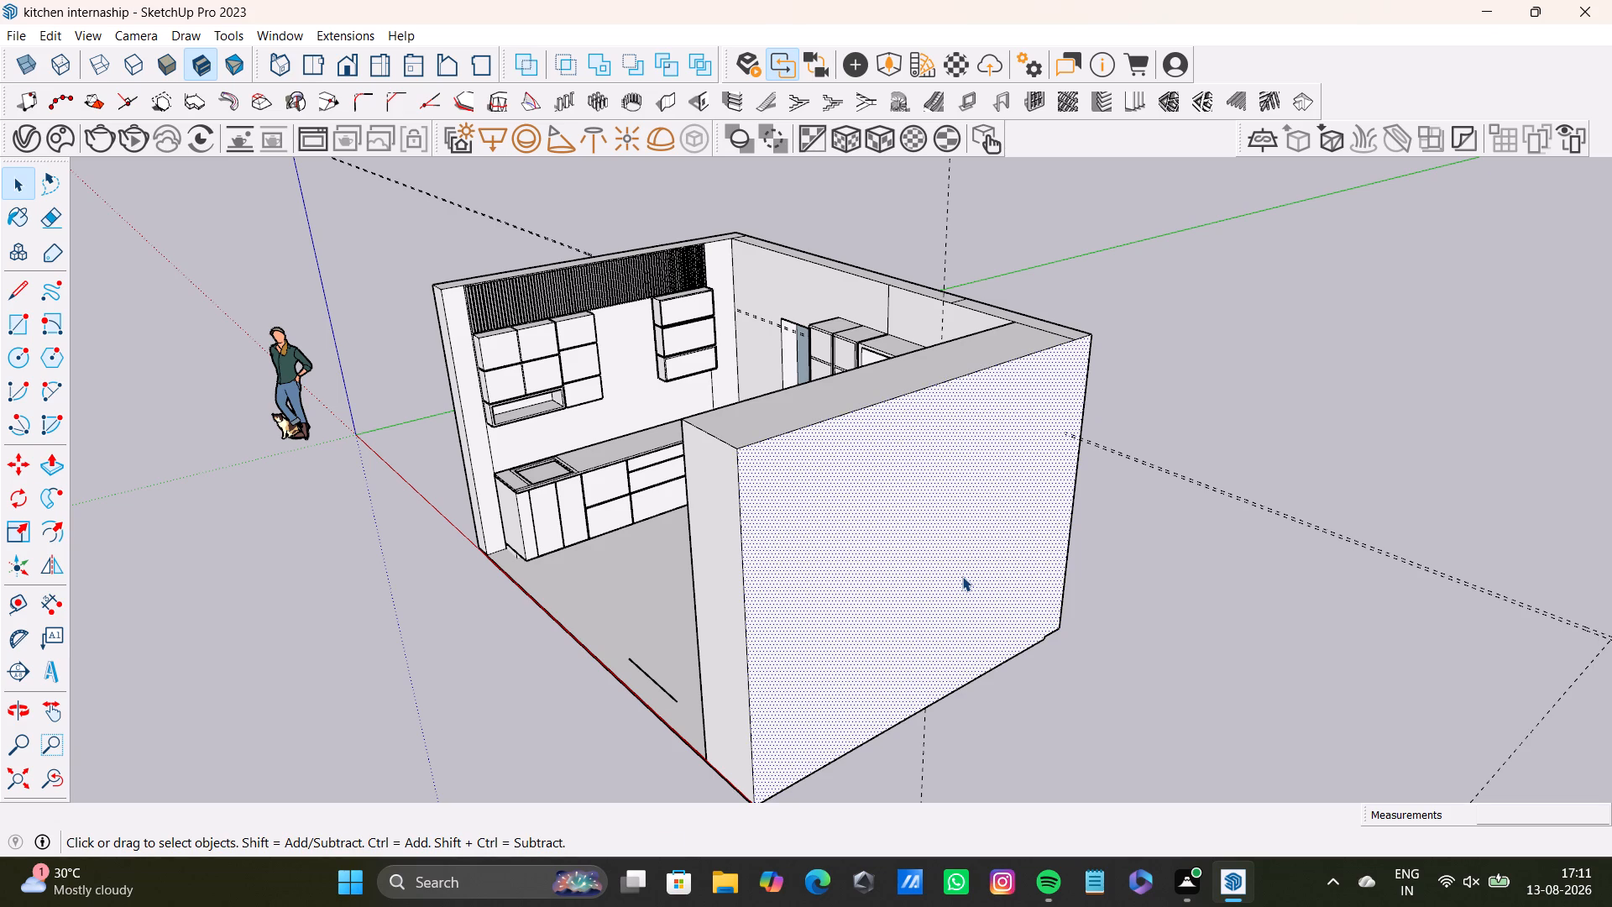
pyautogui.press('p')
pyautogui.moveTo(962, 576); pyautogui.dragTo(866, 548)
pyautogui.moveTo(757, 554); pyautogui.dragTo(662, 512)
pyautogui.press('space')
# Delete the adjoining wall's outer face.
pyautogui.moveTo(871, 641); pyautogui.dragTo(761, 623, button='middle')
pyautogui.press('Delete')
# Delete the leftover vertical edge at the outer corner between the adjoining wall and the door wall.
pyautogui.moveTo(851, 633); pyautogui.dragTo(872, 722, button='middle')
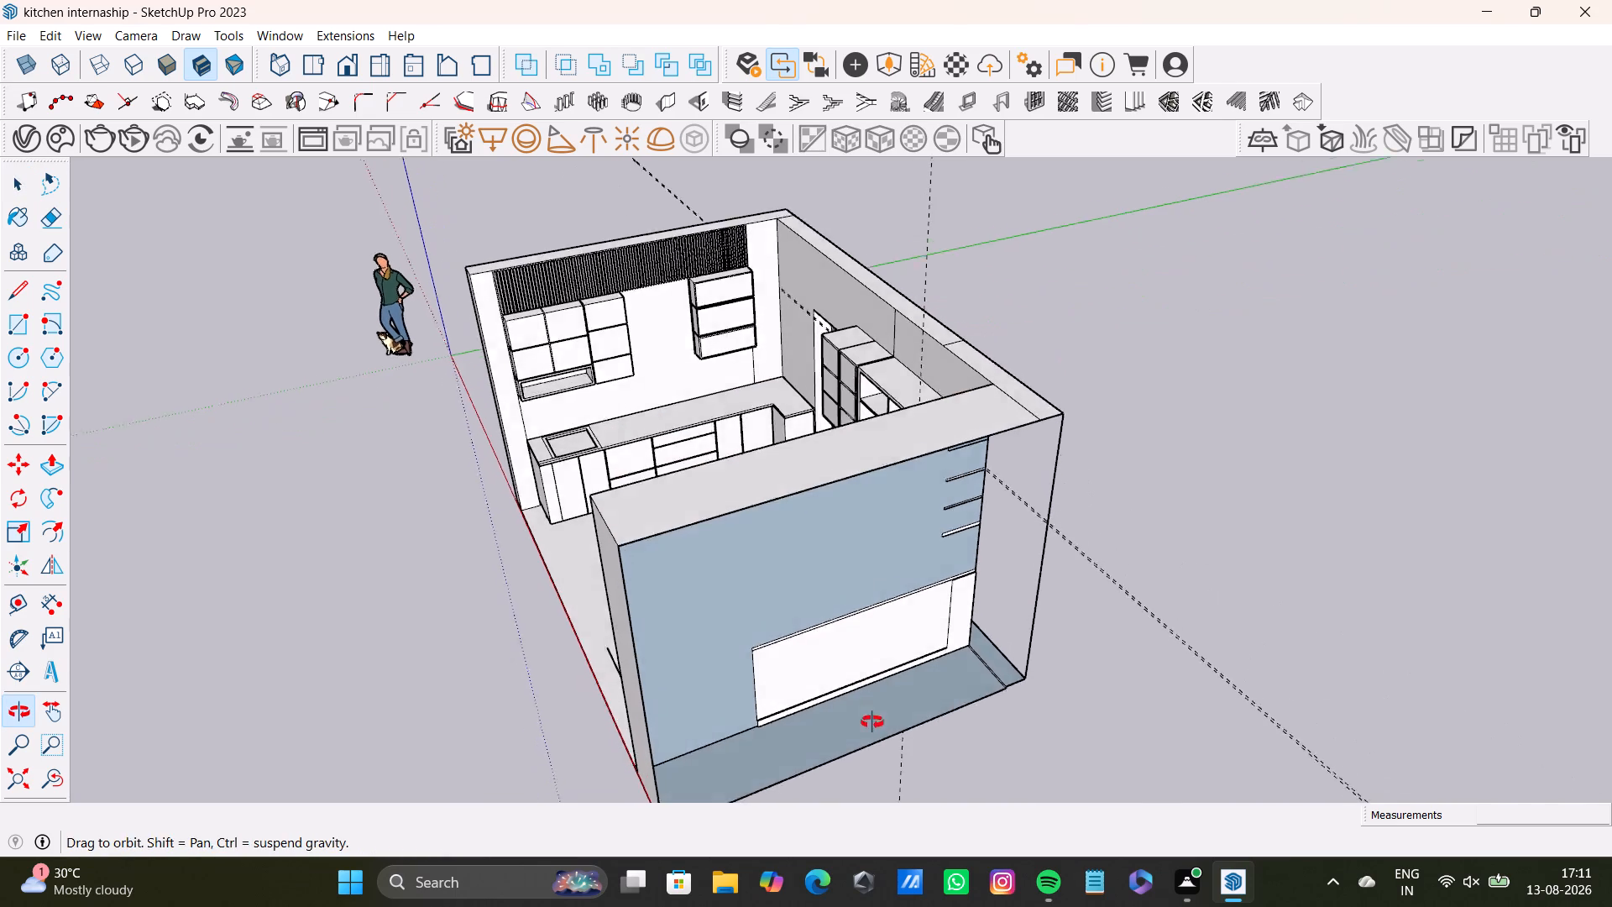
pyautogui.moveTo(872, 722); pyautogui.dragTo(872, 725, button='middle')
pyautogui.scroll(5, 950, 616)
pyautogui.moveTo(922, 535); pyautogui.dragTo(558, 399, button='middle')
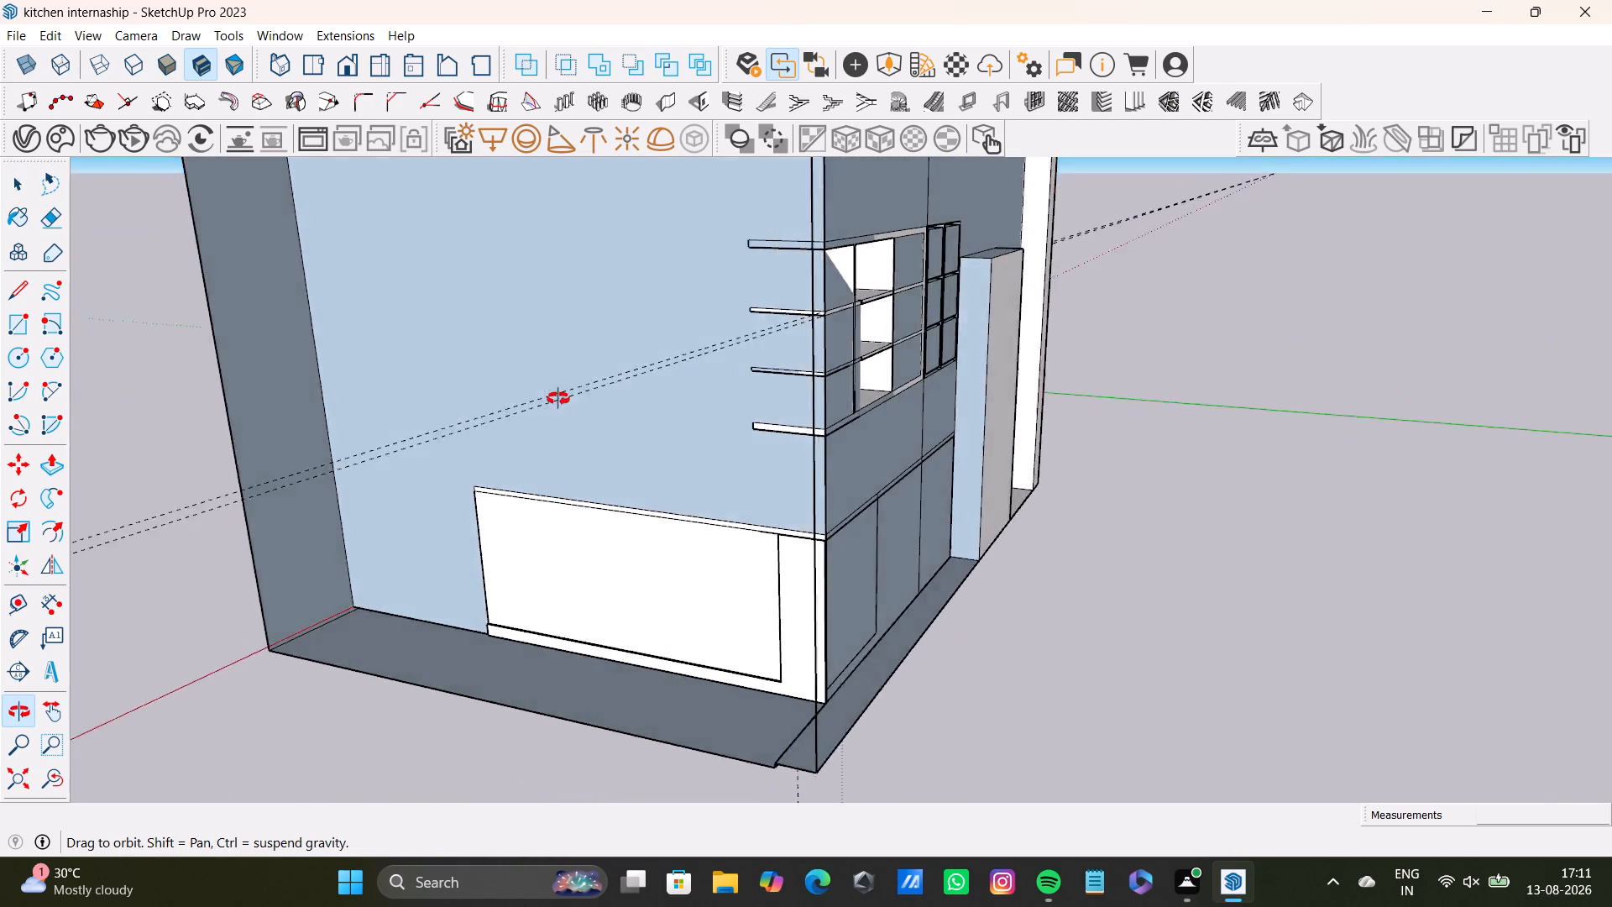
pyautogui.moveTo(558, 399); pyautogui.dragTo(372, 486, button='middle')
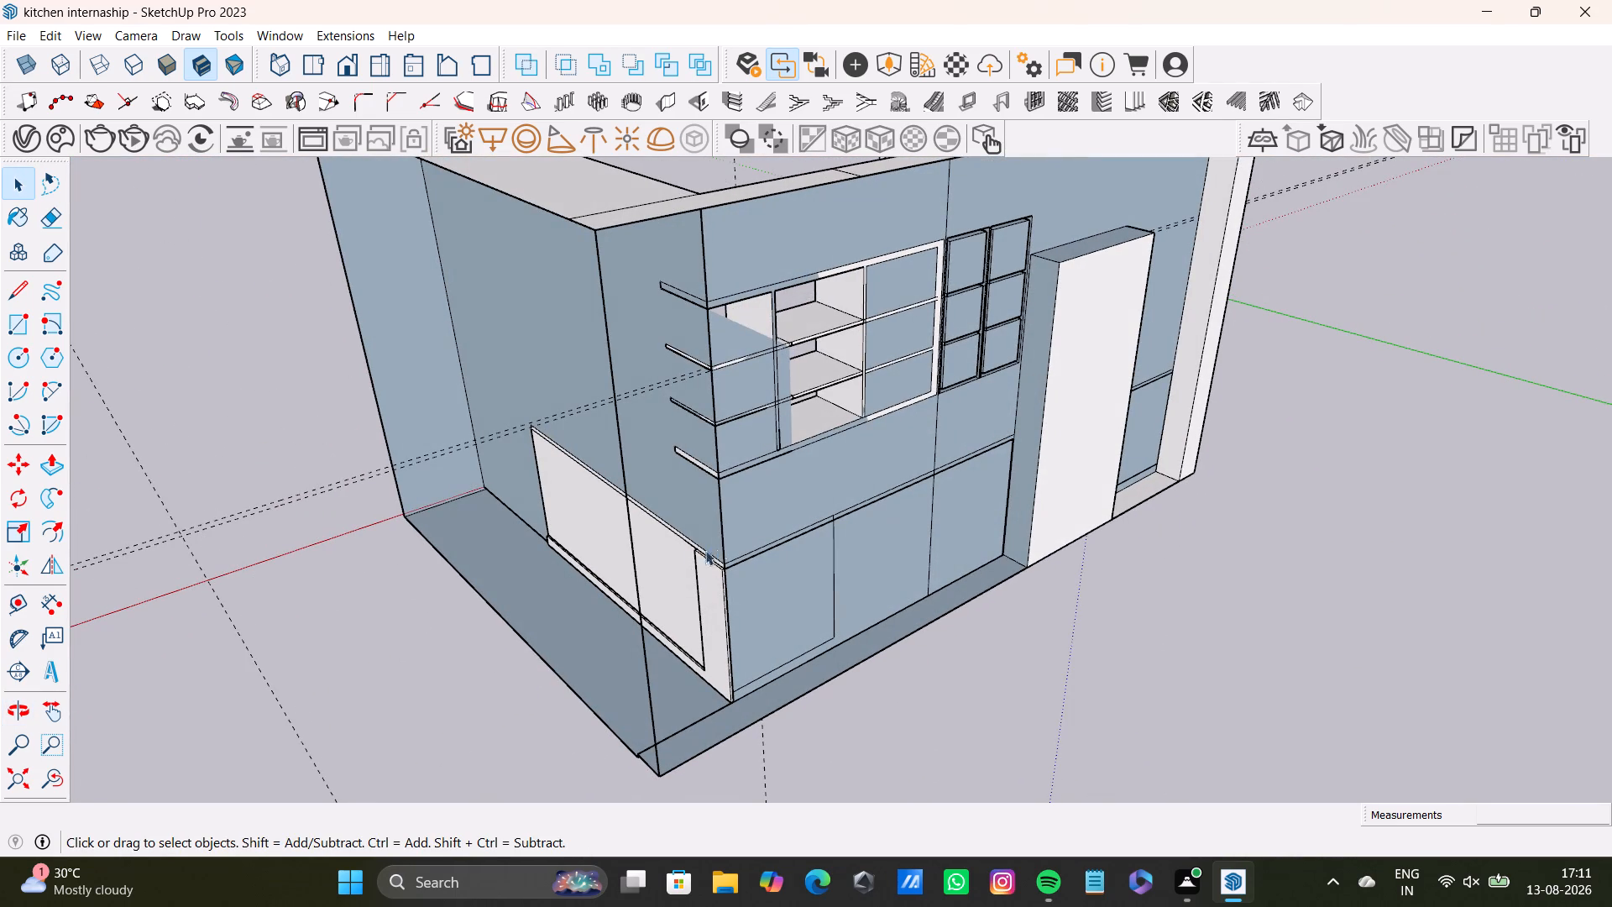
pyautogui.click(641, 614)
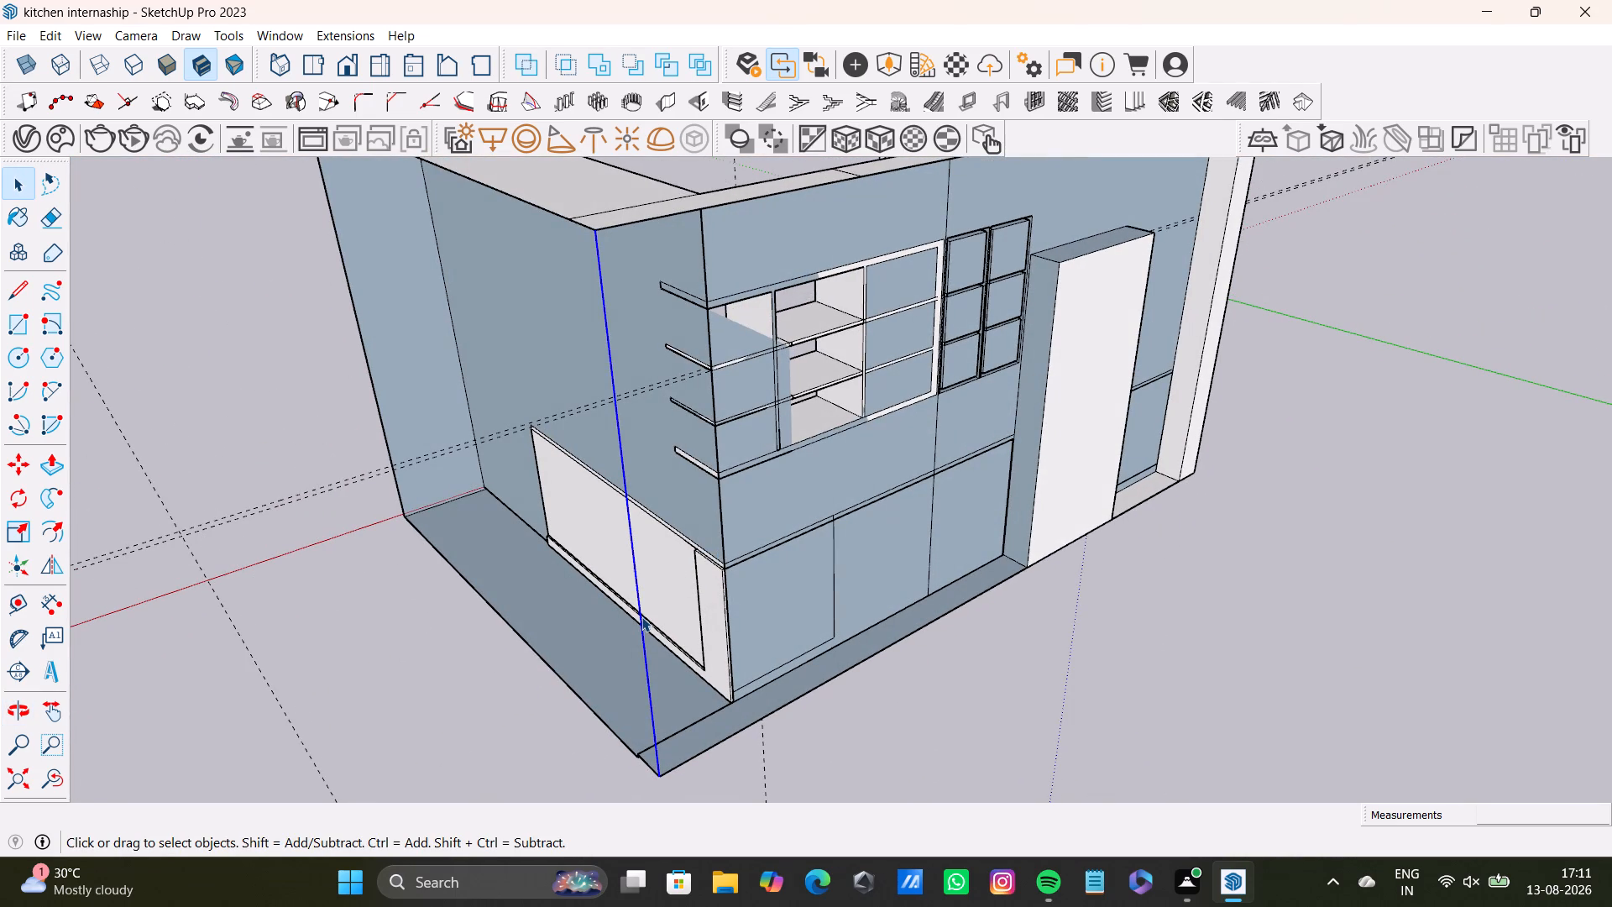
pyautogui.press('Delete')
# Examine the opened outer side of the adjoining wall, its bottom corner and the shelf ends from several angles.
pyautogui.scroll(5, 656, 752)
pyautogui.moveTo(666, 728); pyautogui.dragTo(675, 747, button='middle')
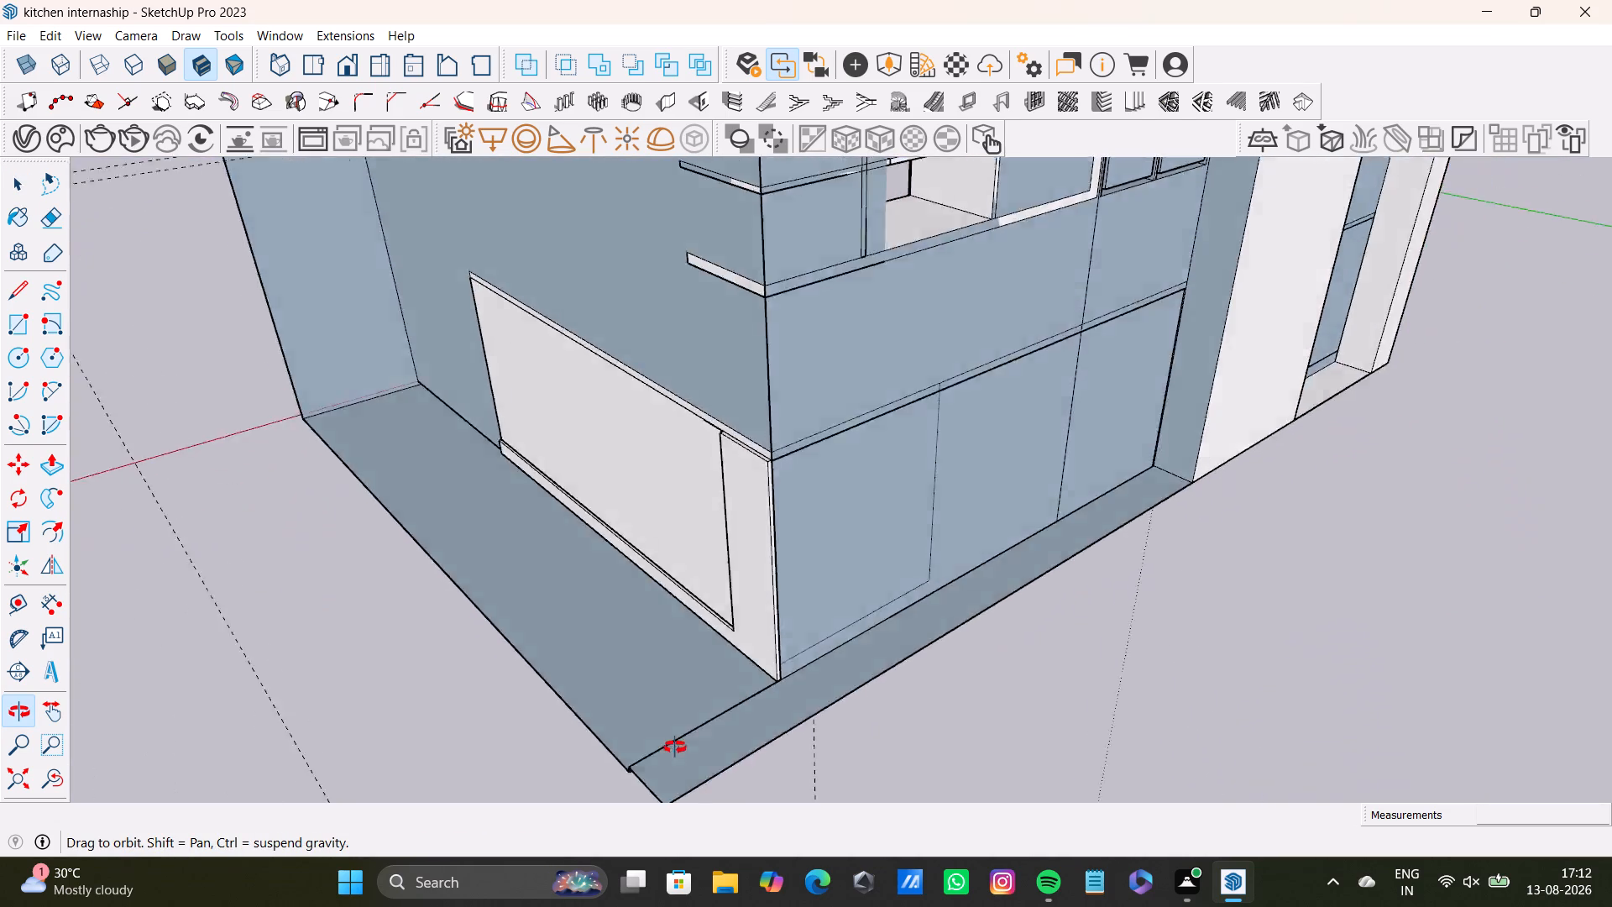
pyautogui.moveTo(675, 747); pyautogui.dragTo(776, 759, button='middle')
pyautogui.scroll(-8, 442, 511)
pyautogui.keyDown('shift'); pyautogui.moveTo(370, 437); pyautogui.dragTo(463, 677, button='middle'); pyautogui.keyUp('shift')
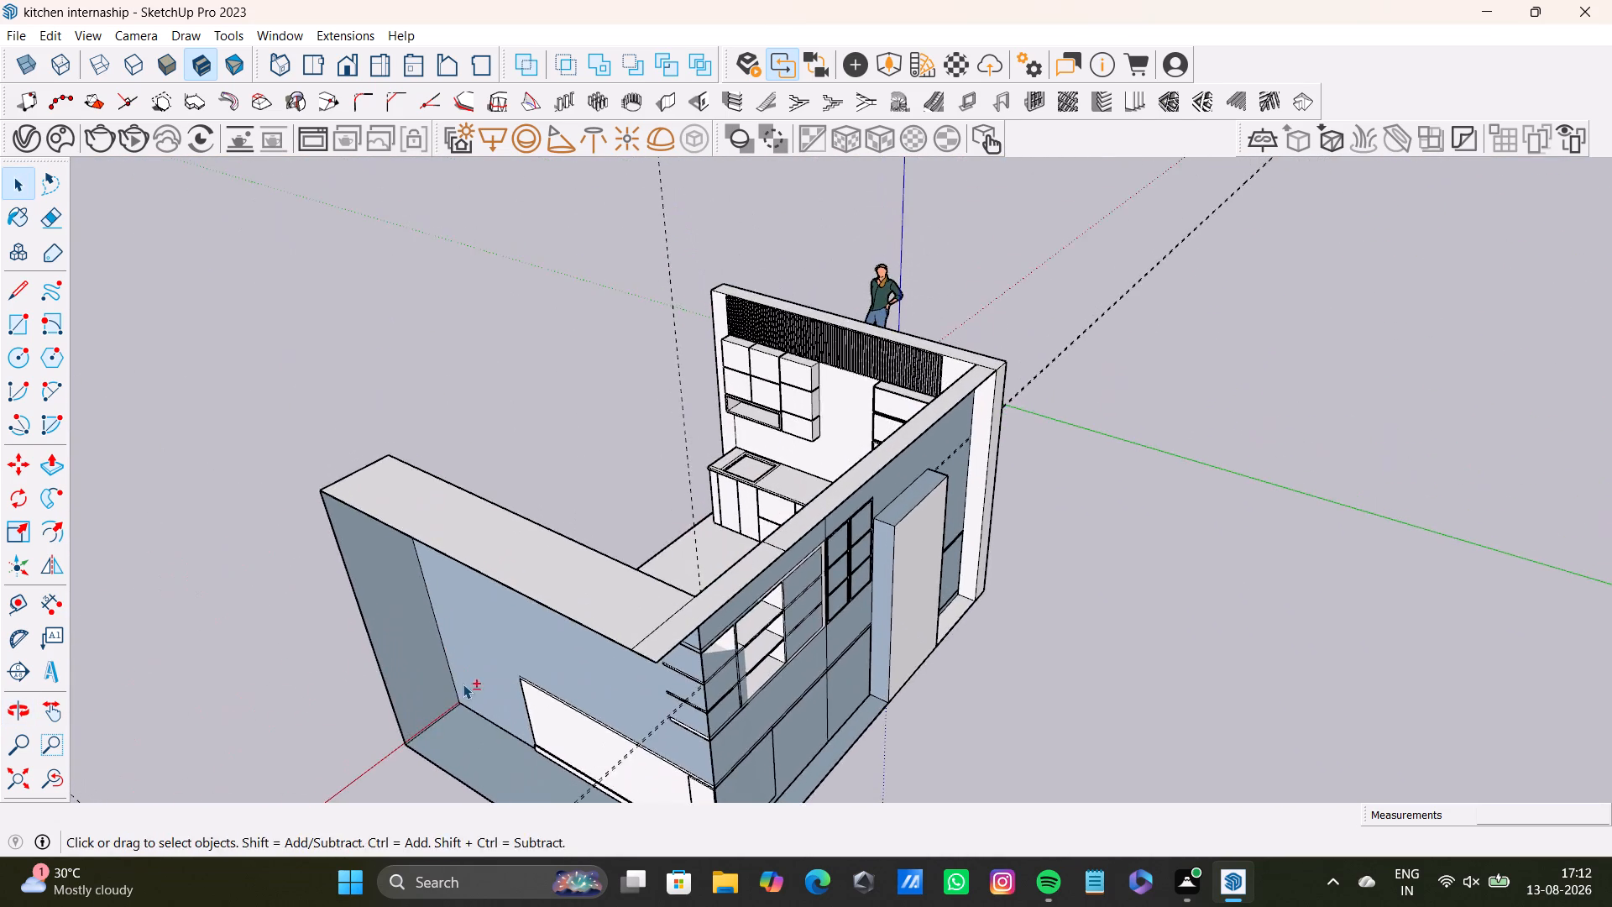
pyautogui.moveTo(460, 660); pyautogui.dragTo(387, 571, button='middle')
pyautogui.moveTo(387, 571); pyautogui.dragTo(367, 516, button='middle')
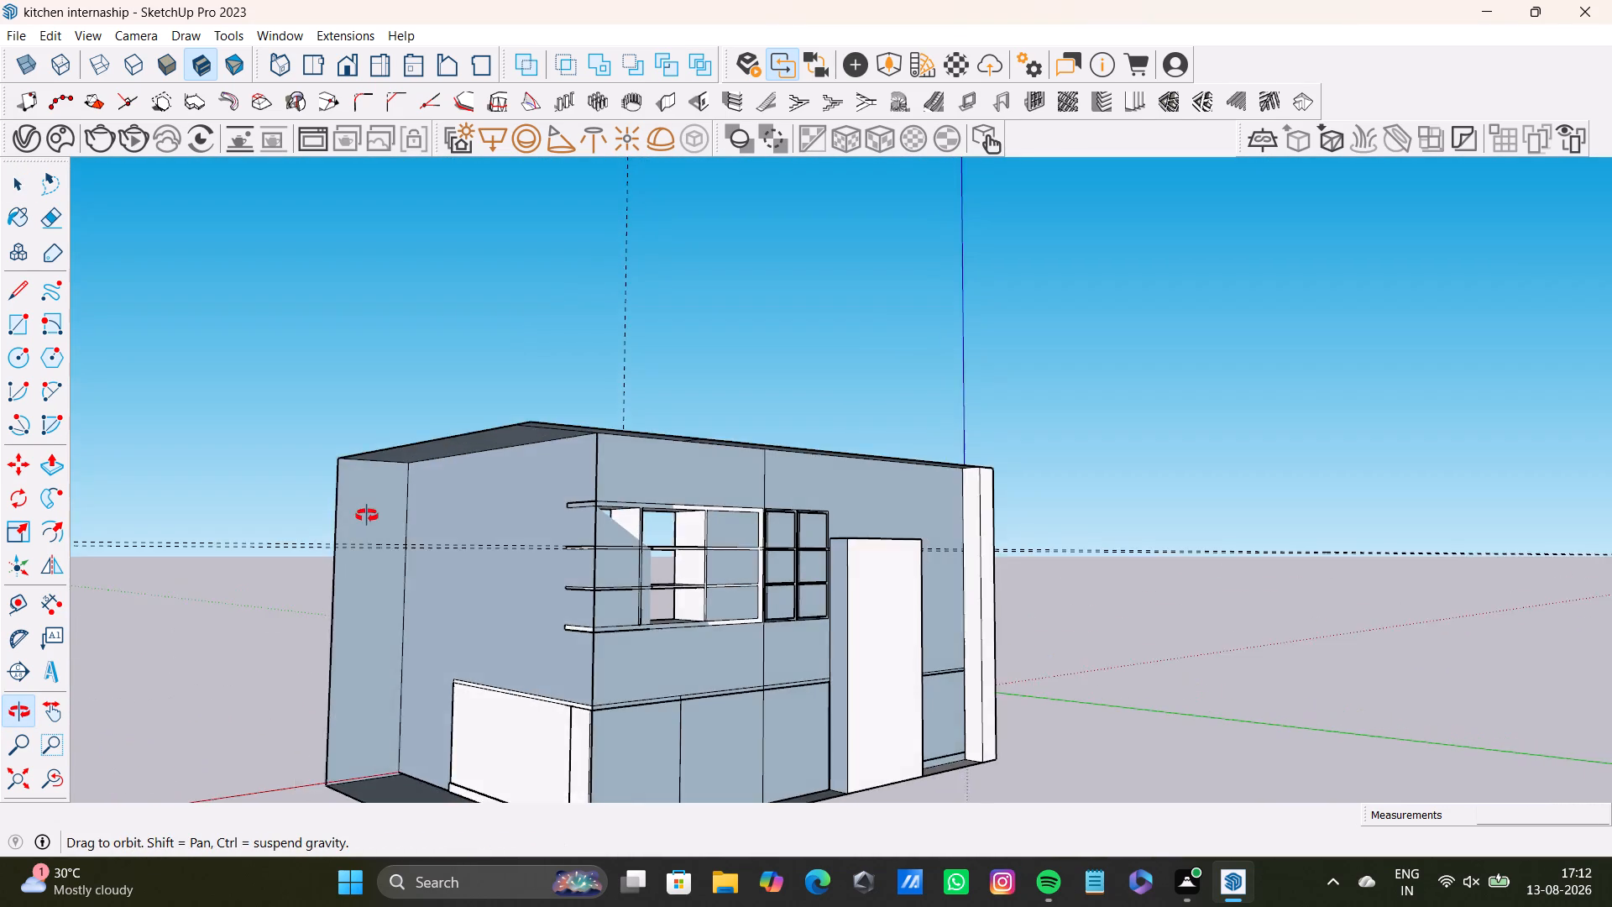
pyautogui.moveTo(367, 516); pyautogui.dragTo(749, 501, button='middle')
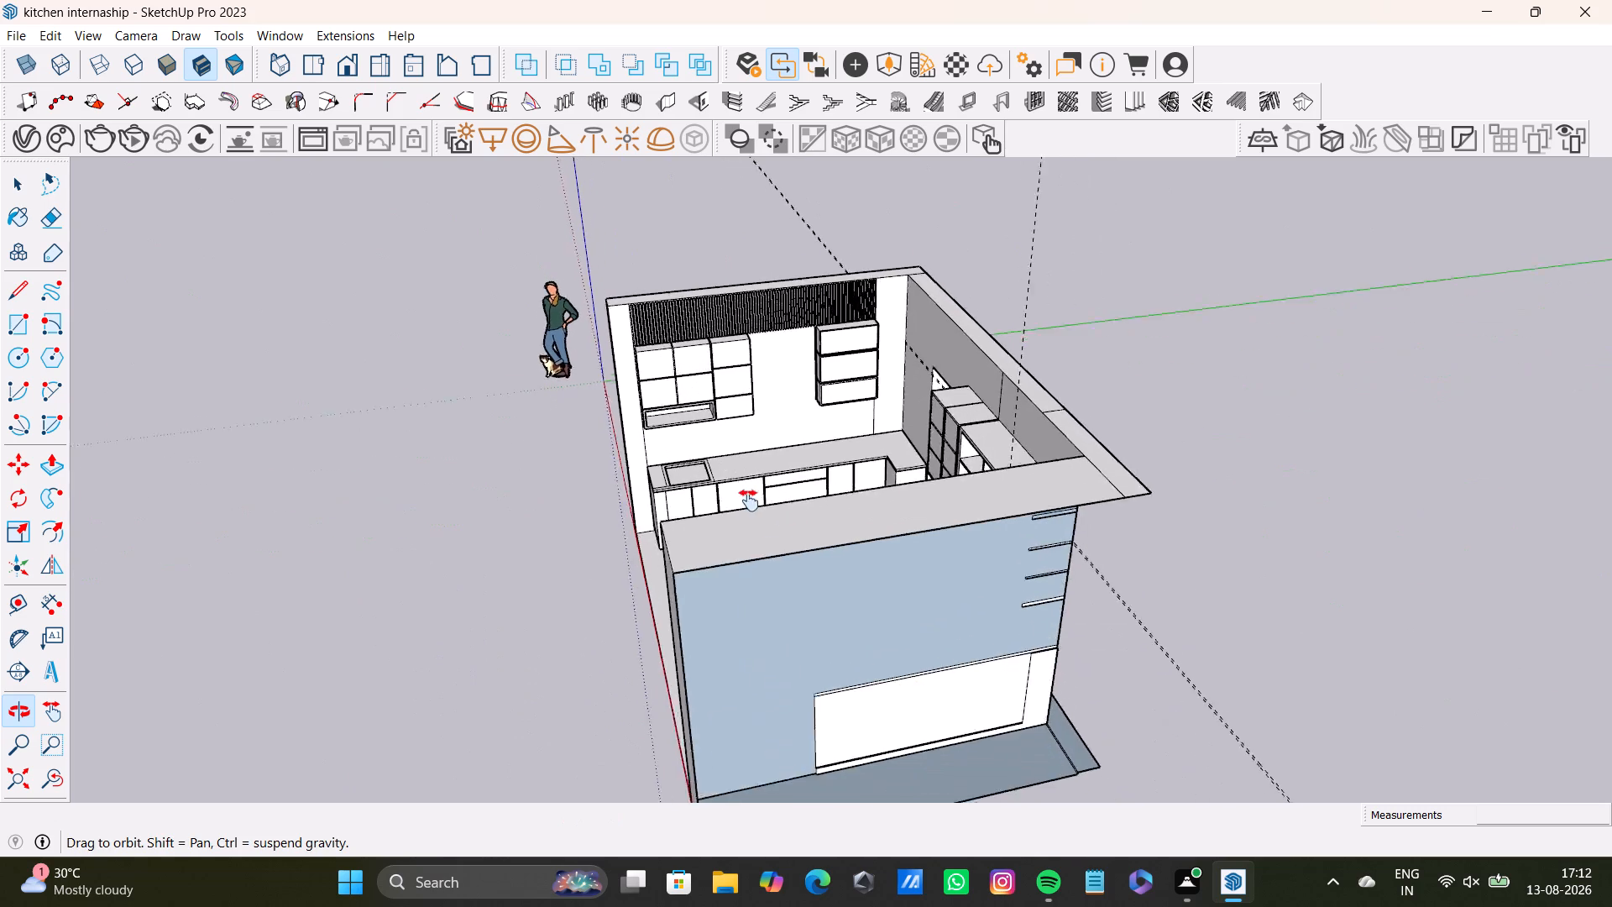
pyautogui.moveTo(749, 501); pyautogui.dragTo(720, 483, button='middle')
pyautogui.scroll(3, 708, 602)
pyautogui.moveTo(708, 595); pyautogui.dragTo(901, 609, button='middle')
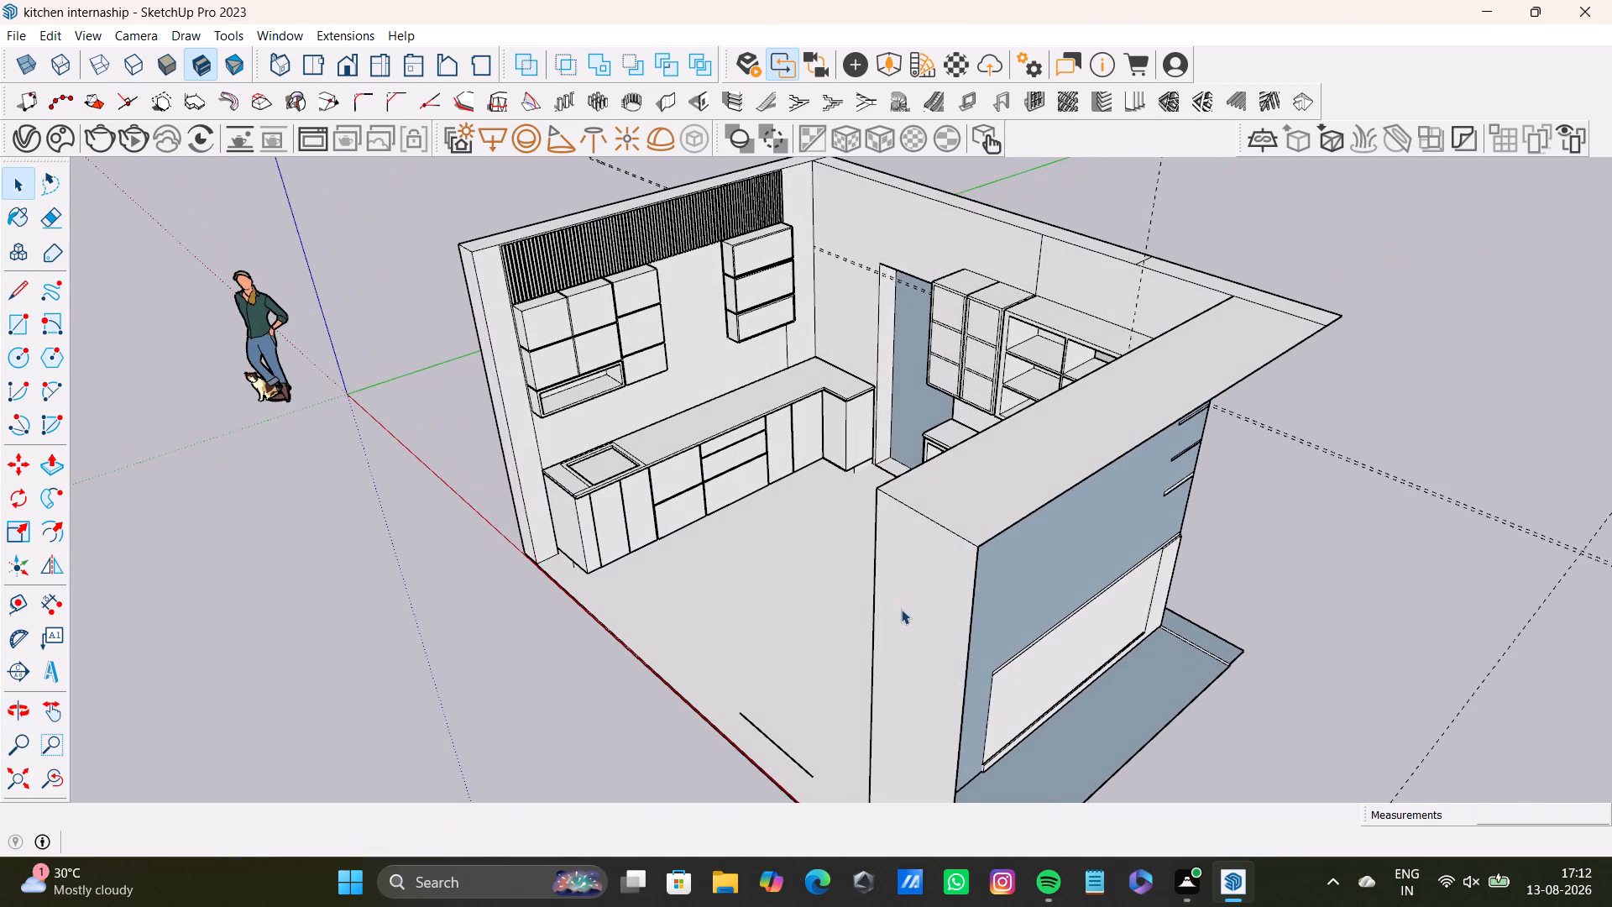
pyautogui.moveTo(935, 600); pyautogui.dragTo(535, 489, button='middle')
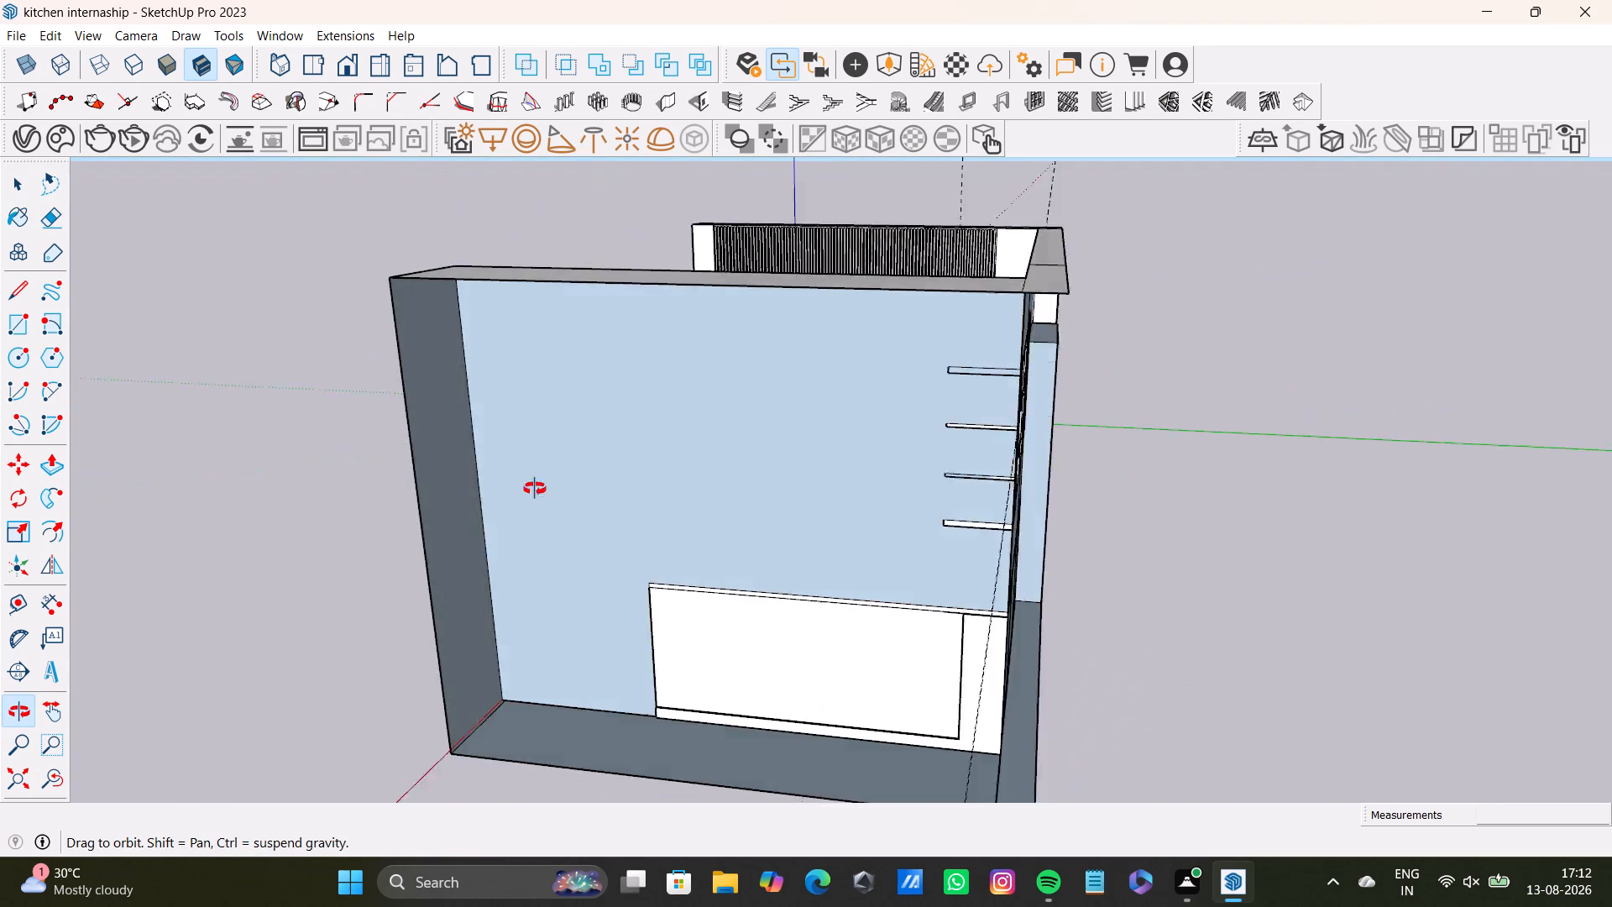
# Draw a rectangle about 10' 1" by 11' 7" closing the adjoining wall's open outer side.
pyautogui.moveTo(535, 489); pyautogui.dragTo(223, 414, button='middle')
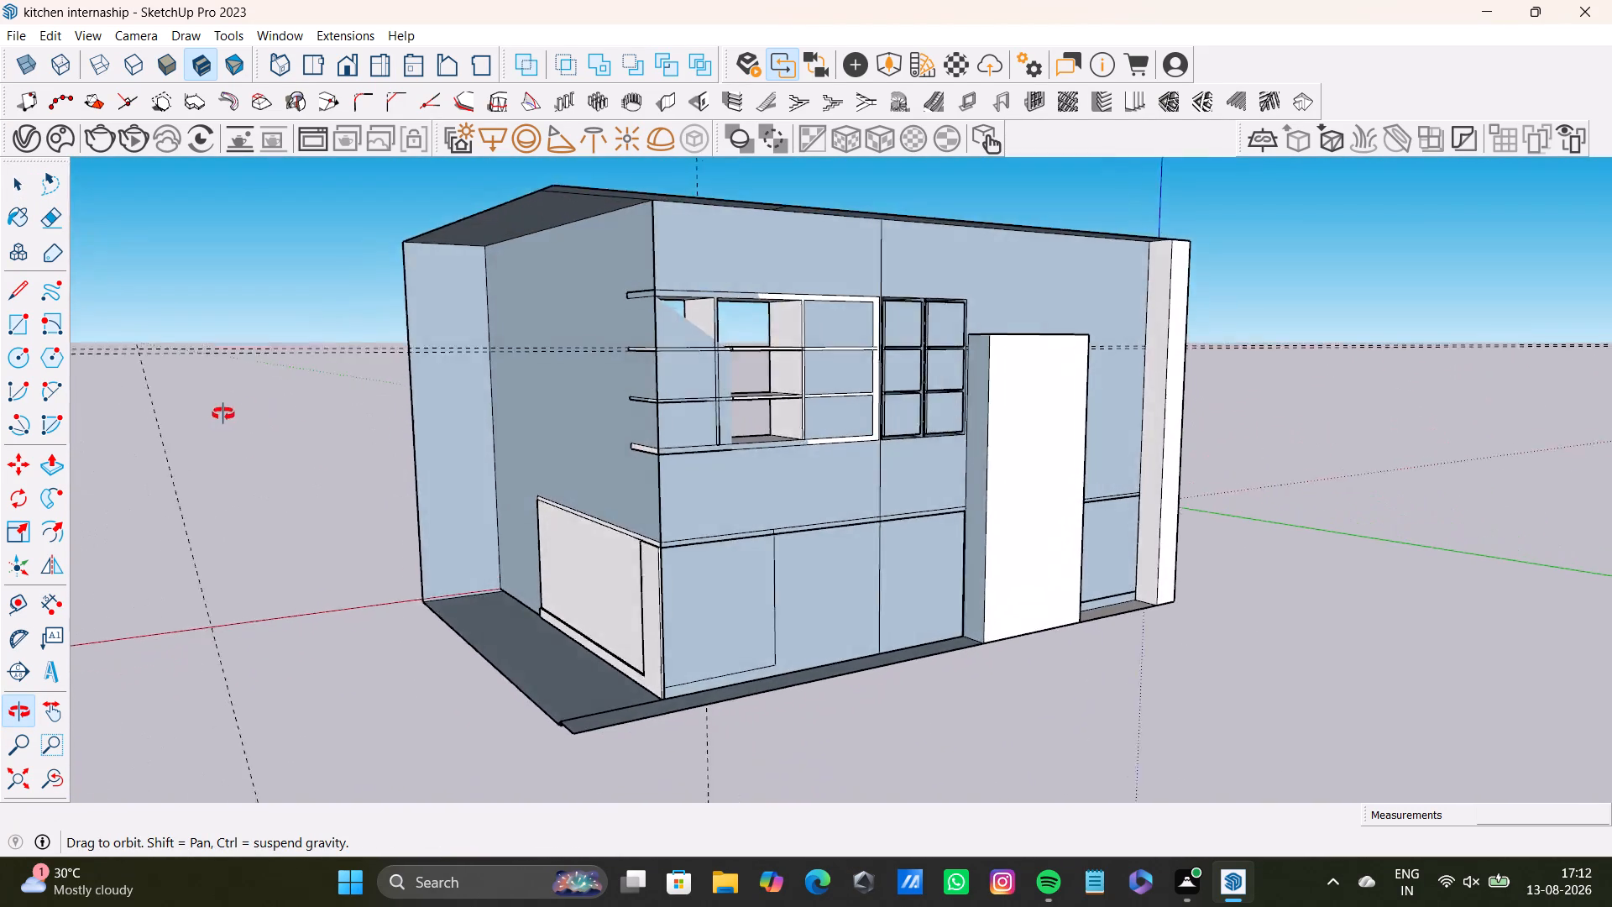
pyautogui.moveTo(223, 414); pyautogui.dragTo(463, 438, button='middle')
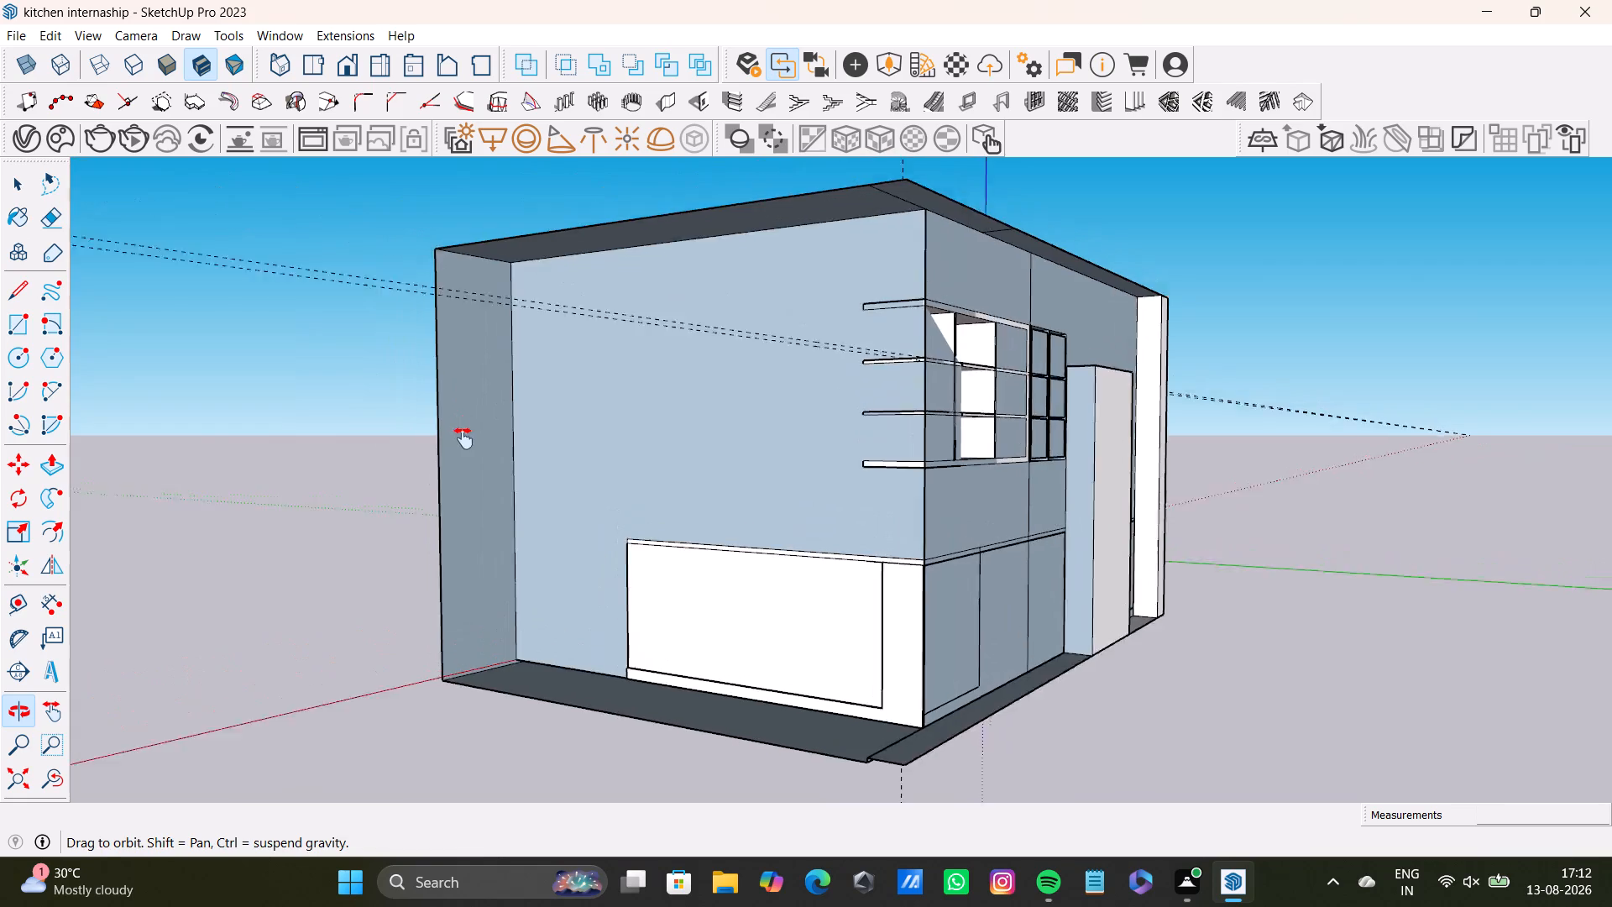
pyautogui.moveTo(463, 438); pyautogui.dragTo(468, 480, button='middle')
pyautogui.click(6, 328)
pyautogui.scroll(5, 409, 341)
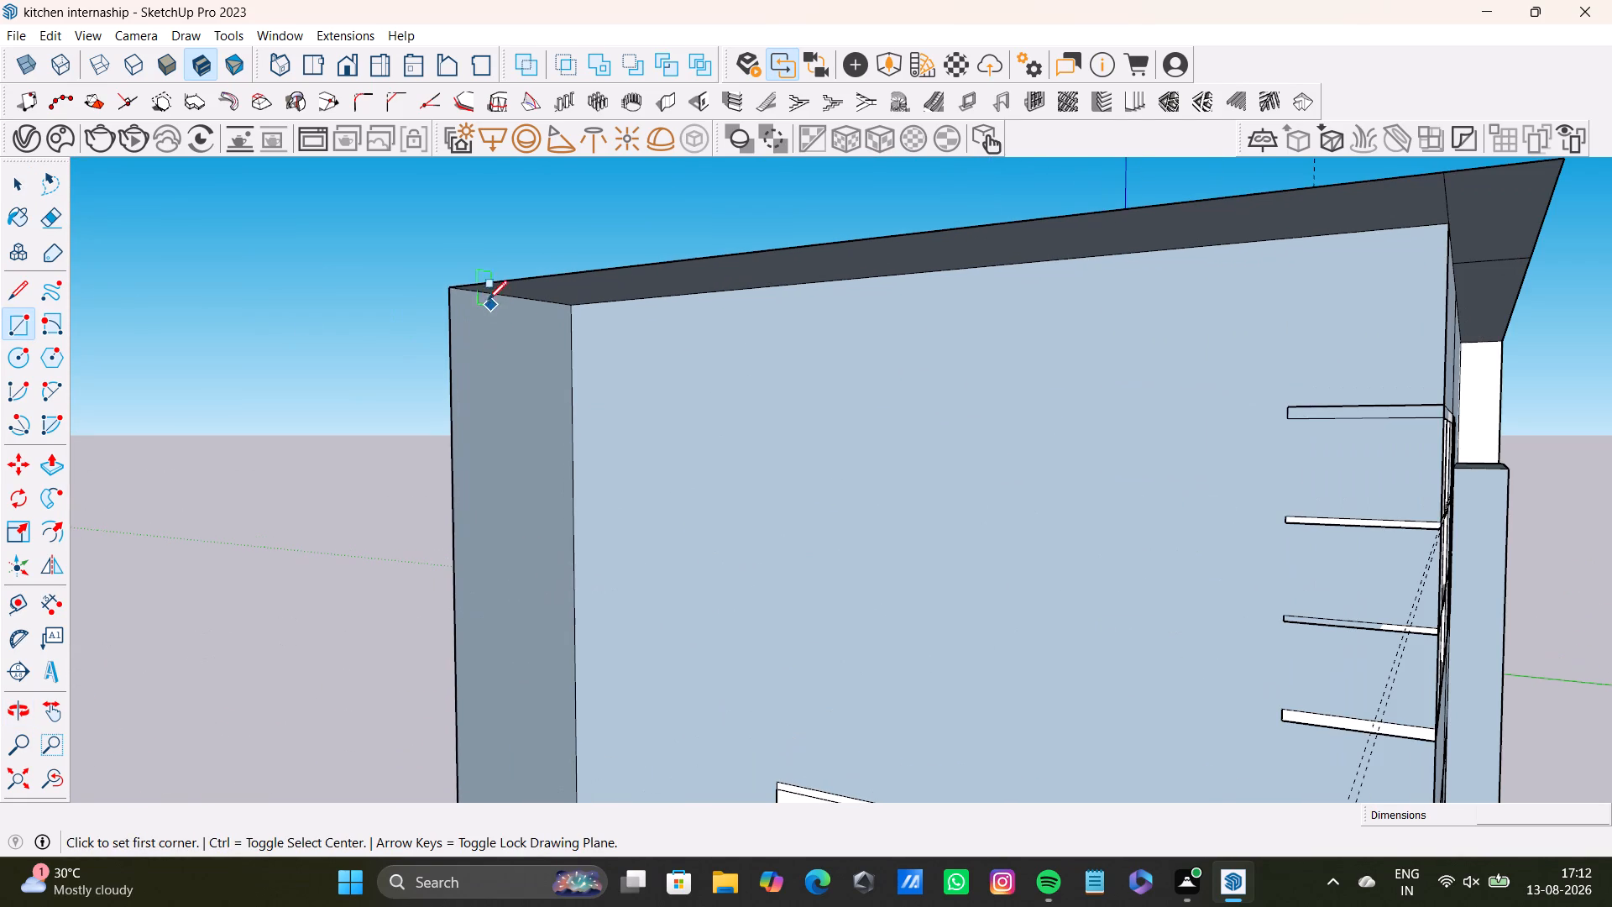
pyautogui.moveTo(458, 287); pyautogui.dragTo(497, 301)
pyautogui.scroll(-3, 1056, 646)
pyautogui.keyDown('shift'); pyautogui.moveTo(1138, 537); pyautogui.dragTo(1091, 469, button='middle'); pyautogui.keyUp('shift')
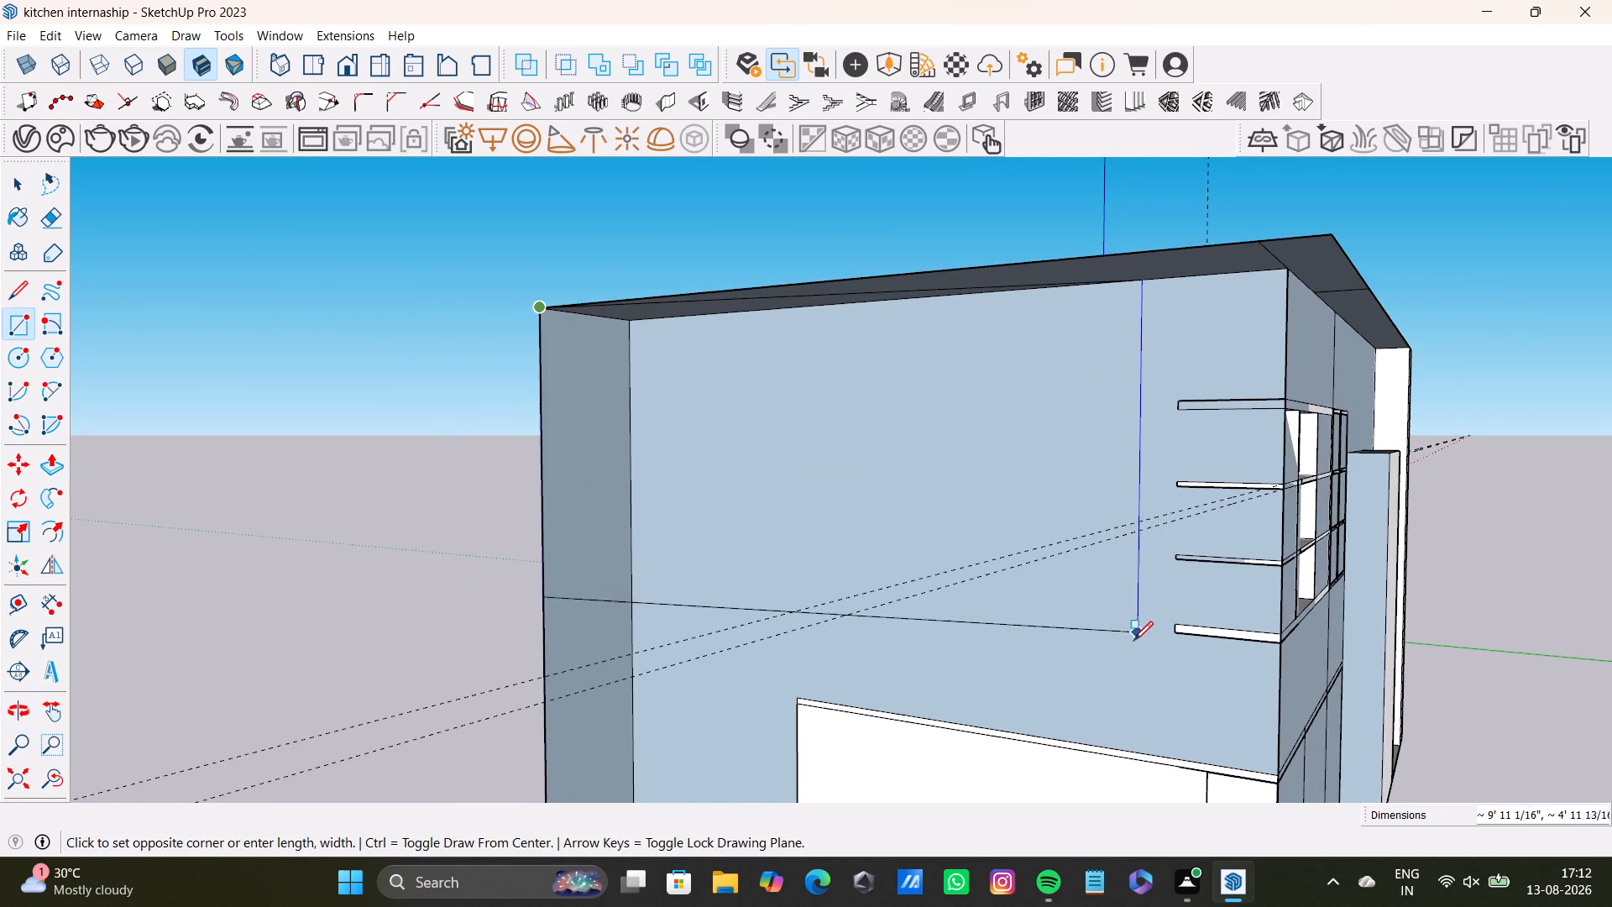
pyautogui.moveTo(1131, 632); pyautogui.dragTo(1115, 507, button='middle')
pyautogui.scroll(-2, 1108, 682)
pyautogui.keyDown('shift'); pyautogui.moveTo(1104, 660); pyautogui.dragTo(1104, 637, button='middle'); pyautogui.keyUp('shift')
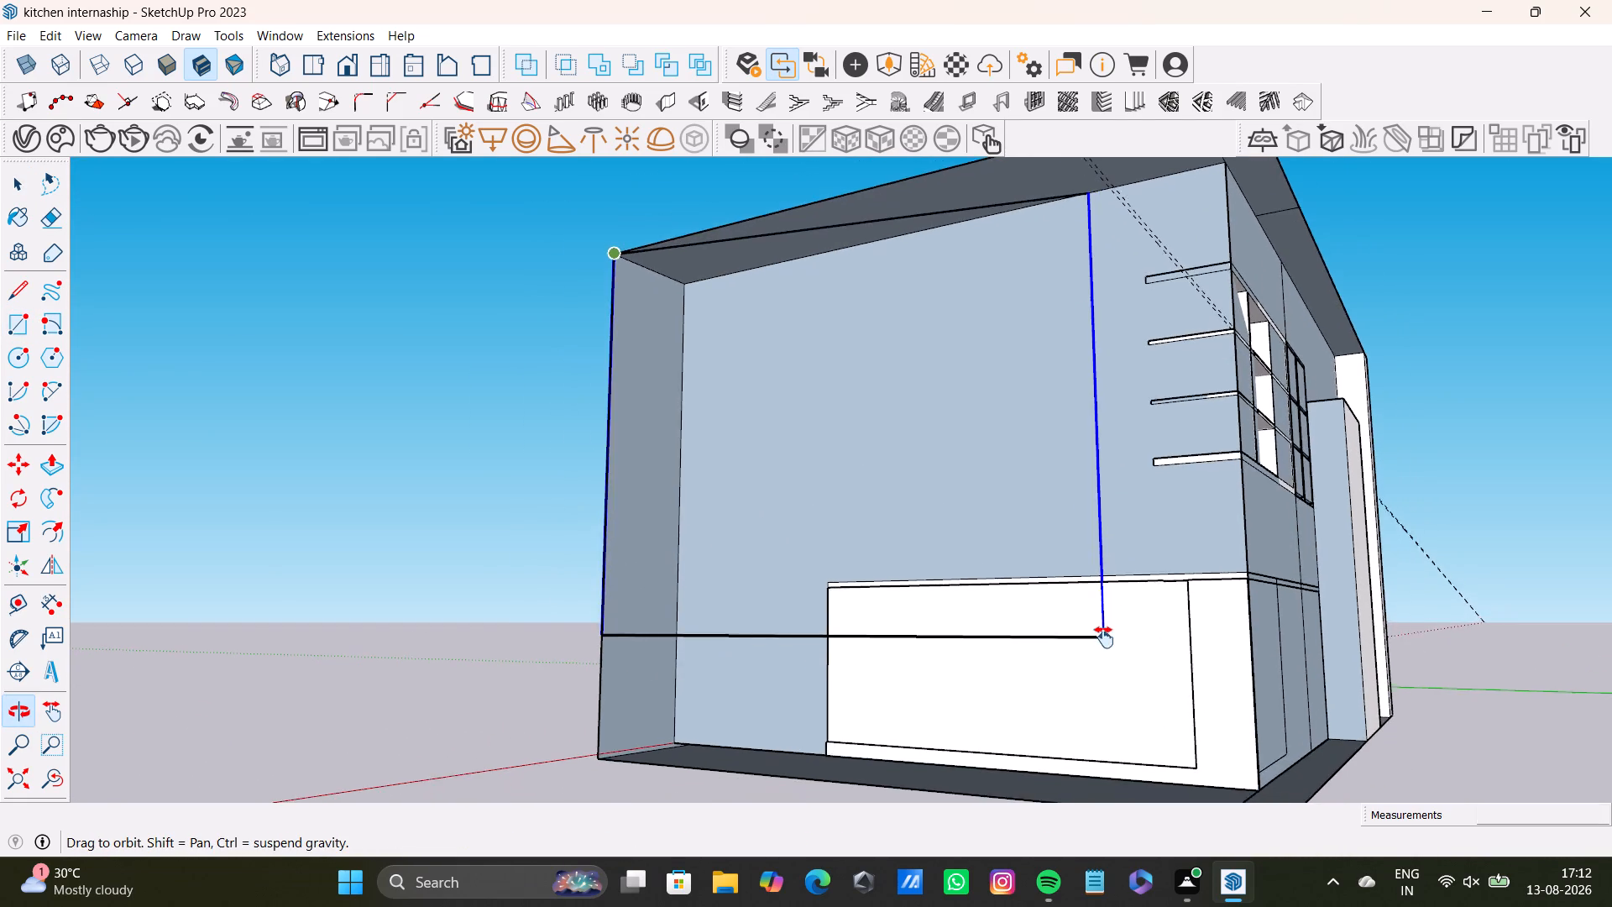
pyautogui.keyDown('shift'); pyautogui.moveTo(1104, 637); pyautogui.dragTo(1157, 738, button='middle'); pyautogui.keyUp('shift')
pyautogui.keyDown('shift'); pyautogui.moveTo(1161, 713); pyautogui.dragTo(1108, 516, button='middle'); pyautogui.keyUp('shift')
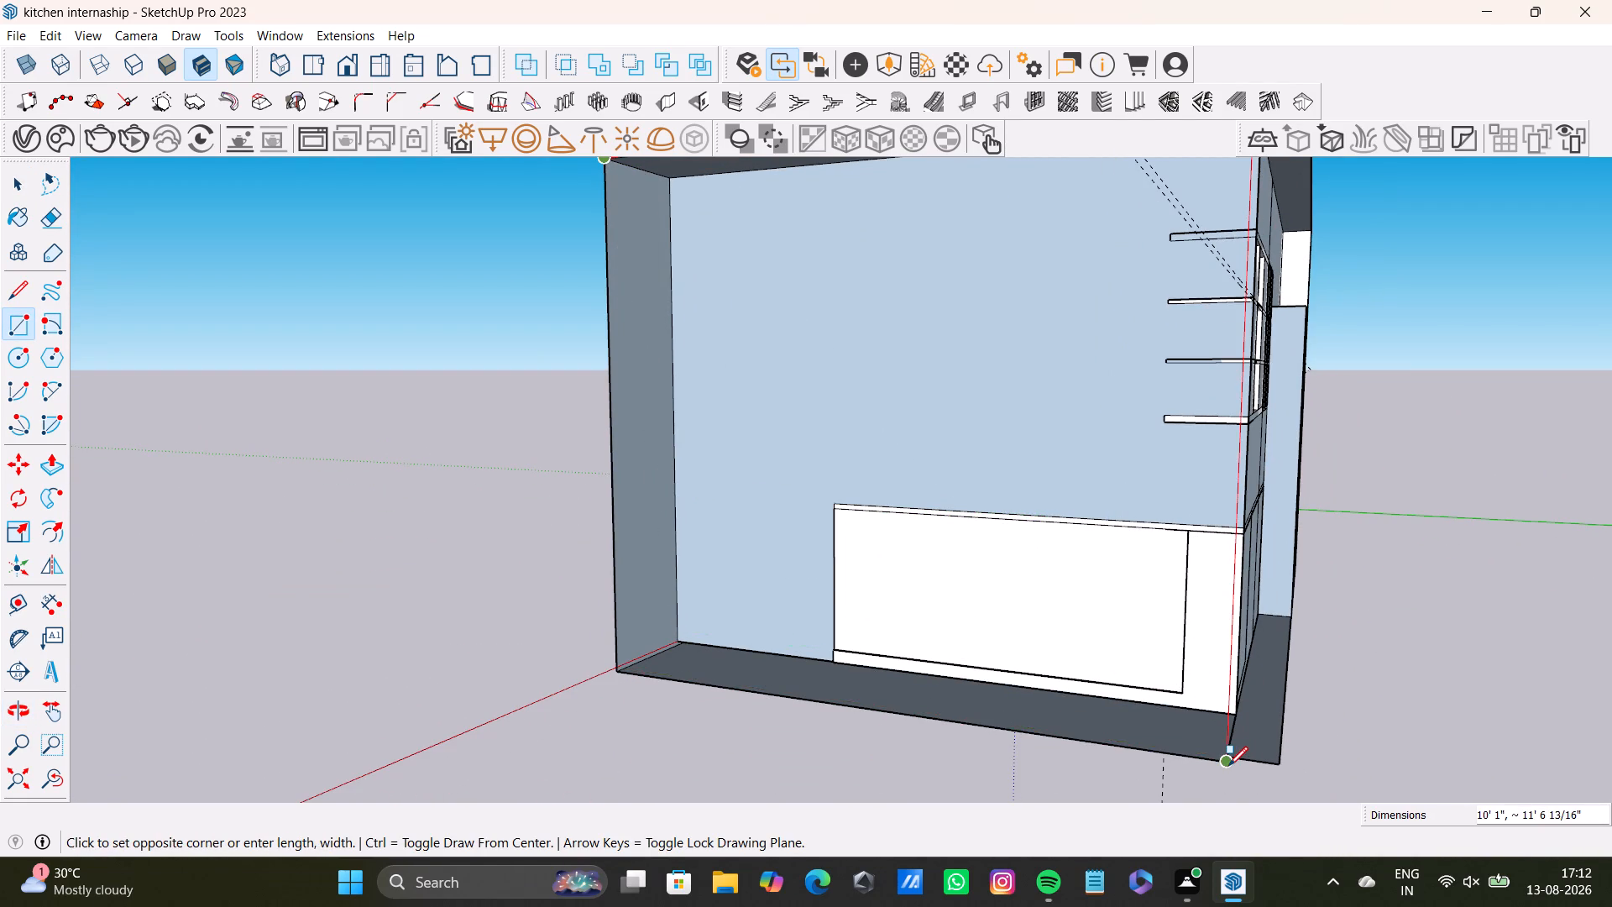
pyautogui.click(1228, 766)
# Draw a vertical rectangle closing the door wall's open outer side, from its upper outer corner to the opposite bottom corner.
pyautogui.moveTo(1159, 754); pyautogui.dragTo(831, 799, button='middle')
pyautogui.moveTo(687, 654); pyautogui.dragTo(687, 701, button='middle')
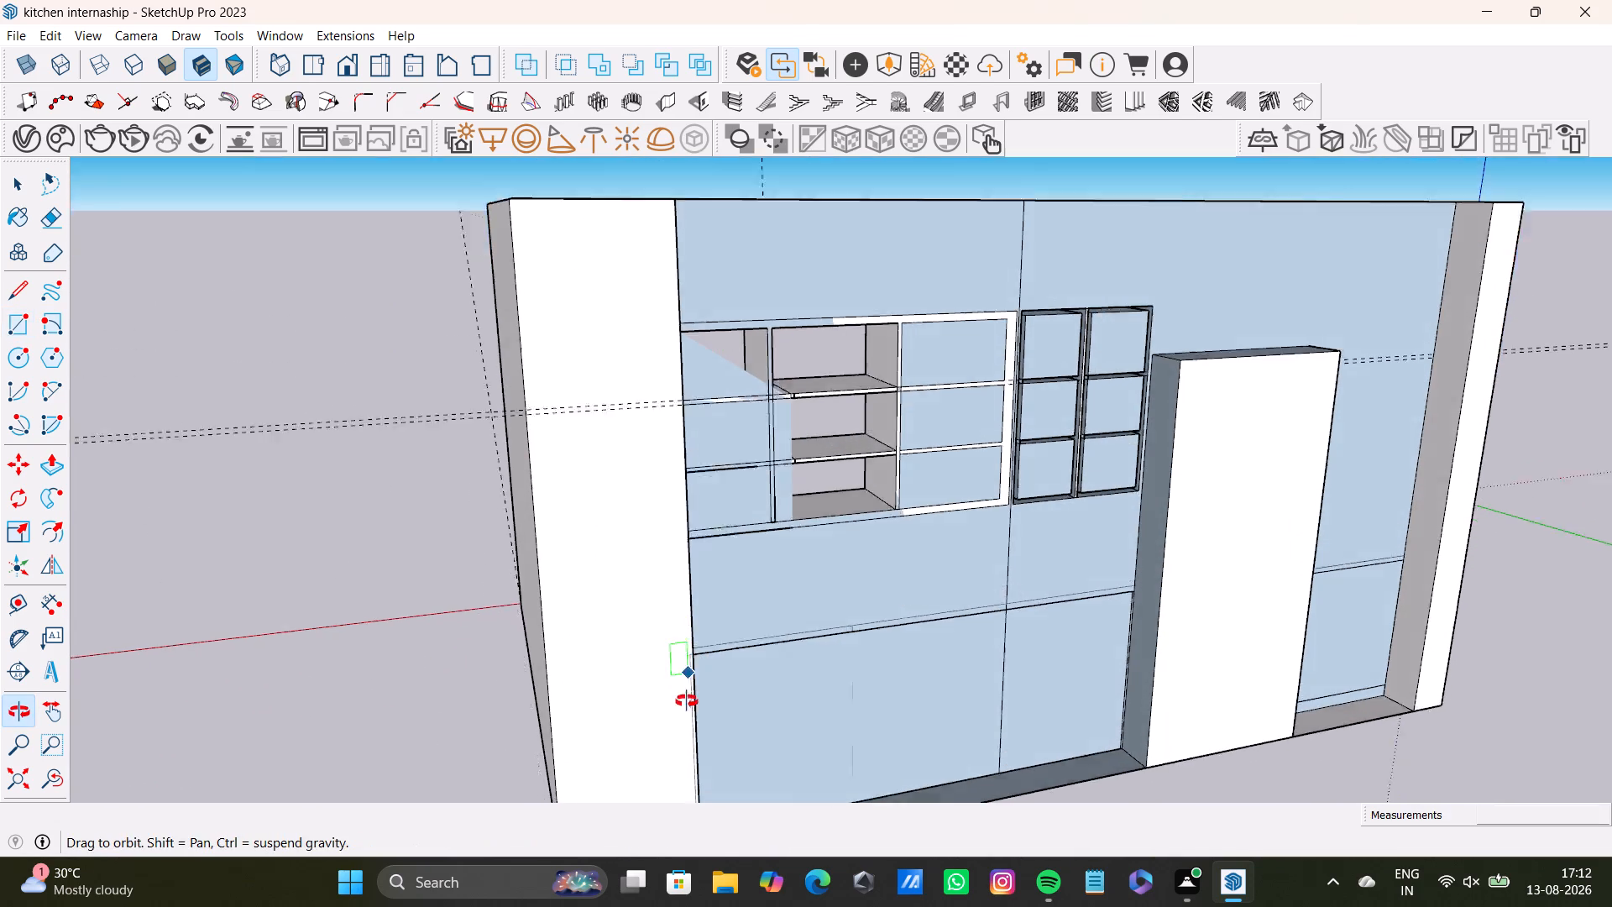
pyautogui.moveTo(687, 701); pyautogui.dragTo(721, 849, button='middle')
pyautogui.scroll(6, 507, 598)
pyautogui.moveTo(629, 581); pyautogui.dragTo(657, 509, button='middle')
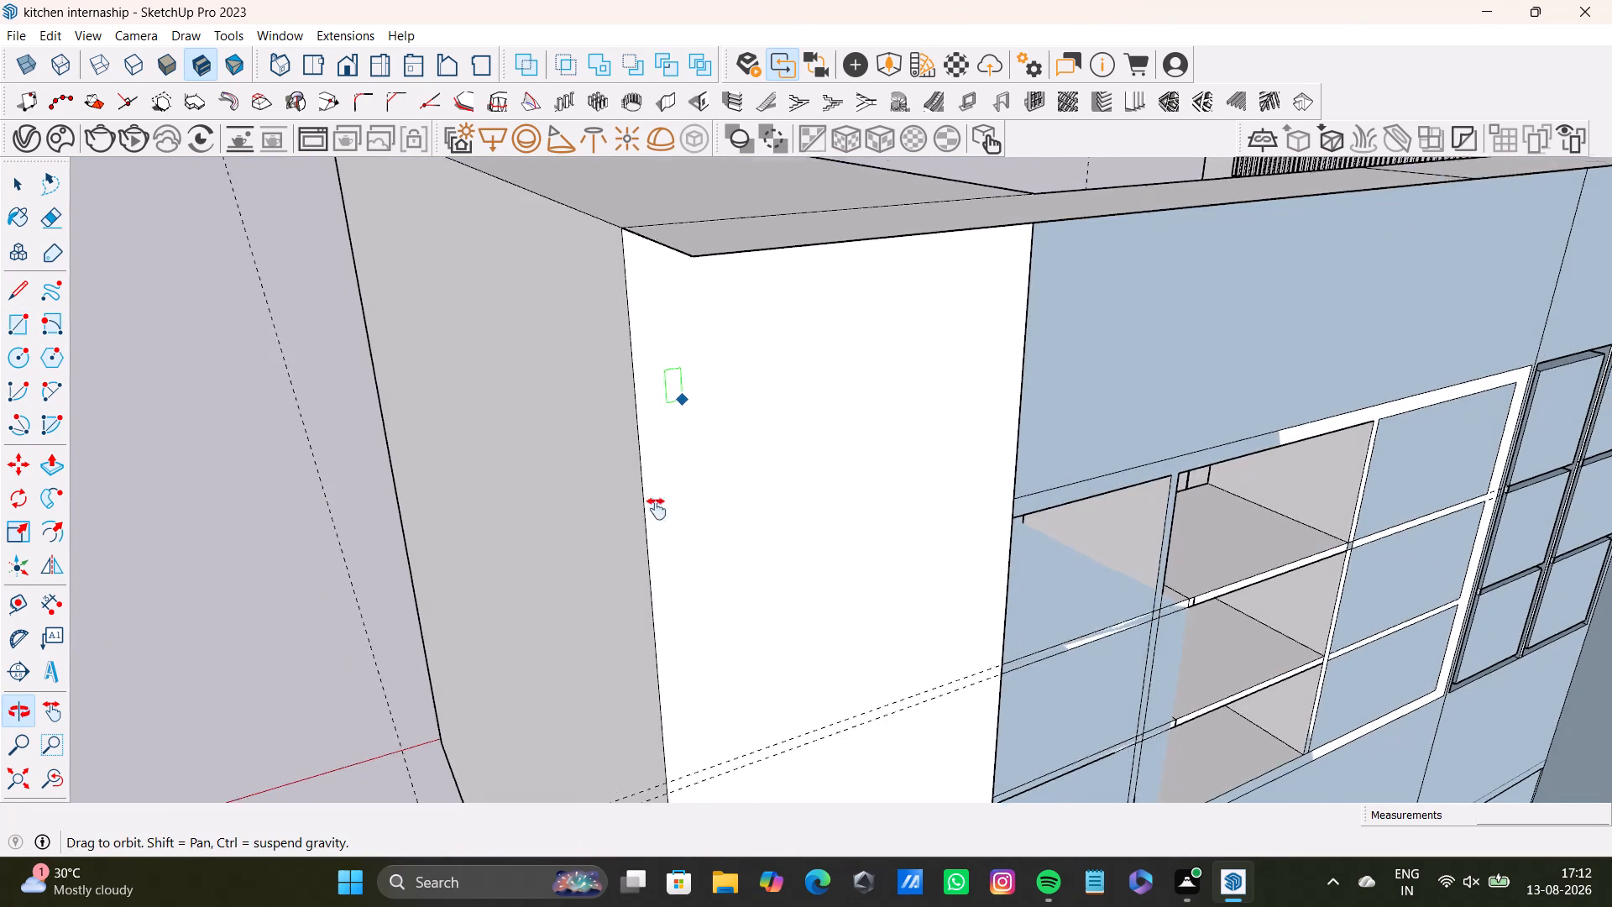
pyautogui.moveTo(657, 509); pyautogui.dragTo(631, 686, button='middle')
pyautogui.moveTo(788, 615); pyautogui.dragTo(531, 516, button='middle')
pyautogui.scroll(-3, 446, 507)
pyautogui.keyDown('shift'); pyautogui.moveTo(463, 499); pyautogui.dragTo(538, 381, button='middle'); pyautogui.keyUp('shift')
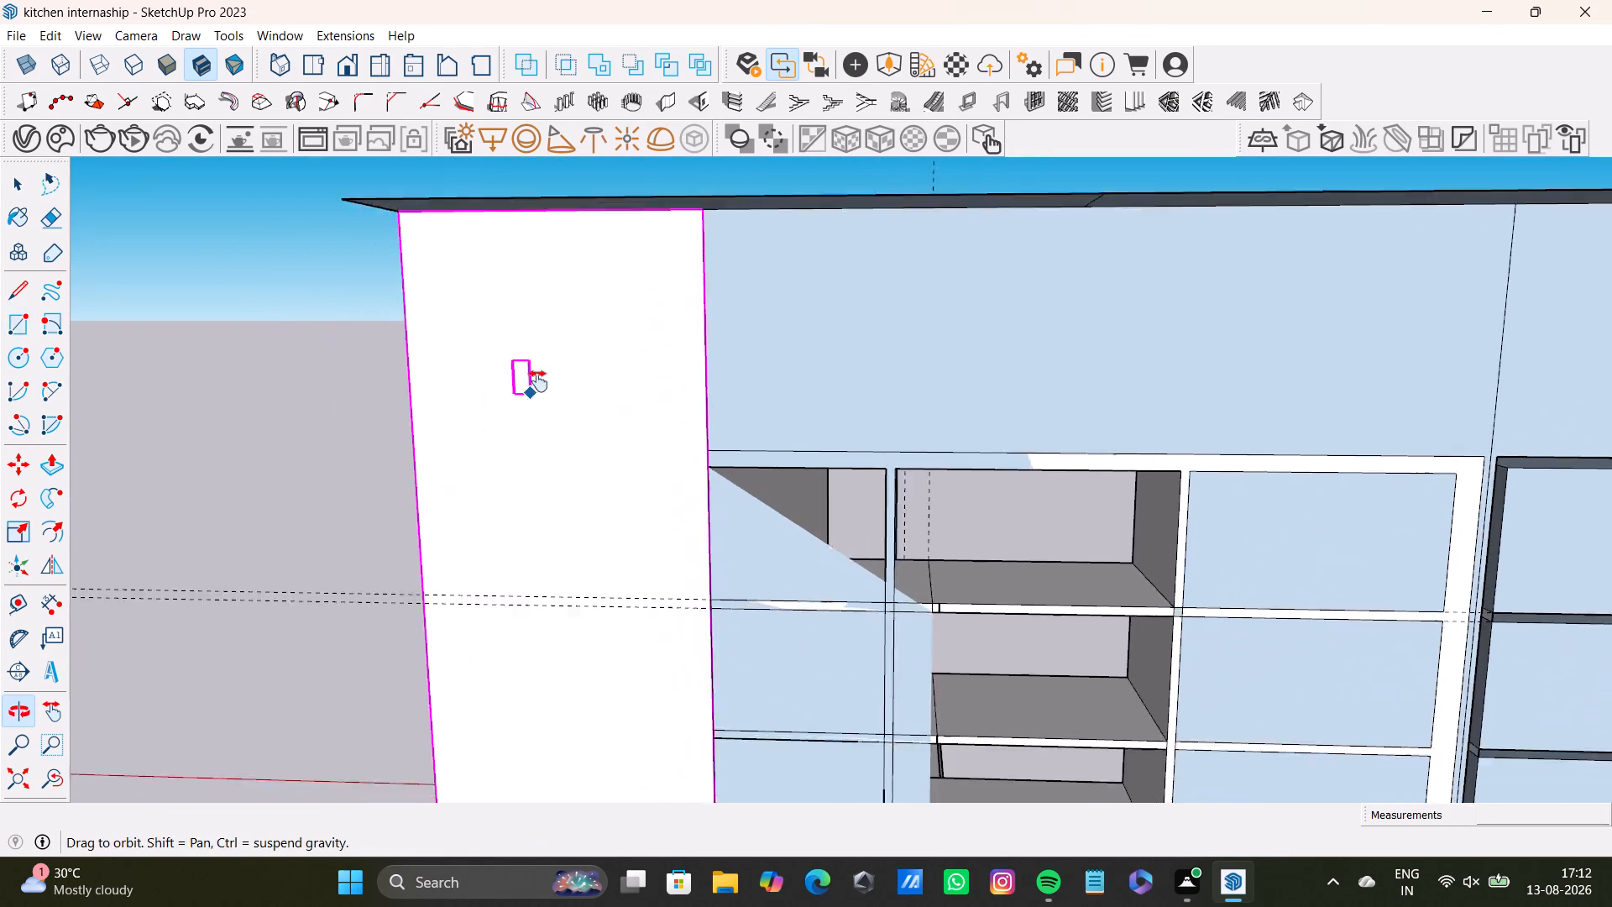
pyautogui.keyDown('shift'); pyautogui.moveTo(538, 381); pyautogui.dragTo(552, 332, button='middle'); pyautogui.keyUp('shift')
pyautogui.scroll(-5, 552, 336)
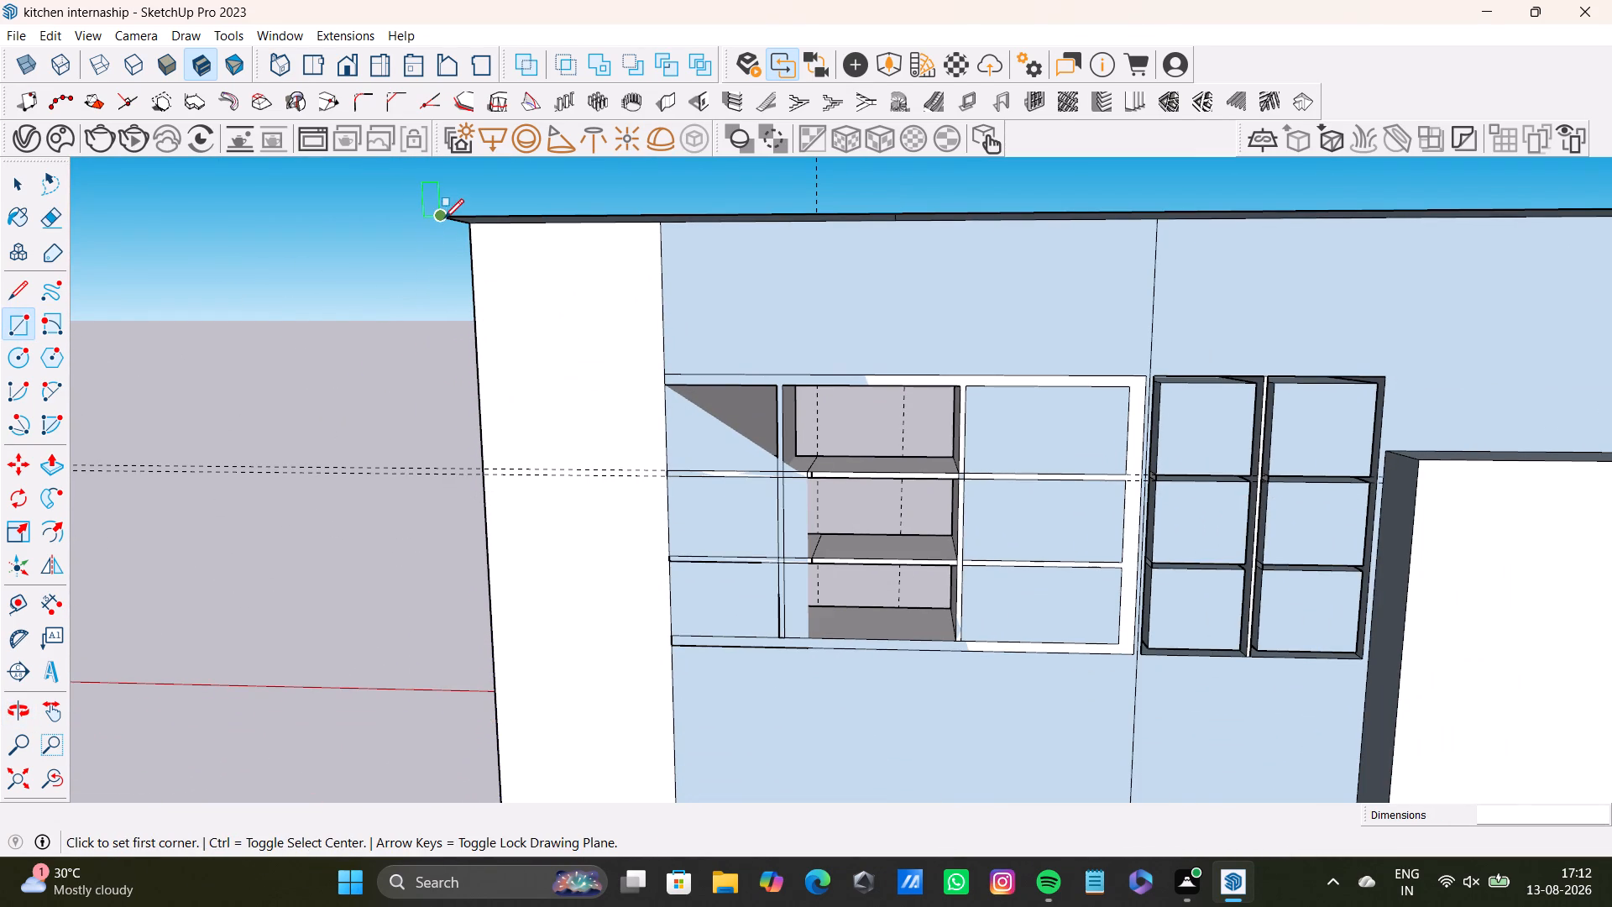
pyautogui.moveTo(444, 218); pyautogui.dragTo(455, 225)
pyautogui.scroll(-3, 951, 490)
pyautogui.scroll(-3, 1239, 623)
pyautogui.keyDown('shift'); pyautogui.moveTo(1294, 691); pyautogui.dragTo(775, 490, button='middle'); pyautogui.keyUp('shift')
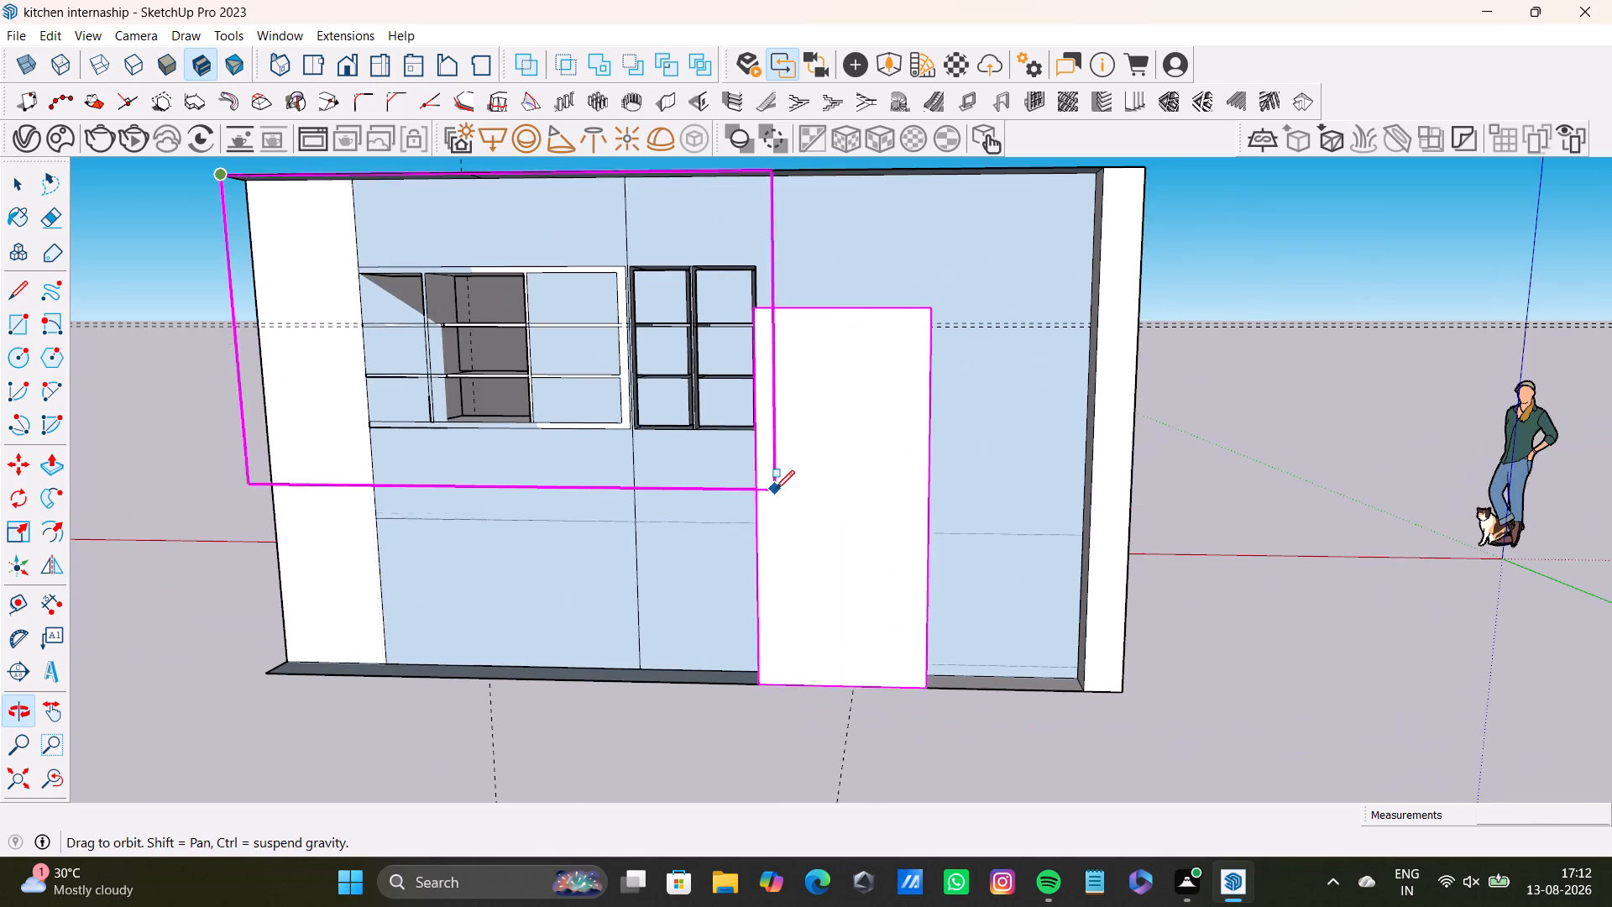
pyautogui.press('Up')
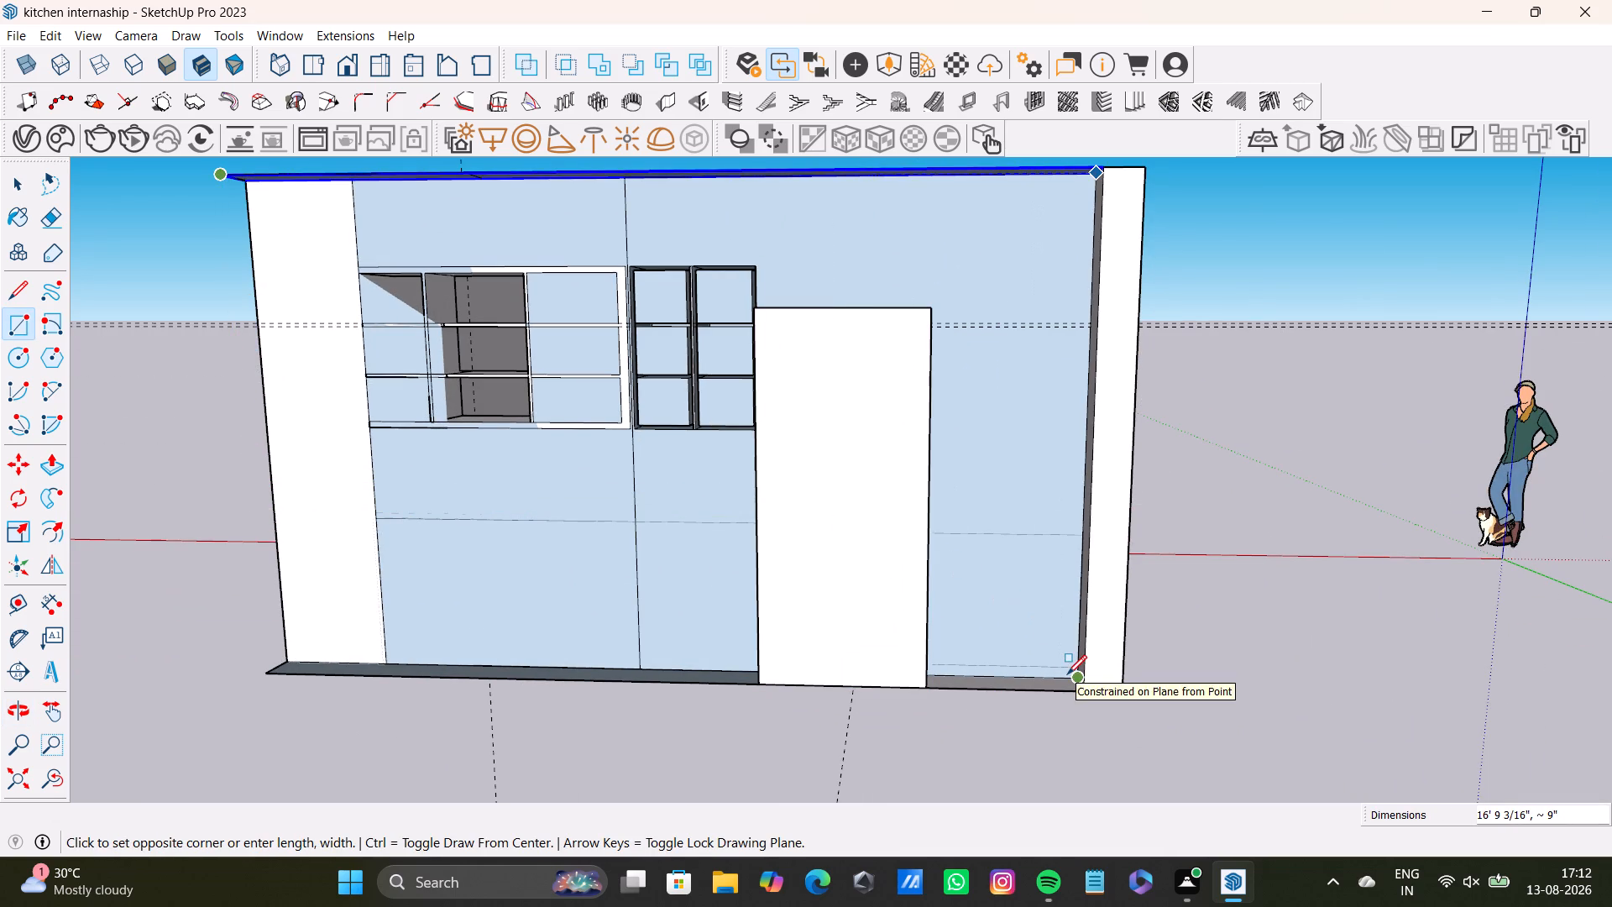
pyautogui.press('Left')
pyautogui.click(1081, 684)
# Delete the face filling the door opening.
pyautogui.moveTo(706, 653); pyautogui.dragTo(833, 700, button='middle')
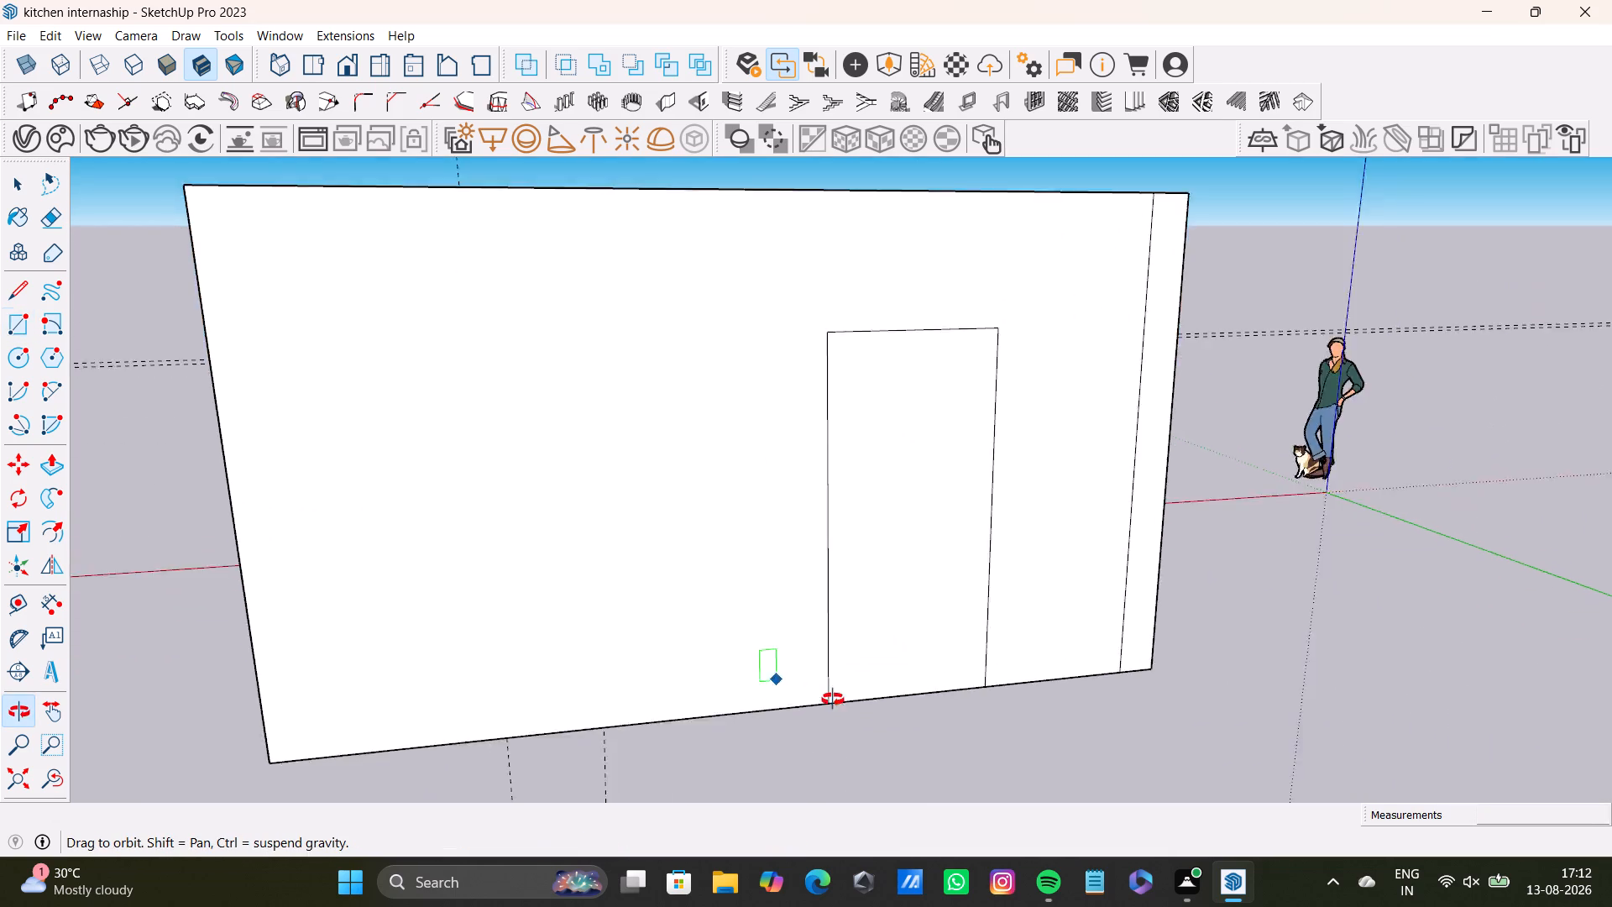
pyautogui.moveTo(833, 700); pyautogui.dragTo(1157, 895, button='middle')
pyautogui.moveTo(648, 702); pyautogui.dragTo(1214, 712, button='middle')
pyautogui.moveTo(838, 658); pyautogui.dragTo(1169, 623, button='middle')
pyautogui.press('space')
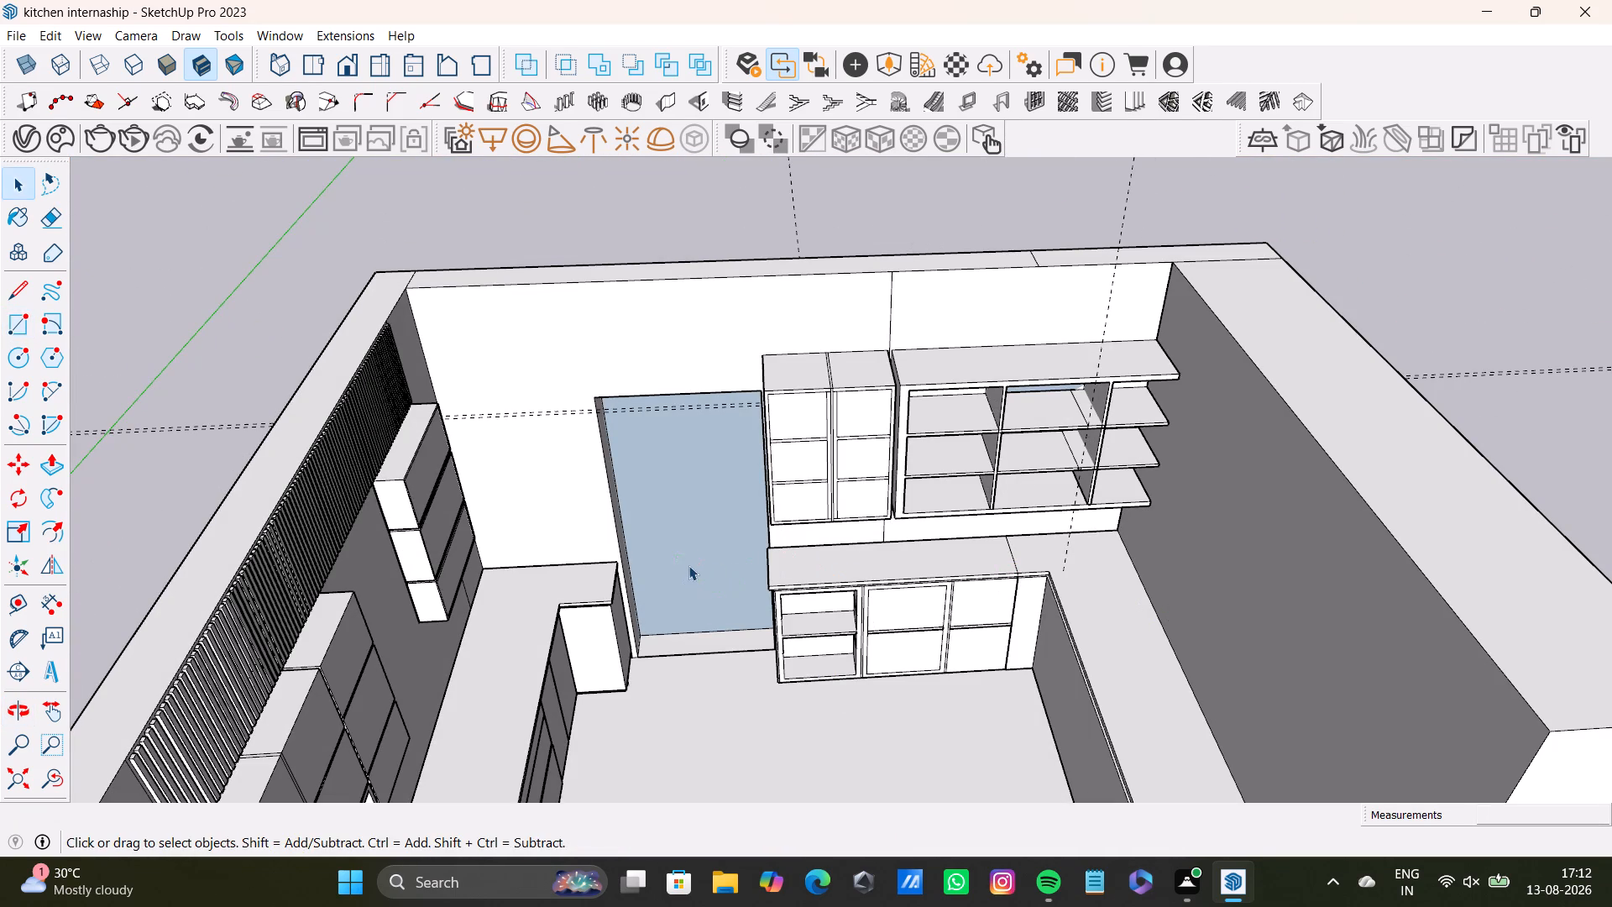
pyautogui.click(692, 564)
pyautogui.press('Delete')
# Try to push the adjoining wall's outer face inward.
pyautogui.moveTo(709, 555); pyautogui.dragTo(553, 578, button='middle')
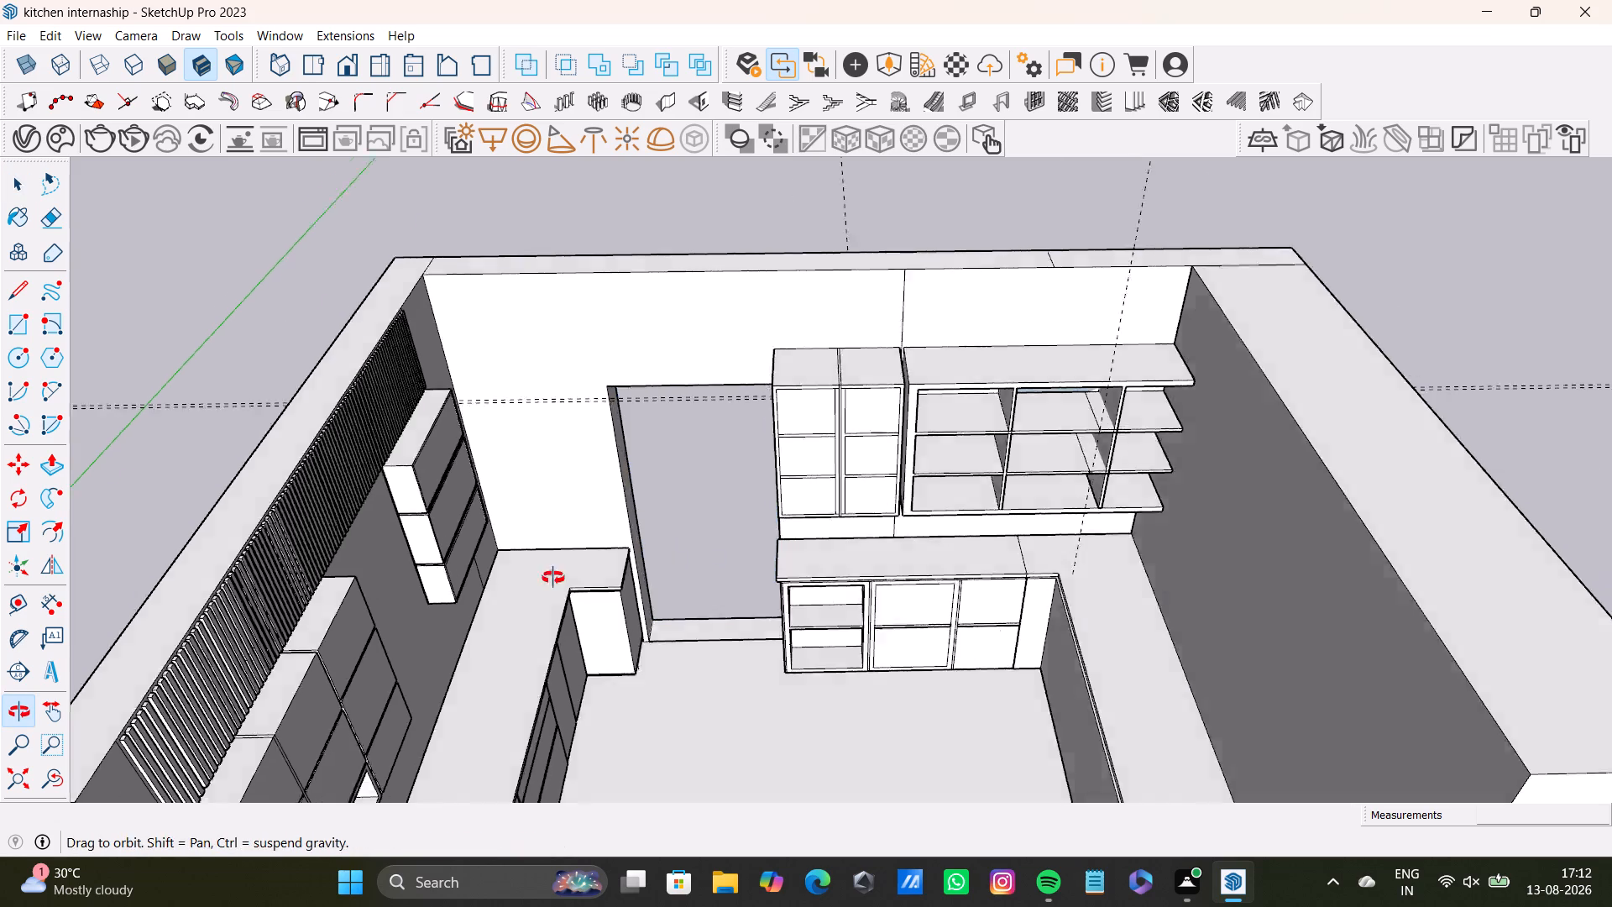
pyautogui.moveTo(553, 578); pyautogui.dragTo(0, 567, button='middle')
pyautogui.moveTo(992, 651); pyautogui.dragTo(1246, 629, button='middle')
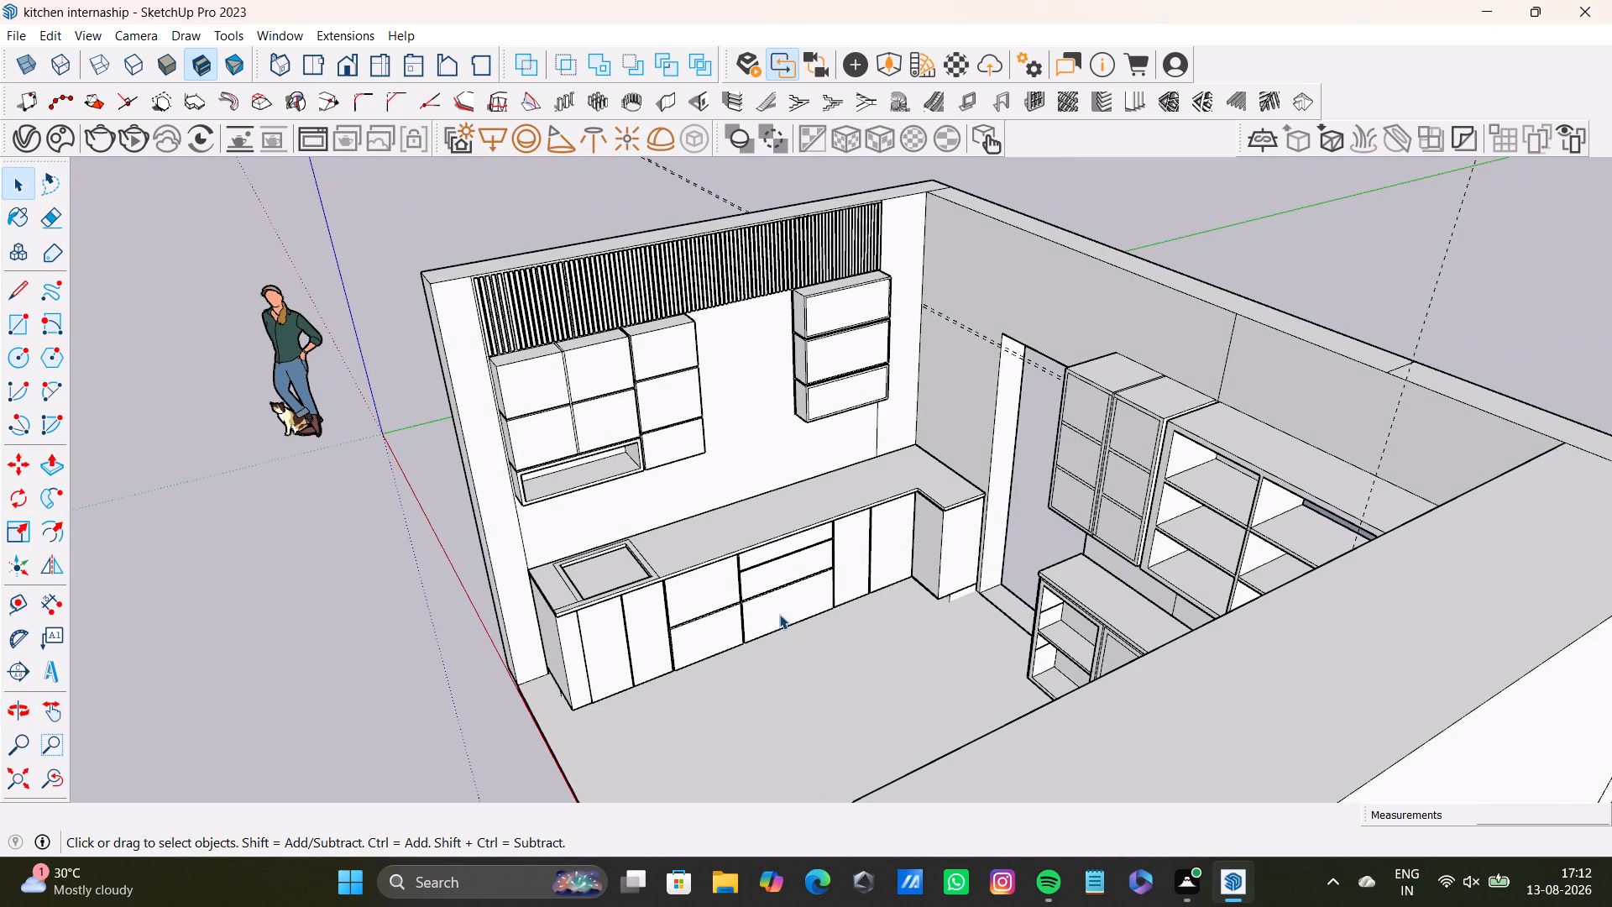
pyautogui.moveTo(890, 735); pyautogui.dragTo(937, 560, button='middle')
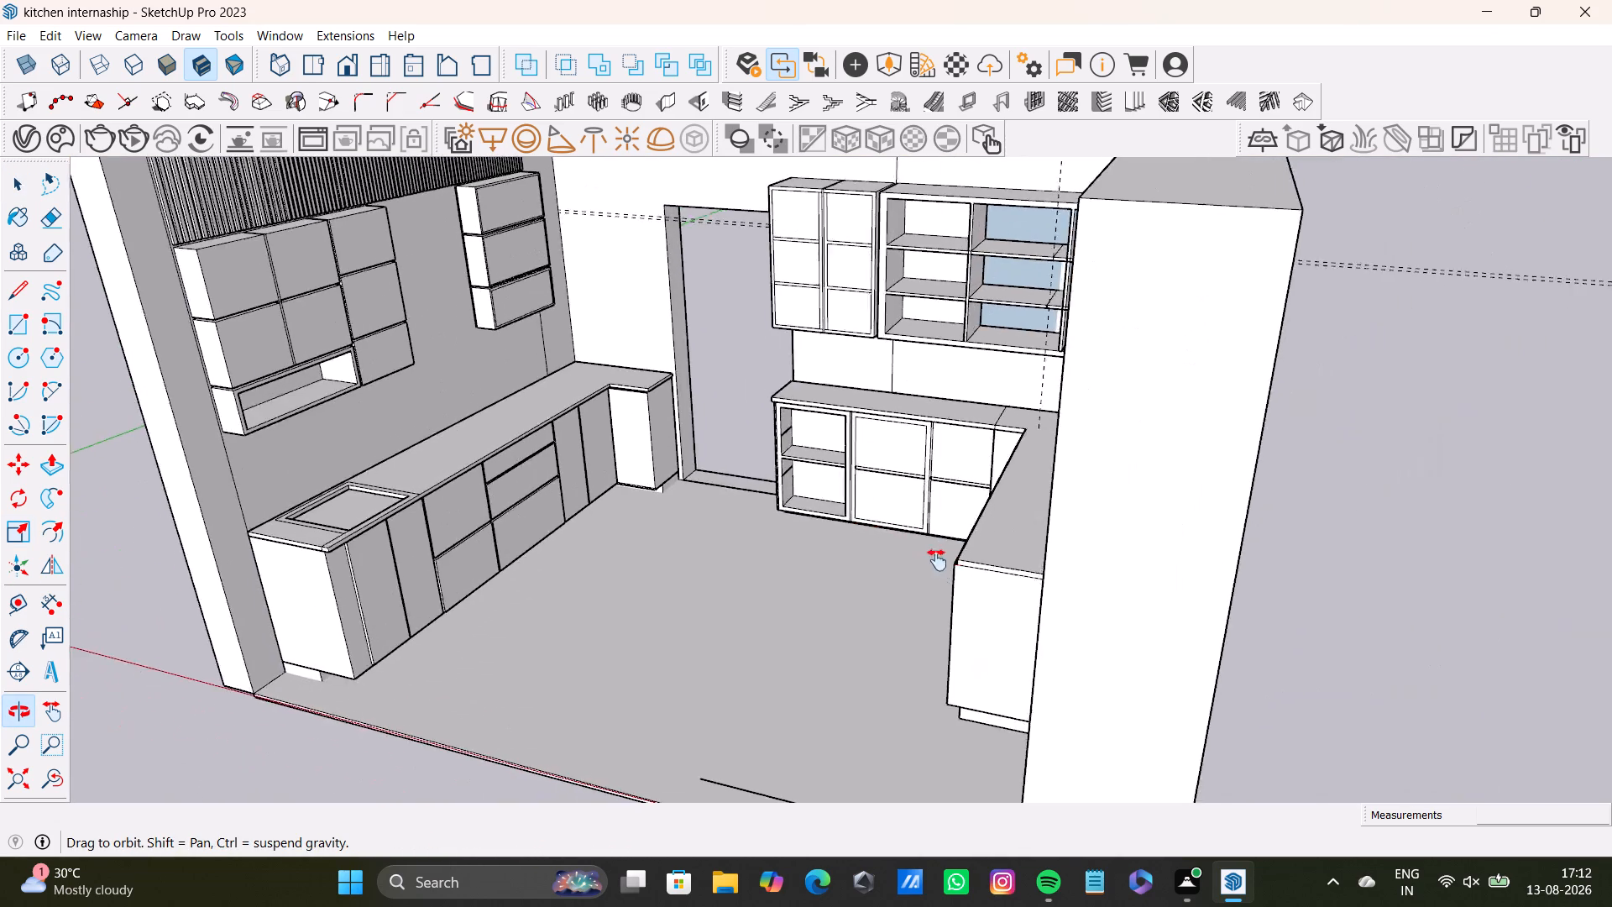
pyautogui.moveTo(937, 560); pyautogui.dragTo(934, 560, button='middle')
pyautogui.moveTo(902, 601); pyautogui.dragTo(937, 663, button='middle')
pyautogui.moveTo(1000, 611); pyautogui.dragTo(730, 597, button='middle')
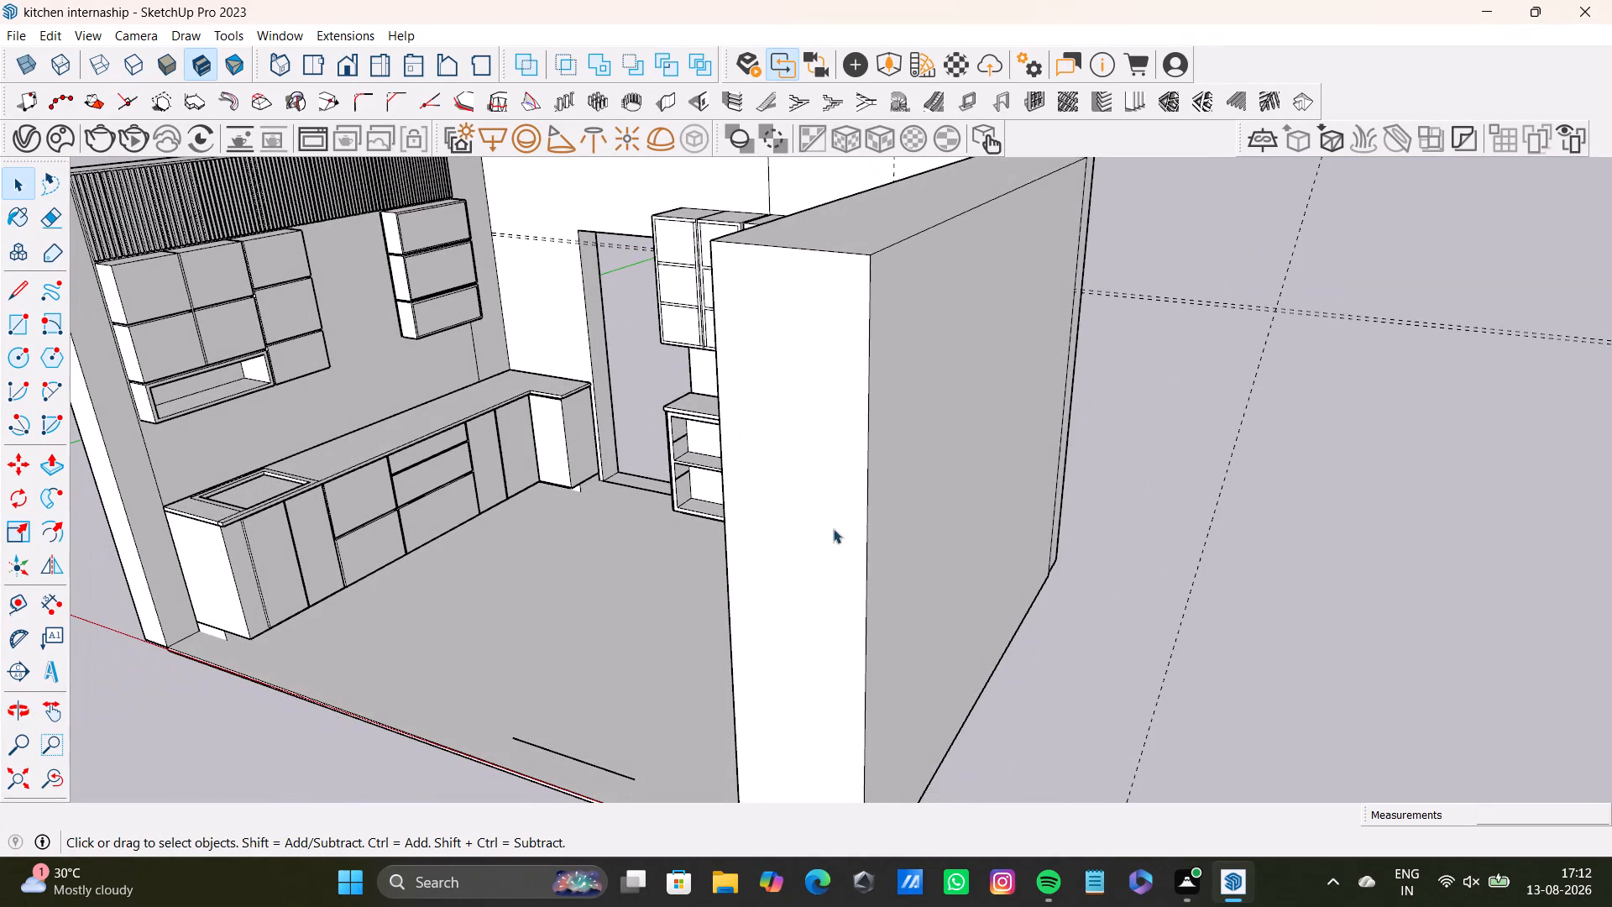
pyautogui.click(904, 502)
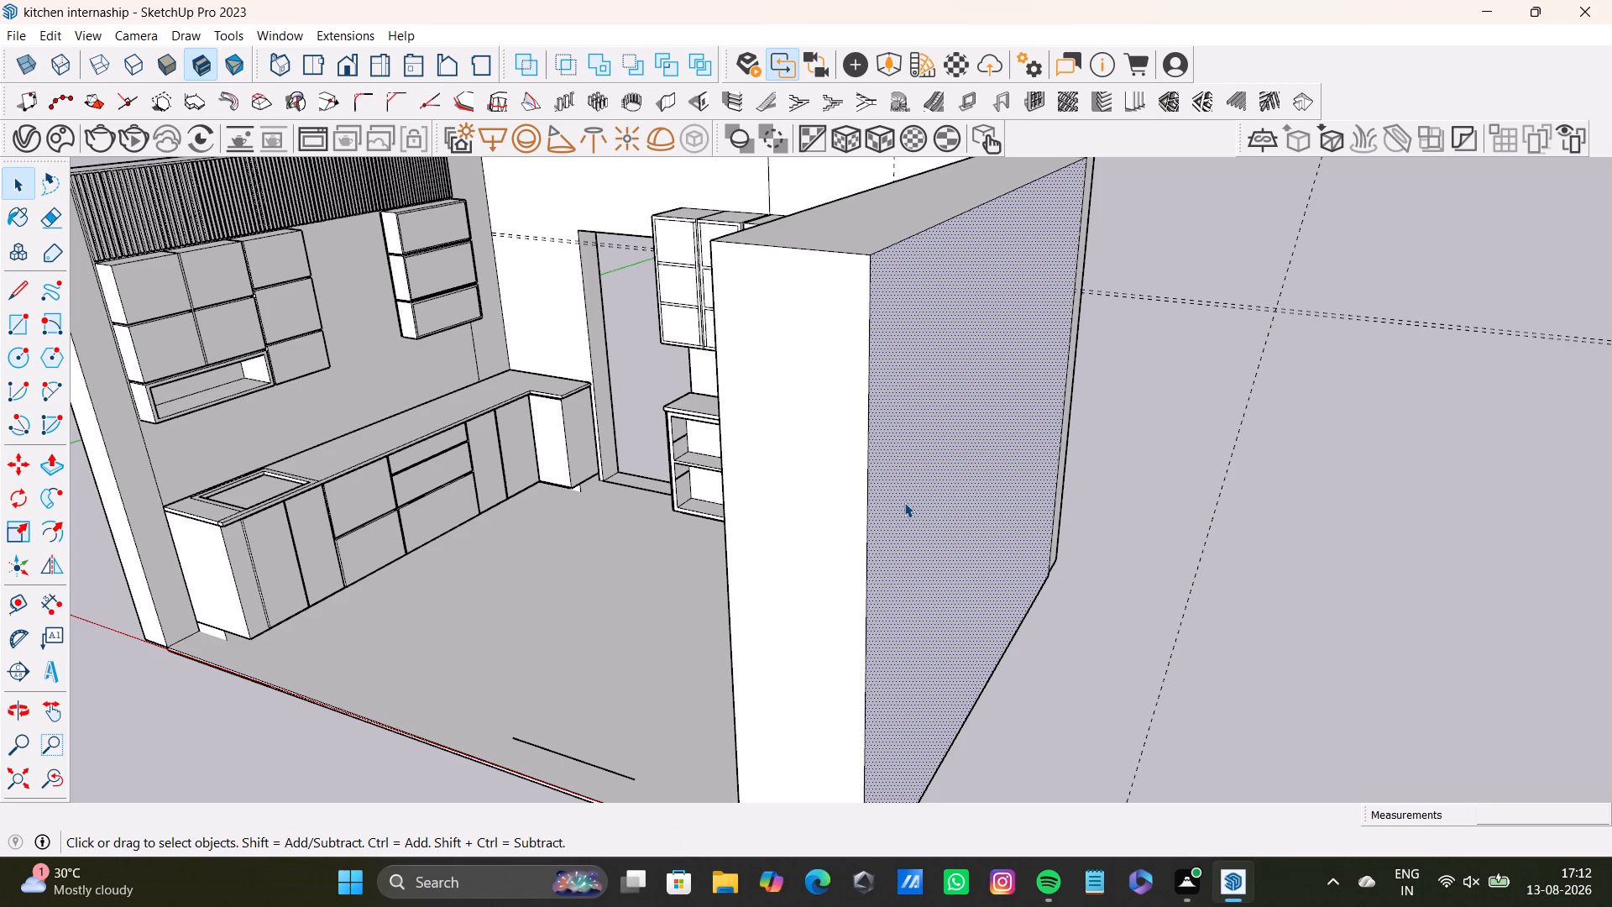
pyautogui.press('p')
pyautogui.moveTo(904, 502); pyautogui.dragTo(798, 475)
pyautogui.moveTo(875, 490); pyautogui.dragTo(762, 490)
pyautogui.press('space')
# Place a guide 9" outward from the inner top edge of the adjoining wall.
pyautogui.moveTo(919, 556); pyautogui.dragTo(922, 831, button='middle')
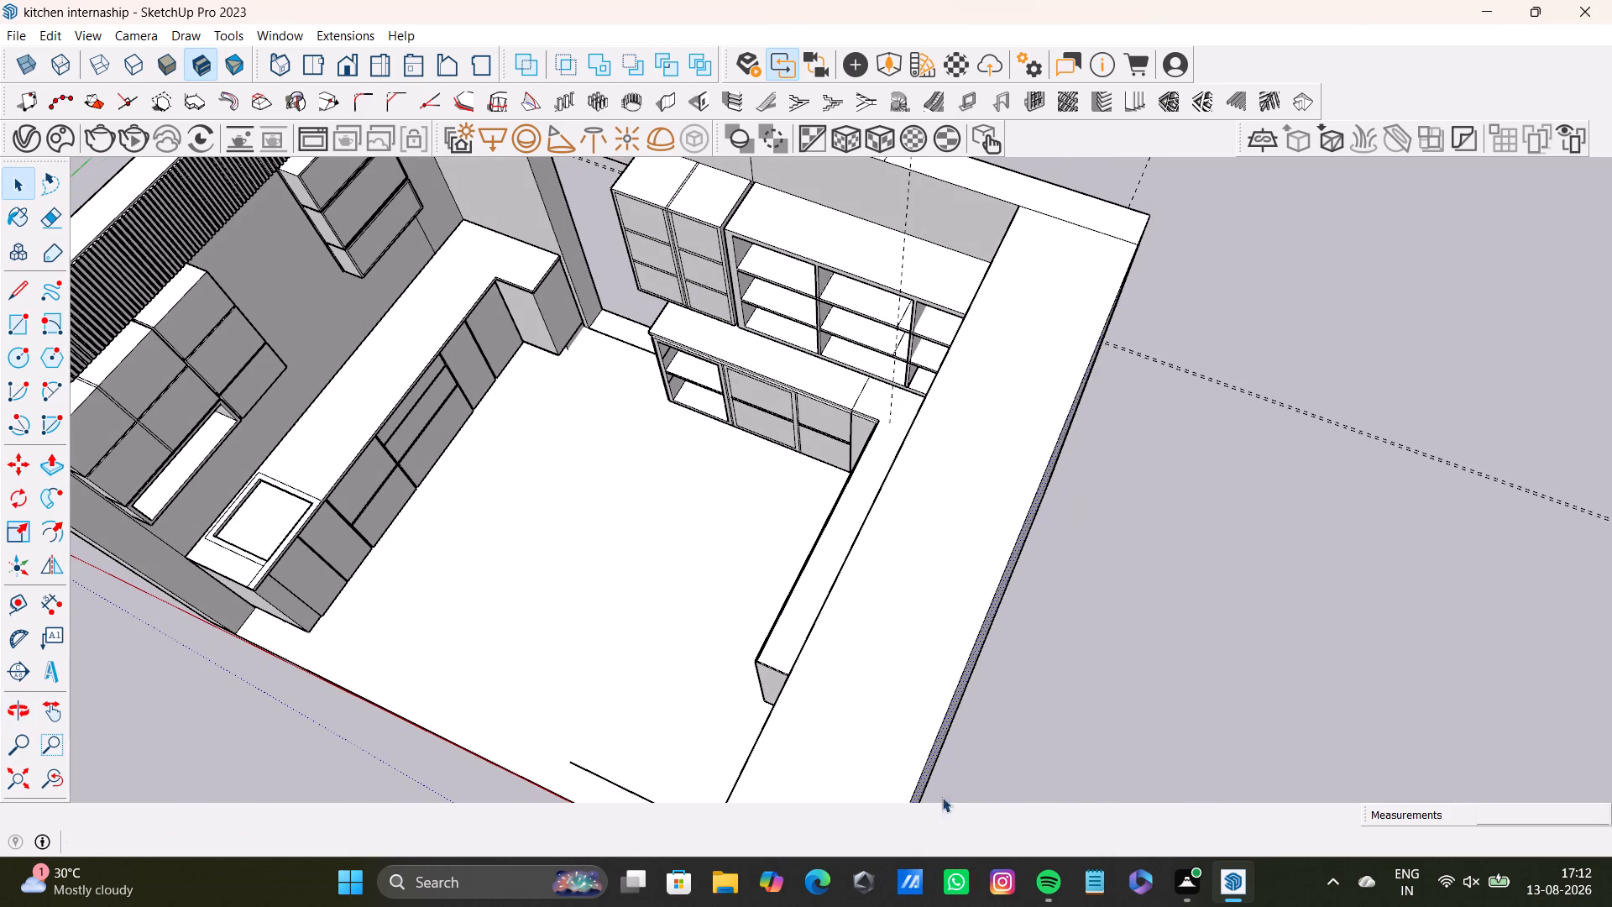
pyautogui.moveTo(898, 592); pyautogui.dragTo(1065, 705, button='middle')
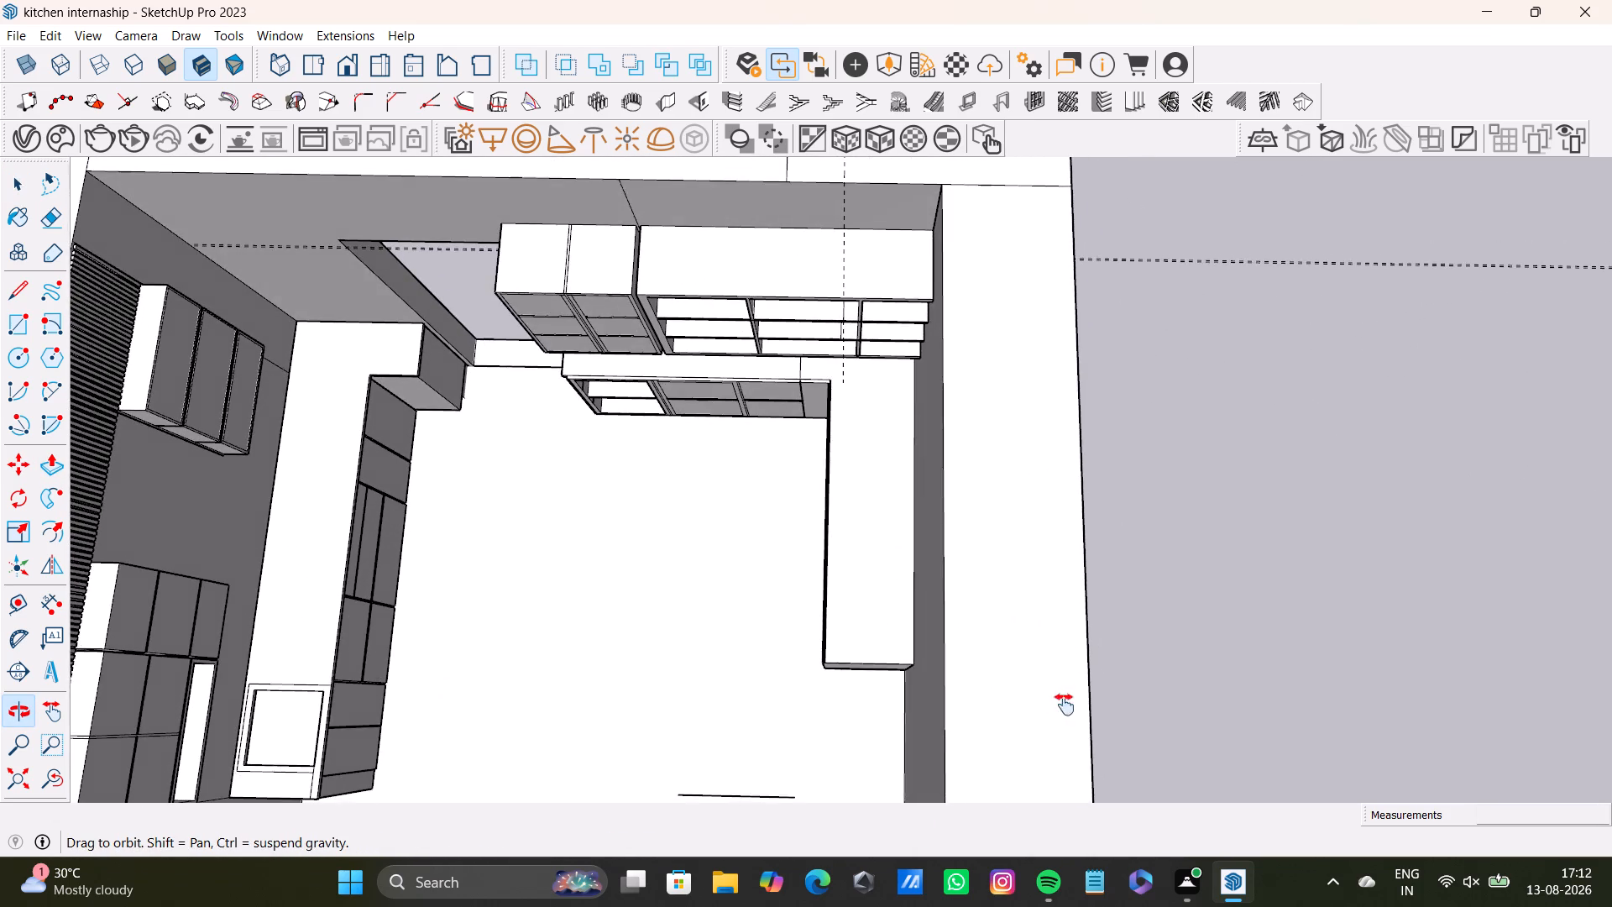
pyautogui.moveTo(1065, 705); pyautogui.dragTo(1023, 772, button='middle')
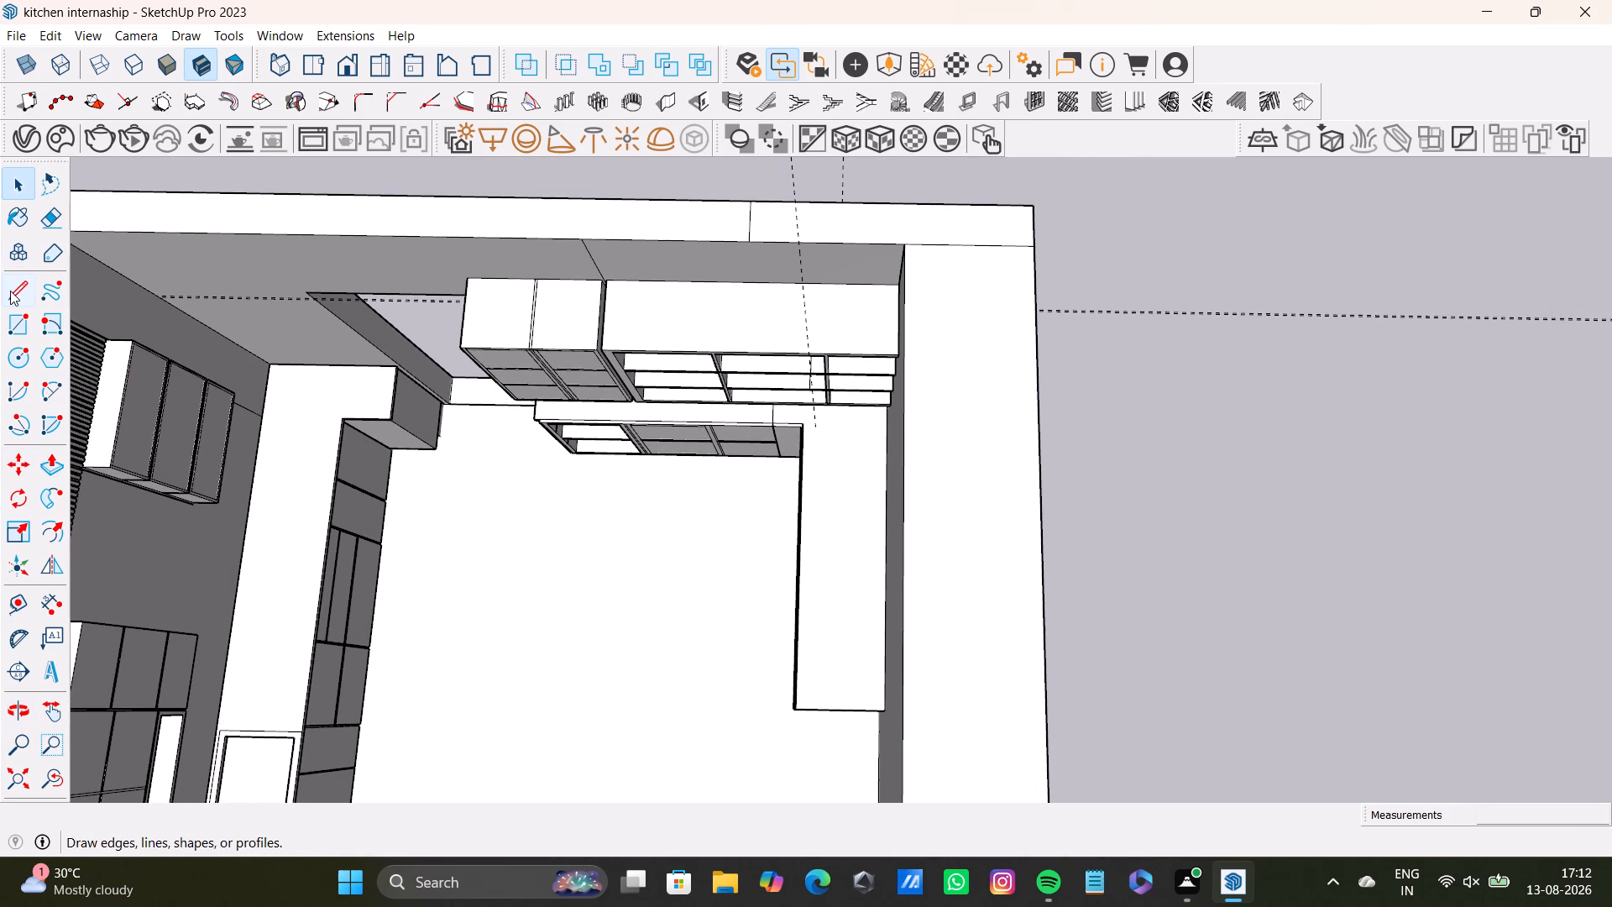
pyautogui.click(11, 291)
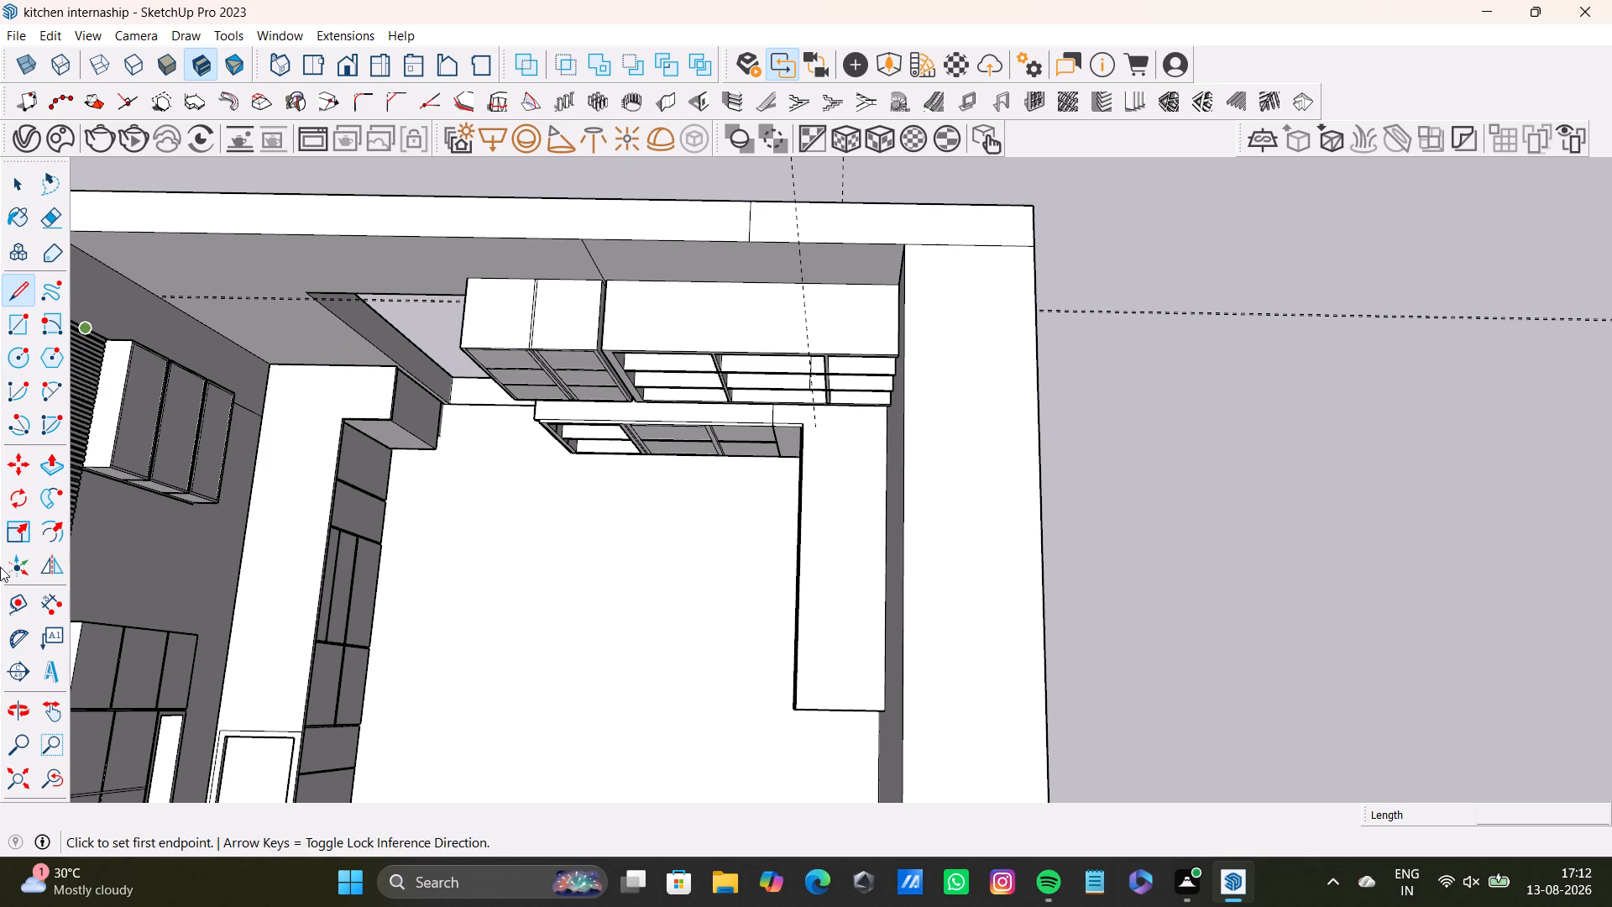
pyautogui.click(8, 605)
pyautogui.scroll(2, 871, 452)
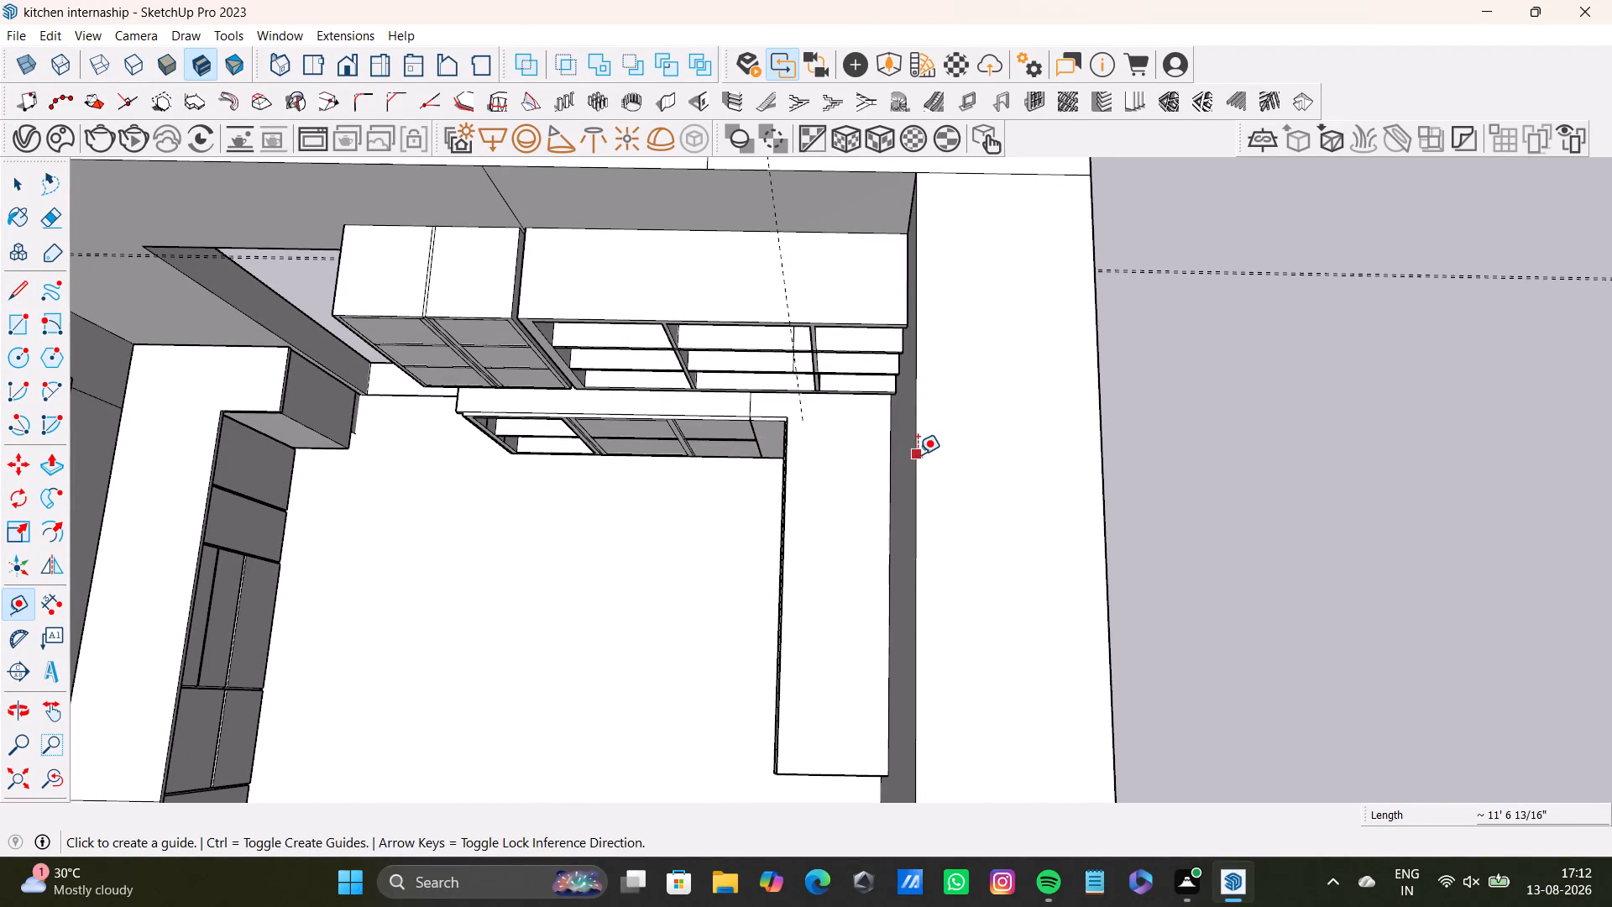
pyautogui.moveTo(918, 454); pyautogui.dragTo(925, 457)
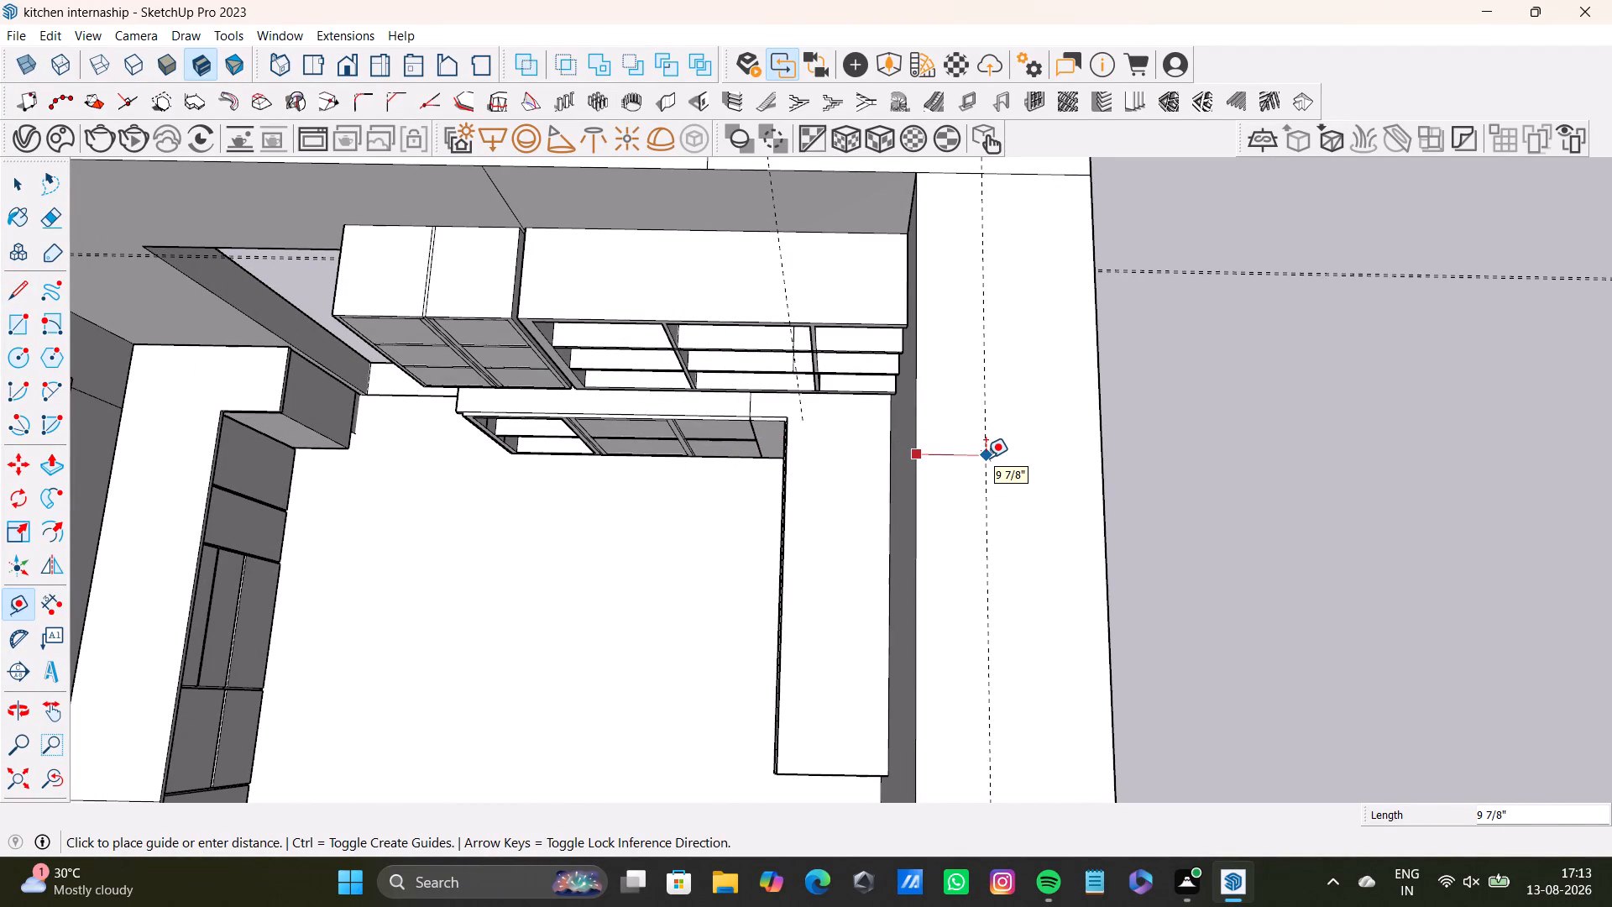
pyautogui.write('9"')
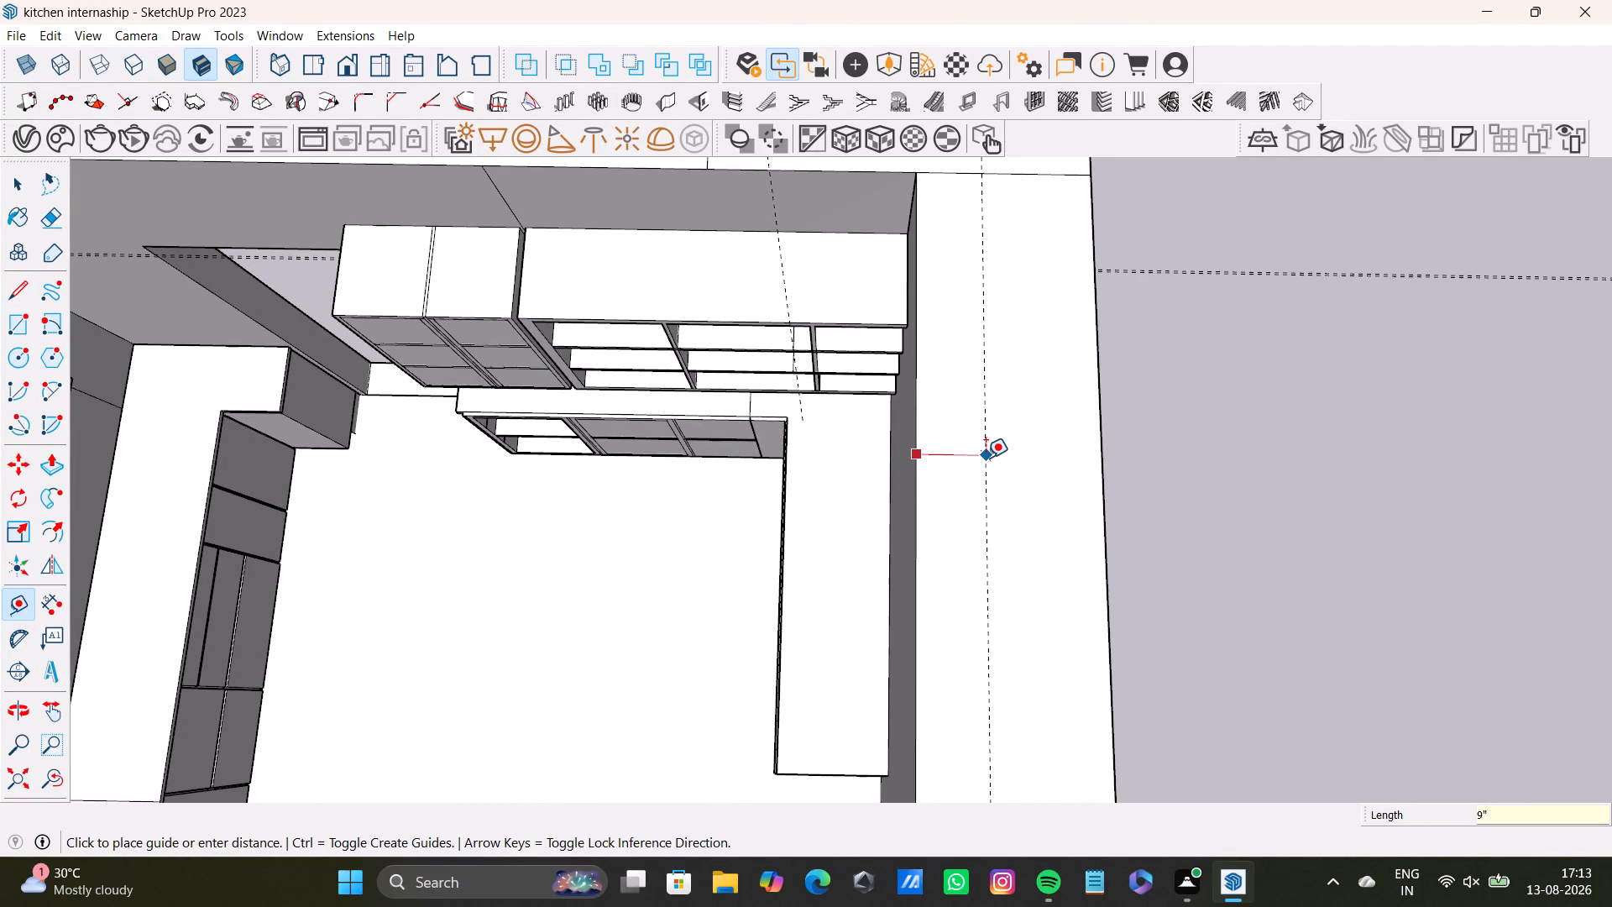
pyautogui.press('Return')
pyautogui.press('space')
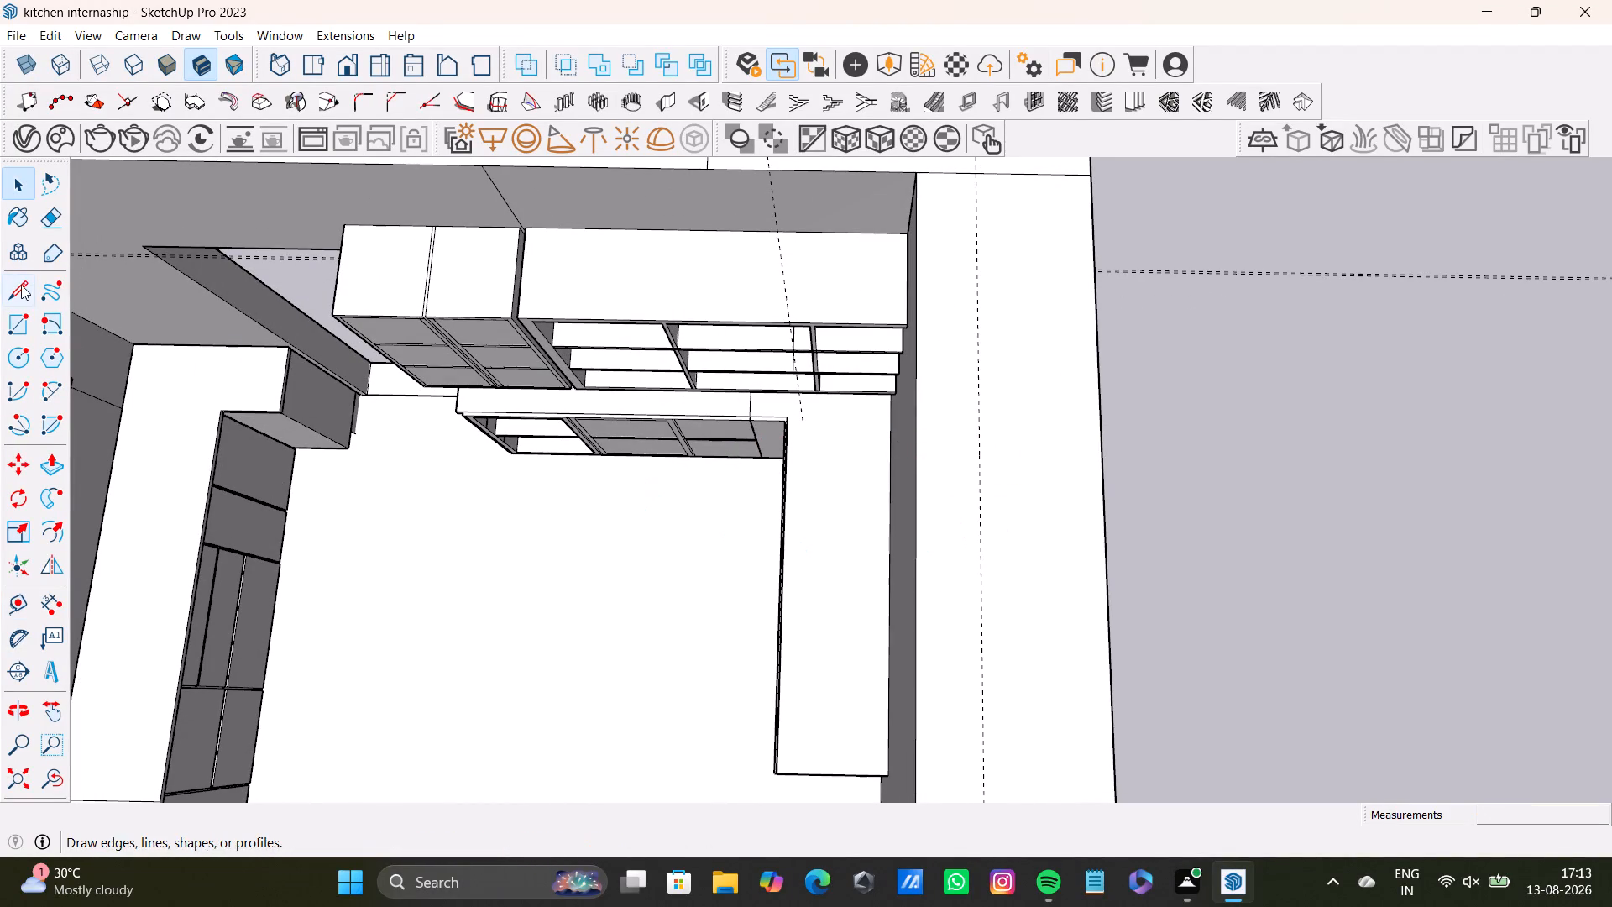
# Draw a line along the 9" guide across the full length of the adjoining wall's top face.
pyautogui.click(21, 285)
pyautogui.moveTo(681, 421); pyautogui.dragTo(547, 511, button='middle')
pyautogui.scroll(1, 700, 359)
pyautogui.moveTo(782, 302); pyautogui.dragTo(784, 312)
pyautogui.scroll(-3, 777, 521)
pyautogui.moveTo(790, 535); pyautogui.dragTo(779, 135, button='middle')
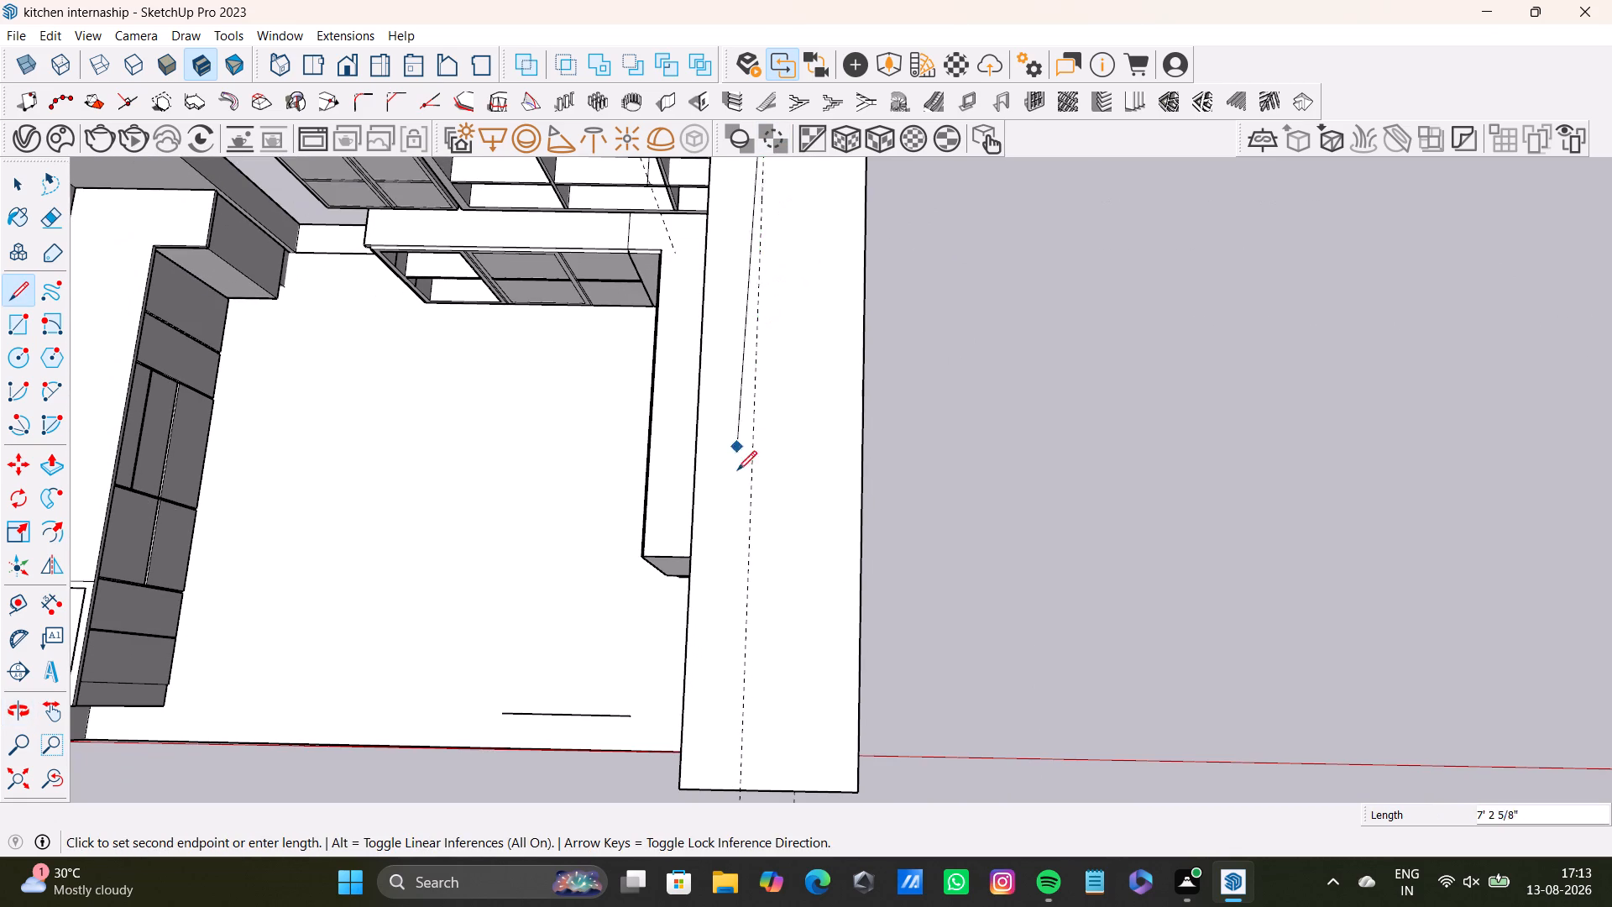
pyautogui.click(739, 788)
# Delete the strip of the adjoining wall's top face outside the 9" line.
pyautogui.press('space')
pyautogui.click(805, 728)
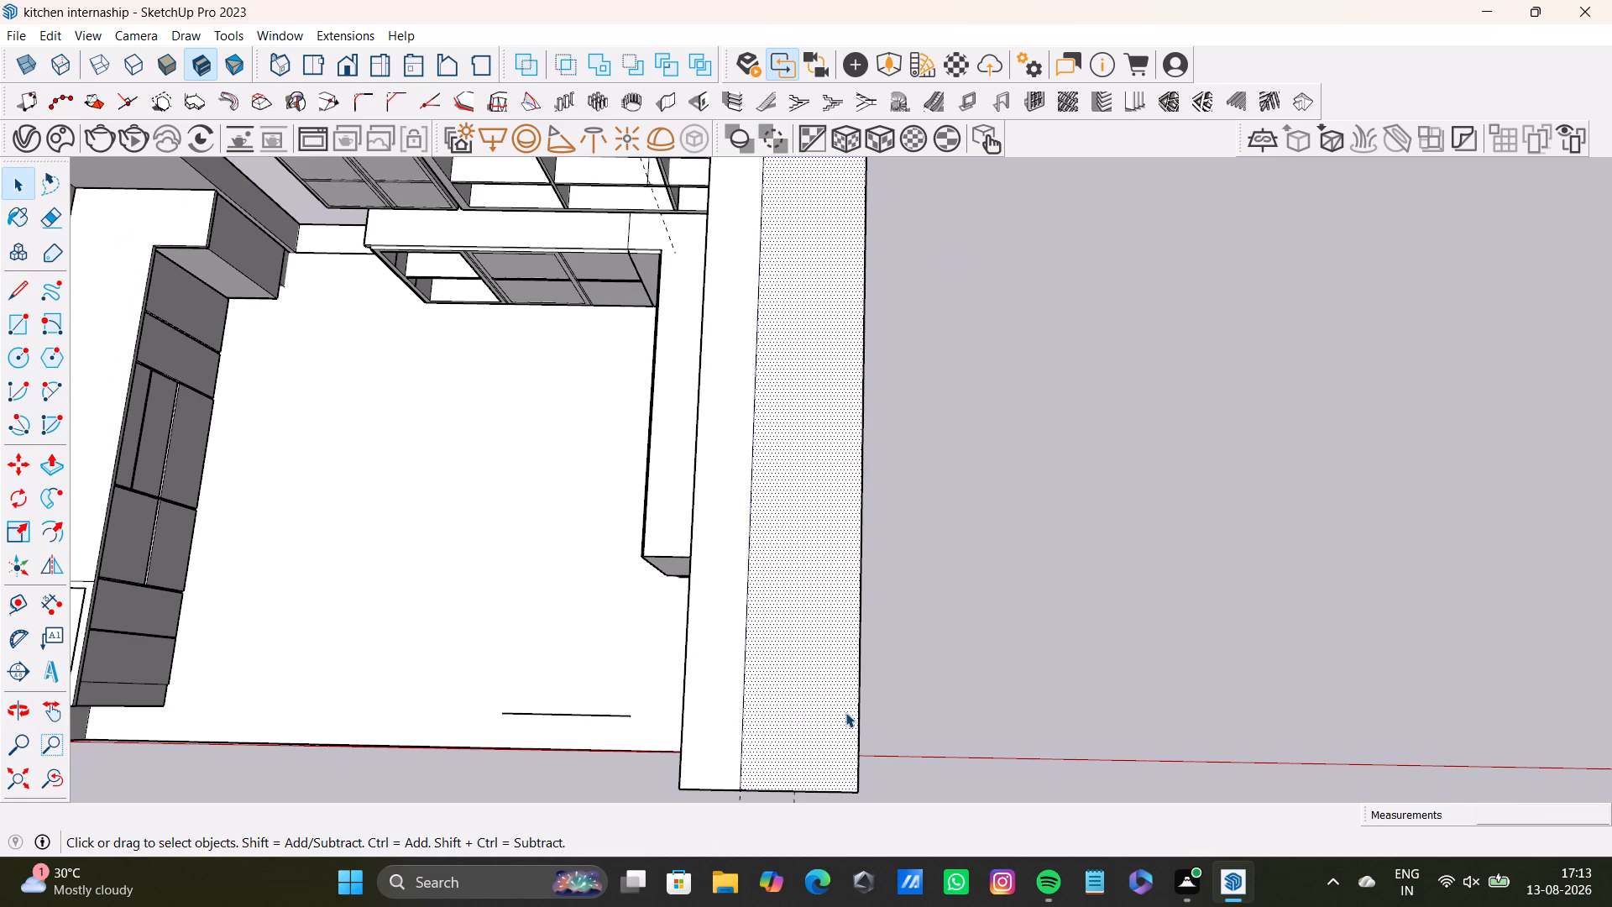
pyautogui.press('Delete')
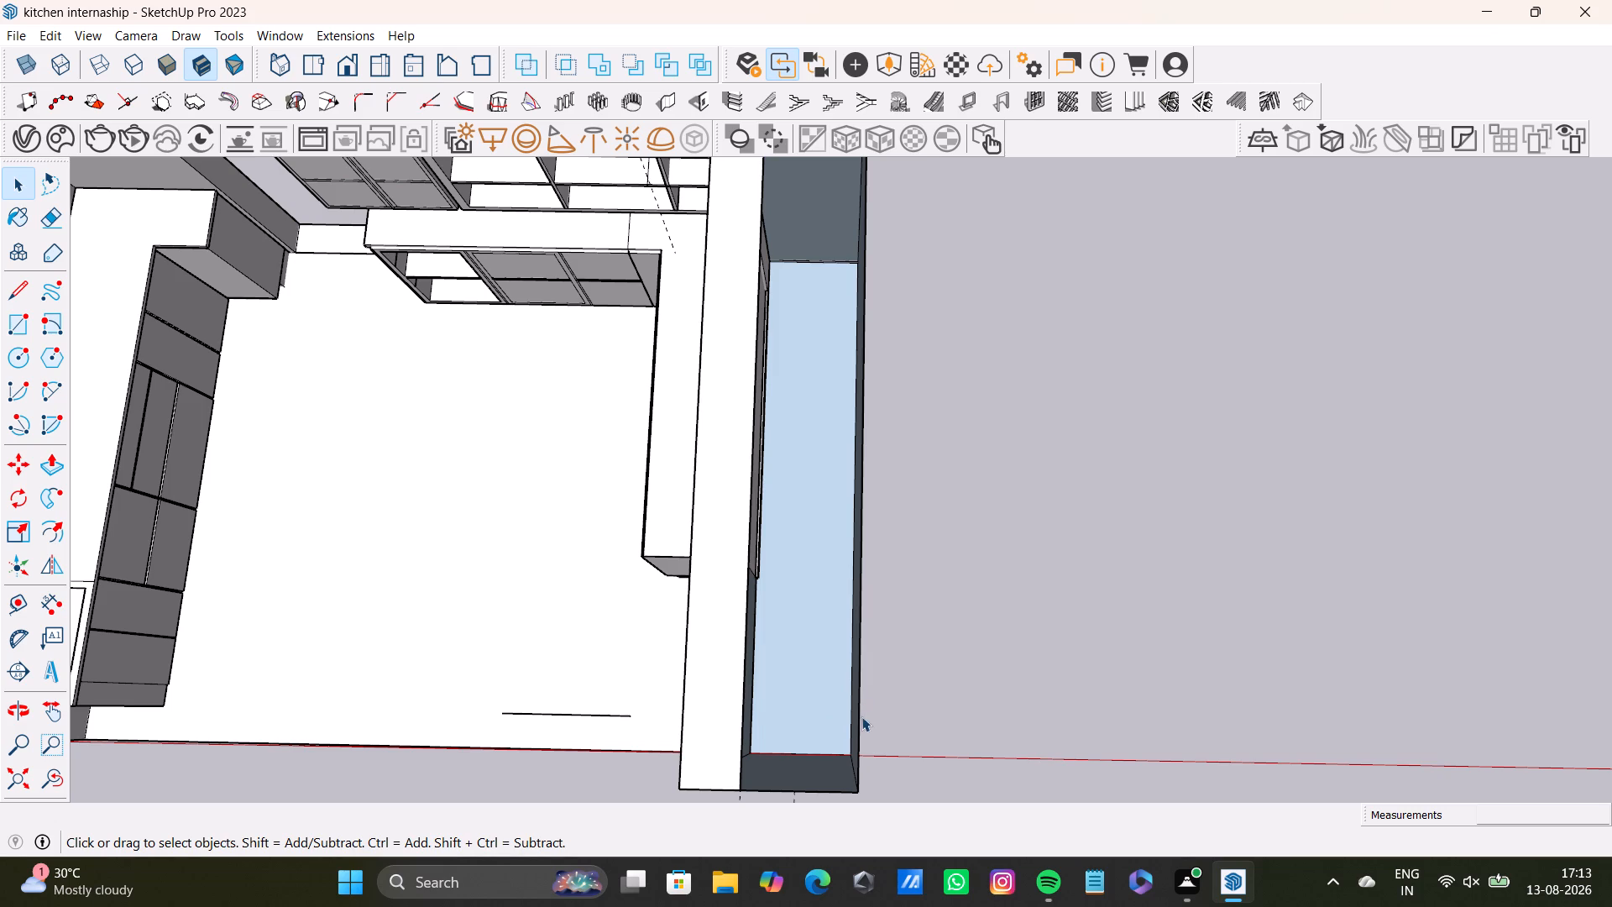
# Delete the adjoining wall's outer top edge, the excess end-face edge and the leftover vertical corner edge.
pyautogui.click(861, 716)
pyautogui.press('Delete')
pyautogui.click(855, 791)
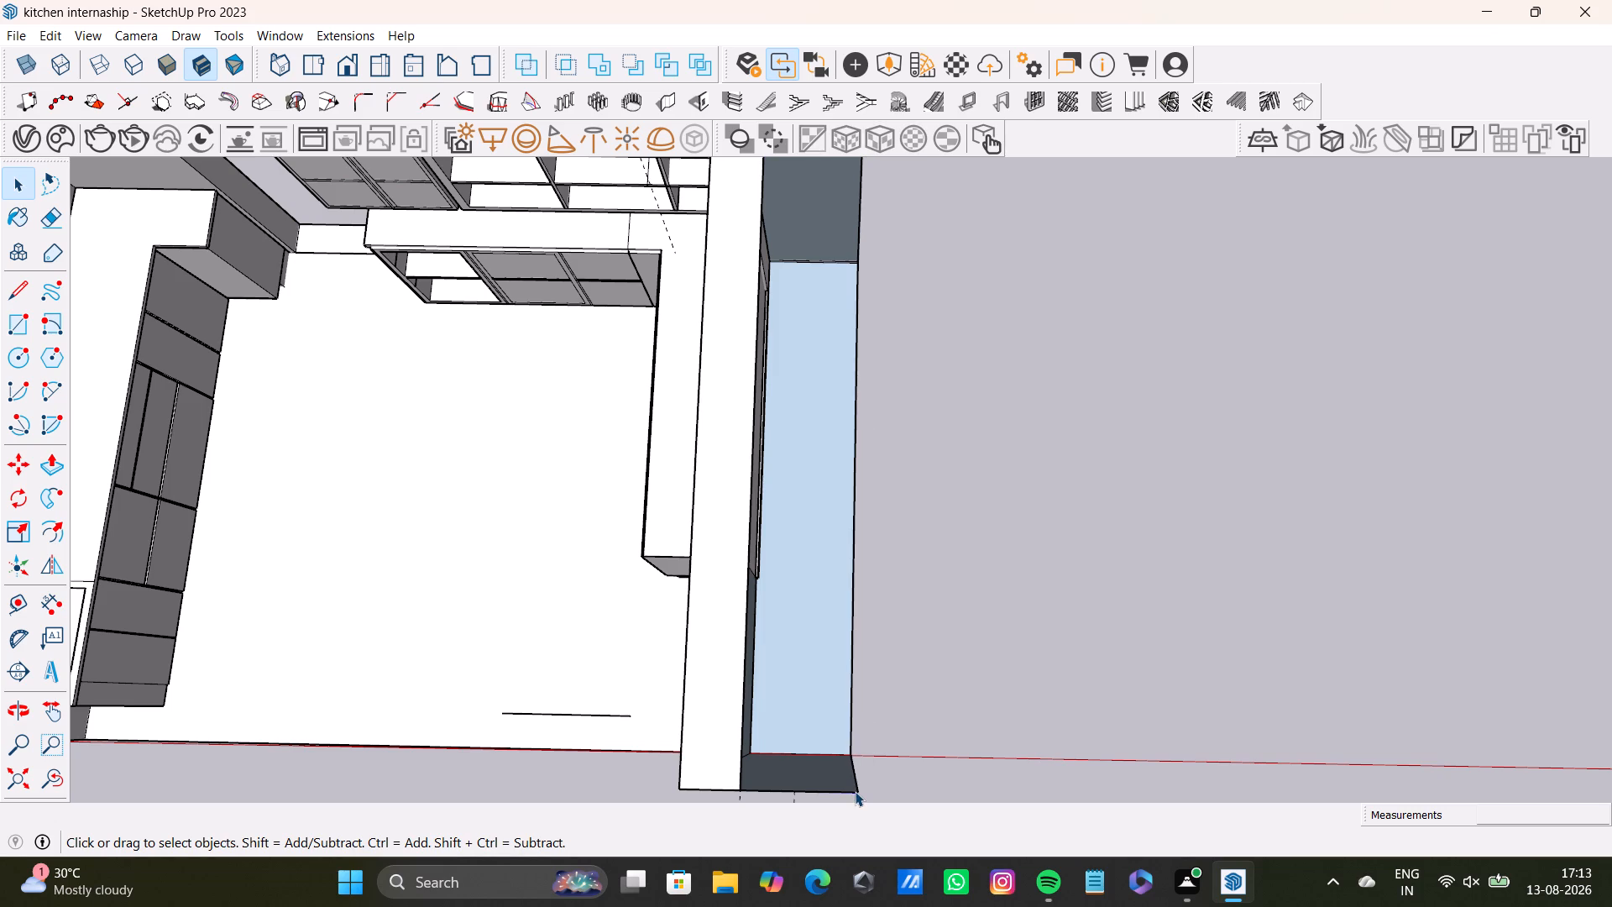
pyautogui.press('Delete')
pyautogui.click(861, 787)
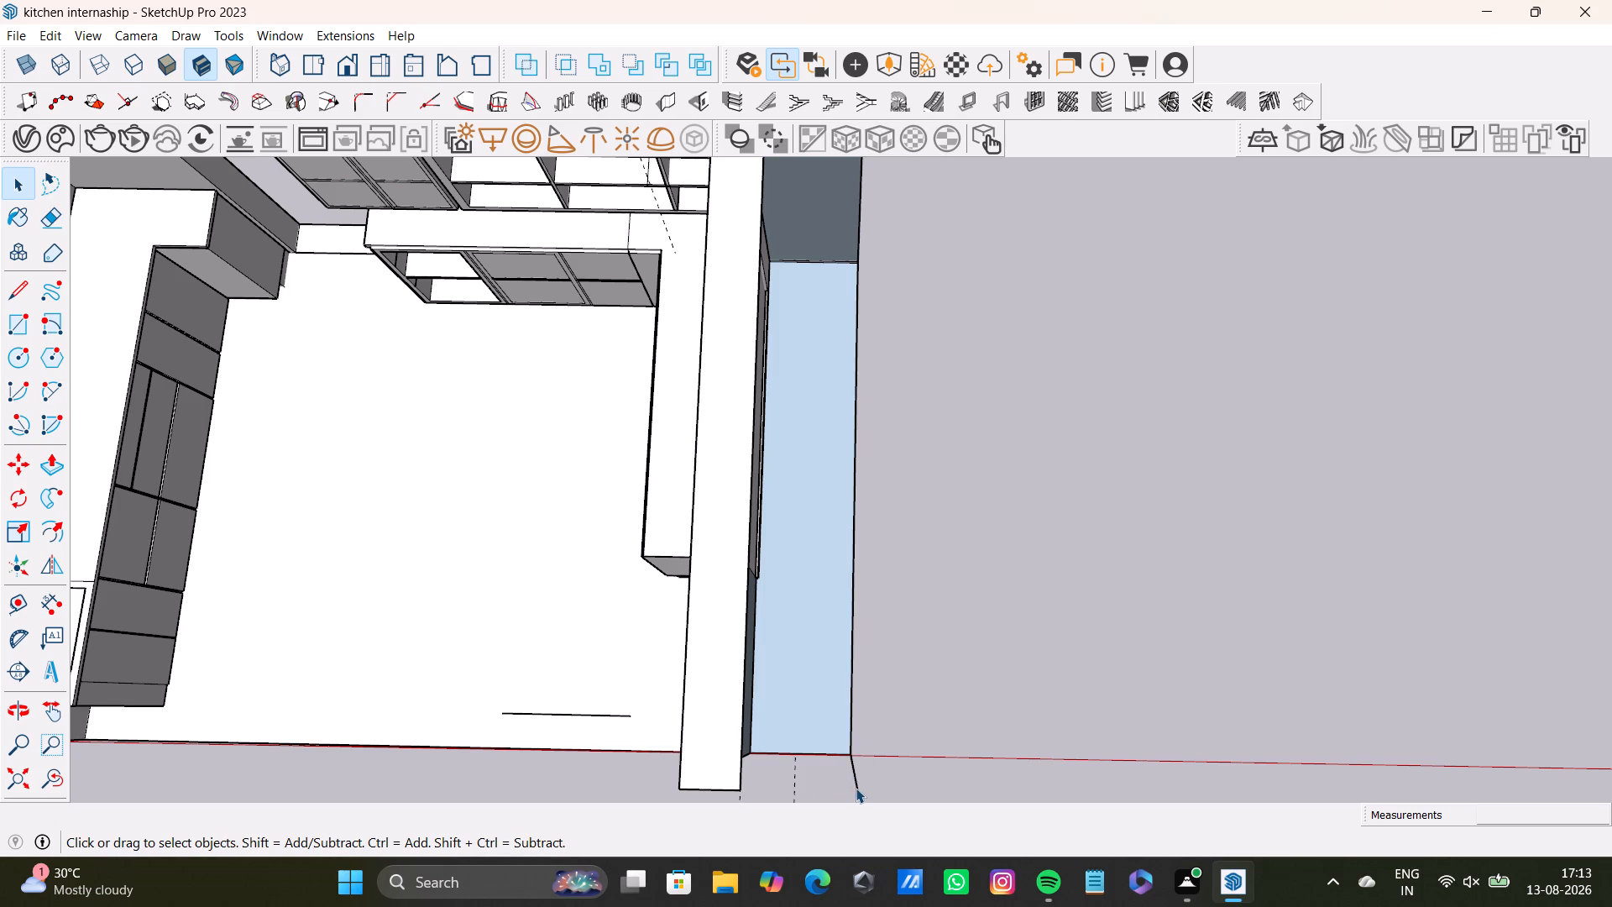
pyautogui.click(856, 788)
pyautogui.press('Delete')
# Delete the excess bottom face outside the adjoining wall and its long outer bottom edge.
pyautogui.click(847, 742)
pyautogui.press('Delete')
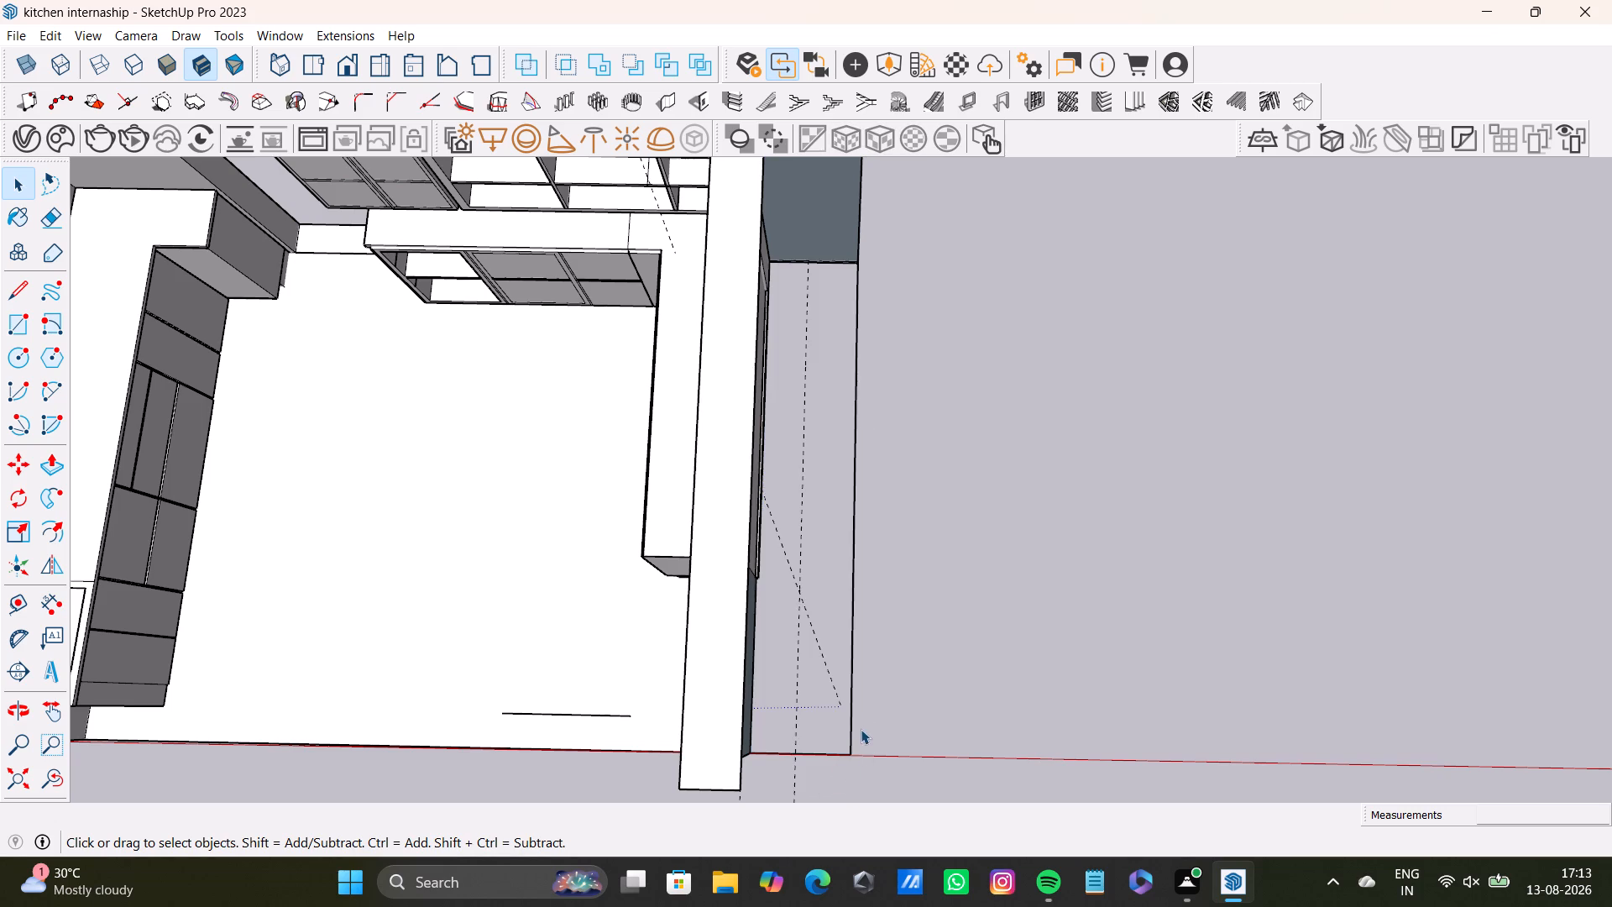
pyautogui.moveTo(867, 725); pyautogui.dragTo(442, 502, button='middle')
pyautogui.click(809, 579)
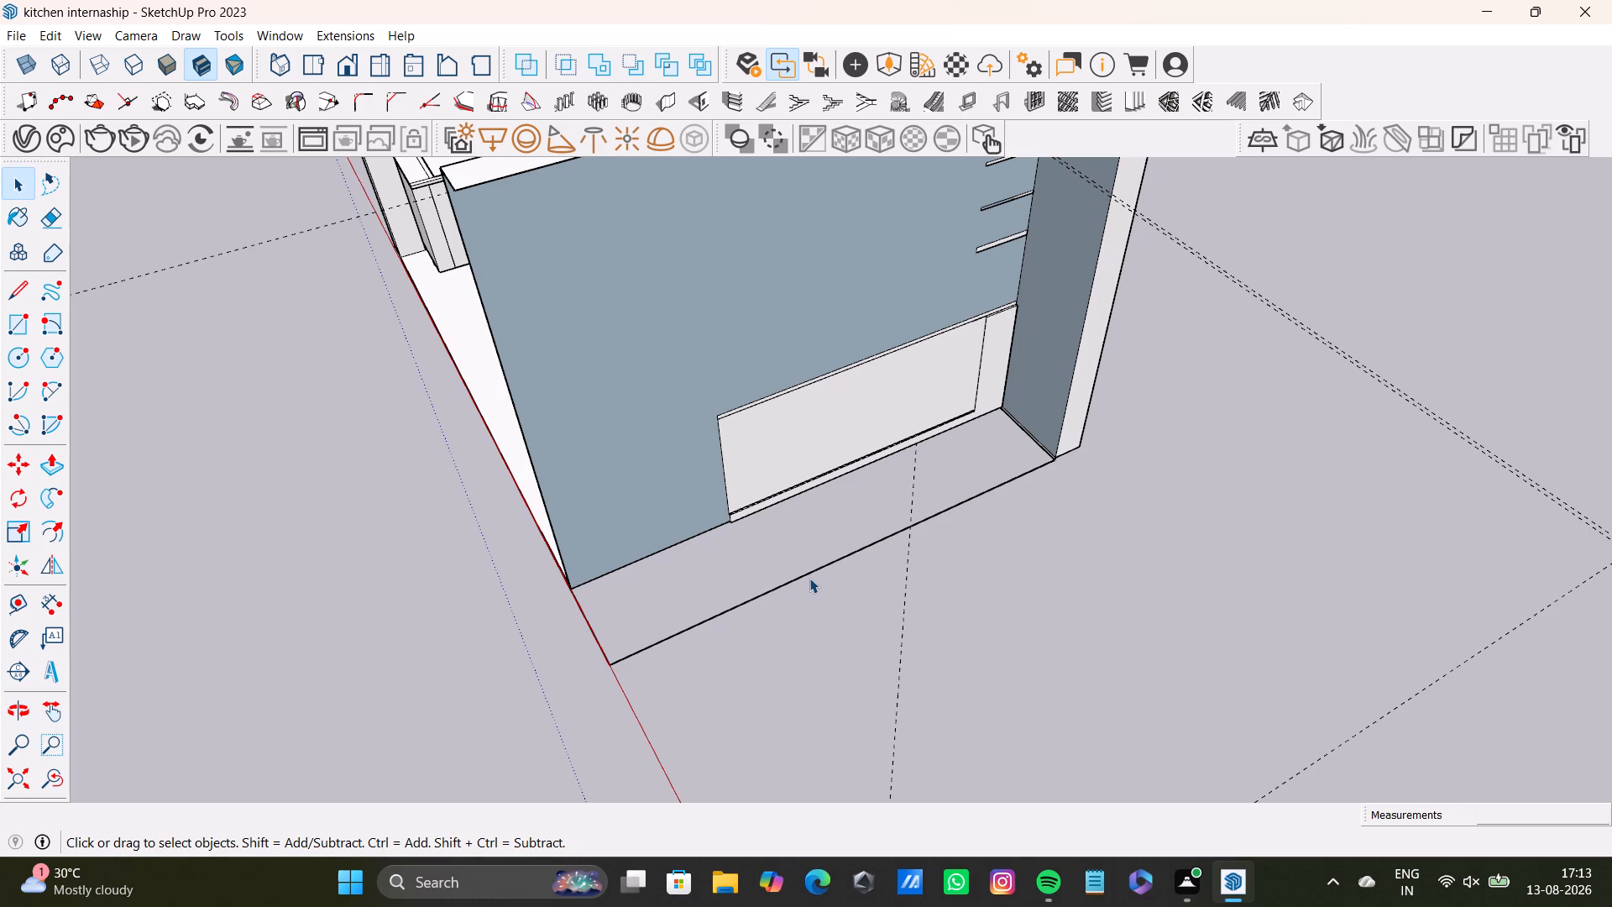
pyautogui.press('Delete')
pyautogui.click(809, 575)
pyautogui.press('Delete')
pyautogui.scroll(-5, 1029, 355)
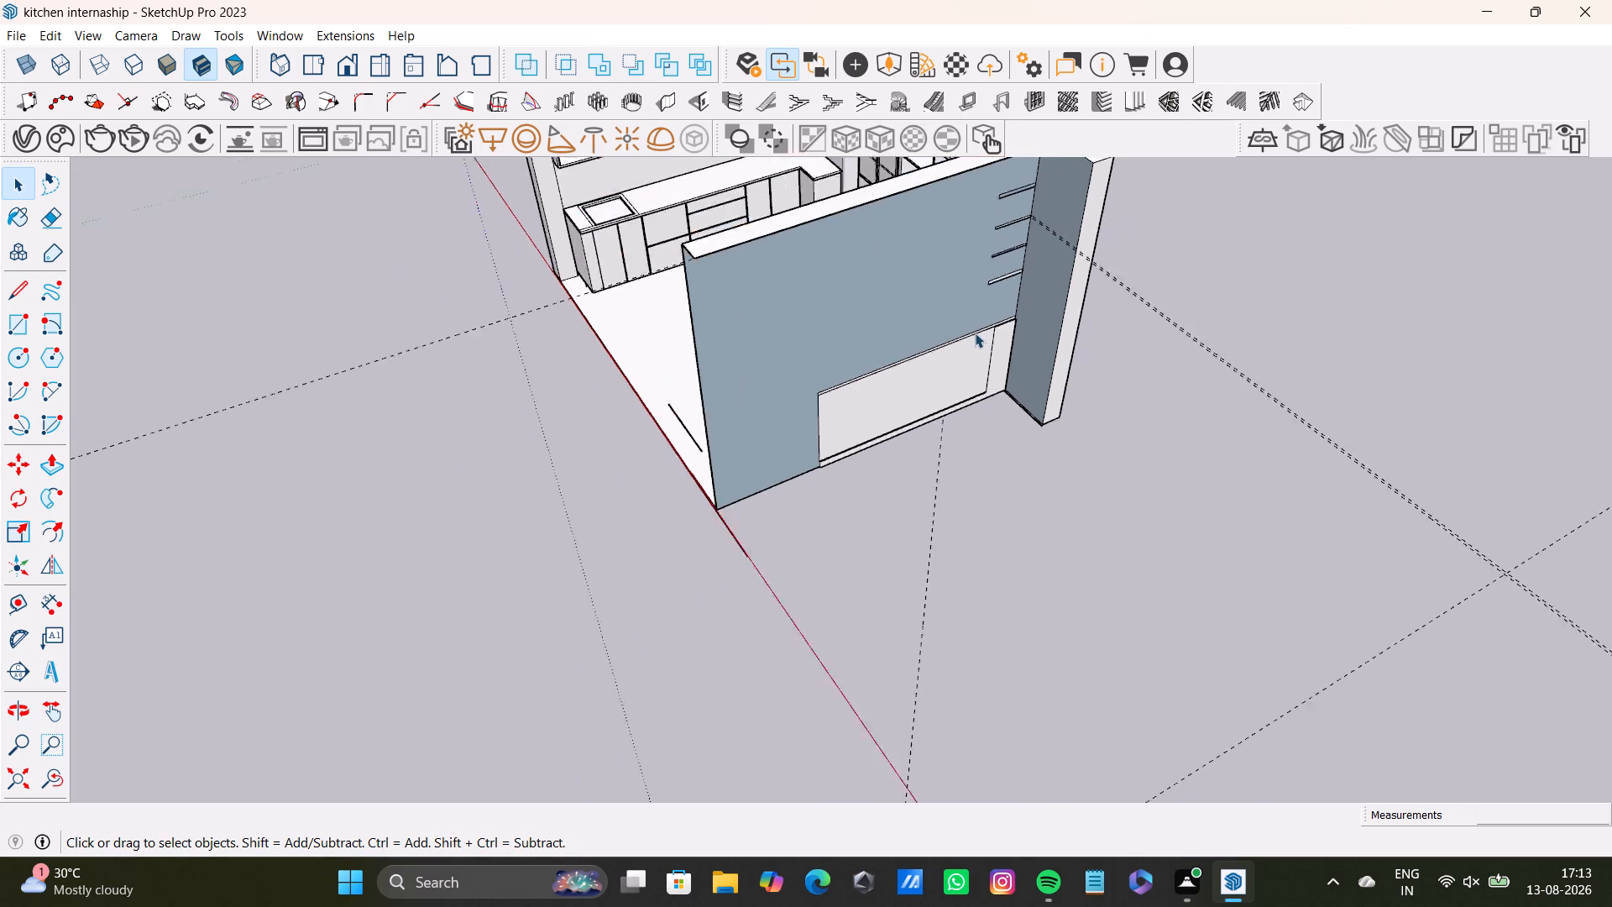
# Push the adjoining wall's end face back about 2' 2 3/8" until it lines up with the shelf wall's back face.
pyautogui.scroll(-2, 975, 333)
pyautogui.moveTo(978, 291); pyautogui.dragTo(766, 309, button='middle')
pyautogui.scroll(4, 895, 303)
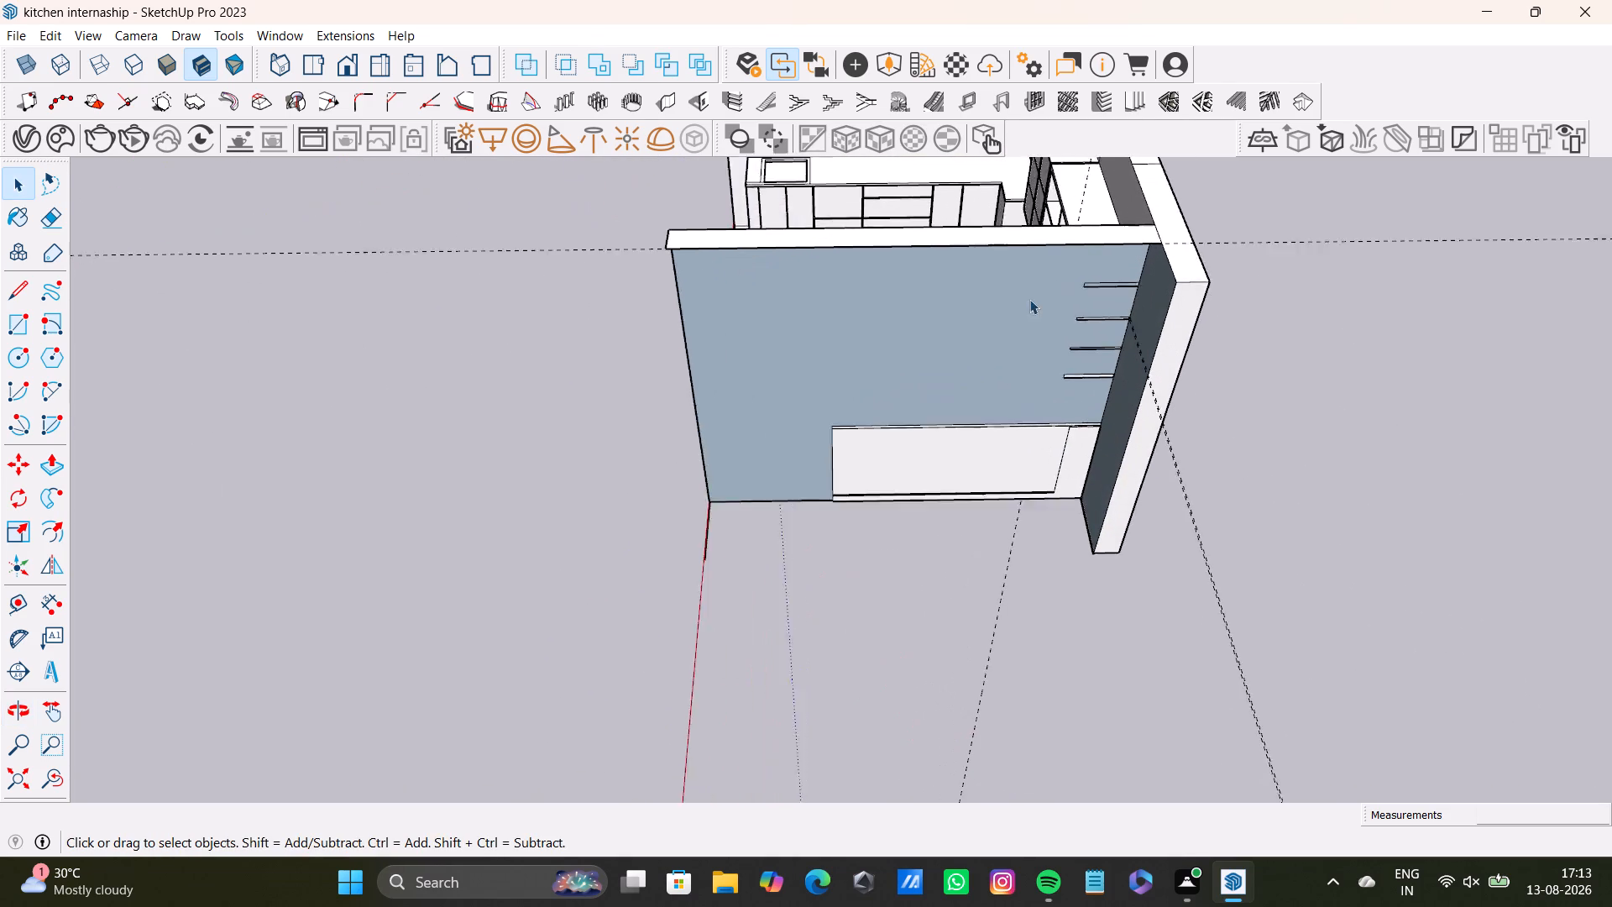
pyautogui.scroll(2, 1029, 299)
pyautogui.moveTo(1018, 291); pyautogui.dragTo(849, 289, button='middle')
pyautogui.scroll(3, 1026, 333)
pyautogui.moveTo(1026, 333); pyautogui.dragTo(969, 312, button='middle')
pyautogui.click(998, 322)
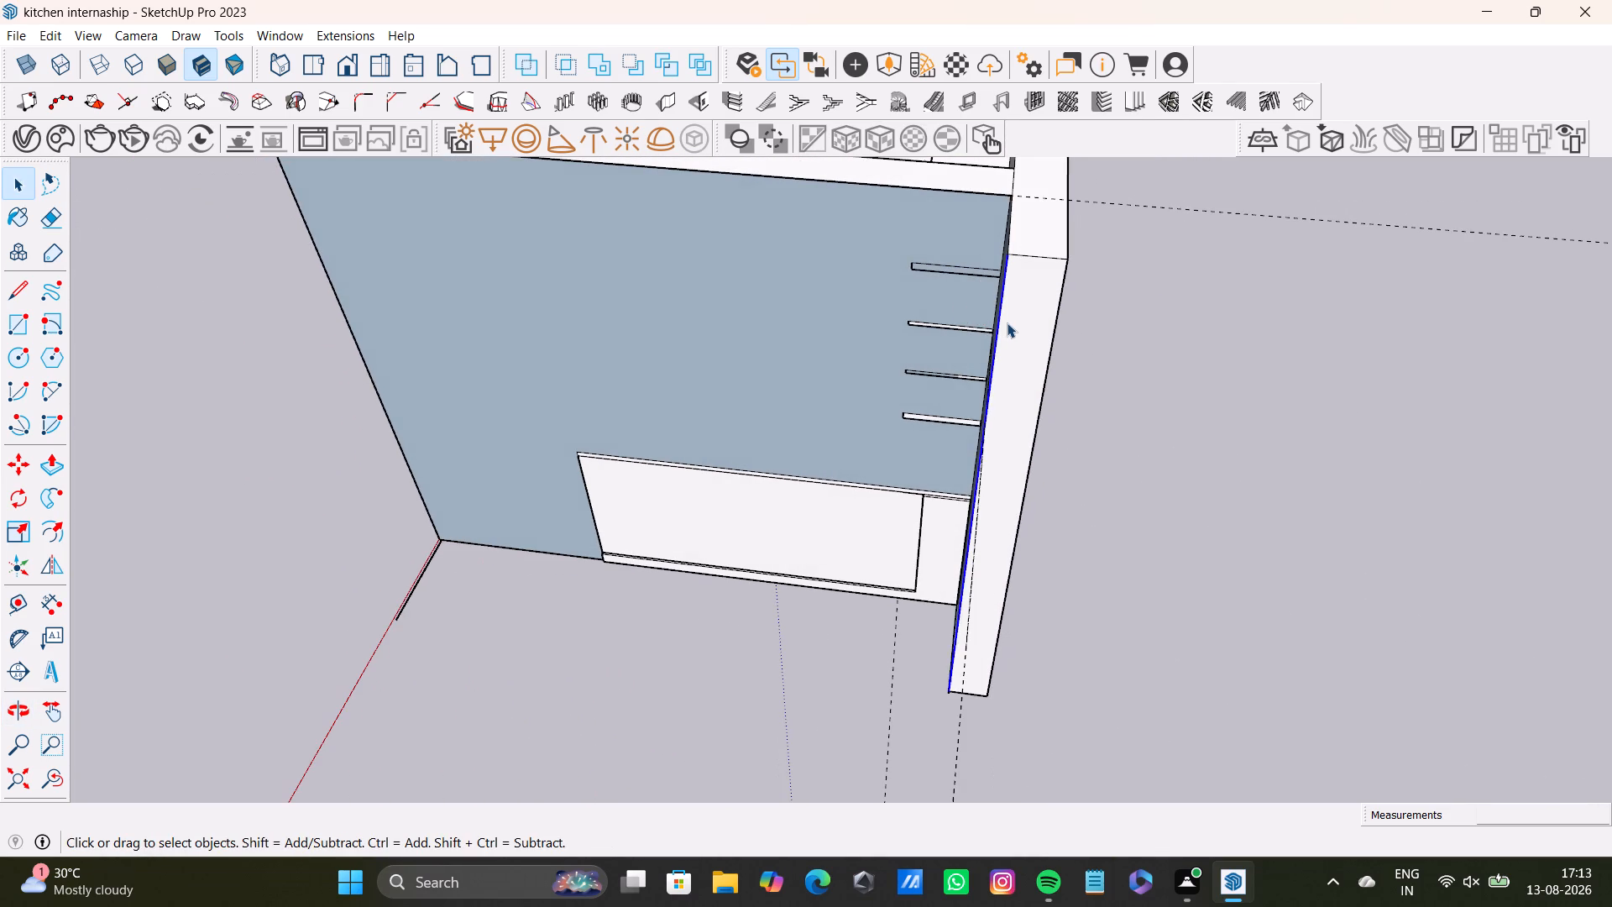
pyautogui.click(1010, 322)
pyautogui.press('p')
pyautogui.moveTo(1016, 322); pyautogui.dragTo(1024, 271)
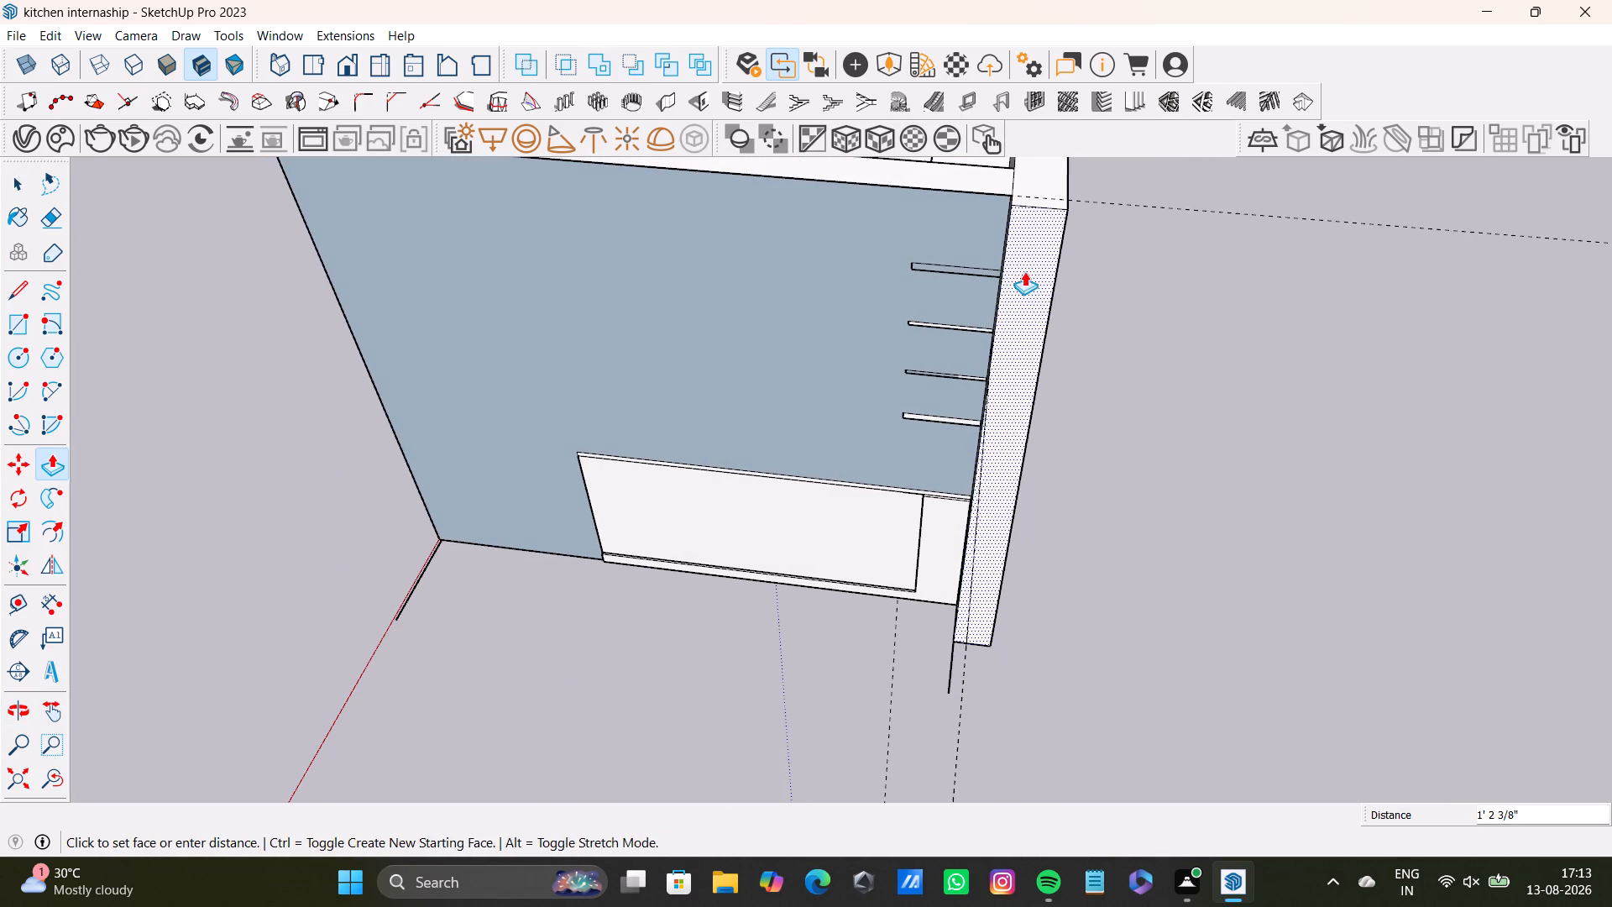
pyautogui.moveTo(1024, 271); pyautogui.dragTo(933, 289)
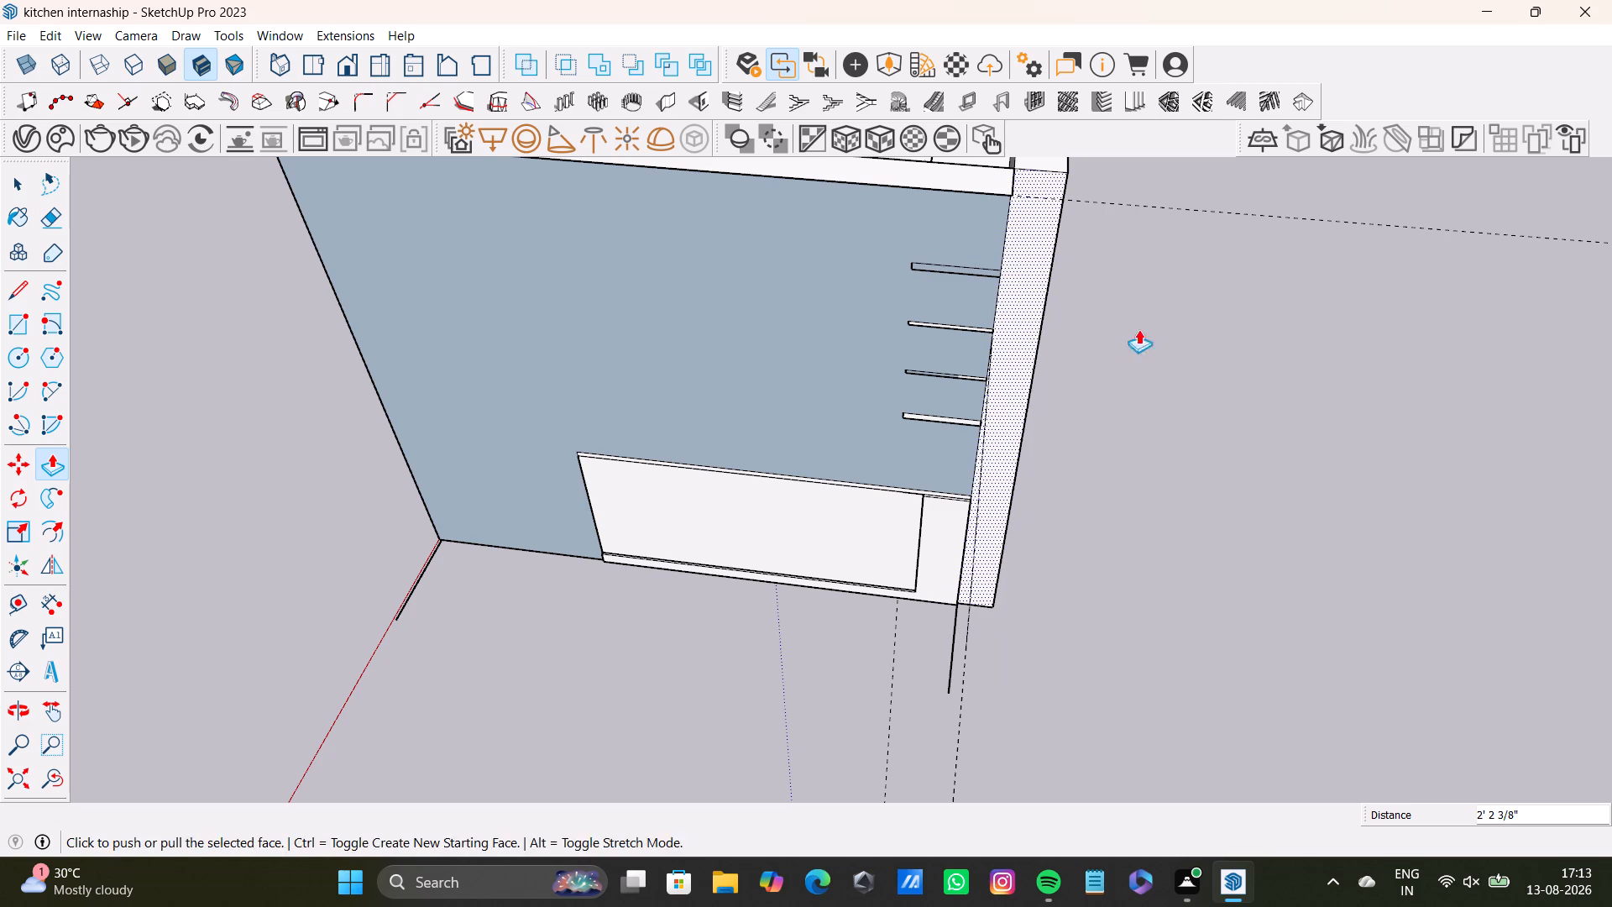
# Delete the stray floor-level edges and leftover sliver projecting beyond both bottom corners of the shelf wall.
pyautogui.moveTo(1138, 329); pyautogui.dragTo(1121, 404, button='middle')
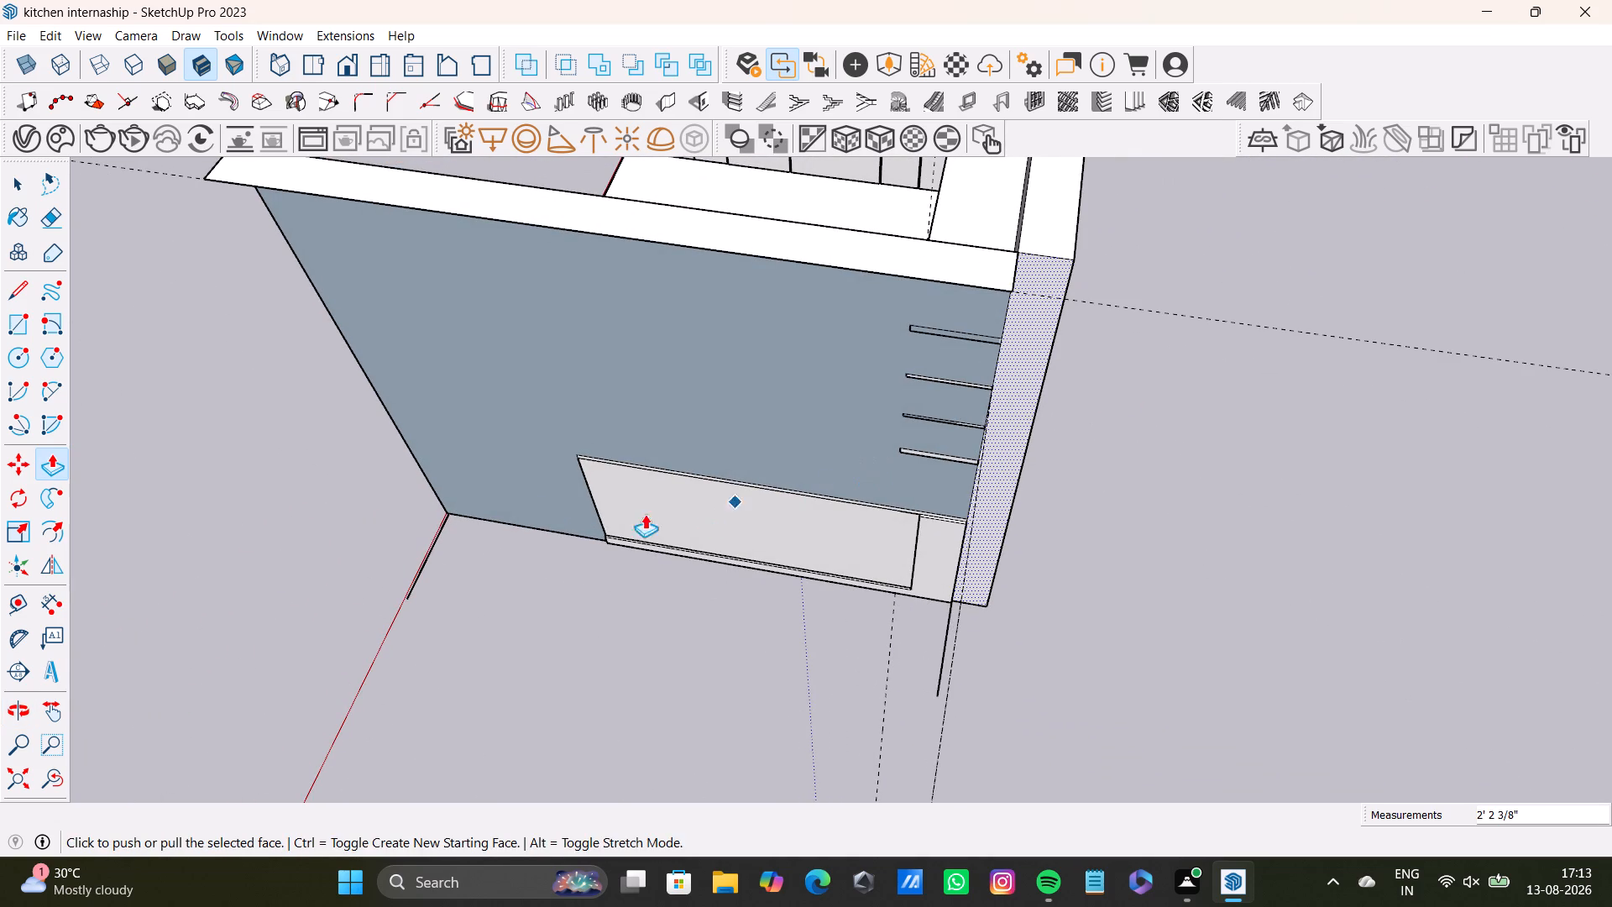
pyautogui.press('space')
pyautogui.click(412, 587)
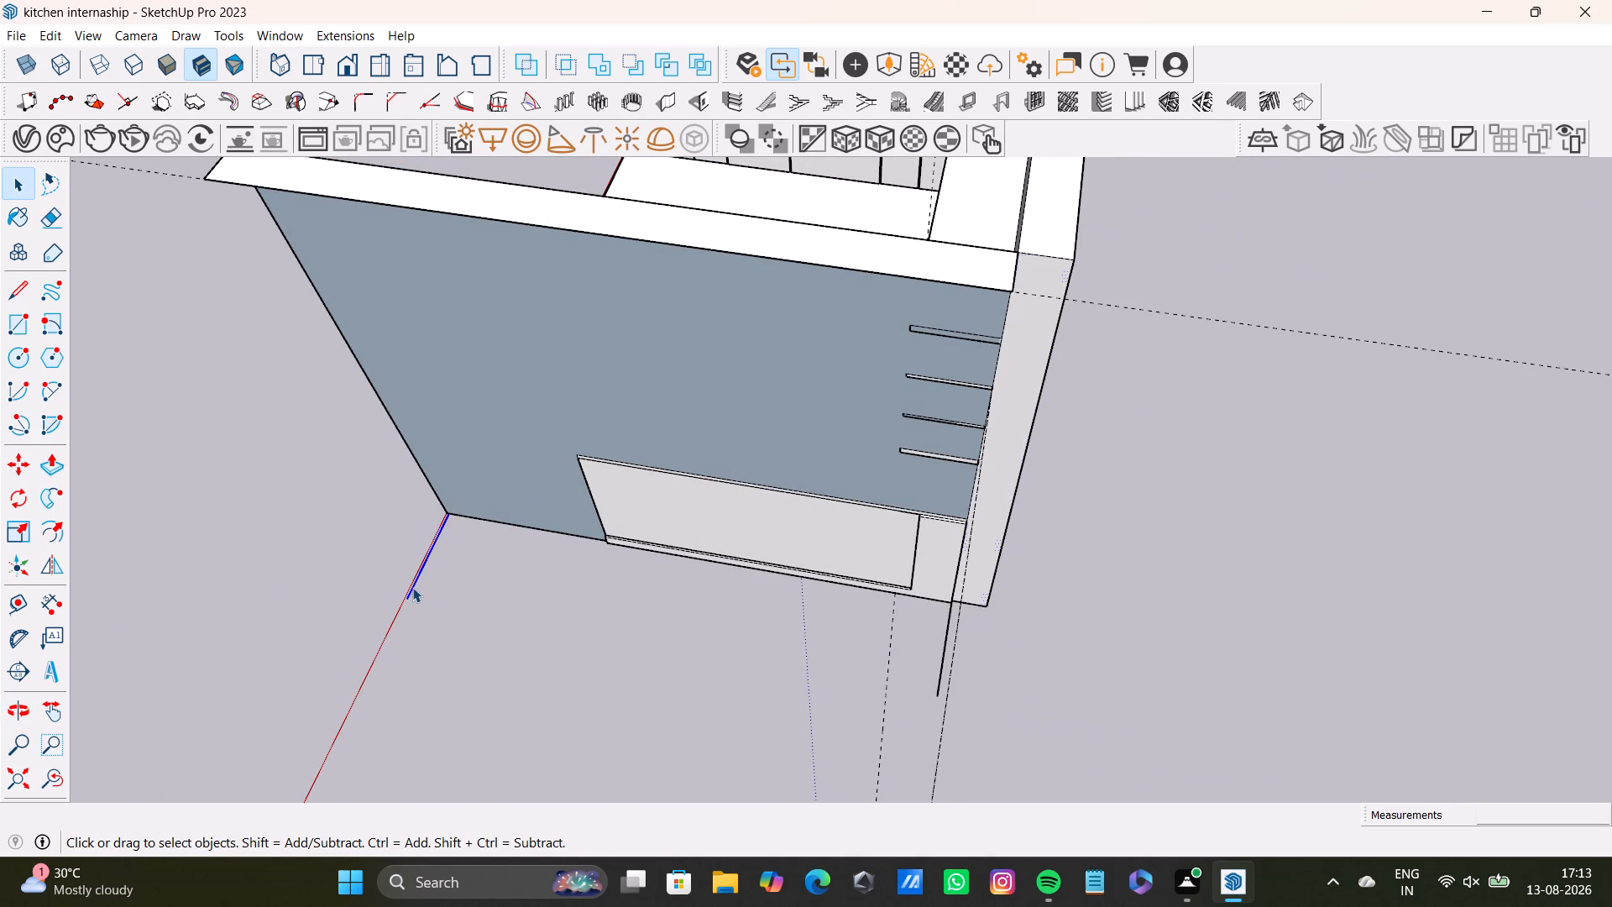
pyautogui.press('Delete')
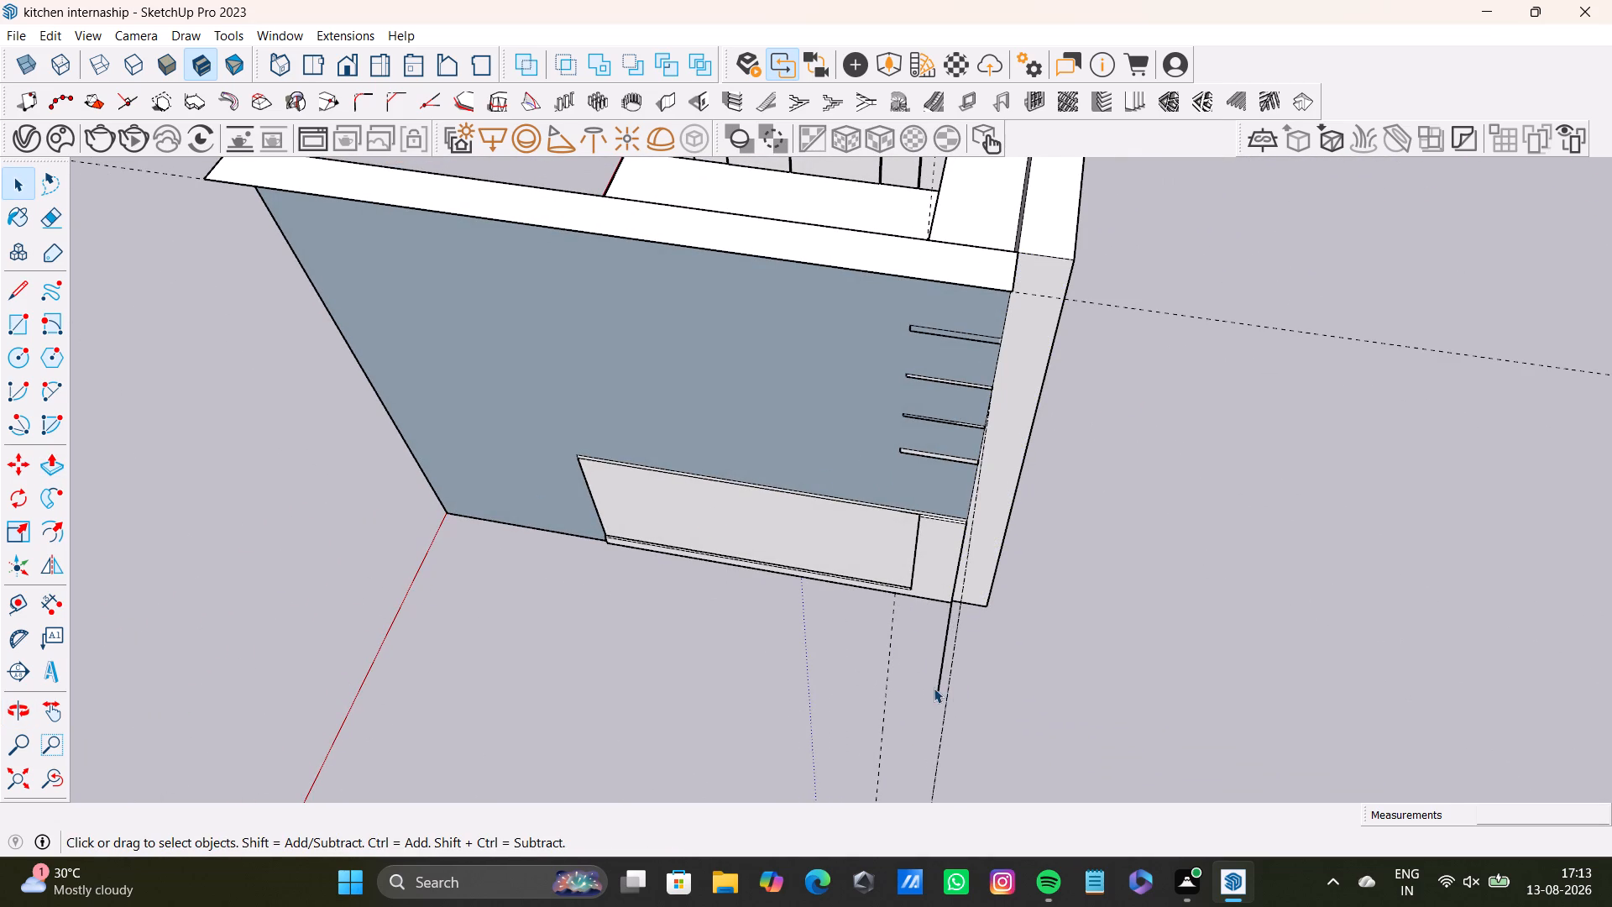
pyautogui.click(936, 689)
pyautogui.press('Delete')
pyautogui.moveTo(951, 644); pyautogui.dragTo(692, 474, button='middle')
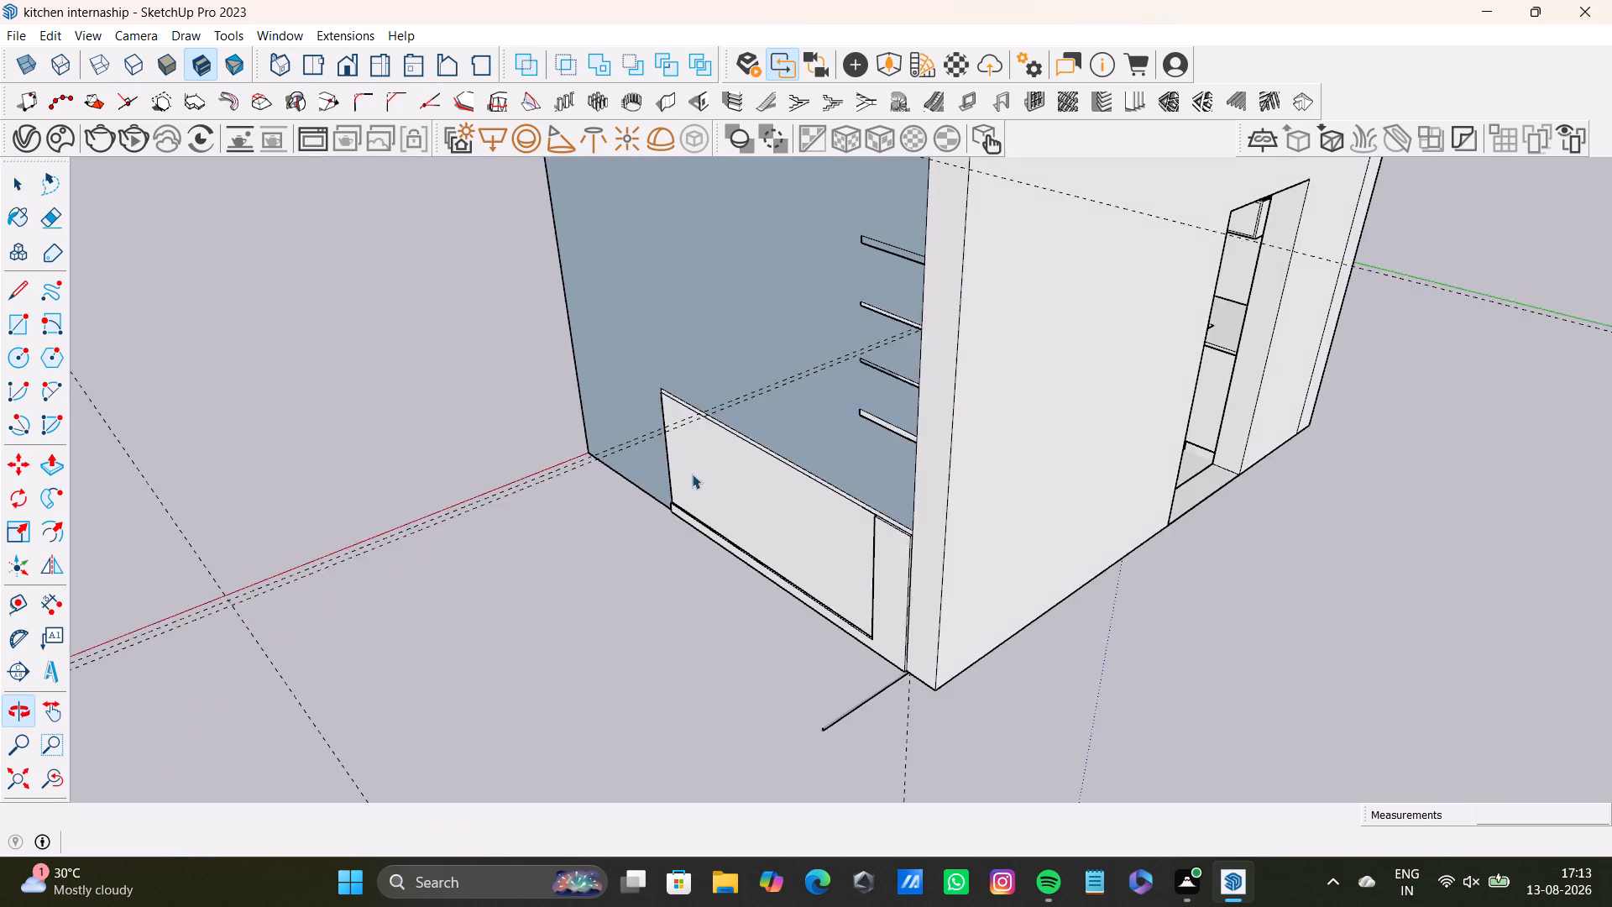
pyautogui.scroll(5, 873, 639)
pyautogui.moveTo(887, 695); pyautogui.dragTo(681, 270, button='middle')
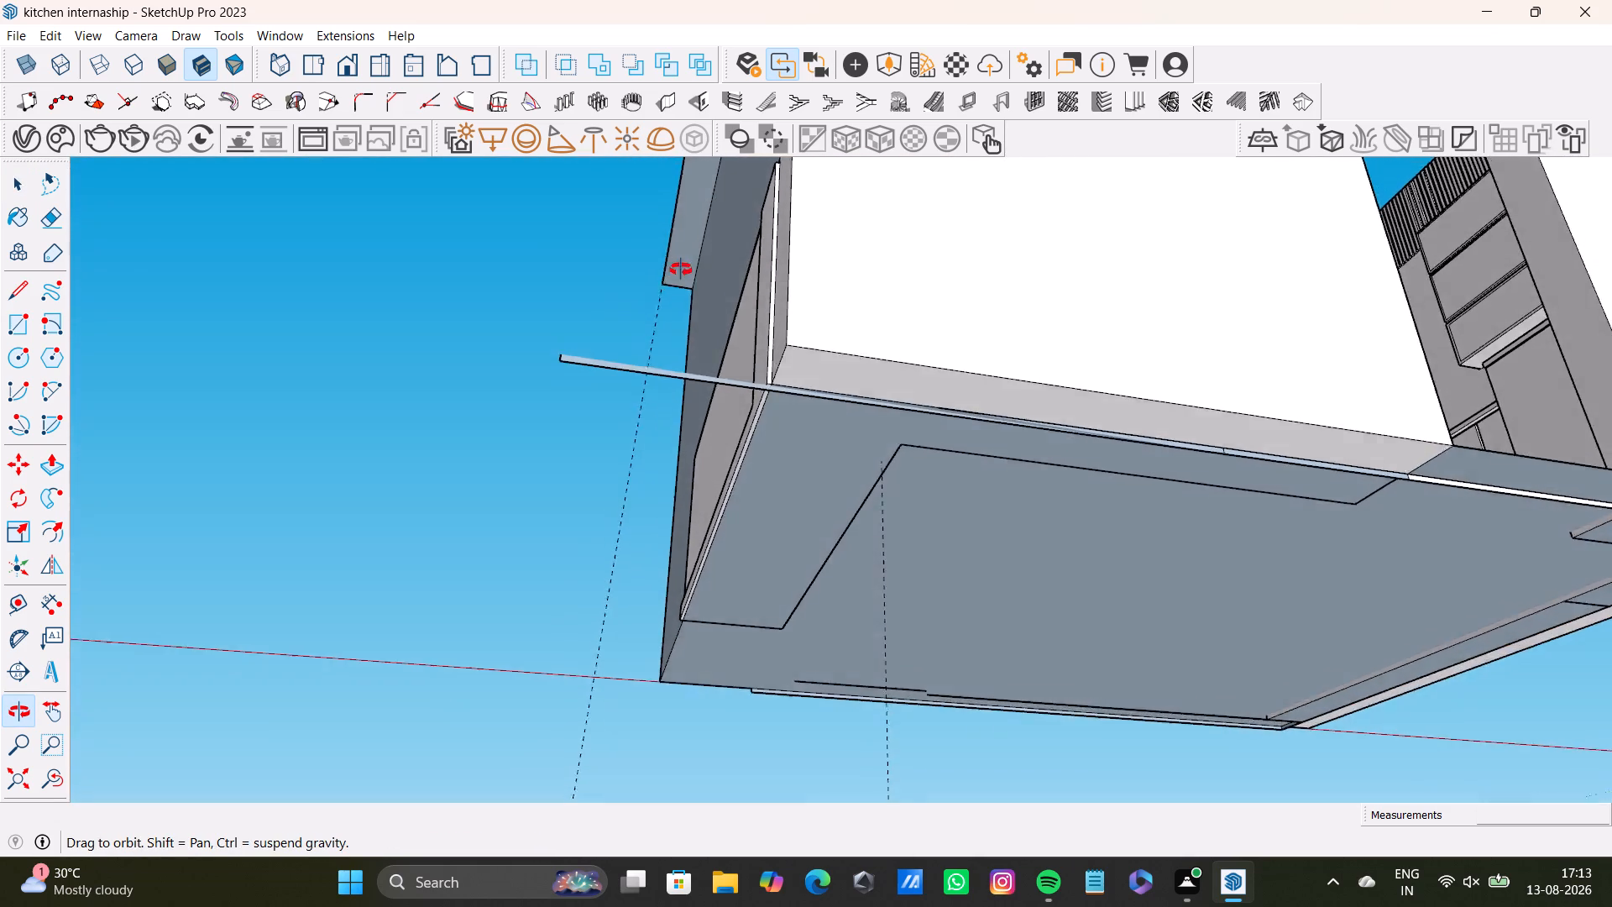
pyautogui.moveTo(681, 270); pyautogui.dragTo(733, 716, button='middle')
pyautogui.click(735, 726)
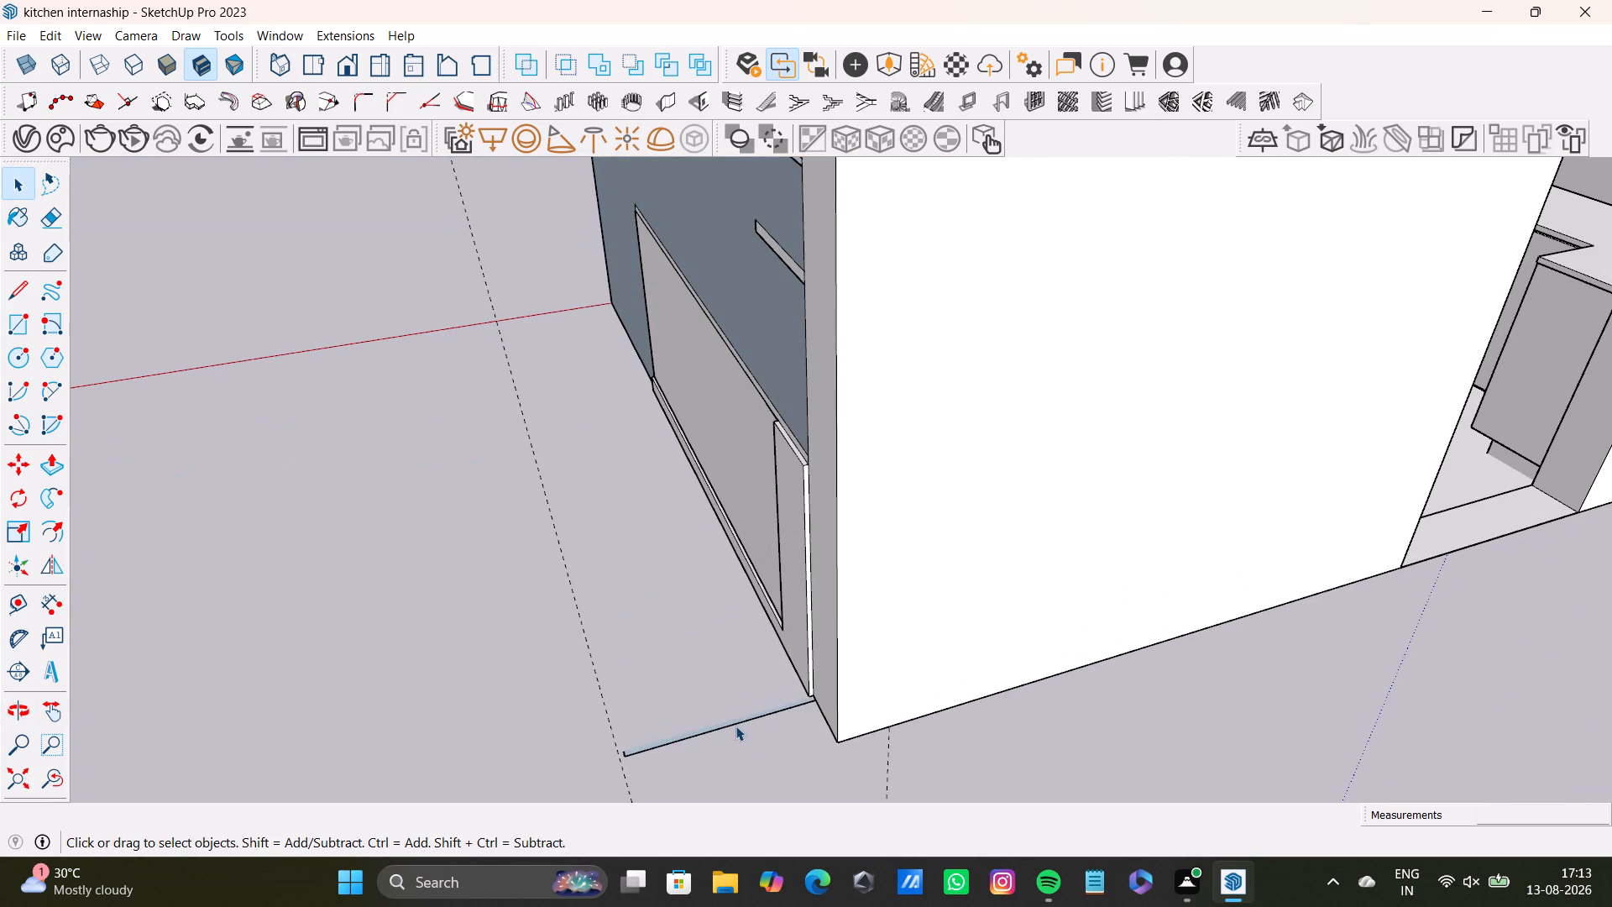
pyautogui.press('Delete')
pyautogui.moveTo(601, 721); pyautogui.dragTo(623, 752)
pyautogui.moveTo(623, 752); pyautogui.dragTo(673, 783)
pyautogui.press('Delete')
# Draw a vertical rectangle about 11' 7" by 10' from the wall top's outer corner, closing the shelf wall's outer side.
pyautogui.moveTo(604, 735); pyautogui.dragTo(883, 667, button='middle')
pyautogui.scroll(-4, 783, 550)
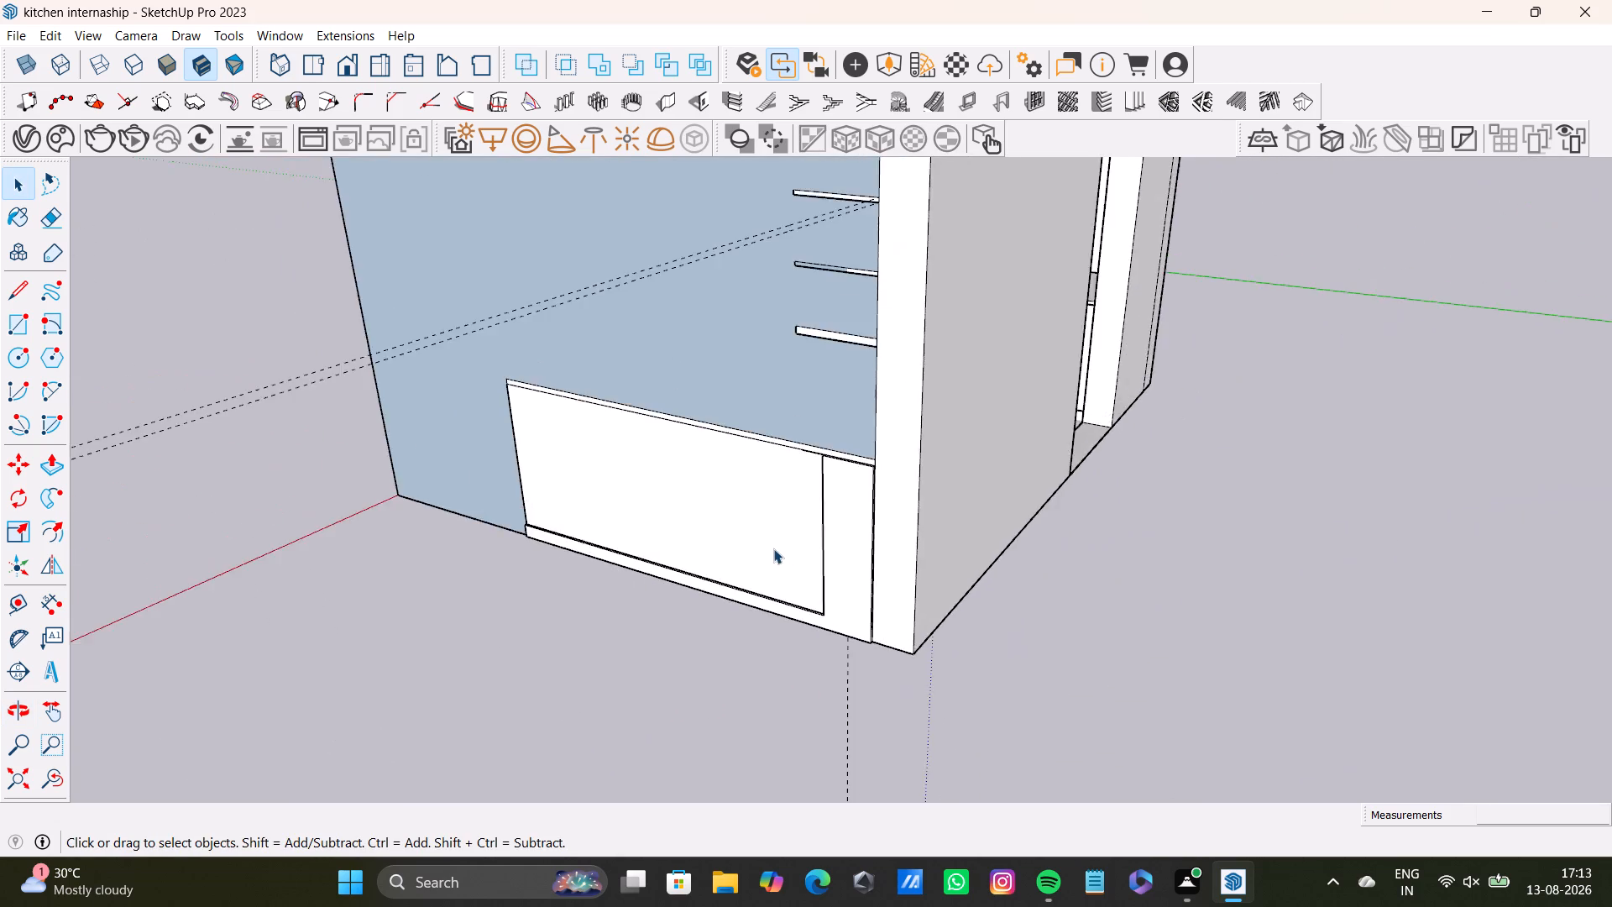
pyautogui.scroll(-8, 773, 548)
pyautogui.keyDown('shift'); pyautogui.moveTo(626, 511); pyautogui.dragTo(578, 747, button='middle'); pyautogui.keyUp('shift')
pyautogui.moveTo(601, 727); pyautogui.dragTo(817, 434, button='middle')
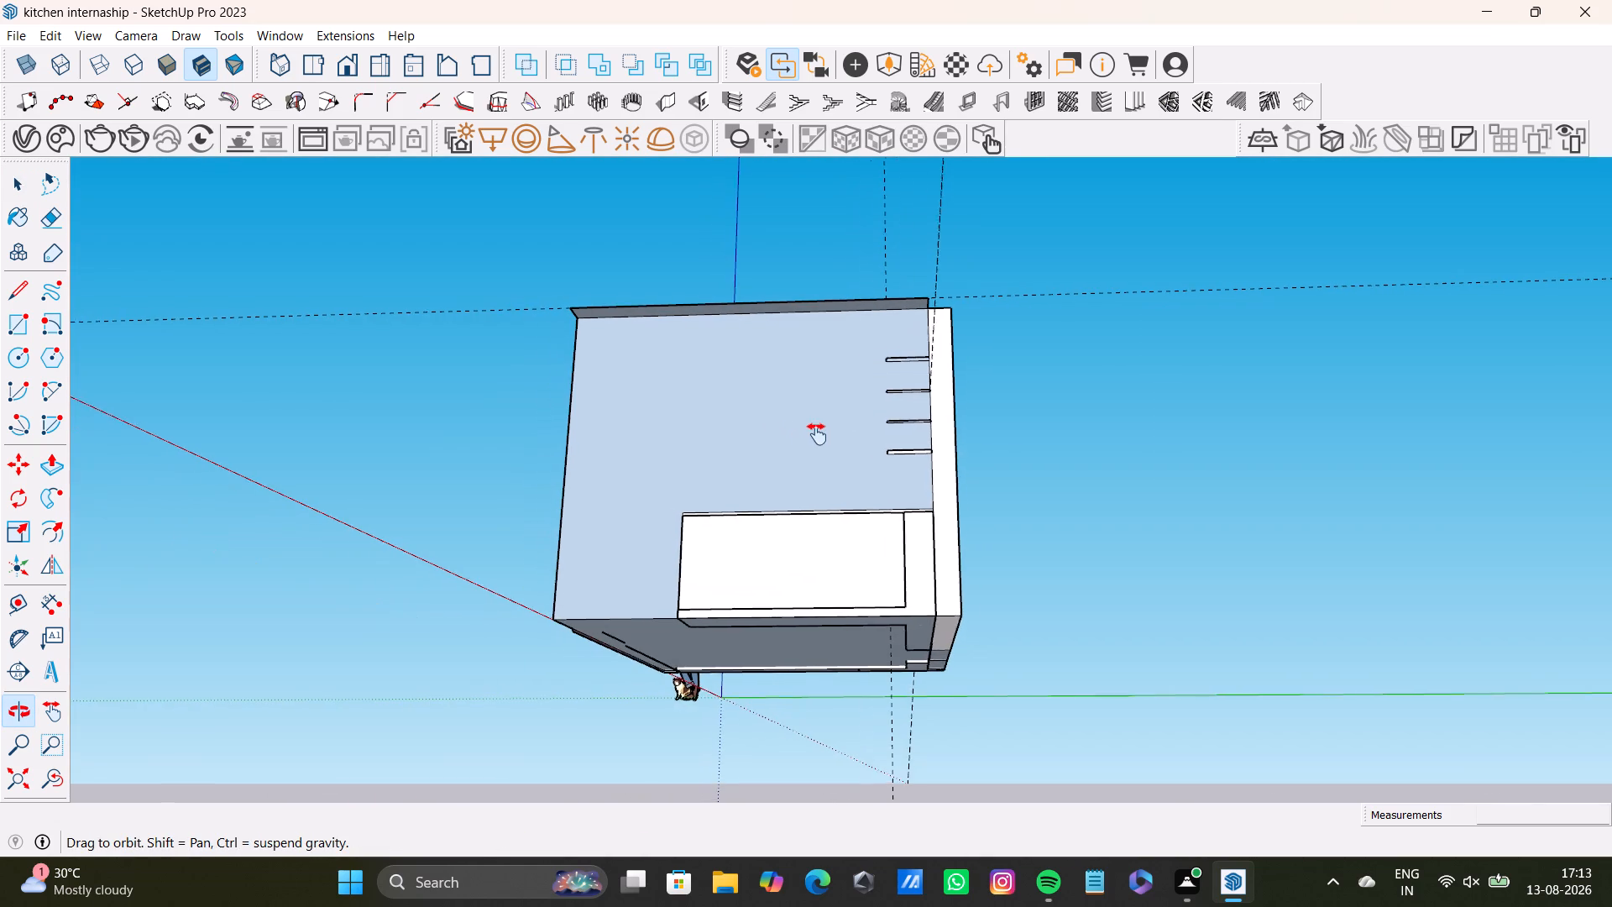
pyautogui.moveTo(817, 434); pyautogui.dragTo(818, 435, button='middle')
pyautogui.click(7, 332)
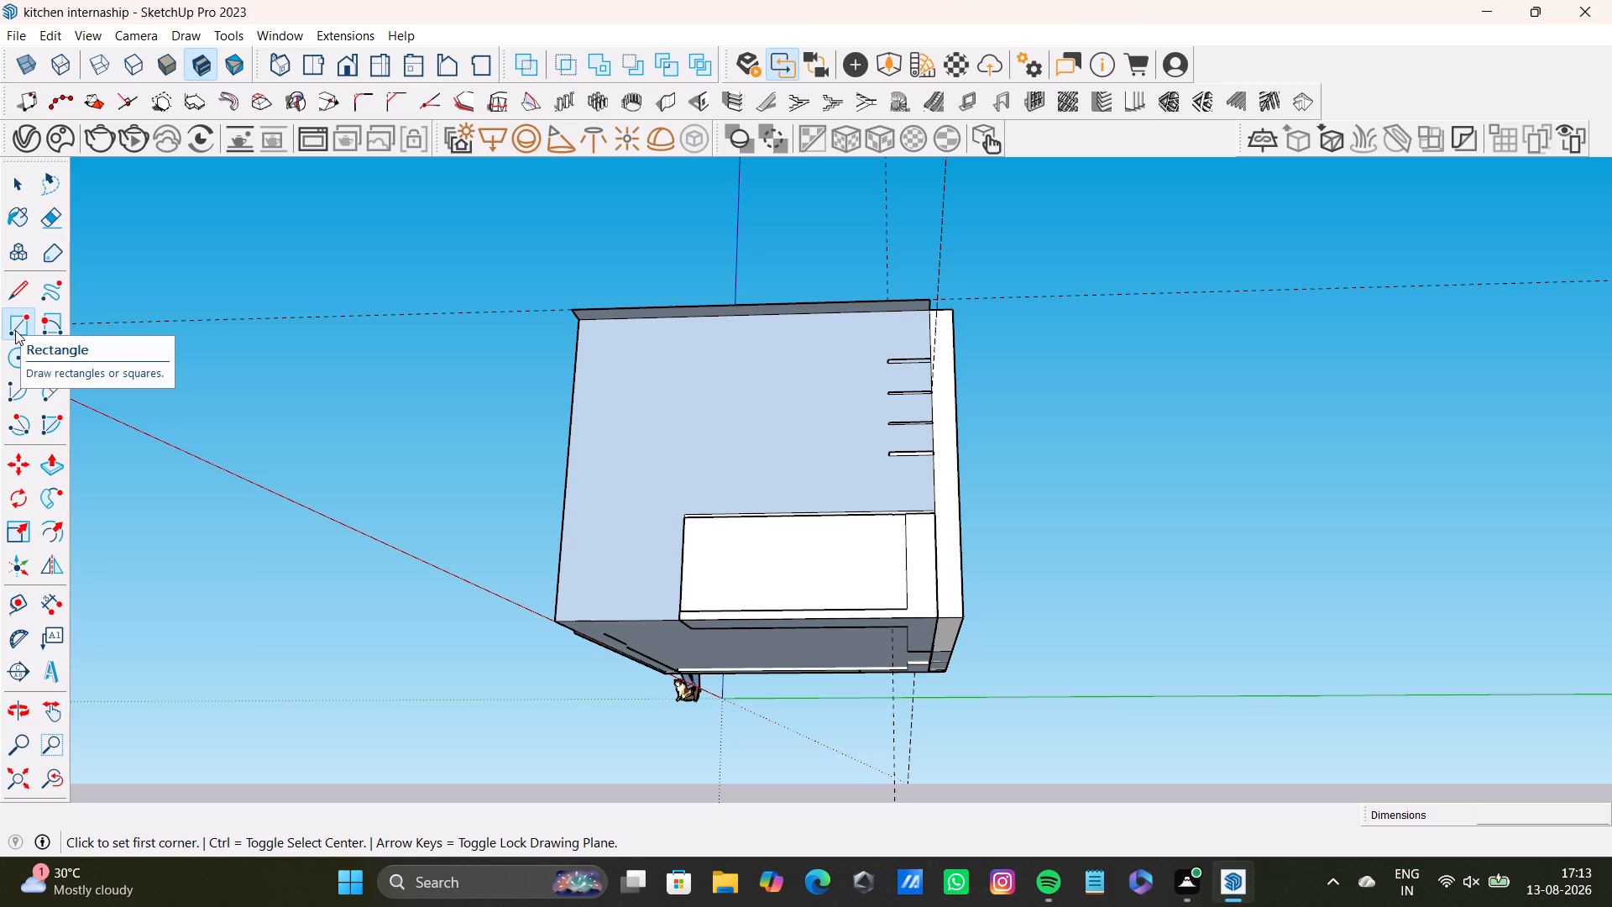
pyautogui.scroll(2, 599, 351)
pyautogui.click(568, 304)
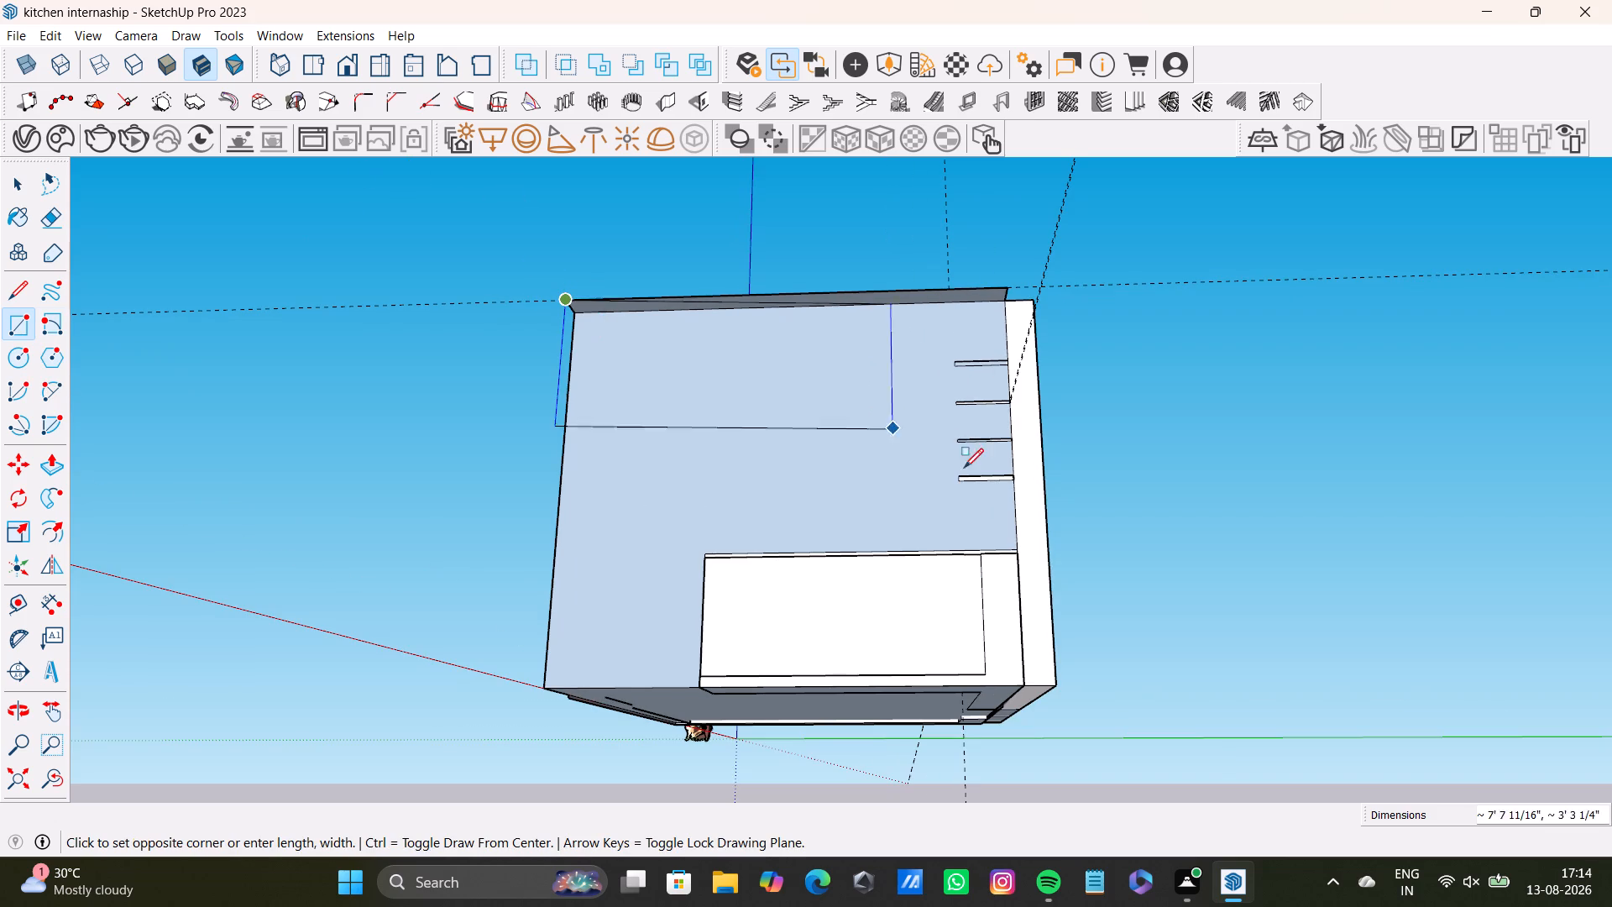
pyautogui.click(1028, 683)
# Draw a 10' by 9" rectangle closing the open end between the new outer face and the adjoining wall.
pyautogui.moveTo(1025, 681); pyautogui.dragTo(574, 809, button='middle')
pyautogui.scroll(3, 489, 647)
pyautogui.moveTo(499, 644); pyautogui.dragTo(481, 637, button='middle')
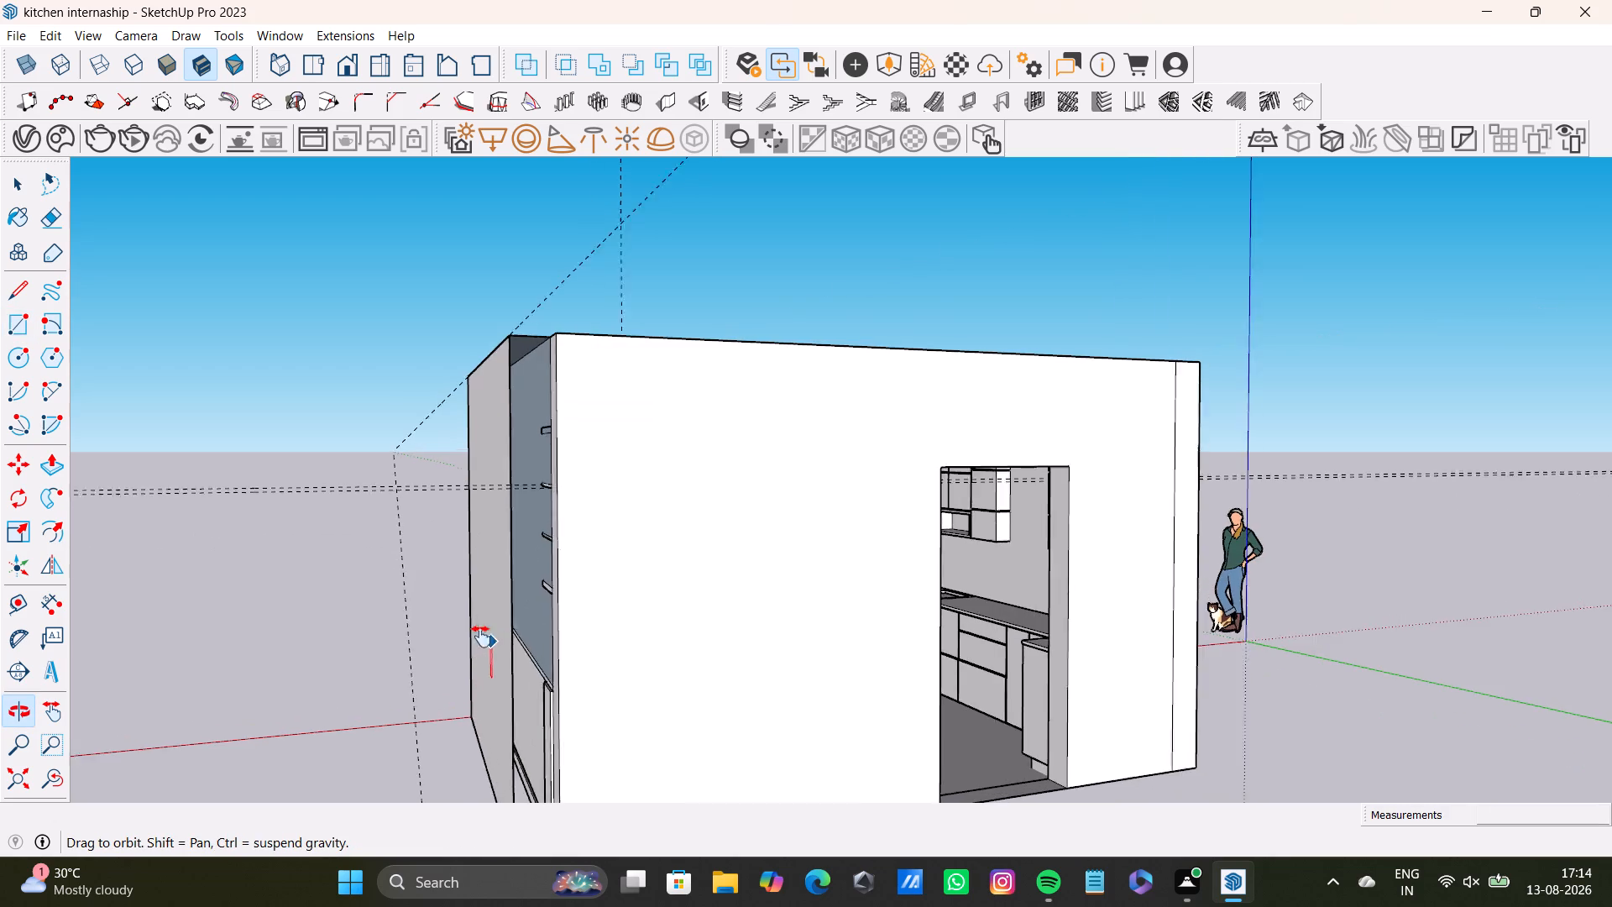
pyautogui.moveTo(481, 637); pyautogui.dragTo(456, 528, button='middle')
pyautogui.moveTo(514, 593); pyautogui.dragTo(489, 630, button='middle')
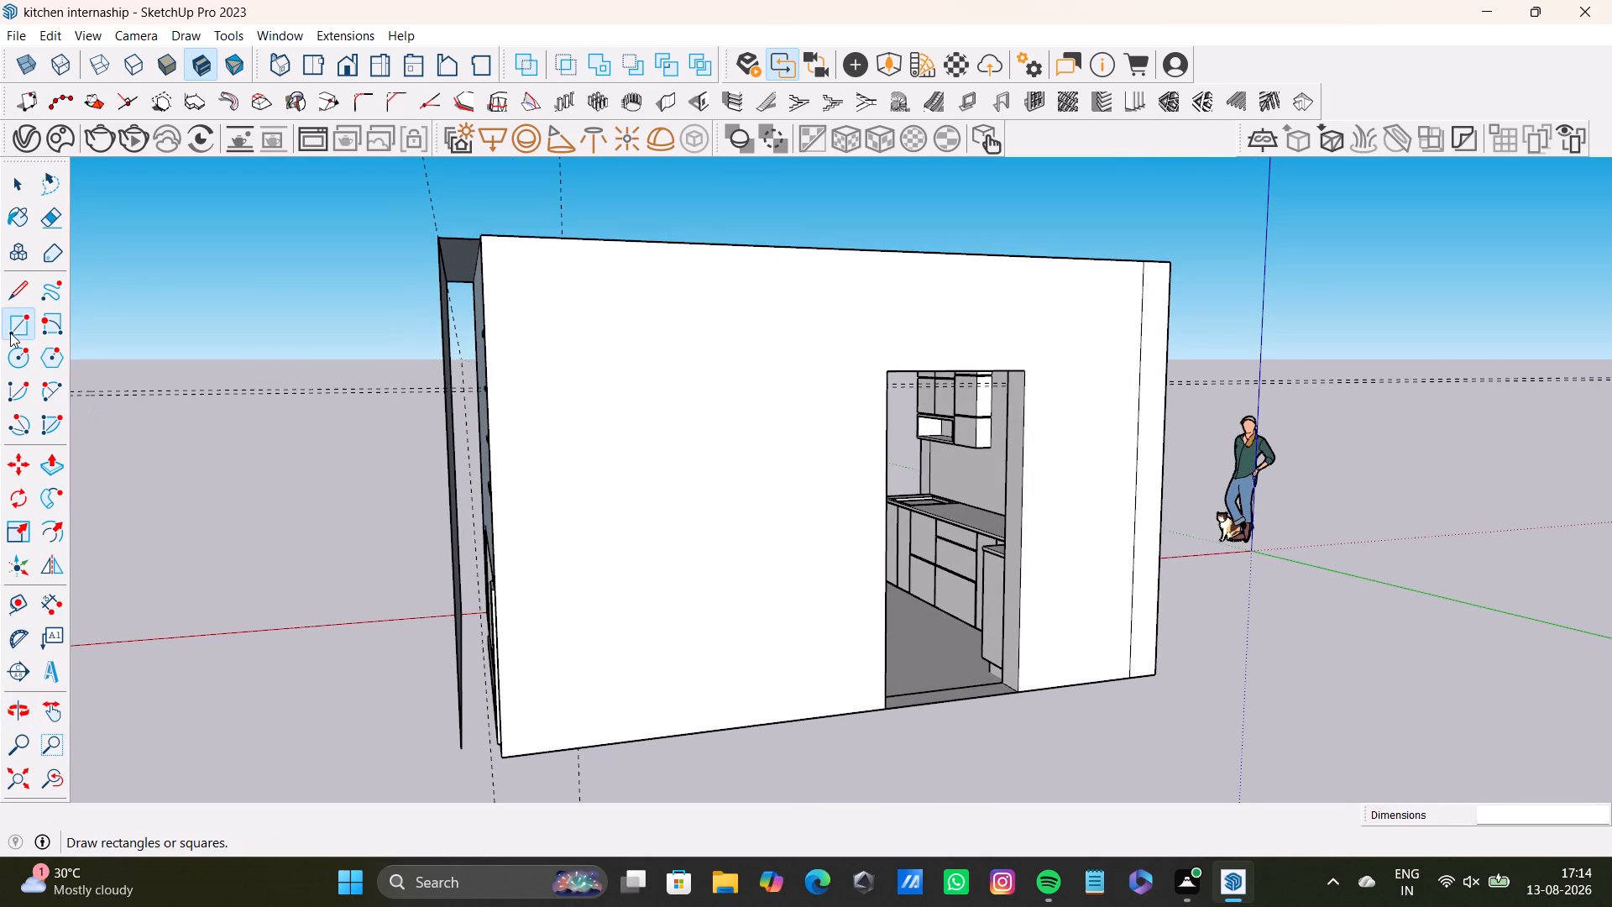
pyautogui.click(24, 322)
pyautogui.scroll(3, 280, 223)
pyautogui.moveTo(483, 244); pyautogui.dragTo(496, 246)
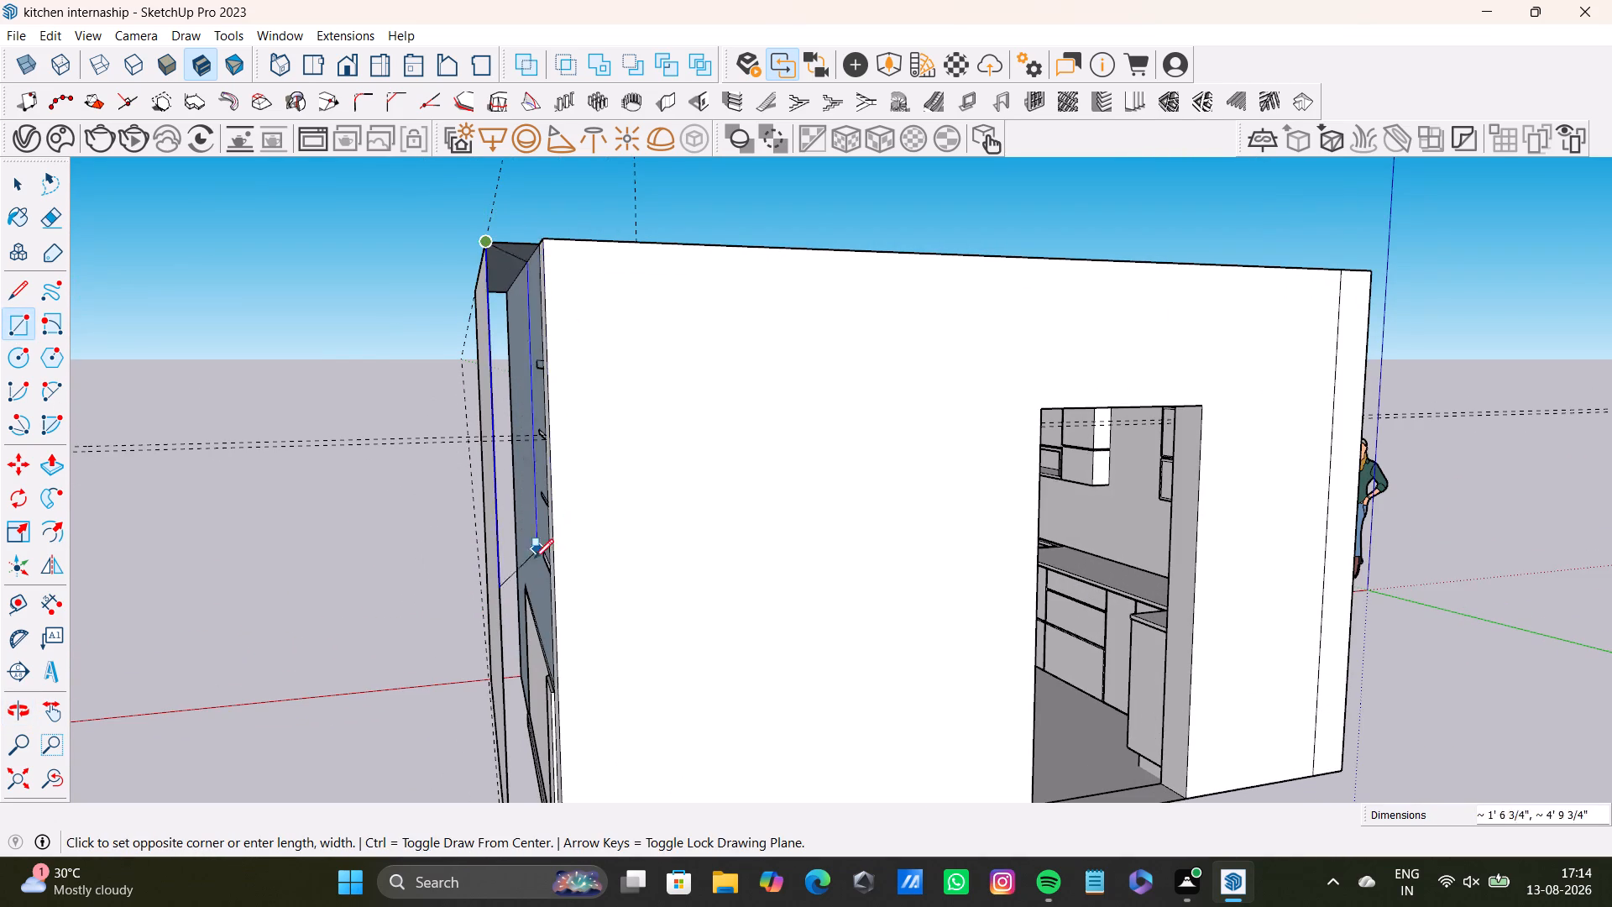
pyautogui.scroll(-2, 529, 590)
pyautogui.keyDown('shift'); pyautogui.moveTo(541, 609); pyautogui.dragTo(561, 438, button='middle'); pyautogui.keyUp('shift')
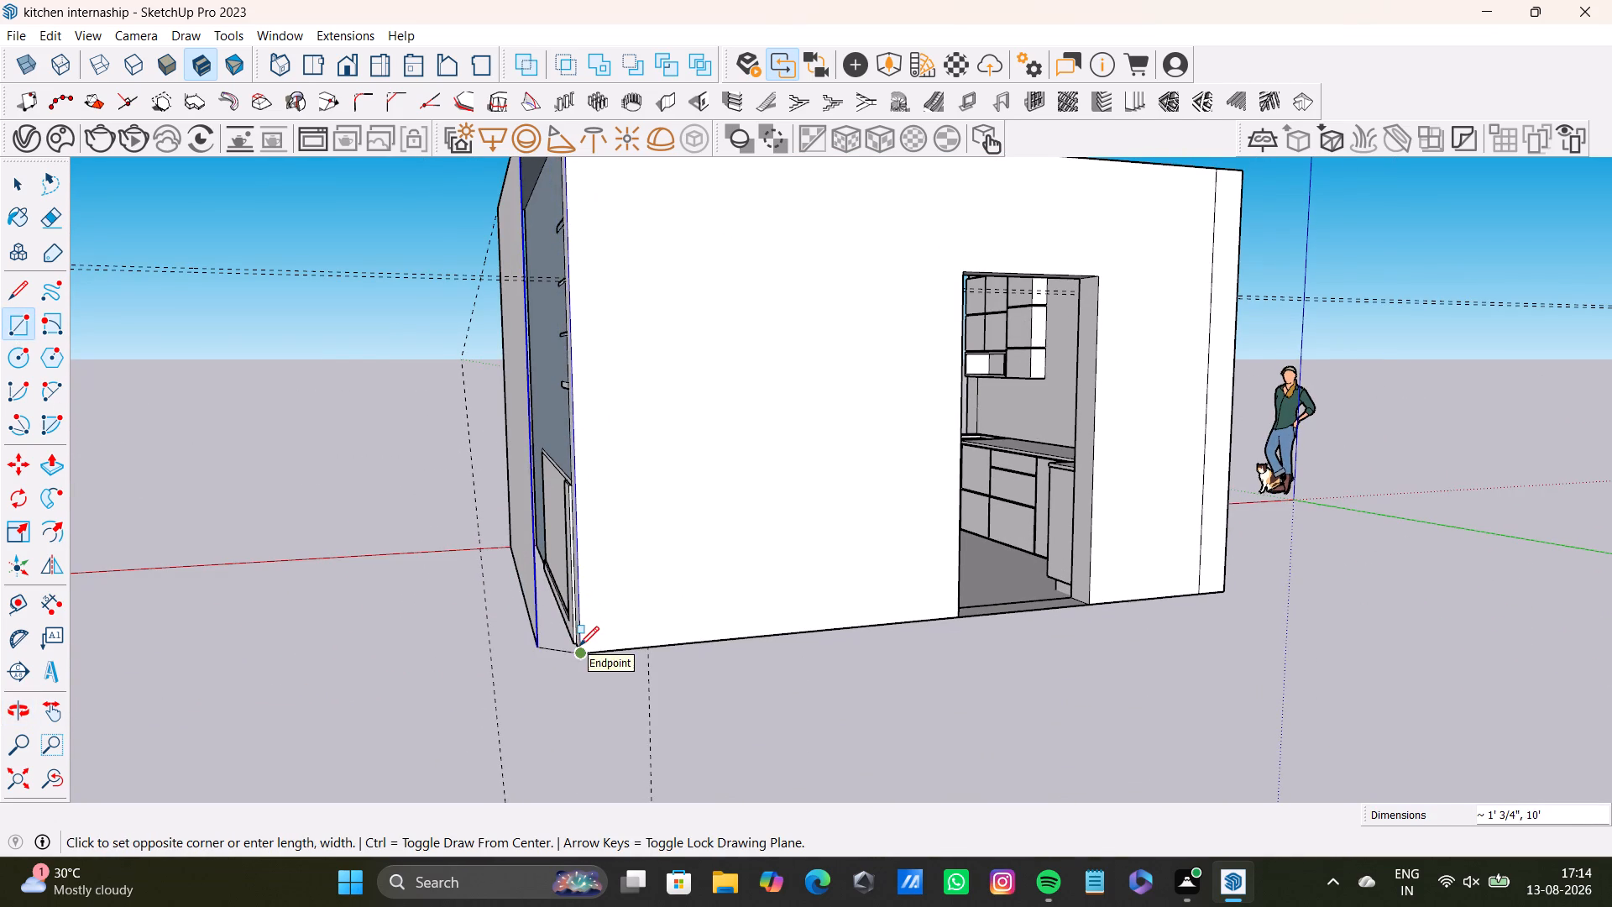
pyautogui.scroll(6, 573, 636)
pyautogui.click(574, 645)
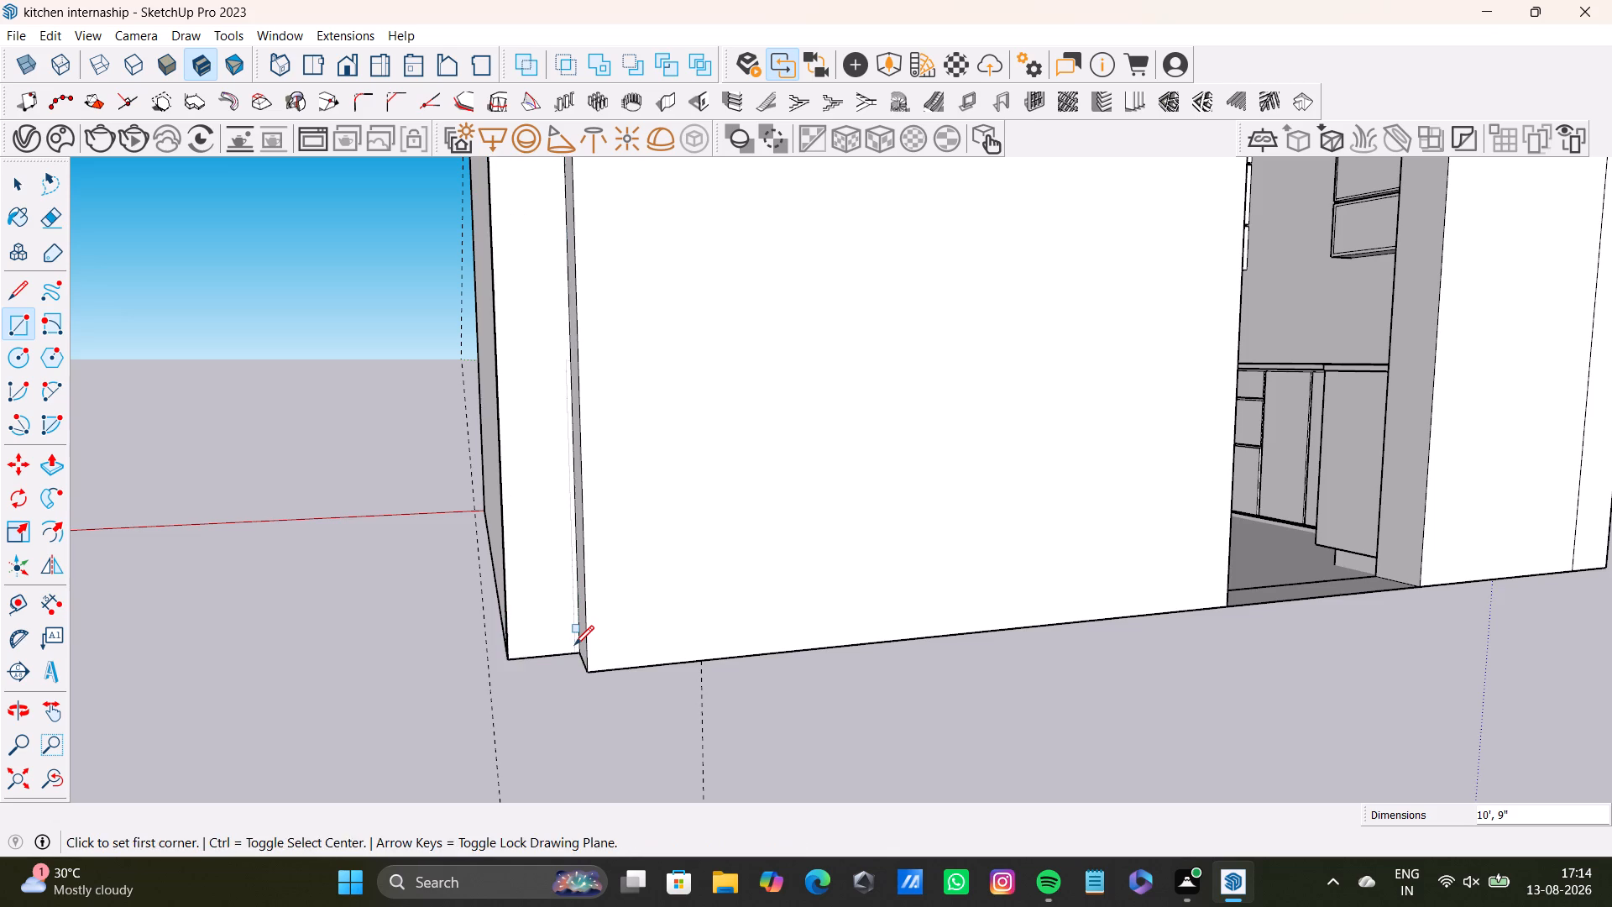
# Pull the adjoining wall's narrow end face outward until it is flush with the new outer wall face.
pyautogui.moveTo(510, 662); pyautogui.dragTo(711, 740, button='middle')
pyautogui.scroll(-3, 714, 705)
pyautogui.moveTo(710, 705); pyautogui.dragTo(1069, 794, button='middle')
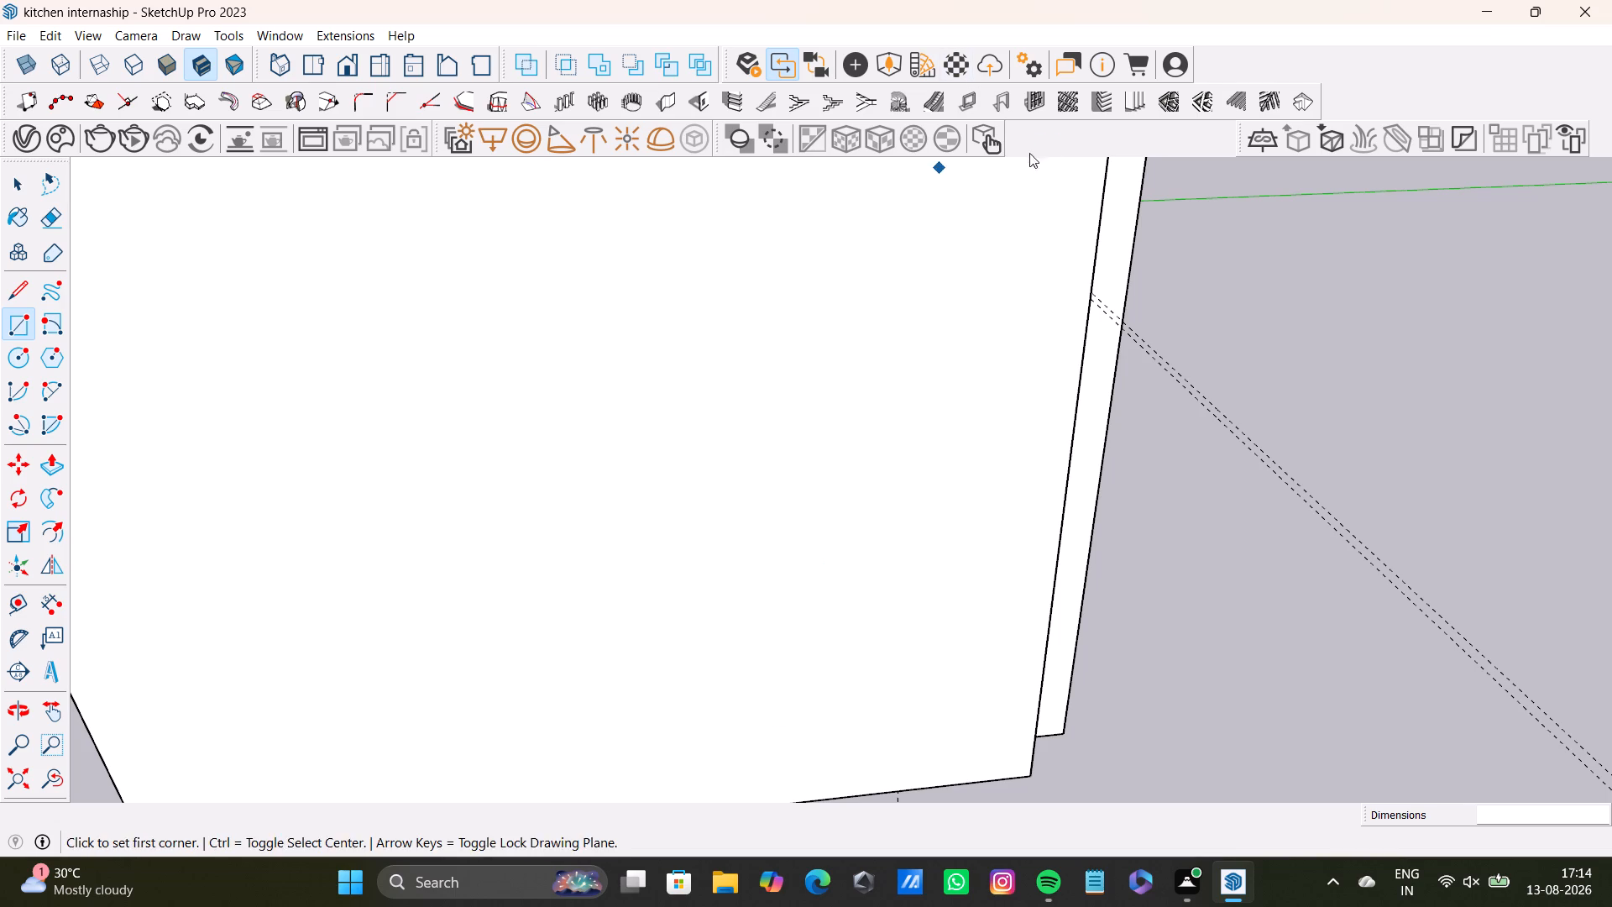
pyautogui.moveTo(1237, 277); pyautogui.dragTo(982, 347, button='middle')
pyautogui.press('space')
pyautogui.click(966, 341)
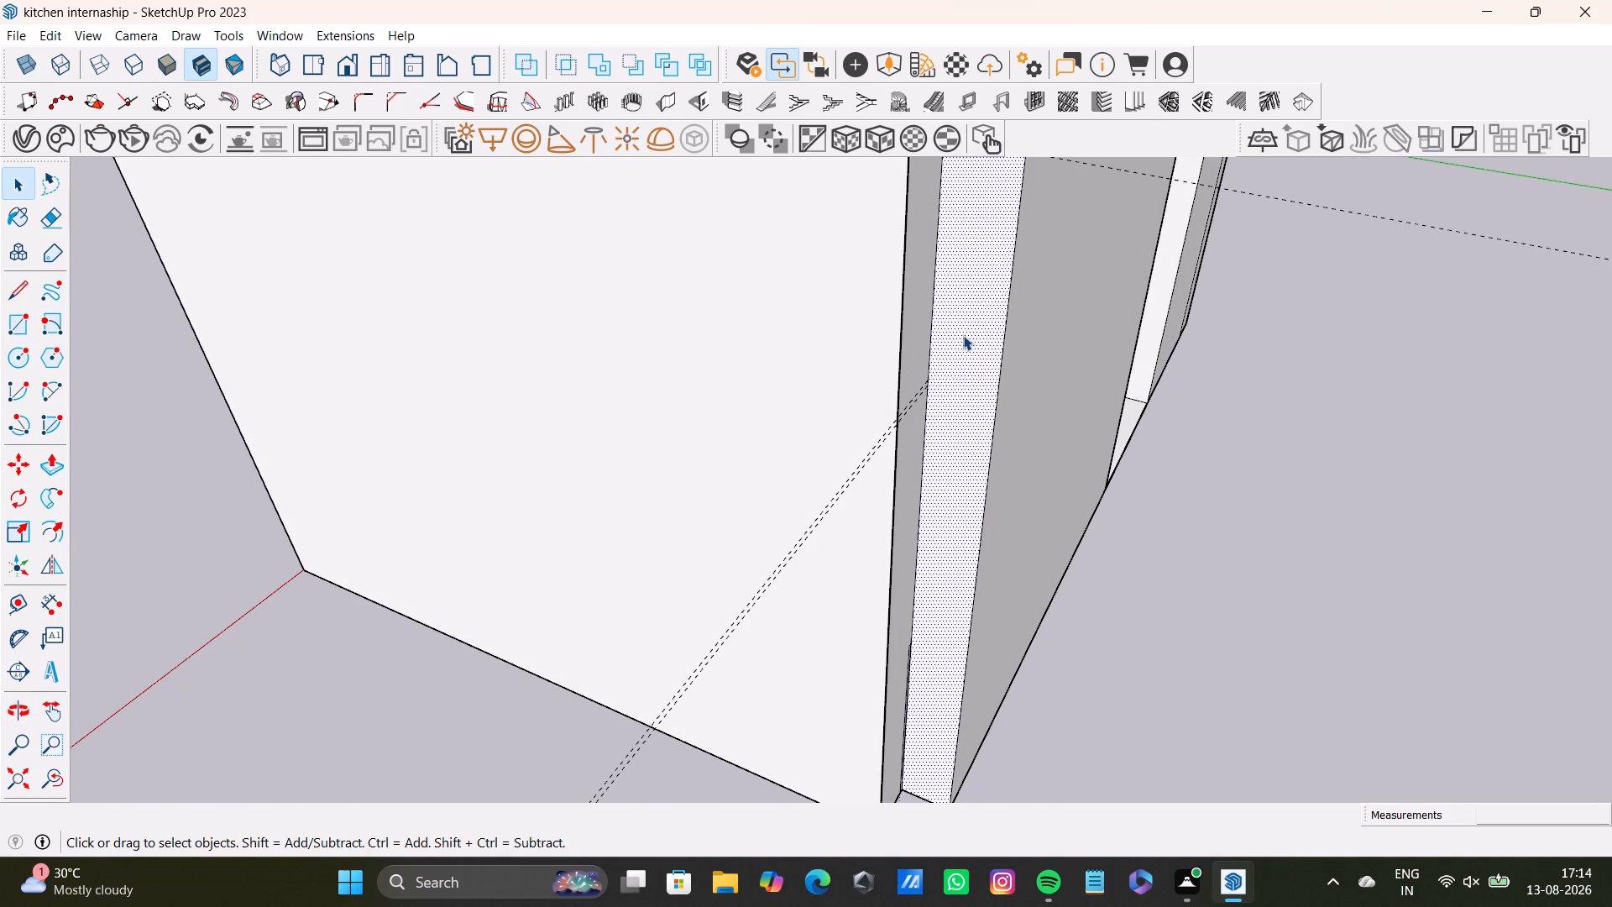
pyautogui.press('BackSpace')
pyautogui.click(963, 335)
pyautogui.press('p')
pyautogui.moveTo(942, 338); pyautogui.dragTo(903, 351)
pyautogui.press('space')
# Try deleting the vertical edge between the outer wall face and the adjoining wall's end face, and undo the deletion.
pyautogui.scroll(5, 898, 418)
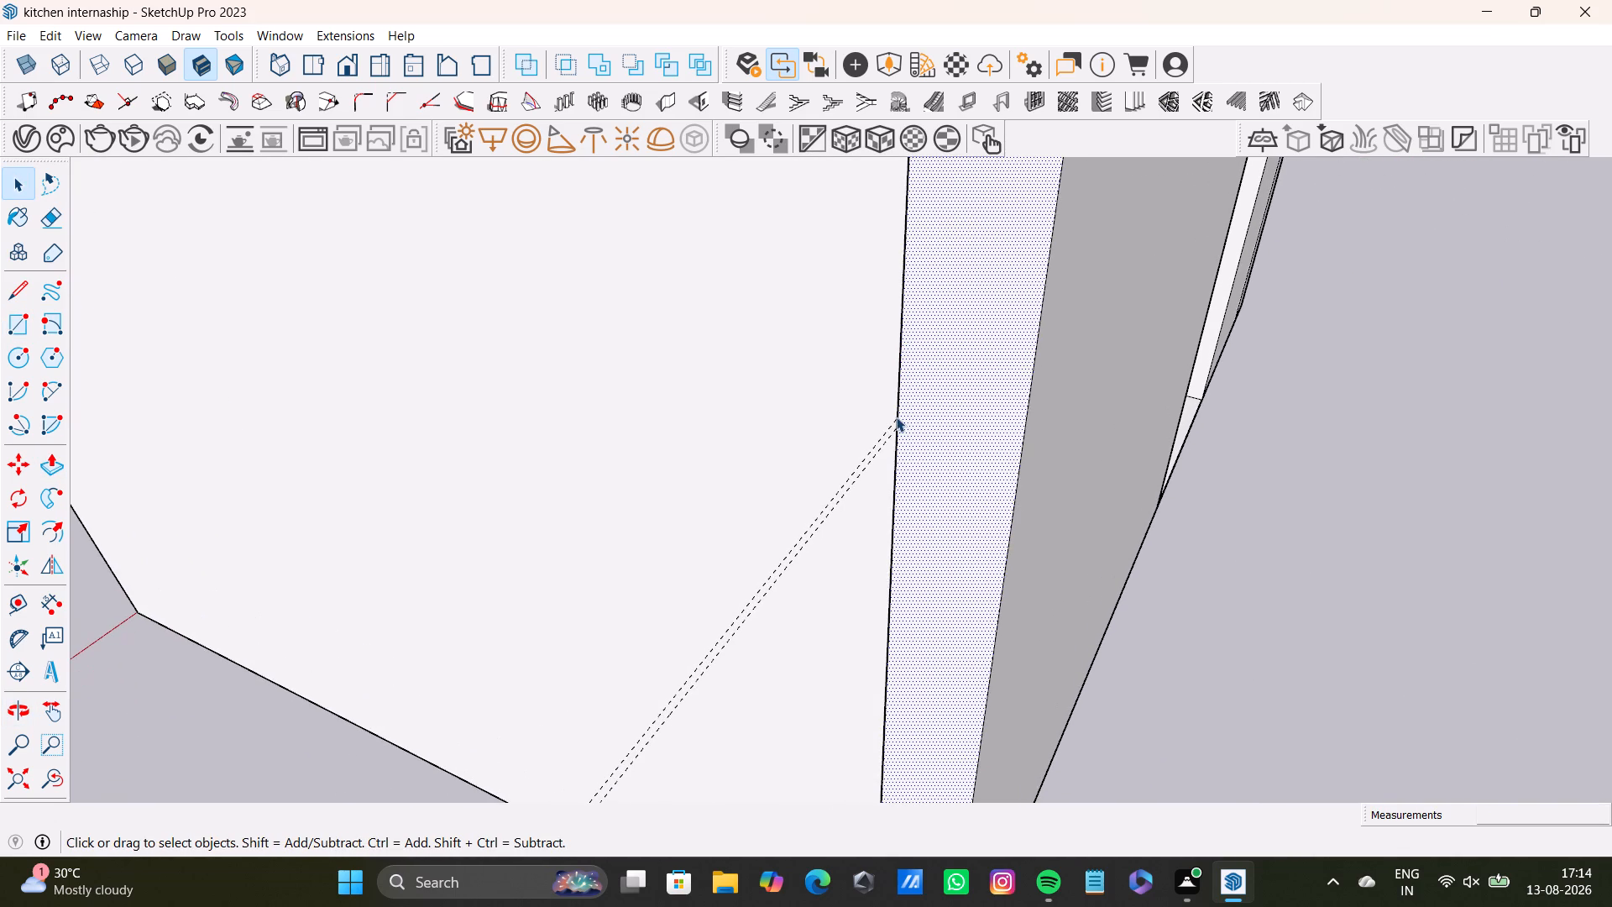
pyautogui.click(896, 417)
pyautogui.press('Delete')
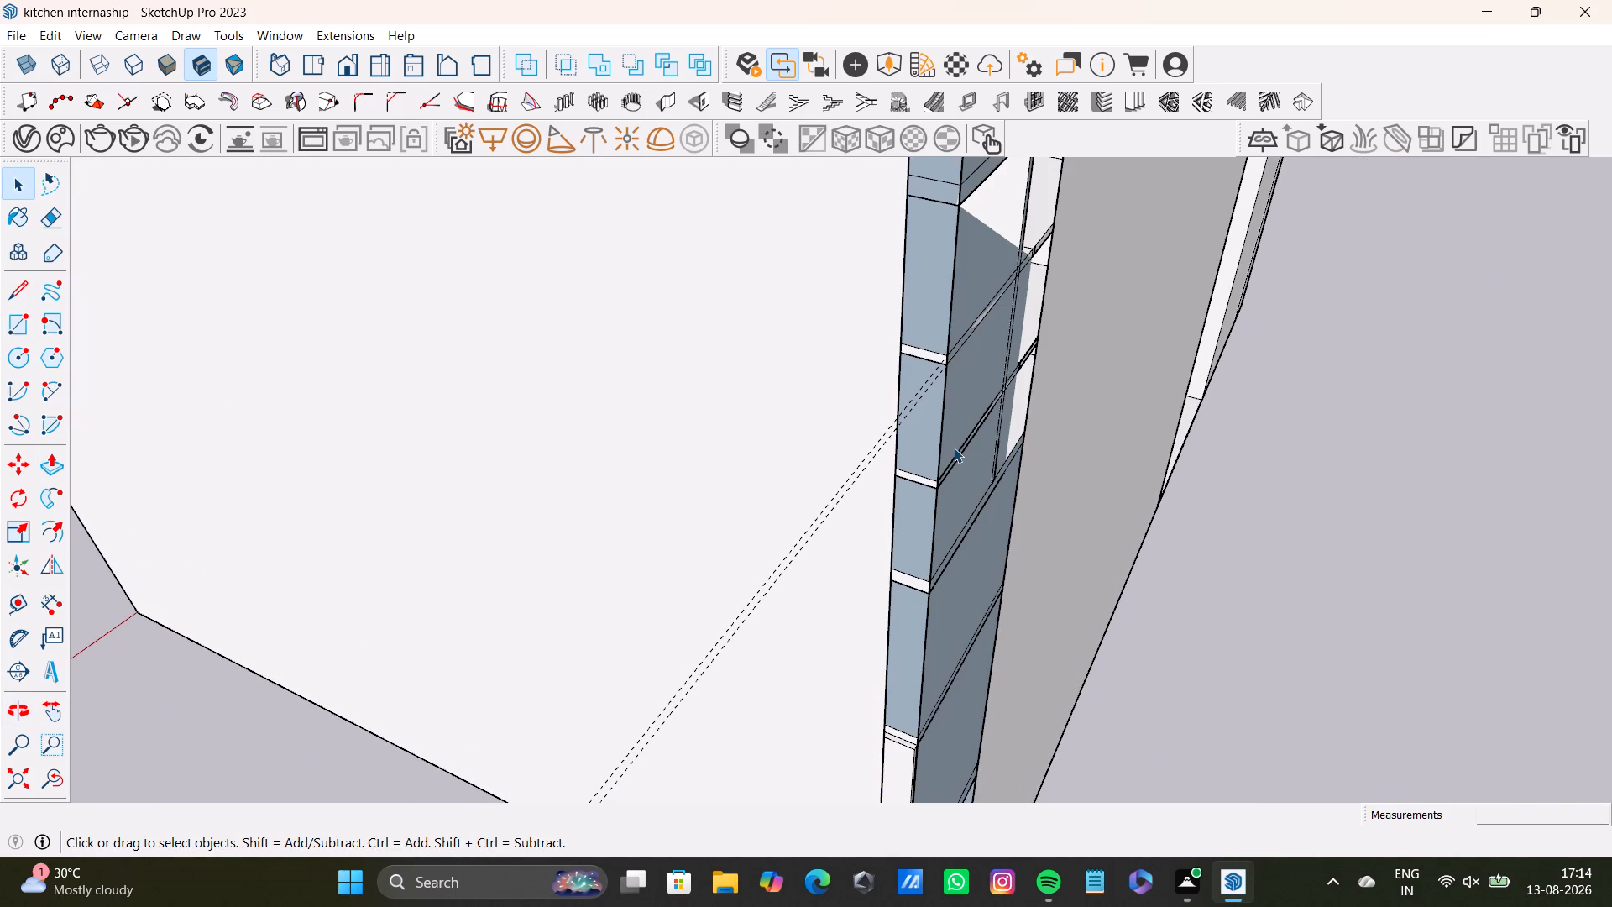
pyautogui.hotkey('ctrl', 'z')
# Examine the rebuilt wall corner and the open shelf unit from inside the kitchen.
pyautogui.moveTo(989, 512); pyautogui.dragTo(1158, 510, button='middle')
pyautogui.moveTo(1086, 536); pyautogui.dragTo(1298, 551, button='middle')
pyautogui.moveTo(798, 504); pyautogui.dragTo(1121, 493, button='middle')
pyautogui.moveTo(835, 540); pyautogui.dragTo(1201, 479, button='middle')
pyautogui.middleClick(671, 517)
pyautogui.scroll(-14, 577, 550)
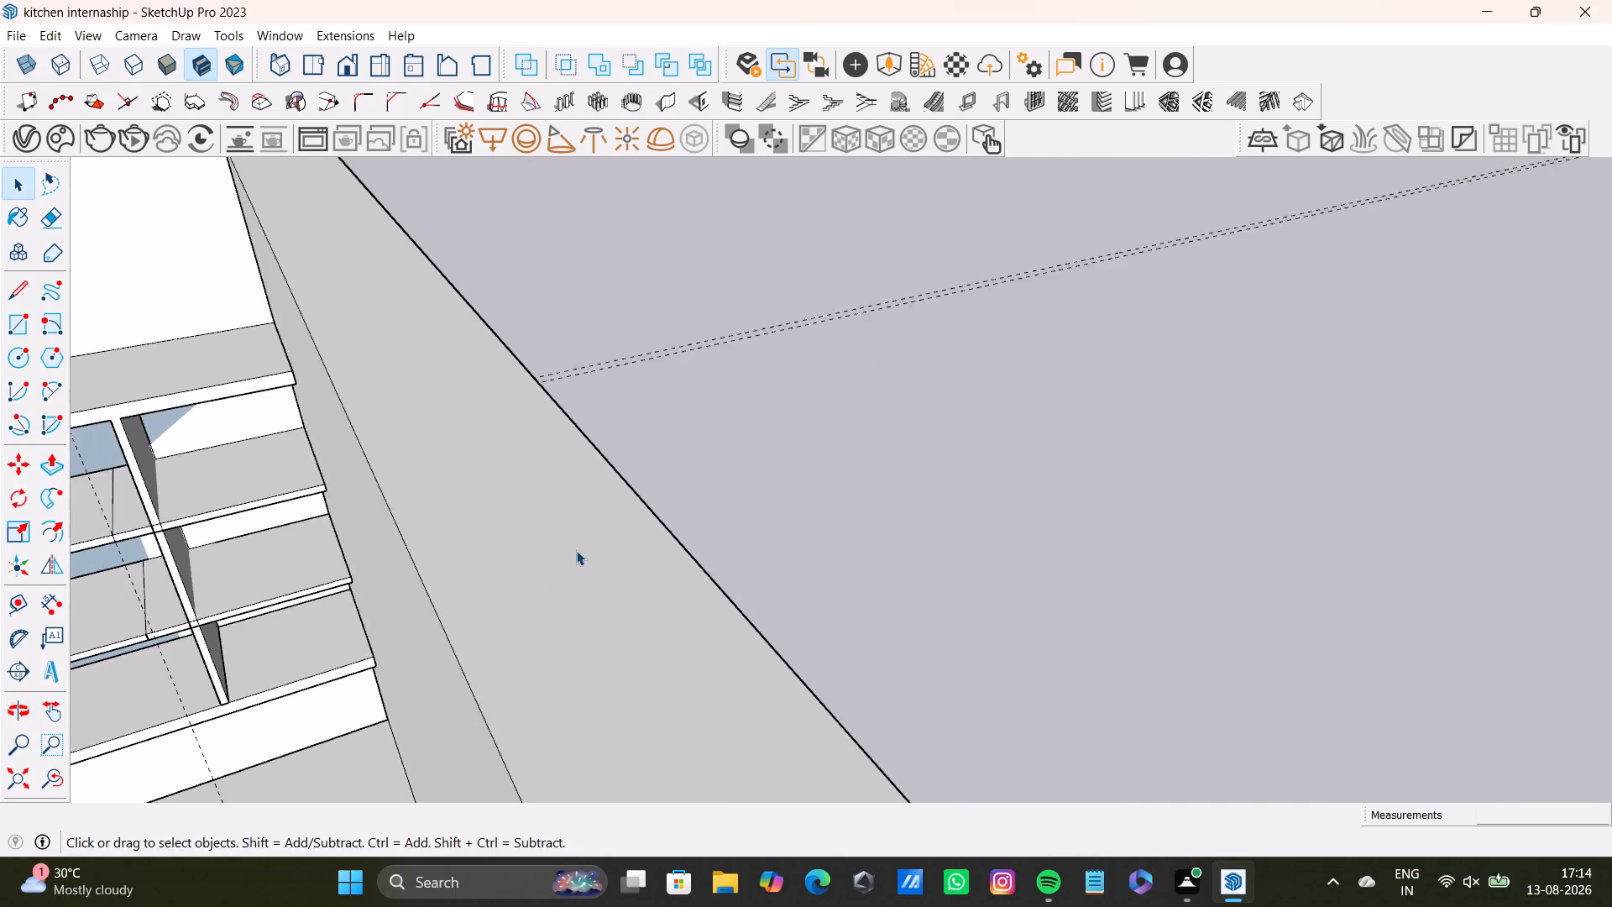
pyautogui.scroll(-5, 576, 550)
pyautogui.moveTo(584, 558); pyautogui.dragTo(1045, 217, button='middle')
pyautogui.moveTo(951, 453); pyautogui.dragTo(760, 442, button='middle')
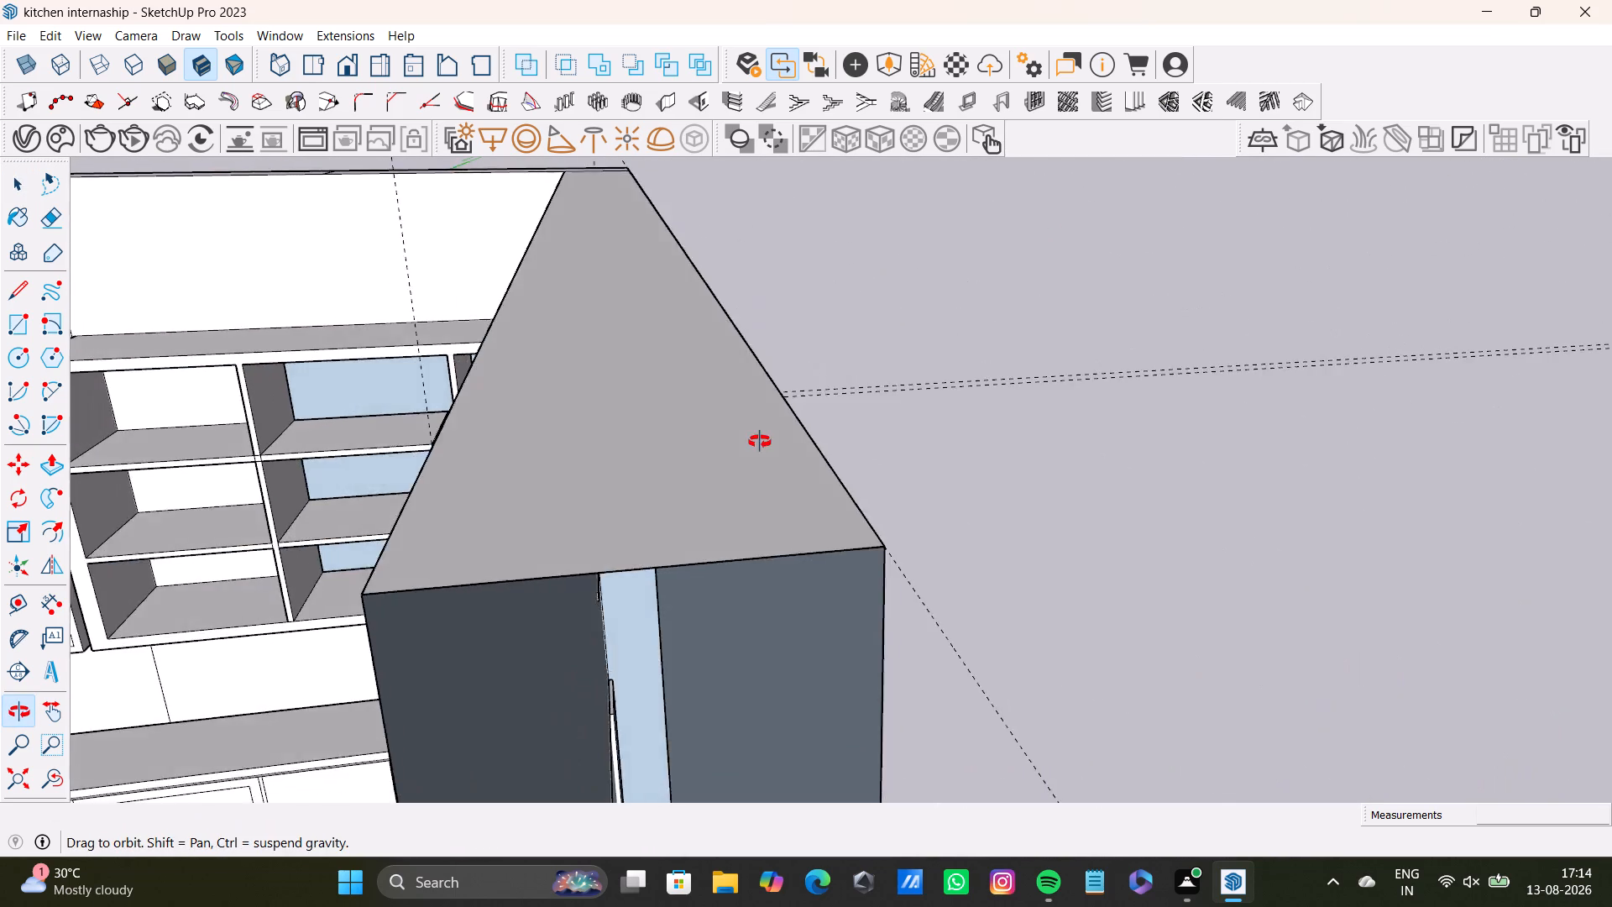
pyautogui.moveTo(760, 442); pyautogui.dragTo(1147, 375, button='middle')
pyautogui.scroll(3, 398, 603)
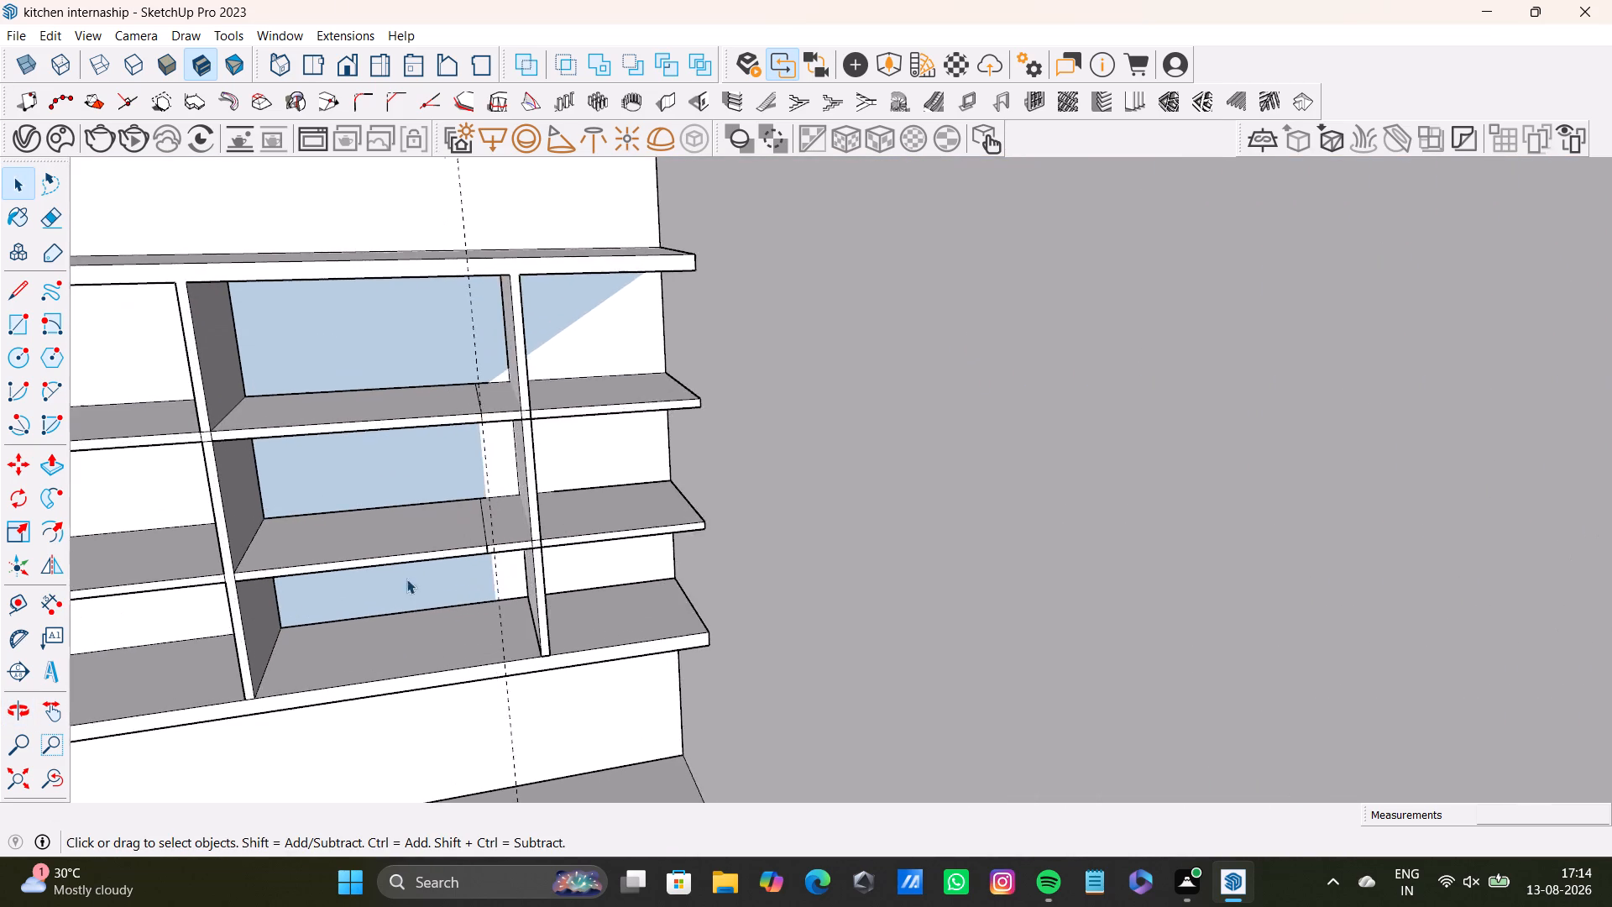
pyautogui.keyDown('shift'); pyautogui.moveTo(435, 547); pyautogui.dragTo(721, 422, button='middle'); pyautogui.keyUp('shift')
pyautogui.moveTo(774, 485); pyautogui.dragTo(665, 537, button='middle')
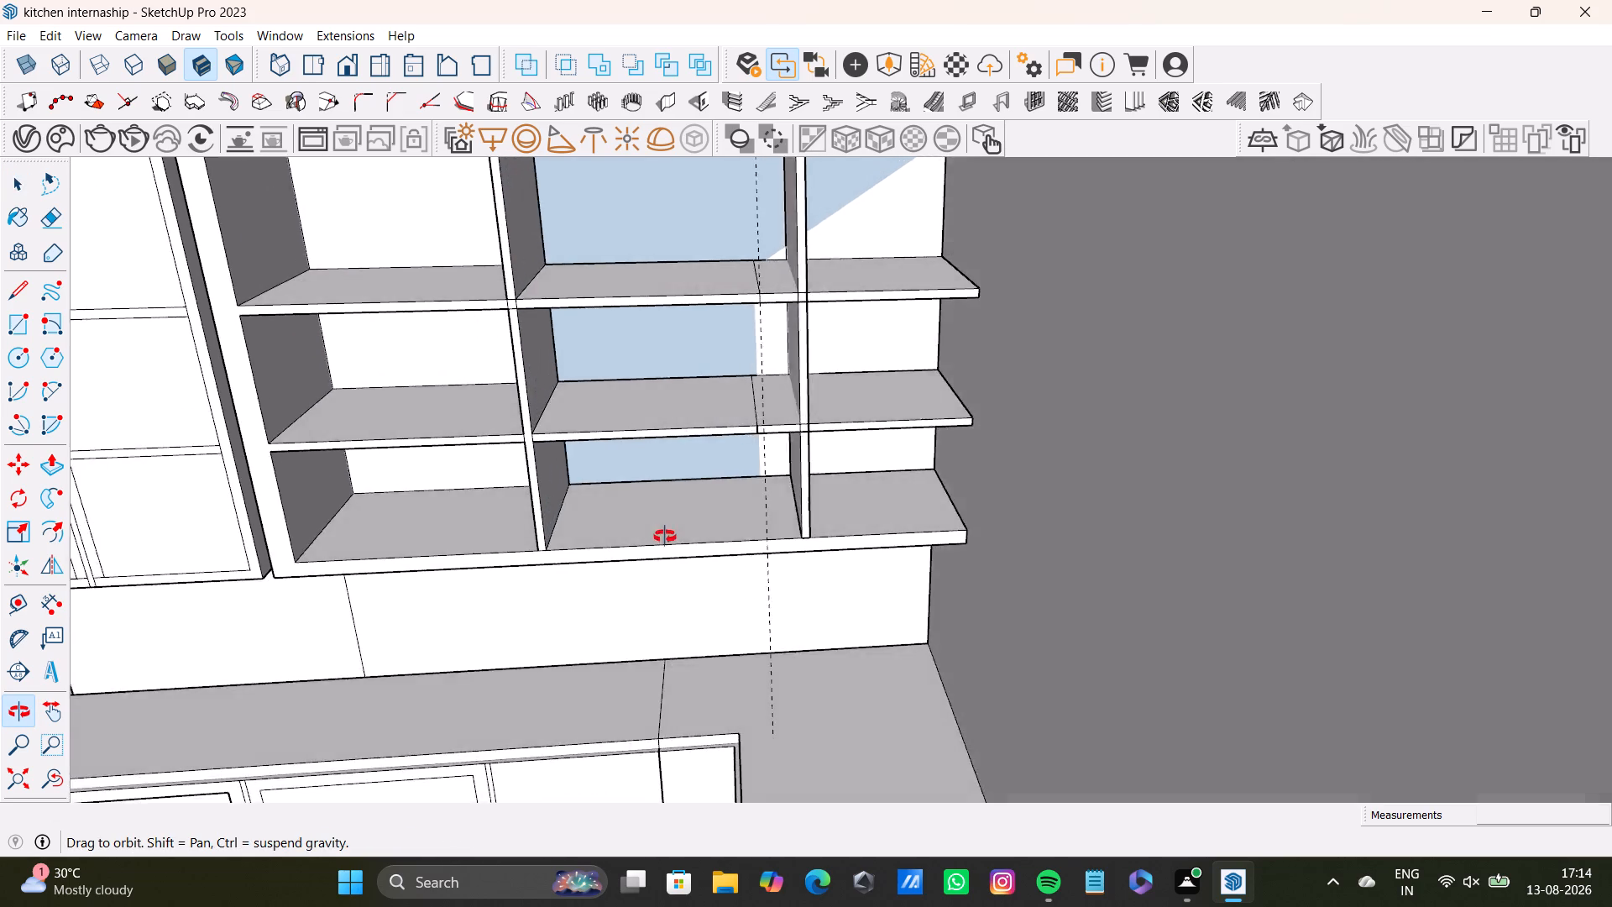
pyautogui.moveTo(665, 537); pyautogui.dragTo(692, 668, button='middle')
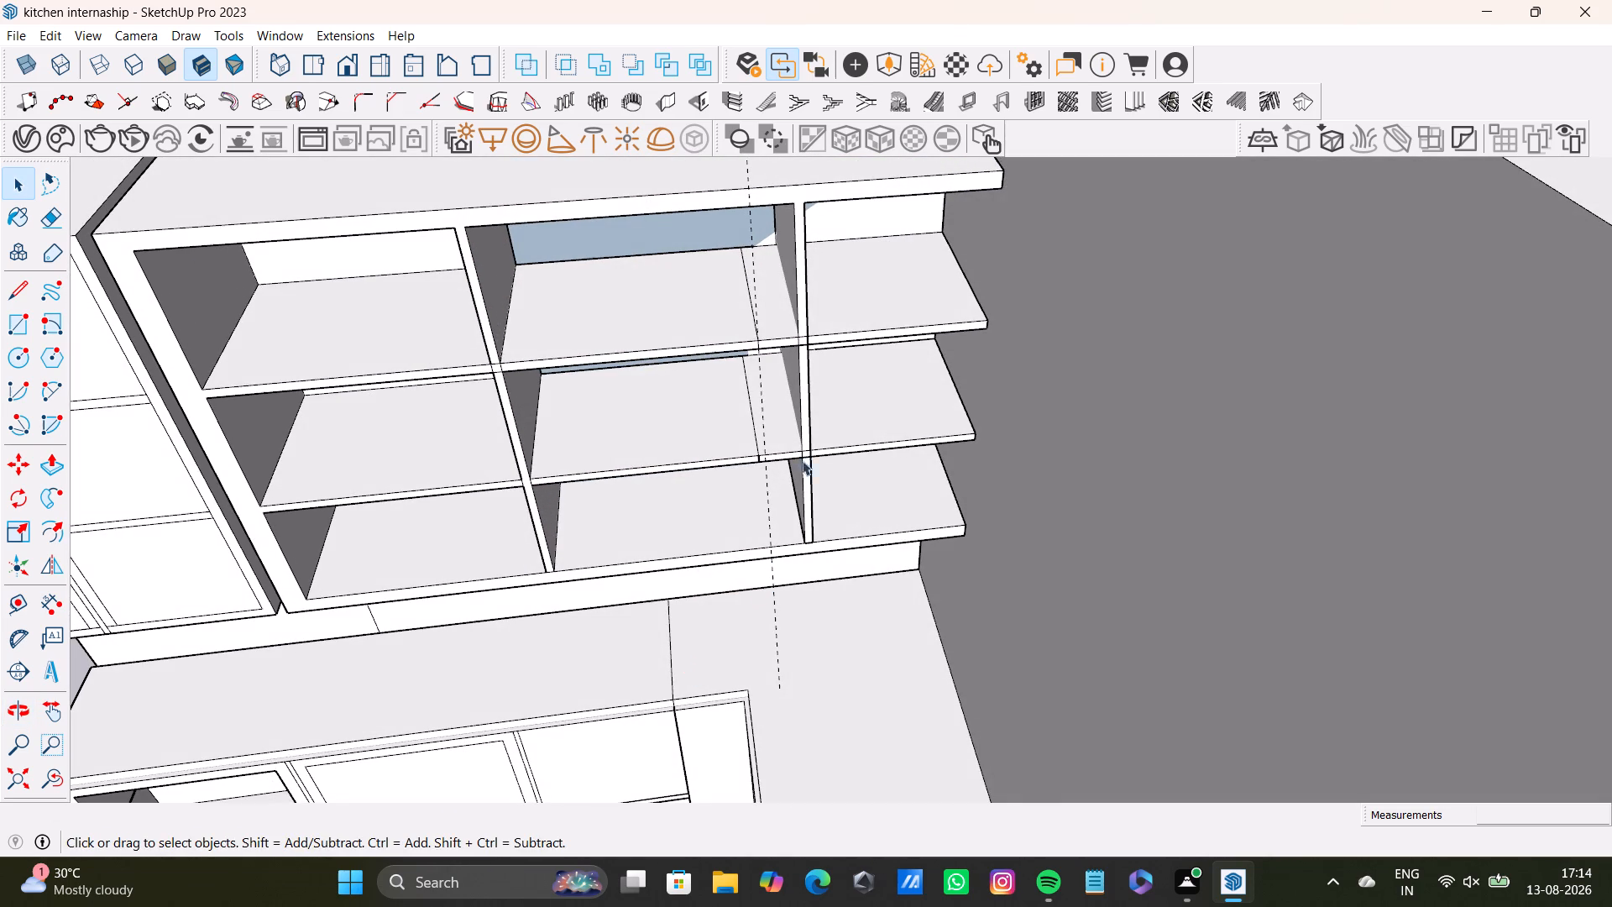
pyautogui.moveTo(798, 396); pyautogui.dragTo(753, 218, button='middle')
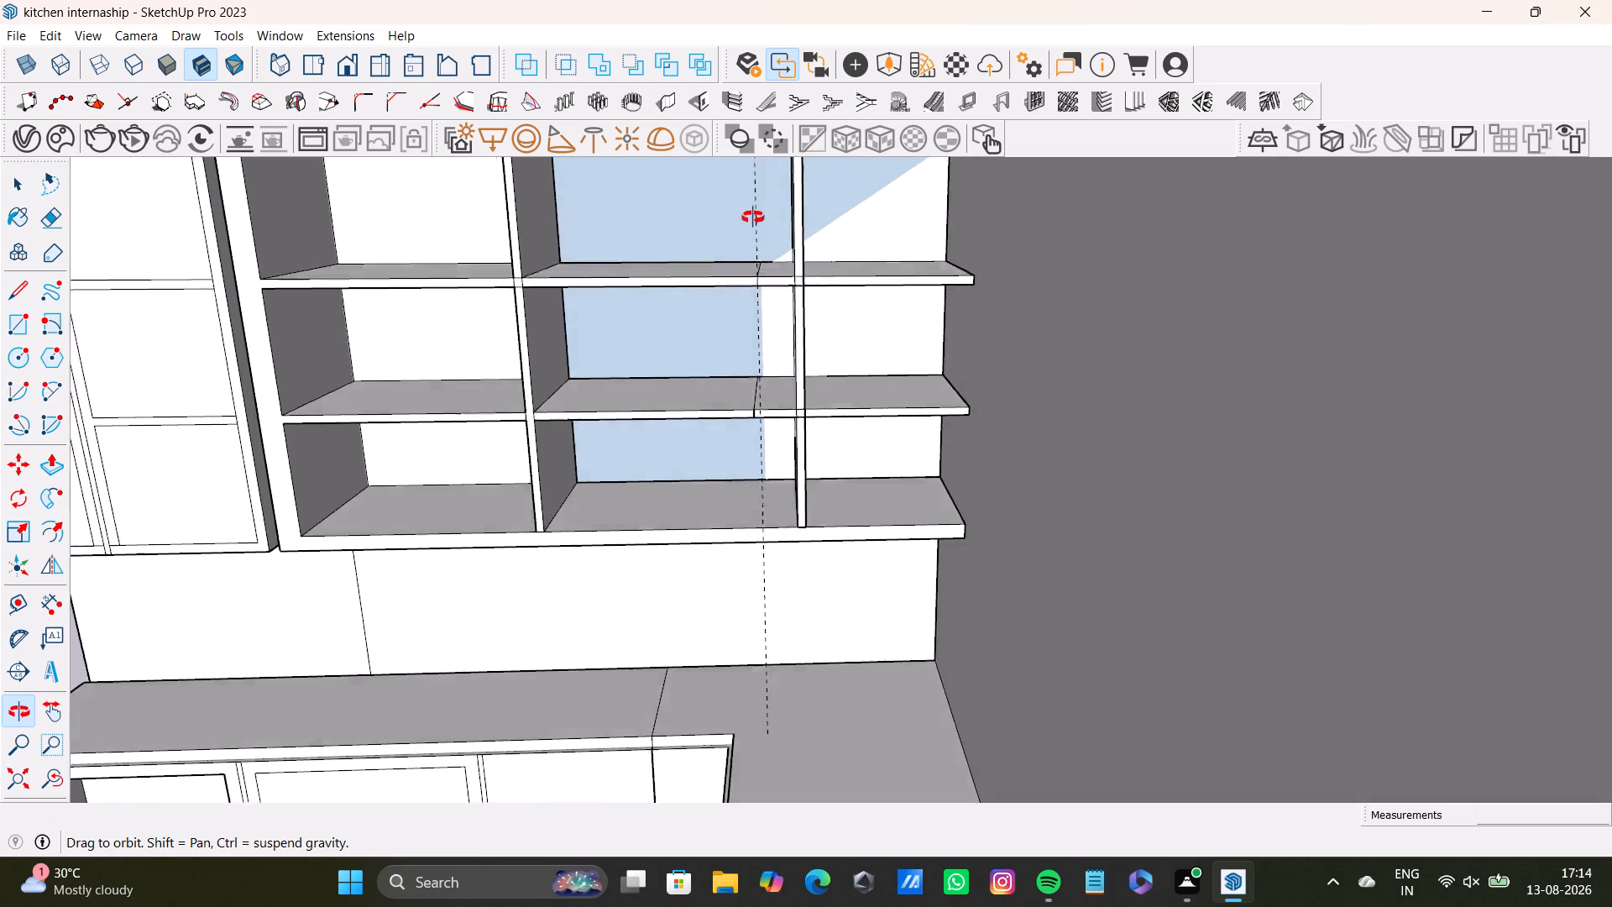
pyautogui.moveTo(753, 218); pyautogui.dragTo(754, 238, button='middle')
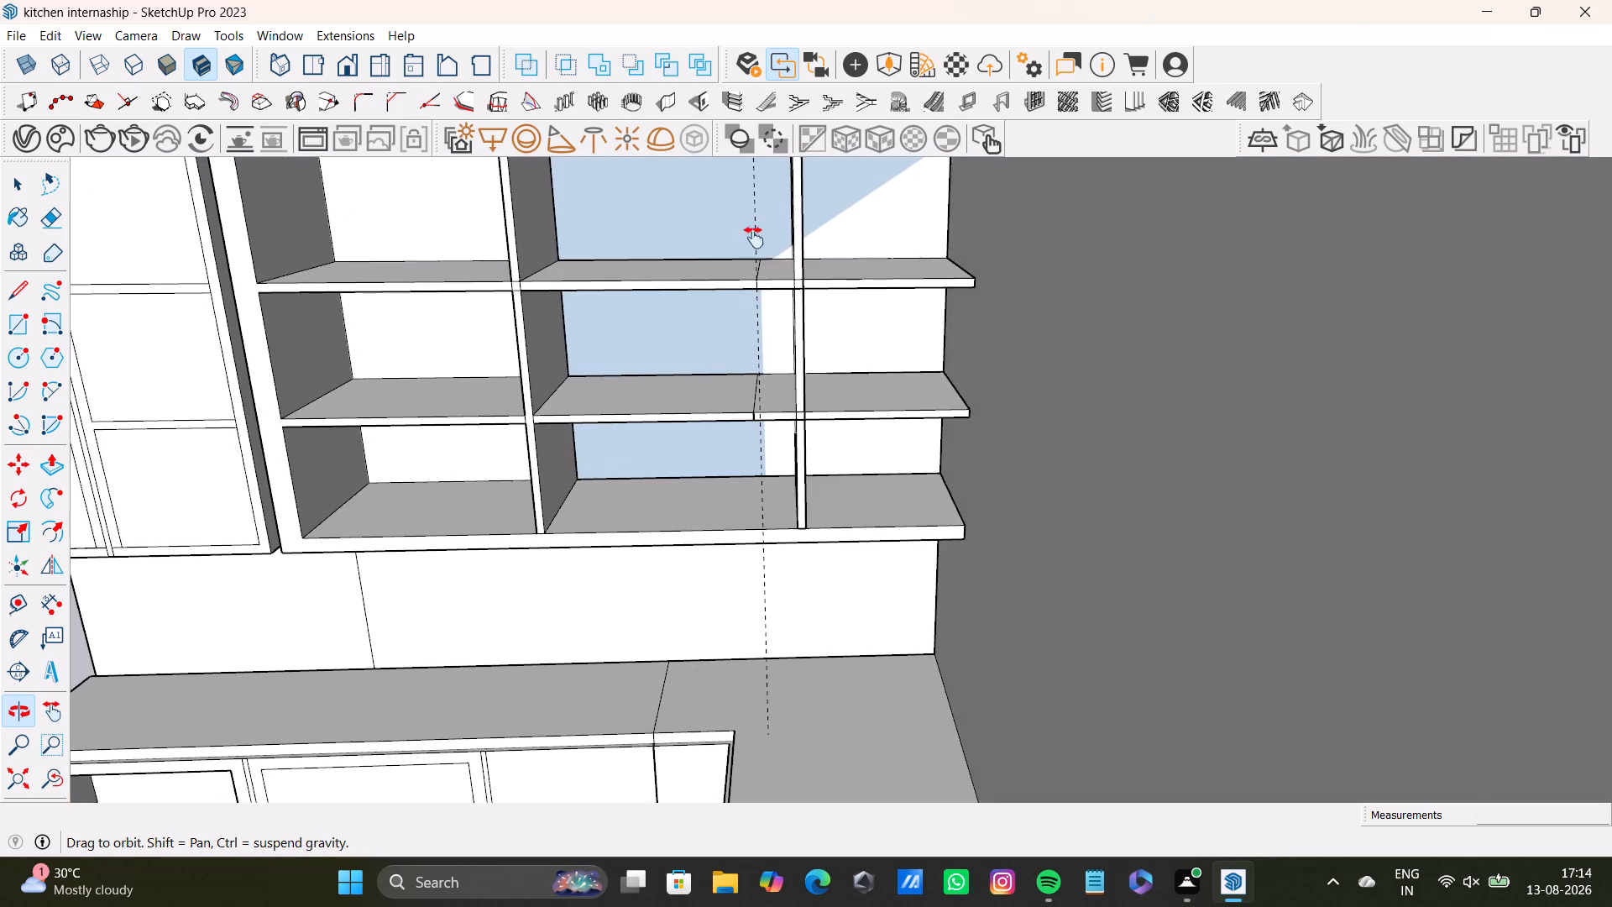
pyautogui.moveTo(754, 238); pyautogui.dragTo(754, 335, button='middle')
pyautogui.scroll(2, 753, 348)
pyautogui.moveTo(772, 341); pyautogui.dragTo(847, 321, button='middle')
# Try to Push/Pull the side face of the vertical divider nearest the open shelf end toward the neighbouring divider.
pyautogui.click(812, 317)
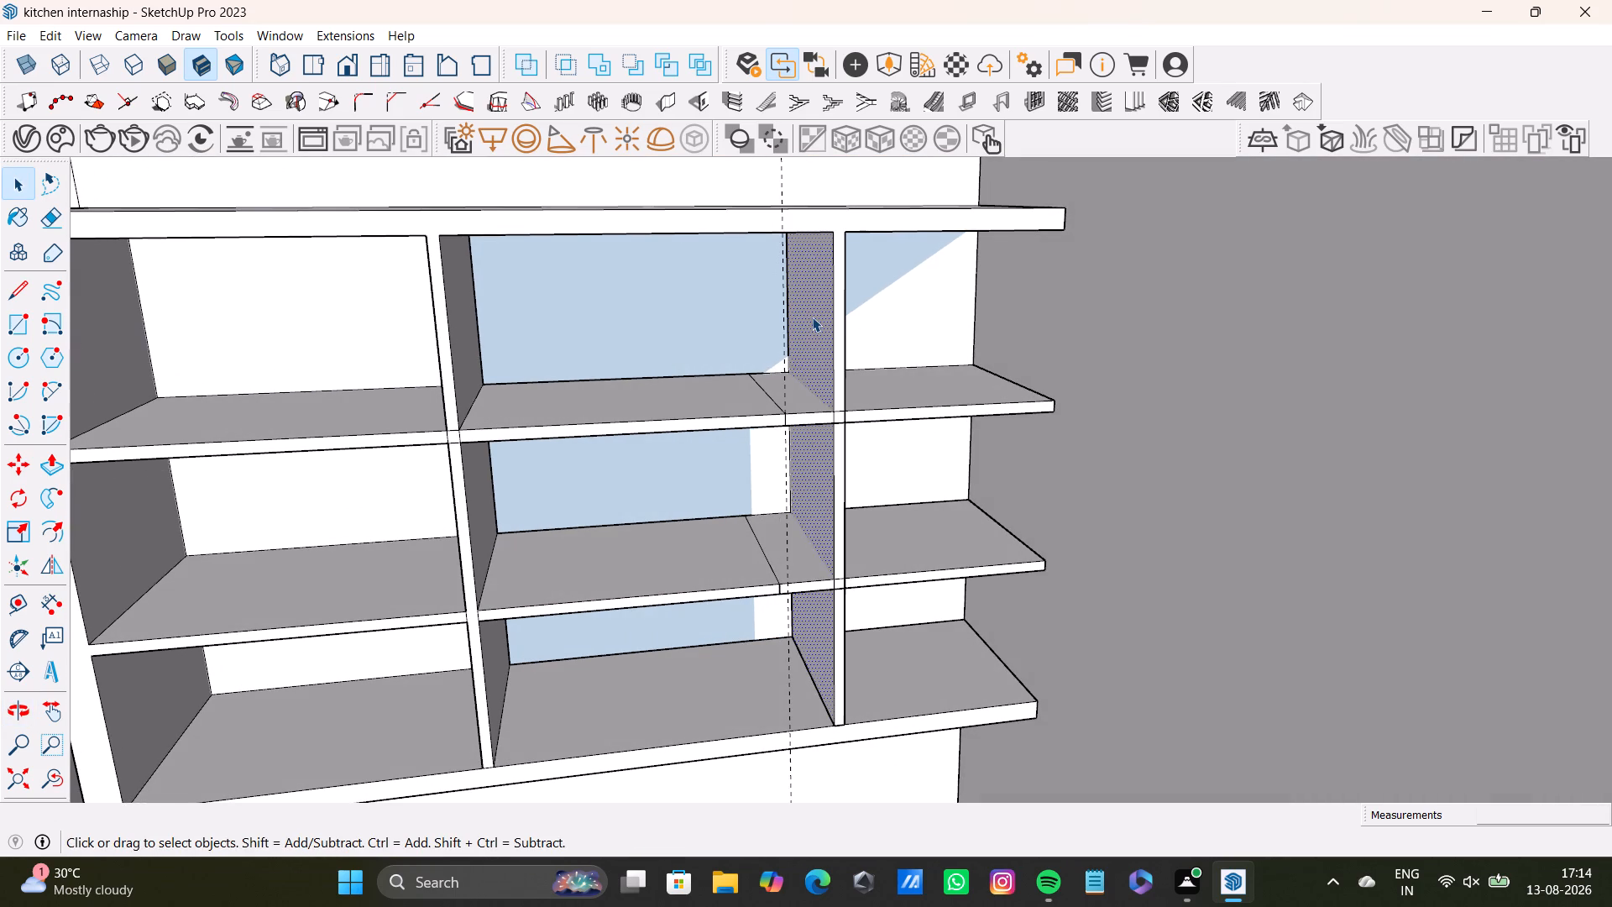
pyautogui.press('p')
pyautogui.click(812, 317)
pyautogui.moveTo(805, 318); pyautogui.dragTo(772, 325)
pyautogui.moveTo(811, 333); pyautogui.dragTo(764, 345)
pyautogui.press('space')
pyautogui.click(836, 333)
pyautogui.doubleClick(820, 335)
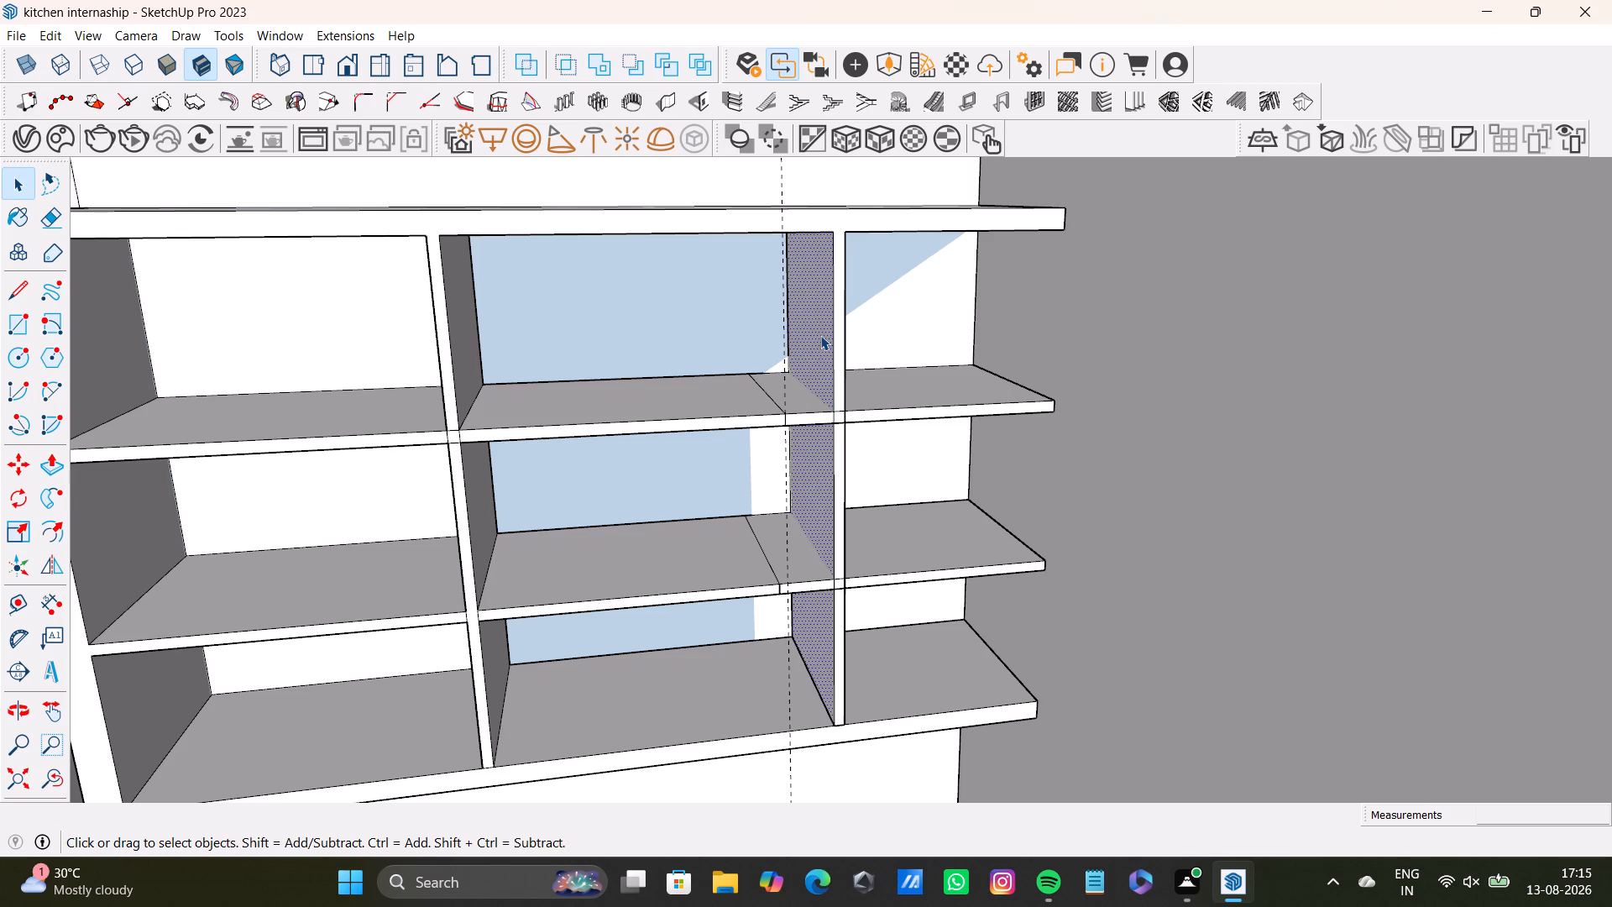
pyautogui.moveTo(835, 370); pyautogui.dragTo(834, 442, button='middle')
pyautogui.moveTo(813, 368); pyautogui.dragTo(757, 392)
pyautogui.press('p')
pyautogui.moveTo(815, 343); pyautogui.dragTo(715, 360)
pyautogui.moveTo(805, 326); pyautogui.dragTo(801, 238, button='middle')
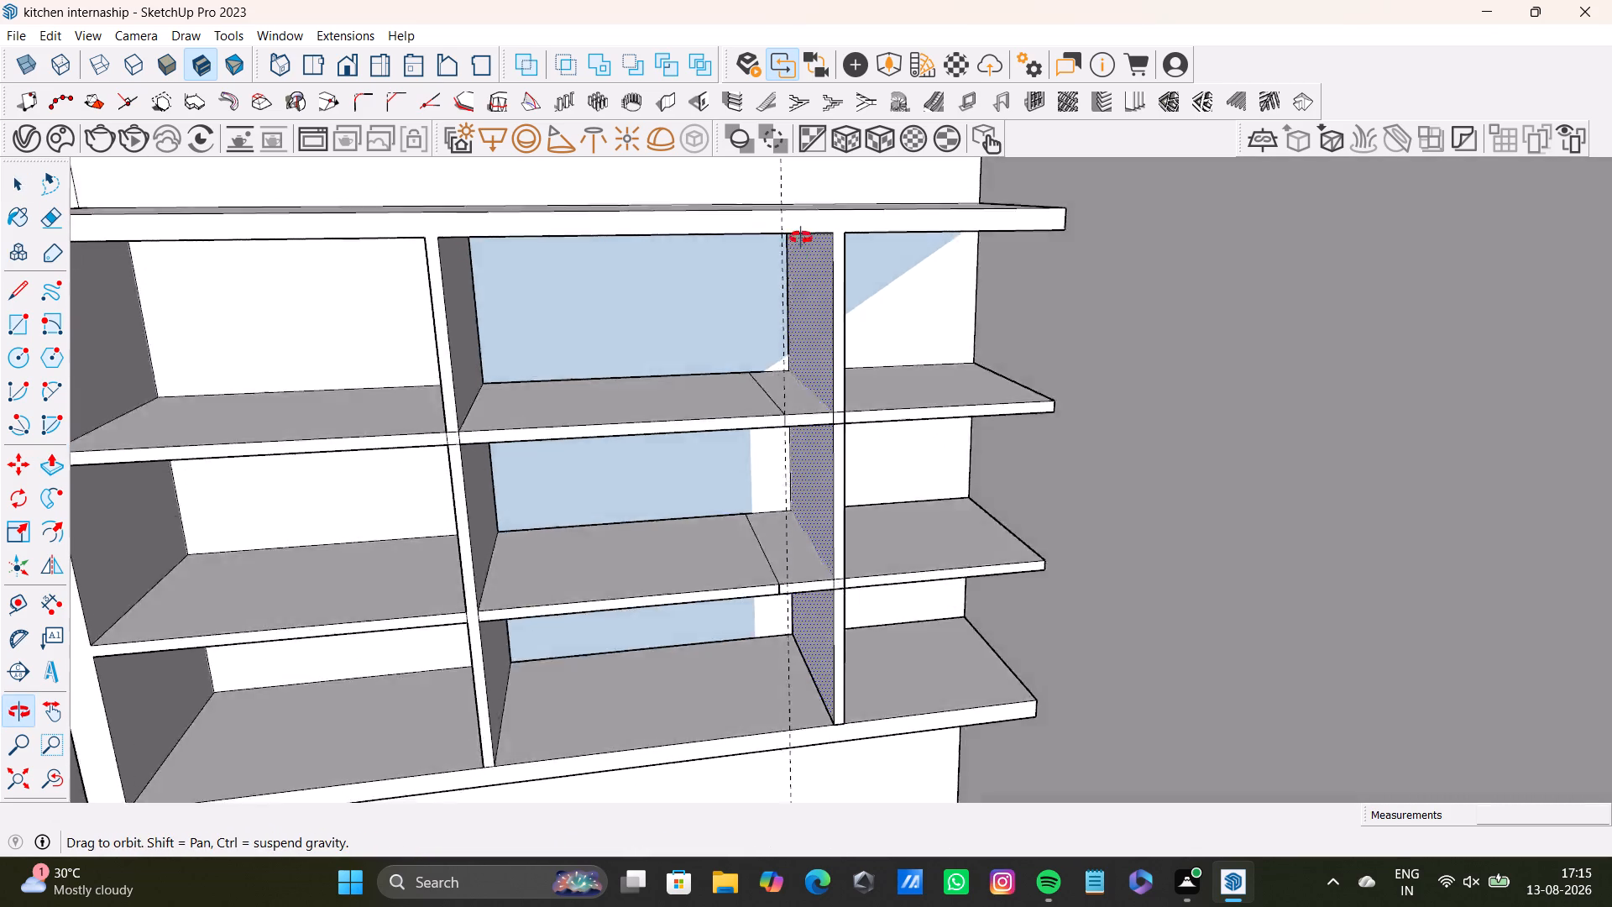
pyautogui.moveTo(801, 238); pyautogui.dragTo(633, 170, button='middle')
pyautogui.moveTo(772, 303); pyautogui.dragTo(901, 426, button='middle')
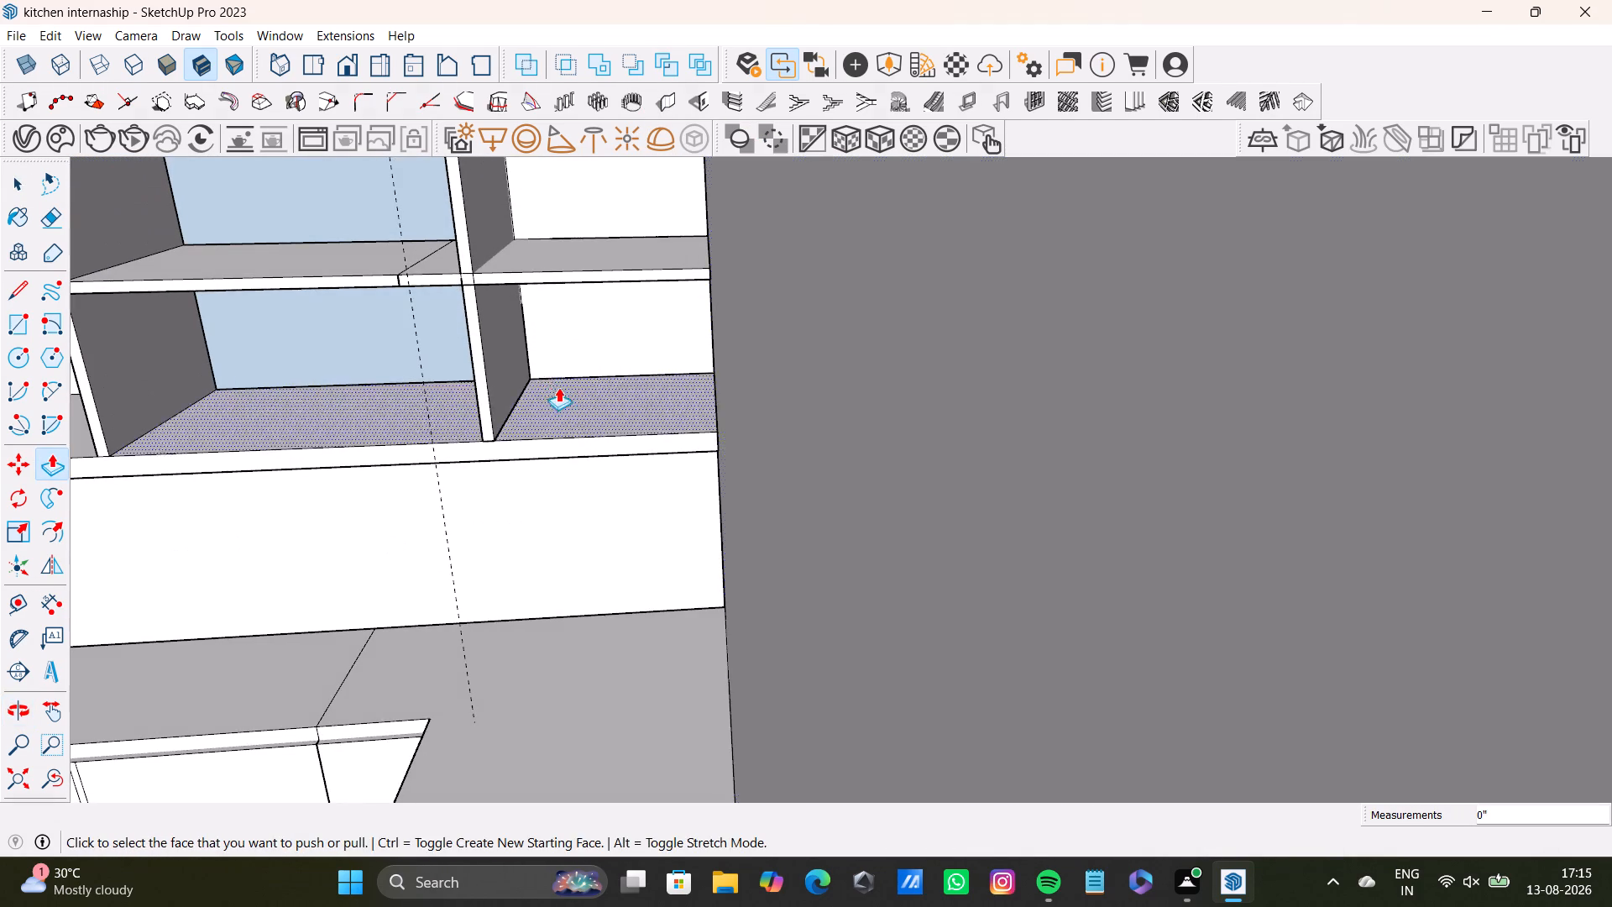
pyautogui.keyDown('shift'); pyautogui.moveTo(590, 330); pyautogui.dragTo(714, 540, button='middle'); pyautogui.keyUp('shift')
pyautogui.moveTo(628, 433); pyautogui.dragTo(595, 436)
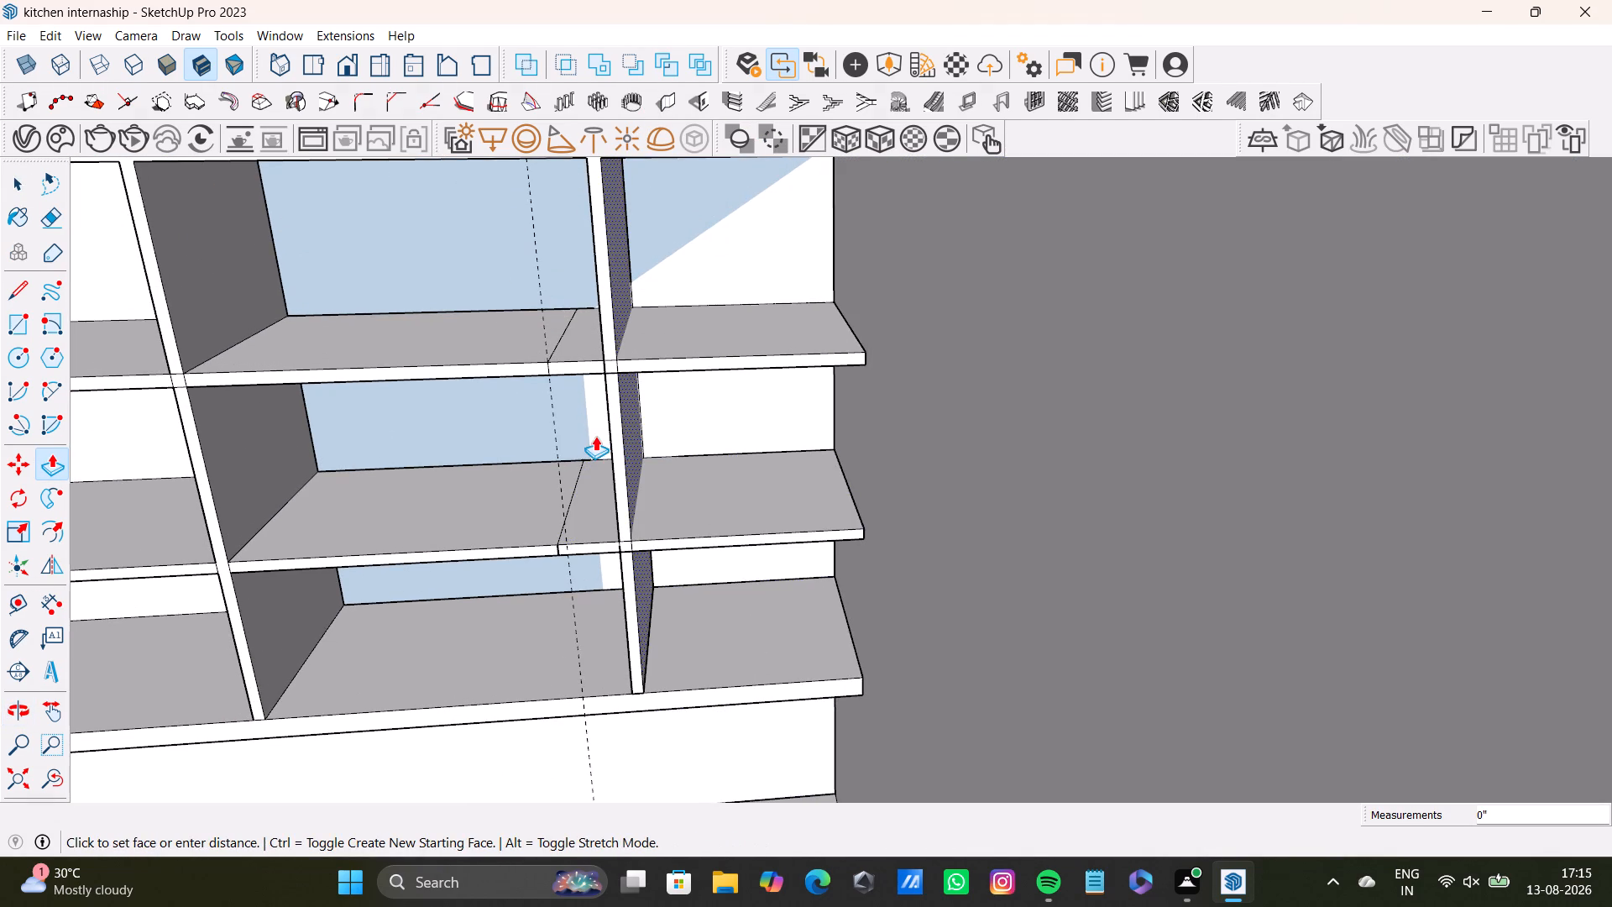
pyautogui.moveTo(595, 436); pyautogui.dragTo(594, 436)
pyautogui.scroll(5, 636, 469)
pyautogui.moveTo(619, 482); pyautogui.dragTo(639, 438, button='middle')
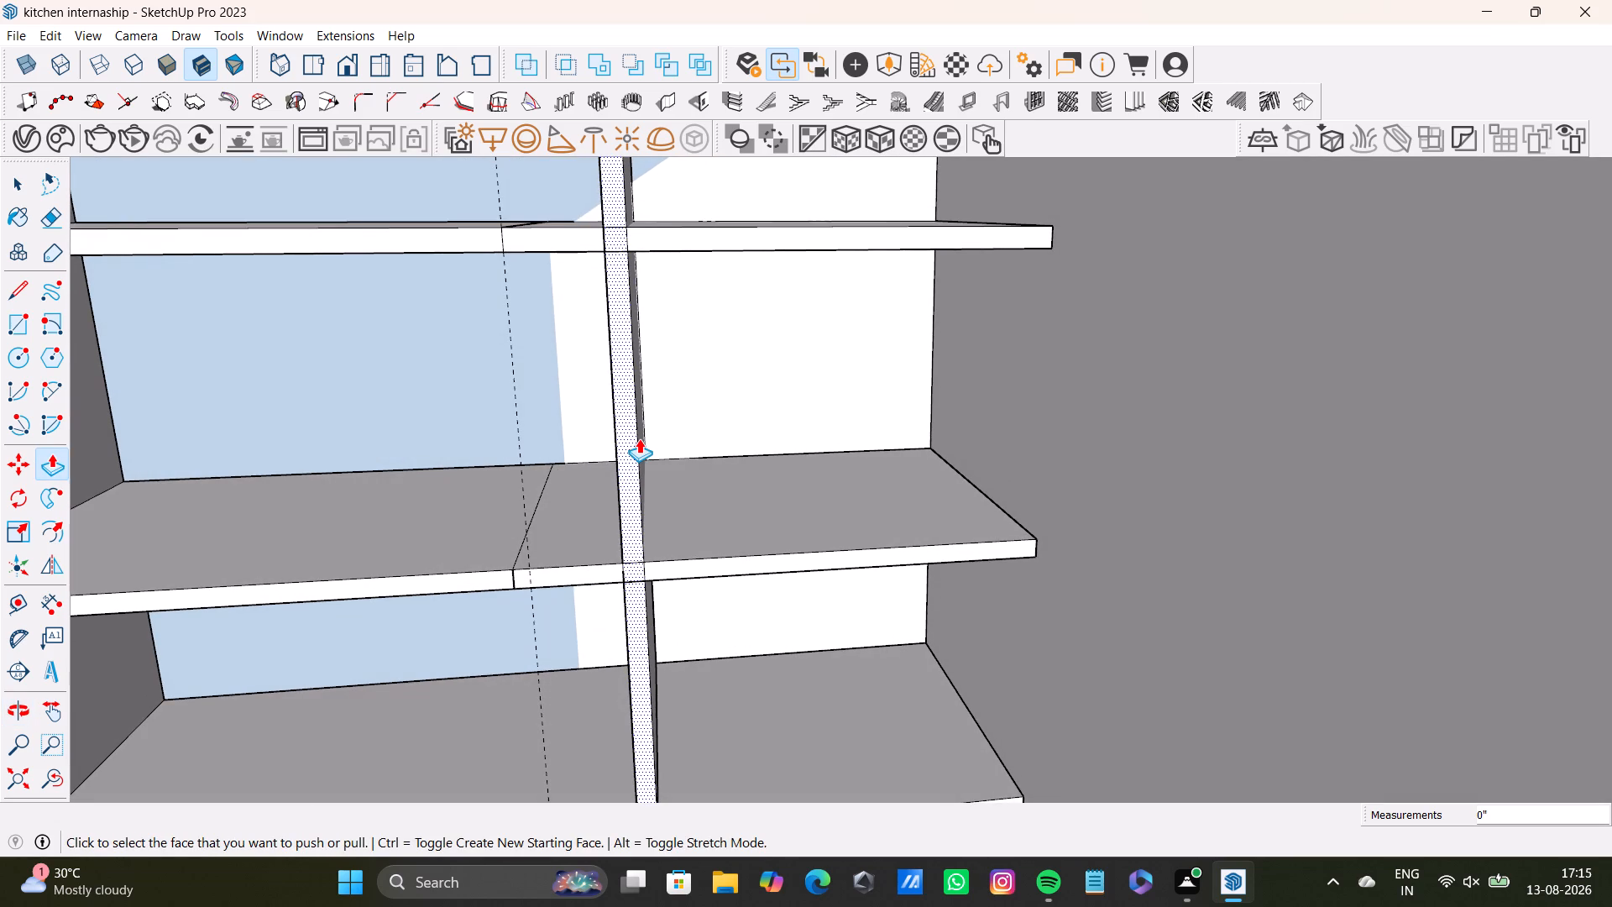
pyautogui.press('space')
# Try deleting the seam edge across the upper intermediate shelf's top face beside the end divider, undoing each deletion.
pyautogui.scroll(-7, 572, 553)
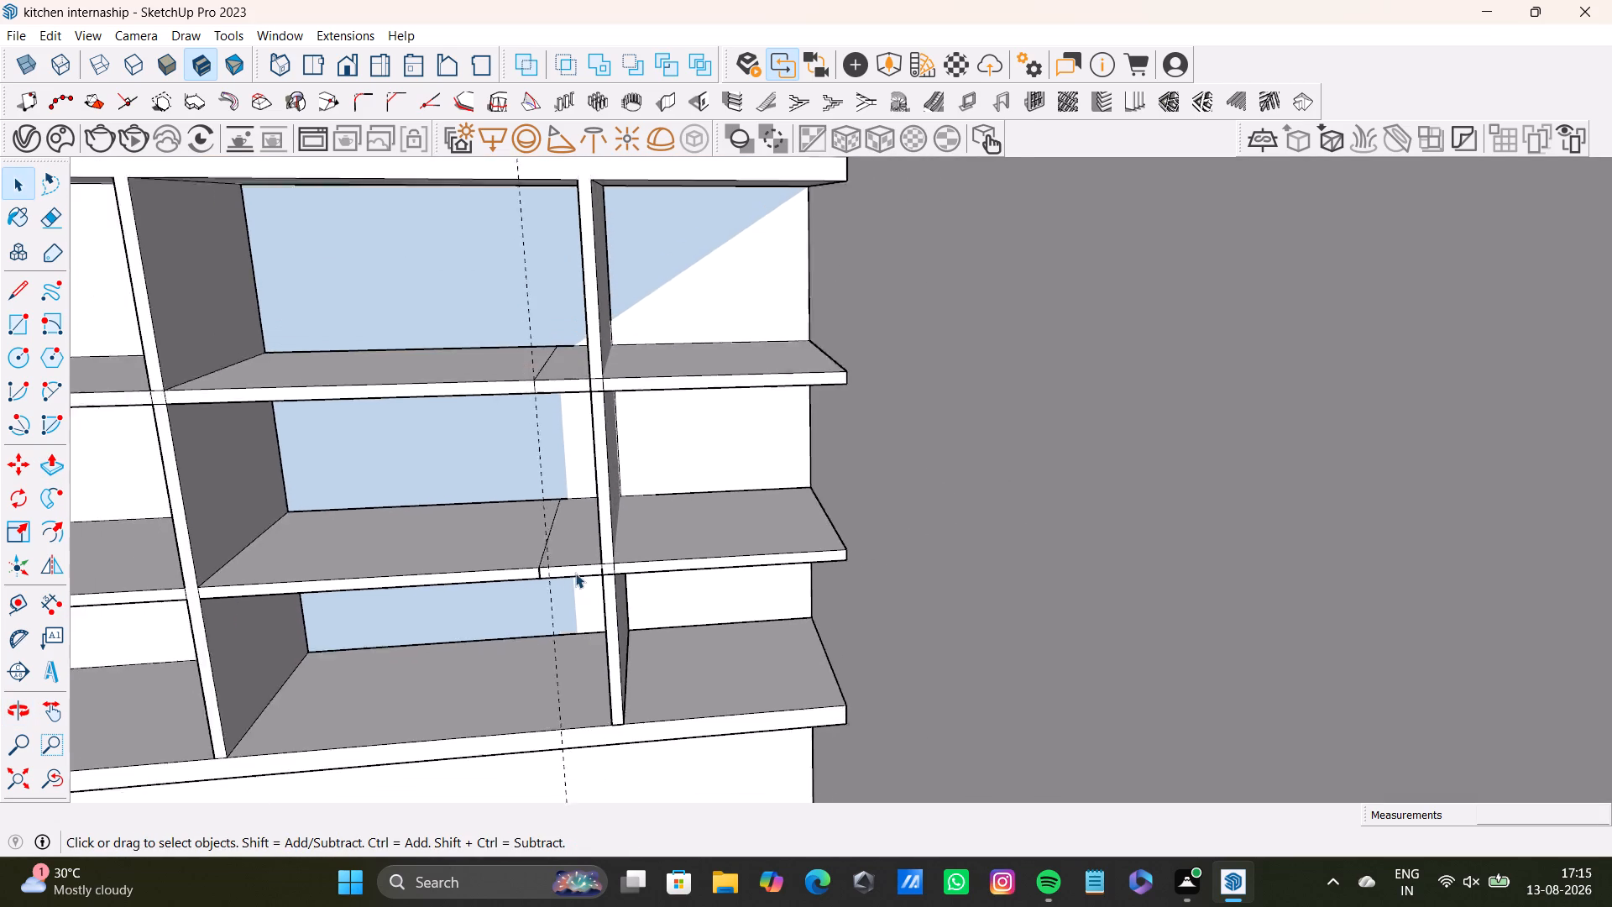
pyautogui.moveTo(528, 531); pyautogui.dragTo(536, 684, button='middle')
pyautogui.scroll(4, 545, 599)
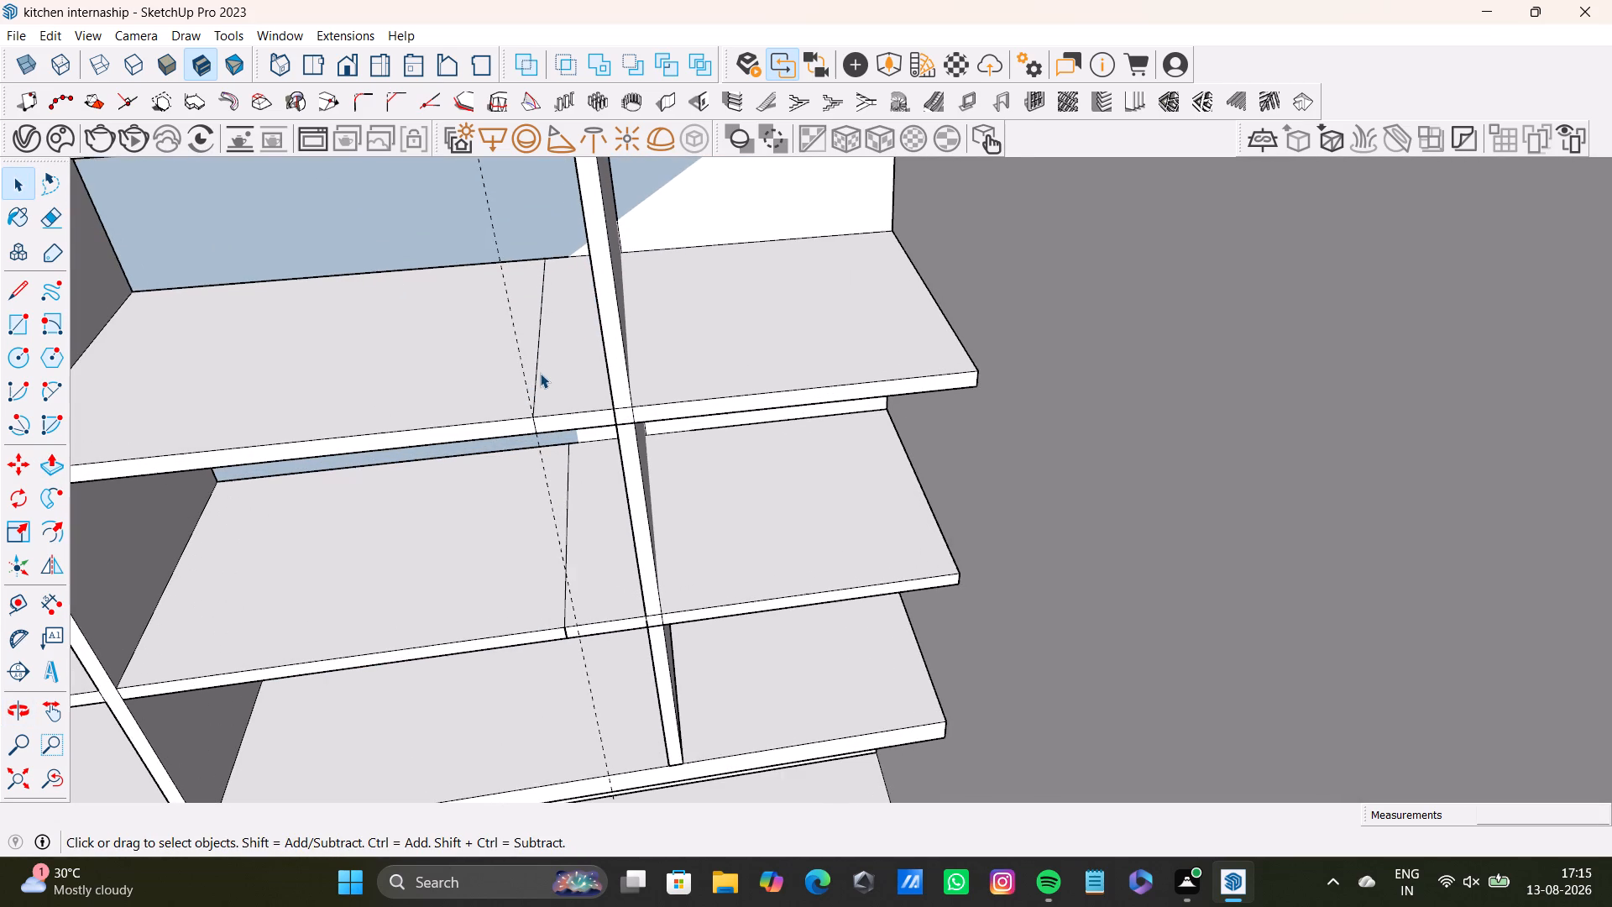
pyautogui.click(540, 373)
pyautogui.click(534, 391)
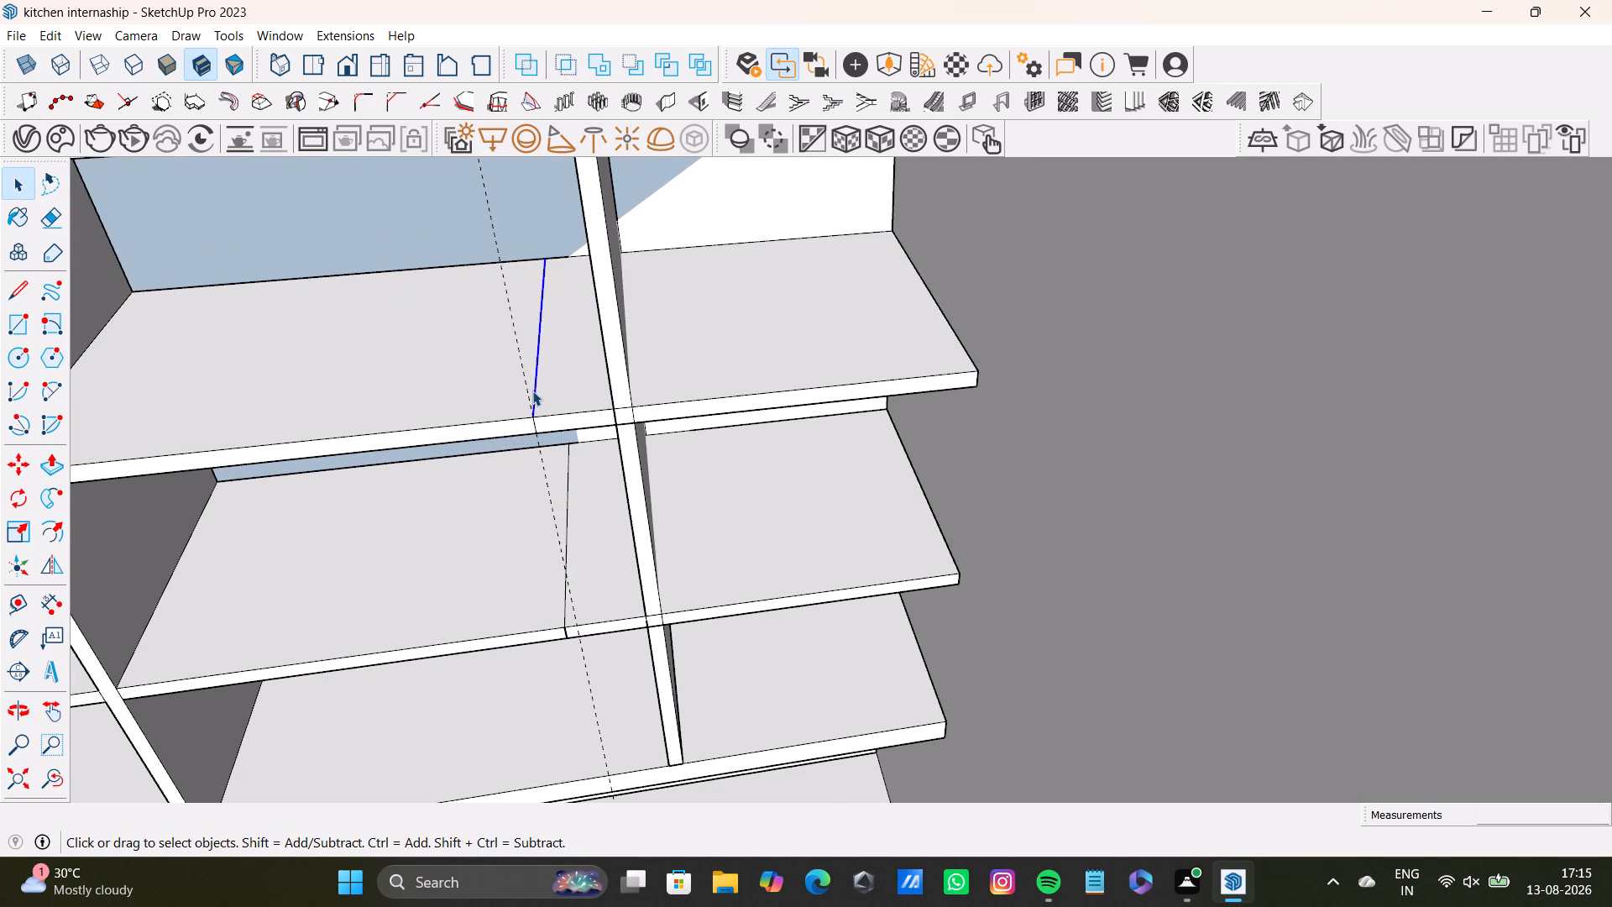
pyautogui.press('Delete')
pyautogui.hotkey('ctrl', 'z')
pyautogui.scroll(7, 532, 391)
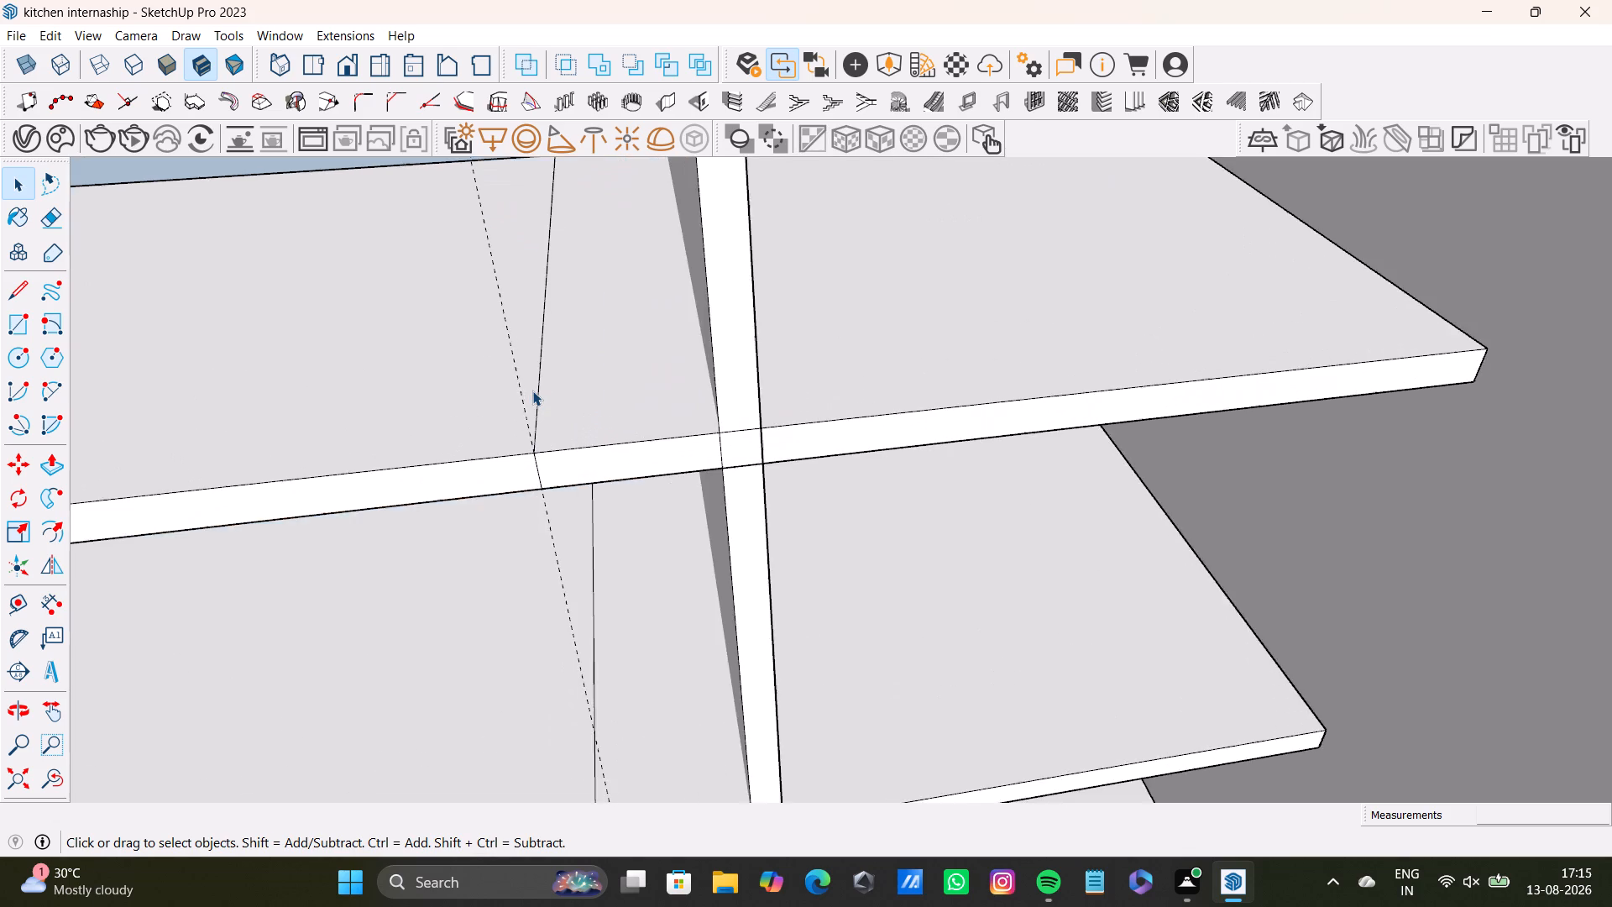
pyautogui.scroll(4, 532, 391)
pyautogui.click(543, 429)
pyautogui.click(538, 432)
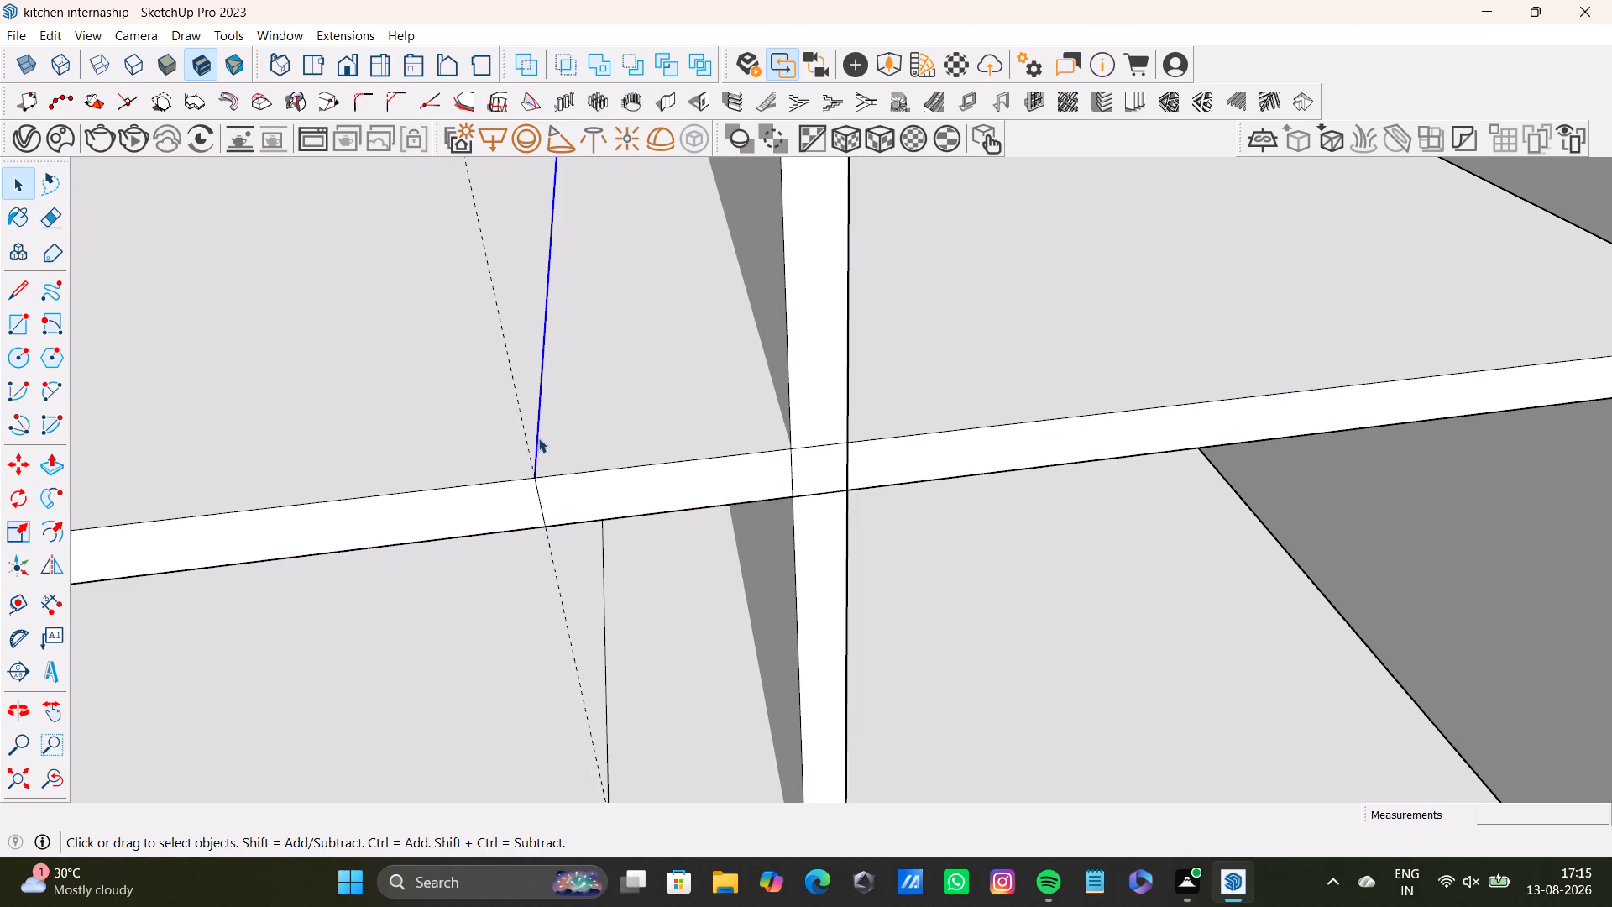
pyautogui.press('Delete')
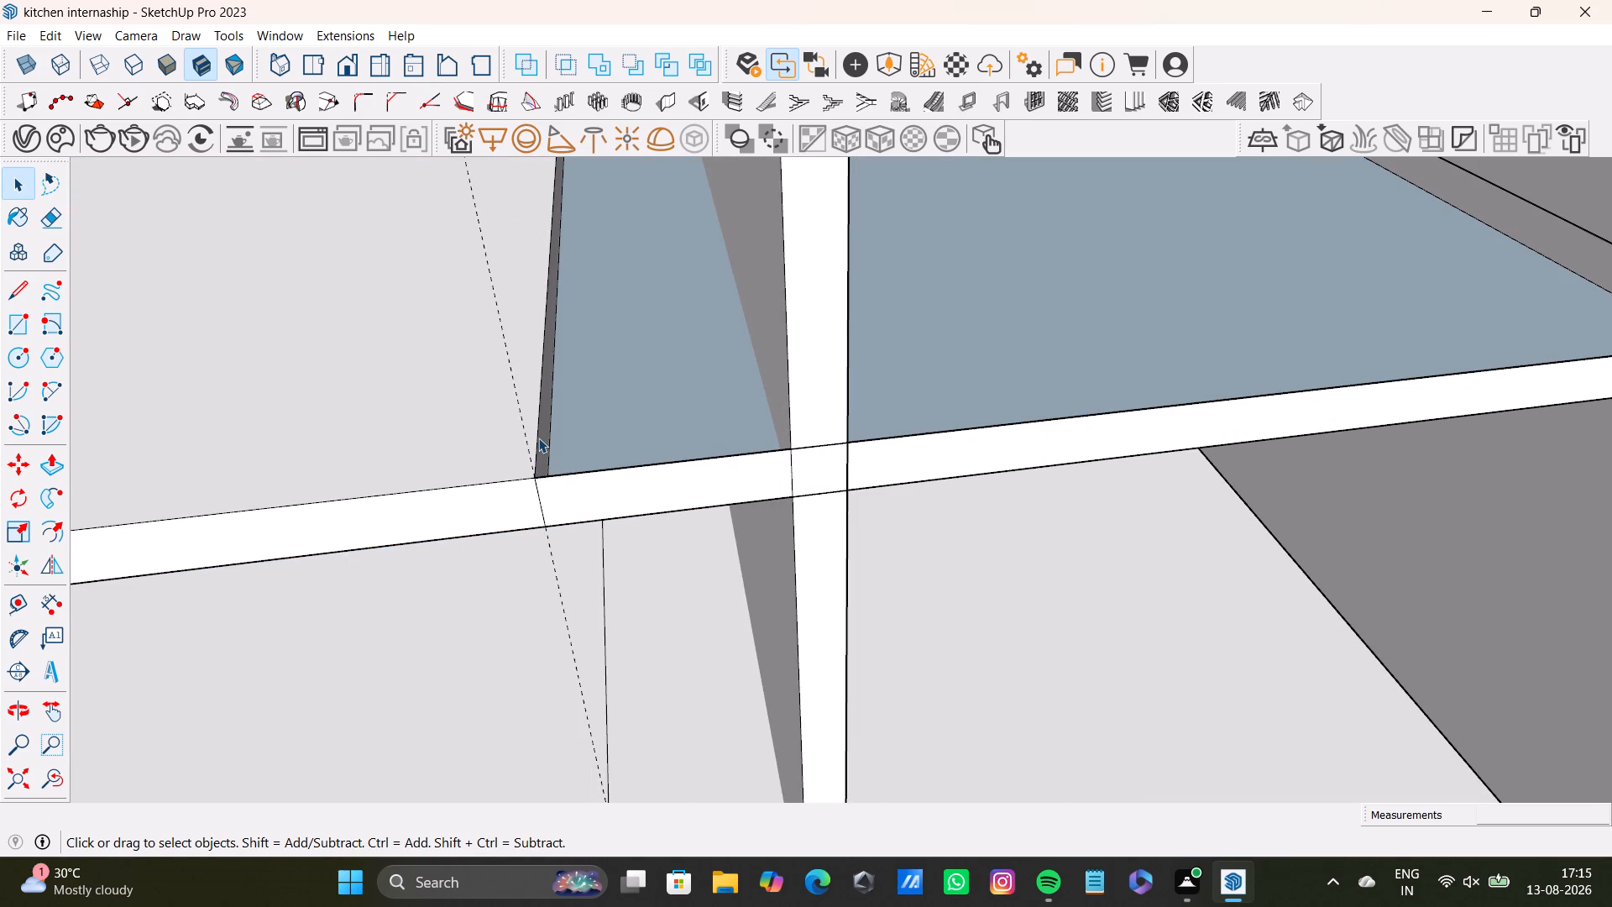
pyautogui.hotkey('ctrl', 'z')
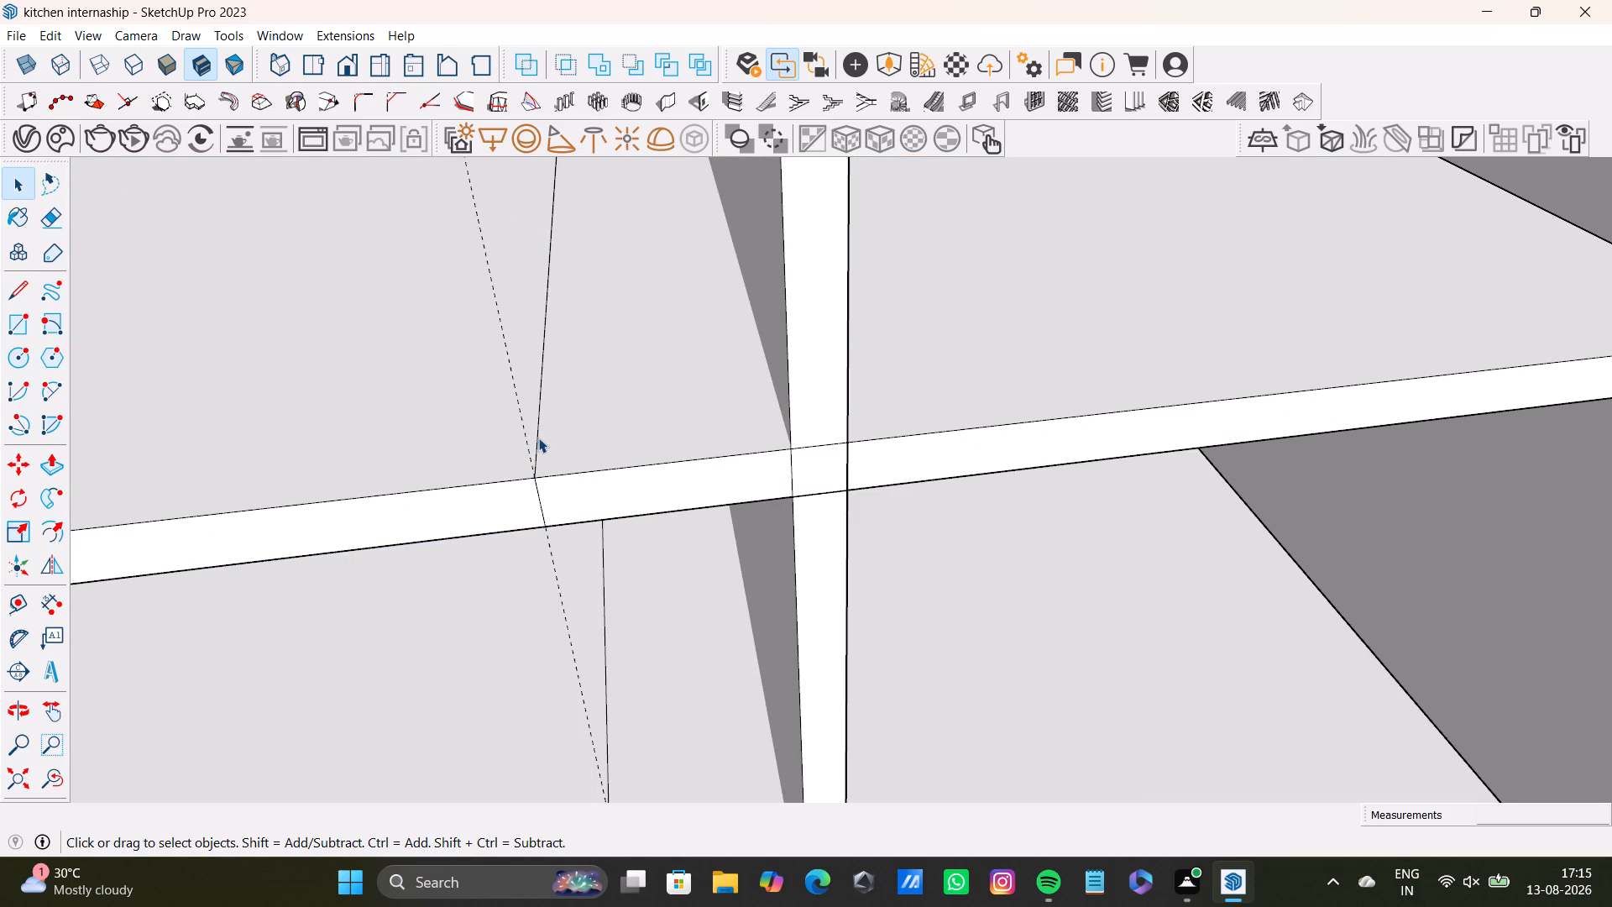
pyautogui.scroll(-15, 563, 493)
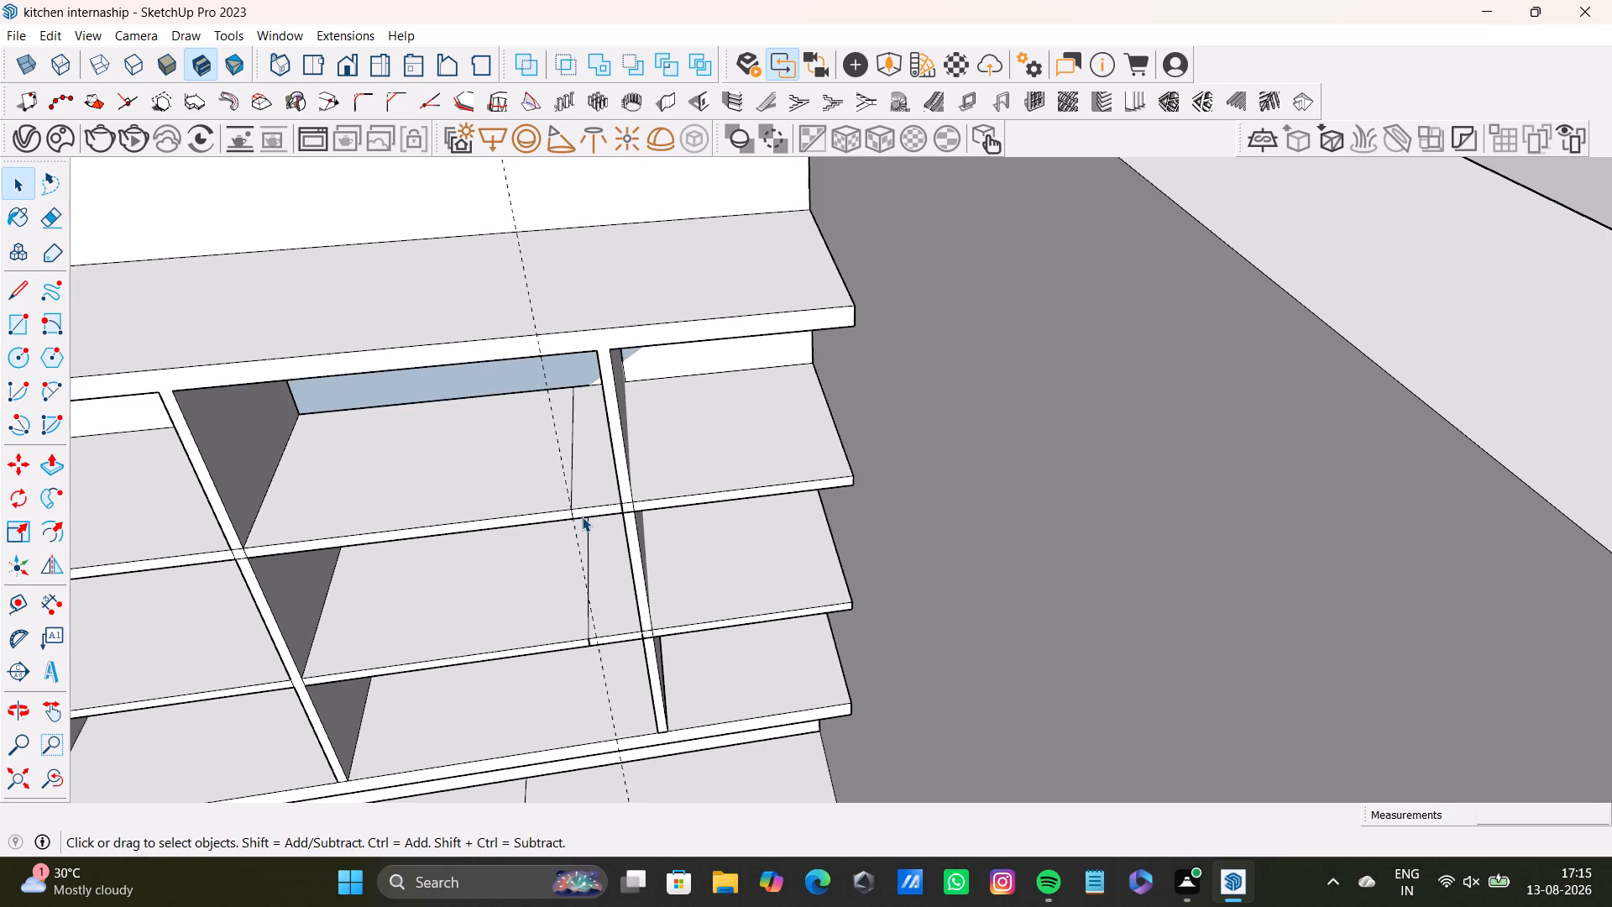
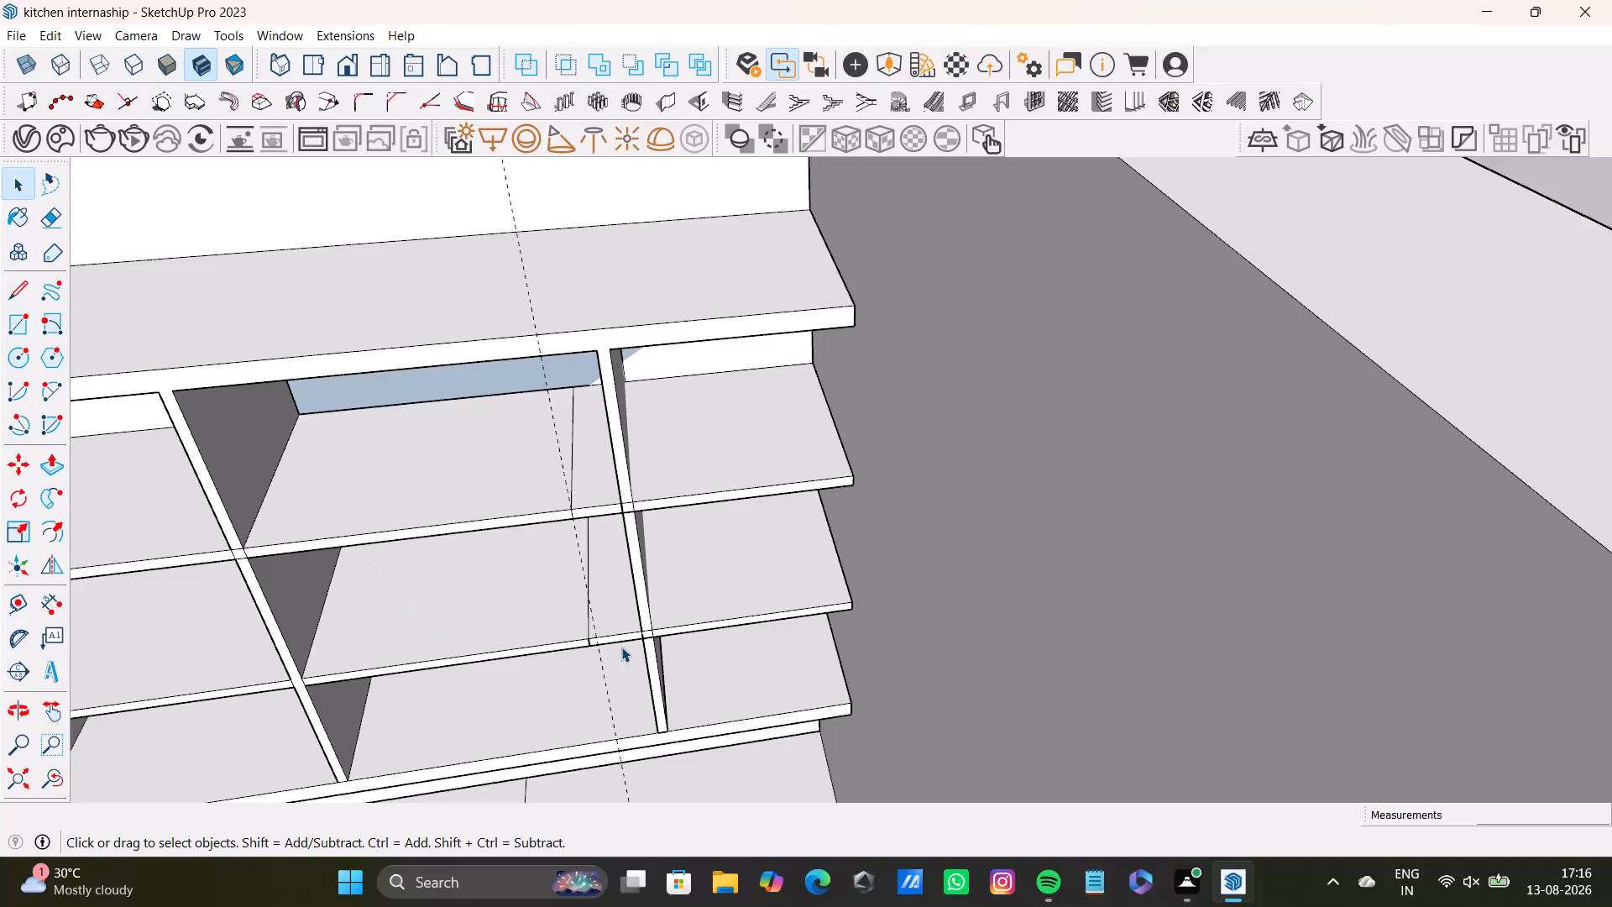
# Place a guide line across the top shelf's front edge, aligned with the corner-side edge of the last vertical divider.
pyautogui.scroll(-6, 622, 646)
pyautogui.moveTo(633, 664); pyautogui.dragTo(784, 537, button='middle')
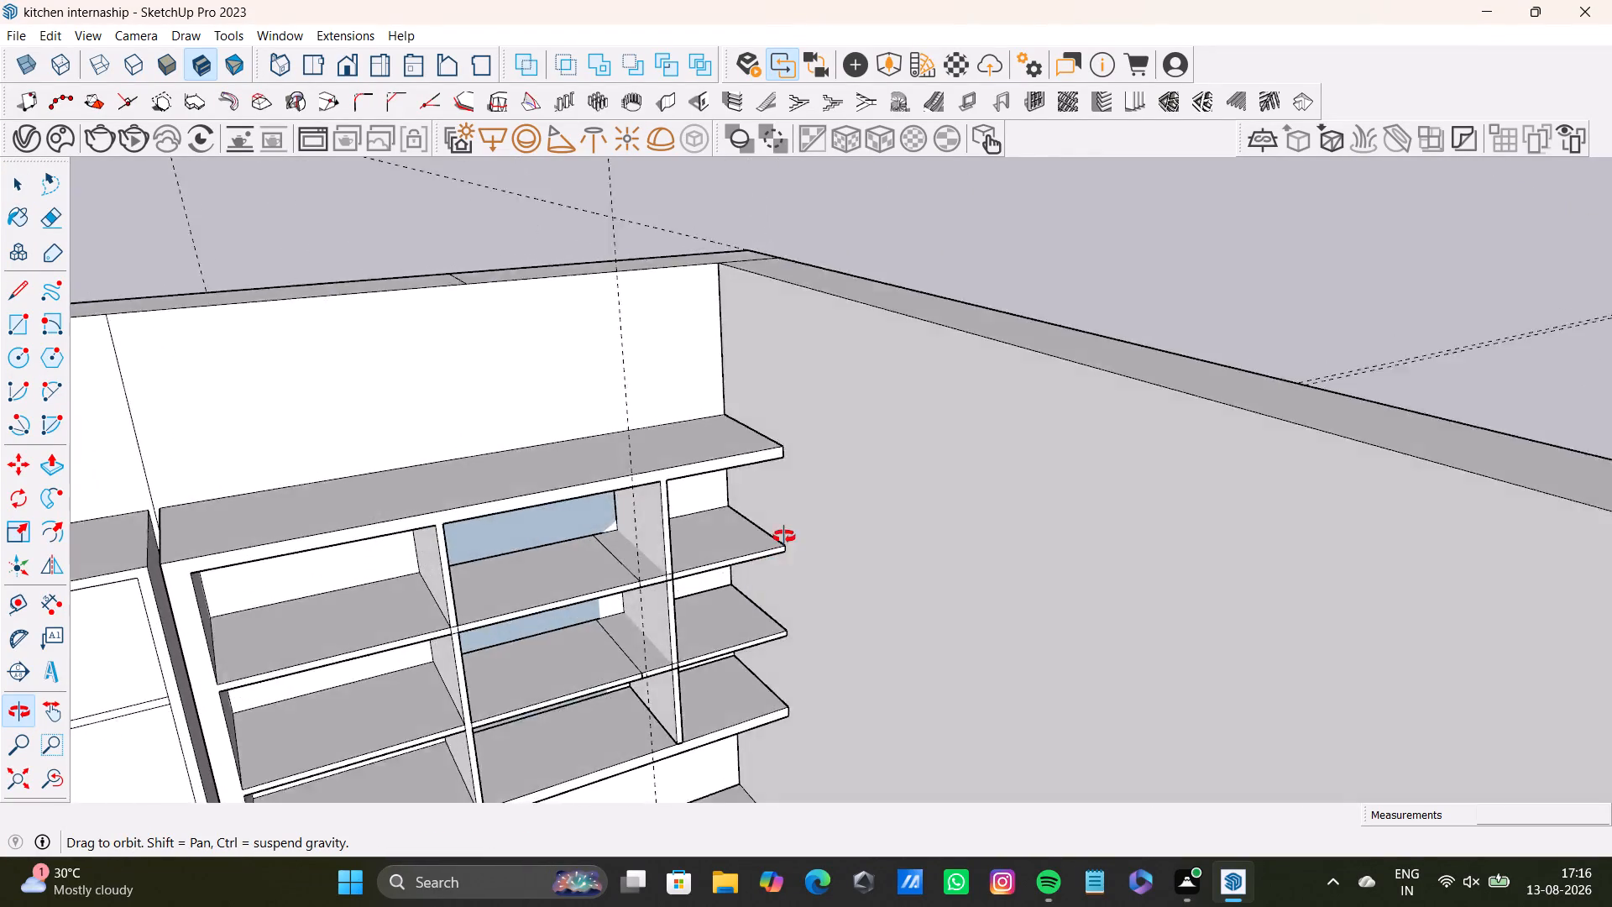
pyautogui.moveTo(784, 537); pyautogui.dragTo(824, 402, button='middle')
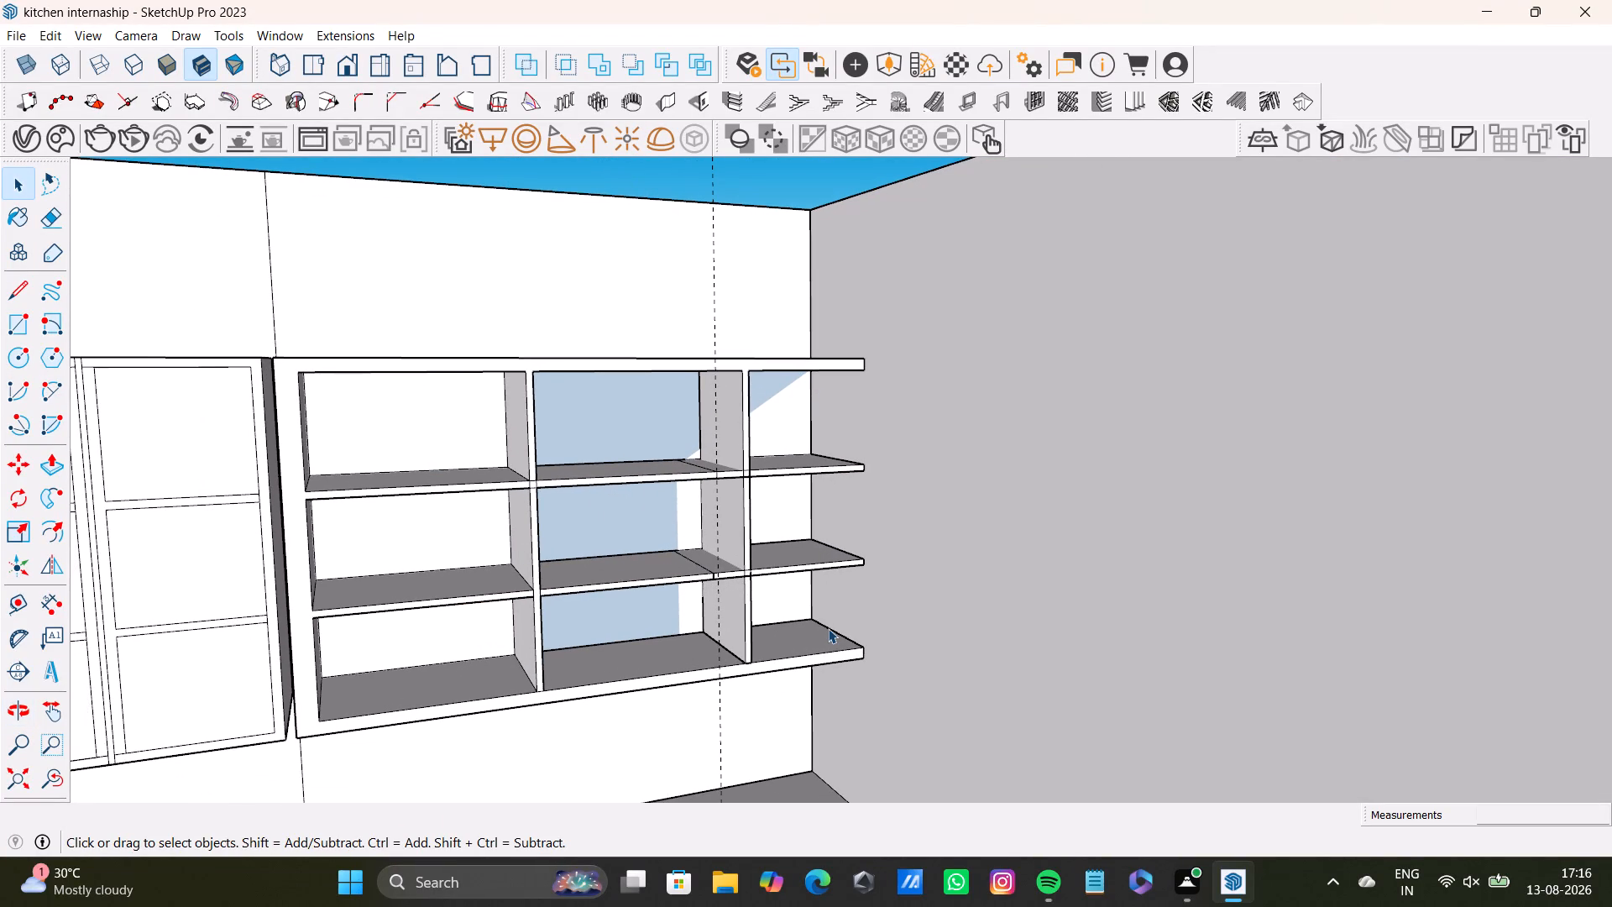
pyautogui.moveTo(809, 676); pyautogui.dragTo(726, 773, button='middle')
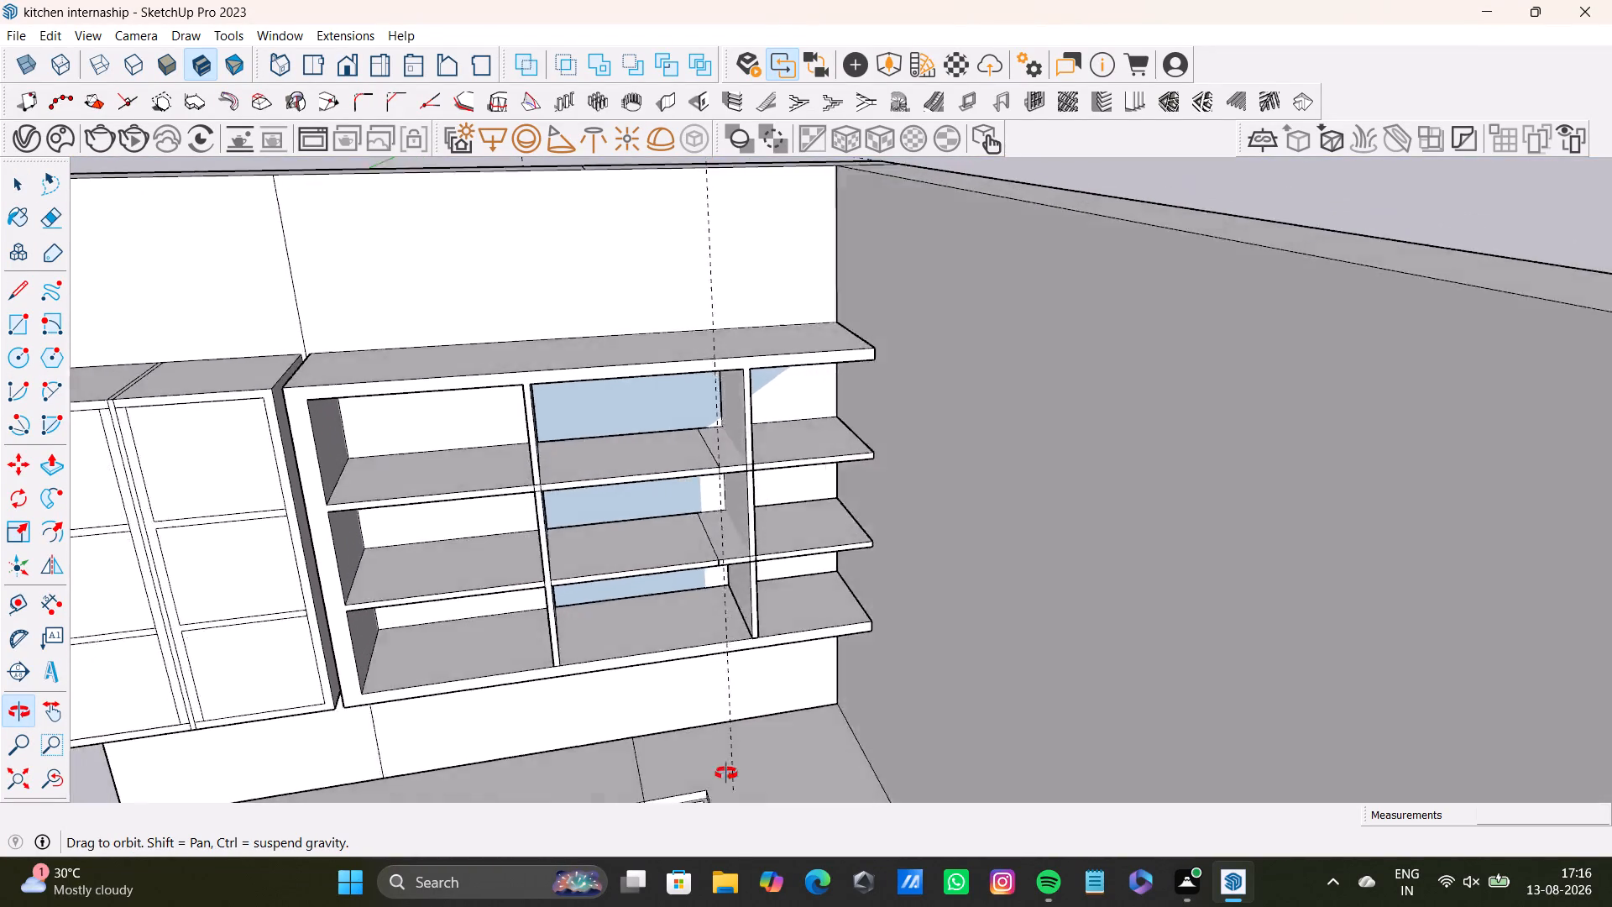
pyautogui.moveTo(726, 773); pyautogui.dragTo(652, 739, button='middle')
pyautogui.scroll(6, 854, 521)
pyautogui.keyDown('shift'); pyautogui.moveTo(800, 427); pyautogui.dragTo(814, 578, button='middle'); pyautogui.keyUp('shift')
pyautogui.scroll(4, 730, 408)
pyautogui.keyDown('shift'); pyautogui.moveTo(677, 350); pyautogui.dragTo(682, 464, button='middle'); pyautogui.keyUp('shift')
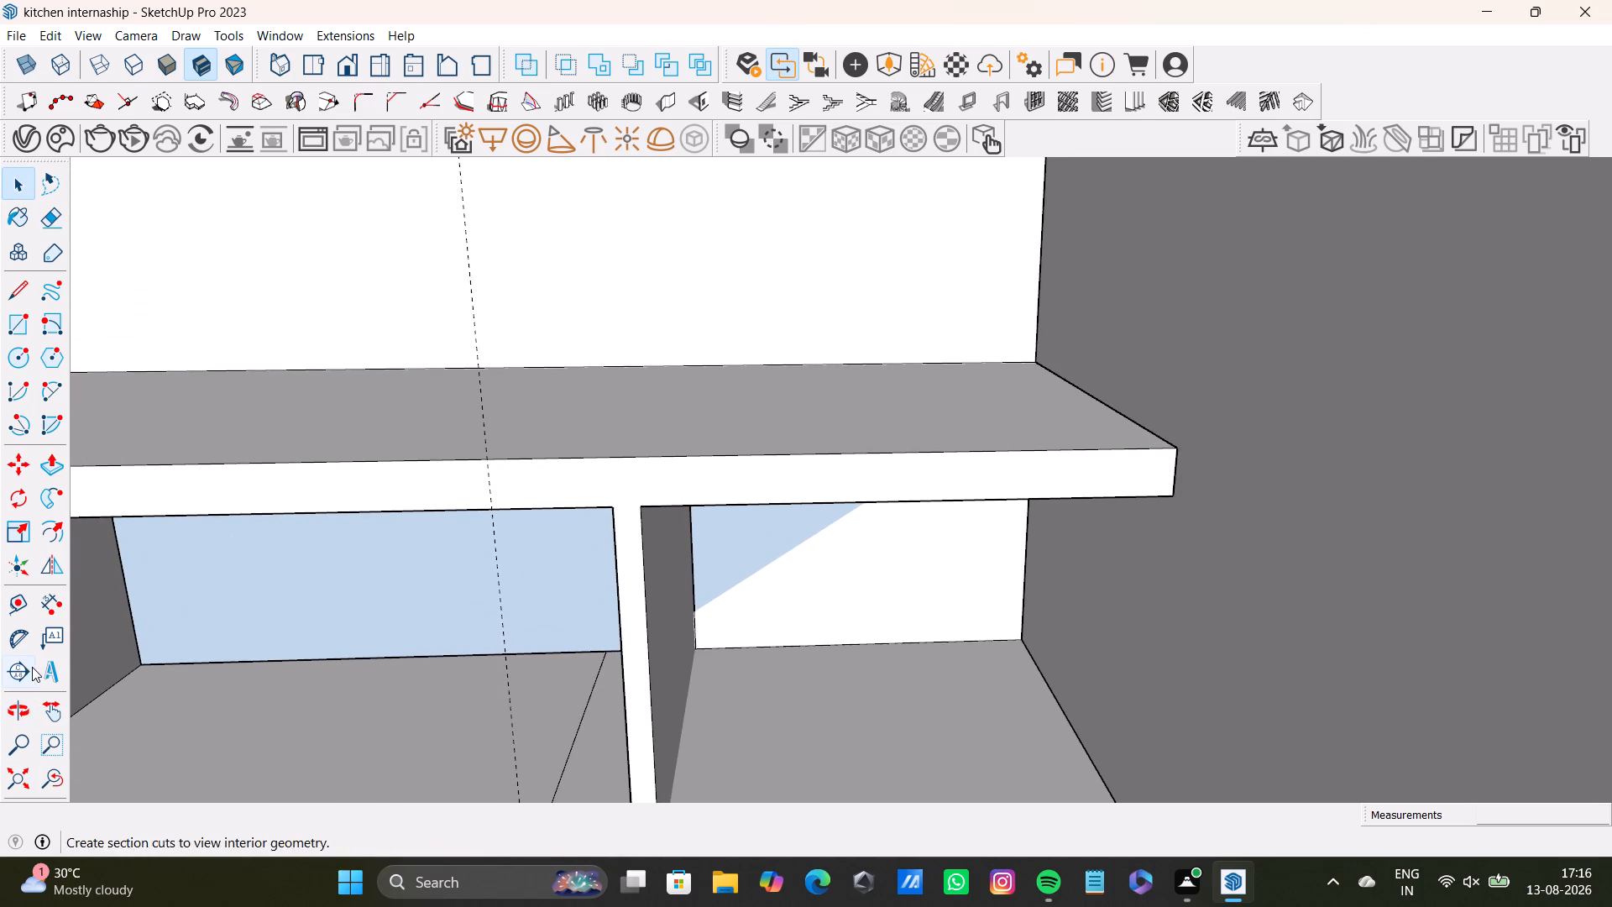
pyautogui.click(16, 602)
pyautogui.scroll(3, 544, 516)
pyautogui.moveTo(703, 498); pyautogui.dragTo(703, 486)
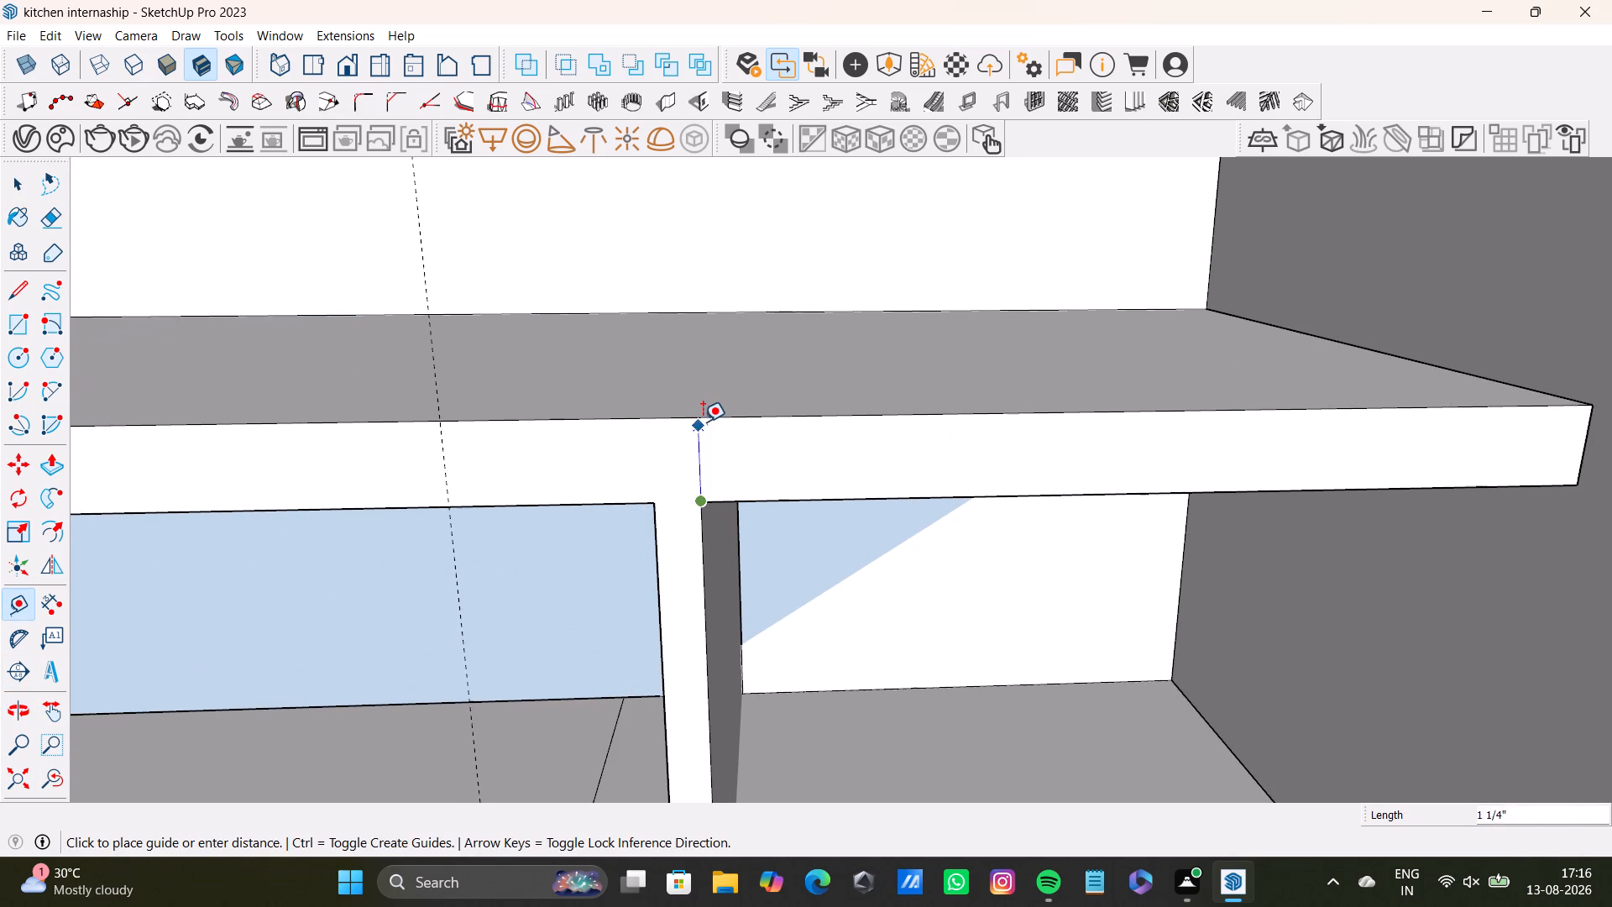
pyautogui.click(703, 418)
pyautogui.press('space')
# Draw a line about 1 7/16" long along the guide, splitting the top shelf's front face at the divider.
pyautogui.click(29, 297)
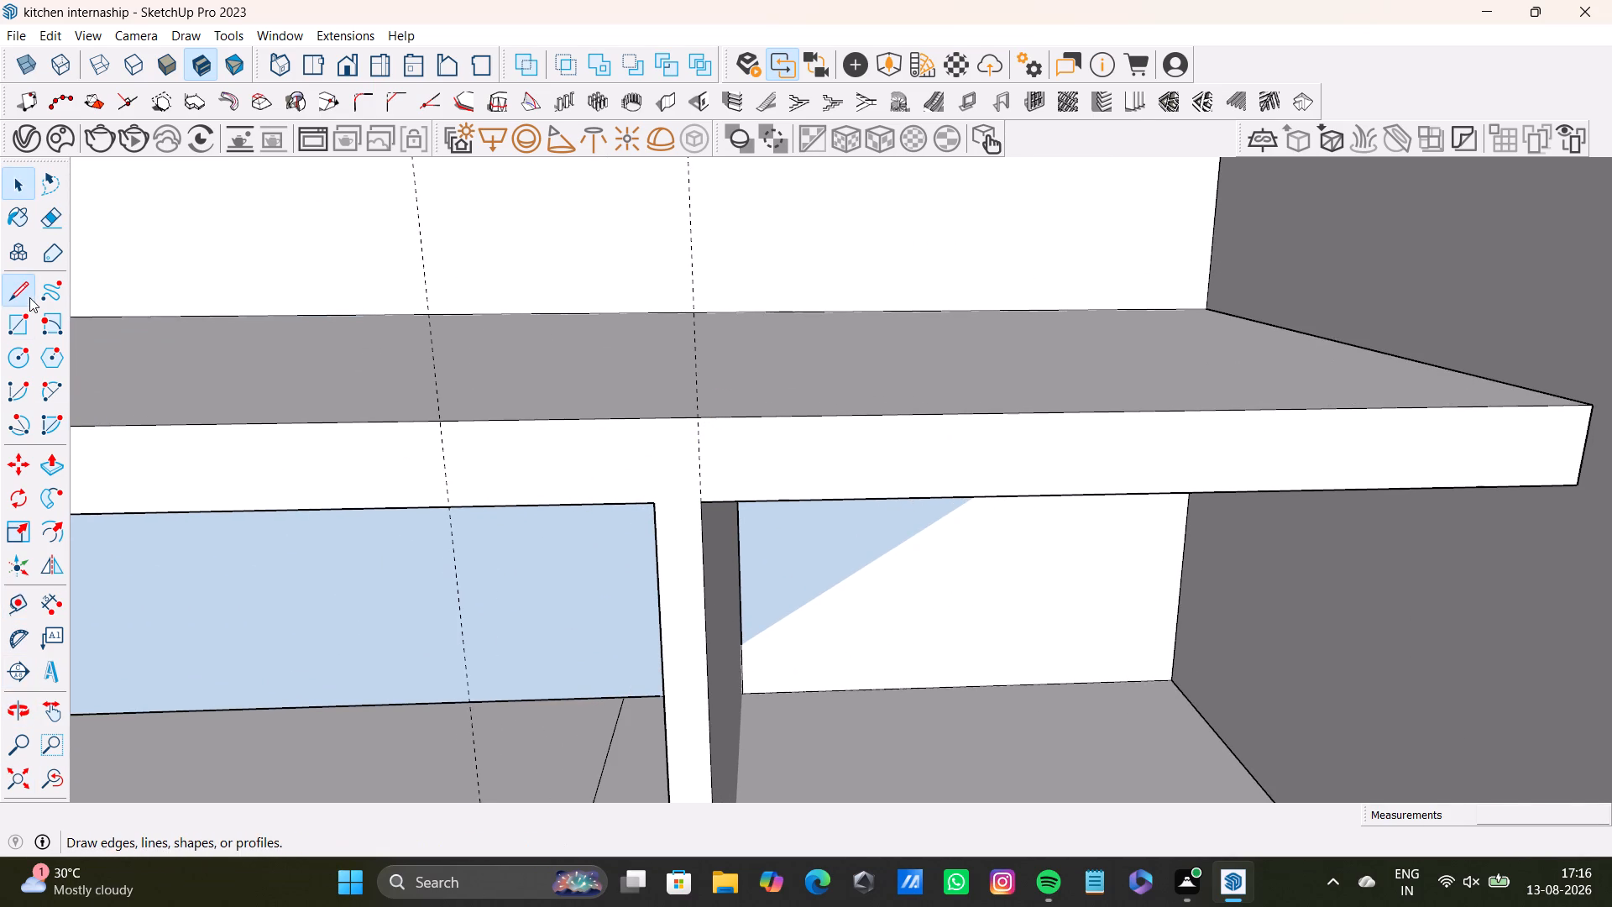
pyautogui.moveTo(698, 422); pyautogui.dragTo(699, 433)
pyautogui.click(703, 500)
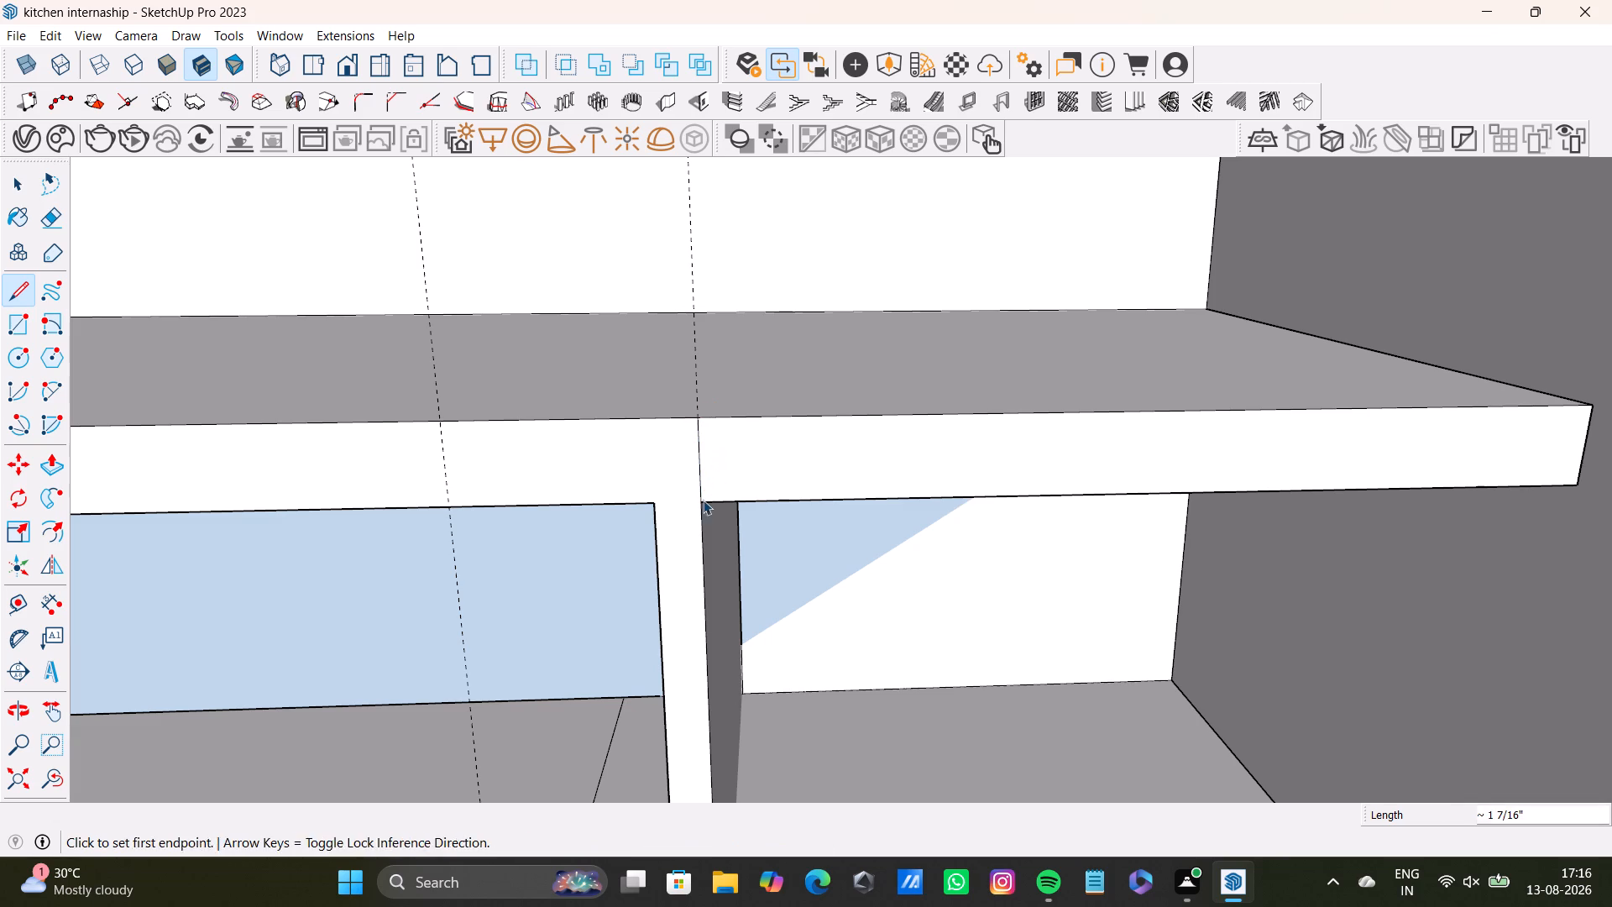
pyautogui.press('space')
pyautogui.click(781, 462)
pyautogui.tripleClick(781, 462)
pyautogui.tripleClick(785, 453)
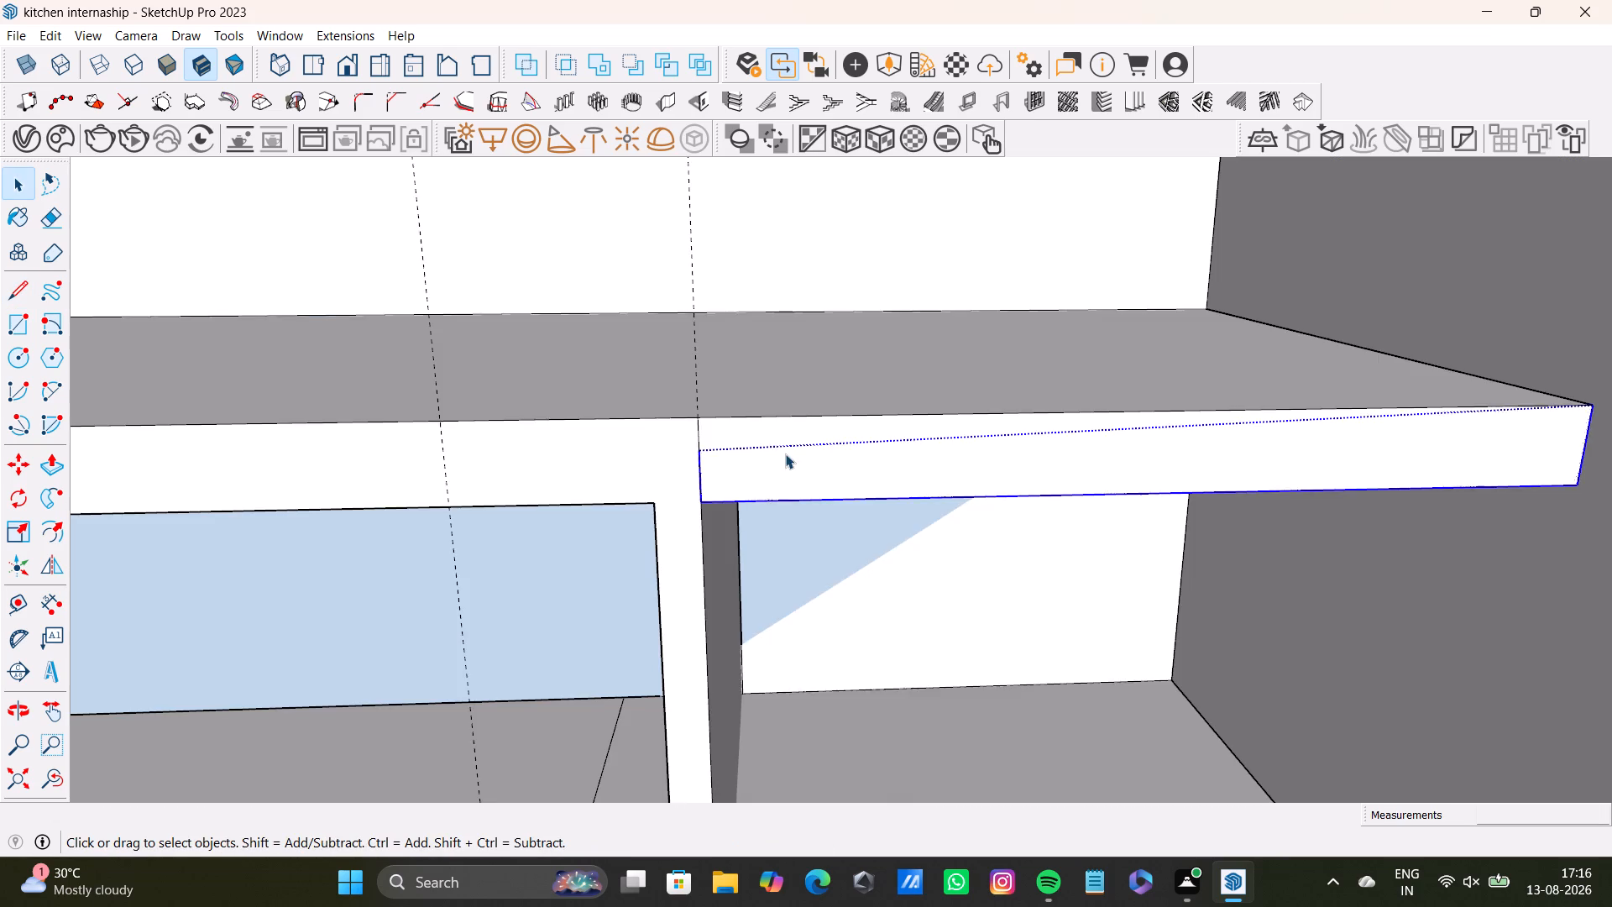
pyautogui.click(787, 440)
pyautogui.click(794, 445)
pyautogui.click(796, 455)
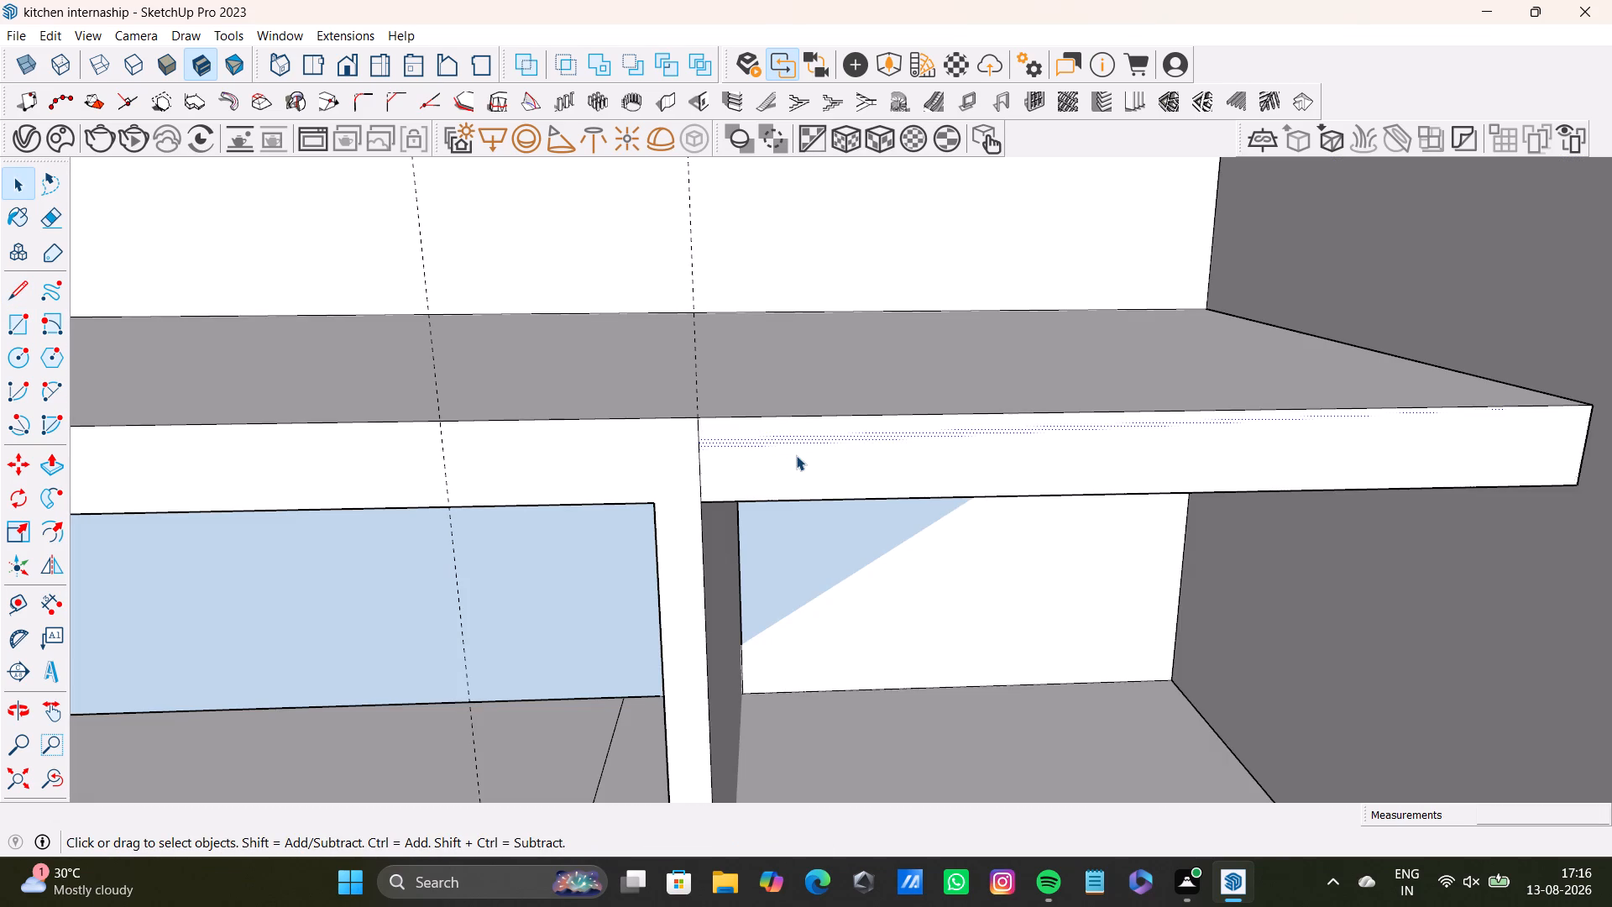
# Draw a rectangle over the top shelf's front face from the guide to the lower outer corner at the side wall.
pyautogui.click(19, 290)
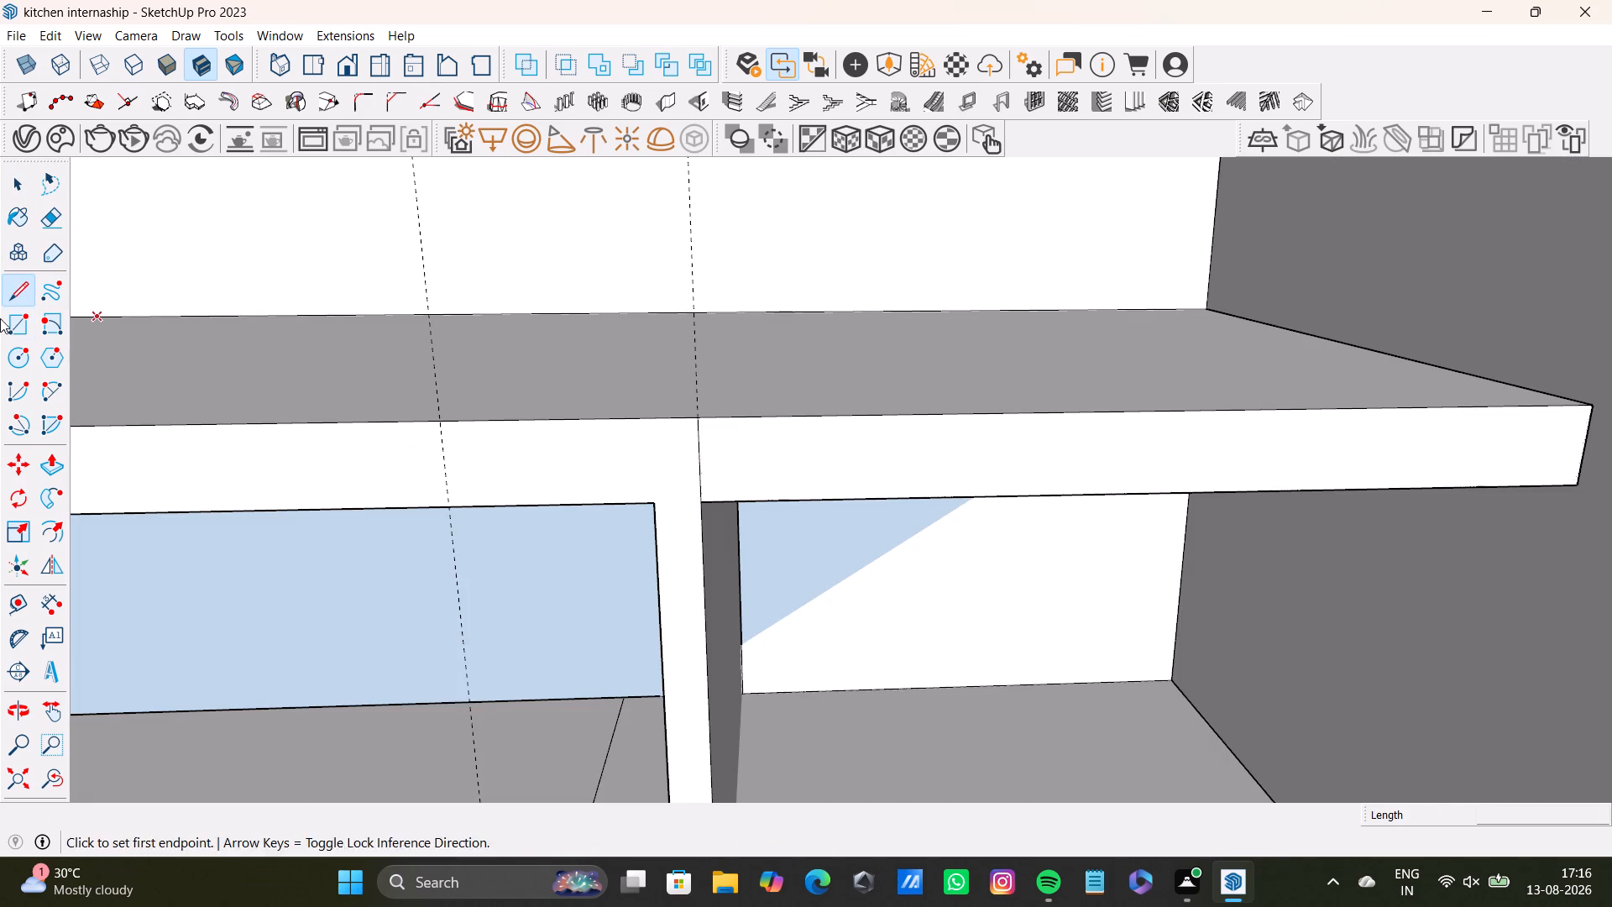
pyautogui.click(0, 319)
pyautogui.click(14, 327)
pyautogui.scroll(3, 680, 543)
pyautogui.click(709, 373)
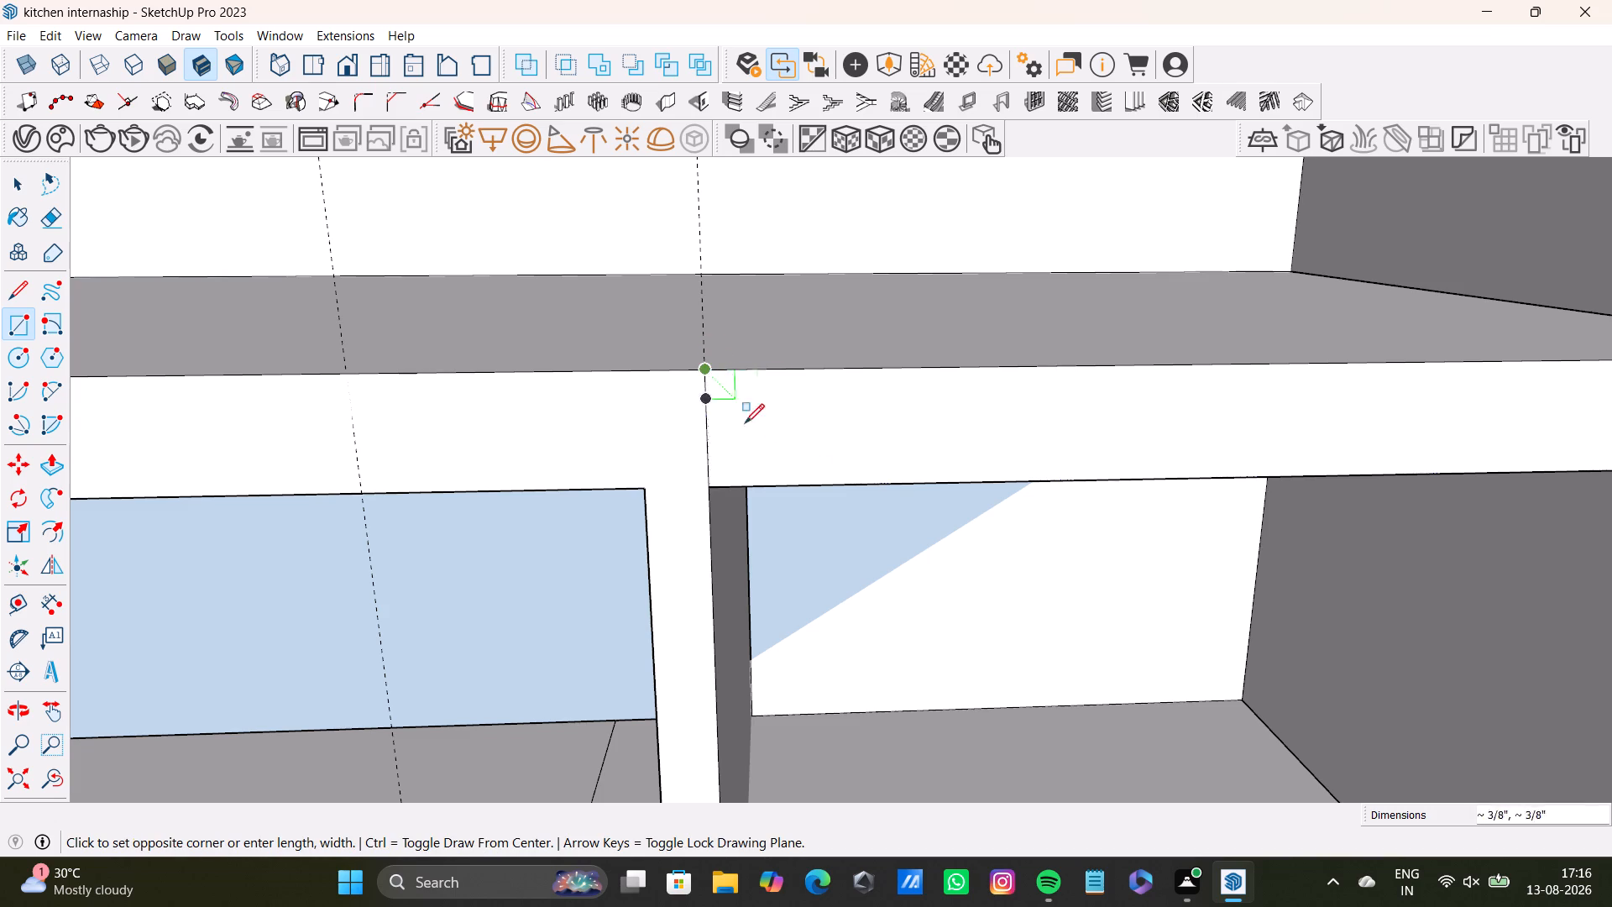
pyautogui.scroll(-3, 1117, 522)
pyautogui.keyDown('shift'); pyautogui.moveTo(1148, 504); pyautogui.dragTo(768, 508, button='middle'); pyautogui.keyUp('shift')
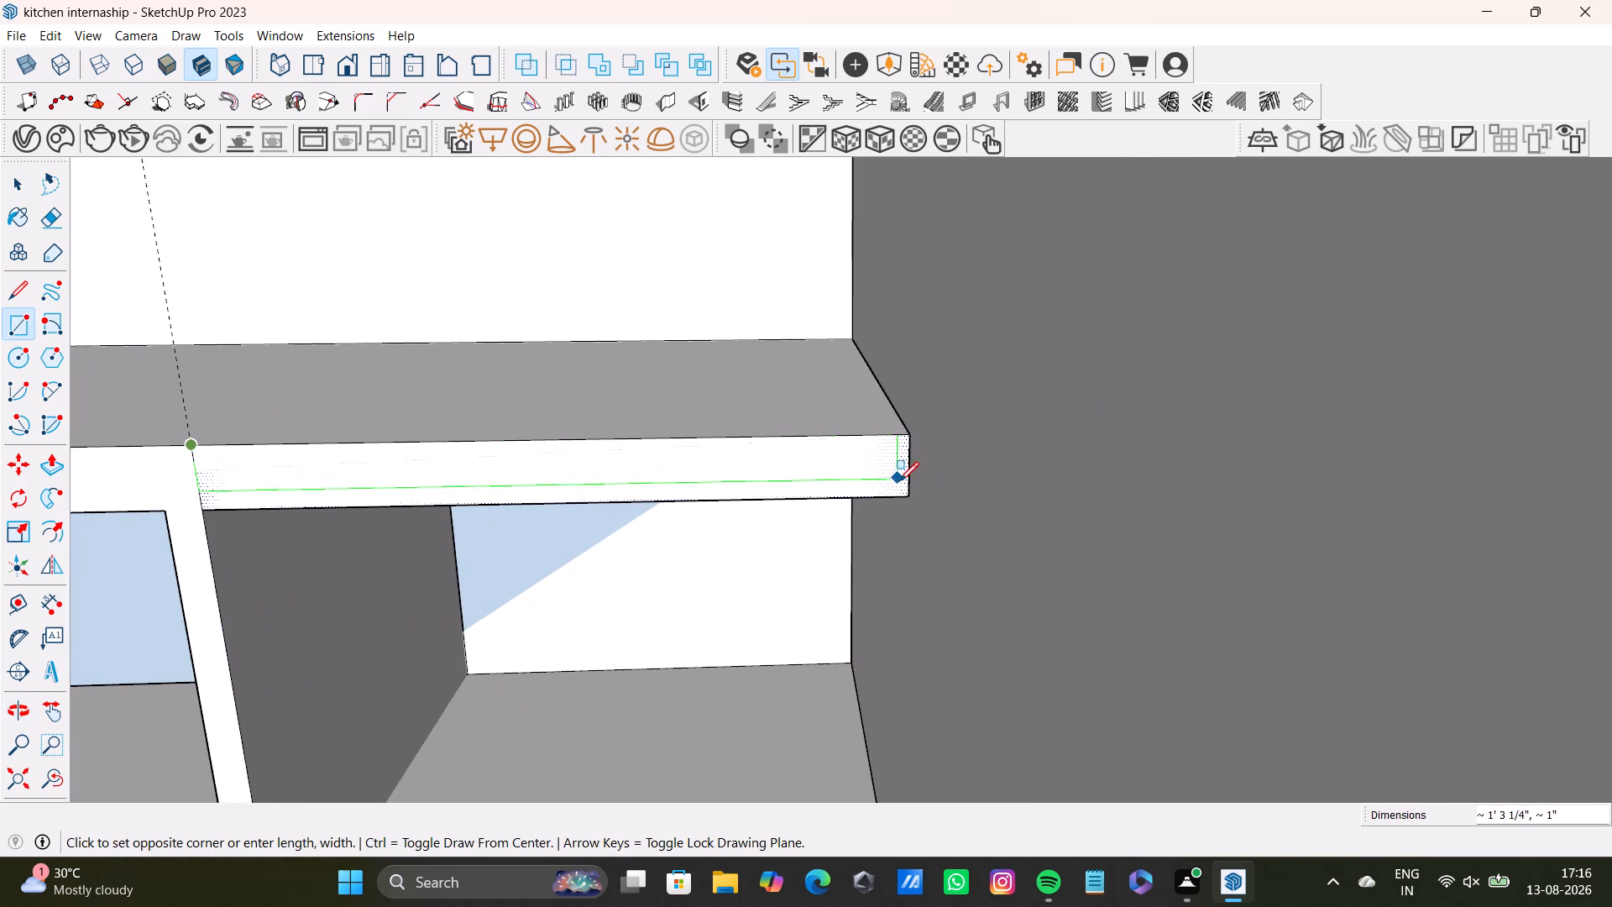
pyautogui.click(908, 495)
pyautogui.press('space')
# Push/Pull the new front face at the top shelf's corner end outward about 2' 5 1/4" along the side wall.
pyautogui.click(859, 472)
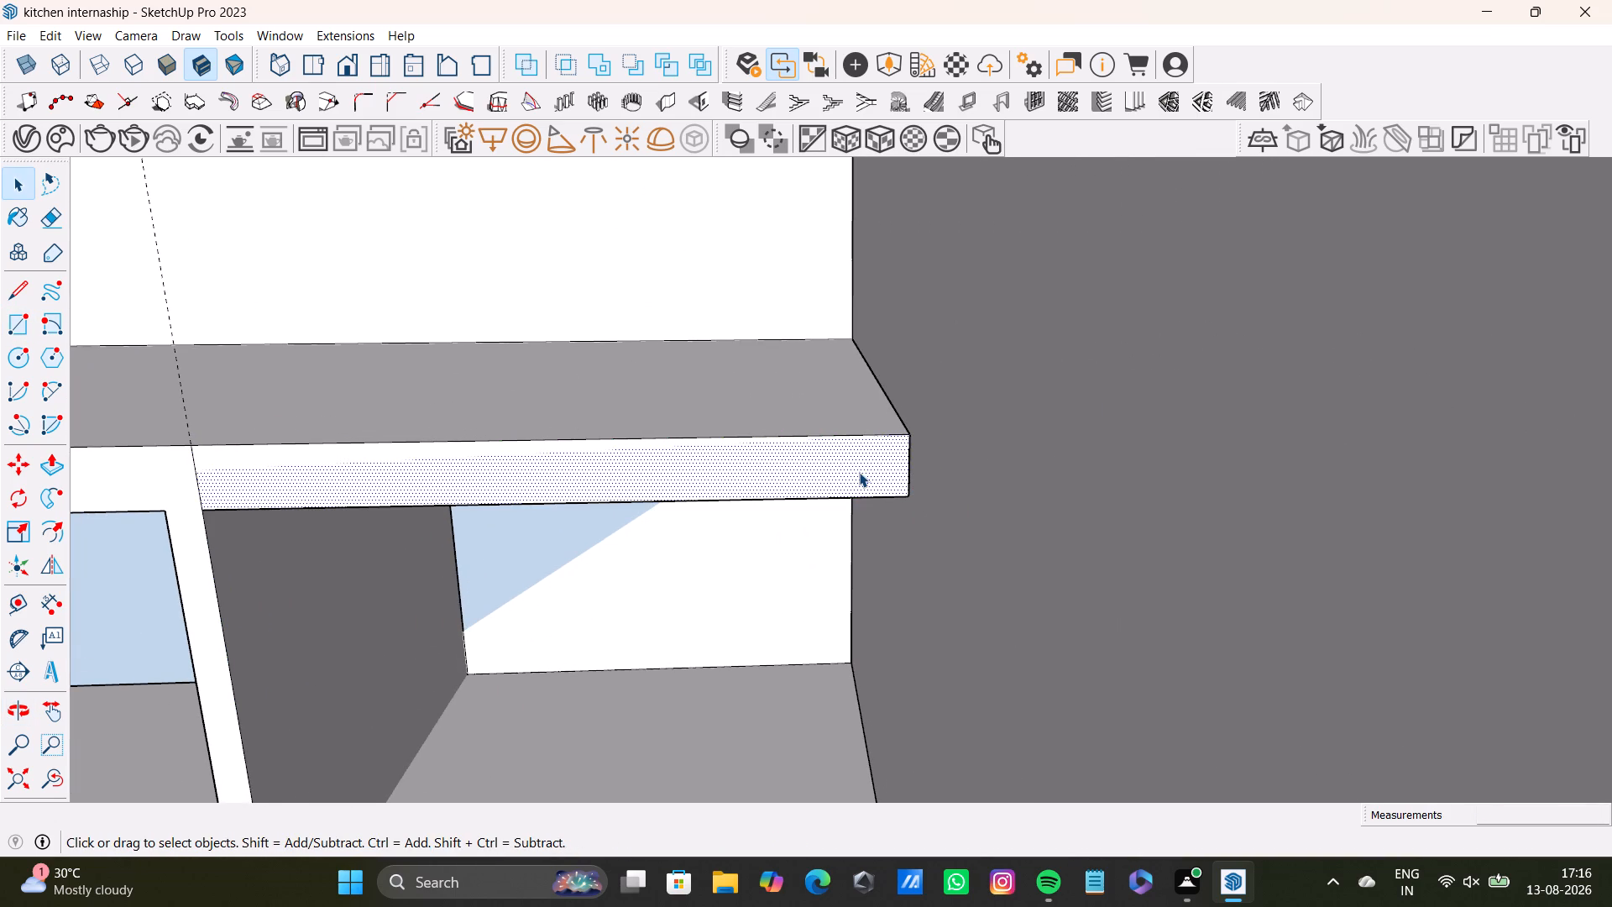
pyautogui.press('p')
pyautogui.click(859, 472)
pyautogui.scroll(-4, 889, 621)
pyautogui.moveTo(889, 621); pyautogui.dragTo(1167, 510, button='middle')
pyautogui.scroll(-1, 1117, 732)
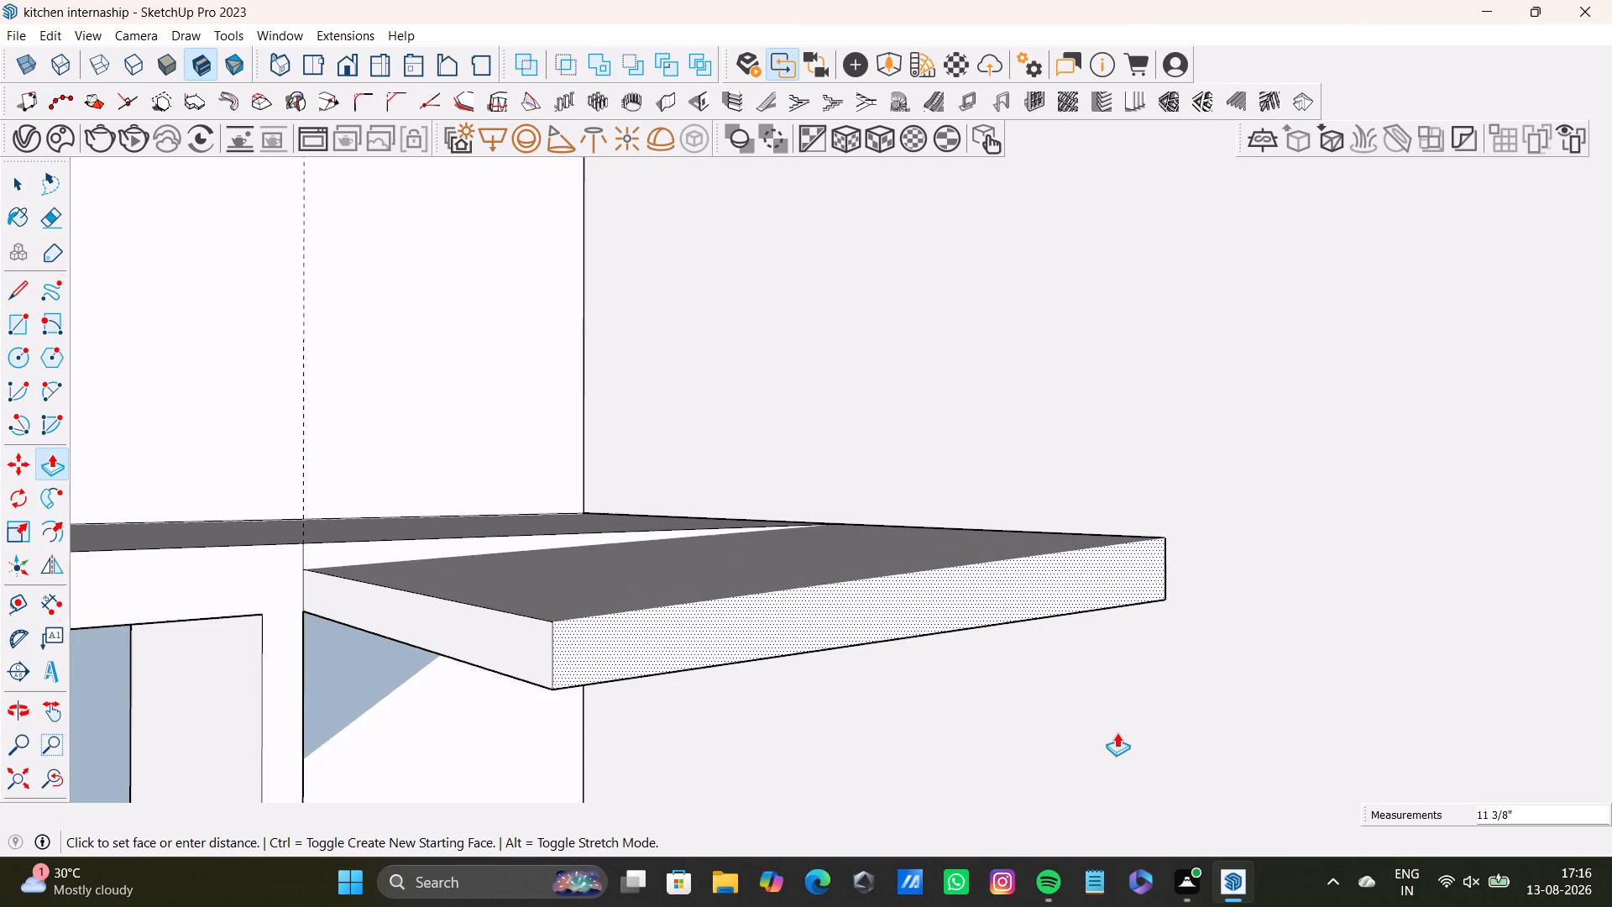
pyautogui.scroll(-6, 1117, 732)
pyautogui.keyDown('shift'); pyautogui.scroll(-1, 1012, 645); pyautogui.keyUp('shift')
pyautogui.keyDown('shift'); pyautogui.moveTo(1012, 645); pyautogui.dragTo(815, 465, button='middle'); pyautogui.keyUp('shift')
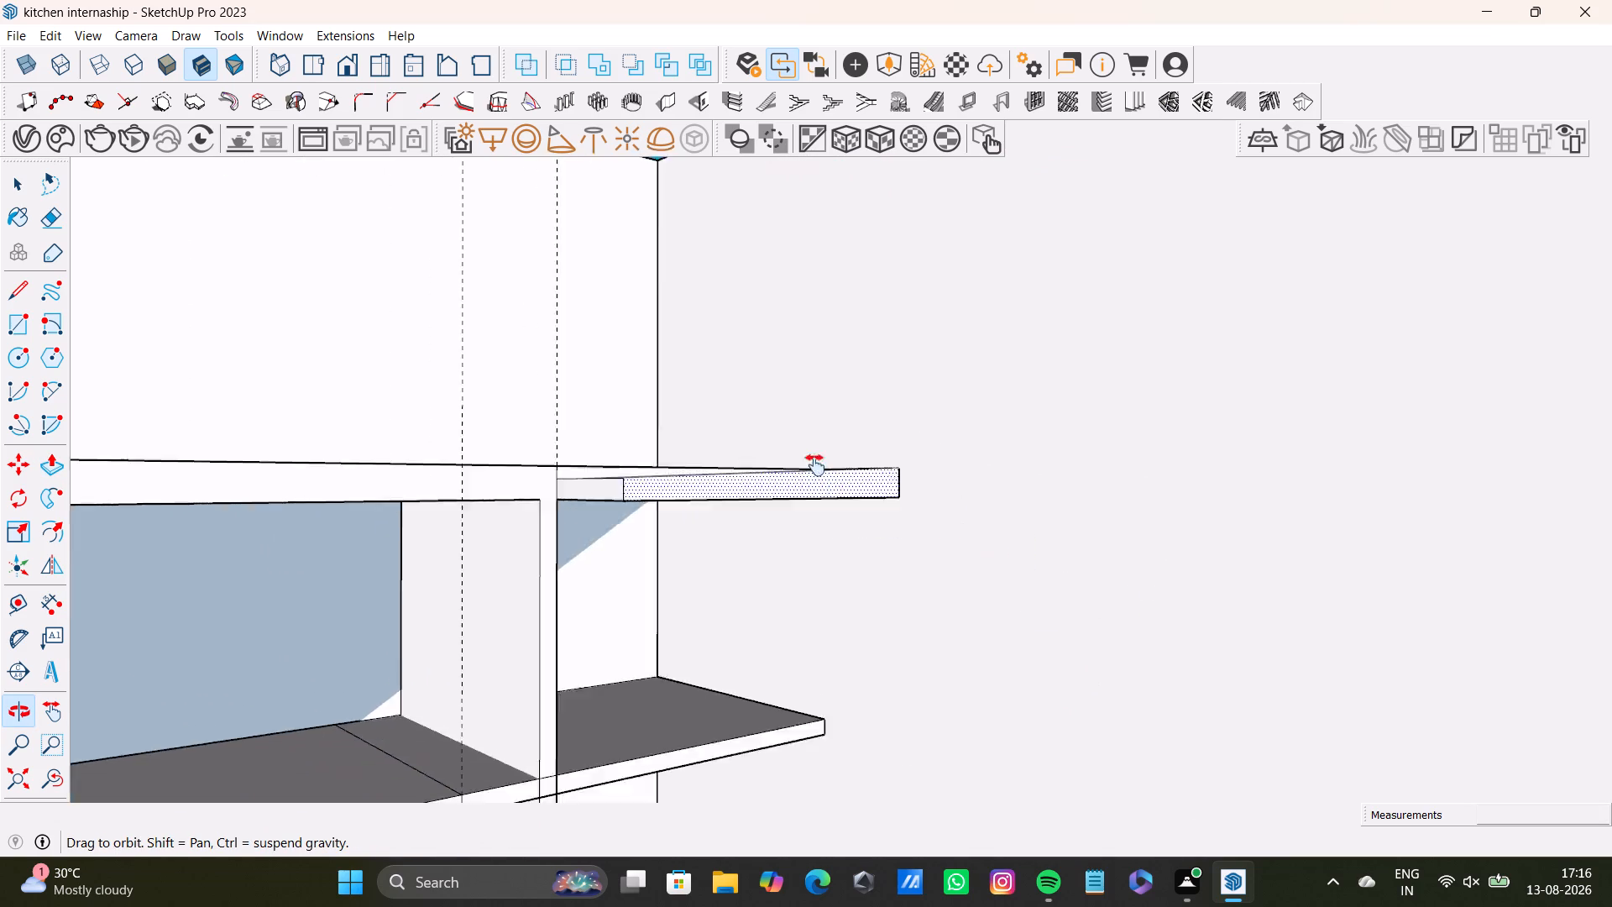
pyautogui.keyDown('shift'); pyautogui.moveTo(815, 465); pyautogui.dragTo(716, 275, button='middle'); pyautogui.keyUp('shift')
pyautogui.click(1159, 330)
# Examine the extended top shelf in relation to the open shelves, side wall and L-shaped counter below.
pyautogui.moveTo(1013, 420); pyautogui.dragTo(1012, 525, button='middle')
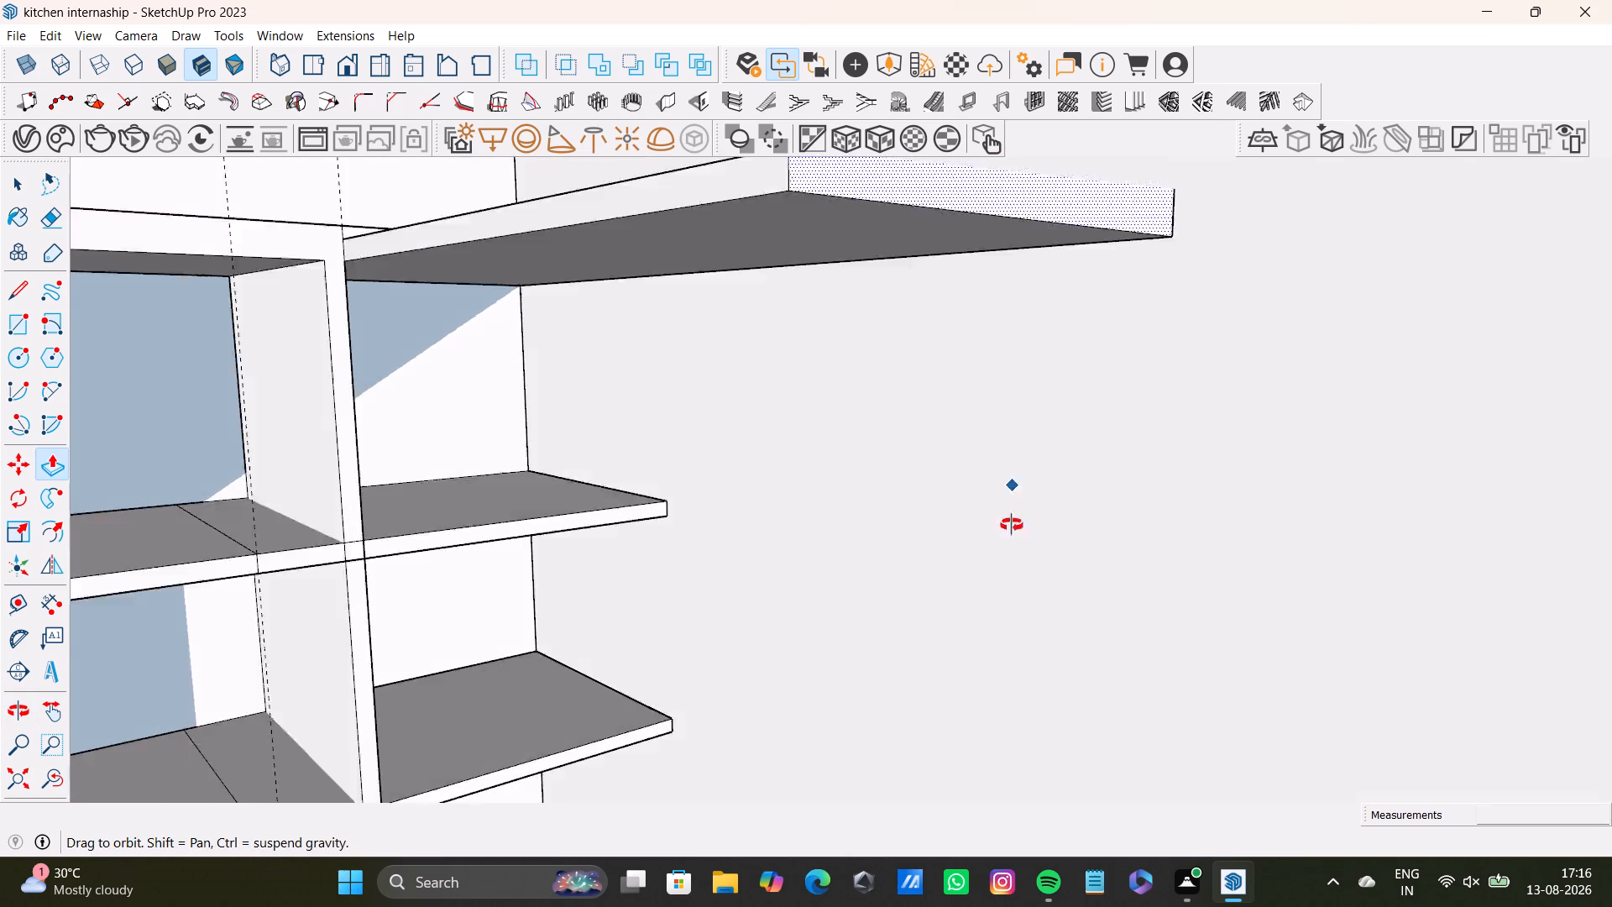
pyautogui.moveTo(1012, 525); pyautogui.dragTo(1025, 358, button='middle')
pyautogui.moveTo(1052, 458); pyautogui.dragTo(1056, 480, button='middle')
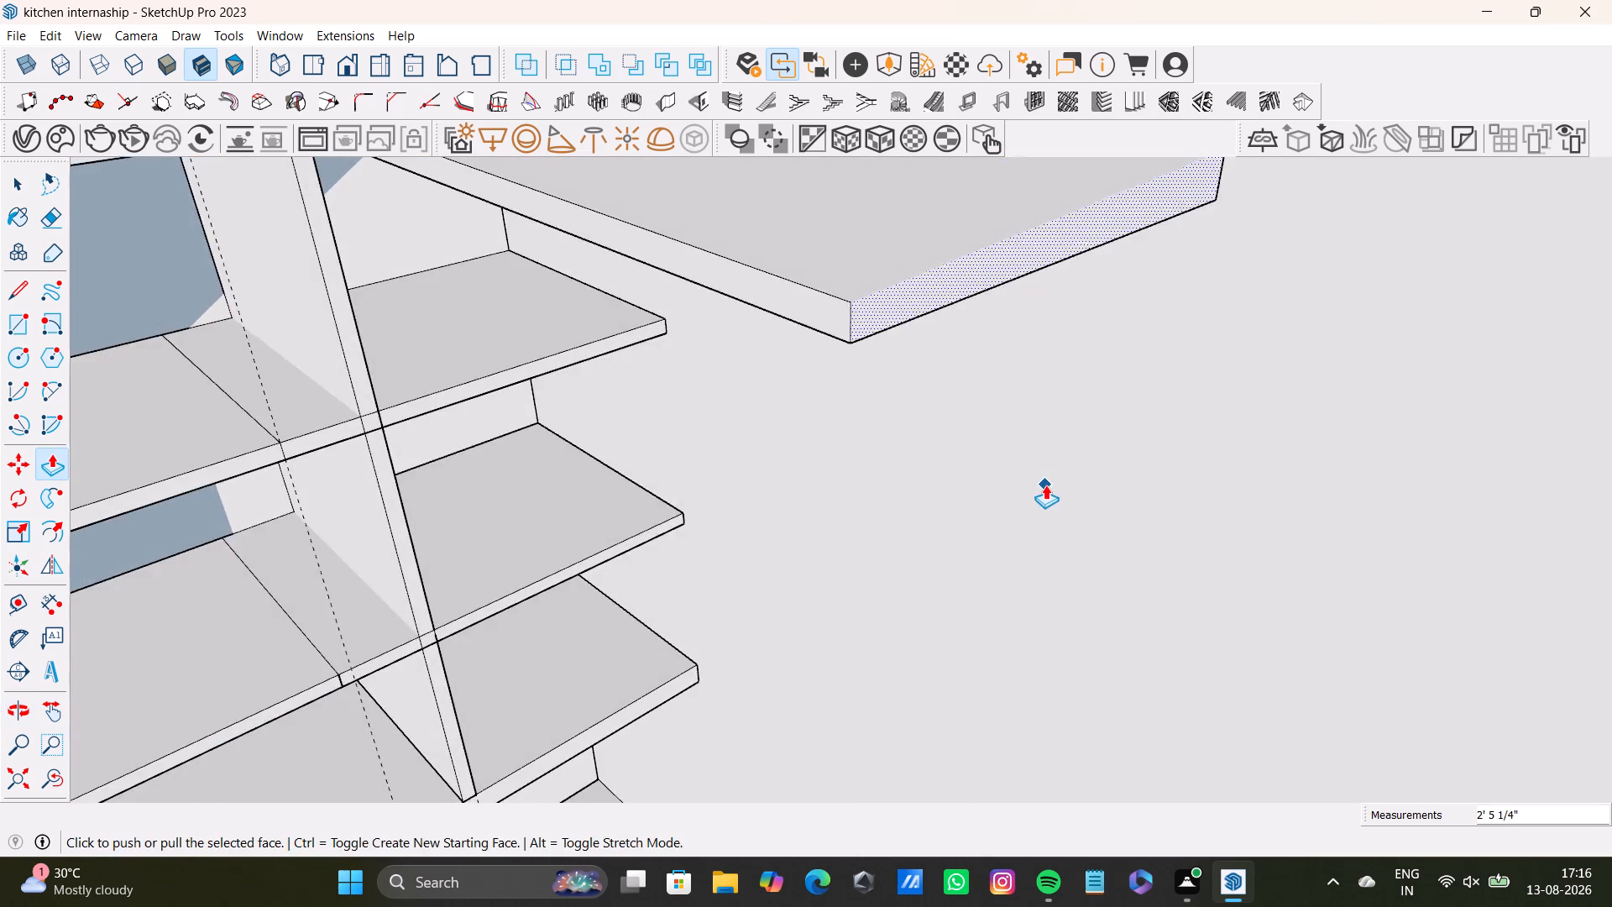
pyautogui.scroll(-7, 1045, 485)
pyautogui.moveTo(1044, 526); pyautogui.dragTo(917, 403, button='middle')
pyautogui.moveTo(880, 450); pyautogui.dragTo(616, 387, button='middle')
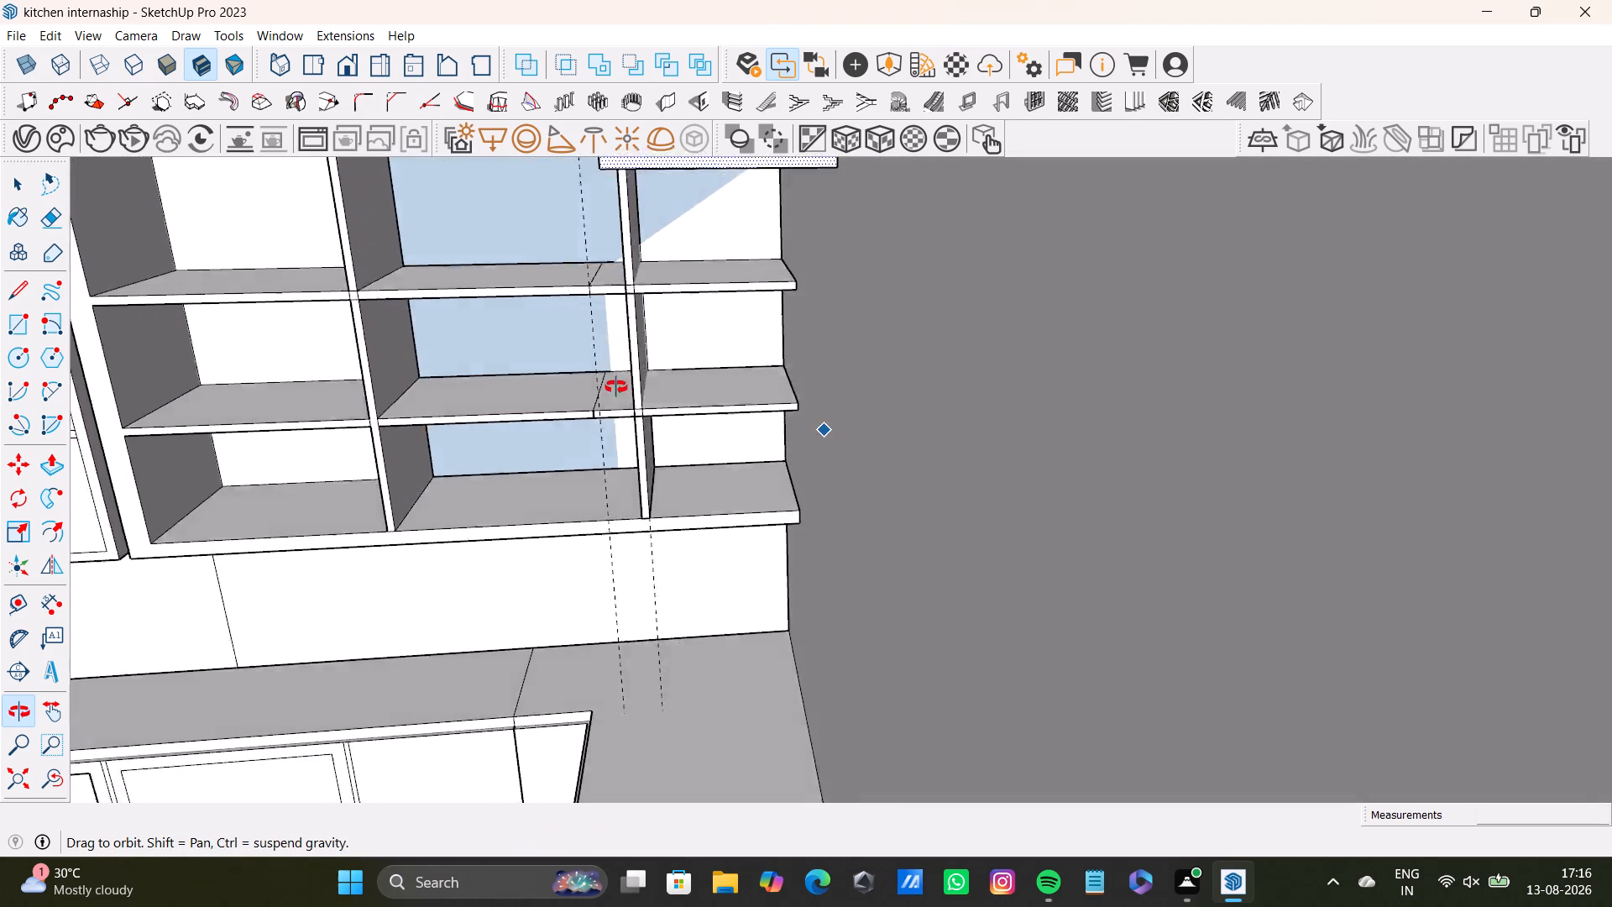
pyautogui.moveTo(616, 387); pyautogui.dragTo(979, 420, button='middle')
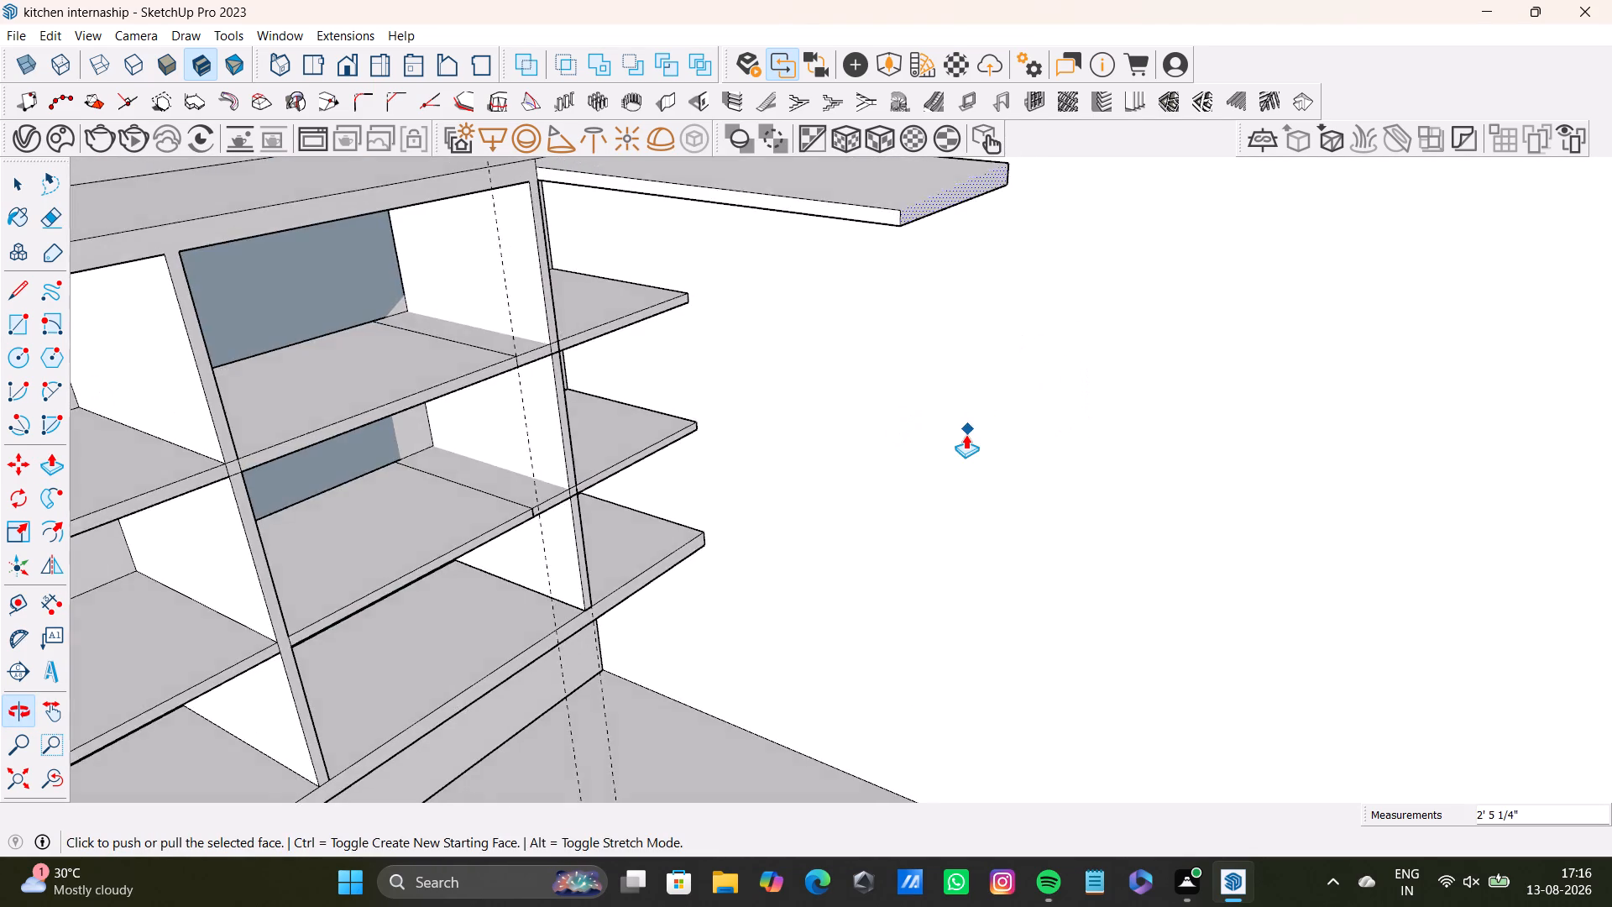
pyautogui.scroll(-10, 963, 439)
pyautogui.moveTo(1004, 455); pyautogui.dragTo(840, 443, button='middle')
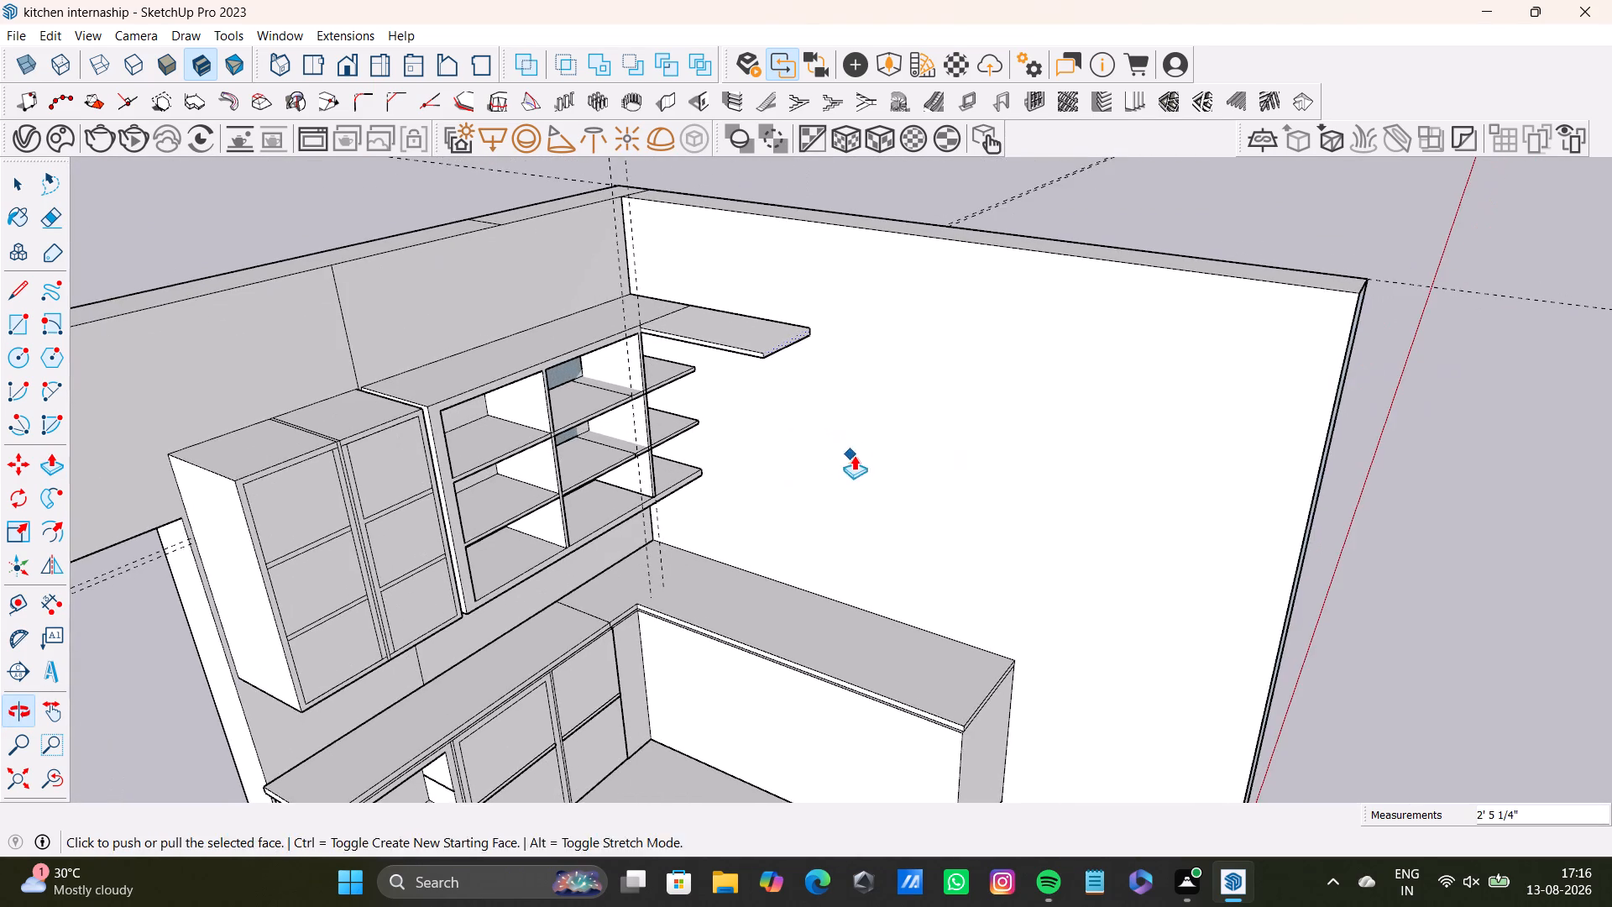
pyautogui.moveTo(856, 456); pyautogui.dragTo(762, 327, button='middle')
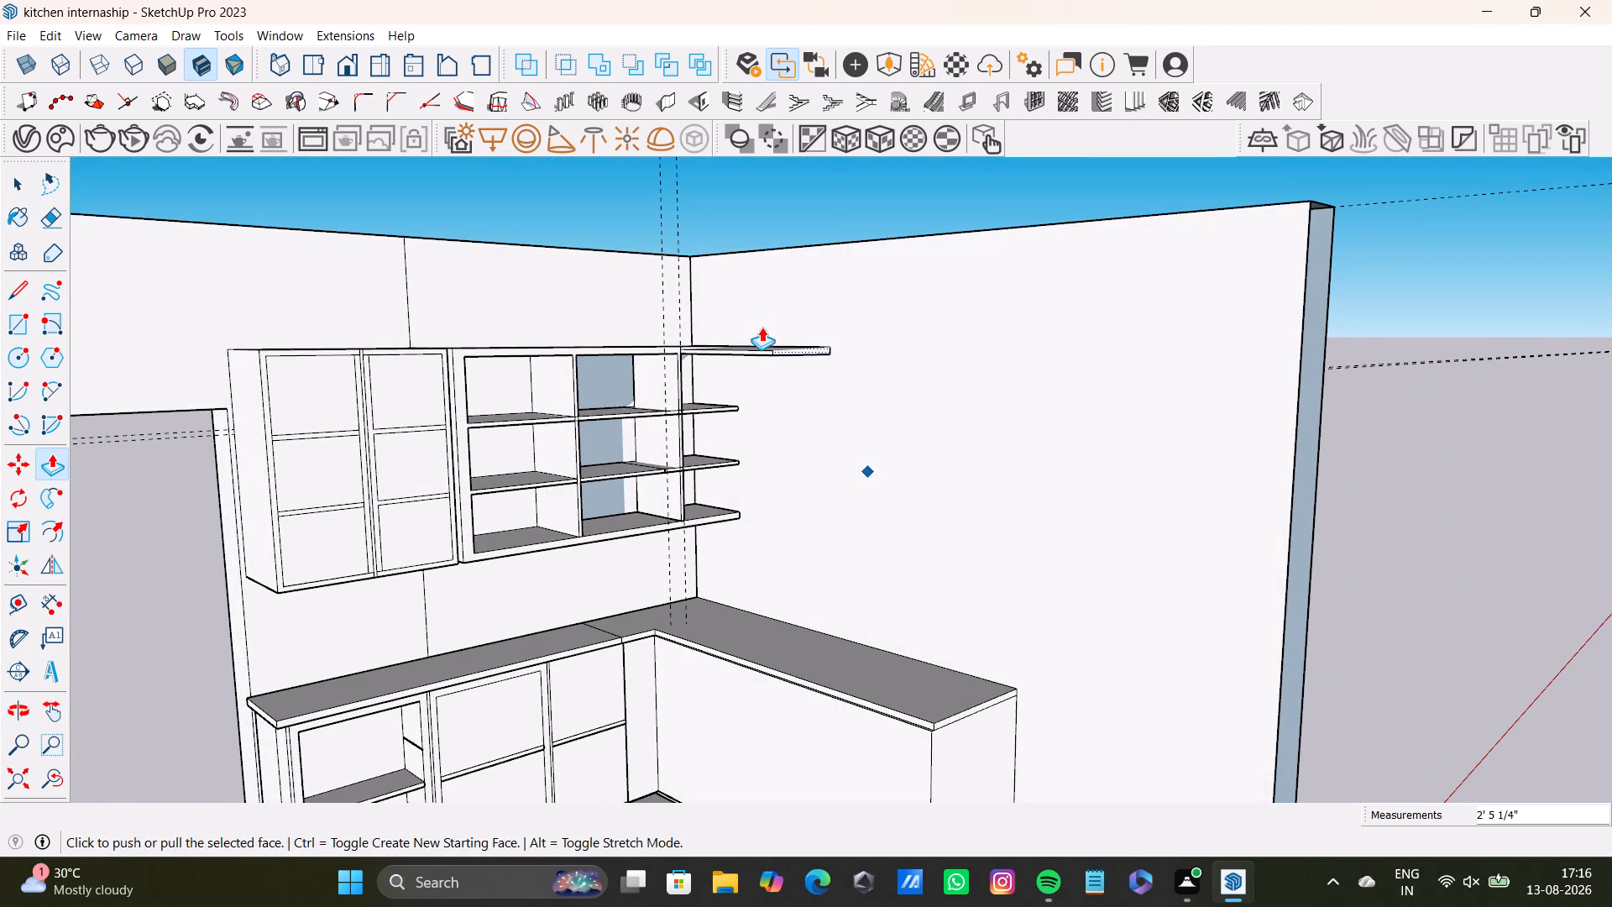
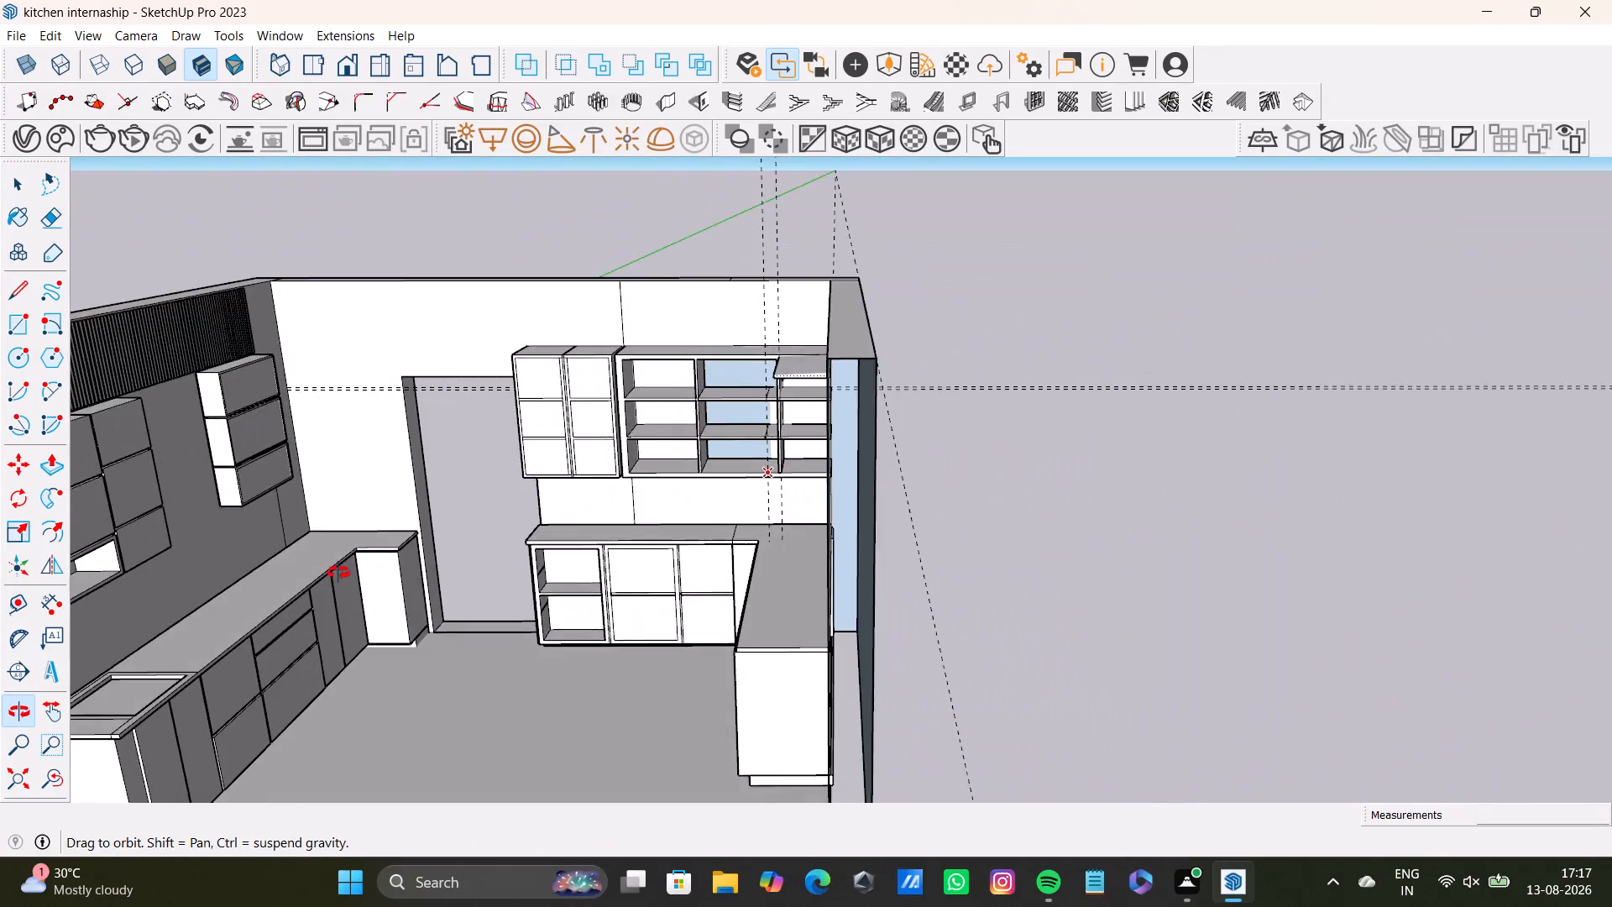
# Undo the last Push/Pull that extended the top shelf along the side wall.
pyautogui.scroll(10, 323, 433)
pyautogui.moveTo(344, 368); pyautogui.dragTo(341, 396, button='middle')
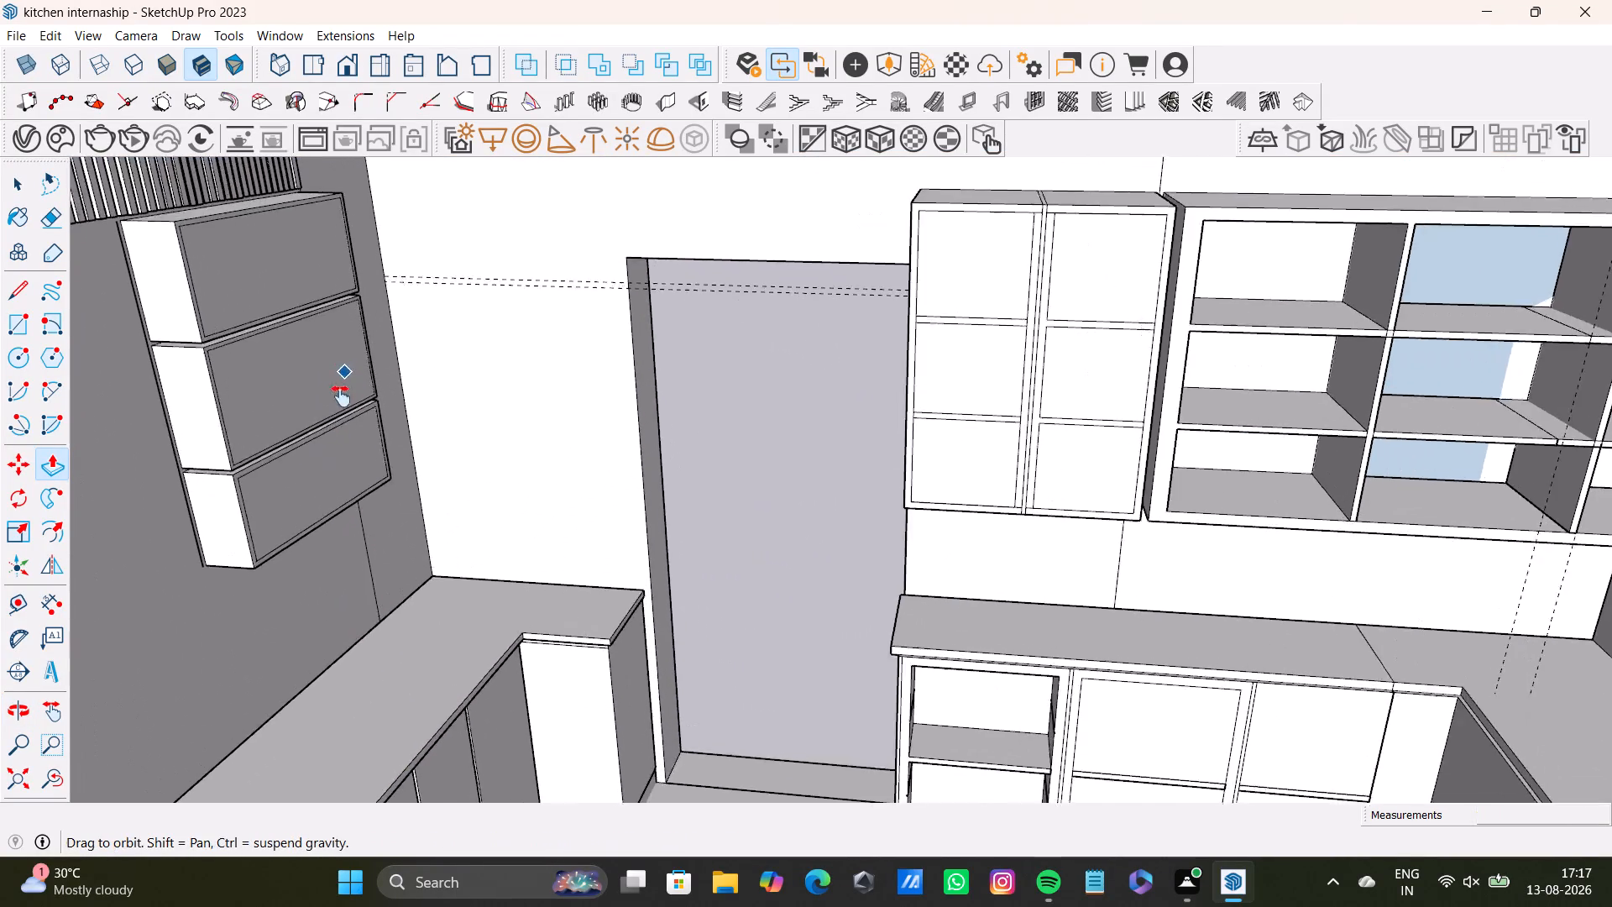
pyautogui.moveTo(341, 396); pyautogui.dragTo(268, 732, button='middle')
pyautogui.scroll(-1, 268, 706)
pyautogui.scroll(5, 265, 553)
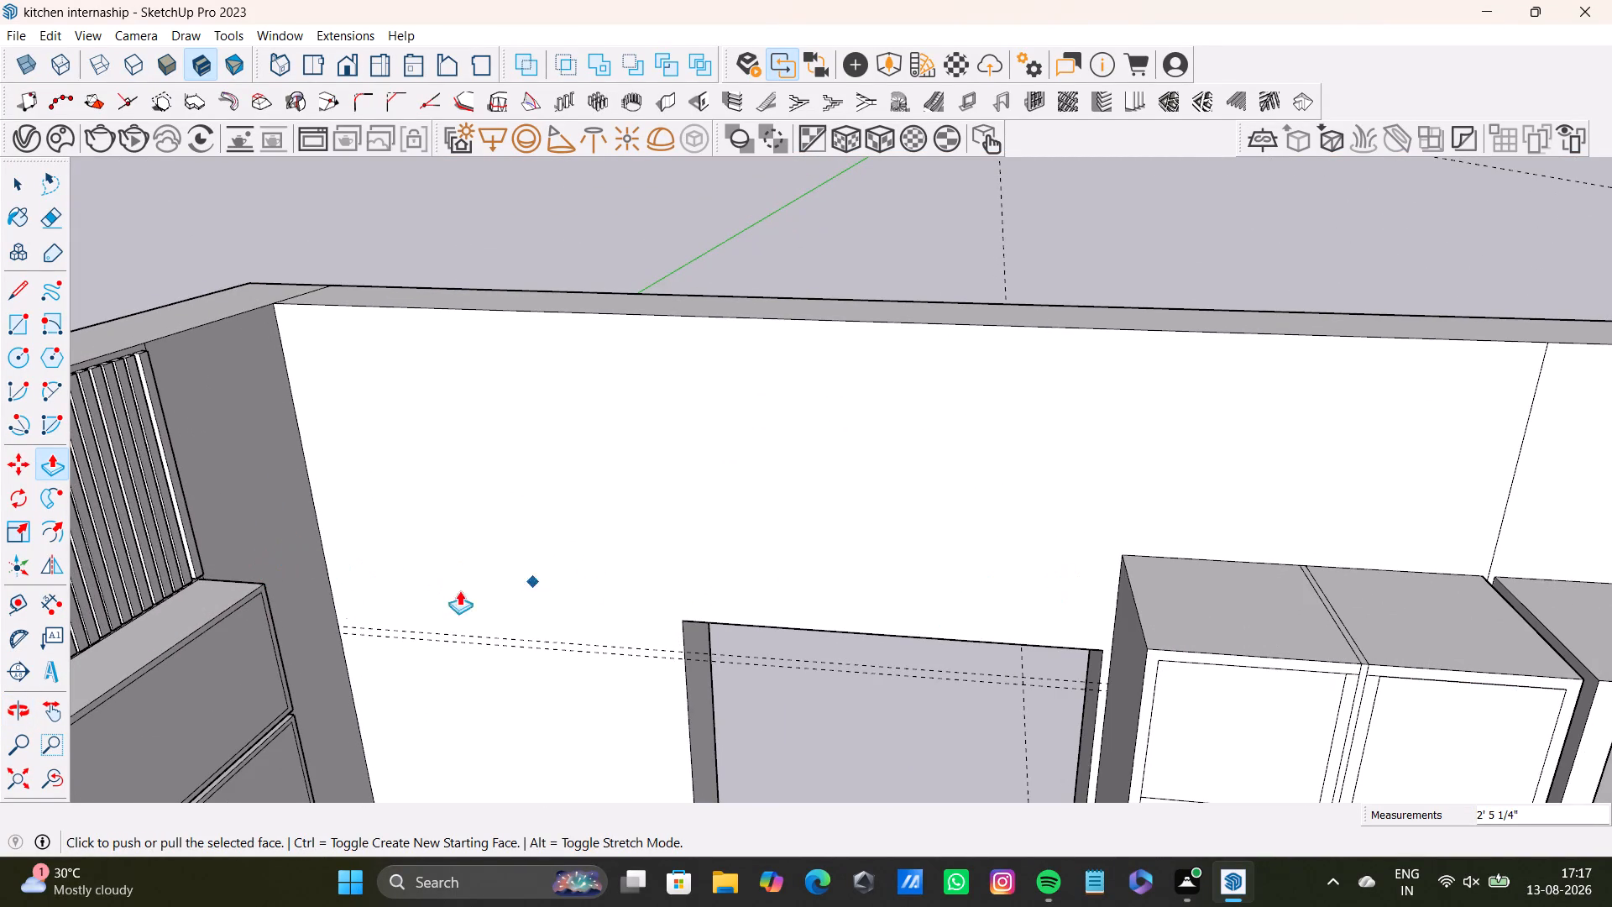
pyautogui.scroll(-11, 1255, 544)
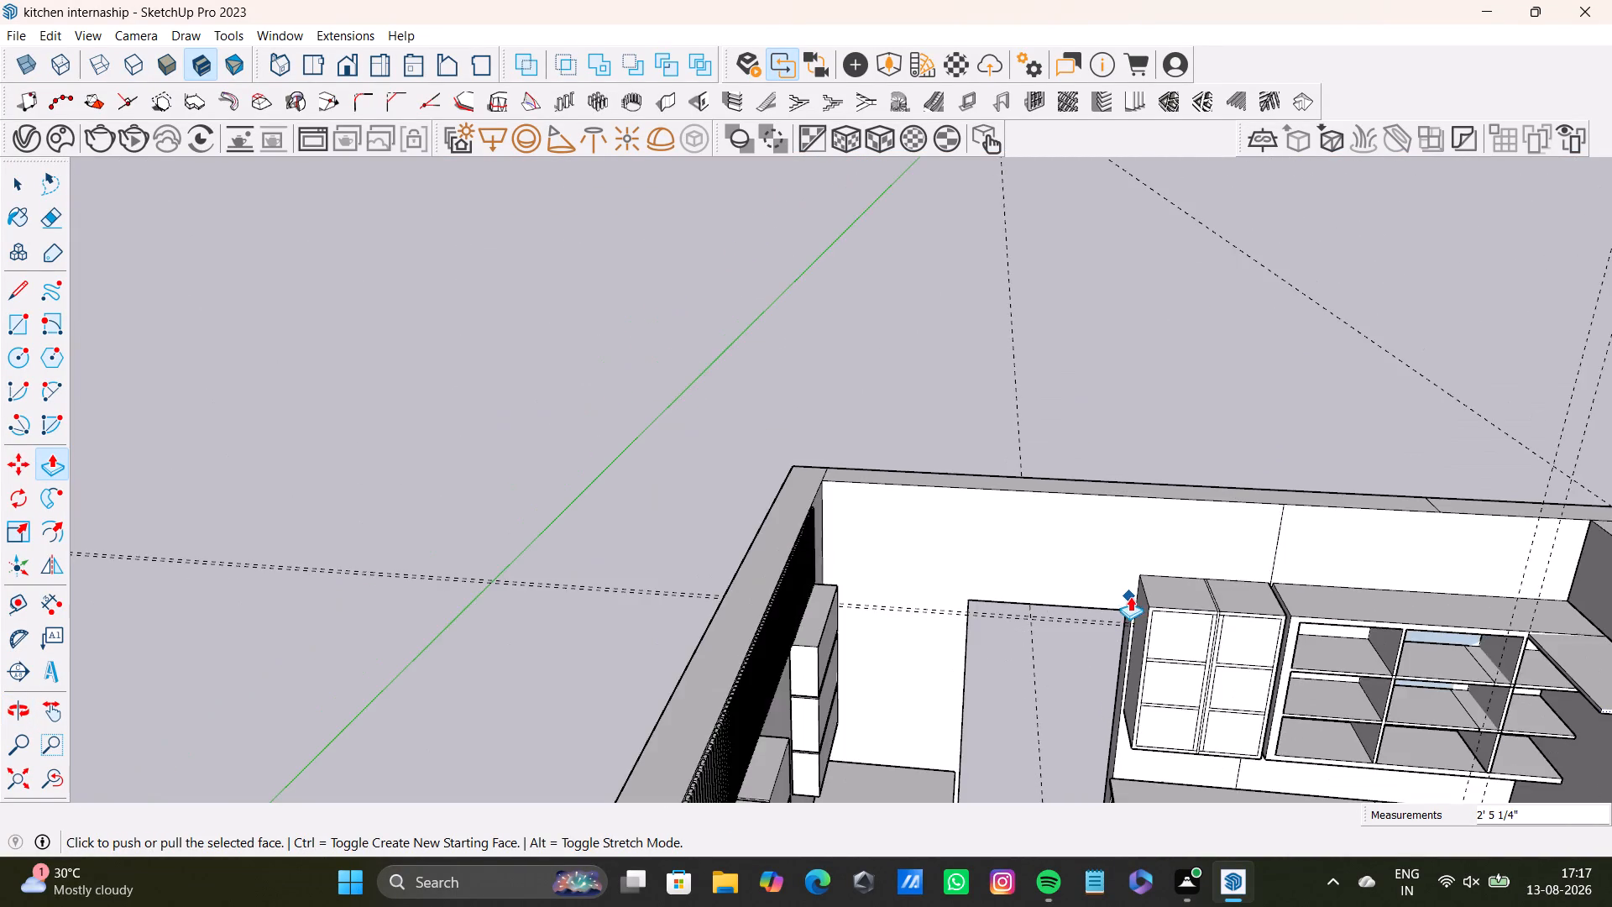
pyautogui.moveTo(1130, 596); pyautogui.dragTo(594, 622, button='middle')
pyautogui.moveTo(584, 672); pyautogui.dragTo(752, 468, button='middle')
pyautogui.scroll(2, 842, 584)
pyautogui.scroll(1, 840, 682)
pyautogui.moveTo(840, 683); pyautogui.dragTo(905, 623, button='middle')
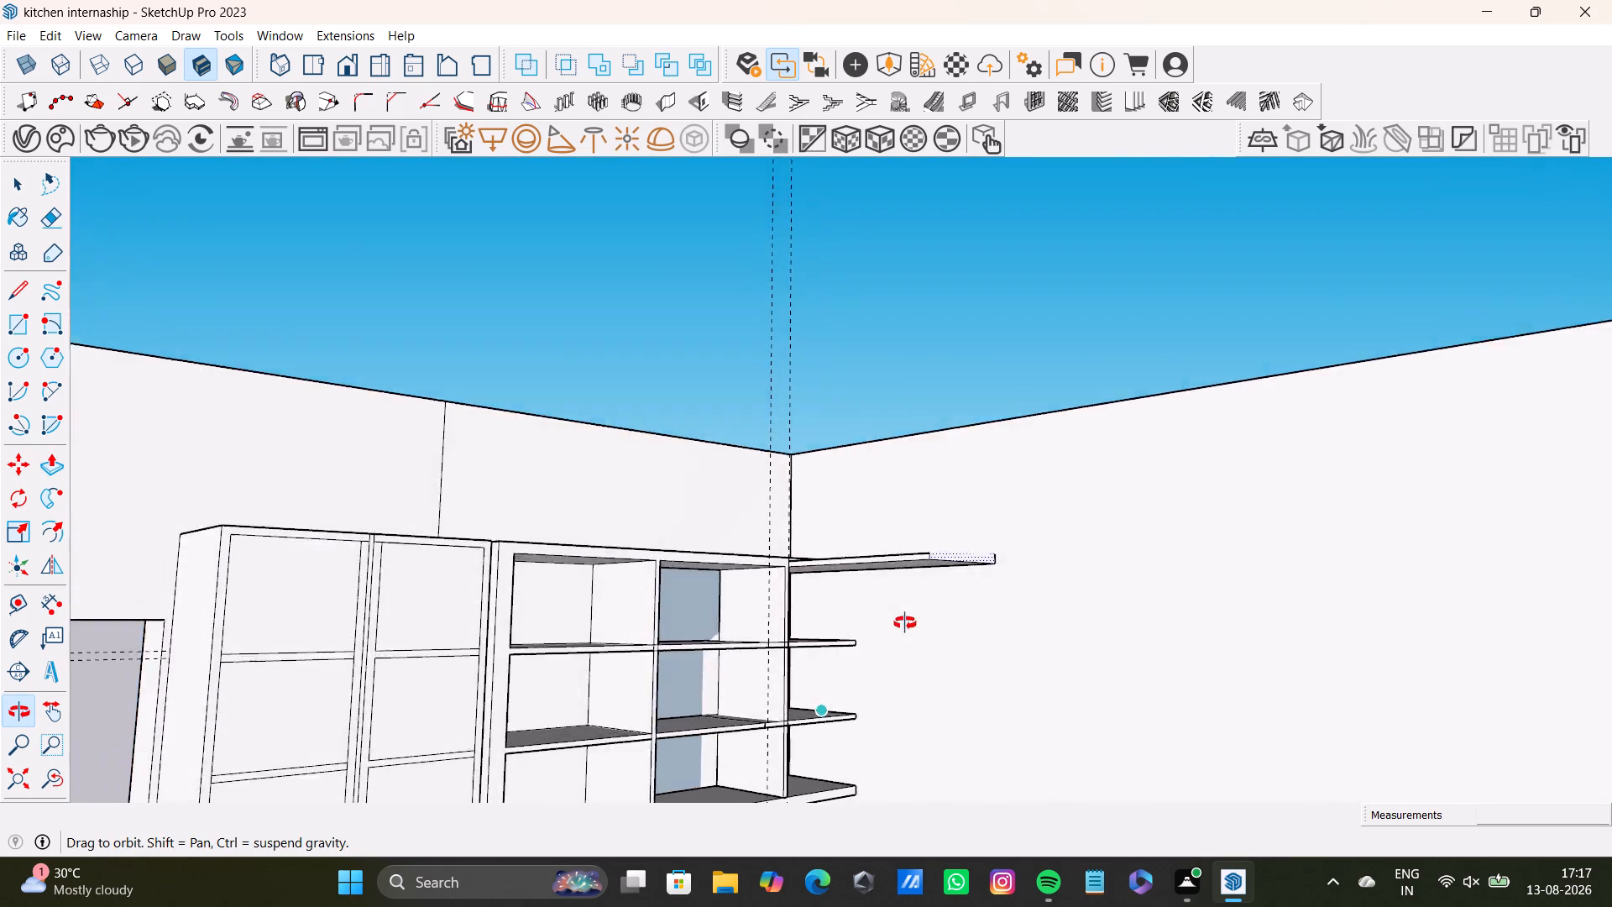
pyautogui.moveTo(905, 623); pyautogui.dragTo(902, 720, button='middle')
pyautogui.scroll(15, 809, 537)
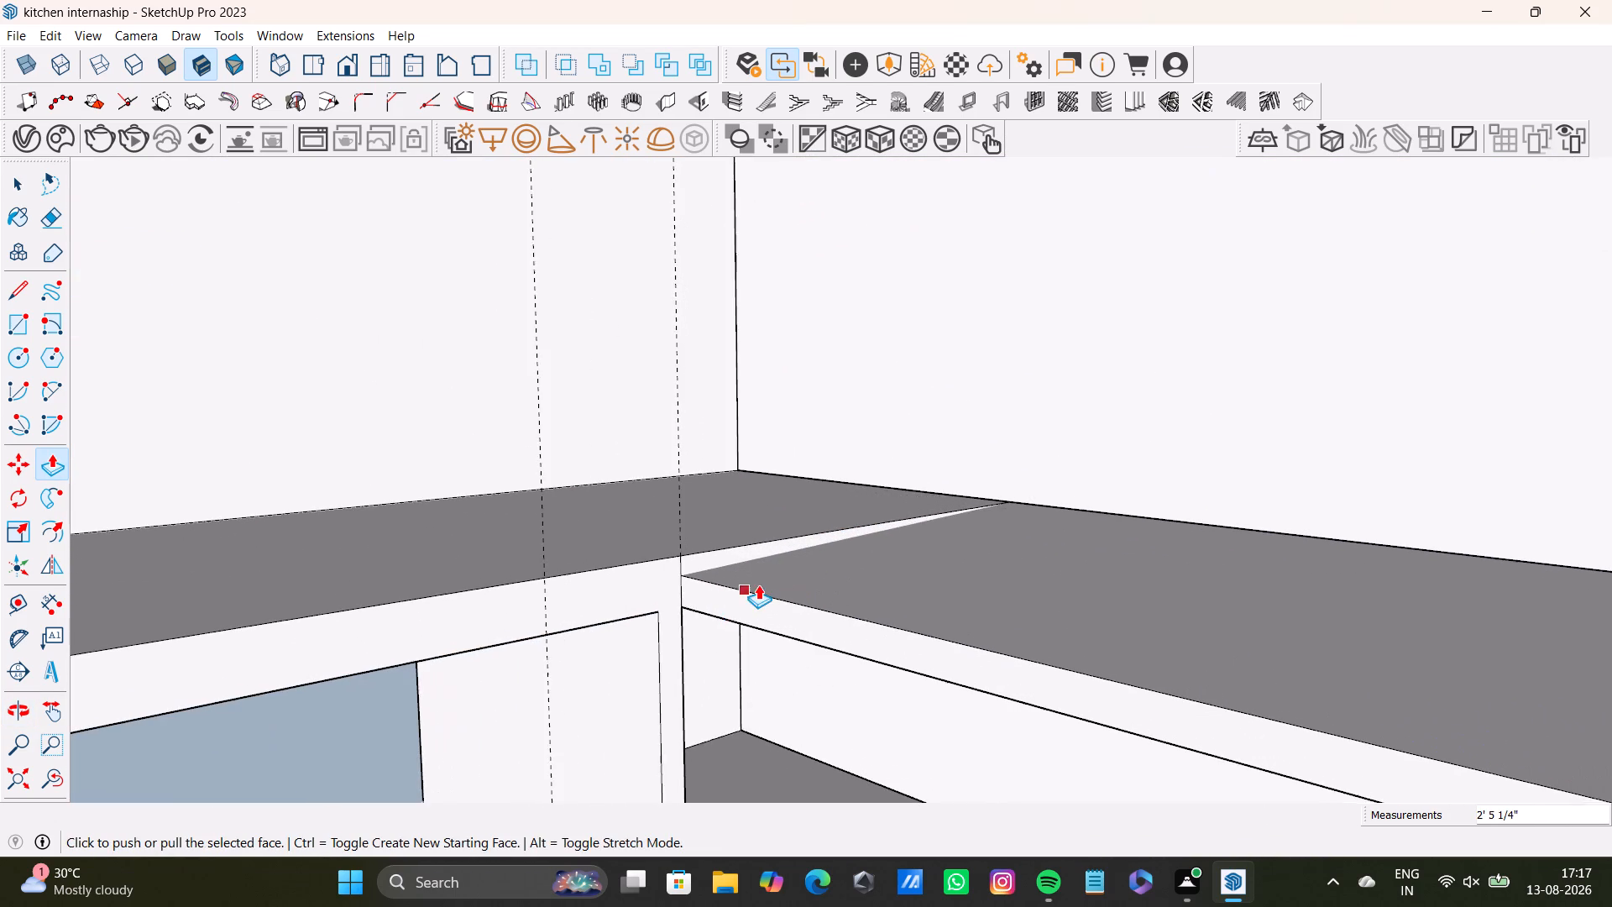
pyautogui.scroll(3, 758, 585)
pyautogui.hotkey('ctrl', 'z')
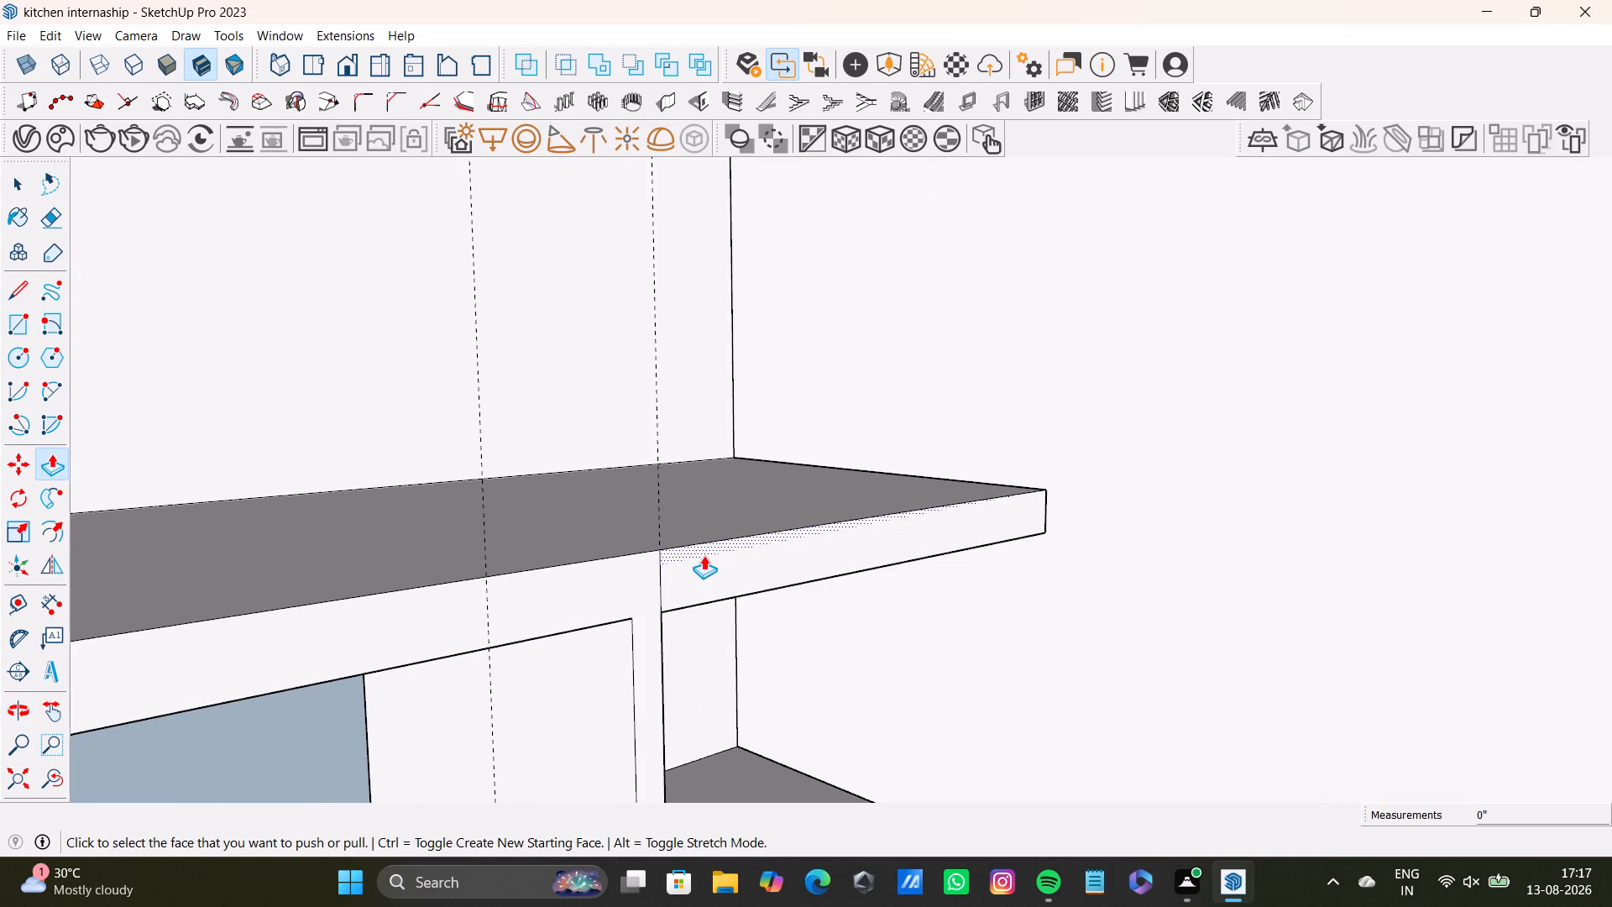
# Push/Pull the upper strip of the top shelf's corner end face outward about 1' 6 9/16" along the side wall.
pyautogui.click(699, 546)
pyautogui.scroll(-3, 1296, 616)
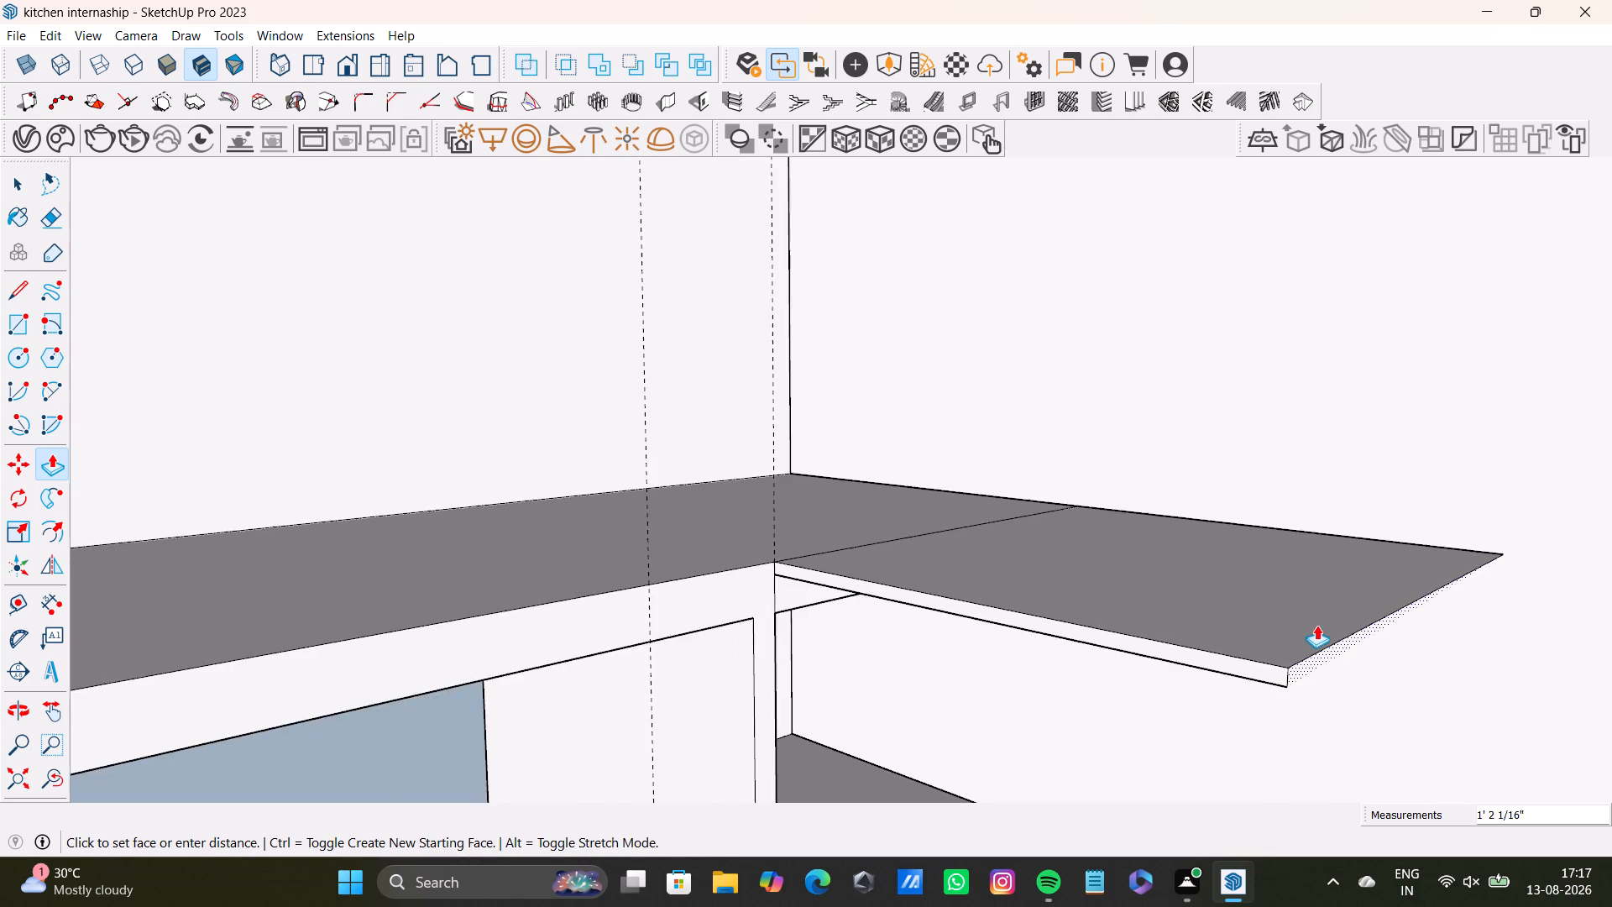
pyautogui.moveTo(1316, 625); pyautogui.dragTo(1067, 404, button='middle')
pyautogui.click(1262, 464)
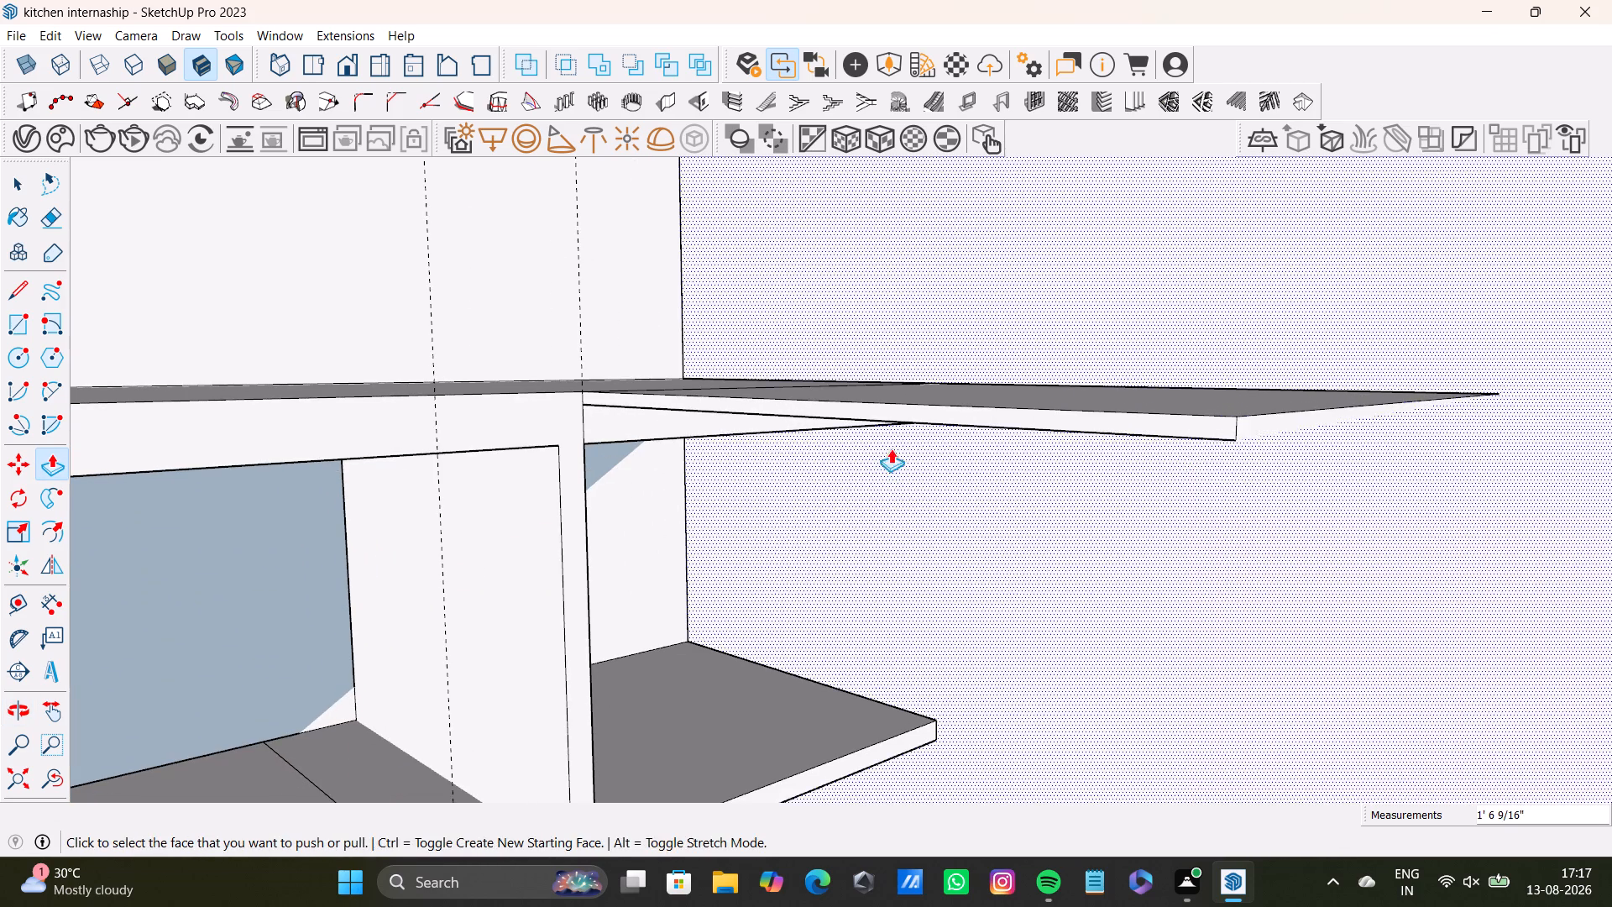
# Push/Pull the remaining lower strip of the top shelf's corner end outward about 1' 6 3/8", level with the upper strip's end.
pyautogui.moveTo(782, 427); pyautogui.dragTo(784, 375, button='middle')
pyautogui.moveTo(678, 396); pyautogui.dragTo(688, 393)
pyautogui.moveTo(675, 388); pyautogui.dragTo(826, 391)
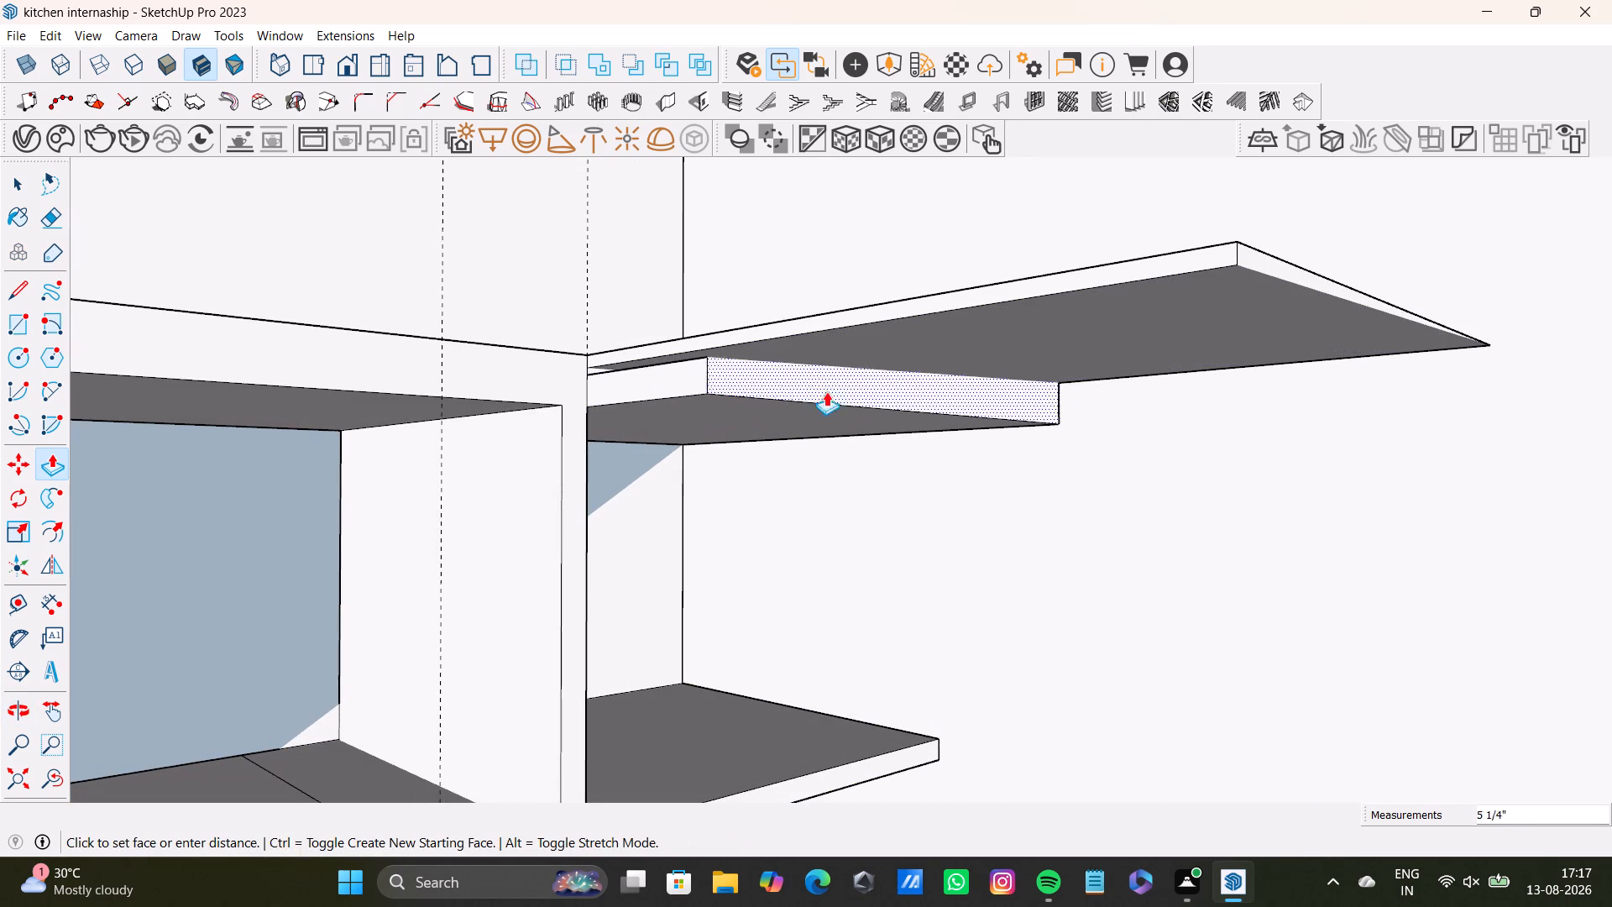
pyautogui.moveTo(826, 391); pyautogui.dragTo(1279, 273)
# Push/Pull the upper strip's underside down about 1/4" to close the narrow gap above the lower strip.
pyautogui.moveTo(1250, 293); pyautogui.dragTo(1250, 329, button='middle')
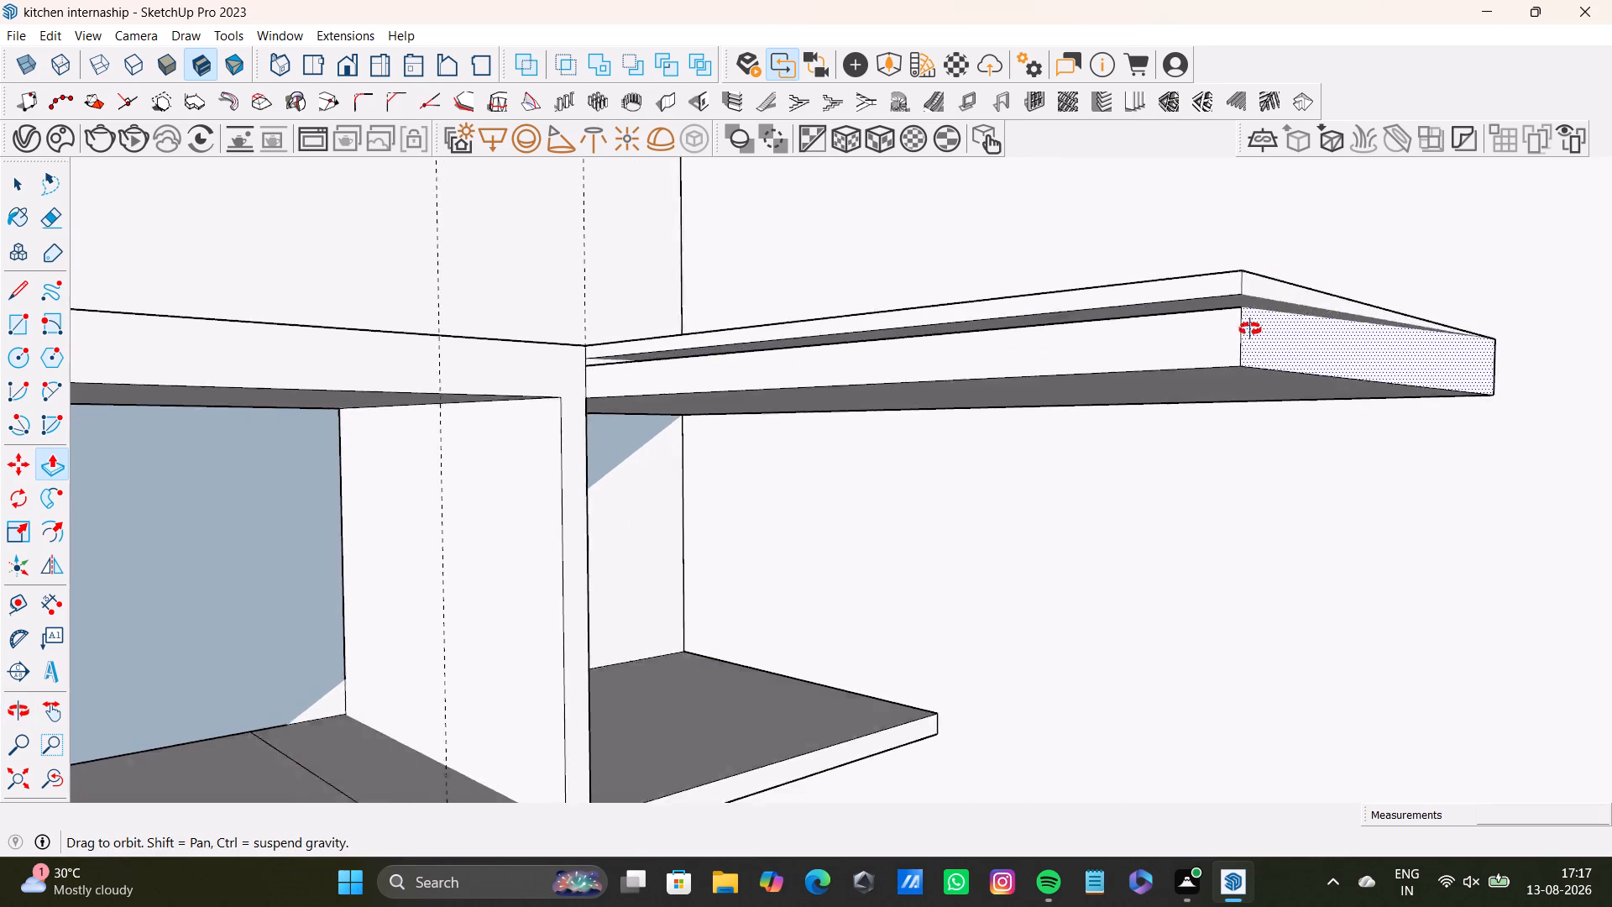
pyautogui.moveTo(1250, 329); pyautogui.dragTo(1341, 527, button='middle')
pyautogui.scroll(5, 741, 343)
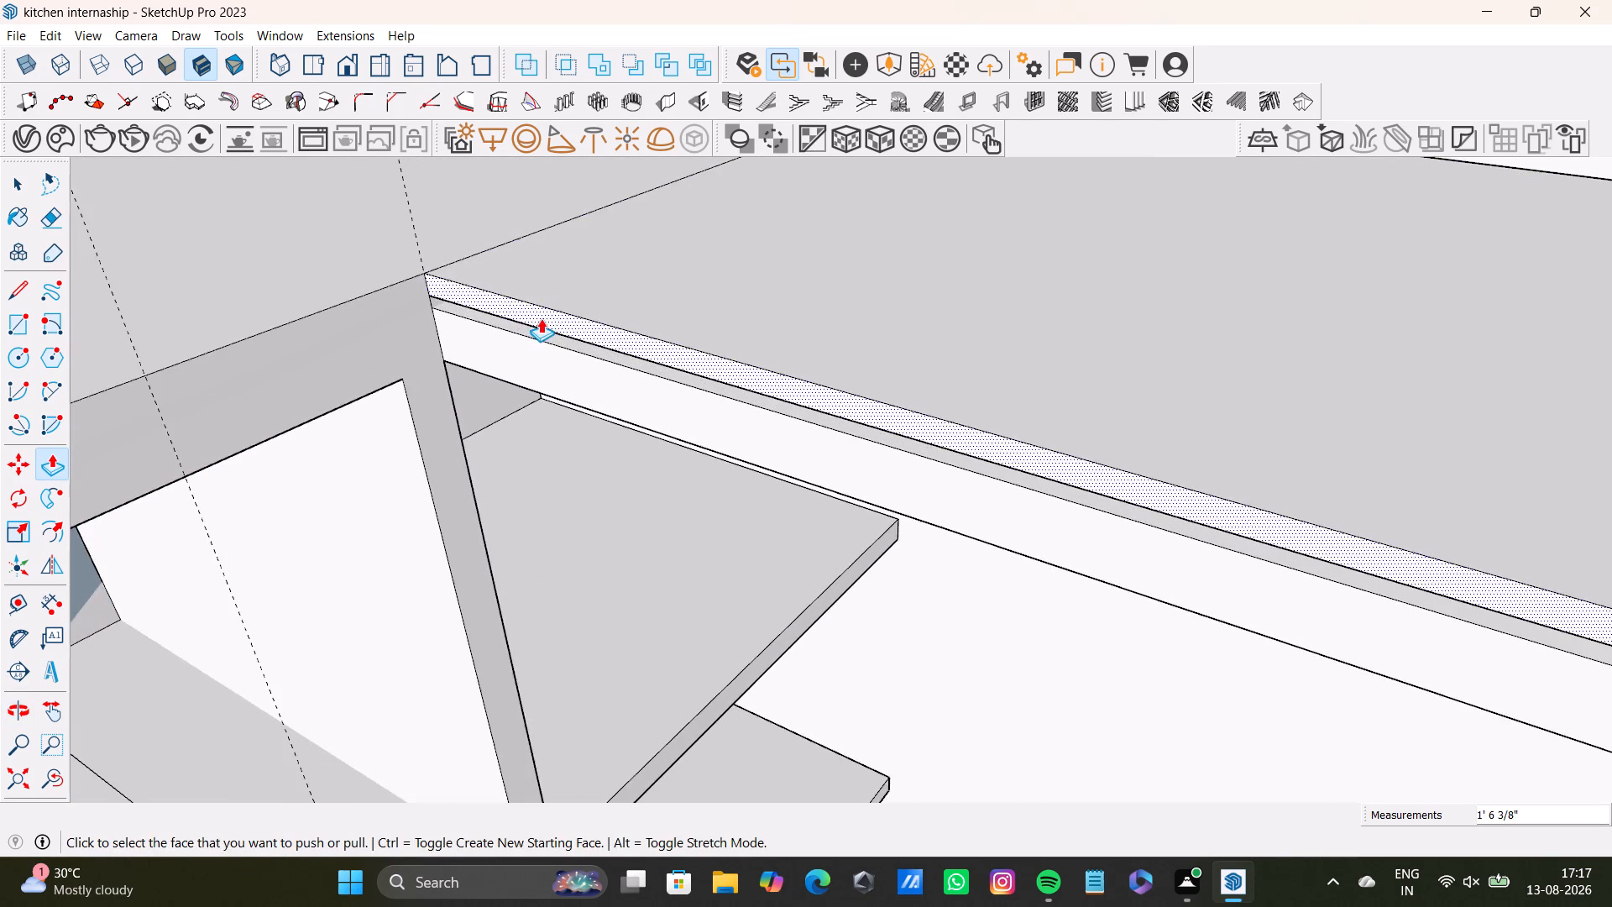
pyautogui.moveTo(616, 336); pyautogui.dragTo(626, 199, button='middle')
pyautogui.scroll(4, 624, 193)
pyautogui.moveTo(707, 380); pyautogui.dragTo(690, 270, button='middle')
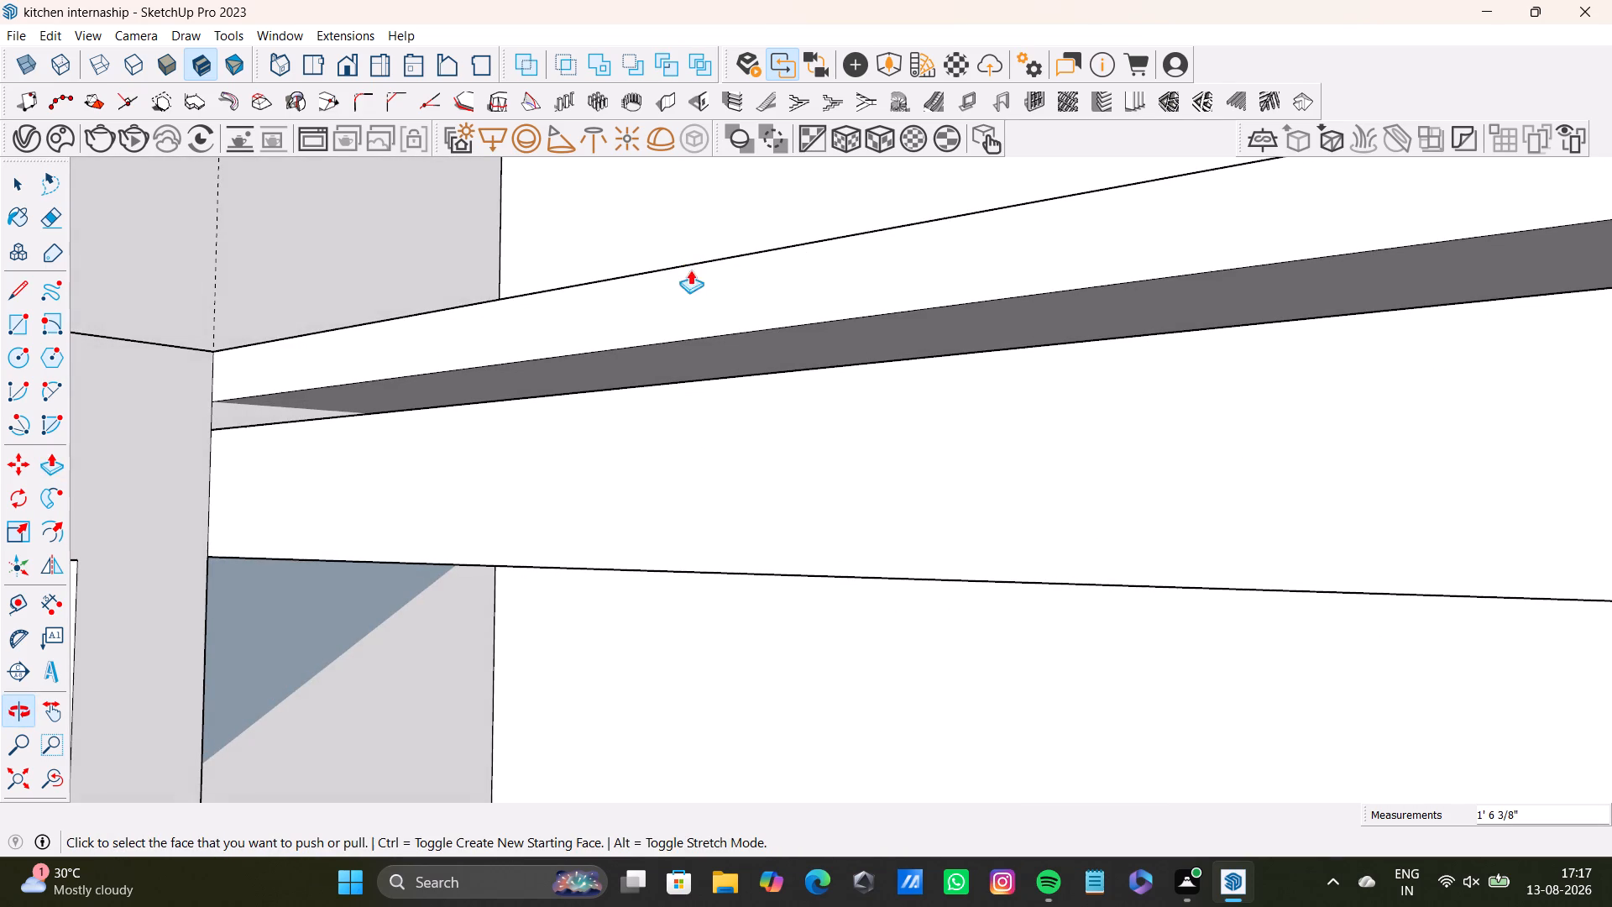
pyautogui.click(715, 351)
pyautogui.moveTo(713, 401); pyautogui.dragTo(709, 409)
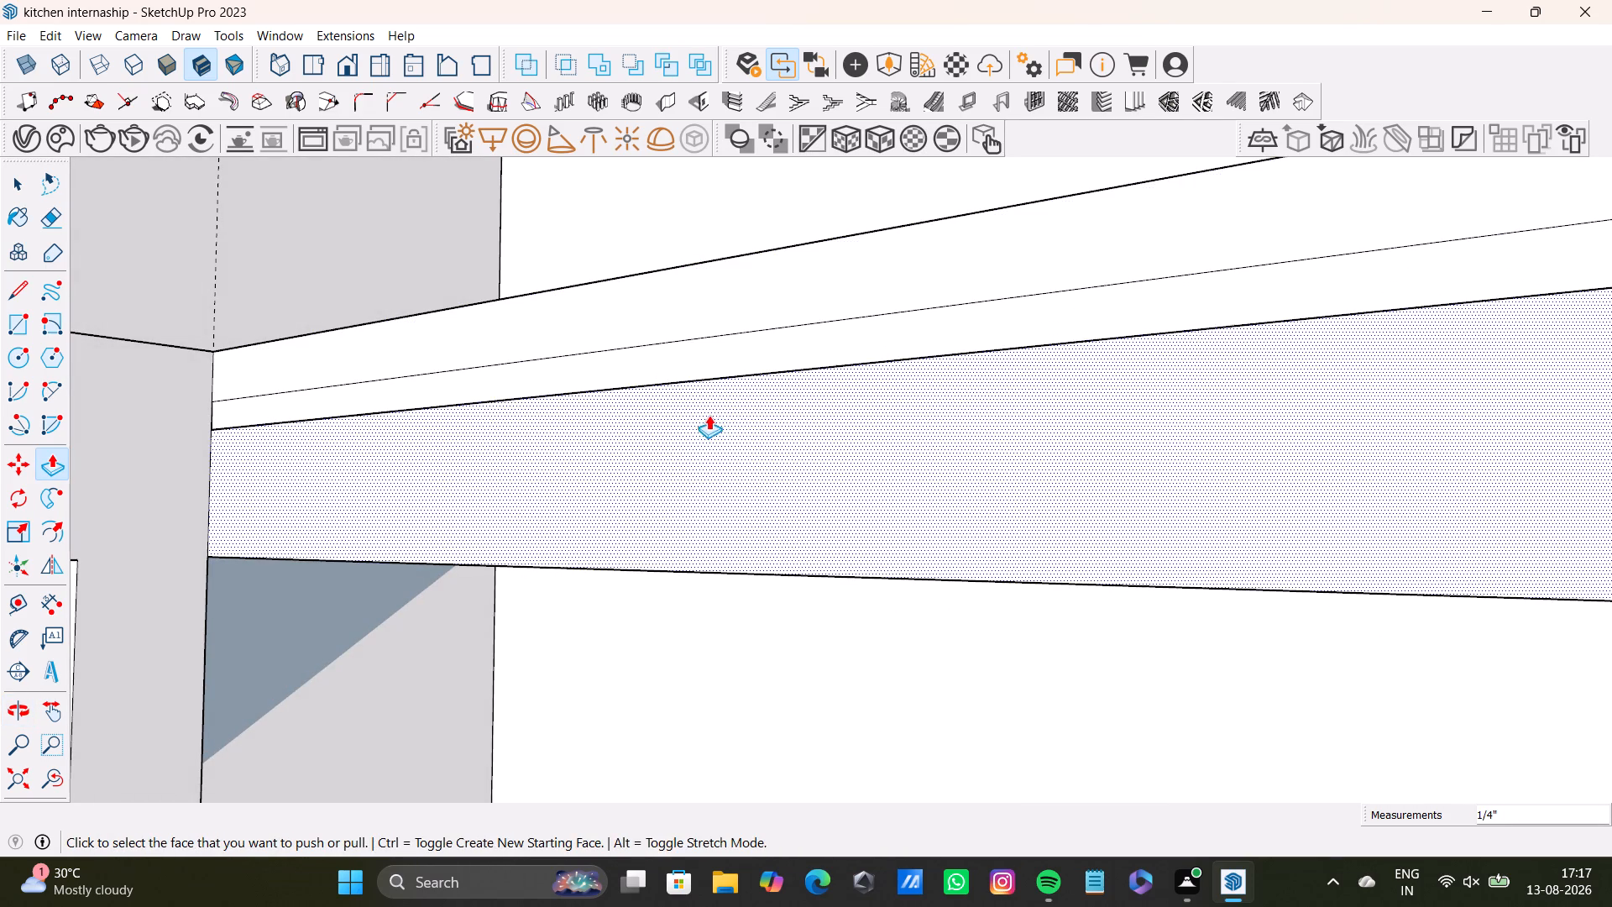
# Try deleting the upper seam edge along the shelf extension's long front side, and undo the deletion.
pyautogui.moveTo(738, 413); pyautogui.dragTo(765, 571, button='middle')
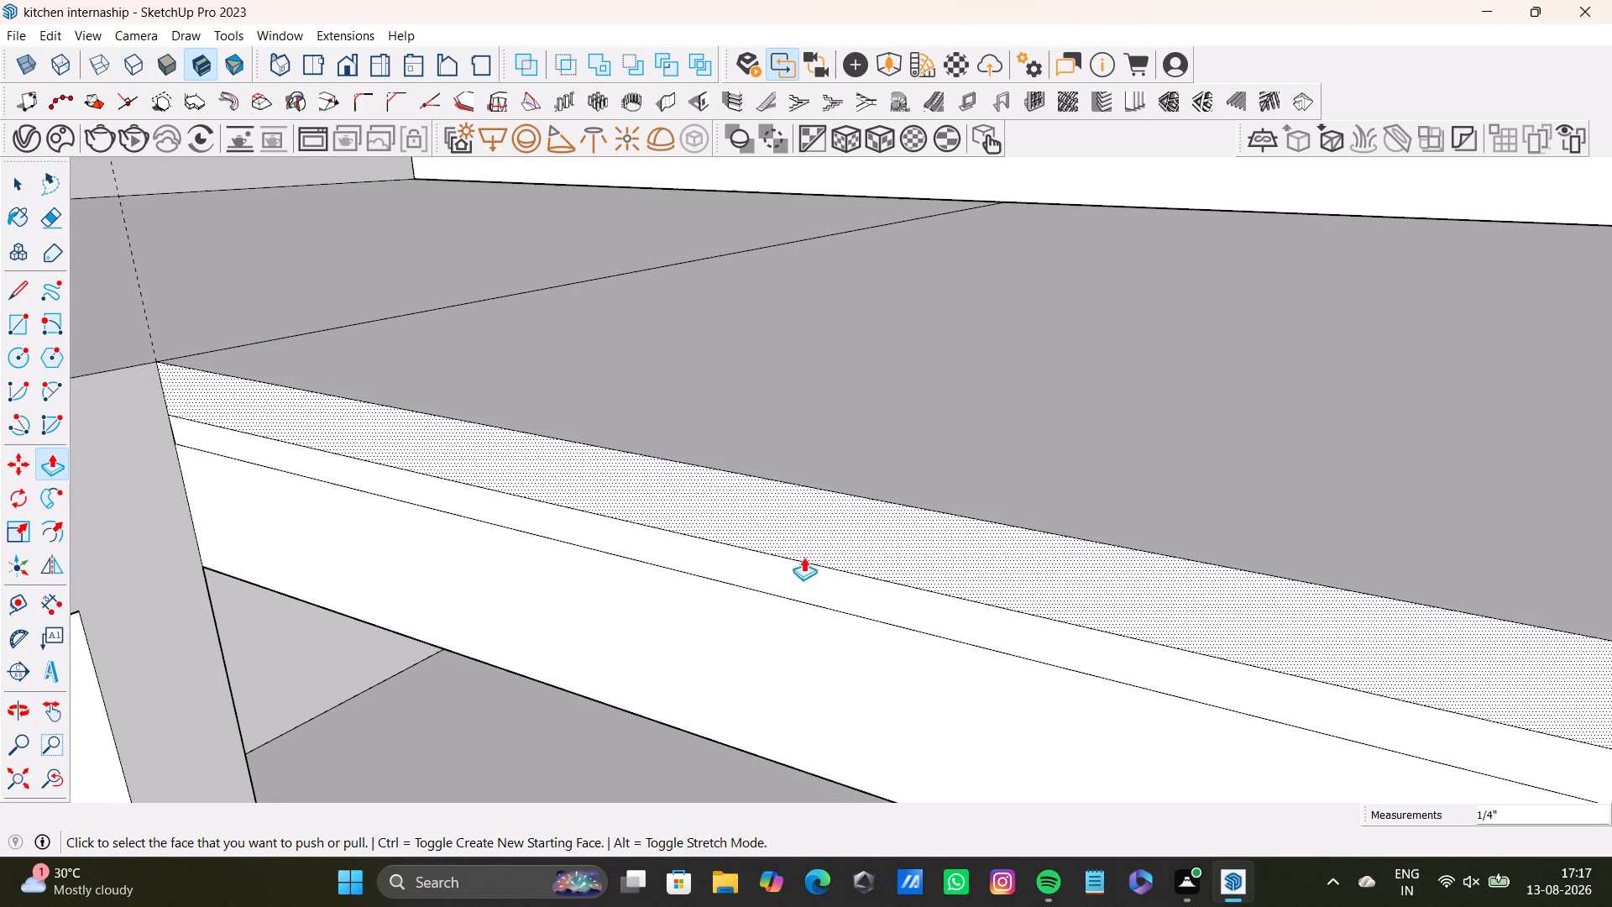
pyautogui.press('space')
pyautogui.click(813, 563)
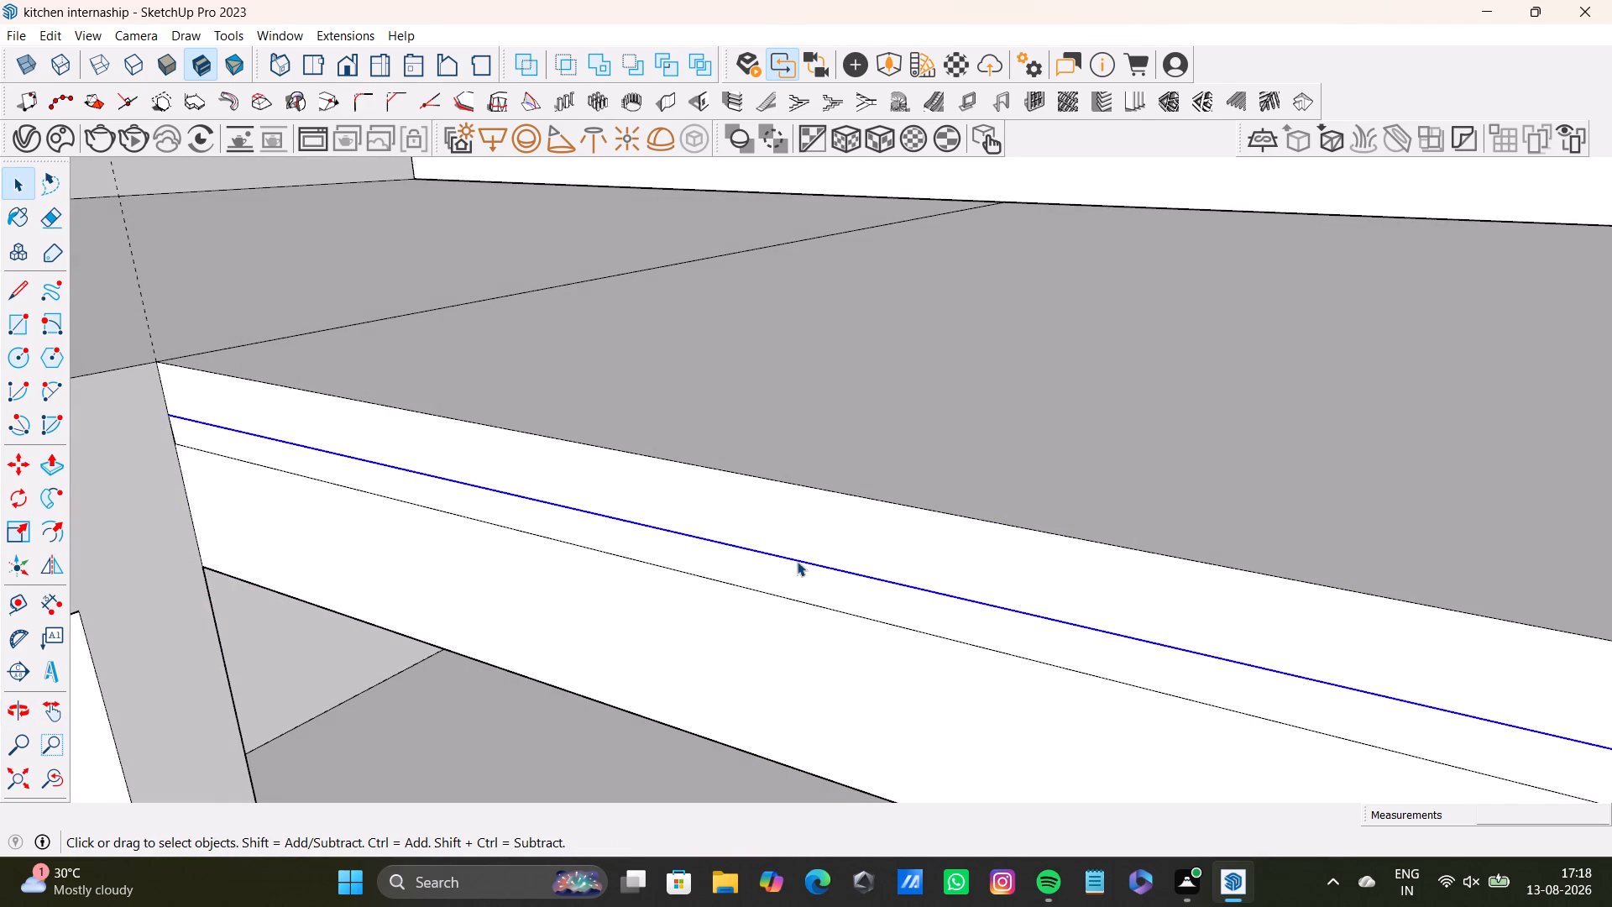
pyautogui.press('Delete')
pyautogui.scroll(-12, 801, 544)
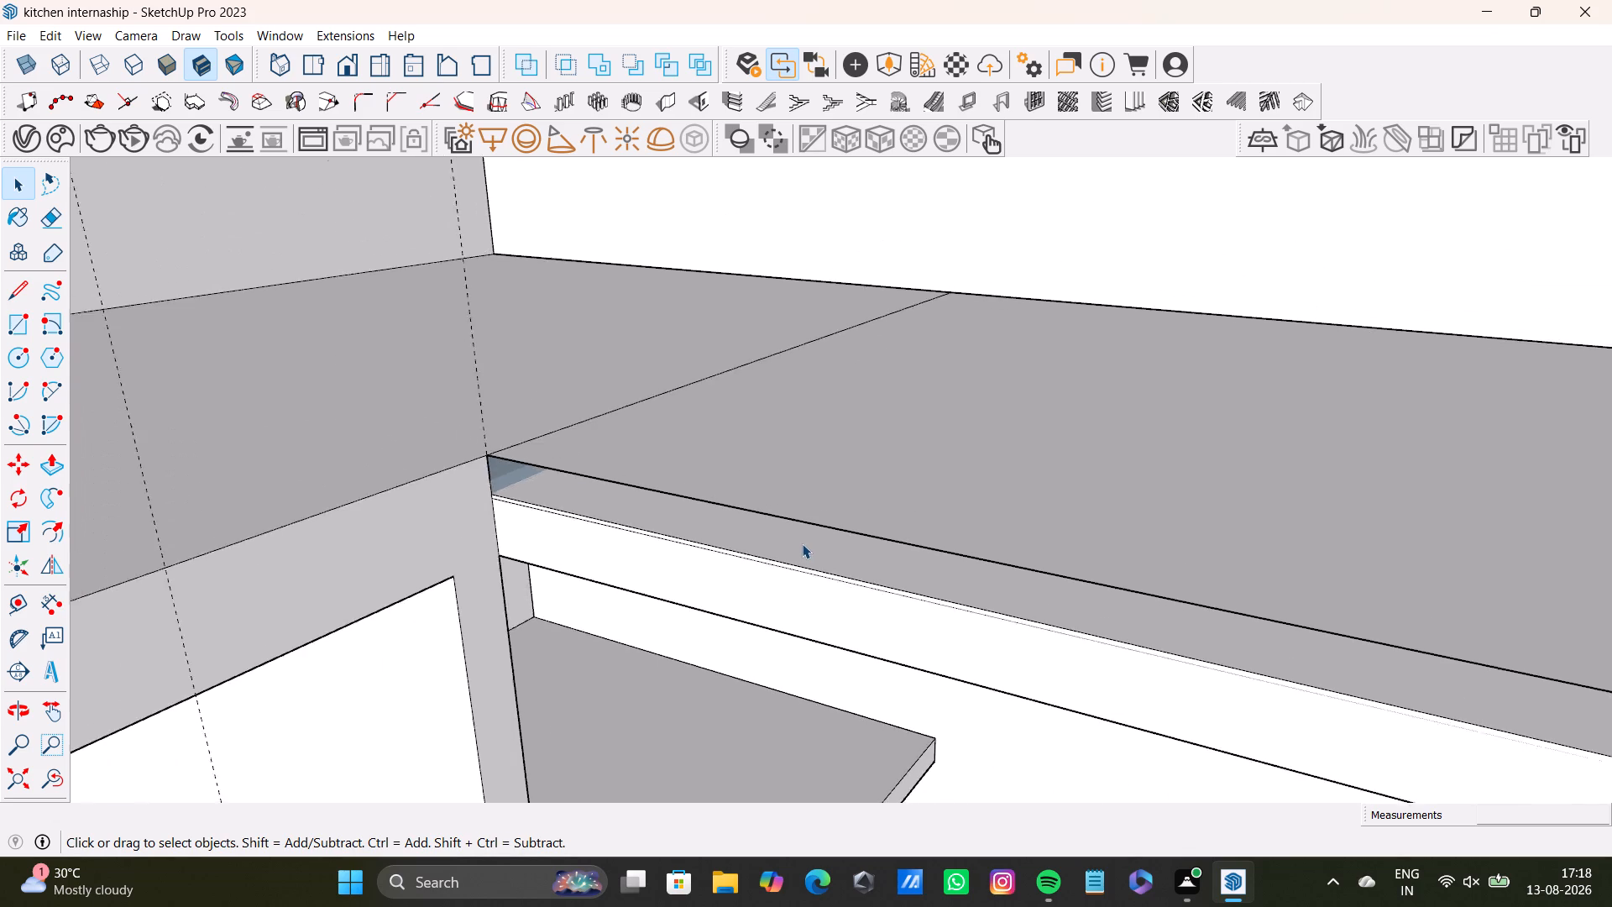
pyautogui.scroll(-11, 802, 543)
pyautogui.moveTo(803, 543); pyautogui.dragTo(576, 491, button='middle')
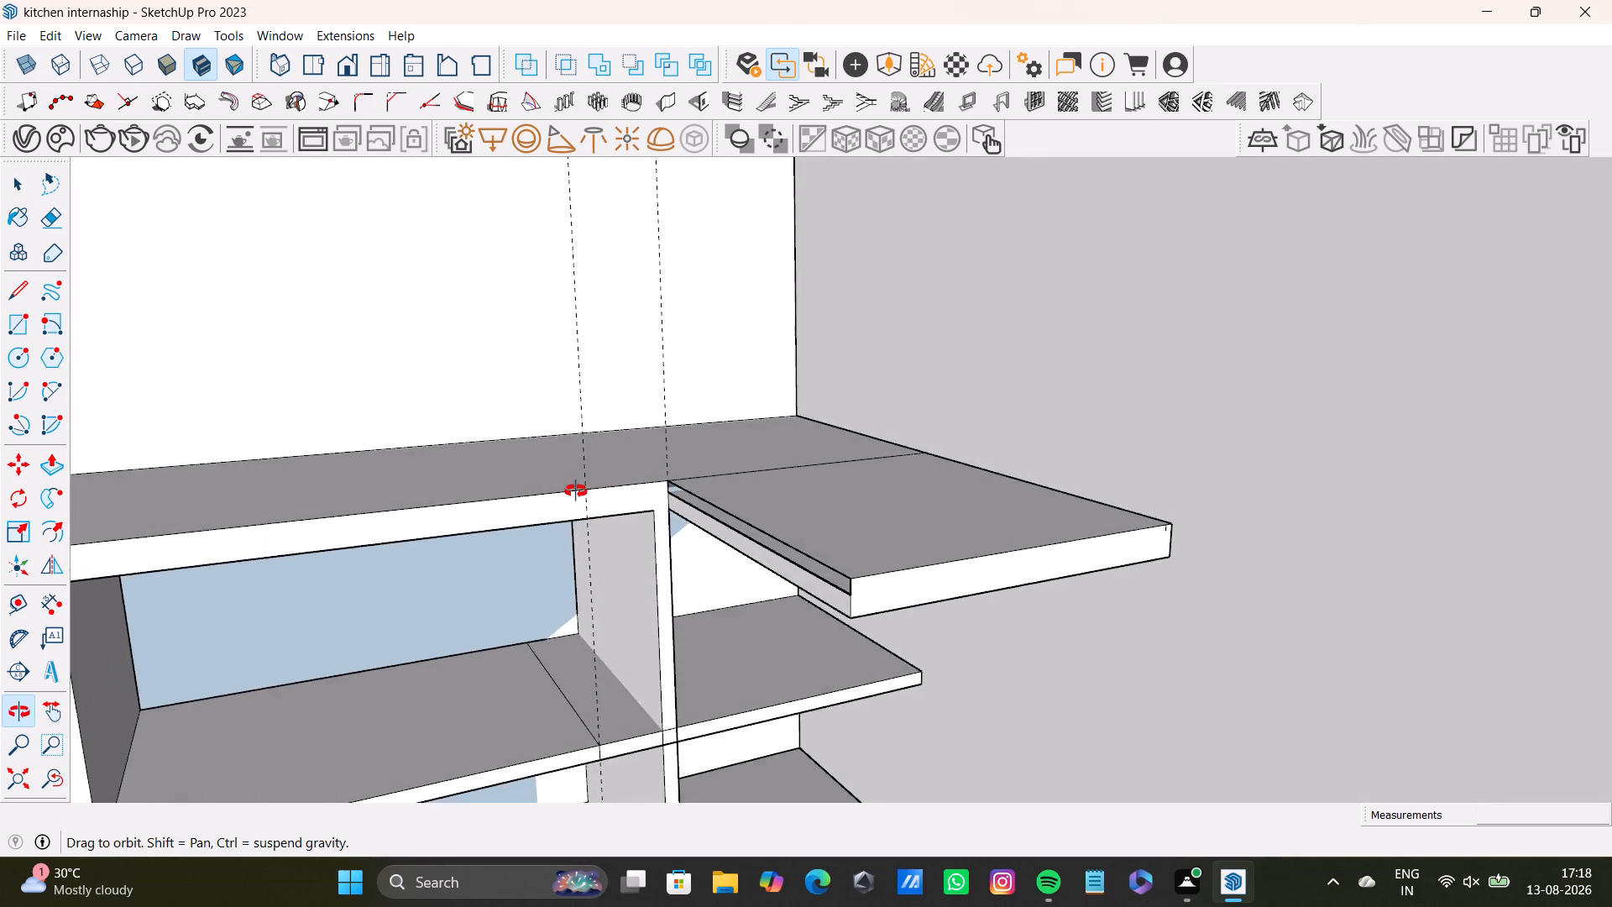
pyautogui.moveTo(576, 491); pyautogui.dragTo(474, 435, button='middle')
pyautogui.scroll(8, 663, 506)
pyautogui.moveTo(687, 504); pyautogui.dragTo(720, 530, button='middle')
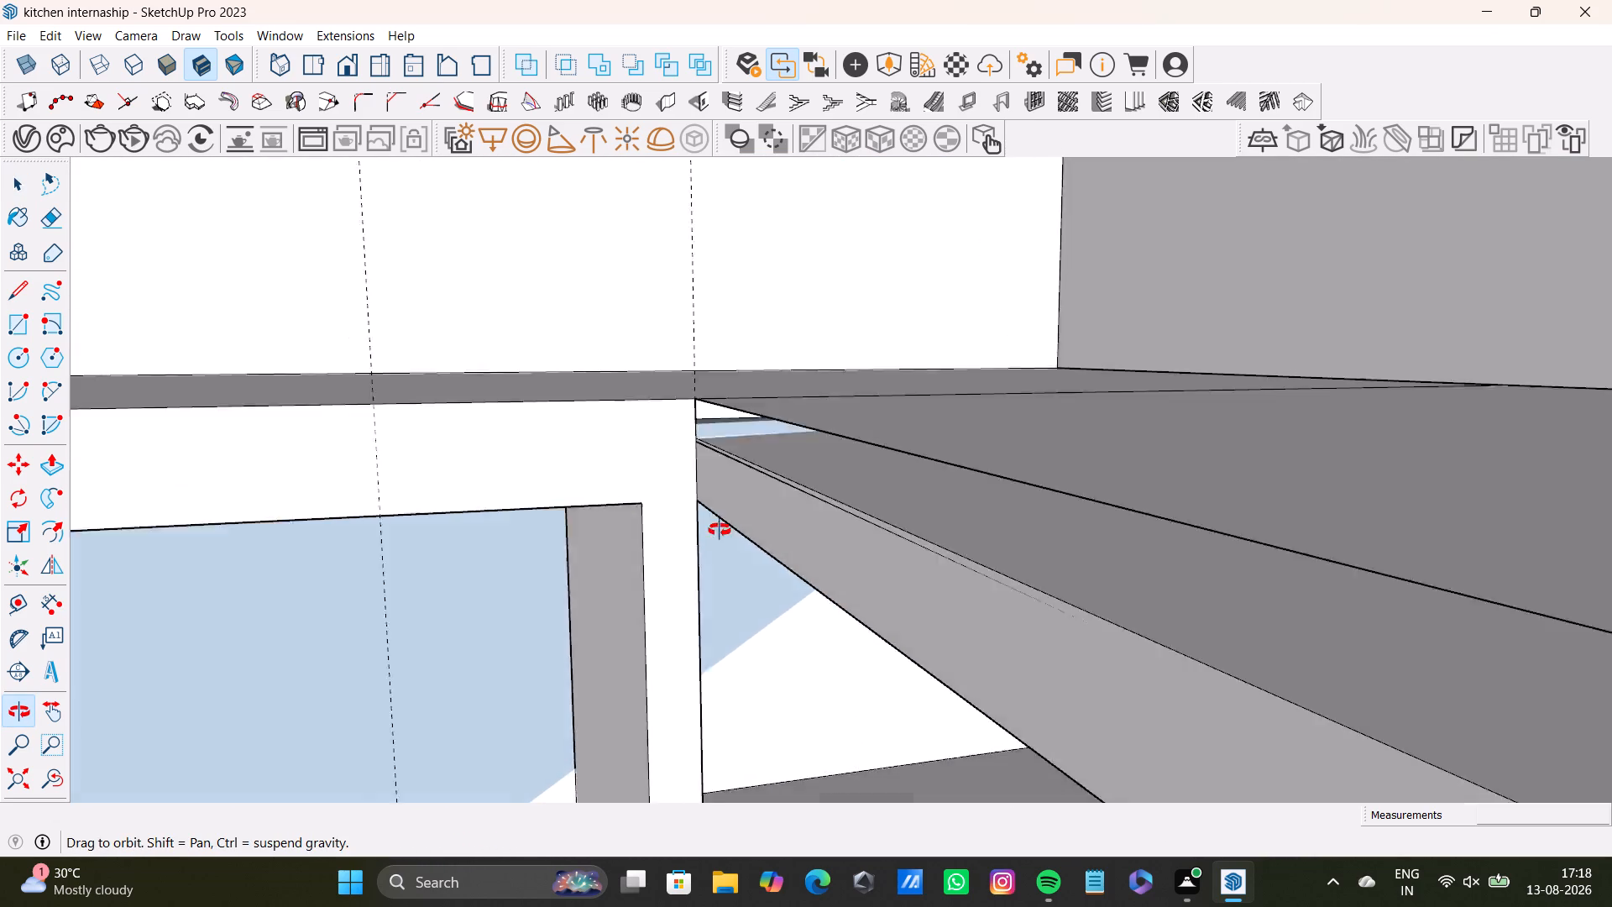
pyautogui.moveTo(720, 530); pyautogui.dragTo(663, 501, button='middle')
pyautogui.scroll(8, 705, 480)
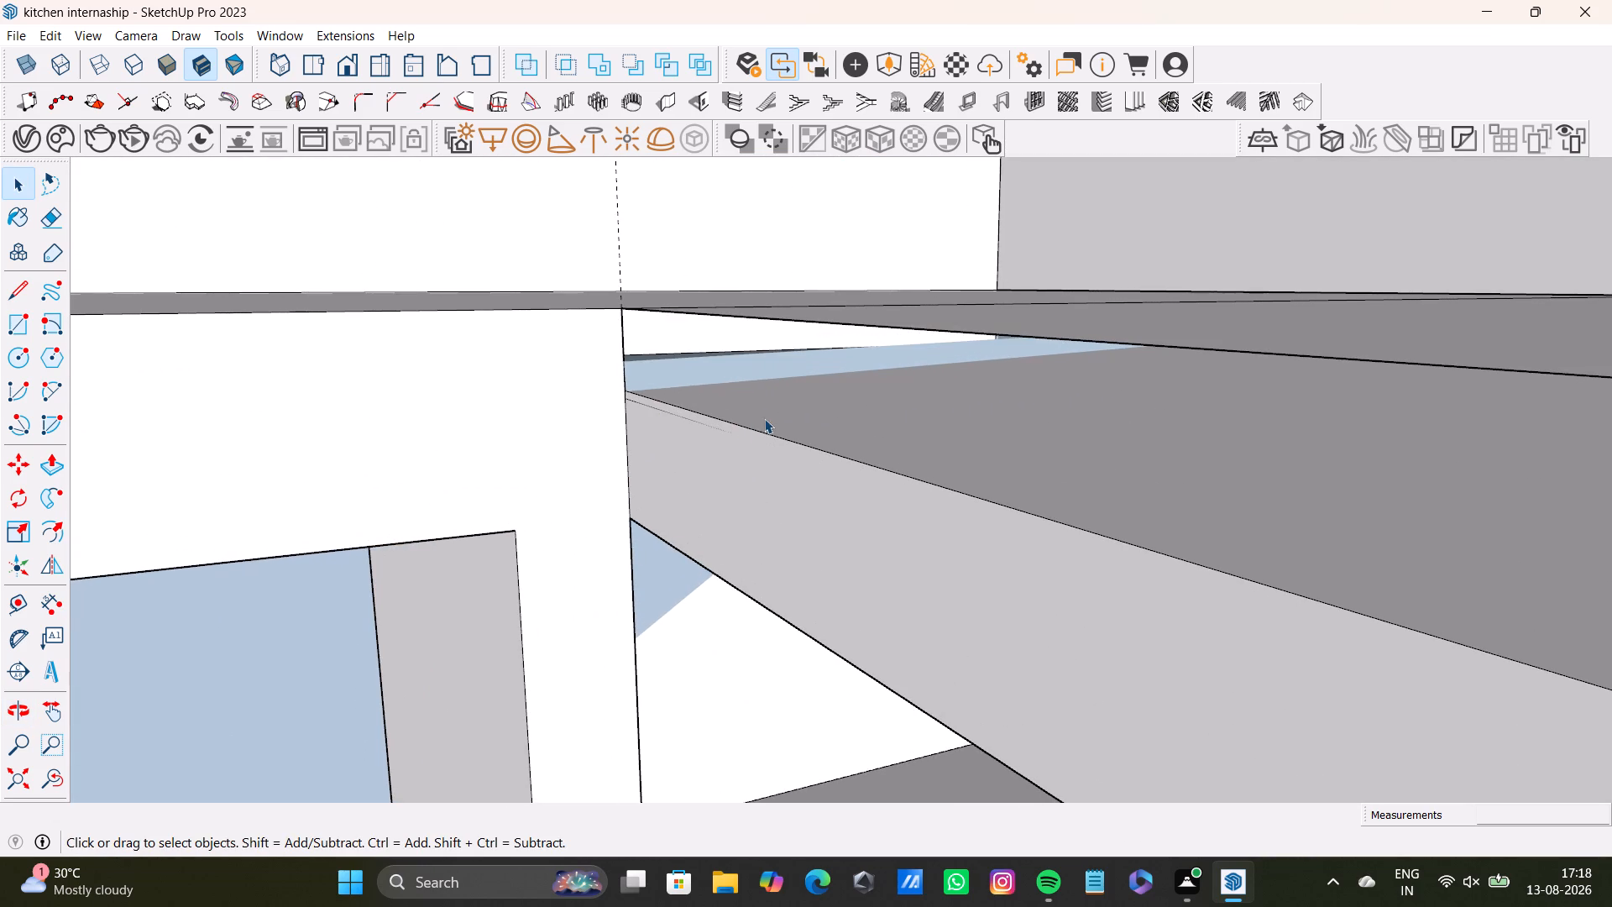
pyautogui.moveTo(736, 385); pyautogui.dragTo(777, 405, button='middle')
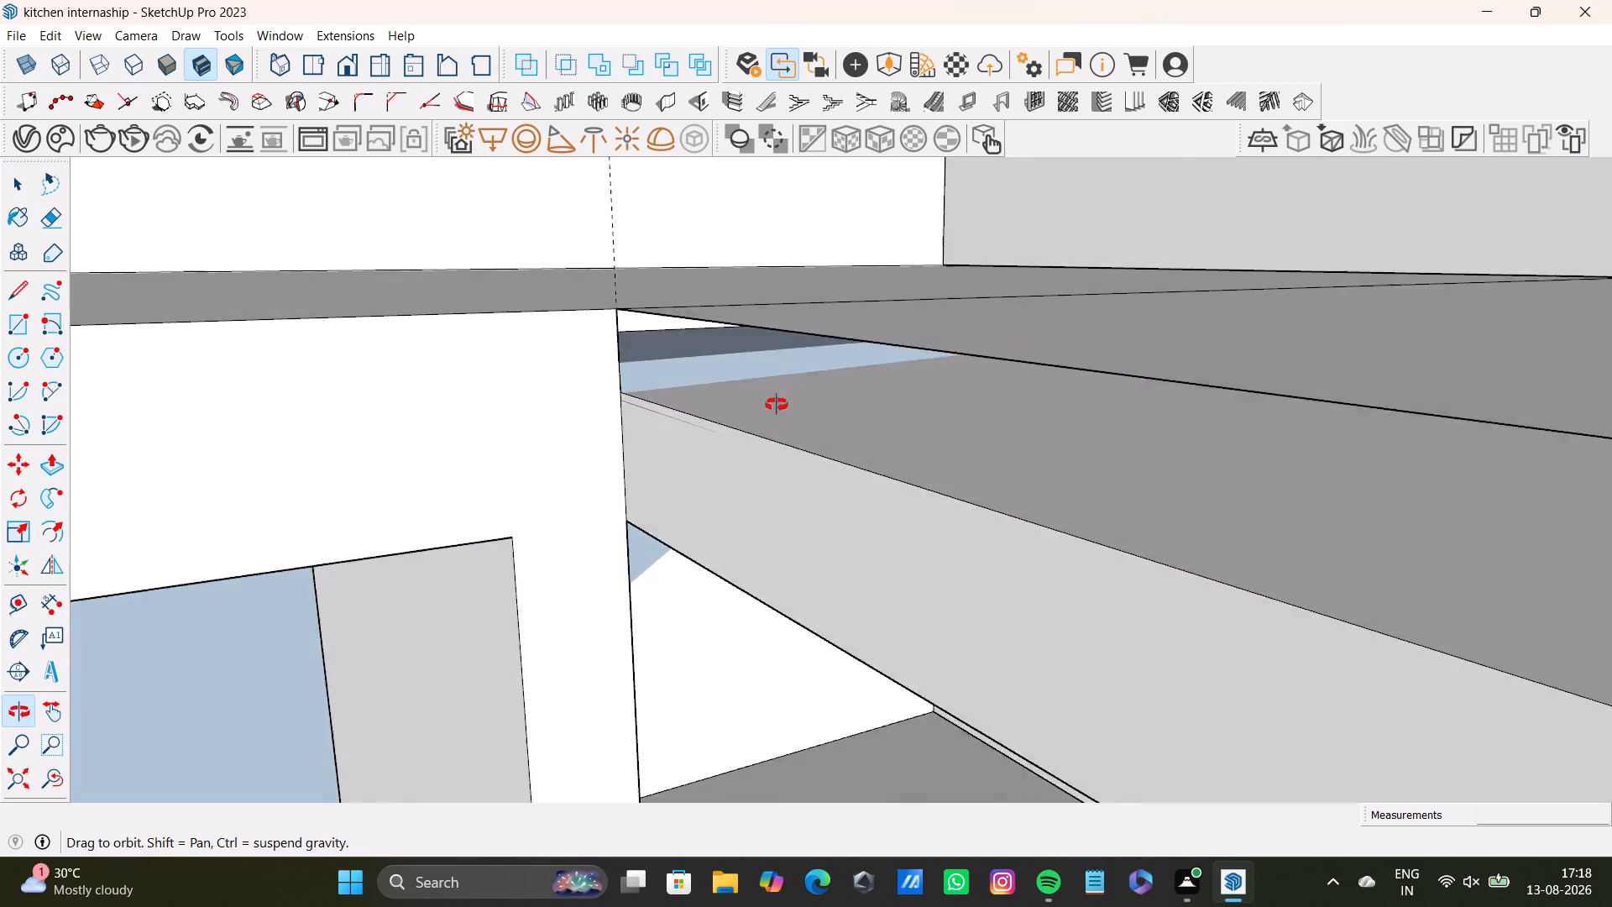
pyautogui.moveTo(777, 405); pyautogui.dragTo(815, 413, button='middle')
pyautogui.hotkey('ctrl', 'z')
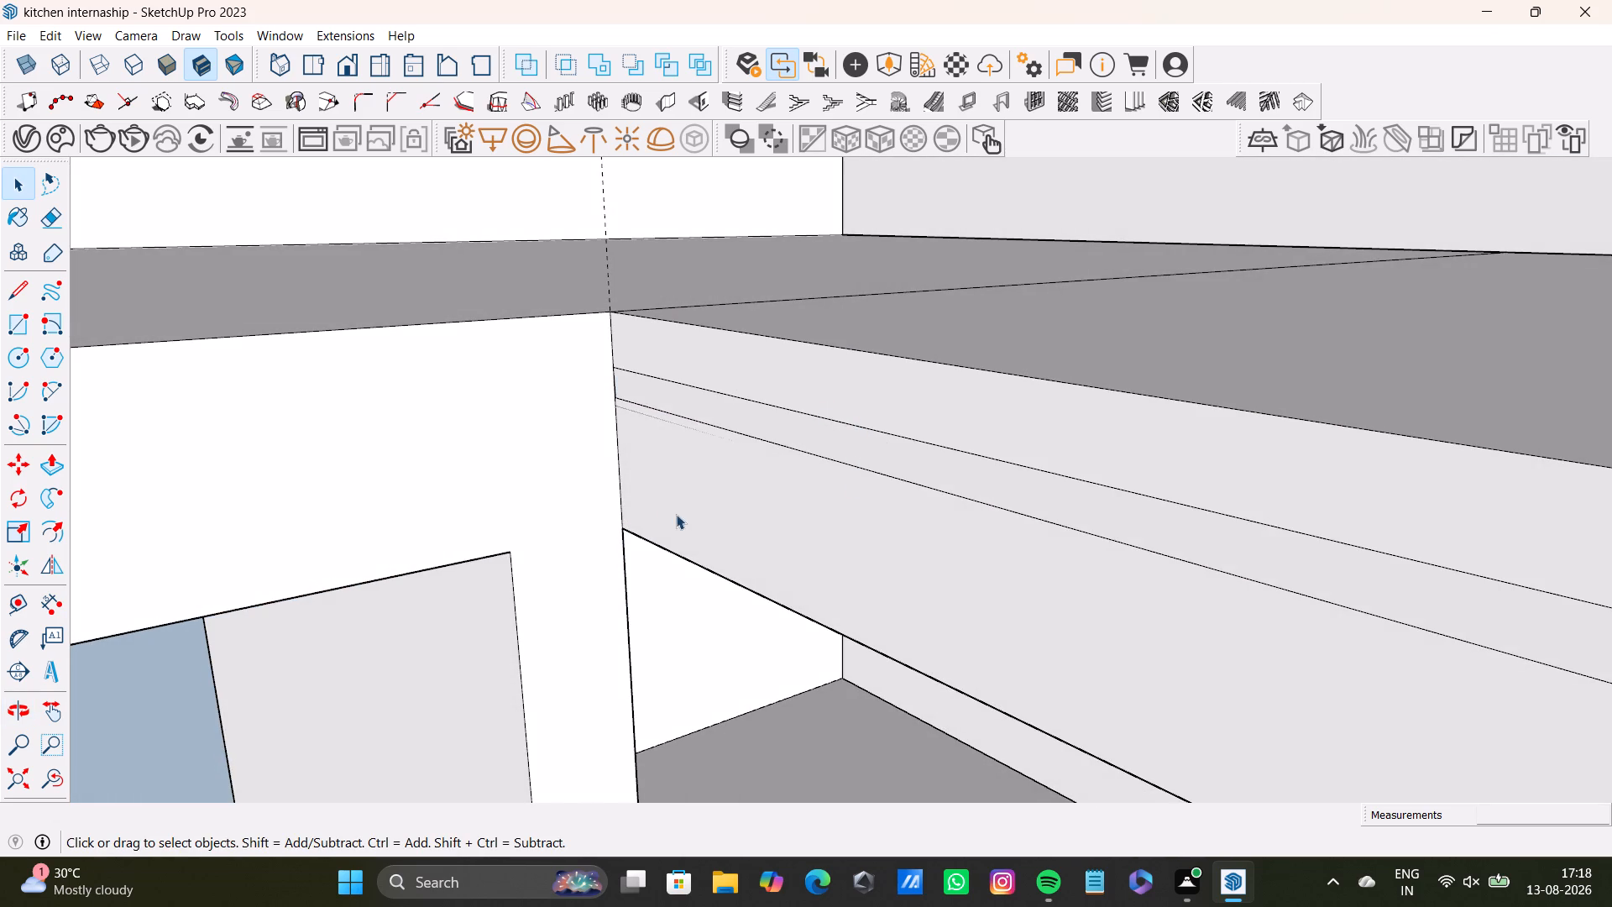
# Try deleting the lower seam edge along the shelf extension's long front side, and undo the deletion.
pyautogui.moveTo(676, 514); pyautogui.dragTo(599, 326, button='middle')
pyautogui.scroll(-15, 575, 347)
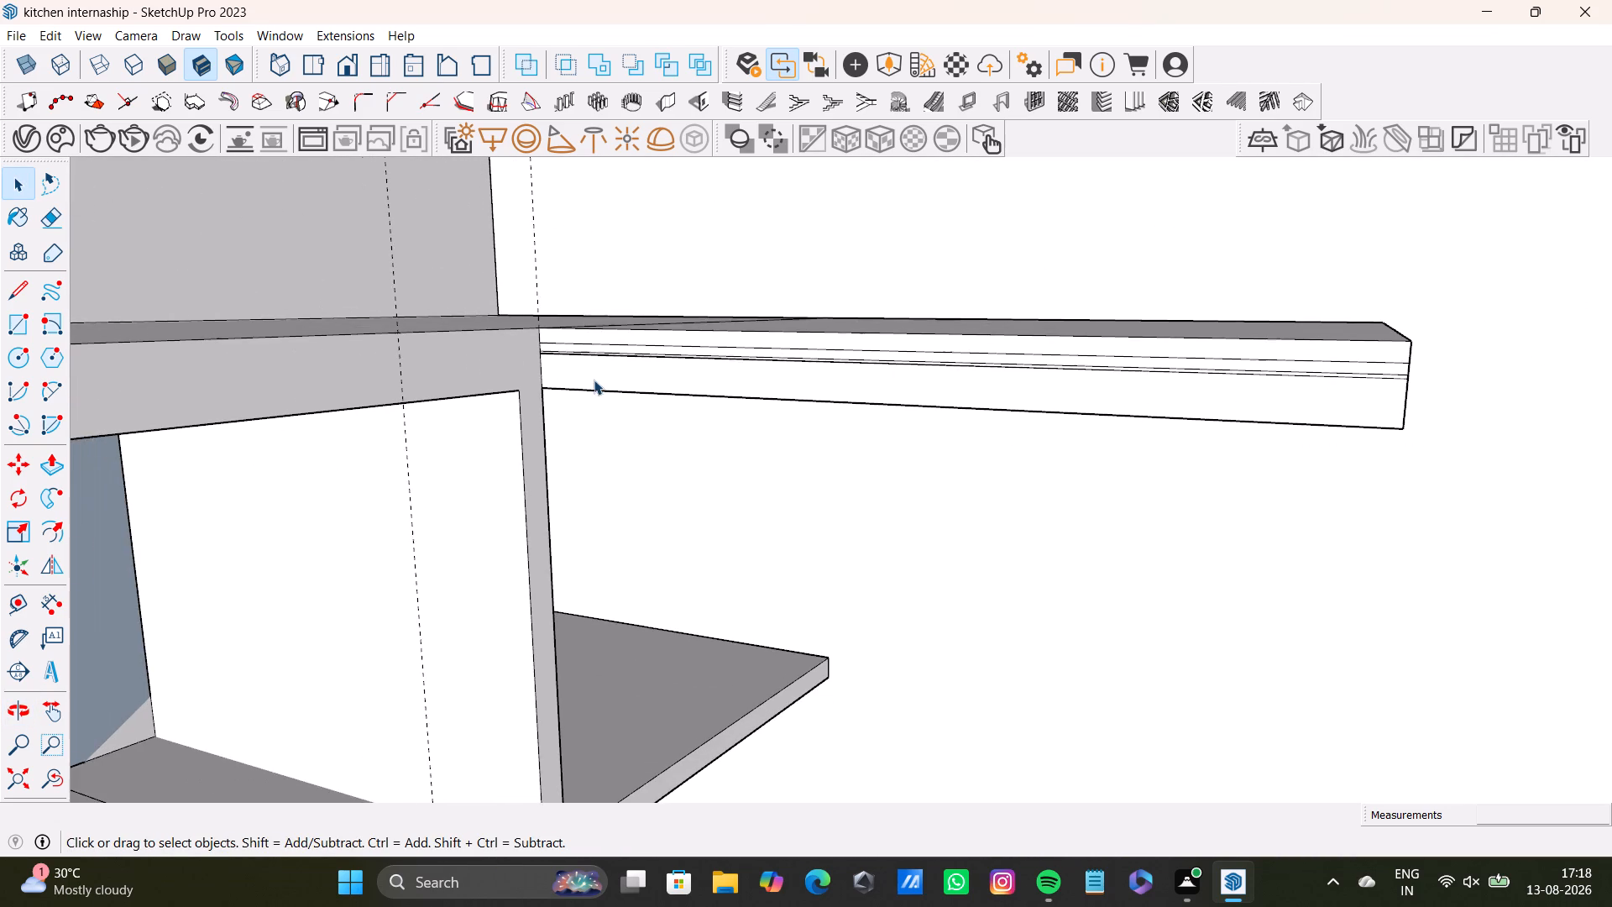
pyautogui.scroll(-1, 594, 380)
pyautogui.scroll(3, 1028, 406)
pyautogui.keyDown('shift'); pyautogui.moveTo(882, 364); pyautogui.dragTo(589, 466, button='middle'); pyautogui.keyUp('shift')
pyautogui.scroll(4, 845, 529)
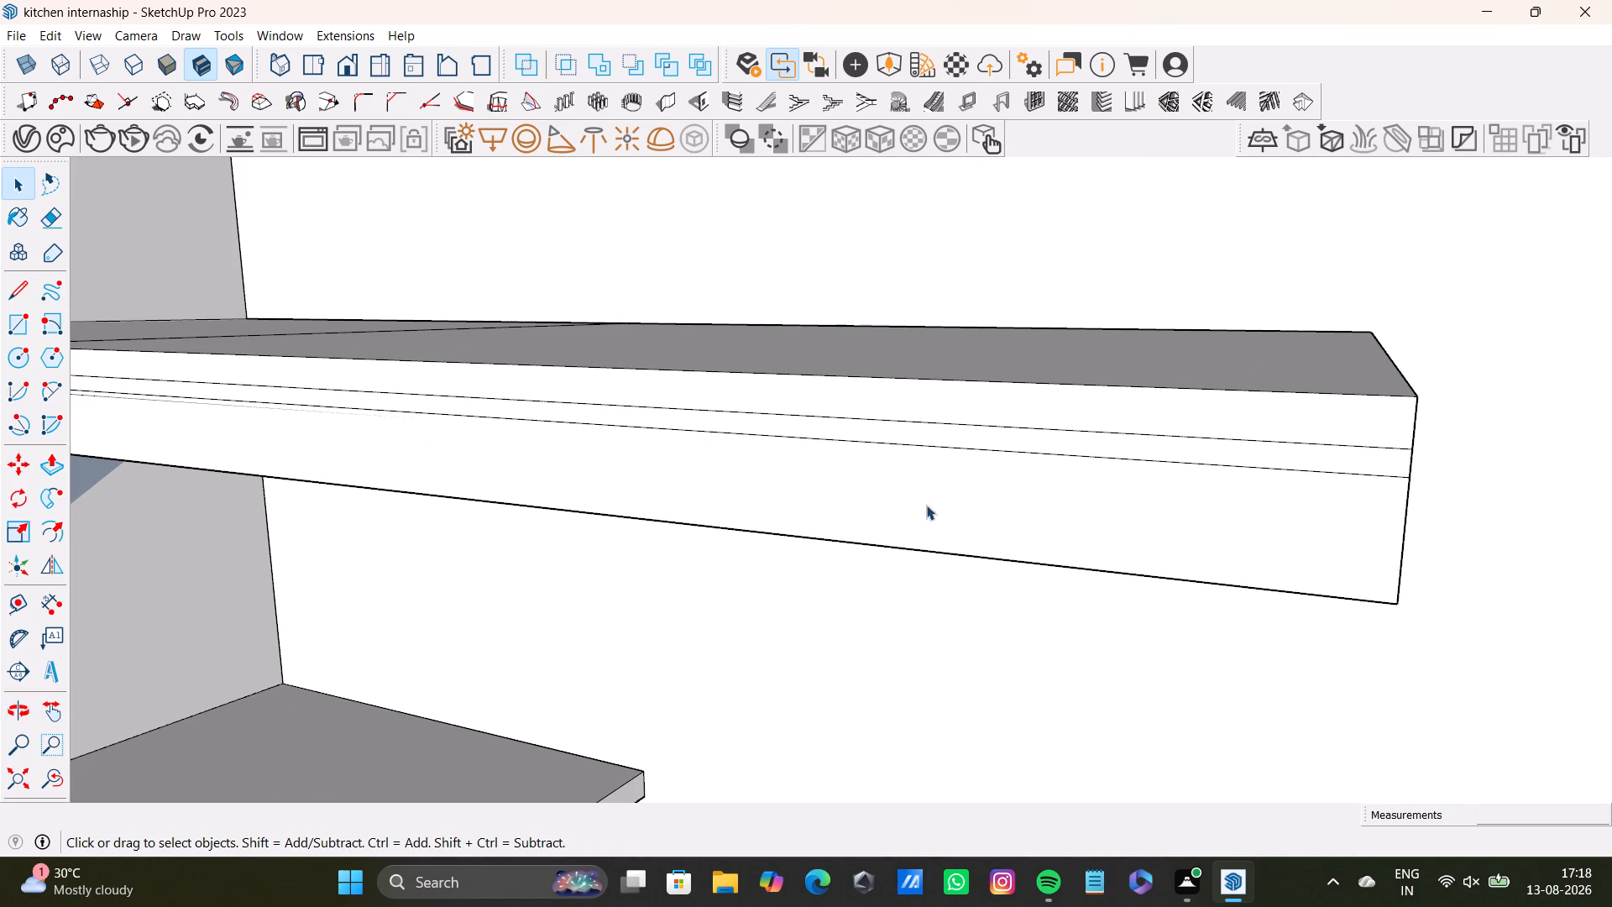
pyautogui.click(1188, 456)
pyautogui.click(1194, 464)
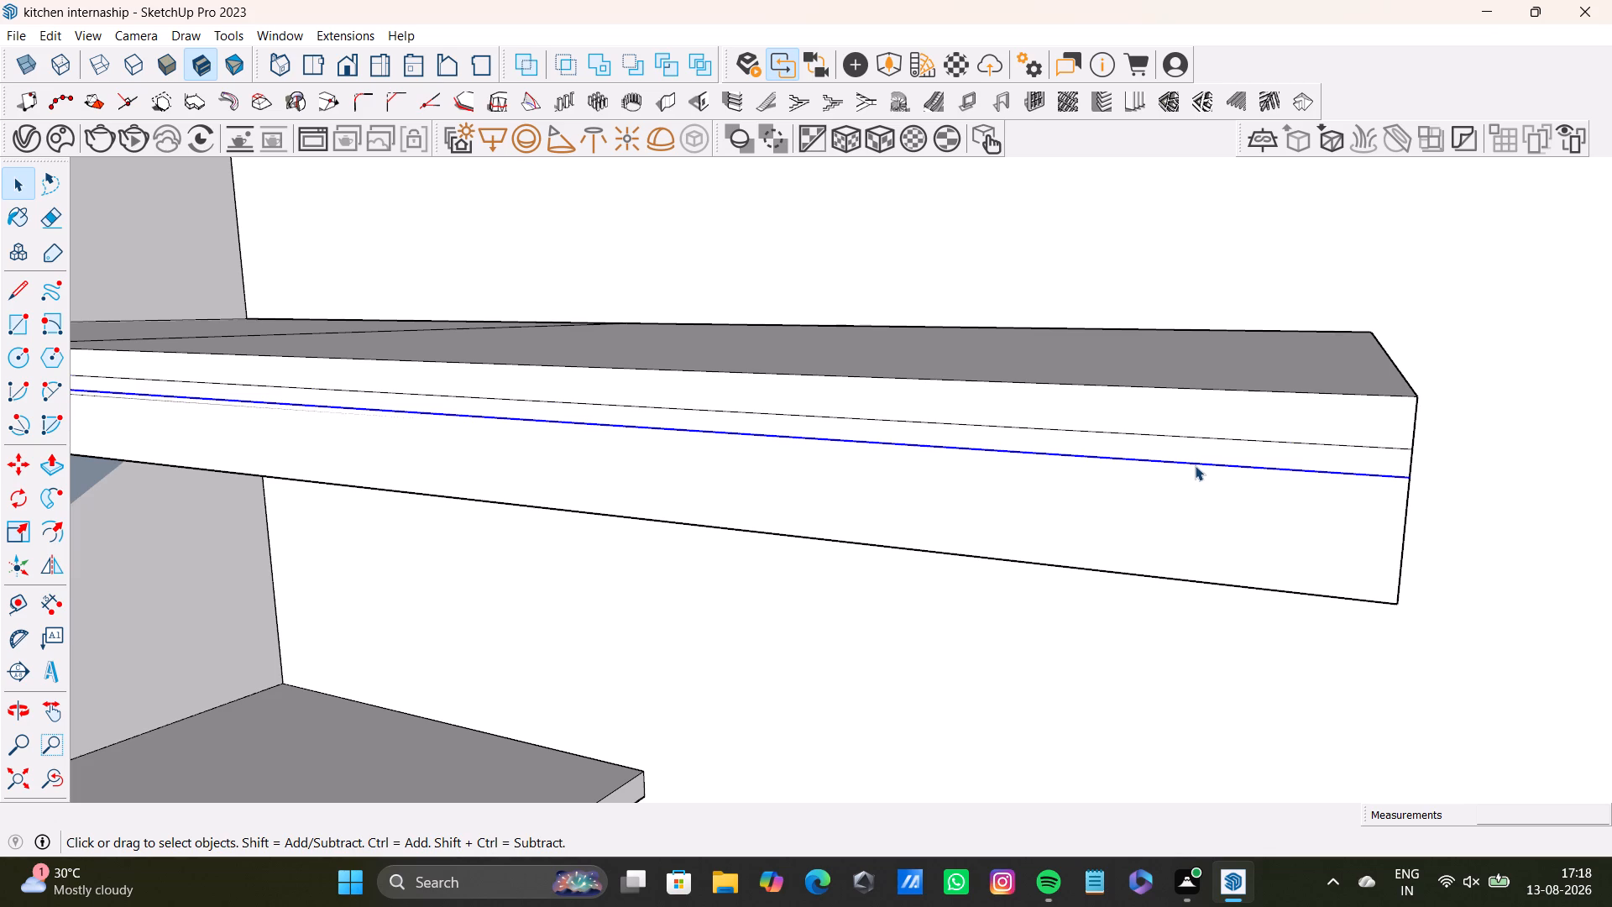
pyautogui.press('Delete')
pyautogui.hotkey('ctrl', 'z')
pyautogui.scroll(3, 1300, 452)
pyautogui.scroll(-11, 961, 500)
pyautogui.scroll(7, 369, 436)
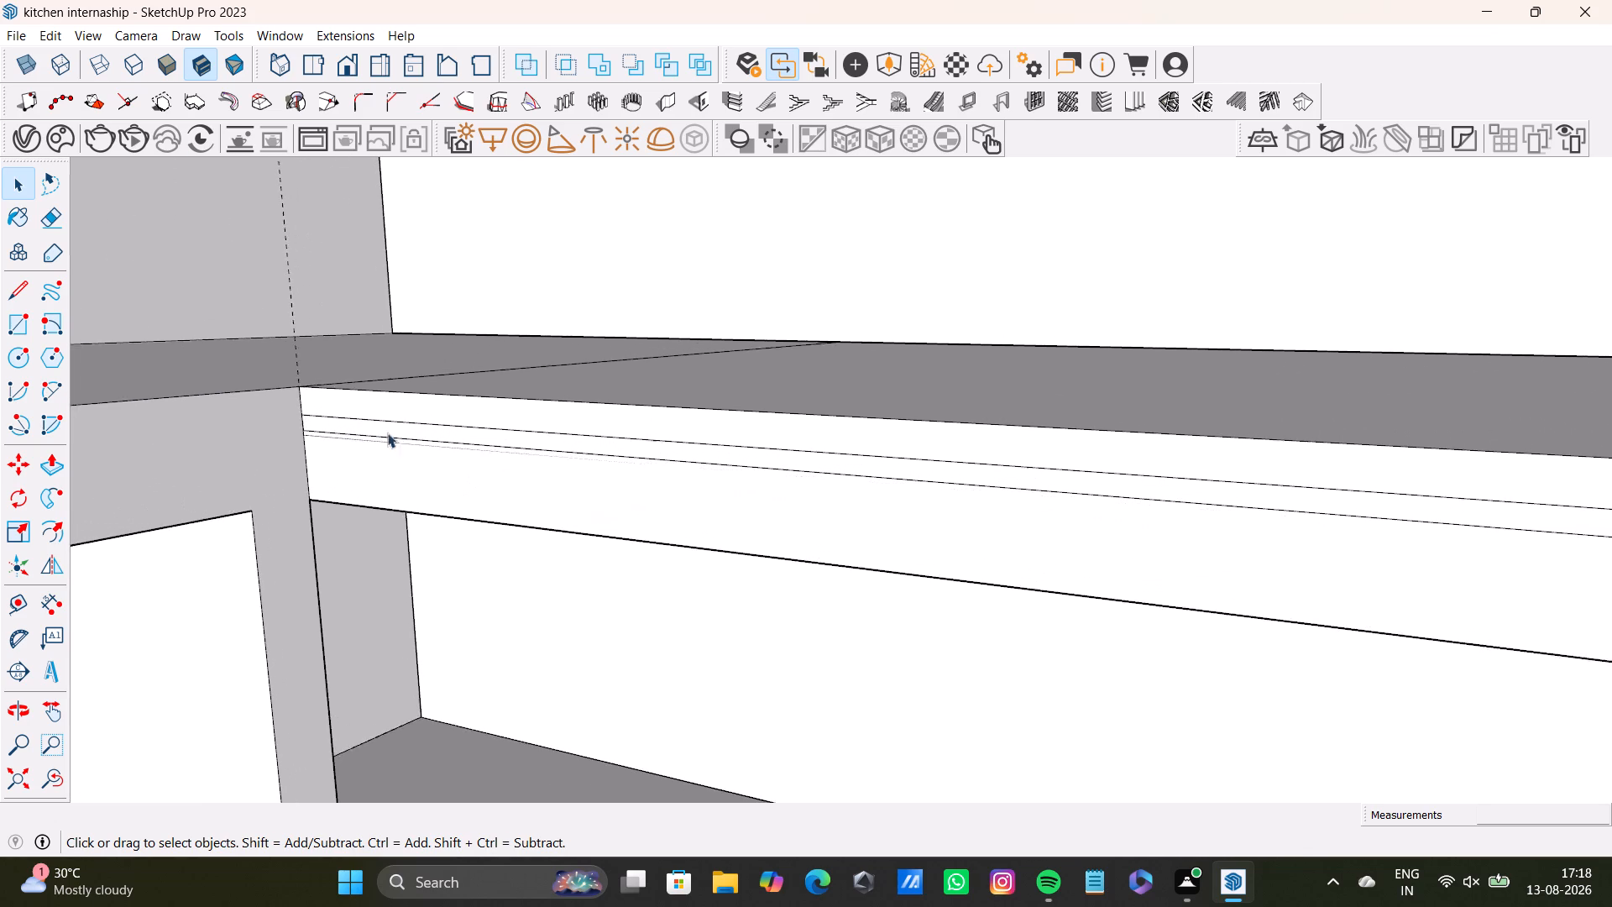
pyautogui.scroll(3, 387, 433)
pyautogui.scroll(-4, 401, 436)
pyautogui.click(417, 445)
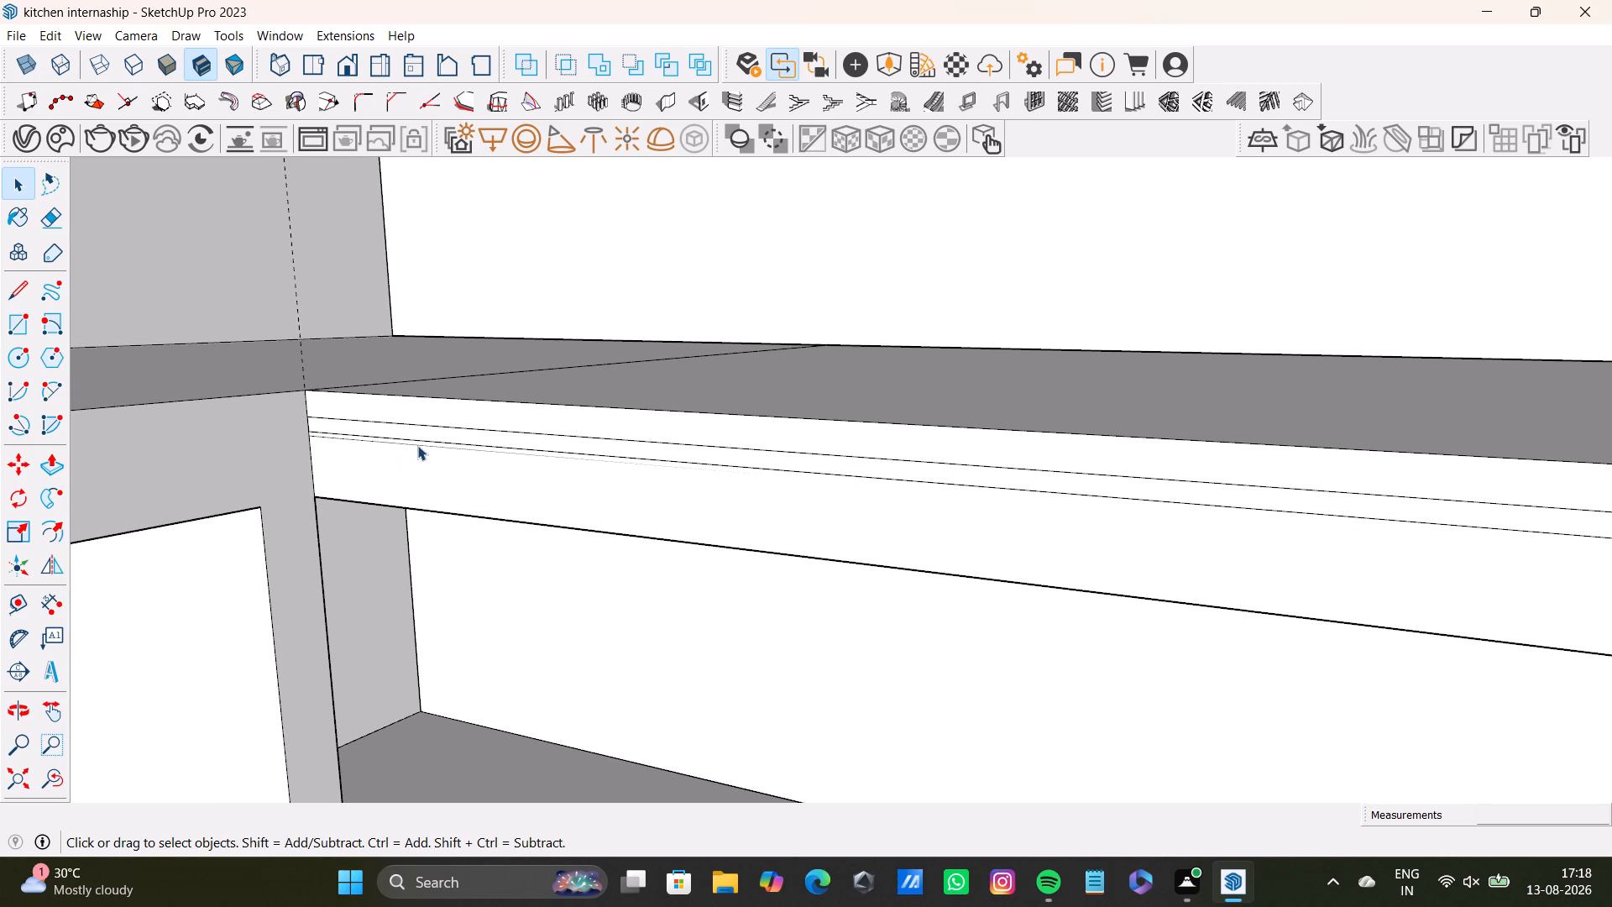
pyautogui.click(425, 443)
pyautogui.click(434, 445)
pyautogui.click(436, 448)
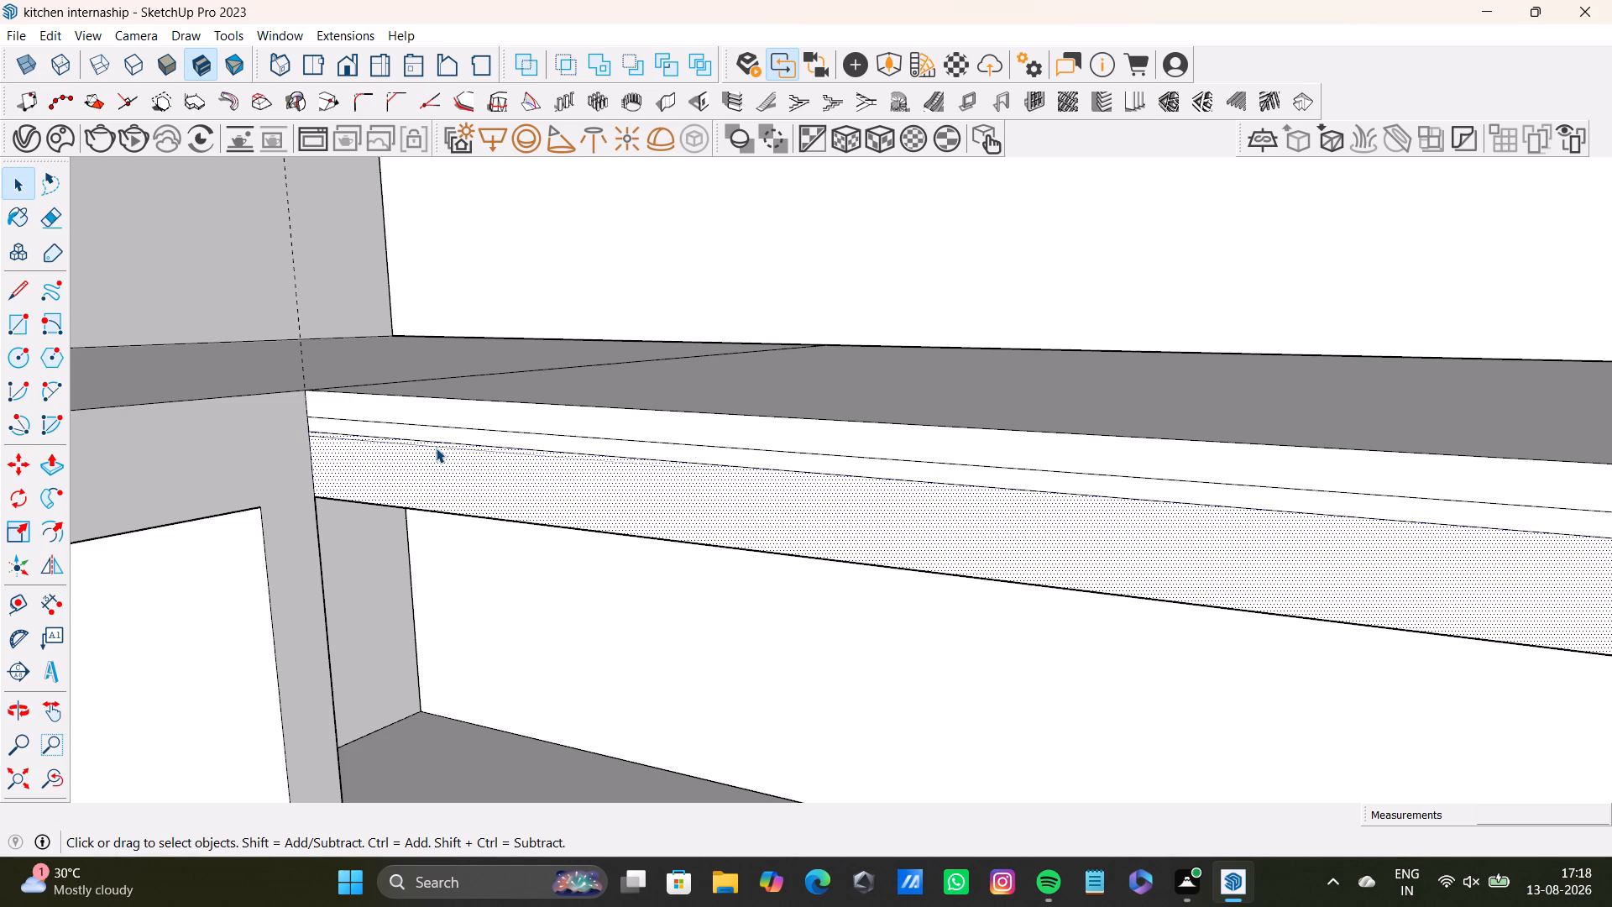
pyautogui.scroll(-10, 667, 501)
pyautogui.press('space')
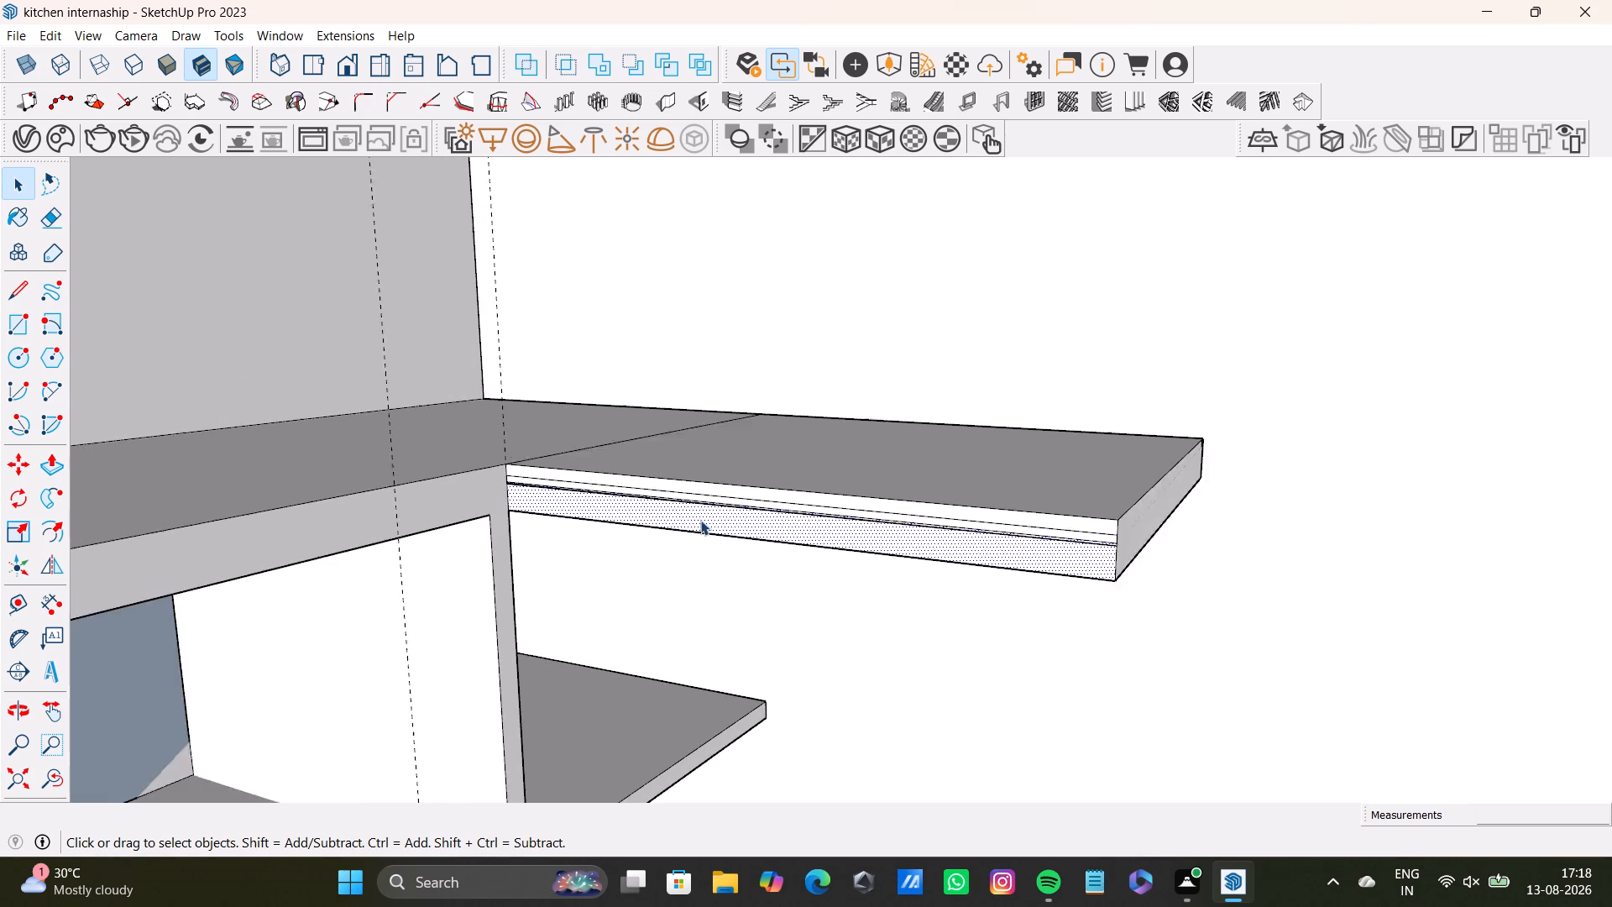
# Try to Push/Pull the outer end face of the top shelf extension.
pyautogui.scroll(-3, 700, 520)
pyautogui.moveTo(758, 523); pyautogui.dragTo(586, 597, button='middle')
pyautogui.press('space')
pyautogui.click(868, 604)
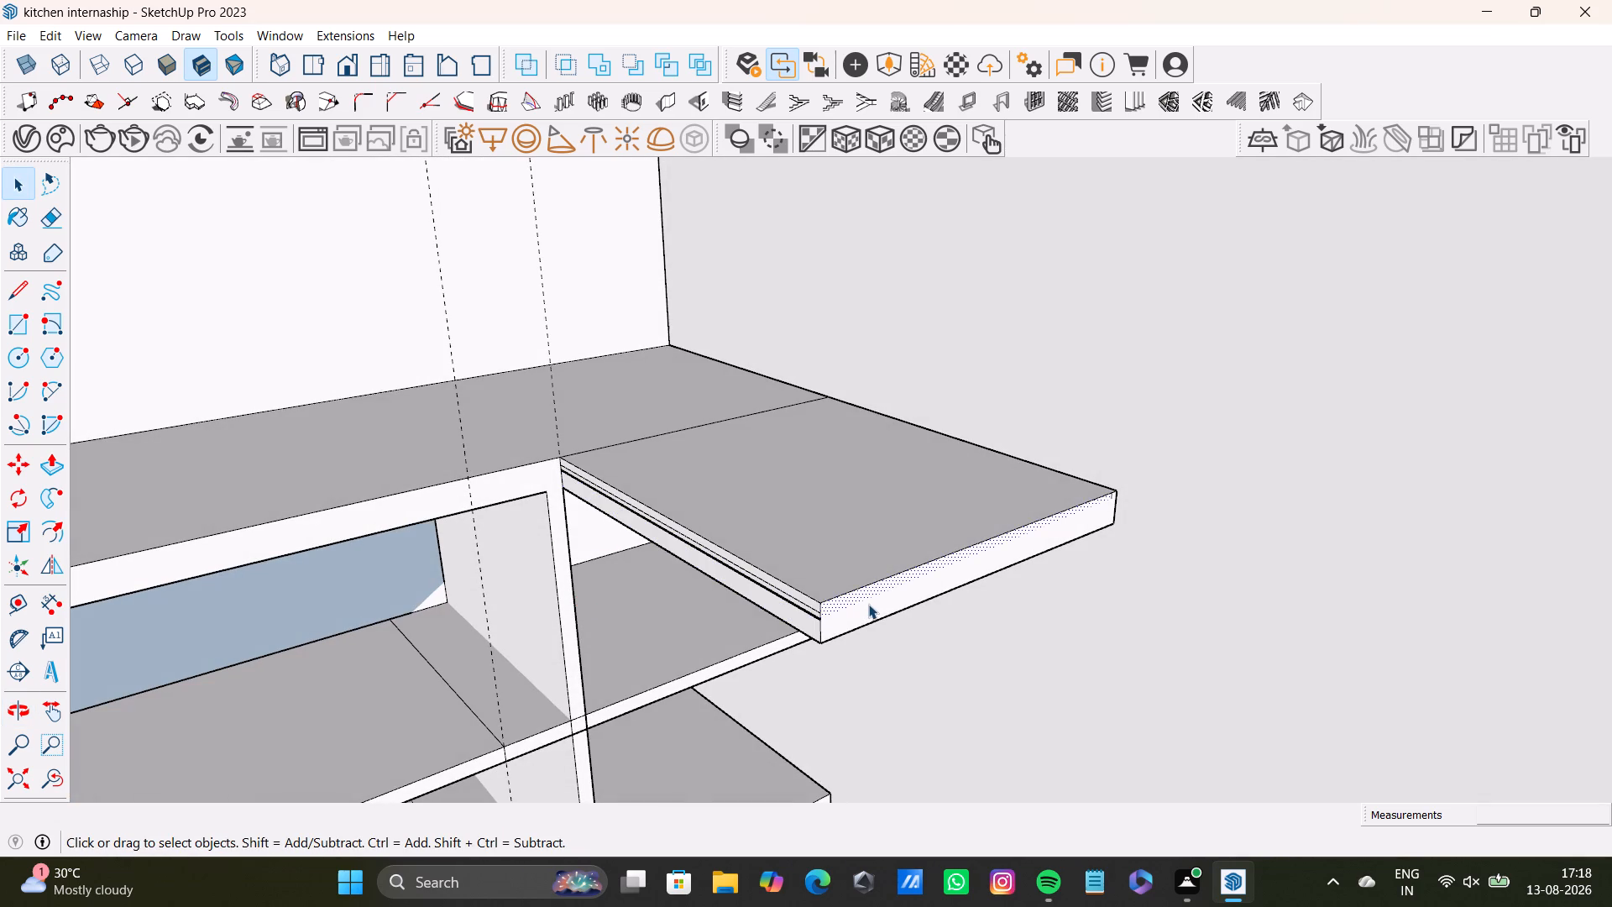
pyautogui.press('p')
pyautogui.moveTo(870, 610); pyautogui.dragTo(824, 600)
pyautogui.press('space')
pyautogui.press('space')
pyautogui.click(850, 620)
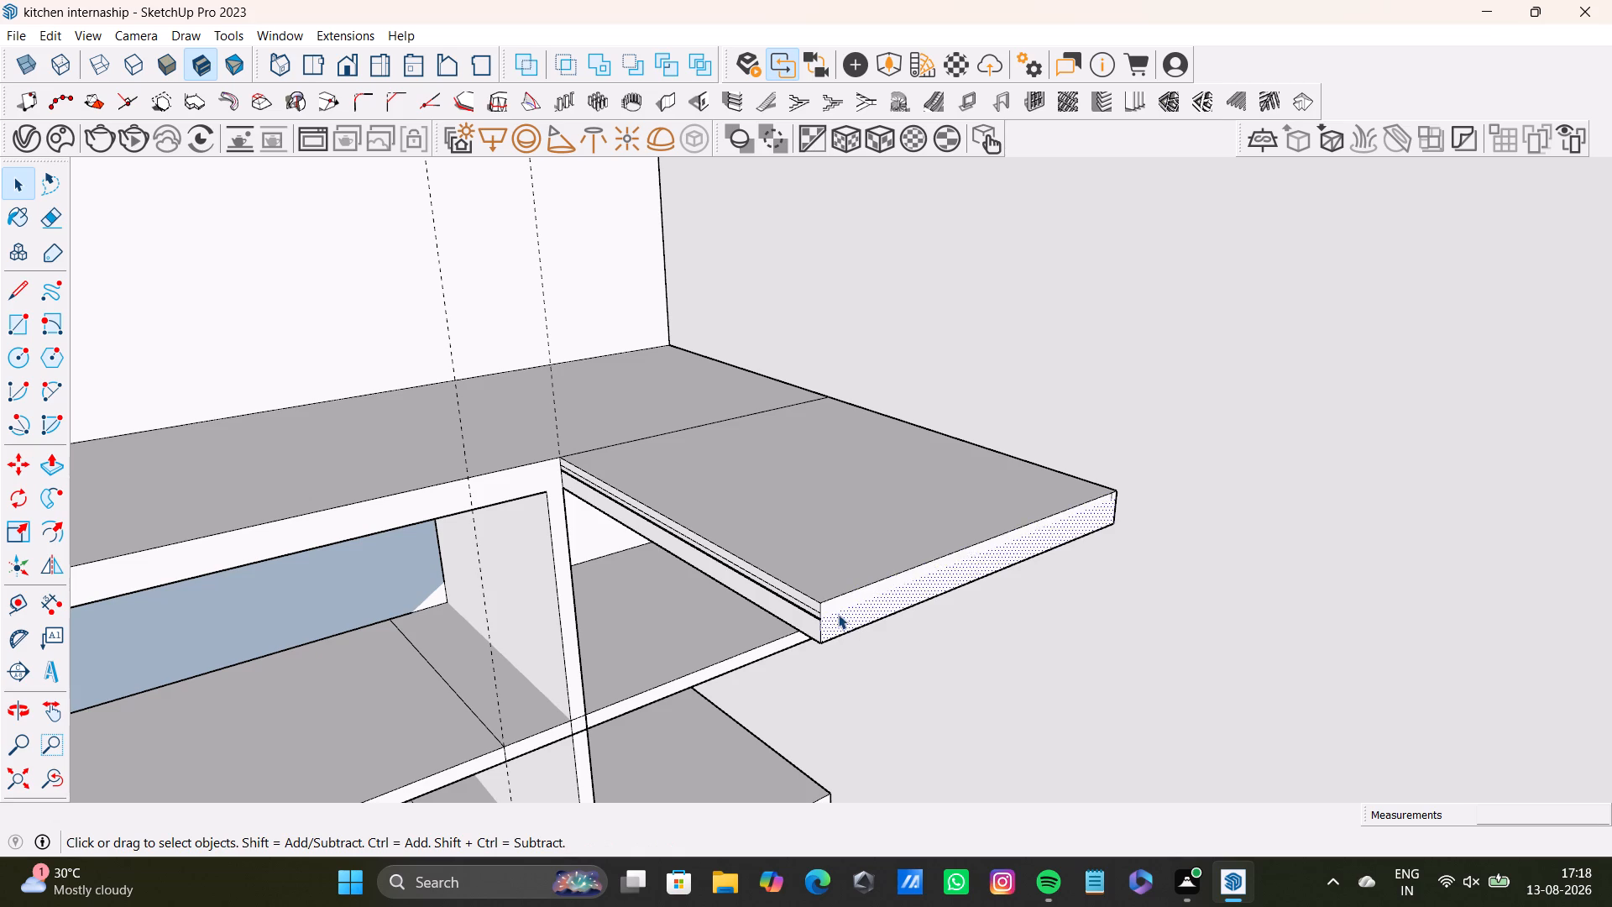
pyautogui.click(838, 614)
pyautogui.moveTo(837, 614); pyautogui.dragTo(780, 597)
# Delete the three lengthwise seam edges on the shelf extension's long front side.
pyautogui.scroll(10, 803, 610)
pyautogui.moveTo(812, 616); pyautogui.dragTo(841, 532, button='middle')
pyautogui.scroll(6, 864, 574)
pyautogui.click(907, 554)
pyautogui.click(906, 561)
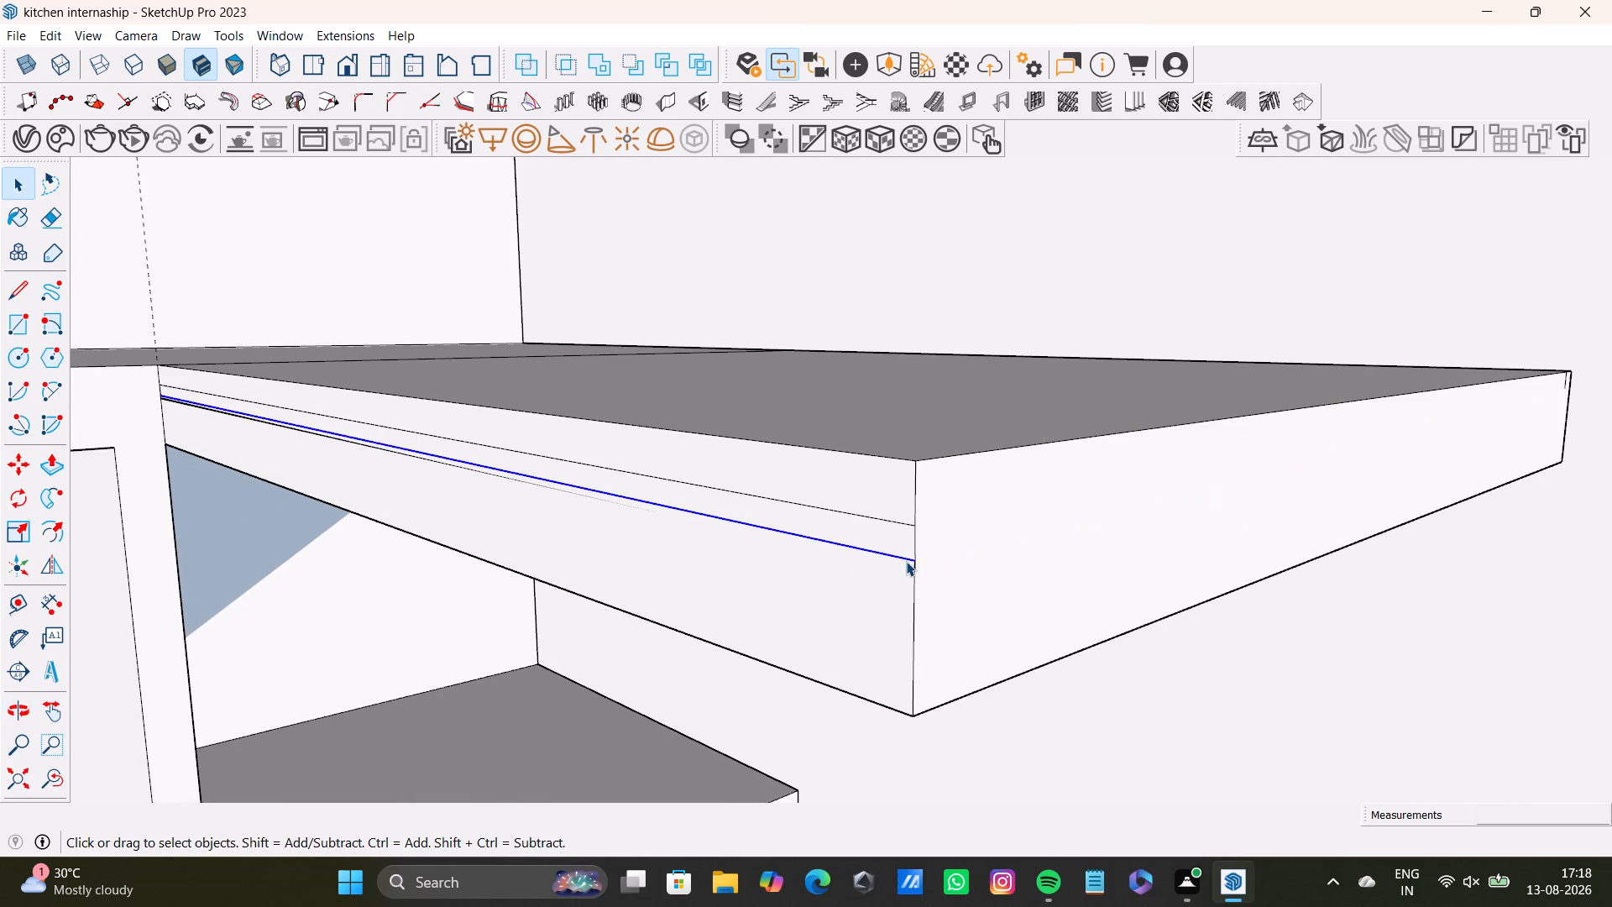
pyautogui.press('Delete')
pyautogui.click(913, 524)
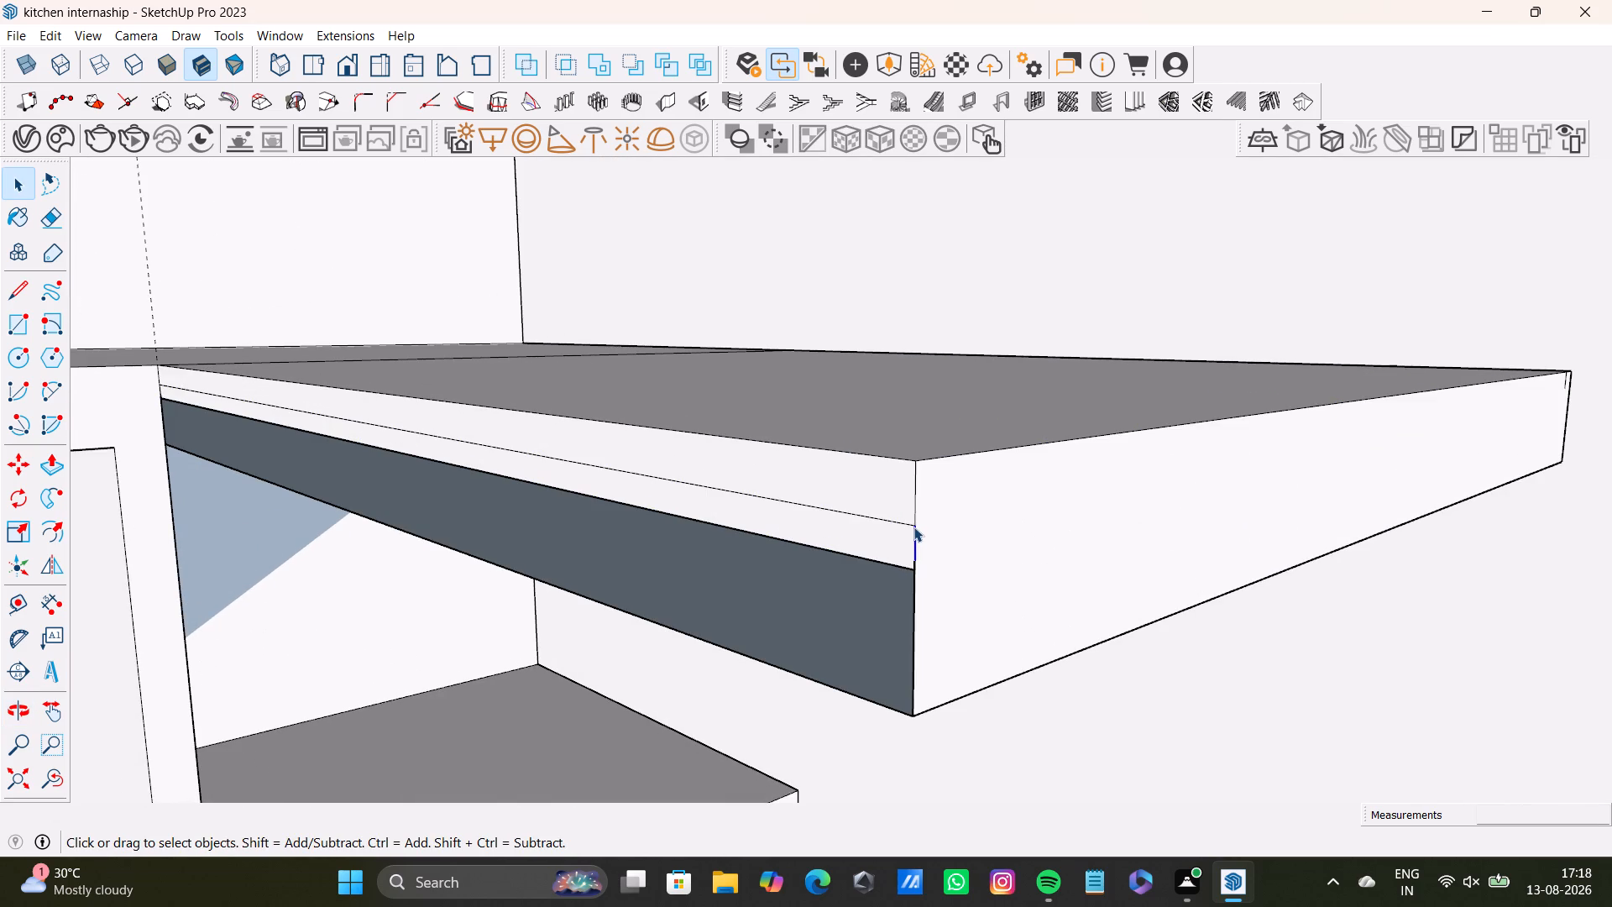
pyautogui.click(905, 527)
pyautogui.press('Delete')
pyautogui.click(902, 563)
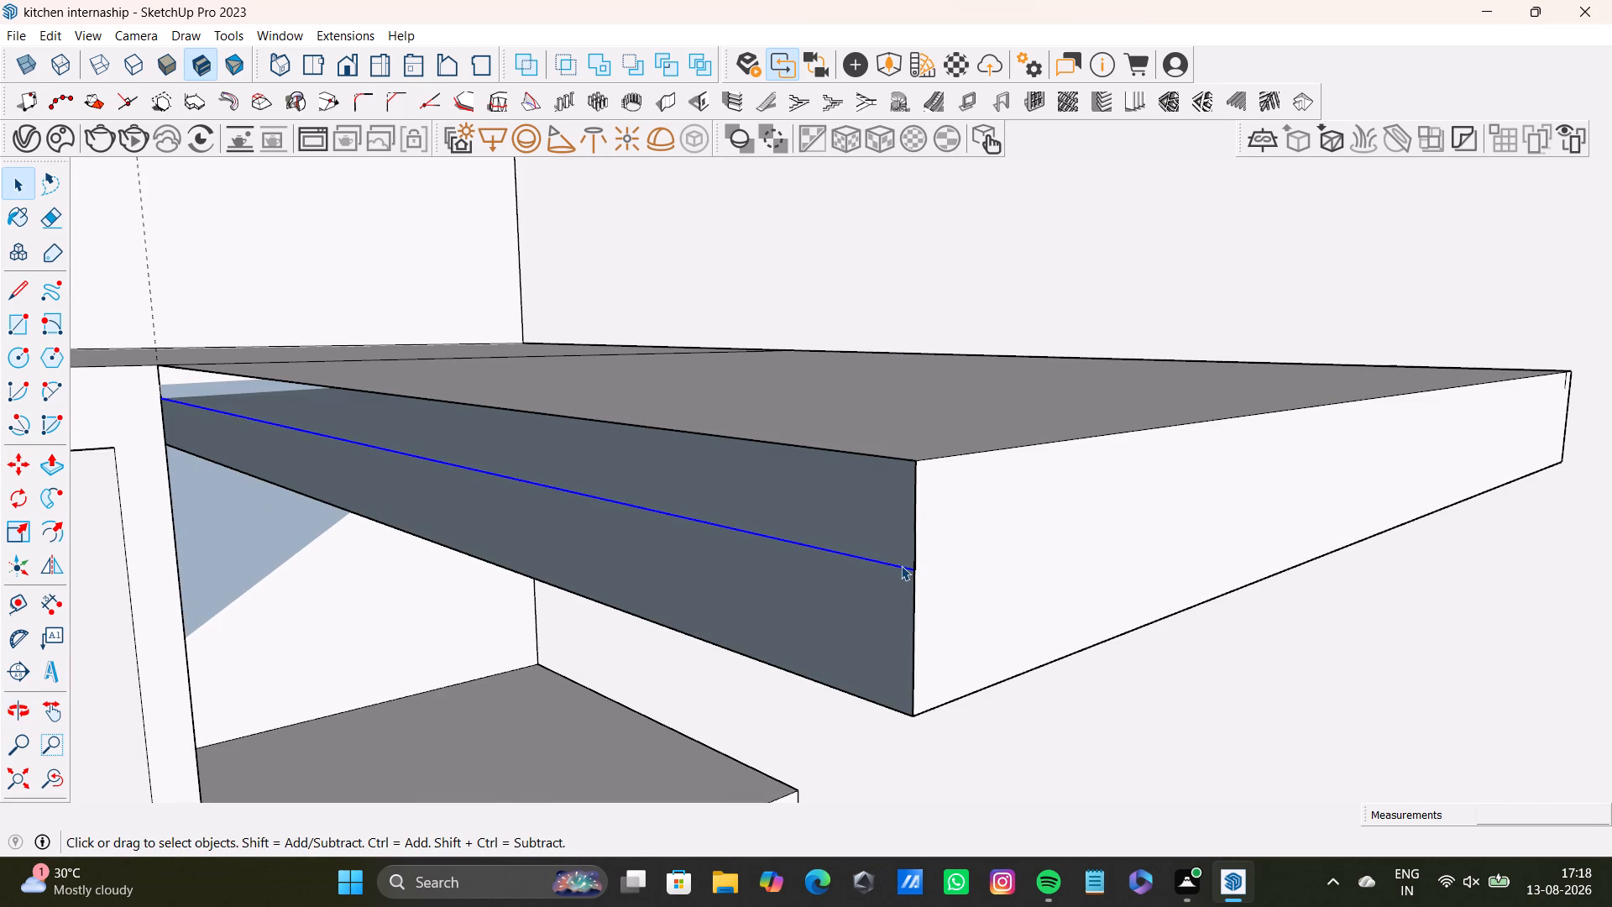
pyautogui.press('Delete')
pyautogui.moveTo(874, 566); pyautogui.dragTo(986, 513, button='middle')
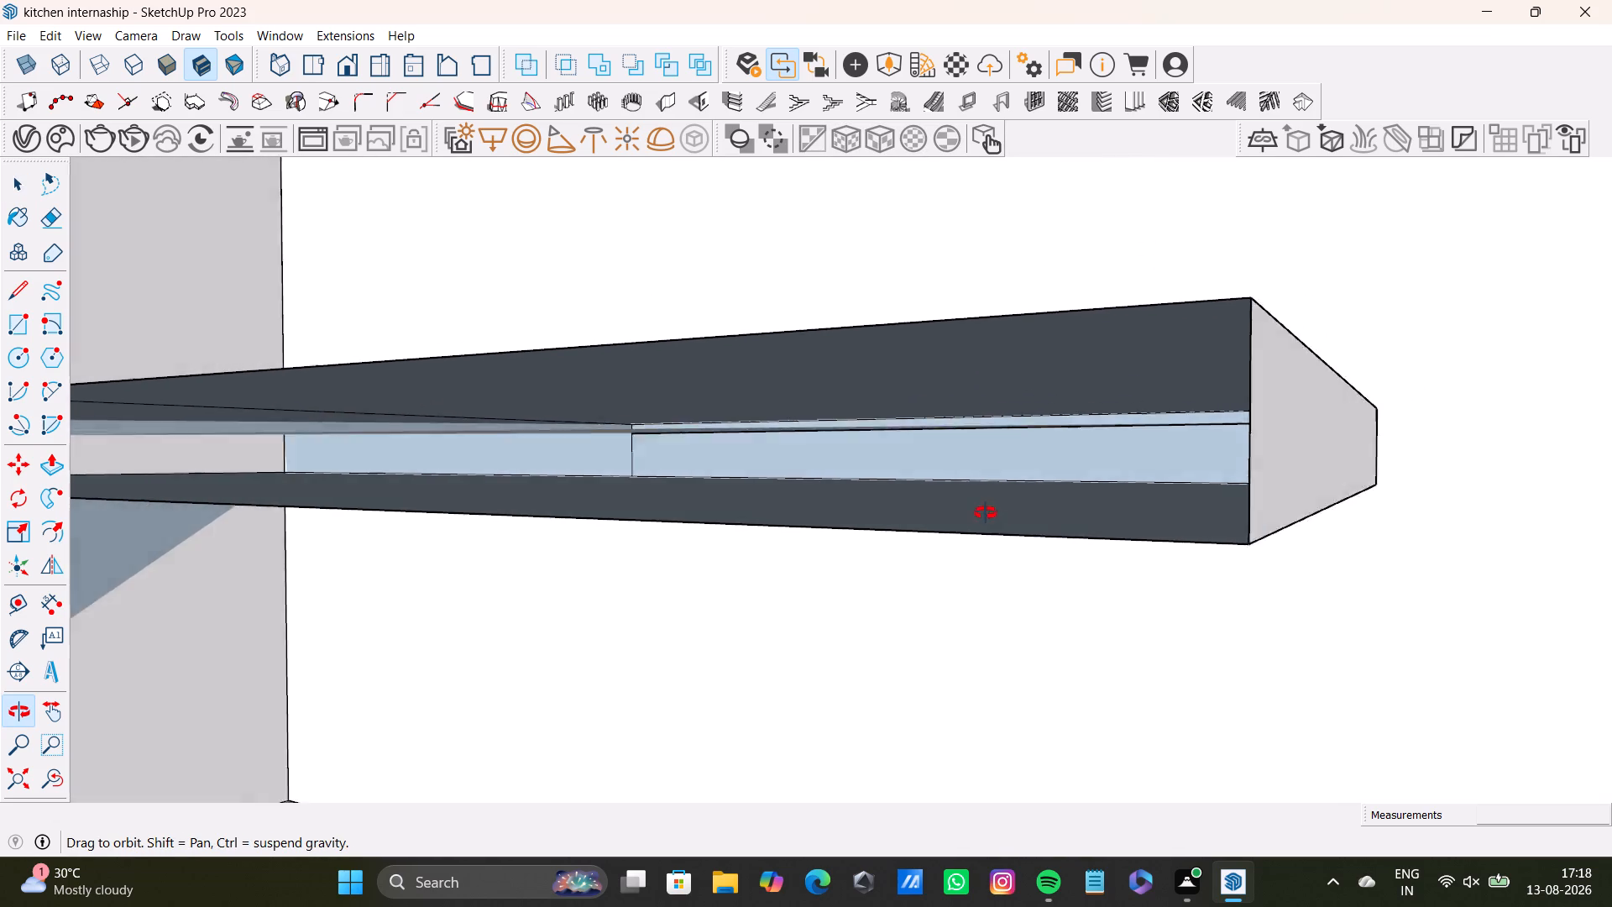
pyautogui.moveTo(986, 513); pyautogui.dragTo(947, 527, button='middle')
pyautogui.scroll(-8, 756, 474)
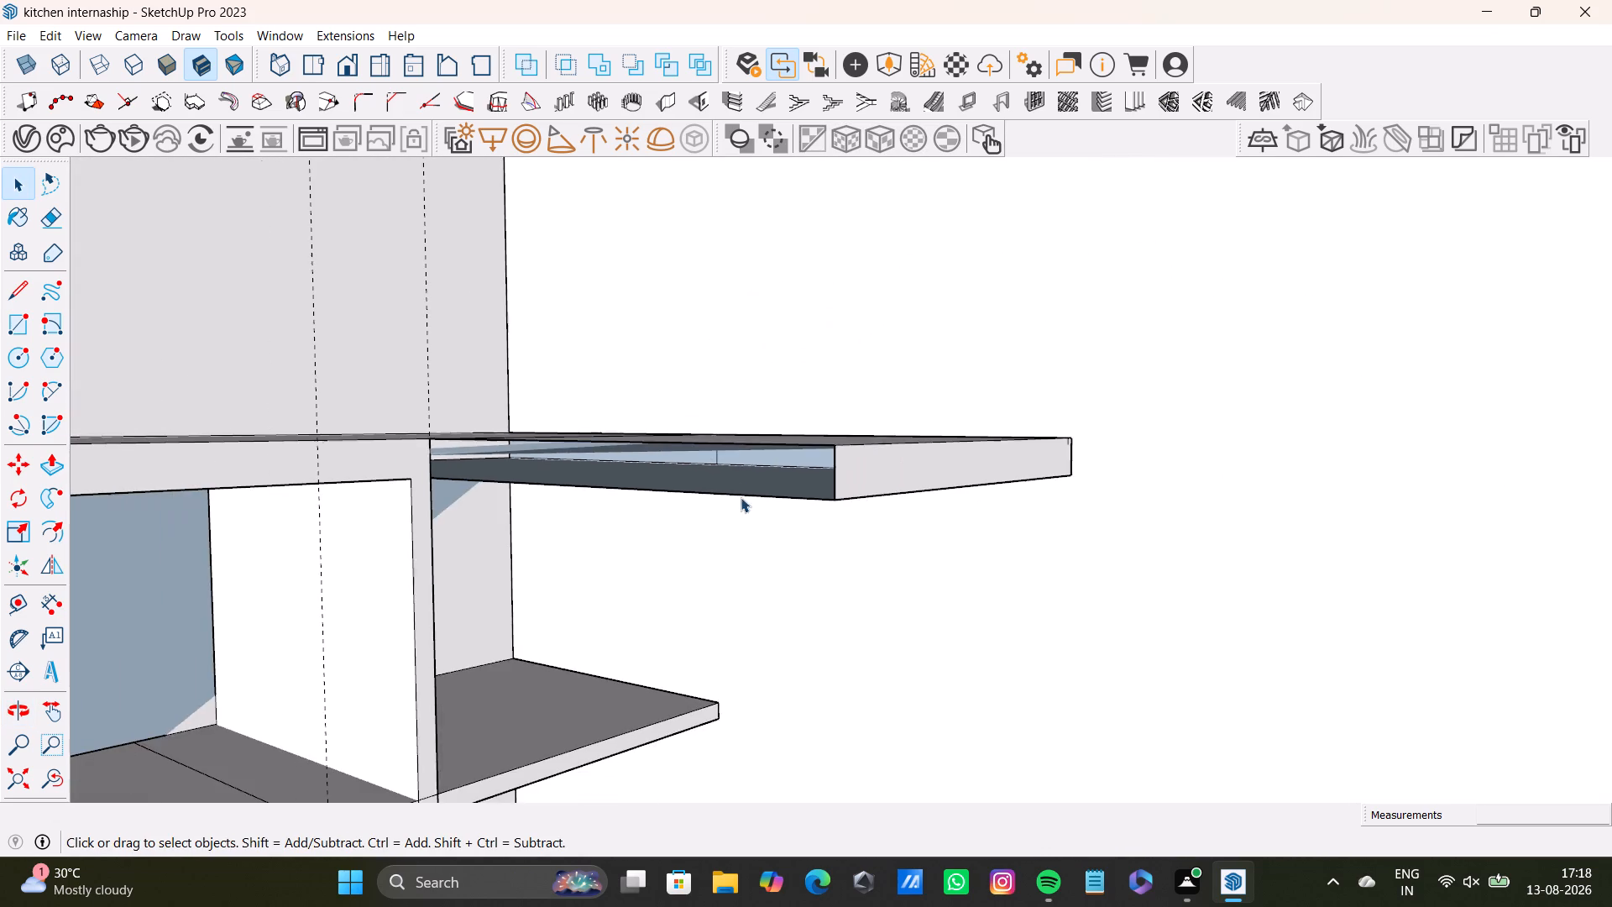
# Close the open long front side of the top shelf extension with a rectangle drawn corner to corner.
pyautogui.moveTo(678, 520); pyautogui.dragTo(861, 494, button='middle')
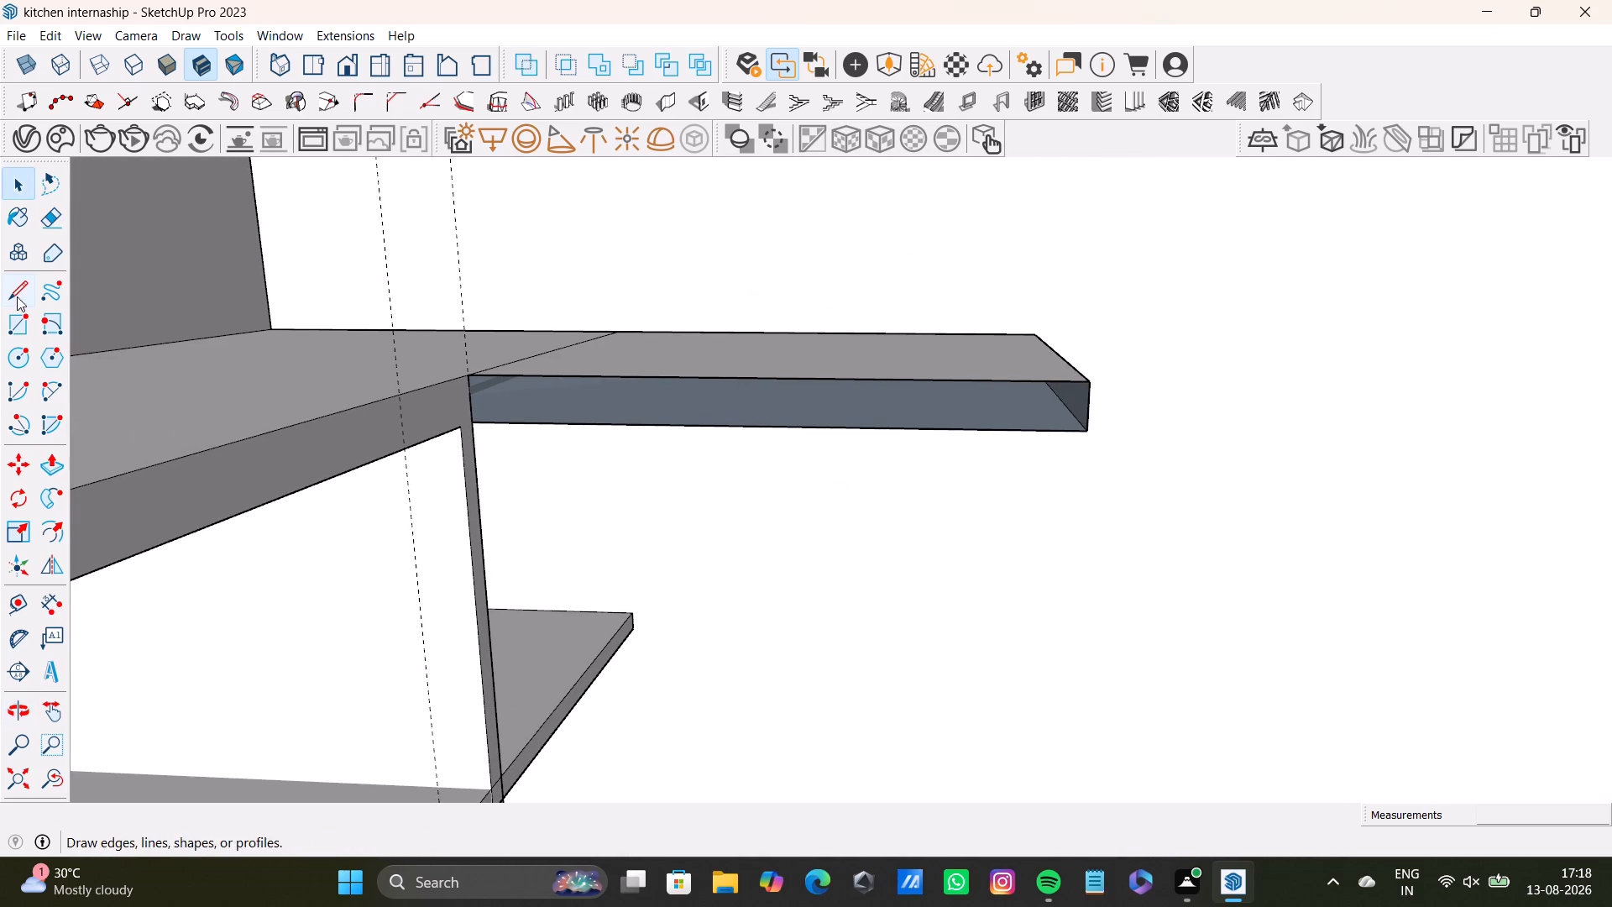
pyautogui.moveTo(18, 333); pyautogui.dragTo(28, 334)
pyautogui.scroll(5, 547, 399)
pyautogui.click(440, 359)
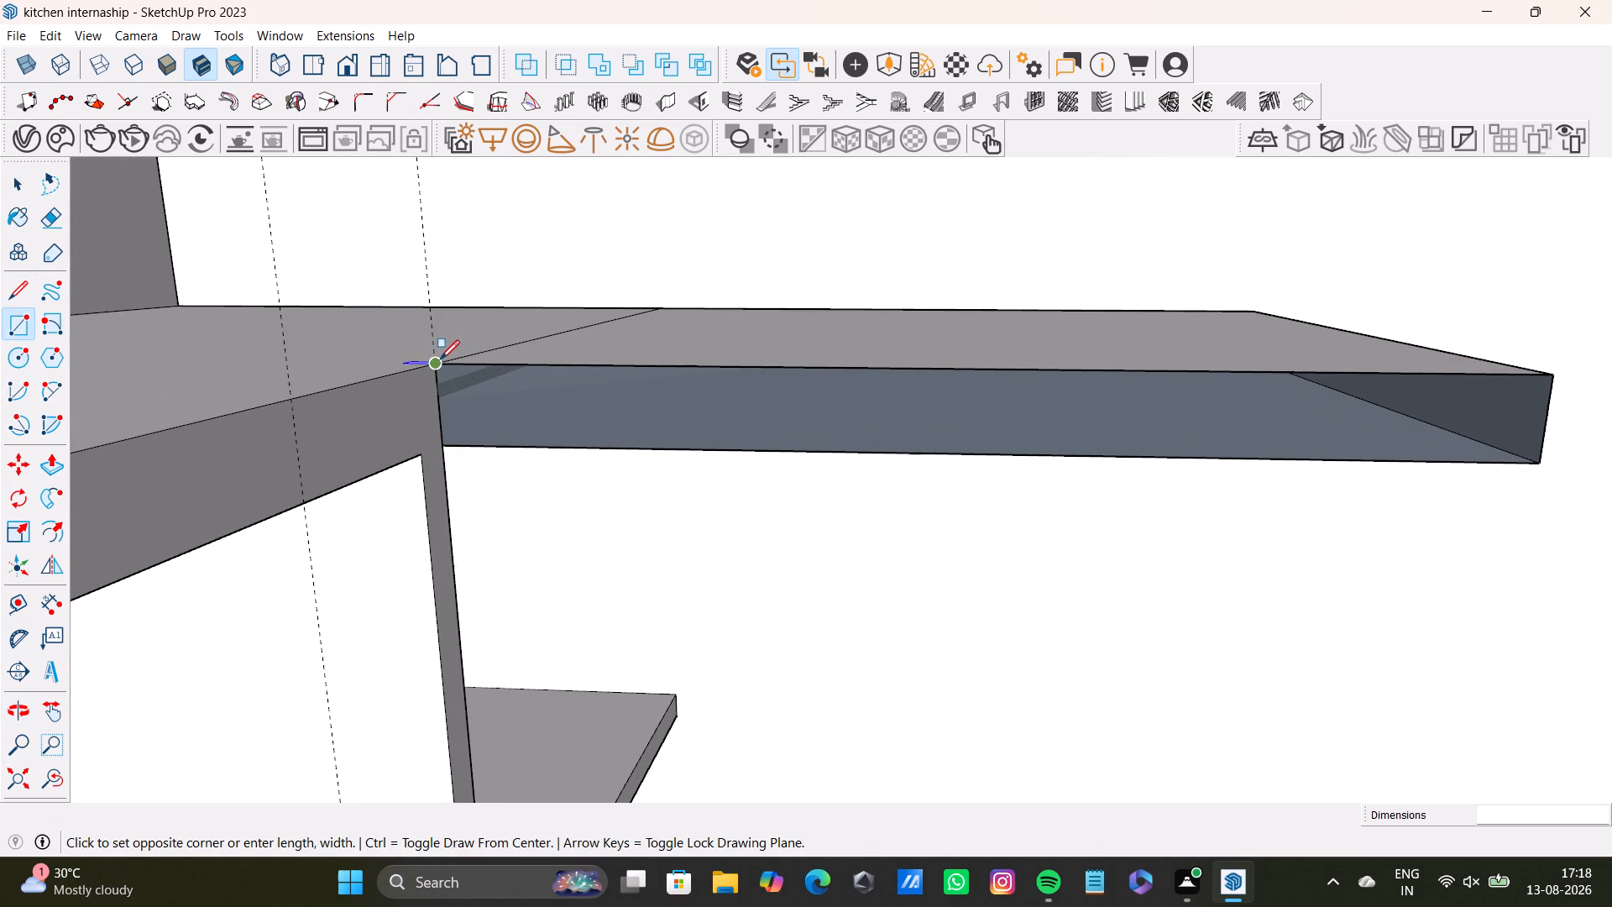
pyautogui.click(1538, 454)
# Push/Pull the outer end face of the top shelf extension outward by about 2 11/16".
pyautogui.moveTo(1470, 465); pyautogui.dragTo(1085, 464, button='middle')
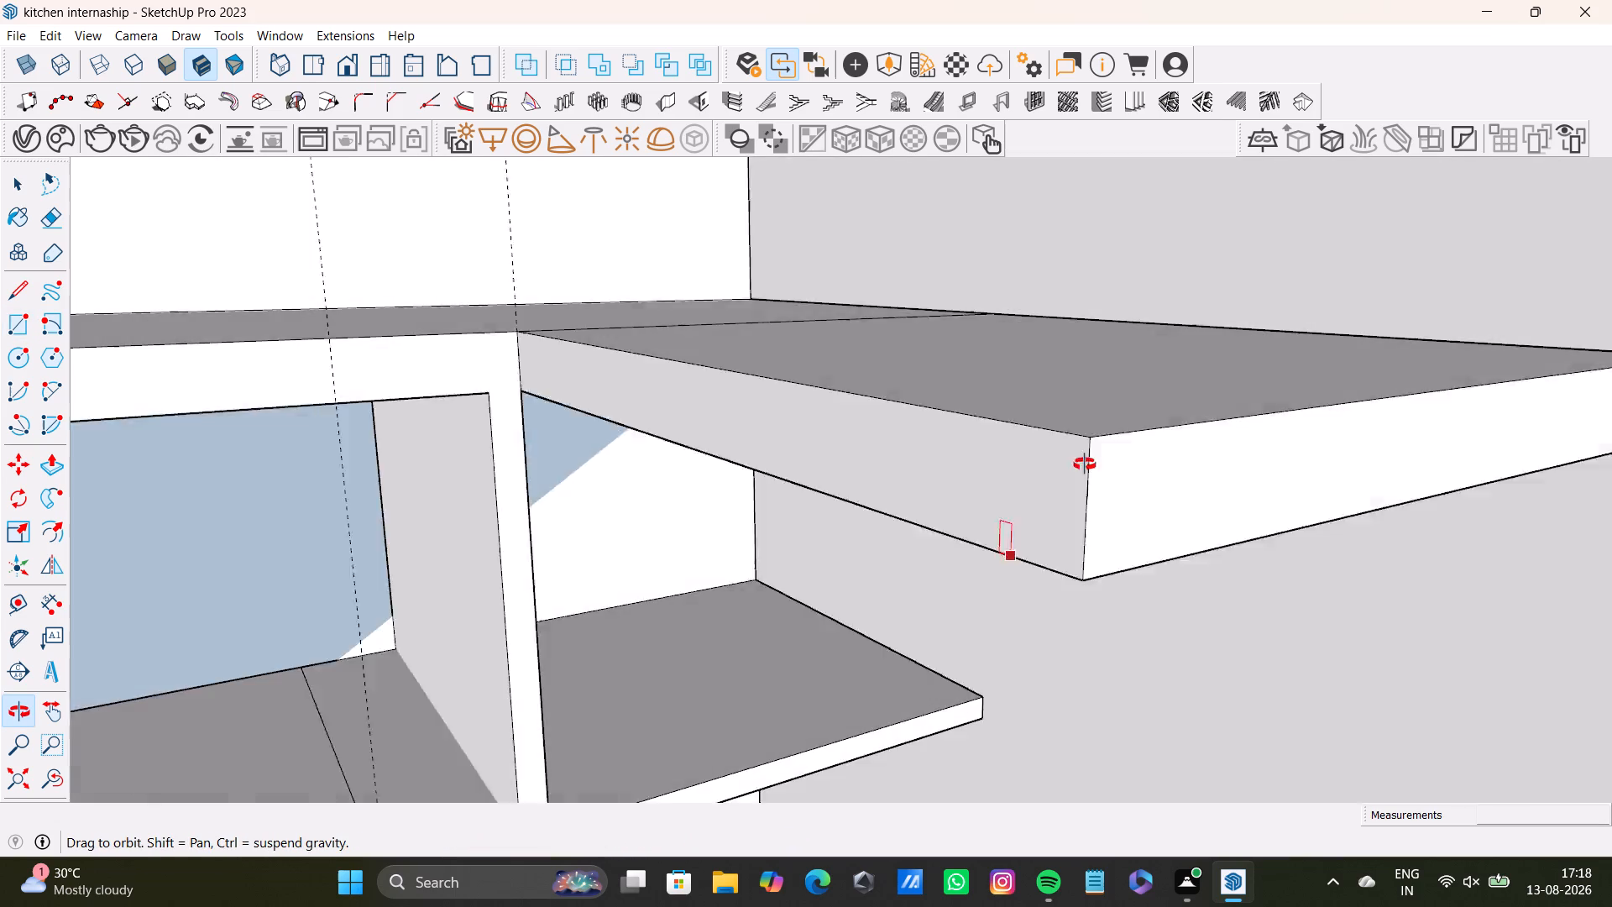
pyautogui.moveTo(1085, 464); pyautogui.dragTo(1037, 490, button='middle')
pyautogui.press('space')
pyautogui.click(989, 541)
pyautogui.press('p')
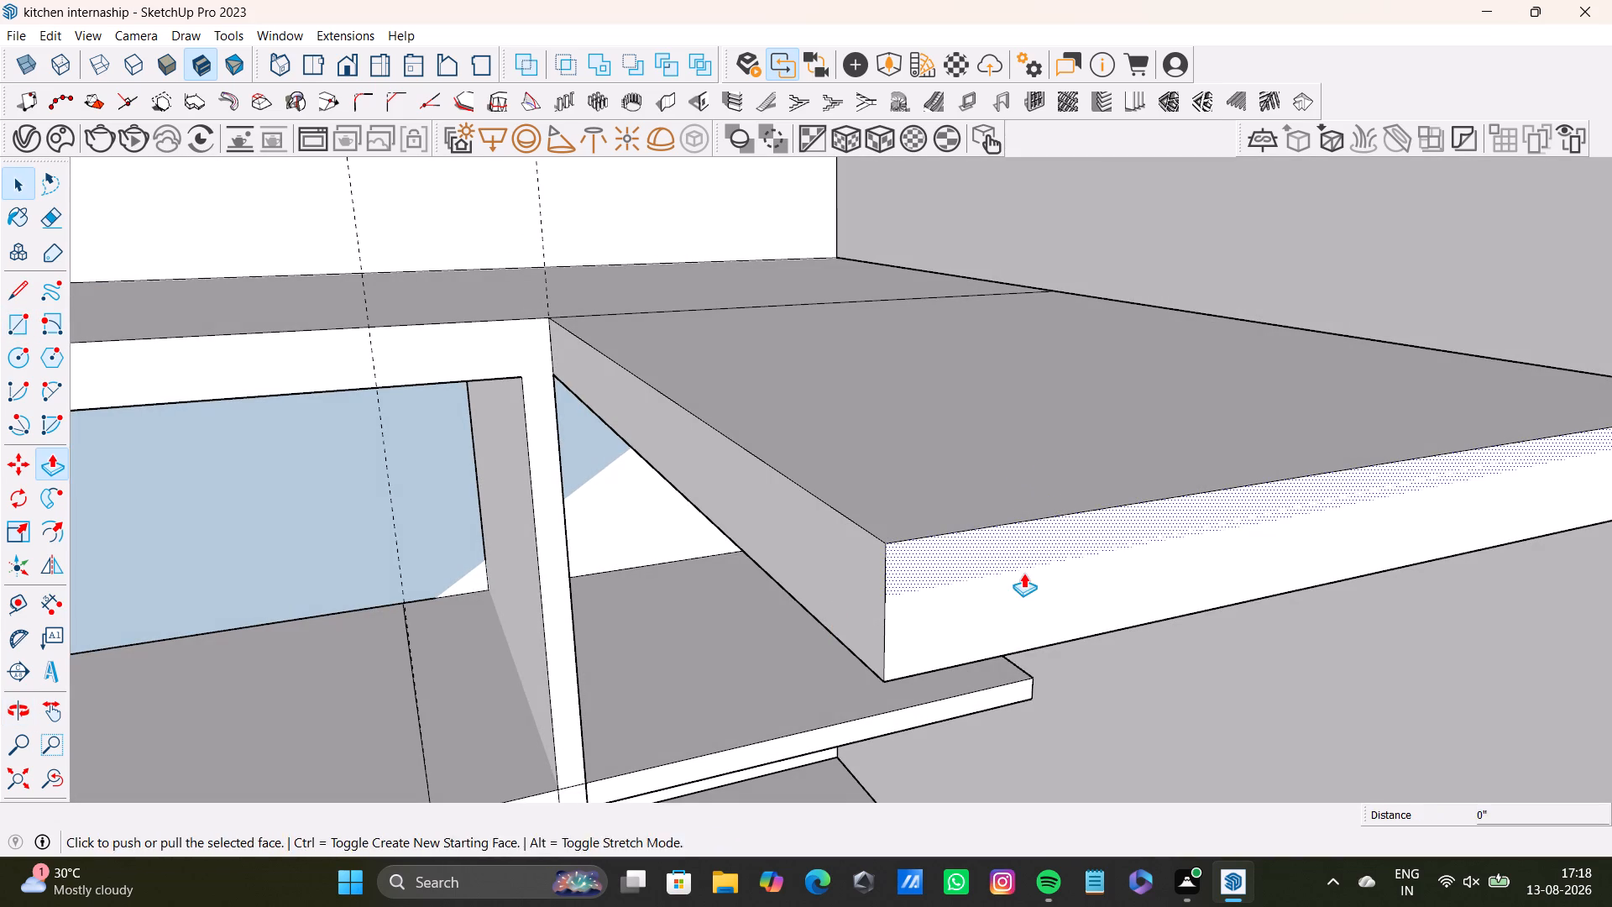
pyautogui.moveTo(1023, 573); pyautogui.dragTo(1246, 632)
# Push/Pull the recessed lower face under the shelf extension's outer end outward by about 2 13/16".
pyautogui.moveTo(1252, 646); pyautogui.dragTo(1200, 318, button='middle')
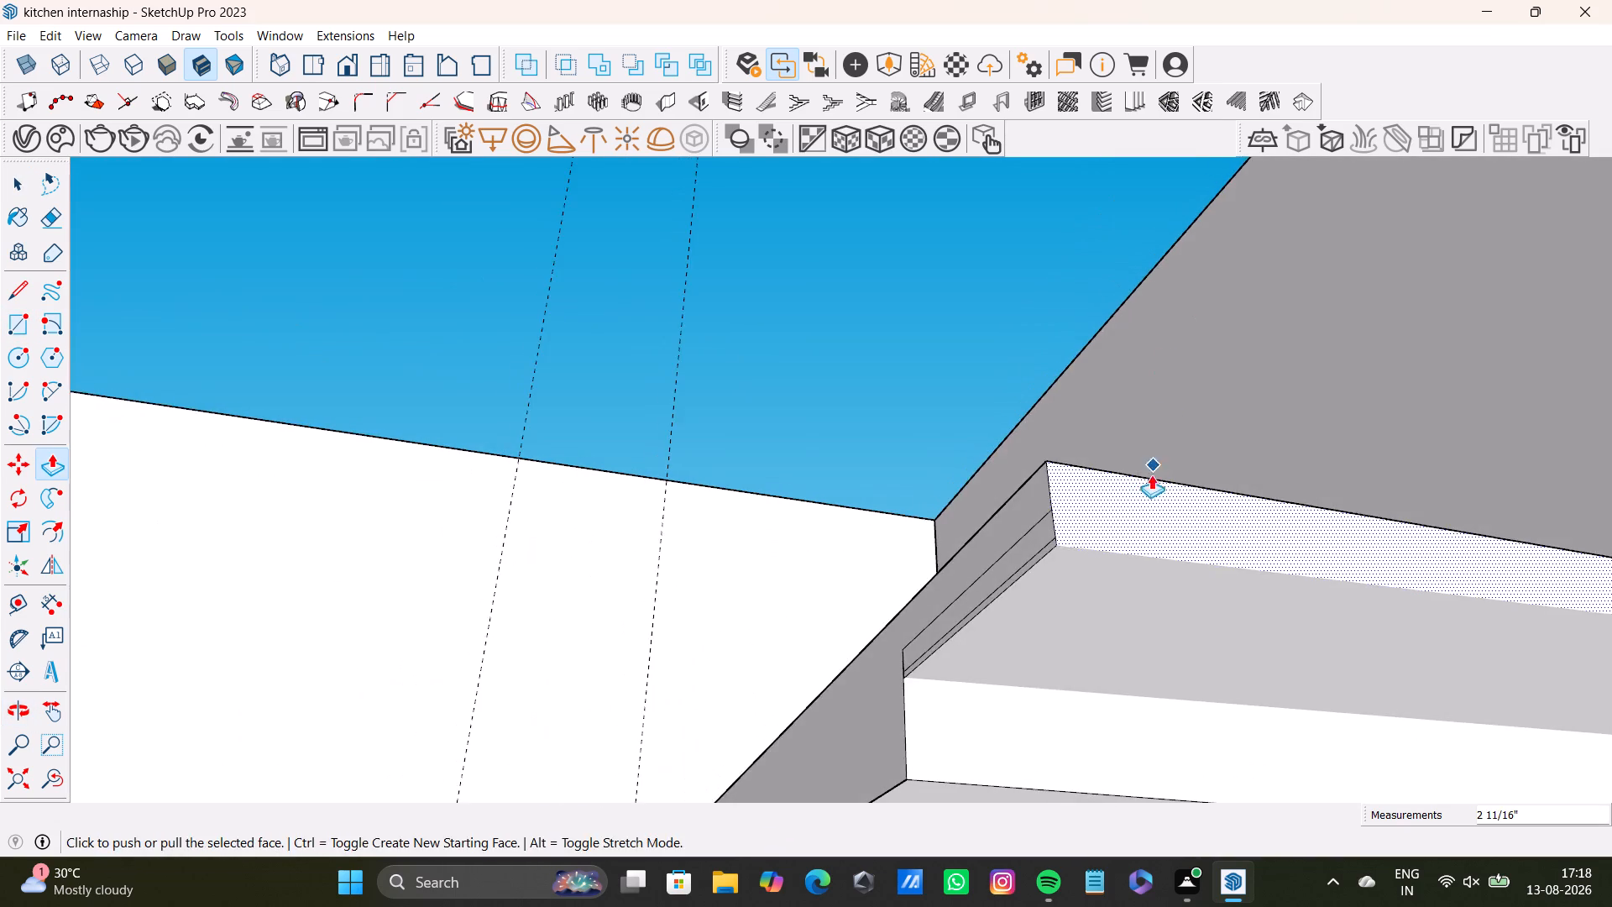
pyautogui.scroll(-3, 1151, 515)
pyautogui.keyDown('shift'); pyautogui.moveTo(1175, 591); pyautogui.dragTo(1021, 341, button='middle'); pyautogui.keyUp('shift')
pyautogui.click(938, 487)
pyautogui.press('space')
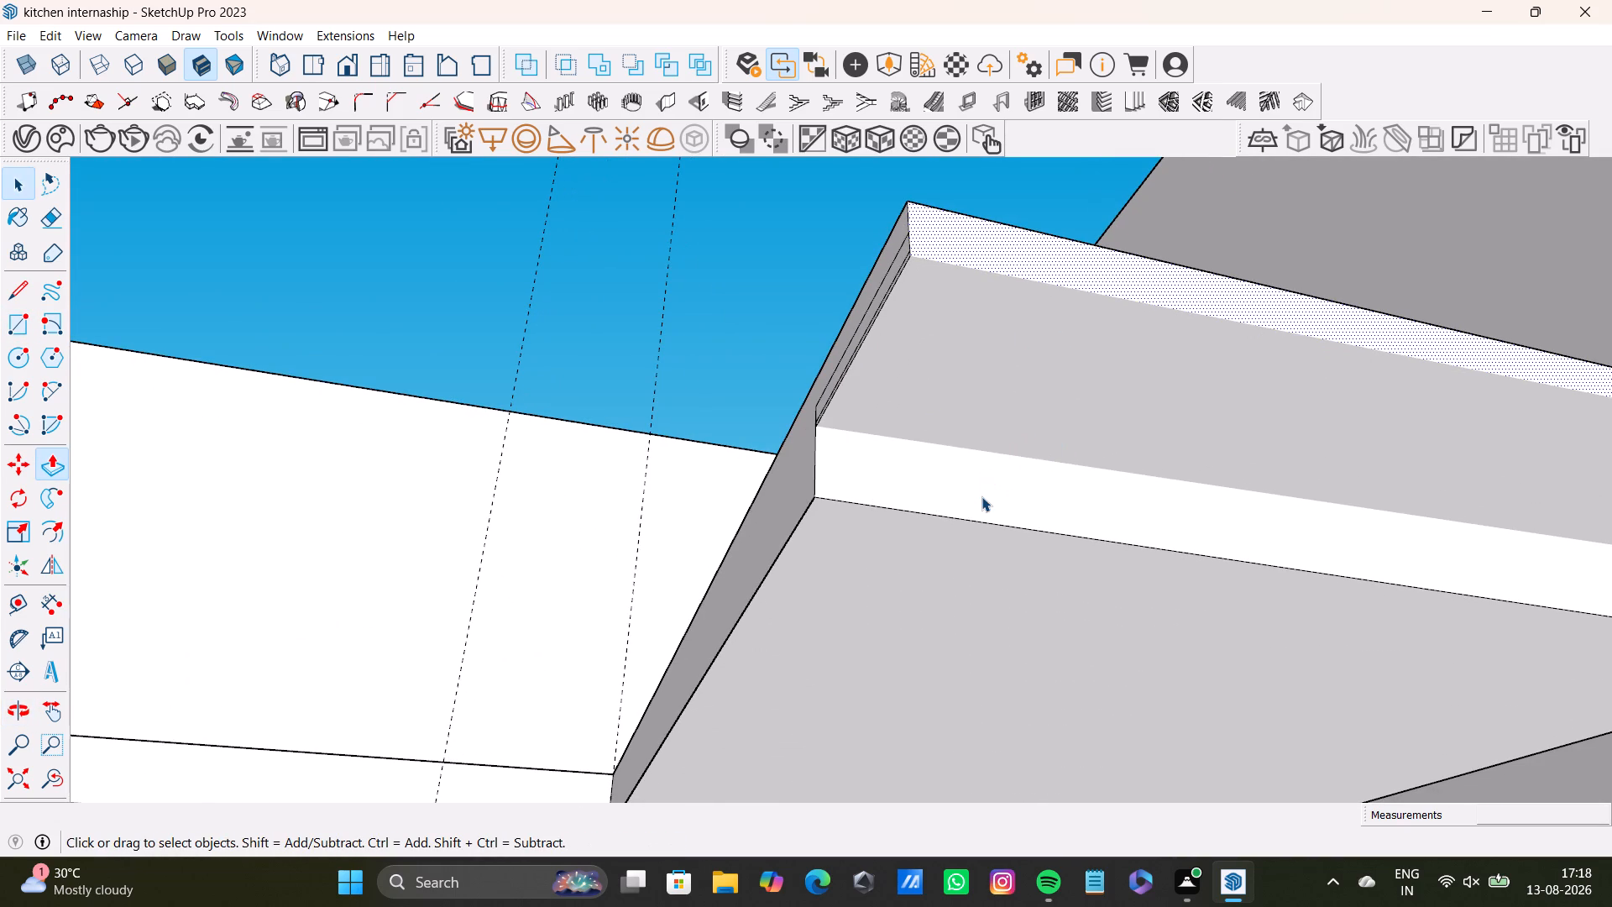
pyautogui.click(981, 496)
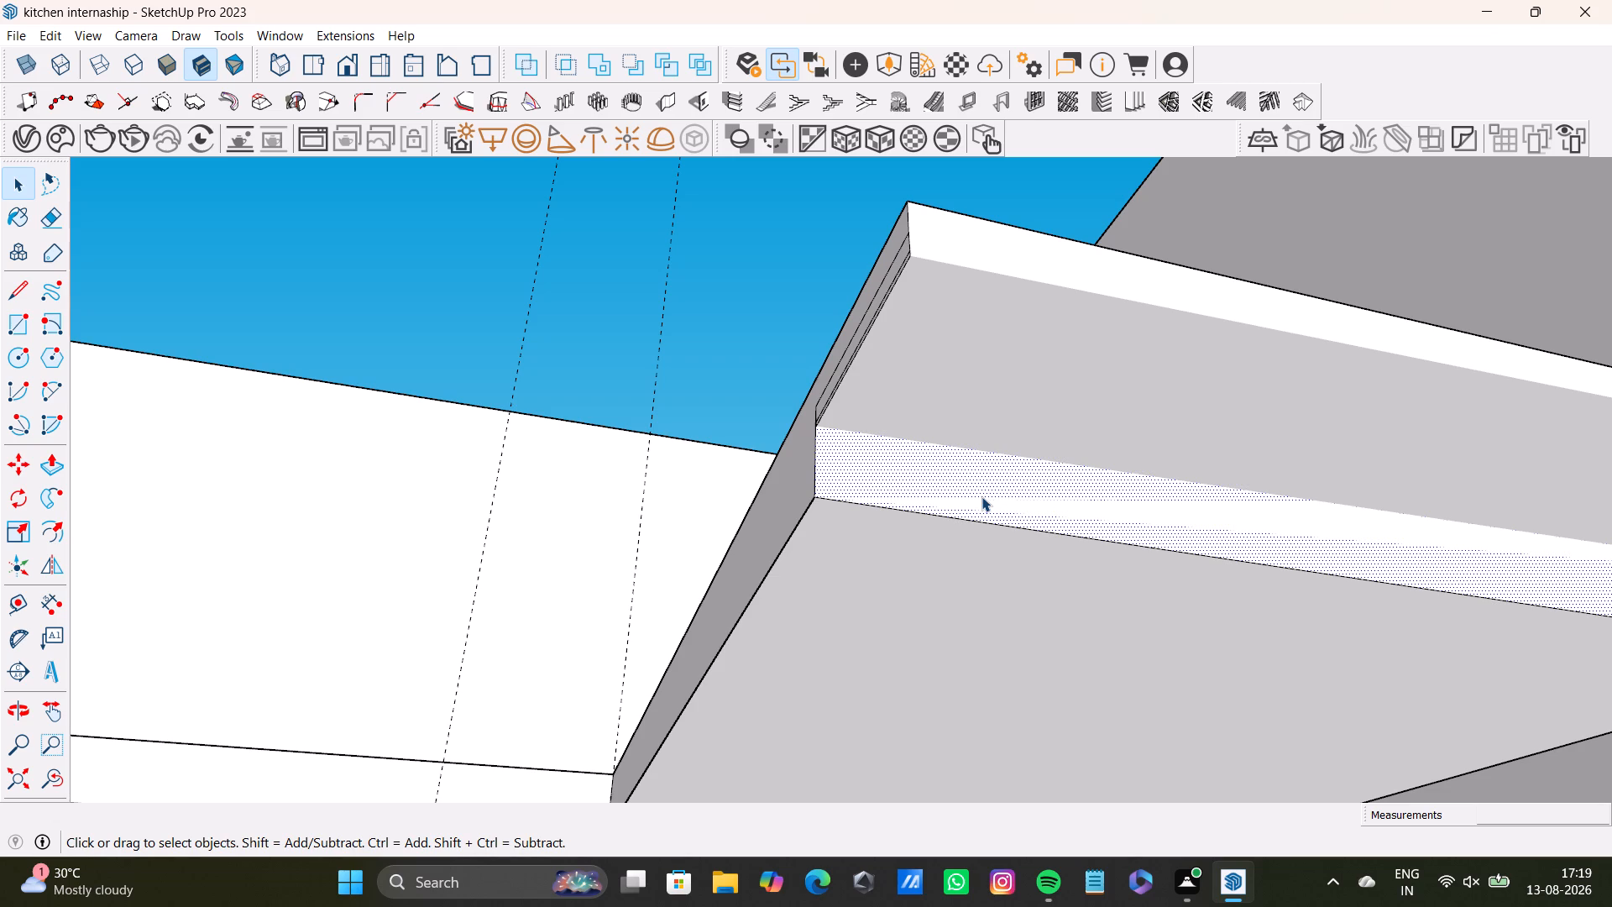
pyautogui.press('p')
pyautogui.moveTo(981, 496); pyautogui.dragTo(1055, 296)
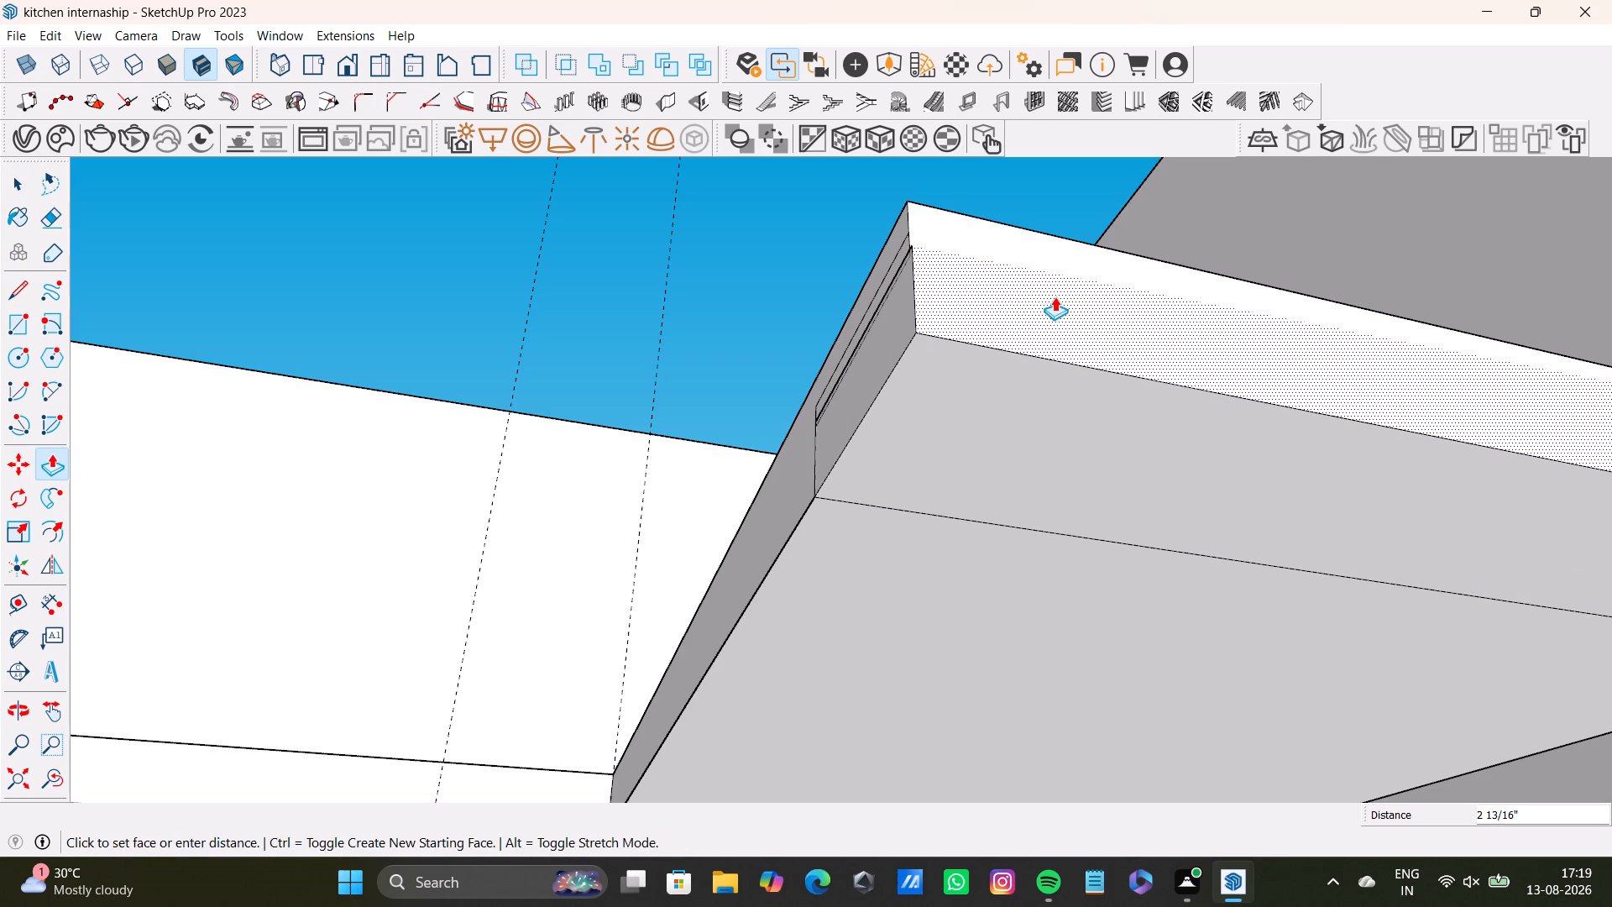
pyautogui.moveTo(1055, 296); pyautogui.dragTo(1059, 301)
pyautogui.press('space')
# Push/Pull the narrow underside strip at the top shelf extension's outer end down about 3' 3 5/16" to form a vertical end panel.
pyautogui.scroll(-4, 875, 433)
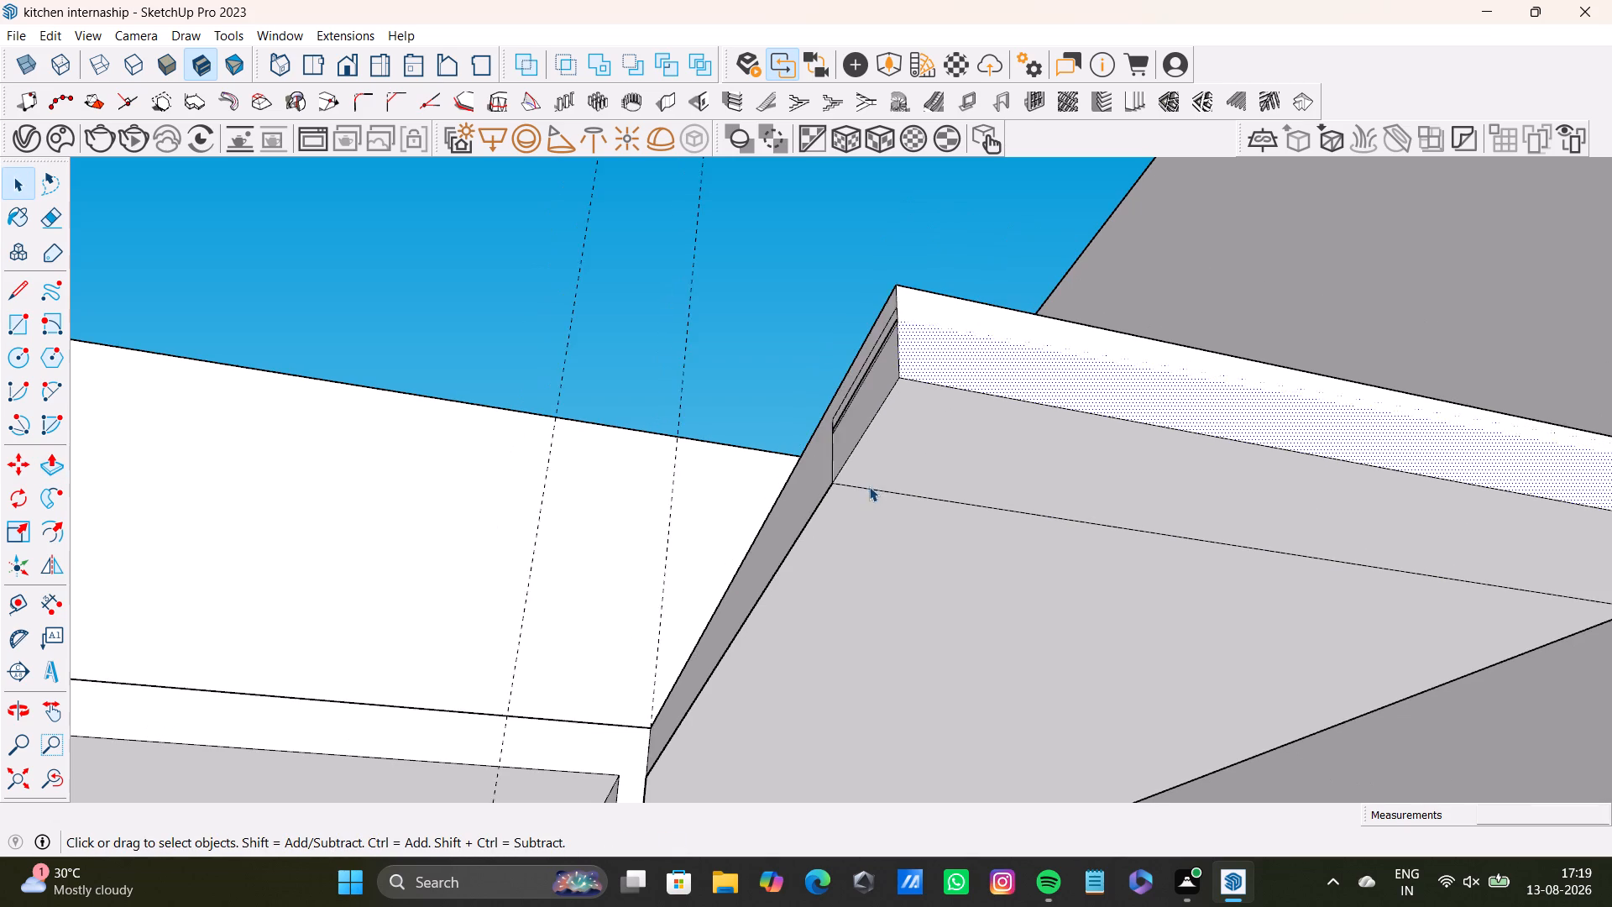
pyautogui.scroll(-3, 869, 486)
pyautogui.moveTo(631, 569); pyautogui.dragTo(945, 802, button='middle')
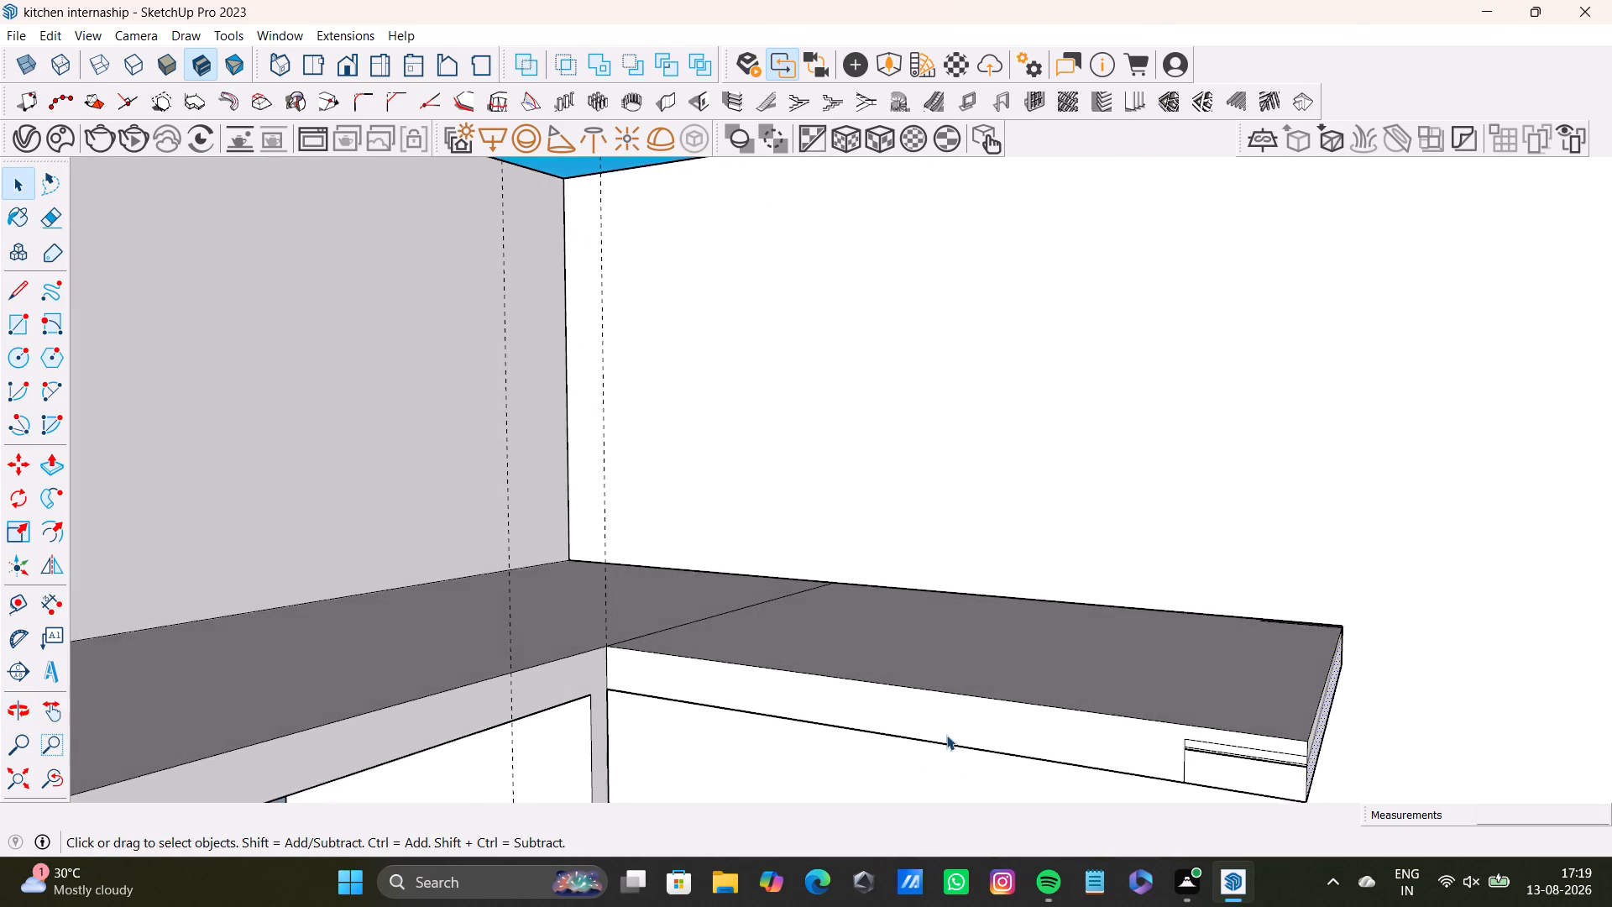
pyautogui.scroll(-7, 946, 735)
pyautogui.moveTo(945, 726); pyautogui.dragTo(876, 328, button='middle')
pyautogui.moveTo(896, 413); pyautogui.dragTo(882, 463, button='middle')
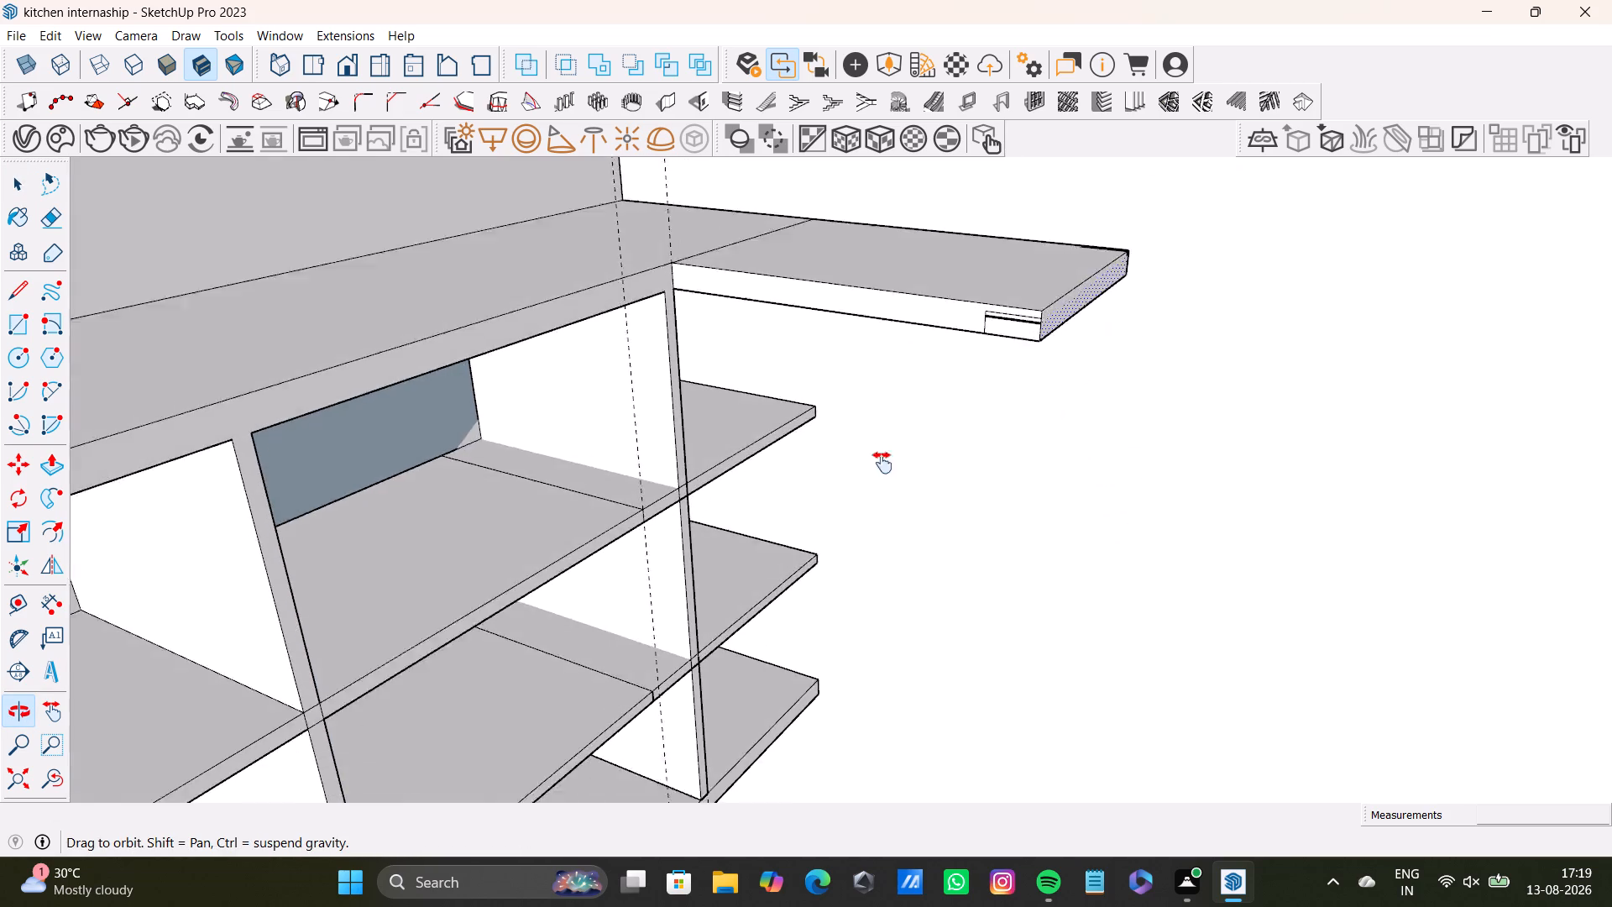
pyautogui.moveTo(882, 463); pyautogui.dragTo(826, 312, button='middle')
pyautogui.moveTo(872, 365); pyautogui.dragTo(793, 559, button='middle')
pyautogui.moveTo(788, 449); pyautogui.dragTo(754, 160, button='middle')
pyautogui.click(792, 237)
pyautogui.press('p')
pyautogui.click(793, 237)
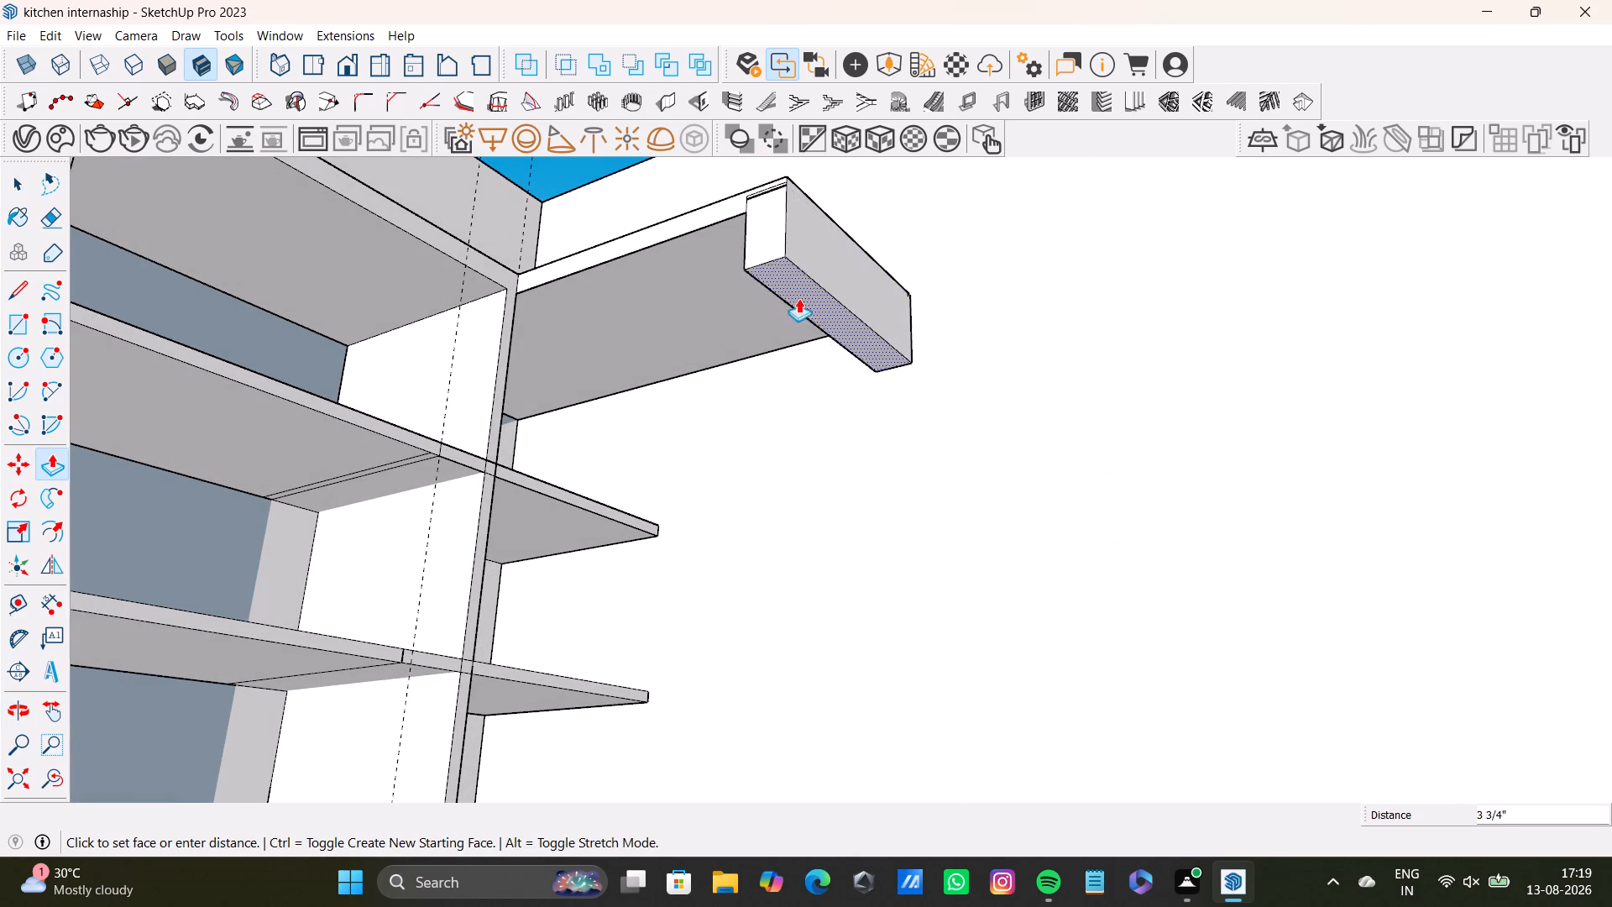
pyautogui.scroll(-5, 730, 547)
pyautogui.keyDown('shift'); pyautogui.moveTo(767, 678); pyautogui.dragTo(862, 501, button='middle'); pyautogui.keyUp('shift')
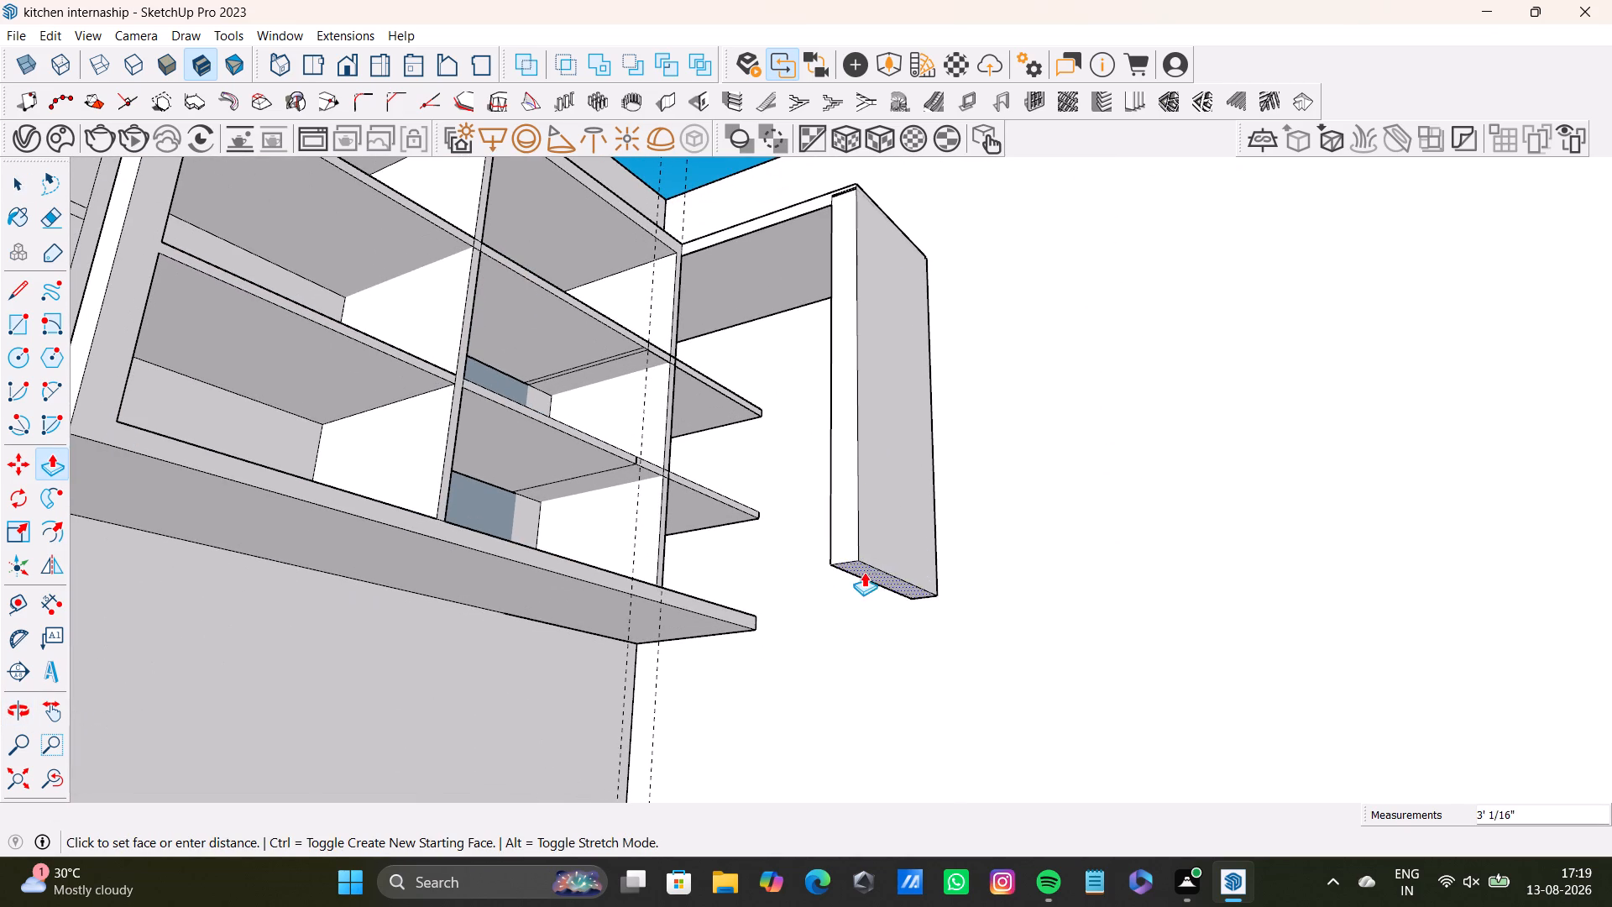
pyautogui.click(861, 608)
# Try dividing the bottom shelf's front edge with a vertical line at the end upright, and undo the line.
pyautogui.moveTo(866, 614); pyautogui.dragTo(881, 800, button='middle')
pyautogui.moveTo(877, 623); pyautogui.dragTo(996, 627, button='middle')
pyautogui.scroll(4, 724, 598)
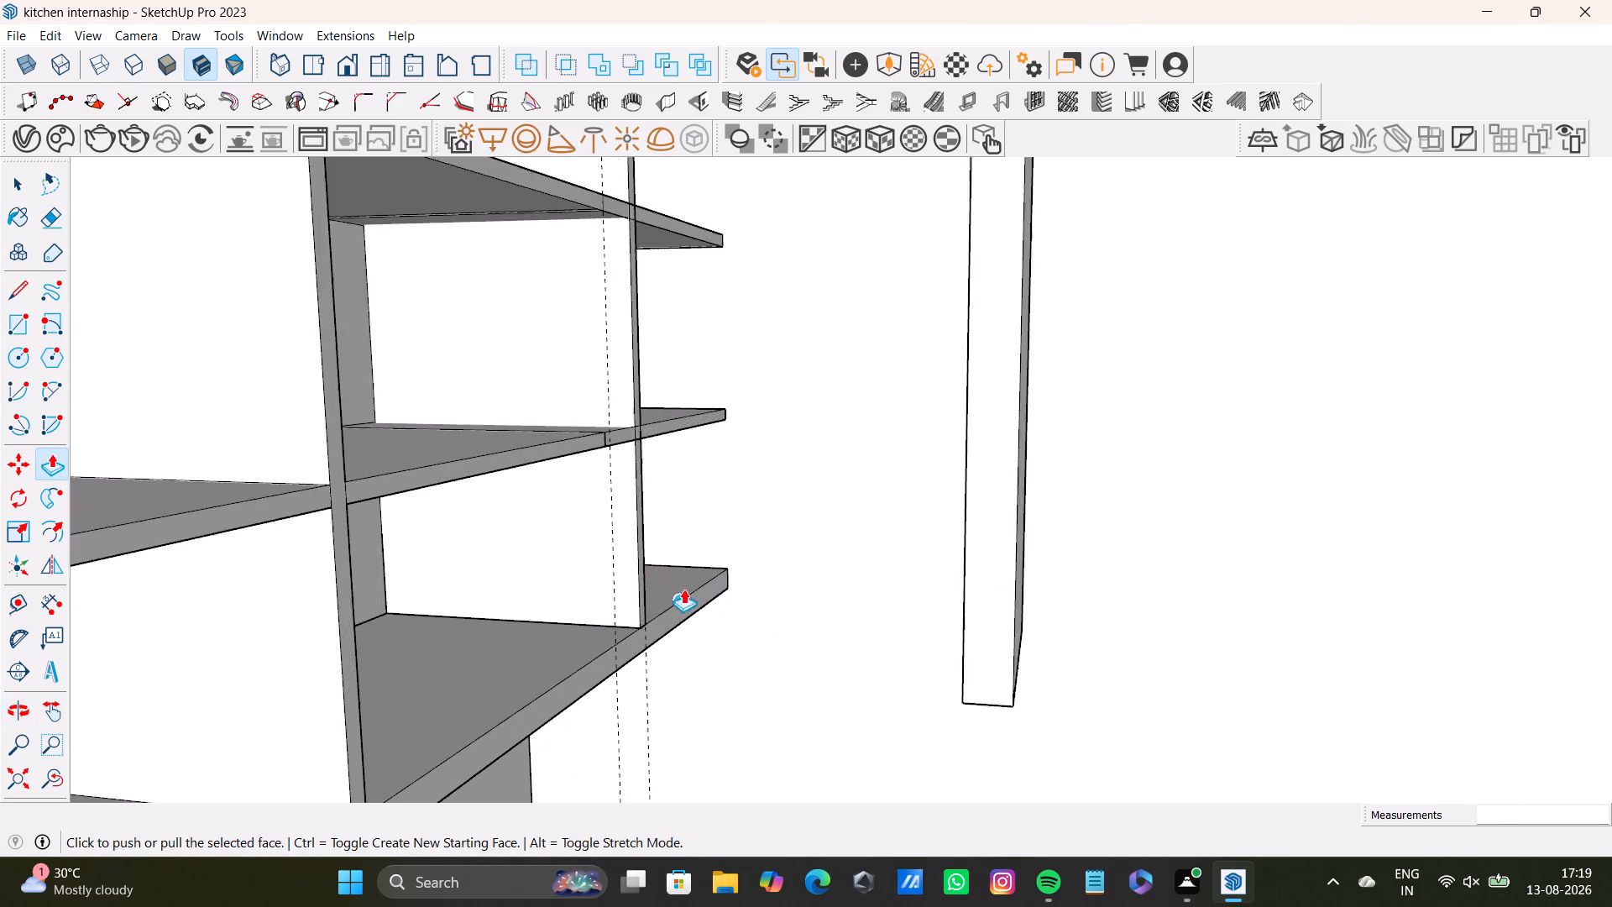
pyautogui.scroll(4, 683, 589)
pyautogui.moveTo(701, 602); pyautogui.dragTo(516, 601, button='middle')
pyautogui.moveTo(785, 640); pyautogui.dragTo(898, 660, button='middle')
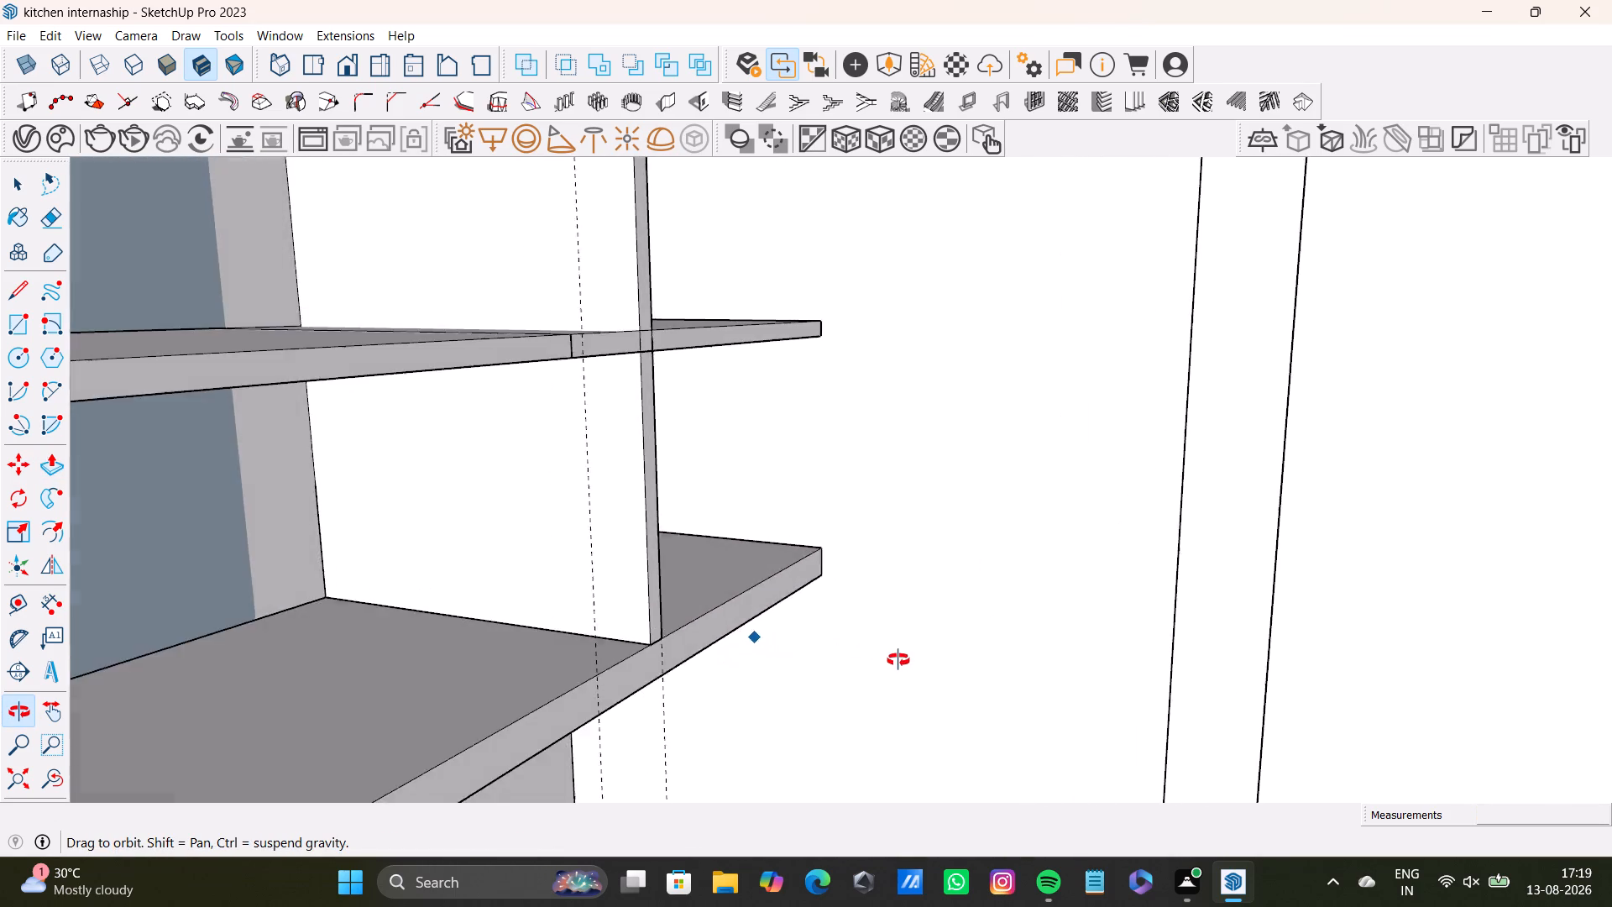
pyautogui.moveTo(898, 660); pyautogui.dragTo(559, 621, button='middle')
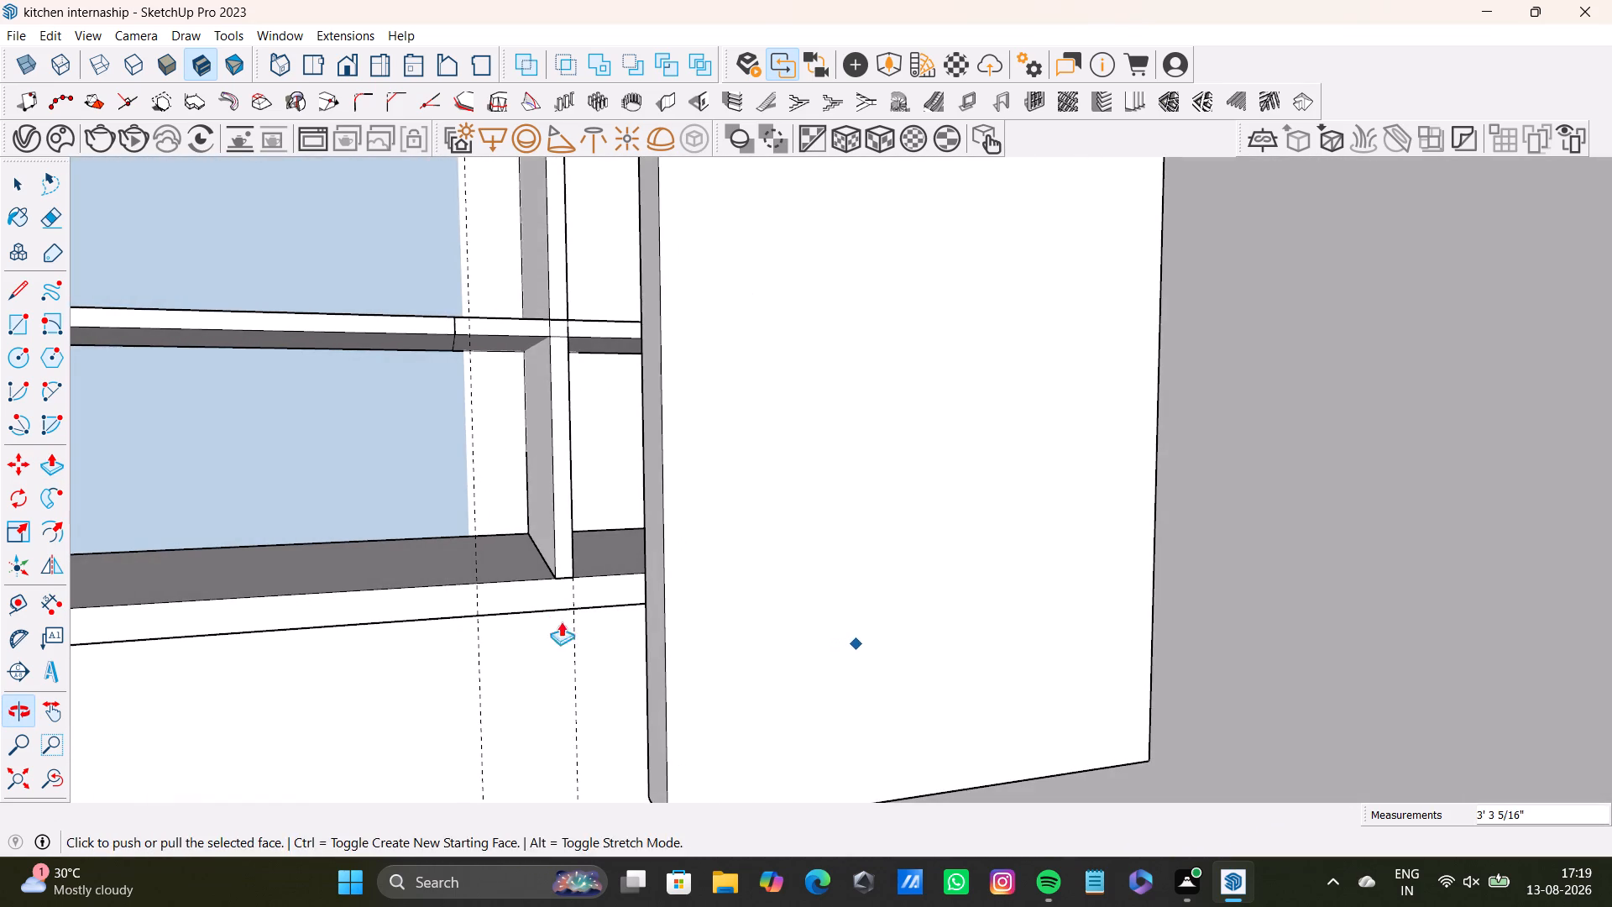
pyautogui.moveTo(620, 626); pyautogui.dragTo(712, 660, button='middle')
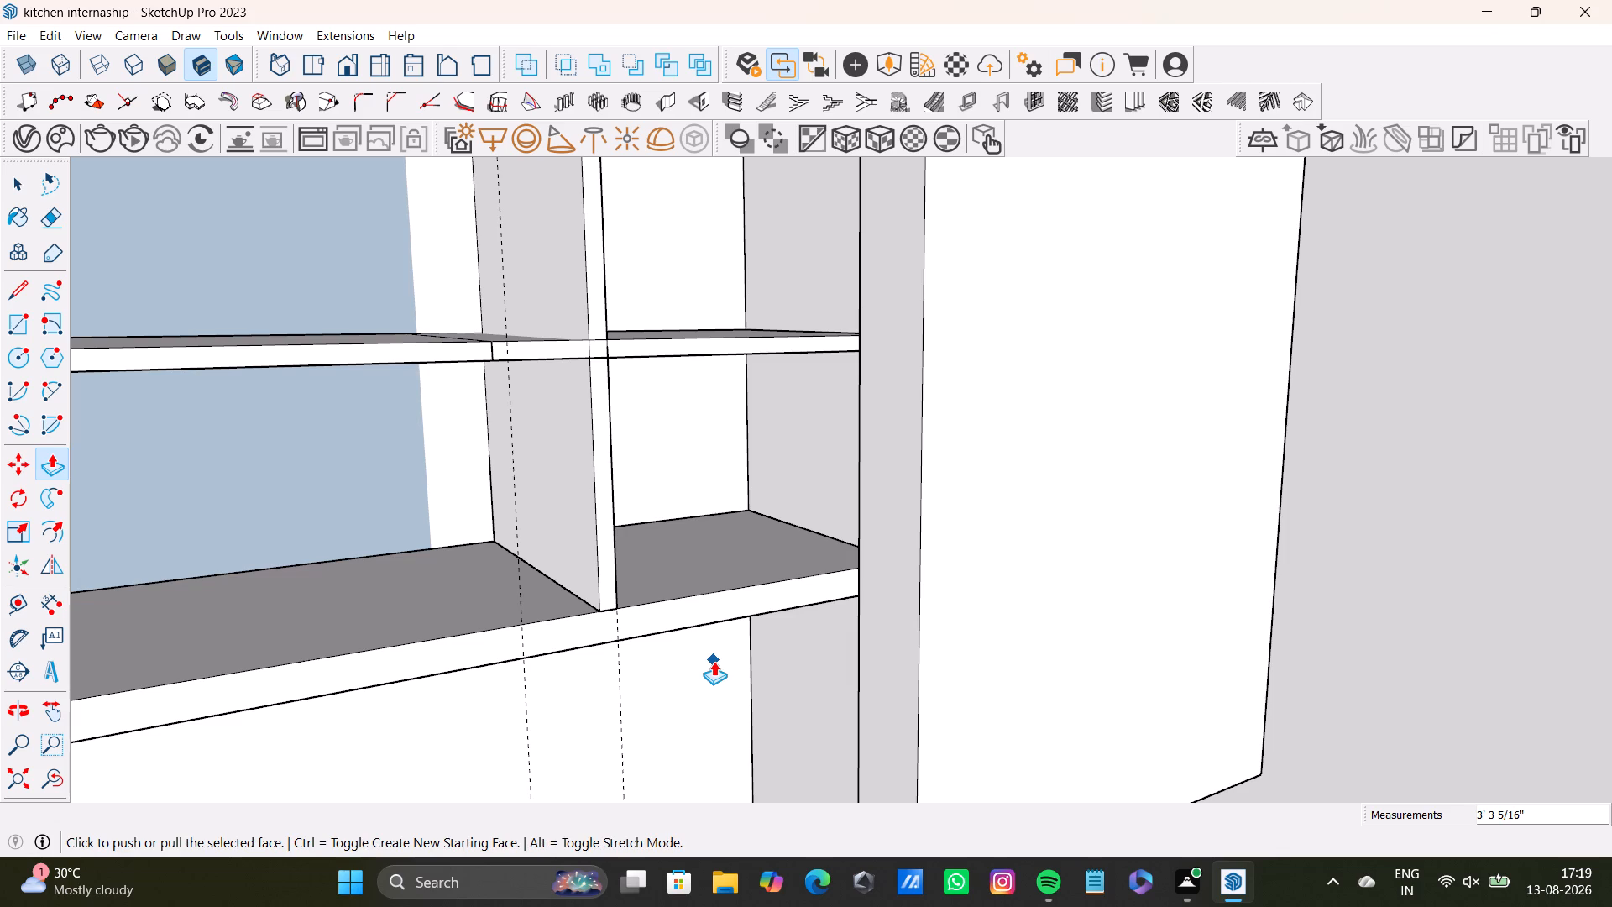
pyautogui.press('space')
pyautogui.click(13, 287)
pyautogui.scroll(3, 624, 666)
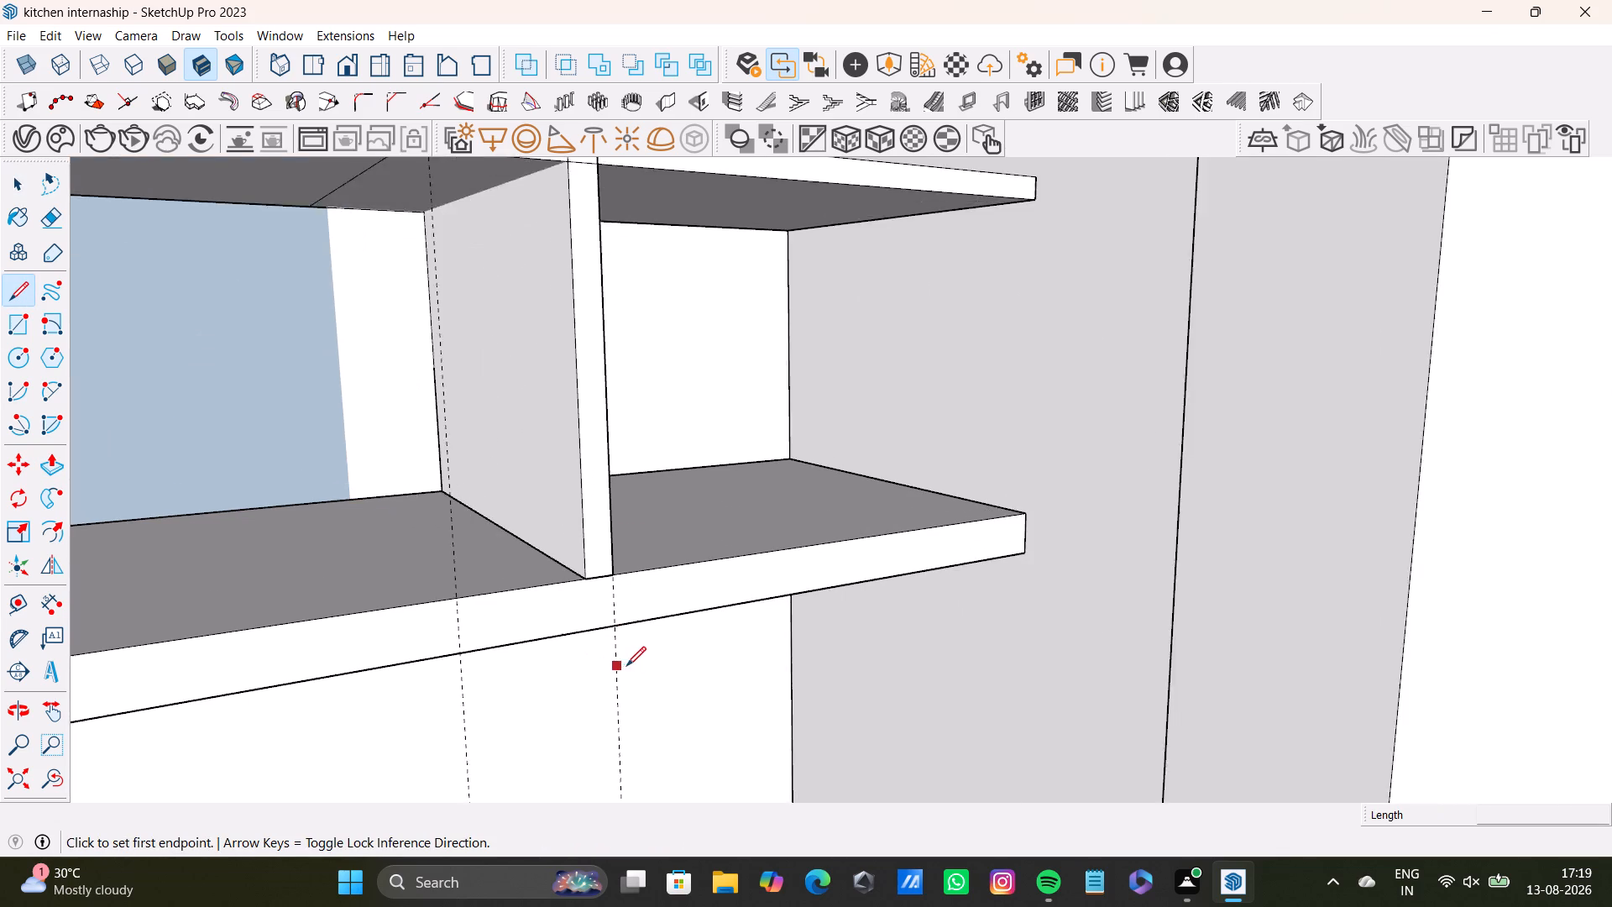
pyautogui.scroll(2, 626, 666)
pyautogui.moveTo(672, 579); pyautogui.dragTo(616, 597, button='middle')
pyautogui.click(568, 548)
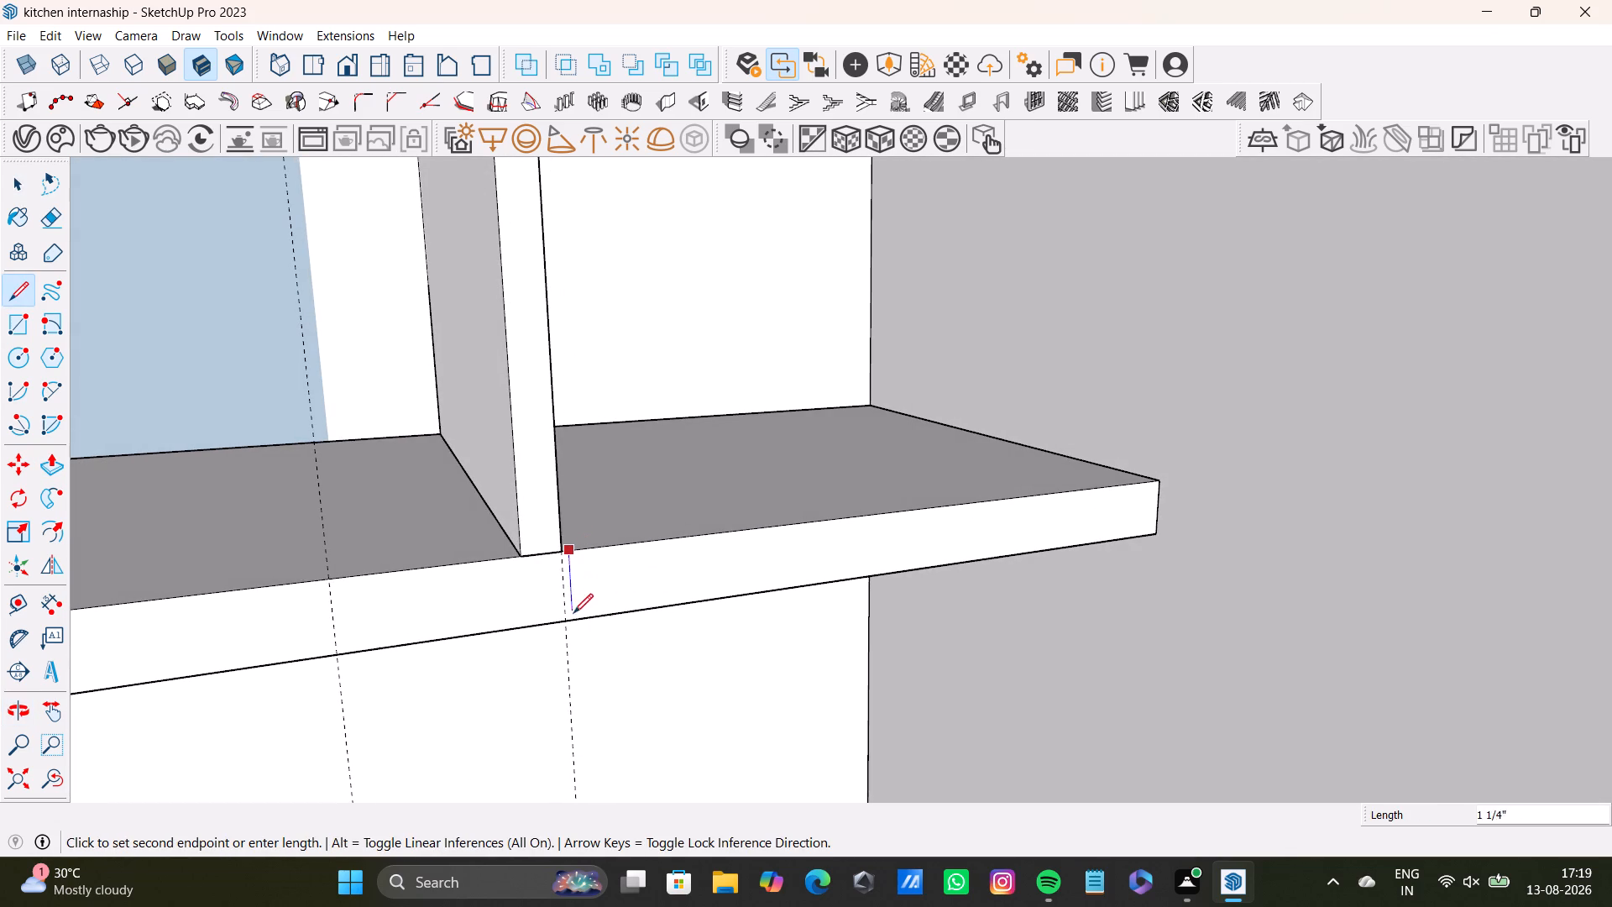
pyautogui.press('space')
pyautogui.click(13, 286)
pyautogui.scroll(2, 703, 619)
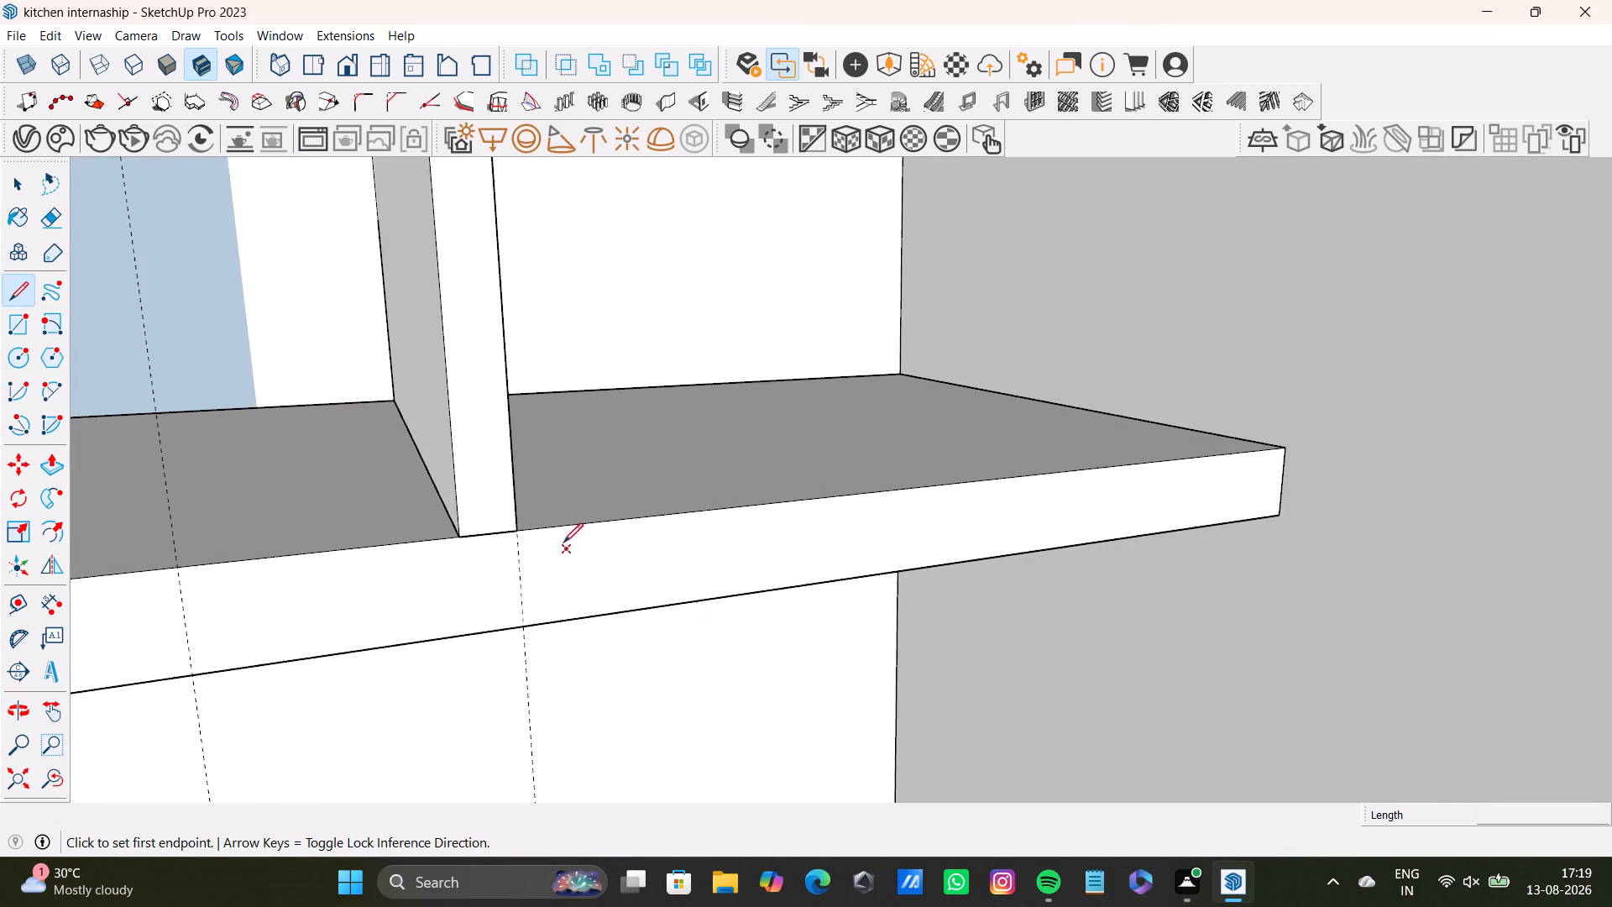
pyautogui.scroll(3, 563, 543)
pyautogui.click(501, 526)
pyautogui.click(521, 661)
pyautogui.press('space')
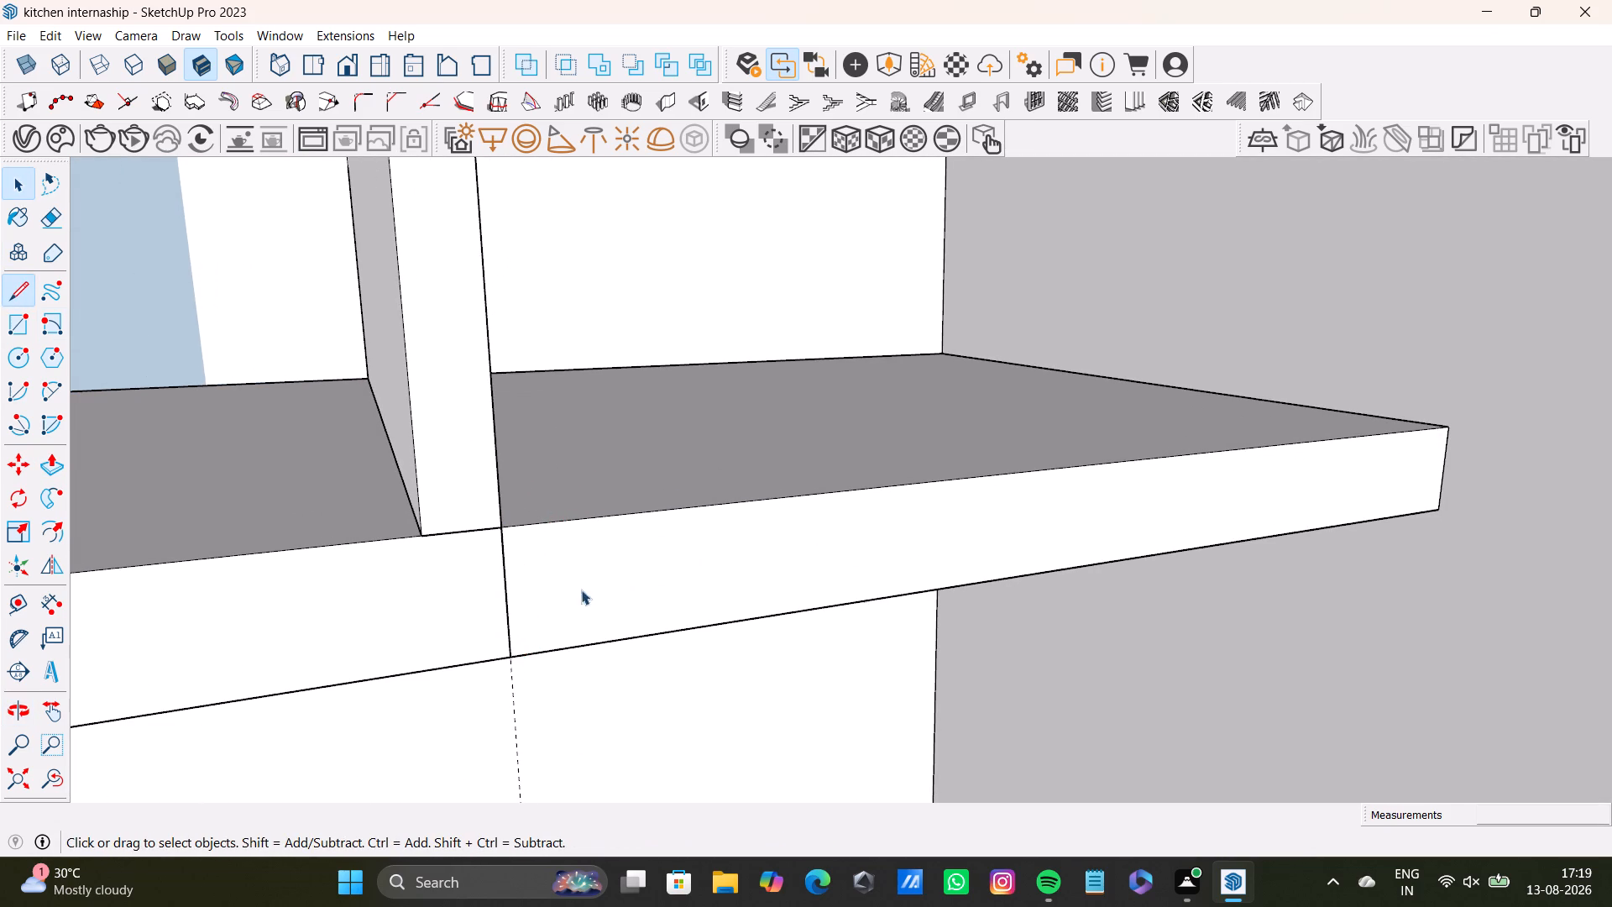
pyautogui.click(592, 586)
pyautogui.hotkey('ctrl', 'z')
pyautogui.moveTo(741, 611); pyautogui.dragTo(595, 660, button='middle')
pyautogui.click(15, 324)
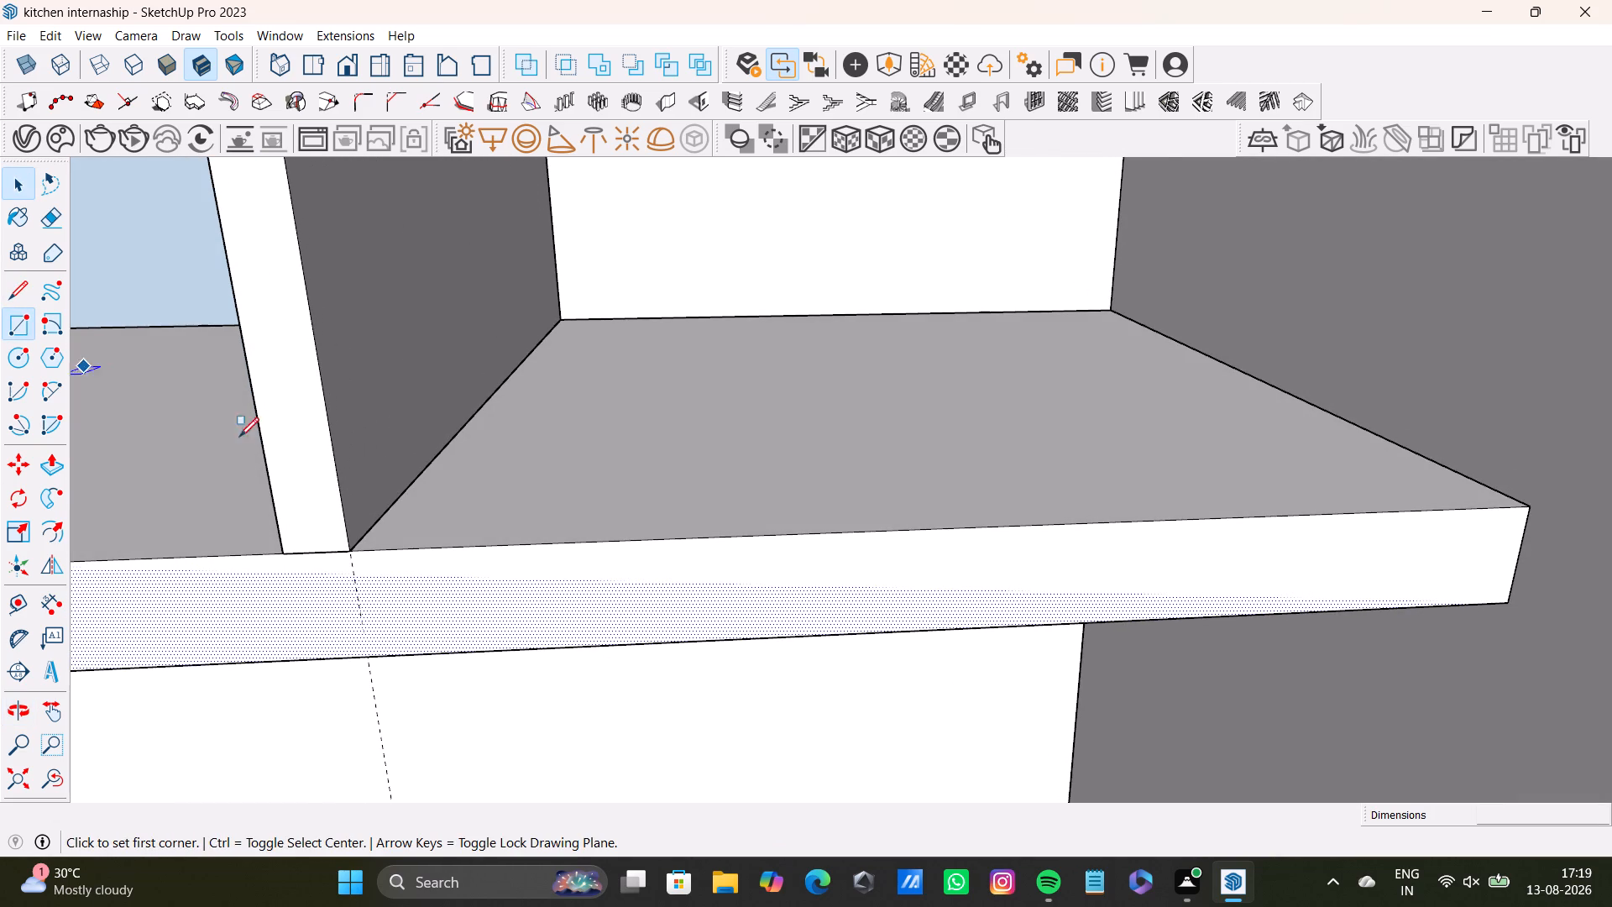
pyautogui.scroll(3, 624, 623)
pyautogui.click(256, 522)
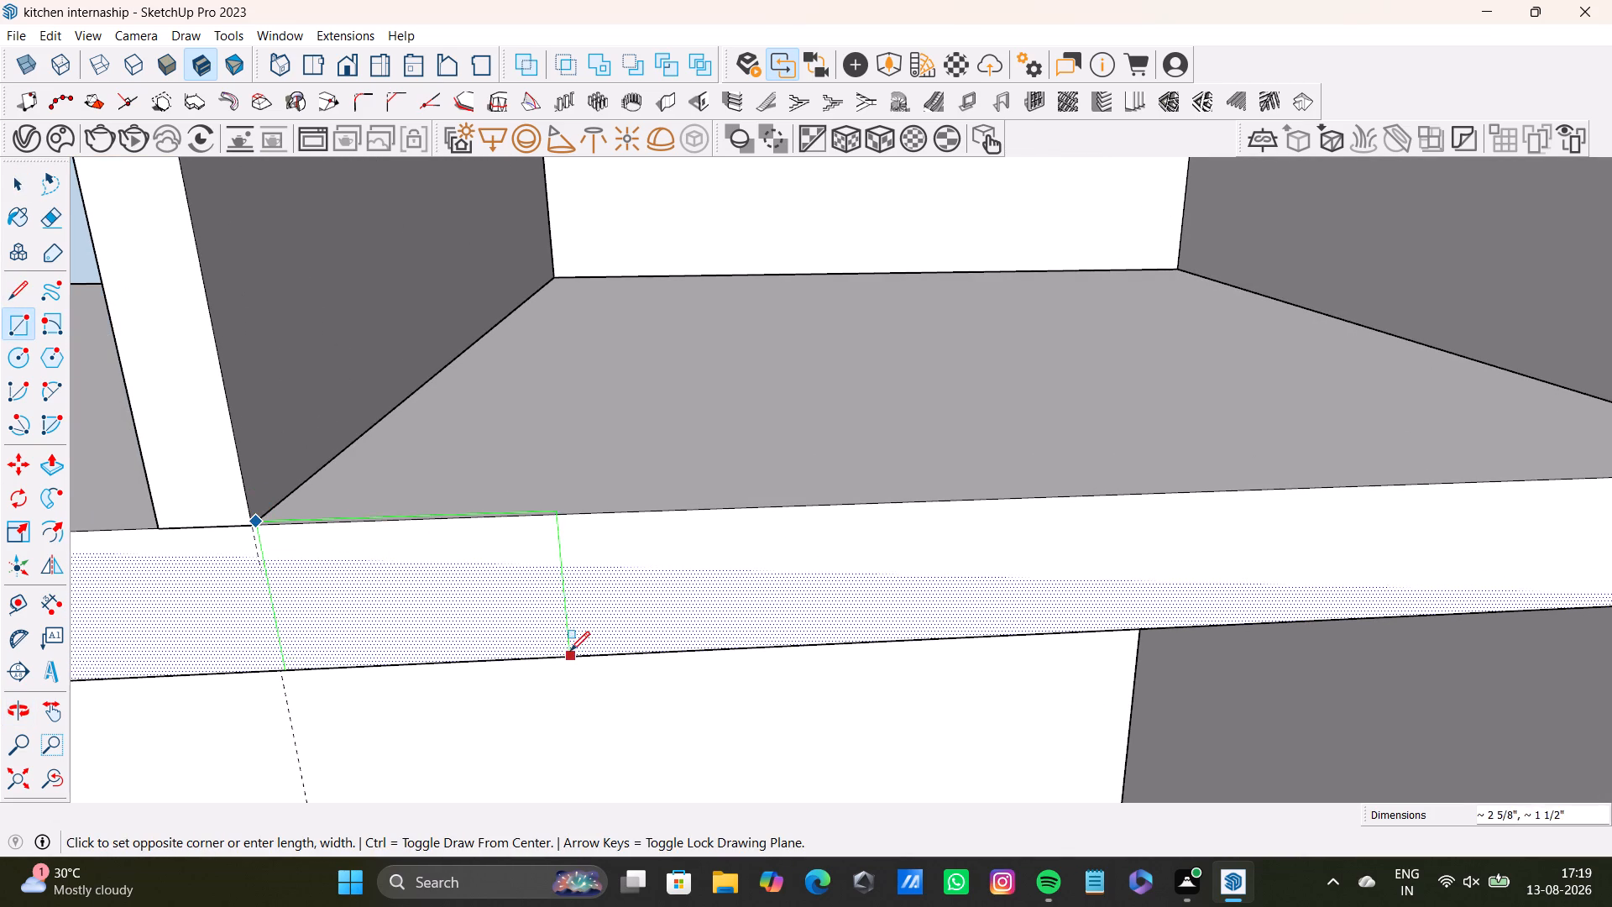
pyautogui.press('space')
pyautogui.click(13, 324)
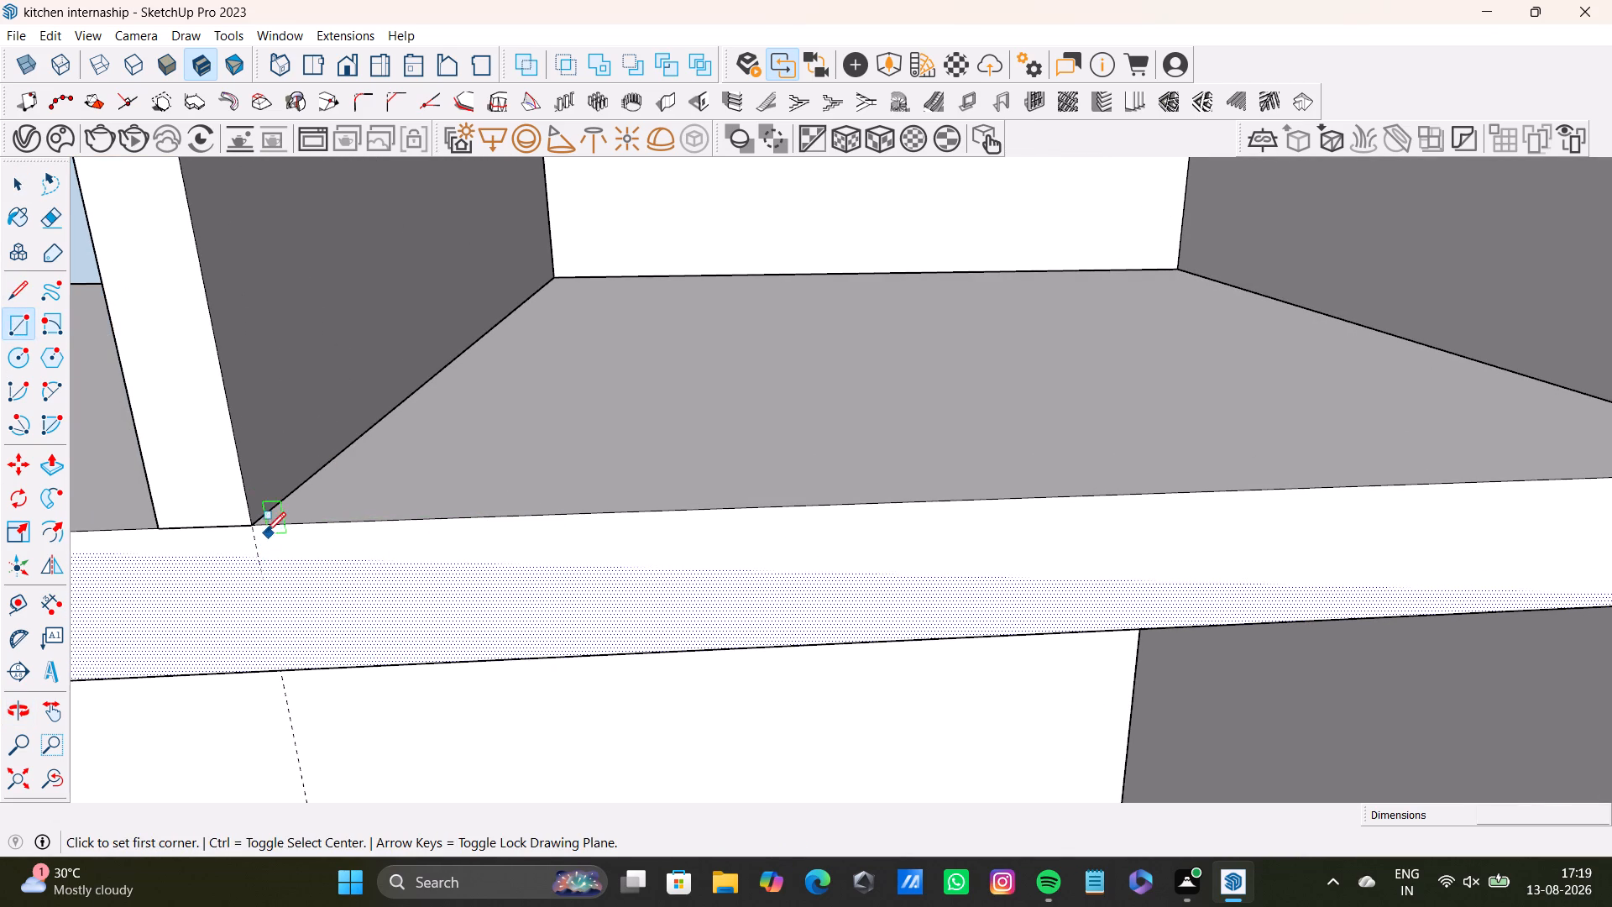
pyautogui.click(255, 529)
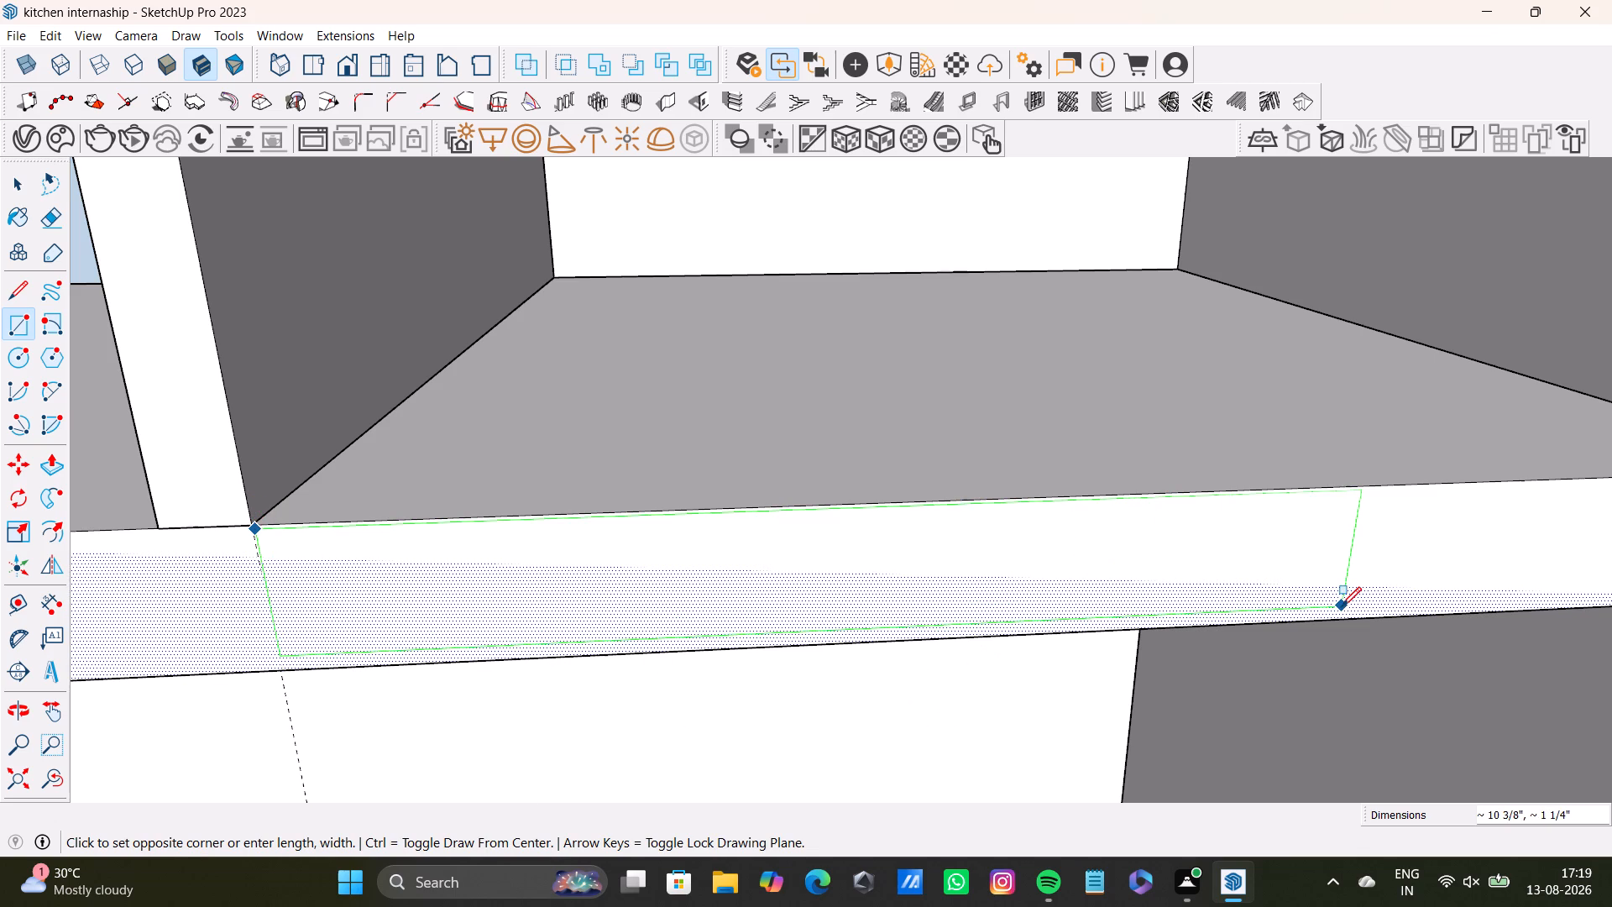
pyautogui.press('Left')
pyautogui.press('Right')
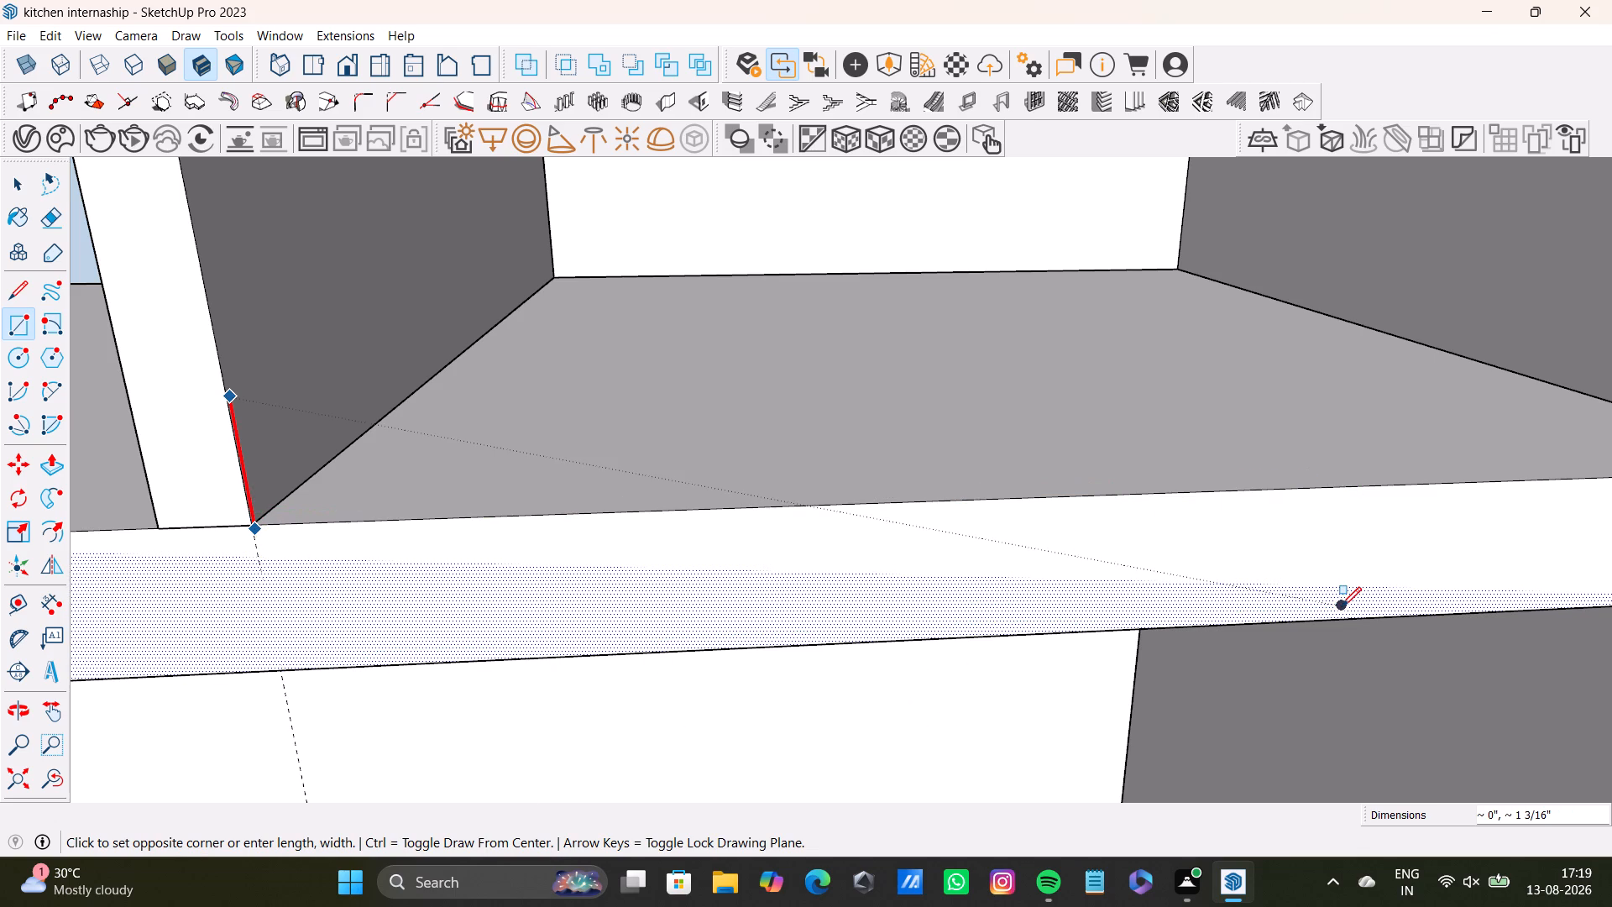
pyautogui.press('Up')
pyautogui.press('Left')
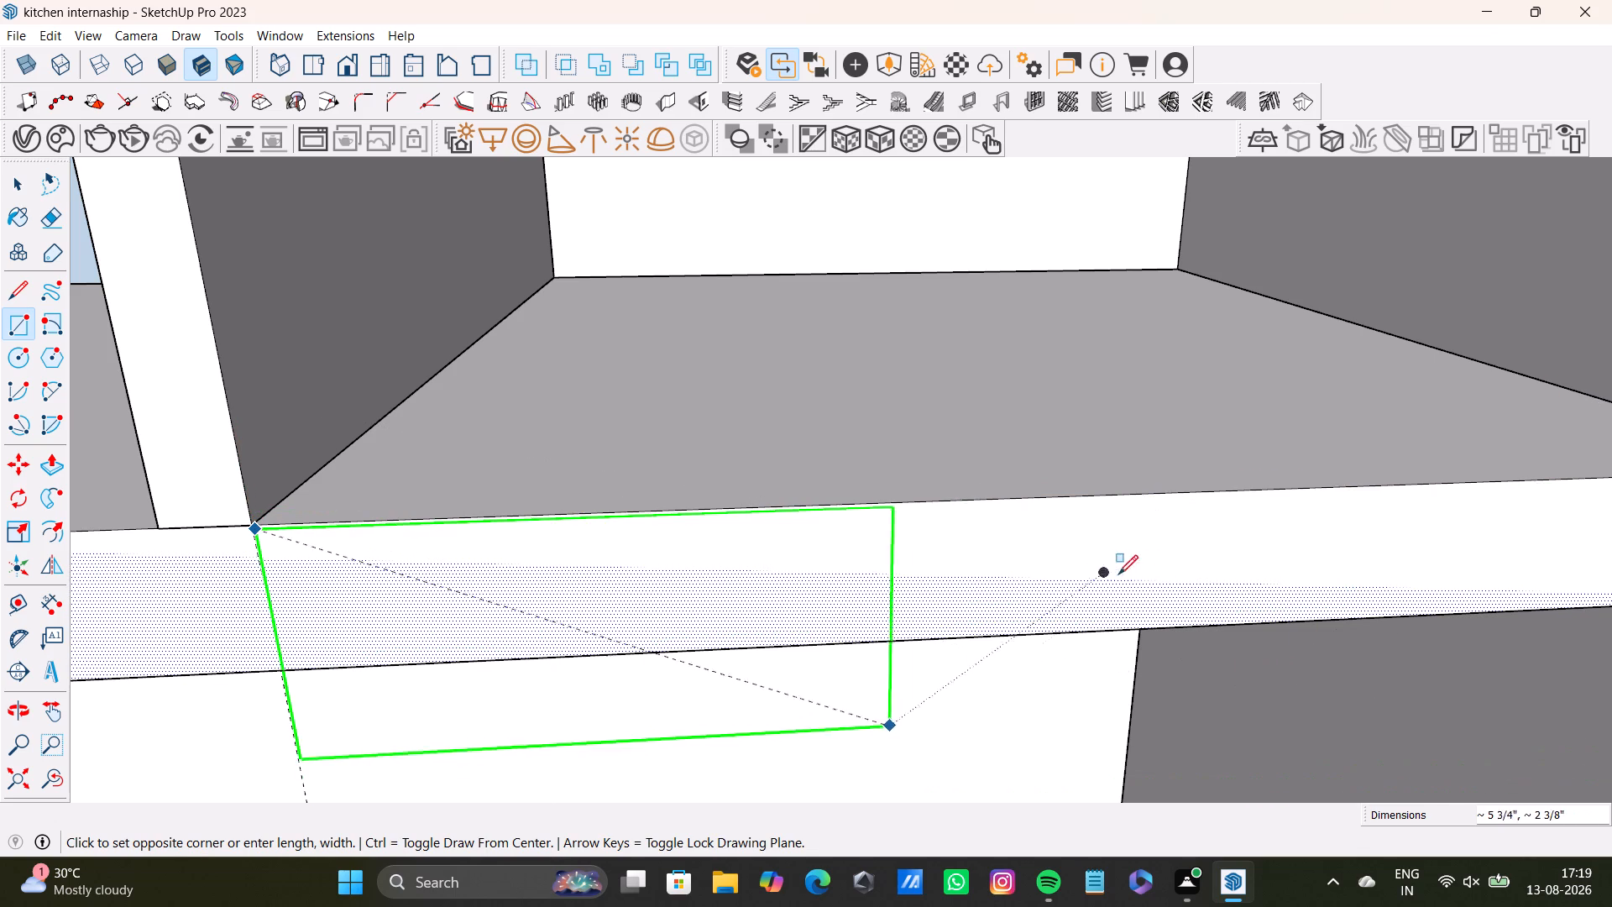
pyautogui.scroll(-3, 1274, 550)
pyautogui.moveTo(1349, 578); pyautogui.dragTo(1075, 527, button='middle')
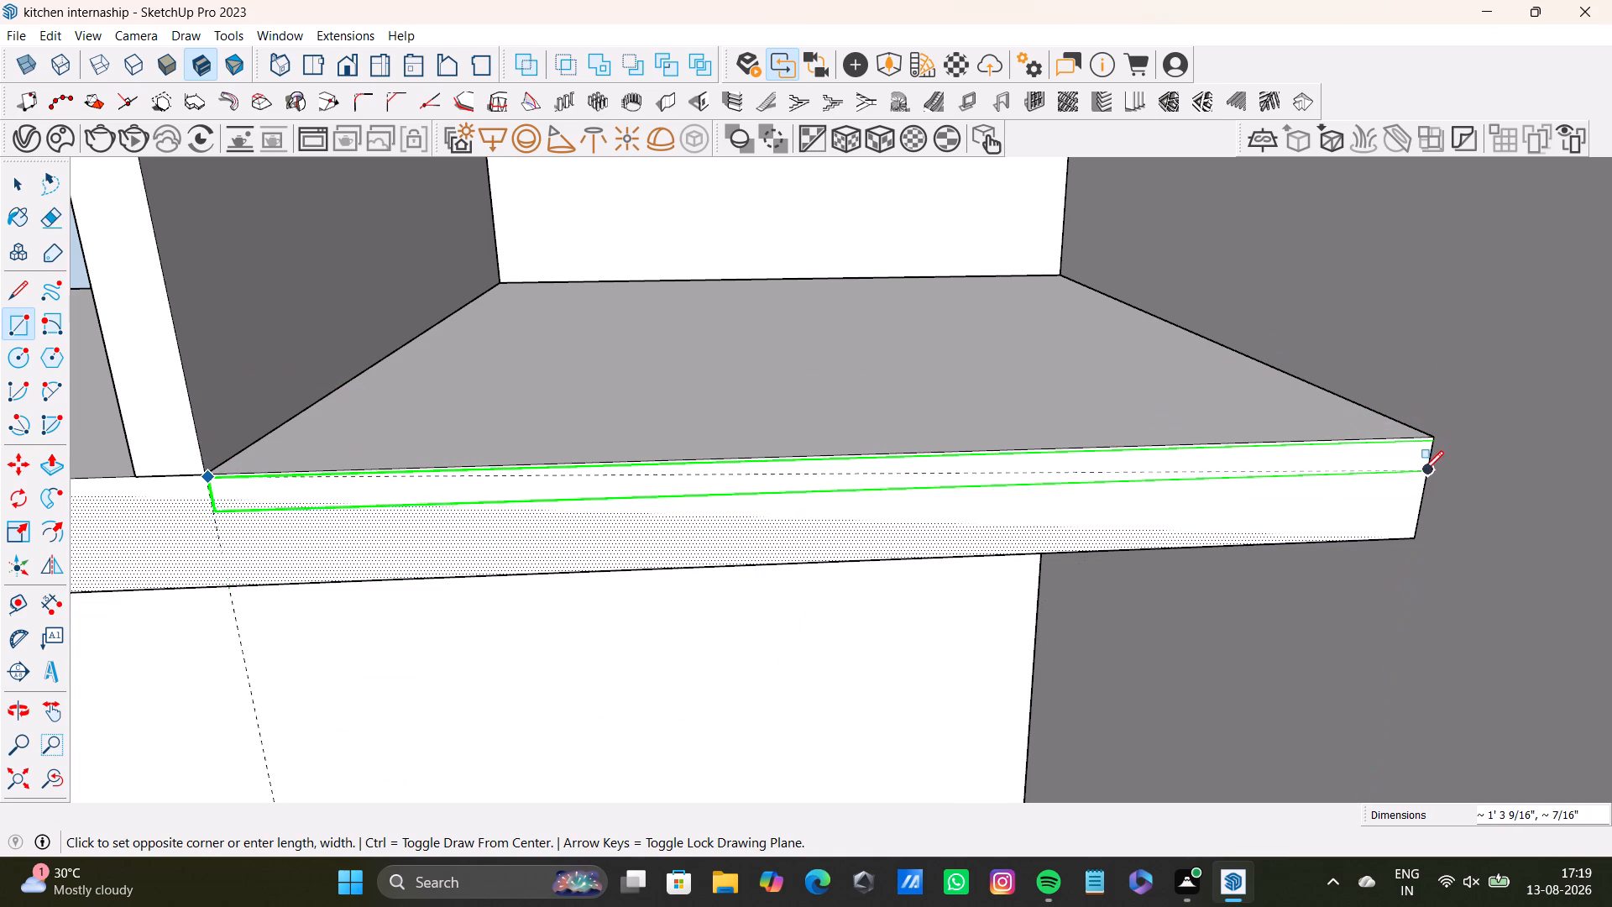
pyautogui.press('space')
# Draw a rectangle about 1' 3 9/16" by 1 7/16" on the bottom shelf's front edge, from the end upright to its outer corner.
pyautogui.scroll(3, 145, 496)
pyautogui.moveTo(400, 530); pyautogui.dragTo(400, 396, button='middle')
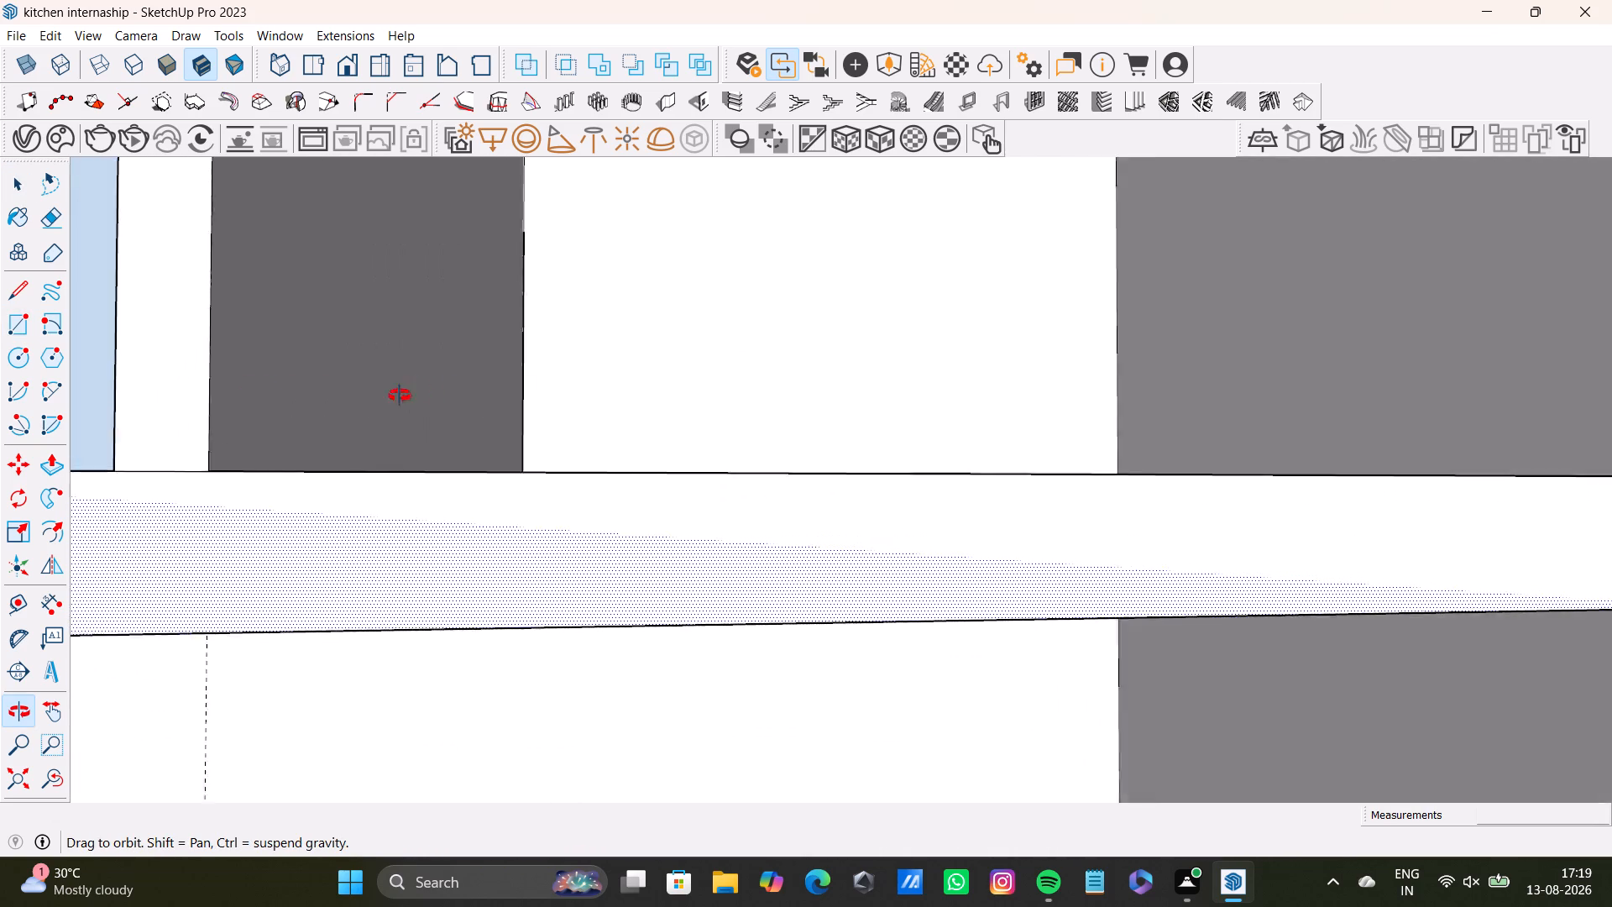
pyautogui.moveTo(400, 396); pyautogui.dragTo(331, 532, button='middle')
pyautogui.click(17, 328)
pyautogui.scroll(3, 201, 439)
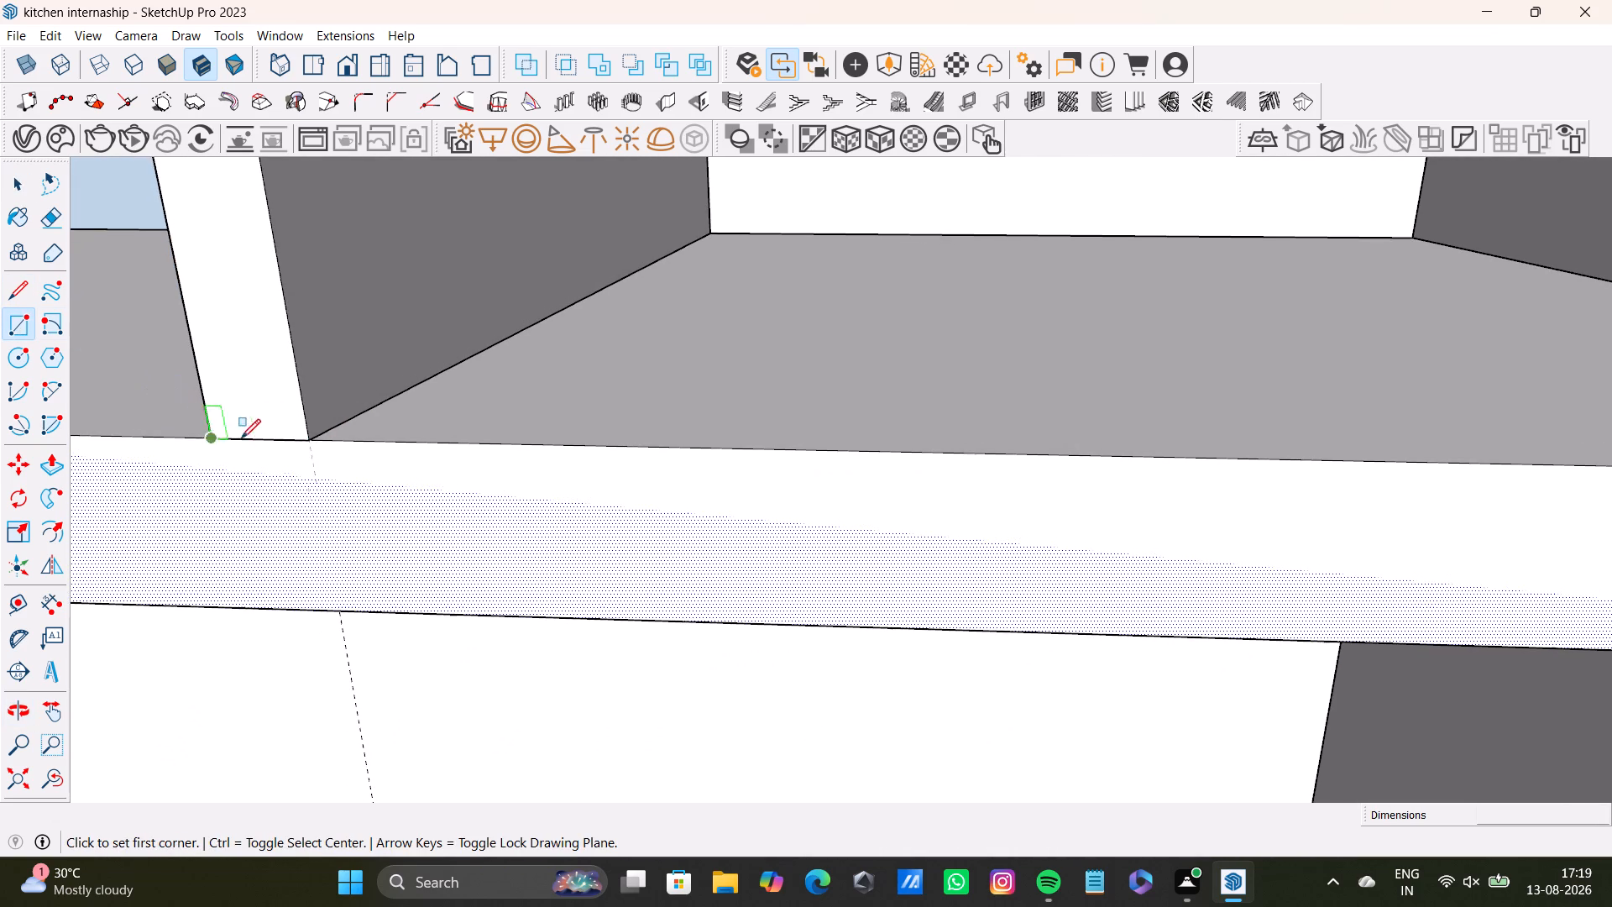
pyautogui.click(309, 443)
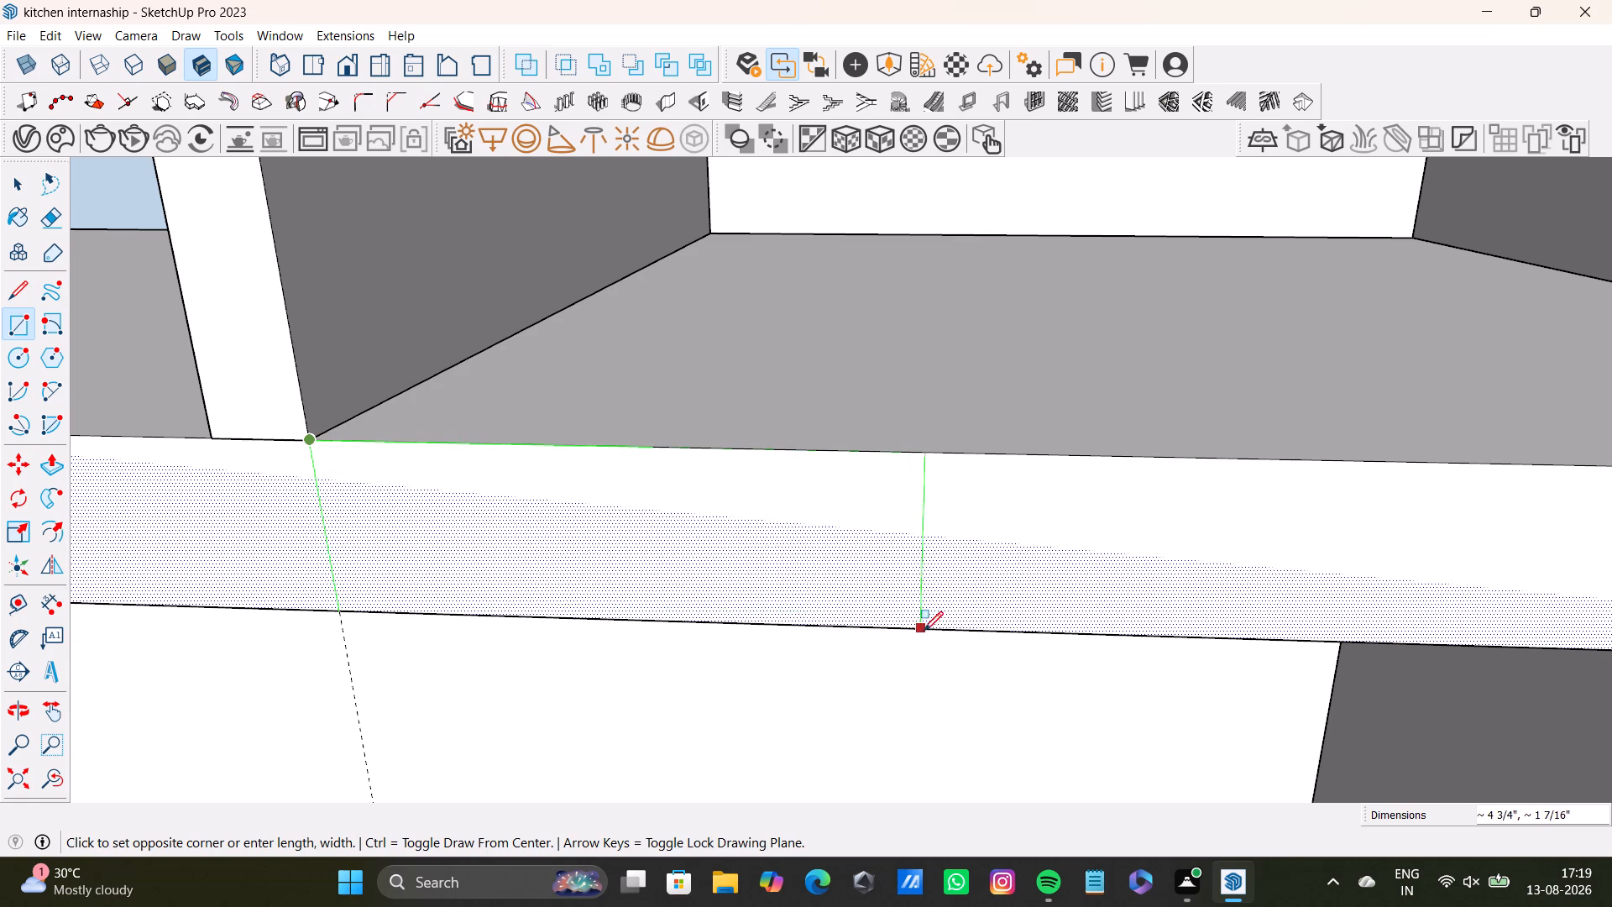
pyautogui.scroll(-2, 991, 618)
pyautogui.keyDown('shift'); pyautogui.moveTo(999, 614); pyautogui.dragTo(348, 548, button='middle'); pyautogui.keyUp('shift')
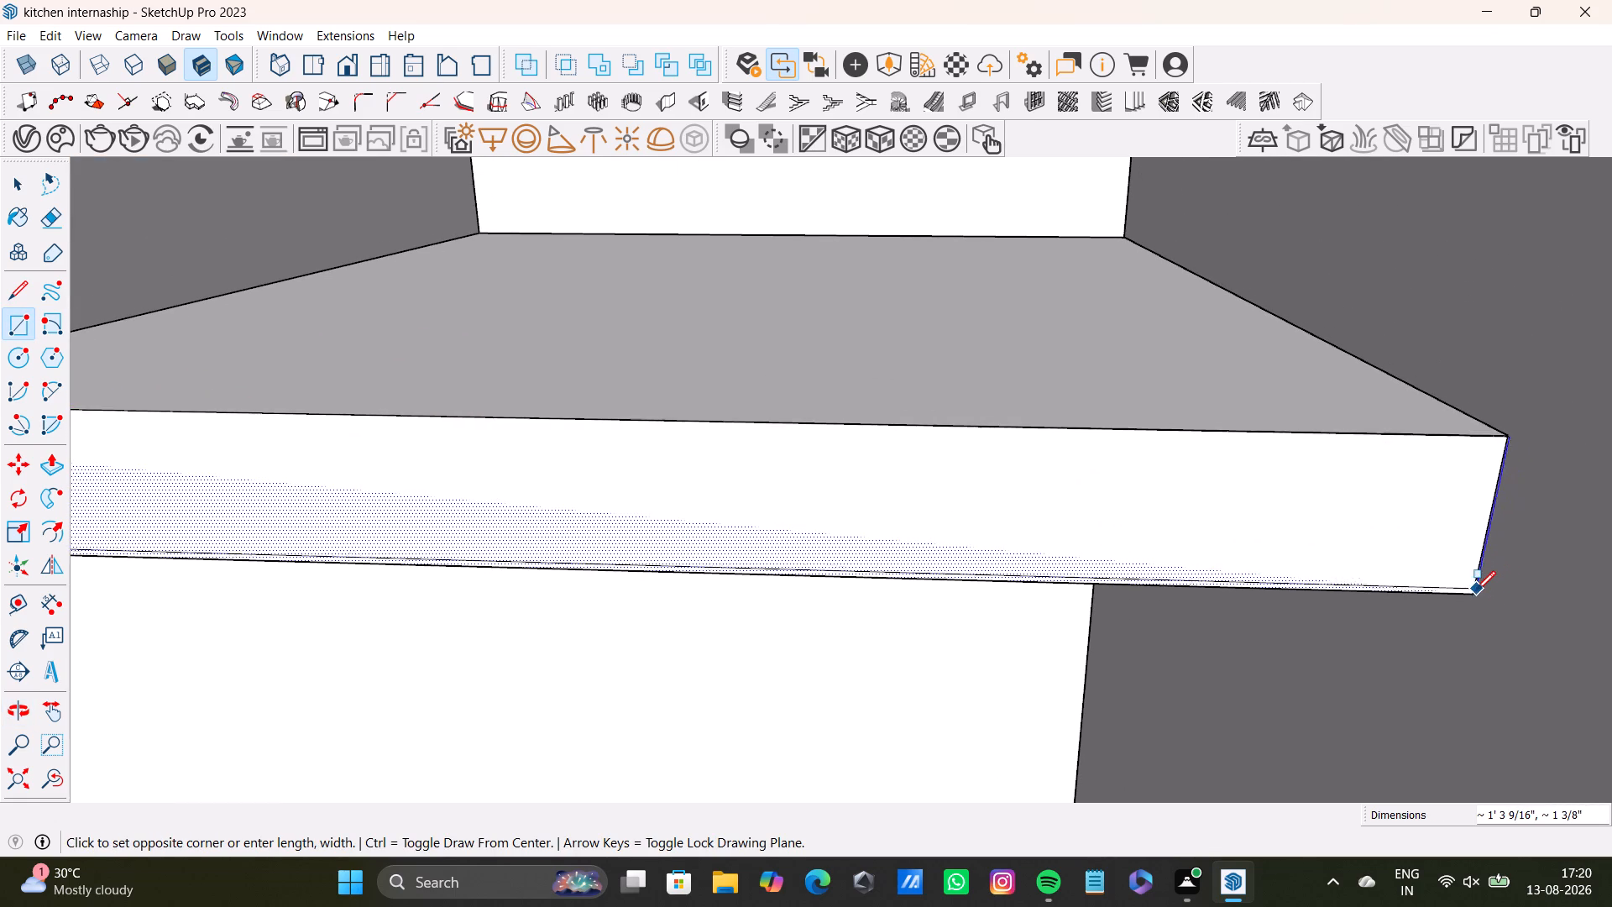
pyautogui.press('Left')
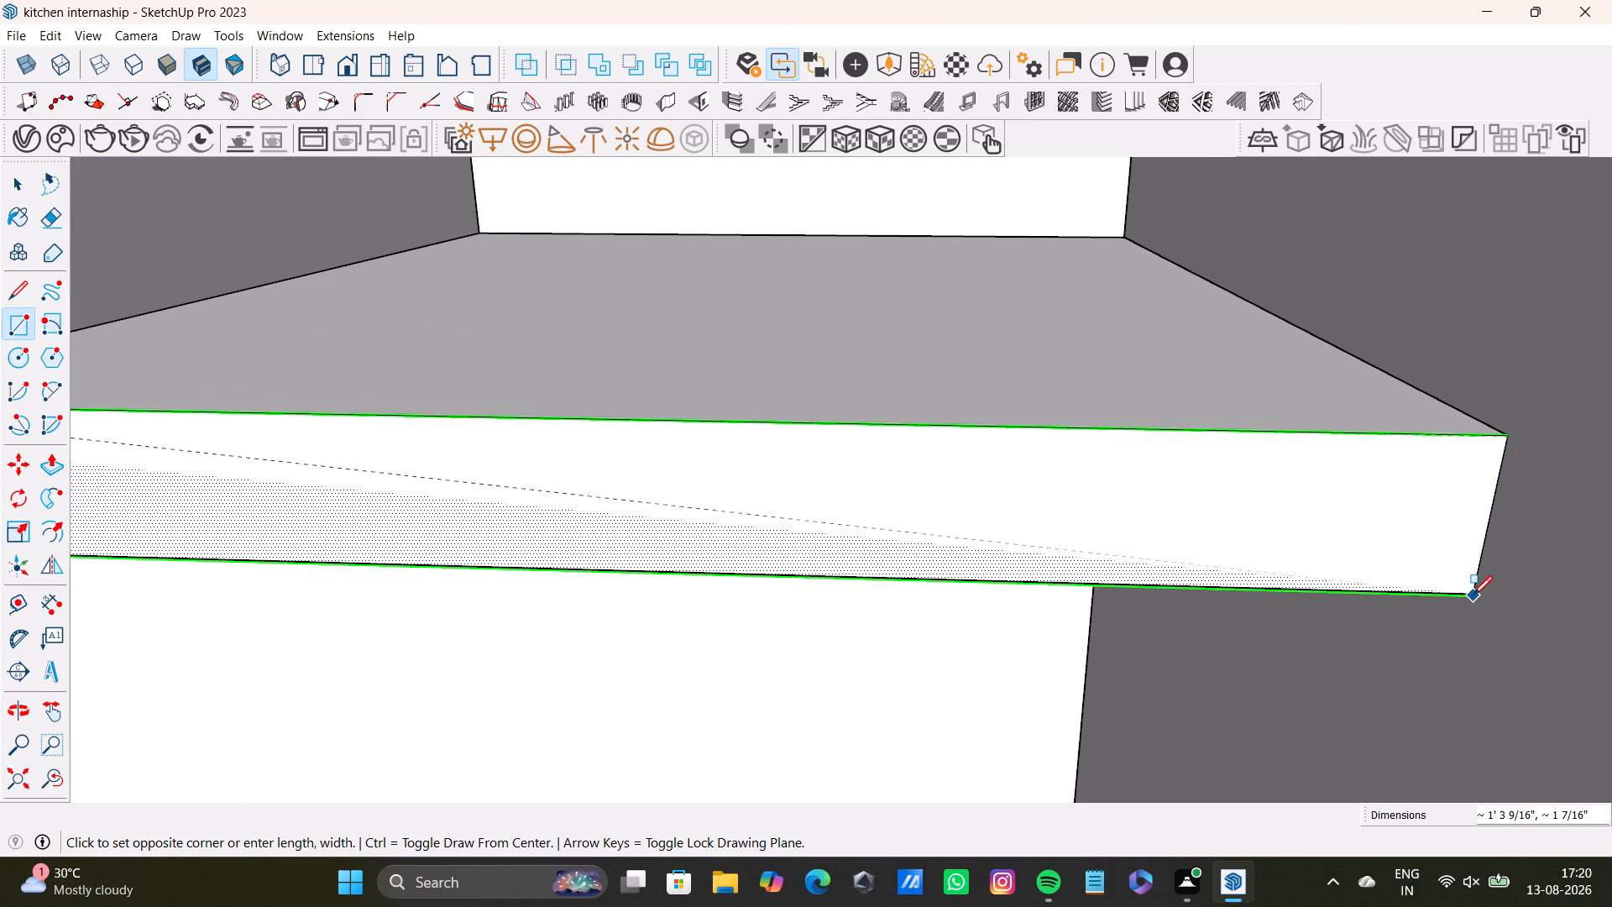
pyautogui.click(1473, 594)
pyautogui.press('space')
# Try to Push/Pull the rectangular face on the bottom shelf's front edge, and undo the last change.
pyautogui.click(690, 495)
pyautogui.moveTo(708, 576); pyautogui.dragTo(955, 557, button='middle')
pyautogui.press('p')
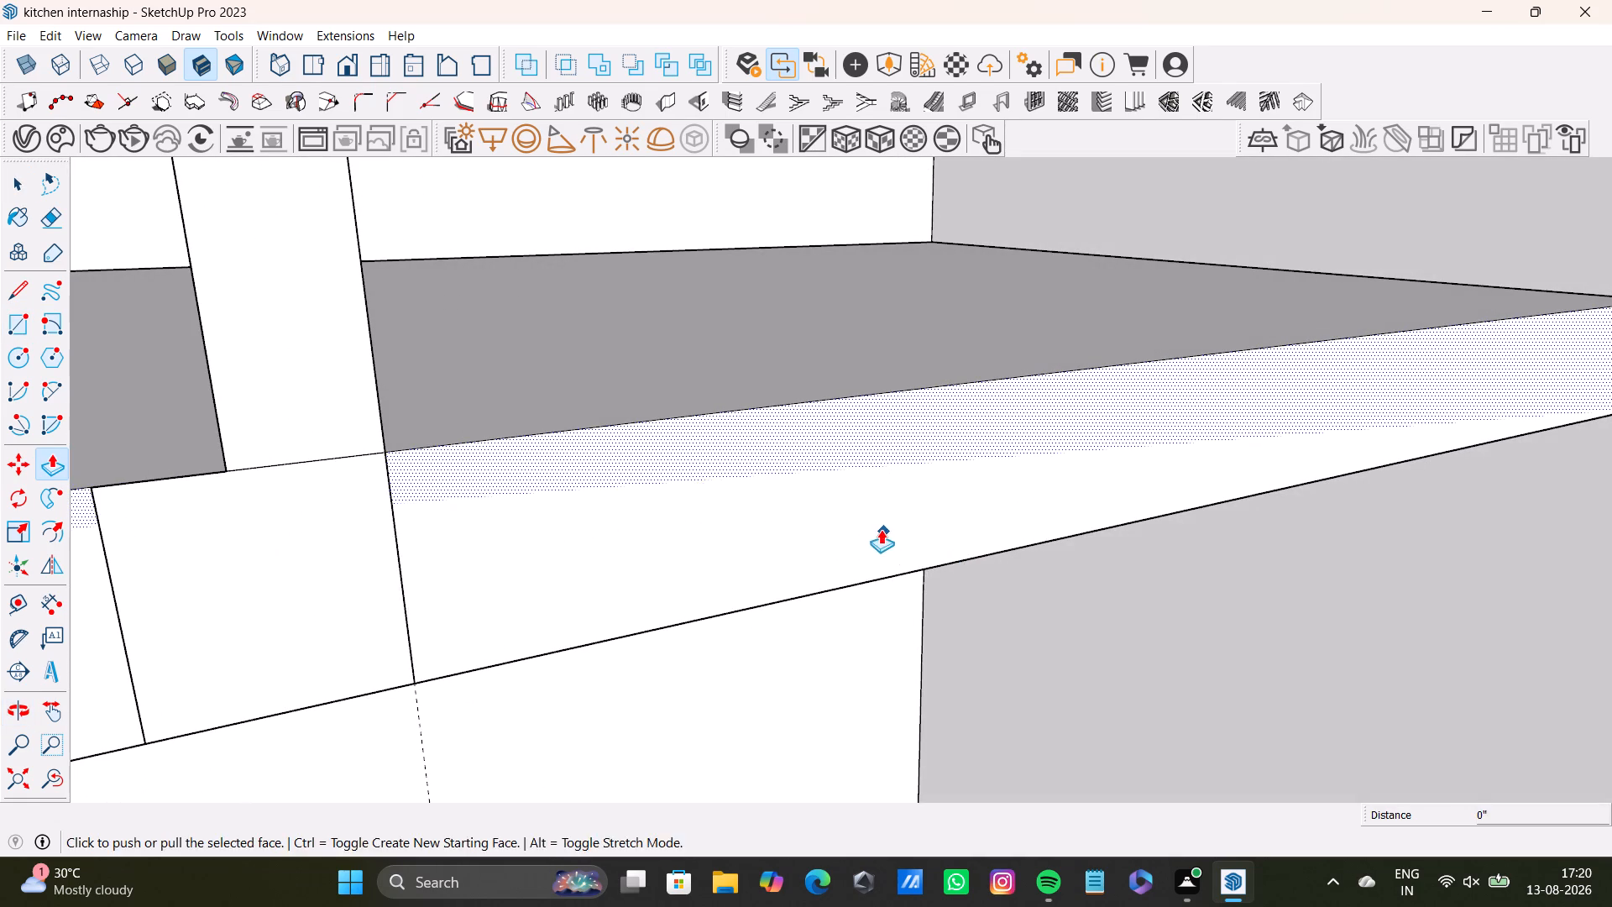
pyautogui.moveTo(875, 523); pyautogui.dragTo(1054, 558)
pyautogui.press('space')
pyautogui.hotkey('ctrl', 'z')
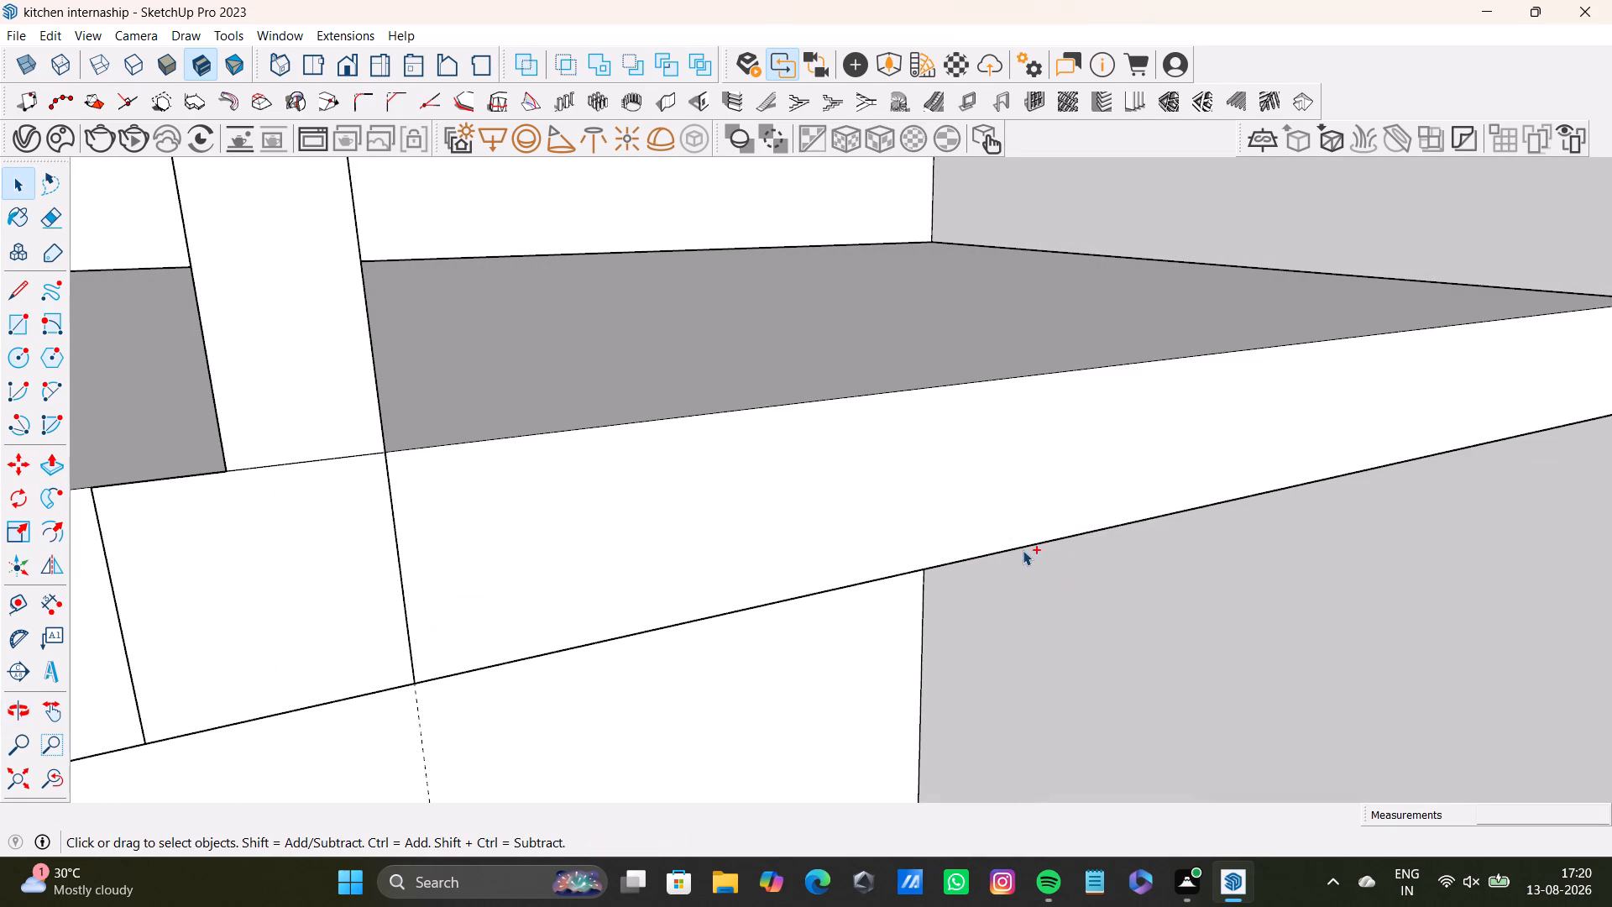
# Undo the rectangle on the bottom shelf's front edge and the Push/Pull of the vertical end panel.
pyautogui.click(528, 522)
pyautogui.scroll(-15, 479, 573)
pyautogui.hotkey('ctrl', 'z')
pyautogui.hotkey('ctrl', 'z')
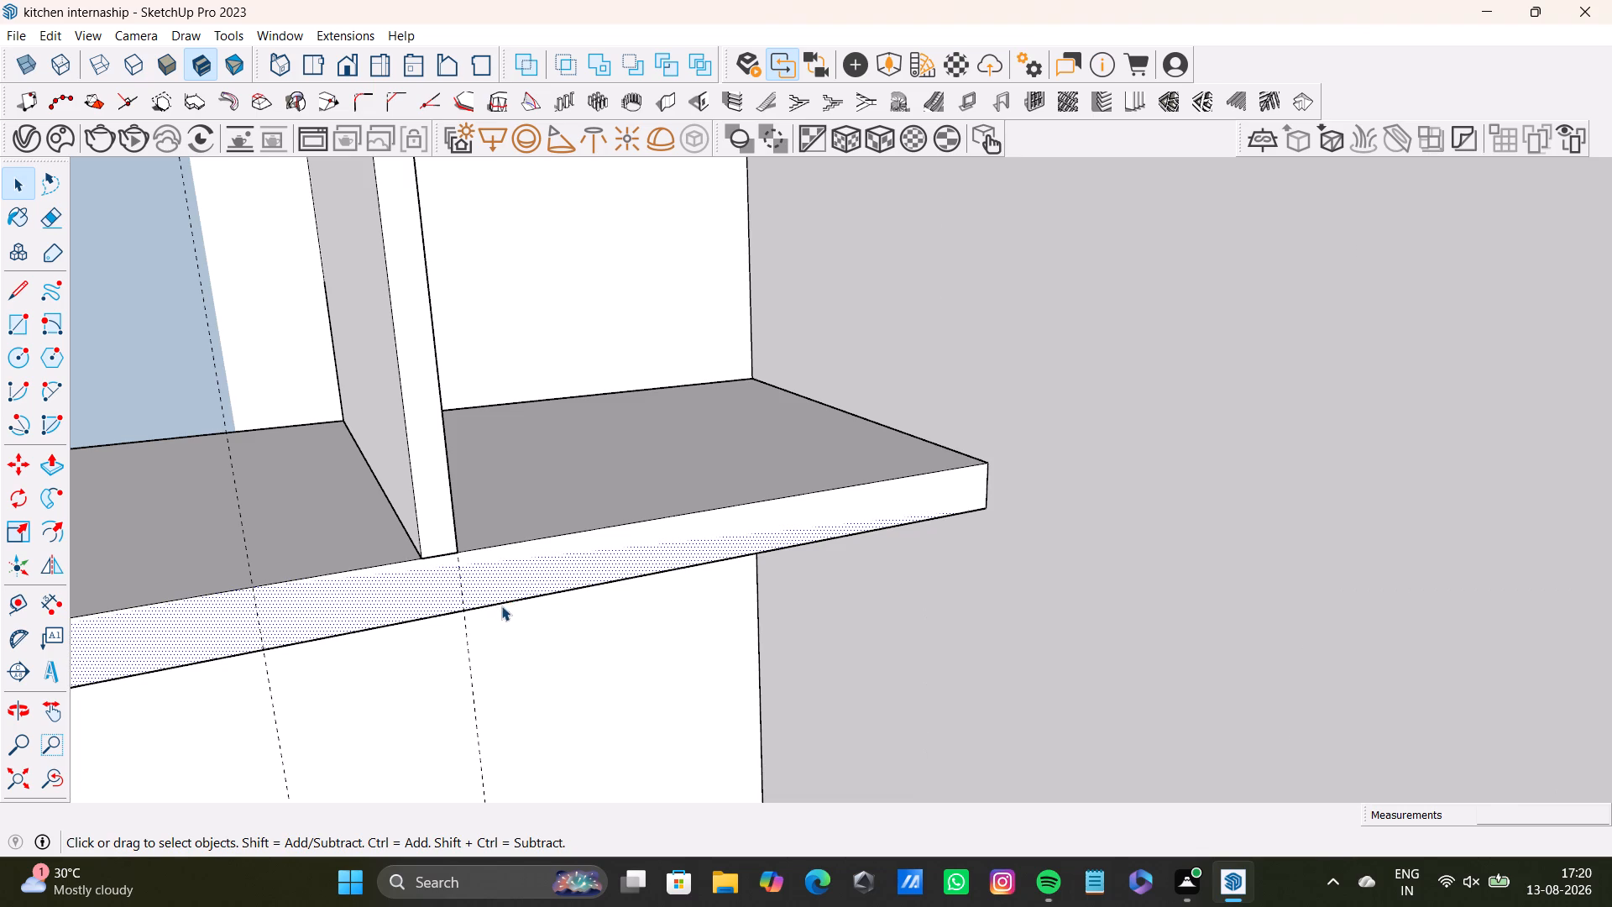
# Push/Pull the narrow underside strip at the top shelf extension's outer end down about 3' 1/4" to form a vertical end panel.
pyautogui.moveTo(564, 615); pyautogui.dragTo(701, 616, button='middle')
pyautogui.scroll(-1, 564, 615)
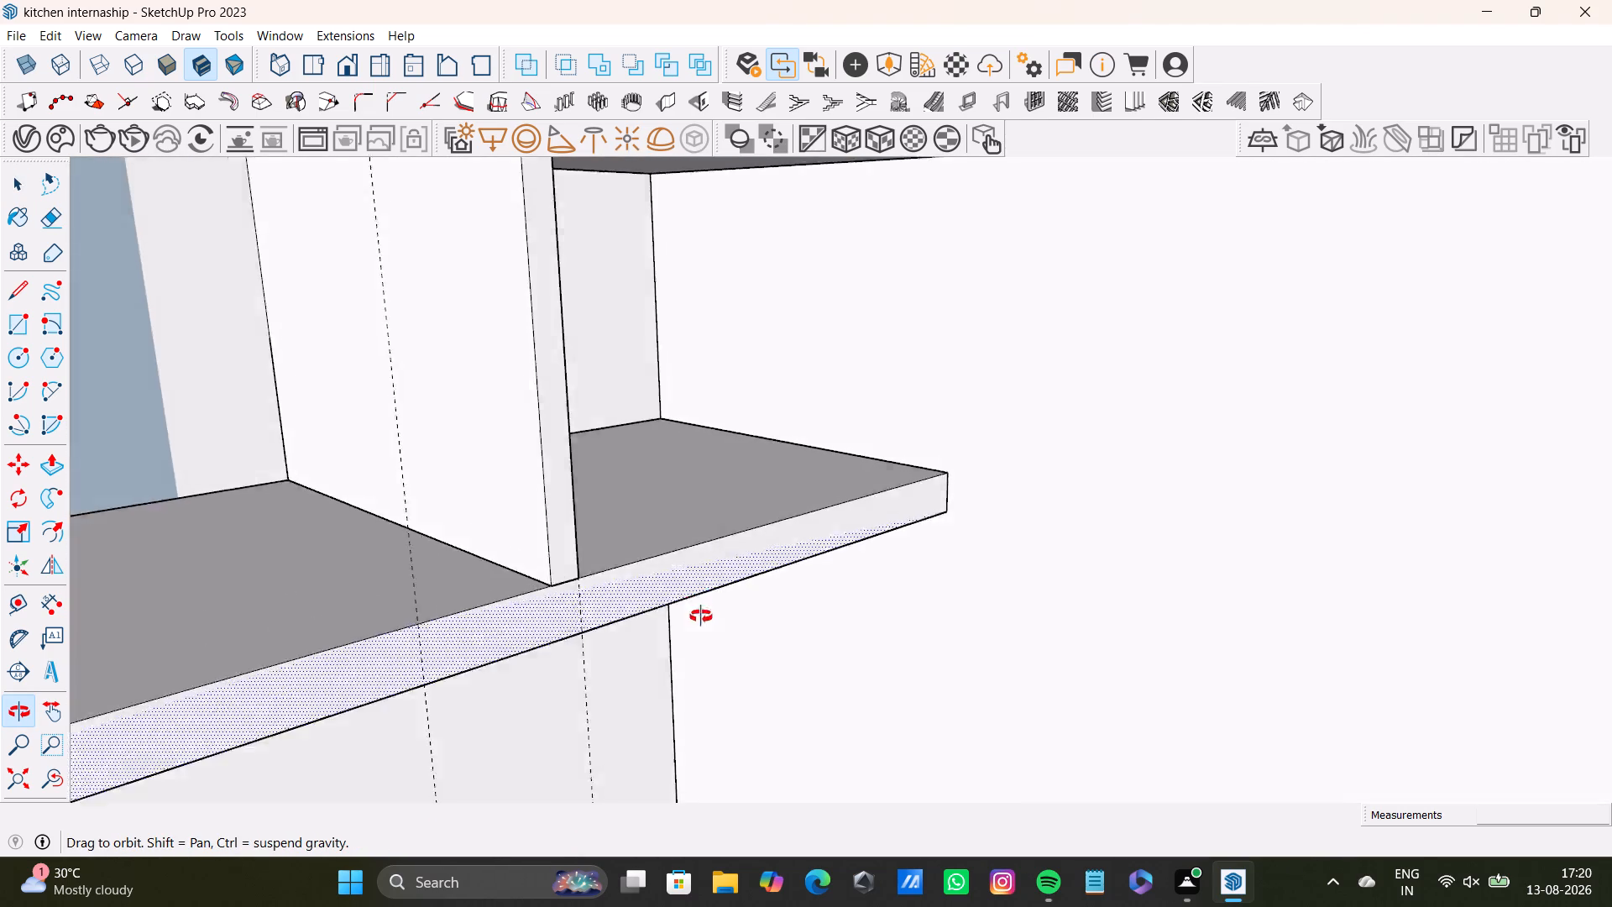
pyautogui.moveTo(701, 616); pyautogui.dragTo(793, 654, button='middle')
pyautogui.scroll(-19, 793, 646)
pyautogui.scroll(1, 800, 627)
pyautogui.moveTo(800, 627); pyautogui.dragTo(660, 476, button='middle')
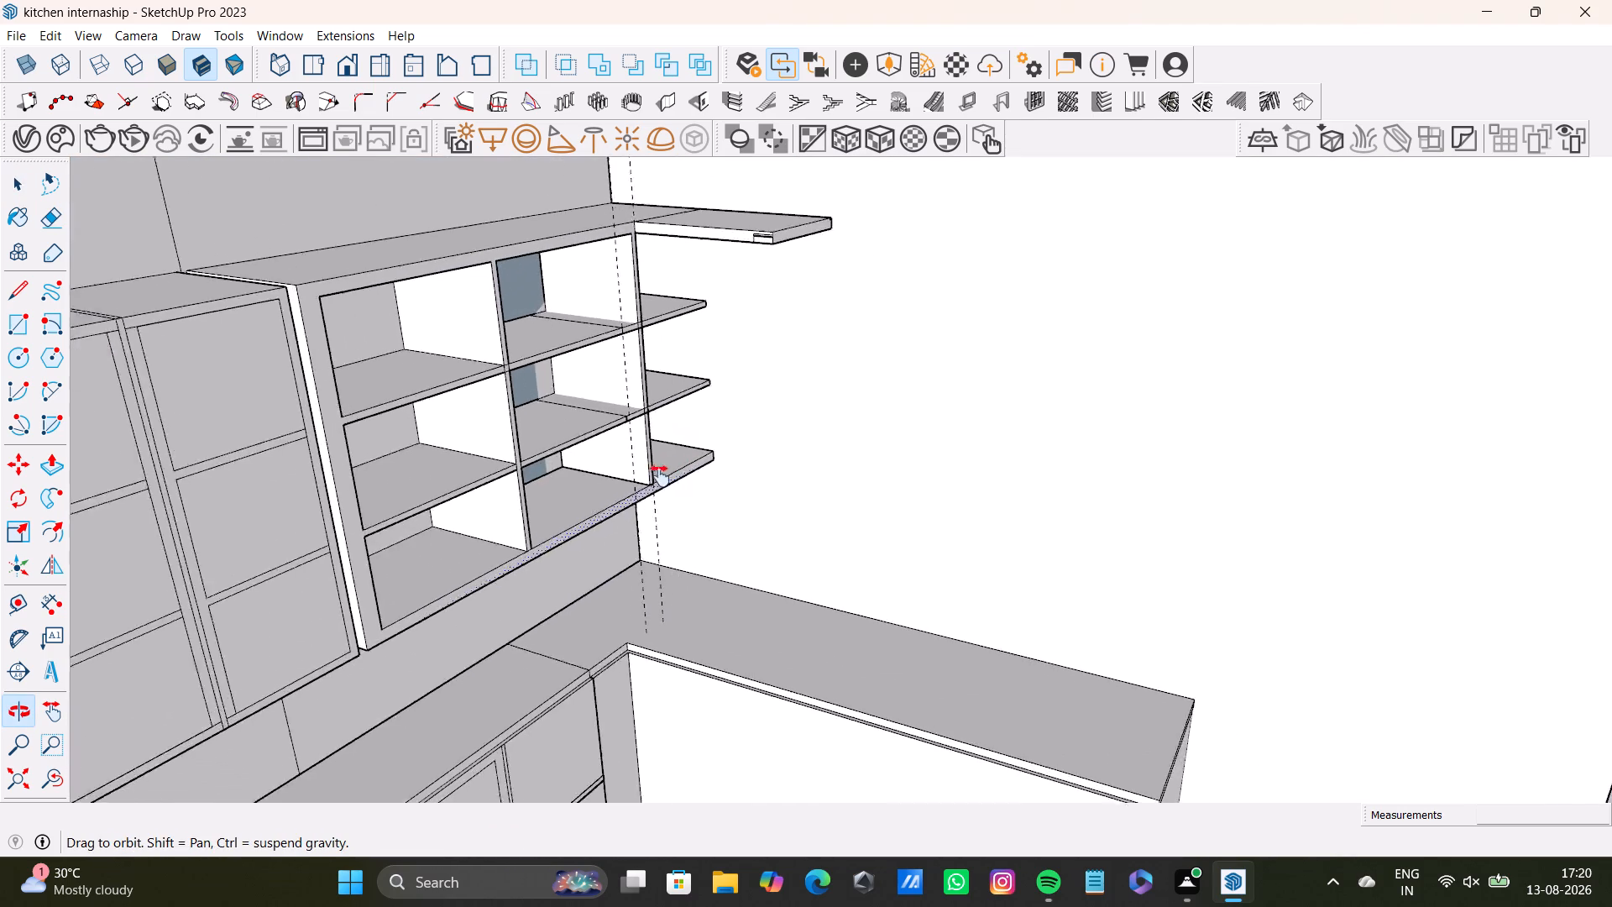
pyautogui.moveTo(660, 476); pyautogui.dragTo(581, 485, button='middle')
pyautogui.moveTo(585, 465); pyautogui.dragTo(143, 398, button='middle')
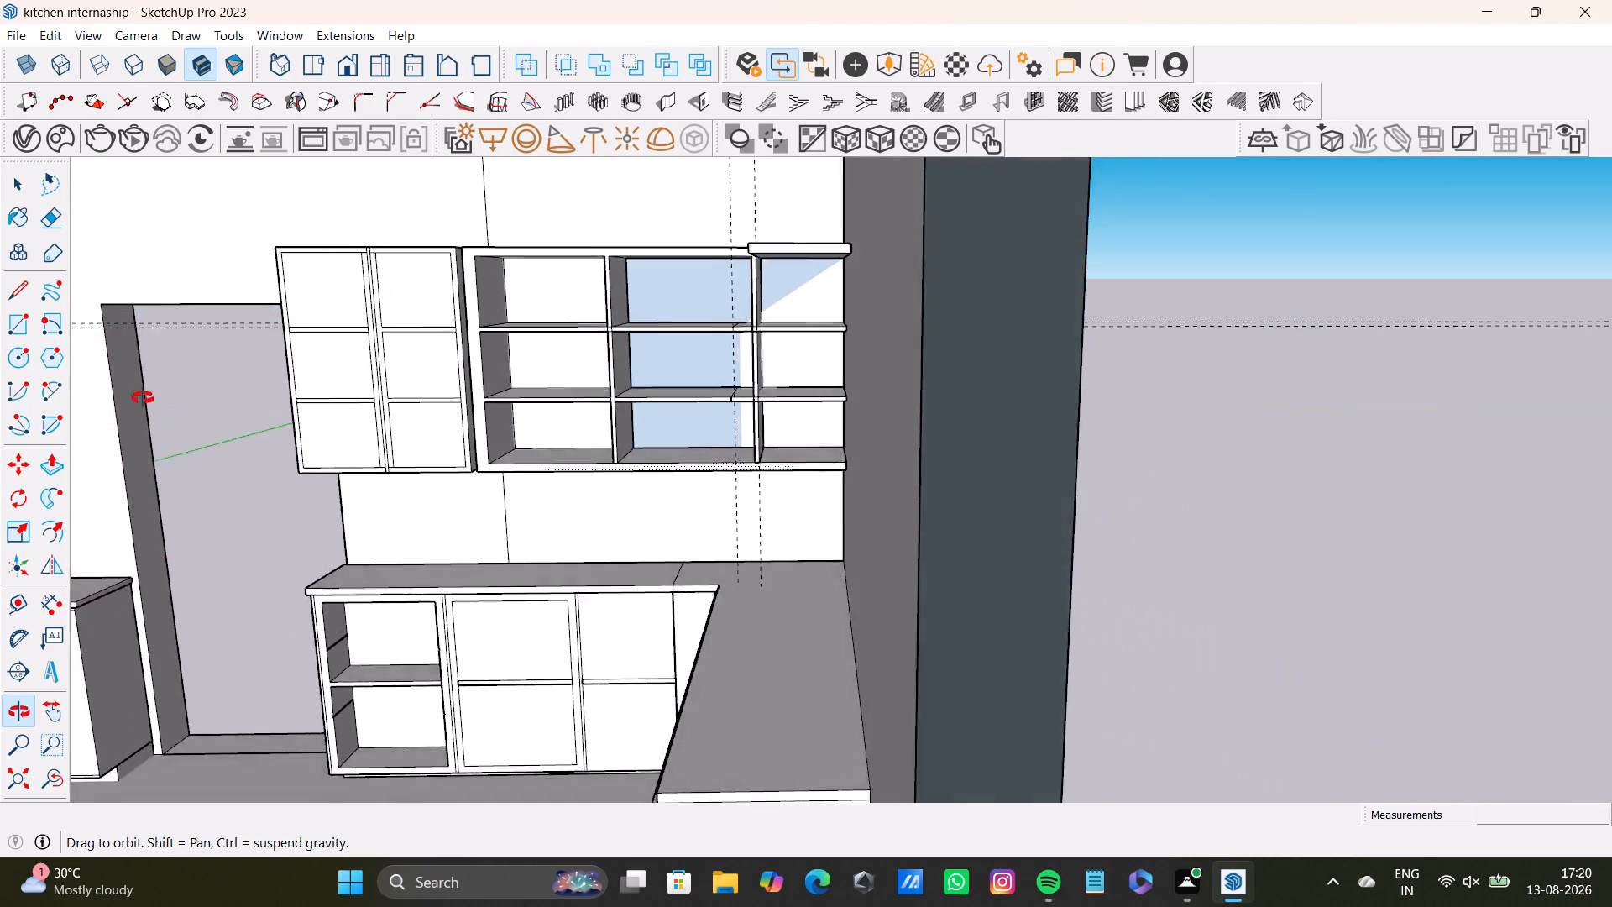
pyautogui.moveTo(143, 398); pyautogui.dragTo(735, 384, button='middle')
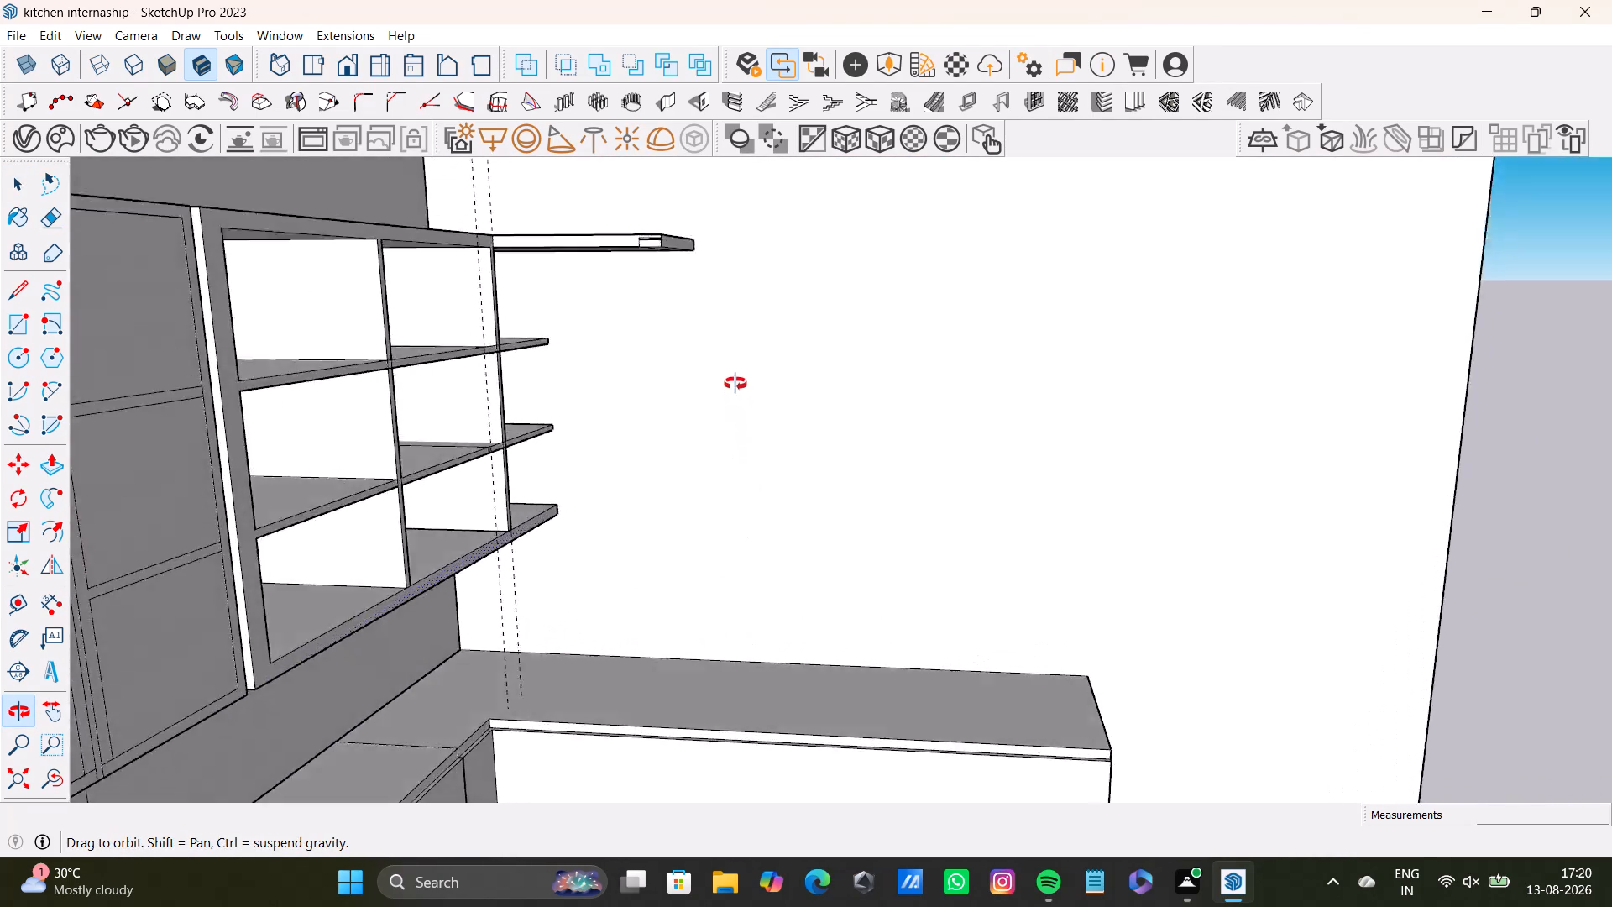
pyautogui.moveTo(735, 384); pyautogui.dragTo(799, 231, button='middle')
pyautogui.scroll(5, 673, 249)
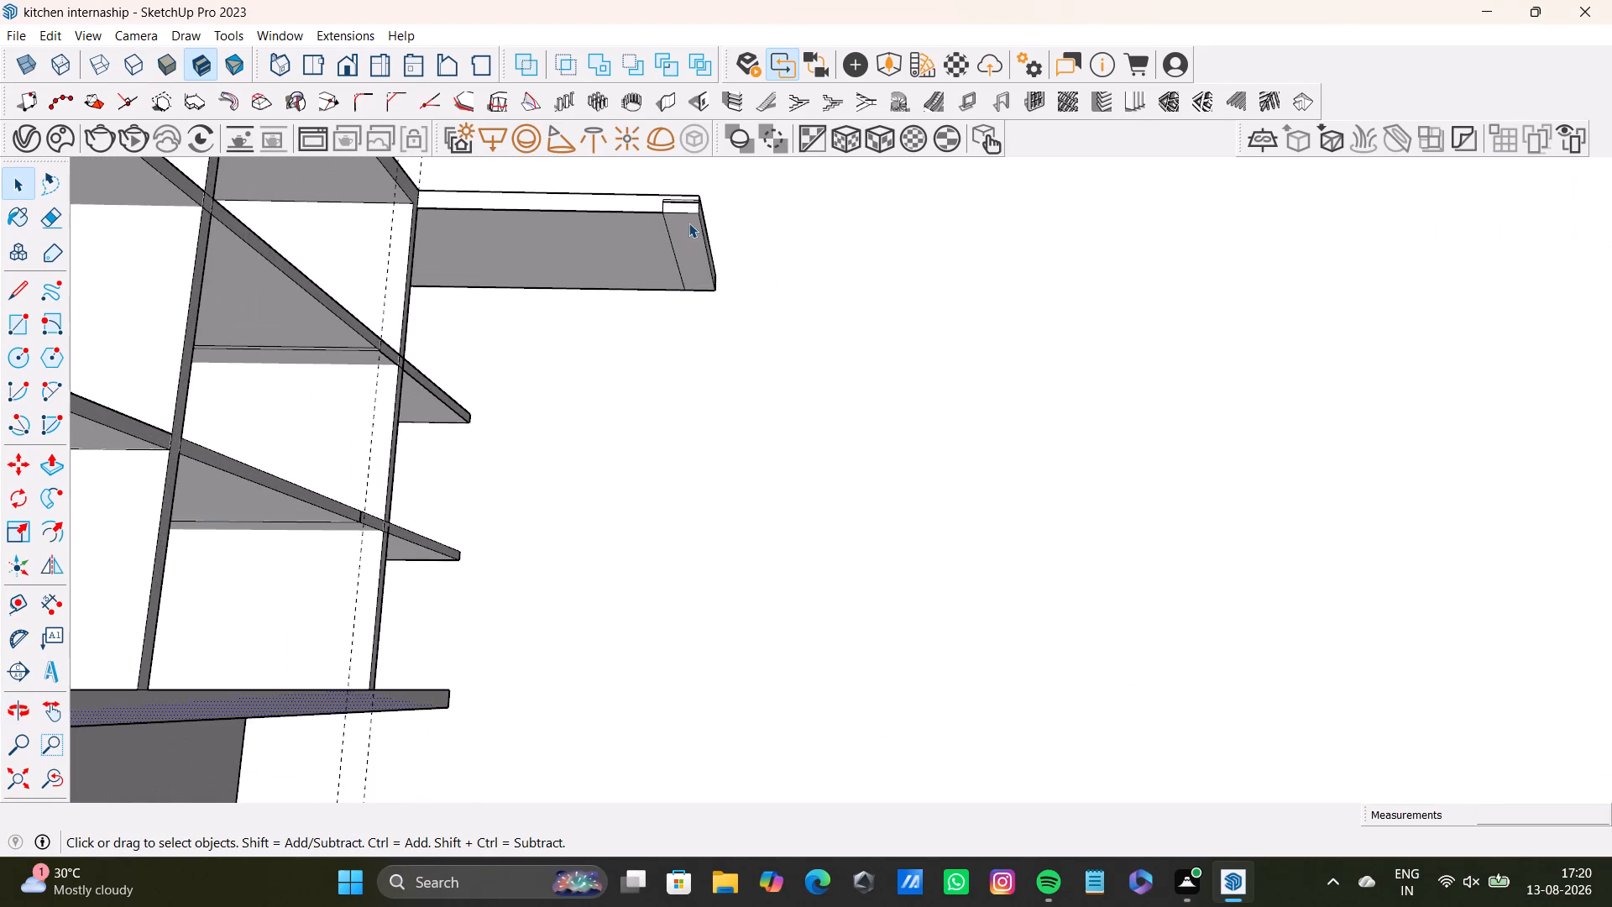
pyautogui.moveTo(657, 284); pyautogui.dragTo(658, 616, button='middle')
pyautogui.scroll(2, 620, 467)
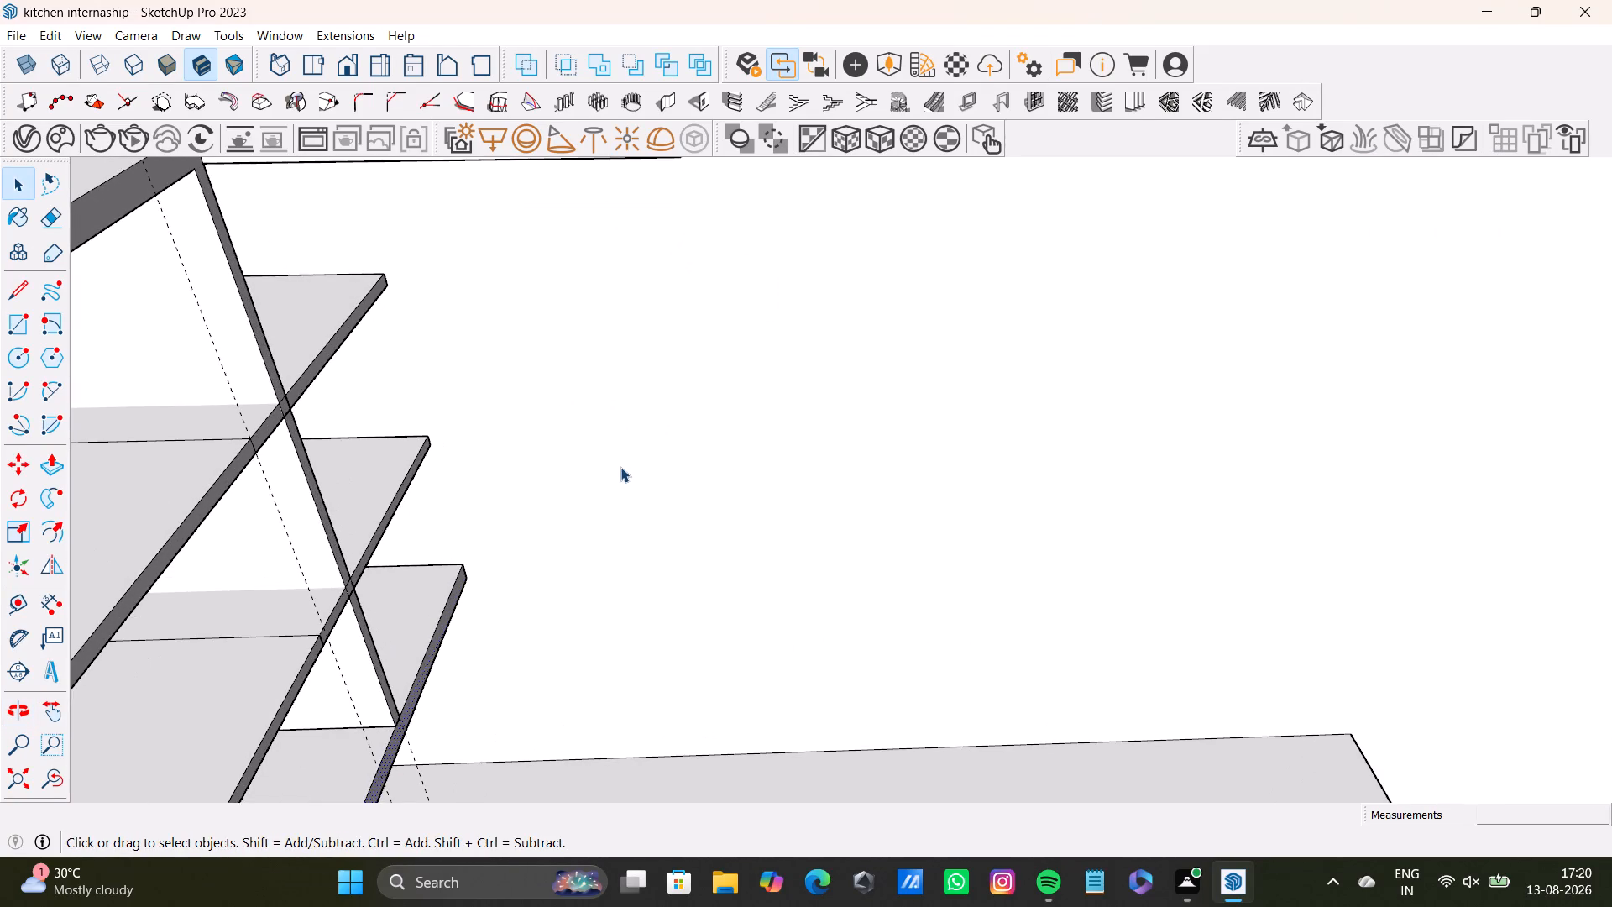
pyautogui.moveTo(620, 457); pyautogui.dragTo(416, 456, button='middle')
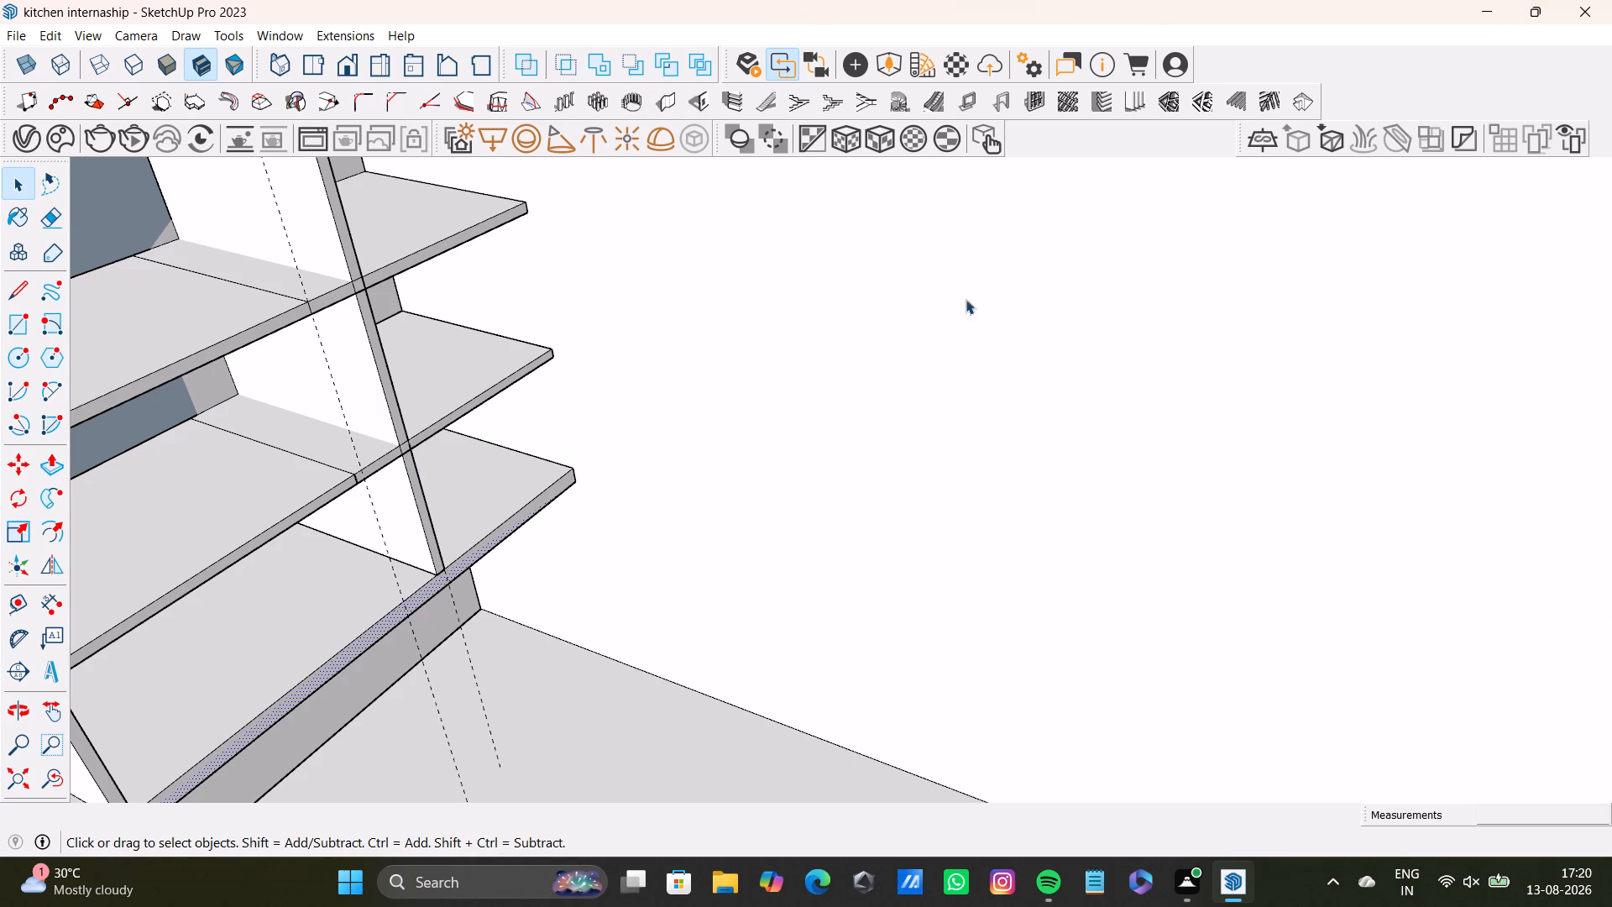
pyautogui.scroll(-8, 585, 379)
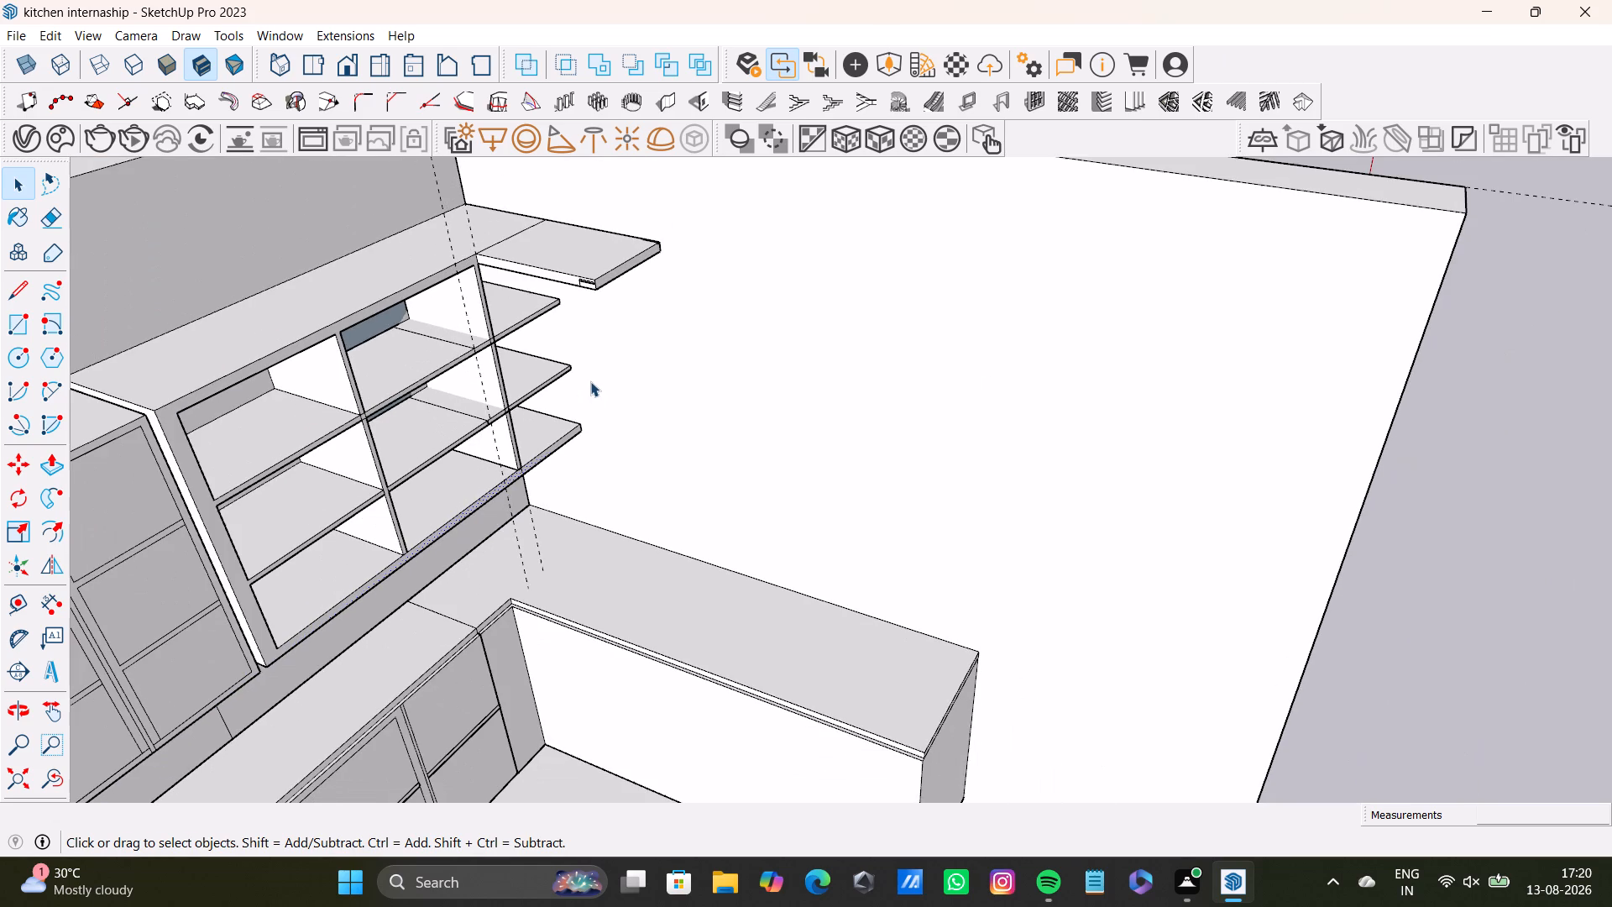
pyautogui.keyDown('shift'); pyautogui.moveTo(658, 359); pyautogui.dragTo(725, 378, button='middle'); pyautogui.keyUp('shift')
pyautogui.moveTo(767, 494); pyautogui.dragTo(846, 349, button='middle')
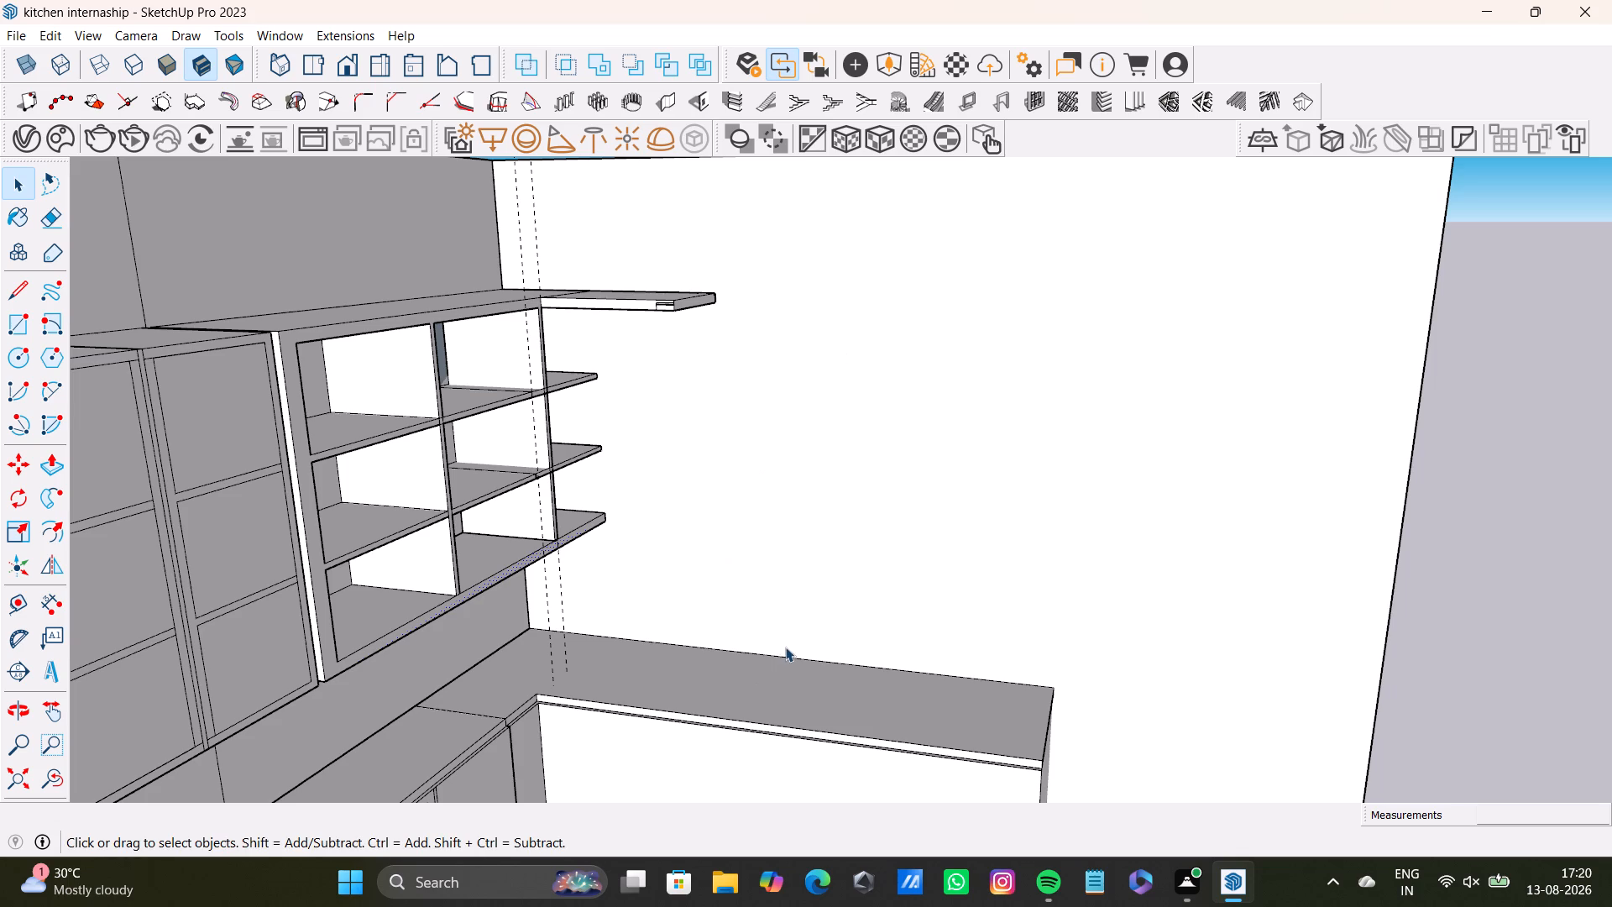
pyautogui.scroll(3, 667, 374)
pyautogui.moveTo(665, 346); pyautogui.dragTo(620, 171, button='middle')
pyautogui.scroll(3, 655, 331)
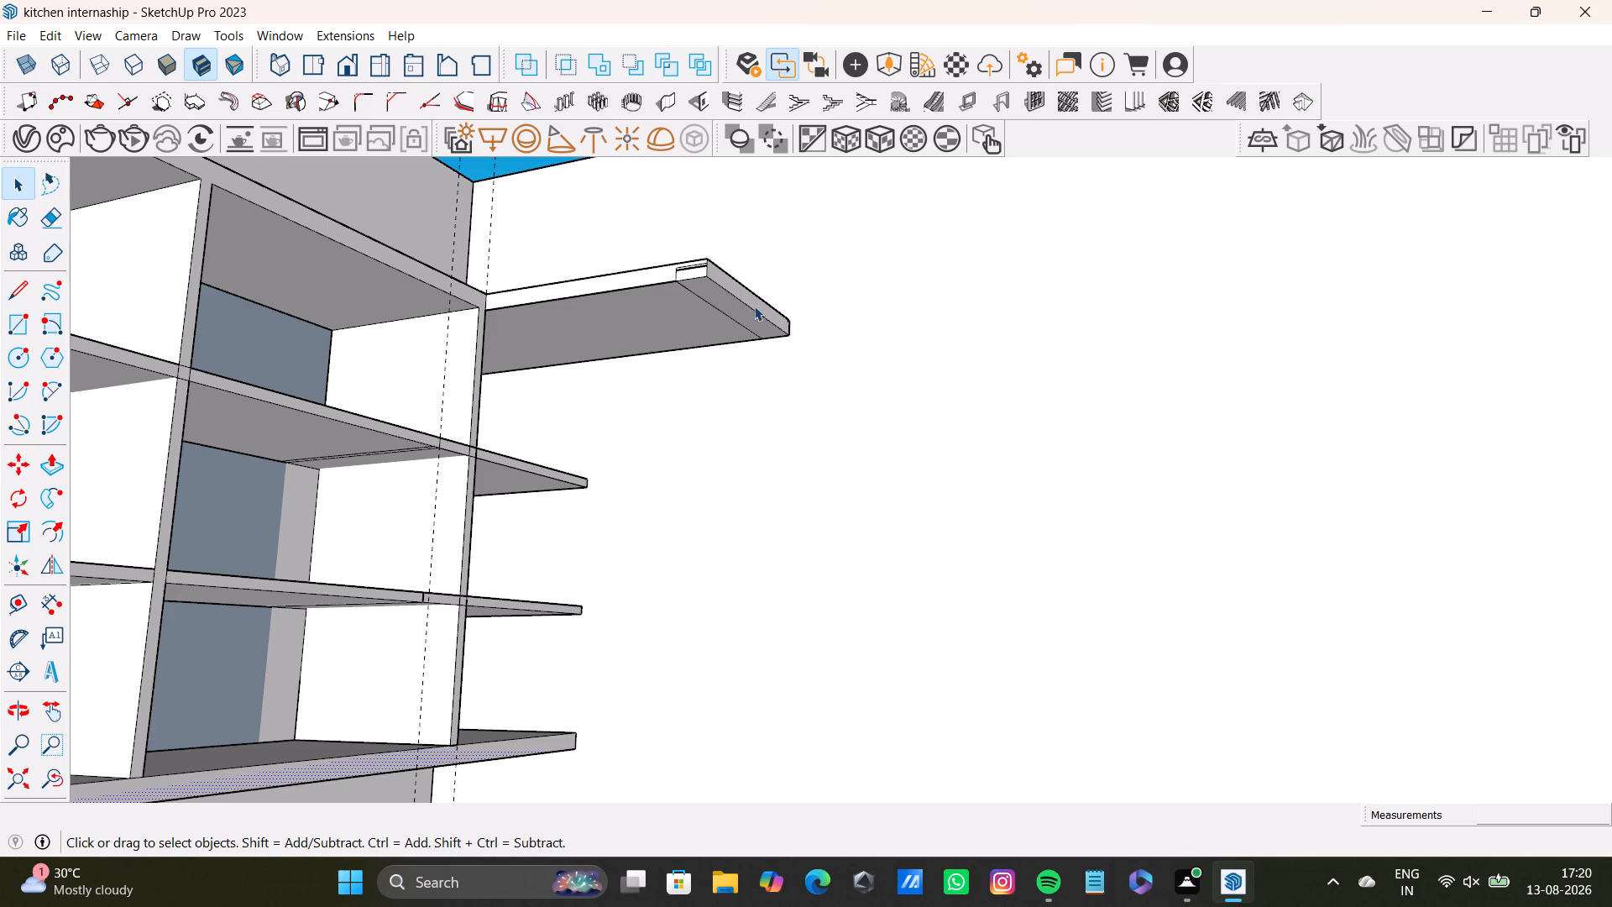
pyautogui.click(725, 318)
pyautogui.click(730, 312)
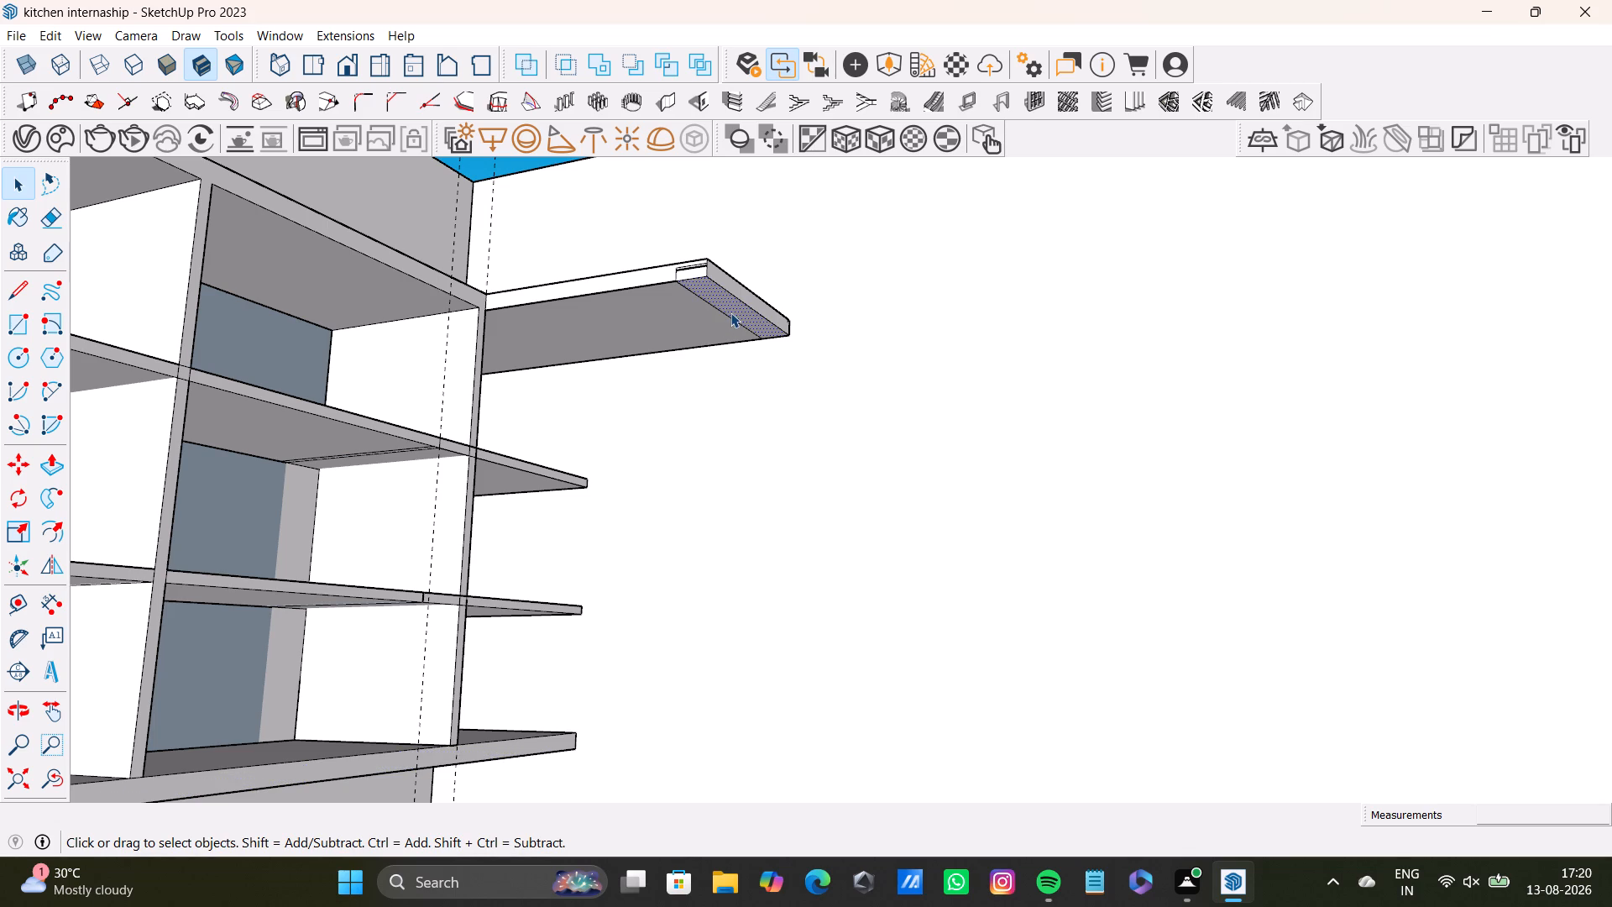
pyautogui.press('p')
pyautogui.moveTo(732, 311); pyautogui.dragTo(673, 729)
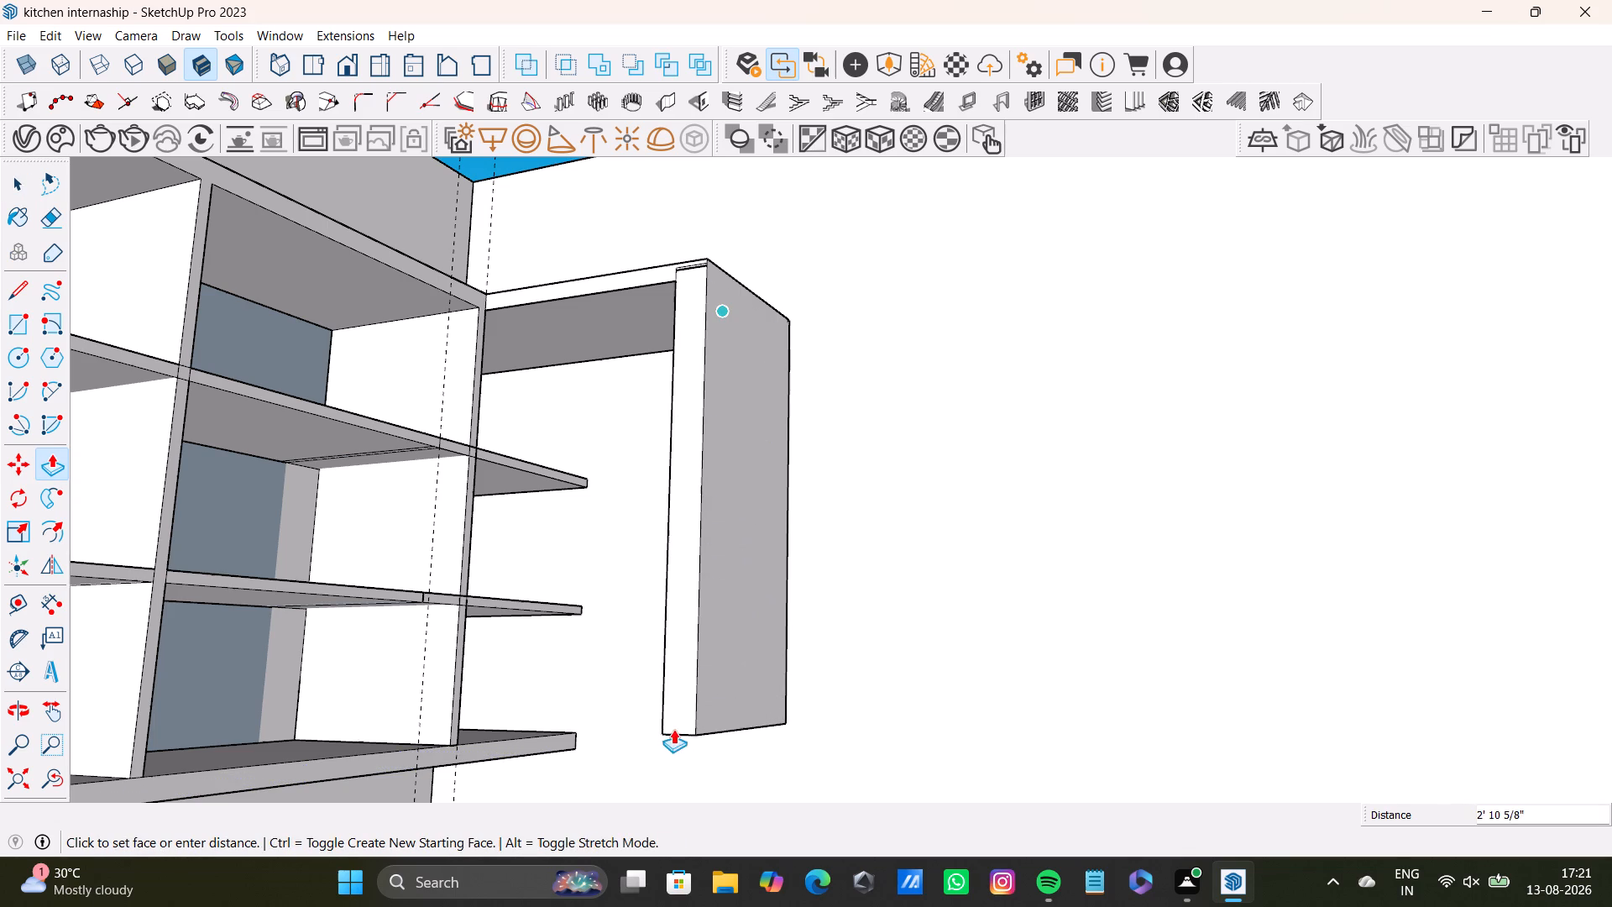
pyautogui.moveTo(673, 729); pyautogui.dragTo(673, 750)
# Thin the vertical end panel by pushing its inner face outward about 1 1/4" with Push/Pull.
pyautogui.moveTo(771, 739); pyautogui.dragTo(996, 837, button='middle')
pyautogui.moveTo(746, 659); pyautogui.dragTo(832, 674, button='middle')
pyautogui.moveTo(779, 682); pyautogui.dragTo(694, 747, button='middle')
pyautogui.click(17, 777)
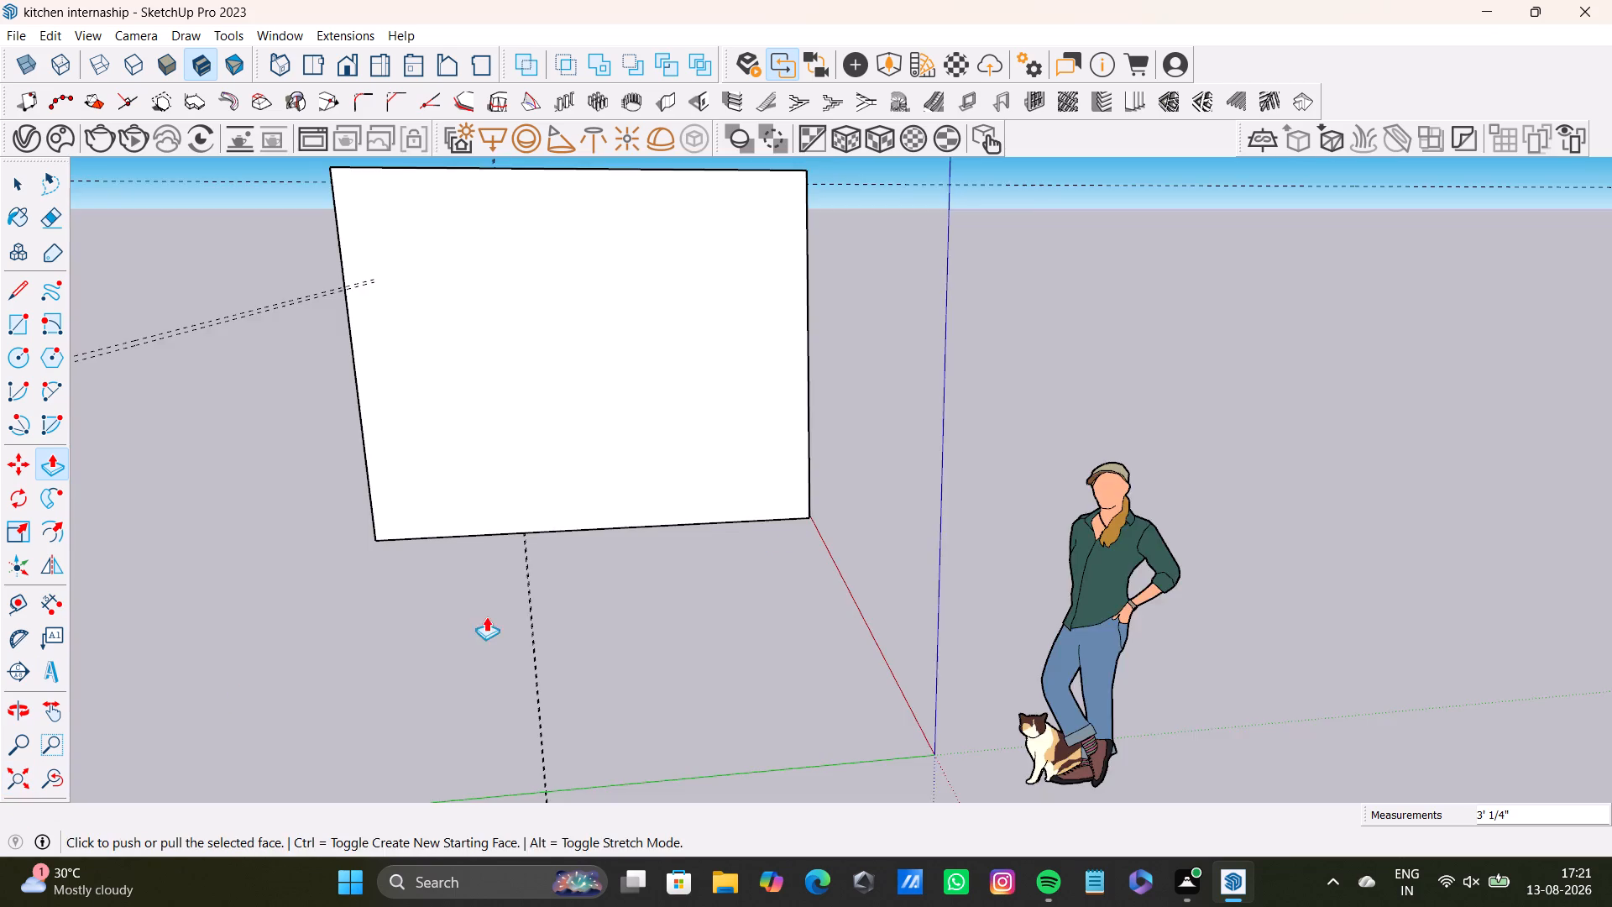
pyautogui.scroll(4, 805, 505)
pyautogui.moveTo(918, 426); pyautogui.dragTo(879, 434, button='middle')
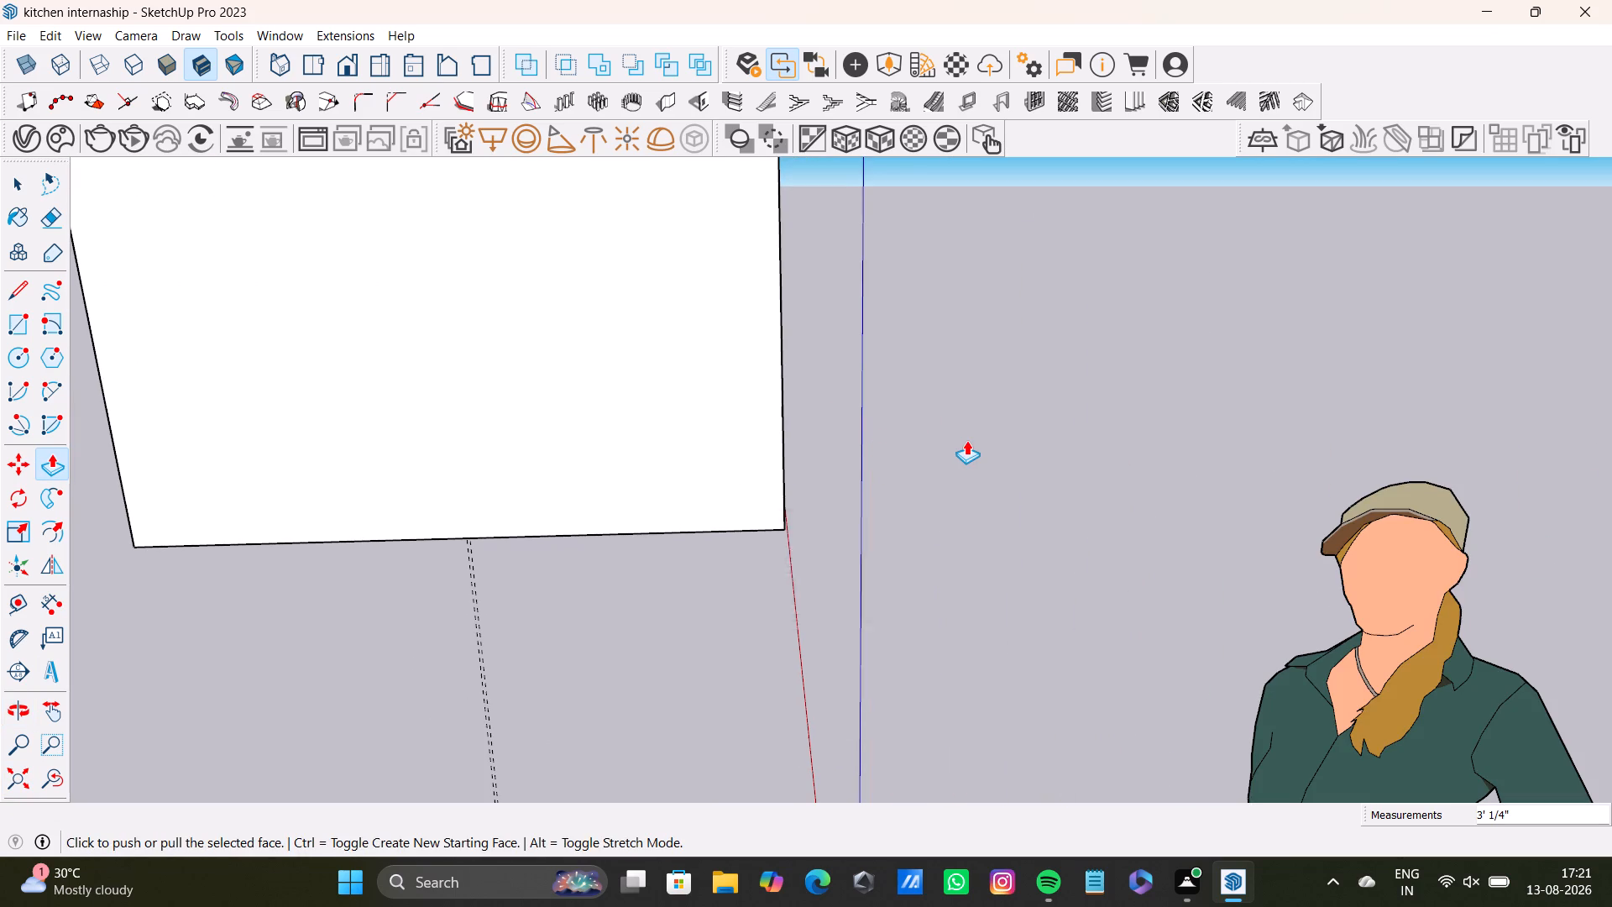
pyautogui.moveTo(775, 416); pyautogui.dragTo(211, 503, button='middle')
pyautogui.moveTo(740, 388); pyautogui.dragTo(689, 470, button='middle')
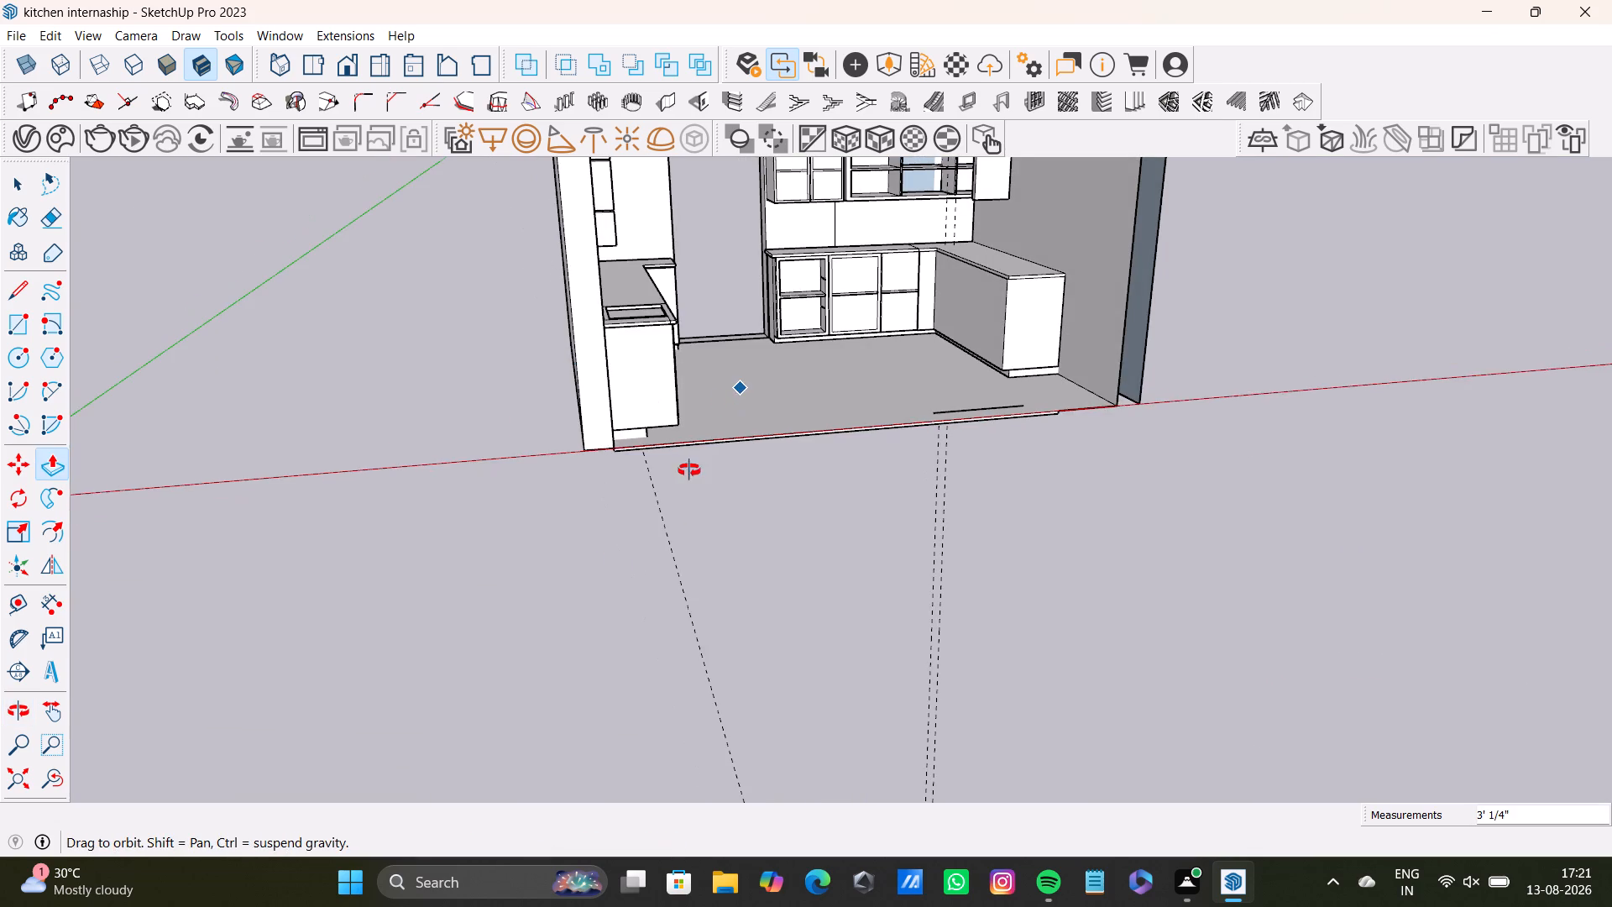
pyautogui.moveTo(689, 470); pyautogui.dragTo(565, 634, button='middle')
pyautogui.scroll(5, 777, 392)
pyautogui.scroll(5, 805, 322)
pyautogui.moveTo(823, 306); pyautogui.dragTo(819, 365, button='middle')
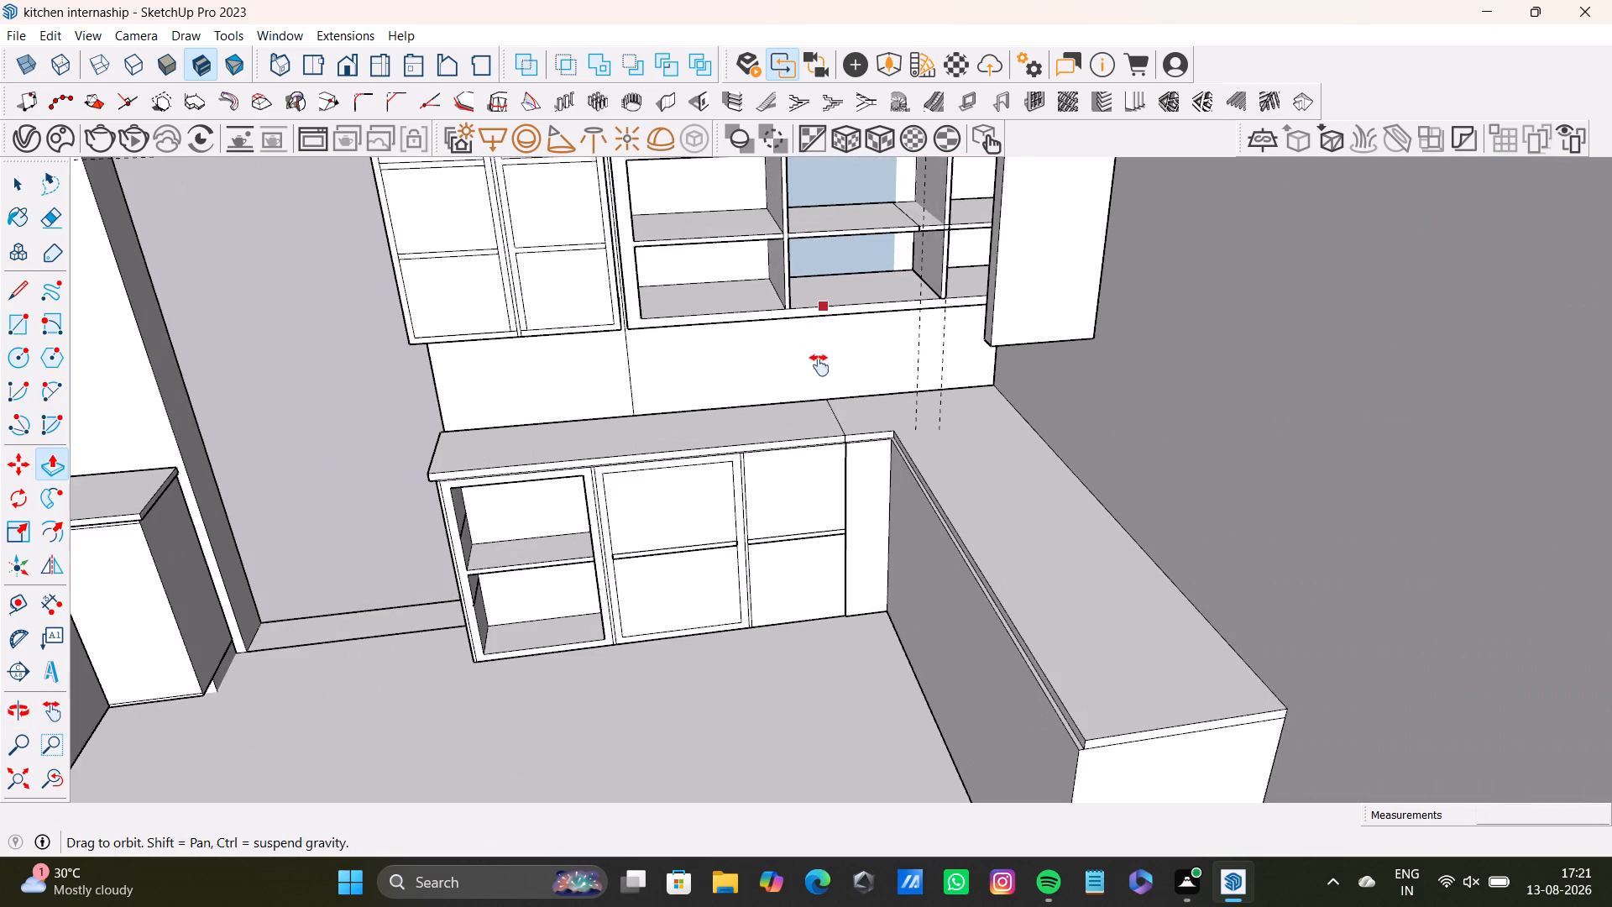
pyautogui.moveTo(819, 365); pyautogui.dragTo(793, 539, button='middle')
pyautogui.moveTo(822, 548); pyautogui.dragTo(1099, 493, button='middle')
pyautogui.scroll(9, 888, 370)
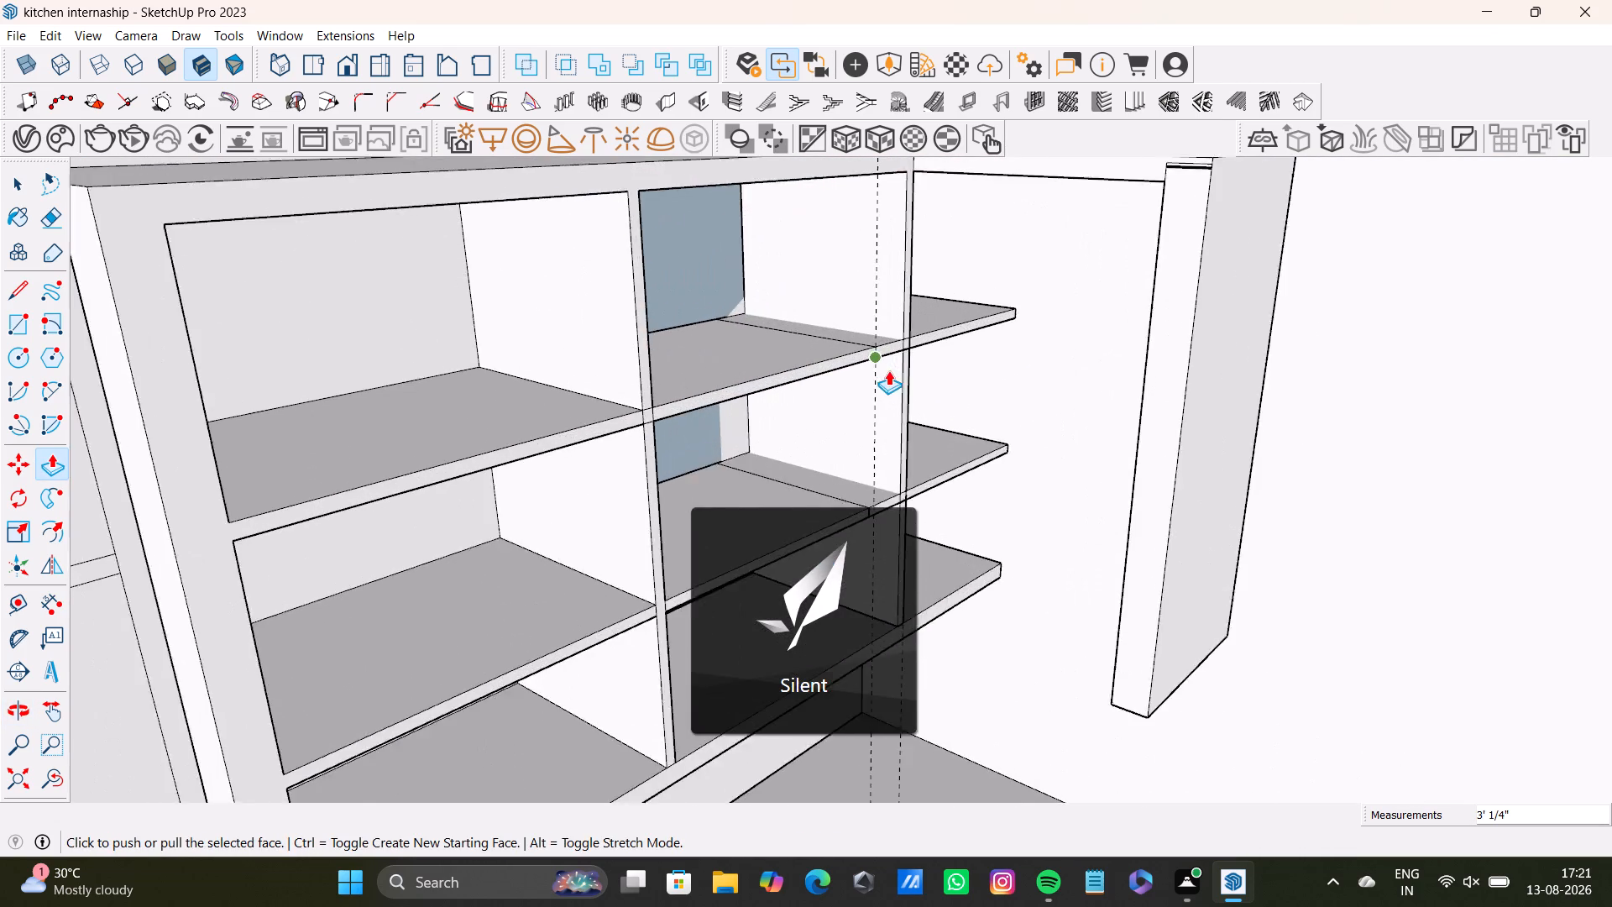
pyautogui.moveTo(888, 370); pyautogui.dragTo(817, 418, button='middle')
pyautogui.moveTo(818, 429); pyautogui.dragTo(1021, 510, button='middle')
pyautogui.press('space')
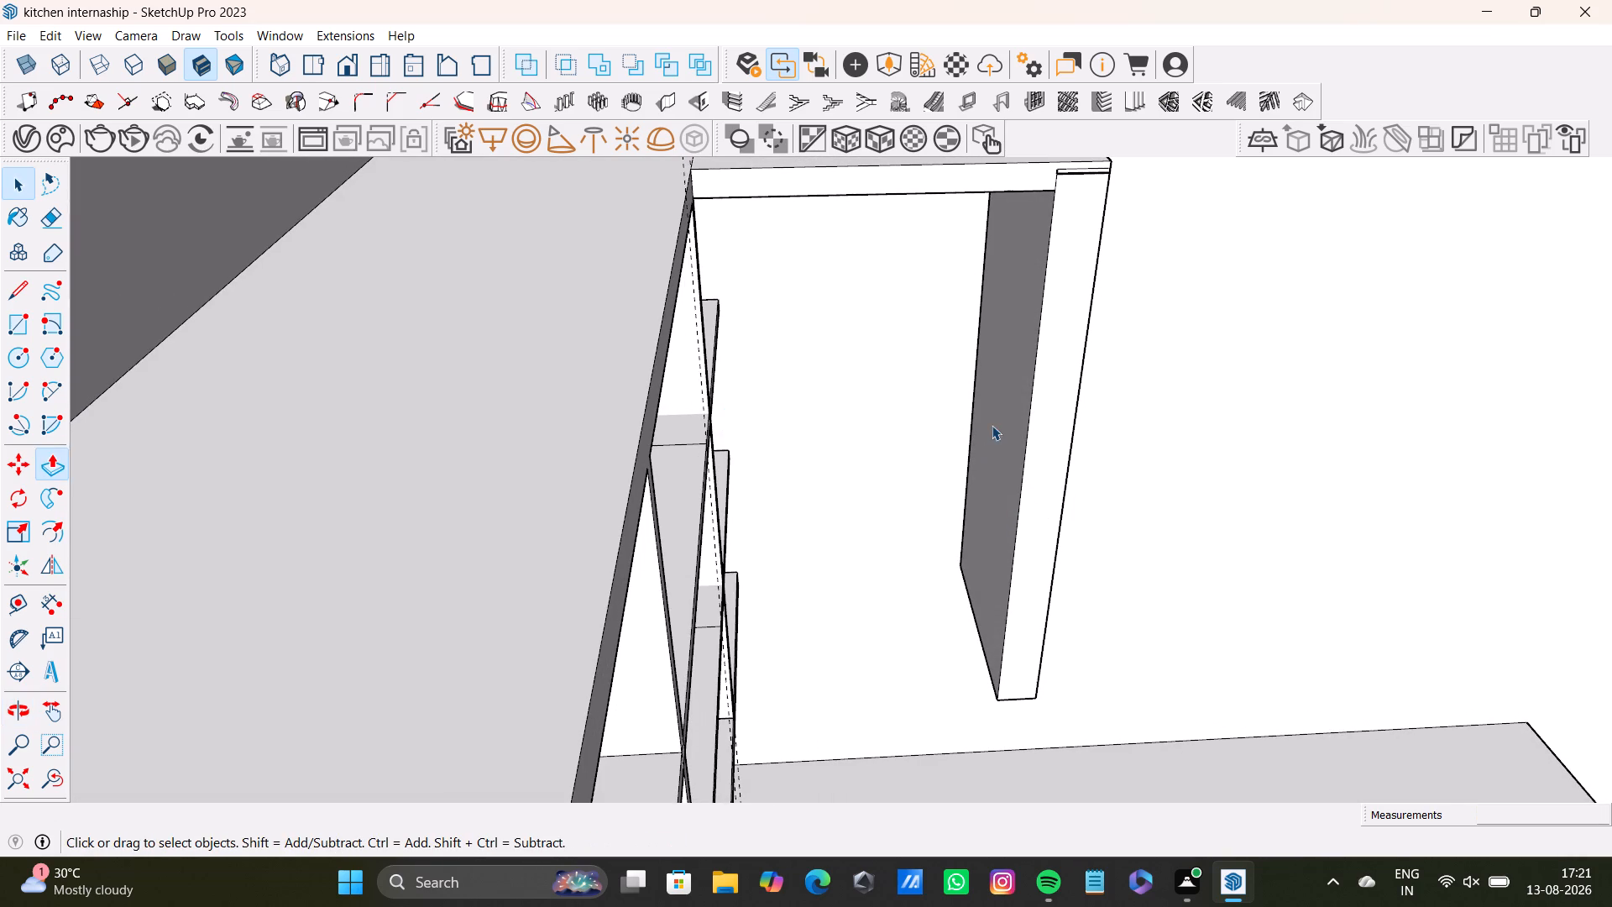
pyautogui.click(992, 425)
pyautogui.press('p')
pyautogui.moveTo(997, 425); pyautogui.dragTo(1014, 432)
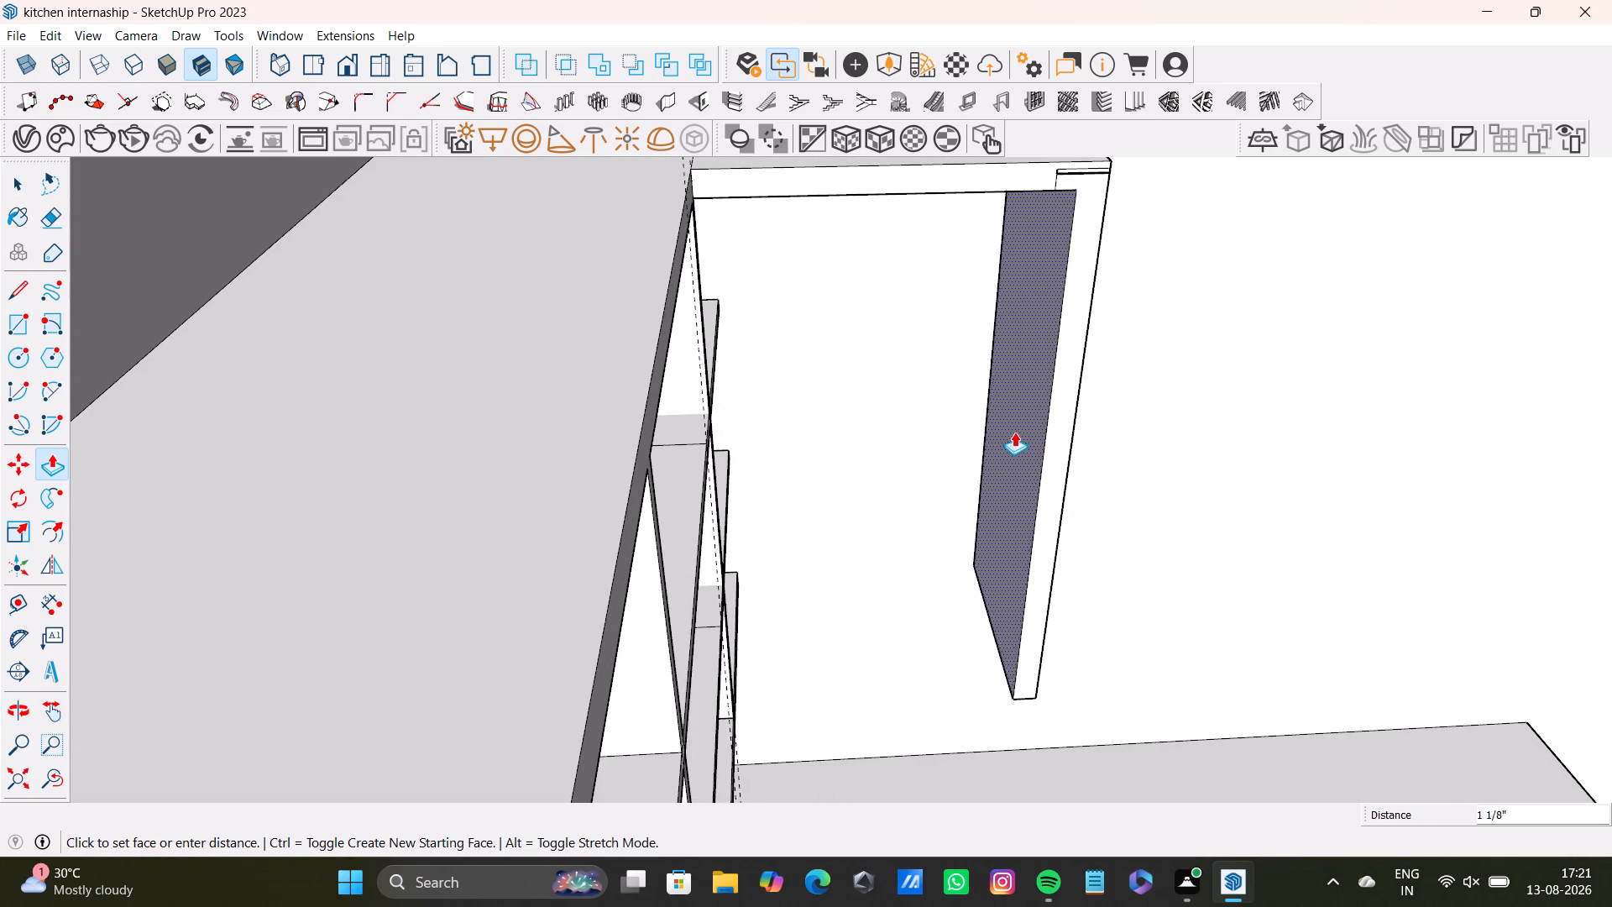
pyautogui.moveTo(1014, 432); pyautogui.dragTo(1021, 433)
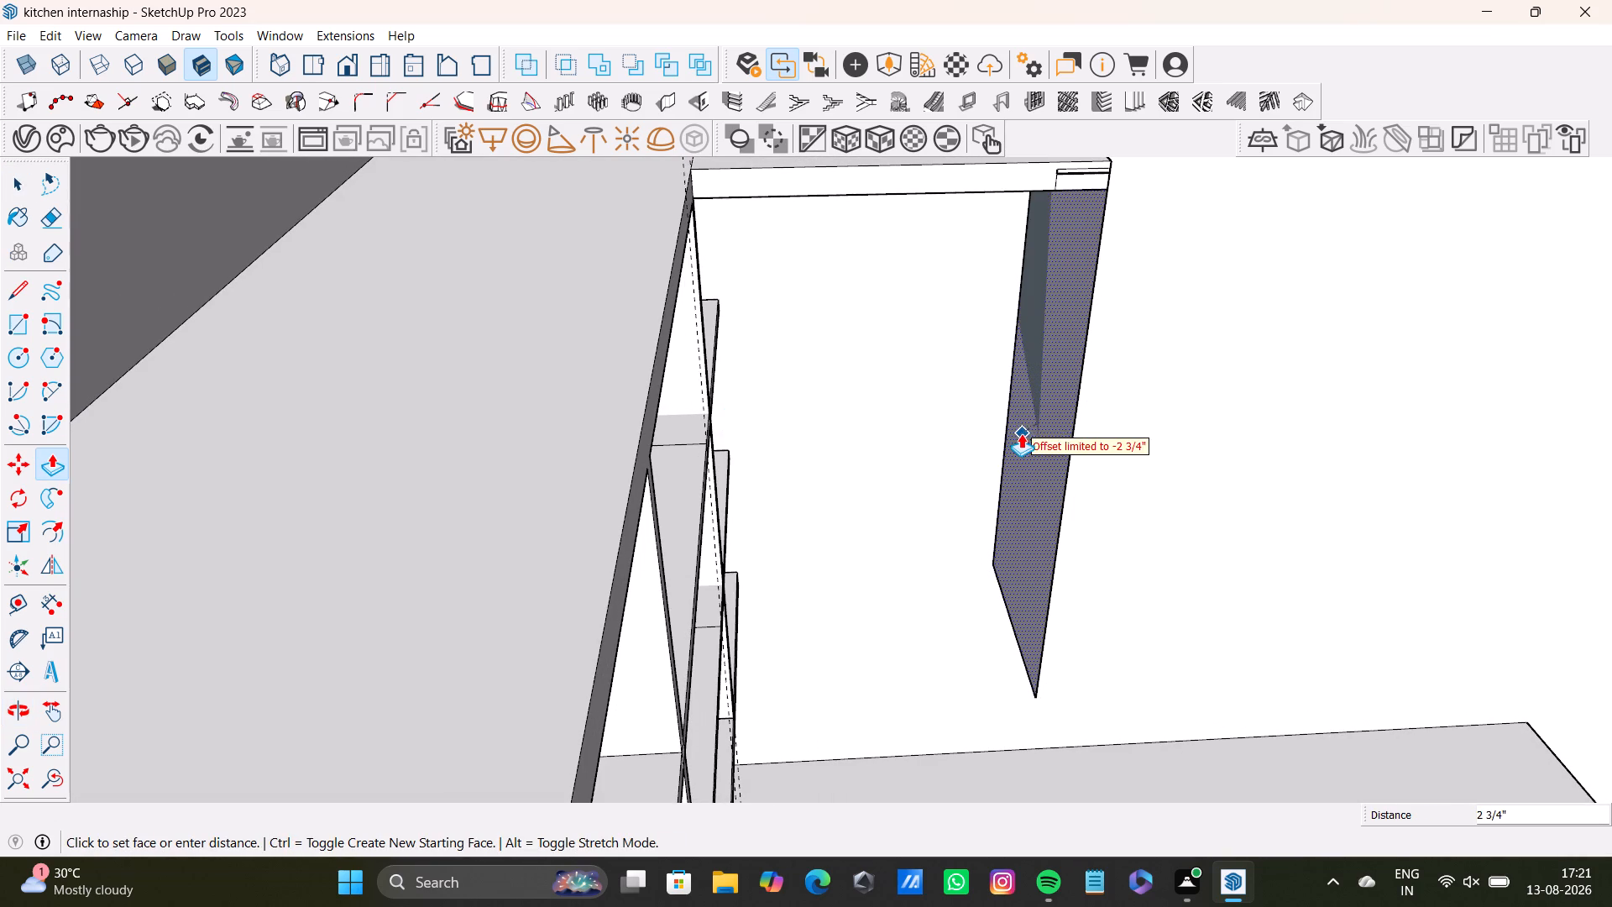
pyautogui.moveTo(1021, 433); pyautogui.dragTo(1015, 433)
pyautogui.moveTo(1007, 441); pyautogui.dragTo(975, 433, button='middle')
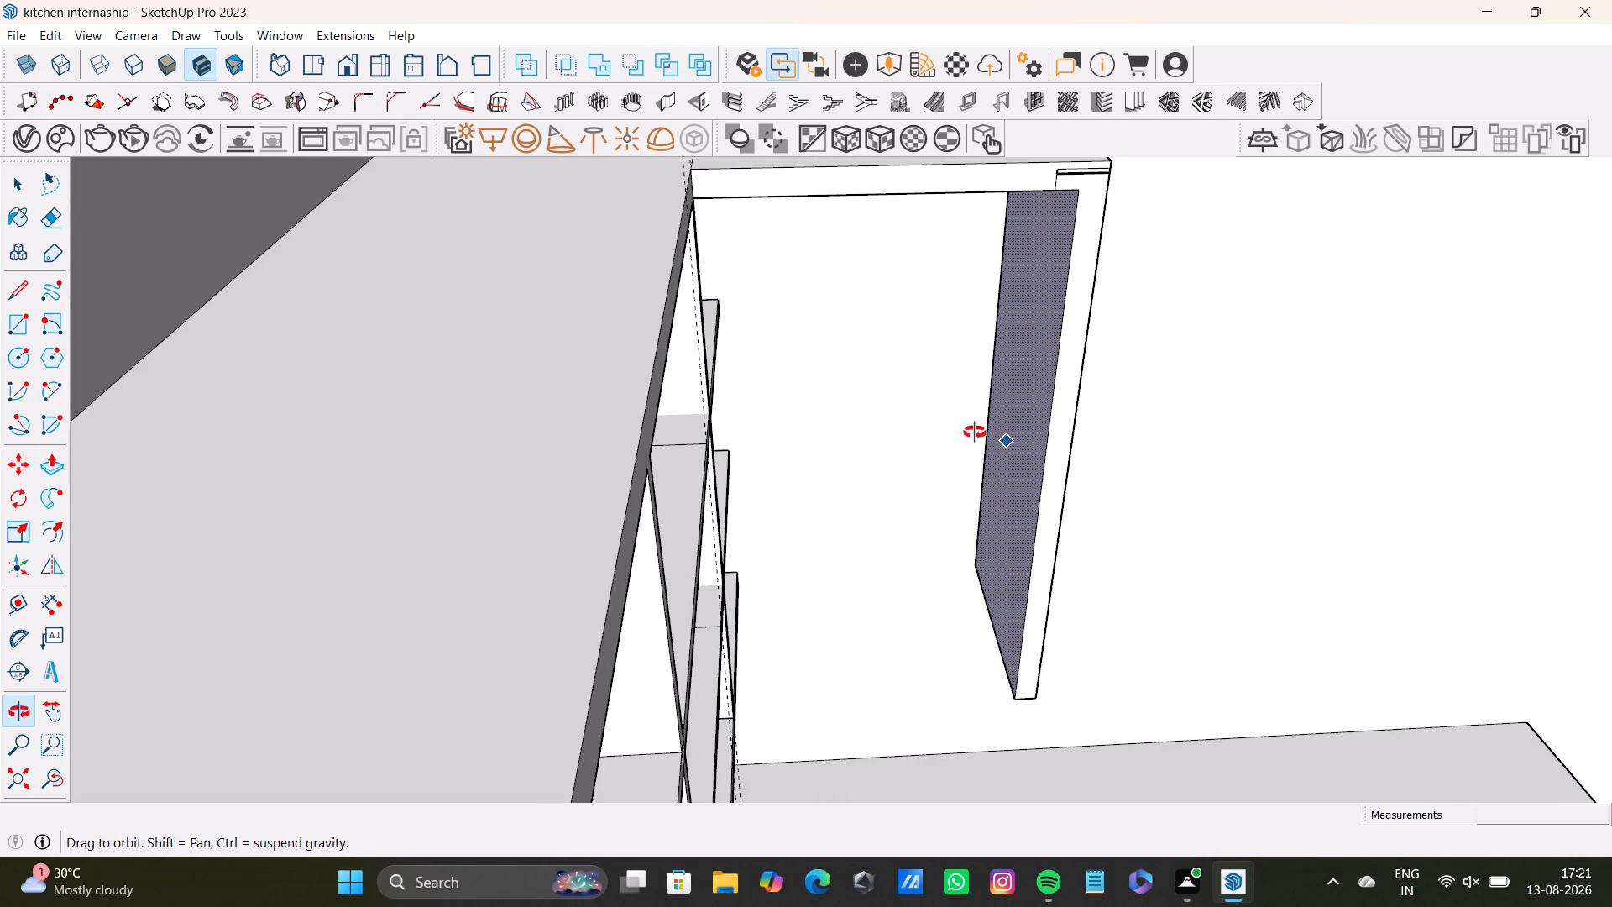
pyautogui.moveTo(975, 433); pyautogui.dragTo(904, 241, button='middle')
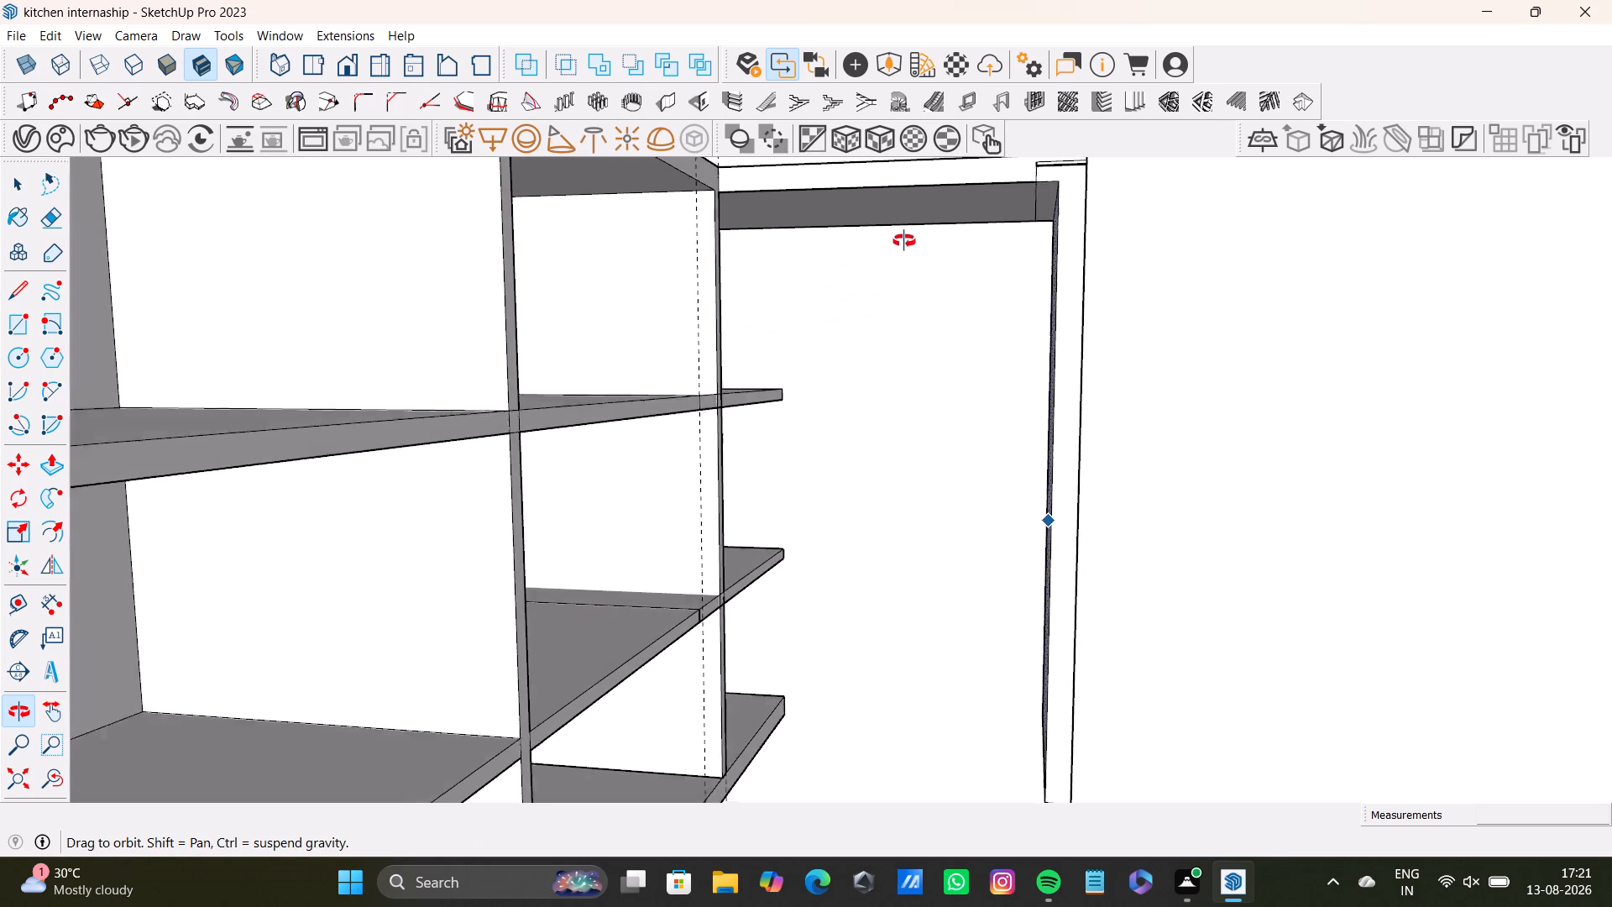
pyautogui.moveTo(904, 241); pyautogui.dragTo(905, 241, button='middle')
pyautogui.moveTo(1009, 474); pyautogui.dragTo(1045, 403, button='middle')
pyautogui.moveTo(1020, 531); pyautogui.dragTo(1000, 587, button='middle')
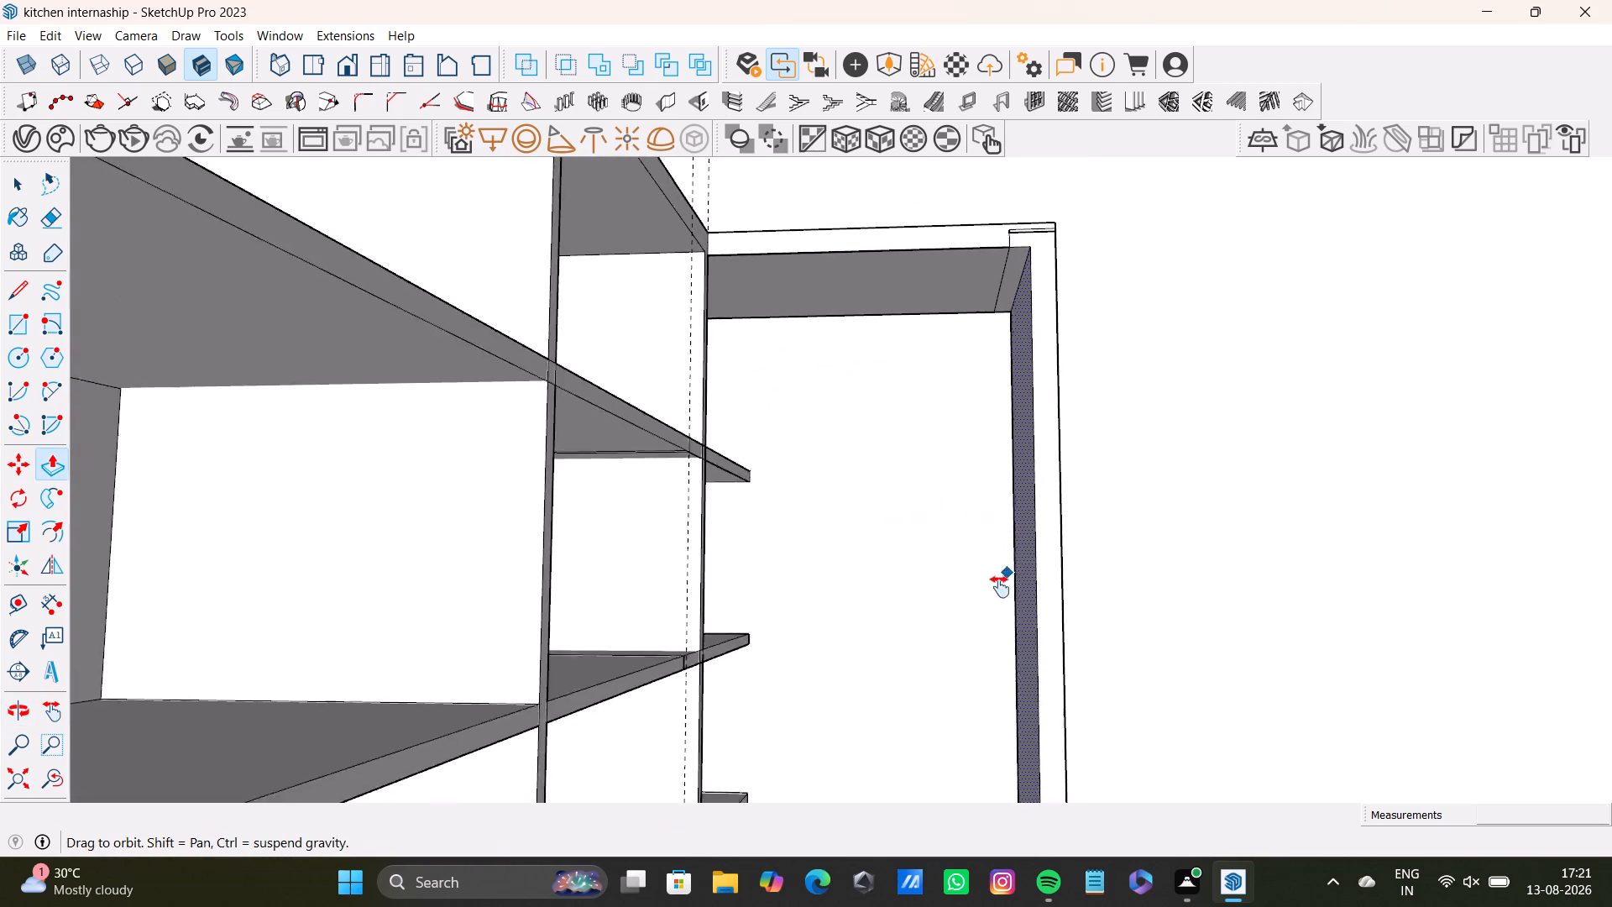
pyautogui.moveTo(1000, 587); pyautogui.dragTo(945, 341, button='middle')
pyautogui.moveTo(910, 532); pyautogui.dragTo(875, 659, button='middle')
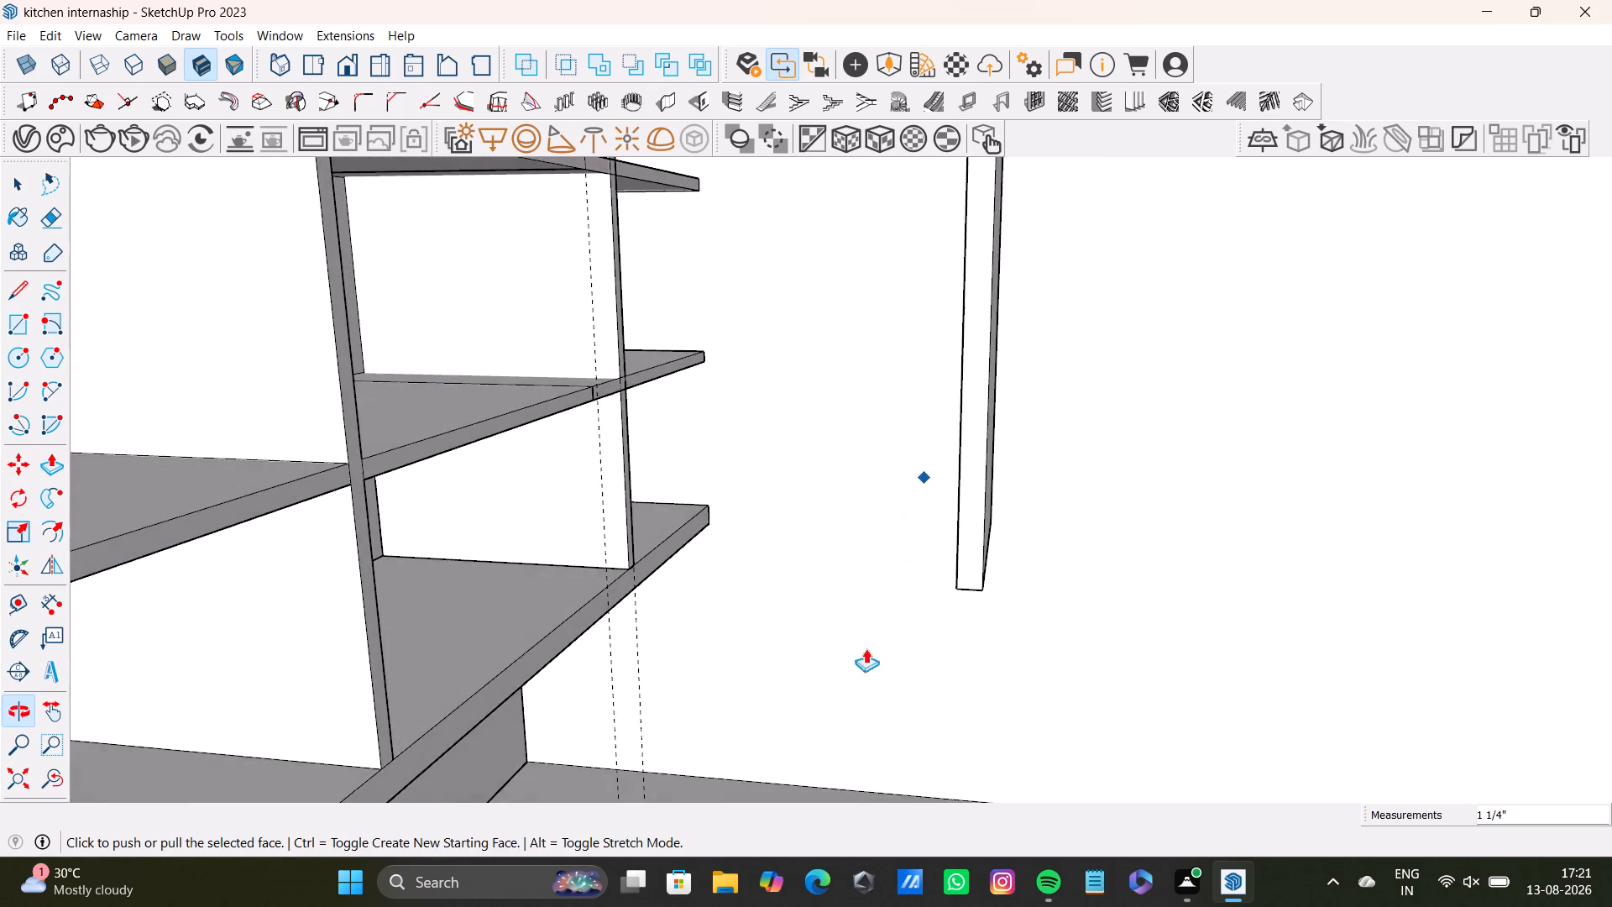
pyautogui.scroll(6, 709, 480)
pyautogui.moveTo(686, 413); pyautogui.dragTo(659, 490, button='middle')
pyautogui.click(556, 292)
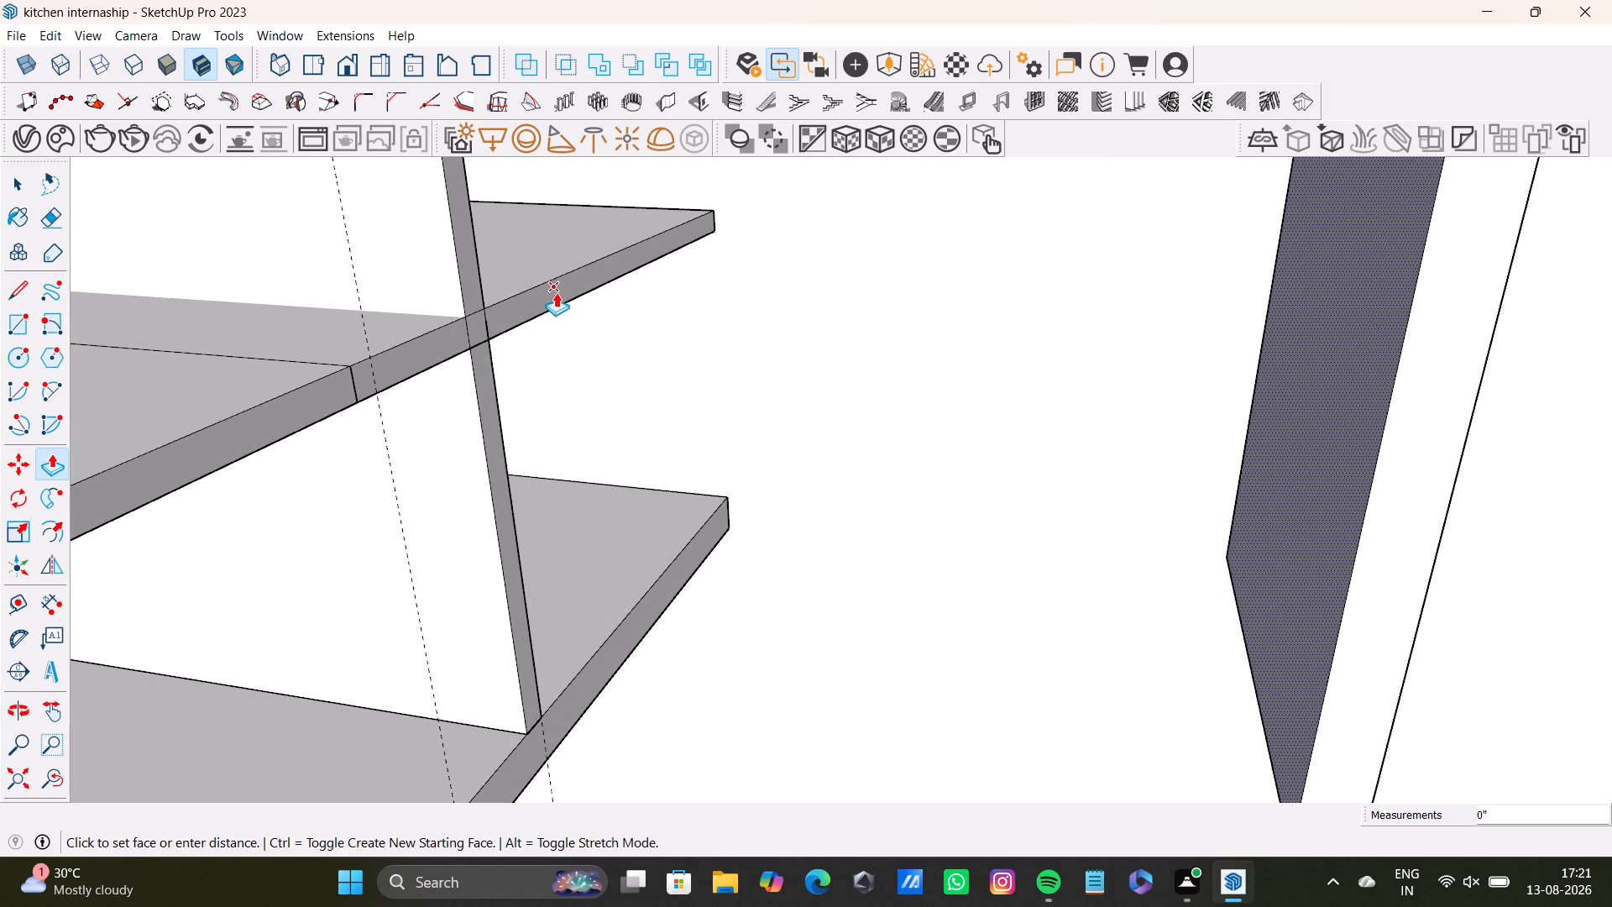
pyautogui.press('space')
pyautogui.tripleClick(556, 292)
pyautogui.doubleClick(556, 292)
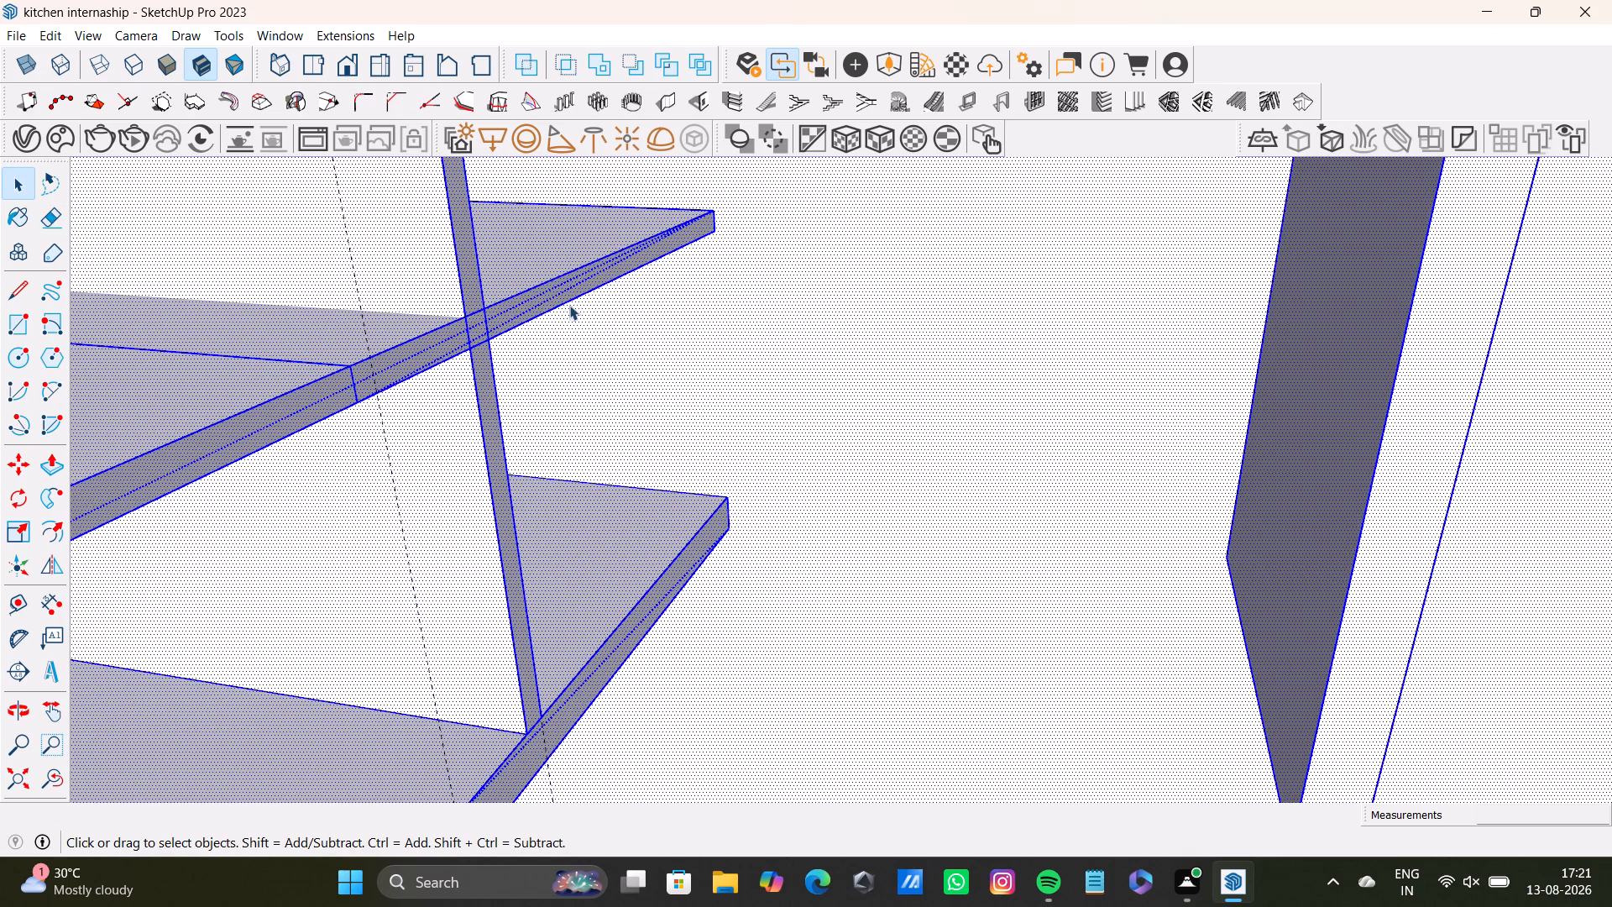
# Delete the small section of the upper middle shelf's top face beside the end upright, along with its dividing line.
pyautogui.moveTo(642, 292); pyautogui.dragTo(370, 456, button='middle')
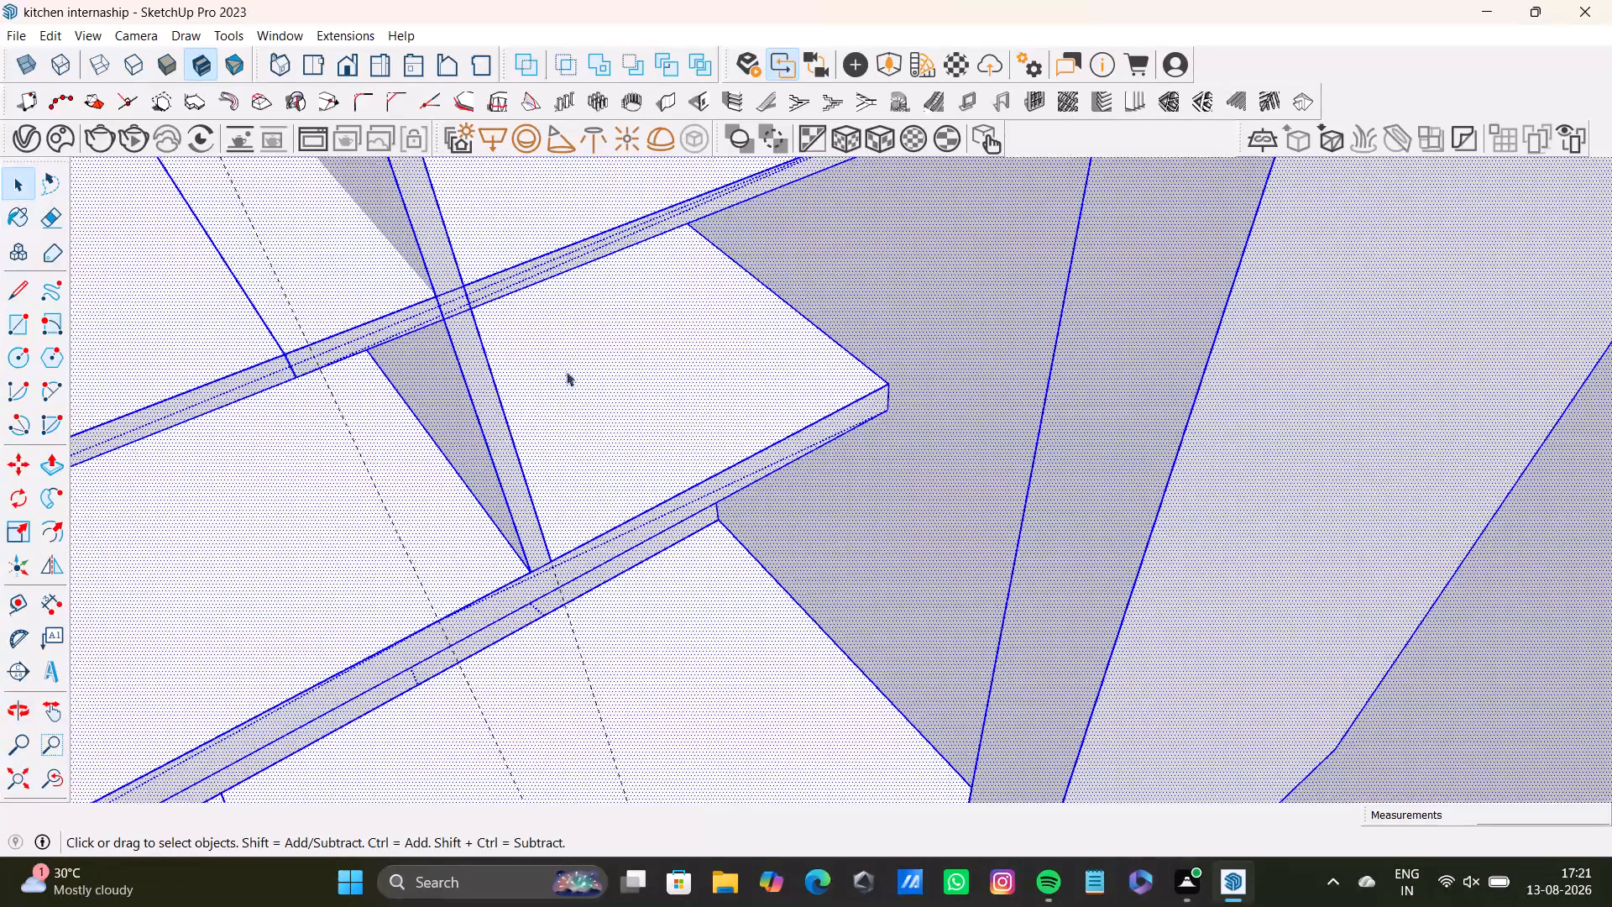
pyautogui.scroll(-17, 594, 279)
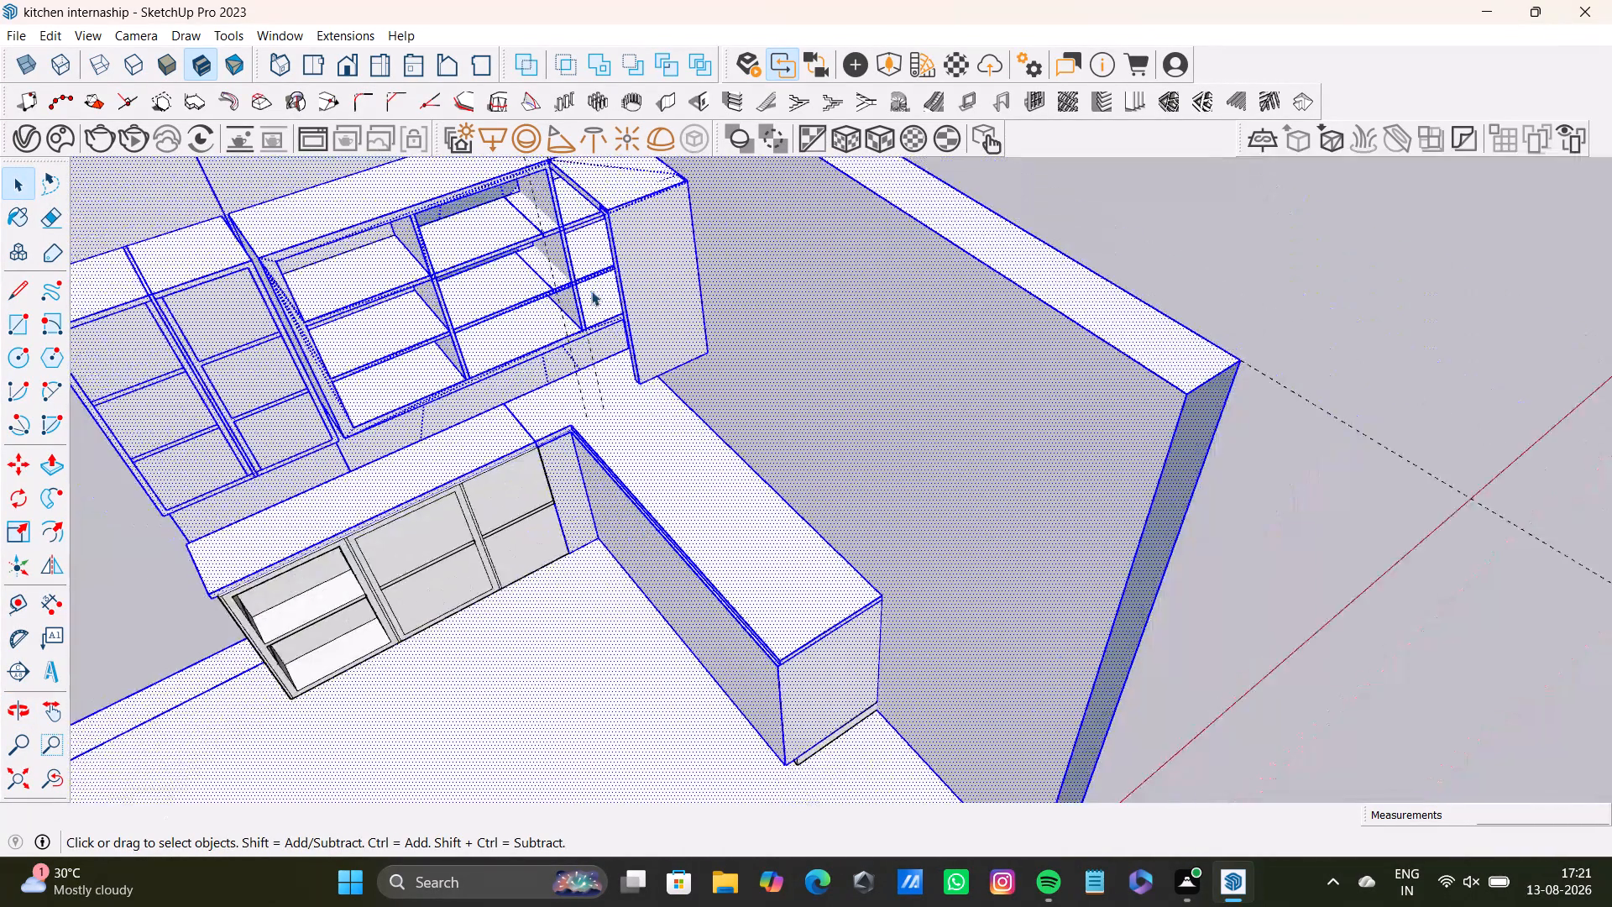
pyautogui.scroll(-4, 591, 291)
pyautogui.moveTo(577, 312); pyautogui.dragTo(591, 30, button='middle')
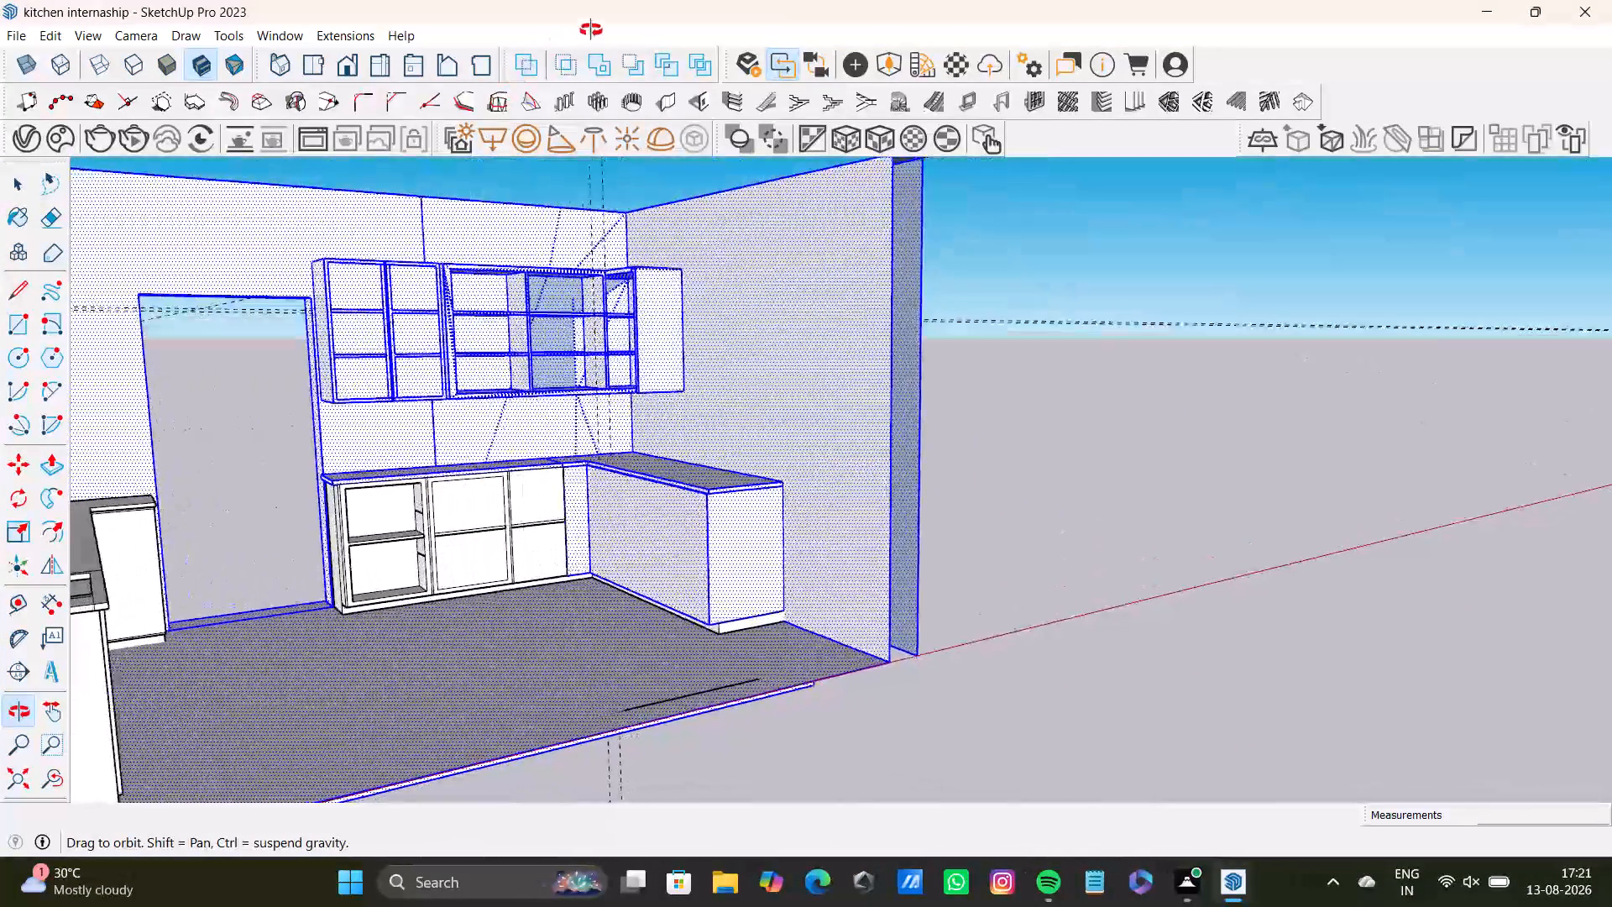
pyautogui.moveTo(591, 30); pyautogui.dragTo(720, 474, button='middle')
pyautogui.scroll(5, 529, 425)
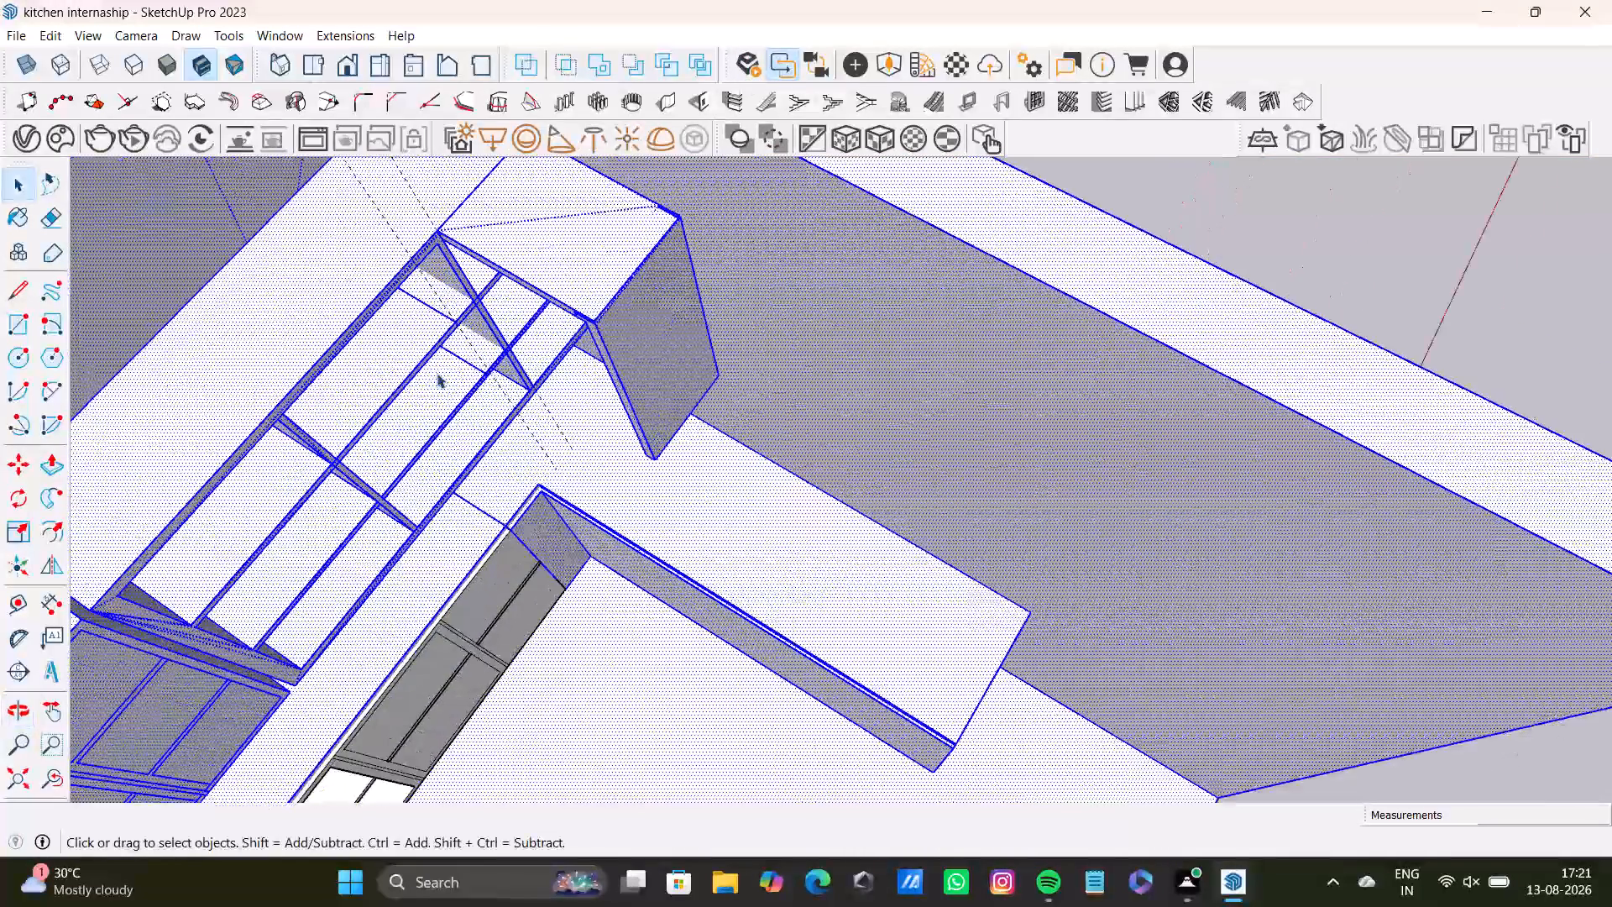
pyautogui.scroll(3, 437, 373)
pyautogui.keyDown('shift'); pyautogui.moveTo(455, 359); pyautogui.dragTo(611, 520, button='middle'); pyautogui.keyUp('shift')
pyautogui.scroll(3, 611, 520)
pyautogui.click(630, 471)
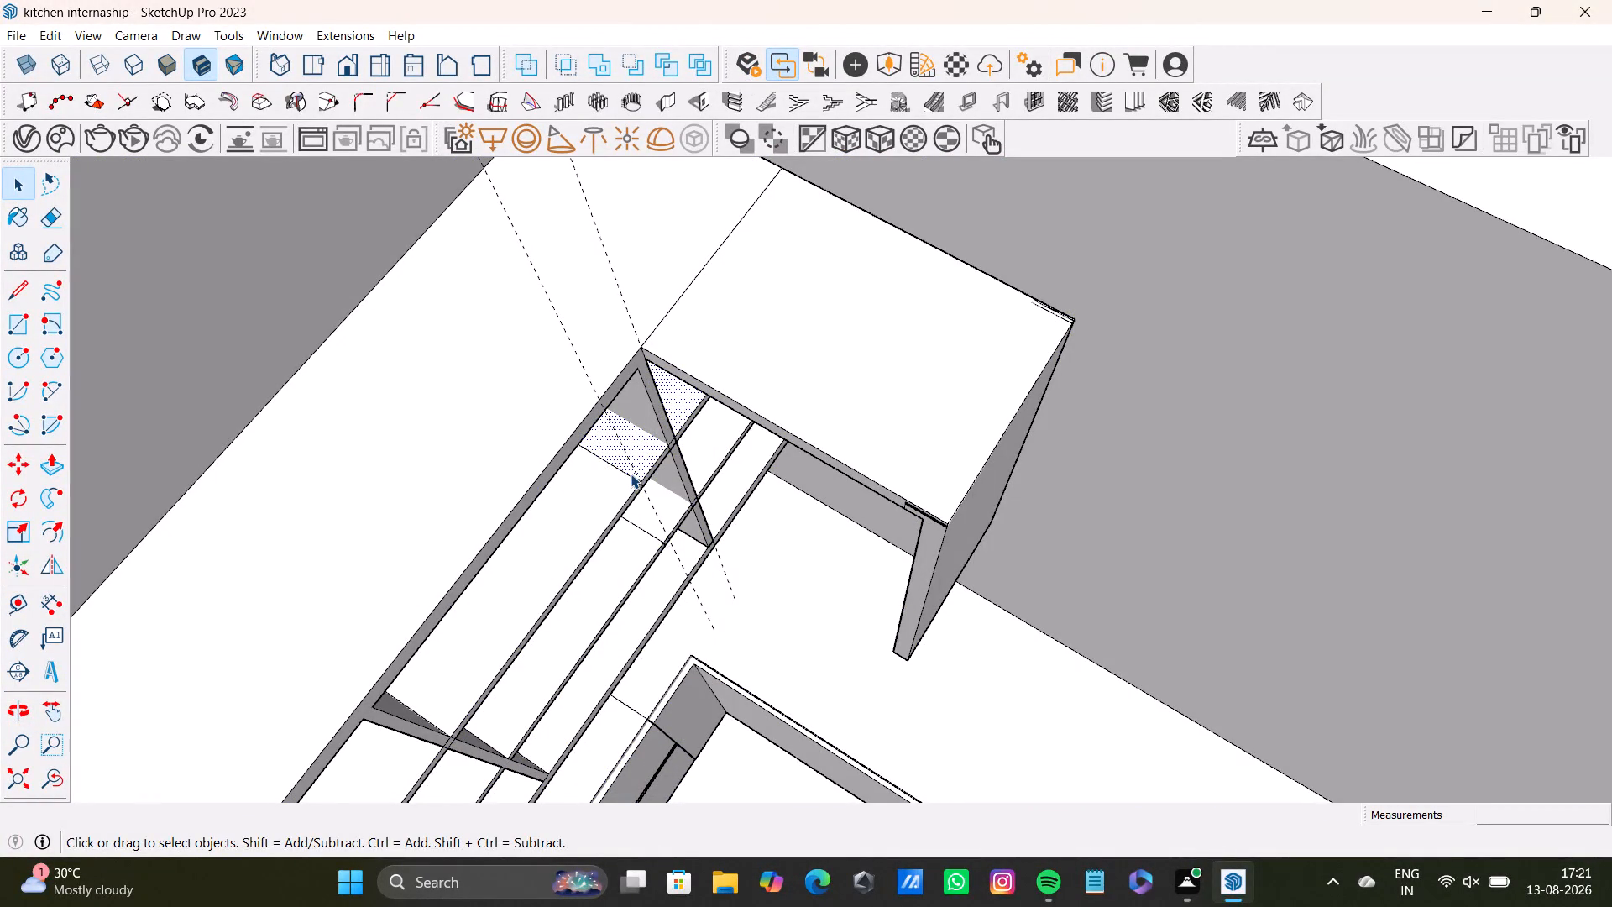
pyautogui.click(631, 476)
pyautogui.press('Delete')
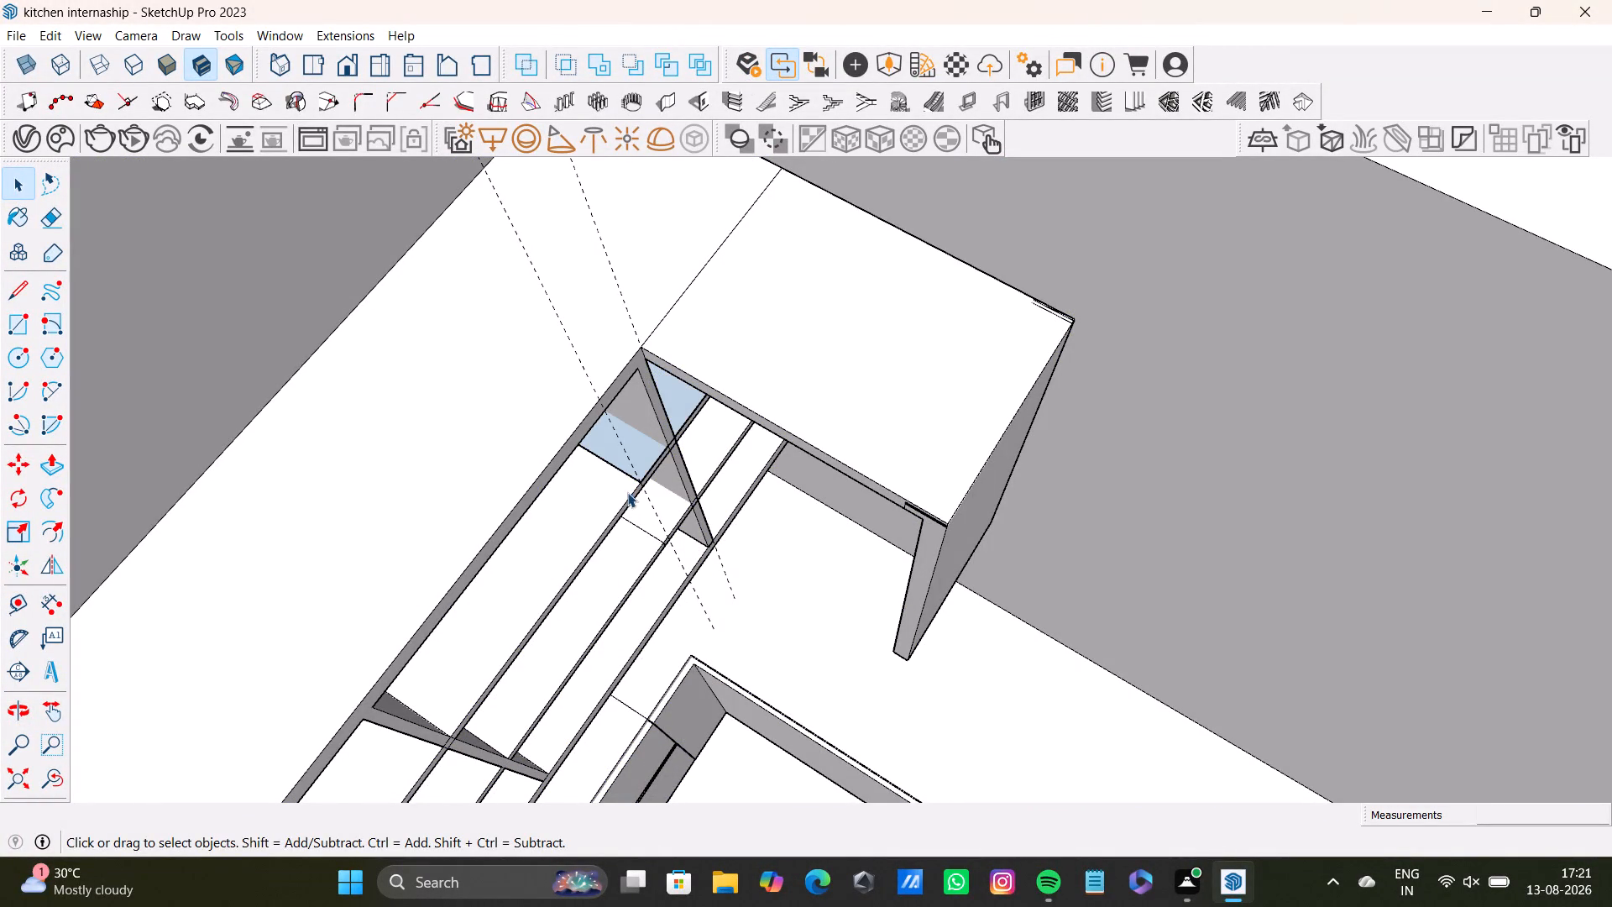
pyautogui.click(633, 475)
pyautogui.press('Delete')
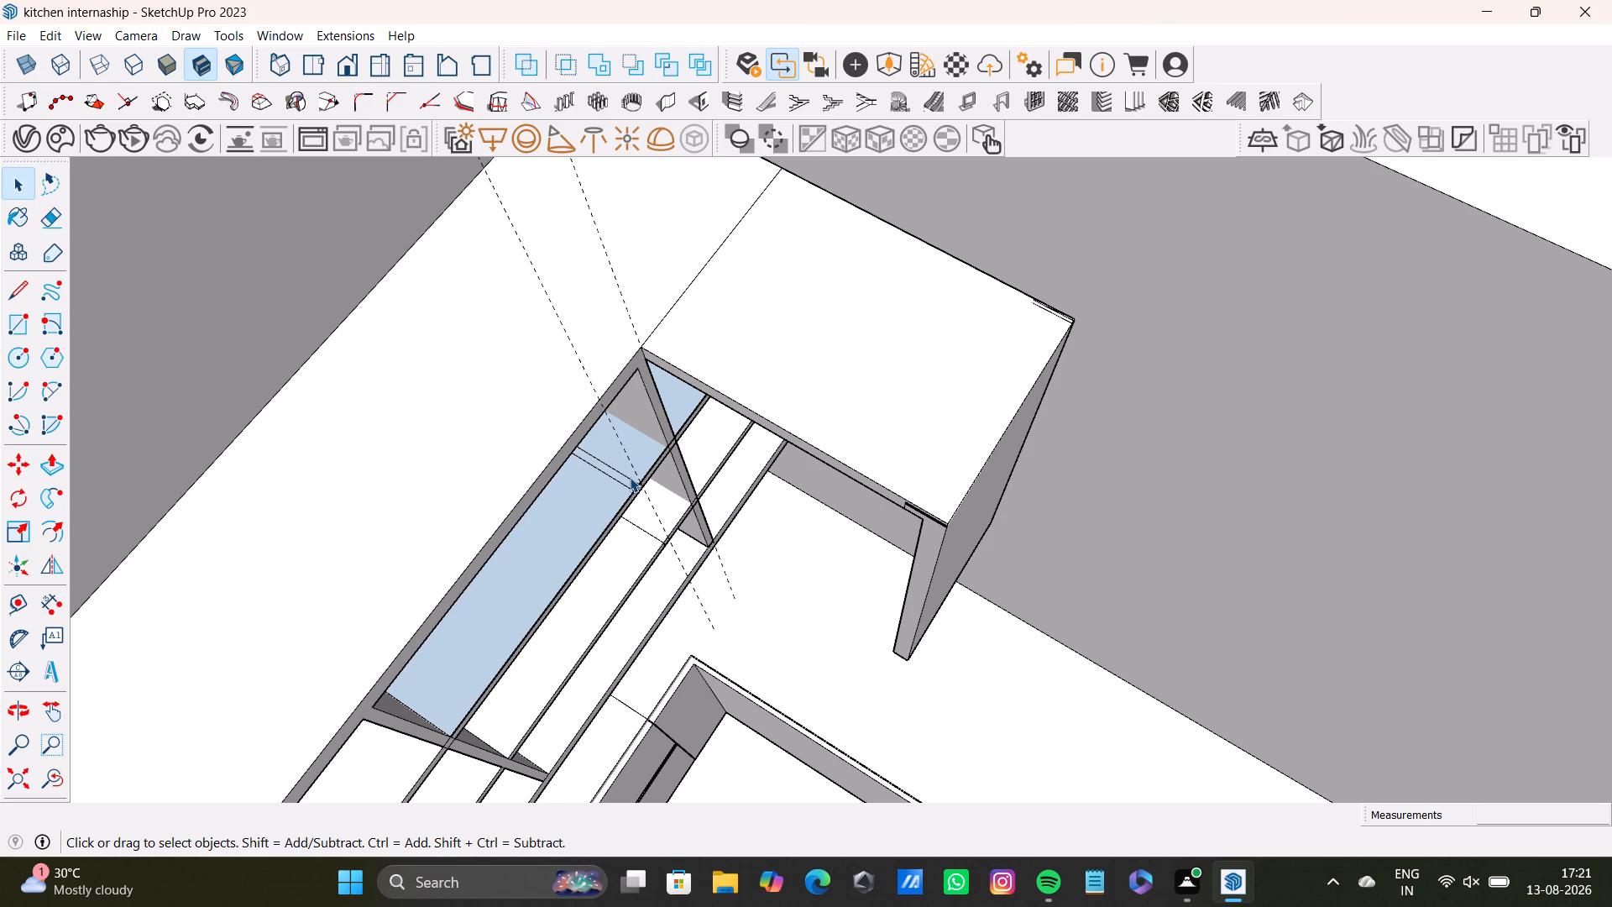
pyautogui.scroll(2, 610, 484)
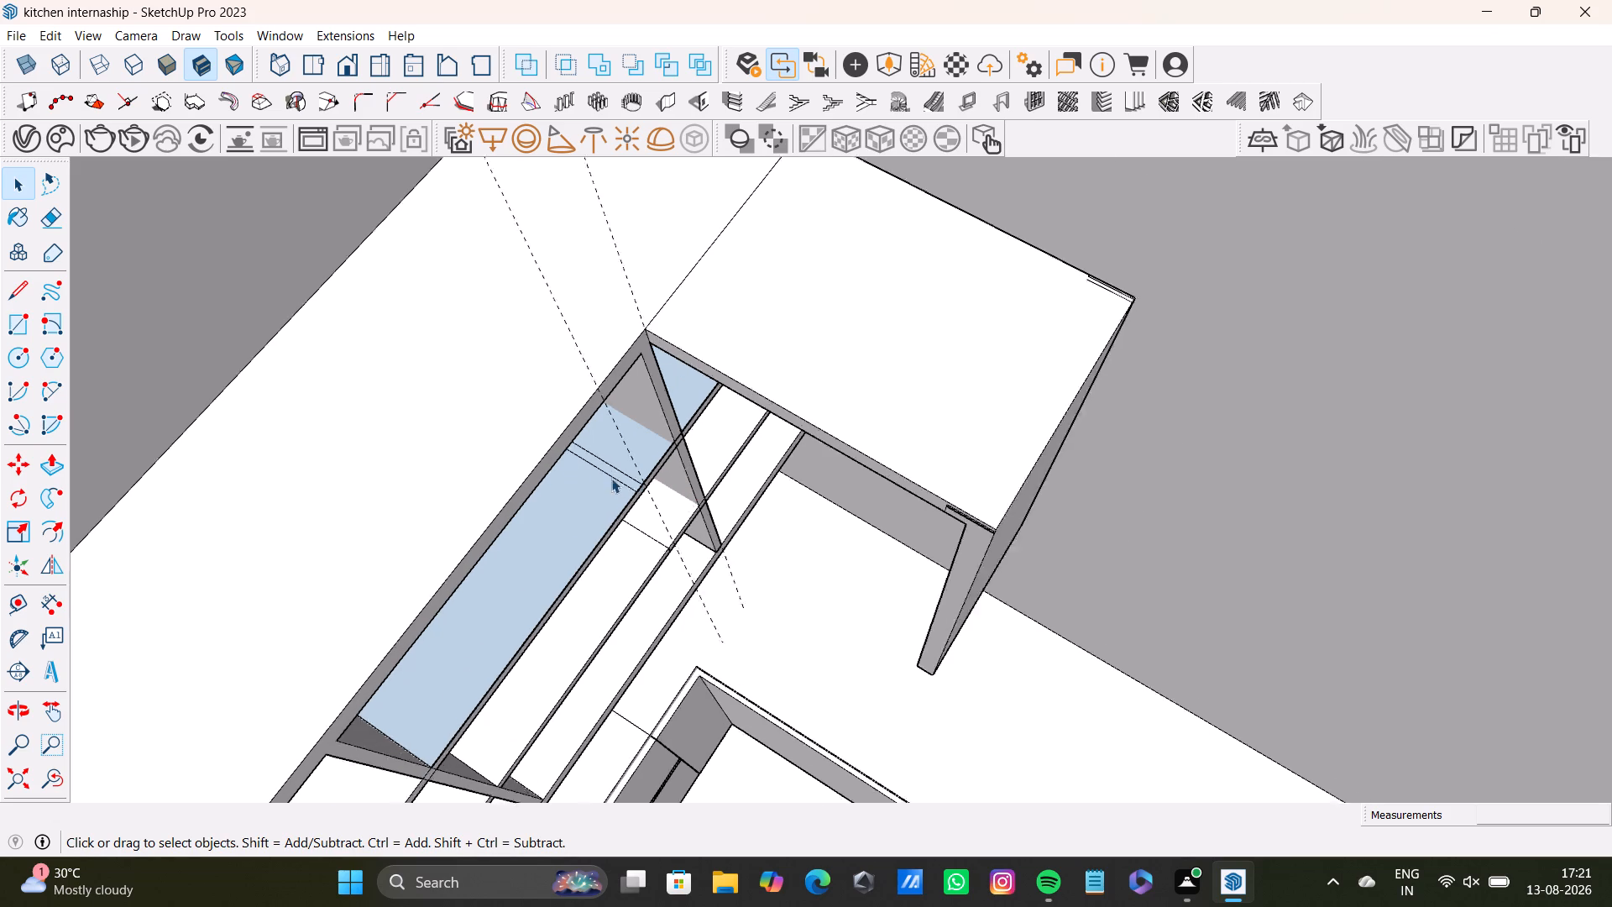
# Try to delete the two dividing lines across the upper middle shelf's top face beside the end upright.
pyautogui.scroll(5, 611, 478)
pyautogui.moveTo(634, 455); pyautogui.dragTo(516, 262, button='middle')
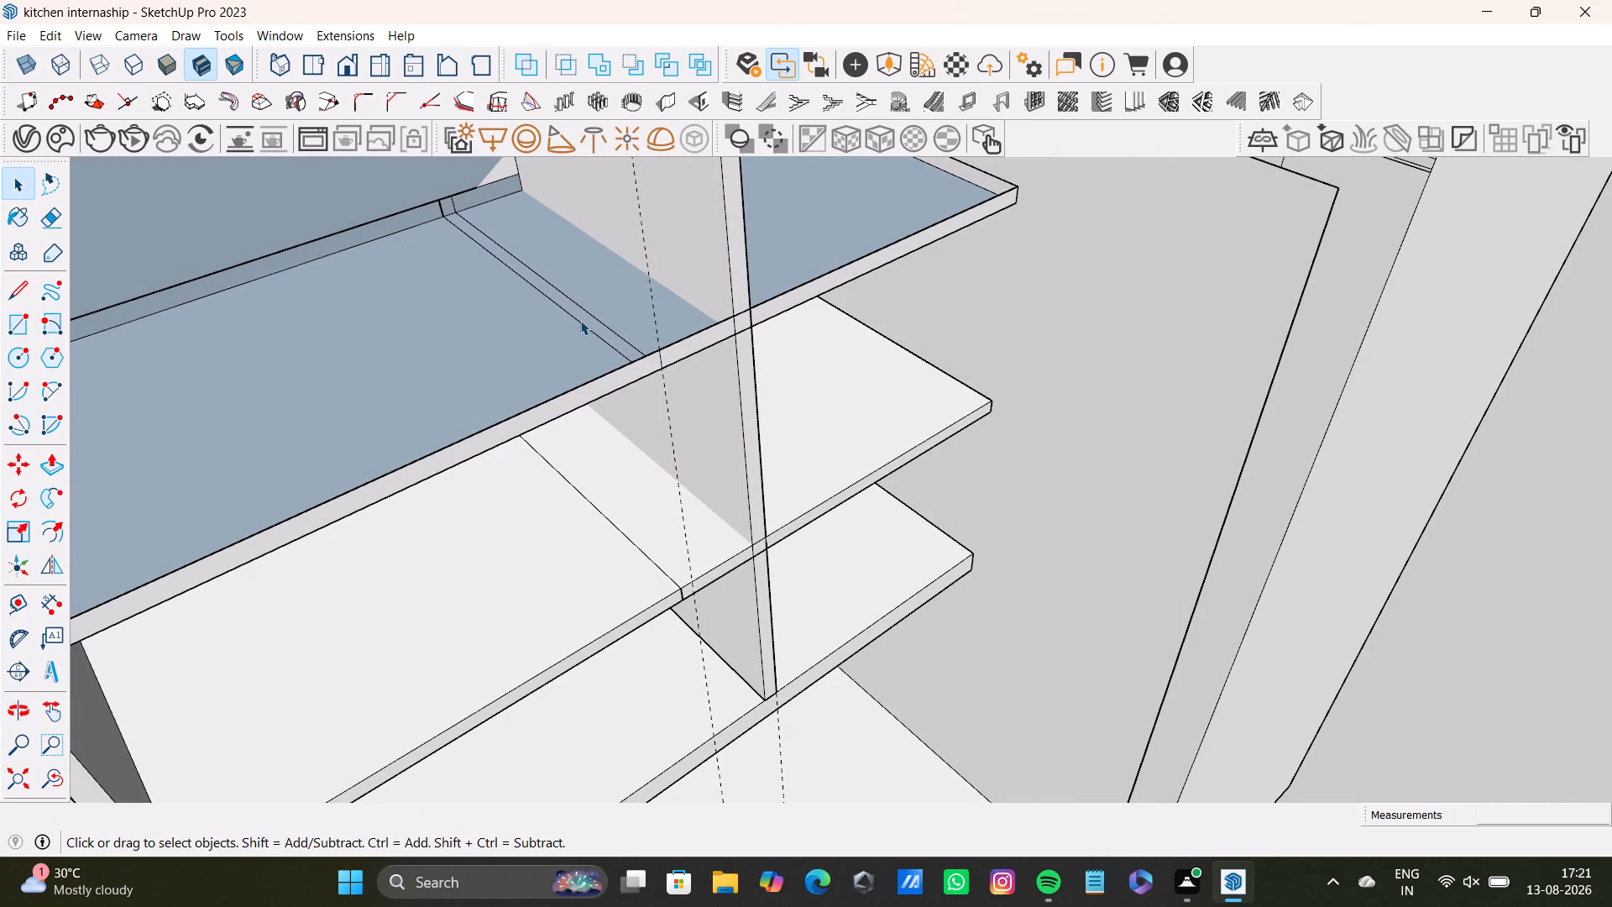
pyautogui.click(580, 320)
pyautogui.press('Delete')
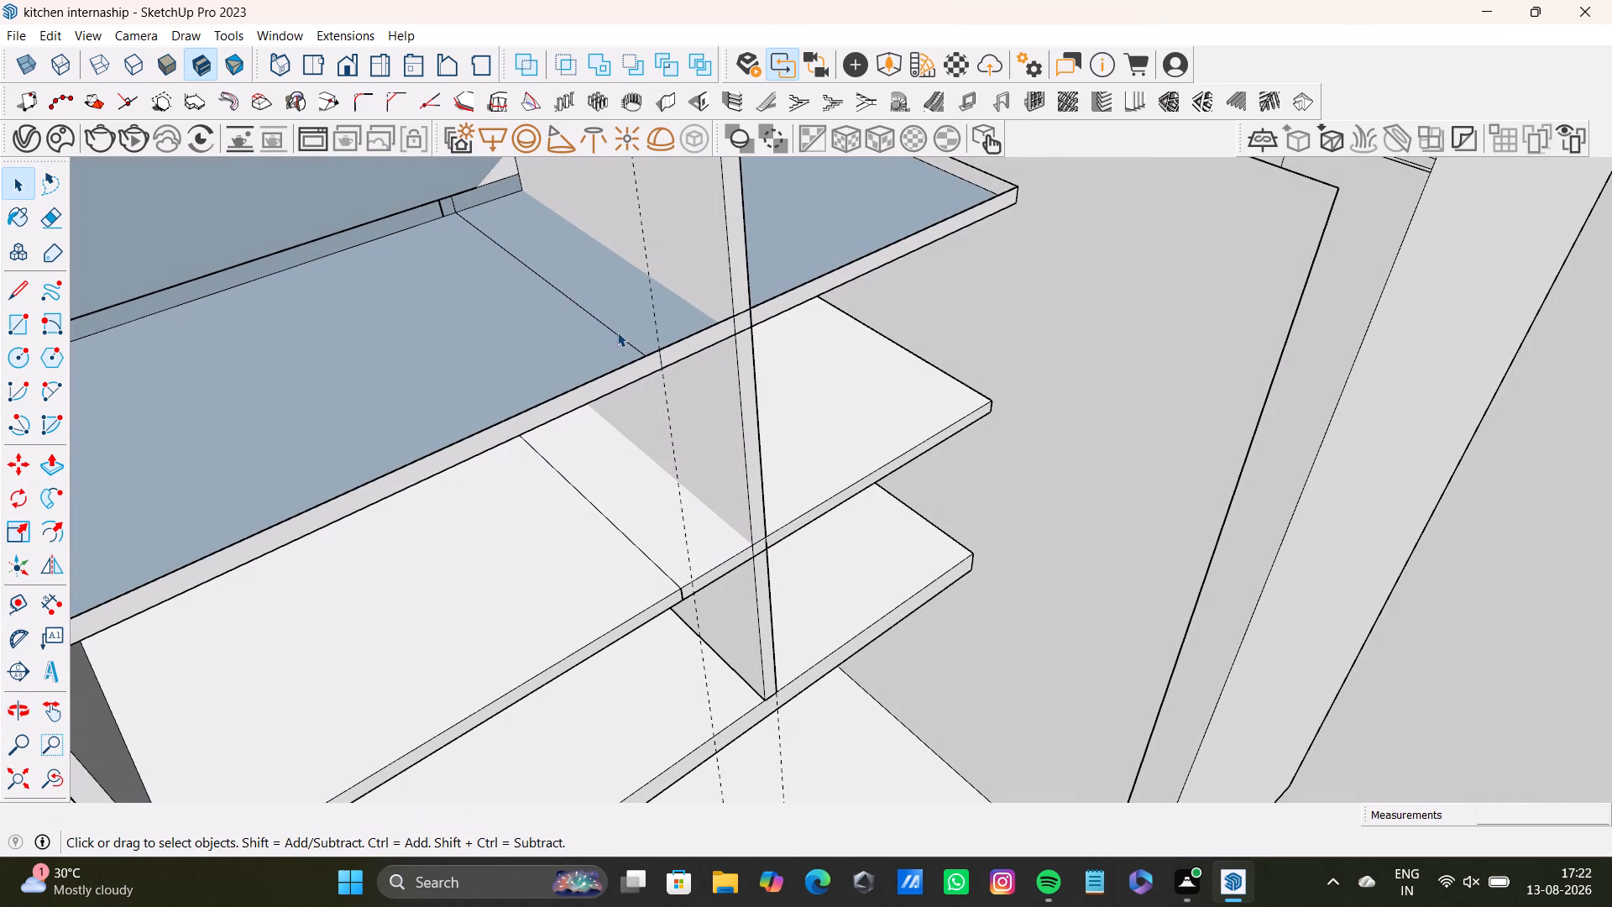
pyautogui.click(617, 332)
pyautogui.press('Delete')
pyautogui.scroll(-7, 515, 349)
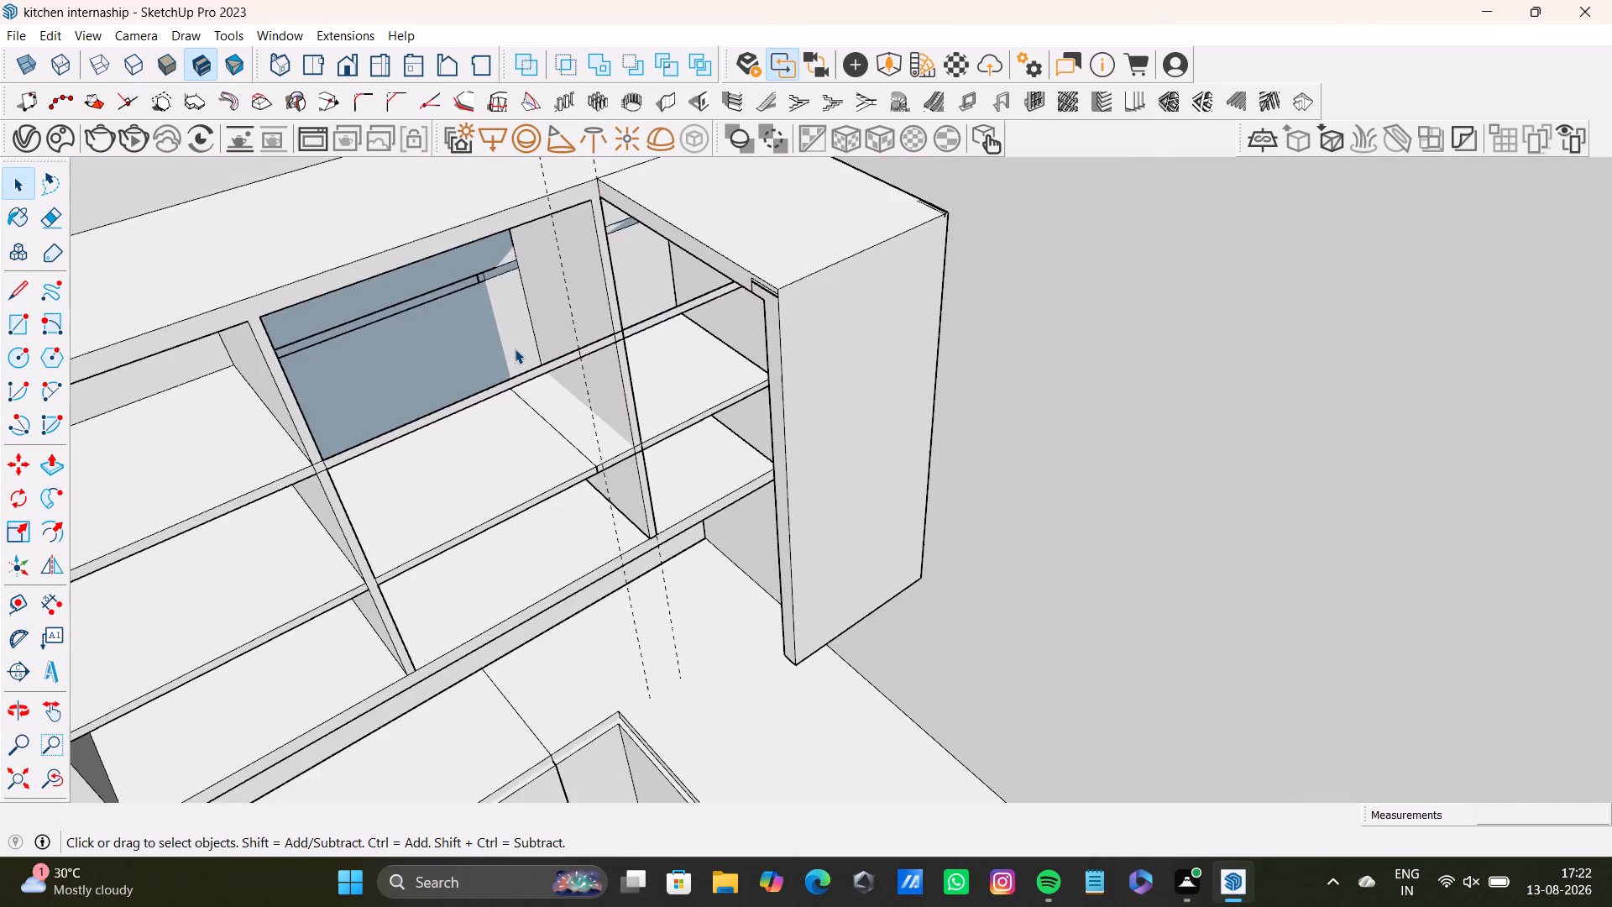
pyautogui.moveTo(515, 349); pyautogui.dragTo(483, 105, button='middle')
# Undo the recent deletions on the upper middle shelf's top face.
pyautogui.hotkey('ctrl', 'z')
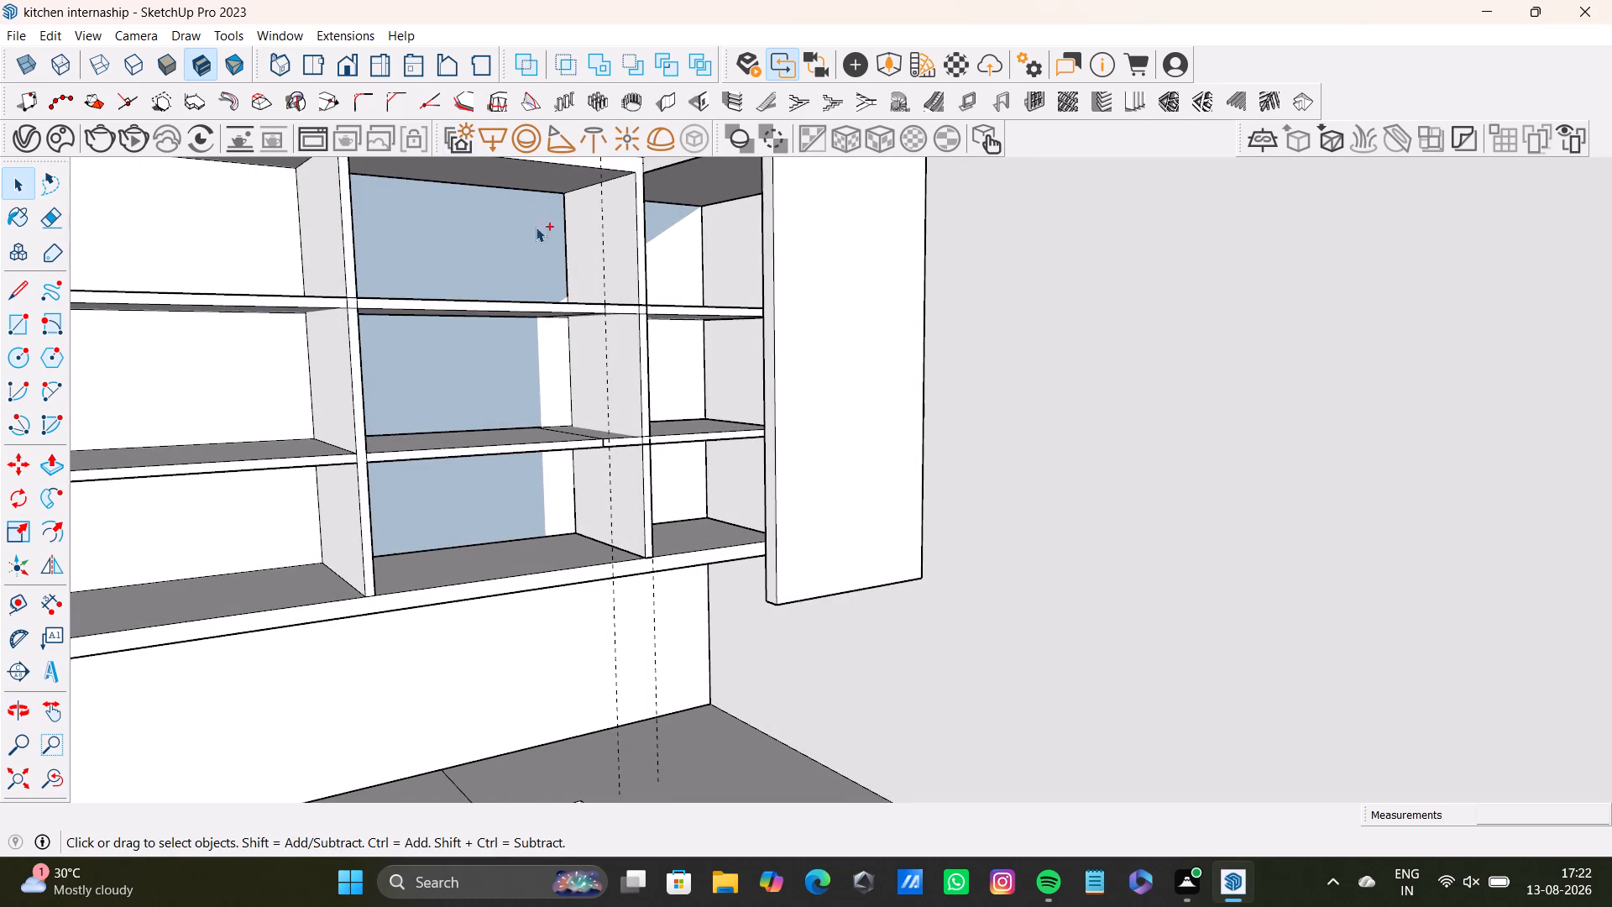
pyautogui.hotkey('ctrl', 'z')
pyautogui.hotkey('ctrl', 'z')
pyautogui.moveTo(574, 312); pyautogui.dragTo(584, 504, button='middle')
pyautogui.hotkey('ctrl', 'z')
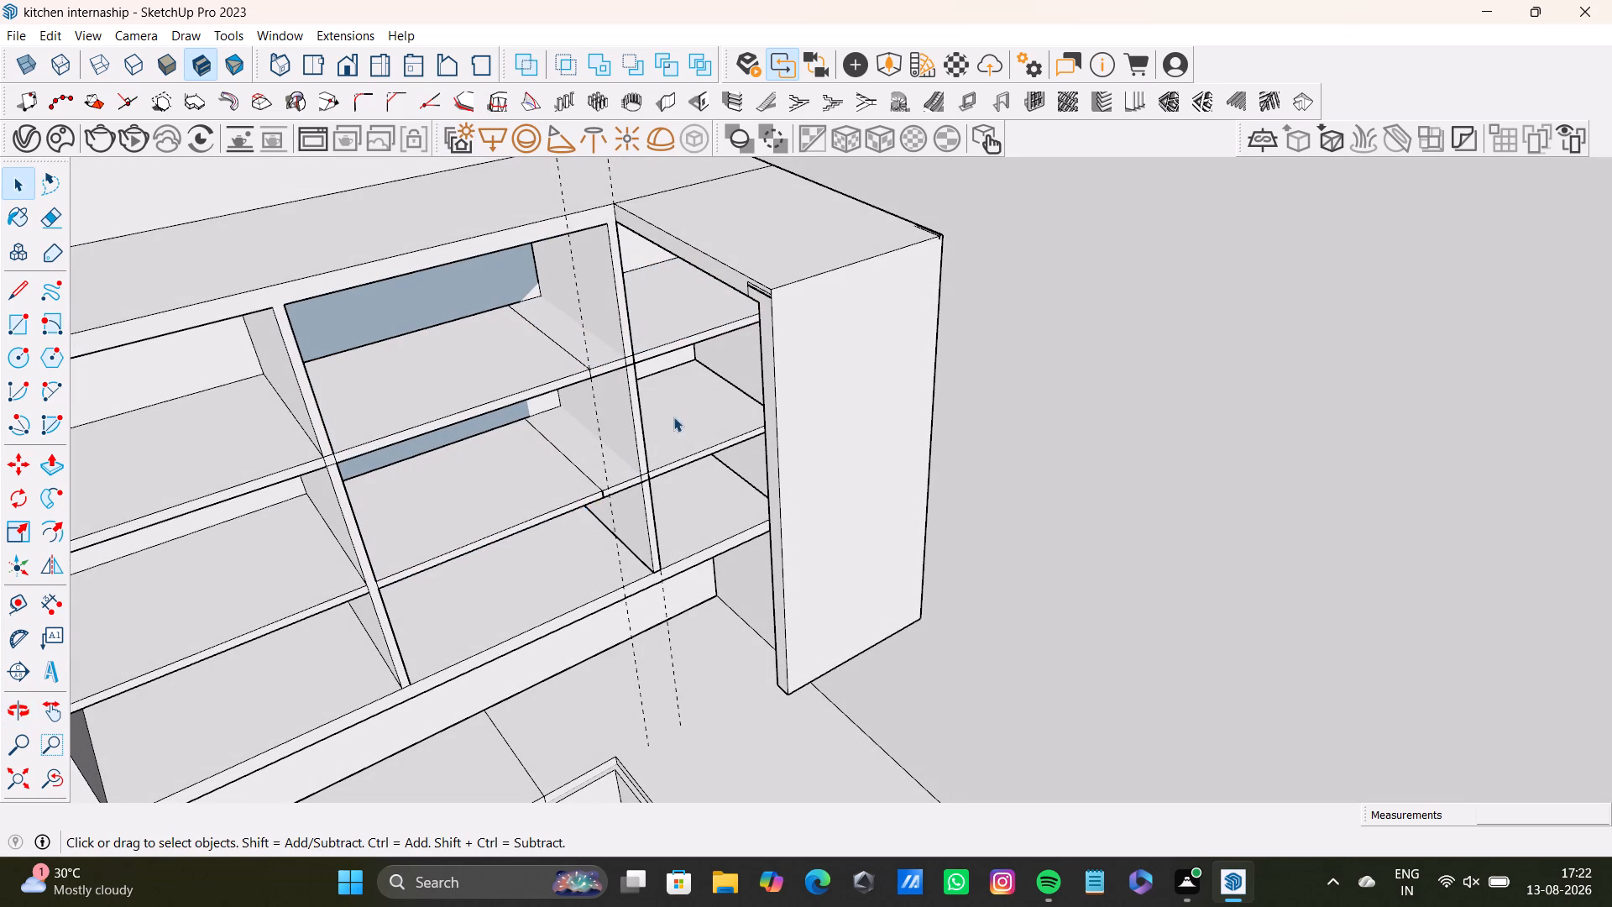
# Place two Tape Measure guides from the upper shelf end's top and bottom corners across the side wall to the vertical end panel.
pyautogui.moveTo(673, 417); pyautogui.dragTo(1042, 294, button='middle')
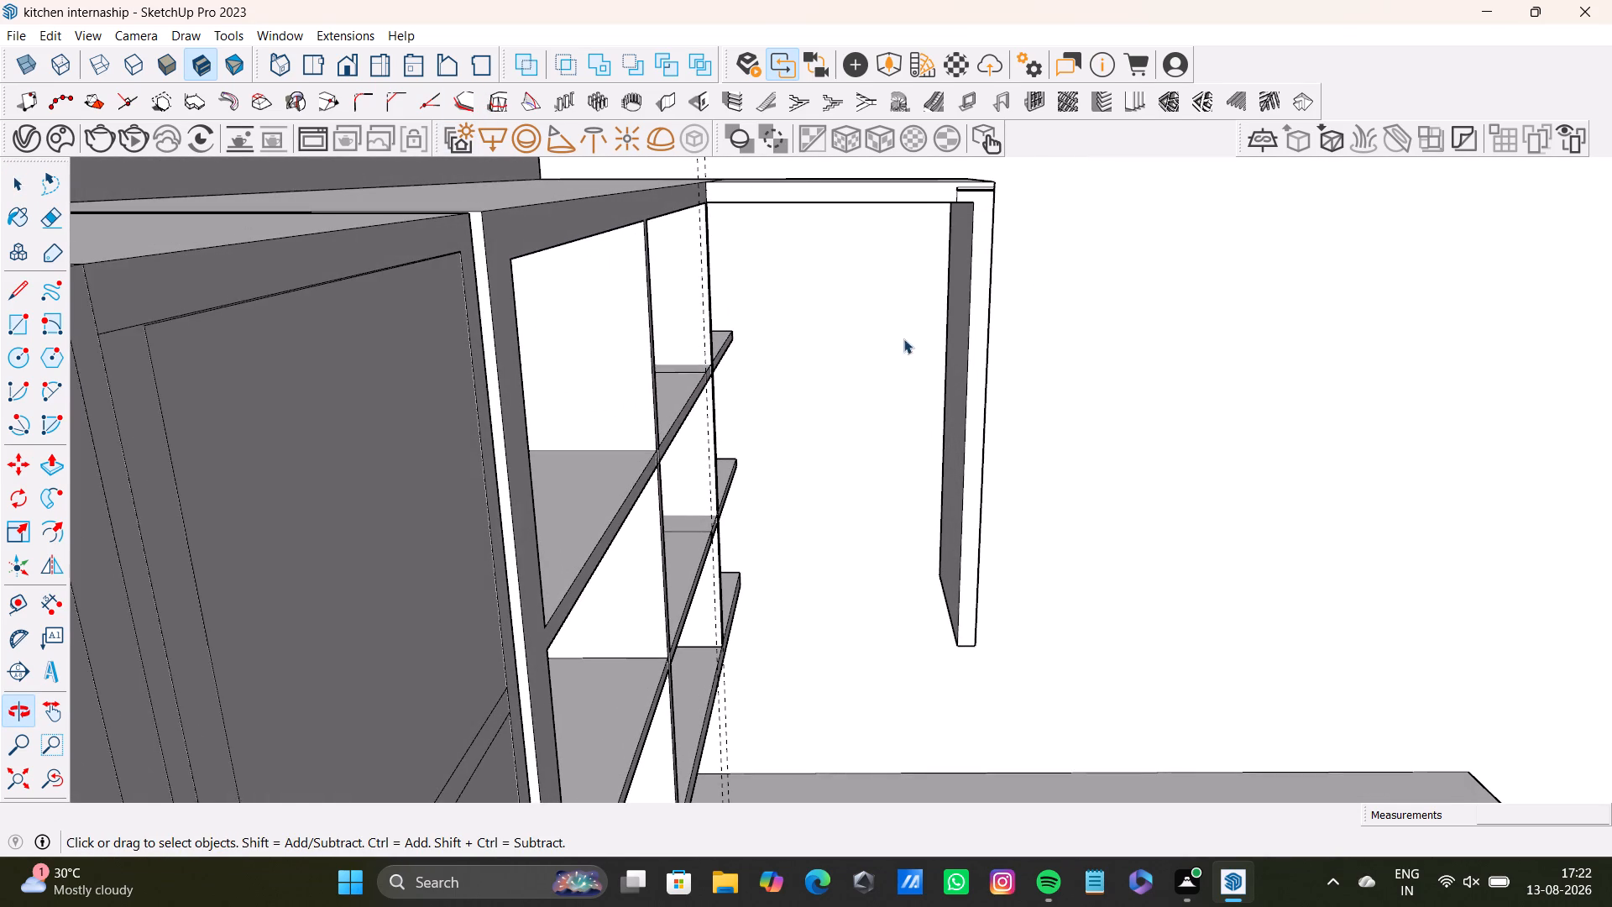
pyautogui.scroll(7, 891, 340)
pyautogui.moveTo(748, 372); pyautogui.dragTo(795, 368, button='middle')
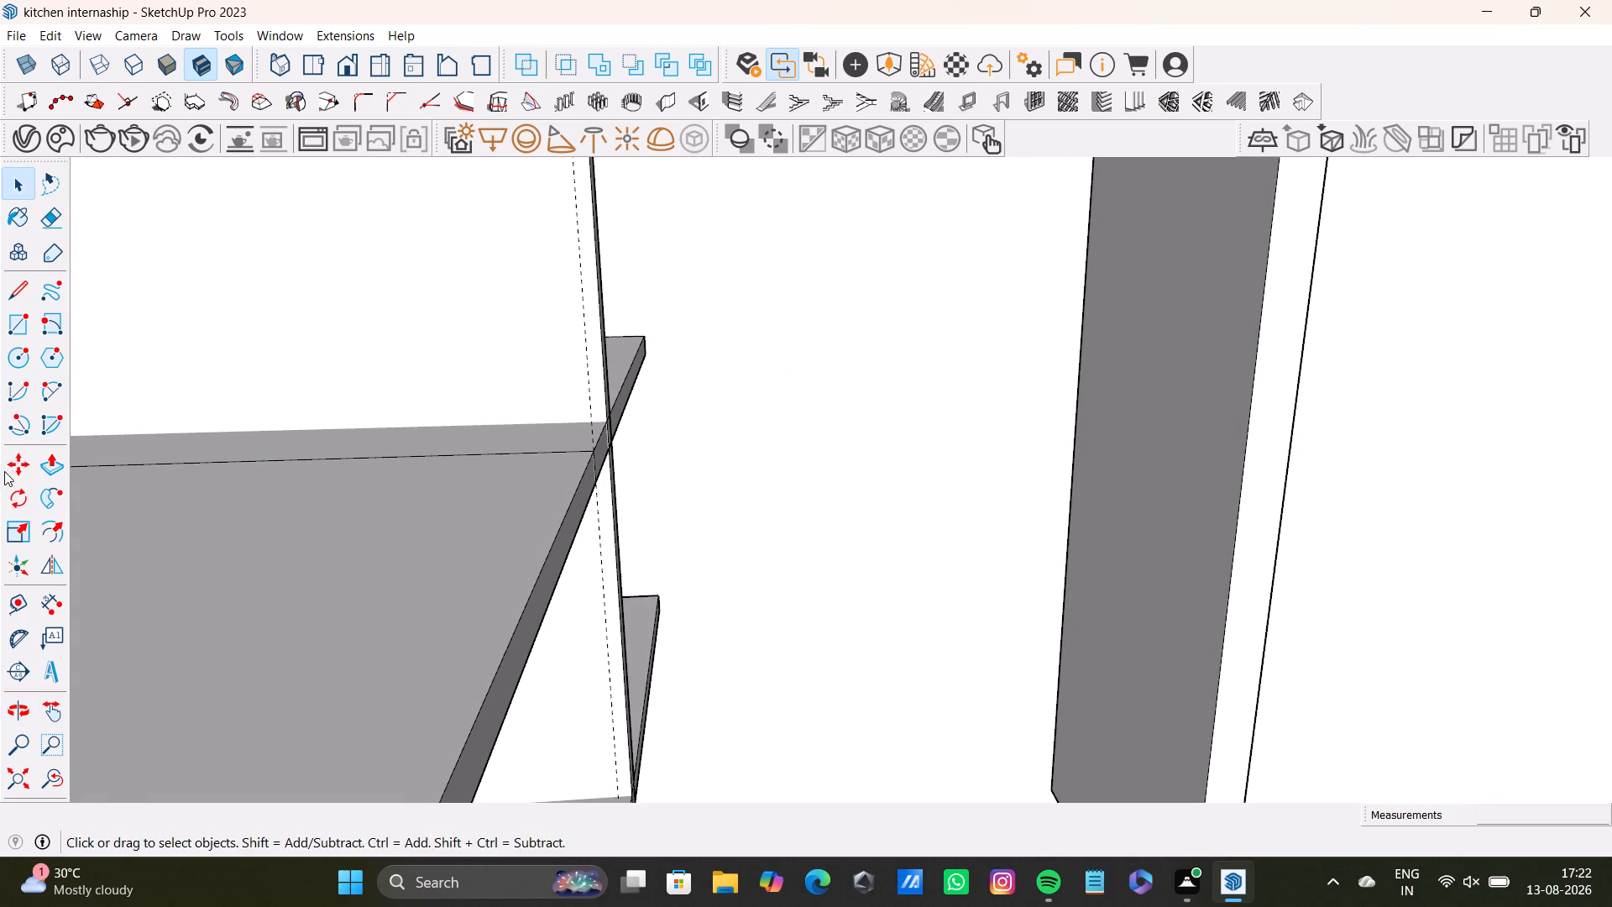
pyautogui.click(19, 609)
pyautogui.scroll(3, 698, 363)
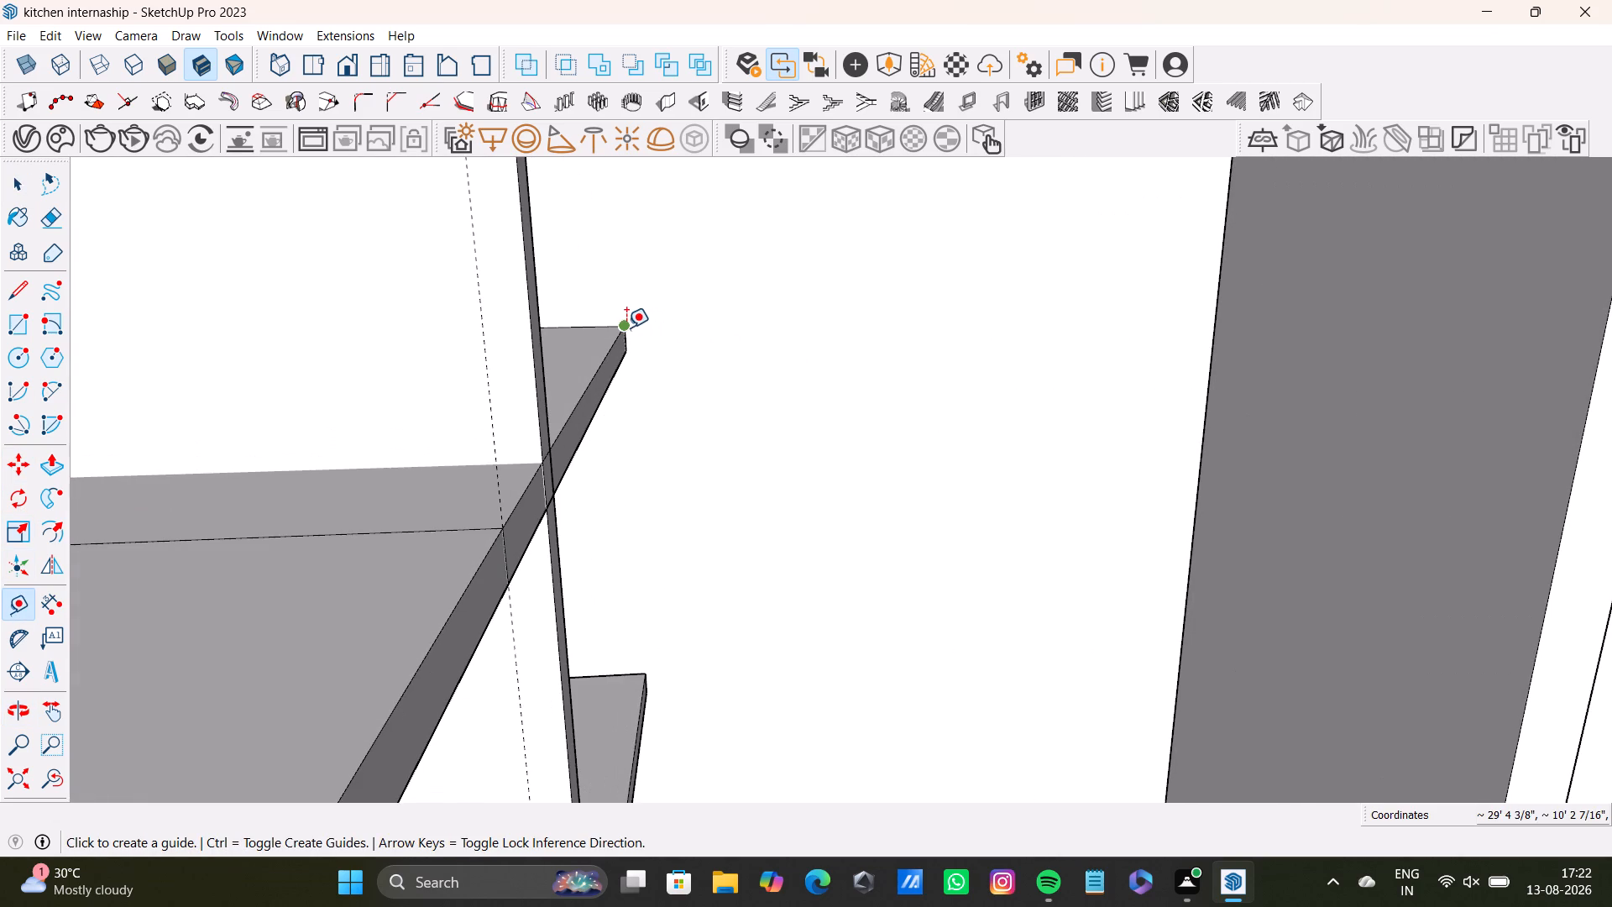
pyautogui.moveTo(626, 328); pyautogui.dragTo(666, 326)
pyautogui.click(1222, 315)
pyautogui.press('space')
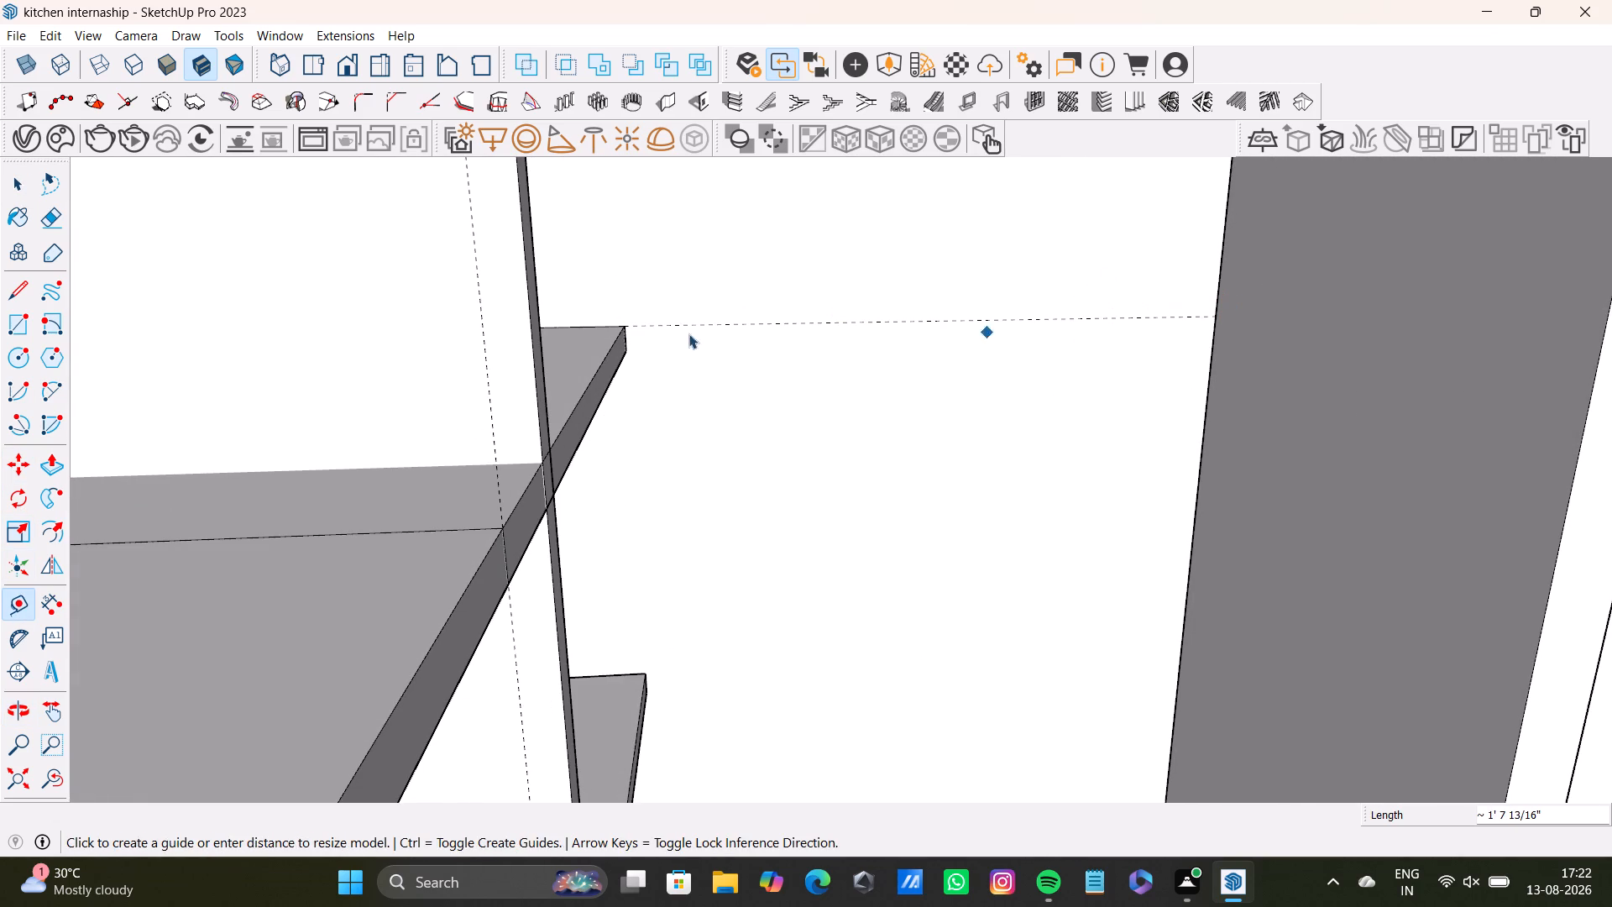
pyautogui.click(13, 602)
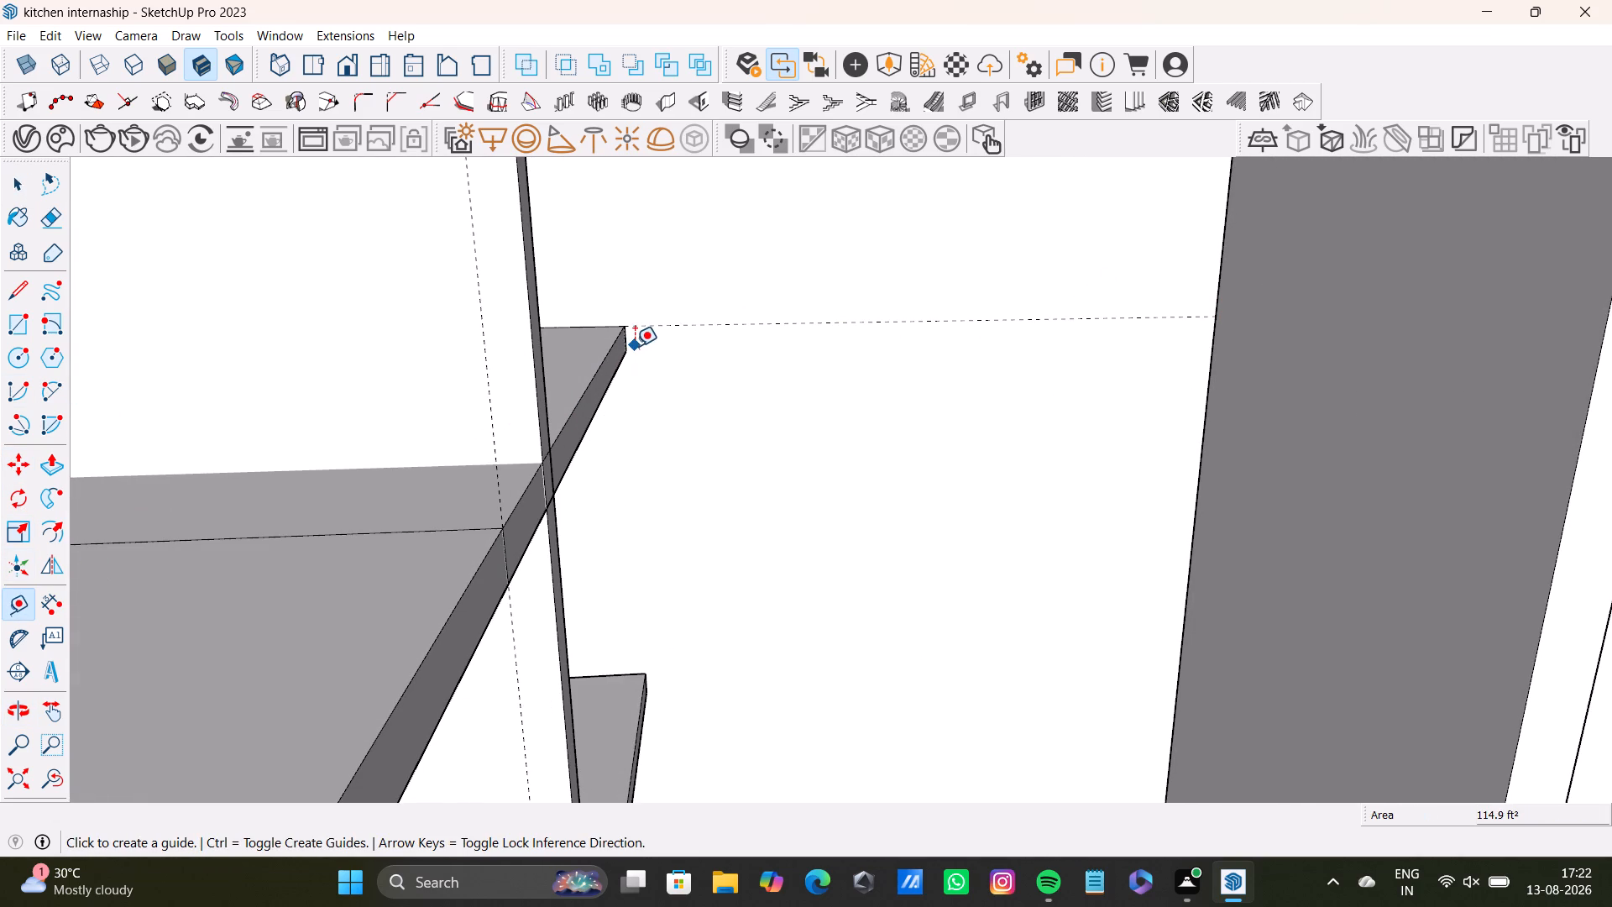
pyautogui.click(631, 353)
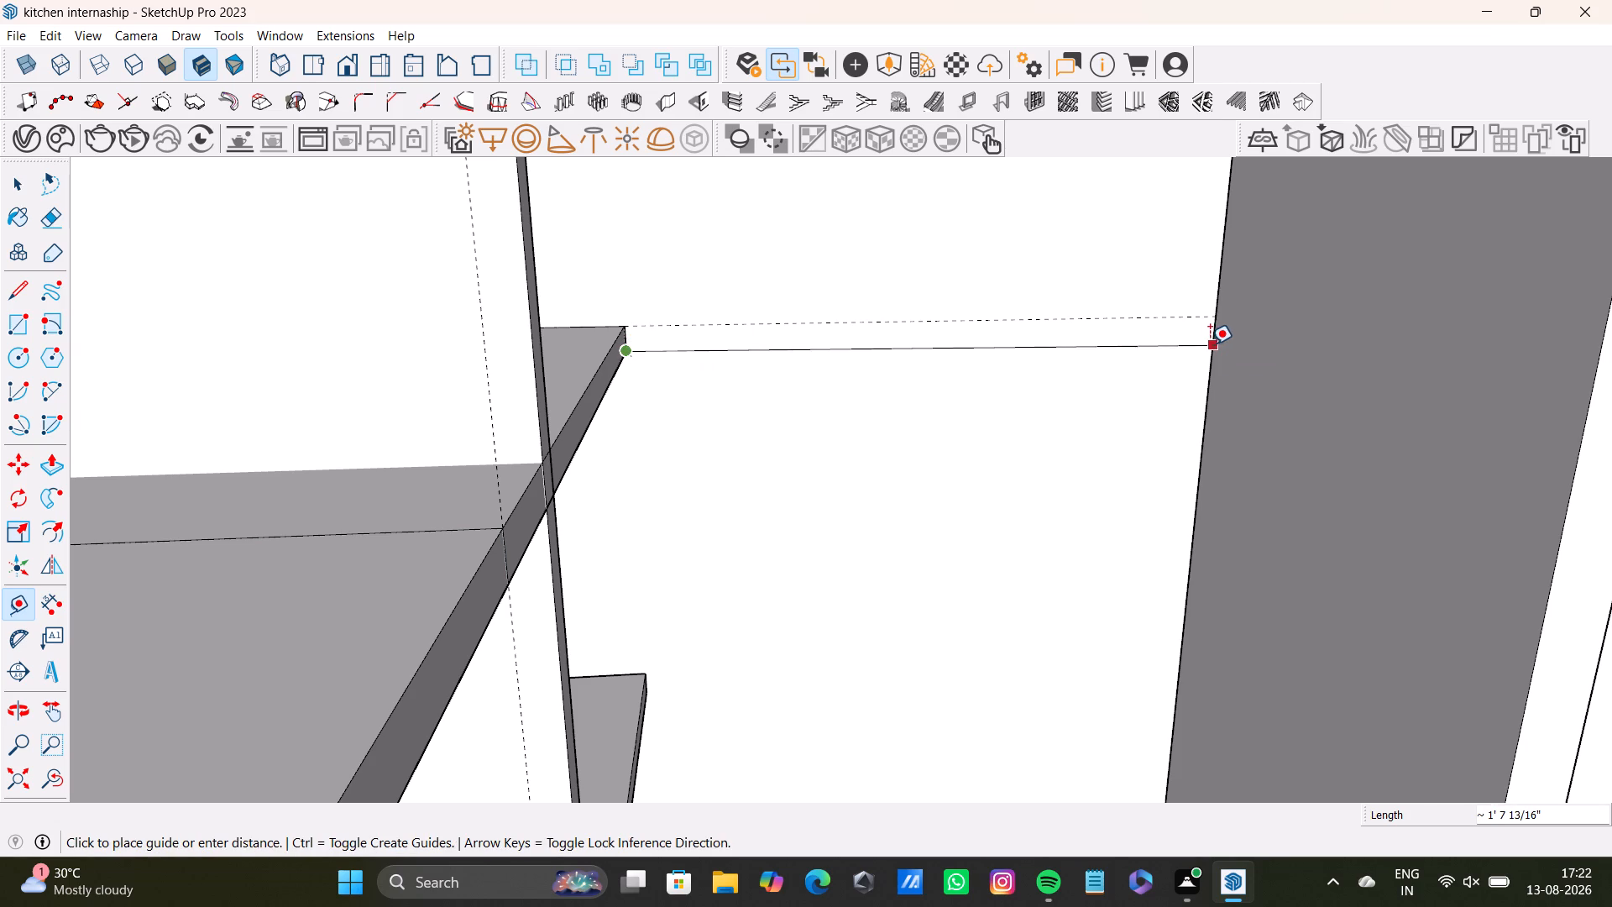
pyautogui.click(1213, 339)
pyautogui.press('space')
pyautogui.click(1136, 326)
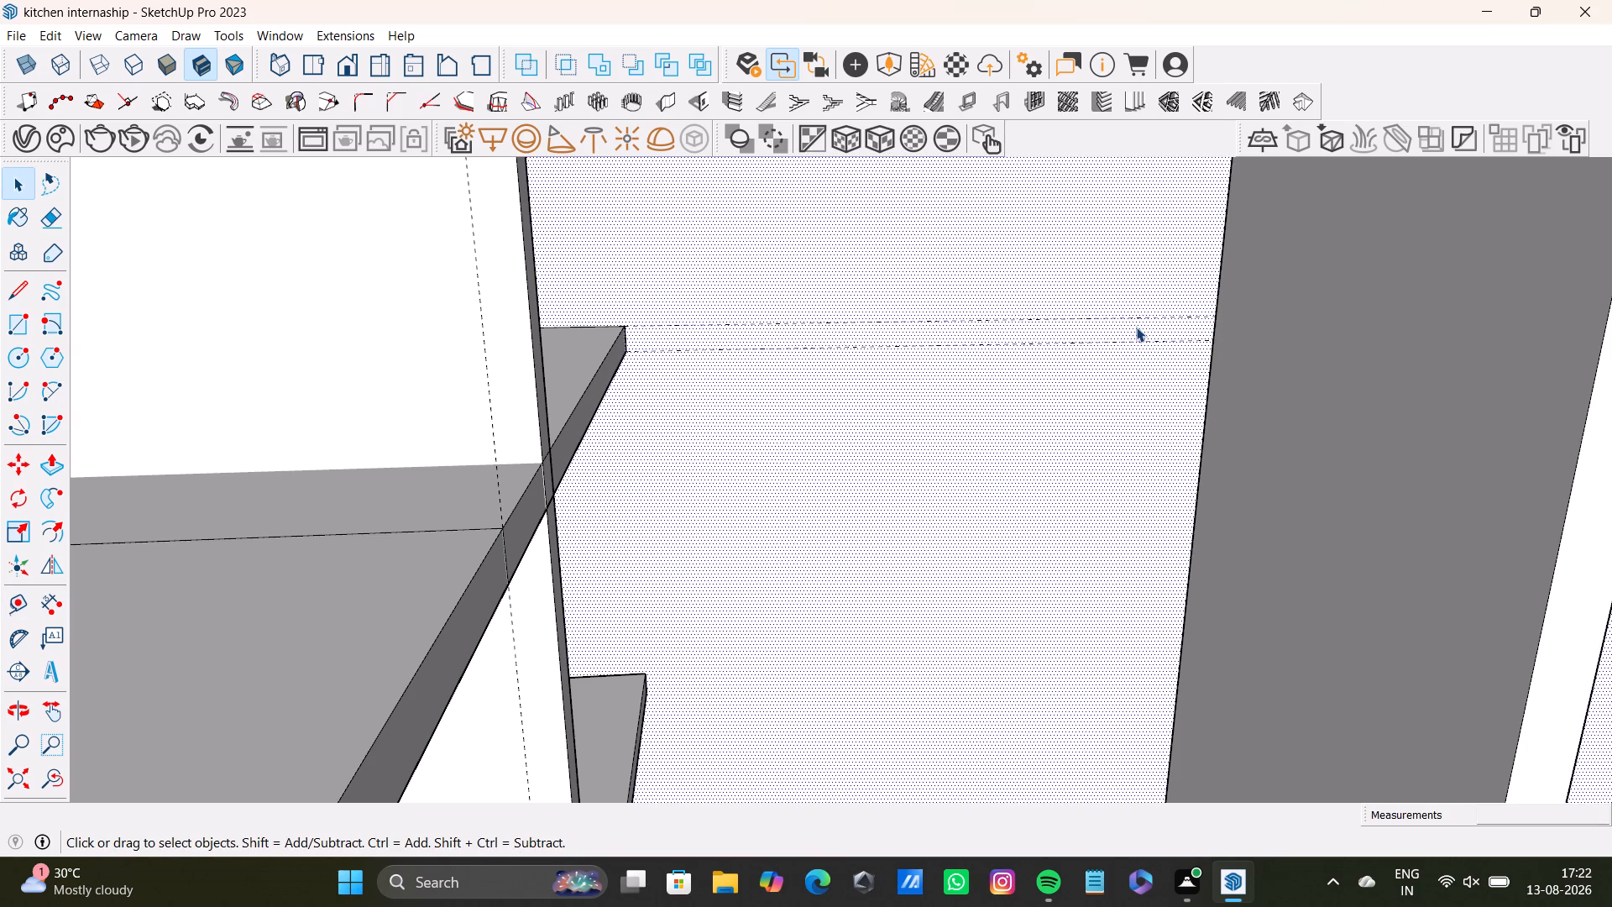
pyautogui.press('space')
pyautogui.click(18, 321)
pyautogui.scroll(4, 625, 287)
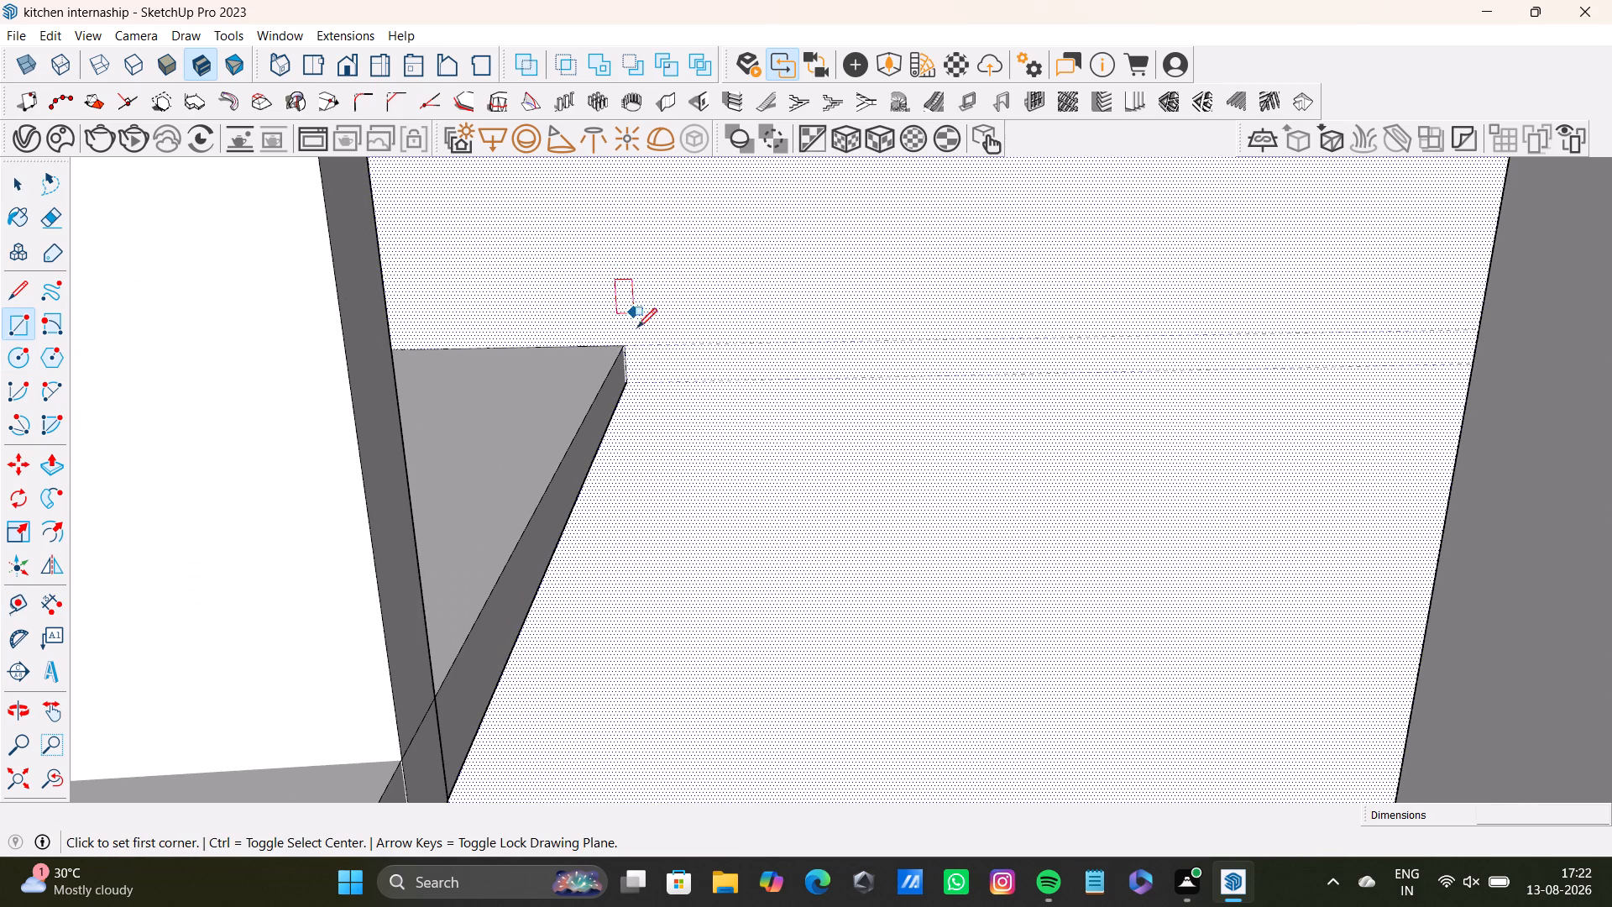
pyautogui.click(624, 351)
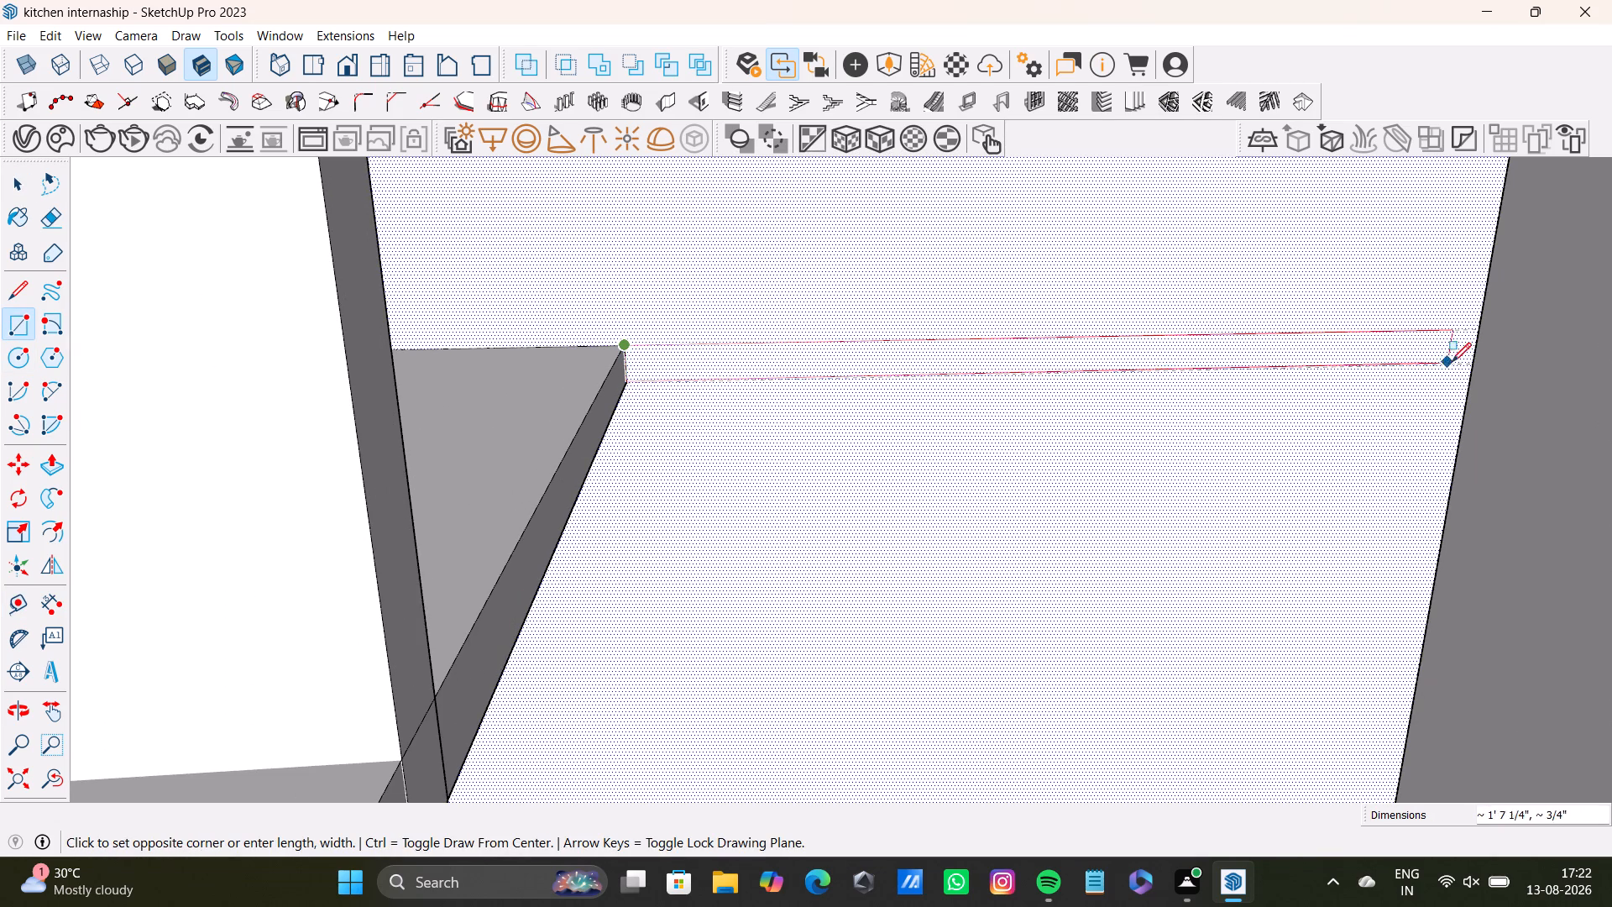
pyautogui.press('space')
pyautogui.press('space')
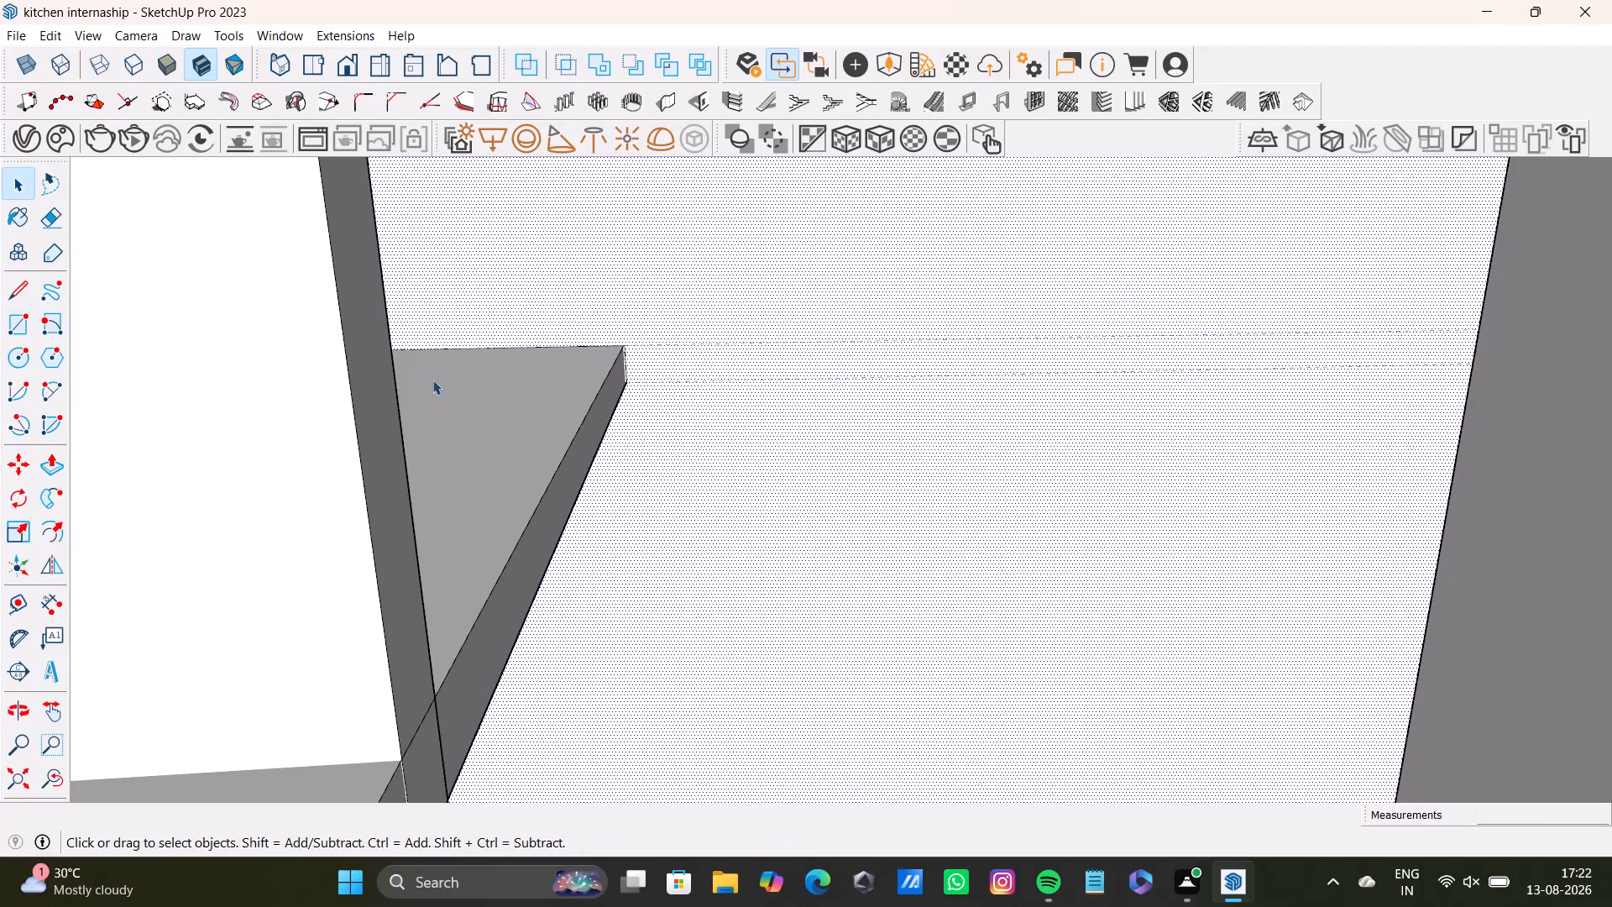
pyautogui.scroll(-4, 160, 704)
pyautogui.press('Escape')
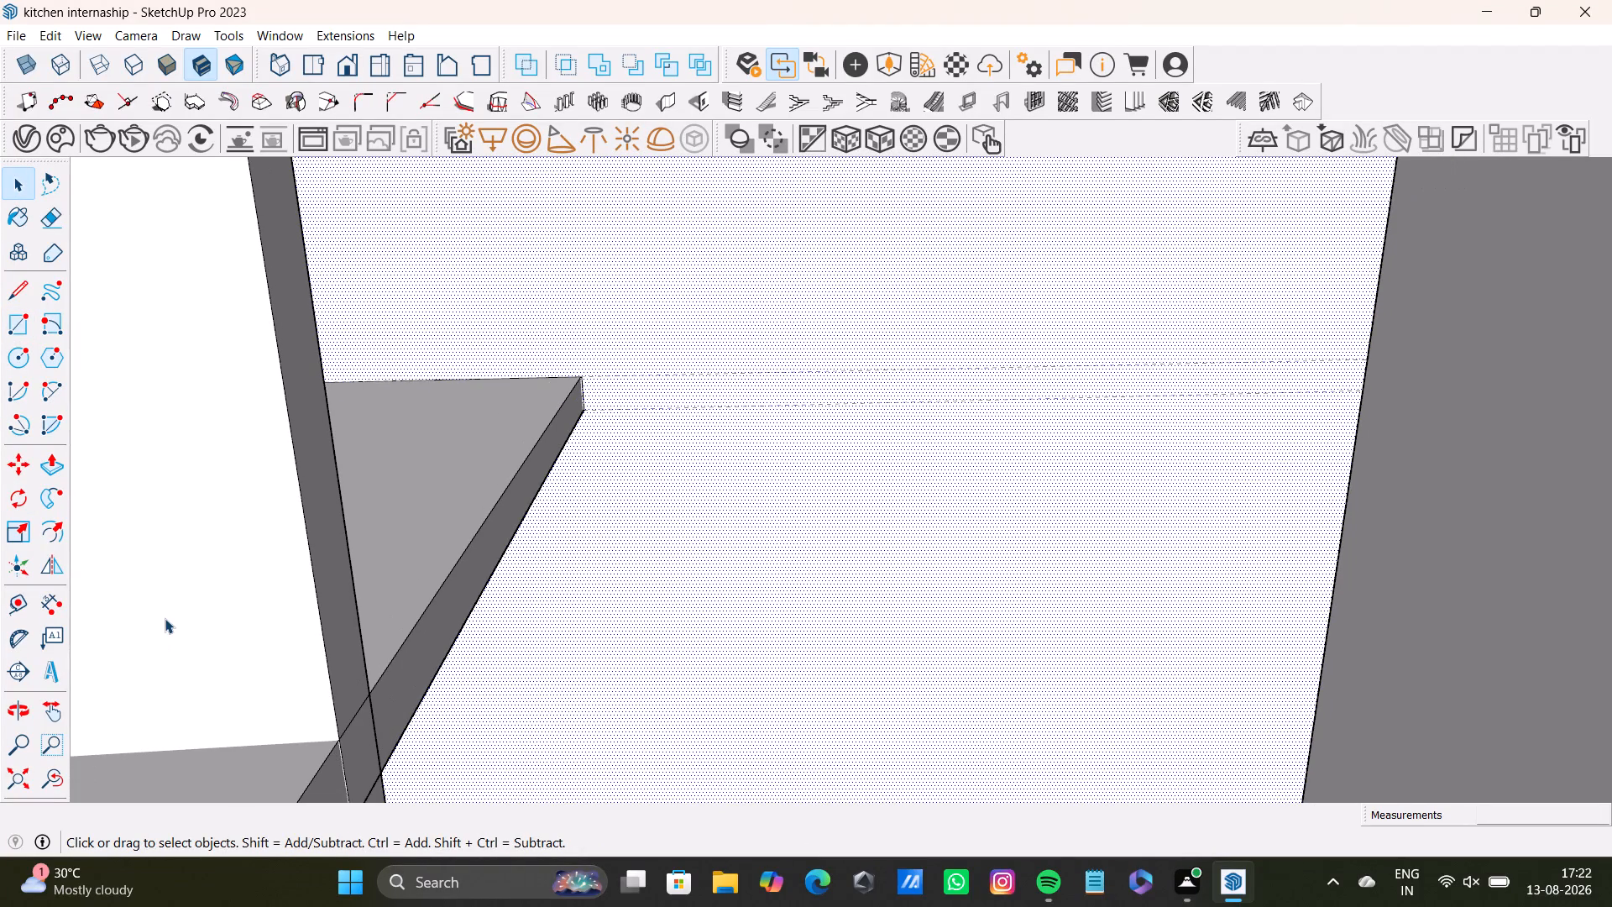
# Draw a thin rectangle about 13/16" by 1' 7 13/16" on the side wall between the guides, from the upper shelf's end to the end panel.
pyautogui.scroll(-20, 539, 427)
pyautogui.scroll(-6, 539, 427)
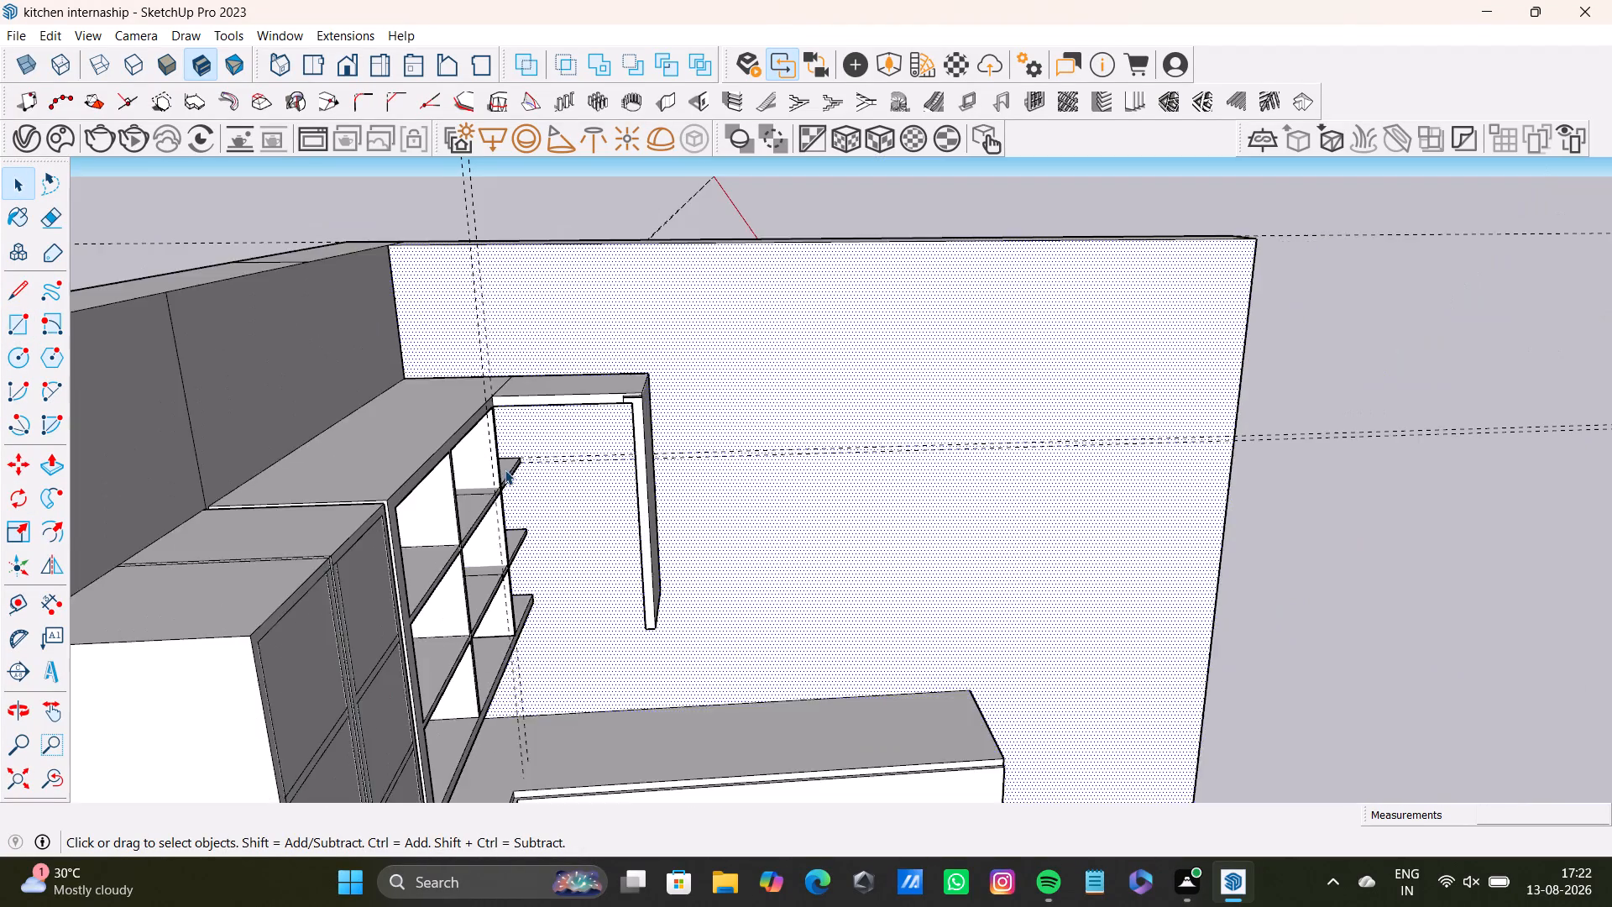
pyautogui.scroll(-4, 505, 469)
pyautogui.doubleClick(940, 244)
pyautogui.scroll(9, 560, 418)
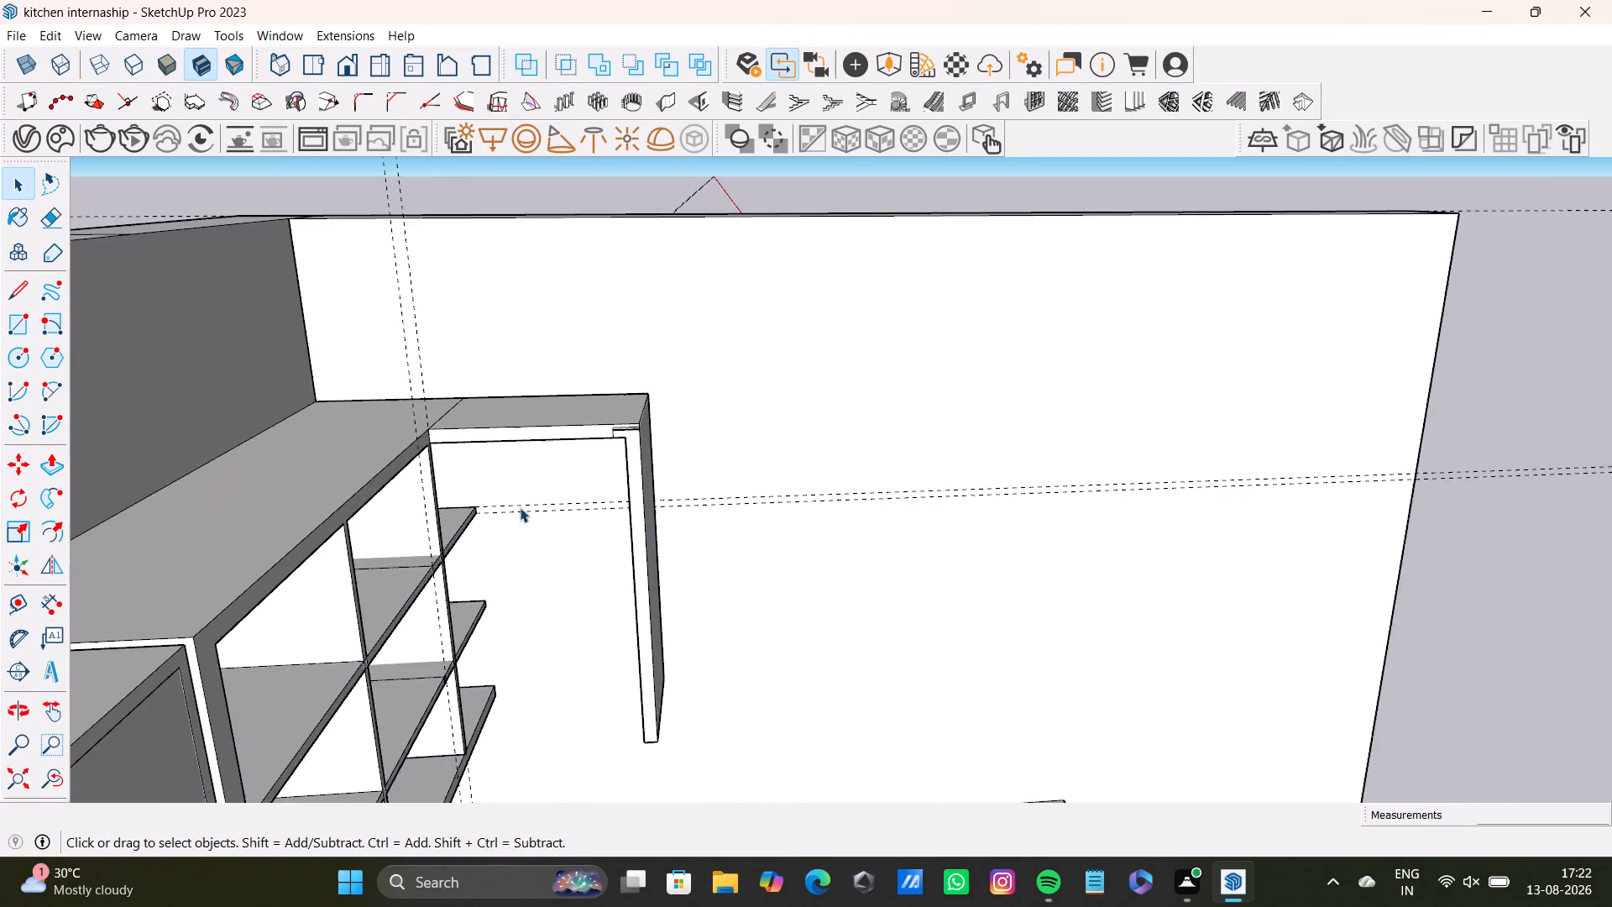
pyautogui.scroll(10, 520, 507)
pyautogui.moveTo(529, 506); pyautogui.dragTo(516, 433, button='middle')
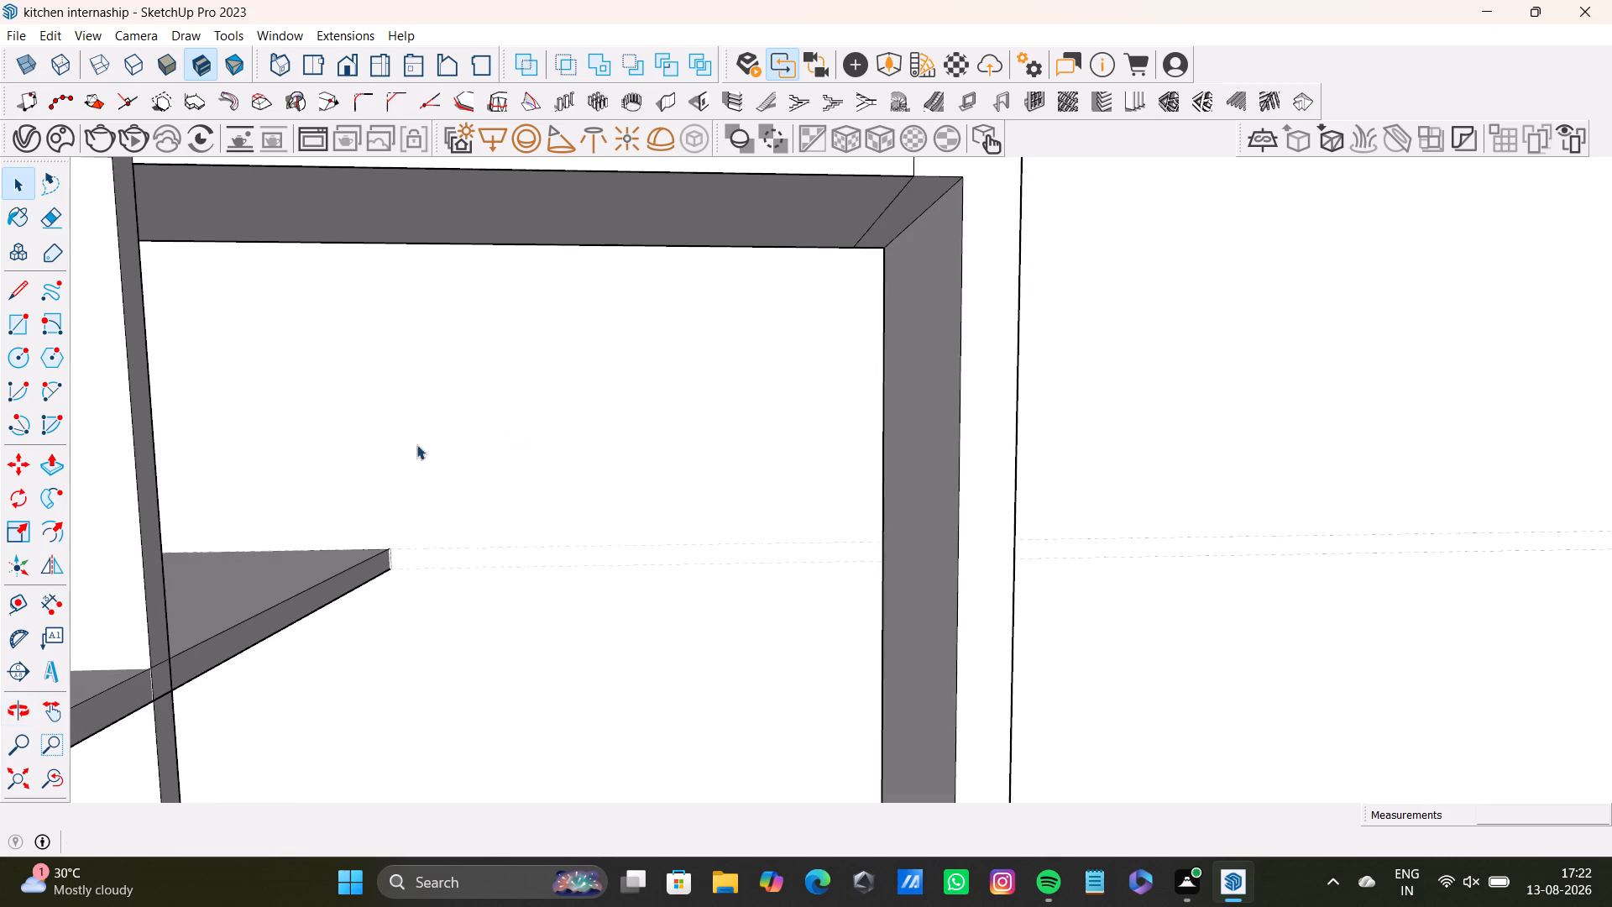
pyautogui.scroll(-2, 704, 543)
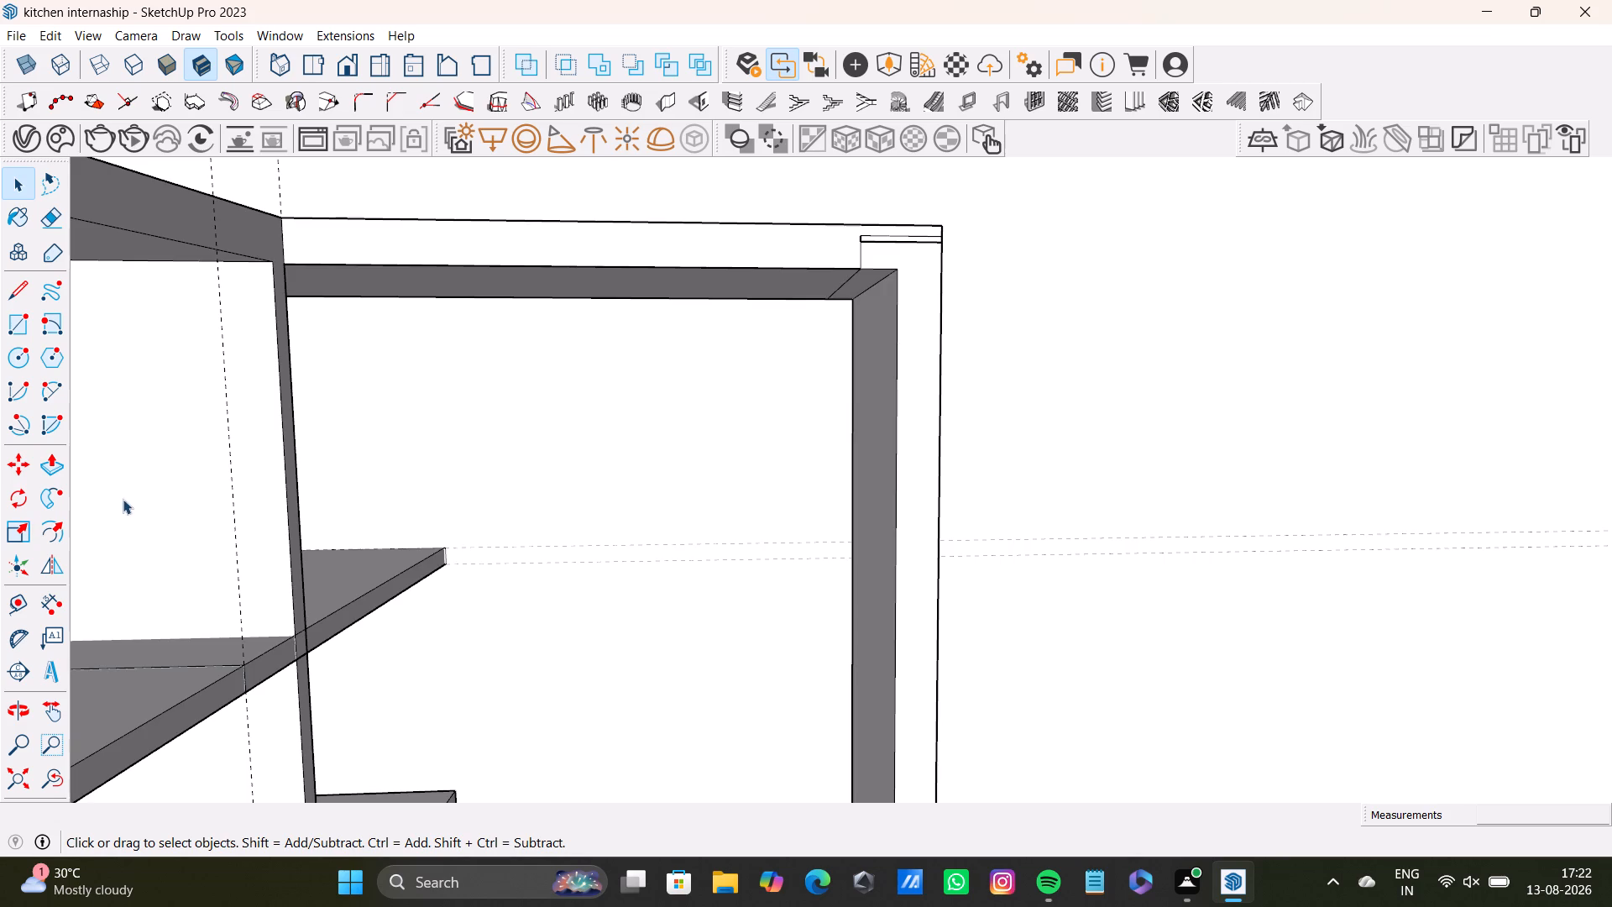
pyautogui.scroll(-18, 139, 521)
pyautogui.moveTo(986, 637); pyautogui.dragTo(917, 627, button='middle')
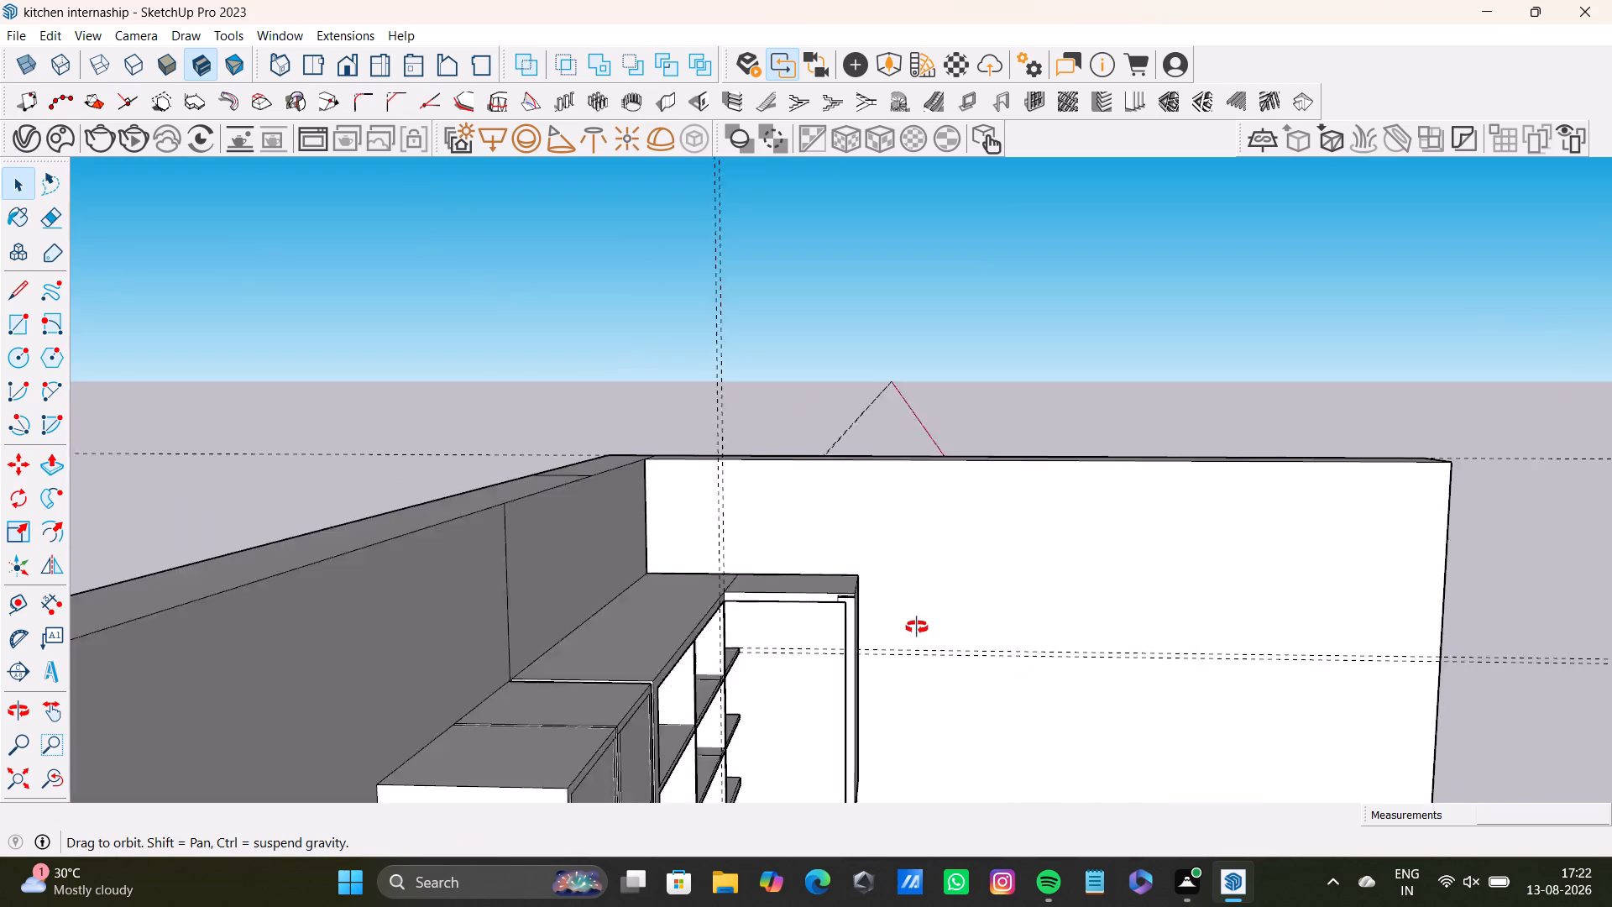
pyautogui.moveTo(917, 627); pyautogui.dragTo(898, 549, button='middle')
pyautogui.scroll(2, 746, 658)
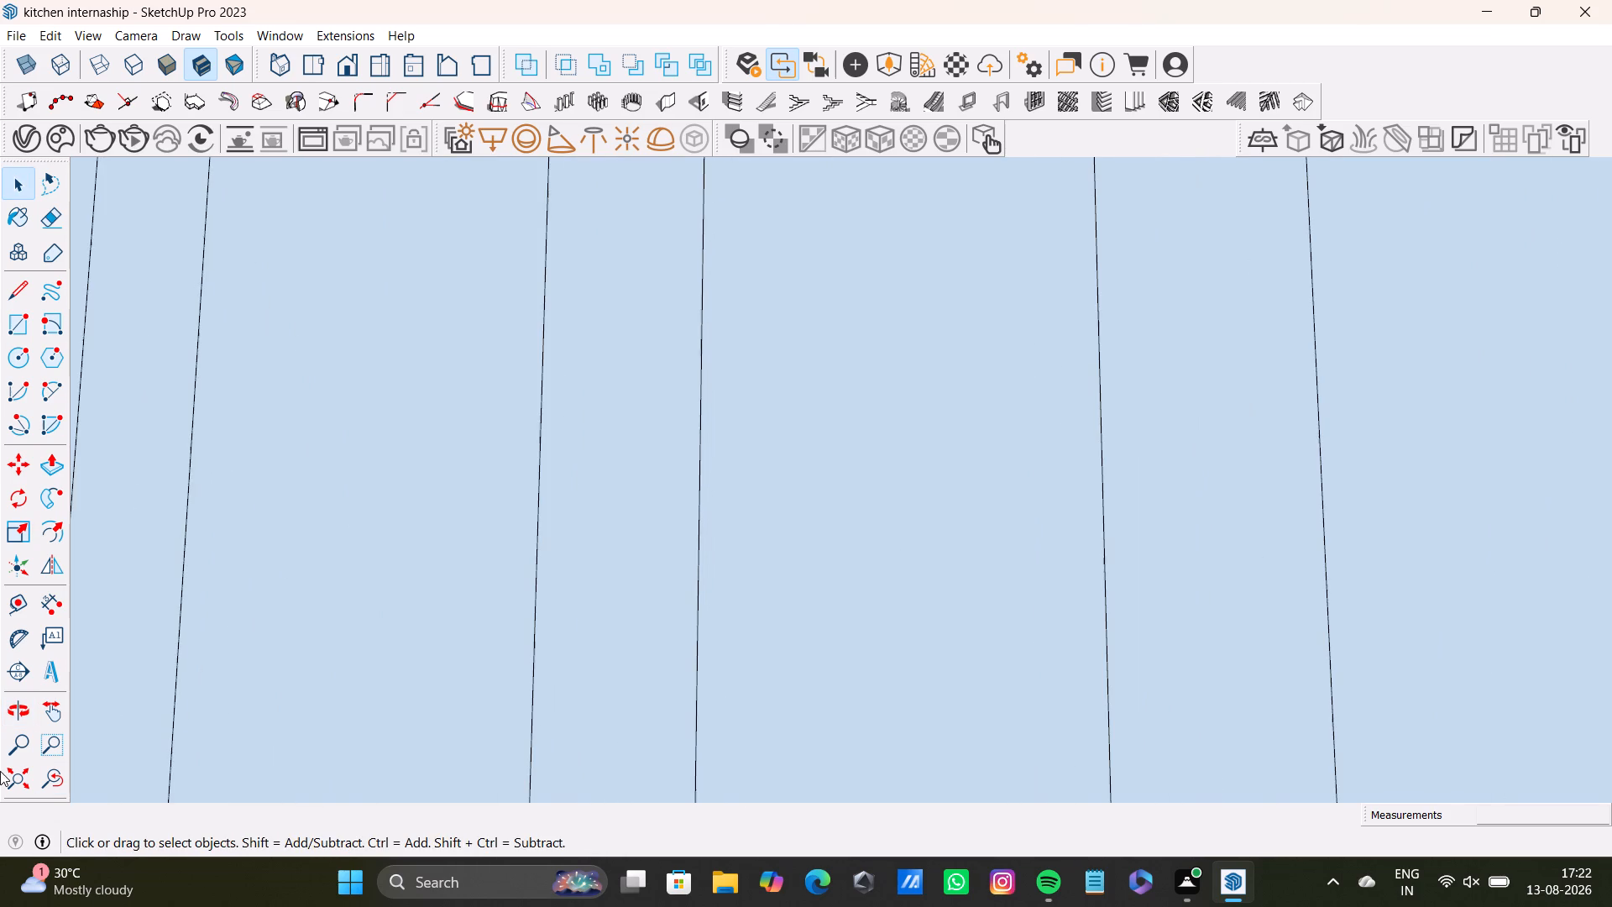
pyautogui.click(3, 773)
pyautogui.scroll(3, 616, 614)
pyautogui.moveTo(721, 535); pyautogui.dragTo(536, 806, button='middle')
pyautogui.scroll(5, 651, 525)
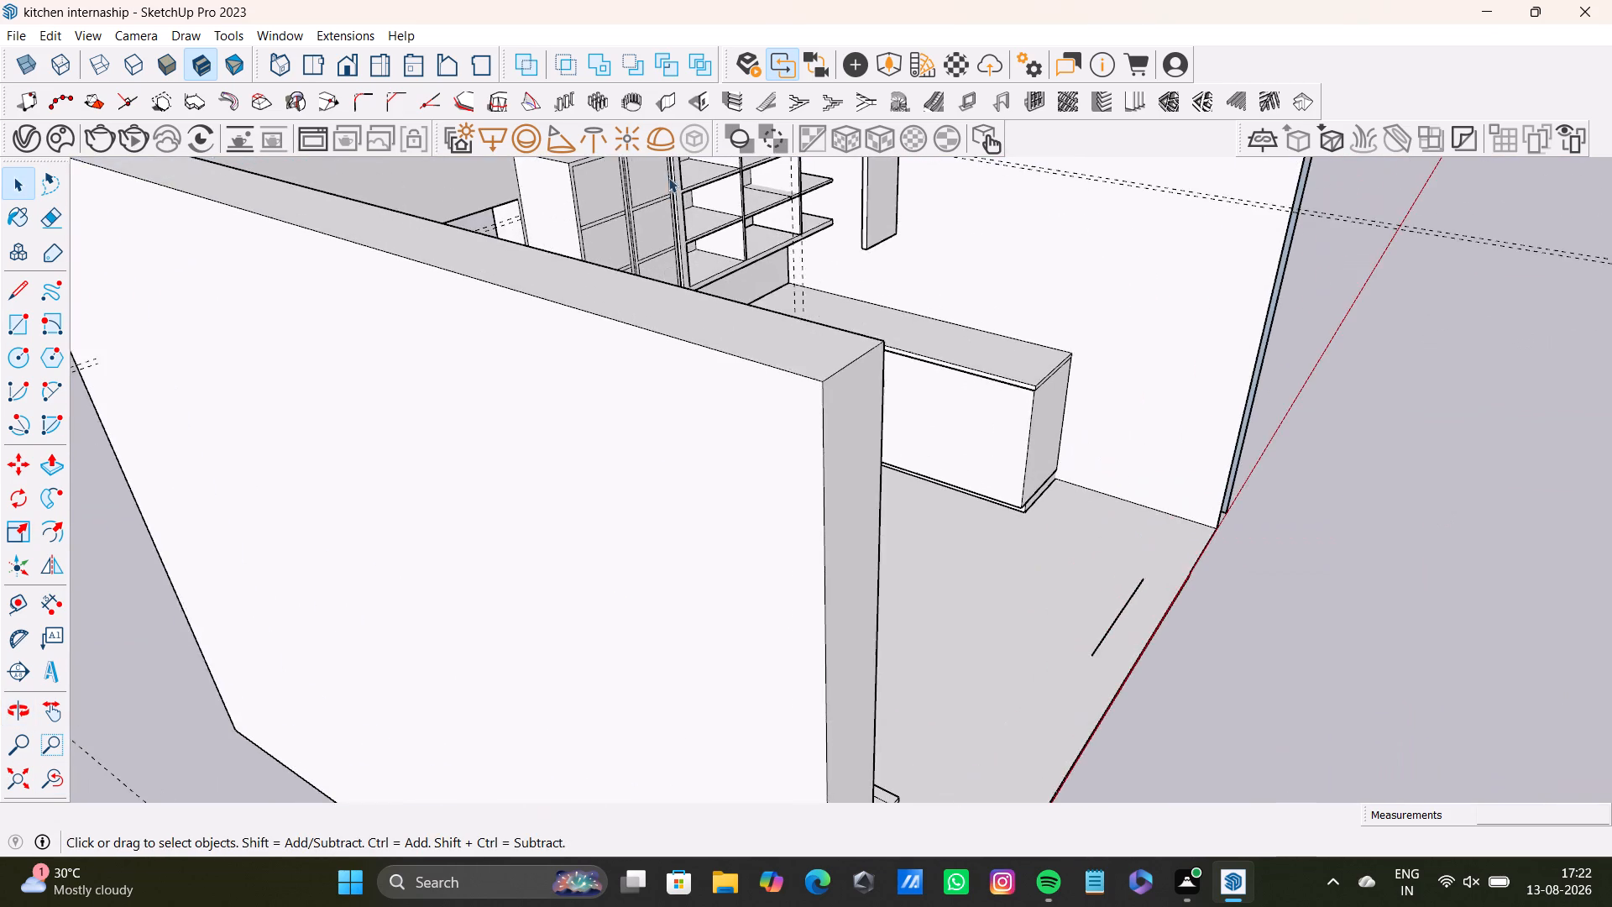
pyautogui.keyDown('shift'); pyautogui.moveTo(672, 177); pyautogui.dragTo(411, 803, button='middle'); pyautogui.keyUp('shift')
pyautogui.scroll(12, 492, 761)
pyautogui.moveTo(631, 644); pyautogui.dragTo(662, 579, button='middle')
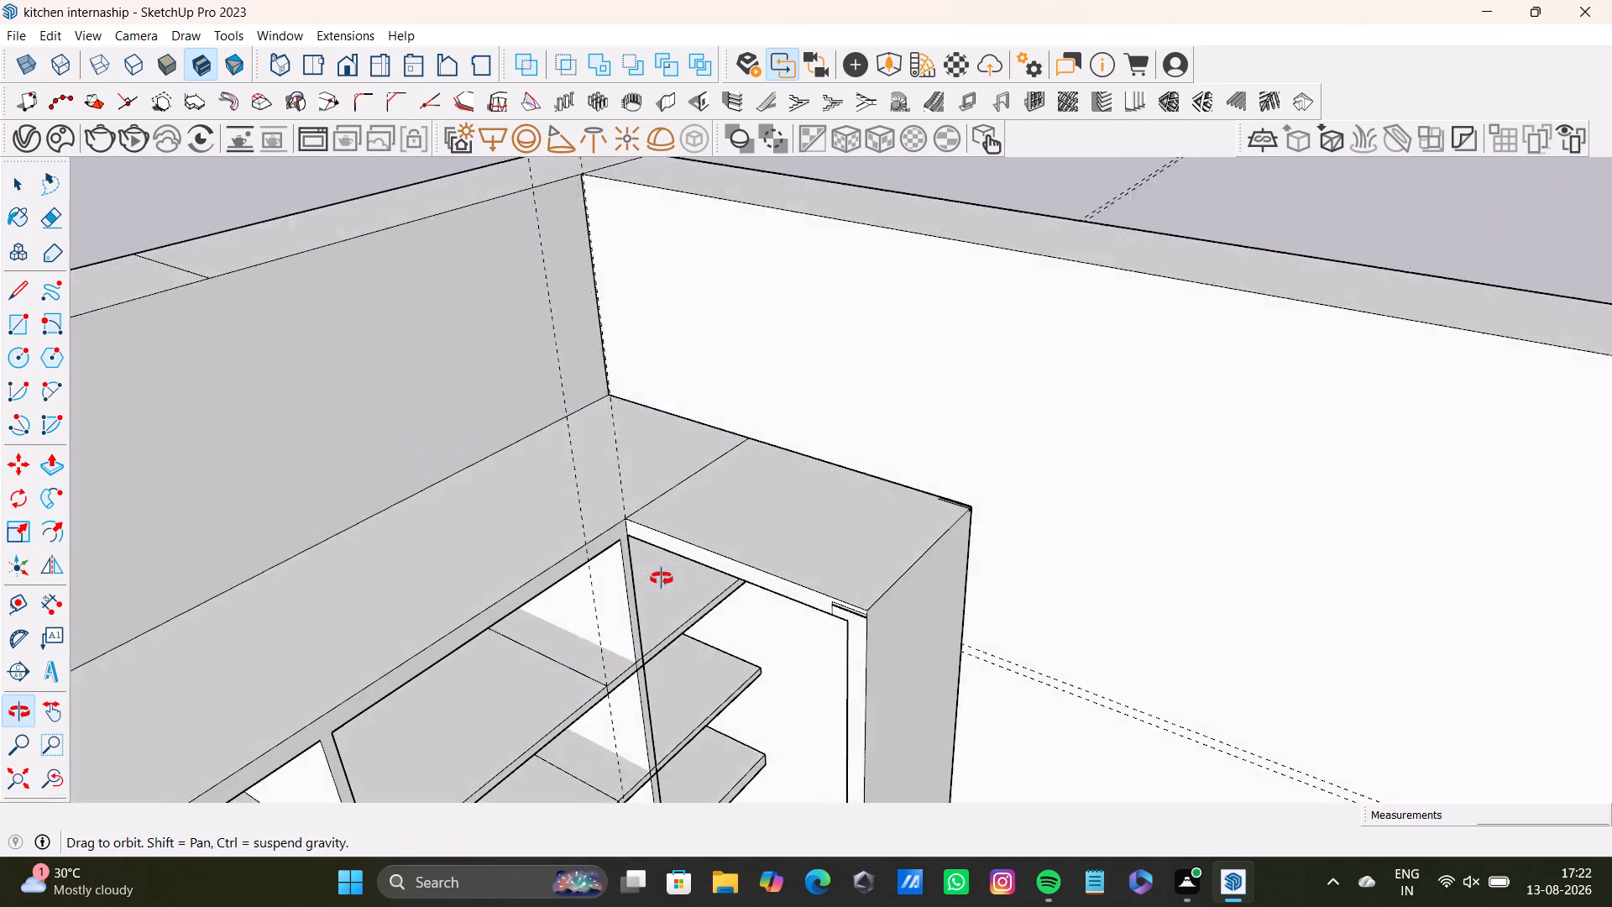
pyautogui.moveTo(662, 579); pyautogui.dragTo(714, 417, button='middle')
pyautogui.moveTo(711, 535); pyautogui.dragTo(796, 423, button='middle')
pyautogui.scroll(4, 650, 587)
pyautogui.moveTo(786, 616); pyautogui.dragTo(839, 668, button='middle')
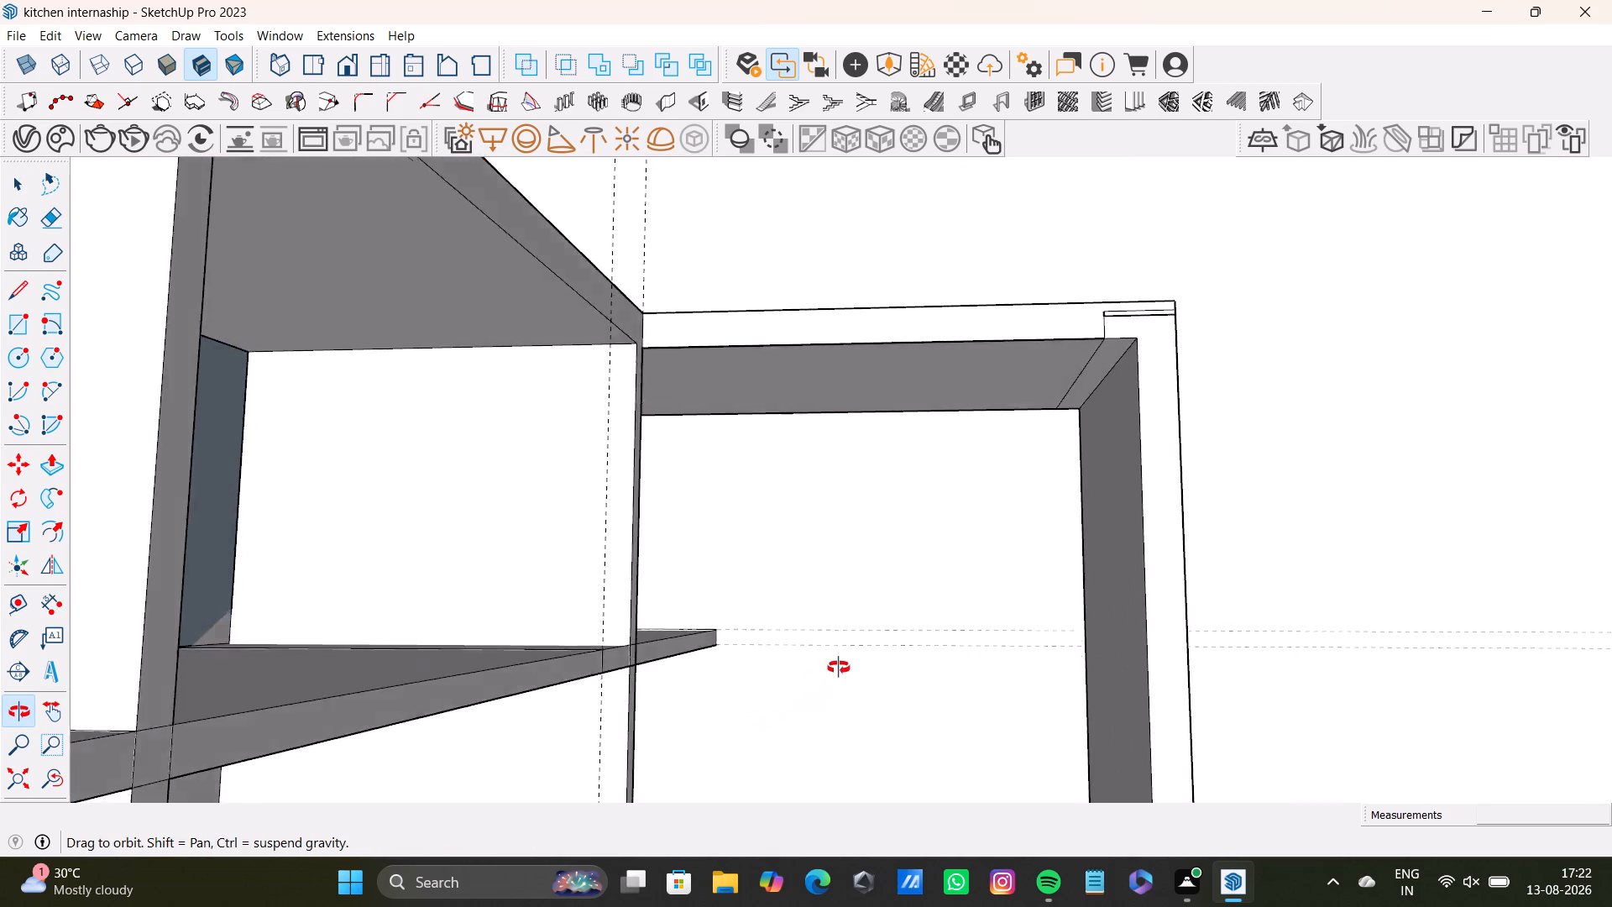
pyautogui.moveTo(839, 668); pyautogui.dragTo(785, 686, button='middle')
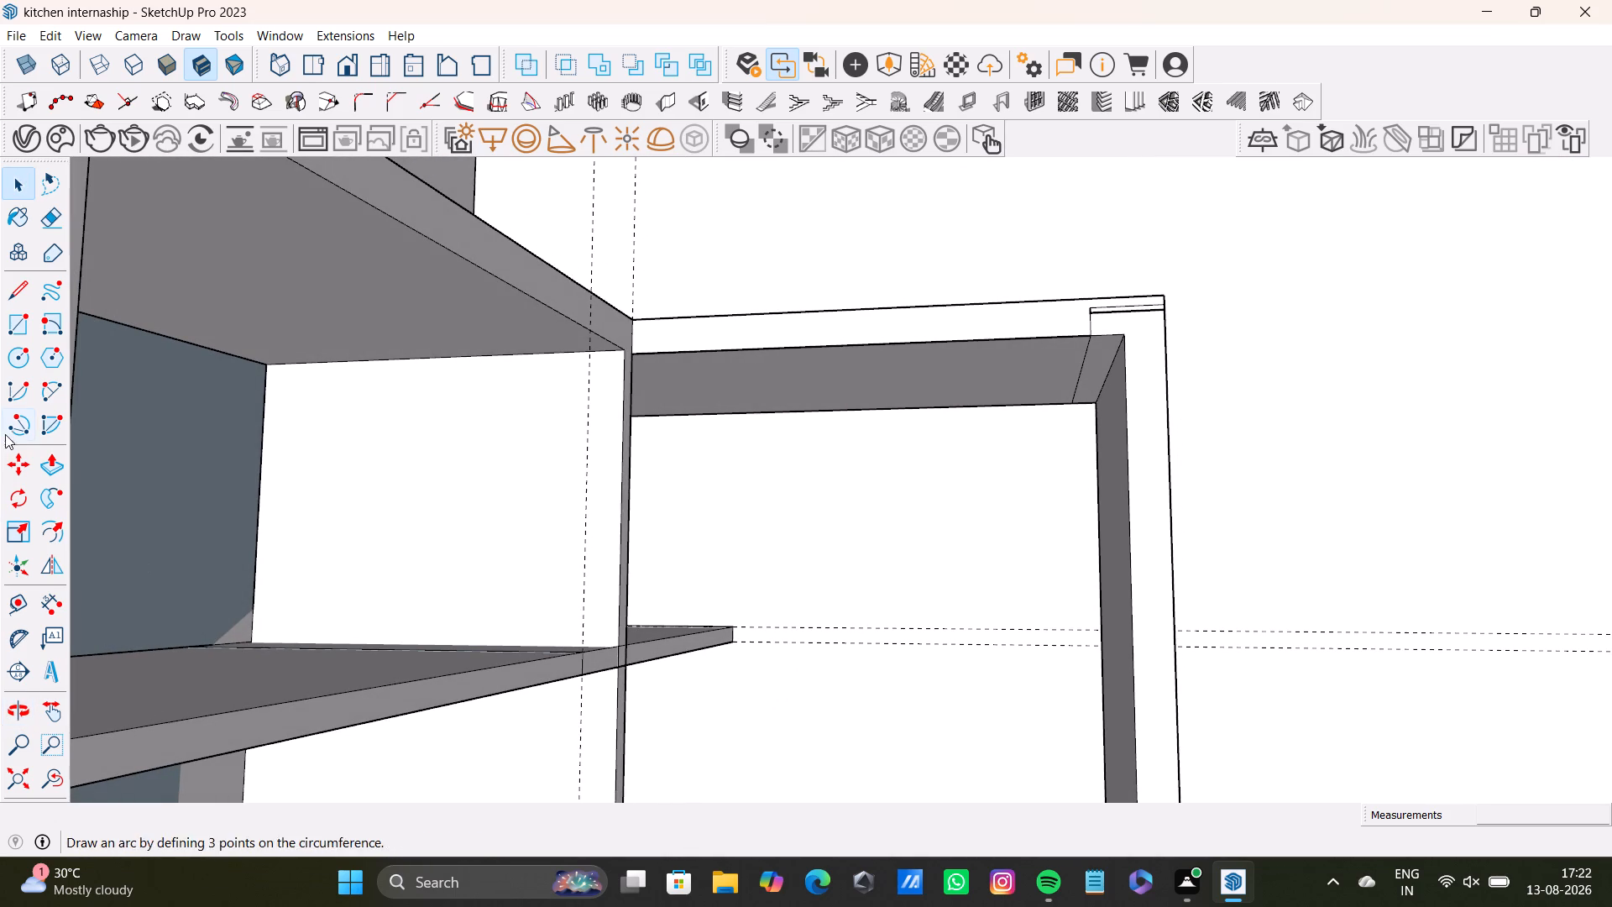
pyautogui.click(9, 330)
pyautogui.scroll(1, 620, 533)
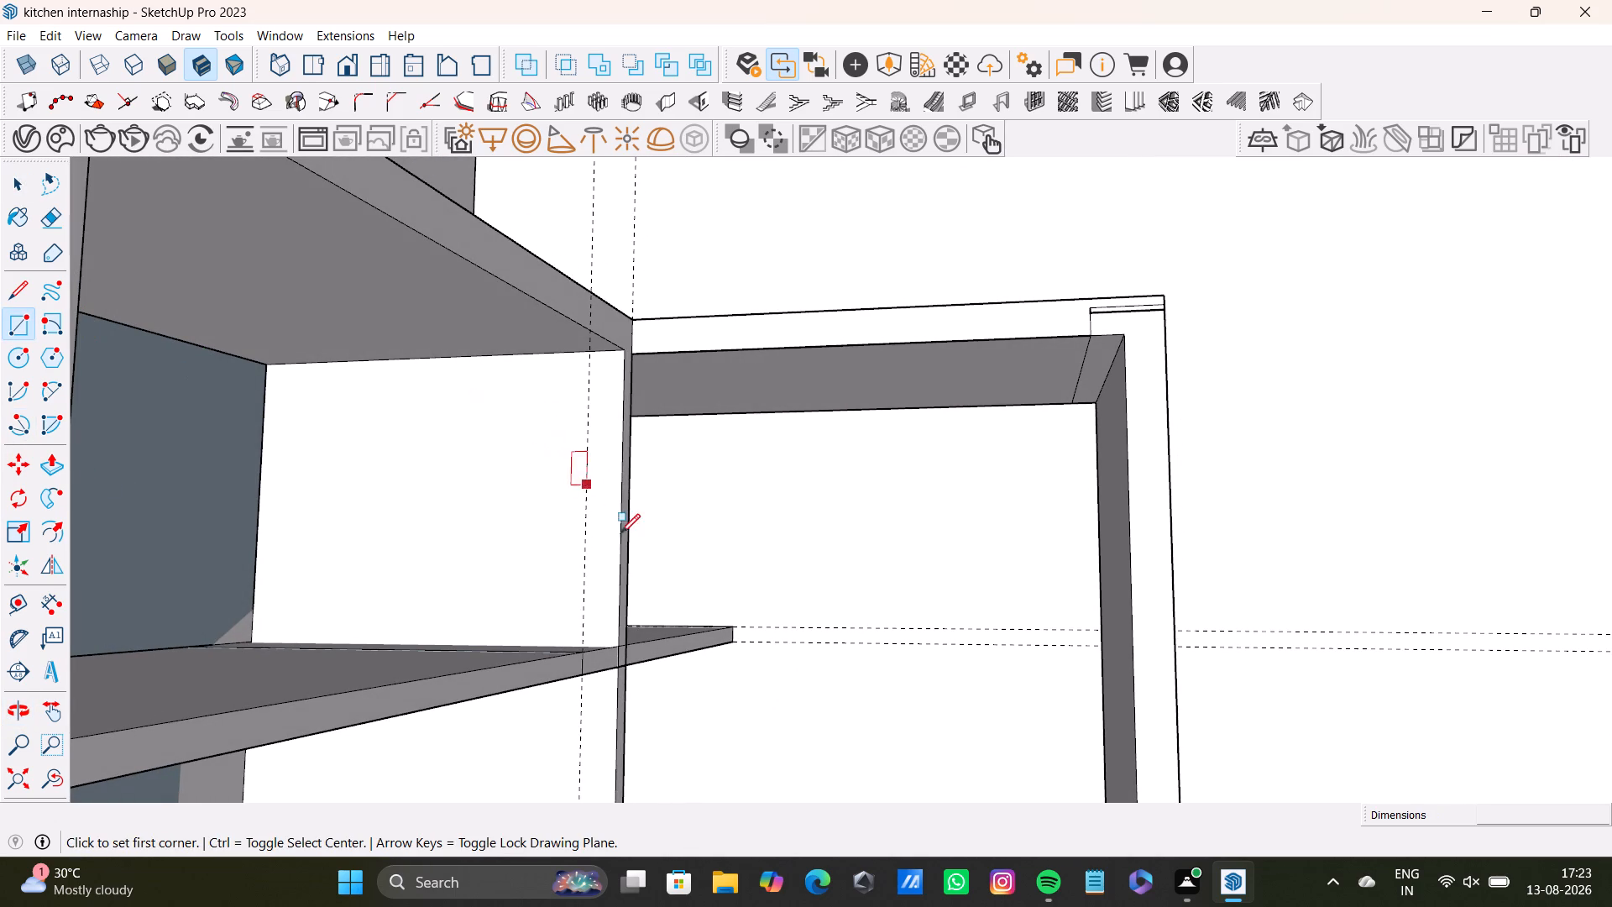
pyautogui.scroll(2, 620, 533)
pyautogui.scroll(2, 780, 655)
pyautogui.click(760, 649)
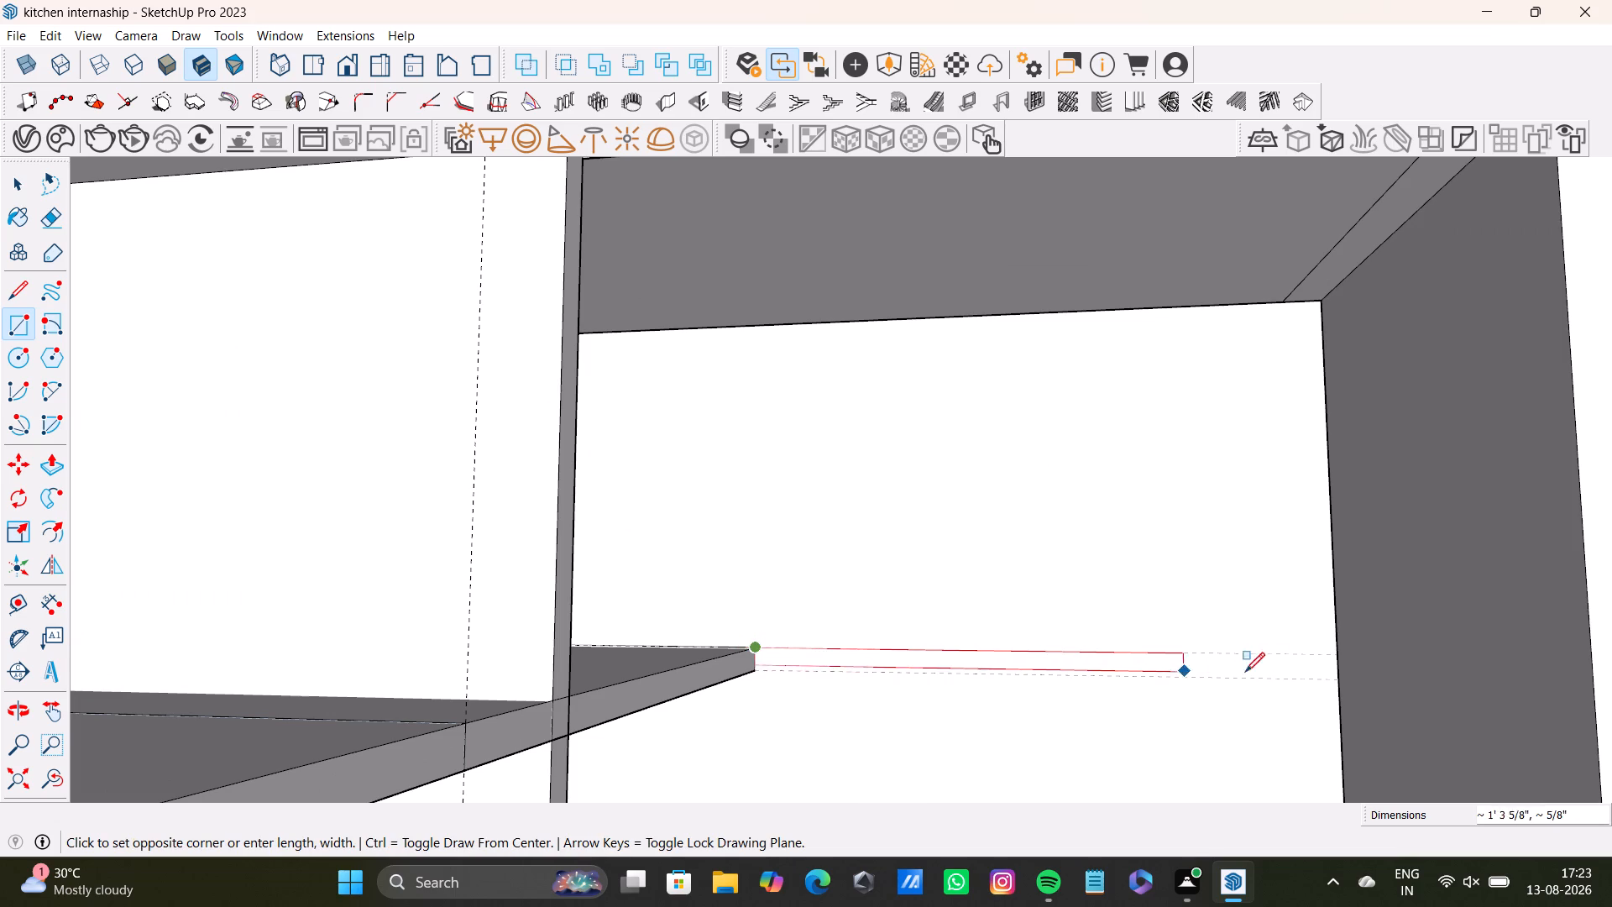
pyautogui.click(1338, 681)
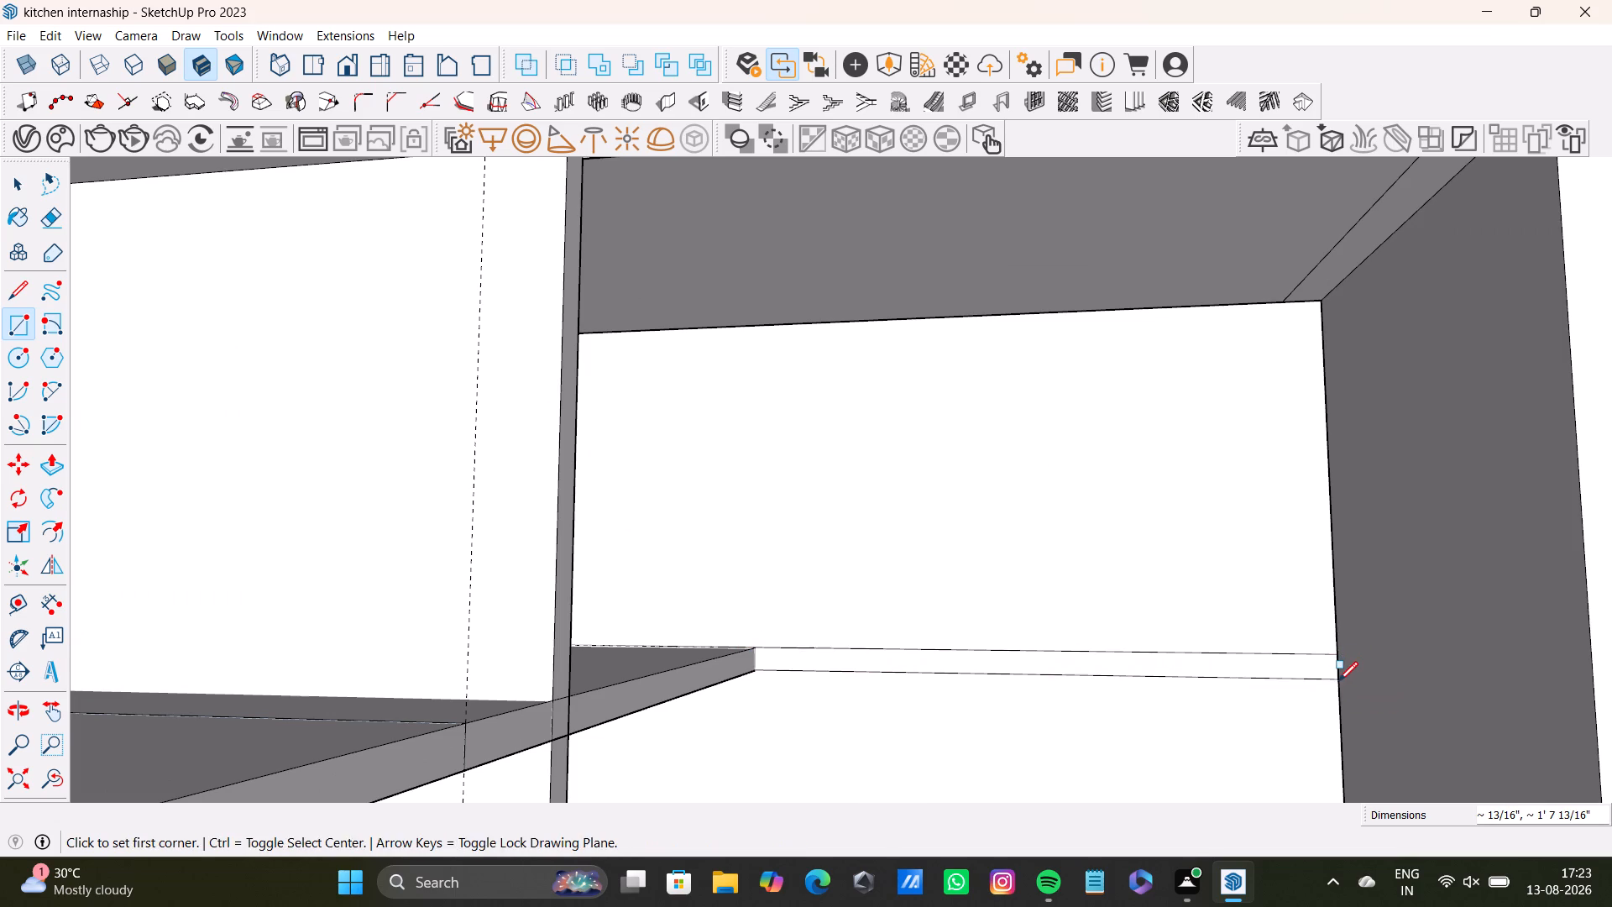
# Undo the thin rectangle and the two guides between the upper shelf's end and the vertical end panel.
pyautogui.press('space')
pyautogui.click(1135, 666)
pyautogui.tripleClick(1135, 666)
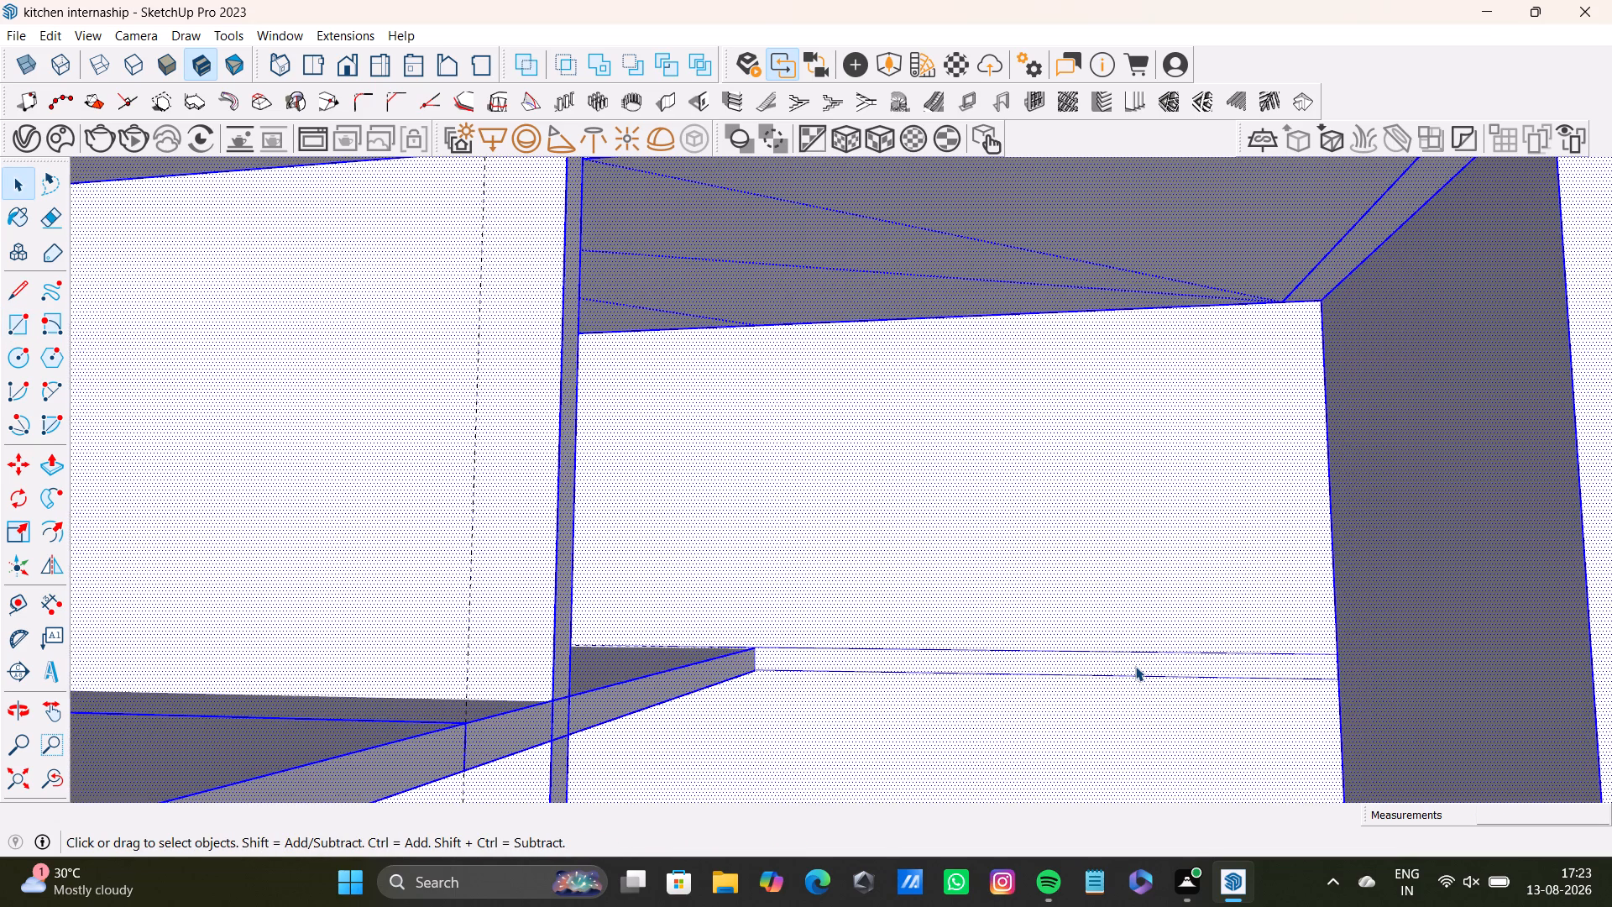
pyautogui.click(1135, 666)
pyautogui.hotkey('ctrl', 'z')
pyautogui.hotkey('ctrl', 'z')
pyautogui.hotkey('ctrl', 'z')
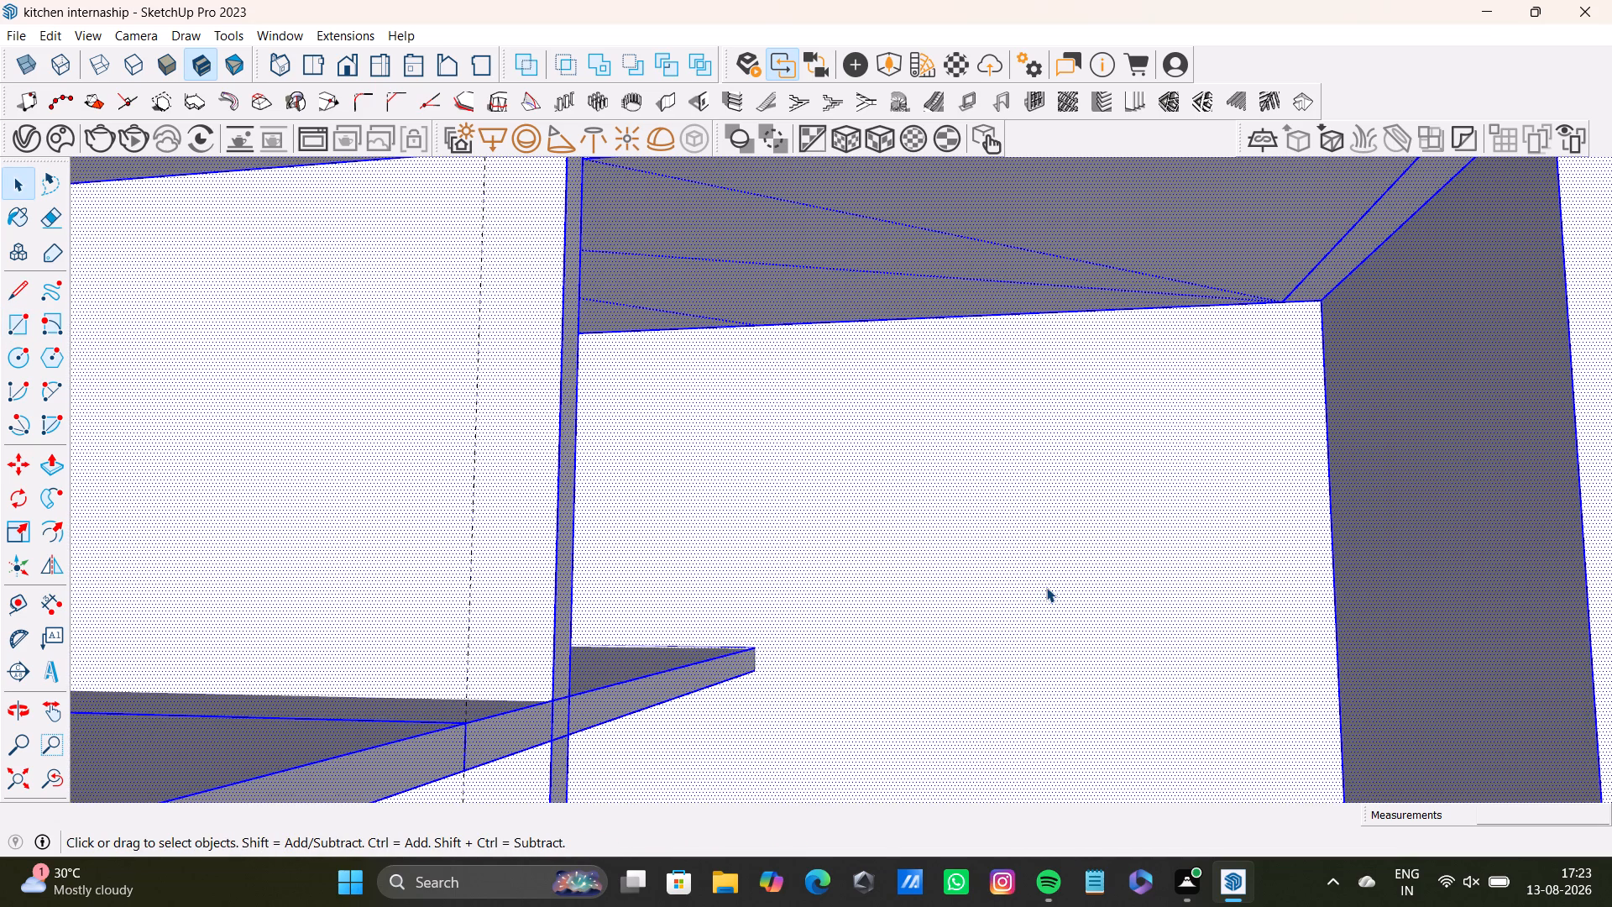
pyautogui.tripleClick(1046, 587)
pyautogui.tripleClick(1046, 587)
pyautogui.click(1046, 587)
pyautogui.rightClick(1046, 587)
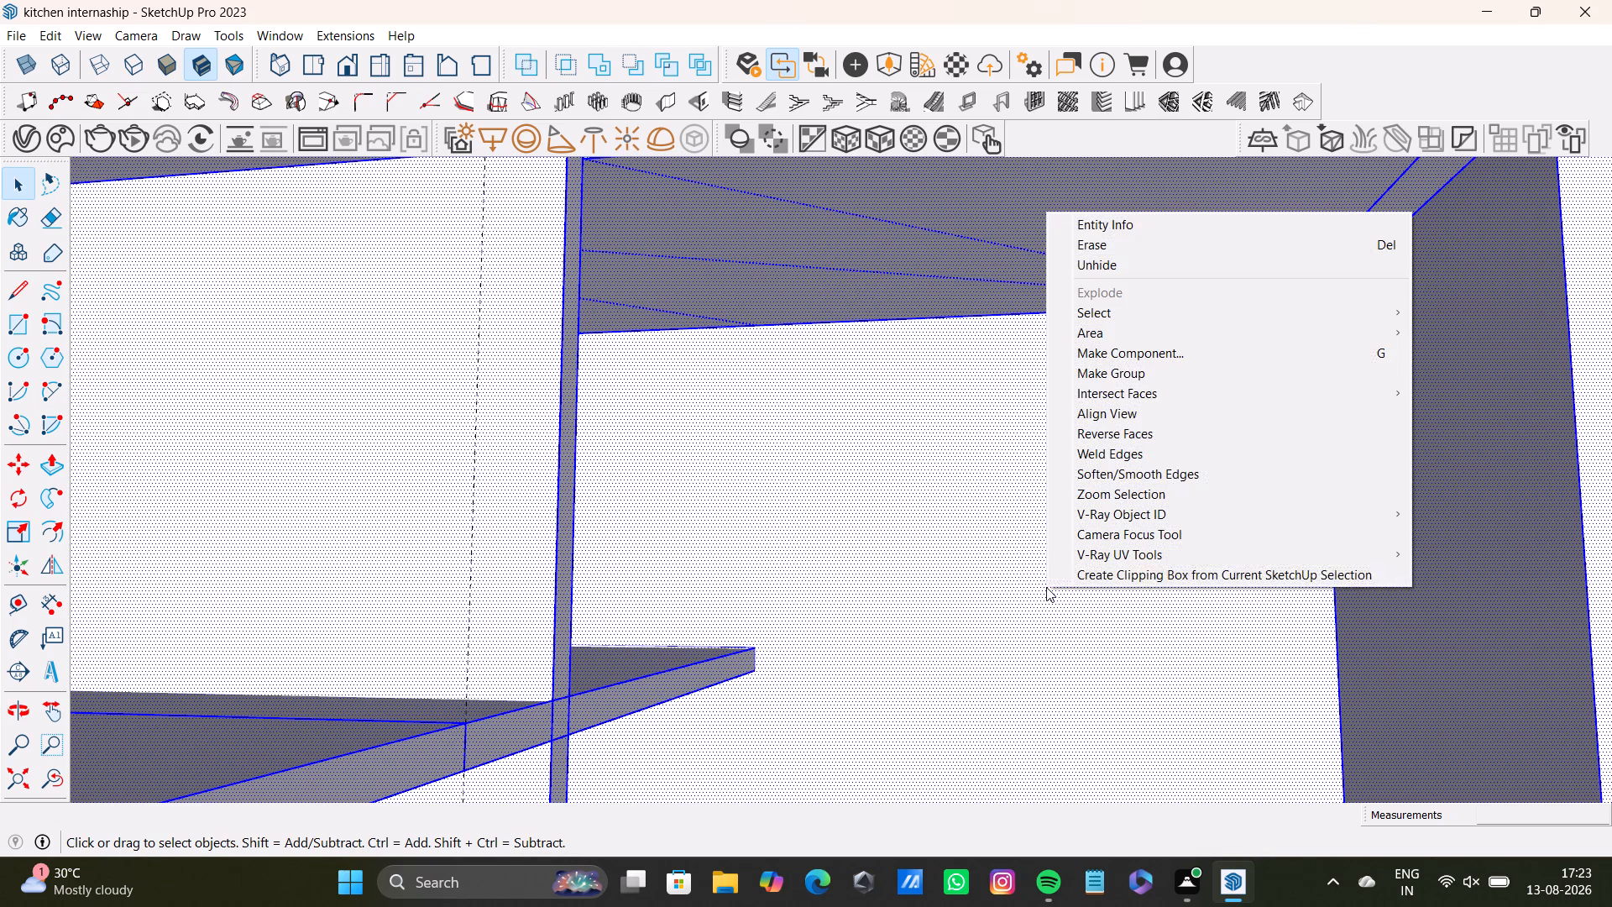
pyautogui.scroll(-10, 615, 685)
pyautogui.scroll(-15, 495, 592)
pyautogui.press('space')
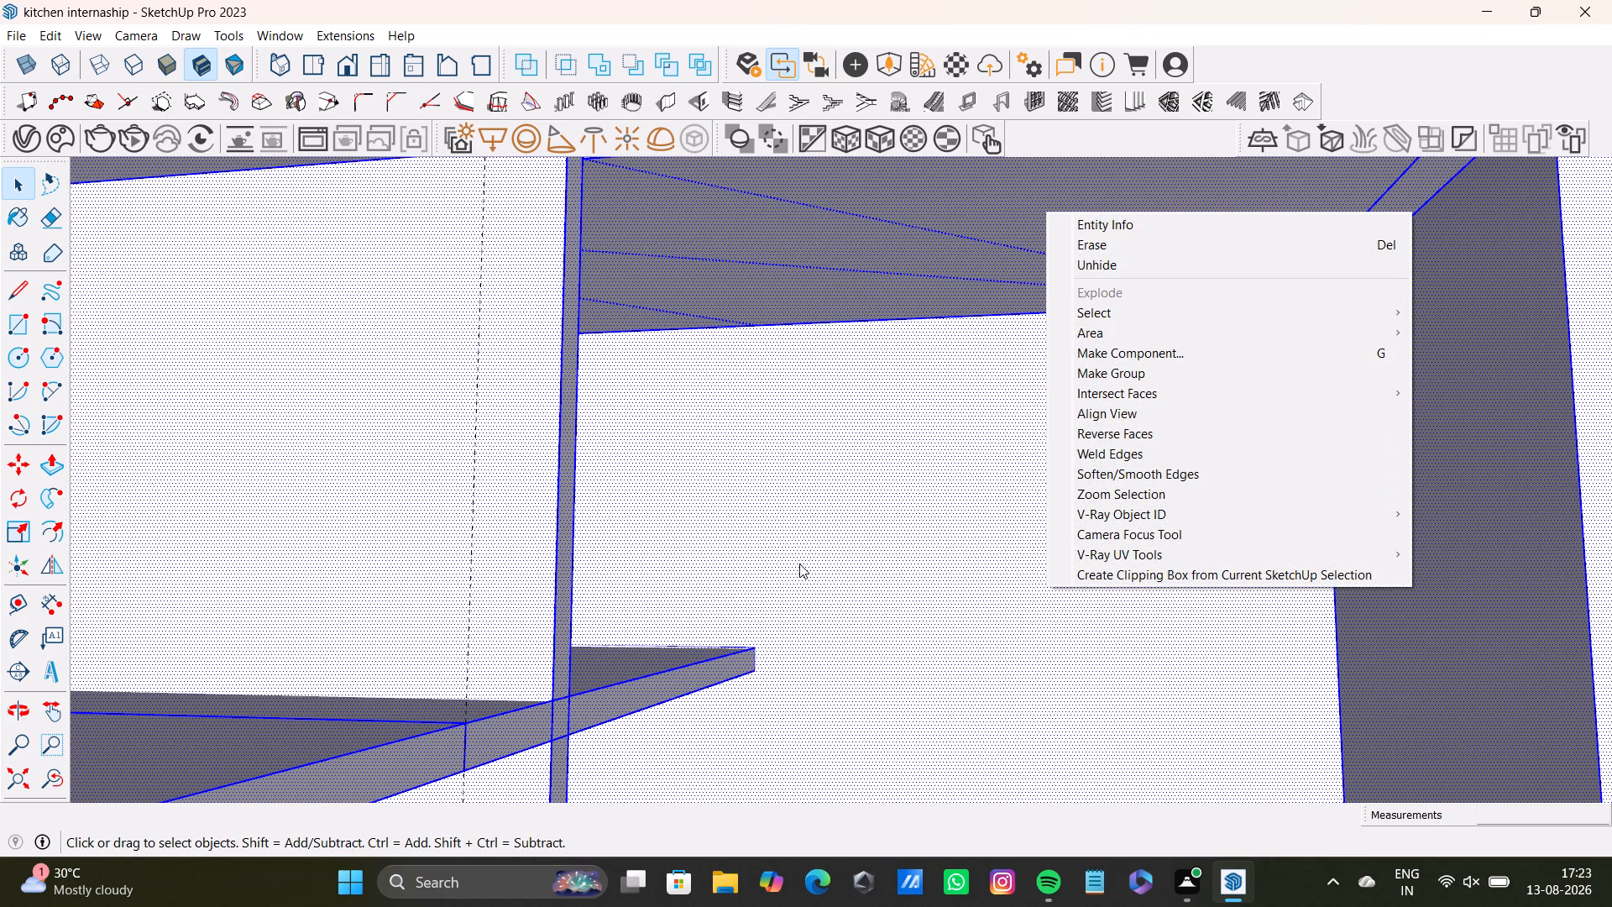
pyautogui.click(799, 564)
# Select all geometry connected to the side wall and inspect the room, corner shelves, top extension and end panel from several angles.
pyautogui.scroll(-14, 799, 564)
pyautogui.moveTo(782, 592); pyautogui.dragTo(748, 774, button='middle')
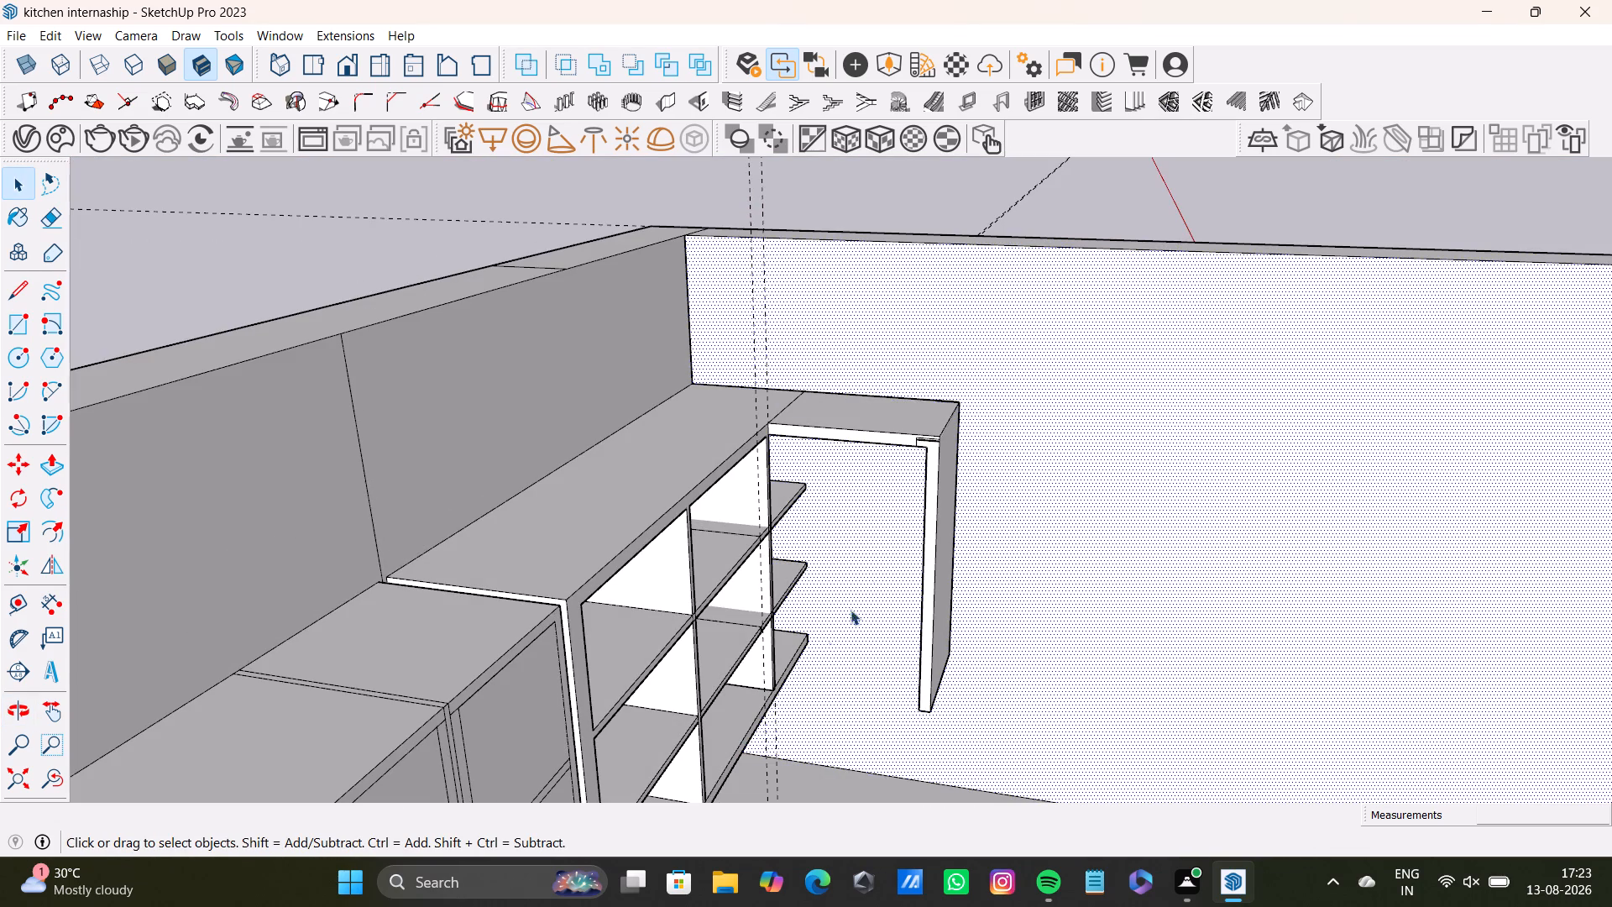
pyautogui.tripleClick(929, 347)
pyautogui.click(929, 347)
pyautogui.tripleClick(929, 347)
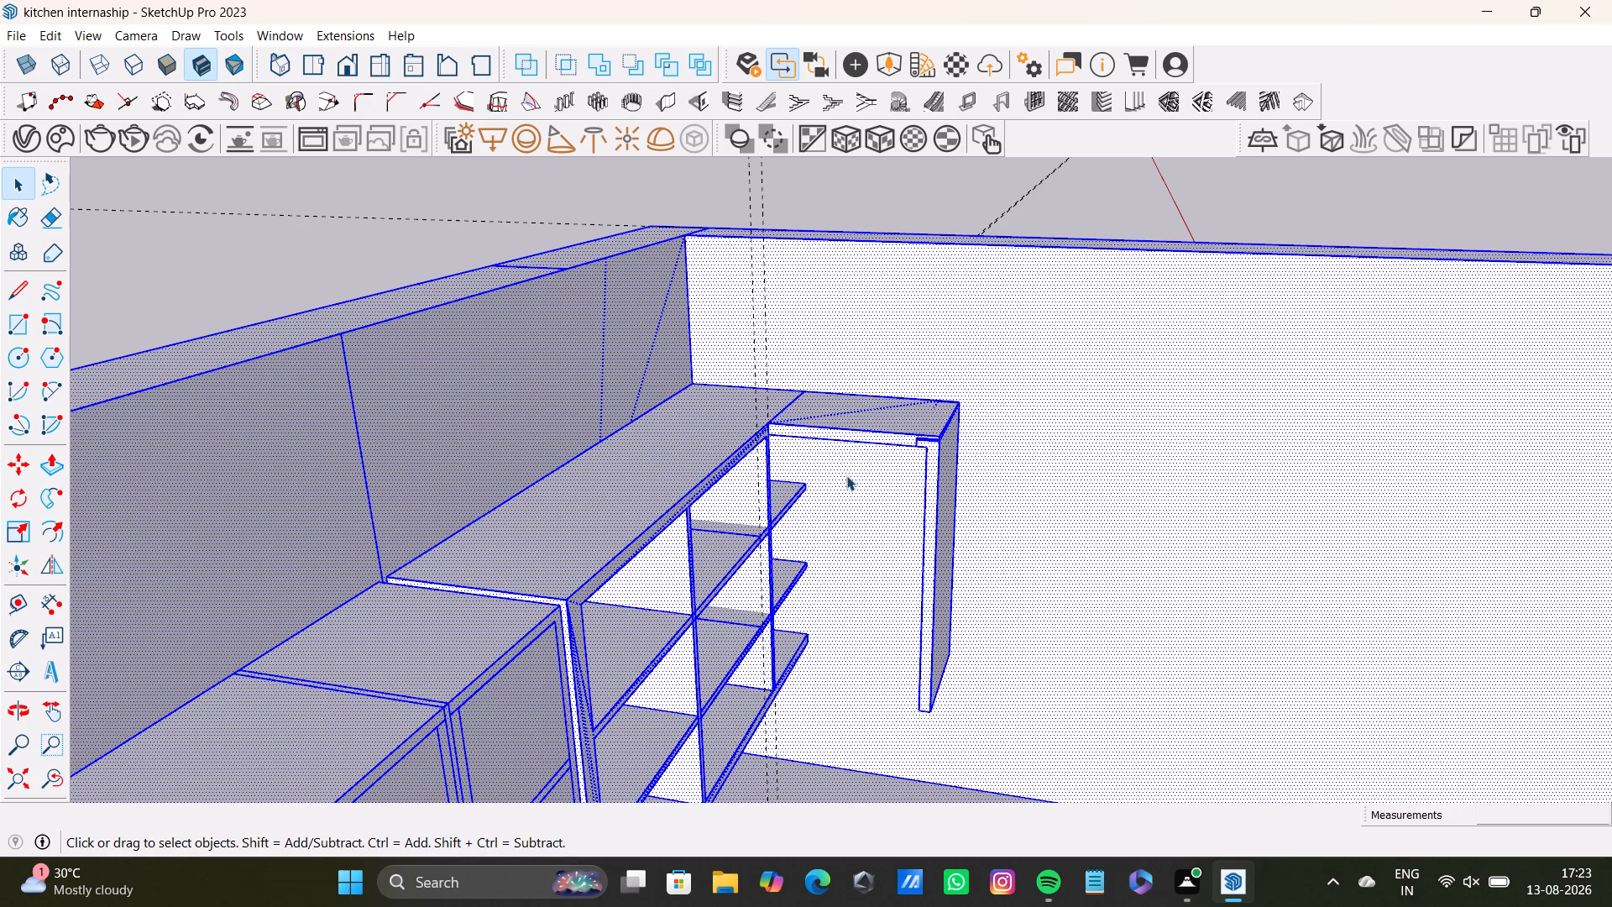
pyautogui.tripleClick(846, 482)
pyautogui.scroll(7, 828, 553)
pyautogui.moveTo(829, 510); pyautogui.dragTo(647, 357, button='middle')
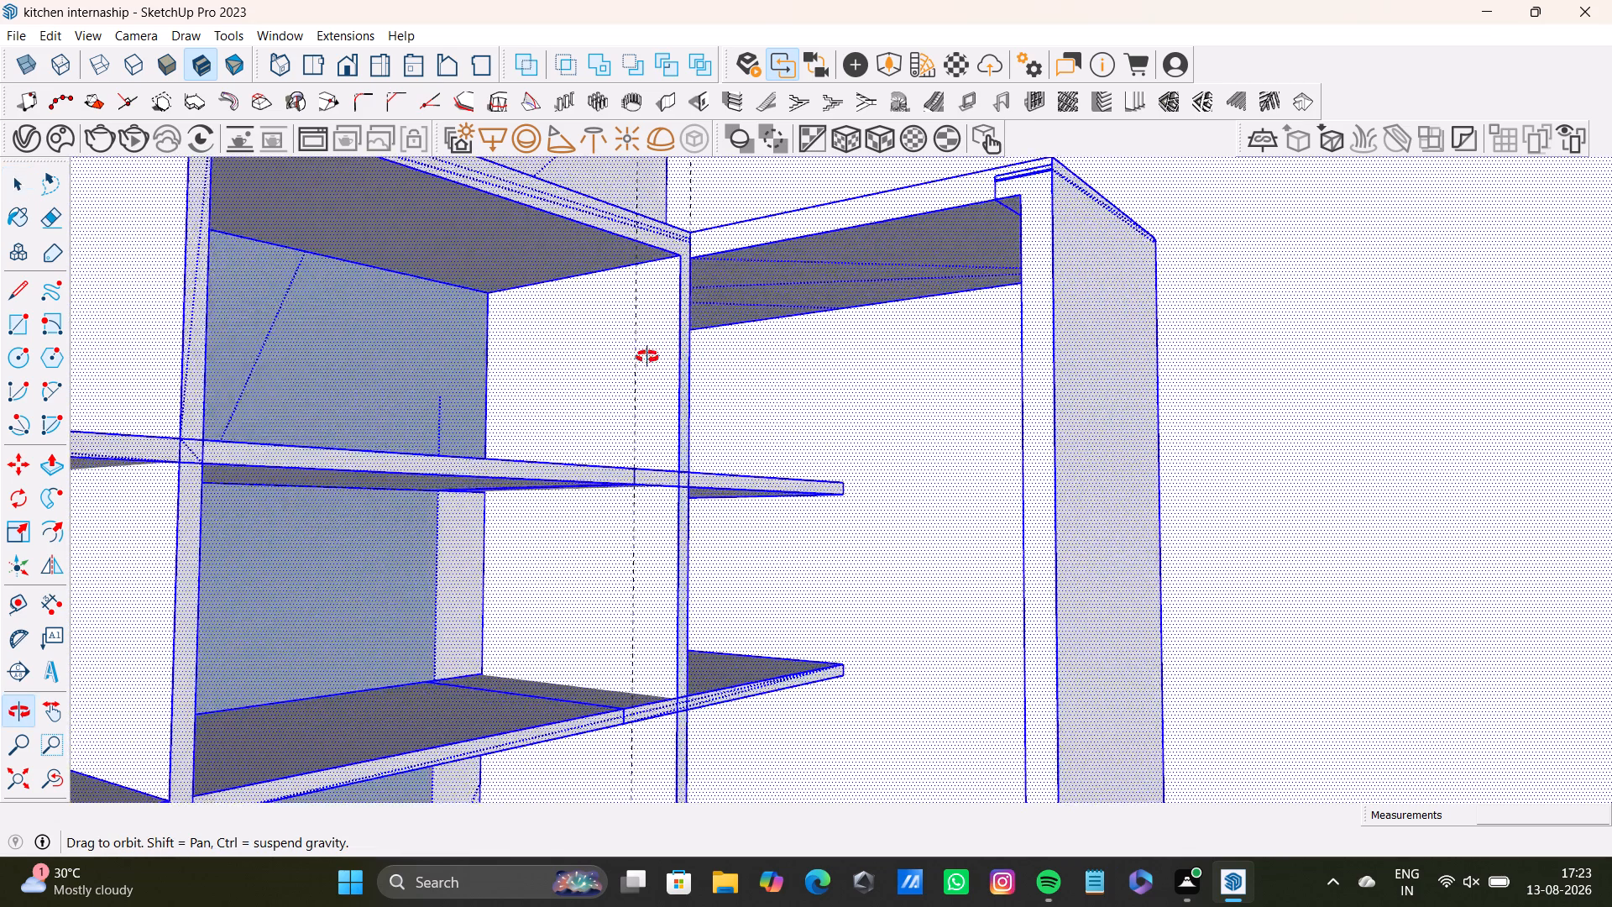
pyautogui.moveTo(647, 357); pyautogui.dragTo(473, 300, button='middle')
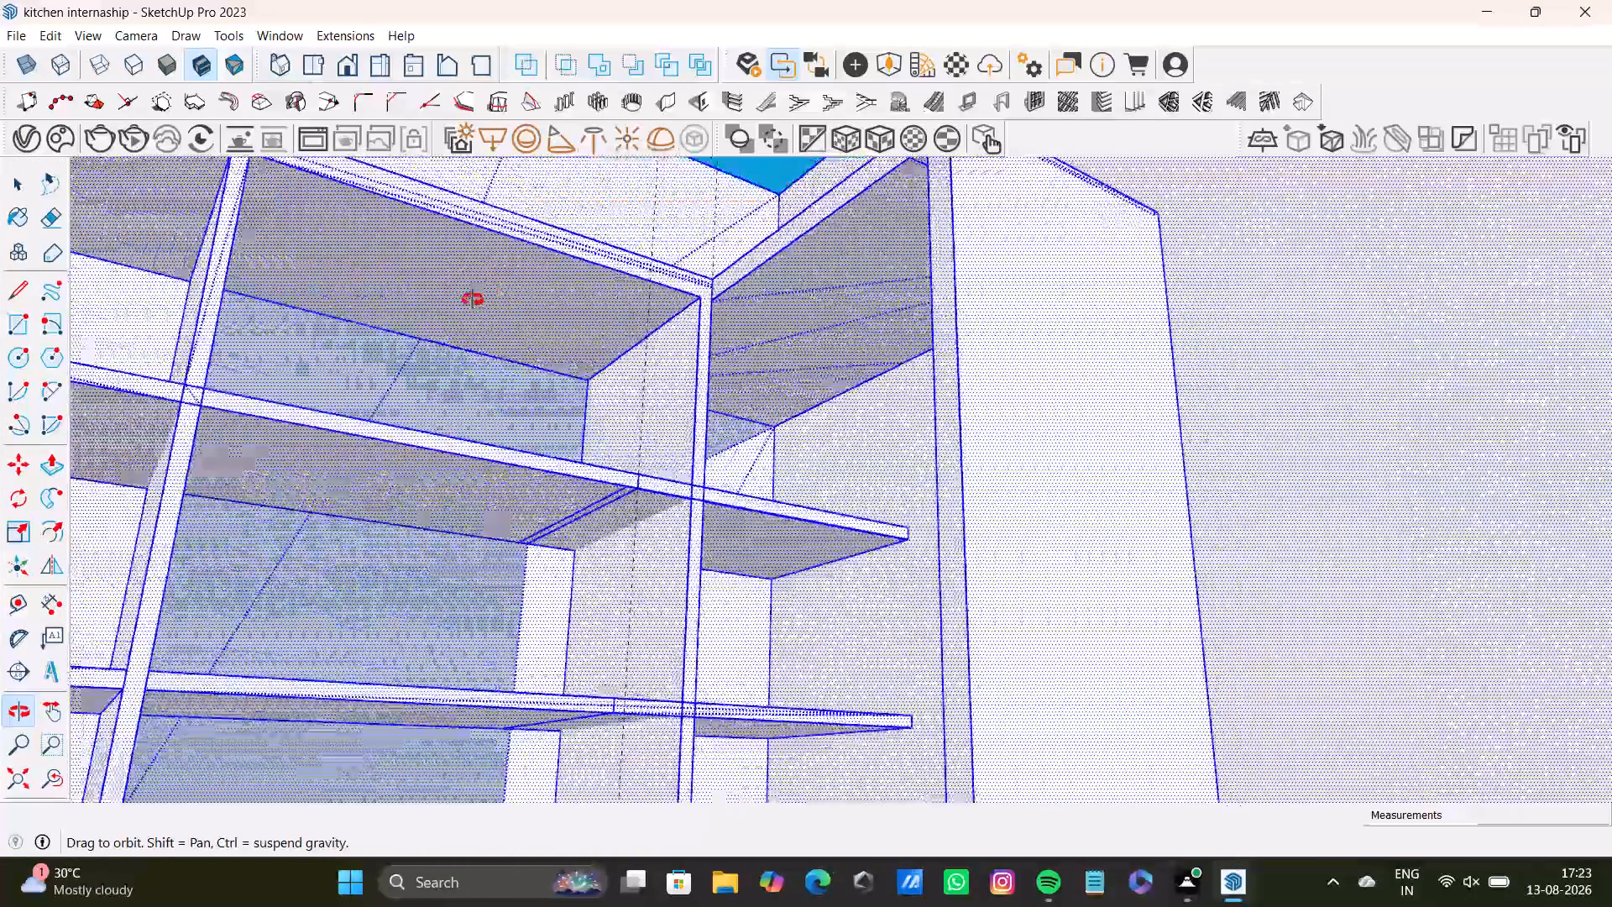
pyautogui.moveTo(473, 300); pyautogui.dragTo(973, 632, button='middle')
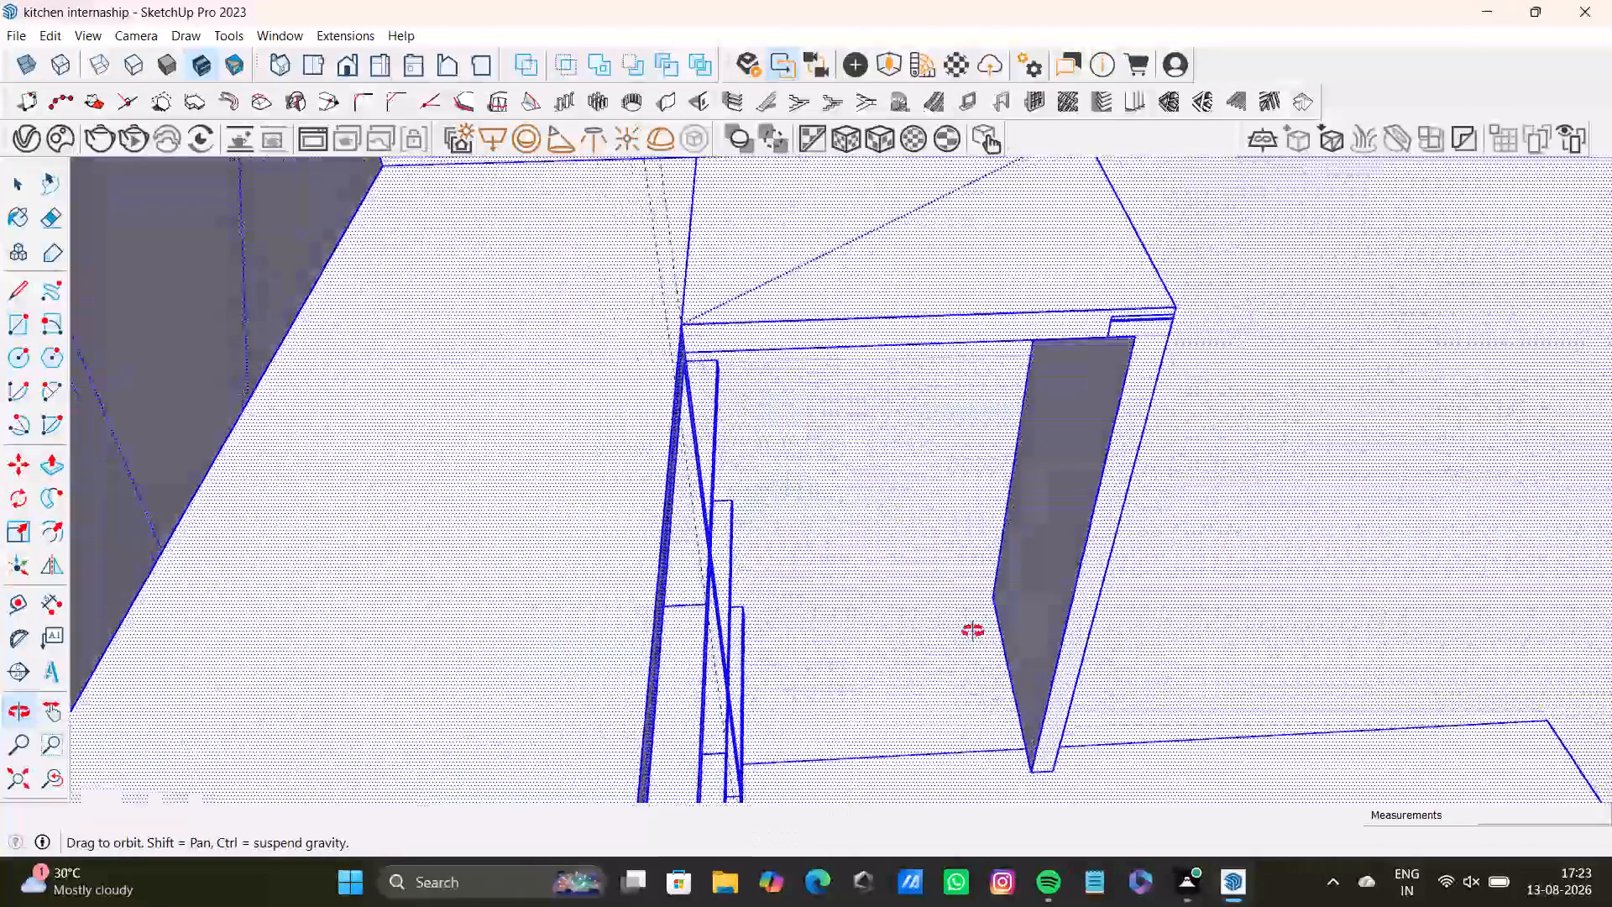
pyautogui.moveTo(973, 632); pyautogui.dragTo(656, 410, button='middle')
pyautogui.scroll(-9, 636, 463)
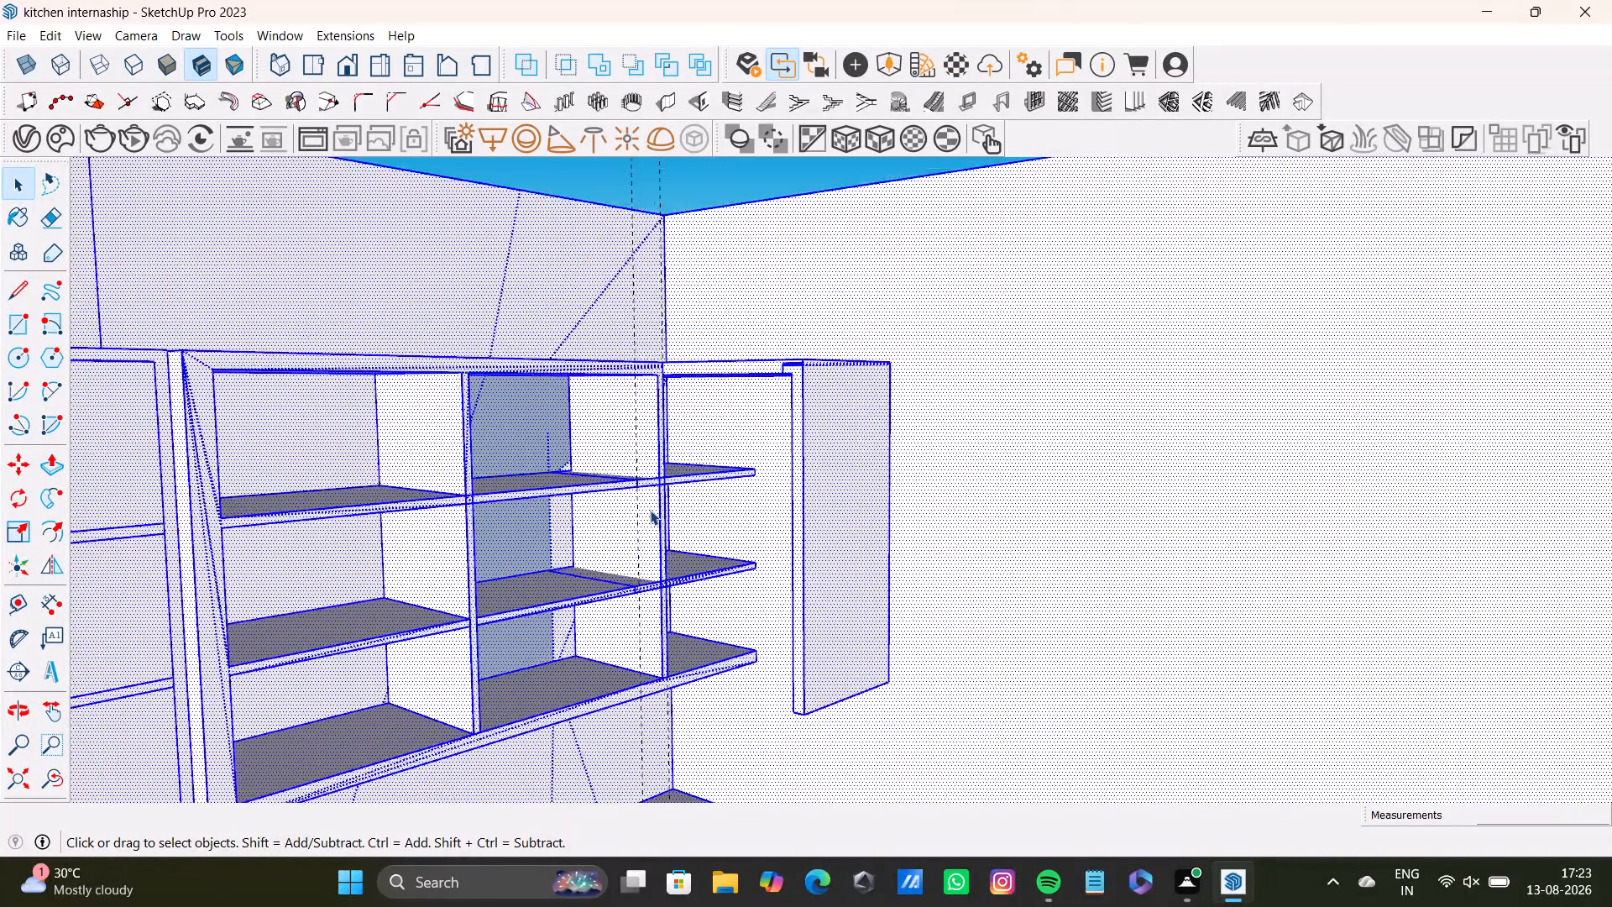
pyautogui.scroll(-17, 650, 510)
pyautogui.moveTo(628, 517); pyautogui.dragTo(610, 800, button='middle')
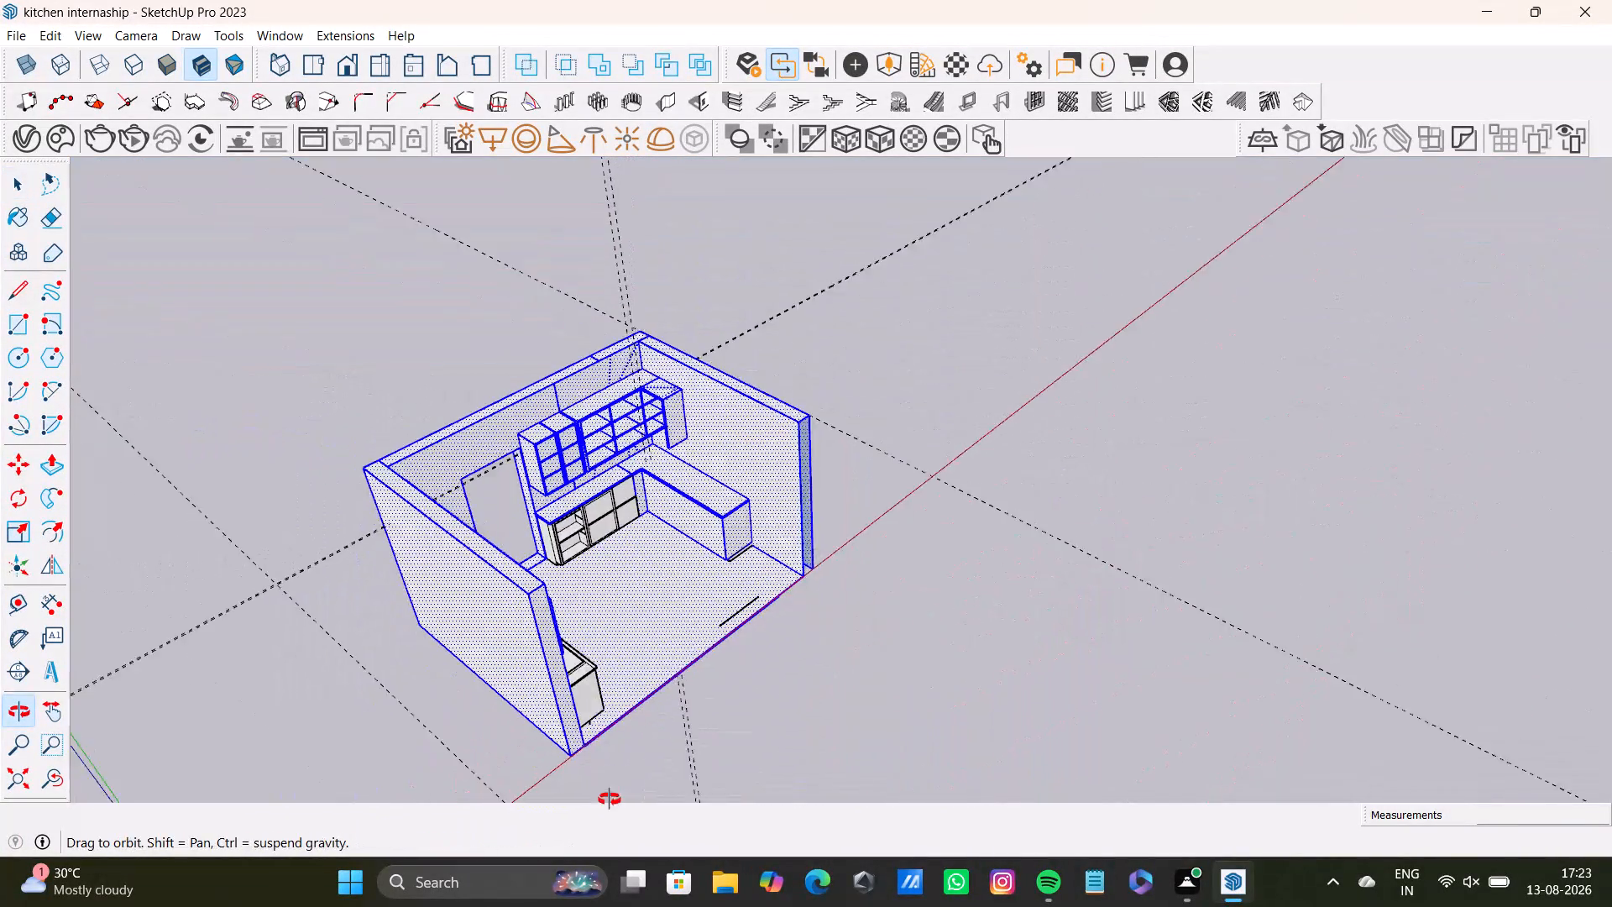
pyautogui.moveTo(610, 800); pyautogui.dragTo(605, 856, button='middle')
pyautogui.scroll(6, 565, 509)
pyautogui.moveTo(534, 357); pyautogui.dragTo(610, 696, button='middle')
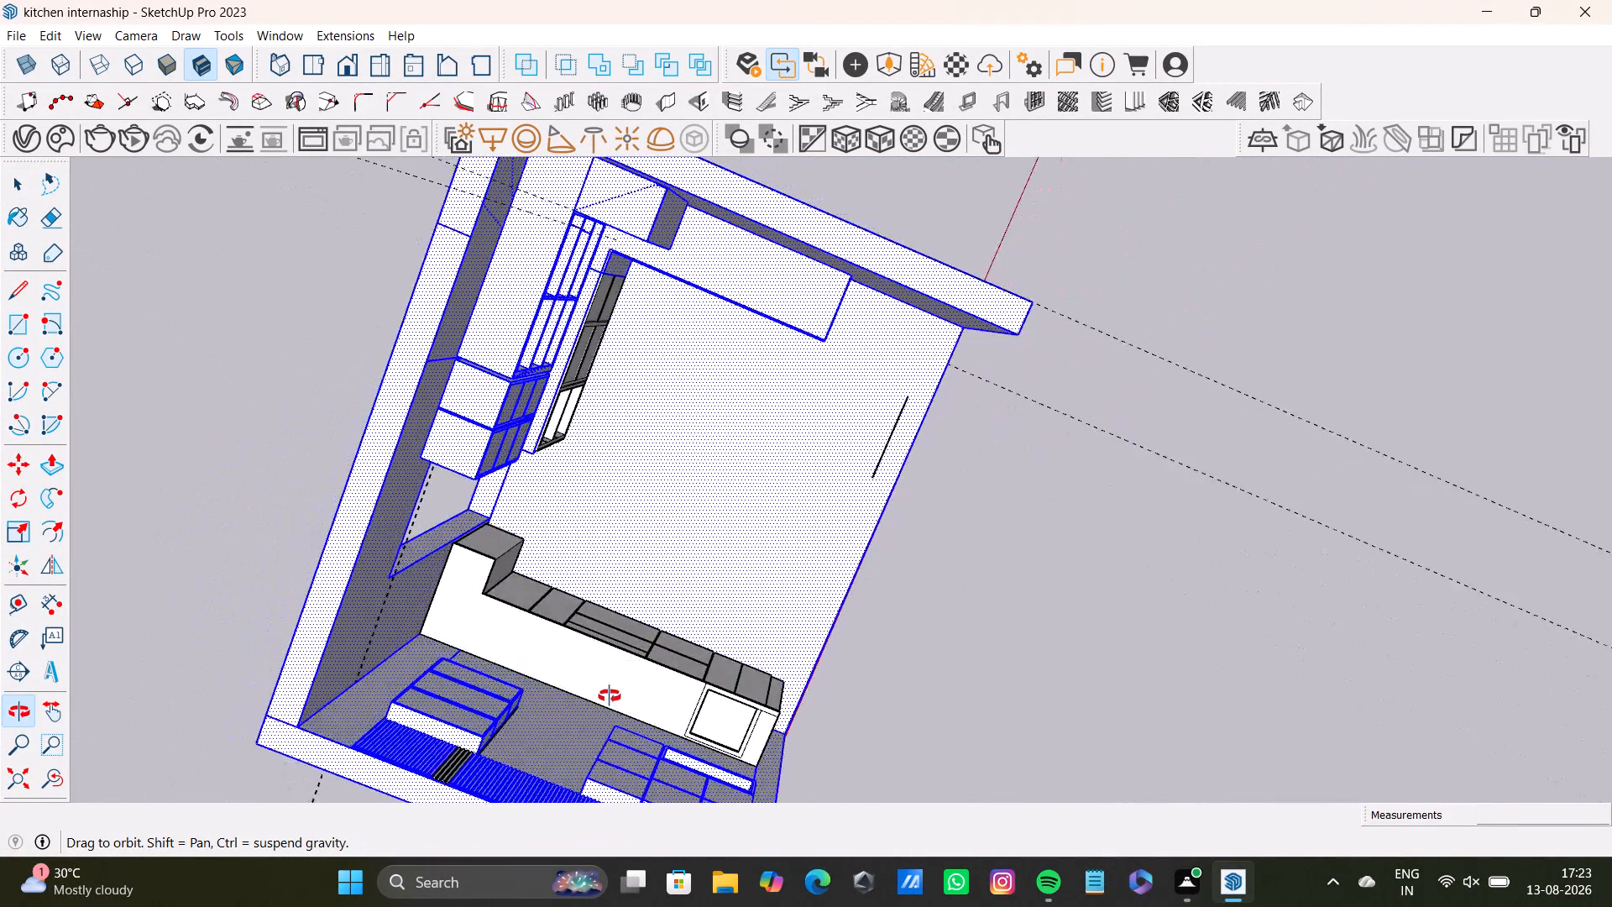
pyautogui.moveTo(610, 696); pyautogui.dragTo(716, 281, button='middle')
pyautogui.moveTo(409, 494); pyautogui.dragTo(803, 380, button='middle')
pyautogui.moveTo(512, 653); pyautogui.dragTo(697, 608, button='middle')
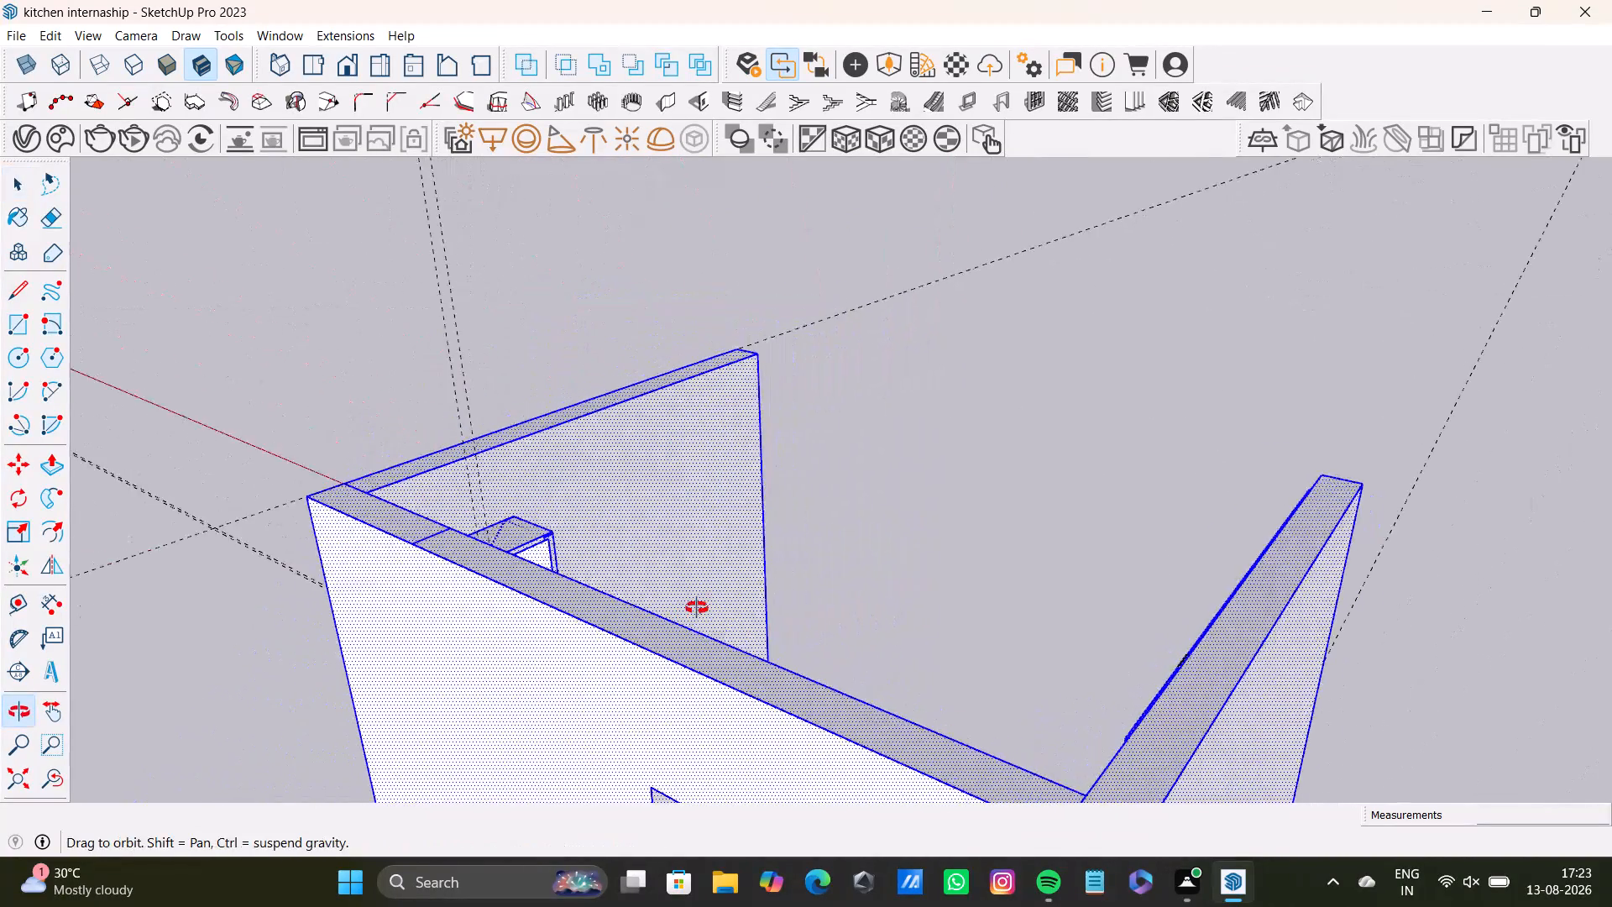
pyautogui.moveTo(697, 608); pyautogui.dragTo(0, 499, button='middle')
pyautogui.moveTo(496, 486); pyautogui.dragTo(24, 588, button='middle')
pyautogui.moveTo(652, 554); pyautogui.dragTo(117, 513, button='middle')
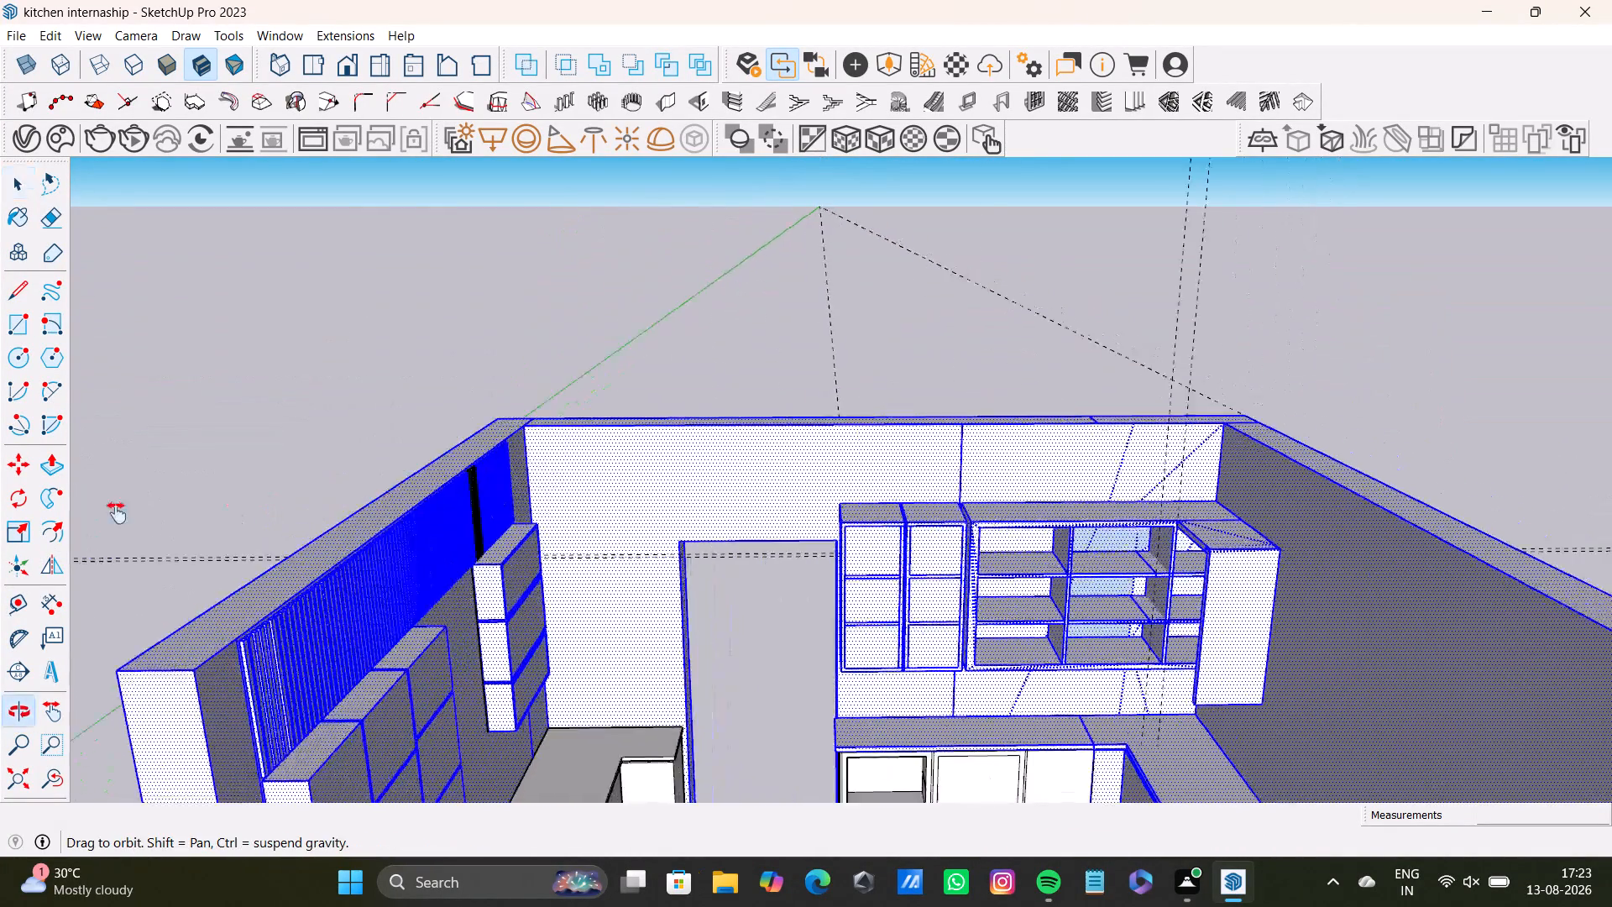
pyautogui.moveTo(117, 513); pyautogui.dragTo(60, 526, button='middle')
pyautogui.scroll(4, 729, 589)
pyautogui.moveTo(595, 614); pyautogui.dragTo(854, 588, button='middle')
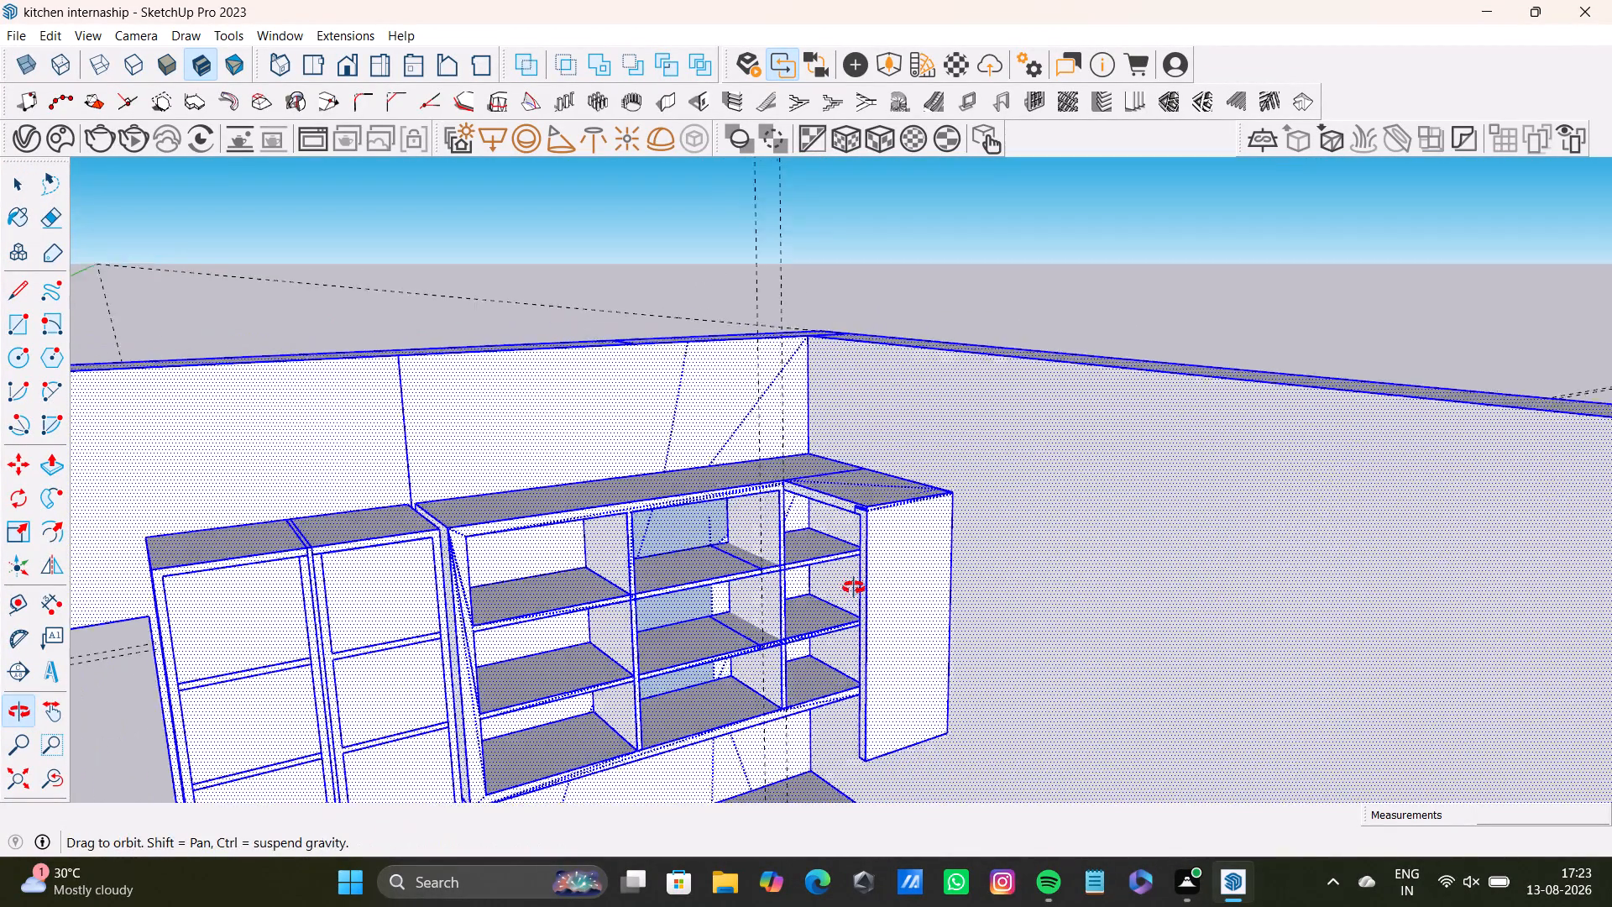
pyautogui.moveTo(854, 588); pyautogui.dragTo(882, 574, button='middle')
pyautogui.scroll(2, 837, 585)
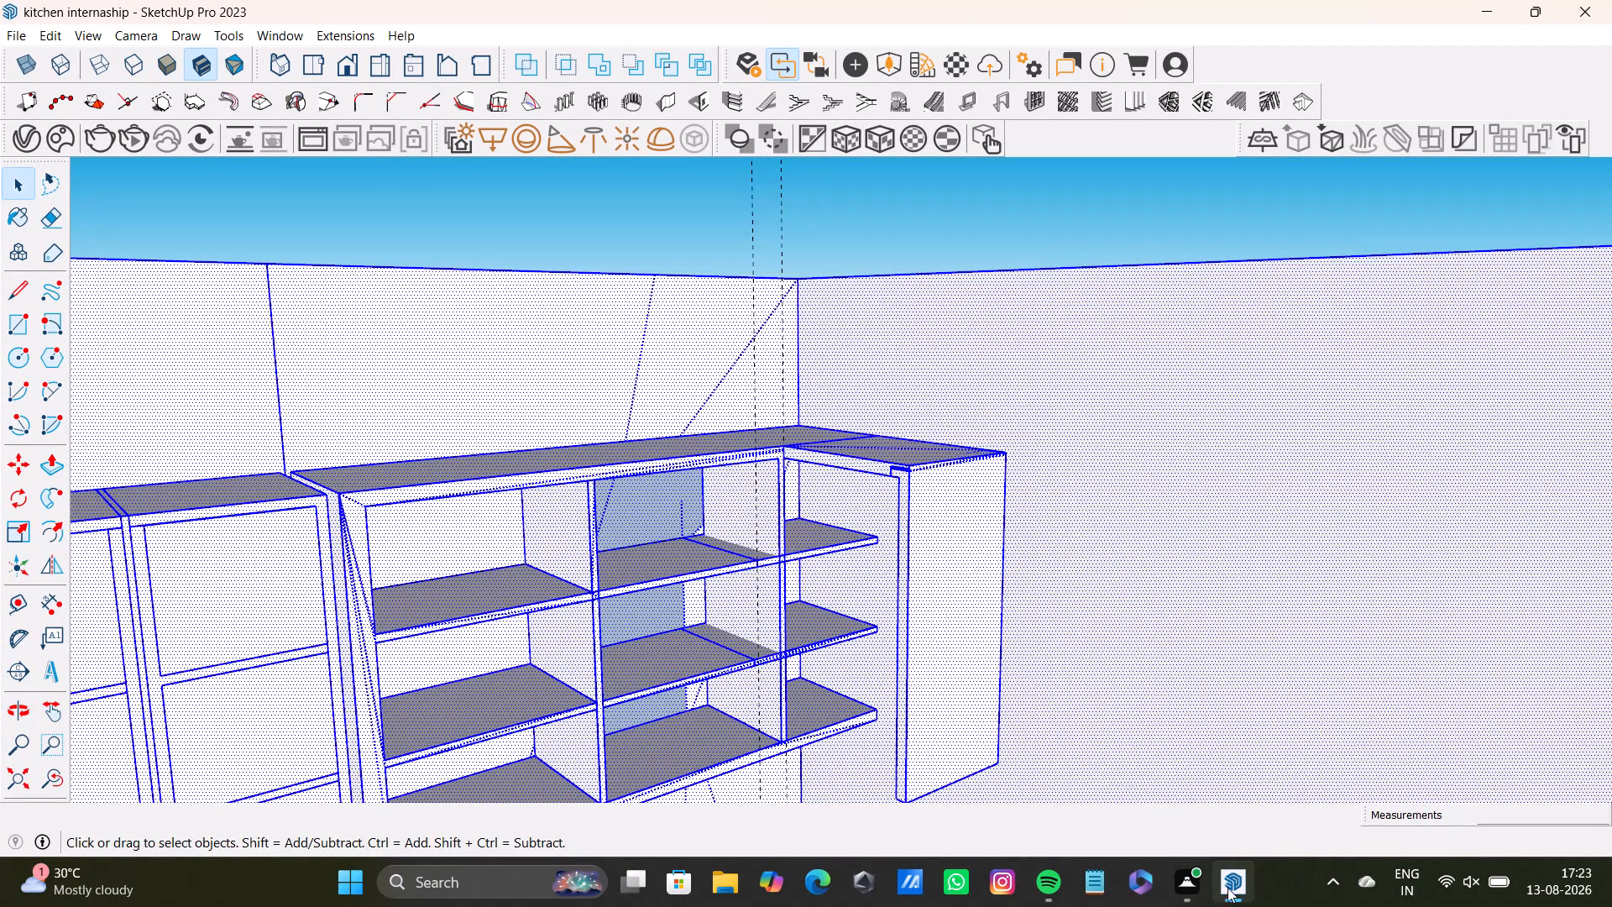
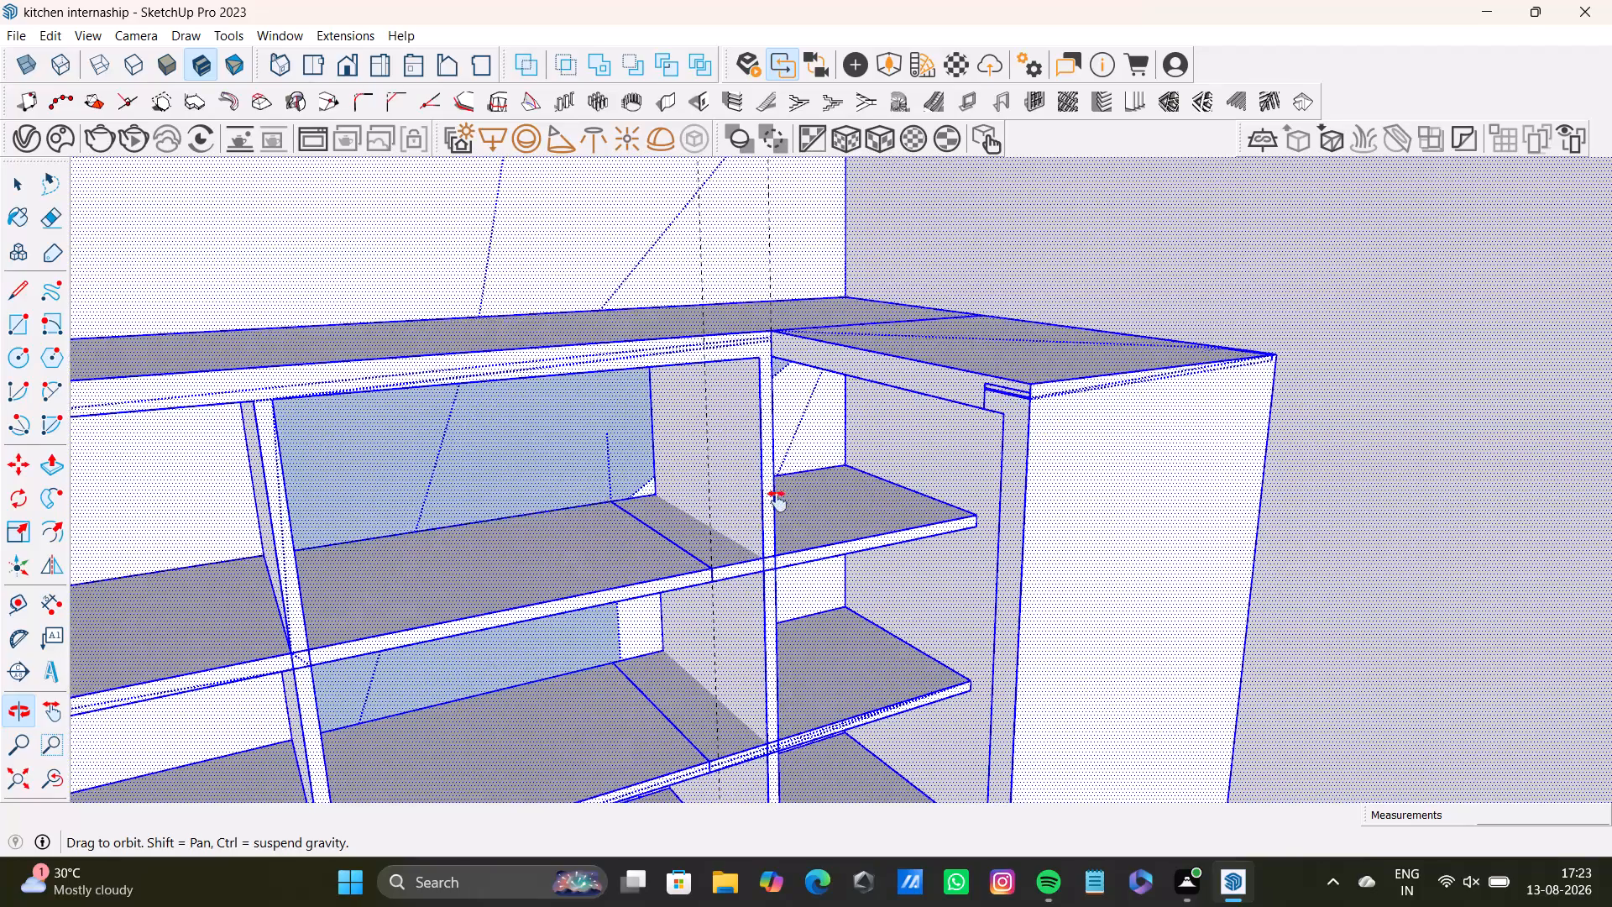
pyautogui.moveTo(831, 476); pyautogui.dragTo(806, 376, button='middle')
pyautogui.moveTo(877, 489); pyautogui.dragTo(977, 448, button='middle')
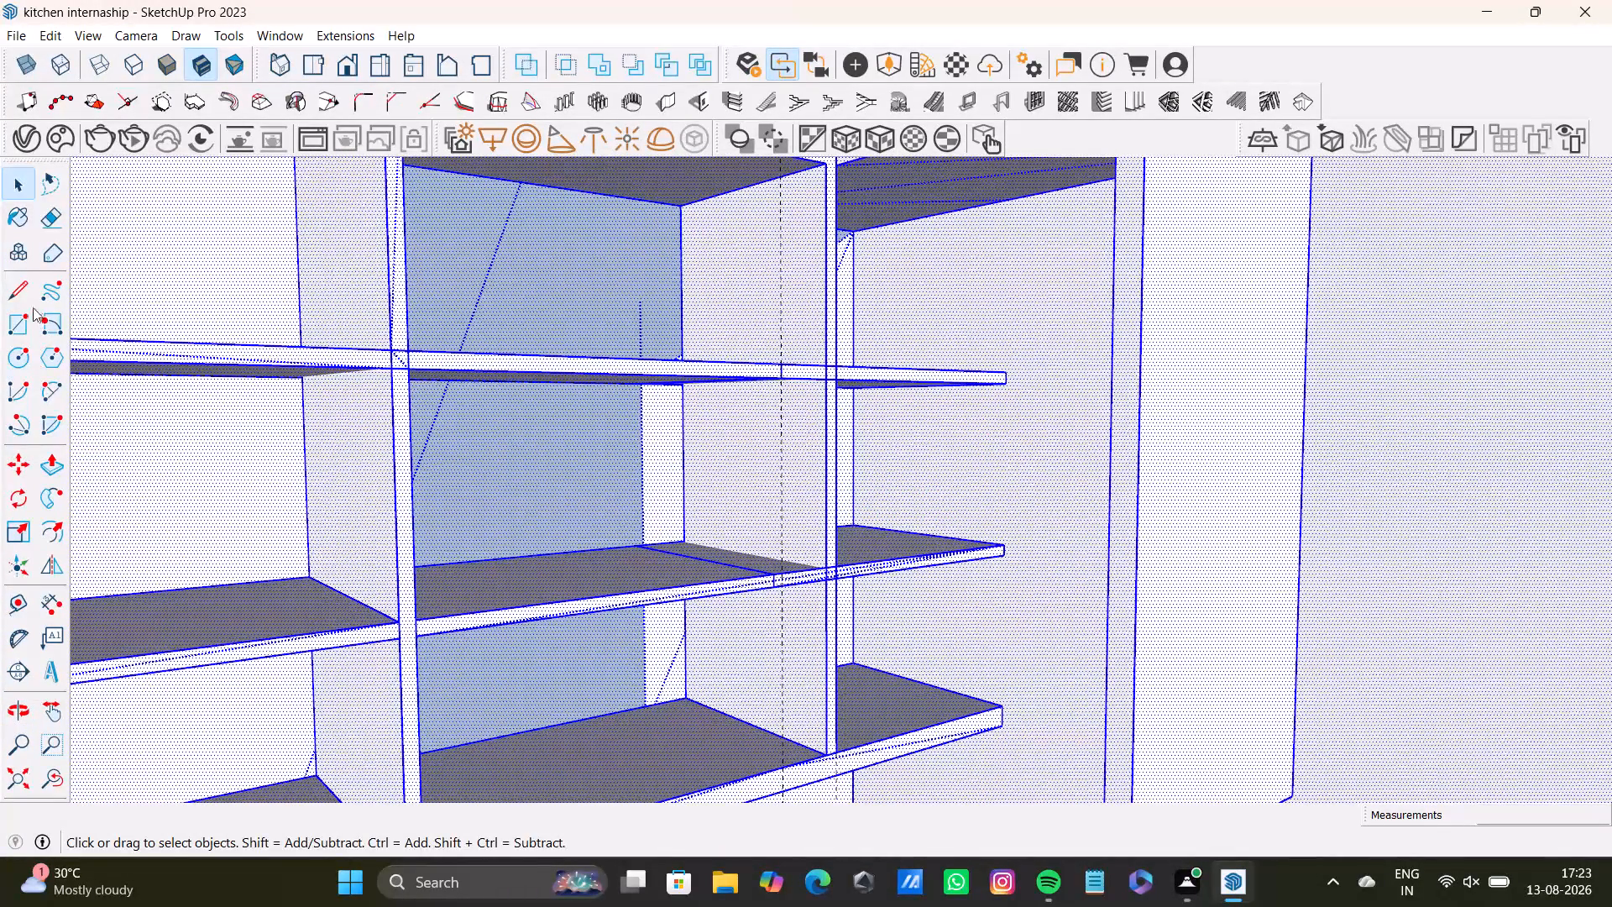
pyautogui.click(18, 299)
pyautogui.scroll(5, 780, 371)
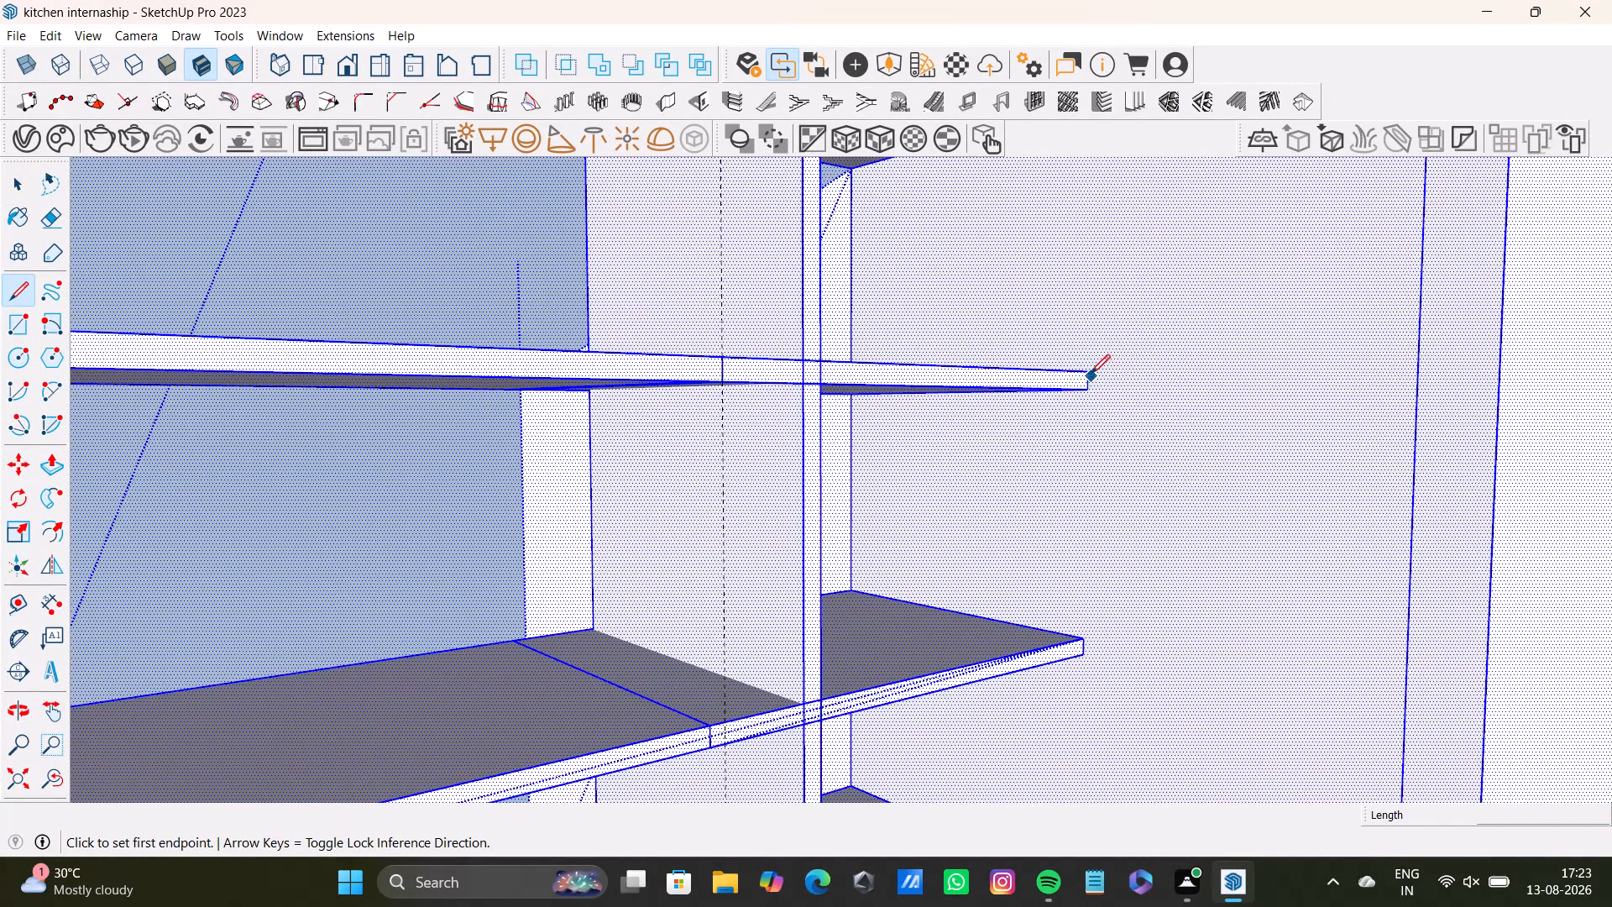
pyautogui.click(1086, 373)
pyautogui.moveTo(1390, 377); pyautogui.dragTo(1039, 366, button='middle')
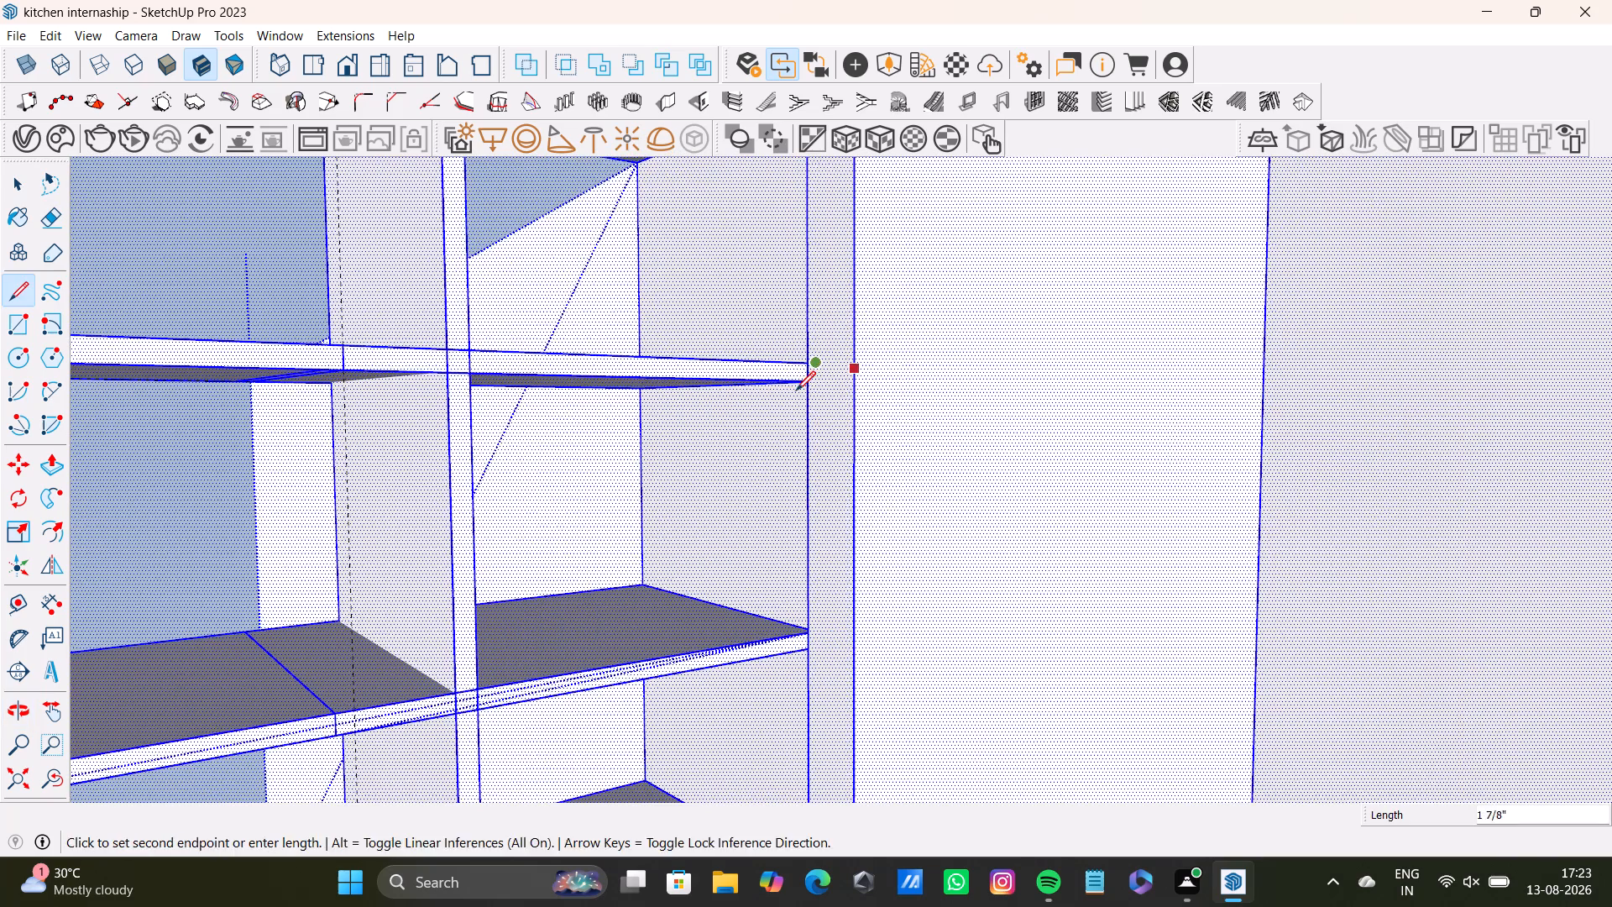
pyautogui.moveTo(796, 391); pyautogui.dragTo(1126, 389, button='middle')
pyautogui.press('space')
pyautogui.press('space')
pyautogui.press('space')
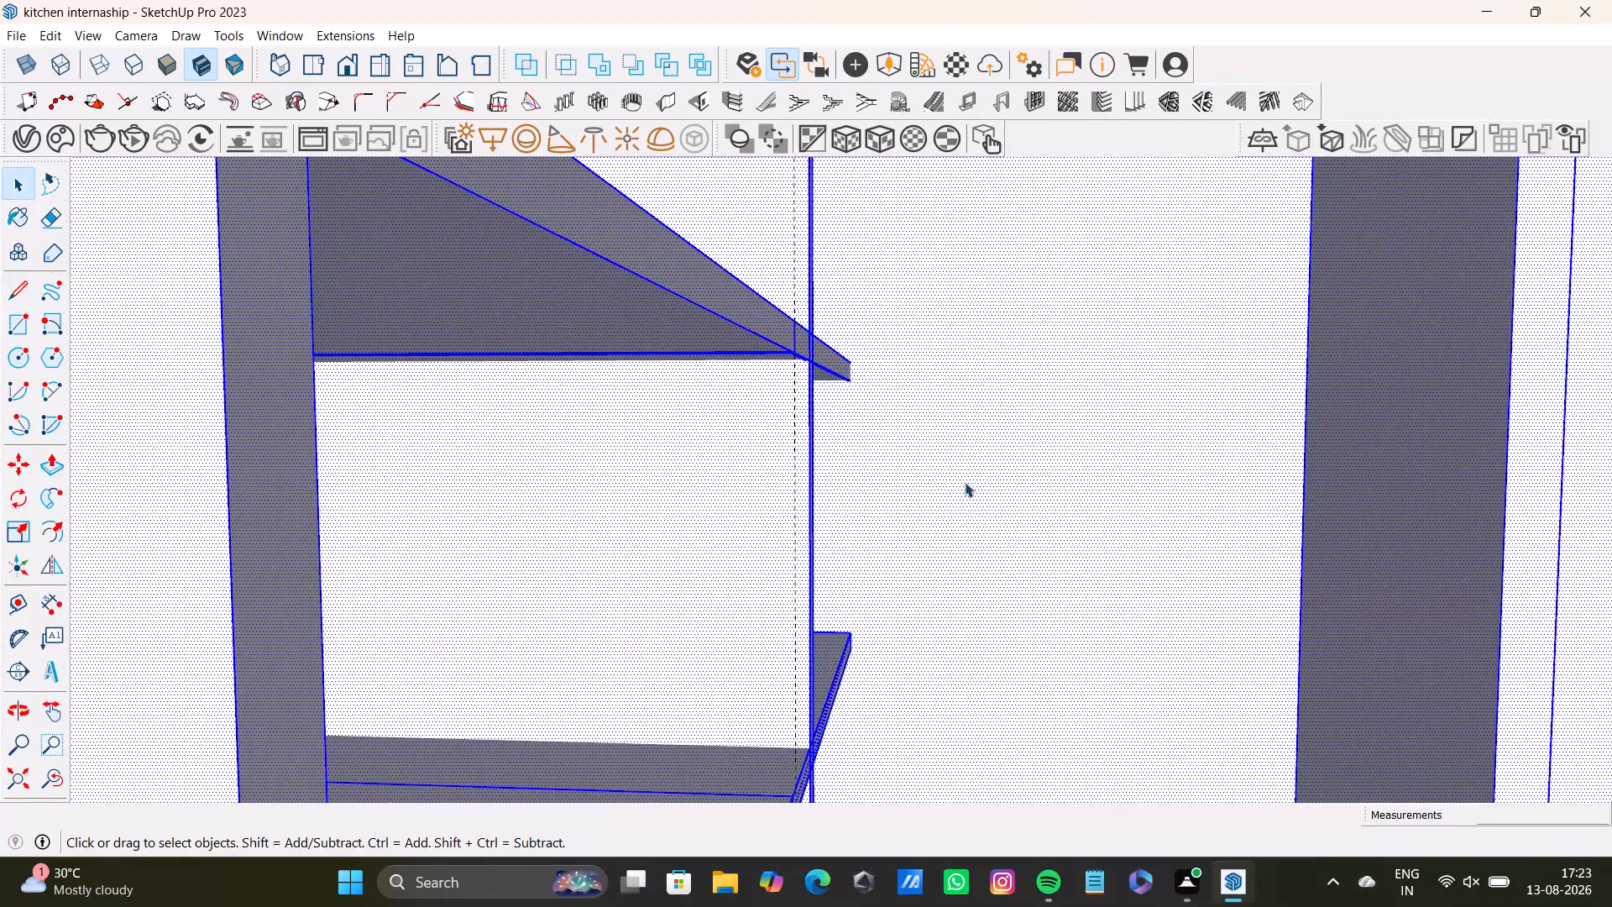
# Clear the selection and examine the corner shelves' open ends and the end panel under the top extension from several angles.
pyautogui.scroll(-20, 965, 482)
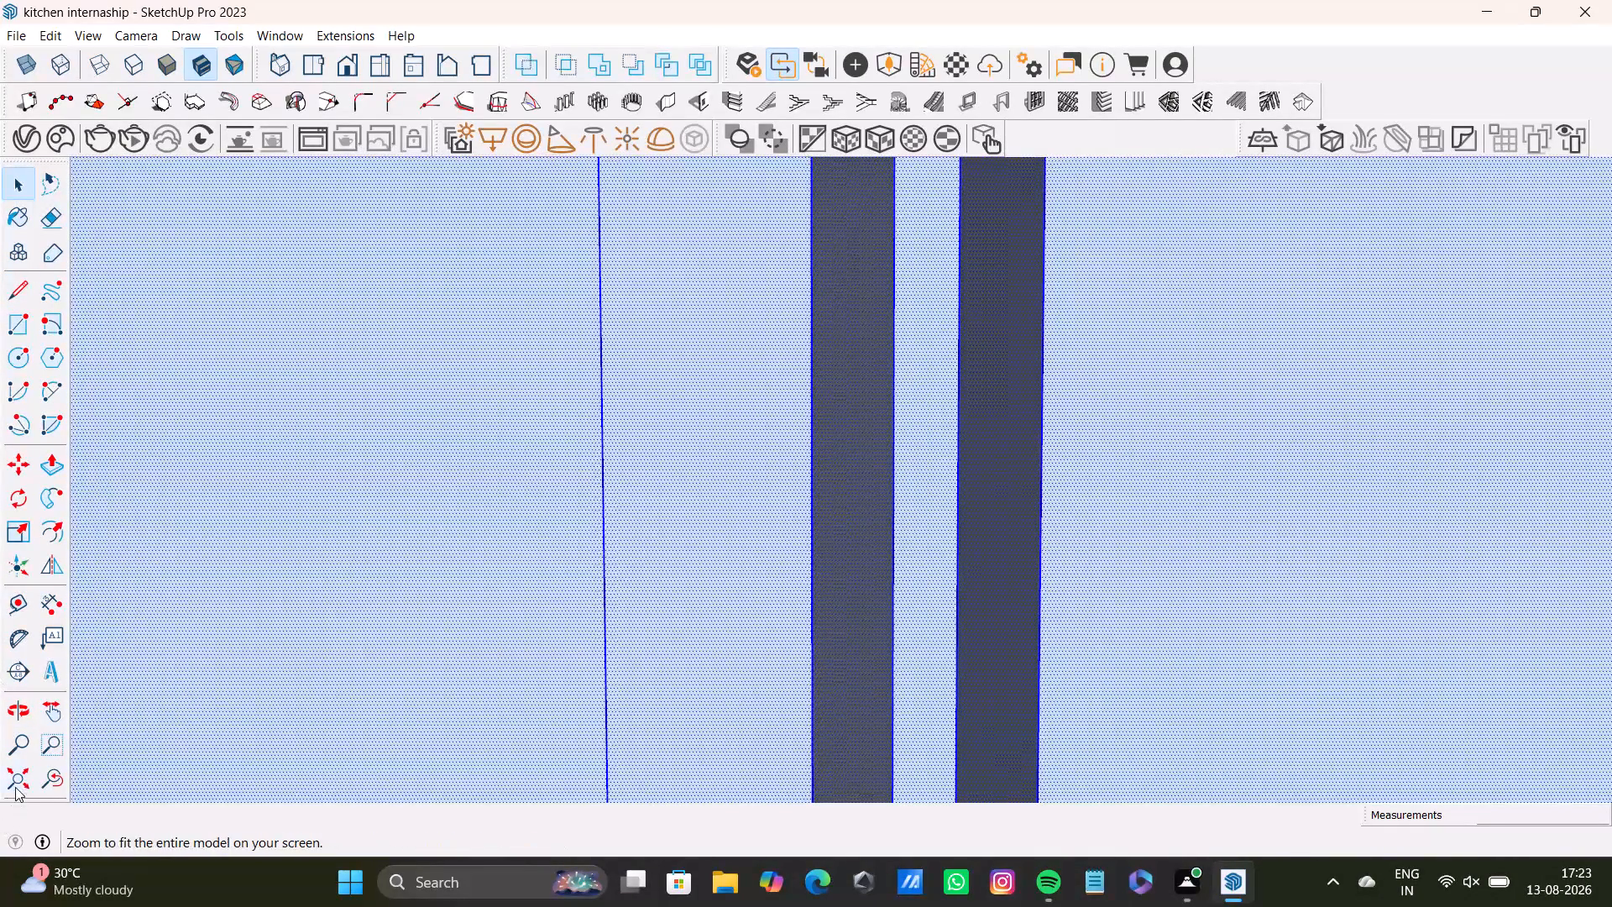
pyautogui.click(15, 787)
pyautogui.click(1049, 278)
pyautogui.click(1055, 291)
pyautogui.scroll(6, 735, 291)
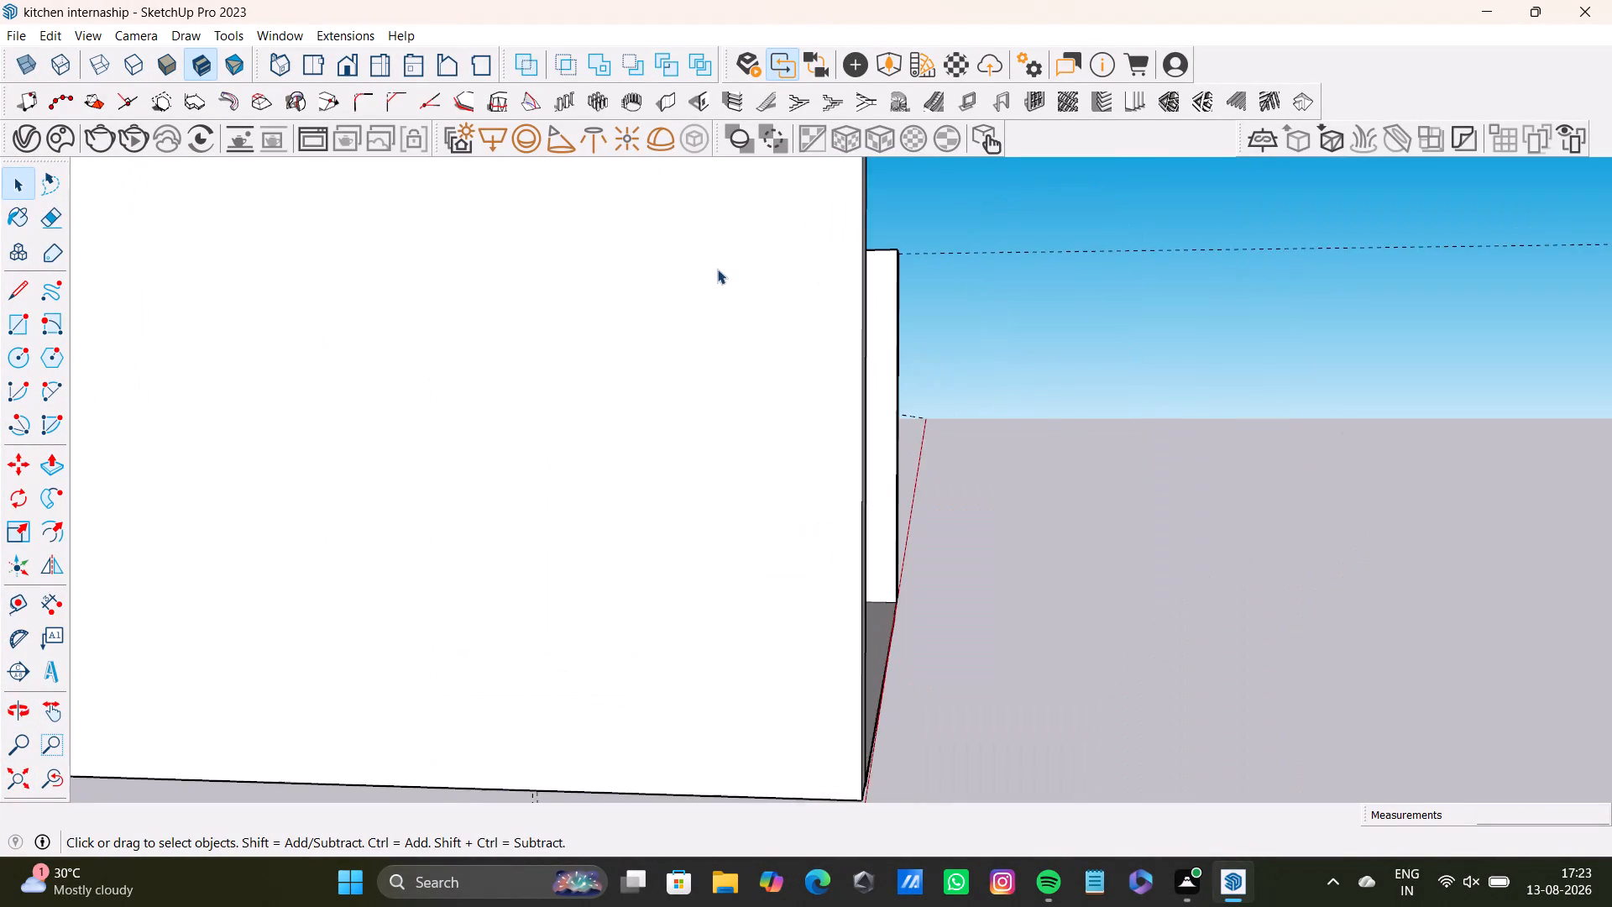
pyautogui.moveTo(717, 269); pyautogui.dragTo(489, 618, button='middle')
pyautogui.scroll(1, 849, 321)
pyautogui.keyDown('shift'); pyautogui.moveTo(849, 321); pyautogui.dragTo(512, 824, button='middle'); pyautogui.keyUp('shift')
pyautogui.keyDown('shift'); pyautogui.scroll(-1, 501, 798); pyautogui.keyUp('shift')
pyautogui.scroll(5, 474, 643)
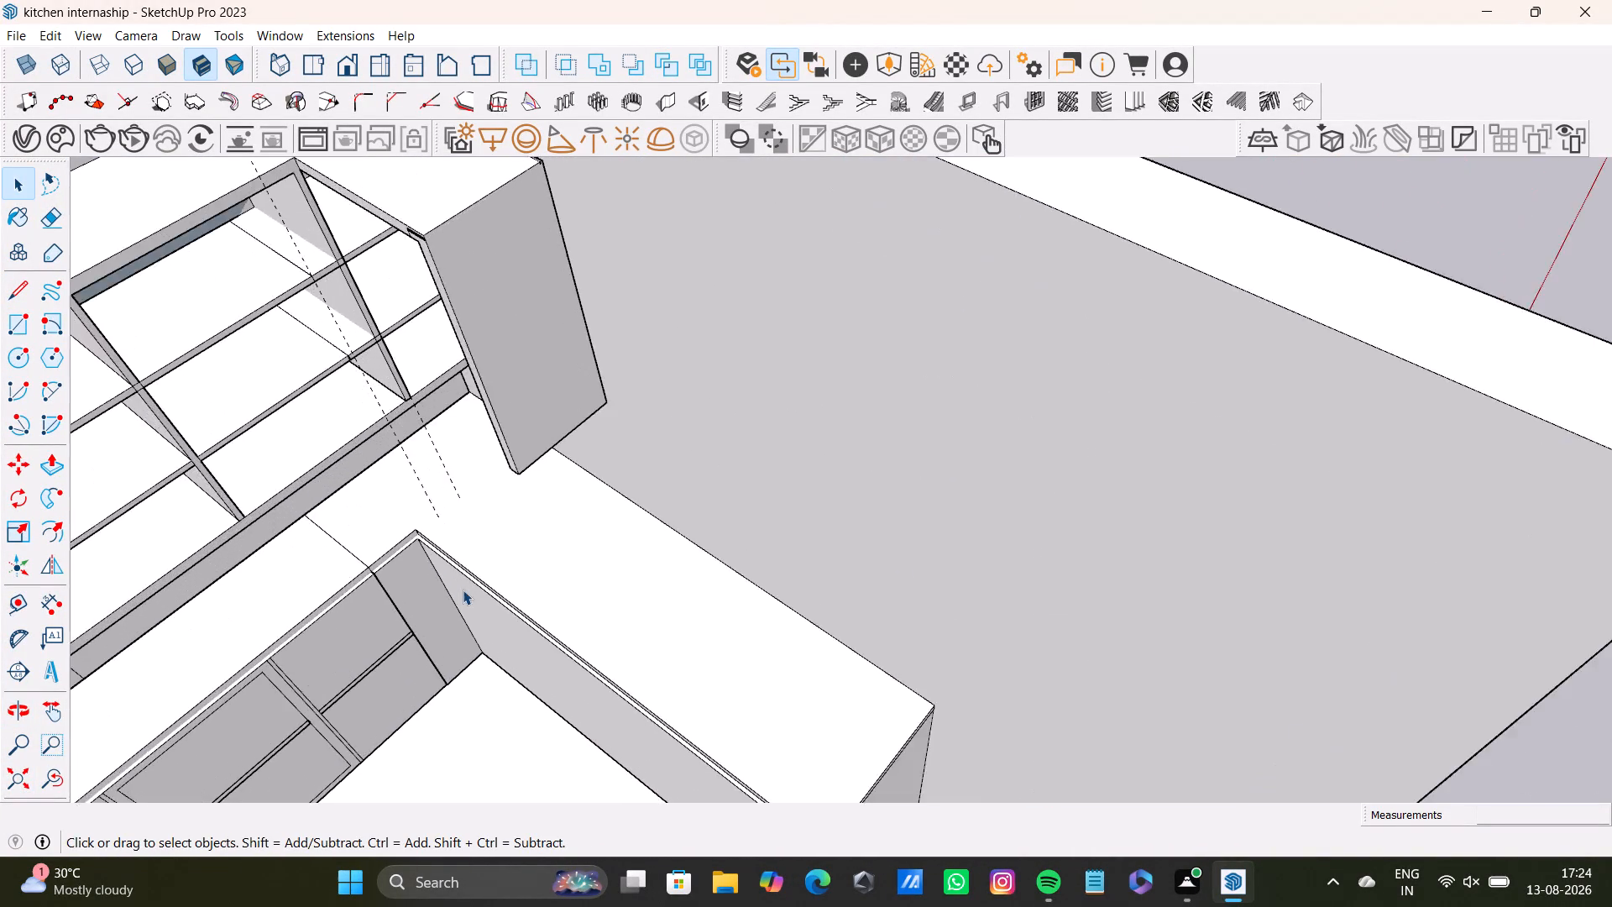
pyautogui.scroll(3, 463, 590)
pyautogui.keyDown('shift'); pyautogui.moveTo(463, 581); pyautogui.dragTo(491, 793, button='middle'); pyautogui.keyUp('shift')
pyautogui.moveTo(492, 691); pyautogui.dragTo(711, 502, button='middle')
pyautogui.scroll(5, 512, 590)
pyautogui.keyDown('shift'); pyautogui.moveTo(509, 580); pyautogui.dragTo(509, 634, button='middle'); pyautogui.keyUp('shift')
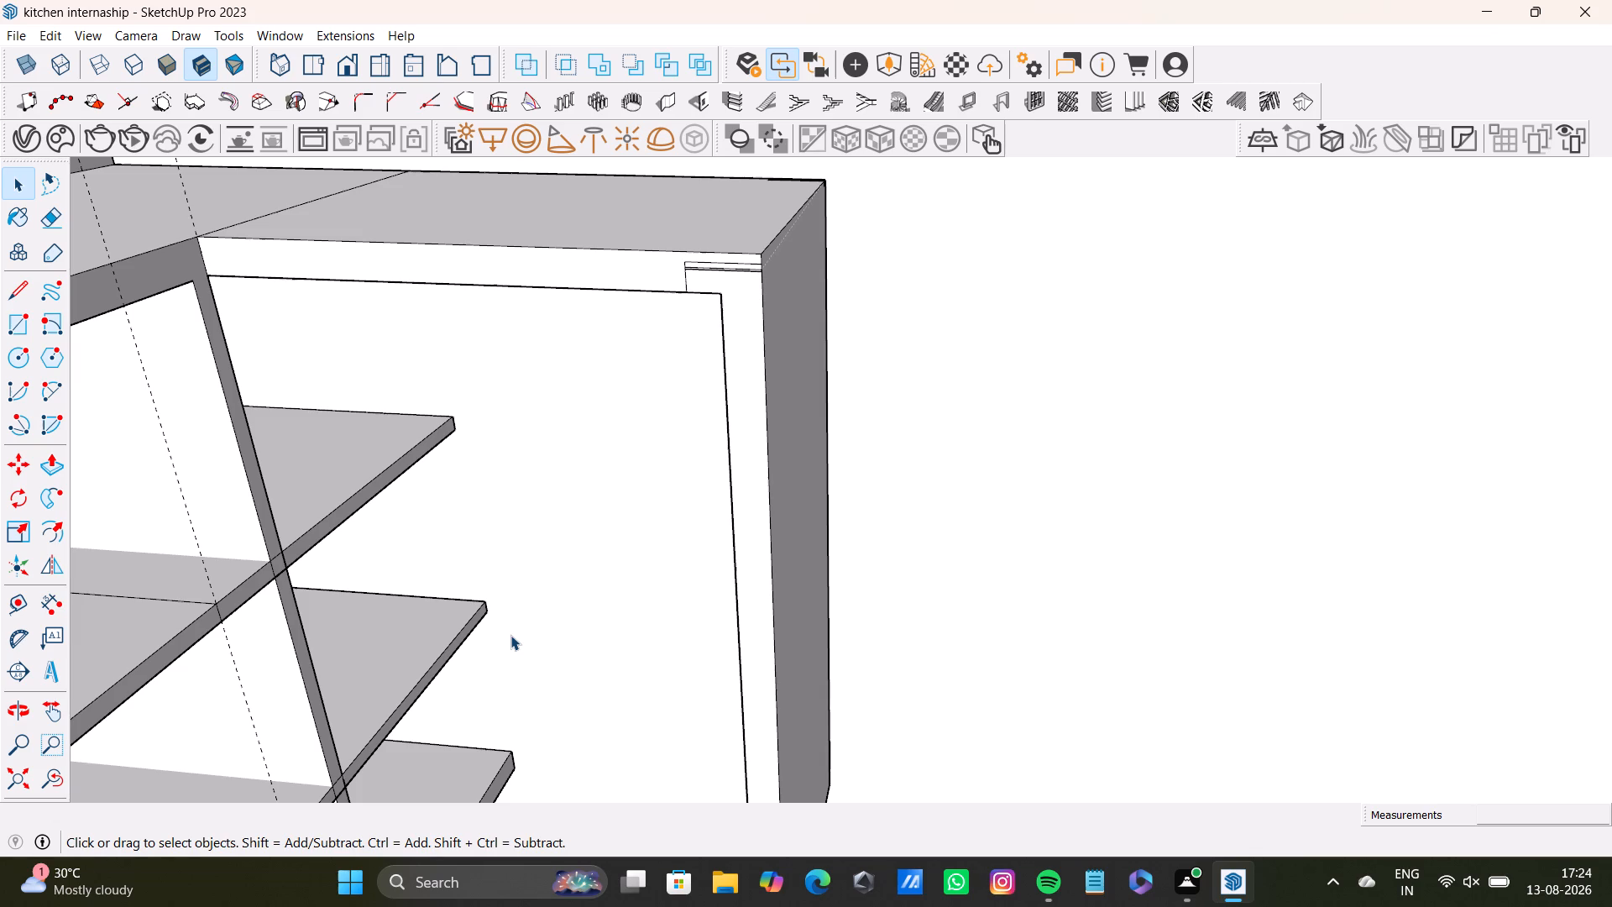
pyautogui.moveTo(451, 493); pyautogui.dragTo(678, 392, button='middle')
pyautogui.moveTo(640, 472); pyautogui.dragTo(498, 442, button='middle')
pyautogui.moveTo(512, 436); pyautogui.dragTo(743, 343, button='middle')
pyautogui.scroll(2, 742, 366)
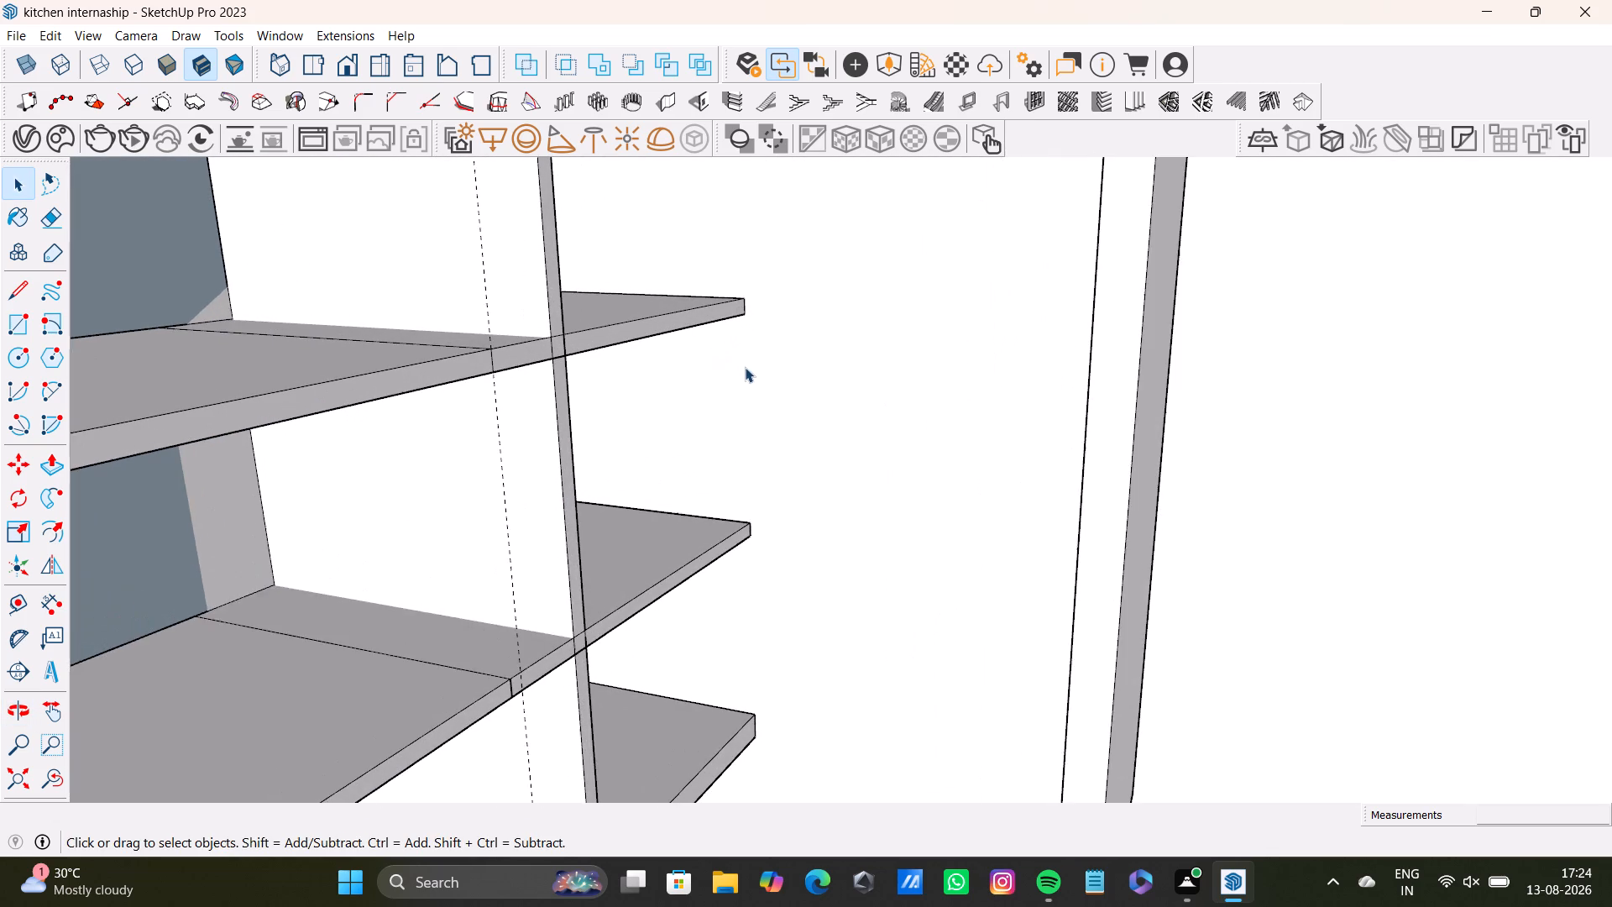
pyautogui.moveTo(745, 367); pyautogui.dragTo(592, 567, button='middle')
pyautogui.moveTo(598, 558); pyautogui.dragTo(773, 467, button='middle')
pyautogui.scroll(13, 424, 545)
pyautogui.moveTo(504, 578); pyautogui.dragTo(432, 594, button='middle')
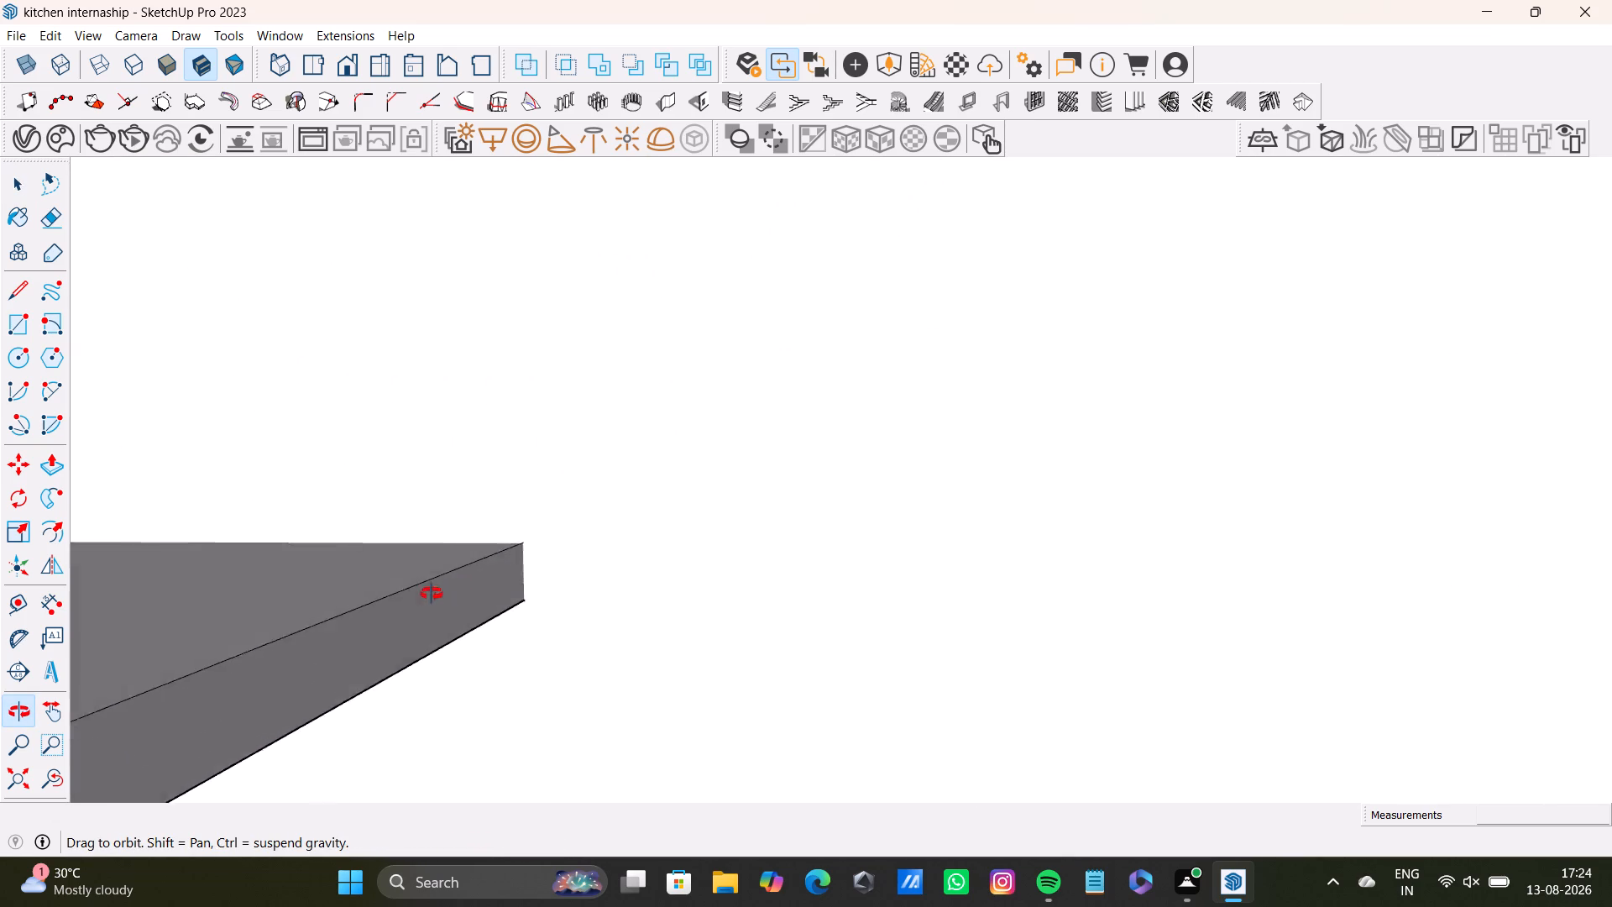
pyautogui.moveTo(432, 594); pyautogui.dragTo(352, 682, button='middle')
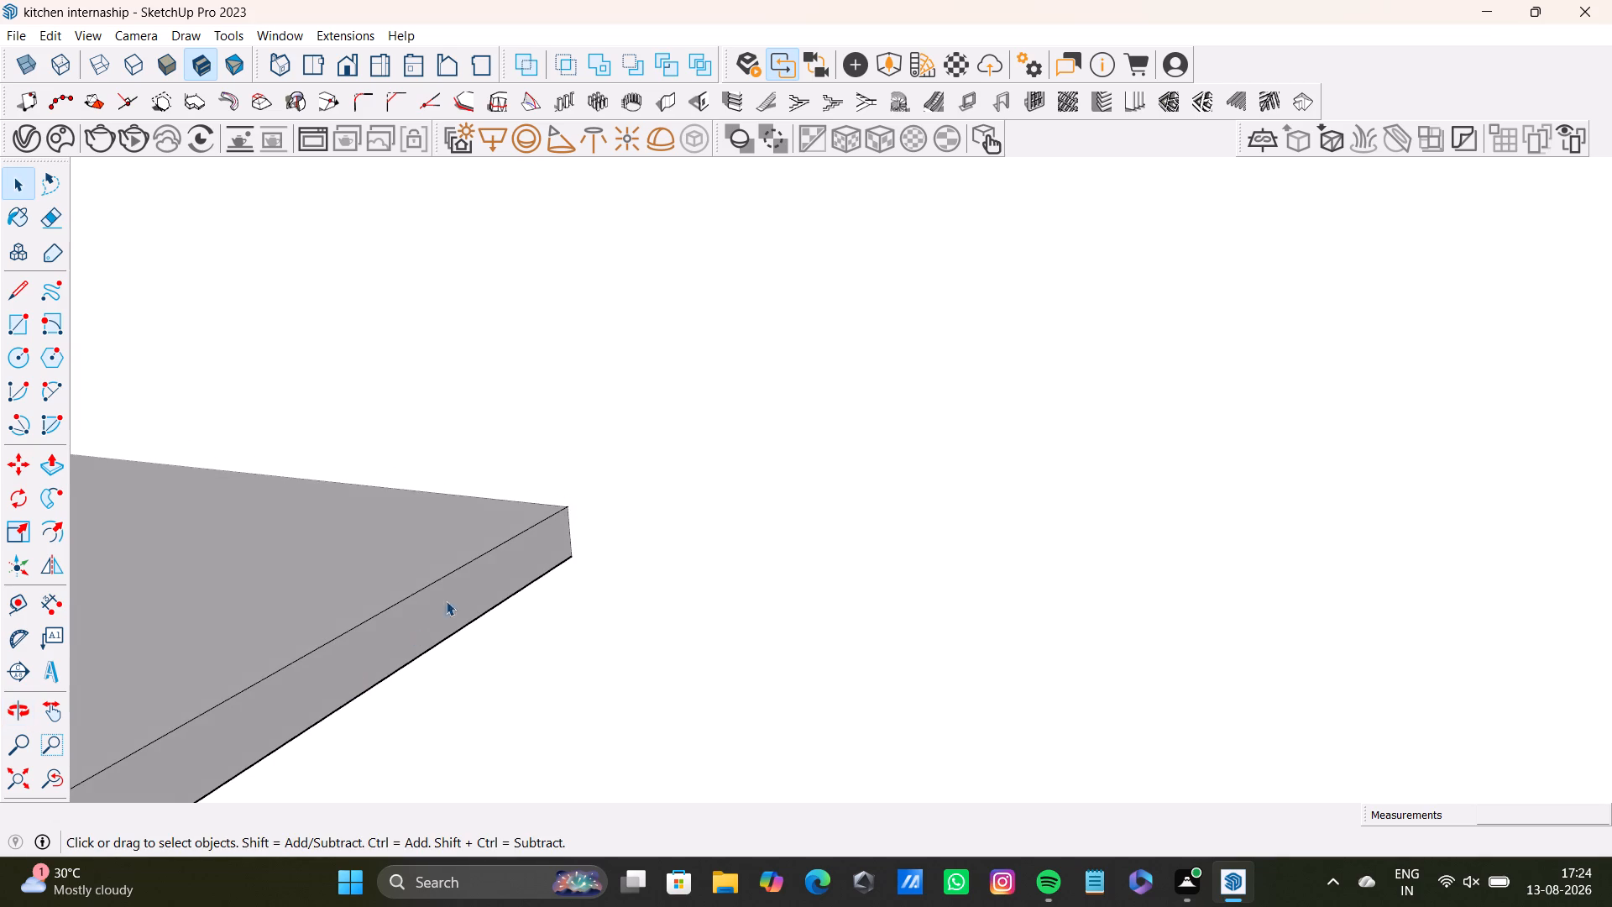
pyautogui.scroll(-9, 449, 569)
pyautogui.scroll(1, 449, 569)
pyautogui.scroll(-8, 449, 569)
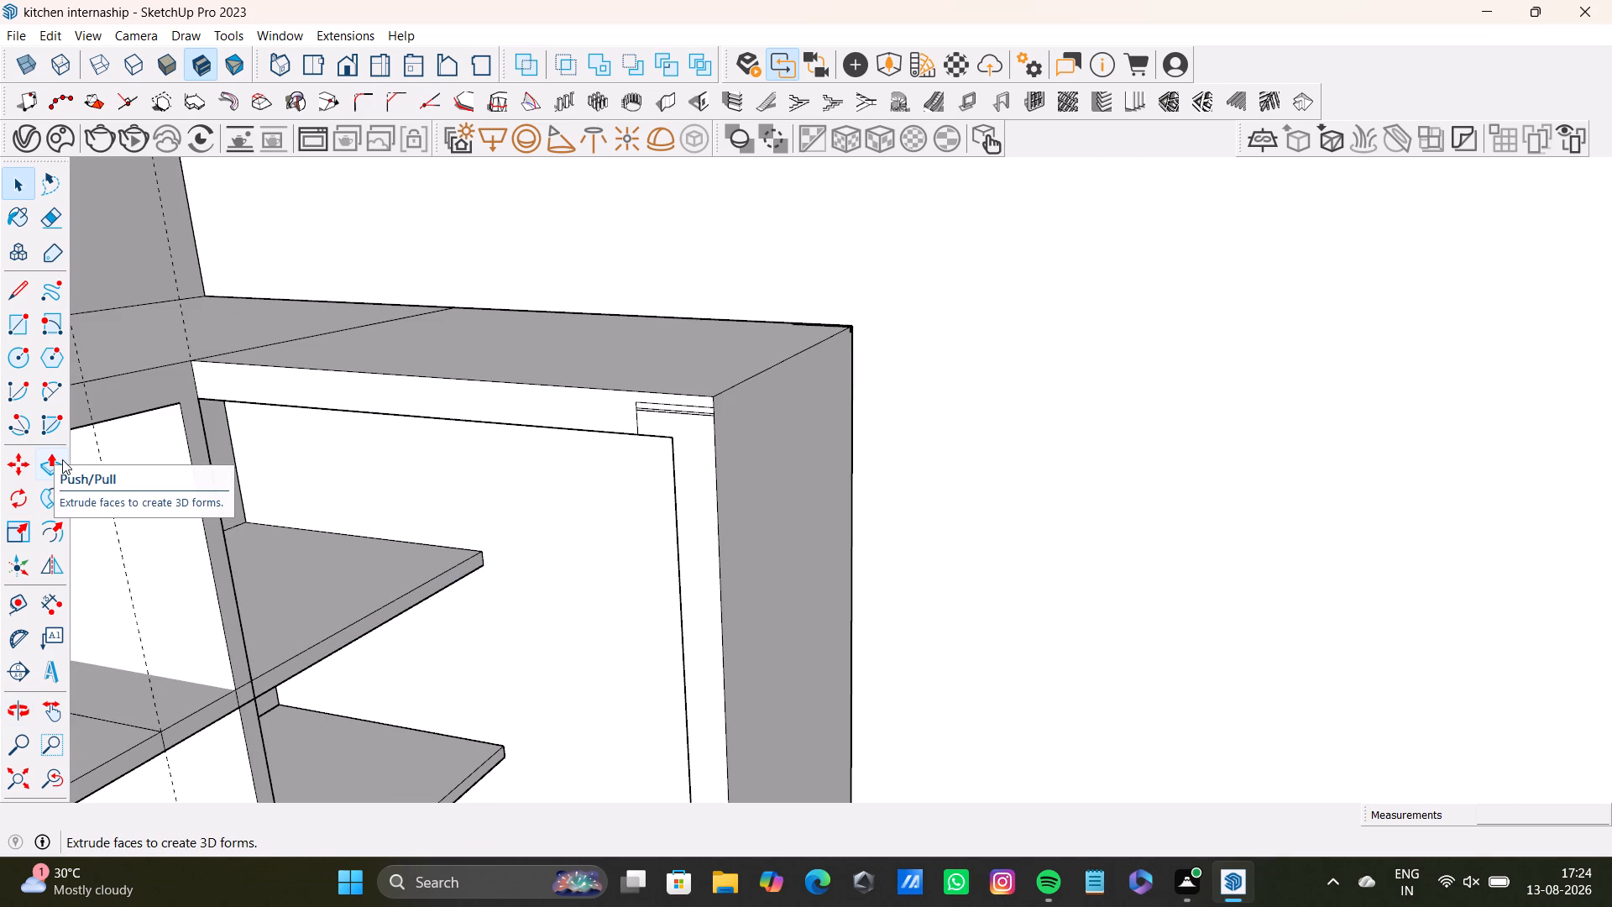
# Draw a thin rectangle about 7/8" by 1' 7 13/16" on the side wall from the upper shelf's end to the end panel.
pyautogui.click(9, 329)
pyautogui.scroll(3, 318, 545)
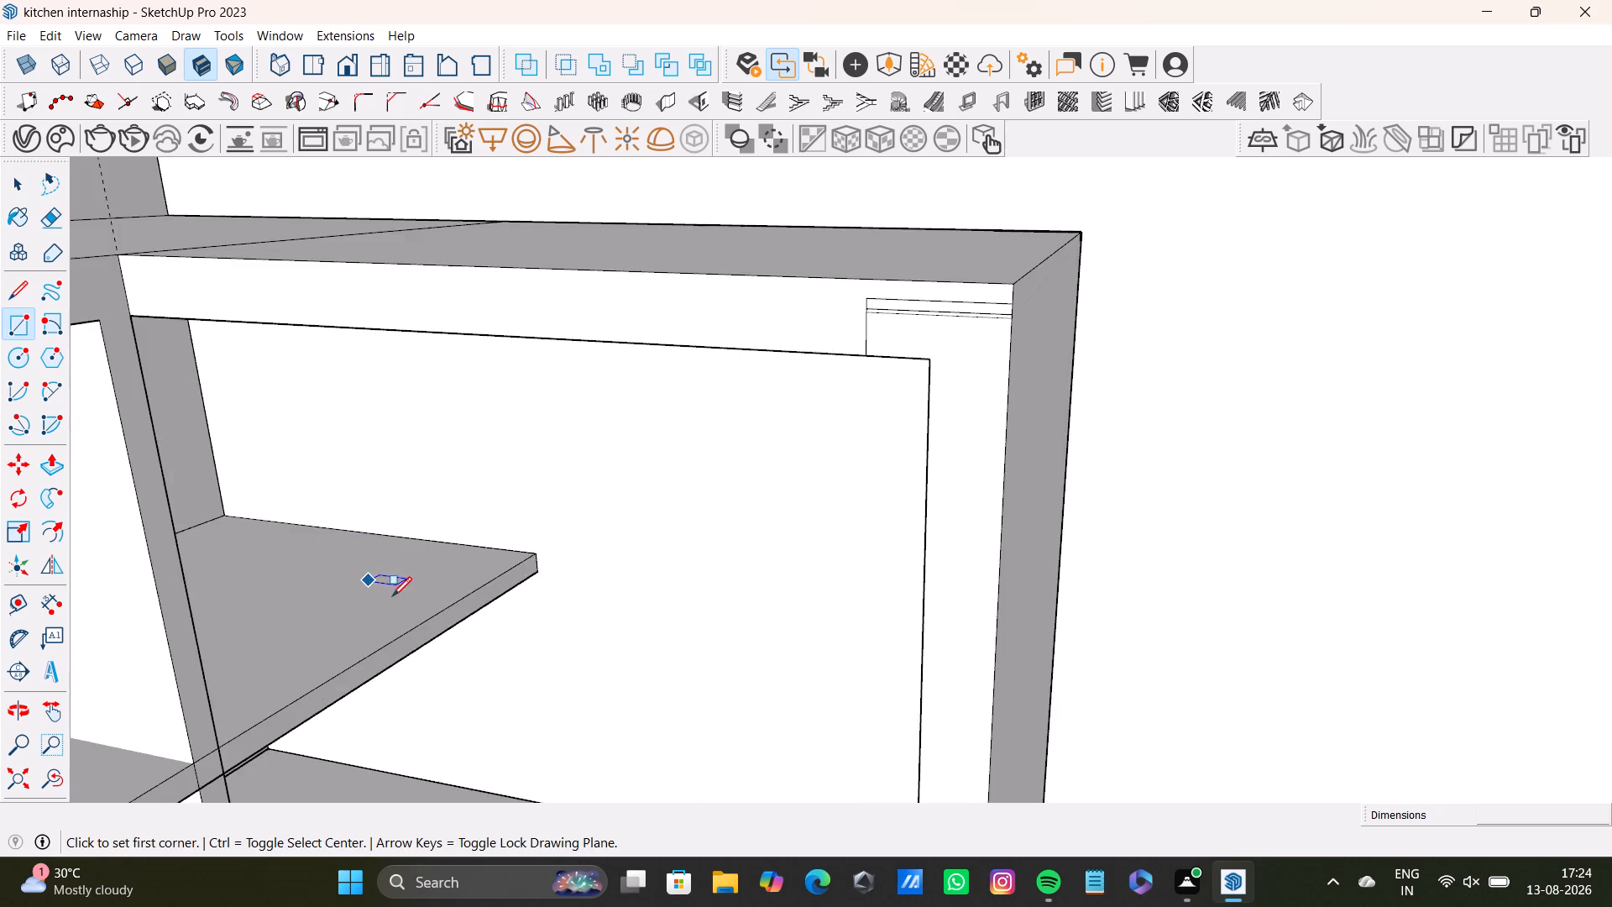
pyautogui.moveTo(395, 596); pyautogui.dragTo(524, 535, button='middle')
pyautogui.click(425, 630)
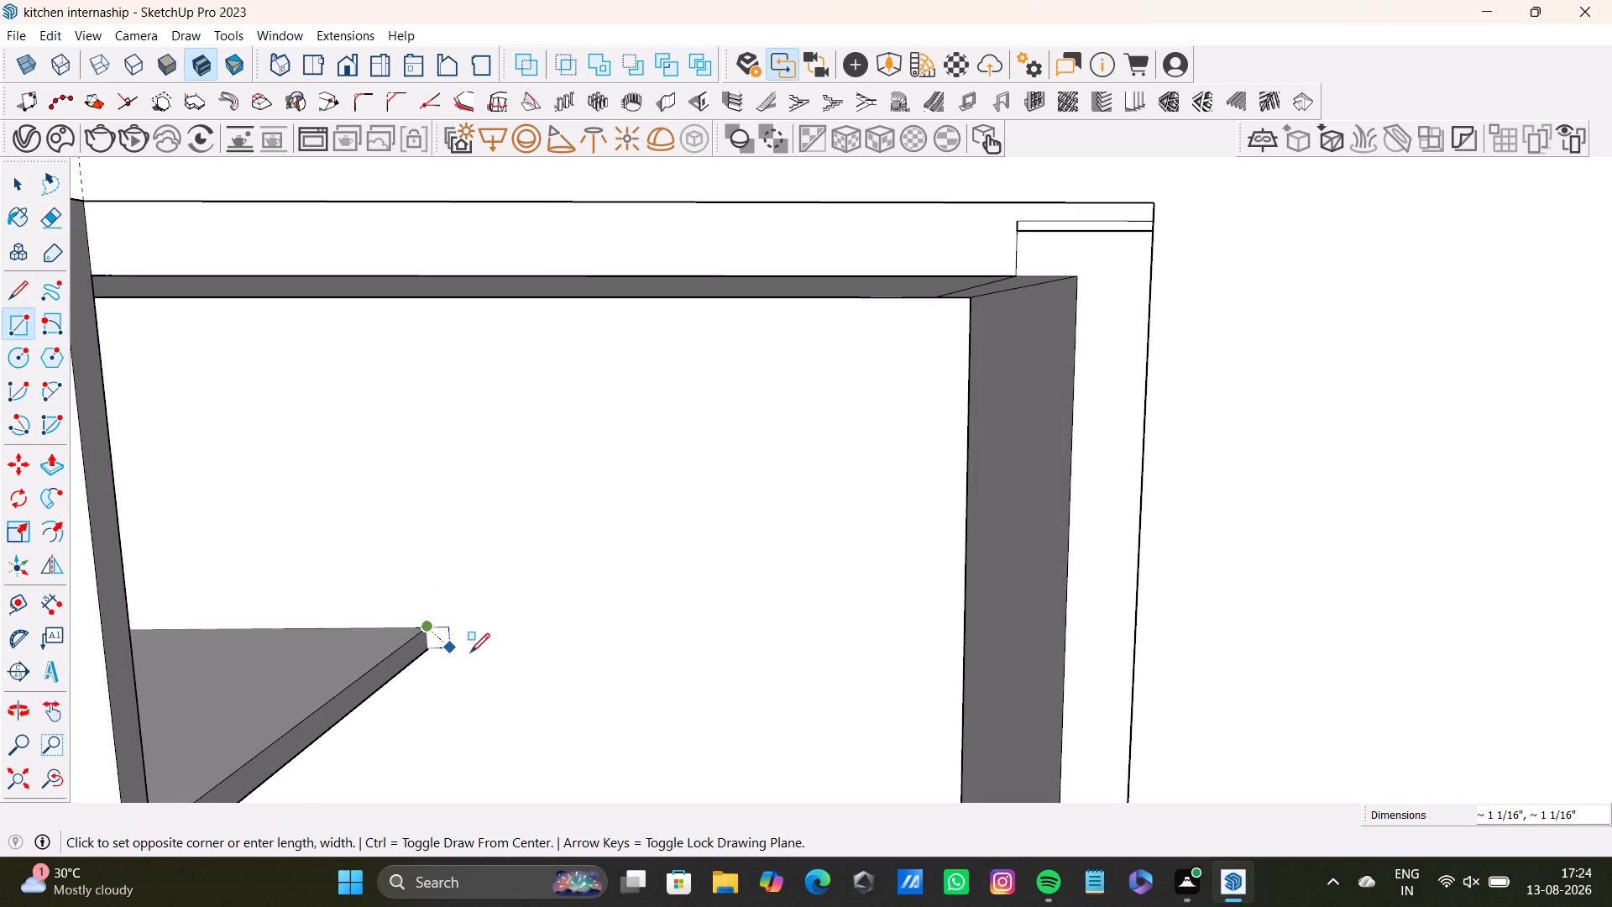
pyautogui.click(964, 648)
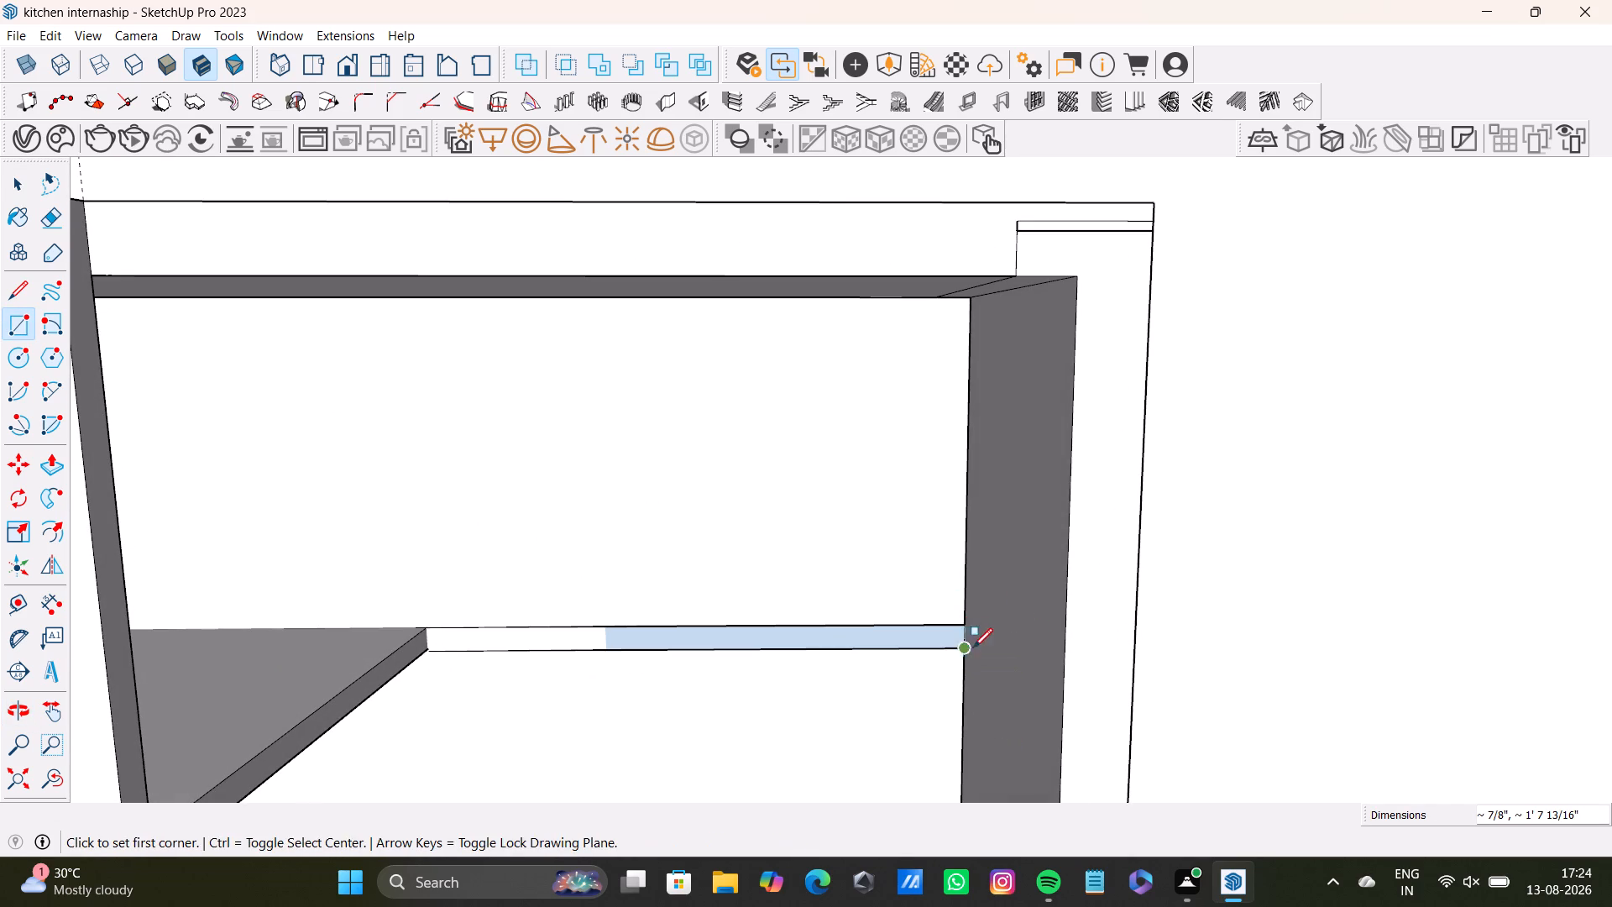
pyautogui.press('space')
# Push/Pull the thin rectangle out from the side wall to the front corner where the upper shelf meets the vertical divider.
pyautogui.click(716, 634)
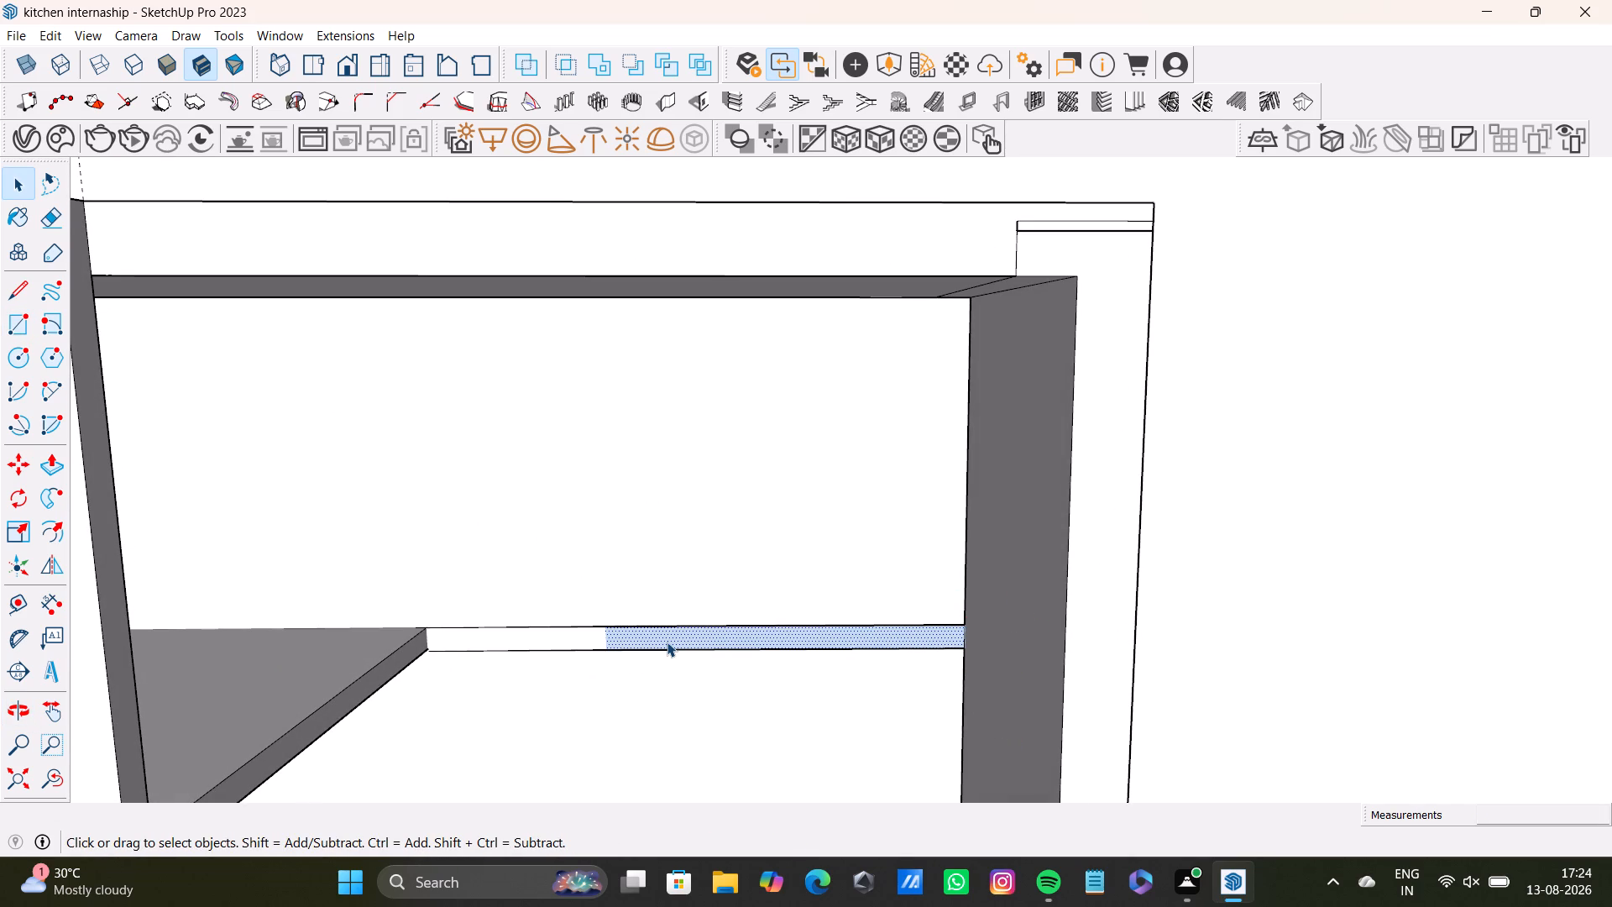
pyautogui.press('p')
pyautogui.moveTo(678, 630); pyautogui.dragTo(649, 698)
pyautogui.moveTo(706, 637); pyautogui.dragTo(648, 767)
pyautogui.scroll(-3, 641, 752)
pyautogui.keyDown('shift'); pyautogui.moveTo(641, 752); pyautogui.dragTo(662, 475, button='middle'); pyautogui.keyUp('shift')
pyautogui.moveTo(688, 531); pyautogui.dragTo(662, 634, button='middle')
pyautogui.moveTo(681, 523); pyautogui.dragTo(536, 564)
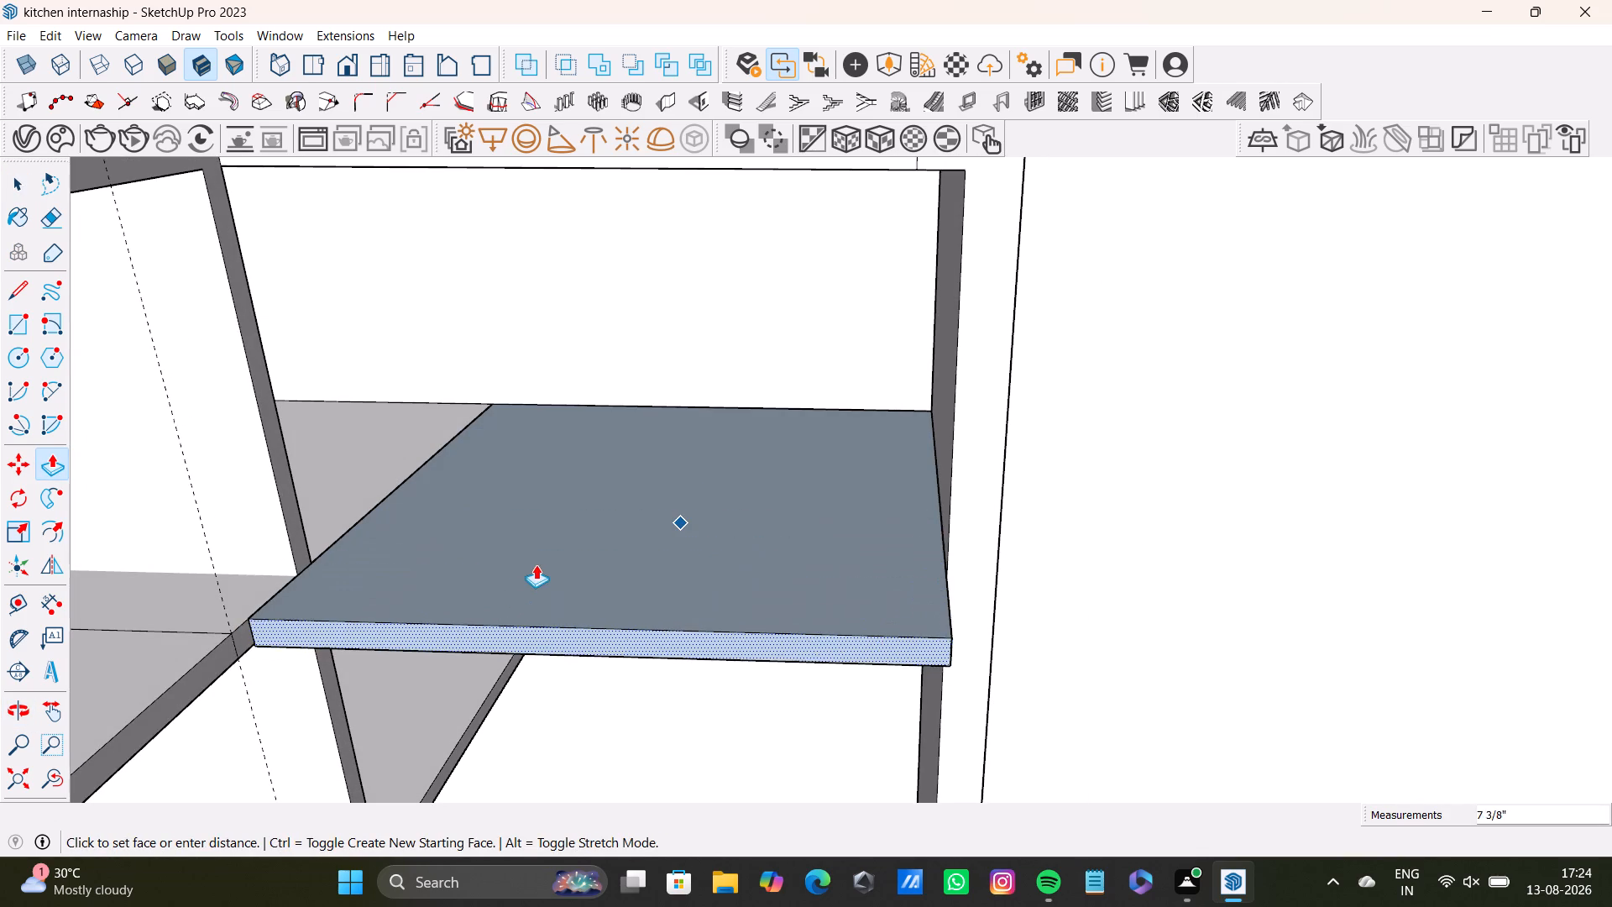
pyautogui.moveTo(536, 564); pyautogui.dragTo(558, 532)
pyautogui.moveTo(586, 594); pyautogui.dragTo(348, 562, button='middle')
pyautogui.scroll(6, 390, 491)
pyautogui.click(426, 458)
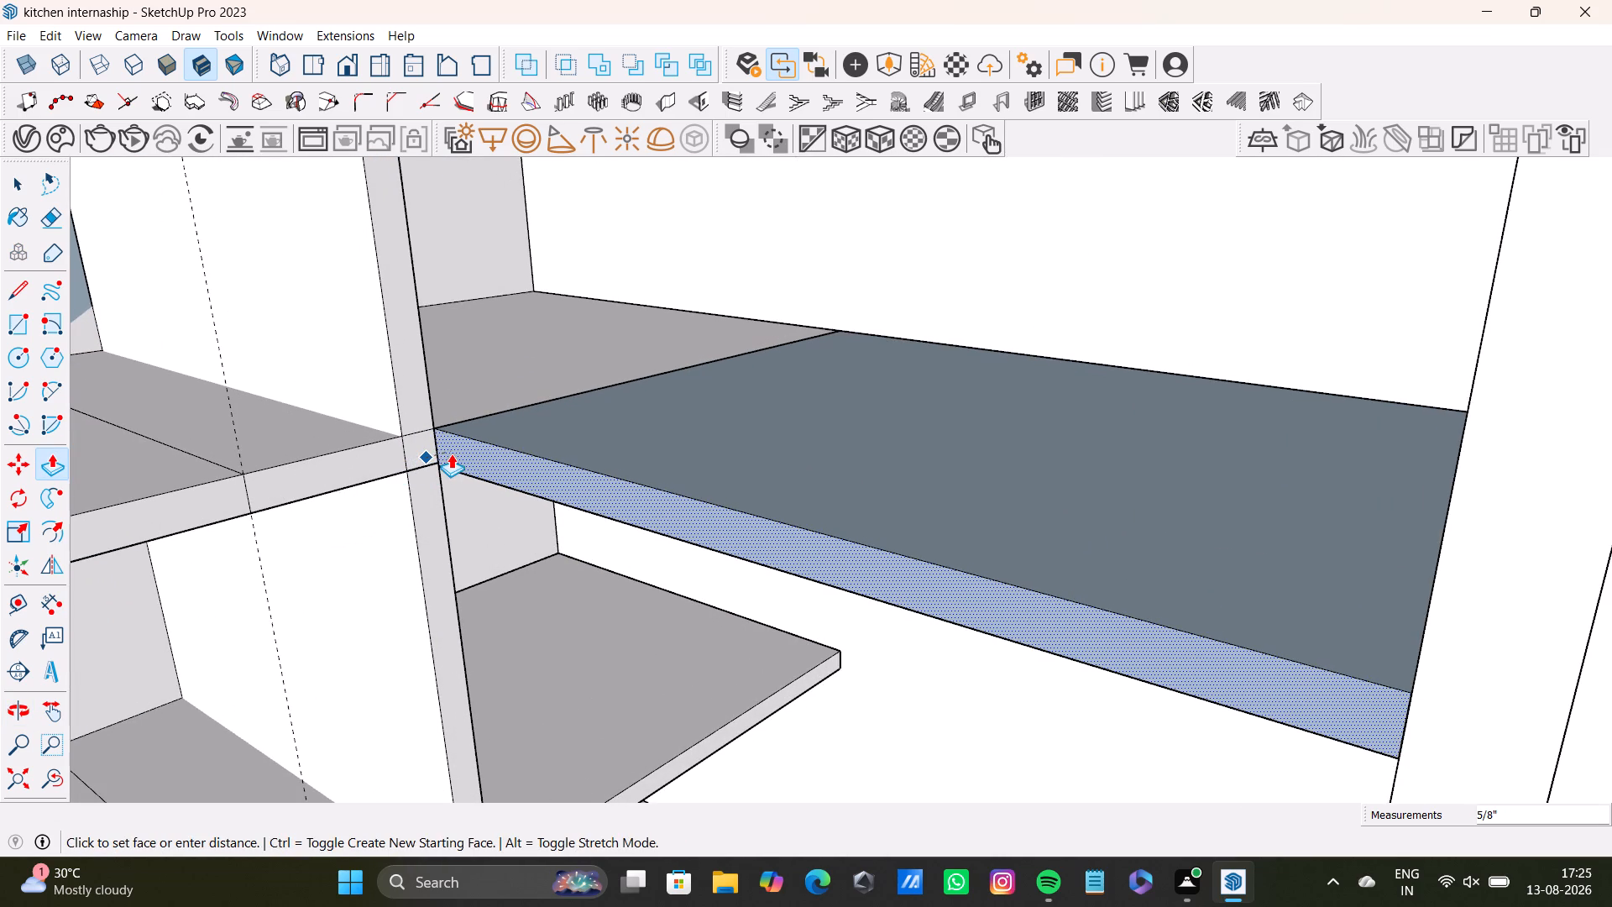
pyautogui.click(451, 453)
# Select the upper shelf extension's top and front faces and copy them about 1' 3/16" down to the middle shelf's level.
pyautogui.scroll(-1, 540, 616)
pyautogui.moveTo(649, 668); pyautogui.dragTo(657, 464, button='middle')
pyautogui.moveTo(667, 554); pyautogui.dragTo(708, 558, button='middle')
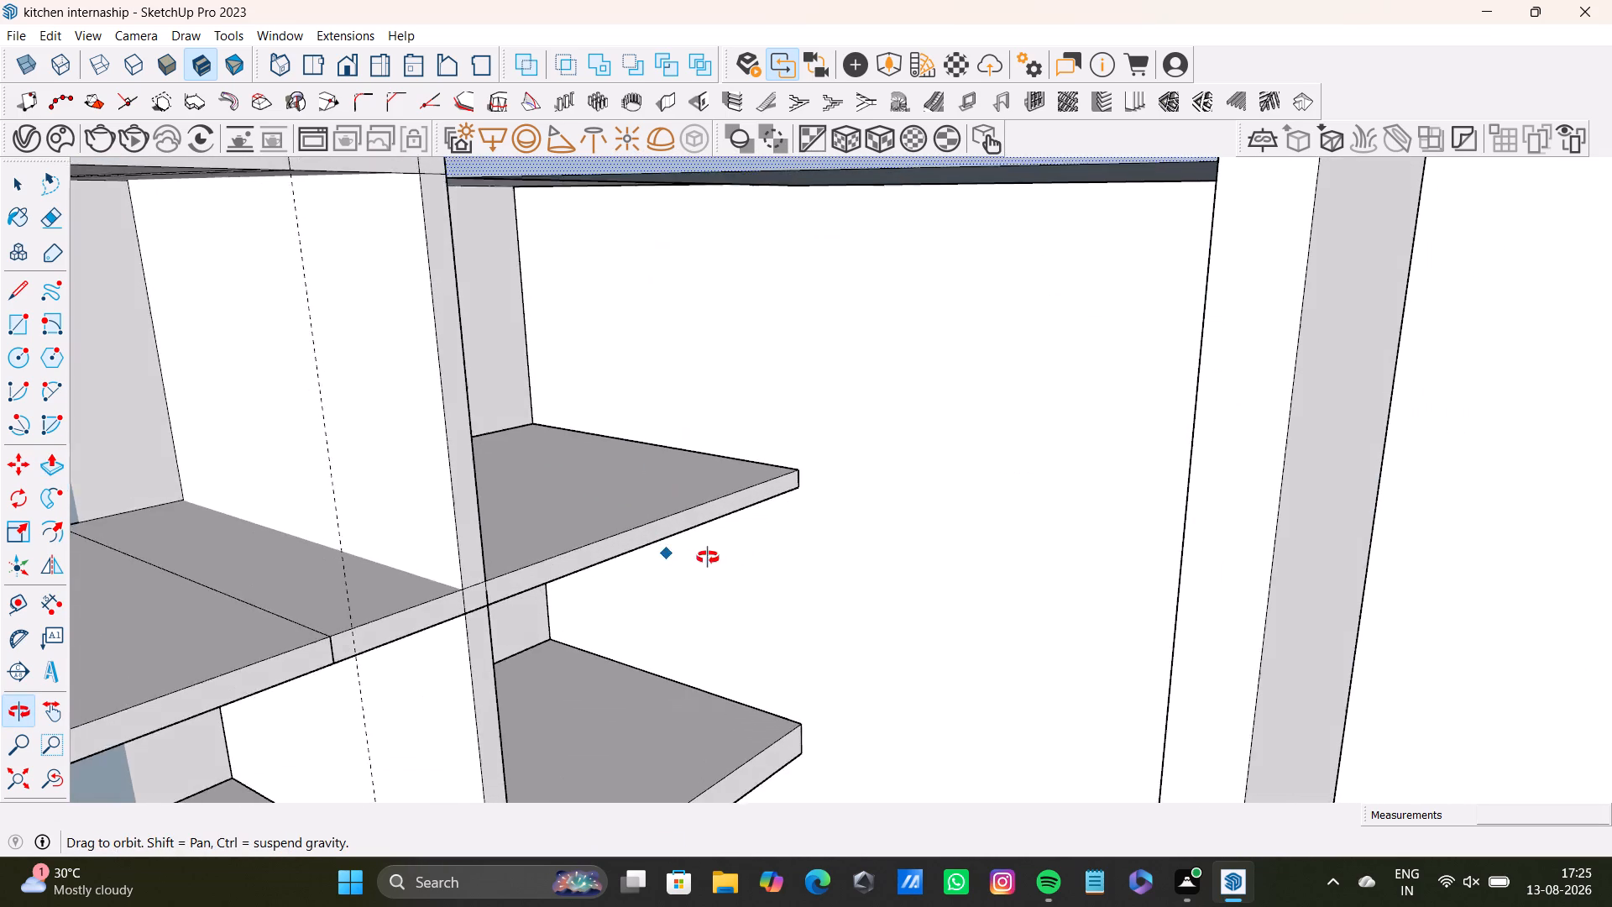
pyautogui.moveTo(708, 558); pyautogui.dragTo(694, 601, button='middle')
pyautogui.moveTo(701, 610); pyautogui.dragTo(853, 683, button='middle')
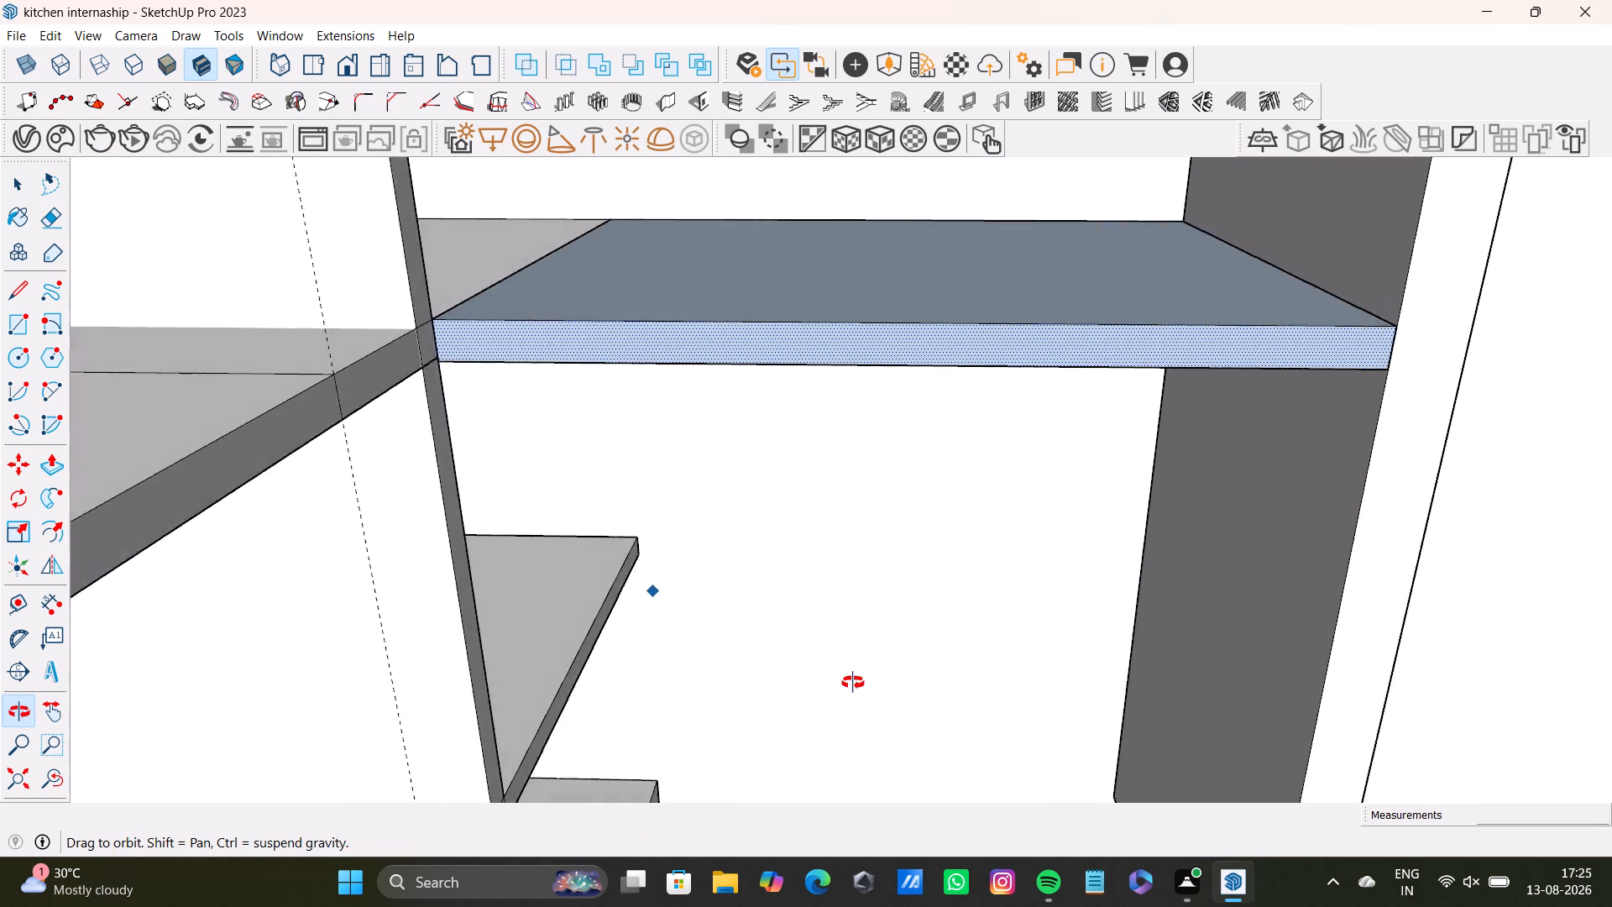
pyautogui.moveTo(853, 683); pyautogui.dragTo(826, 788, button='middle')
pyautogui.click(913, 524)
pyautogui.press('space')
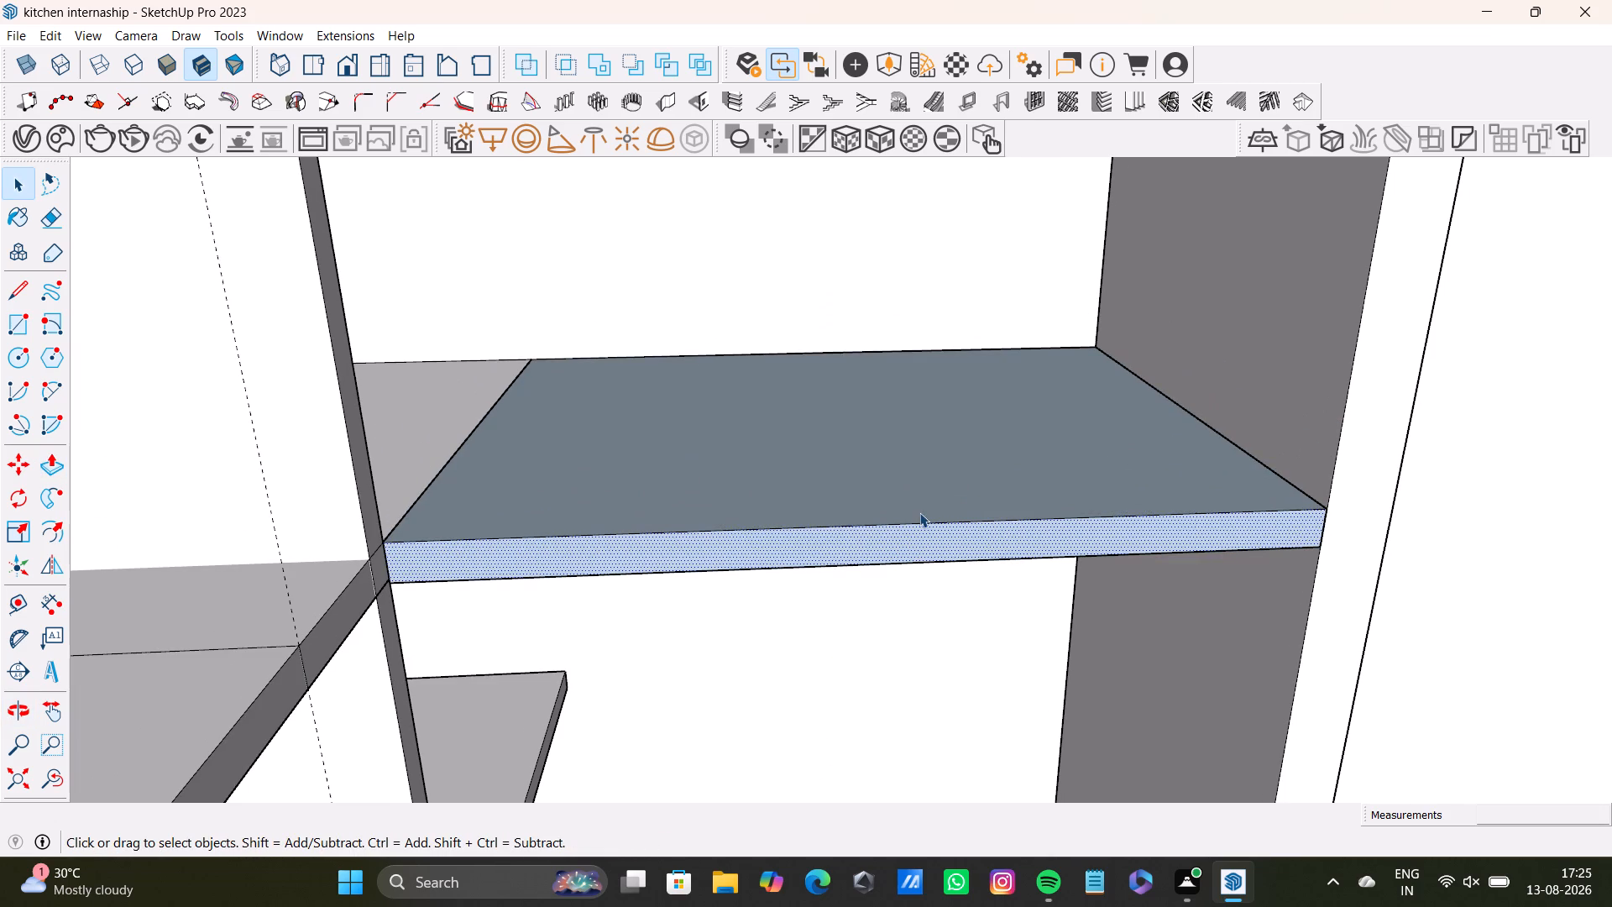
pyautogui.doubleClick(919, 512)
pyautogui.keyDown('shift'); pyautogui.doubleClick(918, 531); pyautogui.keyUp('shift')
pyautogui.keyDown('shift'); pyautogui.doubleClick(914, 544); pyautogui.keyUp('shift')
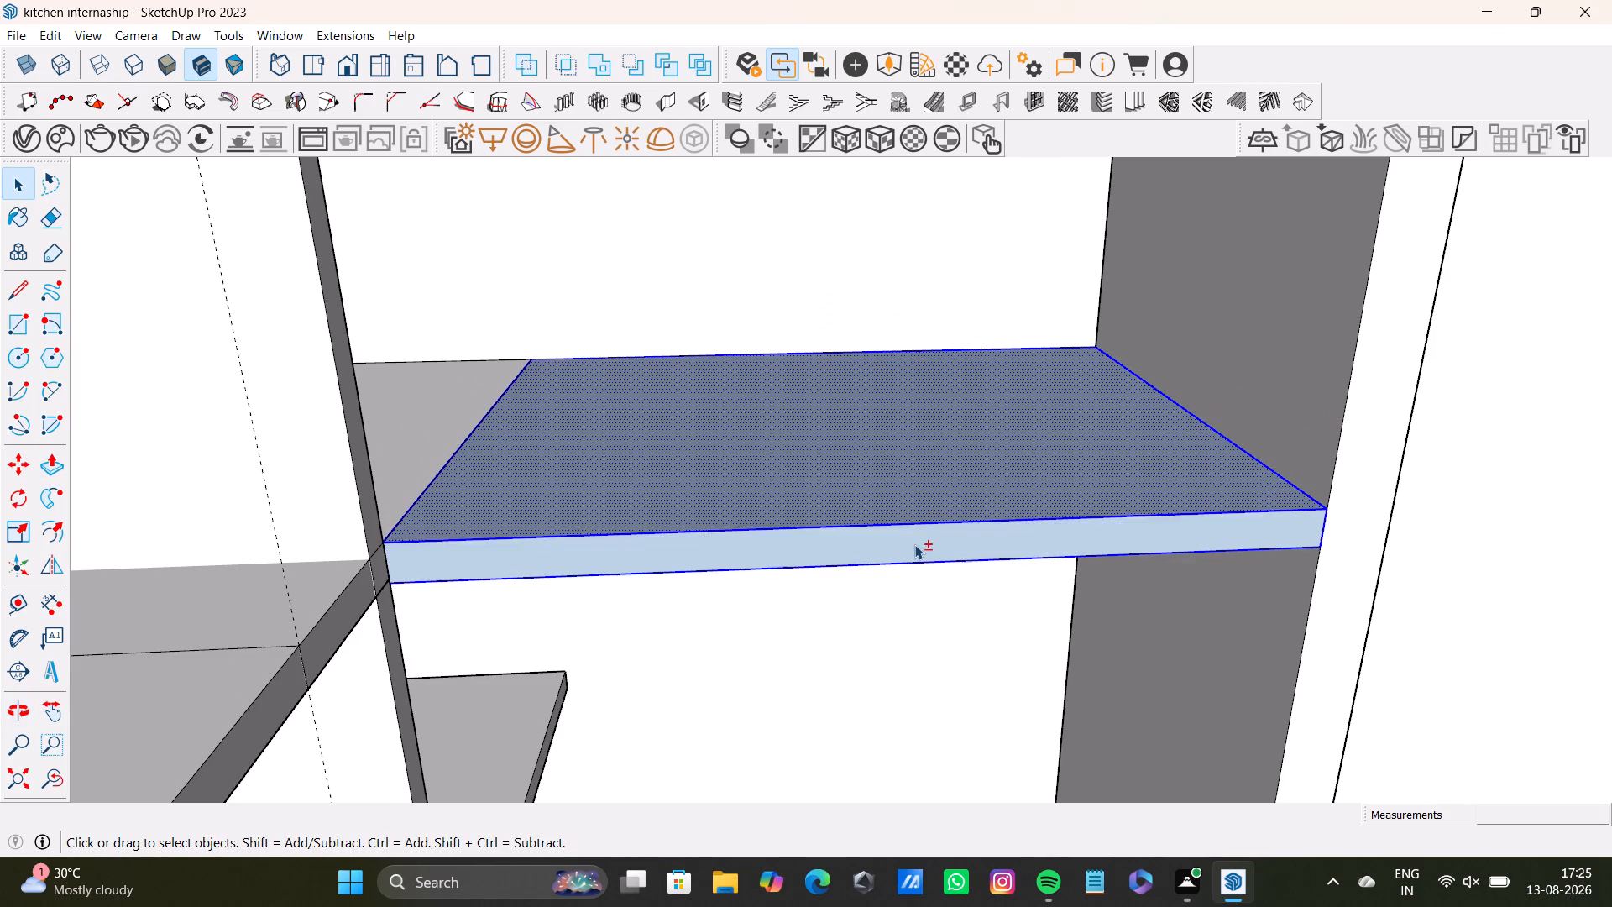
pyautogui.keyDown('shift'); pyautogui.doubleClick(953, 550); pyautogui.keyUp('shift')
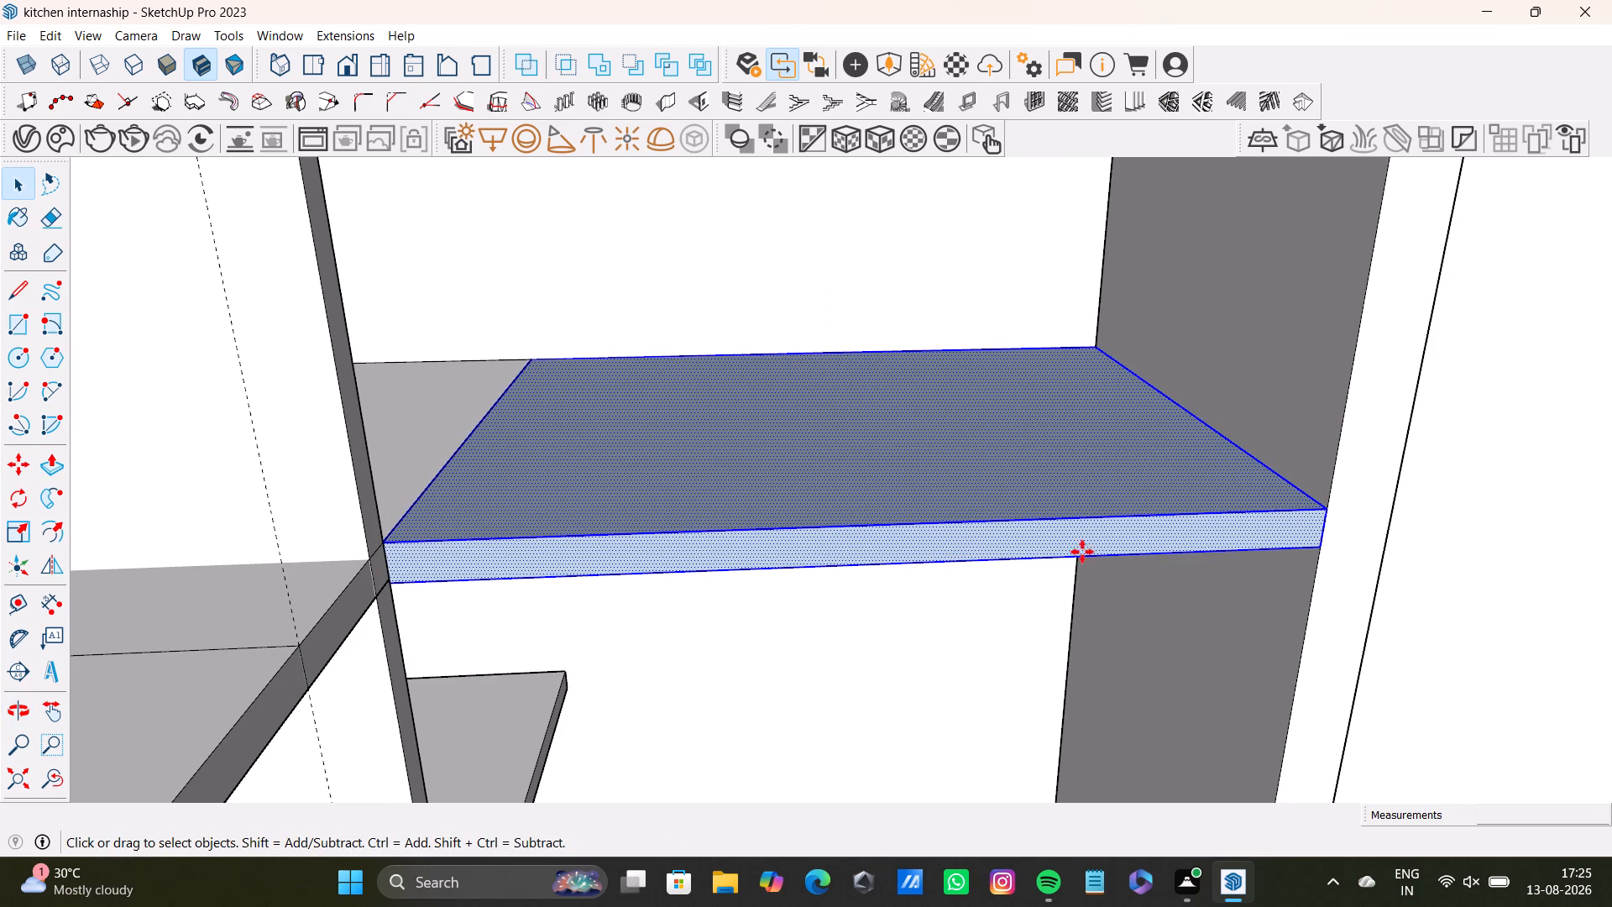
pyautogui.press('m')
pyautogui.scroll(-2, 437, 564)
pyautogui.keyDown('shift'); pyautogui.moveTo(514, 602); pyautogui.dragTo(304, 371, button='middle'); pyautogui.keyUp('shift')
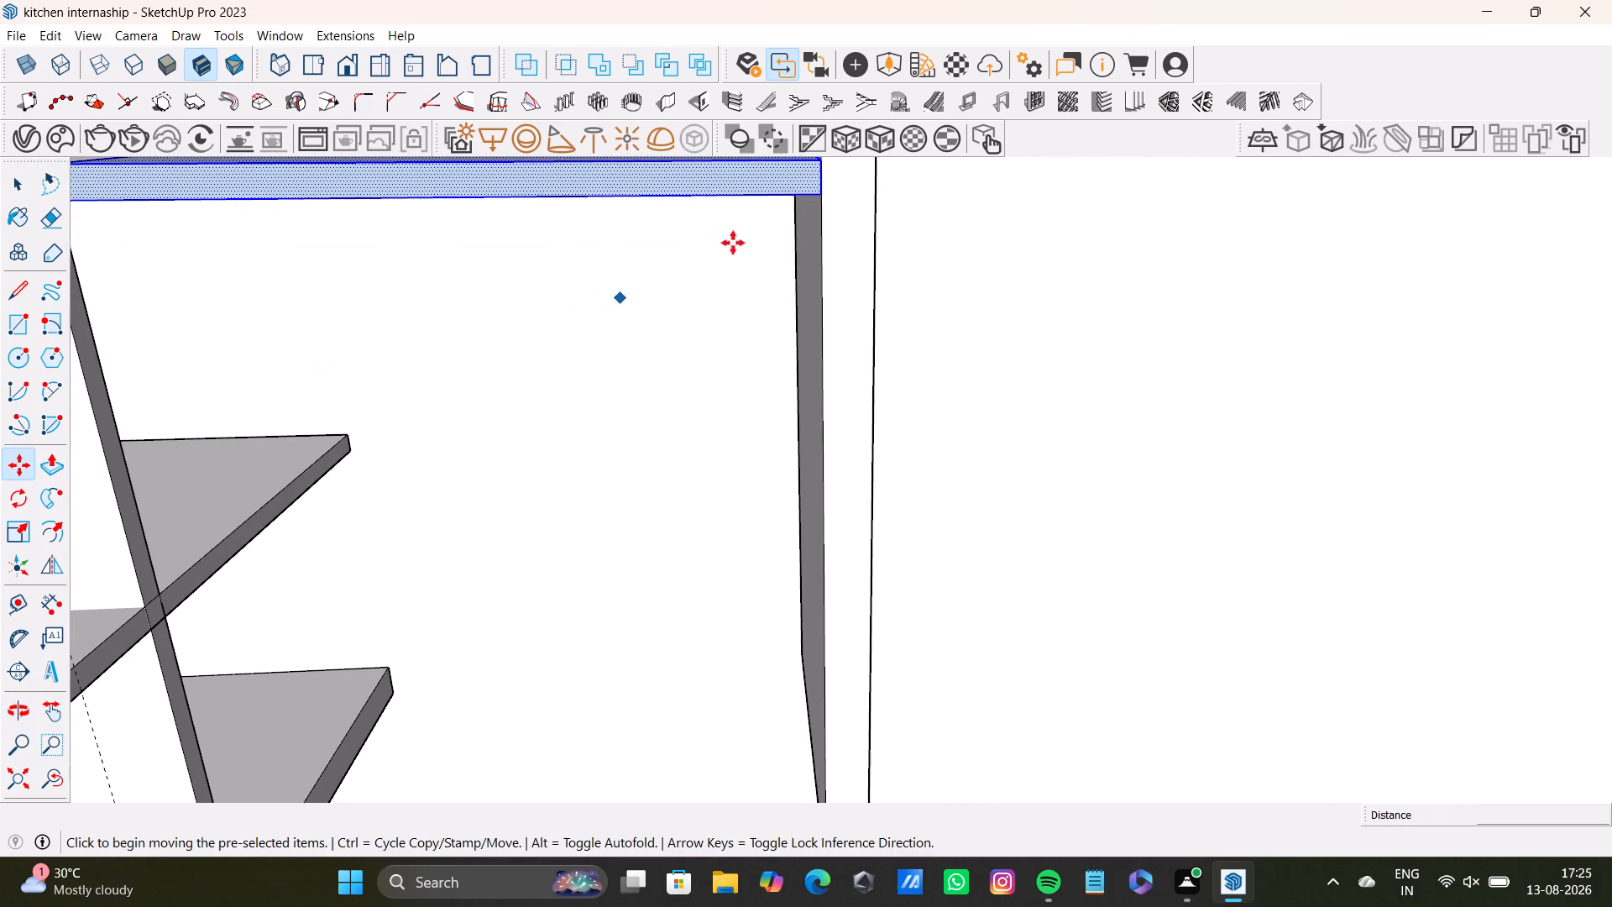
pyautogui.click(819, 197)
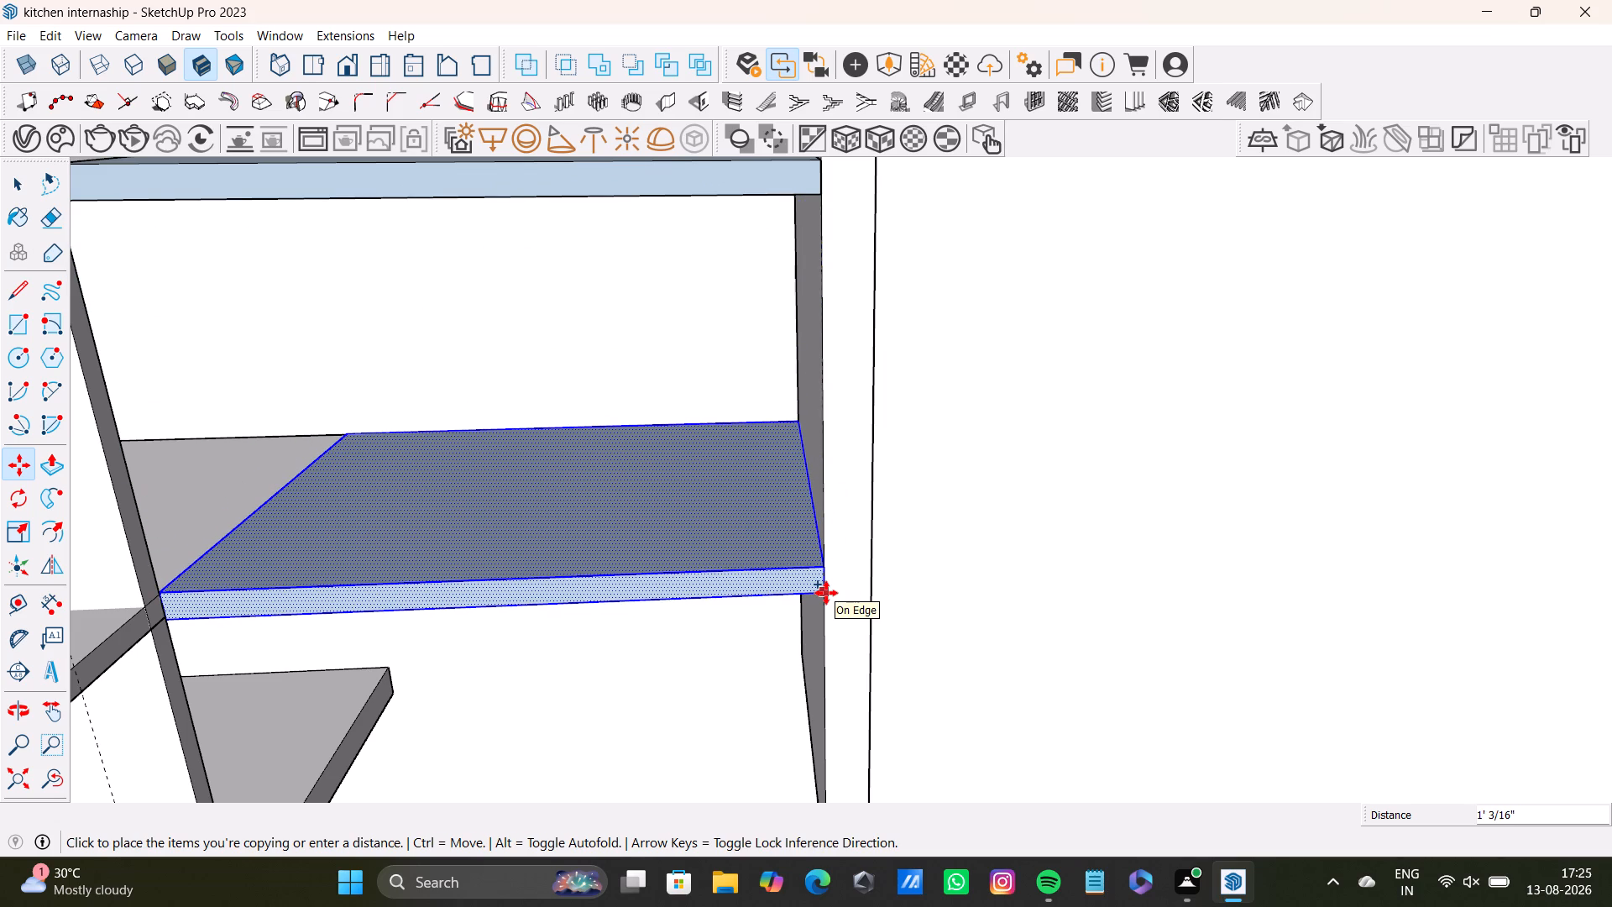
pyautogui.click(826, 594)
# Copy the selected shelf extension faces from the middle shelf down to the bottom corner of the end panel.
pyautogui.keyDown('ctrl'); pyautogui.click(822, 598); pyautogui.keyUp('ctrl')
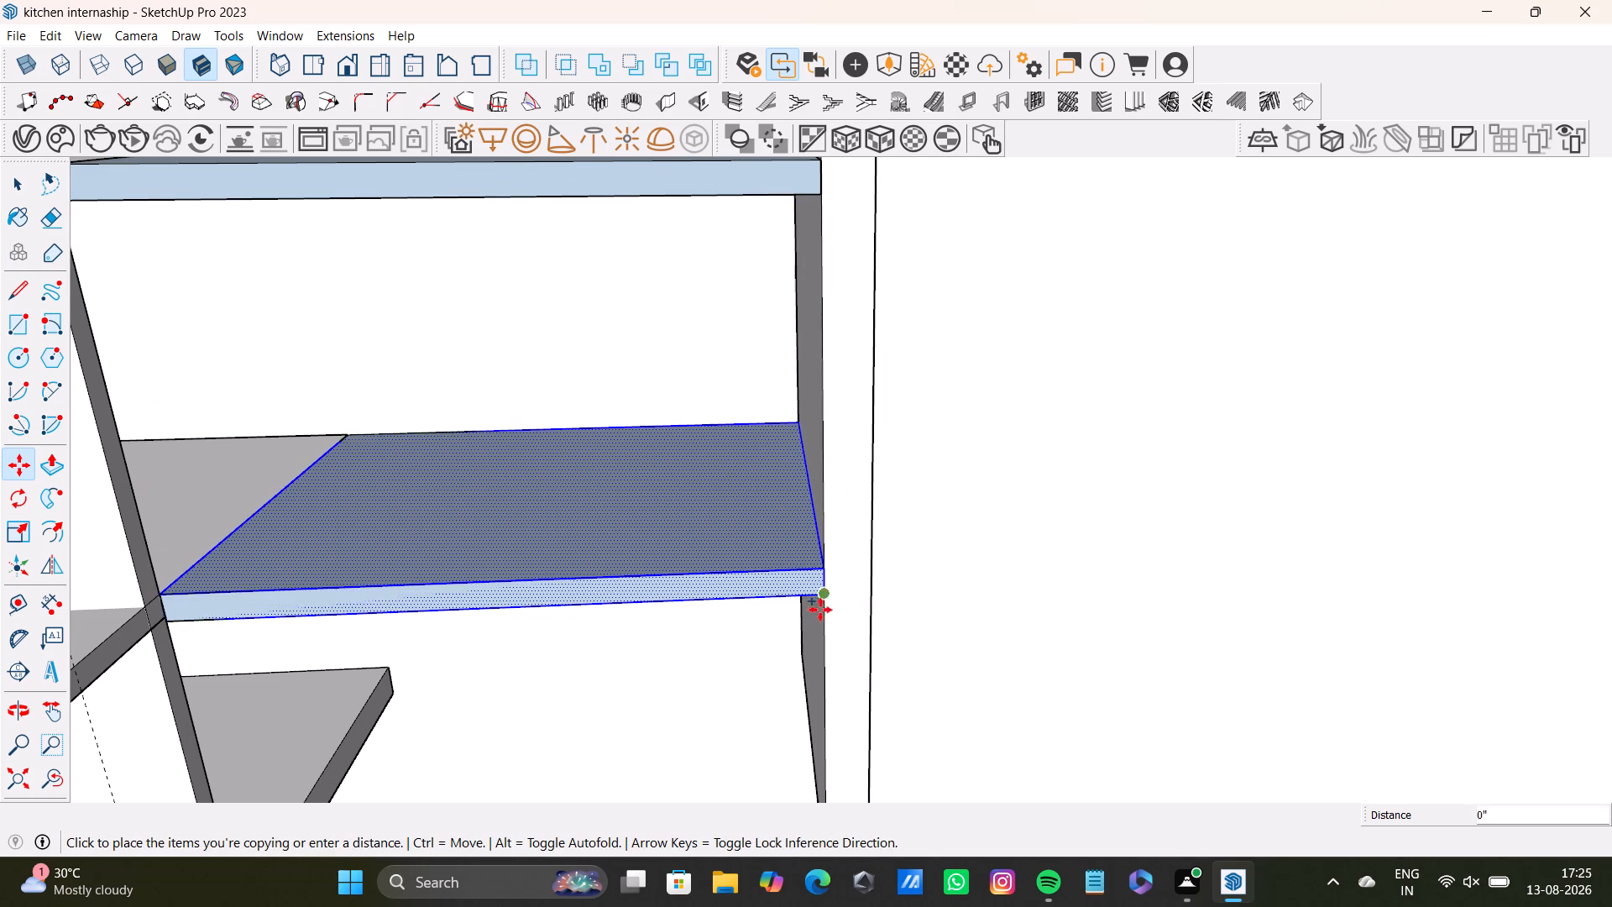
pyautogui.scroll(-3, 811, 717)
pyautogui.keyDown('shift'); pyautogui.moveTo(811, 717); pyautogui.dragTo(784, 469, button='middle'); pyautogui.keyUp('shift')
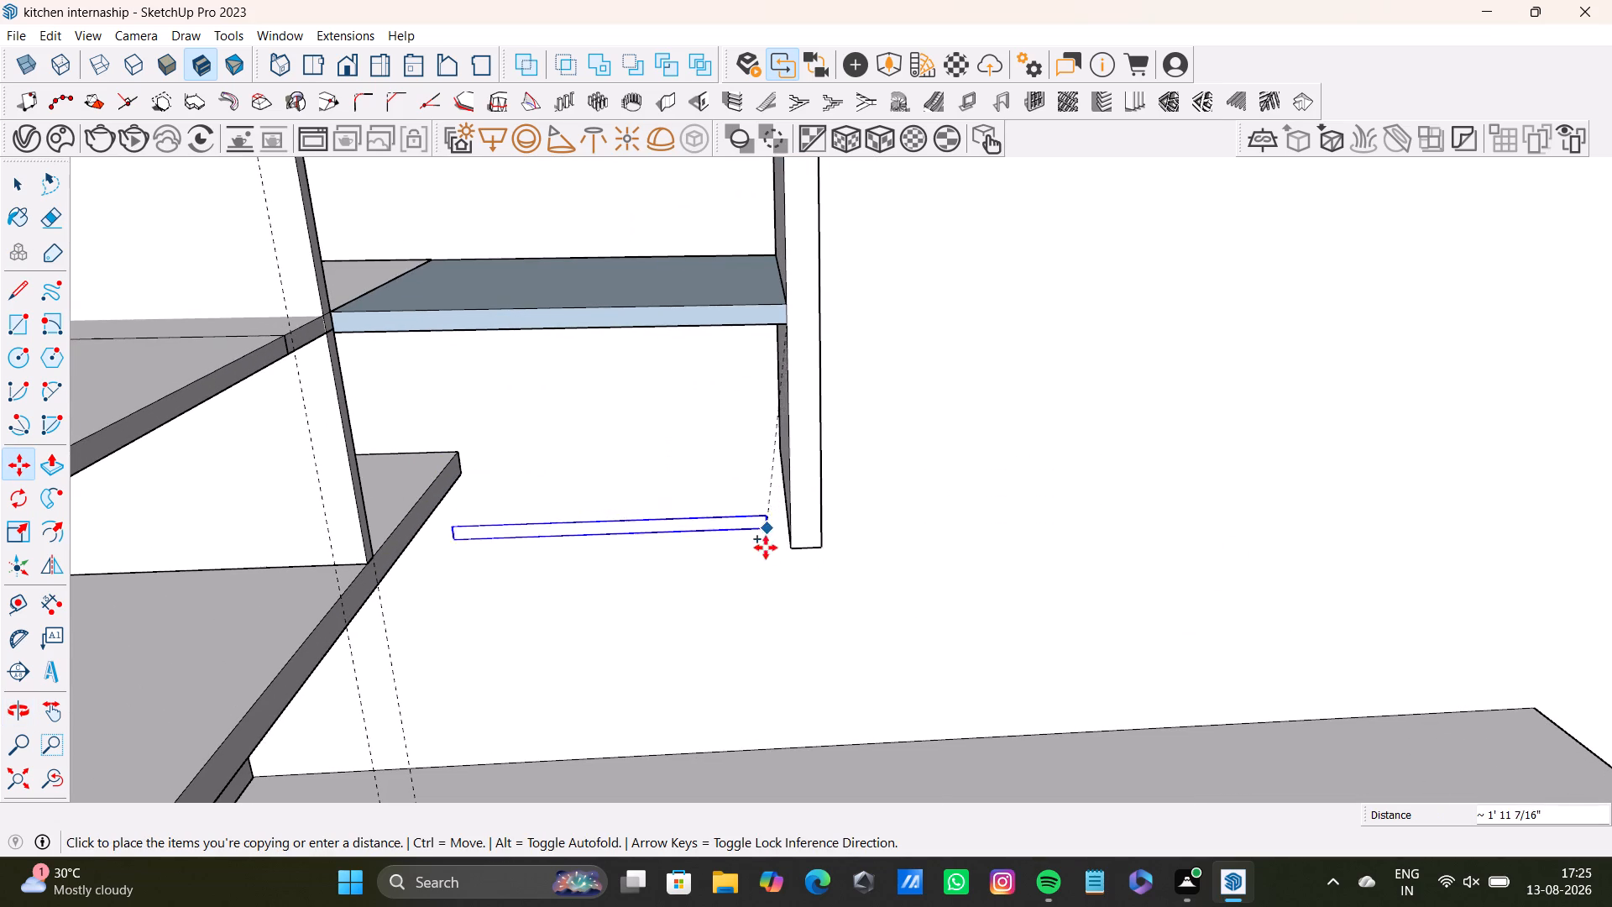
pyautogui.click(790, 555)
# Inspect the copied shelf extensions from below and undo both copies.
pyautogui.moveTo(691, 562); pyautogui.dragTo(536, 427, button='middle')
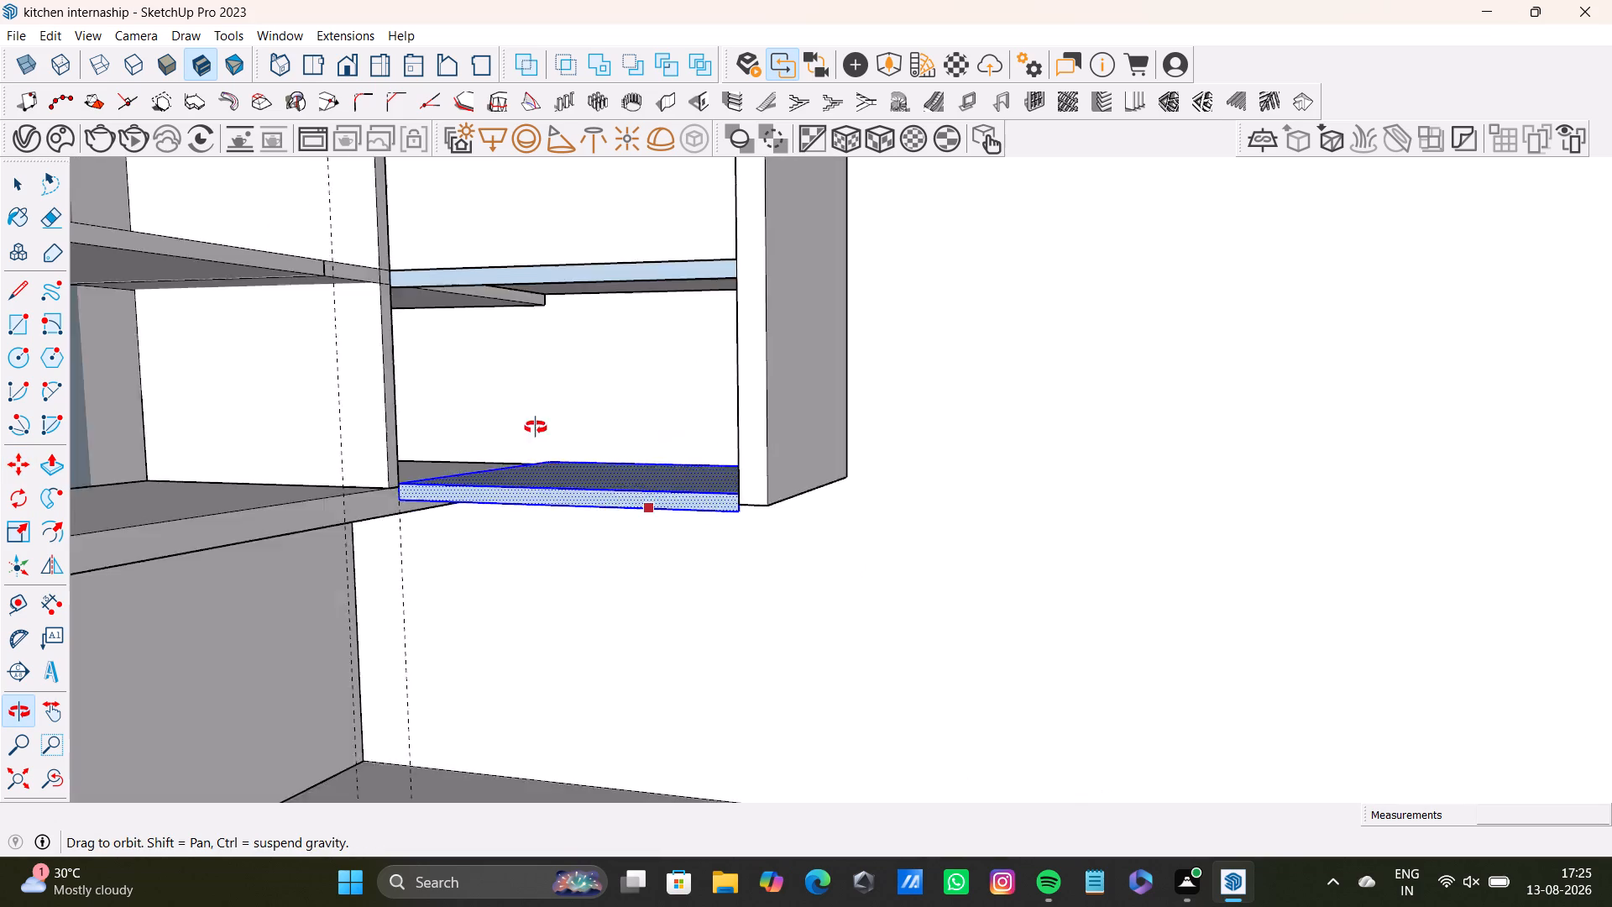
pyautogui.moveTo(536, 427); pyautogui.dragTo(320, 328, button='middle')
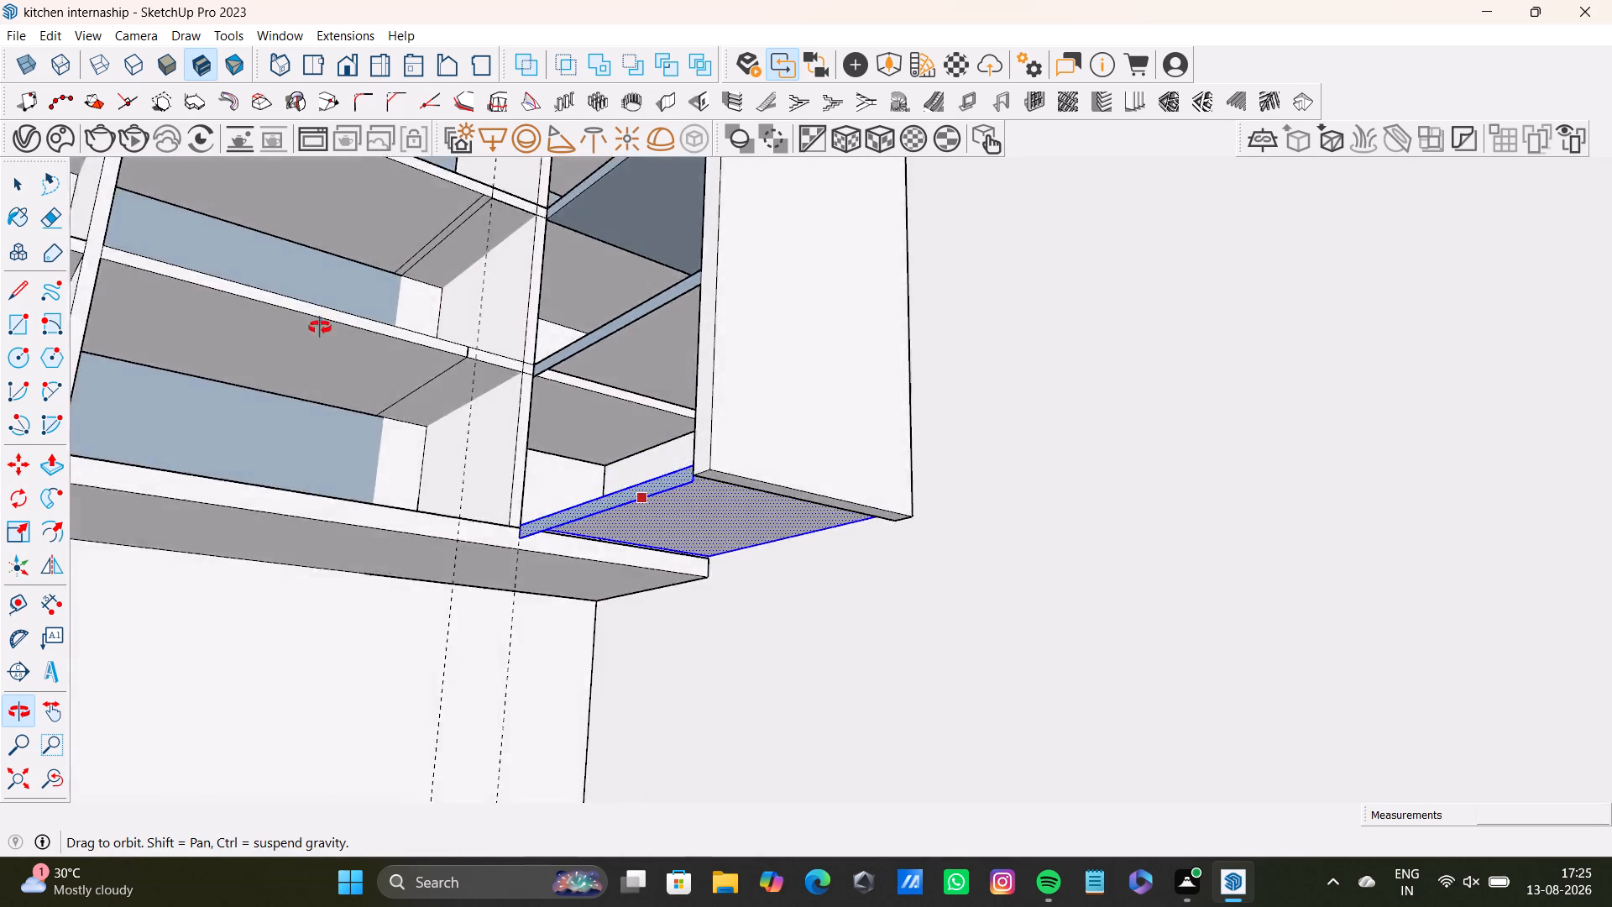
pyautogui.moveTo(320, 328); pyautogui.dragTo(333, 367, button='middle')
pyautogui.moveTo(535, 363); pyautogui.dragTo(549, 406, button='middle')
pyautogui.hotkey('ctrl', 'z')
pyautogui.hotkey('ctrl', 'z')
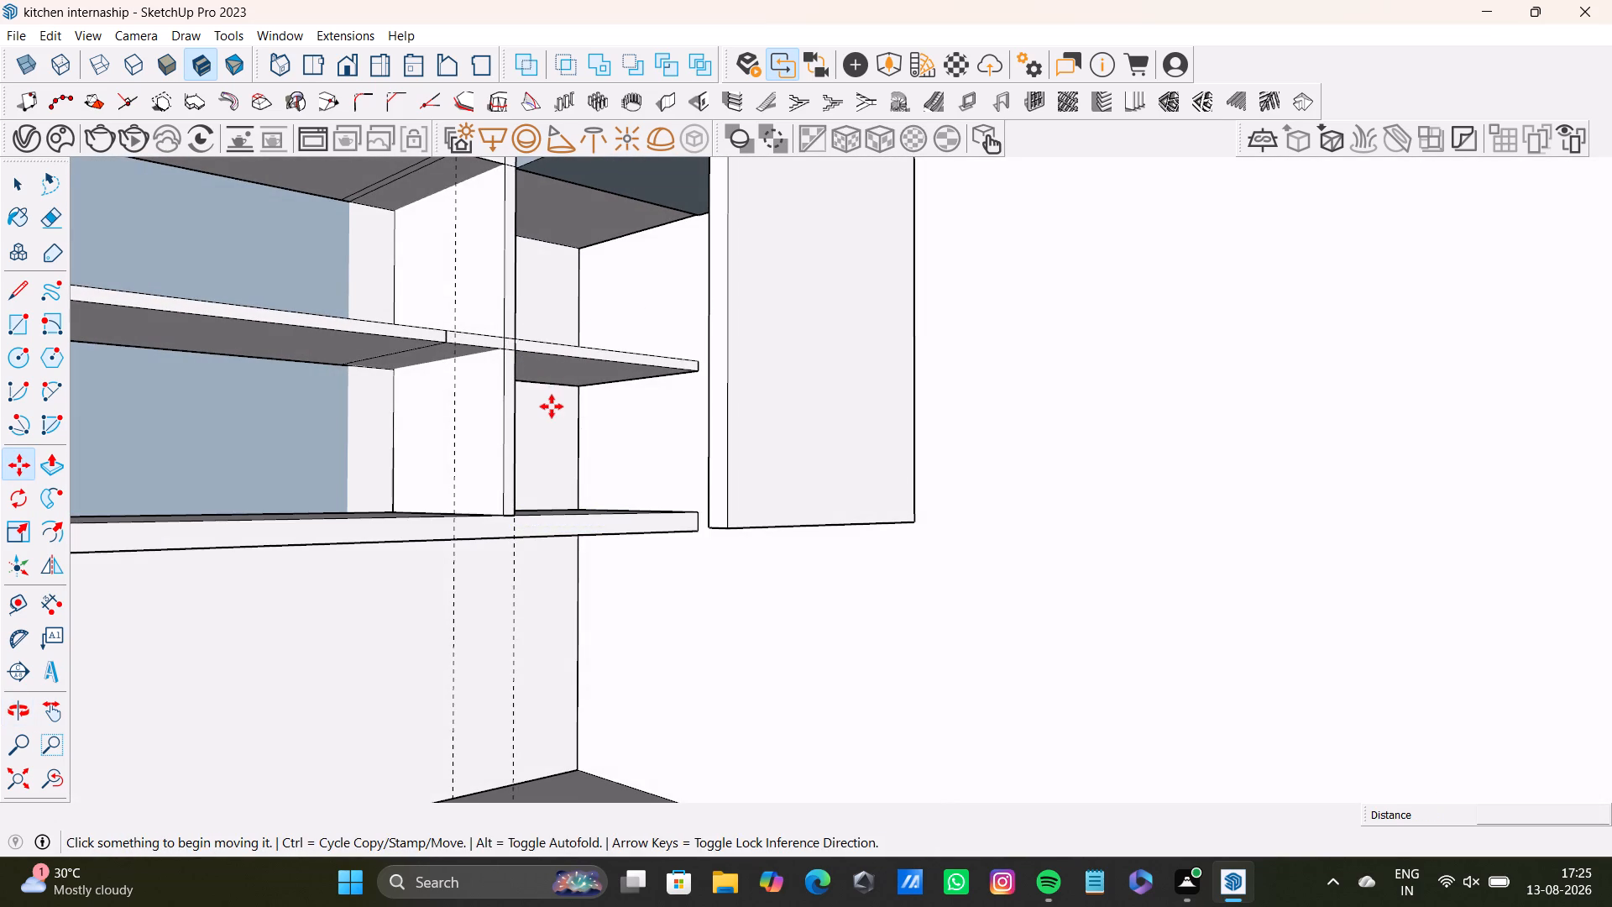
# Select the upper shelf extension's top, front and bottom faces and copy them about 1' 7/16" down to the middle shelf's level.
pyautogui.moveTo(568, 403); pyautogui.dragTo(603, 579, button='middle')
pyautogui.click(693, 400)
pyautogui.press('space')
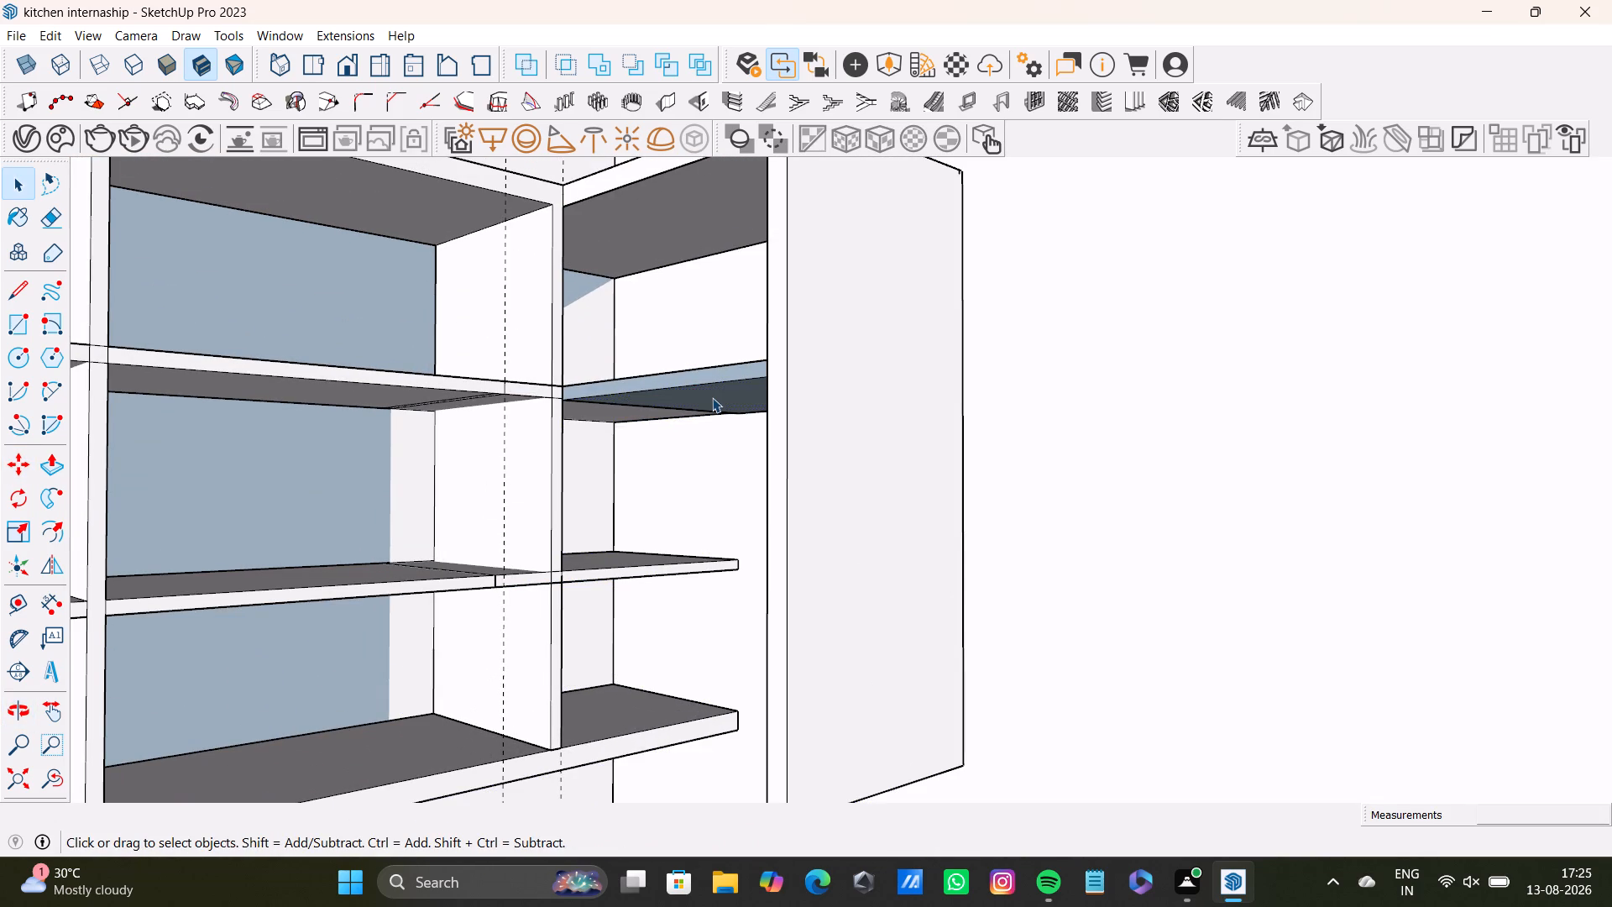
pyautogui.tripleClick(712, 397)
pyautogui.click(712, 397)
pyautogui.tripleClick(711, 388)
pyautogui.moveTo(678, 445); pyautogui.dragTo(784, 600, button='middle')
pyautogui.doubleClick(780, 452)
pyautogui.keyDown('shift'); pyautogui.moveTo(765, 485); pyautogui.dragTo(739, 421, button='middle'); pyautogui.keyUp('shift')
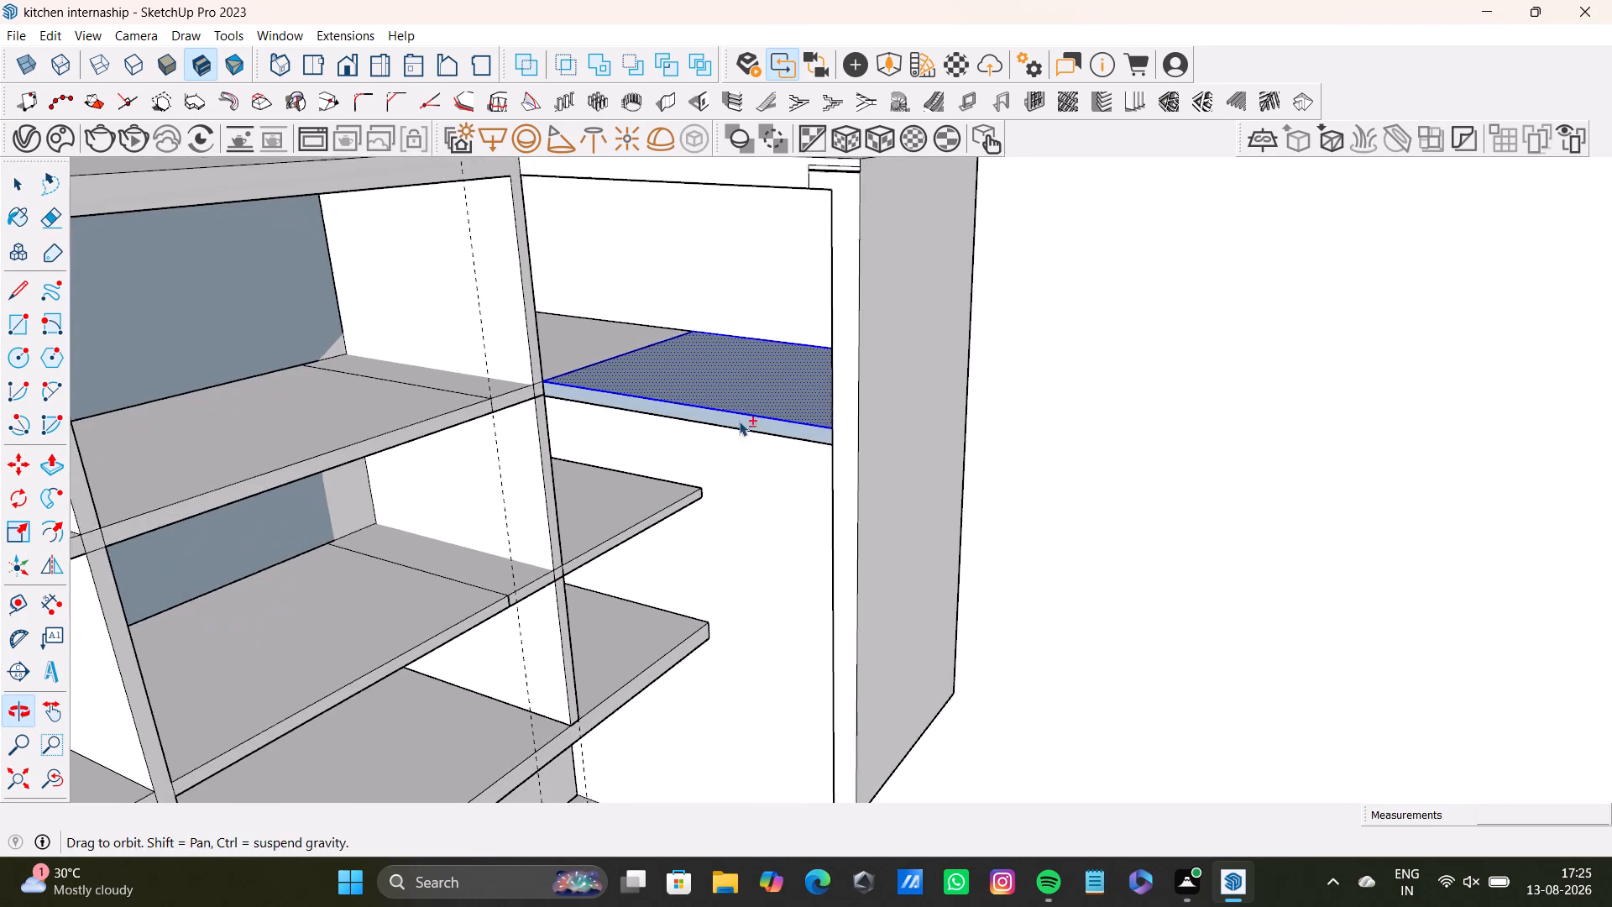
pyautogui.keyDown('shift'); pyautogui.moveTo(729, 480); pyautogui.dragTo(695, 628, button='middle'); pyautogui.keyUp('shift')
pyautogui.moveTo(695, 629); pyautogui.dragTo(683, 295, button='middle')
pyautogui.keyDown('shift'); pyautogui.doubleClick(661, 493); pyautogui.keyUp('shift')
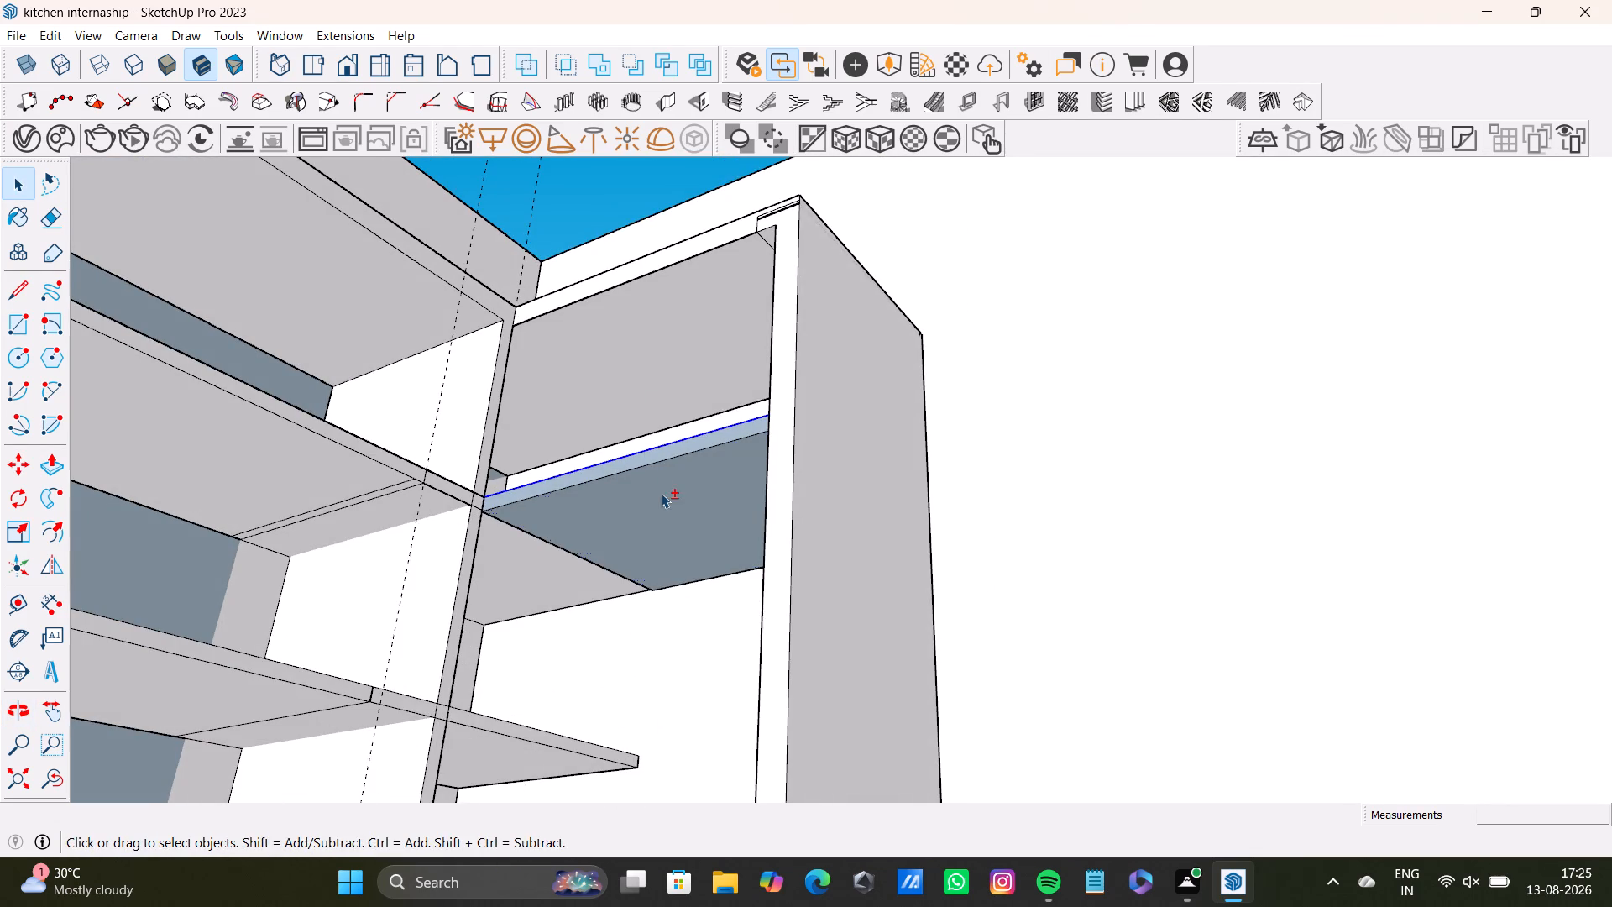
pyautogui.keyDown('shift'); pyautogui.doubleClick(667, 453); pyautogui.keyUp('shift')
pyautogui.keyDown('shift'); pyautogui.moveTo(662, 517); pyautogui.dragTo(838, 671, button='middle'); pyautogui.keyUp('shift')
pyautogui.moveTo(809, 605); pyautogui.dragTo(806, 603, button='middle')
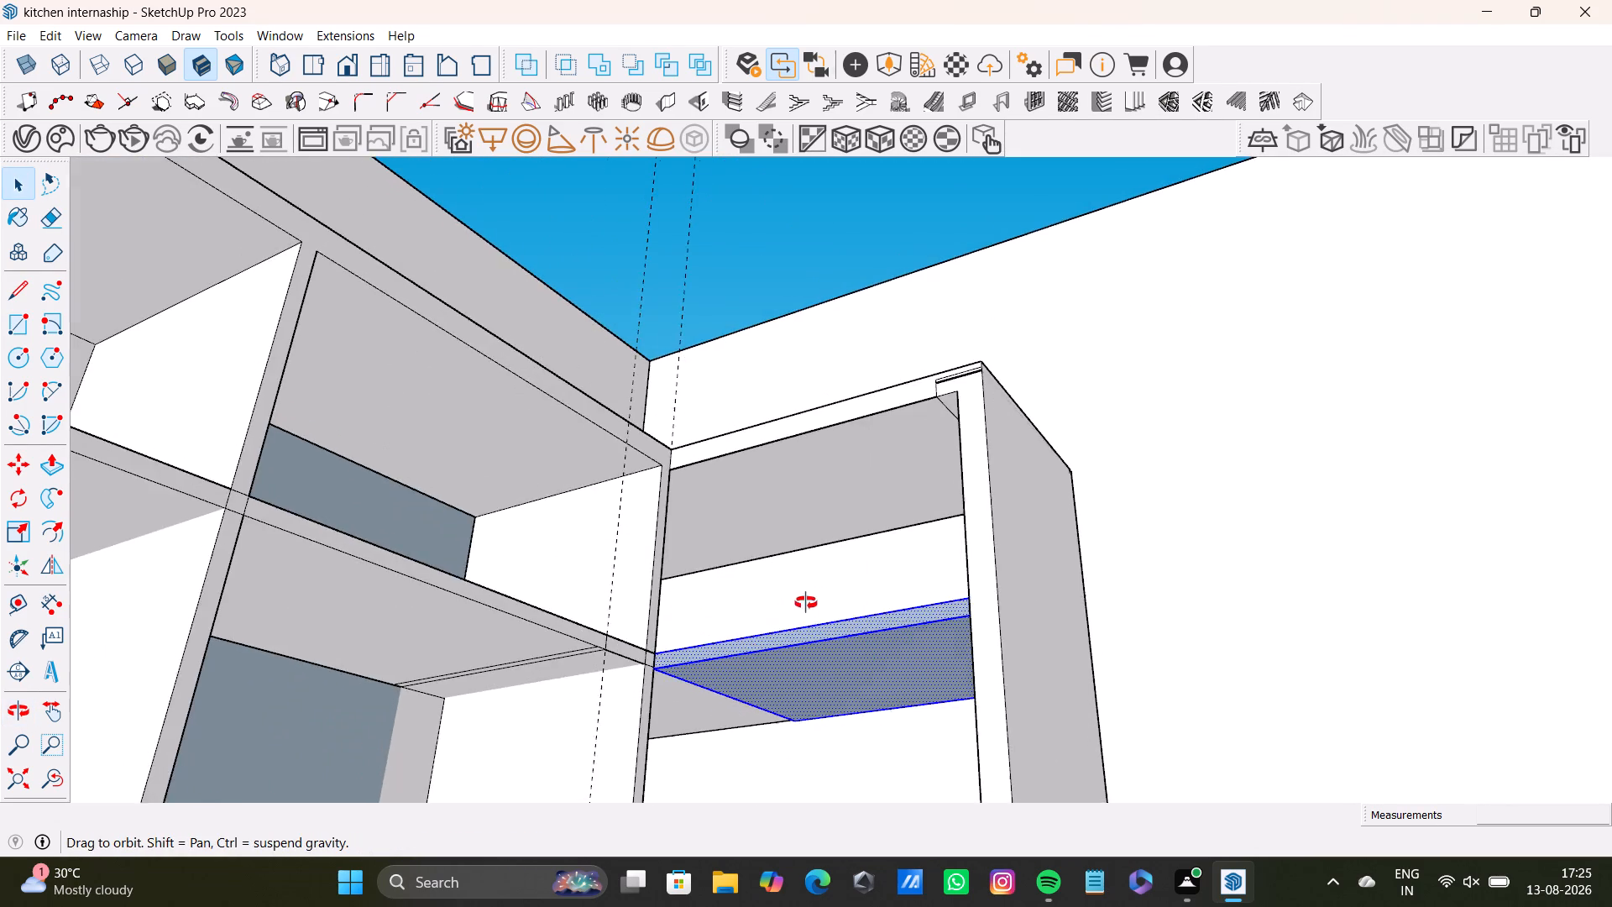
pyautogui.moveTo(806, 603); pyautogui.dragTo(793, 707, button='middle')
pyautogui.keyDown('shift'); pyautogui.moveTo(736, 652); pyautogui.dragTo(531, 406, button='middle'); pyautogui.keyUp('shift')
pyautogui.moveTo(533, 450); pyautogui.dragTo(683, 632, button='middle')
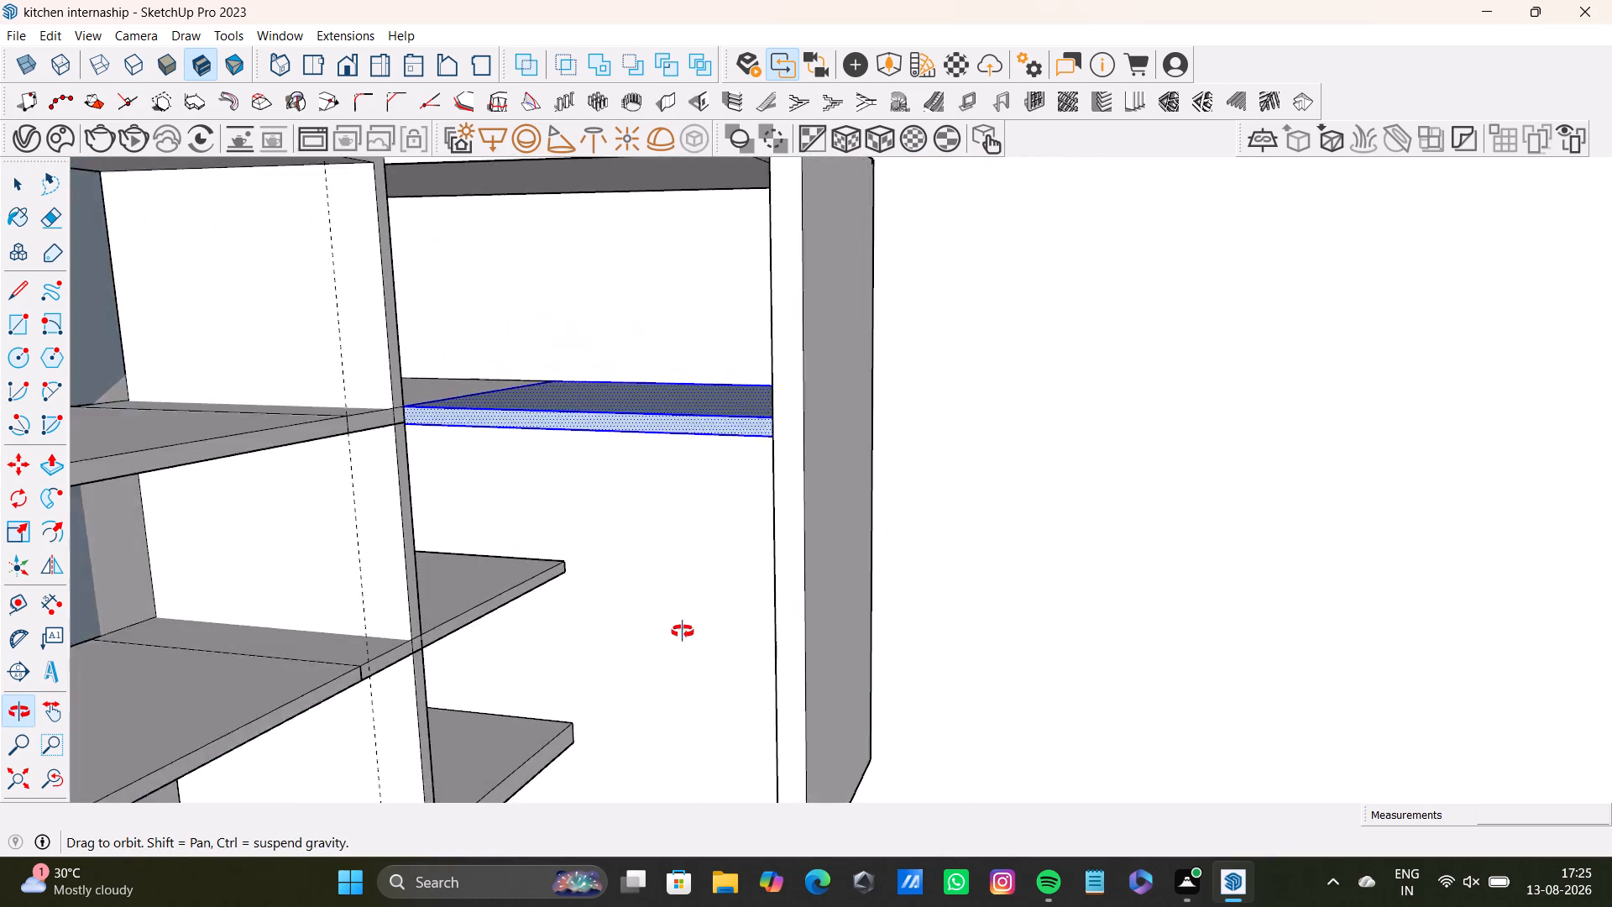
pyautogui.moveTo(683, 632); pyautogui.dragTo(684, 653, button='middle')
pyautogui.press('m')
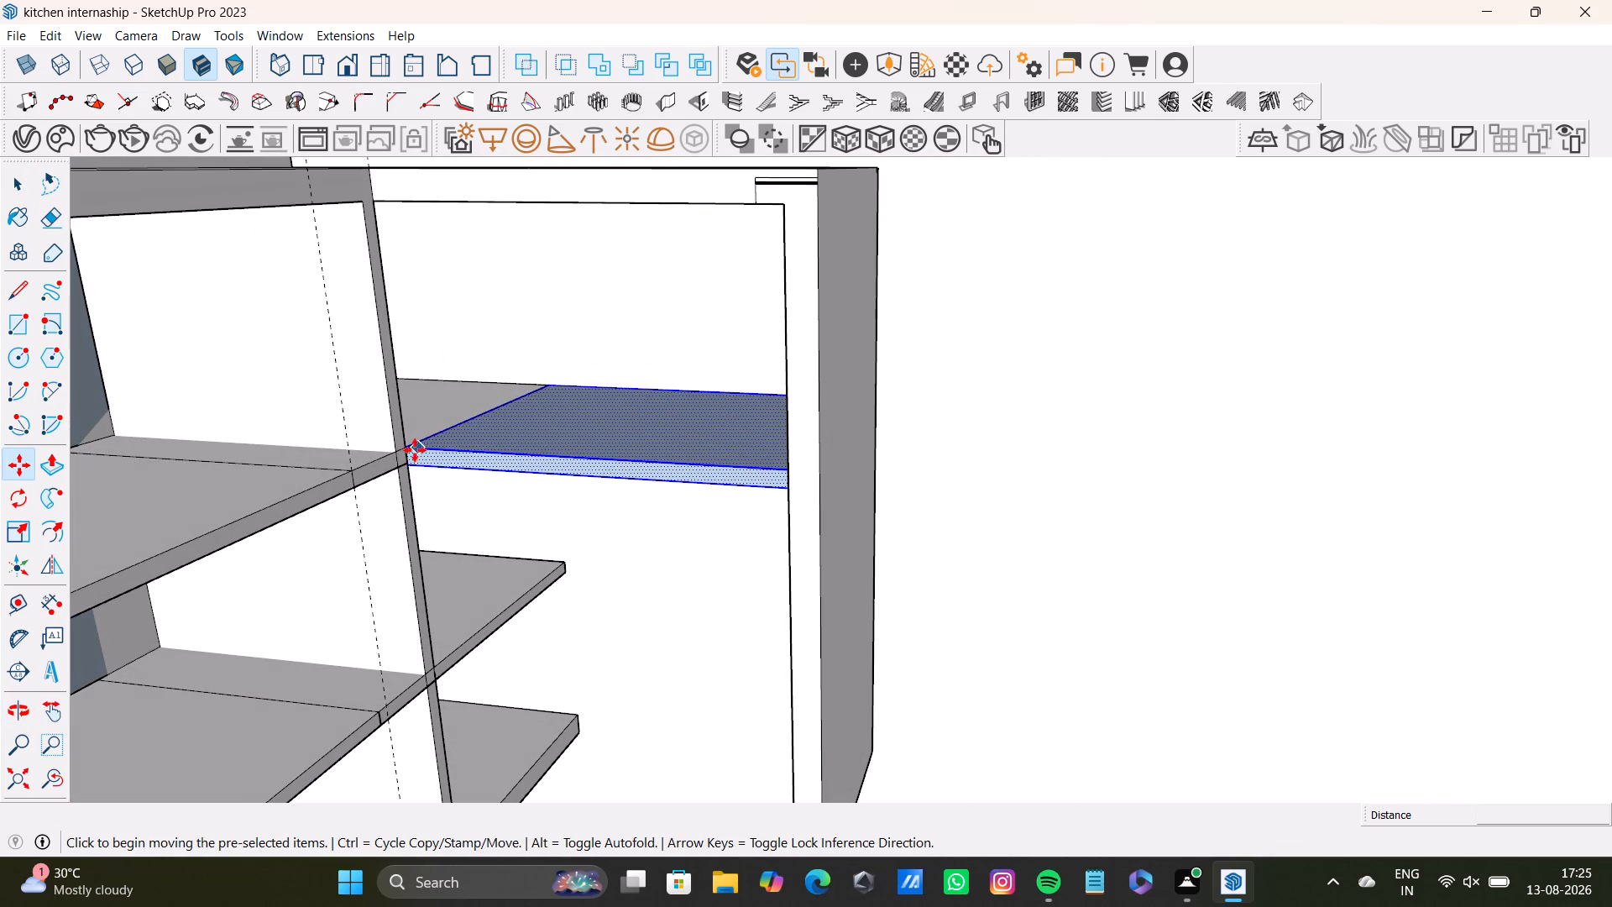
pyautogui.keyDown('ctrl'); pyautogui.click(415, 450); pyautogui.keyUp('ctrl')
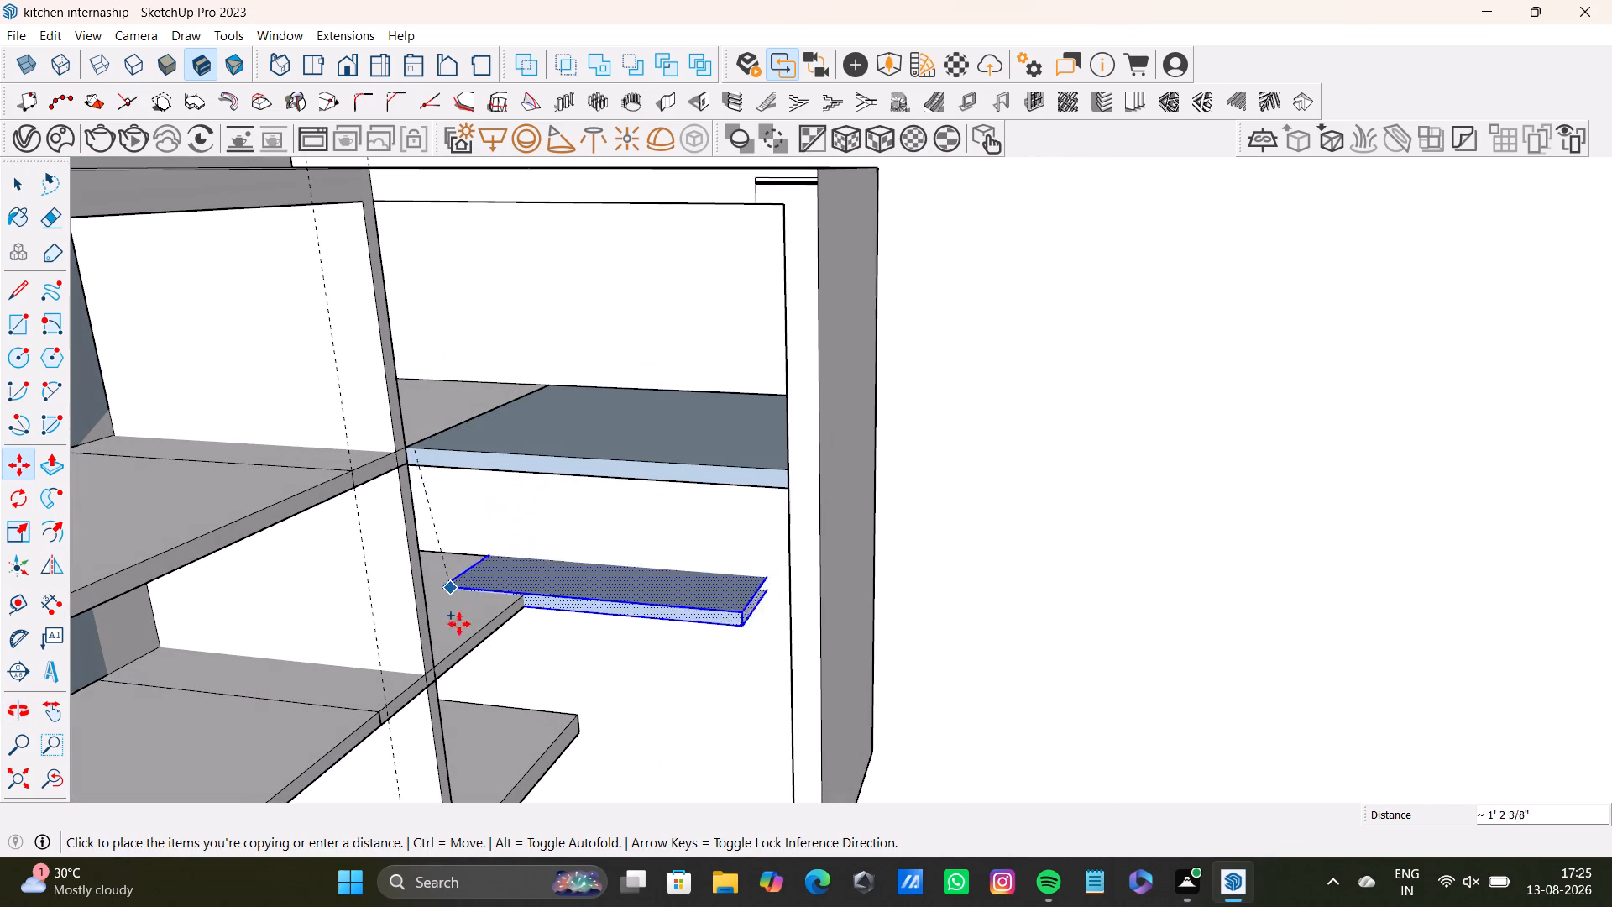
pyautogui.click(432, 670)
# Copy the selected shelf extension faces from the middle shelf's corner down to the bottom corner of the vertical divider.
pyautogui.moveTo(442, 687); pyautogui.dragTo(549, 511, button='middle')
pyautogui.moveTo(528, 645); pyautogui.dragTo(422, 830, button='middle')
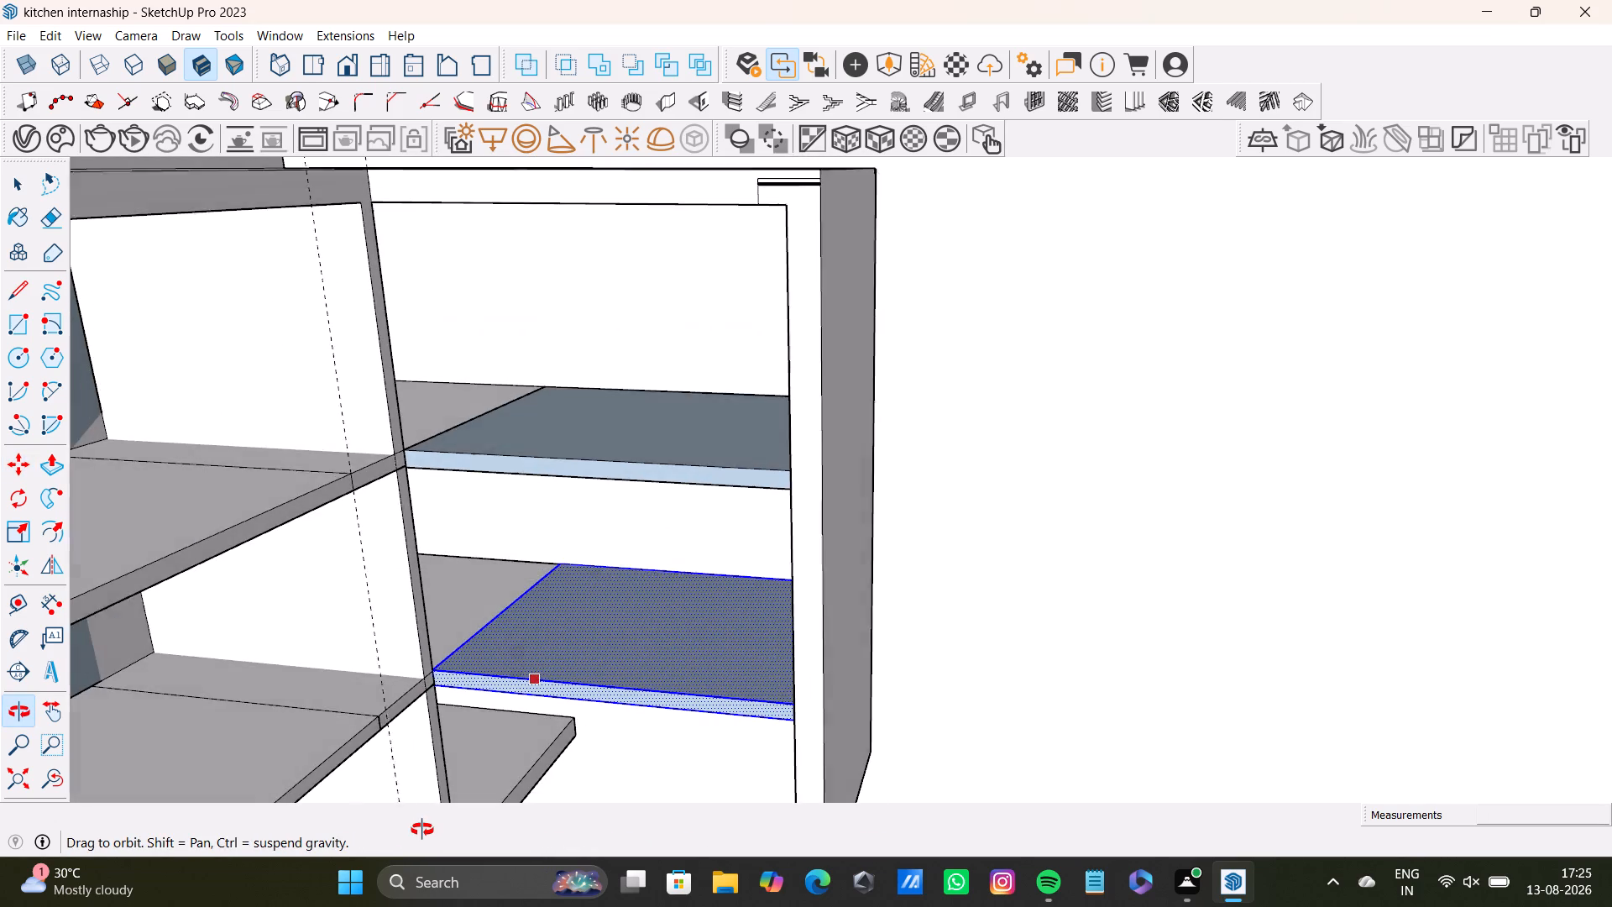
pyautogui.moveTo(422, 830); pyautogui.dragTo(425, 532, button='middle')
pyautogui.click(437, 355)
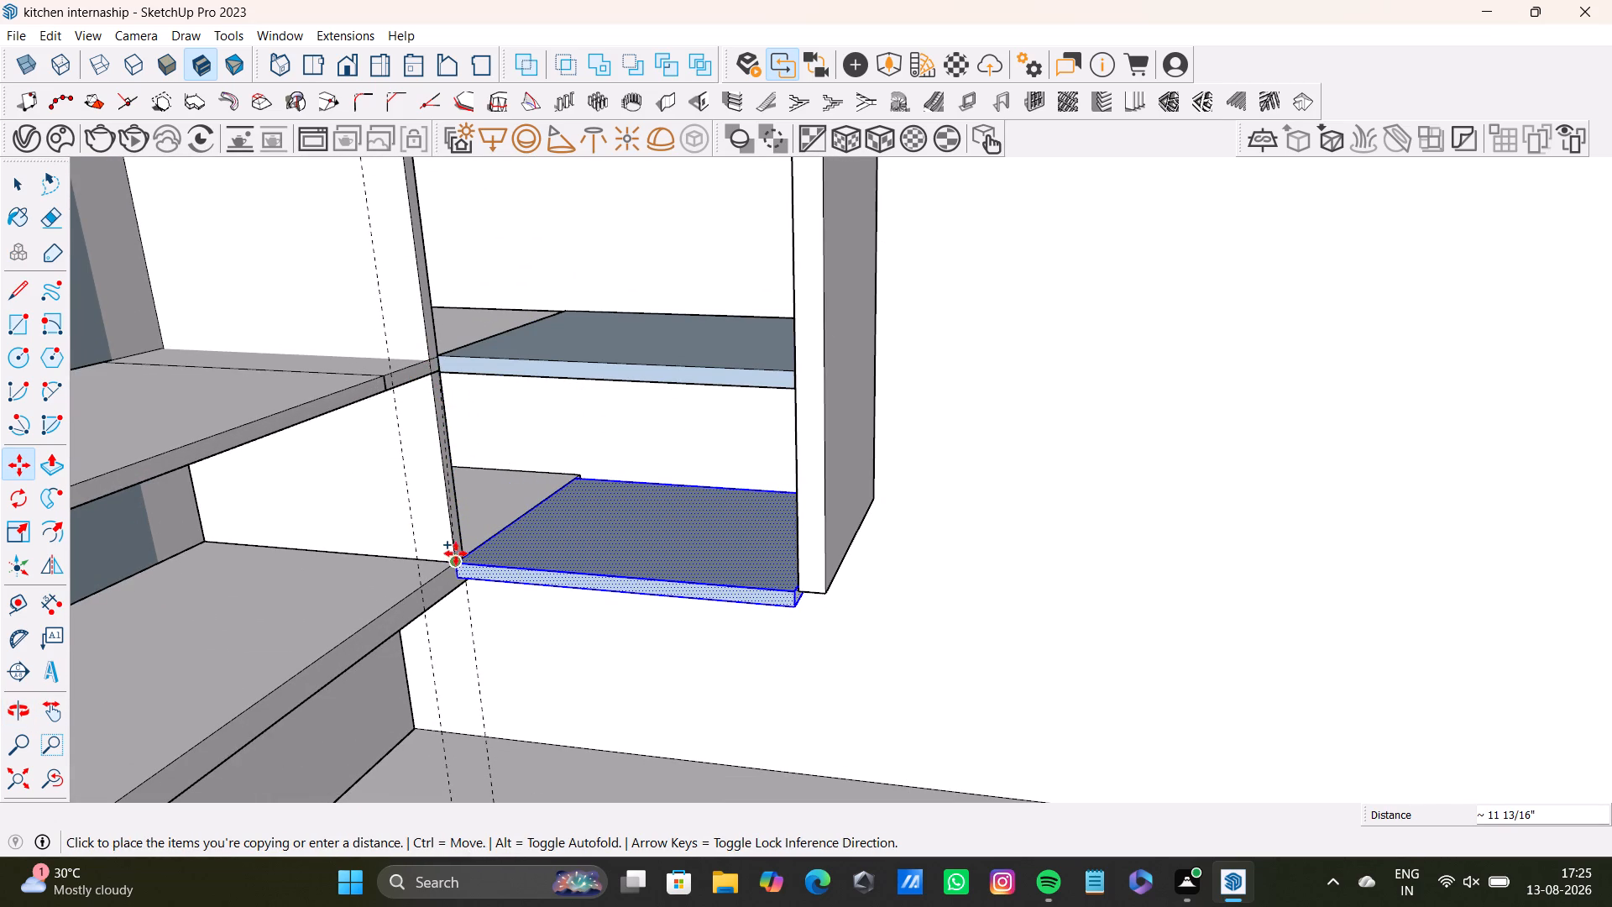
pyautogui.click(459, 549)
pyautogui.press('space')
# Examine from below how the lowest shelf extension meets the underside of the end panel.
pyautogui.moveTo(559, 611); pyautogui.dragTo(556, 591, button='middle')
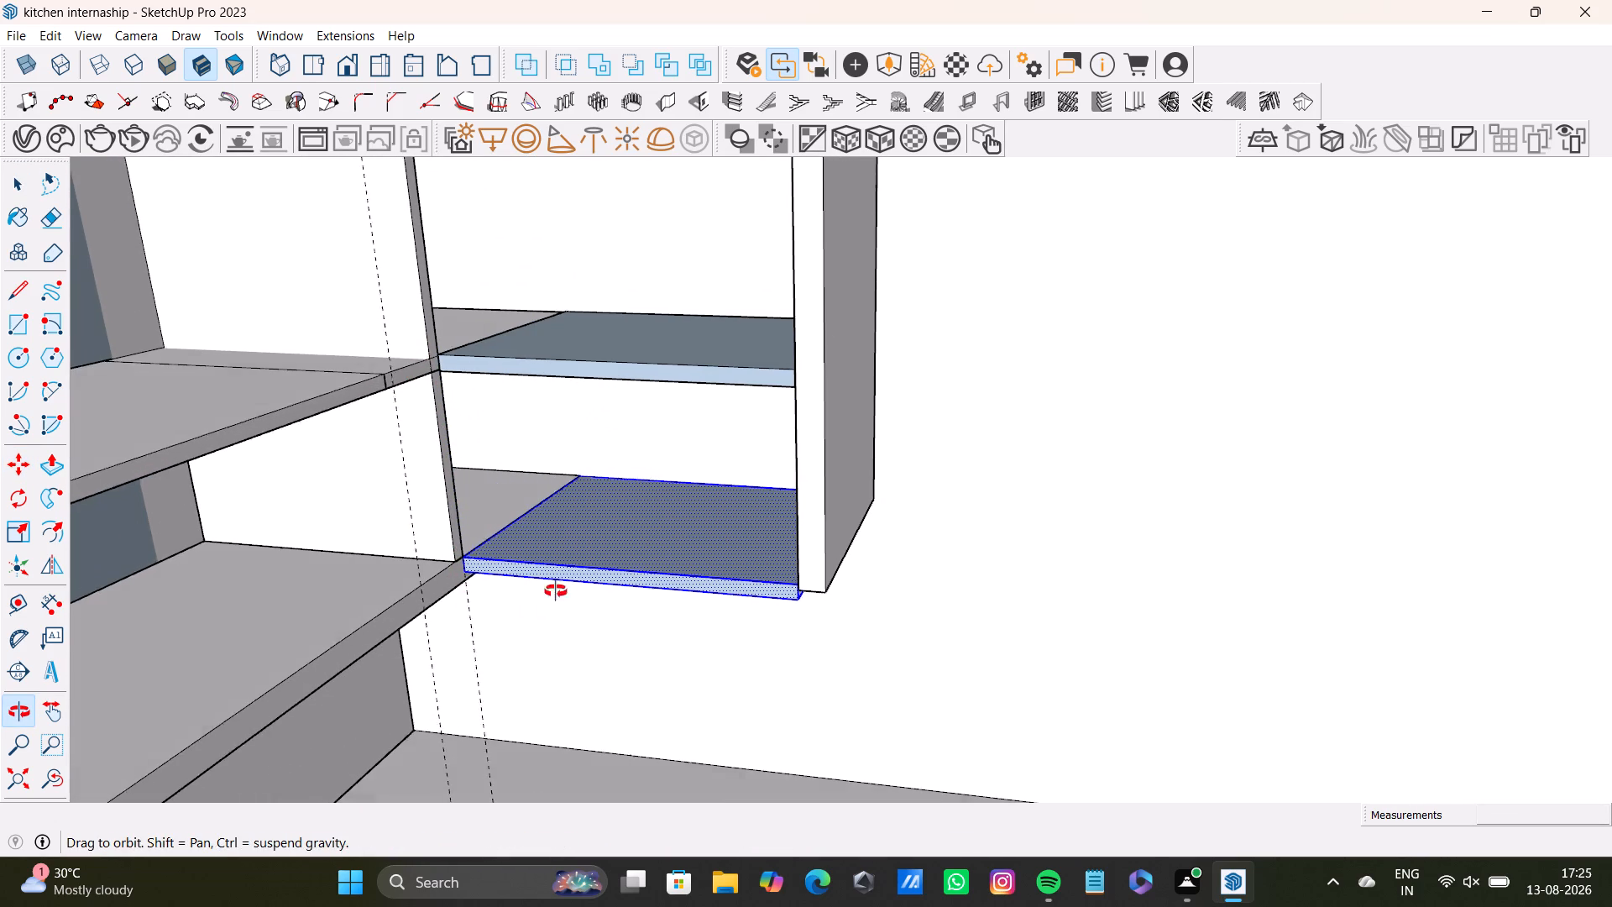
pyautogui.moveTo(556, 591); pyautogui.dragTo(259, 358, button='middle')
pyautogui.moveTo(521, 403); pyautogui.dragTo(348, 483, button='middle')
pyautogui.scroll(2, 637, 499)
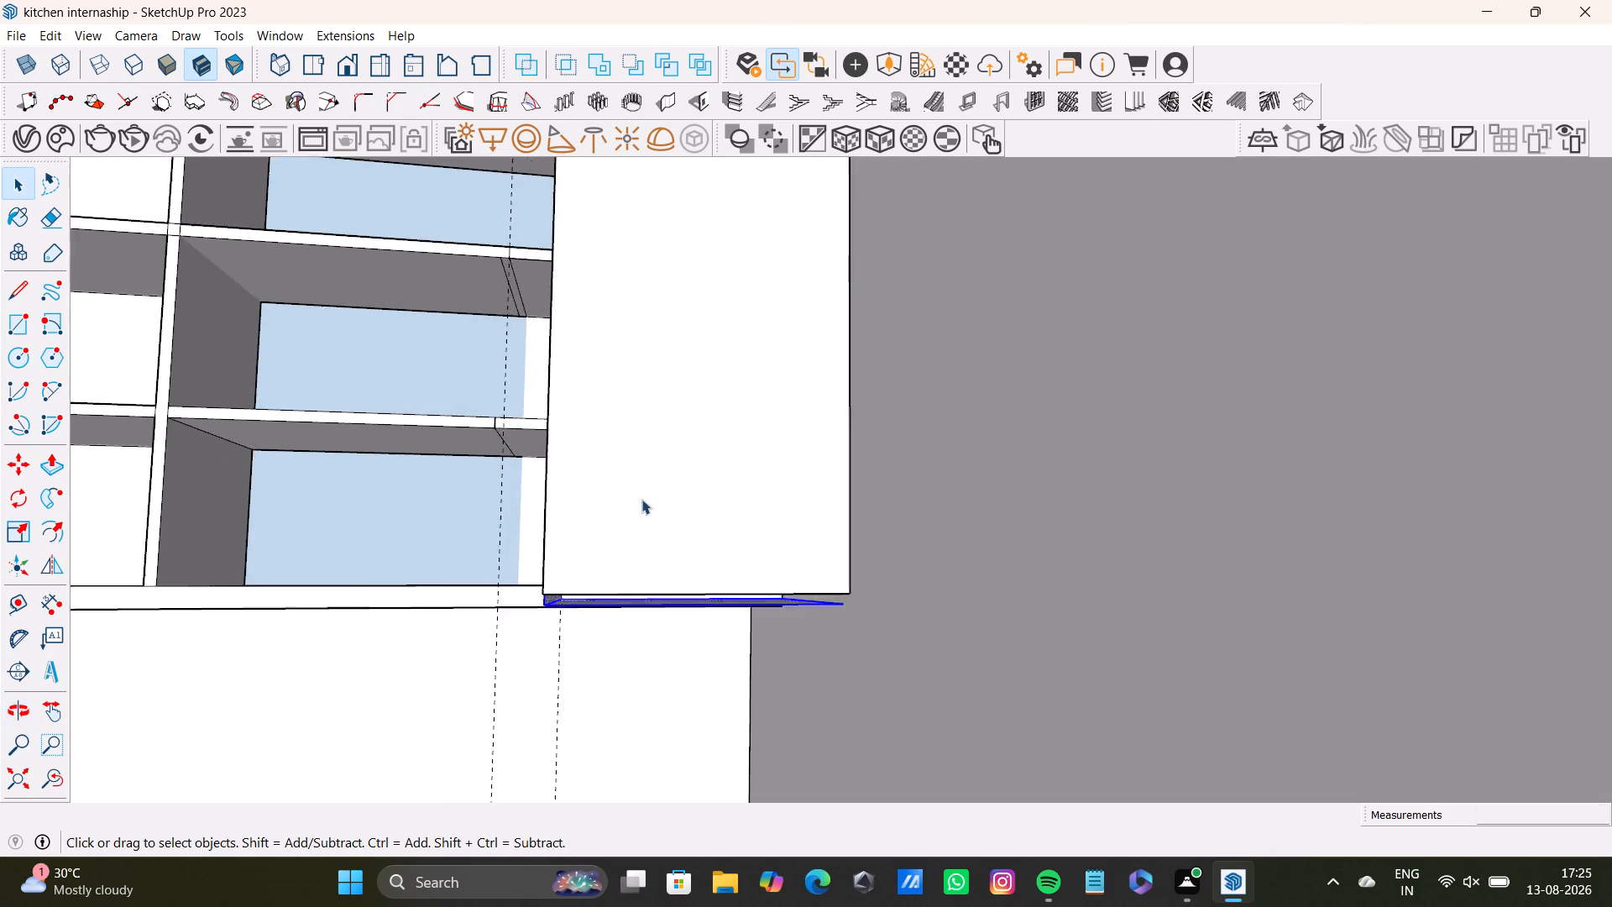
pyautogui.scroll(3, 641, 499)
pyautogui.moveTo(692, 594); pyautogui.dragTo(658, 600, button='middle')
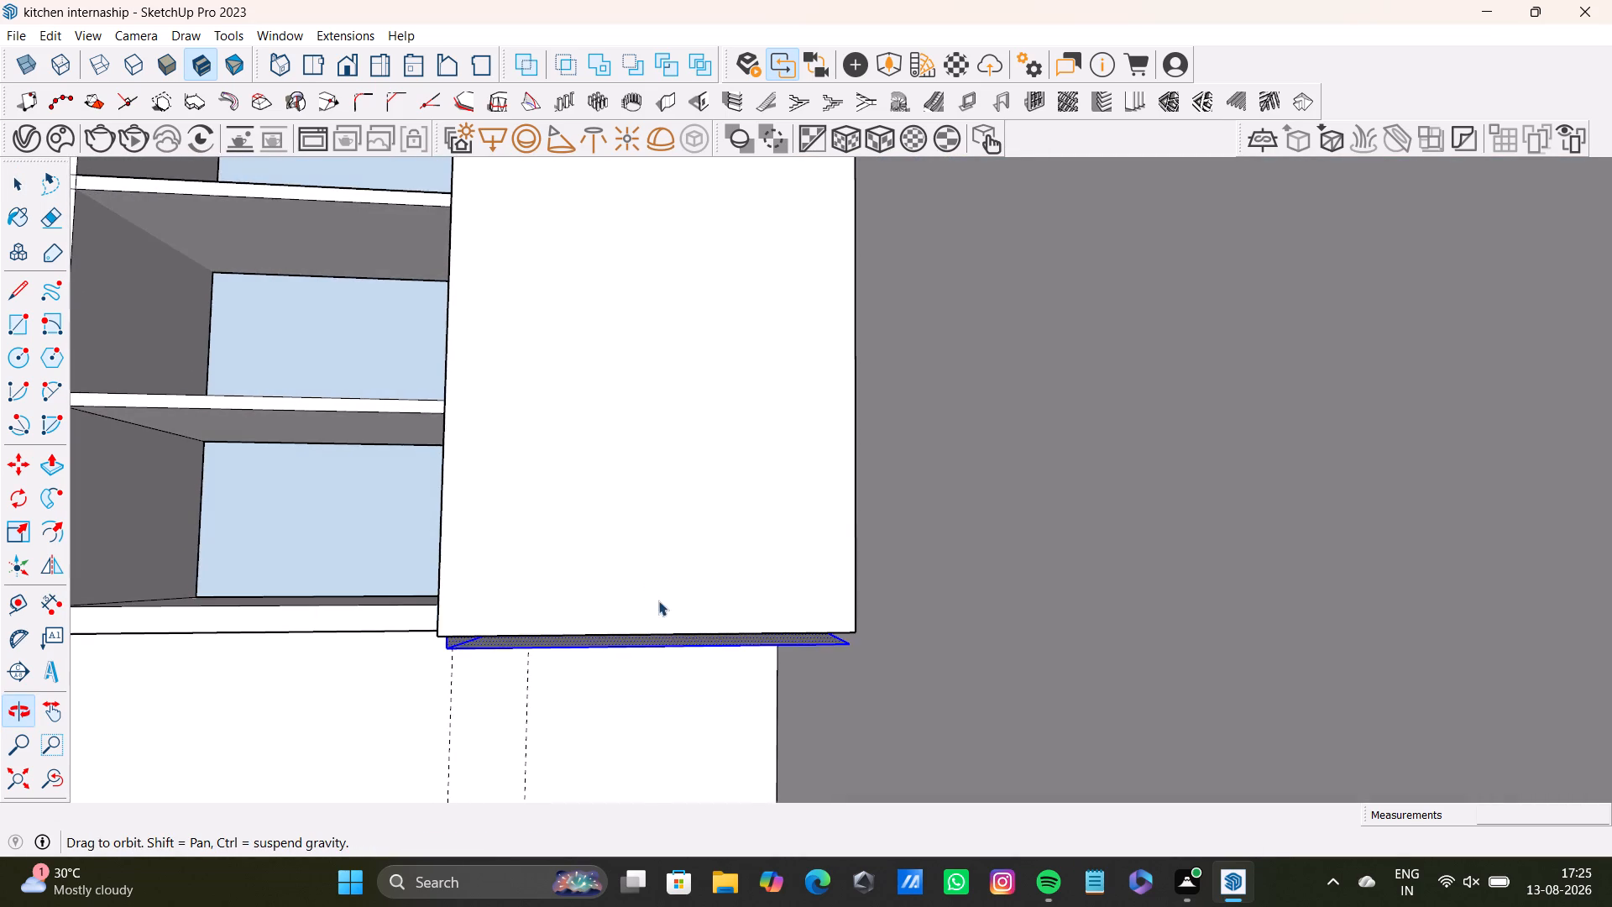
pyautogui.scroll(6, 646, 642)
pyautogui.moveTo(638, 585); pyautogui.dragTo(654, 505, button='middle')
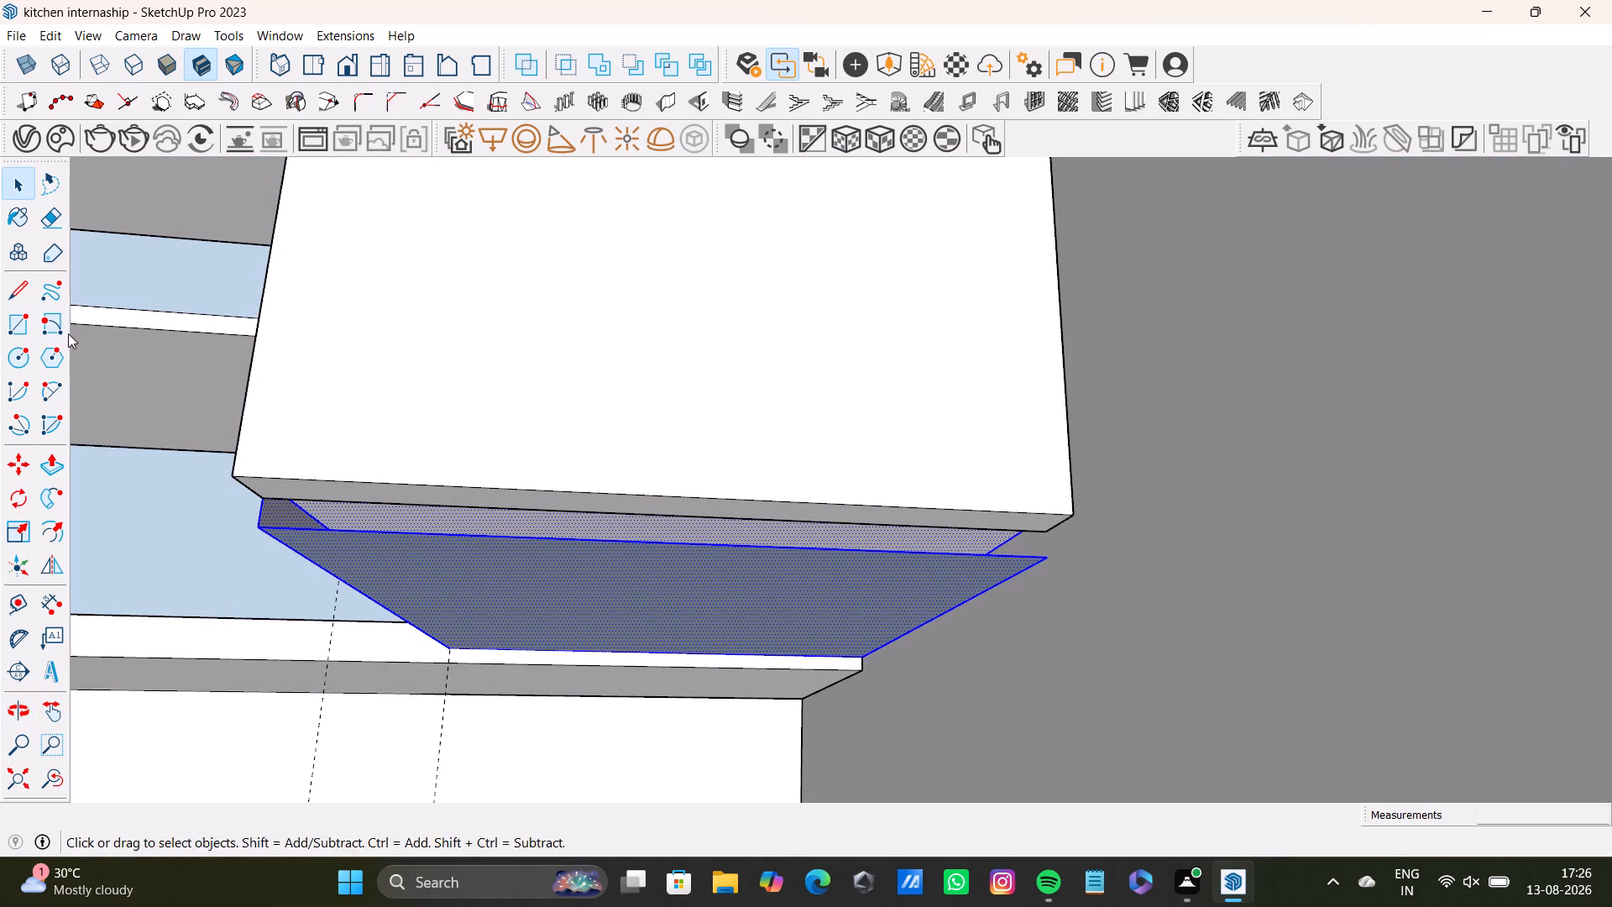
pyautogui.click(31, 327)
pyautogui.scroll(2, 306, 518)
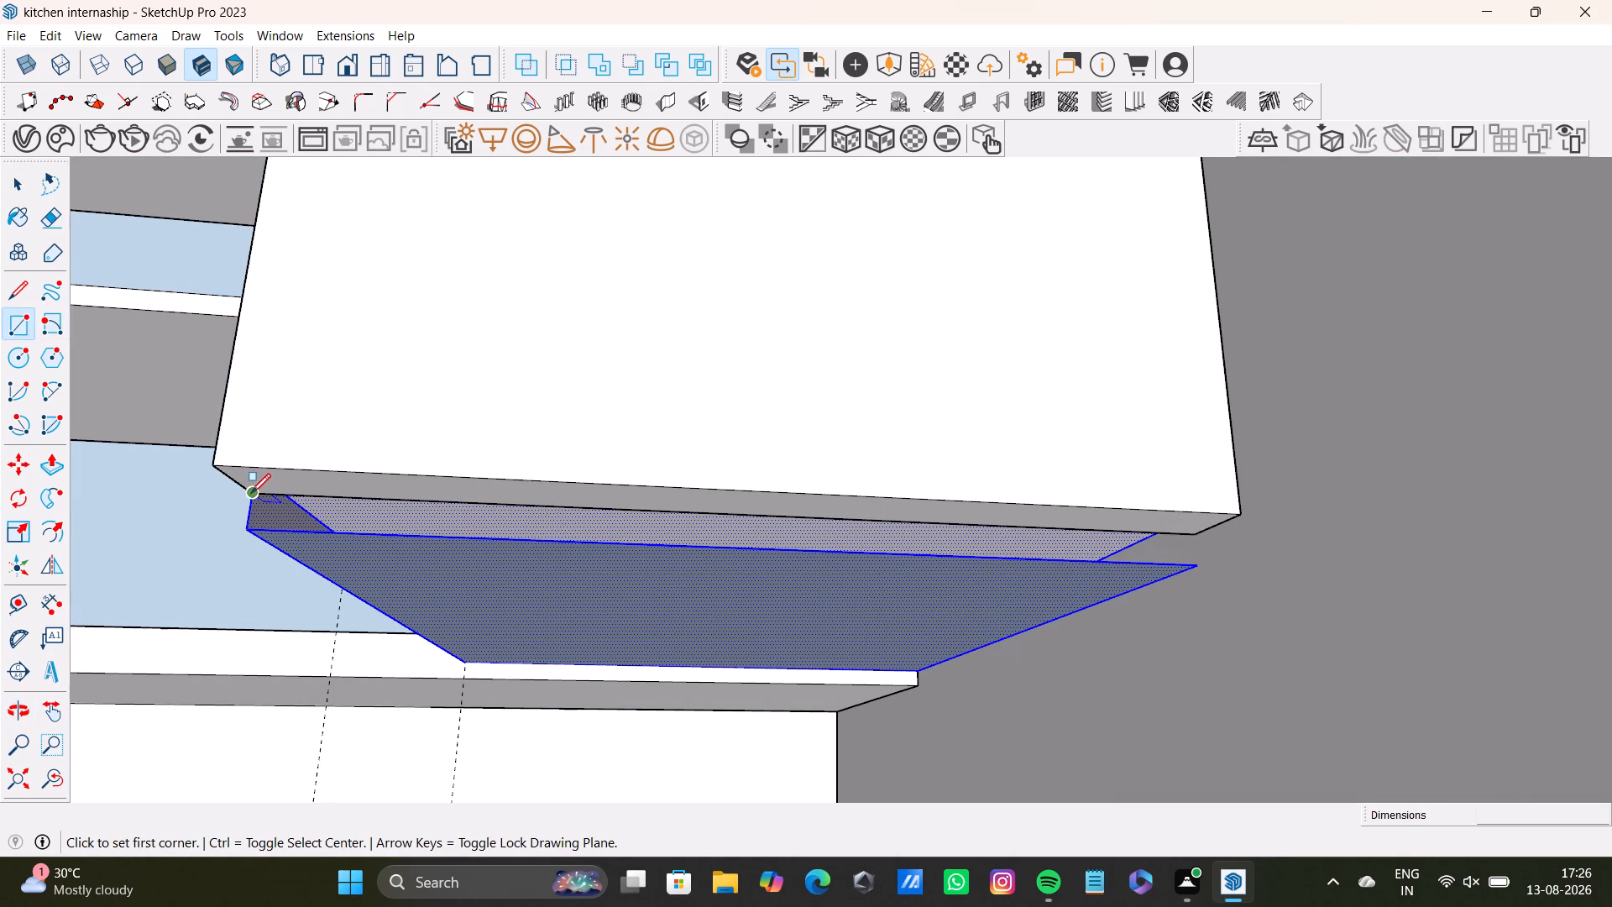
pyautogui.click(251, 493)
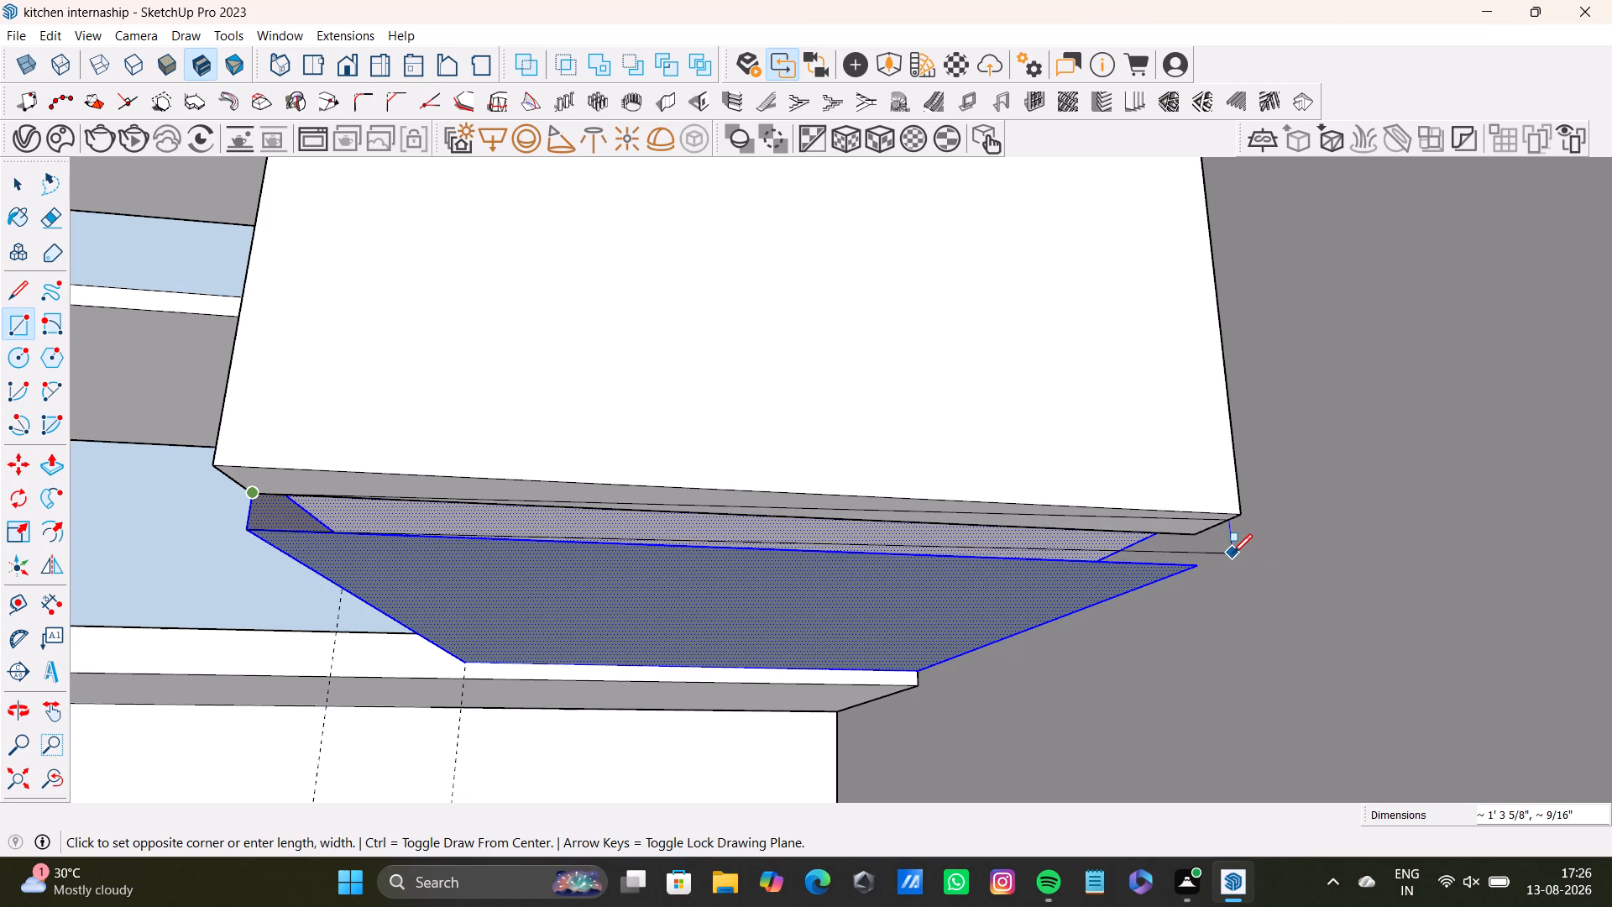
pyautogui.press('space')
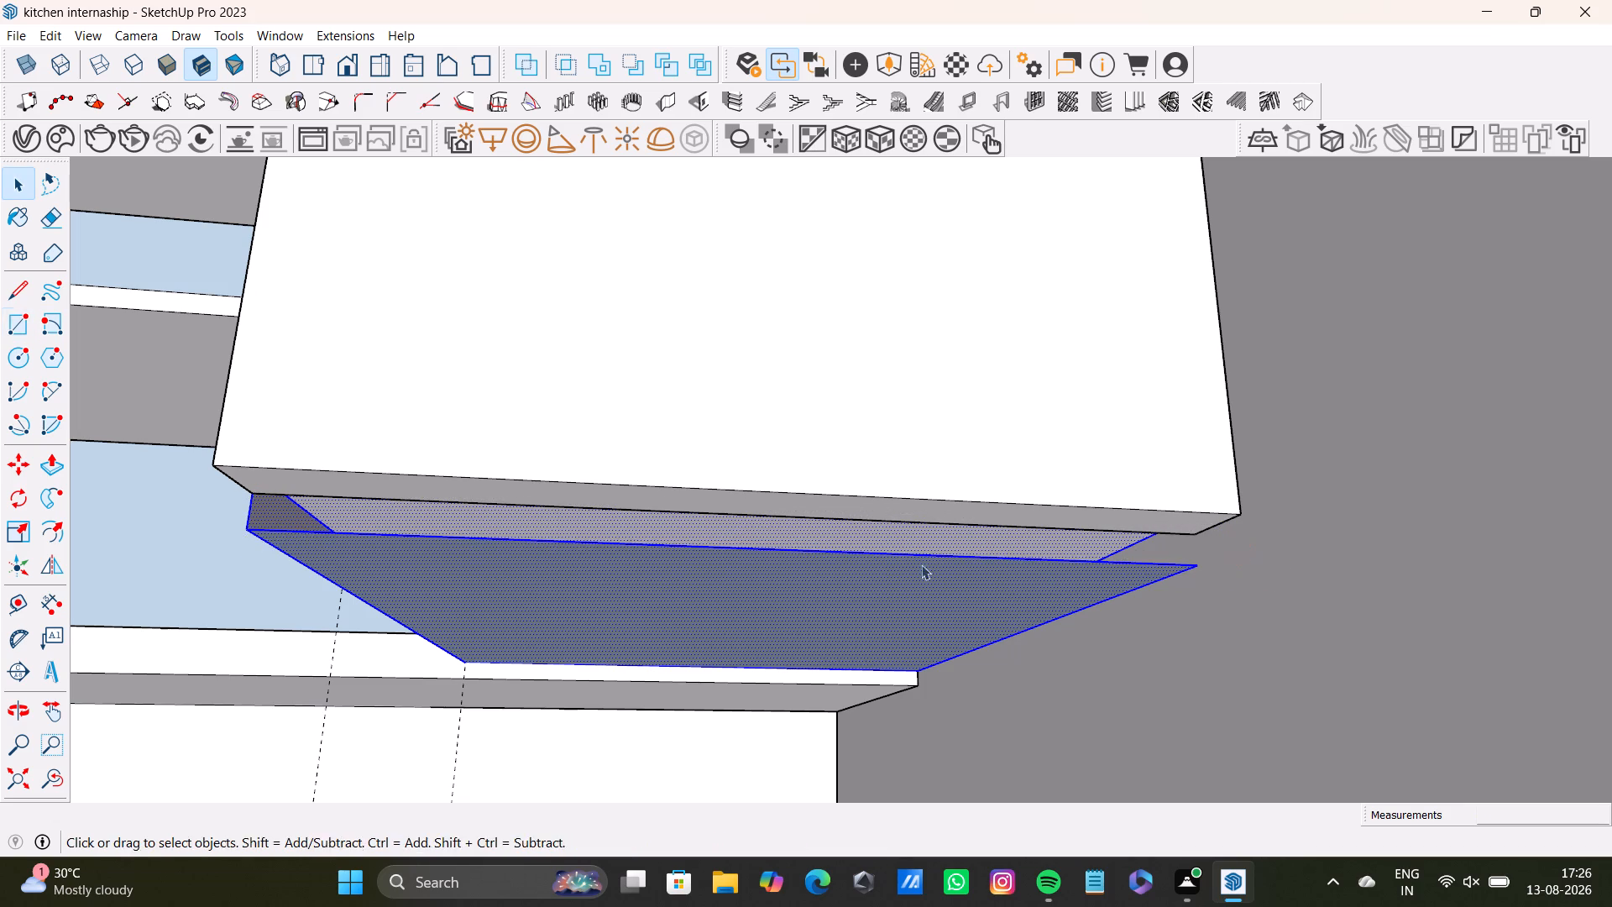
# Draw a thin rectangle about 1' 3 9/16" by 11/16" down from the end panel's inner bottom edge, alongside the lowest shelf extension.
pyautogui.click(29, 324)
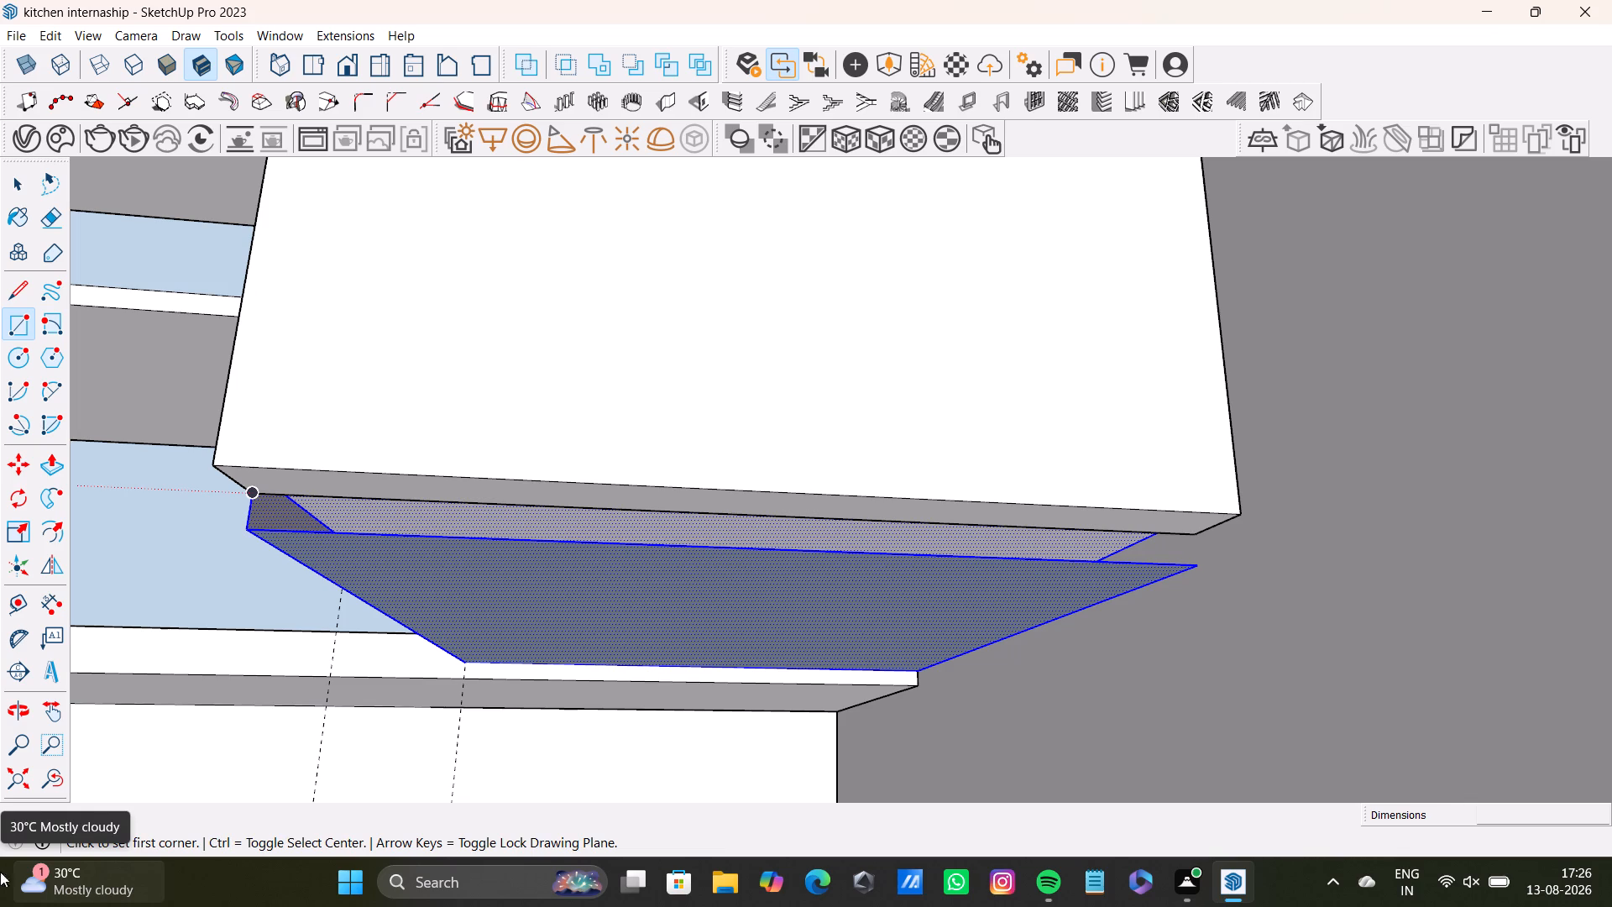
pyautogui.click(23, 307)
pyautogui.scroll(2, 267, 501)
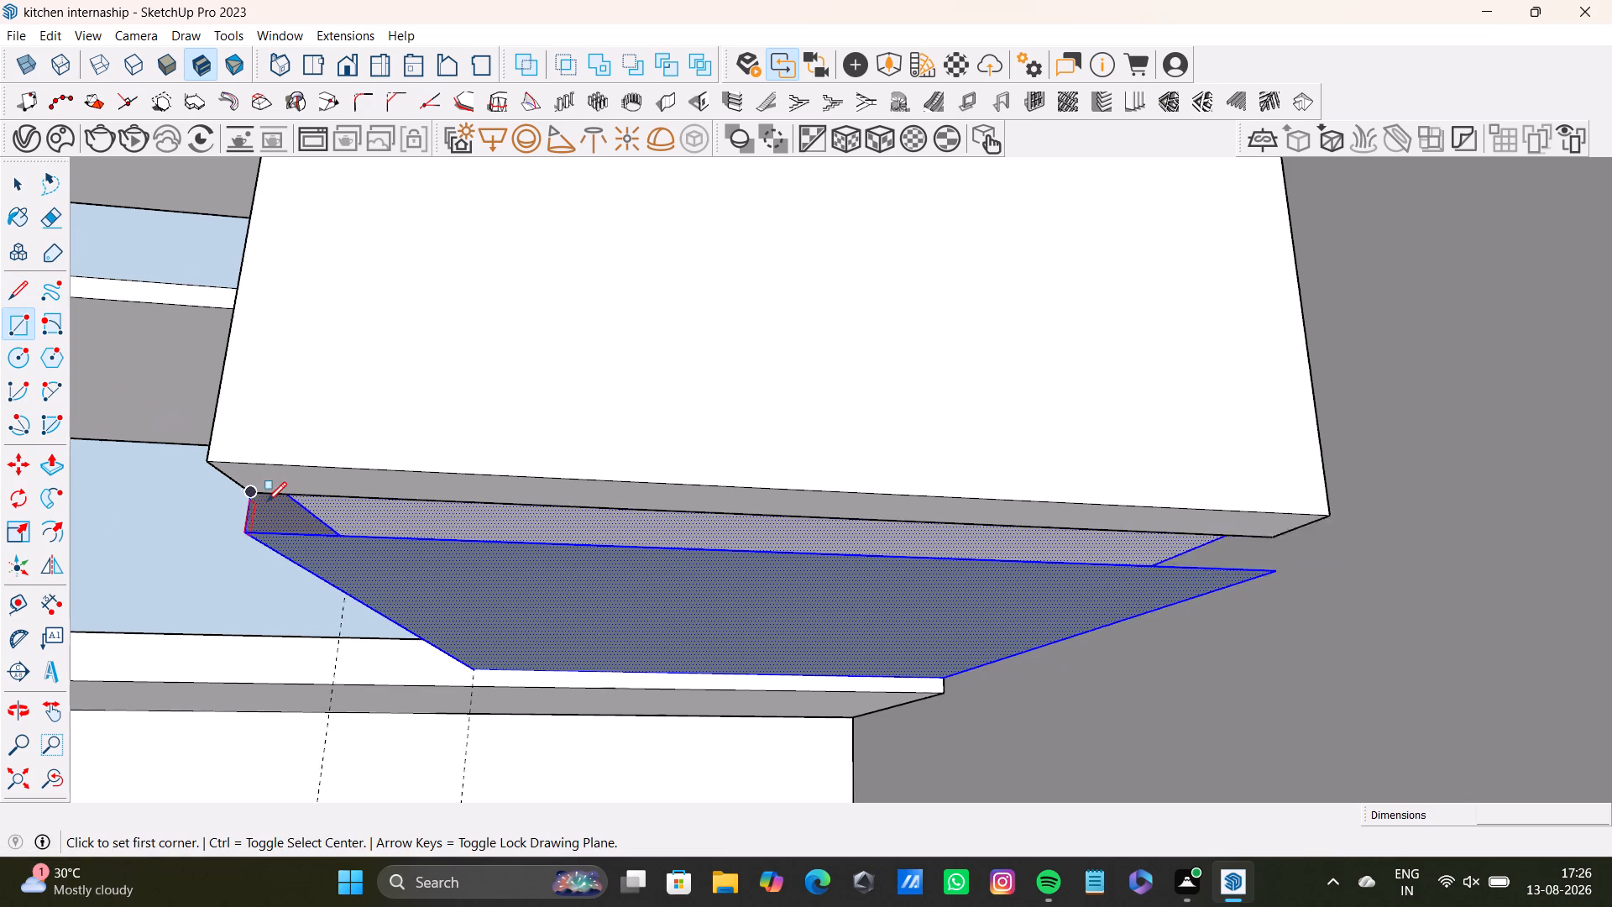
pyautogui.scroll(5, 267, 501)
pyautogui.click(238, 485)
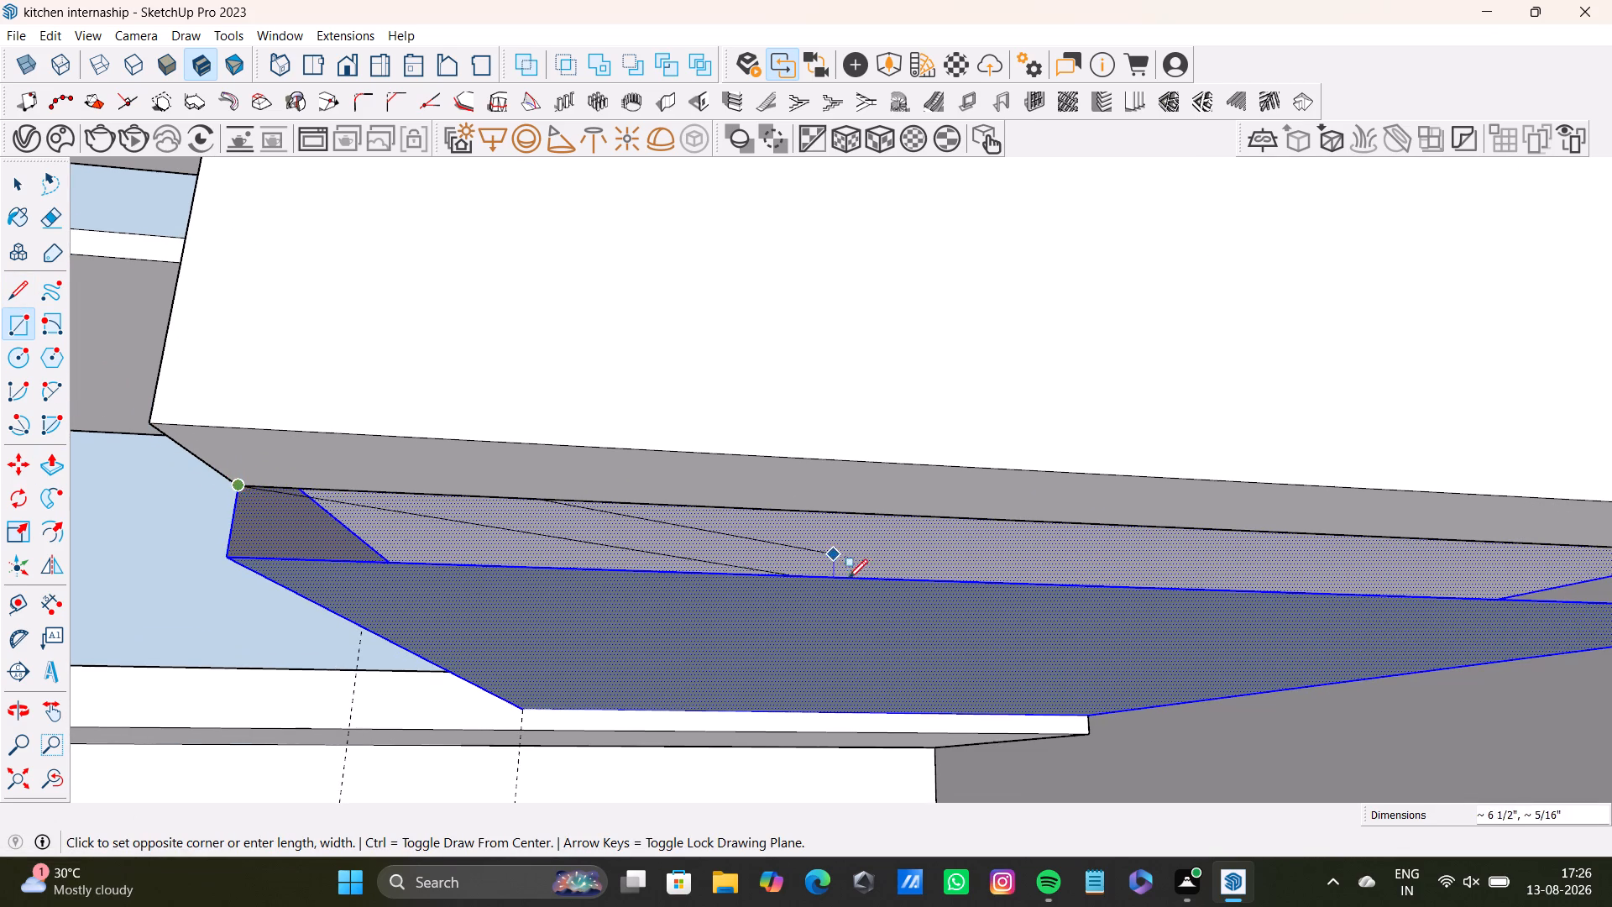
pyautogui.scroll(-3, 848, 589)
pyautogui.keyDown('shift'); pyautogui.moveTo(867, 566); pyautogui.dragTo(455, 556, button='middle'); pyautogui.keyUp('shift')
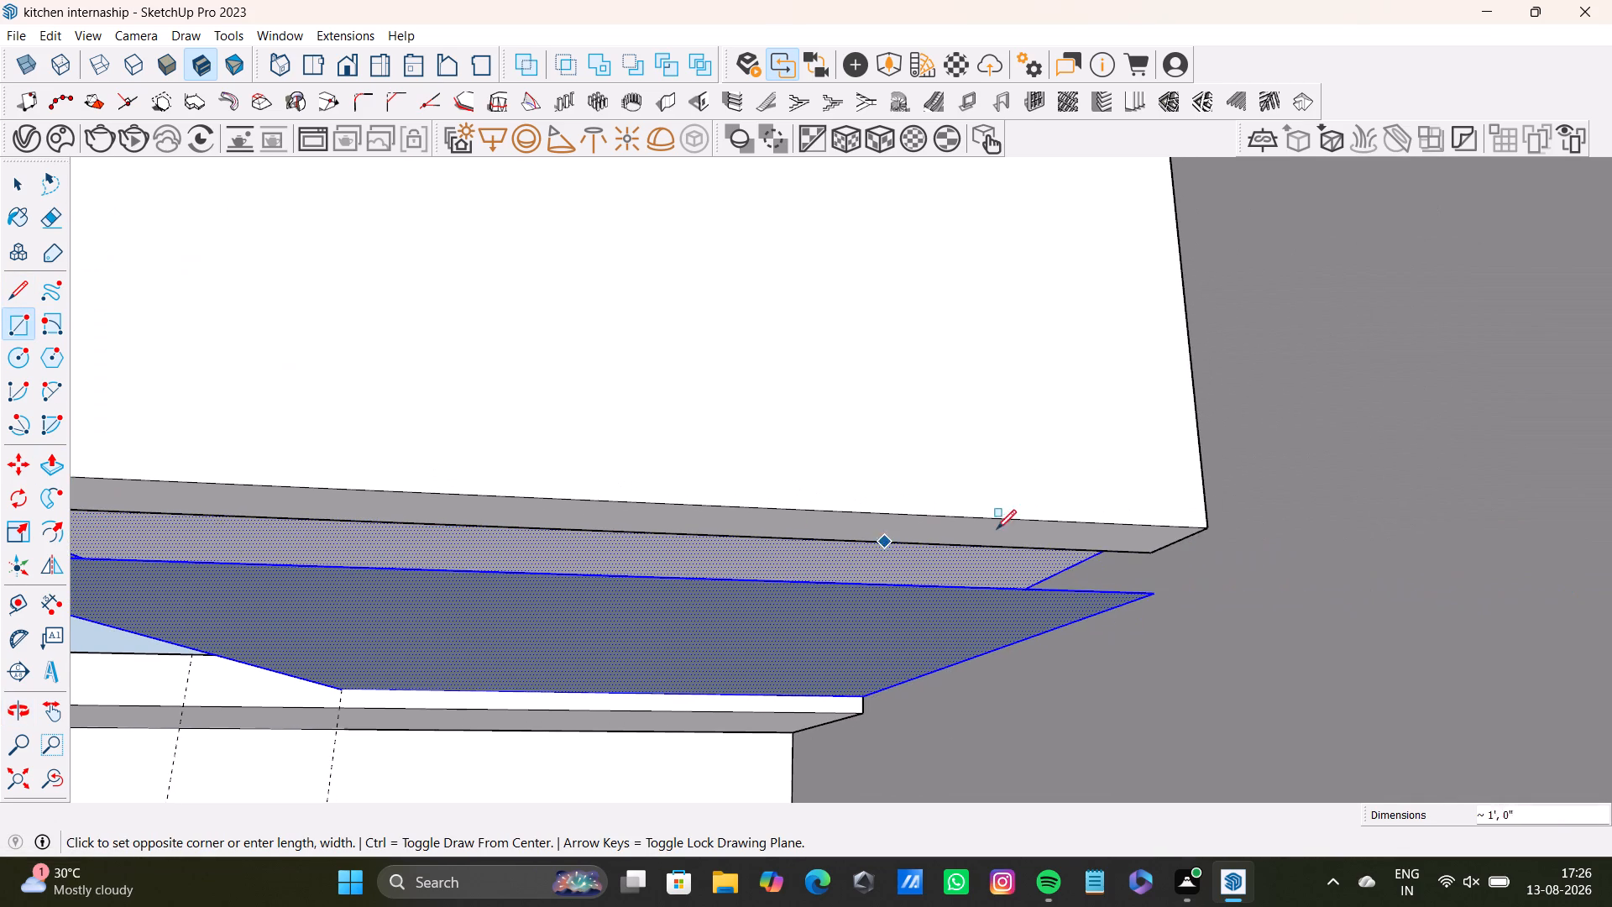
pyautogui.click(1176, 594)
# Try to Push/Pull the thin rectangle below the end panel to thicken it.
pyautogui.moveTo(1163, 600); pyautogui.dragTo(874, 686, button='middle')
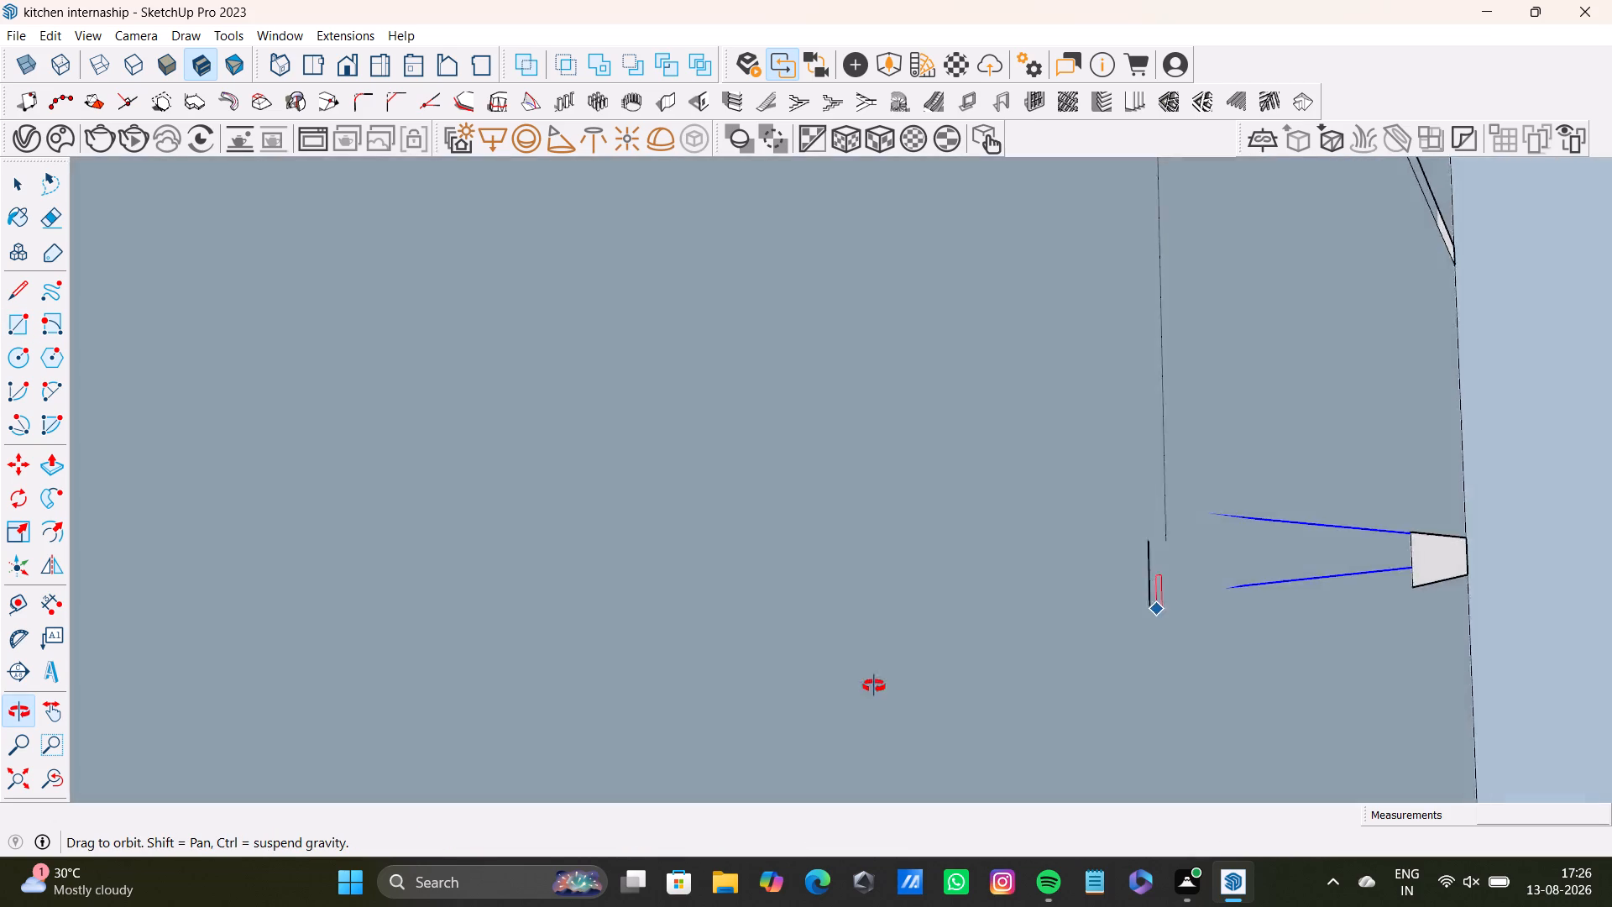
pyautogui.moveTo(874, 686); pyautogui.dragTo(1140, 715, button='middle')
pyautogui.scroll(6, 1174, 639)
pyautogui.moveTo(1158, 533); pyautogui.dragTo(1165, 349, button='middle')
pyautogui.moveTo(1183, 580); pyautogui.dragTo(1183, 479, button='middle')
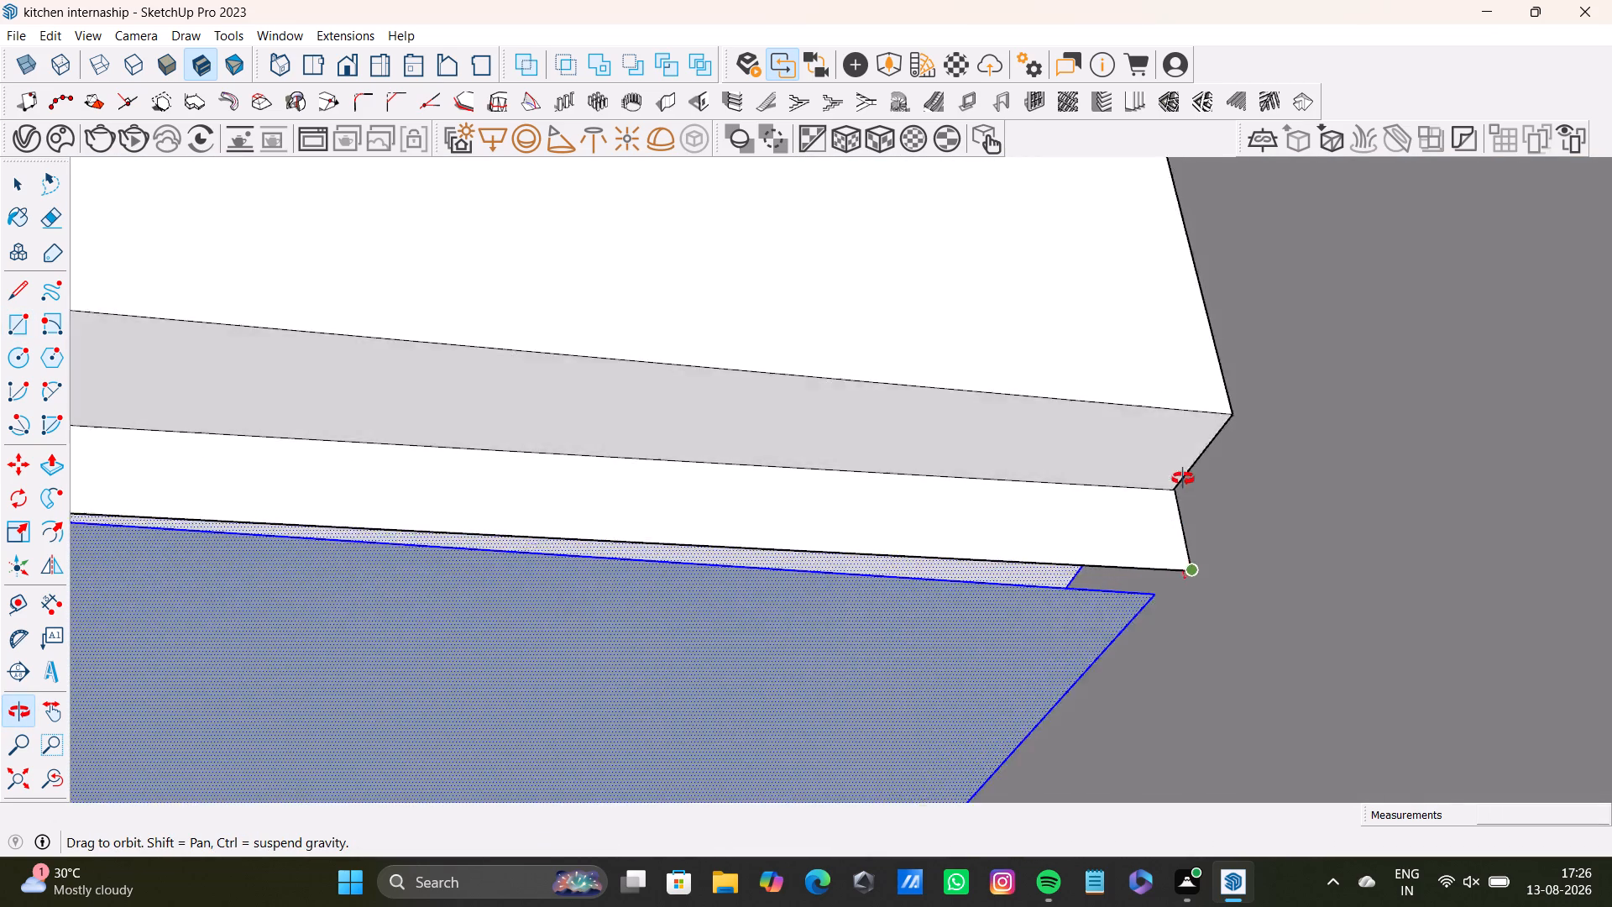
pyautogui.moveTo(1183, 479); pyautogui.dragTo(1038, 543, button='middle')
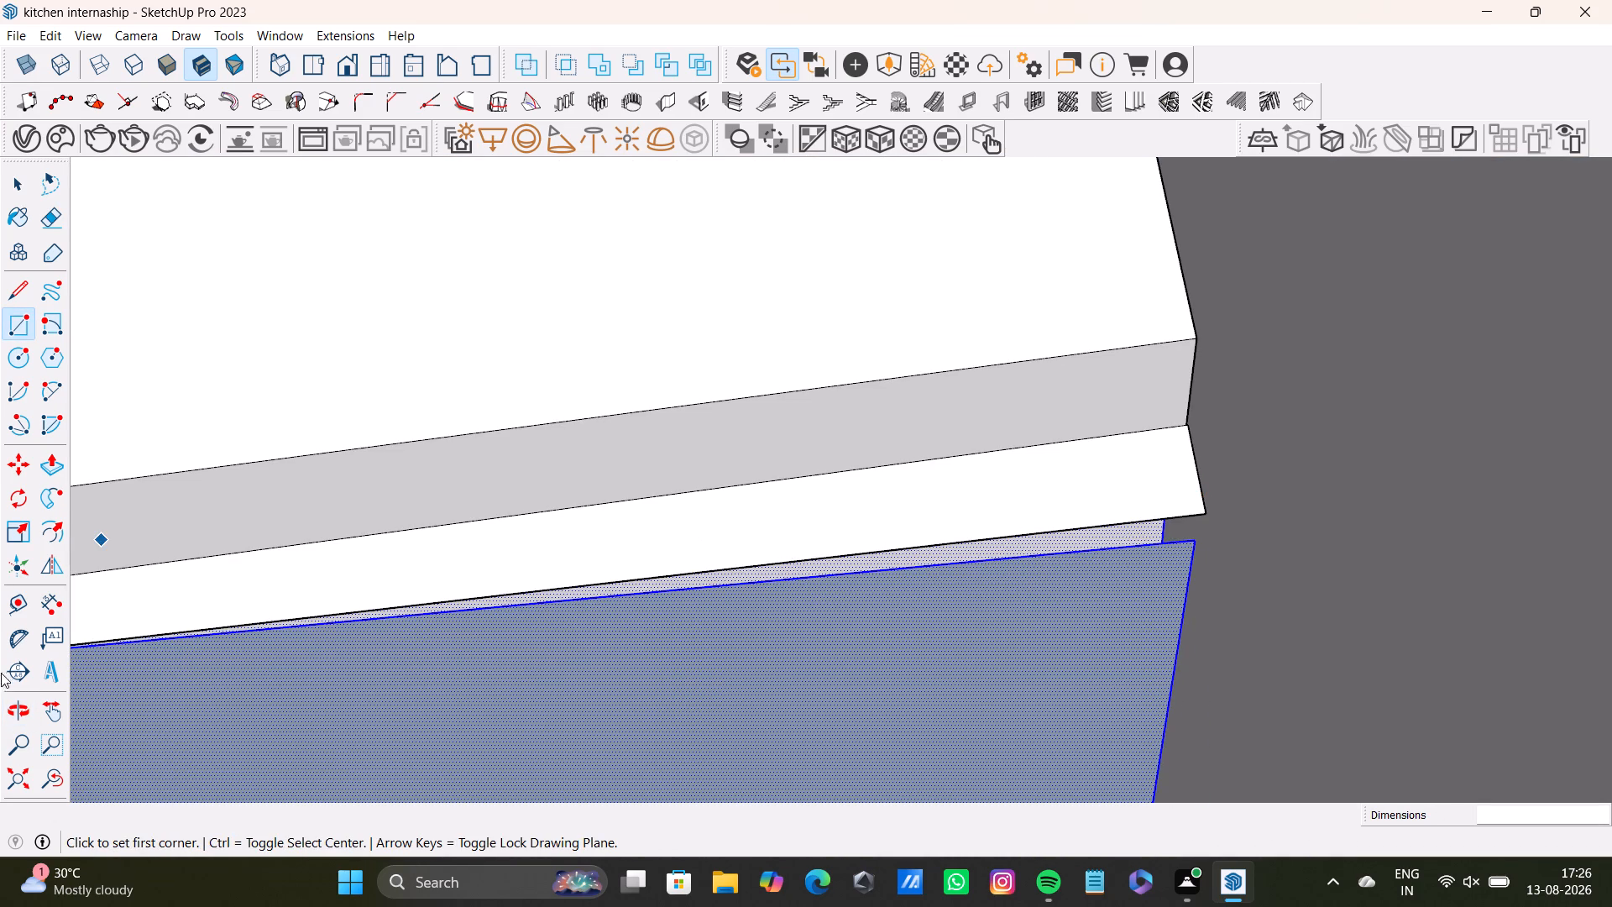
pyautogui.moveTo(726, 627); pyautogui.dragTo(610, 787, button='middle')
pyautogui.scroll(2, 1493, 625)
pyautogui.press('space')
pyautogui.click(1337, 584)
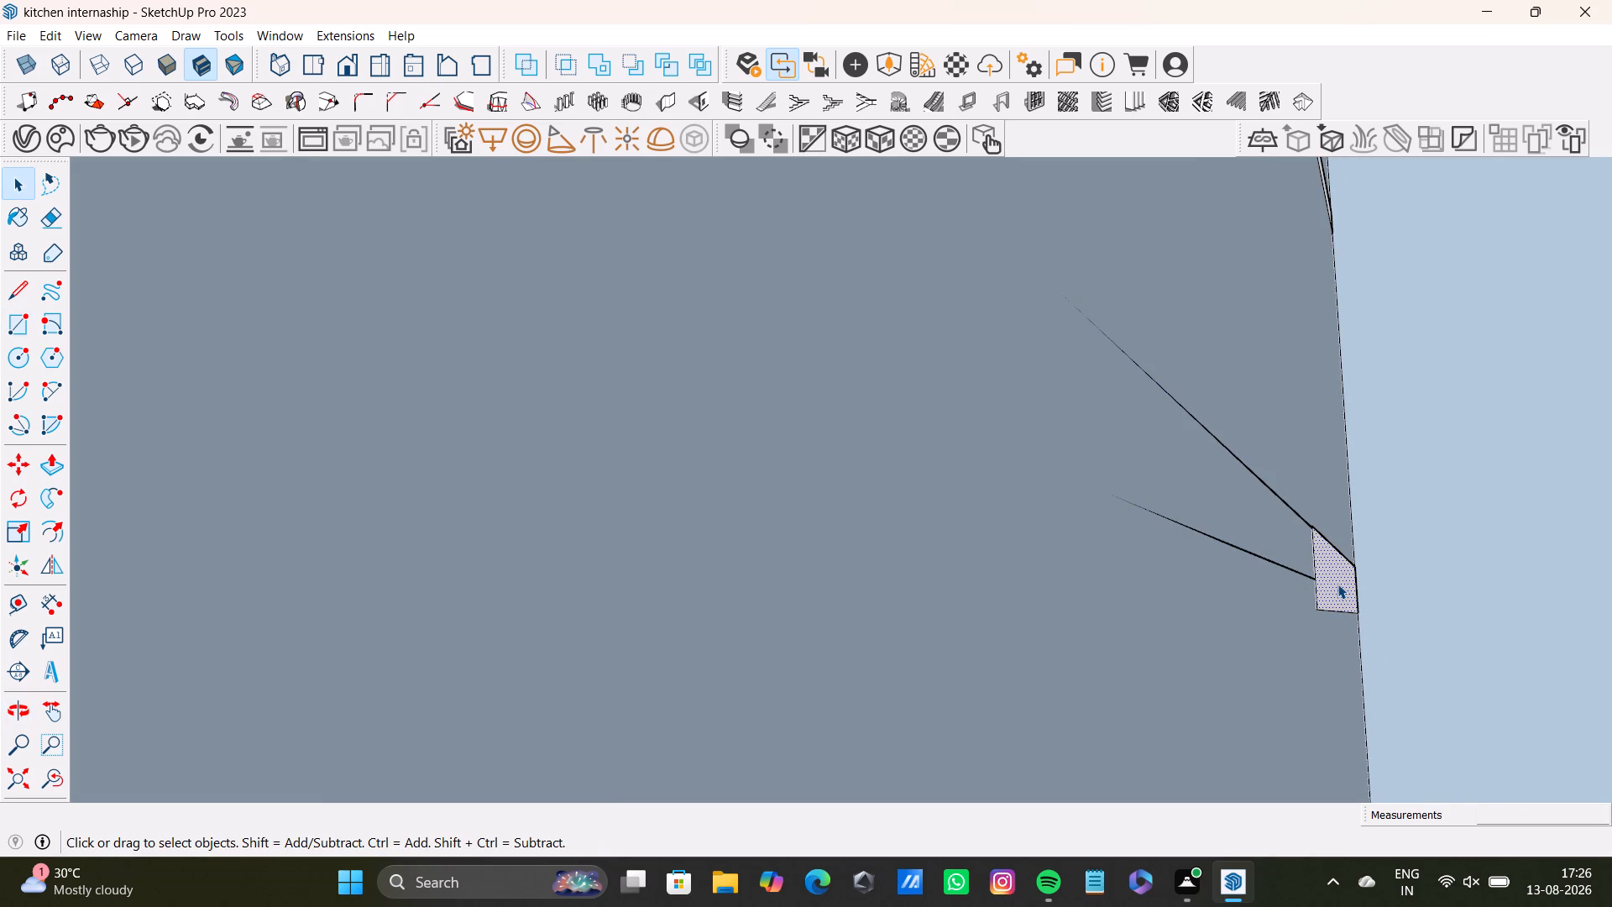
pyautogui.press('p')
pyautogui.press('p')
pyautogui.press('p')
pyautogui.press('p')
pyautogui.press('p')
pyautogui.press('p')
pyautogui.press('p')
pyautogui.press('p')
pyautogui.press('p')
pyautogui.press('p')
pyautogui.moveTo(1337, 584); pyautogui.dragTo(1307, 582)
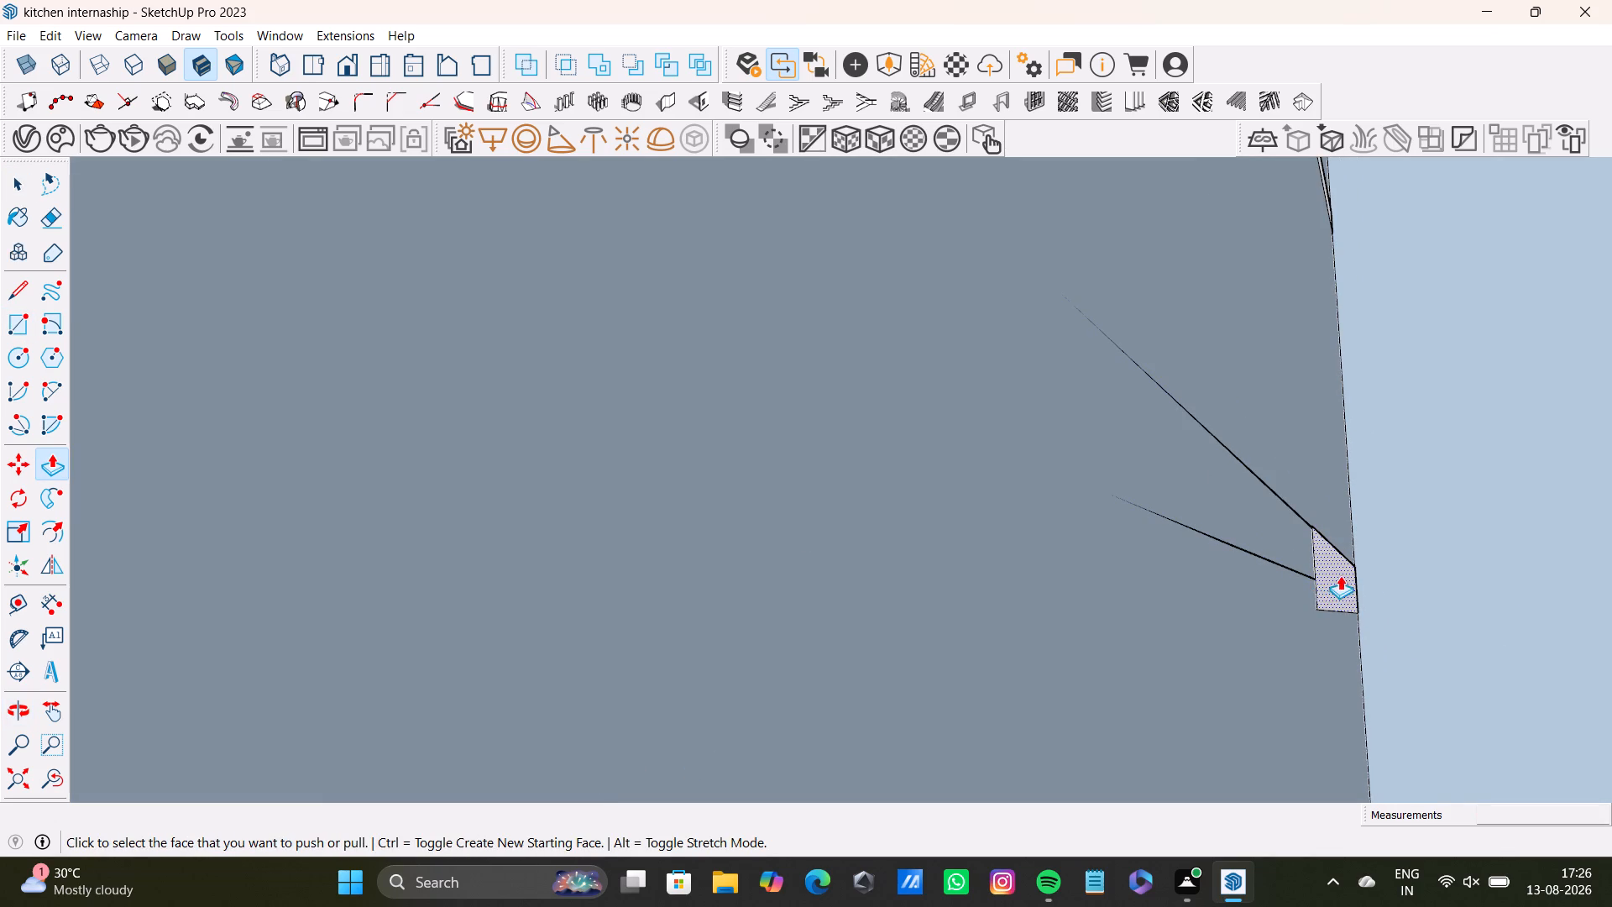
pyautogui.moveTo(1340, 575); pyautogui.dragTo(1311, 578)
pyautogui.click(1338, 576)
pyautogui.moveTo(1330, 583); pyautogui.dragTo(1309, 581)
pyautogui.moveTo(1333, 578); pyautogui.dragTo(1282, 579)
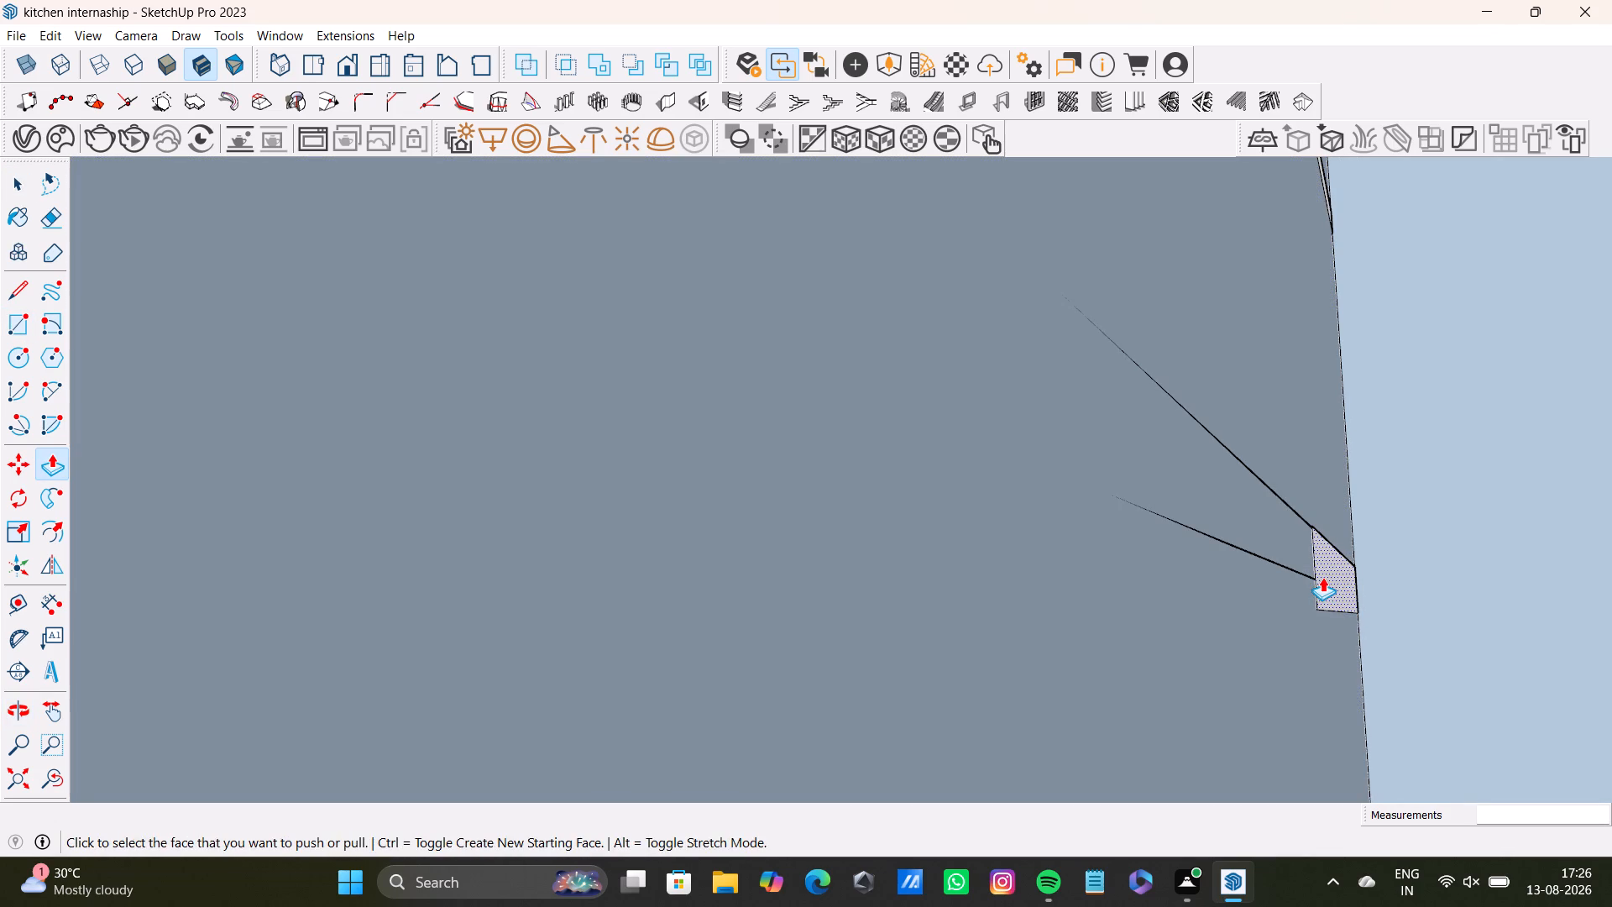
# Reselect the thin rectangle's face below the end panel.
pyautogui.press('space')
pyautogui.click(1329, 585)
pyautogui.click(1342, 594)
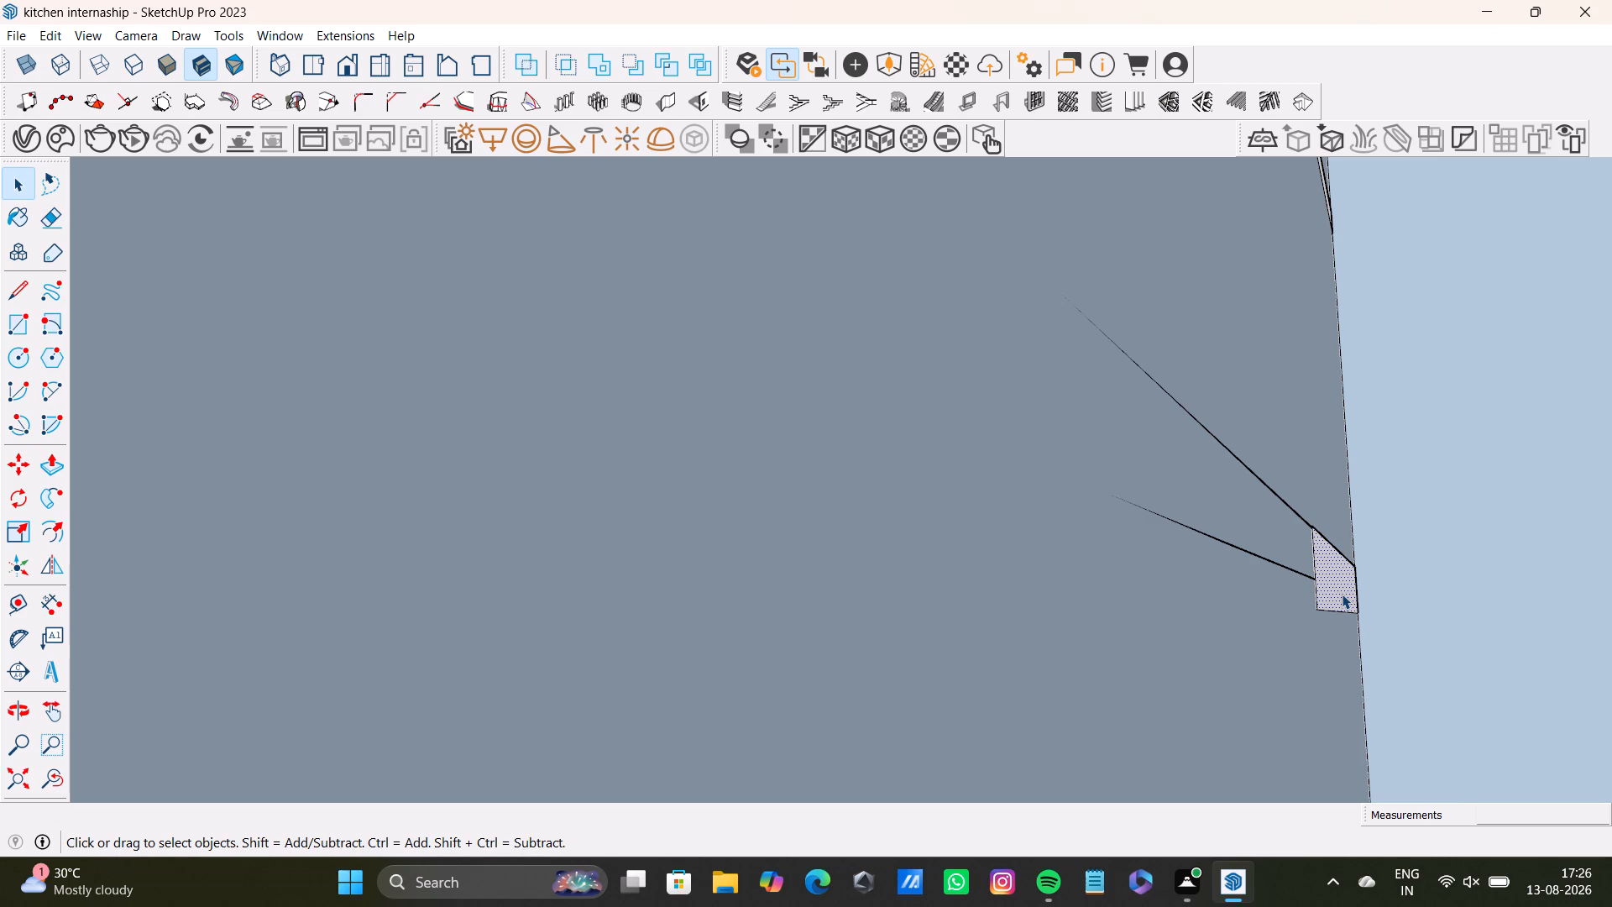
pyautogui.moveTo(1353, 590); pyautogui.dragTo(1315, 590)
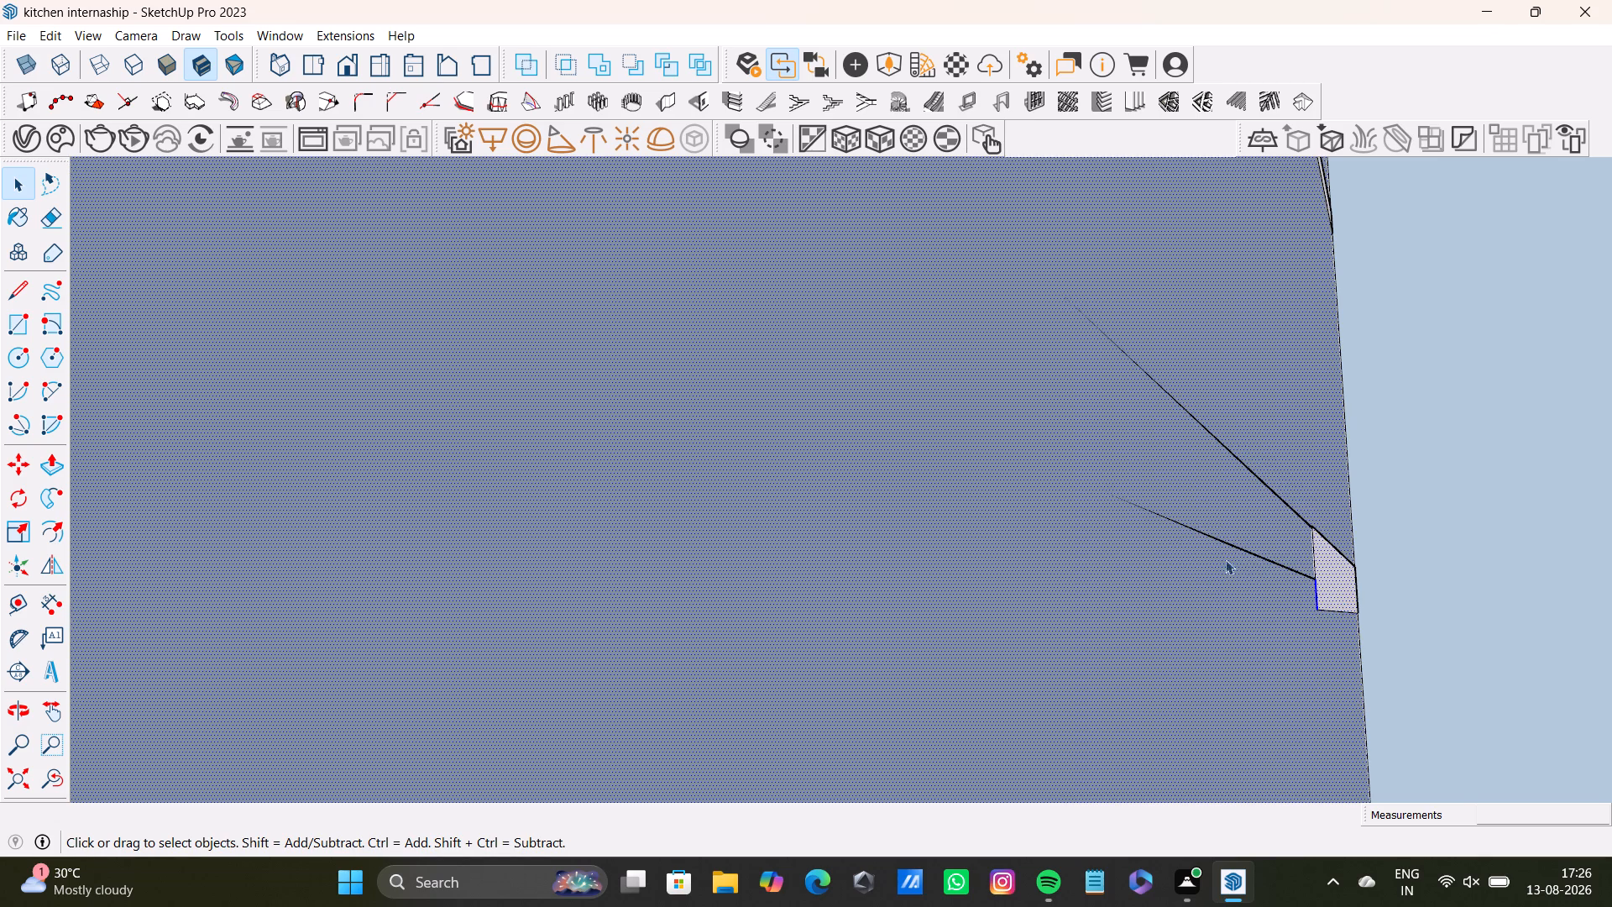
pyautogui.click(1319, 574)
pyautogui.press('space')
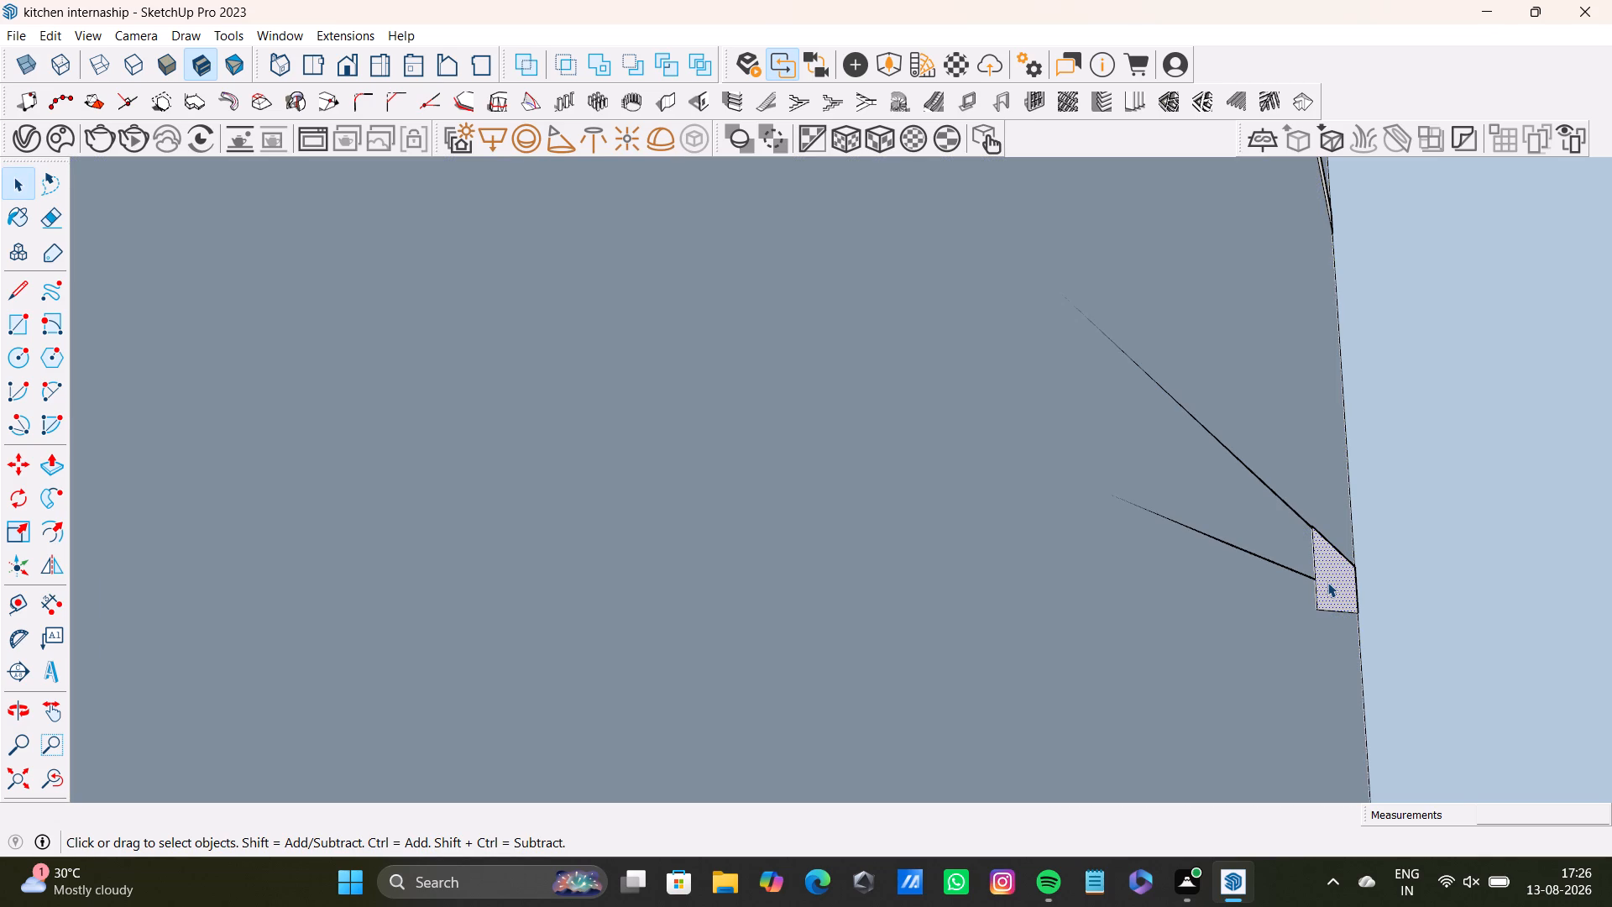
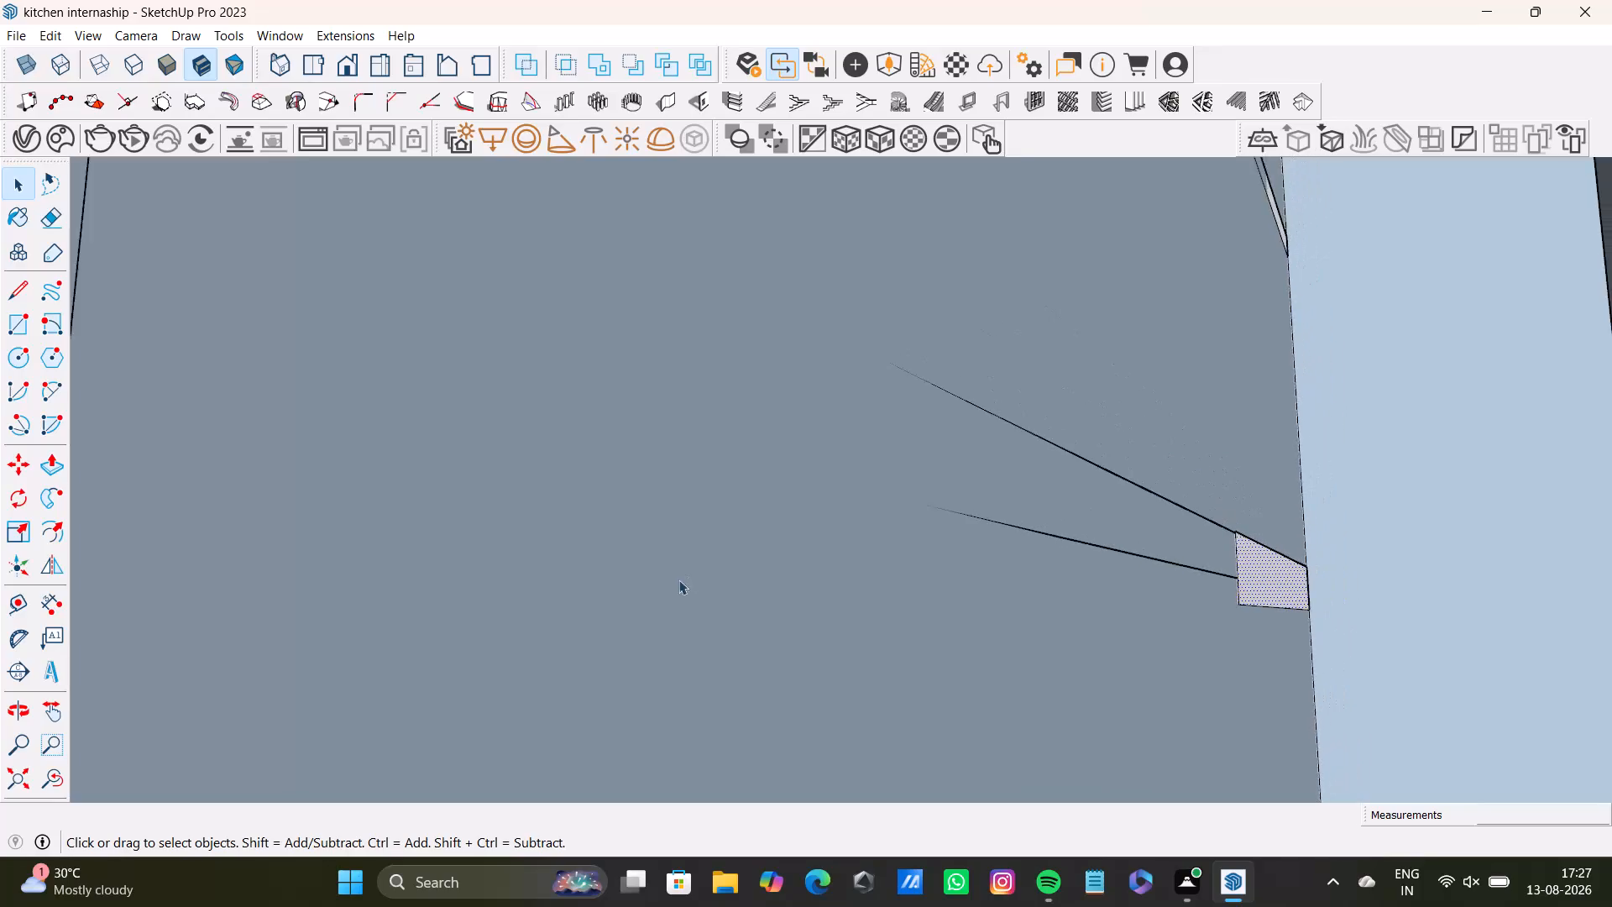
# Select the small face where the shelf extension two levels above the thin rectangle meets the end panel.
pyautogui.moveTo(678, 579); pyautogui.dragTo(899, 679, button='middle')
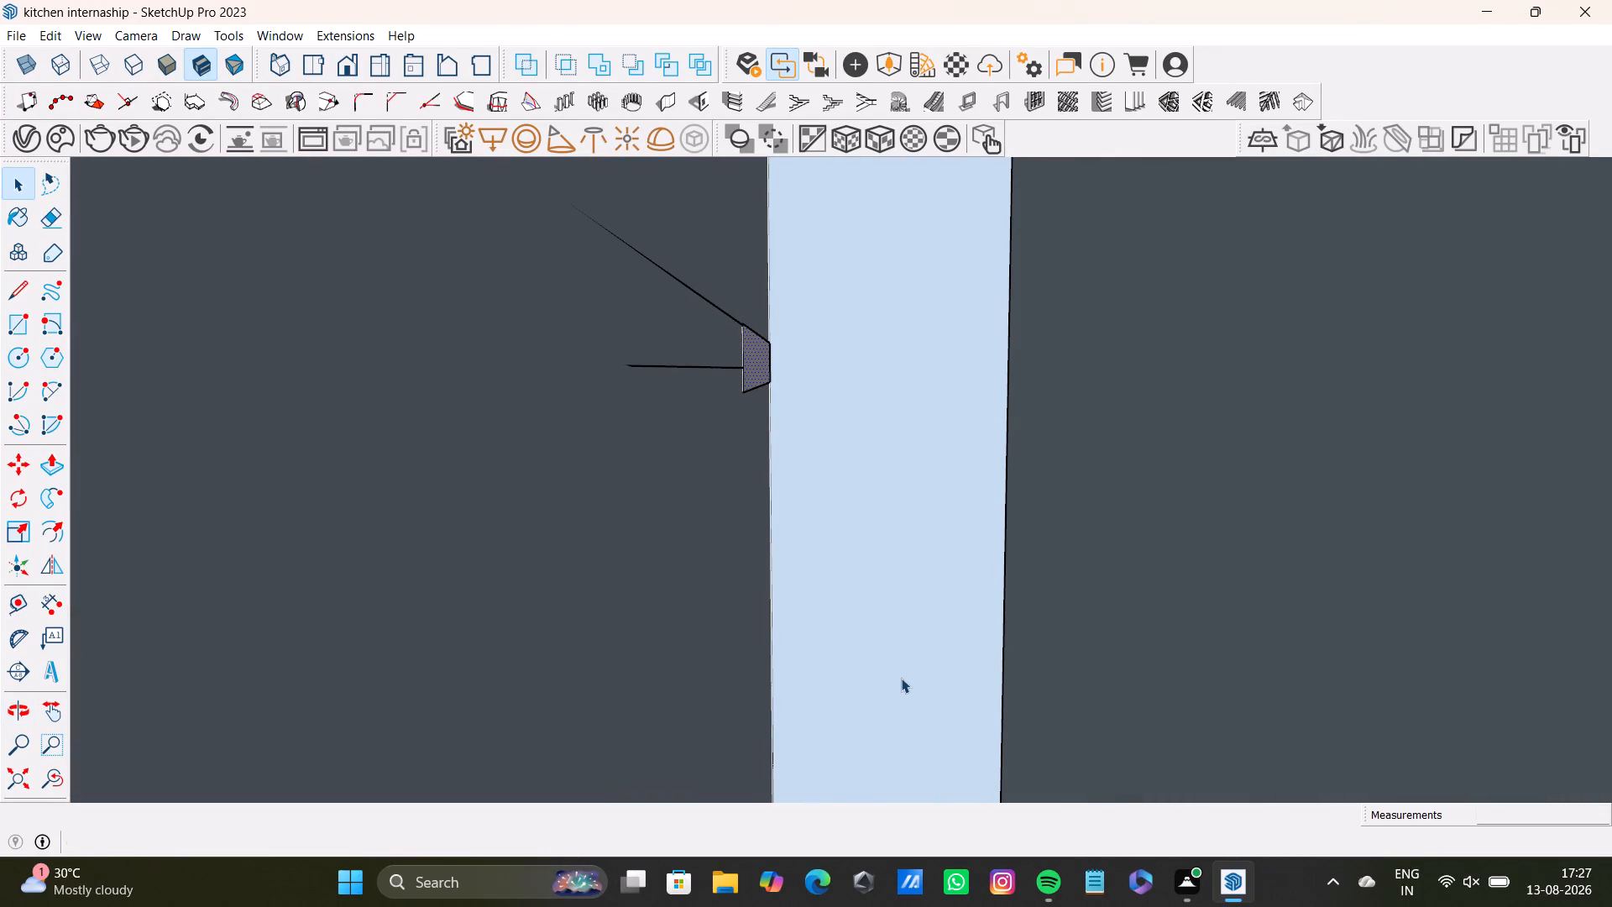
pyautogui.scroll(-13, 508, 552)
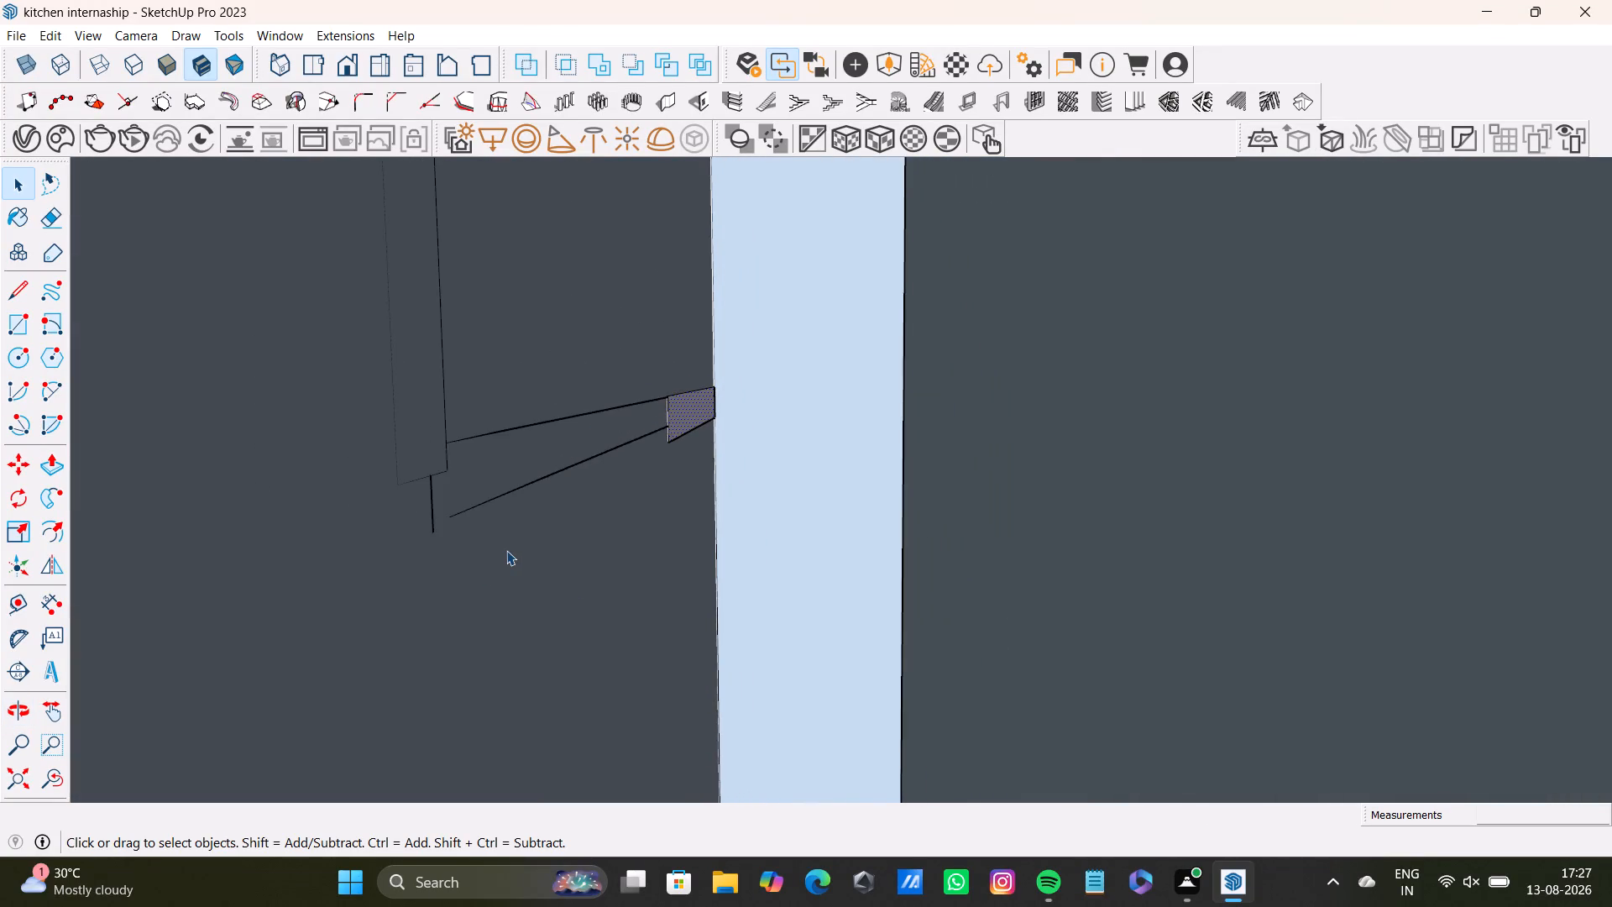
pyautogui.scroll(-4, 506, 550)
pyautogui.scroll(5, 636, 463)
pyautogui.scroll(-8, 636, 460)
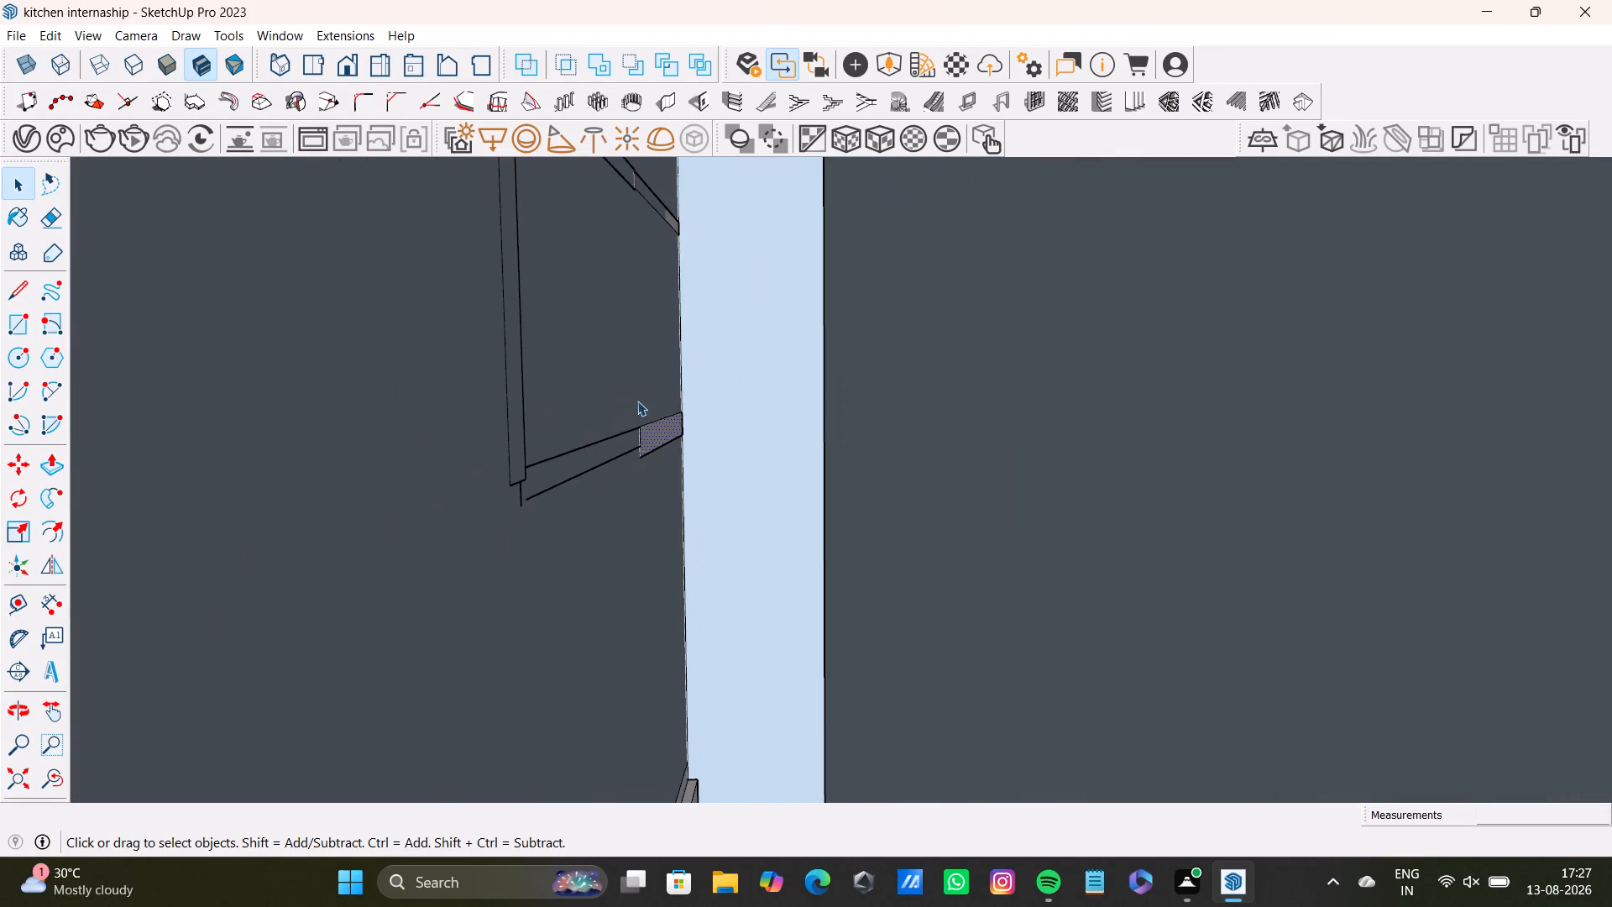
pyautogui.keyDown('shift'); pyautogui.moveTo(637, 401); pyautogui.dragTo(622, 809, button='middle'); pyautogui.keyUp('shift')
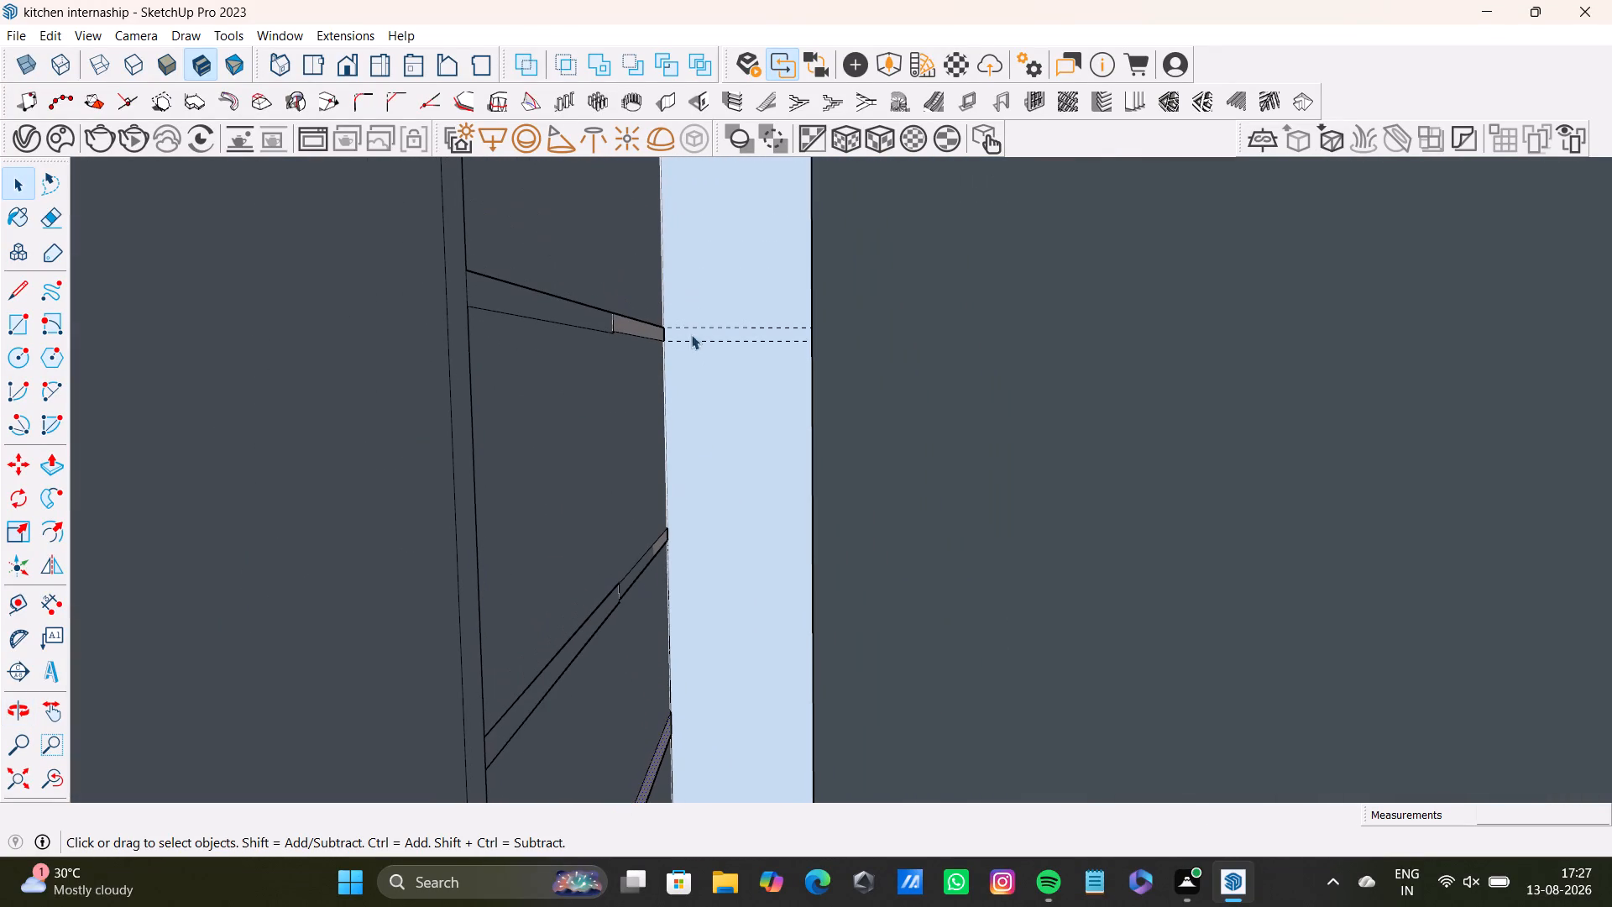
pyautogui.click(652, 332)
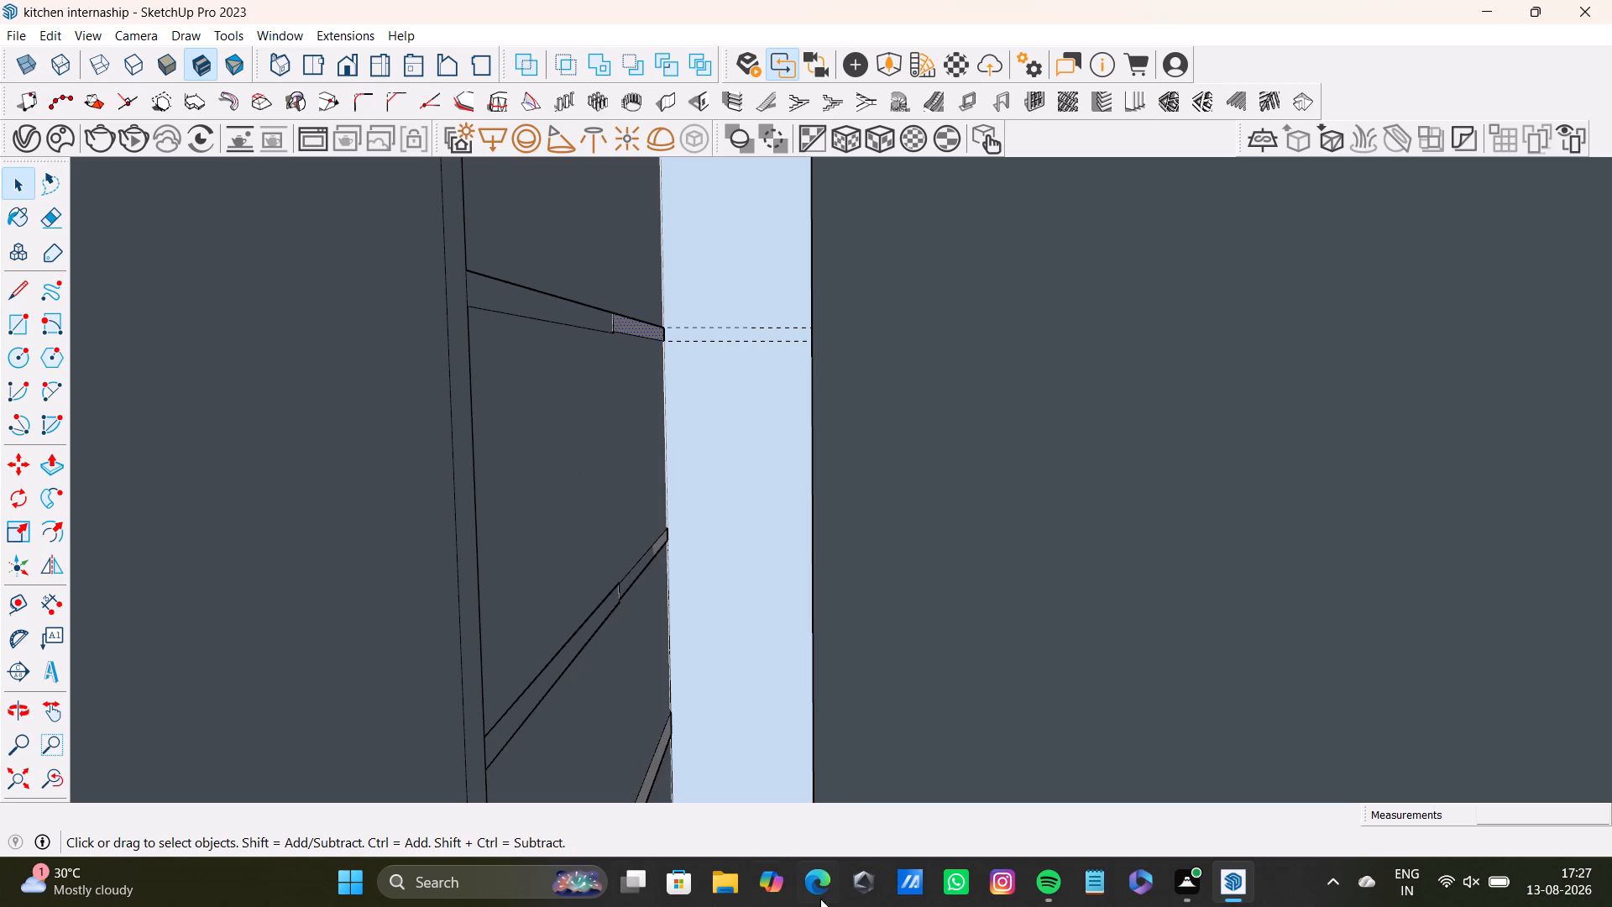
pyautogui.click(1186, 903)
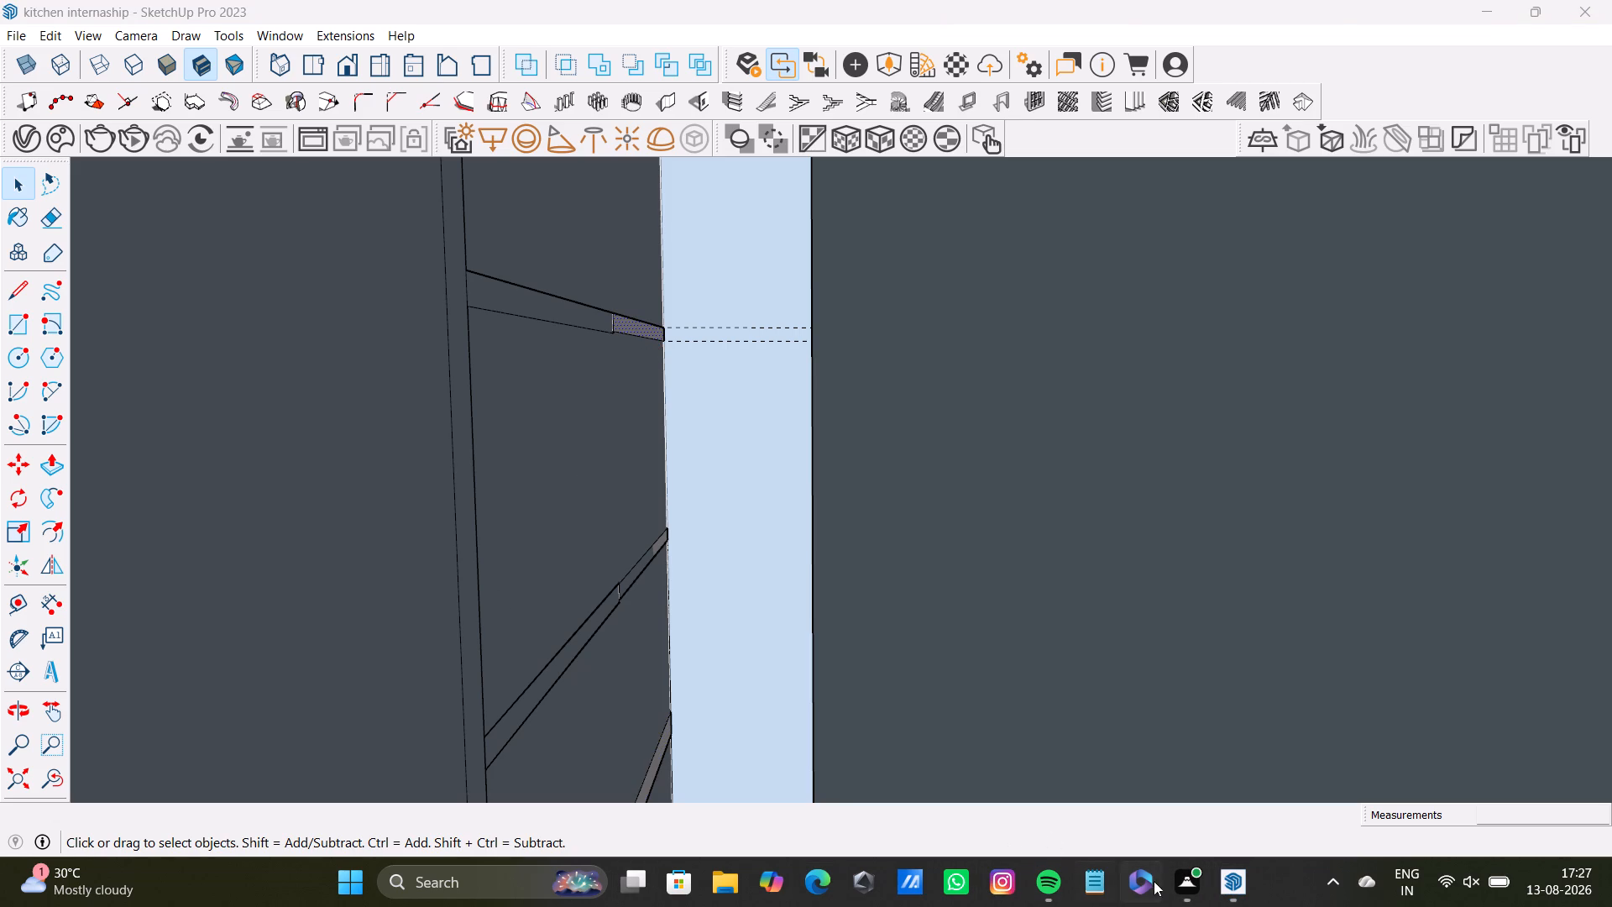
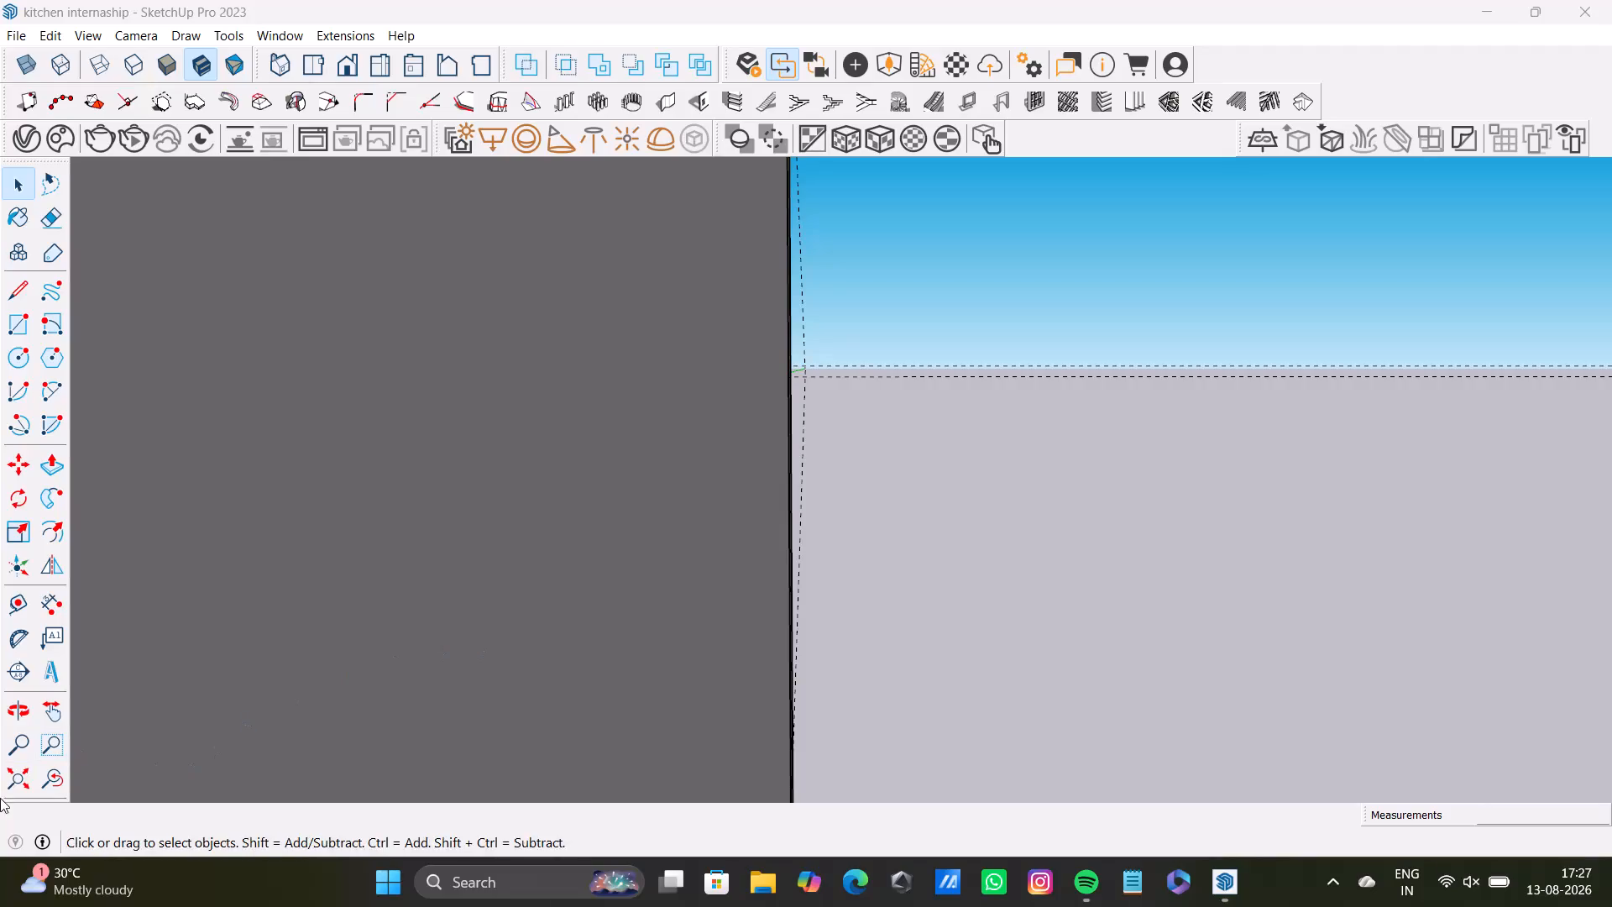
# Reverse the top and front faces of the uppermost of the three blue shelf extensions beside the end panel.
pyautogui.click(19, 785)
pyautogui.moveTo(372, 681); pyautogui.dragTo(581, 710, button='middle')
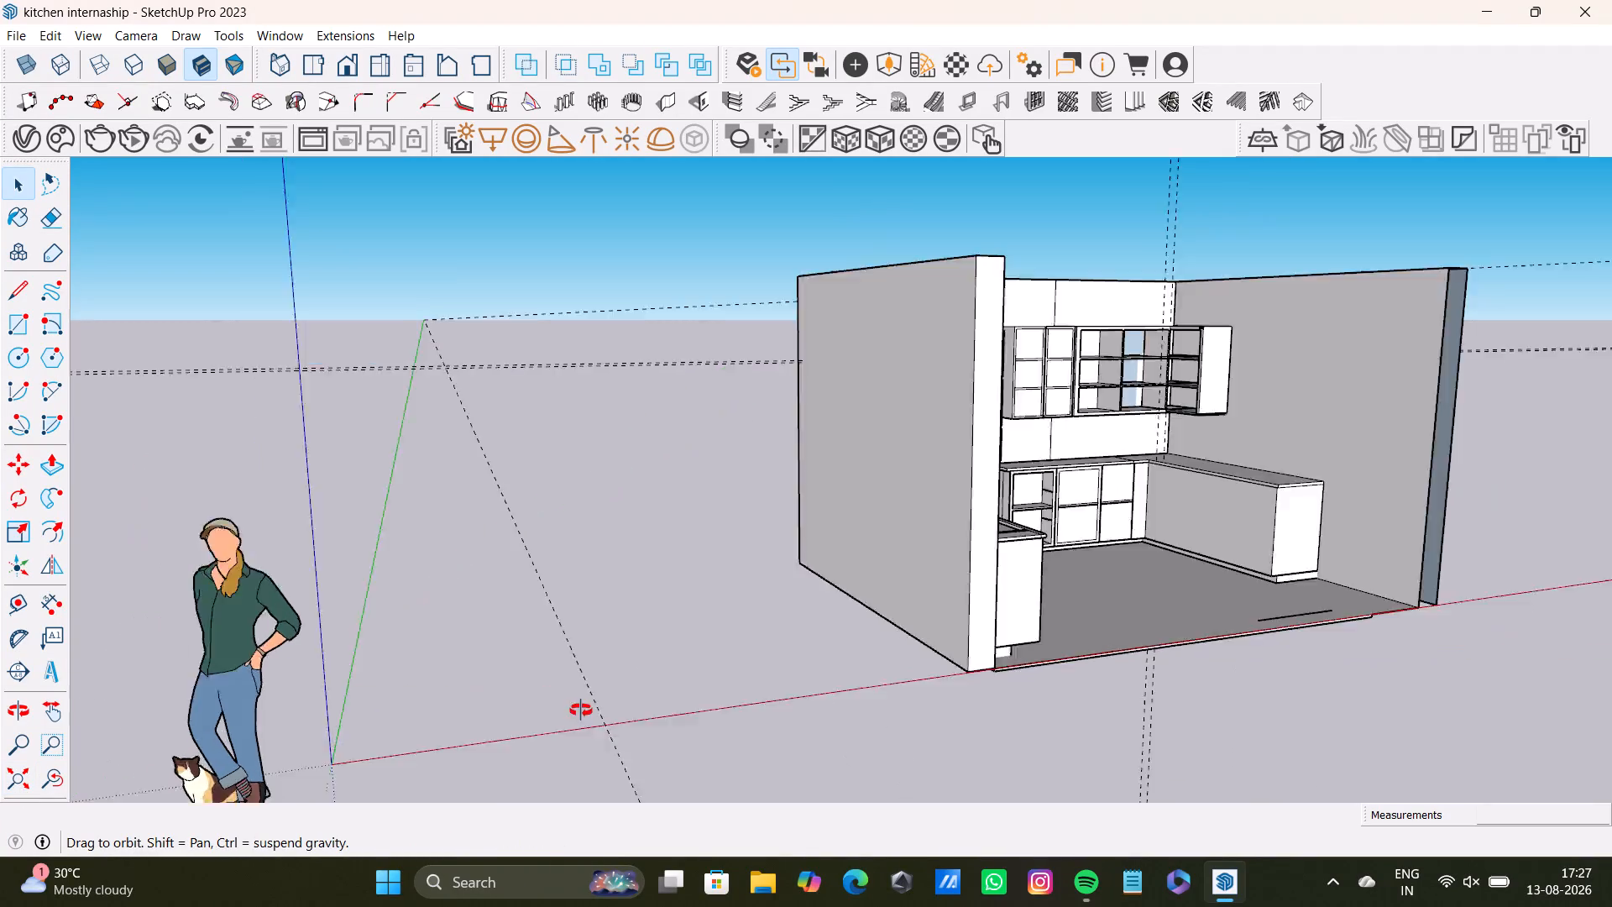
pyautogui.moveTo(581, 710); pyautogui.dragTo(391, 897, button='middle')
pyautogui.moveTo(1061, 526); pyautogui.dragTo(677, 552, button='middle')
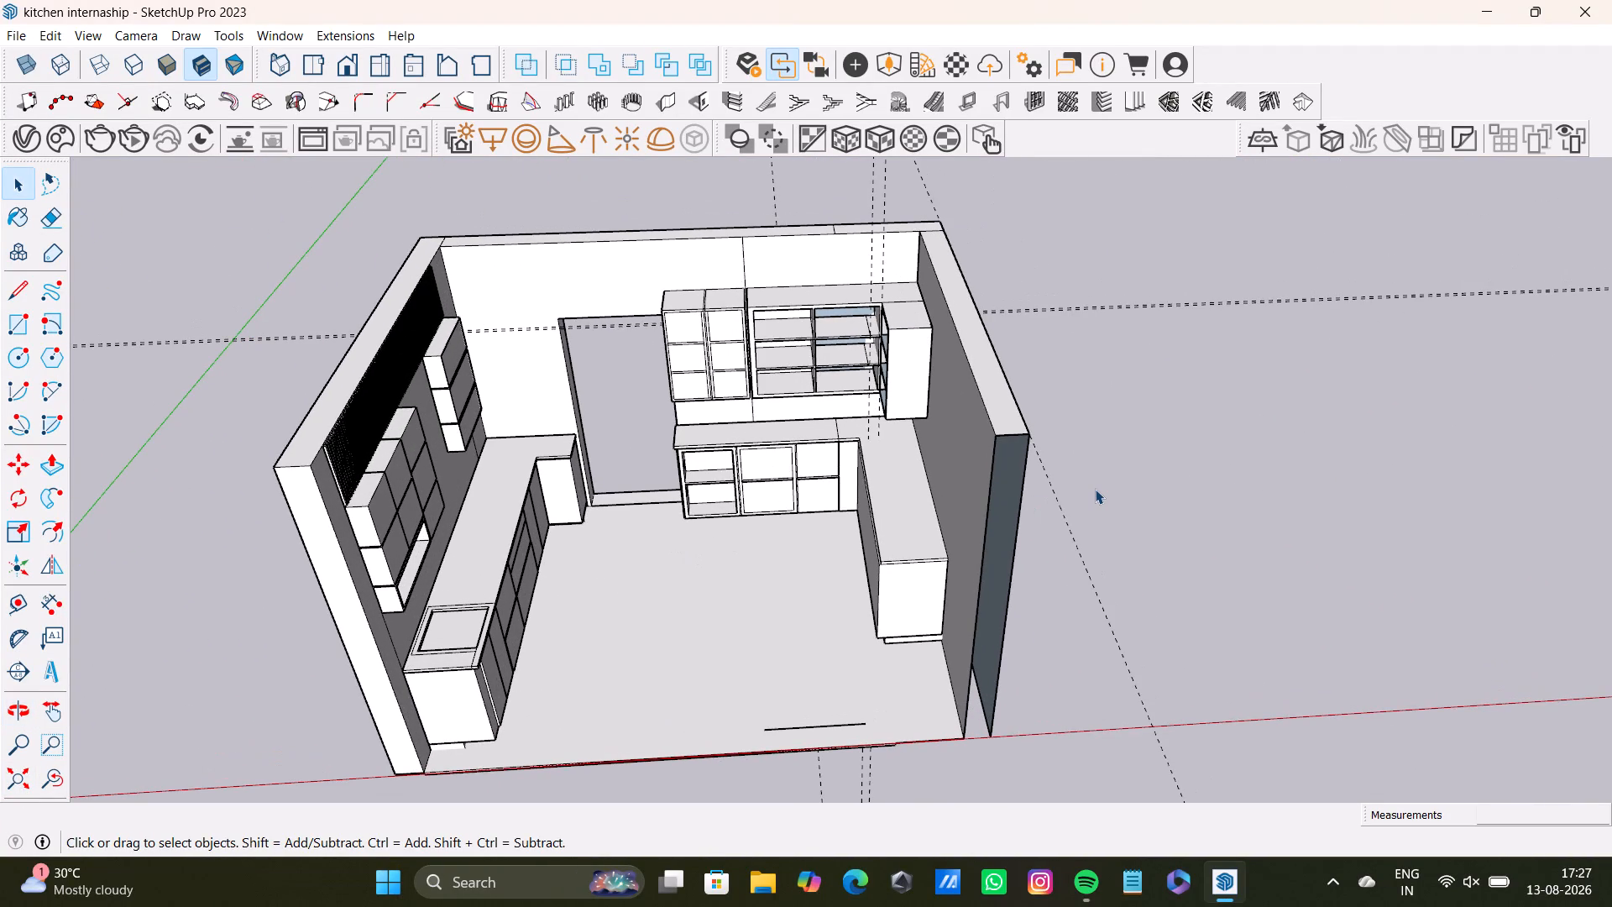
pyautogui.moveTo(1055, 542); pyautogui.dragTo(1239, 495, button='middle')
pyautogui.scroll(10, 958, 416)
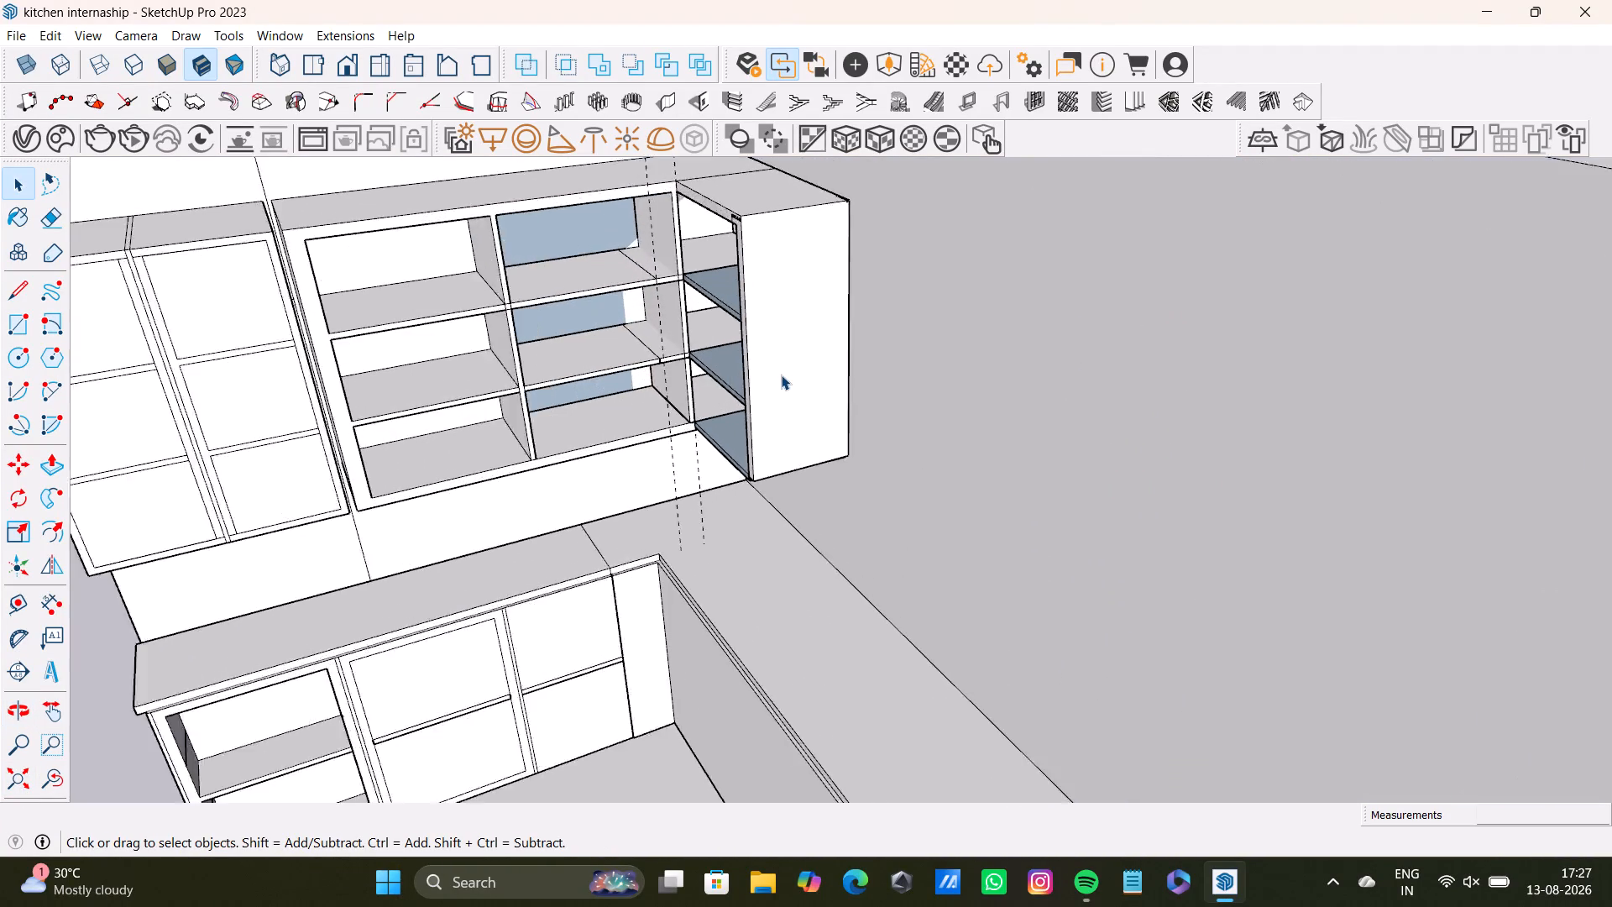
pyautogui.scroll(2, 781, 375)
pyautogui.moveTo(781, 375); pyautogui.dragTo(969, 244, button='middle')
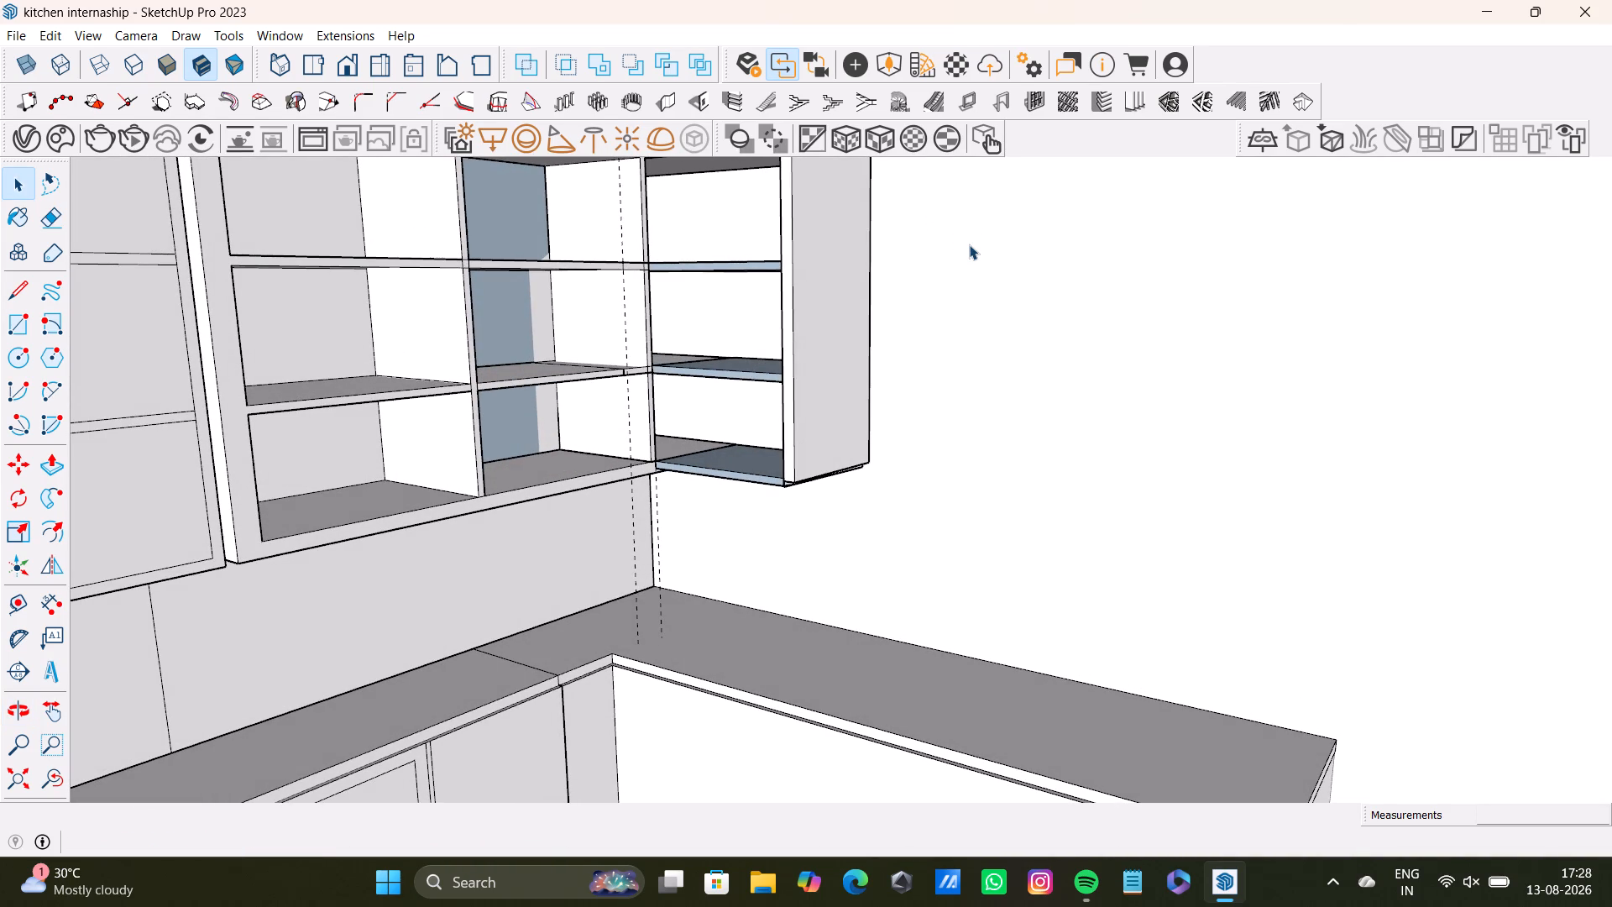
pyautogui.moveTo(779, 278); pyautogui.dragTo(830, 517, button='middle')
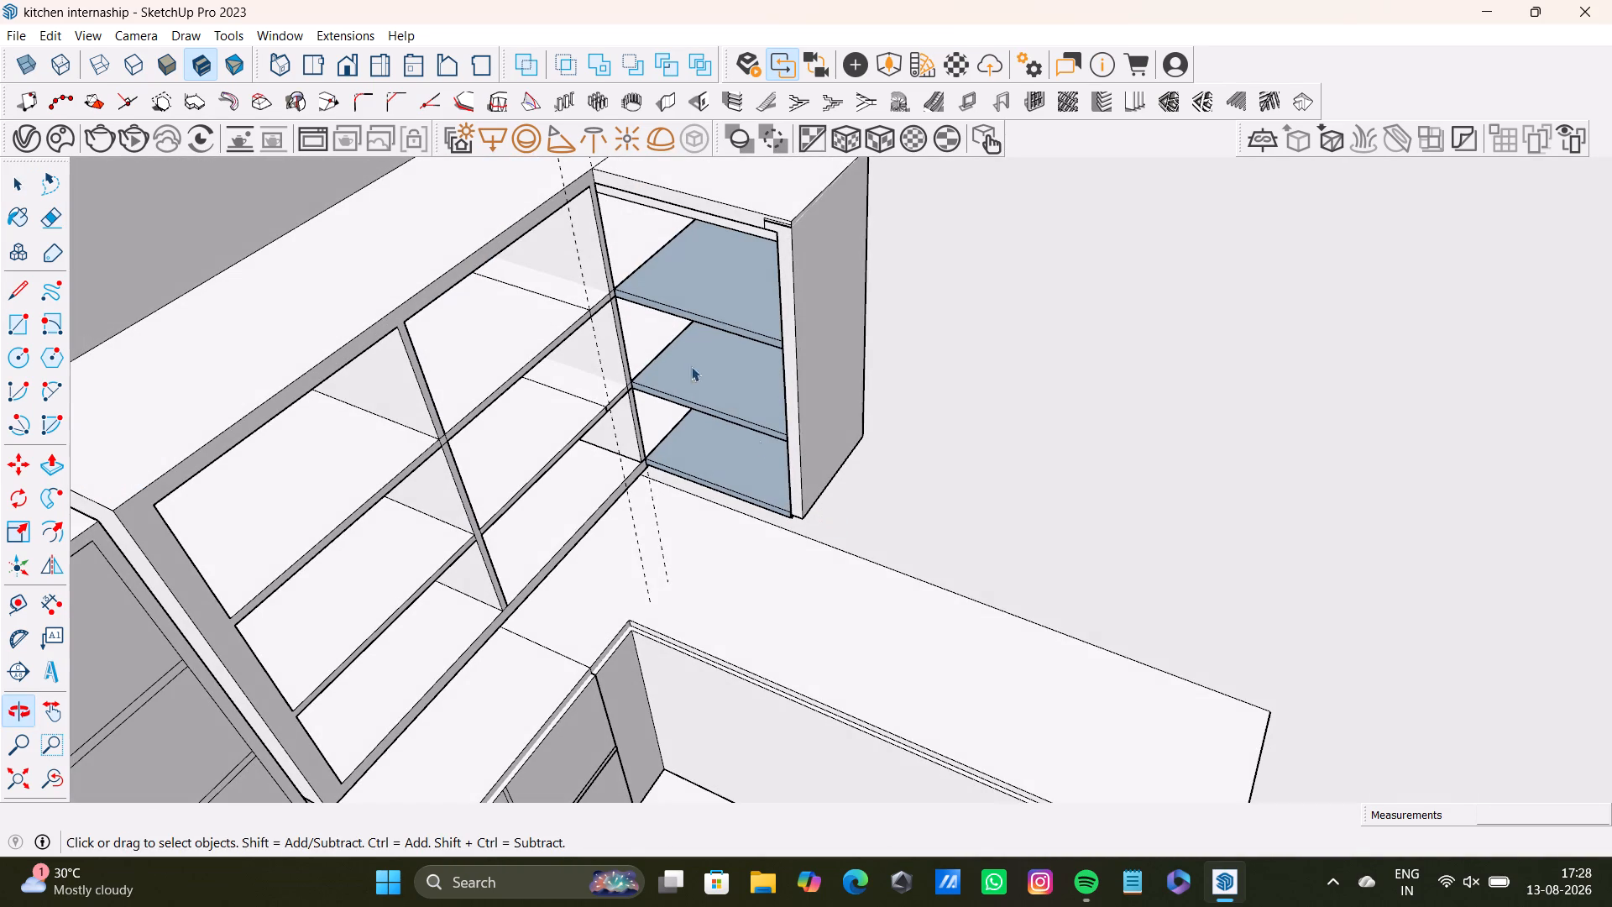
pyautogui.press('space')
pyautogui.doubleClick(726, 294)
pyautogui.rightClick(726, 308)
pyautogui.rightClick(726, 308)
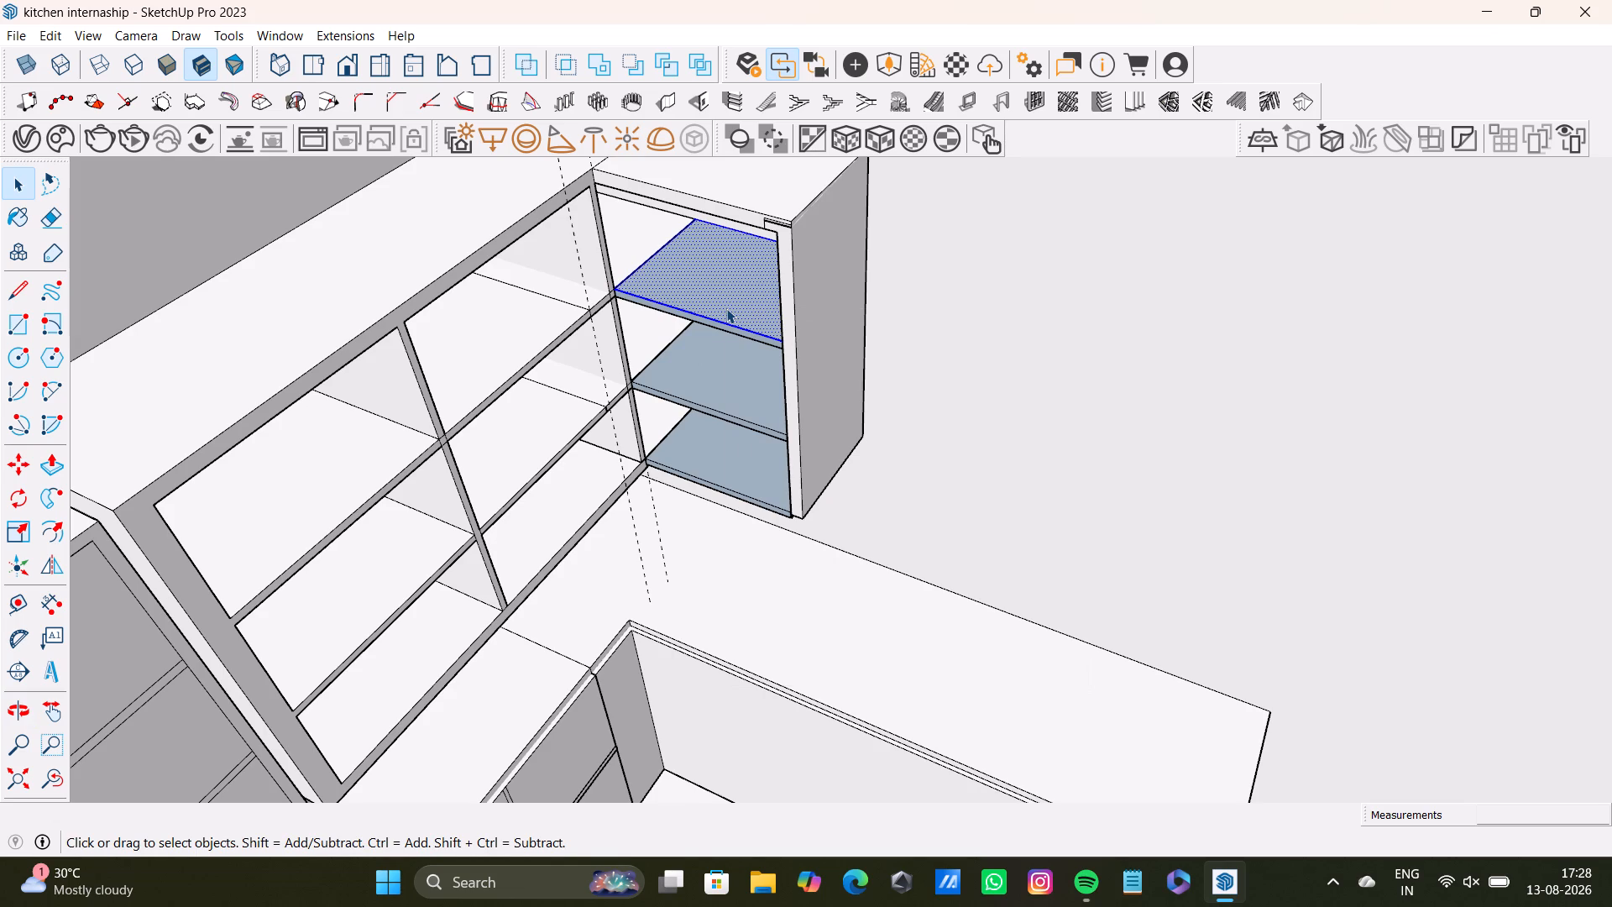
pyautogui.doubleClick(730, 312)
pyautogui.click(731, 314)
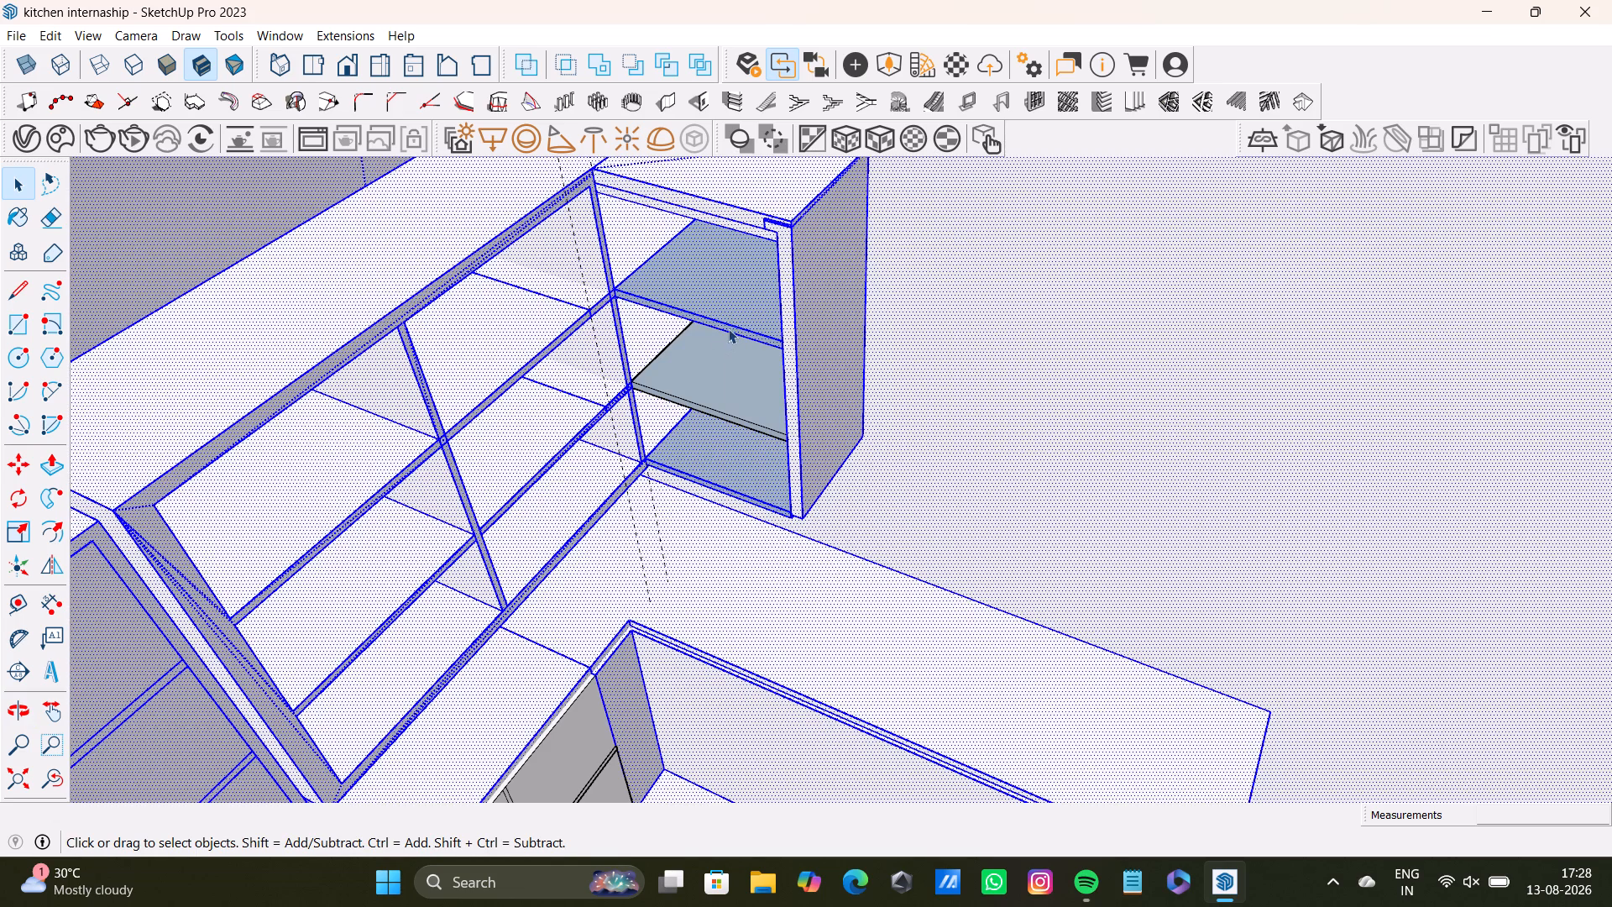
pyautogui.doubleClick(739, 308)
pyautogui.scroll(5, 741, 333)
pyautogui.moveTo(739, 319); pyautogui.dragTo(746, 275, button='middle')
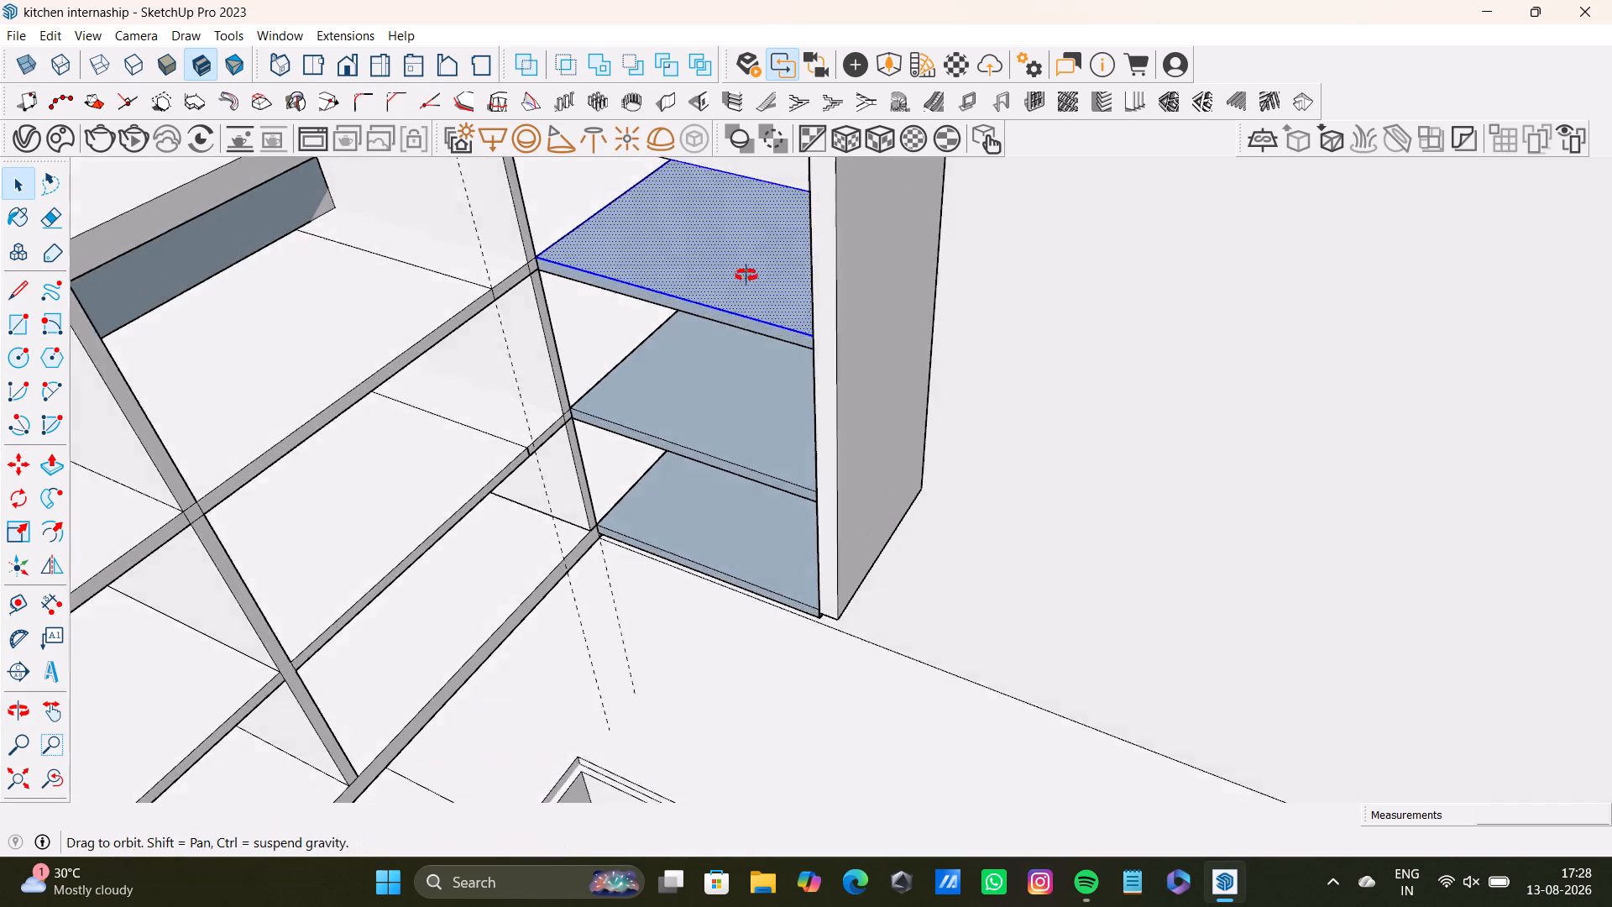
pyautogui.moveTo(746, 275); pyautogui.dragTo(751, 181, button='middle')
pyautogui.keyDown('shift'); pyautogui.tripleClick(743, 265); pyautogui.keyUp('shift')
pyautogui.keyDown('shift'); pyautogui.click(747, 261); pyautogui.keyUp('shift')
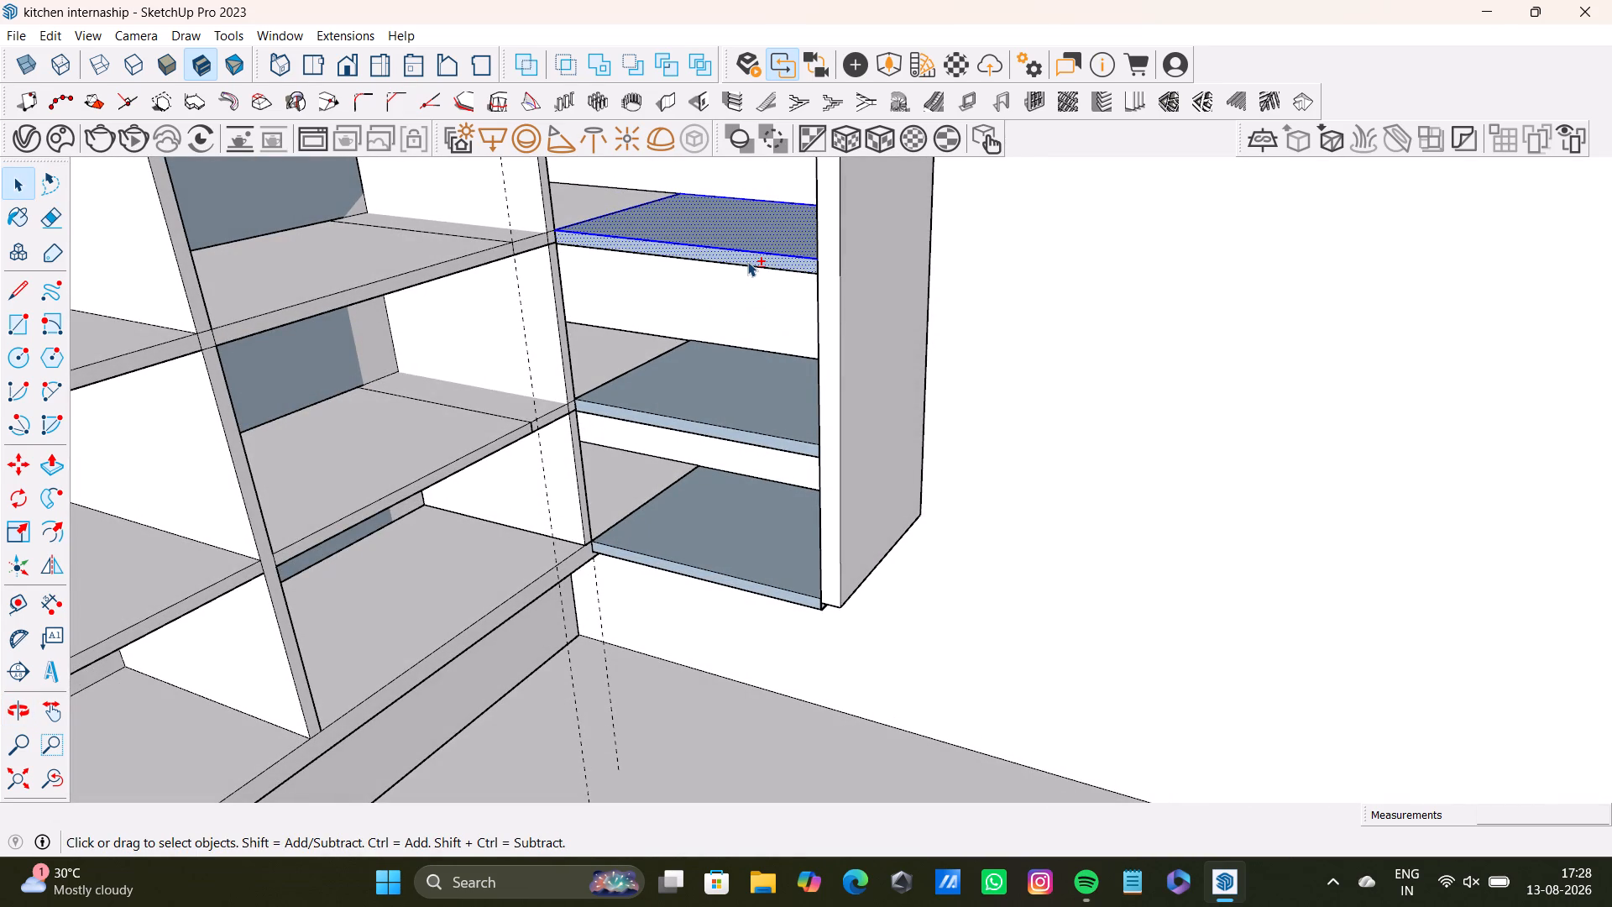
pyautogui.rightClick(756, 241)
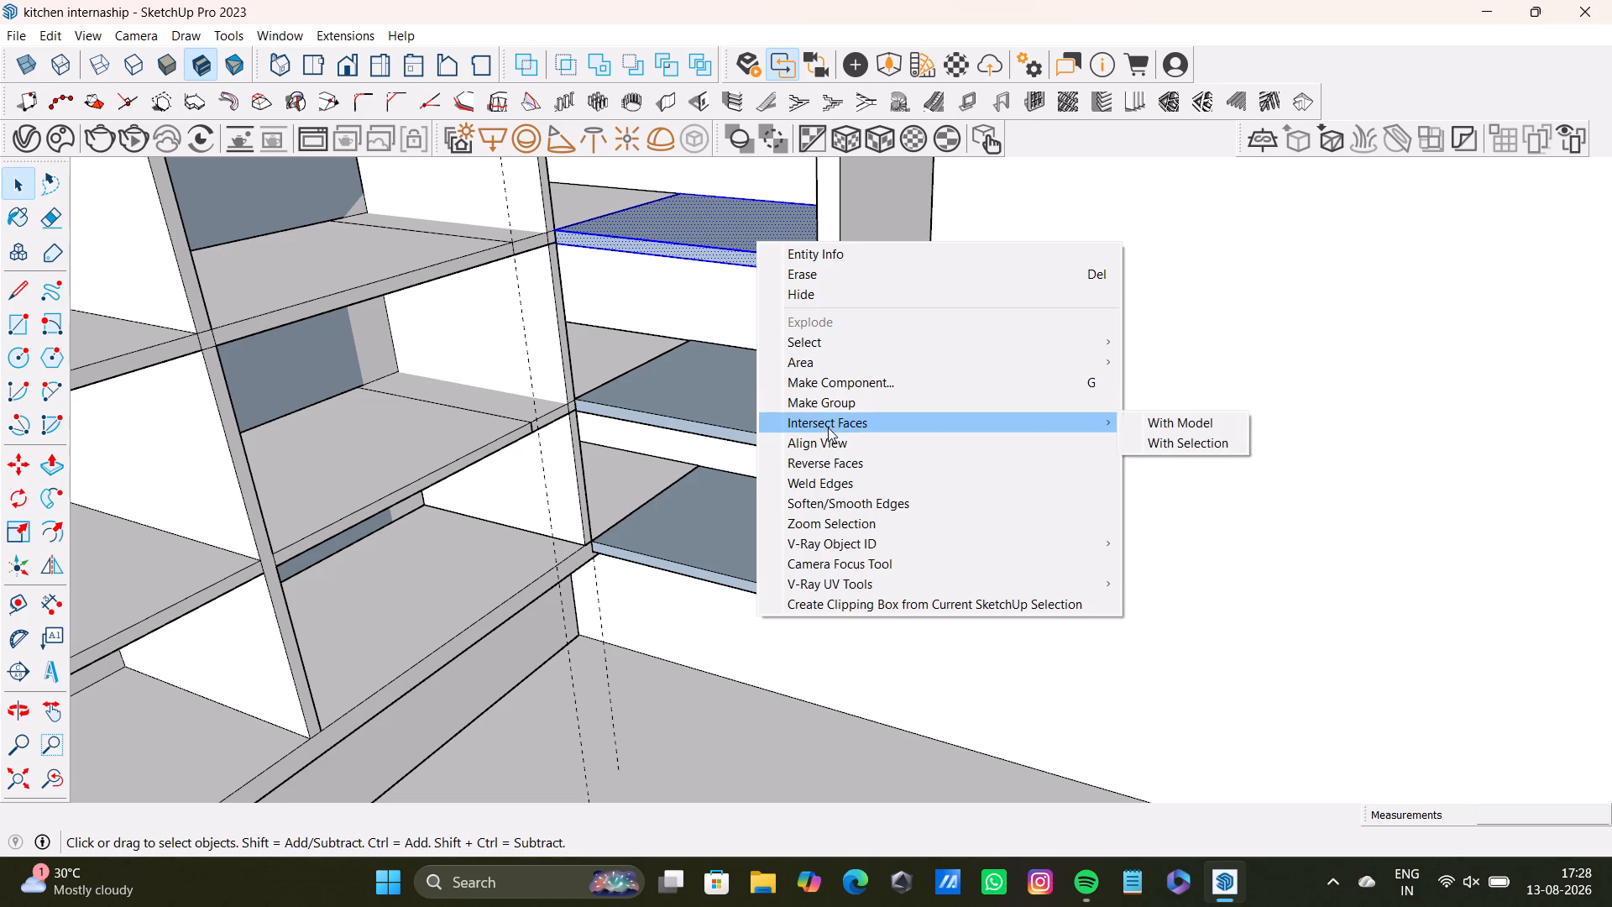
pyautogui.click(835, 469)
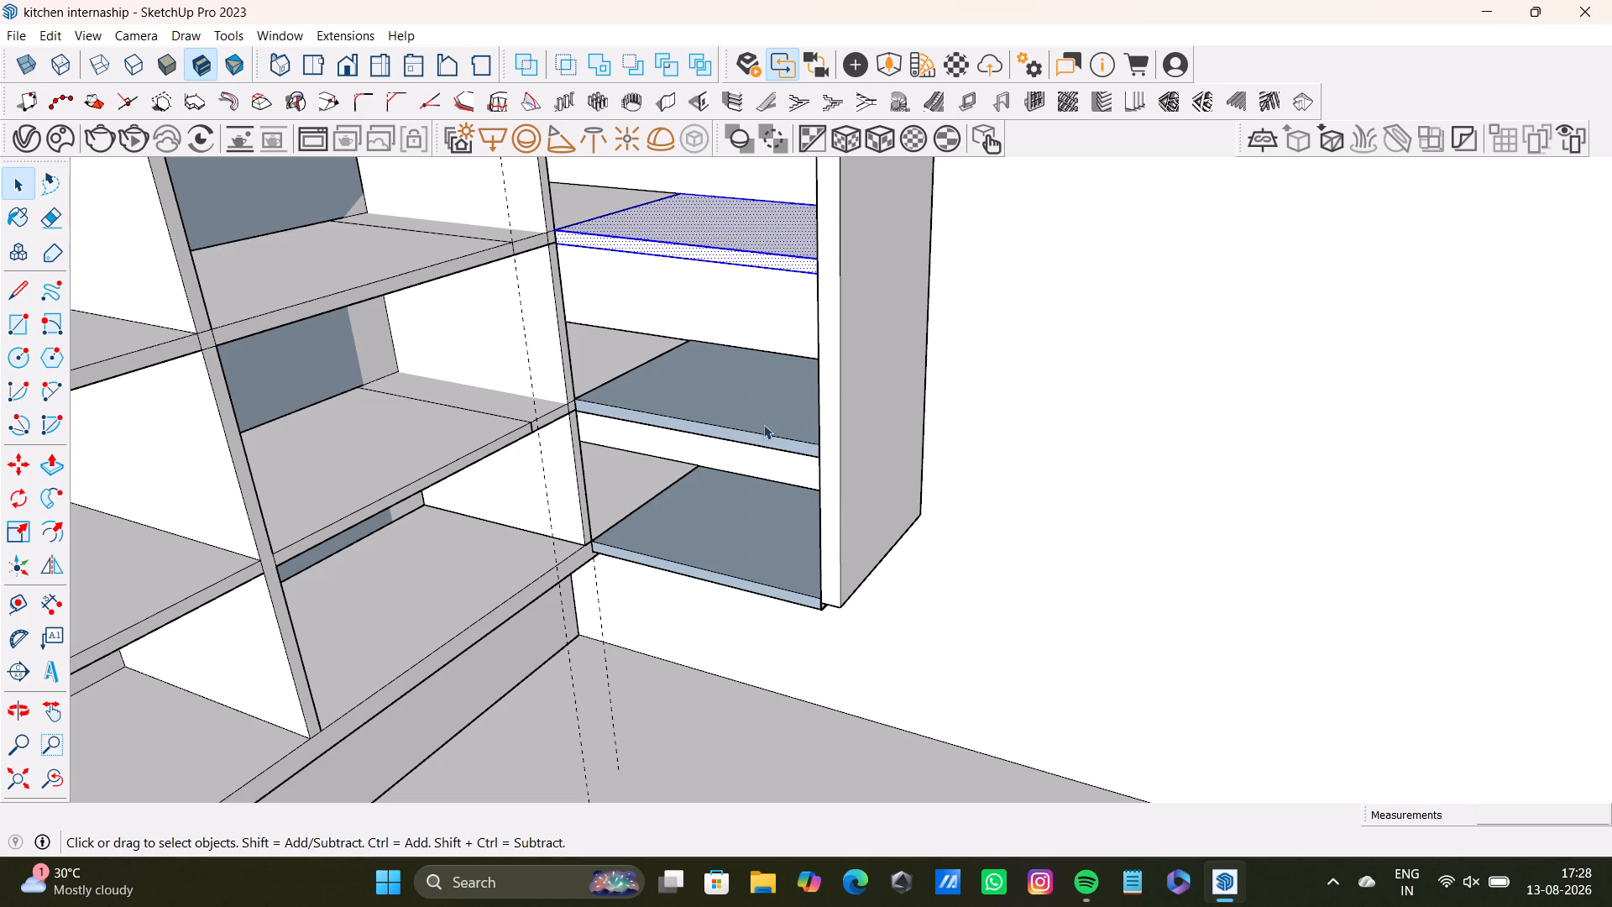
# Reverse the top and front faces of the middle shelf extension beside the end panel.
pyautogui.doubleClick(763, 424)
pyautogui.keyDown('shift'); pyautogui.click(771, 445); pyautogui.keyUp('shift')
pyautogui.keyDown('shift'); pyautogui.click(773, 444); pyautogui.keyUp('shift')
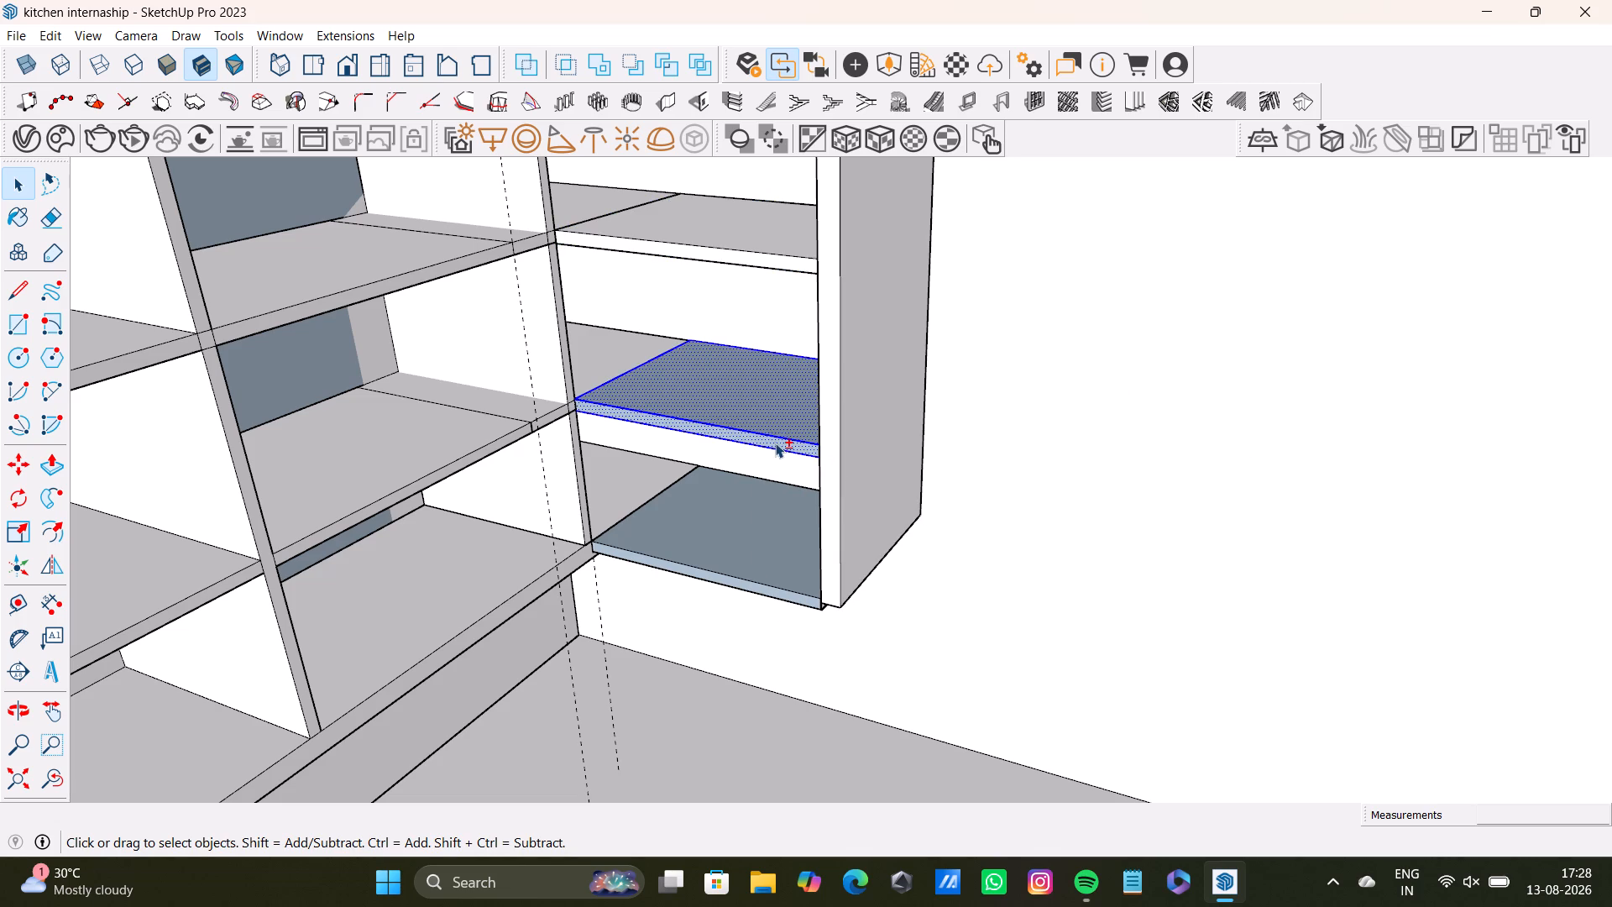
pyautogui.keyDown('shift'); pyautogui.rightClick(775, 430); pyautogui.keyUp('shift')
pyautogui.rightClick(775, 430)
pyautogui.rightClick(772, 425)
pyautogui.rightClick(772, 425)
pyautogui.rightClick(761, 406)
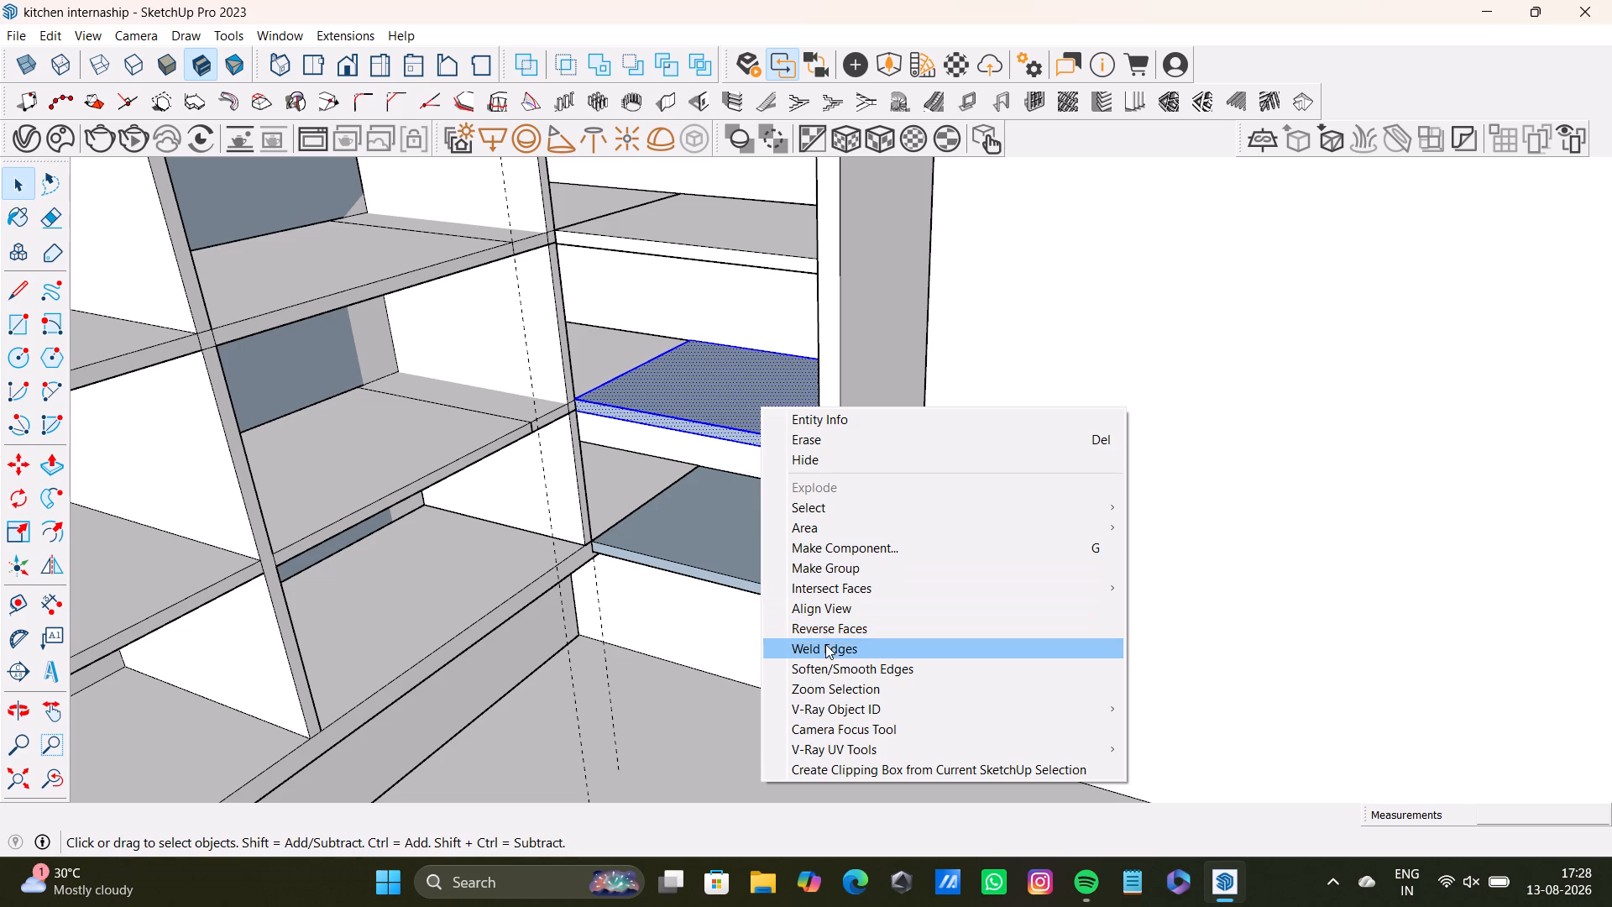
pyautogui.click(838, 621)
# Reverse the top and front faces of the lowest shelf extension beside the end panel.
pyautogui.doubleClick(749, 544)
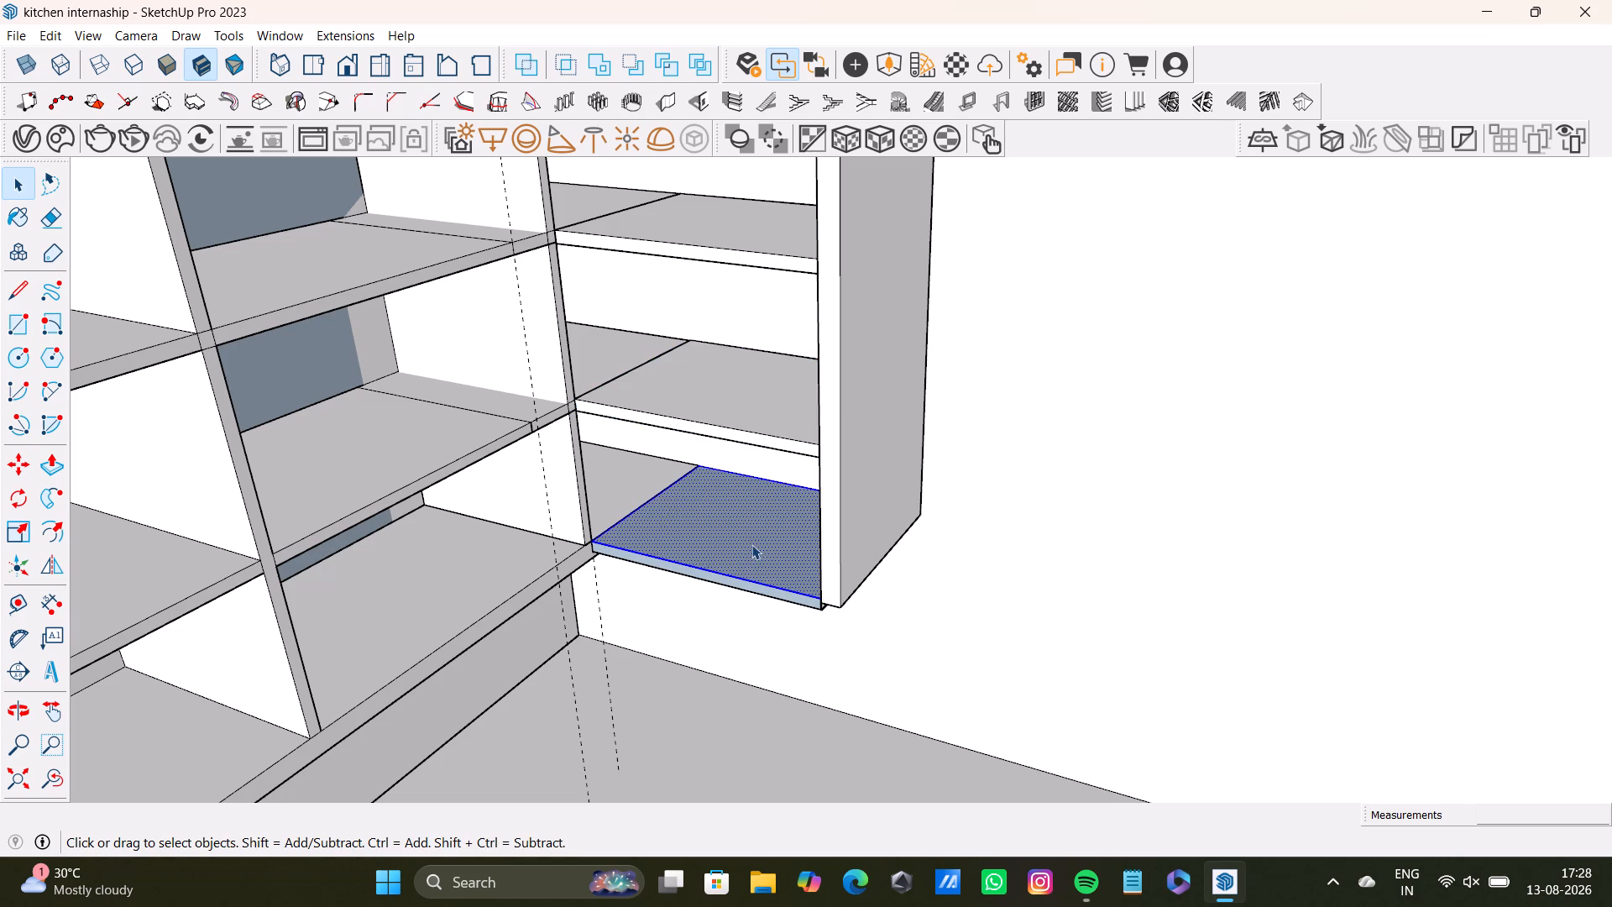
pyautogui.moveTo(780, 583); pyautogui.dragTo(788, 501, button='middle')
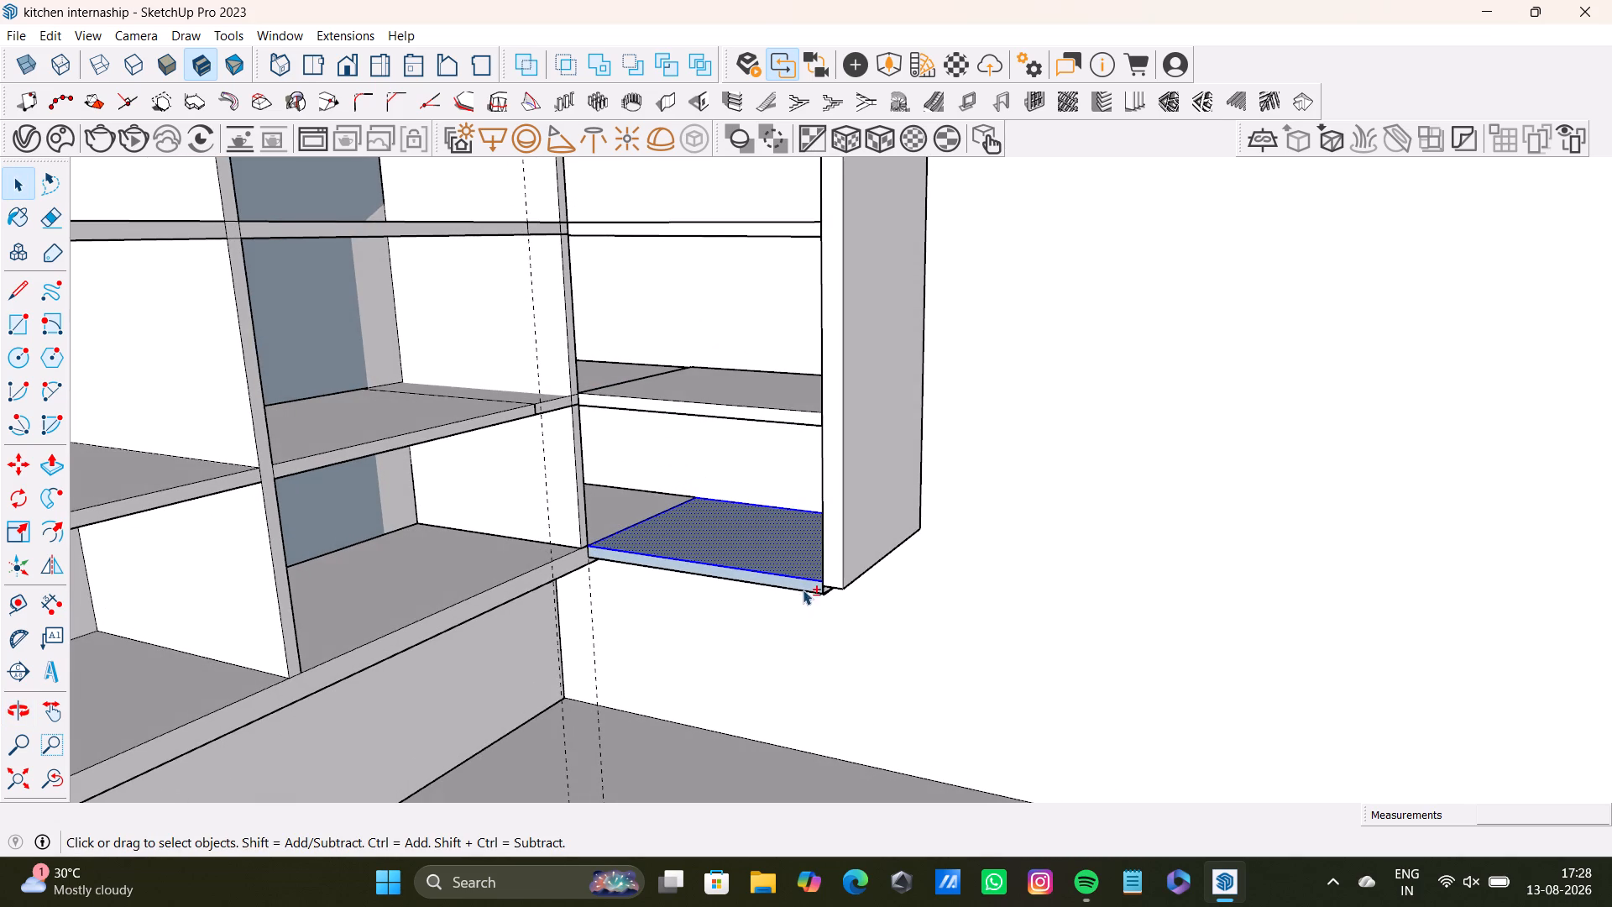
pyautogui.keyDown('shift'); pyautogui.doubleClick(803, 588); pyautogui.keyUp('shift')
pyautogui.rightClick(793, 566)
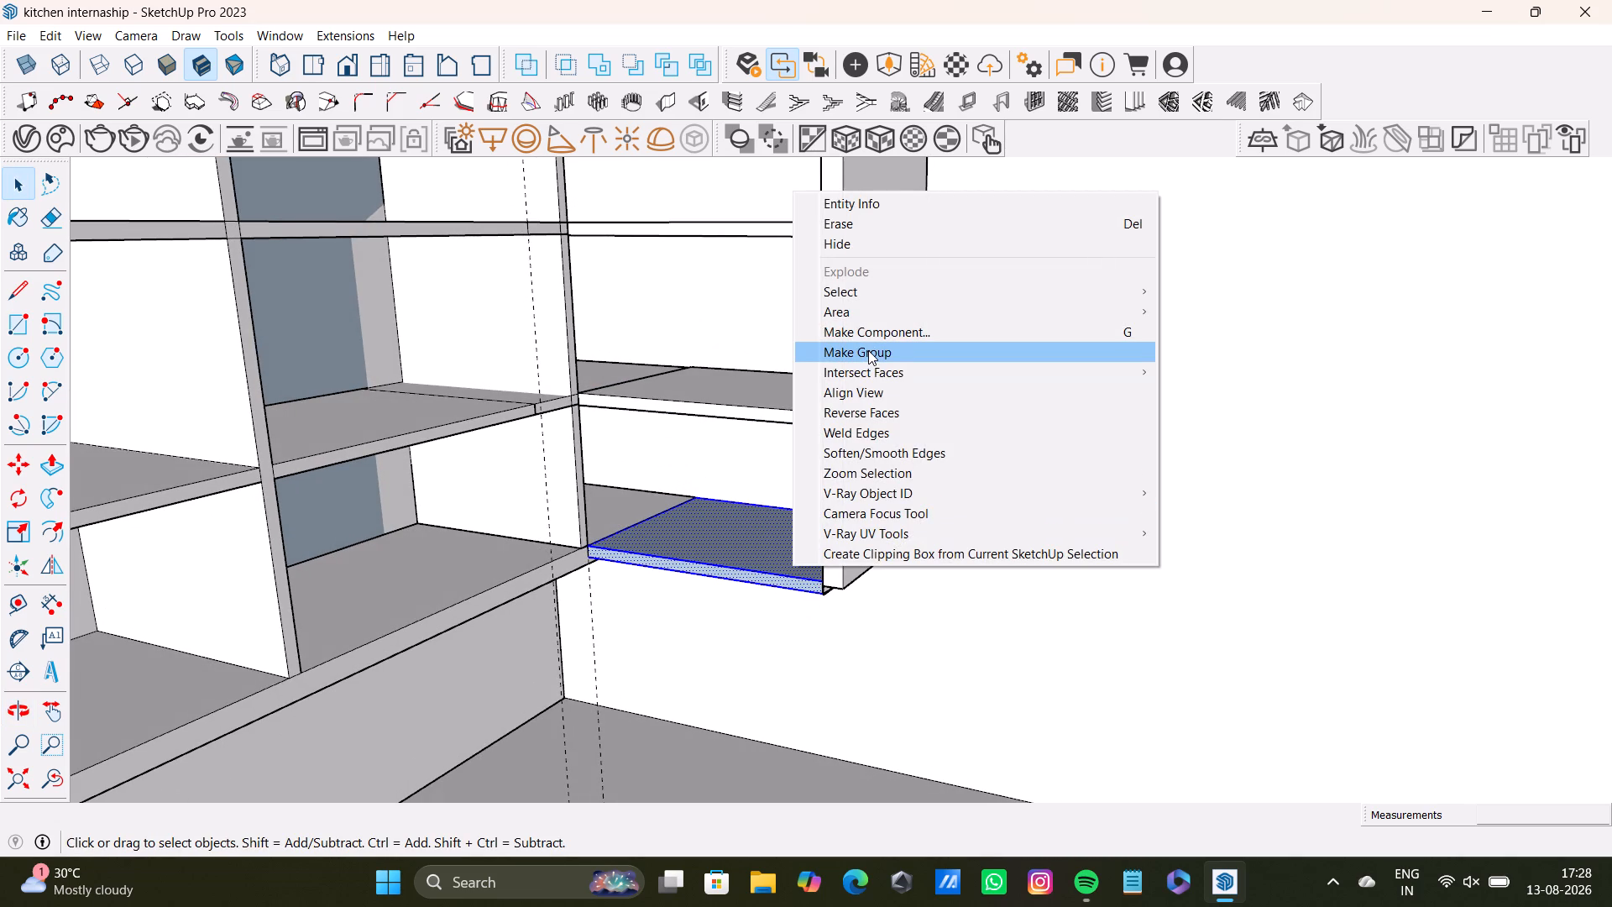
pyautogui.click(879, 415)
# Delete the leftover strip face and its loose edges hanging beneath the end panel's inner bottom edge.
pyautogui.moveTo(909, 552); pyautogui.dragTo(826, 330, button='middle')
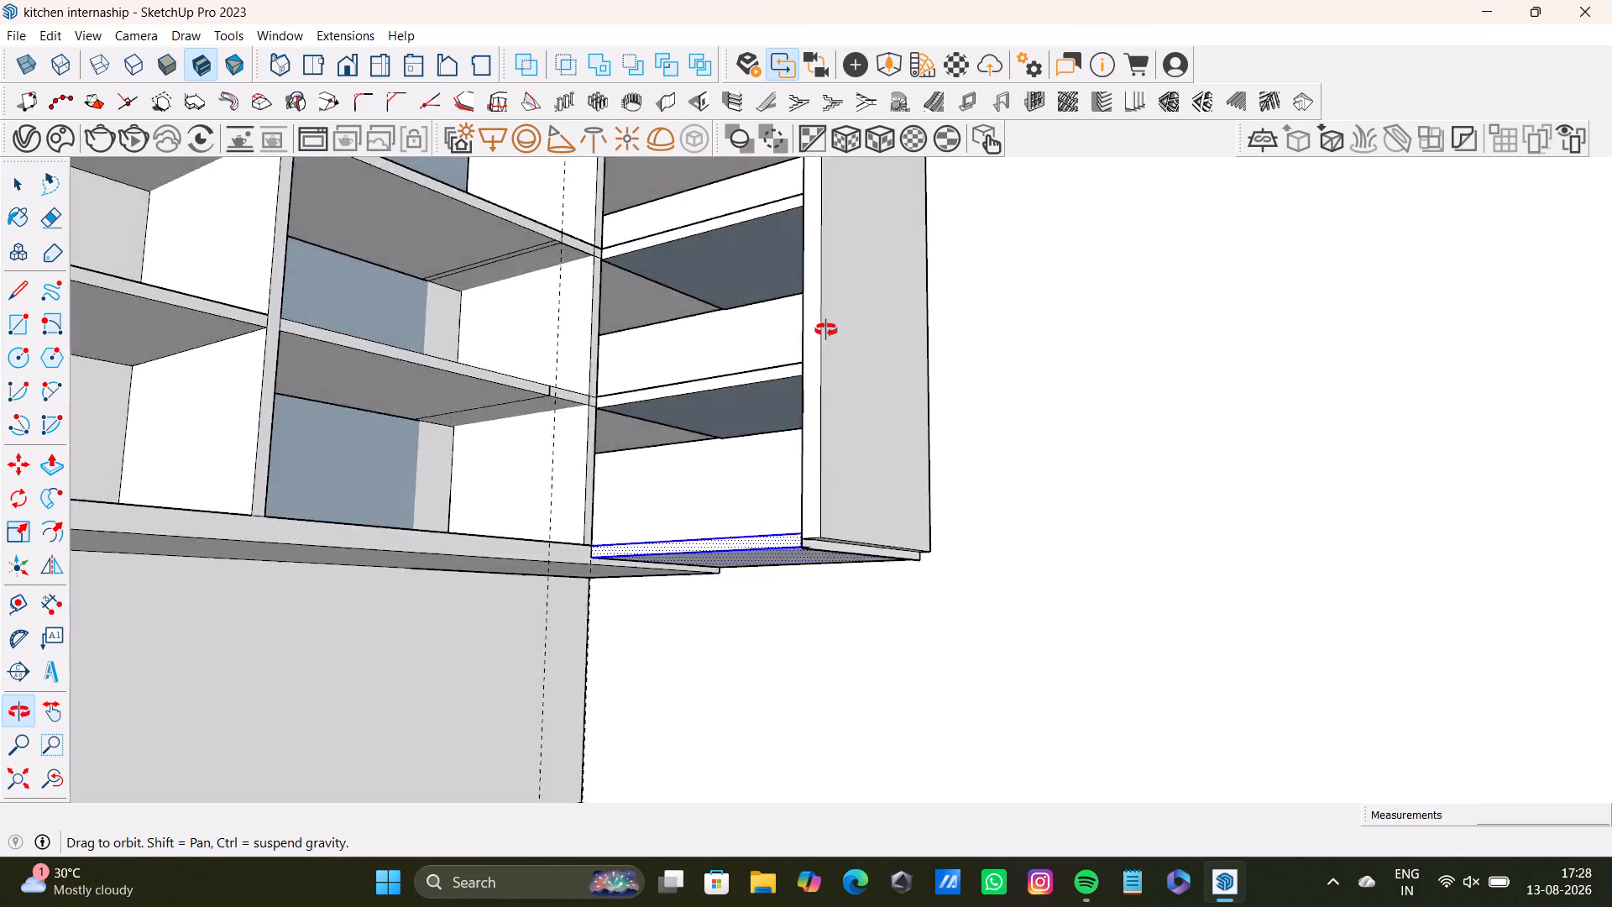
pyautogui.moveTo(826, 330); pyautogui.dragTo(807, 287, button='middle')
pyautogui.scroll(4, 848, 465)
pyautogui.moveTo(845, 484); pyautogui.dragTo(771, 496, button='middle')
pyautogui.scroll(6, 826, 543)
pyautogui.moveTo(830, 530); pyautogui.dragTo(968, 495, button='middle')
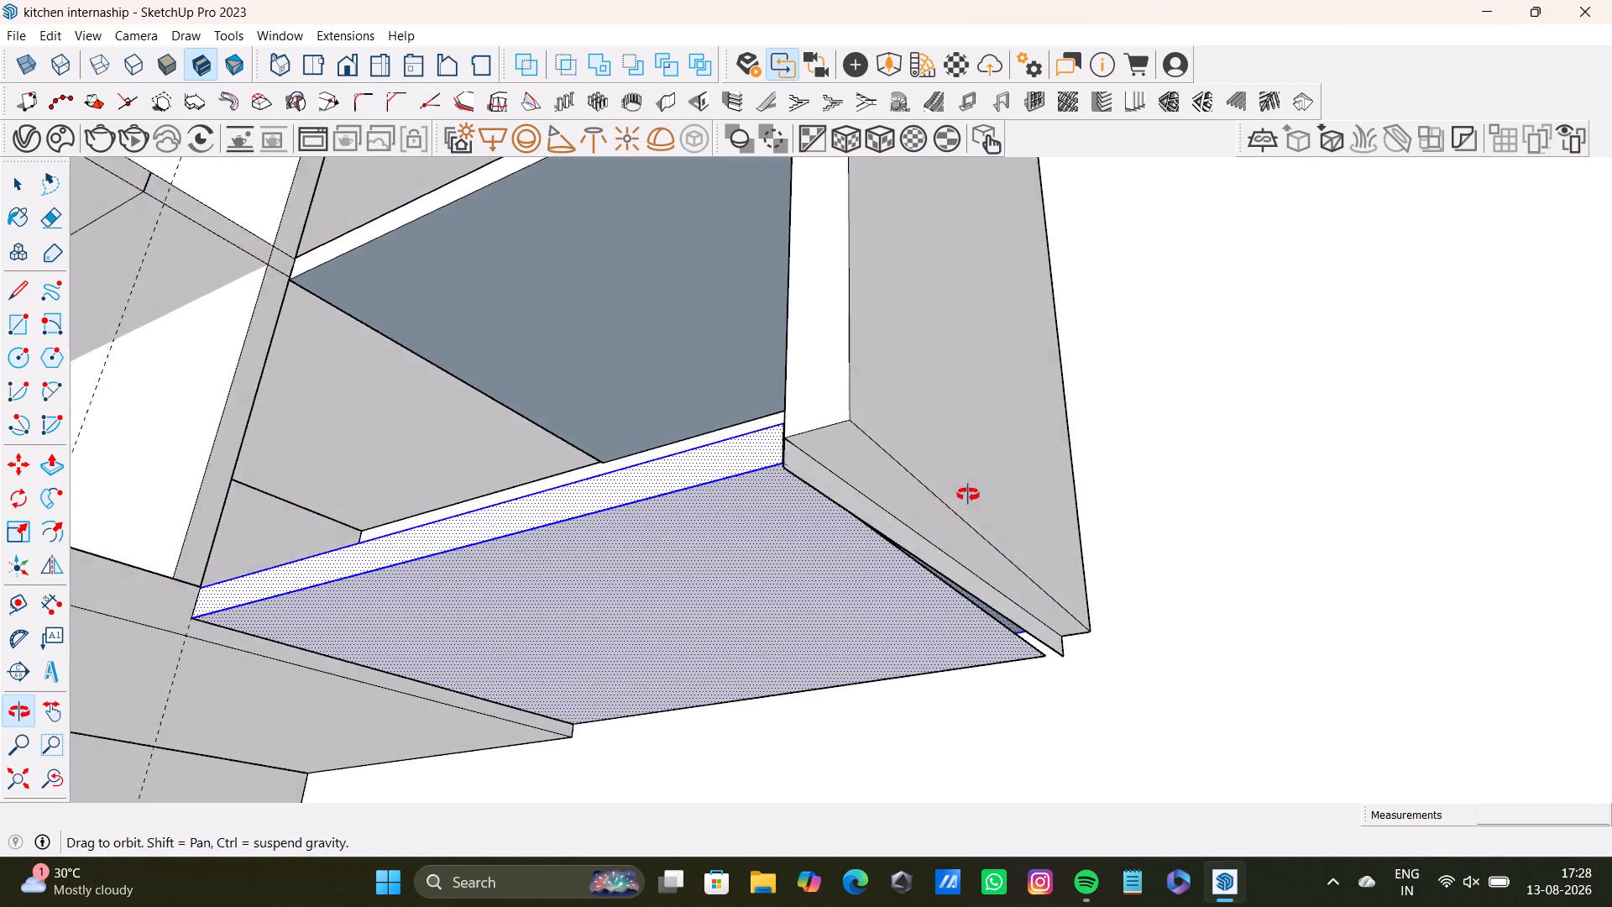
pyautogui.moveTo(968, 495); pyautogui.dragTo(963, 495, button='middle')
pyautogui.click(970, 595)
pyautogui.click(978, 592)
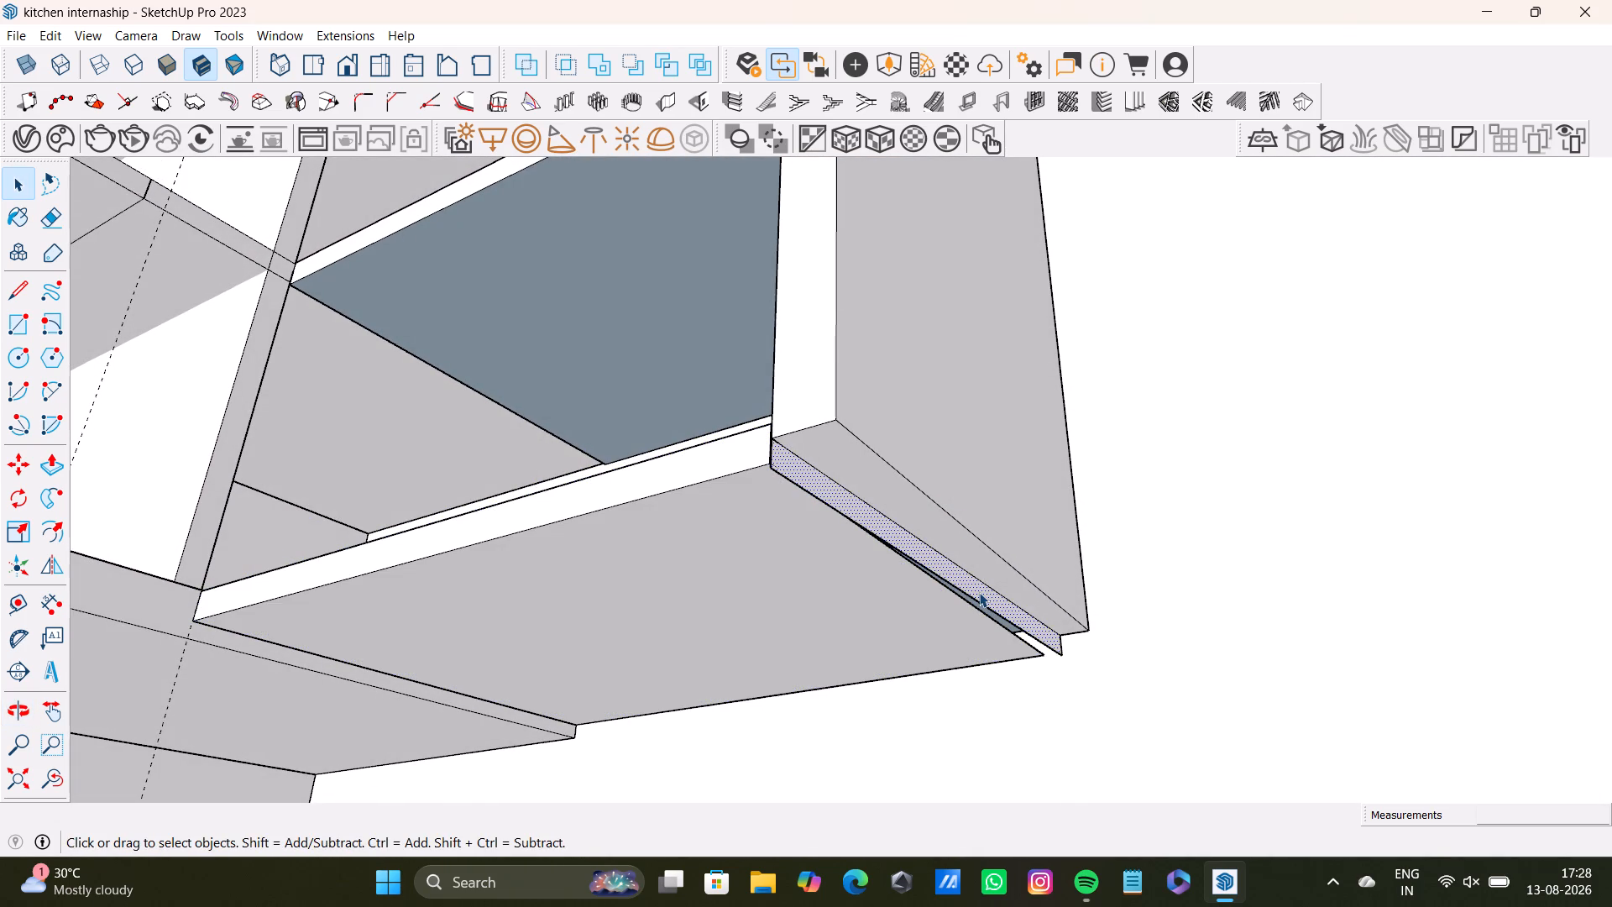
pyautogui.press('Delete')
pyautogui.click(1000, 616)
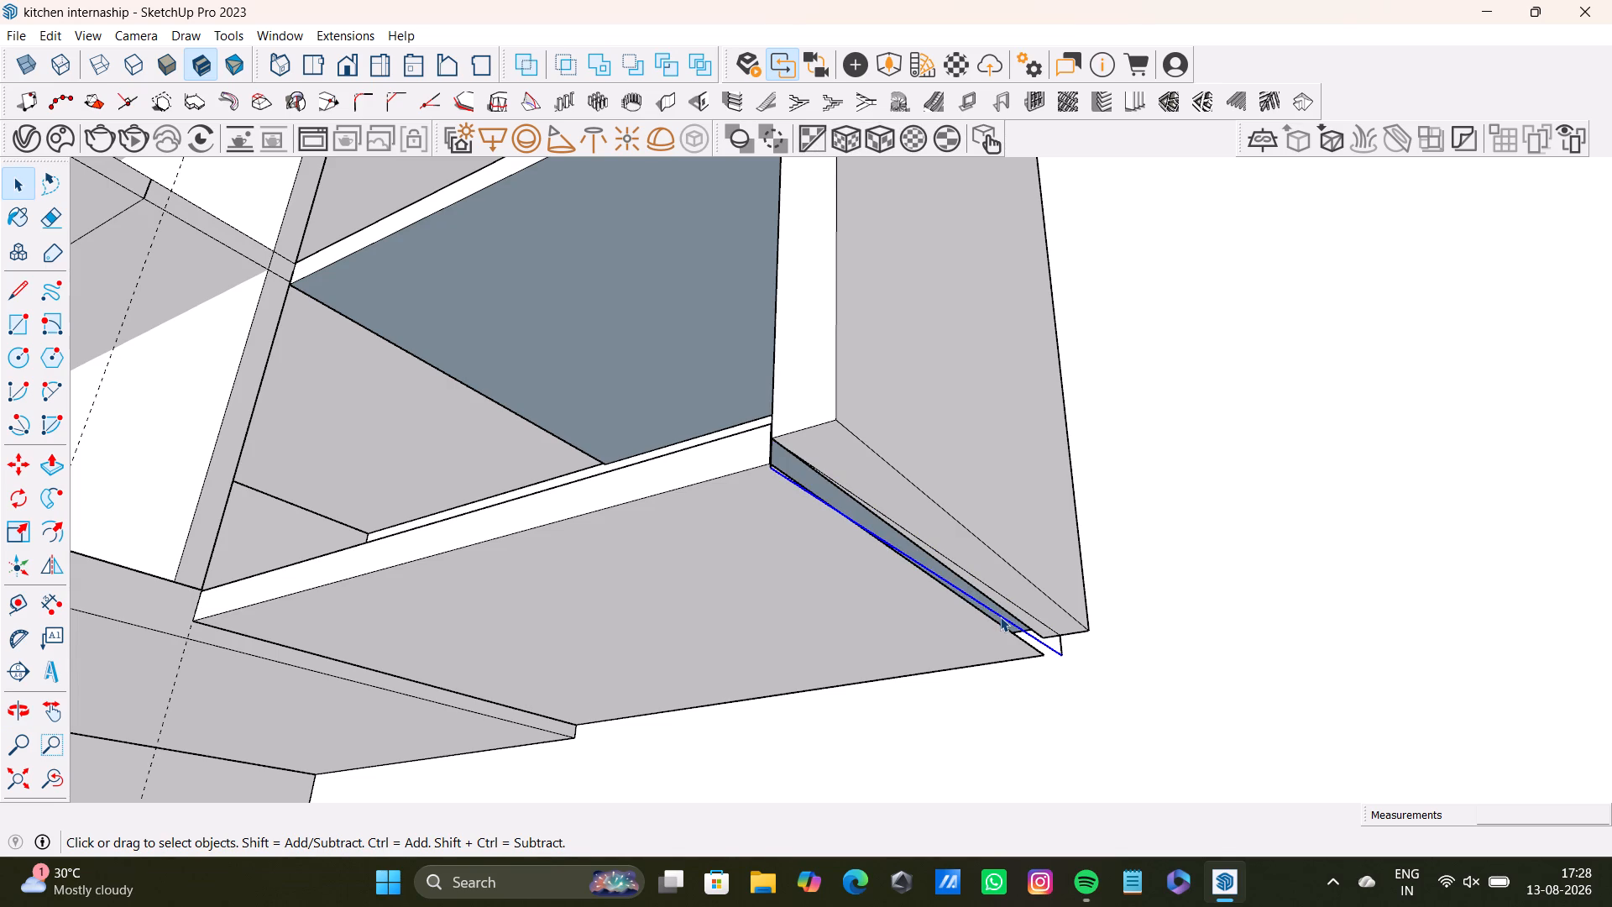
pyautogui.press('Delete')
pyautogui.click(1059, 647)
pyautogui.press('Delete')
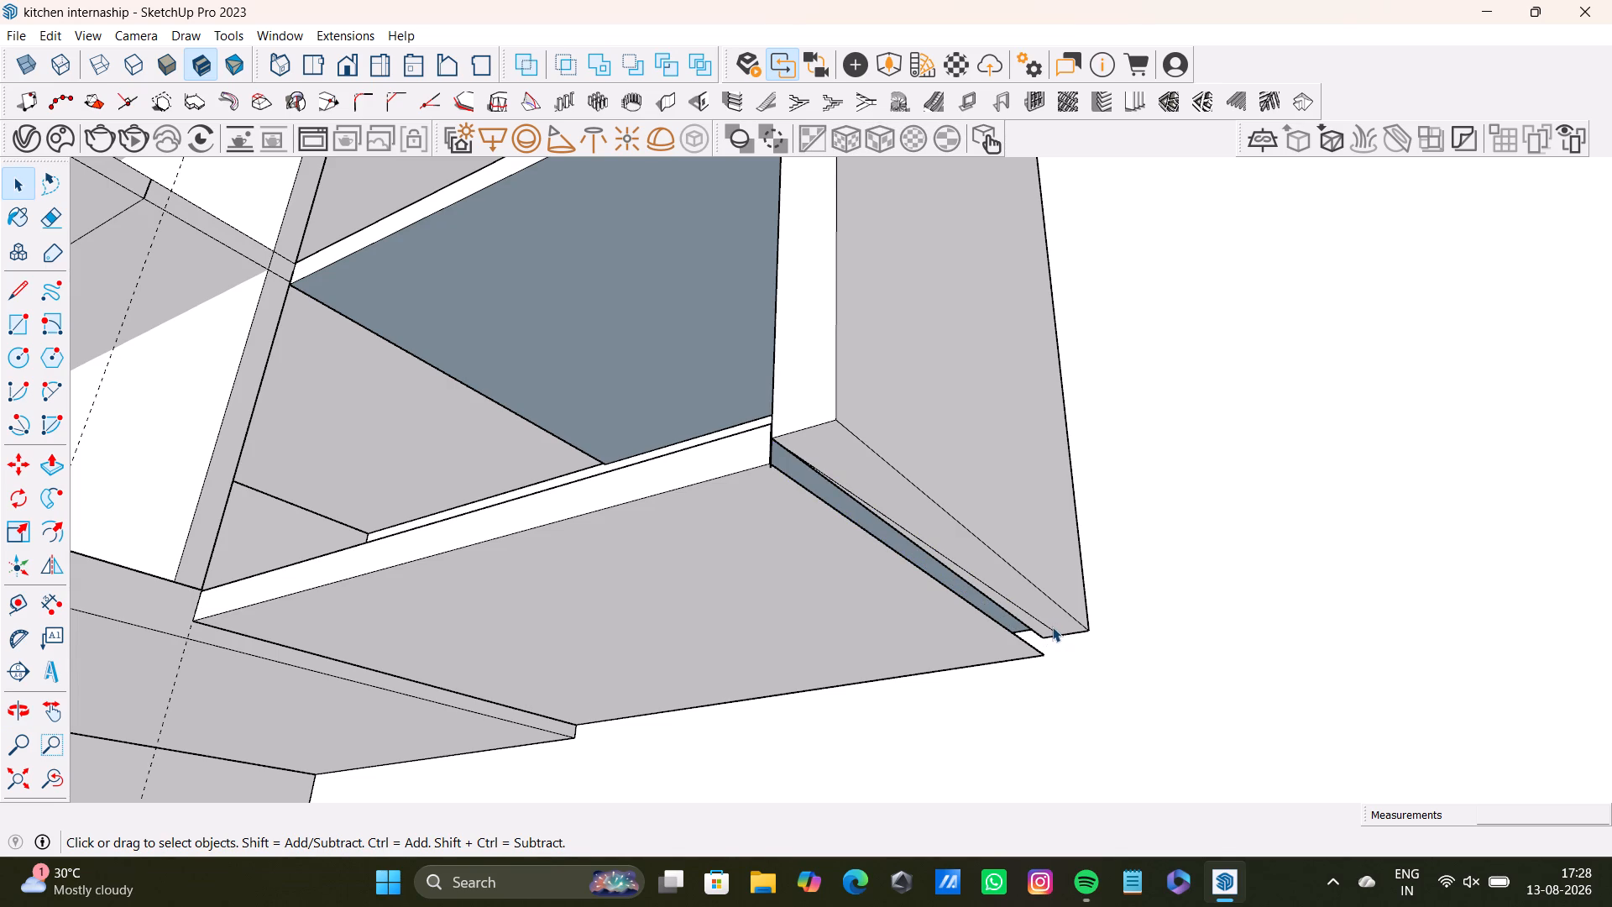
pyautogui.click(1051, 627)
pyautogui.press('Delete')
# Delete the short stray edge below the front corner where the lowest shelf meets the end panel.
pyautogui.moveTo(767, 469); pyautogui.dragTo(675, 564, button='middle')
pyautogui.scroll(2, 699, 555)
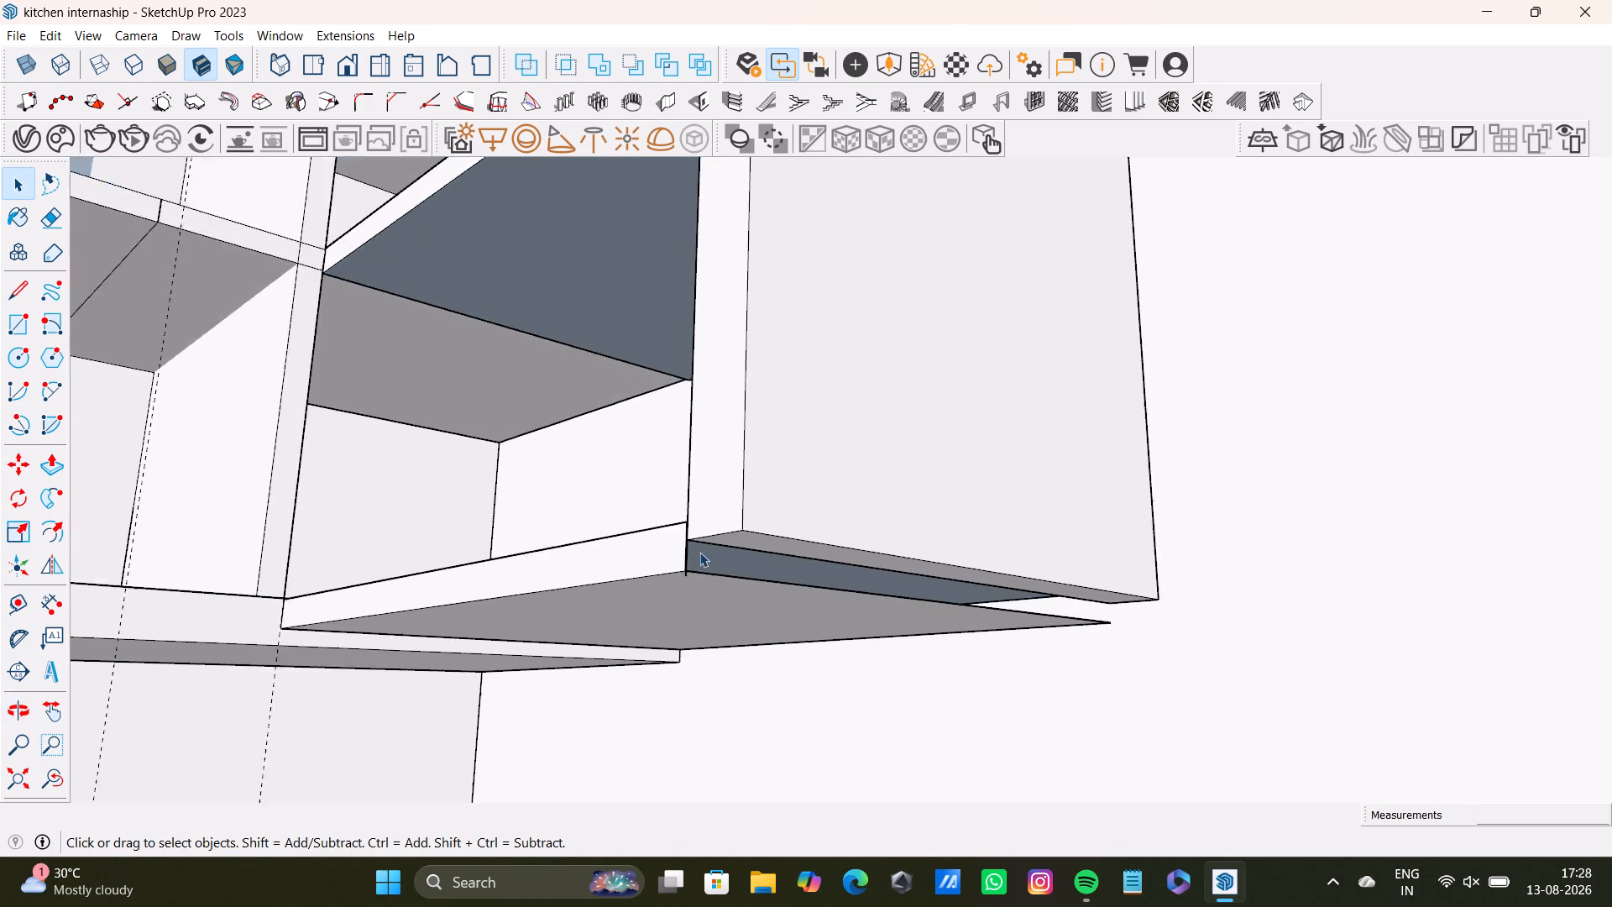
pyautogui.scroll(8, 699, 552)
pyautogui.click(642, 629)
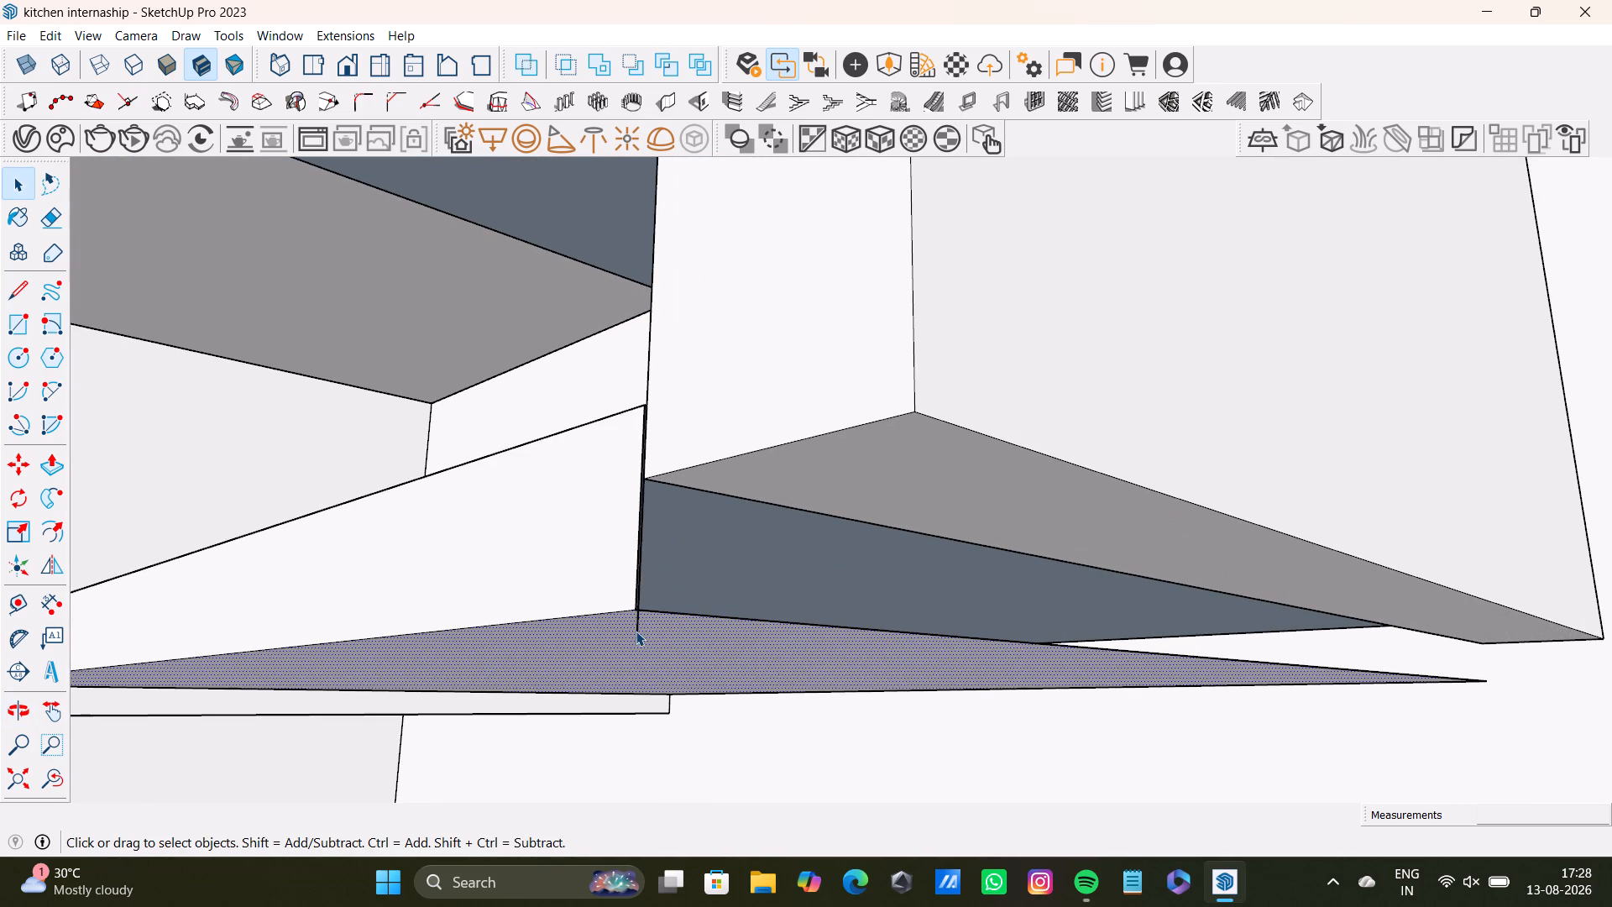
pyautogui.click(636, 631)
pyautogui.press('Delete')
# Push/Pull the end panel's bottom face down 9/16" to meet the underside of the lowest shelf extension.
pyautogui.middleClick(680, 587)
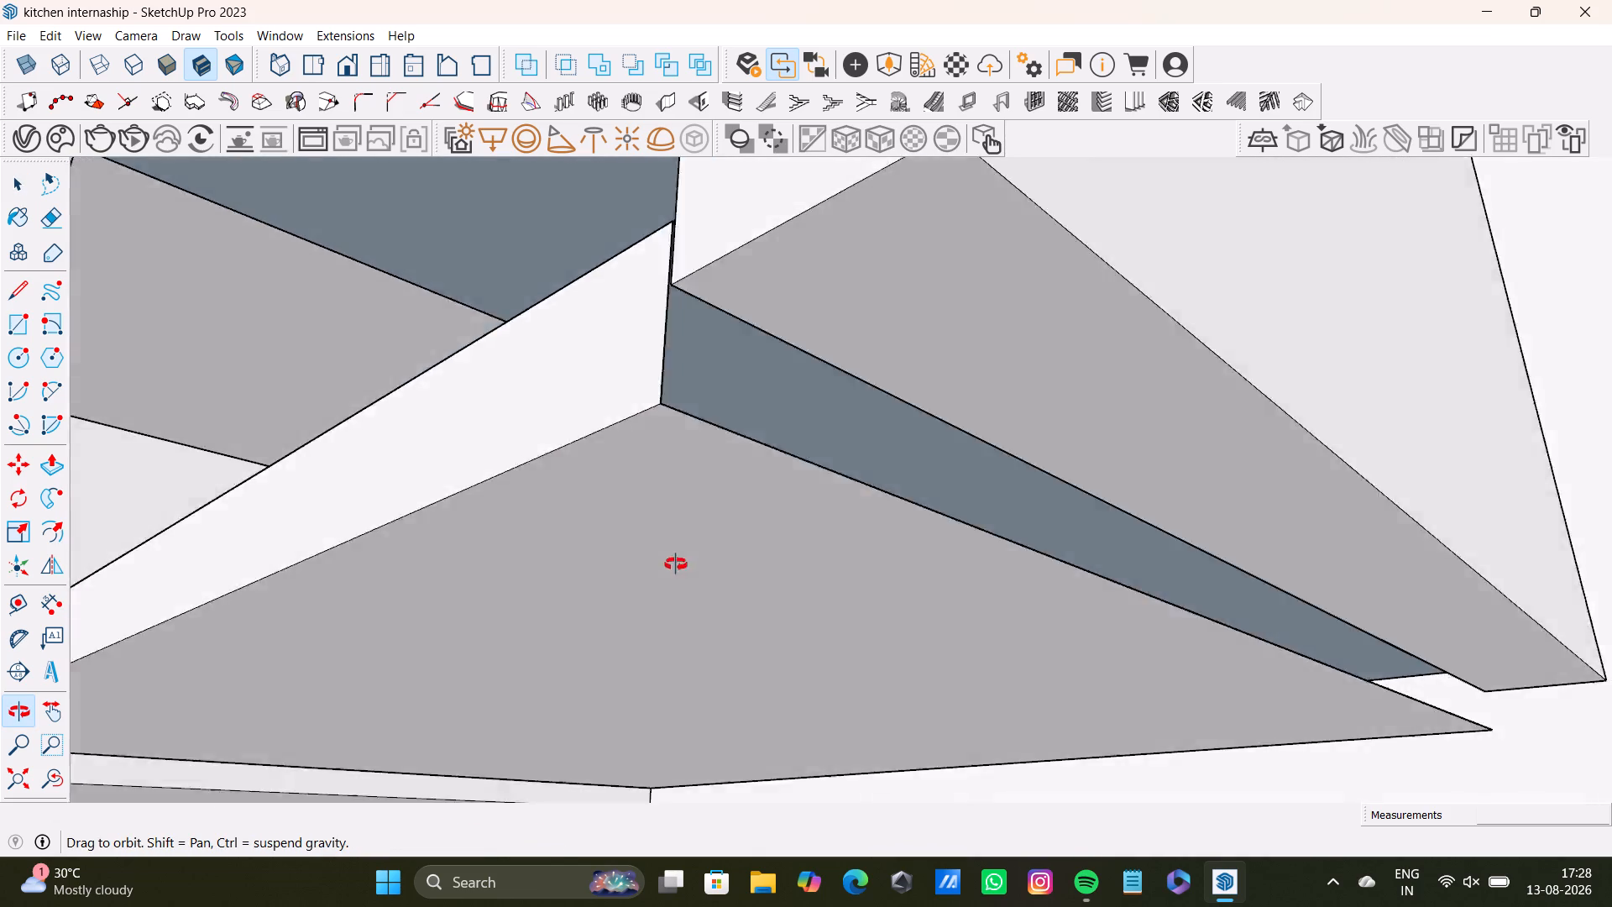
pyautogui.scroll(-8, 685, 502)
pyautogui.keyDown('shift'); pyautogui.moveTo(717, 516); pyautogui.dragTo(682, 403, button='middle'); pyautogui.keyUp('shift')
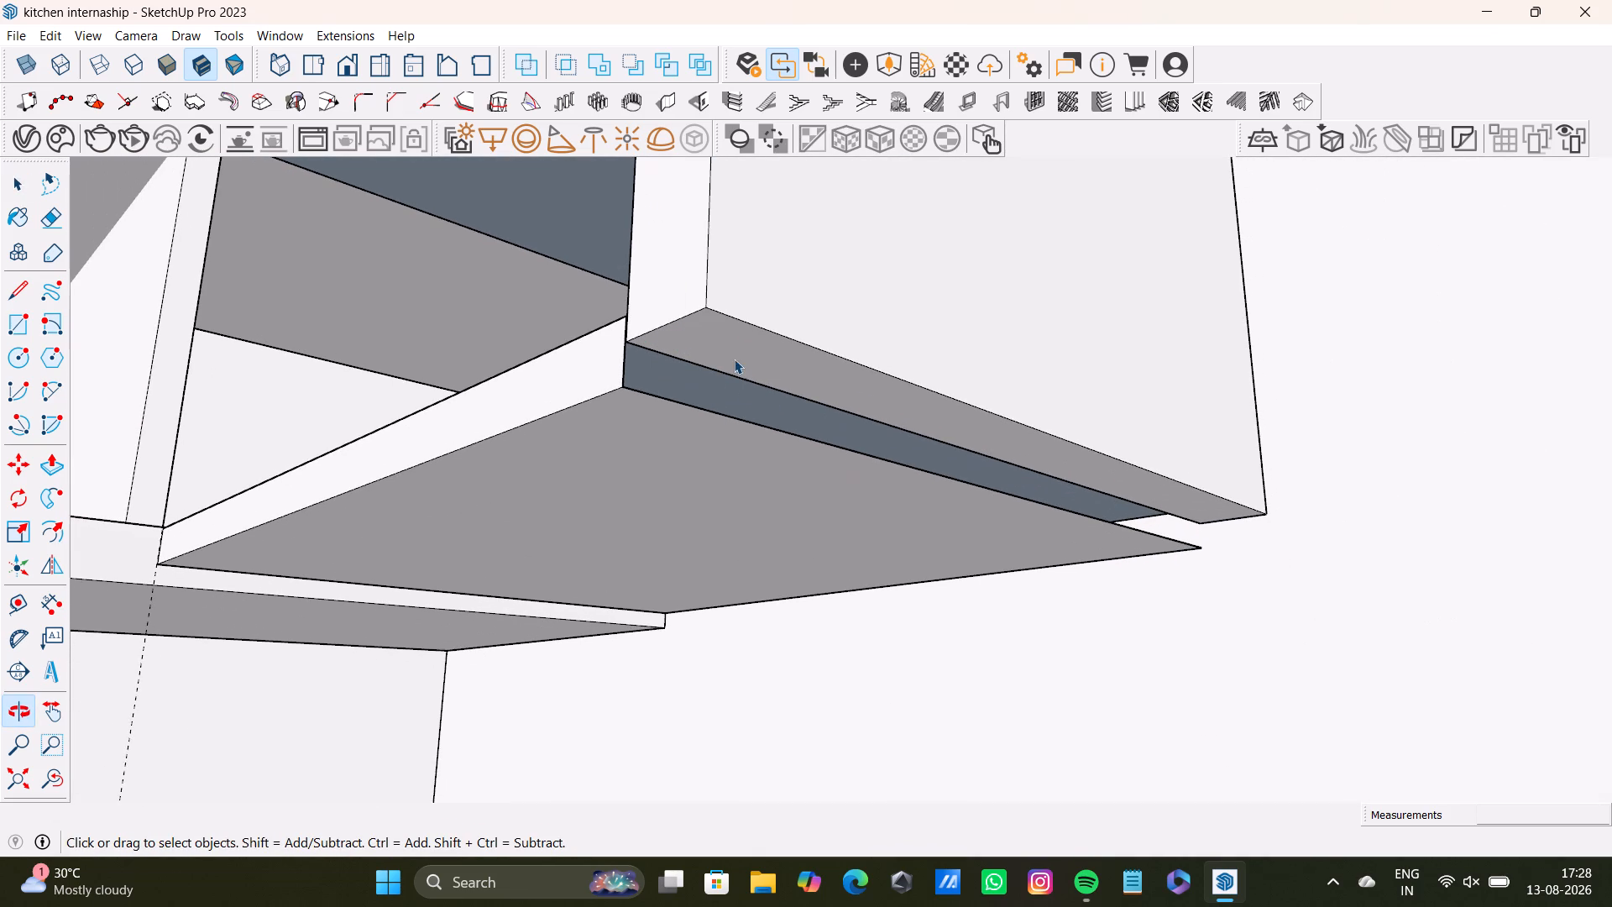
pyautogui.click(734, 359)
pyautogui.press('p')
pyautogui.moveTo(754, 353); pyautogui.dragTo(752, 407)
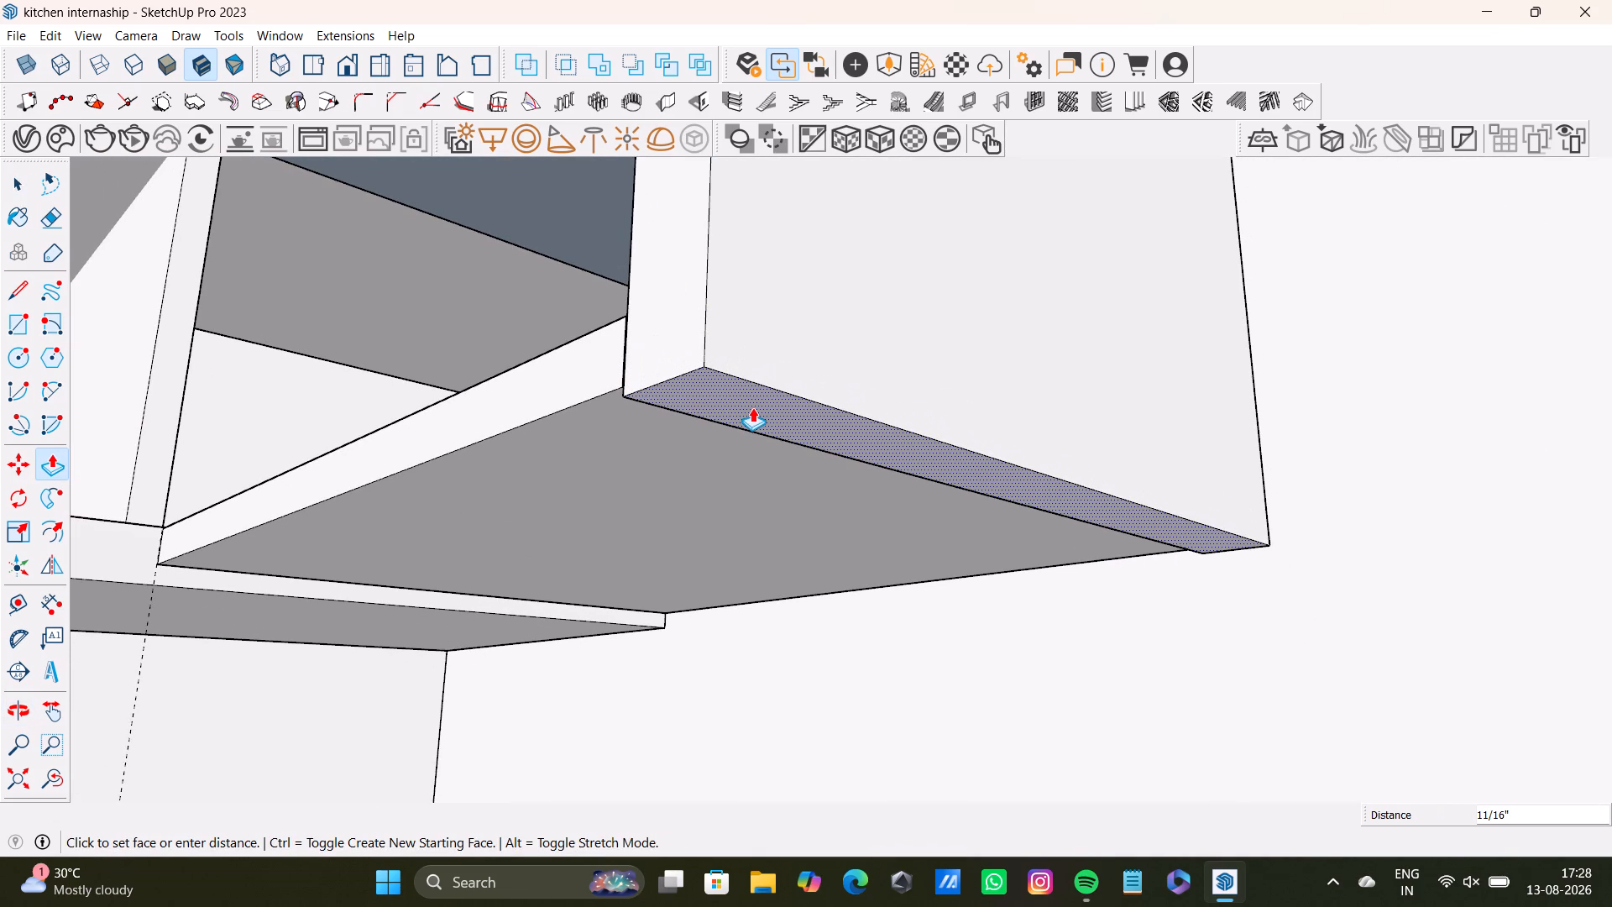
pyautogui.moveTo(752, 407); pyautogui.dragTo(750, 396)
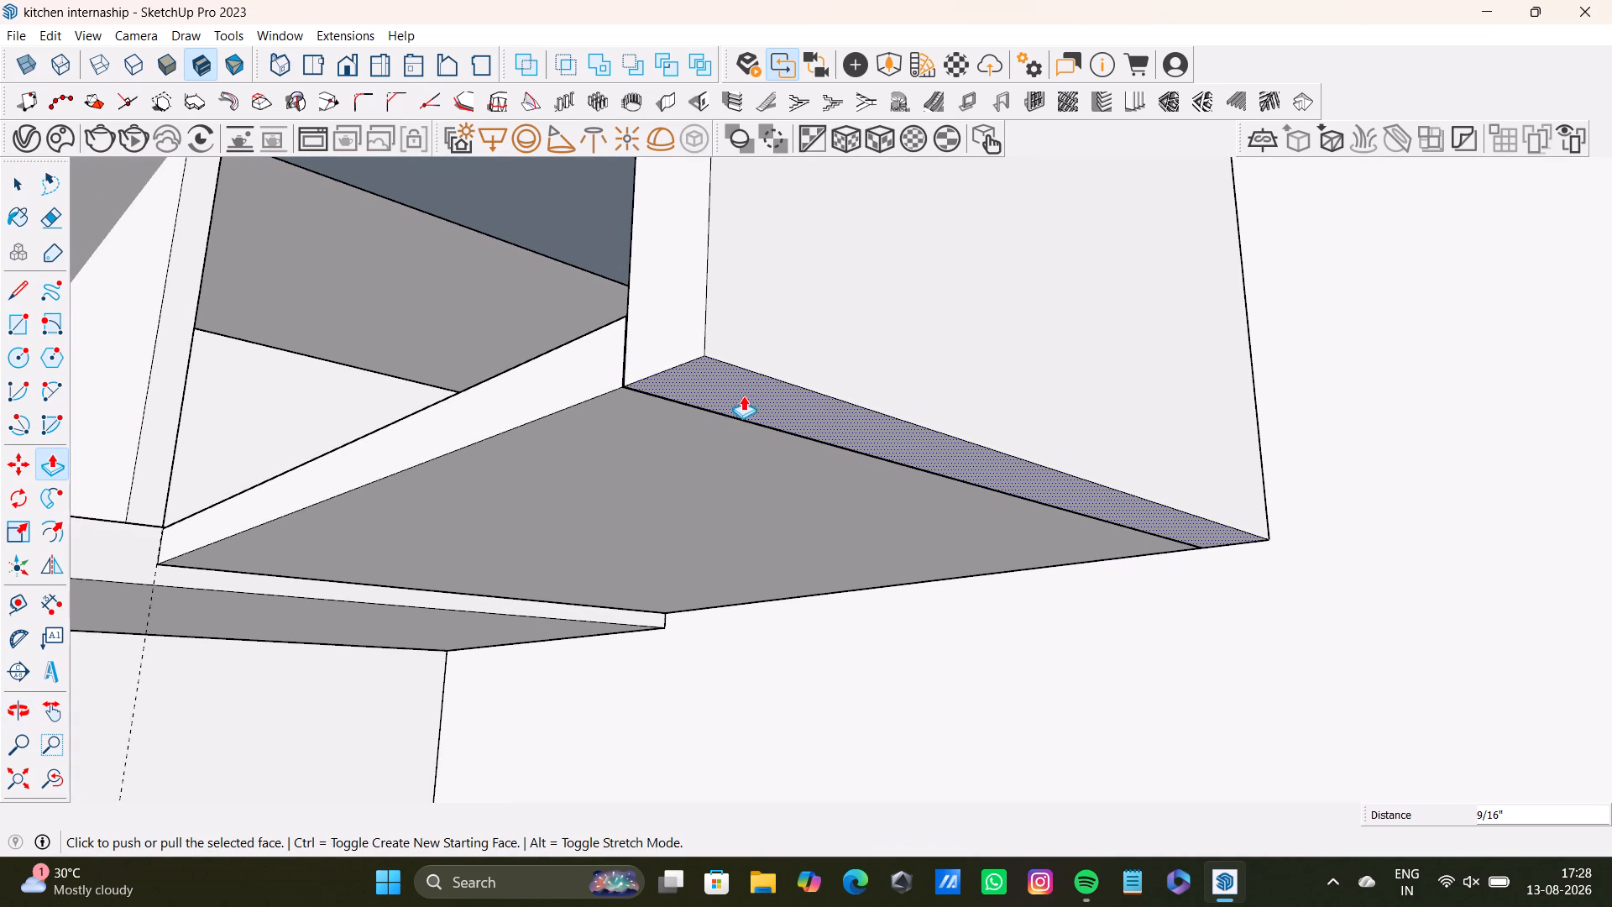
pyautogui.keyDown('shift'); pyautogui.moveTo(638, 511); pyautogui.dragTo(725, 385, button='middle'); pyautogui.keyUp('shift')
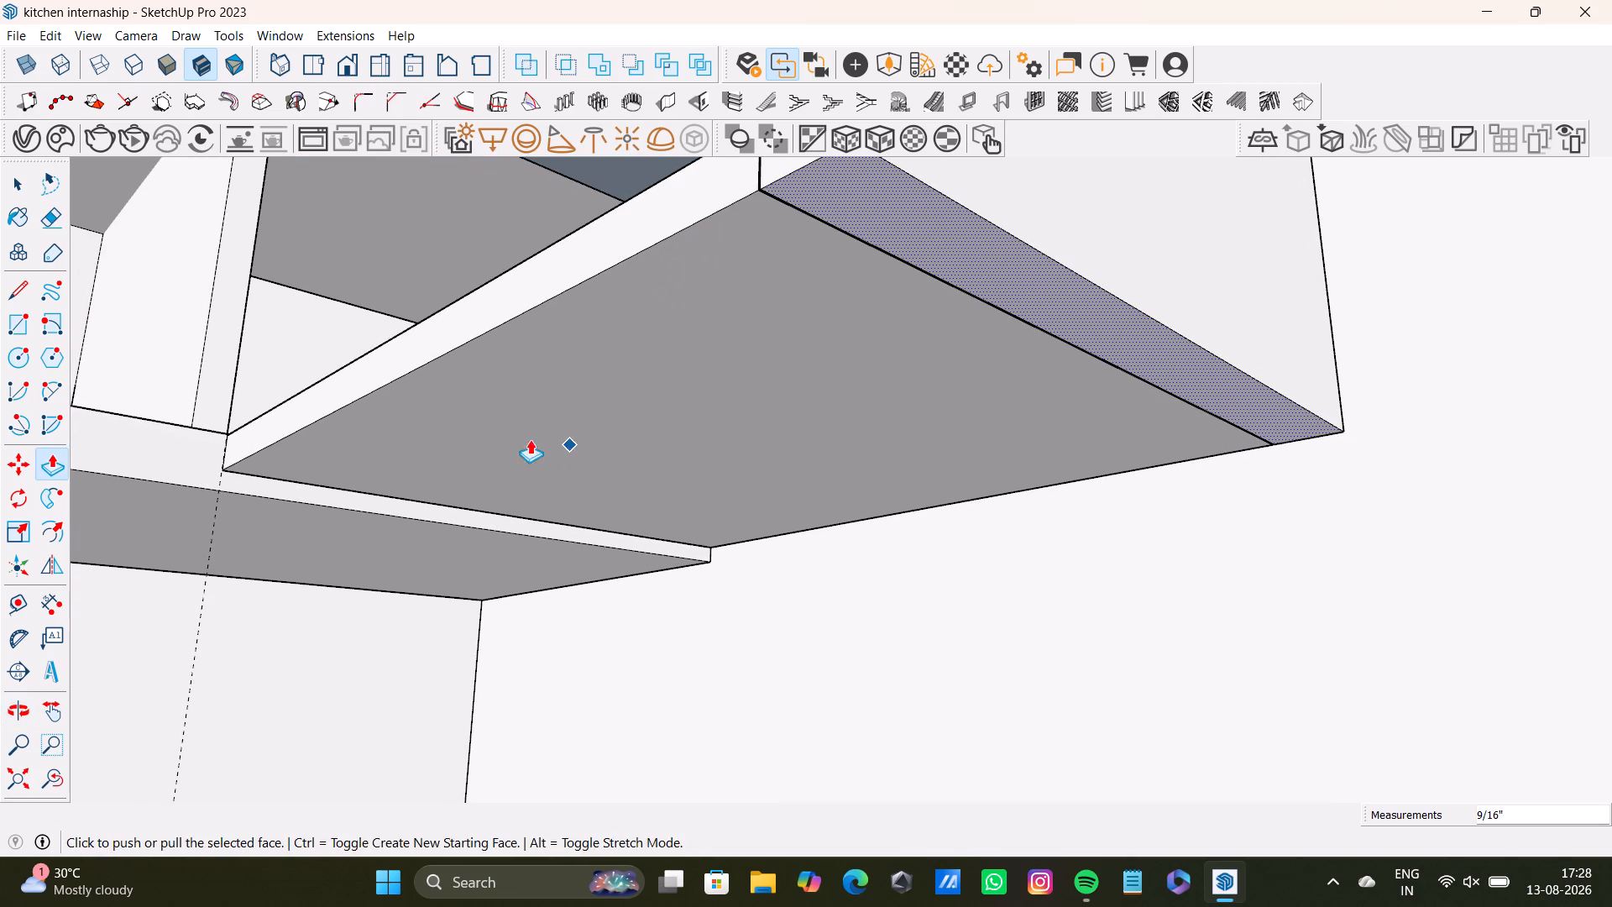
# Push/Pull the underside of the lowest shelf extension down 9/16", level with the adjoining shelf's underside.
pyautogui.click(553, 394)
pyautogui.press('space')
pyautogui.click(553, 393)
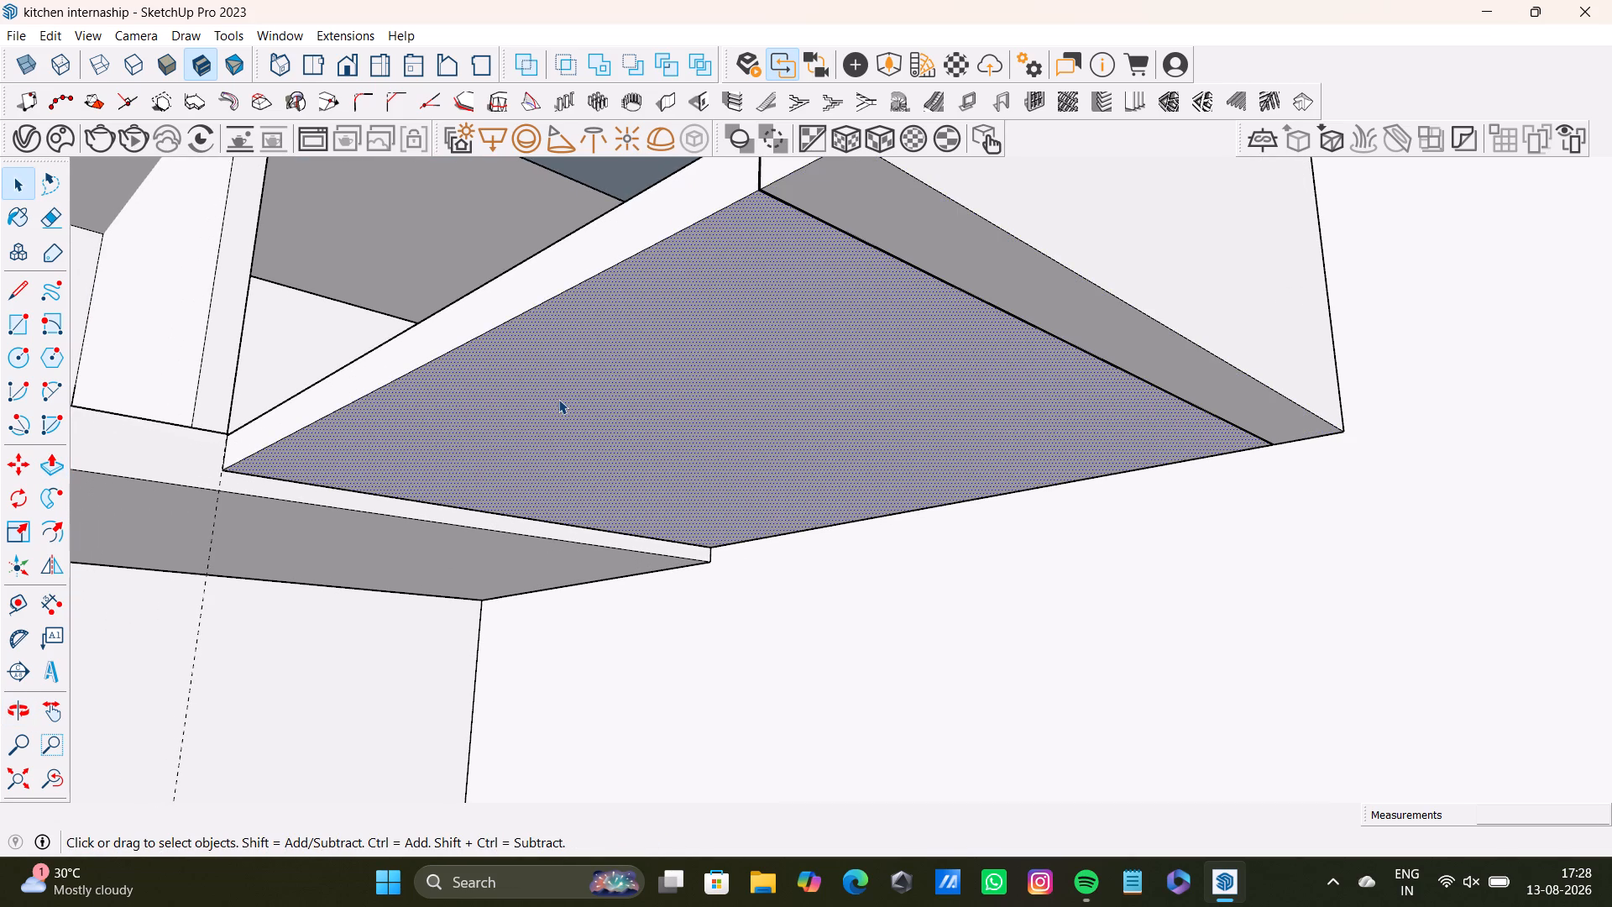
pyautogui.press('p')
pyautogui.click(558, 399)
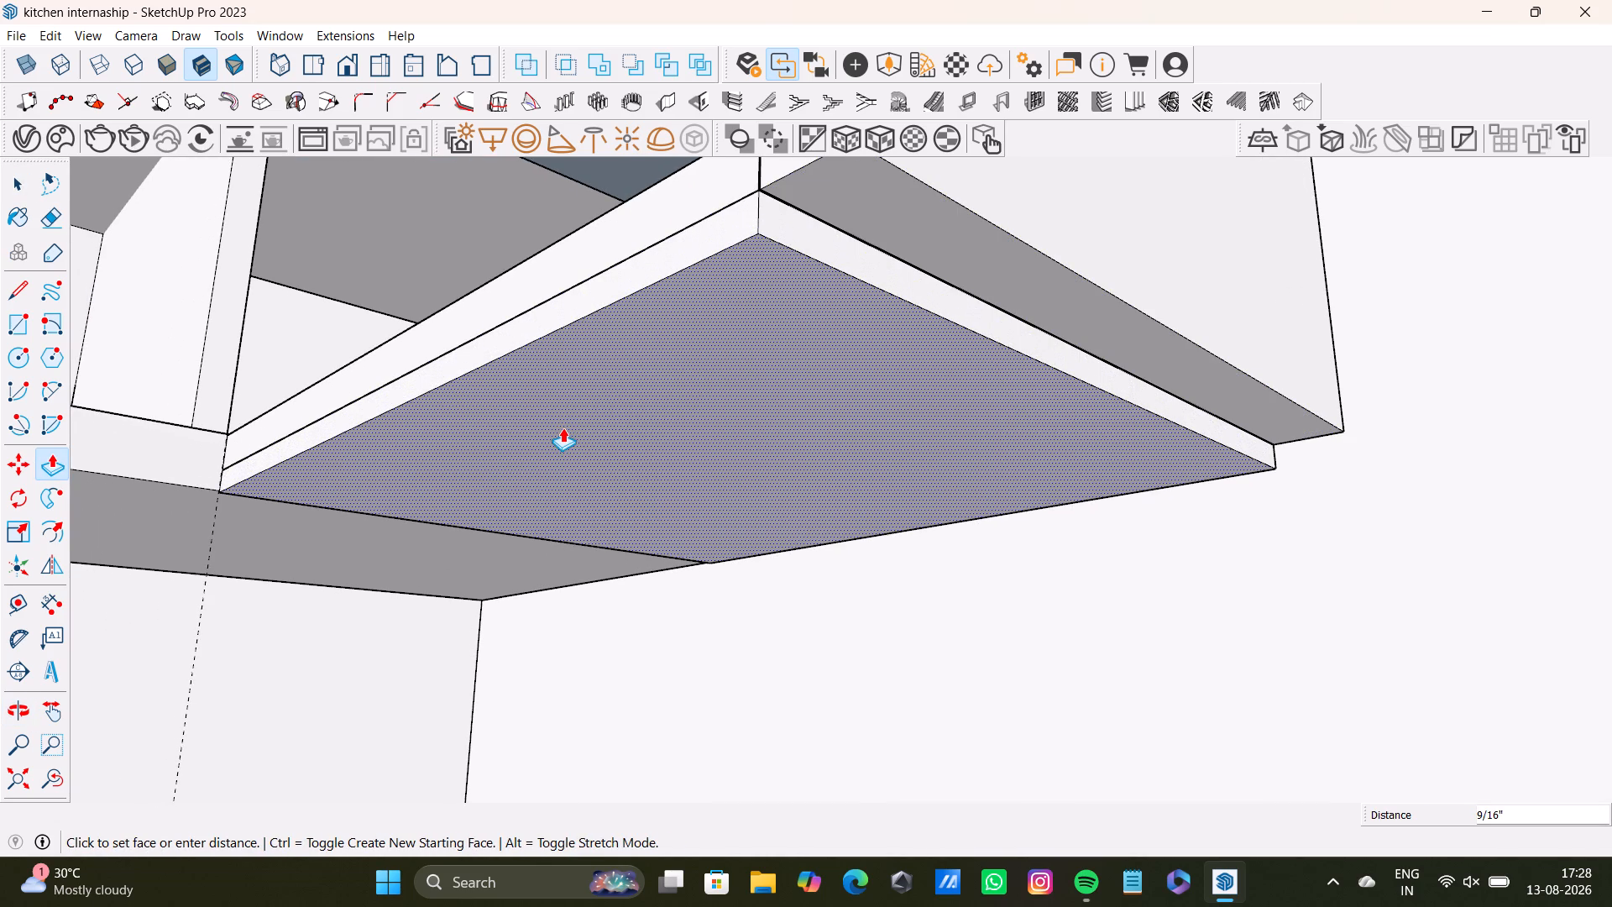
pyautogui.click(563, 427)
pyautogui.moveTo(546, 430); pyautogui.dragTo(554, 474, button='middle')
pyautogui.press('space')
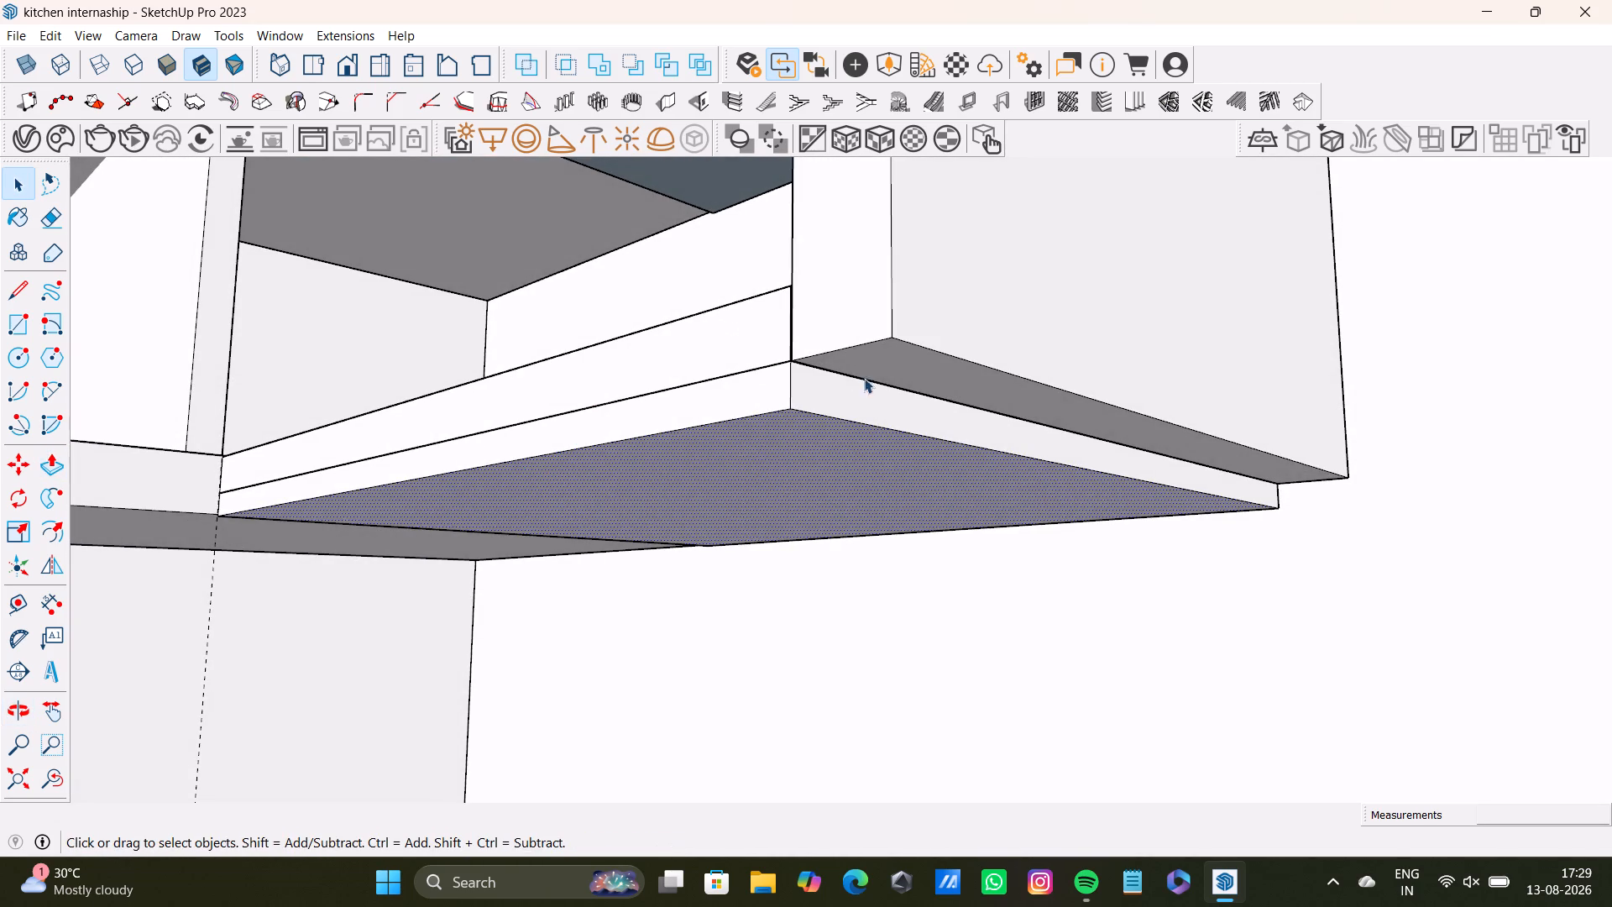
# Push/Pull the end panel's bottom face down flush with the thickened lowest shelf's underside.
pyautogui.click(871, 370)
pyautogui.press('p')
pyautogui.moveTo(871, 370); pyautogui.dragTo(851, 419)
pyautogui.press('space')
# Delete the dividing edge along the front face of the lowest shelf extension.
pyautogui.moveTo(613, 443); pyautogui.dragTo(716, 542, button='middle')
pyautogui.press('space')
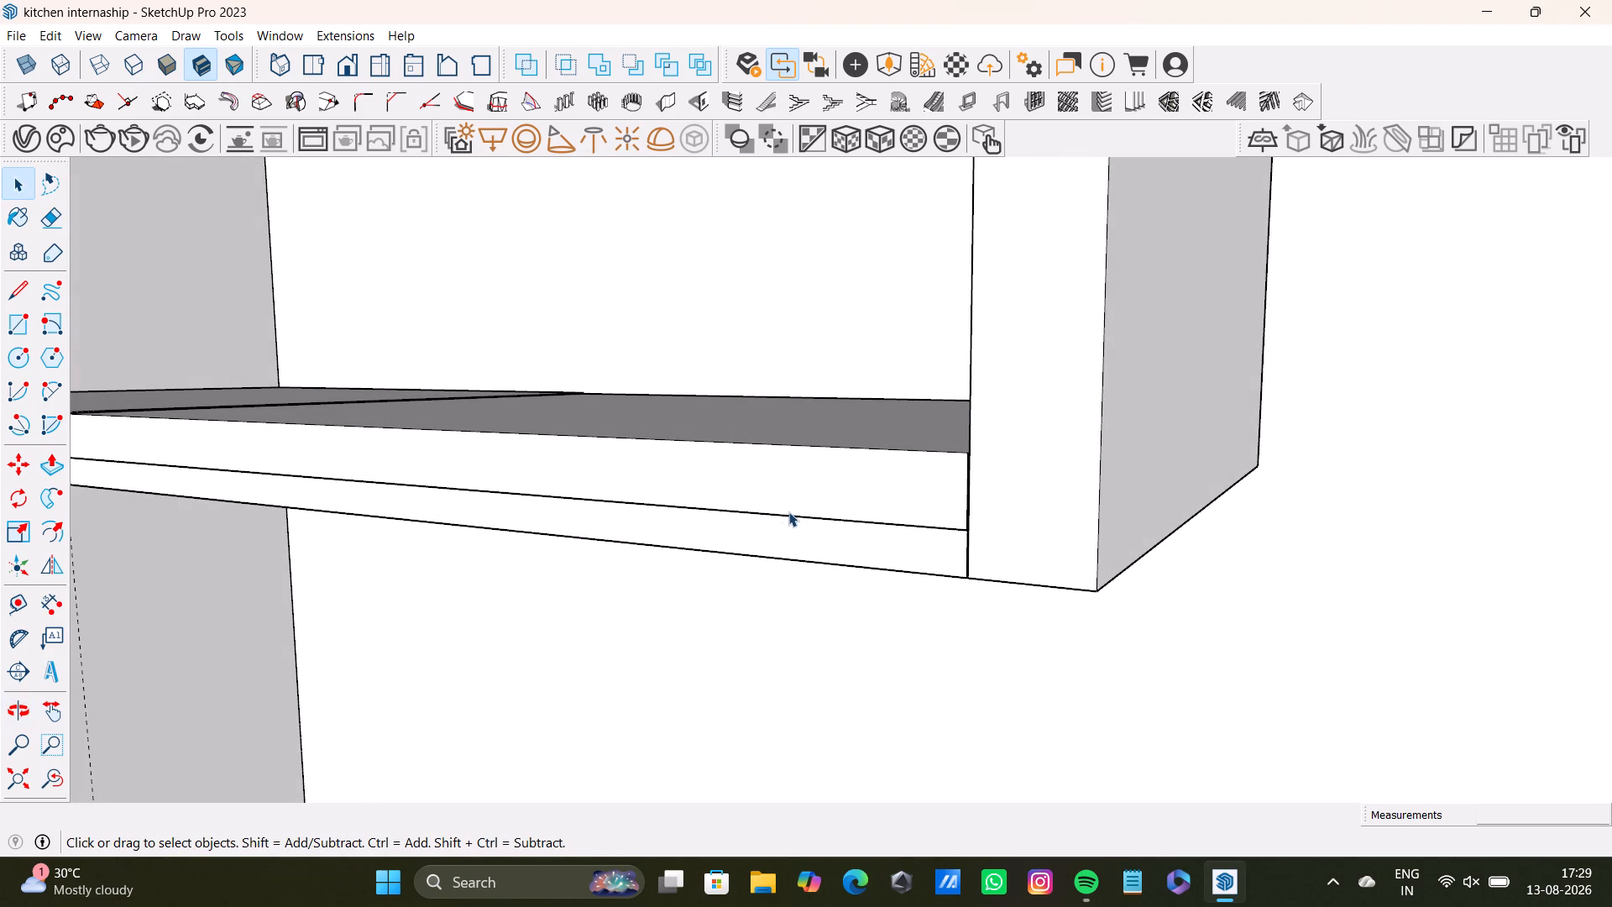
pyautogui.click(789, 511)
pyautogui.click(791, 517)
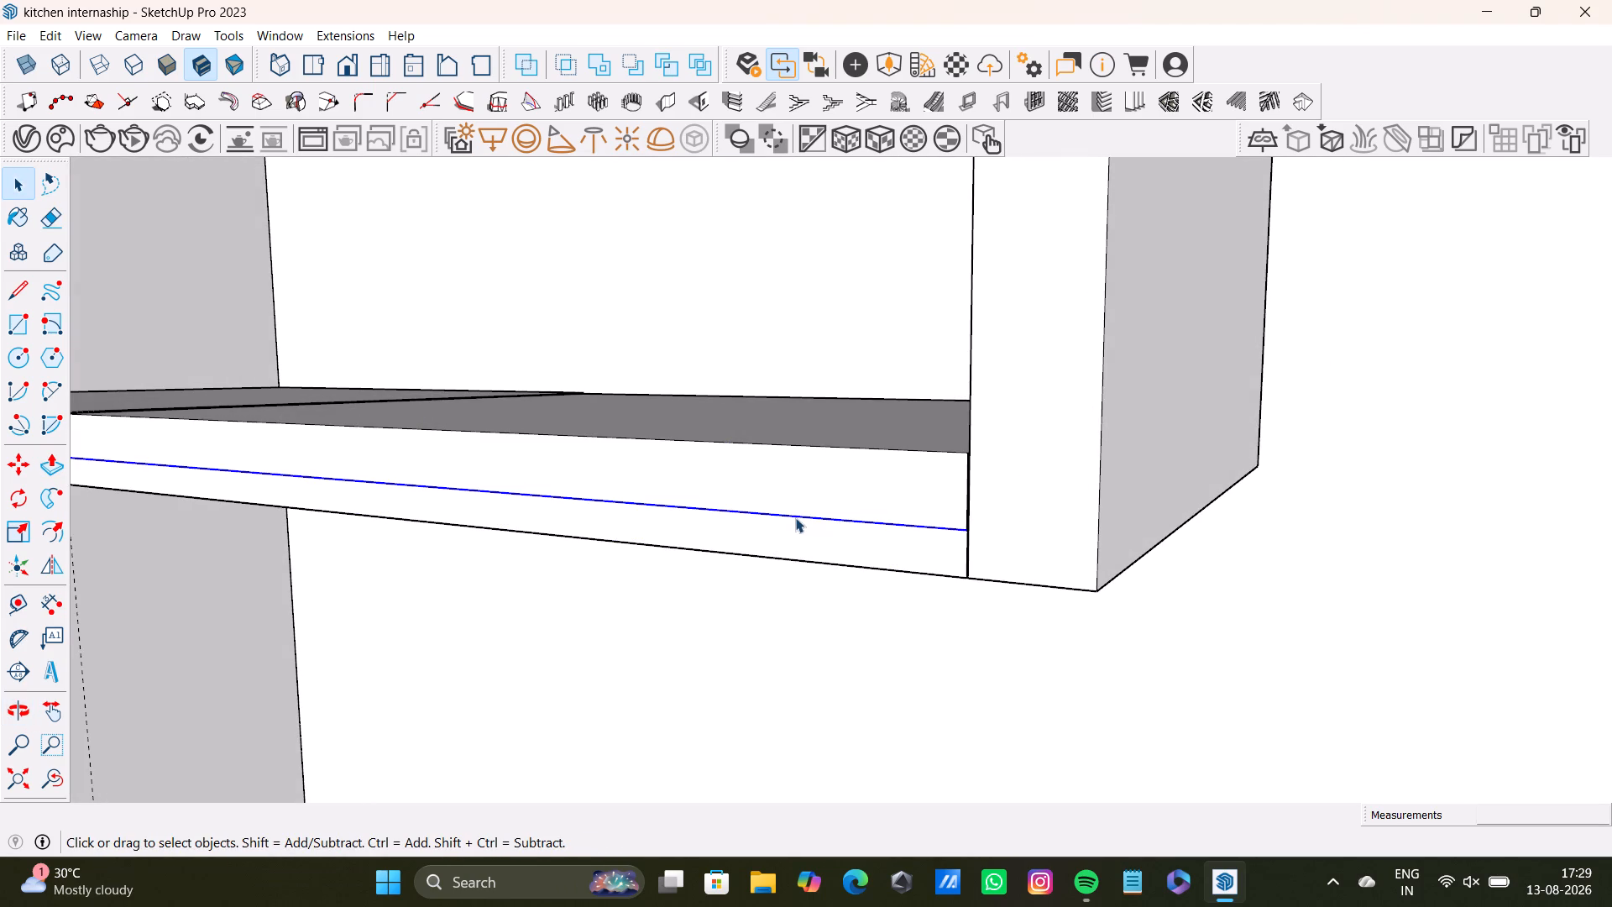
pyautogui.press('Delete')
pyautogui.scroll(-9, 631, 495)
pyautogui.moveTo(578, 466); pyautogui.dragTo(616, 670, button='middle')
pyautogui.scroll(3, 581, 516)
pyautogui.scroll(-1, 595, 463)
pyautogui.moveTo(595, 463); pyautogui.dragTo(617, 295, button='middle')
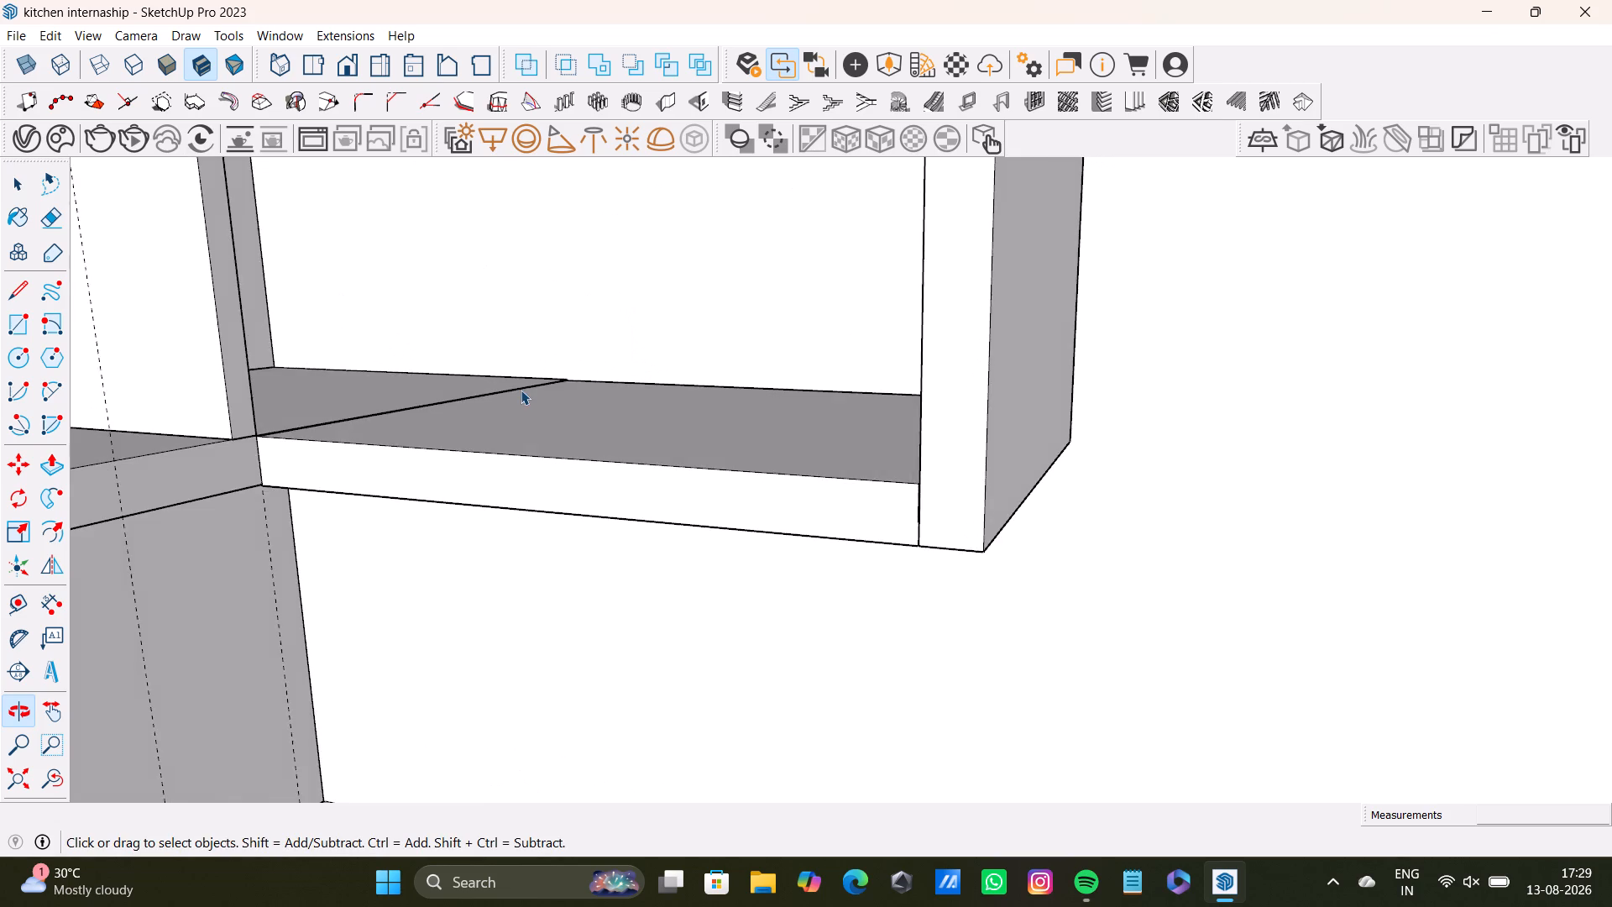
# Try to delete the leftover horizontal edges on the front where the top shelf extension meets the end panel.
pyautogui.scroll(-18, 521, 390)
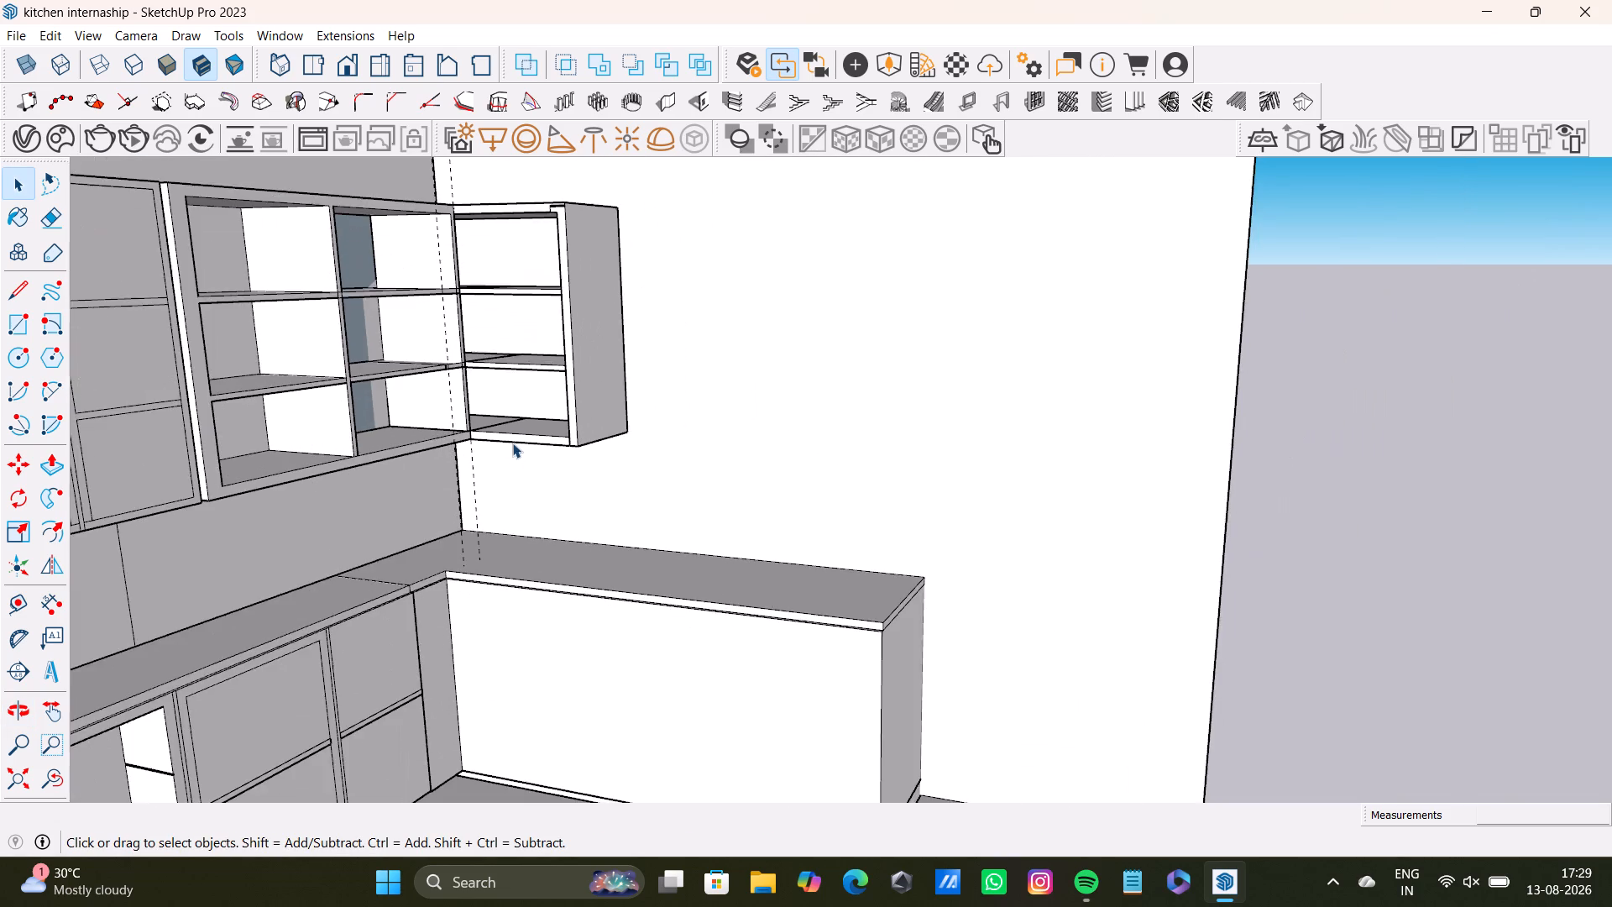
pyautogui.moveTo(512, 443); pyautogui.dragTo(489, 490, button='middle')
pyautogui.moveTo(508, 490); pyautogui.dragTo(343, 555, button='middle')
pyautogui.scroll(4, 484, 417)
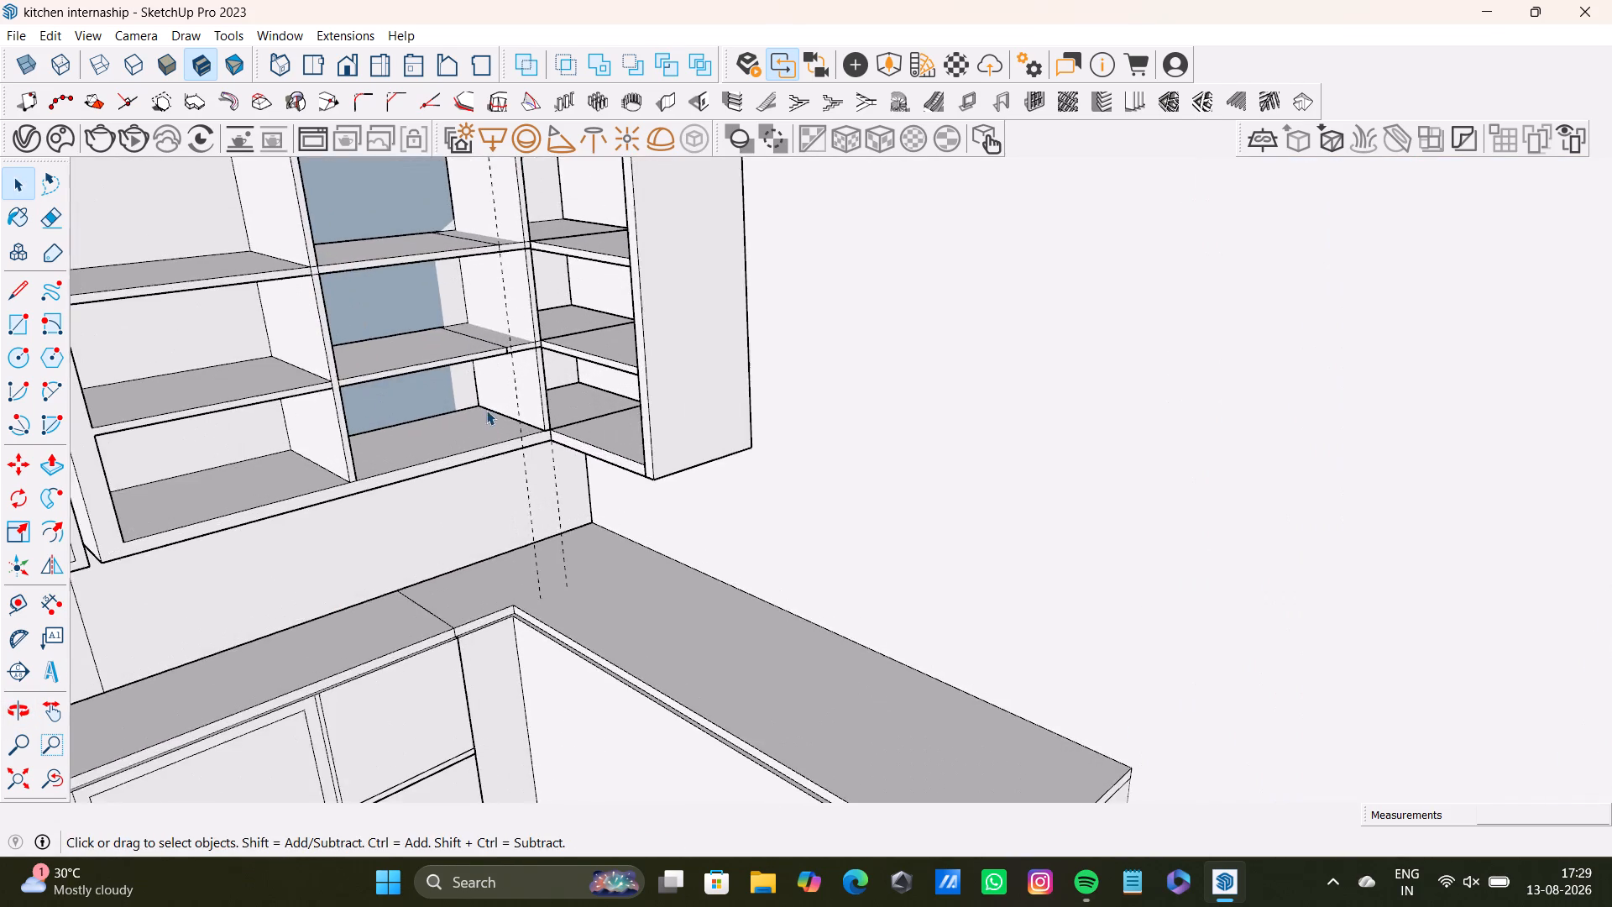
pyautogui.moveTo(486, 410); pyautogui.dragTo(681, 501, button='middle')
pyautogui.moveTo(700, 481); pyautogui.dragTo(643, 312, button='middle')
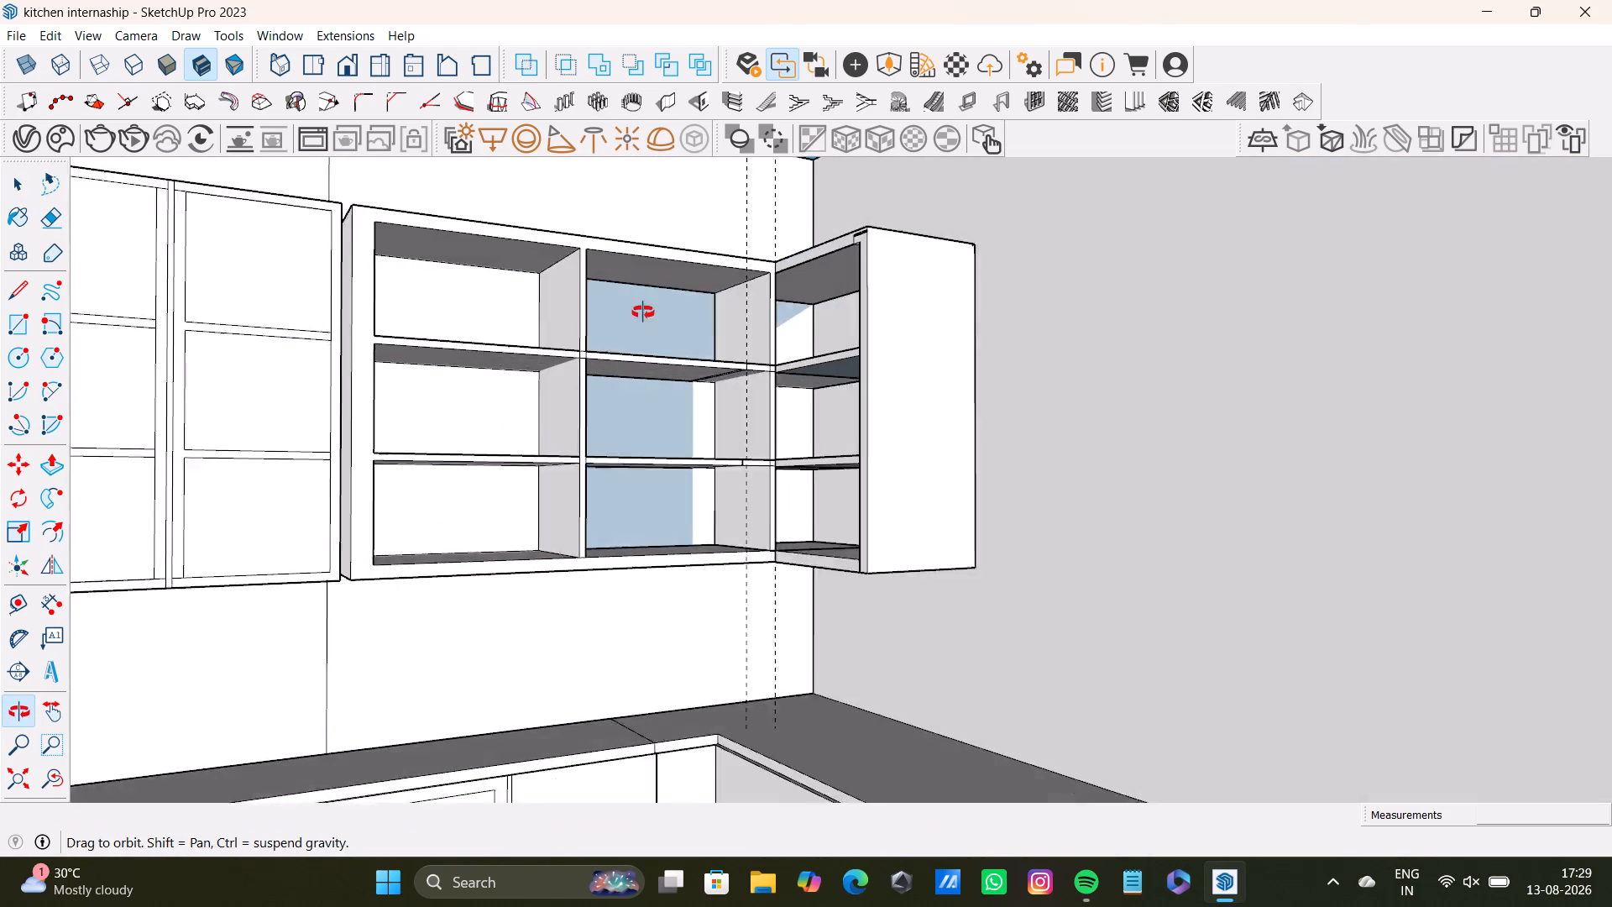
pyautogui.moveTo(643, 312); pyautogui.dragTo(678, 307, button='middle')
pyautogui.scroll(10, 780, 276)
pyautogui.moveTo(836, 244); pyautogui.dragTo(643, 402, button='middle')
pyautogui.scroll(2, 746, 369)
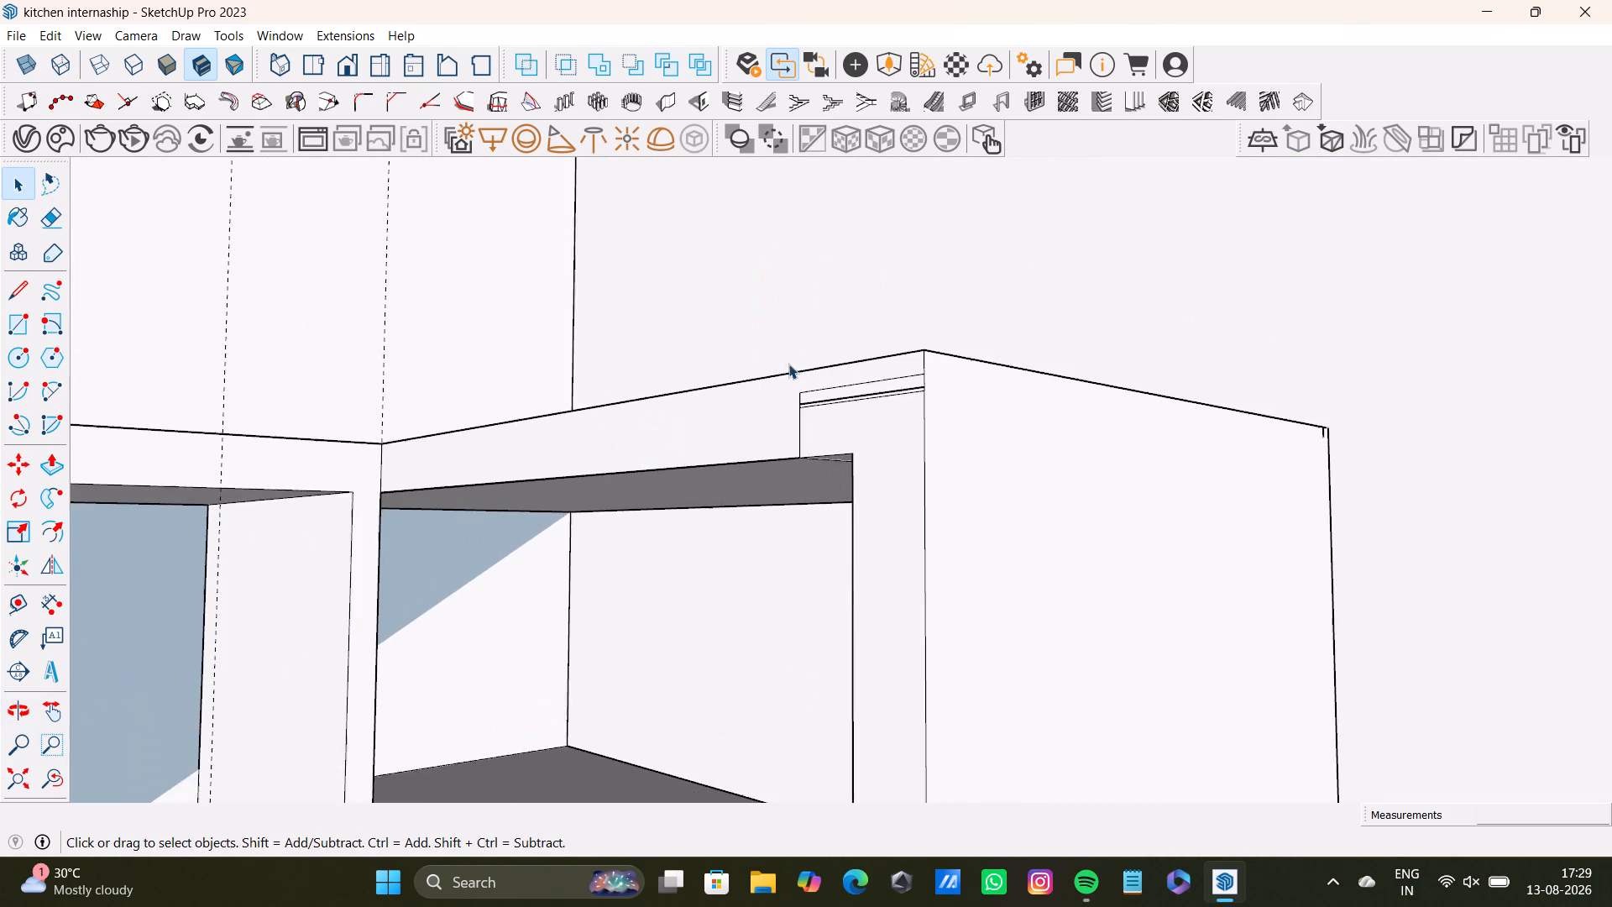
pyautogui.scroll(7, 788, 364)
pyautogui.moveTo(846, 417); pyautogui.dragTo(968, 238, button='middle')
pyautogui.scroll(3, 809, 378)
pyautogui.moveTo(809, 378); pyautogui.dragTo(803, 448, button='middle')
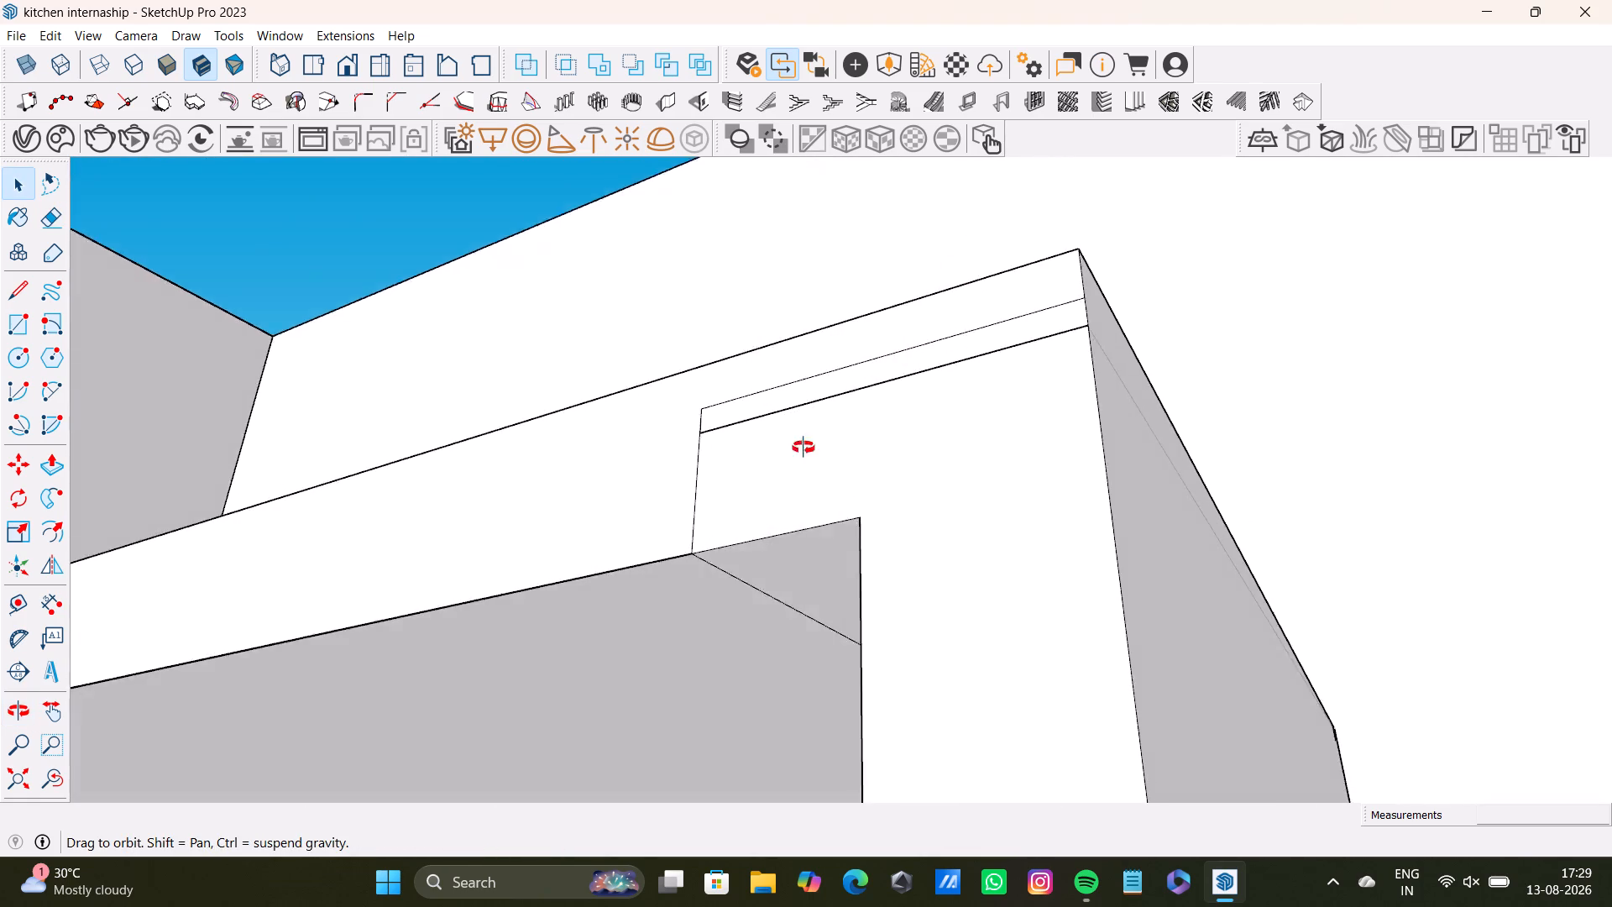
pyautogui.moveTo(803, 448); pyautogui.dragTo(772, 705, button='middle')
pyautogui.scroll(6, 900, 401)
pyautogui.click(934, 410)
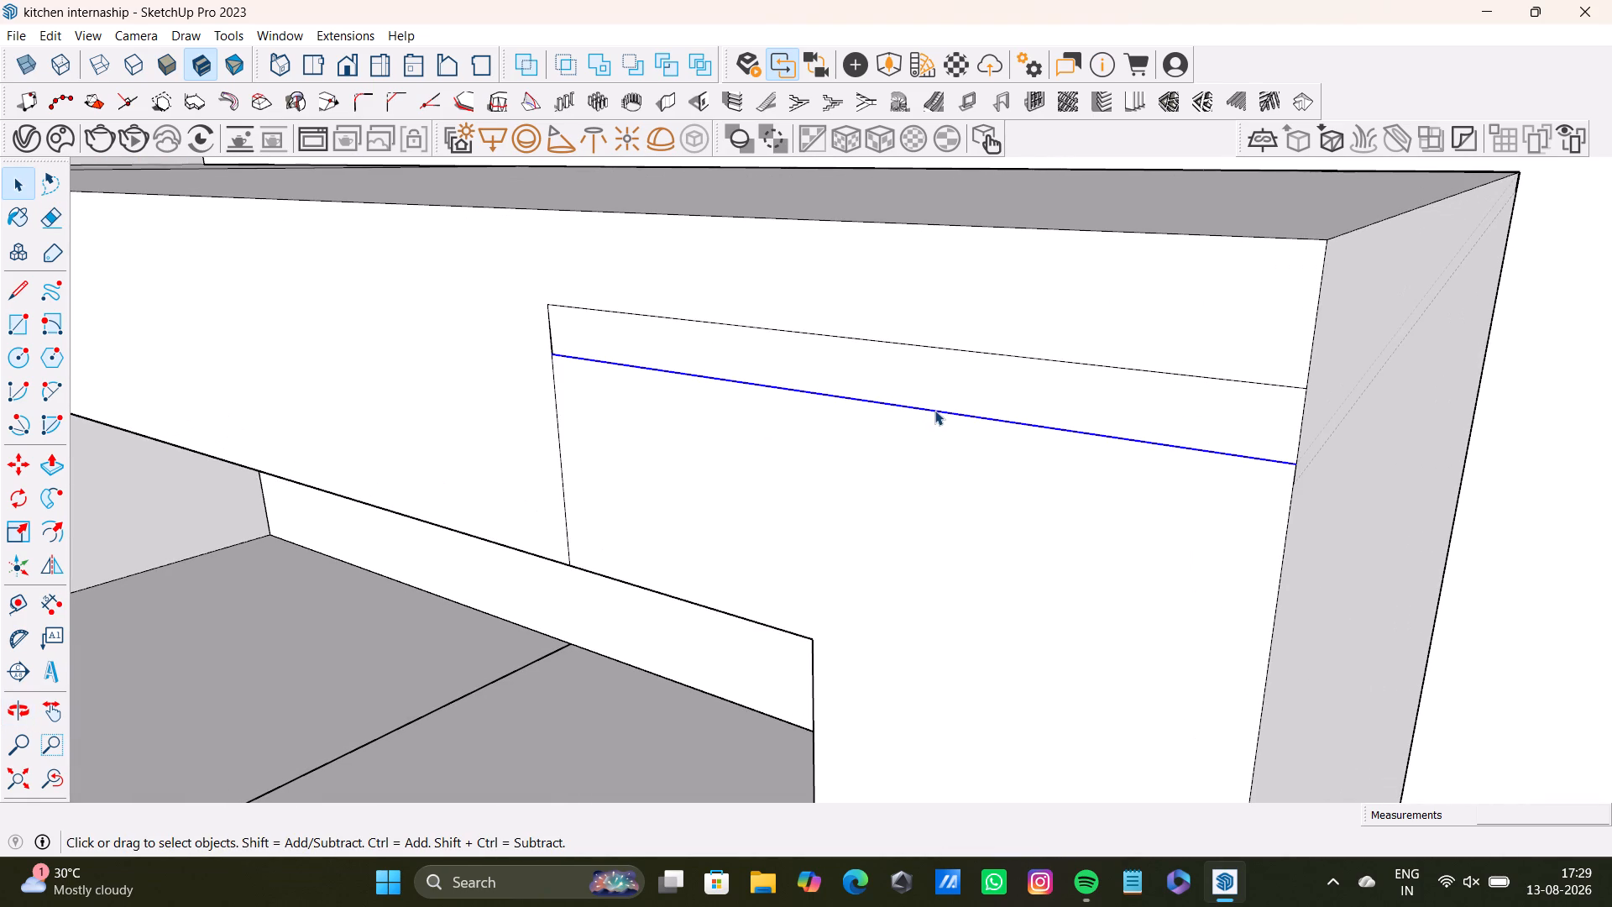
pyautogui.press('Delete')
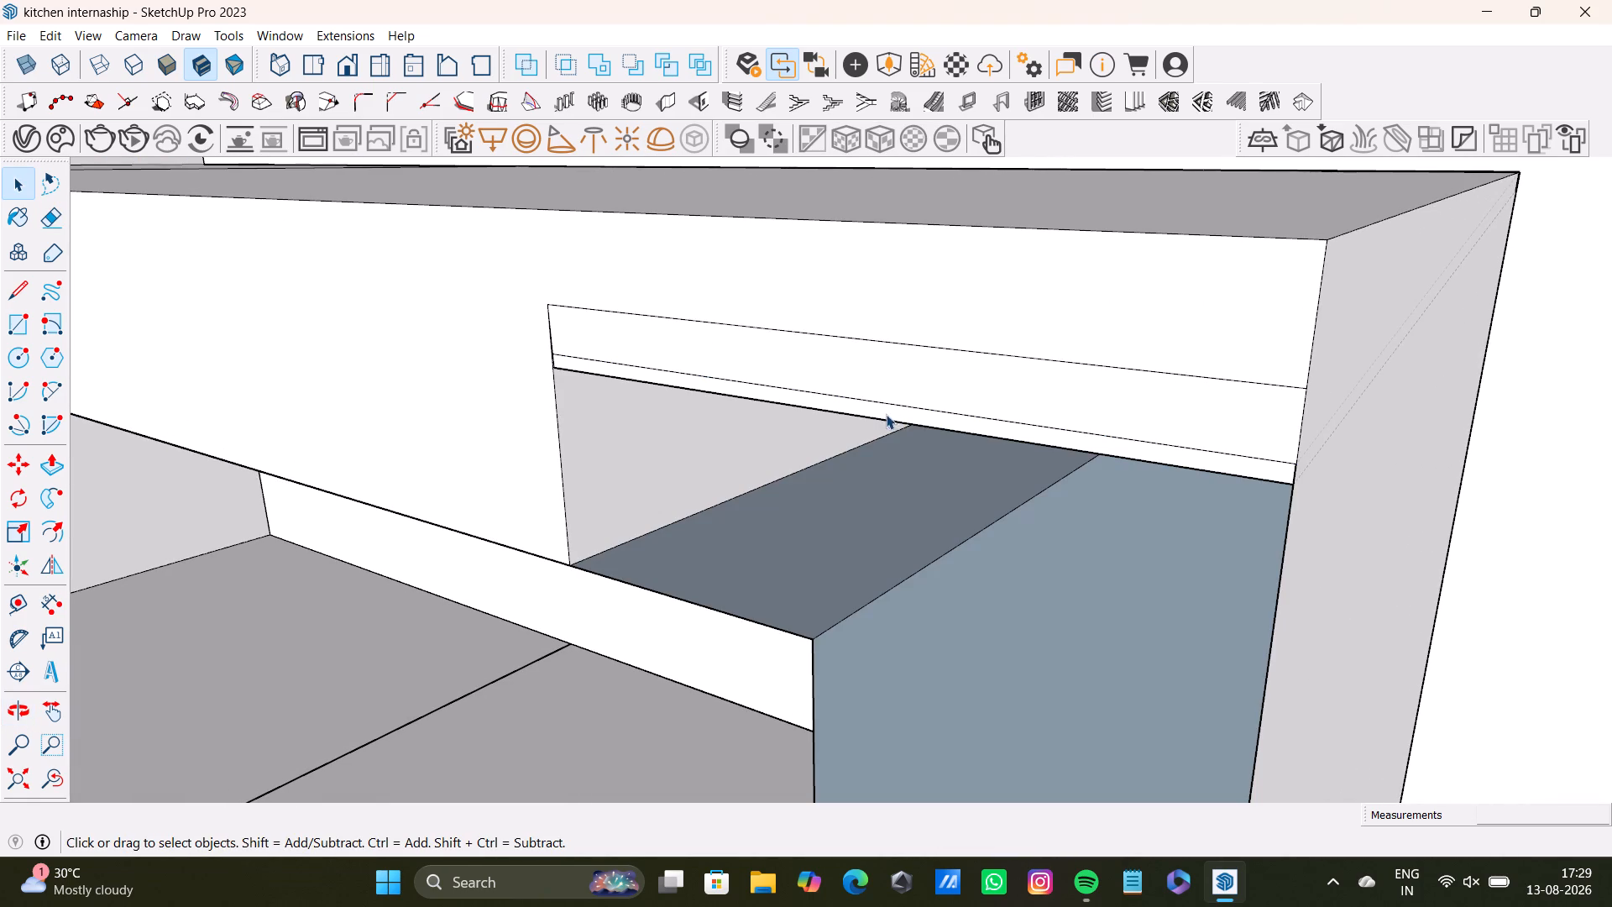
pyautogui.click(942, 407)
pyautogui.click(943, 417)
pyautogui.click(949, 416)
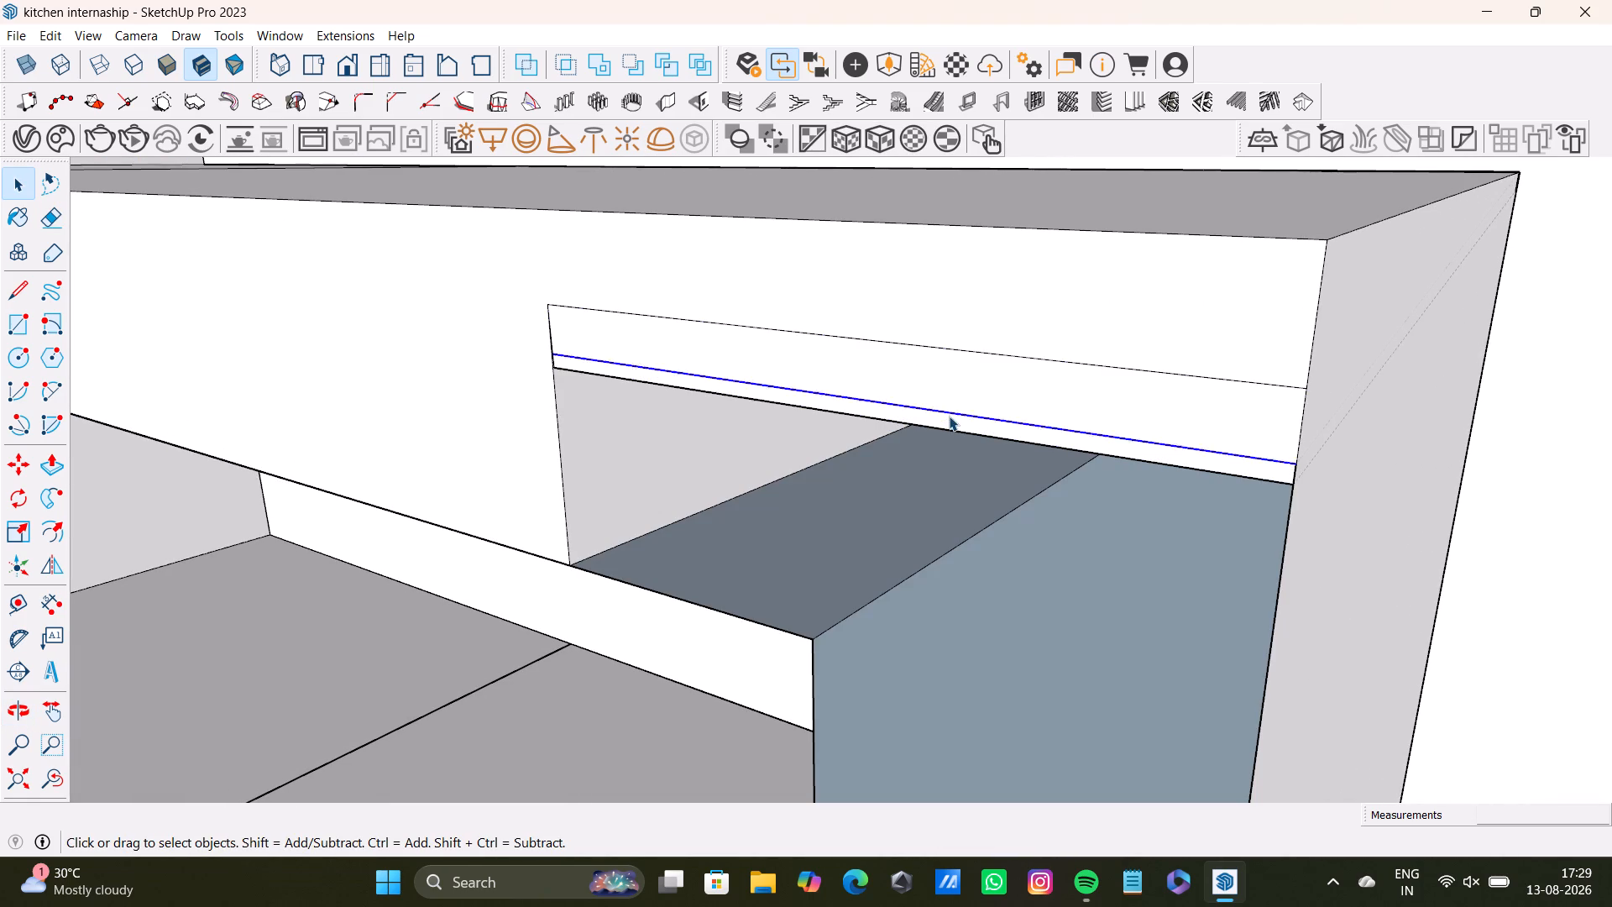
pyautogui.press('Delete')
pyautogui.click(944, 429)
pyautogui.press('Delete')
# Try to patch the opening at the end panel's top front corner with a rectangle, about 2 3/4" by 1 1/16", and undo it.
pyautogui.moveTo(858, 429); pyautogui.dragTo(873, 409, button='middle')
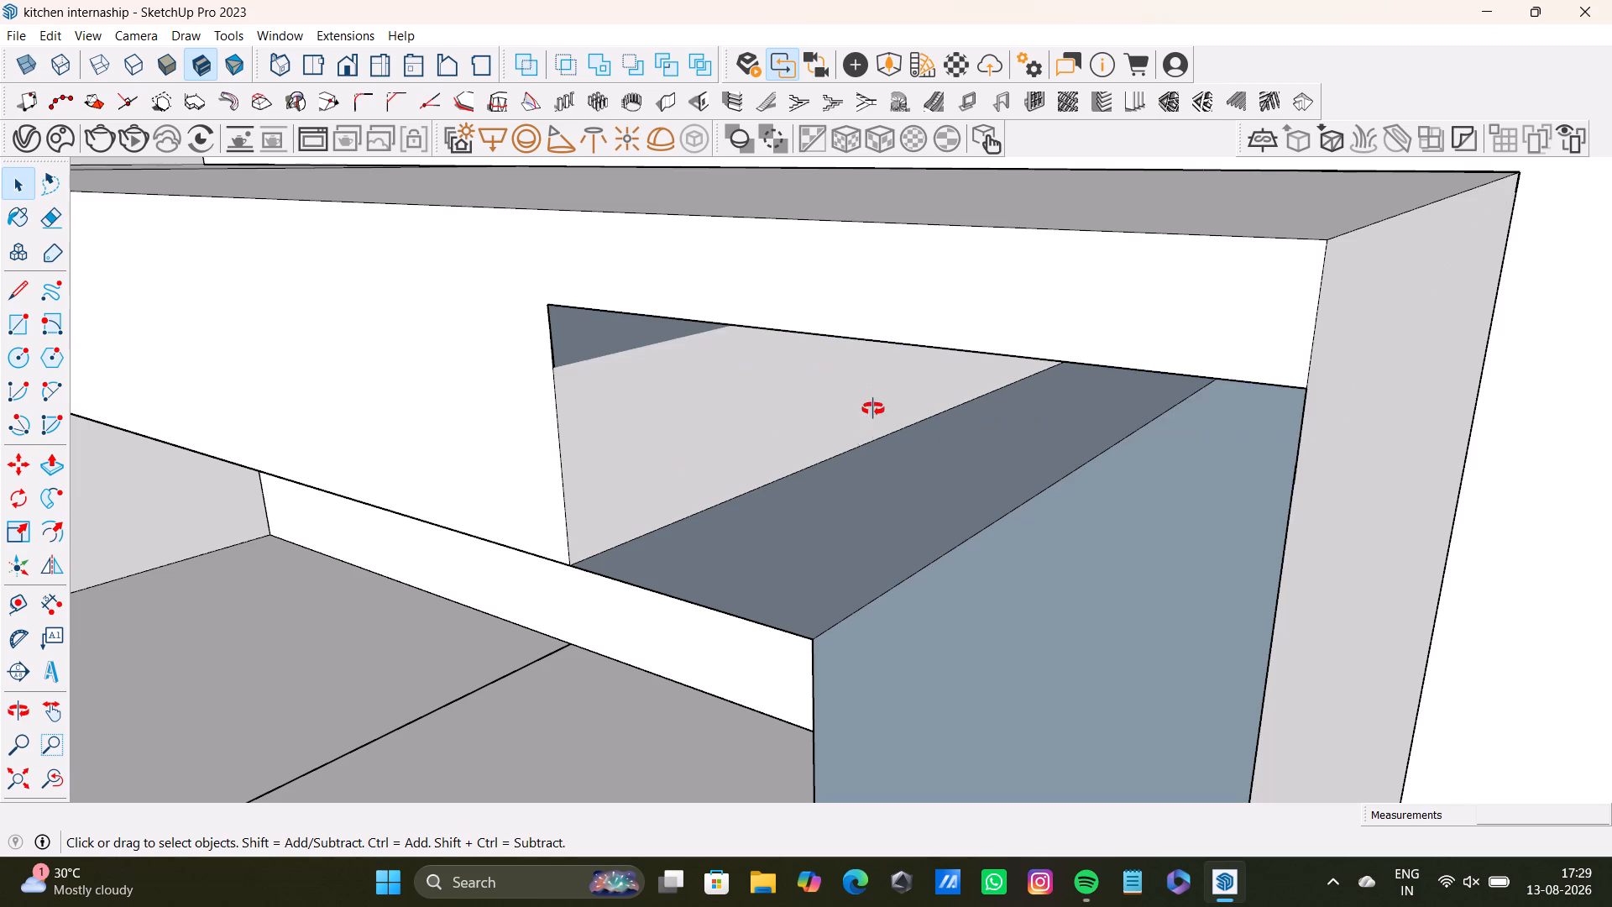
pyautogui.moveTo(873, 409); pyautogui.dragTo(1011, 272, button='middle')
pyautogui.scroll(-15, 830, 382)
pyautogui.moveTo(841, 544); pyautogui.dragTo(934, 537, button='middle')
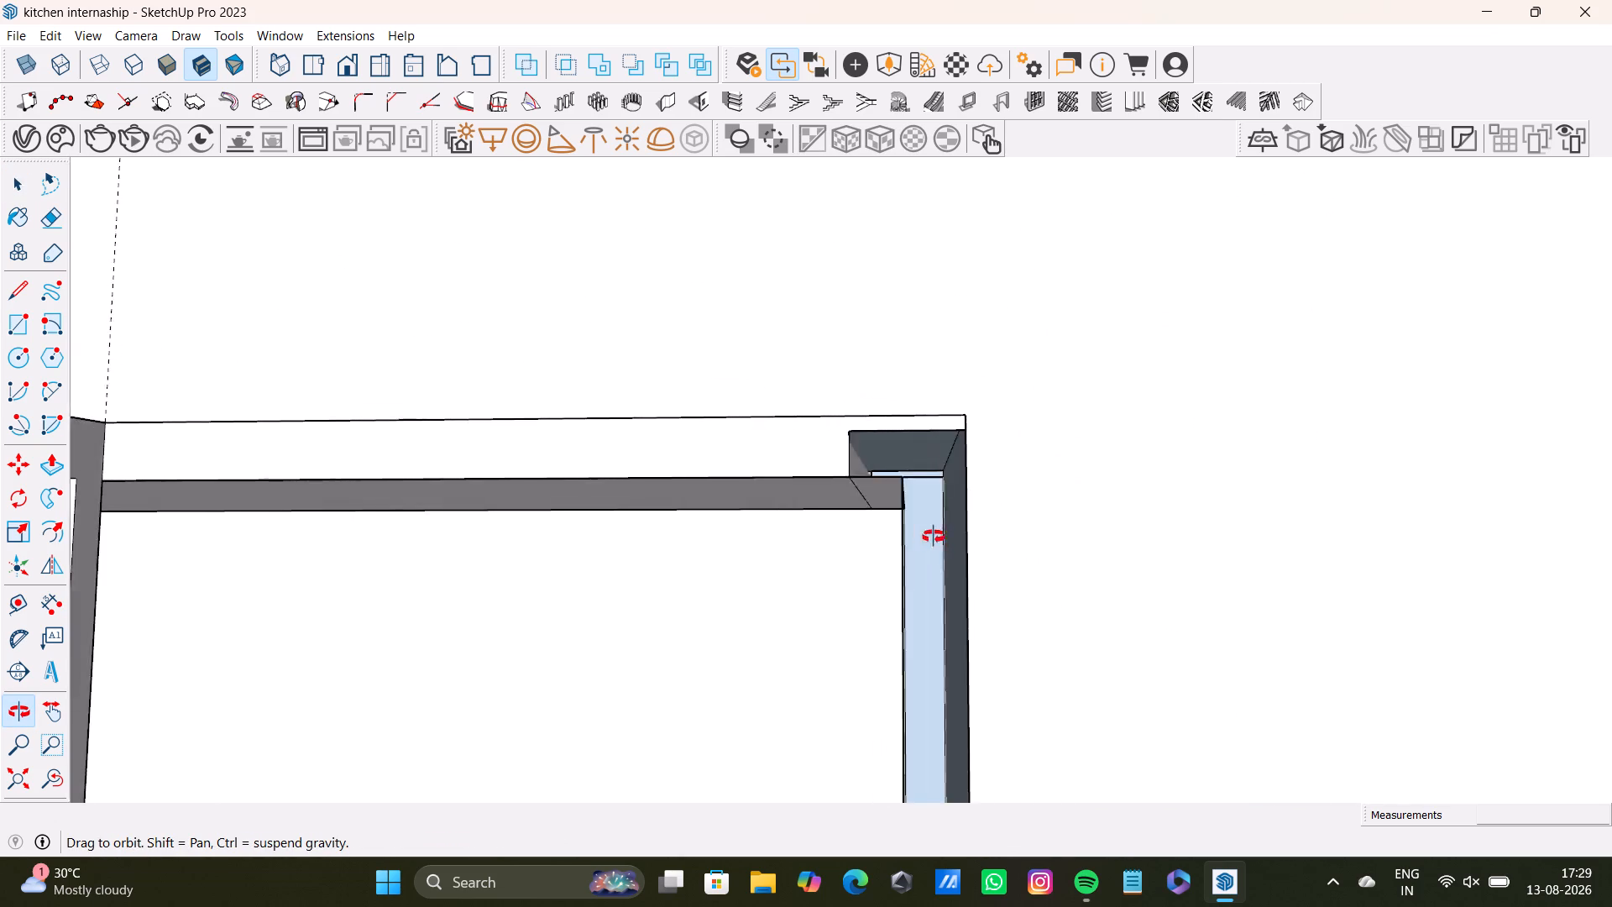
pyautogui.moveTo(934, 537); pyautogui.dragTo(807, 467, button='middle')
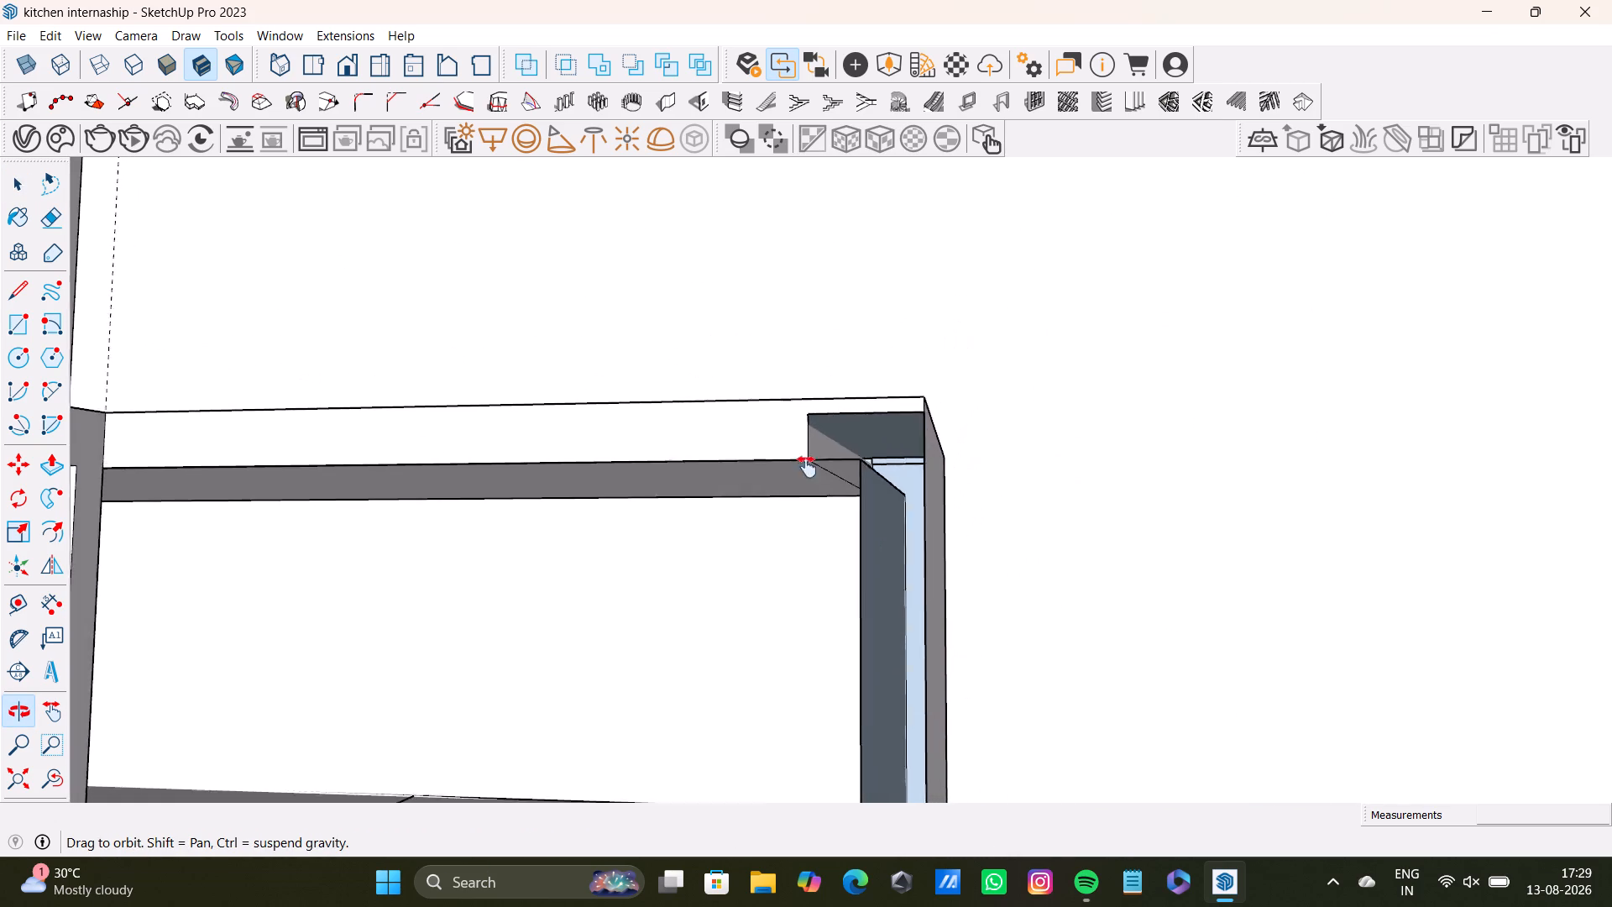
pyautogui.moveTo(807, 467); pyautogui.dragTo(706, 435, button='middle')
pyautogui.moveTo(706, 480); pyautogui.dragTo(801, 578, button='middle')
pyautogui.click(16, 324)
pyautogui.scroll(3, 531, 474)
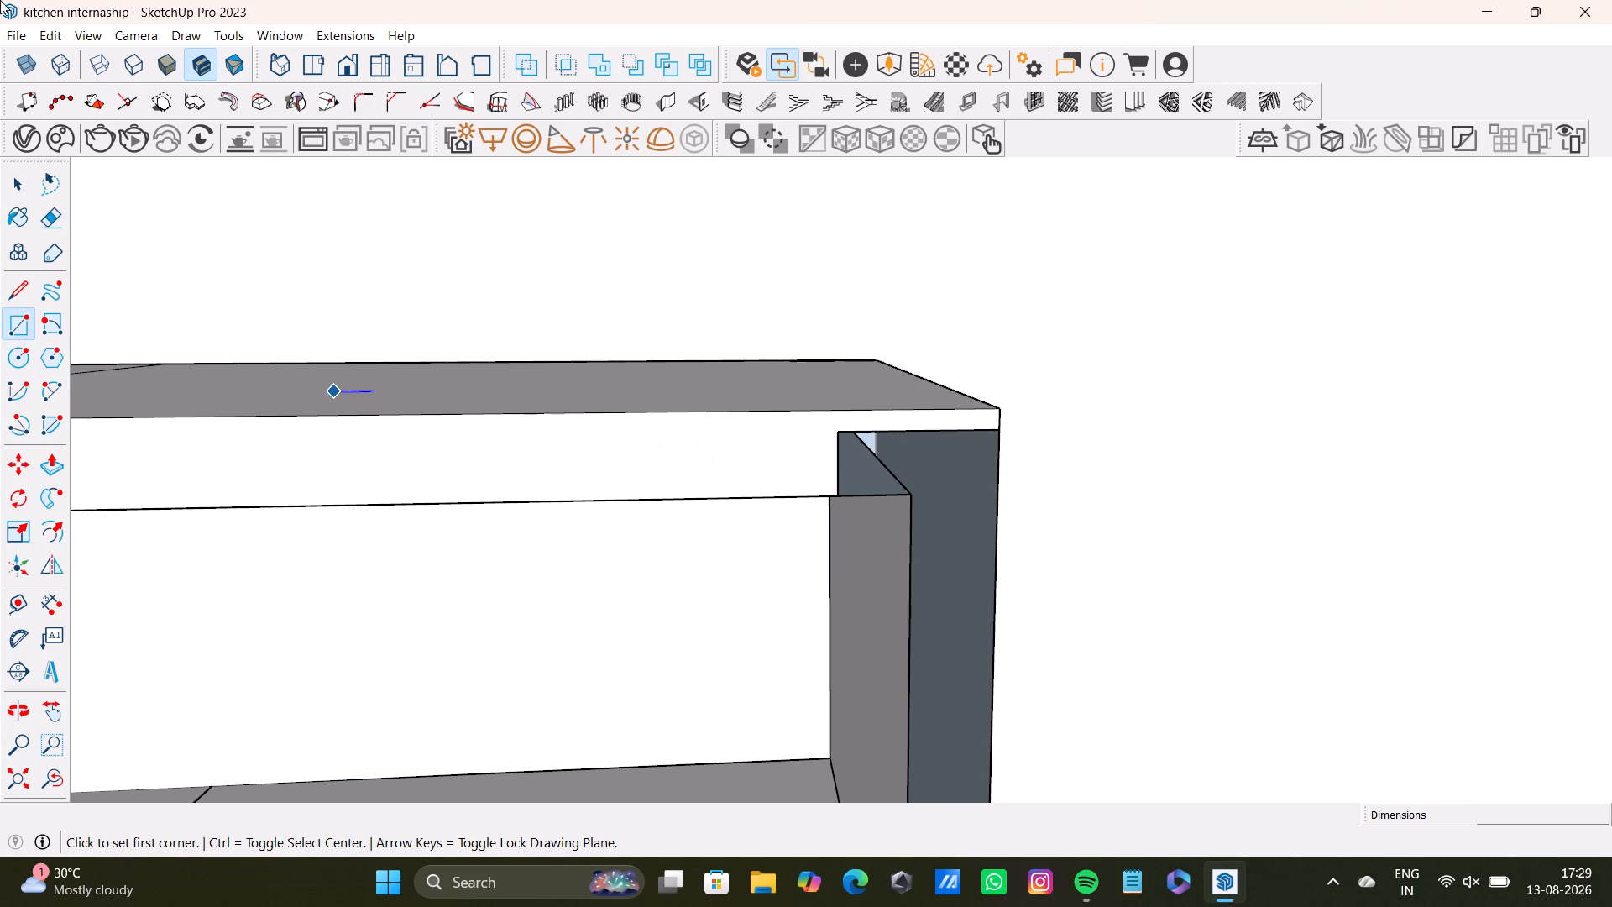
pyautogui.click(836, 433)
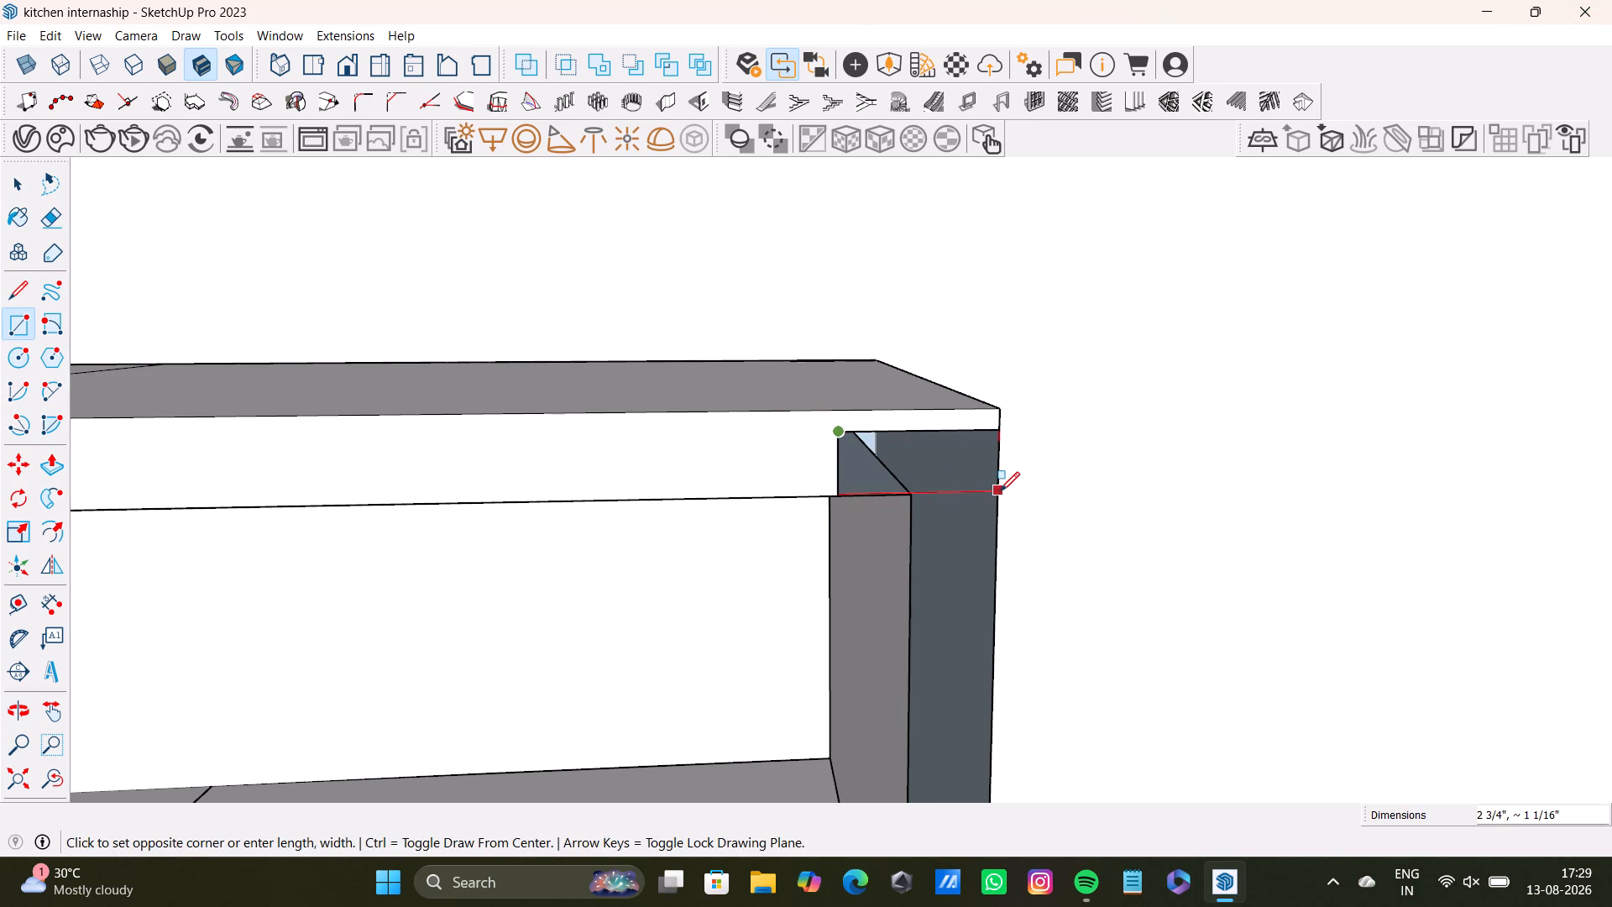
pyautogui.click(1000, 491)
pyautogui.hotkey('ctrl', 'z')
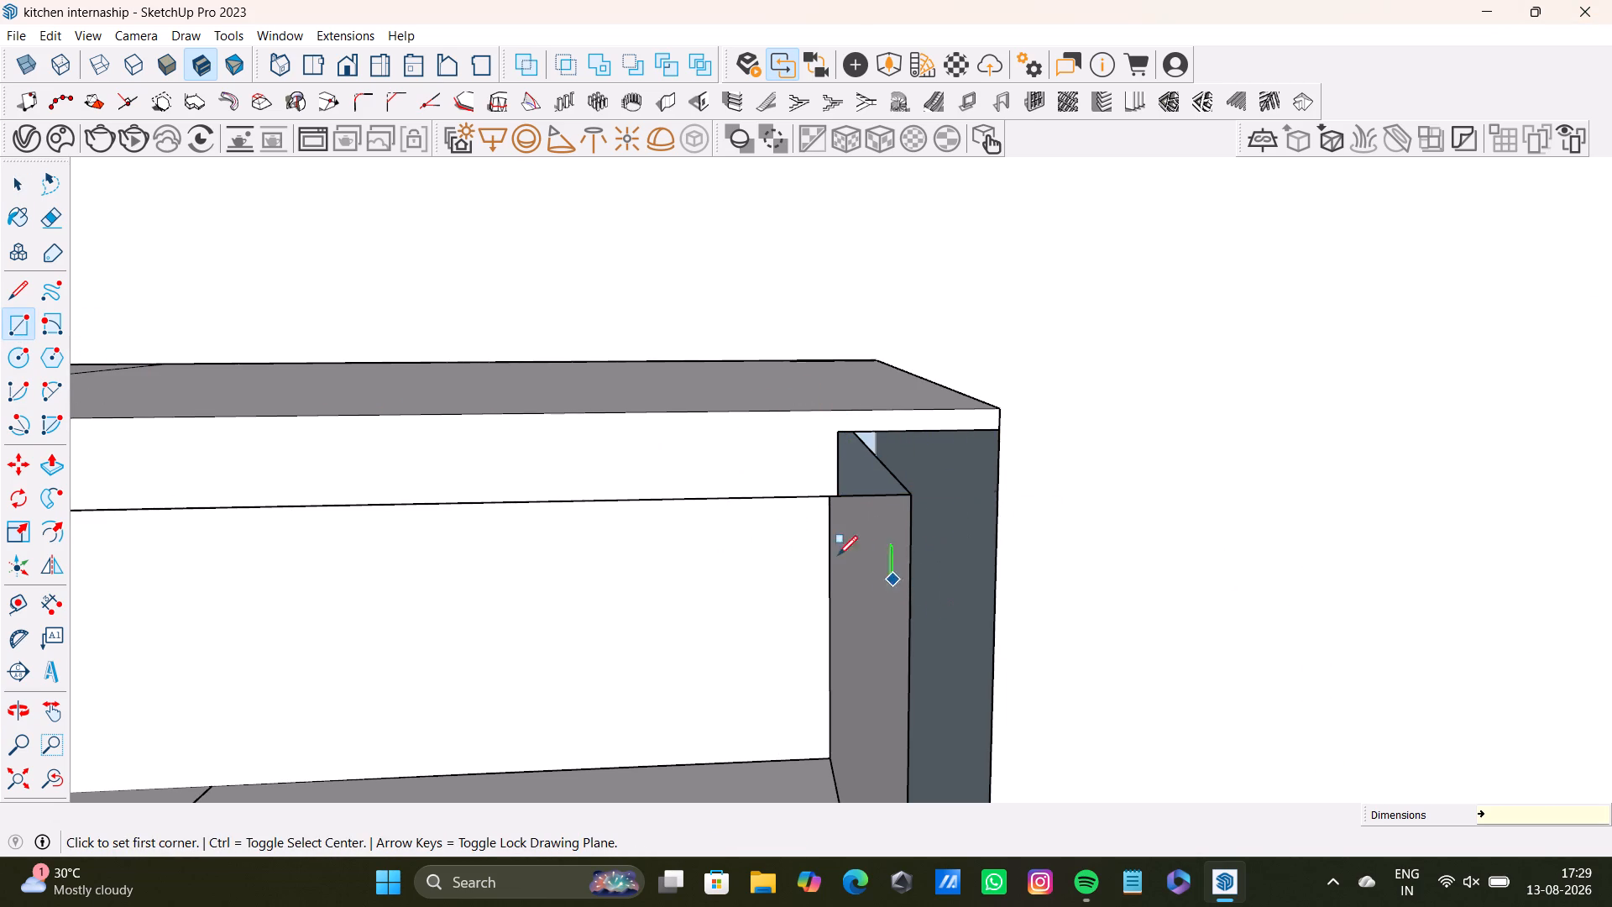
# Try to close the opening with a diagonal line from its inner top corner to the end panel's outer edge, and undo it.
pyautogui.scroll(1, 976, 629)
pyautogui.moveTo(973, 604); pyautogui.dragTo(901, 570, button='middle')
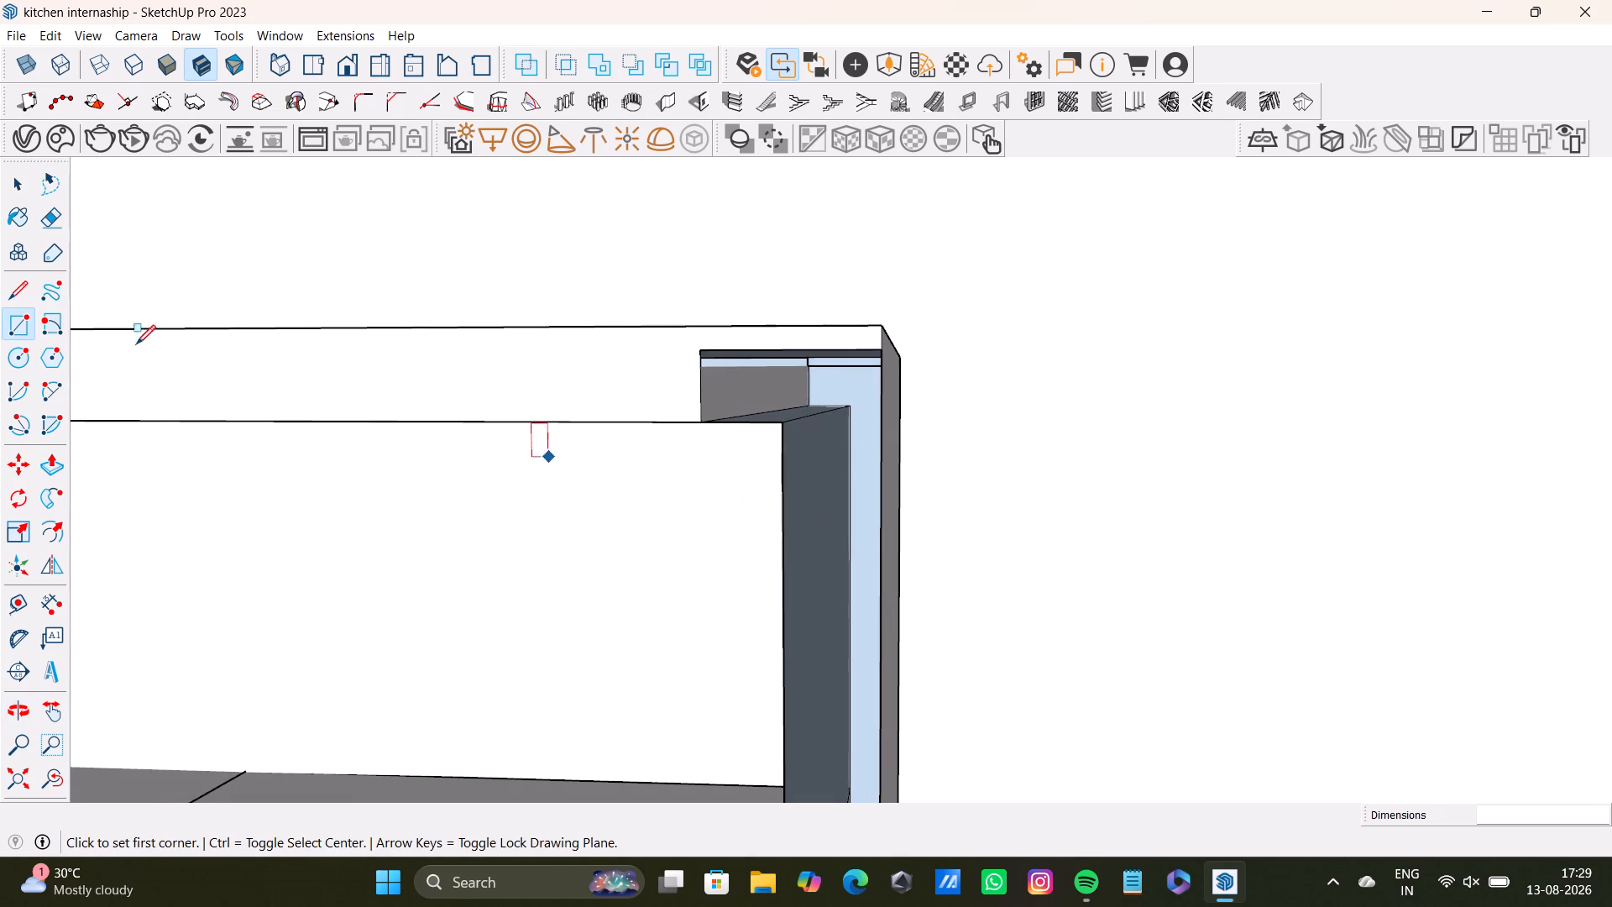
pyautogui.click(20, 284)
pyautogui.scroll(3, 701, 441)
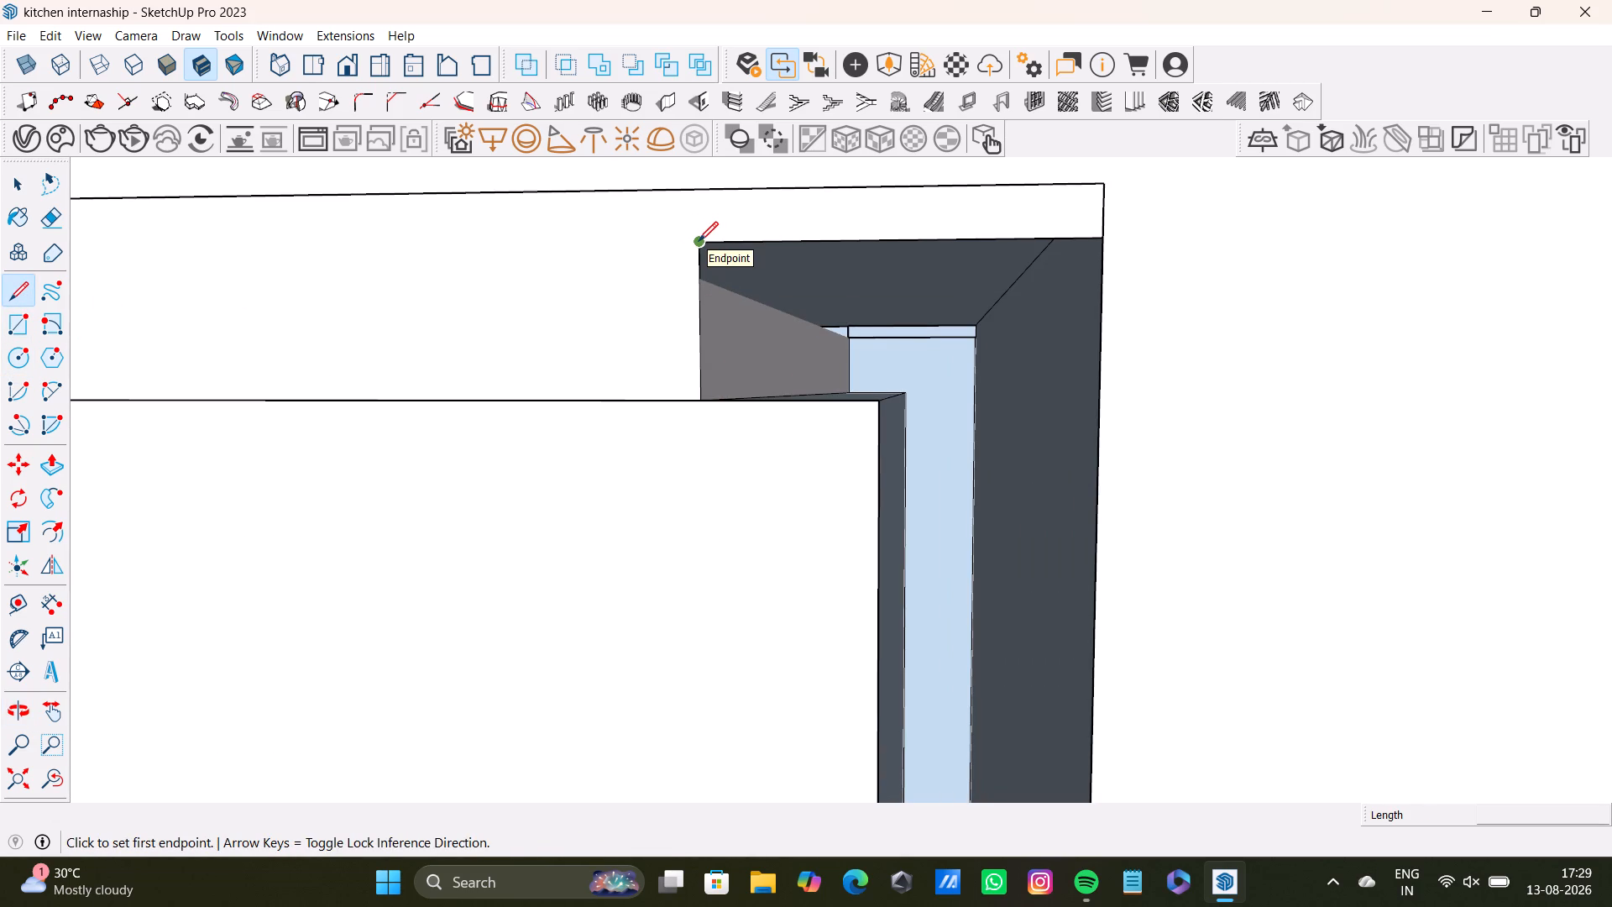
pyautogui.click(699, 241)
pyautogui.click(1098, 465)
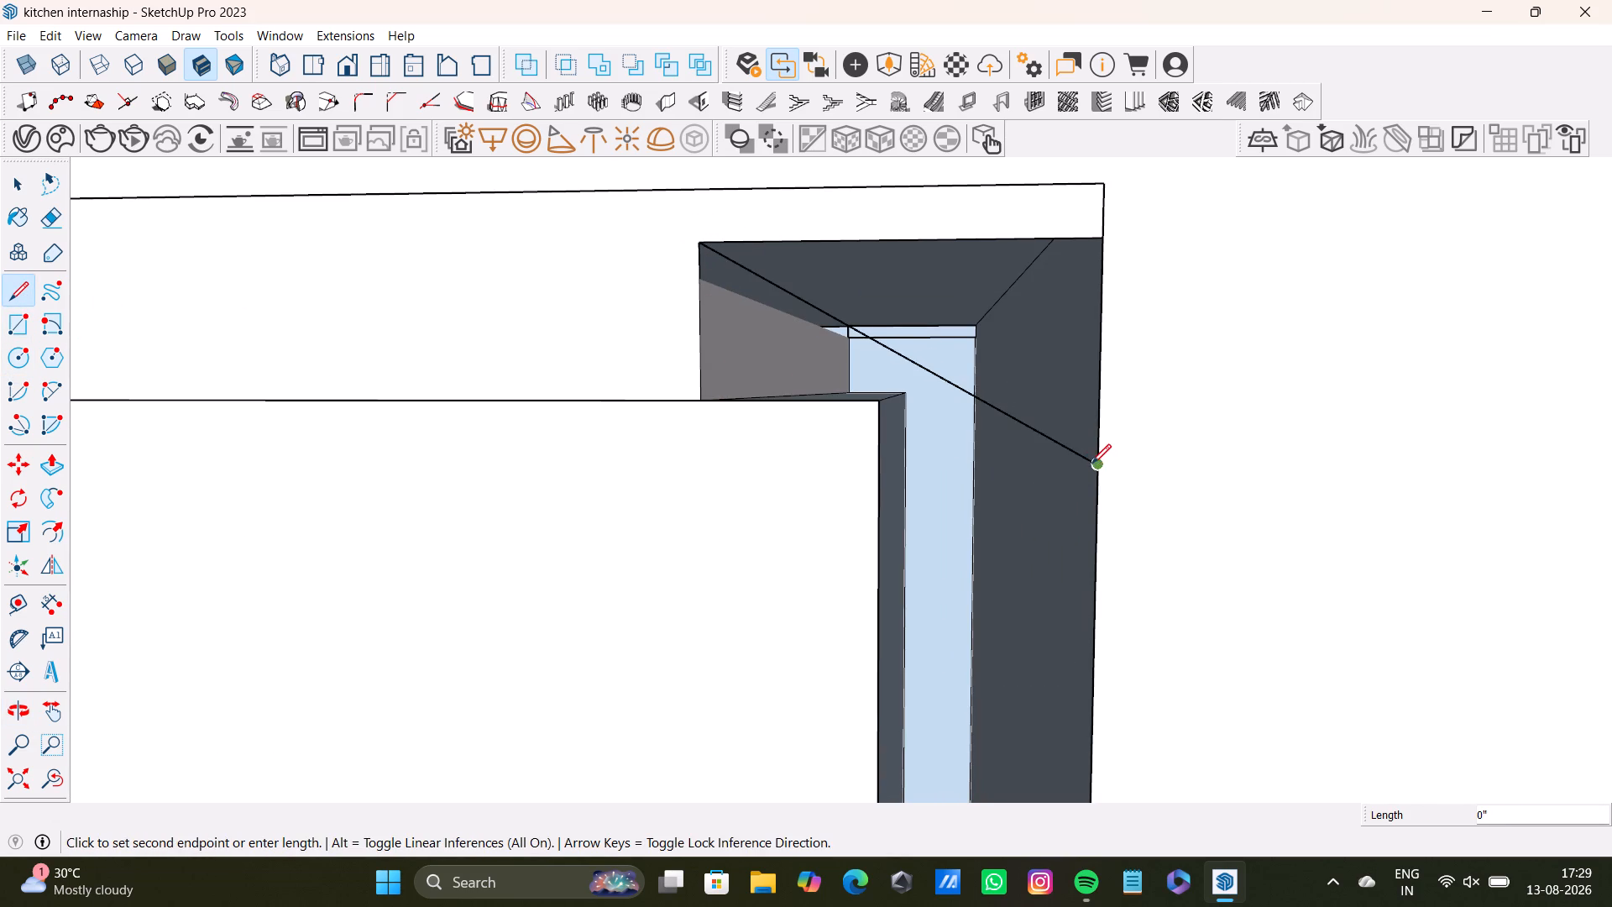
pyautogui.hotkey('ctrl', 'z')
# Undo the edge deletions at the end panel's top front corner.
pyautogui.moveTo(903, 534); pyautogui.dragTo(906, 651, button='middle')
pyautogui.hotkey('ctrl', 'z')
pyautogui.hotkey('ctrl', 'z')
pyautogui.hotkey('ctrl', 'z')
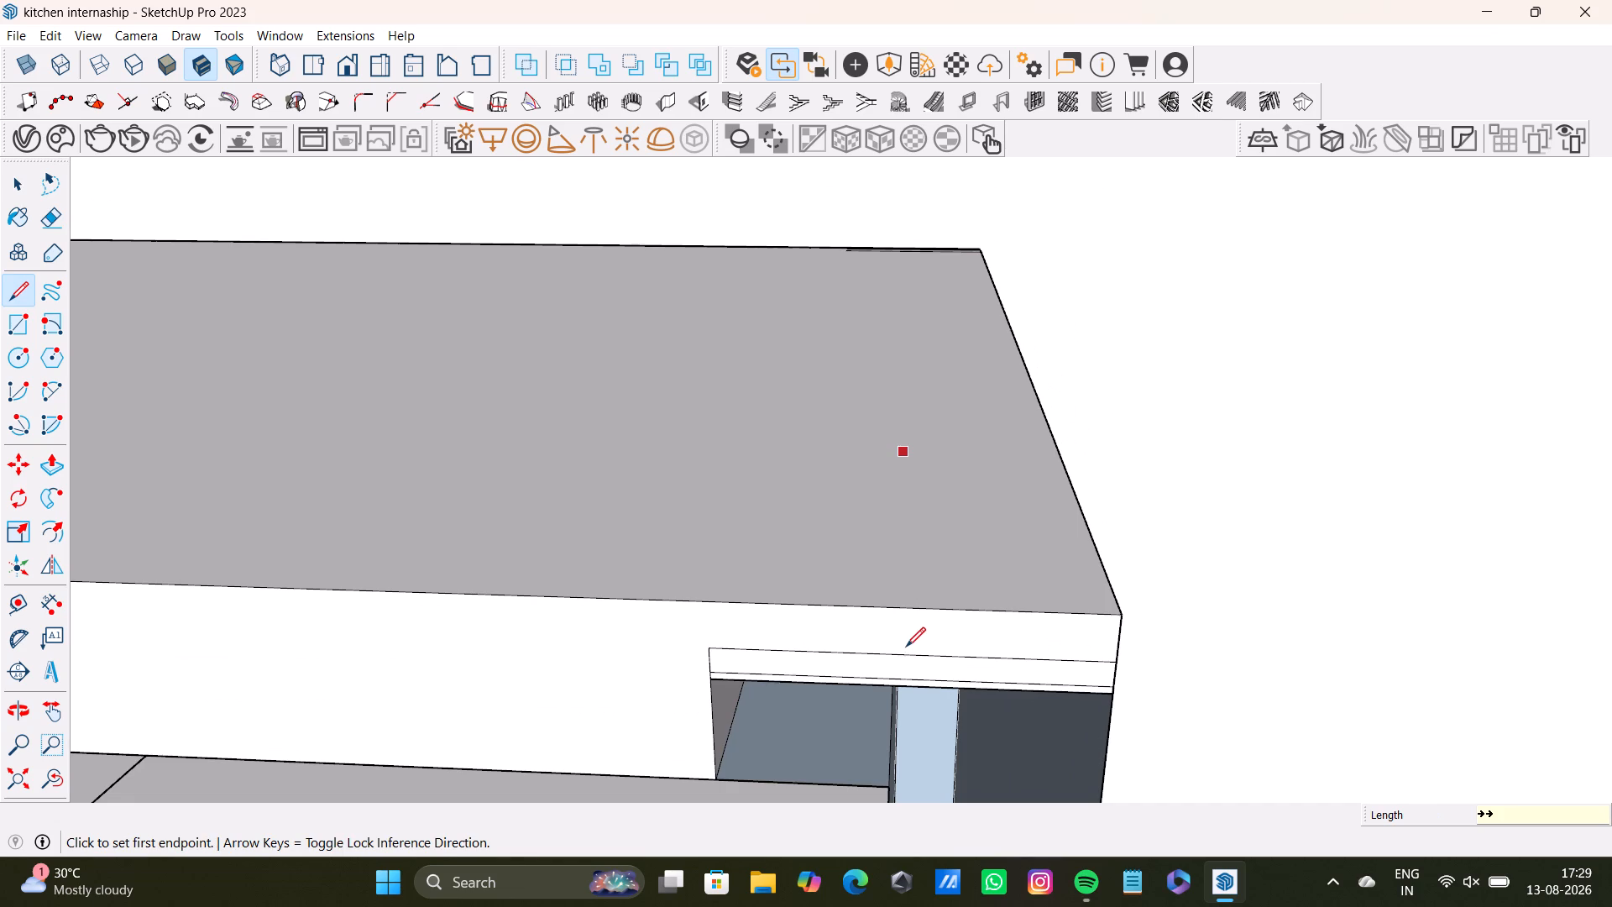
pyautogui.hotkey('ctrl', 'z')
# Examine the corner shelving, its shelf joints and the end panel from above, below and inside the bays.
pyautogui.moveTo(955, 719); pyautogui.dragTo(610, 511, button='middle')
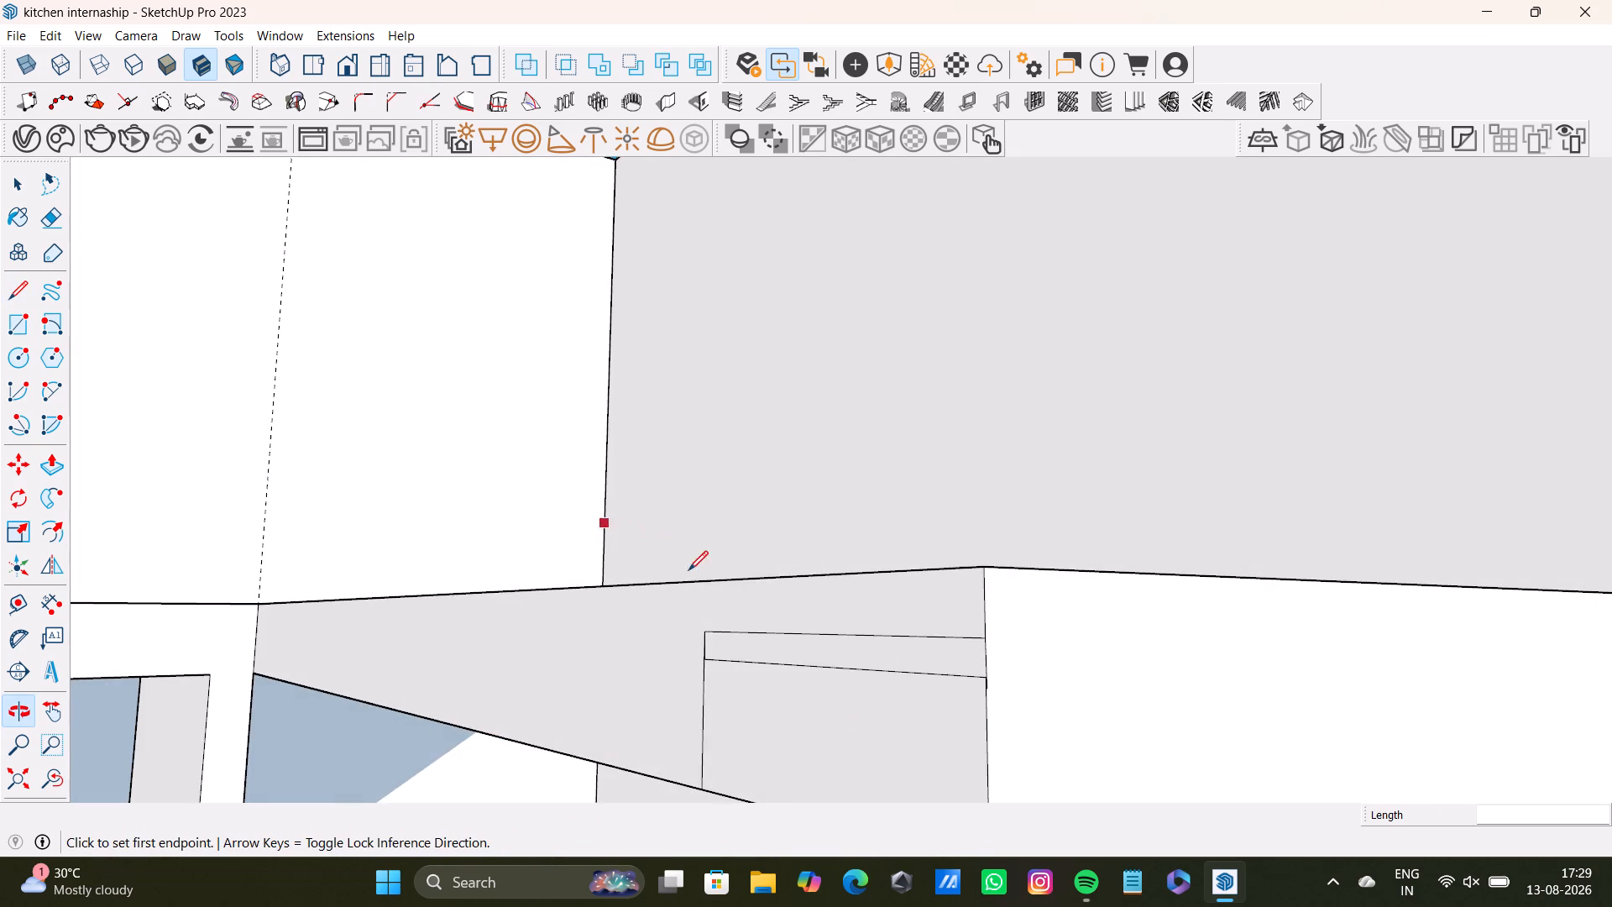
pyautogui.scroll(-4, 802, 623)
pyautogui.scroll(4, 868, 682)
pyautogui.scroll(-5, 868, 682)
pyautogui.scroll(8, 869, 682)
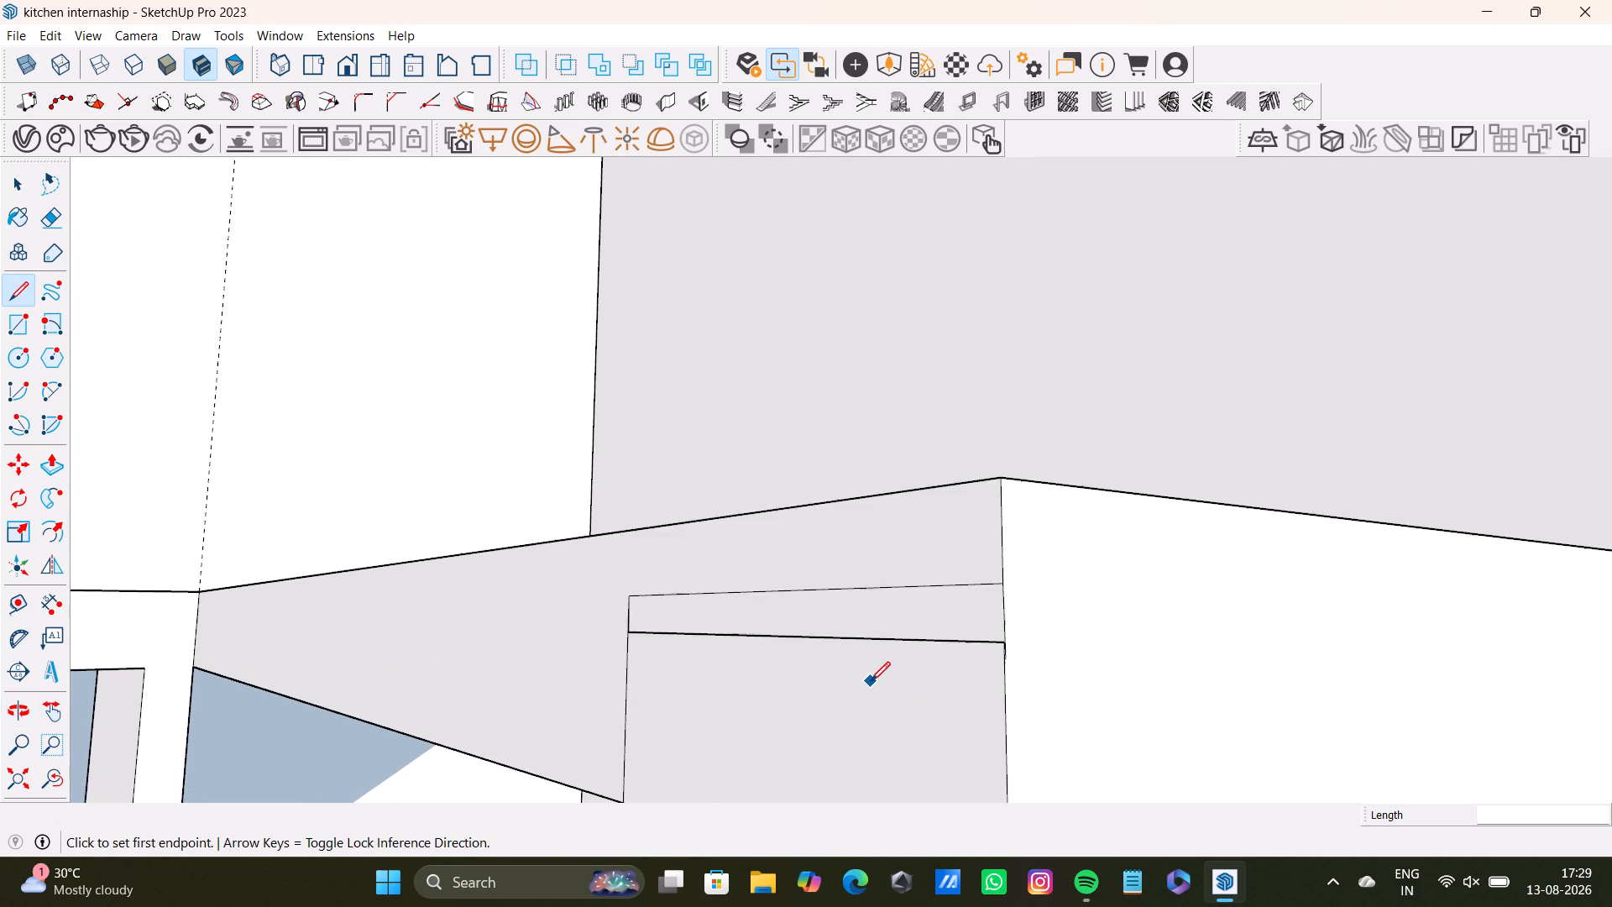
pyautogui.scroll(10, 871, 681)
pyautogui.scroll(-10, 874, 676)
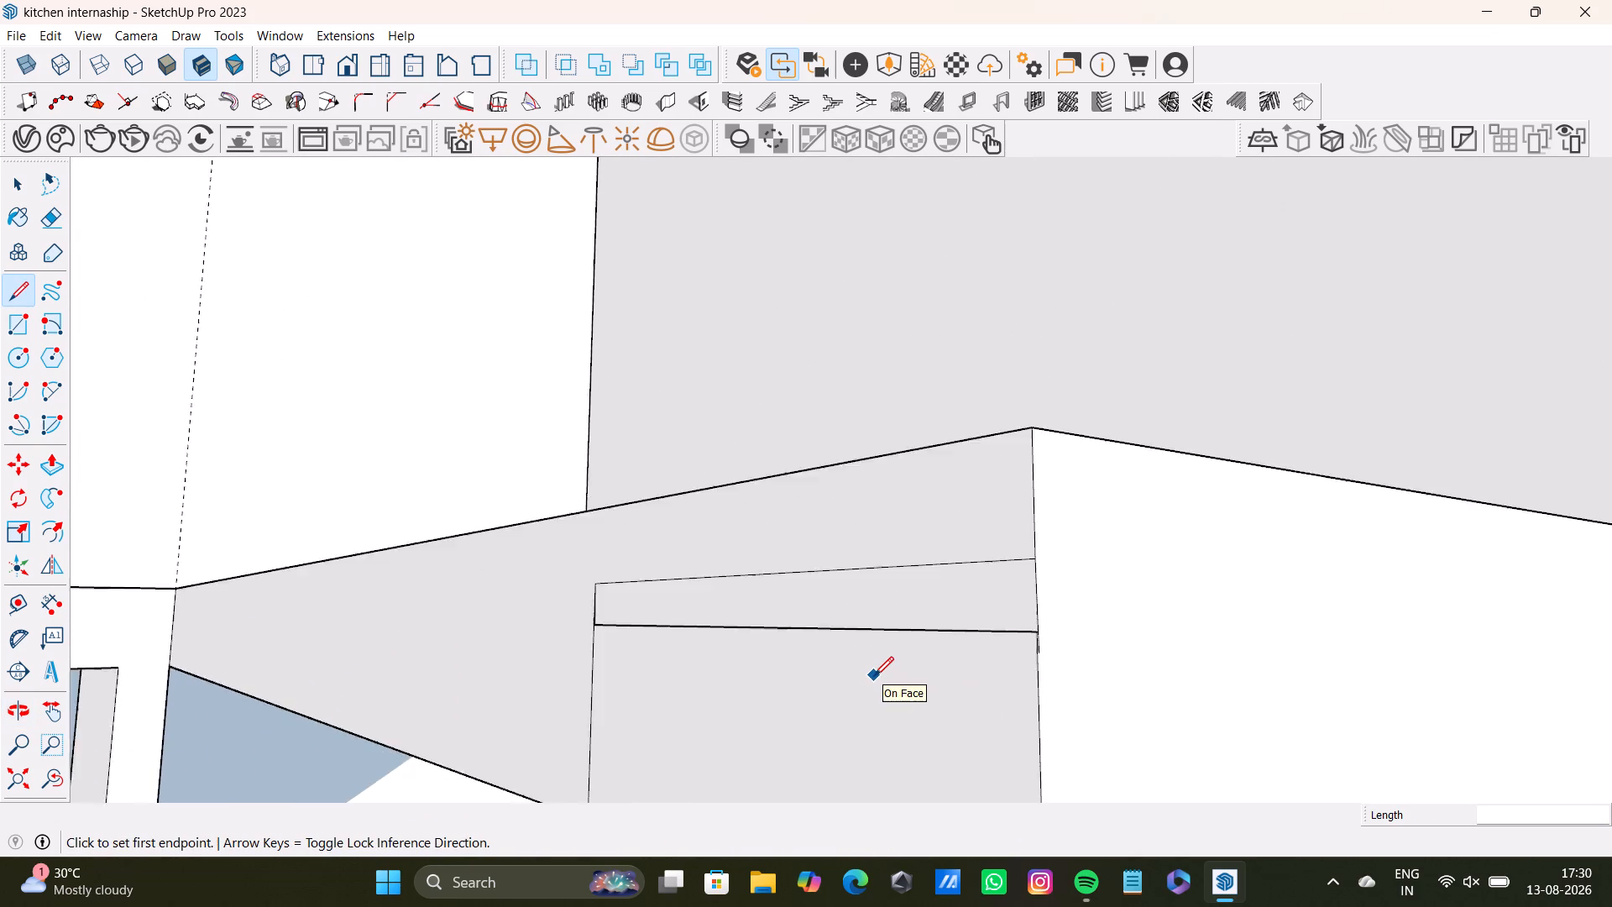
pyautogui.scroll(-20, 874, 676)
pyautogui.scroll(-14, 874, 676)
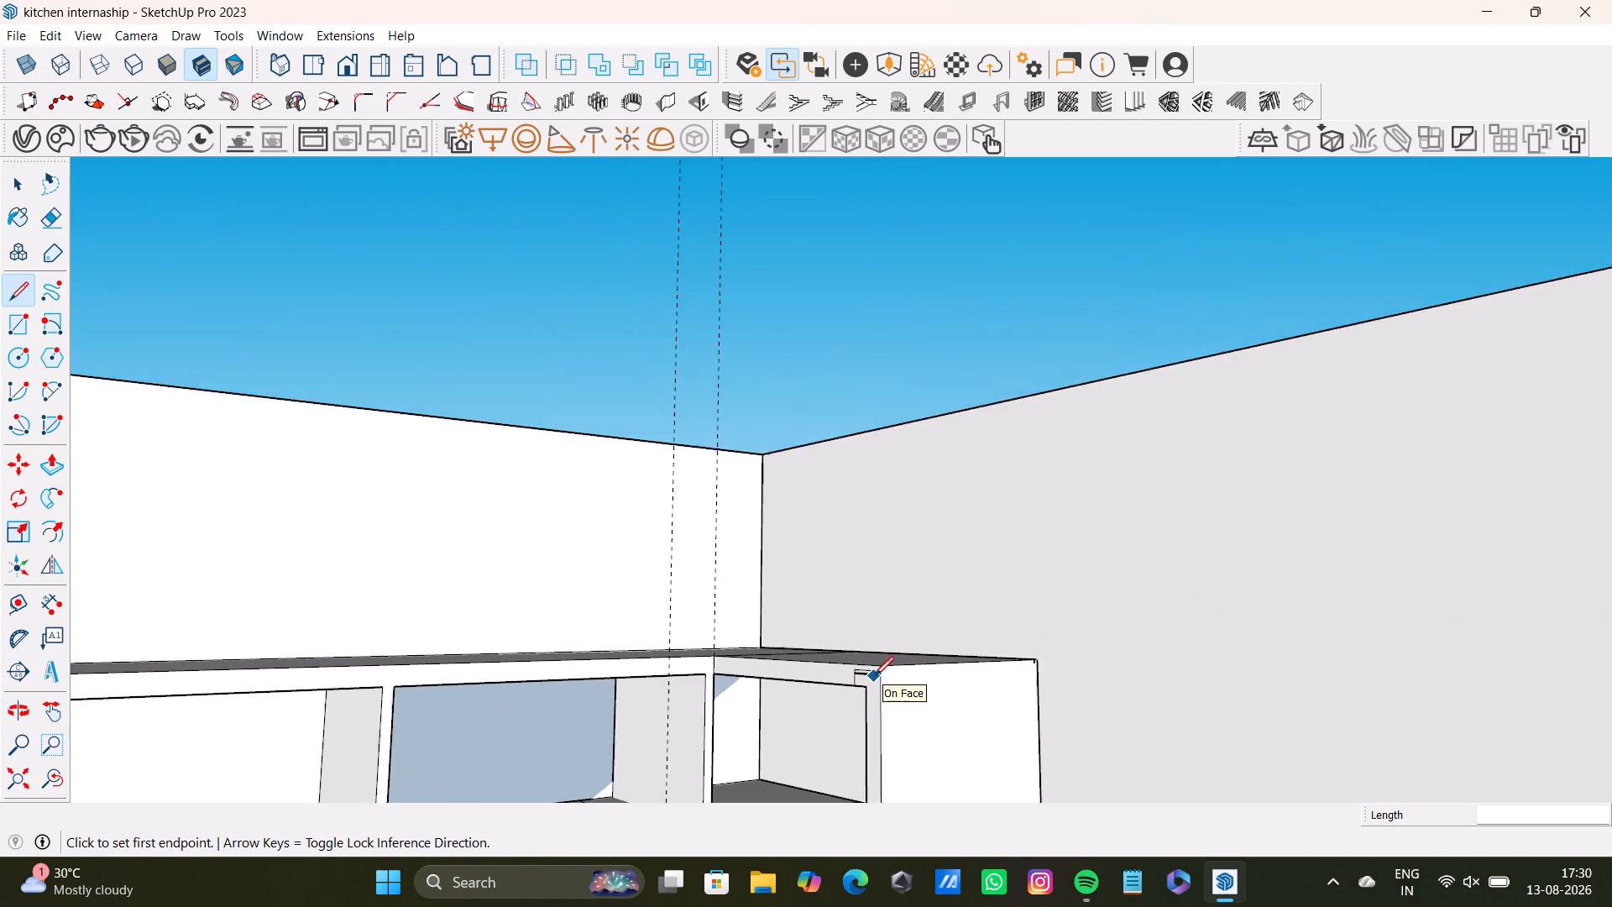
pyautogui.scroll(-20, 874, 676)
pyautogui.scroll(-1, 874, 676)
pyautogui.keyDown('shift'); pyautogui.moveTo(874, 734); pyautogui.dragTo(921, 546, button='middle'); pyautogui.keyUp('shift')
pyautogui.moveTo(921, 575); pyautogui.dragTo(892, 781, button='middle')
pyautogui.scroll(11, 934, 589)
pyautogui.moveTo(903, 472); pyautogui.dragTo(935, 621, button='middle')
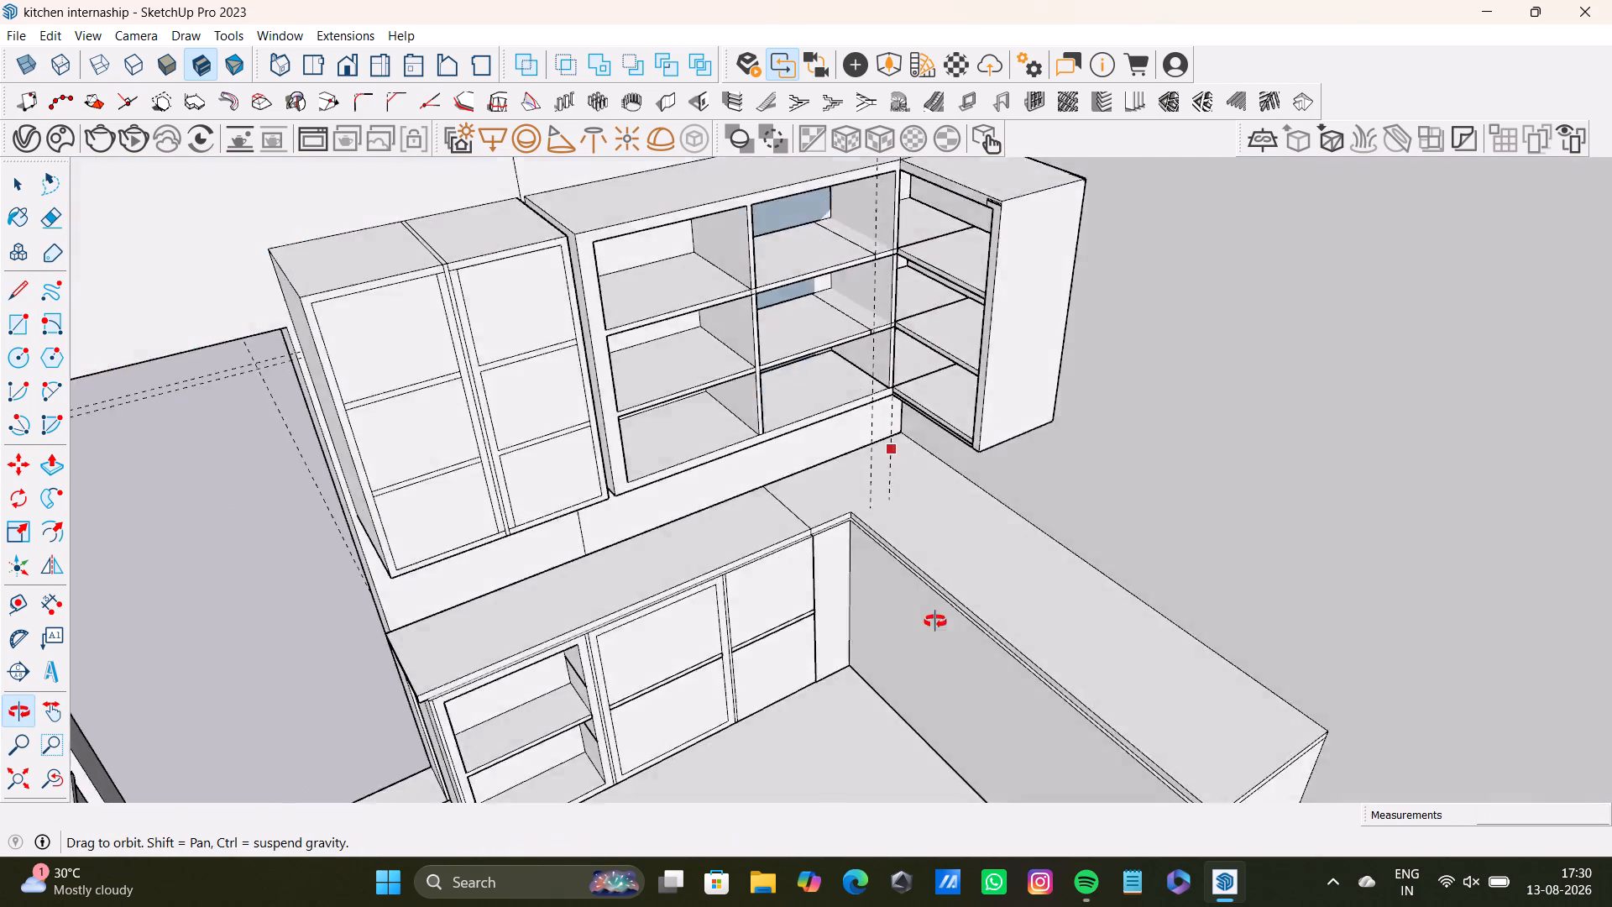
pyautogui.moveTo(935, 621); pyautogui.dragTo(977, 436, button='middle')
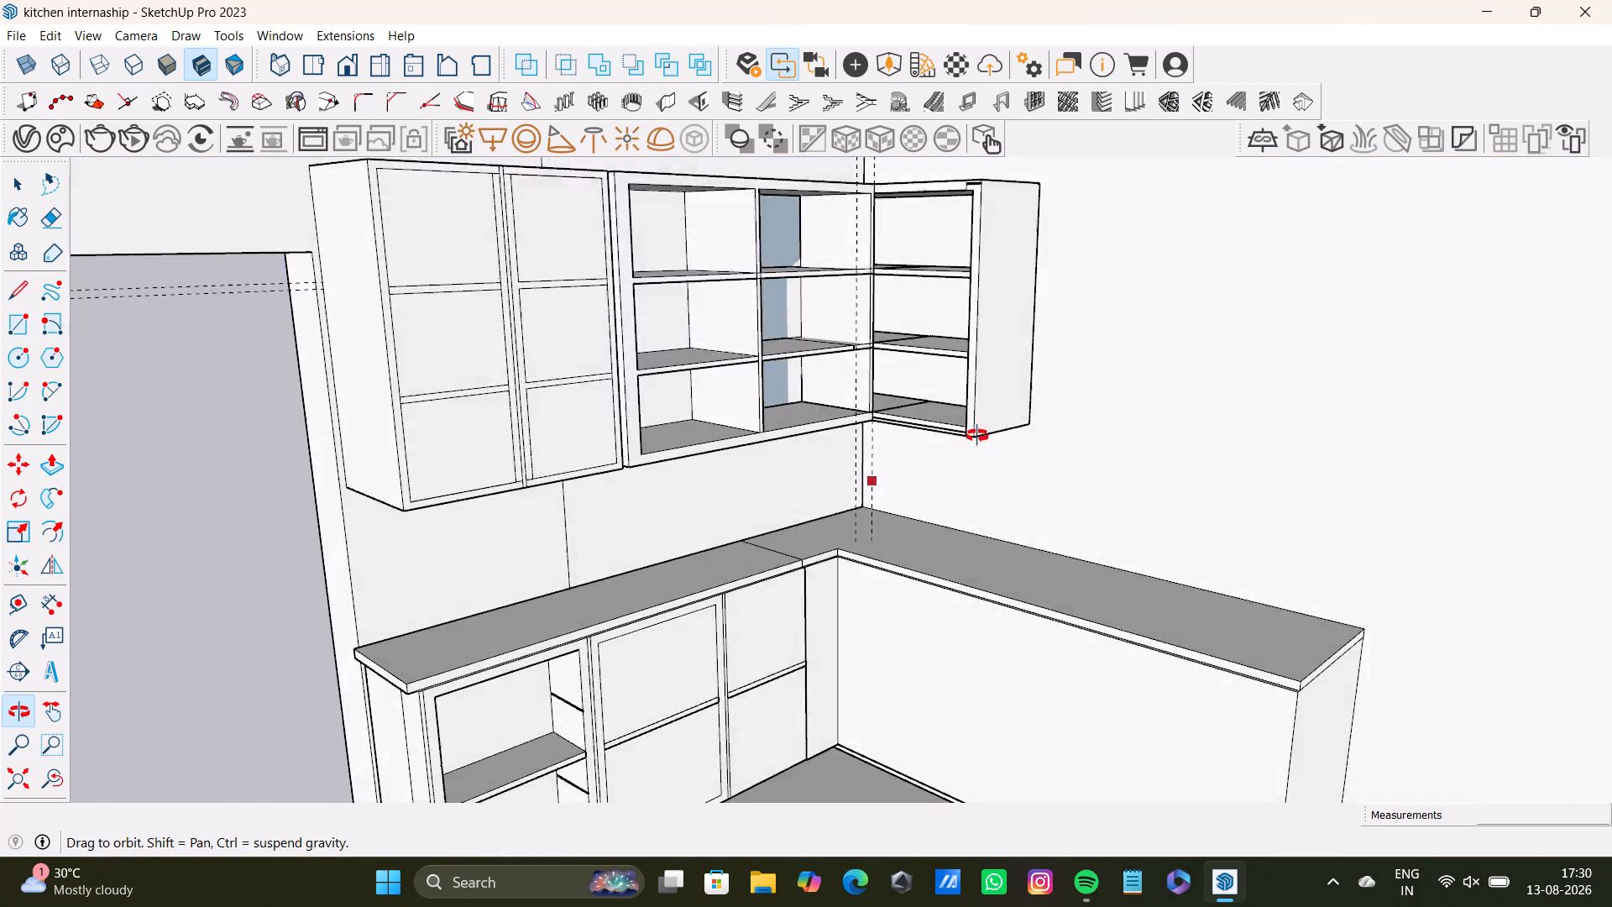
pyautogui.moveTo(977, 436); pyautogui.dragTo(826, 420, button='middle')
pyautogui.scroll(6, 903, 307)
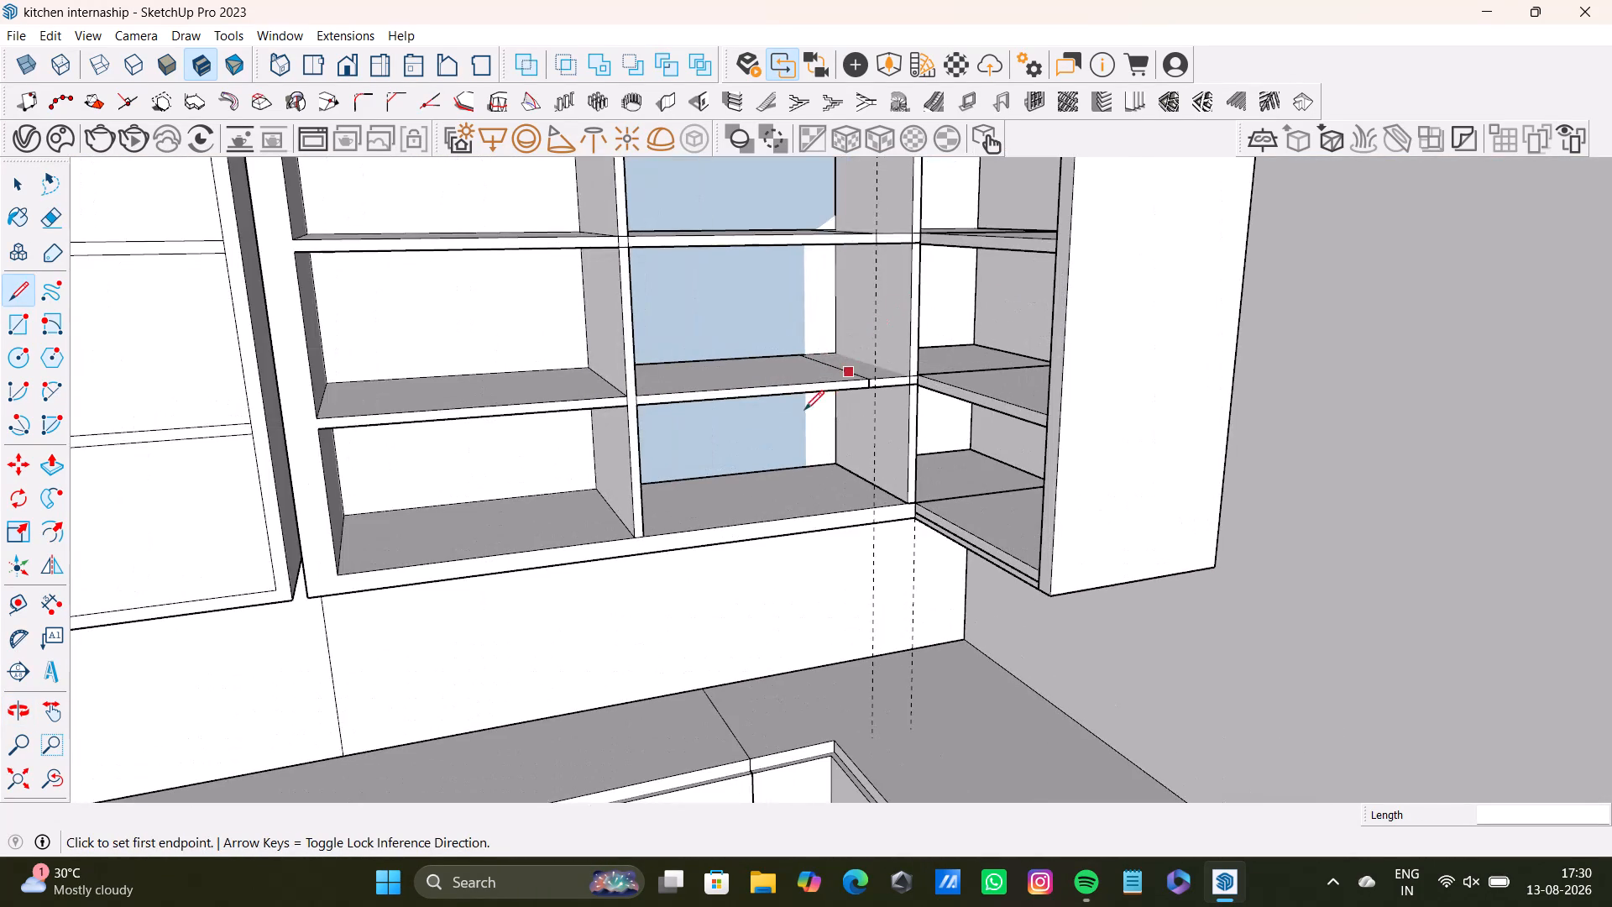
pyautogui.scroll(5, 836, 464)
pyautogui.moveTo(845, 454); pyautogui.dragTo(906, 561, button='middle')
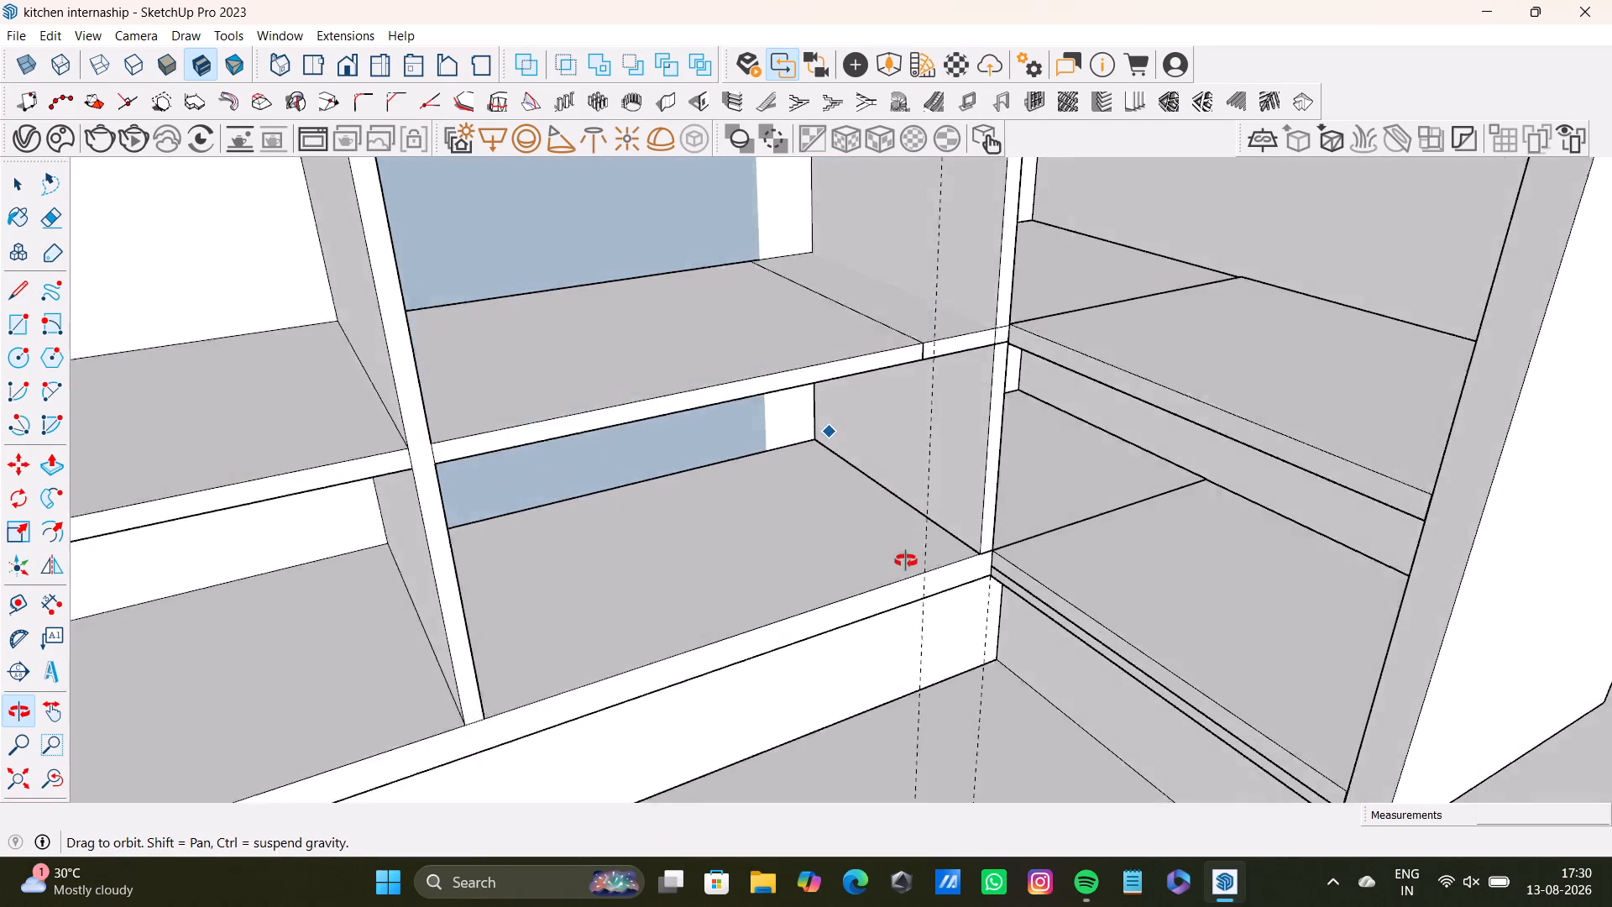
pyautogui.moveTo(906, 561); pyautogui.dragTo(889, 448, button='middle')
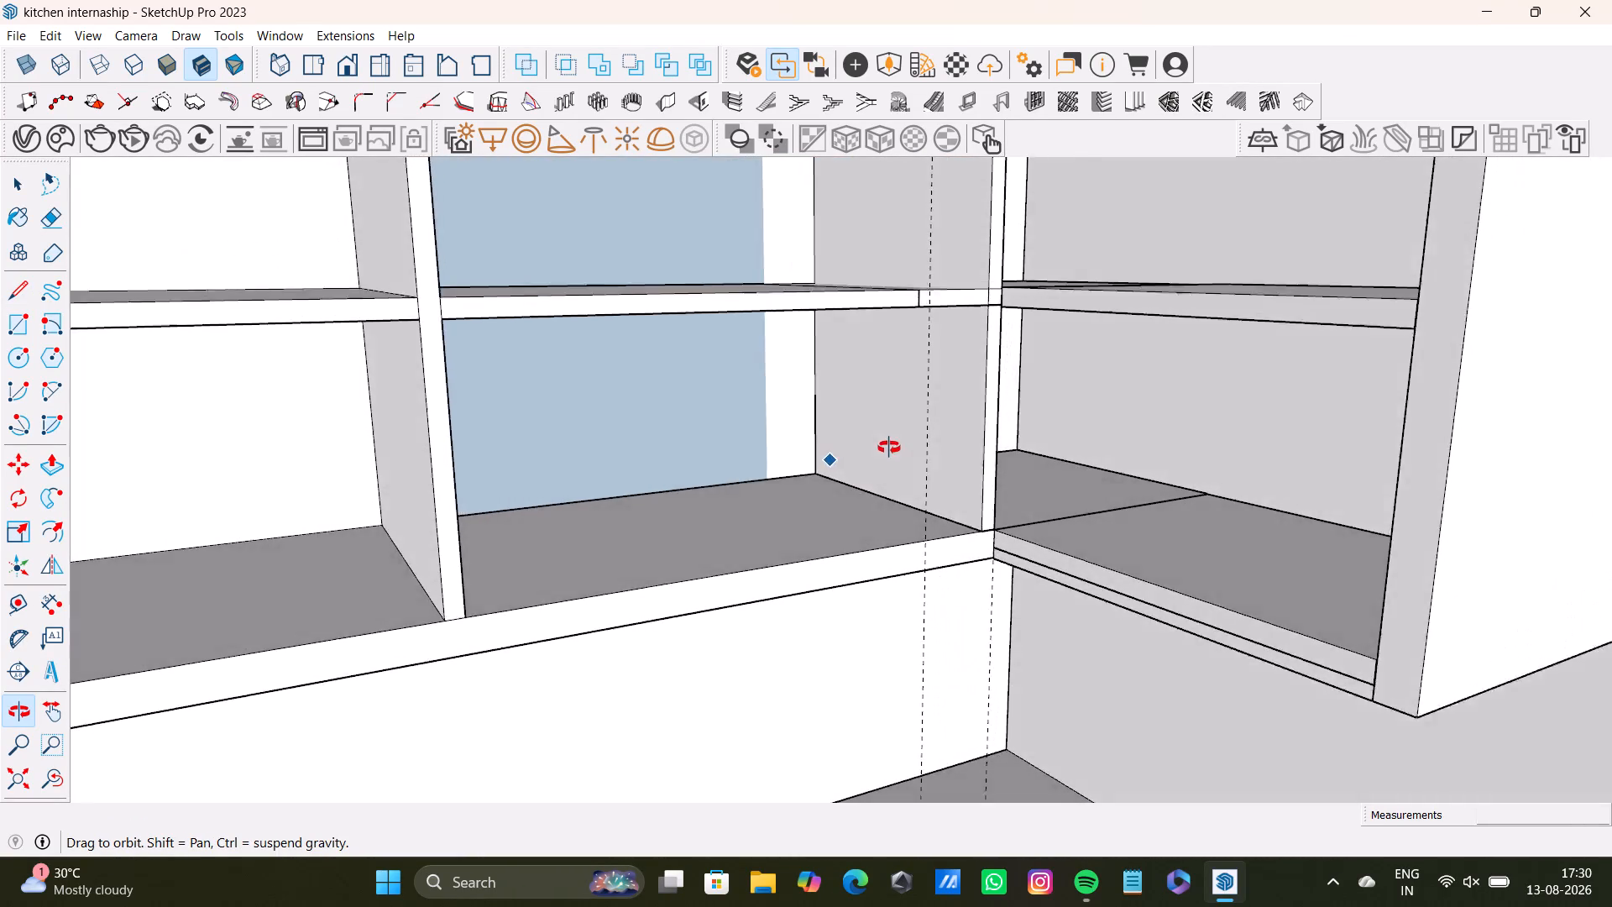
pyautogui.moveTo(889, 448); pyautogui.dragTo(878, 524, button='middle')
pyautogui.scroll(6, 986, 436)
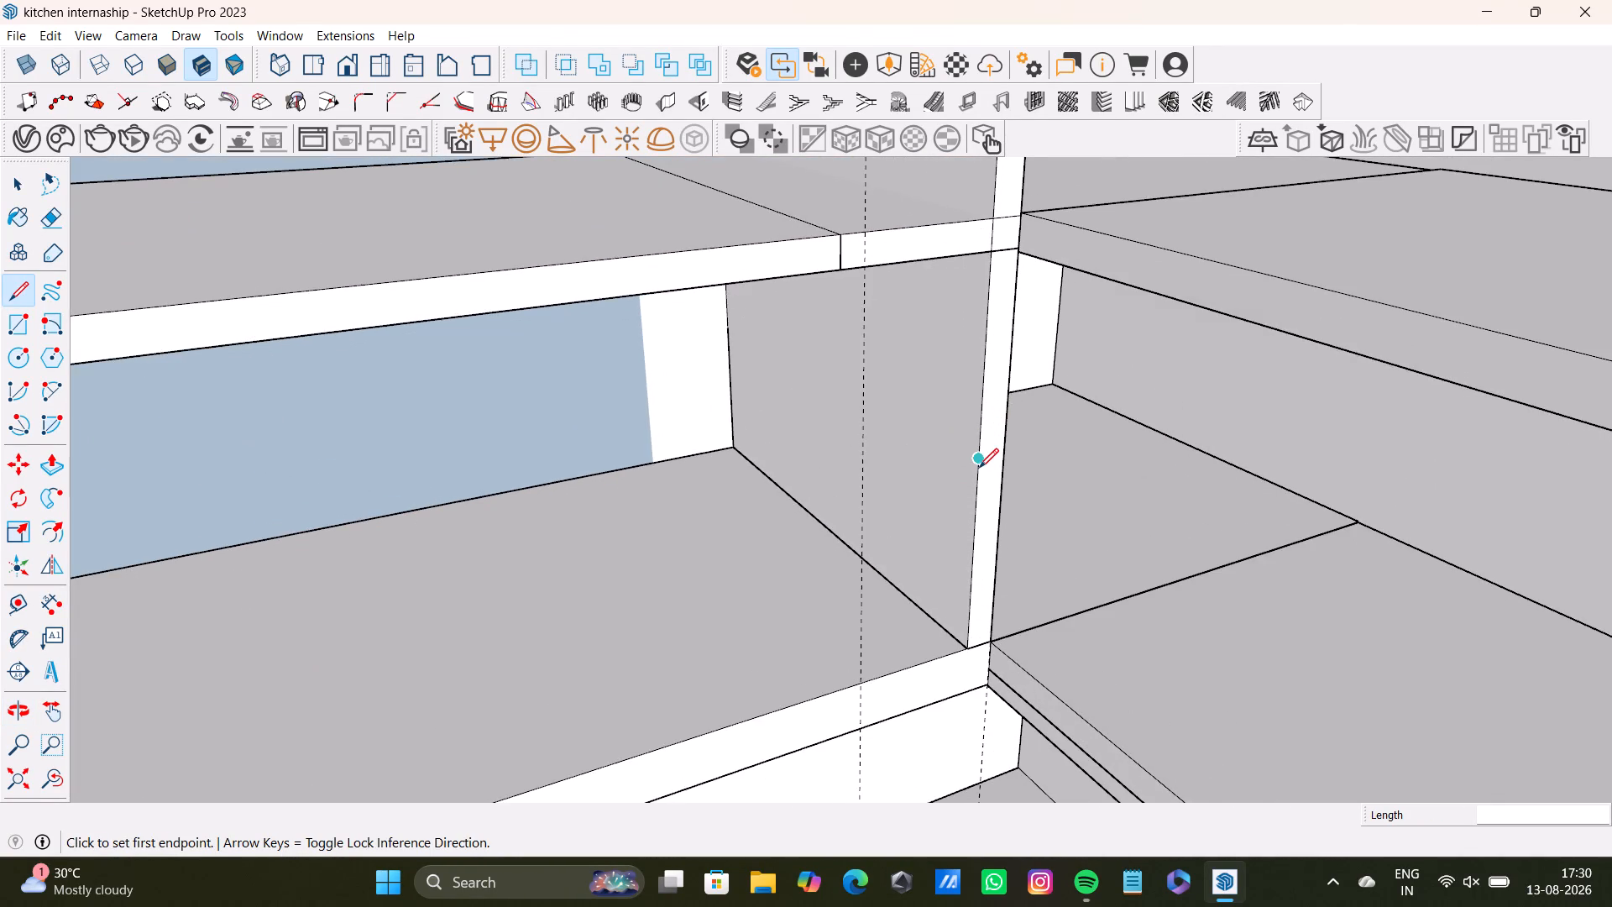
pyautogui.scroll(-12, 979, 468)
pyautogui.scroll(-9, 978, 480)
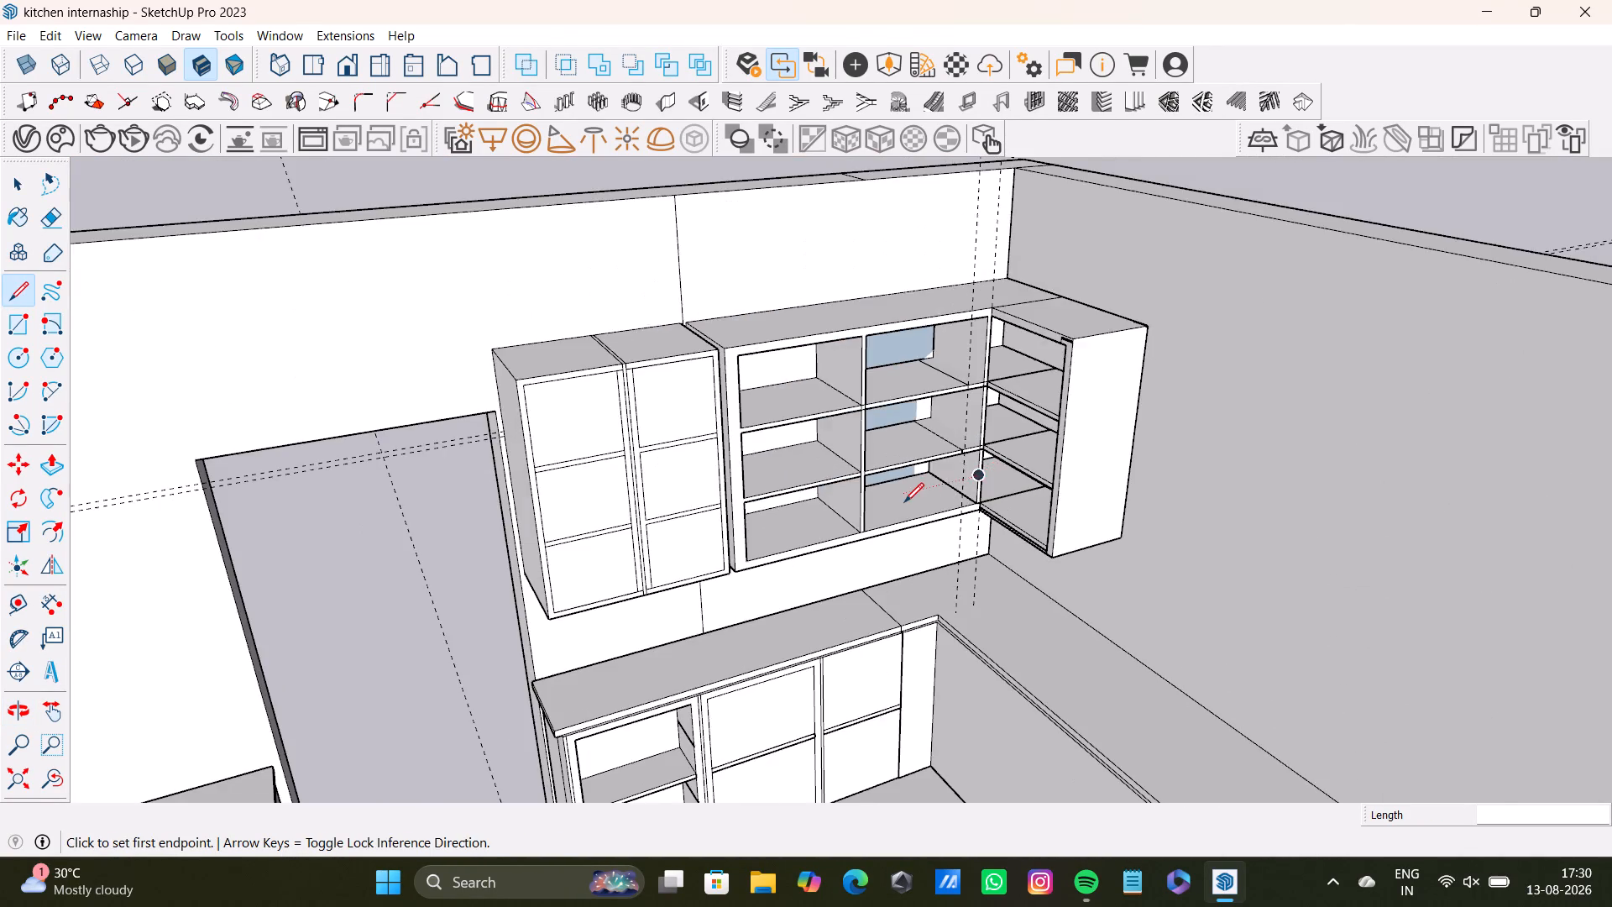
pyautogui.scroll(-5, 904, 502)
# Reverse the blue back face behind the shelving bay next to the corner.
pyautogui.press('space')
pyautogui.click(736, 302)
pyautogui.click(1300, 286)
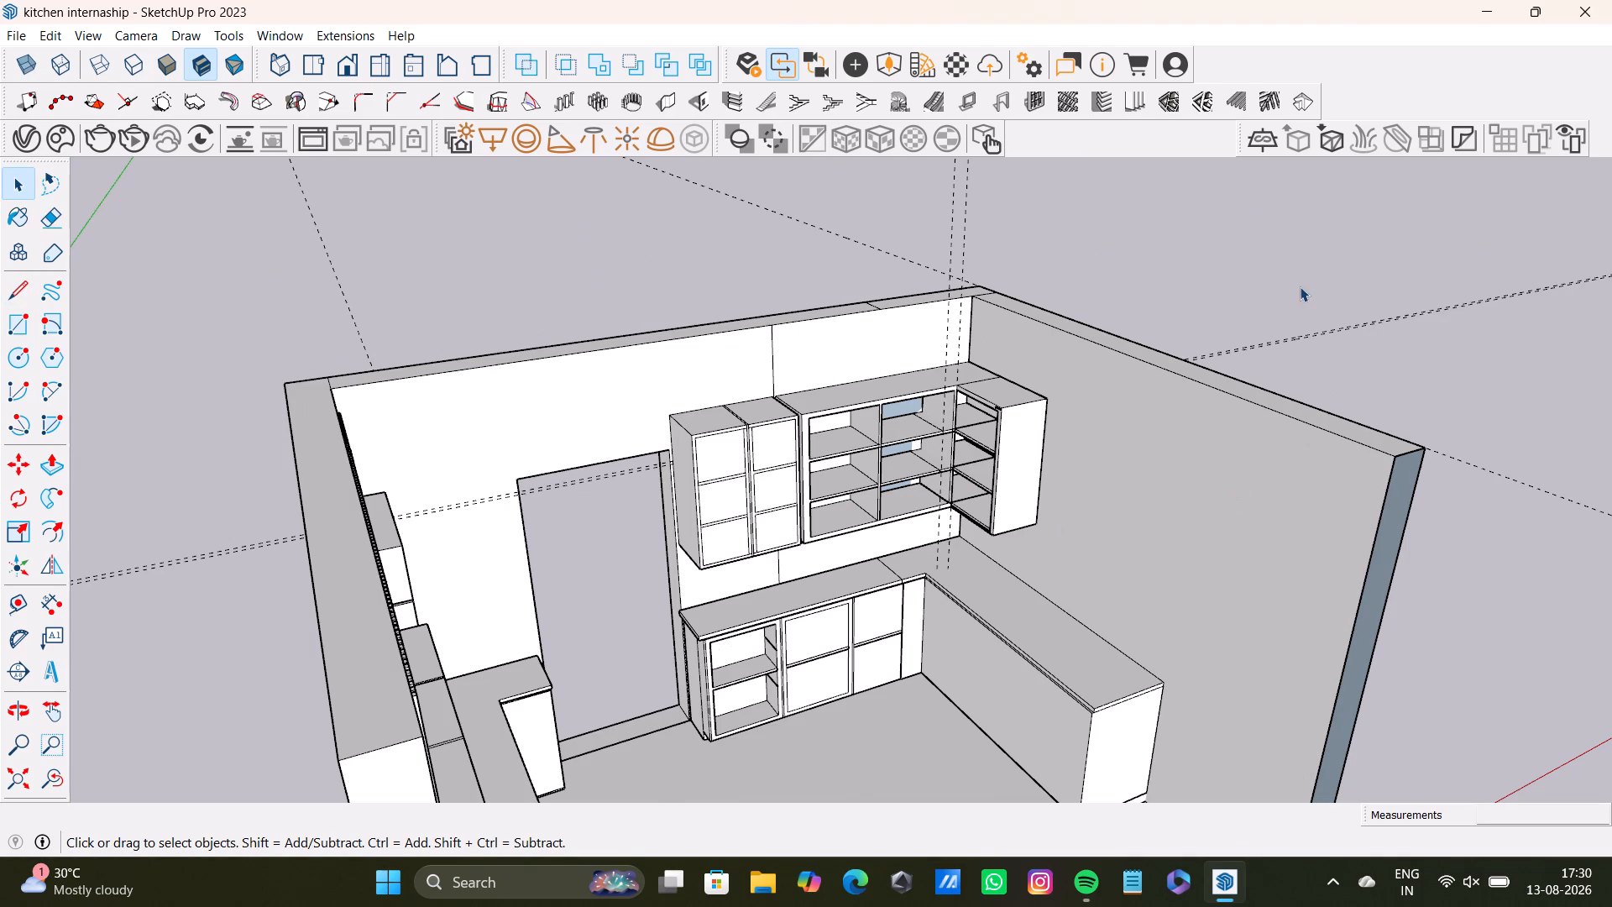
pyautogui.scroll(-5, 1282, 537)
pyautogui.moveTo(1279, 538); pyautogui.dragTo(921, 532, button='middle')
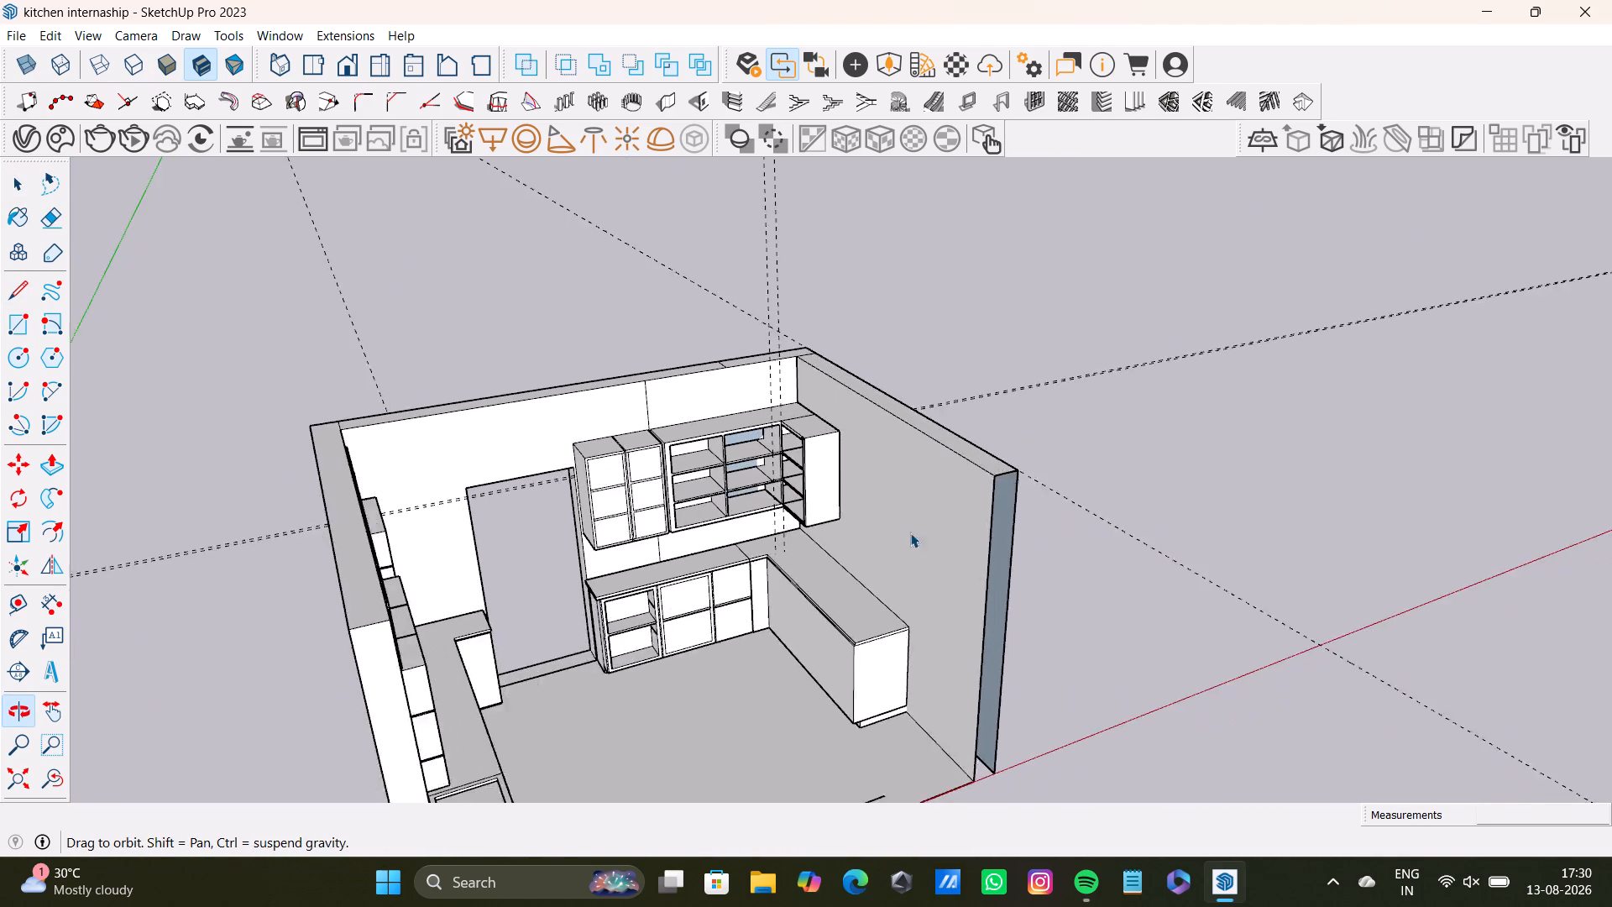
pyautogui.scroll(15, 873, 520)
pyautogui.moveTo(676, 474); pyautogui.dragTo(641, 353, button='middle')
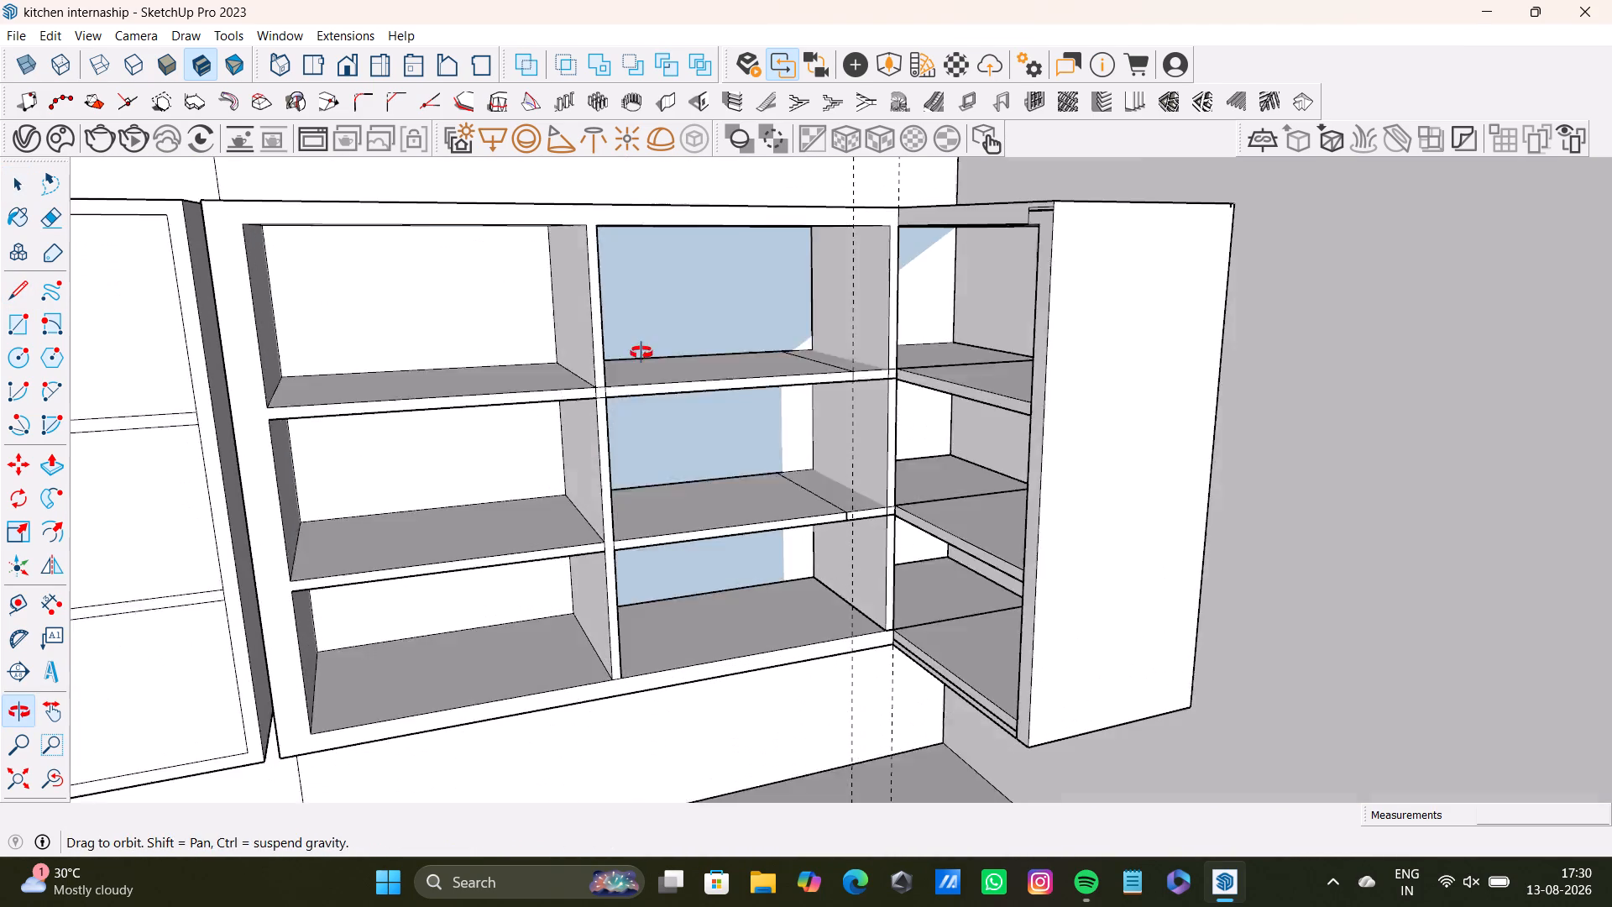
pyautogui.moveTo(641, 353); pyautogui.dragTo(641, 350, button='middle')
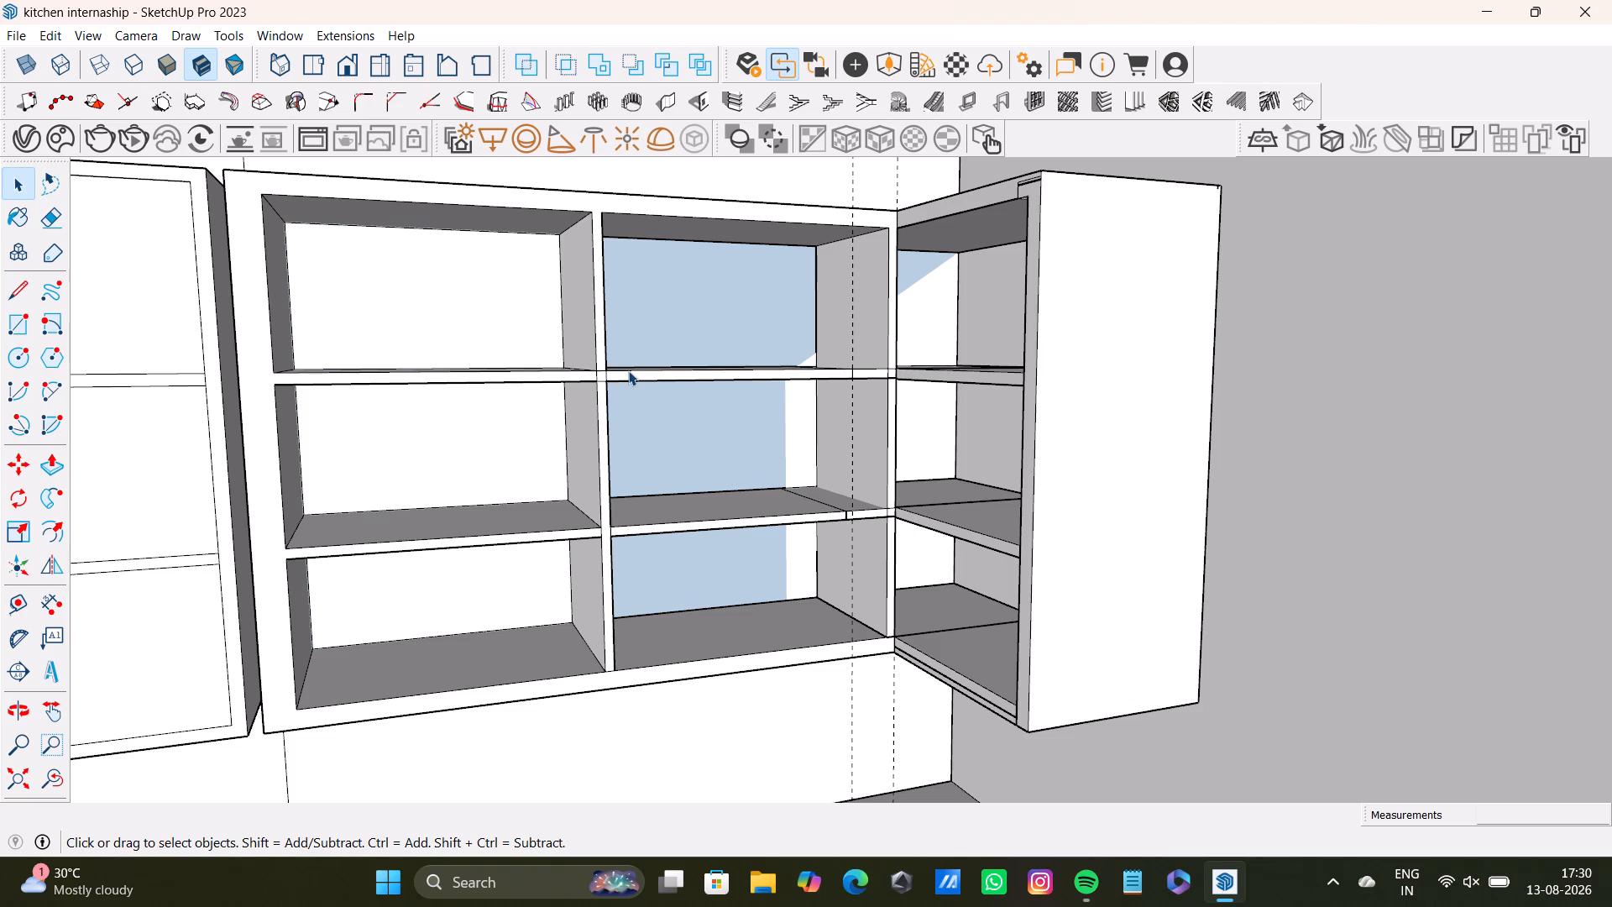
pyautogui.click(677, 301)
pyautogui.rightClick(677, 301)
pyautogui.rightClick(677, 301)
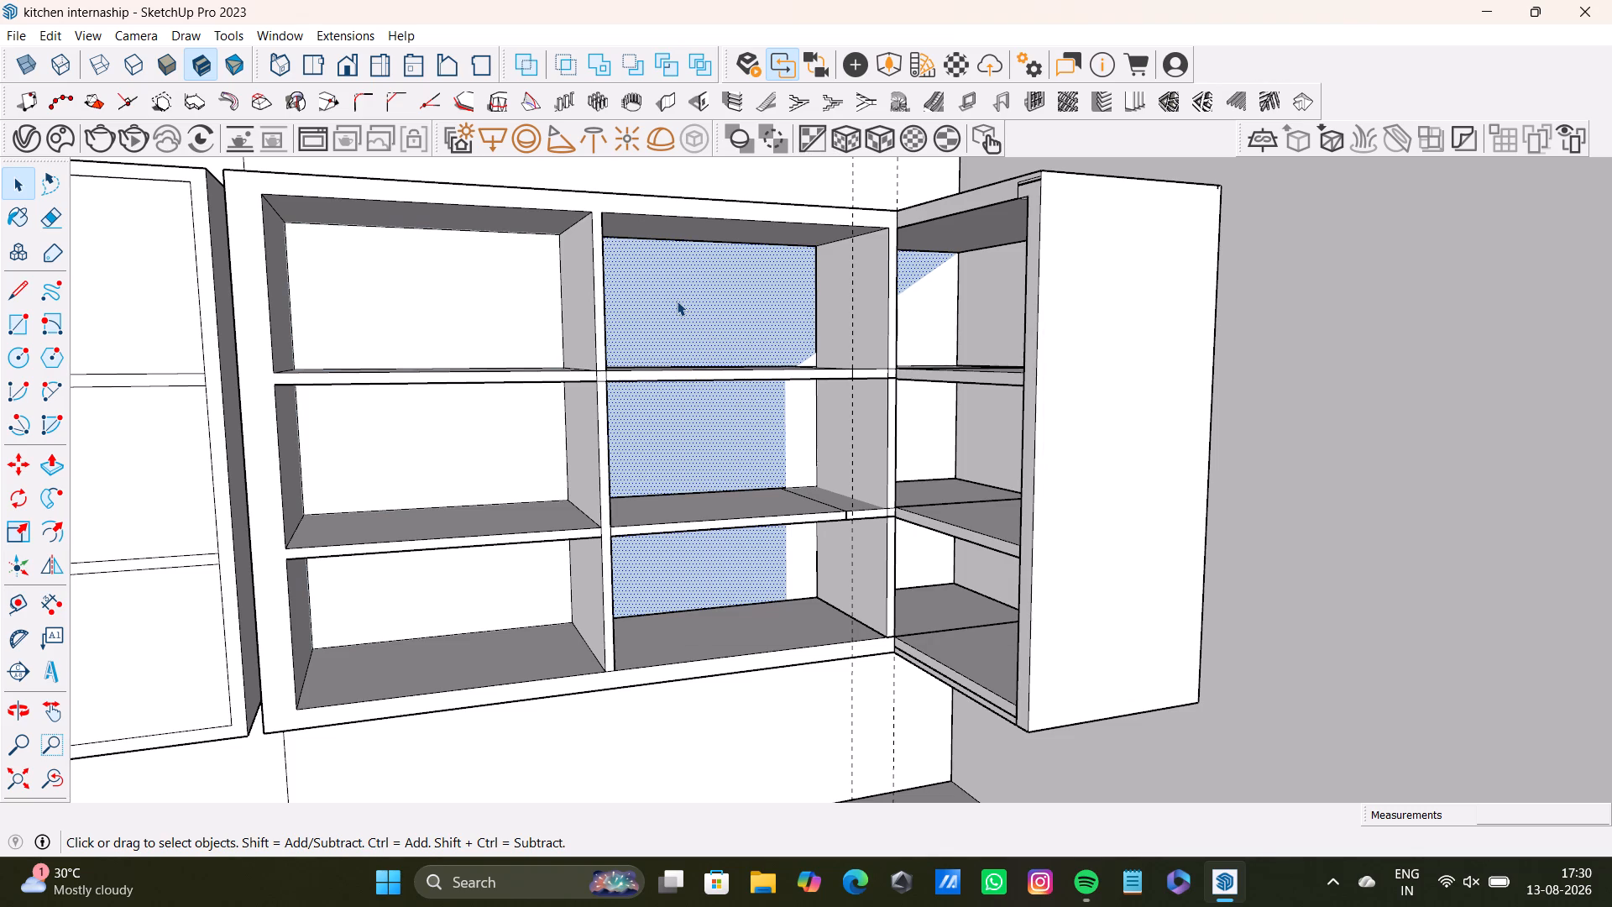
pyautogui.rightClick(677, 301)
pyautogui.click(732, 488)
# Delete the dividing edge on the top face of the corner shelving, between the original unit and its extension.
pyautogui.moveTo(913, 453); pyautogui.dragTo(931, 708, button='middle')
pyautogui.scroll(1, 964, 563)
pyautogui.press('space')
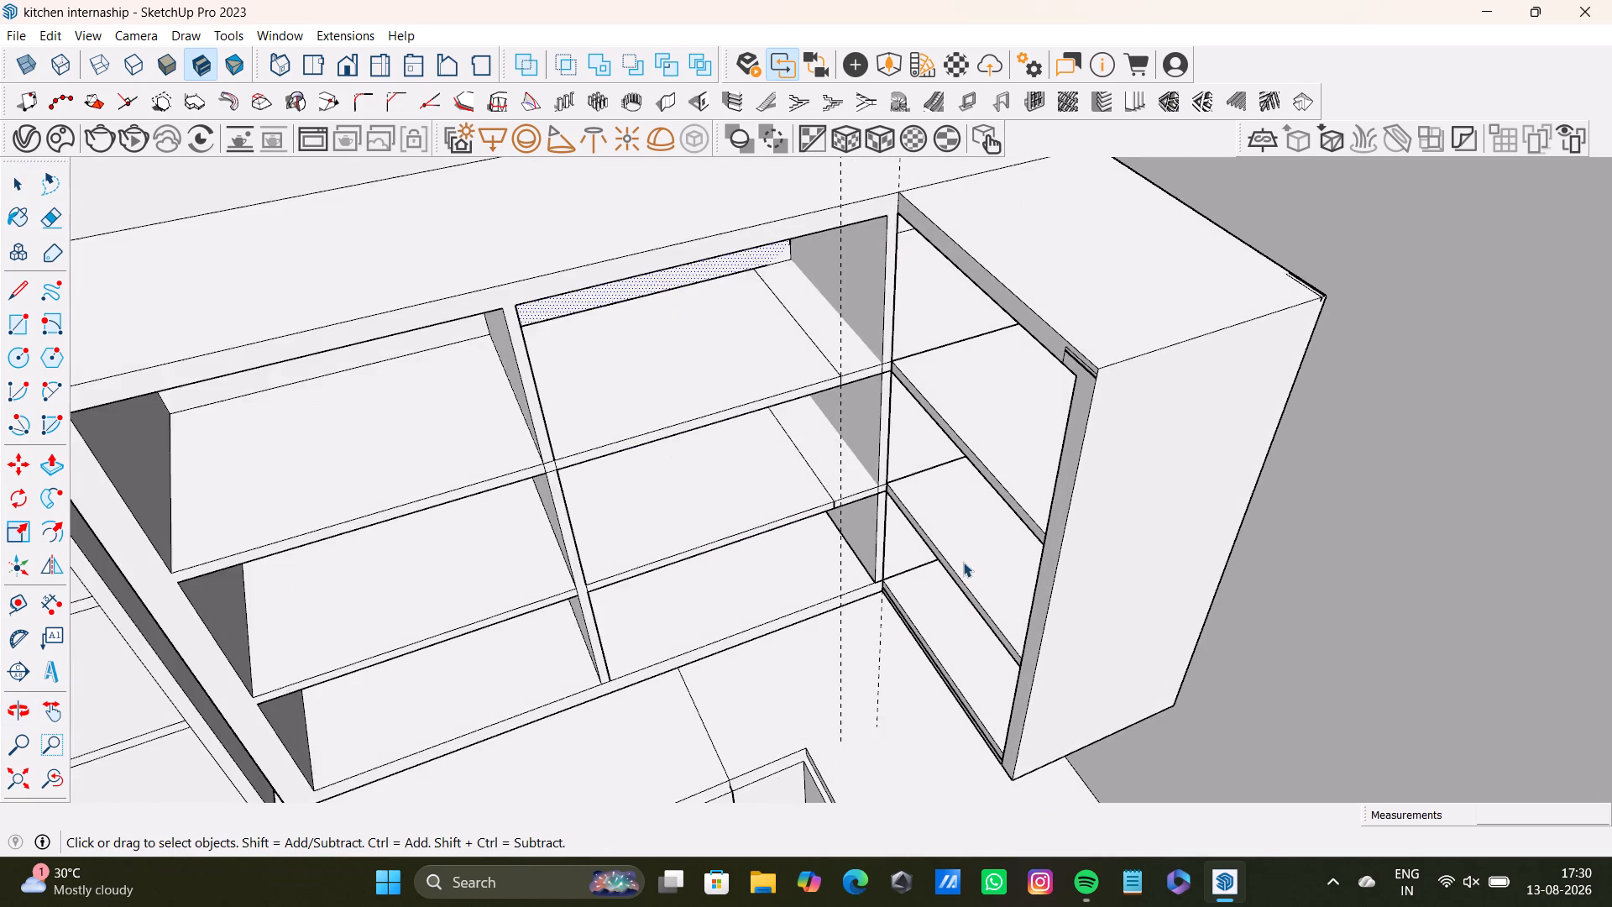
pyautogui.scroll(-12, 962, 562)
pyautogui.keyDown('shift'); pyautogui.moveTo(962, 562); pyautogui.dragTo(783, 468, button='middle'); pyautogui.keyUp('shift')
pyautogui.scroll(3, 814, 397)
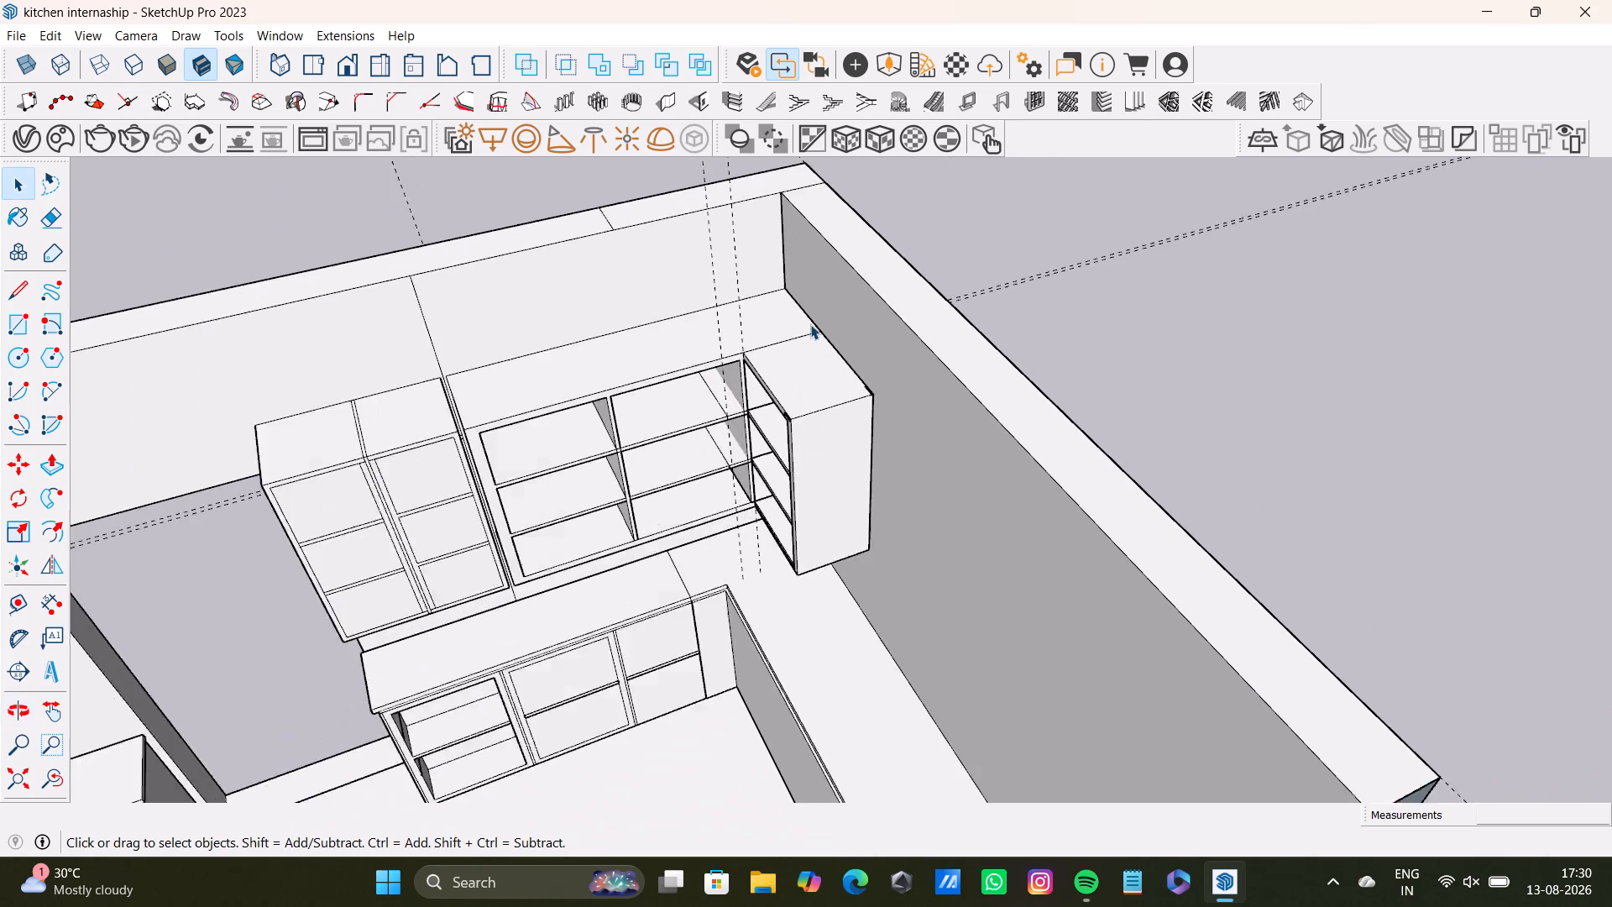
pyautogui.scroll(5, 810, 324)
pyautogui.click(799, 346)
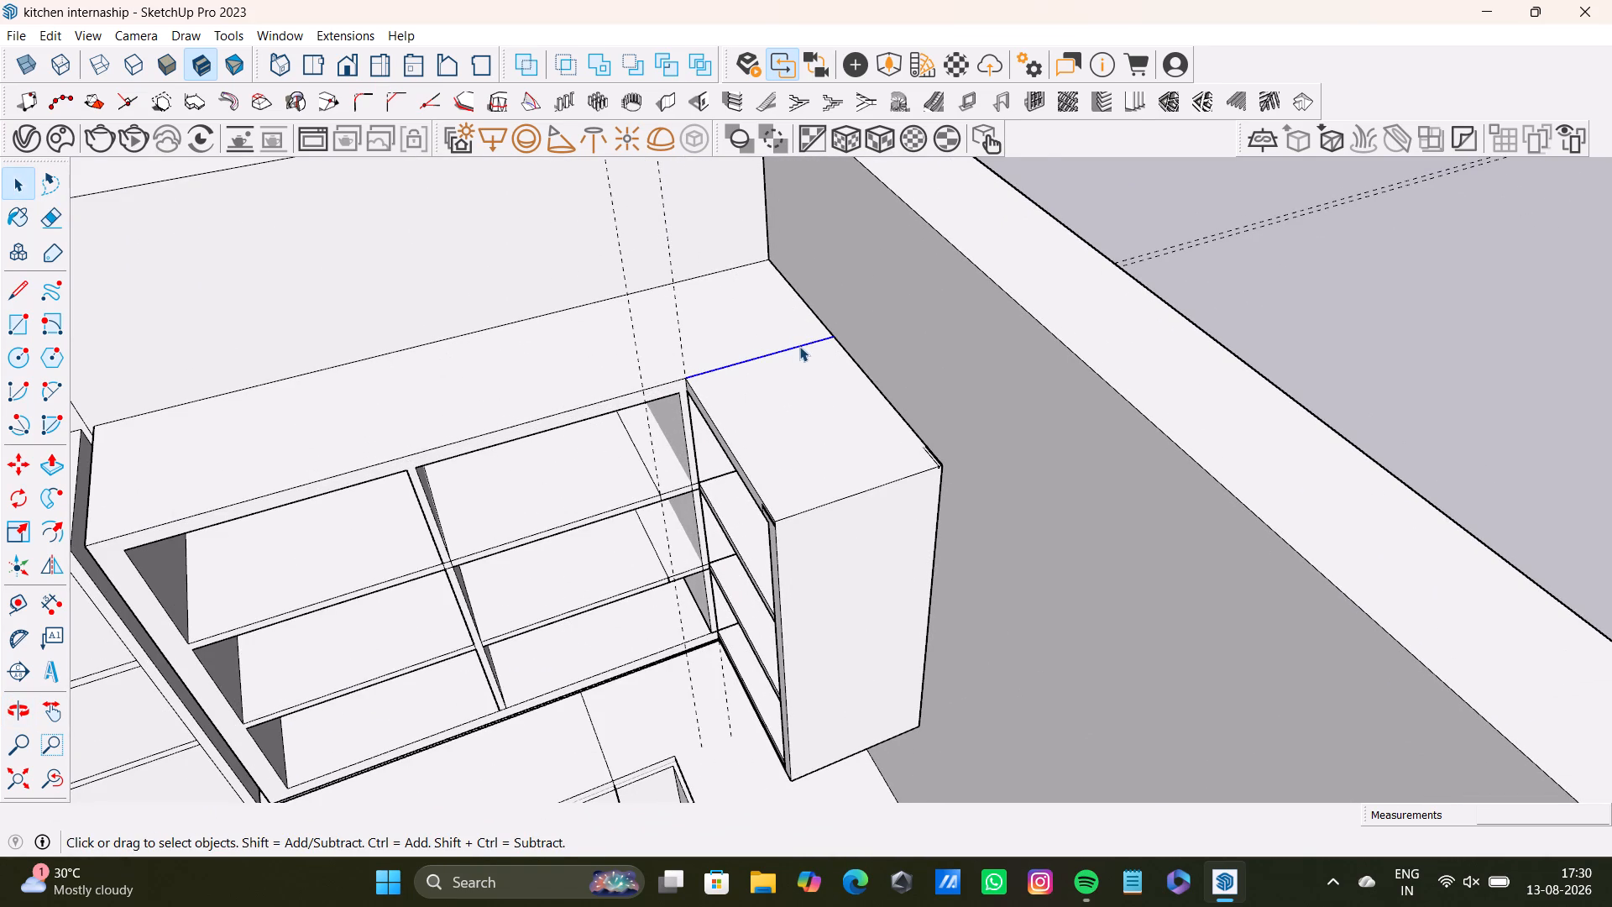
pyautogui.press('Delete')
pyautogui.scroll(-10, 783, 477)
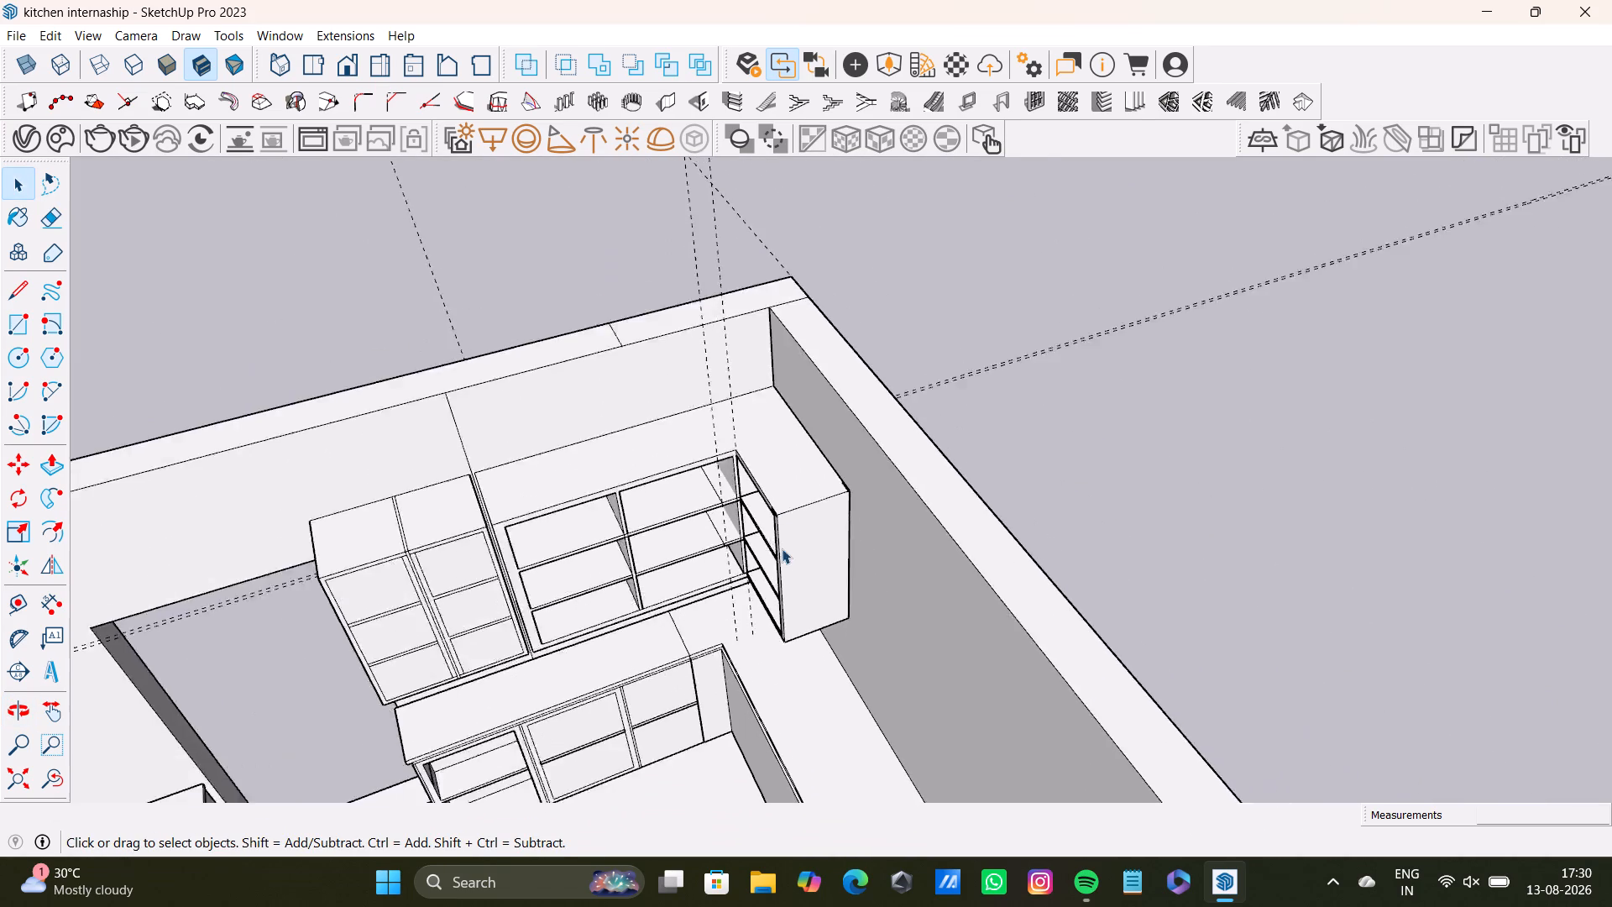
pyautogui.scroll(-2, 782, 548)
pyautogui.moveTo(801, 587); pyautogui.dragTo(956, 478, button='middle')
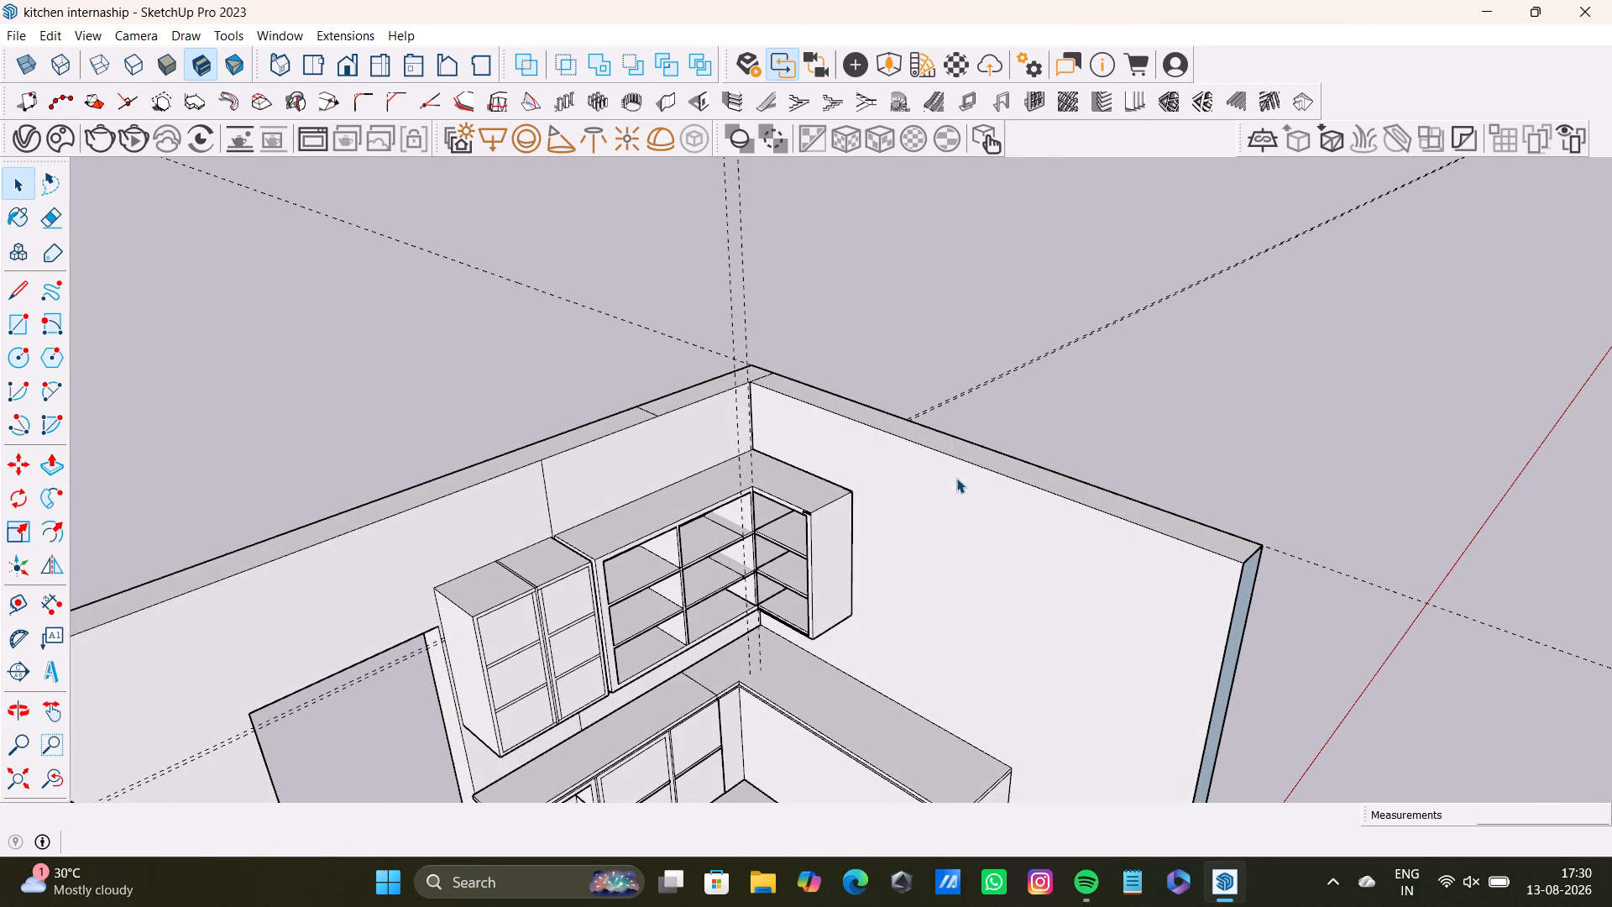
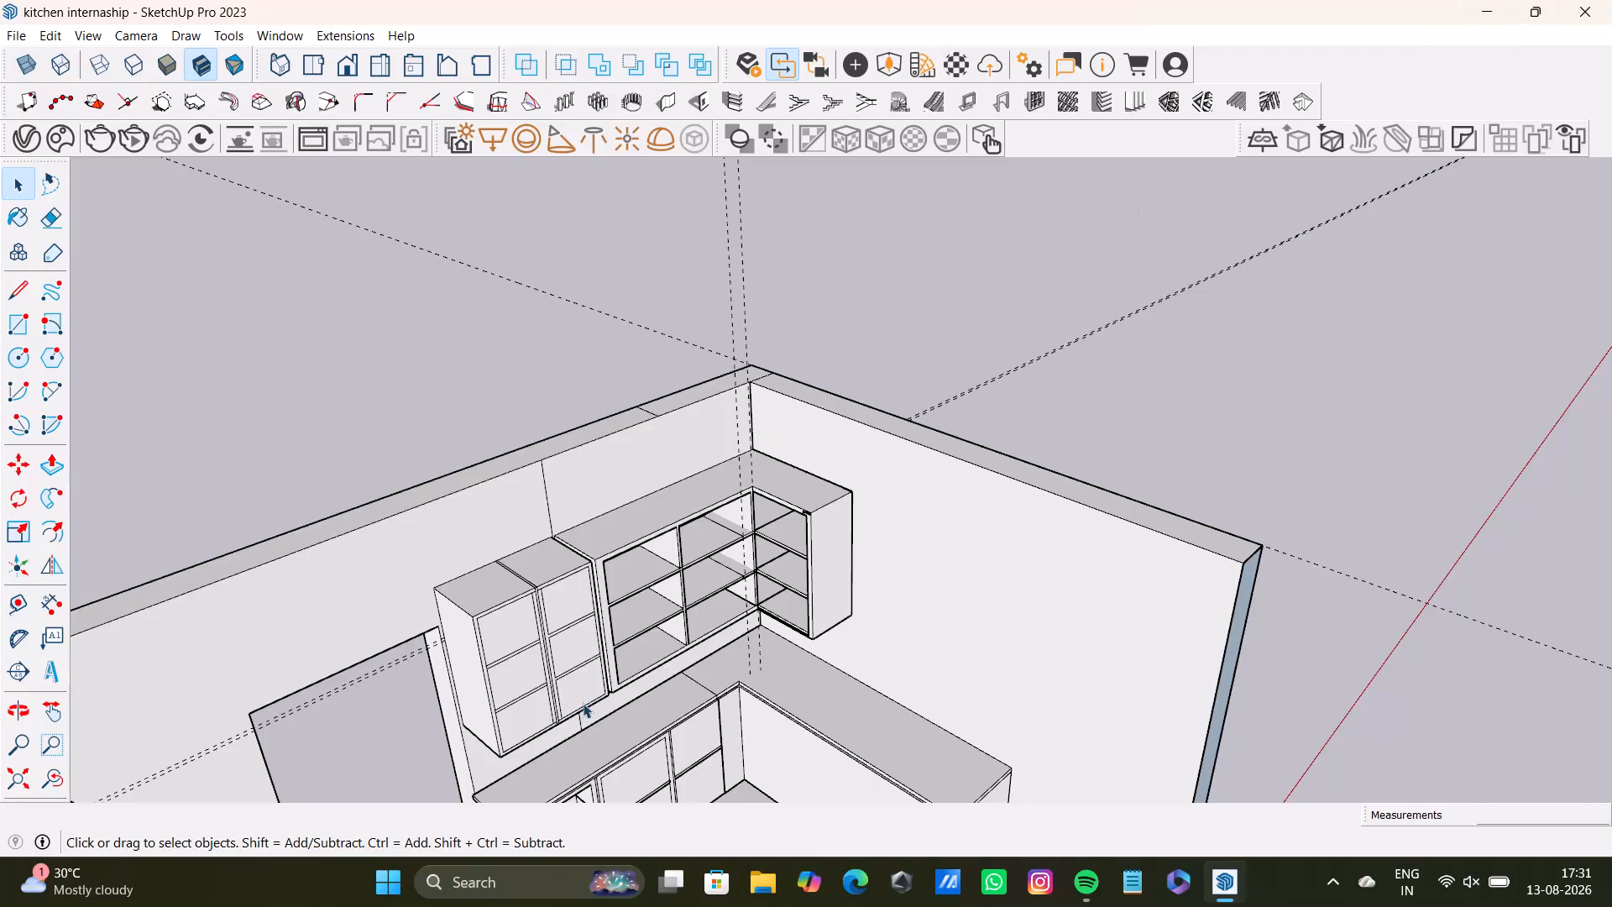
# Delete the dividing edge across the top face of the lower shelf in the bay next to the corner.
pyautogui.scroll(14, 686, 674)
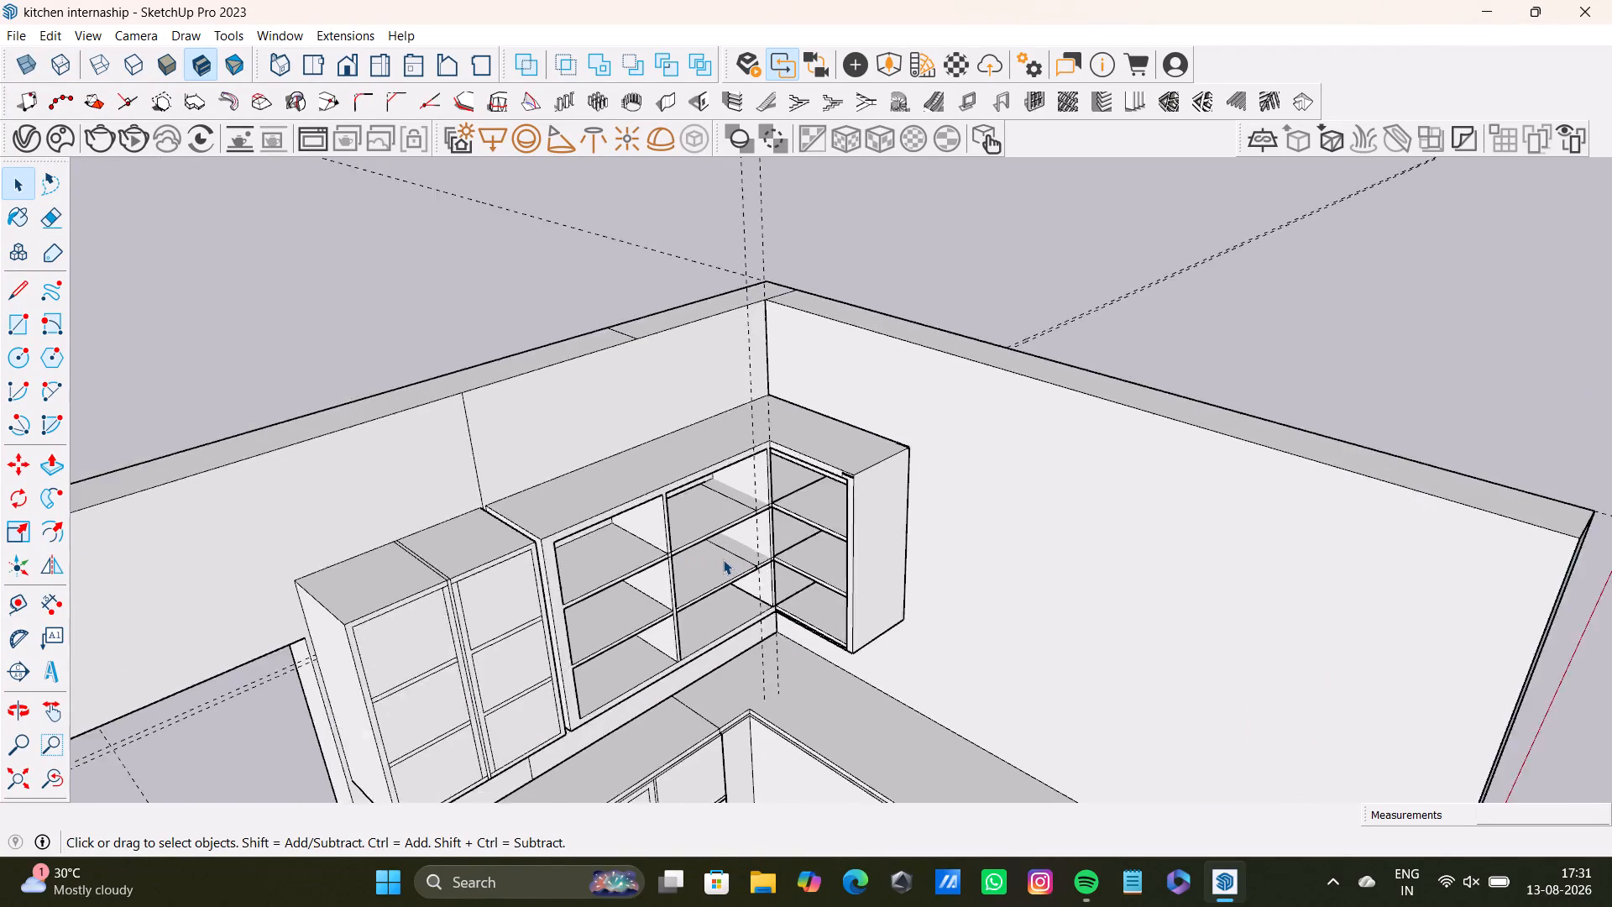
pyautogui.scroll(7, 723, 559)
pyautogui.moveTo(723, 559); pyautogui.dragTo(523, 633, button='middle')
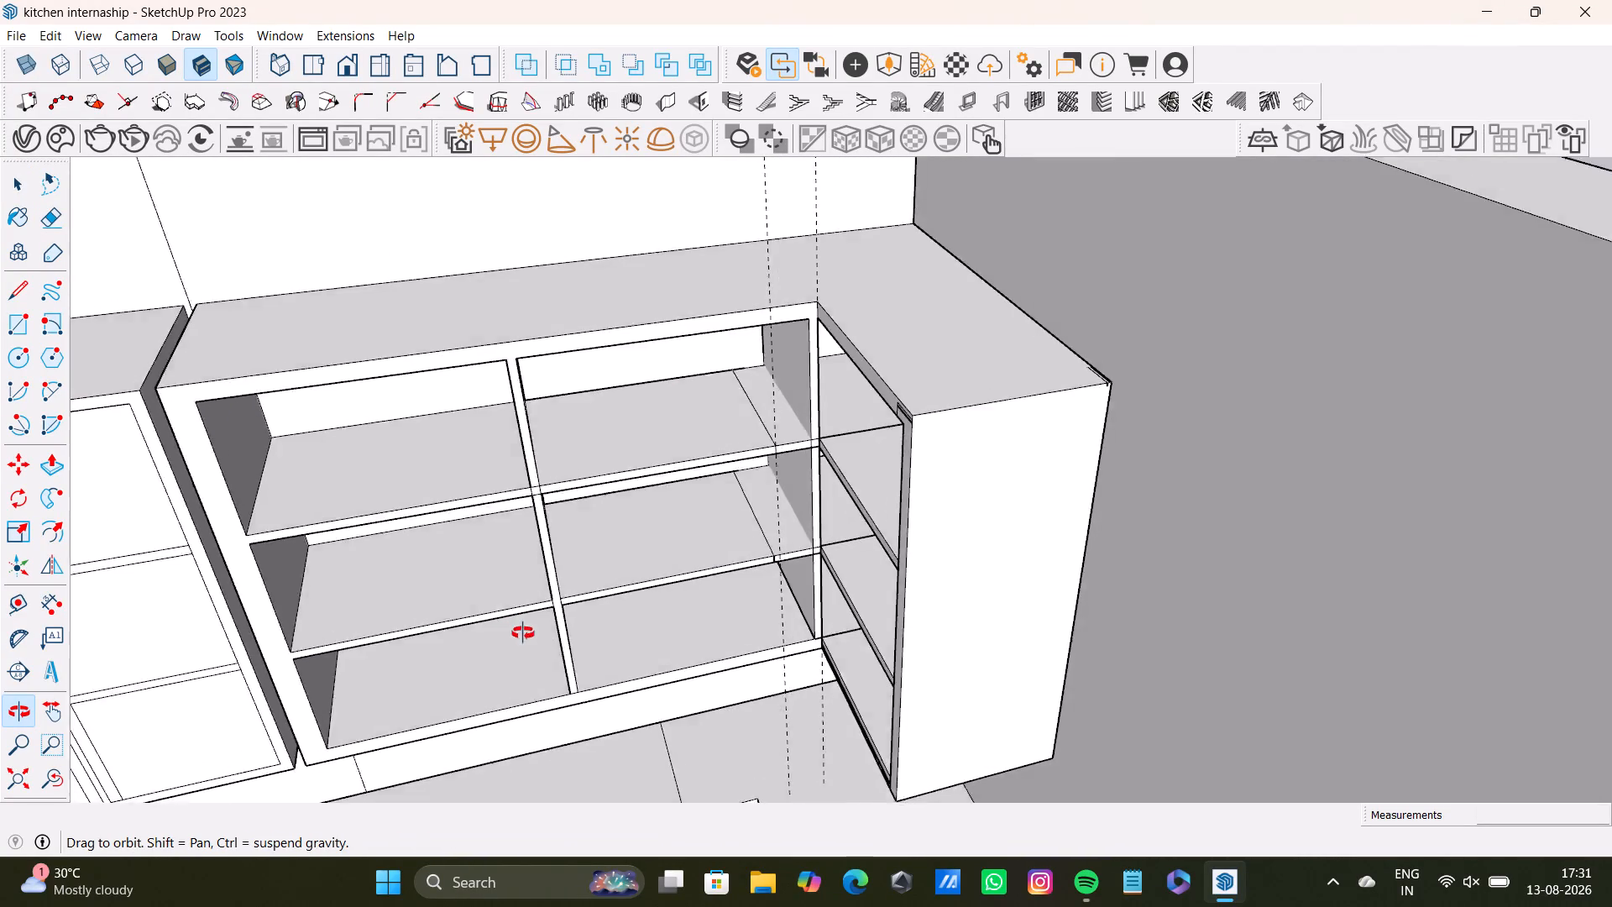
pyautogui.moveTo(523, 633); pyautogui.dragTo(763, 500, button='middle')
pyautogui.scroll(10, 789, 627)
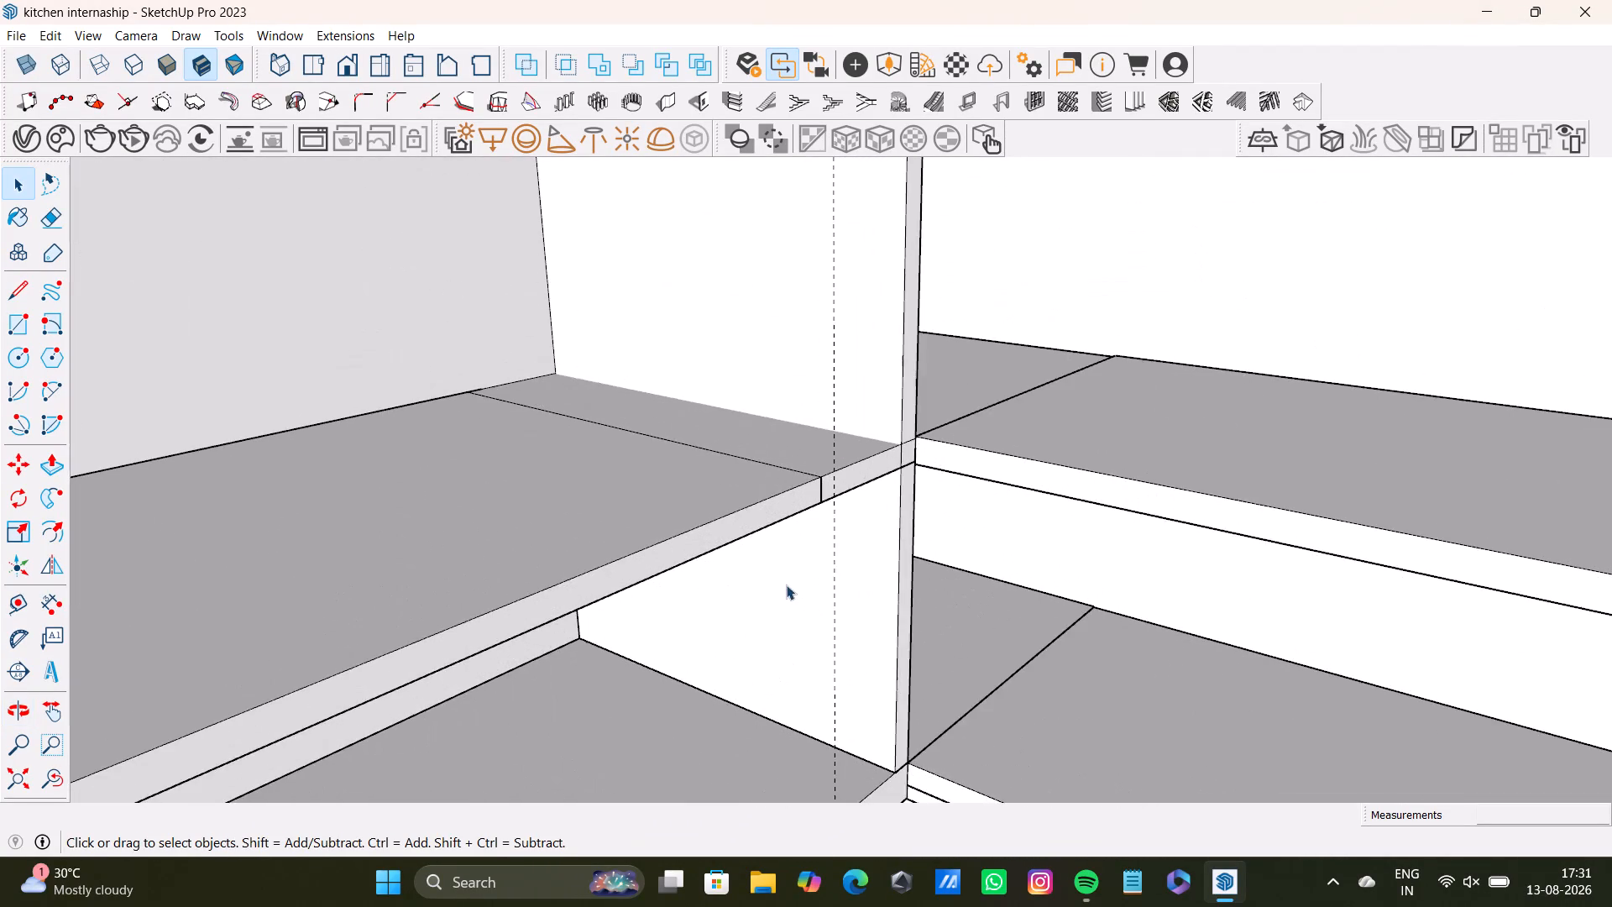
pyautogui.moveTo(783, 574); pyautogui.dragTo(702, 670, button='middle')
pyautogui.scroll(1, 699, 668)
pyautogui.click(719, 540)
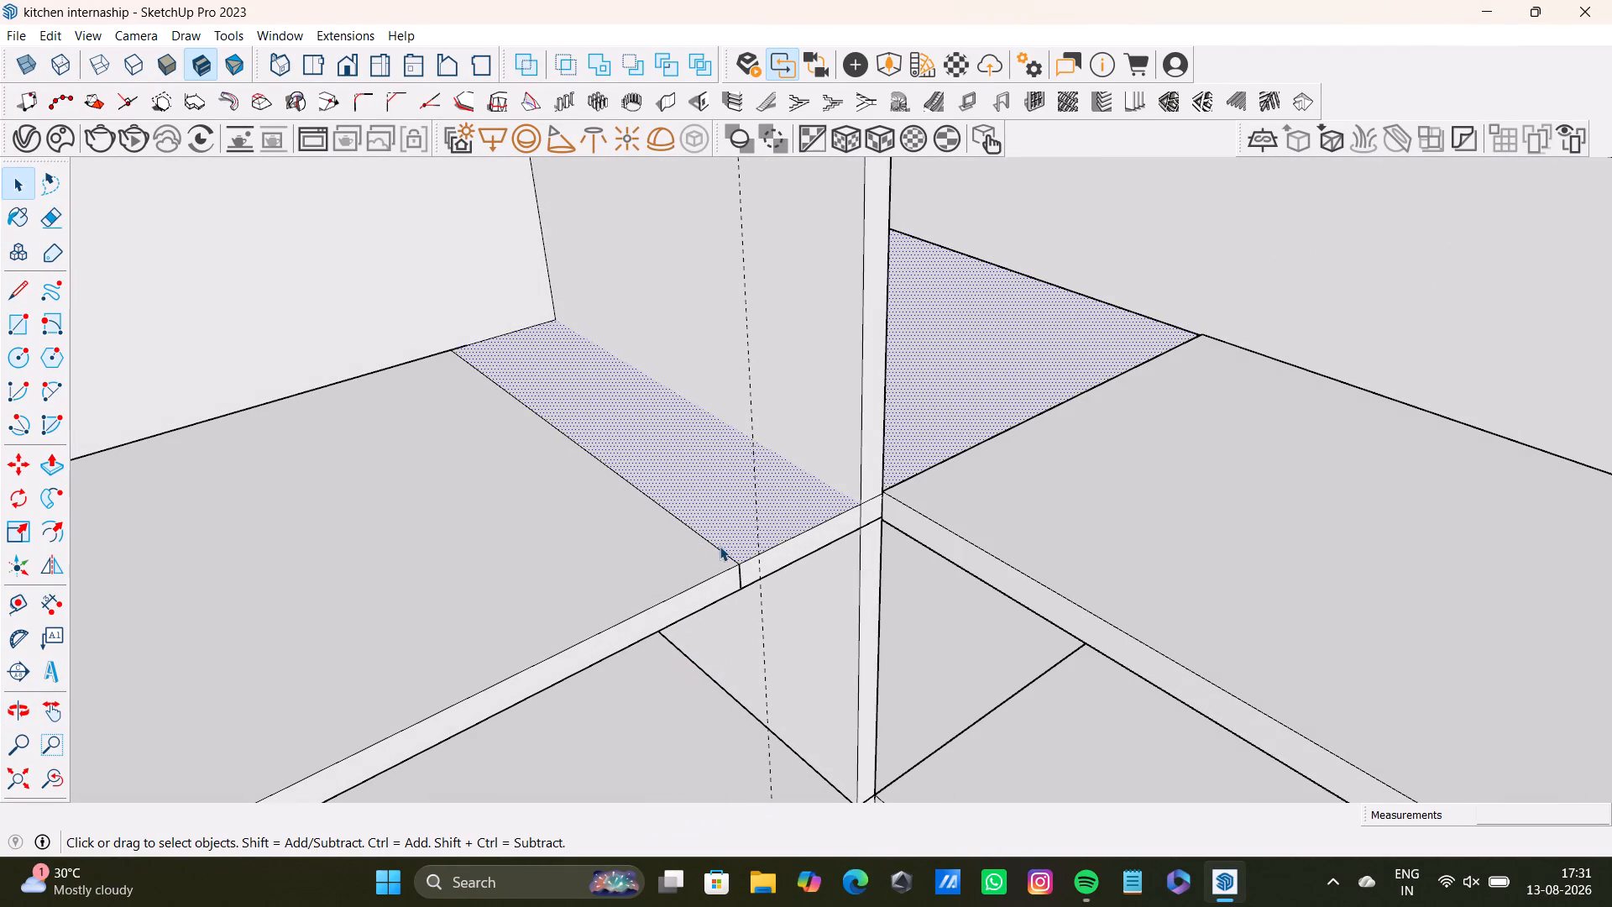
pyautogui.moveTo(721, 547); pyautogui.dragTo(719, 558)
pyautogui.click(721, 557)
pyautogui.click(730, 554)
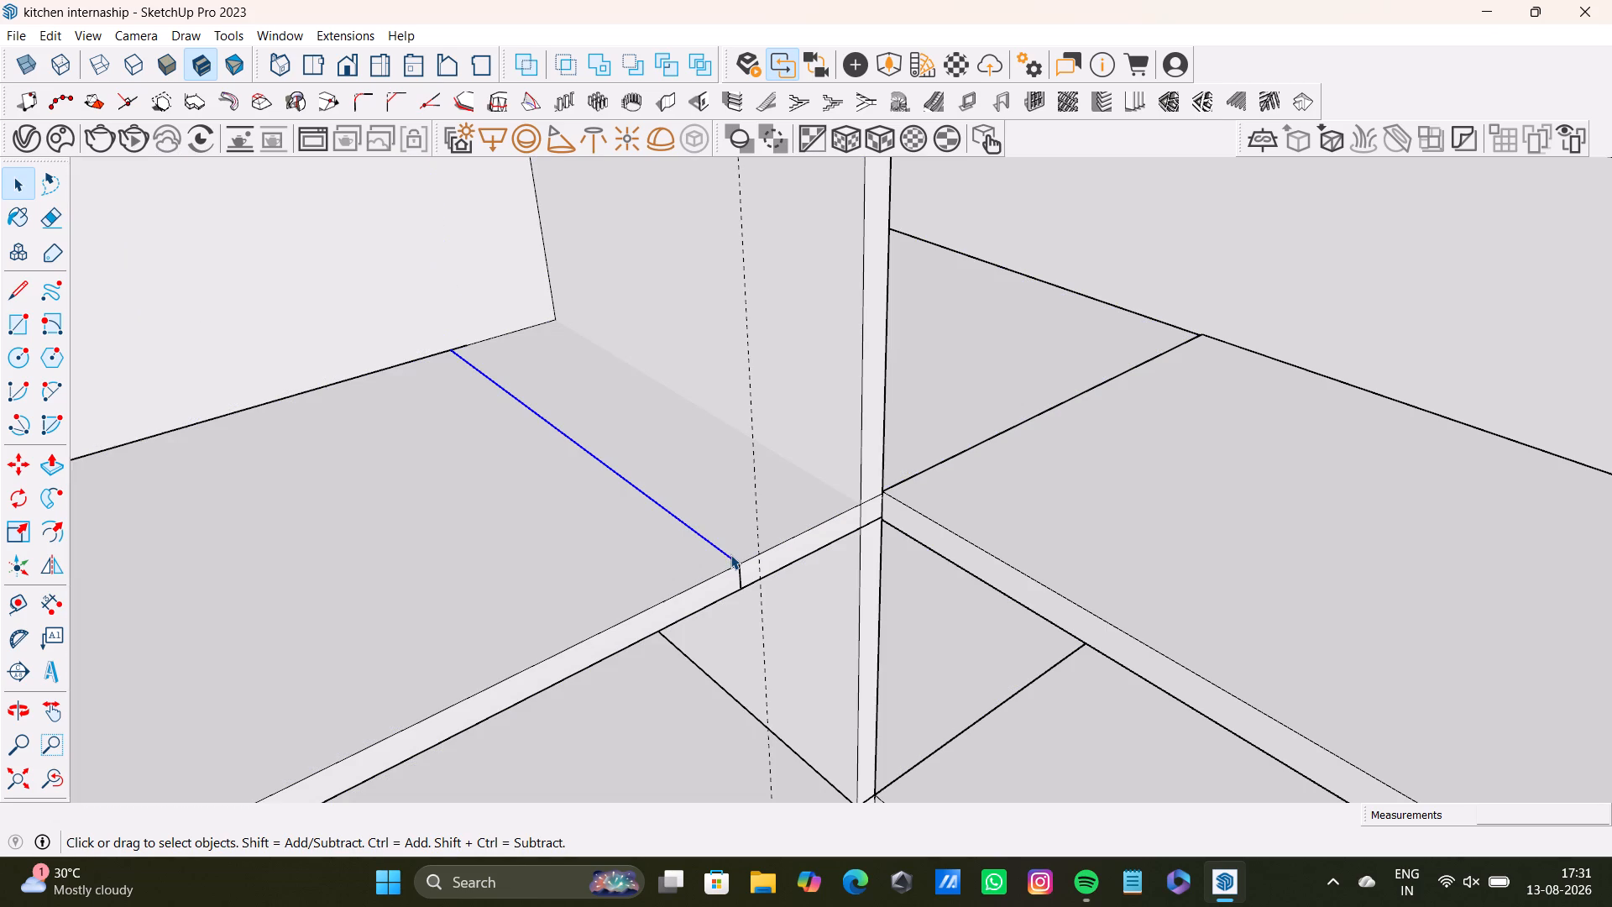
pyautogui.press('Delete')
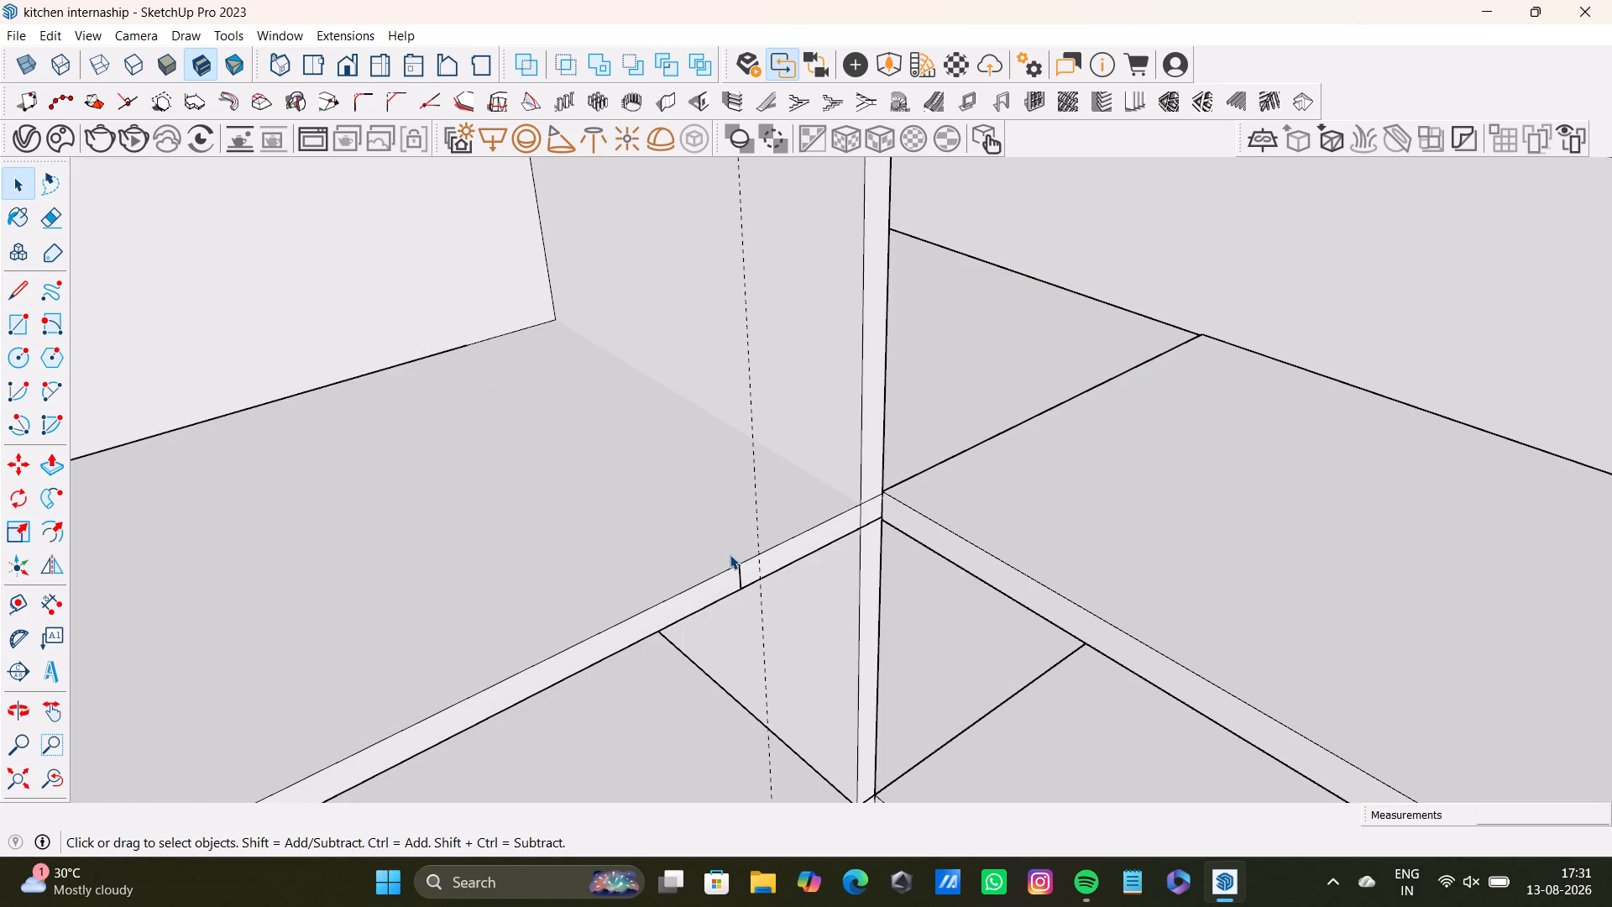
# Delete the short vertical seam on the front edge of the same lower shelf near the corner upright.
pyautogui.scroll(4, 730, 554)
pyautogui.scroll(1, 792, 584)
pyautogui.moveTo(792, 584); pyautogui.dragTo(744, 490, button='middle')
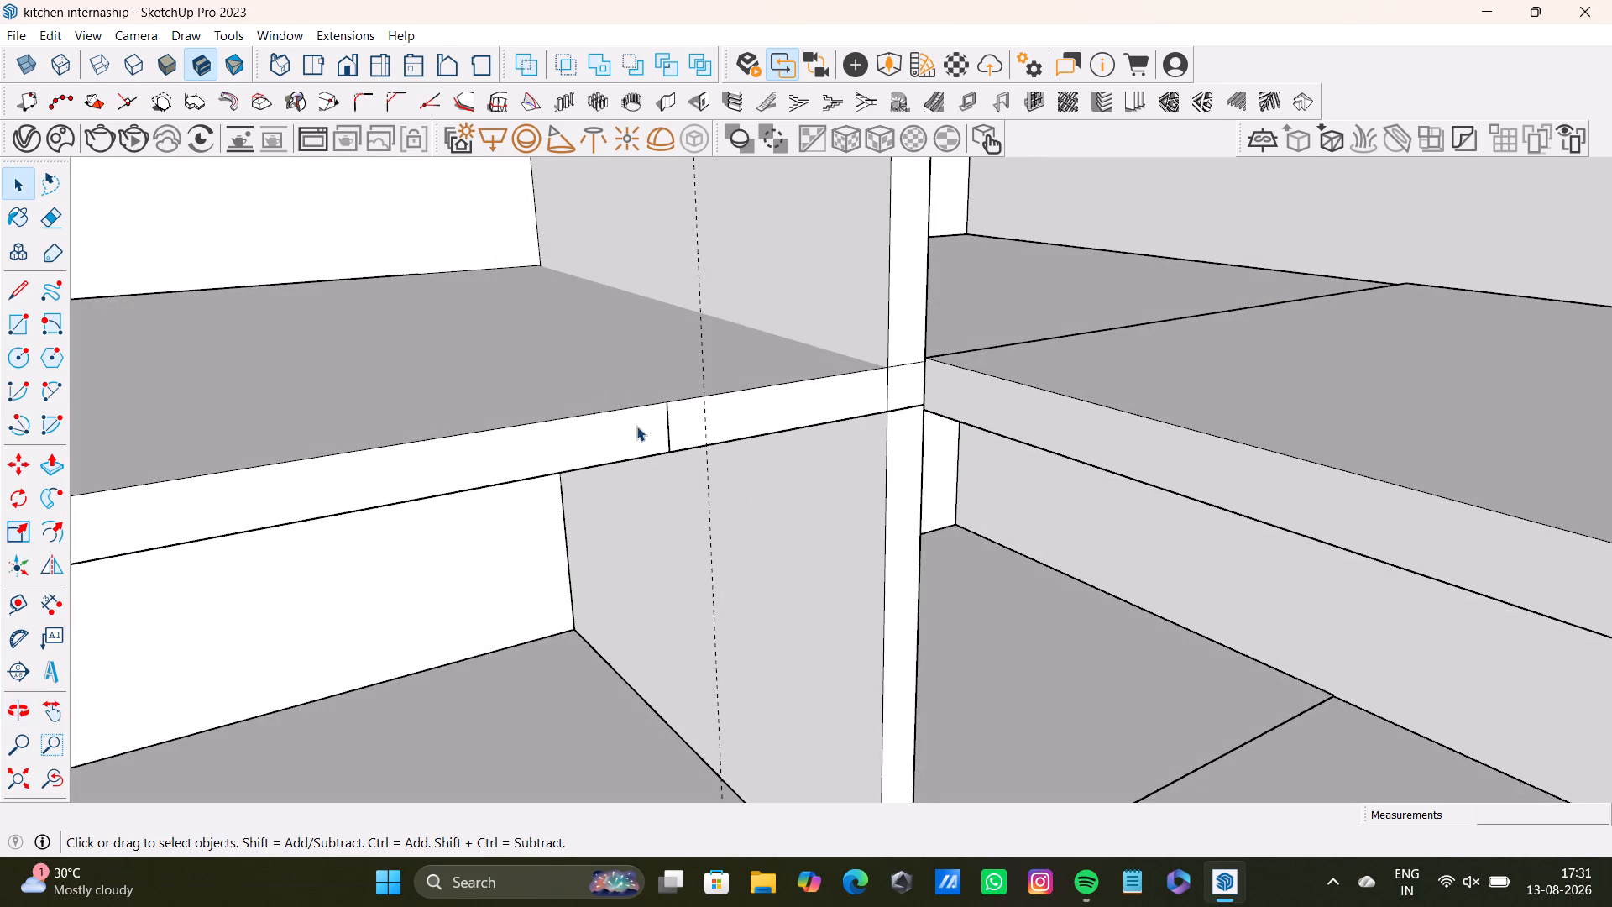
pyautogui.click(665, 432)
pyautogui.click(667, 426)
pyautogui.click(667, 431)
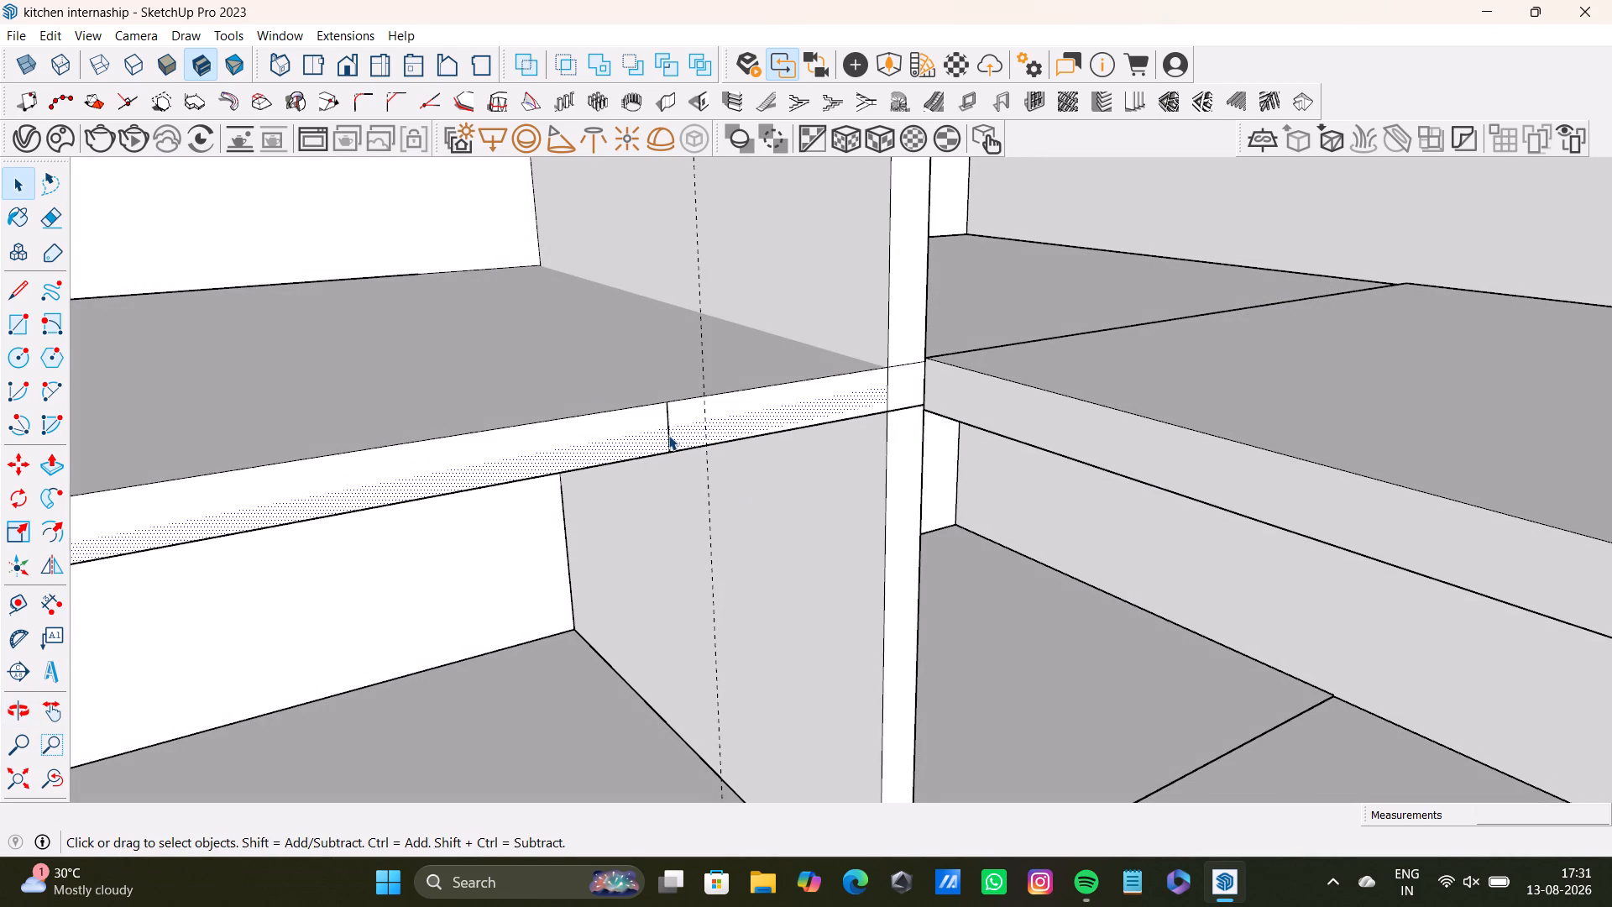
pyautogui.click(668, 435)
pyautogui.scroll(15, 666, 429)
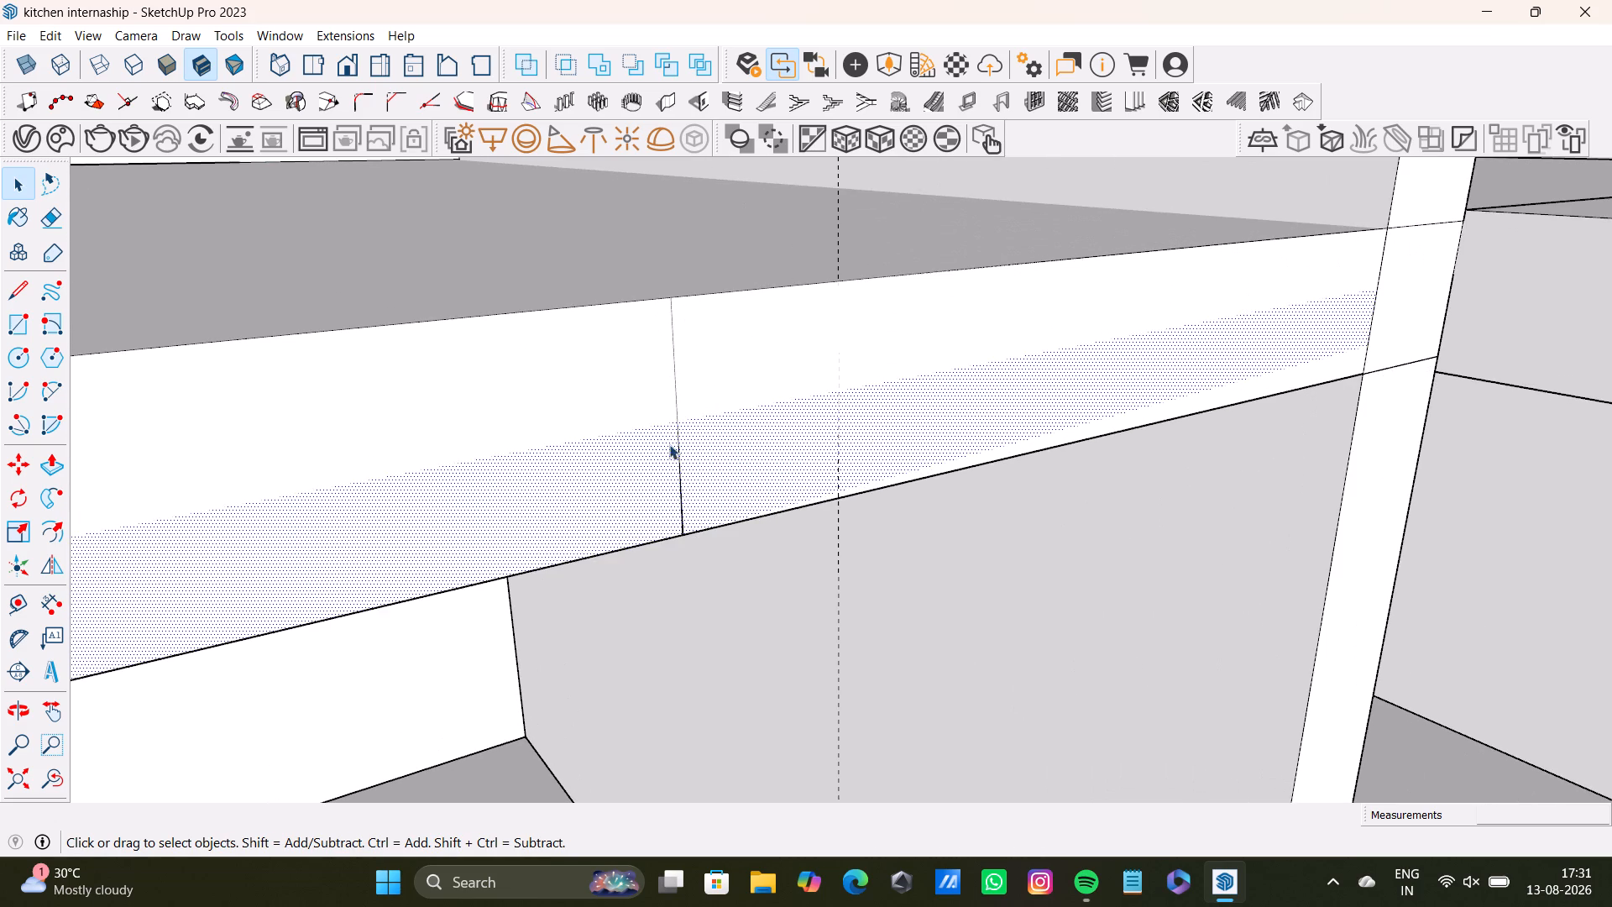
pyautogui.click(672, 450)
pyautogui.click(679, 484)
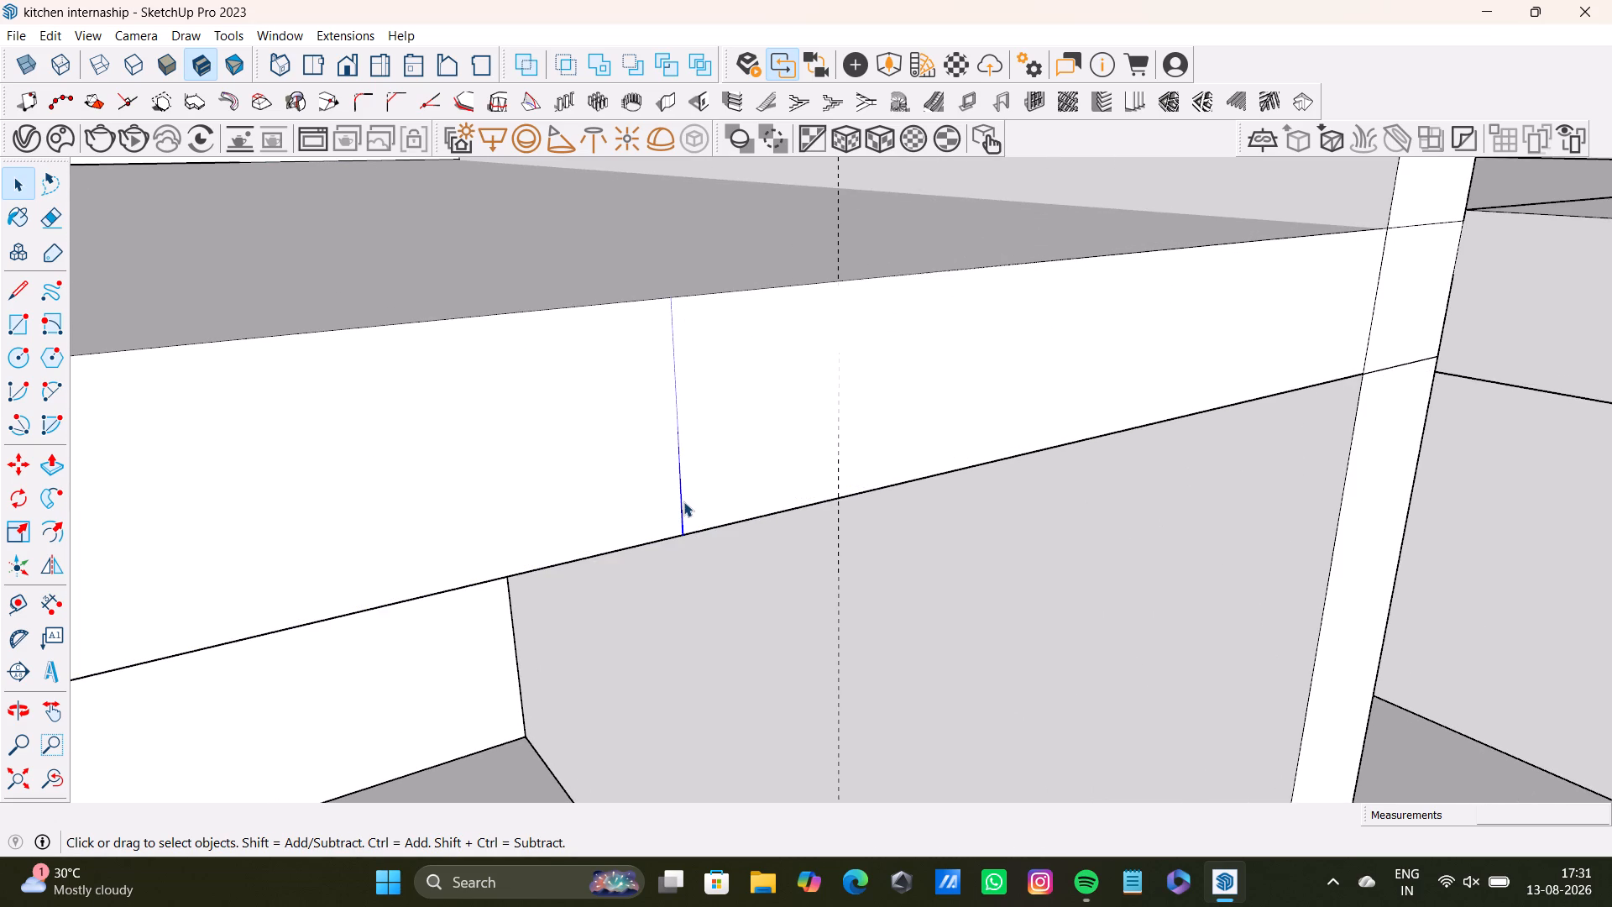
pyautogui.press('Delete')
pyautogui.press('space')
# Examine the corner shelving from below, inside the bays and above, together with the surrounding wall units and countertop.
pyautogui.scroll(-13, 683, 501)
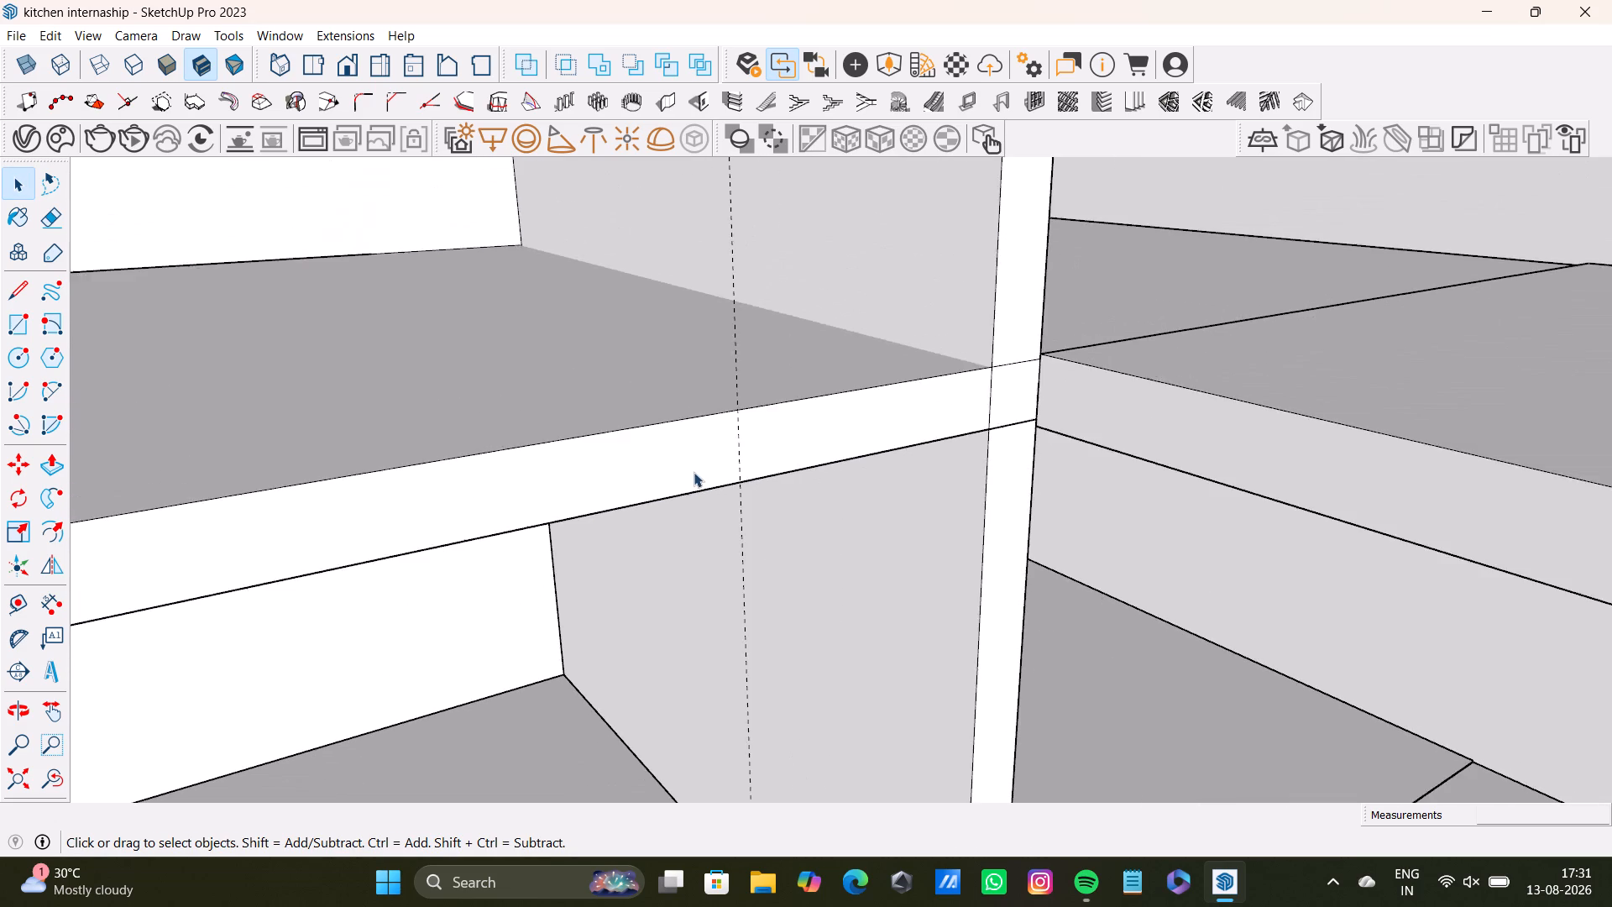
pyautogui.scroll(-20, 693, 472)
pyautogui.scroll(-5, 693, 472)
pyautogui.moveTo(714, 516); pyautogui.dragTo(891, 443, button='middle')
pyautogui.moveTo(798, 587); pyautogui.dragTo(827, 401, button='middle')
pyautogui.moveTo(783, 501); pyautogui.dragTo(704, 383, button='middle')
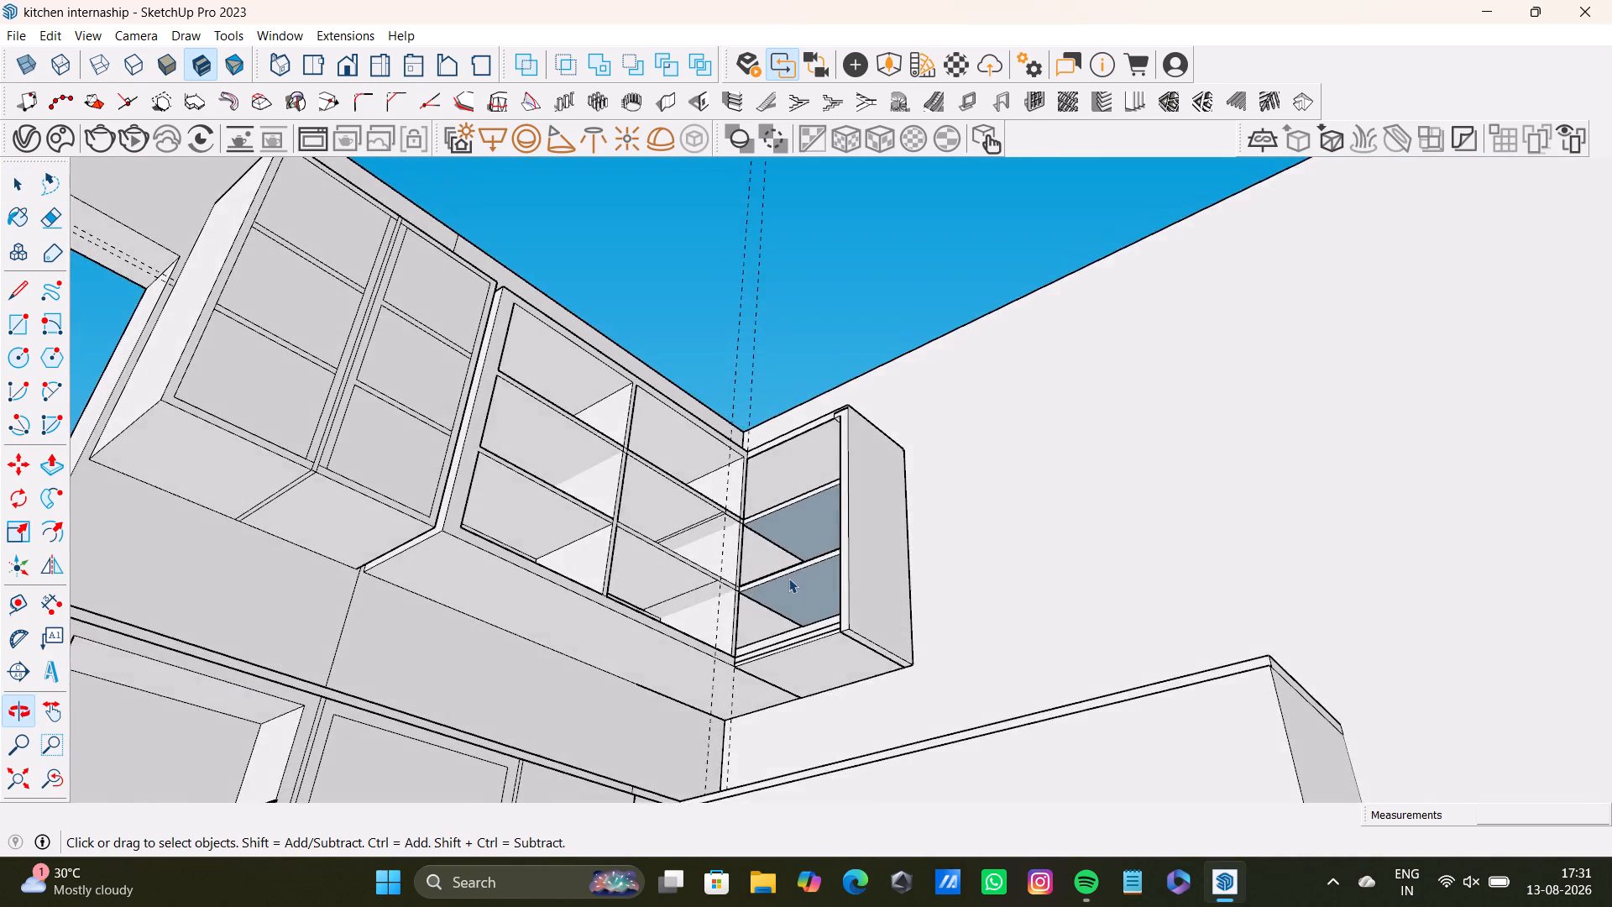
pyautogui.scroll(9, 788, 578)
pyautogui.moveTo(830, 658); pyautogui.dragTo(824, 861, button='middle')
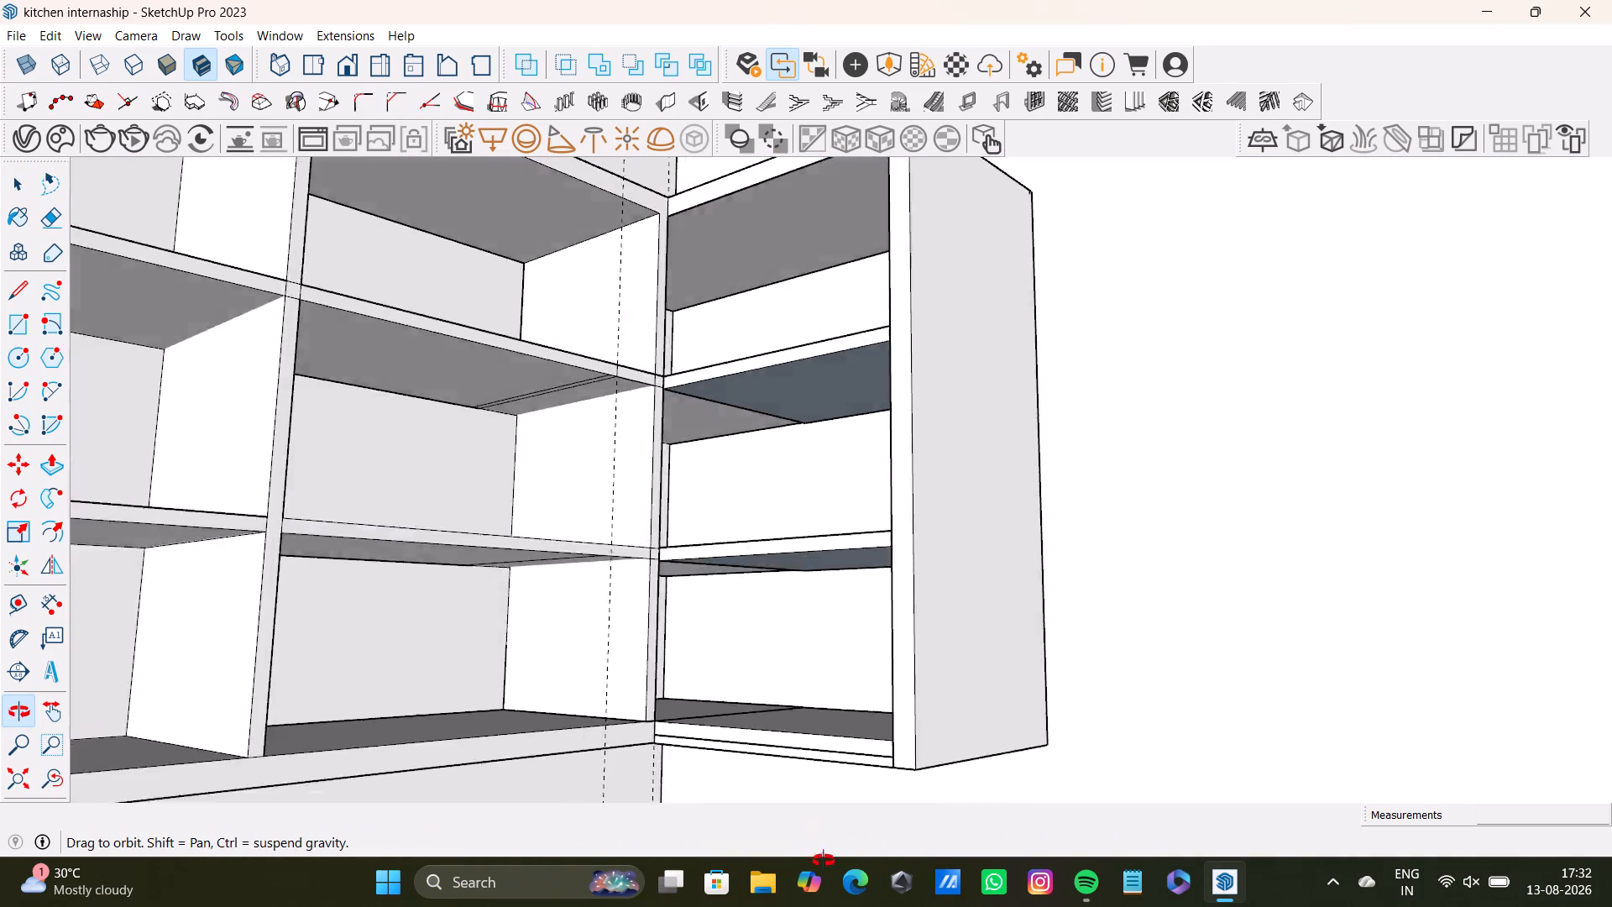
pyautogui.moveTo(824, 861); pyautogui.dragTo(824, 867, button='middle')
pyautogui.moveTo(801, 809); pyautogui.dragTo(801, 886, button='middle')
pyautogui.moveTo(754, 795); pyautogui.dragTo(766, 890, button='middle')
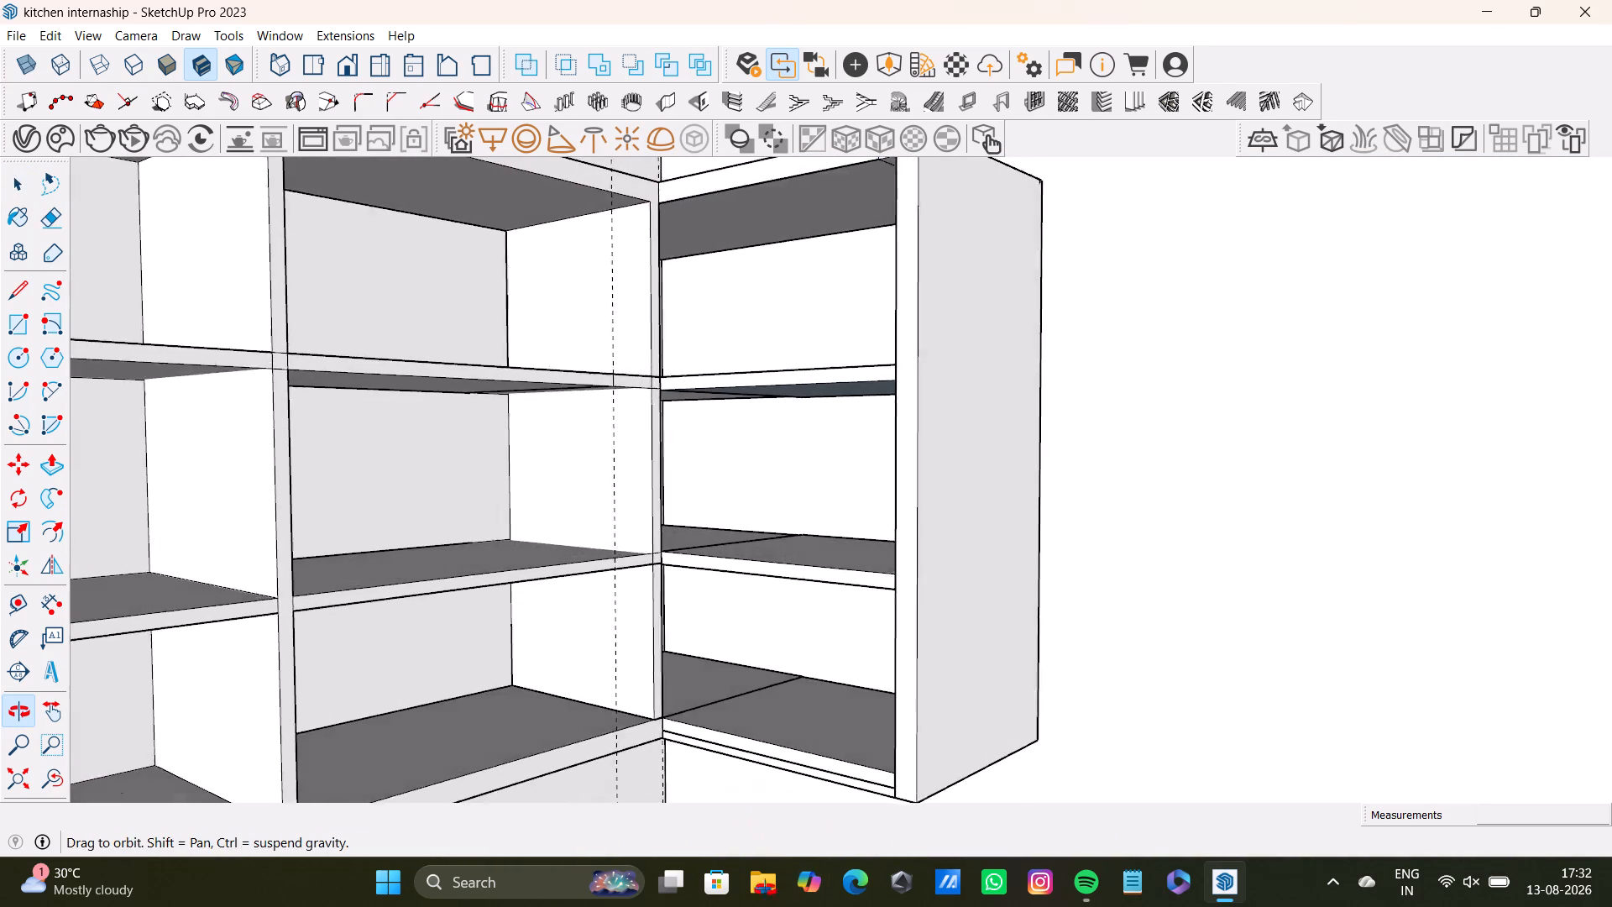
pyautogui.moveTo(766, 890); pyautogui.dragTo(770, 906, button='middle')
pyautogui.scroll(-3, 636, 713)
pyautogui.moveTo(667, 710); pyautogui.dragTo(728, 513, button='middle')
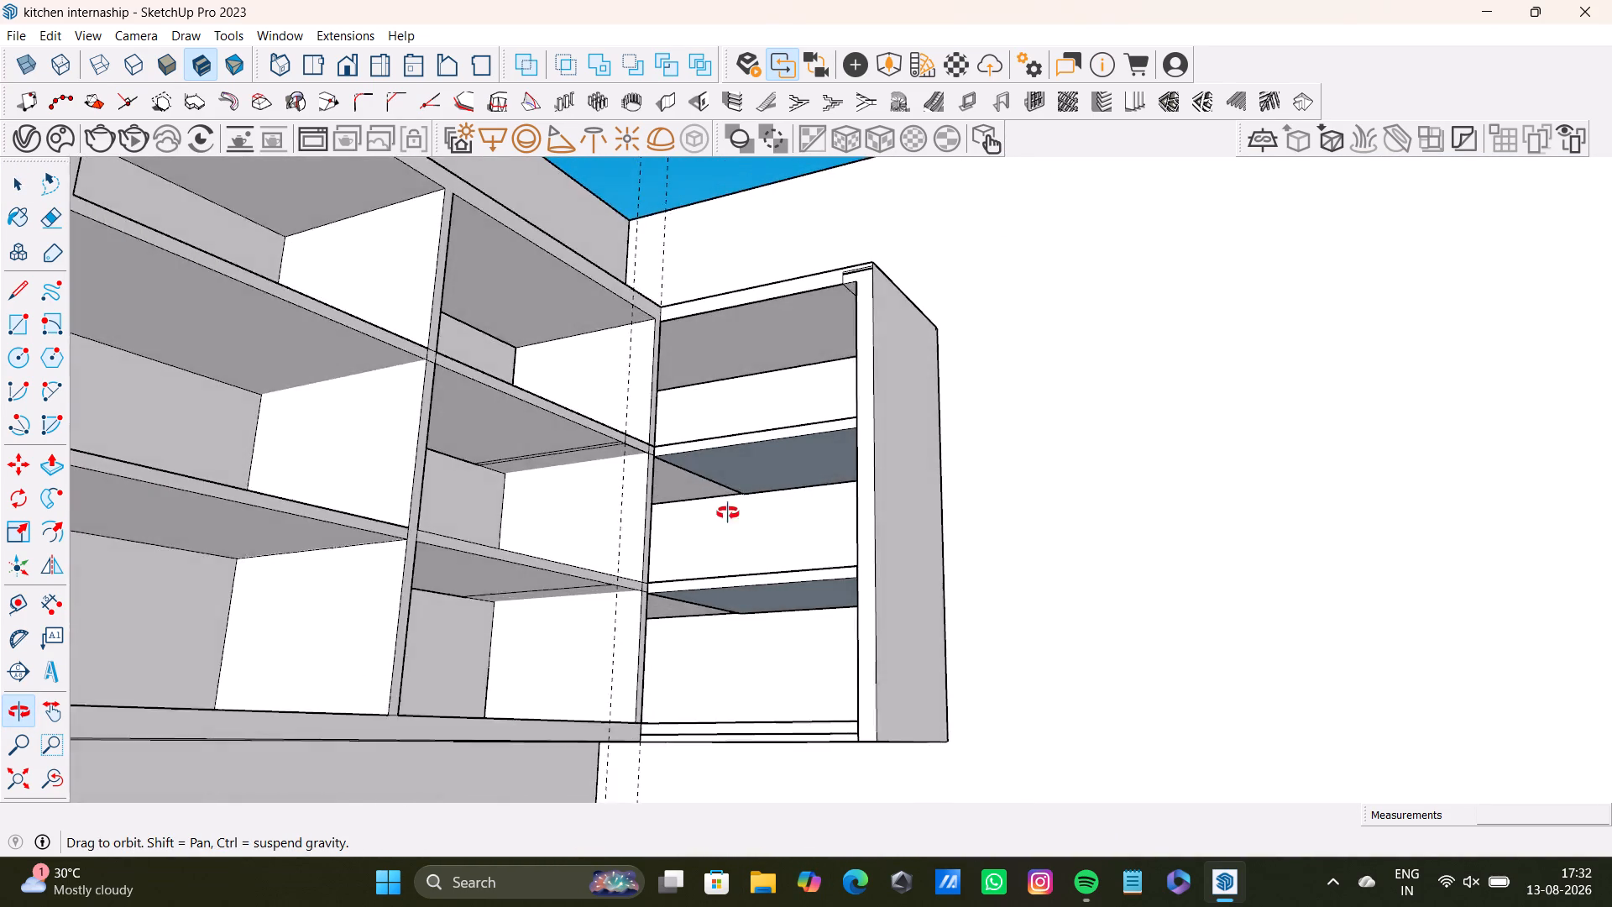
pyautogui.moveTo(728, 513); pyautogui.dragTo(607, 790, button='middle')
pyautogui.scroll(-9, 620, 702)
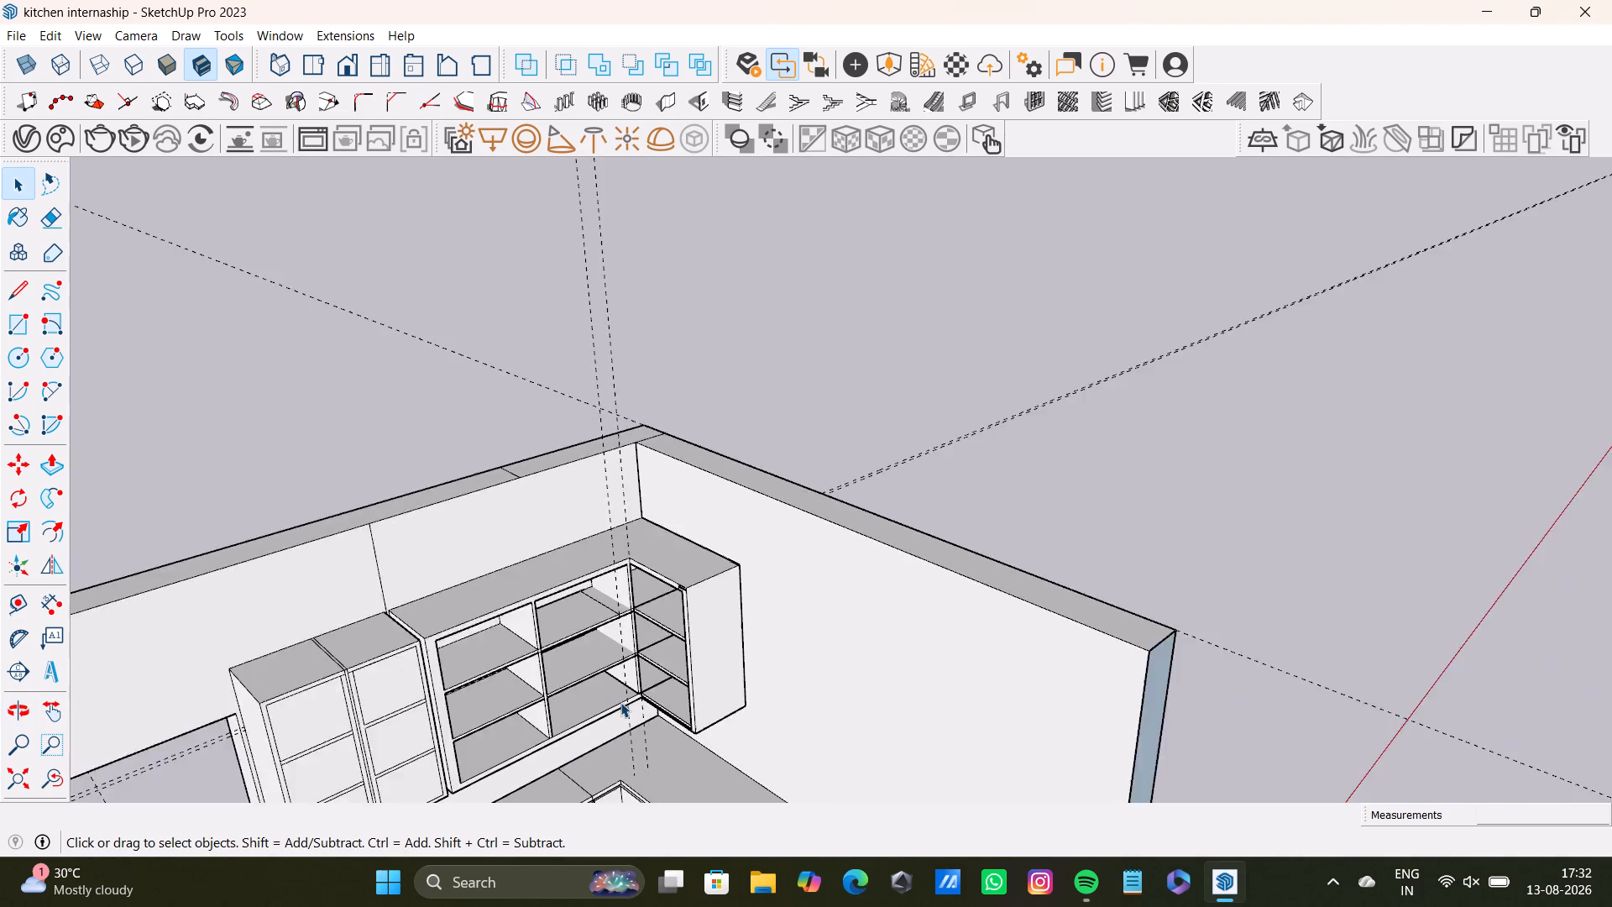
pyautogui.scroll(-10, 620, 702)
pyautogui.moveTo(620, 702); pyautogui.dragTo(653, 554, button='middle')
pyautogui.keyDown('shift'); pyautogui.scroll(1, 620, 702); pyautogui.keyUp('shift')
pyautogui.moveTo(646, 616); pyautogui.dragTo(748, 590, button='middle')
pyautogui.scroll(4, 679, 620)
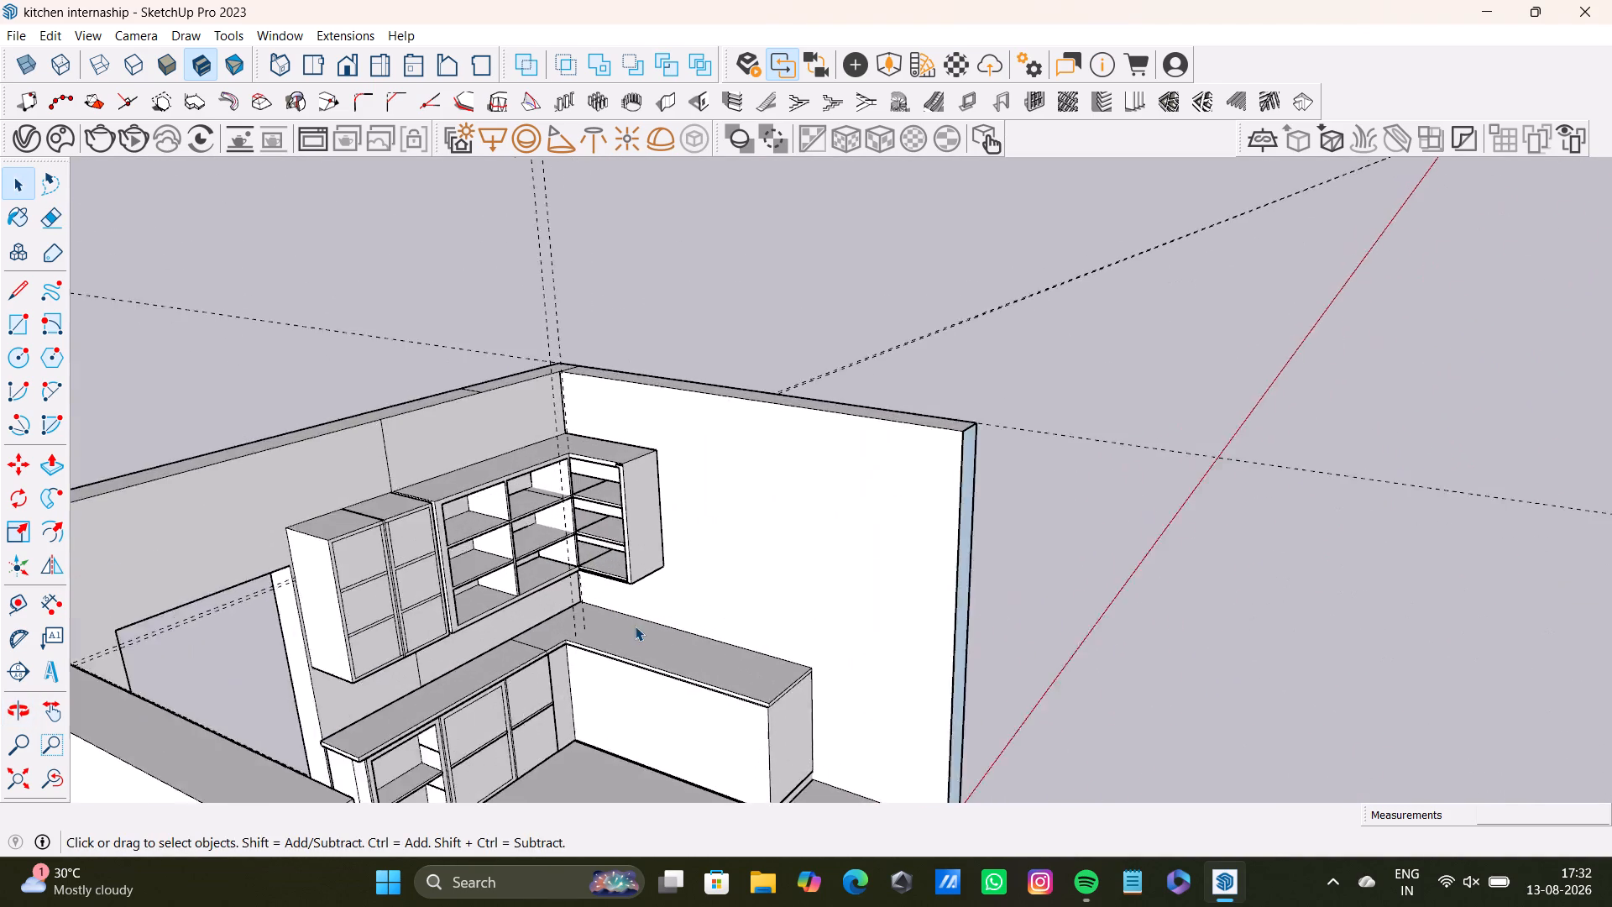
pyautogui.scroll(5, 635, 626)
pyautogui.moveTo(615, 647); pyautogui.dragTo(647, 631, button='middle')
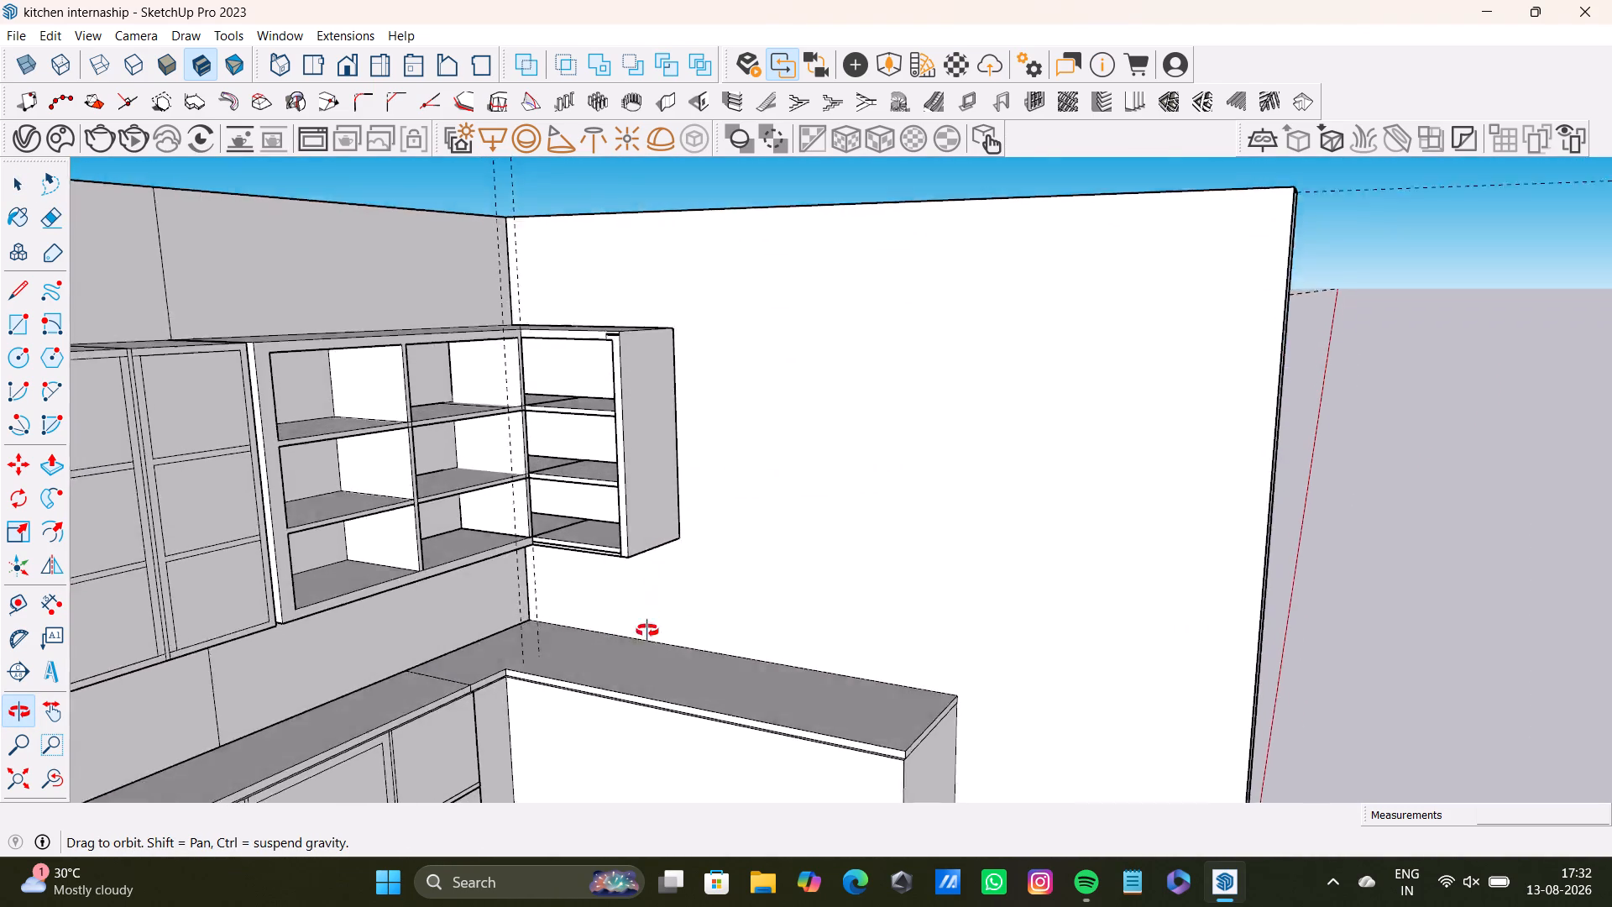
pyautogui.moveTo(647, 631); pyautogui.dragTo(662, 552, button='middle')
pyautogui.moveTo(662, 638); pyautogui.dragTo(536, 600, button='middle')
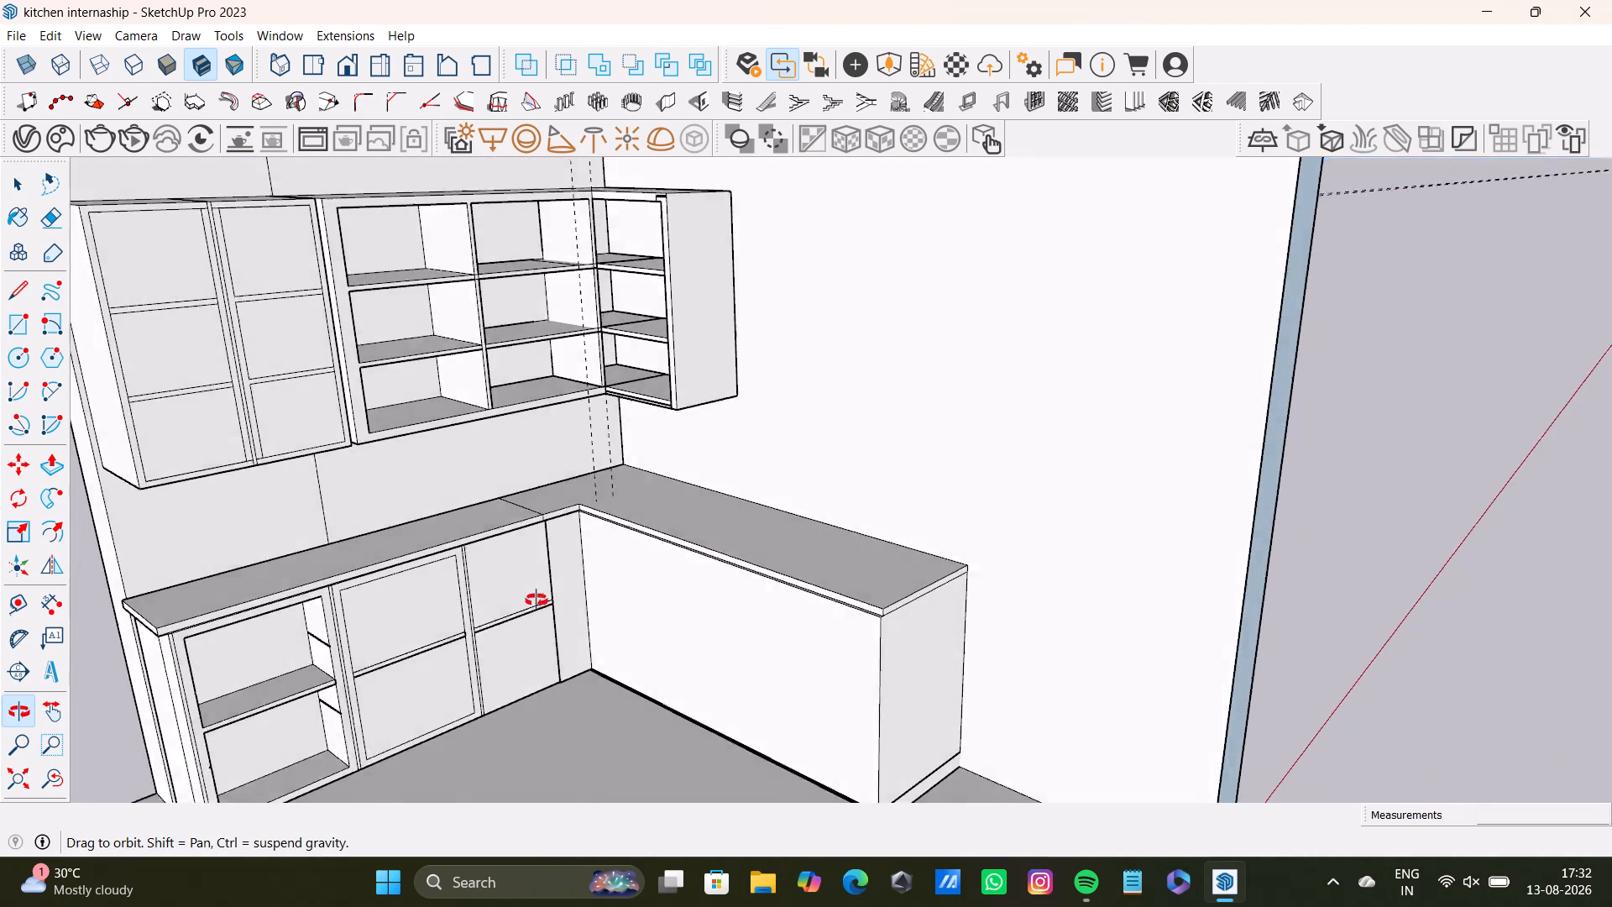
pyautogui.moveTo(536, 600); pyautogui.dragTo(536, 606, button='middle')
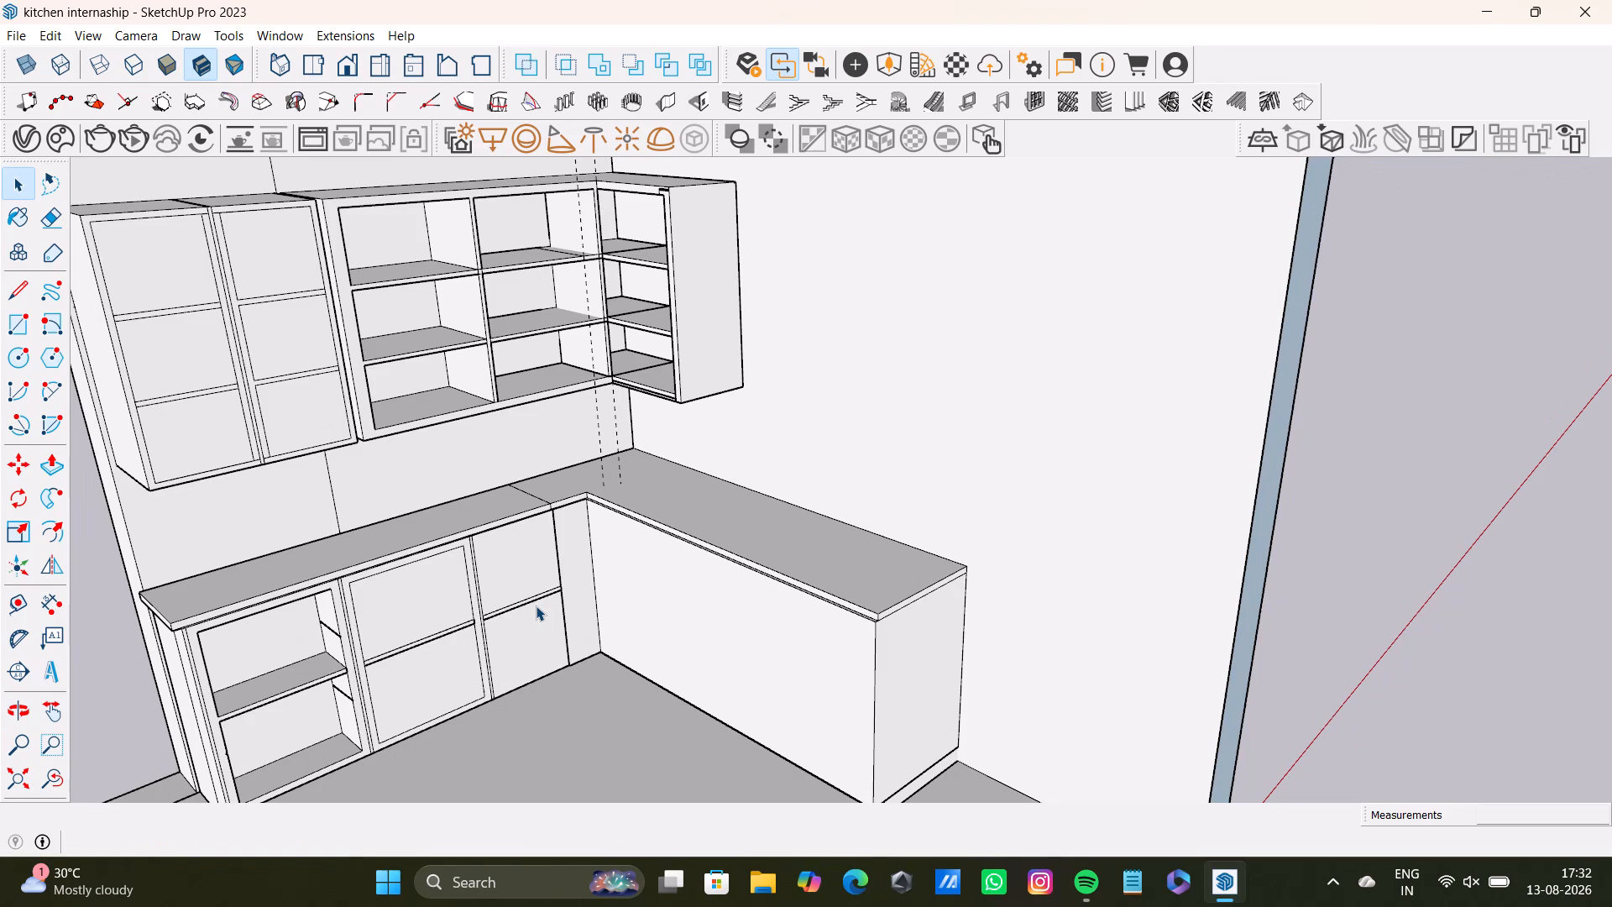
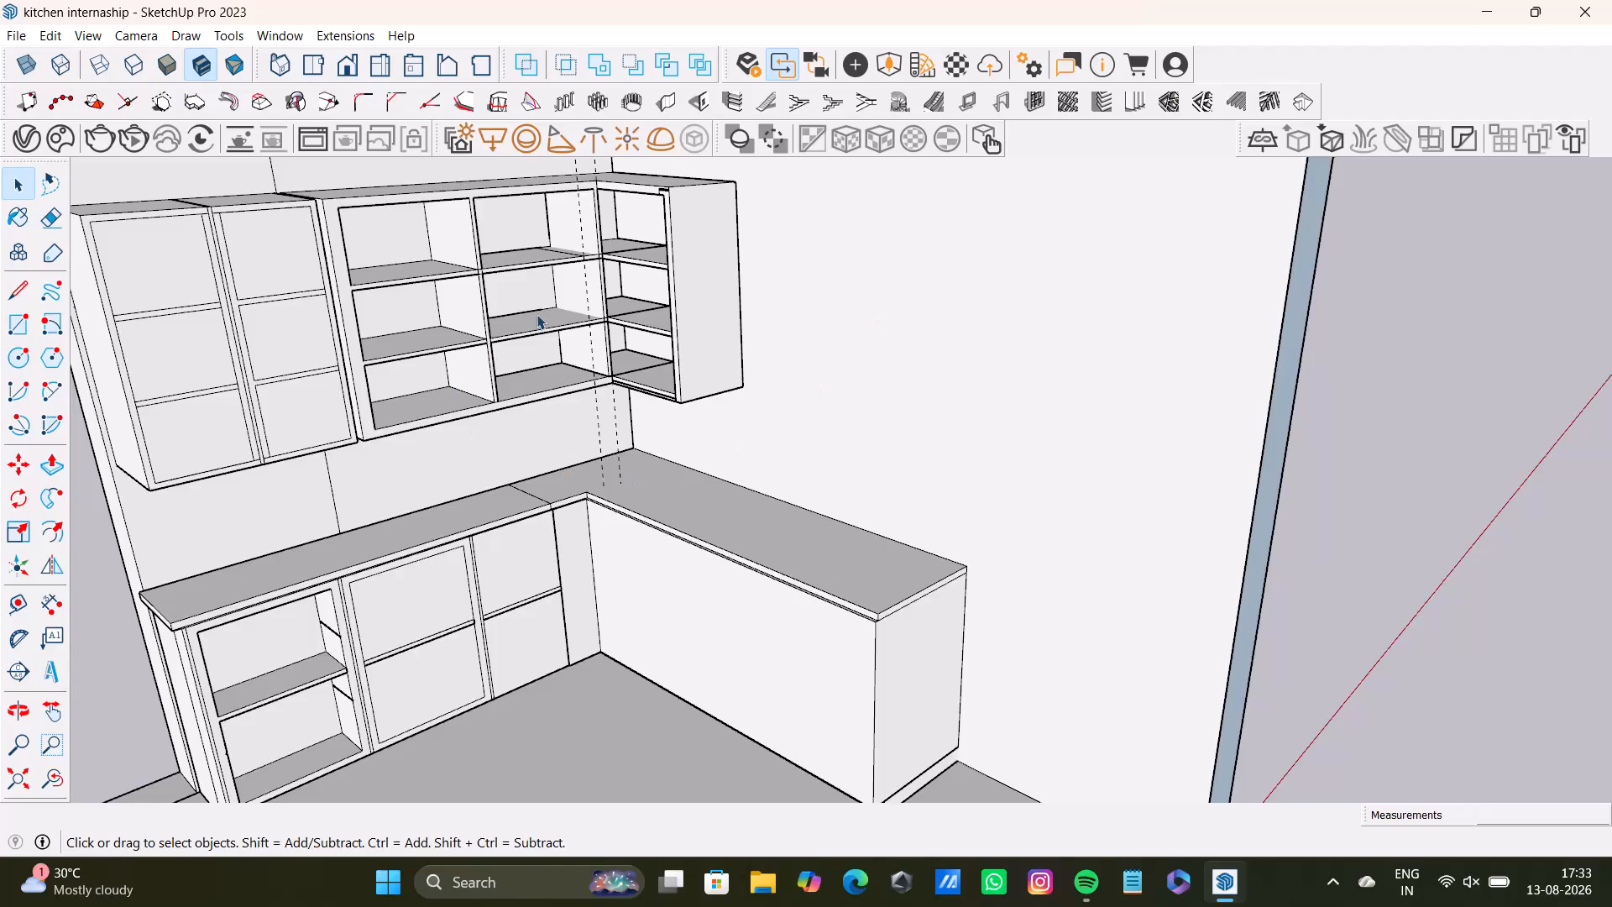
# Push/Pull the outer side face of the corner shelving's end panel outward by about 11 5/16".
pyautogui.scroll(8, 536, 314)
pyautogui.scroll(-4, 542, 312)
pyautogui.scroll(2, 542, 312)
pyautogui.scroll(-8, 557, 311)
pyautogui.scroll(1, 606, 463)
pyautogui.moveTo(610, 462); pyautogui.dragTo(636, 591, button='middle')
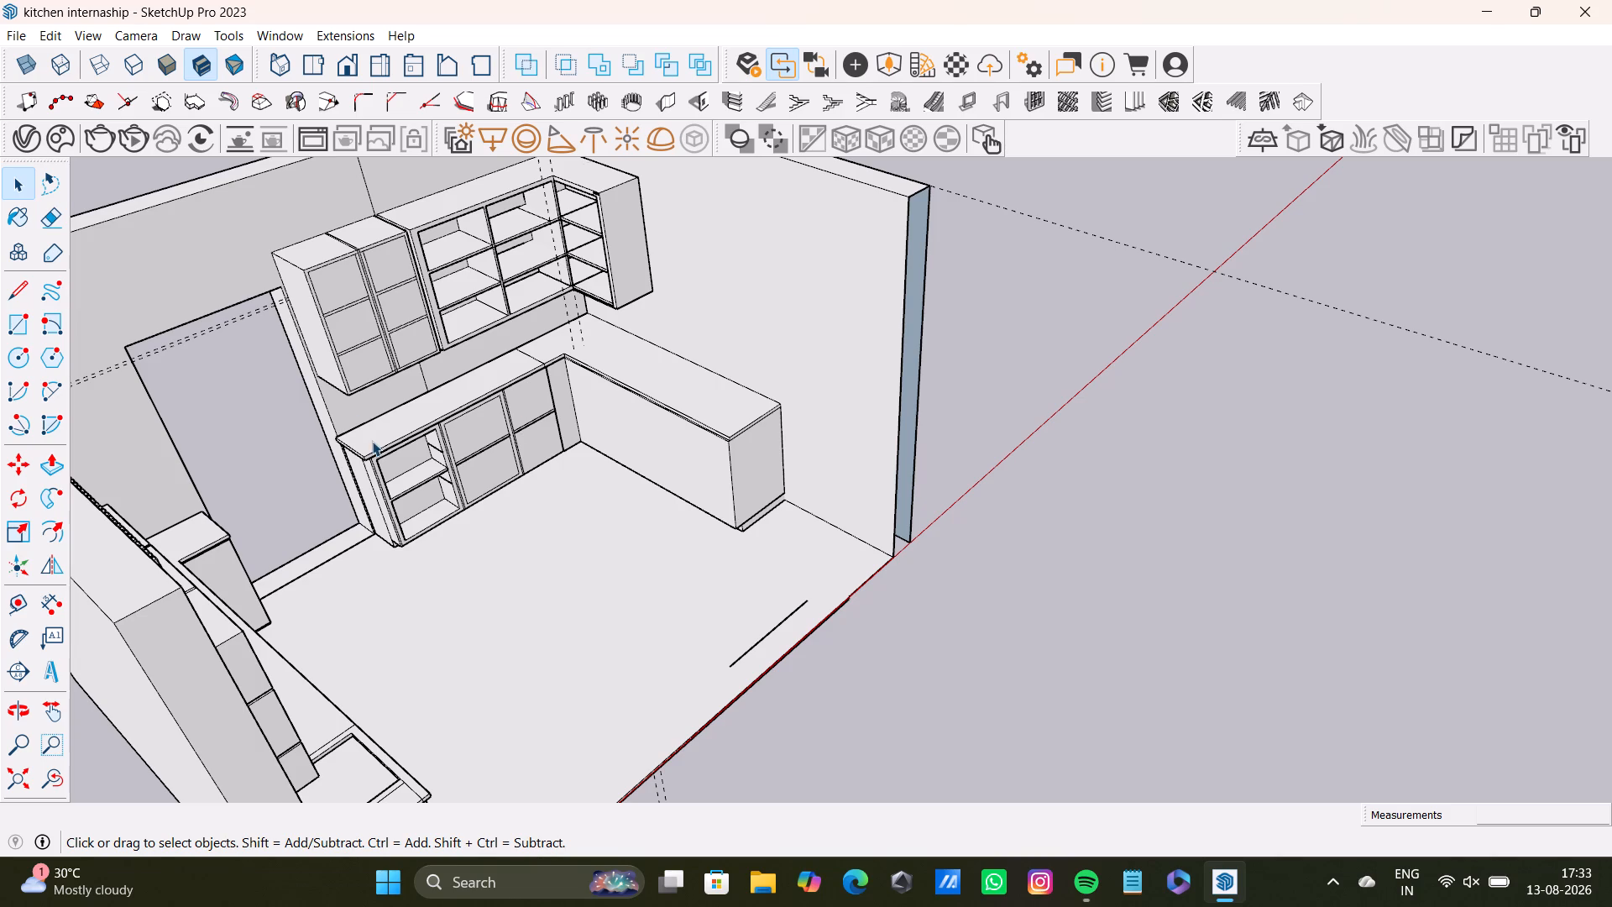
pyautogui.keyDown('shift'); pyautogui.moveTo(605, 285); pyautogui.dragTo(718, 615, button='middle'); pyautogui.keyUp('shift')
pyautogui.scroll(8, 705, 616)
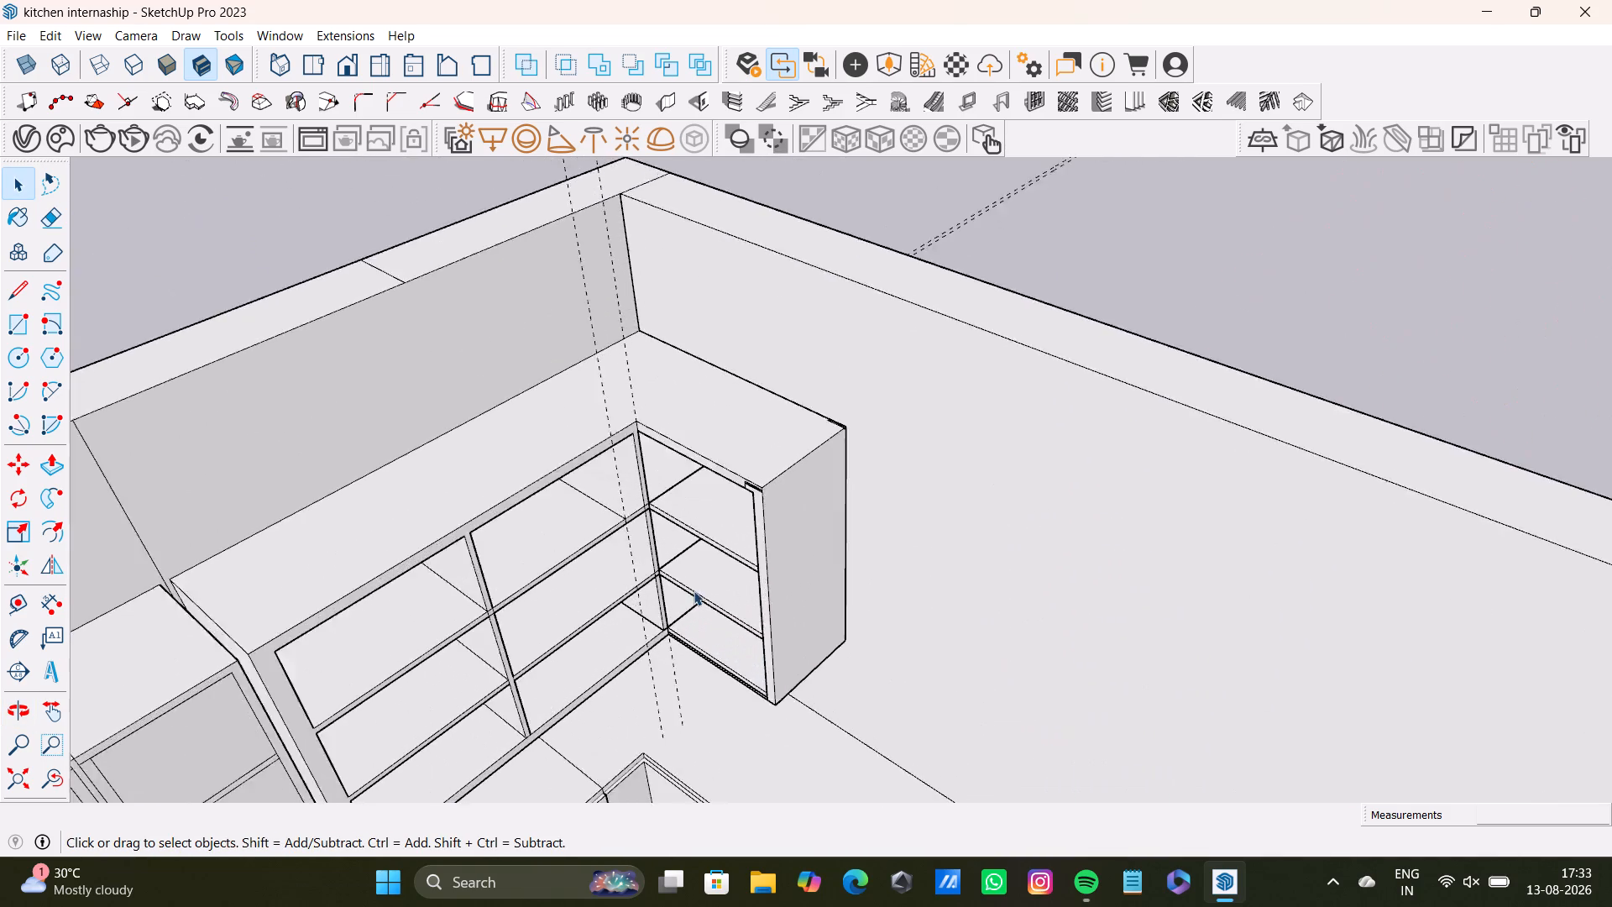
pyautogui.scroll(5, 693, 590)
pyautogui.moveTo(692, 568); pyautogui.dragTo(665, 480, button='middle')
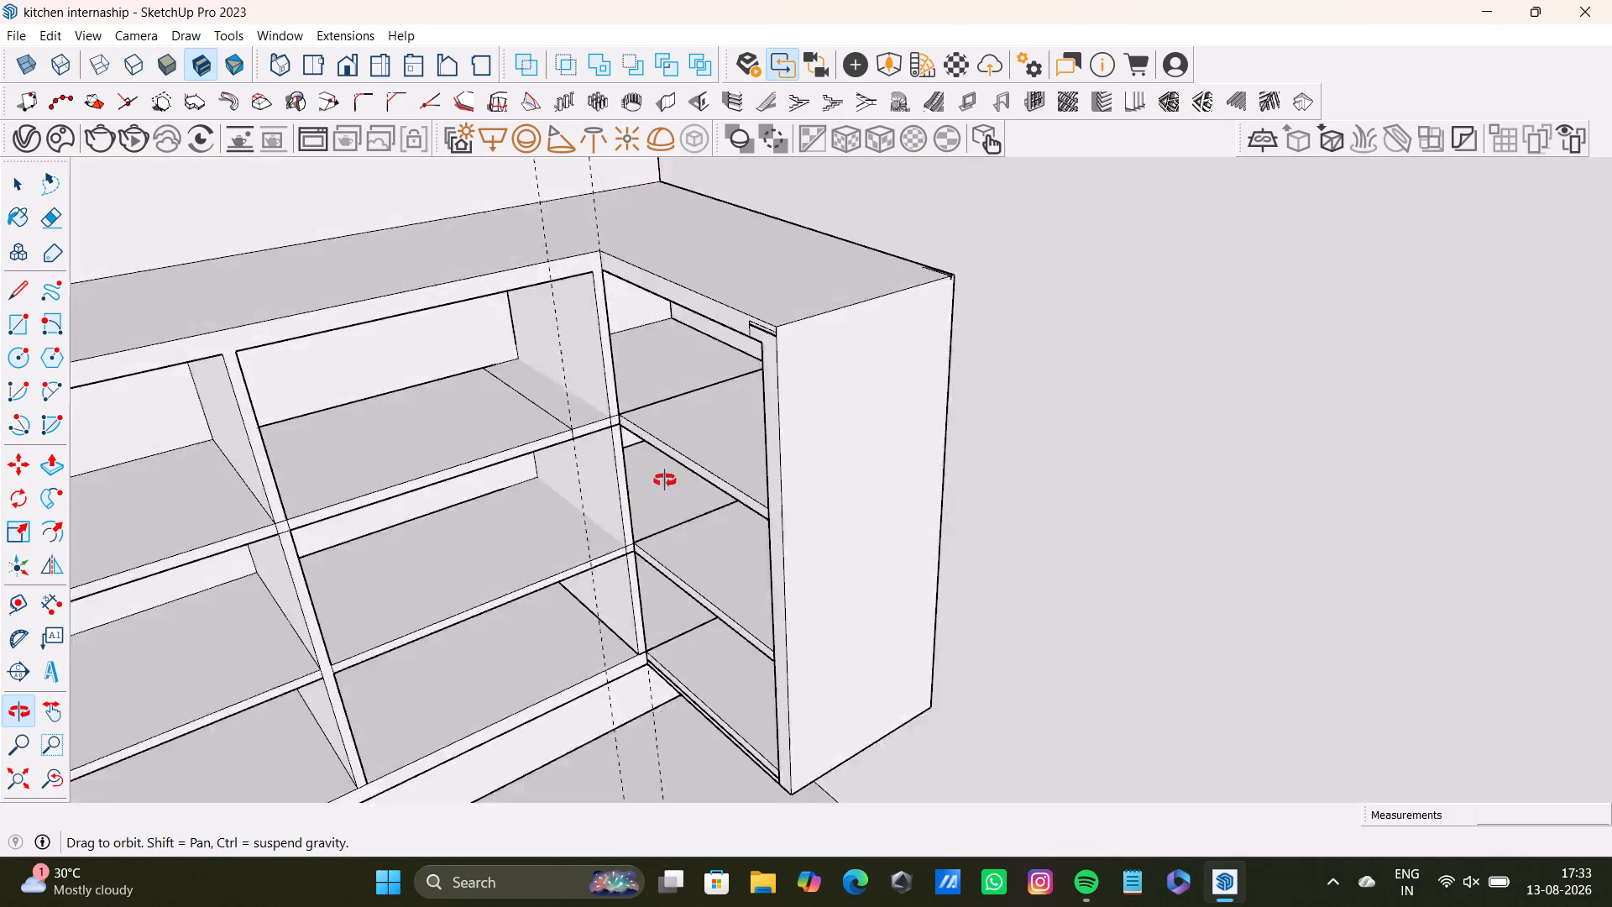
pyautogui.moveTo(665, 480); pyautogui.dragTo(582, 493, button='middle')
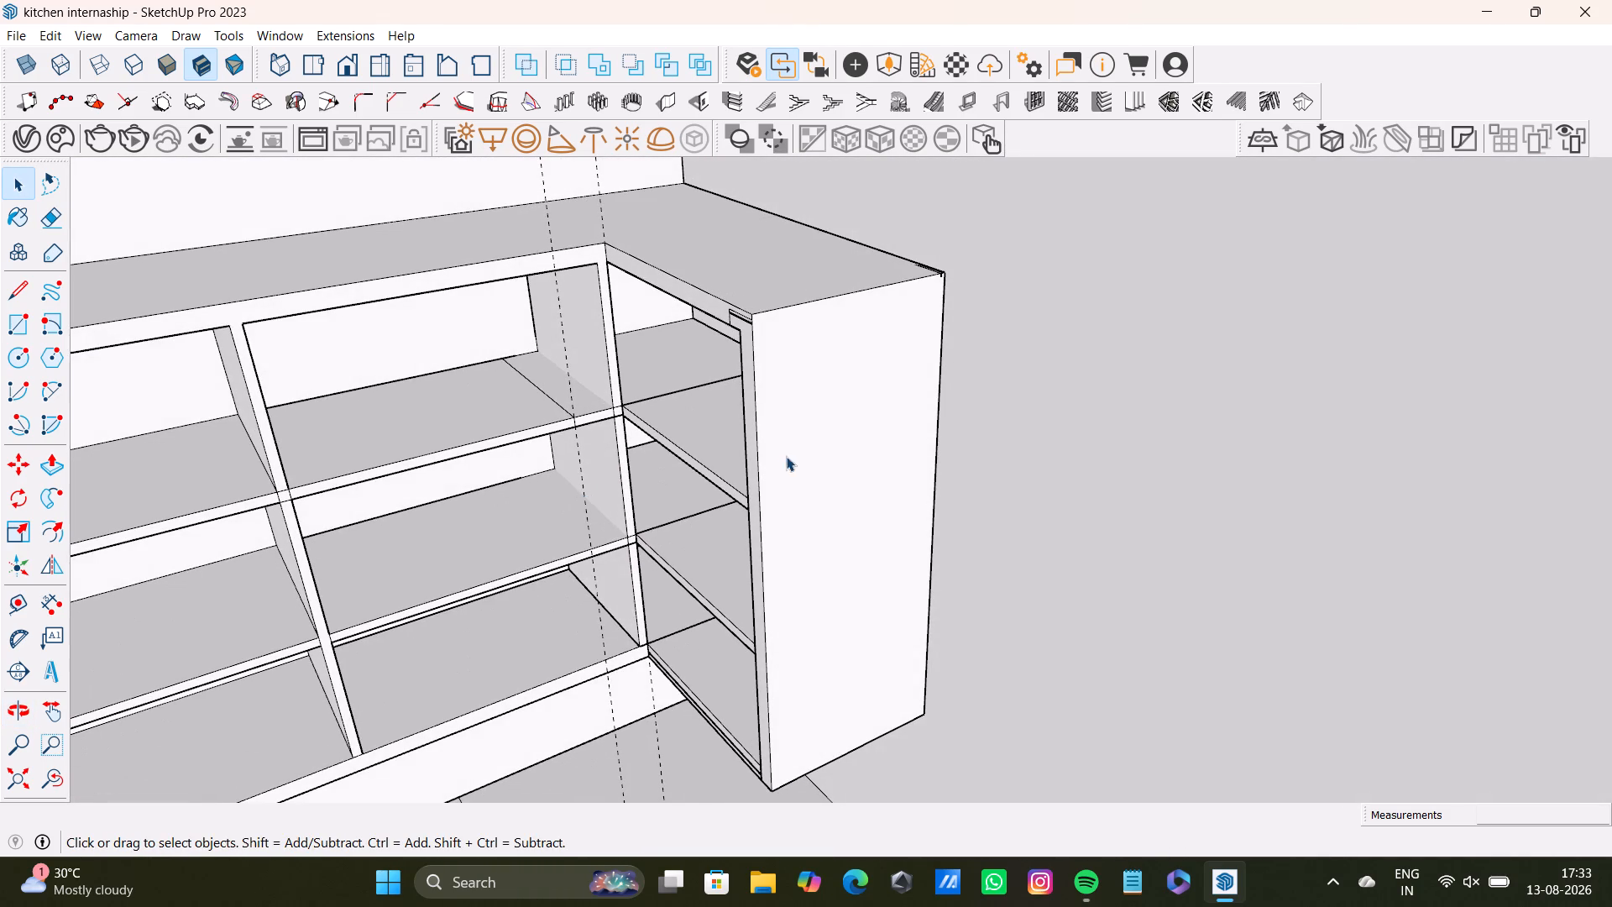
pyautogui.click(819, 454)
pyautogui.press('[')
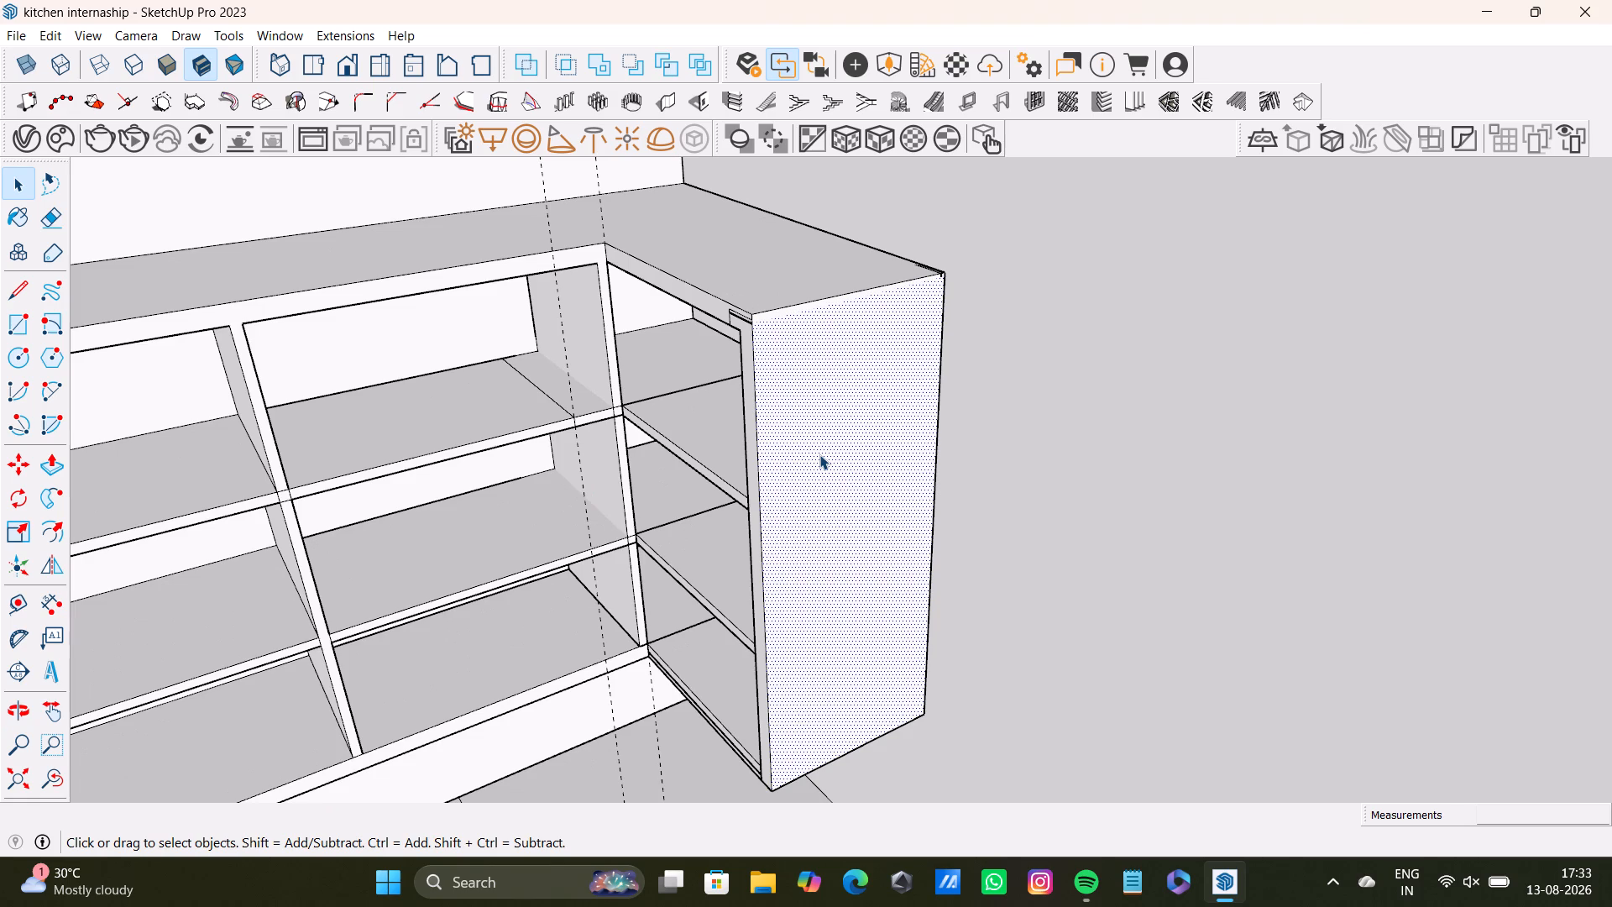
pyautogui.moveTo(819, 454); pyautogui.dragTo(855, 484)
pyautogui.press('p')
pyautogui.moveTo(846, 500); pyautogui.dragTo(951, 569)
# Push/Pull the thickened end panel's inner face outward to thin the panel and widen the corner shelving bay.
pyautogui.middleClick(952, 571)
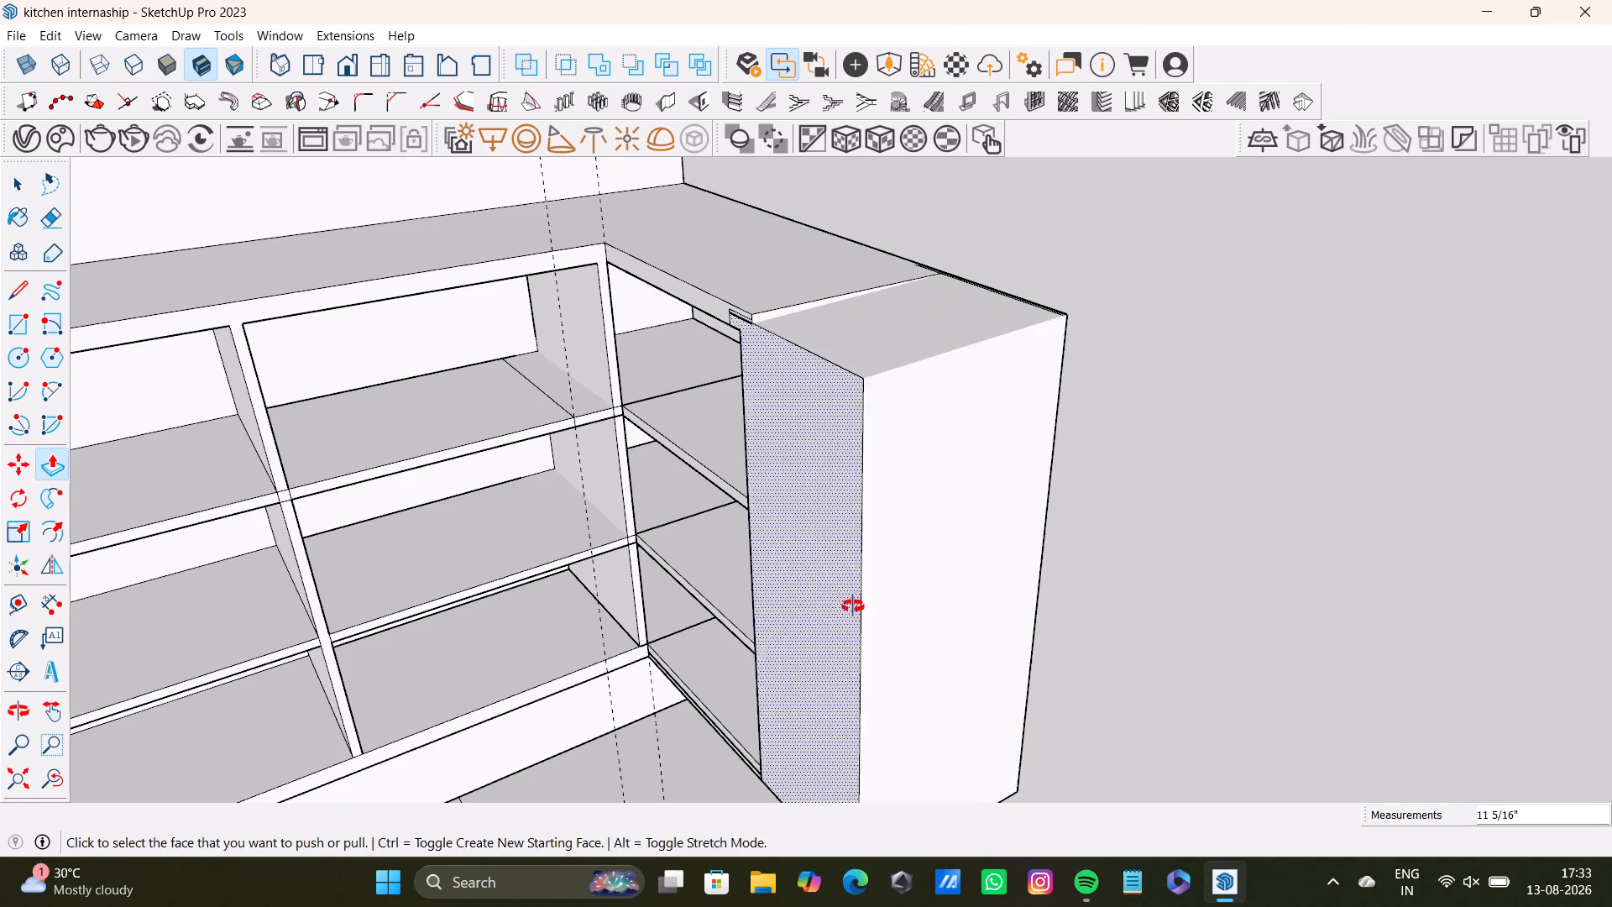
pyautogui.moveTo(853, 606); pyautogui.dragTo(1322, 561, button='middle')
pyautogui.moveTo(992, 380); pyautogui.dragTo(1071, 377)
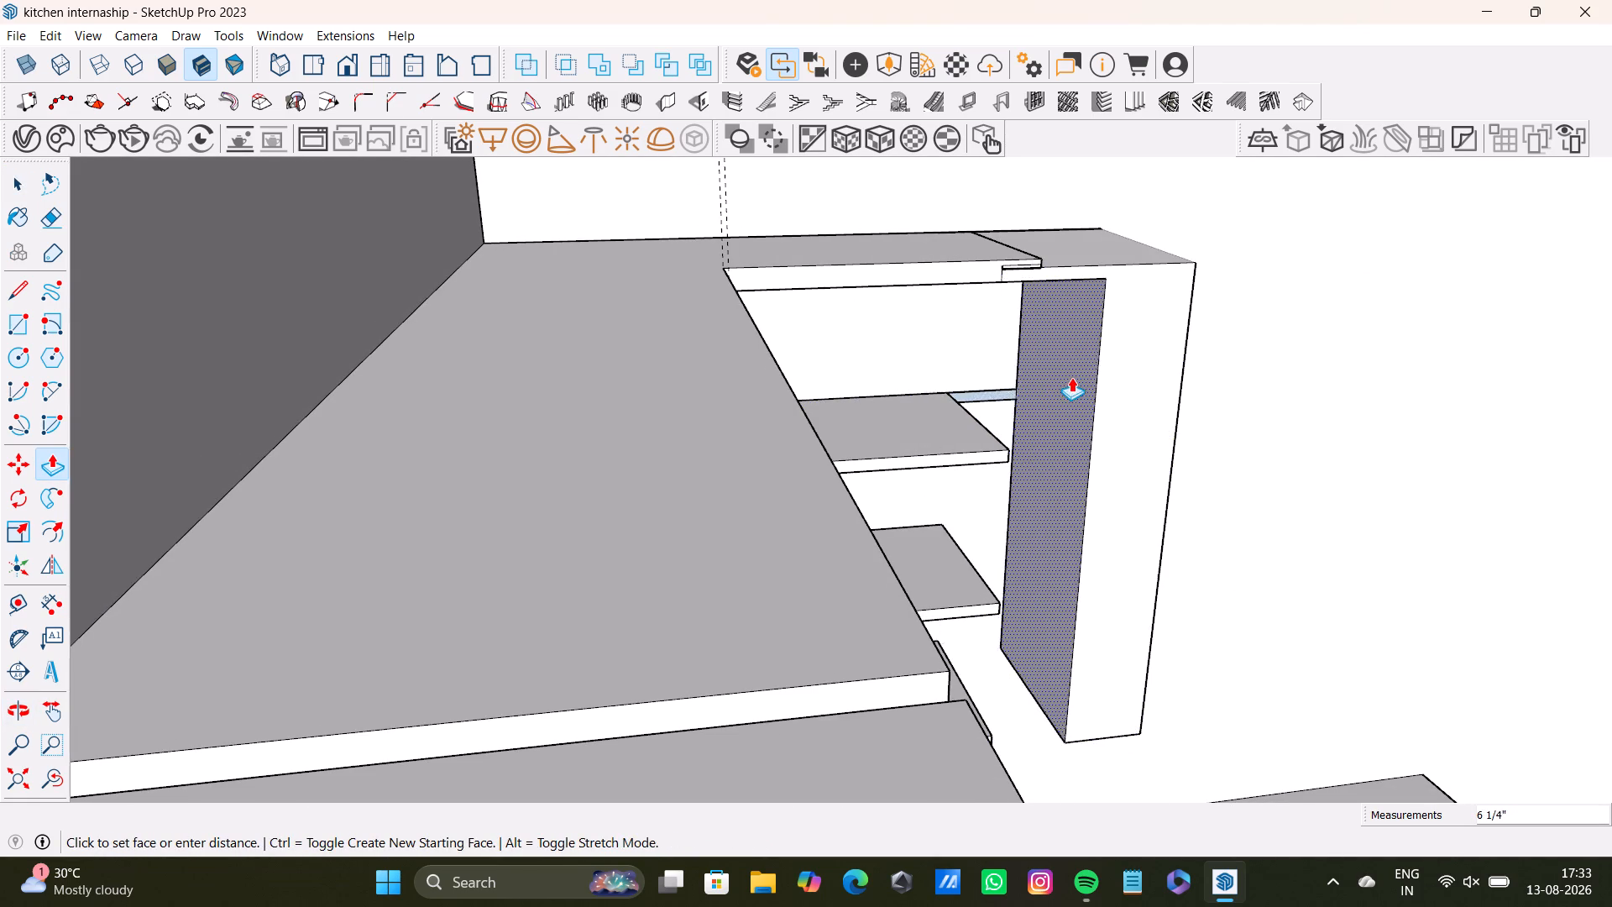
pyautogui.moveTo(1071, 377); pyautogui.dragTo(1133, 382)
# Push/Pull the end face of the uppermost corner shelf outward to the relocated end panel.
pyautogui.moveTo(1138, 435); pyautogui.dragTo(973, 465, button='middle')
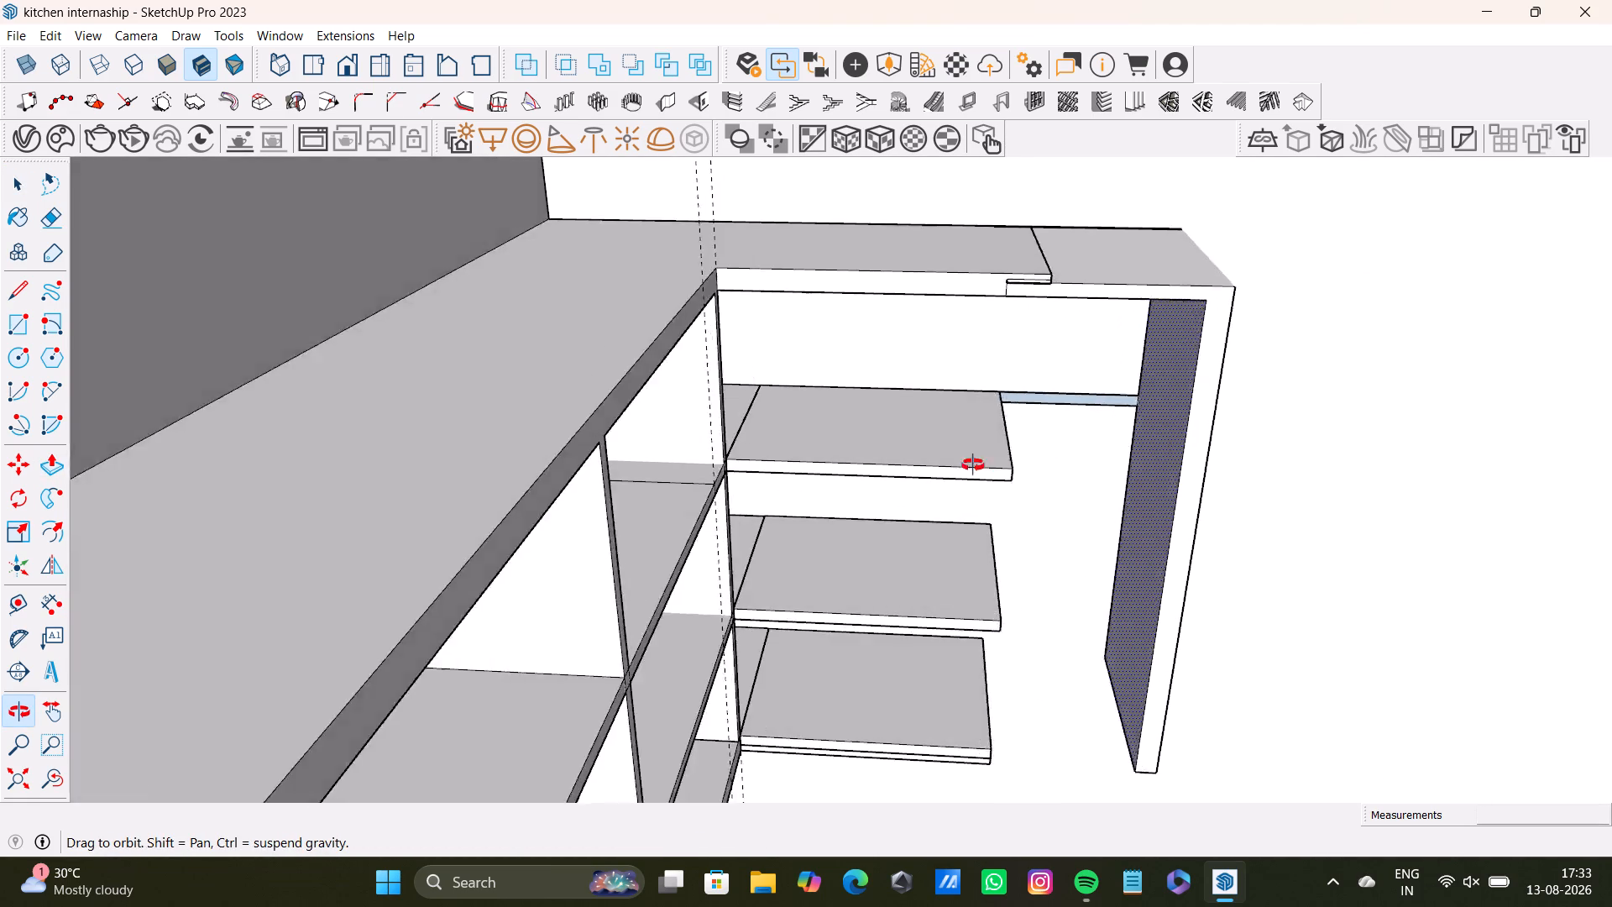
pyautogui.moveTo(973, 465); pyautogui.dragTo(912, 430, button='middle')
pyautogui.scroll(6, 991, 467)
pyautogui.moveTo(1029, 468); pyautogui.dragTo(1253, 506)
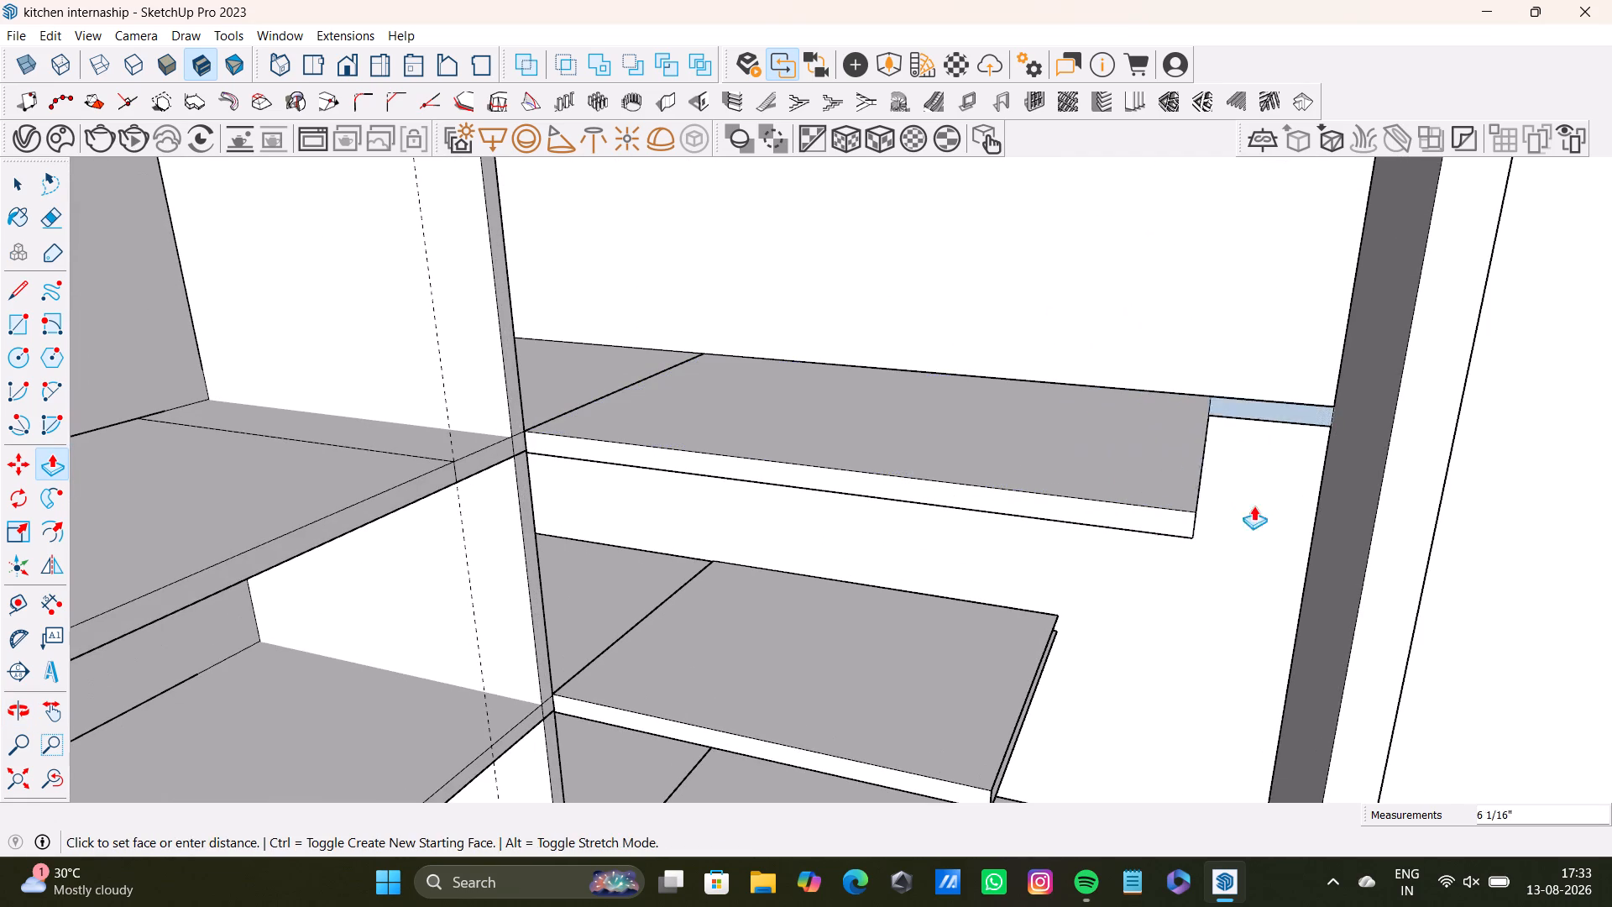
pyautogui.moveTo(1253, 506); pyautogui.dragTo(1379, 518)
# Delete the raised top face of the lowest shelf in the corner bay.
pyautogui.scroll(3, 1156, 618)
pyautogui.moveTo(1155, 618); pyautogui.dragTo(1099, 411, button='middle')
pyautogui.scroll(1, 1051, 491)
pyautogui.moveTo(1051, 491); pyautogui.dragTo(924, 448, button='middle')
pyautogui.press('space')
pyautogui.scroll(2, 827, 567)
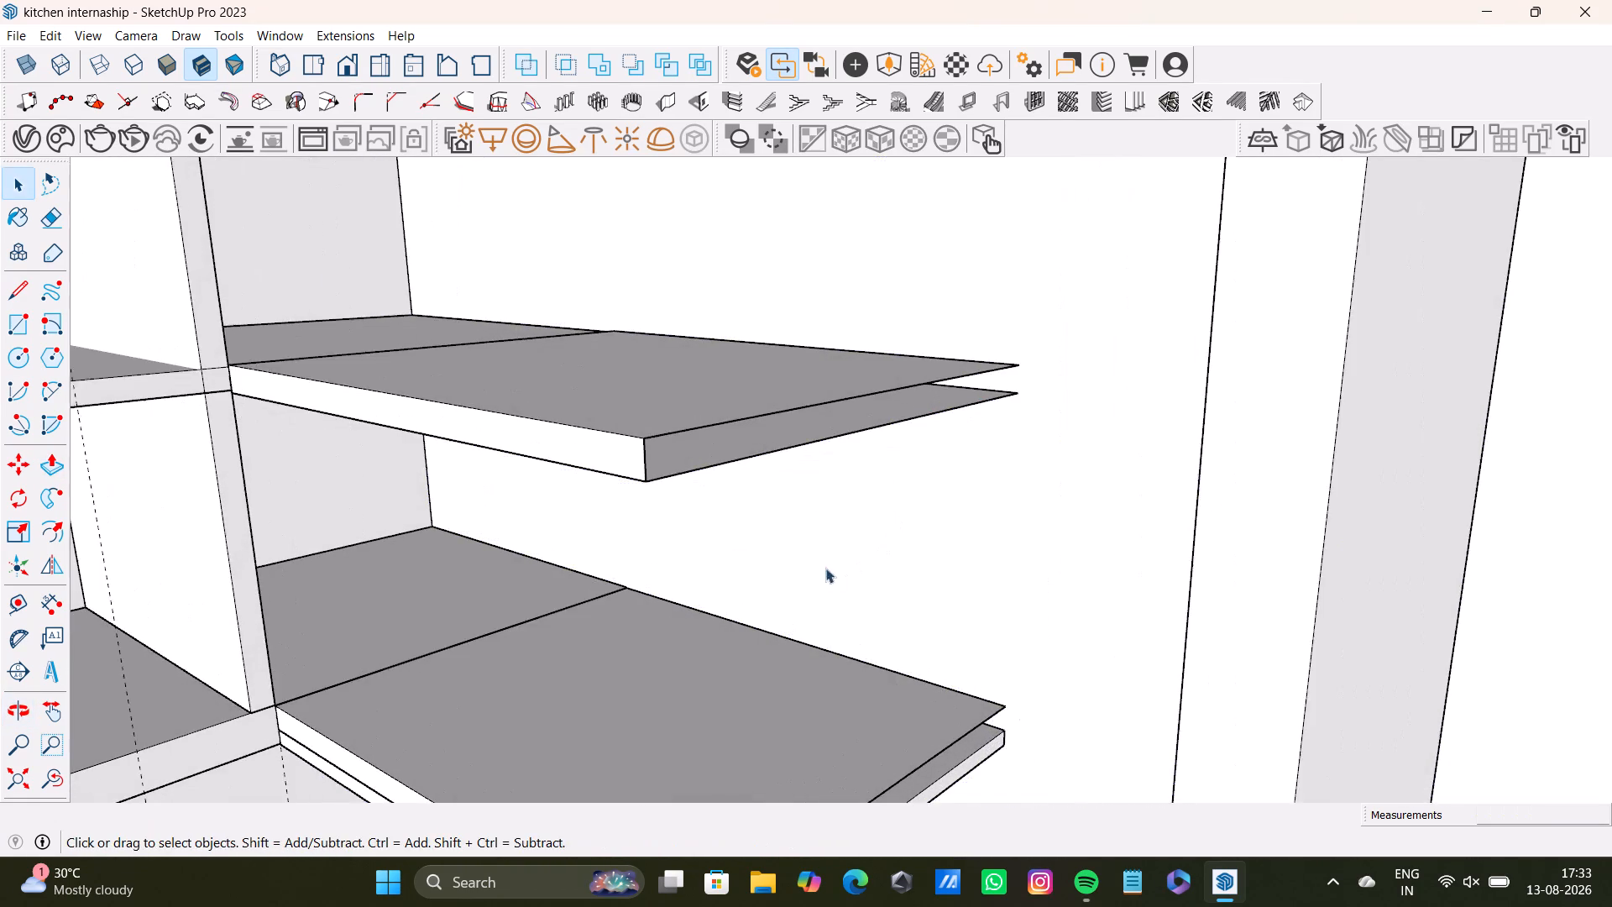
pyautogui.moveTo(853, 597); pyautogui.dragTo(864, 386, button='middle')
pyautogui.scroll(2, 886, 570)
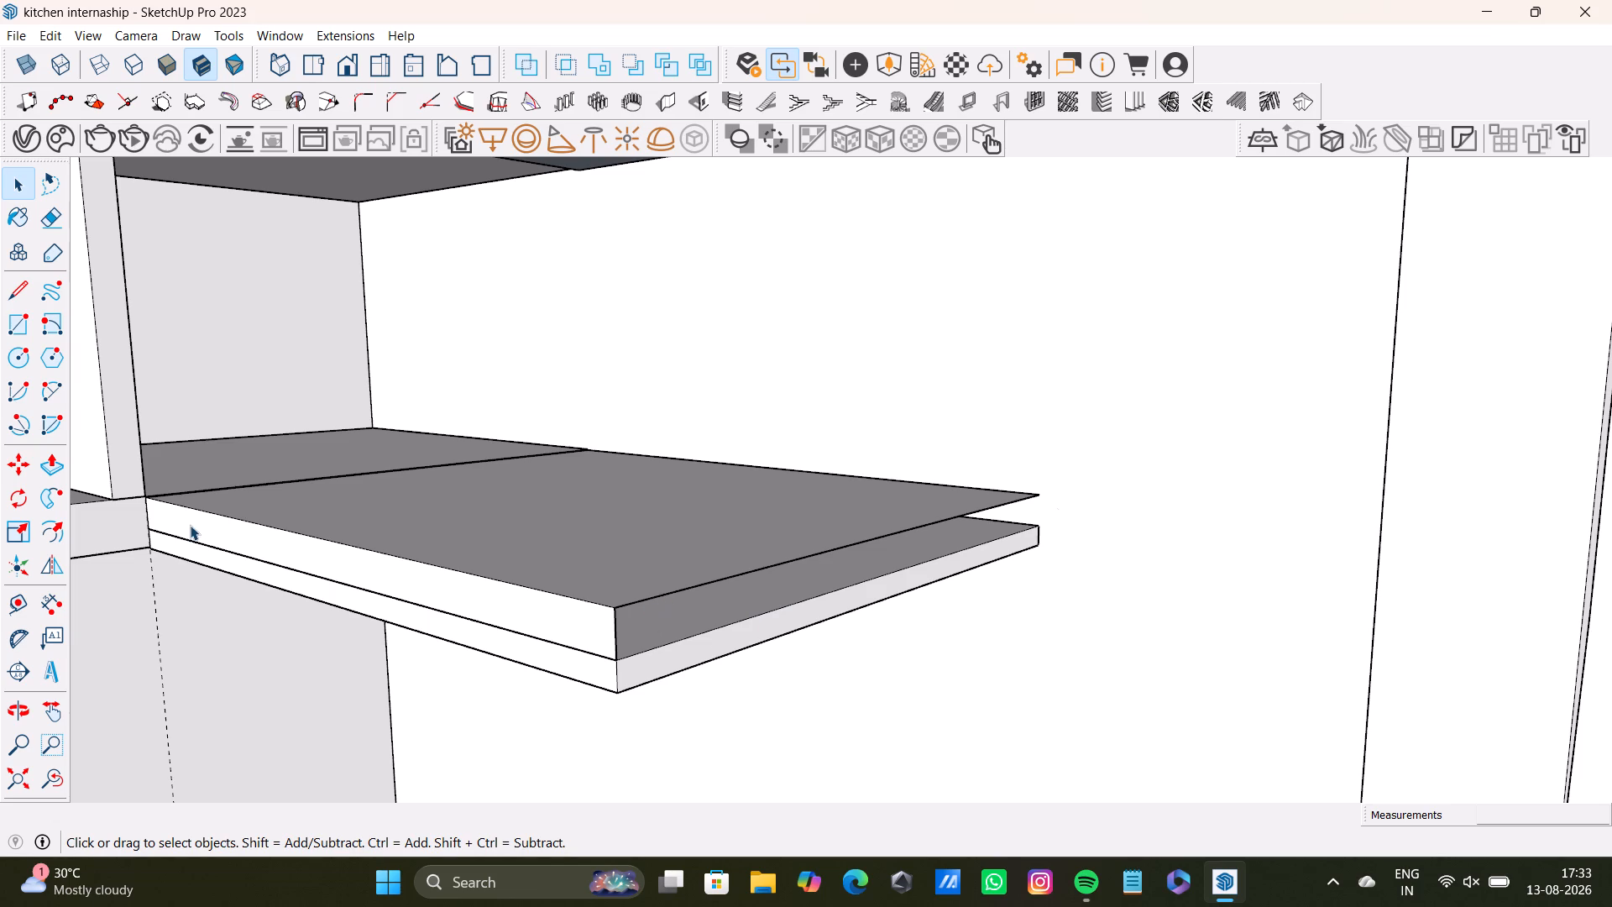
pyautogui.click(282, 525)
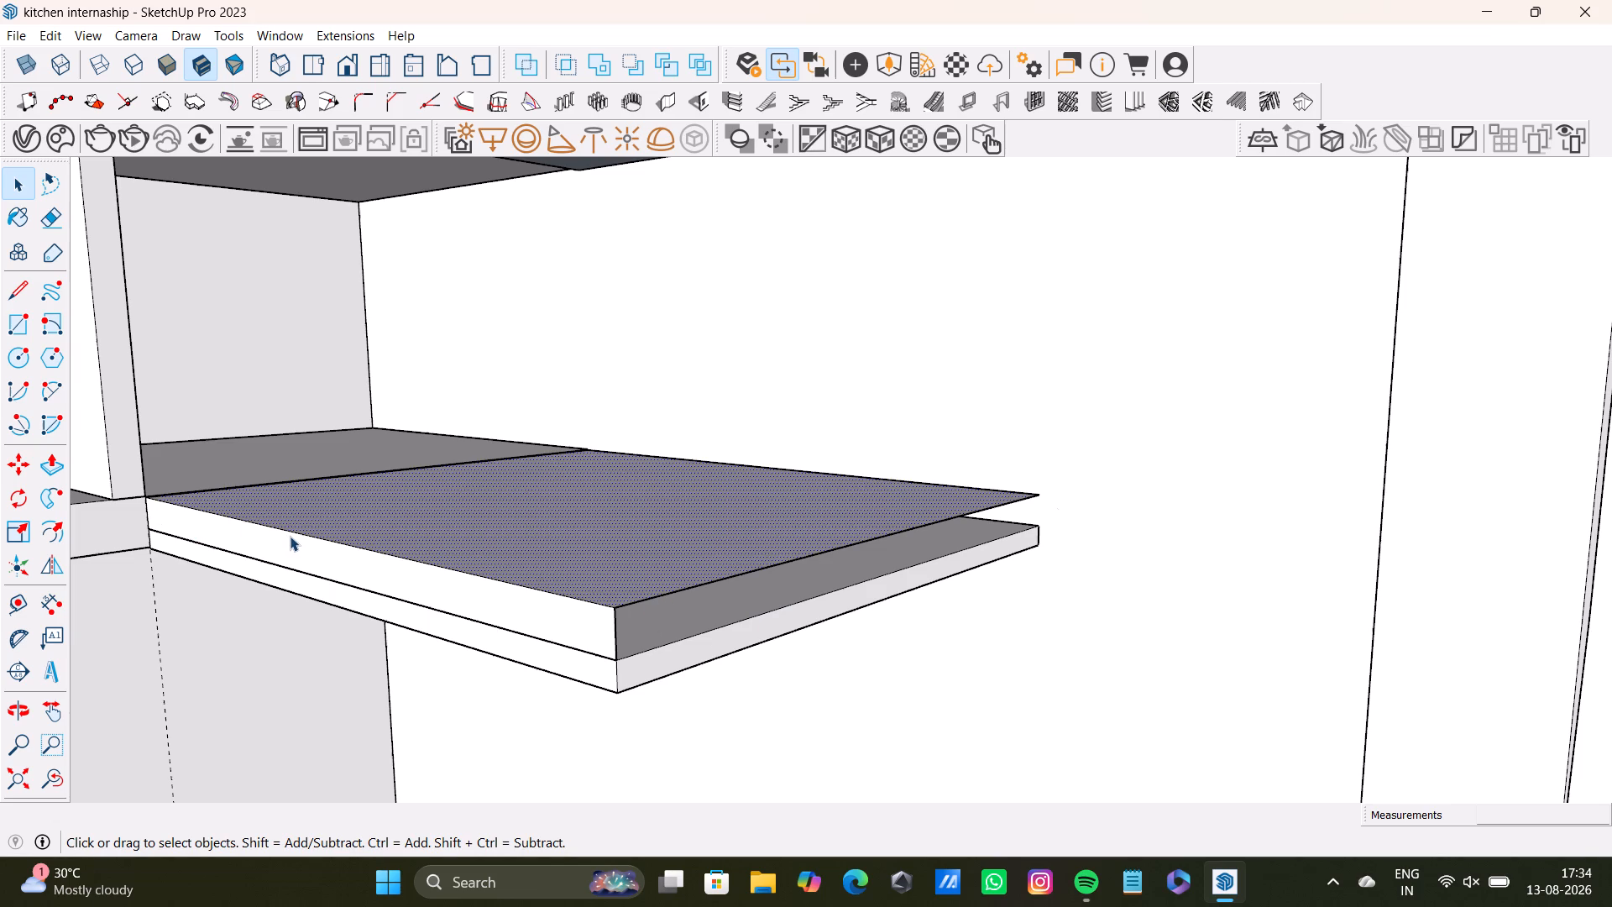
pyautogui.press('Delete')
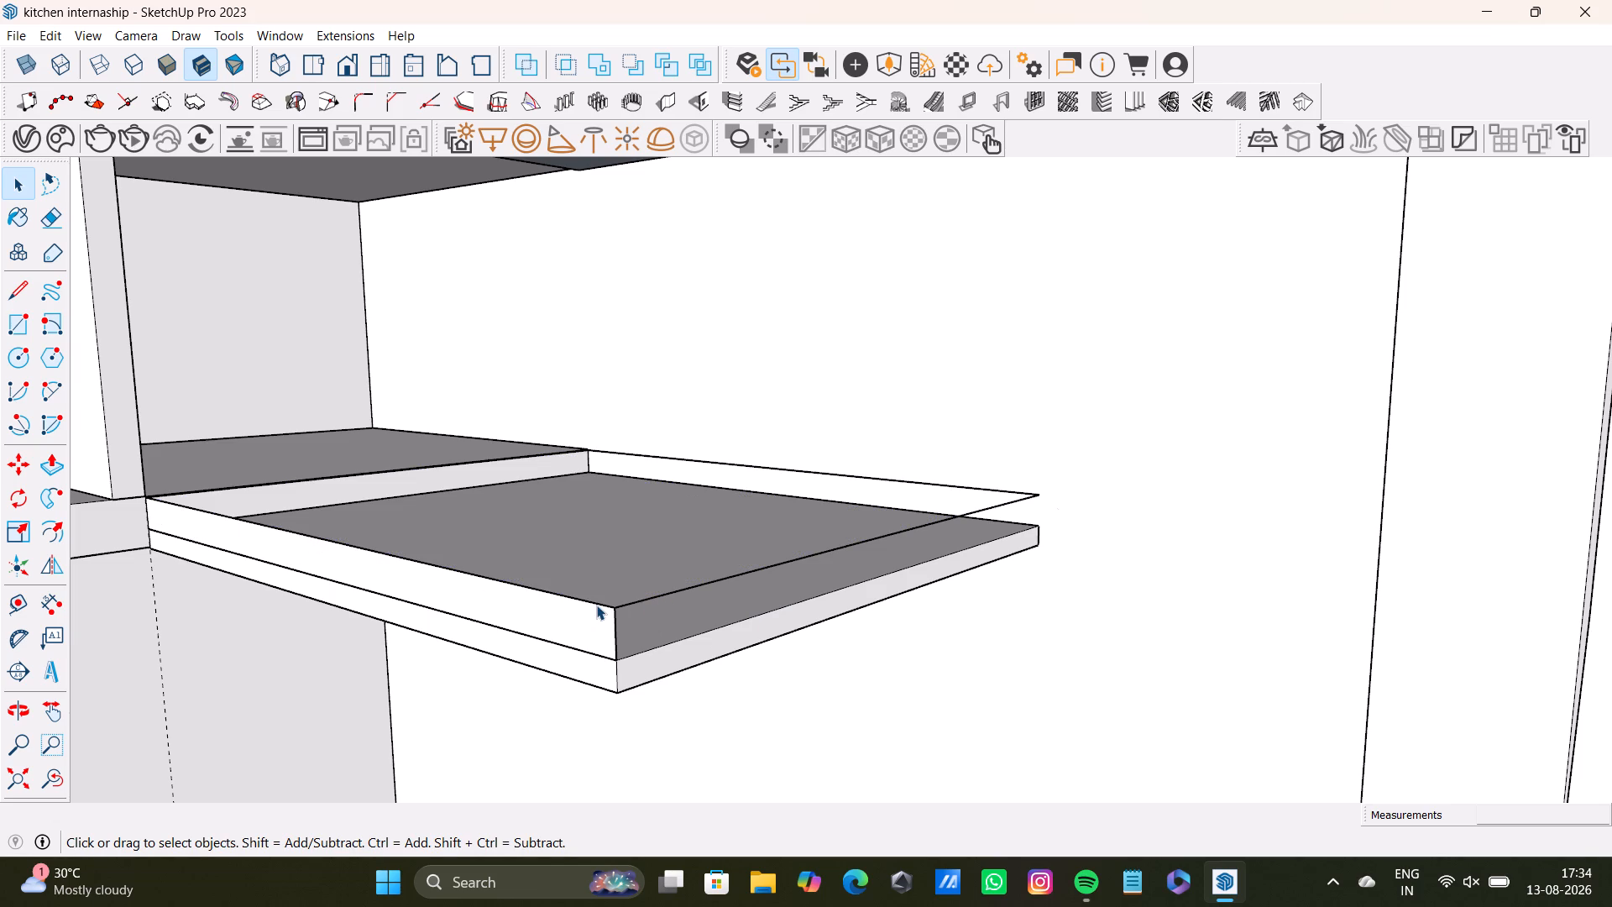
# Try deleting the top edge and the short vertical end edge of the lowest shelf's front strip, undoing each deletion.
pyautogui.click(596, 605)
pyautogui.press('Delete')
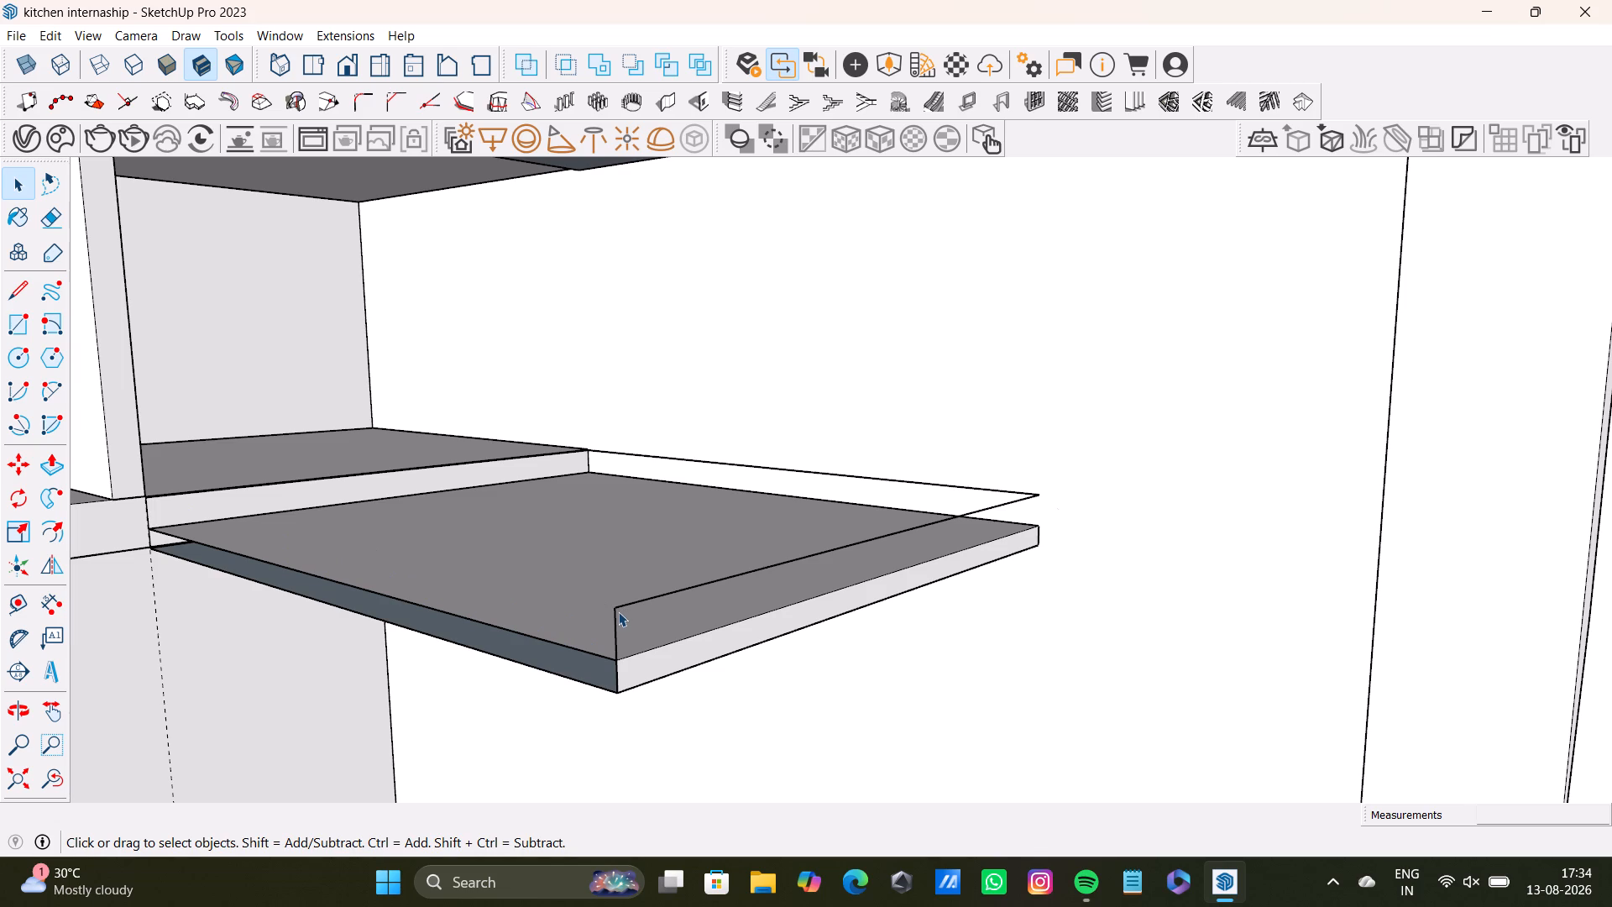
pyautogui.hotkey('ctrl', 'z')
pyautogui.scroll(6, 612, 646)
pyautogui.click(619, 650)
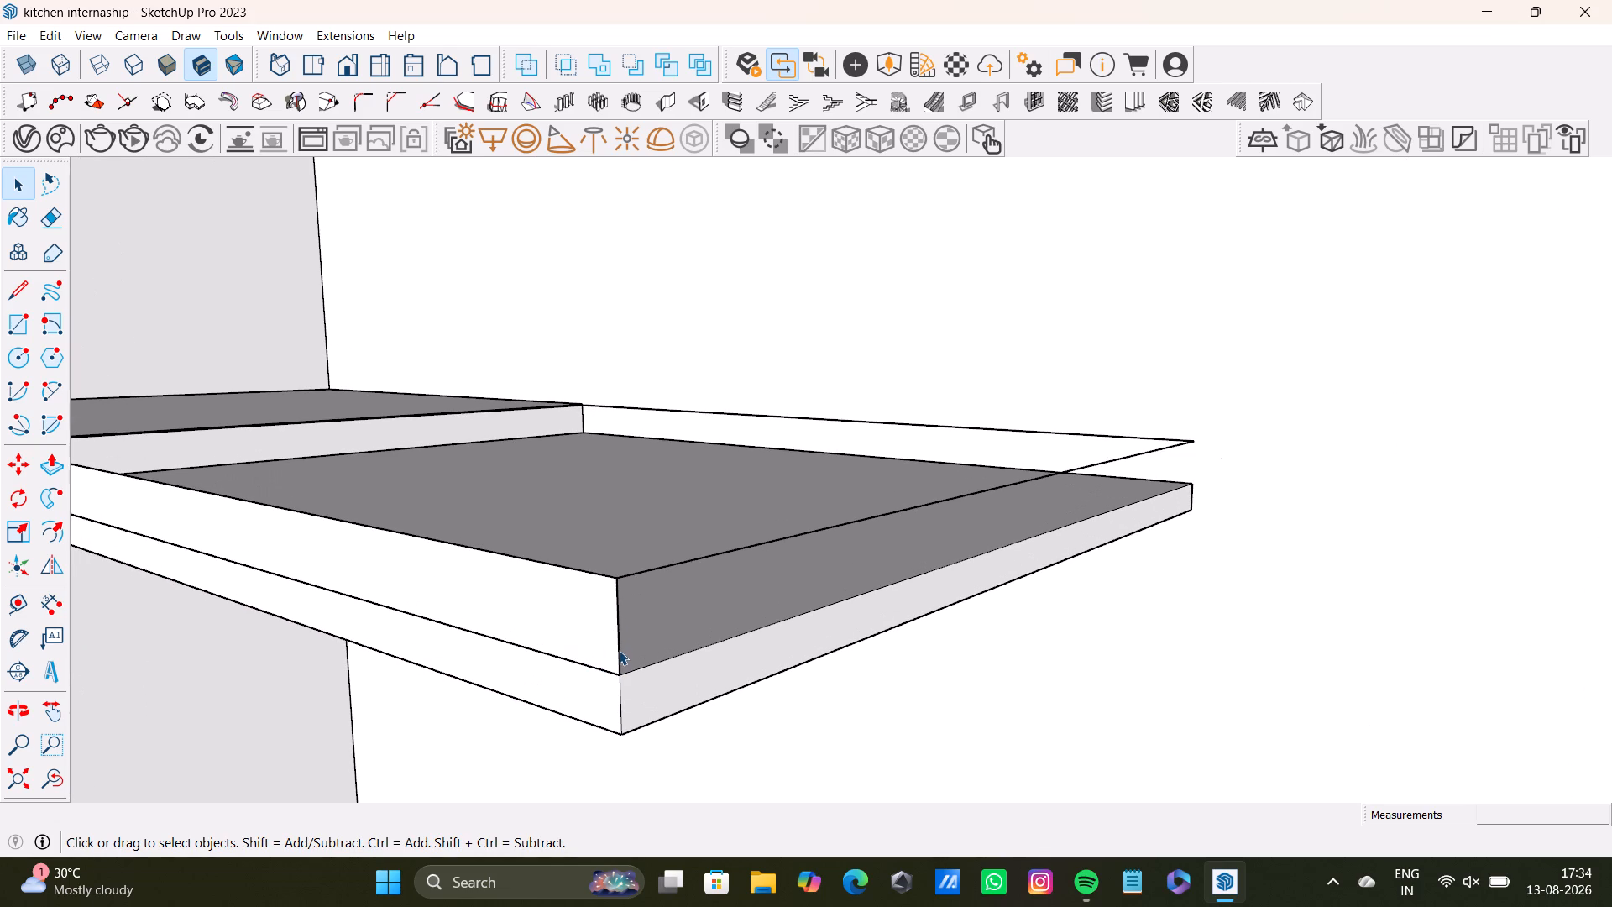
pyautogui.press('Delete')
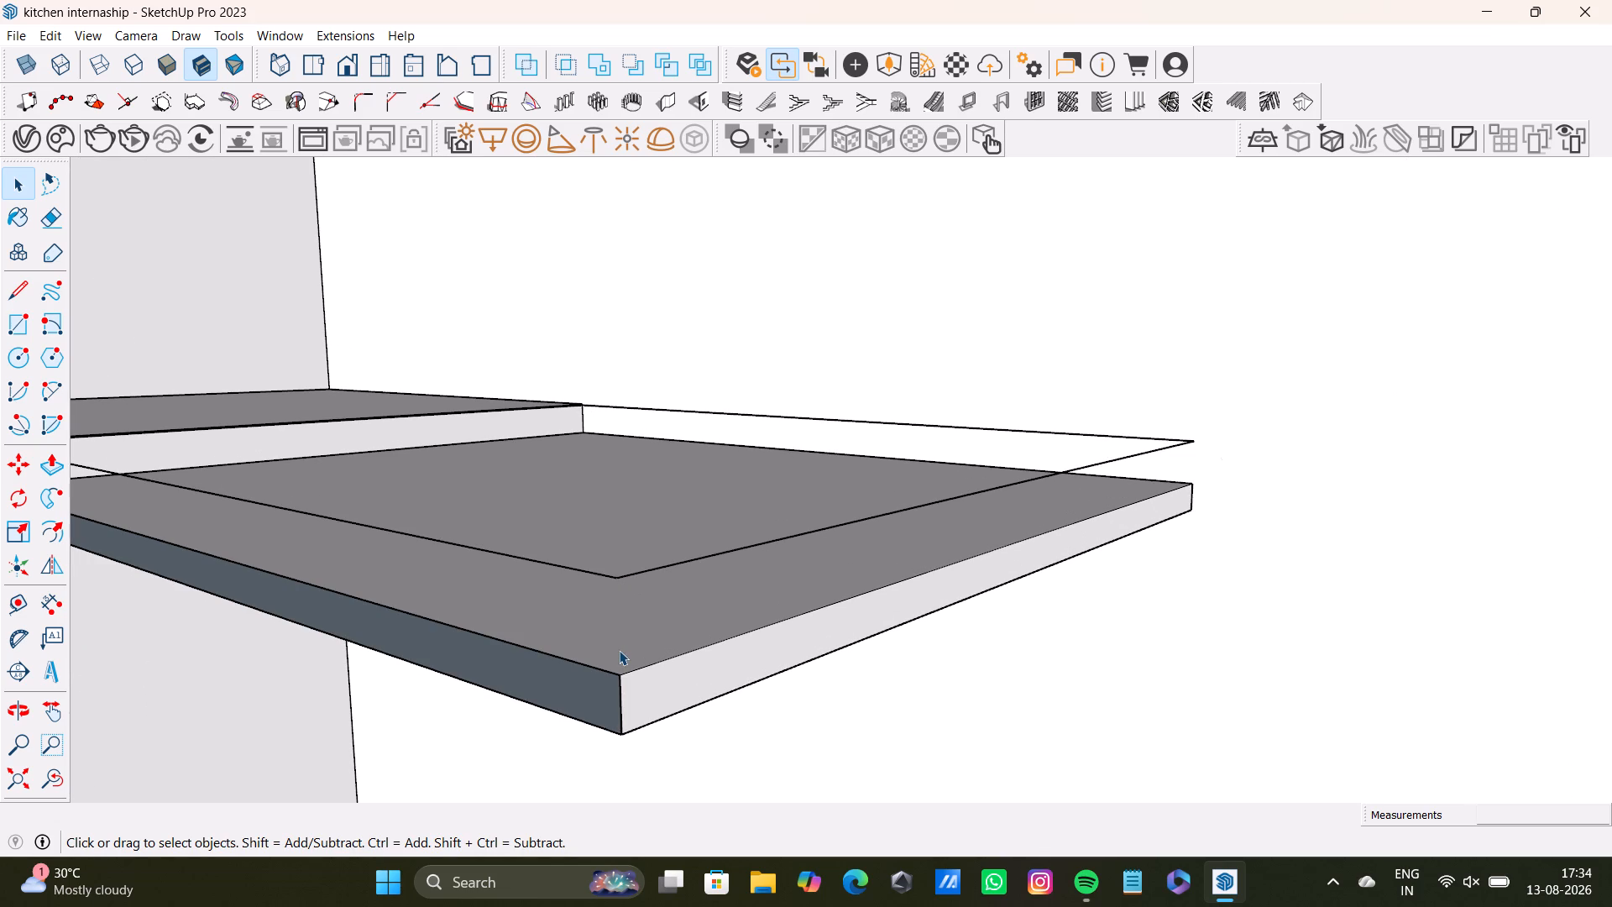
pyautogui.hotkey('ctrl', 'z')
# Delete the loose edges left above the lowest corner shelf, at its free end and along the wall.
pyautogui.scroll(-3, 617, 439)
pyautogui.moveTo(618, 476); pyautogui.dragTo(640, 676, button='middle')
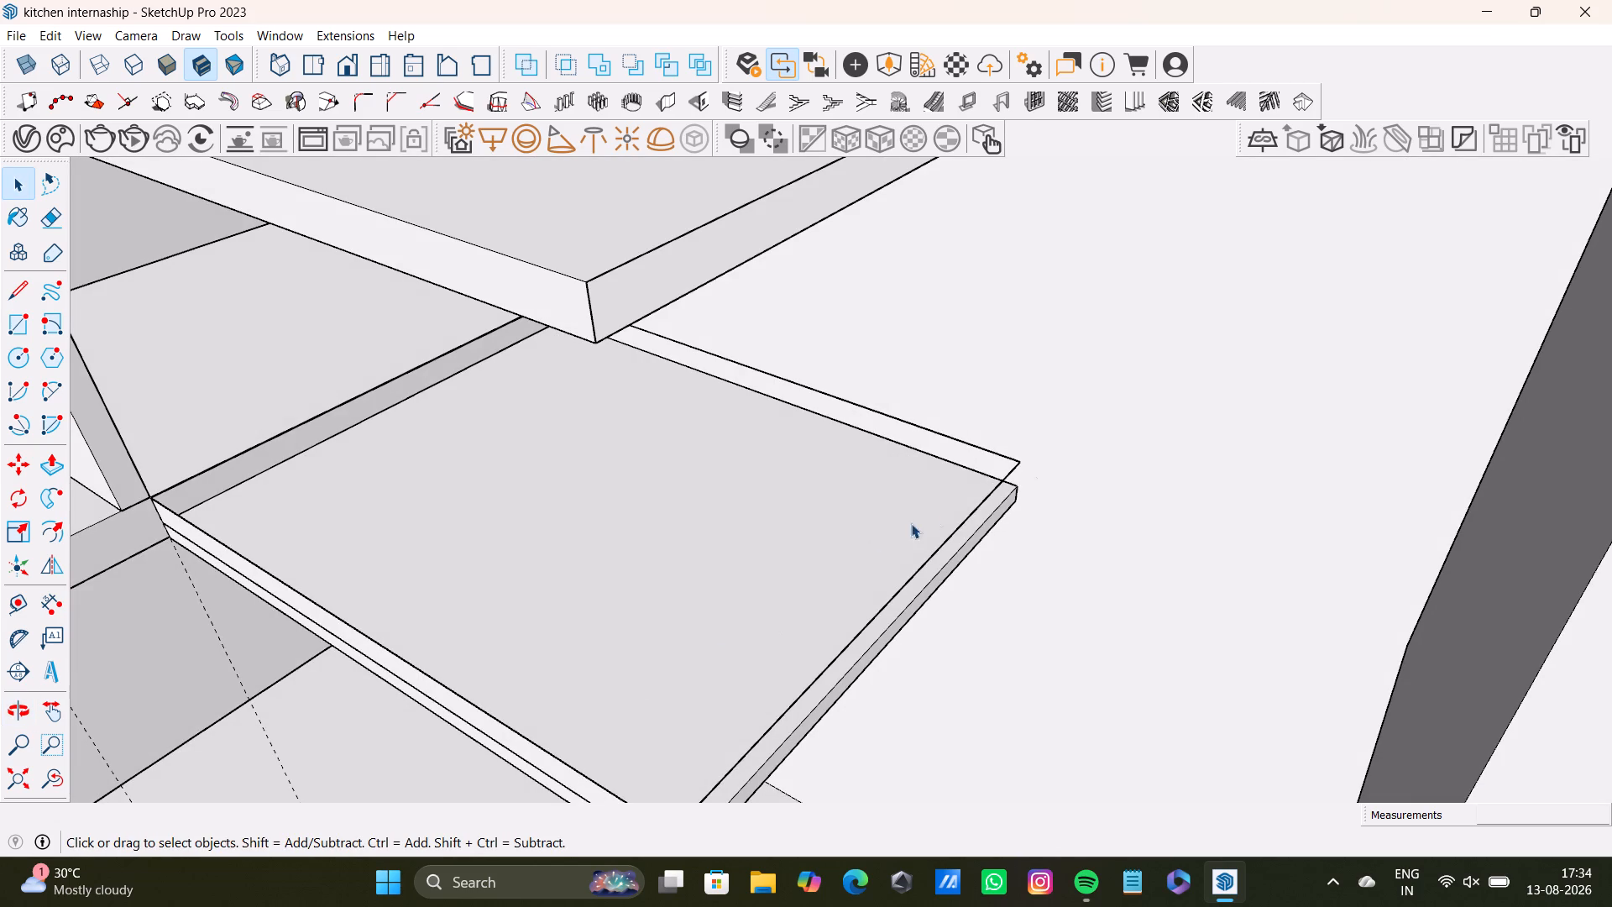
pyautogui.click(1012, 464)
pyautogui.click(1013, 470)
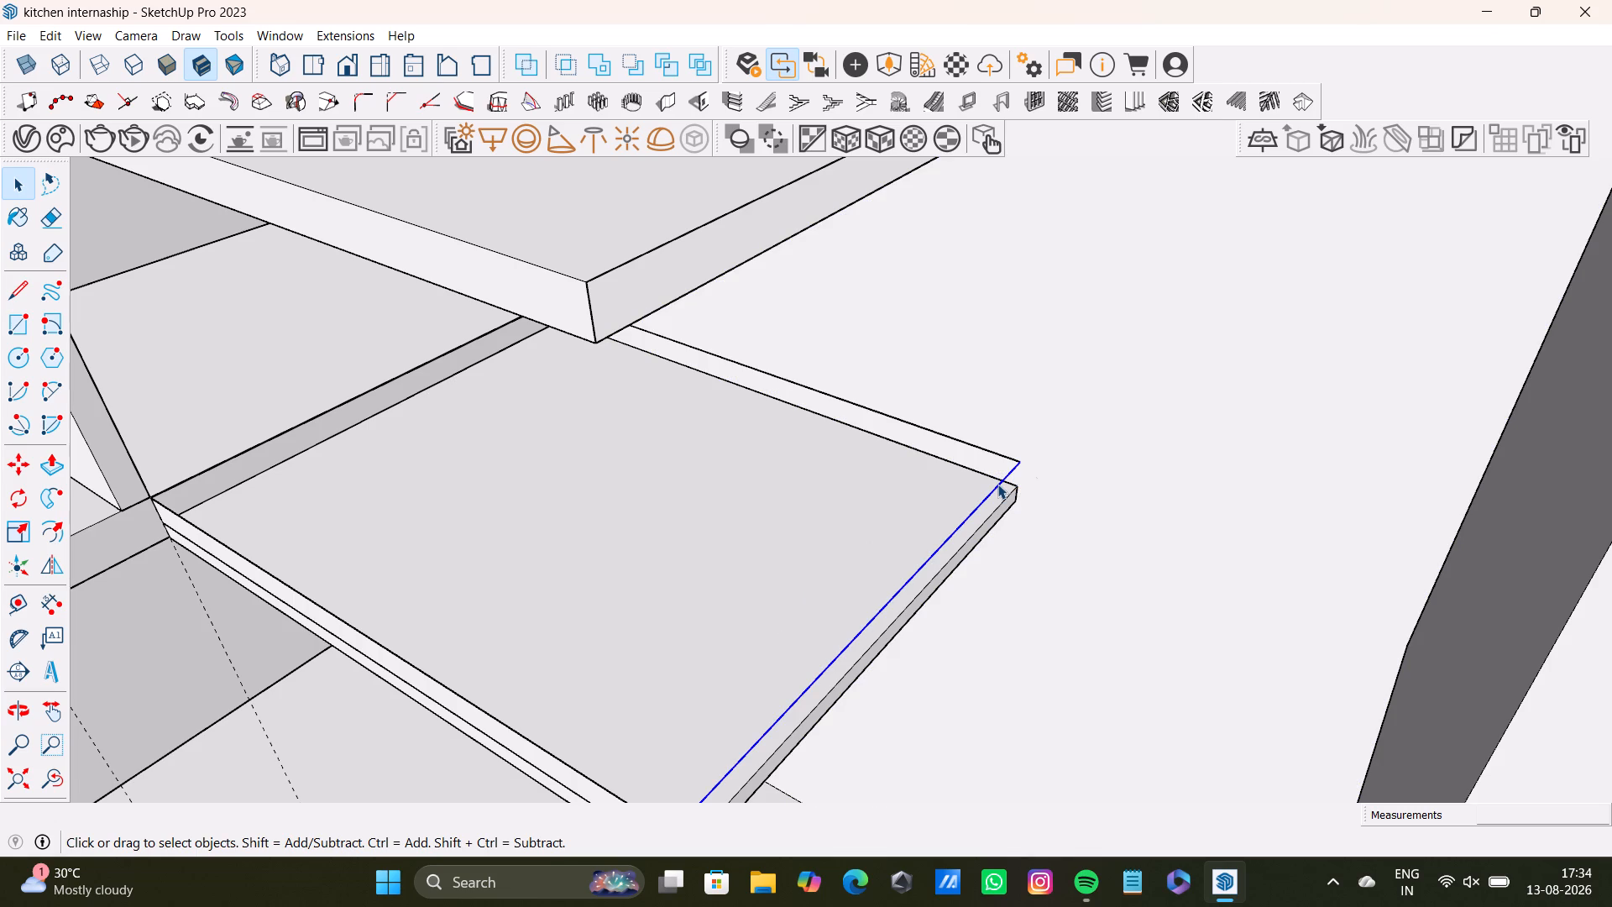
pyautogui.press('Delete')
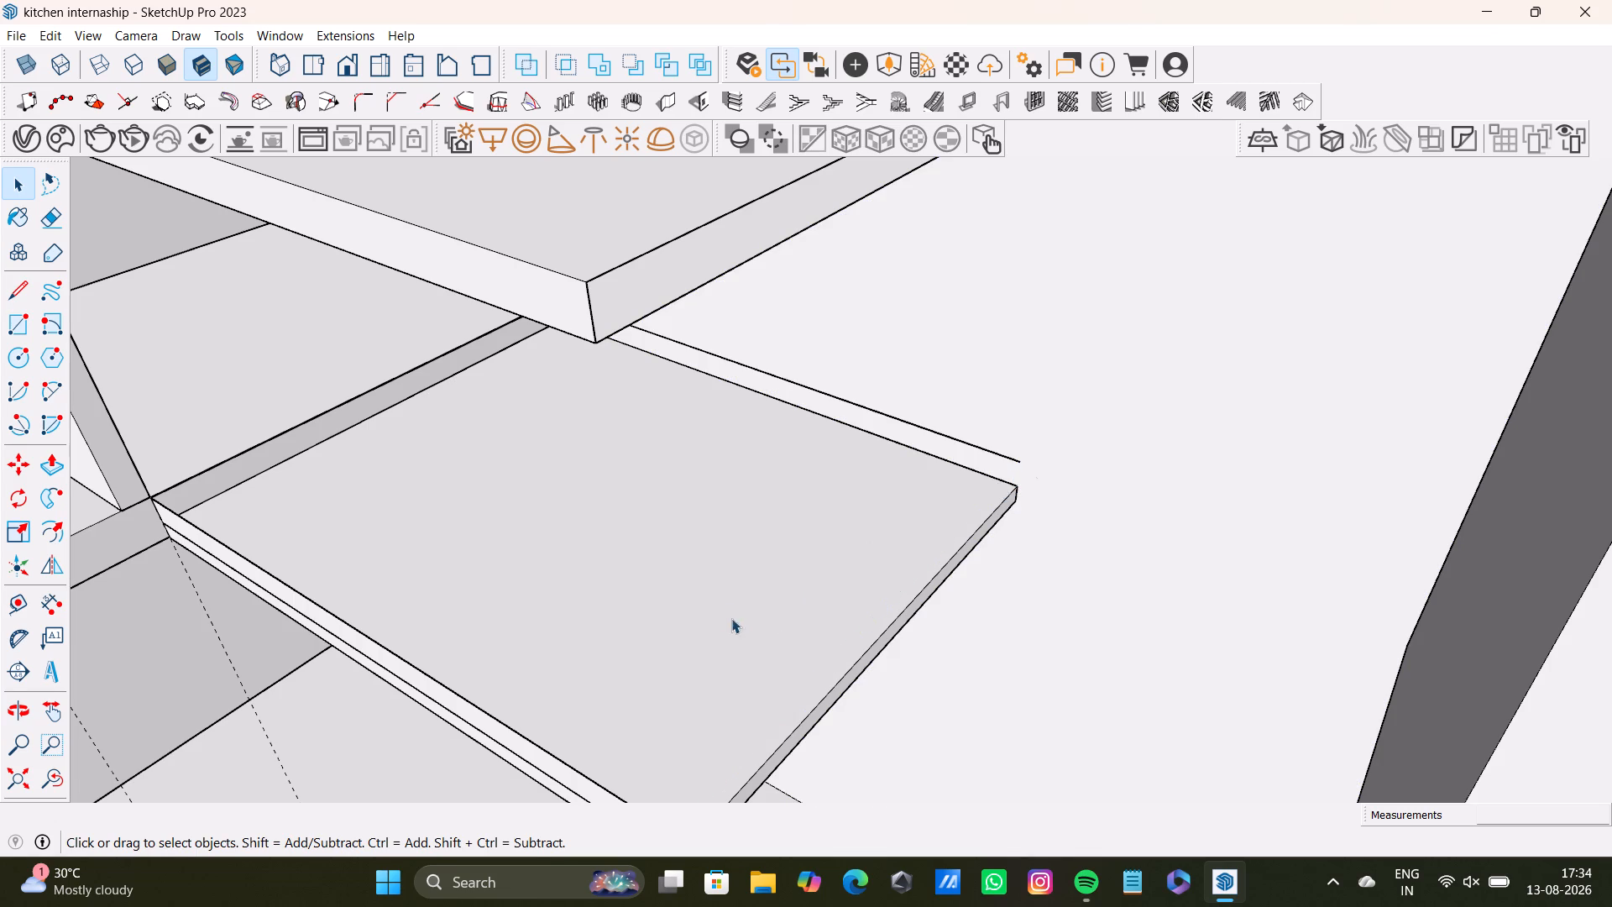
pyautogui.moveTo(731, 618); pyautogui.dragTo(366, 610, button='middle')
pyautogui.moveTo(378, 606); pyautogui.dragTo(630, 579, button='middle')
pyautogui.click(38, 787)
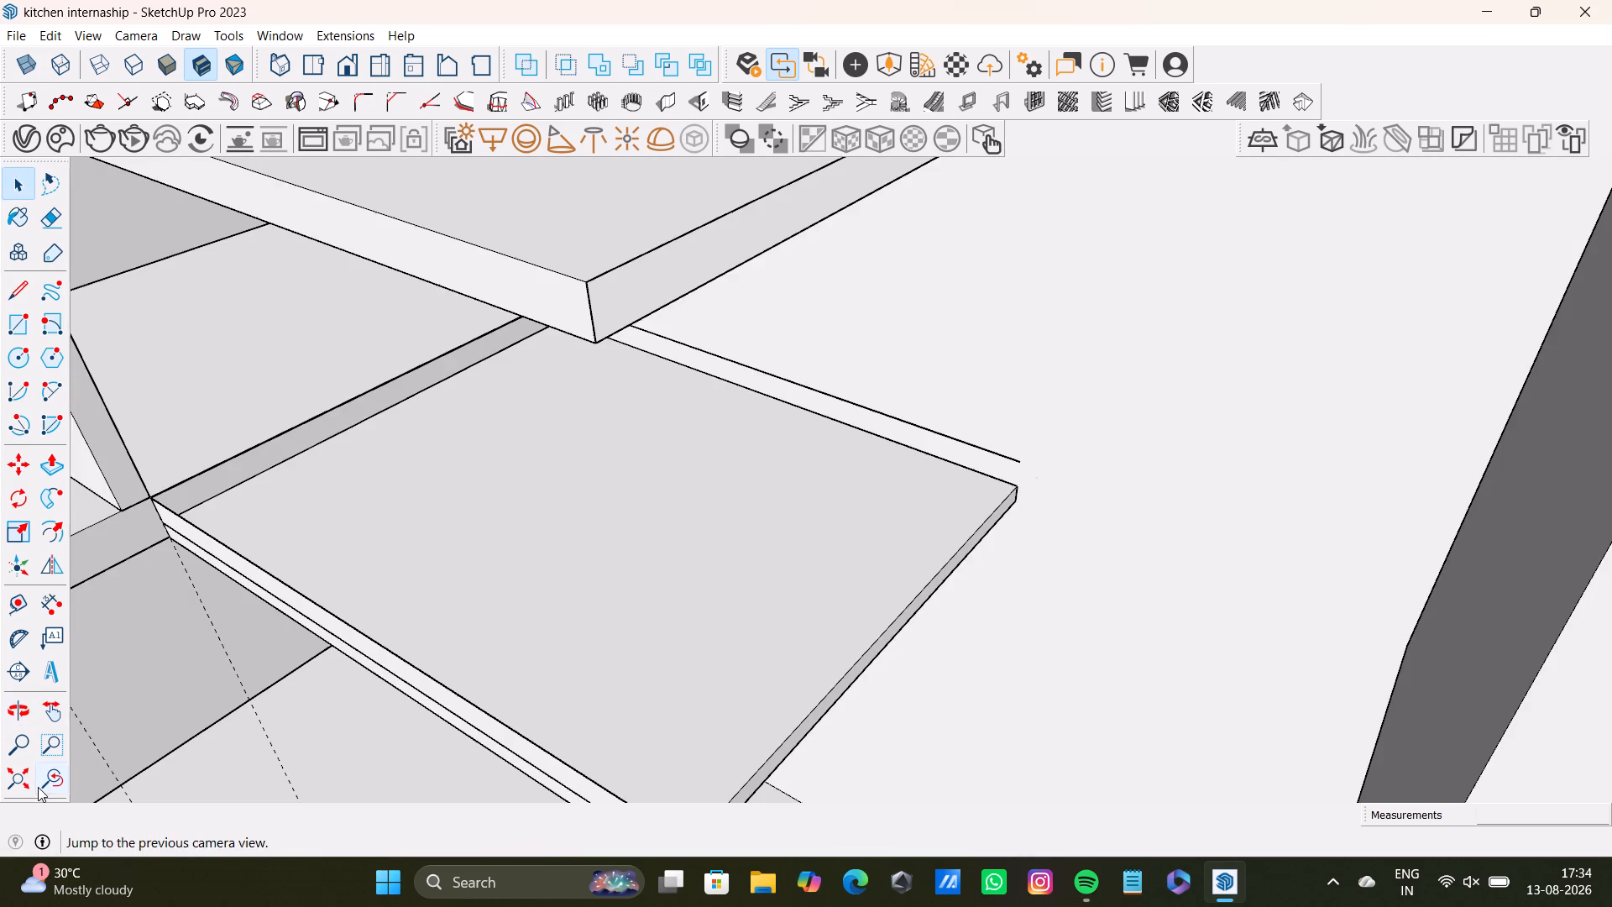
pyautogui.scroll(2, 443, 626)
pyautogui.click(1031, 396)
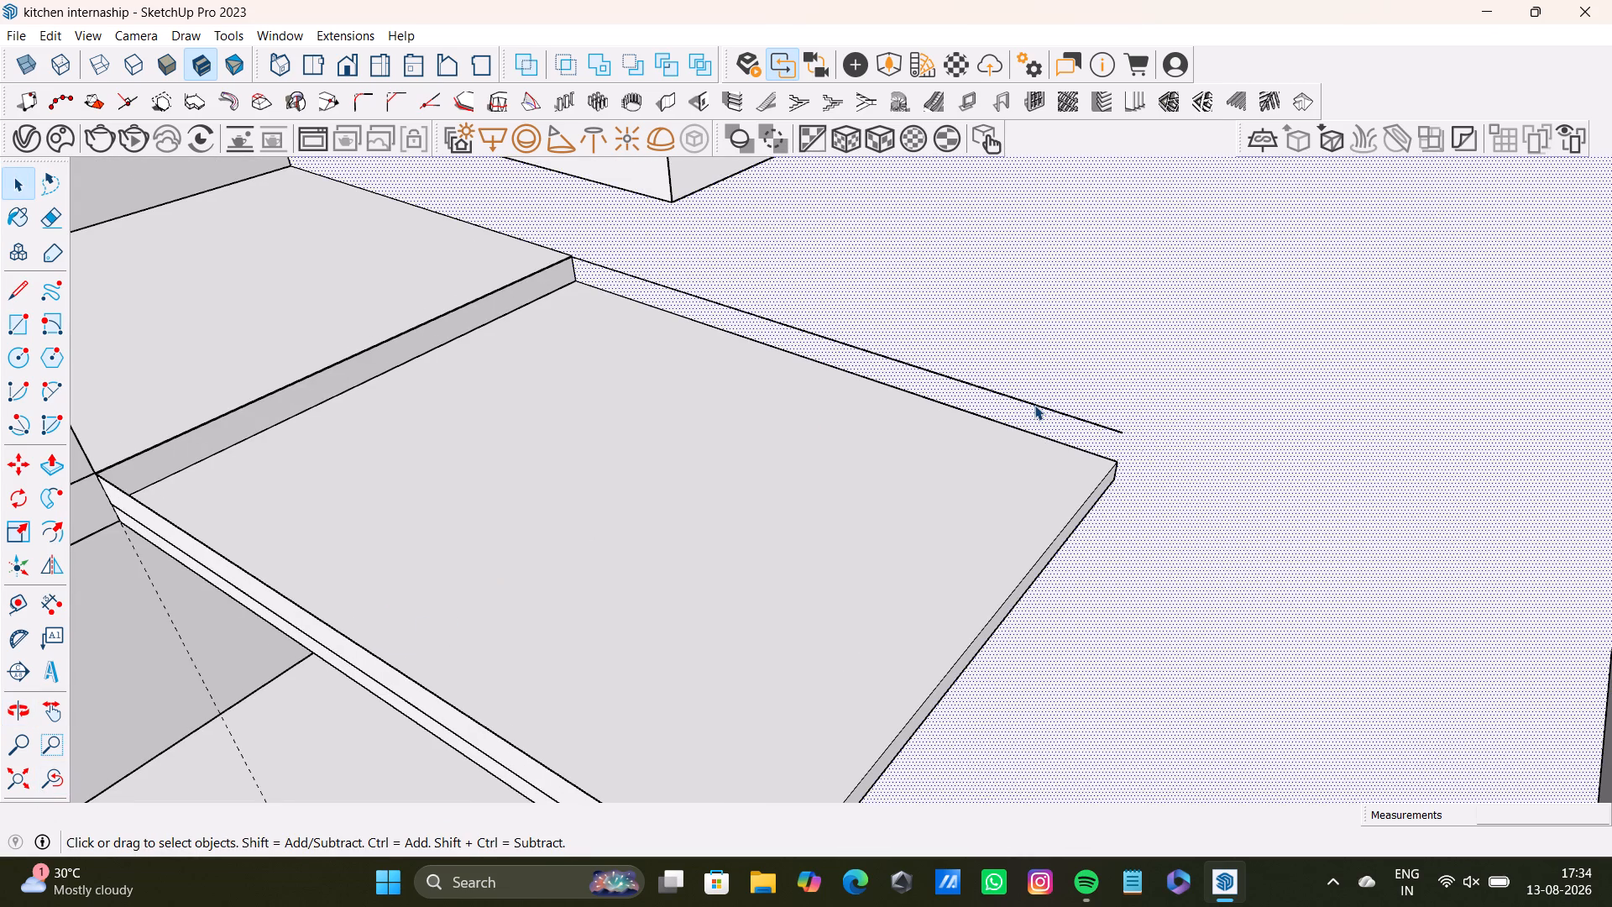
pyautogui.click(1034, 405)
pyautogui.press('Delete')
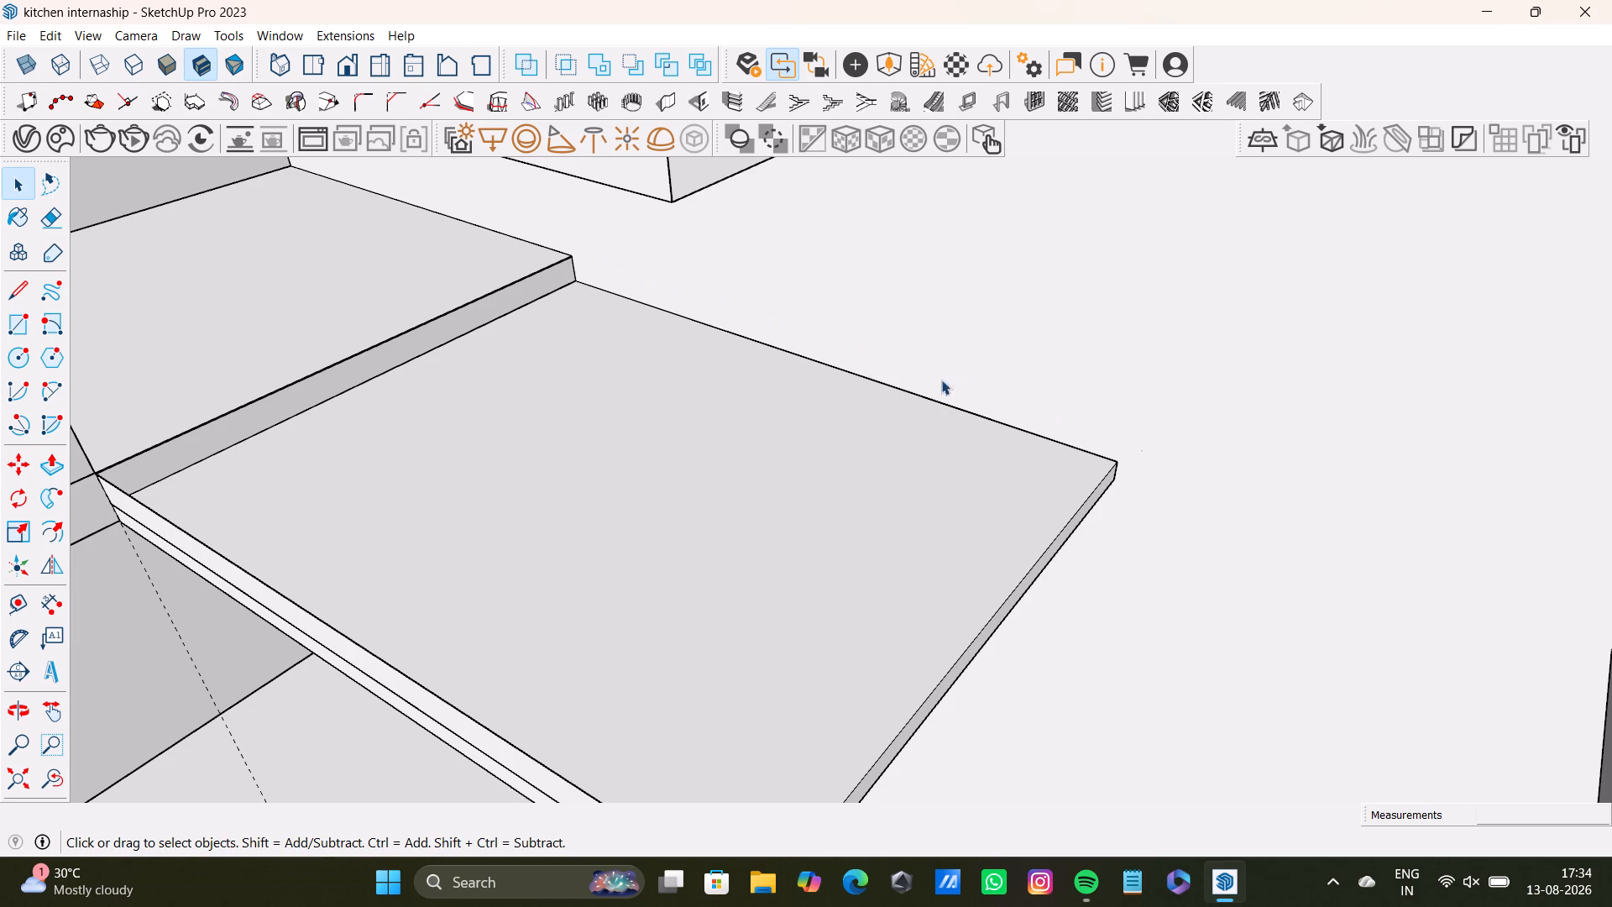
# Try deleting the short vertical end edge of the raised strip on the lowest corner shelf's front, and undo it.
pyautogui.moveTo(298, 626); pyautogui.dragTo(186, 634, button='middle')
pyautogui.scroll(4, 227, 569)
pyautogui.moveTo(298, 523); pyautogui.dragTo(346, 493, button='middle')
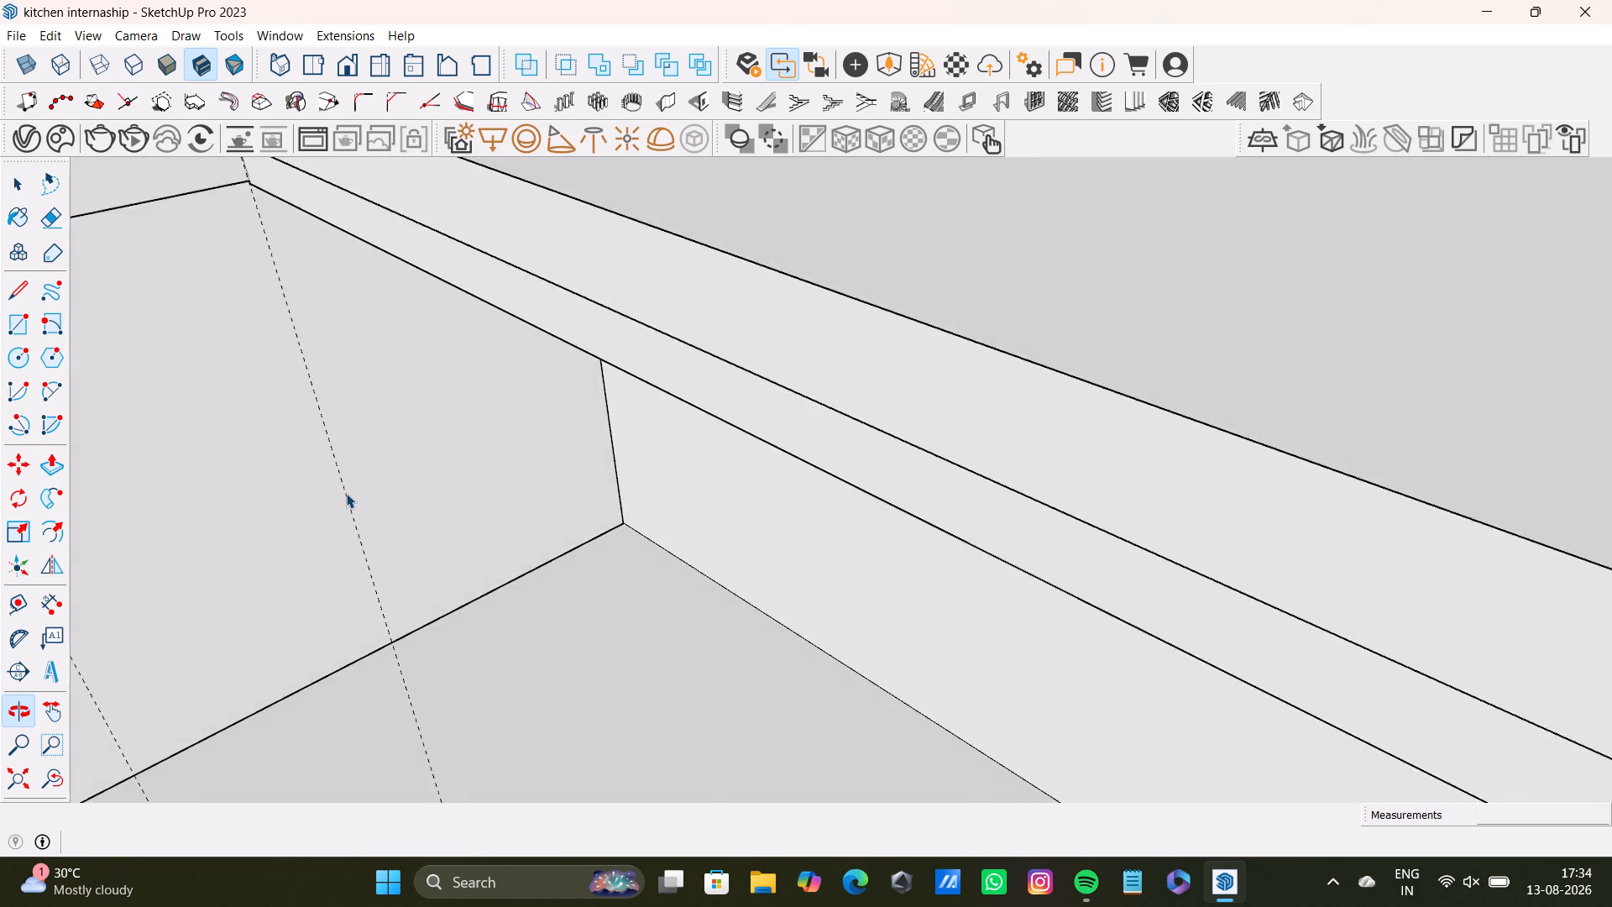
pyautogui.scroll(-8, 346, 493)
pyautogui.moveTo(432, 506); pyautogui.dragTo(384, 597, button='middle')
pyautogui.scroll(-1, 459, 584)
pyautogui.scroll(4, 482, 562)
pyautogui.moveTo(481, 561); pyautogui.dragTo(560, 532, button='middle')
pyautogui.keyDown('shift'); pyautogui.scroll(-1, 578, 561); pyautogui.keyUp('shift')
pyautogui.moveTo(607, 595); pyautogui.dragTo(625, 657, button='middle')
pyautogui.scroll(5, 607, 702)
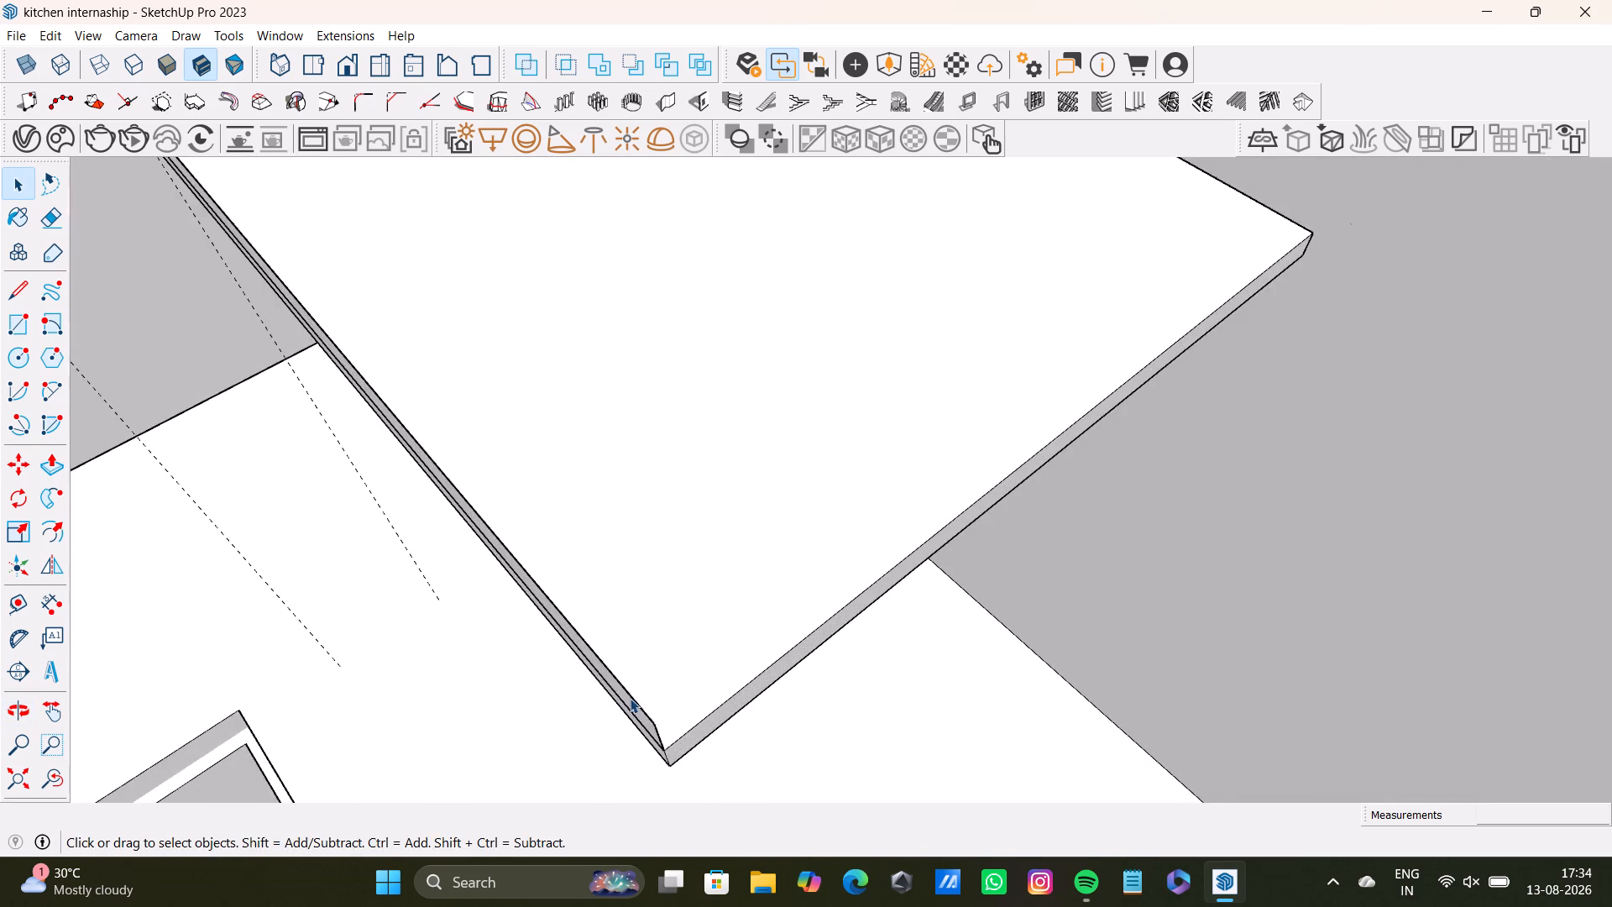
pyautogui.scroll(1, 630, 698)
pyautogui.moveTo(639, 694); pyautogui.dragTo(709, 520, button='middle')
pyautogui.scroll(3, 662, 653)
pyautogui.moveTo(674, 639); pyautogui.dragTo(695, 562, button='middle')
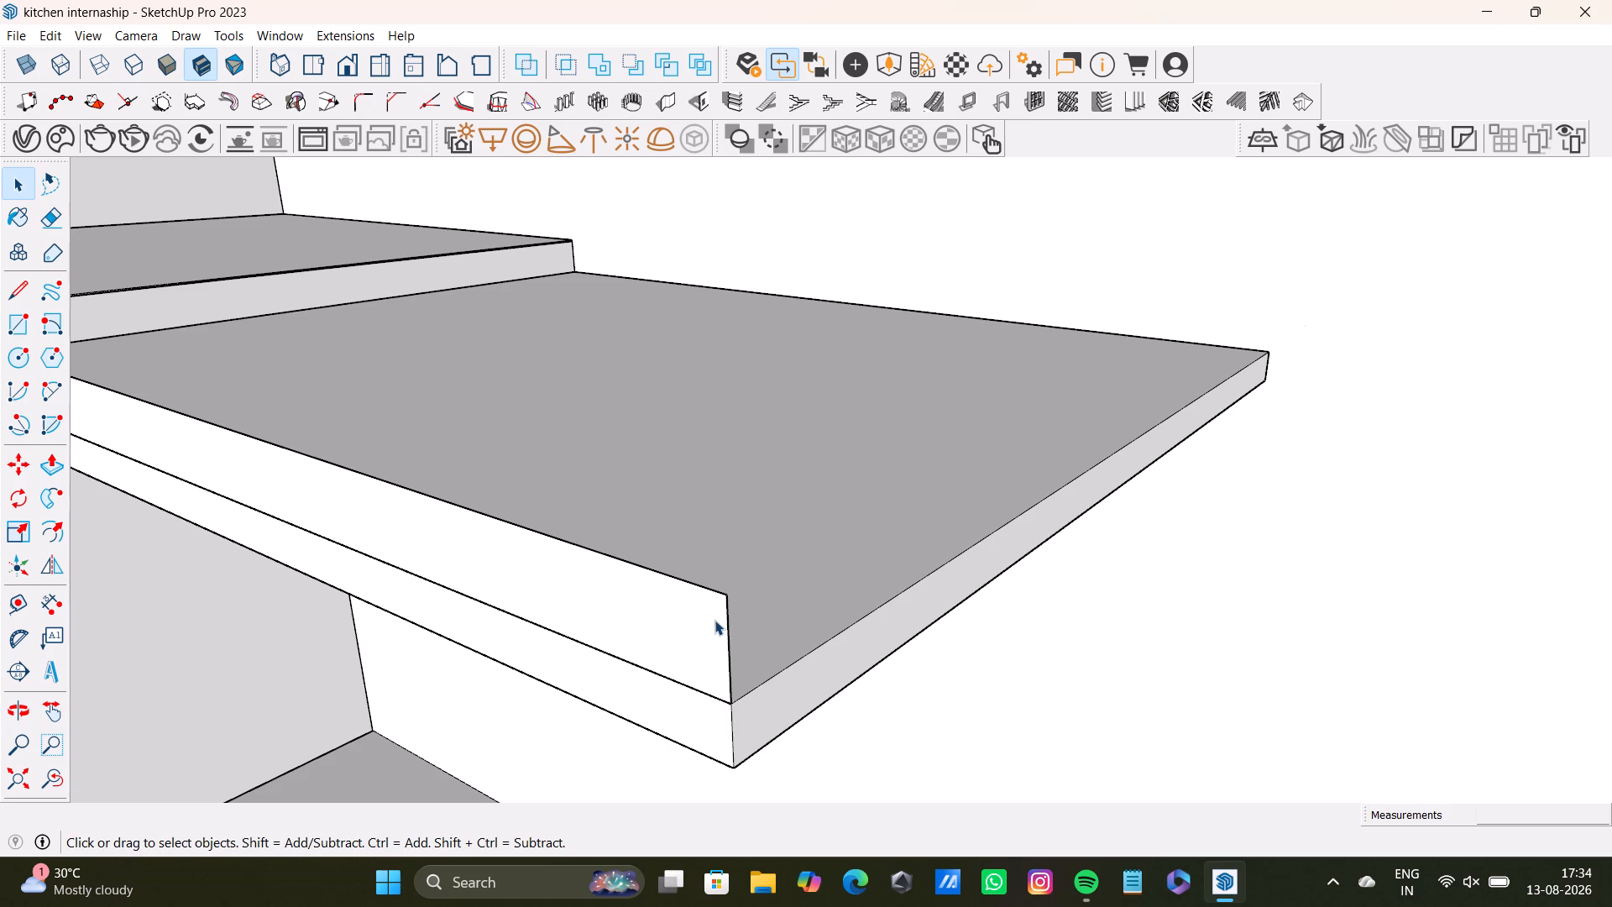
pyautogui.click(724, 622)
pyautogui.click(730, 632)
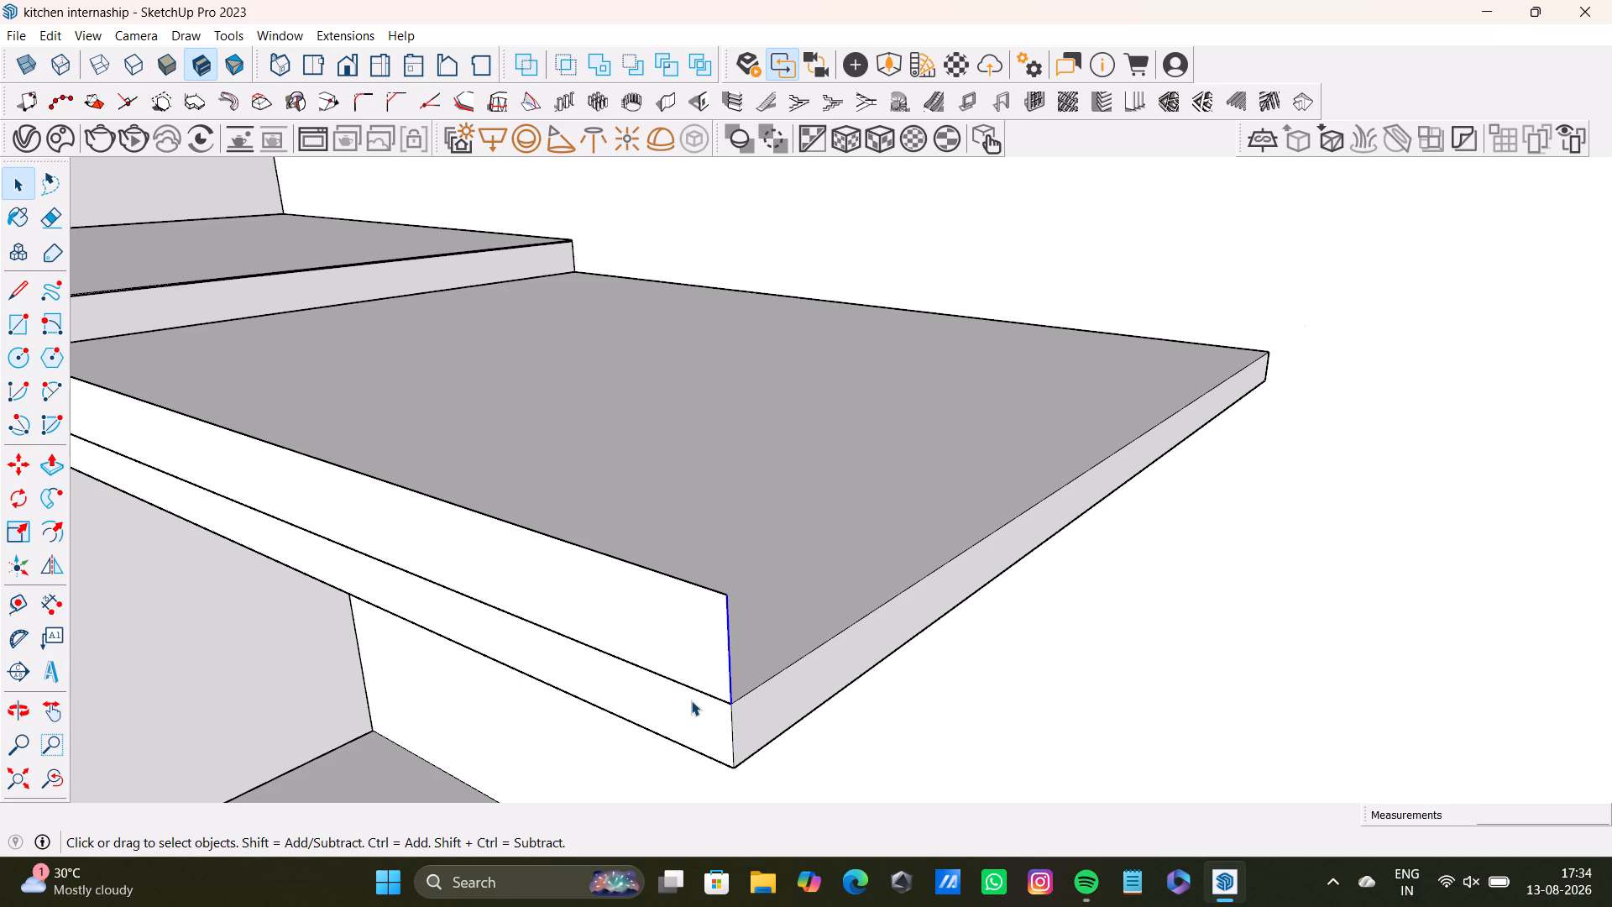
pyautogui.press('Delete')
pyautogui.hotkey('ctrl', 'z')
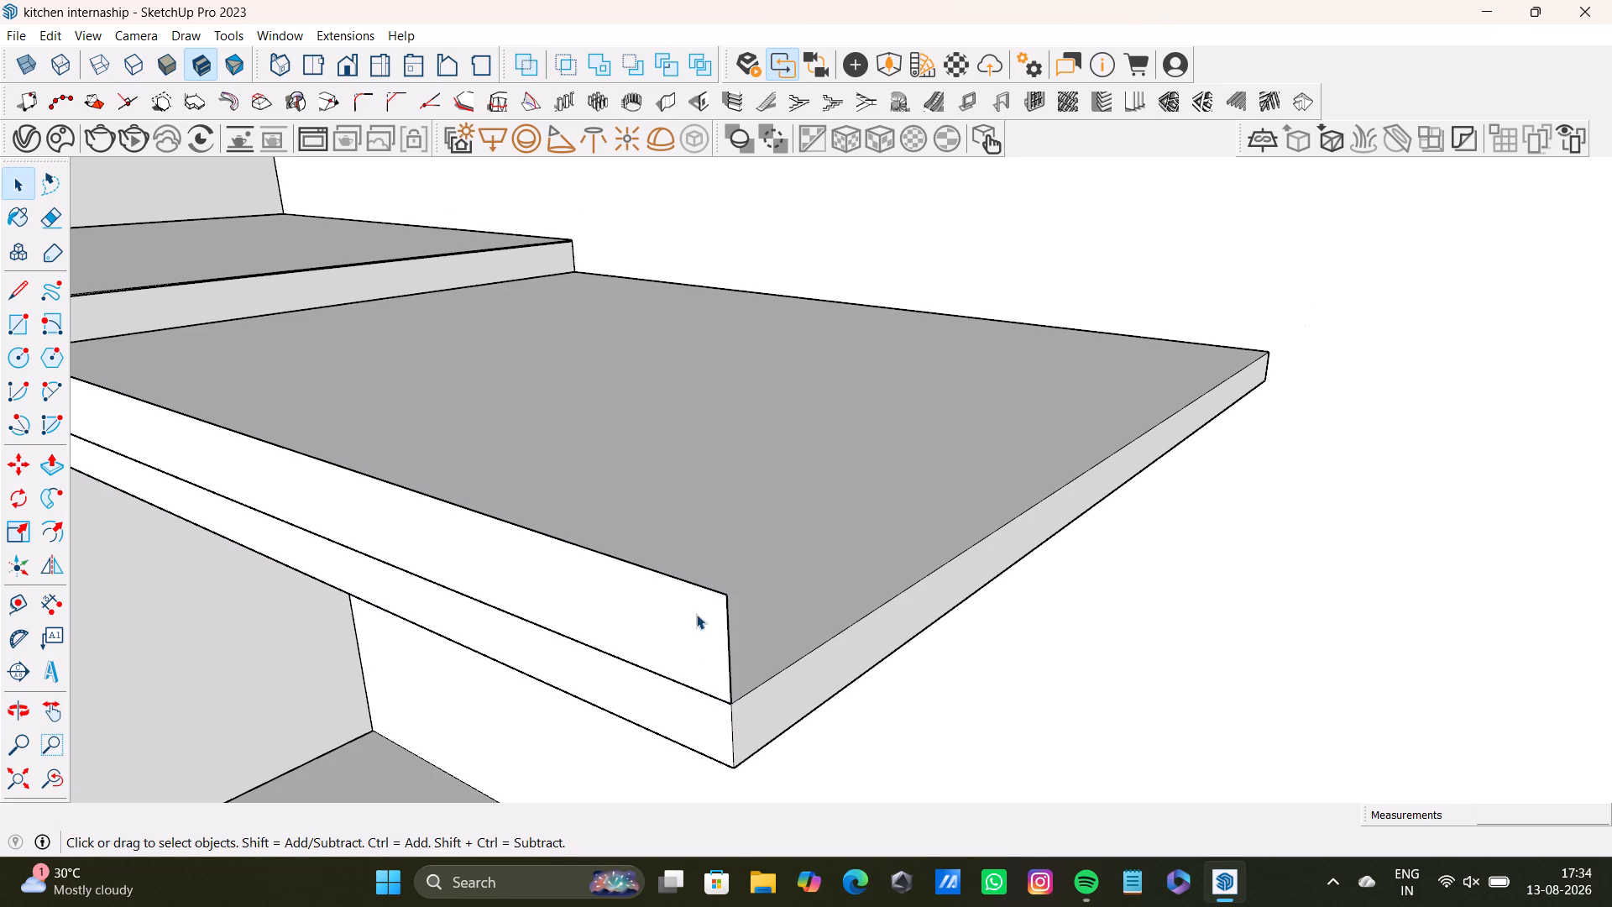
# Remove the raised strip on the lowest corner shelf's front by deleting its top edge and short vertical end edge.
pyautogui.click(709, 589)
pyautogui.press('Delete')
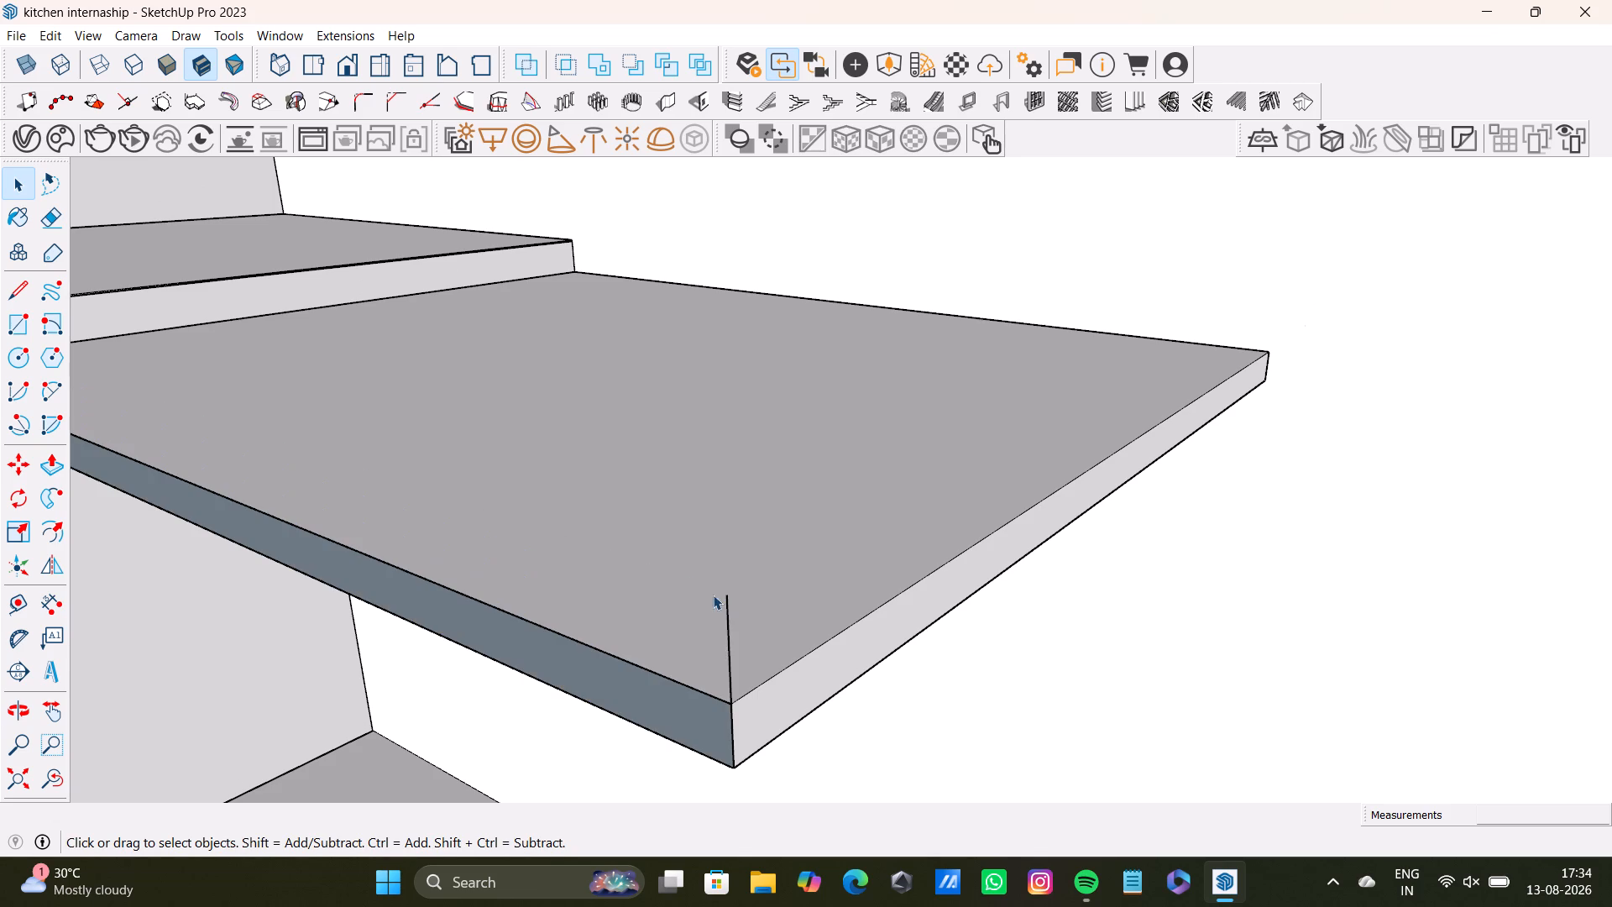
pyautogui.click(731, 663)
pyautogui.press('Delete')
# Close the open front of the lowest corner shelf's extension with a vertical rectangle about 1' 7 13/16" by 9/16".
pyautogui.moveTo(623, 698); pyautogui.dragTo(697, 703, button='middle')
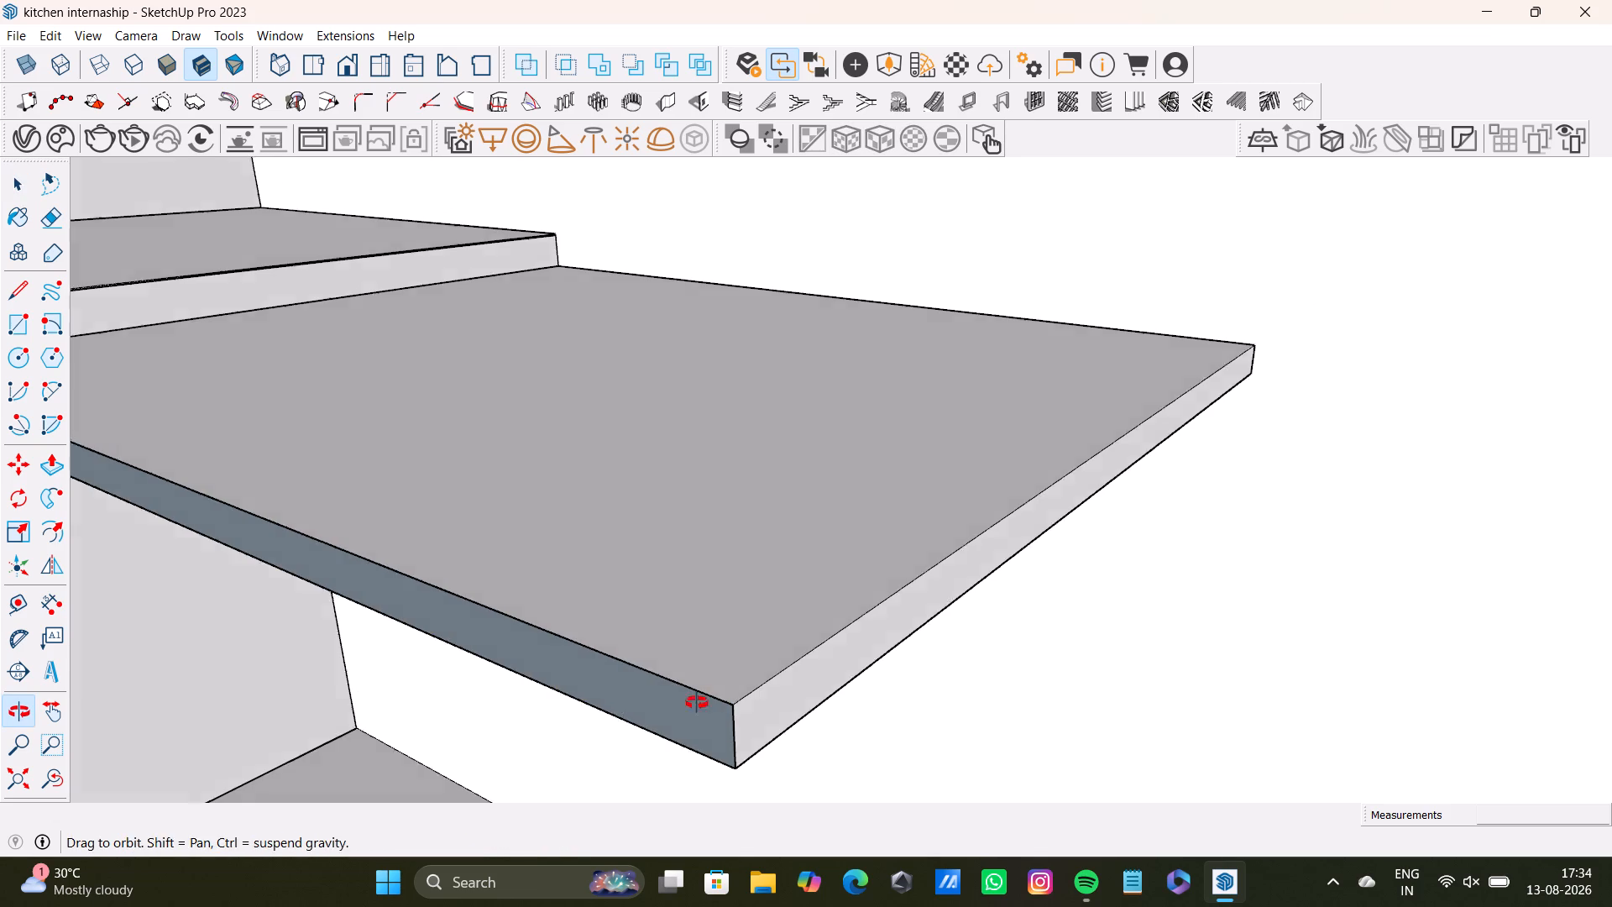
pyautogui.moveTo(697, 703); pyautogui.dragTo(791, 676, button='middle')
pyautogui.scroll(-18, 785, 674)
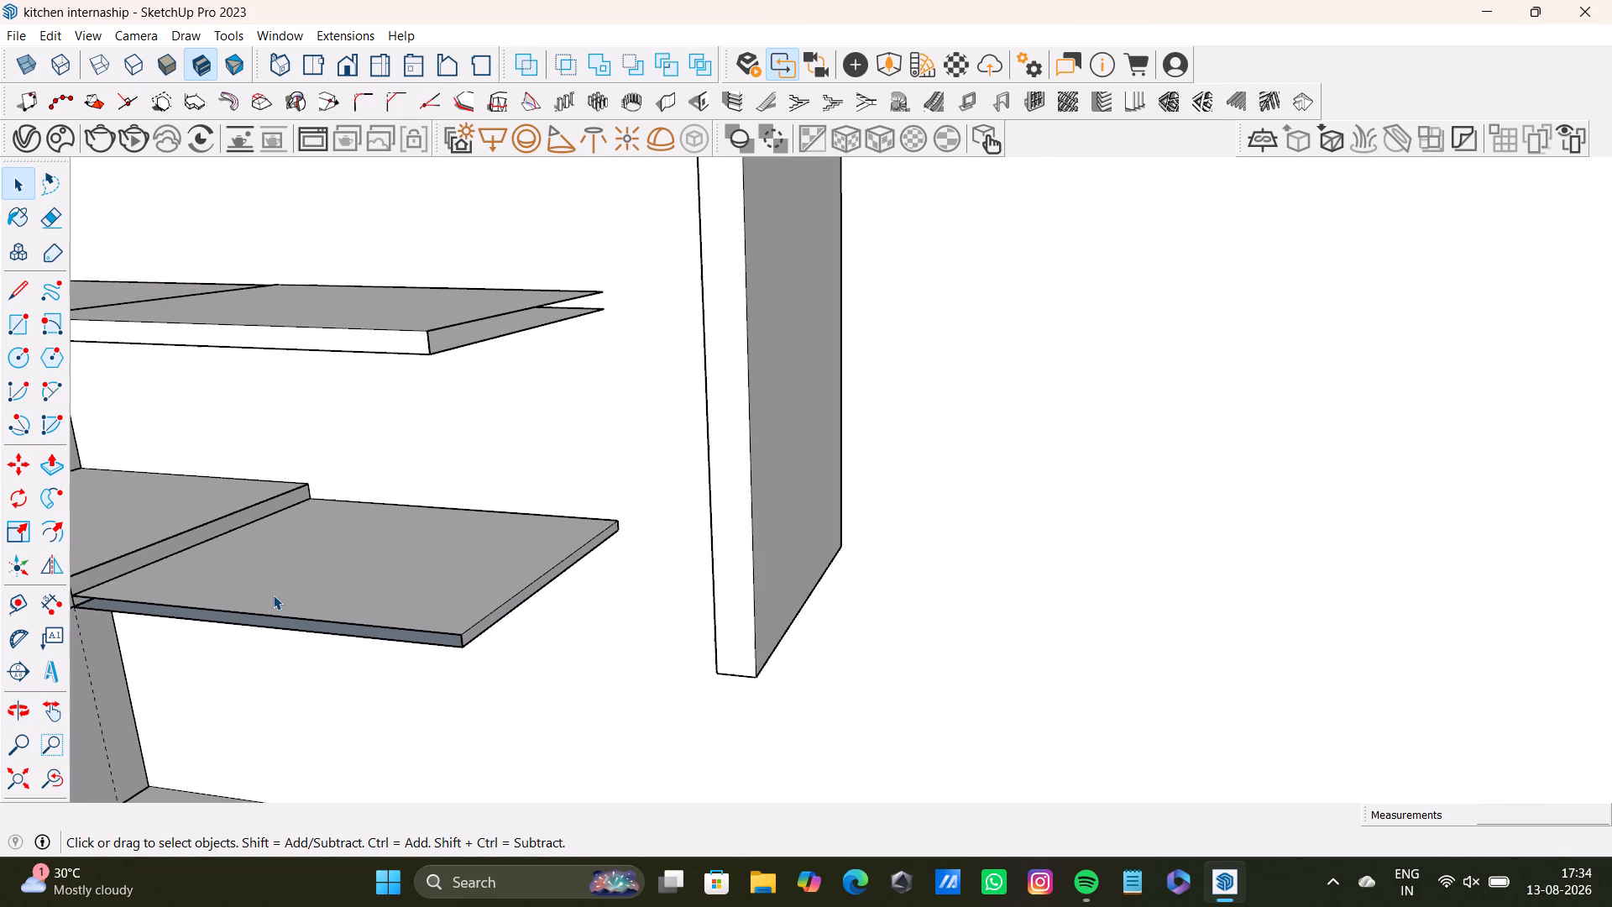
pyautogui.scroll(-1, 273, 595)
pyautogui.keyDown('shift'); pyautogui.moveTo(273, 595); pyautogui.dragTo(568, 585, button='middle'); pyautogui.keyUp('shift')
pyautogui.scroll(9, 329, 594)
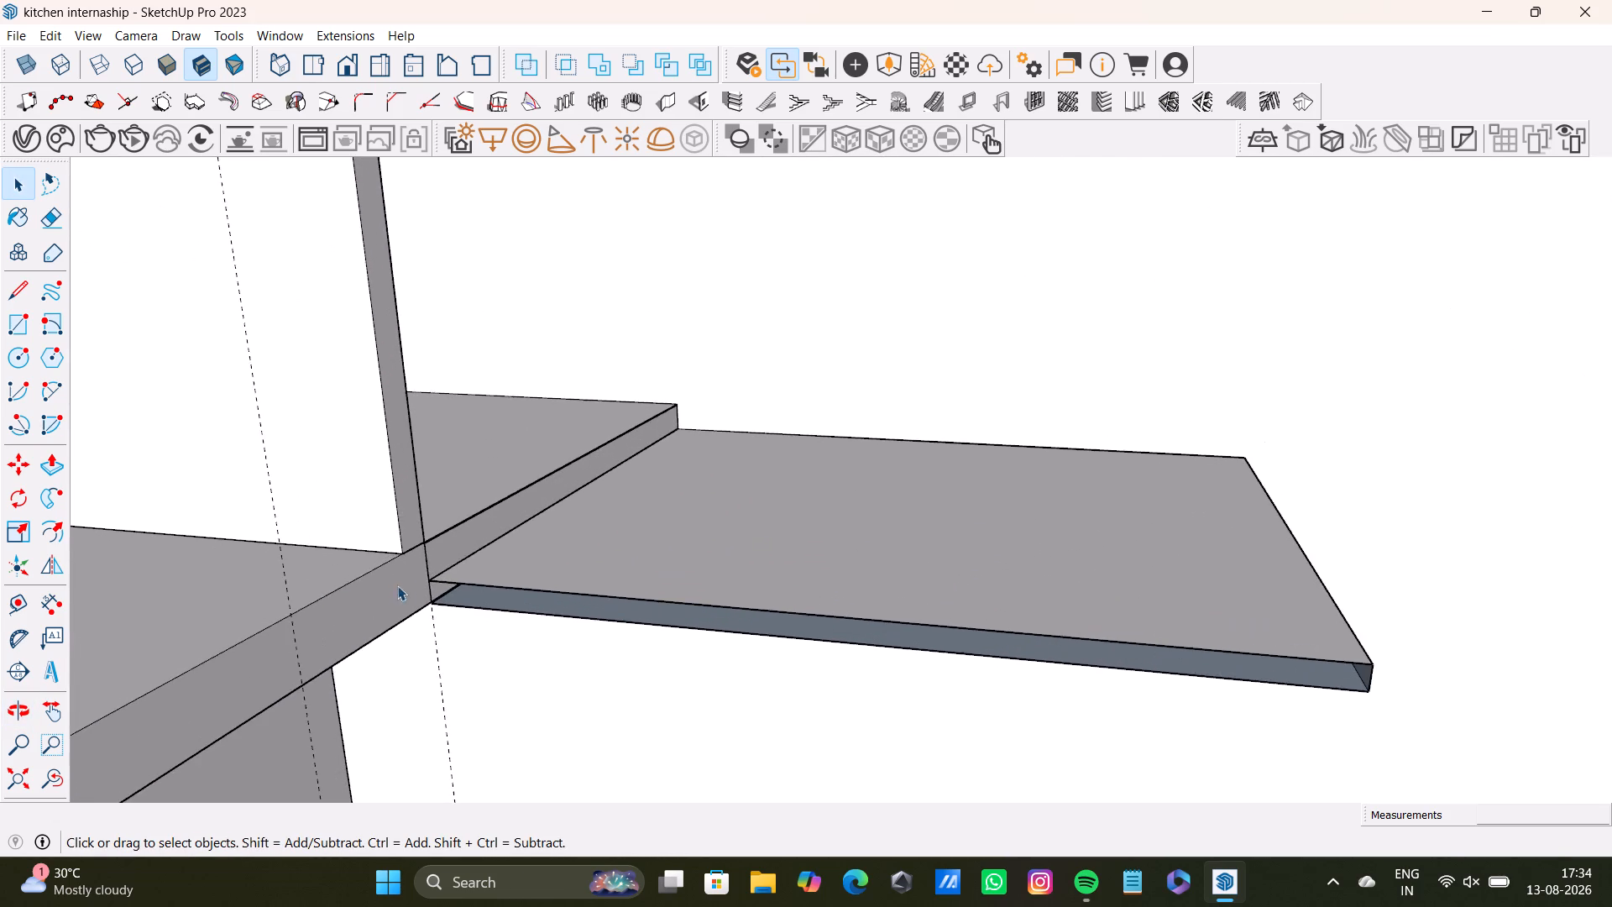
pyautogui.moveTo(416, 579); pyautogui.dragTo(451, 492, button='middle')
pyautogui.click(13, 321)
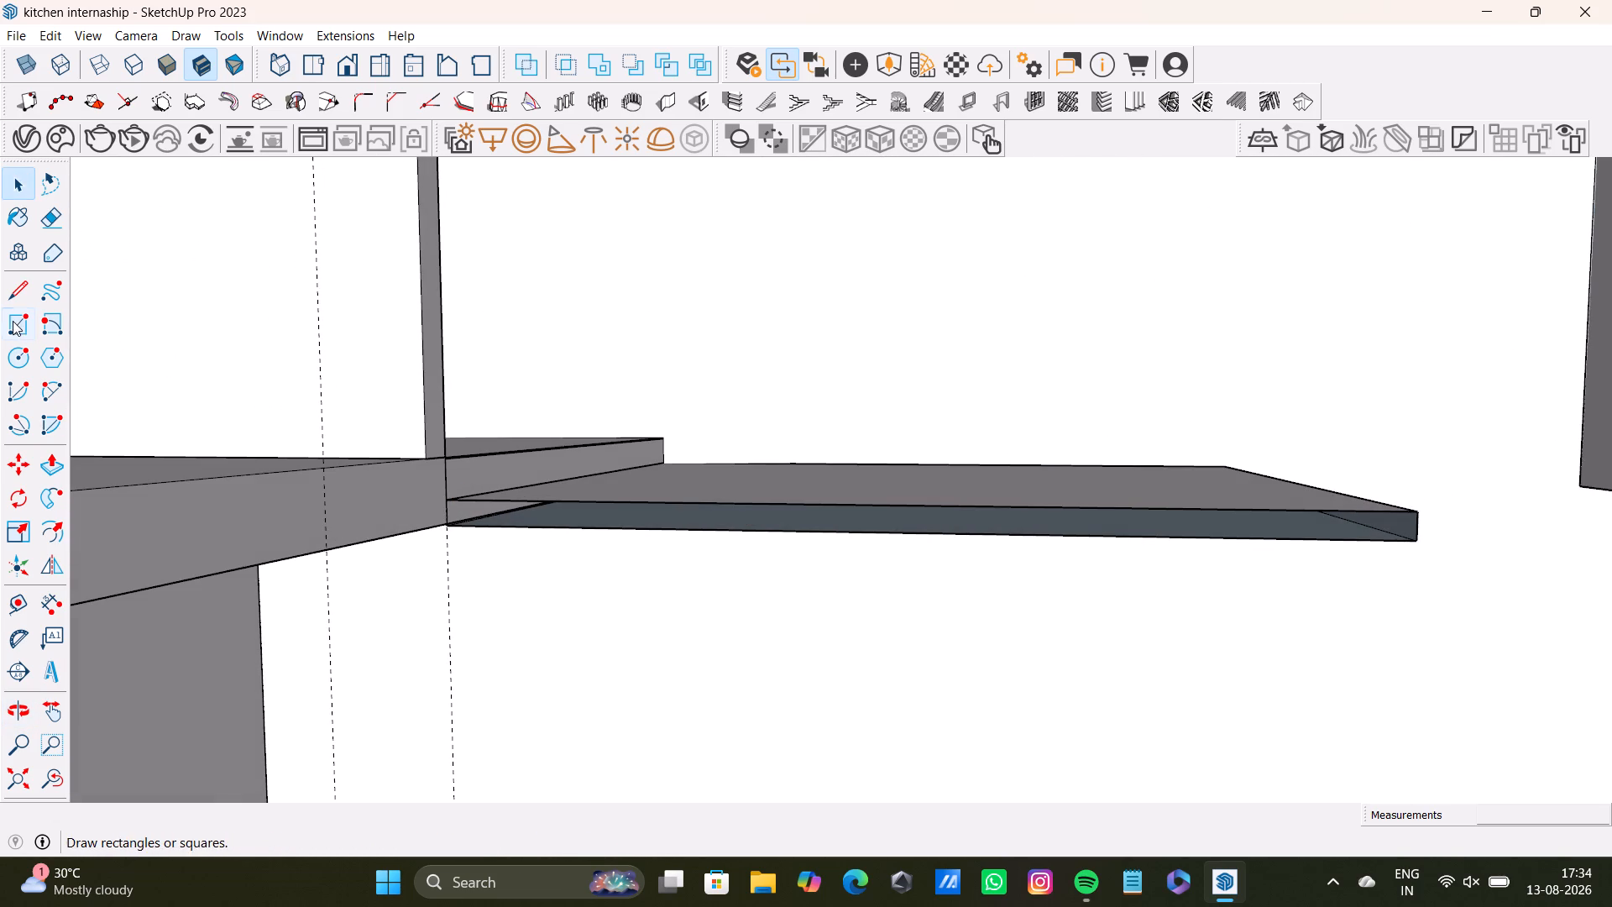
pyautogui.scroll(6, 404, 469)
pyautogui.click(473, 516)
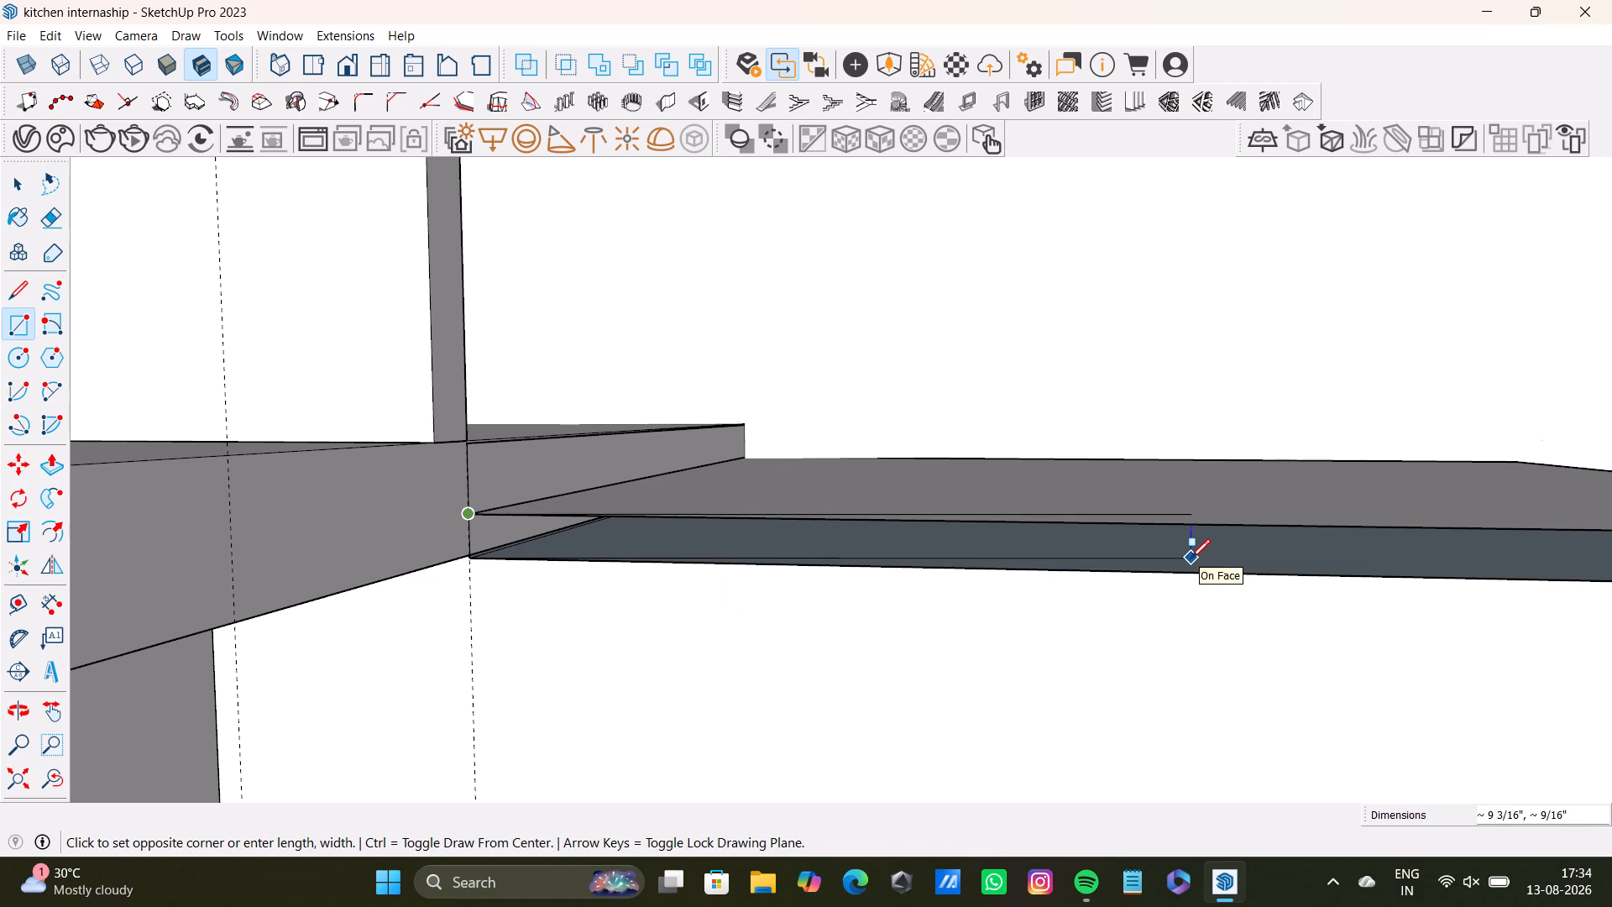
pyautogui.press('Up')
pyautogui.press('Left')
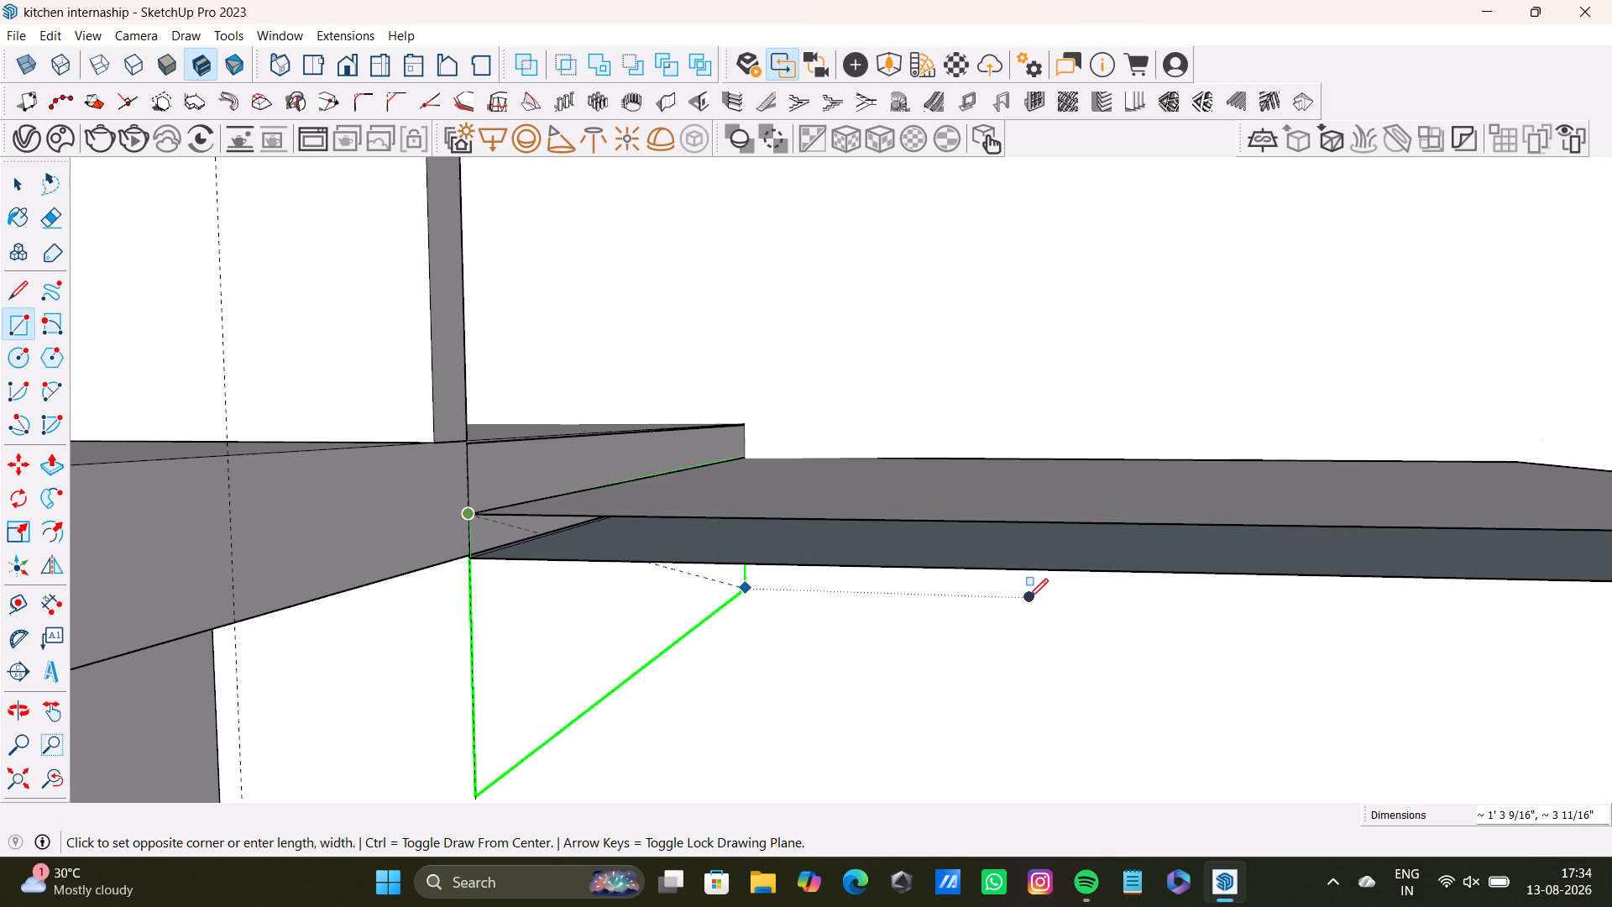
pyautogui.press('Right')
pyautogui.scroll(-1, 1093, 553)
pyautogui.moveTo(1093, 553); pyautogui.dragTo(342, 591, button='middle')
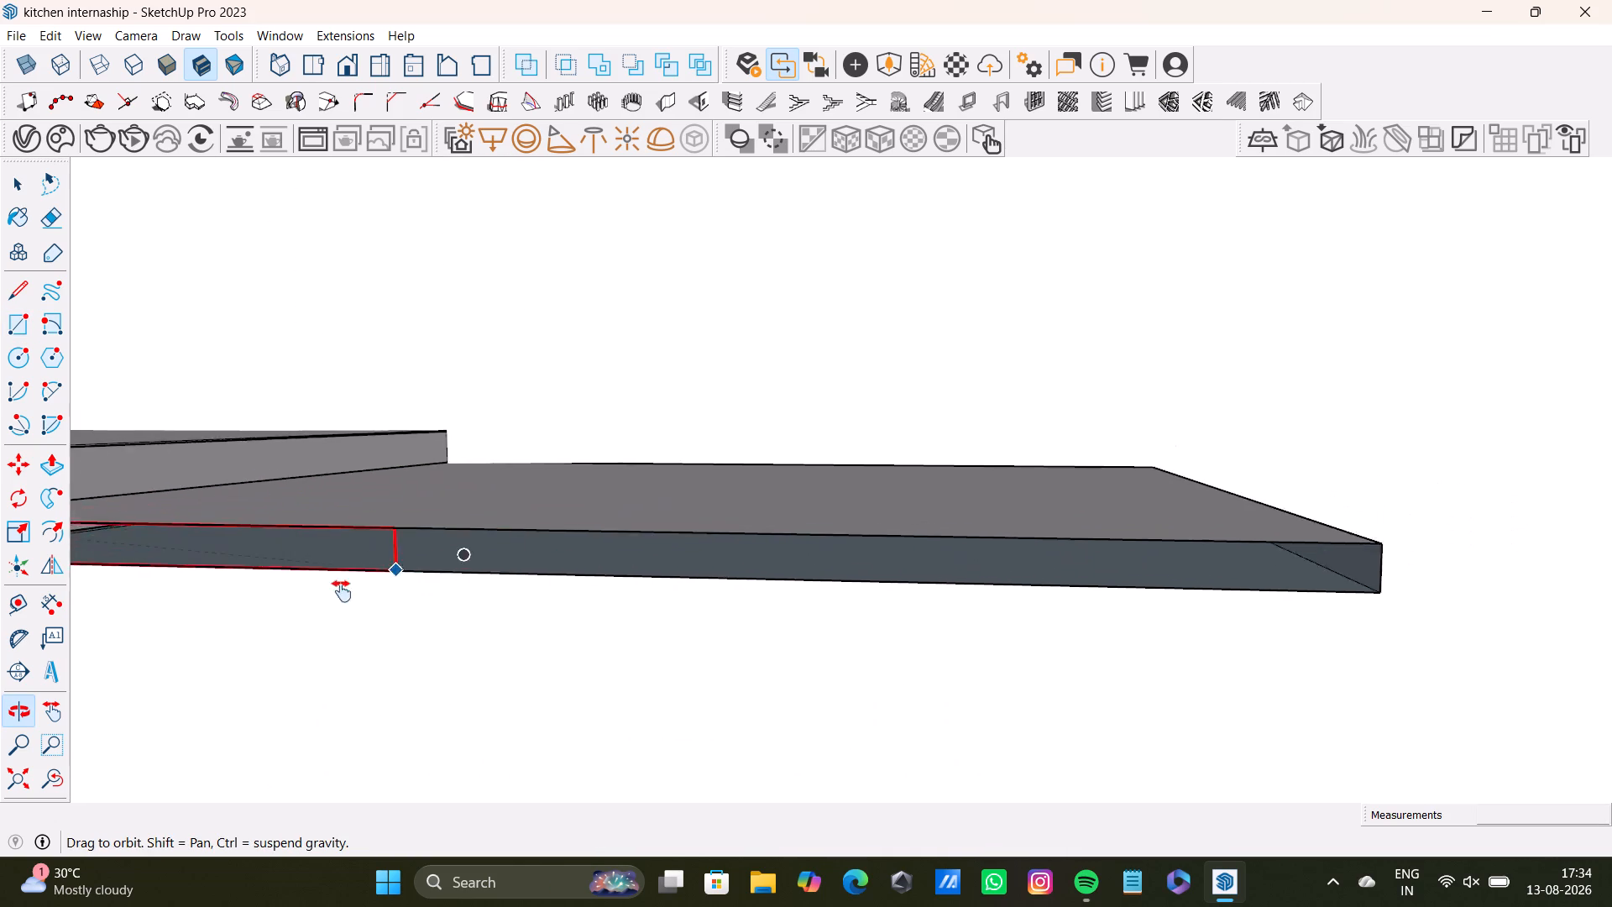
pyautogui.moveTo(342, 591); pyautogui.dragTo(275, 605, button='middle')
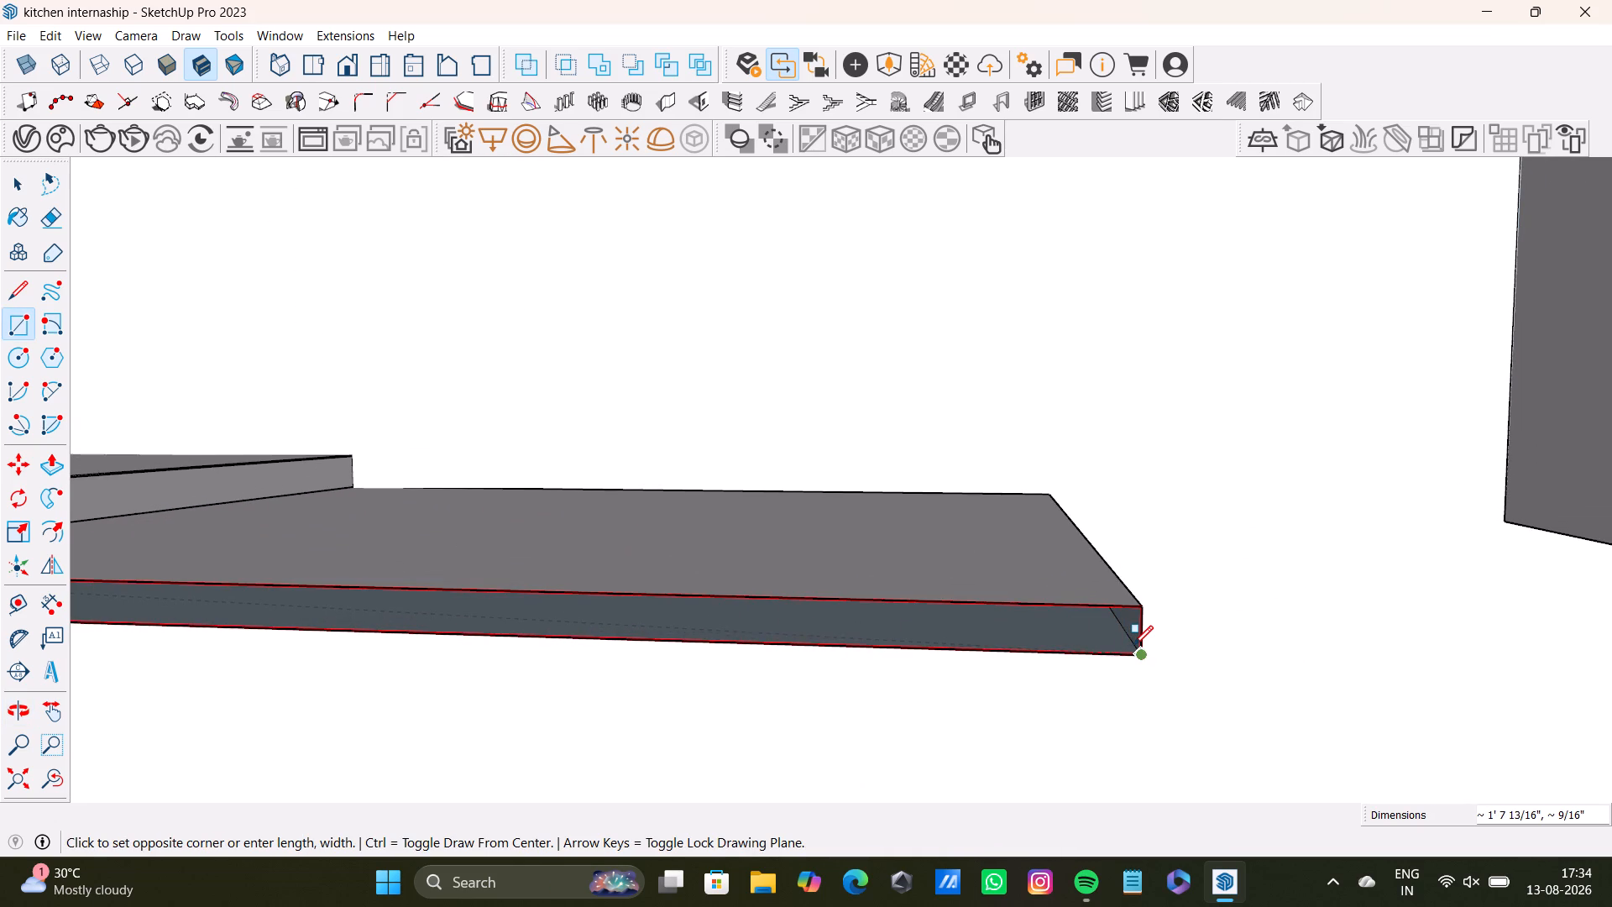
pyautogui.click(1133, 645)
pyautogui.press('space')
# Pull the top face of the lowest corner shelf's extension up 1 1/16", level with the adjoining shelf surface.
pyautogui.moveTo(1013, 652); pyautogui.dragTo(996, 782, button='middle')
pyautogui.scroll(-8, 881, 623)
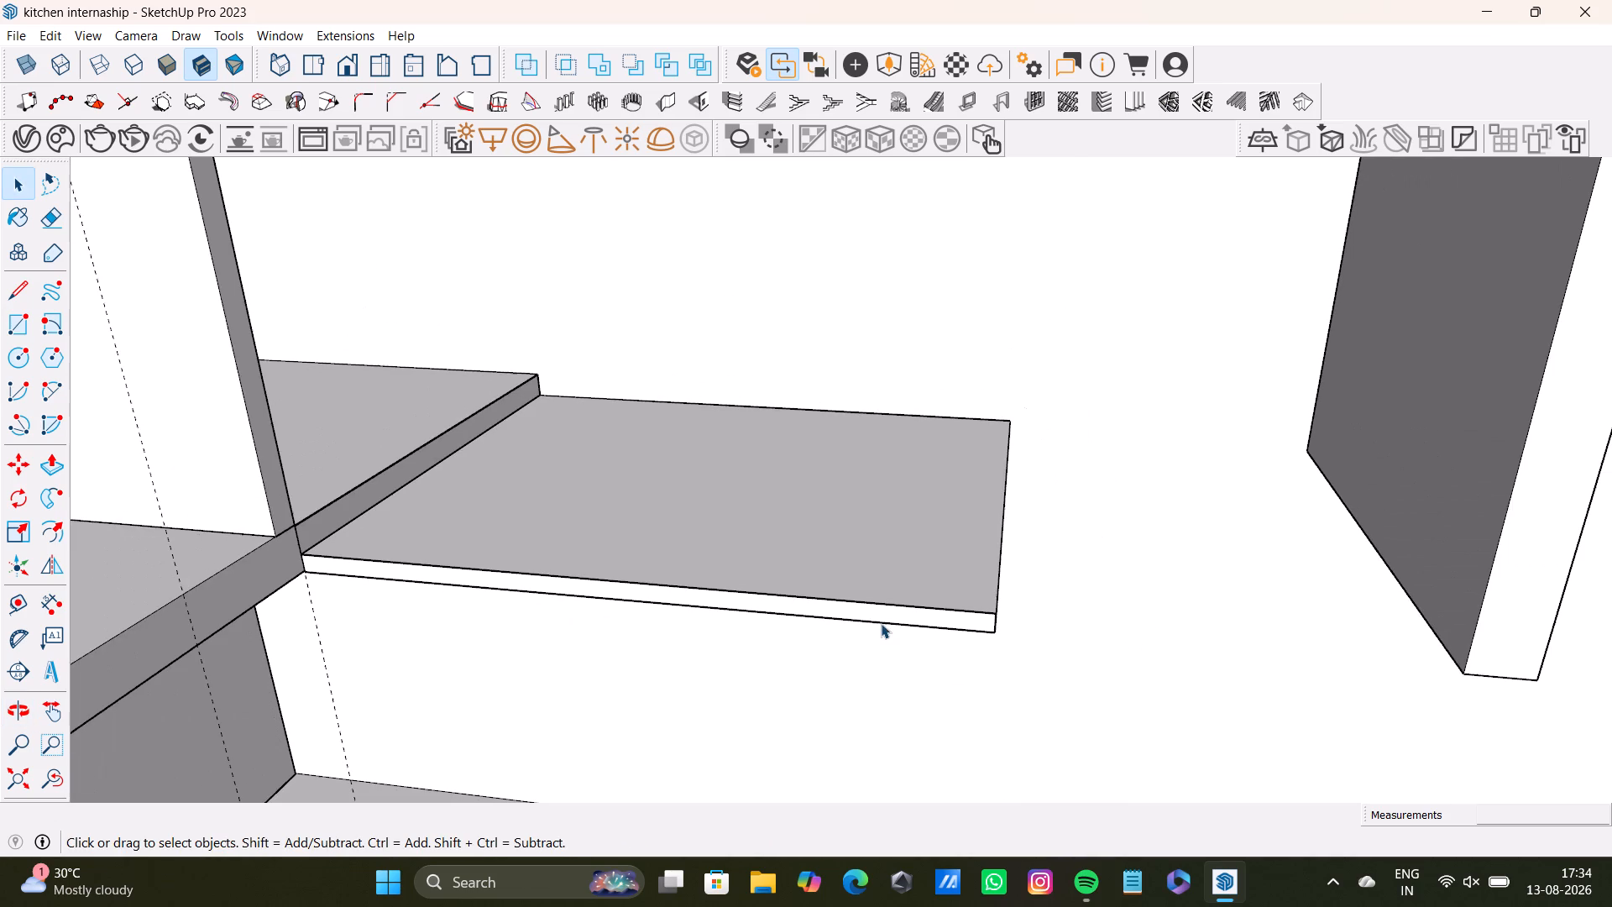
pyautogui.press('space')
pyautogui.click(795, 552)
pyautogui.press('p')
pyautogui.click(795, 552)
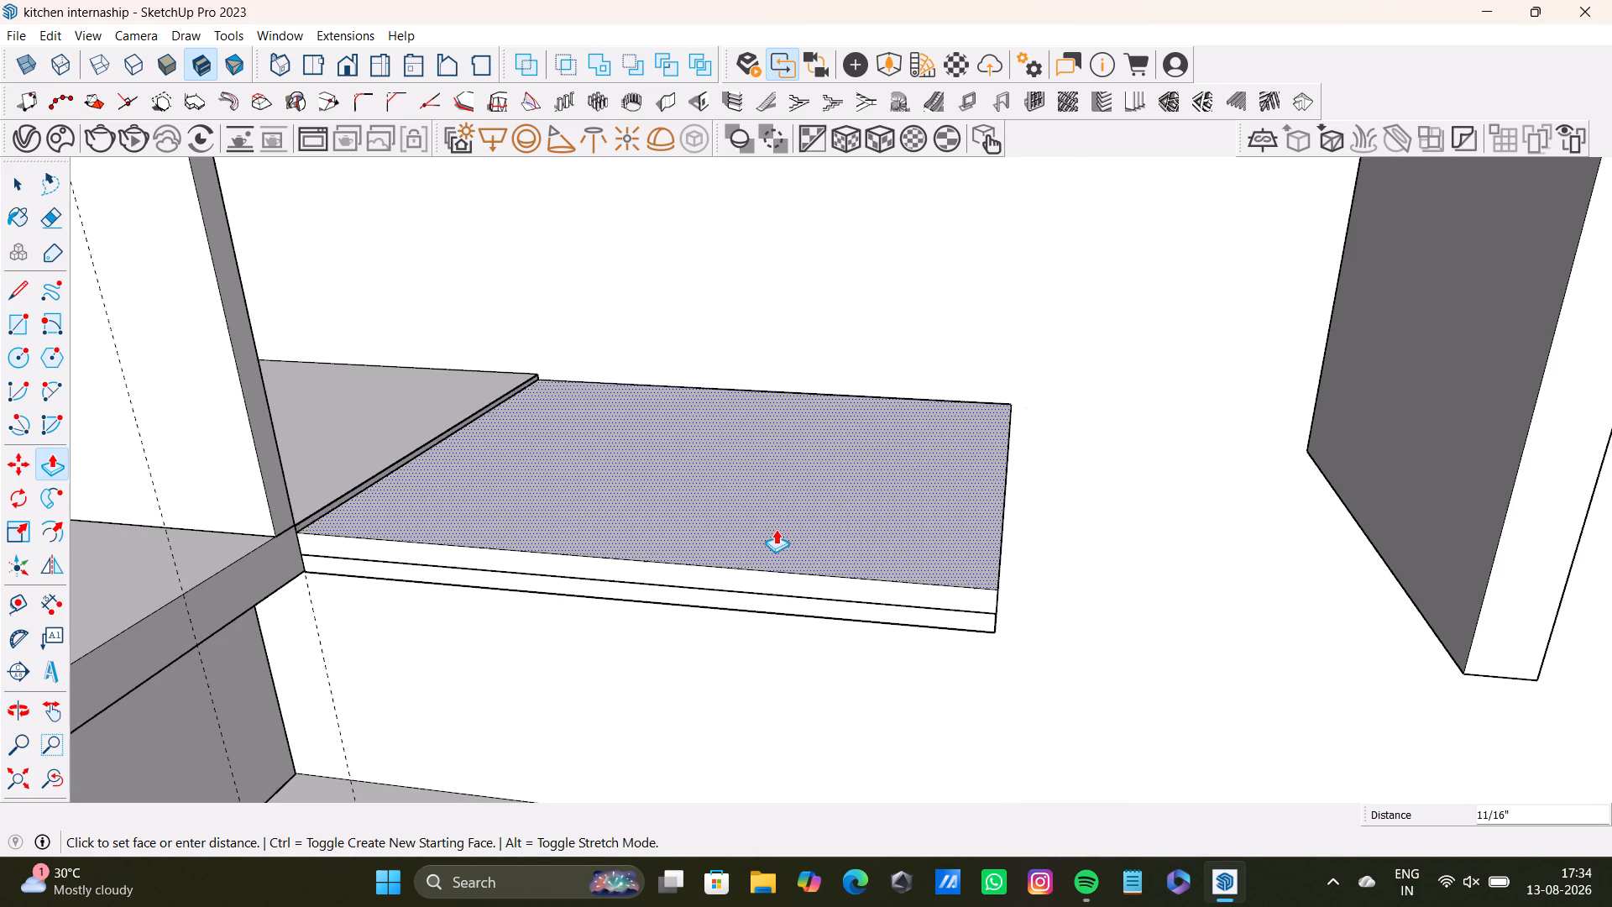
pyautogui.click(775, 519)
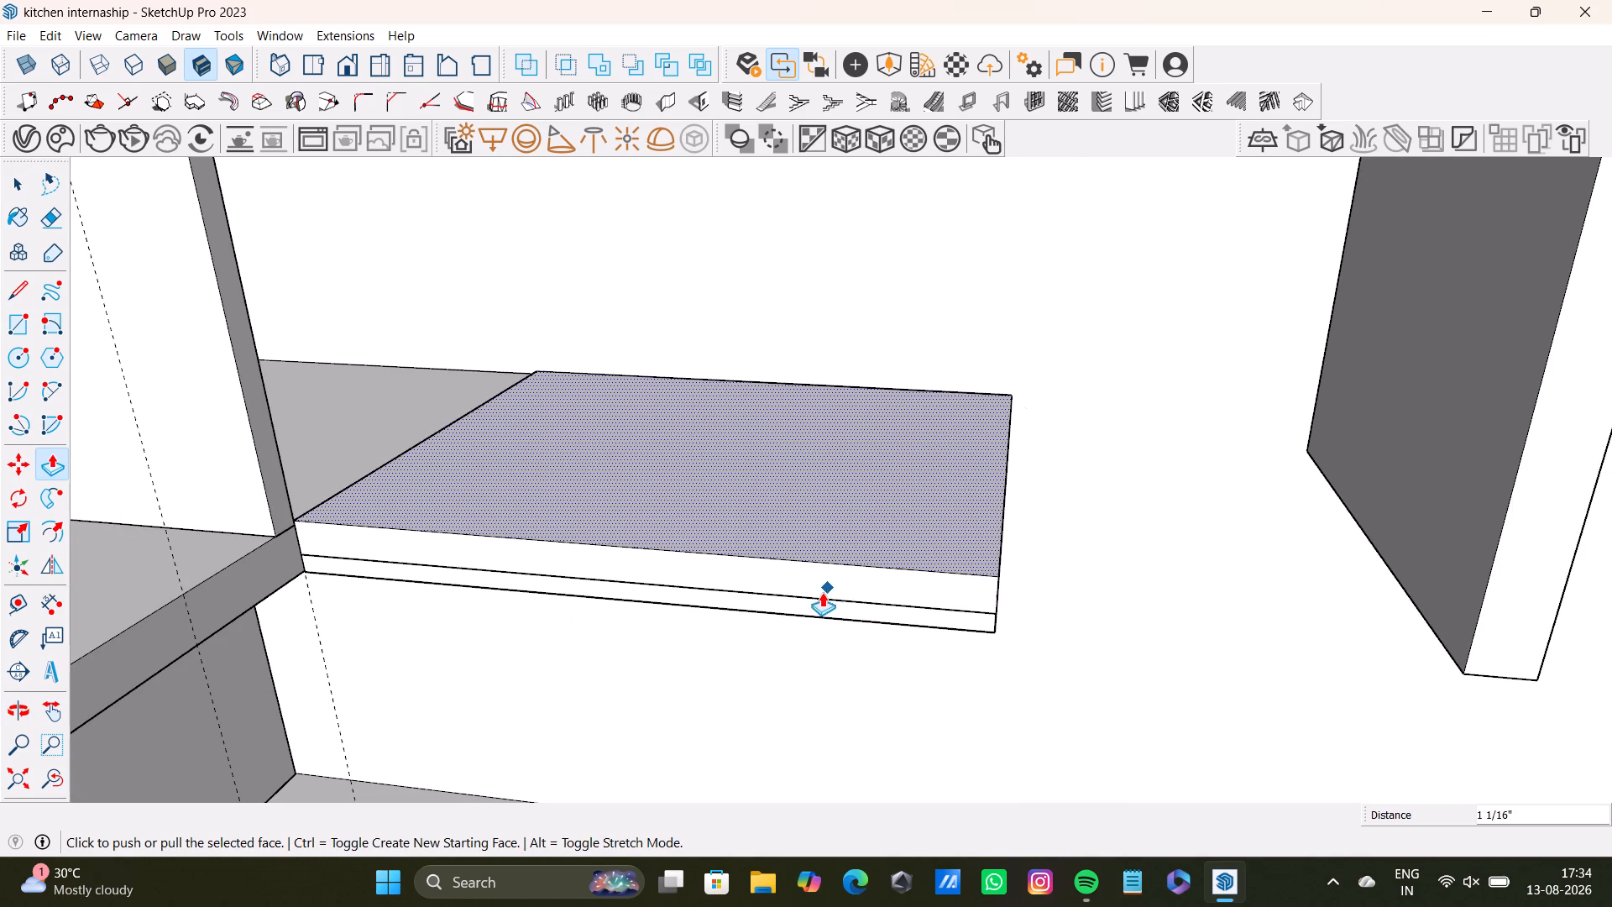
pyautogui.scroll(-6, 829, 610)
pyautogui.scroll(1, 844, 623)
pyautogui.moveTo(844, 622); pyautogui.dragTo(660, 580, button='middle')
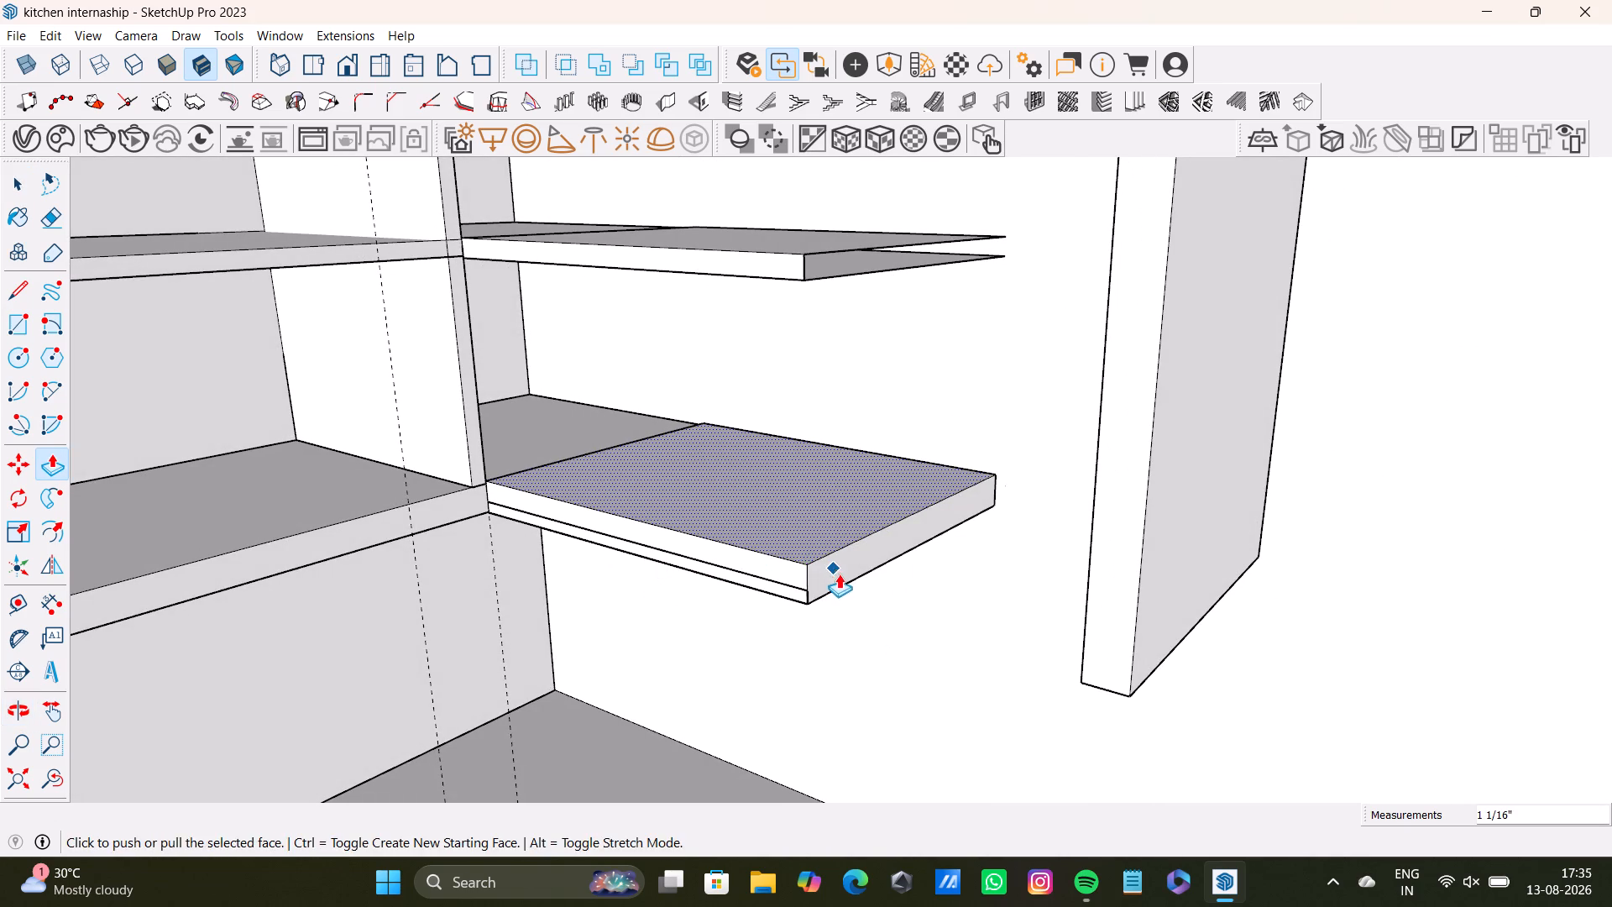
pyautogui.click(840, 574)
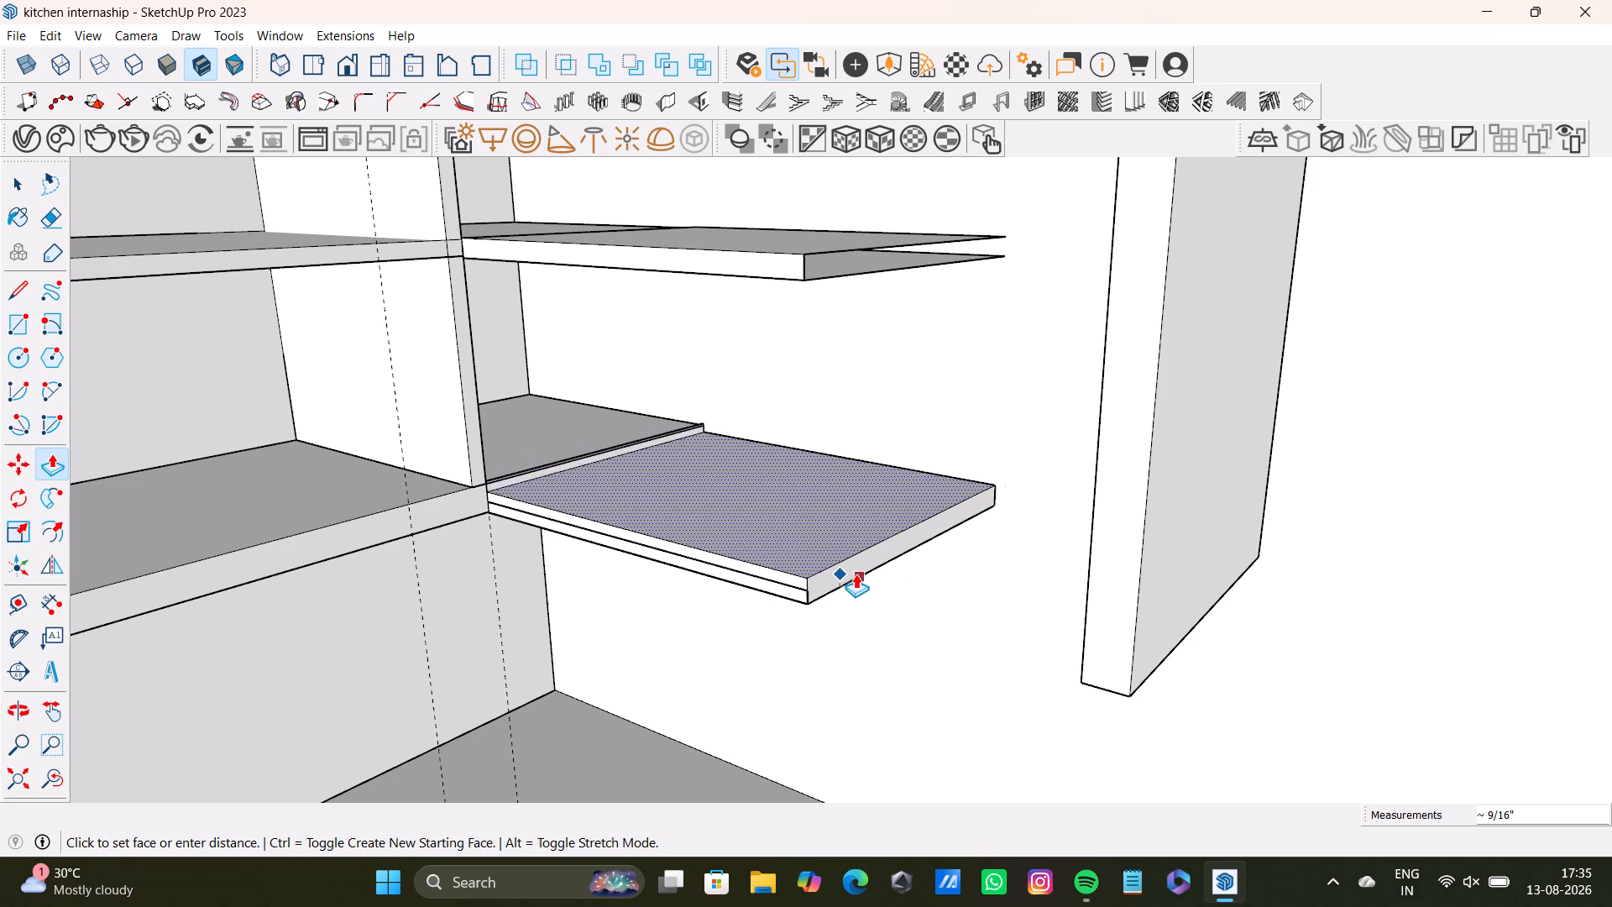
pyautogui.press('space')
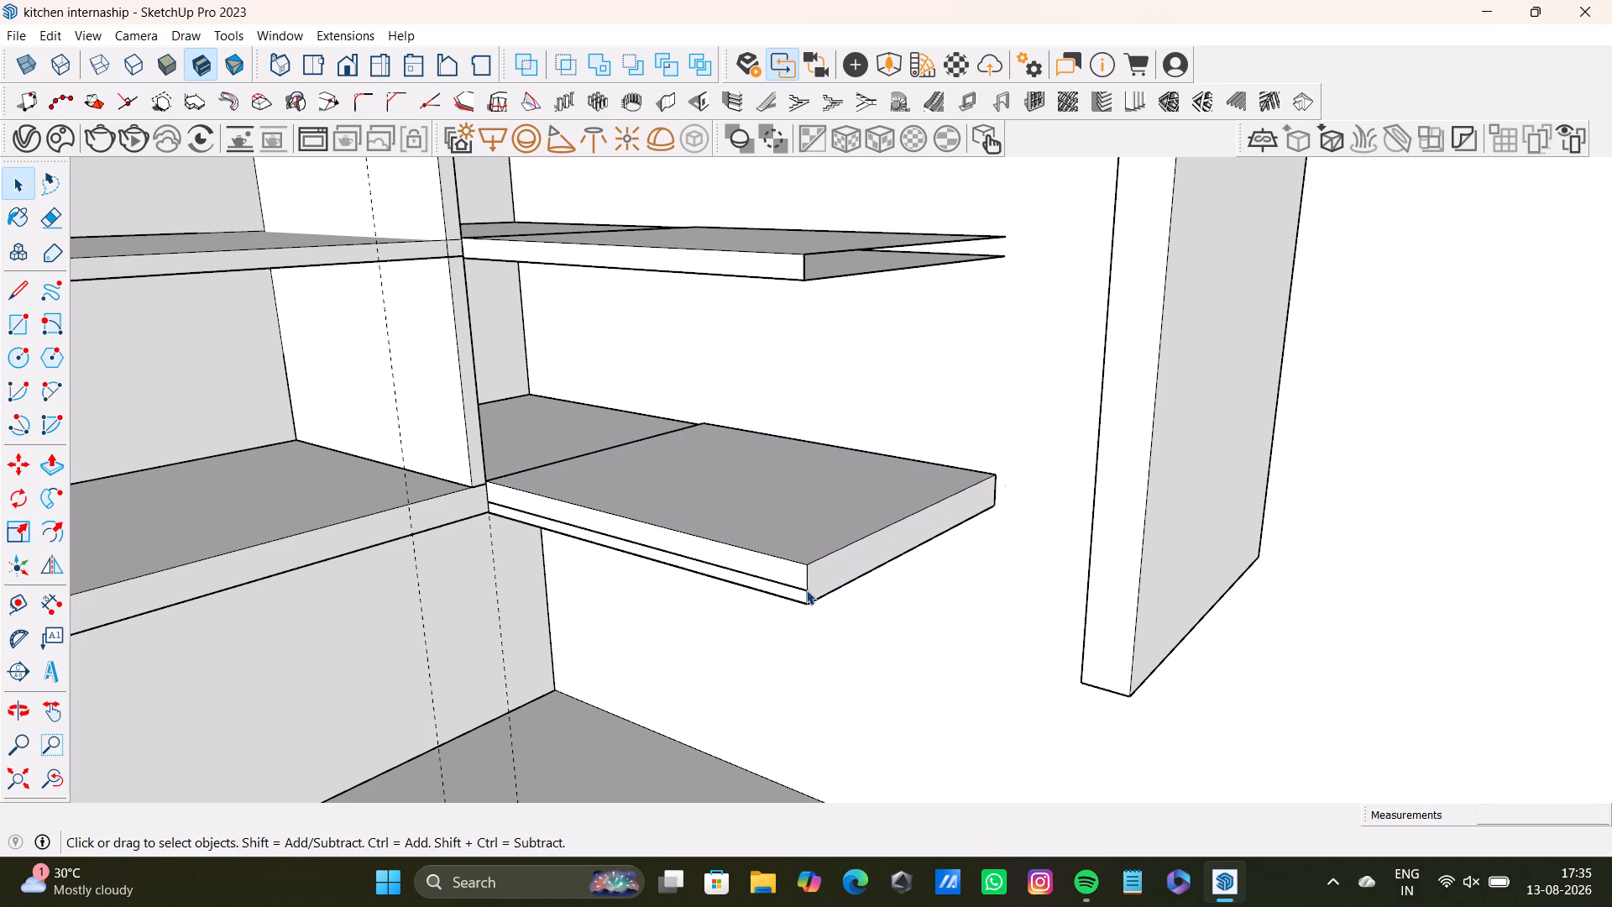
# Extend the free end of the lowest corner shelf 11 9/16" to meet the end panel.
pyautogui.click(851, 579)
pyautogui.click(849, 570)
pyautogui.press('p')
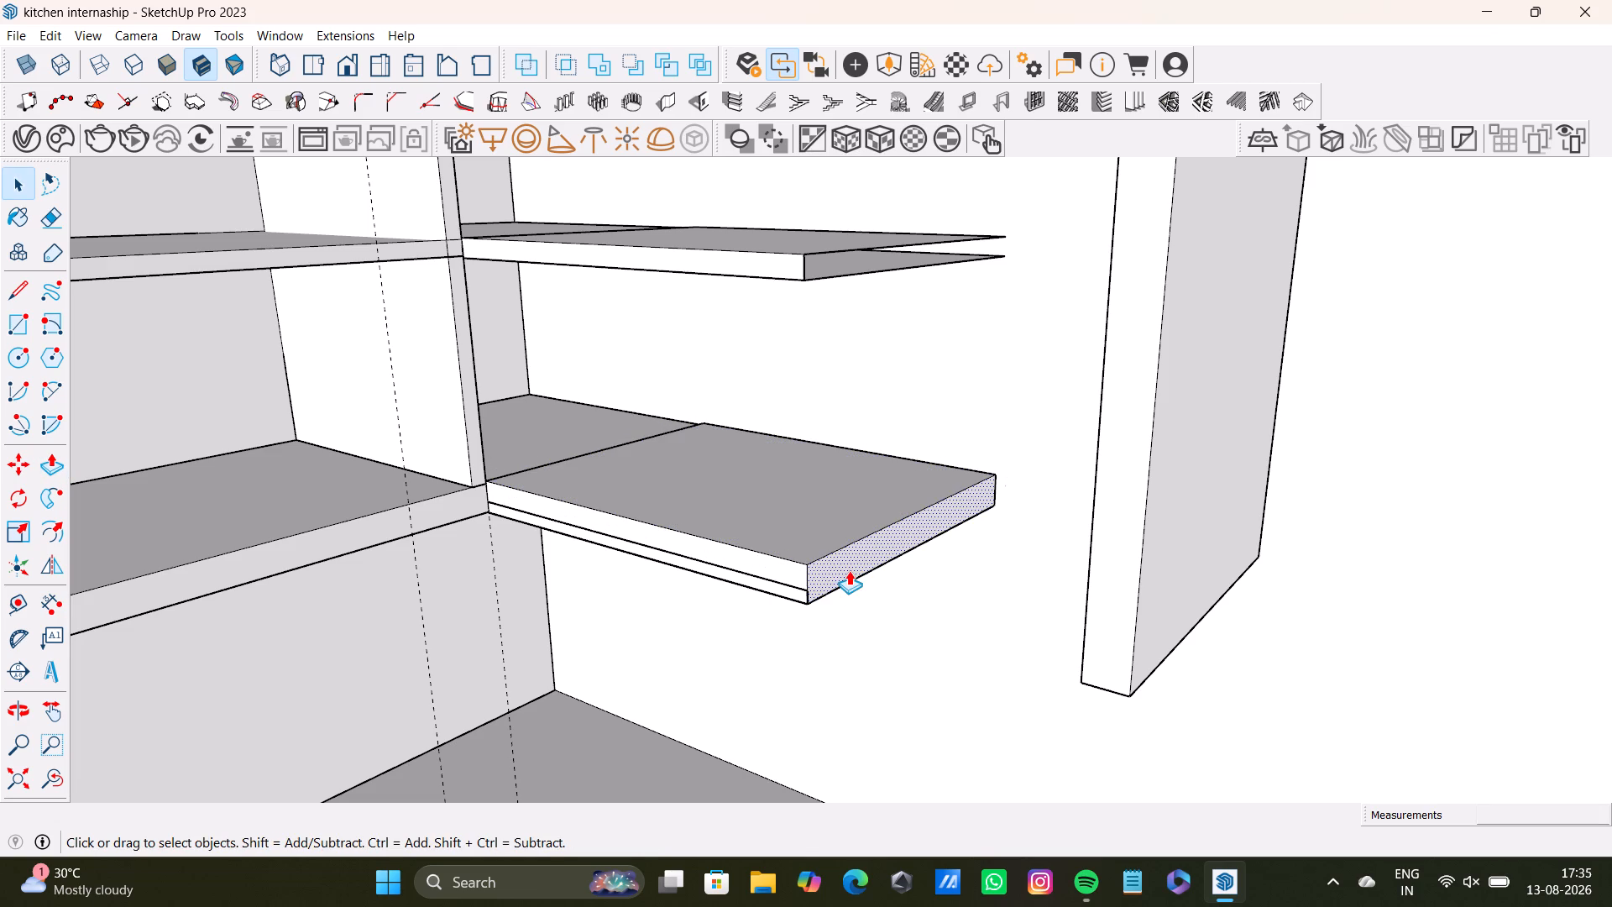
pyautogui.moveTo(849, 570); pyautogui.dragTo(1127, 630)
pyautogui.press('space')
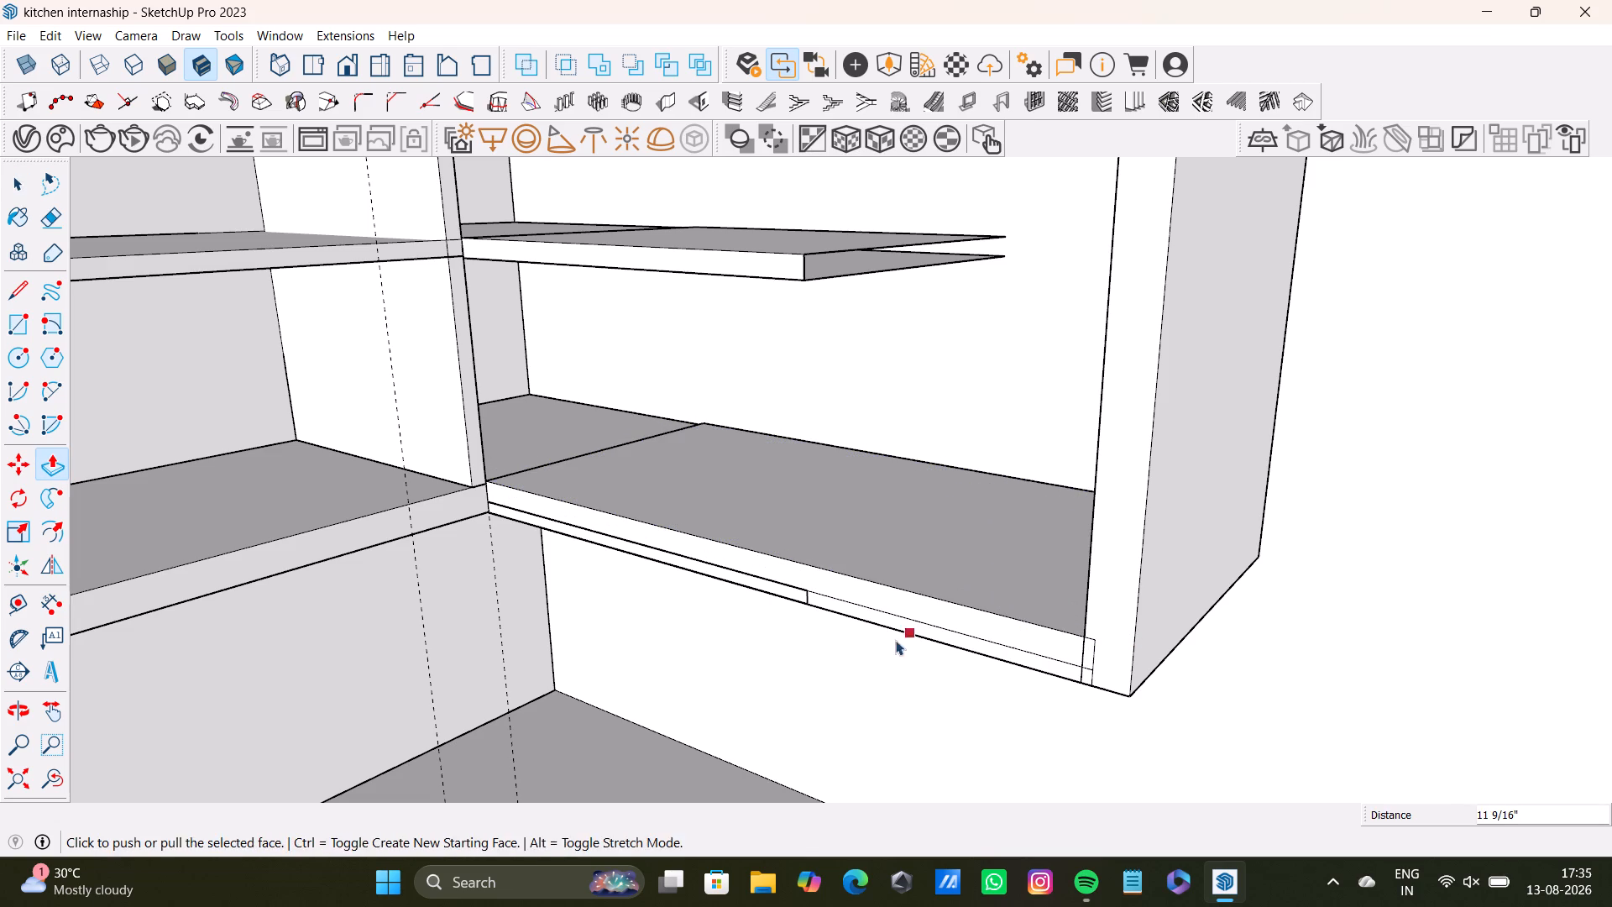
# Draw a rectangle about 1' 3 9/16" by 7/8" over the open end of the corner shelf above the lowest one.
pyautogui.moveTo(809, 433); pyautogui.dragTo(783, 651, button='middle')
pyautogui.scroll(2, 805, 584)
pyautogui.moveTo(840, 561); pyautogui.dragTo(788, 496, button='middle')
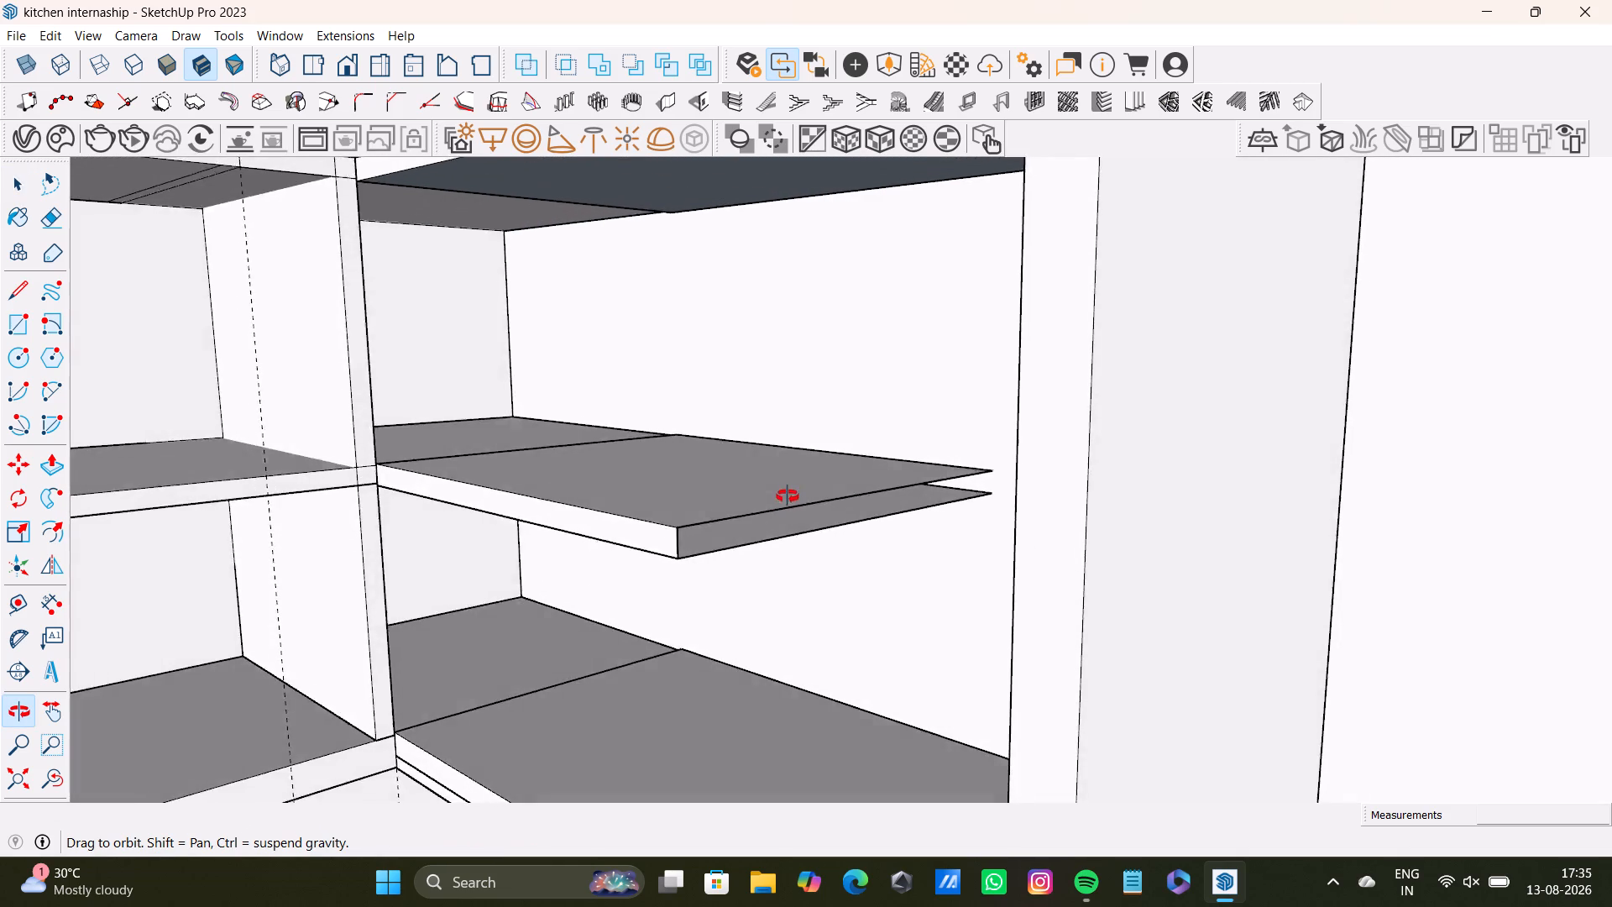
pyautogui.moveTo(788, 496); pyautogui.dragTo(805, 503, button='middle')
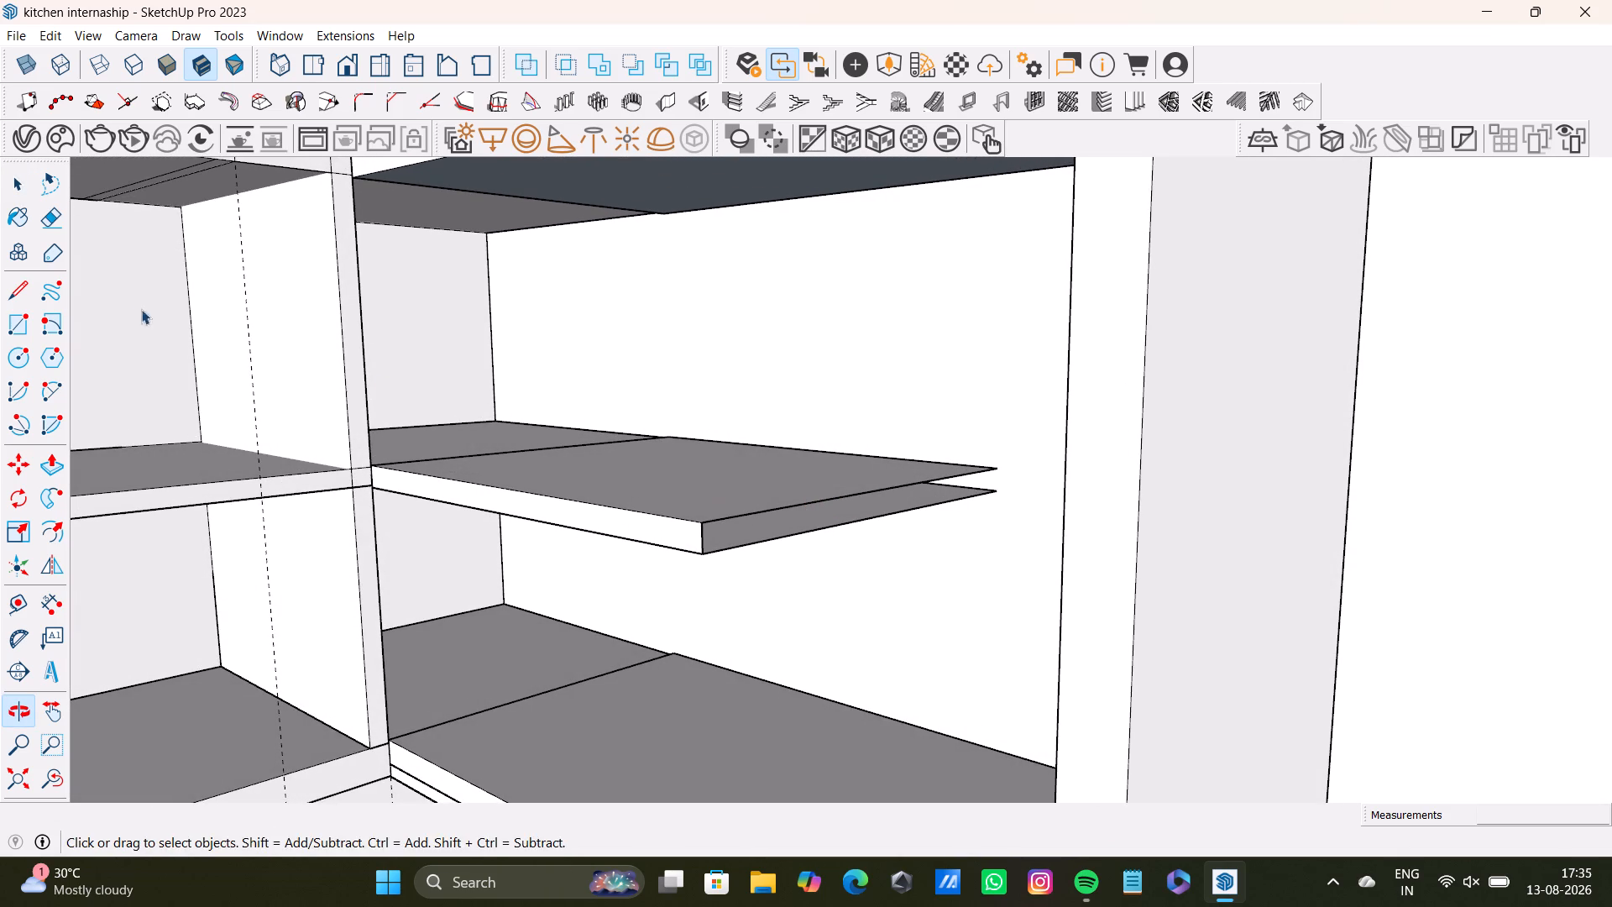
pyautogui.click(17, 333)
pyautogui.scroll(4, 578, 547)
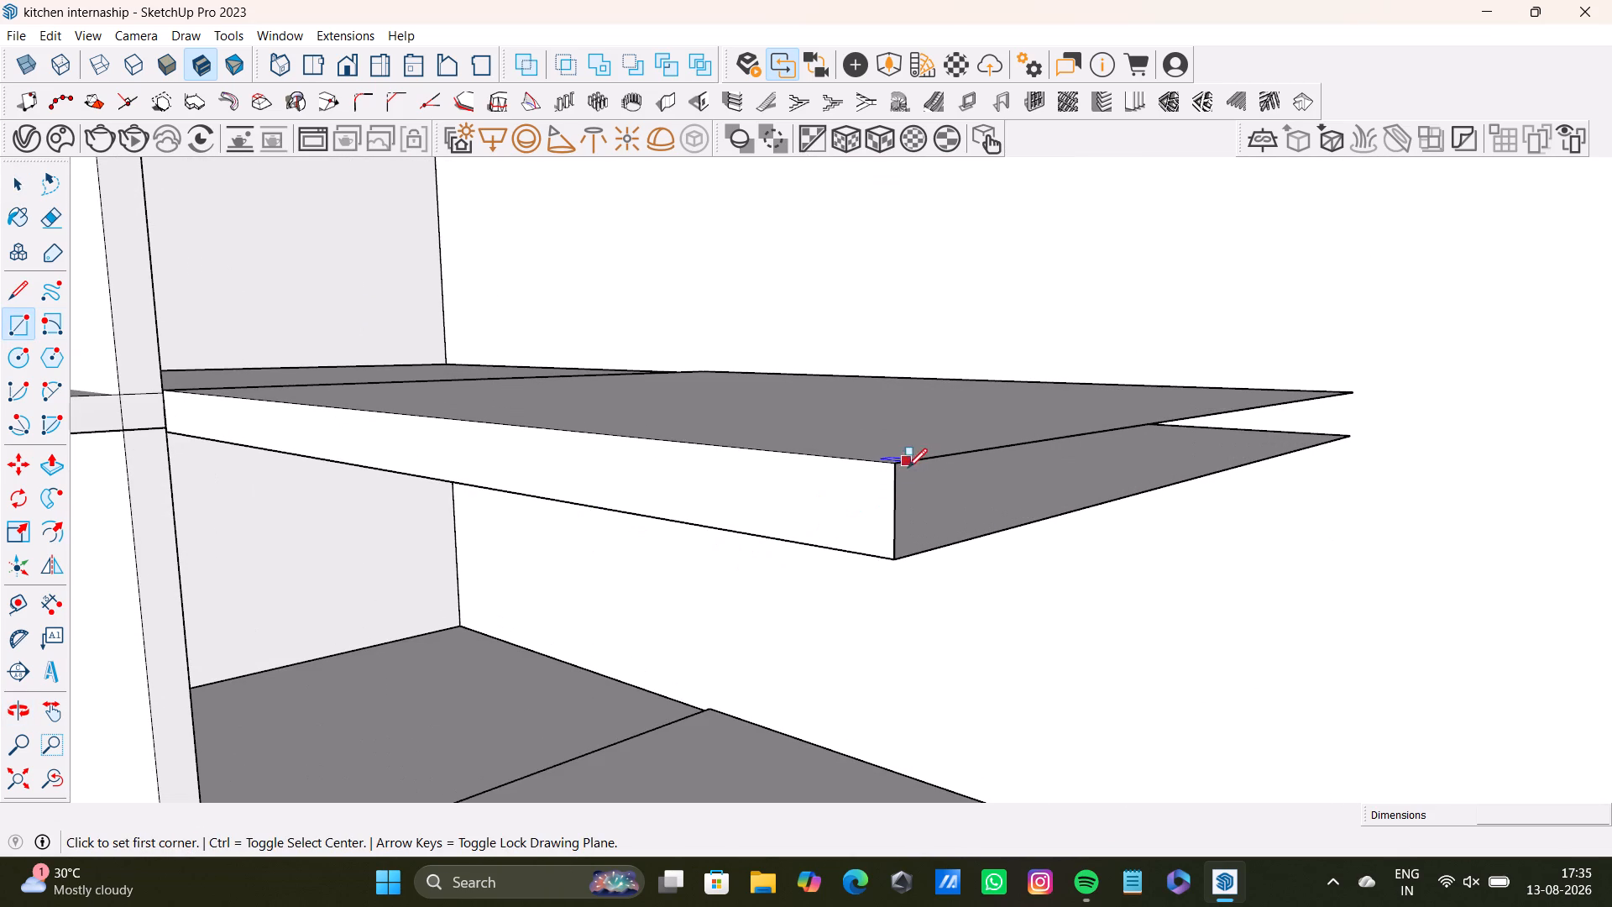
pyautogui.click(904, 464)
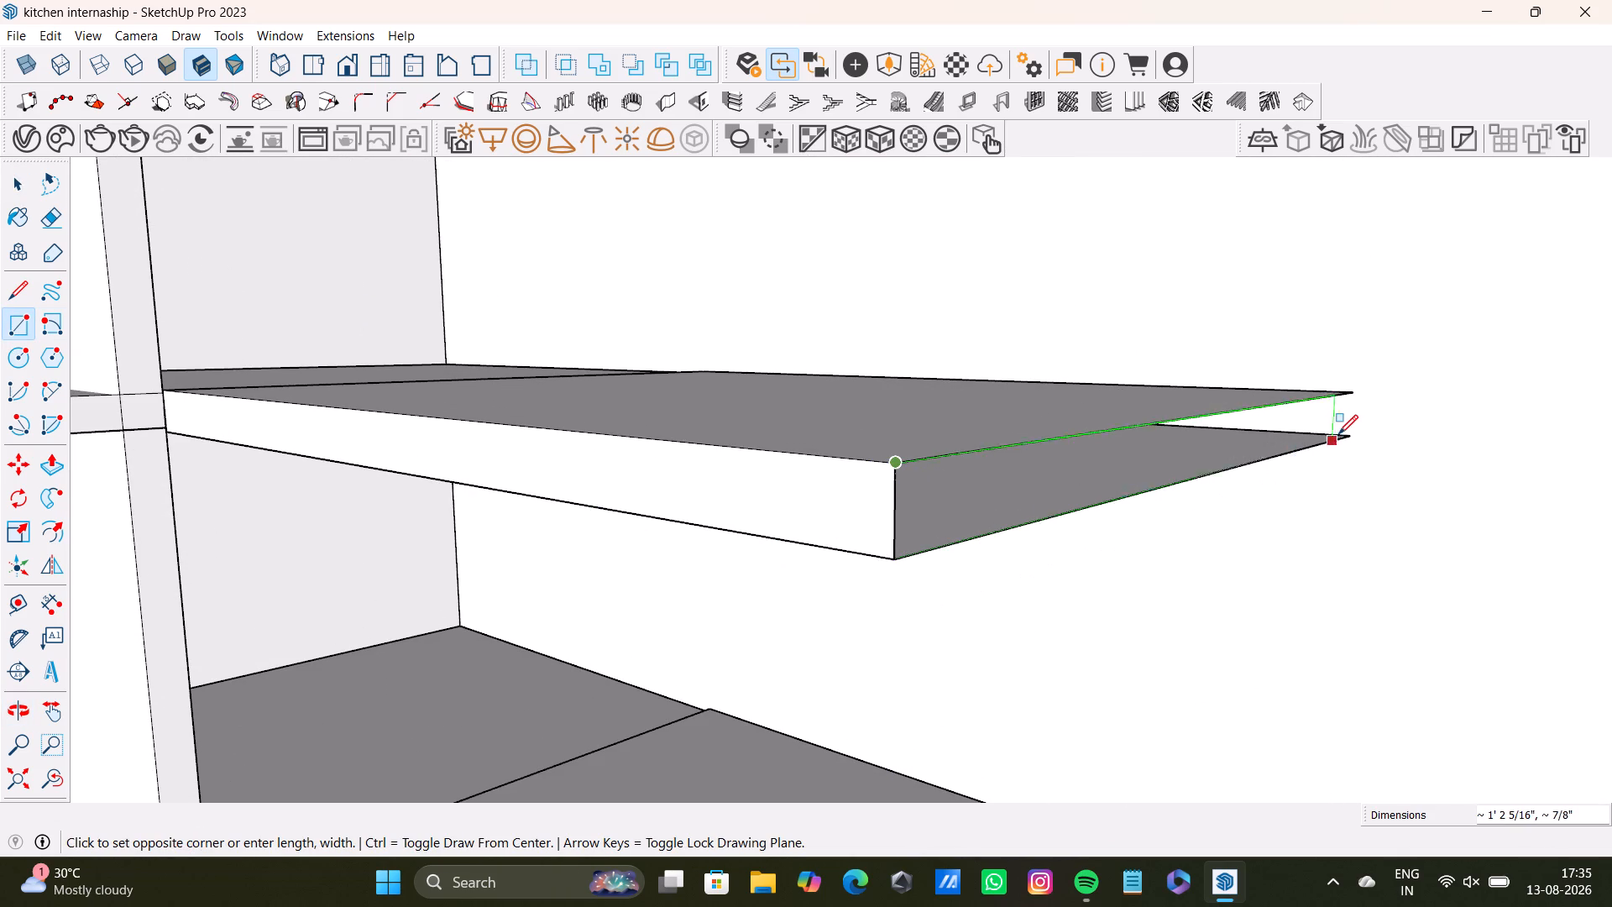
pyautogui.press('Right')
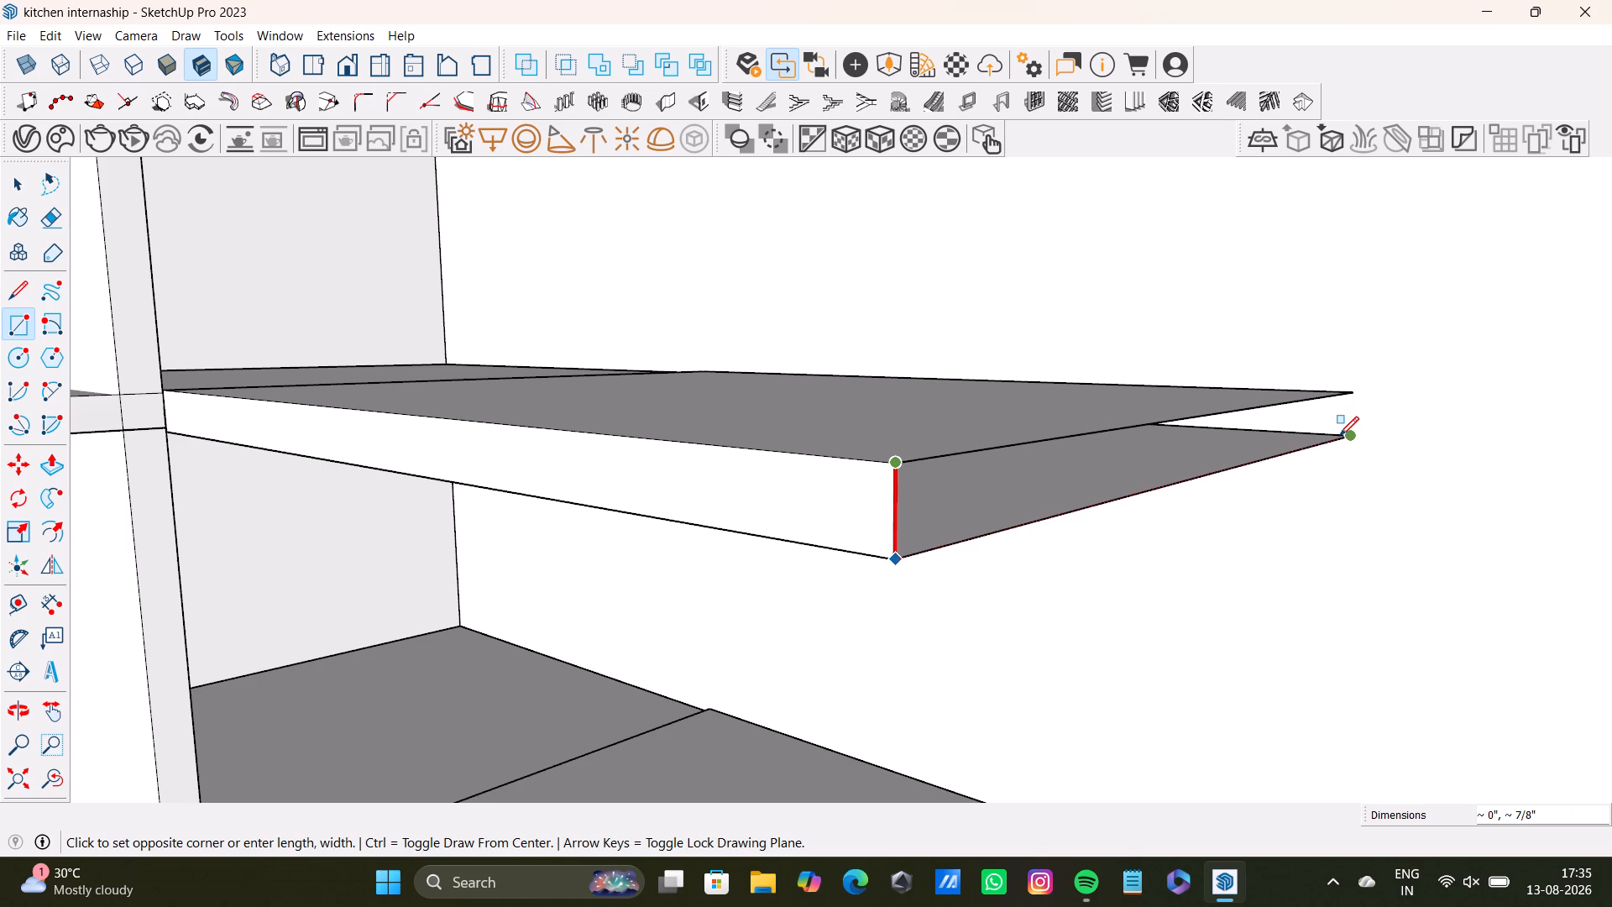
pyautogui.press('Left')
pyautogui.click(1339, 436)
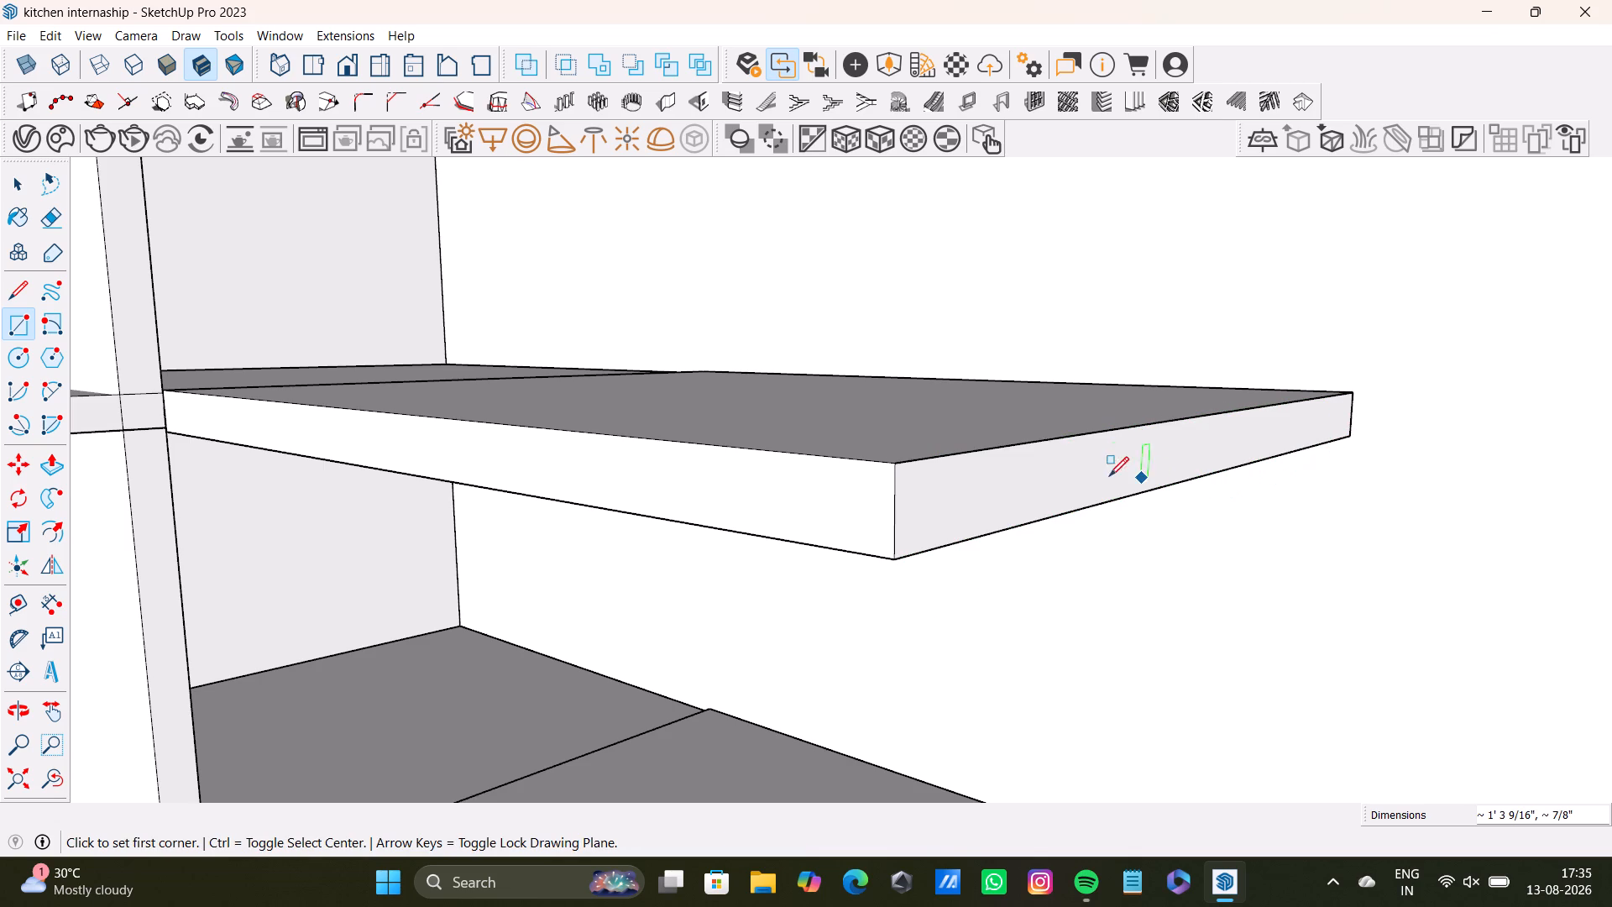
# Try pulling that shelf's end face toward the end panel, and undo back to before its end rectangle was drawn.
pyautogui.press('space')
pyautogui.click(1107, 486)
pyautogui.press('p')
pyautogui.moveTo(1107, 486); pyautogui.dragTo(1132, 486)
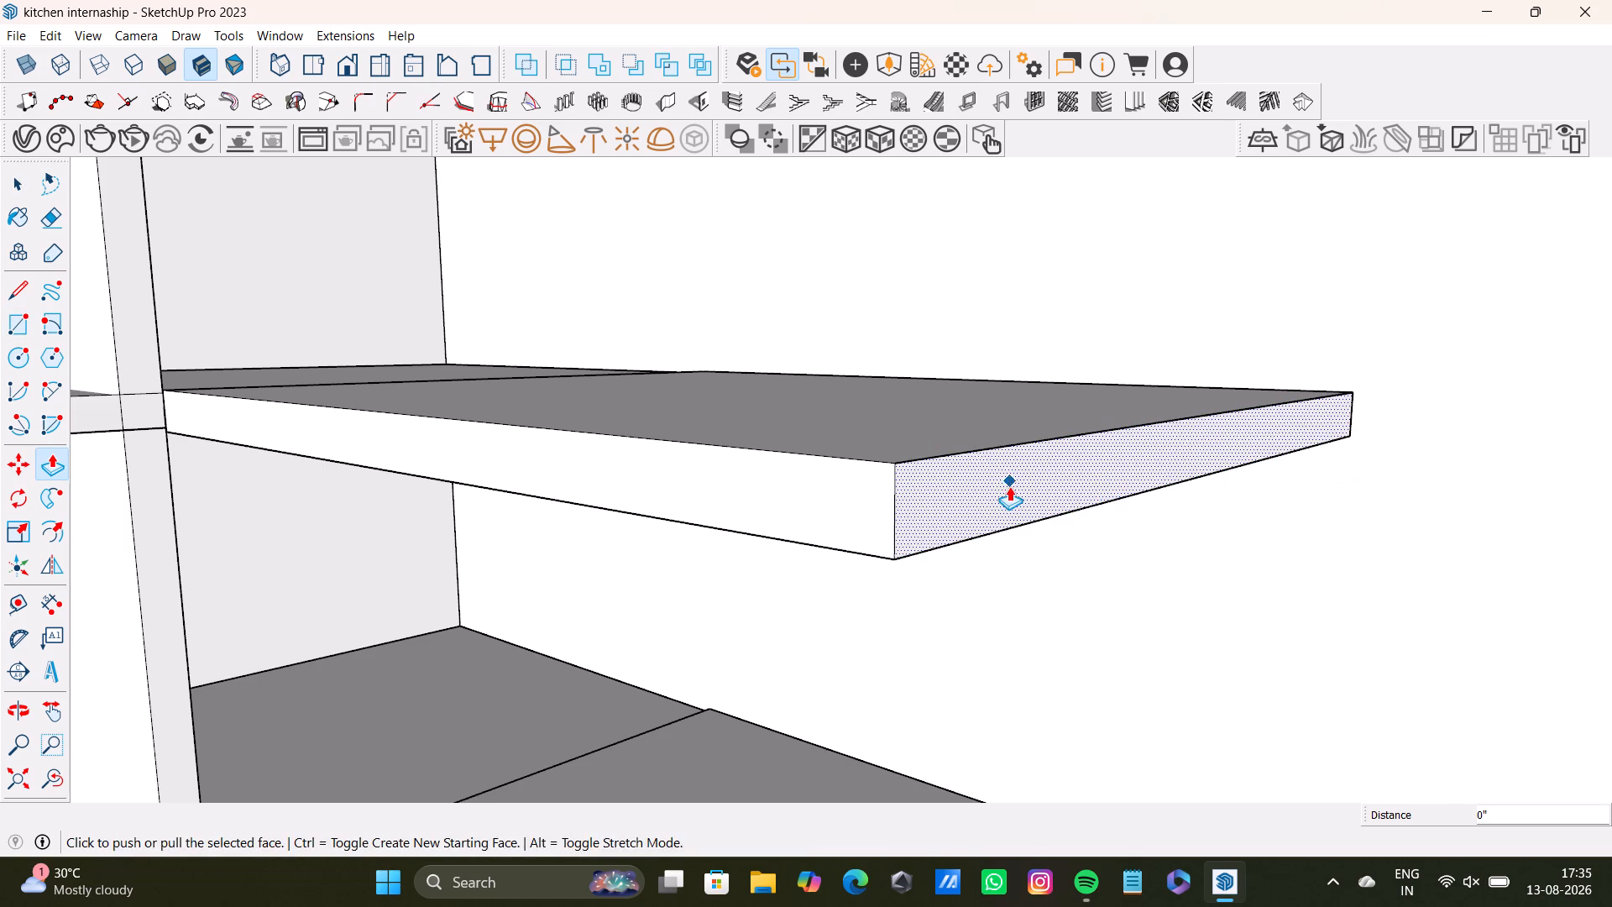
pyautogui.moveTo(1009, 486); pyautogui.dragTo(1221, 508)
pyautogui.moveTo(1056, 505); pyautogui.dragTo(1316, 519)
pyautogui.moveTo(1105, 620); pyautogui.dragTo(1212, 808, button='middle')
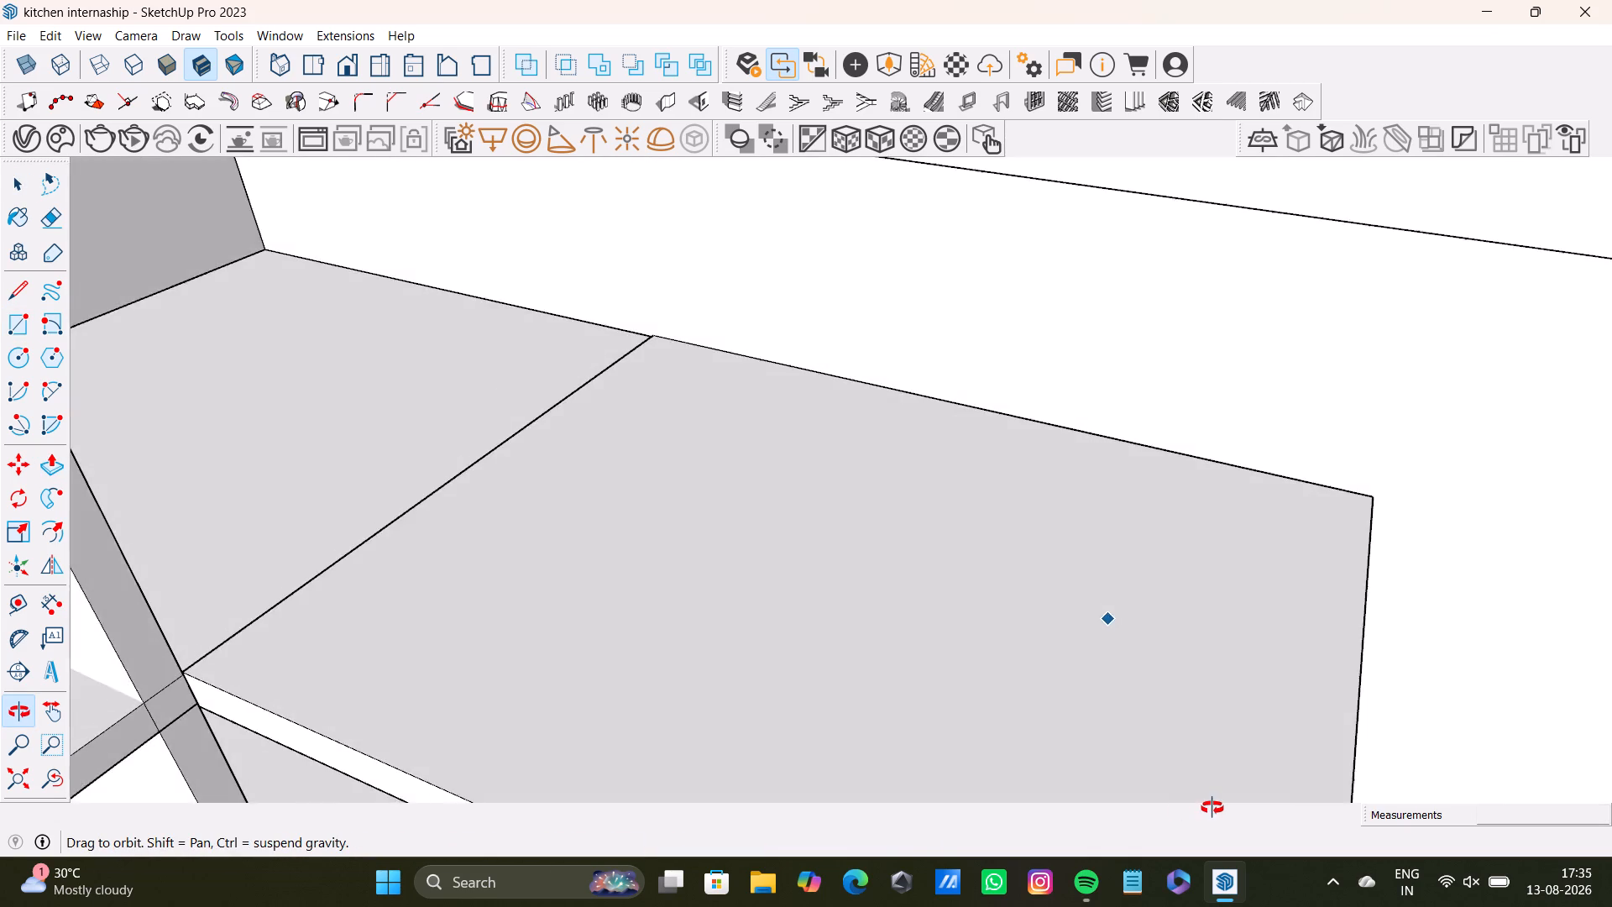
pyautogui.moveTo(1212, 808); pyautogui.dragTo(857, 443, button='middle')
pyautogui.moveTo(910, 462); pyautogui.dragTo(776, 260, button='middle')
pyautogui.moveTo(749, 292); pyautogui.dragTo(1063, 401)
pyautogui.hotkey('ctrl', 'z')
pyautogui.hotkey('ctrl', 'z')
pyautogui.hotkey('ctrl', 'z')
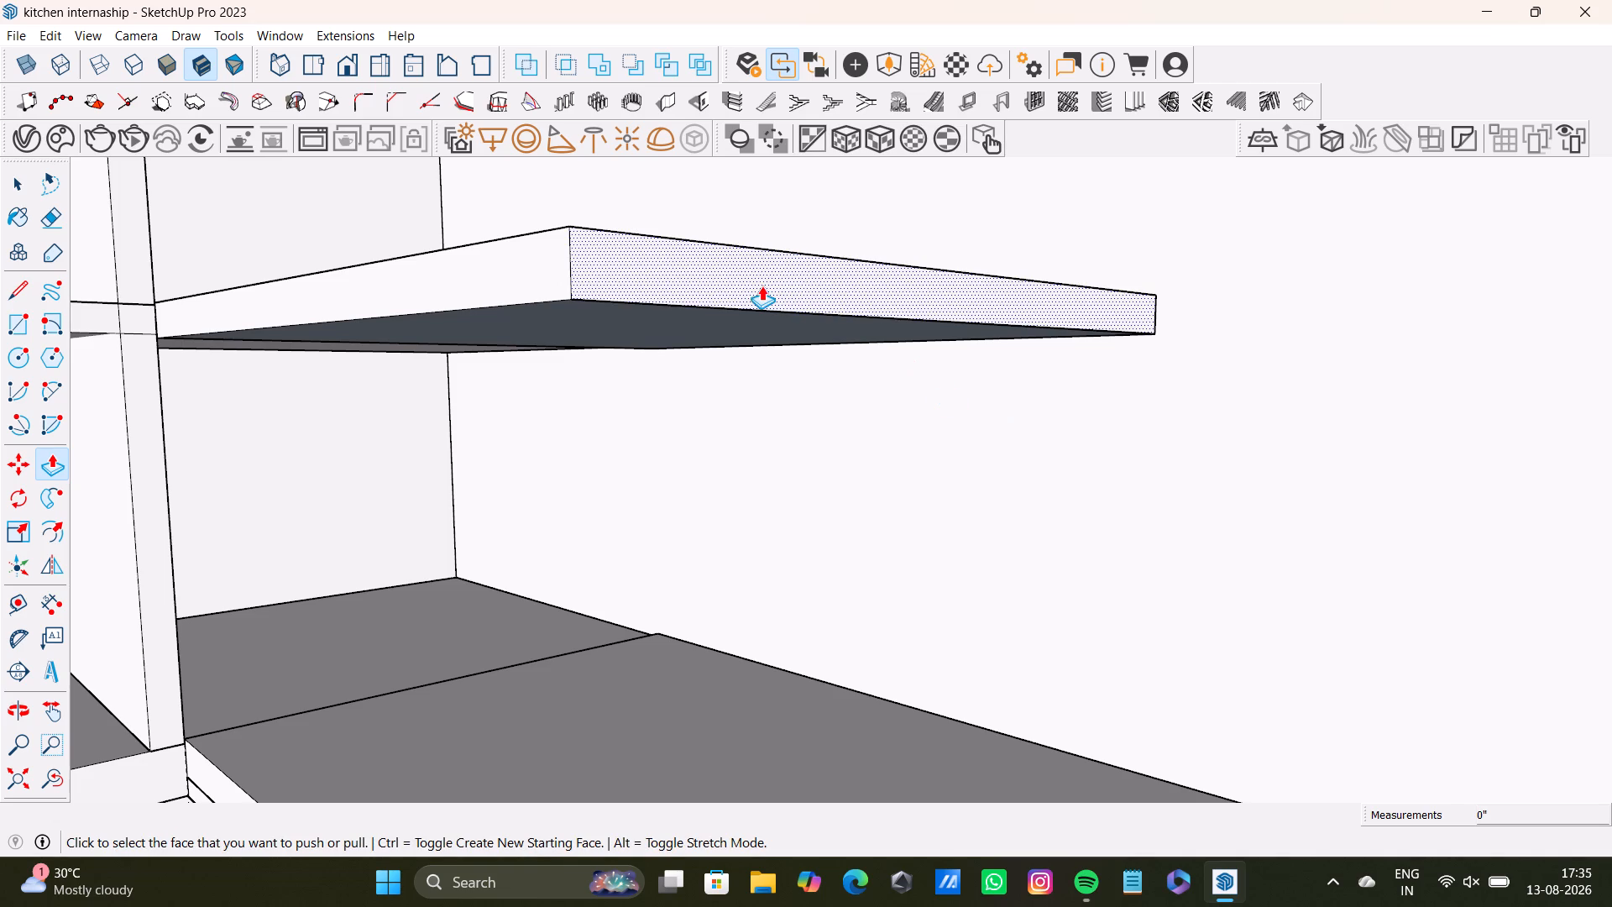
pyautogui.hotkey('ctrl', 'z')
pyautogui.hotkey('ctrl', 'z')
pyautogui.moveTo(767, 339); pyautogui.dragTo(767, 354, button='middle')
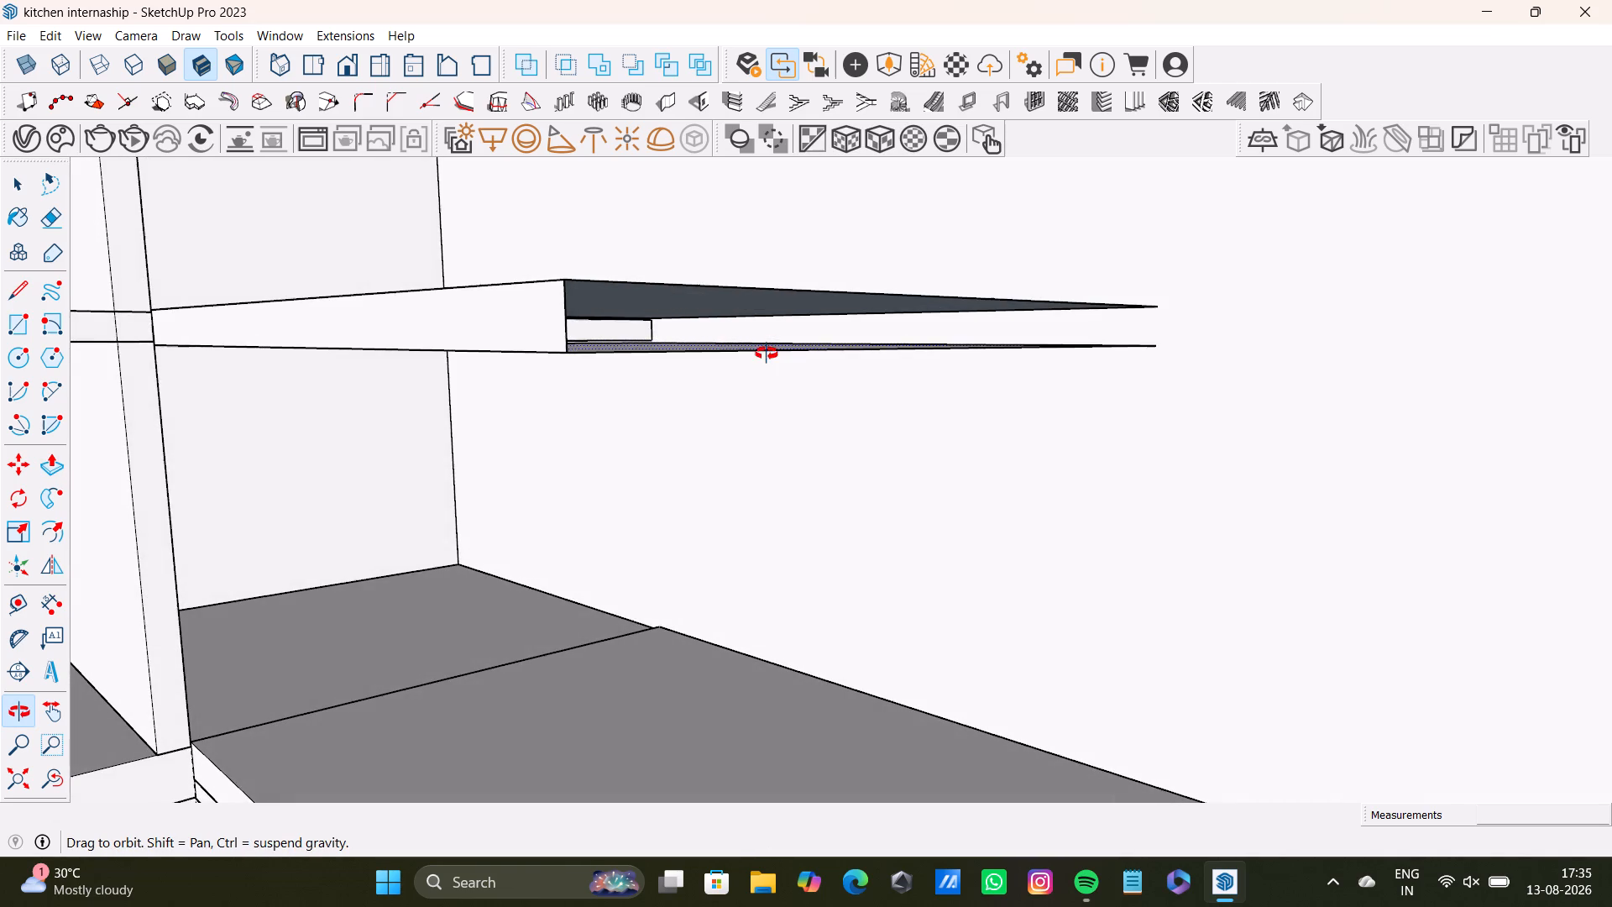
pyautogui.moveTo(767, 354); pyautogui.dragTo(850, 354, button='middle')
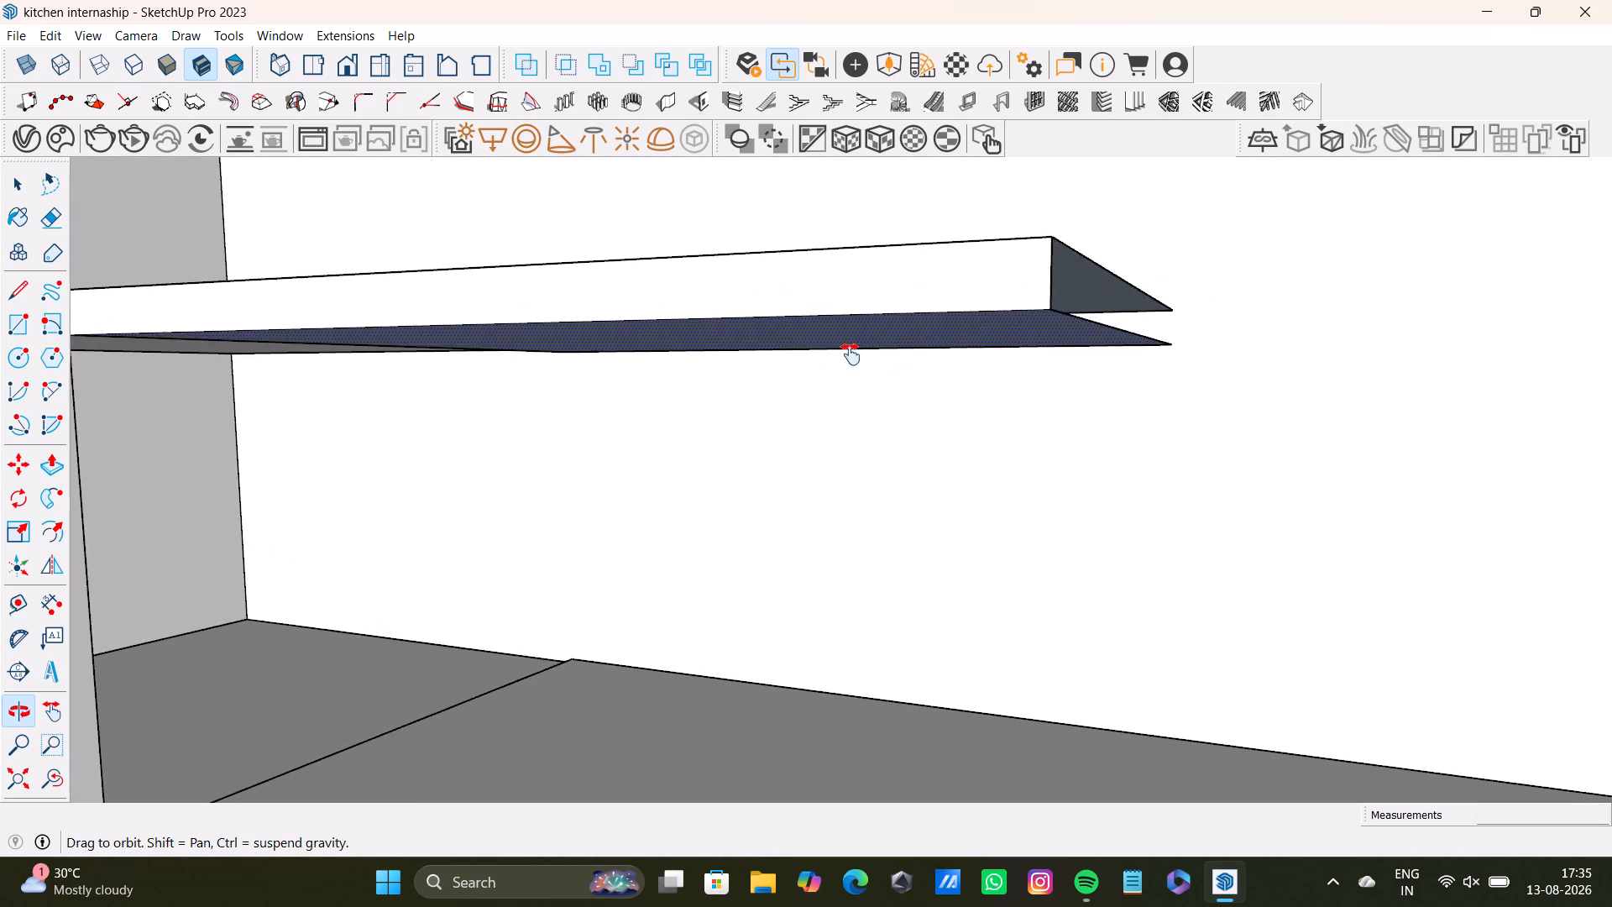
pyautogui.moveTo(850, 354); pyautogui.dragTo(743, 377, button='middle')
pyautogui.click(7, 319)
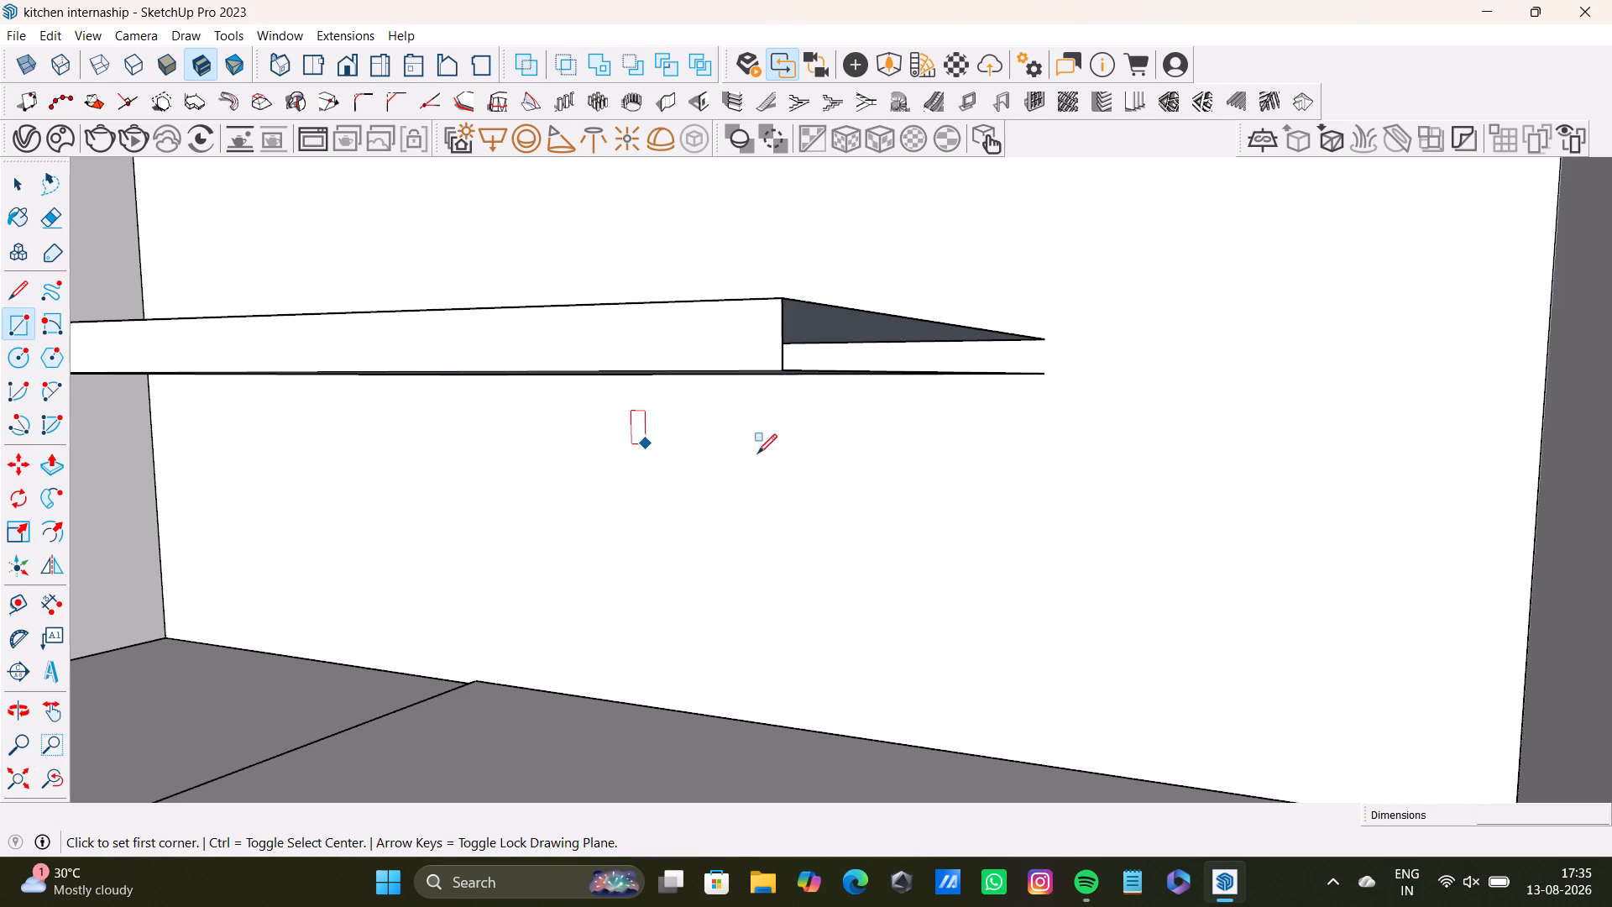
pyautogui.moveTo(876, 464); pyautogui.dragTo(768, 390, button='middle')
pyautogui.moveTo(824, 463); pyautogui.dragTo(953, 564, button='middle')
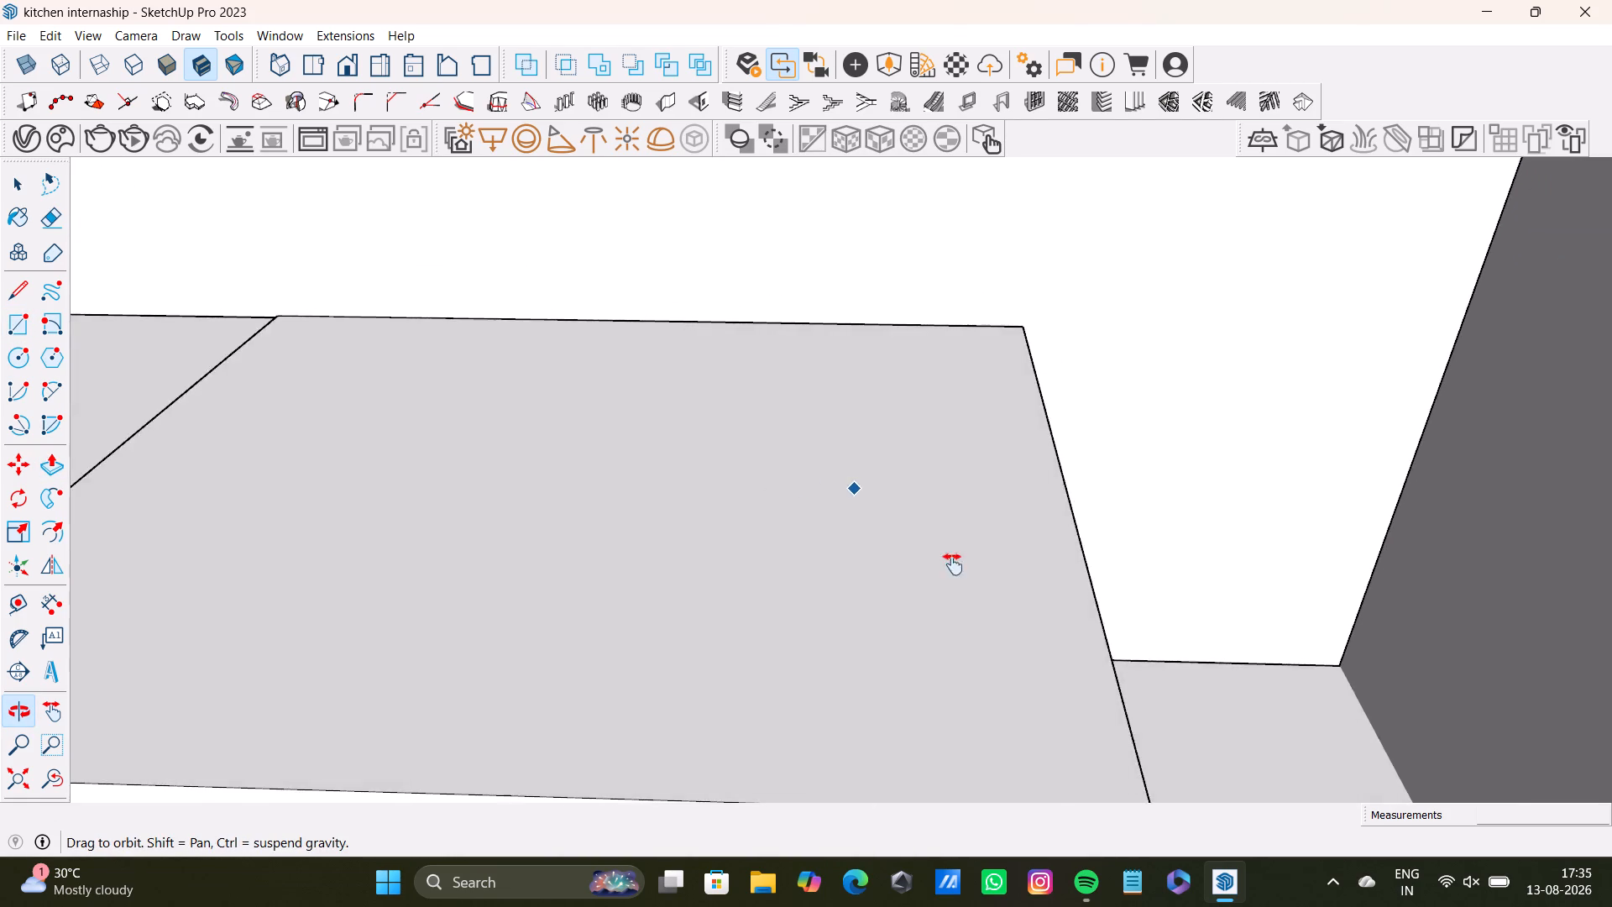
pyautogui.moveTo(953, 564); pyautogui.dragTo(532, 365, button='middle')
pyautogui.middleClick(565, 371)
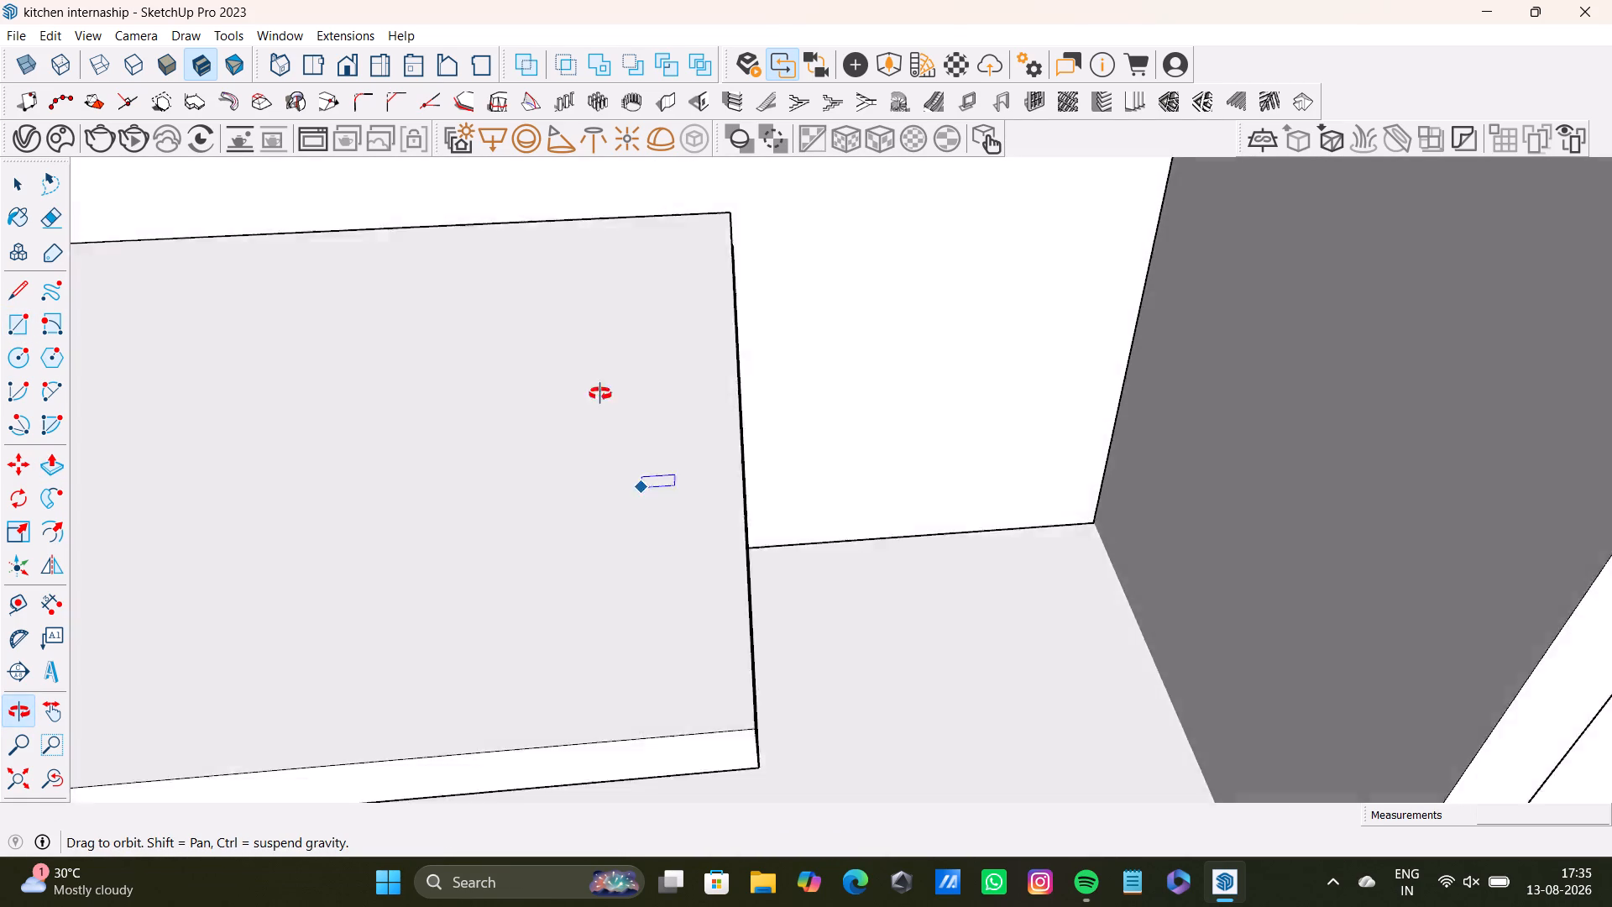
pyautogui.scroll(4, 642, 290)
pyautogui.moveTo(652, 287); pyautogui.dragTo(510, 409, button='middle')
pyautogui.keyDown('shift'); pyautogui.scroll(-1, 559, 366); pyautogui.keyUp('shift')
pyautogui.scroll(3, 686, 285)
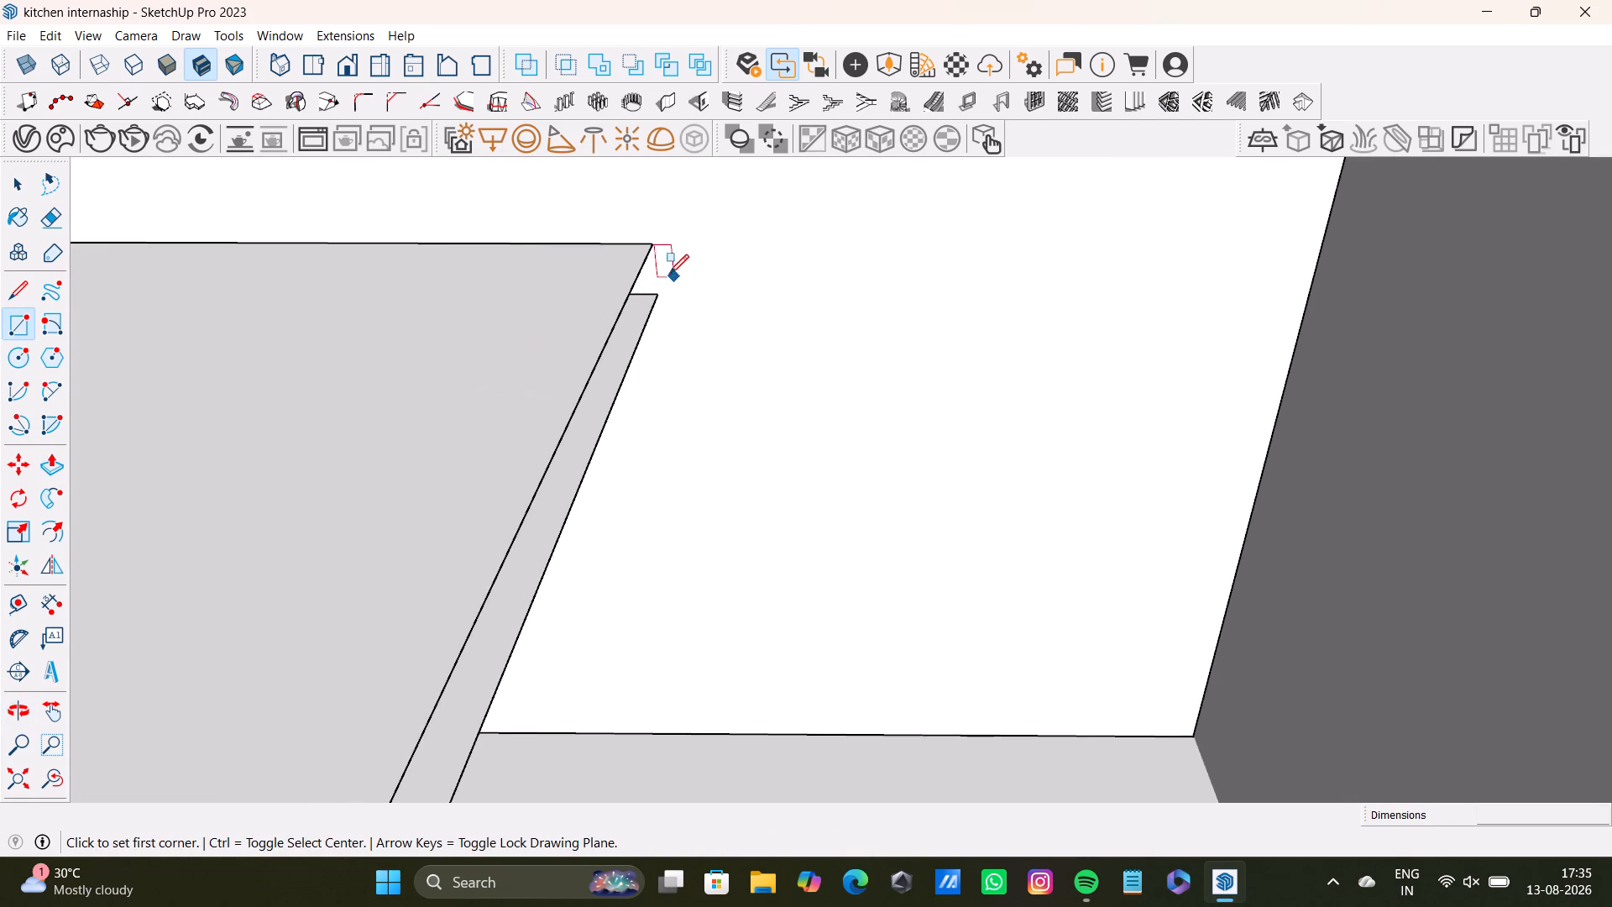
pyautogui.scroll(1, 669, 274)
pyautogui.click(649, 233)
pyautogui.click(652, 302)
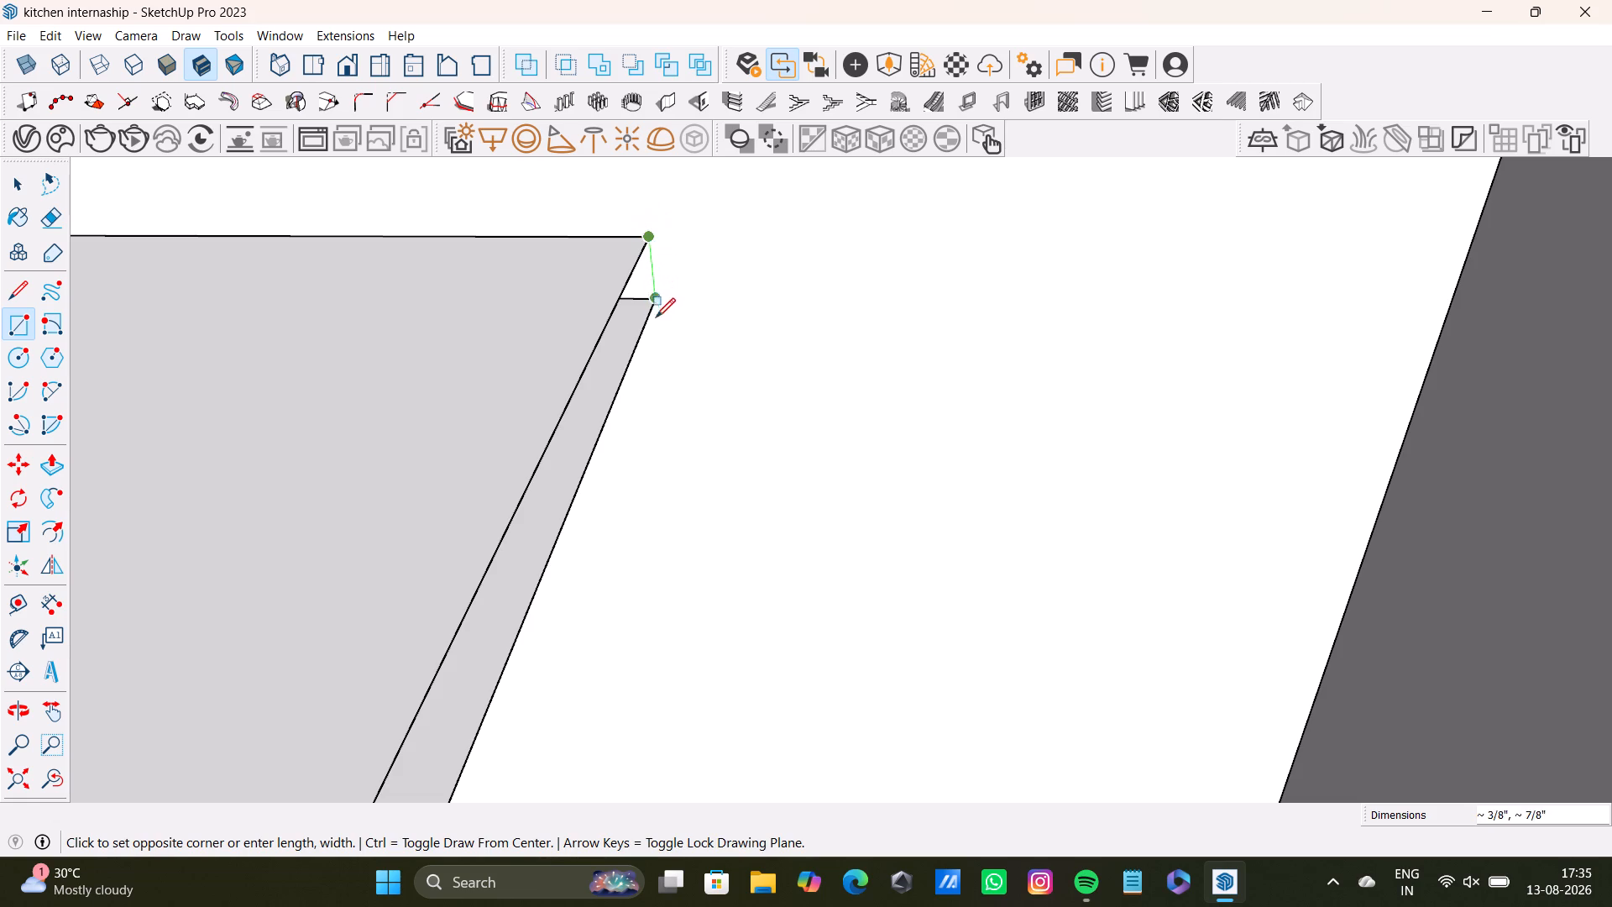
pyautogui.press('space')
# Close the same shelf's open end by drawing a vertical line about 7/8" long between its upper and lower back corners.
pyautogui.click(34, 295)
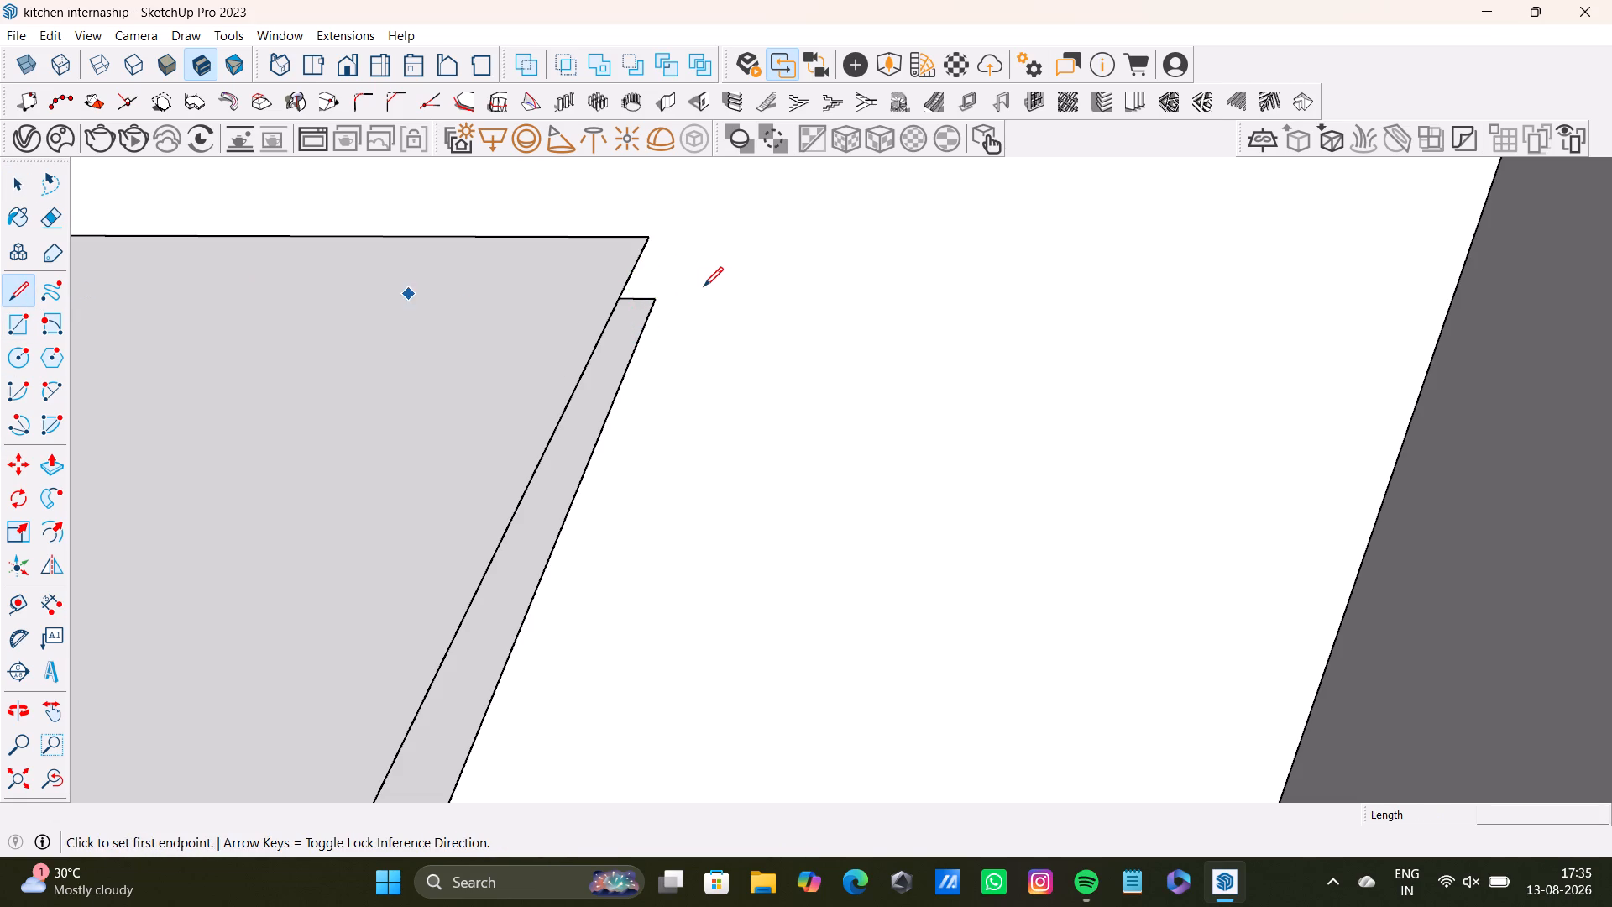
pyautogui.scroll(3, 707, 283)
pyautogui.click(625, 225)
pyautogui.click(641, 307)
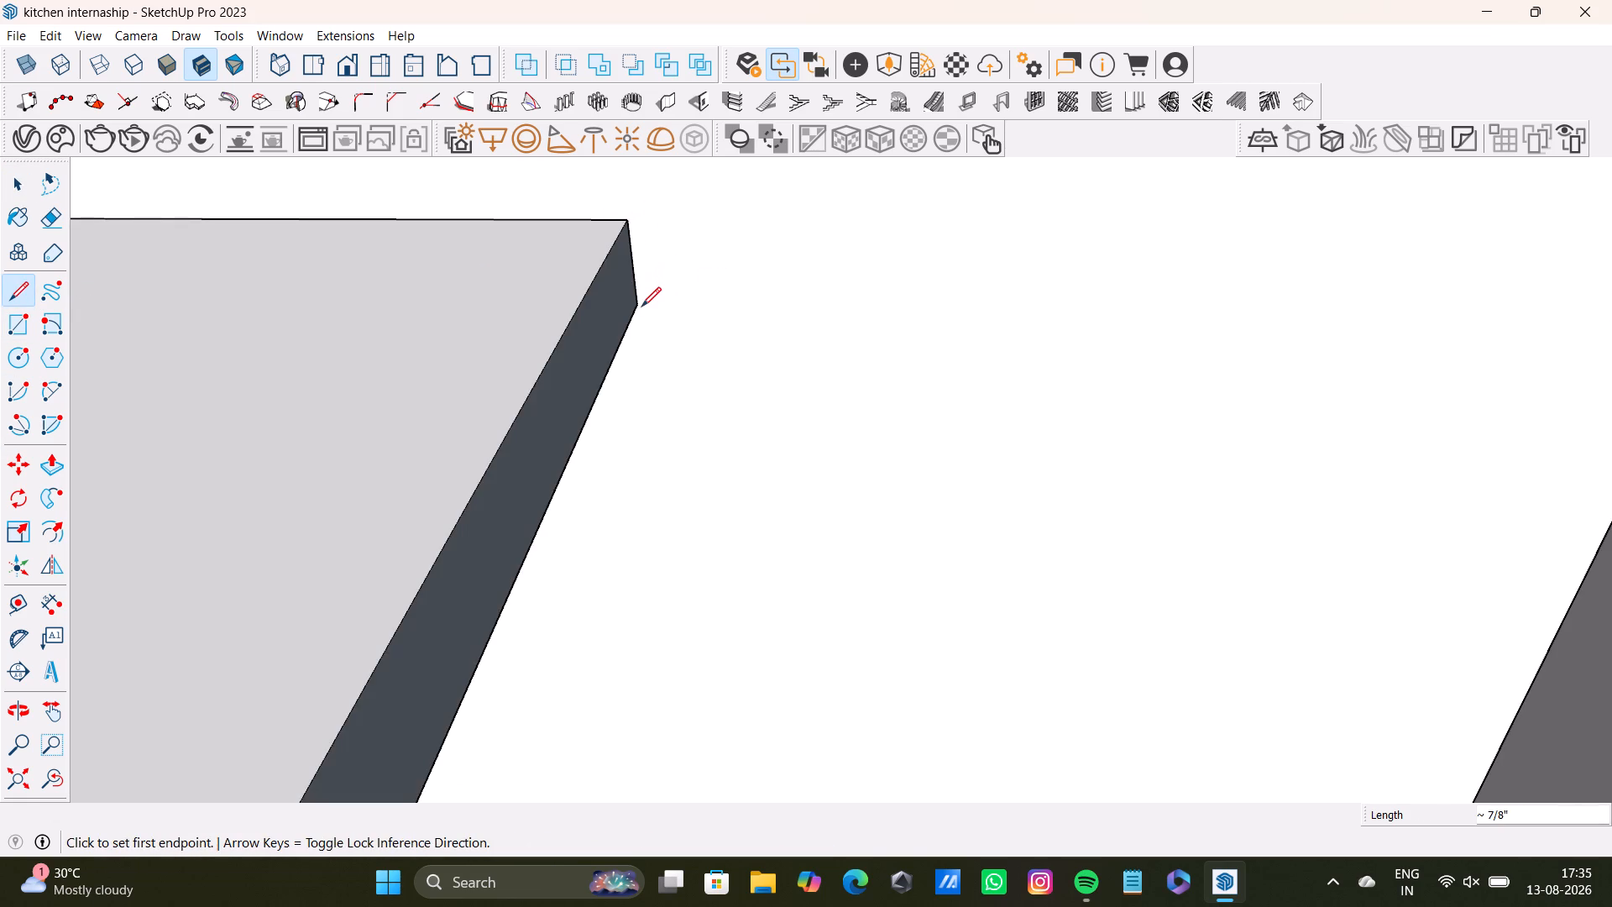
# Pull the closed end face of the corner shelf above the lowest one out to meet the end panel.
pyautogui.scroll(-16, 637, 326)
pyautogui.press('space')
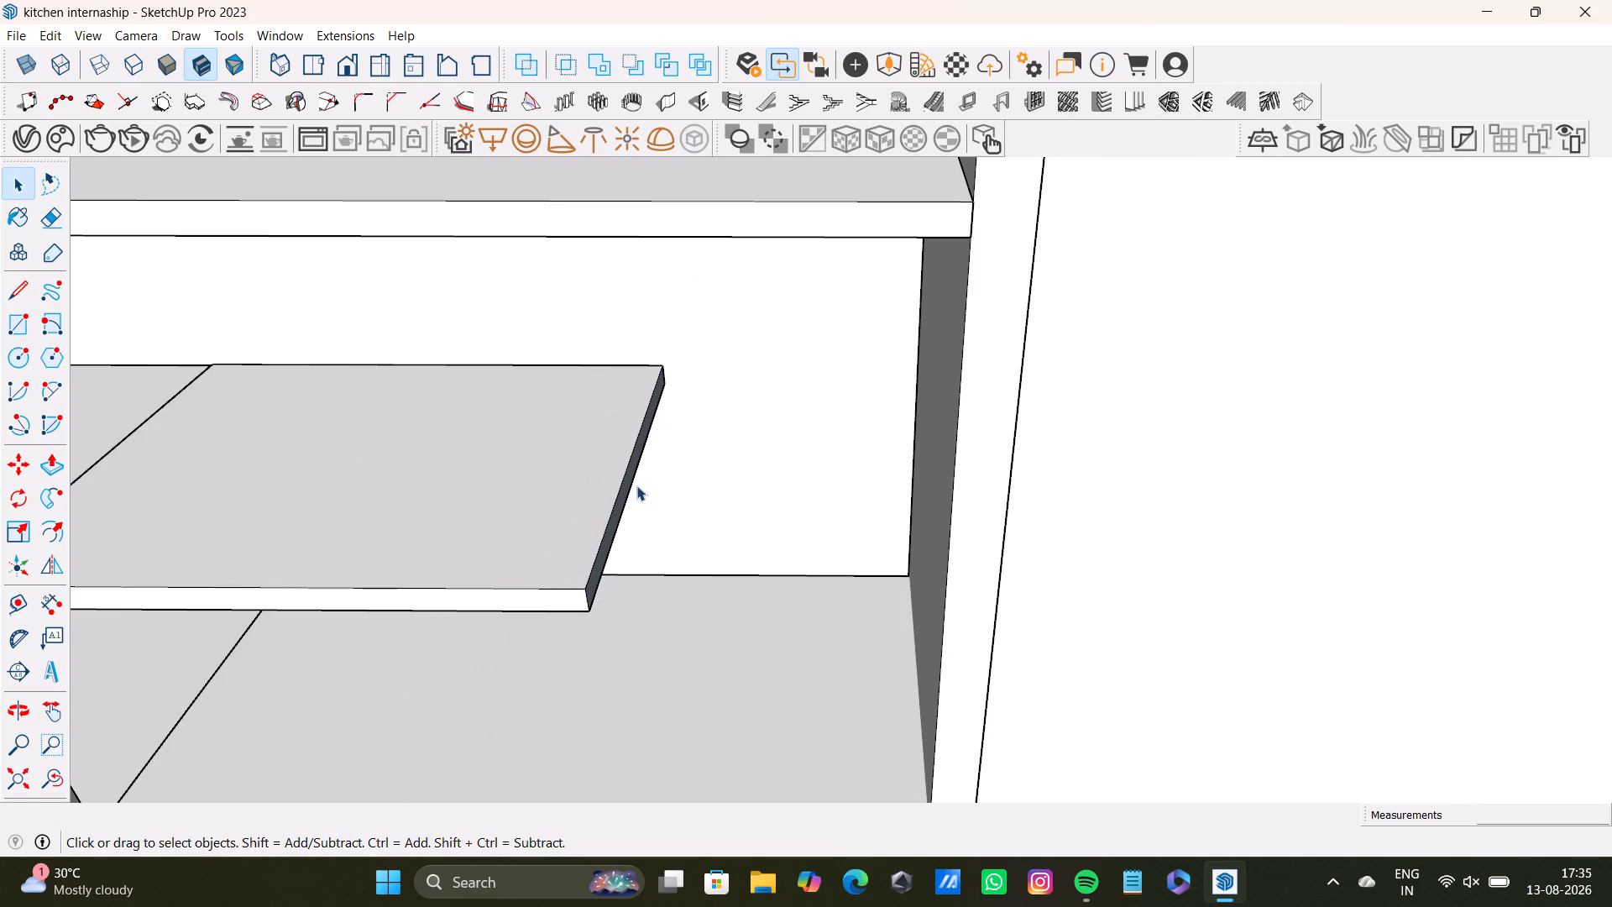
pyautogui.click(627, 486)
pyautogui.scroll(7, 620, 497)
pyautogui.moveTo(620, 497); pyautogui.dragTo(564, 419, button='middle')
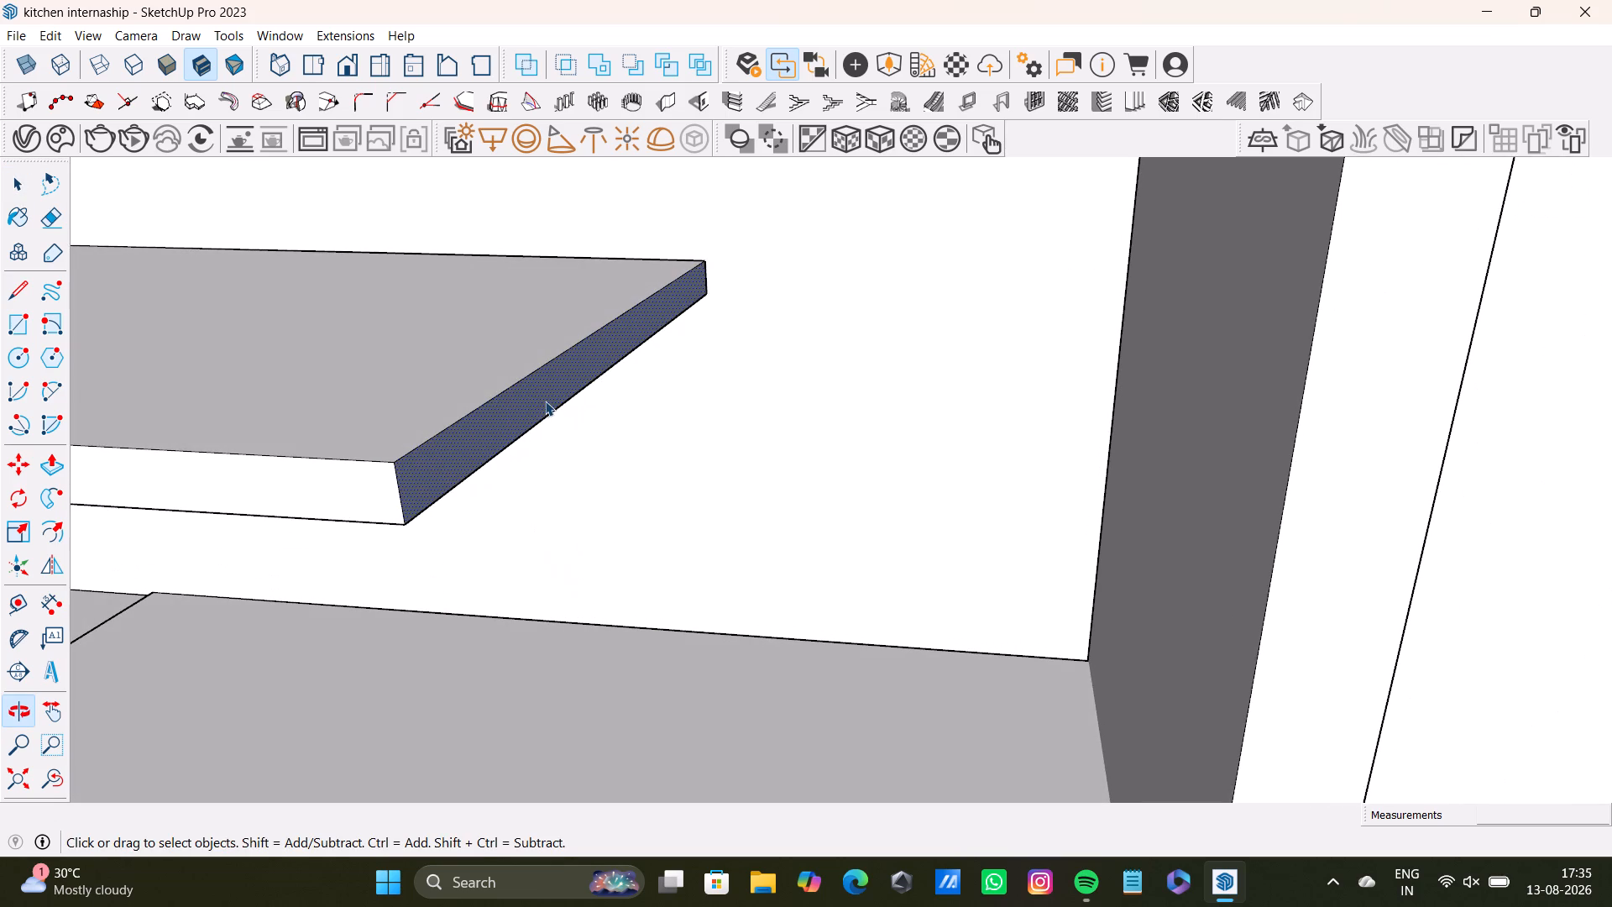
pyautogui.press('p')
pyautogui.moveTo(545, 401); pyautogui.dragTo(1137, 370)
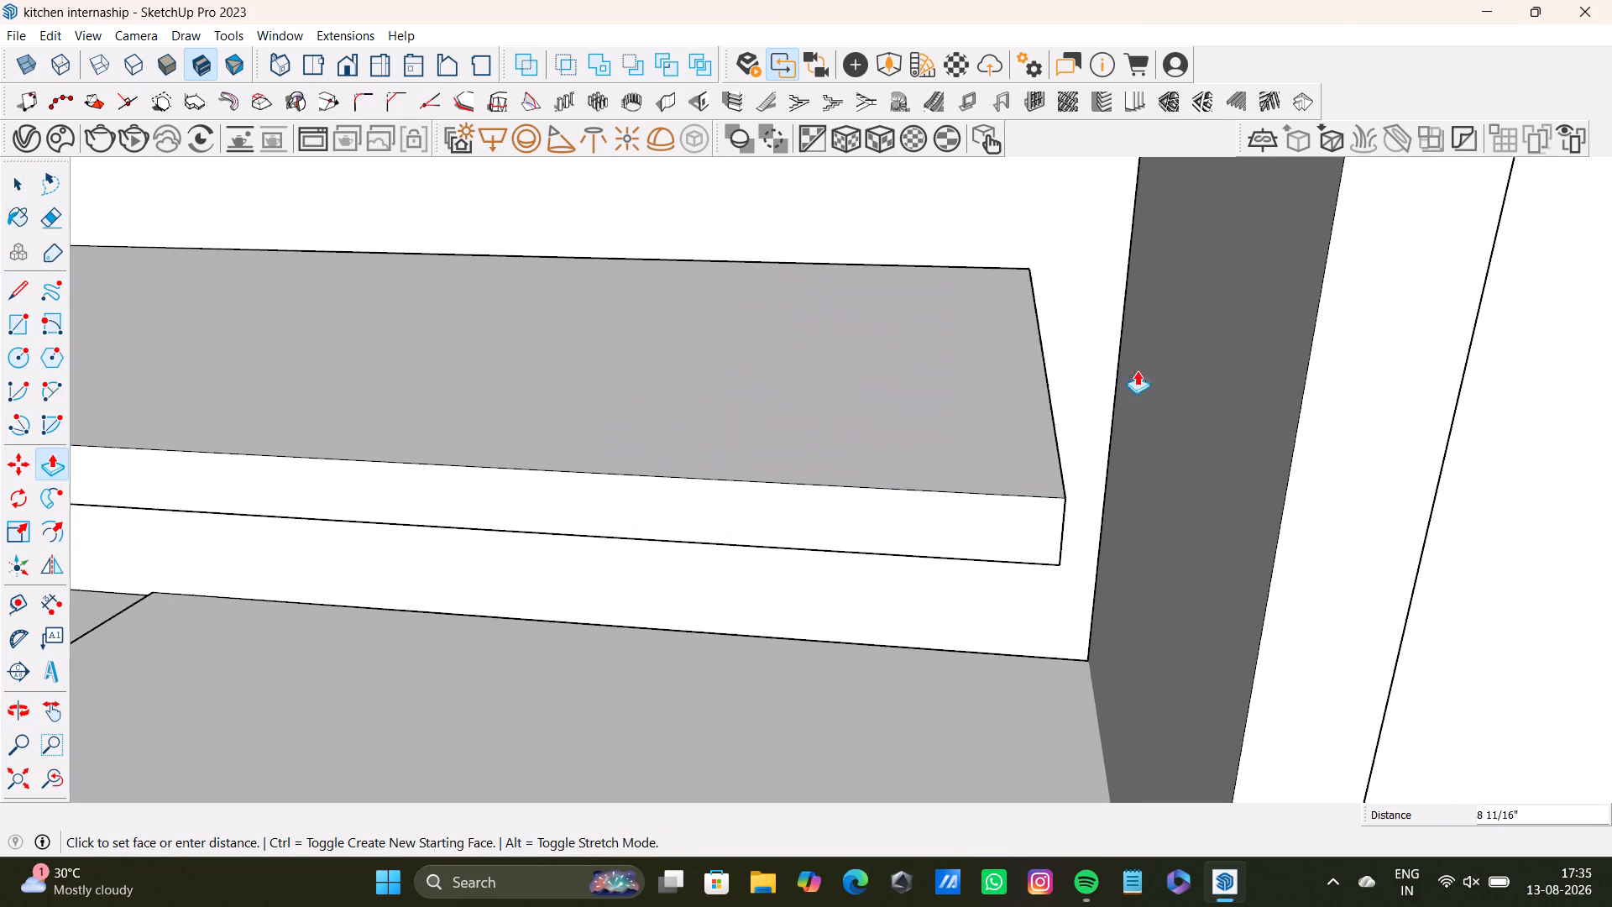
pyautogui.moveTo(1137, 370); pyautogui.dragTo(1268, 378)
pyautogui.press('space')
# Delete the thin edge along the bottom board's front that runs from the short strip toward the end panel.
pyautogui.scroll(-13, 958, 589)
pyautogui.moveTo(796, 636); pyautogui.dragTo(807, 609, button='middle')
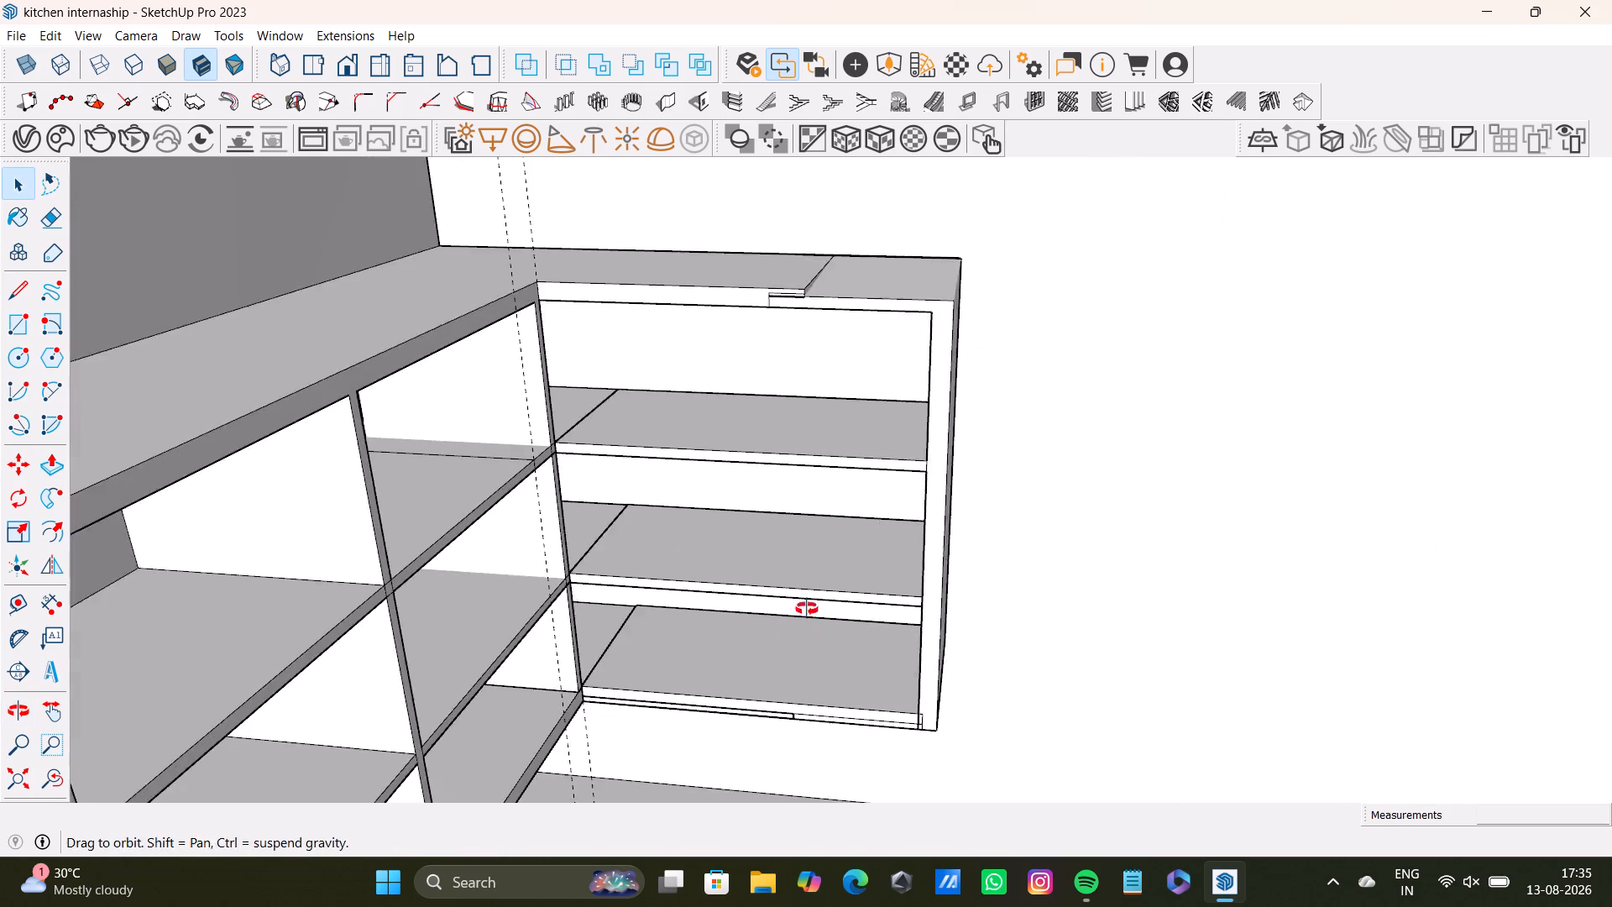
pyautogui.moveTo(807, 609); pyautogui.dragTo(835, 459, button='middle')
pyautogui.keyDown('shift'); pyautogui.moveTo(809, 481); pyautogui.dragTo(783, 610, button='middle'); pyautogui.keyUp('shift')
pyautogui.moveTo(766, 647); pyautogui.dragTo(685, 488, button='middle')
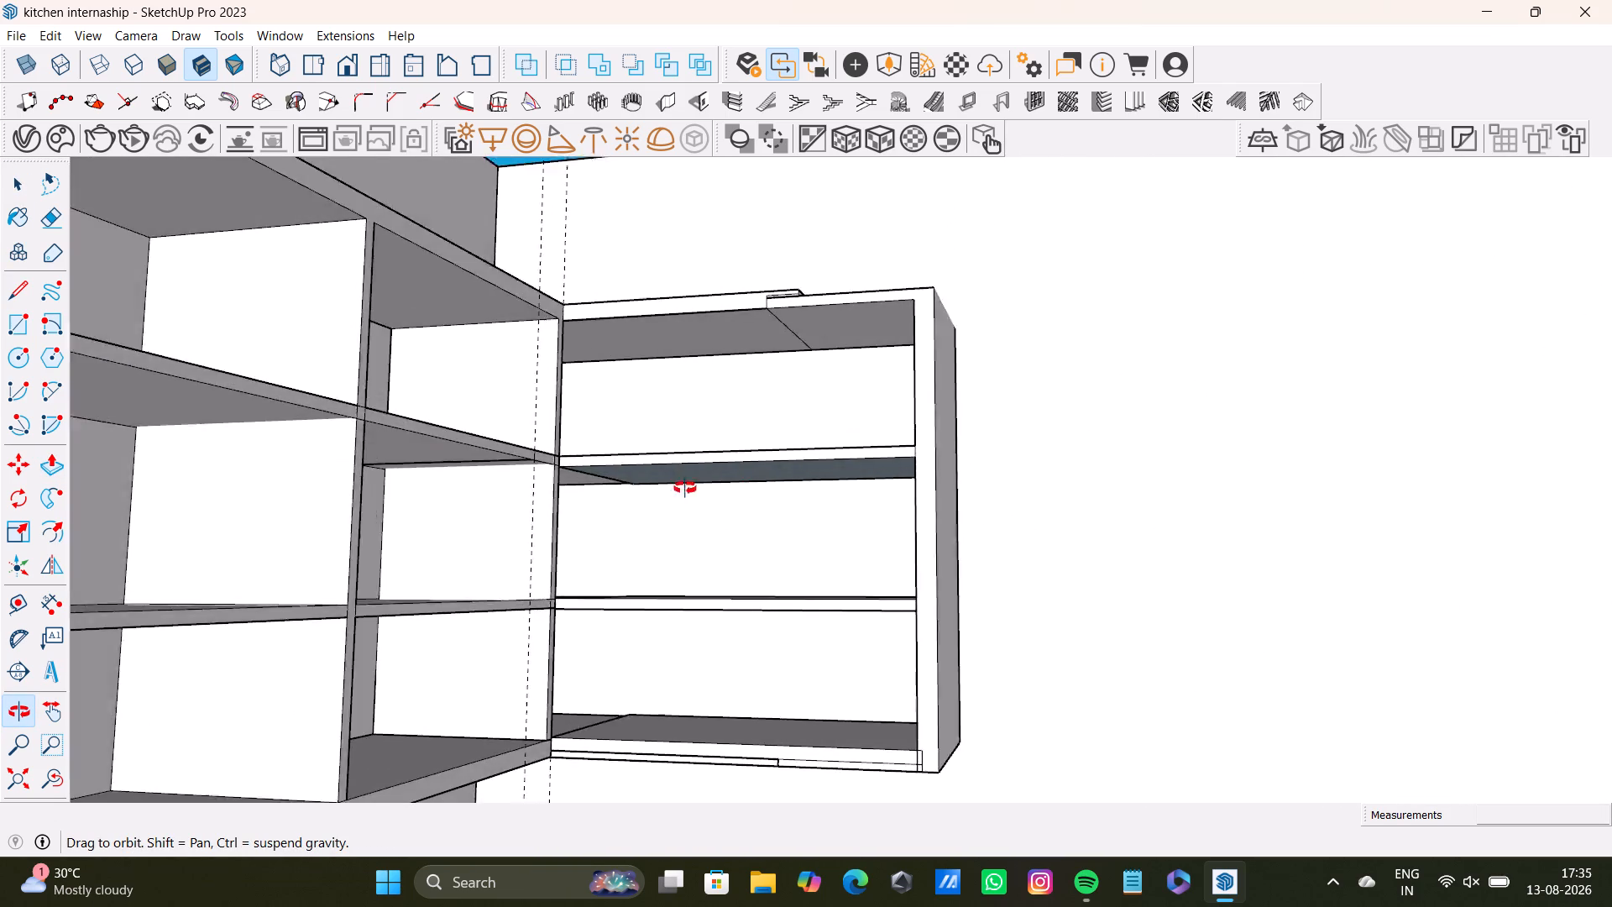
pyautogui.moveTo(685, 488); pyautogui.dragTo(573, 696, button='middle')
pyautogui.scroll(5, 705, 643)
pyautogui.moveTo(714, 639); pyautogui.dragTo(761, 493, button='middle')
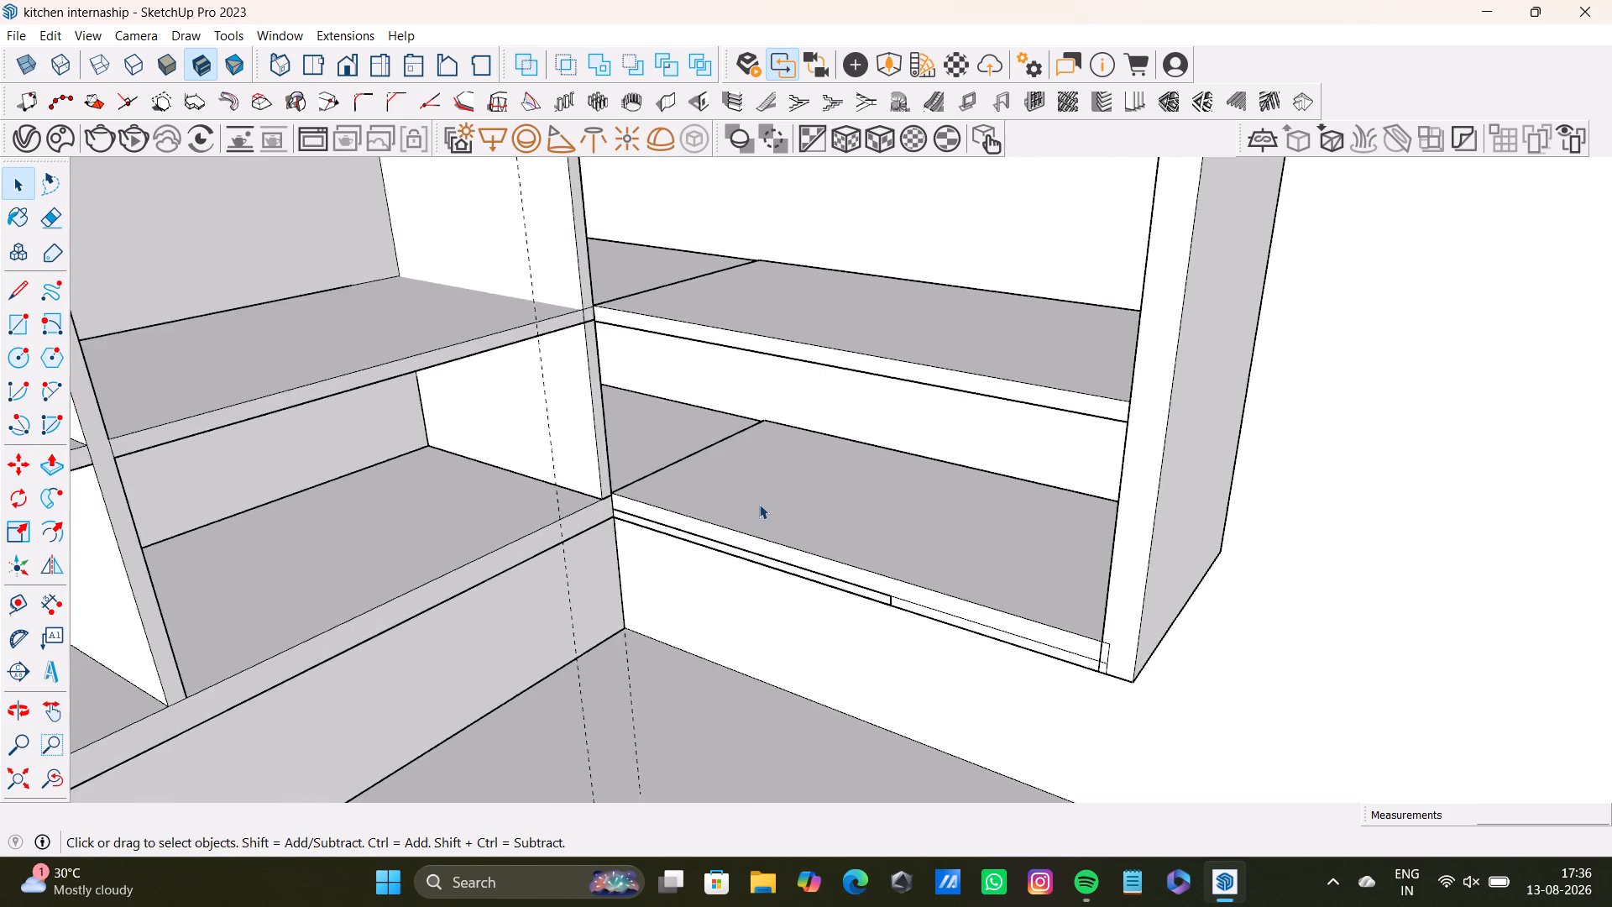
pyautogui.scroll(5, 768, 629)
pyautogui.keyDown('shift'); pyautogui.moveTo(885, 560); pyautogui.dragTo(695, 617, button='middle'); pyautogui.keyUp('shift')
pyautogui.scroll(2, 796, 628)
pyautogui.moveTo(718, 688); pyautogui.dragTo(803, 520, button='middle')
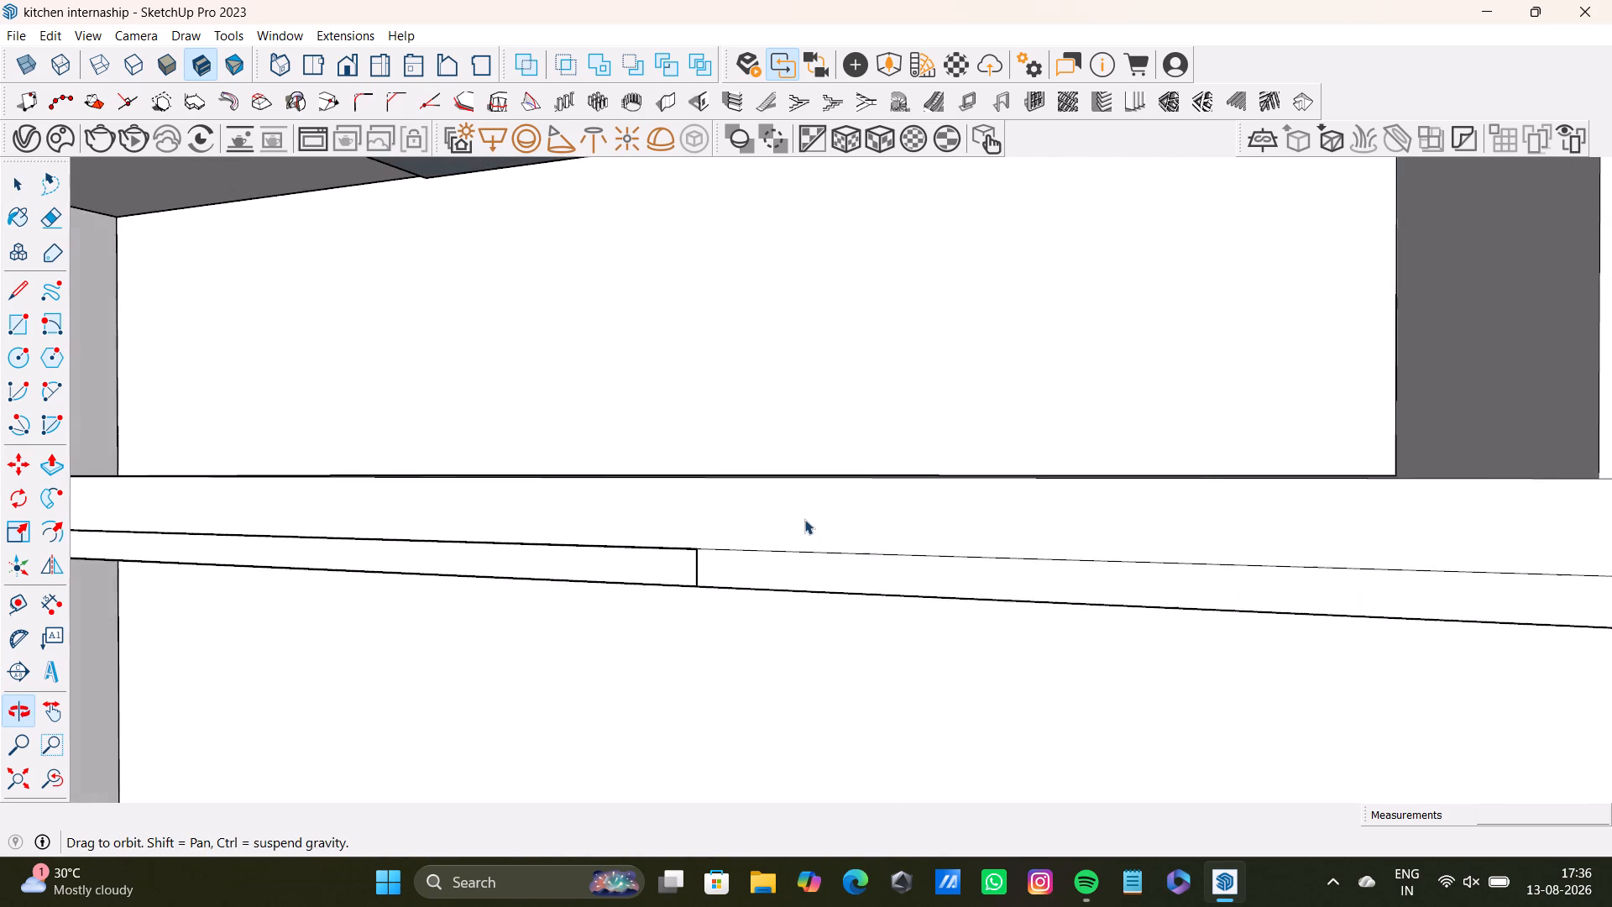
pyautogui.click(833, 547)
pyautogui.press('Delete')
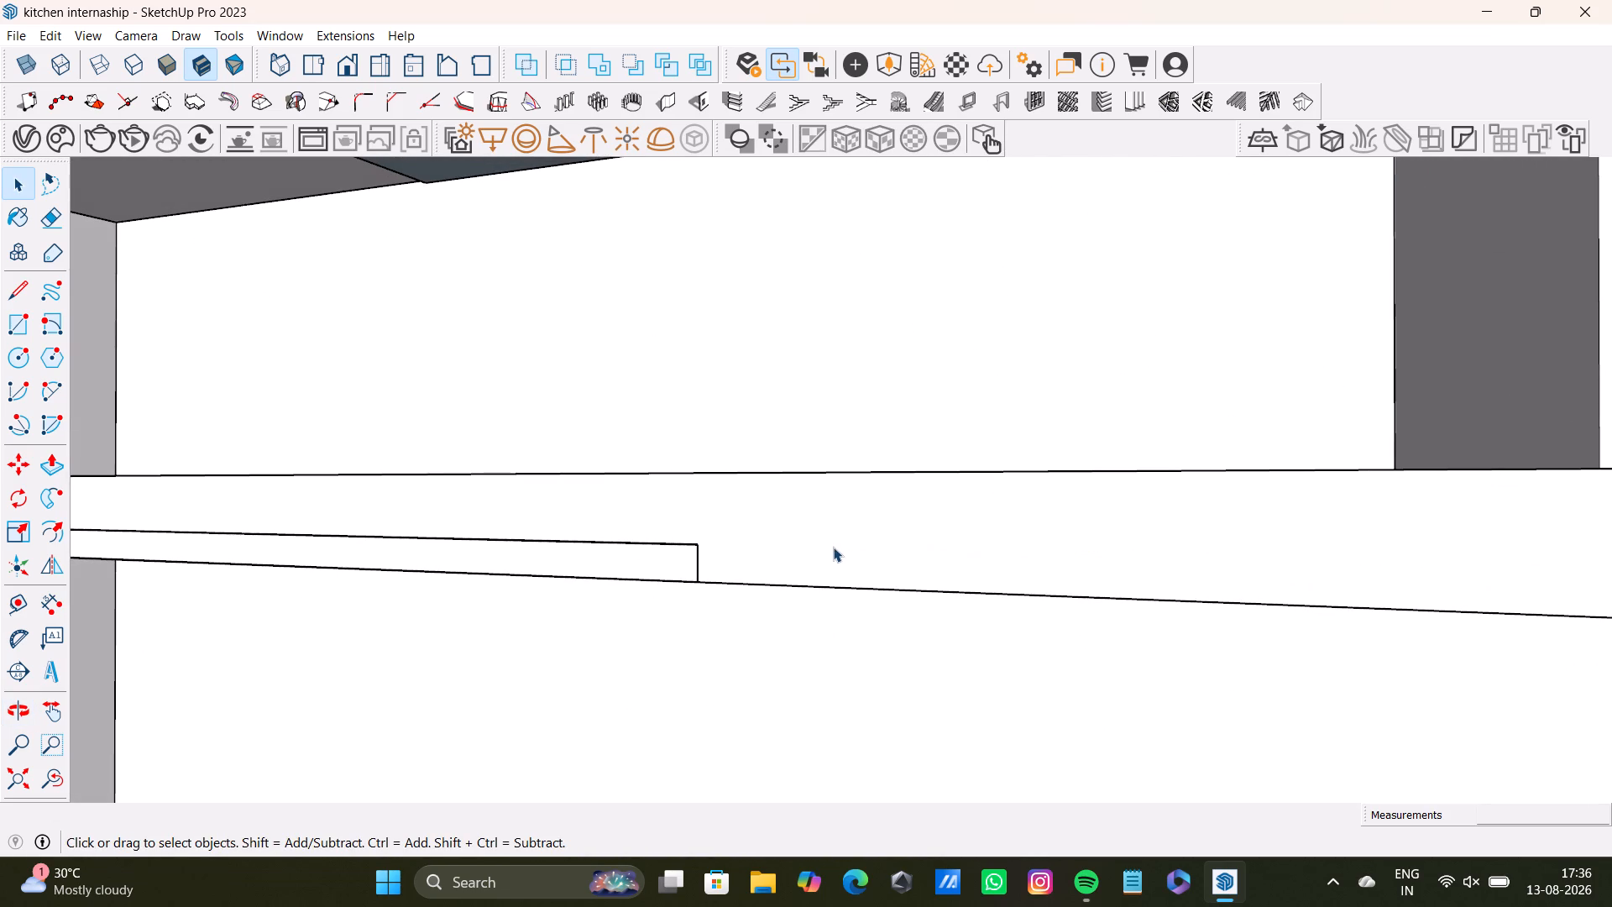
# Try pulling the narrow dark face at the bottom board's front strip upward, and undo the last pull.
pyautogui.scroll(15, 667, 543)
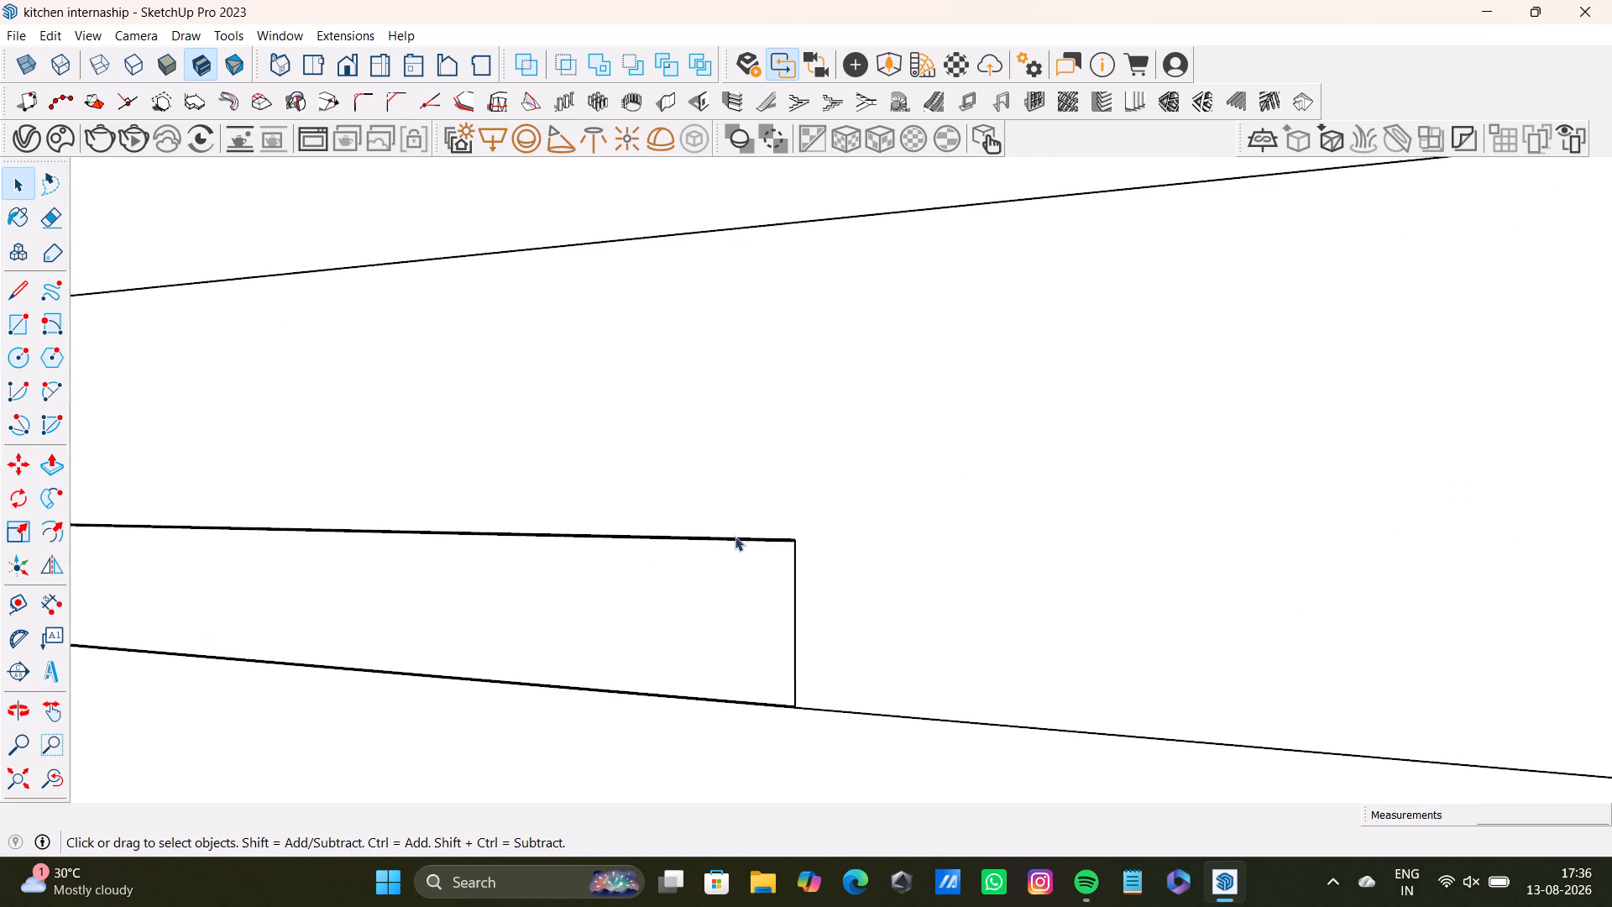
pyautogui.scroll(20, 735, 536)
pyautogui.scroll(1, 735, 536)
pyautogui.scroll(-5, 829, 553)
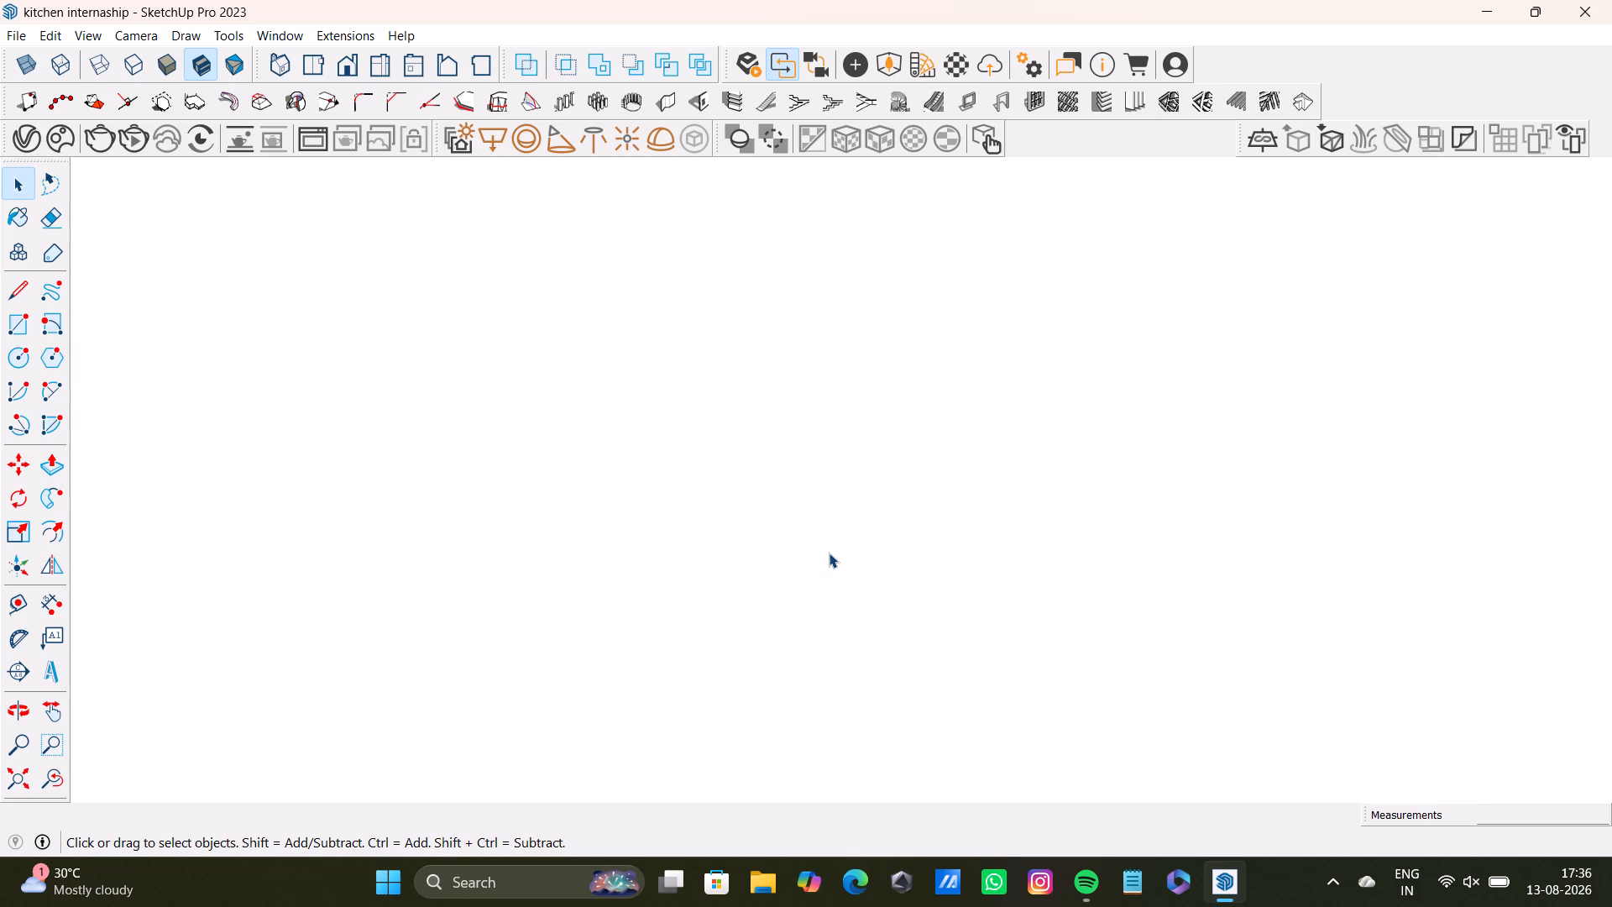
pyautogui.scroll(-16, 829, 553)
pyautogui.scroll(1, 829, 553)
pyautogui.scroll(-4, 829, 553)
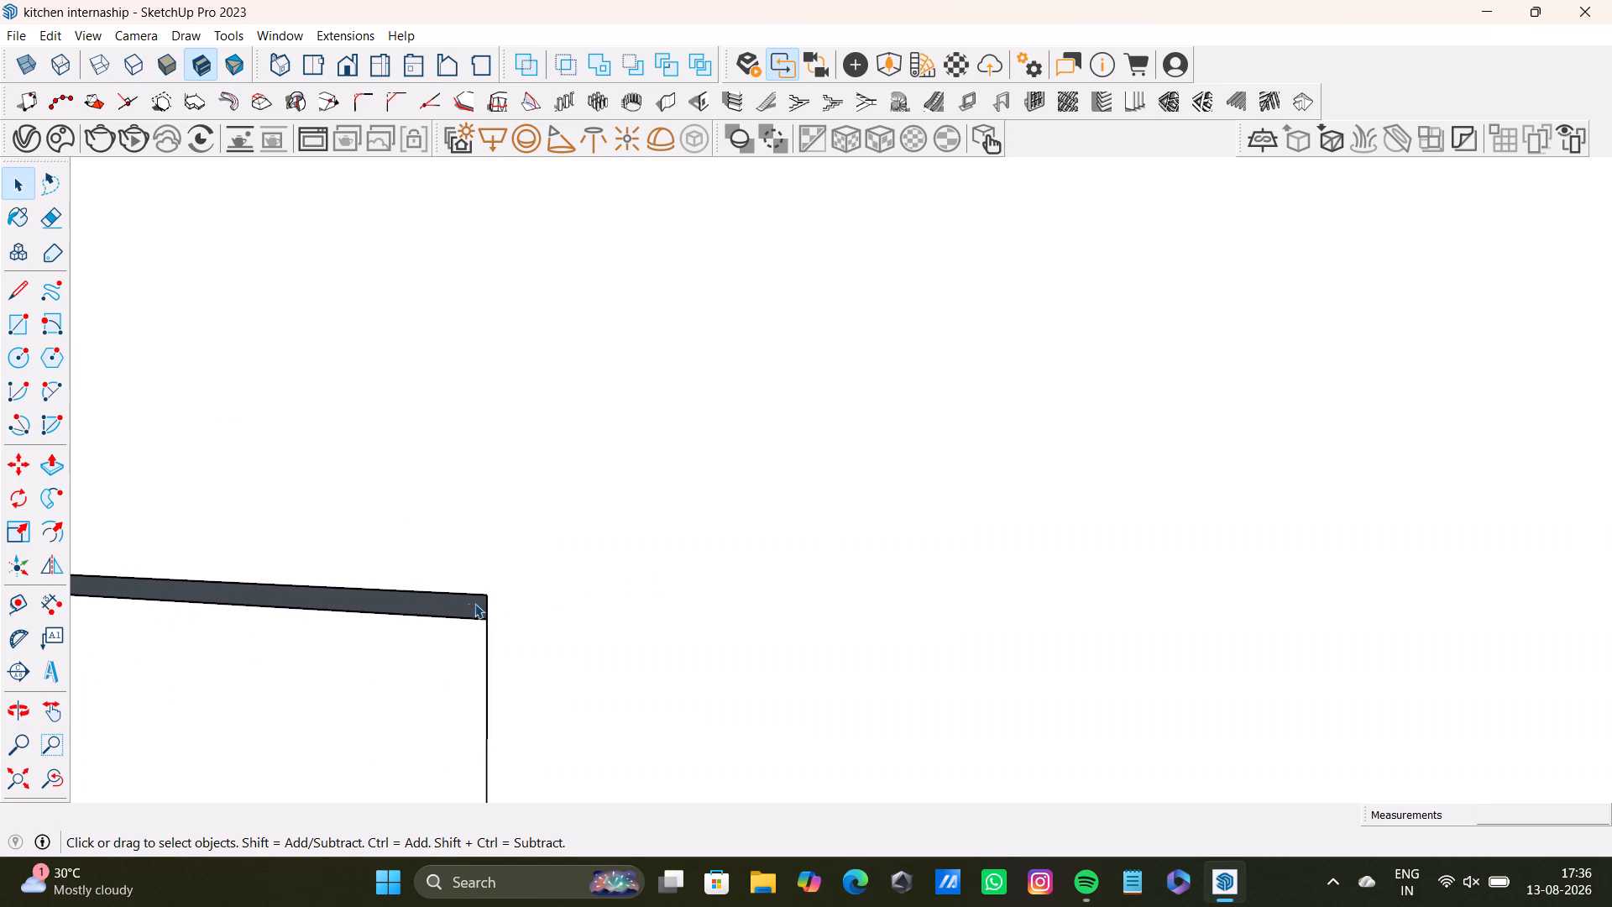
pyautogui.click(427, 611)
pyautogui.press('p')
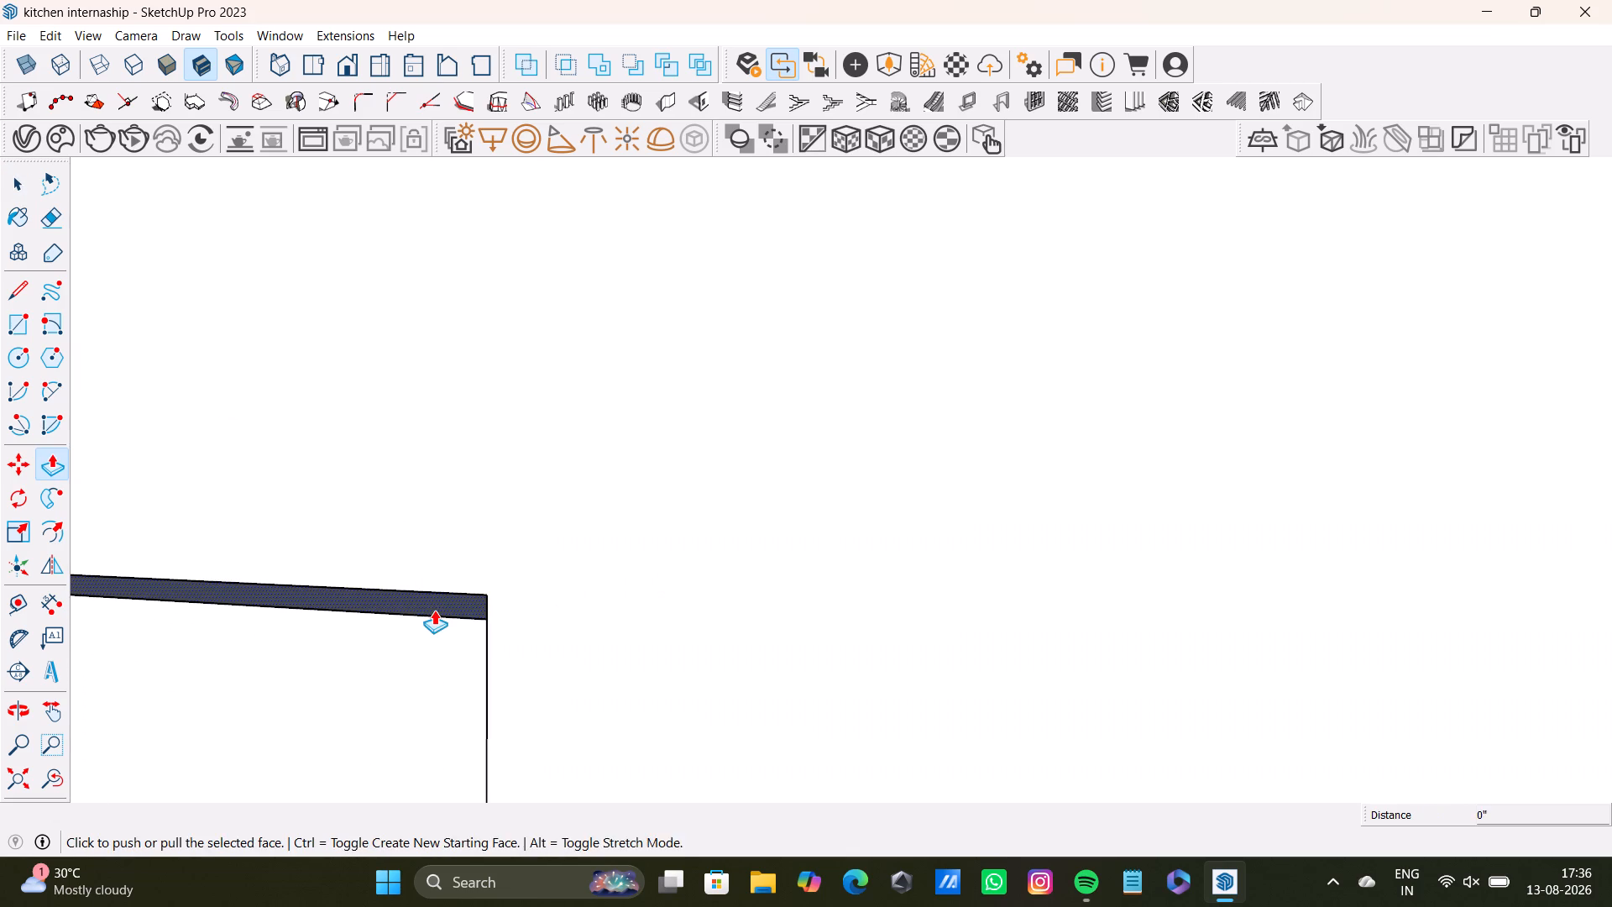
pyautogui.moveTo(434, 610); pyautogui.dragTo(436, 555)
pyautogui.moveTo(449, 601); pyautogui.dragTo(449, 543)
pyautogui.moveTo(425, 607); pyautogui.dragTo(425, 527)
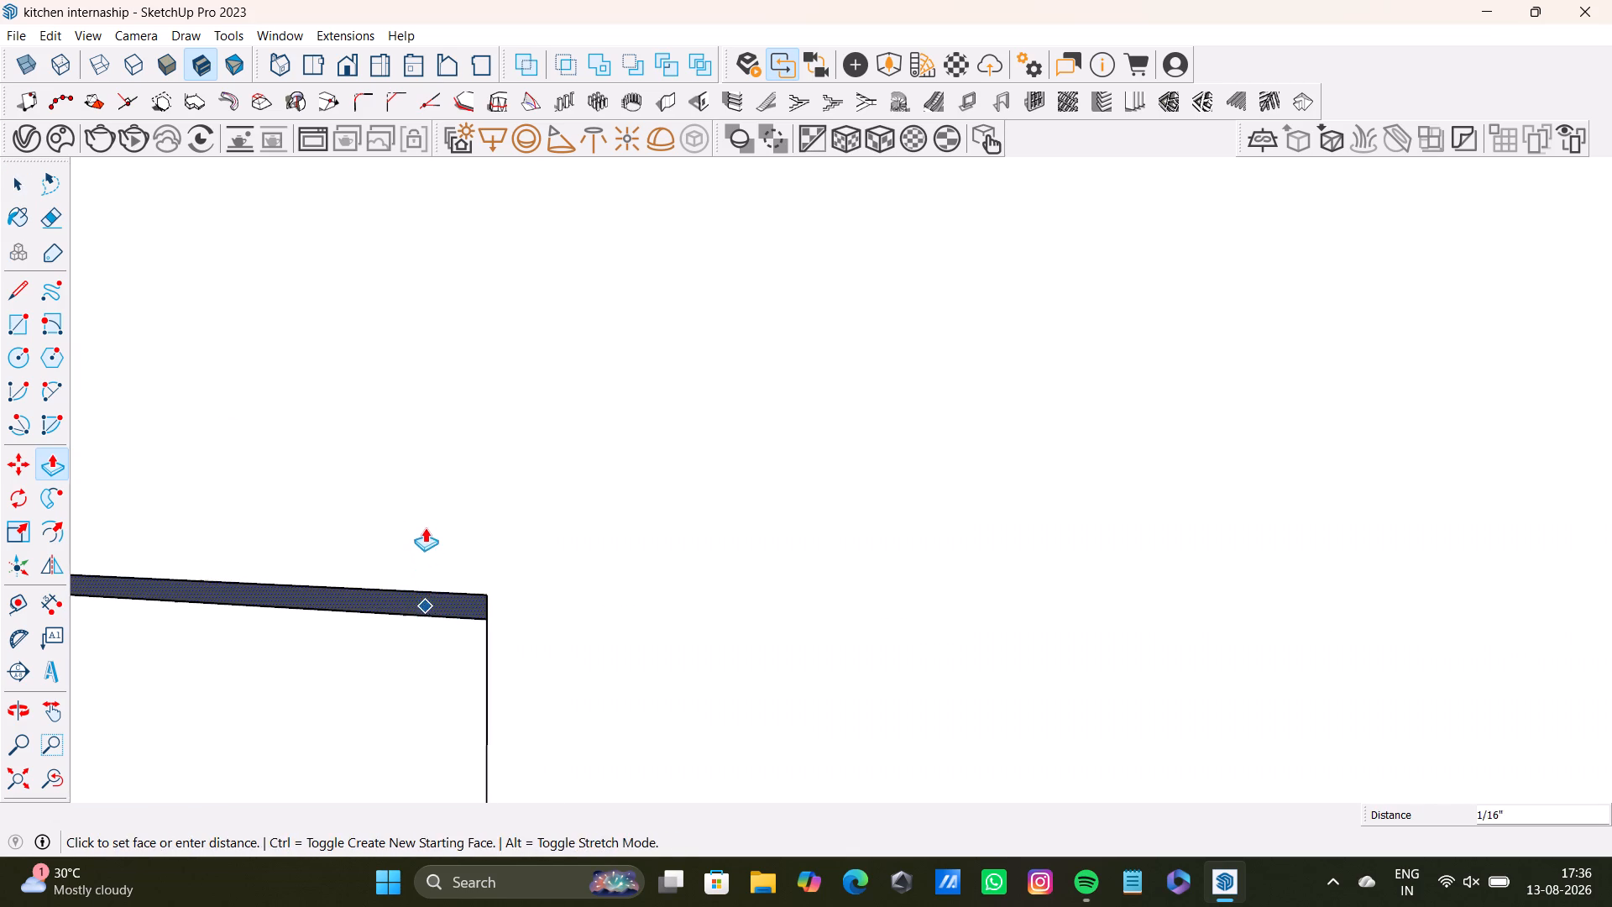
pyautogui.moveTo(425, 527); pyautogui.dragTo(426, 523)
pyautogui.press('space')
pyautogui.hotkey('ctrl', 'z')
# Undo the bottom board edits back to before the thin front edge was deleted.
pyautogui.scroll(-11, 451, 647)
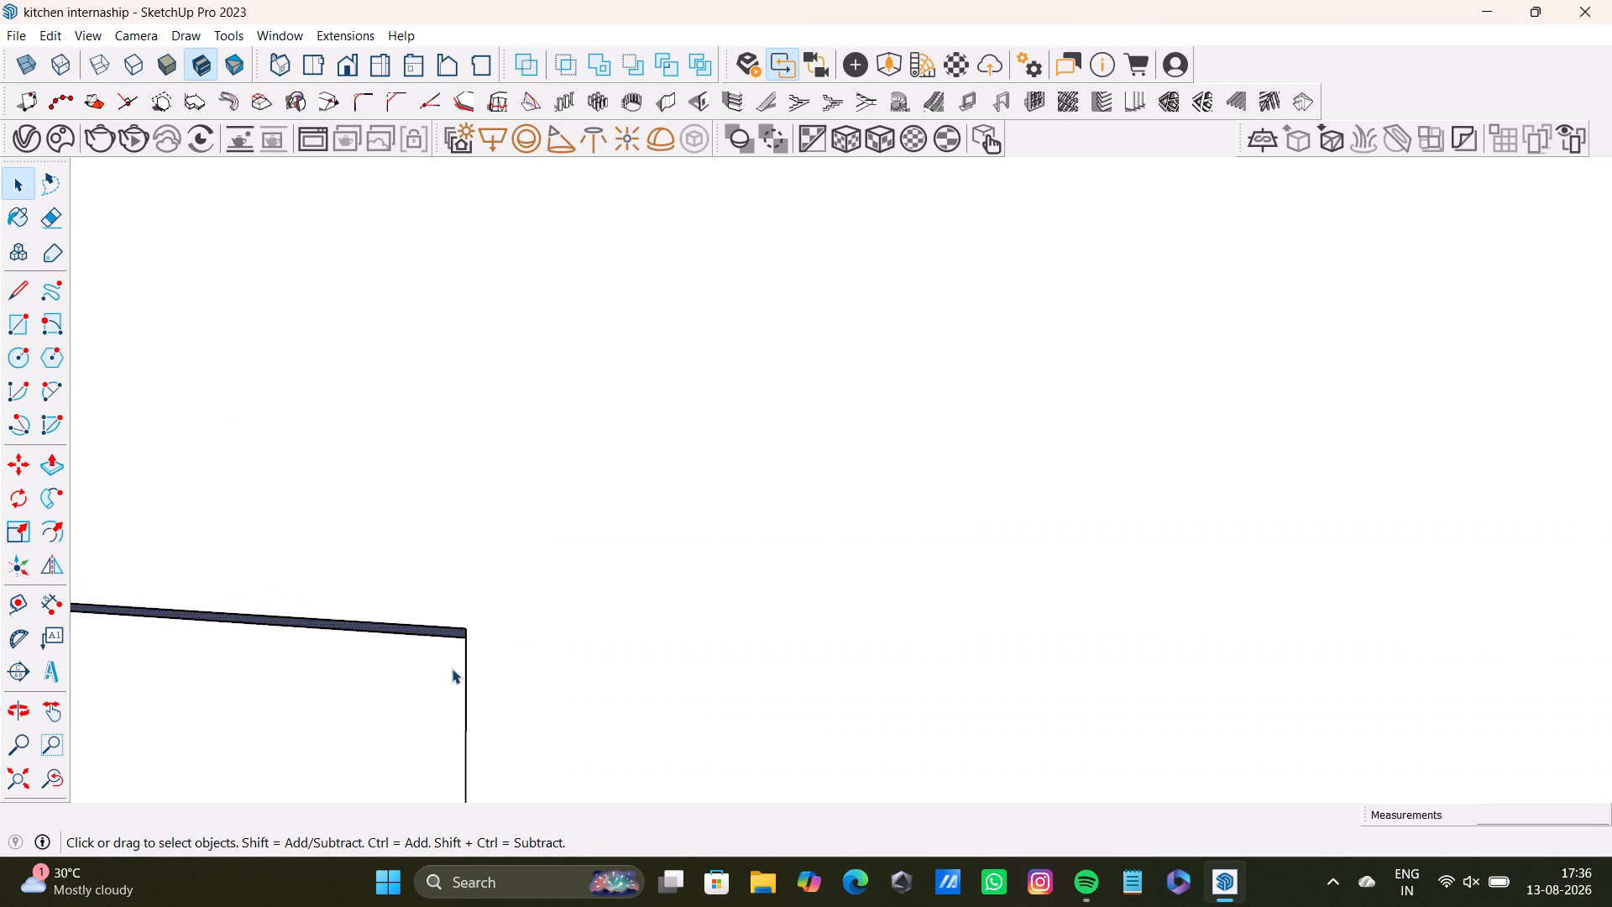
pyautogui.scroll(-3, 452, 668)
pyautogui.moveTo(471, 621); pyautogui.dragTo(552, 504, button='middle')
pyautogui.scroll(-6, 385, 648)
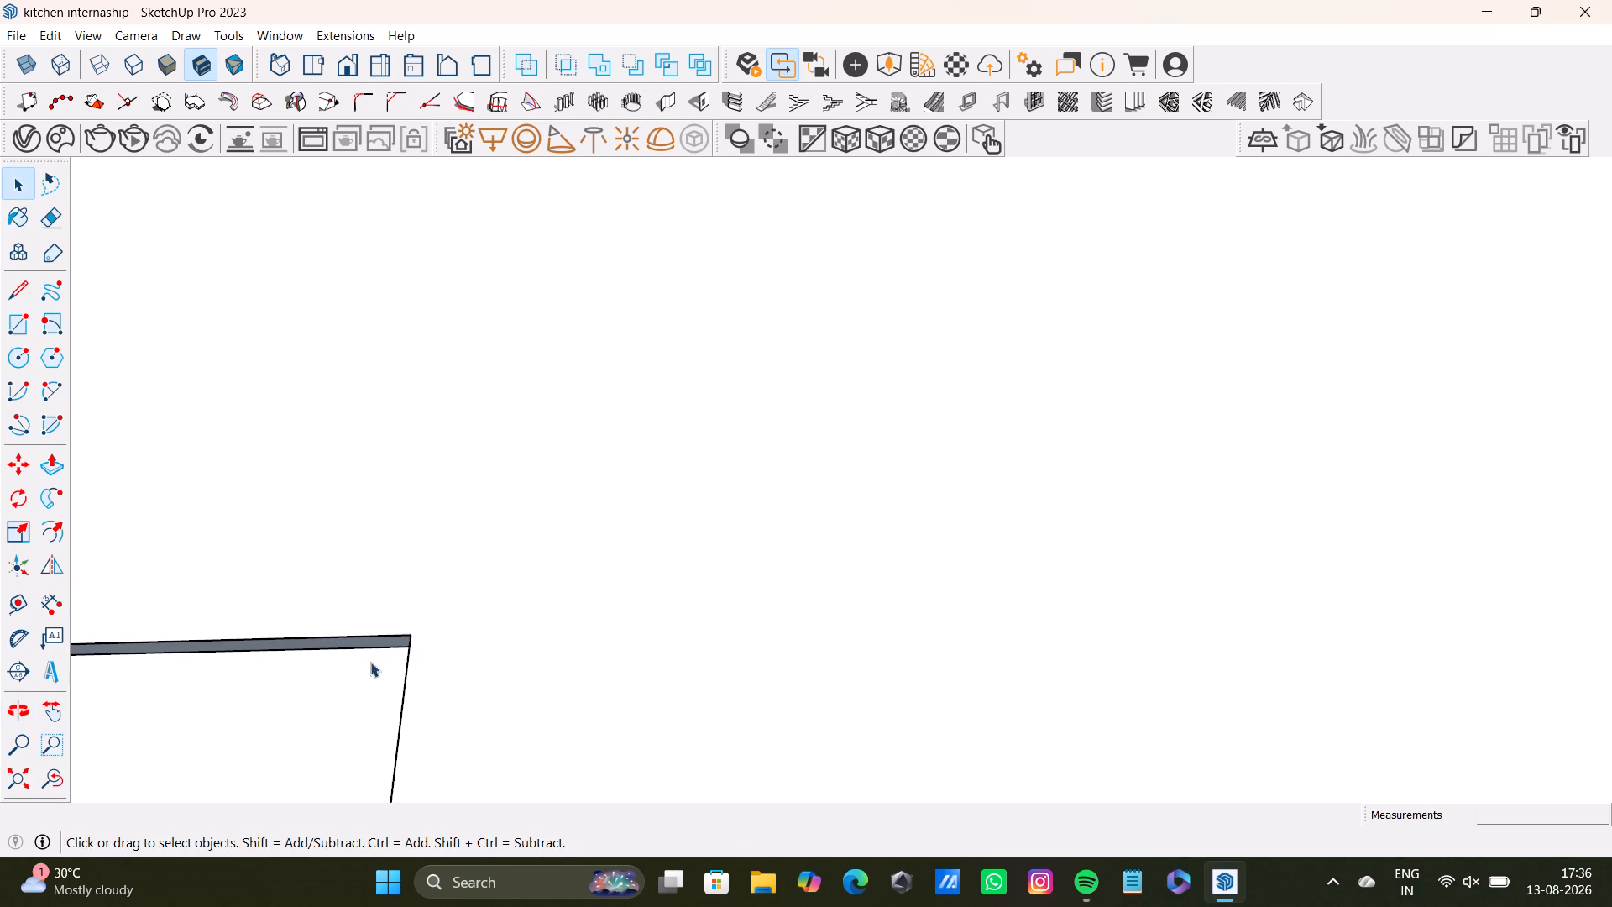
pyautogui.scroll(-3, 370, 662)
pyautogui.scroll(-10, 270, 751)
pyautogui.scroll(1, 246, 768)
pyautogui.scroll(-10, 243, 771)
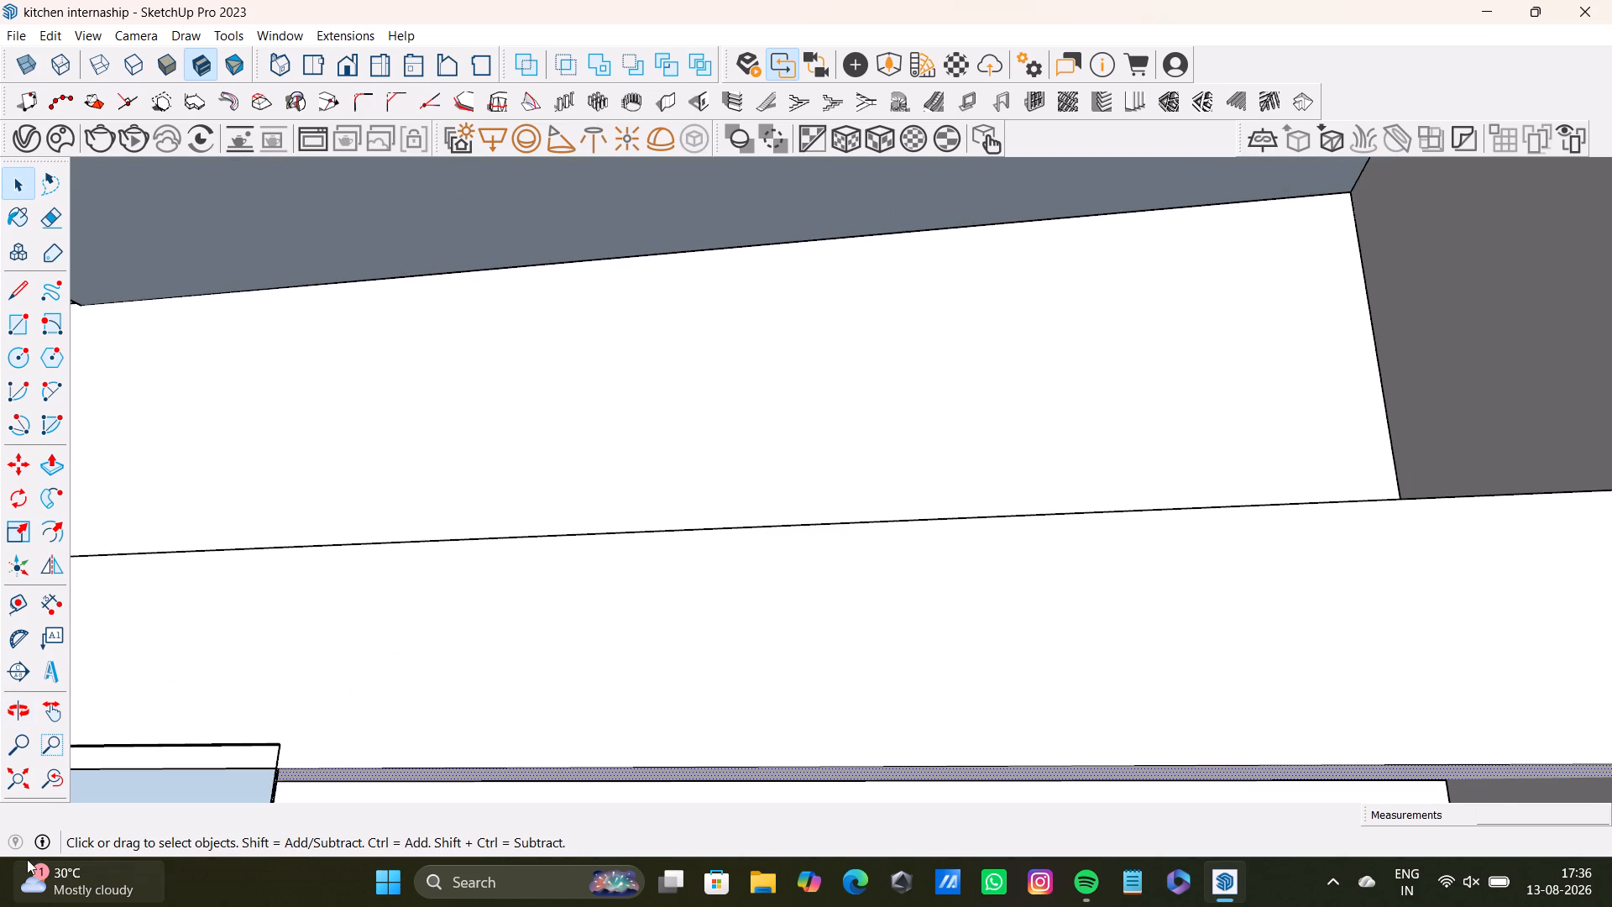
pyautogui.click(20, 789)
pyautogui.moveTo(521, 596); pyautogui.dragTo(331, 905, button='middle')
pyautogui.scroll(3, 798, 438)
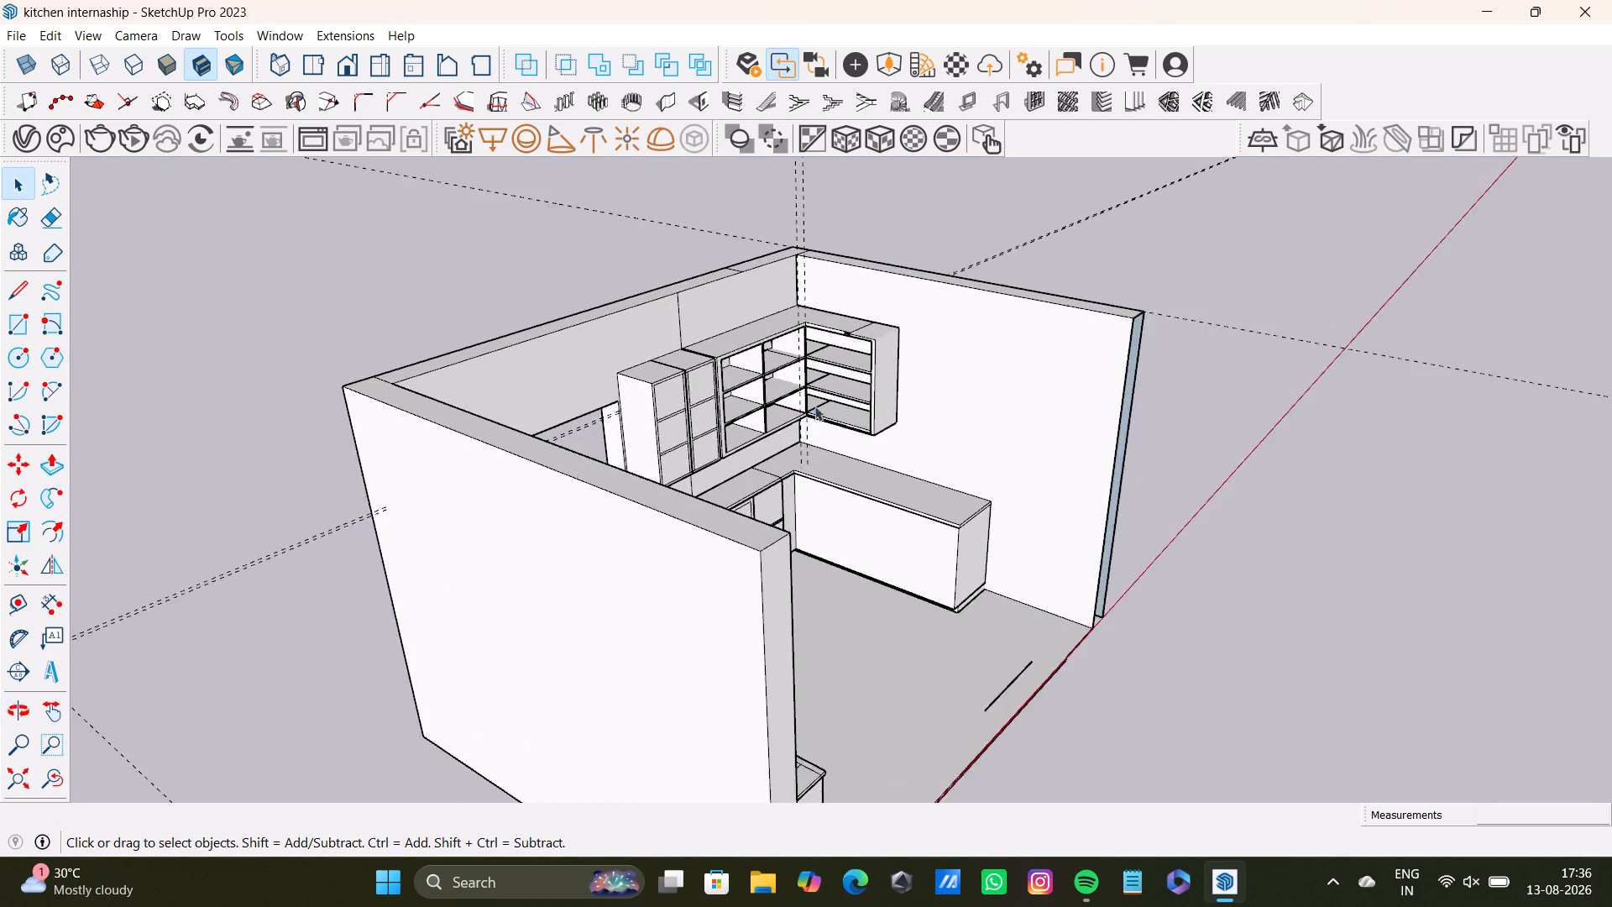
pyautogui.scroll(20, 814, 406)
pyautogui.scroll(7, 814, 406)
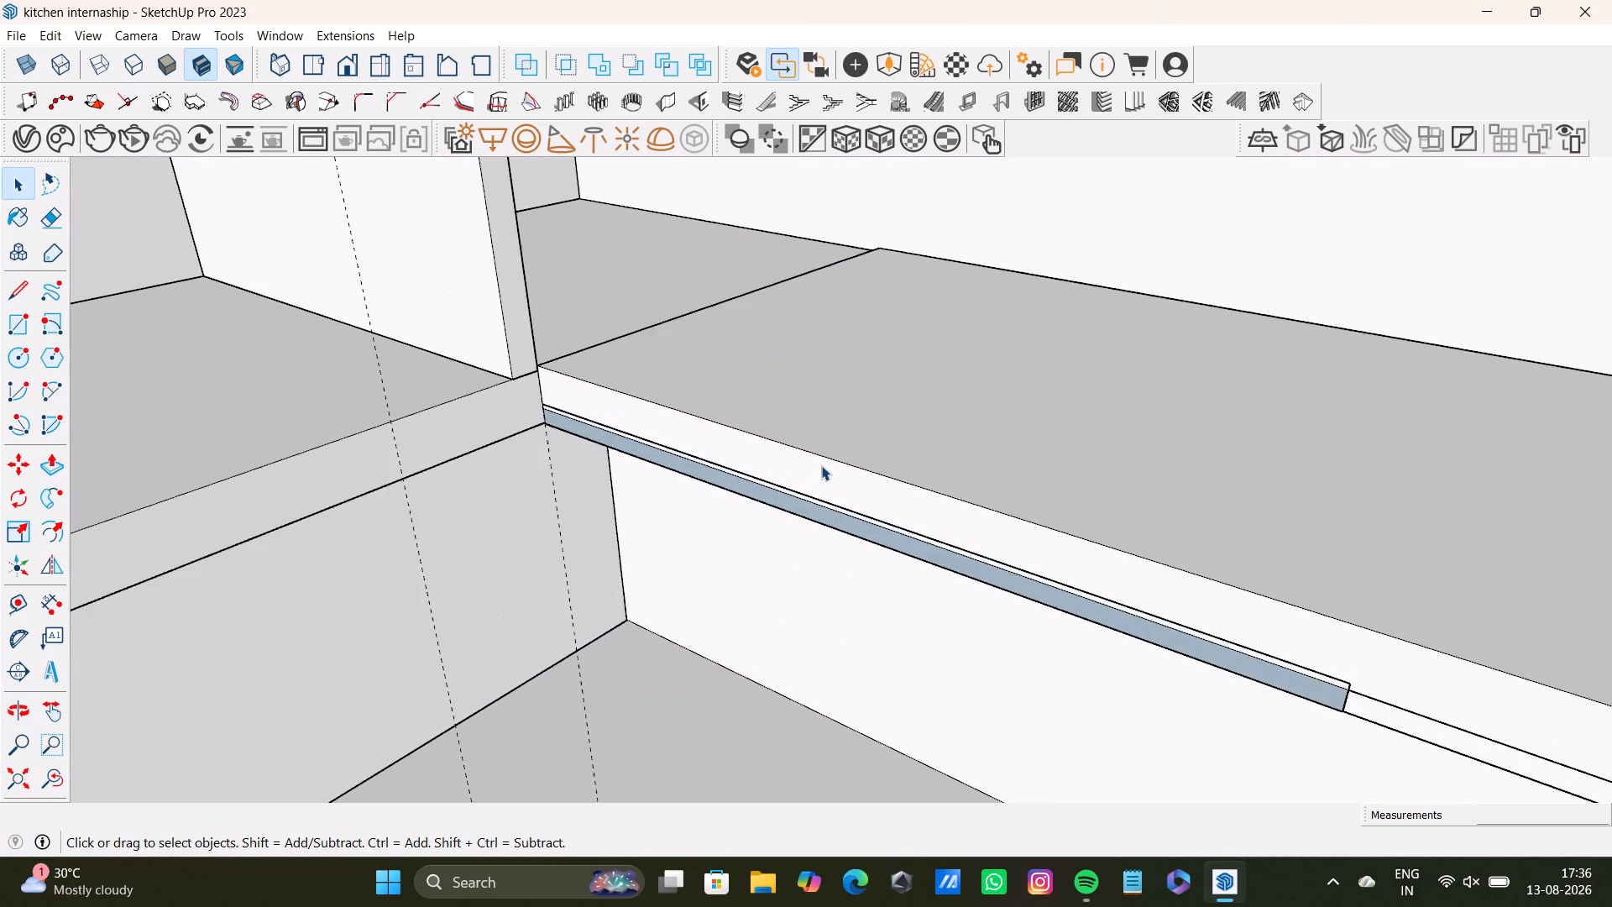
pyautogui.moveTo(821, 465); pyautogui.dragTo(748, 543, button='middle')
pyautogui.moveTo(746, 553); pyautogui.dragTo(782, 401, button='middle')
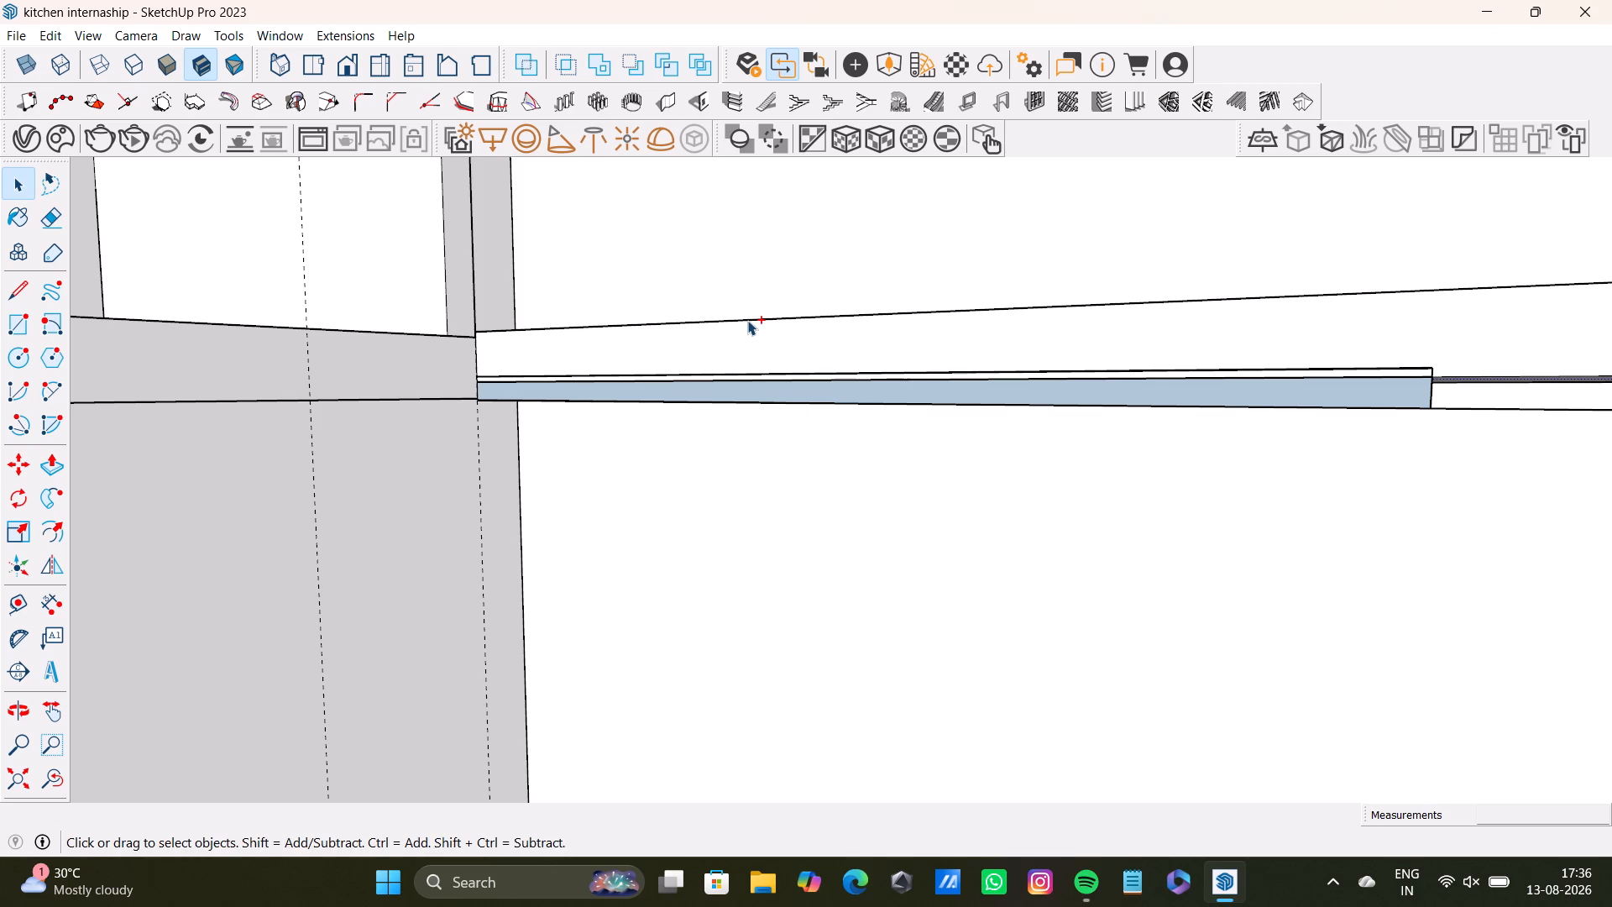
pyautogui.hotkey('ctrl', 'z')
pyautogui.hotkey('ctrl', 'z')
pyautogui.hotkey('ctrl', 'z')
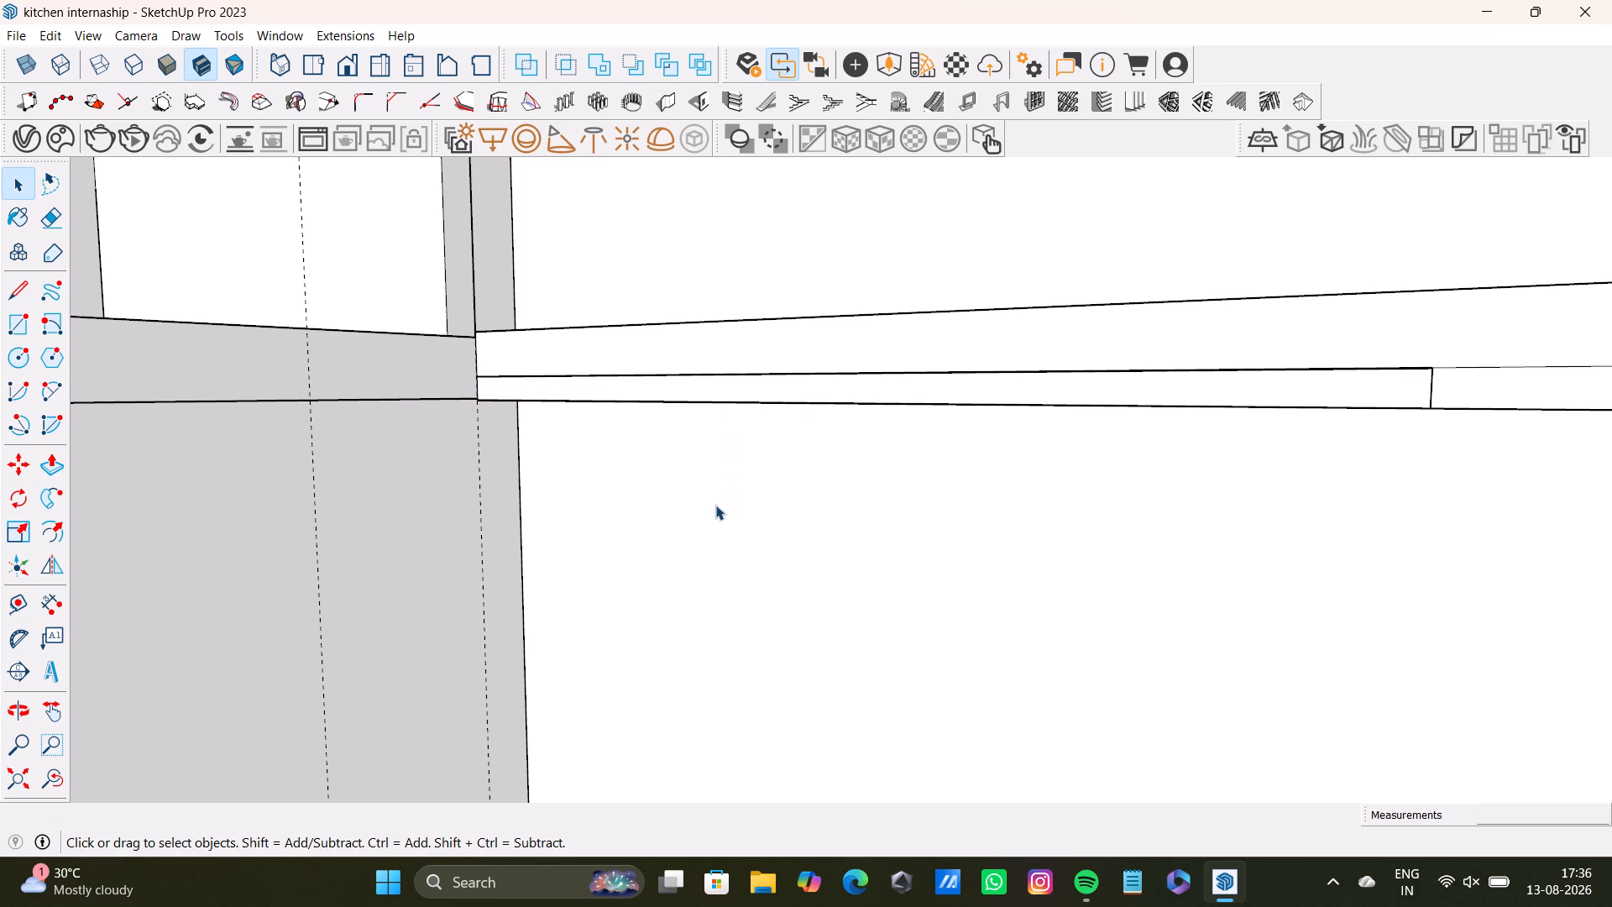
# Examine the corner wall shelving and its end panel in relation to the neighbouring cabinets, counter and wall.
pyautogui.scroll(-16, 715, 505)
pyautogui.scroll(-9, 721, 496)
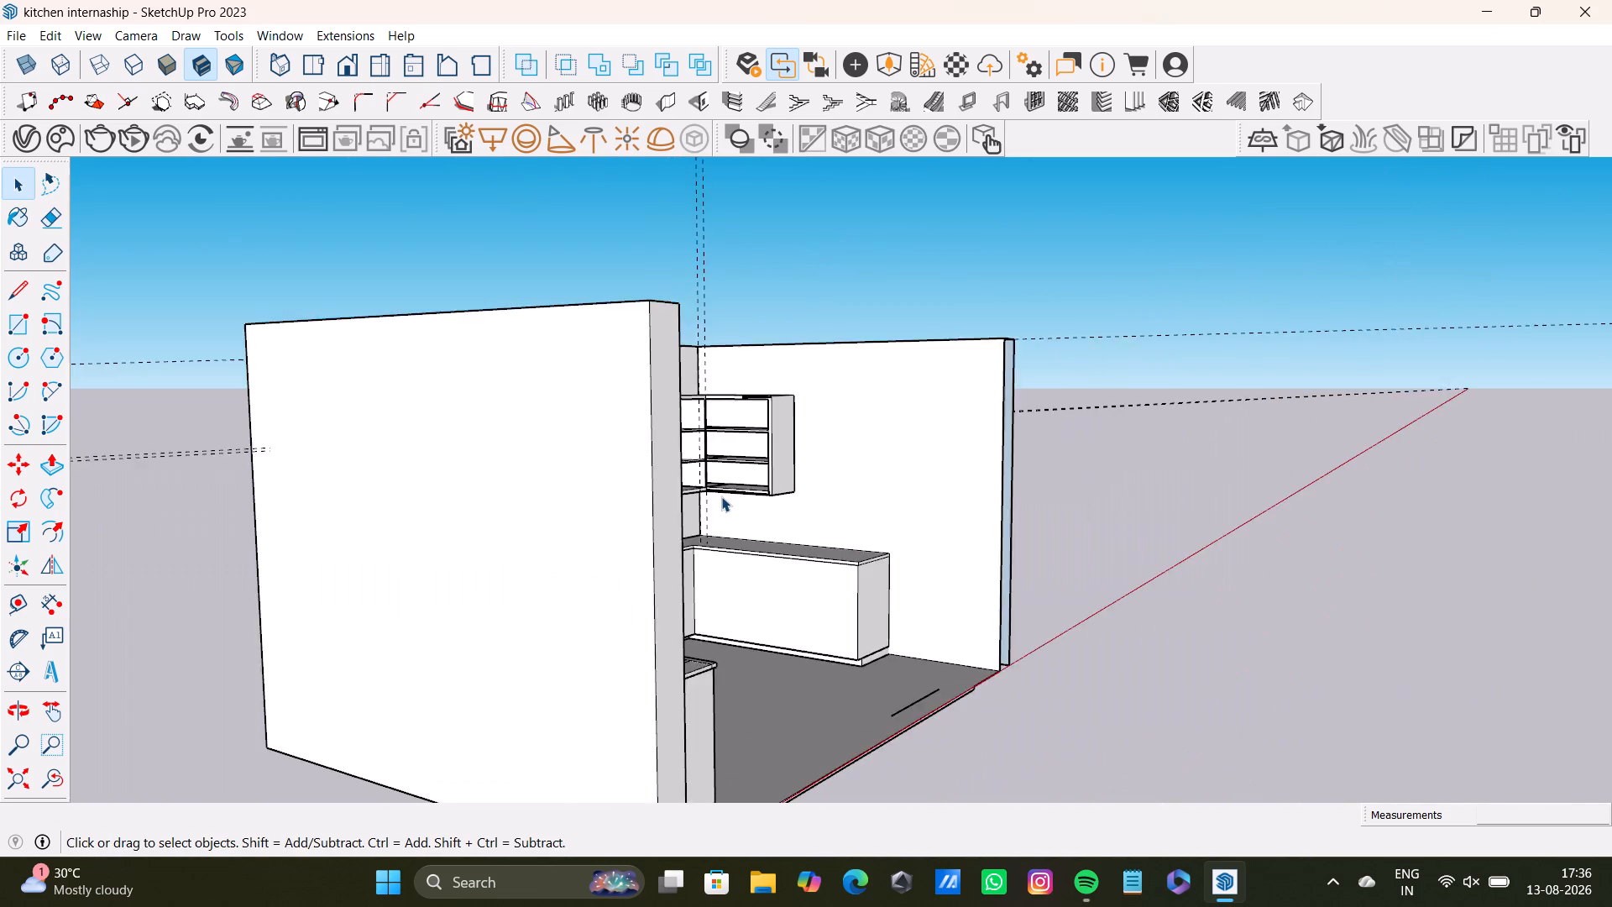
pyautogui.scroll(-2, 721, 496)
pyautogui.moveTo(719, 502); pyautogui.dragTo(601, 598, button='middle')
pyautogui.keyDown('shift'); pyautogui.moveTo(779, 436); pyautogui.dragTo(701, 686, button='middle'); pyautogui.keyUp('shift')
pyautogui.scroll(8, 699, 647)
pyautogui.moveTo(697, 634); pyautogui.dragTo(708, 422, button='middle')
pyautogui.moveTo(722, 569); pyautogui.dragTo(787, 488, button='middle')
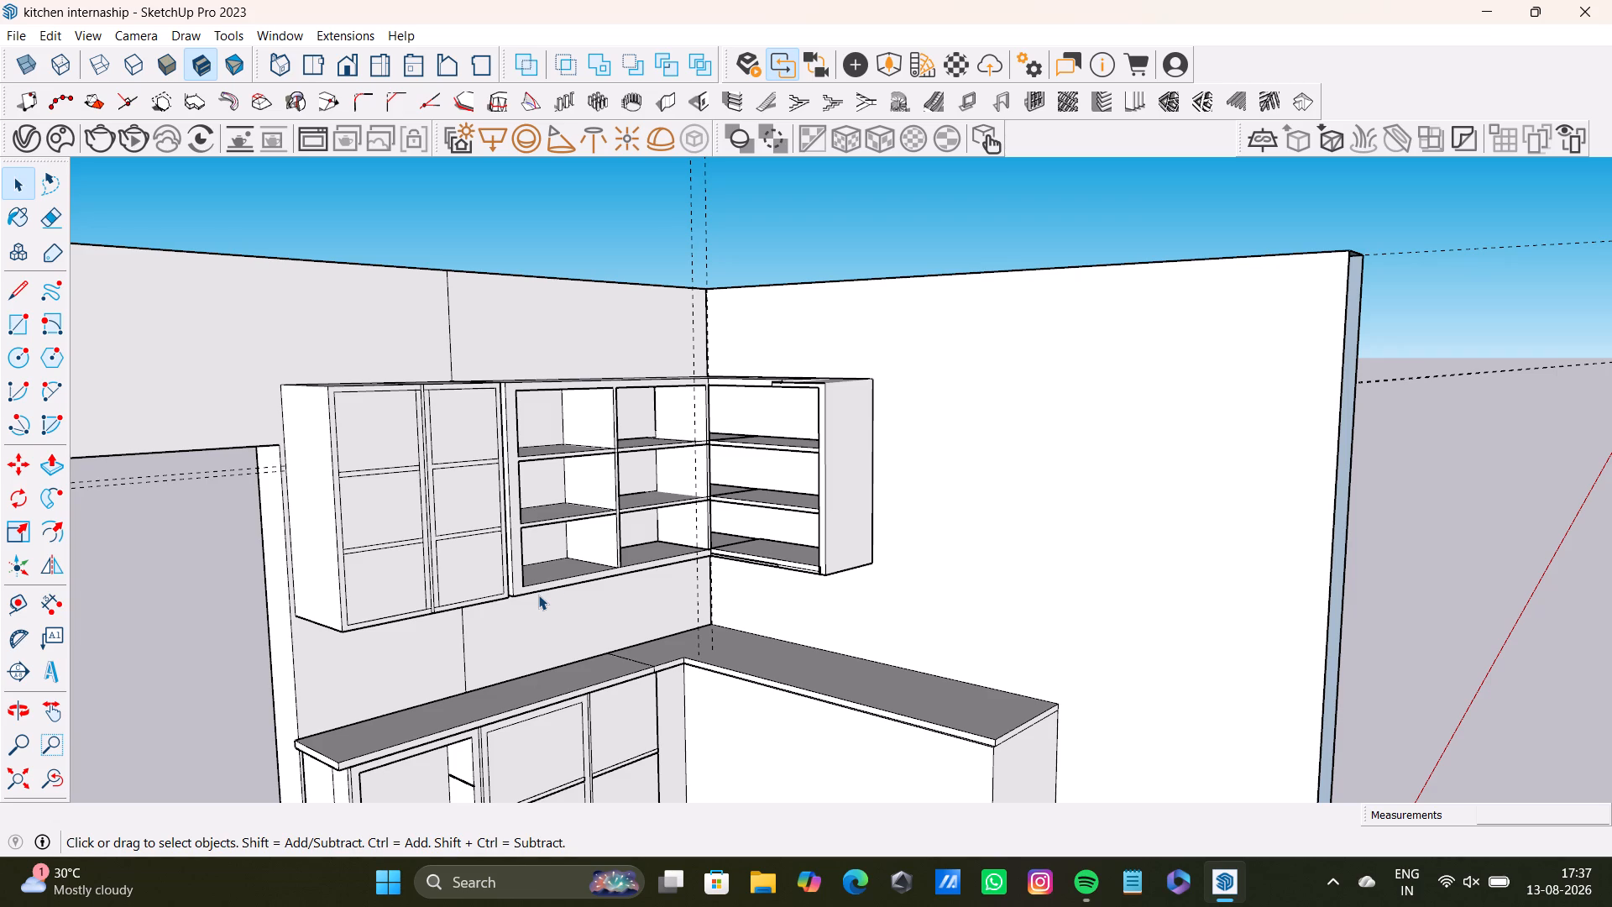
pyautogui.moveTo(893, 579); pyautogui.dragTo(1055, 603, button='middle')
pyautogui.moveTo(965, 674); pyautogui.dragTo(1112, 739, button='middle')
pyautogui.moveTo(961, 662); pyautogui.dragTo(1076, 788, button='middle')
pyautogui.scroll(4, 910, 579)
pyautogui.keyDown('shift'); pyautogui.moveTo(863, 533); pyautogui.dragTo(724, 532, button='middle'); pyautogui.keyUp('shift')
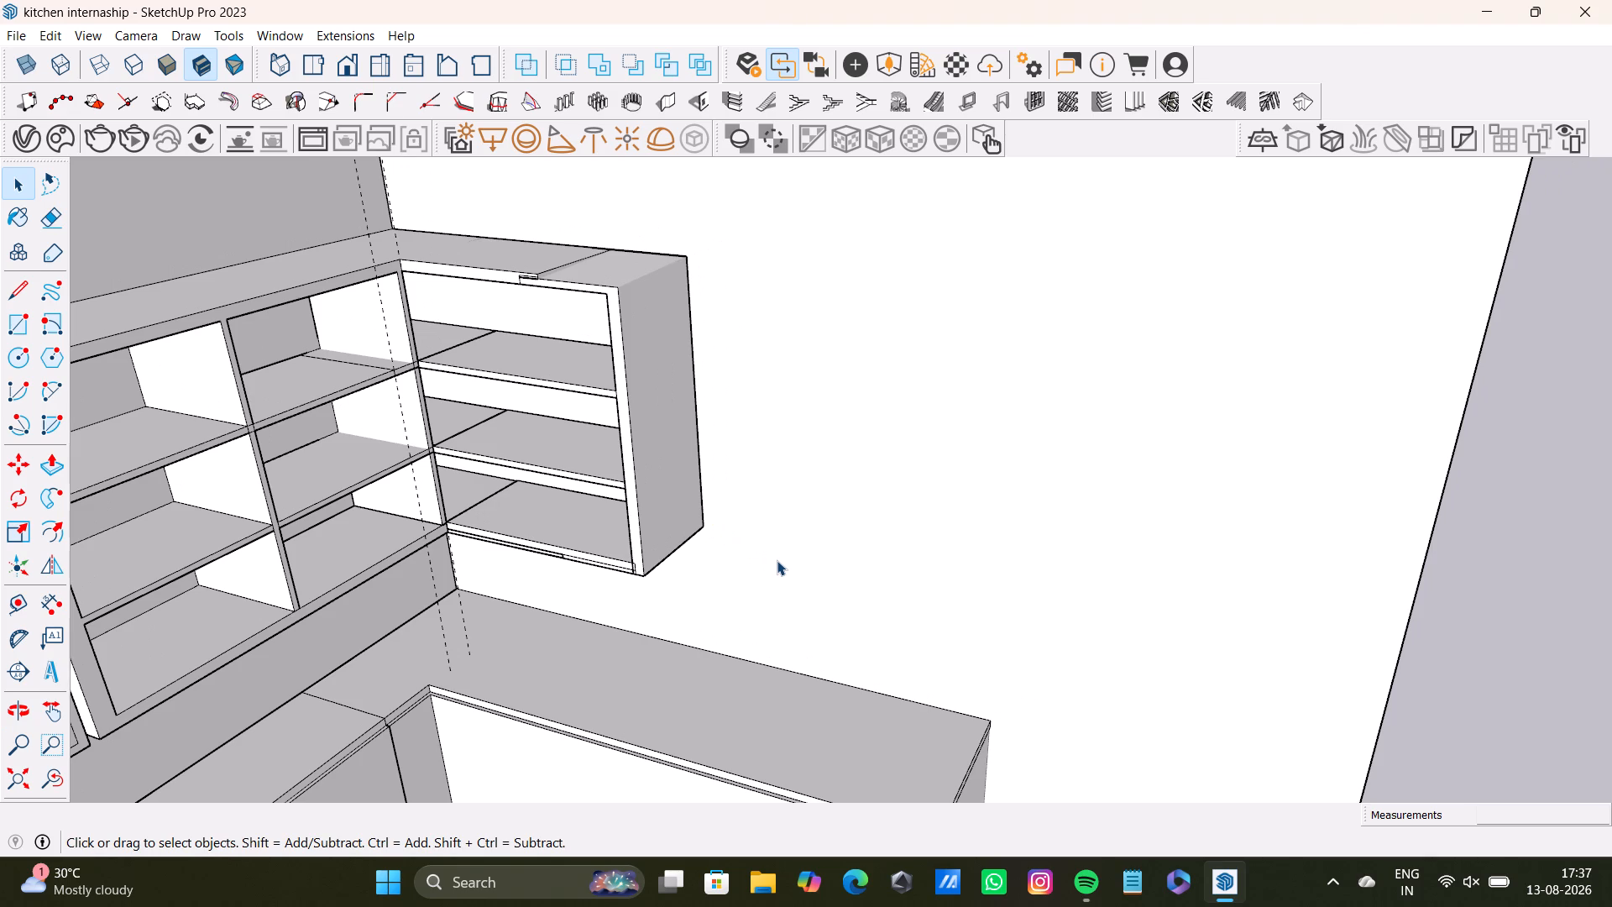
pyautogui.moveTo(710, 513); pyautogui.dragTo(821, 396, button='middle')
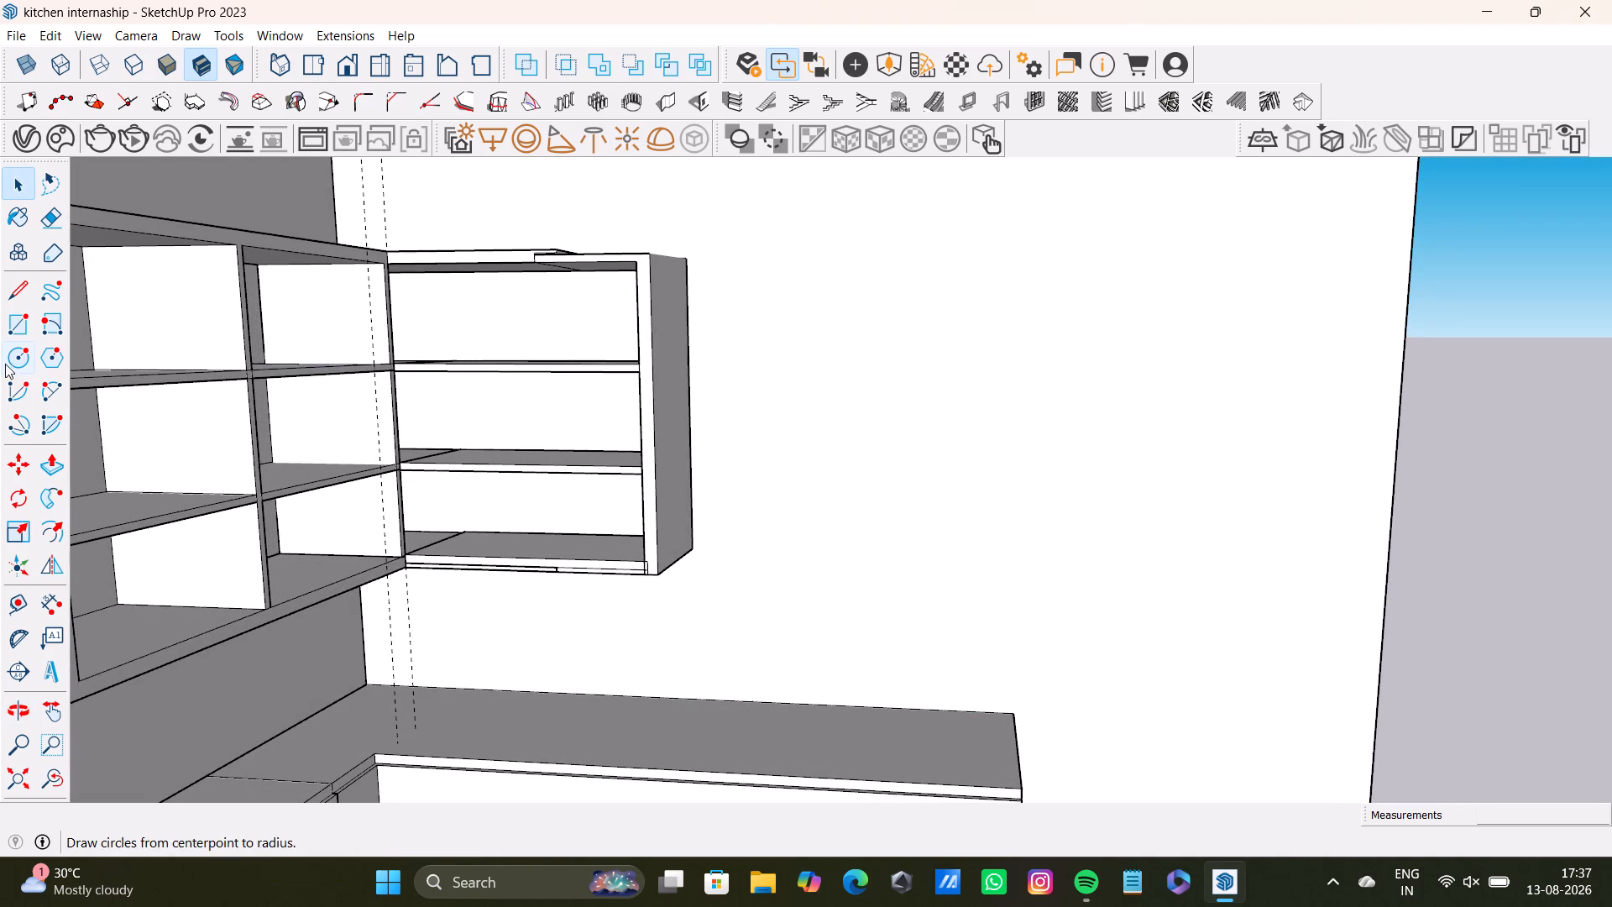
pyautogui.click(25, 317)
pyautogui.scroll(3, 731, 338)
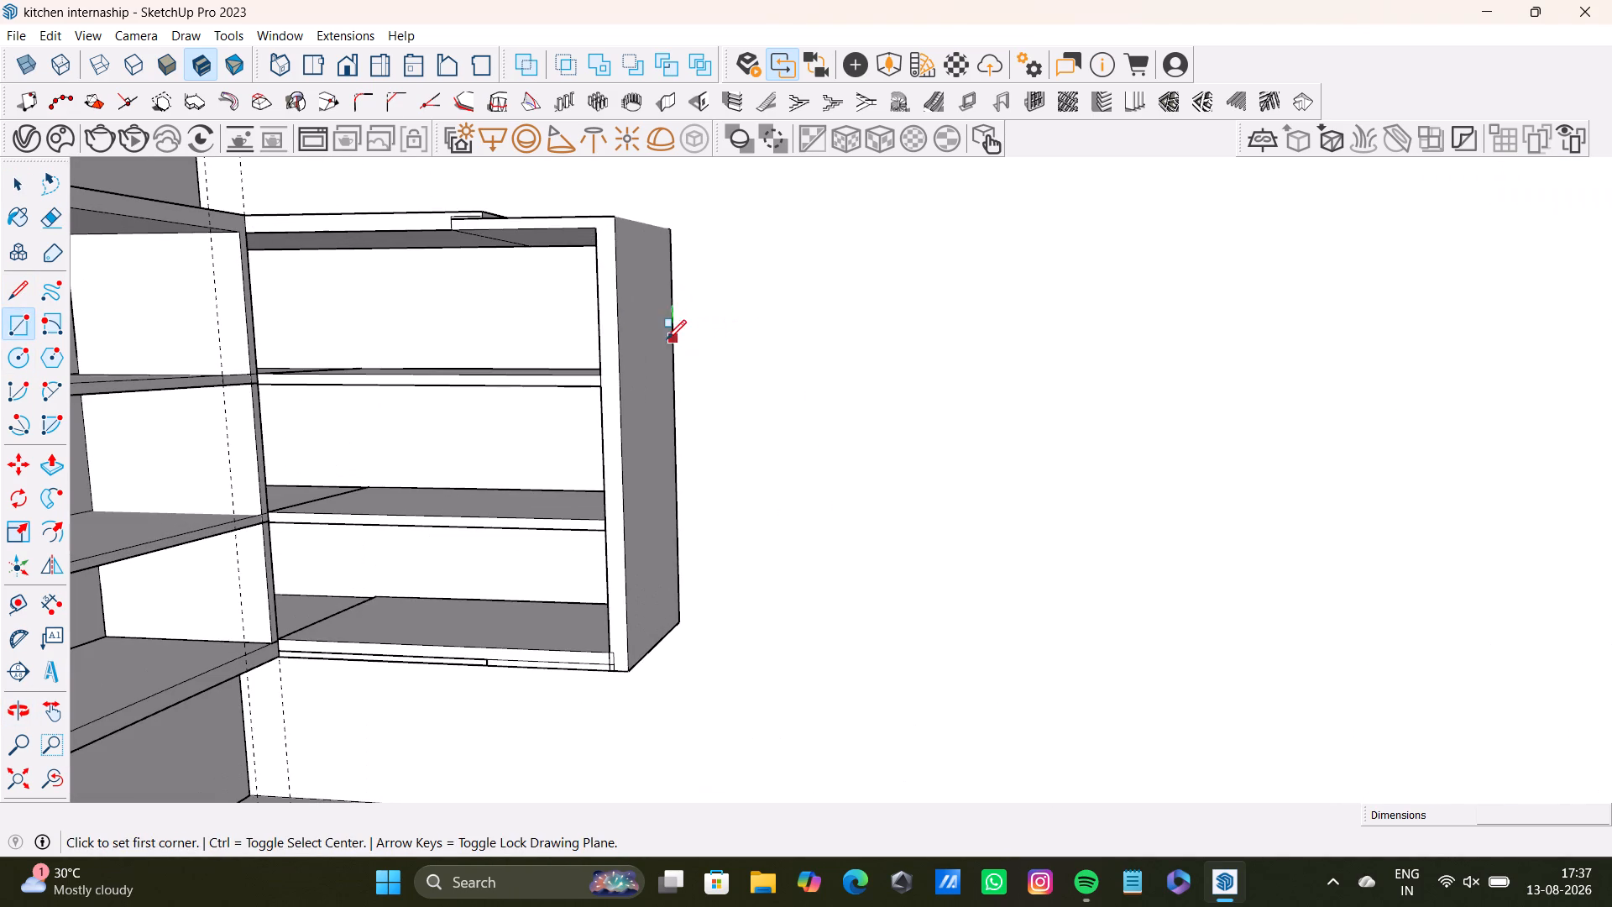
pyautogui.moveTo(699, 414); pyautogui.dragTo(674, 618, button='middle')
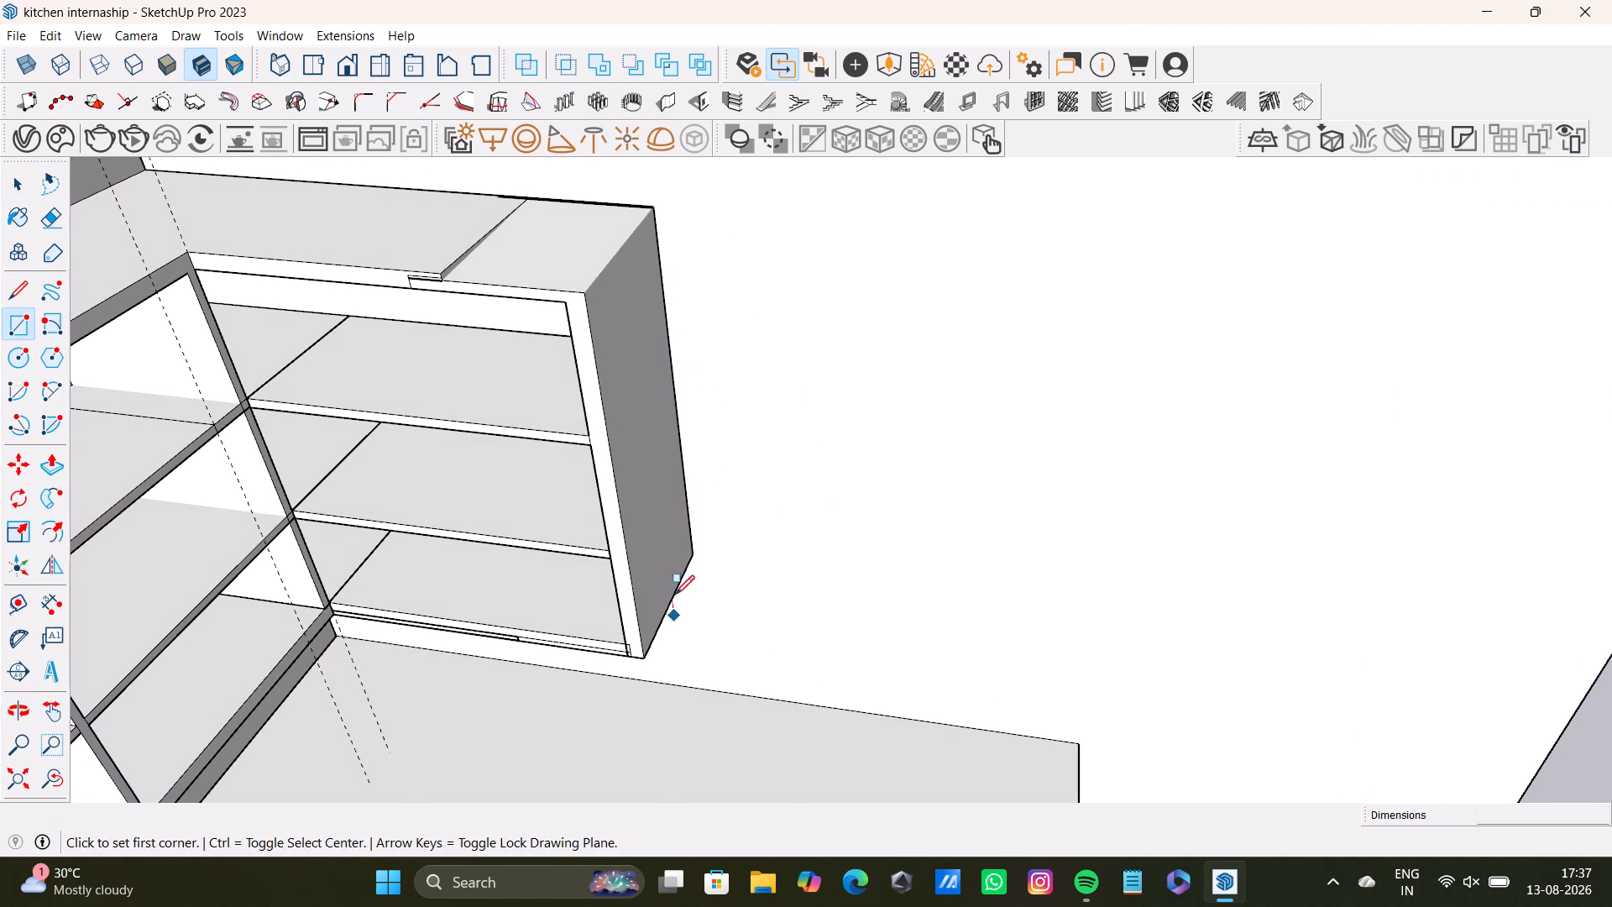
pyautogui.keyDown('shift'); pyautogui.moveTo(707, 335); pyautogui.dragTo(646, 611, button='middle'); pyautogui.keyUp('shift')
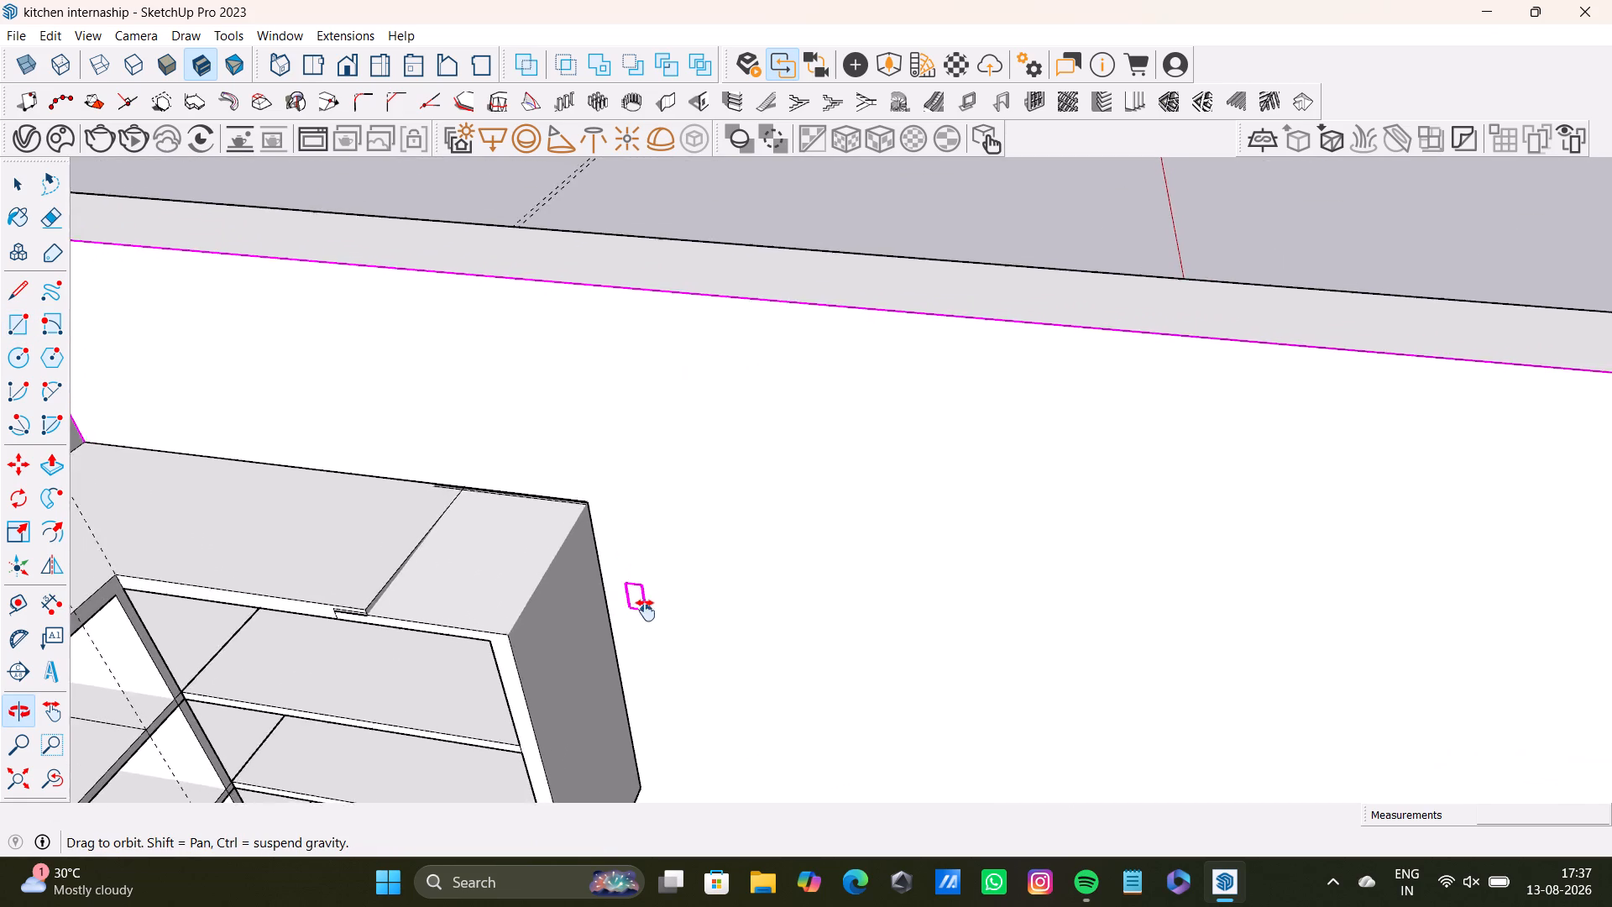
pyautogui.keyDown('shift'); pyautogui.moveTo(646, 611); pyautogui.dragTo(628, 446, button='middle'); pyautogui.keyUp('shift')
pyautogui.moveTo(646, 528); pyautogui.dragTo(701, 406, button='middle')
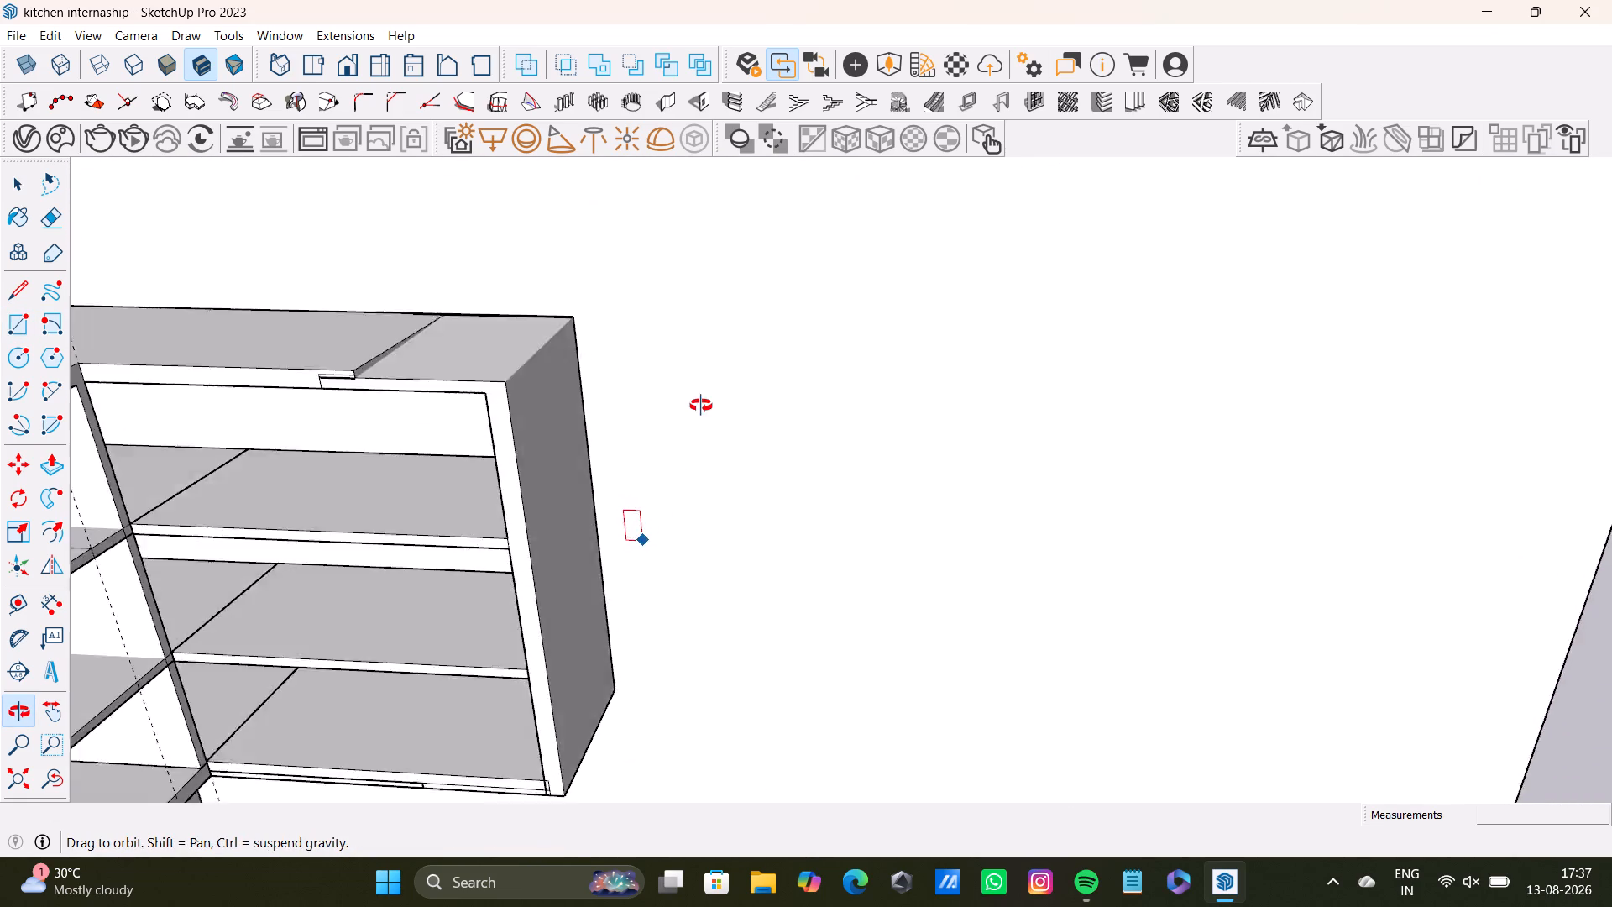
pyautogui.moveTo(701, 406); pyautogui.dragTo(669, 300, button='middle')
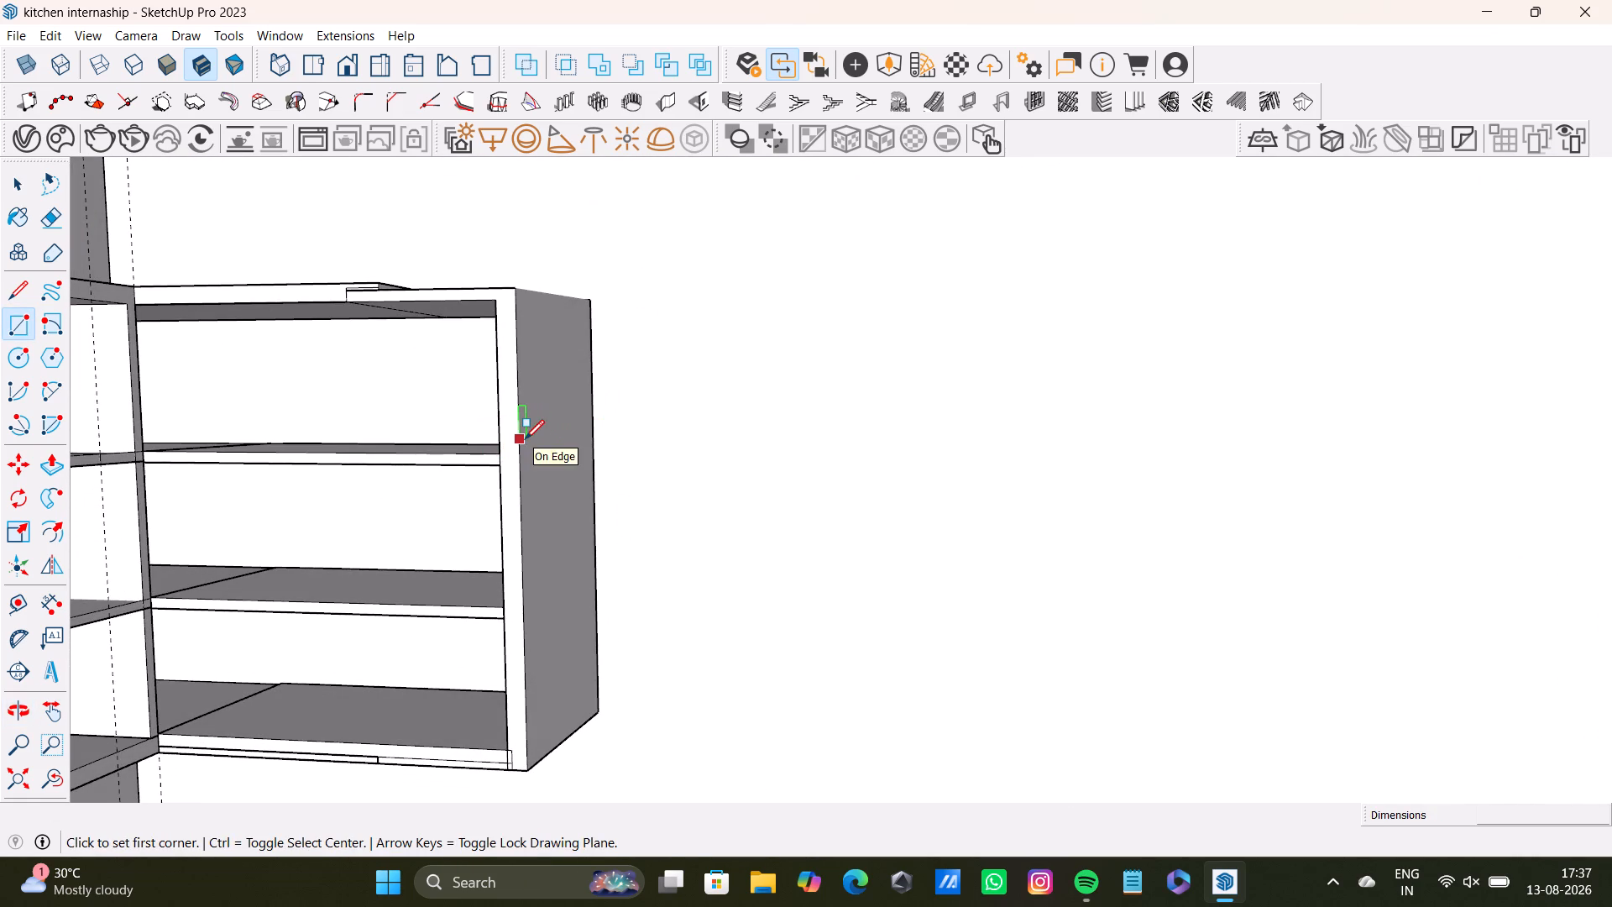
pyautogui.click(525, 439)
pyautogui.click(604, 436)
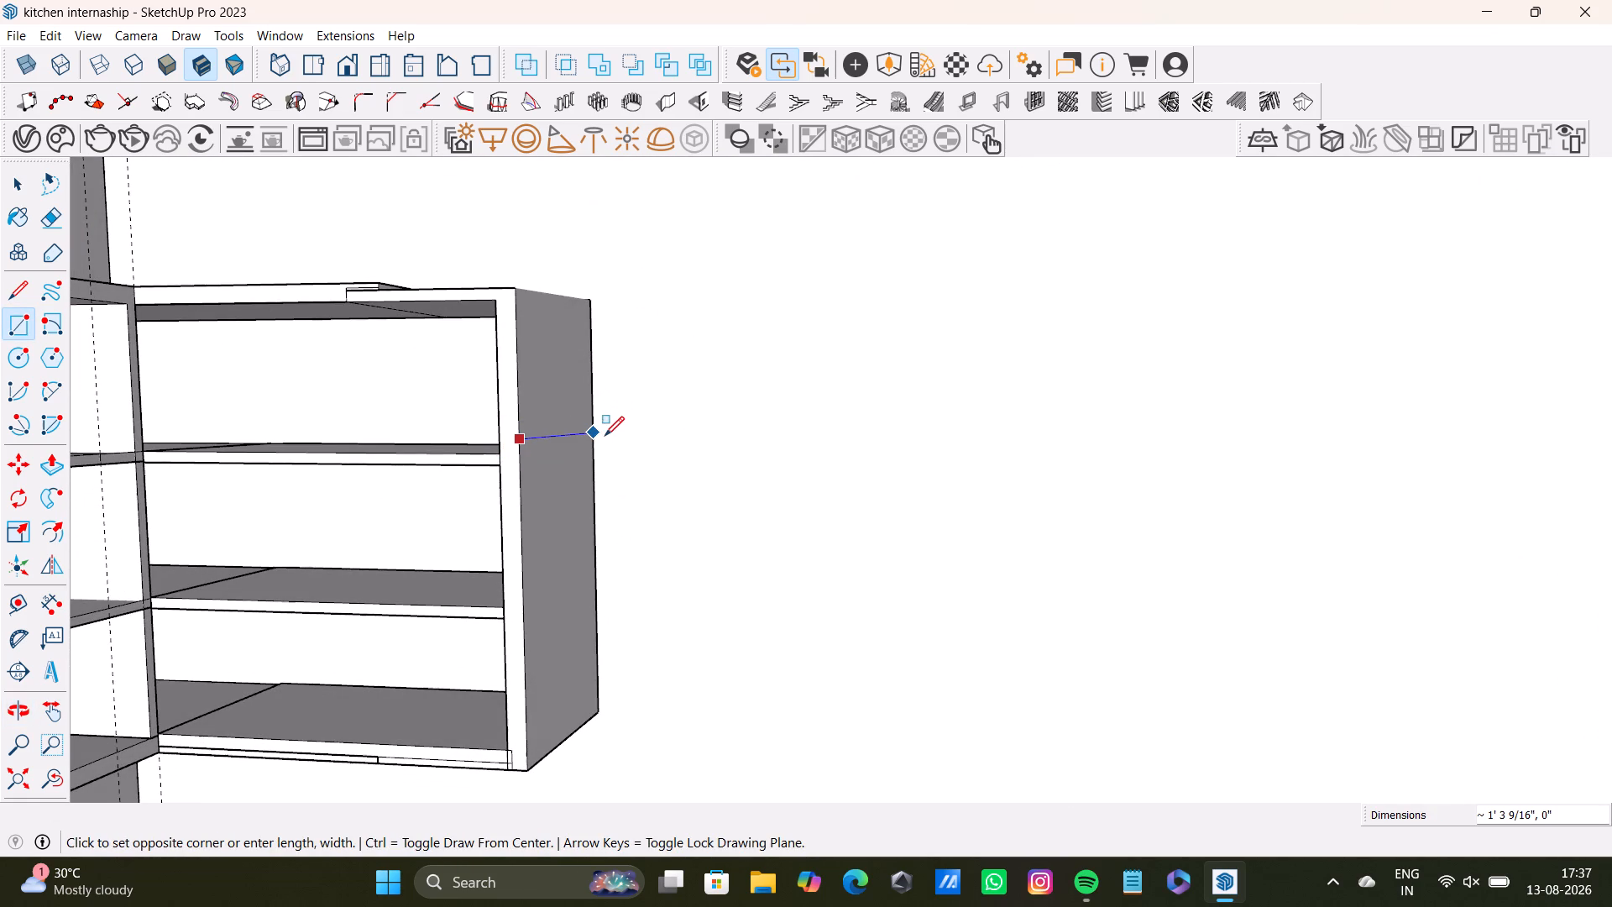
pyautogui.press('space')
# Draw a rectangle about 3' 4 5/8" by 2' 2 3/8" on the wall, from the shelving end panel's back edge down to the counter.
pyautogui.moveTo(654, 607); pyautogui.dragTo(678, 549, button='middle')
pyautogui.moveTo(783, 554); pyautogui.dragTo(670, 648, button='middle')
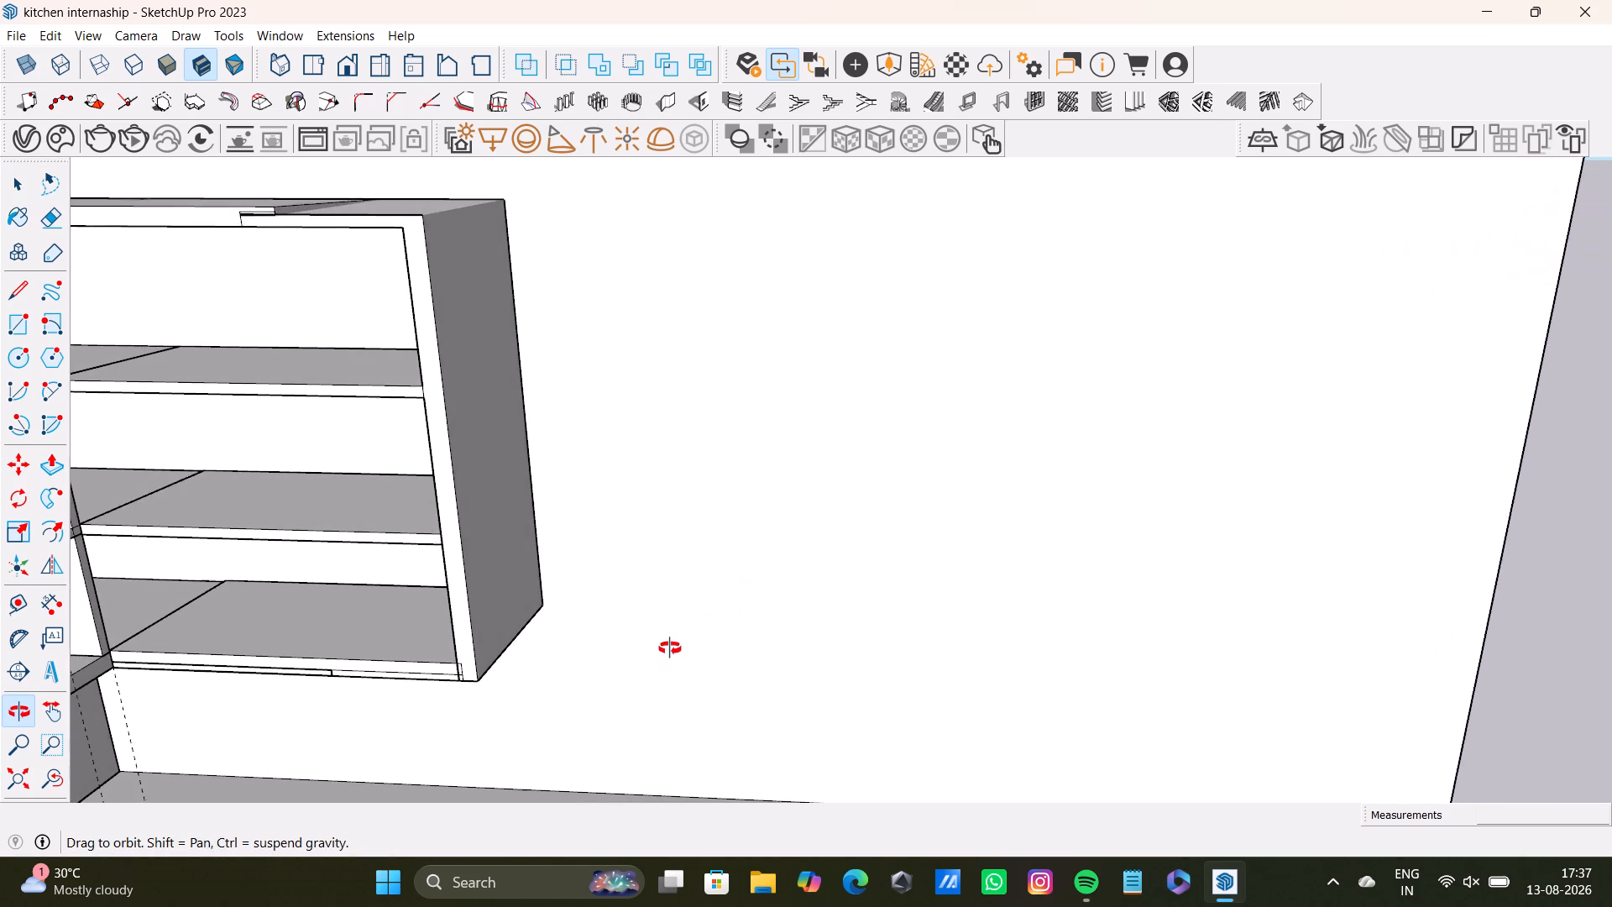
pyautogui.moveTo(670, 648); pyautogui.dragTo(664, 648, button='middle')
pyautogui.doubleClick(697, 448)
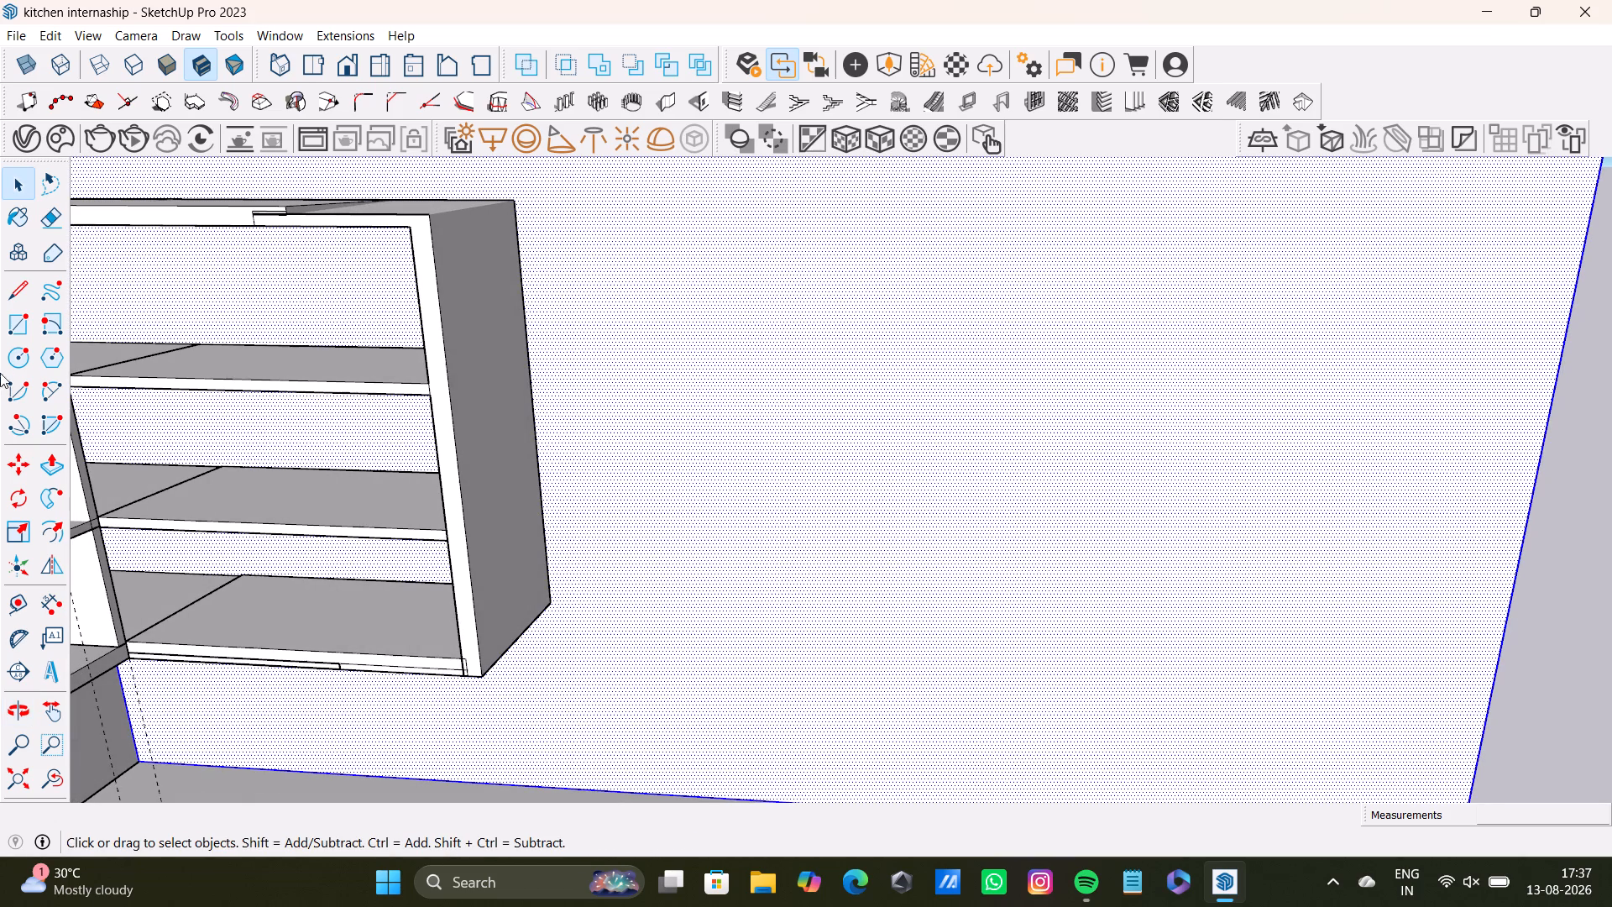
pyautogui.click(16, 317)
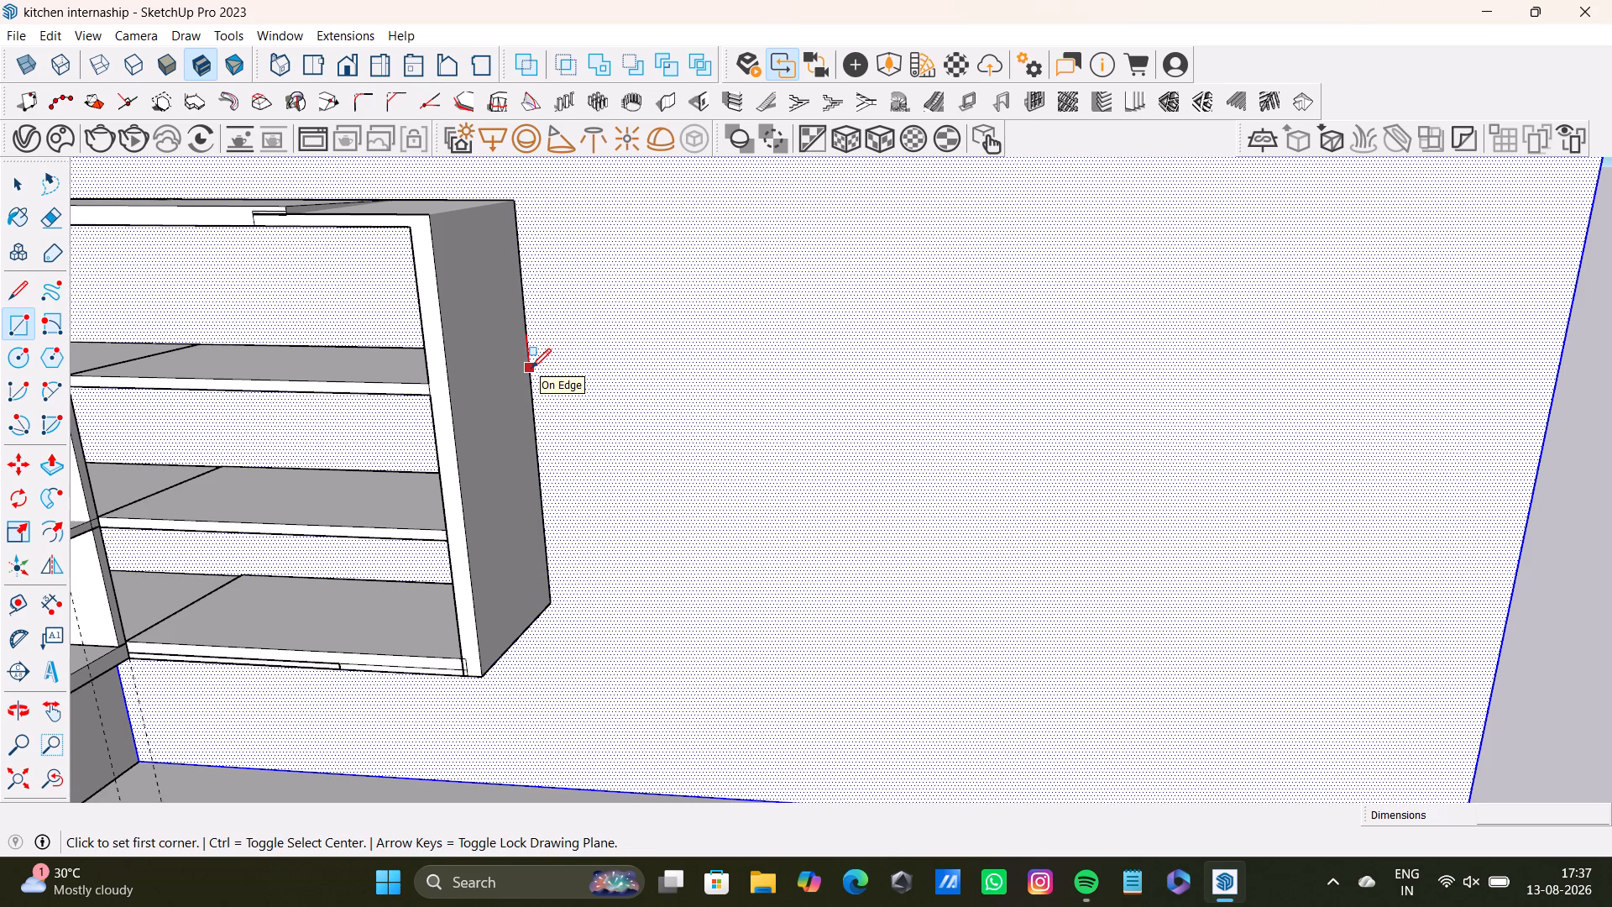
pyautogui.click(536, 411)
pyautogui.scroll(-2, 798, 691)
pyautogui.keyDown('shift'); pyautogui.moveTo(803, 701); pyautogui.dragTo(806, 631, button='middle'); pyautogui.keyUp('shift')
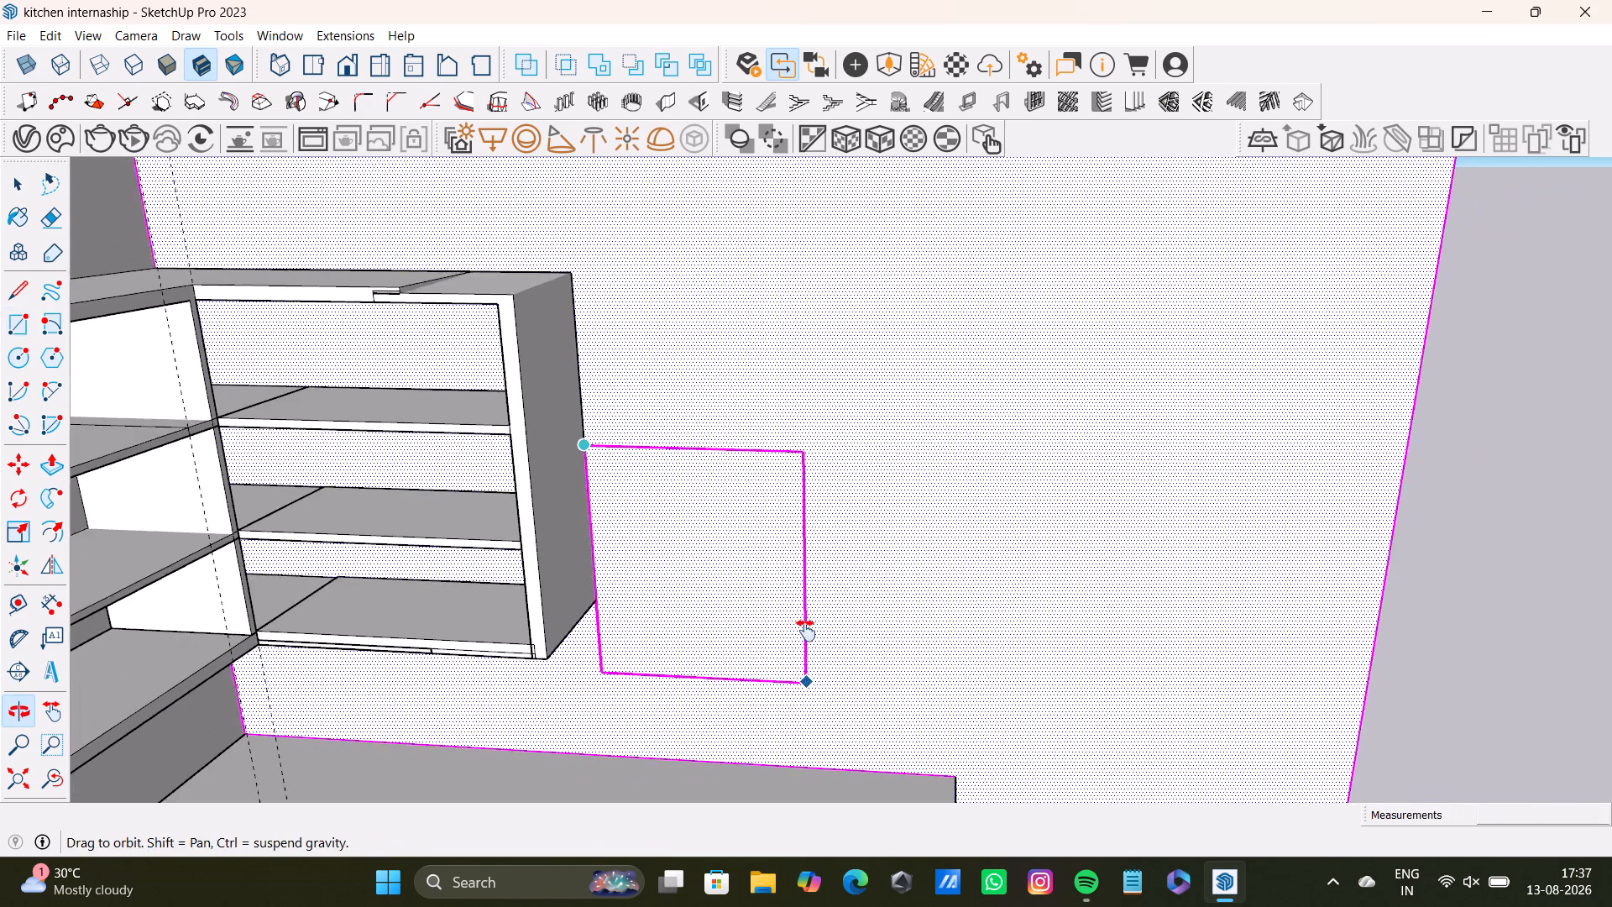
pyautogui.keyDown('shift'); pyautogui.moveTo(806, 631); pyautogui.dragTo(804, 480, button='middle'); pyautogui.keyUp('shift')
pyautogui.click(813, 575)
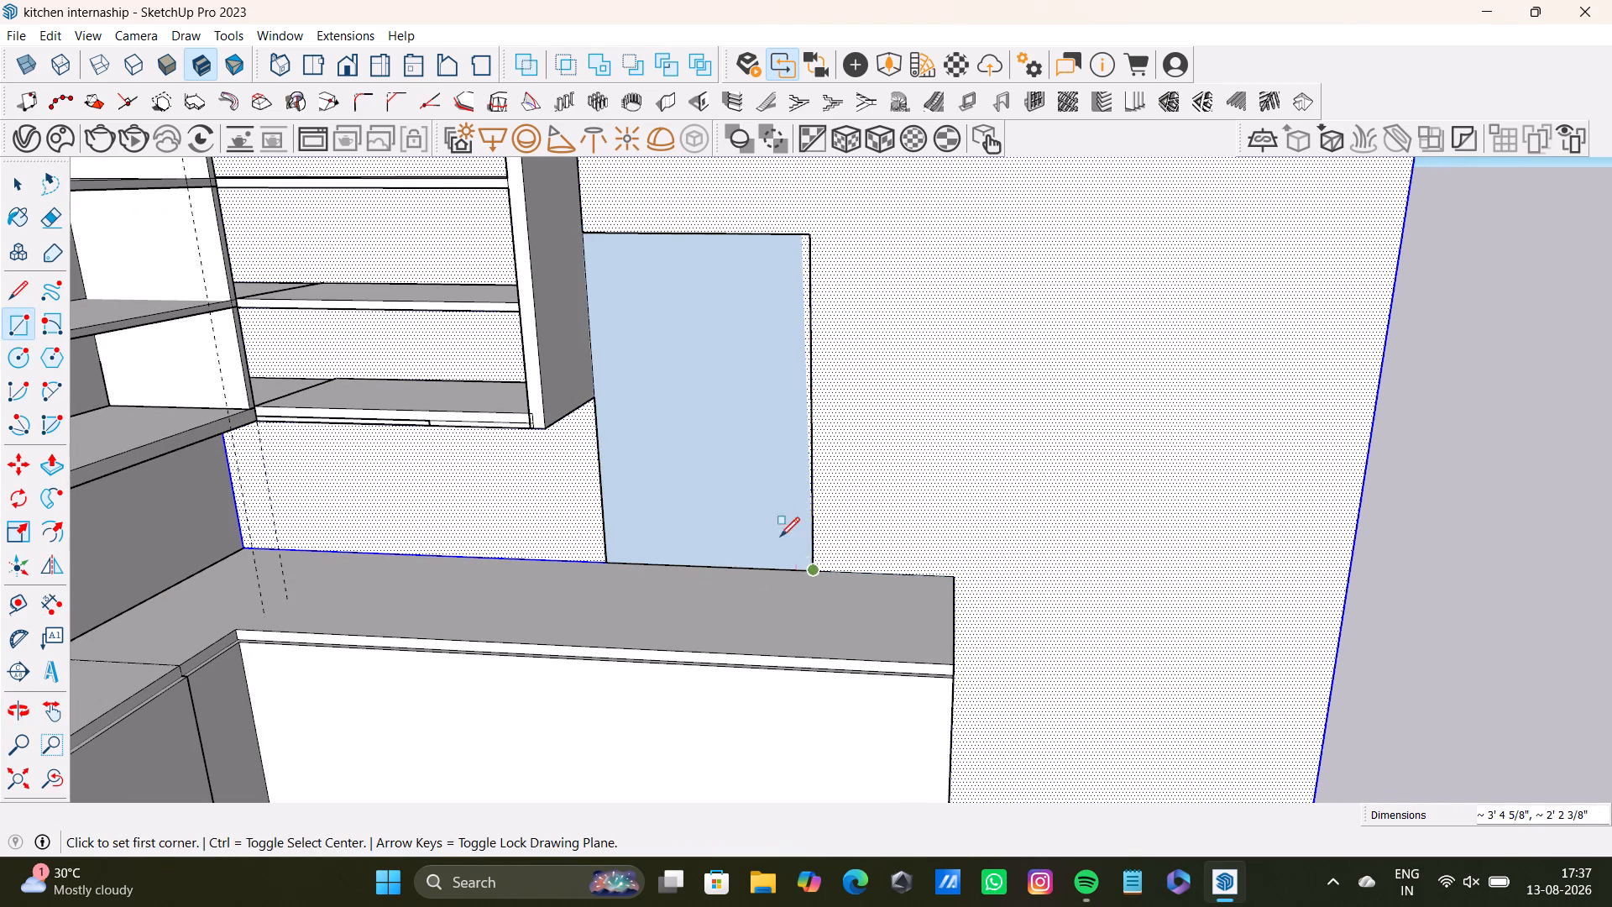
# Pull the wall rectangle out about 1' 4 1/2" into a box standing on the counter.
pyautogui.press('space')
pyautogui.click(752, 473)
pyautogui.press('p')
pyautogui.click(752, 473)
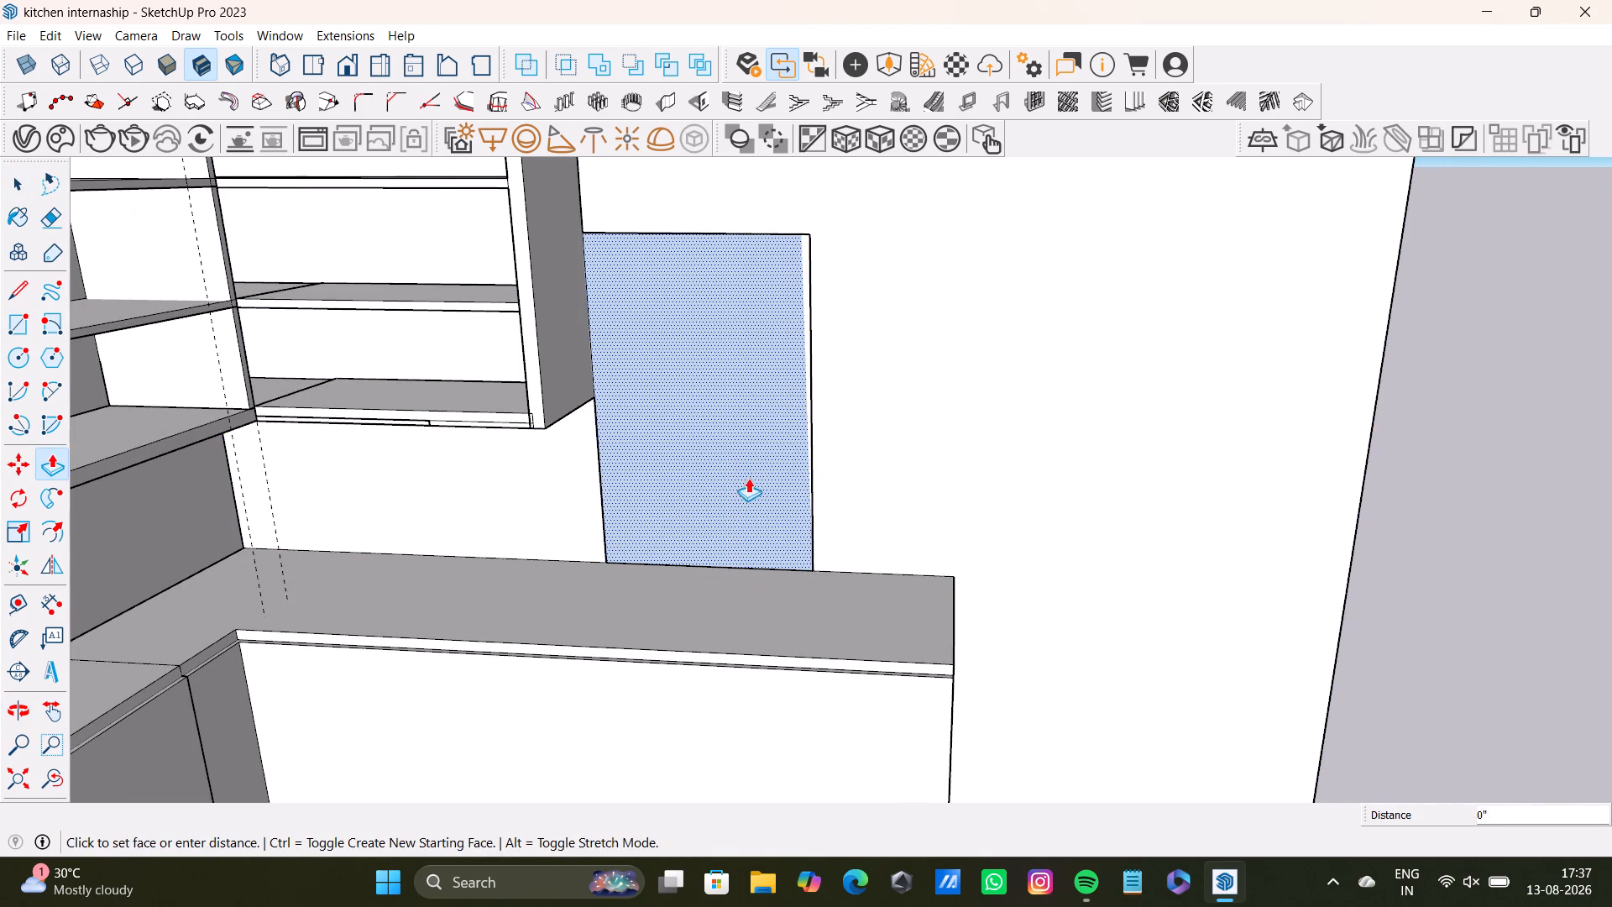
pyautogui.click(707, 506)
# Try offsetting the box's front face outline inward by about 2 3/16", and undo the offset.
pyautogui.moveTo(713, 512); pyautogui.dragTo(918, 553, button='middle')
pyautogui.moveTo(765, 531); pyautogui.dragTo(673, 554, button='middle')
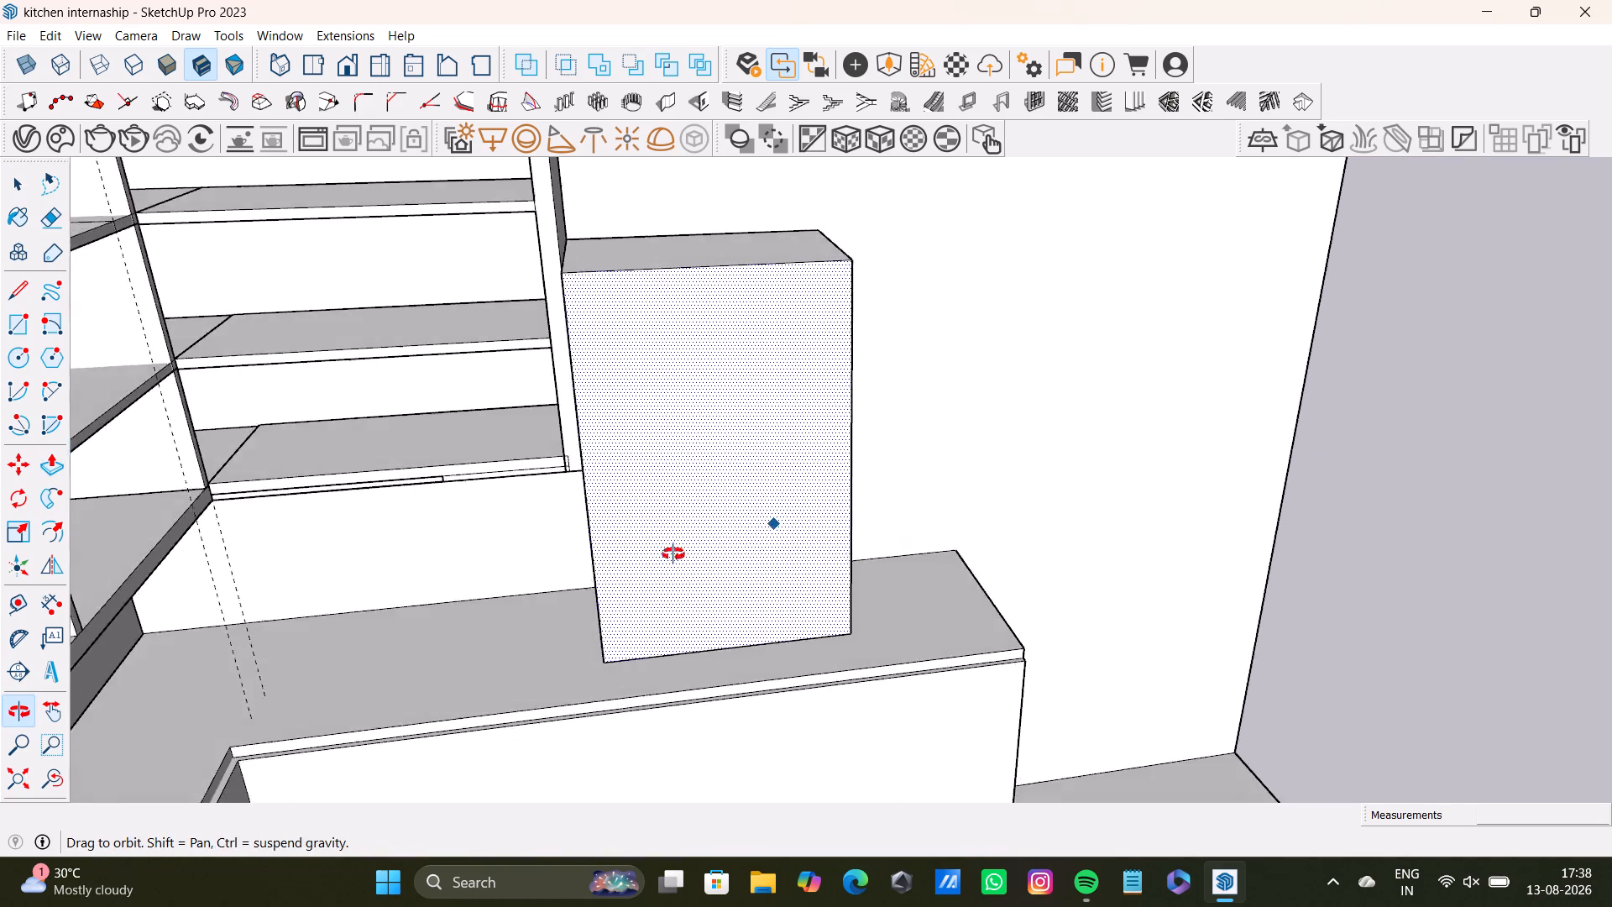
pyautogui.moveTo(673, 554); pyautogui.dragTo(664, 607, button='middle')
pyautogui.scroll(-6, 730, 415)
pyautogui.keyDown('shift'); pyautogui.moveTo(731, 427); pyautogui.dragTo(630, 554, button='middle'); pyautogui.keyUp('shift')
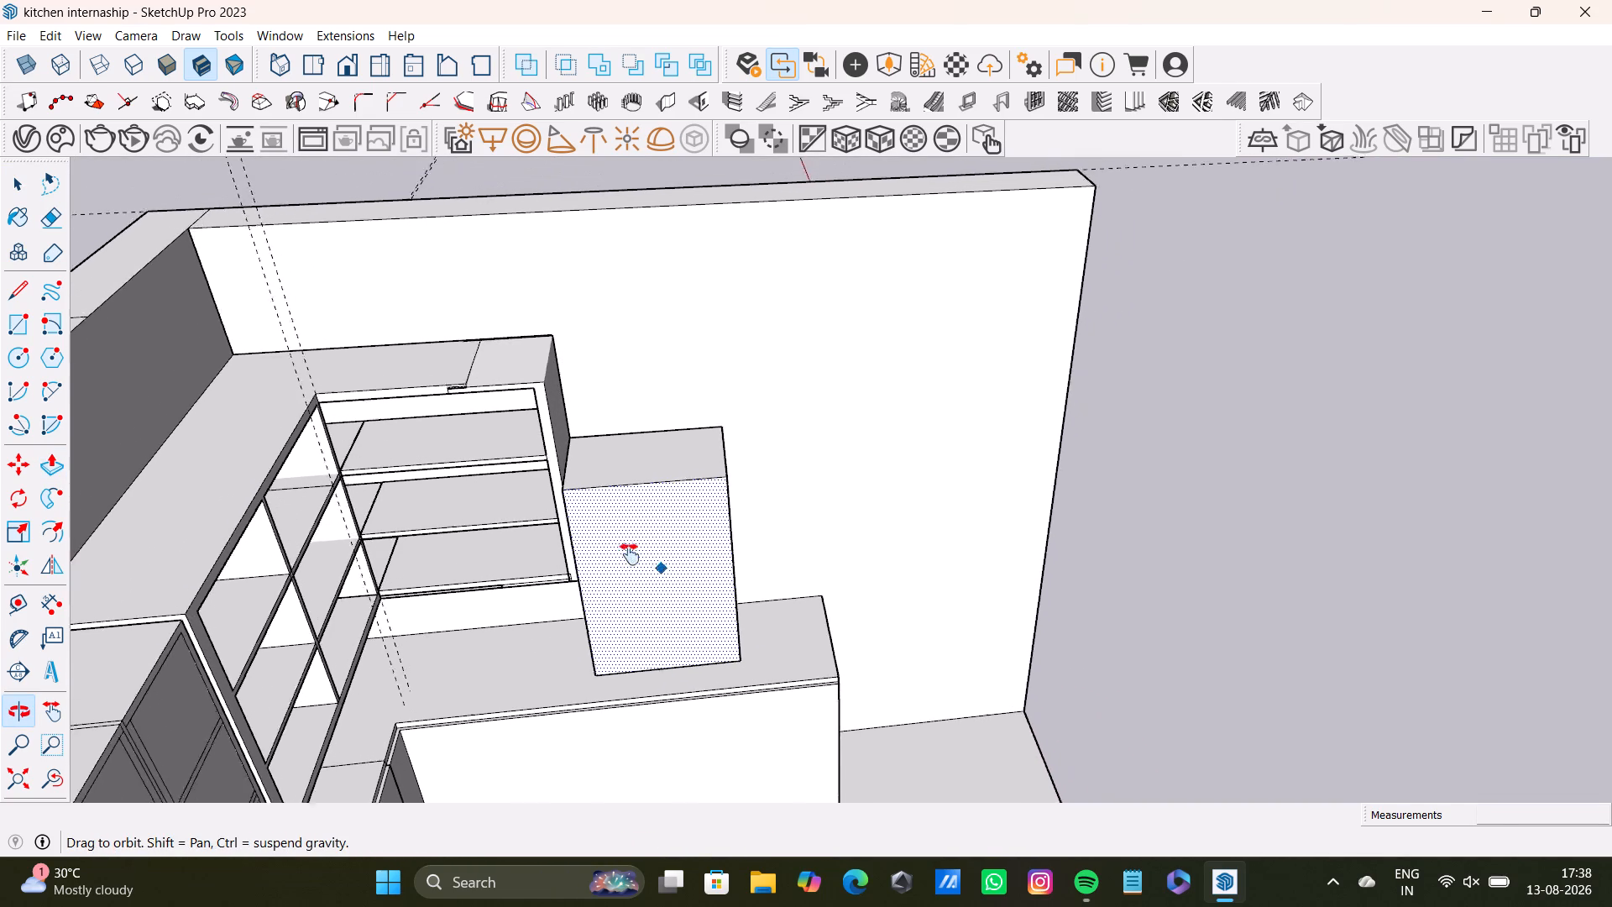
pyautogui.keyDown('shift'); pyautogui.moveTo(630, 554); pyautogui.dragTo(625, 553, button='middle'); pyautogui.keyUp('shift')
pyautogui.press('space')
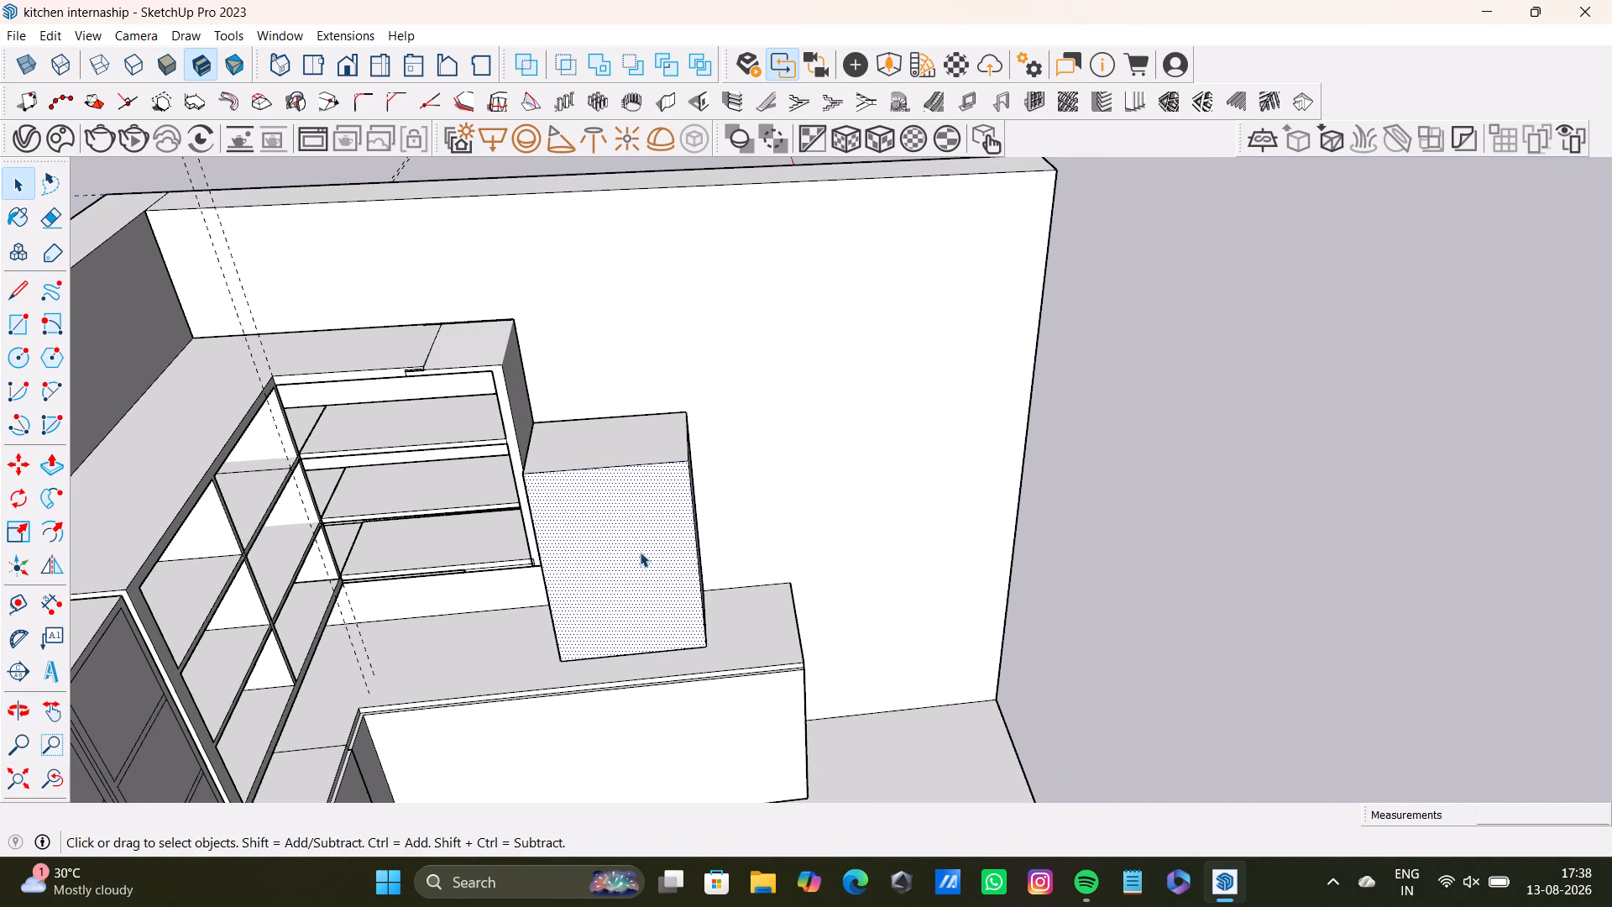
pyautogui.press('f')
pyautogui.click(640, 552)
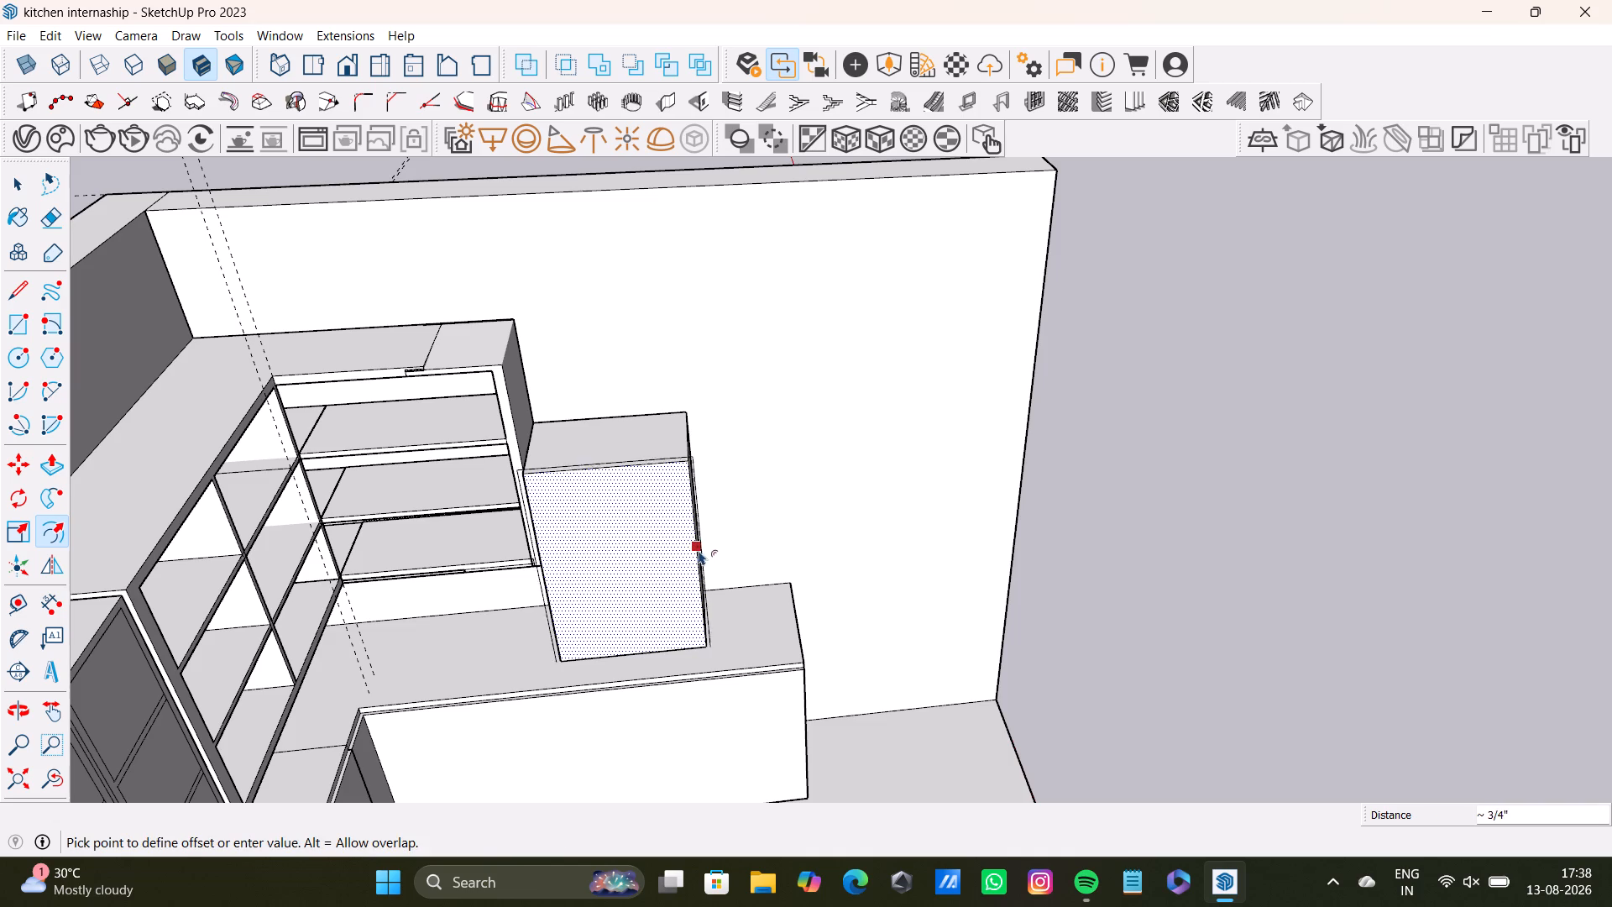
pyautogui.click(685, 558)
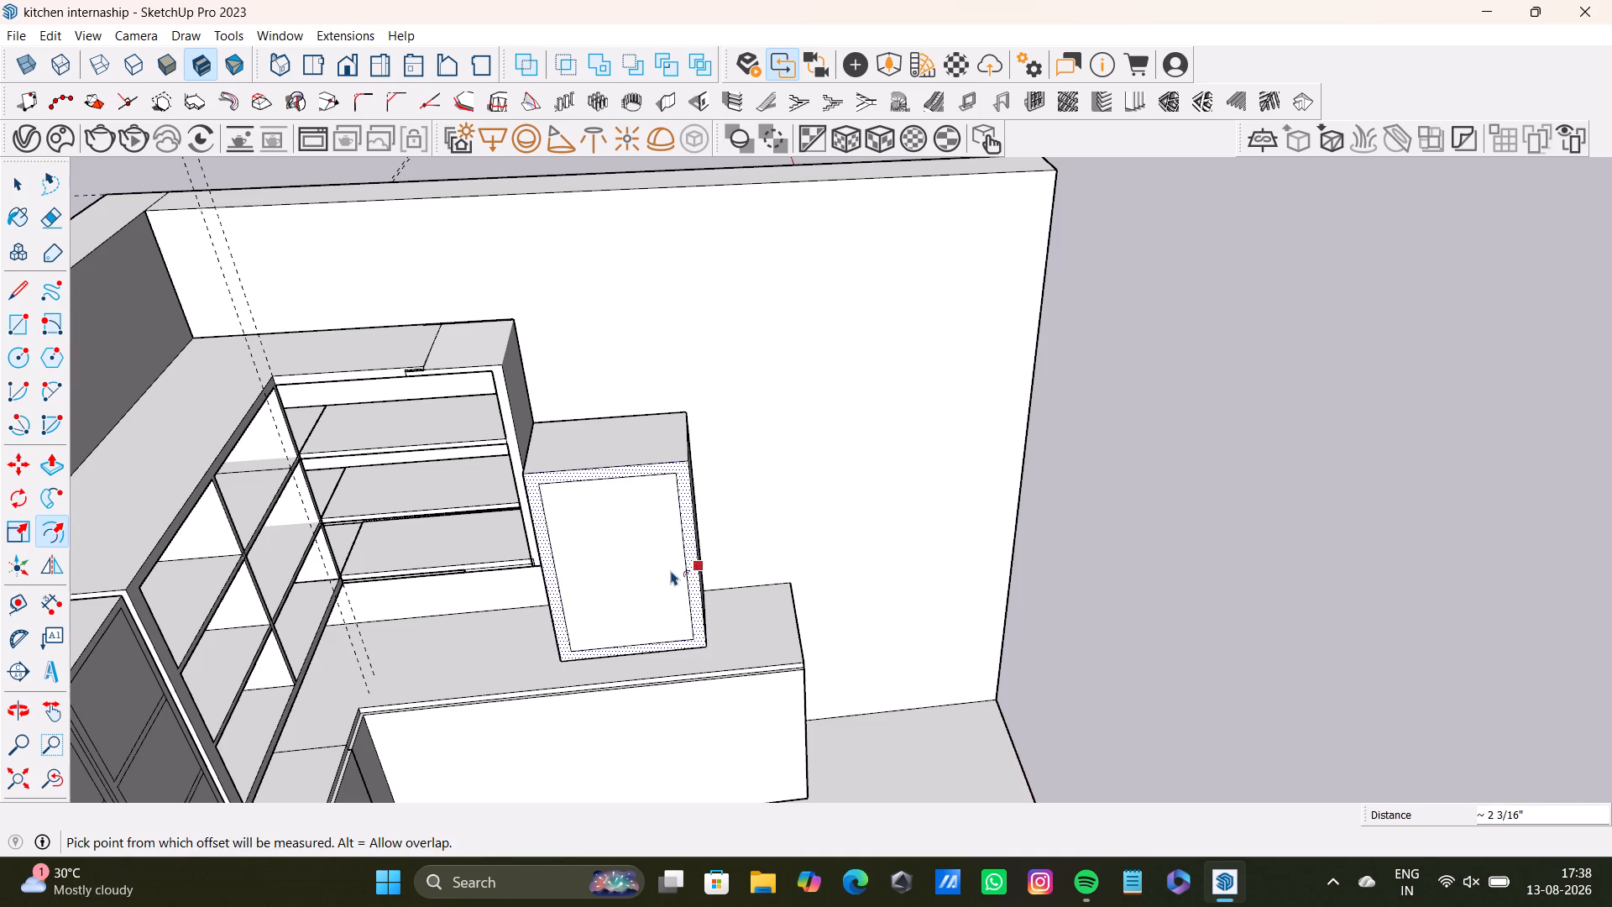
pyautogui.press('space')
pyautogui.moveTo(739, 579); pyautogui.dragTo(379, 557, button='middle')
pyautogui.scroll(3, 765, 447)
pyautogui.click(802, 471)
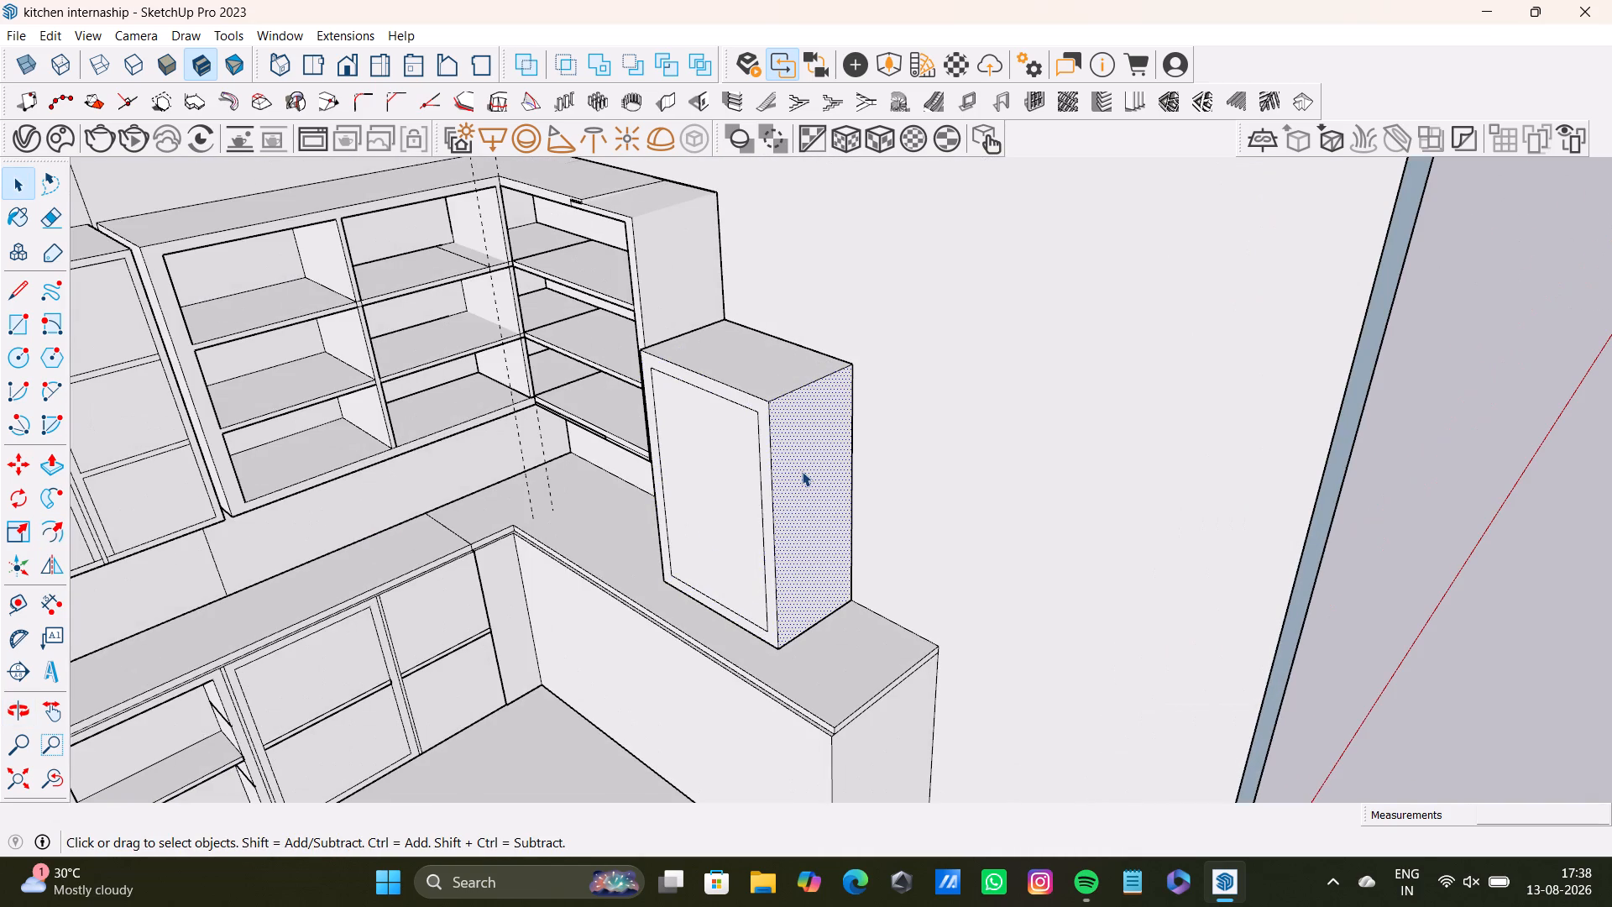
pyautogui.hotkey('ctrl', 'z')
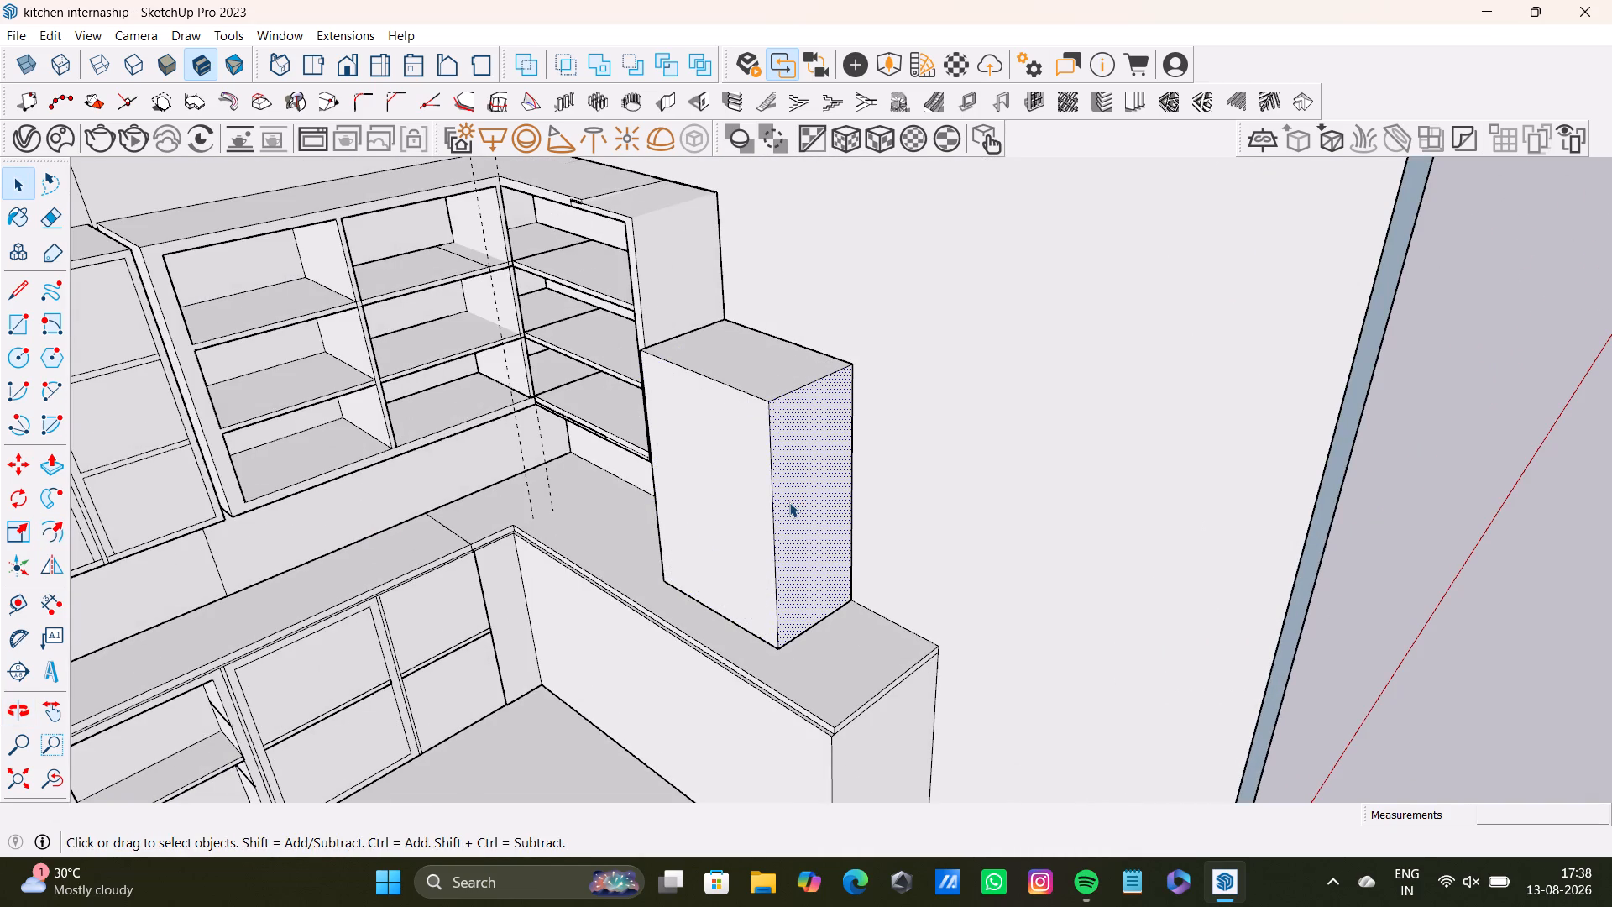
# Push the box's exposed side face inward 10 1/16" toward the shelving to narrow the box.
pyautogui.press('p')
pyautogui.moveTo(792, 496); pyautogui.dragTo(762, 462)
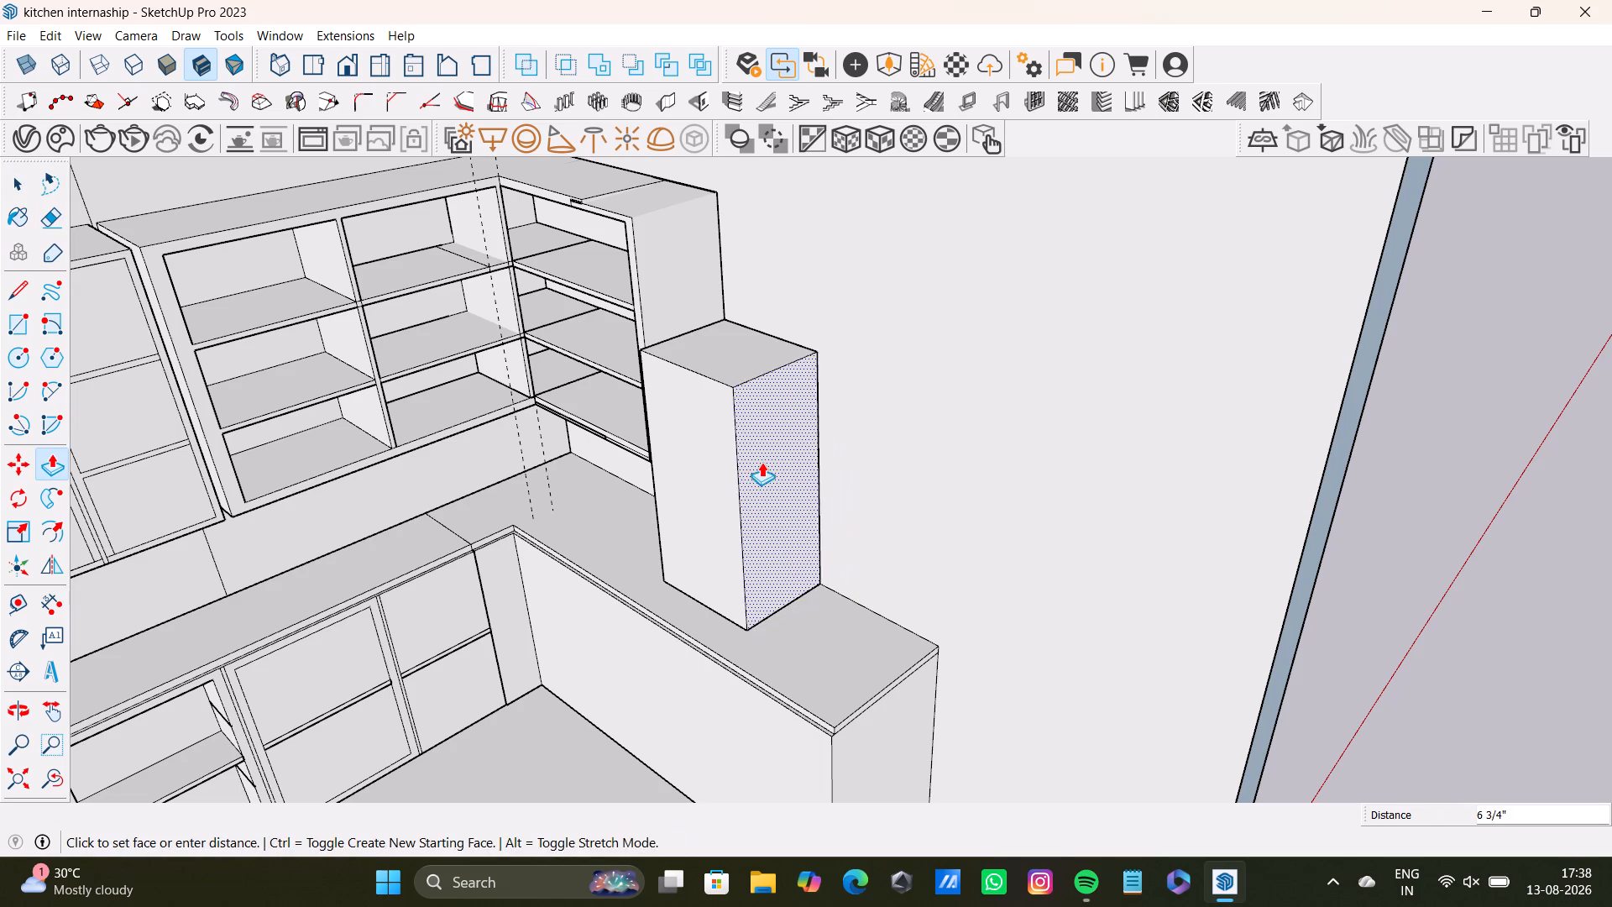
pyautogui.moveTo(762, 462); pyautogui.dragTo(751, 453)
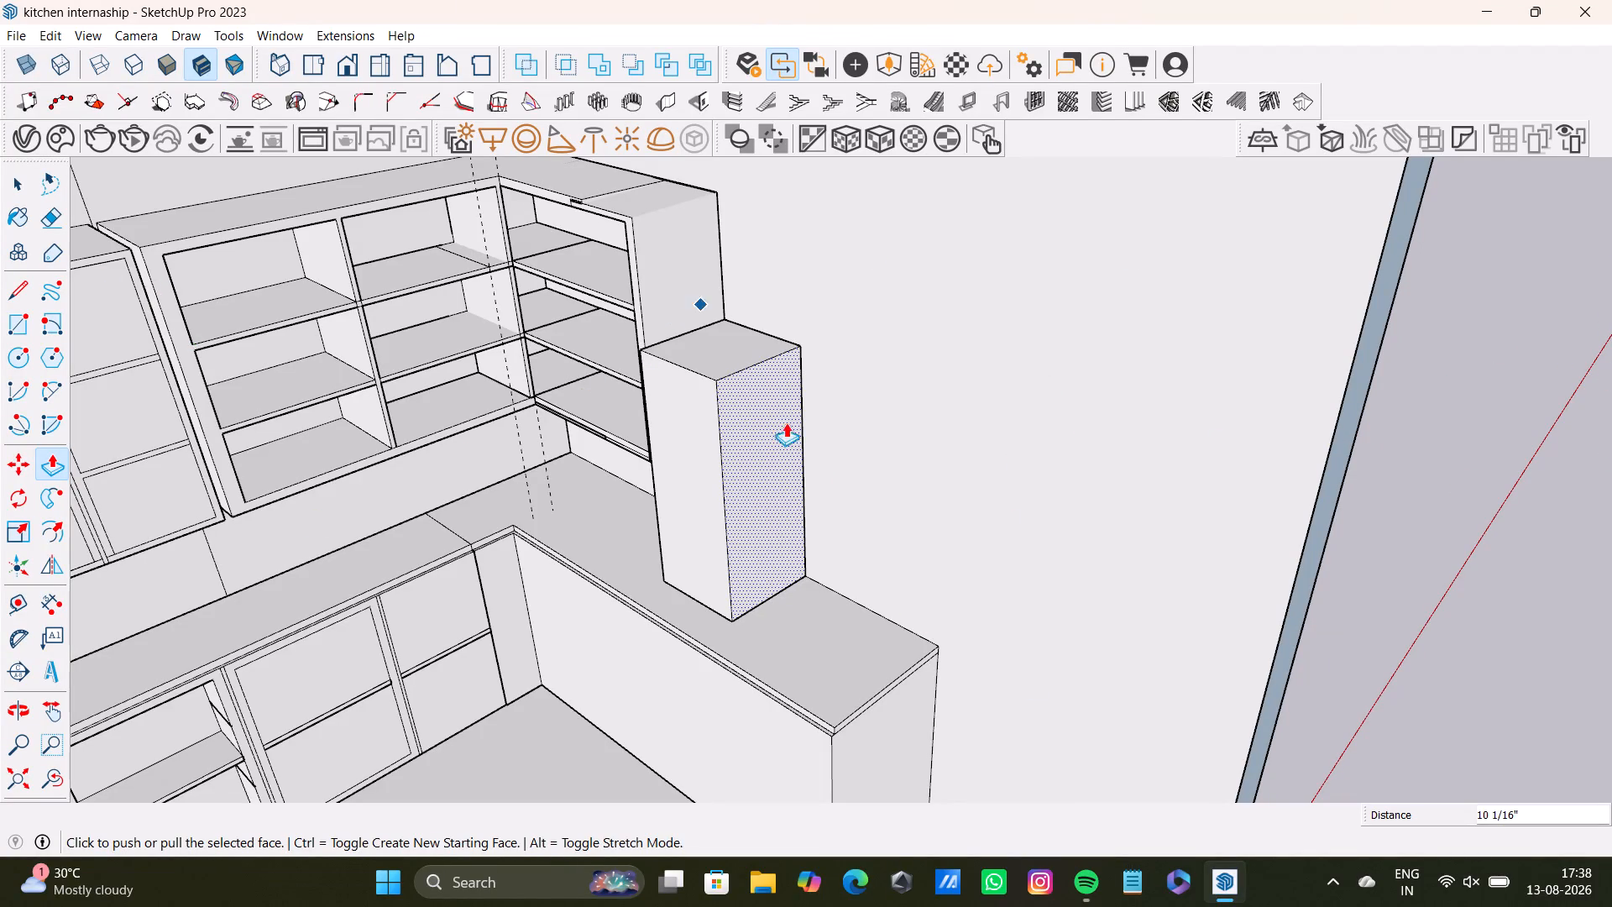
# Push the box's front face by about 15/16" so it is flush with the front of the shelving's end panel.
pyautogui.moveTo(719, 495); pyautogui.dragTo(825, 433, button='middle')
pyautogui.scroll(4, 657, 425)
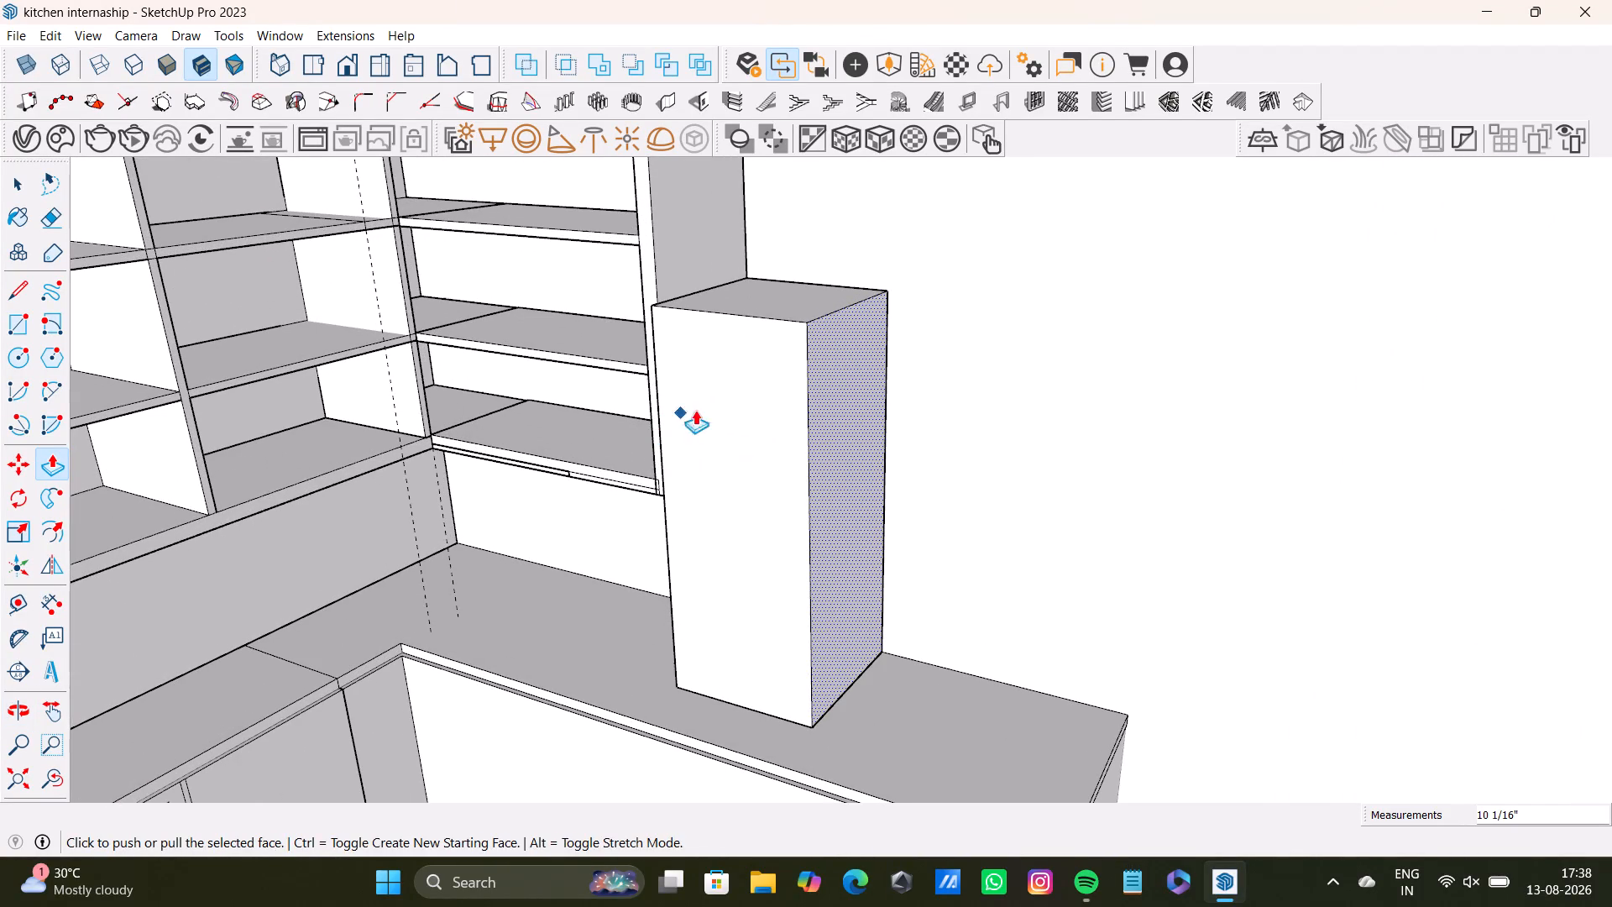
pyautogui.moveTo(806, 430); pyautogui.dragTo(806, 457, button='middle')
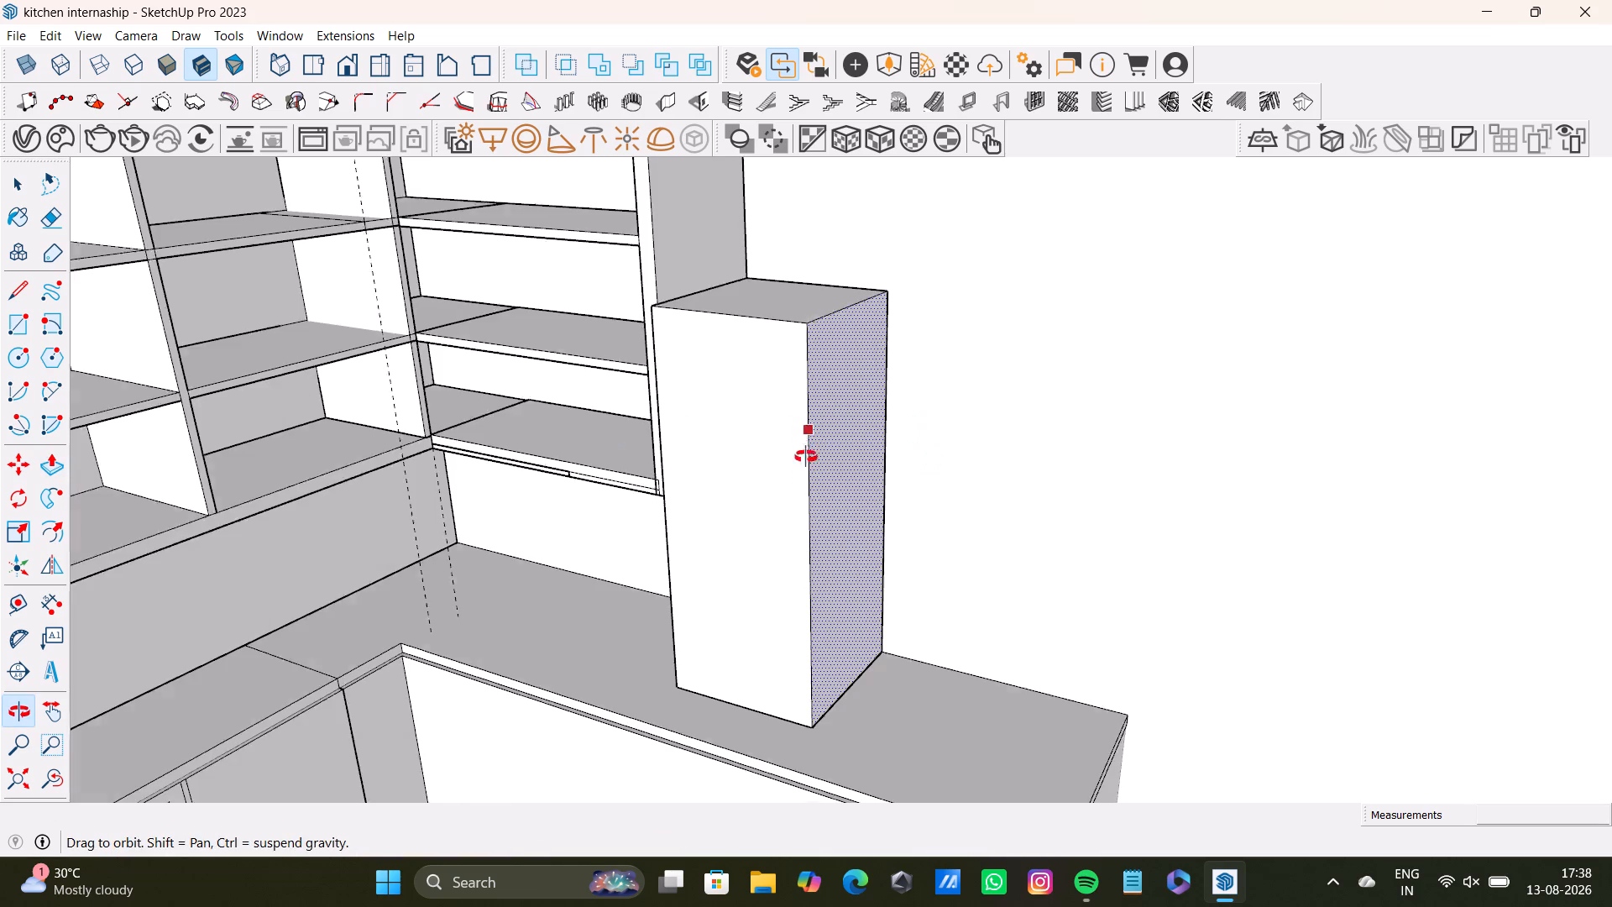
pyautogui.moveTo(806, 457); pyautogui.dragTo(815, 594, button='middle')
pyautogui.moveTo(785, 434); pyautogui.dragTo(751, 570, button='middle')
pyautogui.moveTo(805, 540); pyautogui.dragTo(991, 397, button='middle')
pyautogui.moveTo(874, 526); pyautogui.dragTo(1109, 423, button='middle')
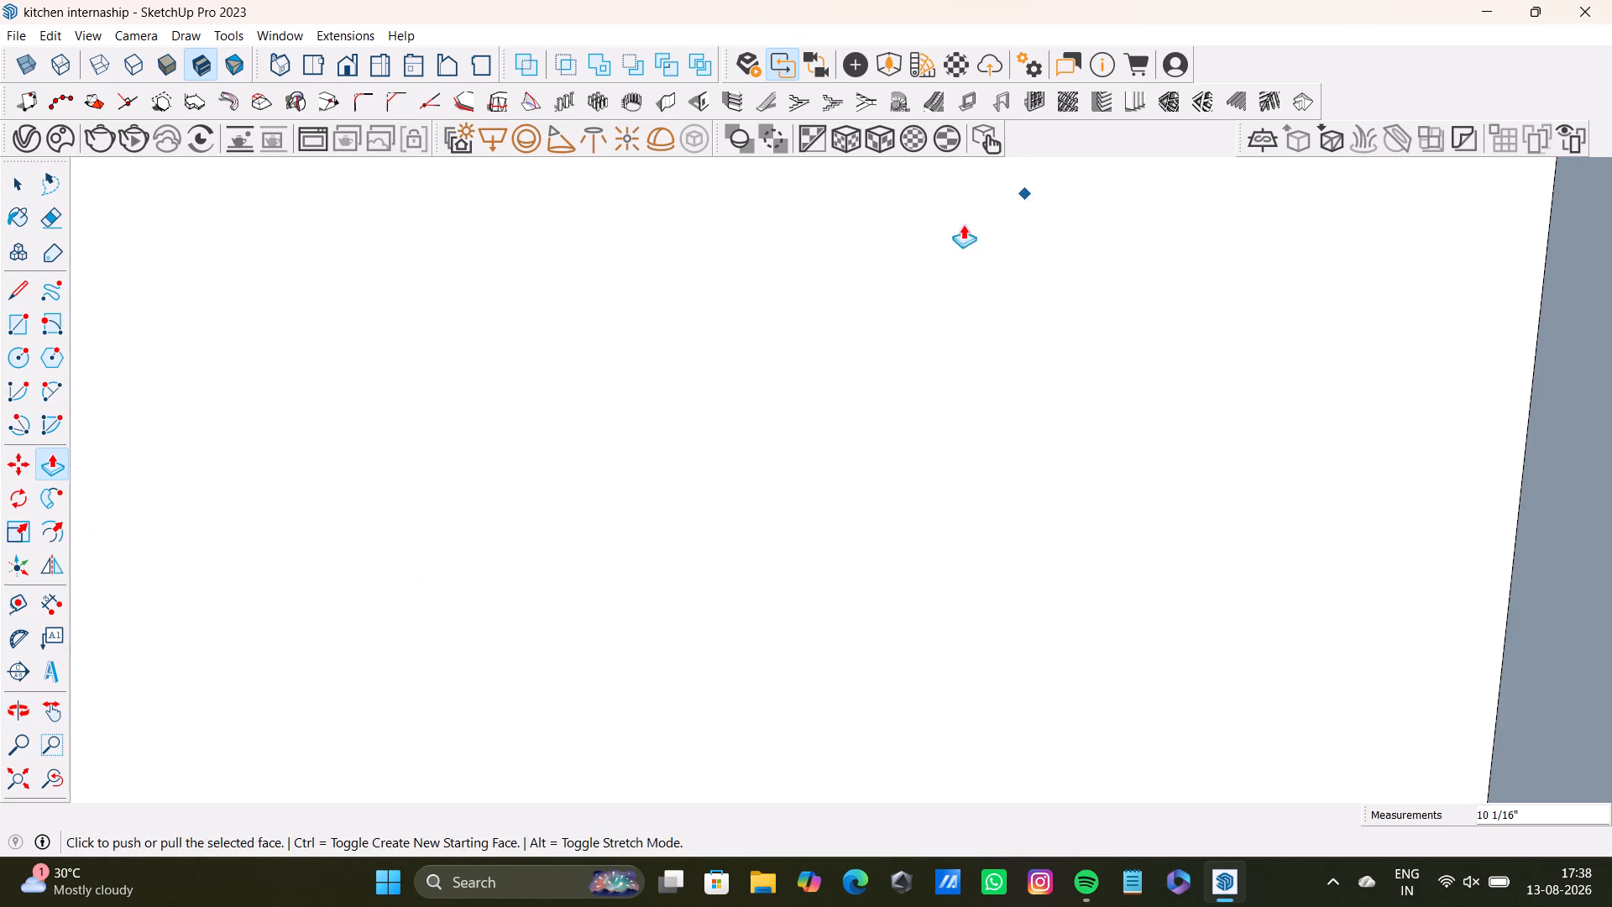
pyautogui.moveTo(867, 344); pyautogui.dragTo(430, 494, button='middle')
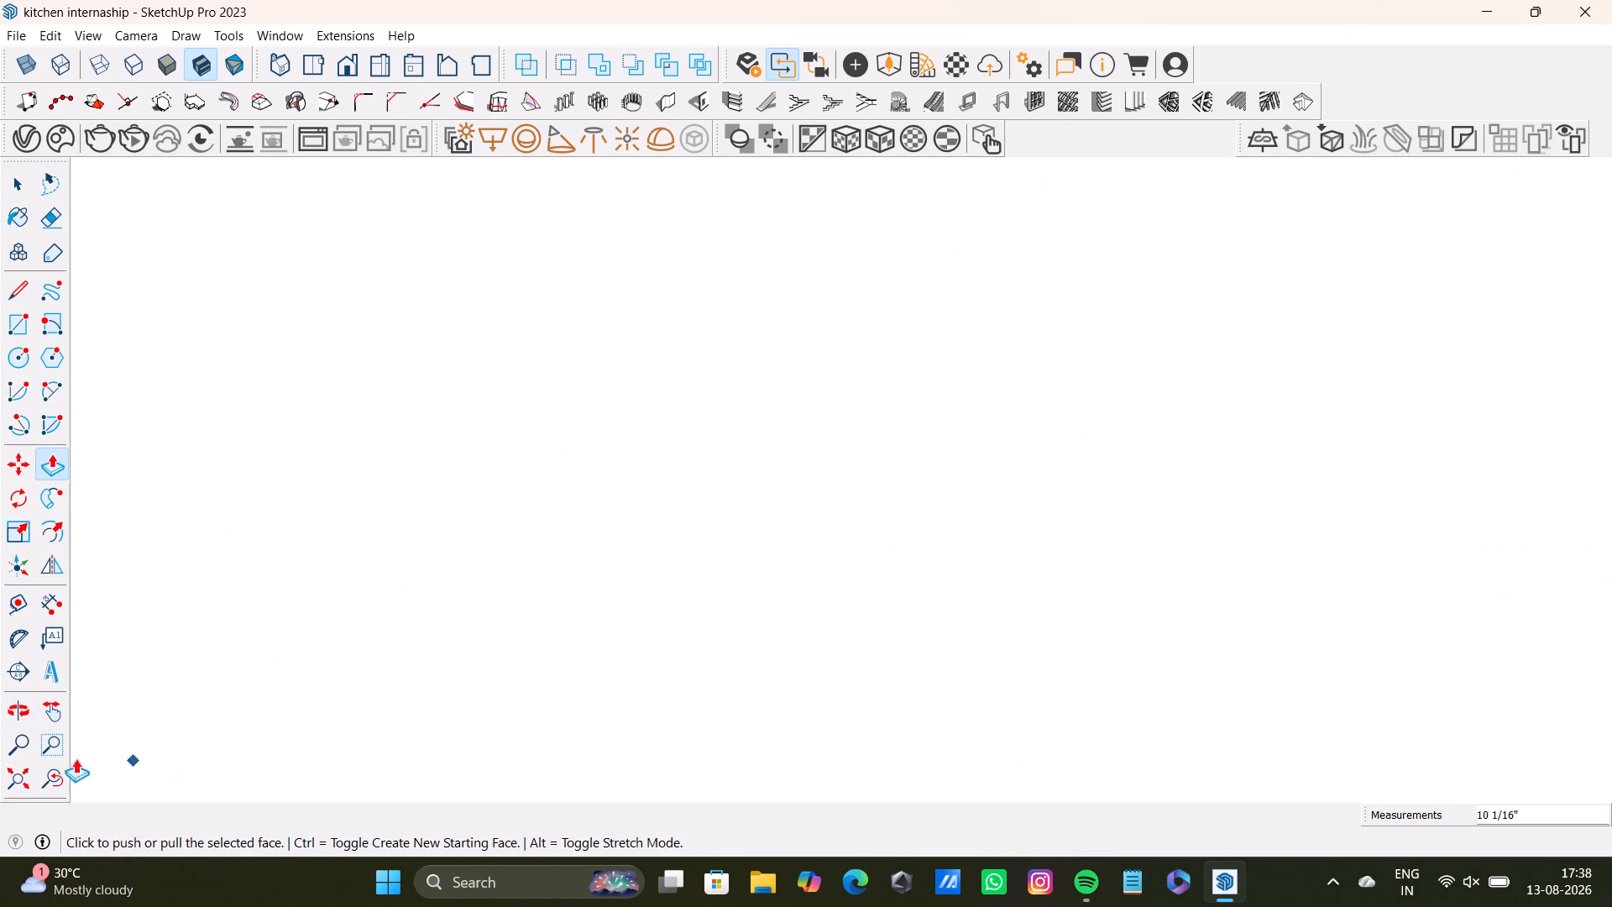
pyautogui.click(4, 773)
pyautogui.scroll(5, 1015, 353)
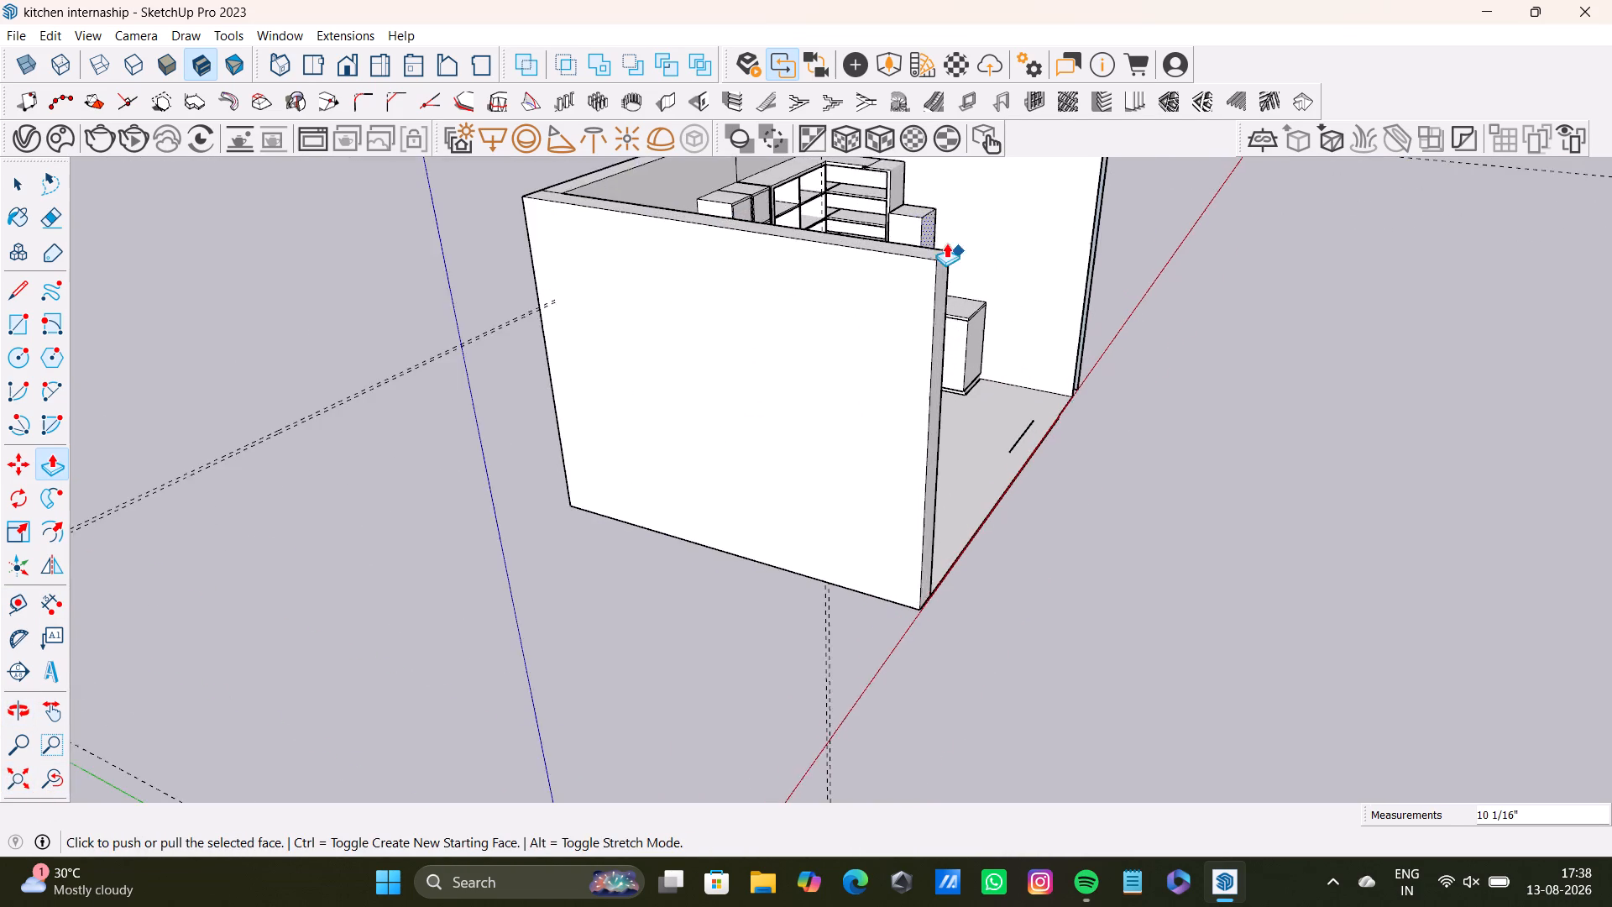
pyautogui.scroll(5, 946, 243)
pyautogui.keyDown('shift'); pyautogui.moveTo(908, 226); pyautogui.dragTo(727, 501, button='middle'); pyautogui.keyUp('shift')
pyautogui.moveTo(685, 572); pyautogui.dragTo(761, 548, button='middle')
pyautogui.scroll(3, 678, 569)
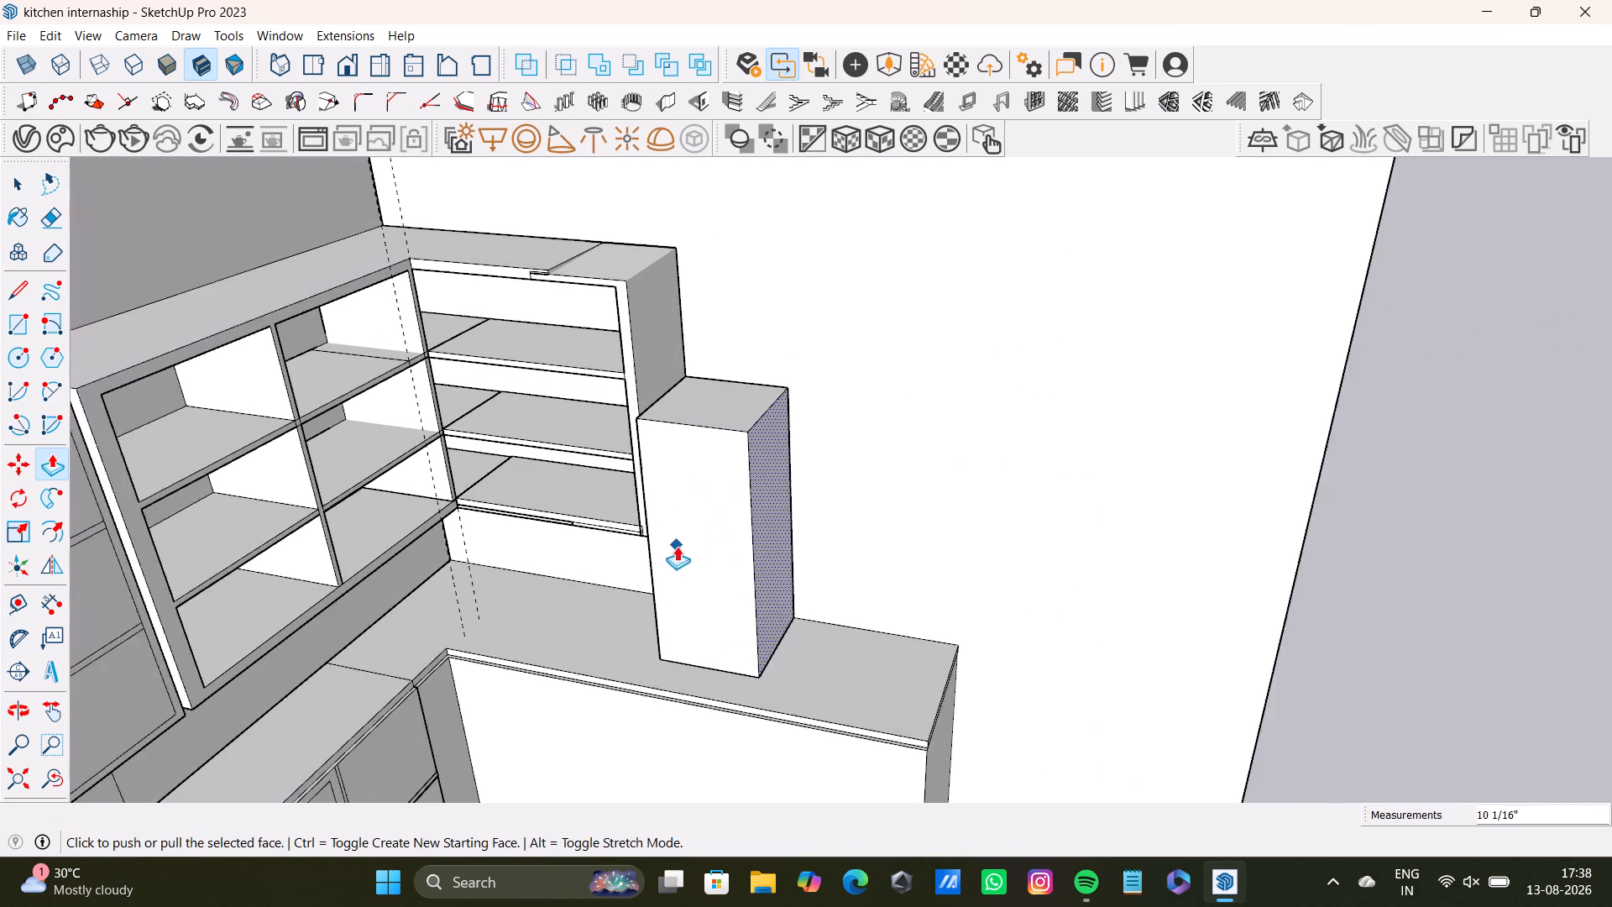
pyautogui.scroll(3, 677, 546)
pyautogui.click(706, 516)
pyautogui.press('space')
pyautogui.click(706, 516)
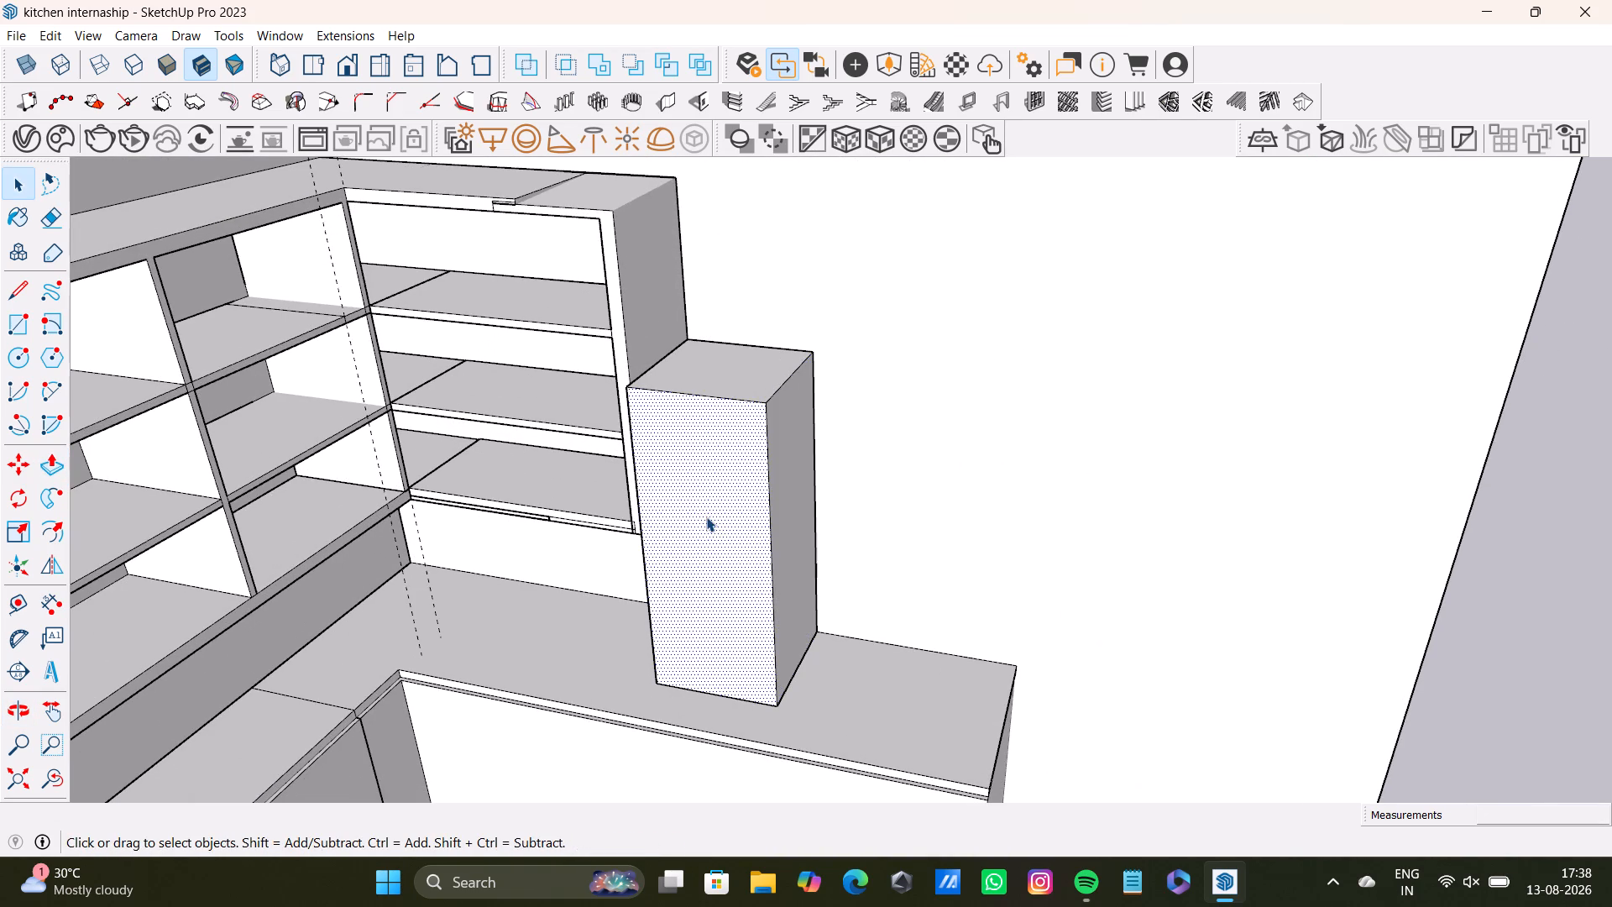
pyautogui.press('p')
pyautogui.click(715, 516)
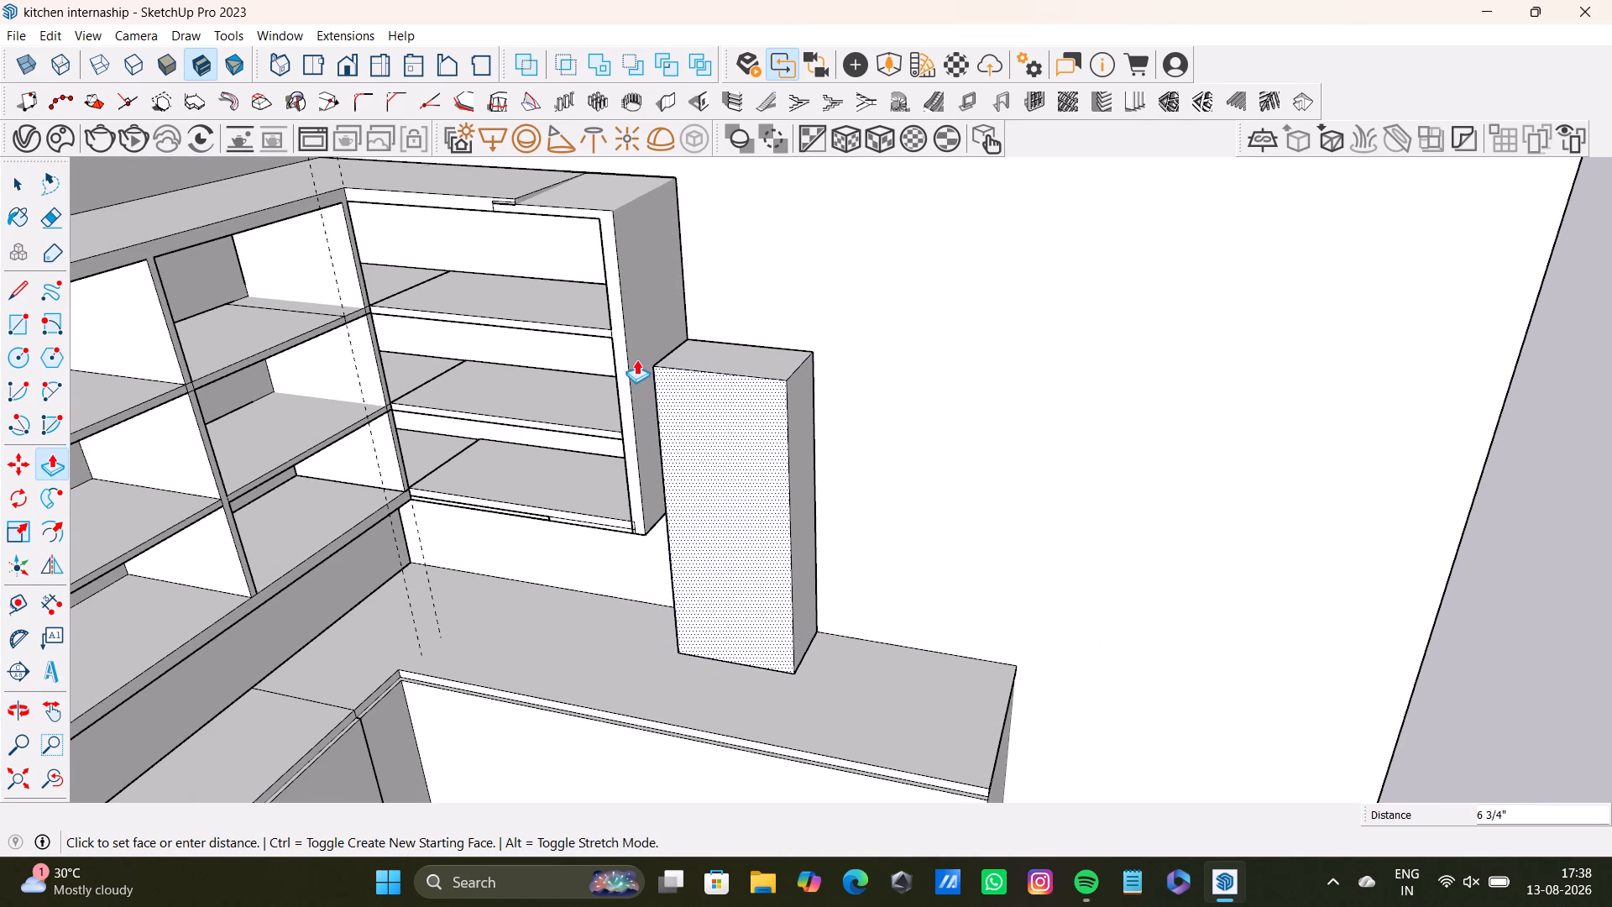
pyautogui.click(626, 354)
# Examine the narrowed box against the shelving's end panel, the counter and the wall from several angles.
pyautogui.moveTo(668, 552); pyautogui.dragTo(873, 556, button='middle')
pyautogui.scroll(3, 728, 547)
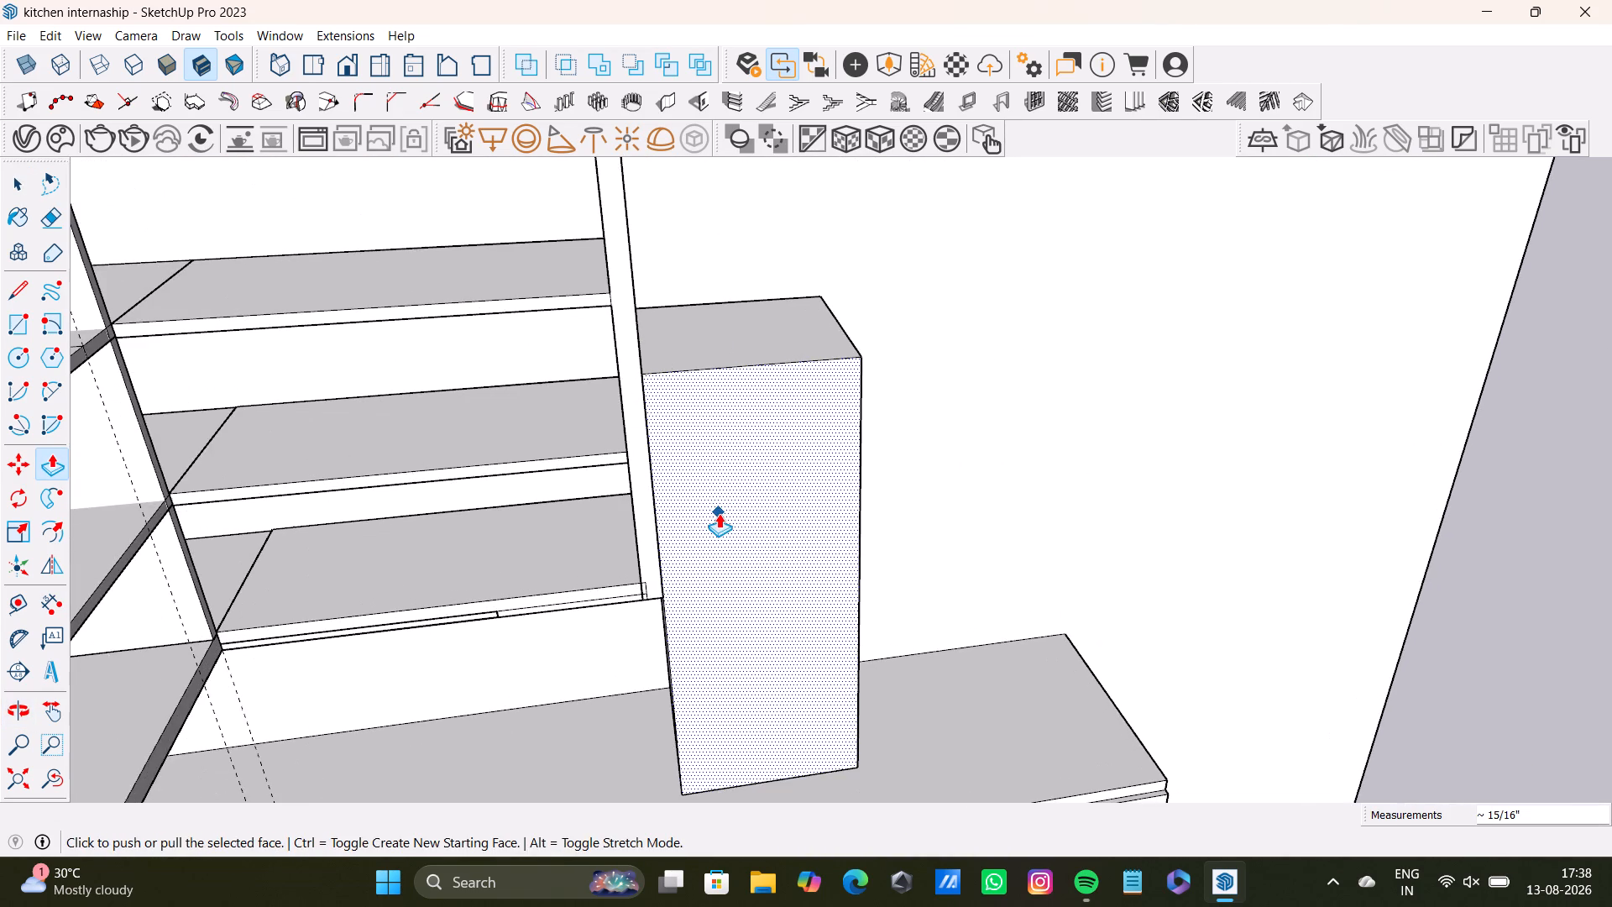
pyautogui.moveTo(719, 512); pyautogui.dragTo(500, 425, button='middle')
pyautogui.scroll(-7, 755, 401)
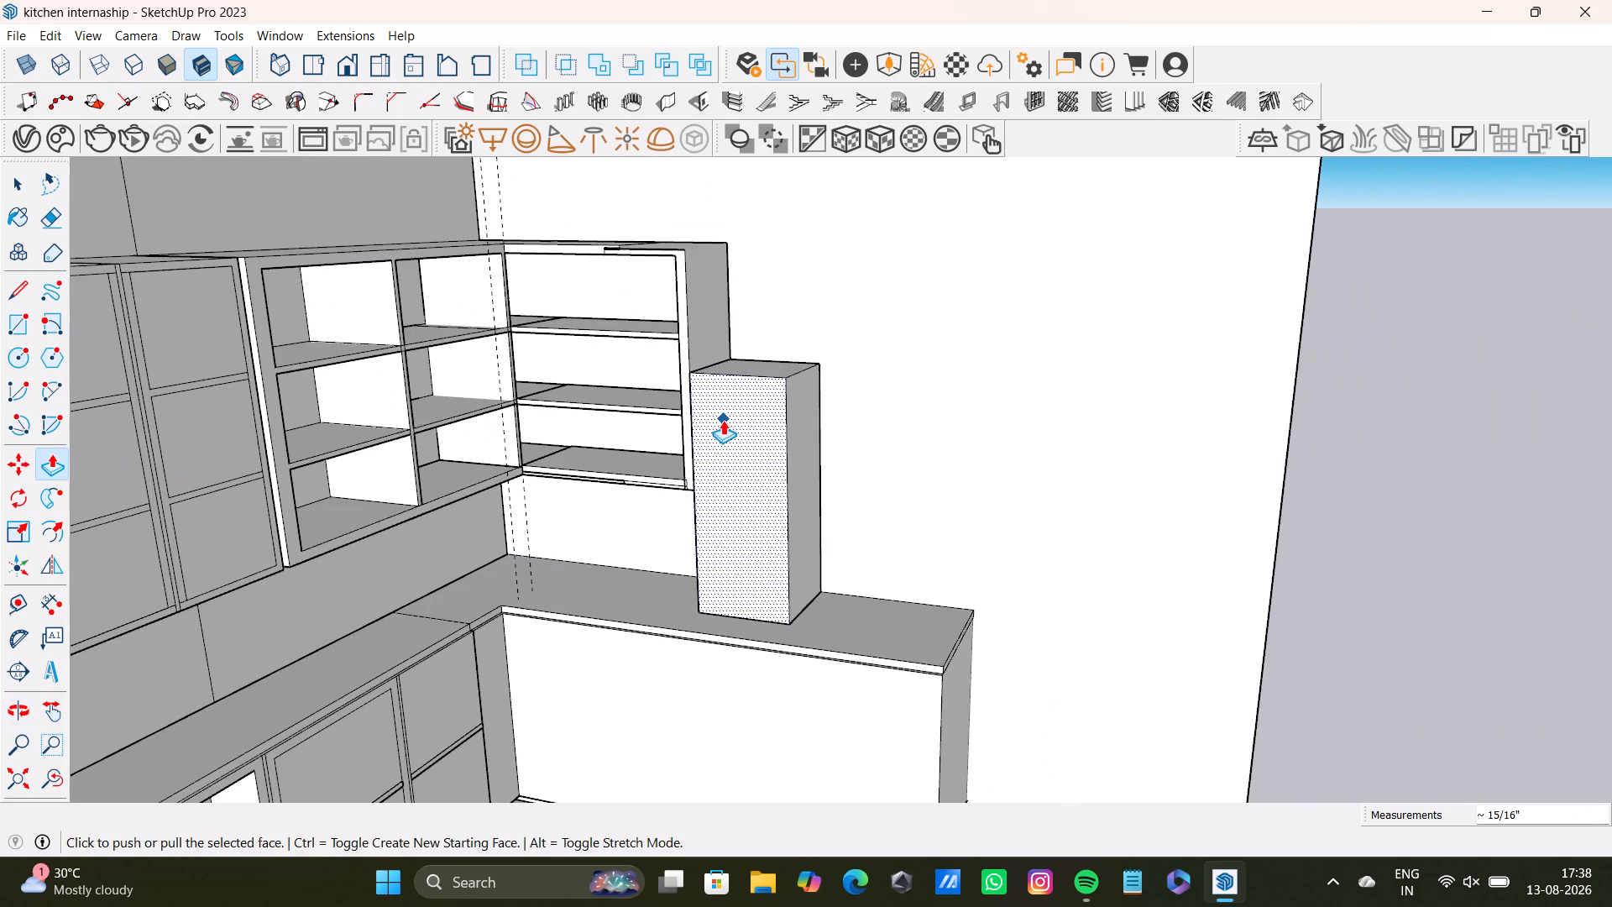
pyautogui.keyDown('shift'); pyautogui.moveTo(723, 420); pyautogui.dragTo(580, 534, button='middle'); pyautogui.keyUp('shift')
pyautogui.moveTo(588, 533); pyautogui.dragTo(741, 577, button='middle')
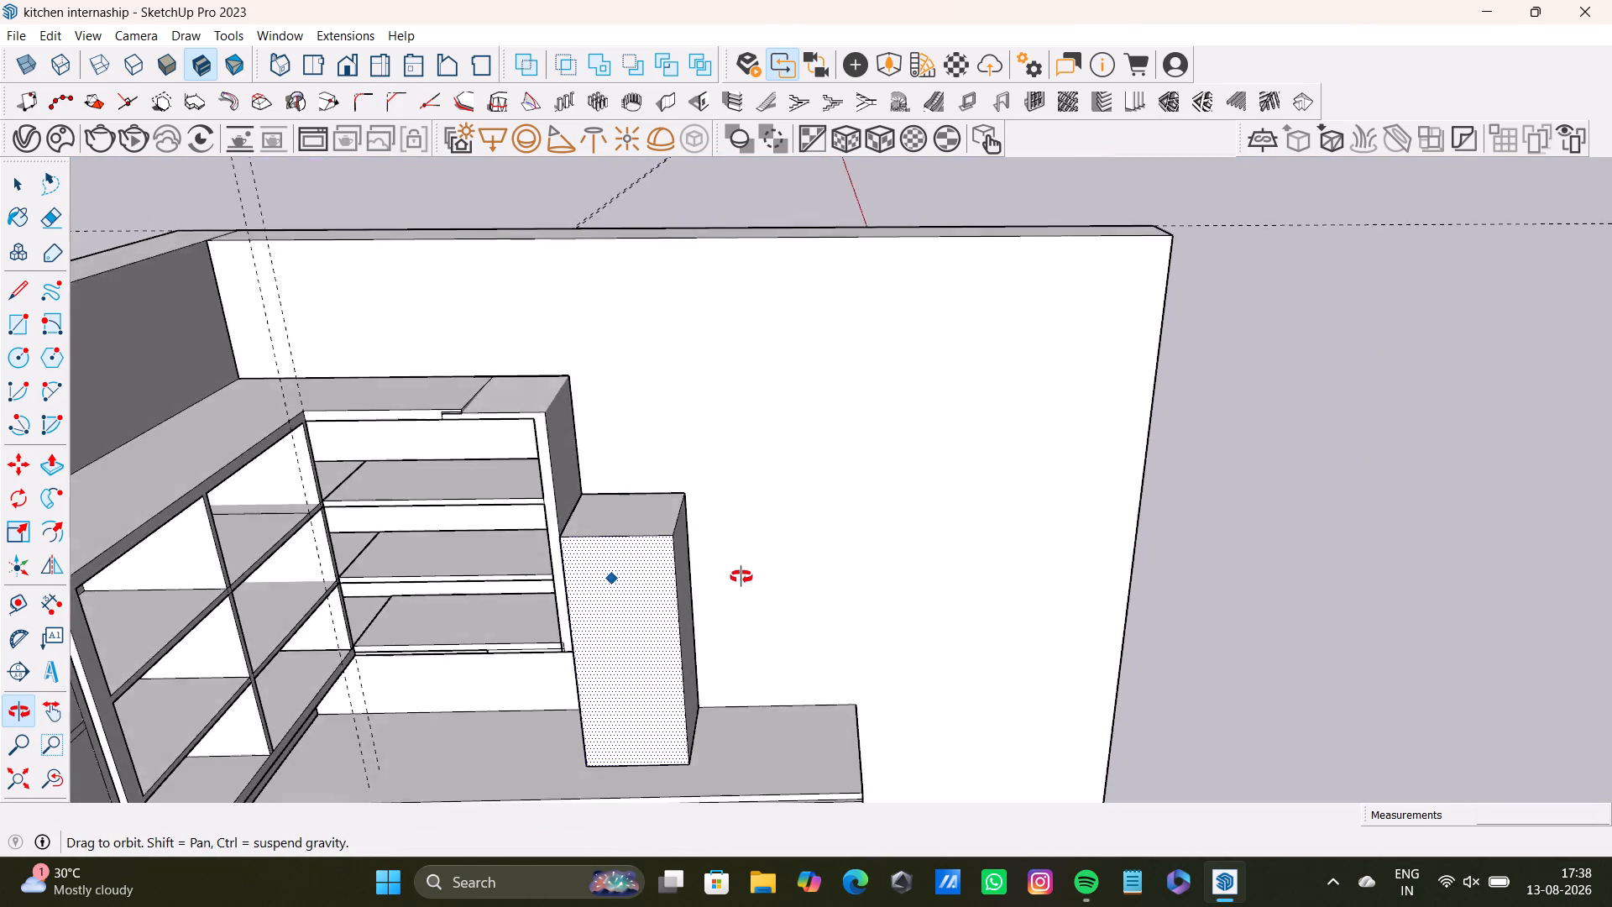
pyautogui.moveTo(741, 577); pyautogui.dragTo(652, 410, button='middle')
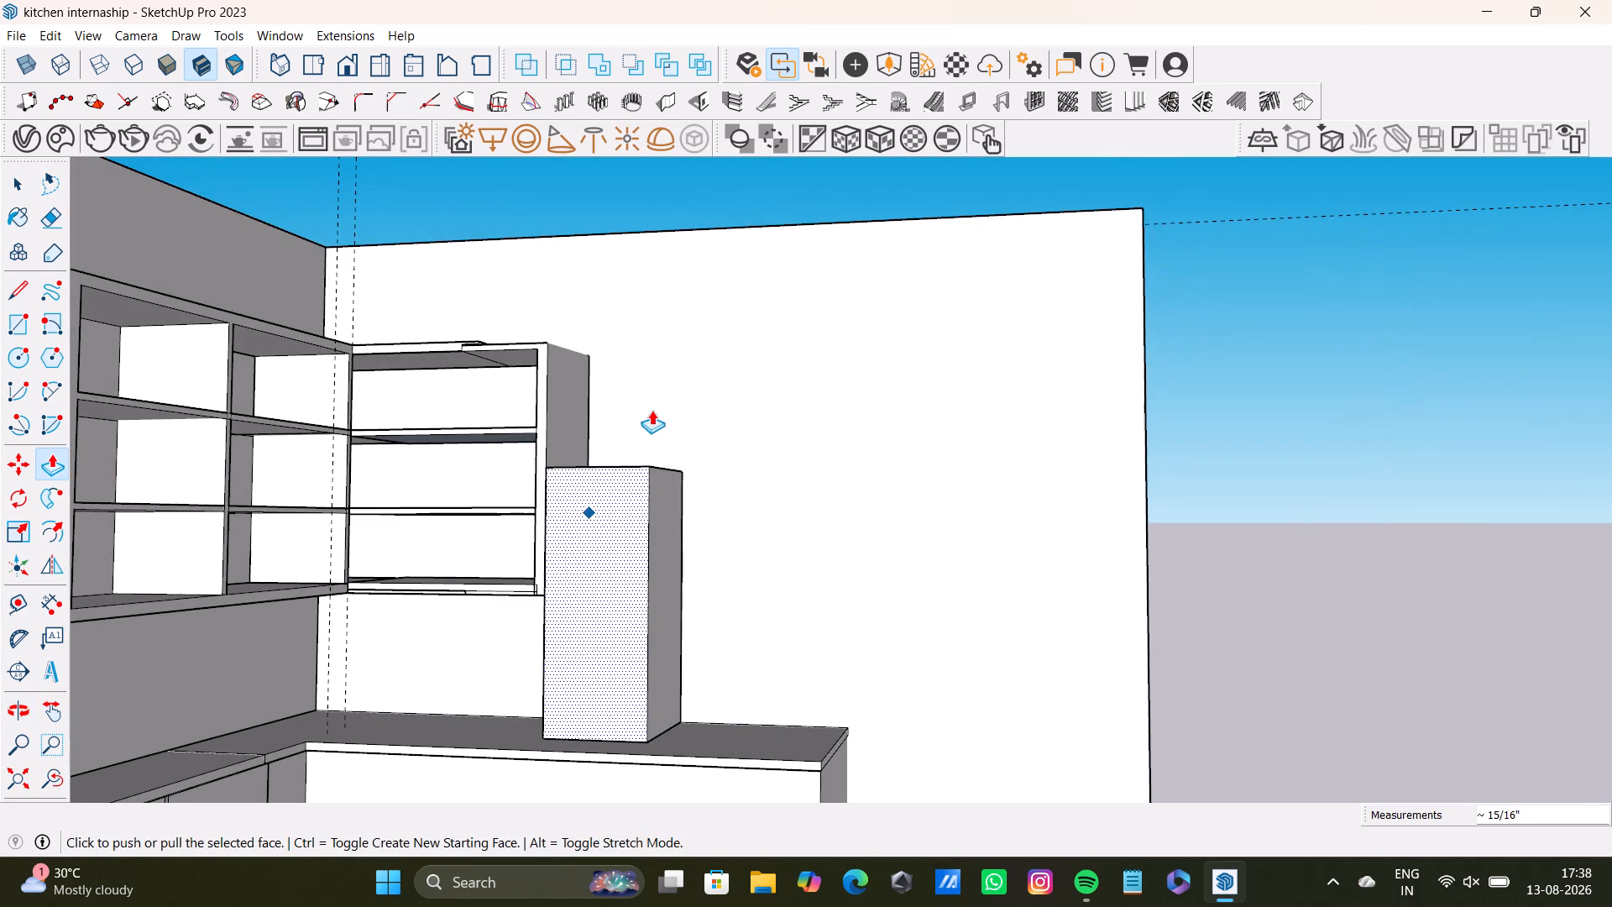
pyautogui.scroll(-4, 795, 579)
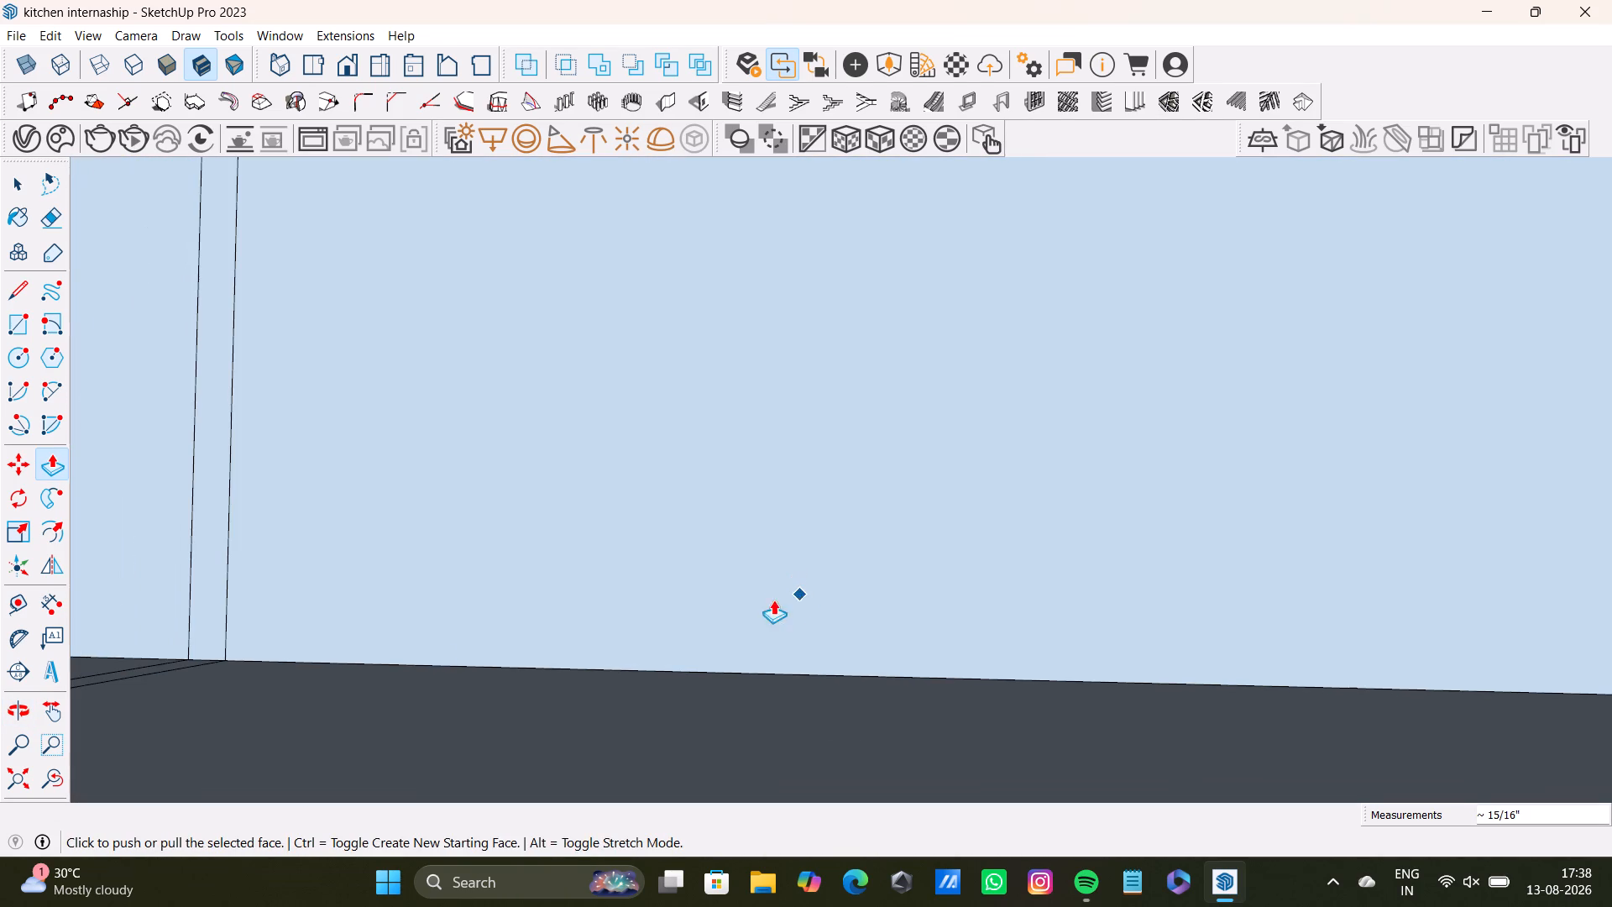
# Pull the tall box's front face slightly forward over the counter.
pyautogui.click(8, 789)
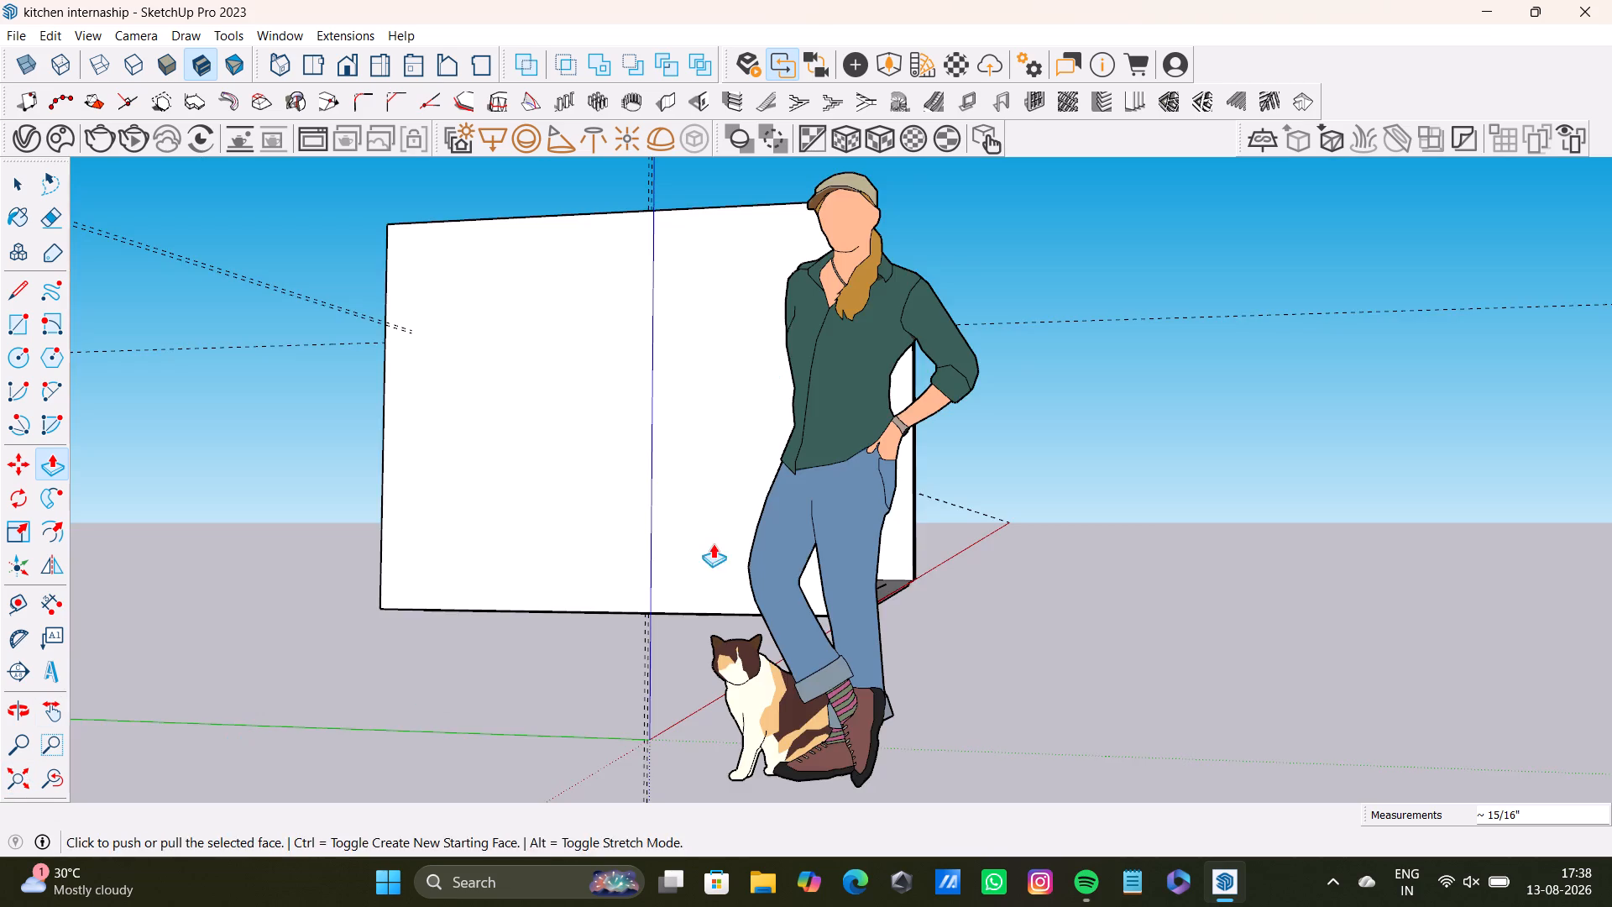
pyautogui.moveTo(726, 524); pyautogui.dragTo(573, 876, button='middle')
pyautogui.scroll(8, 893, 297)
pyautogui.moveTo(892, 296); pyautogui.dragTo(755, 399, button='middle')
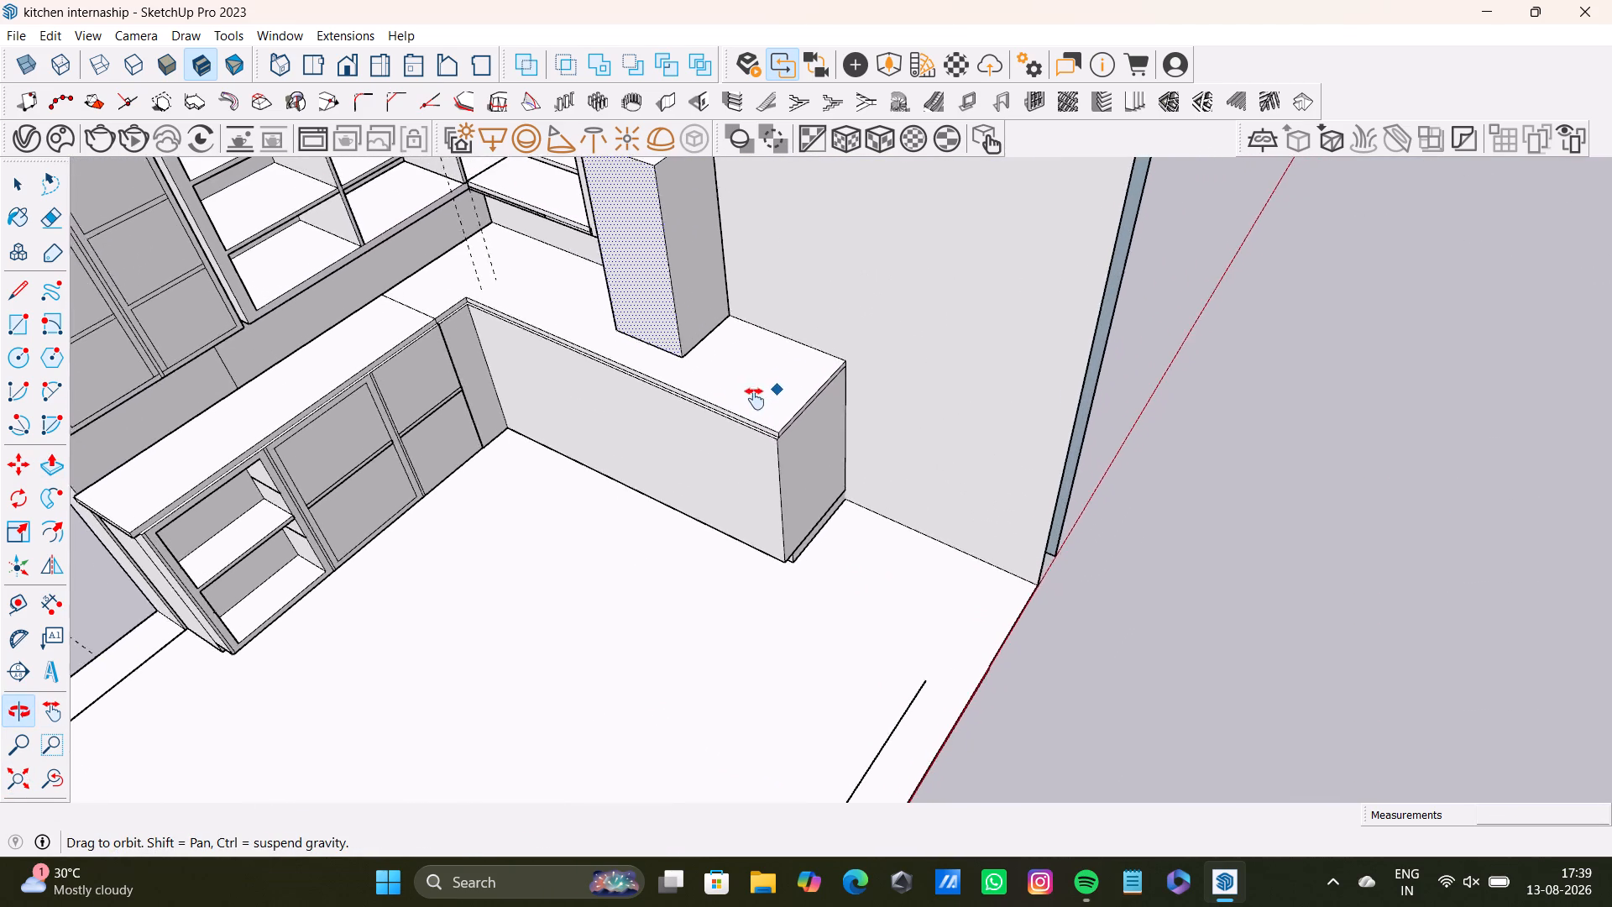
pyautogui.moveTo(755, 399); pyautogui.dragTo(688, 418, button='middle')
pyautogui.click(725, 484)
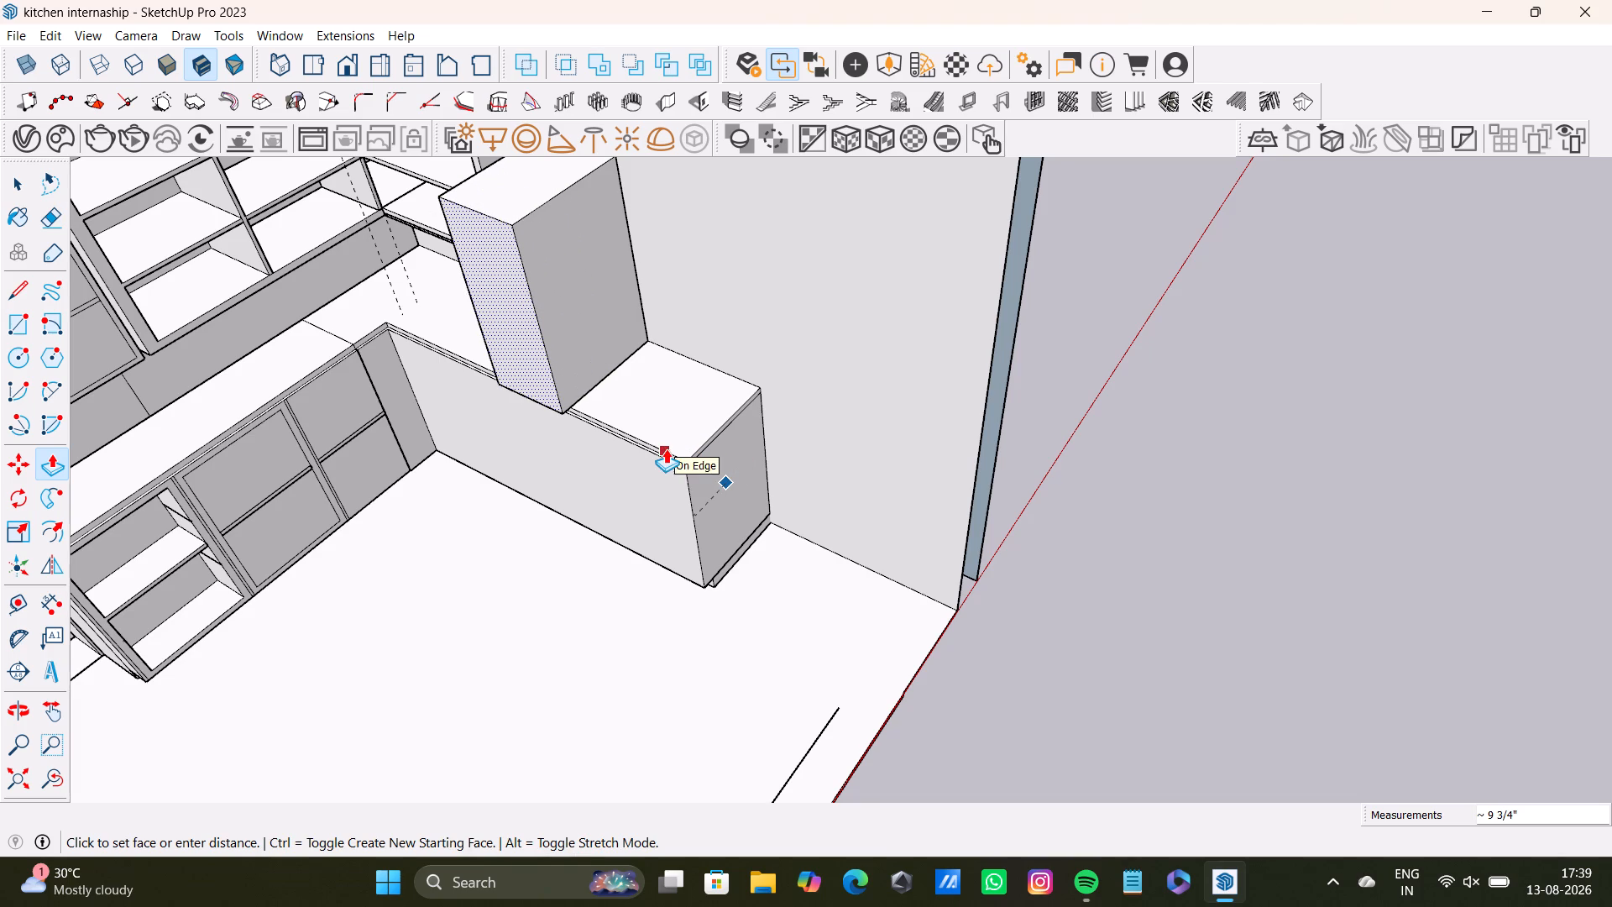
pyautogui.click(673, 443)
pyautogui.press('space')
# Push the base cabinet's end face below the counter inward by 2' 1 1/16".
pyautogui.click(724, 508)
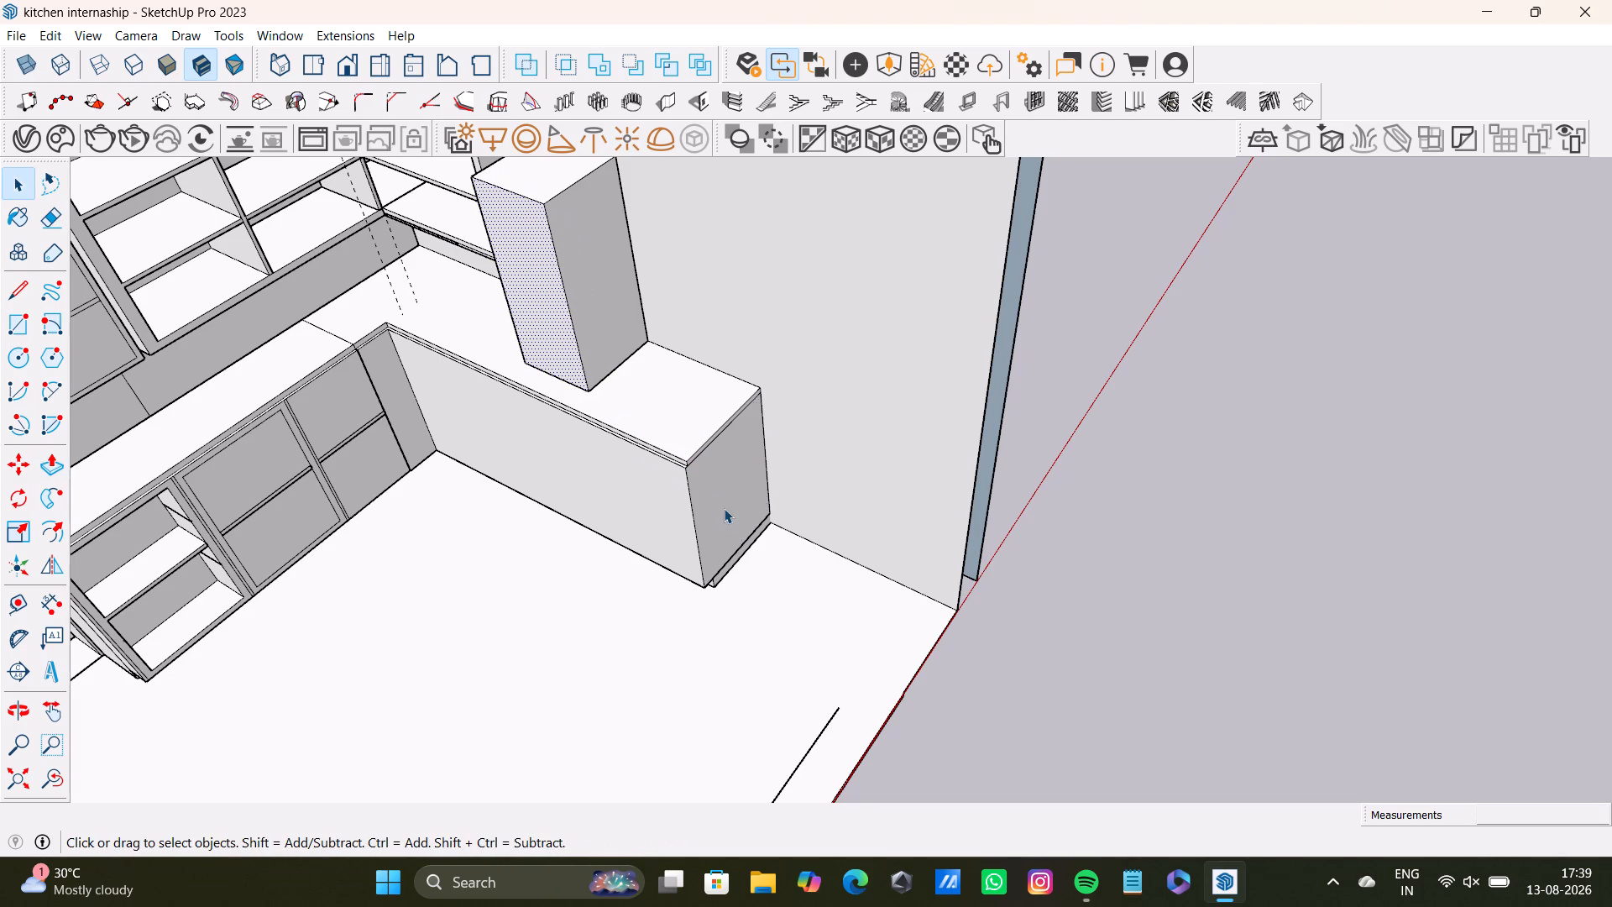
pyautogui.moveTo(730, 529); pyautogui.dragTo(678, 448, button='middle')
pyautogui.press('p')
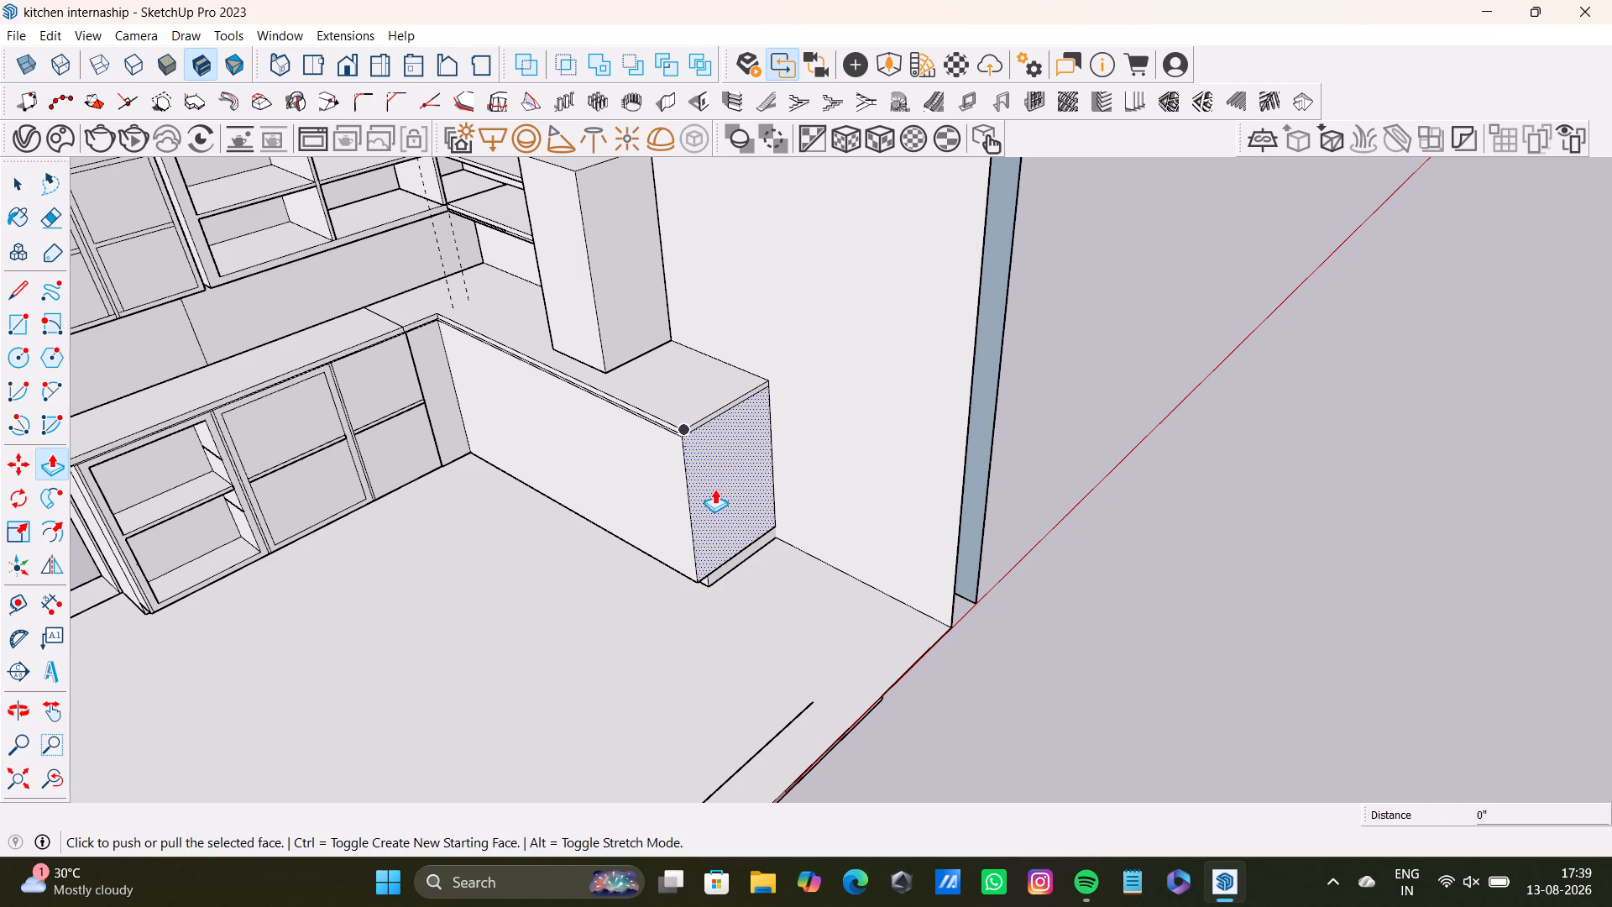
pyautogui.moveTo(714, 489); pyautogui.dragTo(631, 438)
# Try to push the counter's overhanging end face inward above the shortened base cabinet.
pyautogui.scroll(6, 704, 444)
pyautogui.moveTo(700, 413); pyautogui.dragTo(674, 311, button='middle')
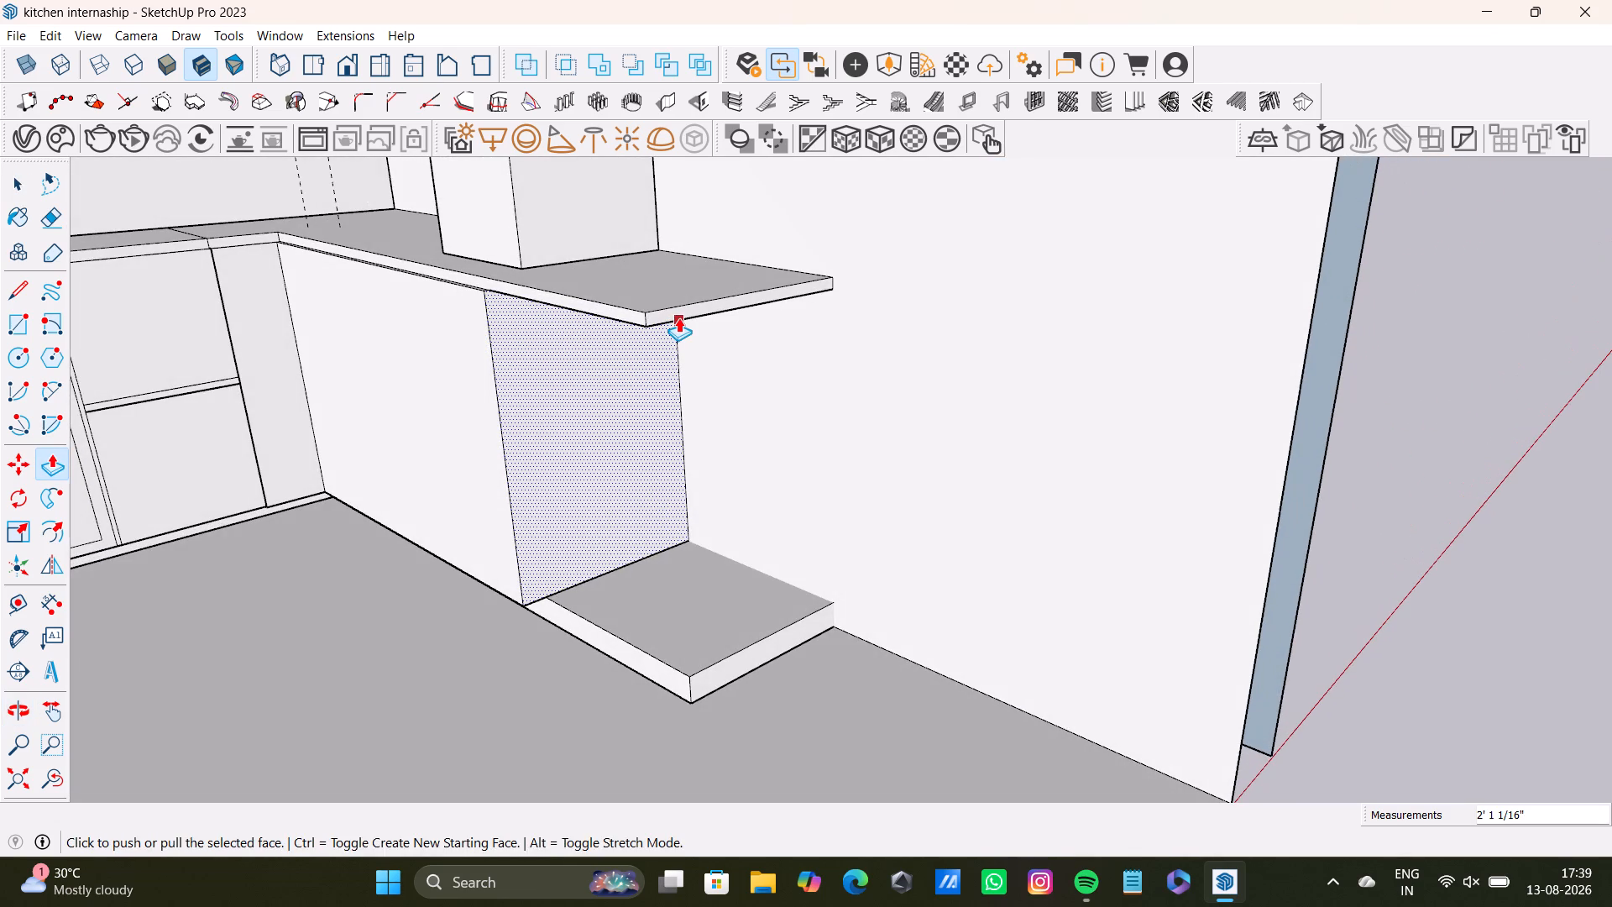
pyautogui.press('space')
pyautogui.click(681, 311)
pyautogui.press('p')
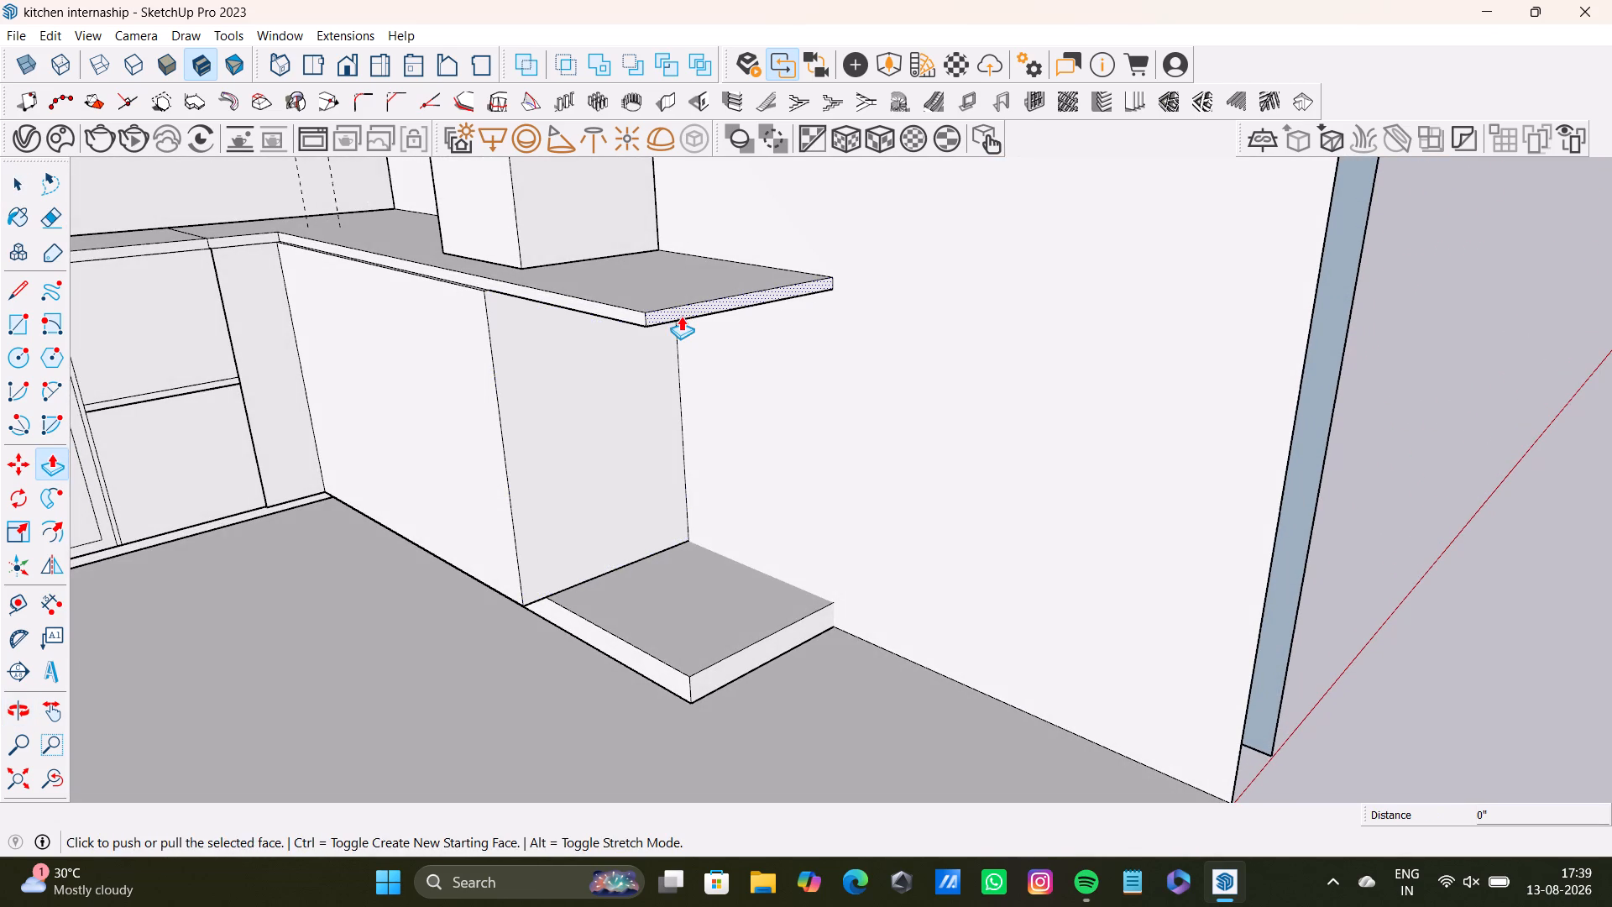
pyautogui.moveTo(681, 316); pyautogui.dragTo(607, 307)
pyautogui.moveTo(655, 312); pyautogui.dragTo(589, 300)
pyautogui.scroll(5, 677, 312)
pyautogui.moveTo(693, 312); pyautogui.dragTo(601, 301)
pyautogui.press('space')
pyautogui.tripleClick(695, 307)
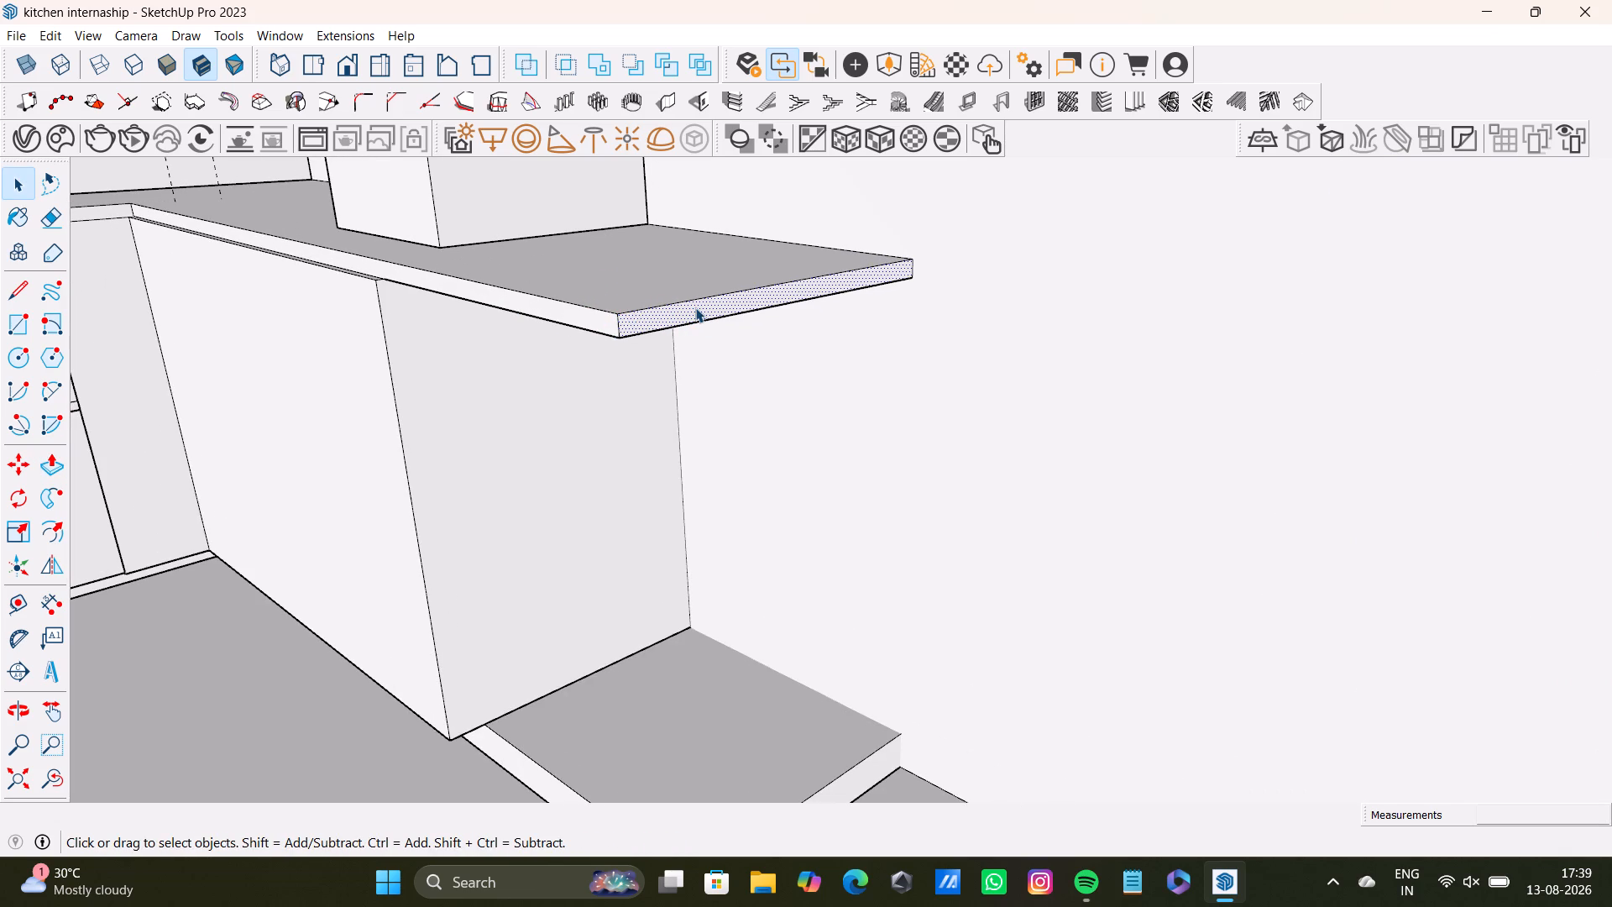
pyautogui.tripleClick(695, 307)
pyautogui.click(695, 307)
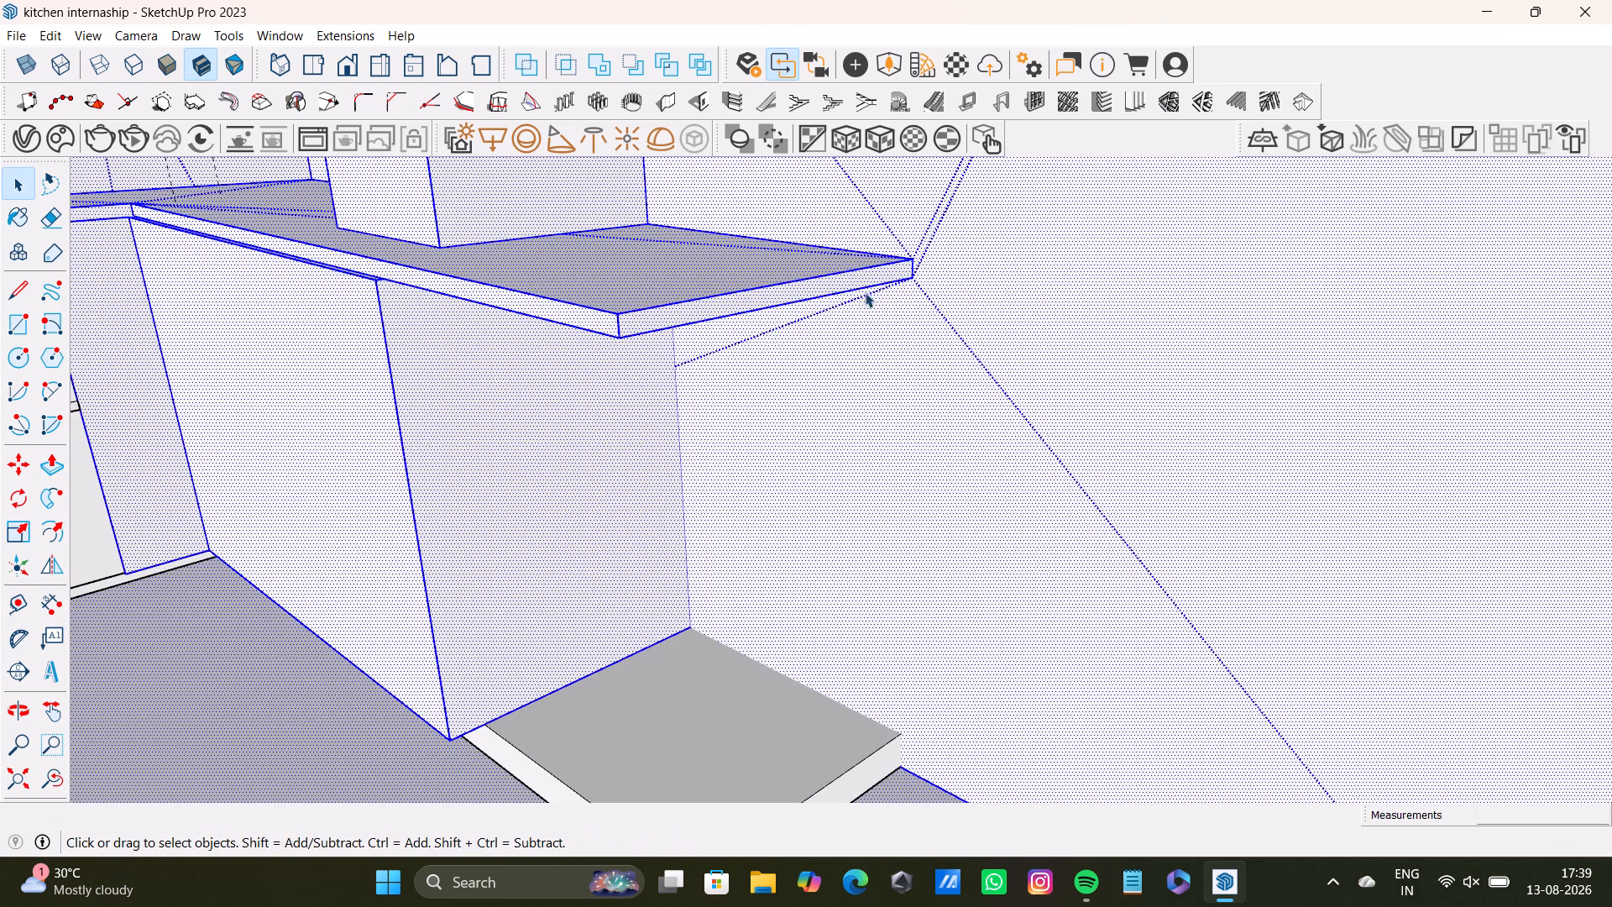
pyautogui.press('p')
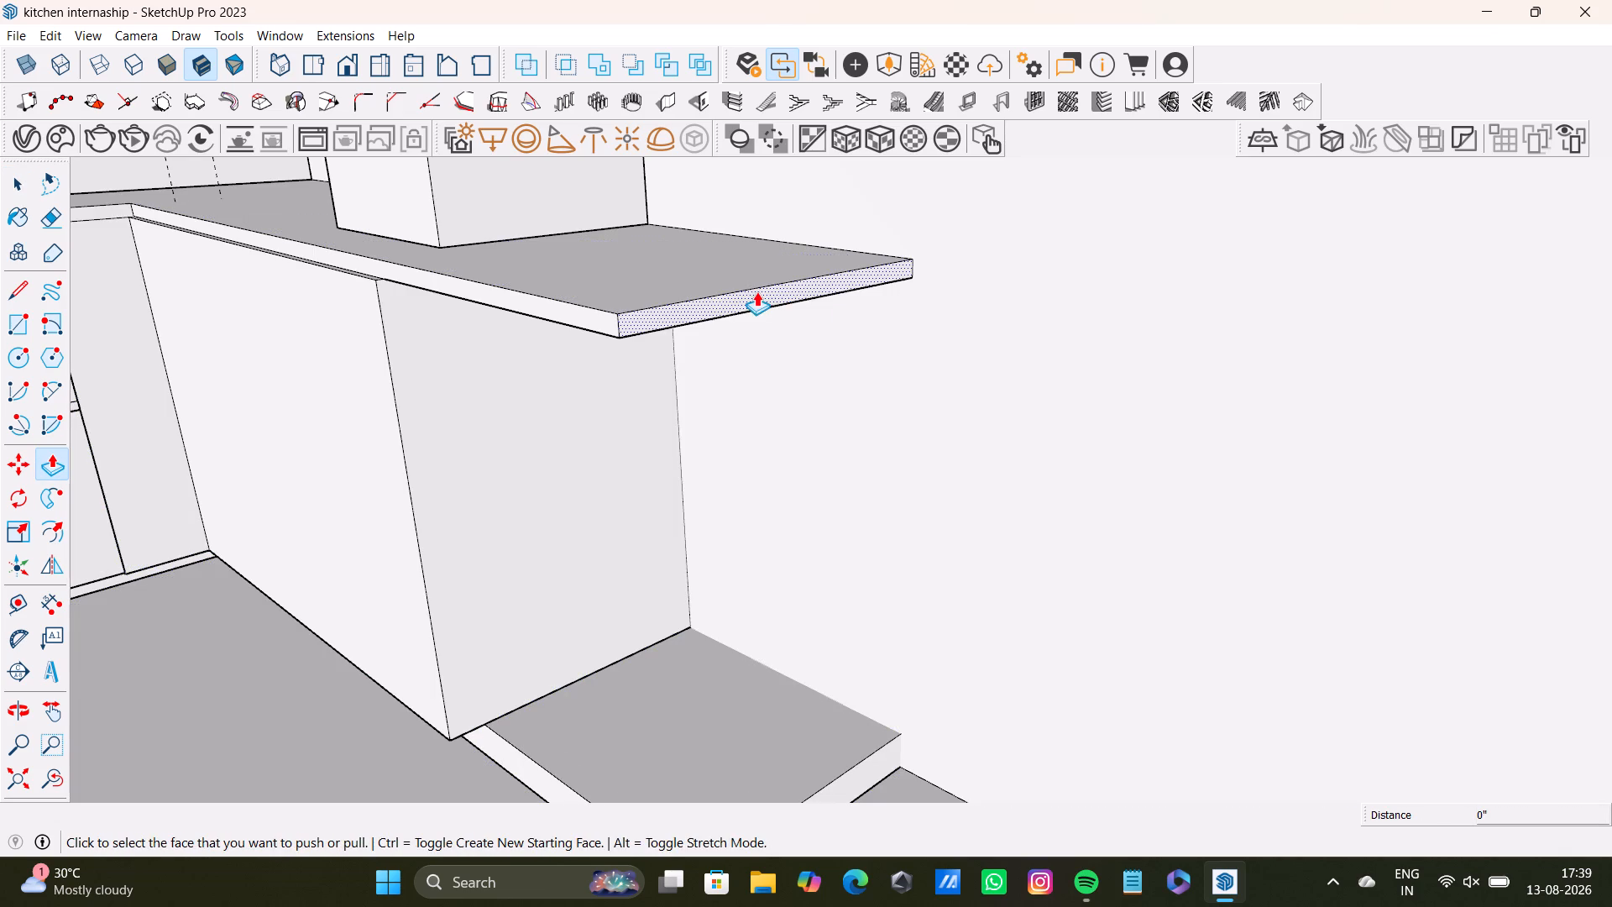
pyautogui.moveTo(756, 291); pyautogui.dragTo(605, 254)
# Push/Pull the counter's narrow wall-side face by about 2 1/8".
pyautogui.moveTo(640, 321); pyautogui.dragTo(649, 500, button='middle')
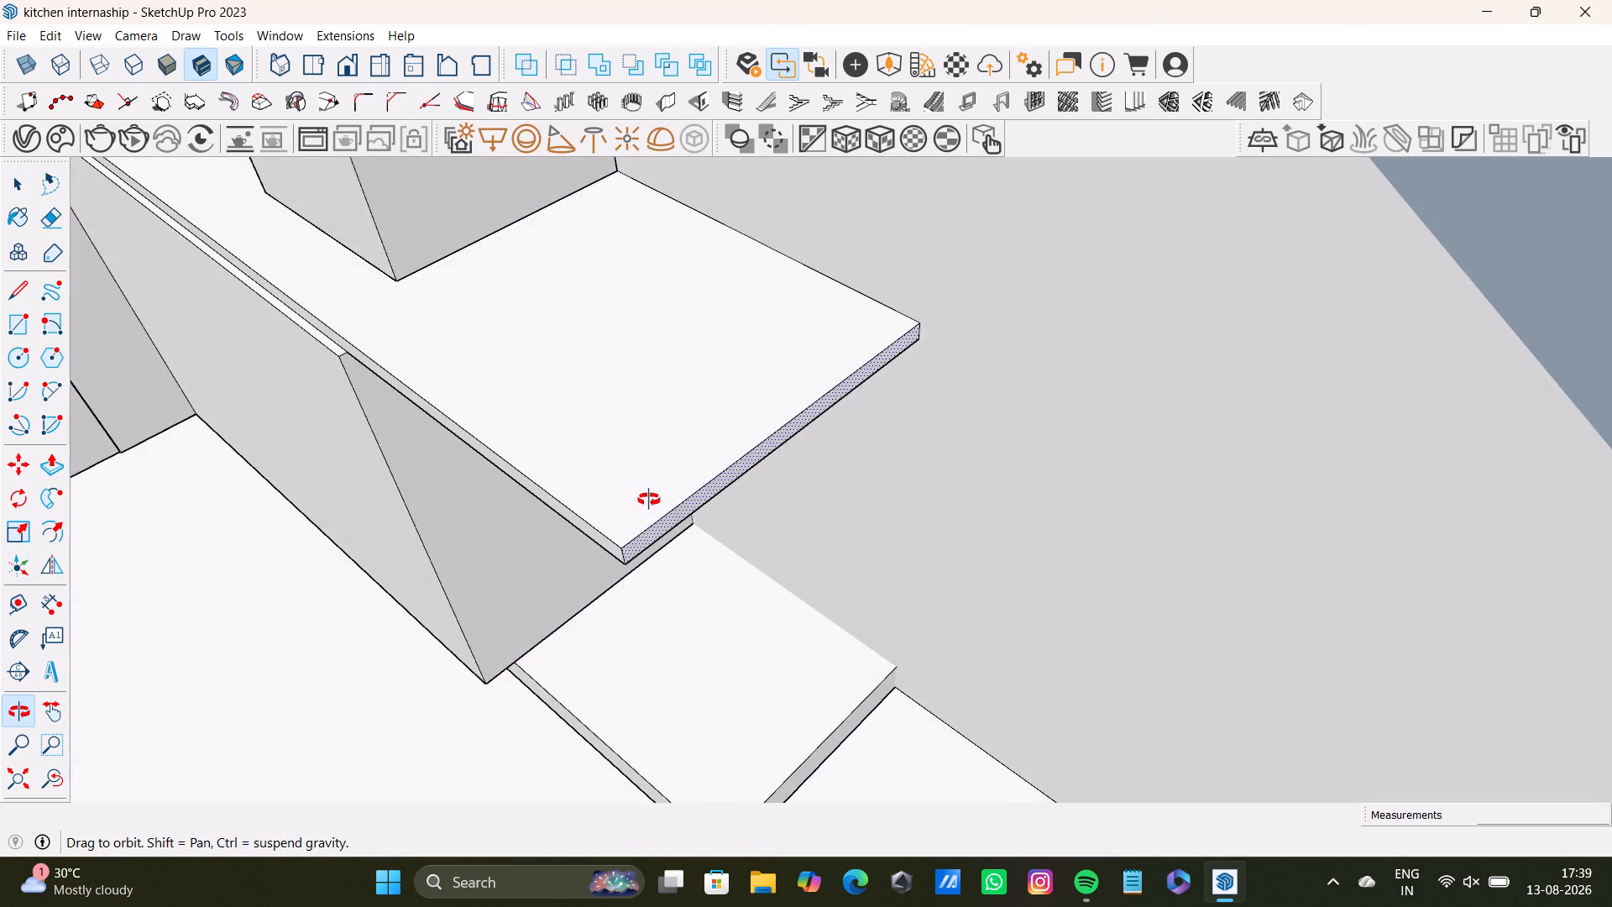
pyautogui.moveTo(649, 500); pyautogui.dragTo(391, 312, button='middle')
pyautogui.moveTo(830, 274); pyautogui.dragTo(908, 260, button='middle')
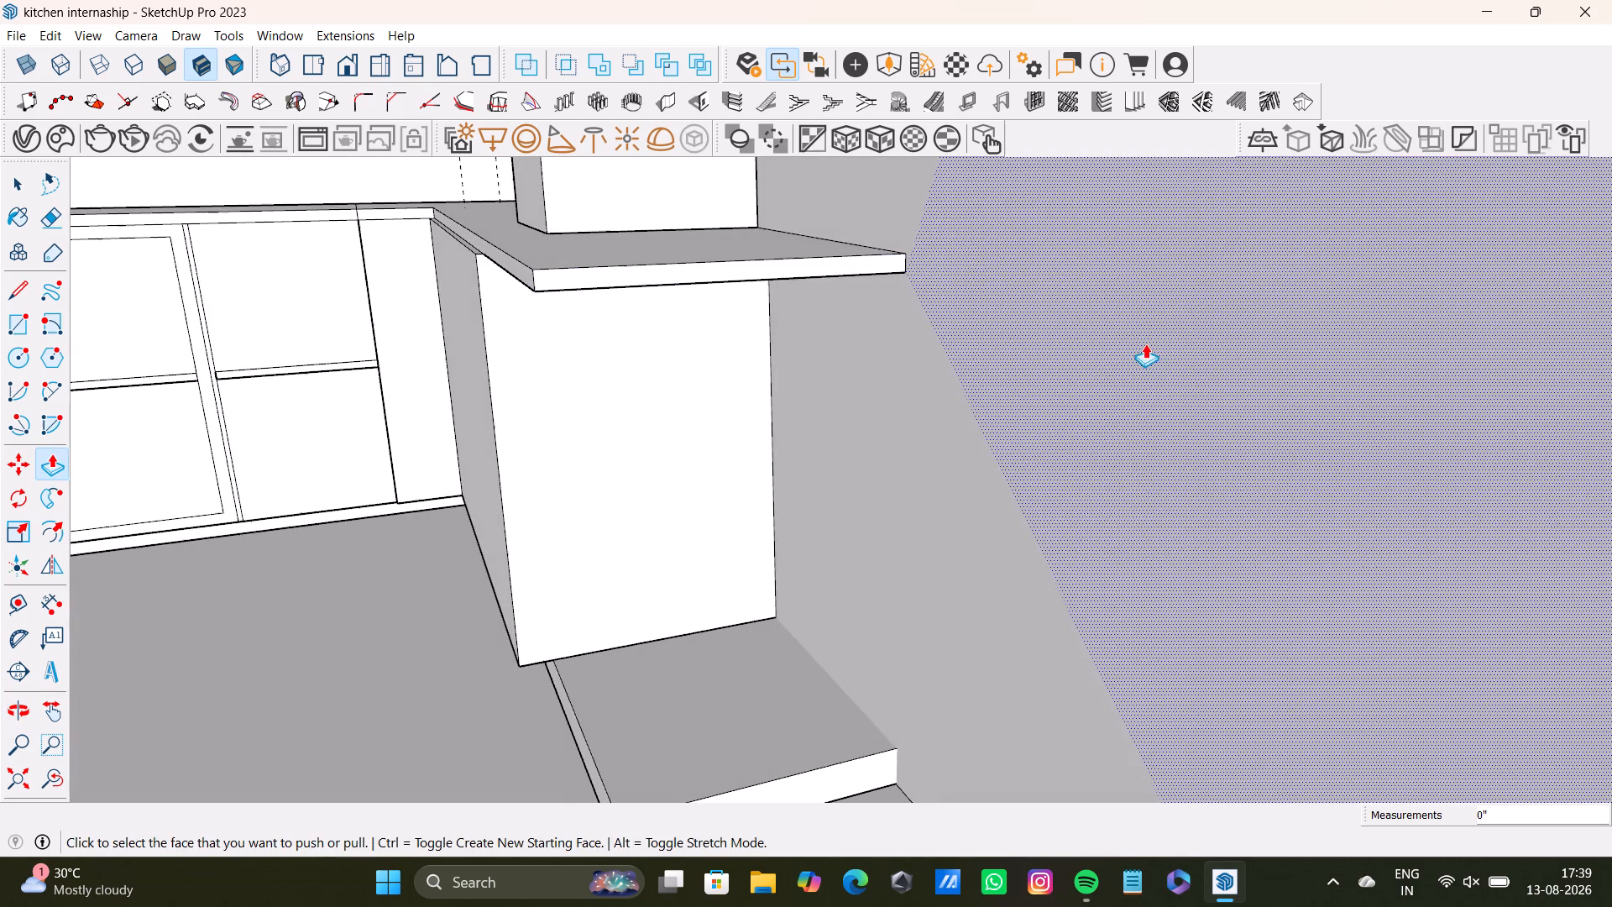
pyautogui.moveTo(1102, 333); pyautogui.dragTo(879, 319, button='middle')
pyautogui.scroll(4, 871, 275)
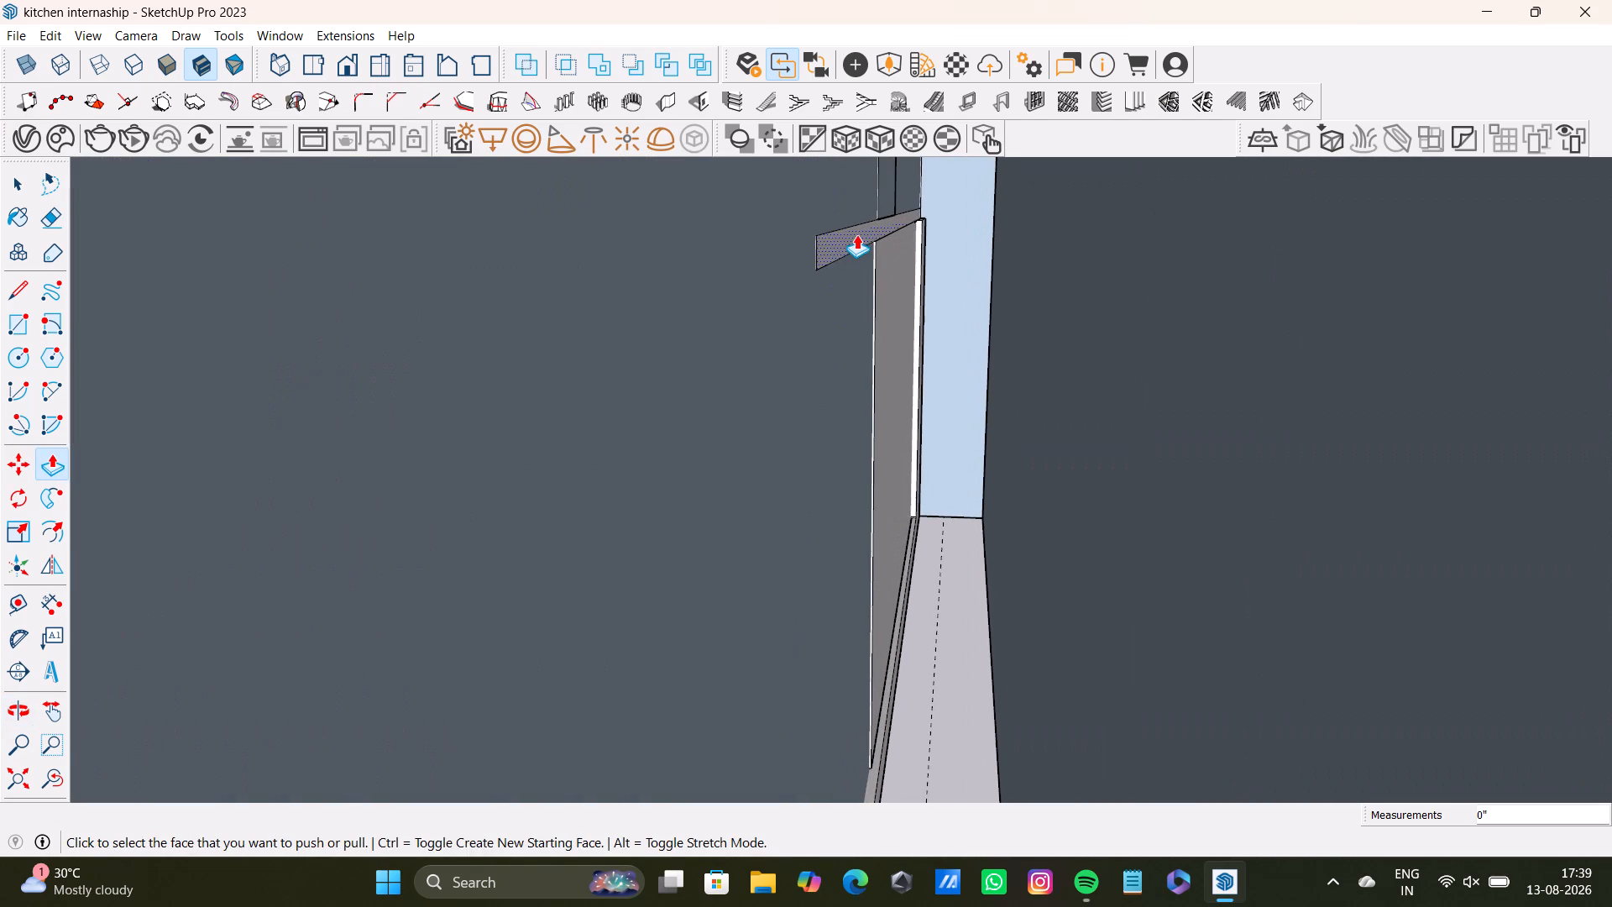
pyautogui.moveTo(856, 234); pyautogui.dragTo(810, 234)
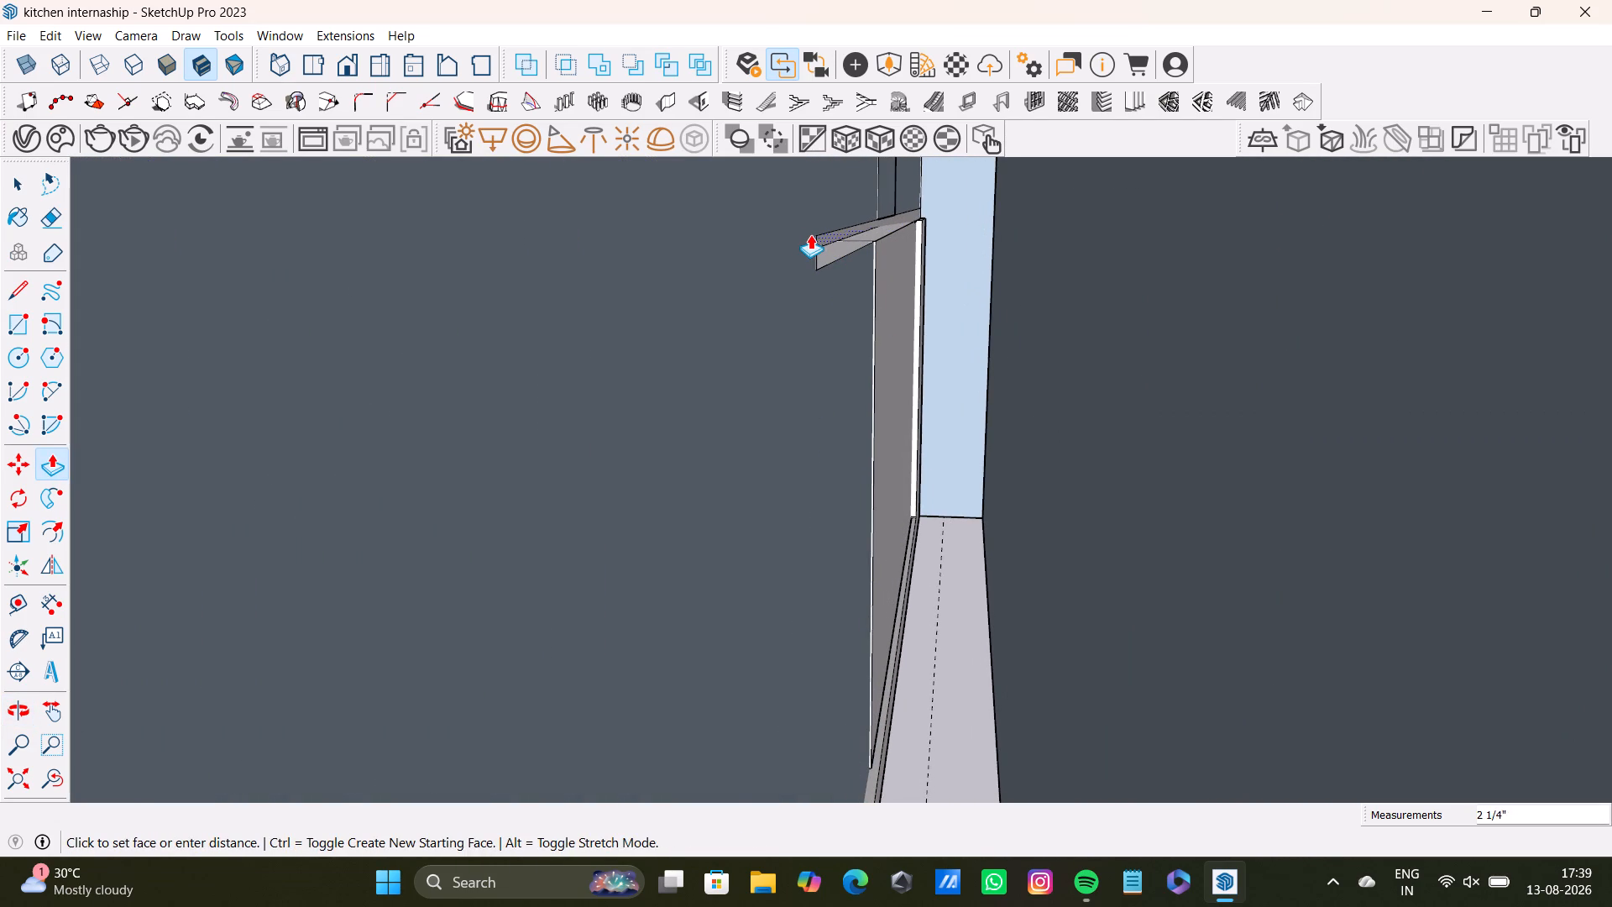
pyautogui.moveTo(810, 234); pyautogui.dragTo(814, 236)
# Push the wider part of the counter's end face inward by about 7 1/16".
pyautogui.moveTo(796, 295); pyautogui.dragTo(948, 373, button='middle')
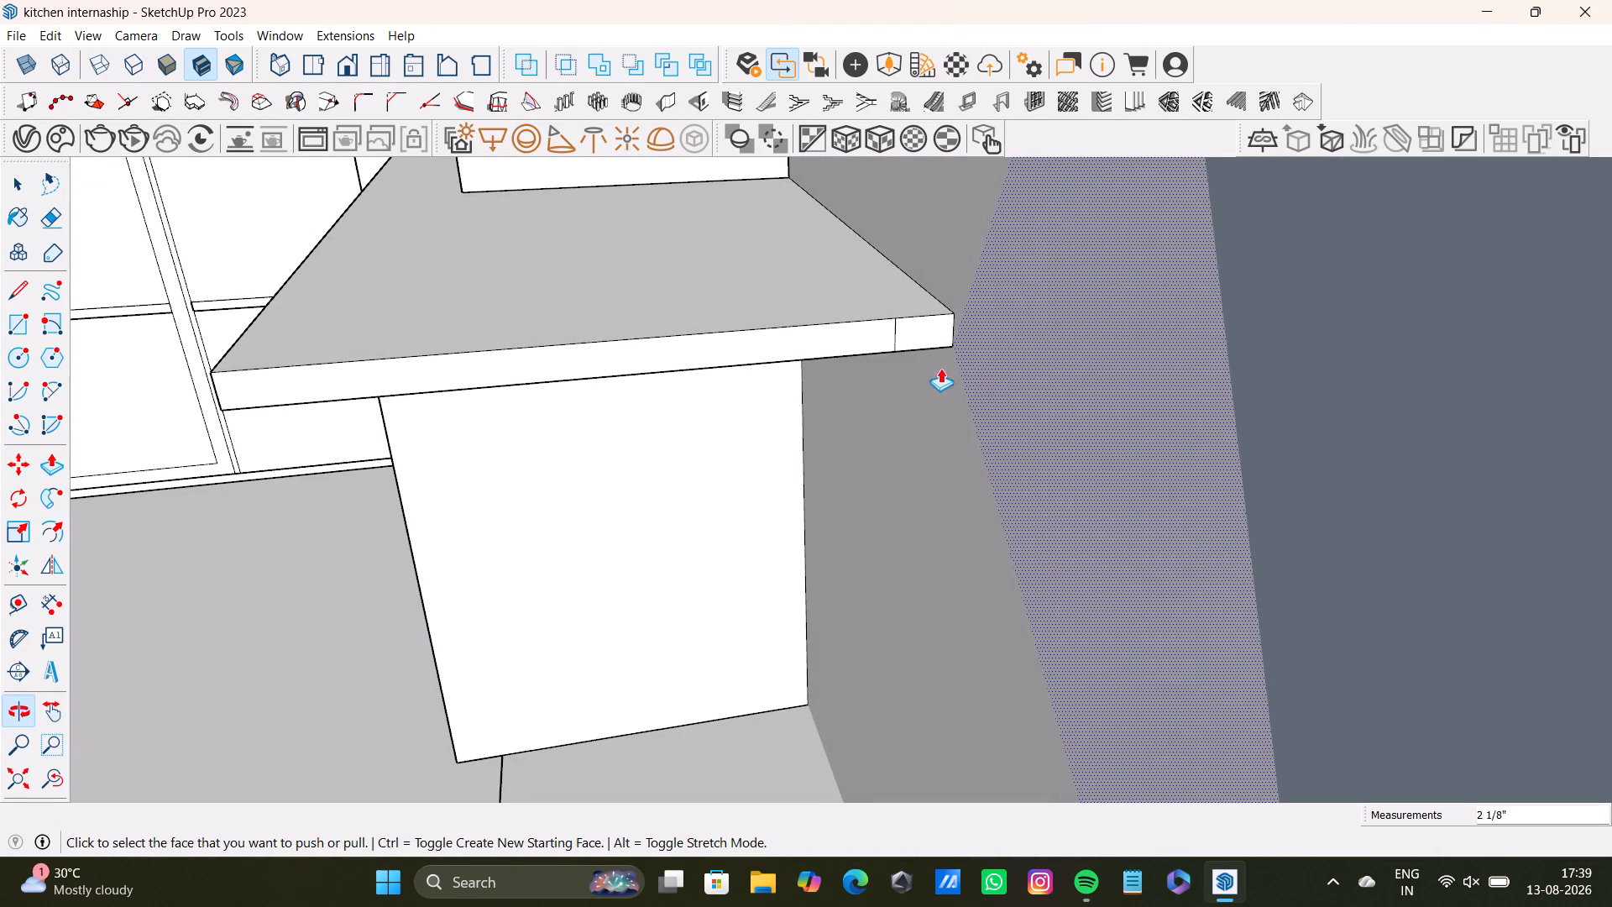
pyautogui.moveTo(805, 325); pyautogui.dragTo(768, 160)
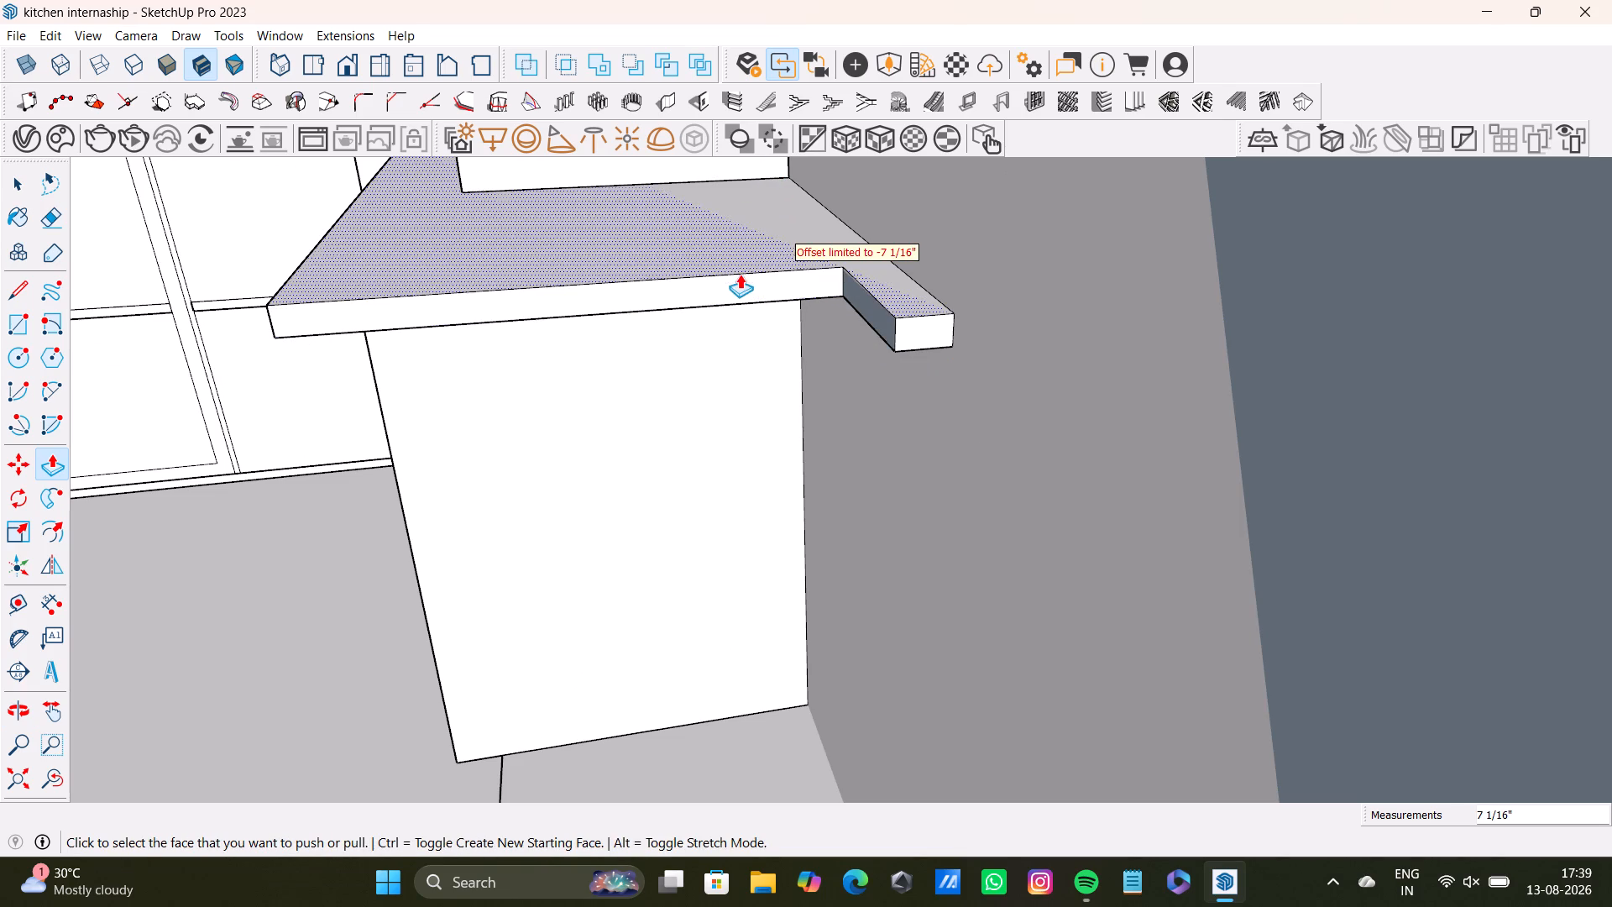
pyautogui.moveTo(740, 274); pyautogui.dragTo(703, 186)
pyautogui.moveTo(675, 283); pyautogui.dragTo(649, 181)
# Examine the stepped counter end and the narrow strip along the wall from several angles.
pyautogui.moveTo(1061, 451); pyautogui.dragTo(730, 408, button='middle')
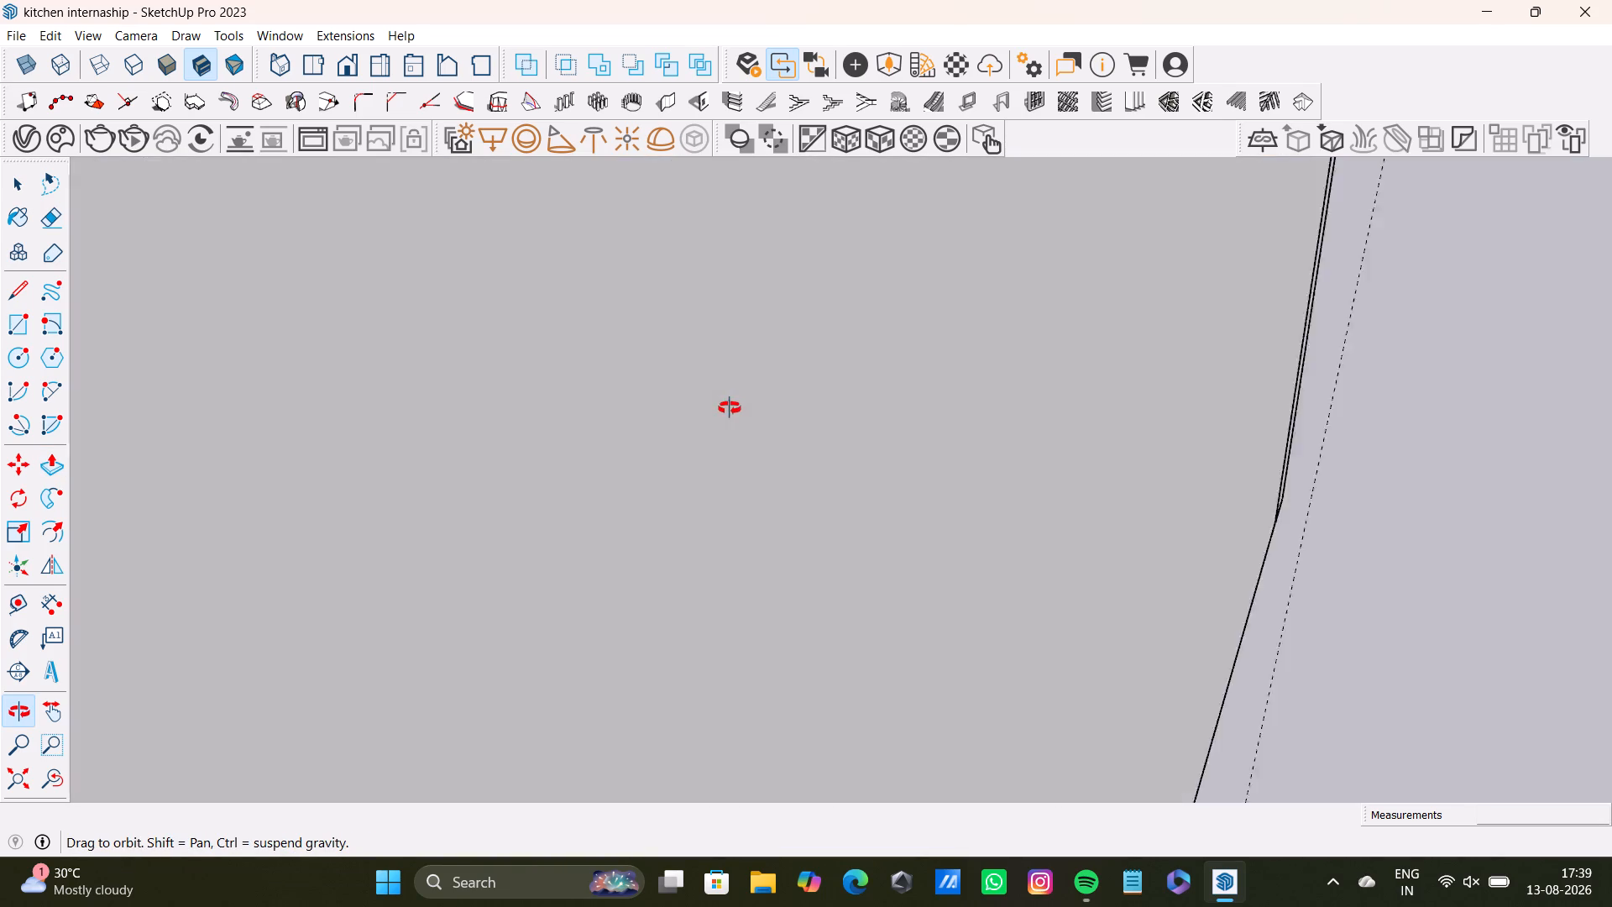
pyautogui.moveTo(730, 408); pyautogui.dragTo(854, 412, button='middle')
pyautogui.scroll(6, 960, 260)
pyautogui.moveTo(988, 244); pyautogui.dragTo(992, 221, button='middle')
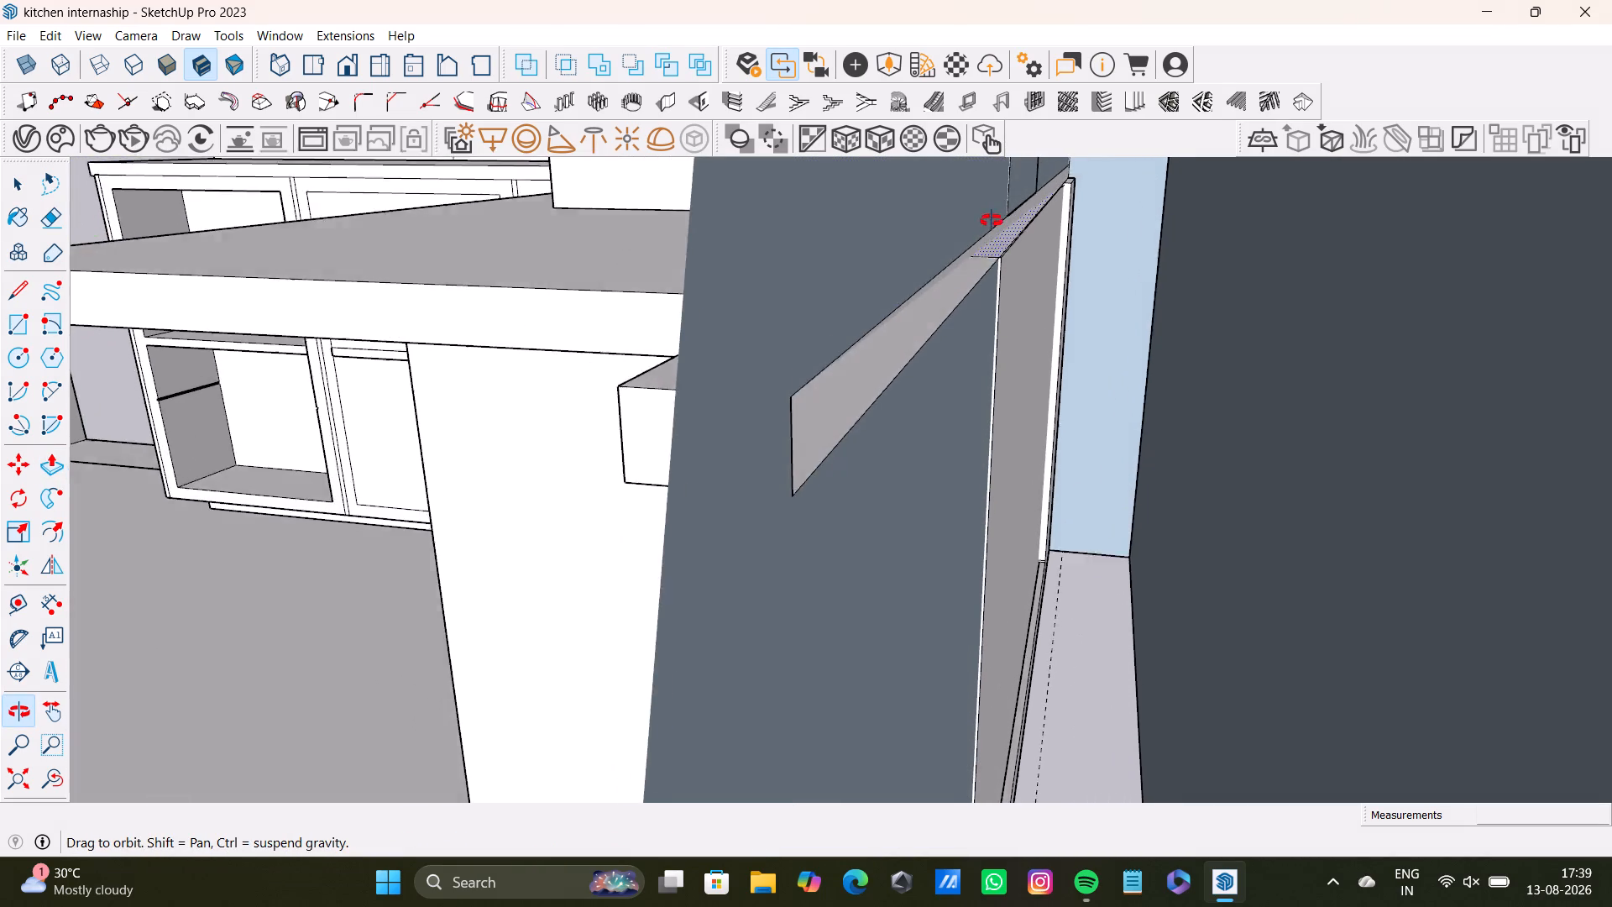
pyautogui.moveTo(992, 221); pyautogui.dragTo(1111, 275, button='middle')
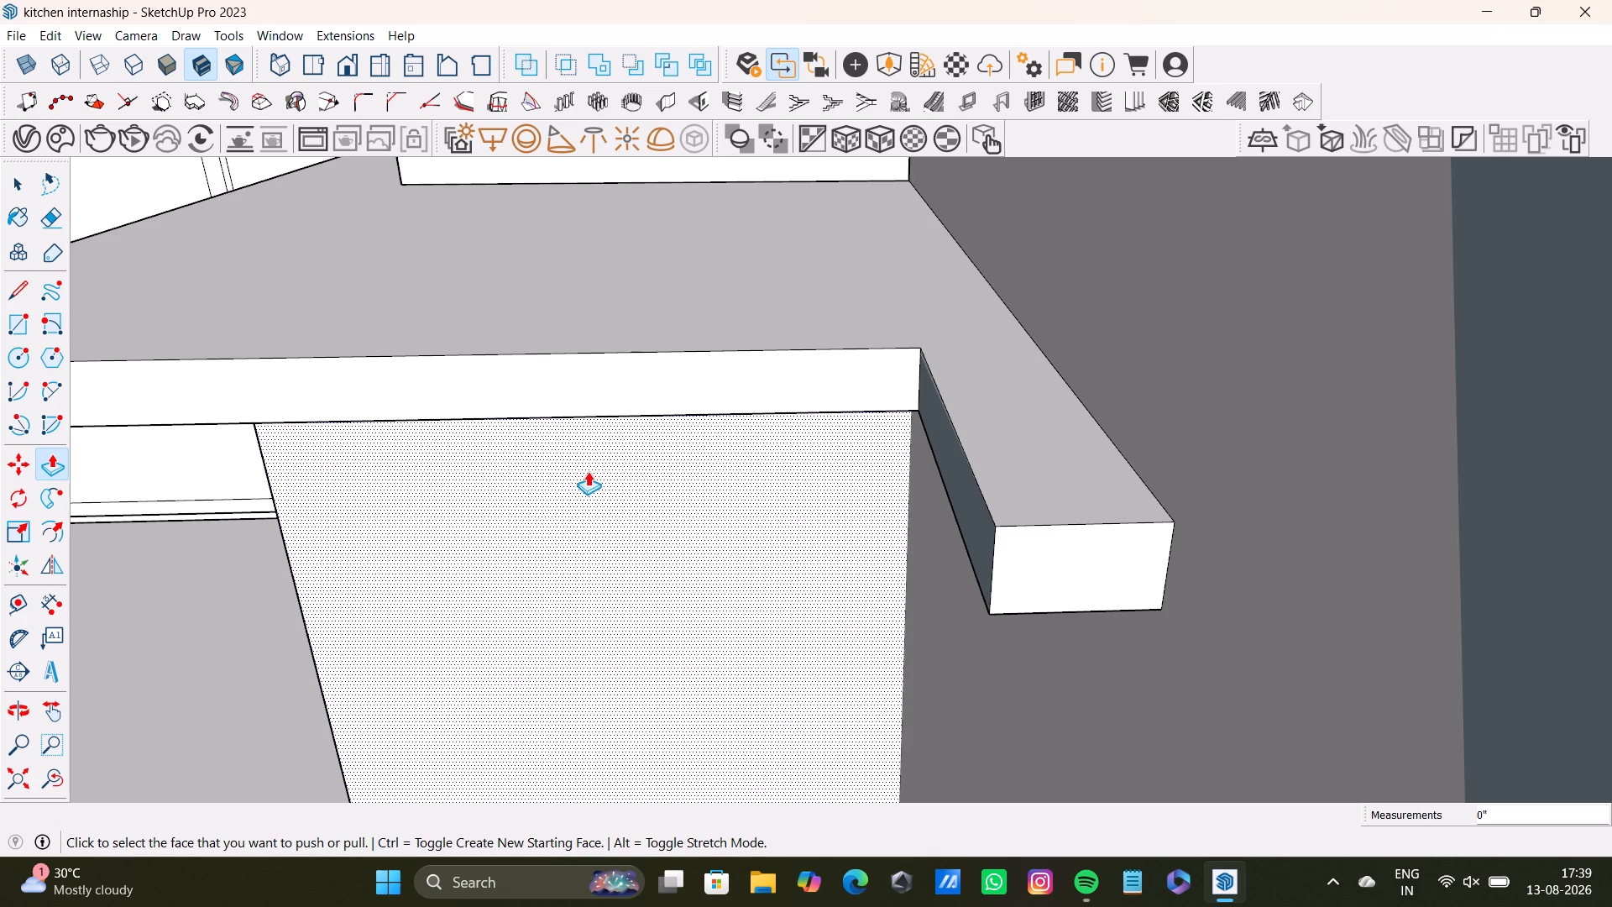
pyautogui.moveTo(735, 574); pyautogui.dragTo(987, 508, button='middle')
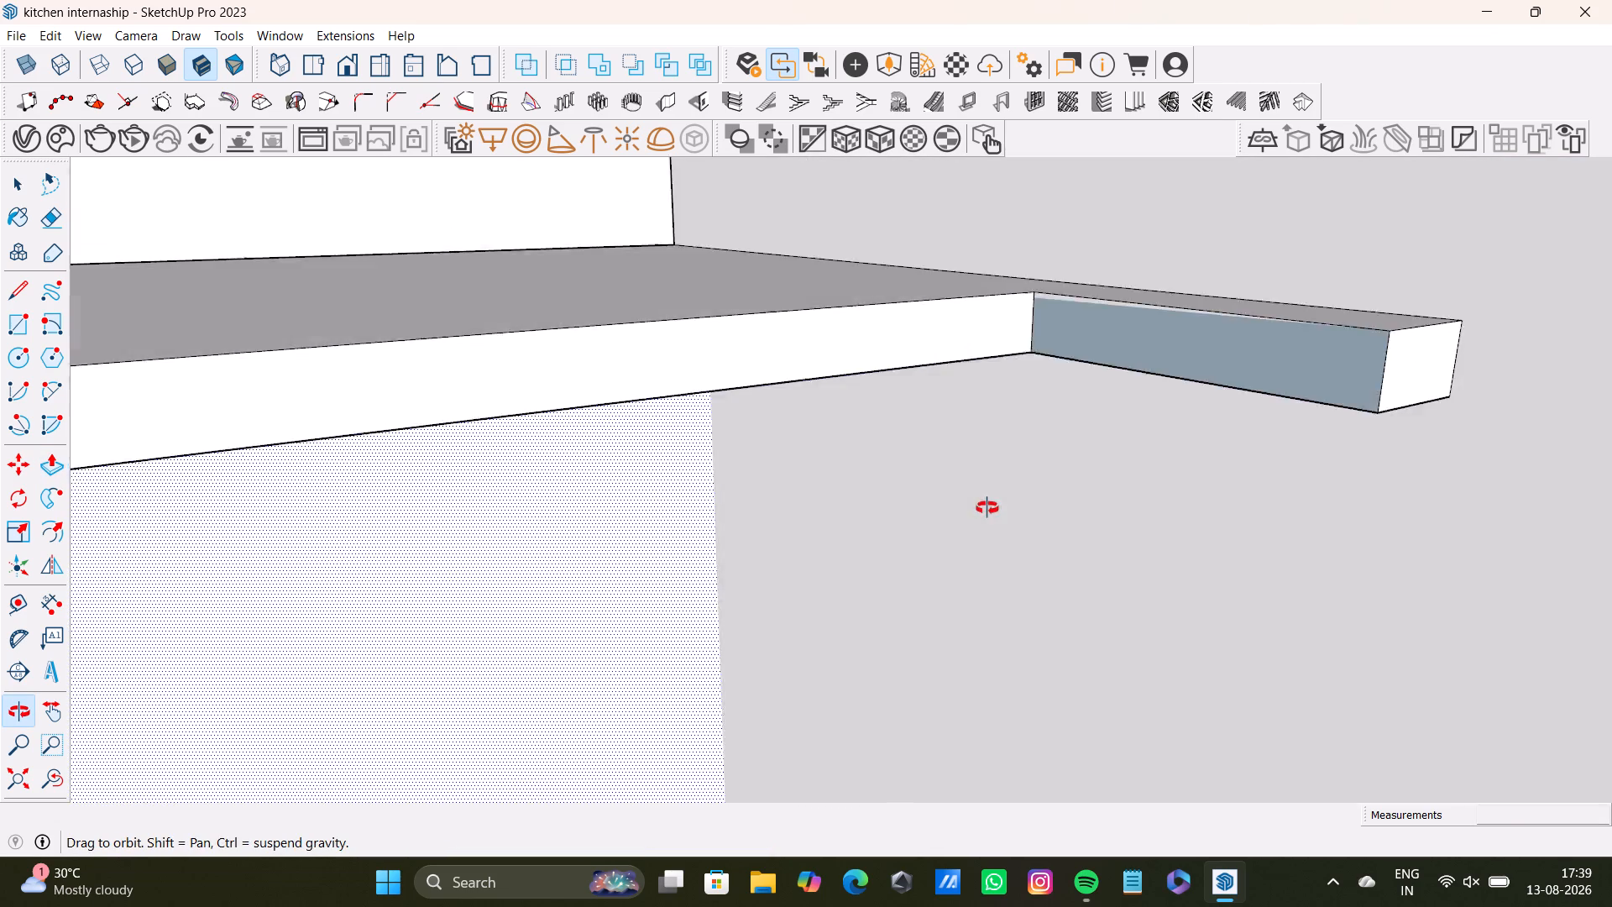
pyautogui.moveTo(987, 508); pyautogui.dragTo(1004, 615, button='middle')
pyautogui.scroll(-11, 1002, 621)
pyautogui.moveTo(1002, 621); pyautogui.dragTo(965, 711, button='middle')
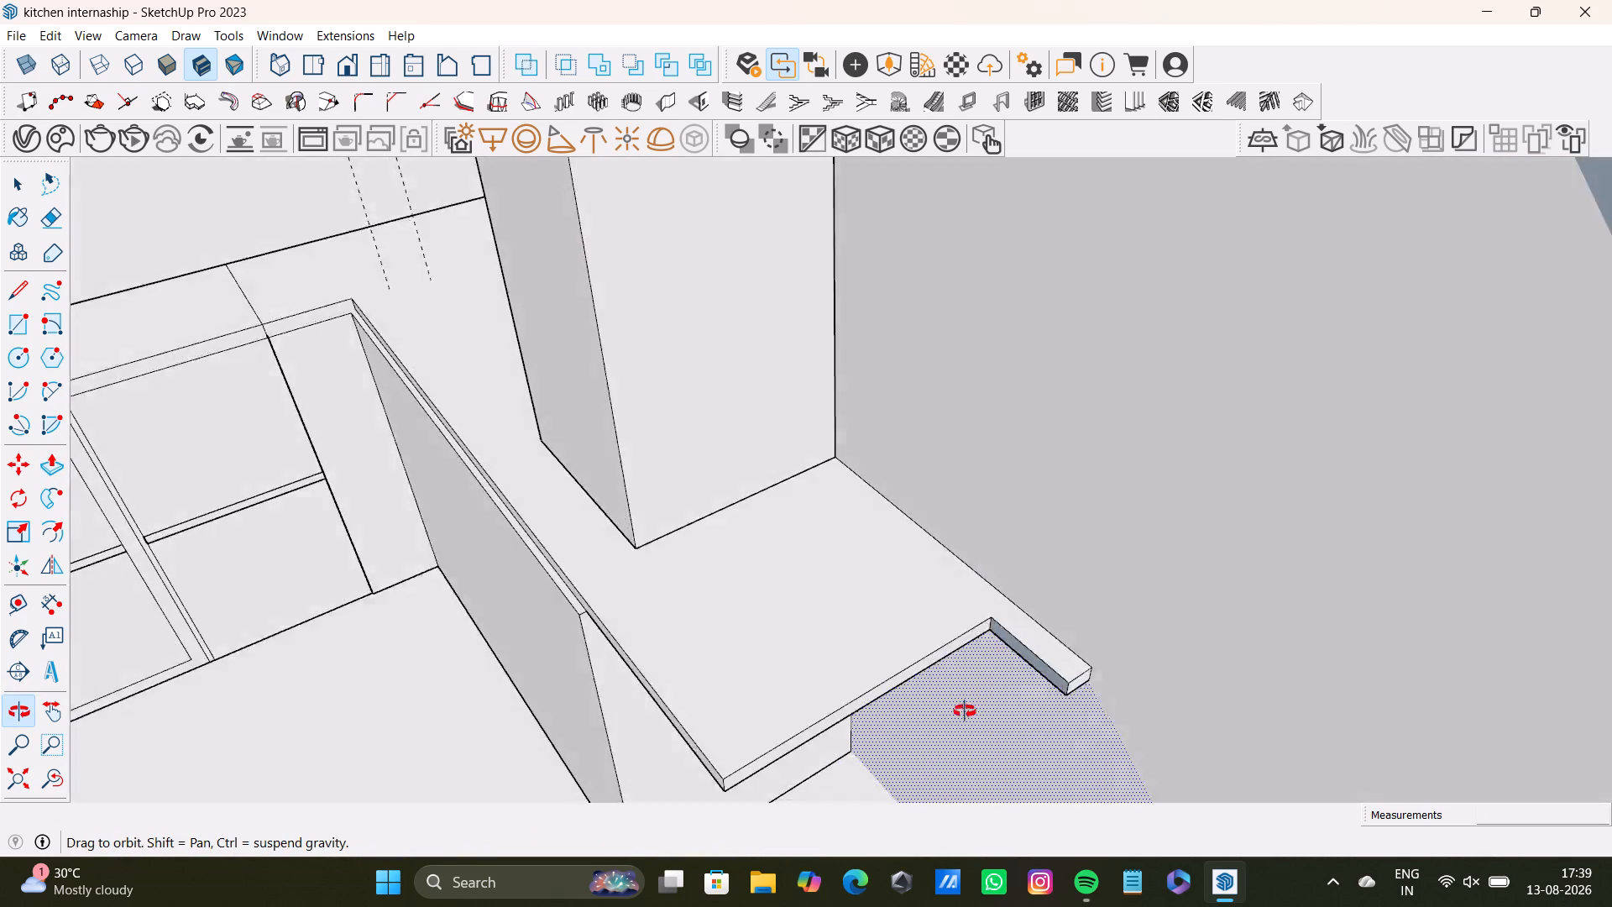
pyautogui.moveTo(965, 711); pyautogui.dragTo(878, 549, button='middle')
pyautogui.scroll(10, 898, 500)
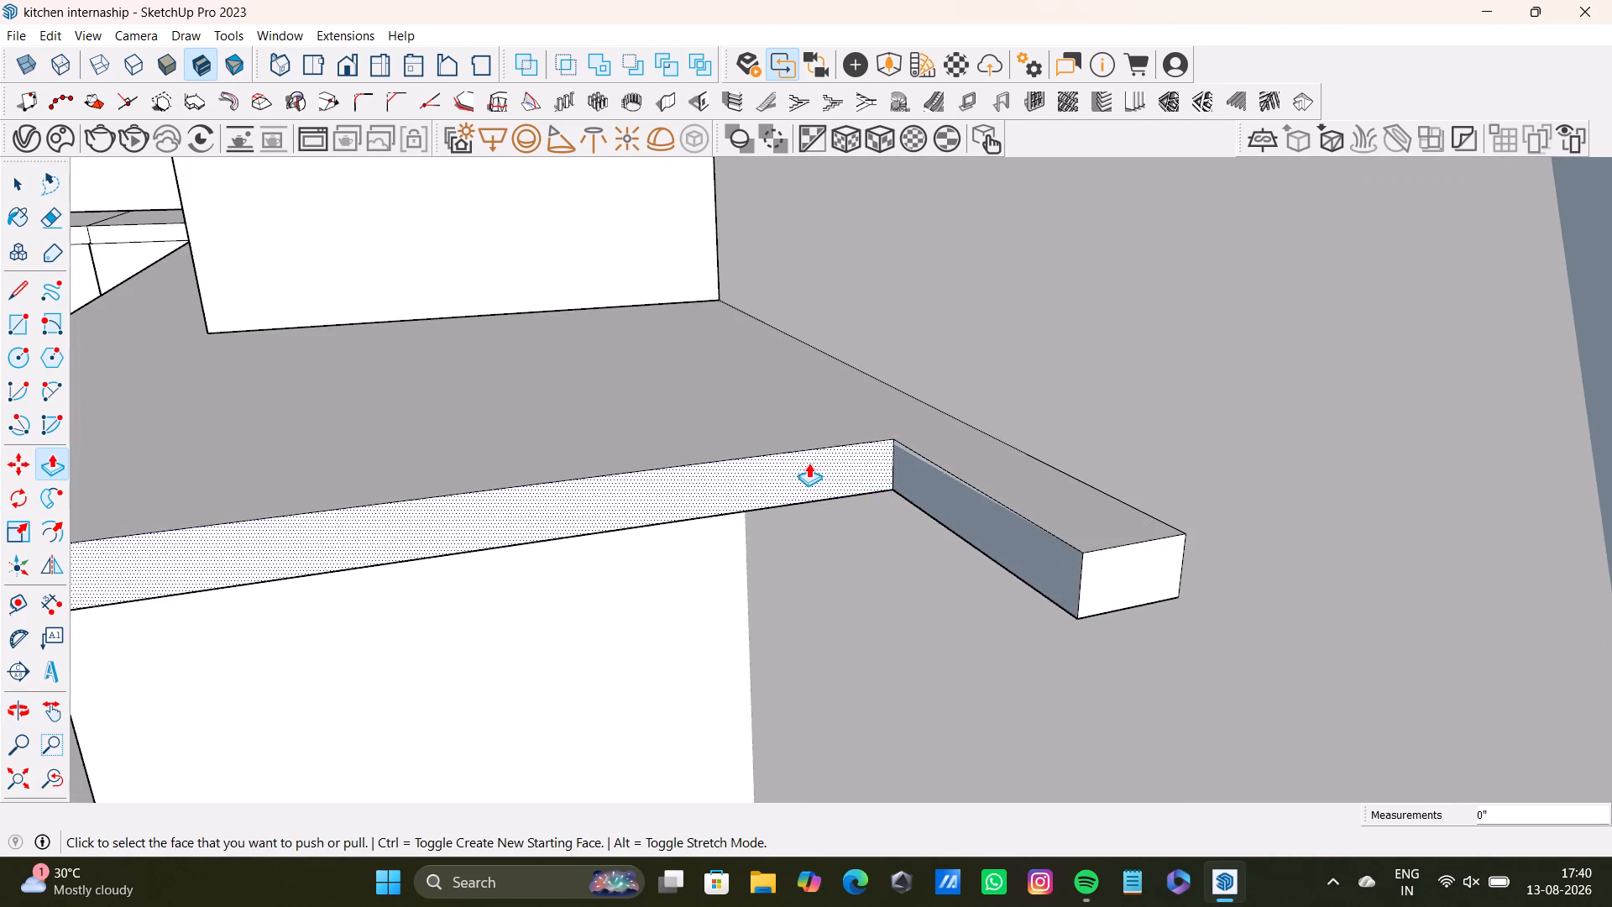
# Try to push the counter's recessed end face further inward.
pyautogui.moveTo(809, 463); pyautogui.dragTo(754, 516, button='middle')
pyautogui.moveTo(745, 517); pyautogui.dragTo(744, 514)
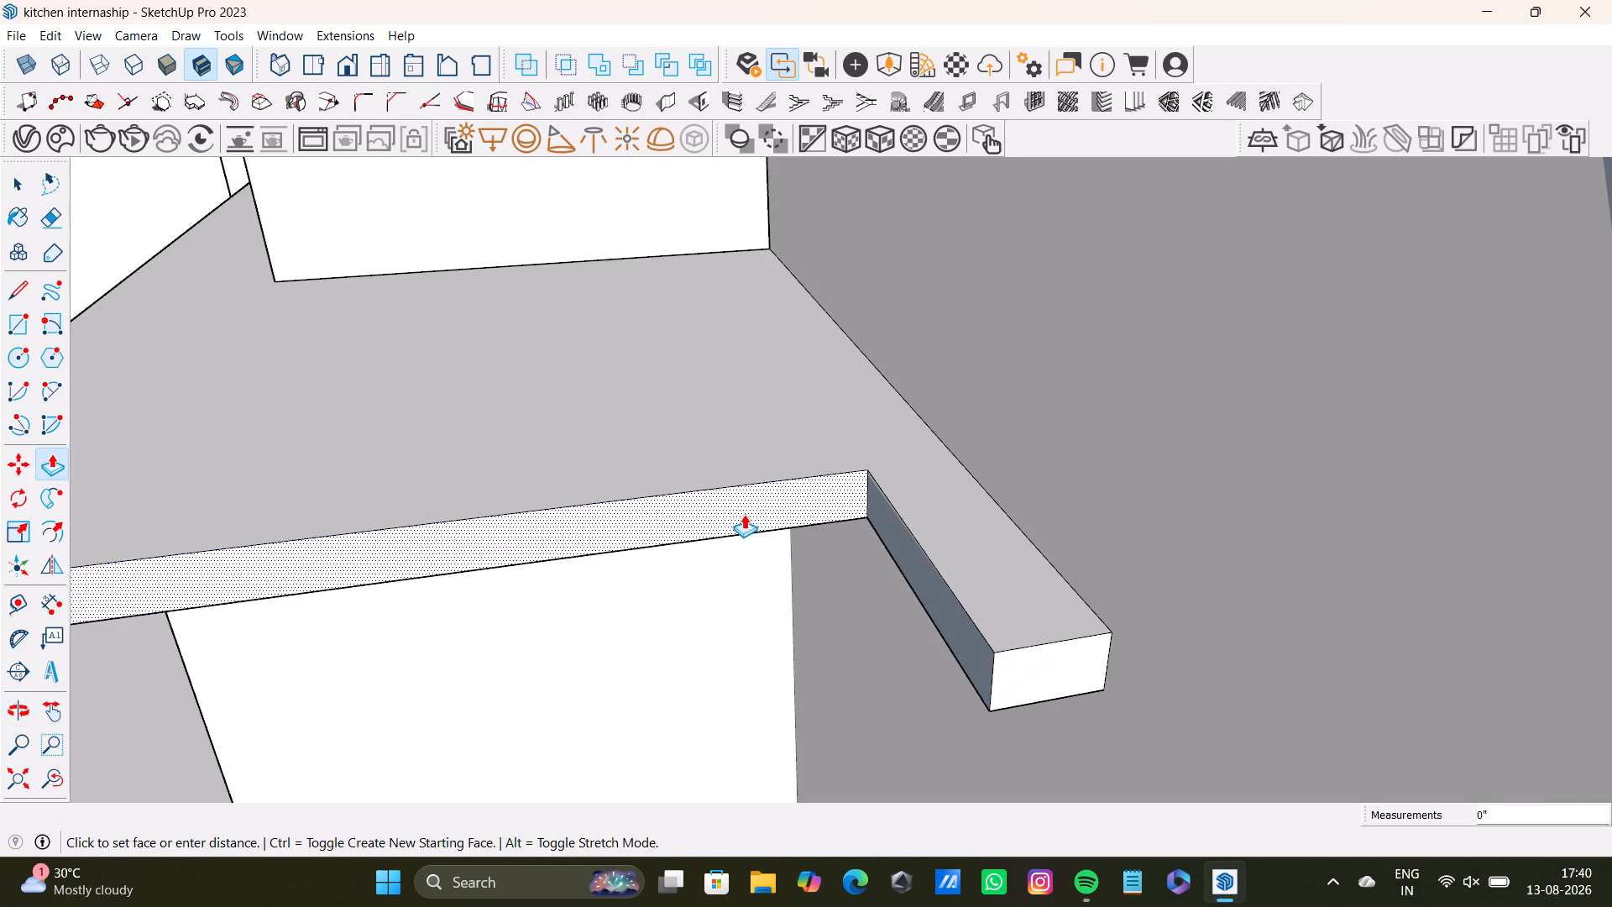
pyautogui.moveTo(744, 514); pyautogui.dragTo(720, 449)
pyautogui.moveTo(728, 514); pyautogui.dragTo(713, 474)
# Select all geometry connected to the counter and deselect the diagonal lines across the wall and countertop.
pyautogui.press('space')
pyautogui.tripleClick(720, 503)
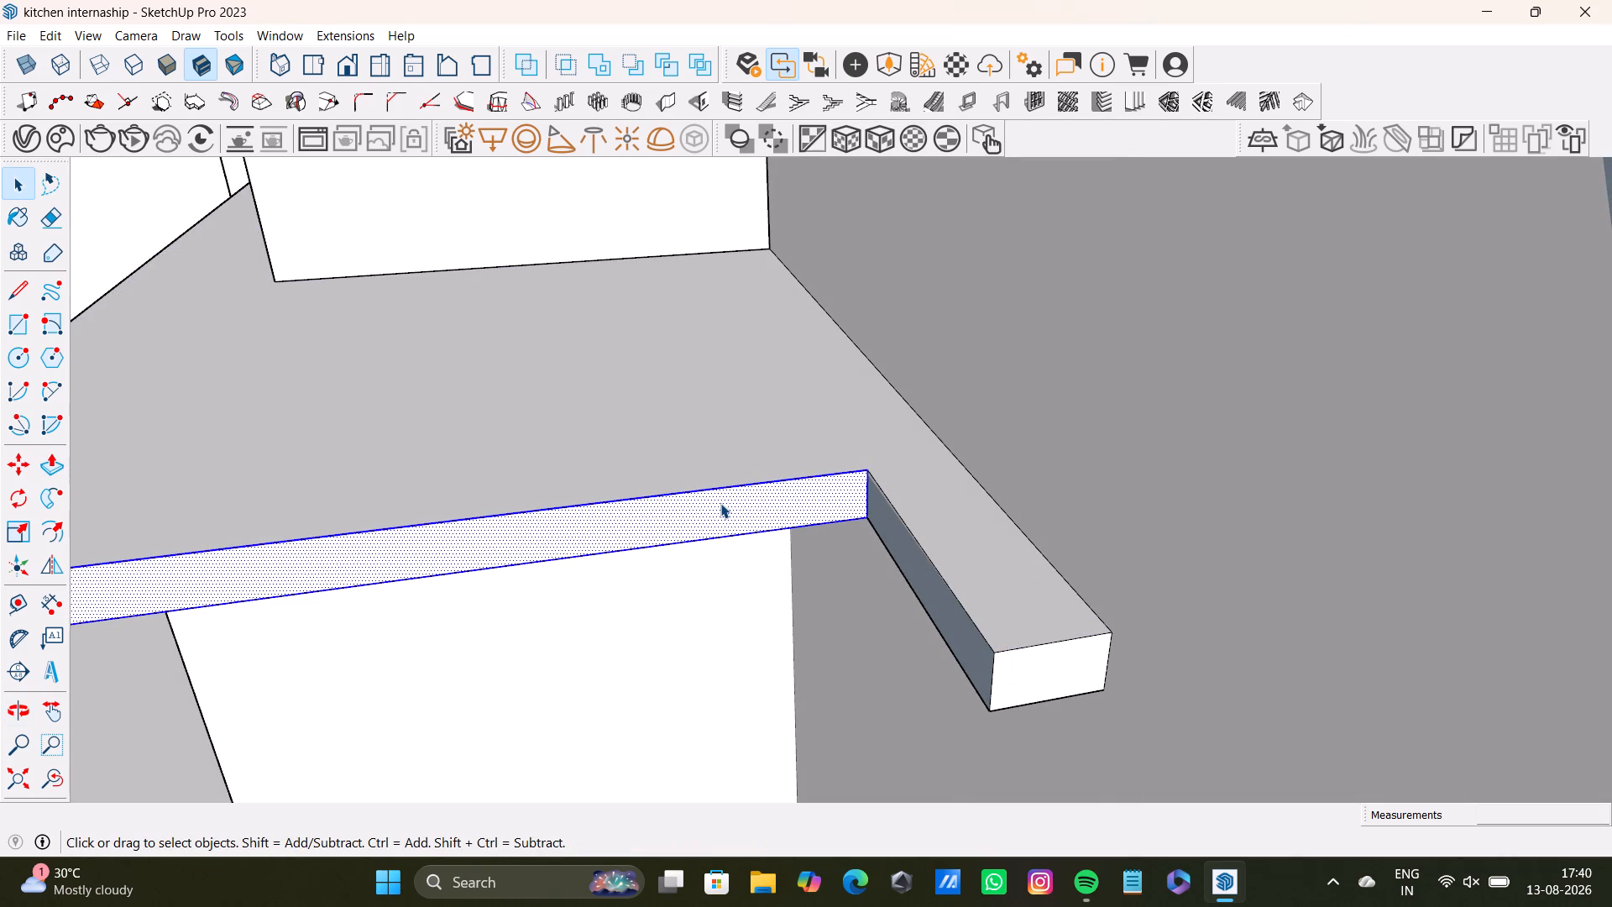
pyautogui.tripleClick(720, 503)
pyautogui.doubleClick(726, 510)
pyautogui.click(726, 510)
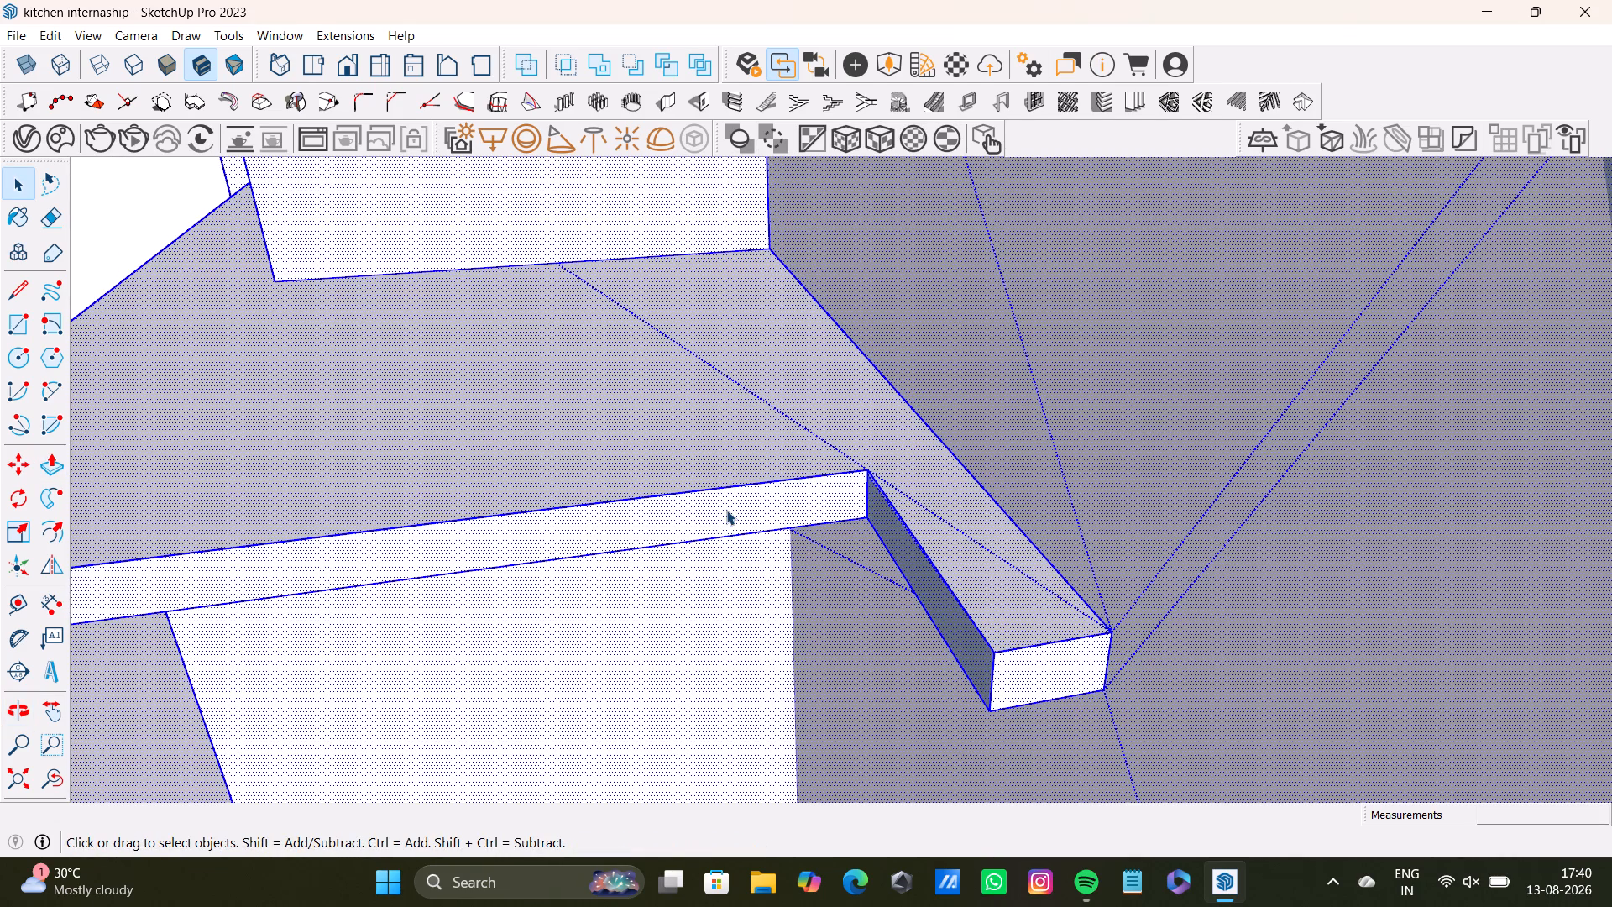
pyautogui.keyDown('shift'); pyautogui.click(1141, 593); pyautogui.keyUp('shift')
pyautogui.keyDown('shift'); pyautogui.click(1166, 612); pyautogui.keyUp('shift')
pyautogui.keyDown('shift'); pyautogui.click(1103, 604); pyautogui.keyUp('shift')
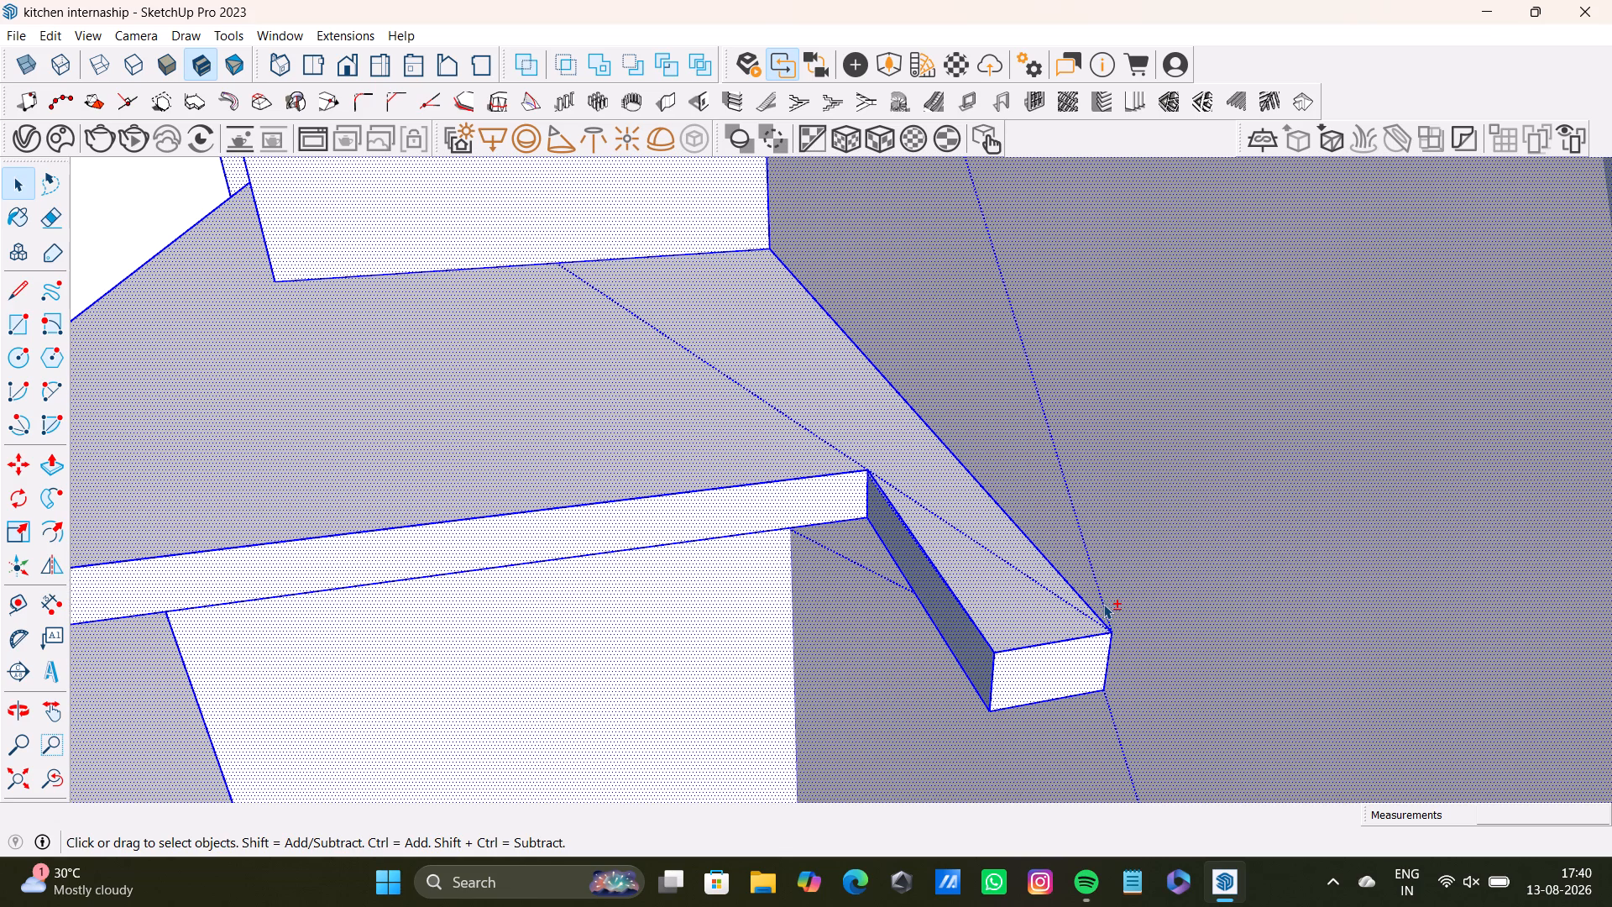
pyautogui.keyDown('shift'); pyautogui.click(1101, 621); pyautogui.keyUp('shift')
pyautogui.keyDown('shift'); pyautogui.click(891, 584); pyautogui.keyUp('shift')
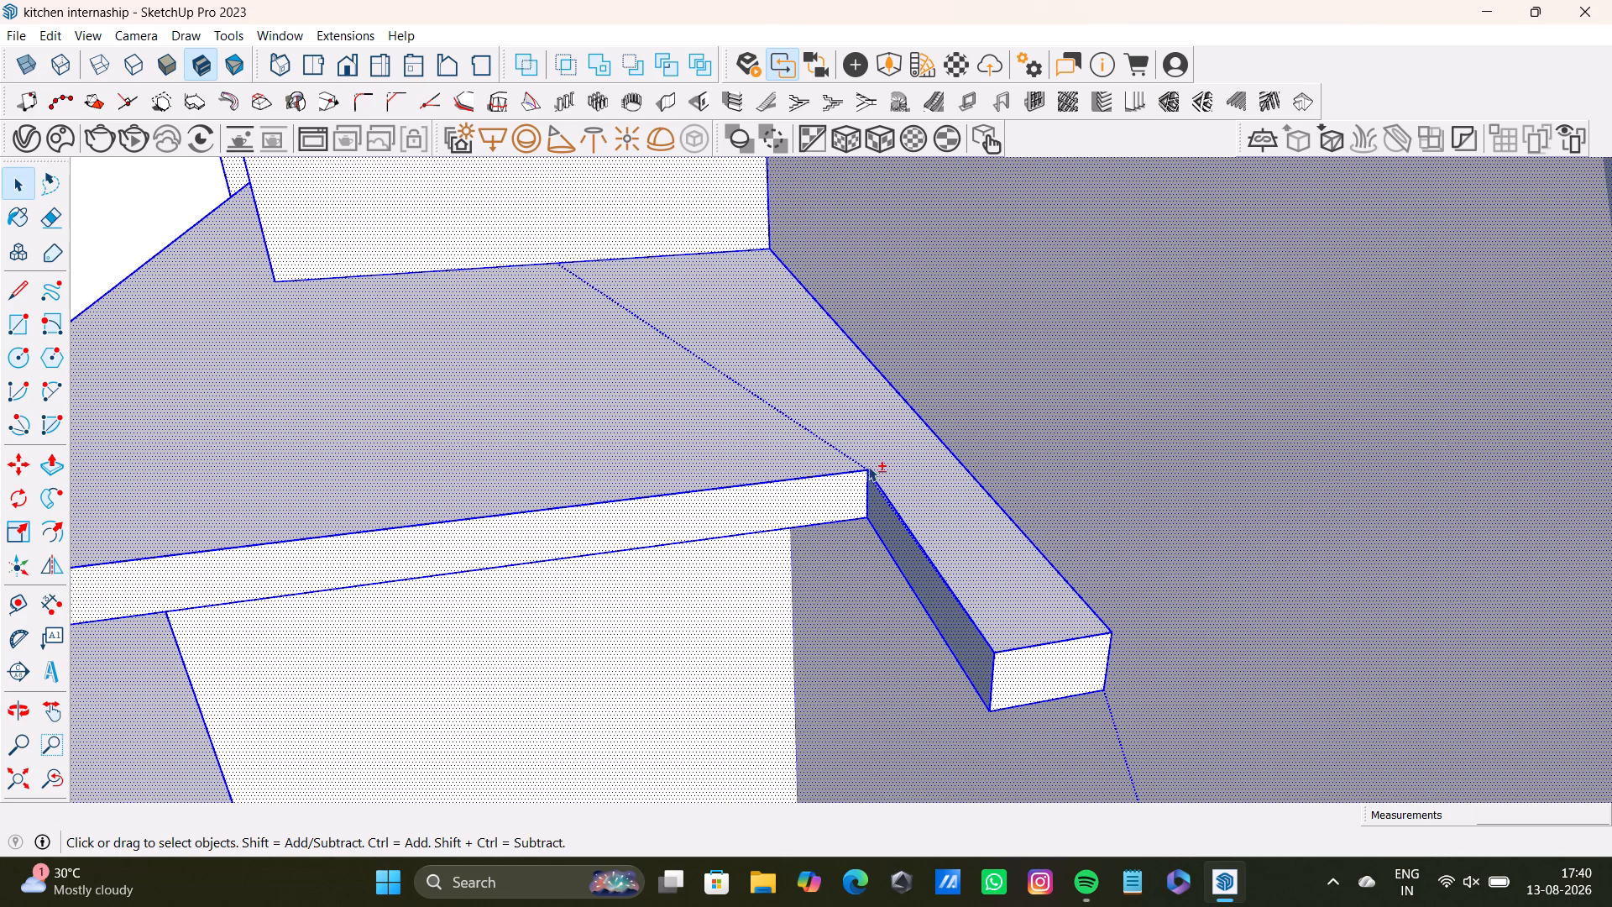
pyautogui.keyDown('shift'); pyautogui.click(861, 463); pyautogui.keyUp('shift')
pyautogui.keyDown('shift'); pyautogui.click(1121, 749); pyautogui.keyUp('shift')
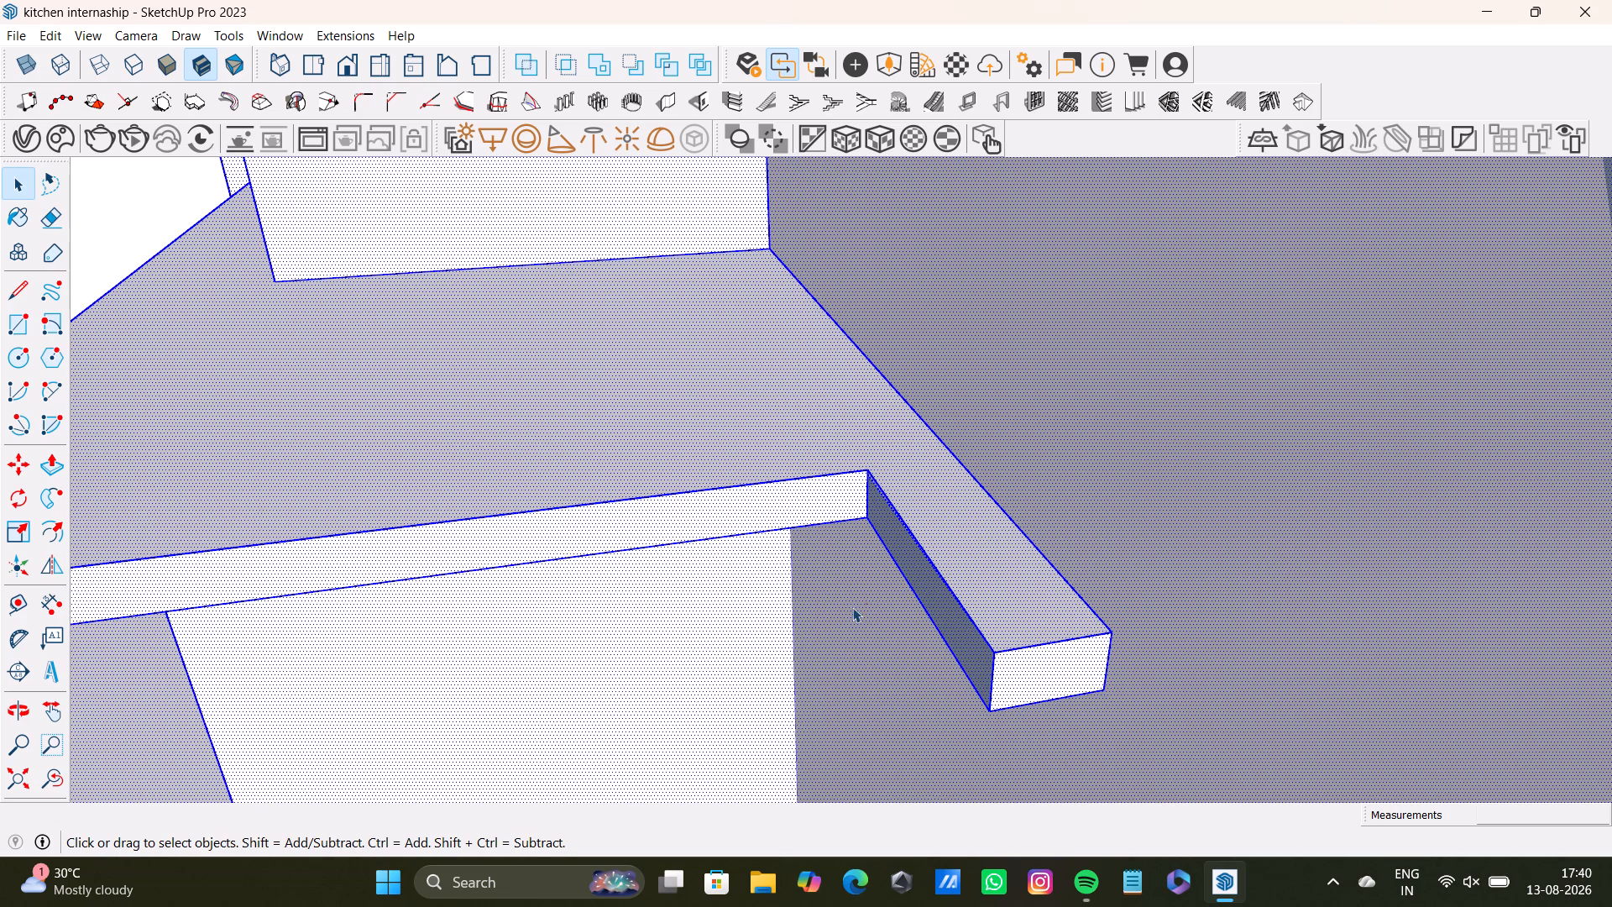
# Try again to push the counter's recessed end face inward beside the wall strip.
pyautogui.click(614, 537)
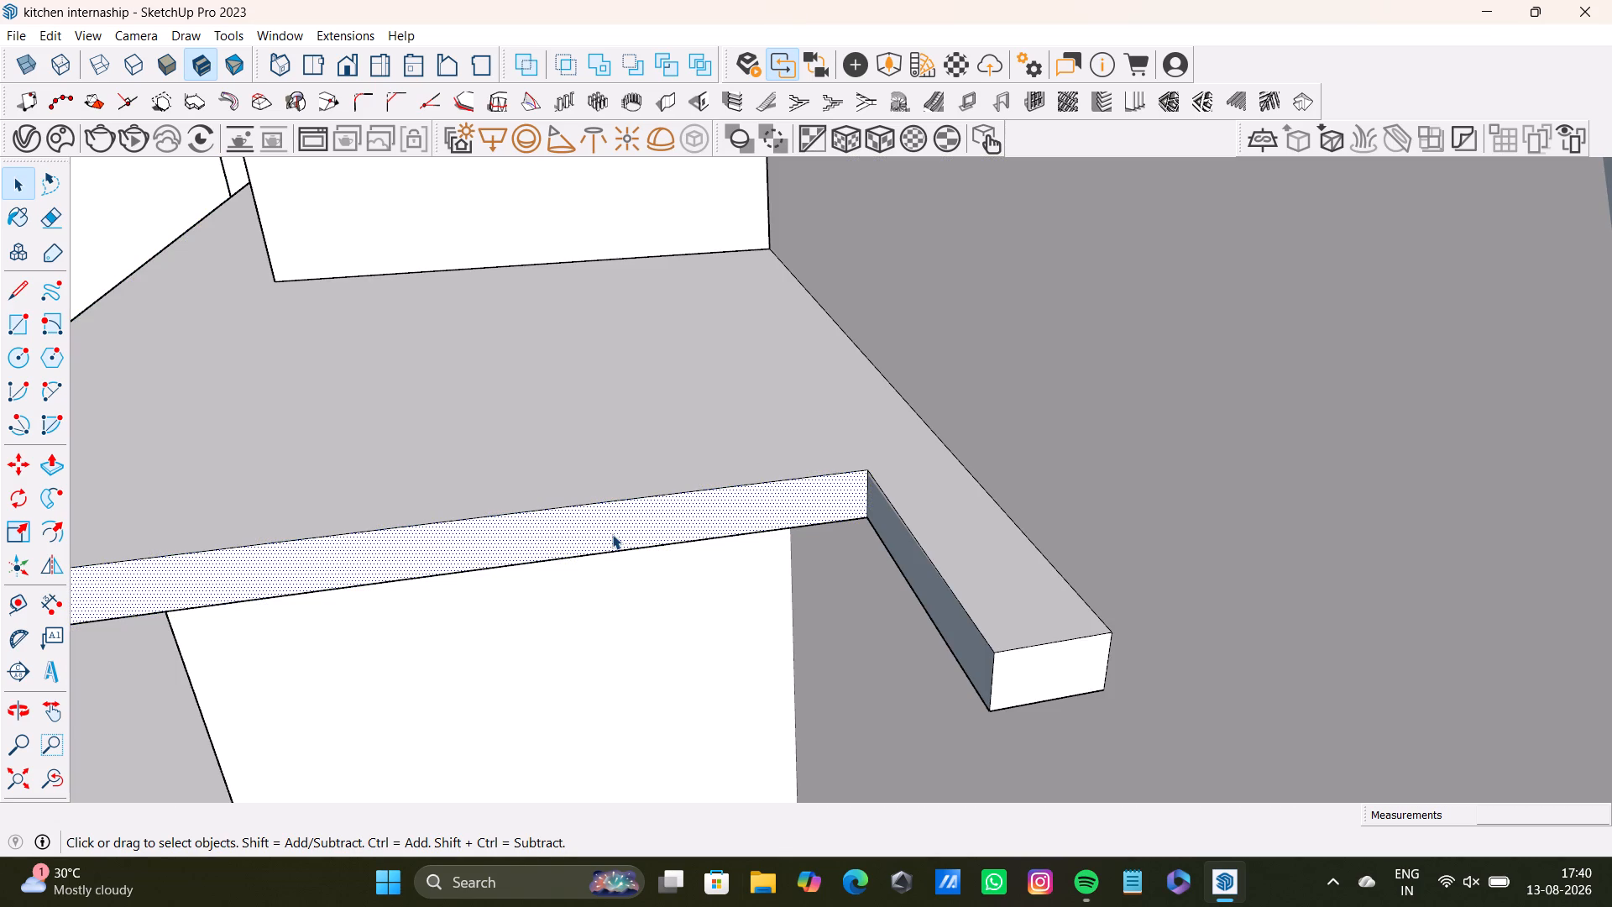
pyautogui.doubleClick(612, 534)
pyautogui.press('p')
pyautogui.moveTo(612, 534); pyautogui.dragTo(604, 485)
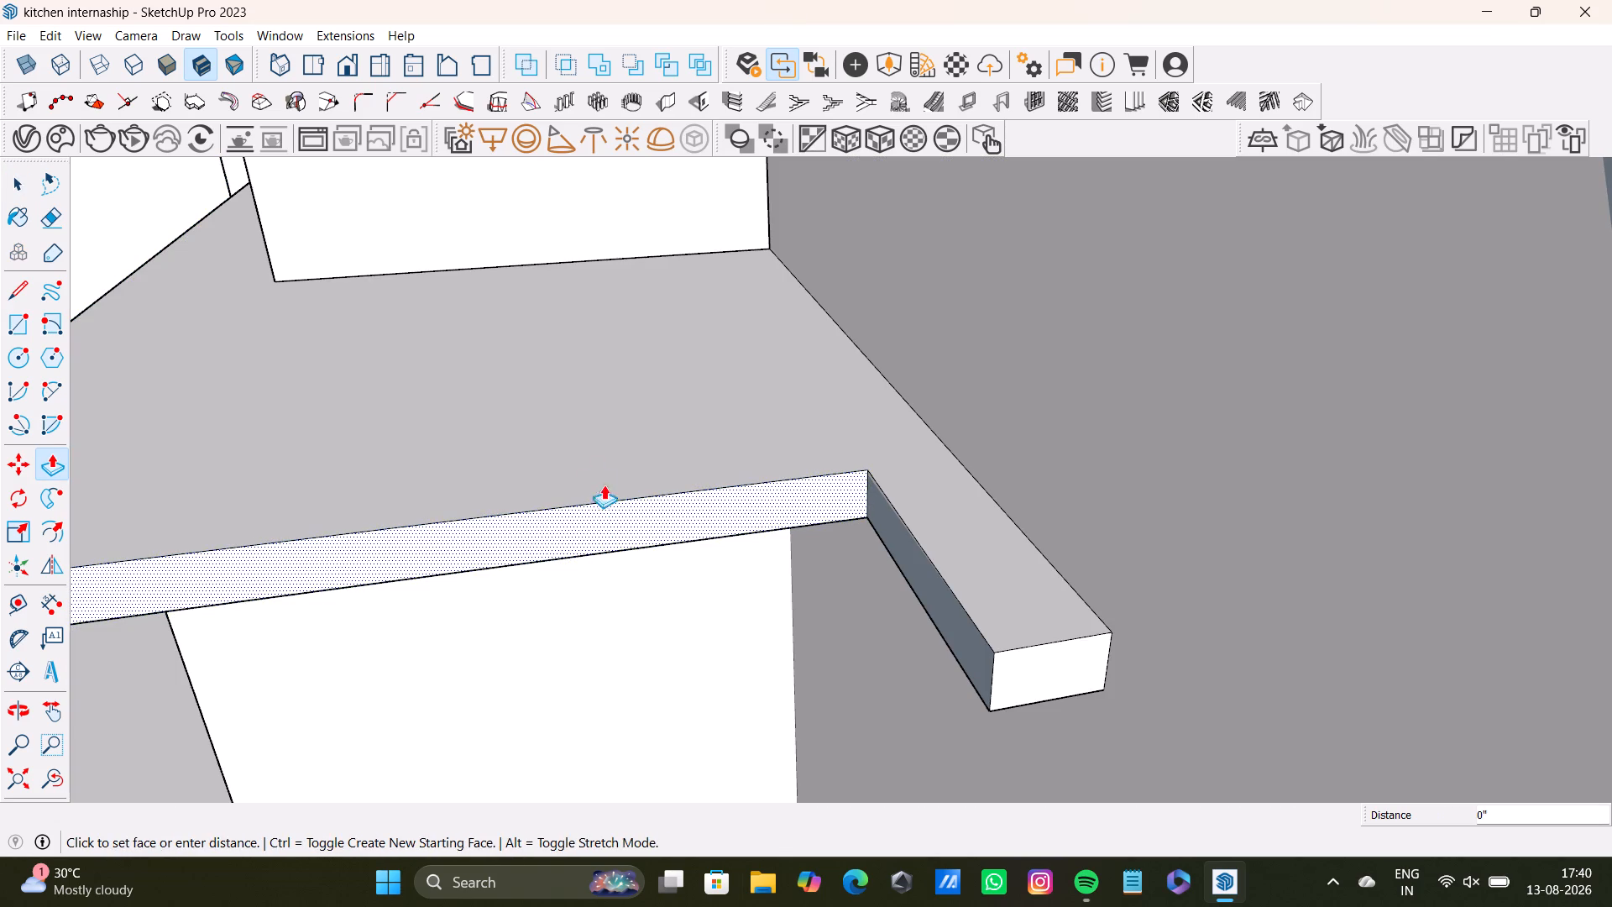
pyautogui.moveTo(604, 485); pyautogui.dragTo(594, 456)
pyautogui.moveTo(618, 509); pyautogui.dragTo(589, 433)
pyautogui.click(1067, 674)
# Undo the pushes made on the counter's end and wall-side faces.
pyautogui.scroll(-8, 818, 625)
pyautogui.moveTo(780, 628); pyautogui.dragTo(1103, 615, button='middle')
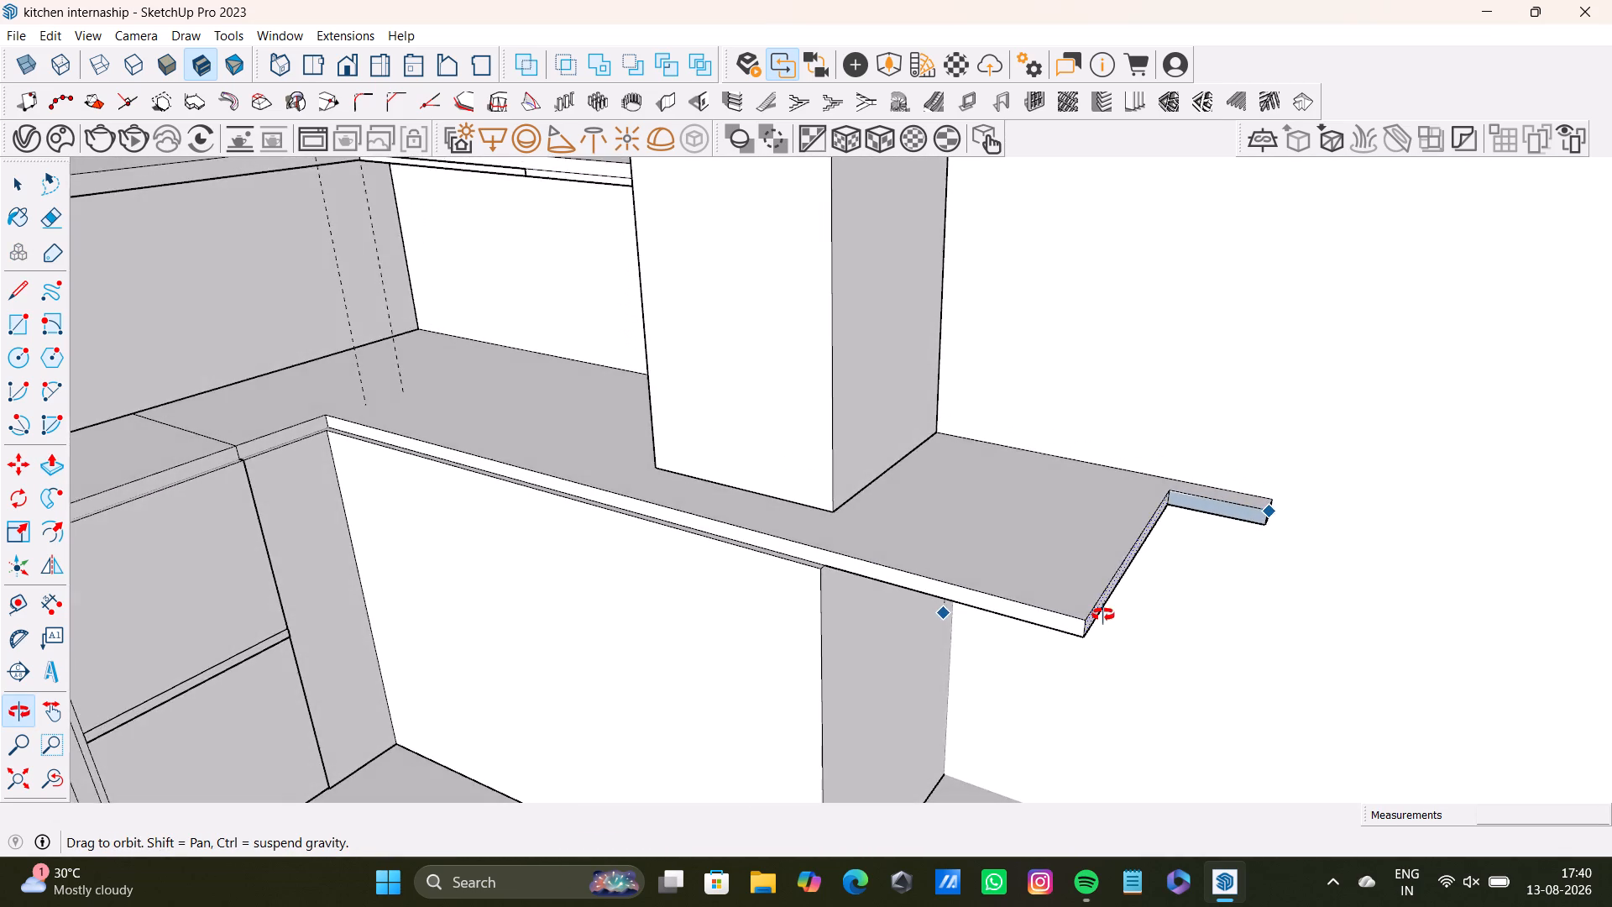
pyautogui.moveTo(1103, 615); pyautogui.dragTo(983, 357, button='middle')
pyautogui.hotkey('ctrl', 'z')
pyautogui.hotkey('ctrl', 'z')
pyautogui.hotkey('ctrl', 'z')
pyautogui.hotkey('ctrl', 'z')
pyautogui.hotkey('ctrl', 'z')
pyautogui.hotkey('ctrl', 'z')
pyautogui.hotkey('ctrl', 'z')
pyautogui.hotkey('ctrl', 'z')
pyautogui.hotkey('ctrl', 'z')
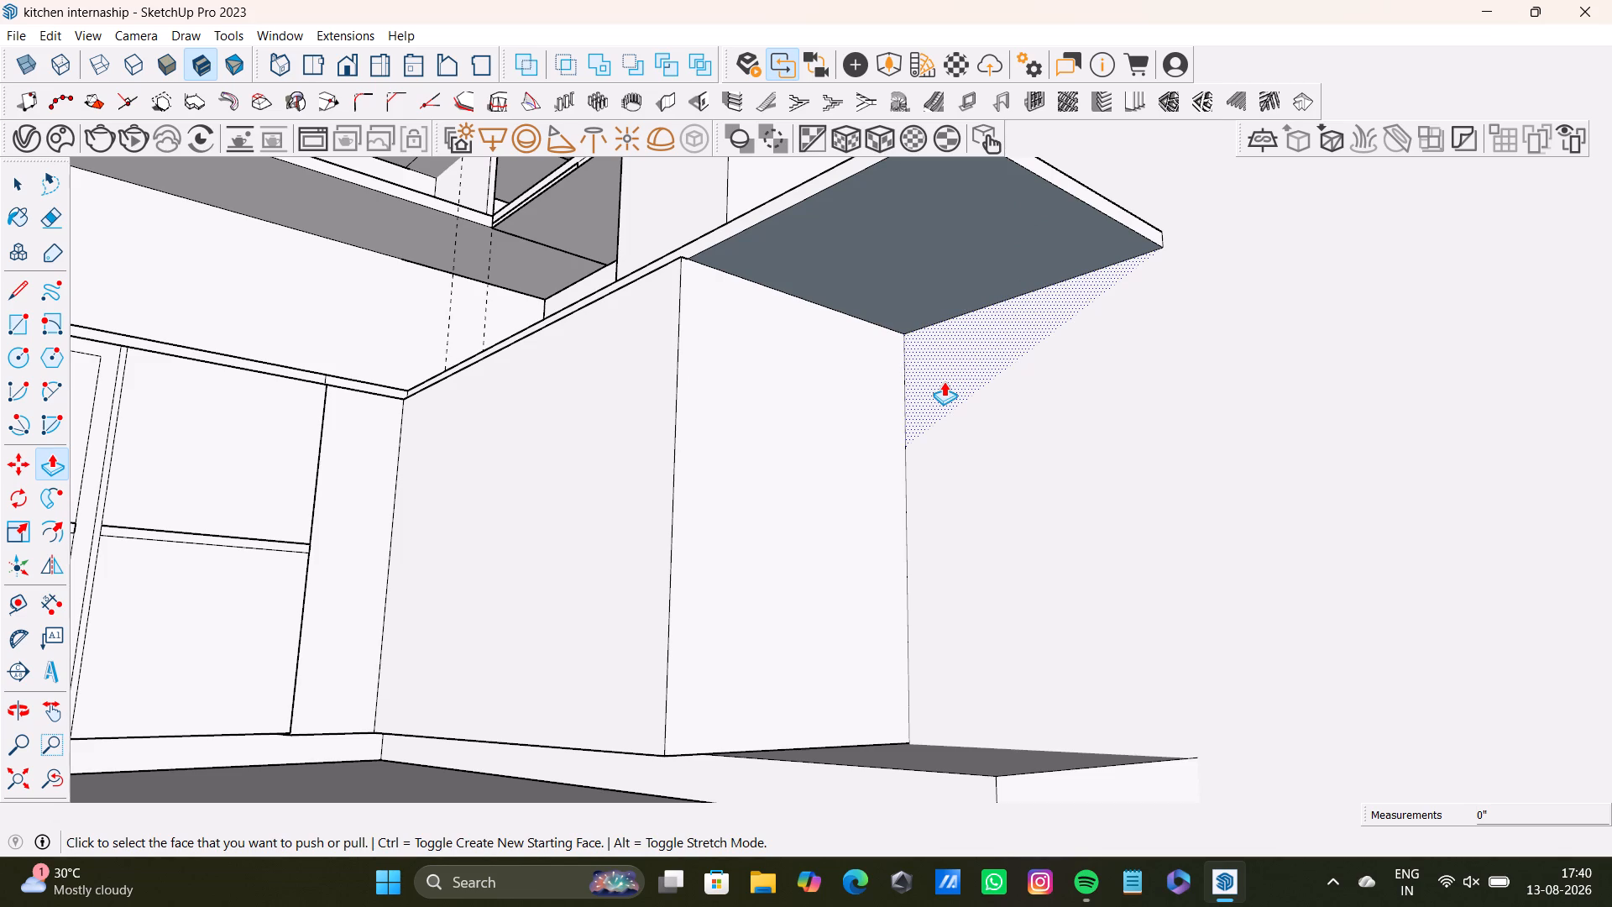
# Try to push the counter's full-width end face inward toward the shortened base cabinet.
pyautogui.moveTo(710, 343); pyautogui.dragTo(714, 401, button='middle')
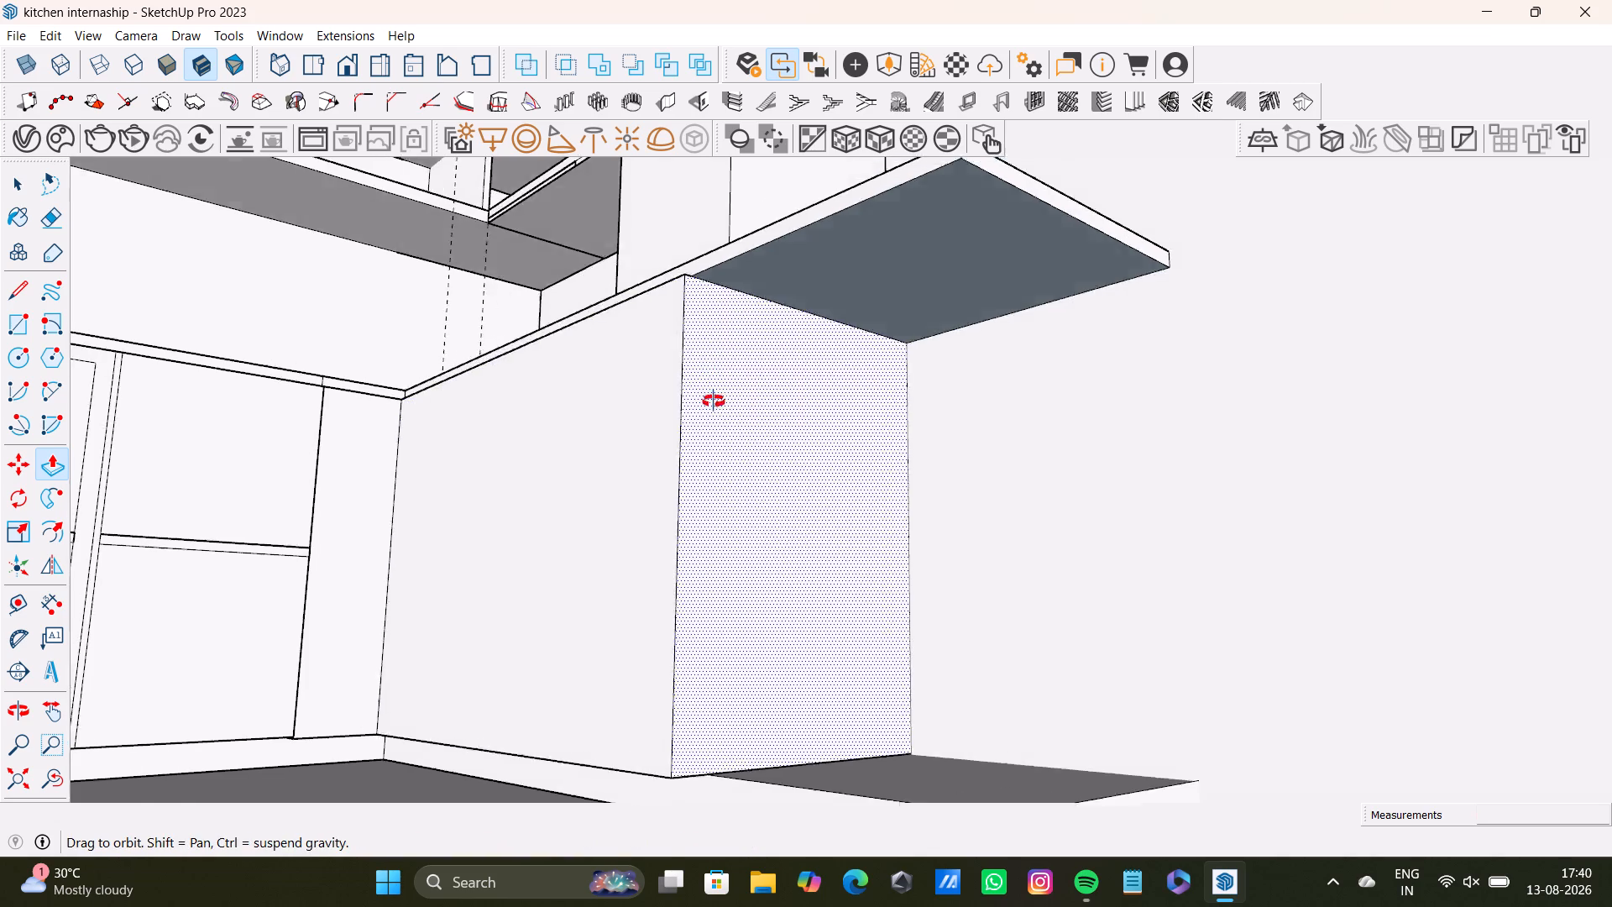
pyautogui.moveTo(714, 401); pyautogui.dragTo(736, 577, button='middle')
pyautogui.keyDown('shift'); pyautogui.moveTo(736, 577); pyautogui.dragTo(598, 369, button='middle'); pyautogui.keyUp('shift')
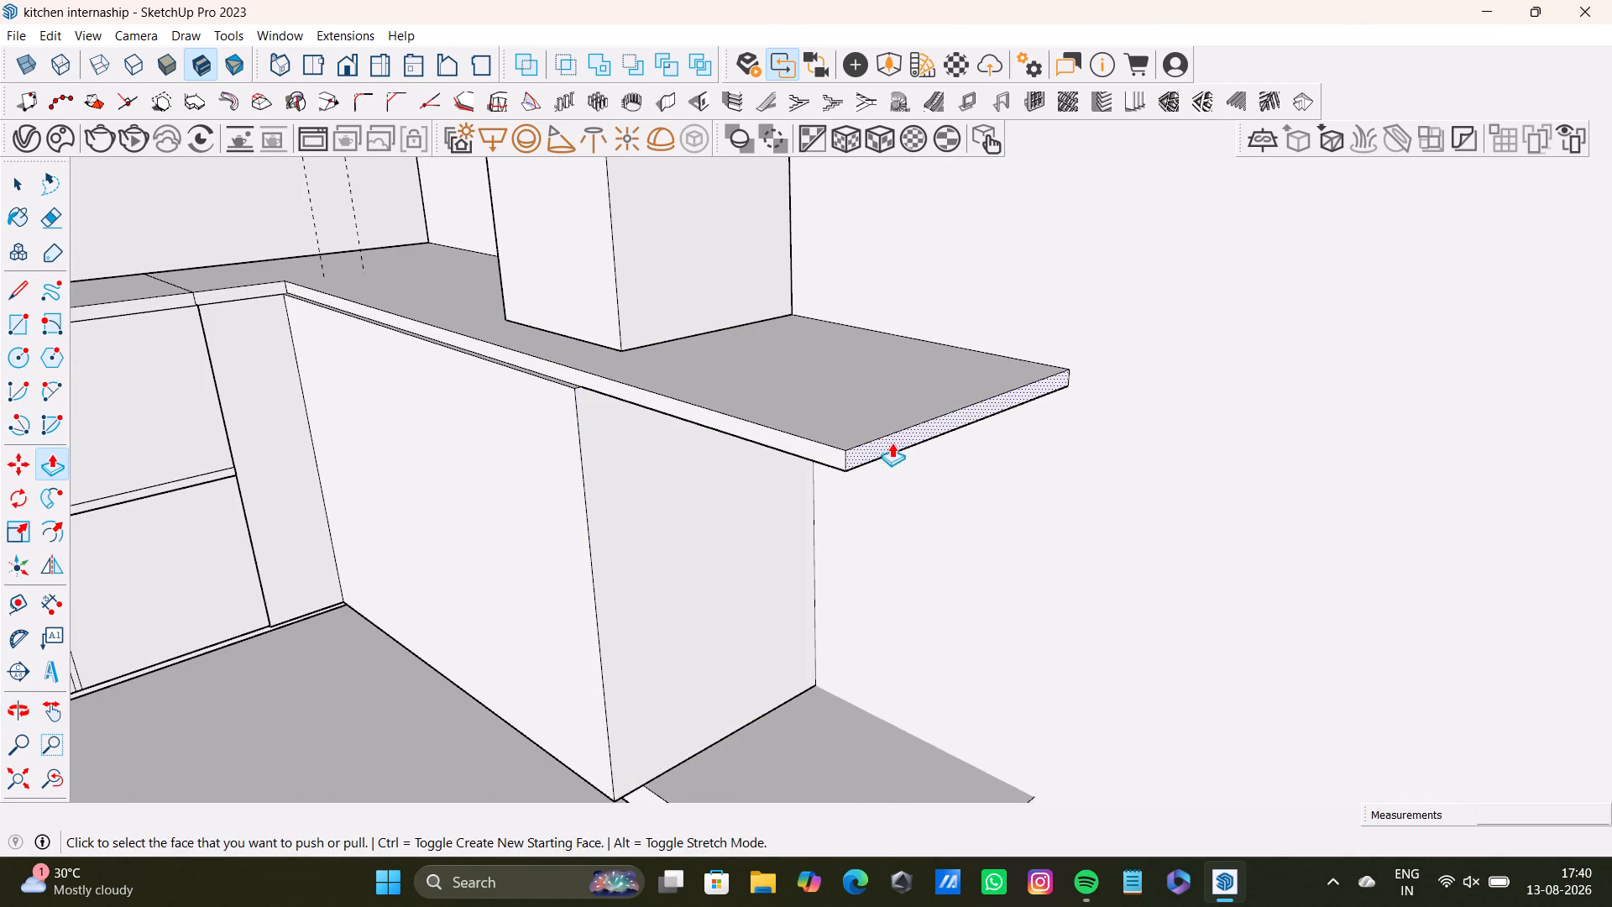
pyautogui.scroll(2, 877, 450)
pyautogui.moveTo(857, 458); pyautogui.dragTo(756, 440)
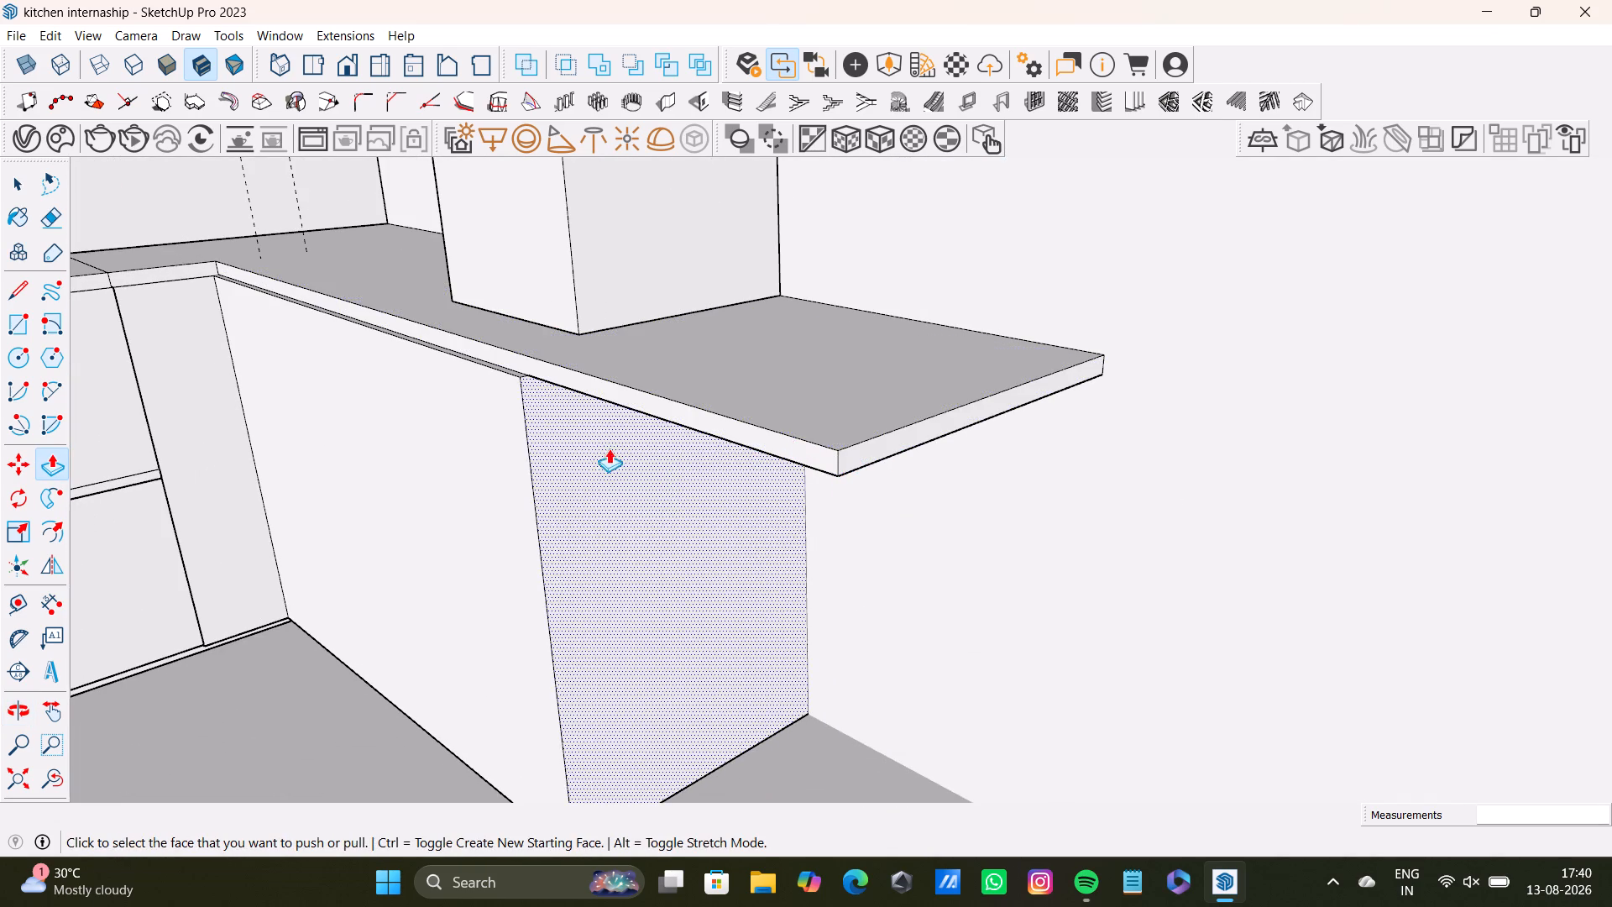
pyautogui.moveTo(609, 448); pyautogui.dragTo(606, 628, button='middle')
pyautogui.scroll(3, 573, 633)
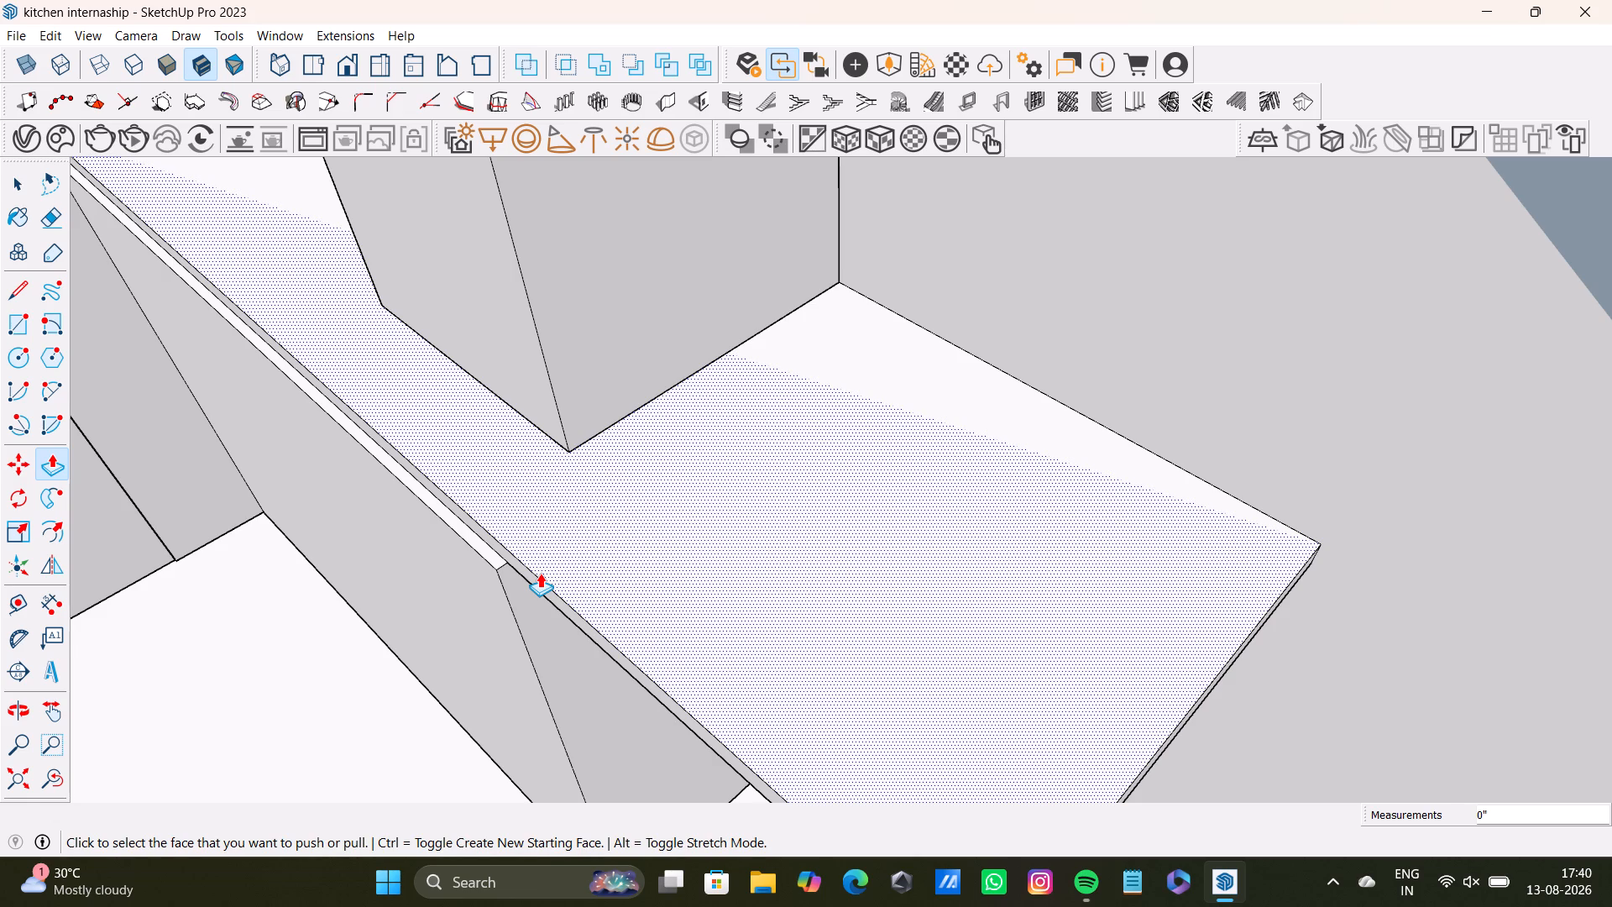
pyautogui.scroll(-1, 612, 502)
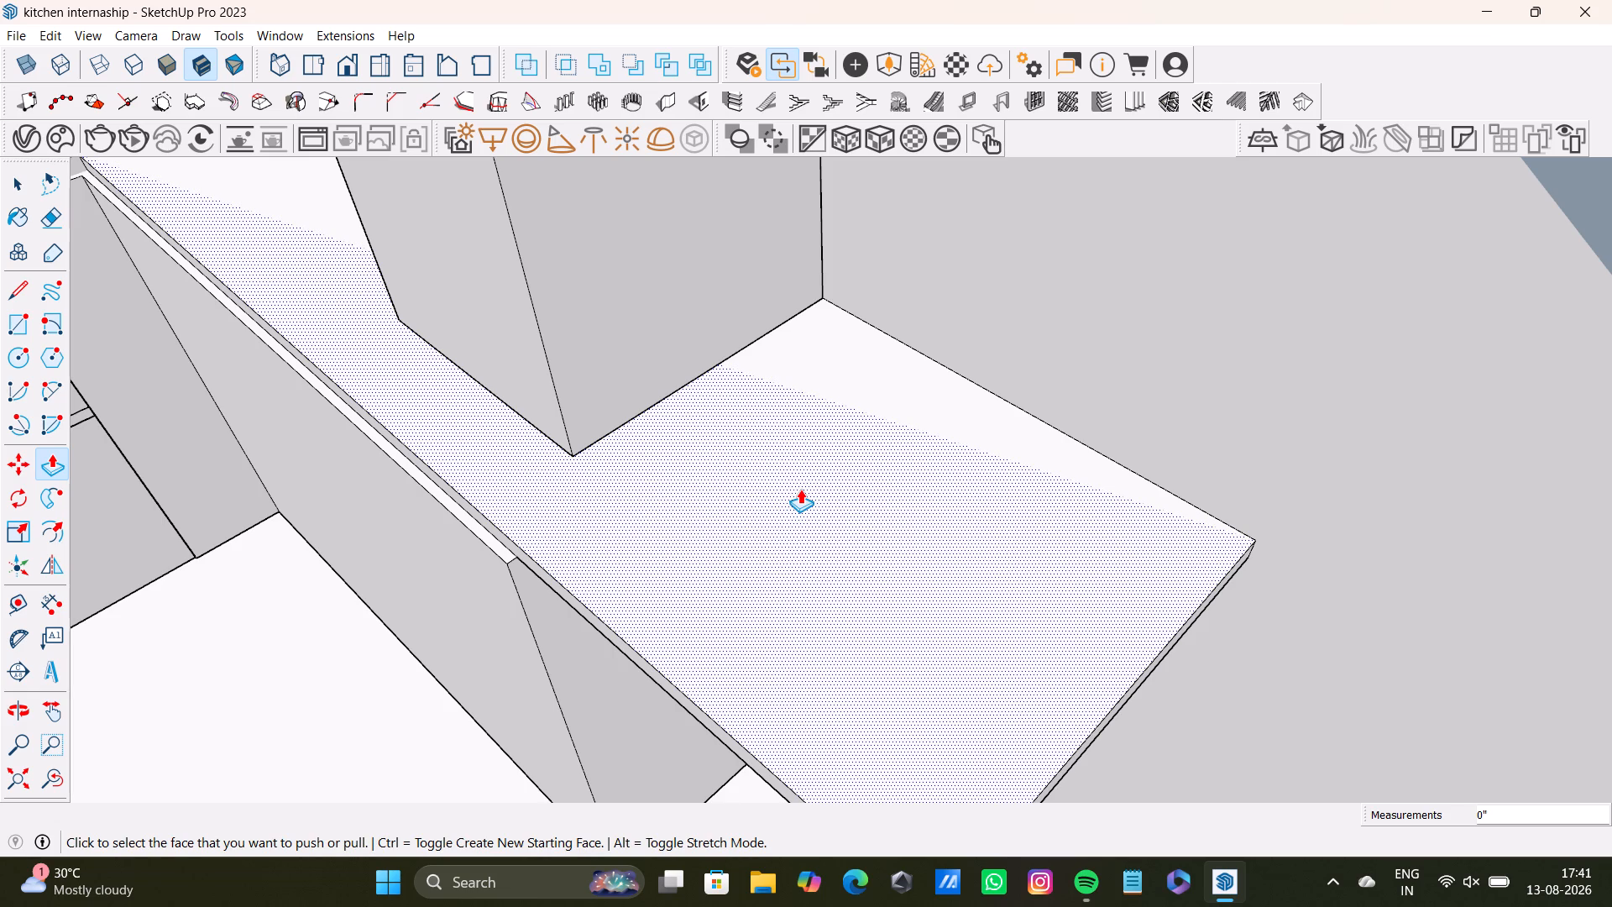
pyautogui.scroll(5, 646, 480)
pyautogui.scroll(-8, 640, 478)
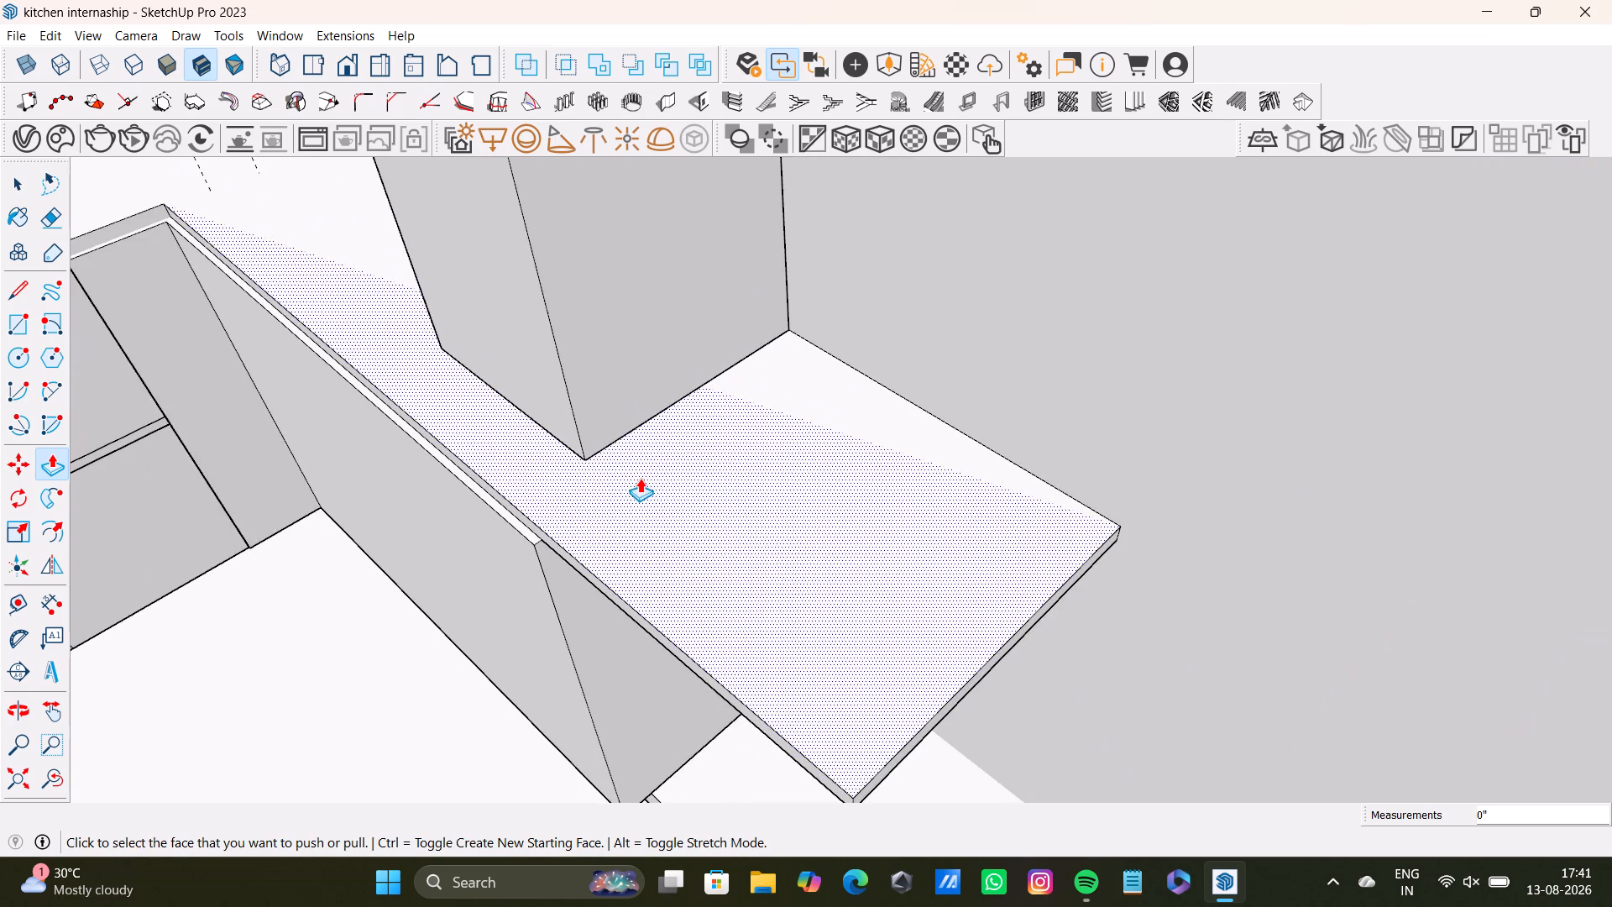
# Examine the counter's front face, overhanging end and underside around the shortened base cabinet.
pyautogui.moveTo(640, 478); pyautogui.dragTo(704, 621, button='middle')
pyautogui.moveTo(704, 621); pyautogui.dragTo(741, 431, button='middle')
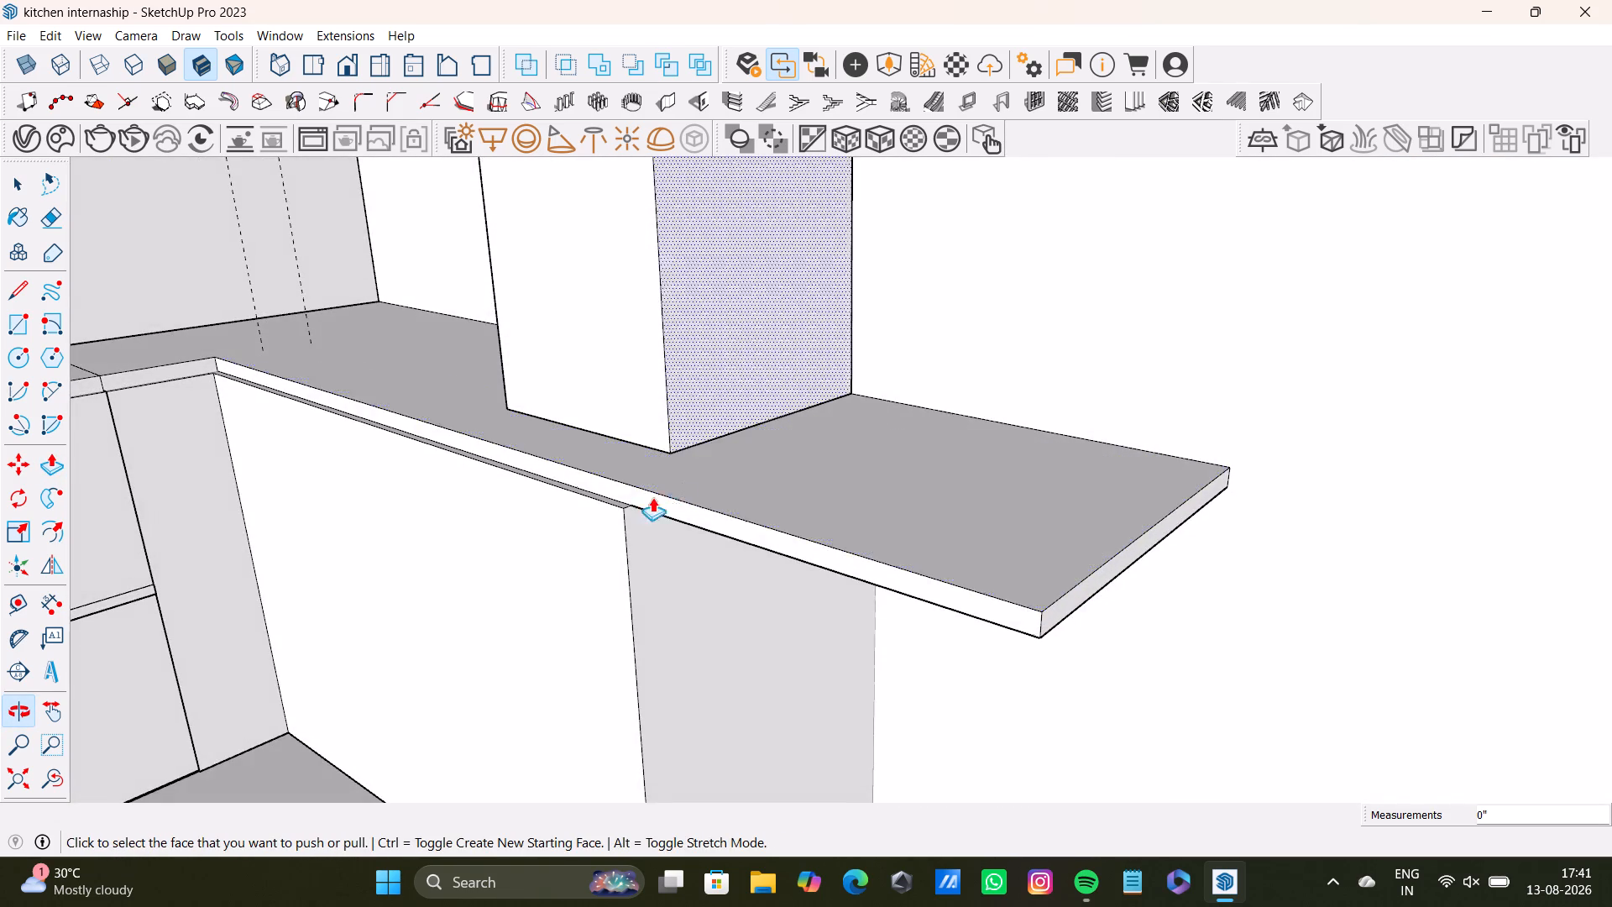
pyautogui.scroll(6, 605, 501)
pyautogui.moveTo(676, 480); pyautogui.dragTo(686, 568, button='middle')
pyautogui.moveTo(686, 552); pyautogui.dragTo(687, 443, button='middle')
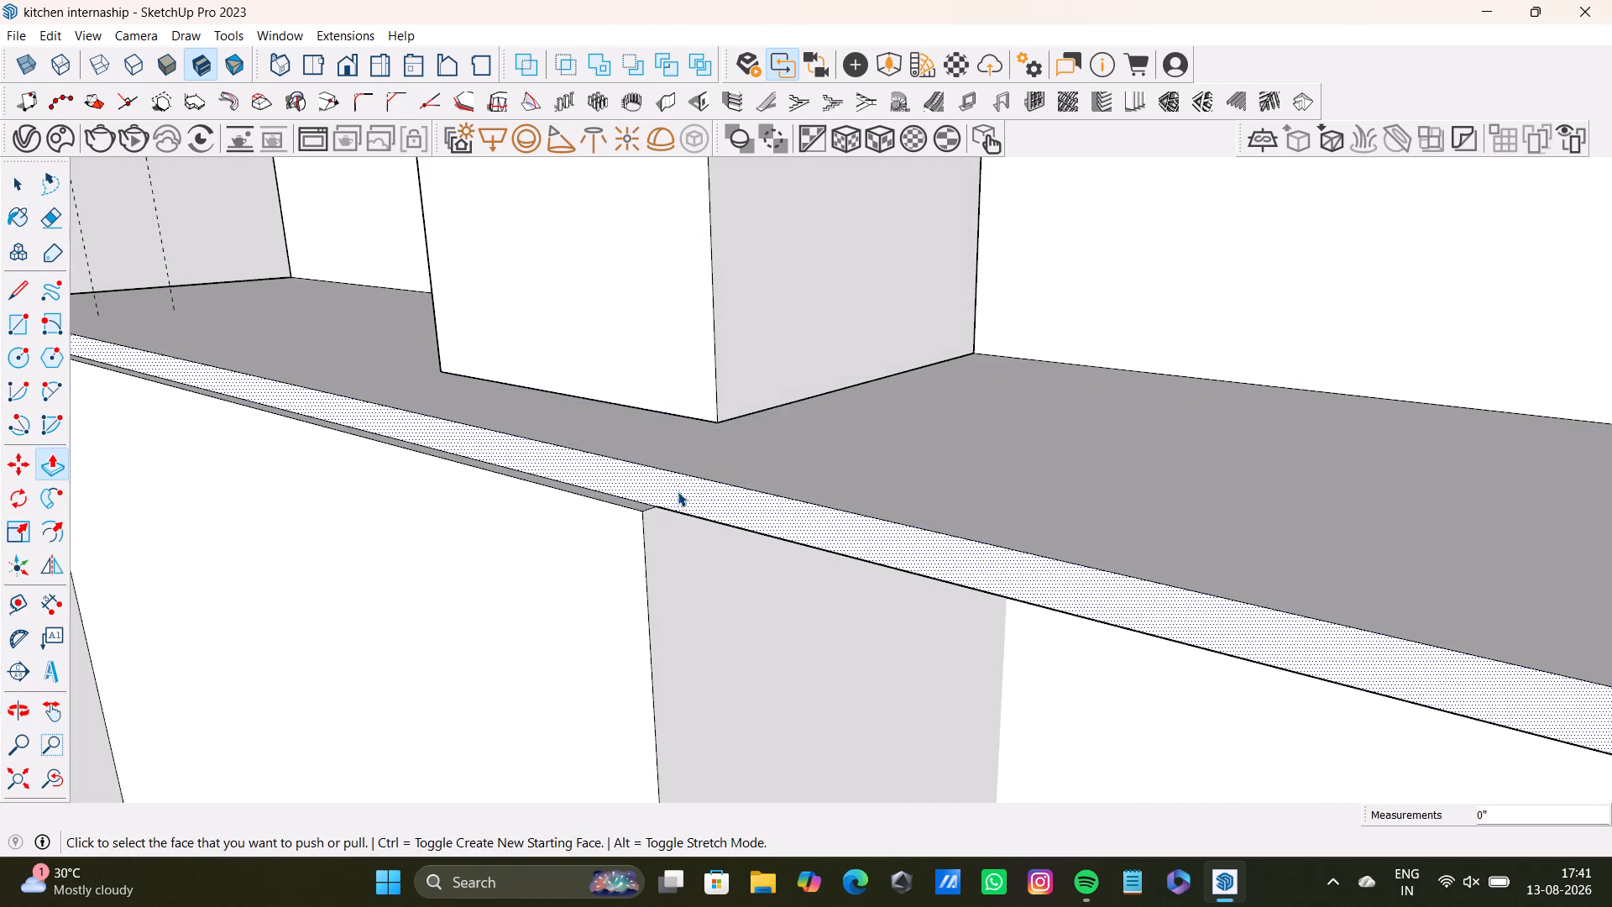
pyautogui.press('space')
pyautogui.click(688, 495)
pyautogui.moveTo(754, 477); pyautogui.dragTo(736, 313, button='middle')
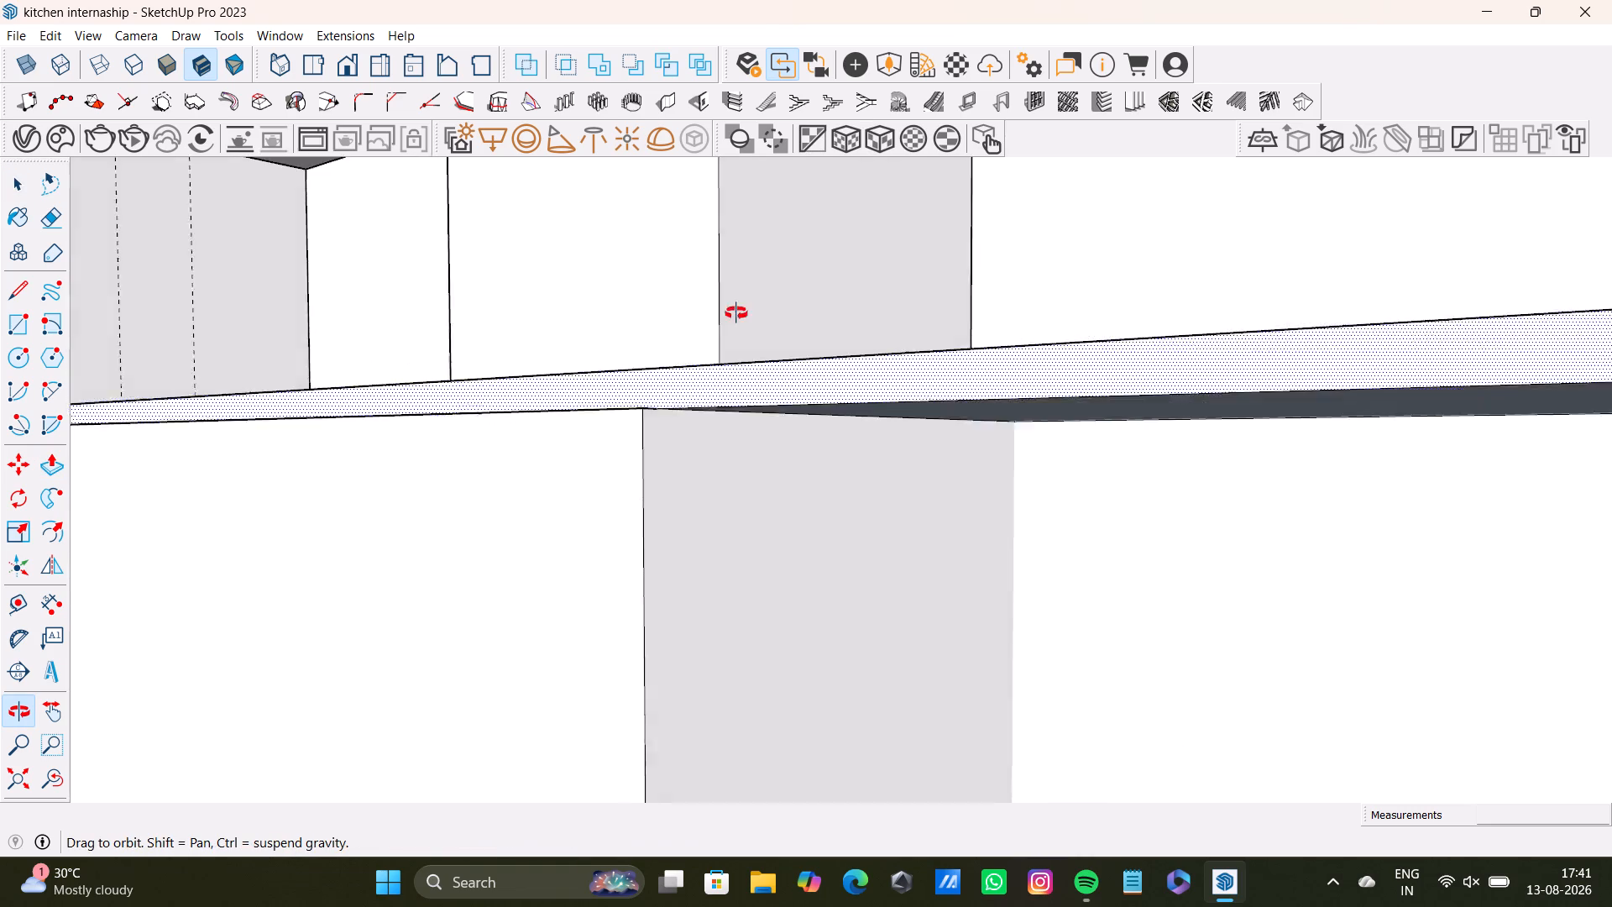
pyautogui.moveTo(736, 313); pyautogui.dragTo(534, 370, button='middle')
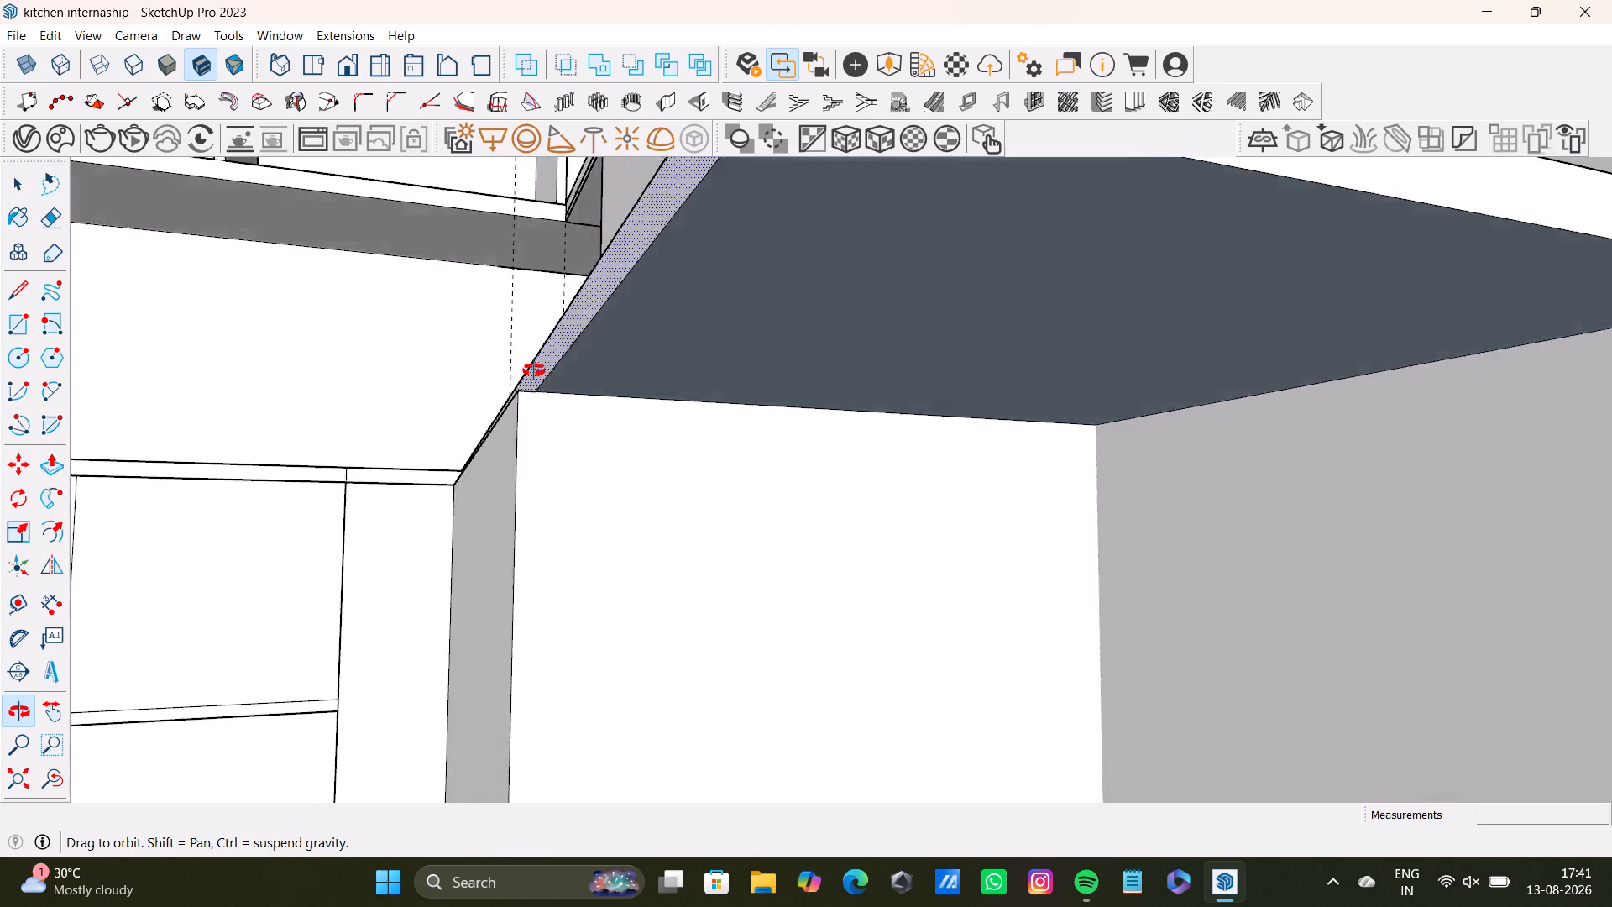
pyautogui.moveTo(534, 370); pyautogui.dragTo(571, 601, button='middle')
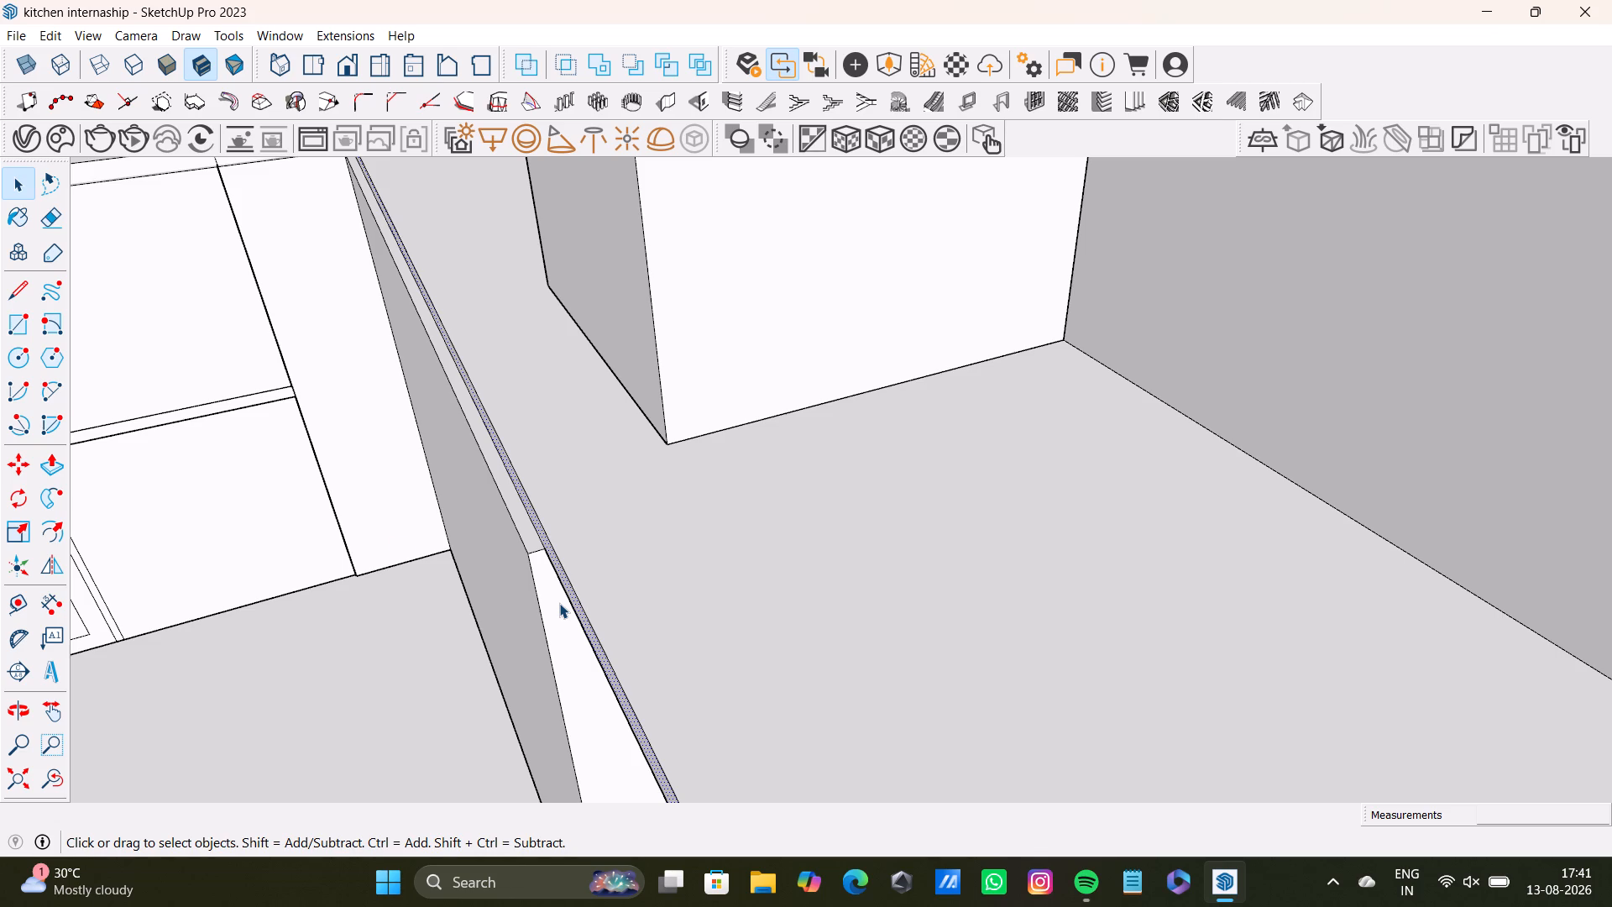
pyautogui.moveTo(492, 588); pyautogui.dragTo(643, 515, button='middle')
pyautogui.moveTo(646, 578); pyautogui.dragTo(813, 442, button='middle')
pyautogui.moveTo(759, 506); pyautogui.dragTo(692, 482, button='middle')
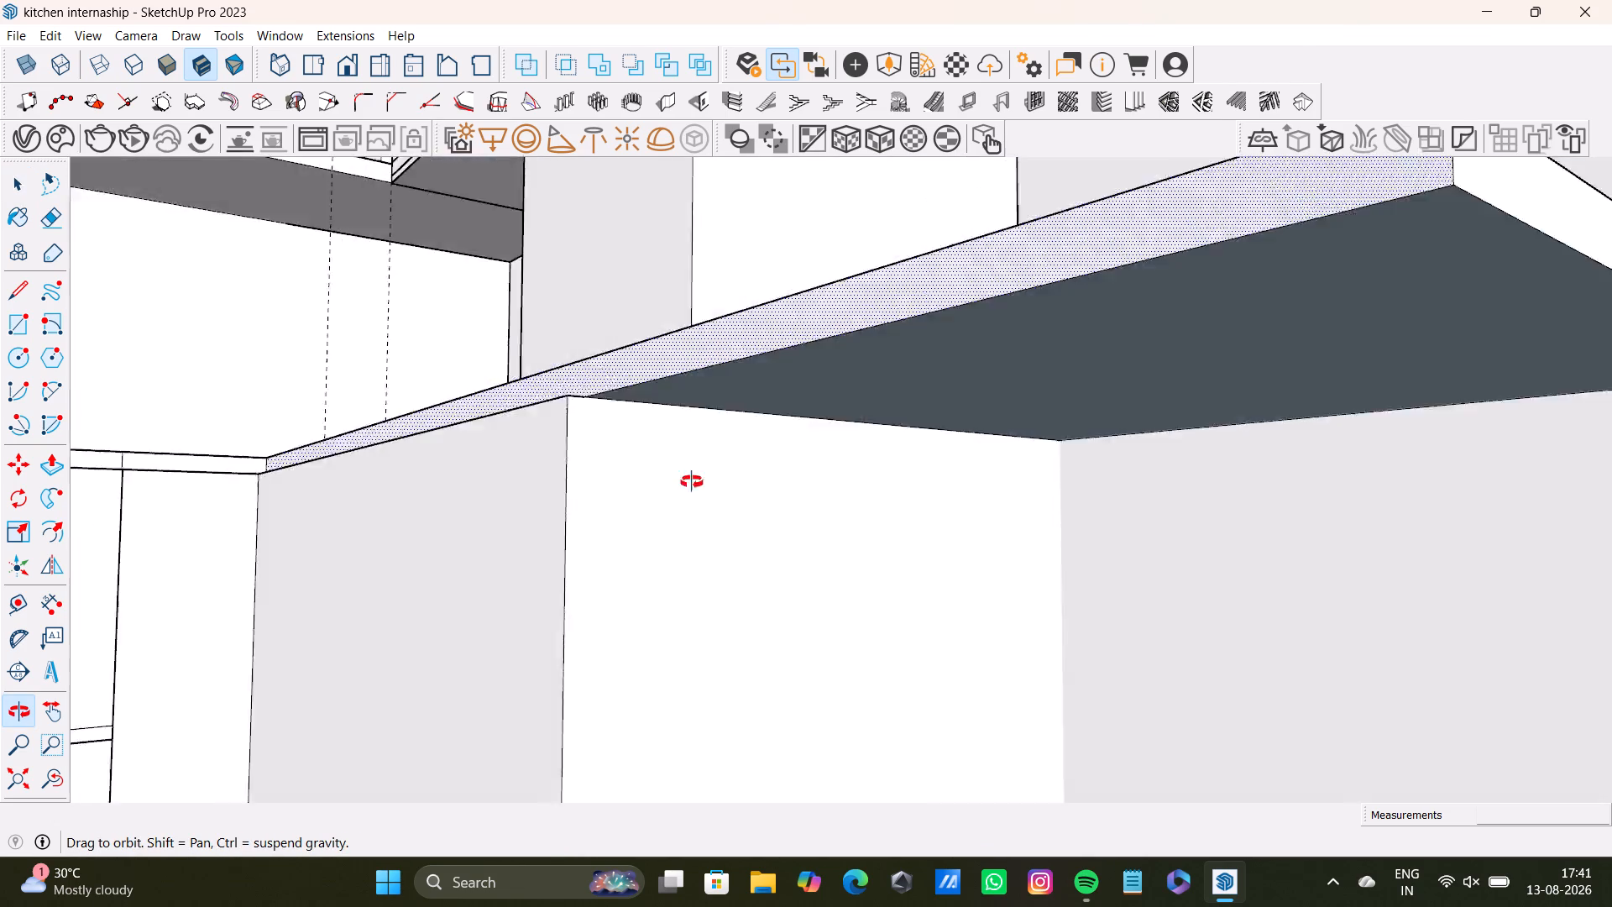
pyautogui.moveTo(692, 482); pyautogui.dragTo(693, 530, button='middle')
pyautogui.scroll(-14, 693, 530)
pyautogui.scroll(5, 896, 564)
# Select all geometry connected to the counter's end face and delete the two diagonal lines running across the wall face.
pyautogui.tripleClick(884, 560)
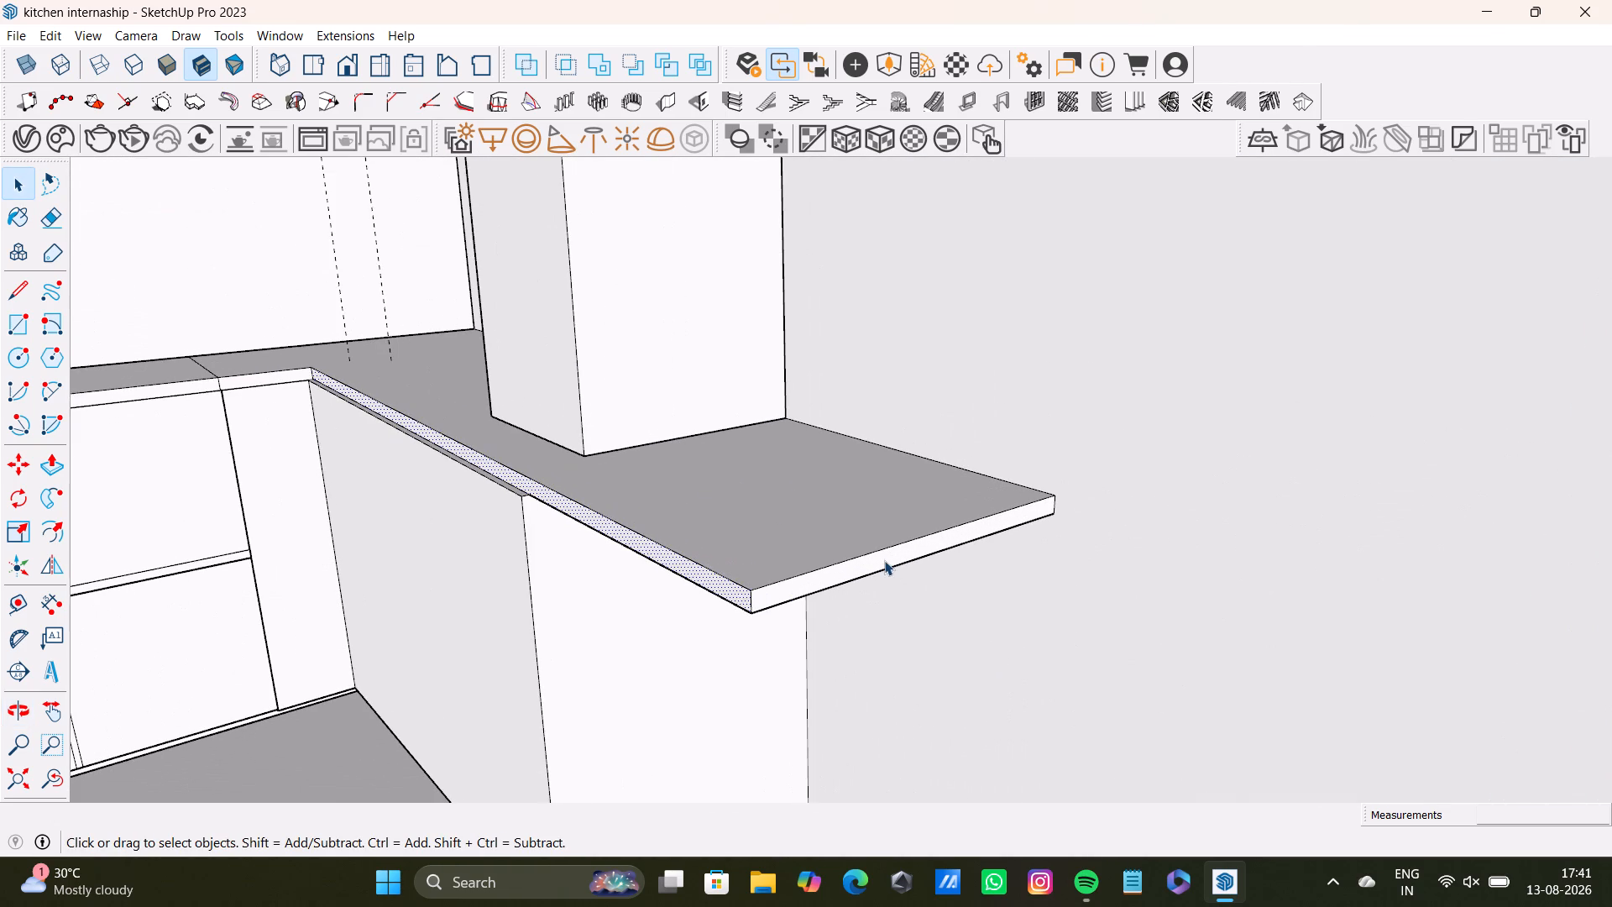
pyautogui.tripleClick(884, 560)
pyautogui.tripleClick(884, 560)
pyautogui.click(884, 560)
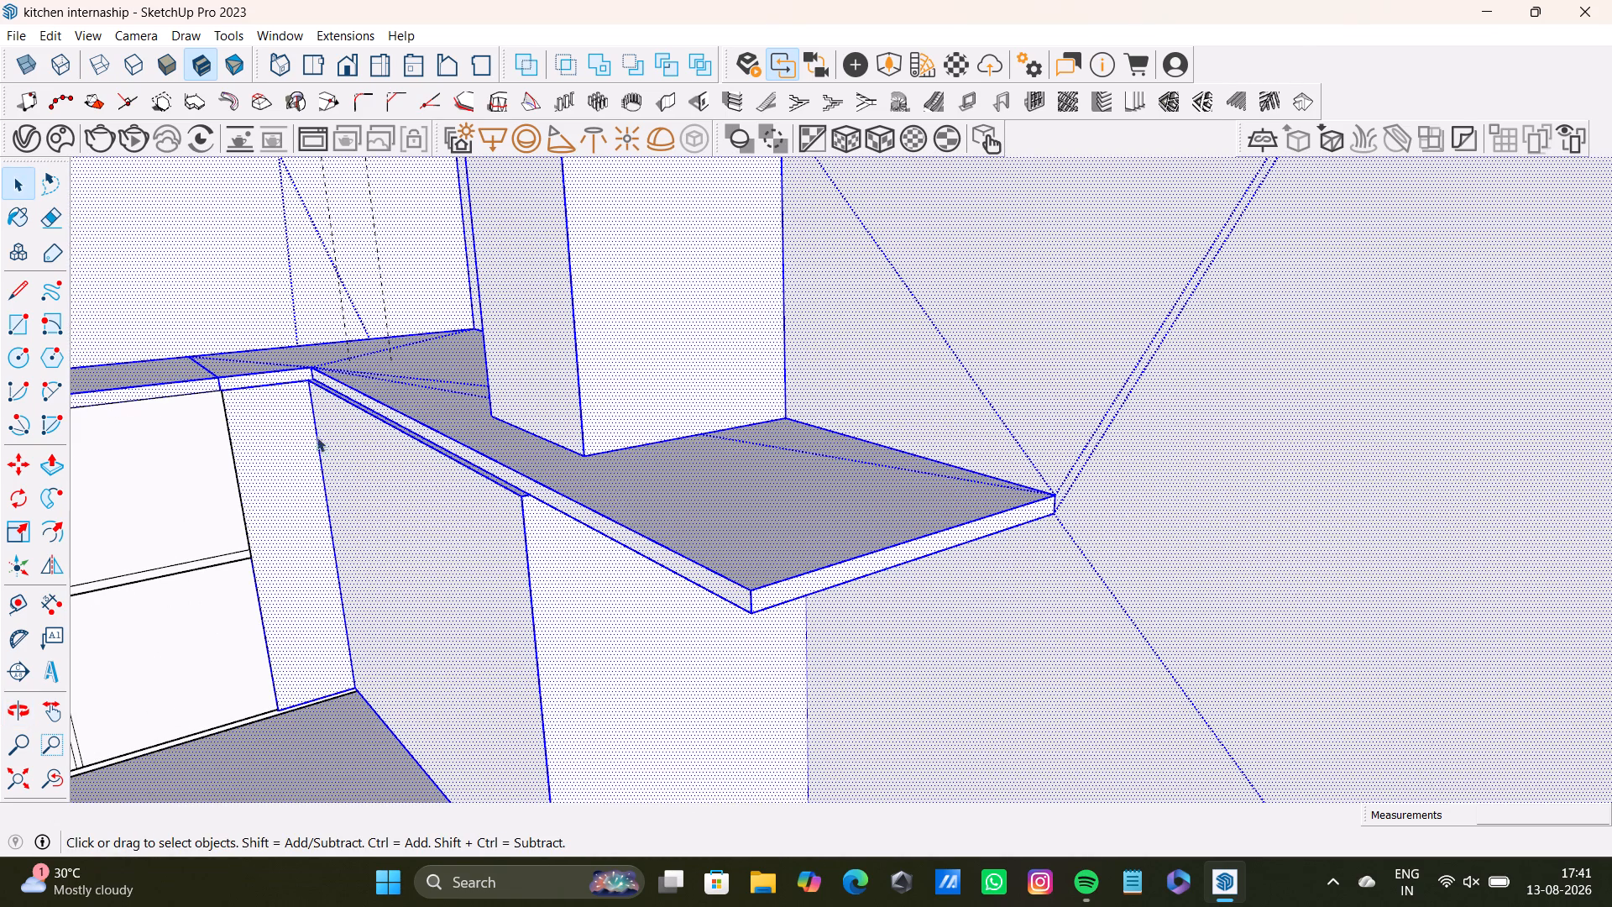
pyautogui.moveTo(285, 322); pyautogui.dragTo(138, 447, button='middle')
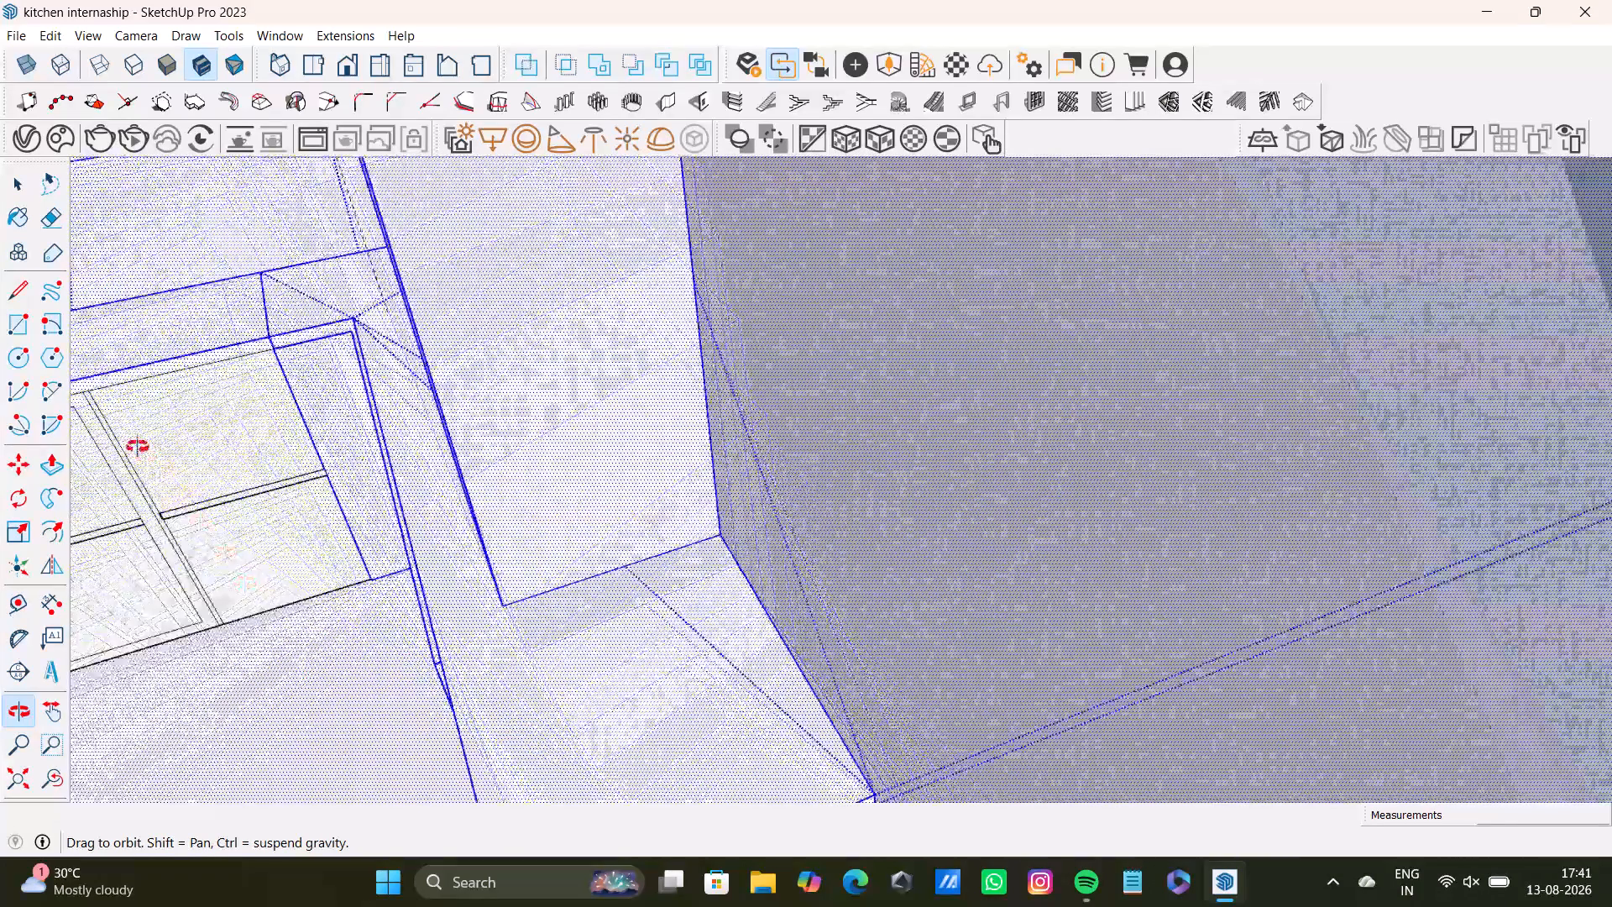
pyautogui.moveTo(138, 447); pyautogui.dragTo(36, 352, button='middle')
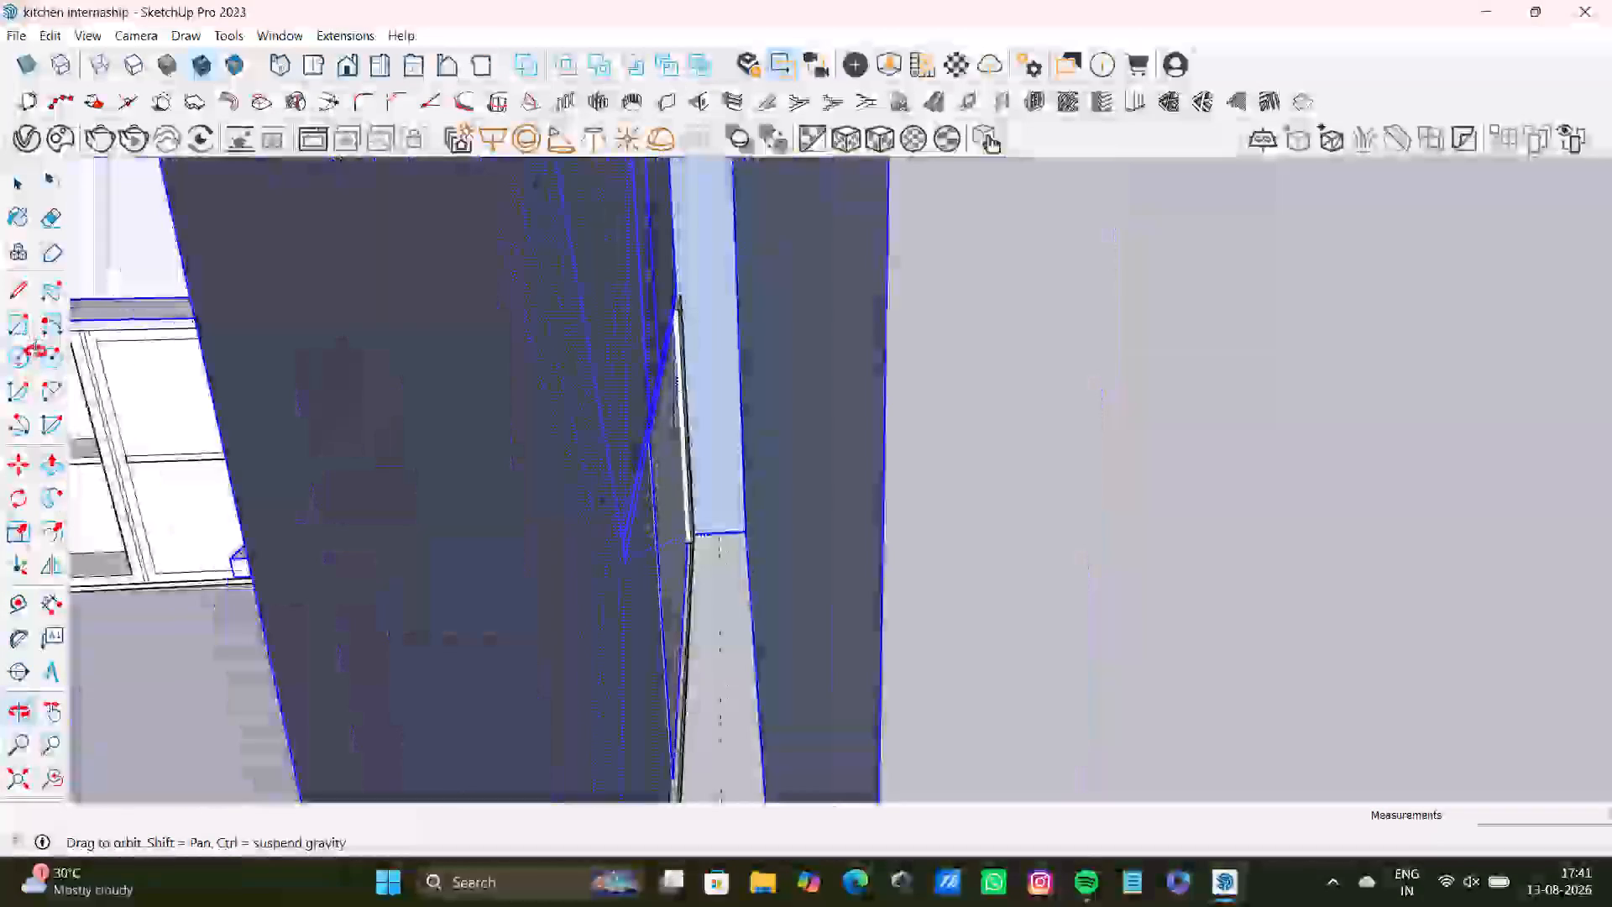
pyautogui.moveTo(36, 352); pyautogui.dragTo(31, 367, button='middle')
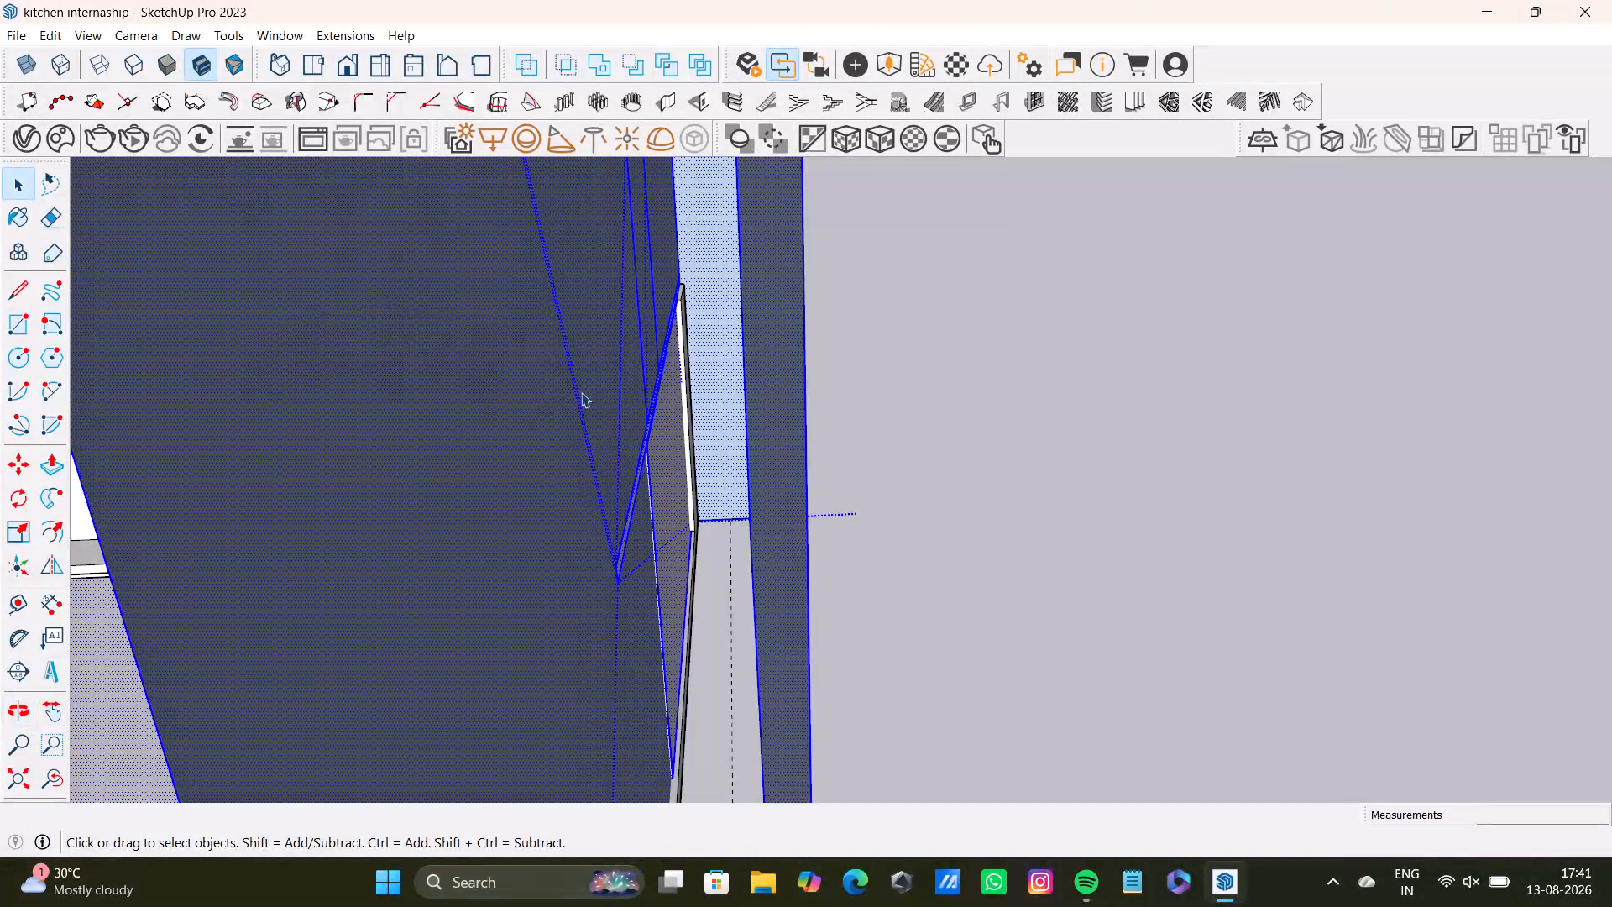
pyautogui.click(575, 403)
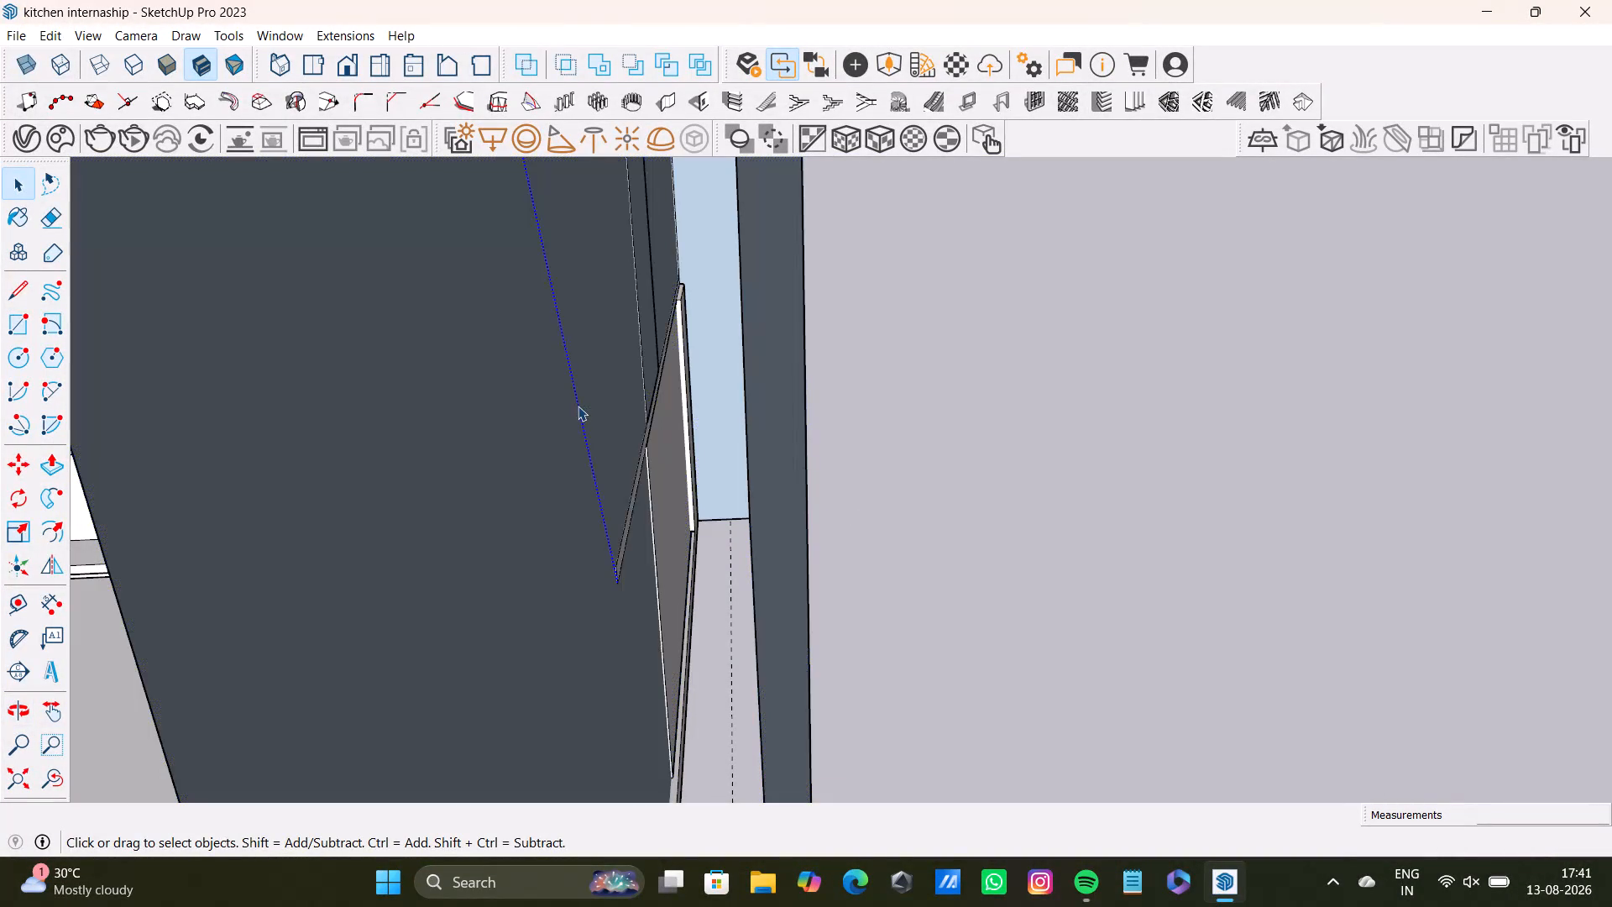
pyautogui.press('Delete')
pyautogui.doubleClick(549, 480)
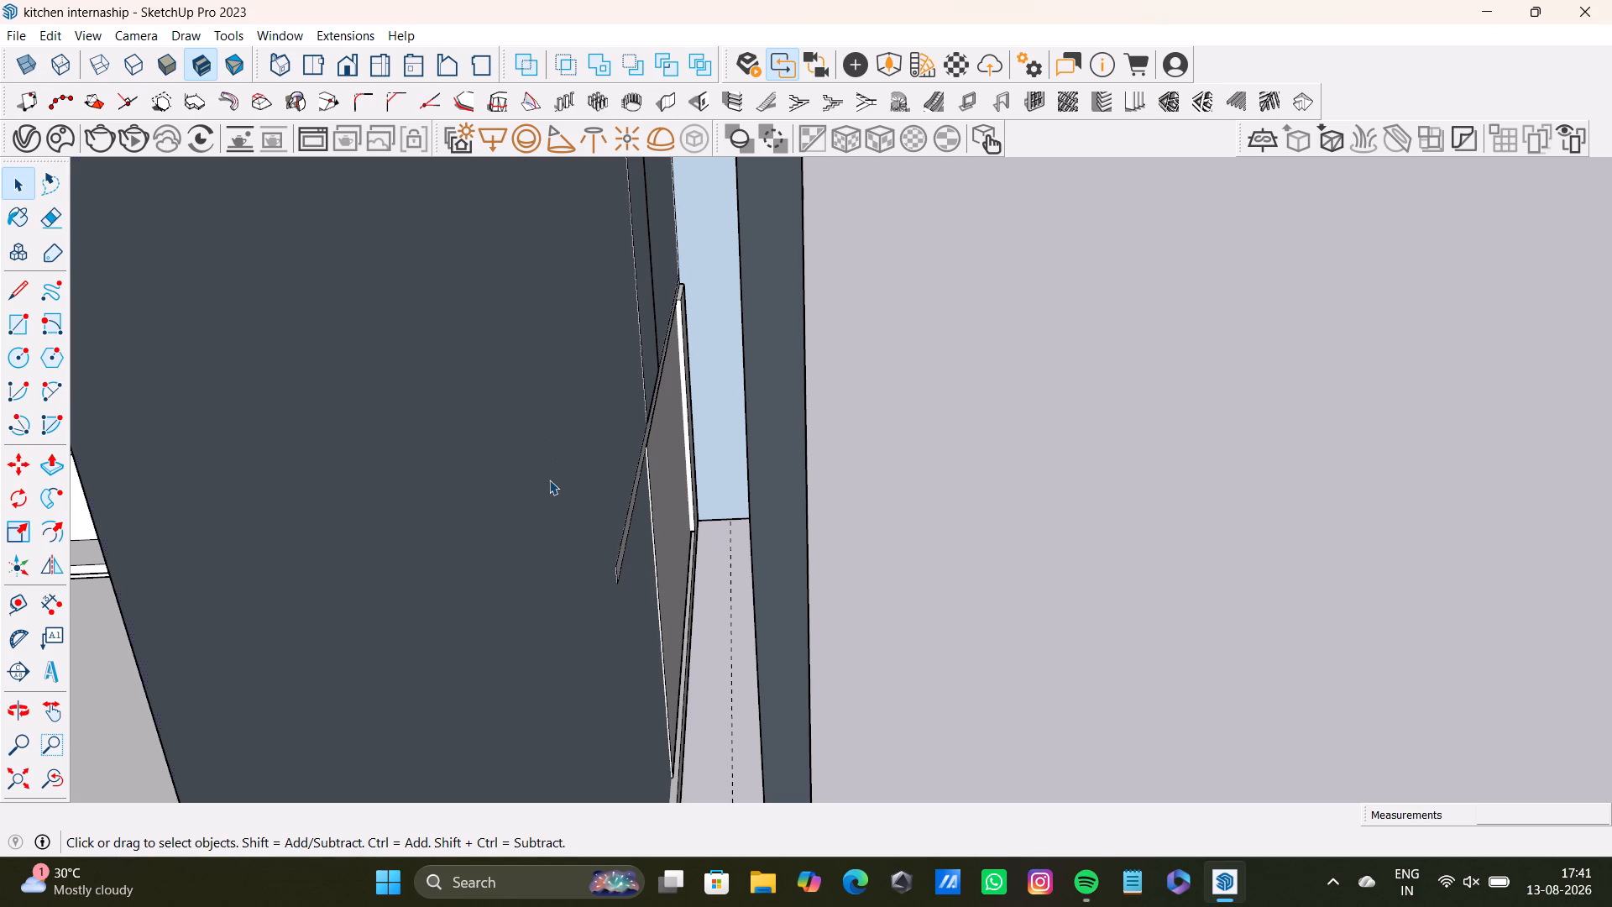
pyautogui.scroll(2, 590, 499)
pyautogui.click(600, 499)
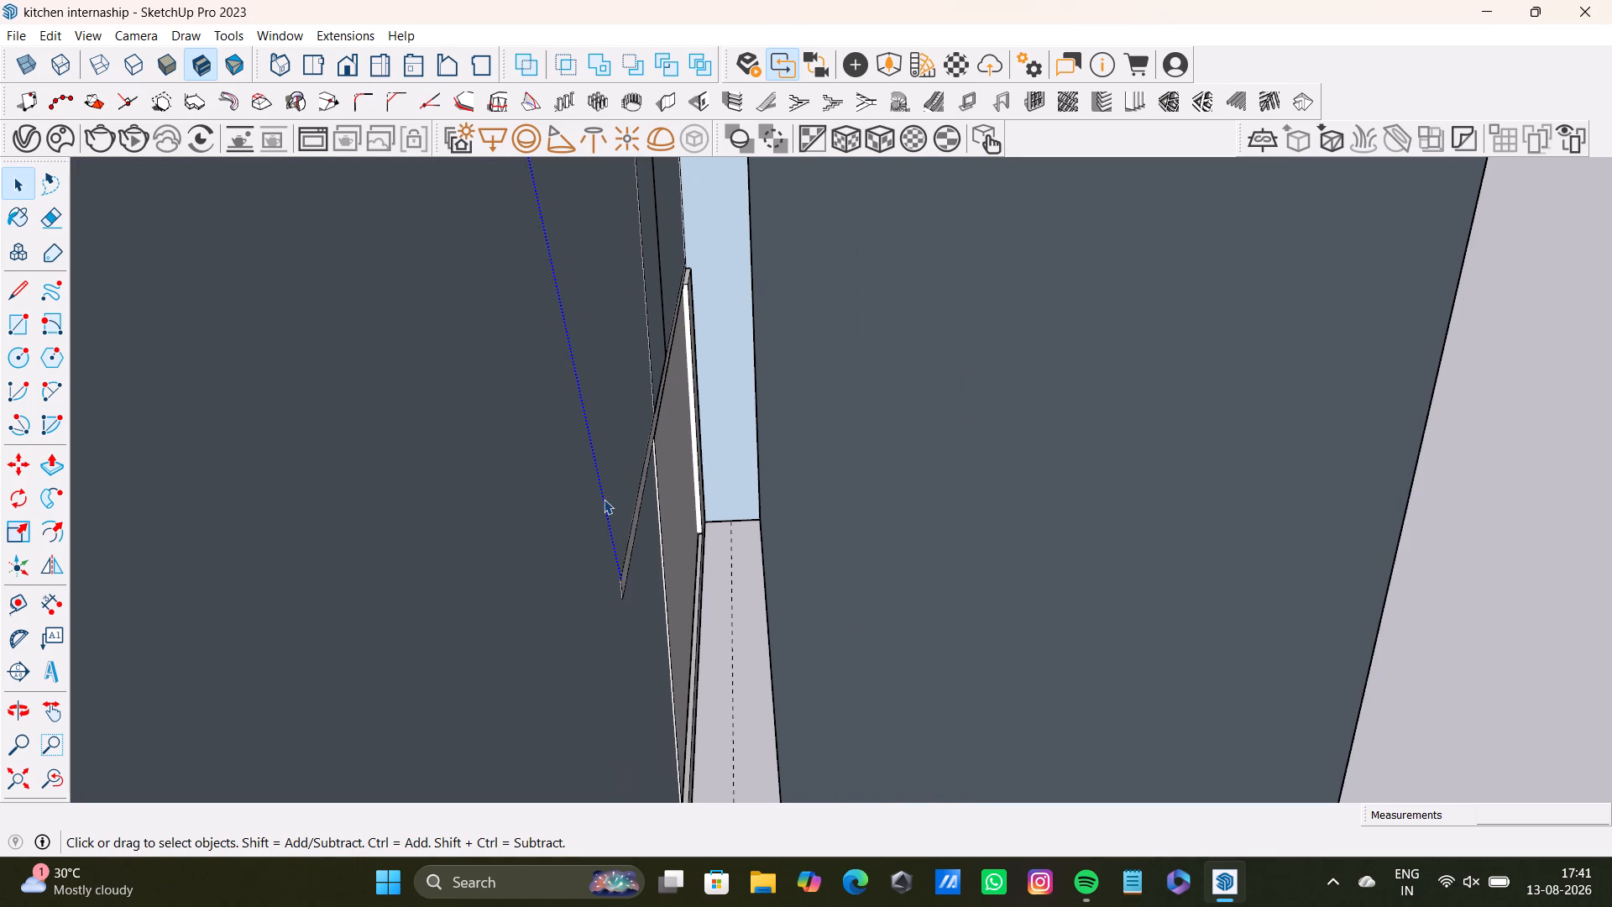
pyautogui.press('Delete')
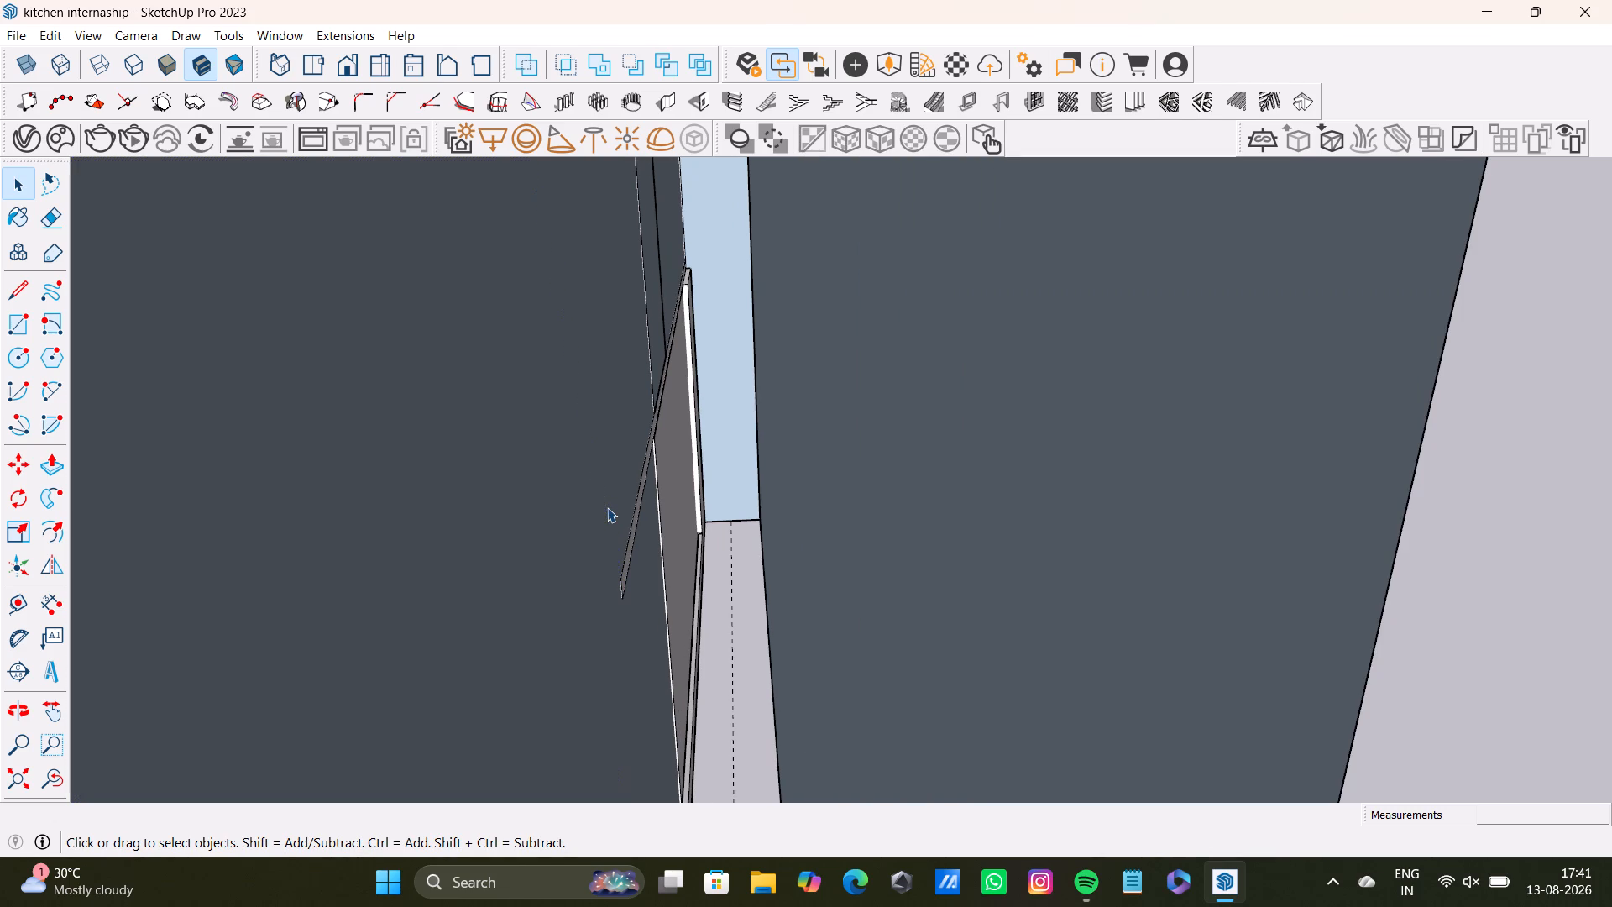
# Open the base unit group for editing and select the geometry of the plinth extending past the shortened cabinet.
pyautogui.scroll(-9, 438, 501)
pyautogui.moveTo(385, 621); pyautogui.dragTo(789, 589, button='middle')
pyautogui.scroll(1, 698, 742)
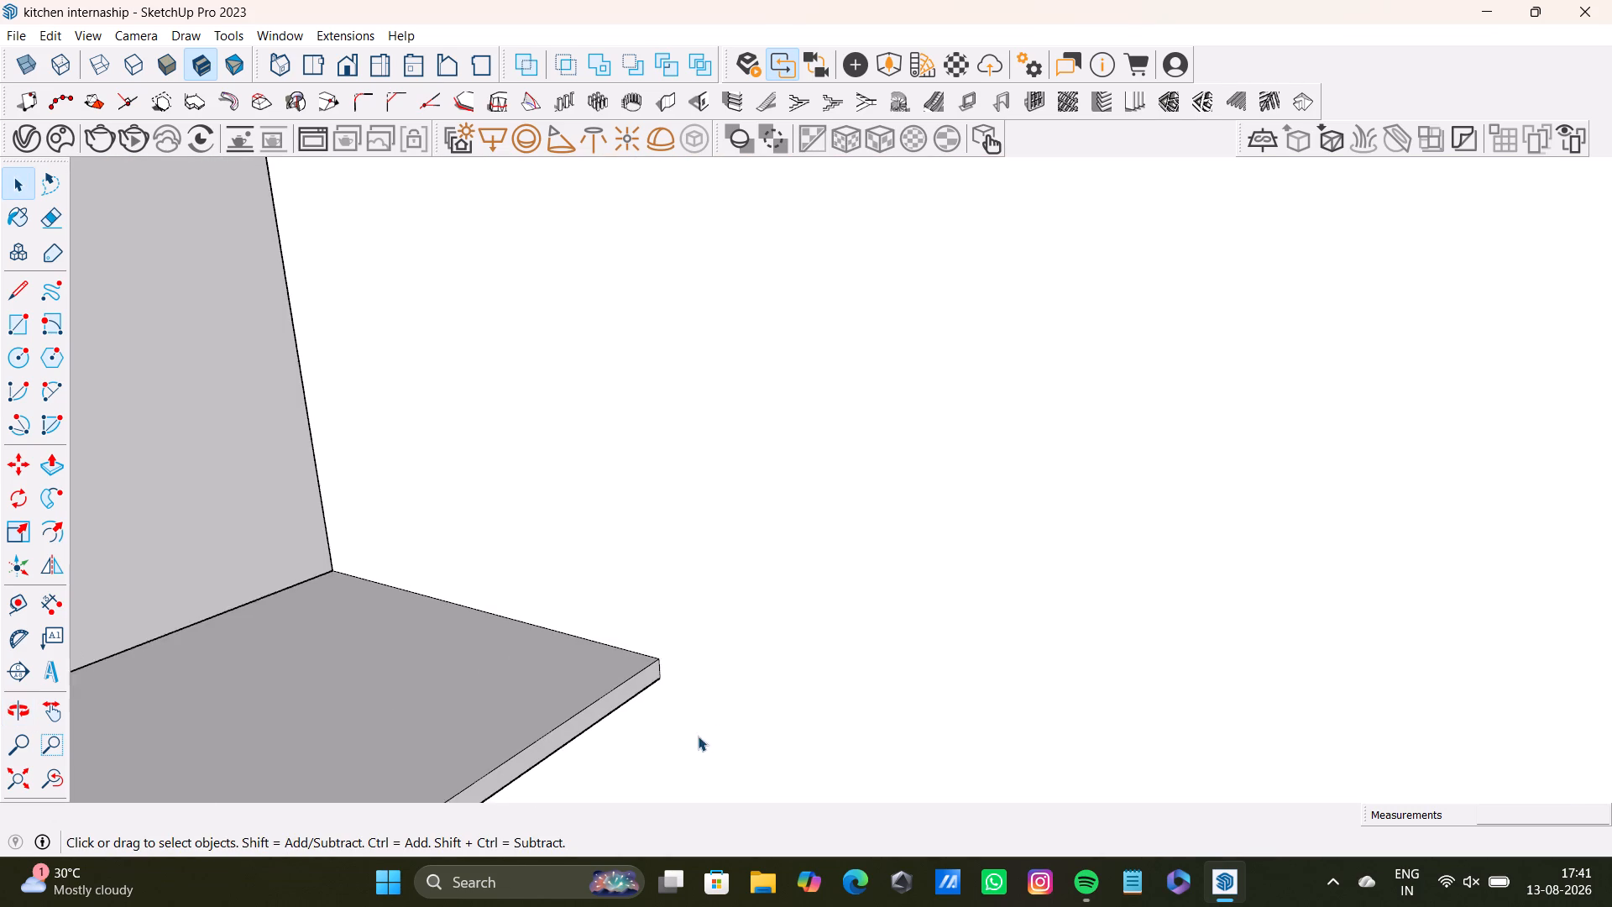
pyautogui.scroll(2, 698, 736)
pyautogui.scroll(-20, 664, 667)
pyautogui.moveTo(667, 684); pyautogui.dragTo(692, 650, button='middle')
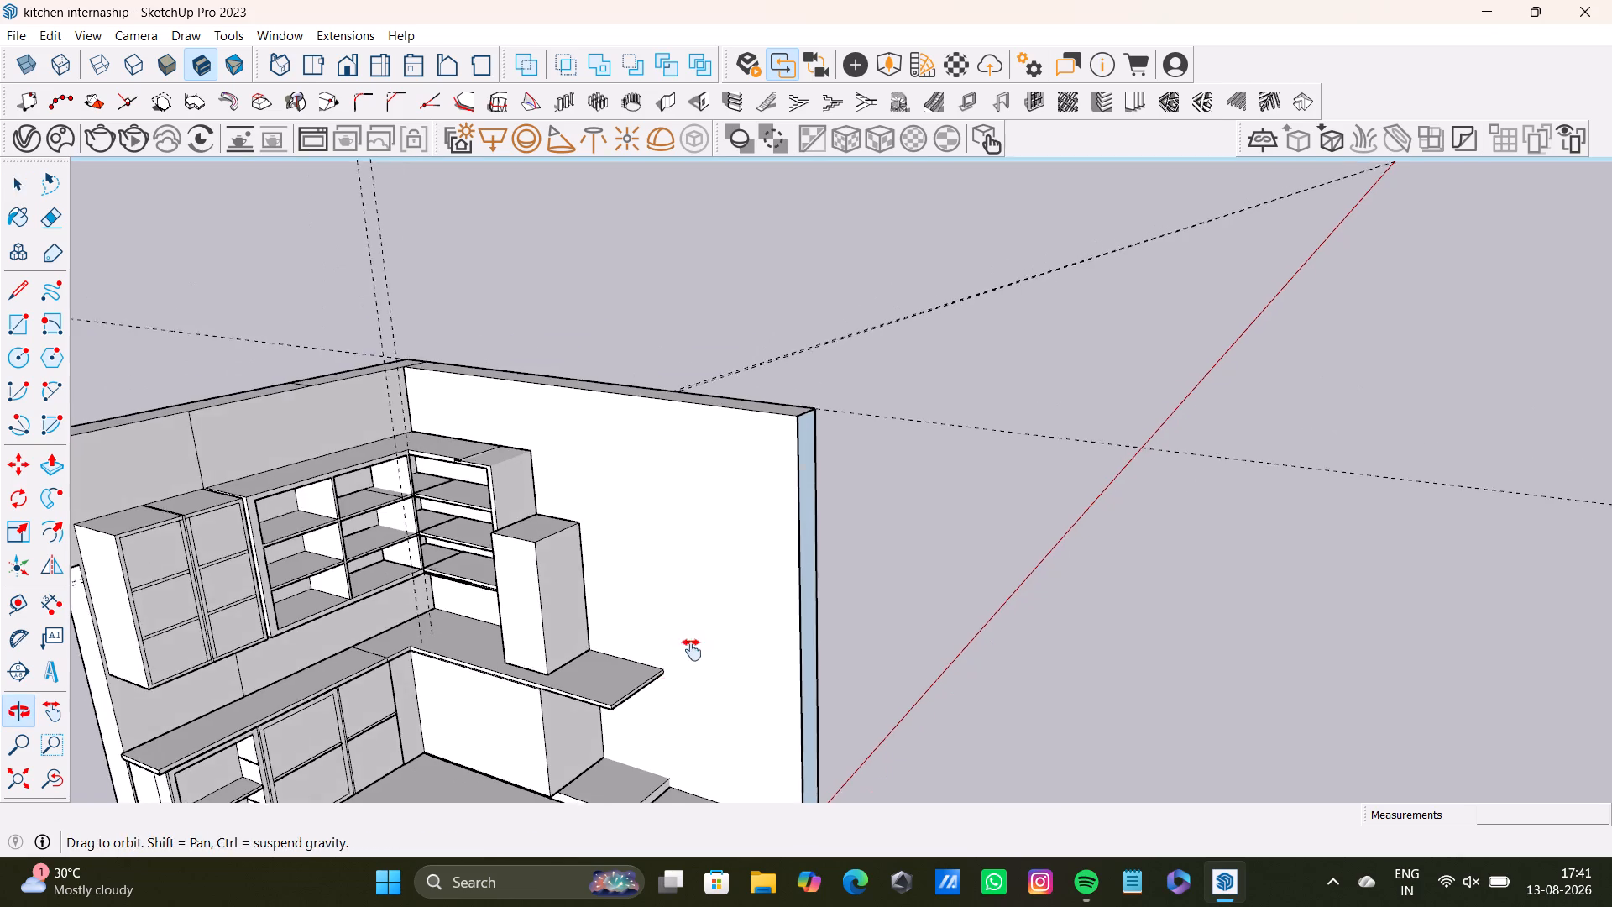
pyautogui.moveTo(692, 650); pyautogui.dragTo(758, 590, button='middle')
pyautogui.scroll(5, 487, 532)
pyautogui.moveTo(714, 611); pyautogui.dragTo(568, 435, button='middle')
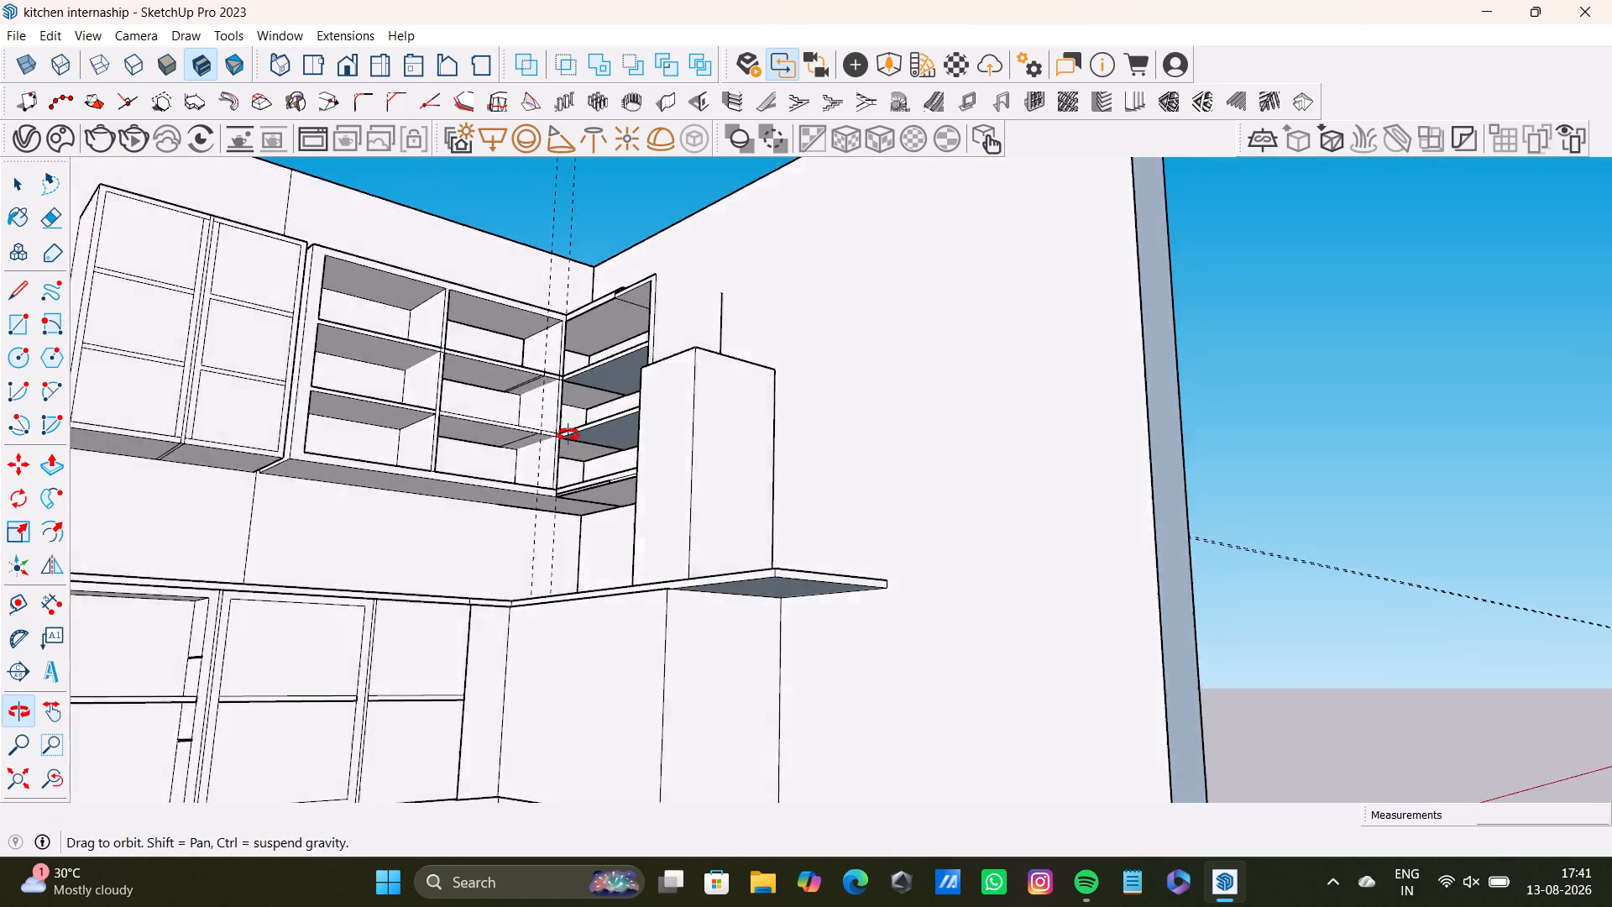
pyautogui.moveTo(568, 435); pyautogui.dragTo(557, 419, button='middle')
pyautogui.scroll(5, 745, 590)
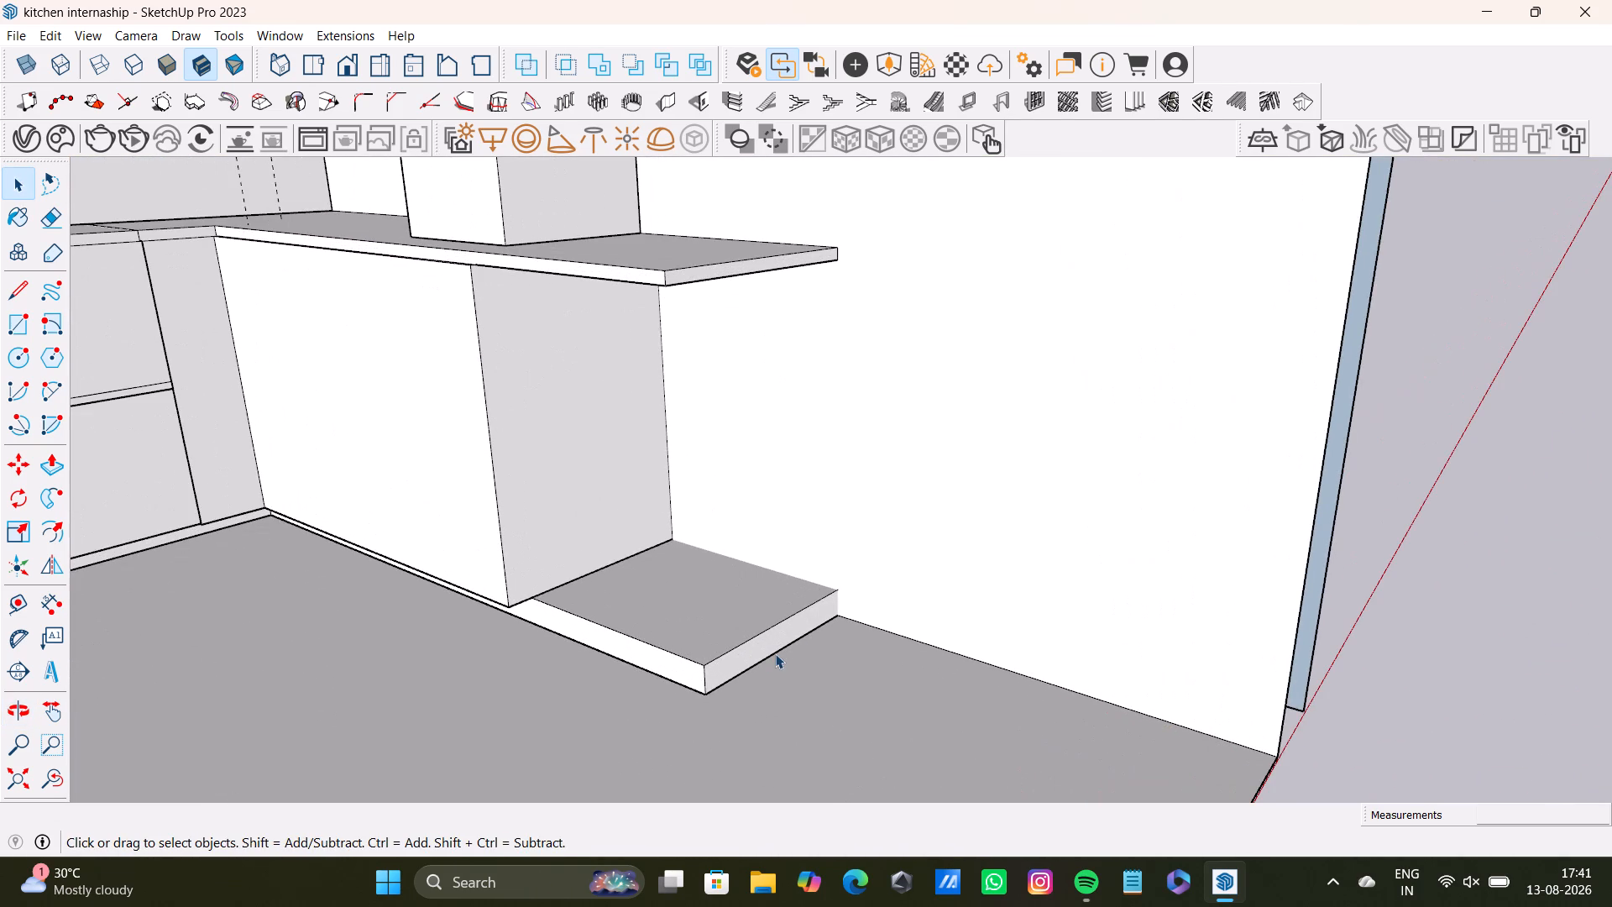
pyautogui.click(775, 653)
pyautogui.tripleClick(767, 646)
pyautogui.doubleClick(767, 646)
pyautogui.click(767, 646)
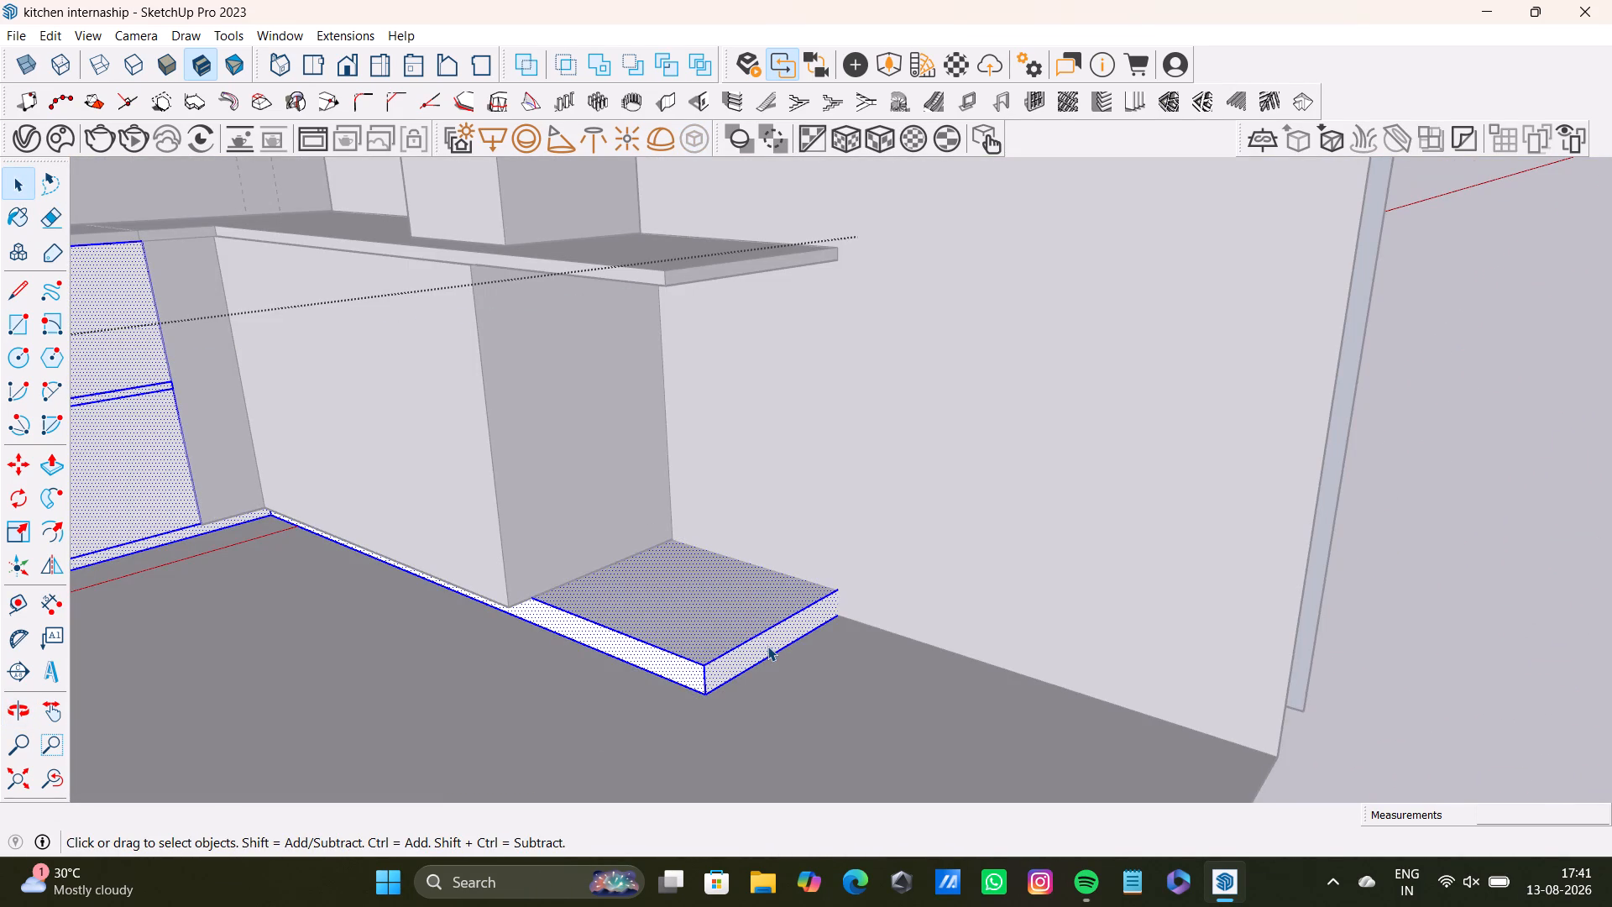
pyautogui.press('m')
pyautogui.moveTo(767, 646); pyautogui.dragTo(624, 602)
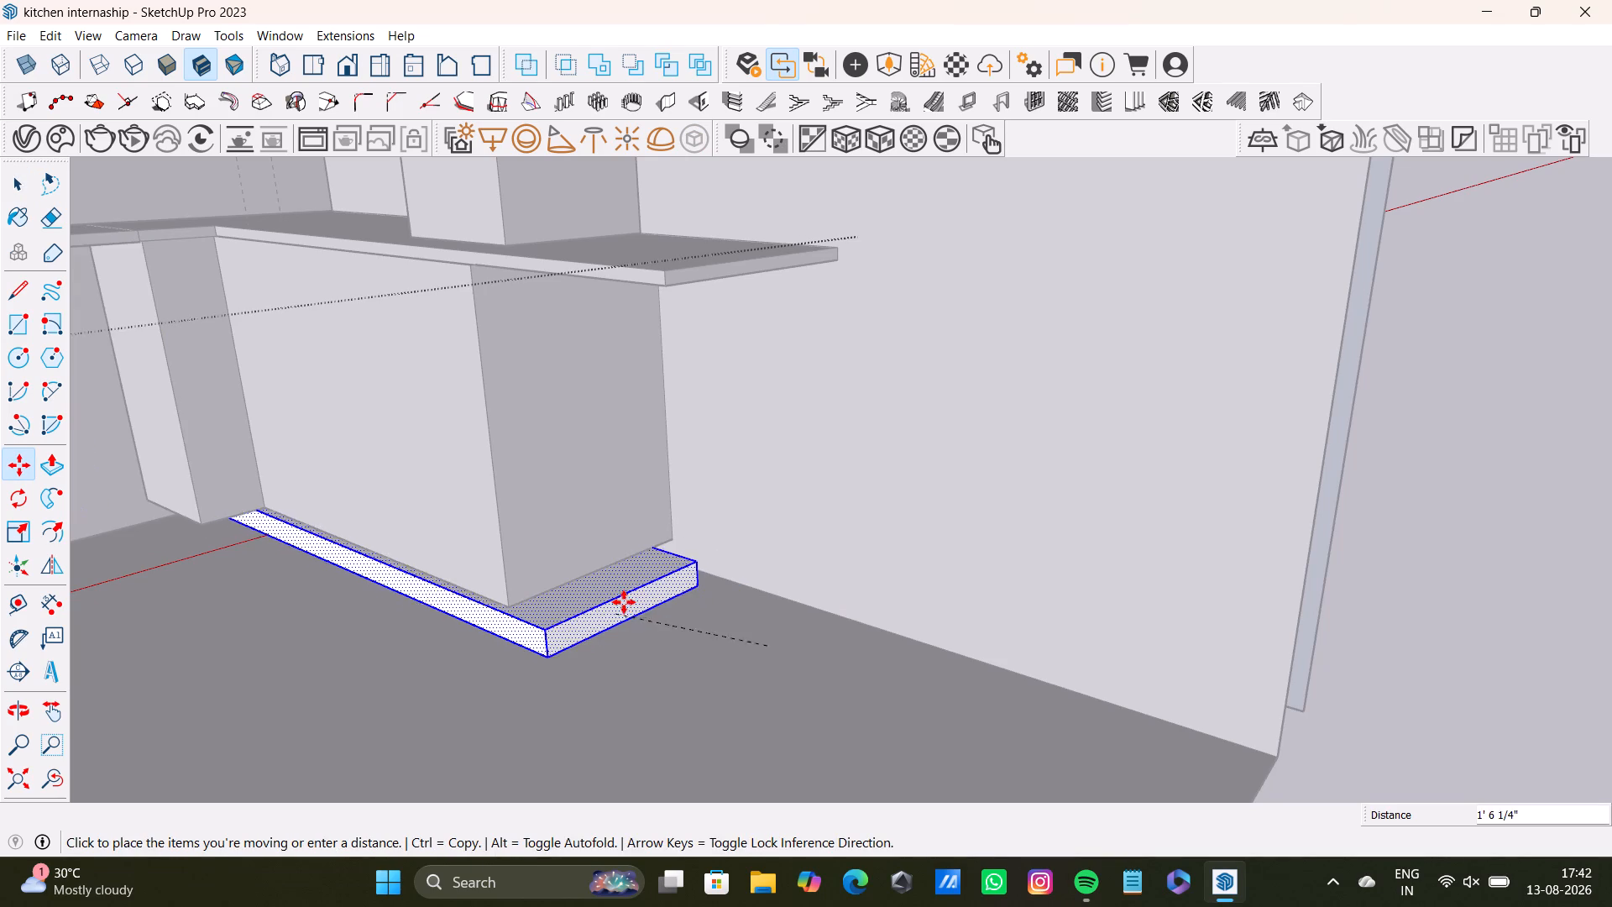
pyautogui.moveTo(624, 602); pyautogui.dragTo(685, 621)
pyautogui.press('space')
# Push the plinth's end face inward to line up with the shortened base cabinet's end and close the group.
pyautogui.press('p')
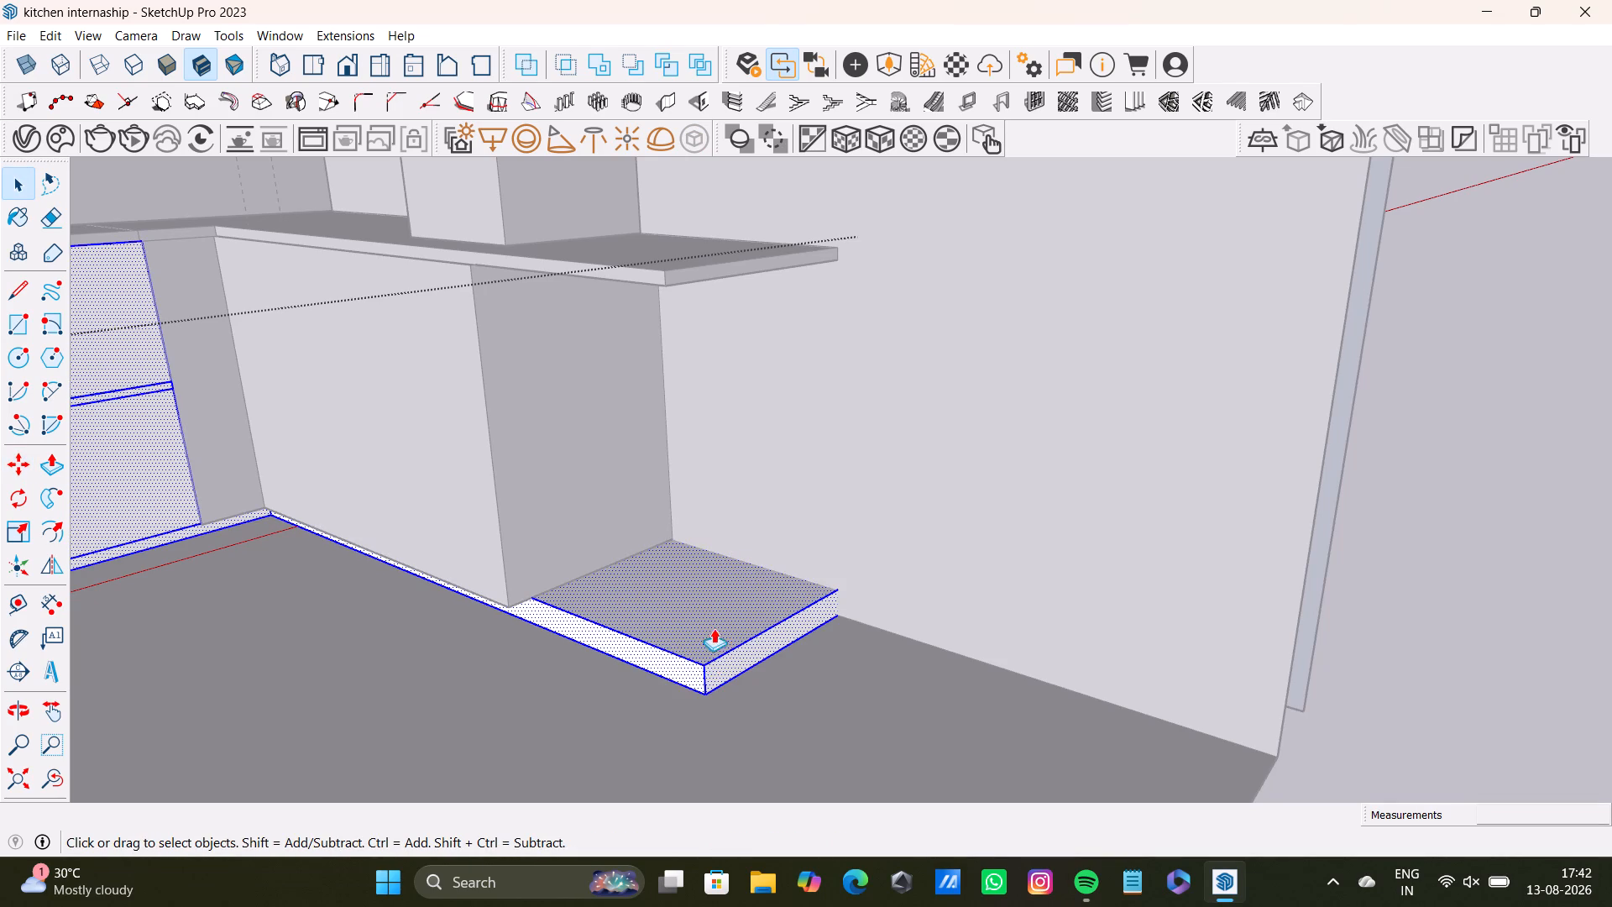
pyautogui.moveTo(723, 666); pyautogui.dragTo(541, 591)
pyautogui.press('space')
pyautogui.scroll(-3, 653, 633)
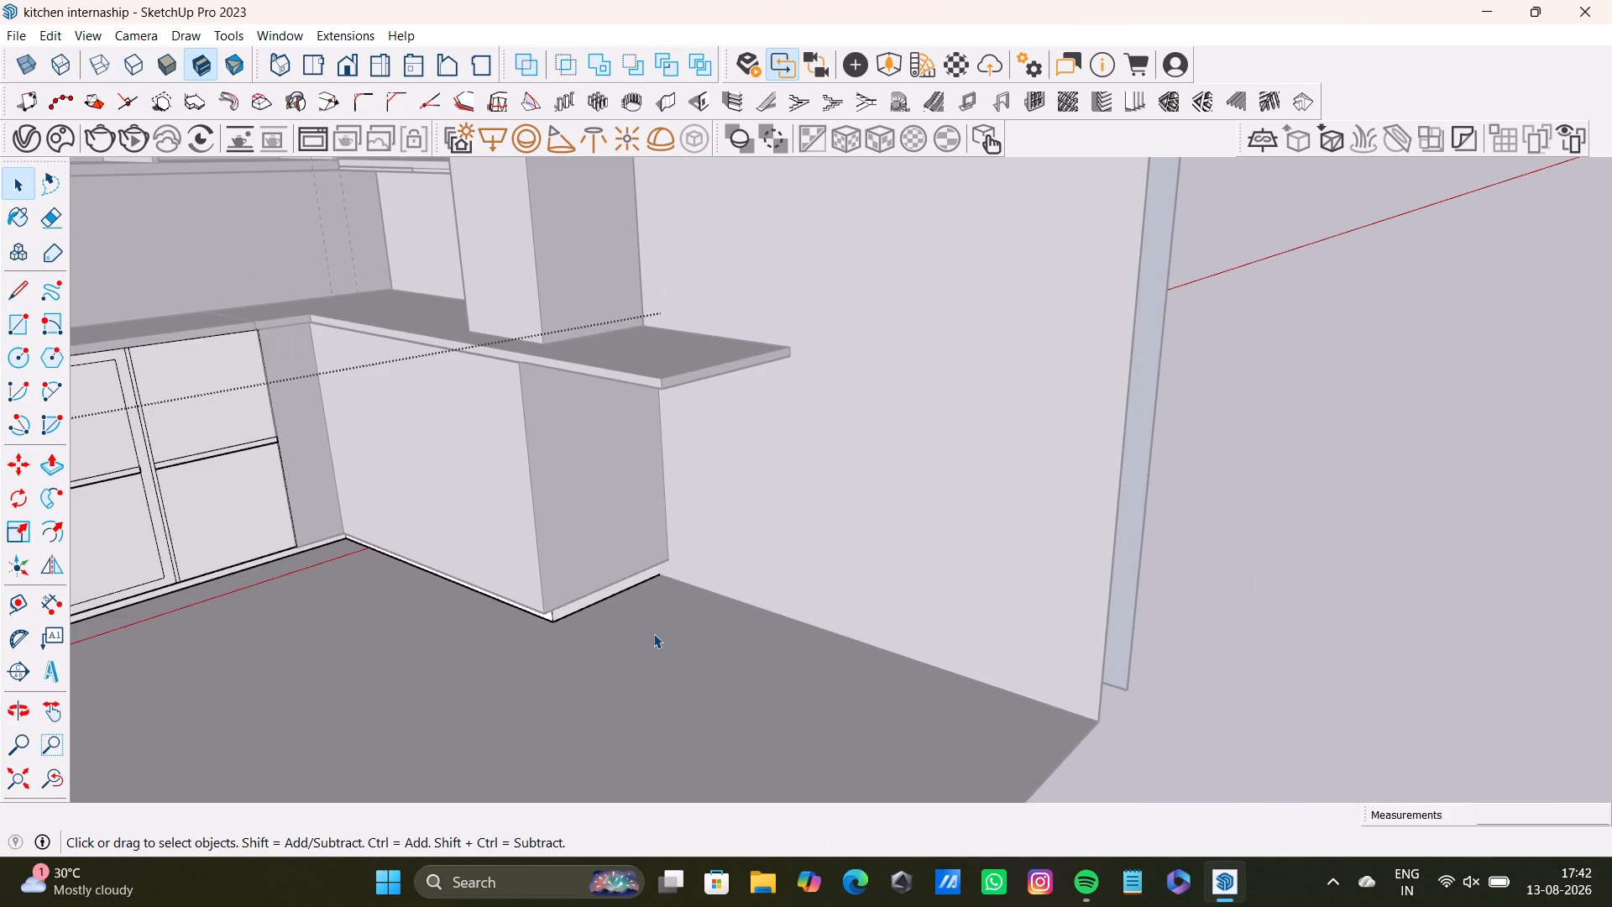
pyautogui.scroll(-4, 653, 633)
pyautogui.scroll(6, 664, 448)
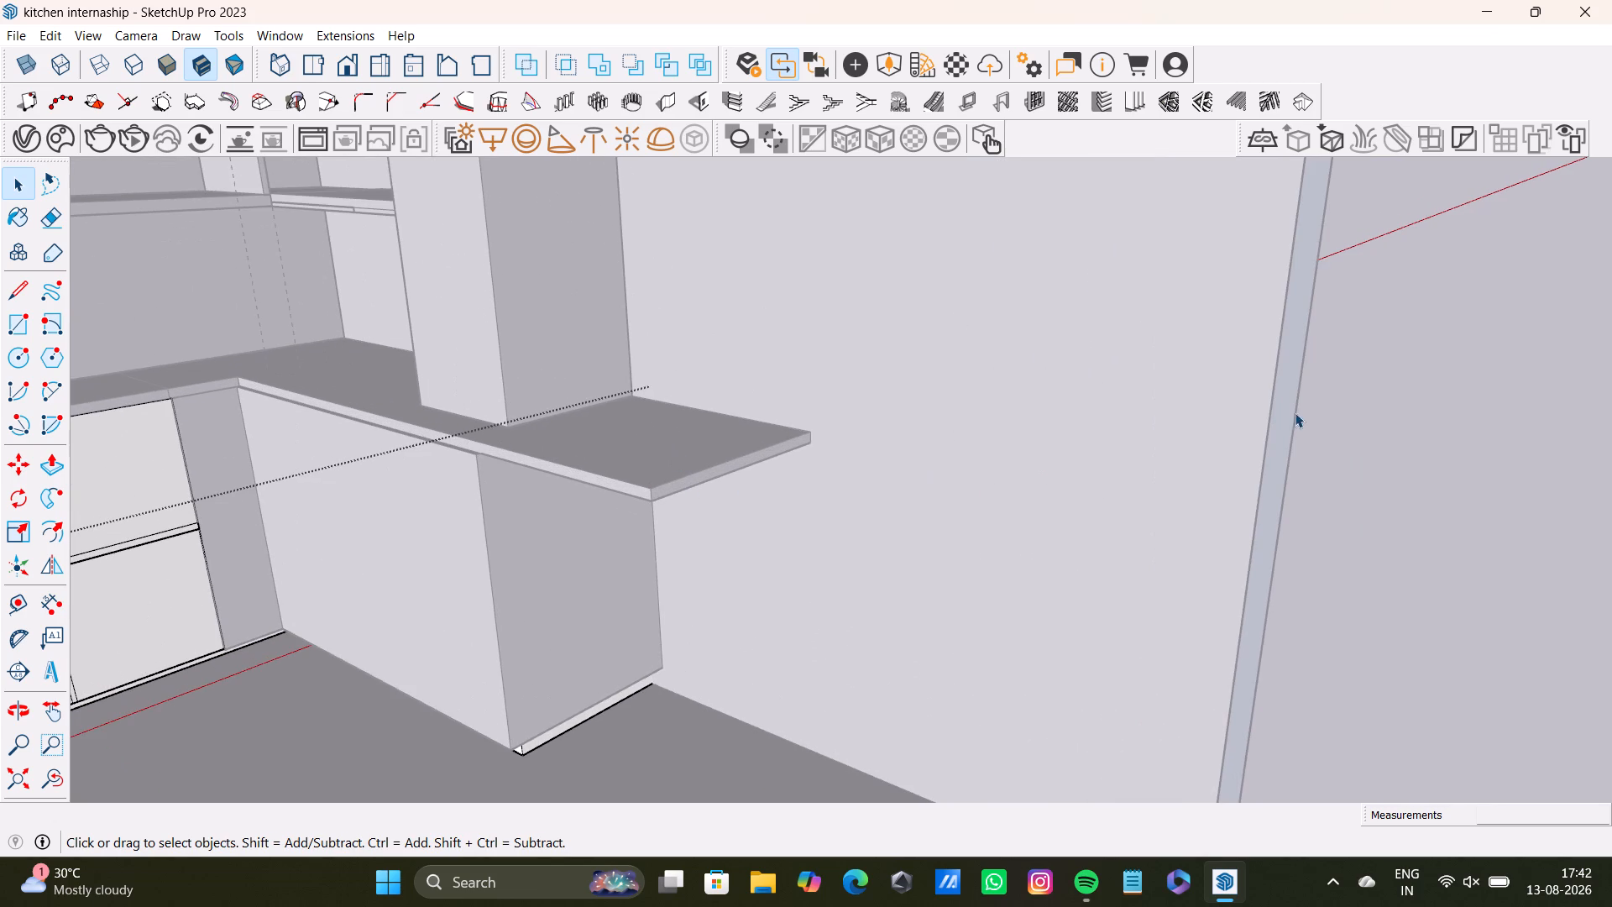
pyautogui.click(1379, 391)
pyautogui.scroll(2, 595, 475)
pyautogui.moveTo(1295, 337); pyautogui.dragTo(1311, 338)
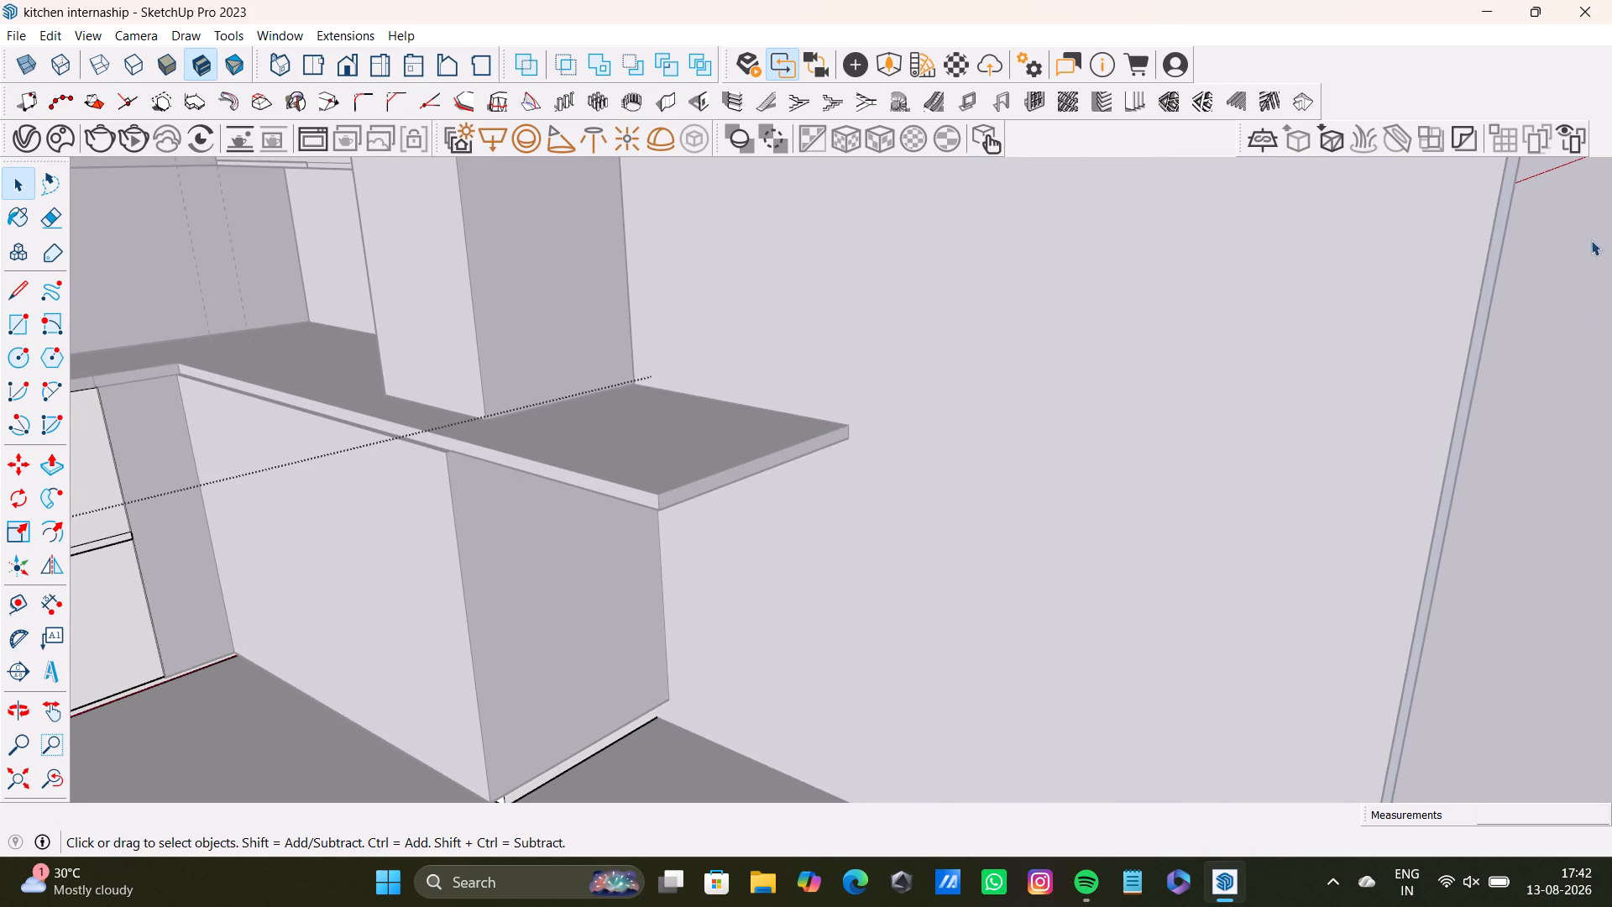
pyautogui.tripleClick(1579, 390)
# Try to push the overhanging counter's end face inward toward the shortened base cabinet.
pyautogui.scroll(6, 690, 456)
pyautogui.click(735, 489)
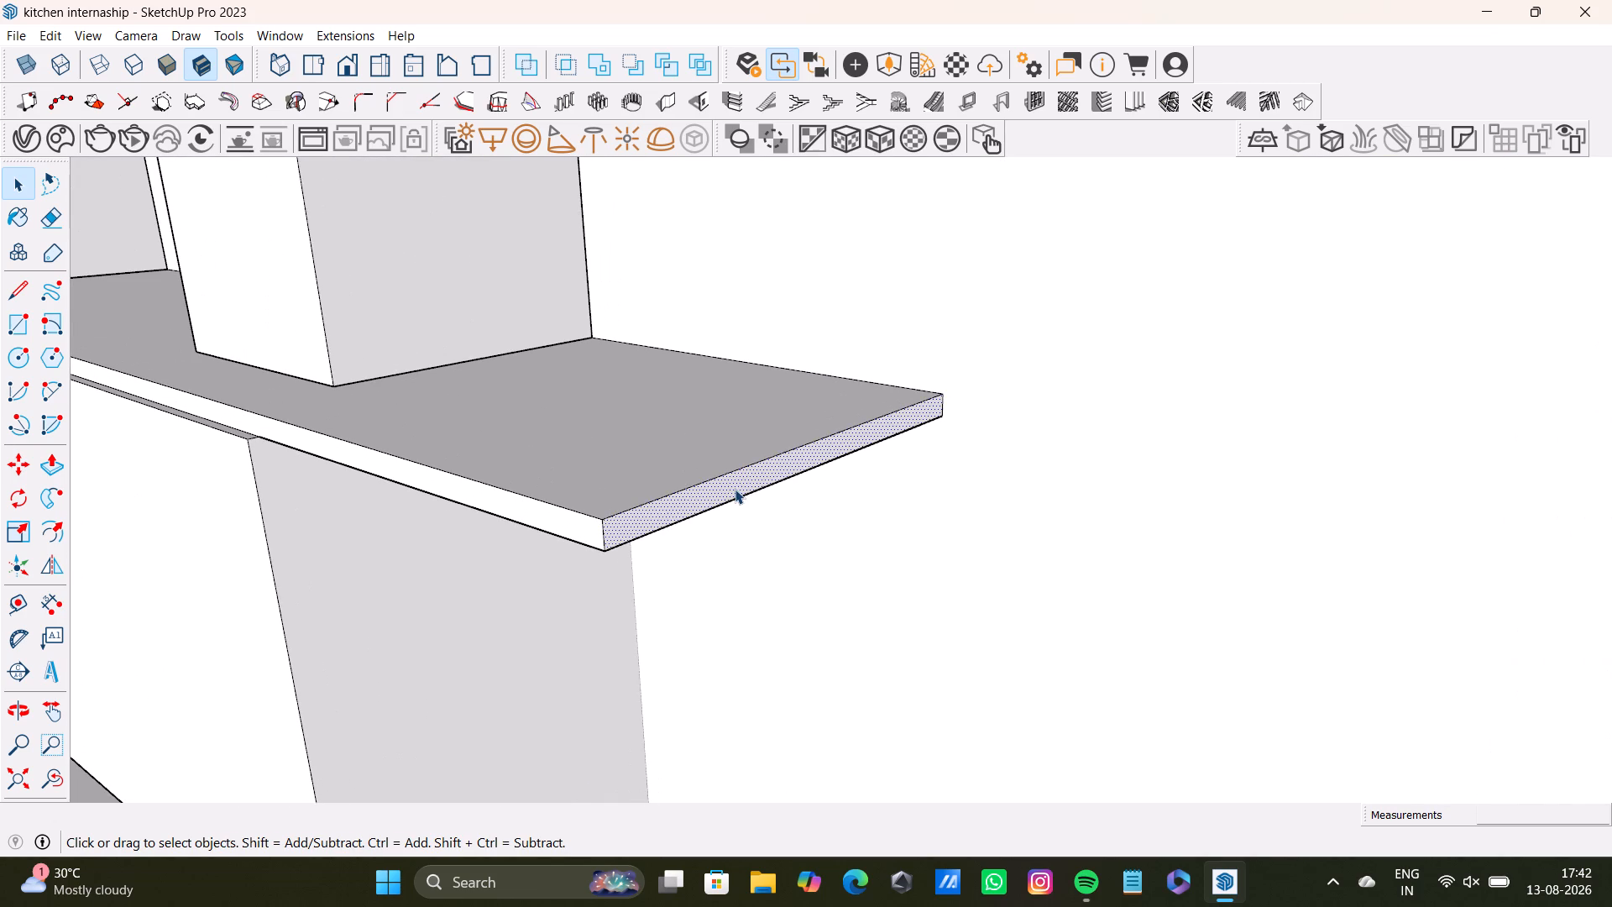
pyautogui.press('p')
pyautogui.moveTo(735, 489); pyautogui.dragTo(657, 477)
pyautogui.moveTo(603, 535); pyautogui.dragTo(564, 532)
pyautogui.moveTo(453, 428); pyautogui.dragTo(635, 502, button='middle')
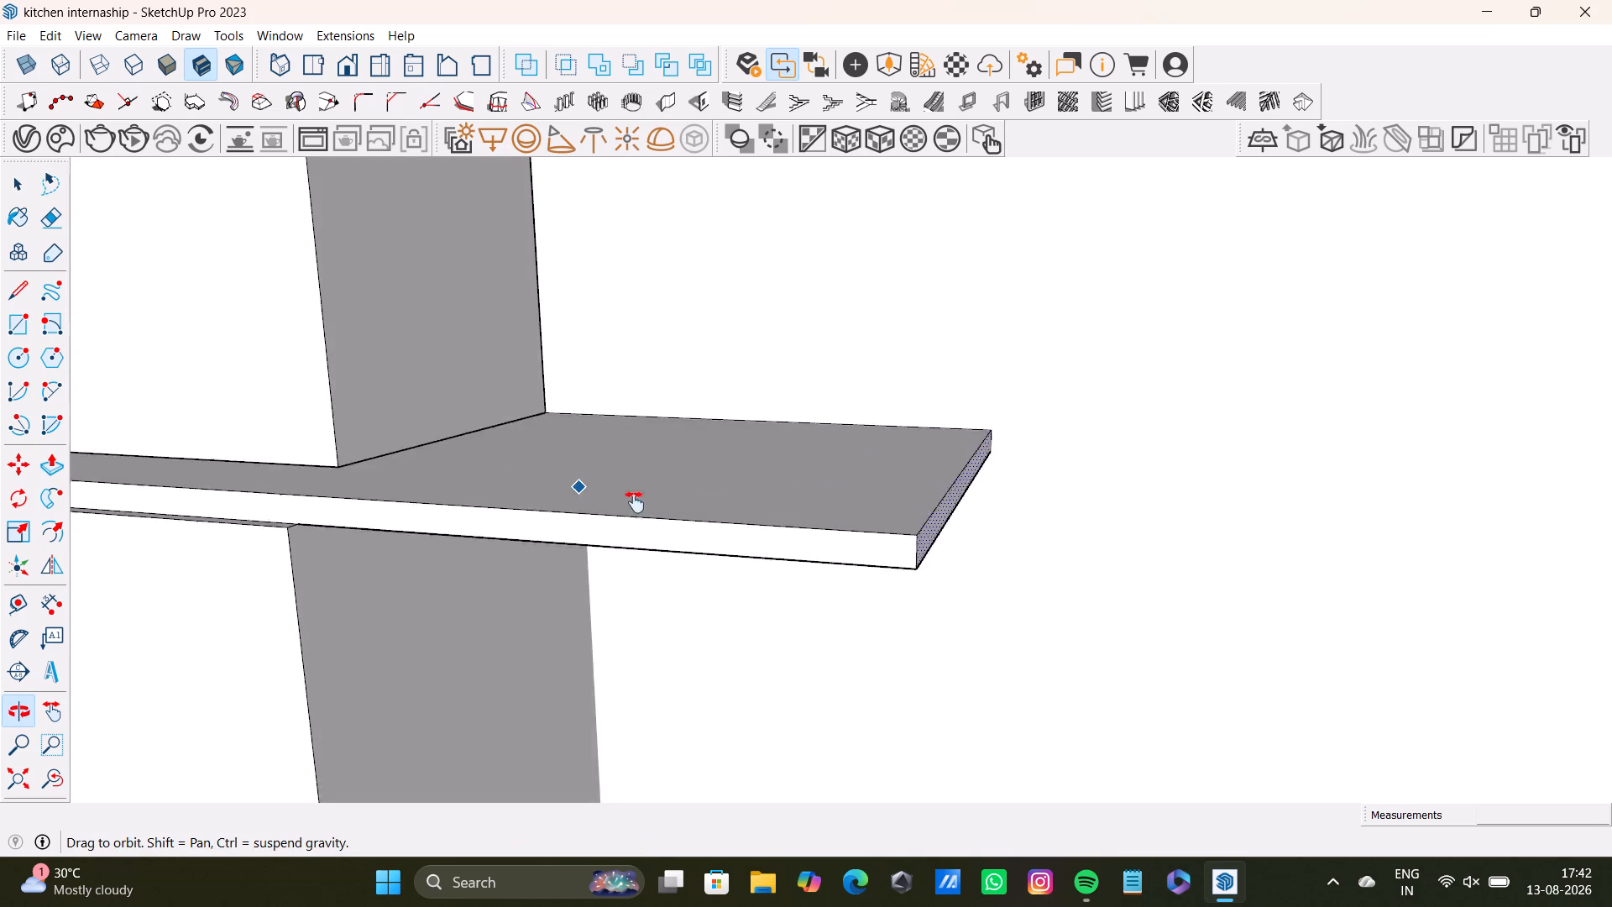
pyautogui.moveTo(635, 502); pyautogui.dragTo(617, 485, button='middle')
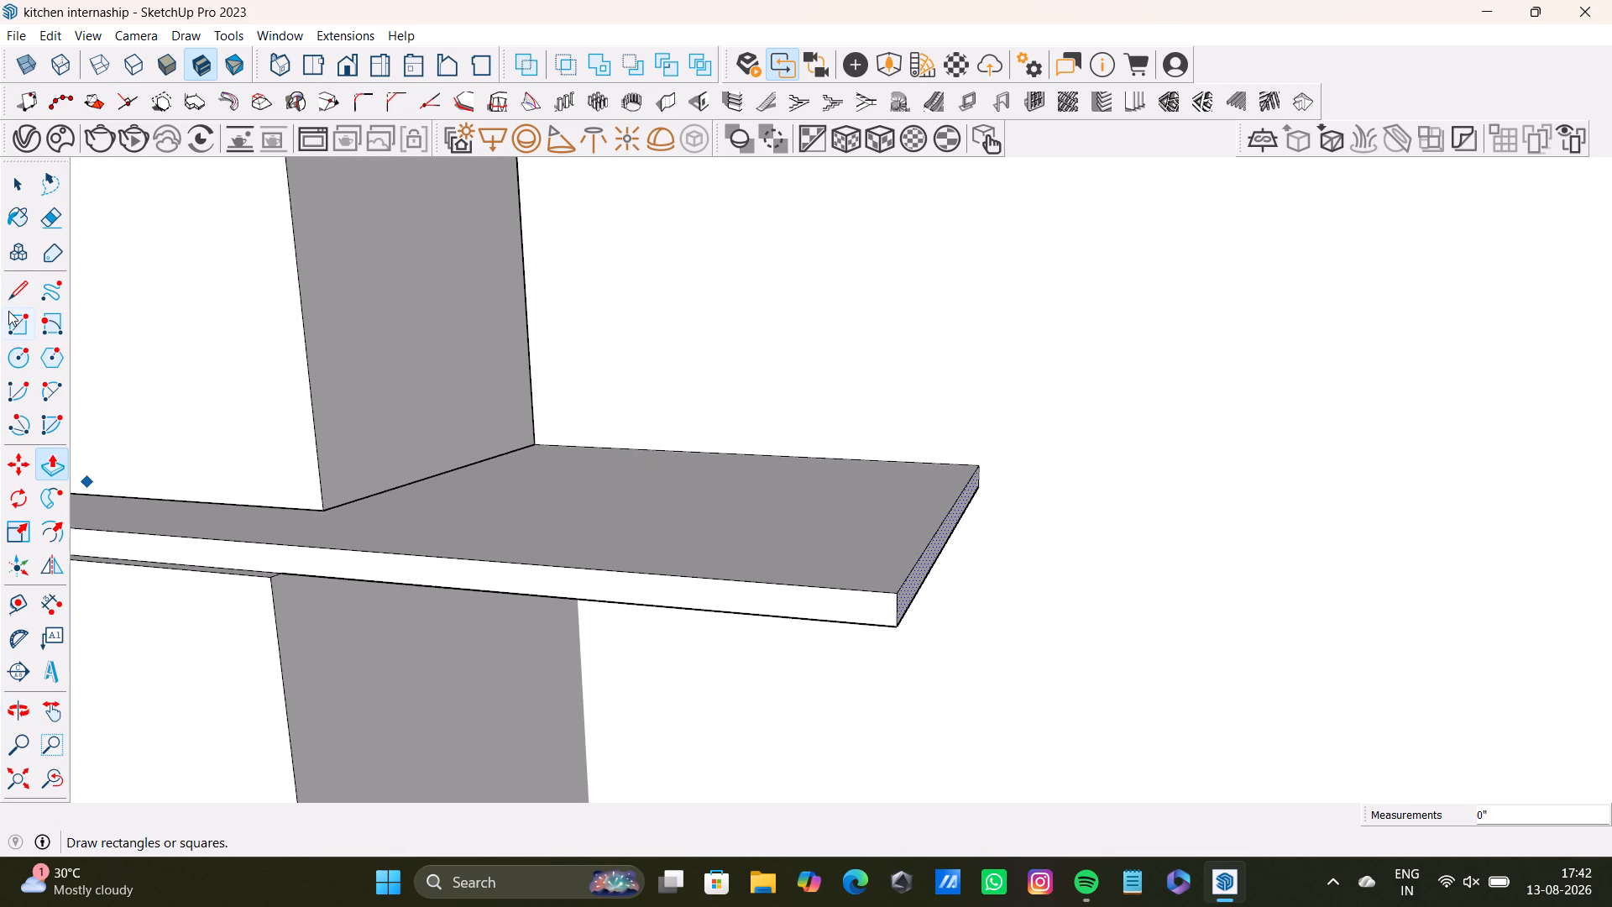
# Place a guide along the counter's wall edge, about 1' 11 1/4" from its front edge, through the tall box's back corner.
pyautogui.click(13, 316)
pyautogui.moveTo(537, 489); pyautogui.dragTo(504, 647, button='middle')
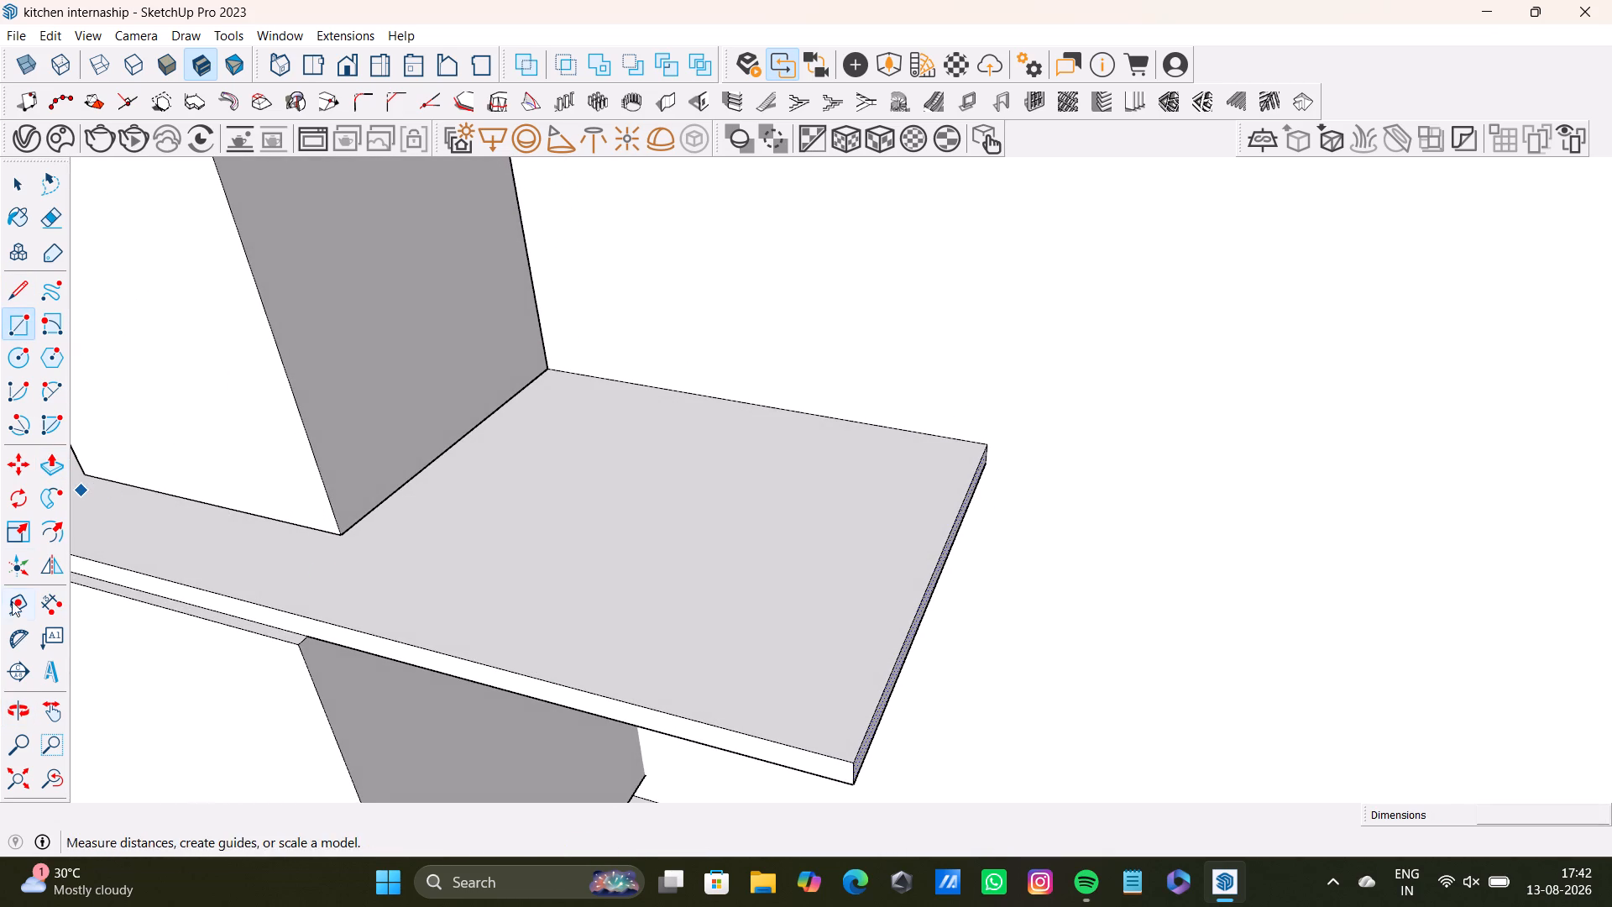
pyautogui.click(12, 610)
pyautogui.moveTo(327, 619); pyautogui.dragTo(357, 563)
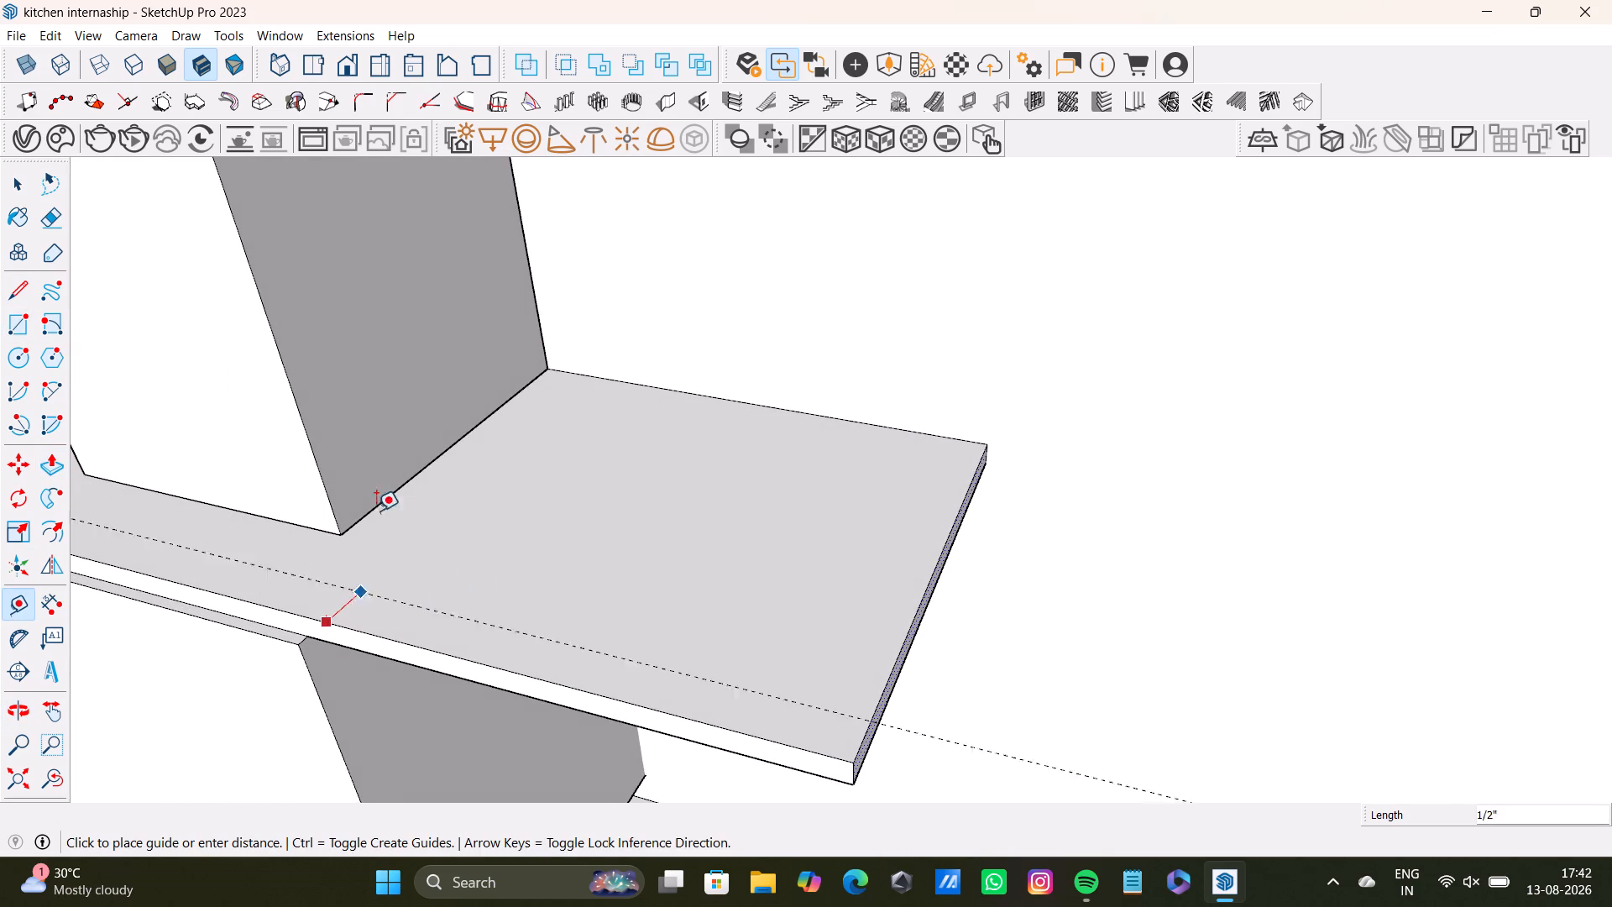
pyautogui.click(568, 380)
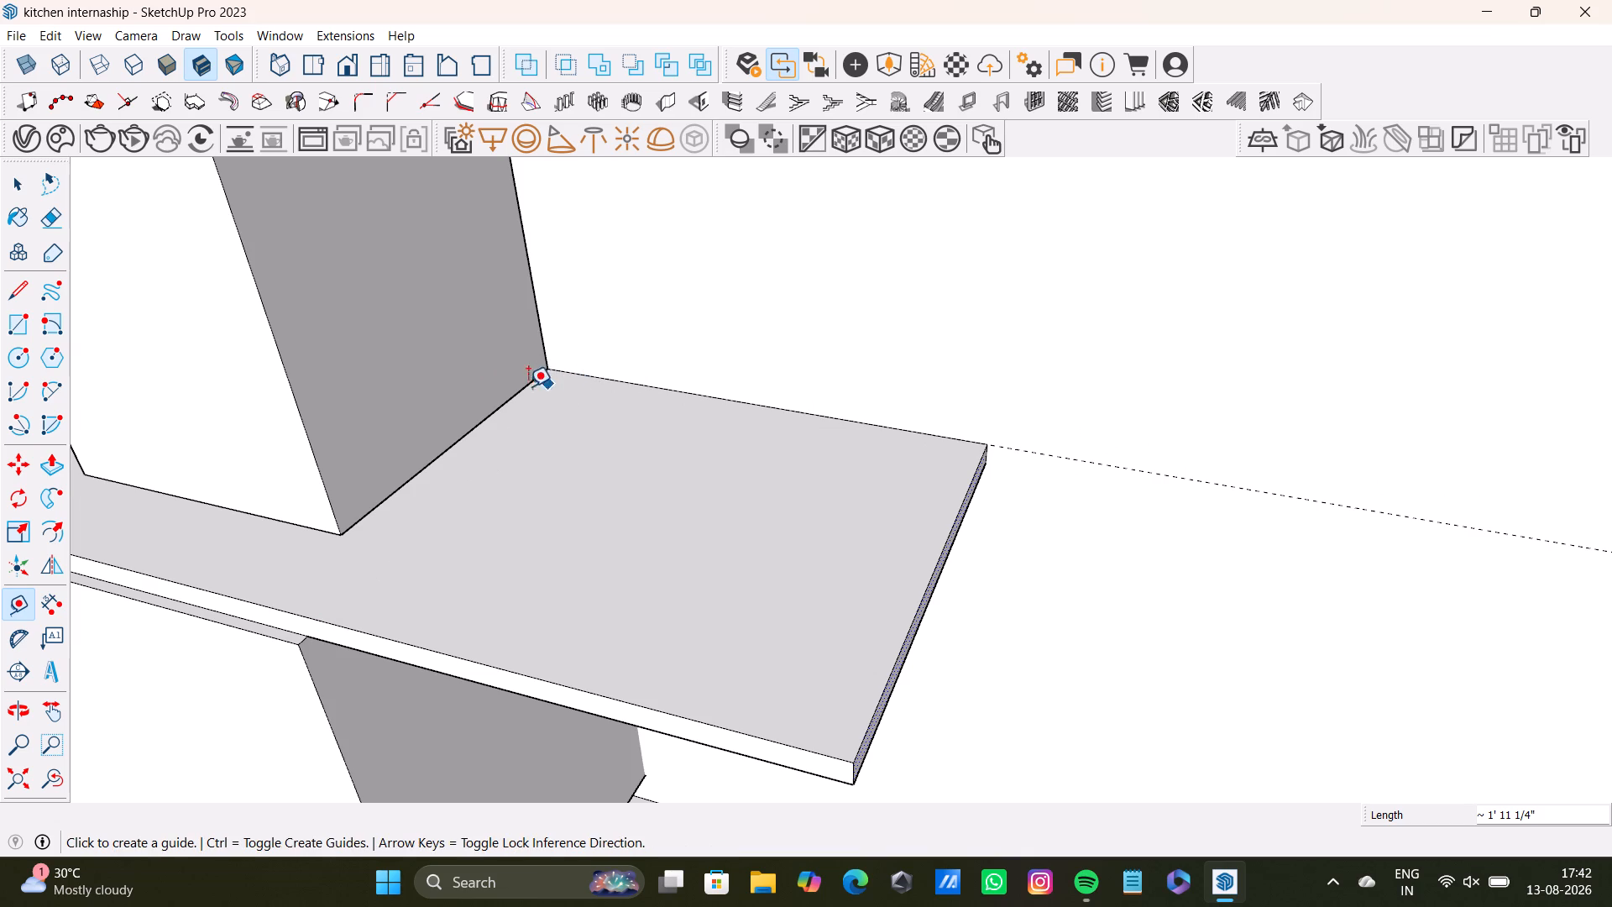
pyautogui.moveTo(314, 624); pyautogui.dragTo(327, 619)
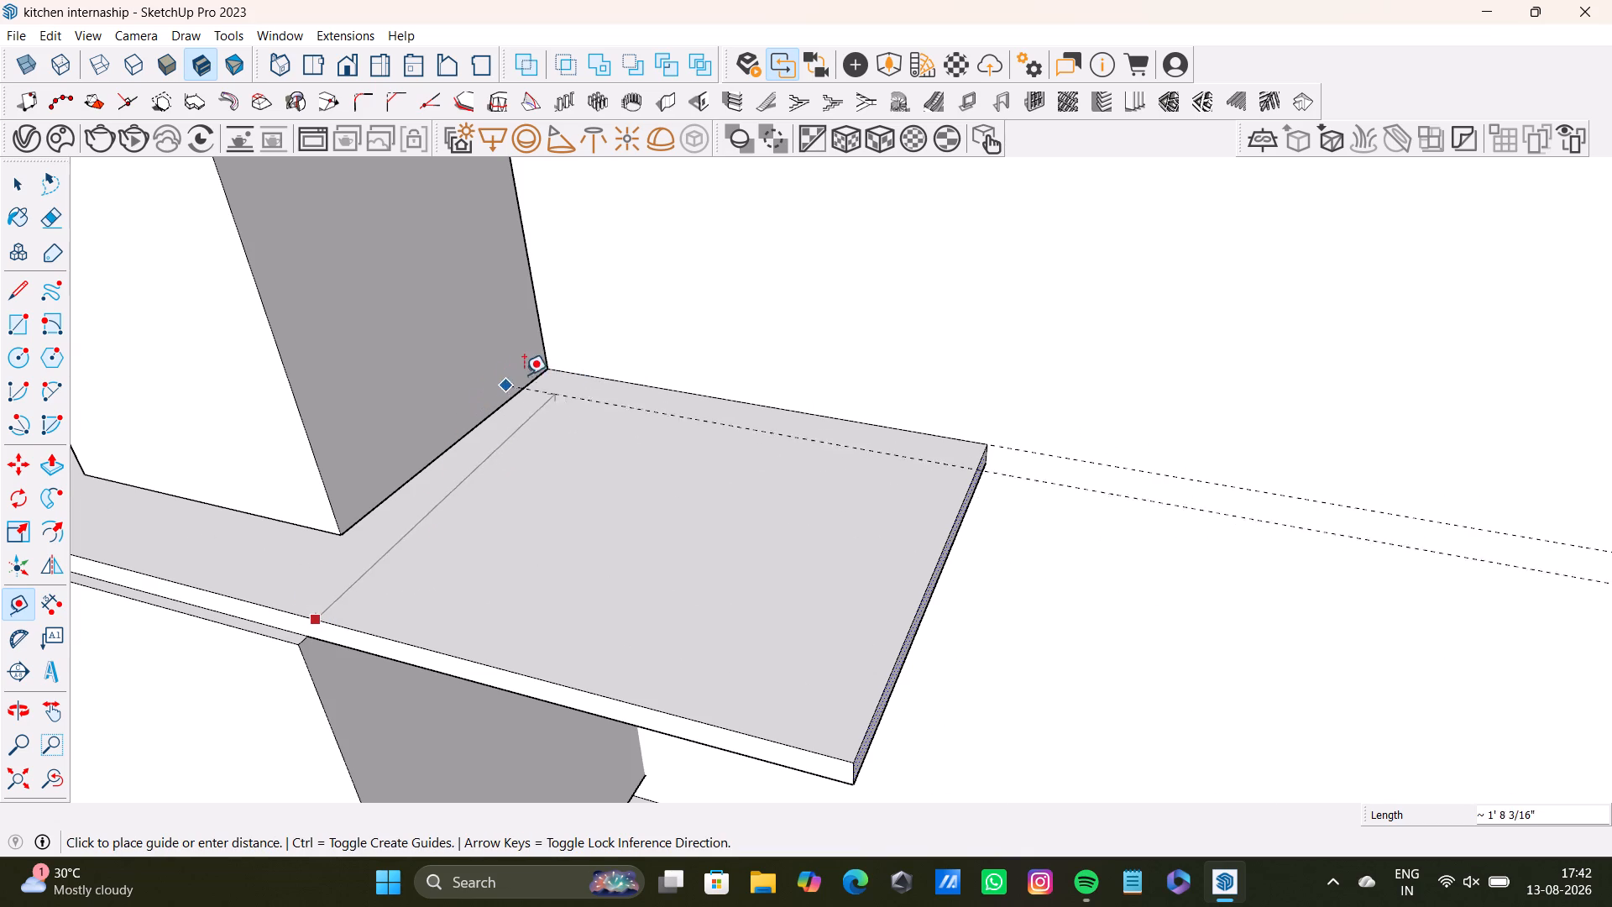
pyautogui.click(604, 384)
pyautogui.press('space')
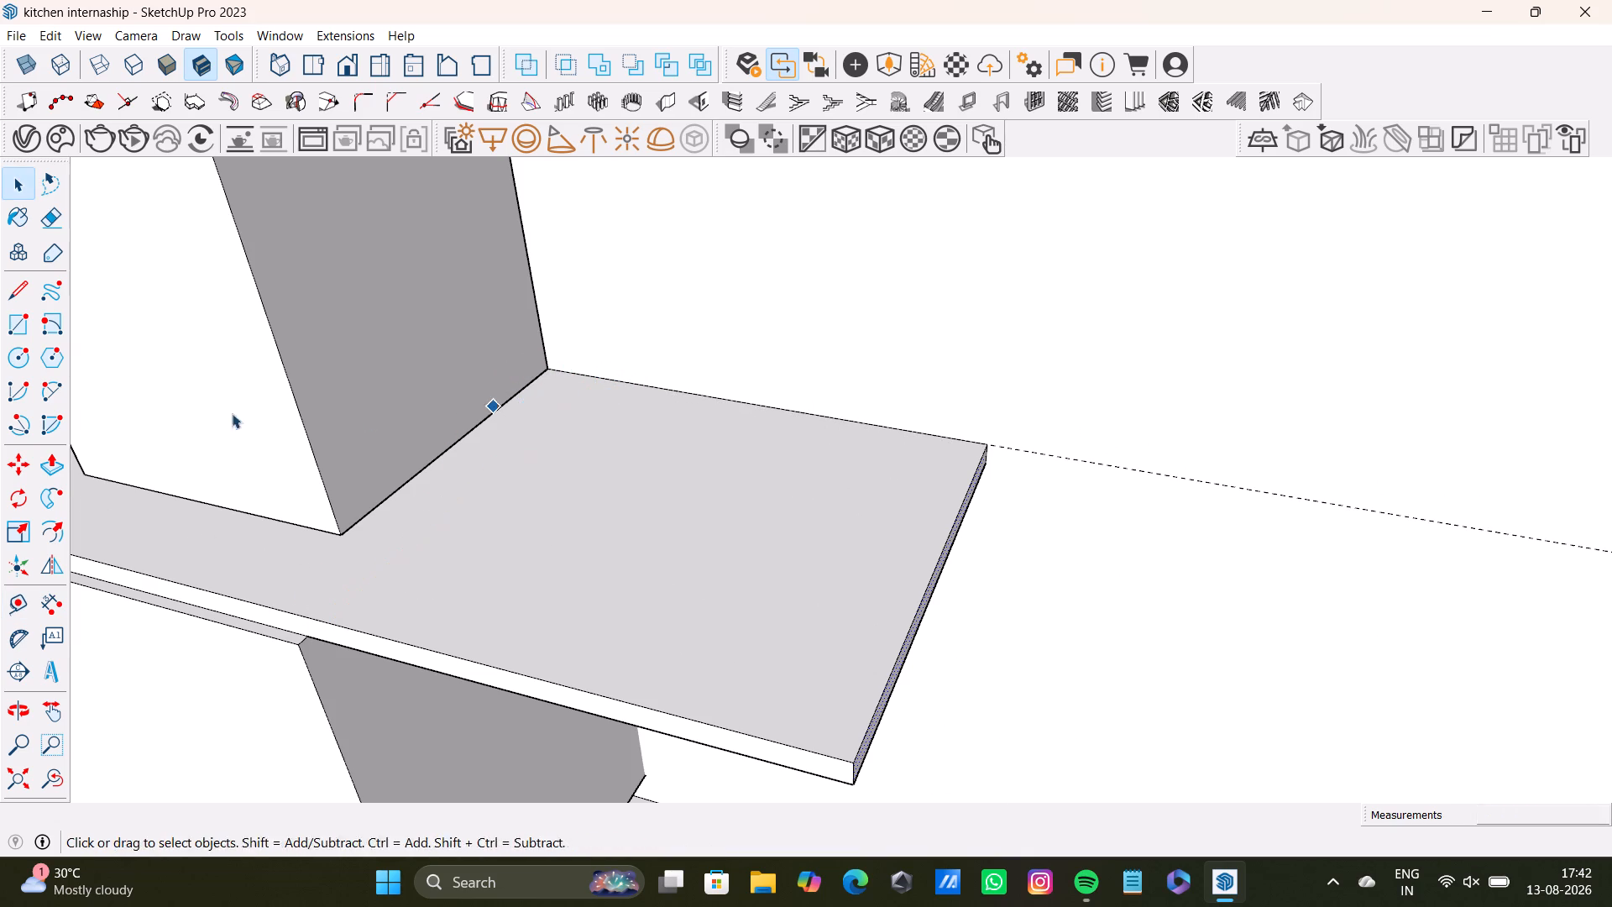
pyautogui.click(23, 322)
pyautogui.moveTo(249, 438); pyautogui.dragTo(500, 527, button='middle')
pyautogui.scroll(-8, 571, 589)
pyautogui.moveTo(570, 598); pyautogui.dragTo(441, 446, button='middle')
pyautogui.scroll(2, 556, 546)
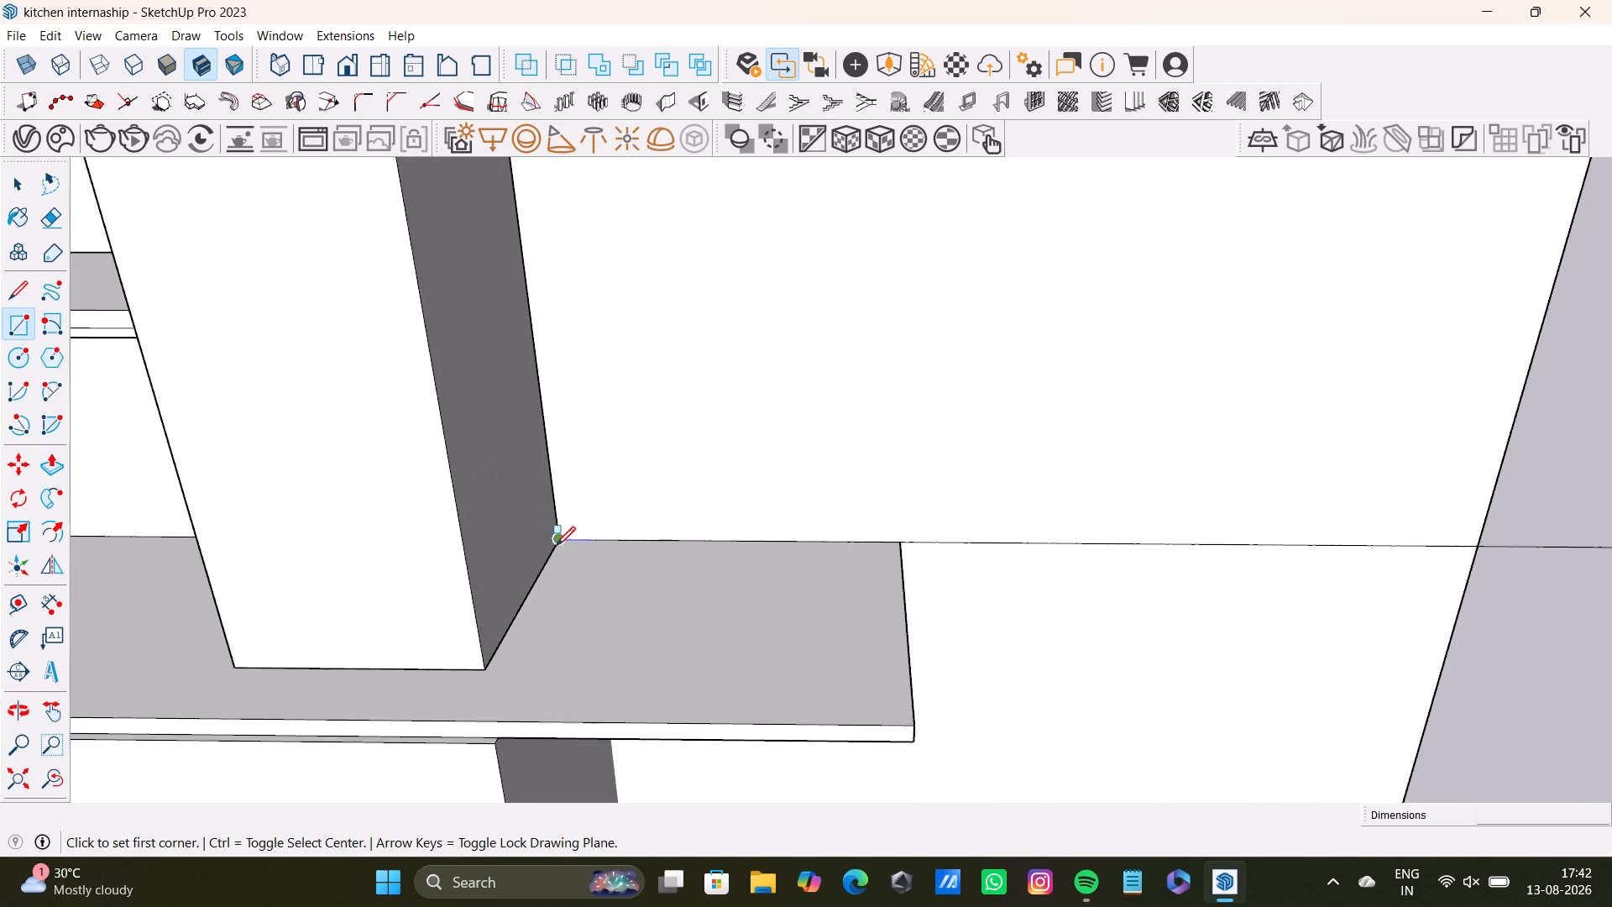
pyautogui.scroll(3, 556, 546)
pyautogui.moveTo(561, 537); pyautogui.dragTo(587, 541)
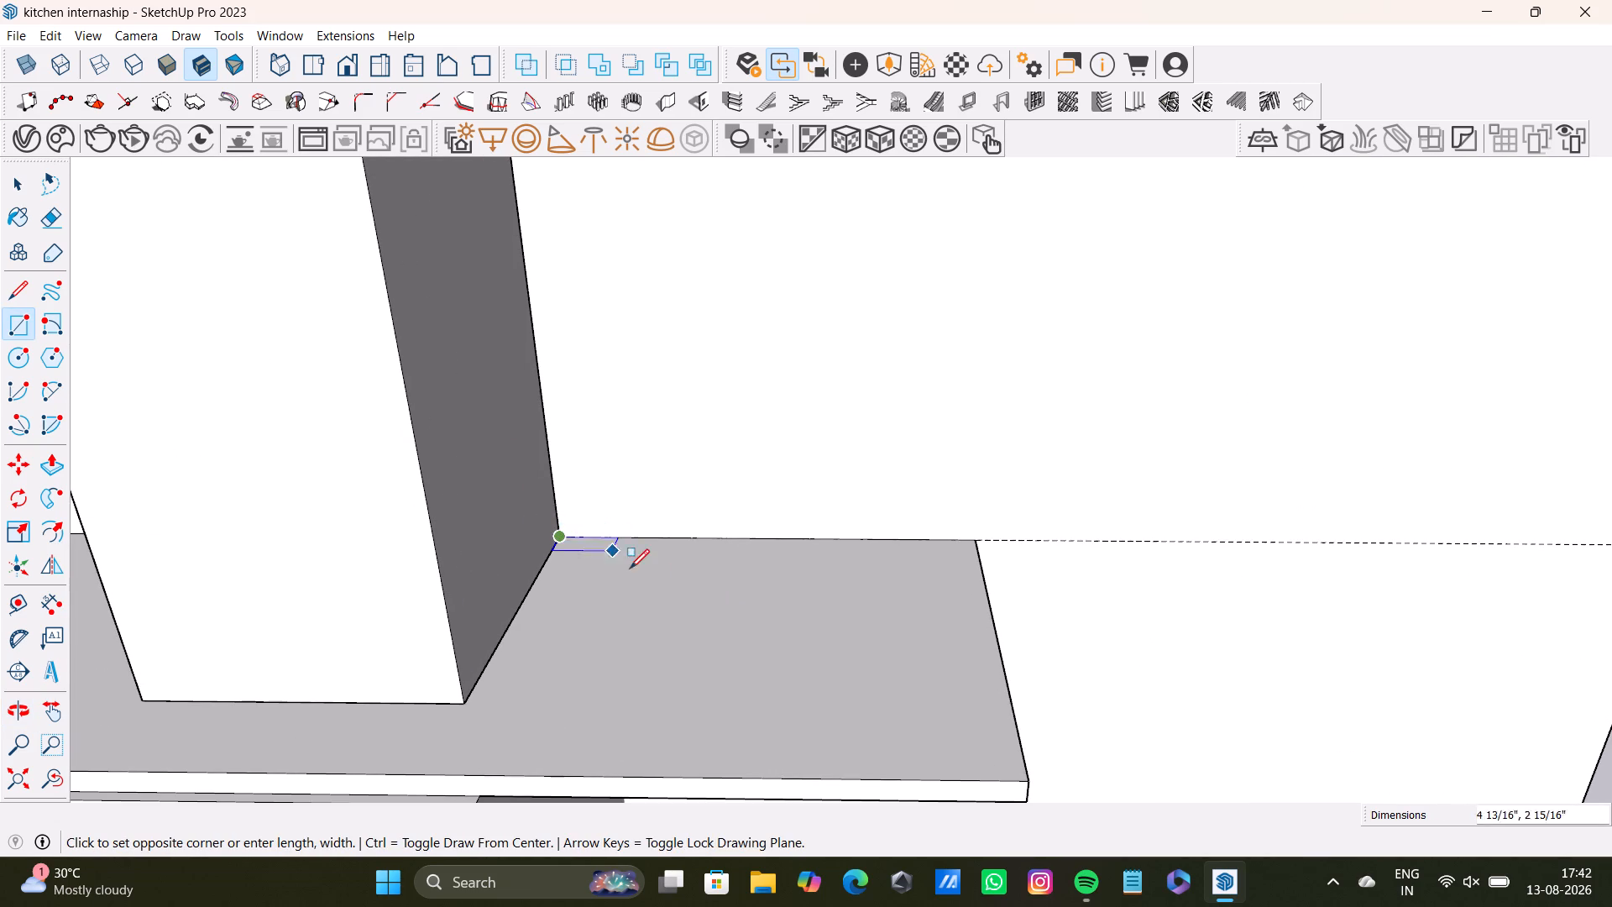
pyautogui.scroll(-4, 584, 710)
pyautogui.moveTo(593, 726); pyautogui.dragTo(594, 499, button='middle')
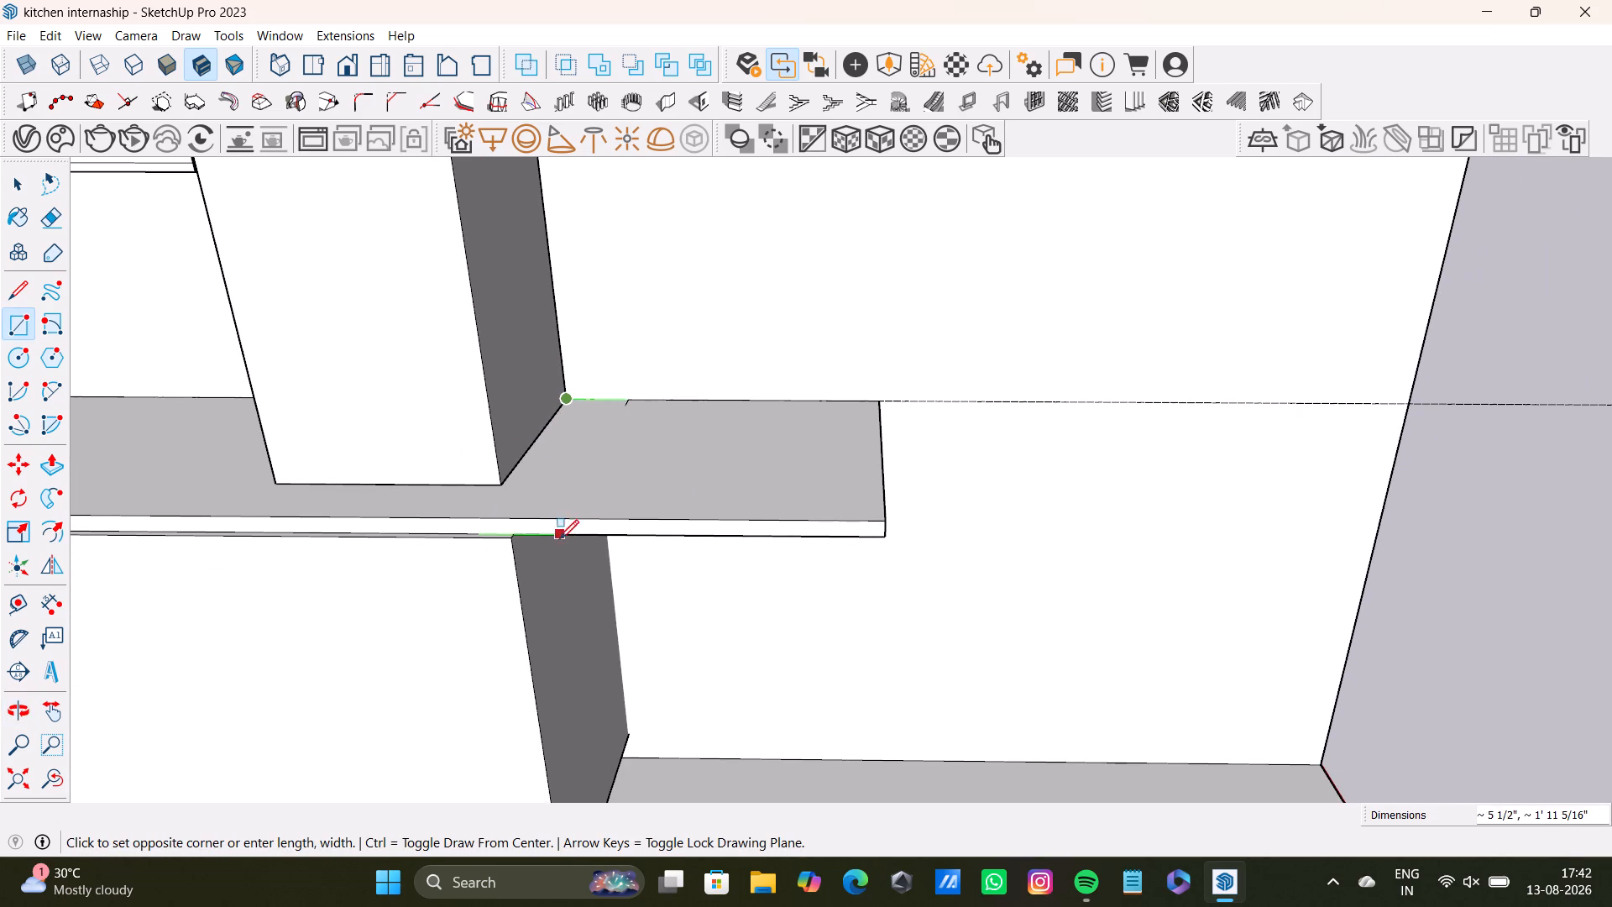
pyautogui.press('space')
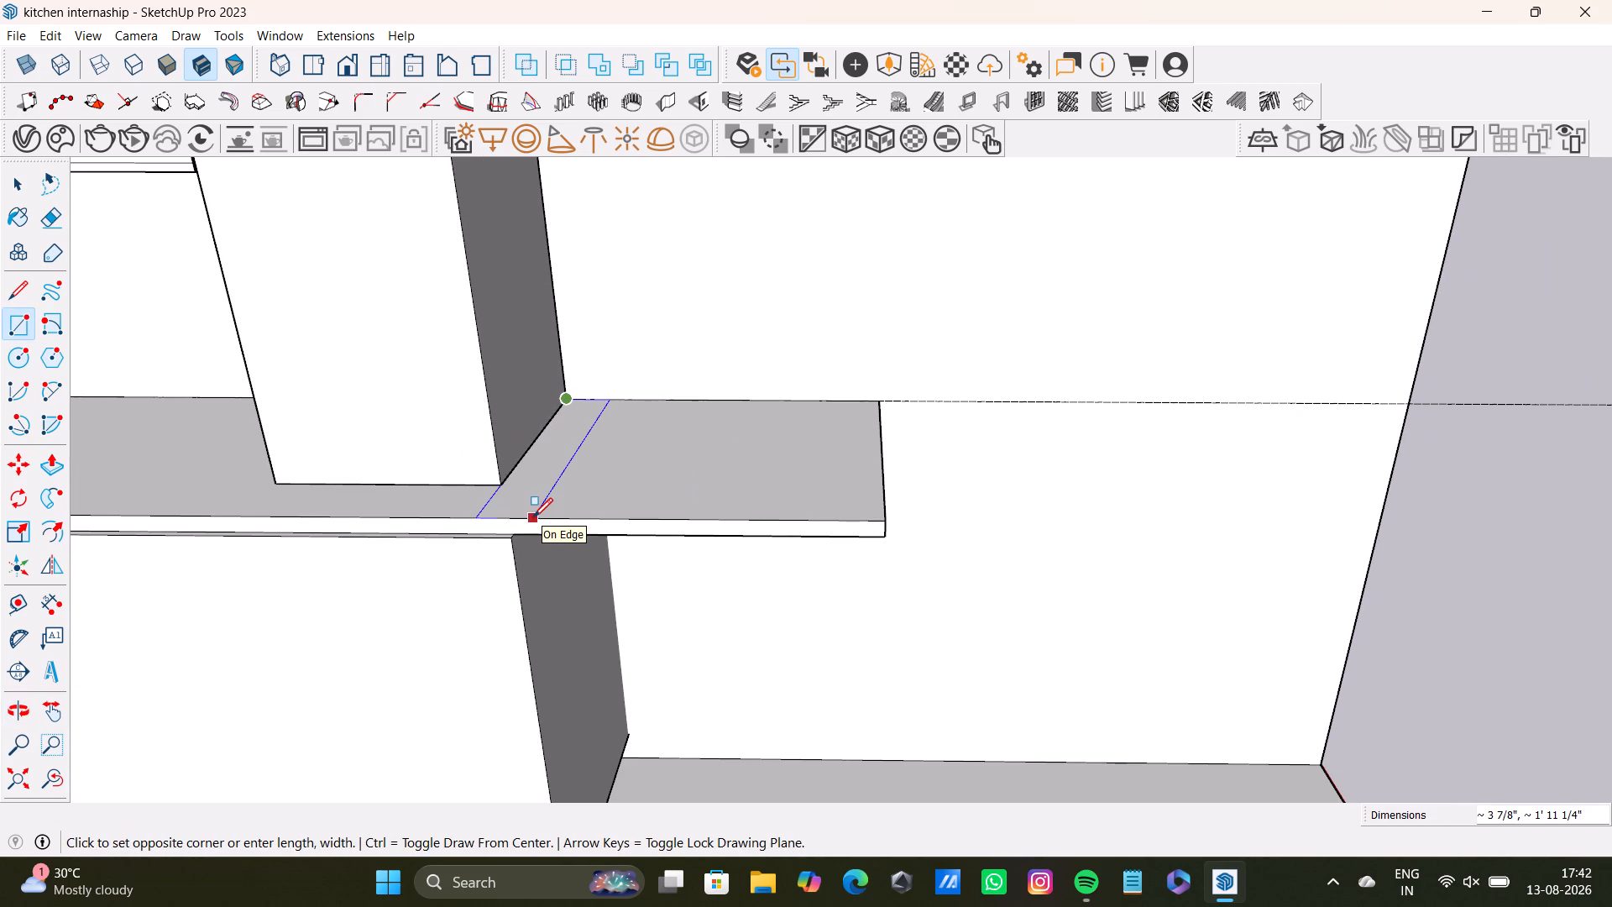
# Draw a line about 1 3/16" long down the counter's front edge, just past the tall box above the shortened cabinet's end.
pyautogui.click(20, 286)
pyautogui.scroll(5, 479, 490)
pyautogui.scroll(3, 542, 536)
pyautogui.moveTo(542, 535); pyautogui.dragTo(542, 455, button='middle')
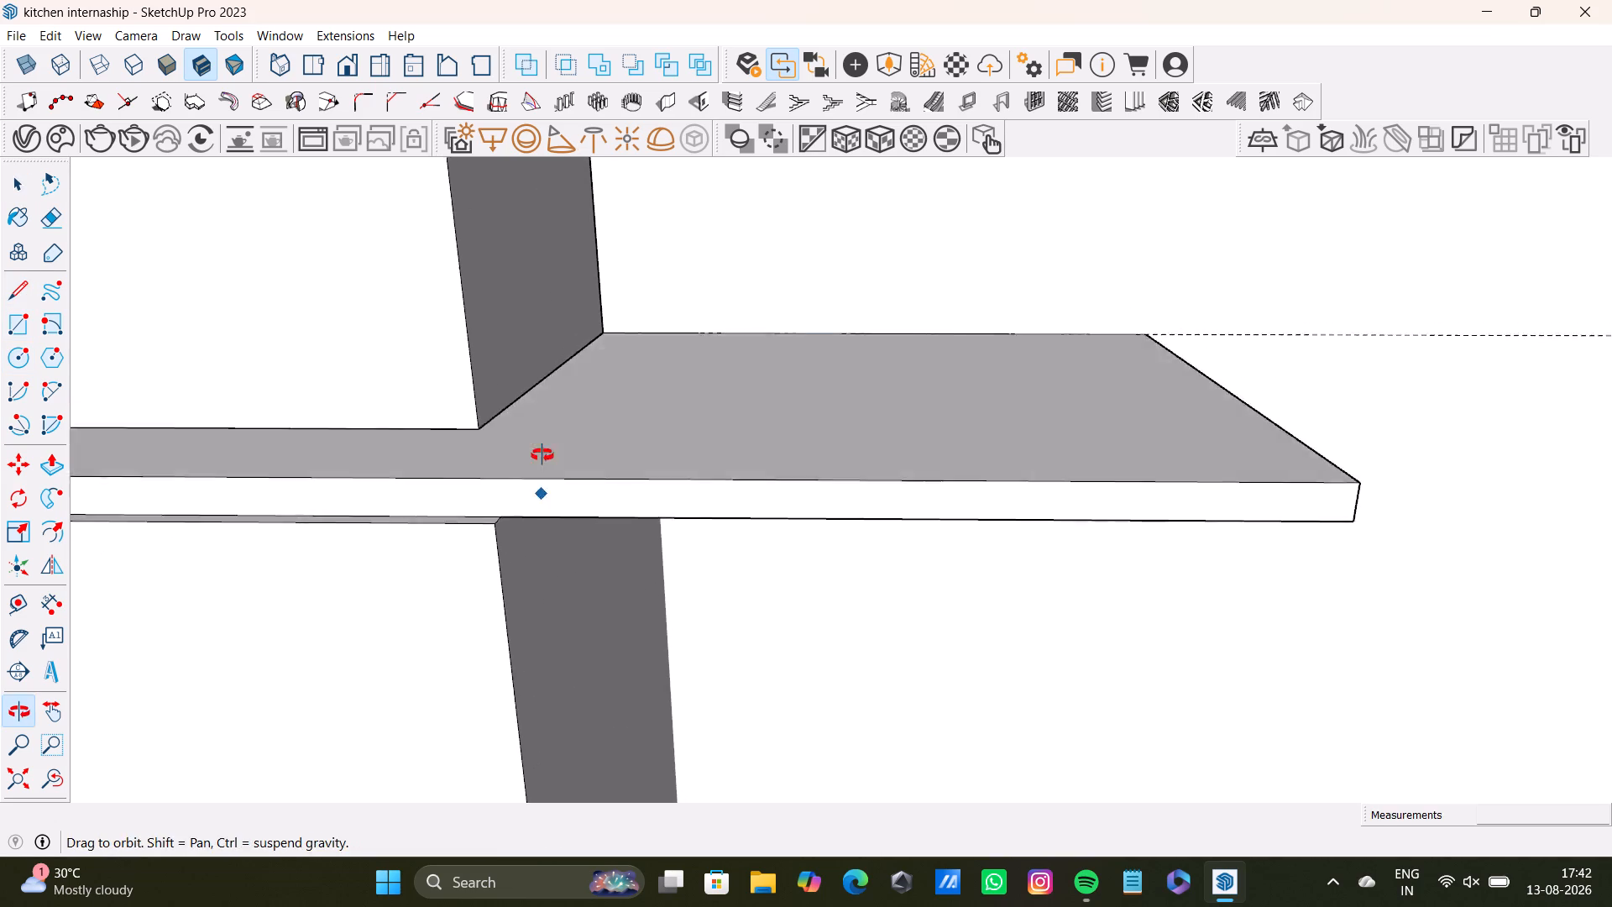
pyautogui.moveTo(542, 455); pyautogui.dragTo(542, 448, button='middle')
pyautogui.click(545, 430)
pyautogui.click(557, 473)
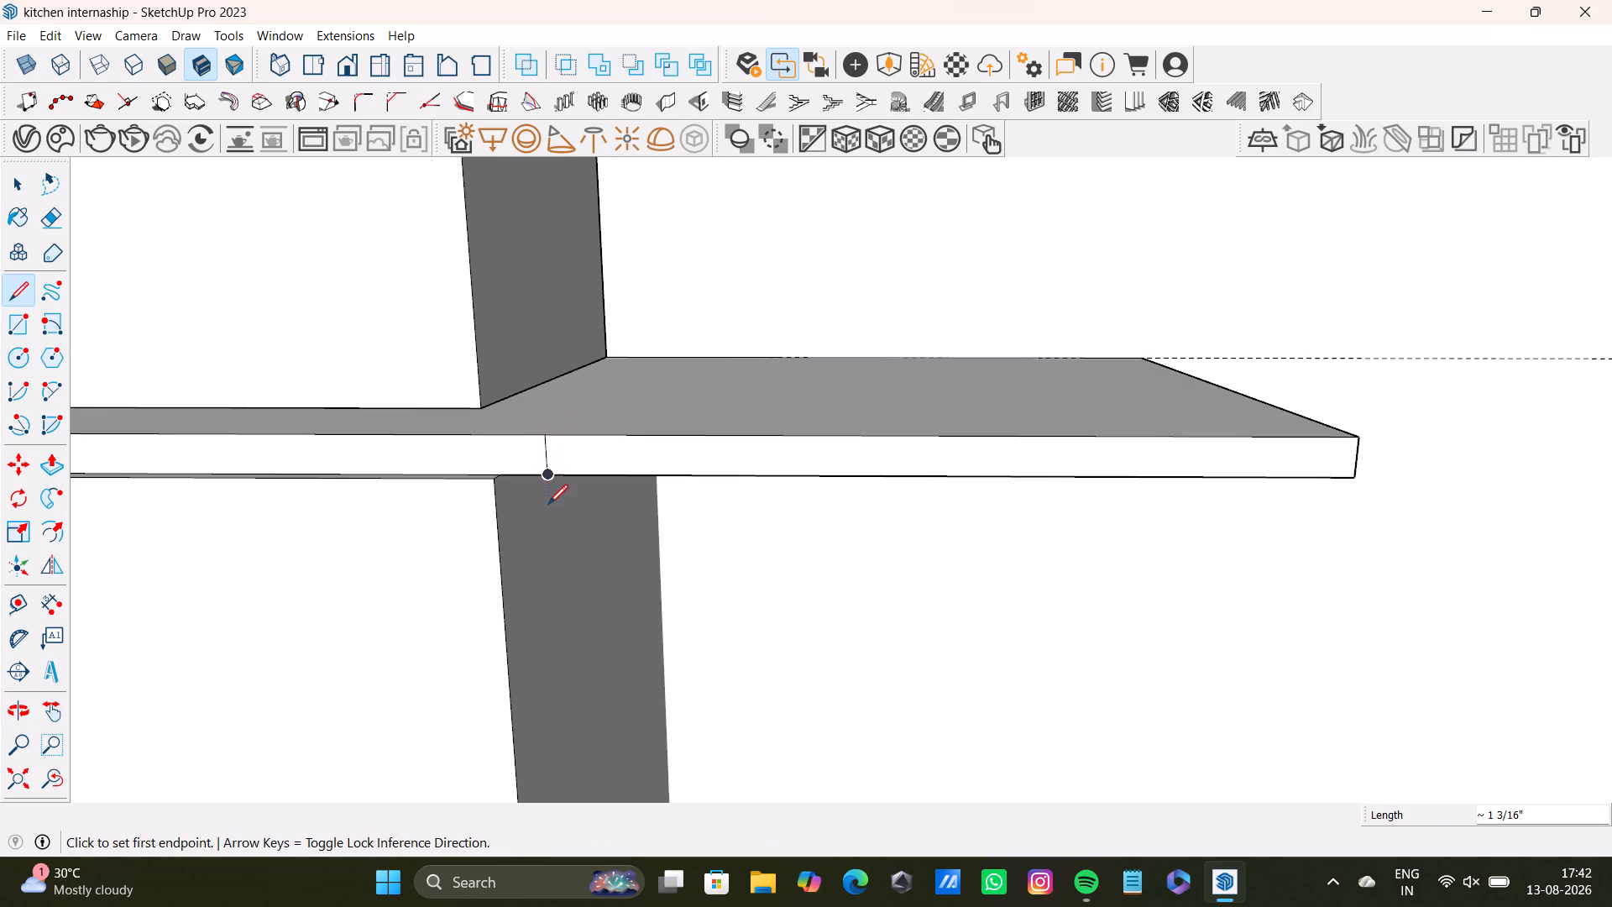
# Draw a cut line across the counter's top from that edge line to the wall edge, beside the tall box.
pyautogui.moveTo(547, 431); pyautogui.dragTo(557, 418)
pyautogui.moveTo(709, 361); pyautogui.dragTo(633, 453, button='middle')
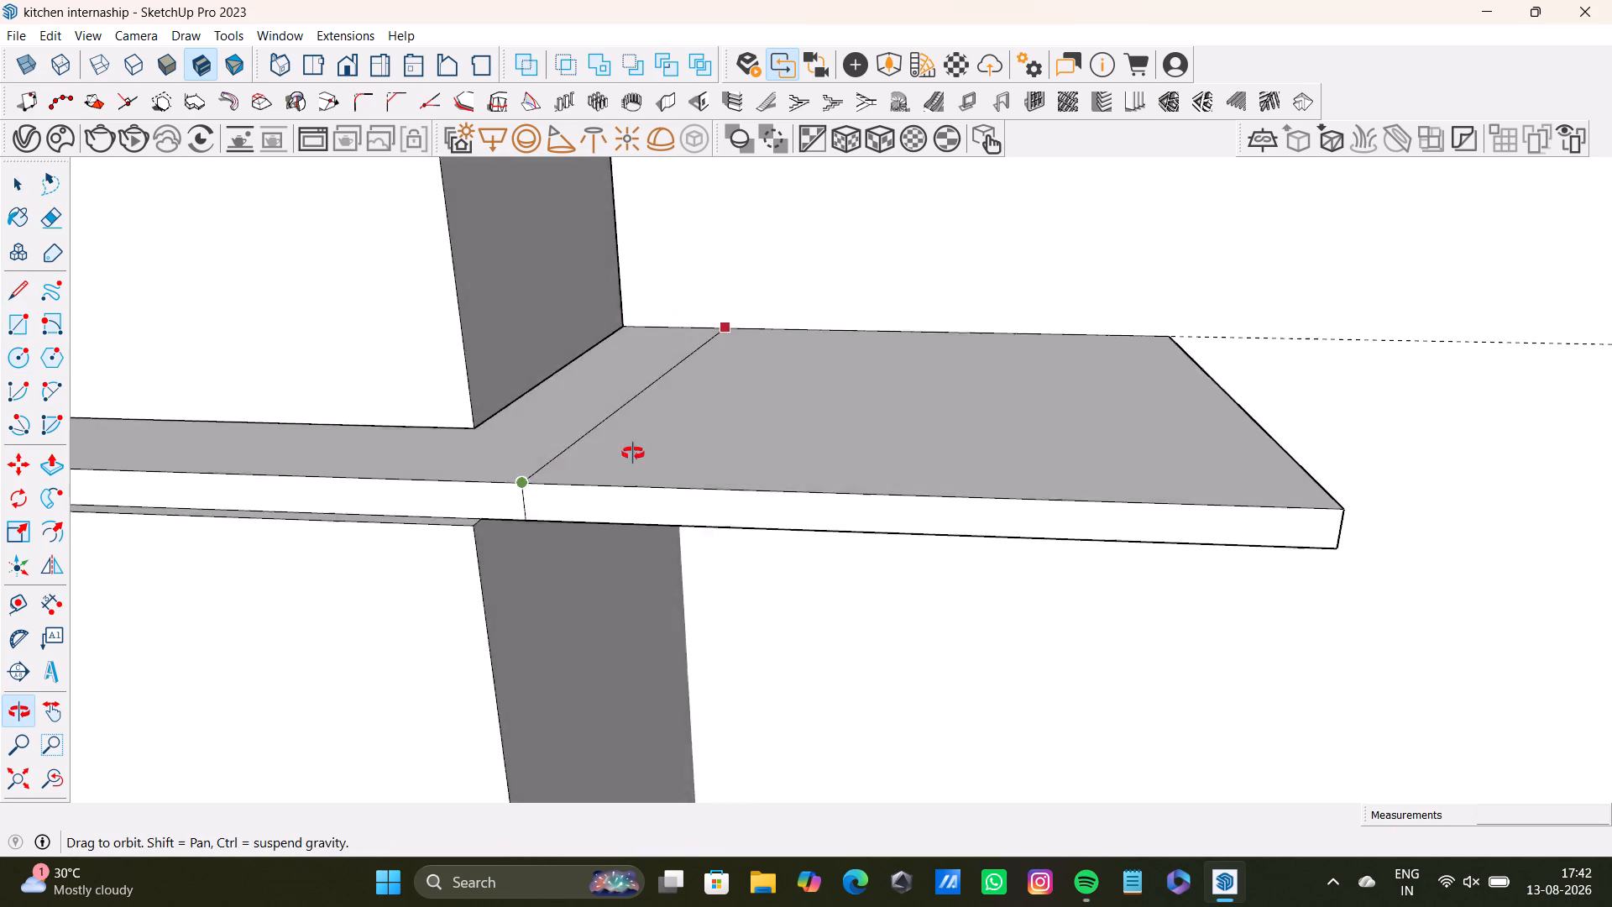
pyautogui.moveTo(633, 453); pyautogui.dragTo(524, 533, button='middle')
pyautogui.click(803, 243)
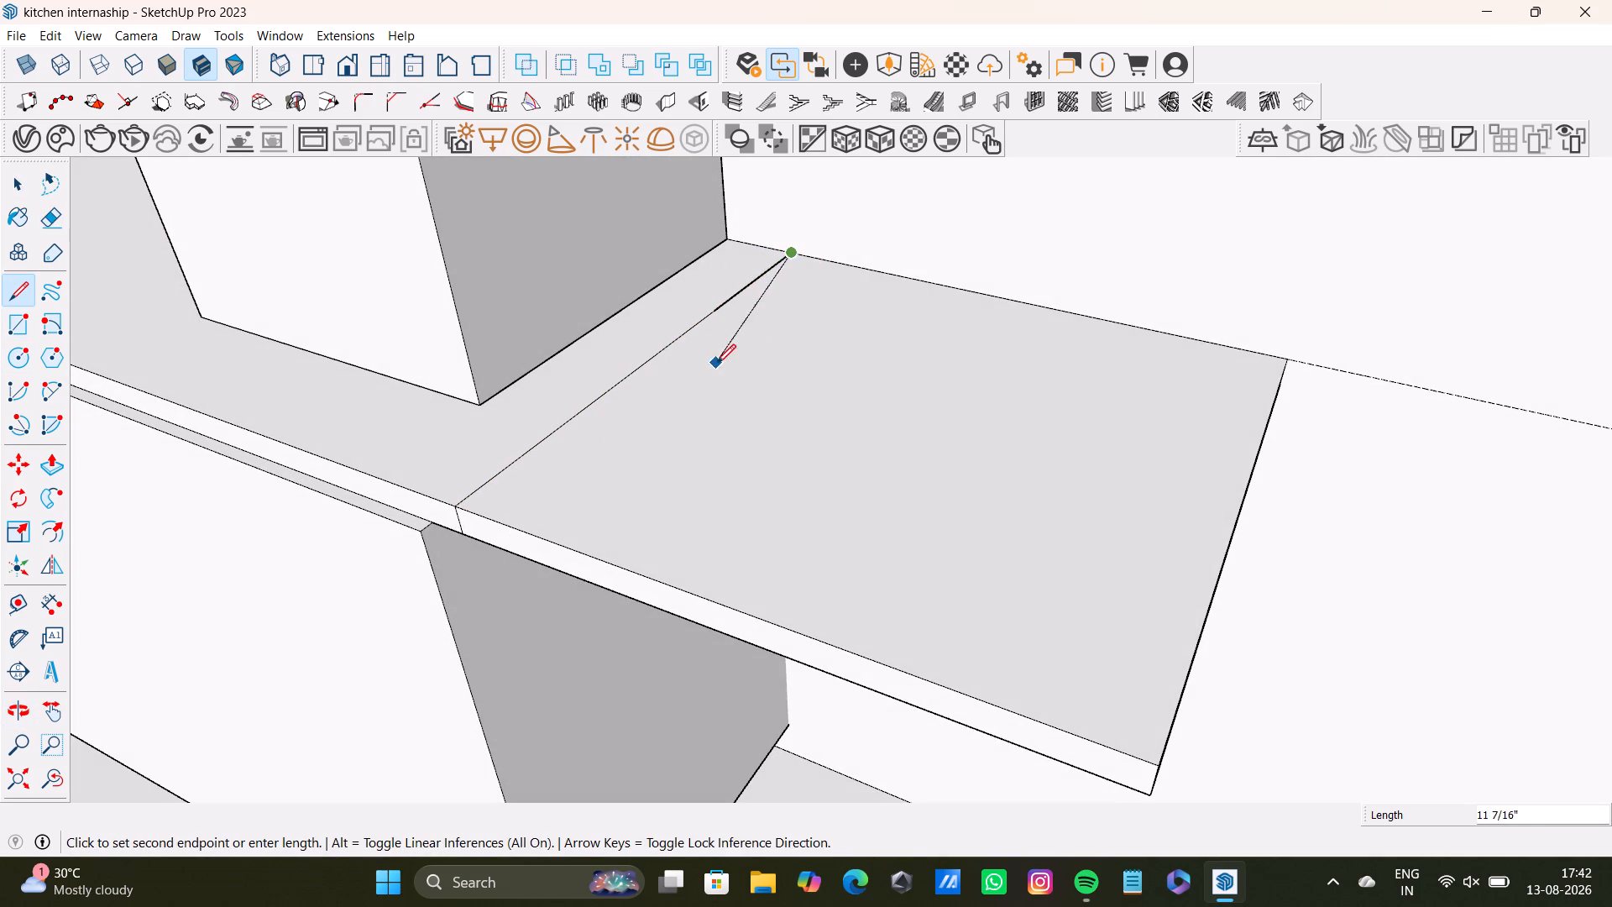
pyautogui.hotkey('ctrl', 'z')
pyautogui.click(459, 506)
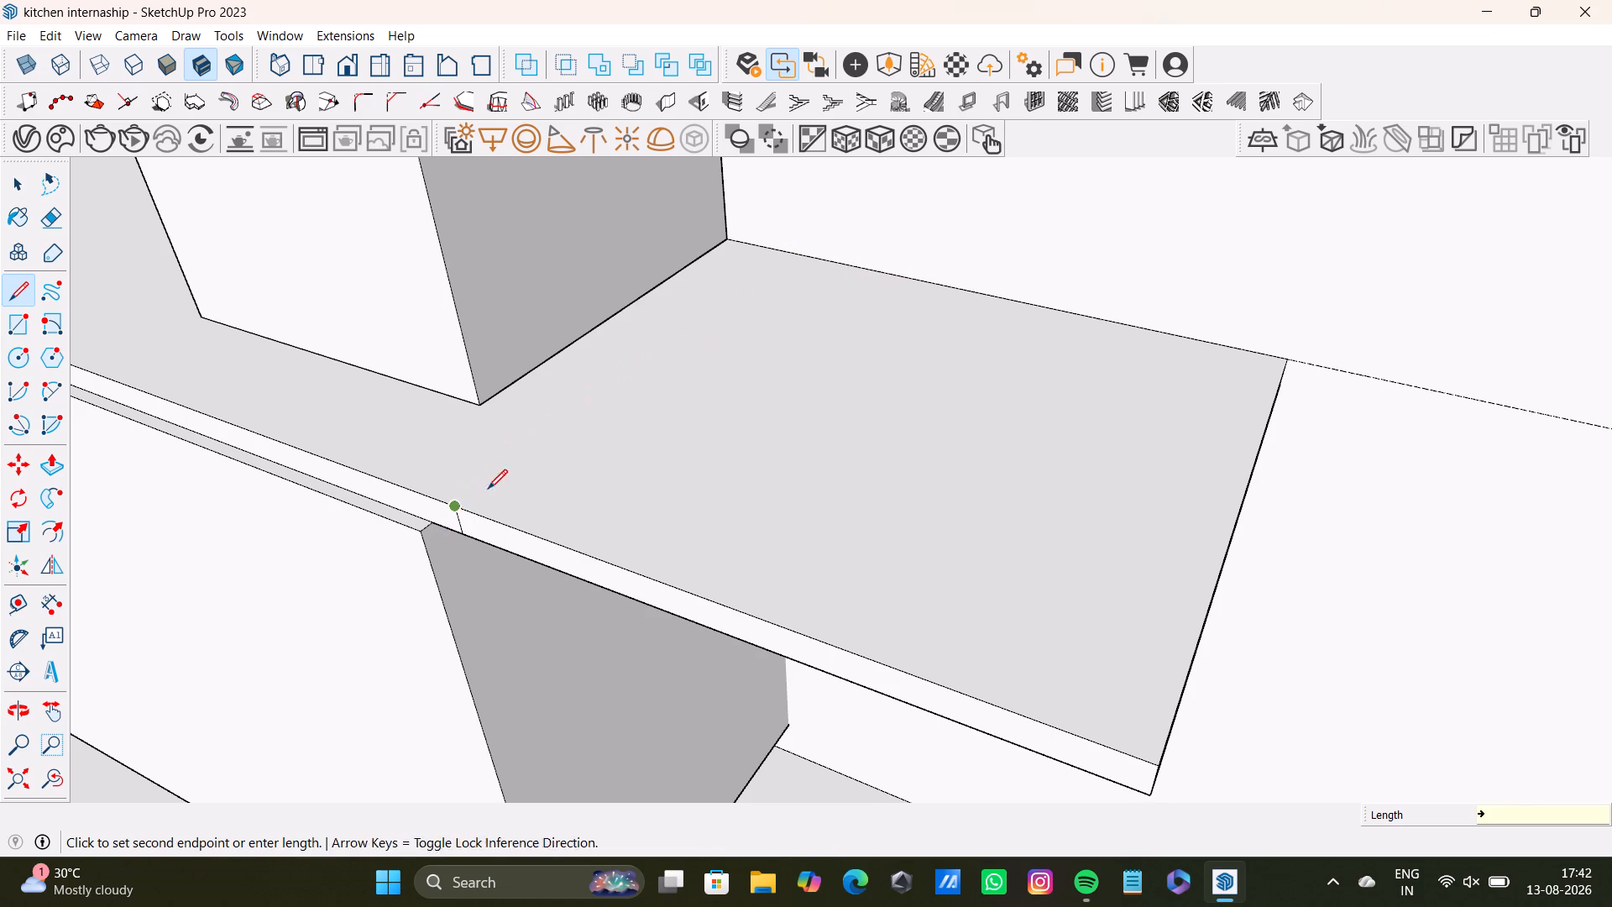
pyautogui.click(818, 238)
pyautogui.press('space')
# Delete the short stretch of the cut line nearest the wall.
pyautogui.scroll(4, 689, 311)
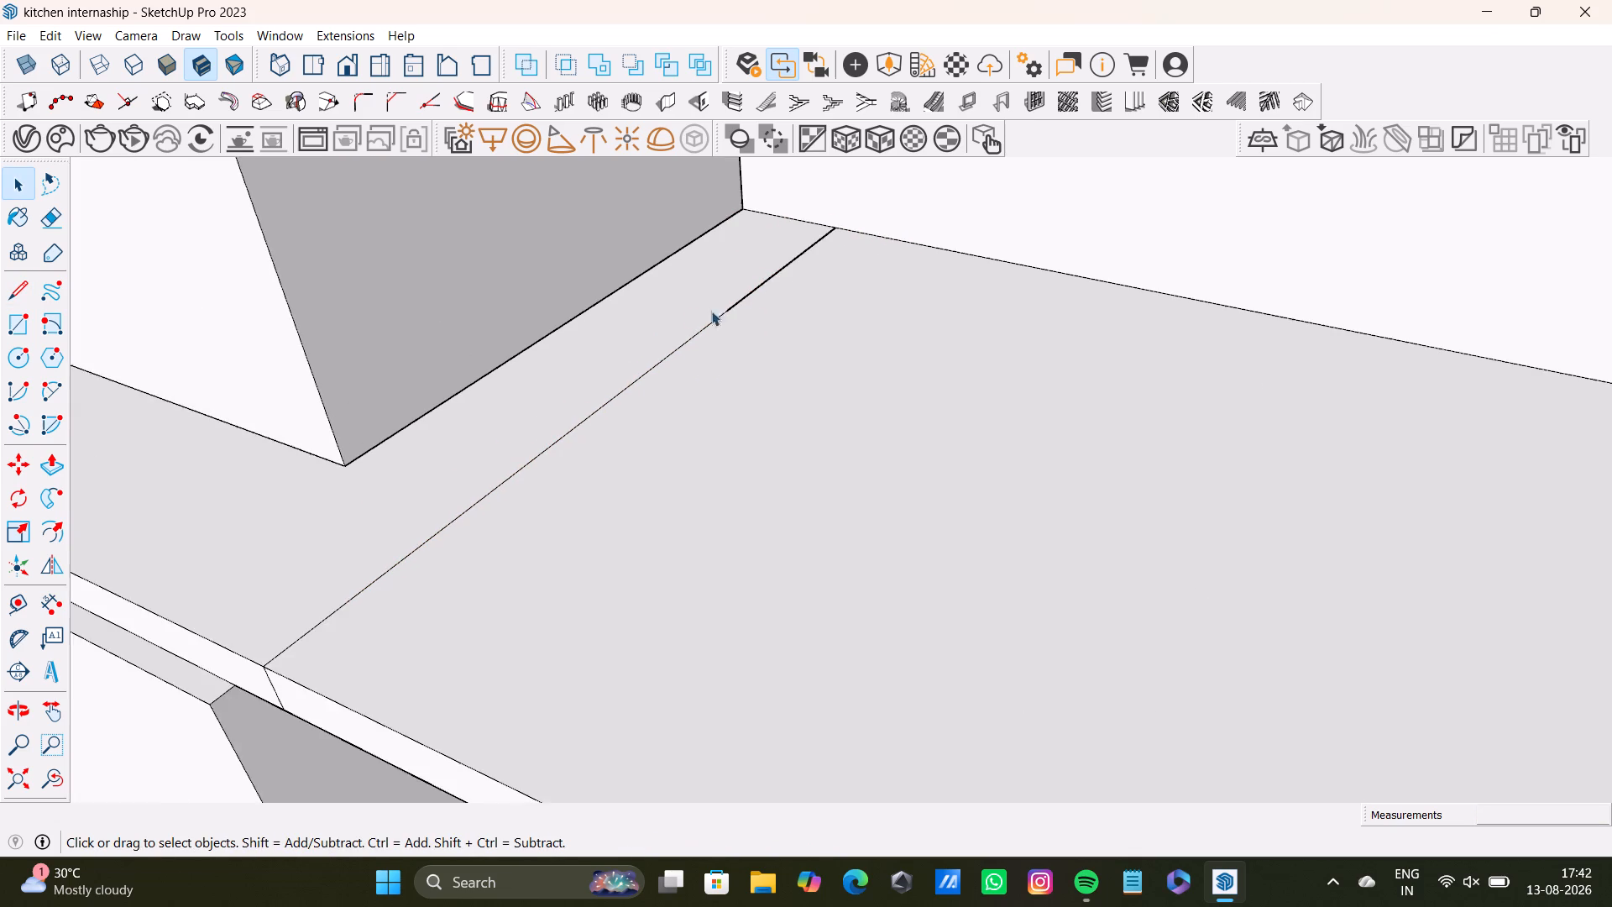
pyautogui.scroll(2, 711, 311)
pyautogui.click(756, 281)
pyautogui.press('Delete')
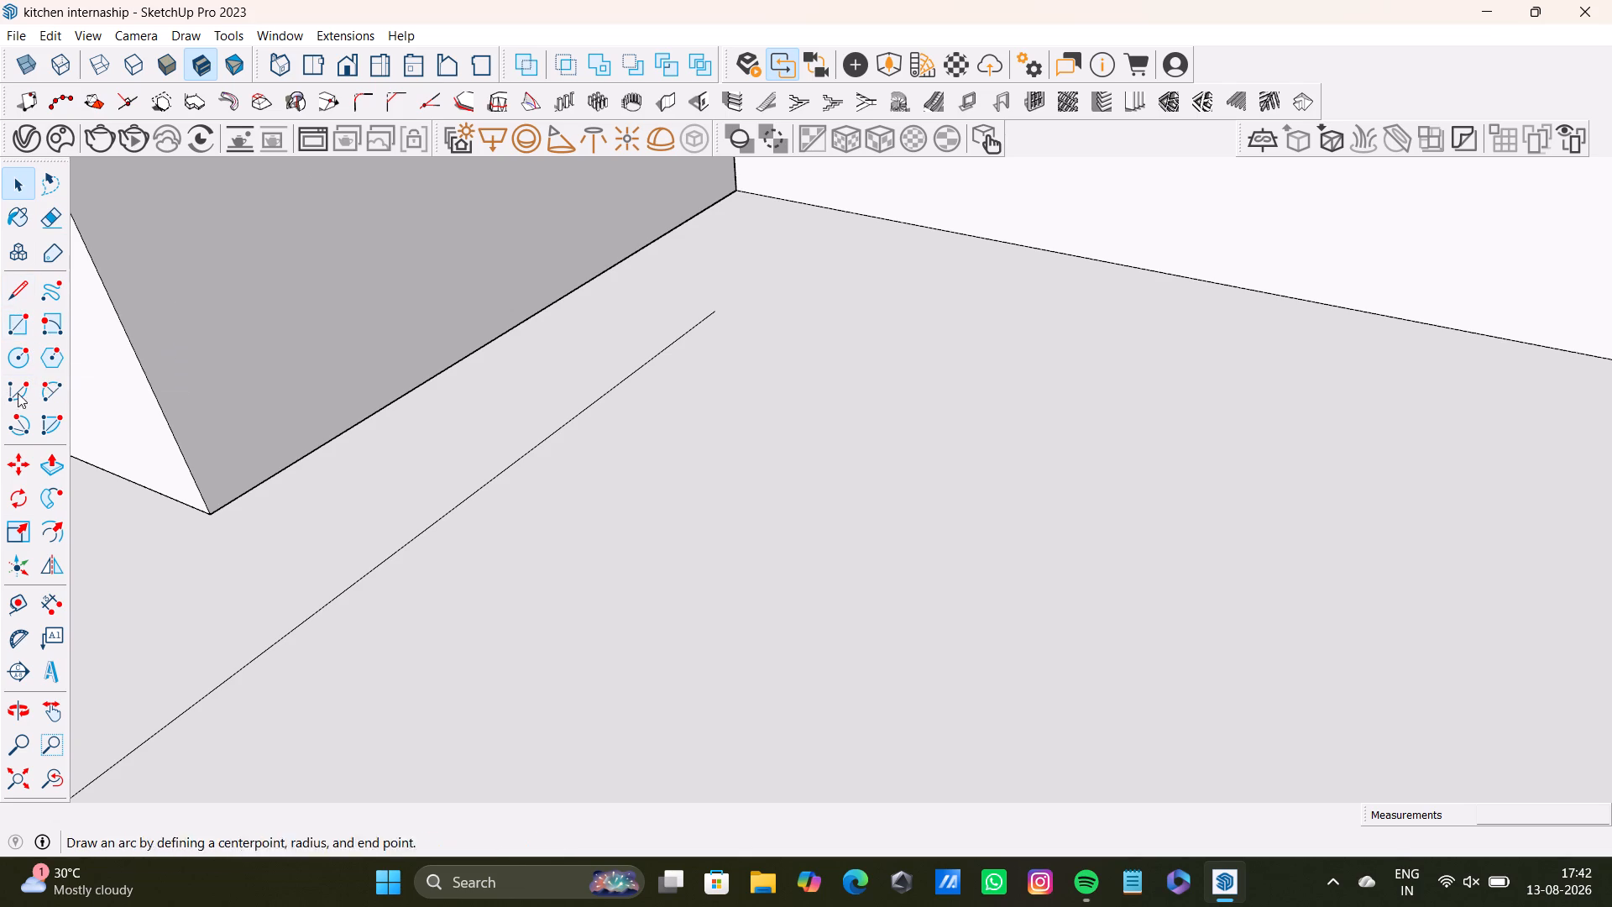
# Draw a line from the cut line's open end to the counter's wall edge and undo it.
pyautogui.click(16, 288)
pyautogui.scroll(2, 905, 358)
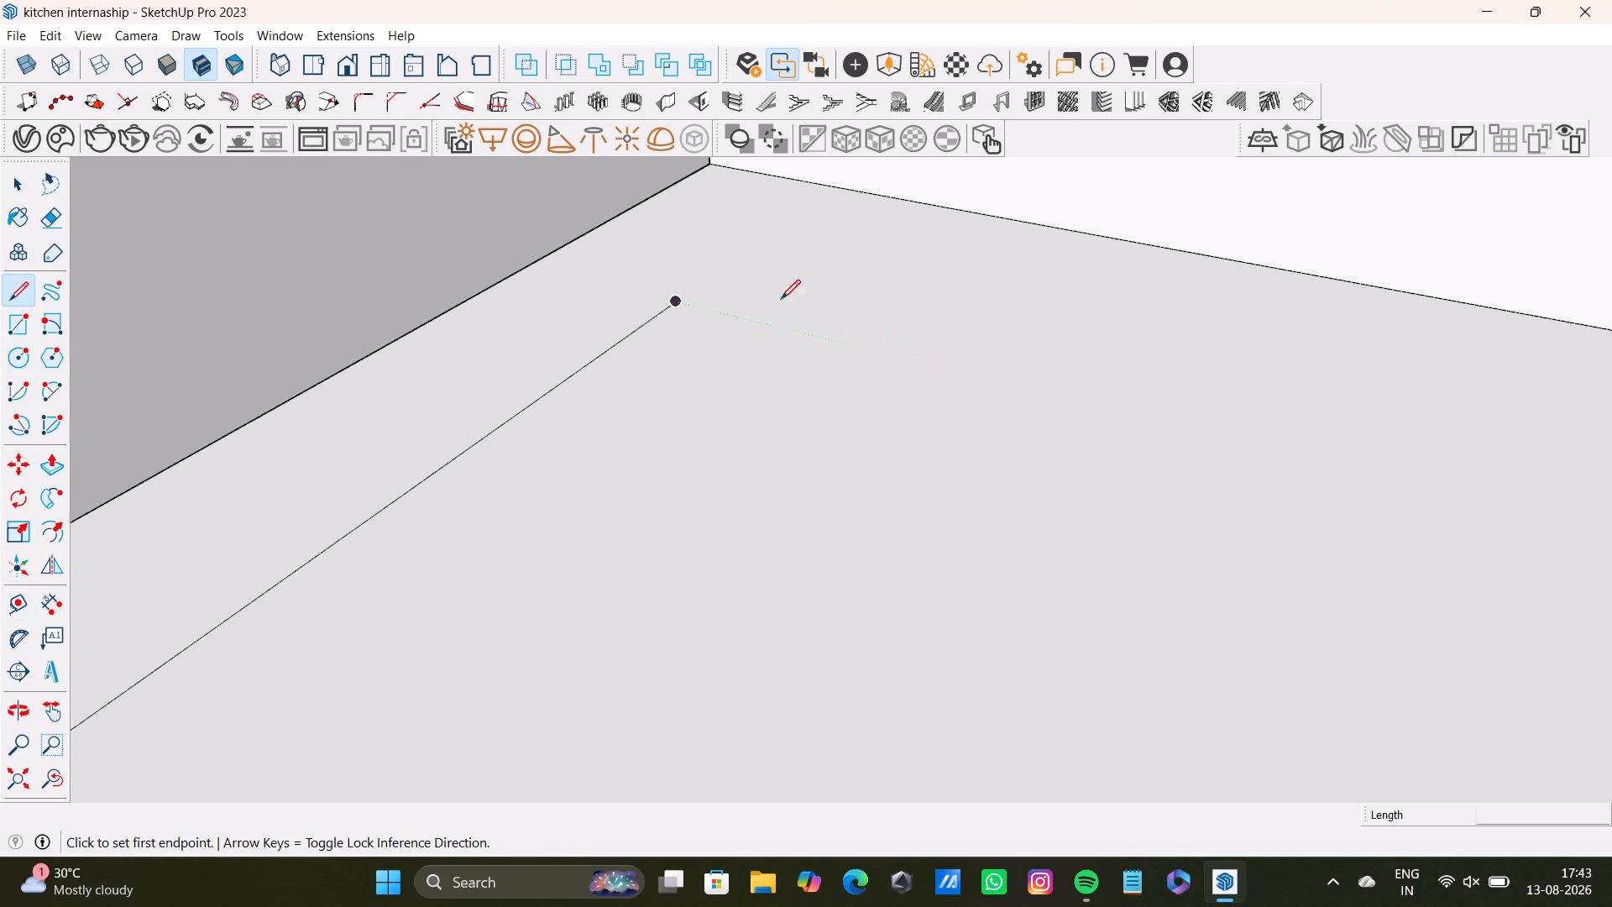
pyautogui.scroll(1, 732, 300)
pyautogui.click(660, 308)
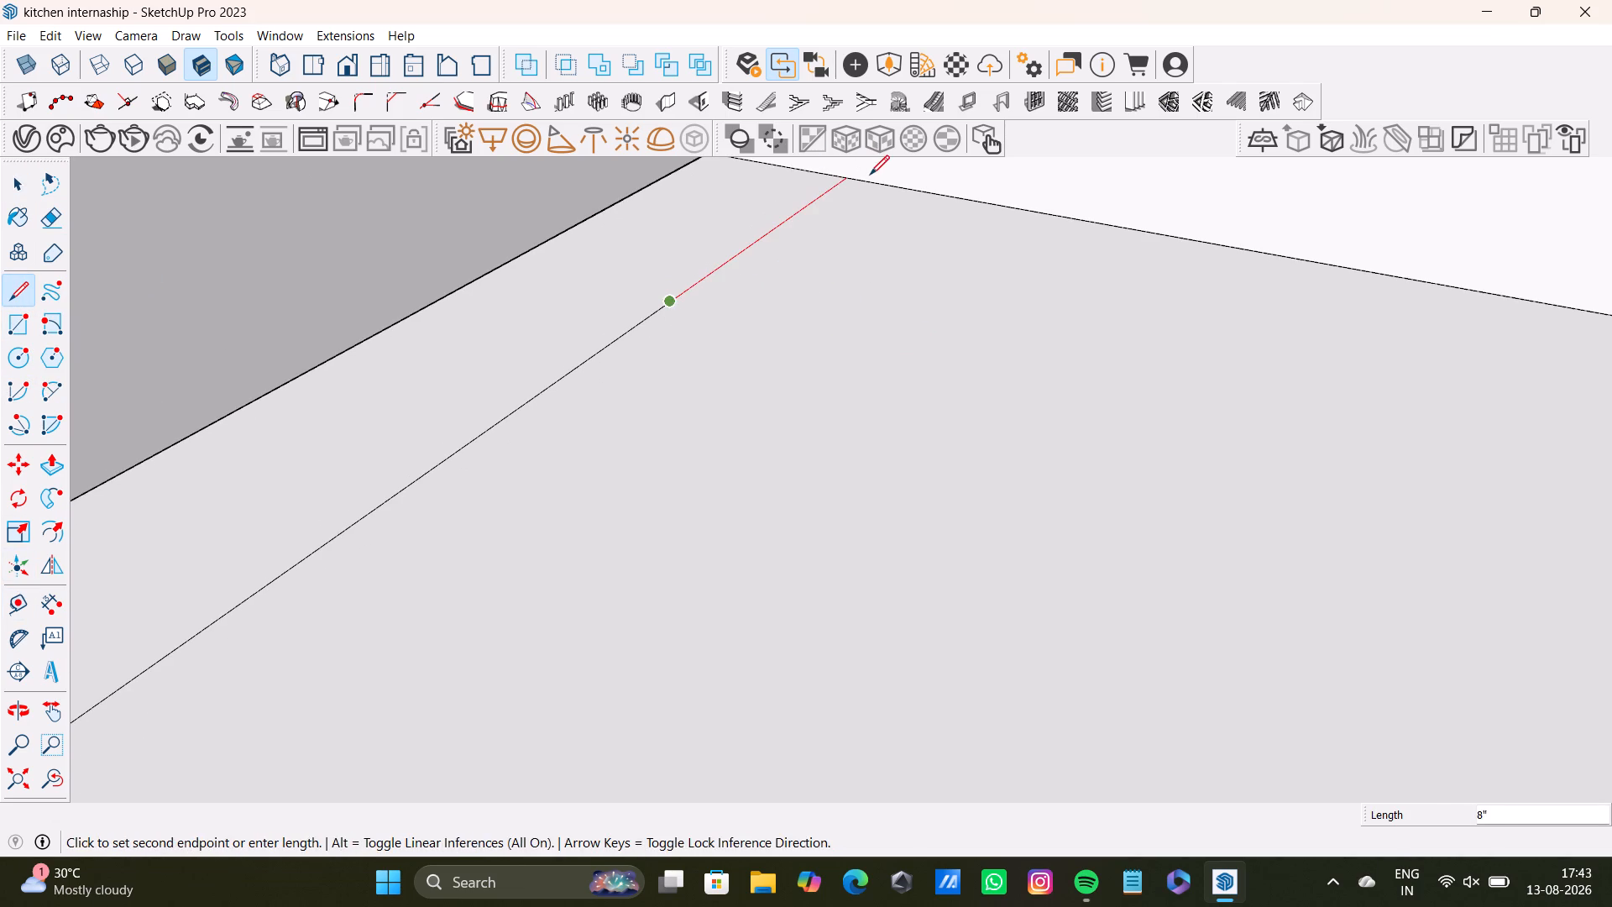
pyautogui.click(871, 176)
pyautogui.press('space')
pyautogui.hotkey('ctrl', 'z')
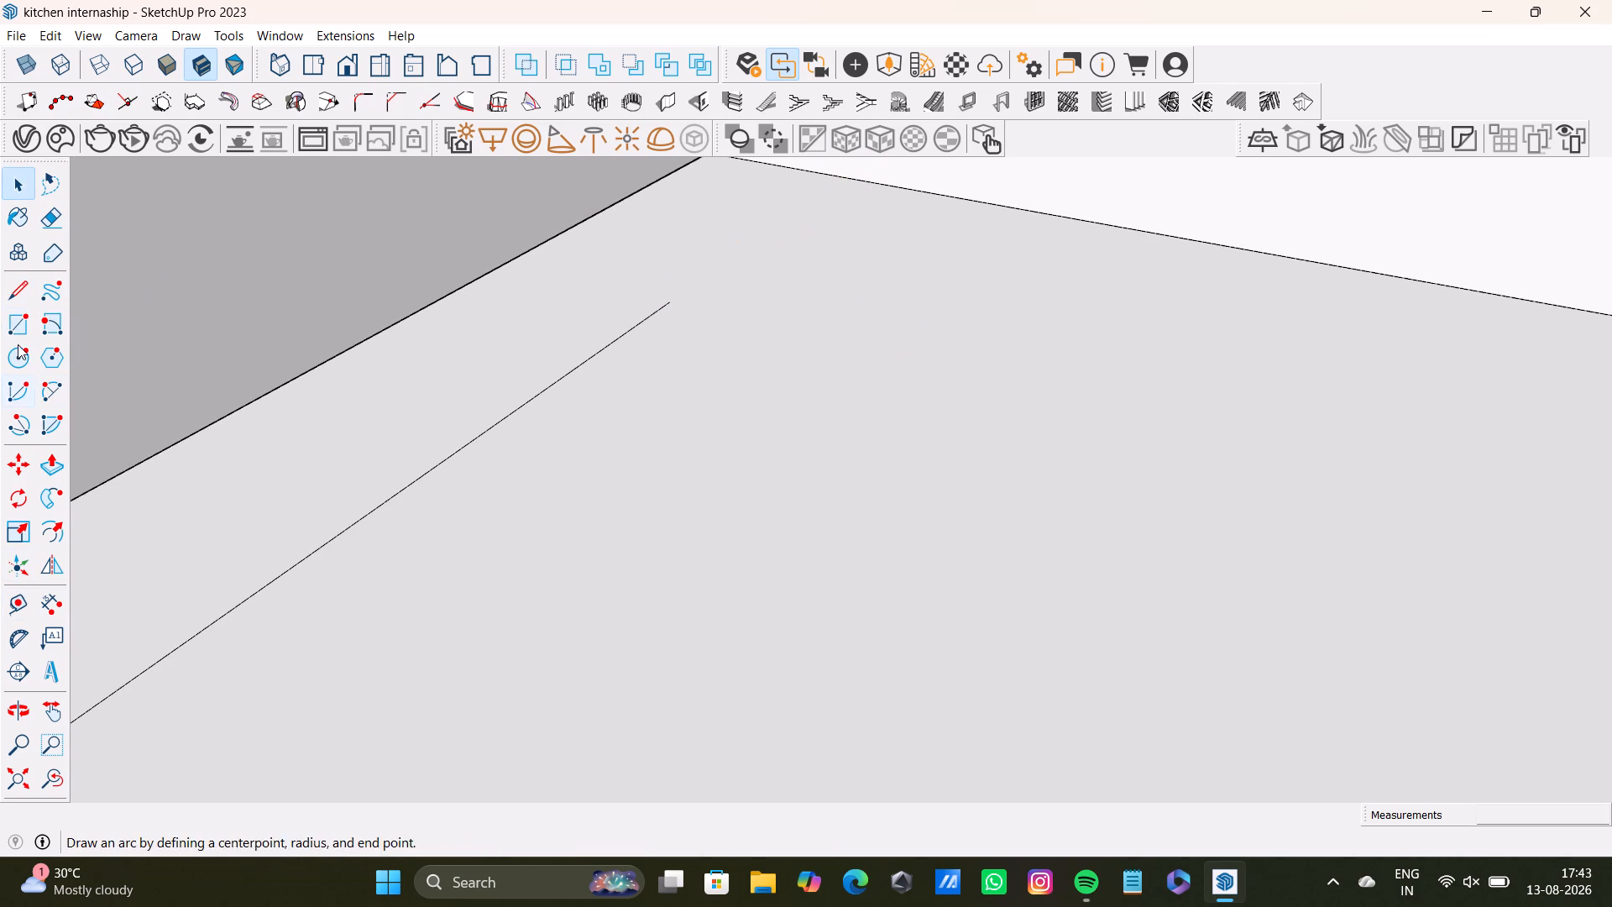
# Draw a line about 7 1/8" long from the cut line's open end to the counter's wall edge.
pyautogui.click(17, 291)
pyautogui.scroll(5, 803, 257)
pyautogui.moveTo(693, 304); pyautogui.dragTo(677, 516, button='middle')
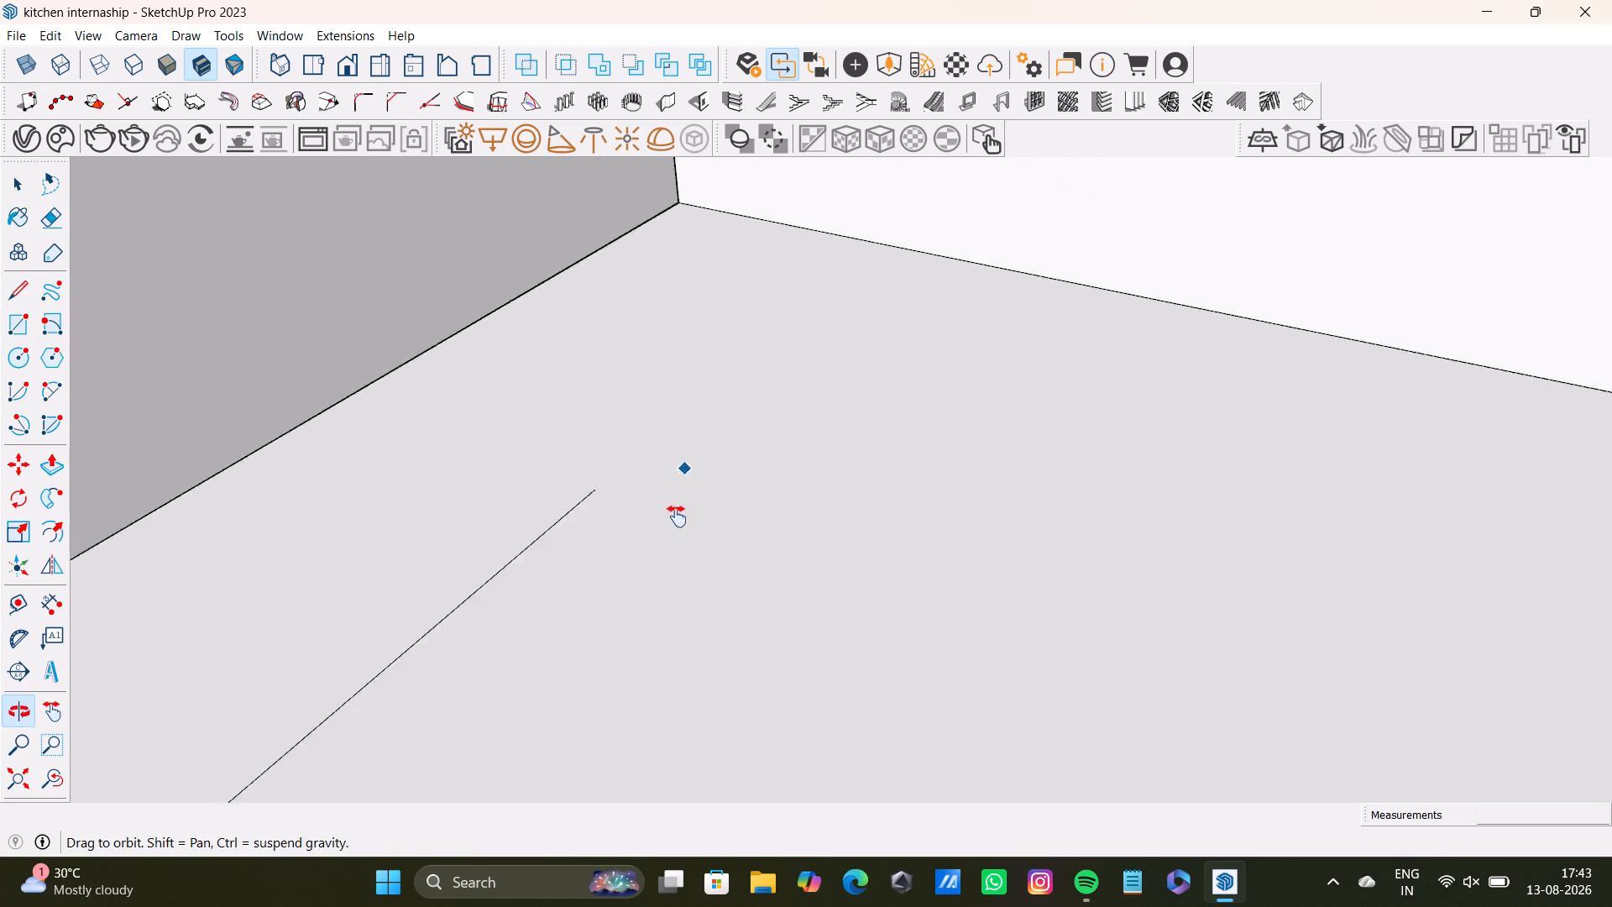
pyautogui.moveTo(677, 516); pyautogui.dragTo(673, 543, button='middle')
pyautogui.moveTo(577, 564); pyautogui.dragTo(584, 557)
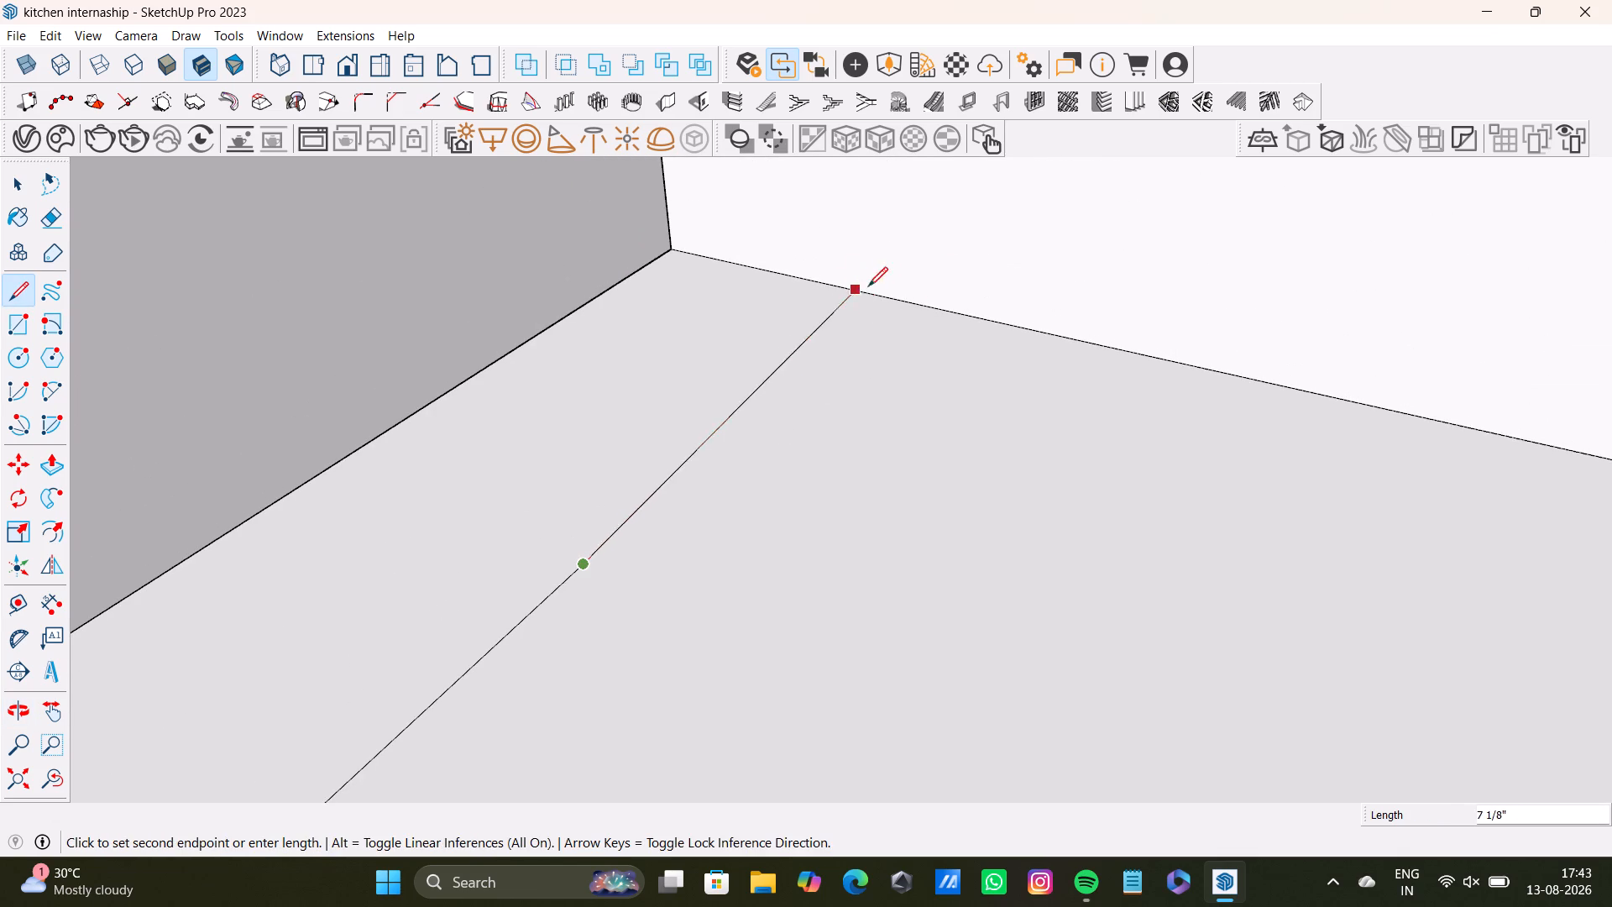
pyautogui.click(888, 286)
pyautogui.press('space')
# Delete the overhanging counter's top, end and bottom faces beyond the cut line.
pyautogui.scroll(-9, 752, 459)
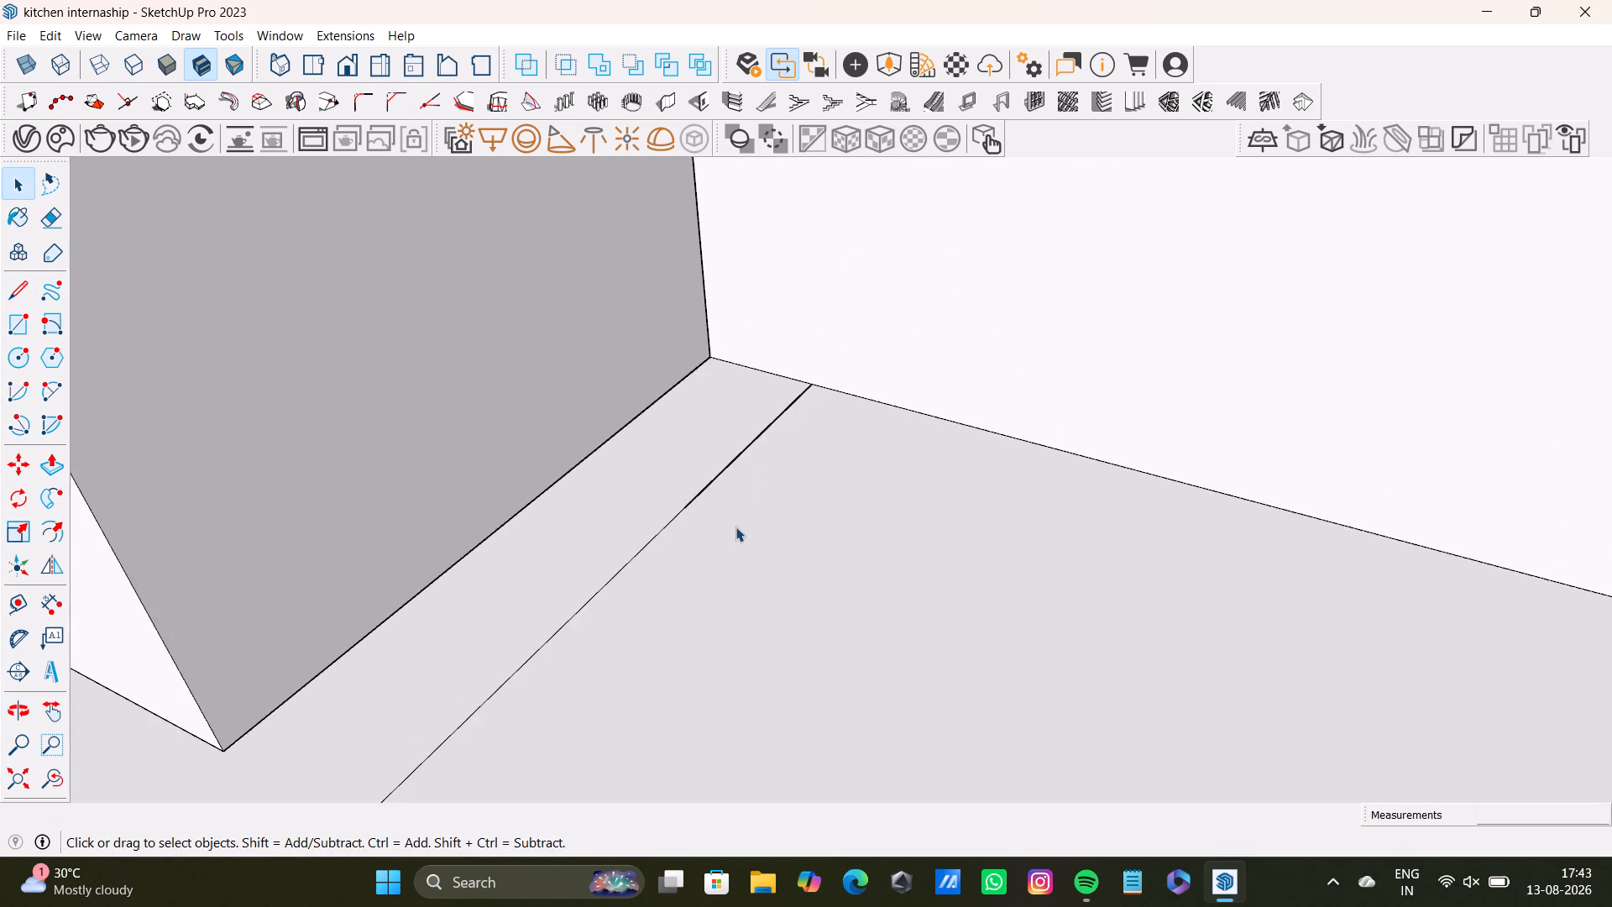
pyautogui.scroll(-9, 735, 527)
pyautogui.moveTo(723, 557); pyautogui.dragTo(975, 443, button='middle')
pyautogui.moveTo(914, 493); pyautogui.dragTo(821, 329, button='middle')
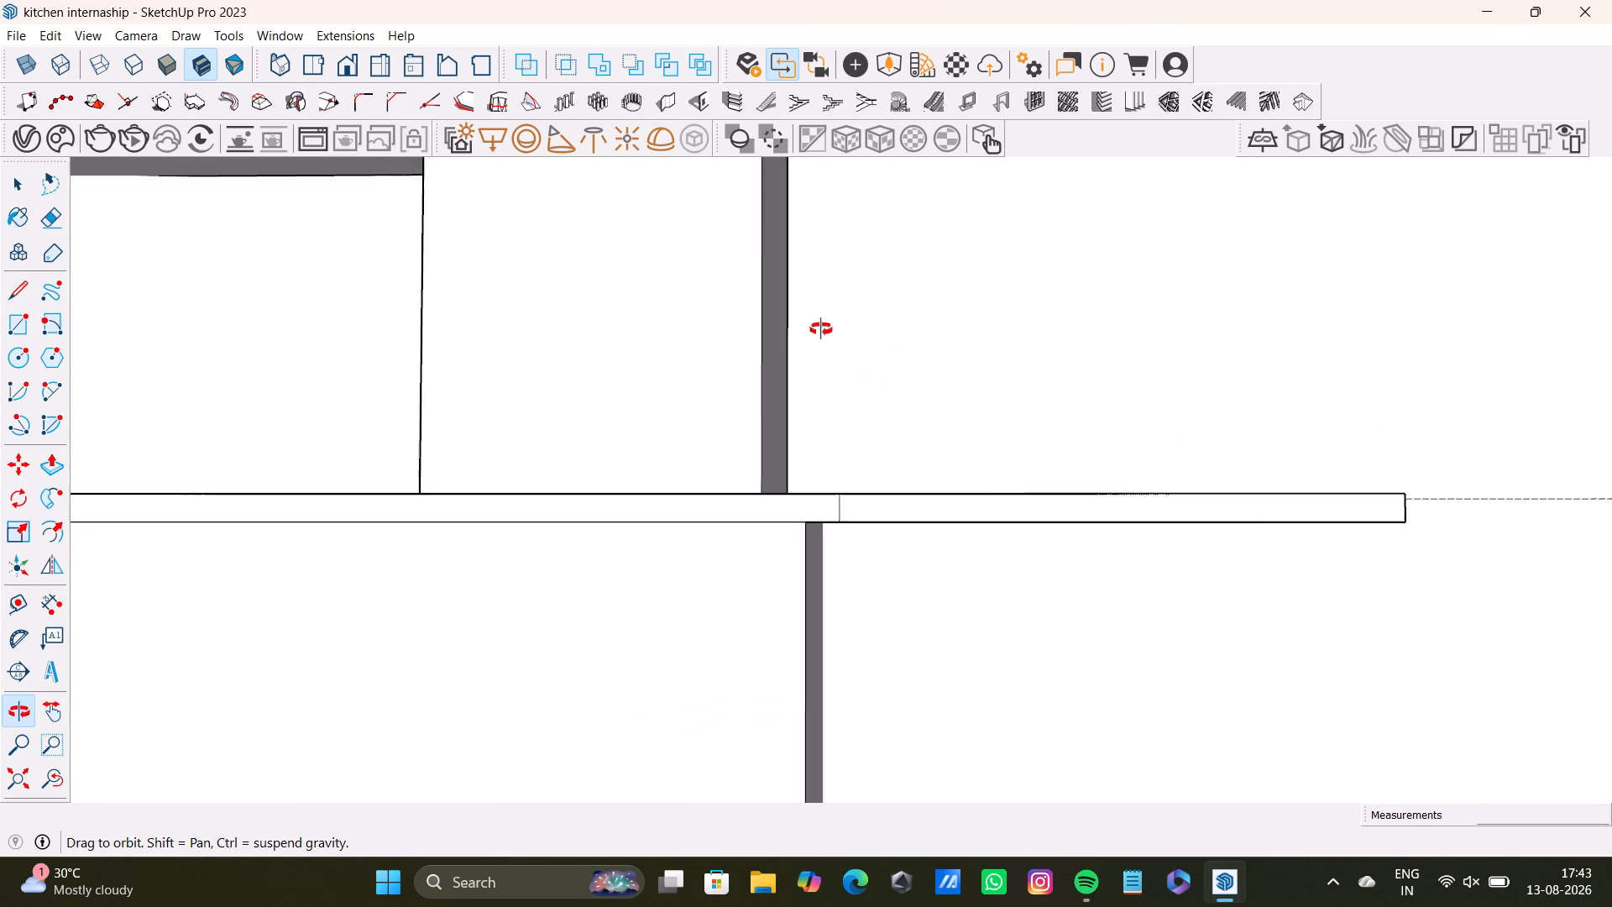
pyautogui.moveTo(821, 329); pyautogui.dragTo(699, 574, button='middle')
pyautogui.click(1096, 579)
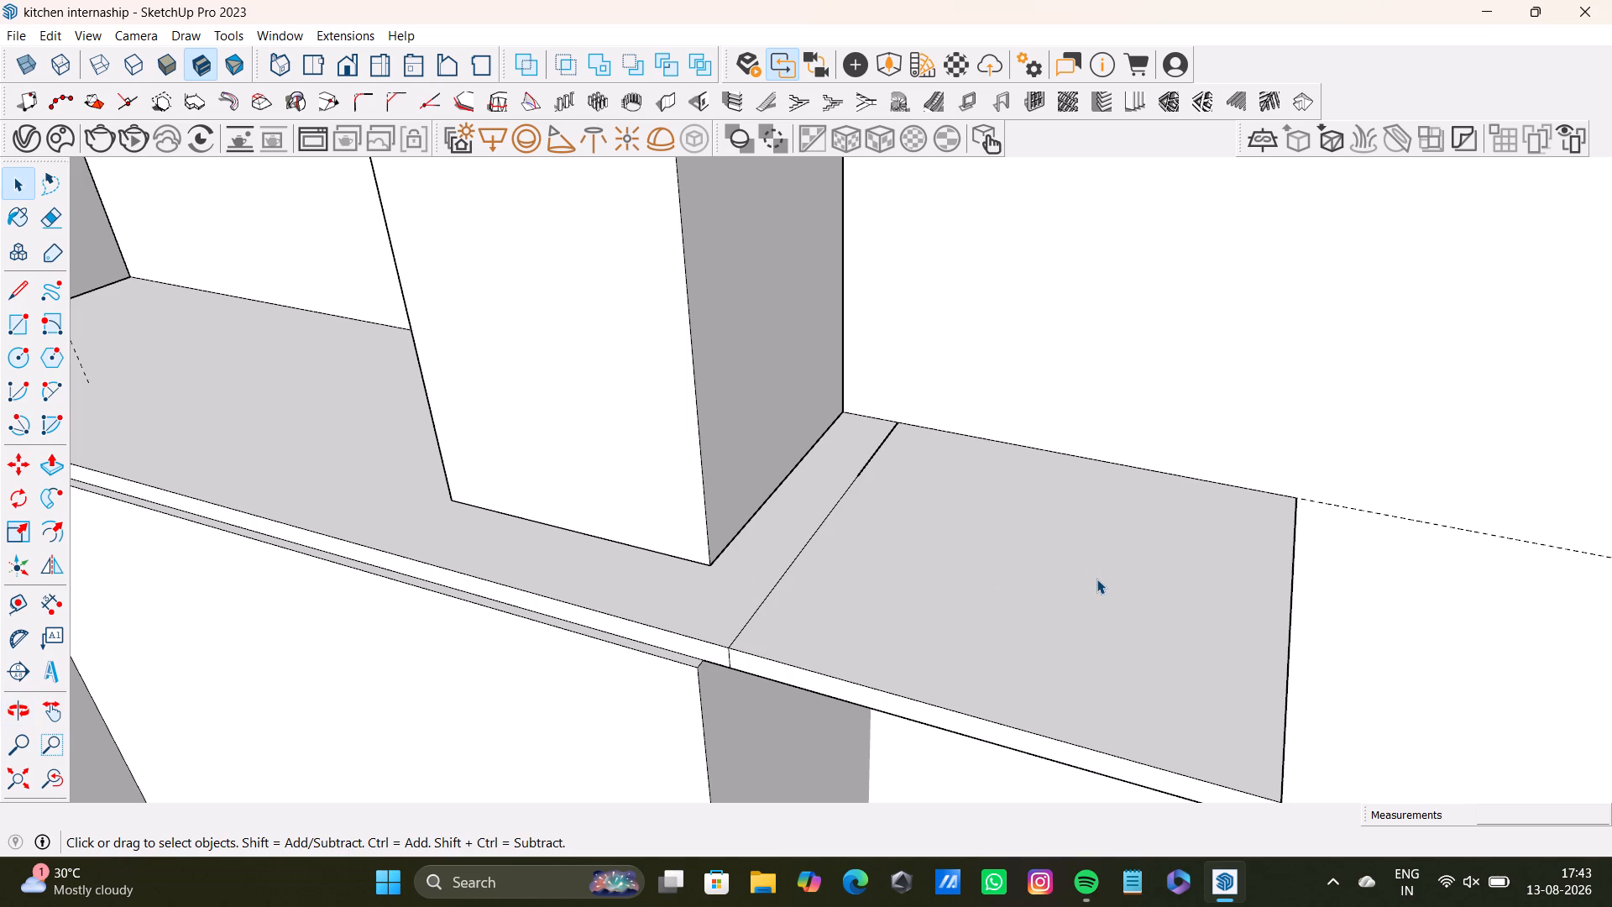
pyautogui.press('Delete')
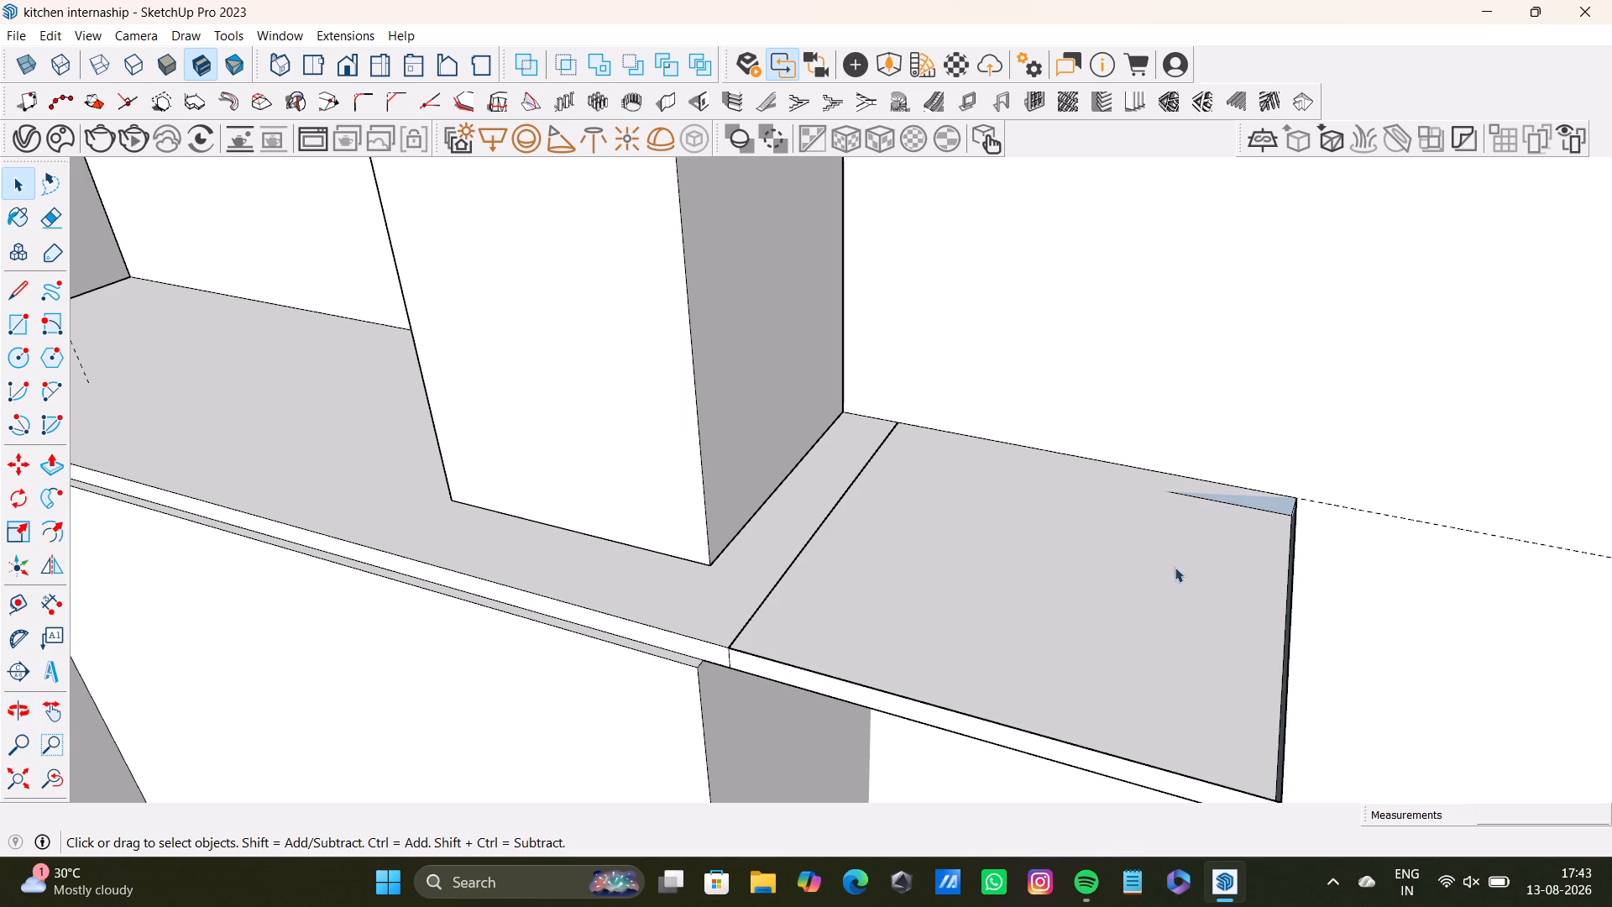
pyautogui.click(1285, 683)
pyautogui.press('Delete')
pyautogui.click(1272, 689)
pyautogui.press('Delete')
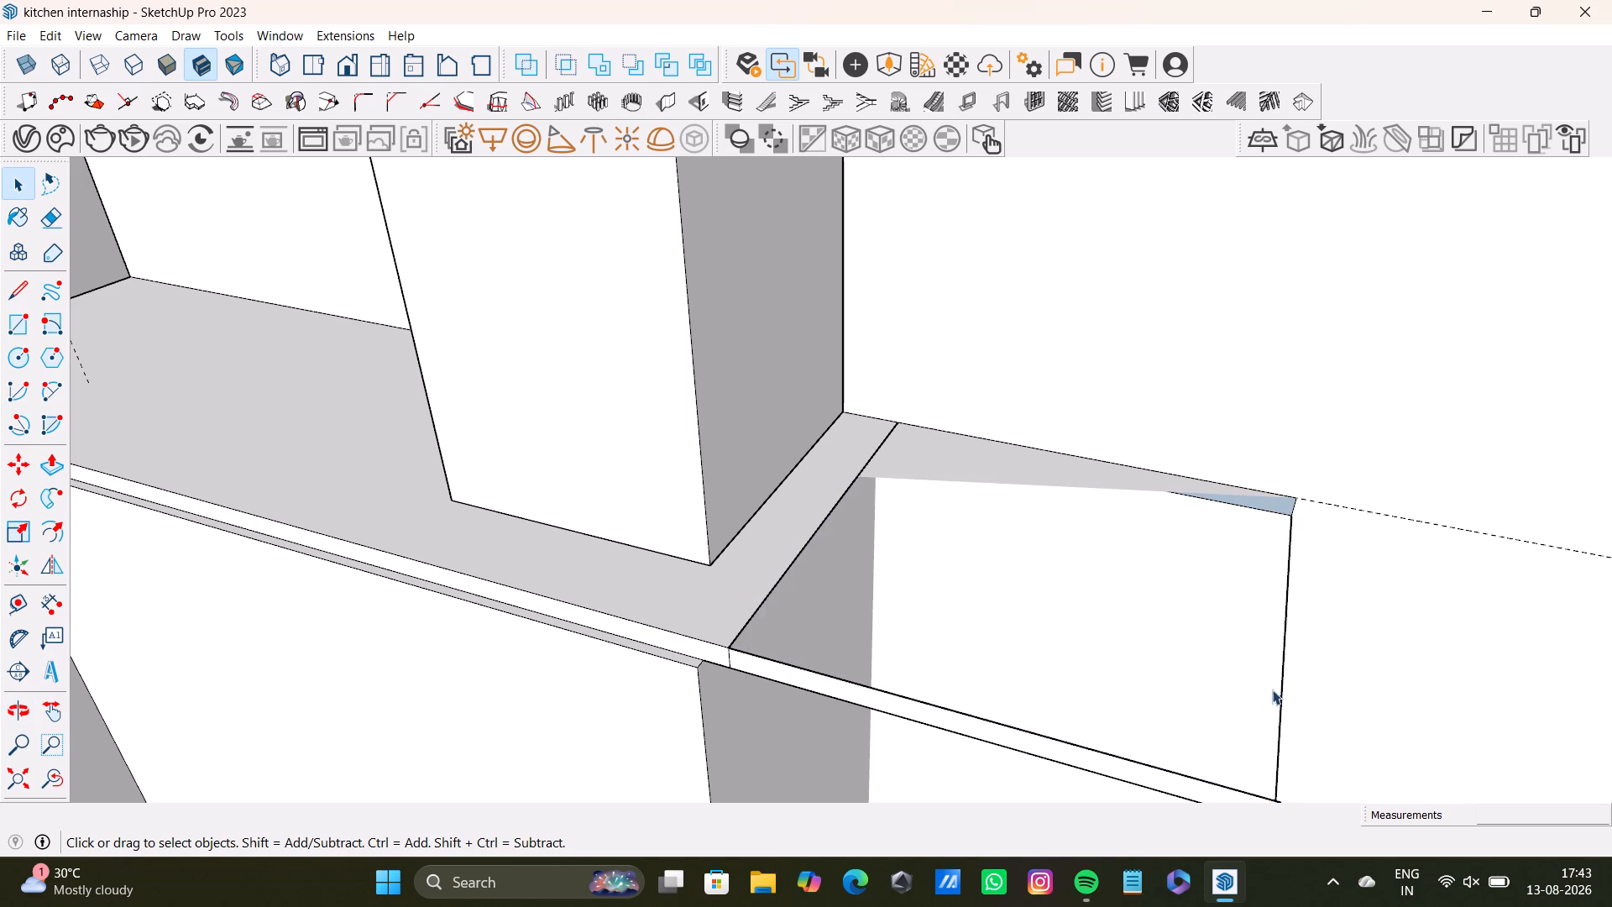
pyautogui.click(1074, 486)
pyautogui.press('Delete')
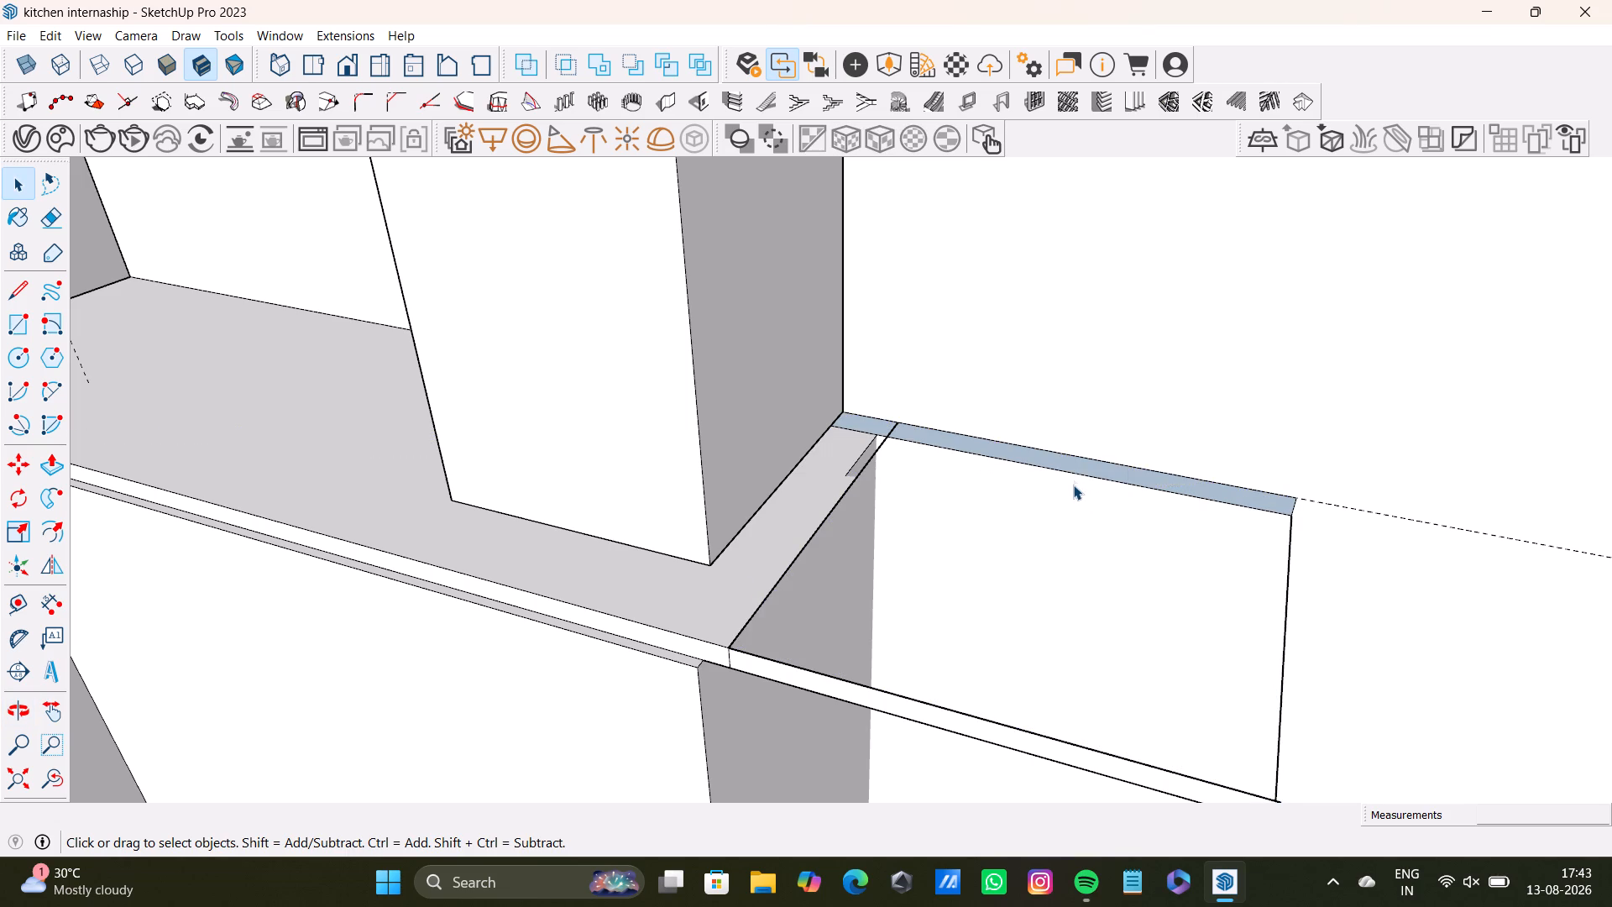
# Delete the overhang's remaining wall-side face and the leftover edges at its far end.
pyautogui.moveTo(1168, 525); pyautogui.dragTo(996, 393, button='middle')
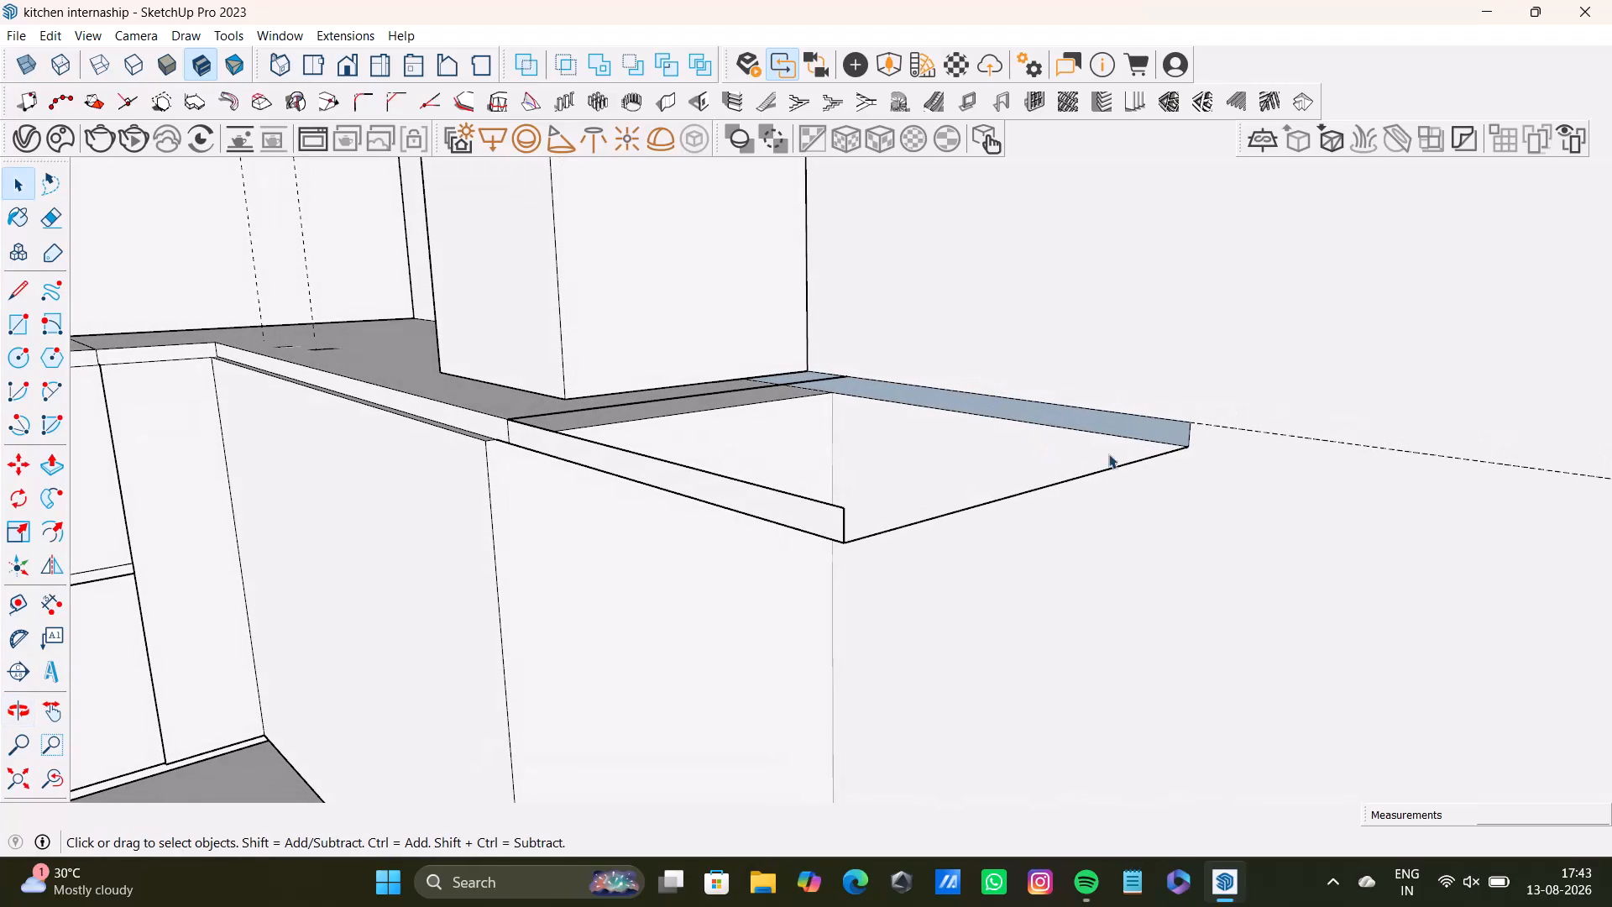
pyautogui.click(1134, 439)
pyautogui.press('Delete')
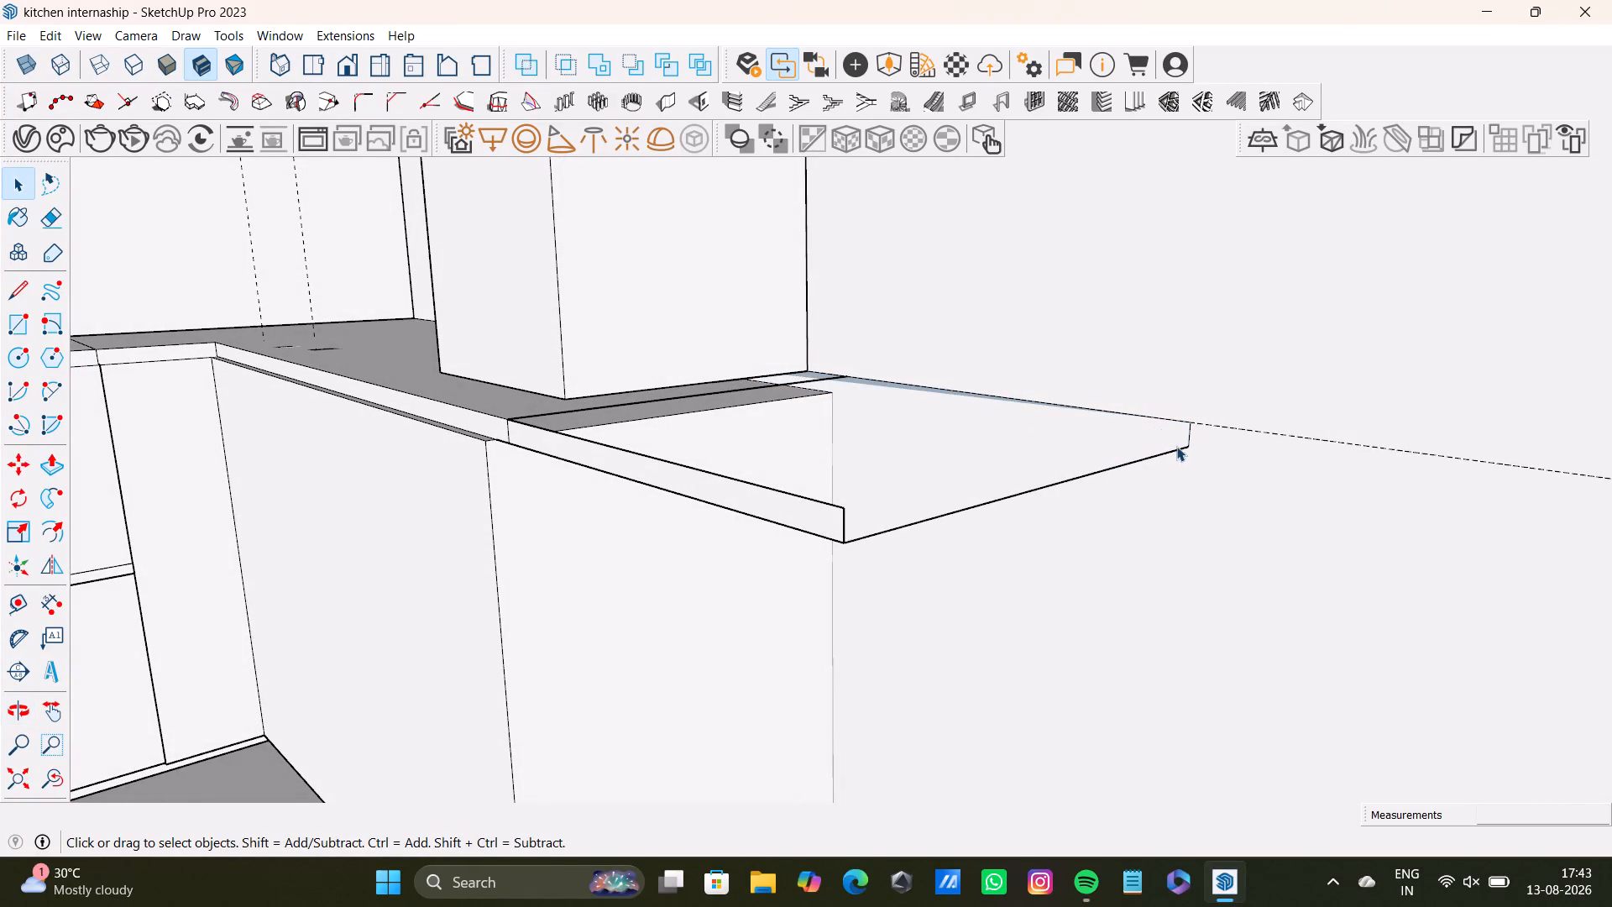
pyautogui.click(1176, 446)
pyautogui.press('Delete')
pyautogui.click(1189, 444)
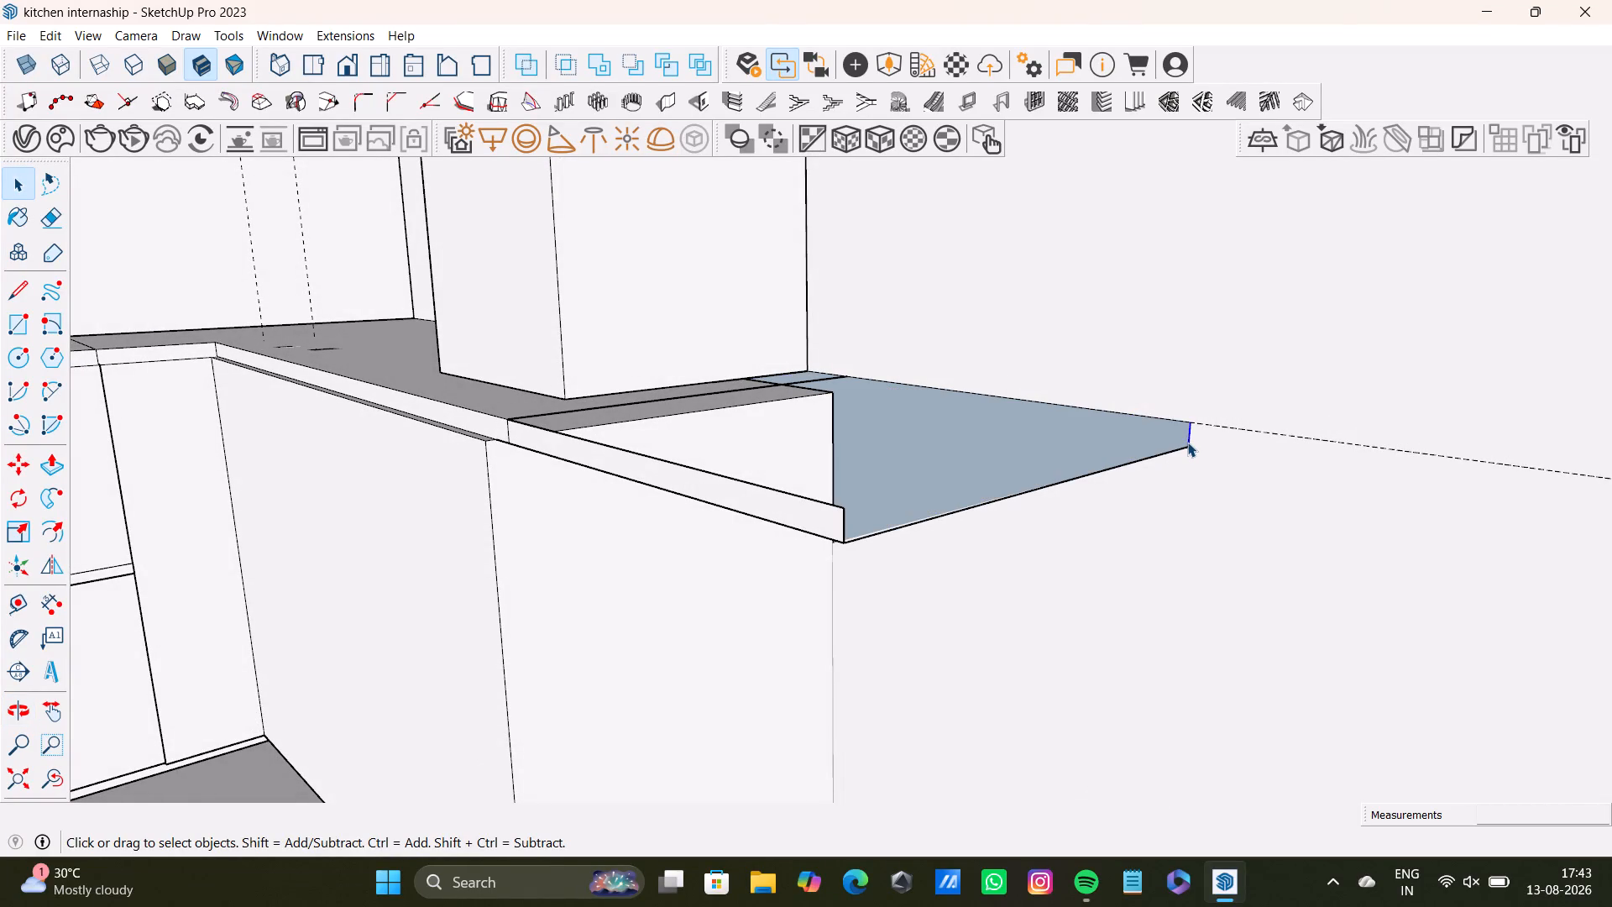
pyautogui.press('Delete')
pyautogui.click(1170, 455)
pyautogui.press('Delete')
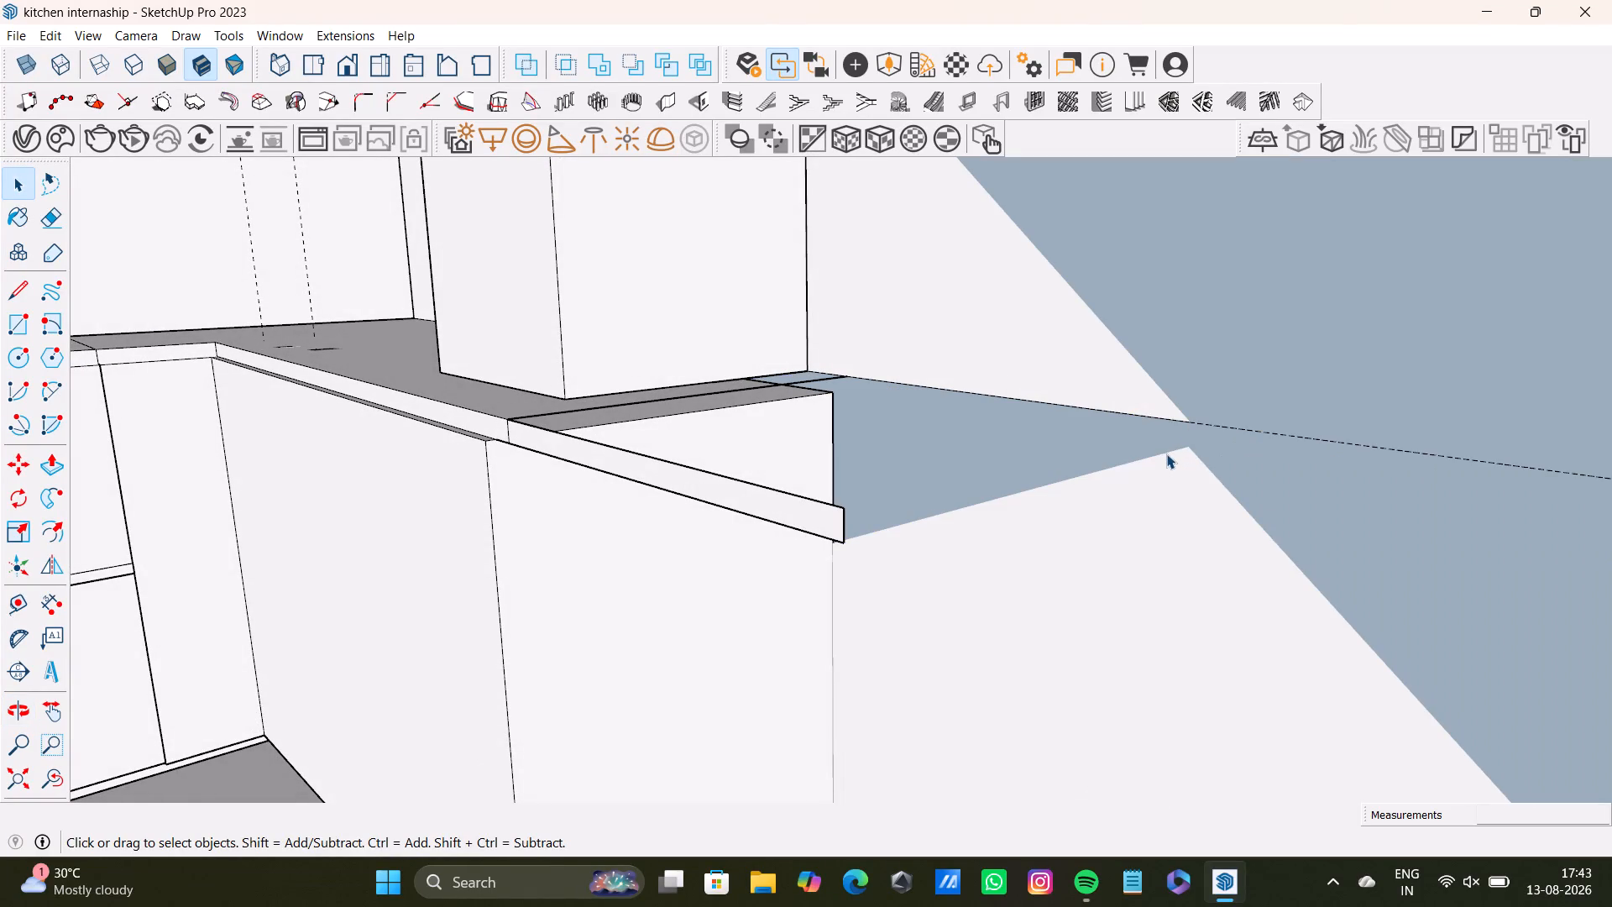
# Delete the overhang's front face and its leftover edges beyond the cut line.
pyautogui.click(837, 534)
pyautogui.press('Delete')
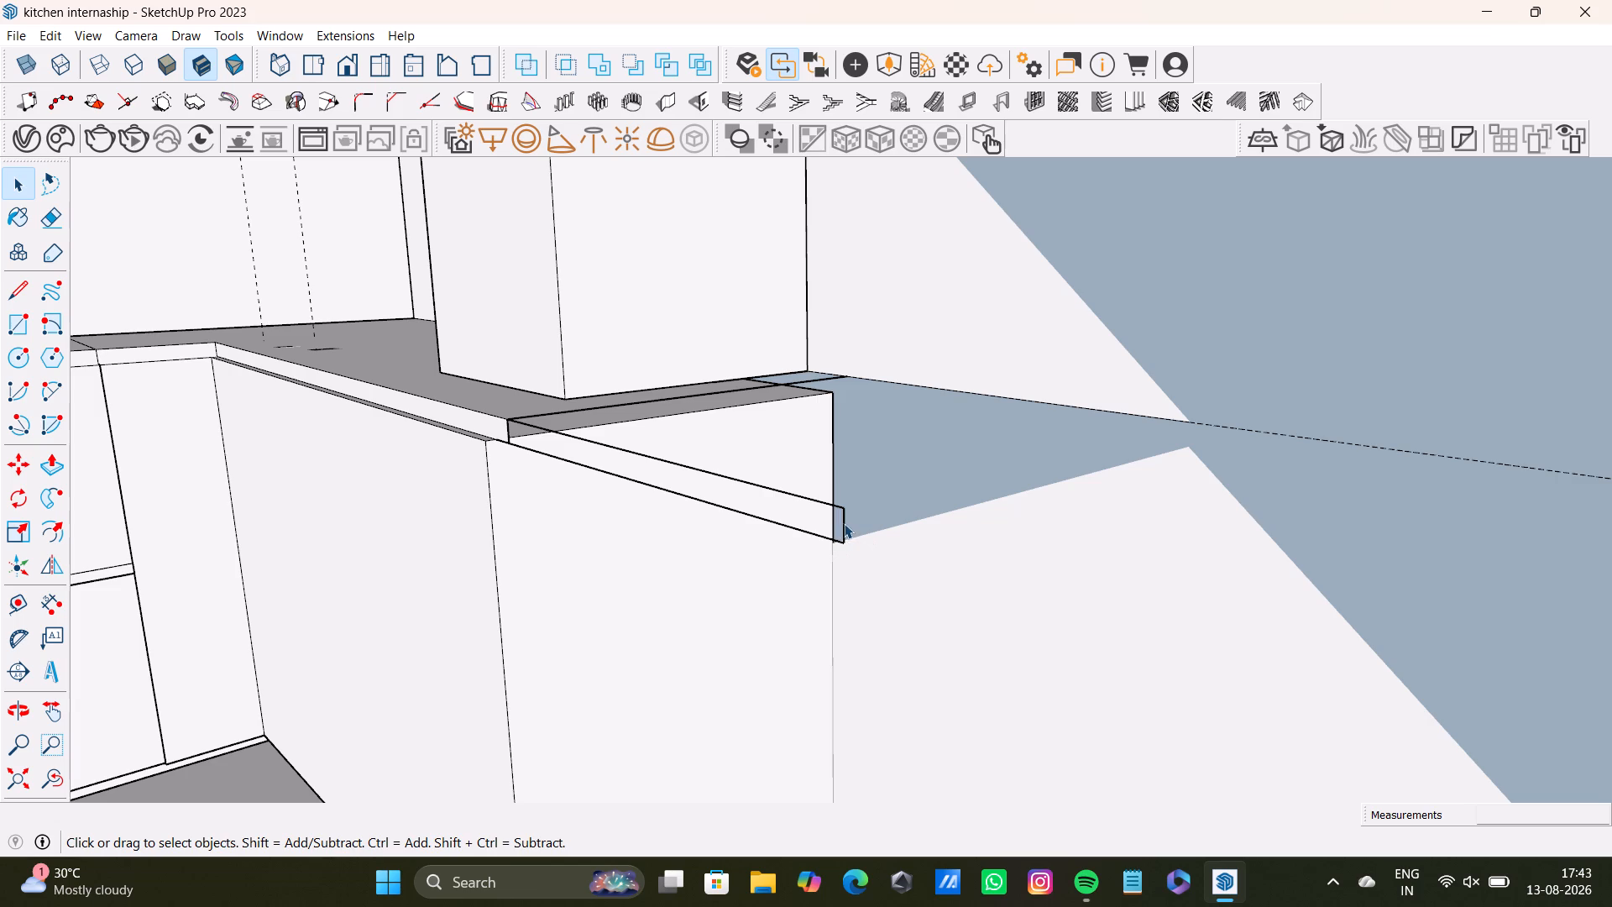
pyautogui.click(844, 523)
pyautogui.press('Delete')
pyautogui.click(840, 506)
pyautogui.press('Delete')
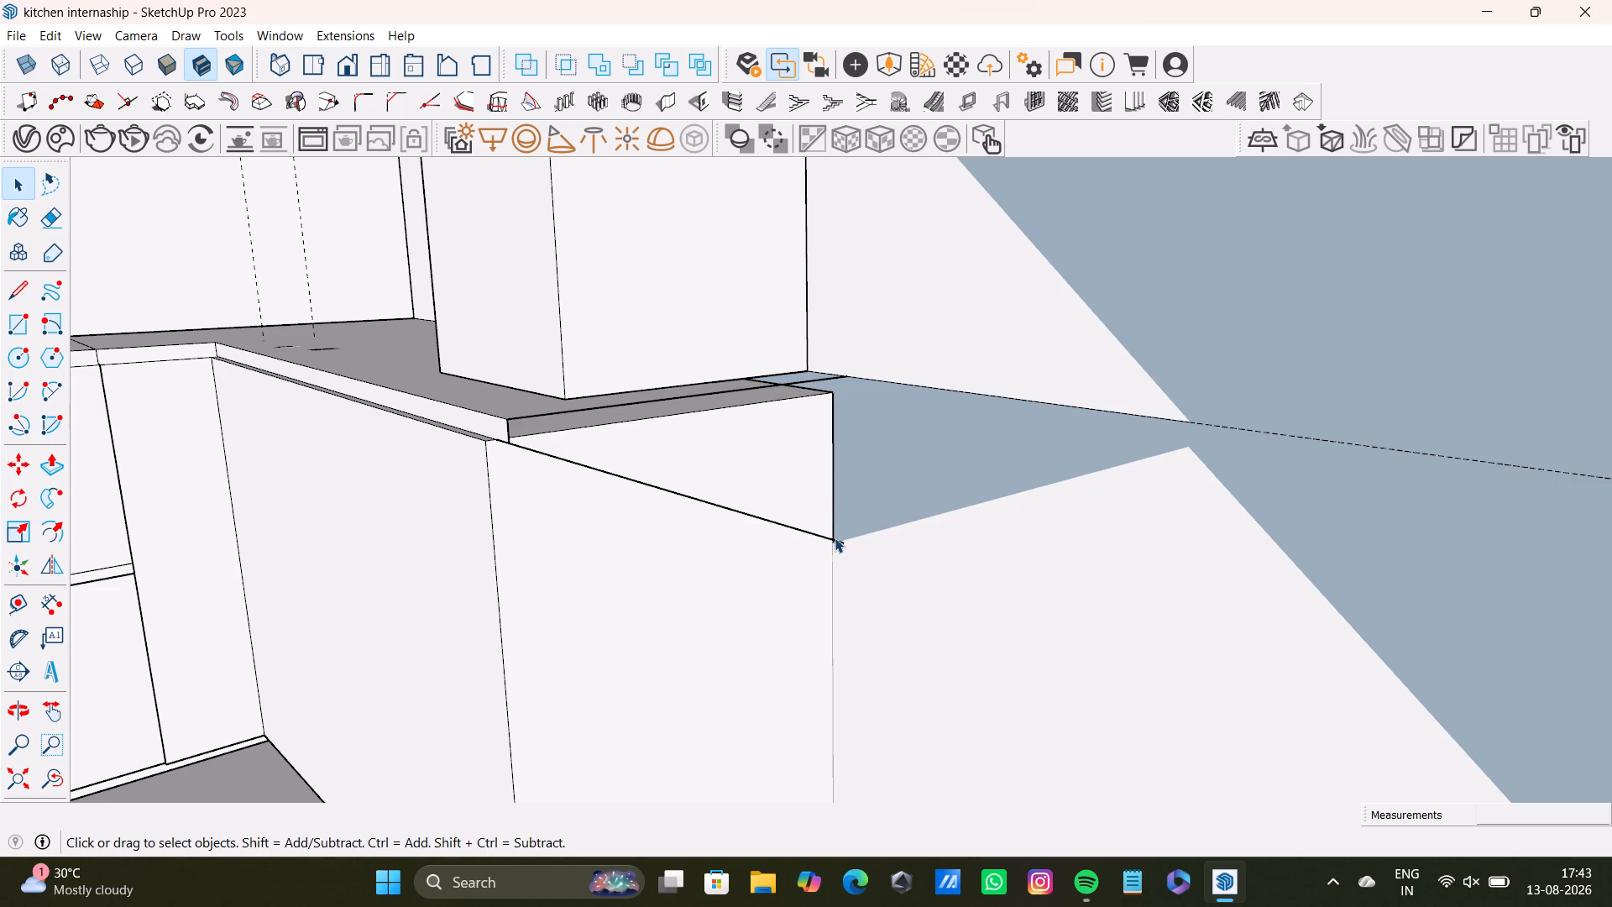
pyautogui.click(835, 539)
pyautogui.press('Delete')
# Delete the wall-side stretch of the cut line at the counter's new end.
pyautogui.moveTo(727, 431); pyautogui.dragTo(826, 237, button='middle')
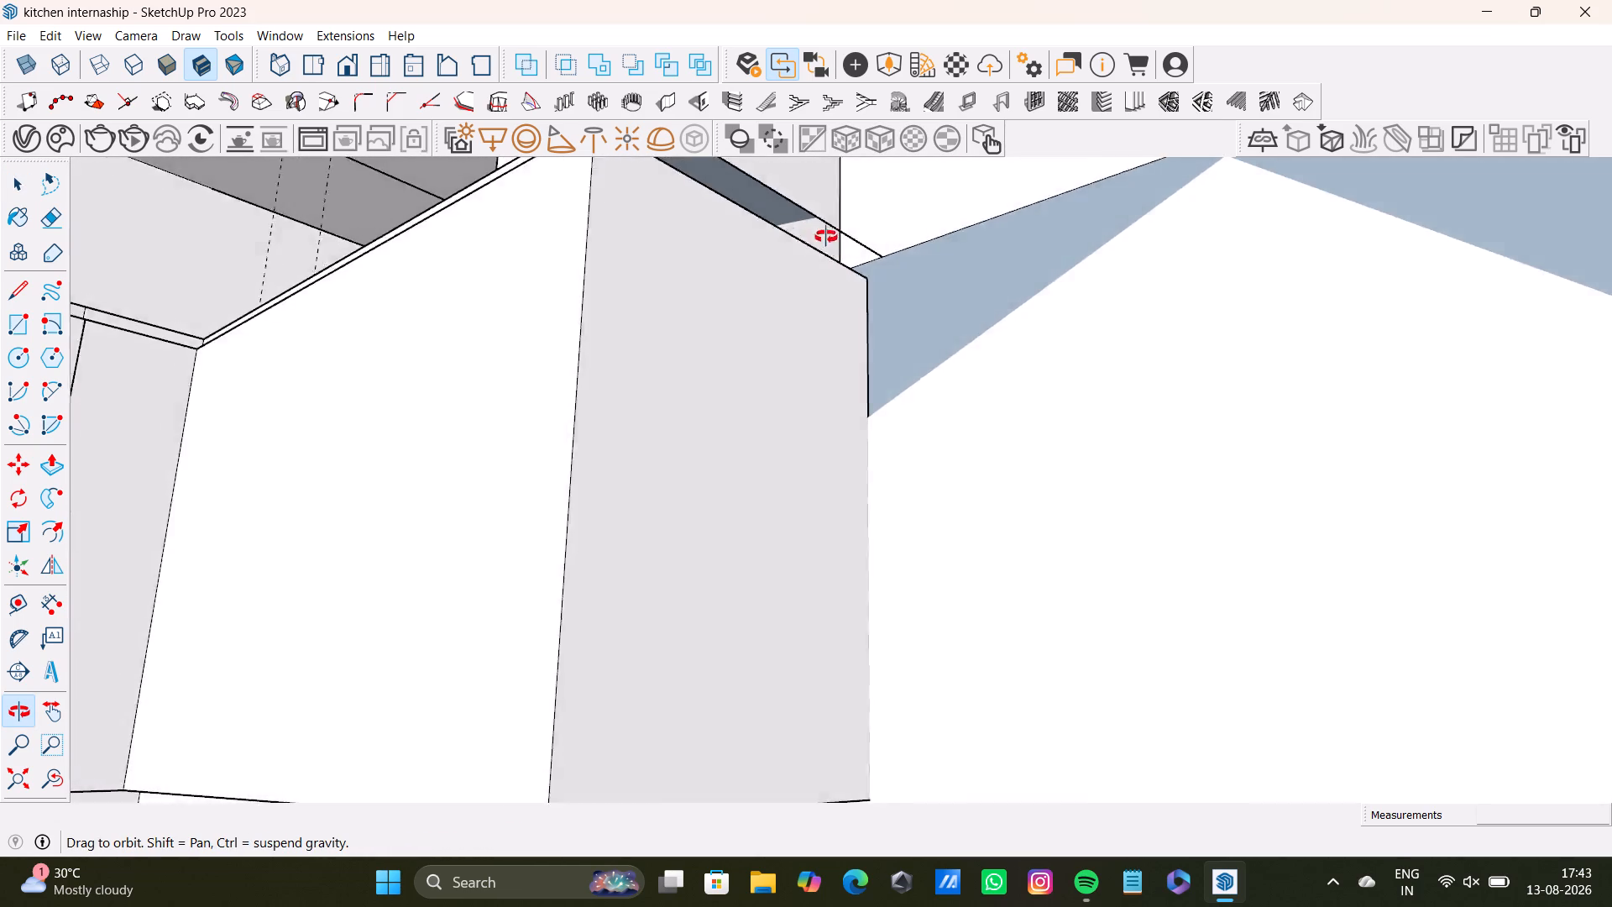
pyautogui.moveTo(826, 237); pyautogui.dragTo(880, 663, button='middle')
pyautogui.scroll(-8, 897, 626)
pyautogui.scroll(8, 921, 617)
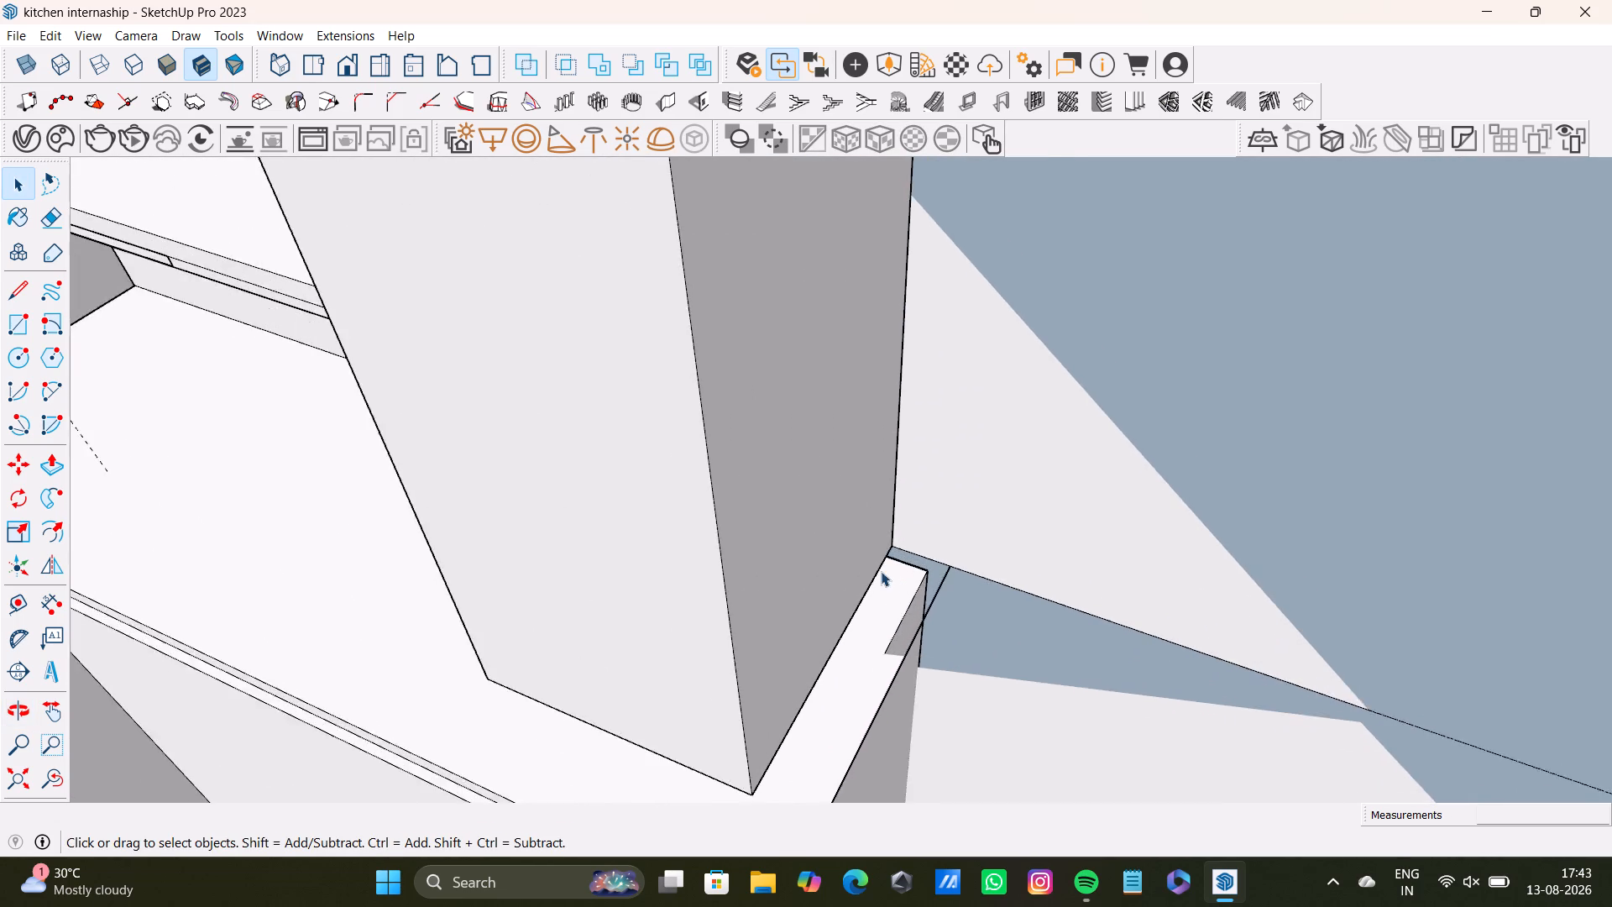
pyautogui.scroll(3, 881, 571)
pyautogui.moveTo(929, 579); pyautogui.dragTo(683, 669, button='middle')
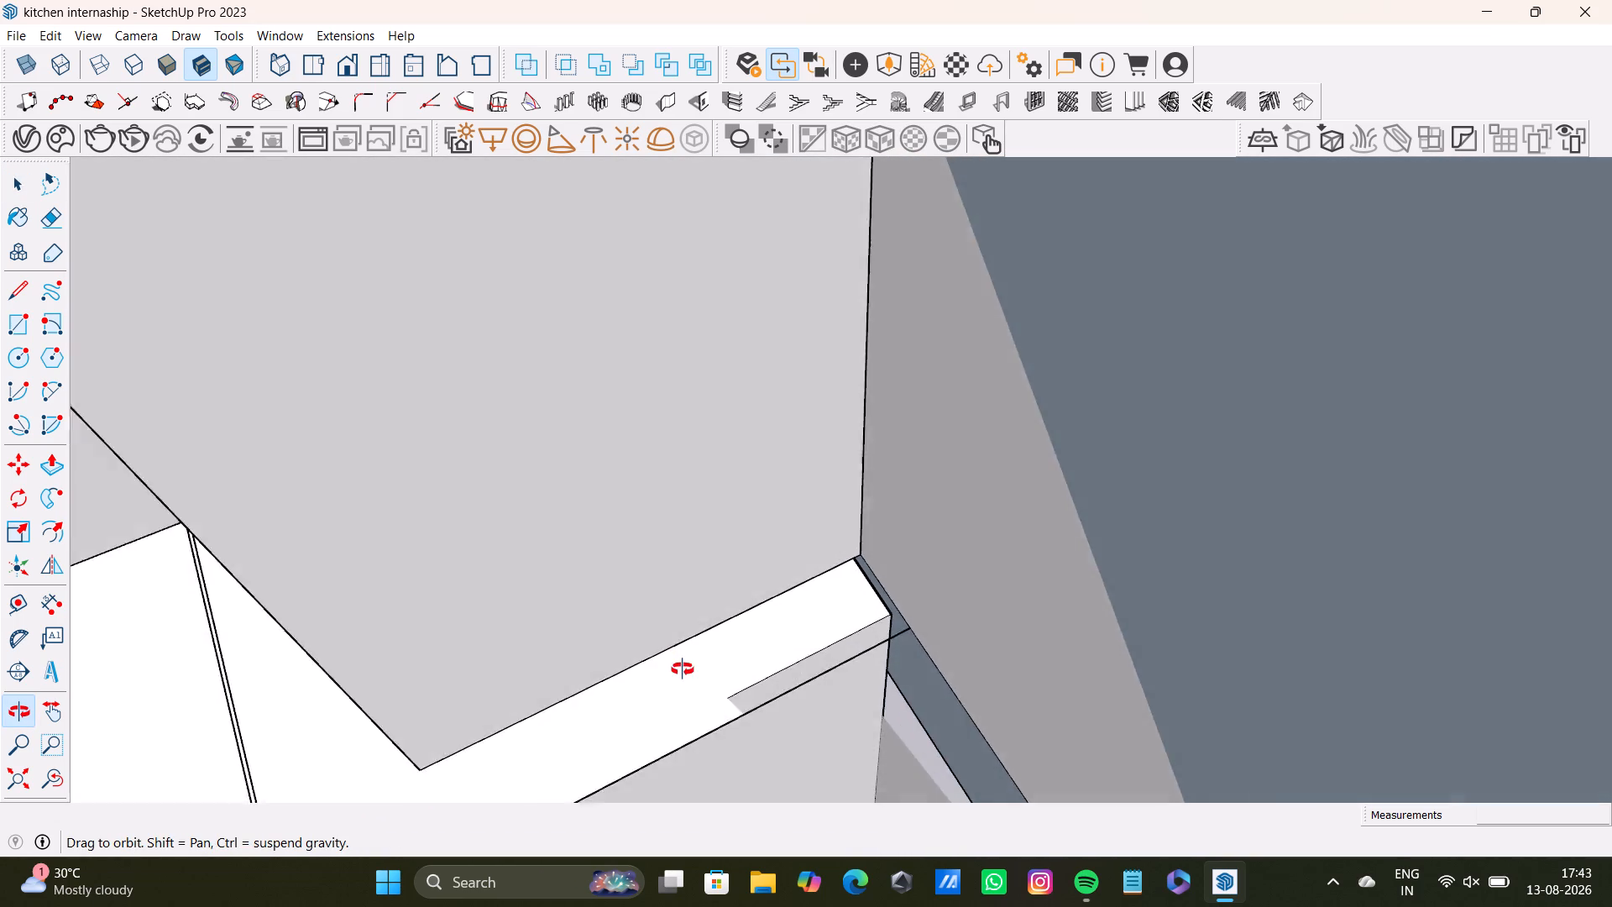
pyautogui.moveTo(683, 669); pyautogui.dragTo(692, 679, button='middle')
pyautogui.click(819, 687)
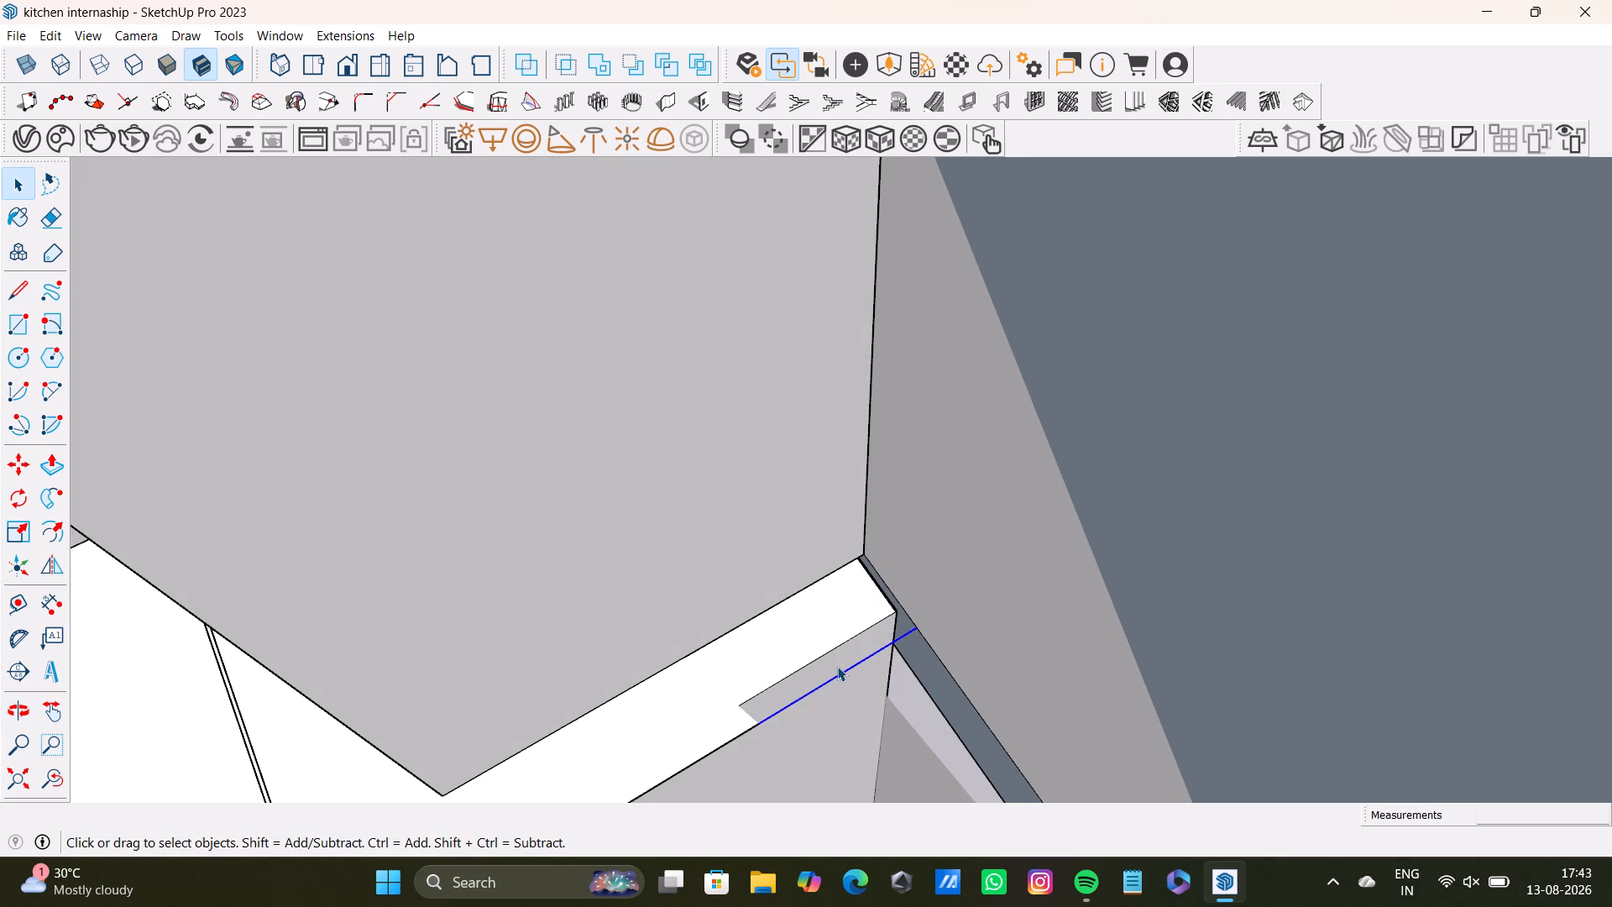
pyautogui.press('Delete')
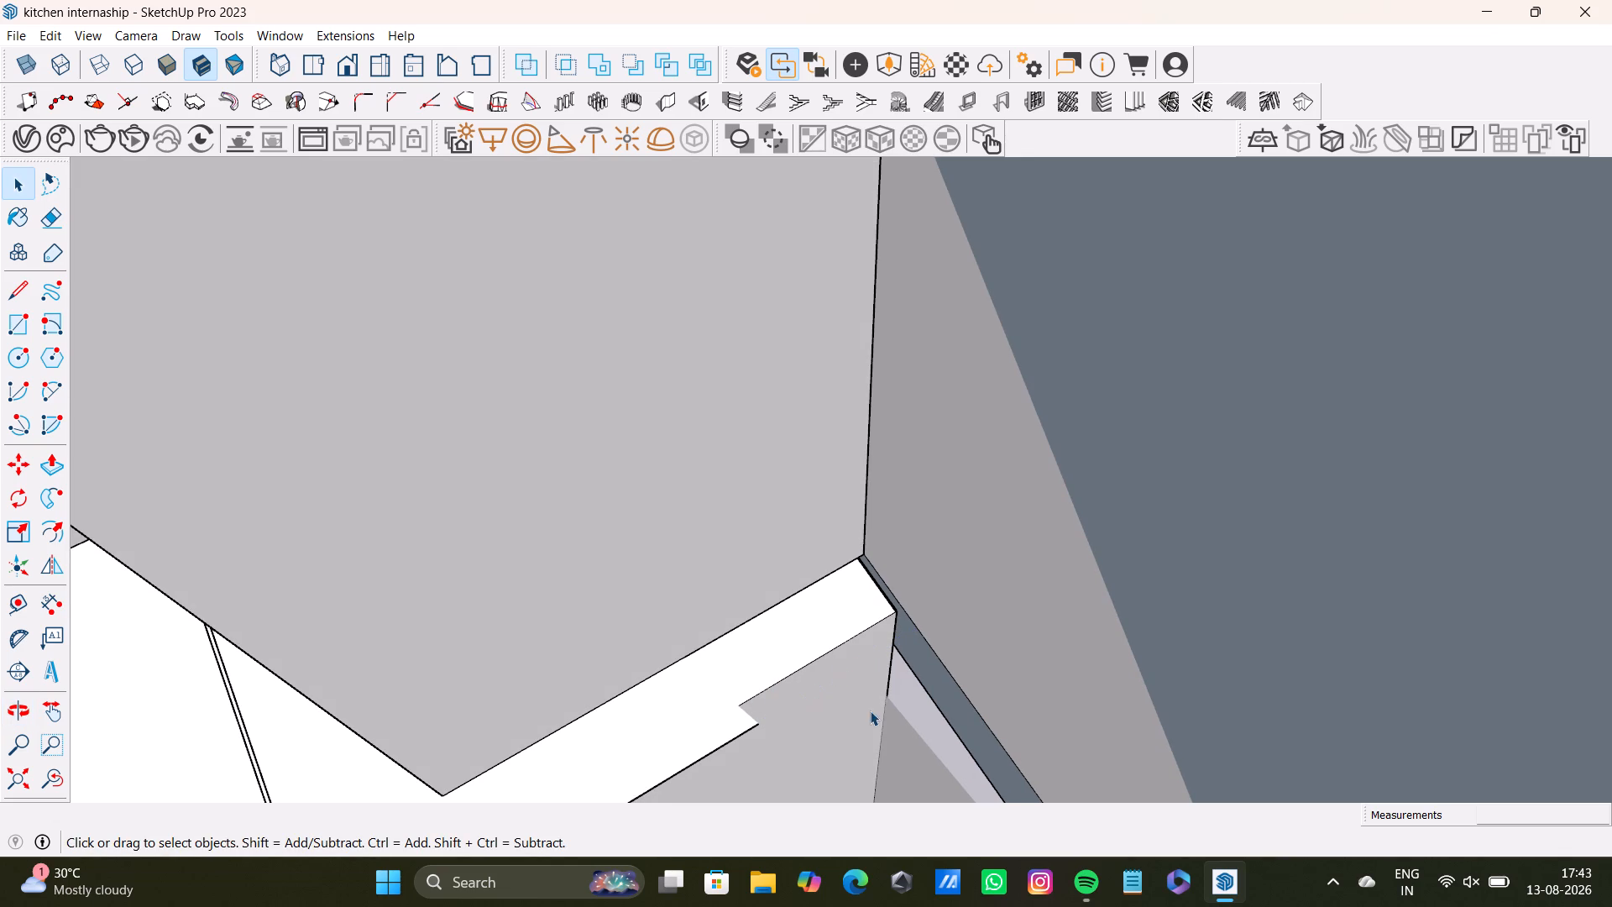
# Draw a vertical rectangle of about 1' 11 1/4" by 1 3/16" closing the counter's open end above the base cabinet.
pyautogui.scroll(-5, 860, 709)
pyautogui.moveTo(865, 709); pyautogui.dragTo(854, 402, button='middle')
pyautogui.scroll(3, 862, 492)
pyautogui.moveTo(841, 531); pyautogui.dragTo(841, 398, button='middle')
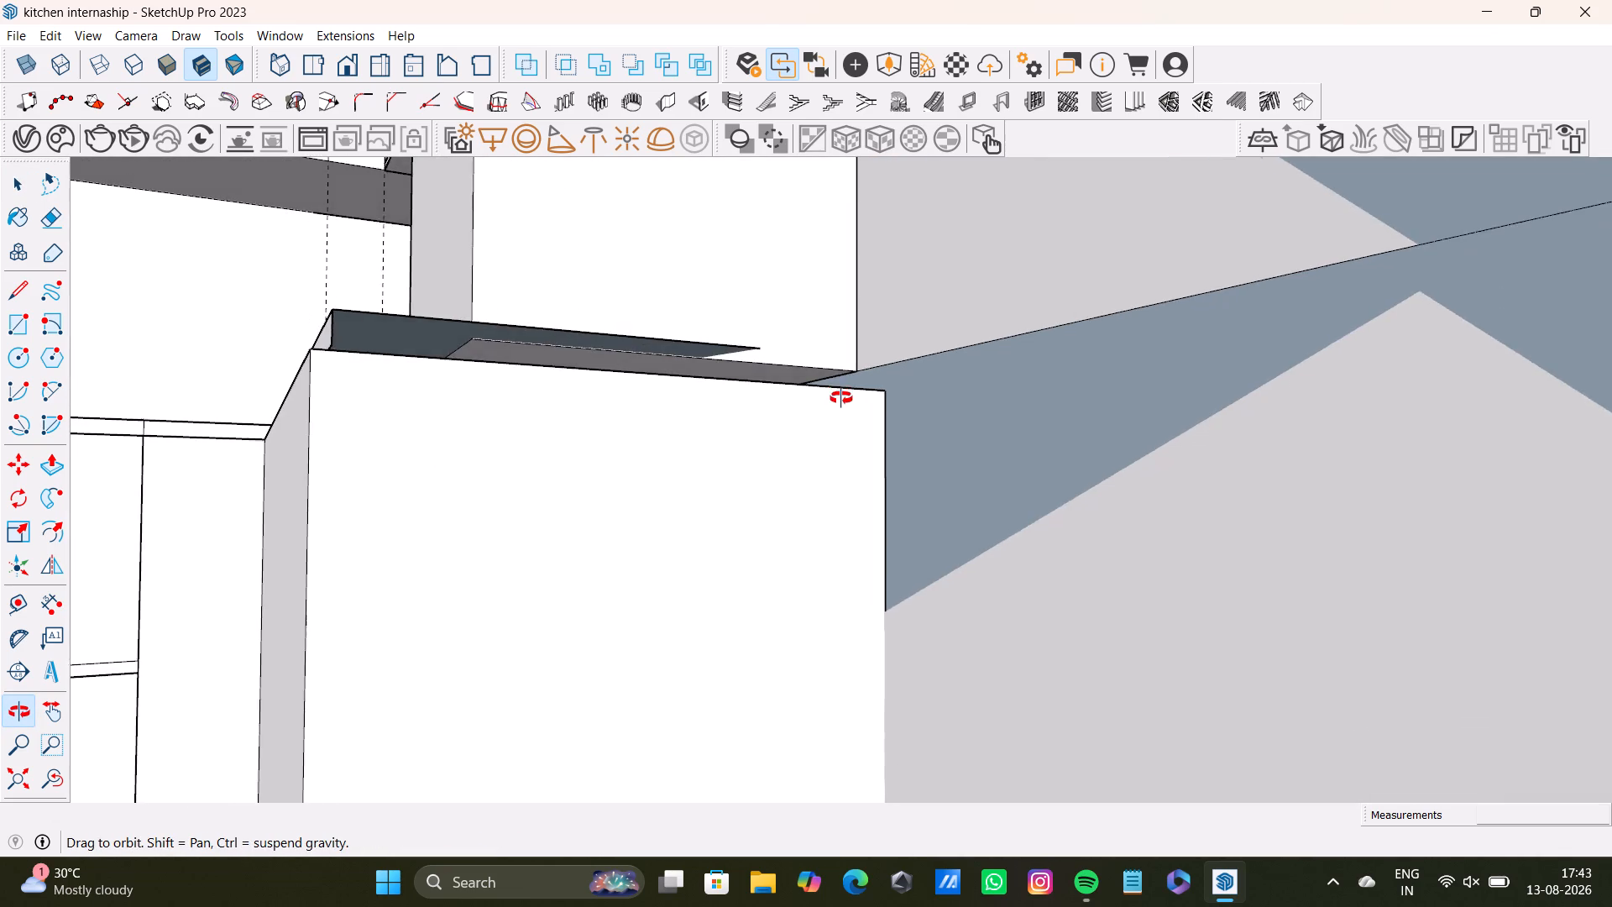
pyautogui.moveTo(841, 398); pyautogui.dragTo(887, 429, button='middle')
pyautogui.scroll(5, 688, 424)
pyautogui.moveTo(598, 430); pyautogui.dragTo(593, 422, button='middle')
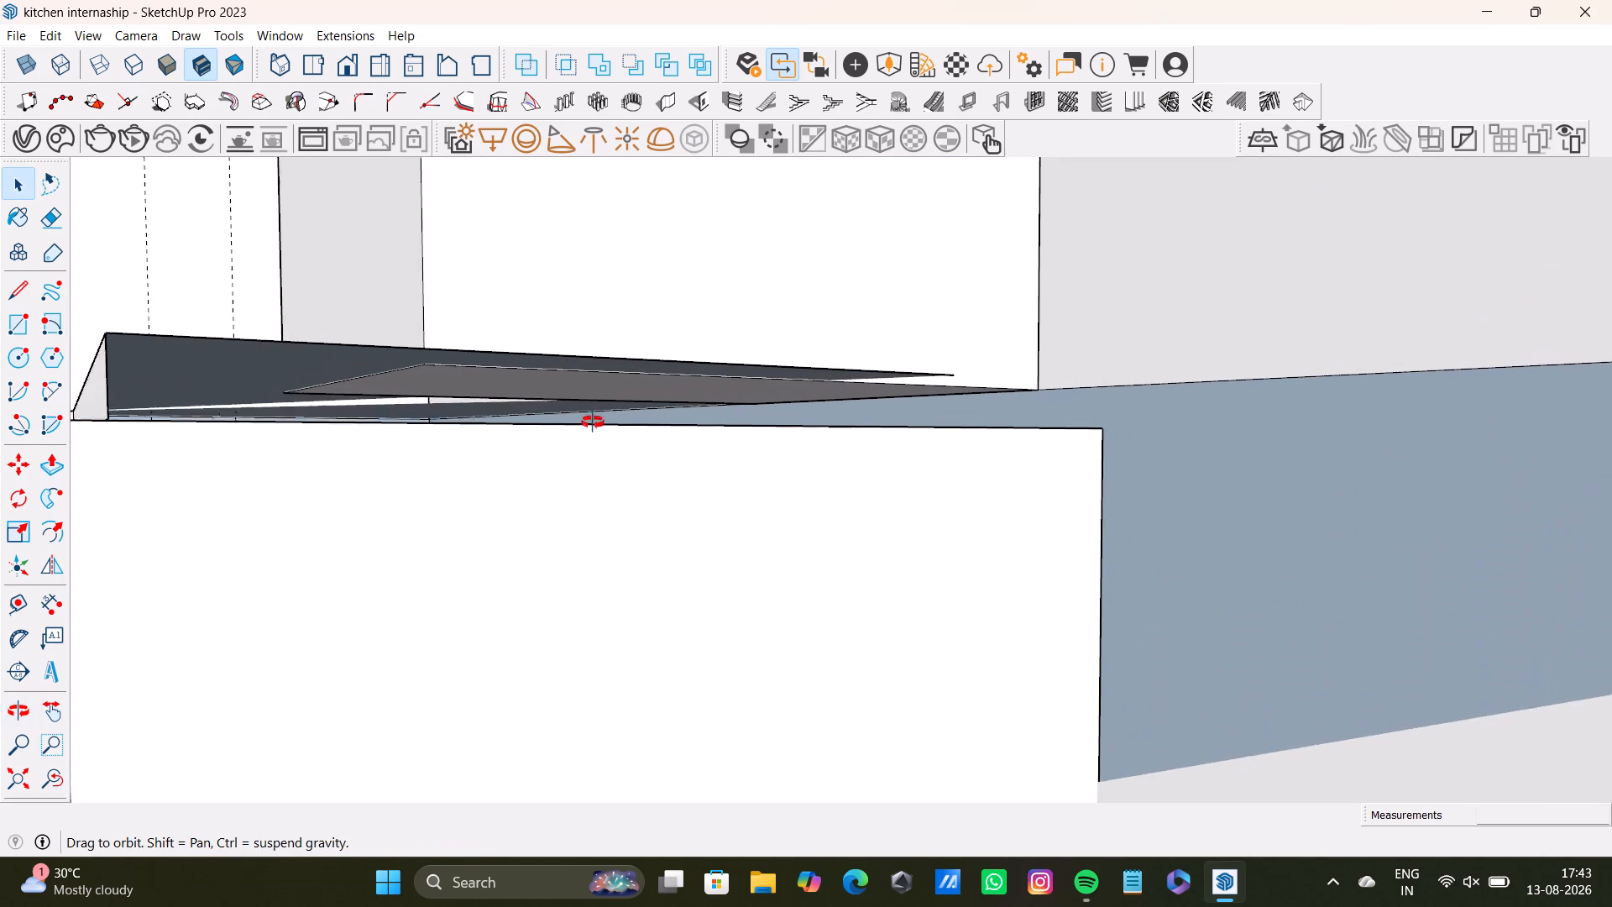
pyautogui.moveTo(593, 422); pyautogui.dragTo(443, 443, button='middle')
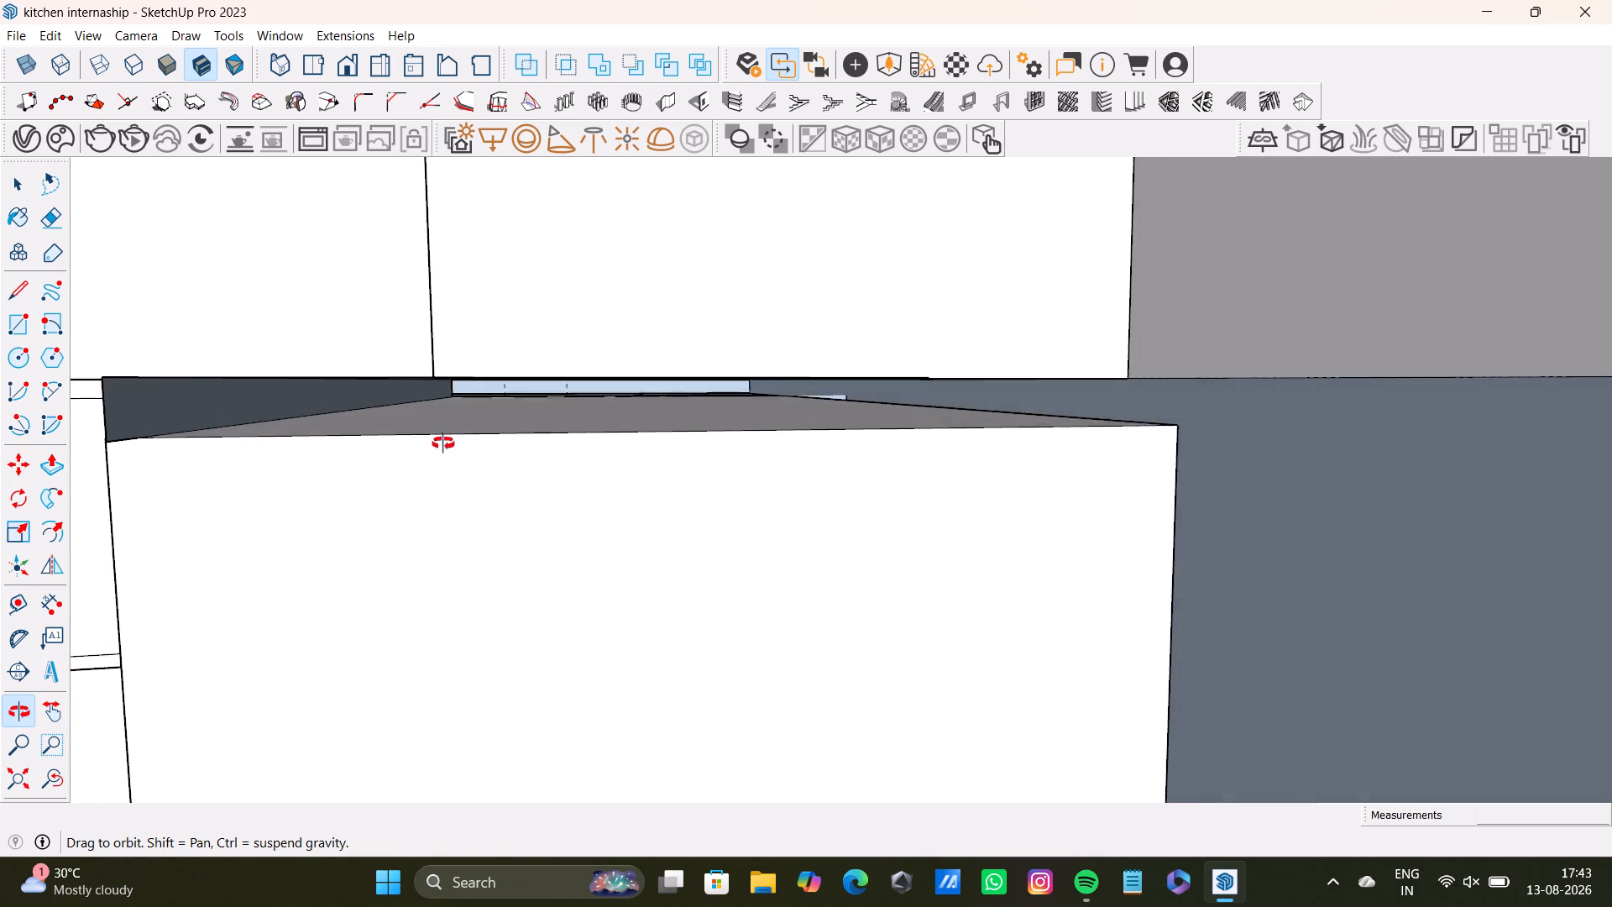
pyautogui.moveTo(443, 443); pyautogui.dragTo(503, 448, button='middle')
pyautogui.scroll(-4, 445, 456)
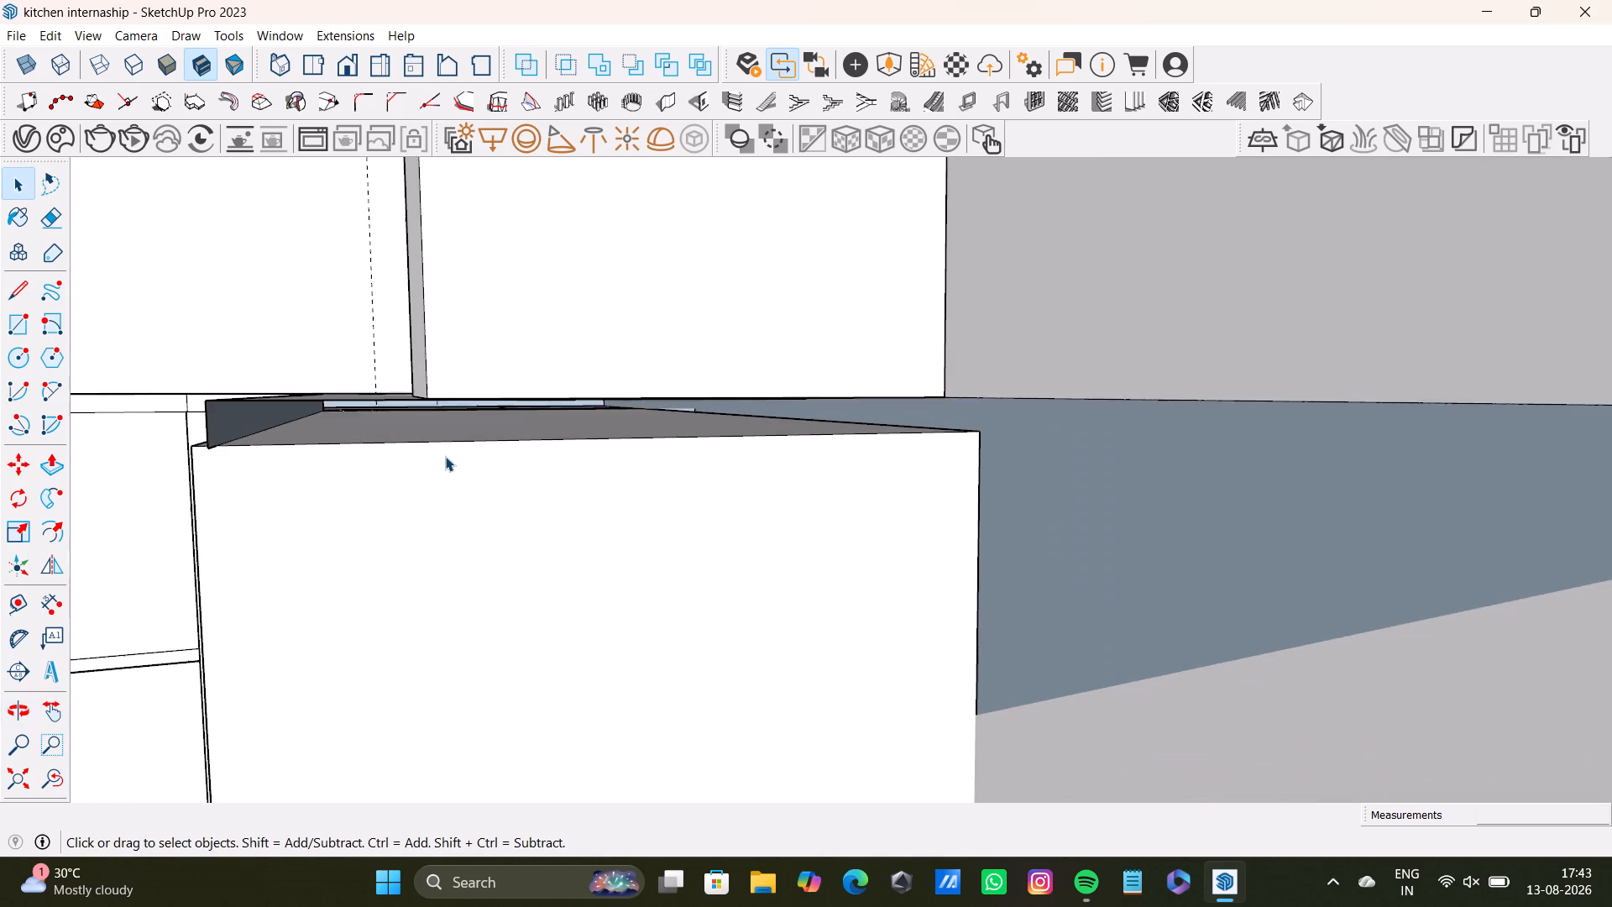
pyautogui.scroll(-3, 445, 456)
pyautogui.moveTo(395, 454); pyautogui.dragTo(500, 486, button='middle')
pyautogui.click(13, 328)
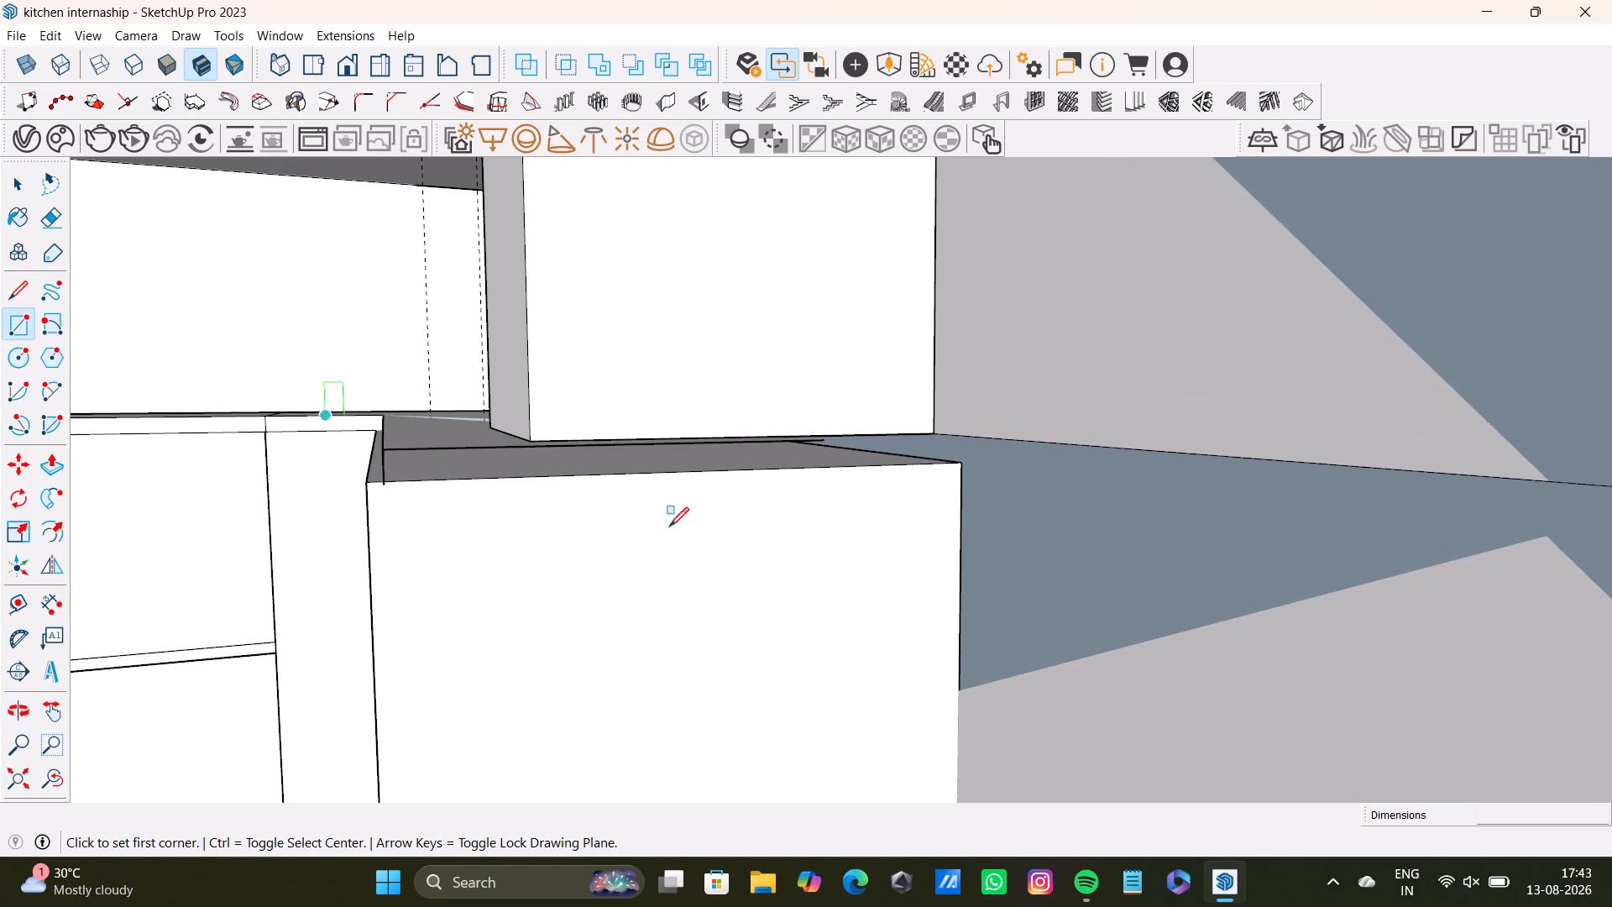
pyautogui.scroll(6, 669, 527)
pyautogui.moveTo(564, 489); pyautogui.dragTo(874, 506, button='middle')
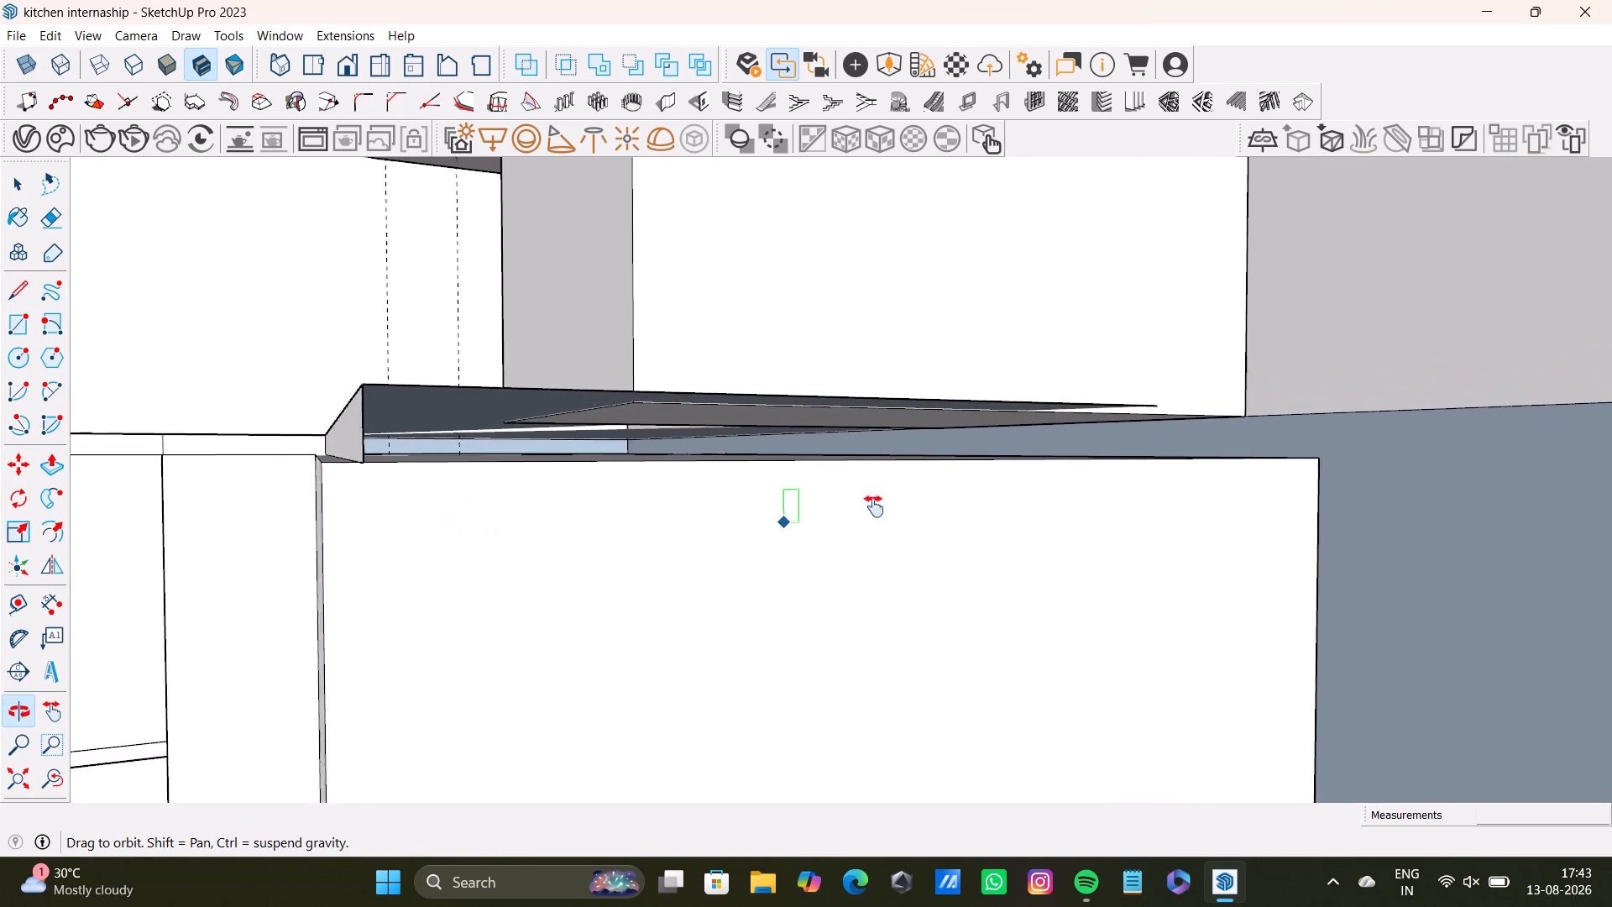
pyautogui.moveTo(874, 506); pyautogui.dragTo(975, 506, button='middle')
pyautogui.moveTo(960, 543); pyautogui.dragTo(684, 642, button='middle')
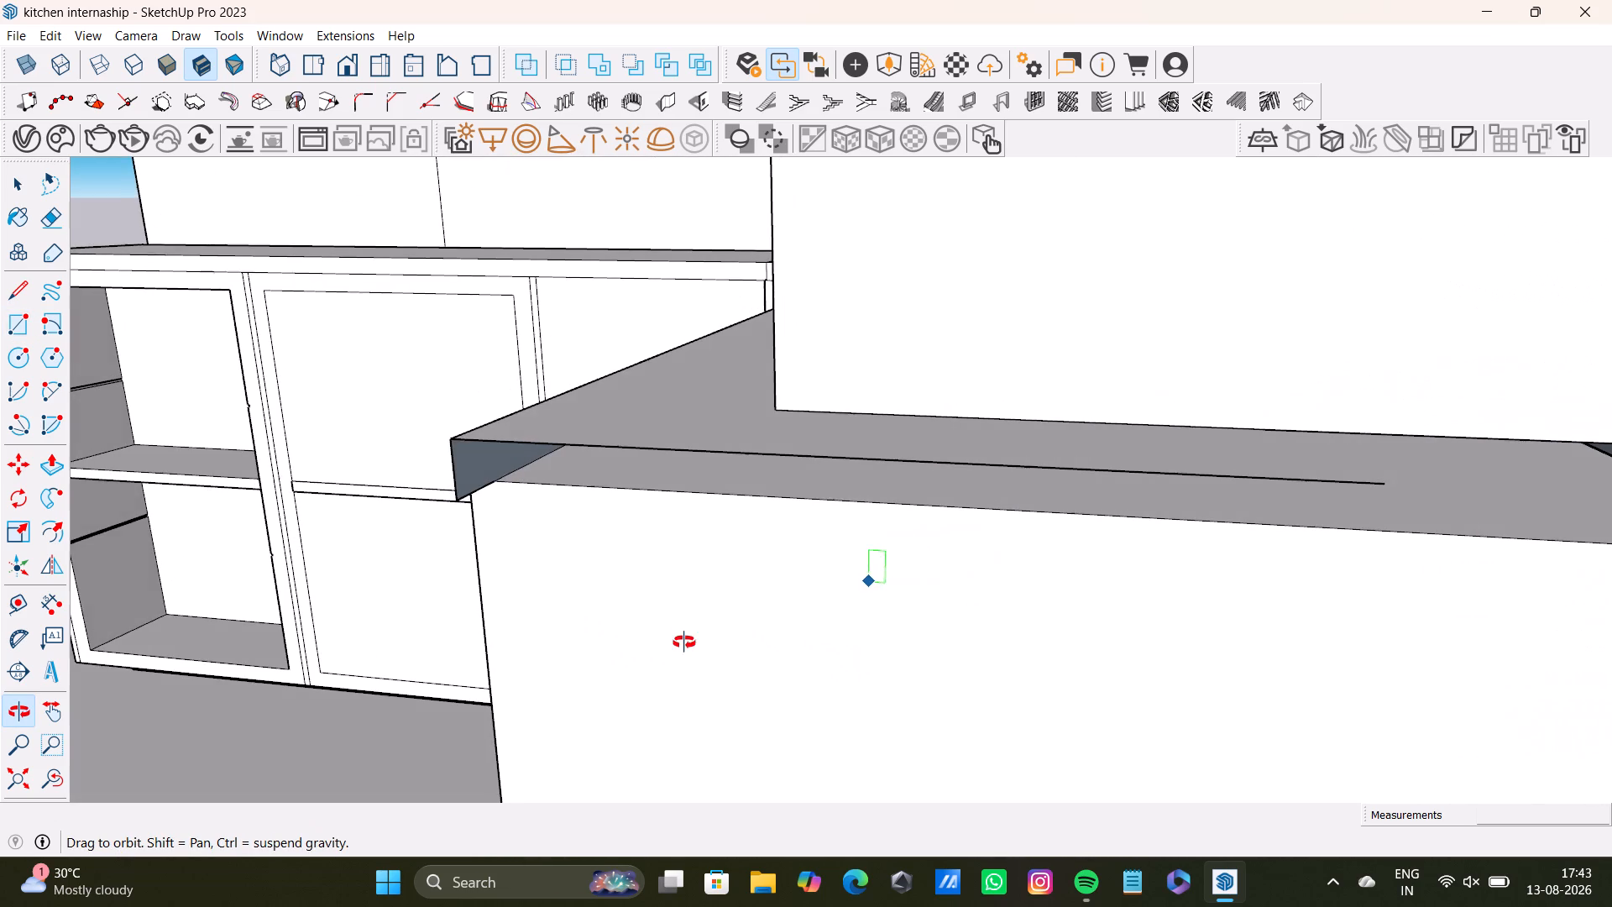
pyautogui.moveTo(684, 642); pyautogui.dragTo(683, 642, button='middle')
pyautogui.click(456, 437)
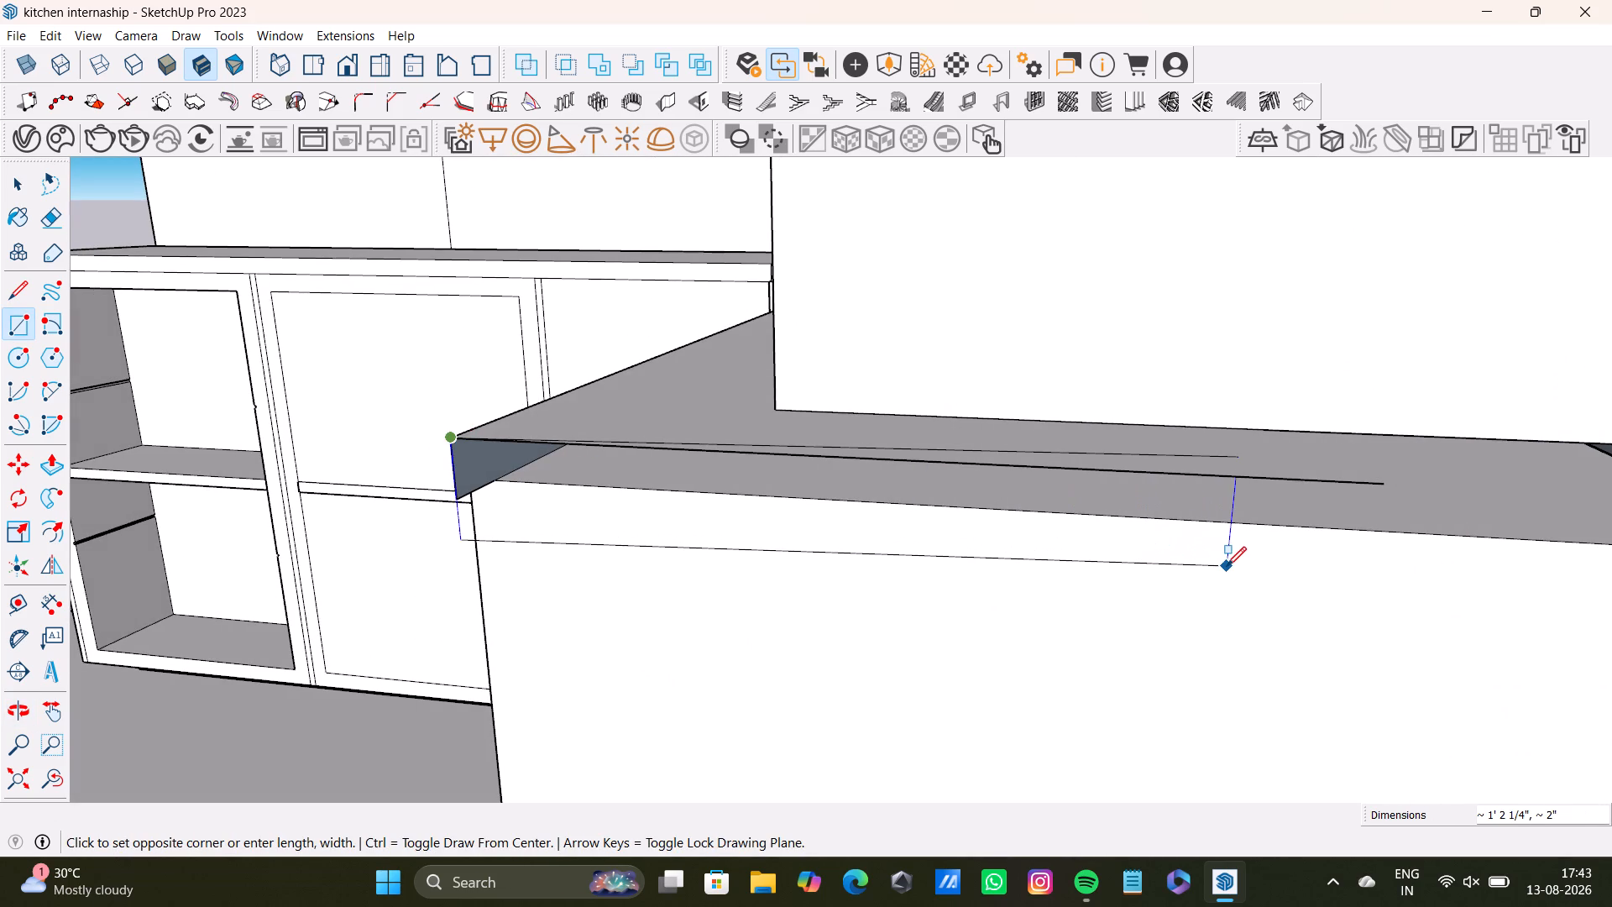
pyautogui.press('Up')
pyautogui.press('Left')
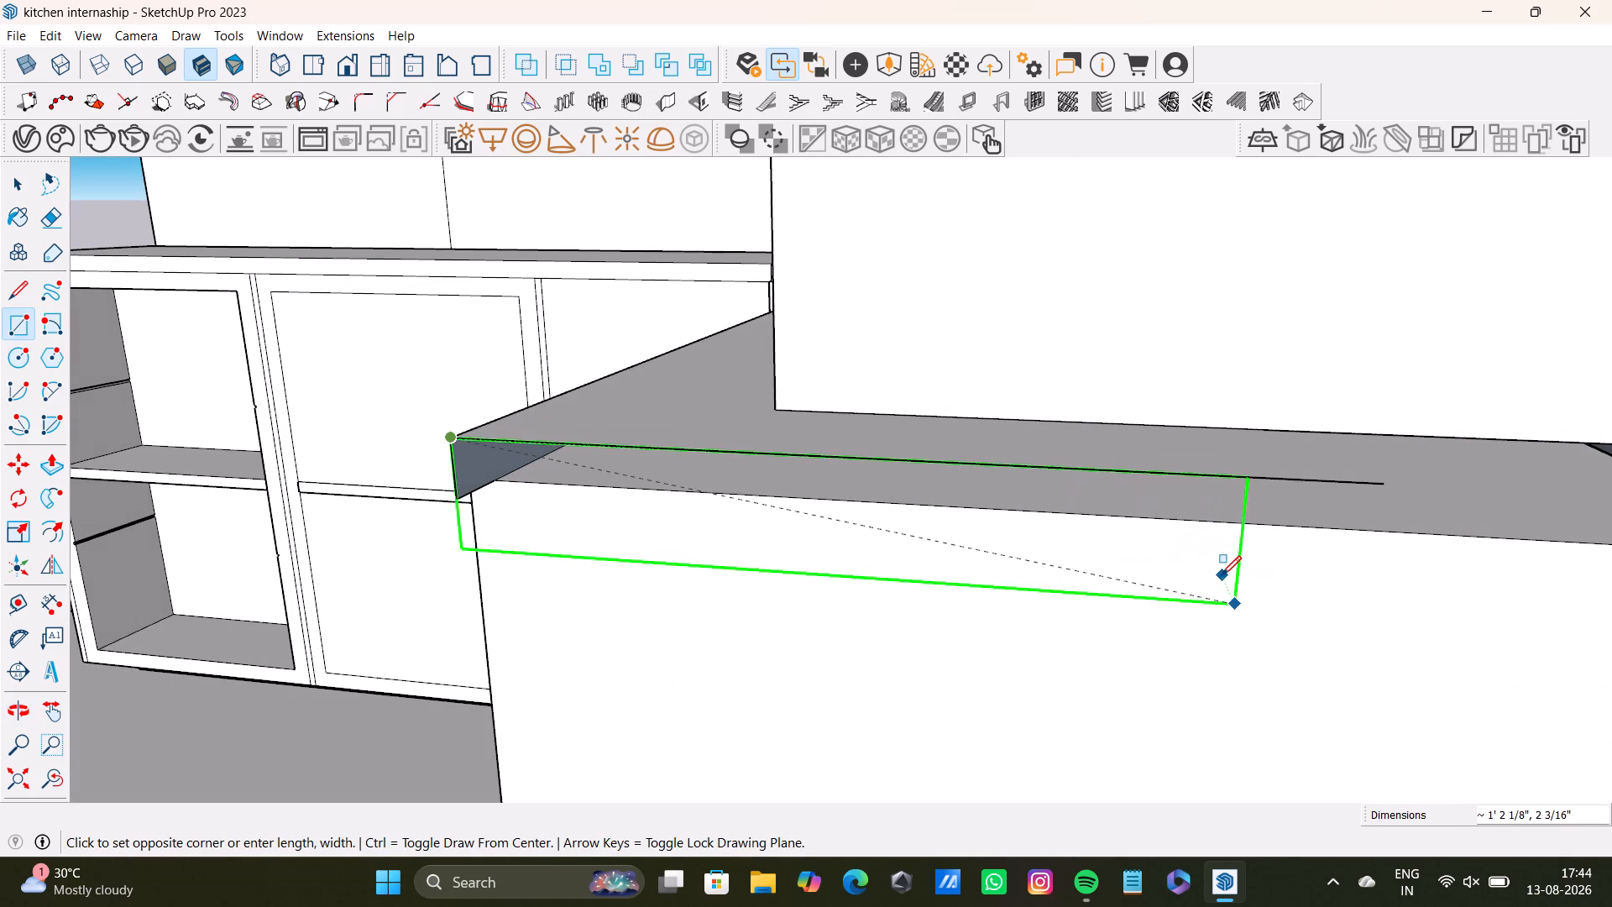
pyautogui.scroll(-4, 1405, 531)
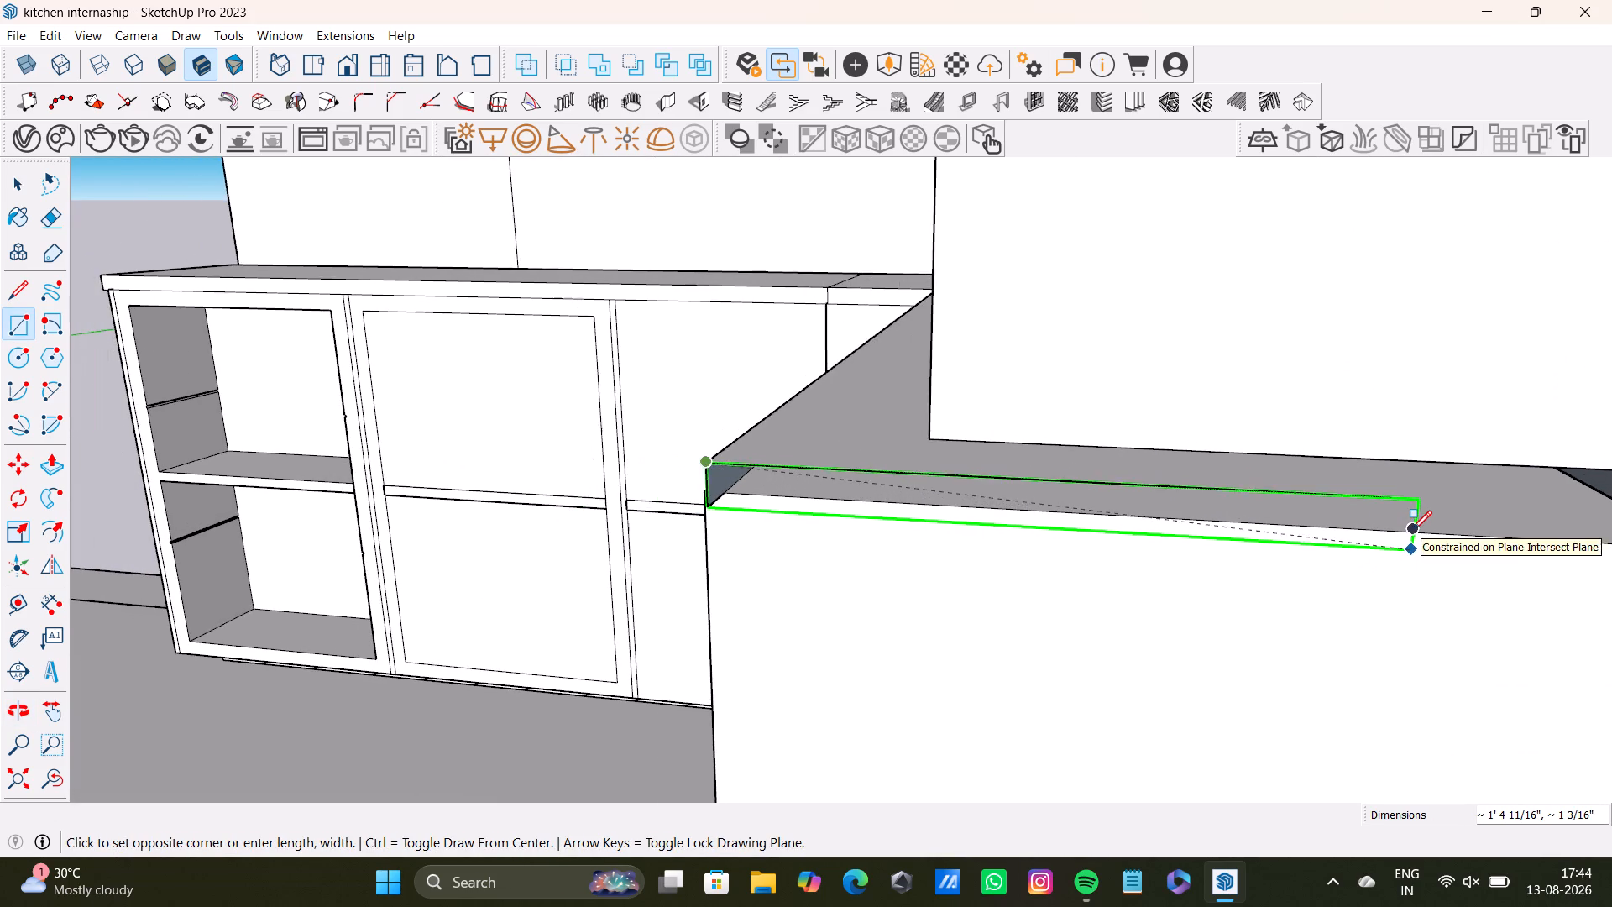
pyautogui.keyDown('shift'); pyautogui.moveTo(1412, 530); pyautogui.dragTo(860, 455, button='middle'); pyautogui.keyUp('shift')
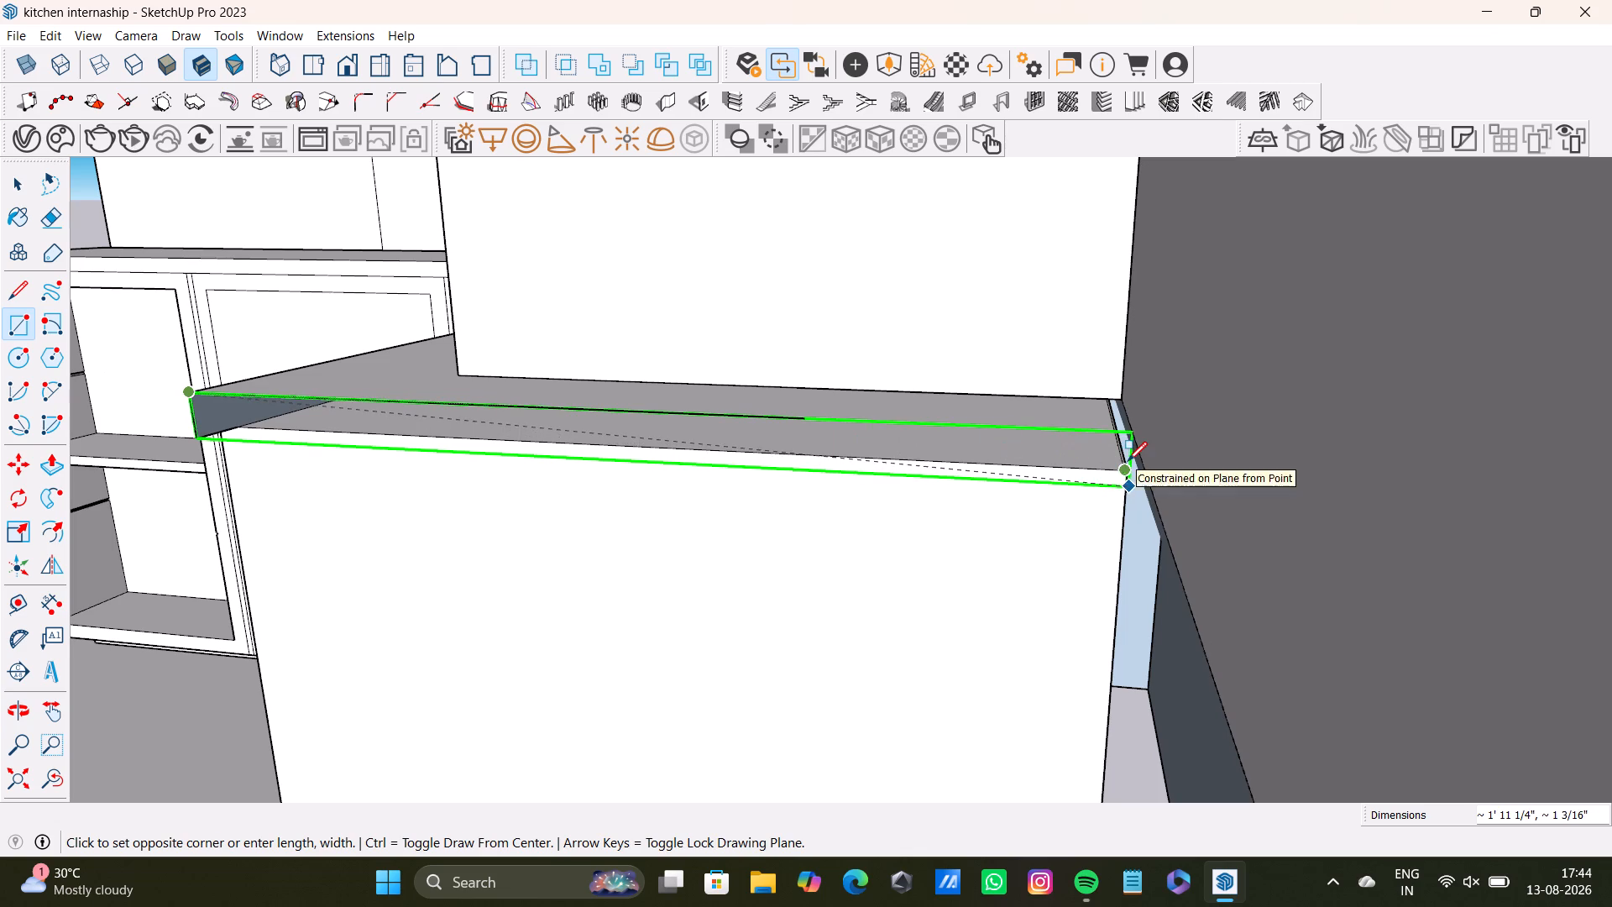
pyautogui.click(1128, 461)
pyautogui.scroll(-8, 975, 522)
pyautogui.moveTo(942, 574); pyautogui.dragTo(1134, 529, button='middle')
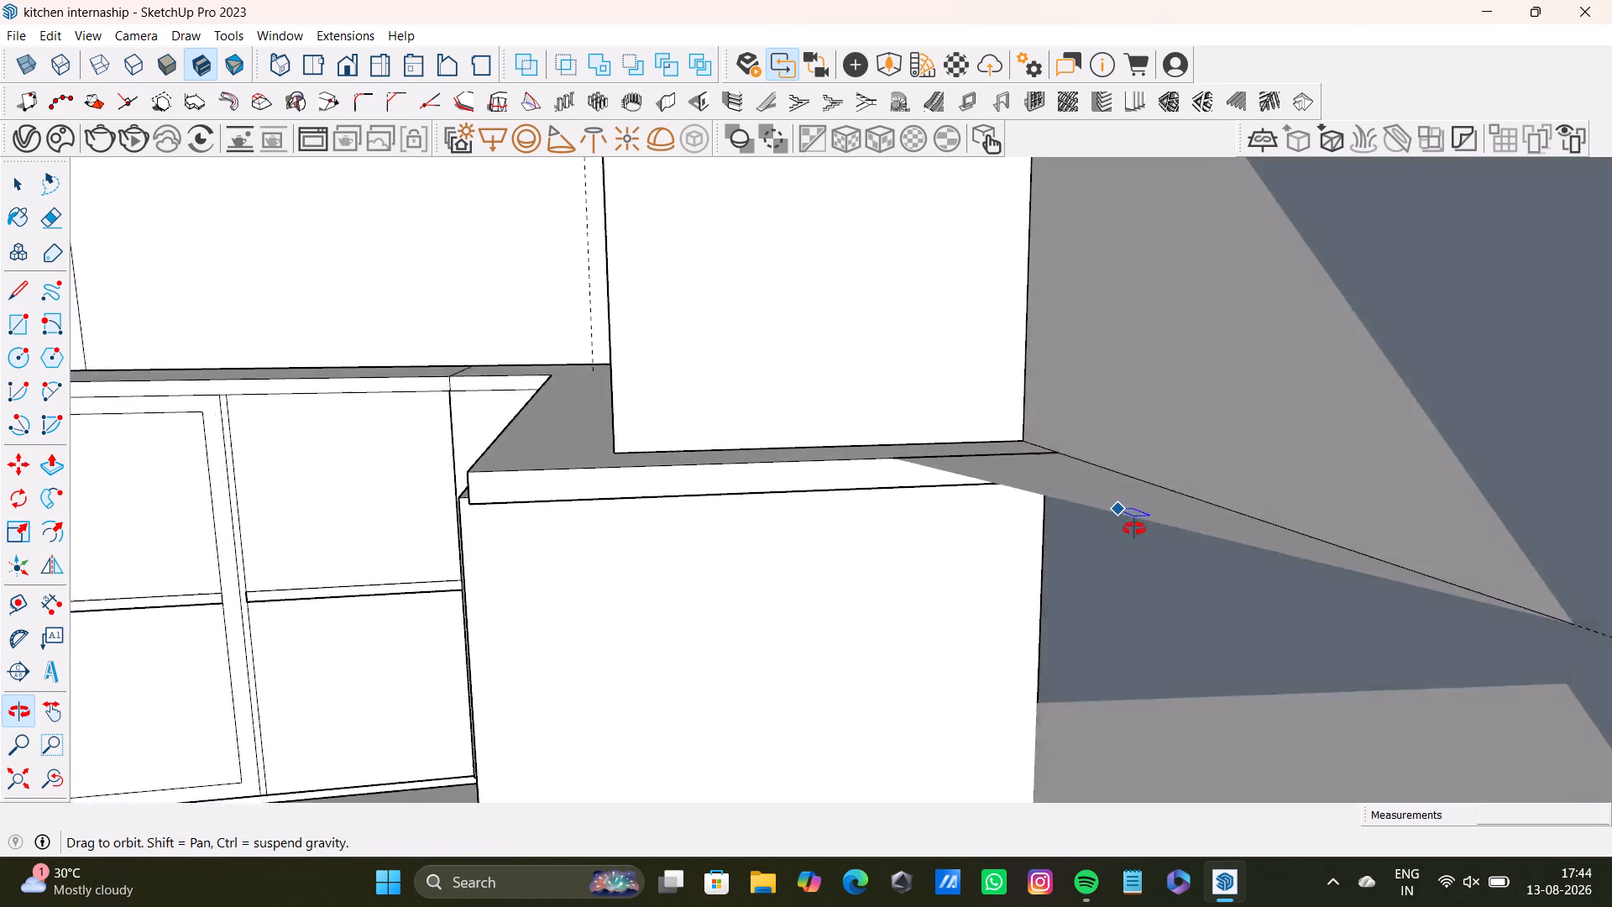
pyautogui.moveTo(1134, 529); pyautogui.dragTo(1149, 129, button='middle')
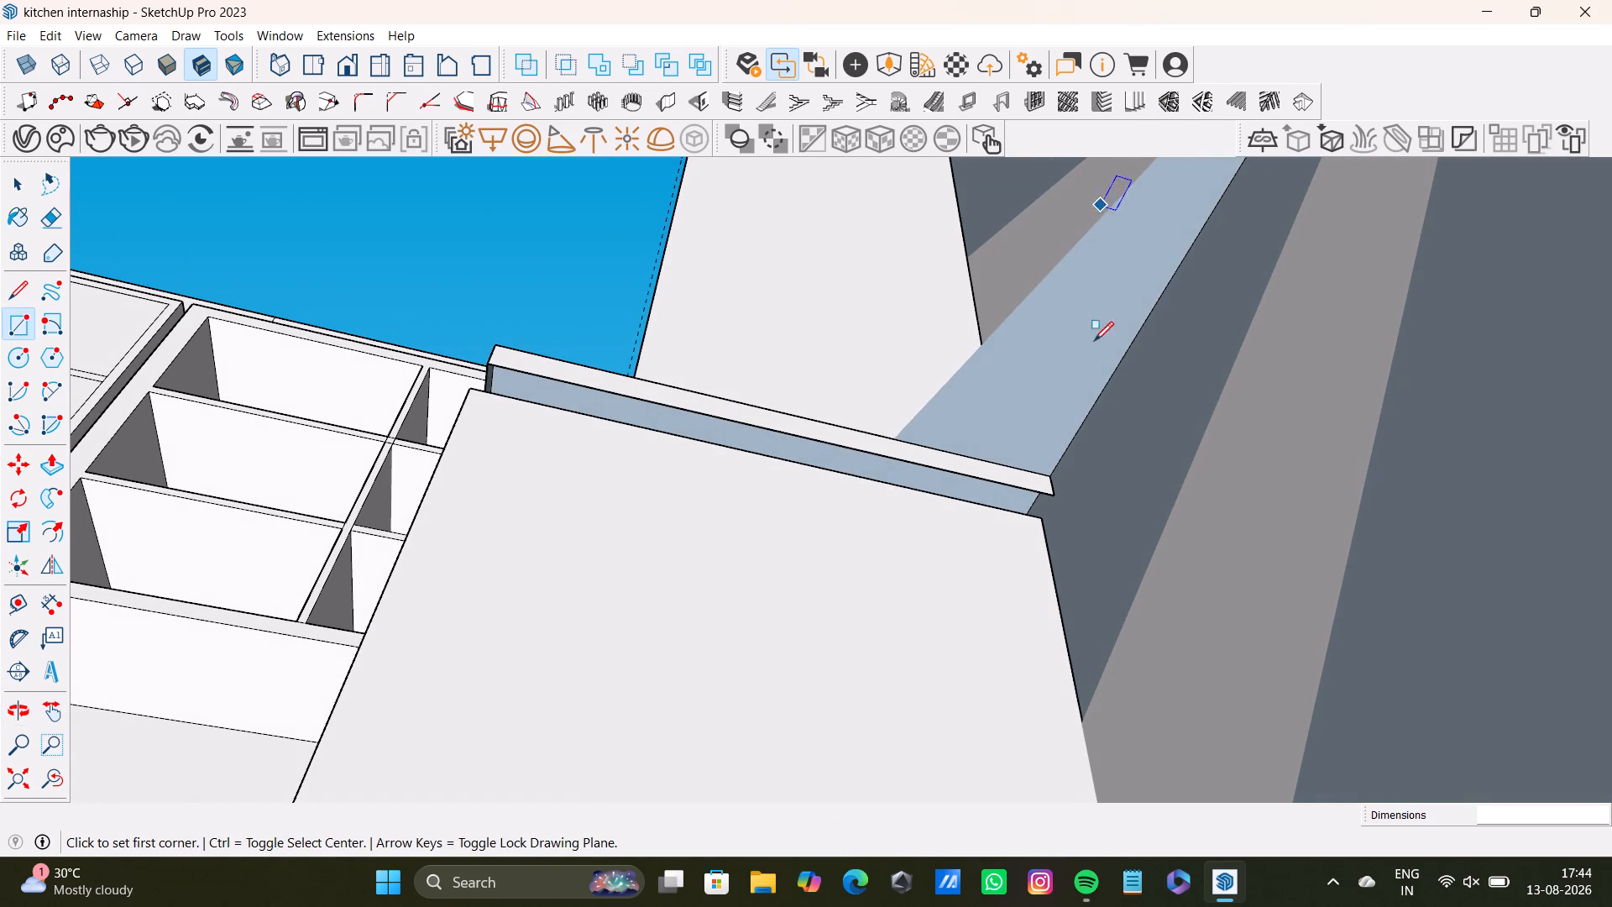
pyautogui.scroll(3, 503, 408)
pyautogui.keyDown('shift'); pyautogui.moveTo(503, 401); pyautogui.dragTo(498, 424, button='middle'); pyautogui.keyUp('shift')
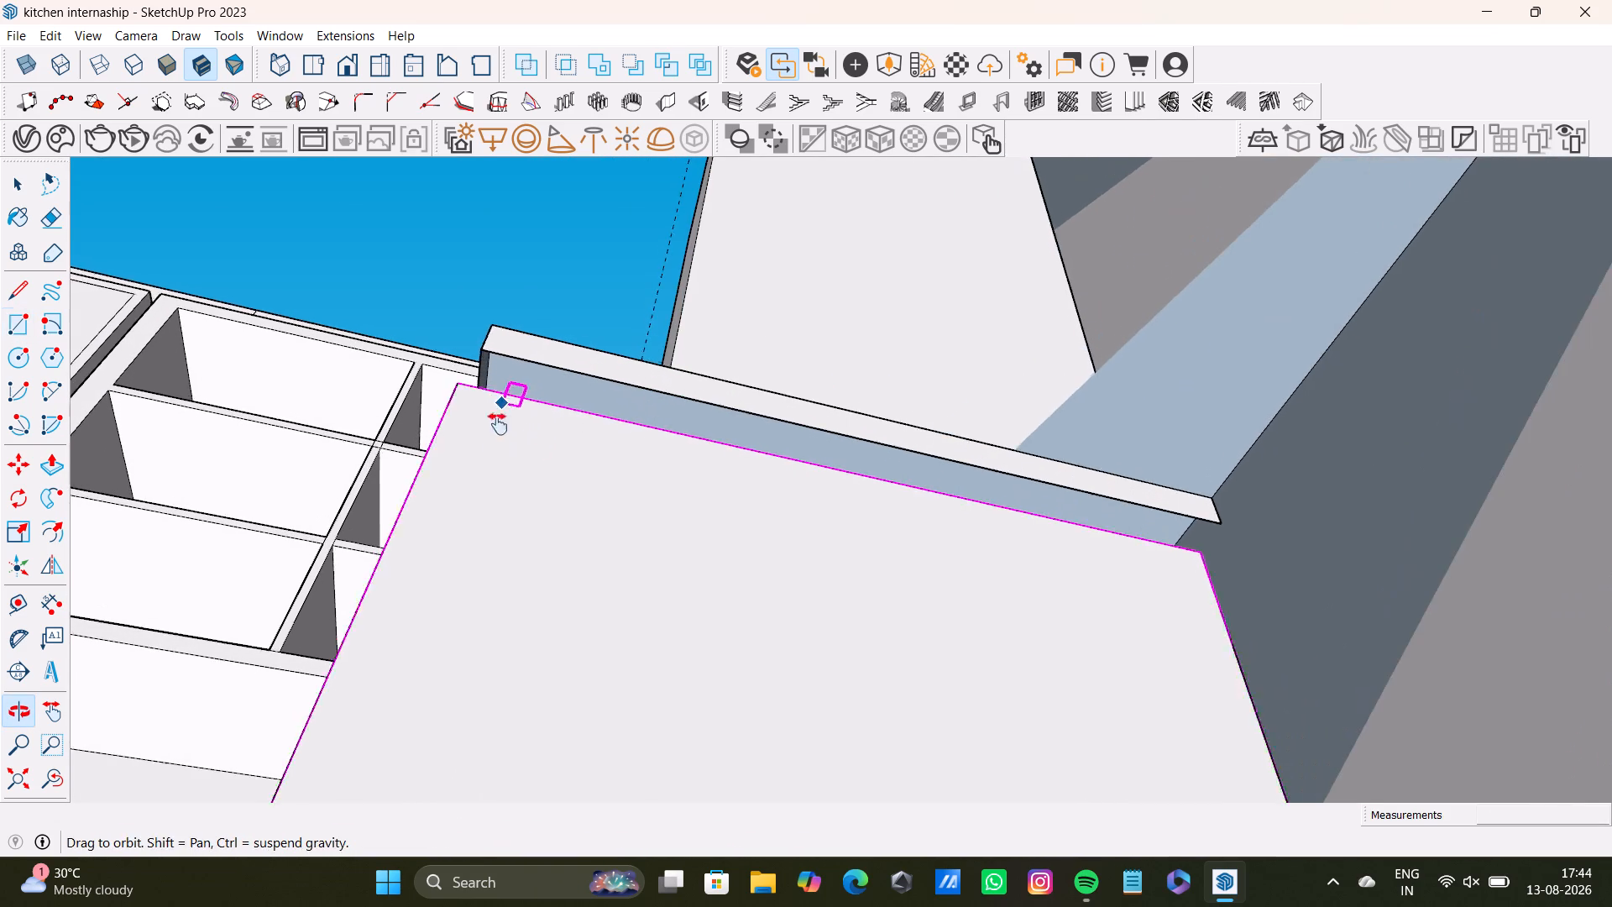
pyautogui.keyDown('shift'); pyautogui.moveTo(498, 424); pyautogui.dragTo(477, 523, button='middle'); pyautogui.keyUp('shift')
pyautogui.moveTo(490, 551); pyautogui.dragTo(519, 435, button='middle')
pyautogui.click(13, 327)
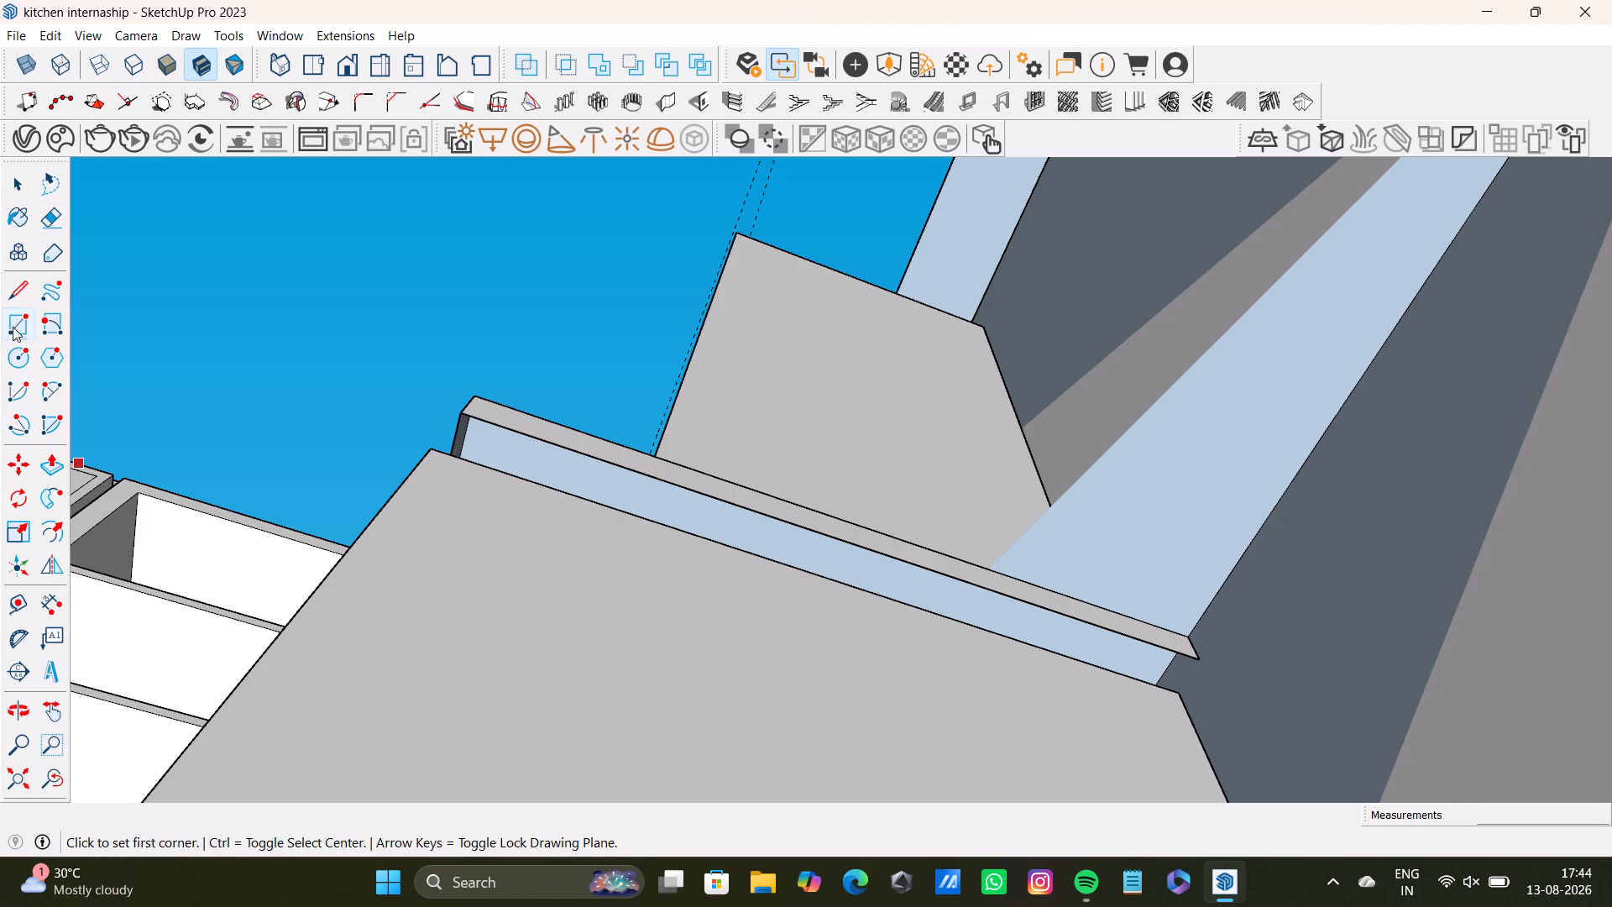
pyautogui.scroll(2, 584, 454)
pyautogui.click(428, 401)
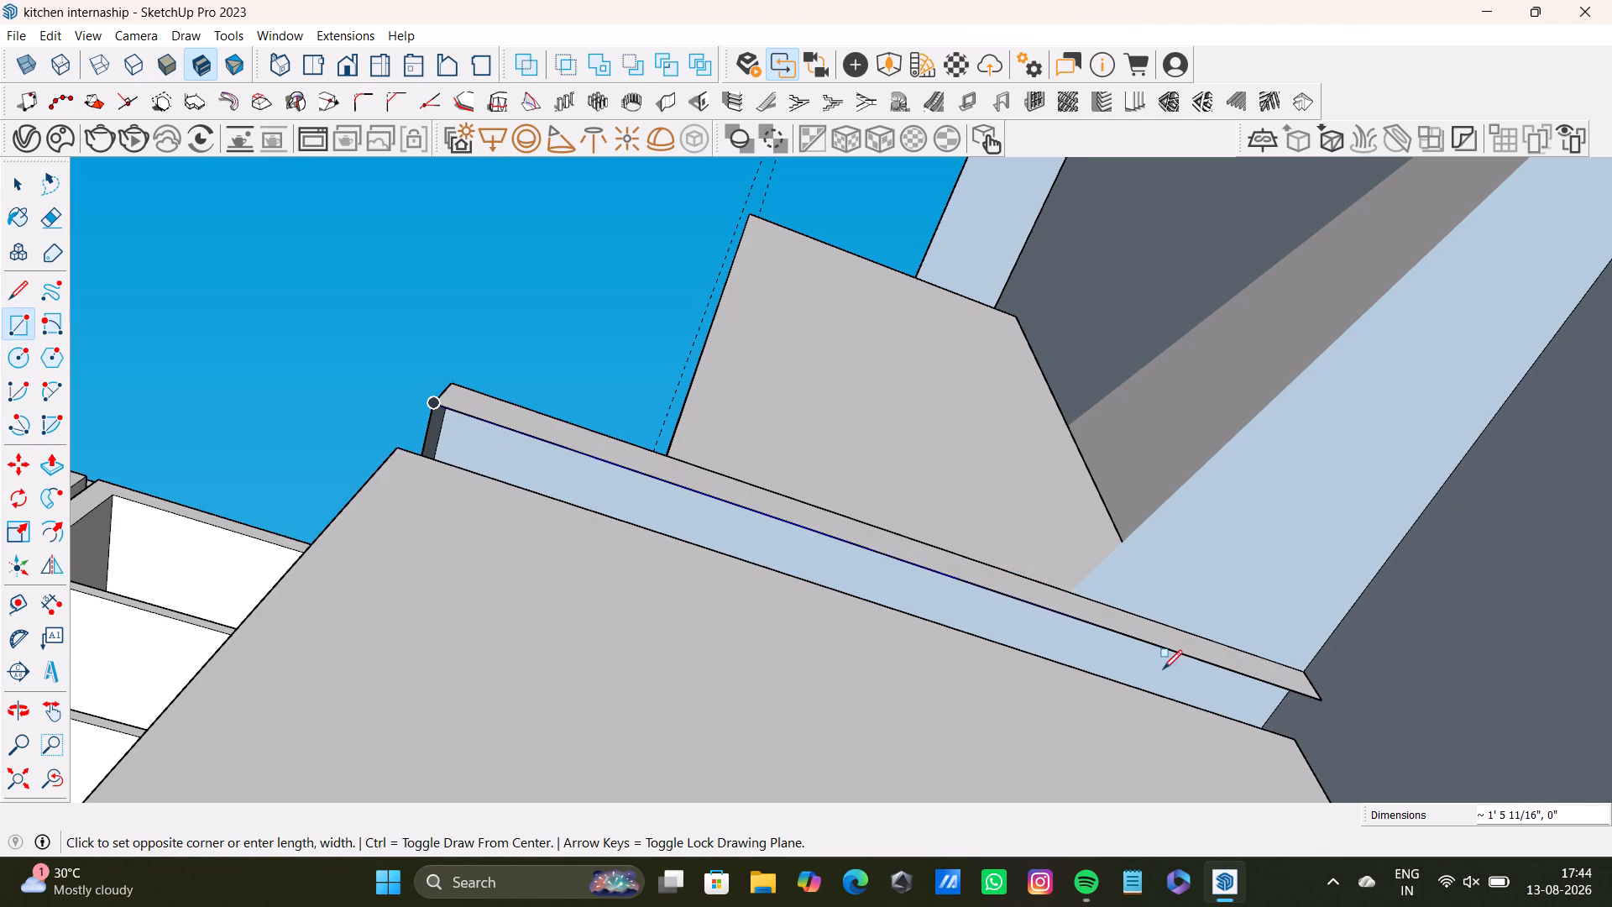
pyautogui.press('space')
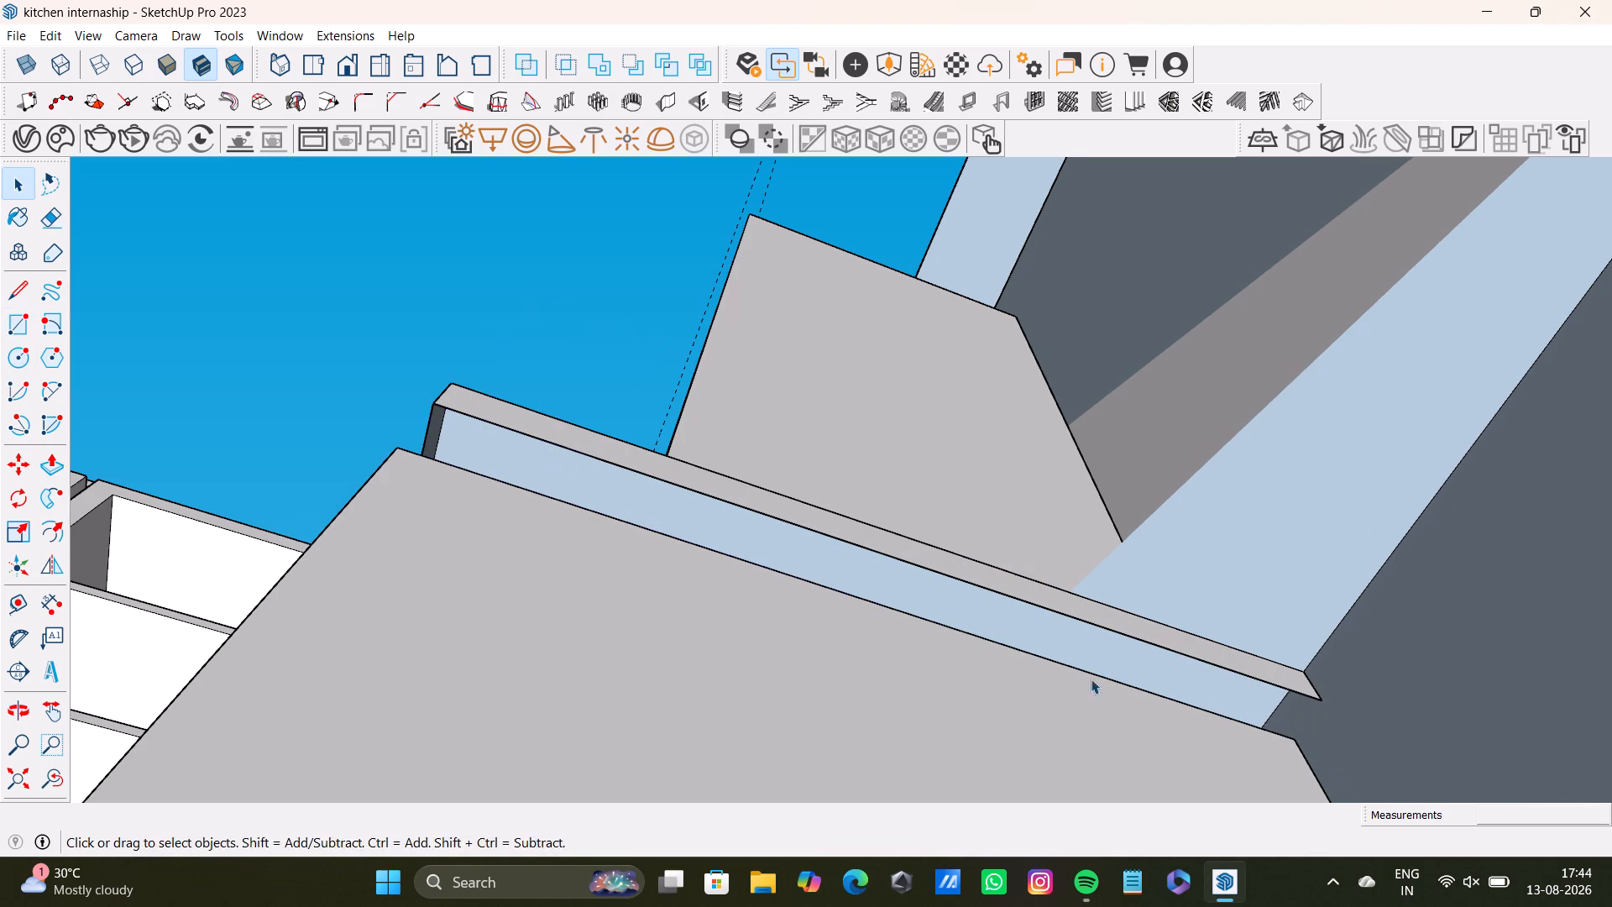
# Draw a horizontal rectangle closing the gap under the counter's new end, from its lower outer corner to the cabinet's wall-side top corner.
pyautogui.click(12, 322)
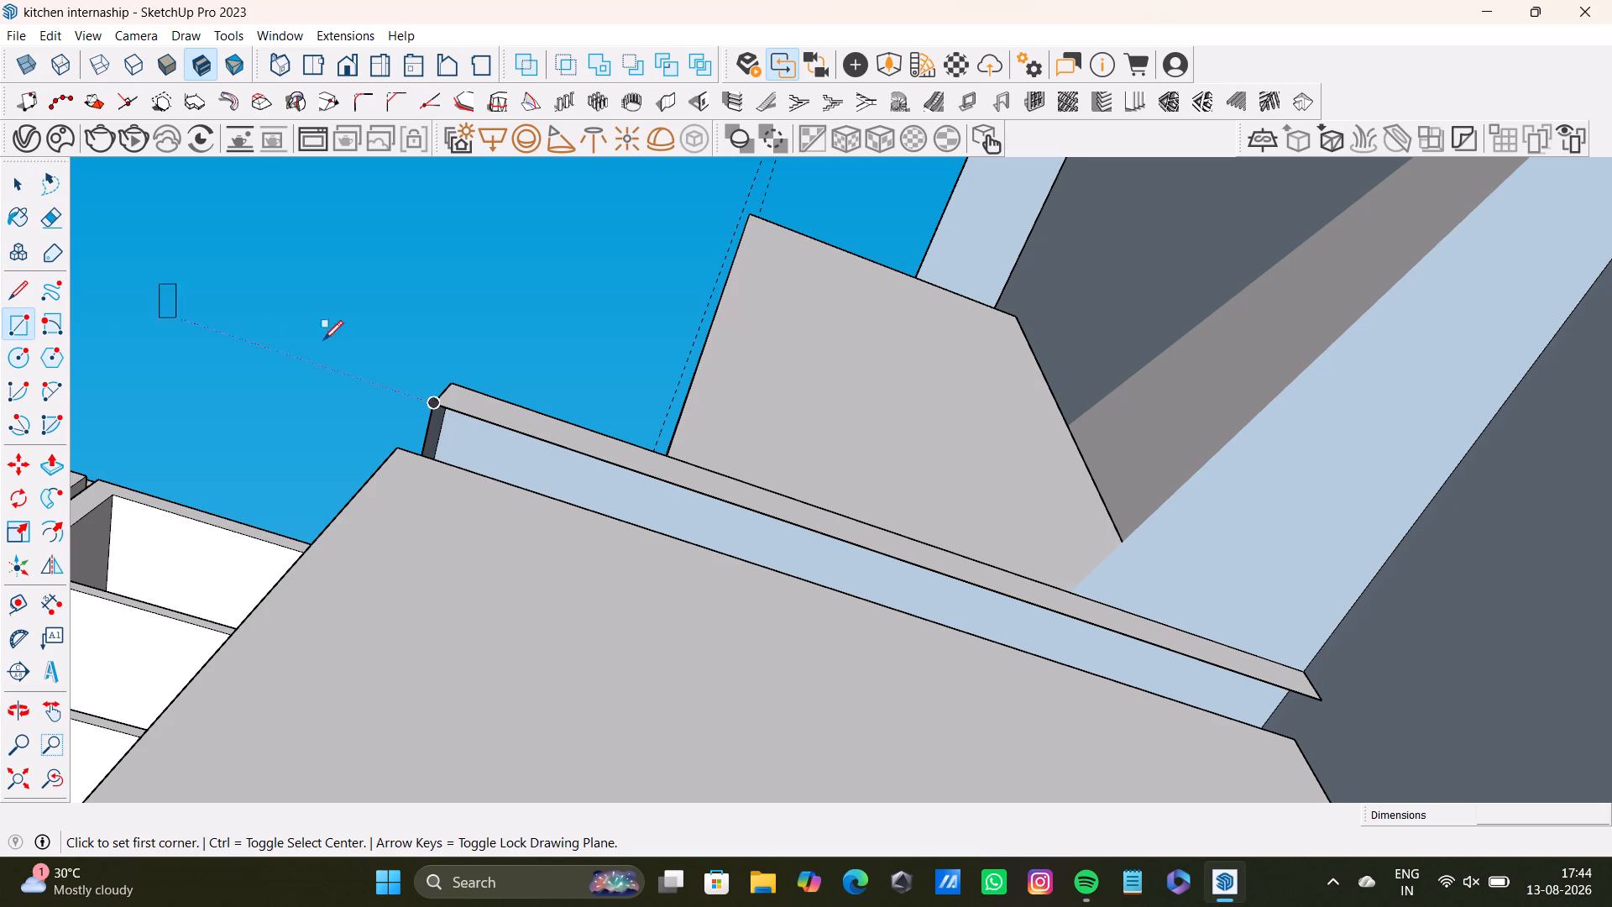
pyautogui.scroll(3, 482, 435)
pyautogui.click(415, 398)
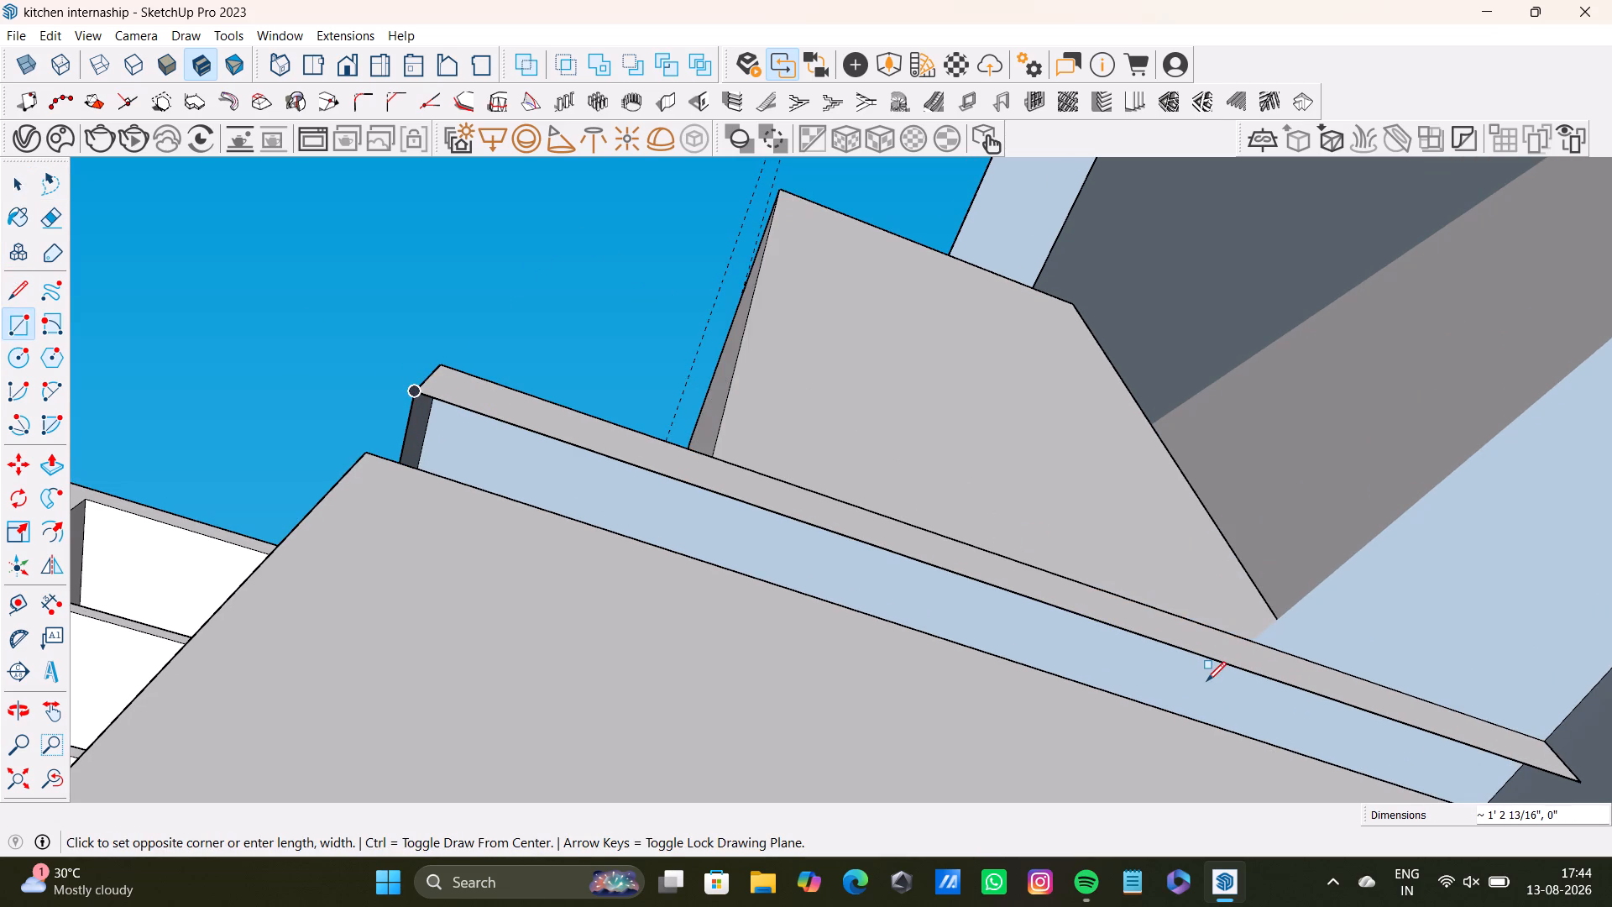
pyautogui.press('Up')
pyautogui.press('Left')
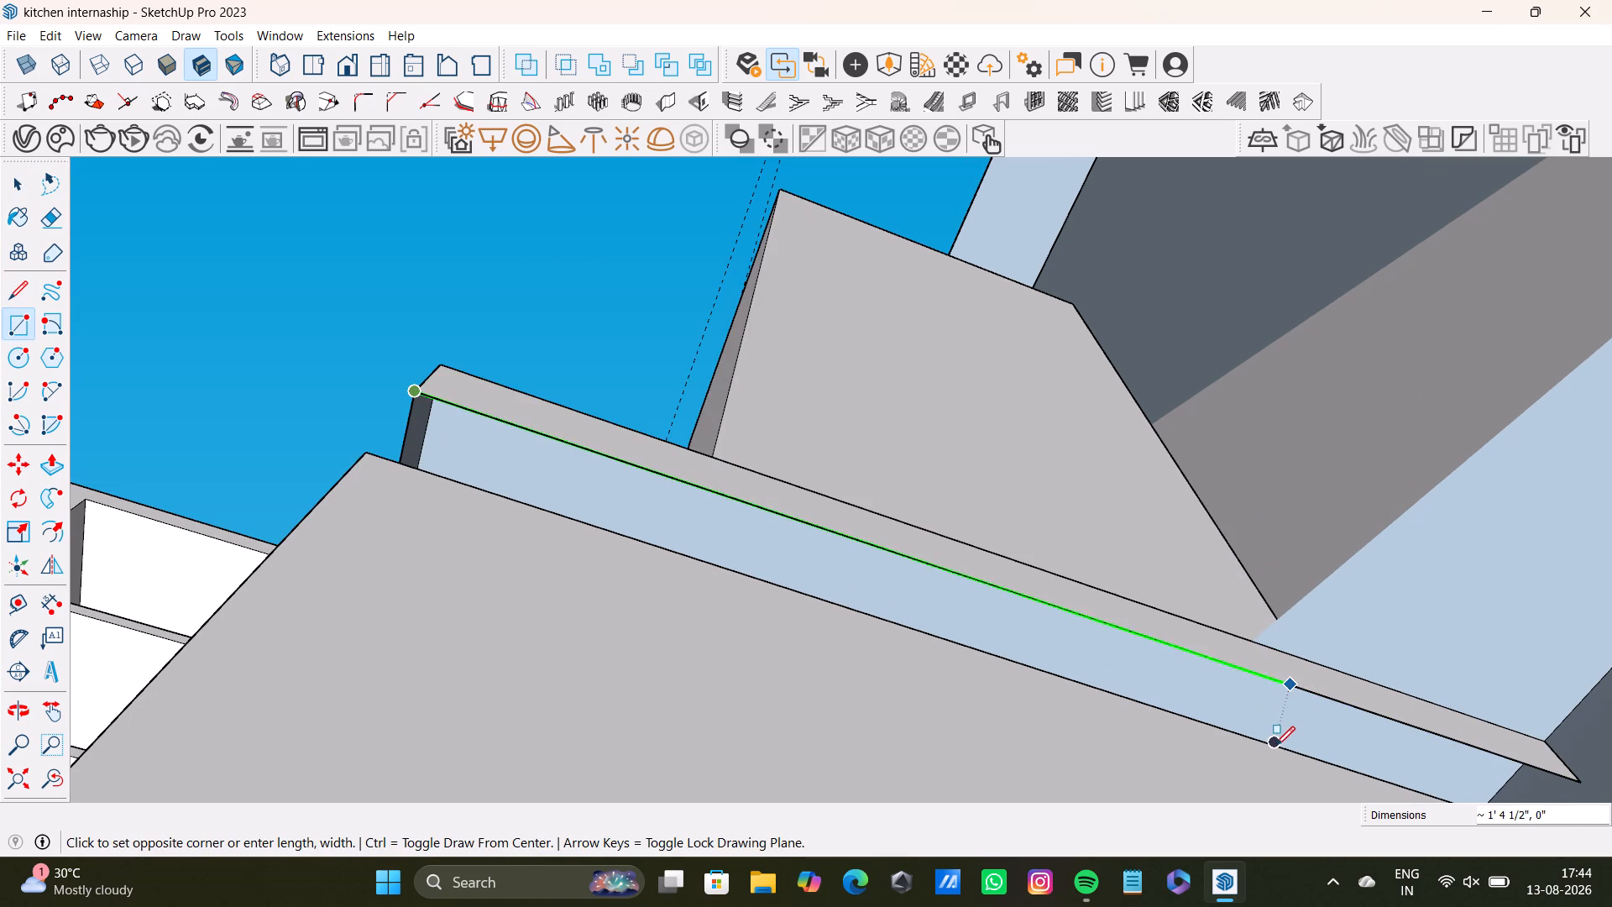
pyautogui.press('Right')
pyautogui.scroll(-2, 1276, 742)
pyautogui.moveTo(1280, 740); pyautogui.dragTo(1110, 553, button='middle')
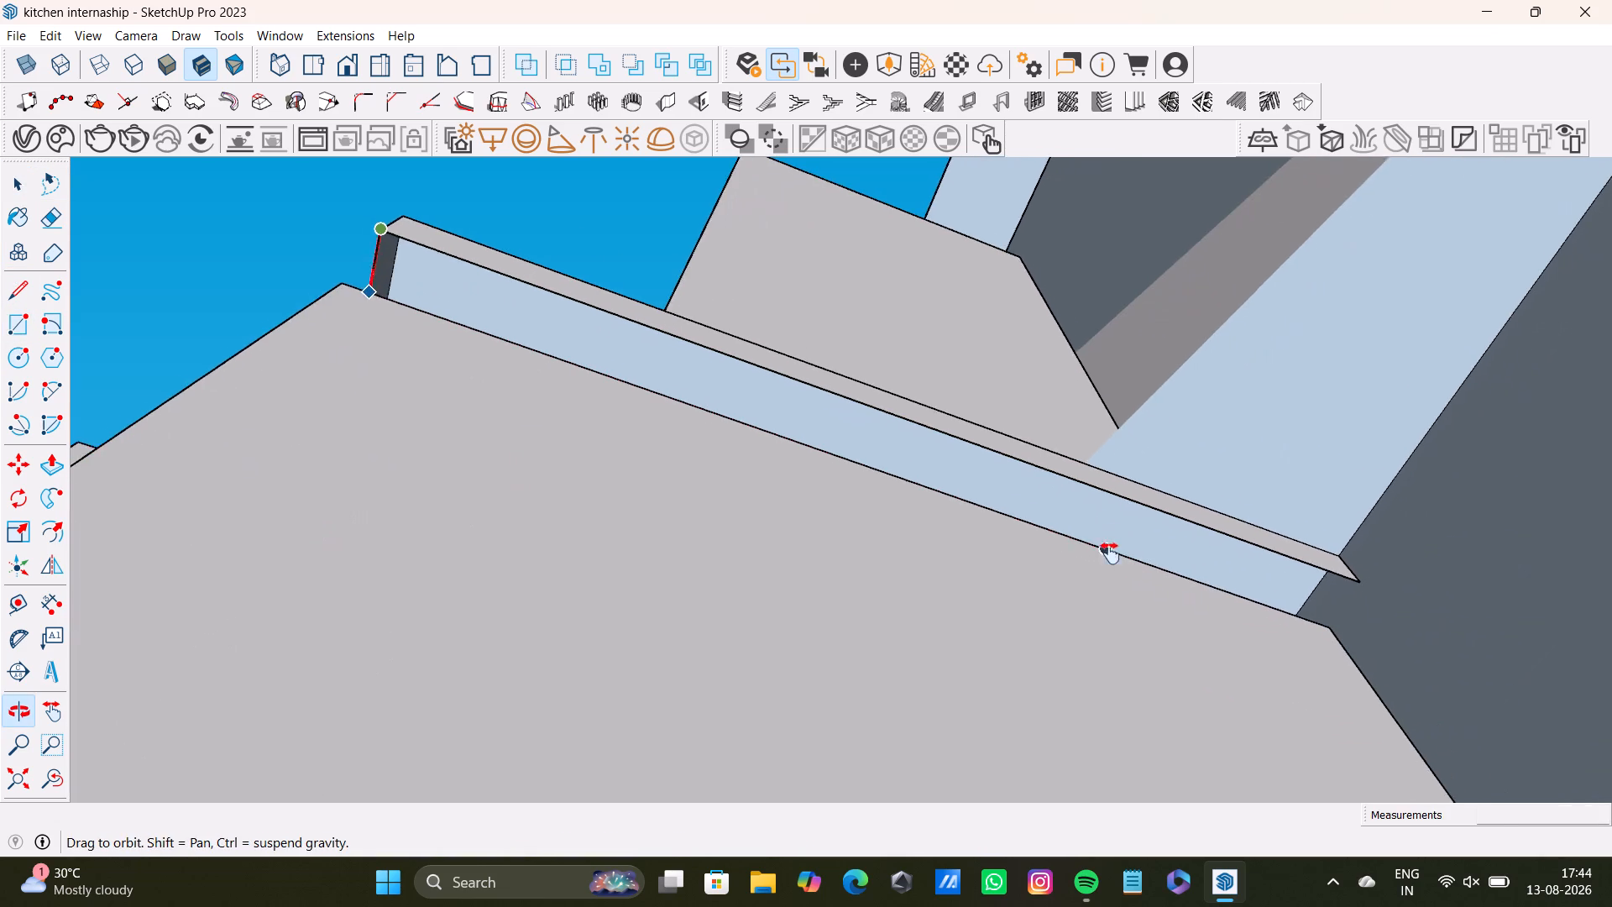
pyautogui.moveTo(1110, 553); pyautogui.dragTo(1105, 553, button='middle')
pyautogui.press('Up')
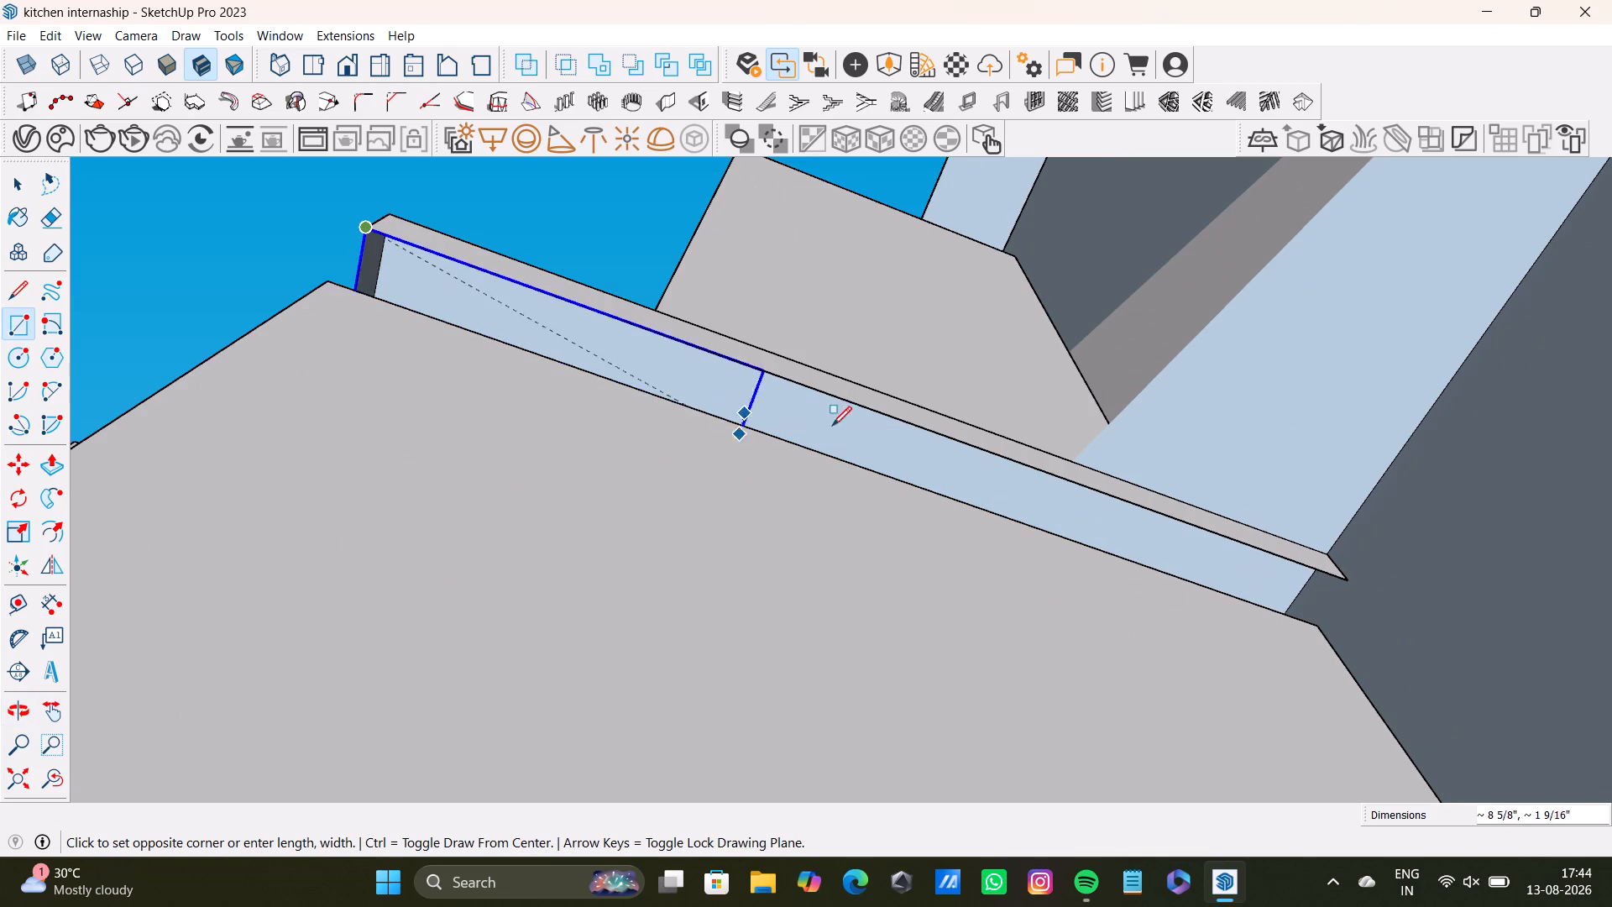
pyautogui.click(1310, 621)
# Delete the leftover triangular face that sticks out past the counter's new end along the wall.
pyautogui.scroll(-8, 1078, 588)
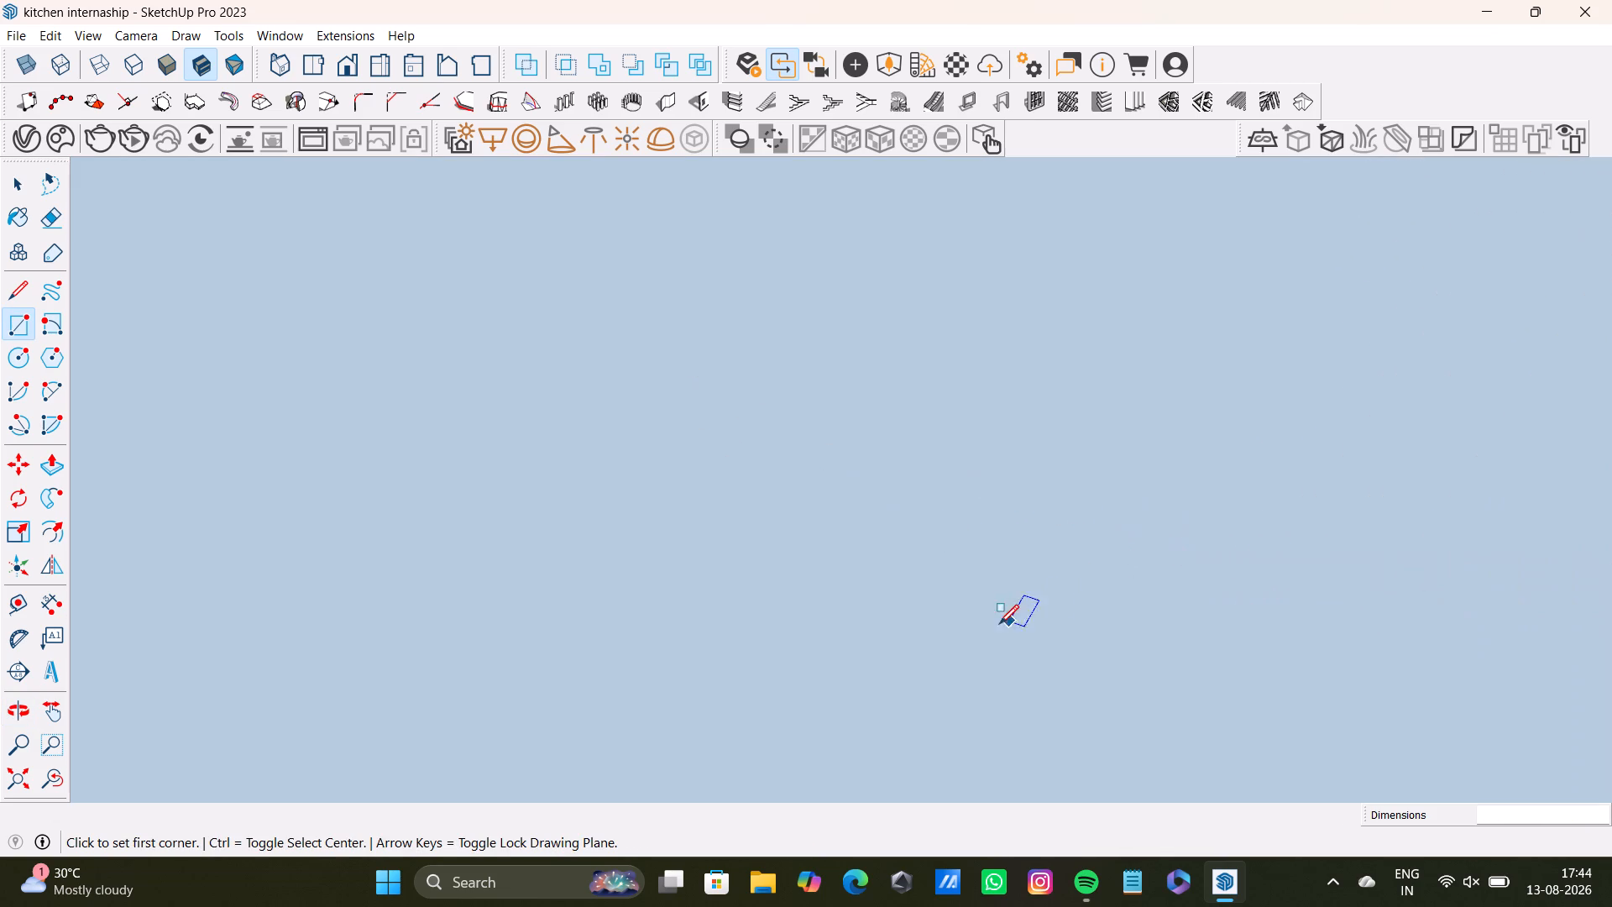
pyautogui.middleClick(937, 540)
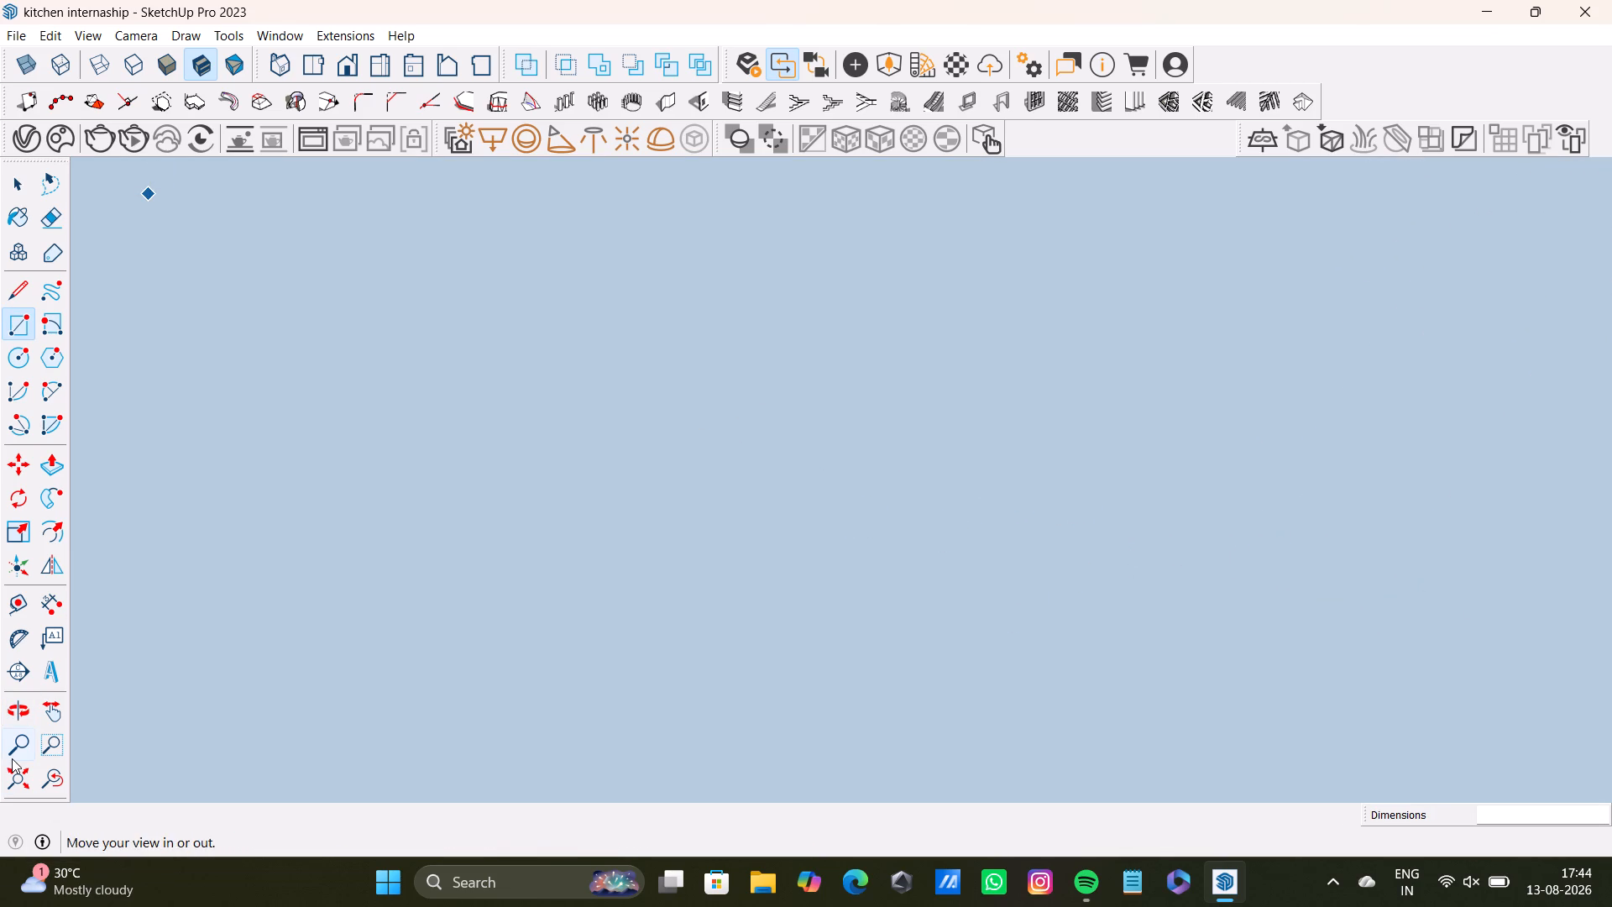
pyautogui.click(12, 767)
pyautogui.moveTo(1147, 679); pyautogui.dragTo(1095, 906, button='middle')
pyautogui.moveTo(972, 508); pyautogui.dragTo(976, 804, button='middle')
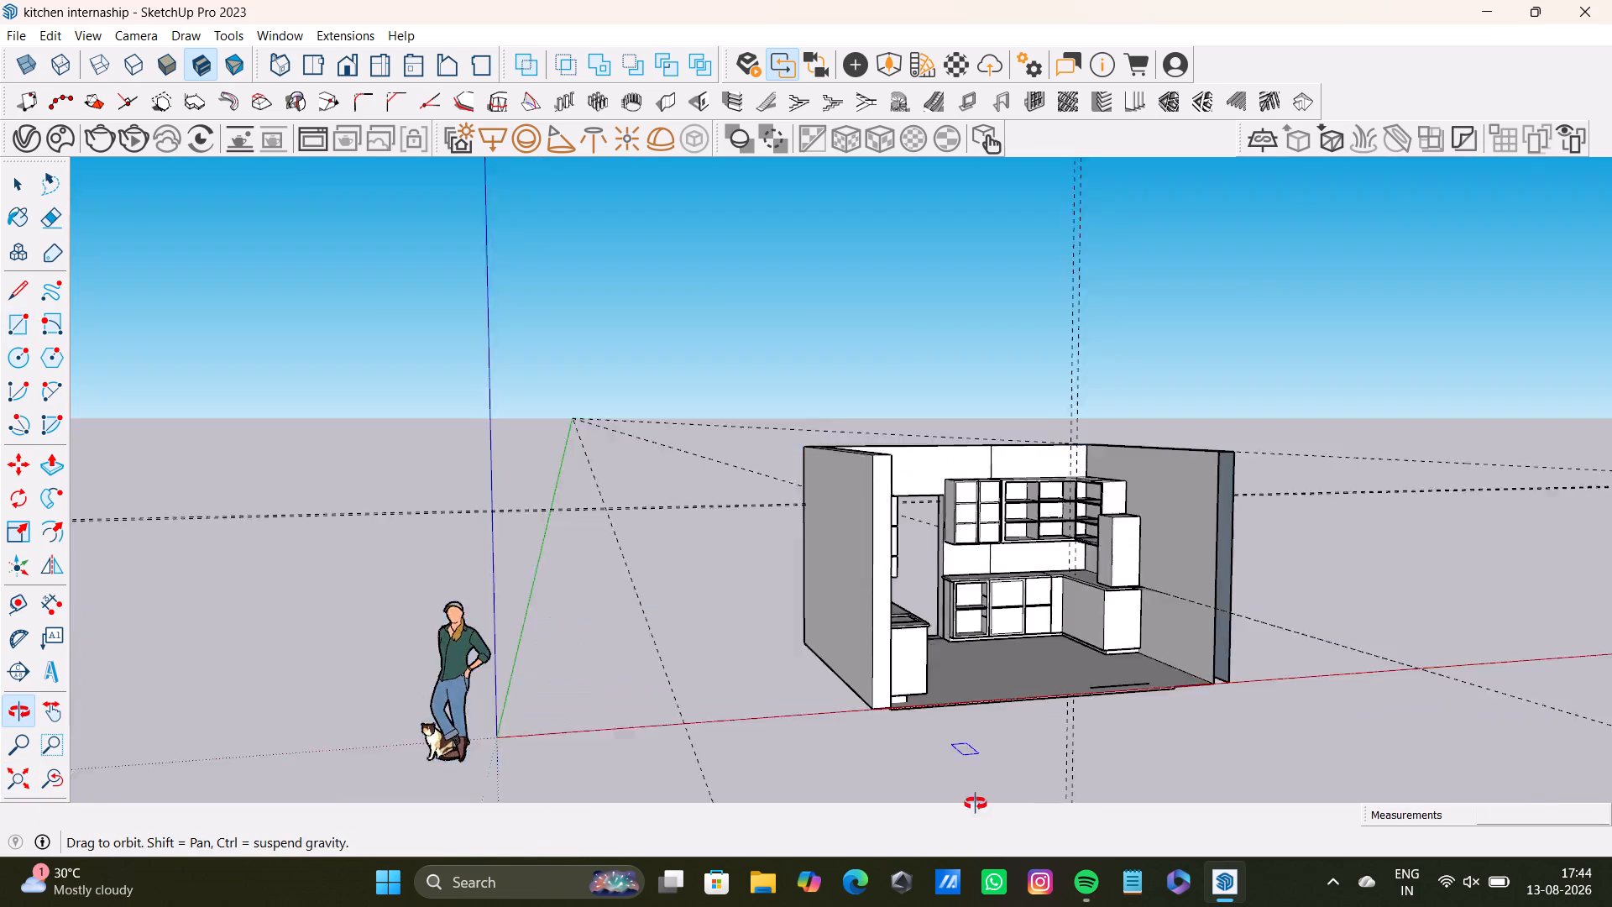
pyautogui.moveTo(976, 804); pyautogui.dragTo(976, 813, button='middle')
pyautogui.scroll(10, 1015, 600)
pyautogui.moveTo(1016, 598); pyautogui.dragTo(720, 654, button='middle')
pyautogui.scroll(4, 885, 637)
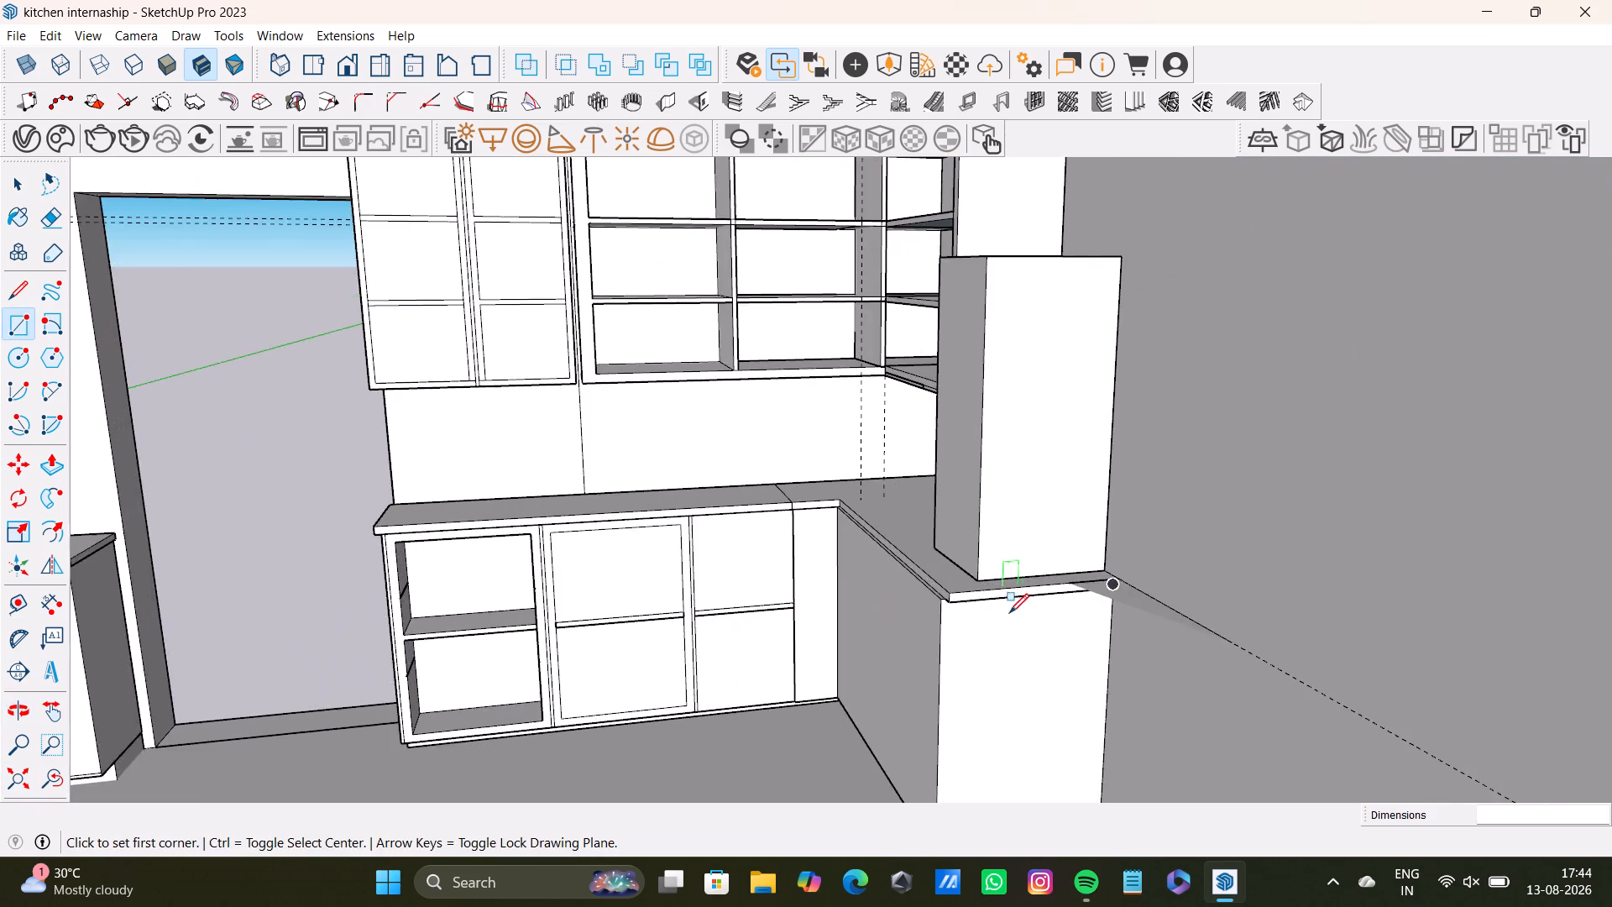
pyautogui.scroll(2, 1009, 613)
pyautogui.moveTo(1022, 613); pyautogui.dragTo(951, 706, button='middle')
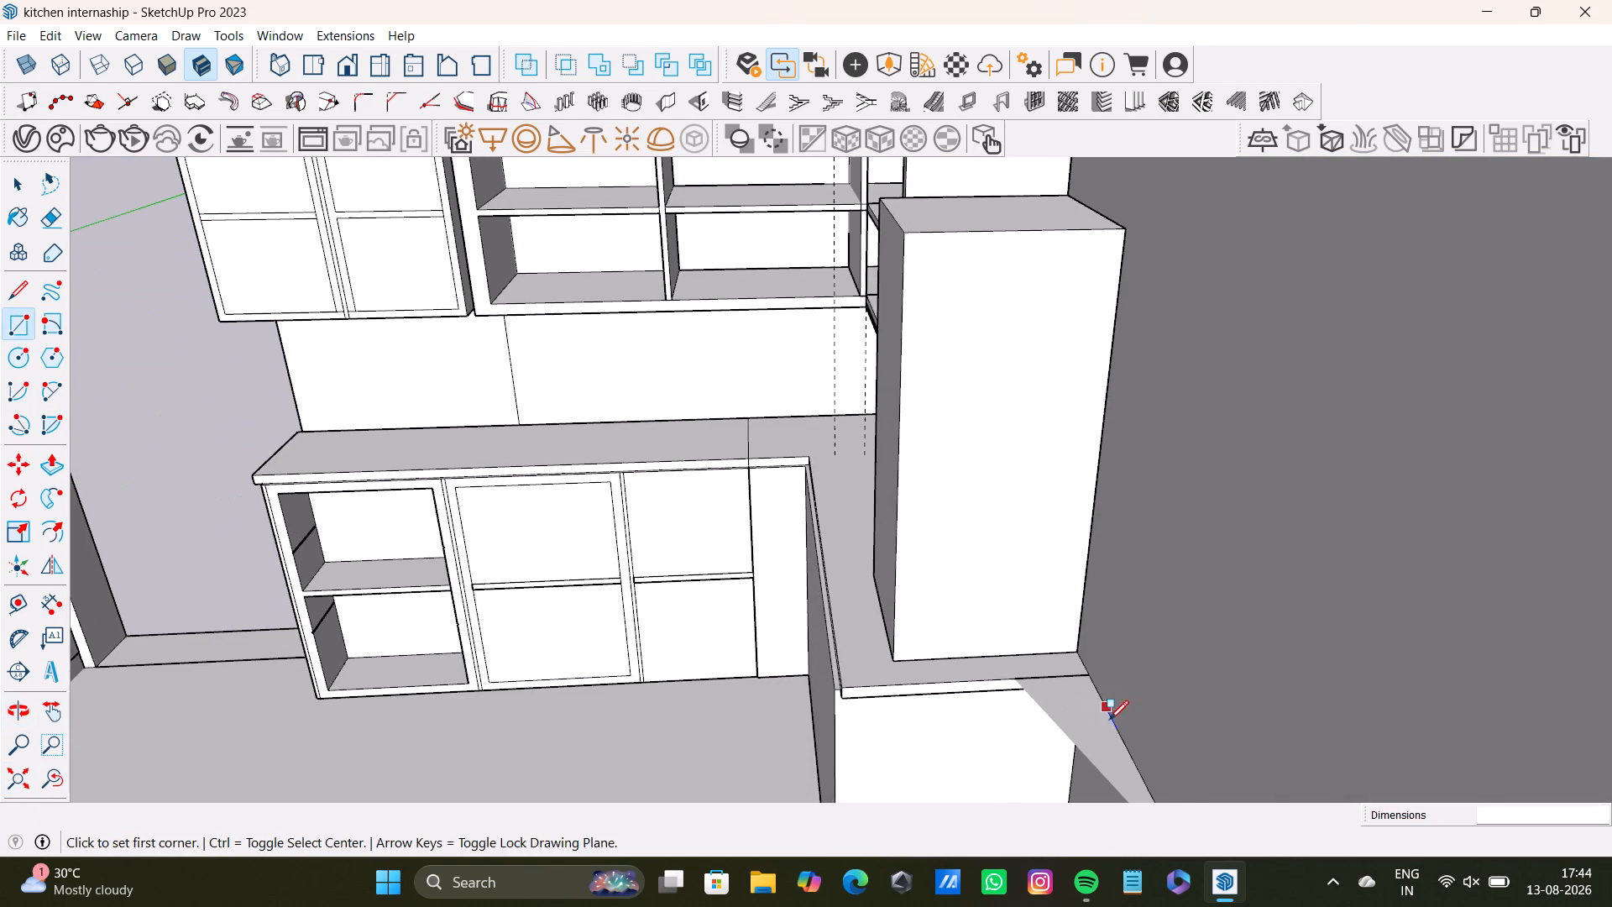
pyautogui.press('space')
pyautogui.click(1095, 739)
pyautogui.press('Delete')
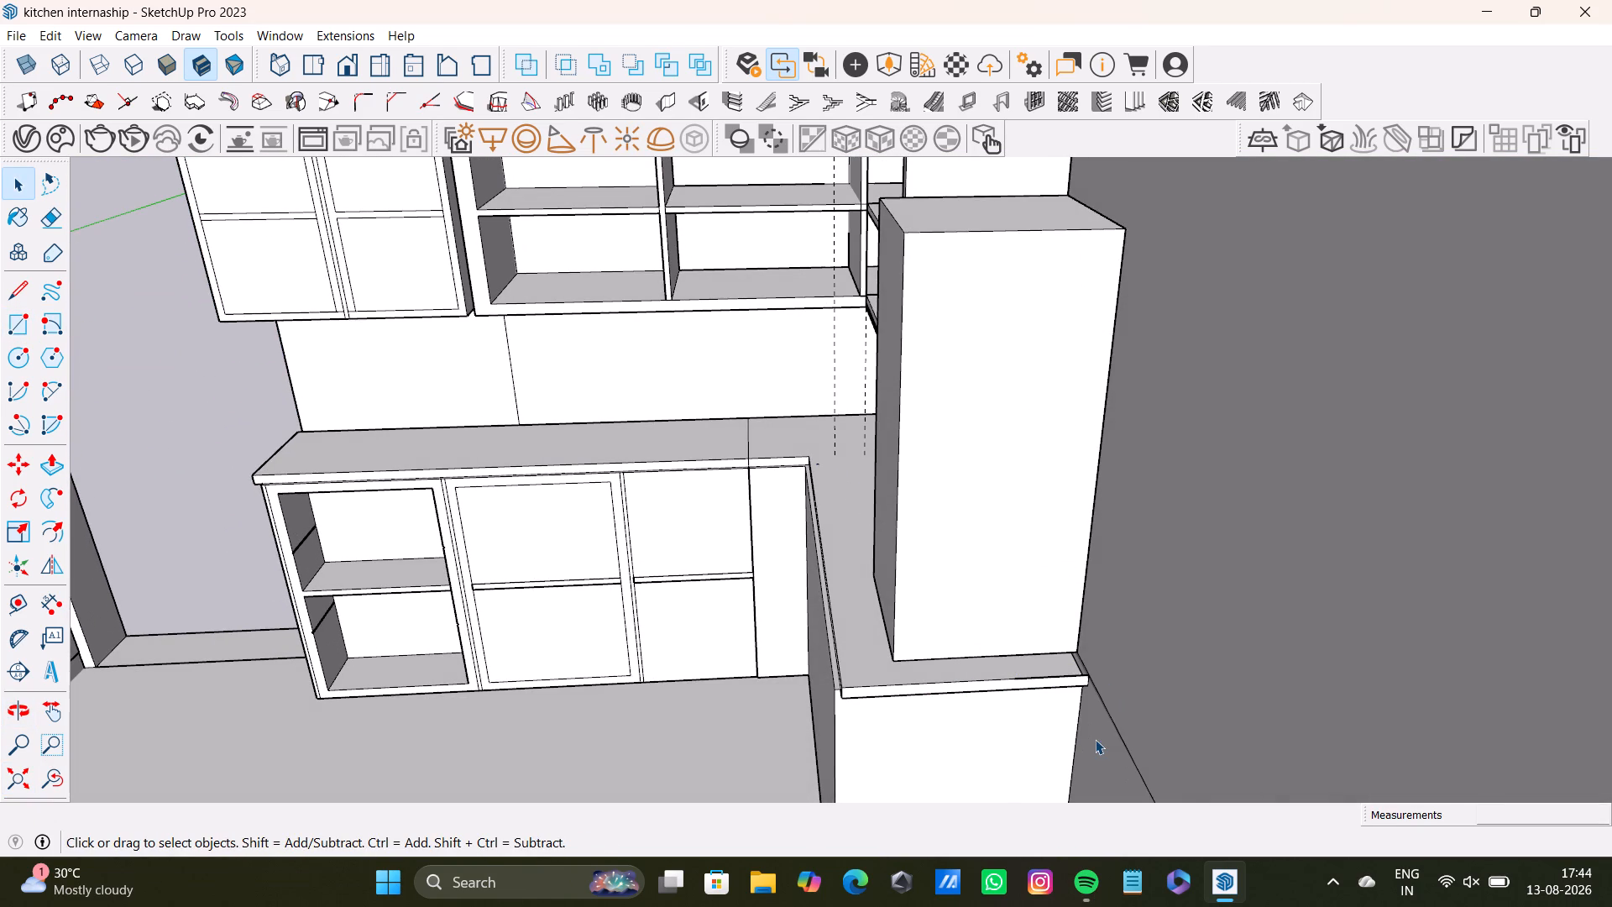
# Try to delete the thin leftover strip along the wall beyond the counter's new end.
pyautogui.moveTo(1075, 737); pyautogui.dragTo(1117, 710, button='middle')
pyautogui.scroll(10, 1123, 671)
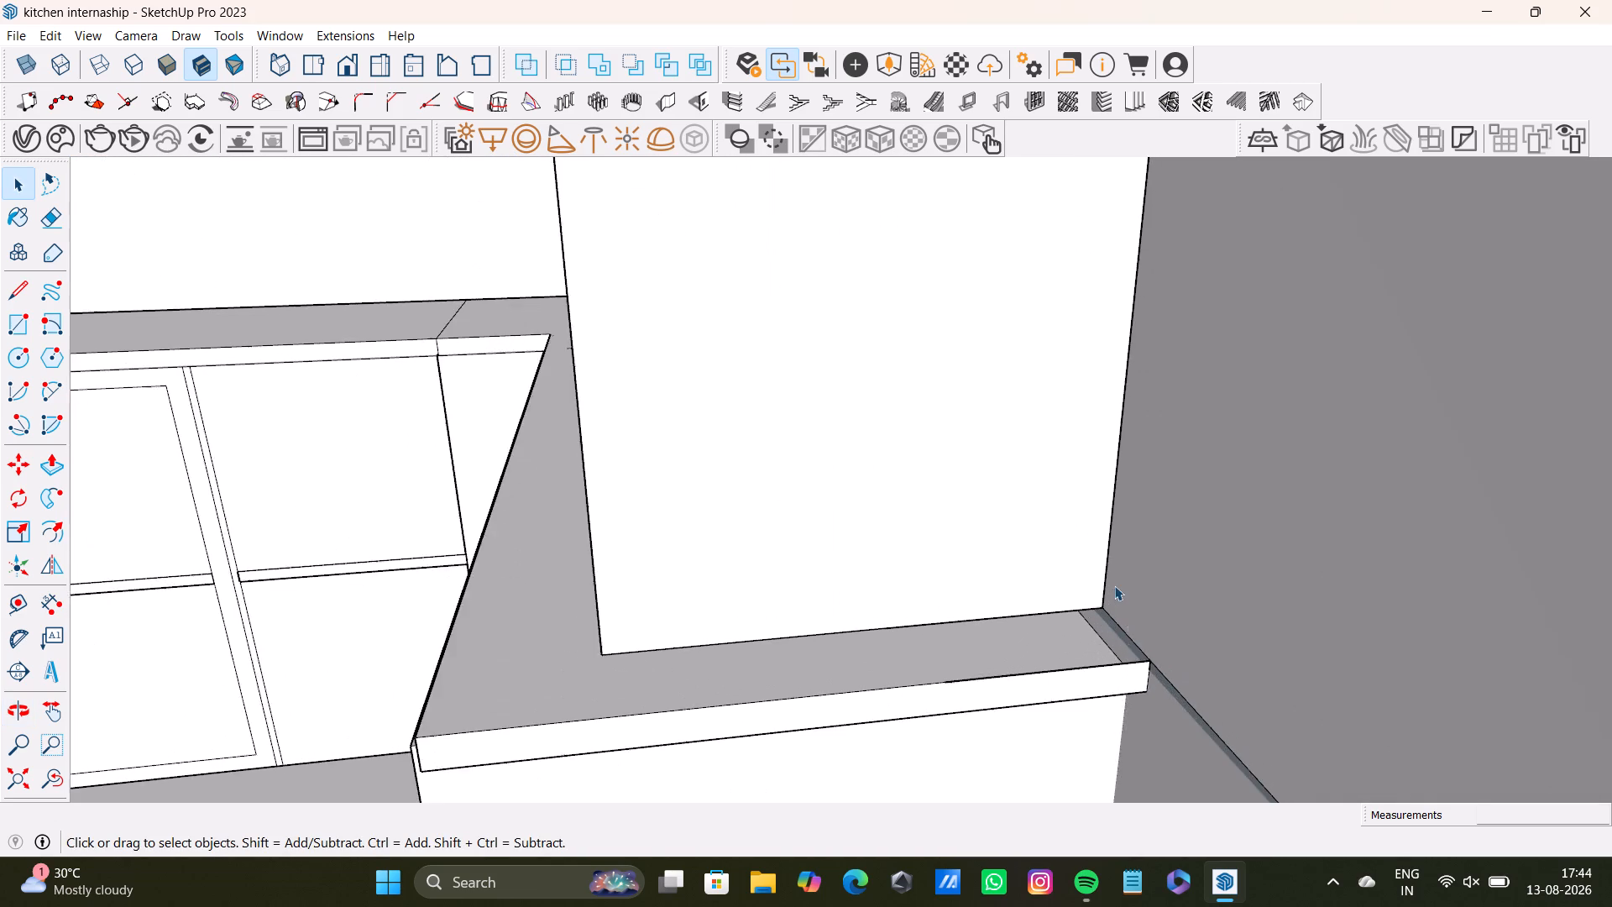
pyautogui.scroll(7, 1114, 585)
pyautogui.moveTo(1155, 631); pyautogui.dragTo(1218, 420, button='middle')
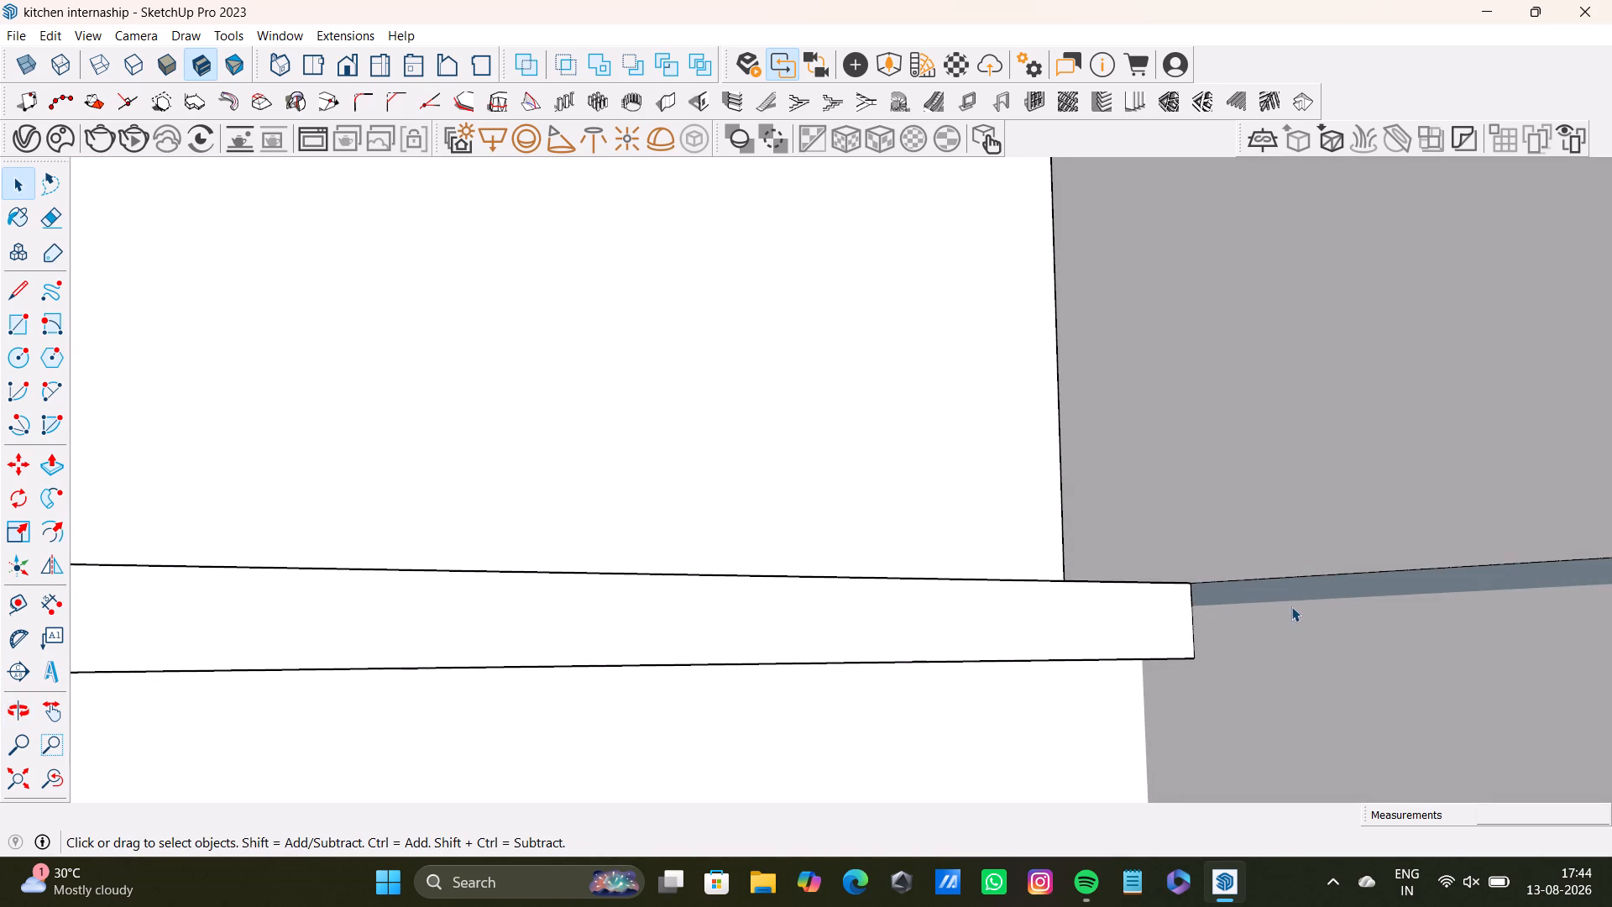
pyautogui.click(1303, 596)
pyautogui.press('Delete')
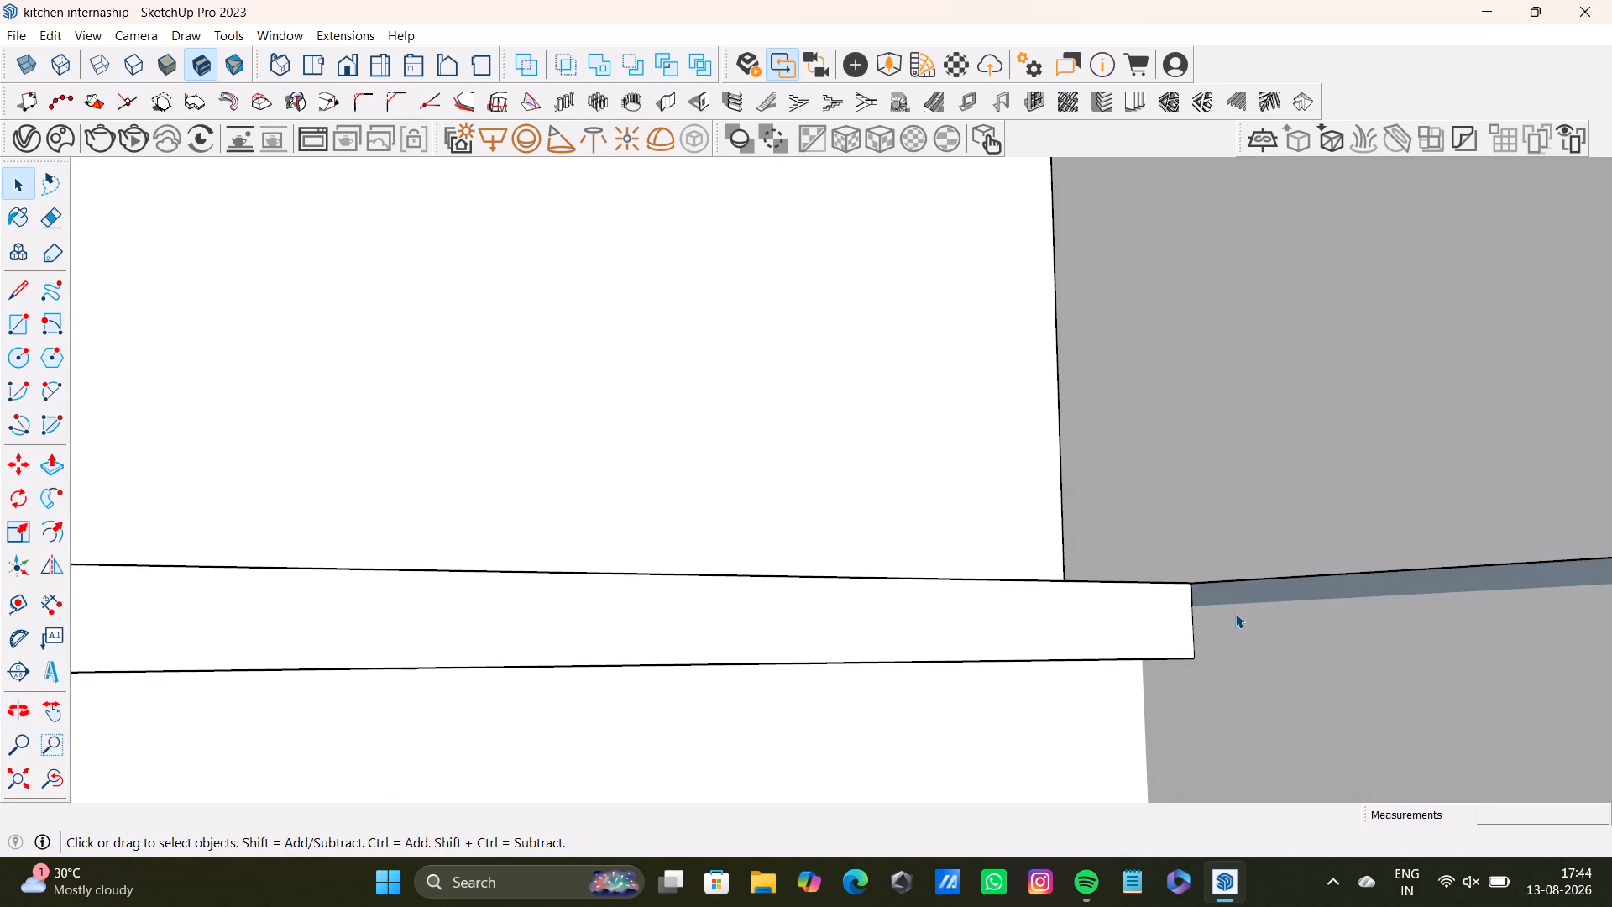
# Examine the counter's closed end and the narrow gap where it meets the wall beneath the tall box.
pyautogui.moveTo(1235, 615); pyautogui.dragTo(1248, 833, button='middle')
pyautogui.scroll(-1, 1235, 674)
pyautogui.scroll(6, 1026, 565)
pyautogui.moveTo(1034, 573); pyautogui.dragTo(1044, 731, button='middle')
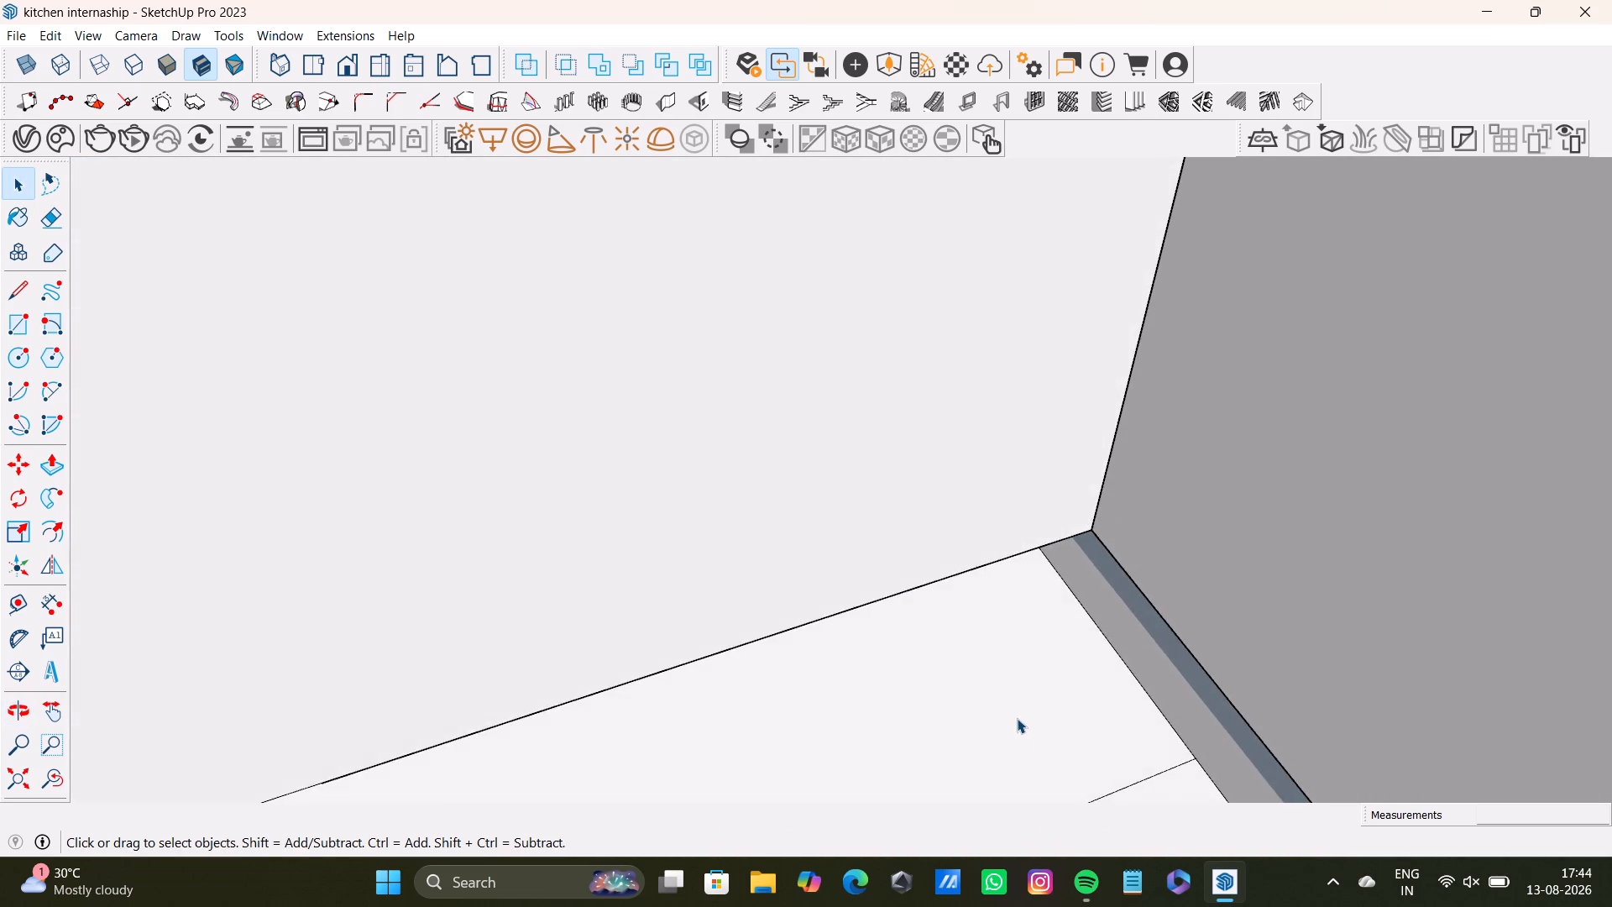
pyautogui.scroll(-19, 1017, 718)
pyautogui.moveTo(1017, 718); pyautogui.dragTo(1097, 580, button='middle')
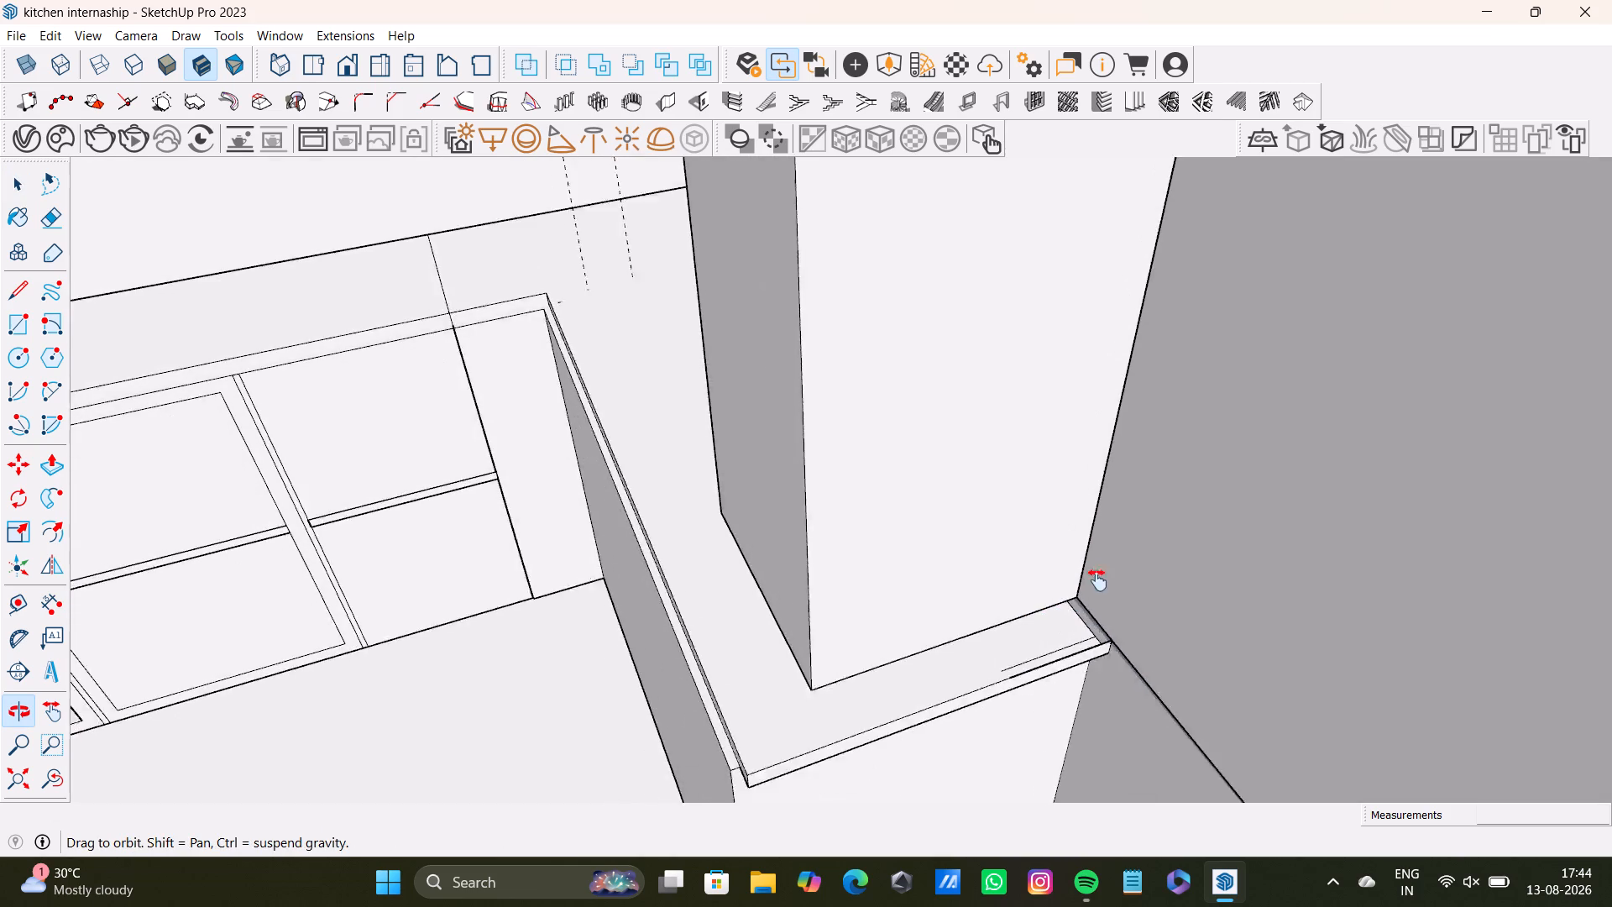
pyautogui.moveTo(1097, 580); pyautogui.dragTo(1217, 534, button='middle')
pyautogui.moveTo(1085, 623); pyautogui.dragTo(1155, 810, button='middle')
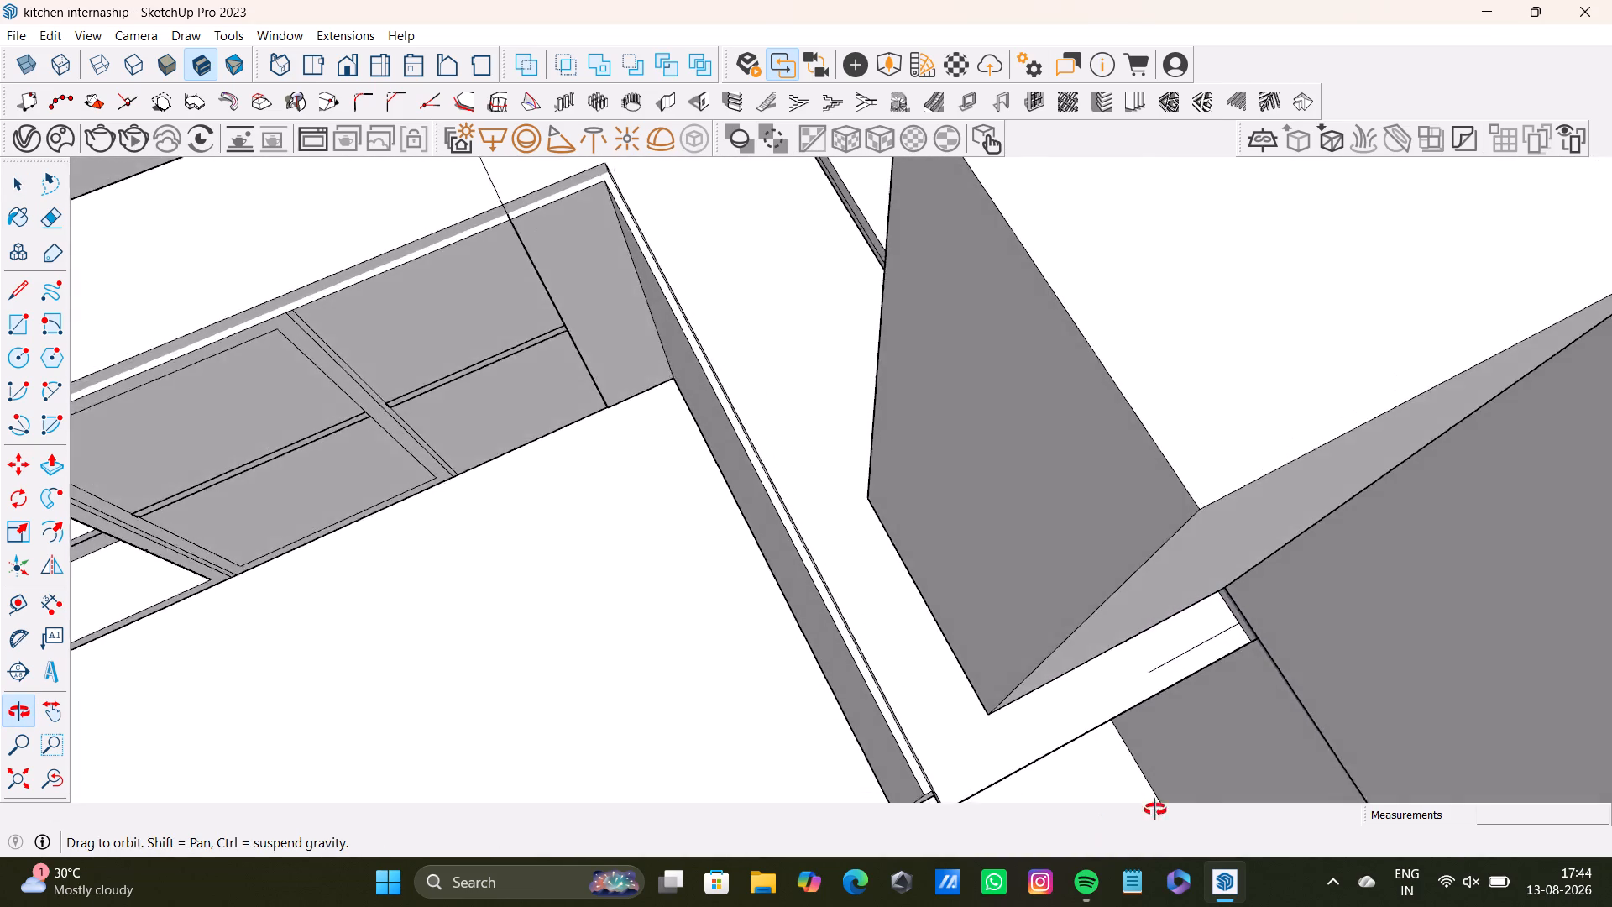
pyautogui.moveTo(1155, 810); pyautogui.dragTo(892, 545, button='middle')
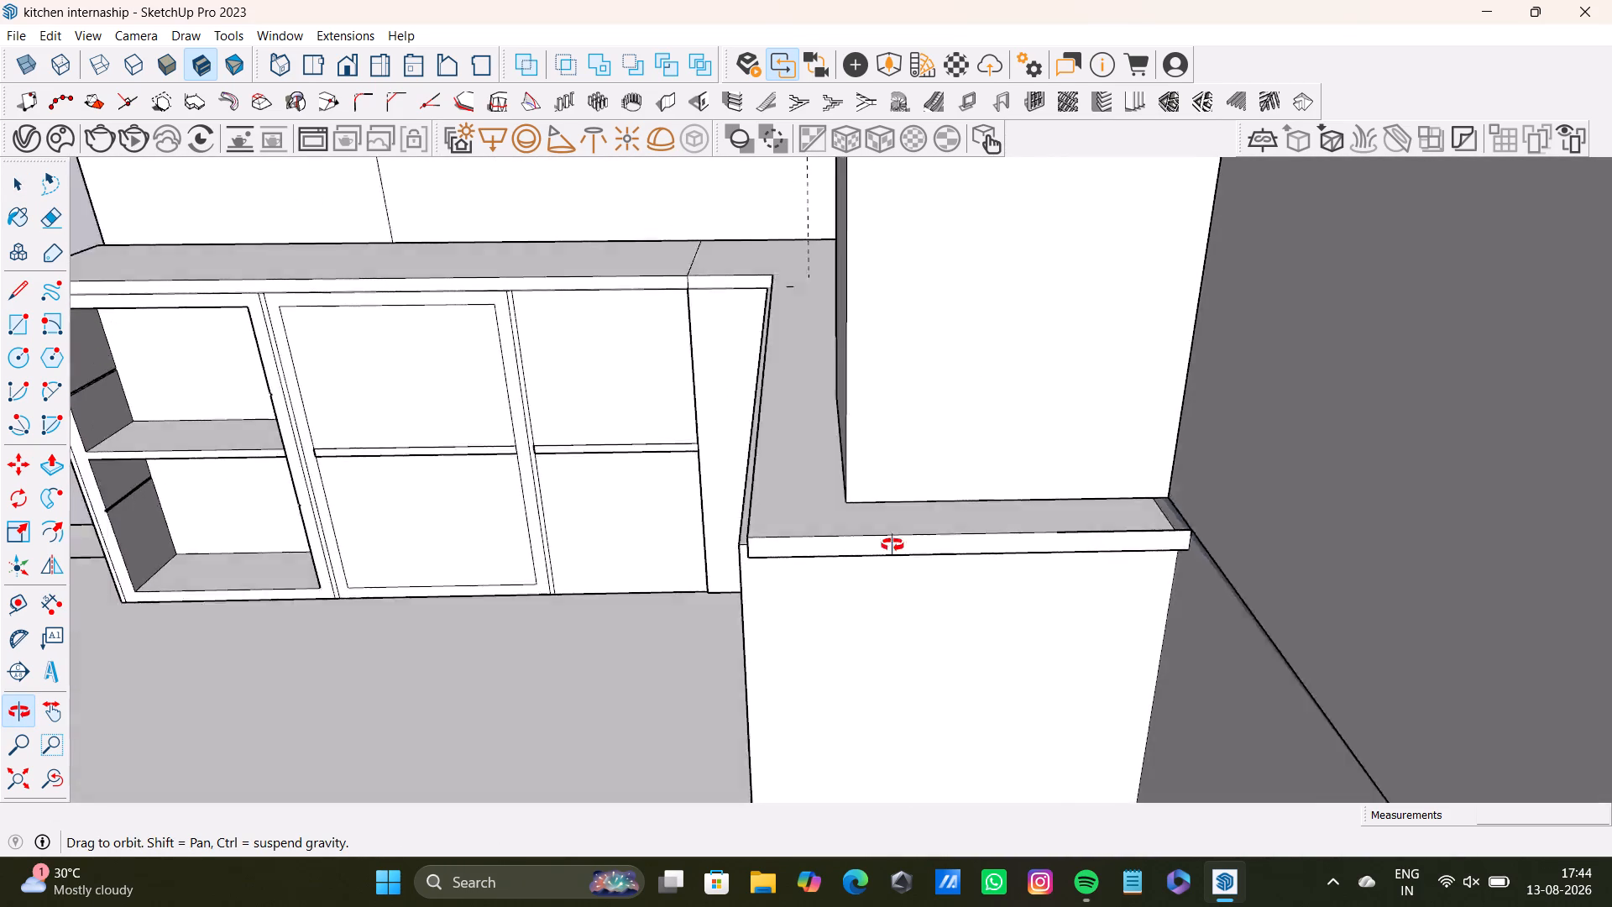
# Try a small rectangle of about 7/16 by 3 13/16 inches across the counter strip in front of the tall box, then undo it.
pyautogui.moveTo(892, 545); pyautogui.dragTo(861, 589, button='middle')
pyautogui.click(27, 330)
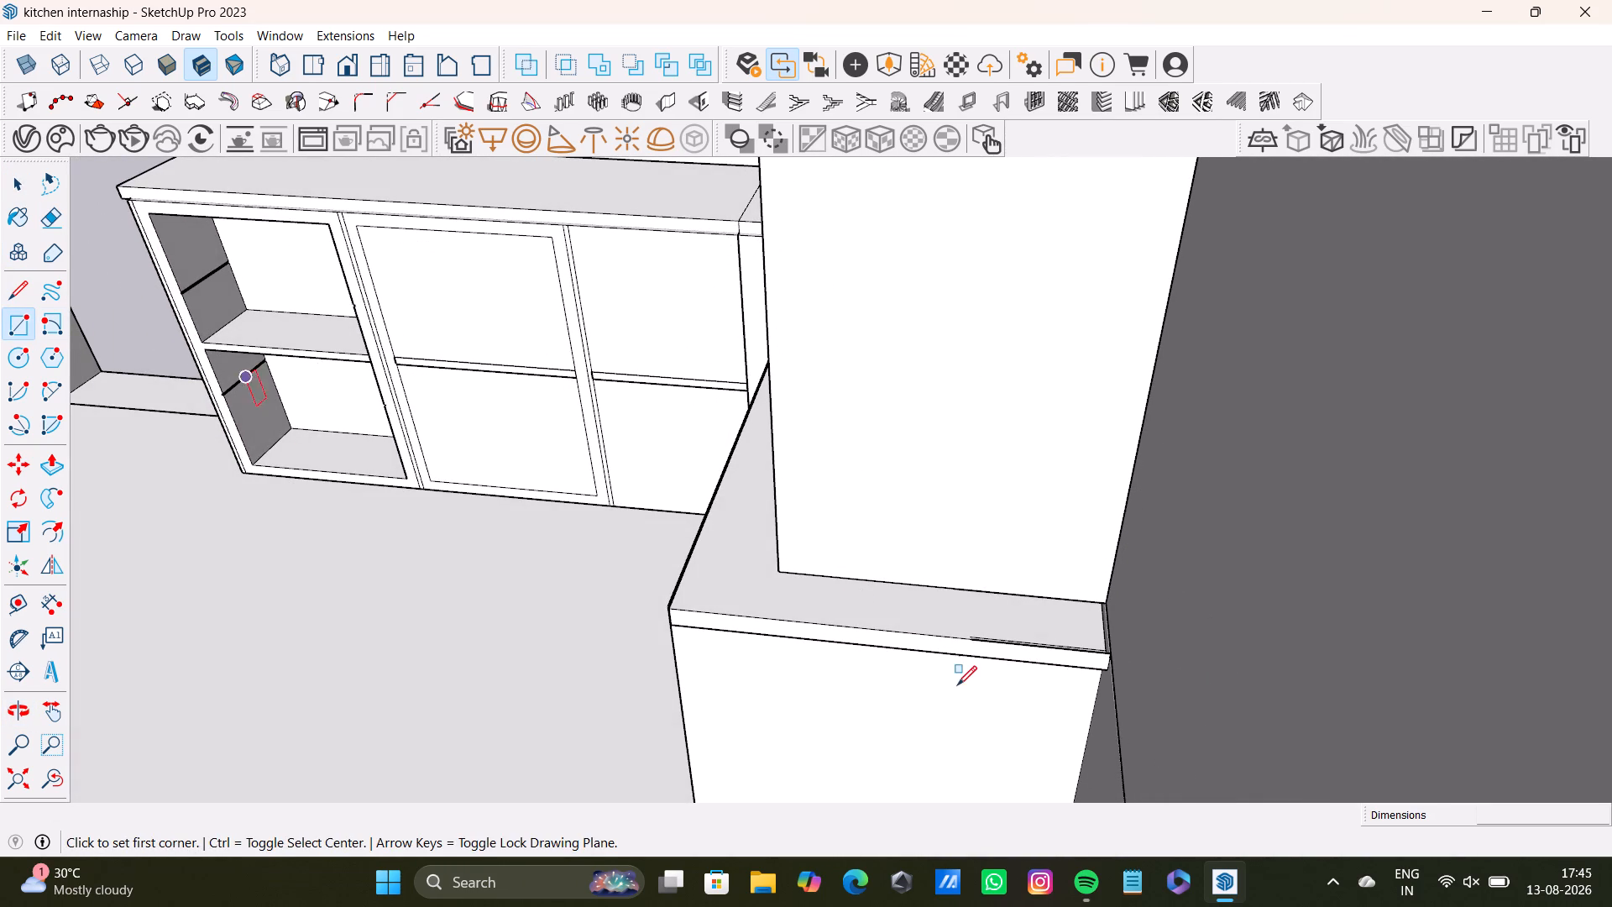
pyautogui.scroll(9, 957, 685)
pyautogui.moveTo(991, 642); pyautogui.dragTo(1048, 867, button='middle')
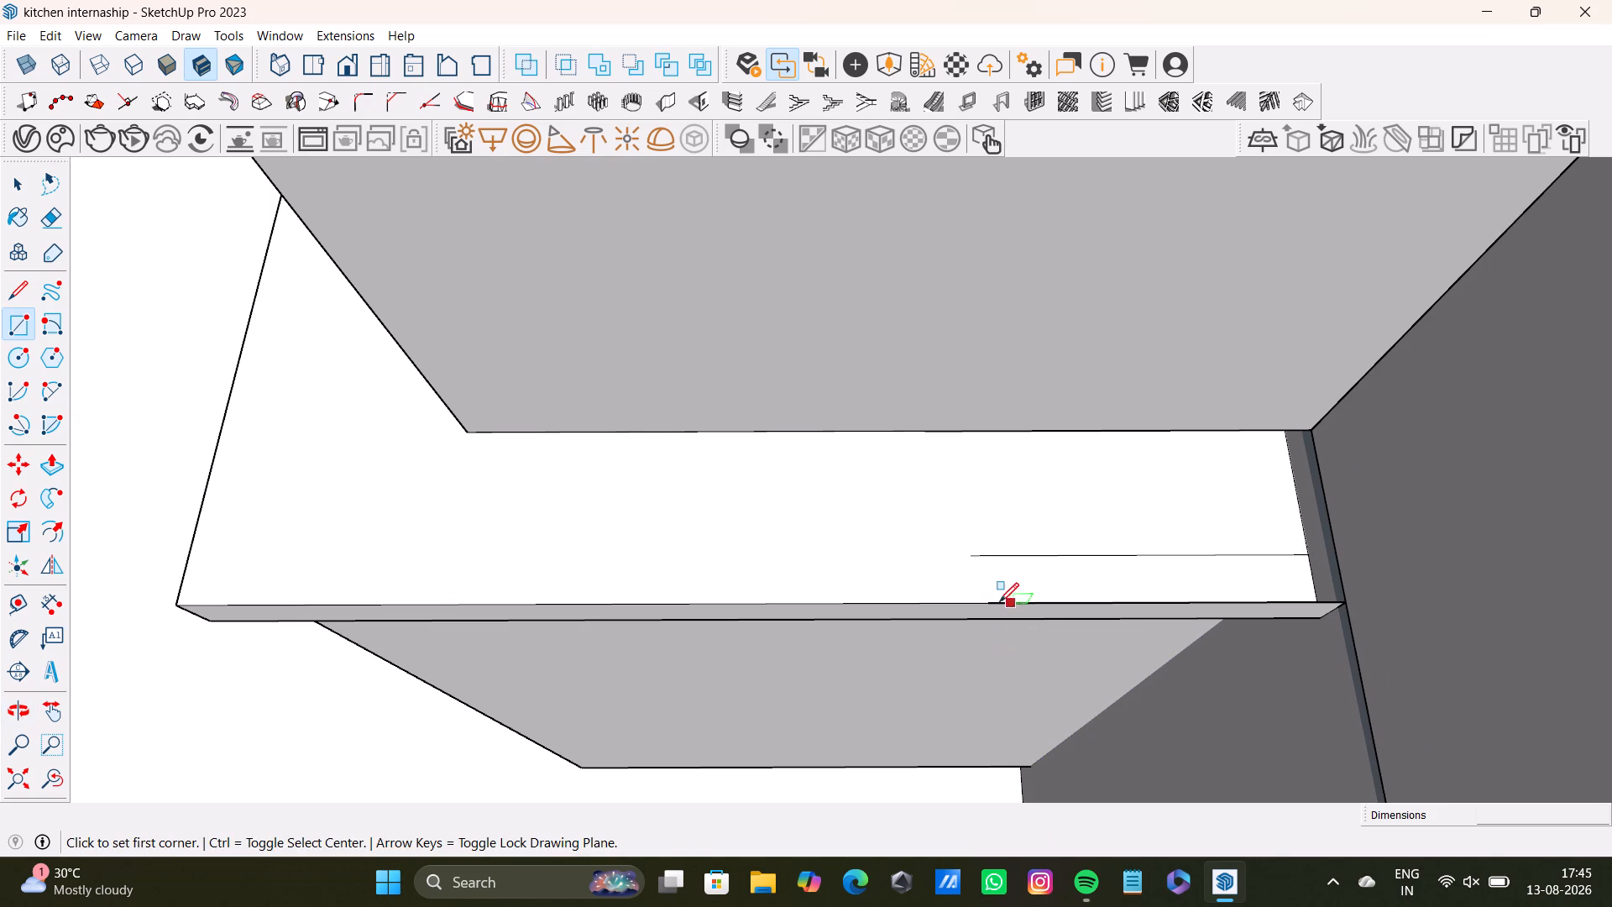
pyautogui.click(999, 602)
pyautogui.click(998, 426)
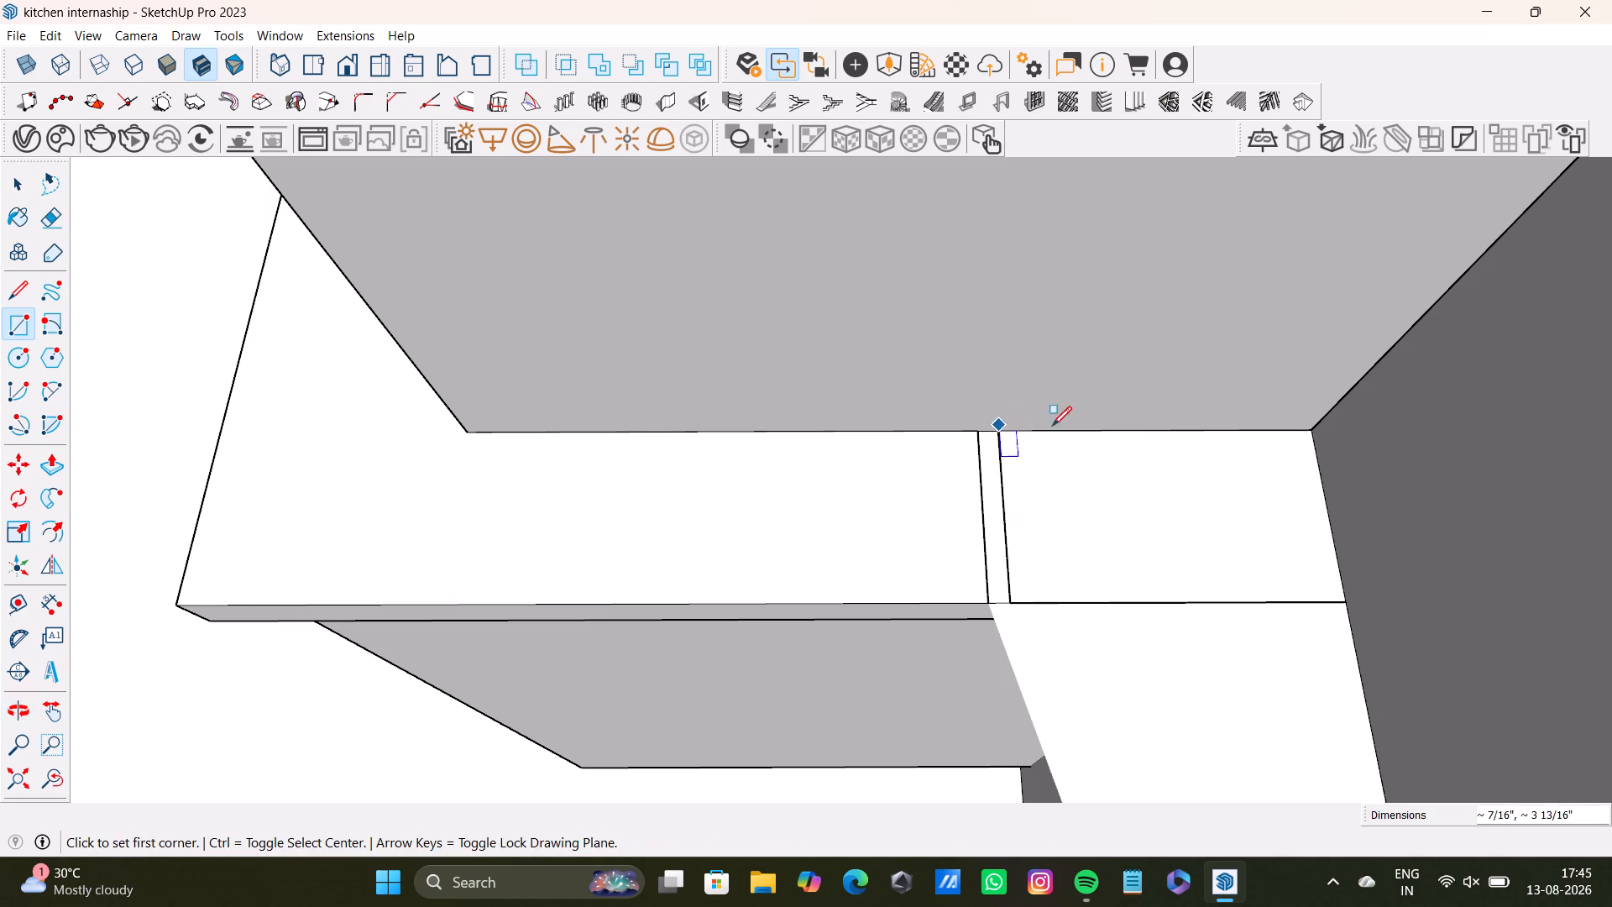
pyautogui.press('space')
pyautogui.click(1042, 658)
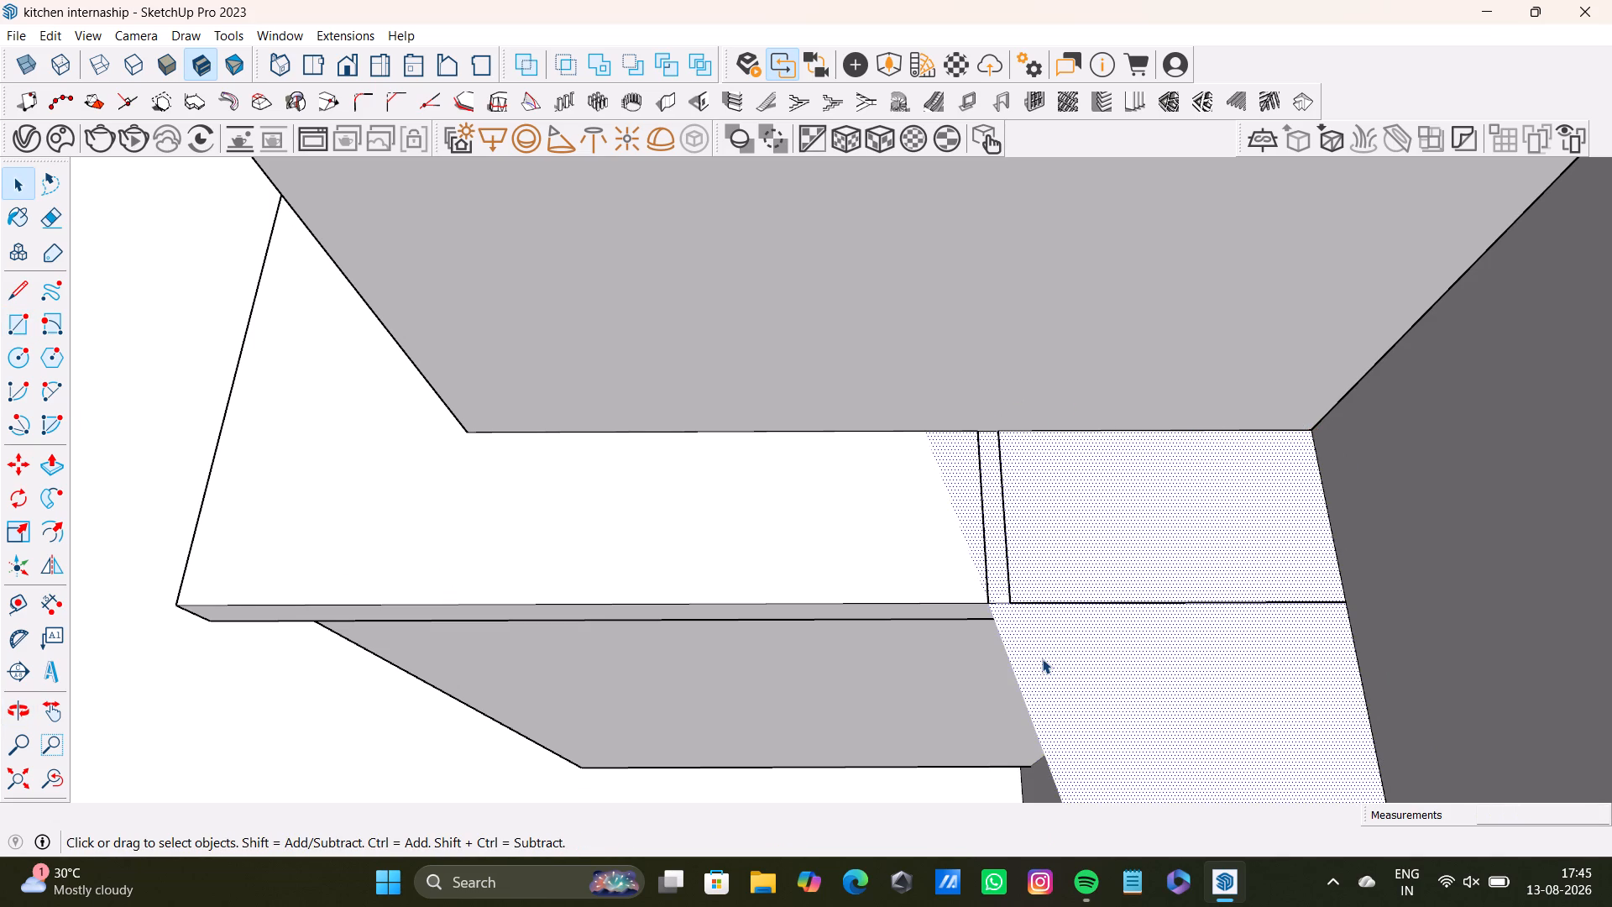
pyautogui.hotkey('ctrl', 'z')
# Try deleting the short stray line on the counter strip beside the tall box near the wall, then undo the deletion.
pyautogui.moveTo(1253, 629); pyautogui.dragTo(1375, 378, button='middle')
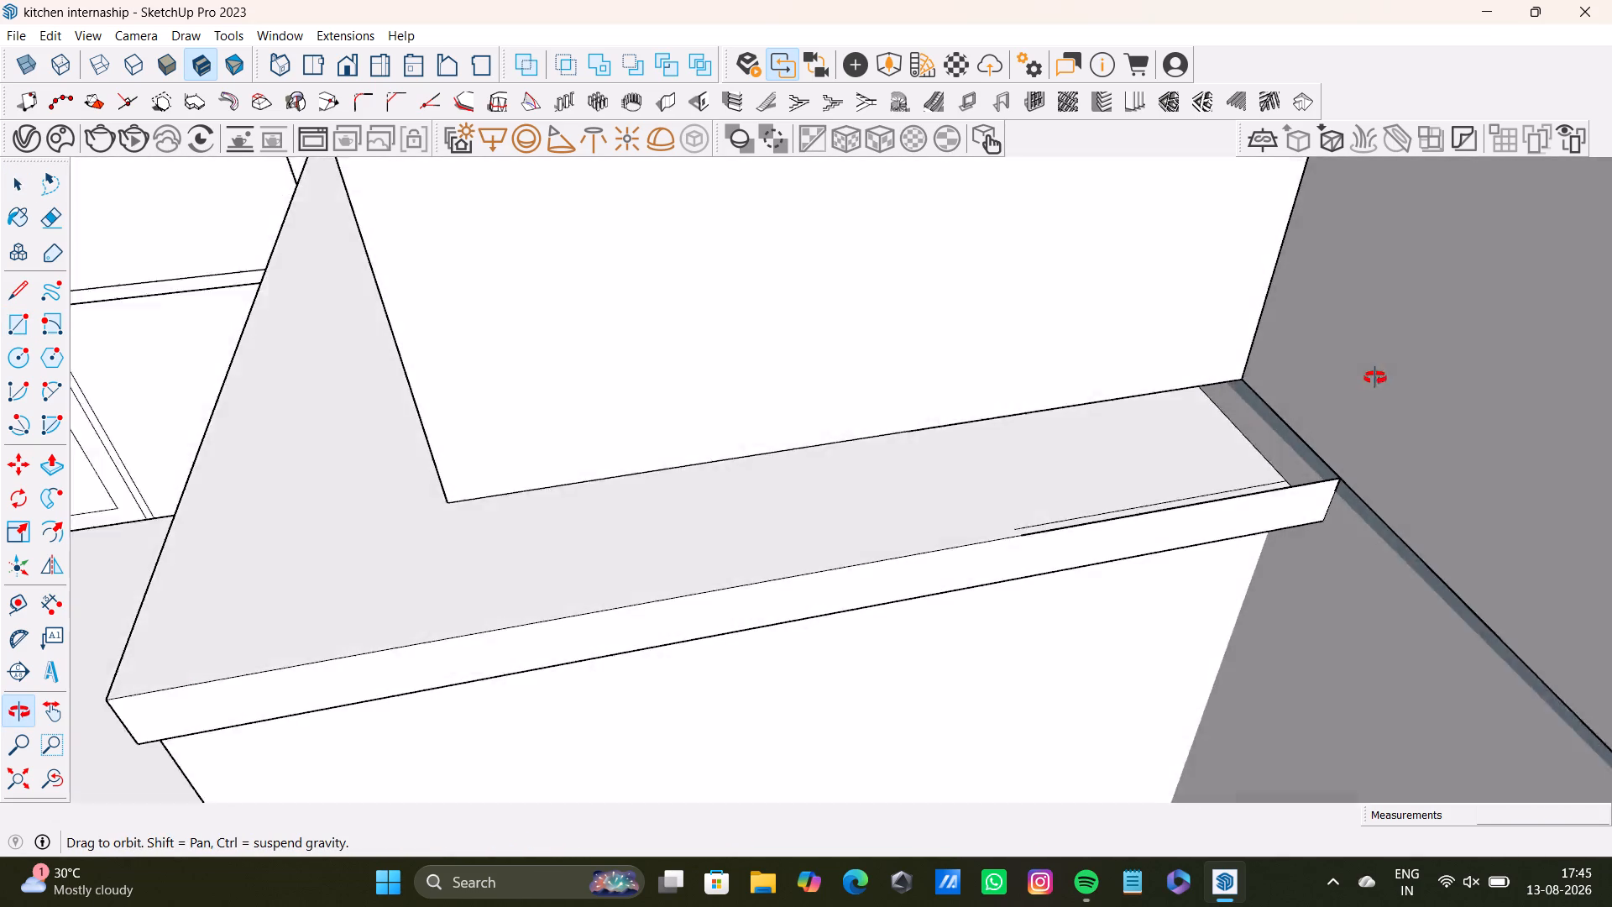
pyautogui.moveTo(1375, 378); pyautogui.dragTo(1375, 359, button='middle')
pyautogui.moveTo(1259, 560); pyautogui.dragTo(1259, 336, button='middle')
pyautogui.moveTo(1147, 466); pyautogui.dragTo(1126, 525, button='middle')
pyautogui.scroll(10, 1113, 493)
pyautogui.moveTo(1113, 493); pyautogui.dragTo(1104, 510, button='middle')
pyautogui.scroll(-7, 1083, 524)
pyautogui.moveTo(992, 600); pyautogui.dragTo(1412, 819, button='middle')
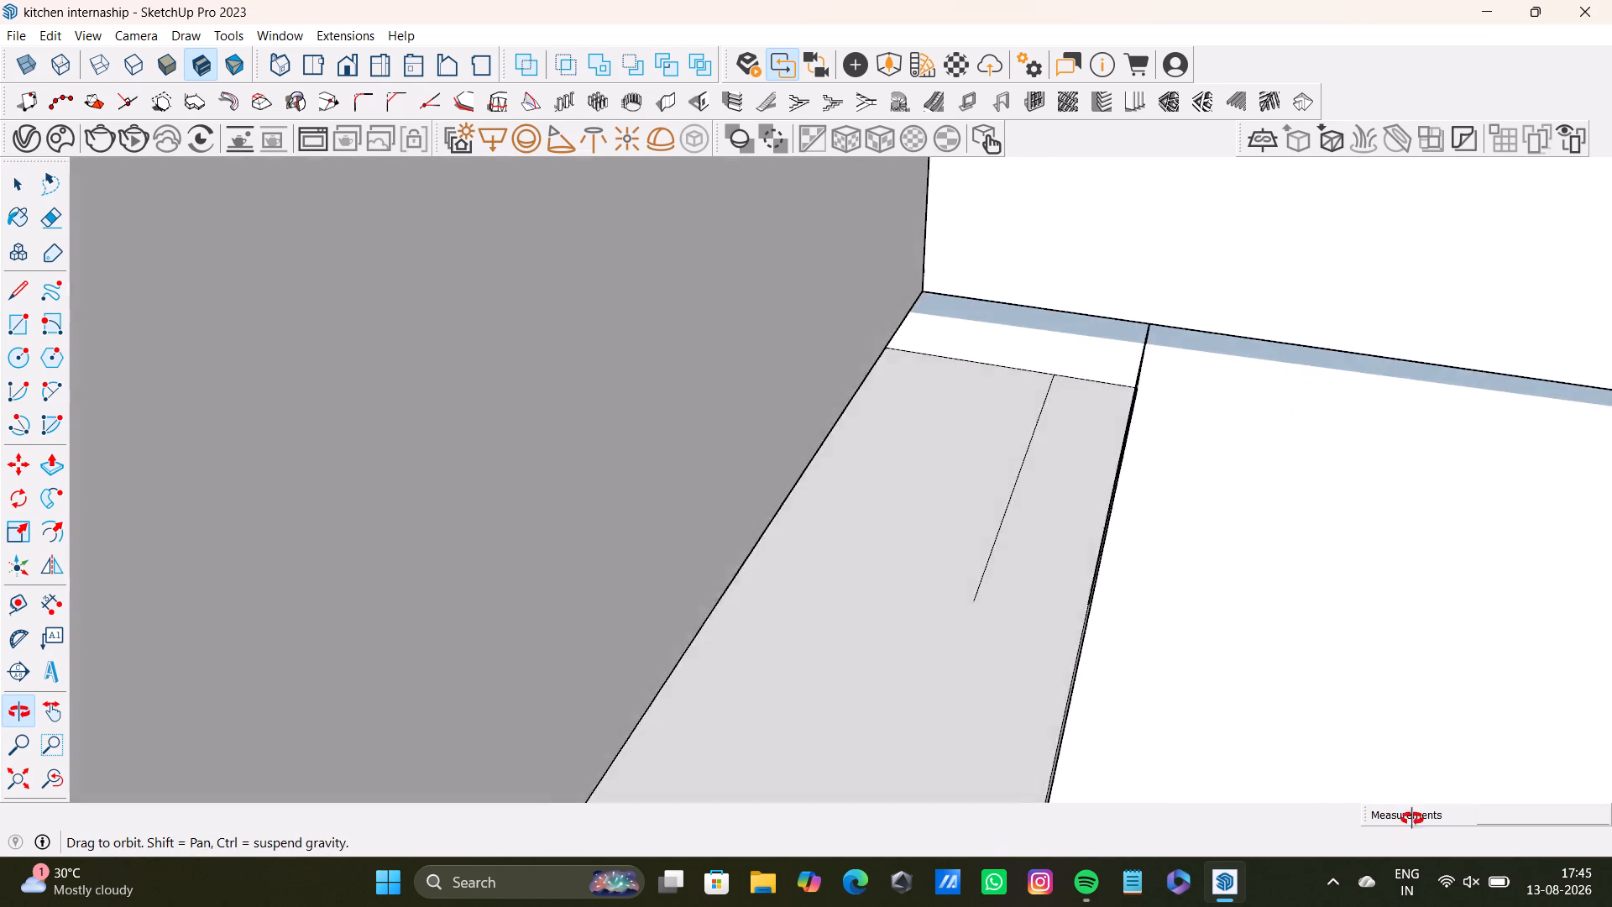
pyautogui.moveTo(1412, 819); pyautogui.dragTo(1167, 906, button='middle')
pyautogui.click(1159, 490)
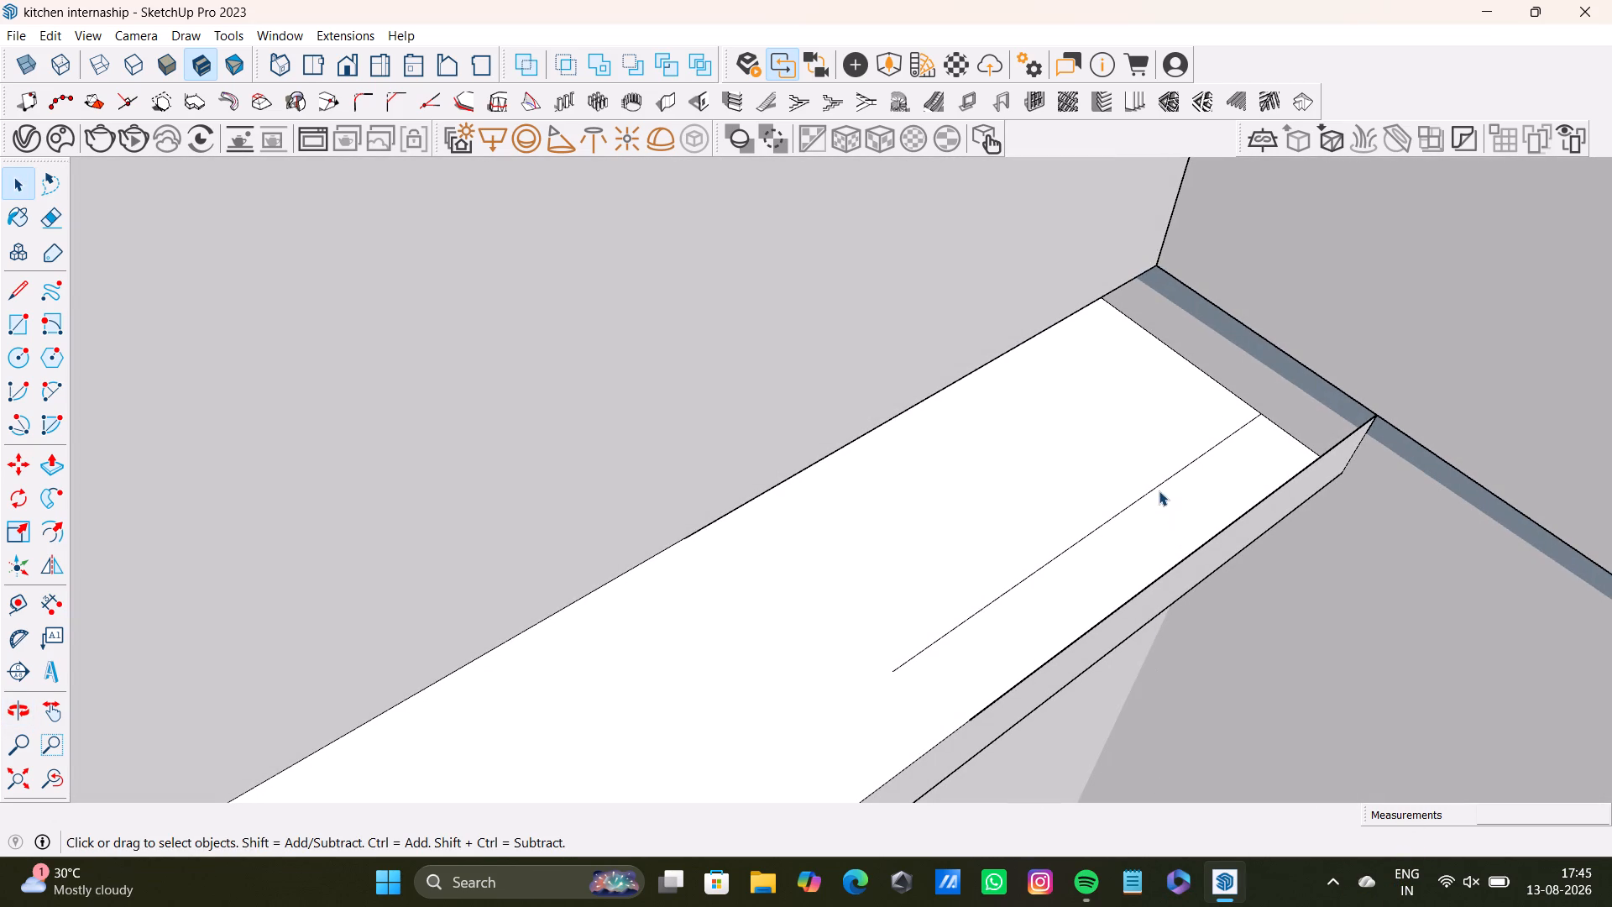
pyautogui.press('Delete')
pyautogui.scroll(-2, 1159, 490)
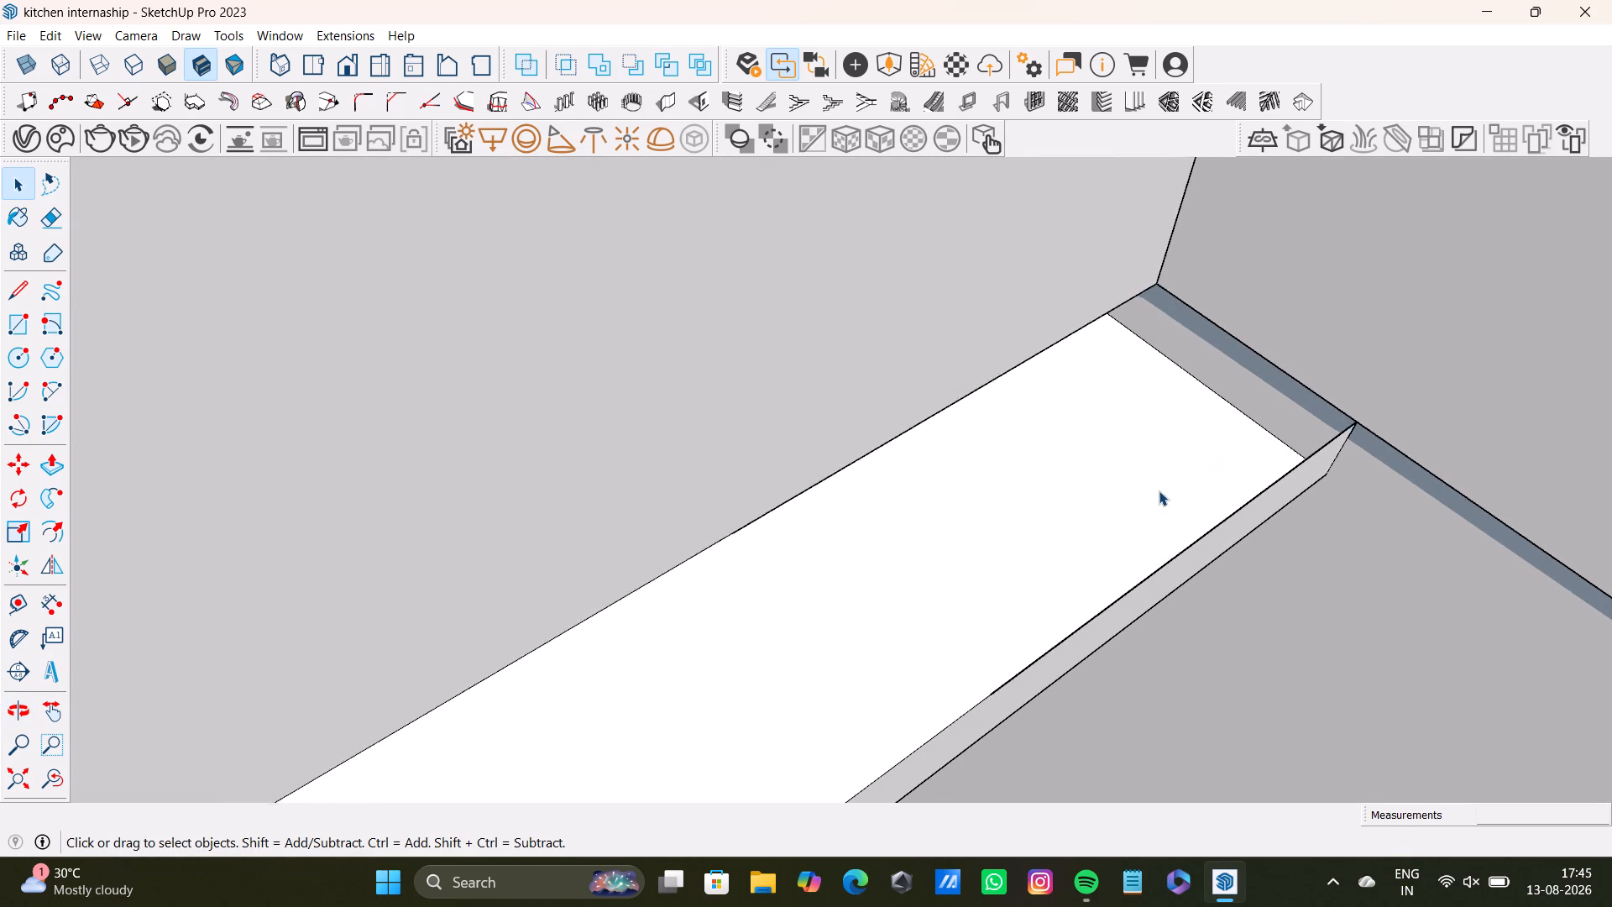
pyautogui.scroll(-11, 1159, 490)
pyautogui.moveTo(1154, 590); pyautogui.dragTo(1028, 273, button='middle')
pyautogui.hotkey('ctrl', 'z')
# Draw a horizontal rectangle covering the counter's wall-side gap, from the outer top edge to the tall box's bottom corner at the wall.
pyautogui.moveTo(988, 465); pyautogui.dragTo(1086, 427, button='middle')
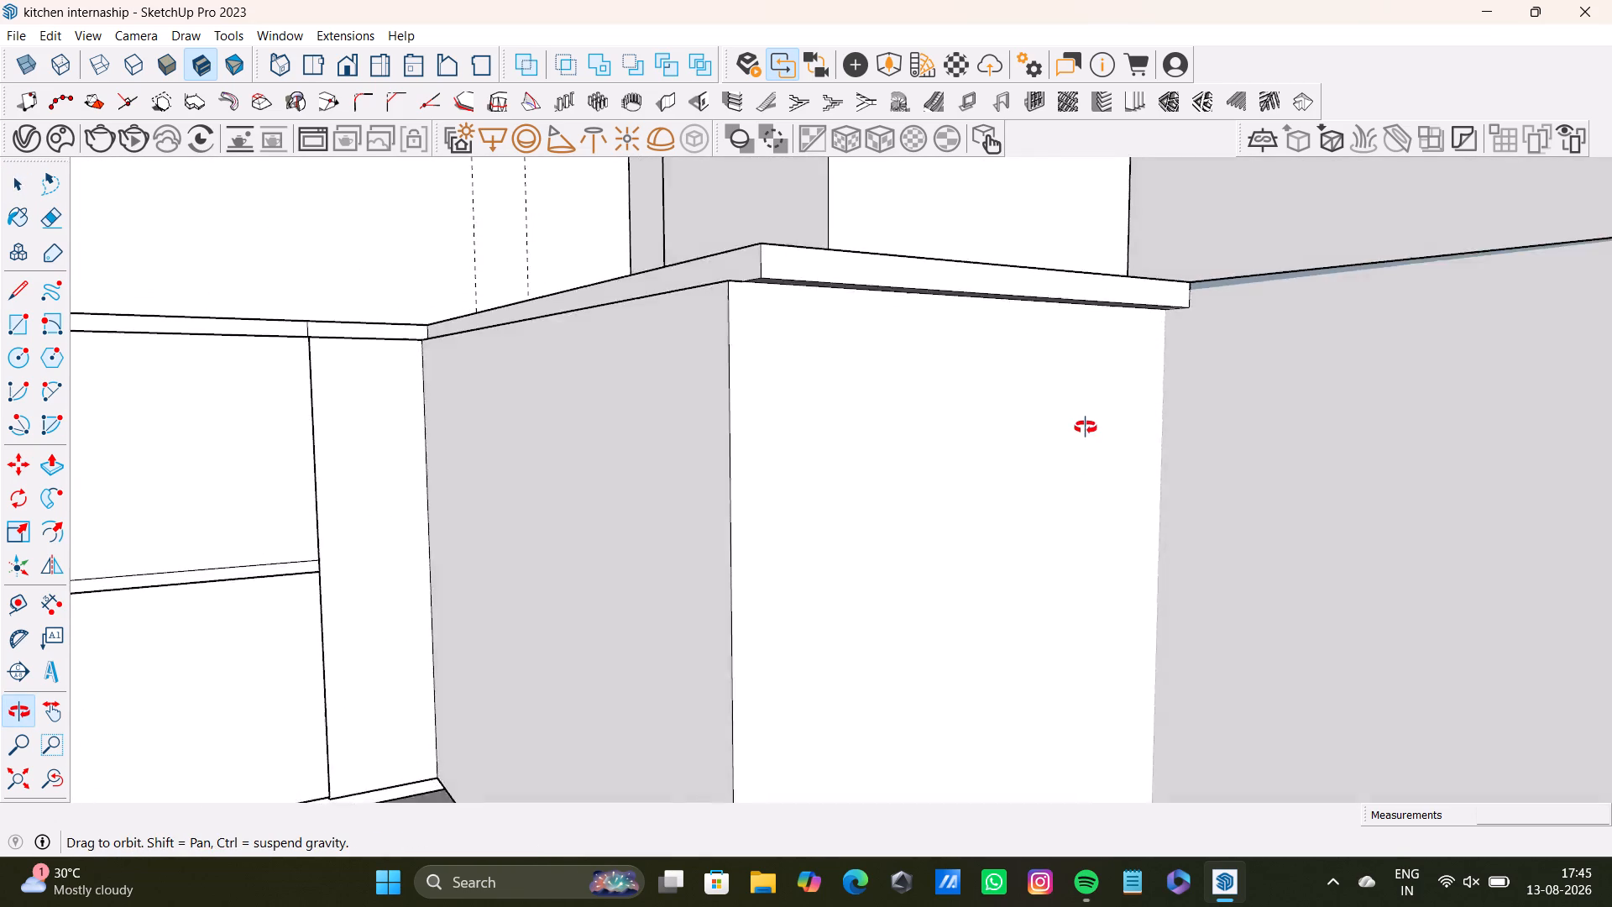
pyautogui.moveTo(1086, 427); pyautogui.dragTo(1025, 815, button='middle')
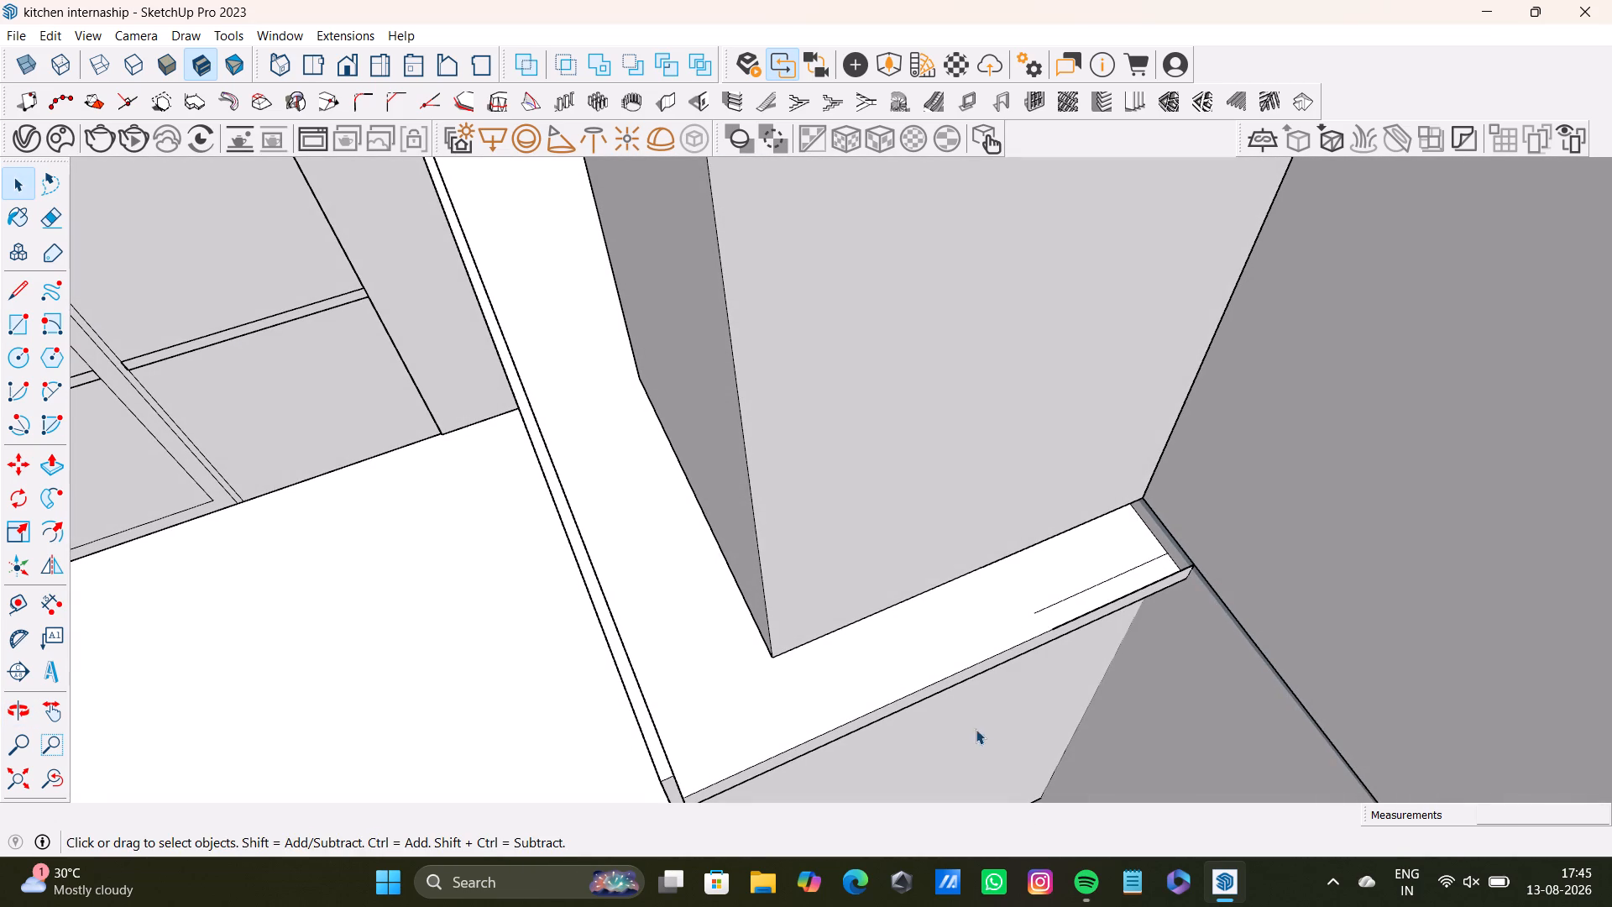
pyautogui.moveTo(973, 650); pyautogui.dragTo(1465, 636, button='middle')
pyautogui.moveTo(1307, 757); pyautogui.dragTo(1104, 579, button='middle')
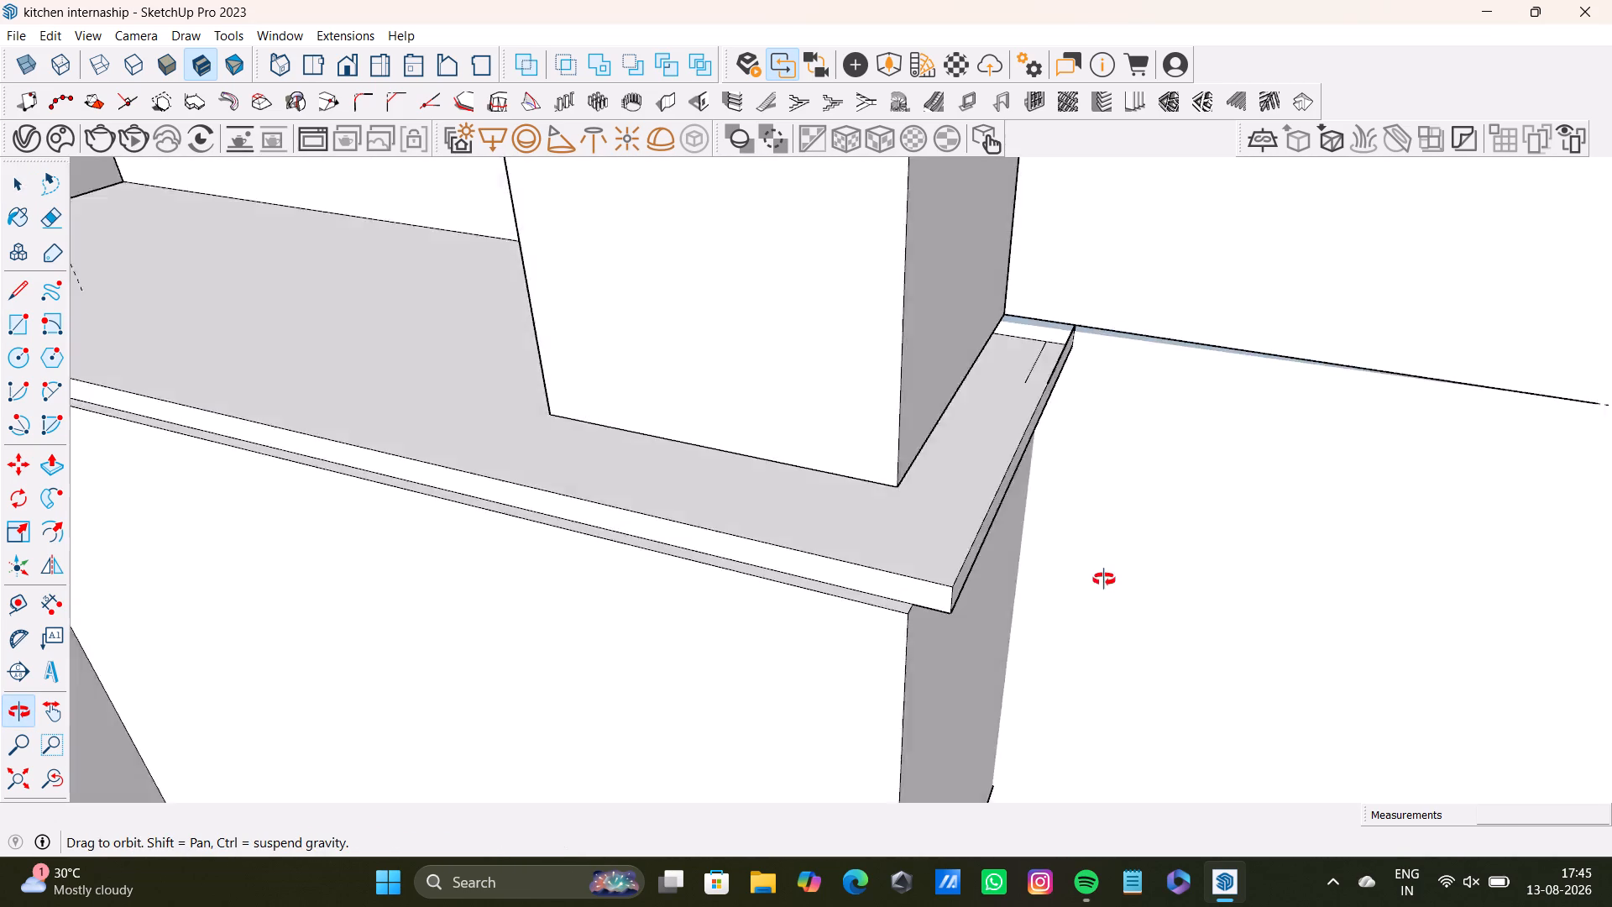
pyautogui.moveTo(1104, 579); pyautogui.dragTo(1217, 459, button='middle')
pyautogui.moveTo(1226, 452); pyautogui.dragTo(1220, 665, button='middle')
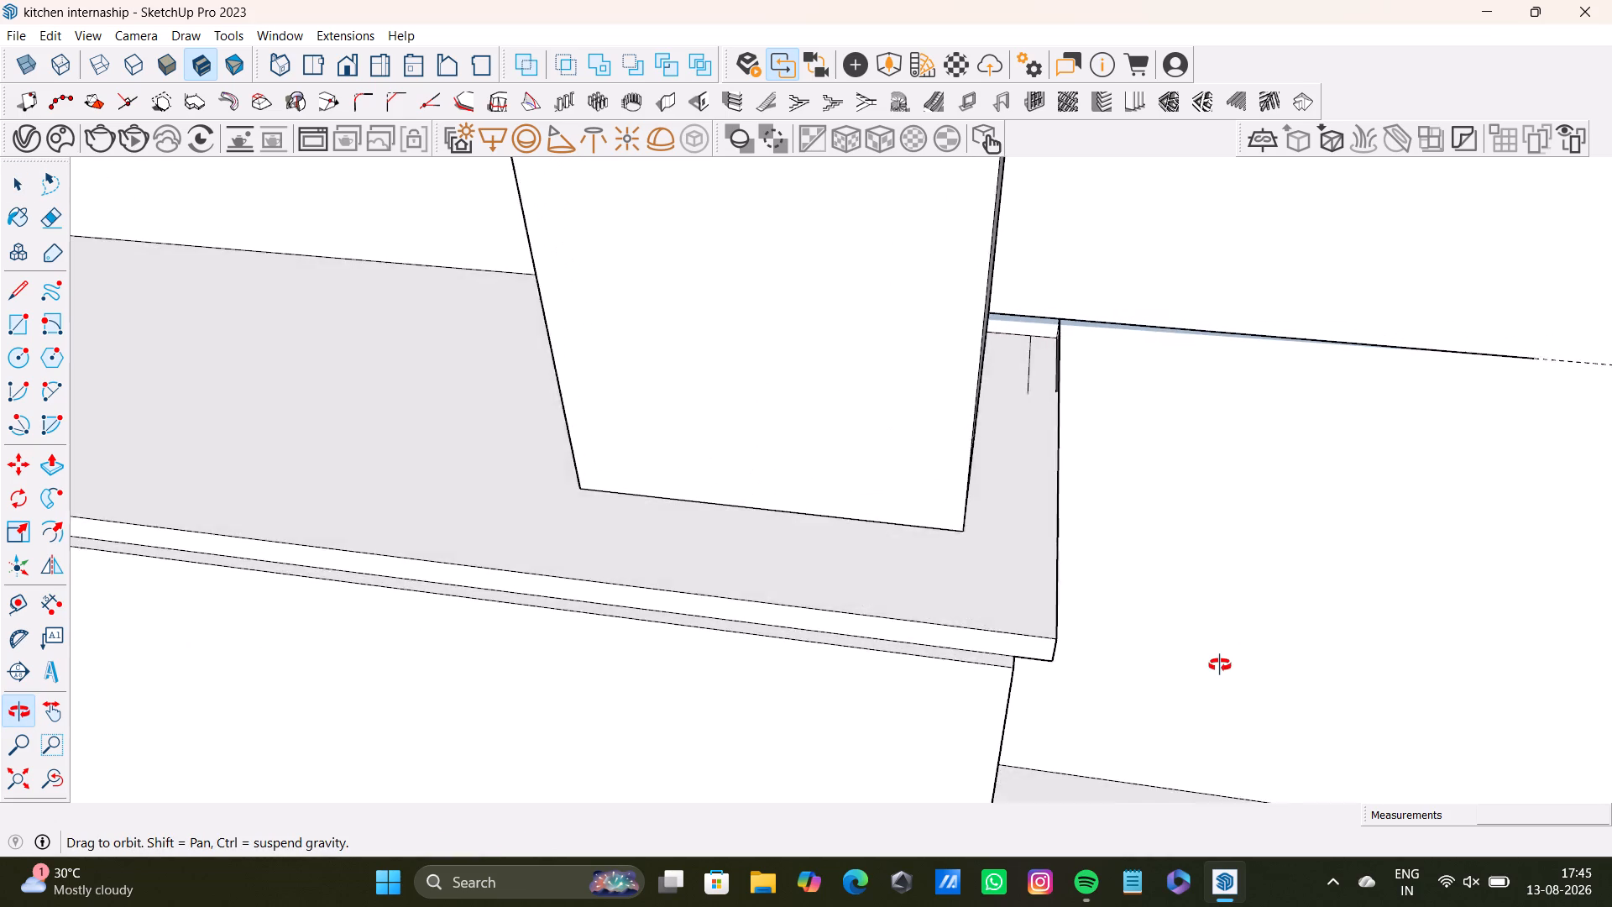
pyautogui.moveTo(1220, 665); pyautogui.dragTo(1105, 501, button='middle')
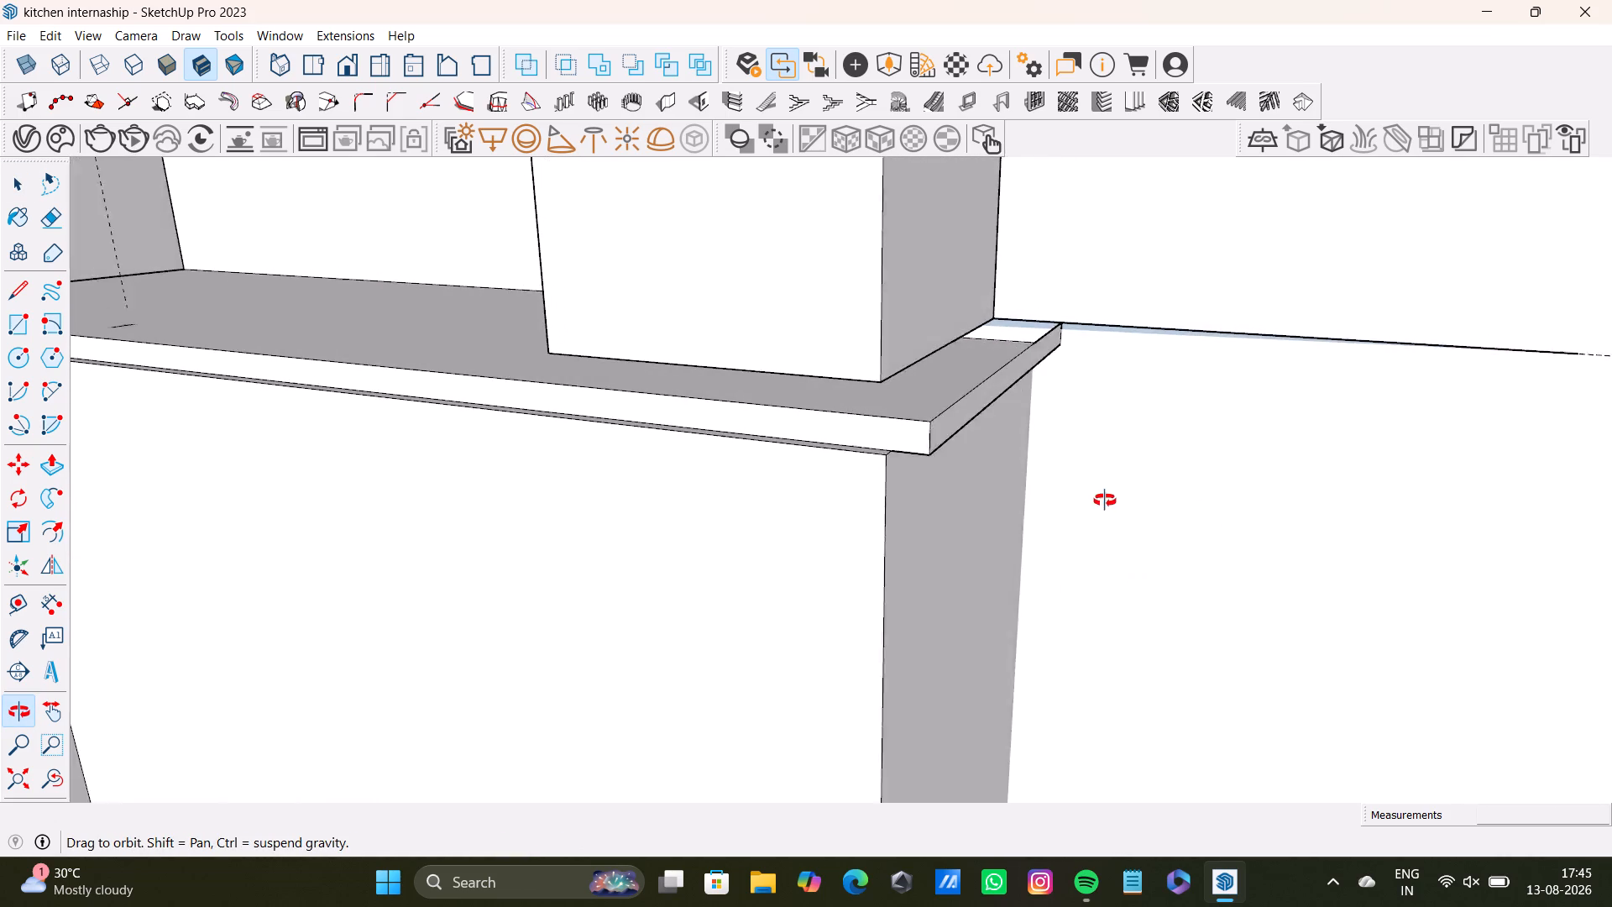
pyautogui.moveTo(1105, 501); pyautogui.dragTo(777, 768, button='middle')
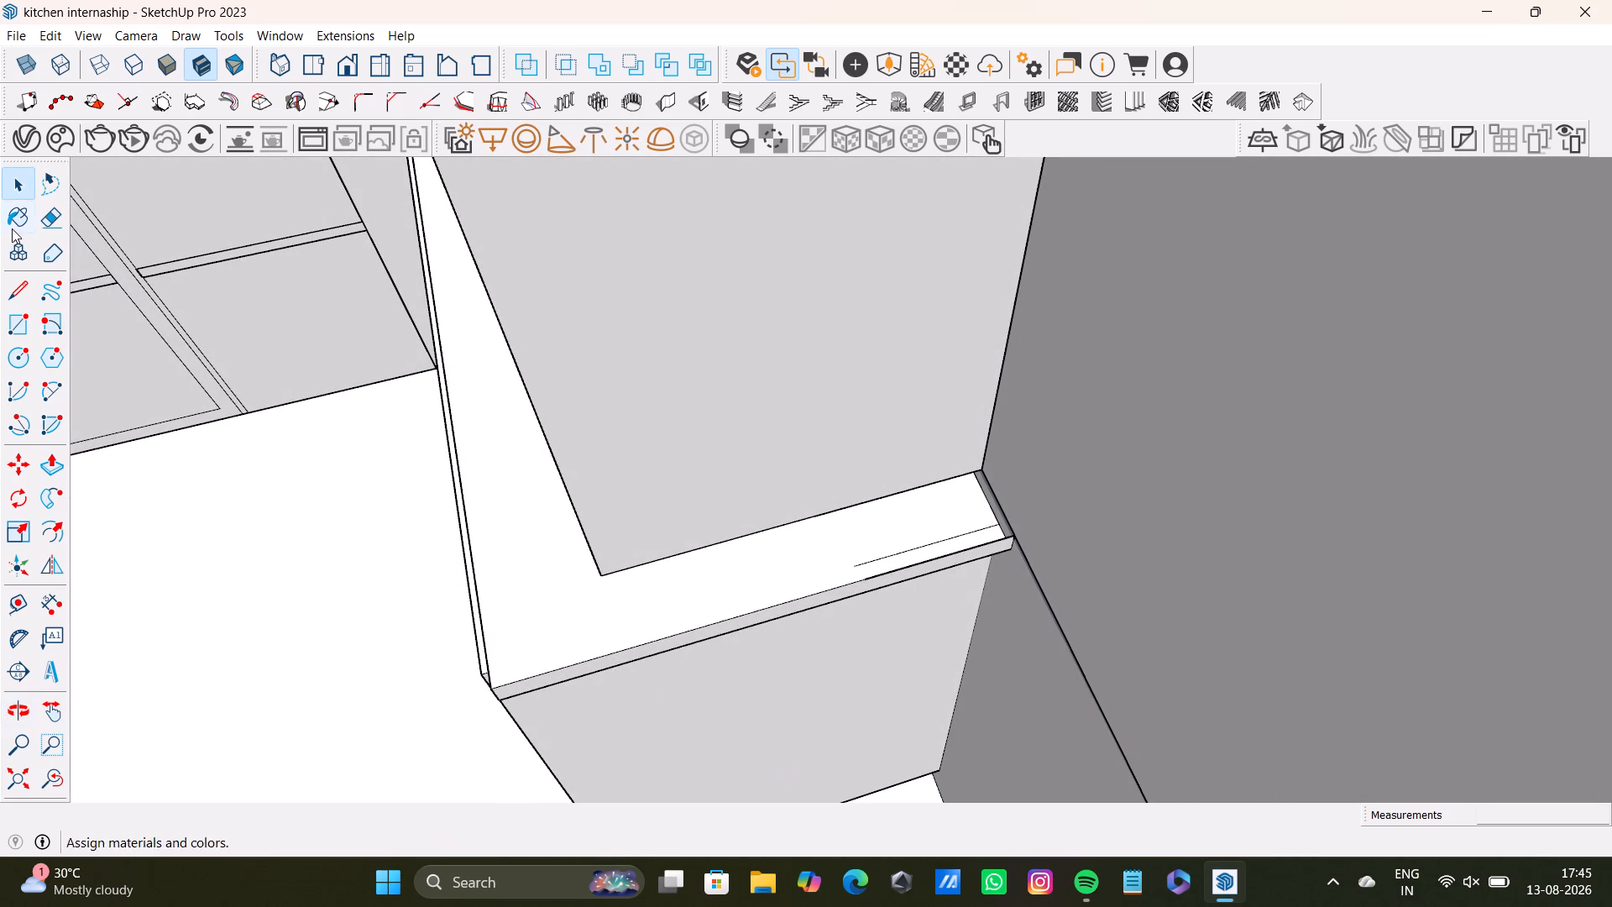
pyautogui.click(20, 331)
pyautogui.scroll(3, 953, 542)
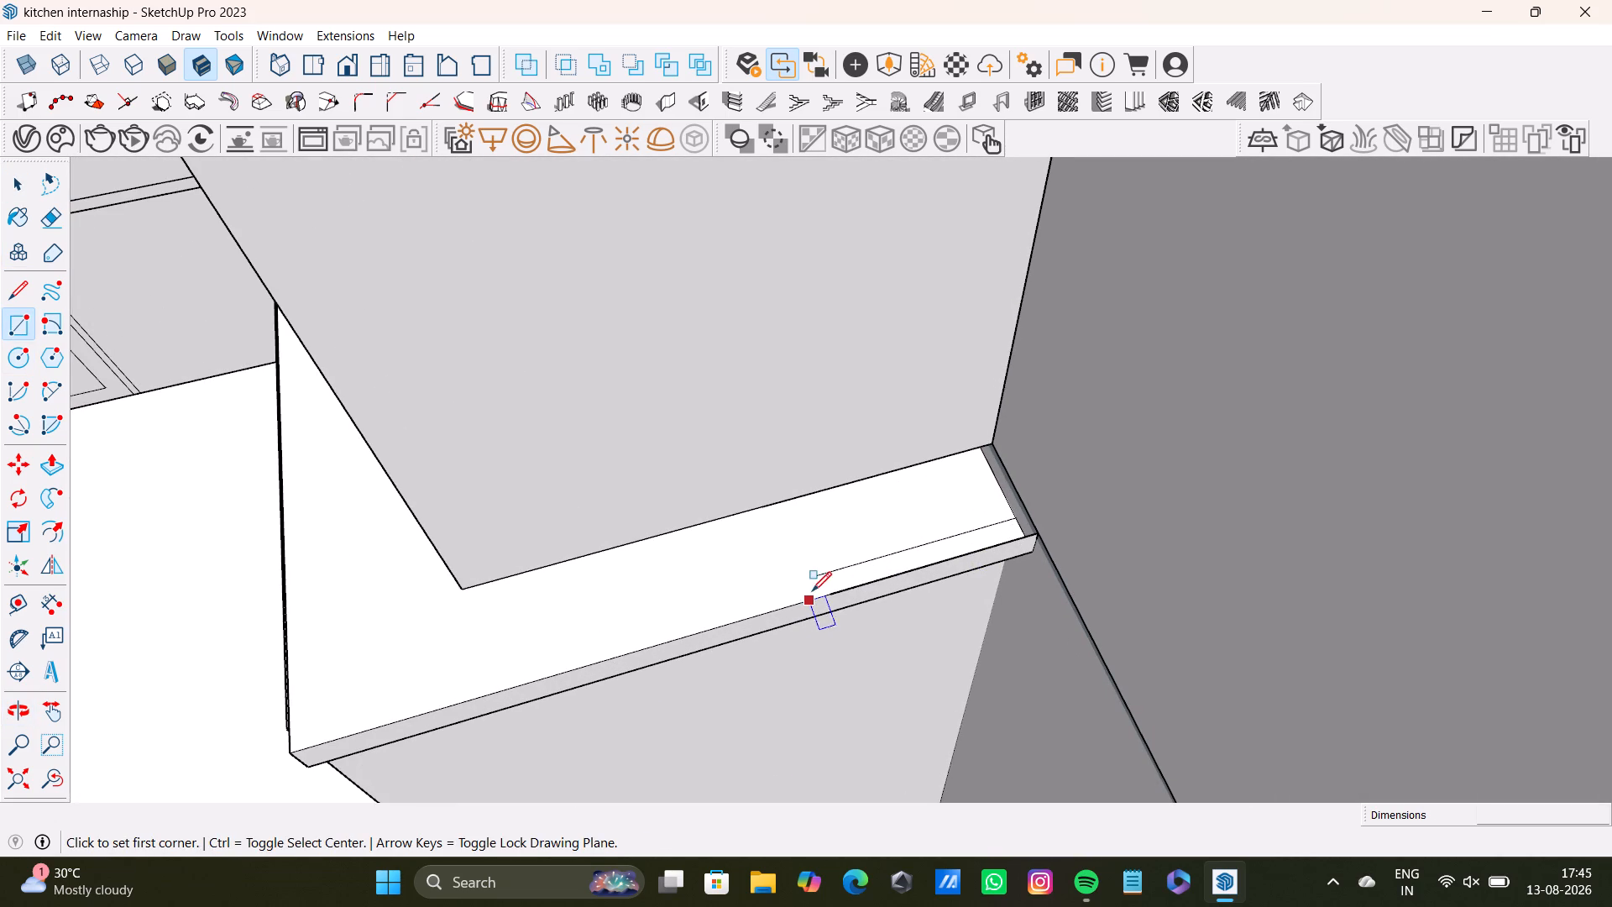
pyautogui.moveTo(831, 589); pyautogui.dragTo(832, 574)
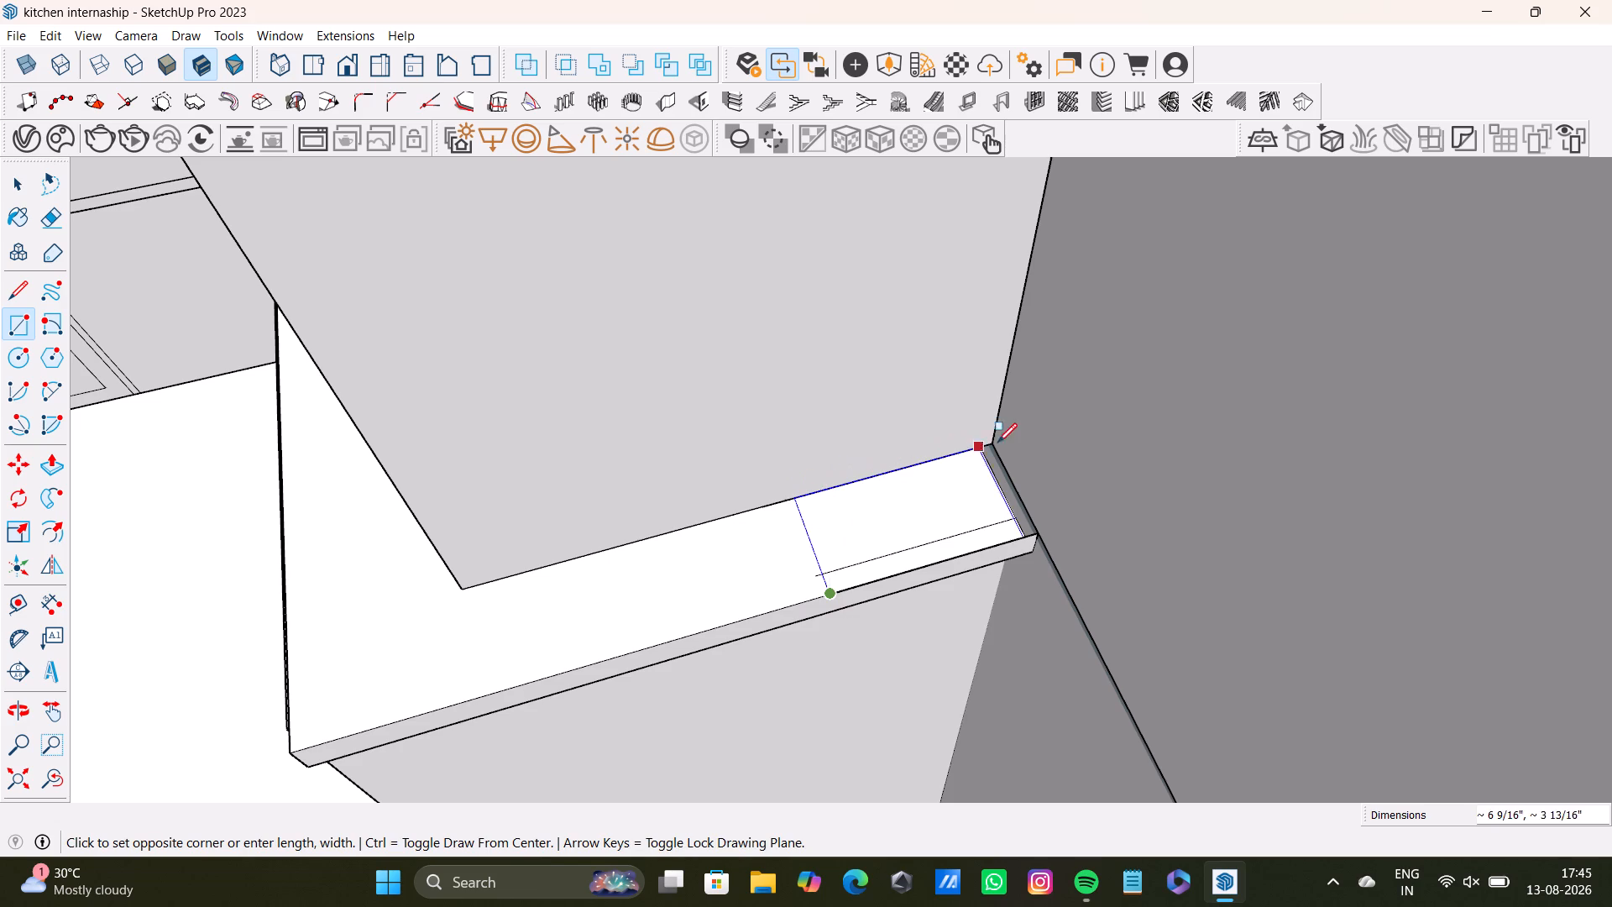
pyautogui.press('Up')
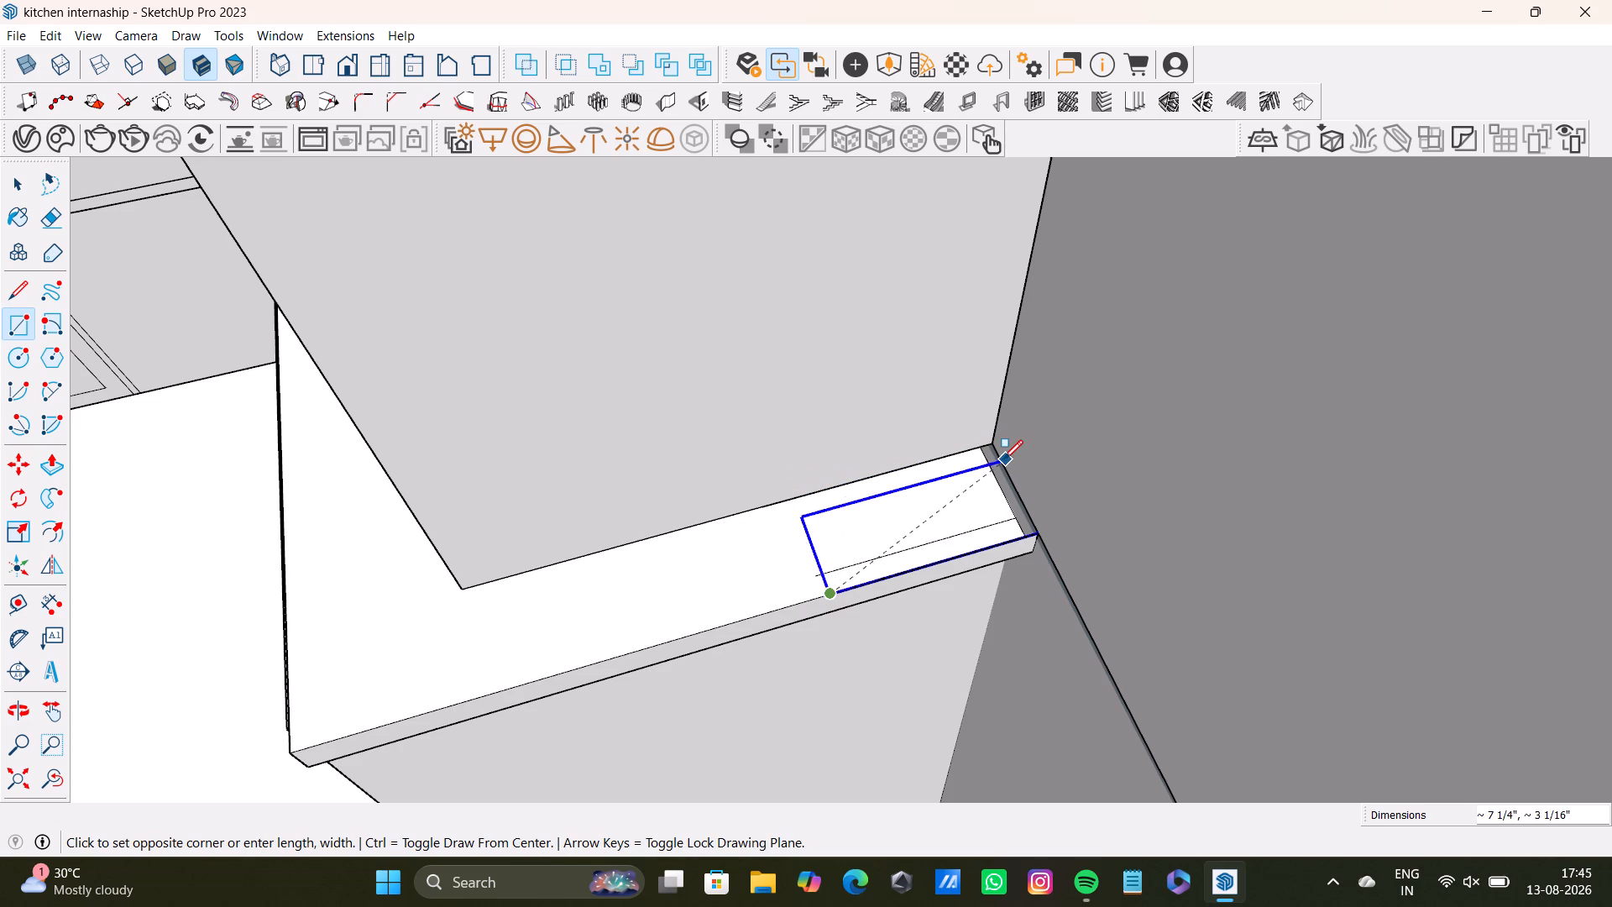
pyautogui.click(993, 437)
# Hide the stray triangular face that extends past the counter's end along the wall.
pyautogui.scroll(-16, 873, 668)
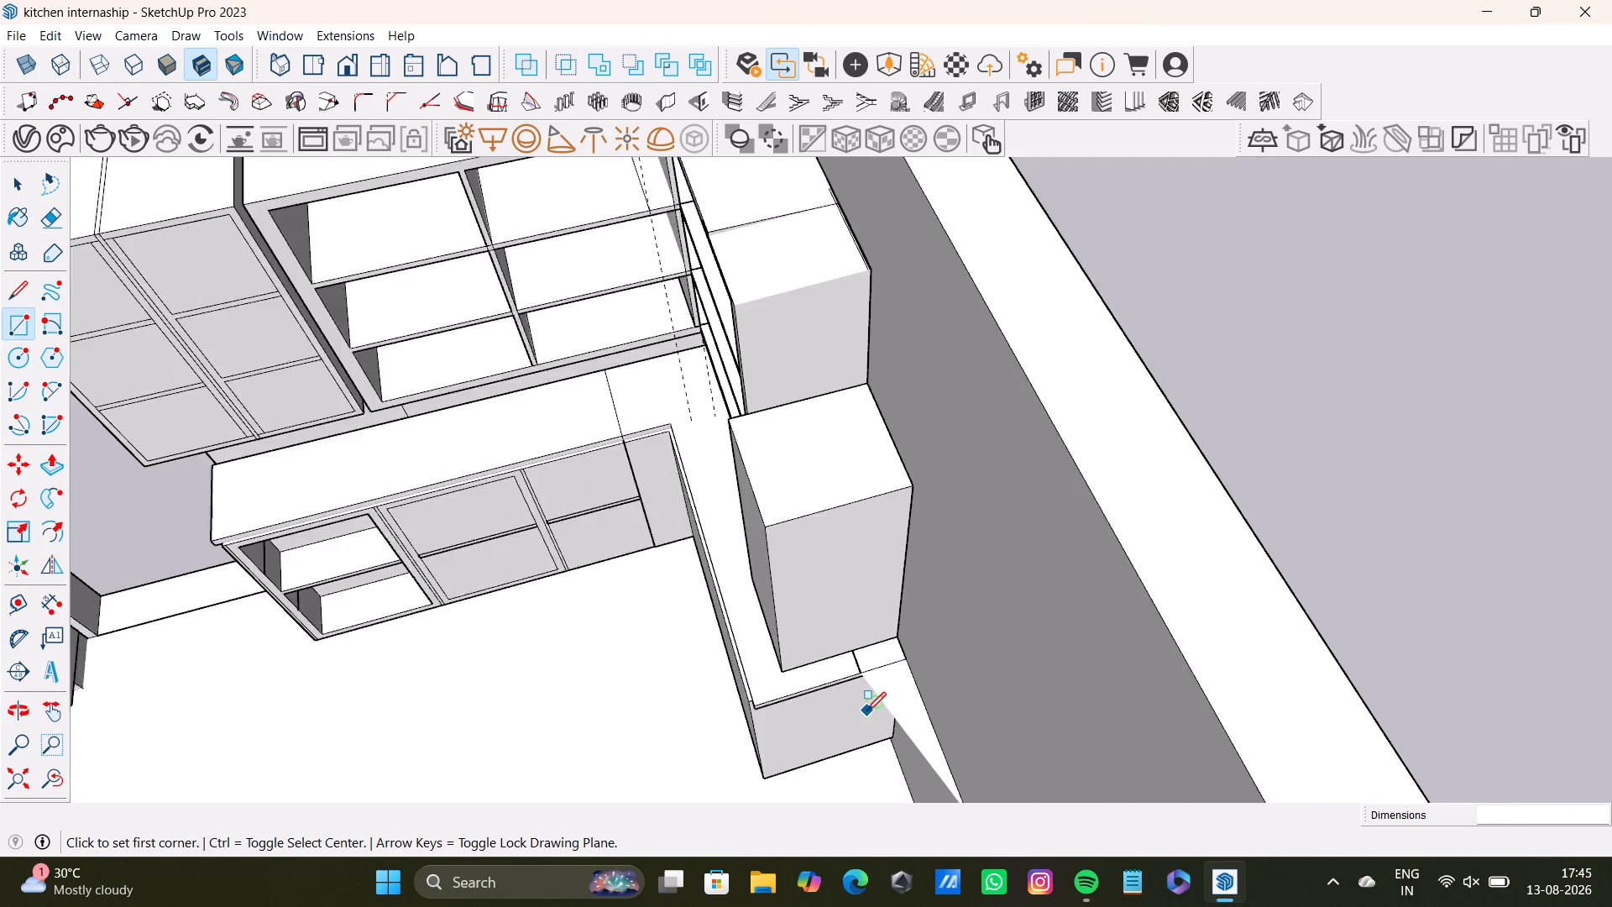
pyautogui.scroll(-3, 866, 711)
pyautogui.moveTo(866, 731); pyautogui.dragTo(999, 581, button='middle')
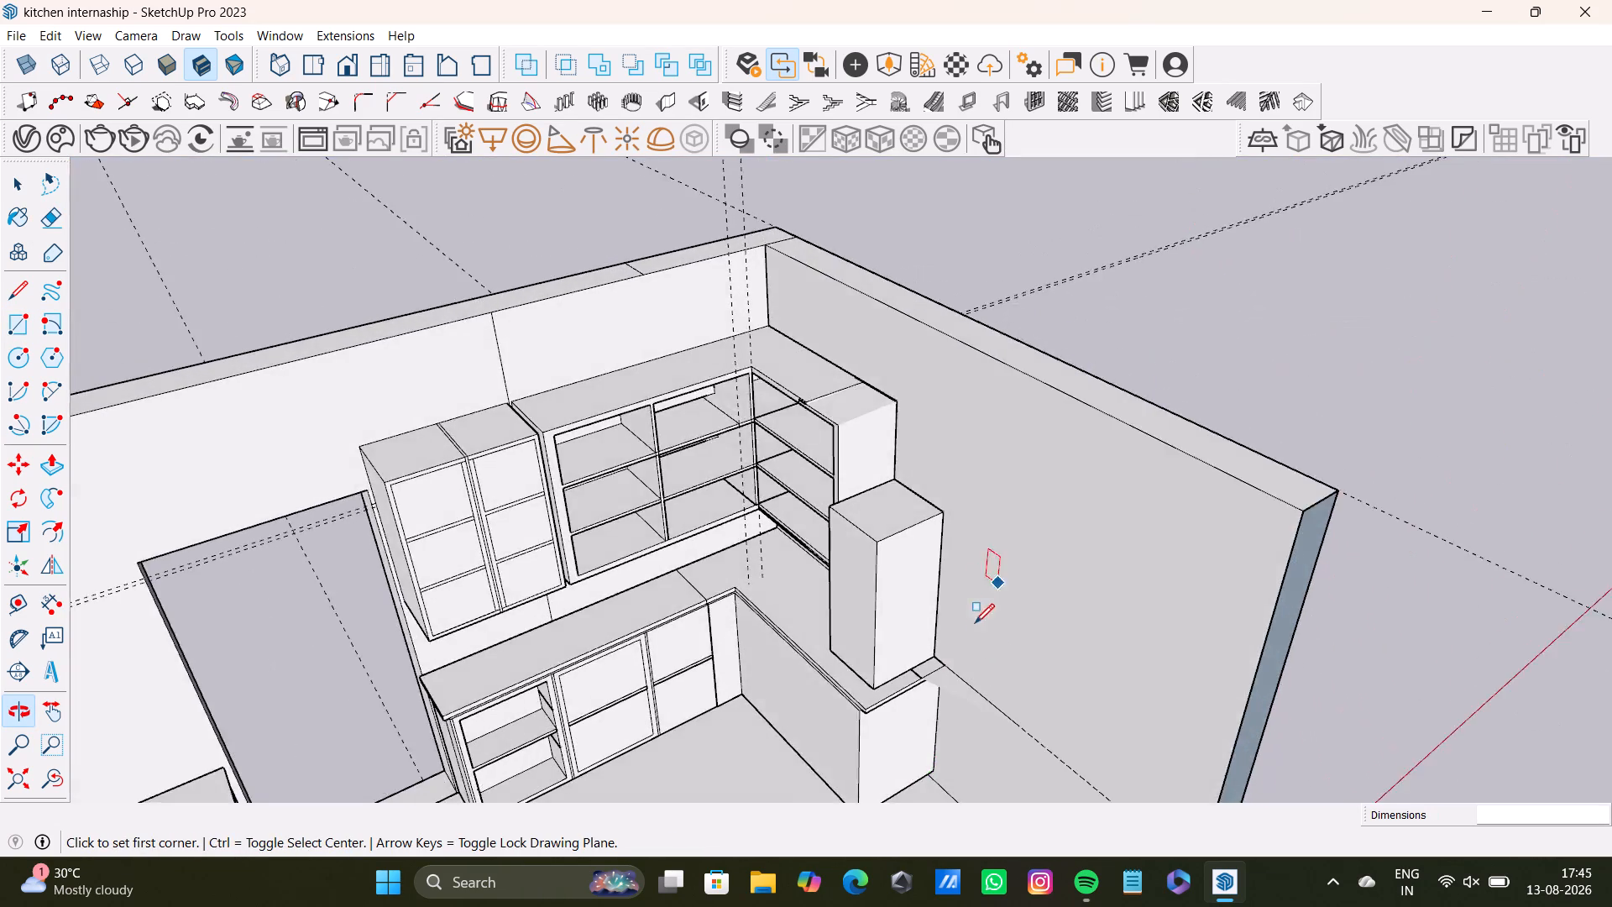
pyautogui.scroll(9, 987, 663)
pyautogui.press('space')
pyautogui.click(931, 735)
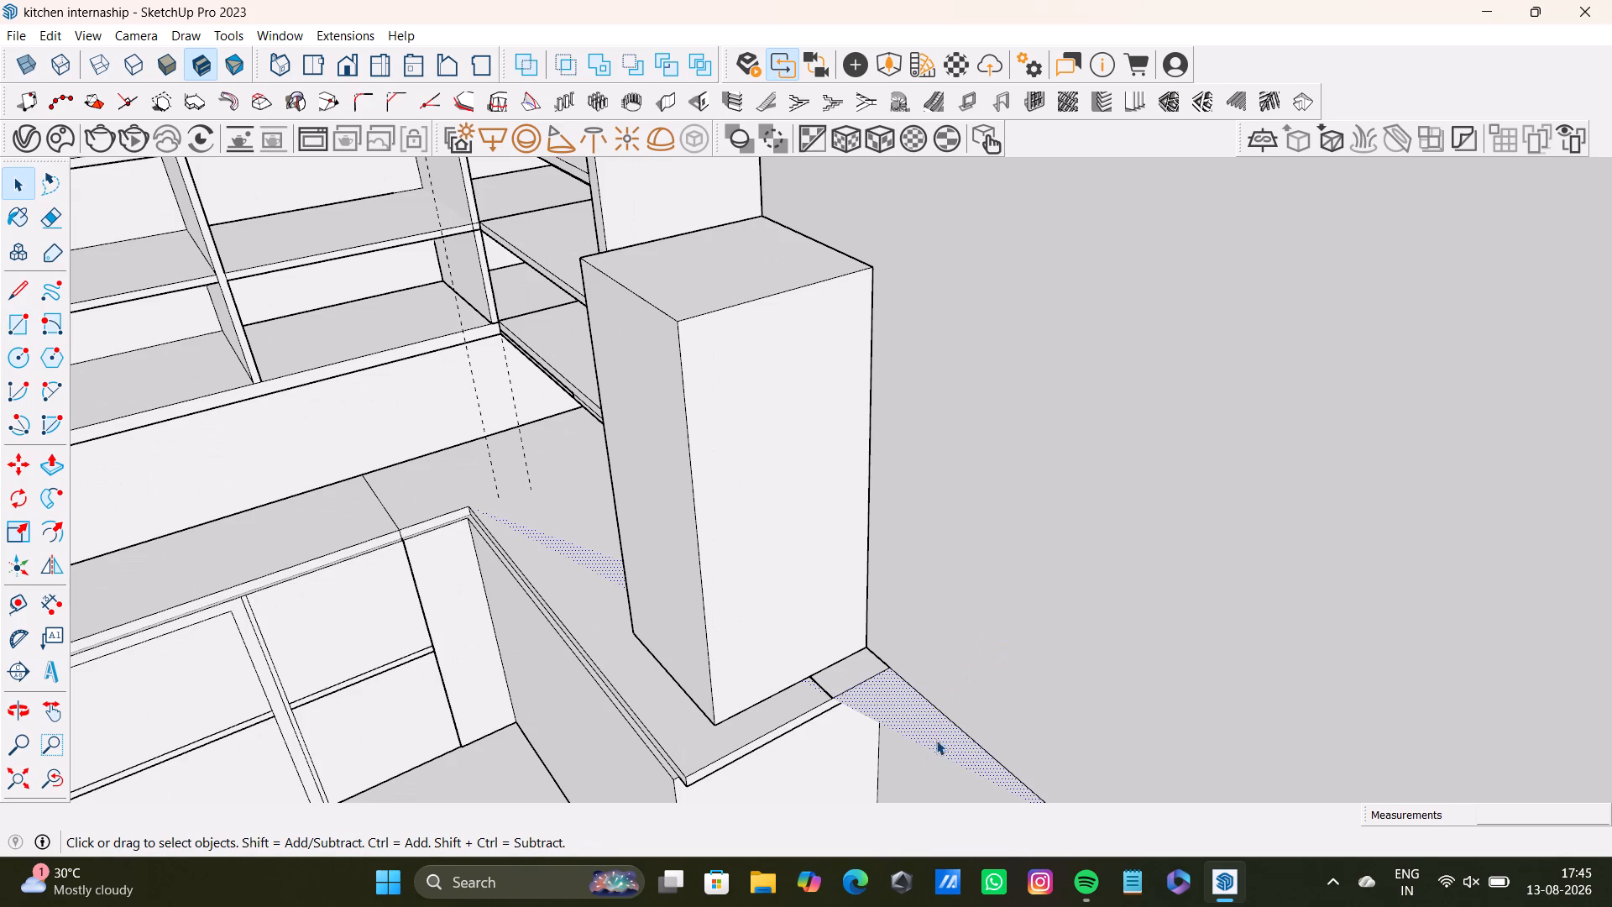
pyautogui.moveTo(1026, 754); pyautogui.dragTo(782, 627, button='middle')
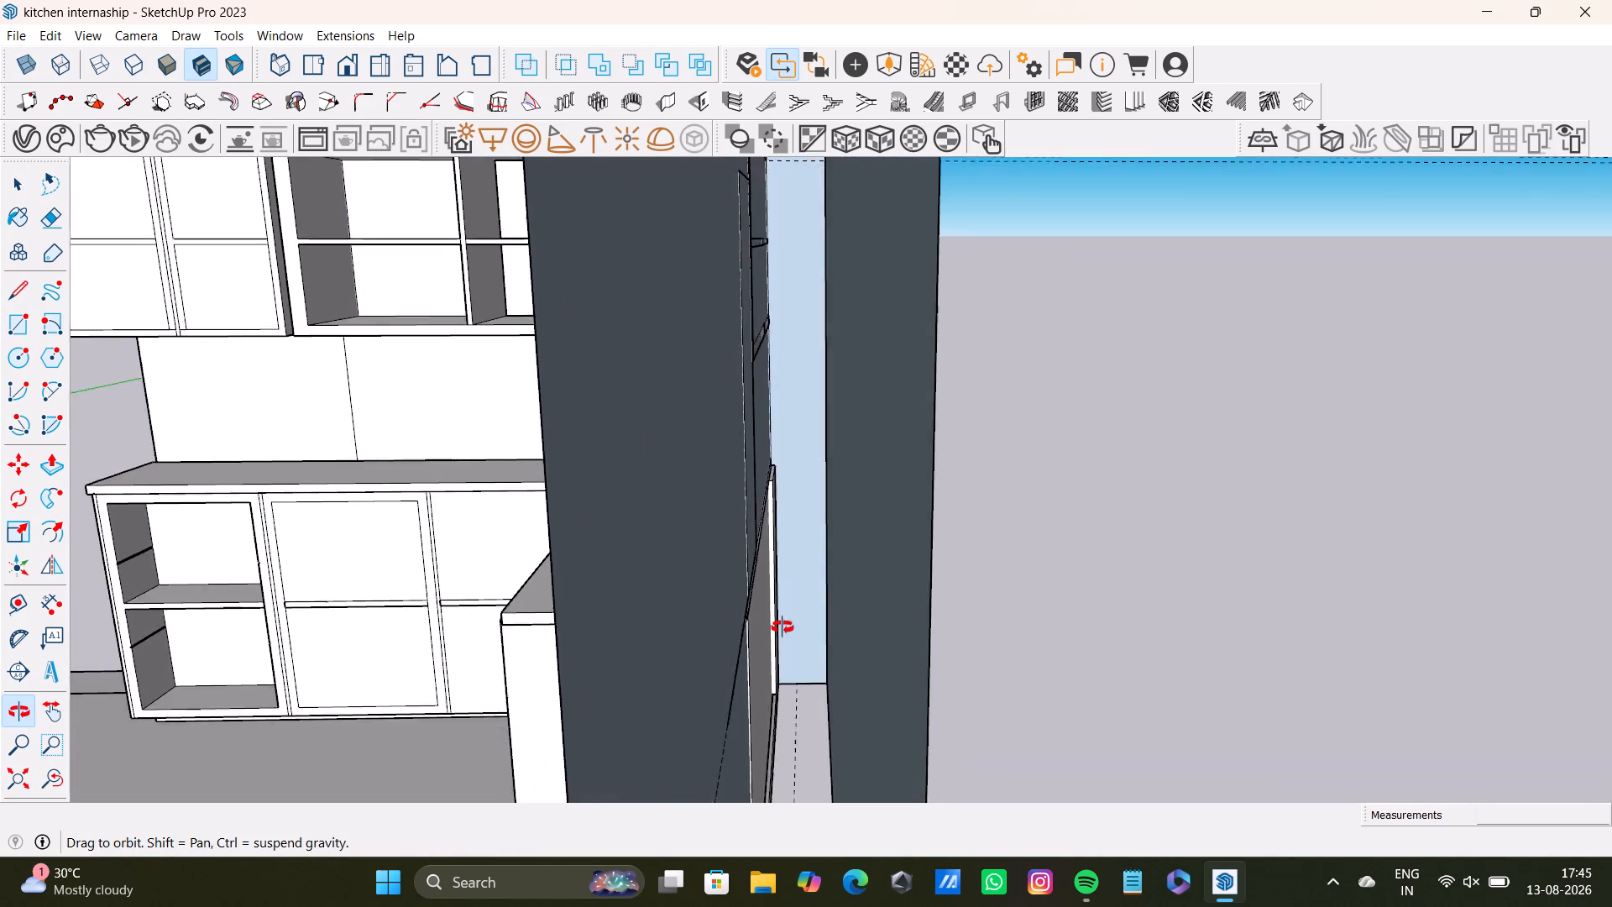
pyautogui.moveTo(782, 627); pyautogui.dragTo(989, 726, button='middle')
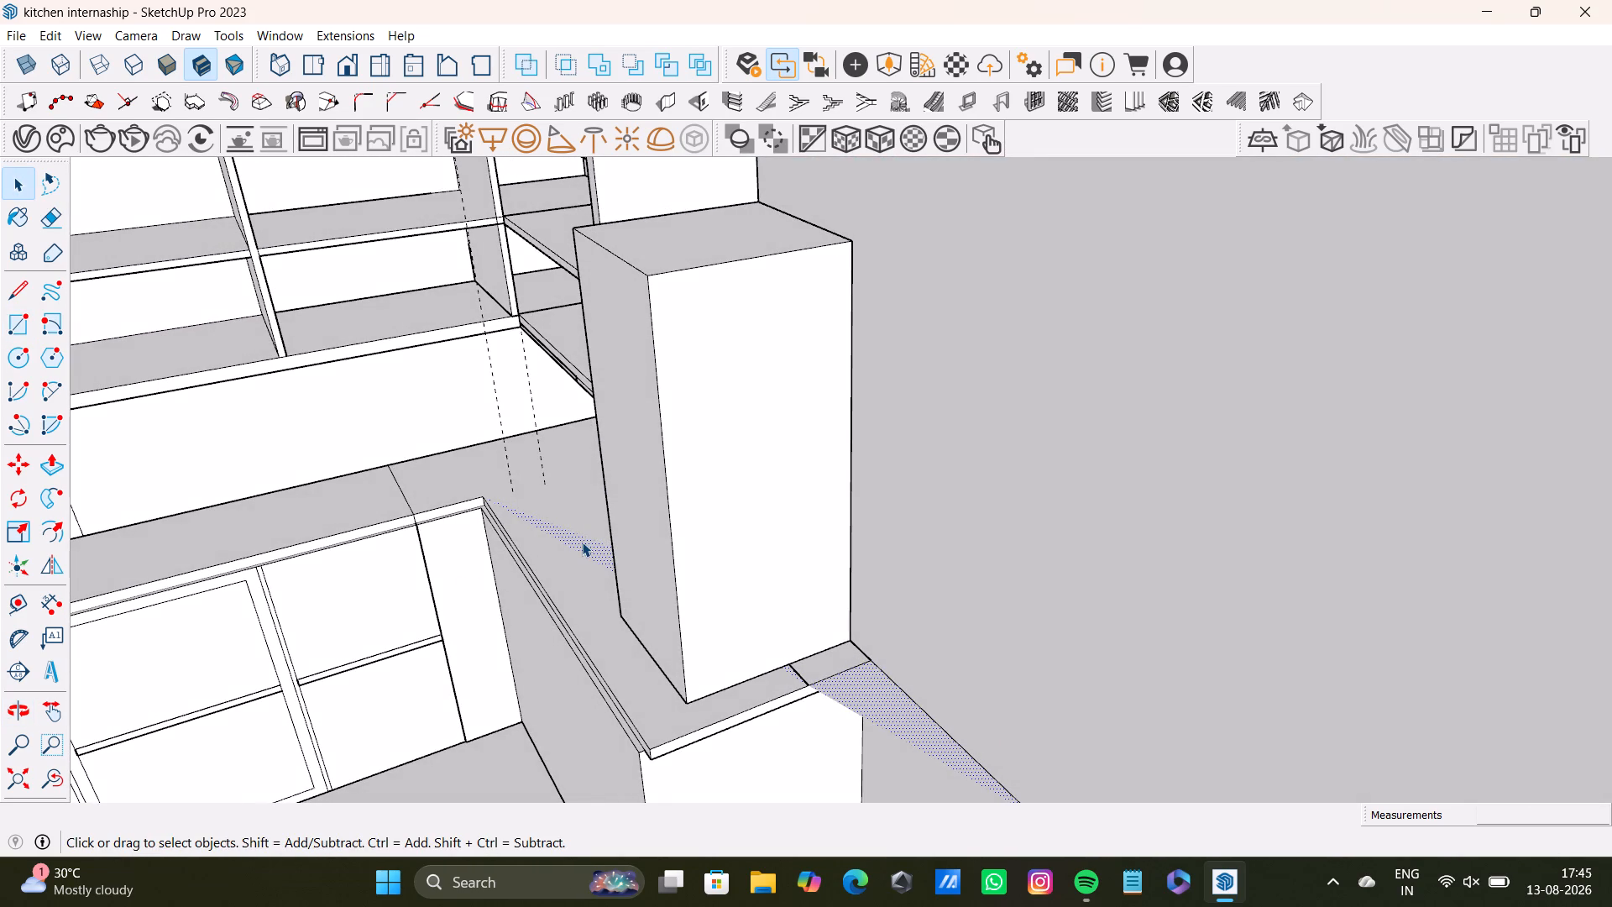
pyautogui.click(582, 542)
pyautogui.rightClick(582, 542)
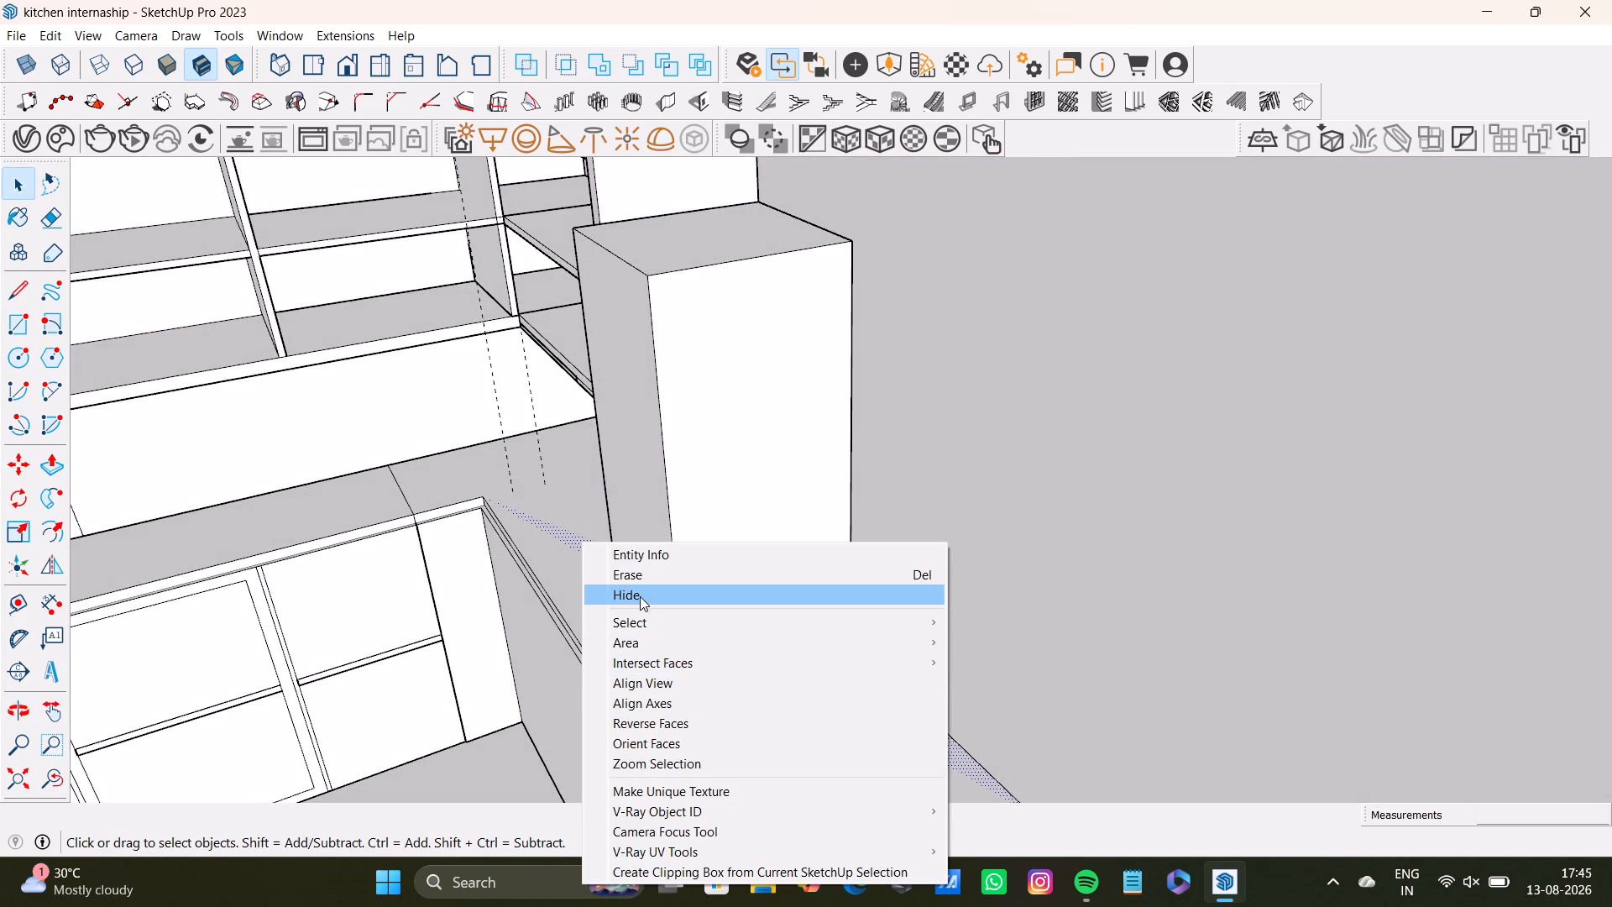
pyautogui.click(640, 596)
# Examine the finished counter end, the tall box and the corner shelving within the whole kitchen.
pyautogui.scroll(-7, 700, 630)
pyautogui.moveTo(795, 695); pyautogui.dragTo(829, 468, button='middle')
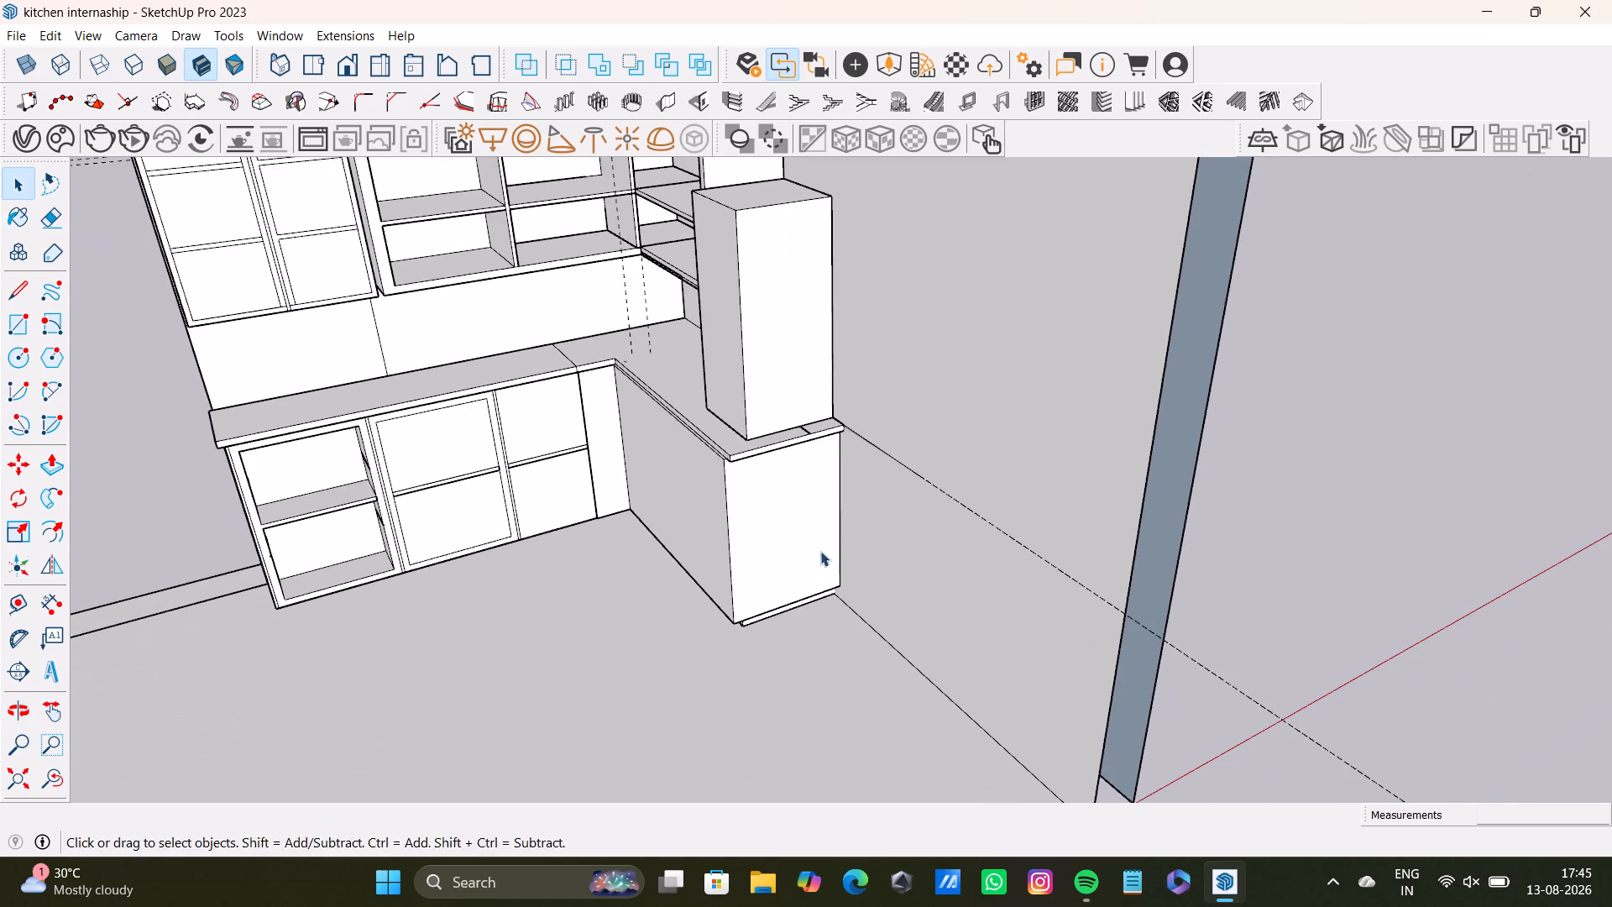
pyautogui.moveTo(818, 552); pyautogui.dragTo(802, 585, button='middle')
pyautogui.scroll(-3, 821, 639)
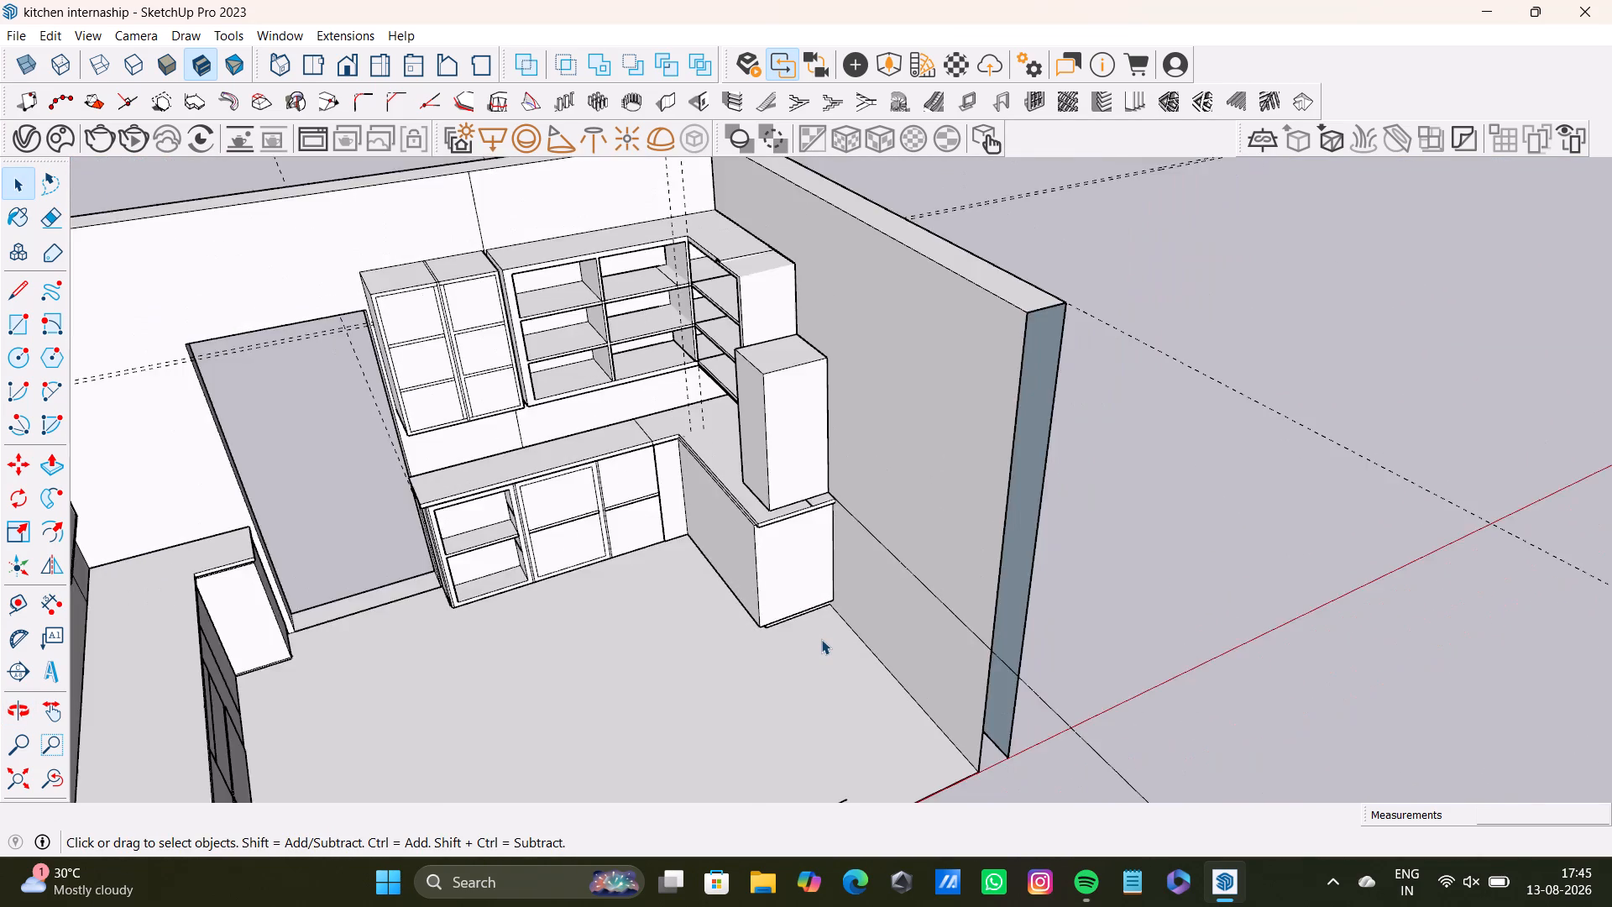
pyautogui.scroll(-4, 821, 639)
pyautogui.moveTo(821, 639); pyautogui.dragTo(918, 665, button='middle')
pyautogui.scroll(7, 648, 475)
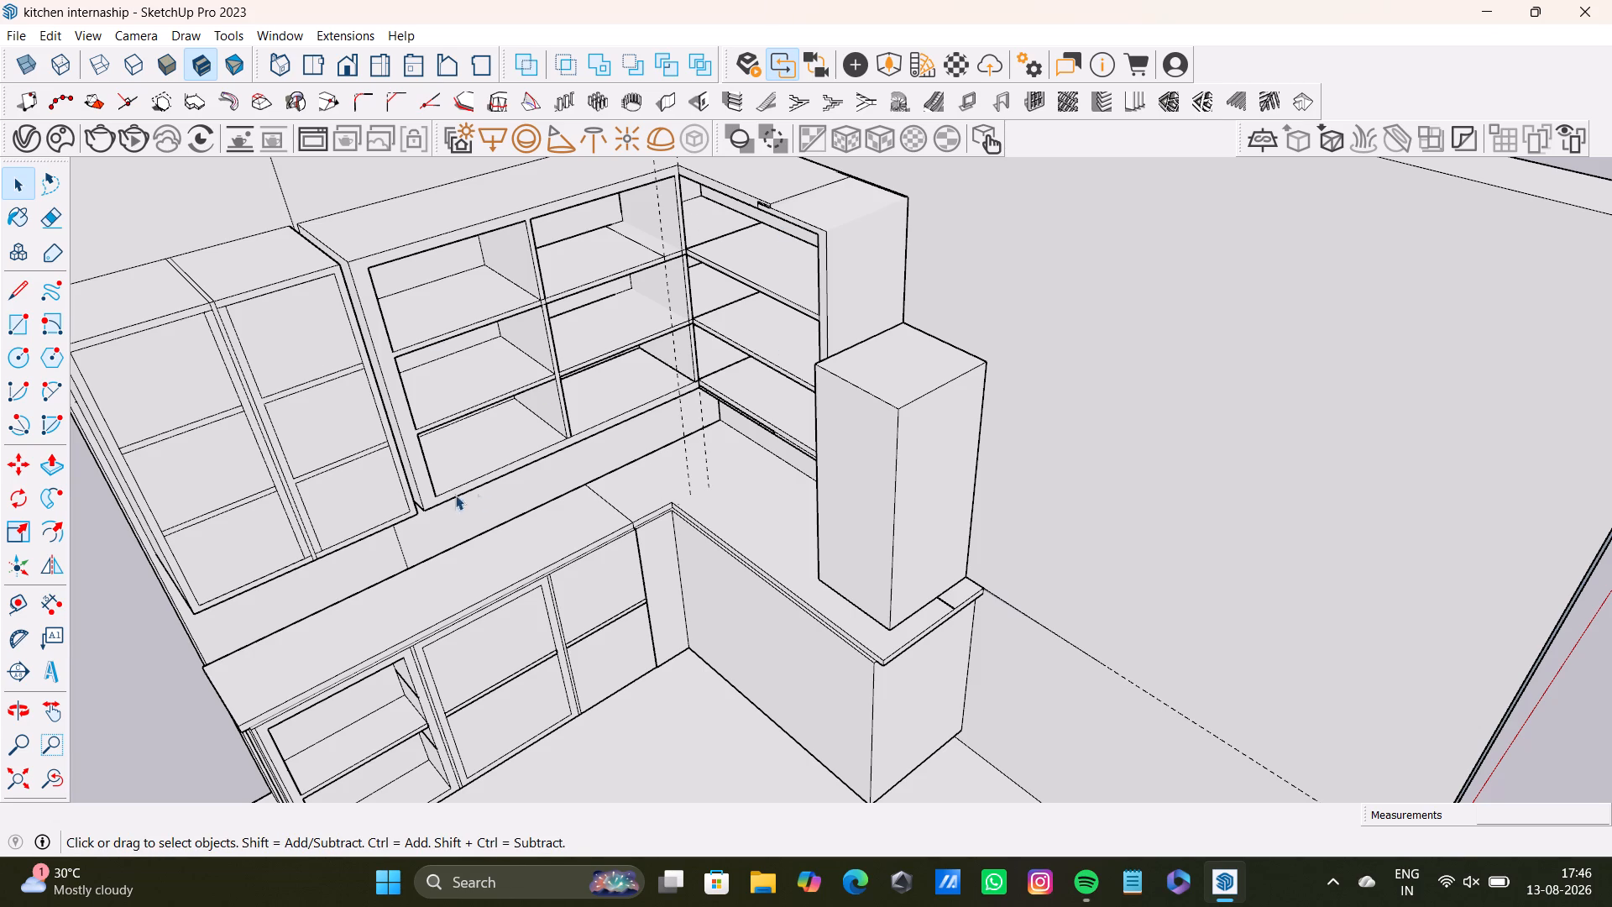
pyautogui.scroll(-17, 794, 397)
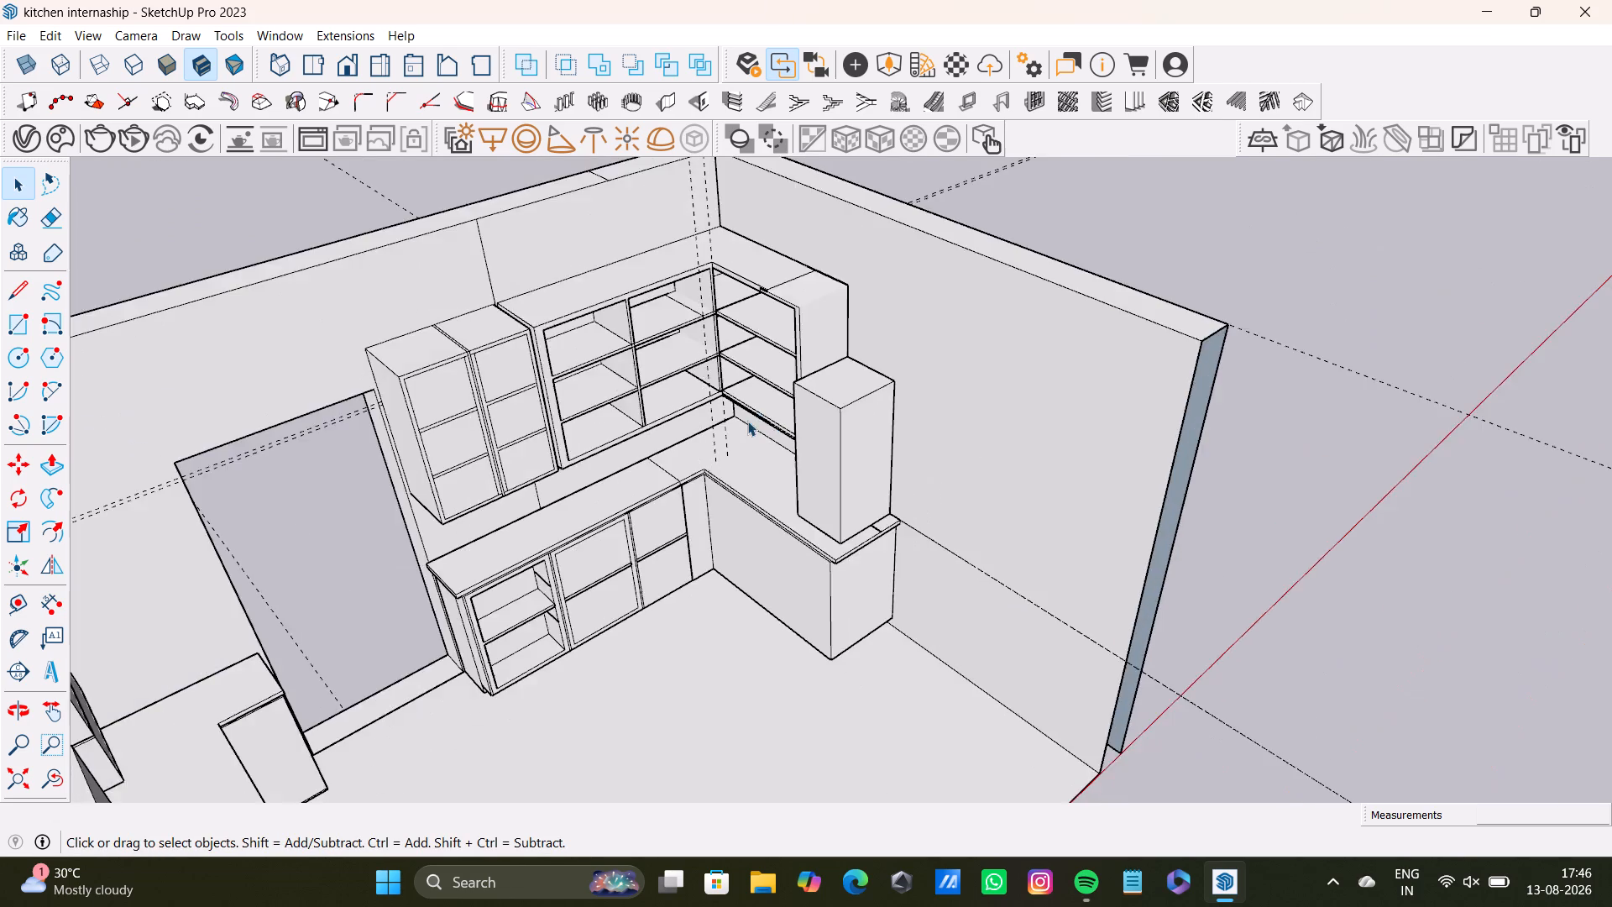
pyautogui.scroll(-4, 747, 421)
pyautogui.scroll(7, 788, 454)
pyautogui.keyDown('shift'); pyautogui.moveTo(789, 414); pyautogui.dragTo(676, 551, button='middle'); pyautogui.keyUp('shift')
pyautogui.moveTo(673, 564); pyautogui.dragTo(941, 481, button='middle')
pyautogui.scroll(8, 754, 485)
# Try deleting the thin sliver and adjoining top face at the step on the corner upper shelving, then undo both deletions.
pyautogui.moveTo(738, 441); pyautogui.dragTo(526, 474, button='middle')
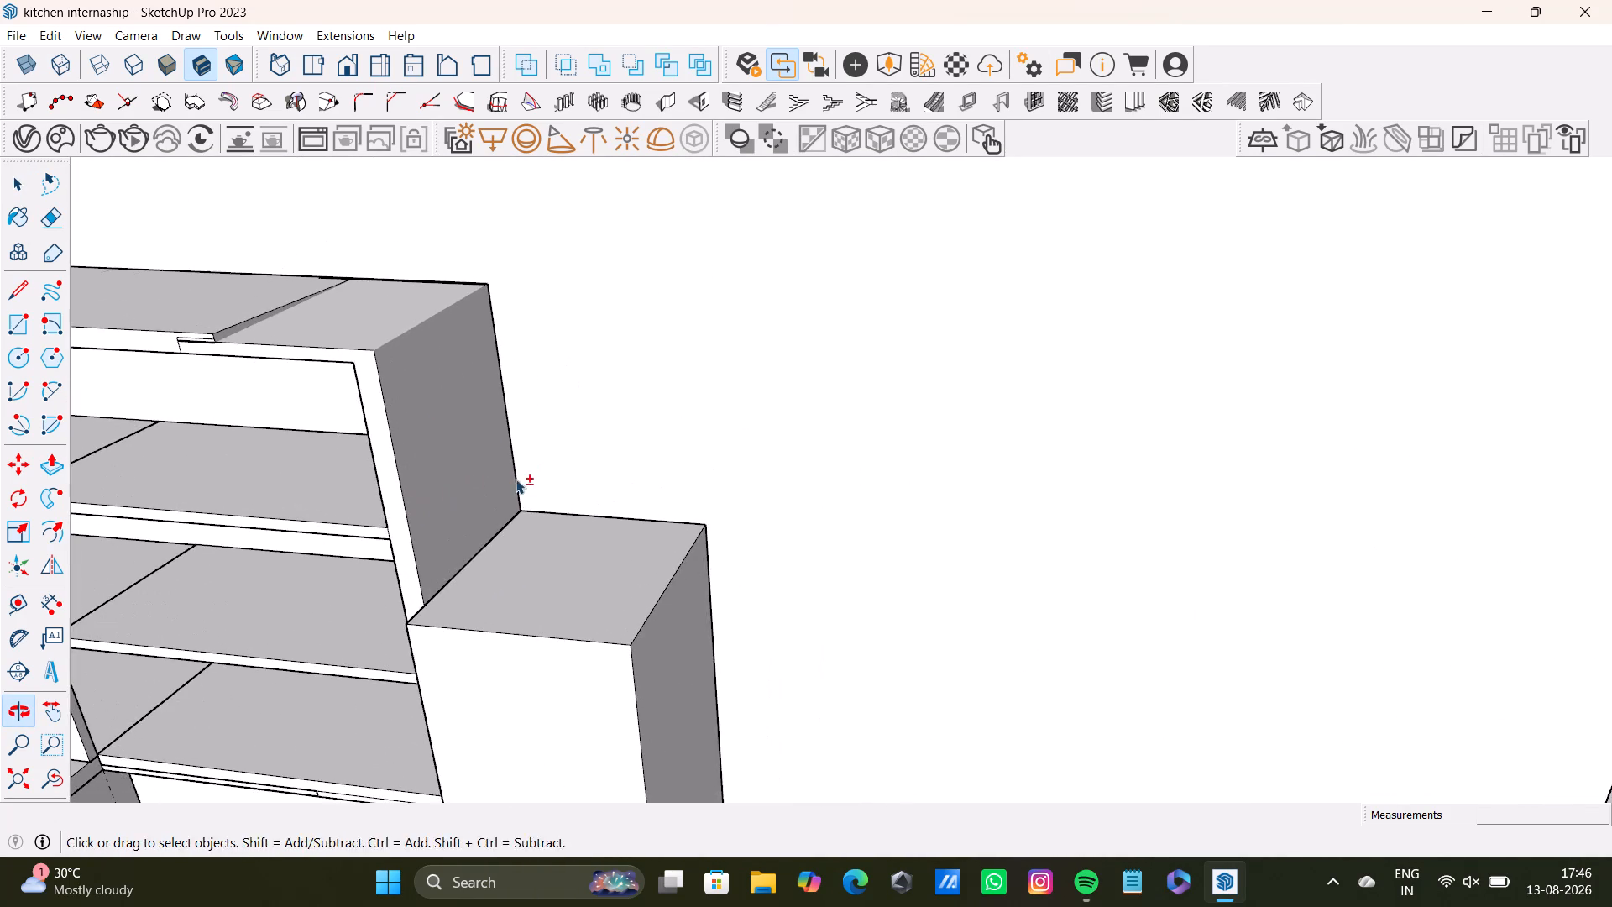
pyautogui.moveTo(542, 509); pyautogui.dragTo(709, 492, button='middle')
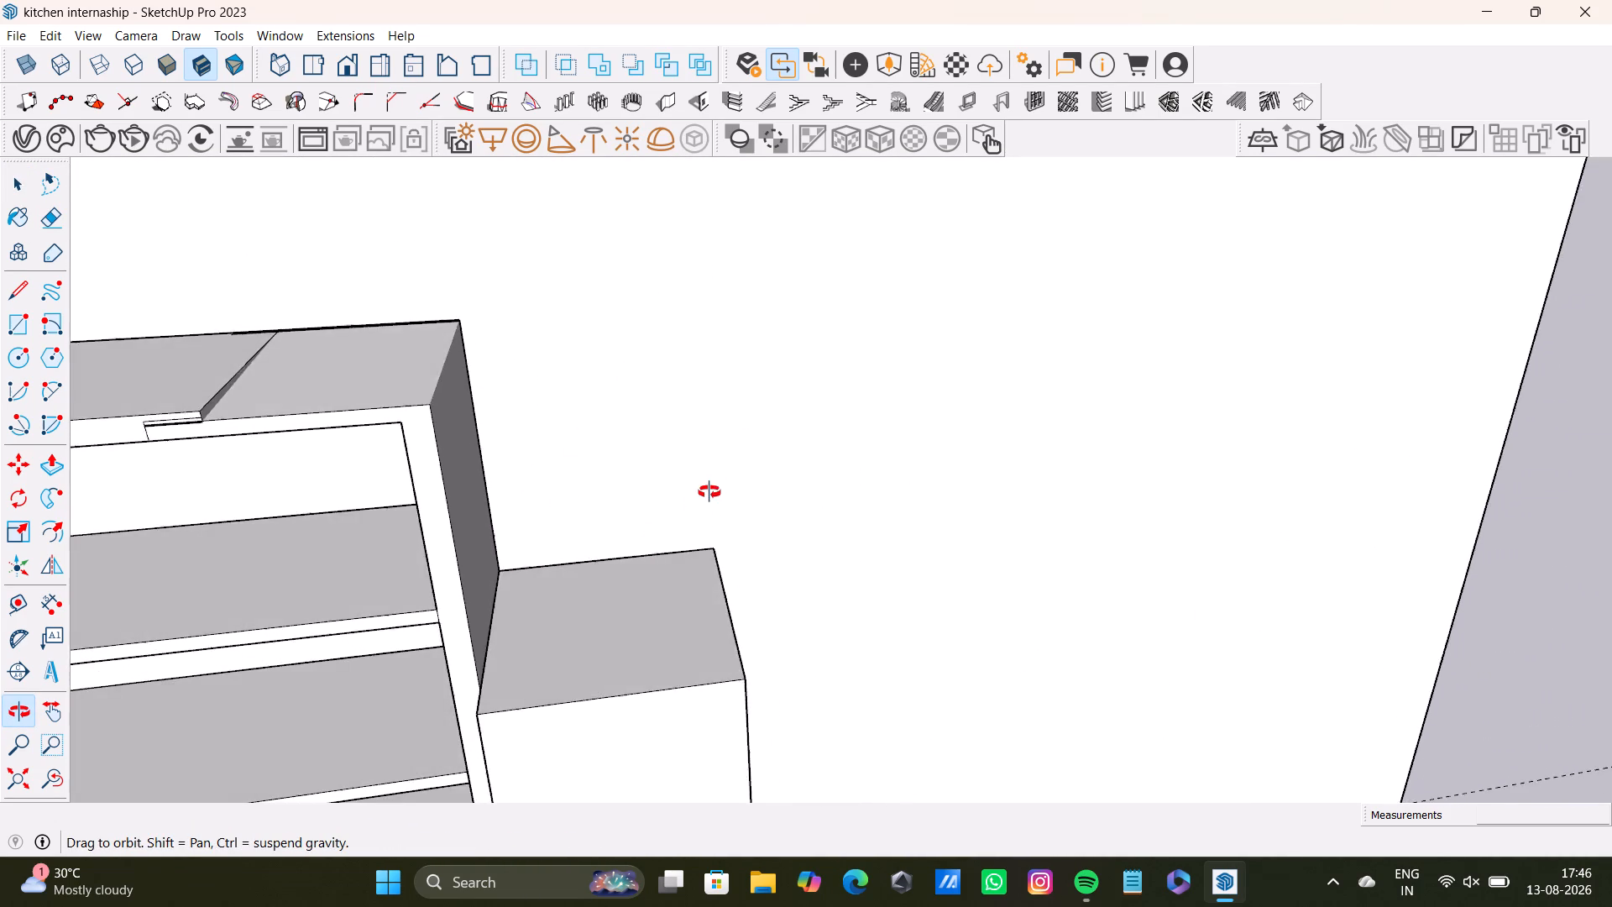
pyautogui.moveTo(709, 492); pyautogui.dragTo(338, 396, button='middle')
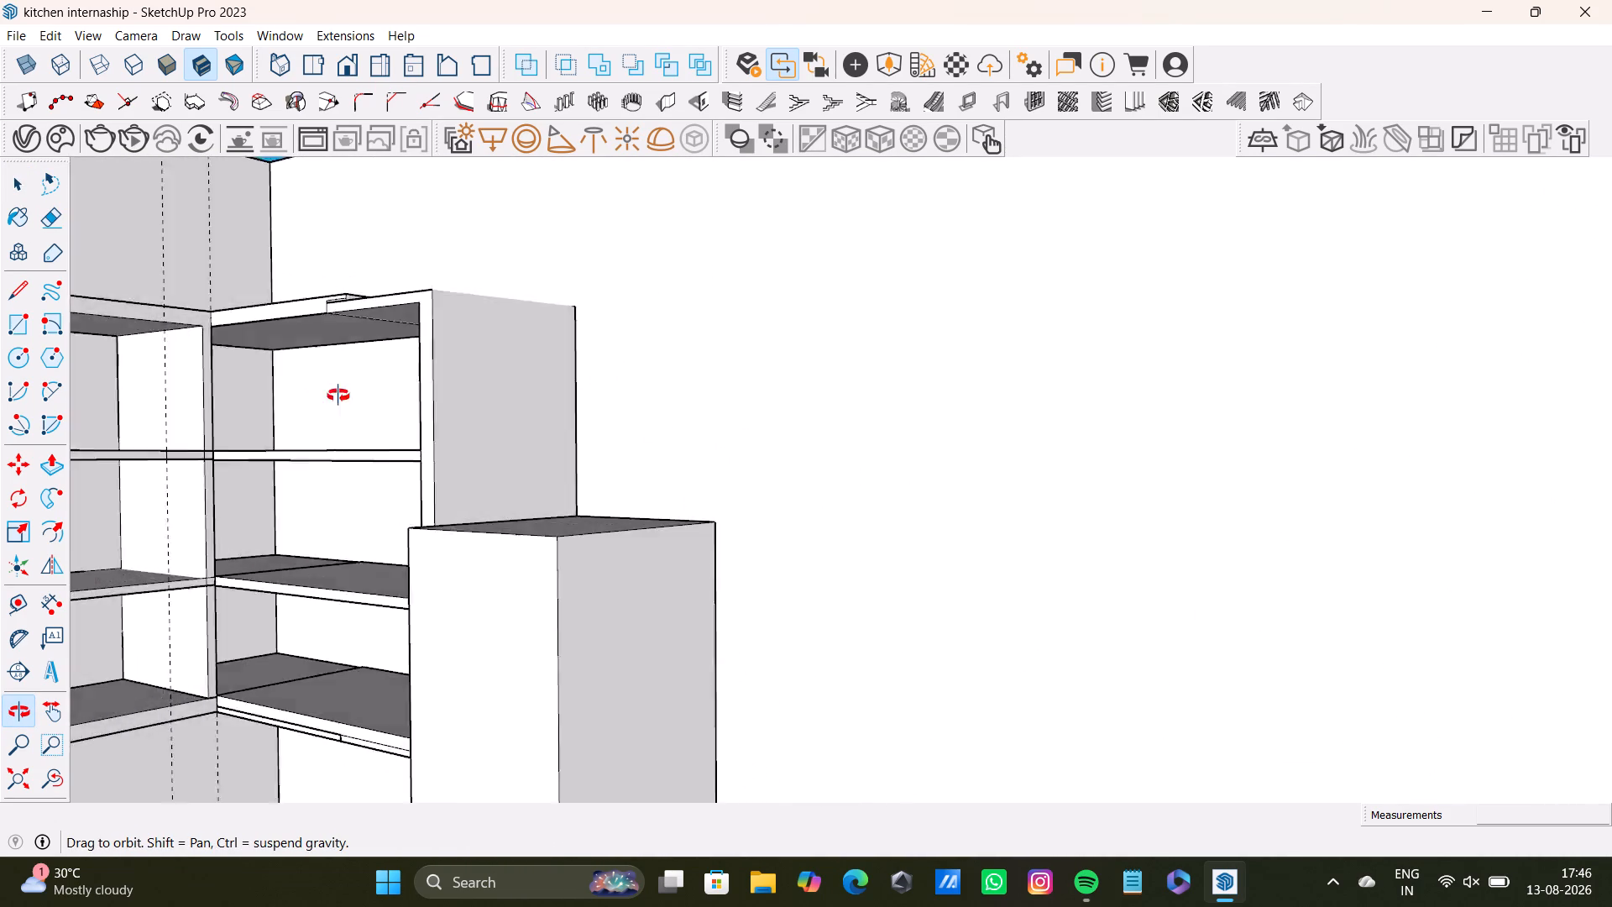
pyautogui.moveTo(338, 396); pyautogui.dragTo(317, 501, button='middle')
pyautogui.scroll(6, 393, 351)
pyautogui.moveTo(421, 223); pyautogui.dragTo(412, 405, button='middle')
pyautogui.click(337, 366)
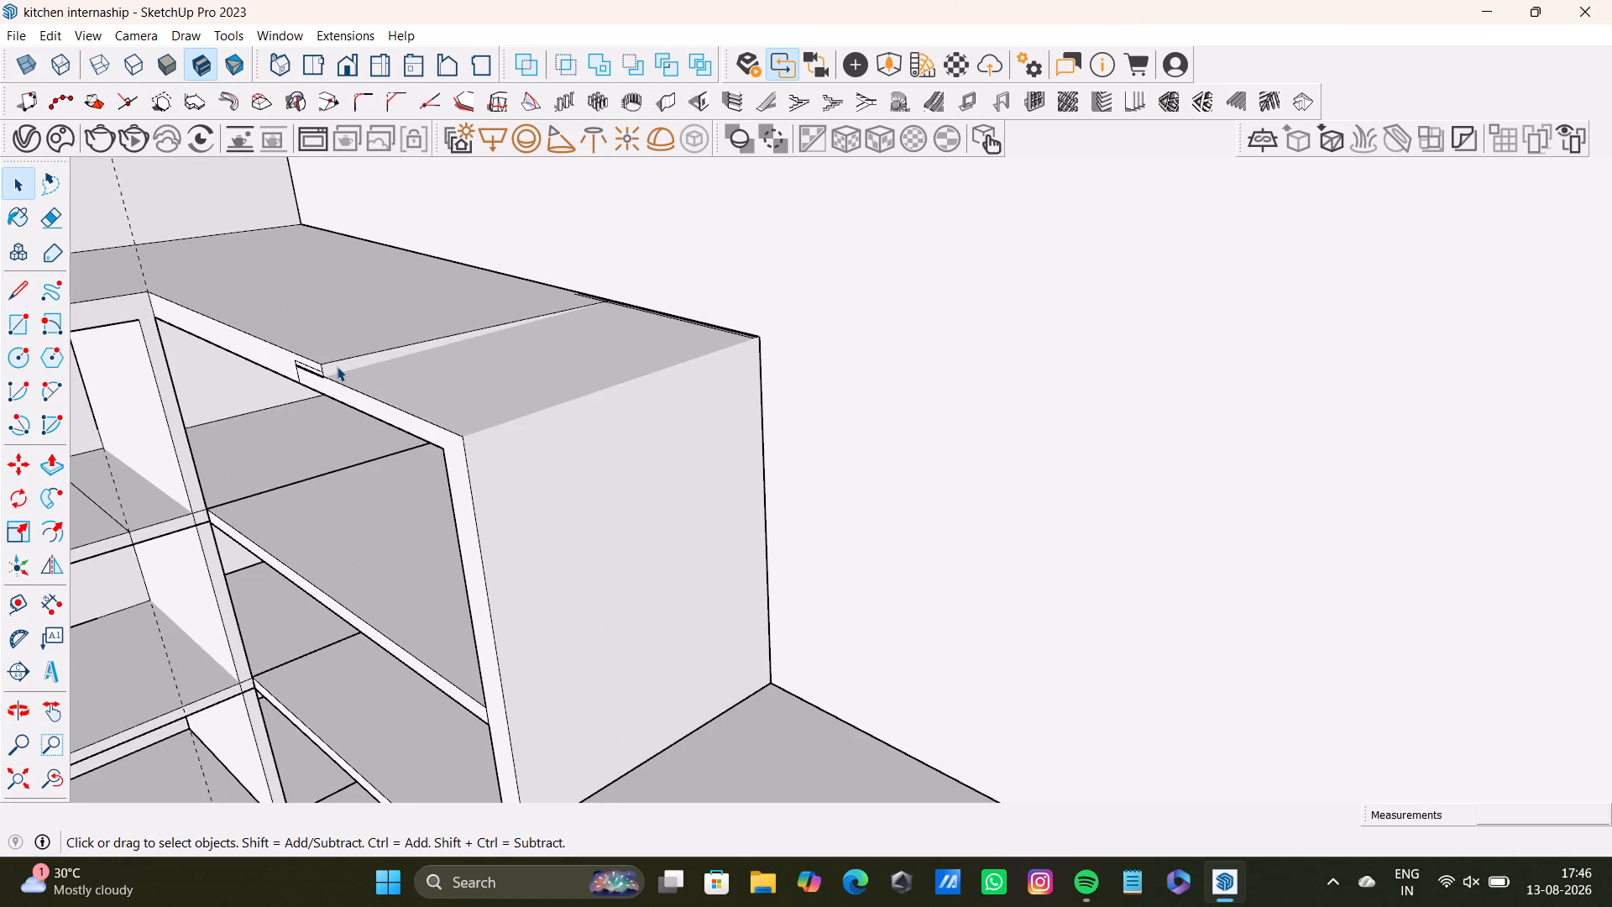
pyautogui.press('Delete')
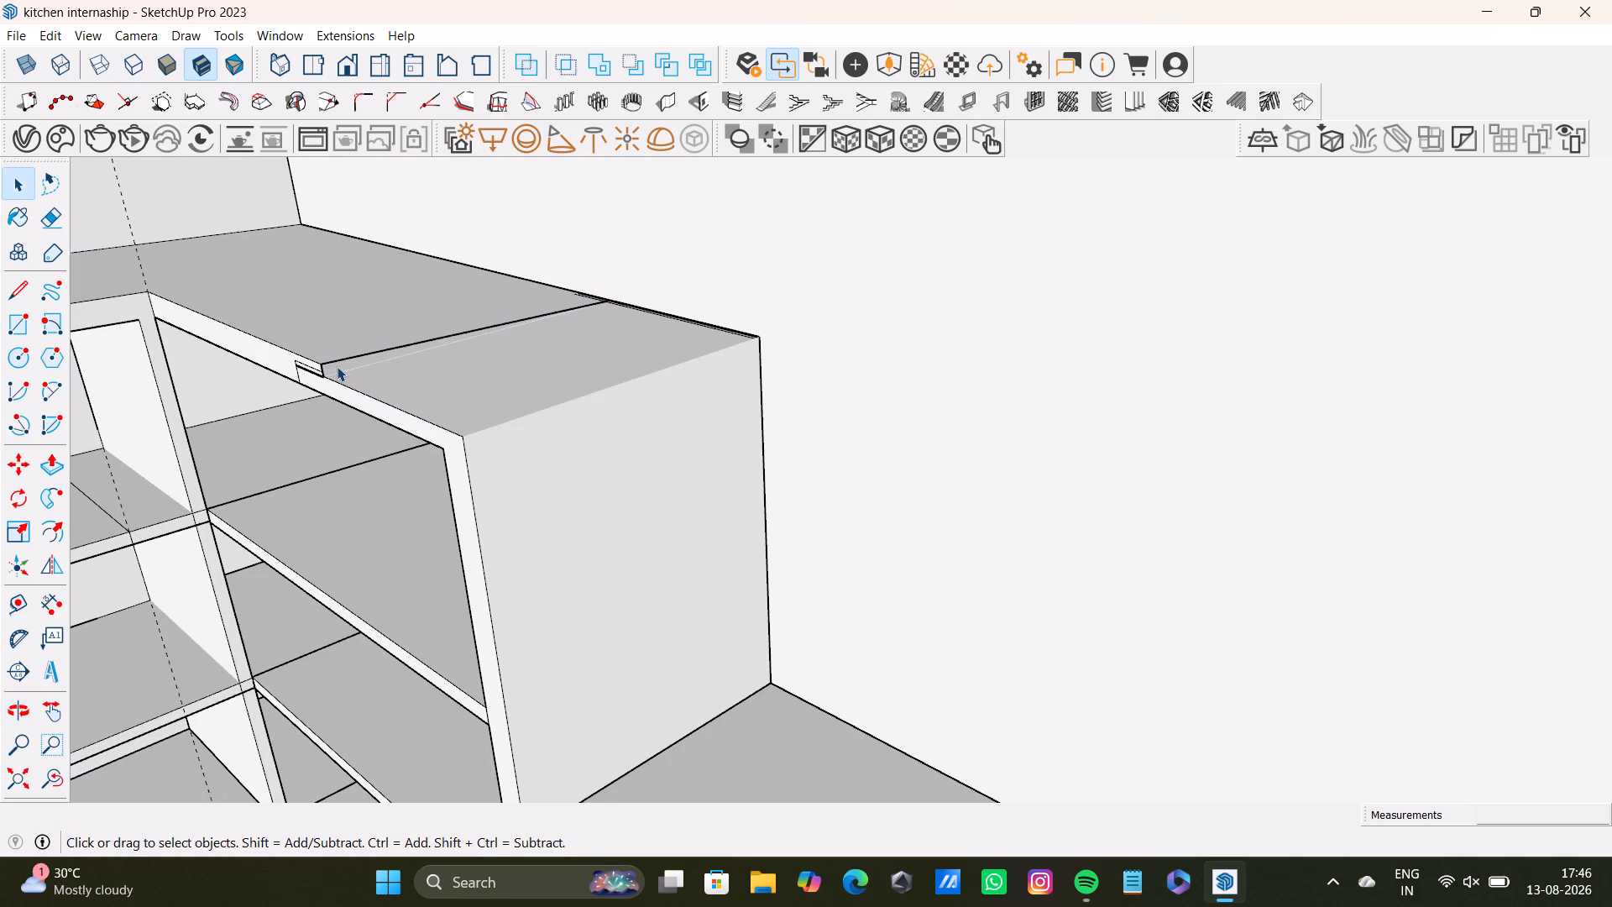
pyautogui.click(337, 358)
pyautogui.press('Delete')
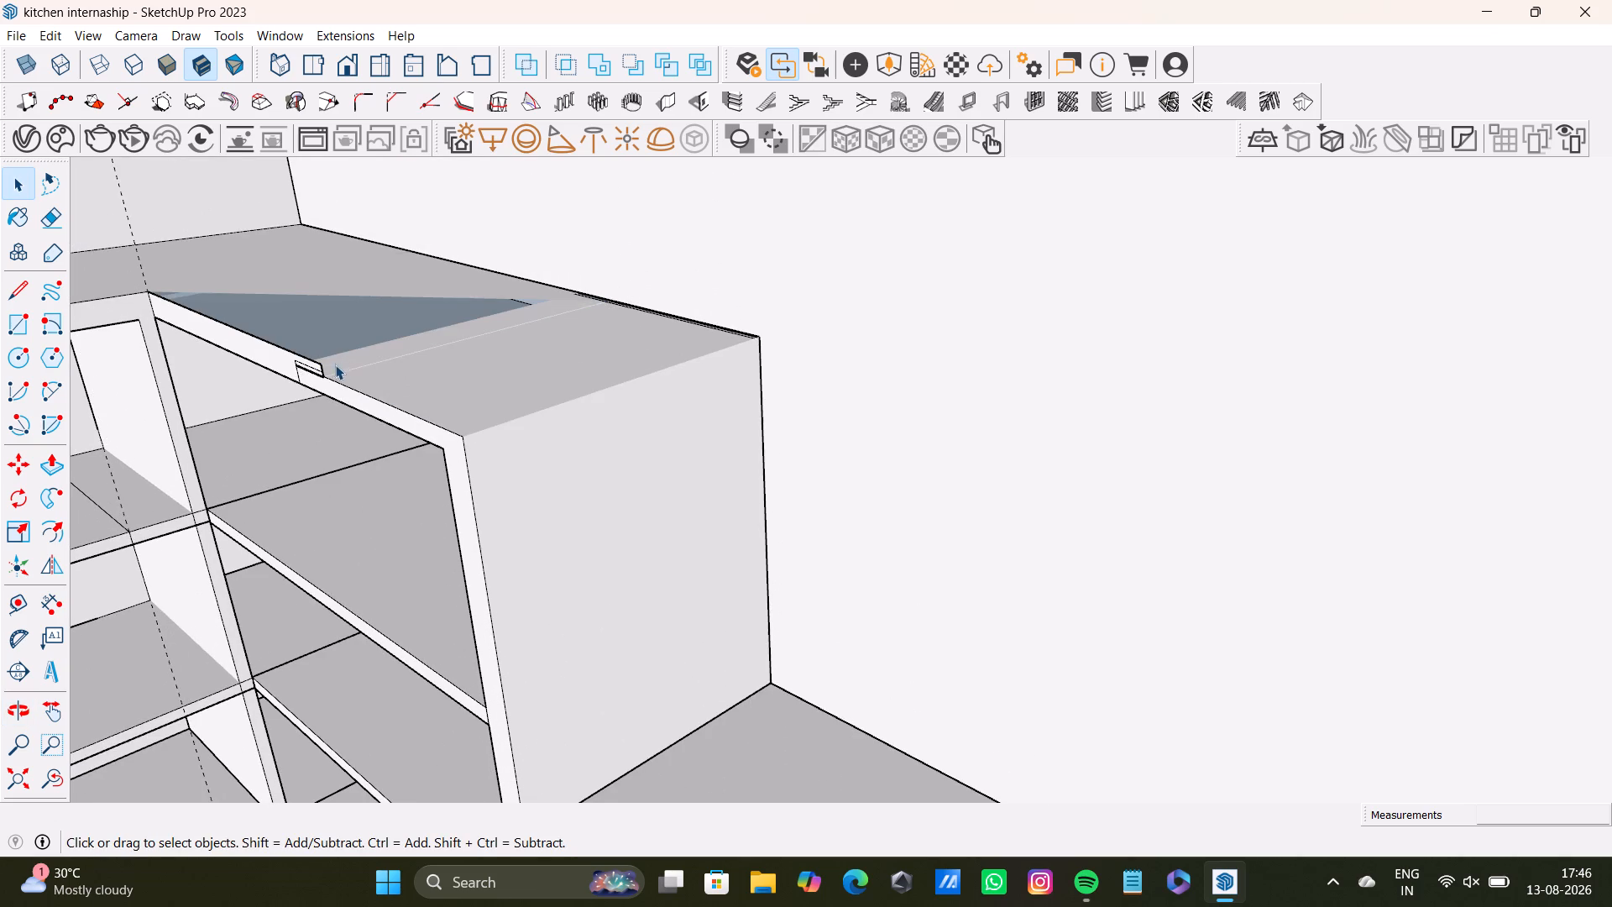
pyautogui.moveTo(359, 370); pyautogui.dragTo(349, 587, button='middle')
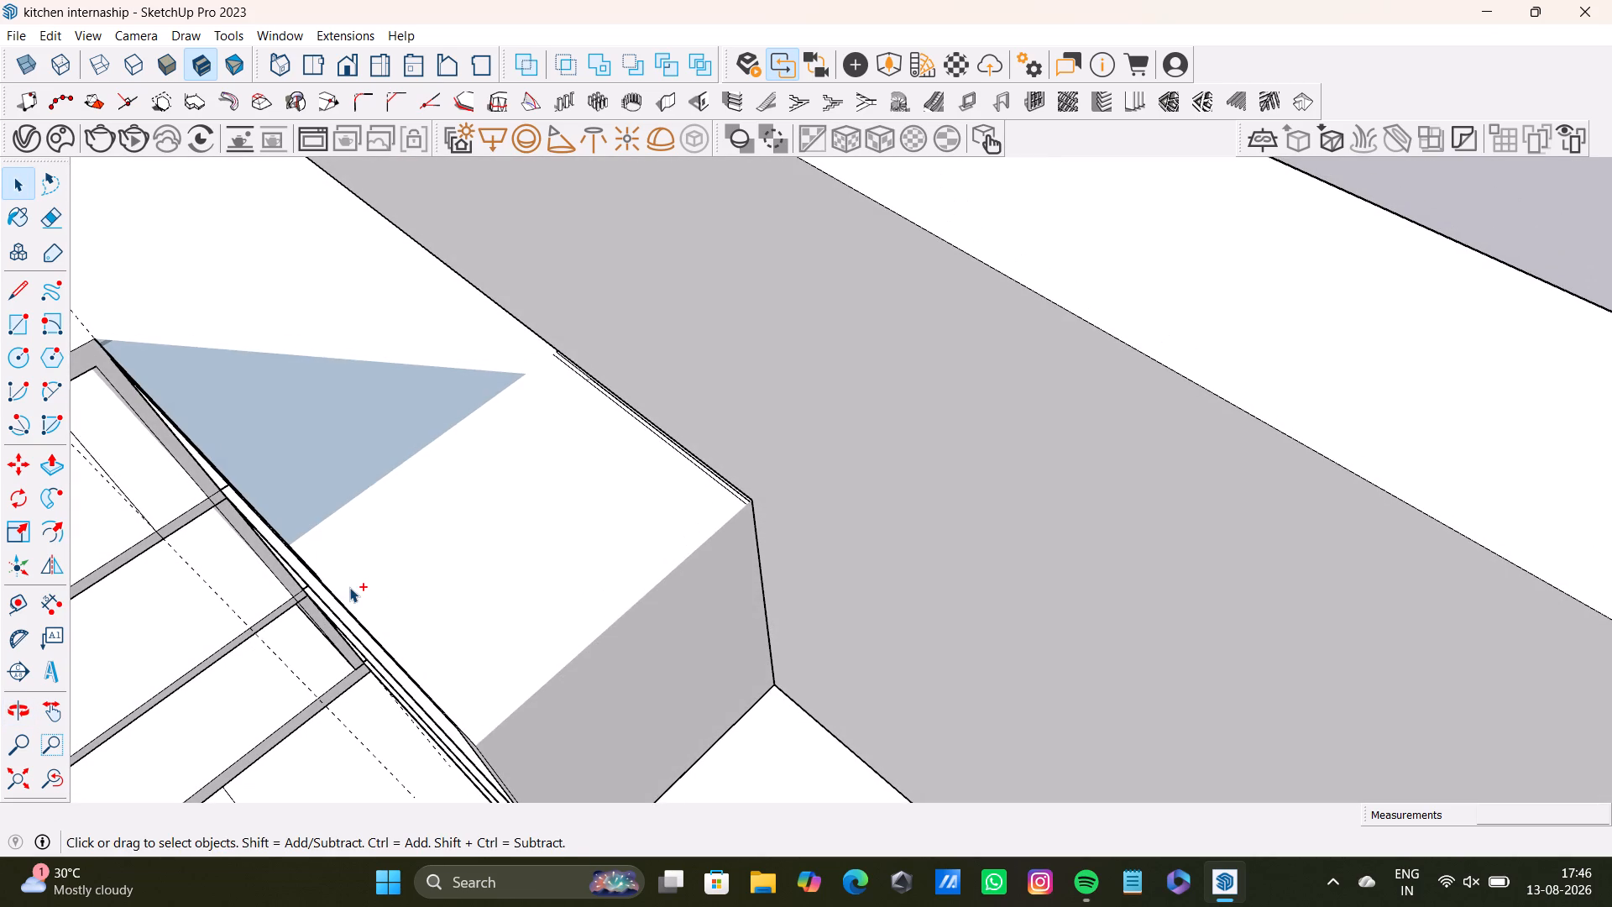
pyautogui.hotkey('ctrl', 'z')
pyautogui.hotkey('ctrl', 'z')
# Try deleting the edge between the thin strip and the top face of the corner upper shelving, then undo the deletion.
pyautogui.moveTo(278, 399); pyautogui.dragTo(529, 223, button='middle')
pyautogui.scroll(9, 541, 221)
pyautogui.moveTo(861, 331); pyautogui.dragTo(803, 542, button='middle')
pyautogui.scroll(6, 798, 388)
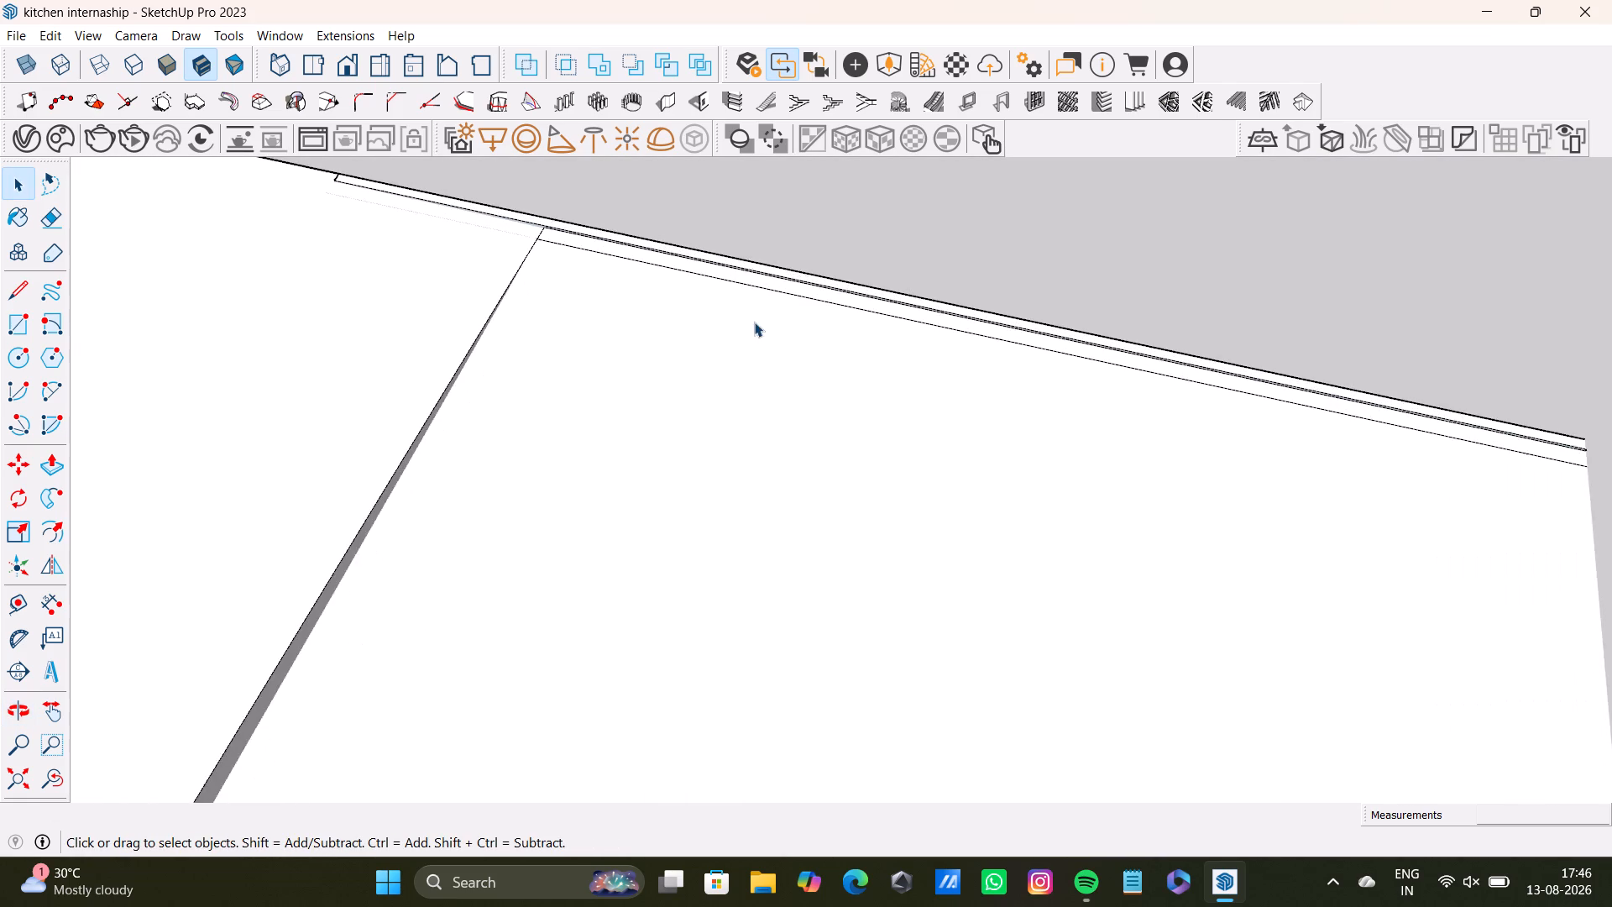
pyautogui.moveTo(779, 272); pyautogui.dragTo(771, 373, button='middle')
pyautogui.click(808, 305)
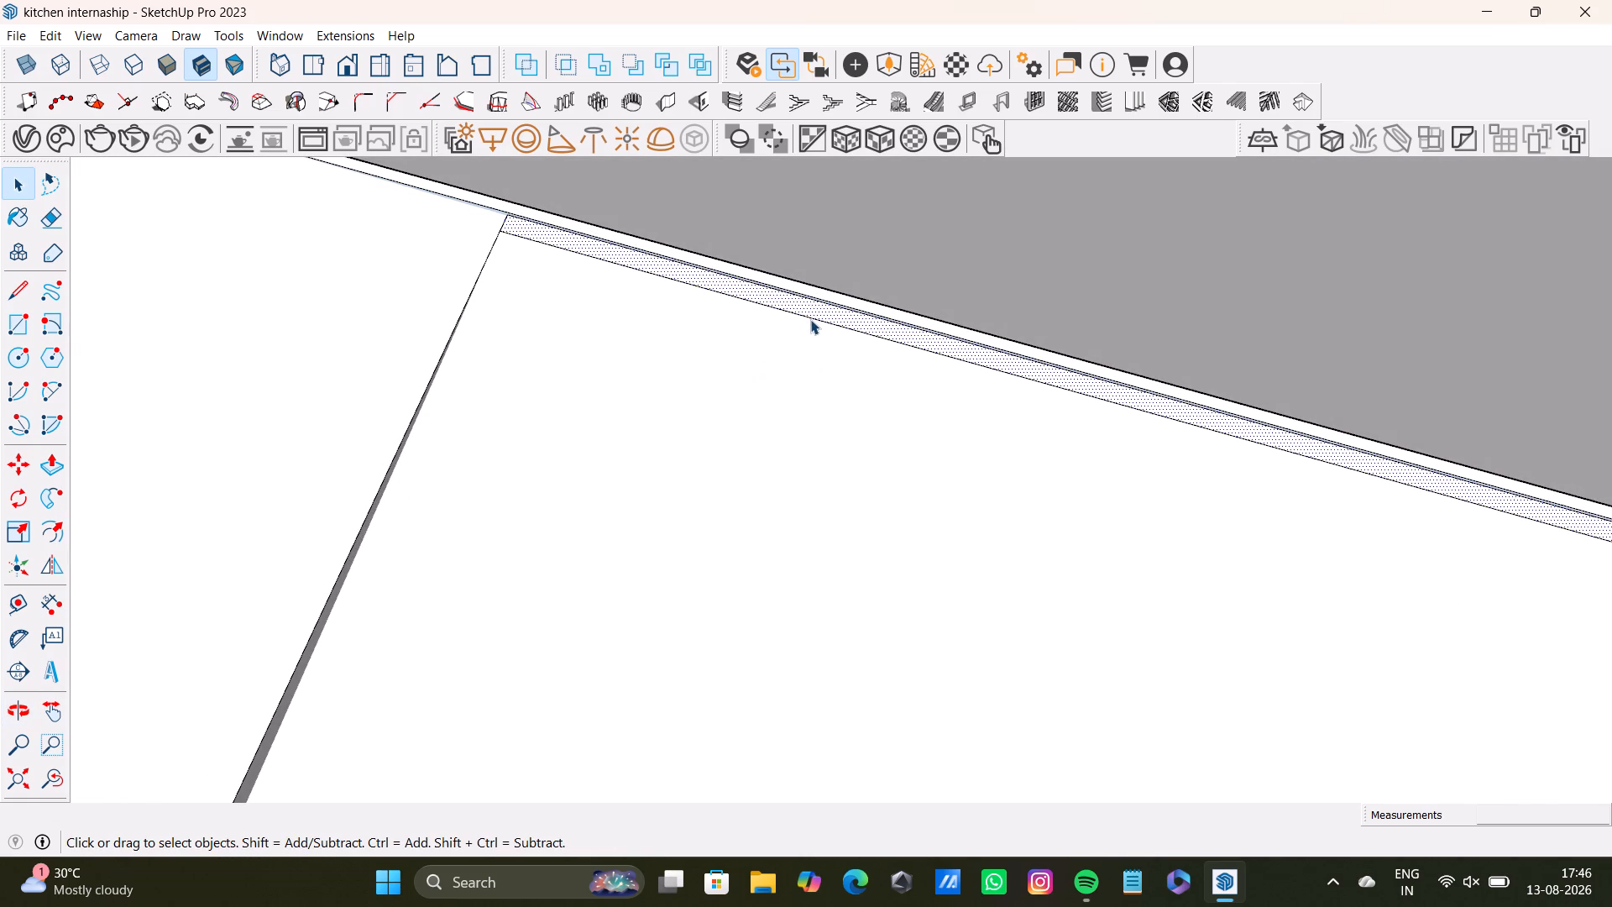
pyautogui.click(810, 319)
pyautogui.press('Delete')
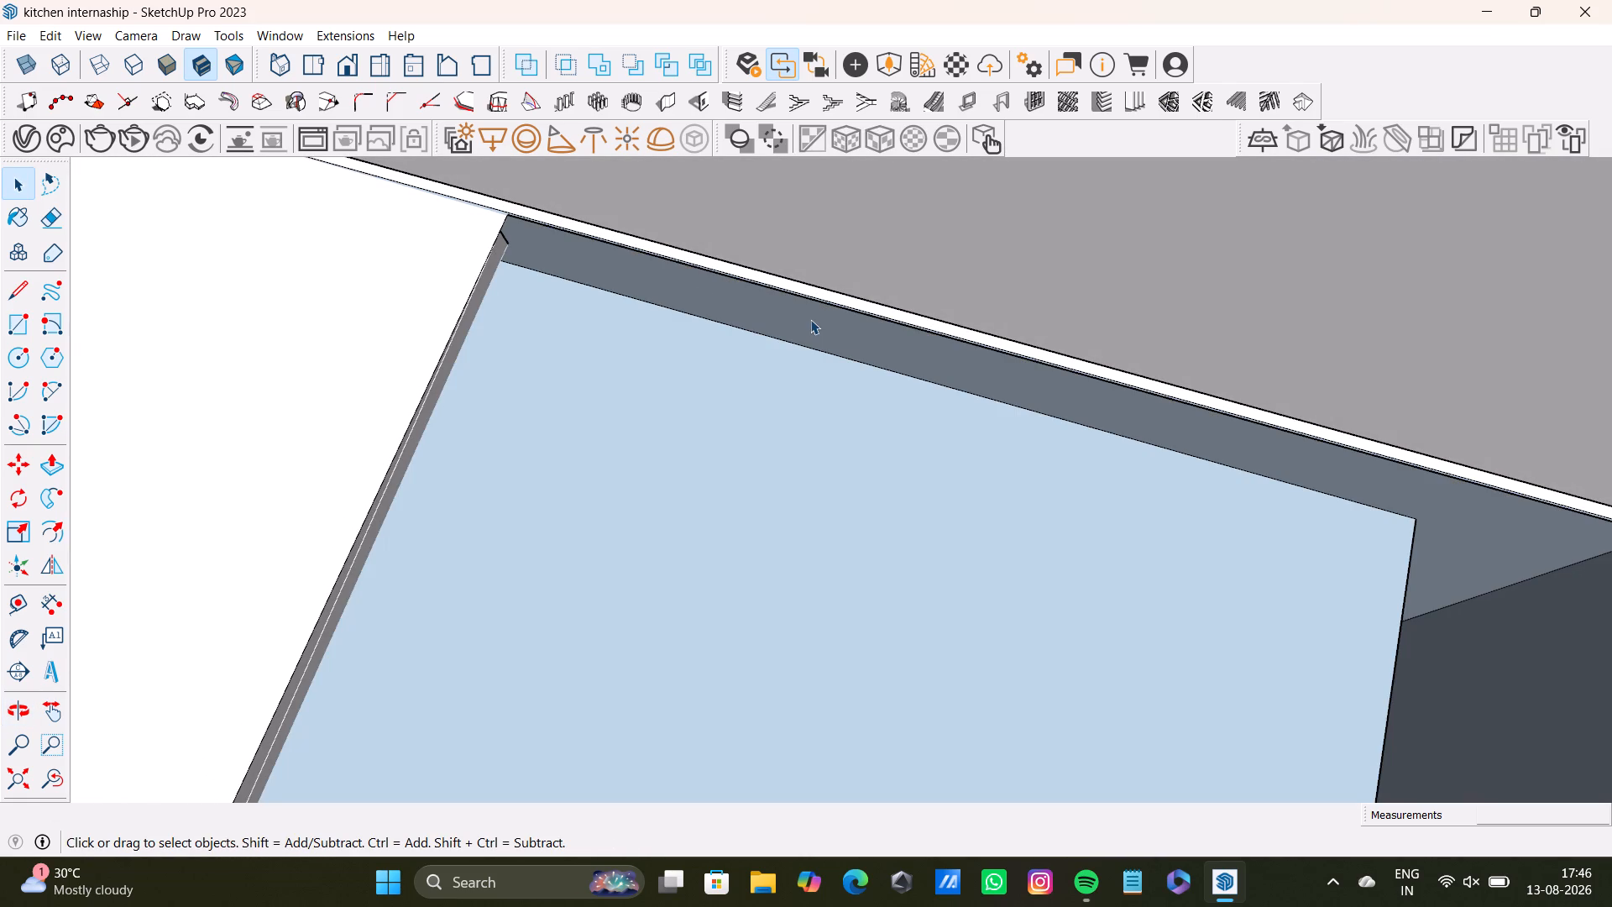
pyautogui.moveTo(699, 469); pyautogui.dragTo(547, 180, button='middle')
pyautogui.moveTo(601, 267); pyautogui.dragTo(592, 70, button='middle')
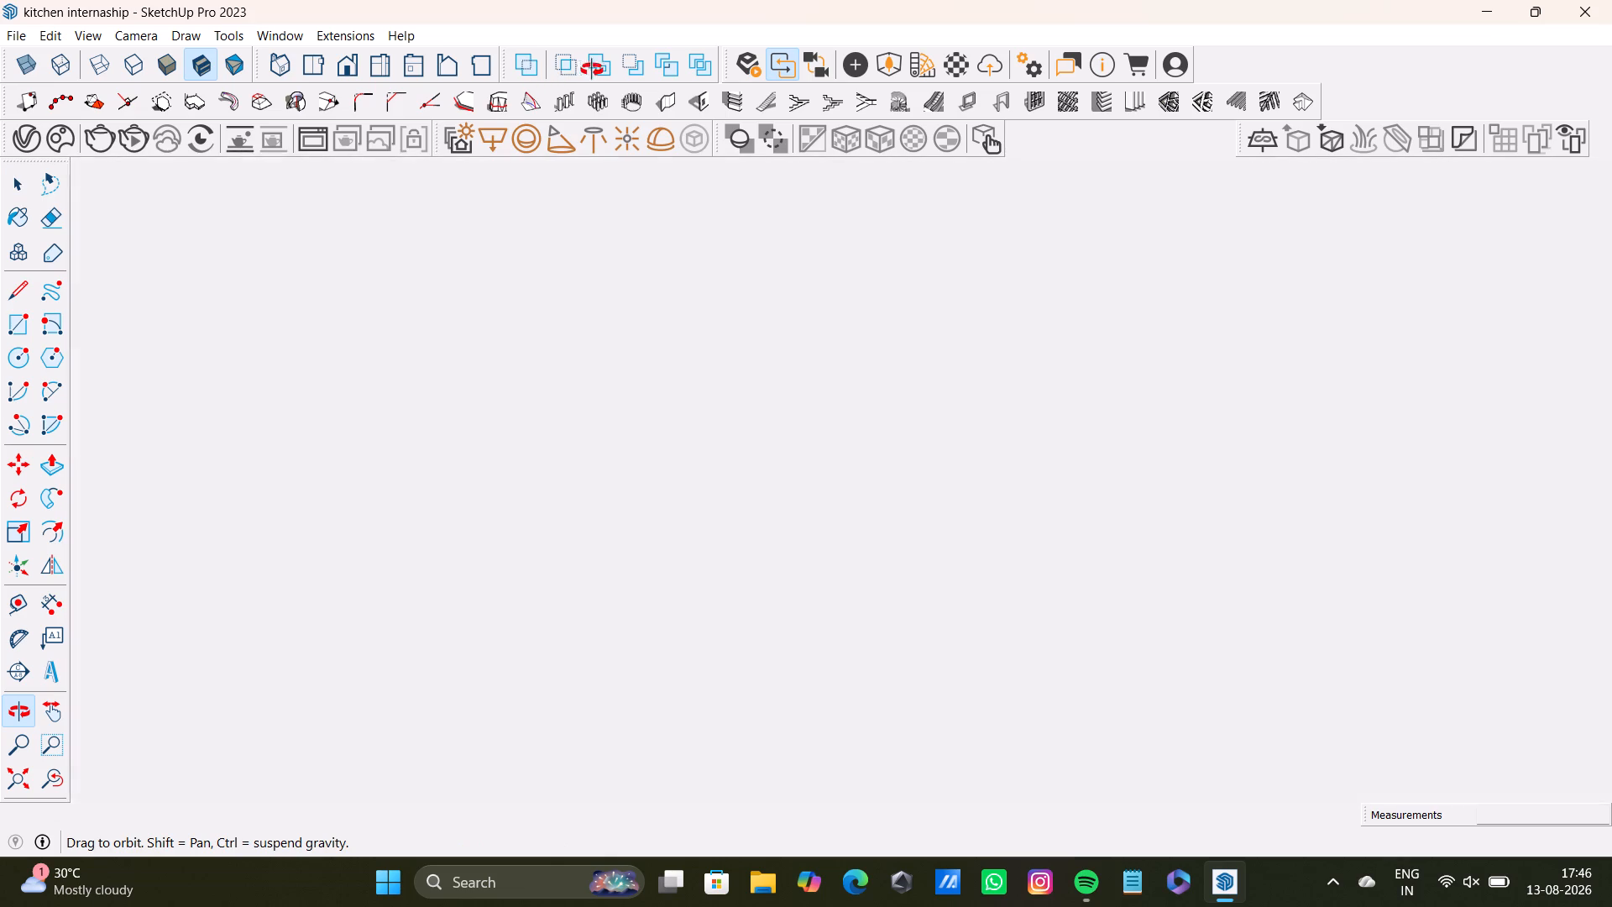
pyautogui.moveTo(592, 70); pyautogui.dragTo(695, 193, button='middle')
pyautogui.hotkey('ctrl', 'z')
# Draw a line on the side wall from the slatted panel's lower end corner across to the adjacent wall corner.
pyautogui.scroll(-4, 568, 490)
pyautogui.scroll(-2, 731, 376)
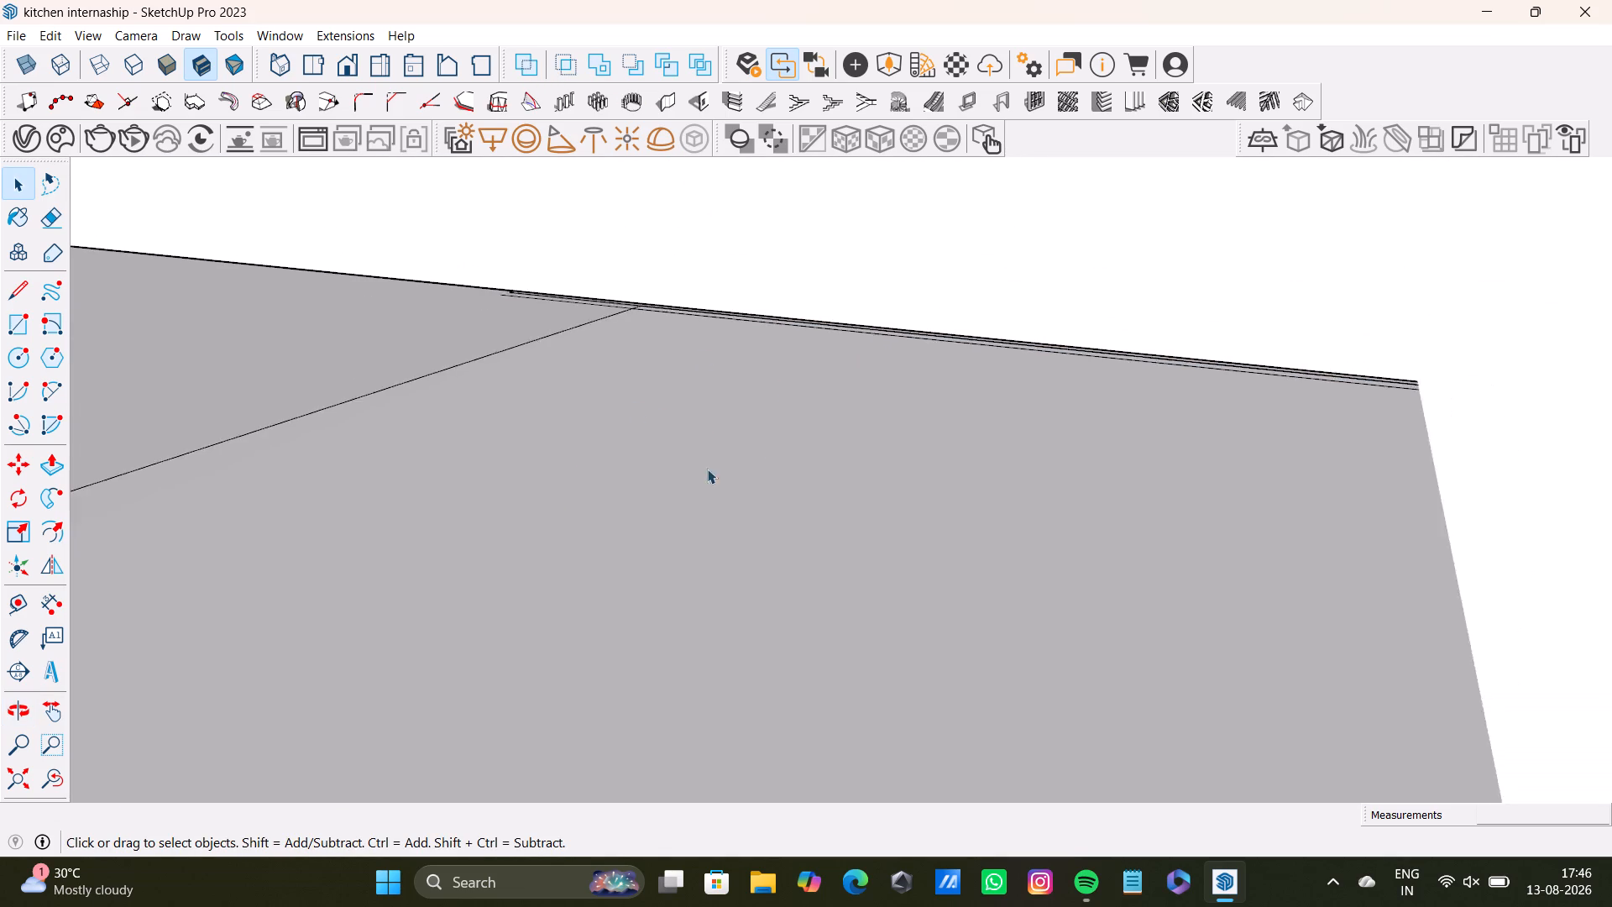
pyautogui.scroll(-20, 707, 469)
pyautogui.scroll(-6, 707, 469)
pyautogui.moveTo(690, 537); pyautogui.dragTo(810, 483, button='middle')
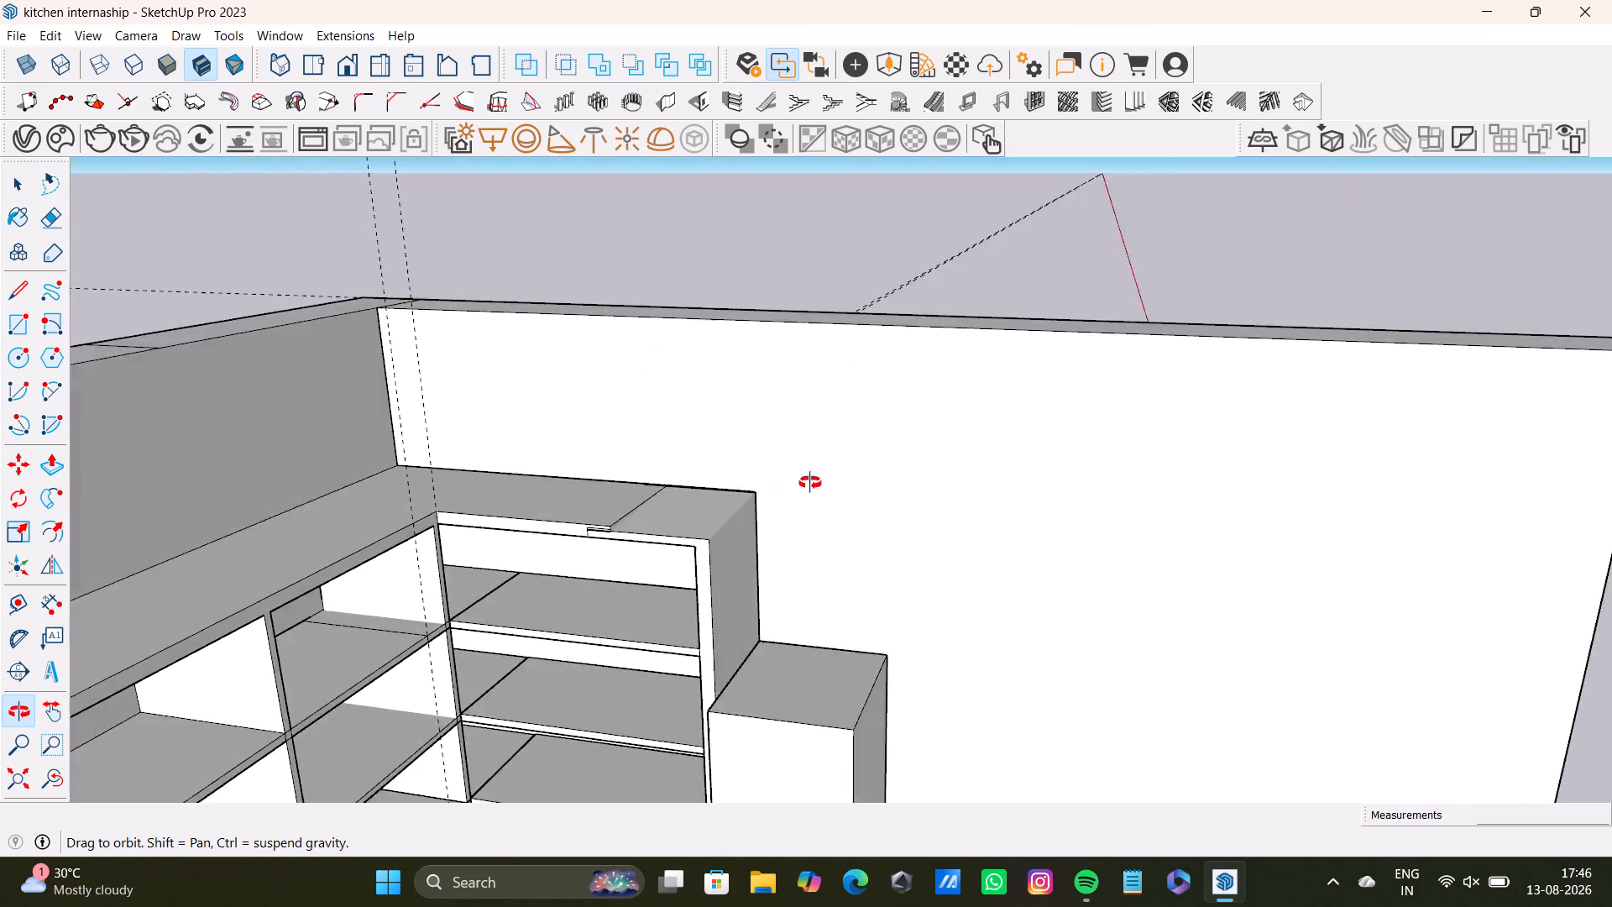
pyautogui.moveTo(810, 483); pyautogui.dragTo(846, 418, button='middle')
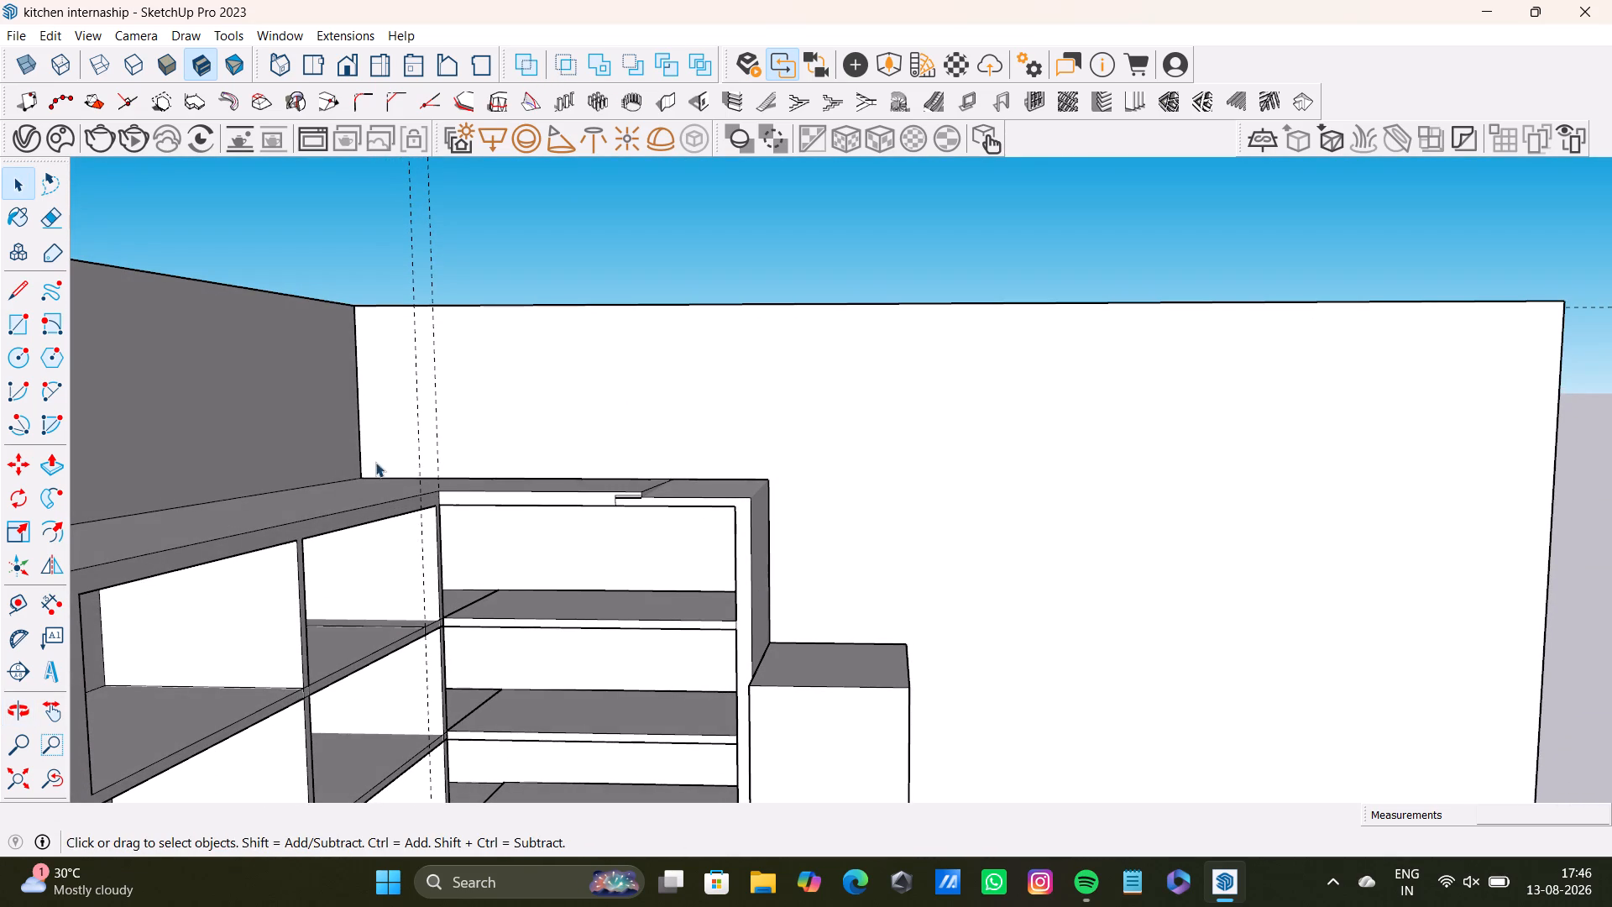
pyautogui.scroll(-10, 798, 556)
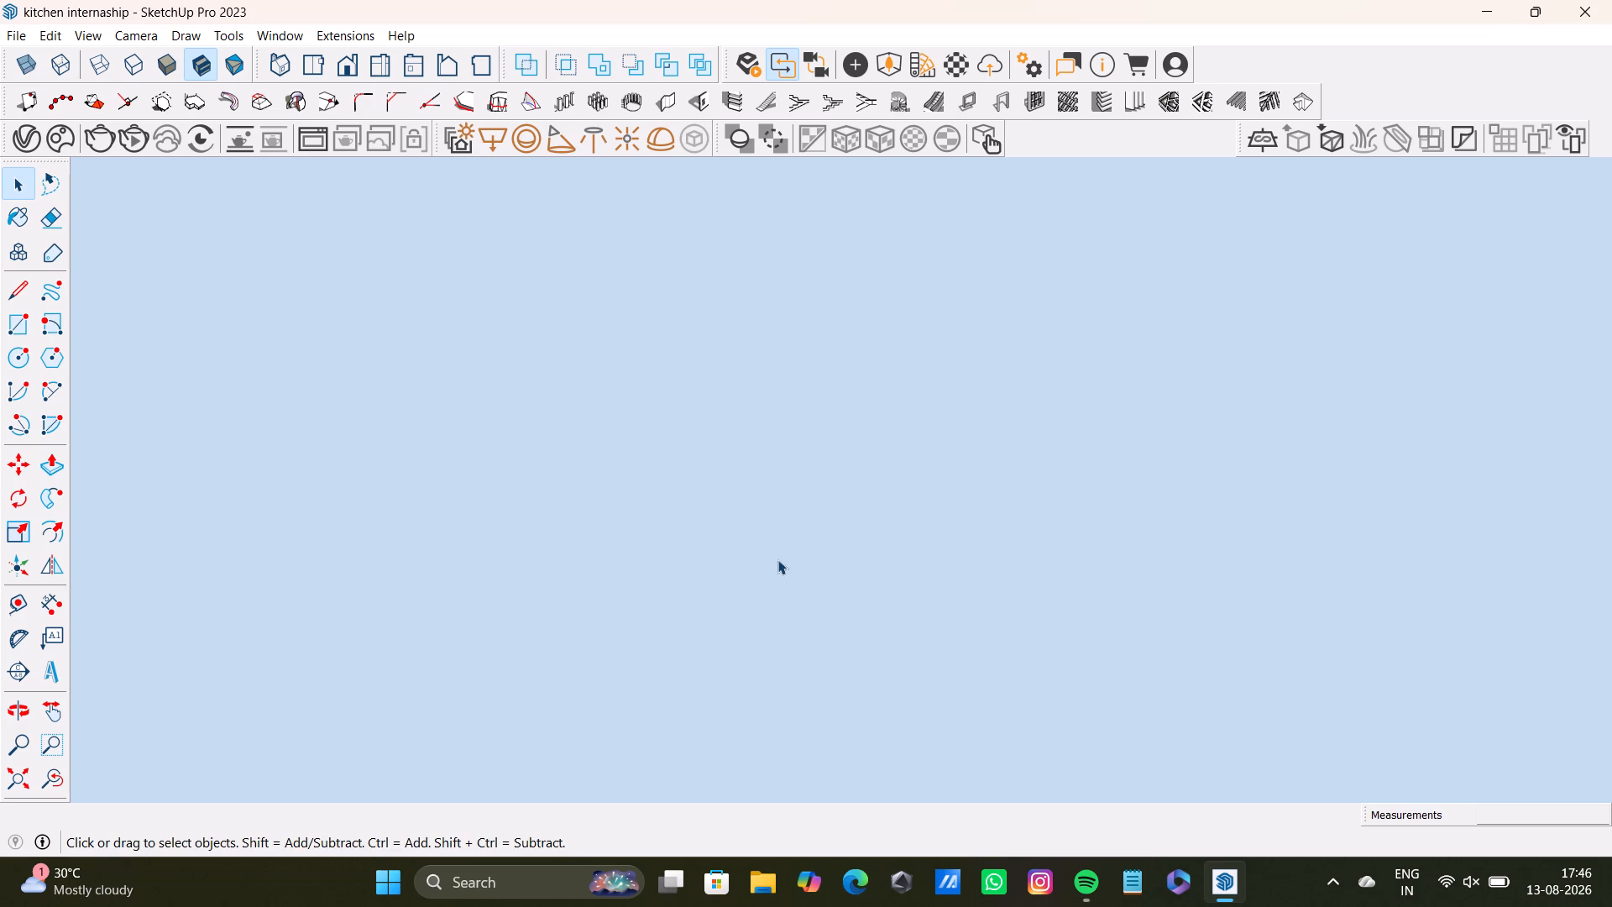
pyautogui.click(25, 779)
pyautogui.moveTo(764, 595); pyautogui.dragTo(34, 668, button='middle')
pyautogui.moveTo(886, 362); pyautogui.dragTo(815, 517, button='middle')
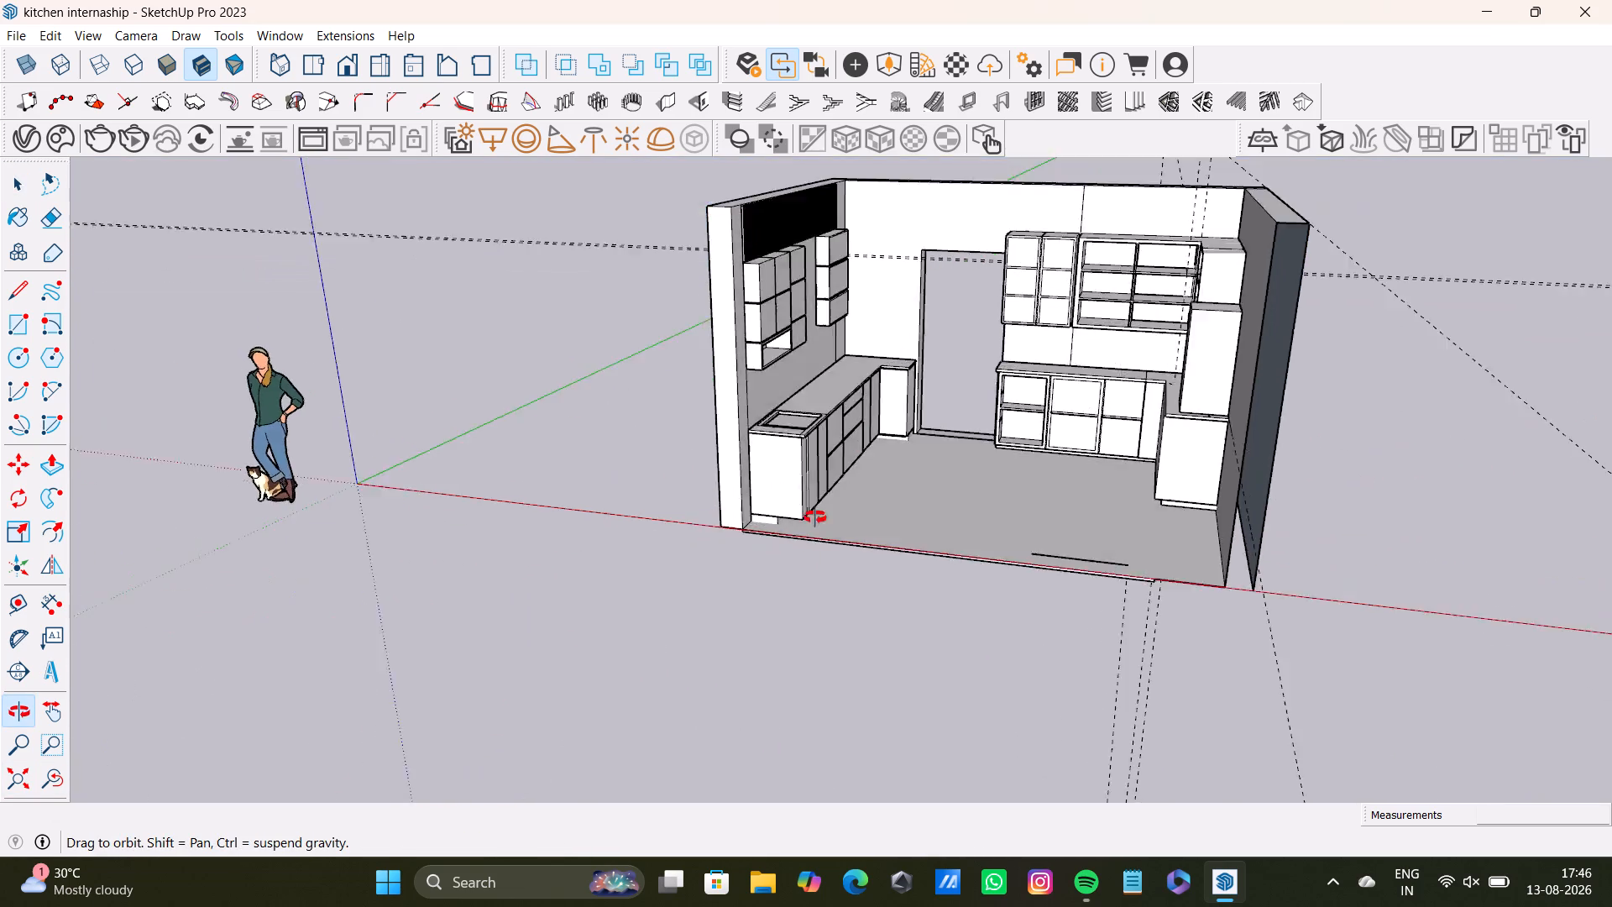
pyautogui.moveTo(815, 517); pyautogui.dragTo(482, 550, button='middle')
pyautogui.scroll(5, 850, 306)
pyautogui.moveTo(825, 285); pyautogui.dragTo(740, 599, button='middle')
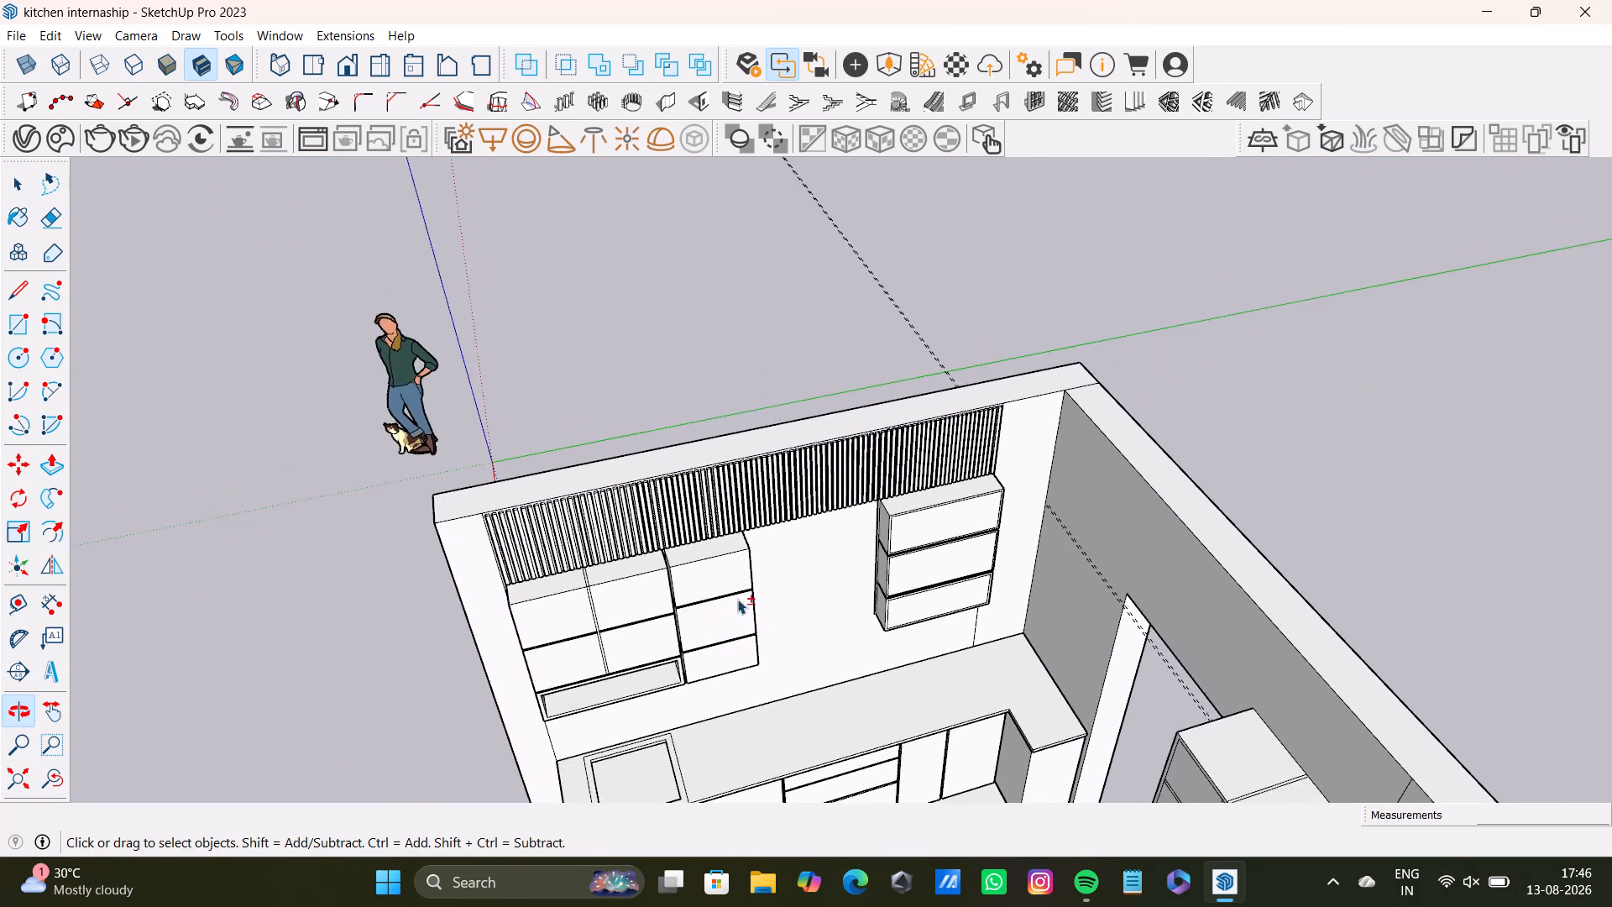
pyautogui.moveTo(840, 584); pyautogui.dragTo(1110, 364, button='middle')
pyautogui.scroll(3, 984, 528)
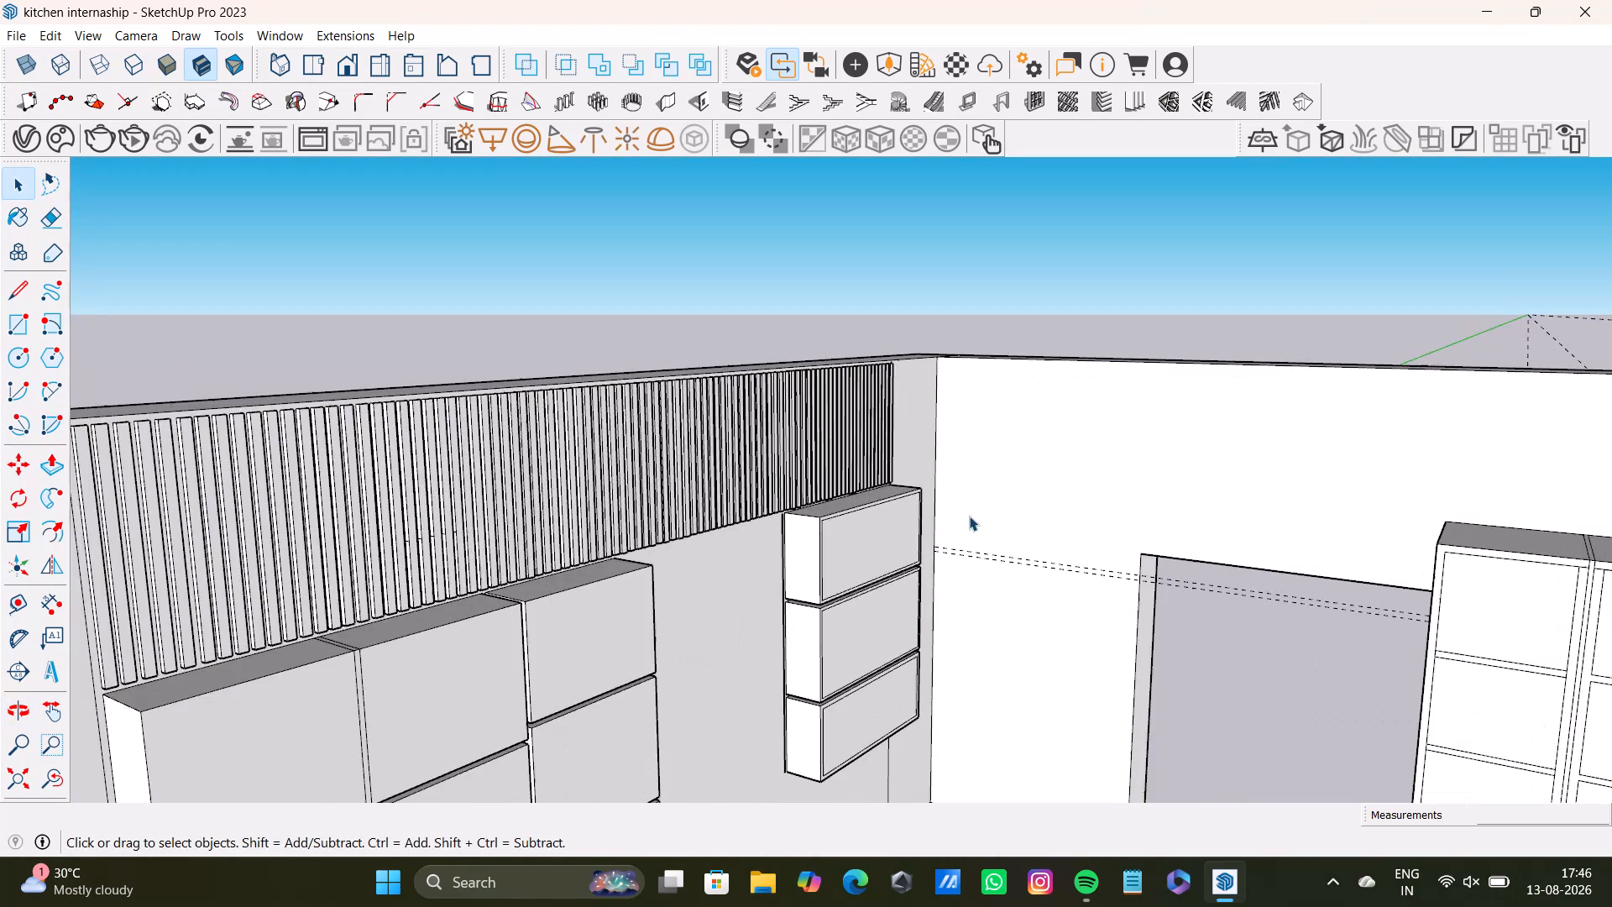
pyautogui.scroll(2, 969, 516)
pyautogui.moveTo(969, 516); pyautogui.dragTo(571, 585, button='middle')
pyautogui.scroll(3, 406, 530)
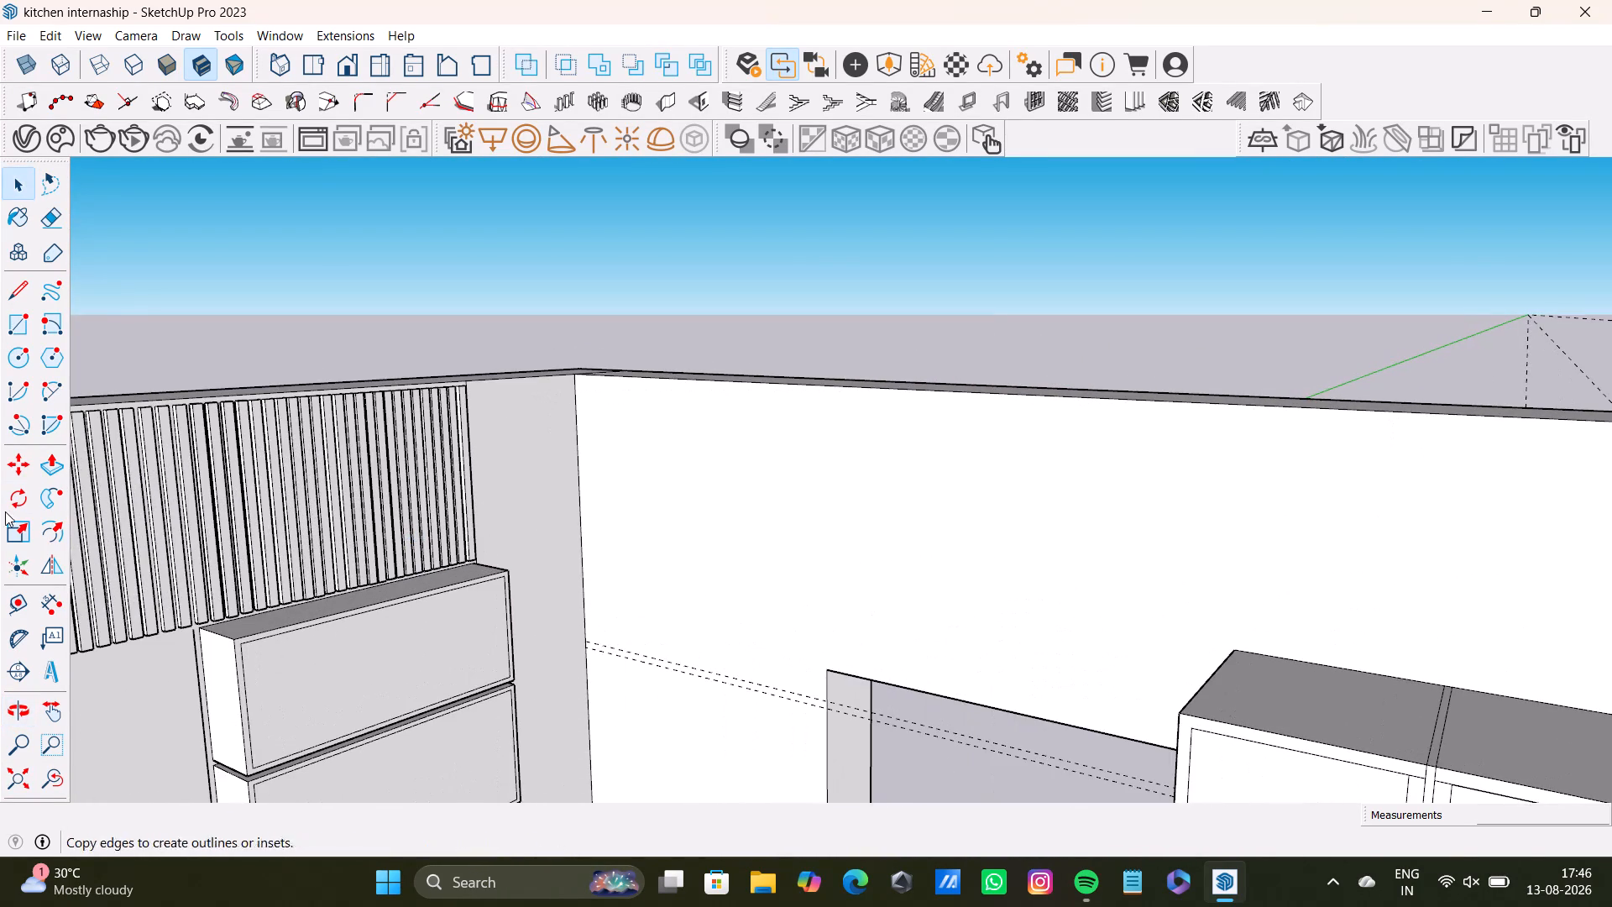
pyautogui.click(22, 286)
pyautogui.scroll(5, 416, 397)
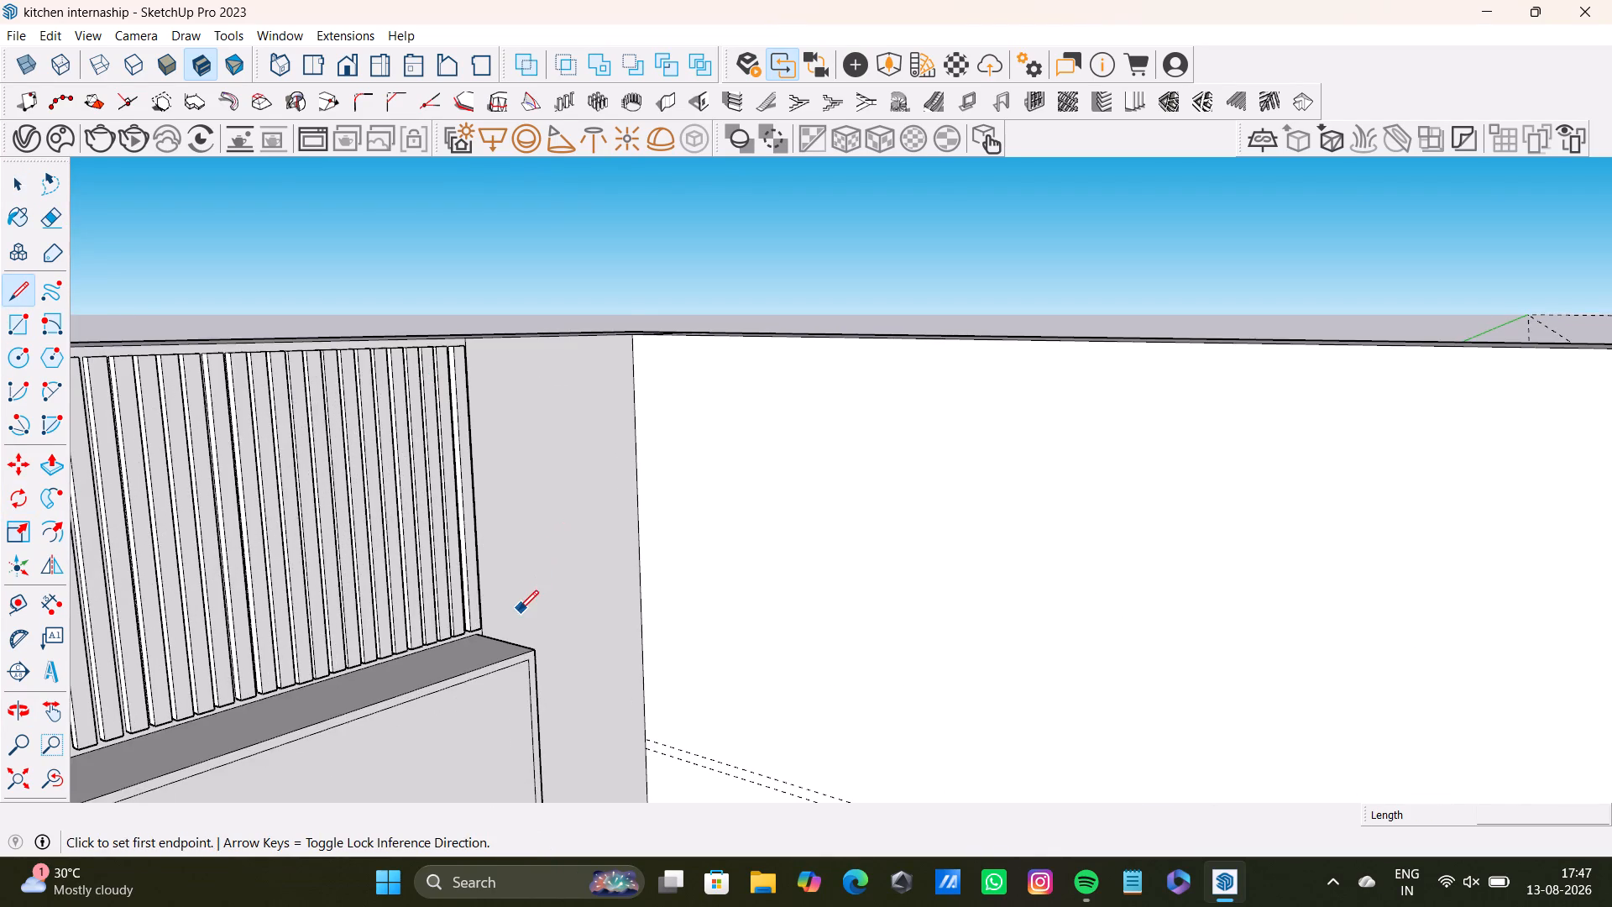
pyautogui.scroll(1, 519, 610)
pyautogui.moveTo(513, 604); pyautogui.dragTo(345, 665, button='middle')
pyautogui.click(597, 549)
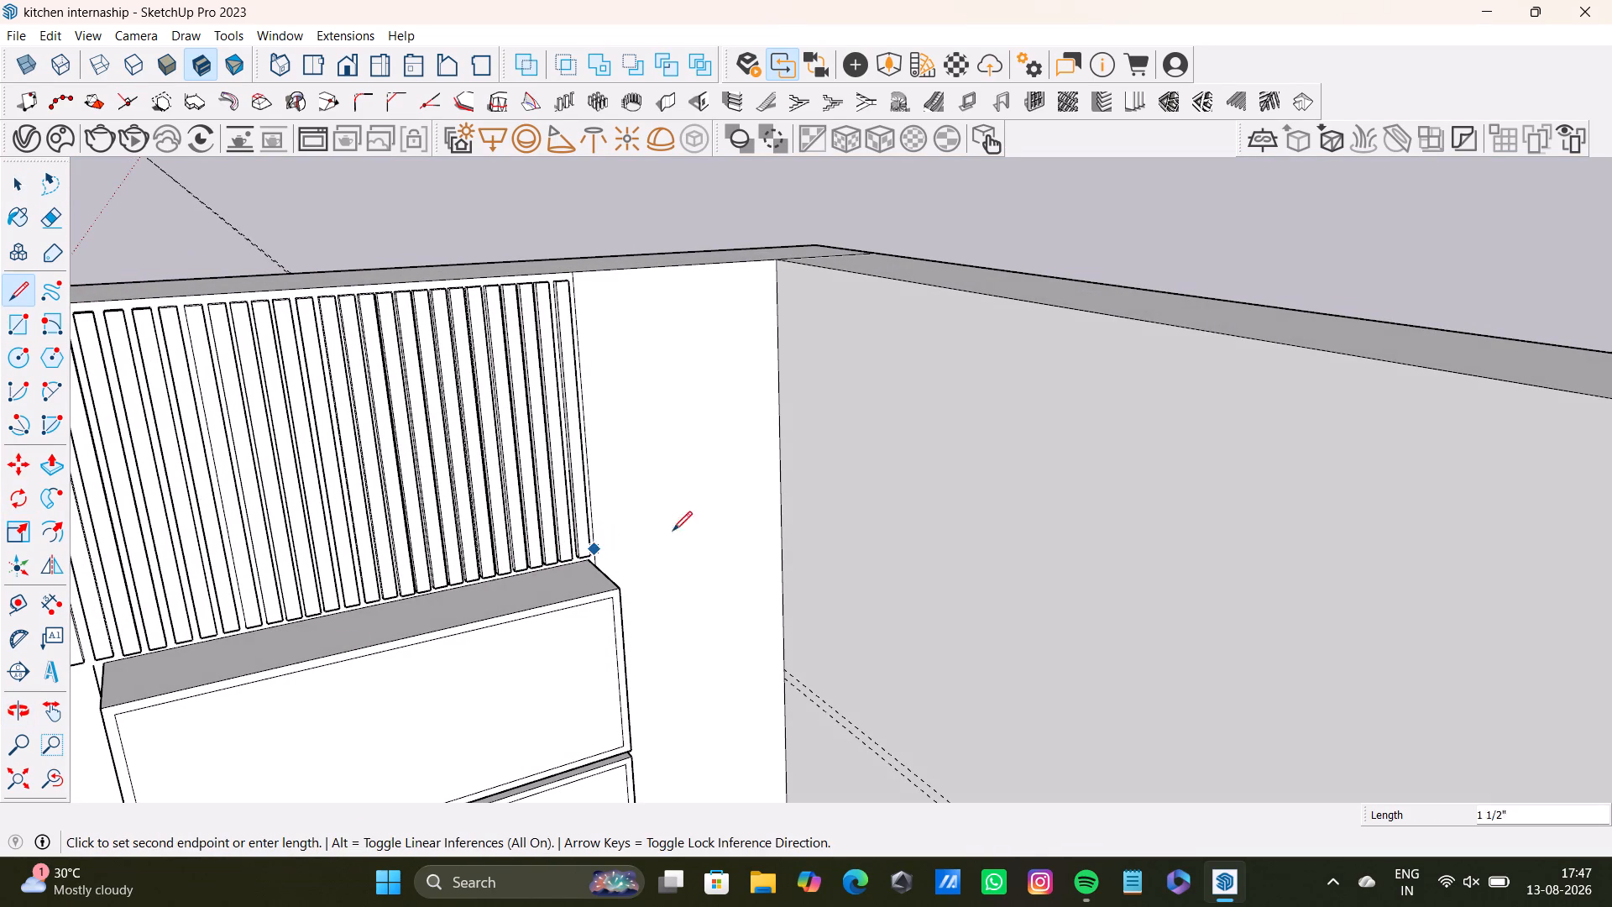
pyautogui.click(784, 511)
# Continue the line along the door wall from that wall corner, just above the upper cabinets, to beside the opposite wall corner.
pyautogui.moveTo(894, 585); pyautogui.dragTo(1066, 610, button='middle')
pyautogui.scroll(1, 714, 533)
pyautogui.click(698, 511)
pyautogui.scroll(-7, 1287, 606)
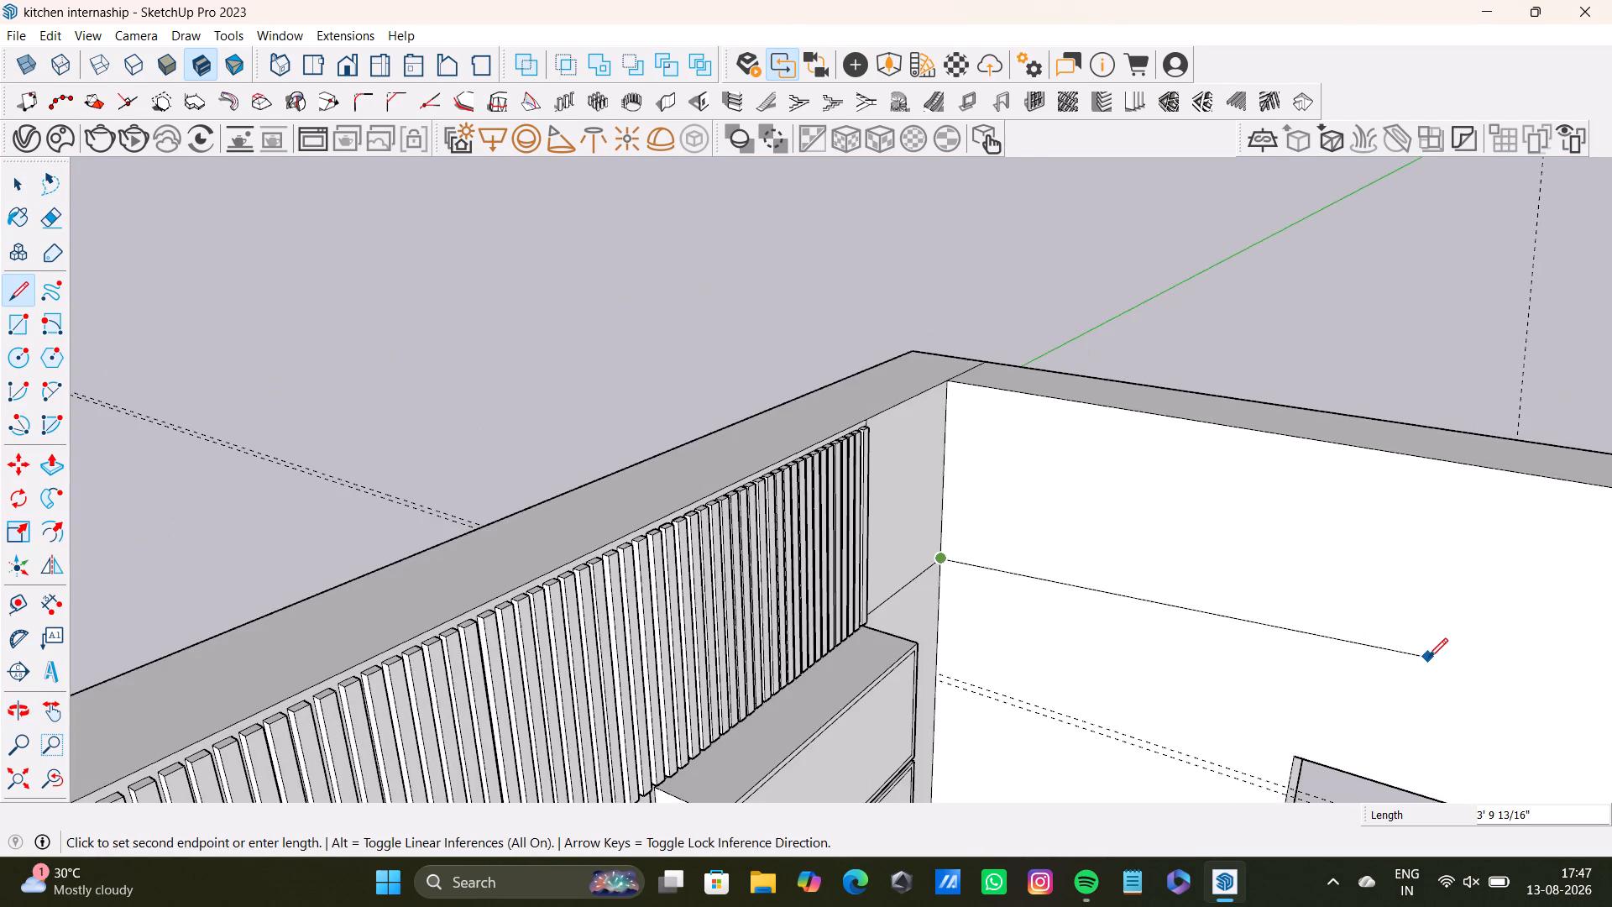
pyautogui.keyDown('shift'); pyautogui.moveTo(1428, 655); pyautogui.dragTo(653, 396, button='middle'); pyautogui.keyUp('shift')
pyautogui.scroll(-3, 1323, 595)
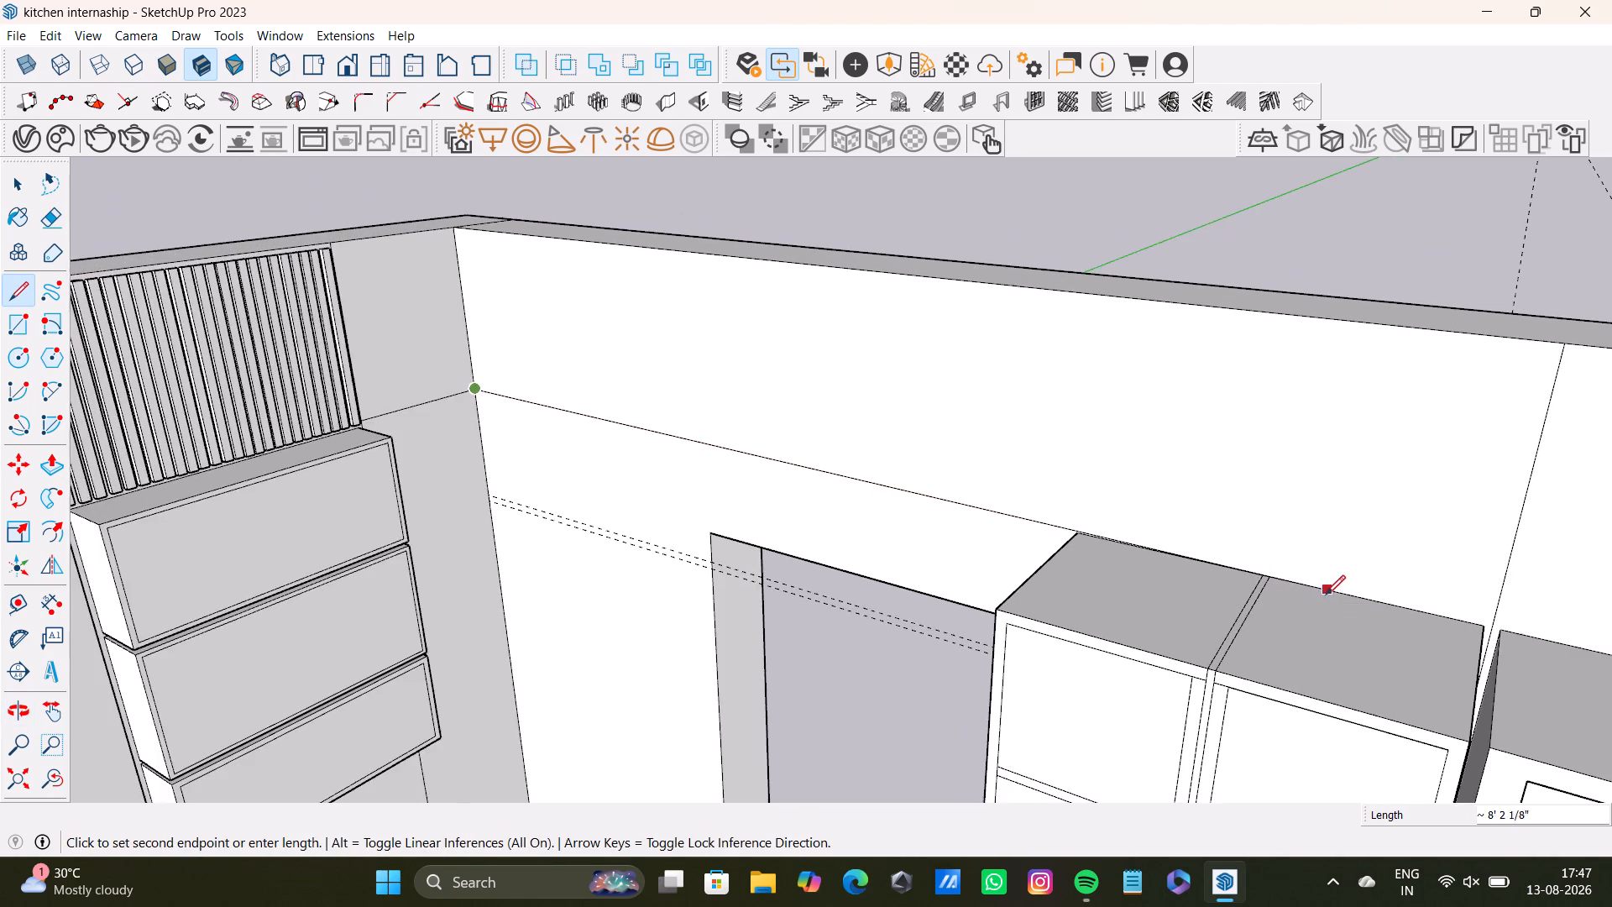
pyautogui.keyDown('shift'); pyautogui.moveTo(1326, 595); pyautogui.dragTo(535, 382, button='middle'); pyautogui.keyUp('shift')
pyautogui.scroll(-5, 1187, 523)
pyautogui.moveTo(1311, 548); pyautogui.dragTo(1013, 485, button='middle')
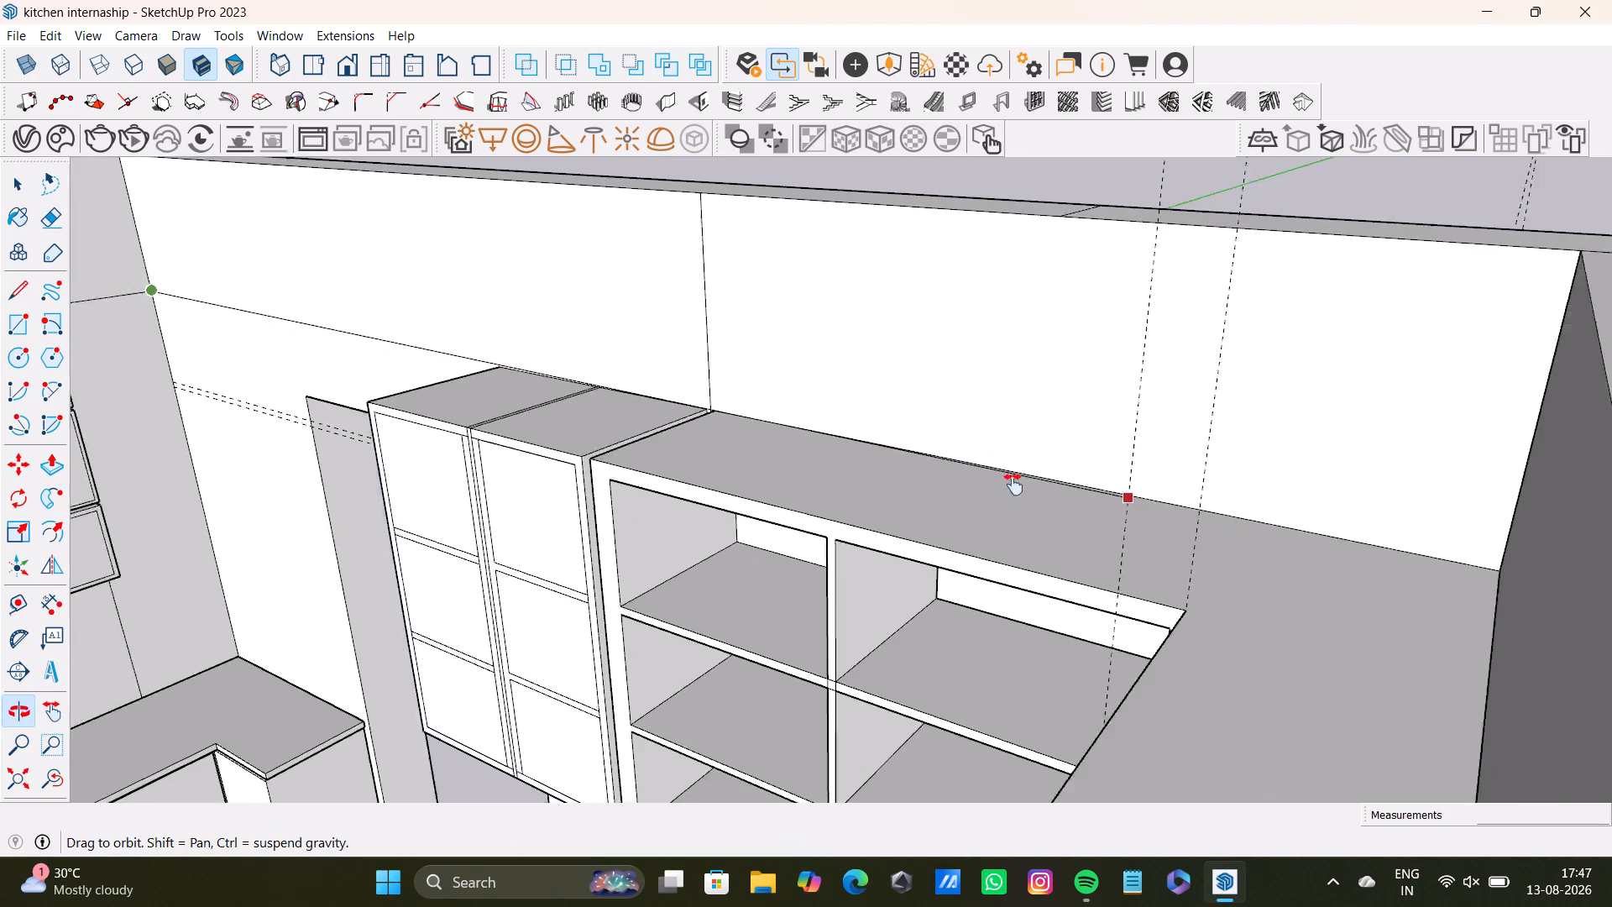
pyautogui.moveTo(1013, 485); pyautogui.dragTo(754, 469, button='middle')
pyautogui.moveTo(520, 436); pyautogui.dragTo(808, 576, button='middle')
pyautogui.moveTo(55, 383); pyautogui.dragTo(474, 460, button='middle')
pyautogui.moveTo(217, 470); pyautogui.dragTo(1070, 873, button='middle')
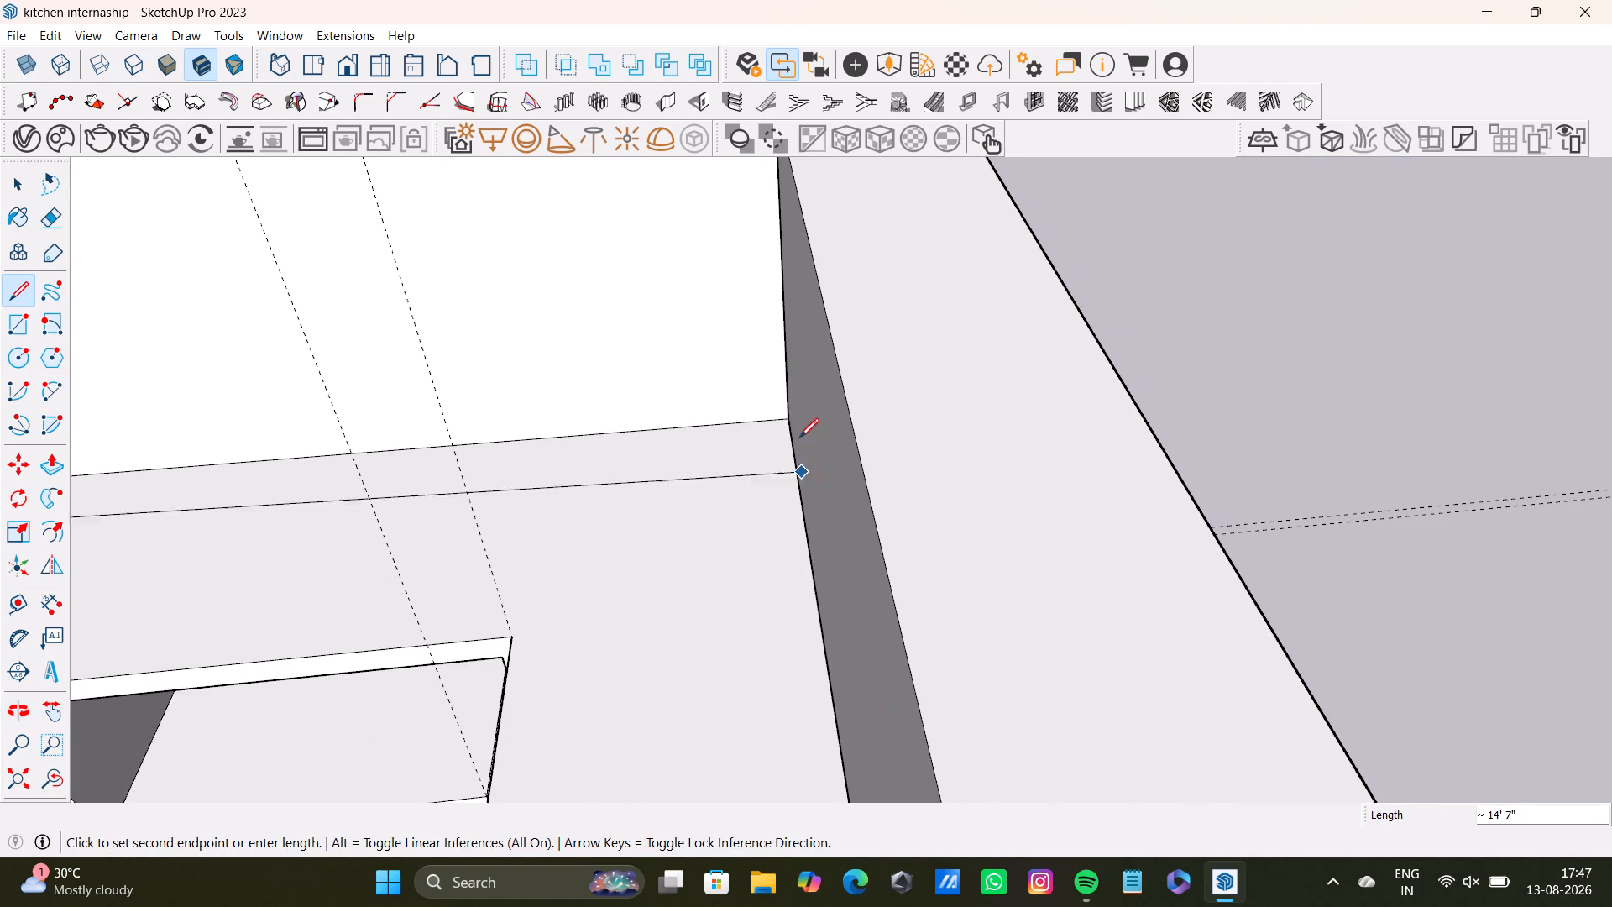
pyautogui.click(781, 409)
pyautogui.press('space')
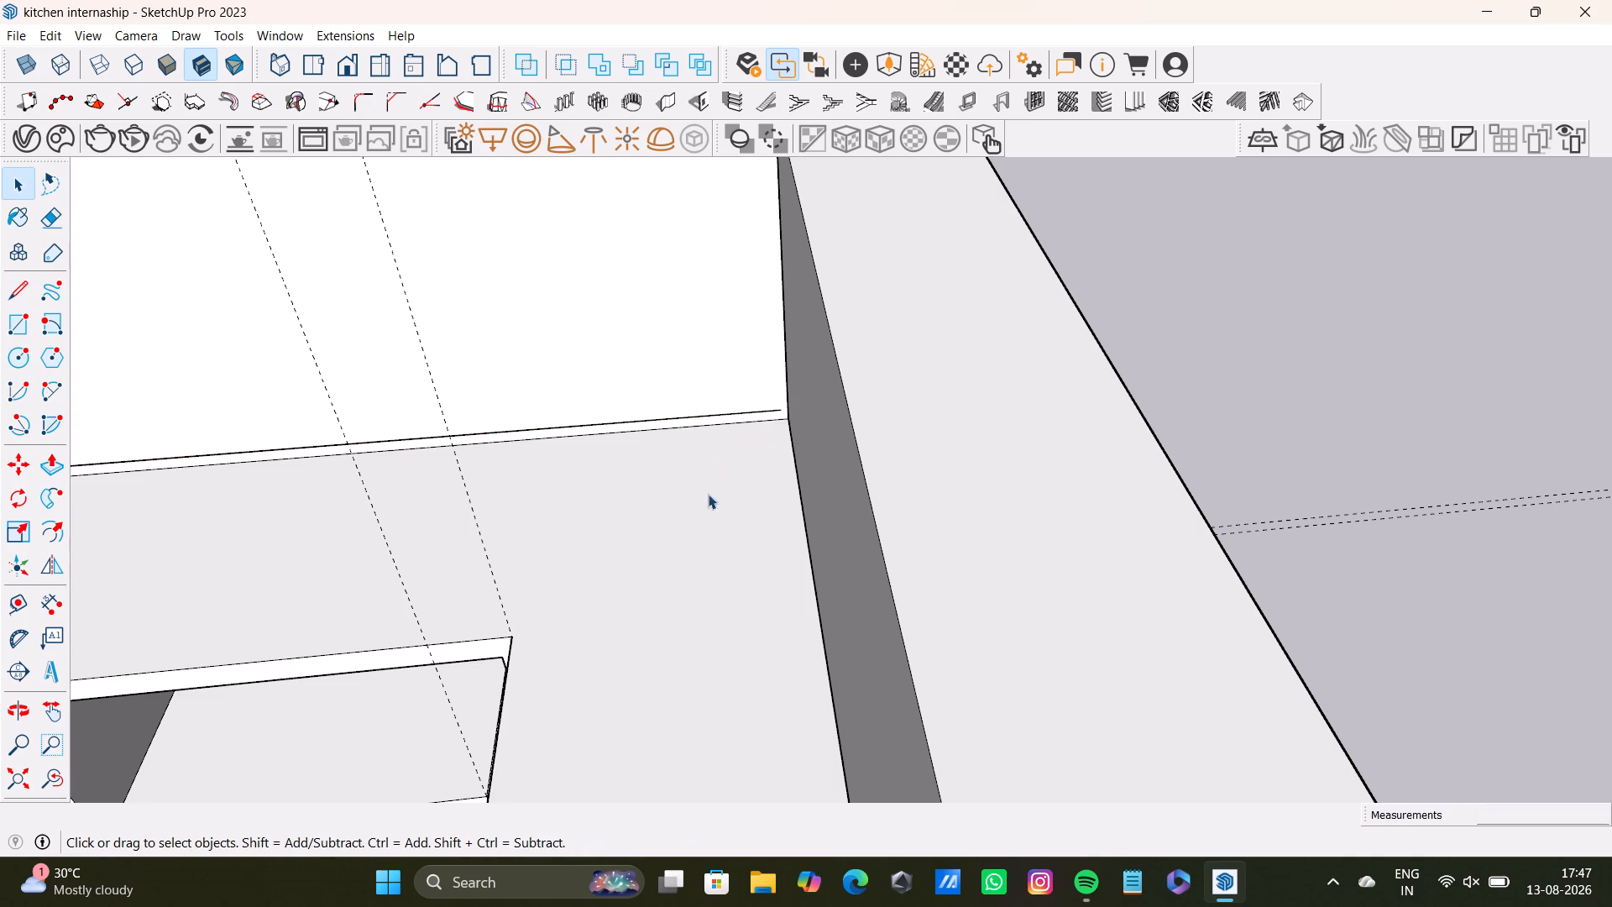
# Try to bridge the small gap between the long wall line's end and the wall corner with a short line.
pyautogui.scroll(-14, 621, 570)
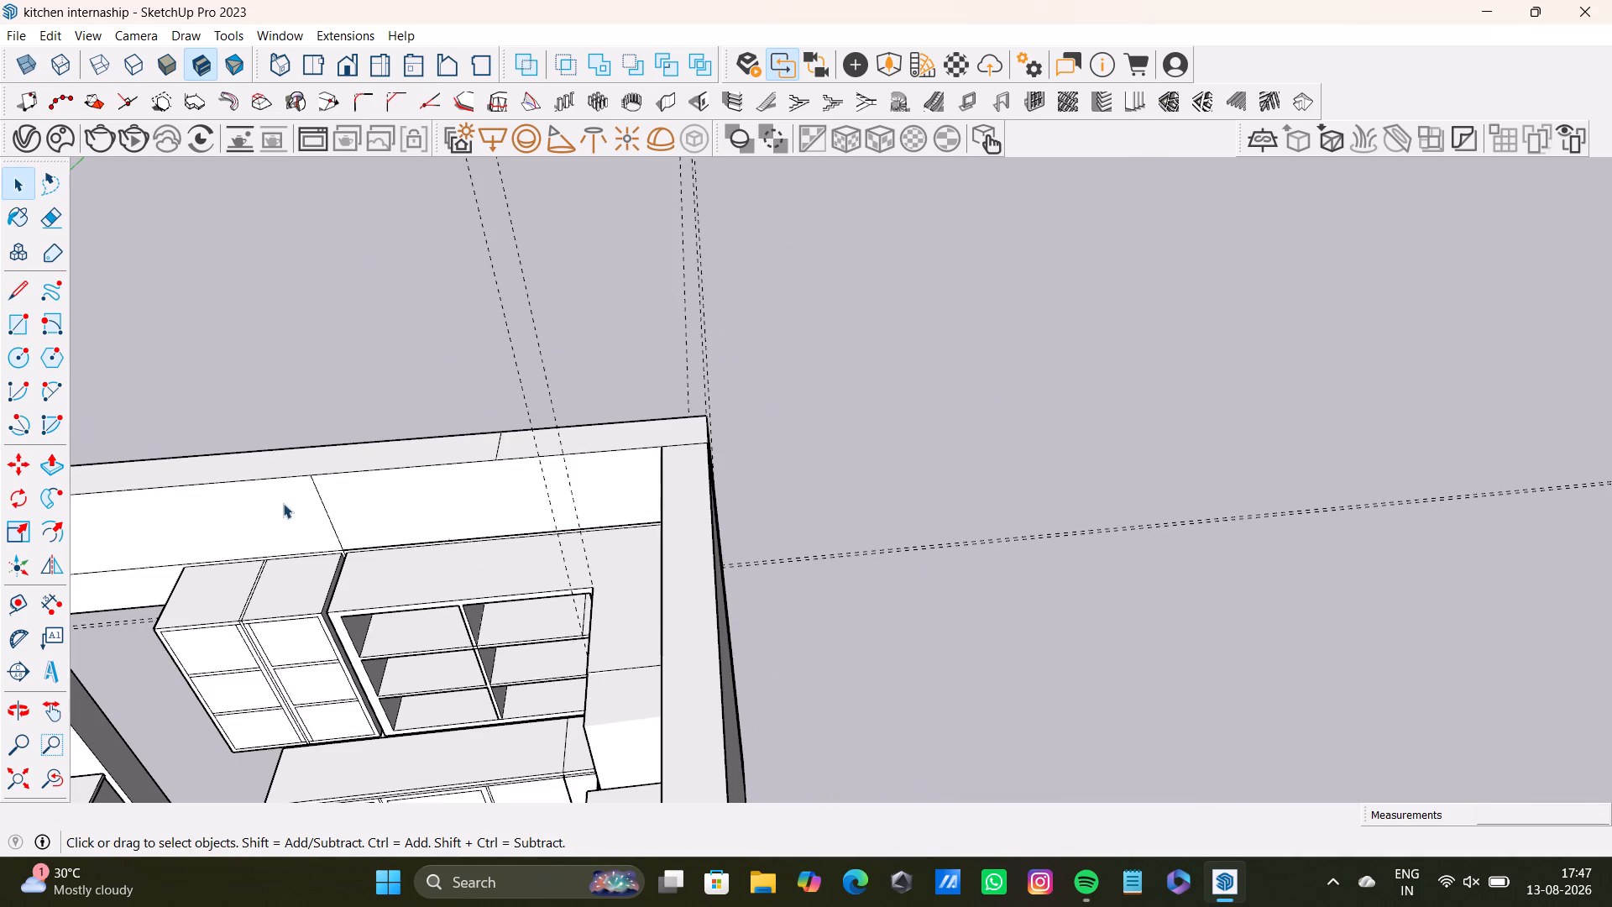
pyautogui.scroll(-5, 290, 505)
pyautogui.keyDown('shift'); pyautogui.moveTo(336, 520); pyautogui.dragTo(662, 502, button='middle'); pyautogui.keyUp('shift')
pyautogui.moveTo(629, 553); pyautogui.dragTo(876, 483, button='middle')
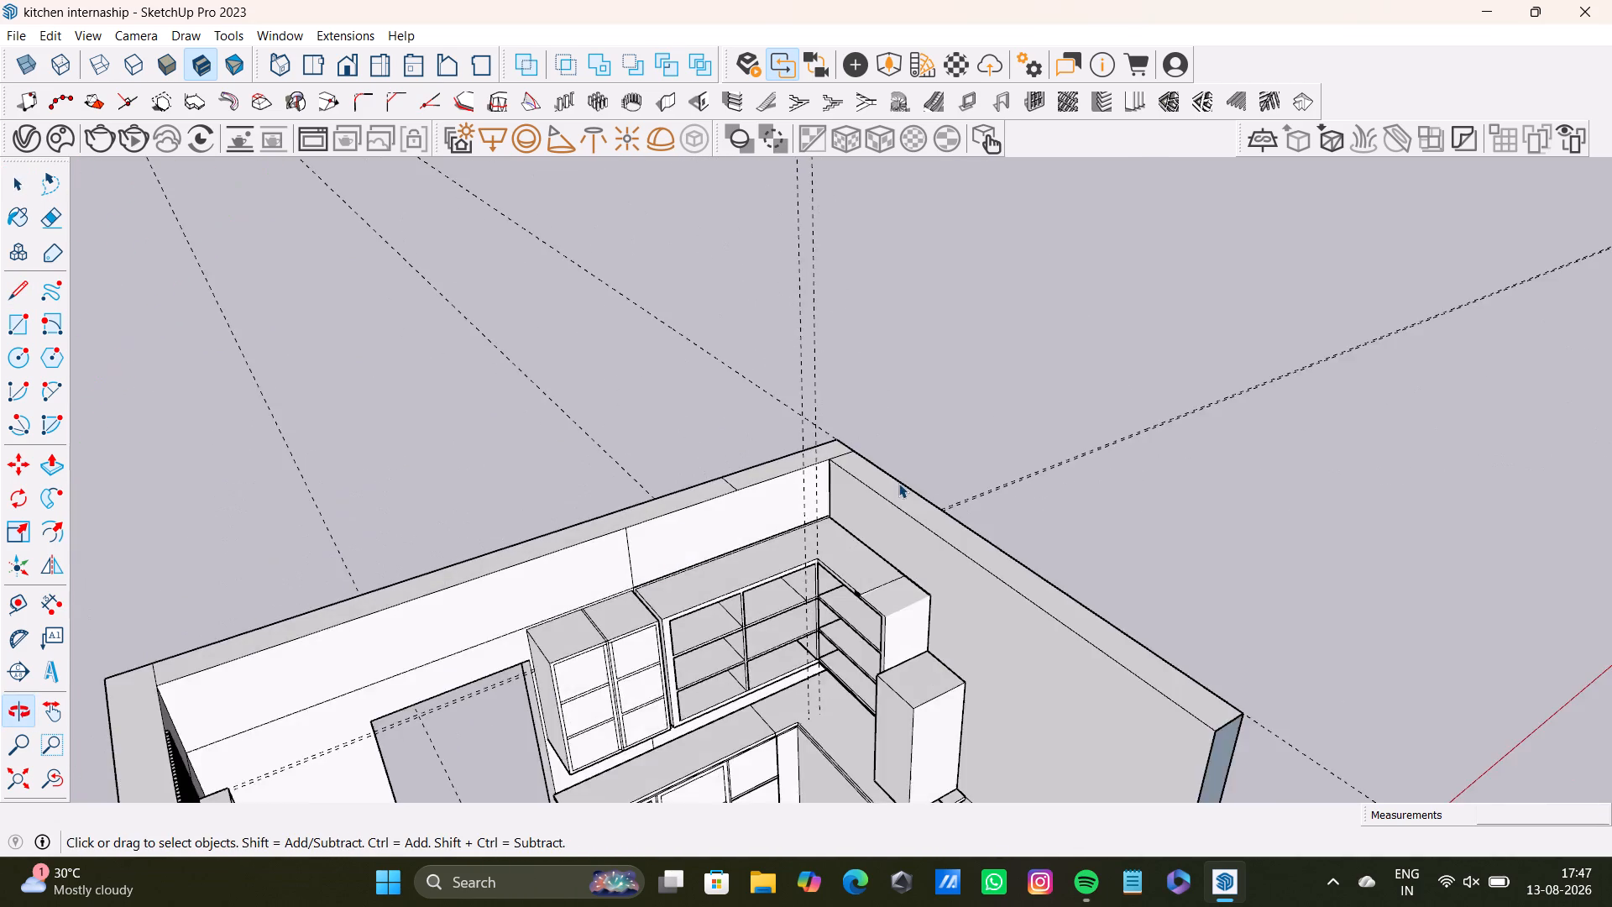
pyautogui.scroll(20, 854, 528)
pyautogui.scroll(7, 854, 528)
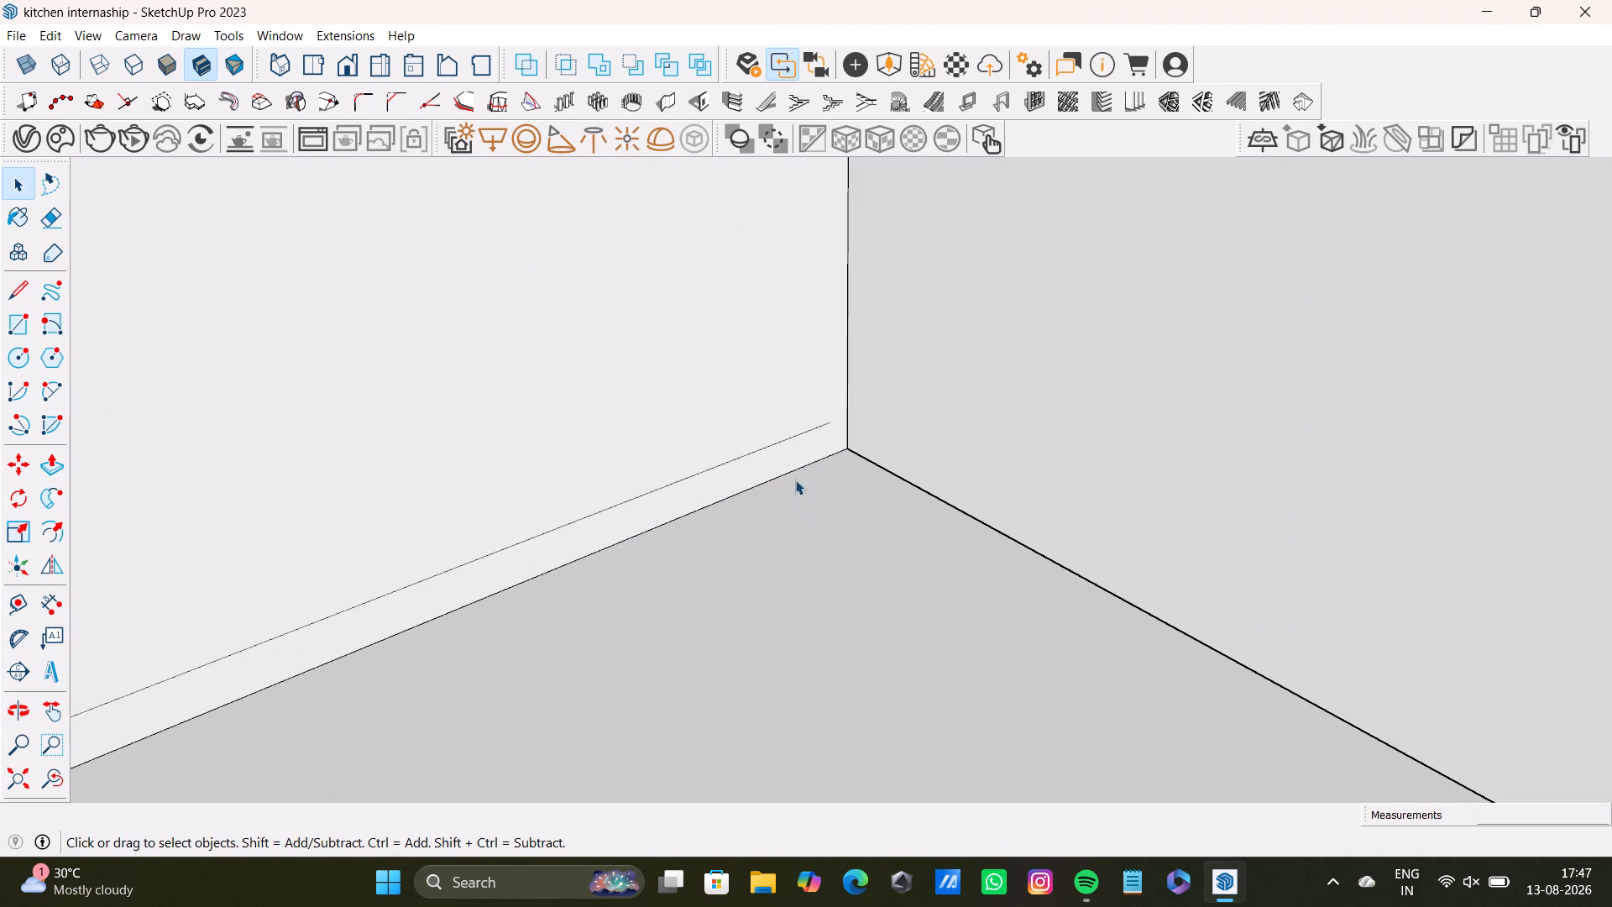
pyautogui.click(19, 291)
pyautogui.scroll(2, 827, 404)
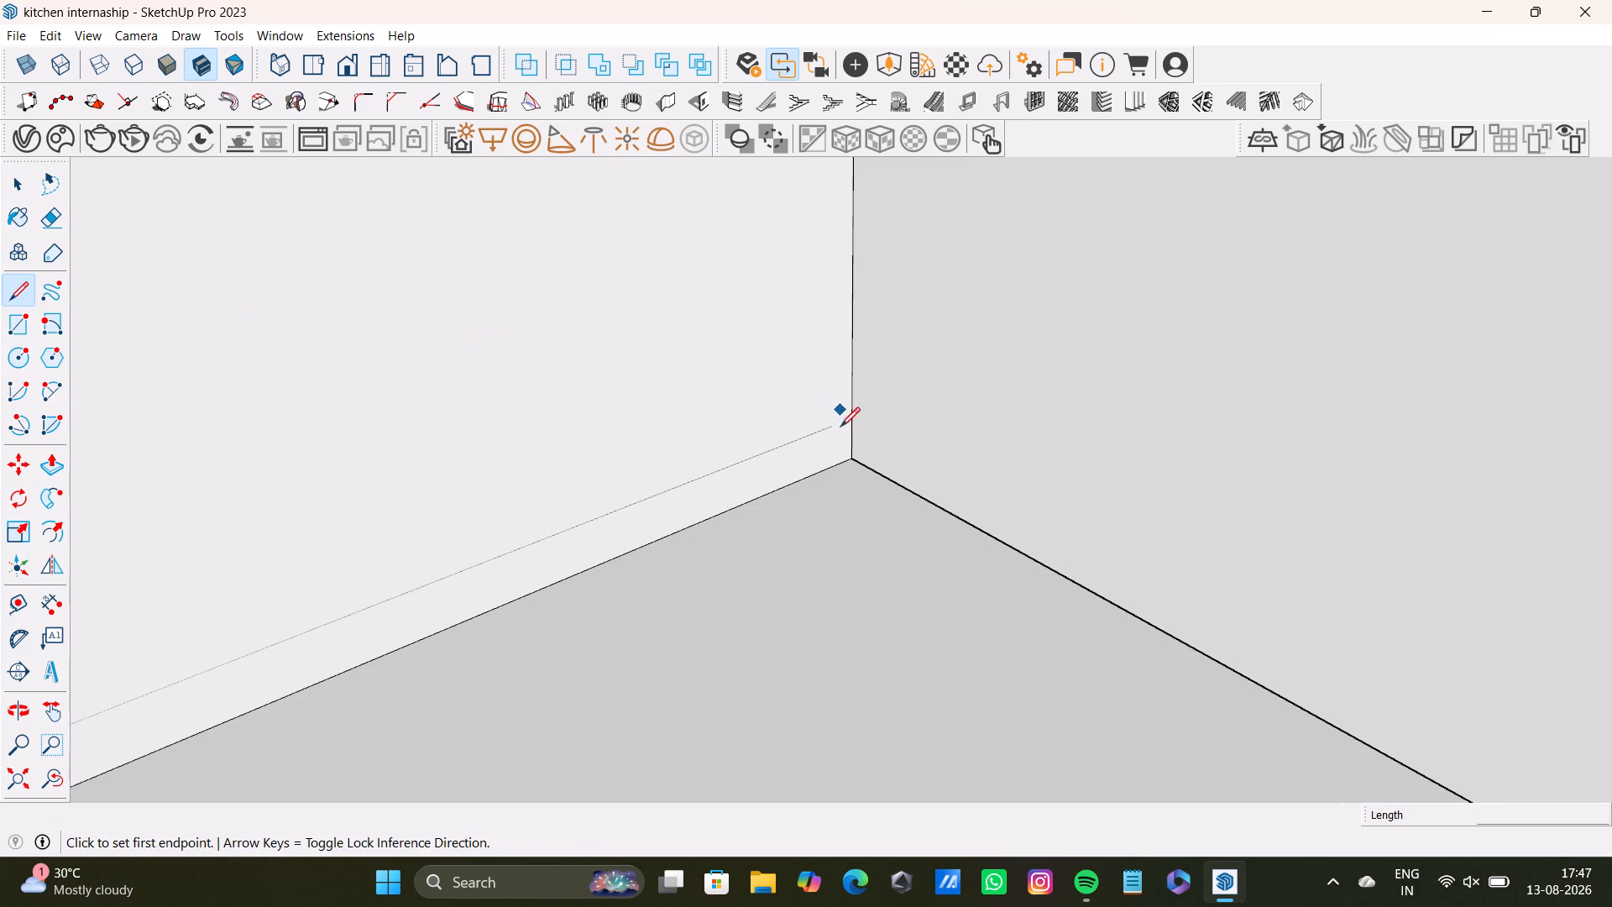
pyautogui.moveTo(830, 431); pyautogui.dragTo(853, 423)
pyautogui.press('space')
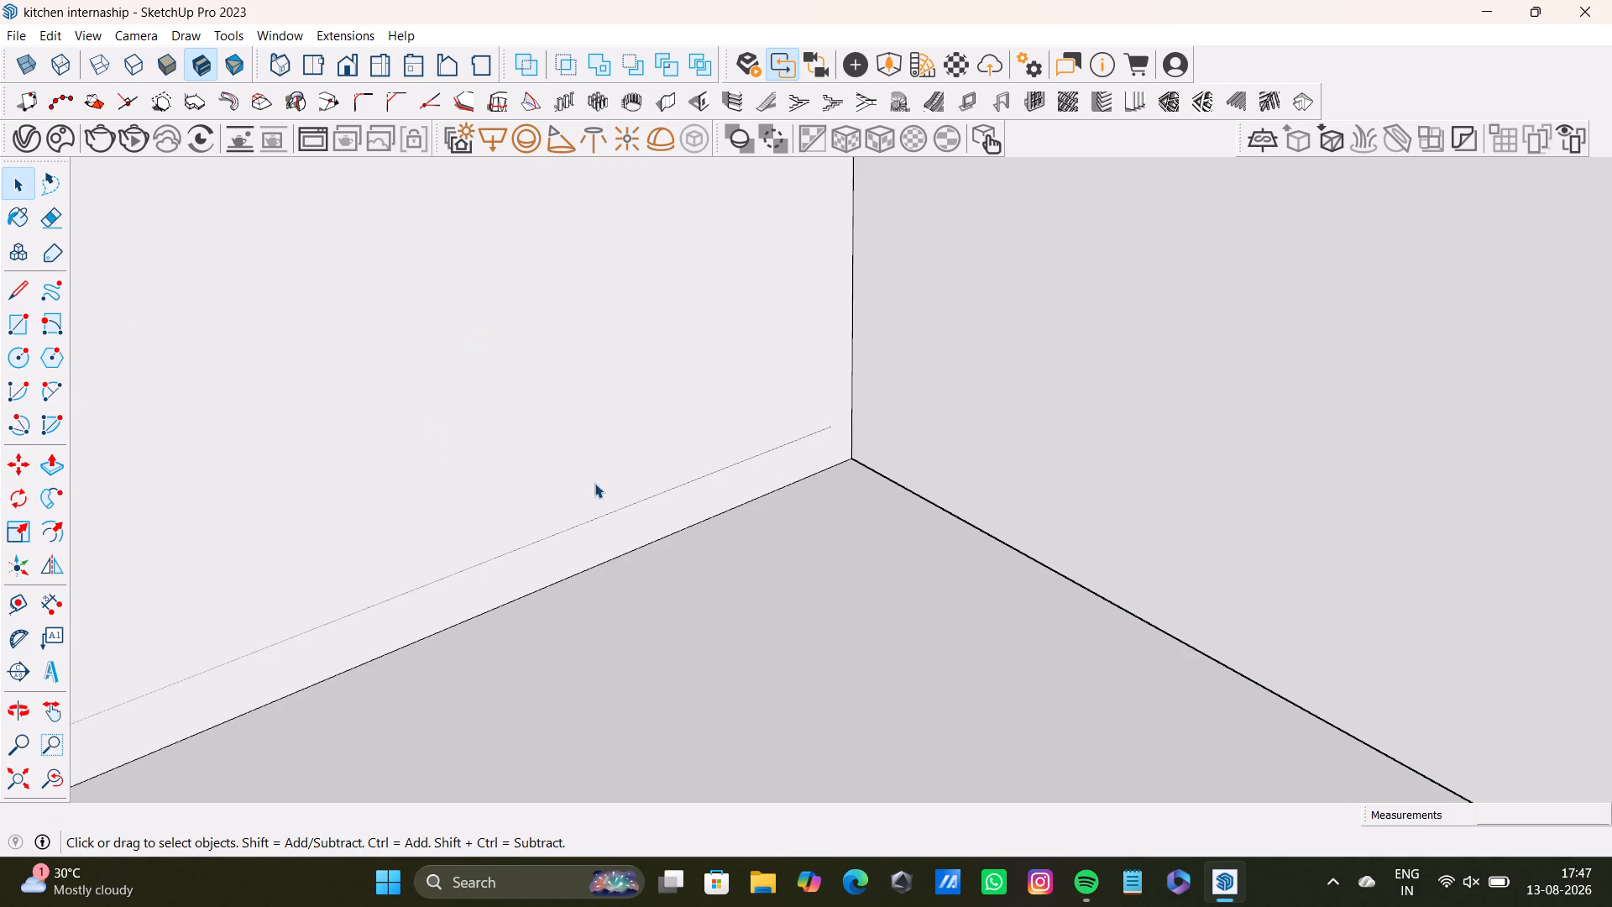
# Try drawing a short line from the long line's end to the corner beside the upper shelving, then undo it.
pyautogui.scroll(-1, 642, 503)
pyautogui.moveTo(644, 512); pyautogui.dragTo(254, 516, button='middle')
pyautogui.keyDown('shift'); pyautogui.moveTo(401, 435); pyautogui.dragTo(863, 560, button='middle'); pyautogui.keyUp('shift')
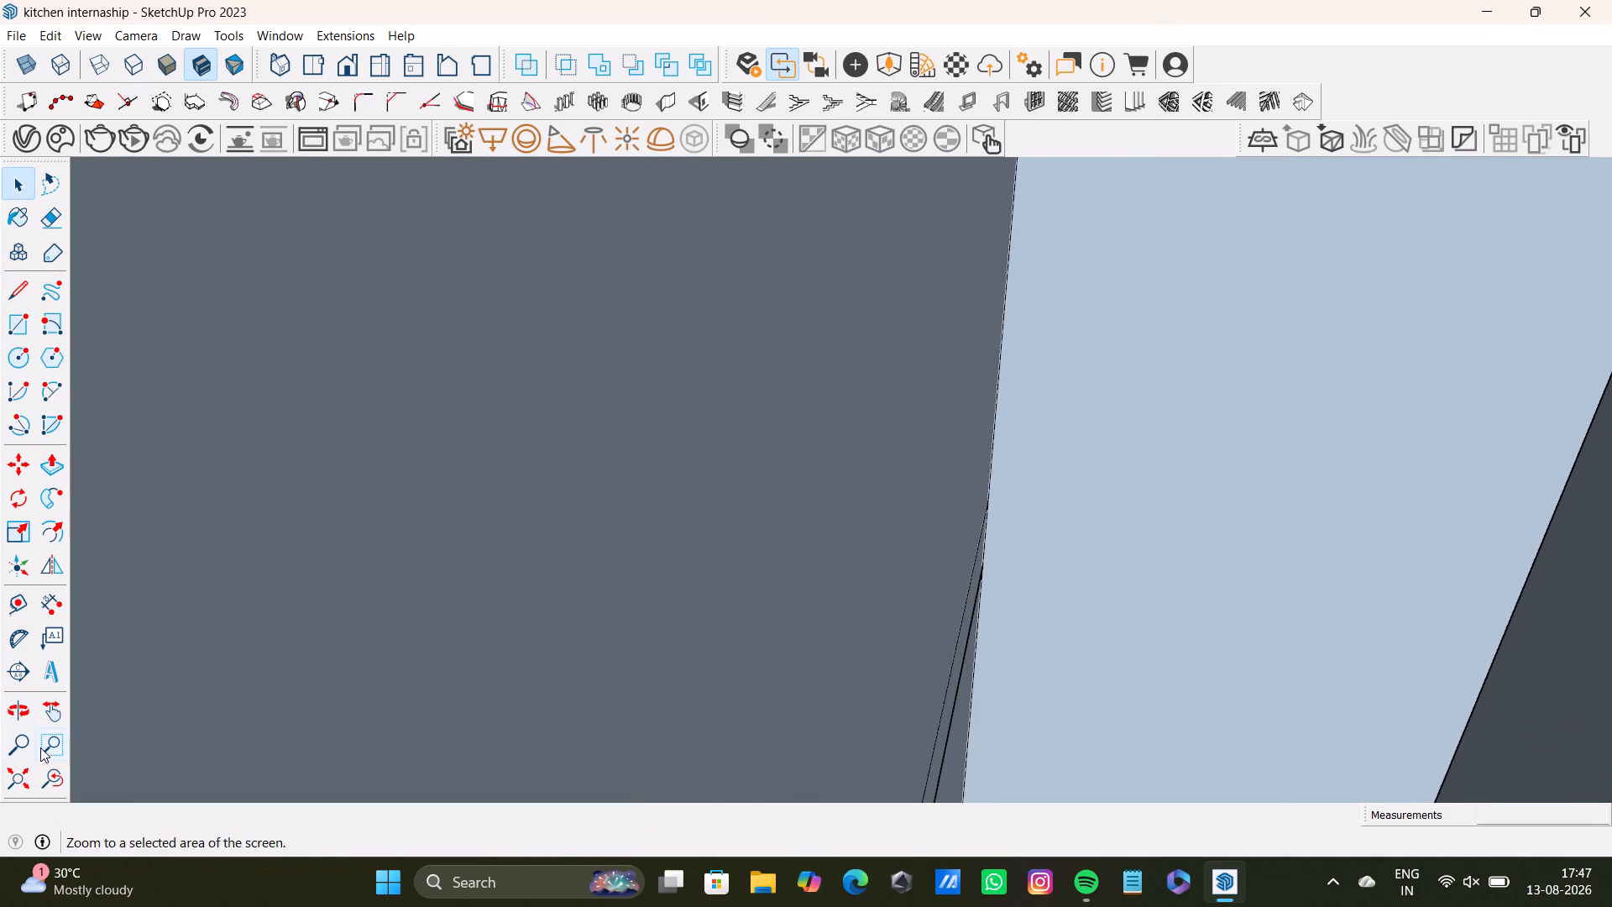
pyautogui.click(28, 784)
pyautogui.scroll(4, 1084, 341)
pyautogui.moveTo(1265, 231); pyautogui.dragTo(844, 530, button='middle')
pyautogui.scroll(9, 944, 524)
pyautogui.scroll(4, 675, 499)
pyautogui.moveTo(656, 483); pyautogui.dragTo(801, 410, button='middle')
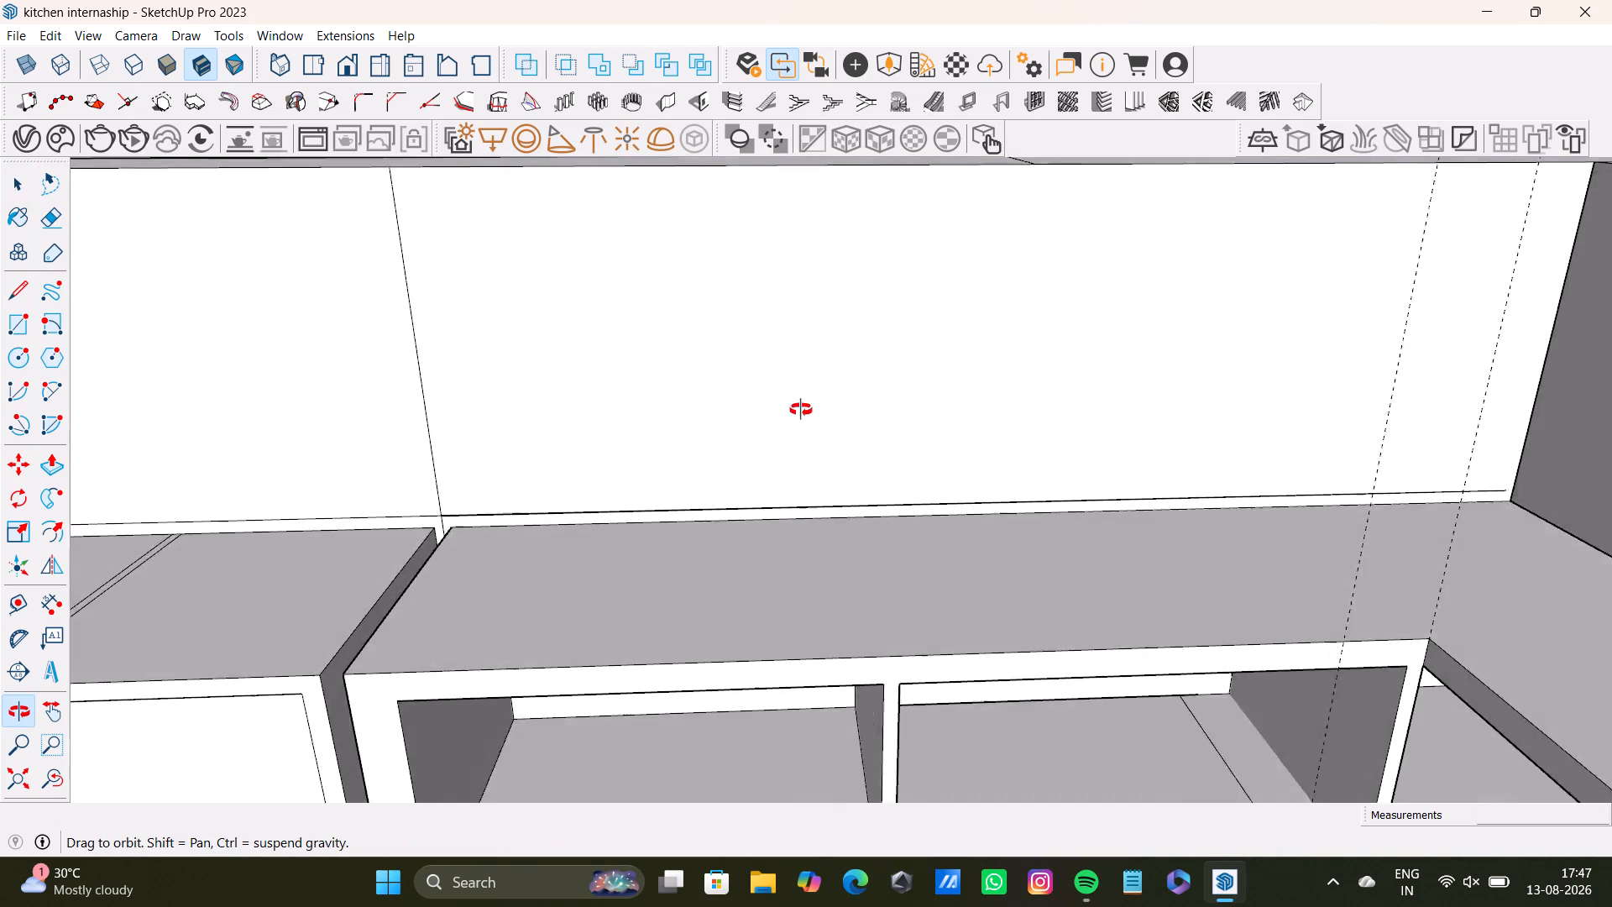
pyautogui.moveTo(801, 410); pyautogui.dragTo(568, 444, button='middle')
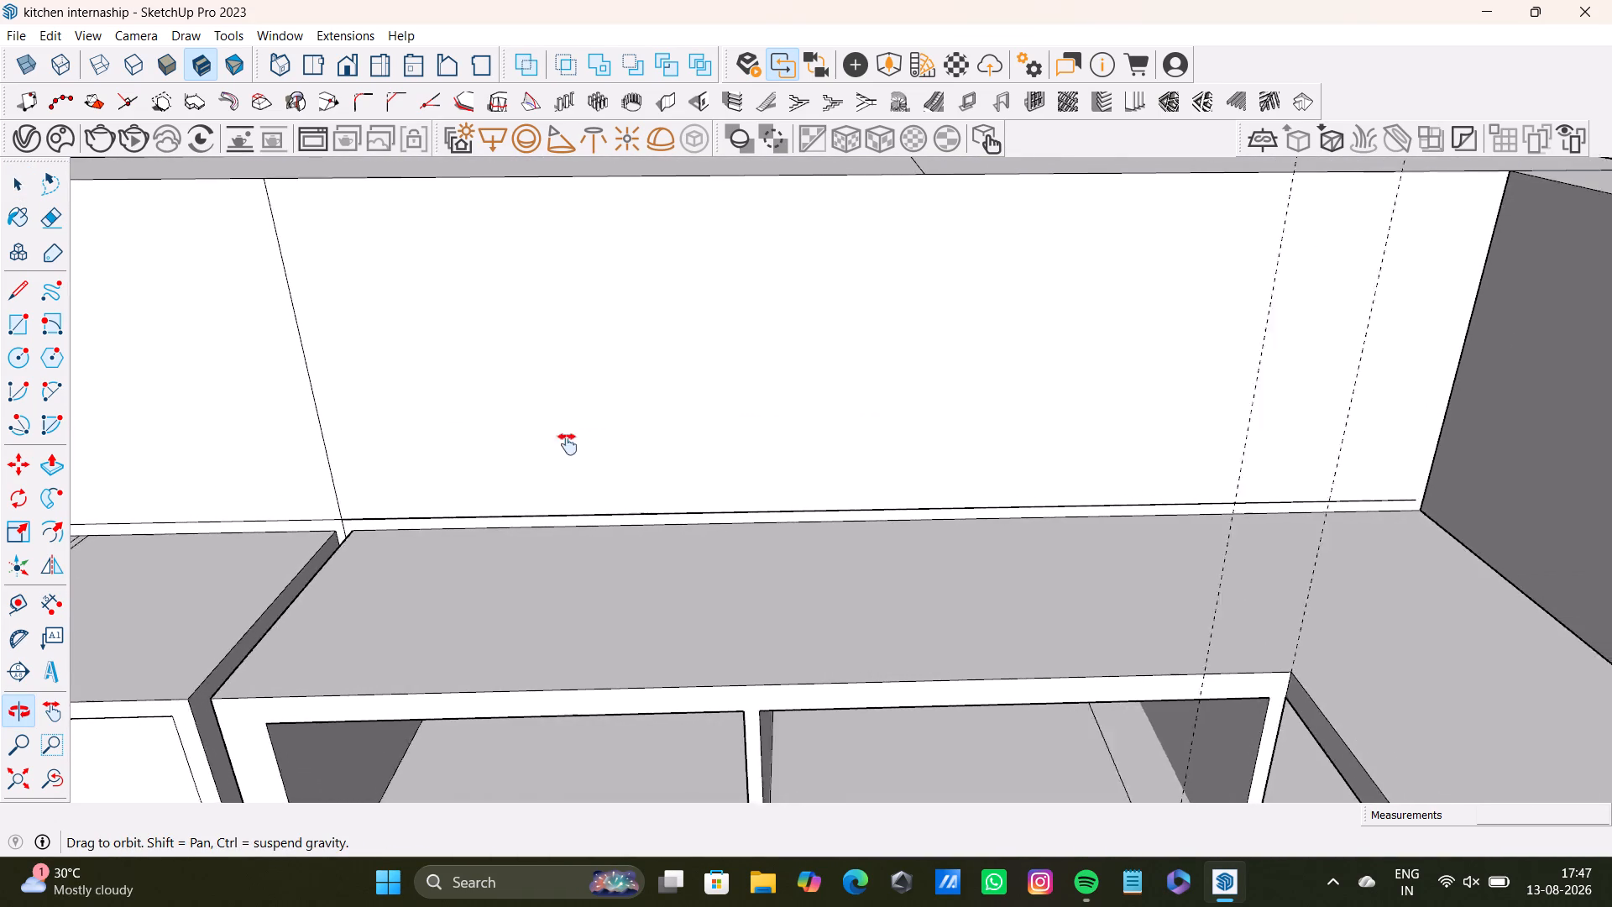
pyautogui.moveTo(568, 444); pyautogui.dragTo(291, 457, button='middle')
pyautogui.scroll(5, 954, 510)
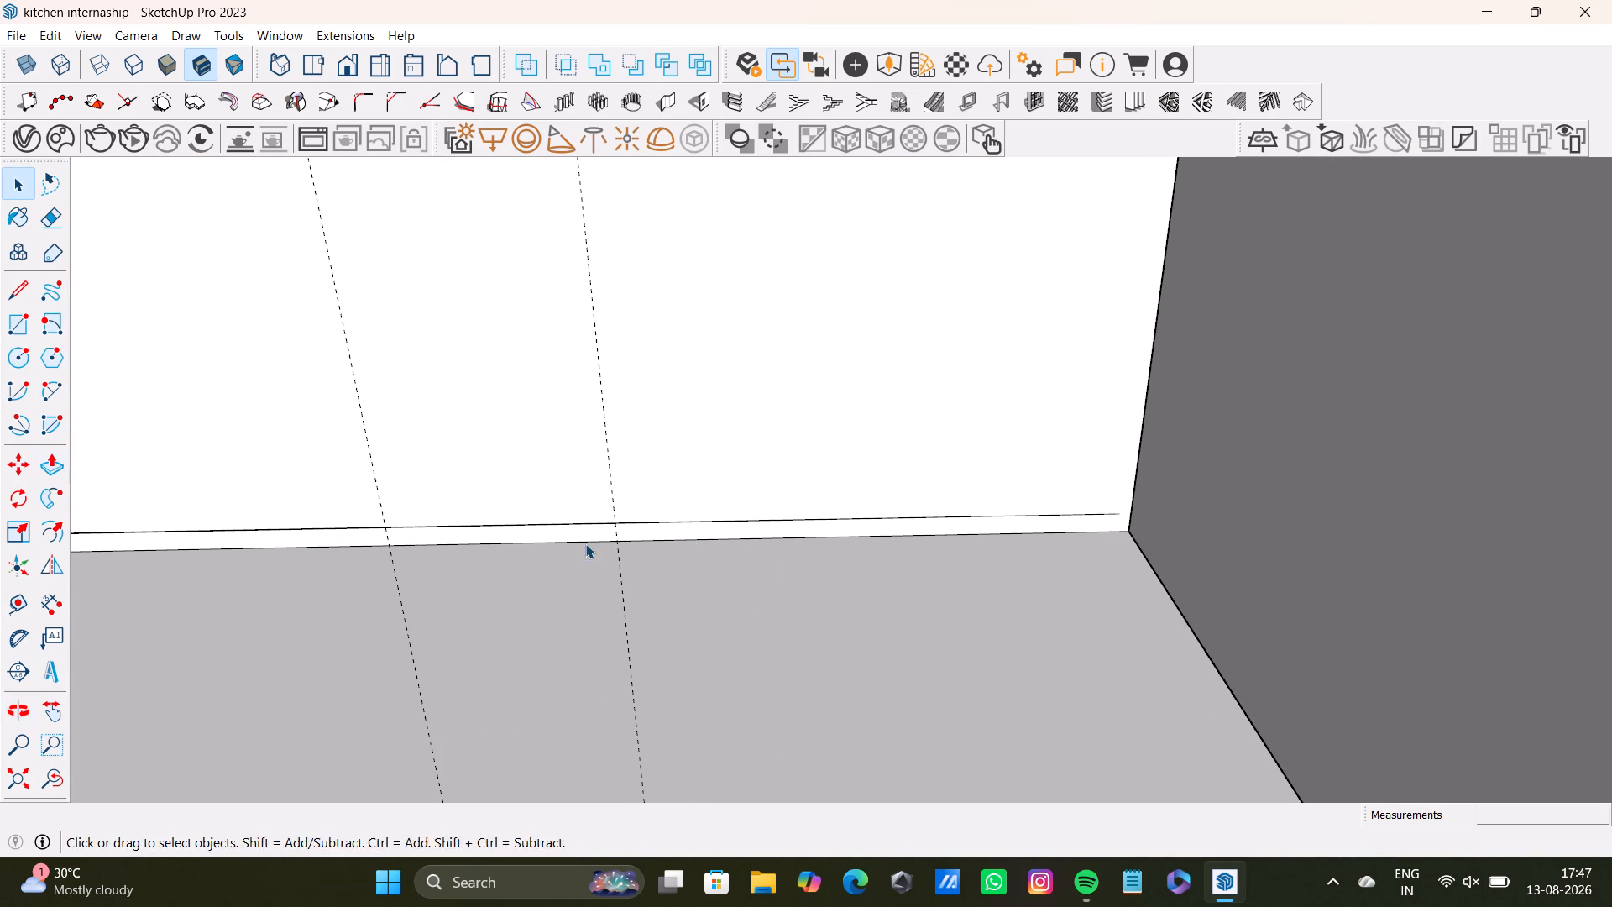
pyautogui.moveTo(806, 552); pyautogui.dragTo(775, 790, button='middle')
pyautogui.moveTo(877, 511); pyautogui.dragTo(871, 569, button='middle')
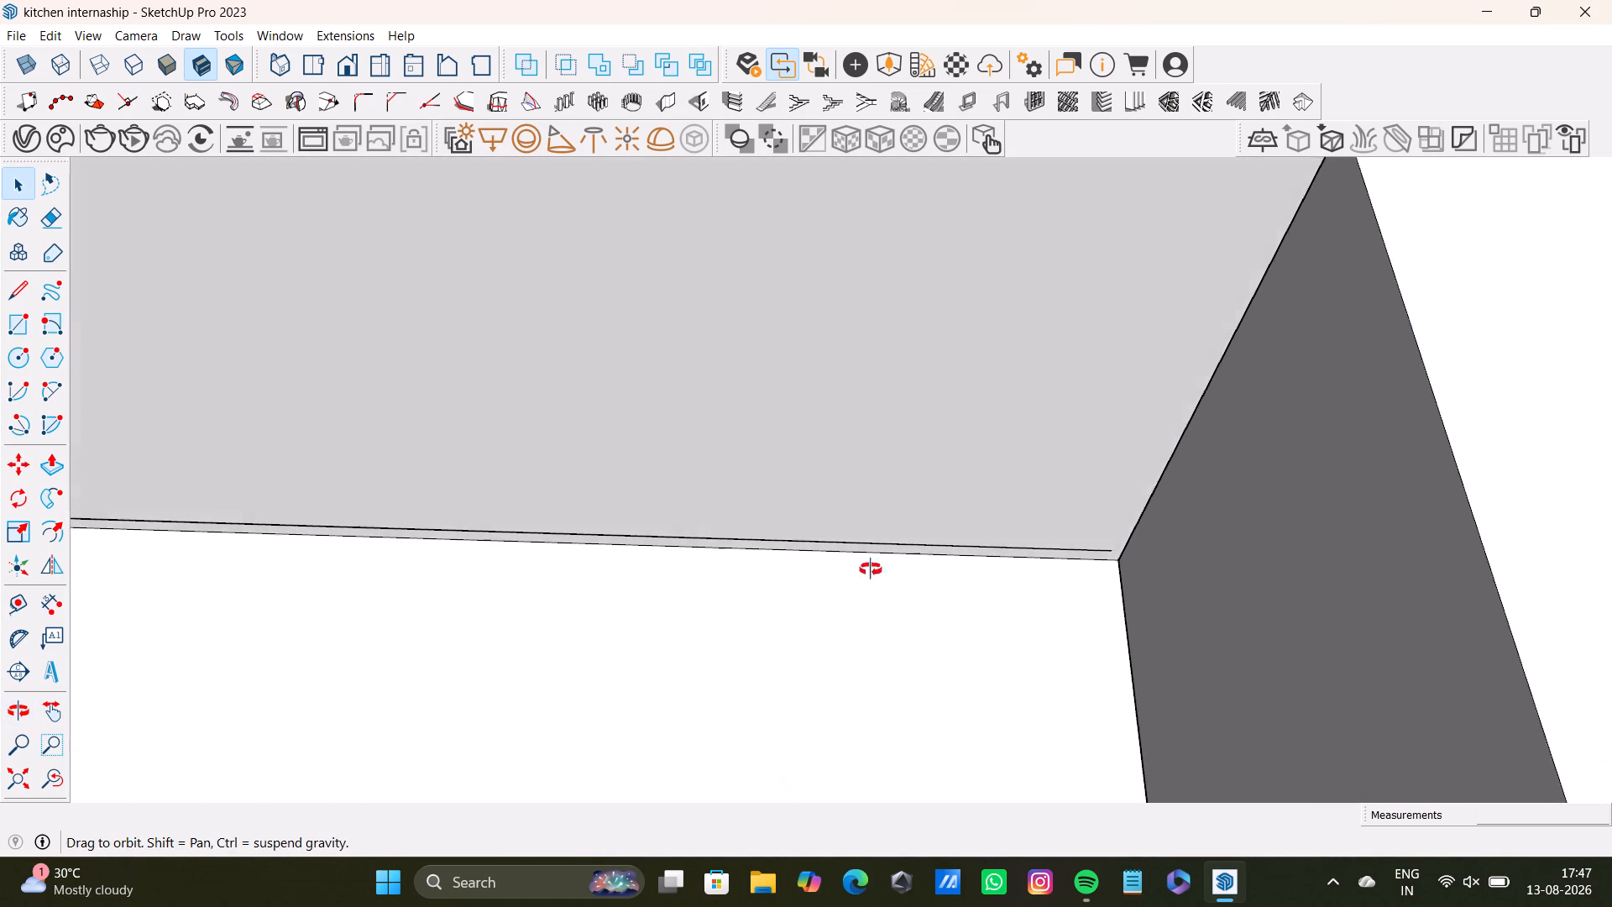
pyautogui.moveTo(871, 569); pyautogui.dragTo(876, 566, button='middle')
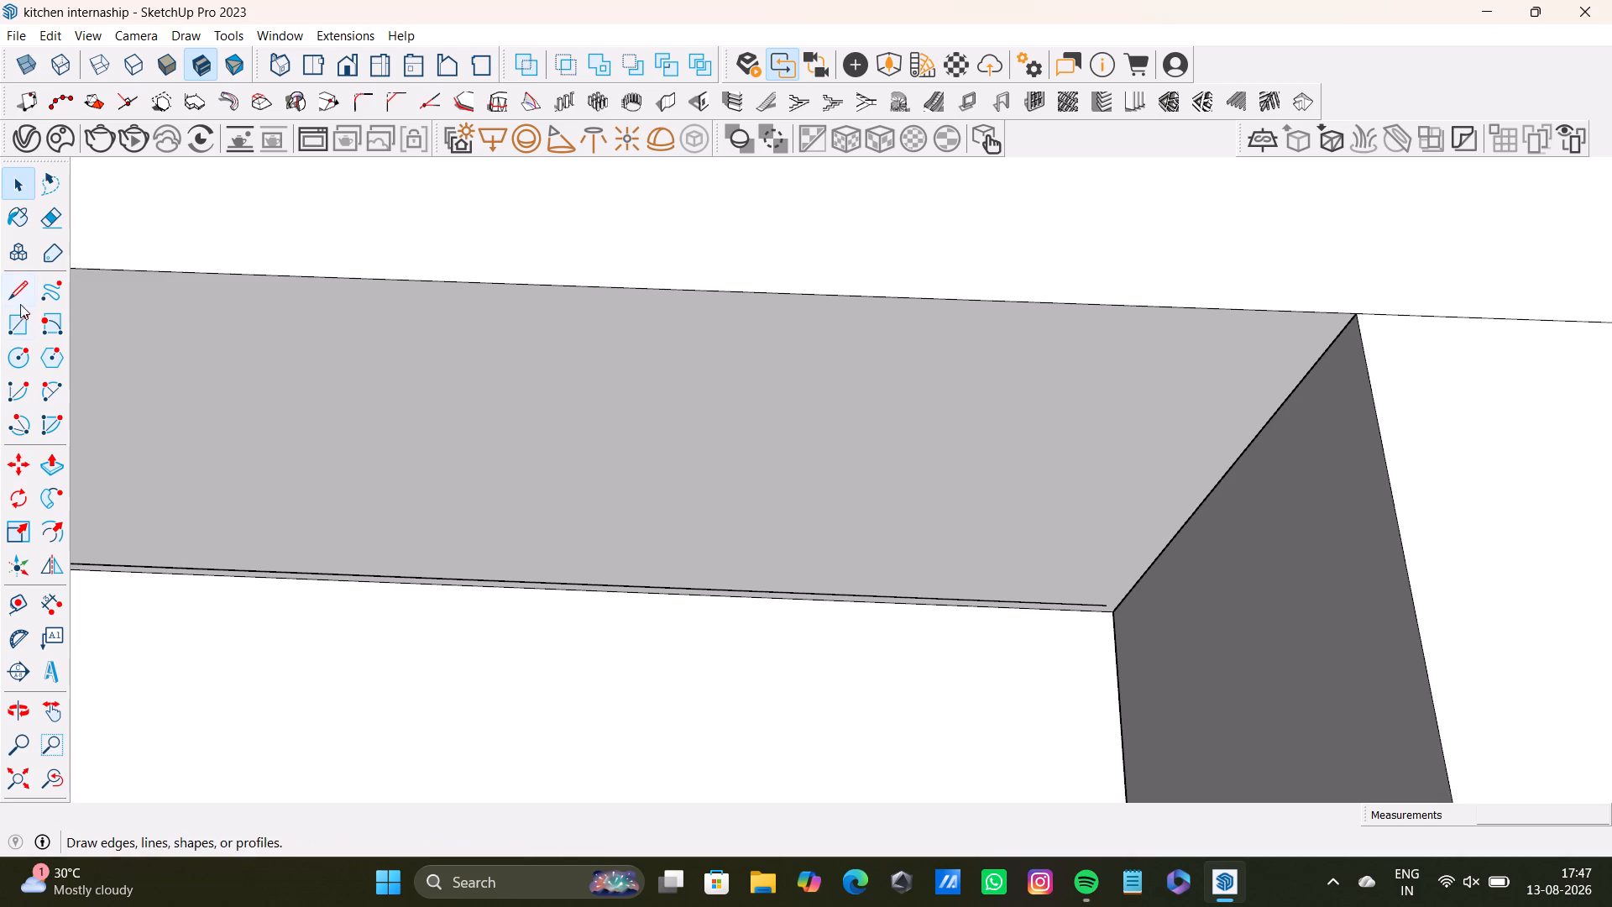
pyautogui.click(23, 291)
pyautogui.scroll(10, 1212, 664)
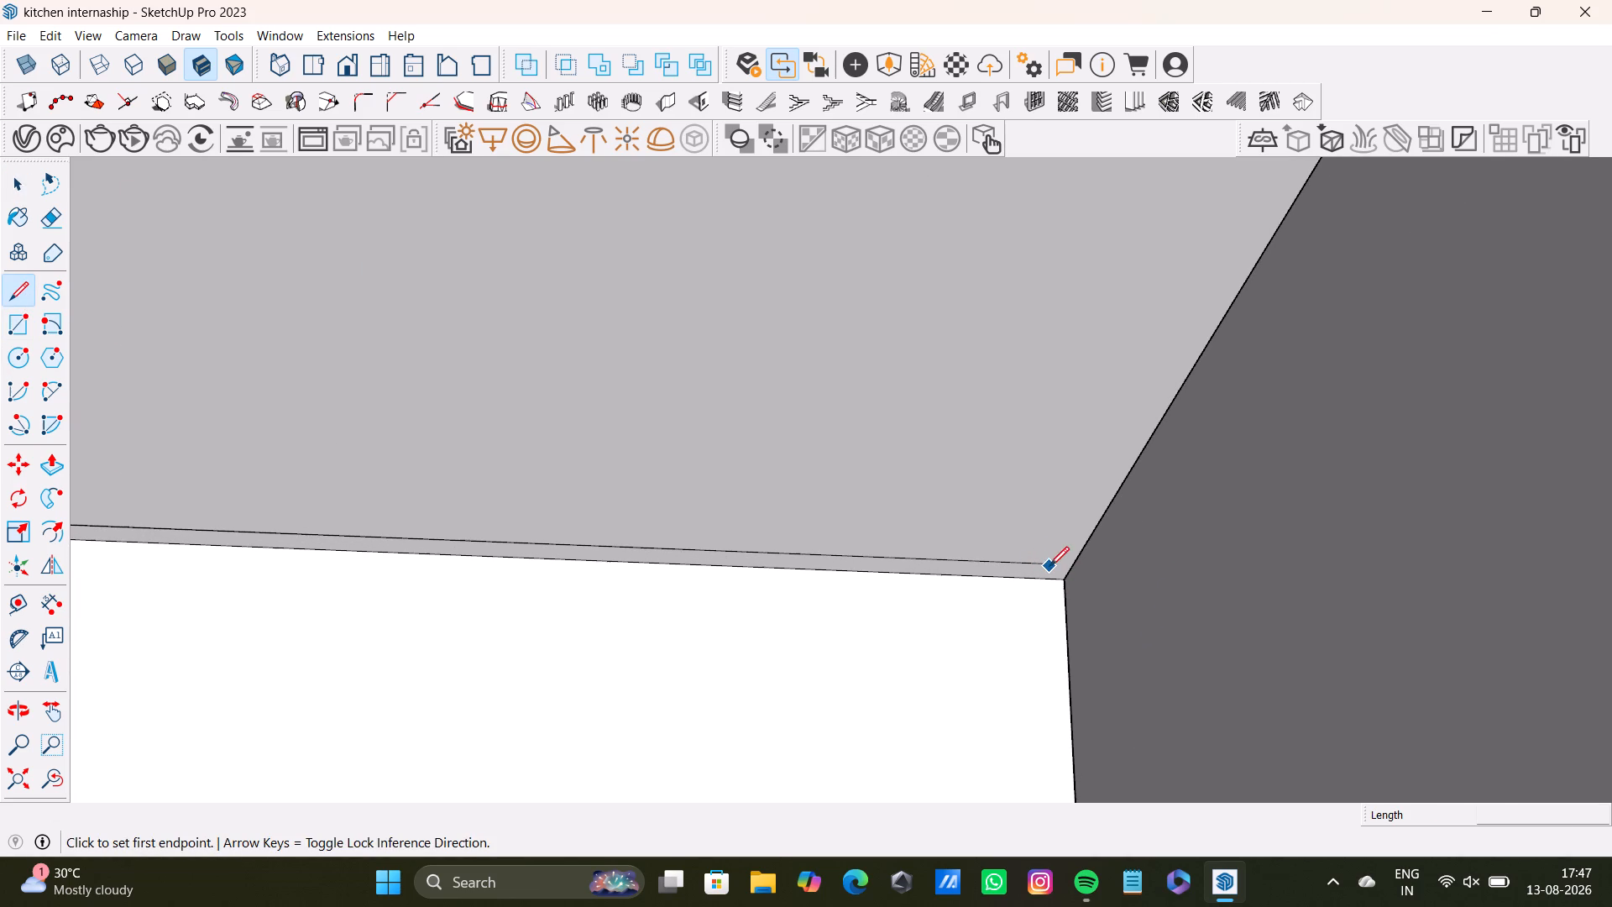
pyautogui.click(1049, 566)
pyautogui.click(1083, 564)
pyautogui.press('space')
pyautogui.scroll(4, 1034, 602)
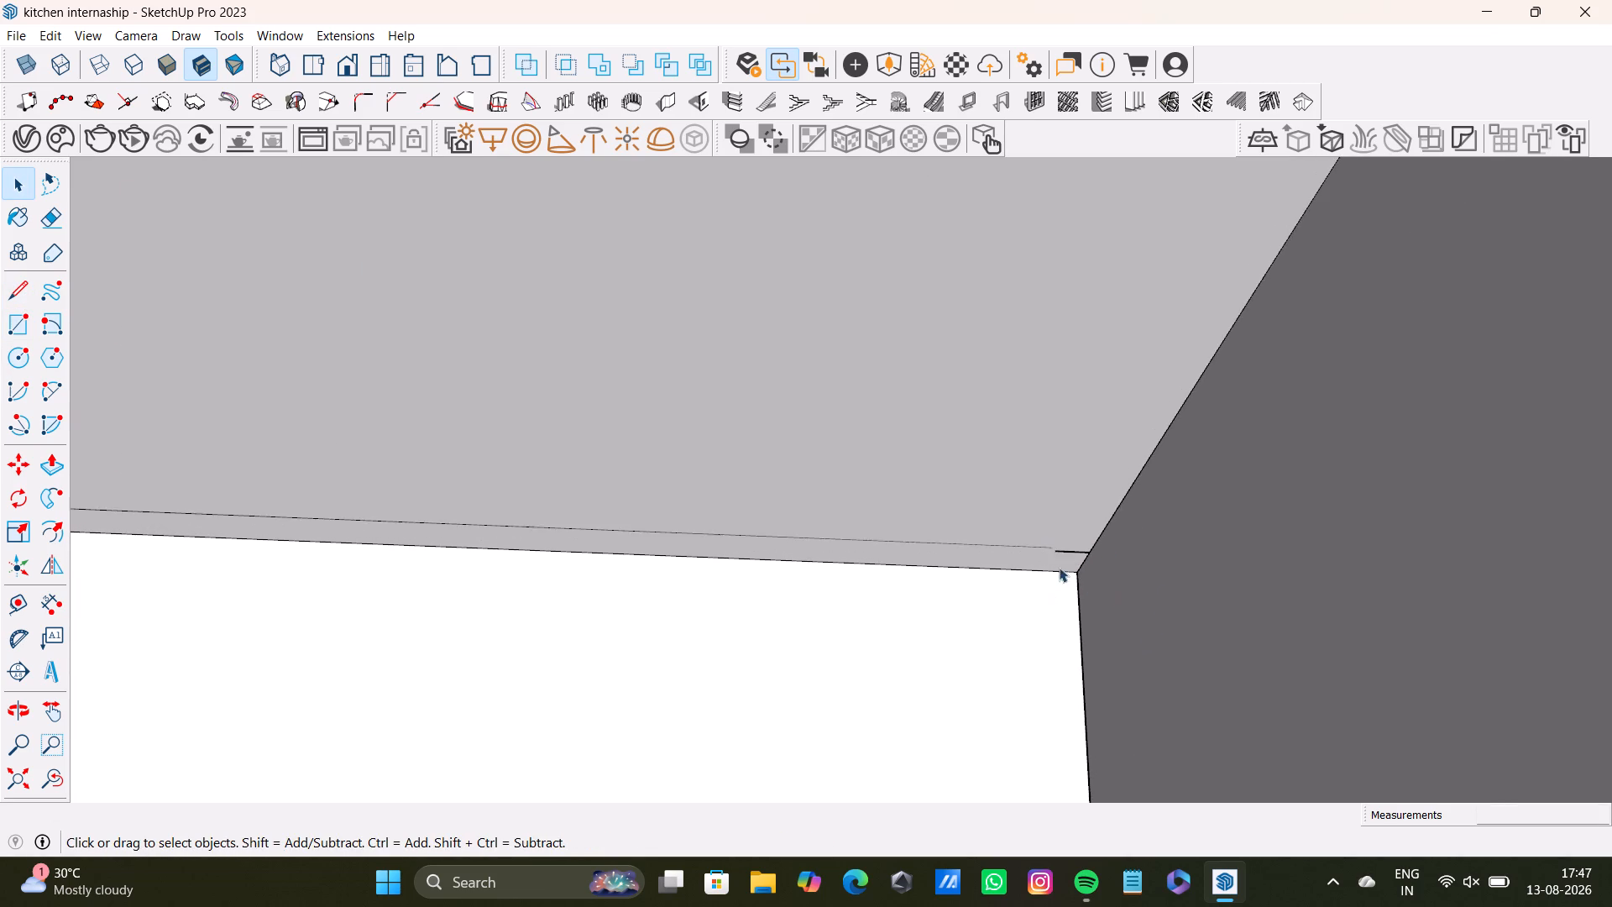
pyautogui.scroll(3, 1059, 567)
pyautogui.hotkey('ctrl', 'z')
# Undo the long line along the door wall that stops short of the corner beside the upper shelving.
pyautogui.scroll(3, 1055, 558)
pyautogui.scroll(-11, 1023, 563)
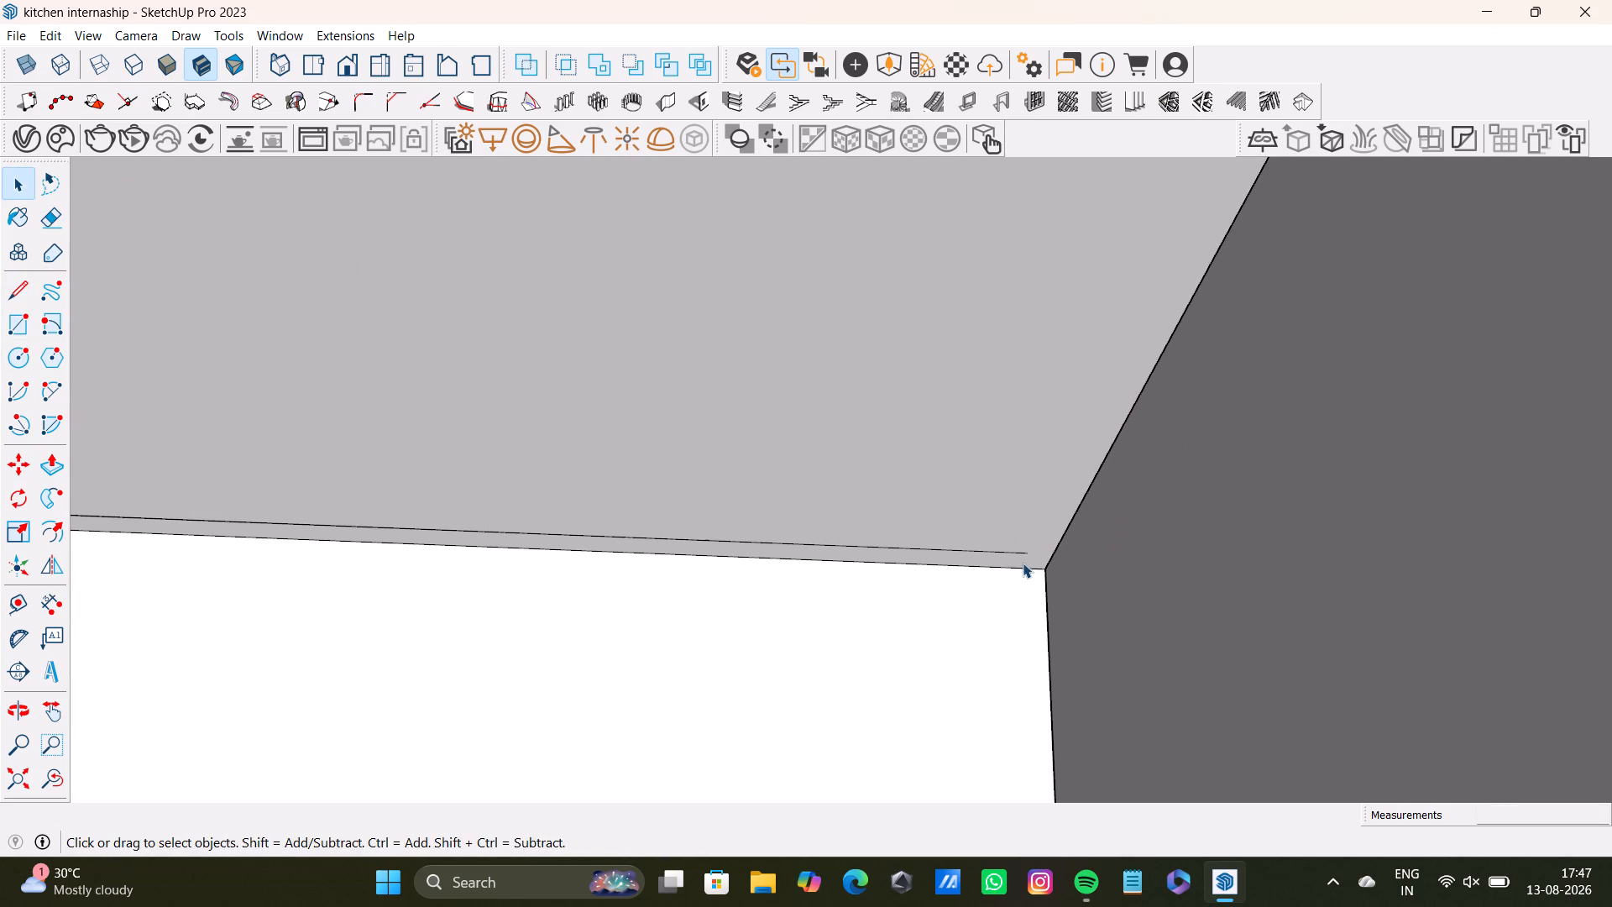
pyautogui.scroll(7, 1004, 557)
pyautogui.scroll(-3, 1007, 557)
pyautogui.click(1012, 551)
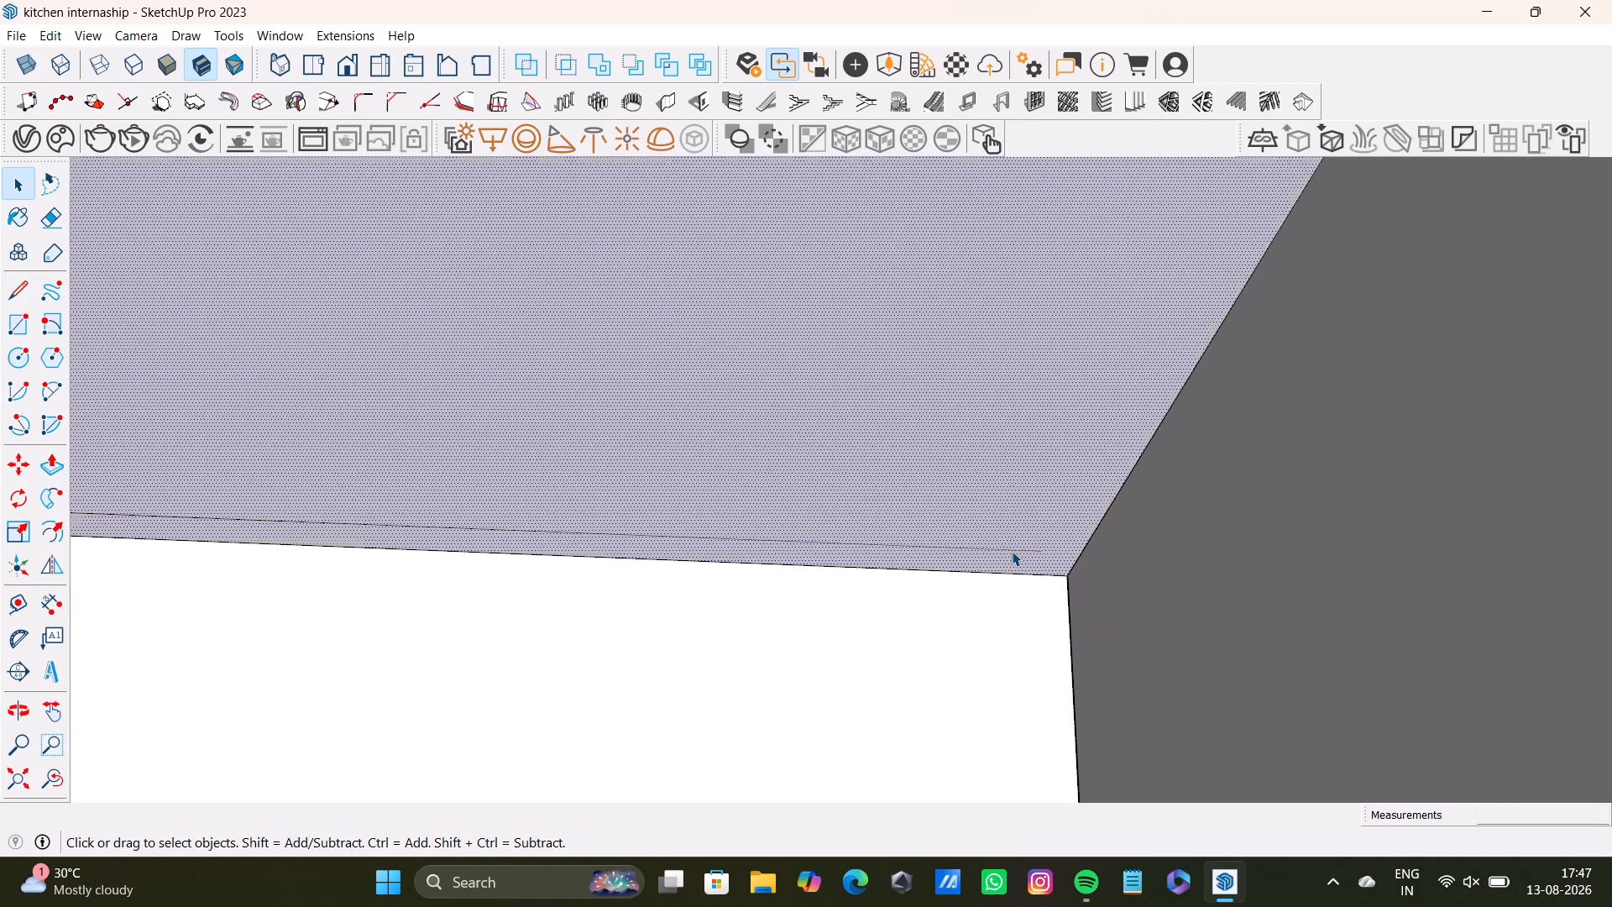
pyautogui.doubleClick(1015, 548)
pyautogui.click(1021, 551)
pyautogui.scroll(-8, 401, 541)
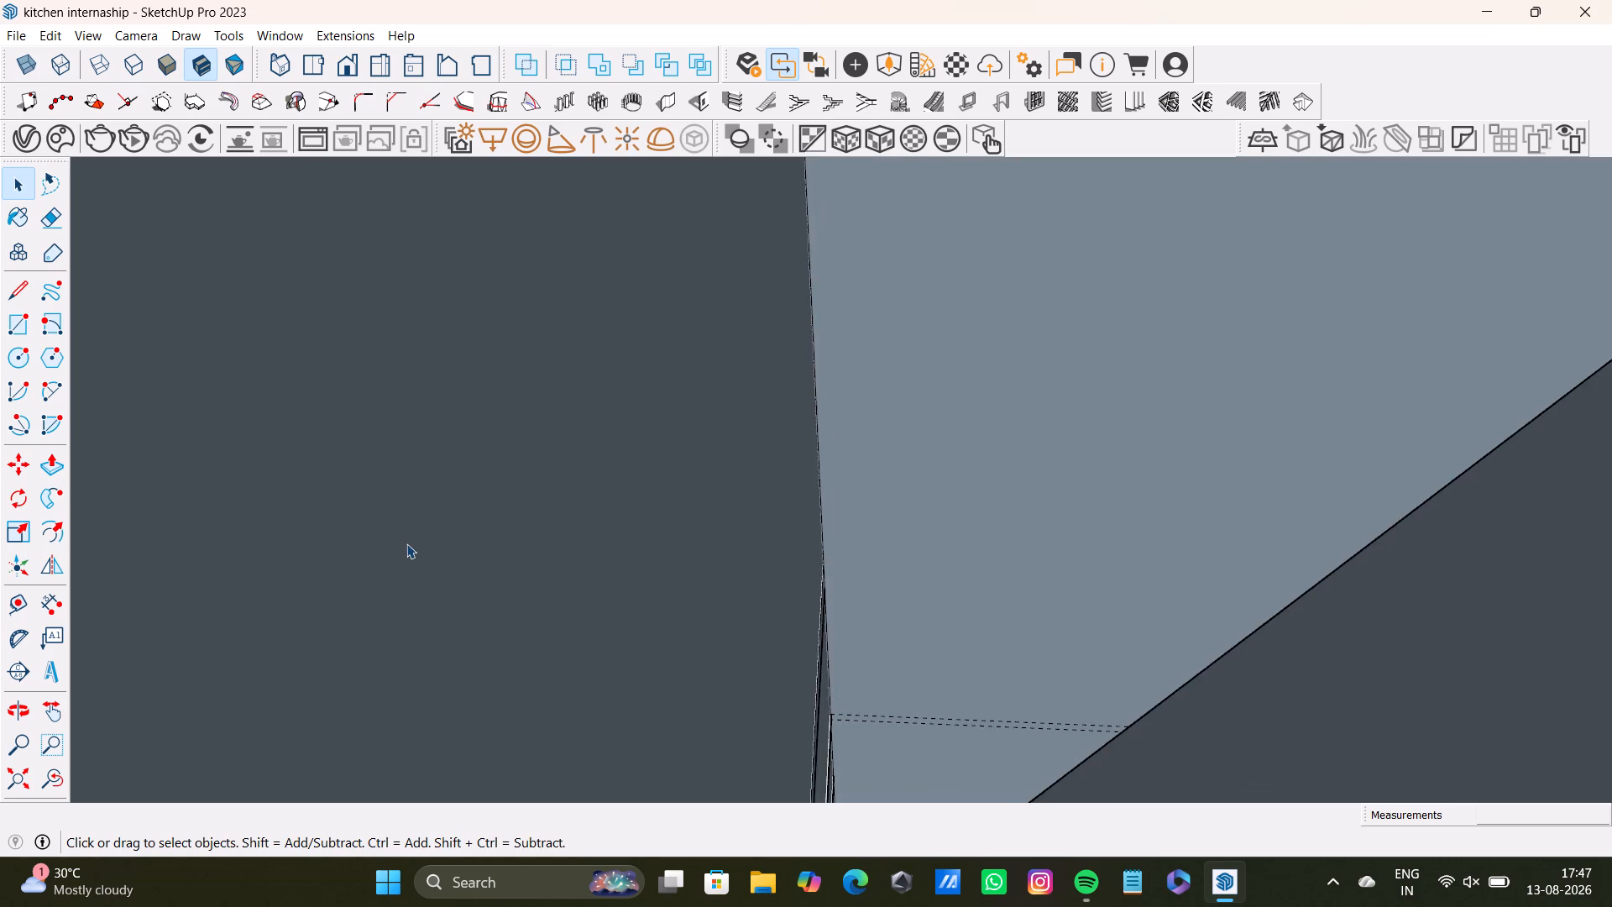
pyautogui.scroll(-6, 406, 543)
pyautogui.hotkey('ctrl', 'z')
pyautogui.scroll(-4, 279, 649)
# Draw a line along the door wall, parallel to the red axis, from the slatted wall's line at the corner to the opposite wall corner.
pyautogui.click(16, 777)
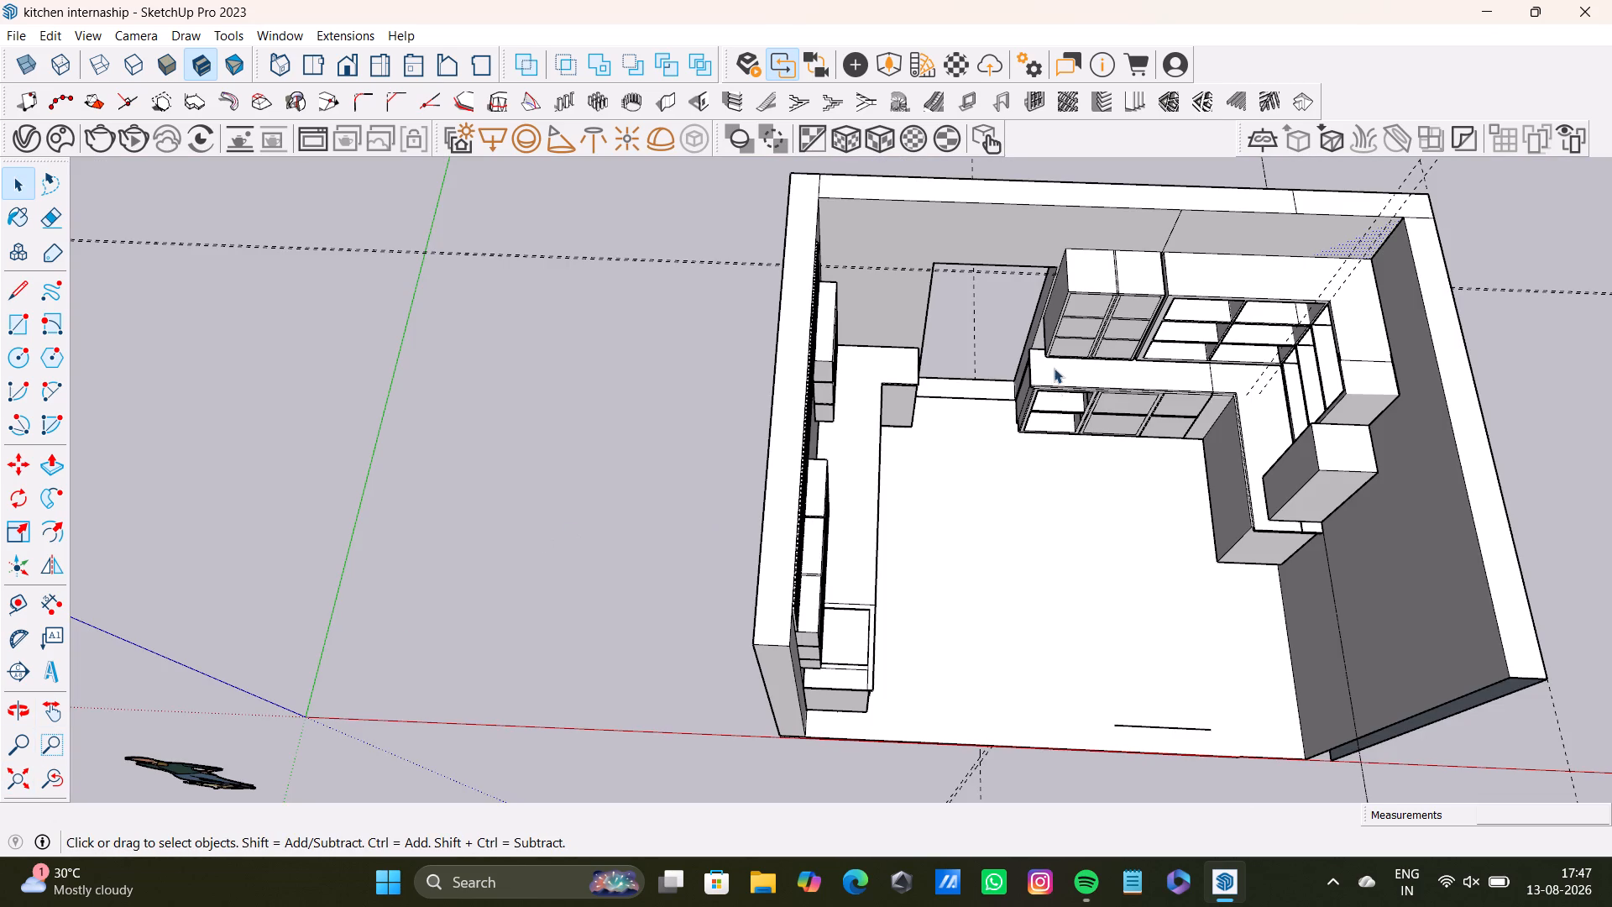
pyautogui.scroll(3, 1184, 326)
pyautogui.scroll(1, 966, 406)
pyautogui.moveTo(966, 406); pyautogui.dragTo(658, 245, button='middle')
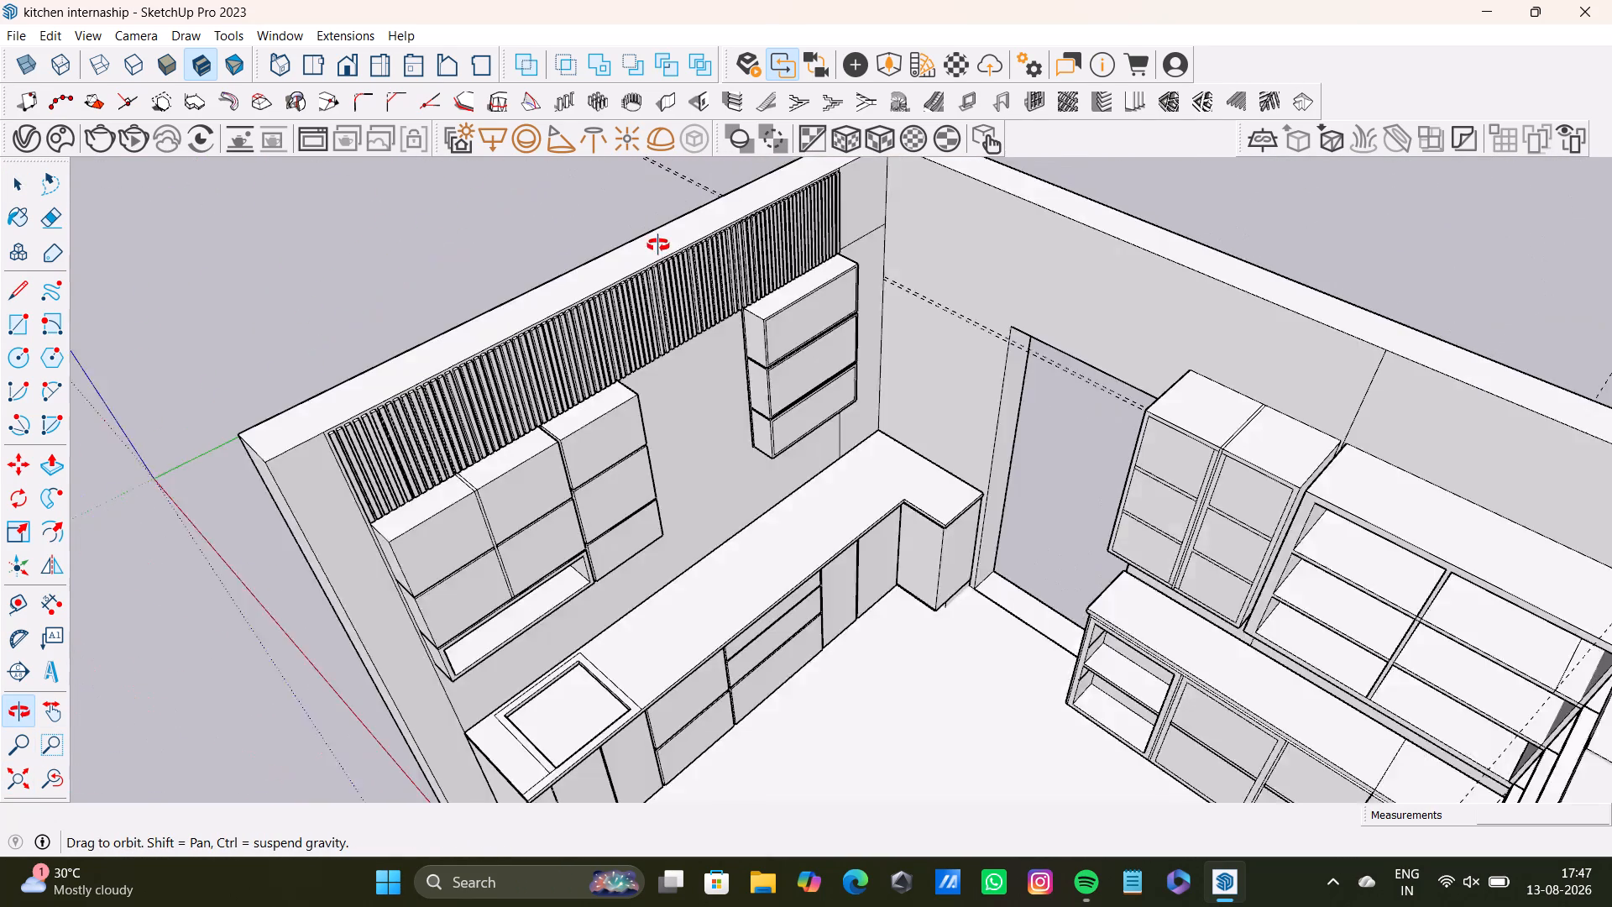
pyautogui.moveTo(658, 245); pyautogui.dragTo(626, 212, button='middle')
pyautogui.scroll(4, 971, 307)
pyautogui.moveTo(971, 307); pyautogui.dragTo(941, 503, button='middle')
pyautogui.moveTo(973, 518); pyautogui.dragTo(1369, 548, button='middle')
pyautogui.moveTo(1316, 522); pyautogui.dragTo(880, 485, button='middle')
pyautogui.scroll(5, 1033, 381)
pyautogui.moveTo(1142, 371); pyautogui.dragTo(1368, 370, button='middle')
pyautogui.scroll(-7, 875, 465)
pyautogui.moveTo(823, 480); pyautogui.dragTo(538, 505, button='middle')
pyautogui.click(15, 294)
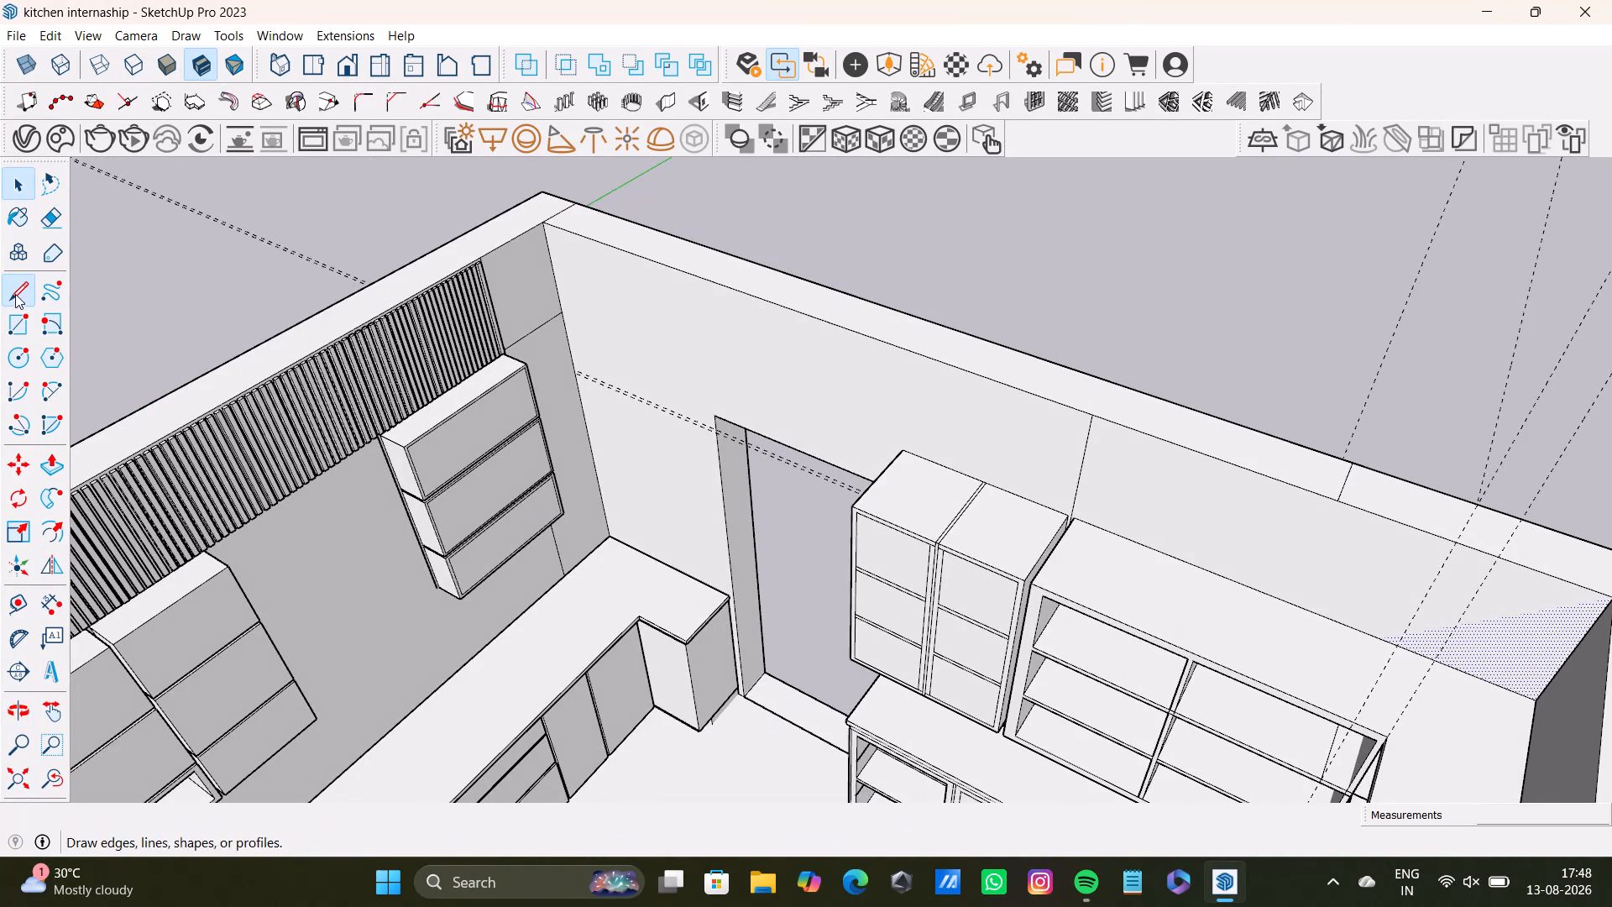
pyautogui.scroll(3, 718, 302)
pyautogui.scroll(1, 493, 317)
pyautogui.click(518, 317)
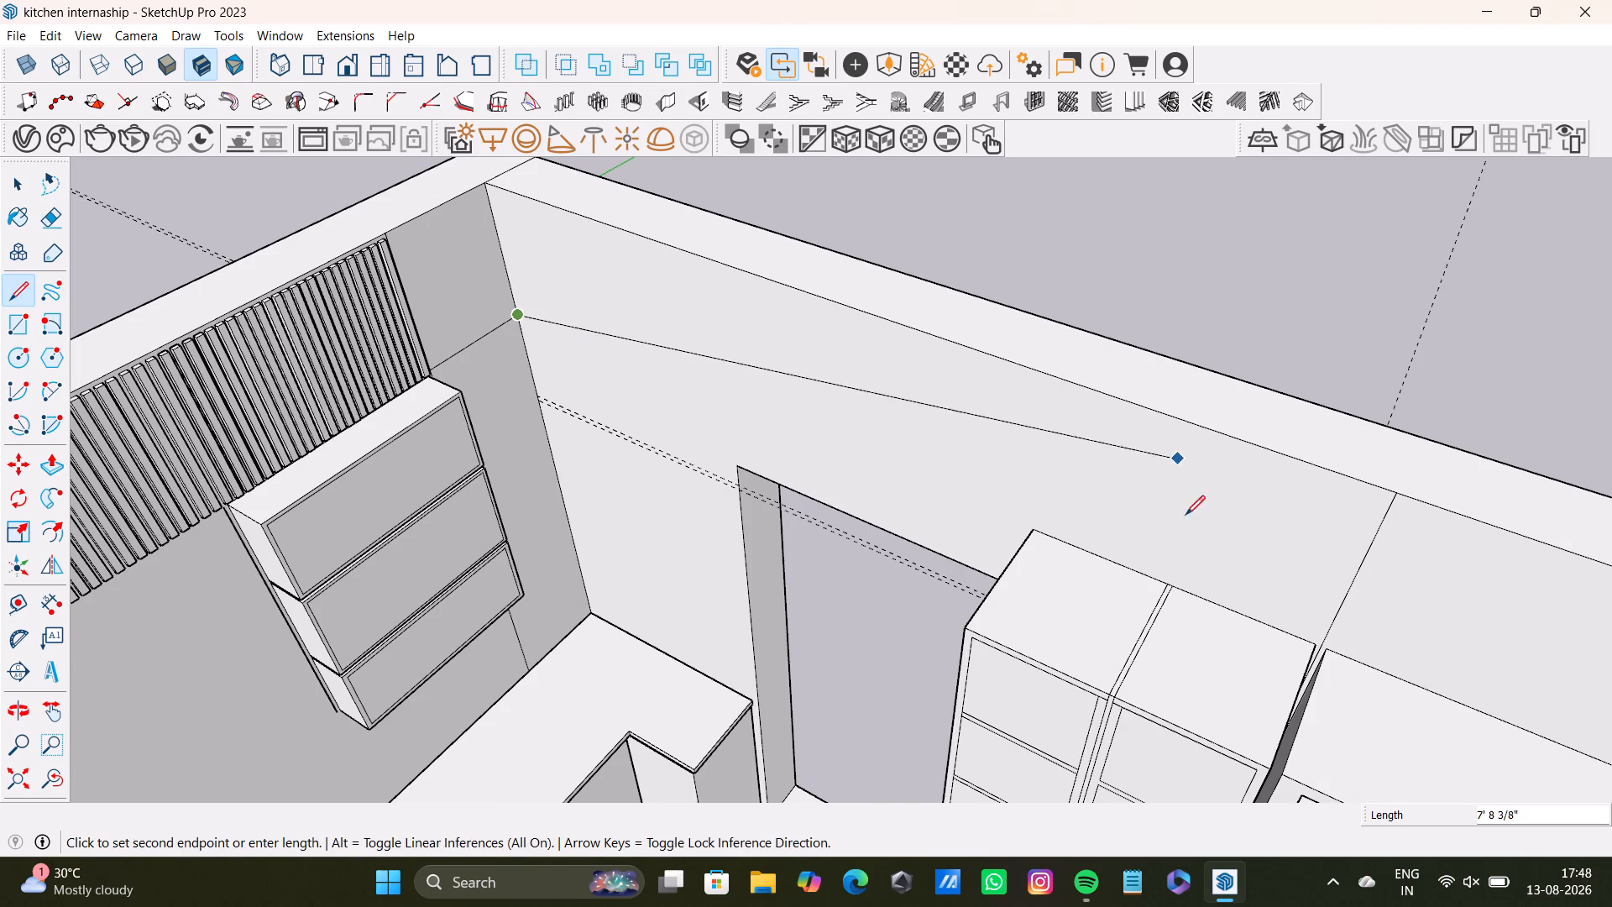
pyautogui.press('Right')
pyautogui.scroll(-6, 1389, 646)
pyautogui.moveTo(1437, 659); pyautogui.dragTo(948, 507, button='middle')
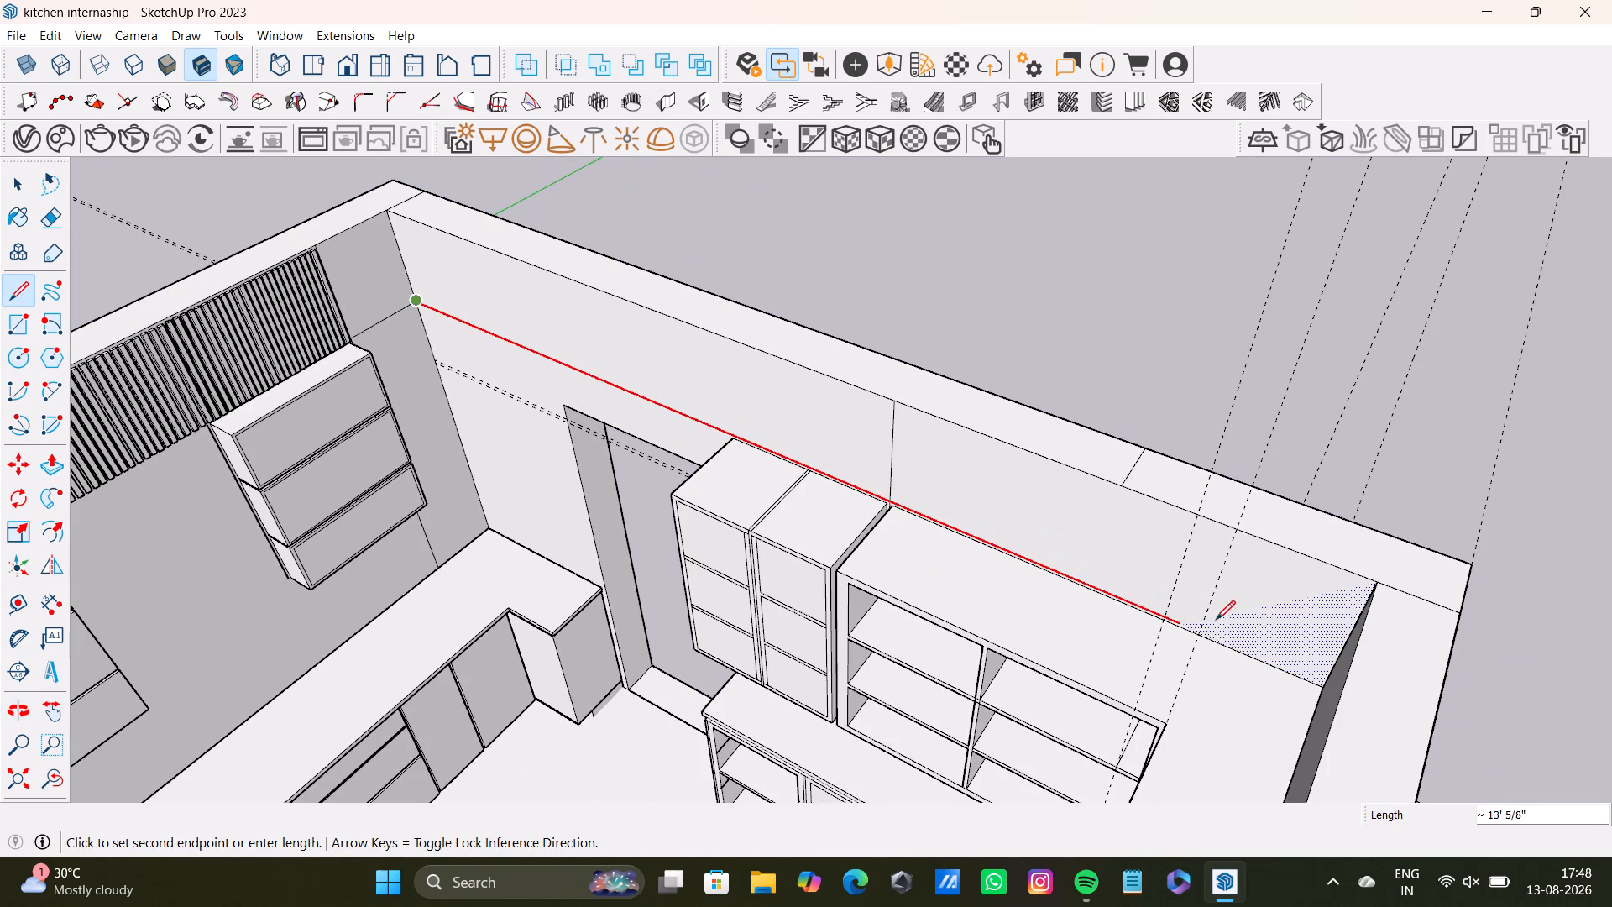
pyautogui.click(1335, 666)
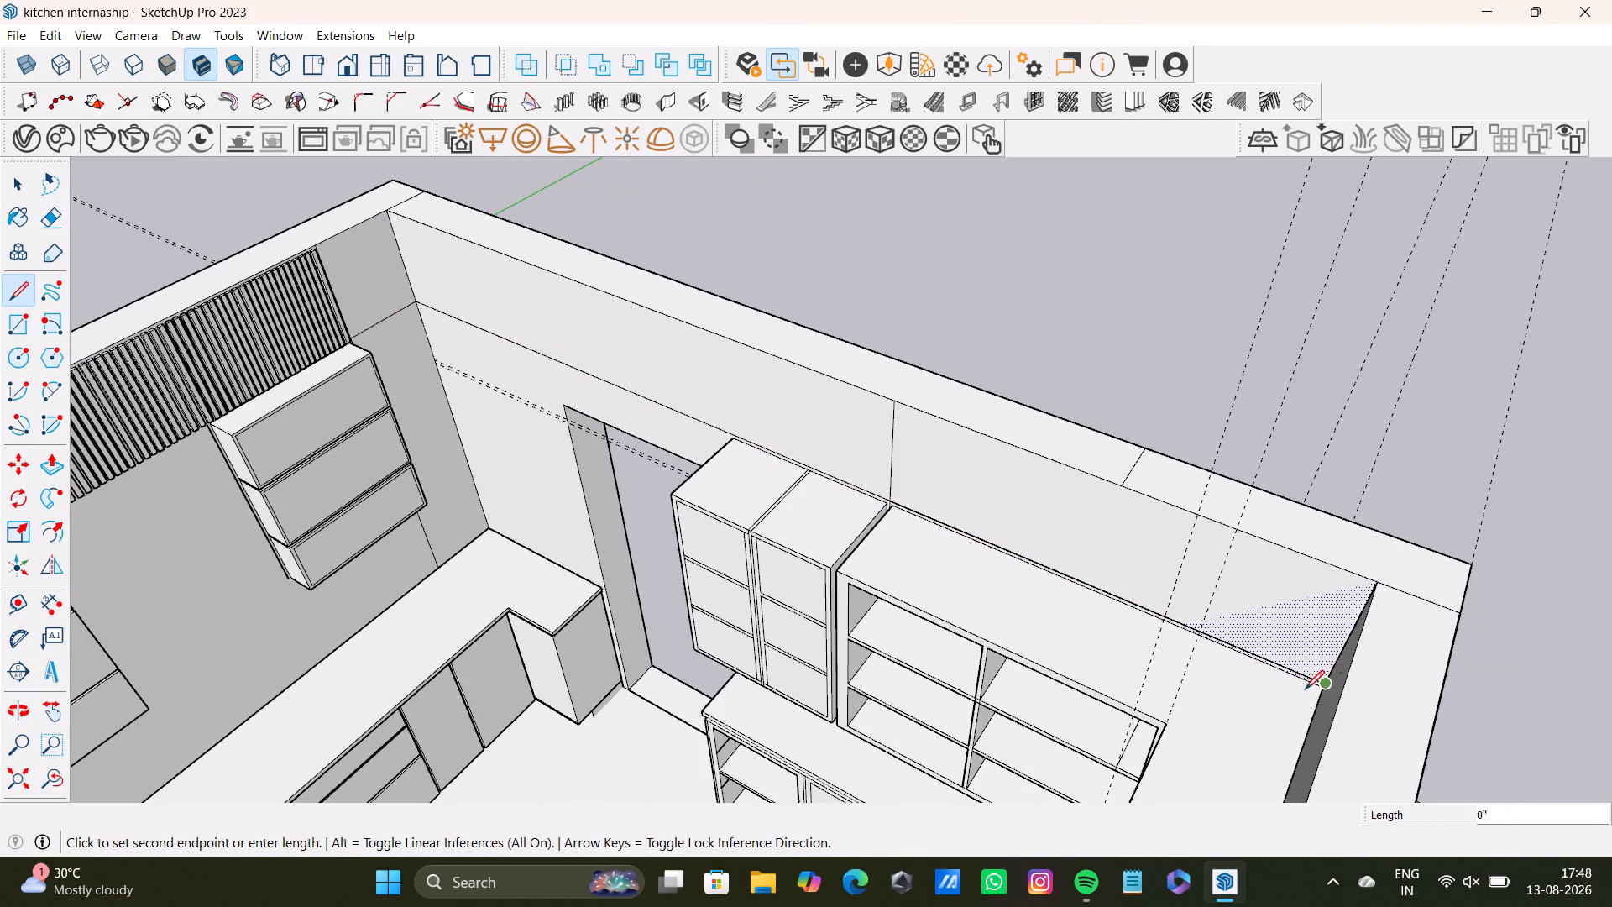
# Continue the line about 11' 7" from that corner along the wall behind the tall box to the wall's open end edge.
pyautogui.scroll(-2, 1281, 781)
pyautogui.keyDown('shift'); pyautogui.moveTo(1284, 786); pyautogui.dragTo(1334, 501, button='middle'); pyautogui.keyUp('shift')
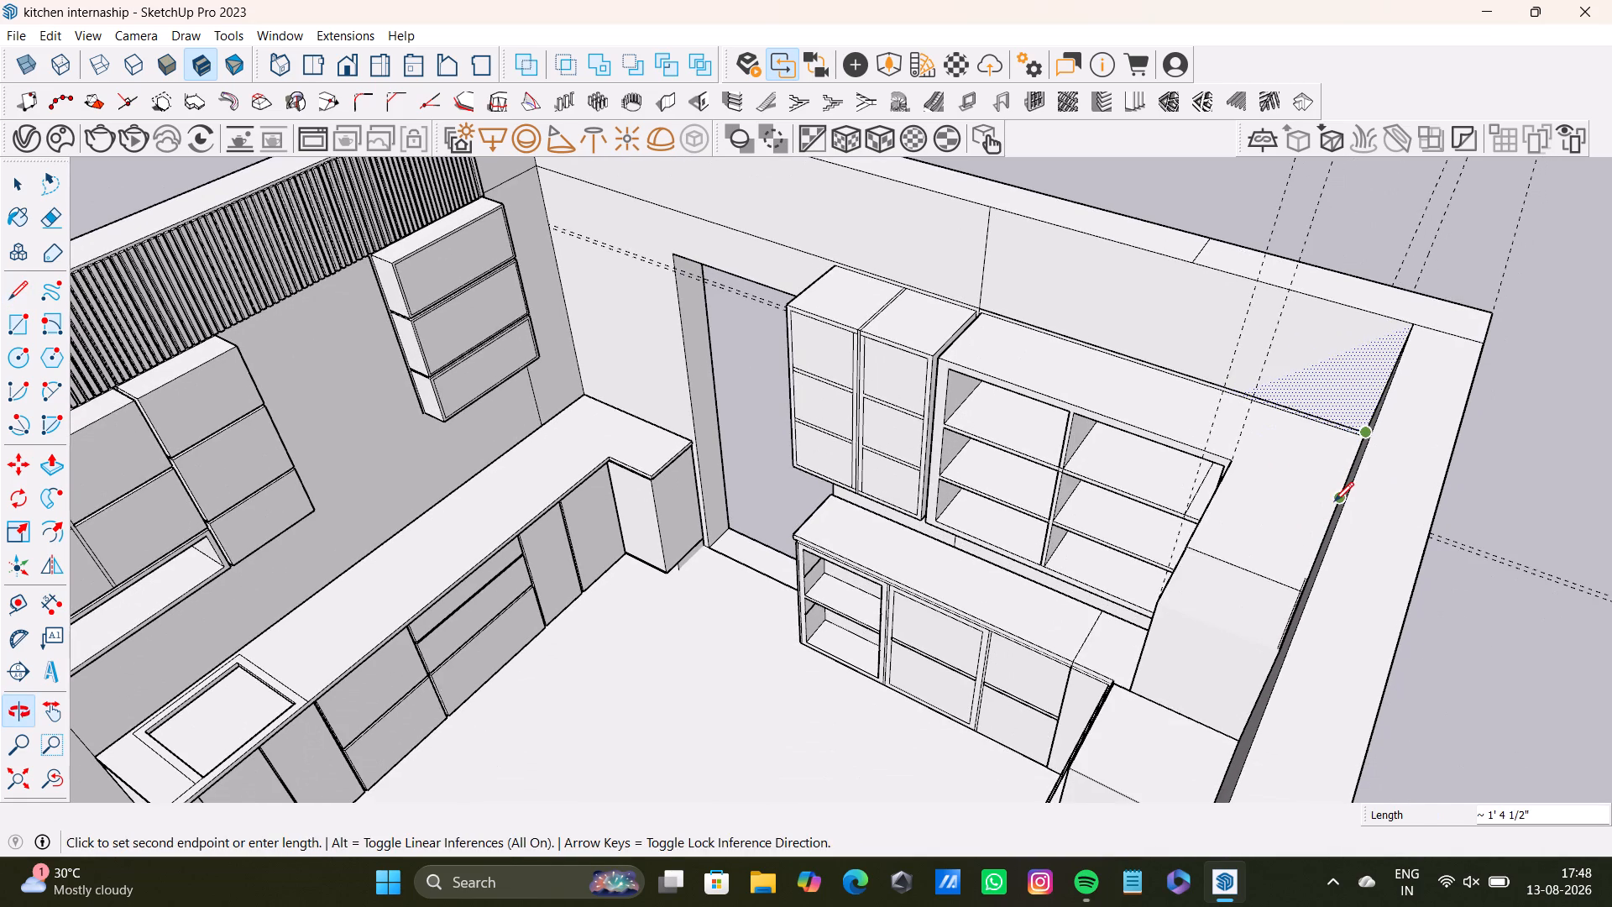
pyautogui.moveTo(1236, 637); pyautogui.dragTo(1507, 720, button='middle')
pyautogui.scroll(-5, 1320, 393)
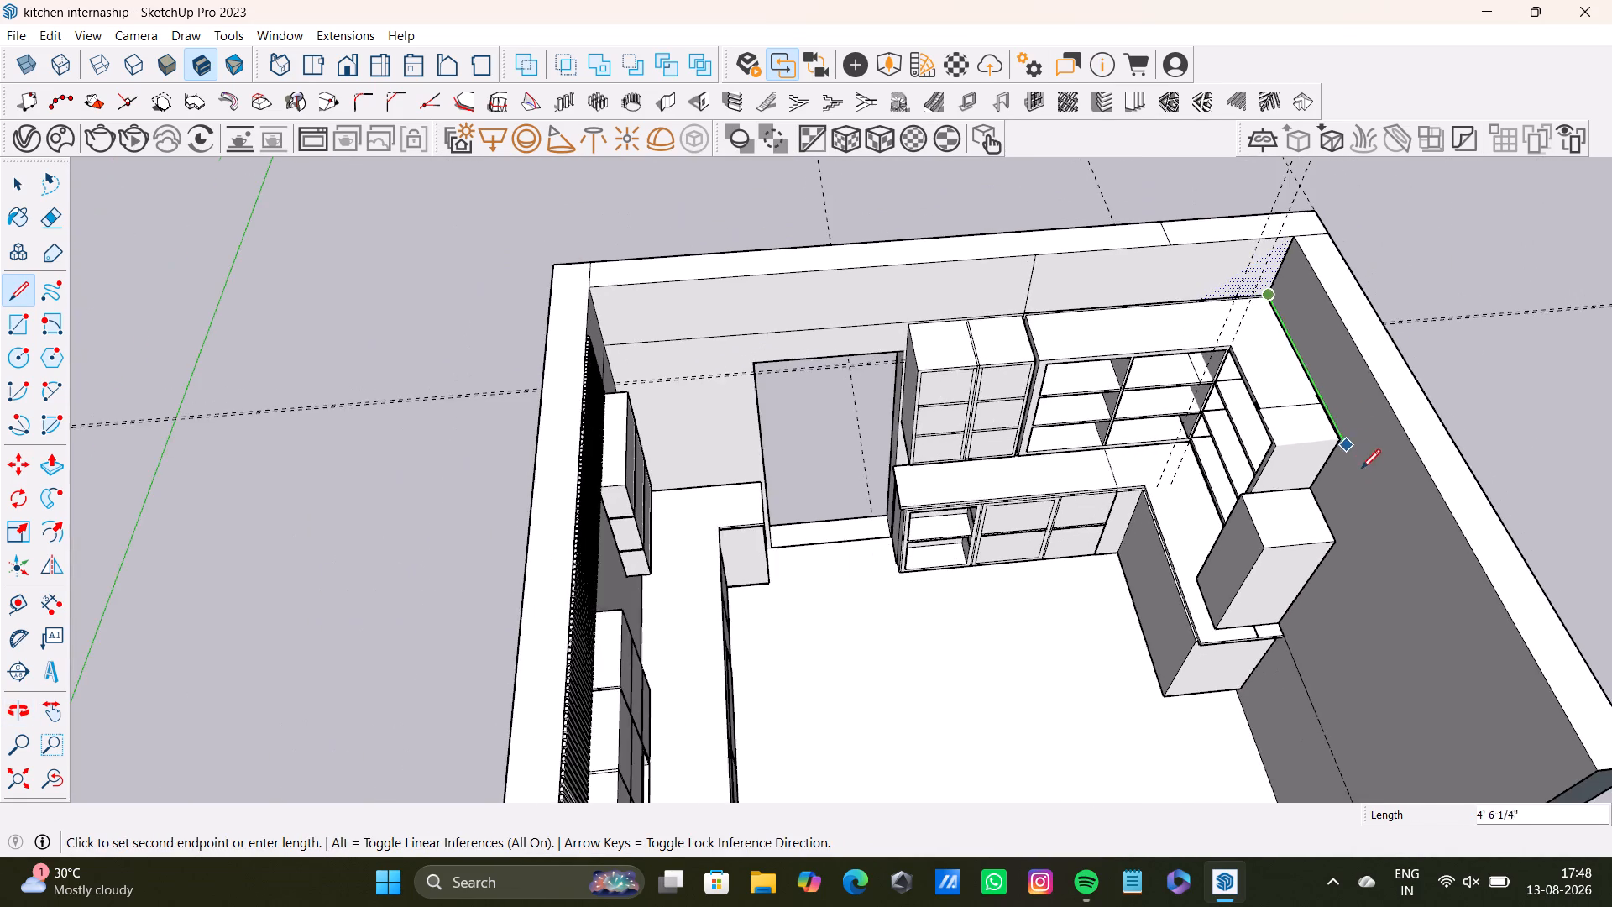
pyautogui.keyDown('shift'); pyautogui.moveTo(1362, 469); pyautogui.dragTo(1254, 316, button='middle'); pyautogui.keyUp('shift')
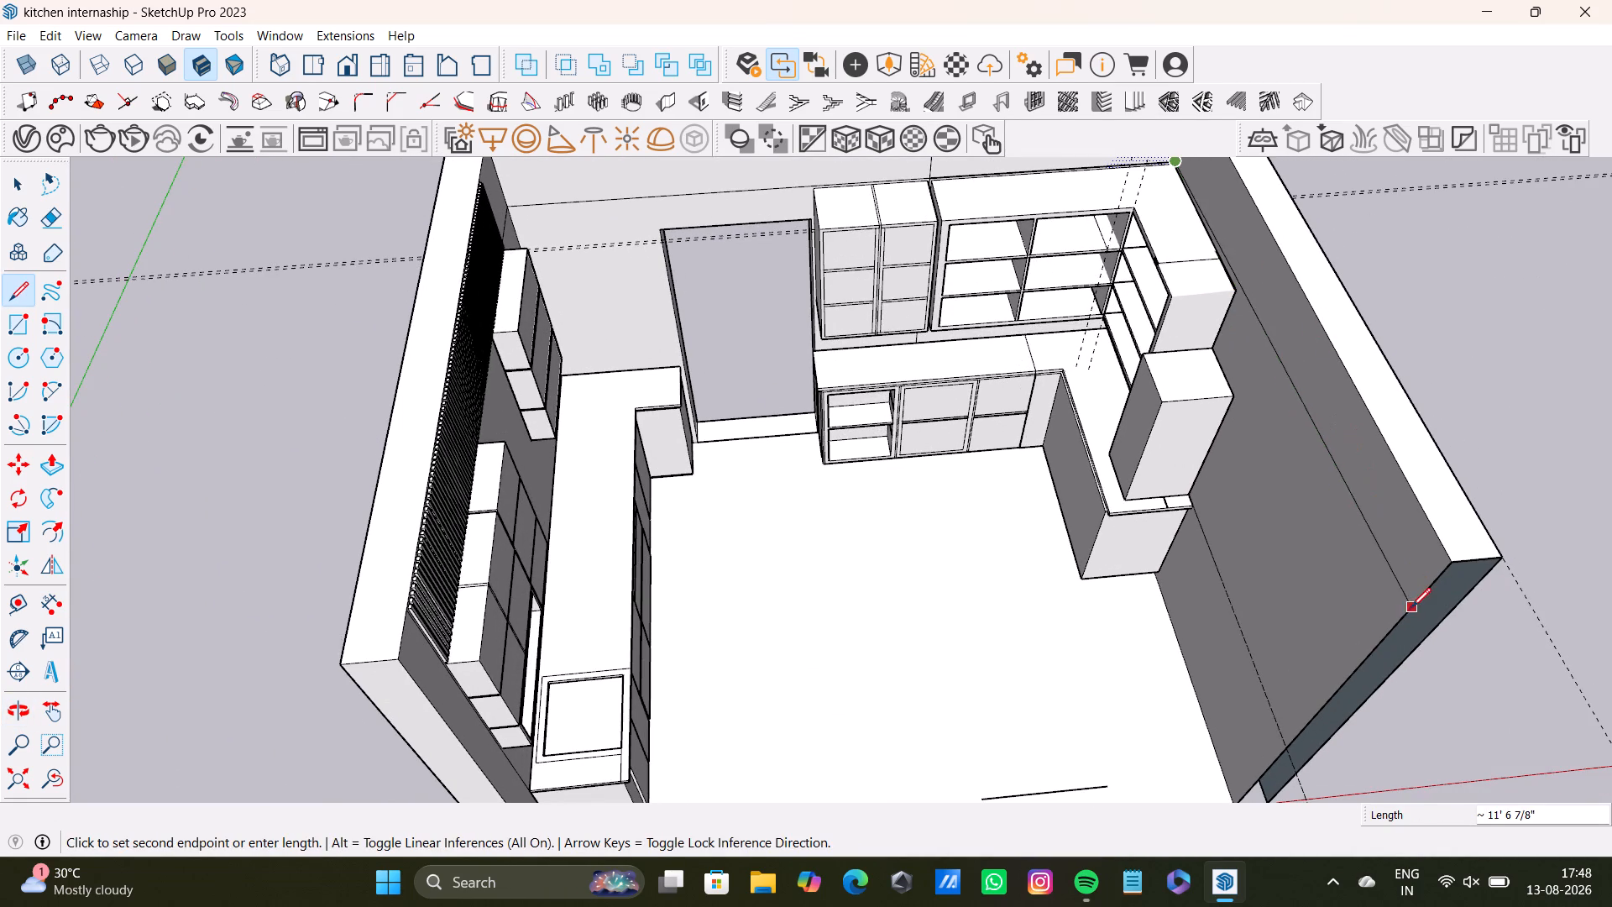
pyautogui.click(1411, 613)
pyautogui.press('space')
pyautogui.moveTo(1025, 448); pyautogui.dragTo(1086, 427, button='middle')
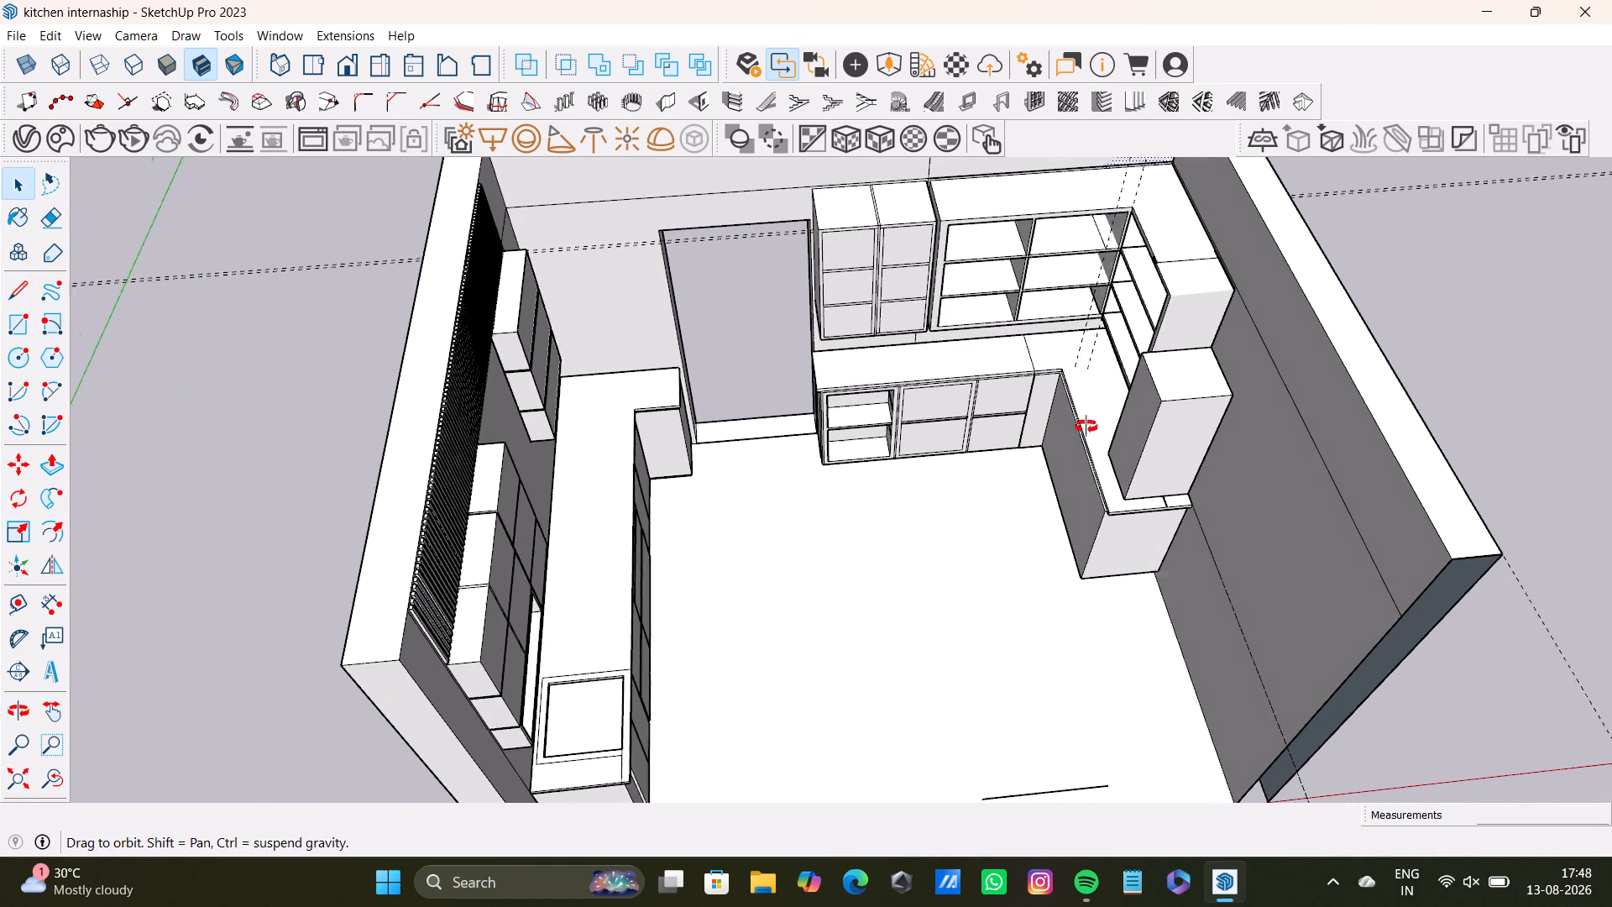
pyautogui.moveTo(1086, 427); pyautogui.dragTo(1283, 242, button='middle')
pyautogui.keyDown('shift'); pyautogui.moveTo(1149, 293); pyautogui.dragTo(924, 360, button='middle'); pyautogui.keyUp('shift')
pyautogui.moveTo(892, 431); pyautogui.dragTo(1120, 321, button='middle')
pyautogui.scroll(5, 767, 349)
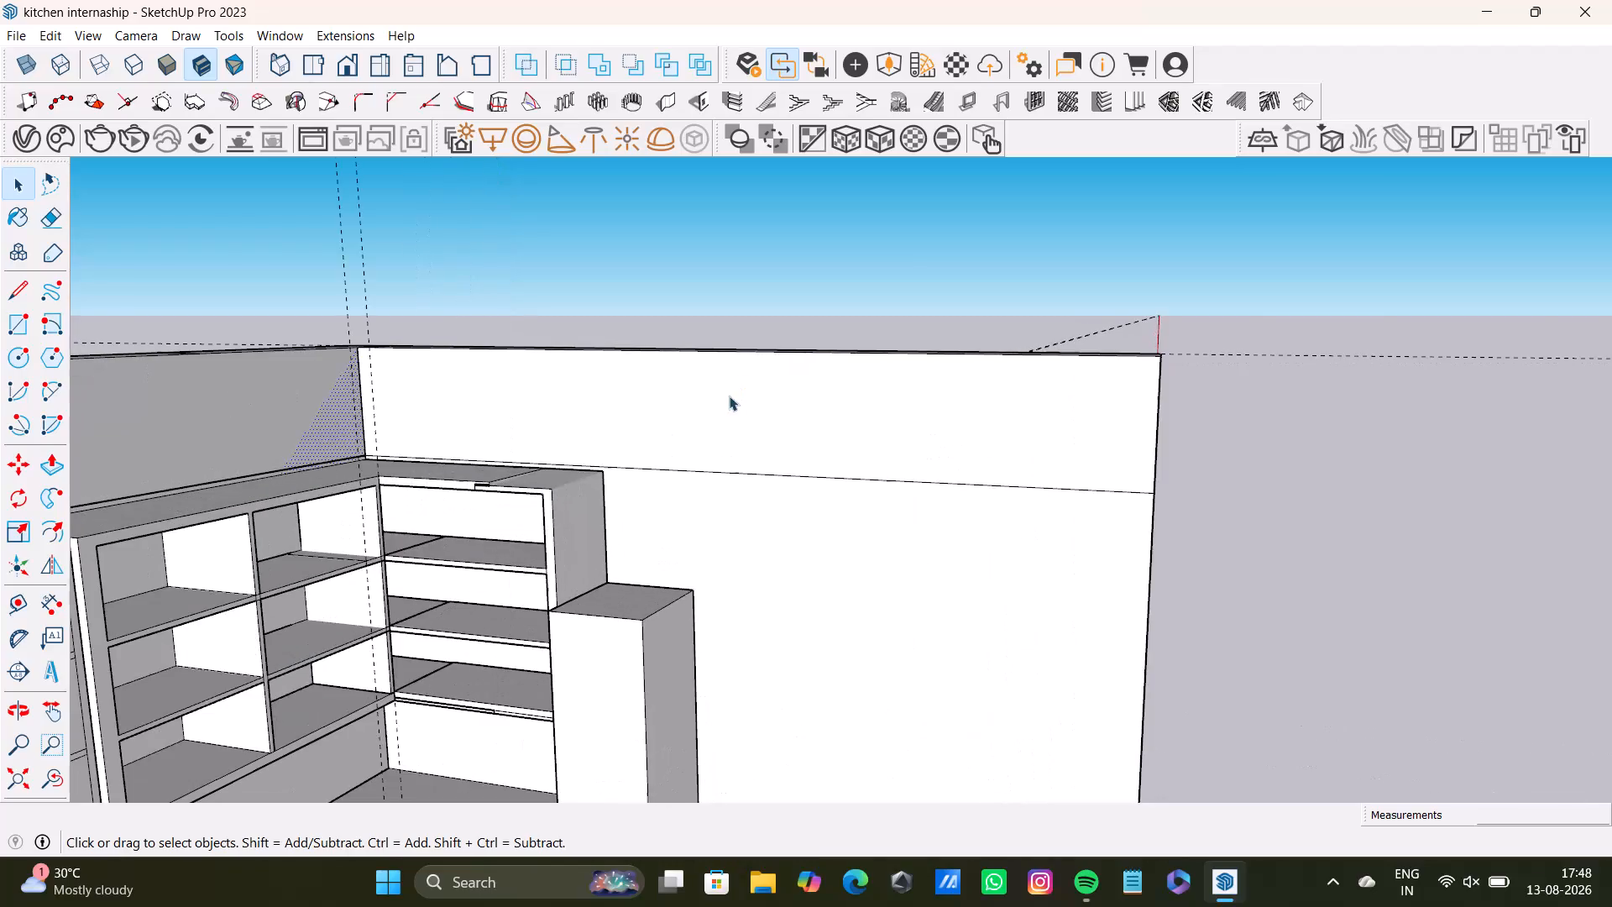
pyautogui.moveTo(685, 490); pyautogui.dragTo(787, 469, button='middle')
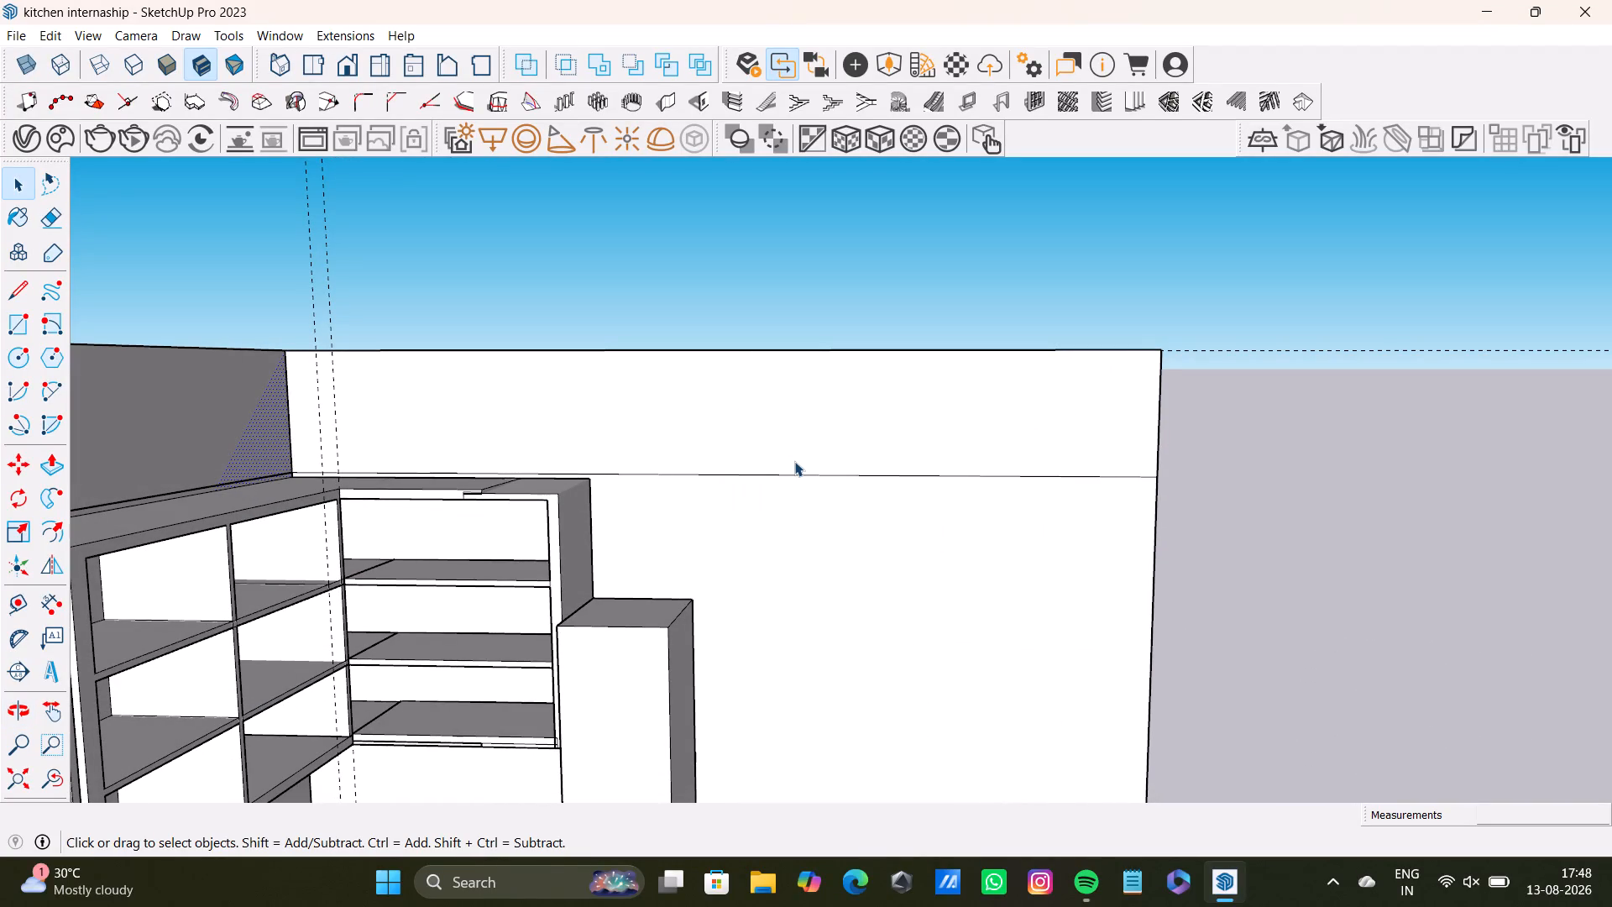
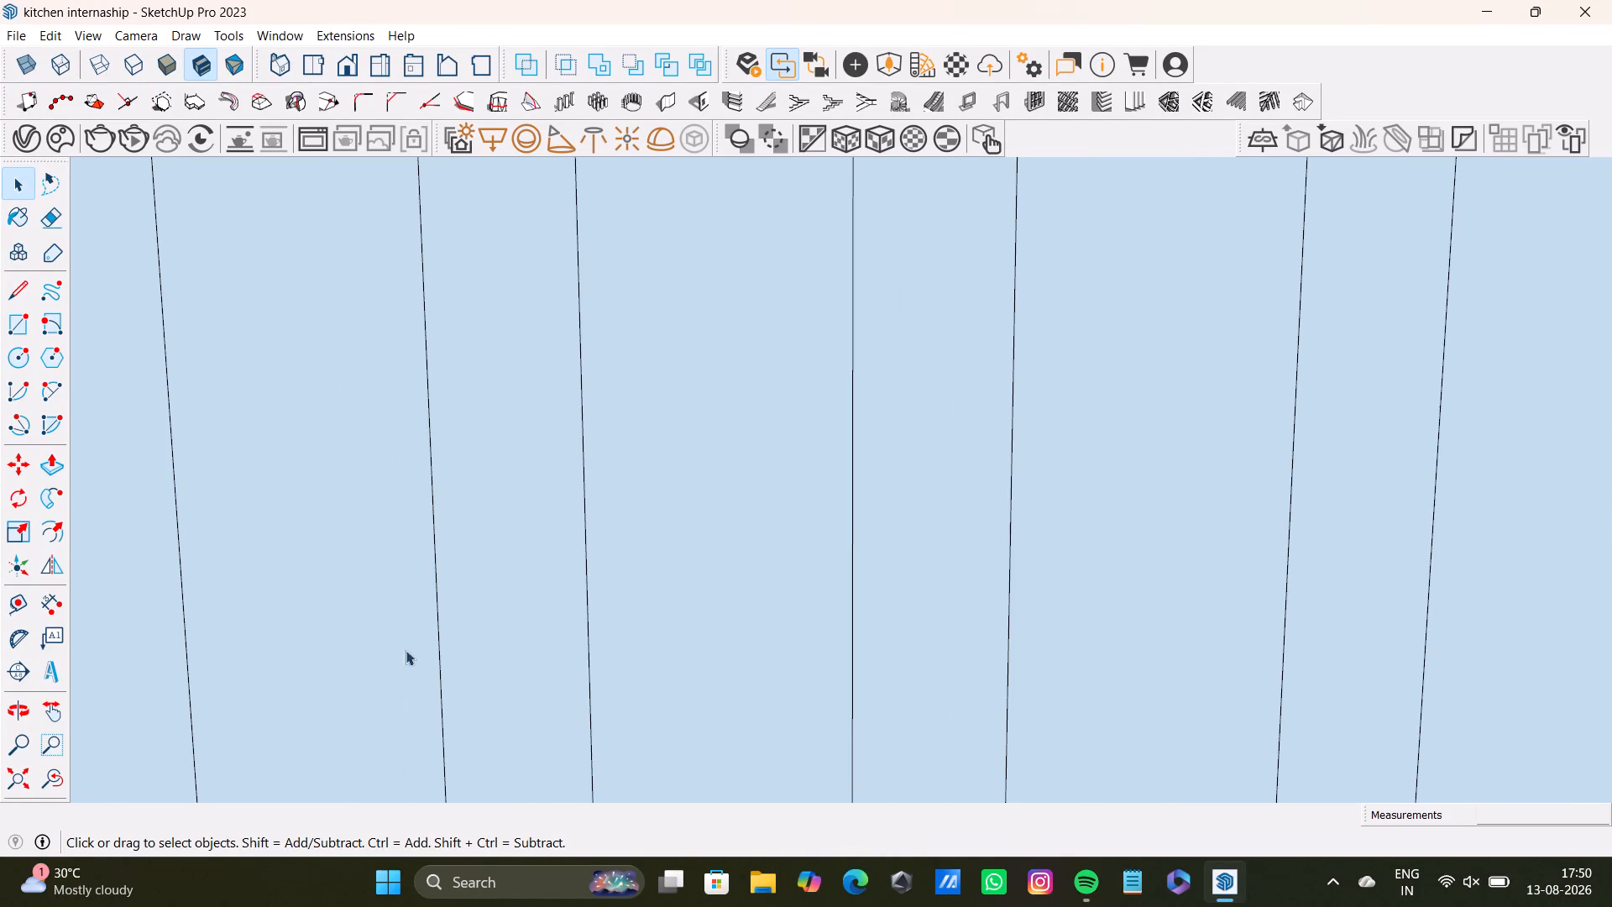
# Examine the whole kitchen, then the corner shelving and tall box against the end wall.
pyautogui.click(0, 780)
pyautogui.click(13, 779)
pyautogui.moveTo(676, 593); pyautogui.dragTo(333, 612, button='middle')
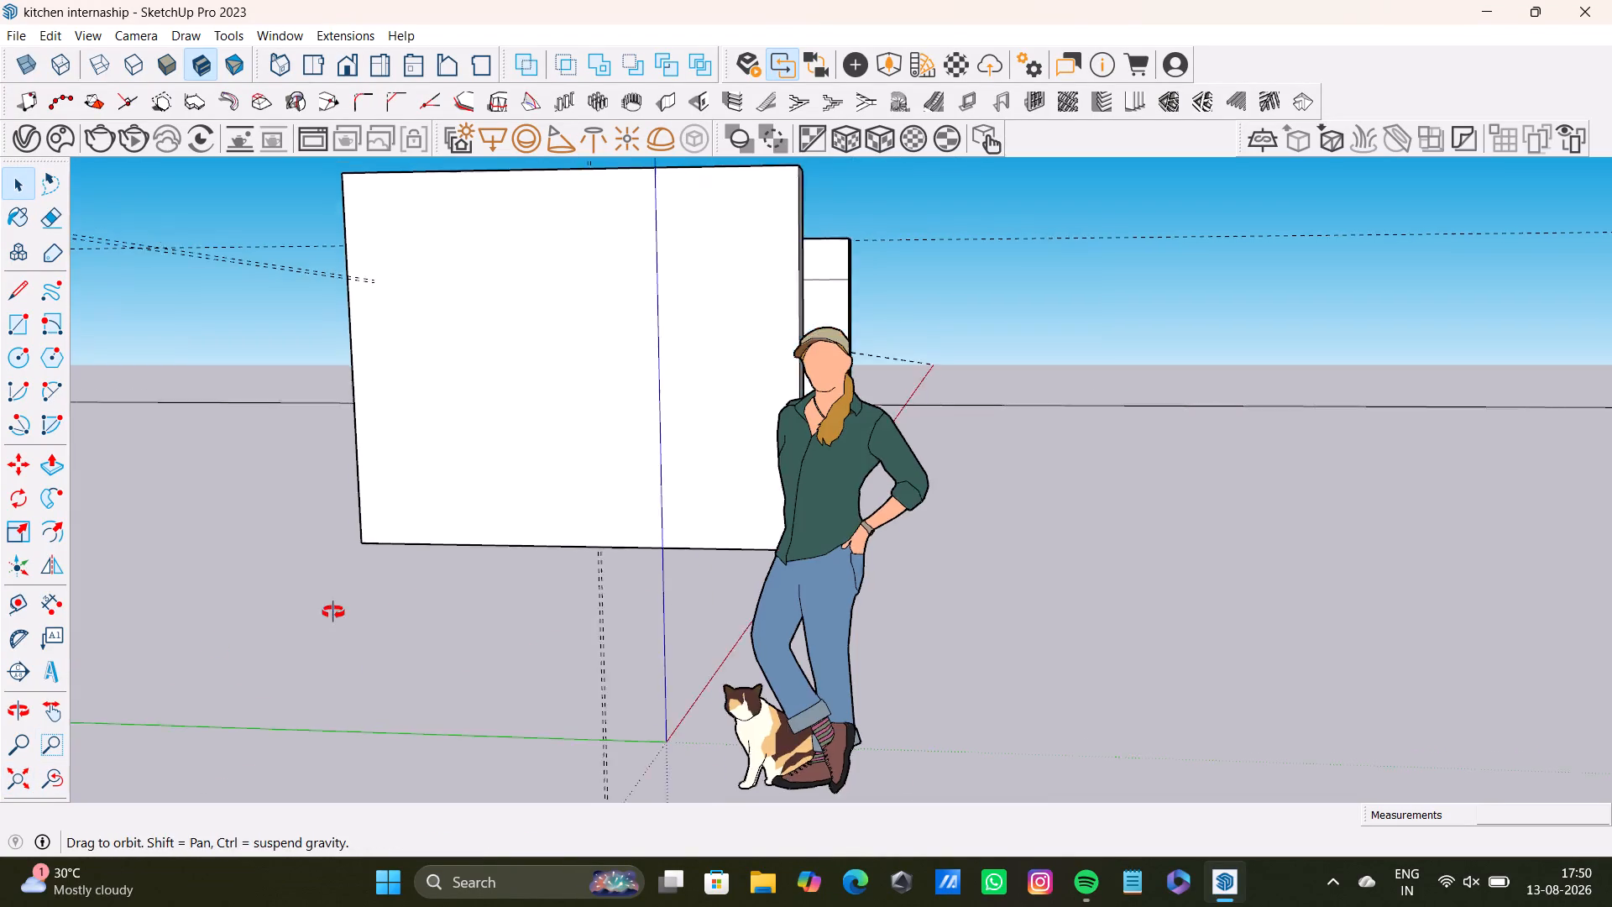
pyautogui.moveTo(333, 612); pyautogui.dragTo(14, 716, button='middle')
pyautogui.scroll(7, 719, 311)
pyautogui.keyDown('shift'); pyautogui.moveTo(770, 294); pyautogui.dragTo(505, 489, button='middle'); pyautogui.keyUp('shift')
pyautogui.moveTo(626, 492); pyautogui.dragTo(996, 575, button='middle')
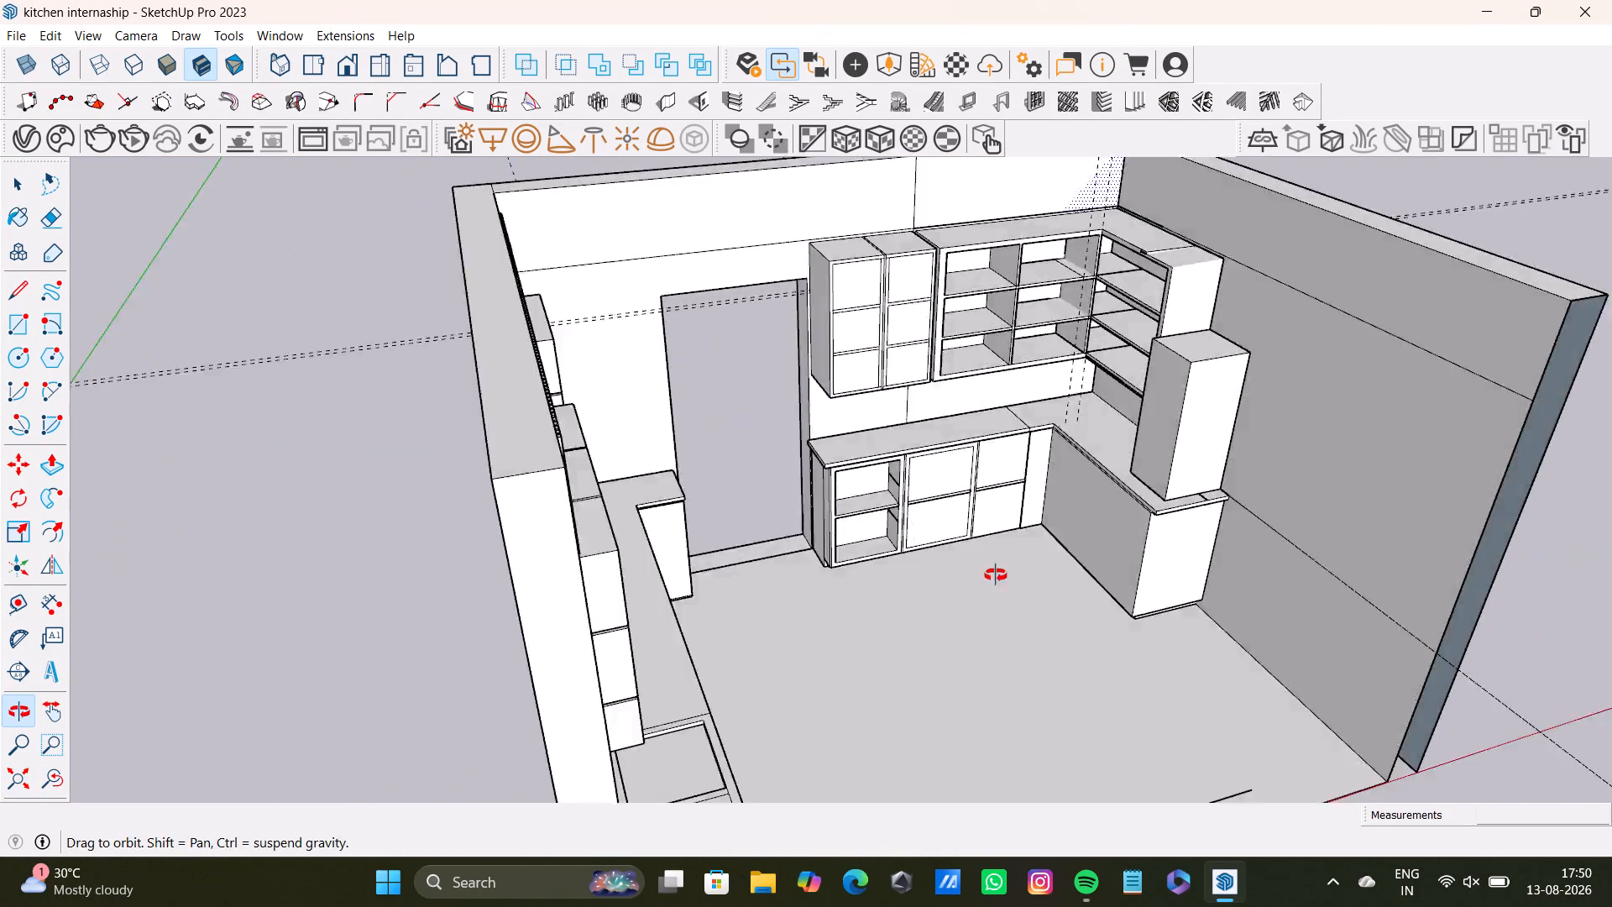
pyautogui.moveTo(996, 575); pyautogui.dragTo(997, 575, button='middle')
pyautogui.moveTo(966, 409); pyautogui.dragTo(739, 527, button='middle')
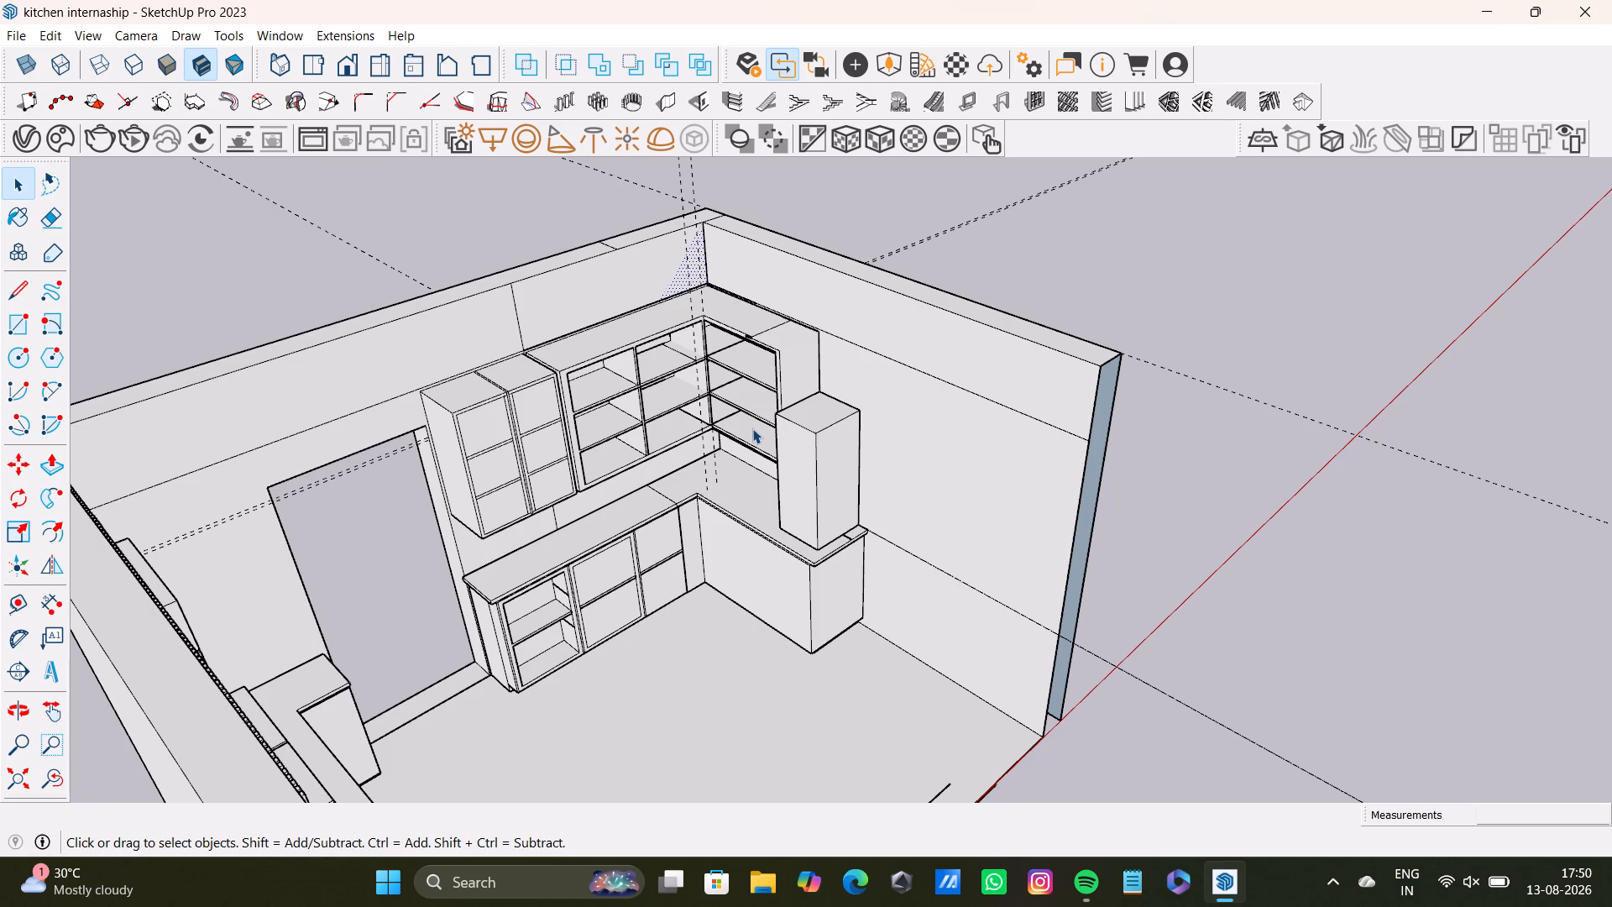
pyautogui.scroll(2, 625, 212)
pyautogui.scroll(16, 888, 390)
pyautogui.moveTo(834, 411); pyautogui.dragTo(1105, 361, button='middle')
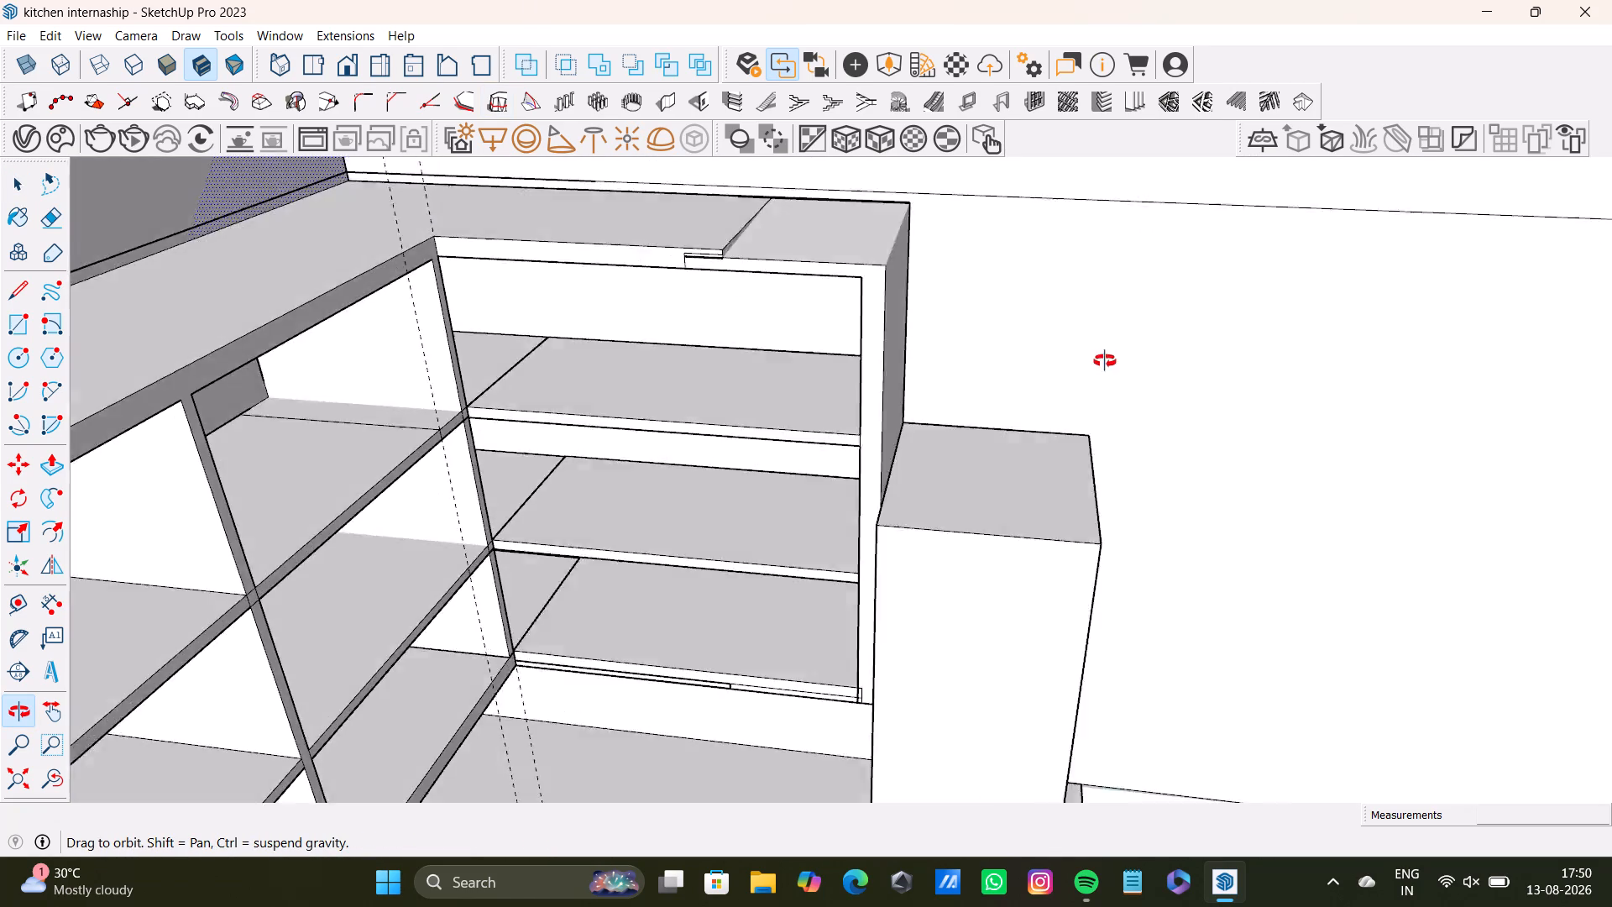
pyautogui.moveTo(1105, 361); pyautogui.dragTo(834, 426, button='middle')
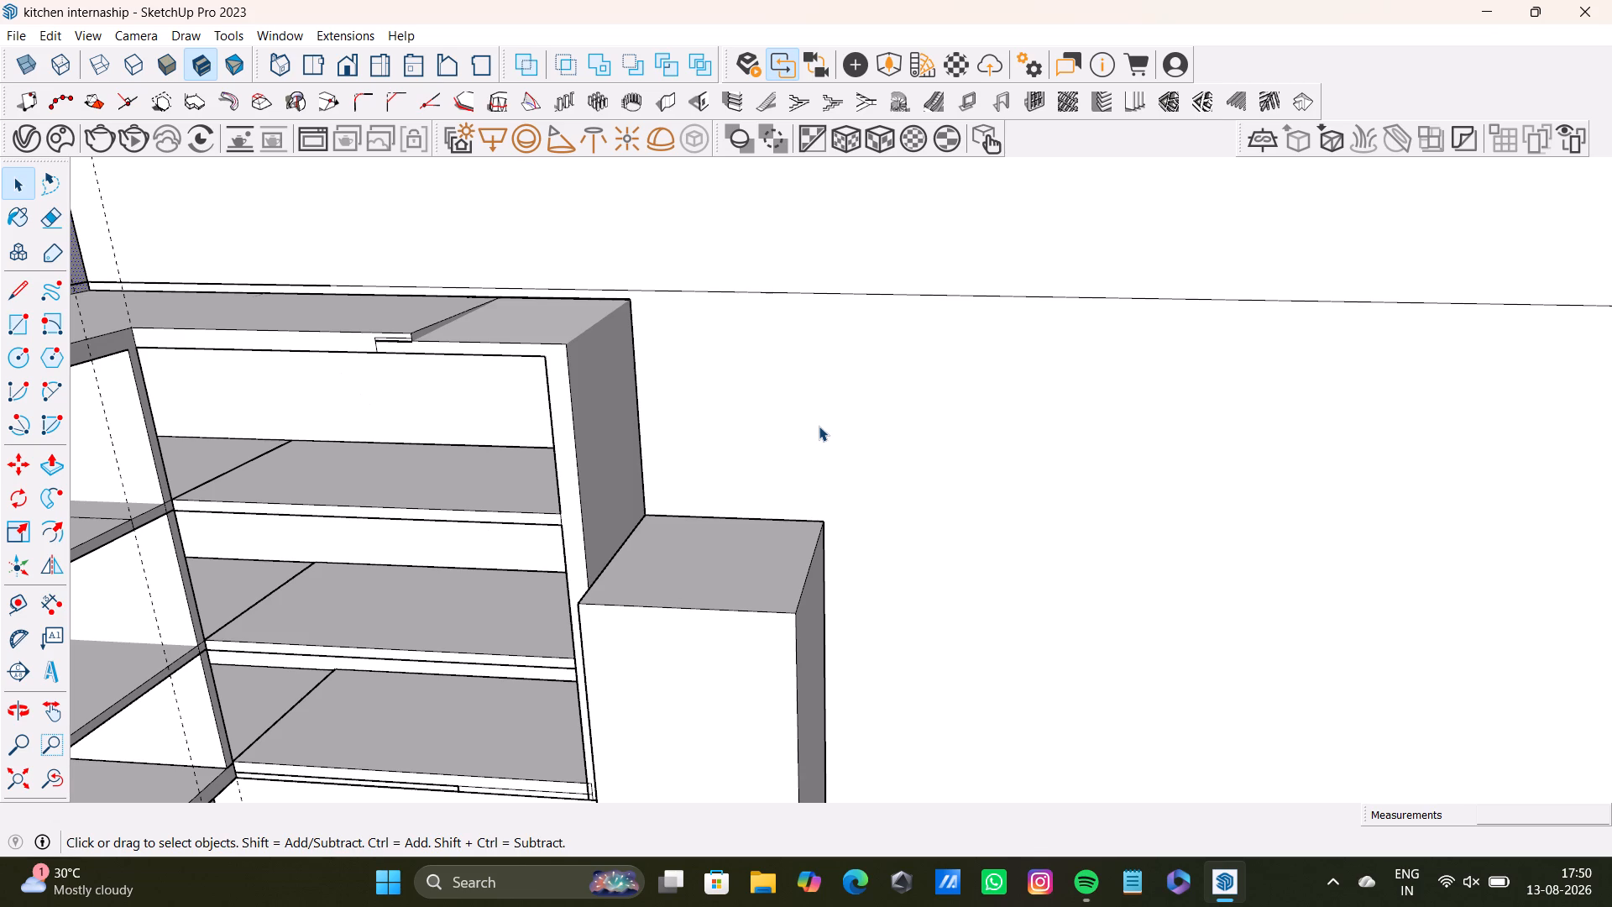
# Offset the outline of the tall box's front face inward by about 7/8".
pyautogui.scroll(-15, 757, 593)
pyautogui.keyDown('shift'); pyautogui.moveTo(730, 599); pyautogui.dragTo(743, 457, button='middle'); pyautogui.keyUp('shift')
pyautogui.moveTo(751, 545); pyautogui.dragTo(718, 462, button='middle')
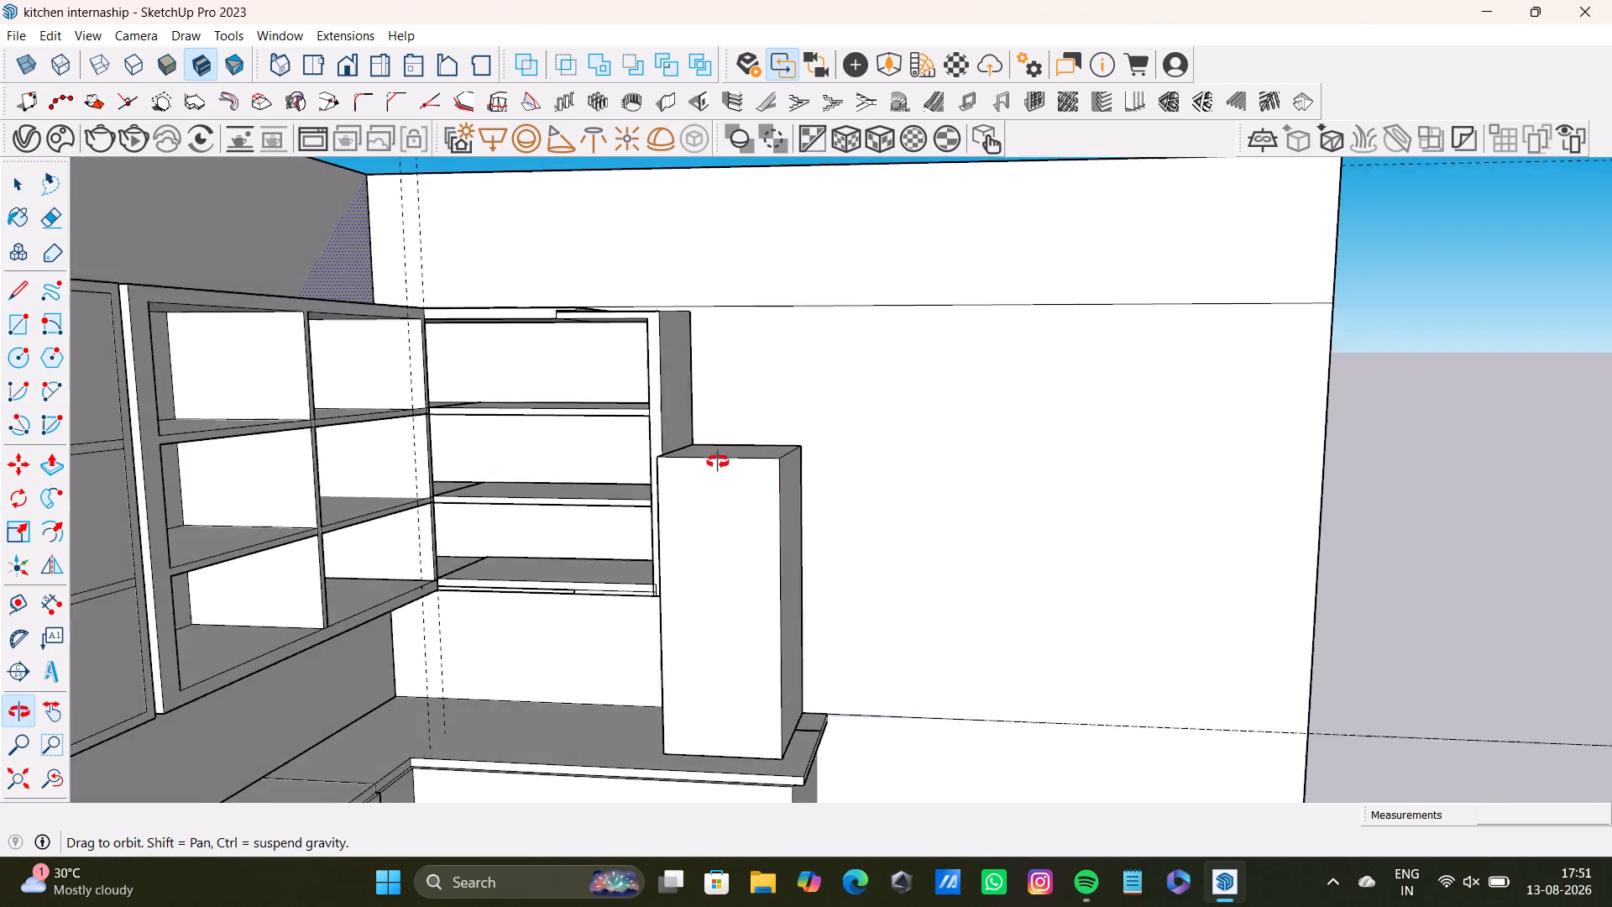
pyautogui.moveTo(718, 462); pyautogui.dragTo(707, 475, button='middle')
pyautogui.click(742, 507)
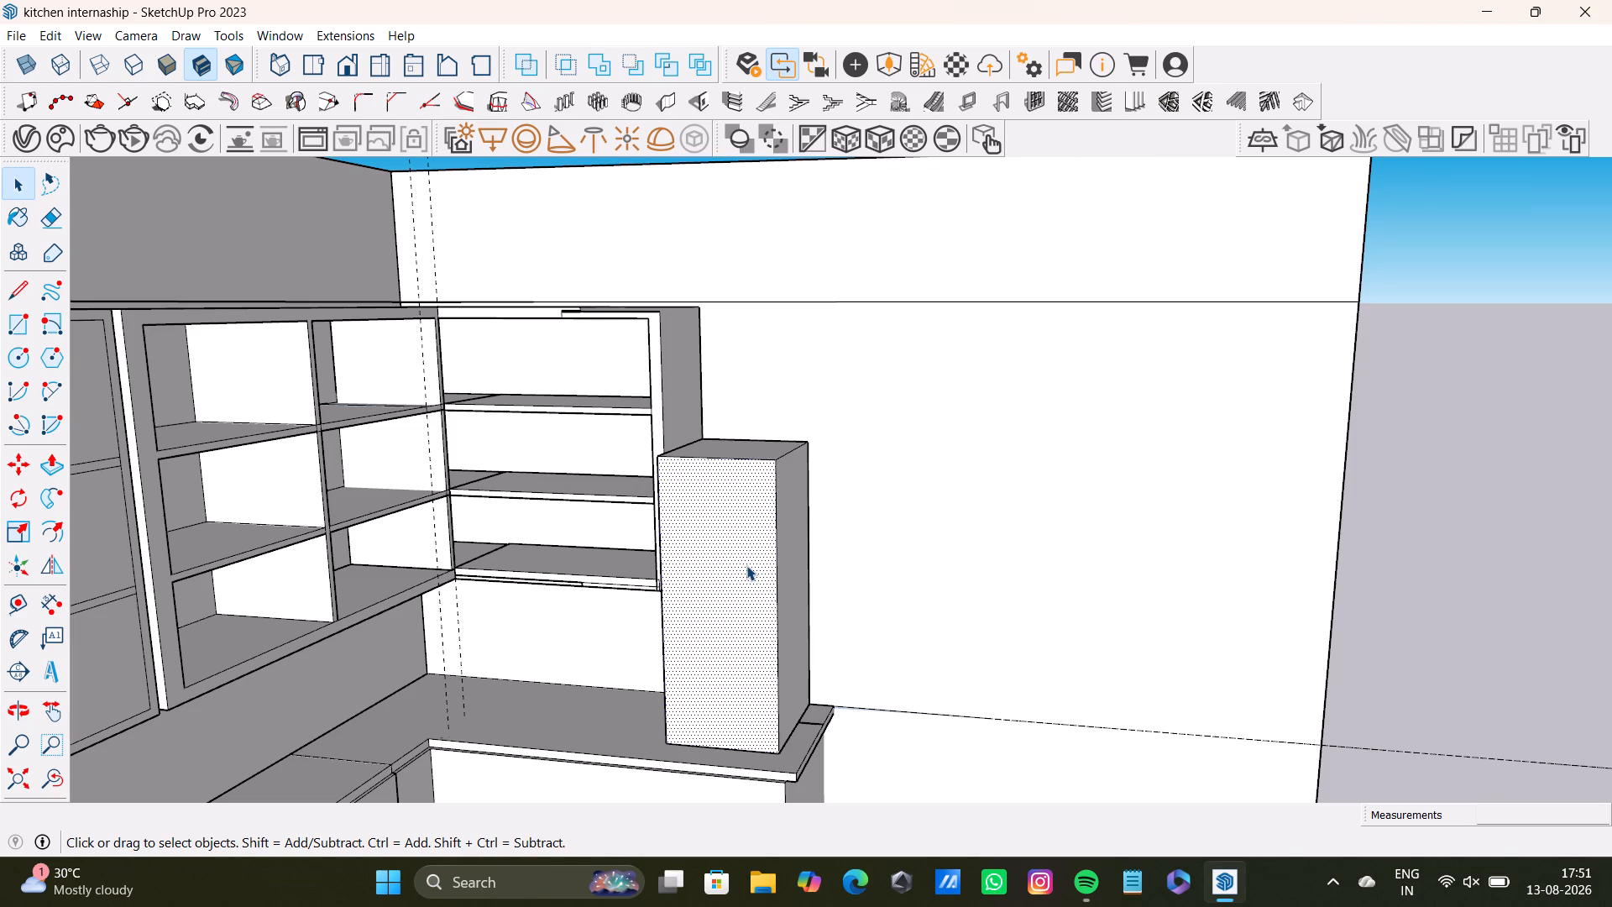
pyautogui.press('f')
pyautogui.click(746, 565)
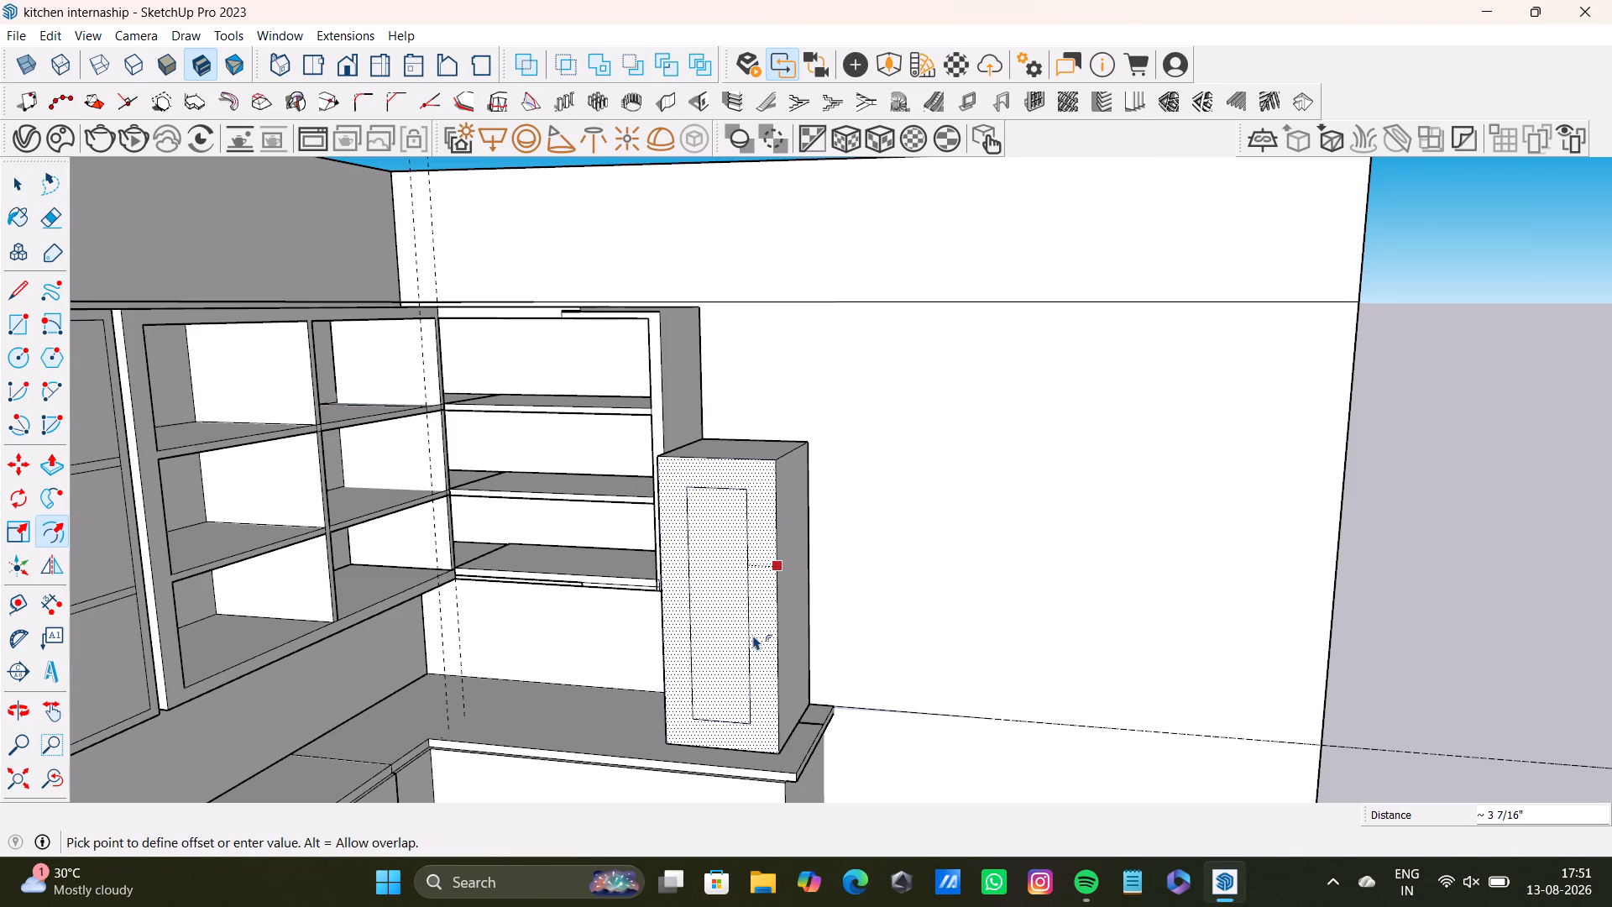
pyautogui.click(772, 639)
pyautogui.press('space')
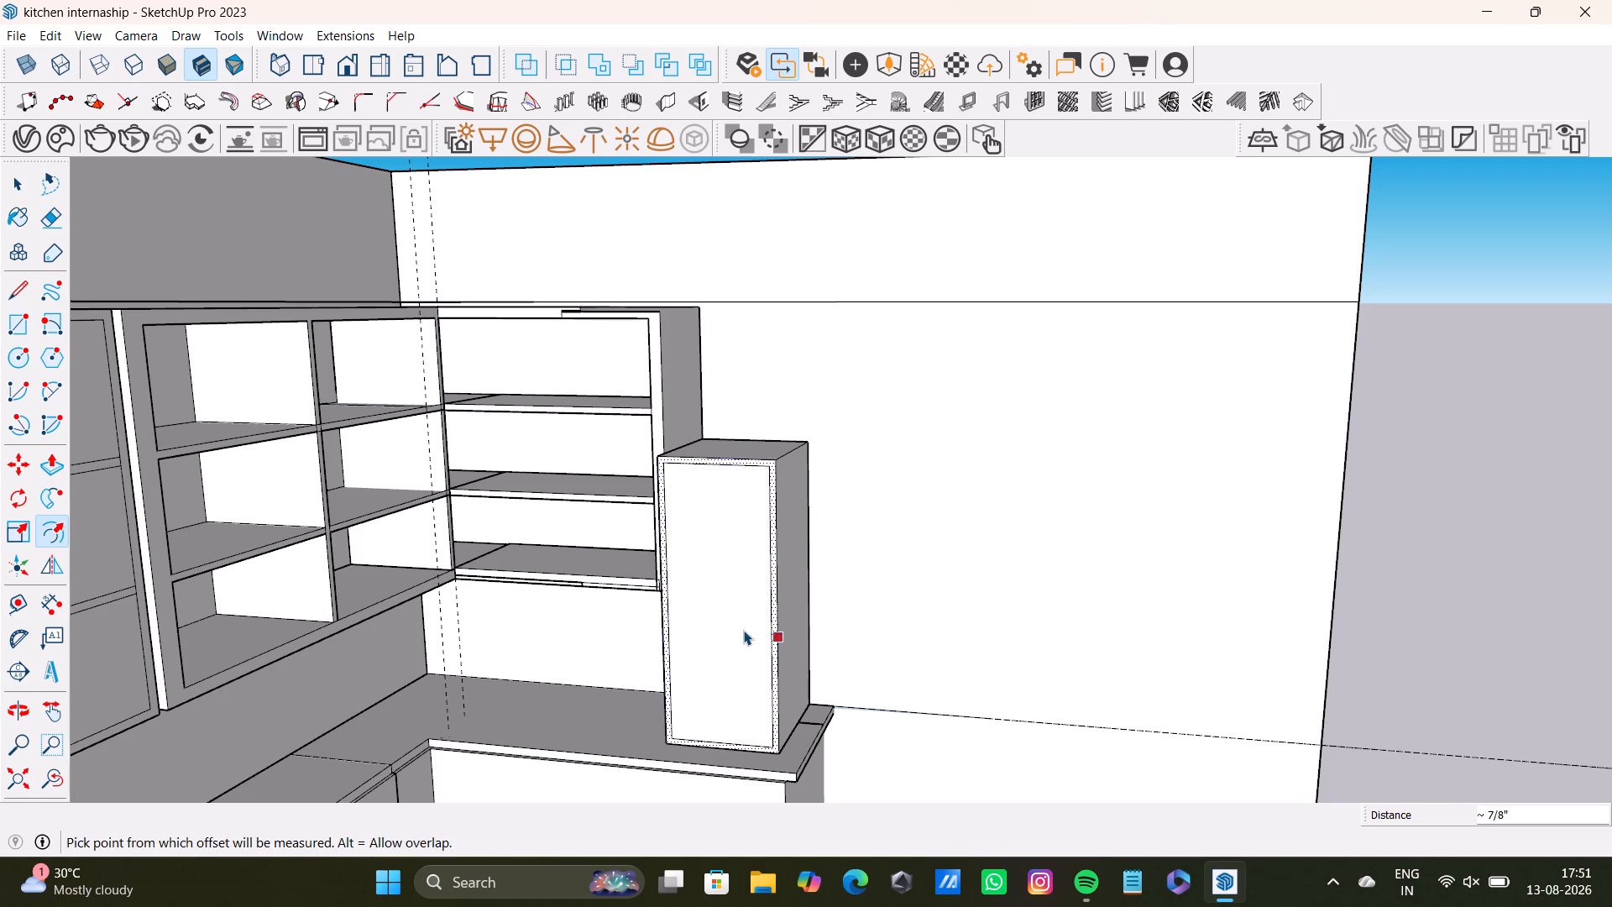
# Push the tall box's inner front face back about 1' 6" to hollow it into an open cabinet.
pyautogui.click(743, 630)
pyautogui.press('p')
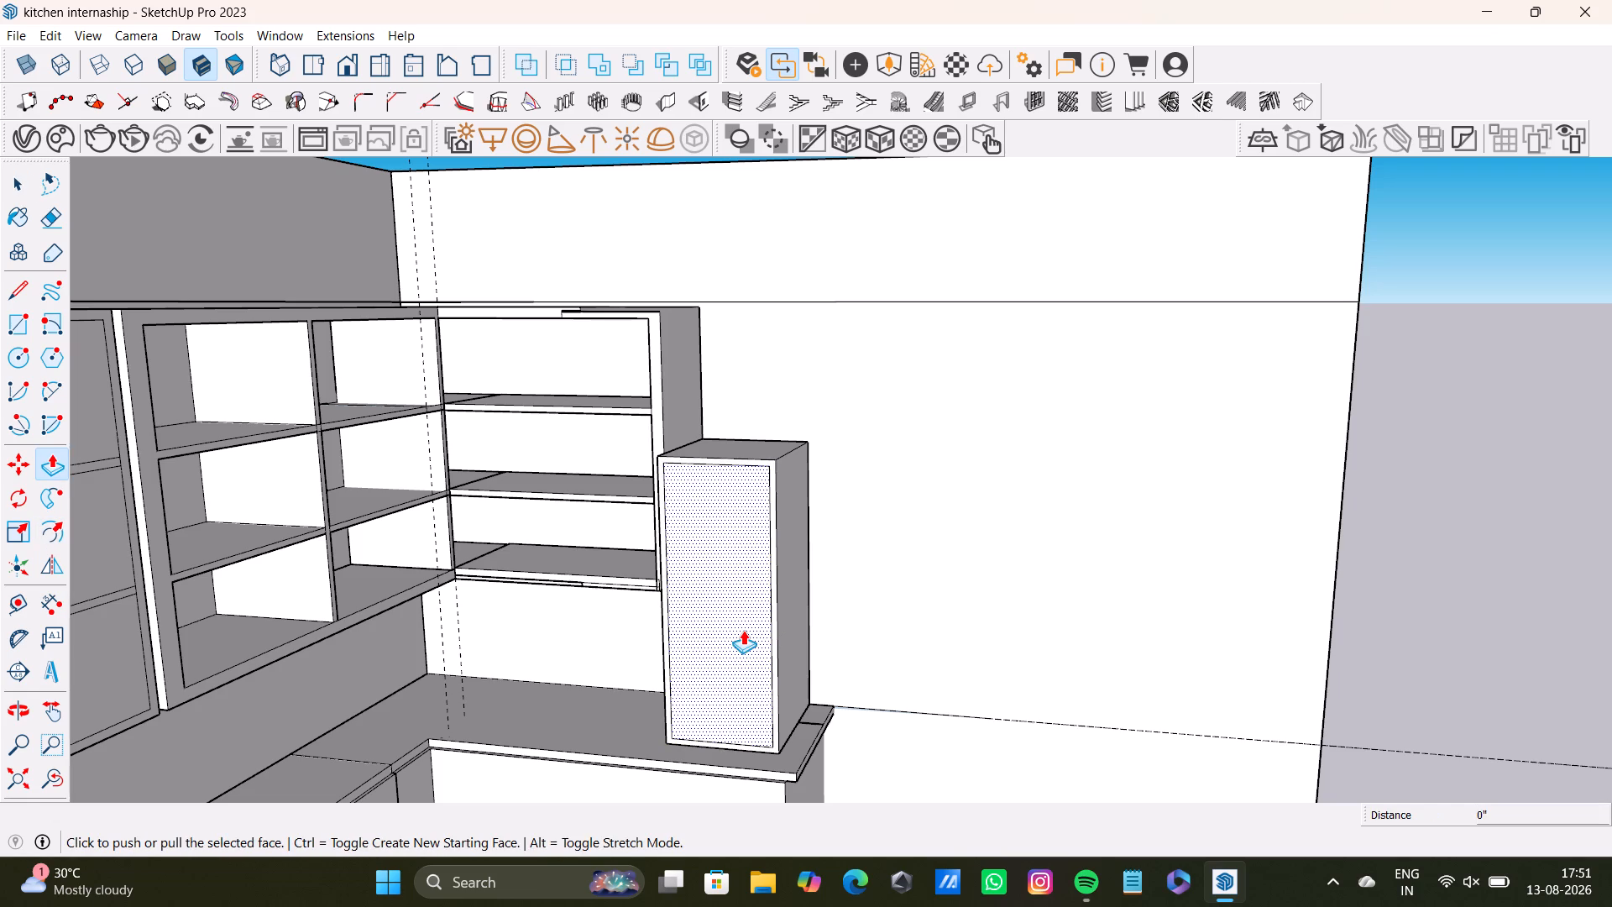
pyautogui.moveTo(743, 630); pyautogui.dragTo(761, 543)
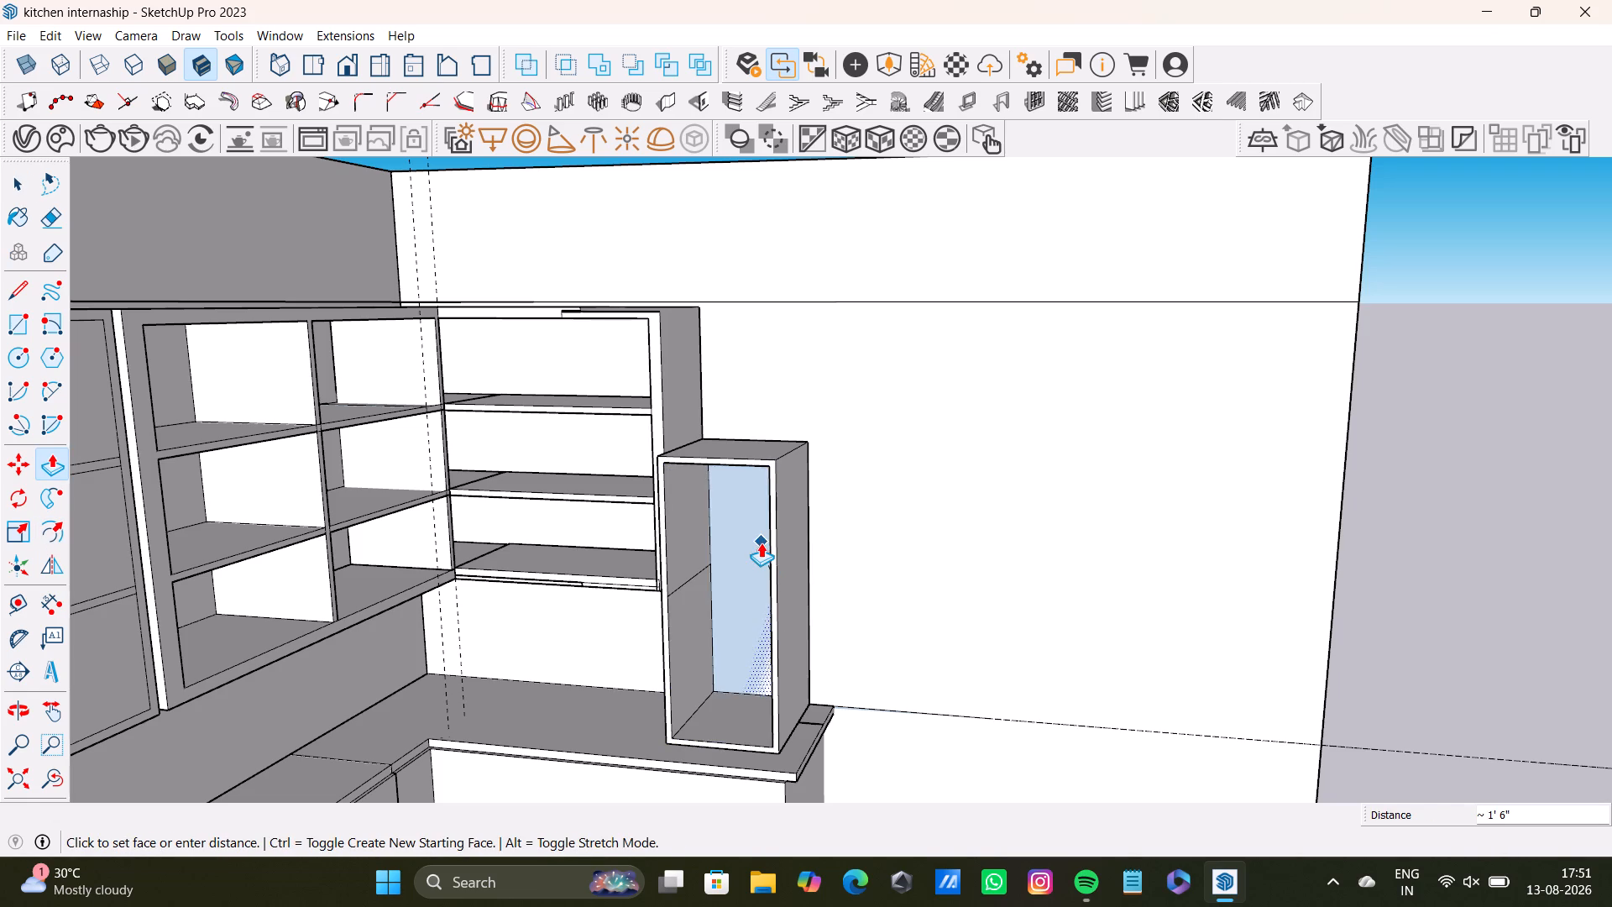
pyautogui.moveTo(761, 571); pyautogui.dragTo(762, 721, button='middle')
pyautogui.press('space')
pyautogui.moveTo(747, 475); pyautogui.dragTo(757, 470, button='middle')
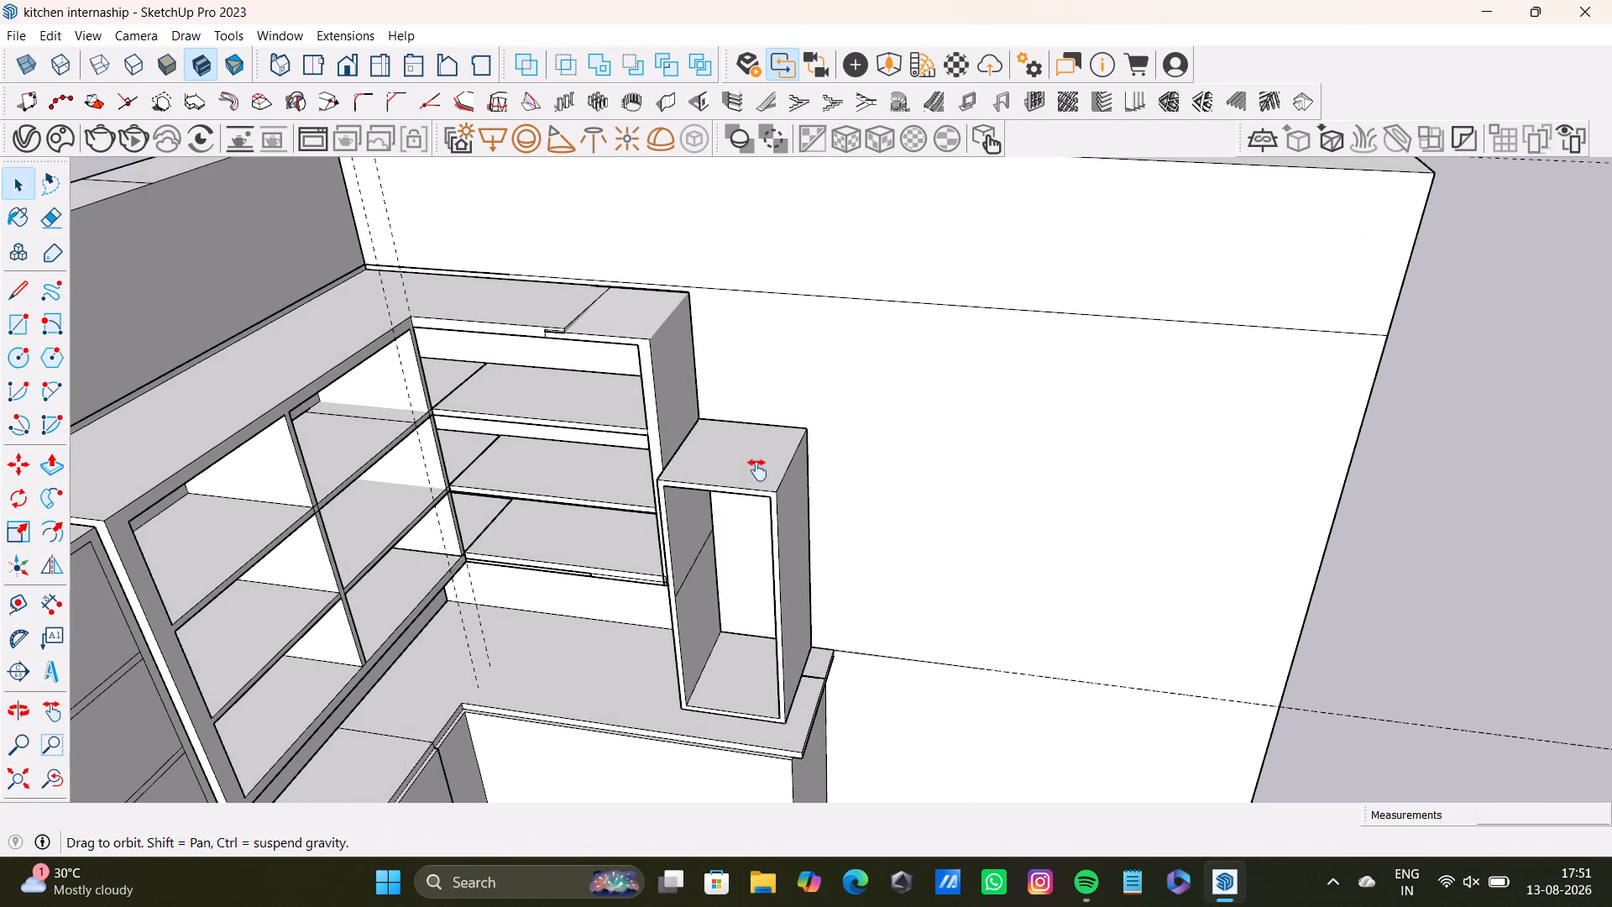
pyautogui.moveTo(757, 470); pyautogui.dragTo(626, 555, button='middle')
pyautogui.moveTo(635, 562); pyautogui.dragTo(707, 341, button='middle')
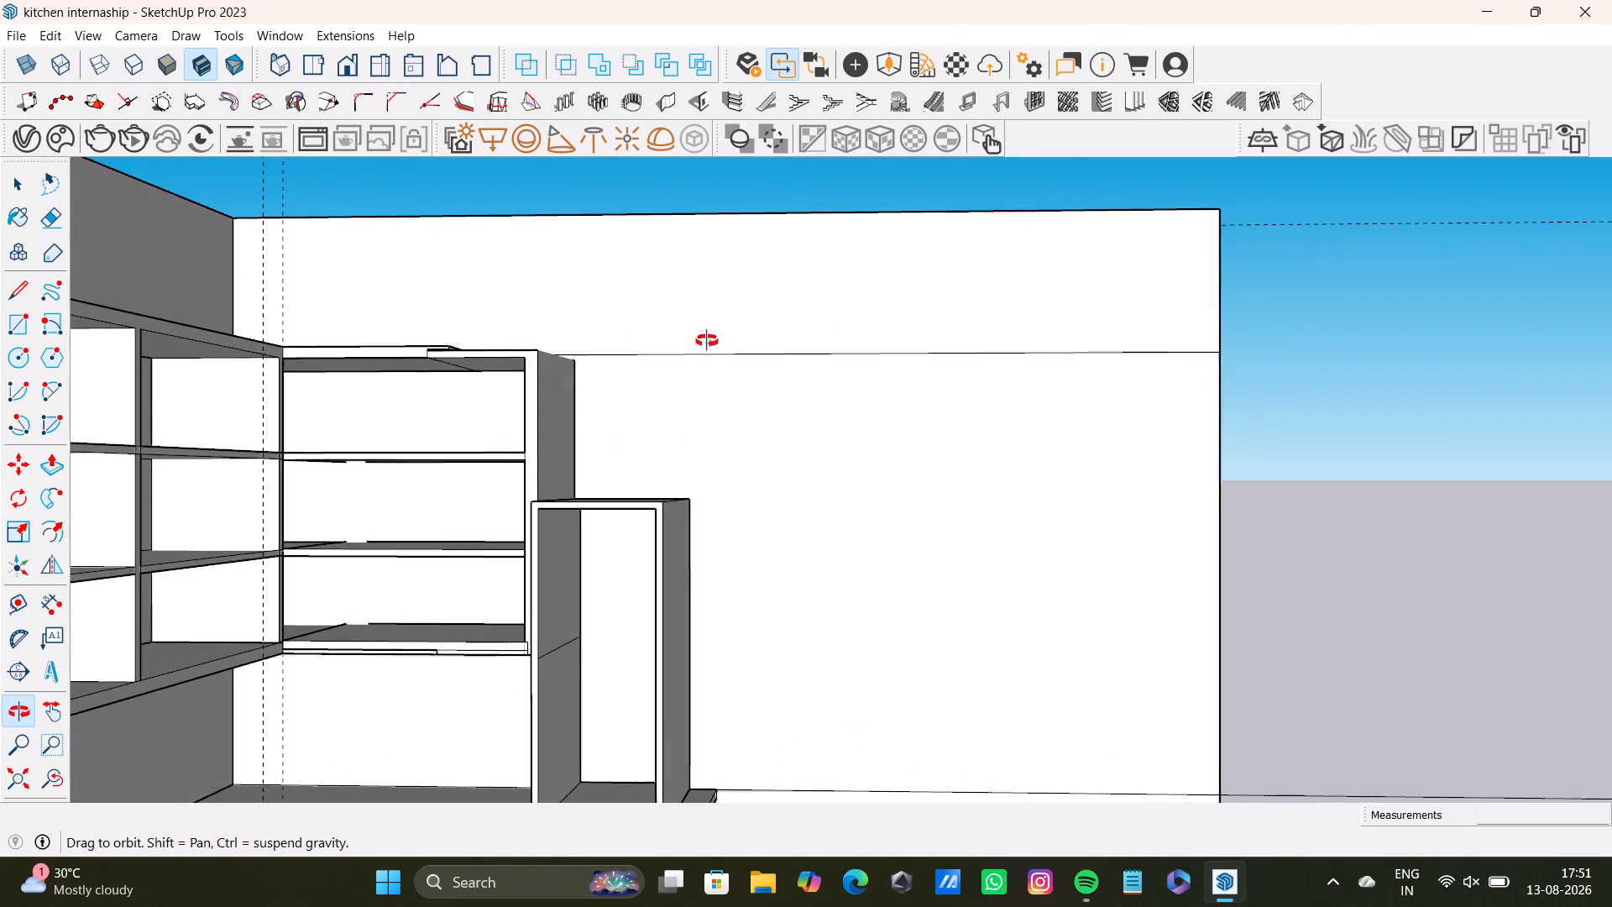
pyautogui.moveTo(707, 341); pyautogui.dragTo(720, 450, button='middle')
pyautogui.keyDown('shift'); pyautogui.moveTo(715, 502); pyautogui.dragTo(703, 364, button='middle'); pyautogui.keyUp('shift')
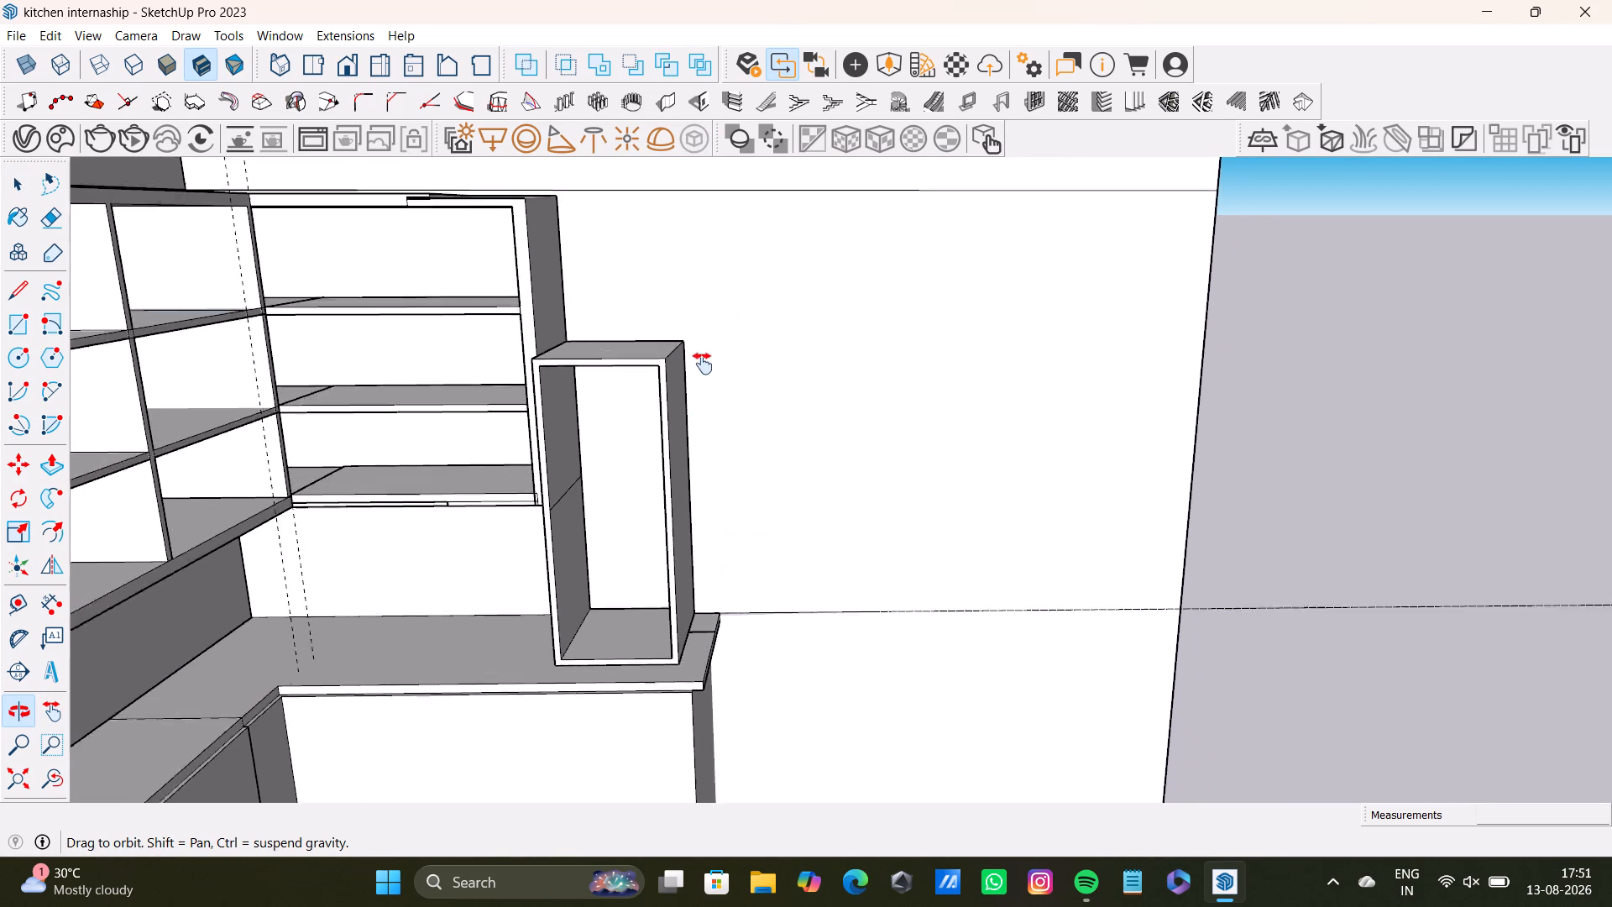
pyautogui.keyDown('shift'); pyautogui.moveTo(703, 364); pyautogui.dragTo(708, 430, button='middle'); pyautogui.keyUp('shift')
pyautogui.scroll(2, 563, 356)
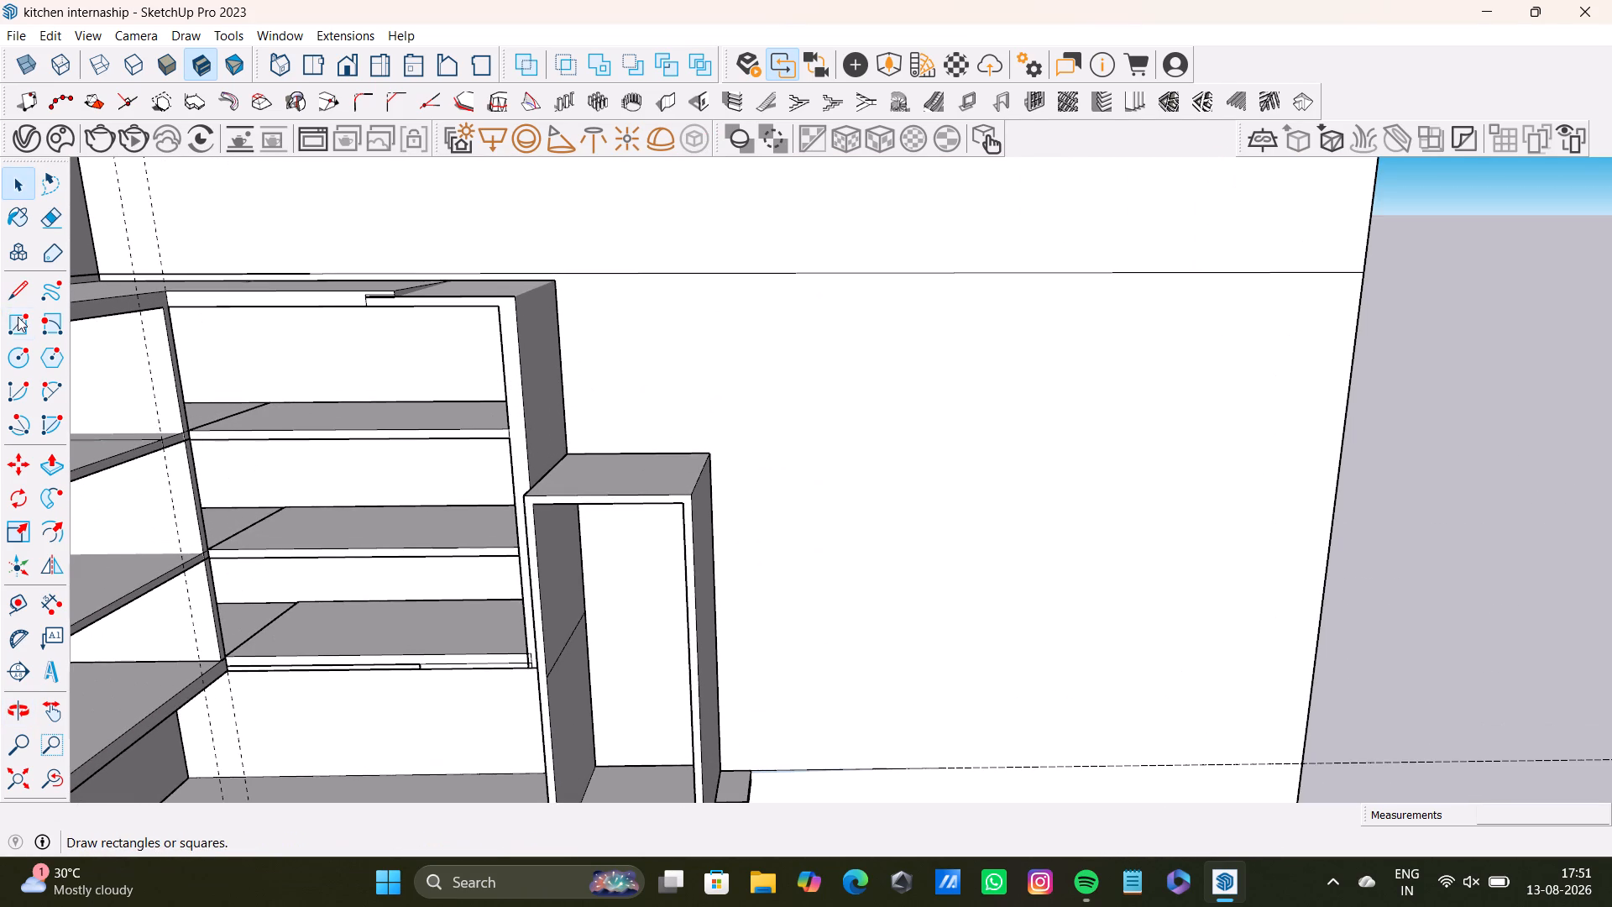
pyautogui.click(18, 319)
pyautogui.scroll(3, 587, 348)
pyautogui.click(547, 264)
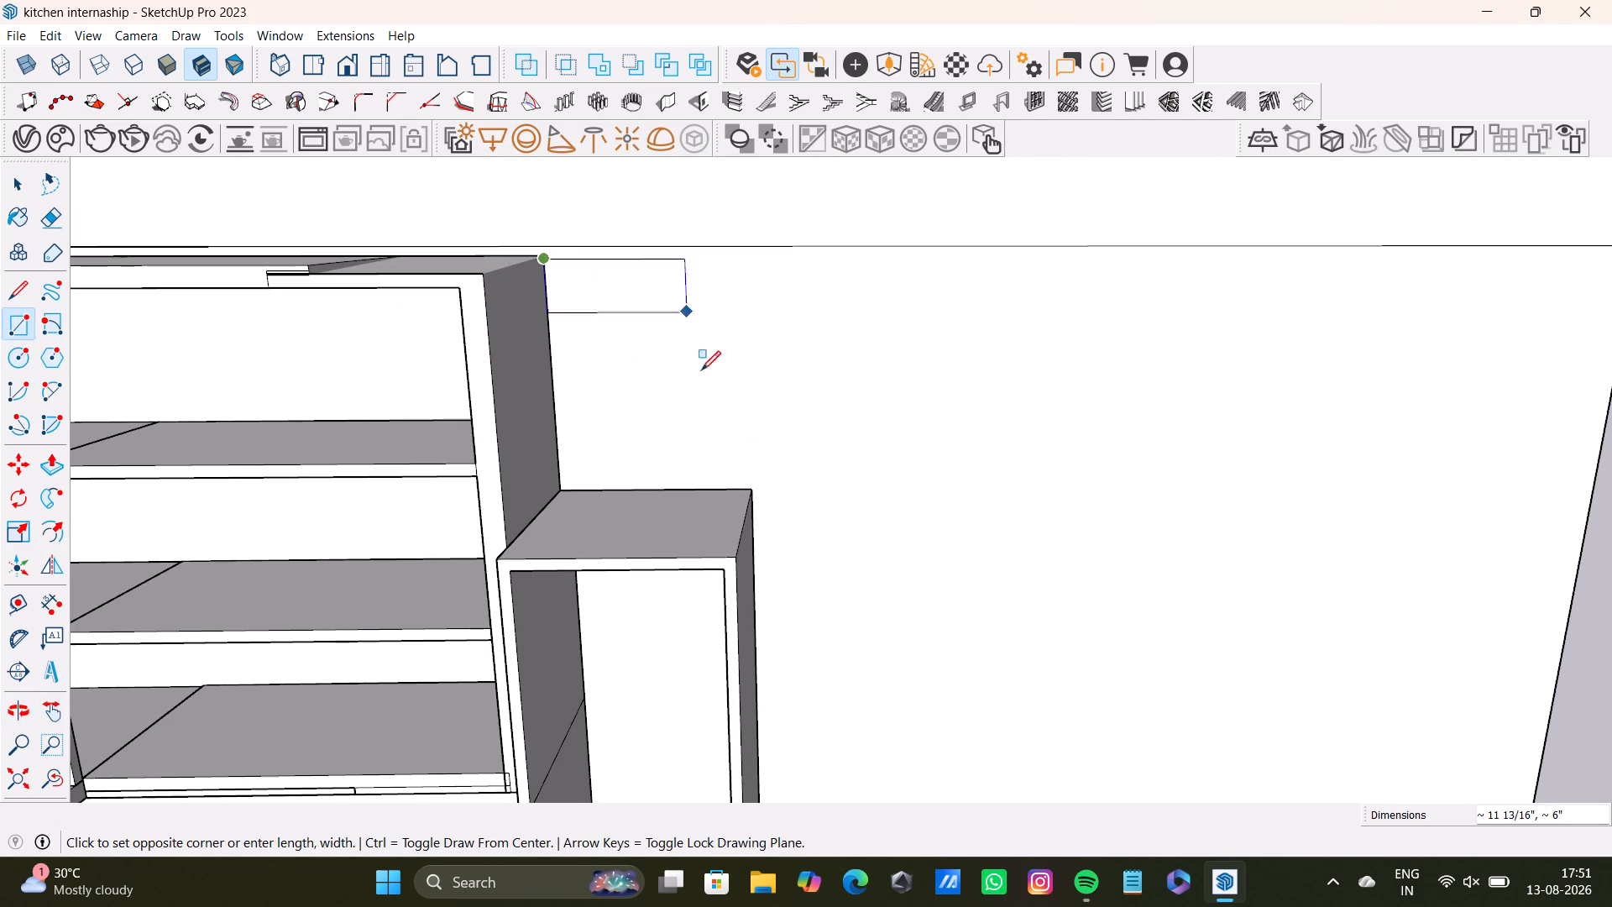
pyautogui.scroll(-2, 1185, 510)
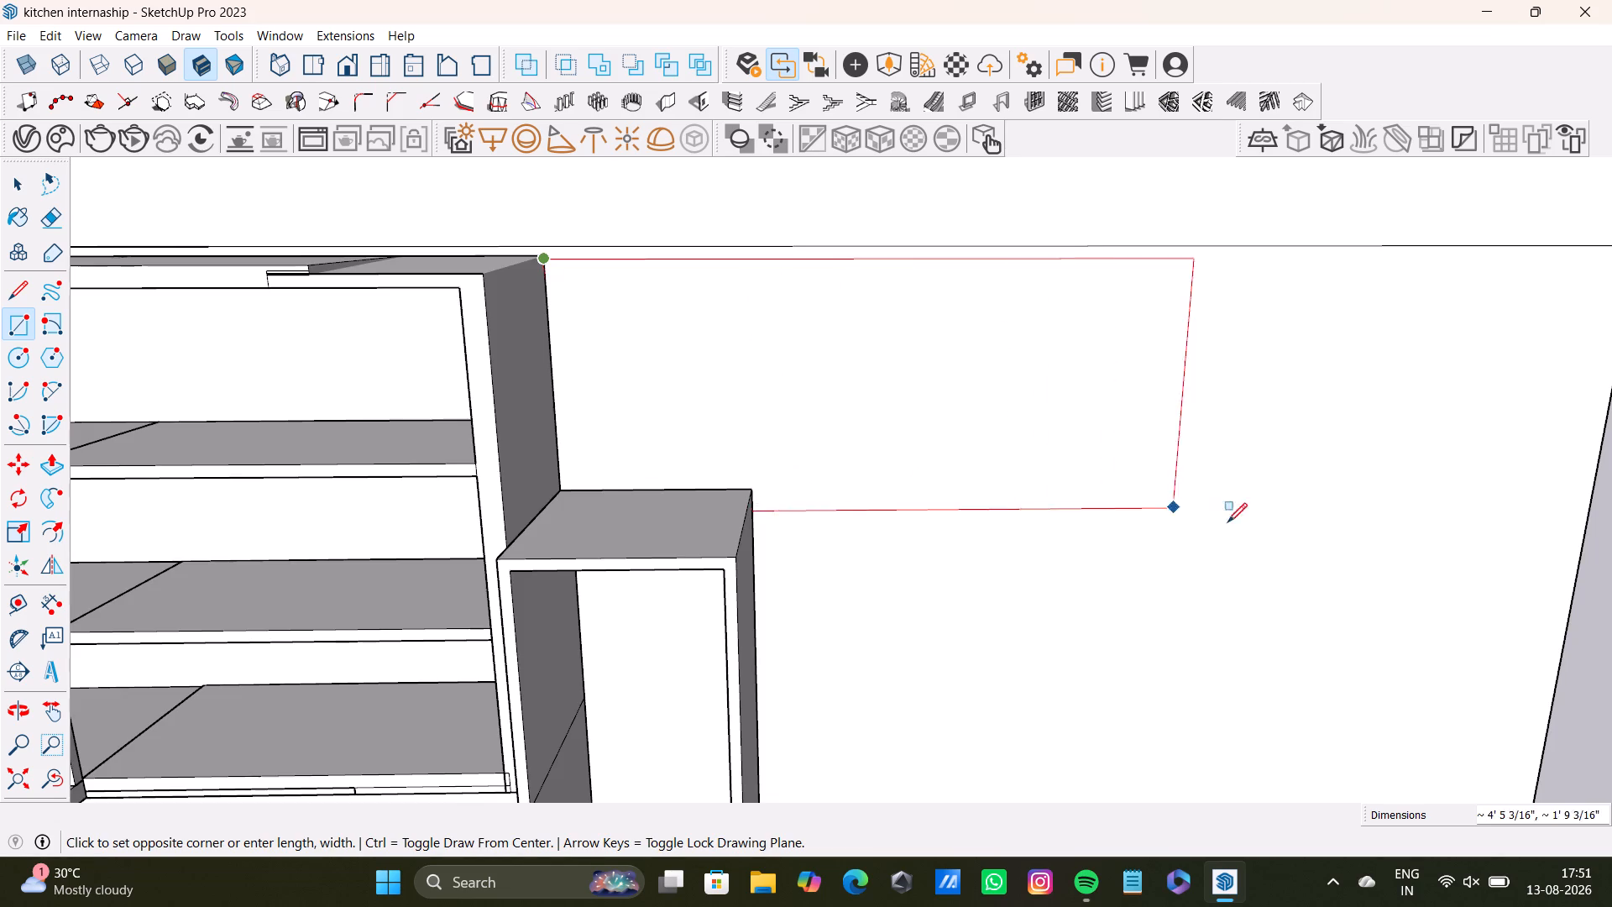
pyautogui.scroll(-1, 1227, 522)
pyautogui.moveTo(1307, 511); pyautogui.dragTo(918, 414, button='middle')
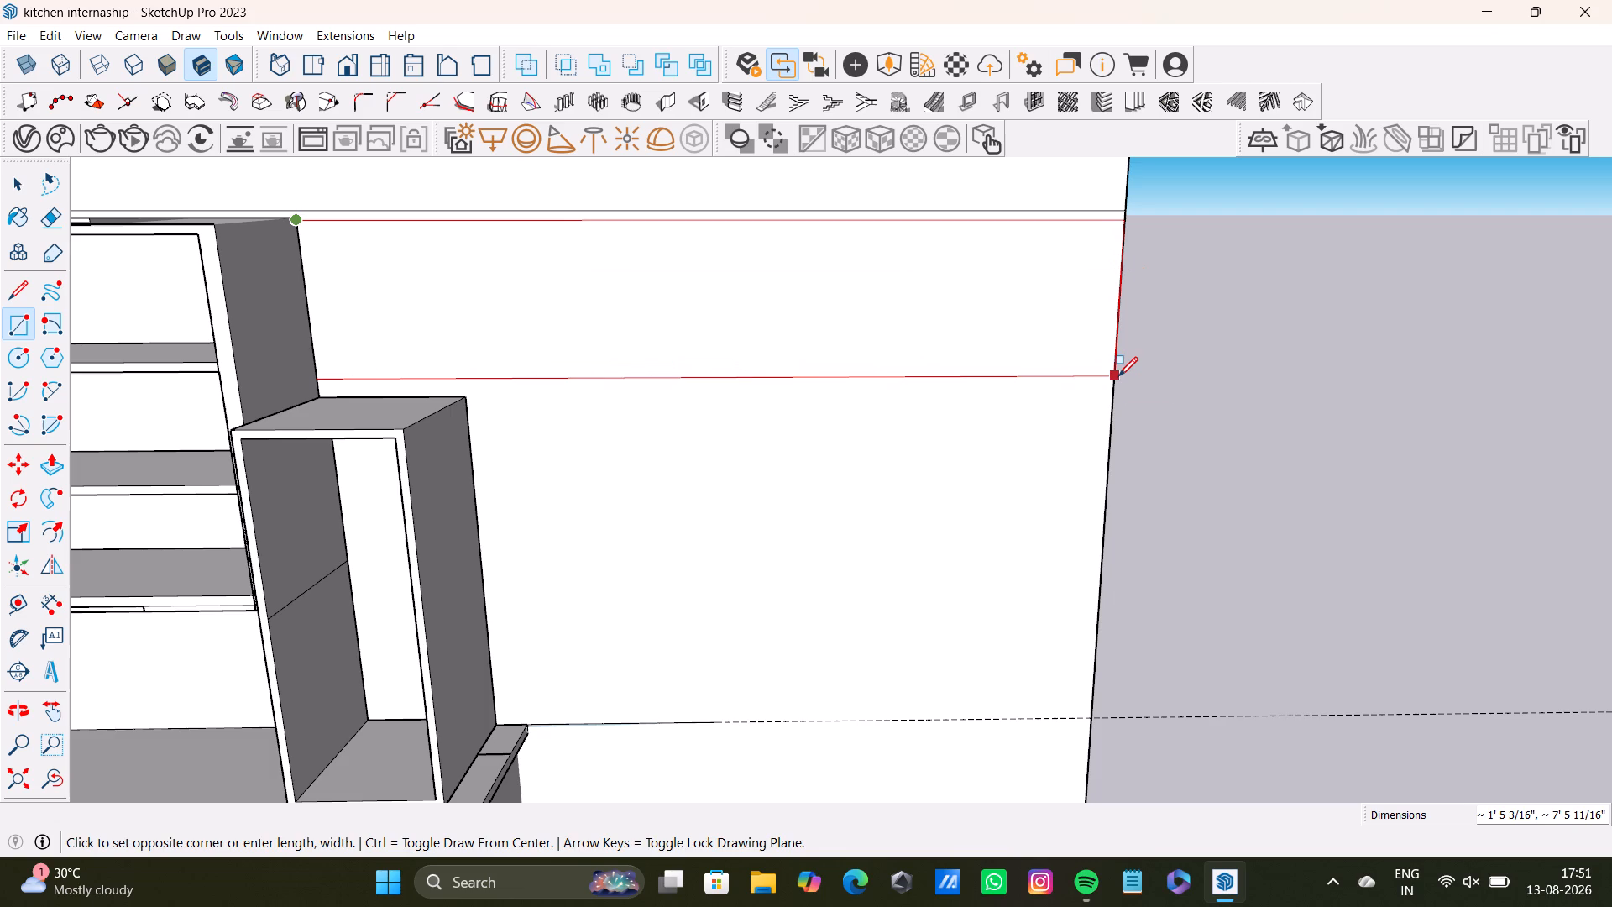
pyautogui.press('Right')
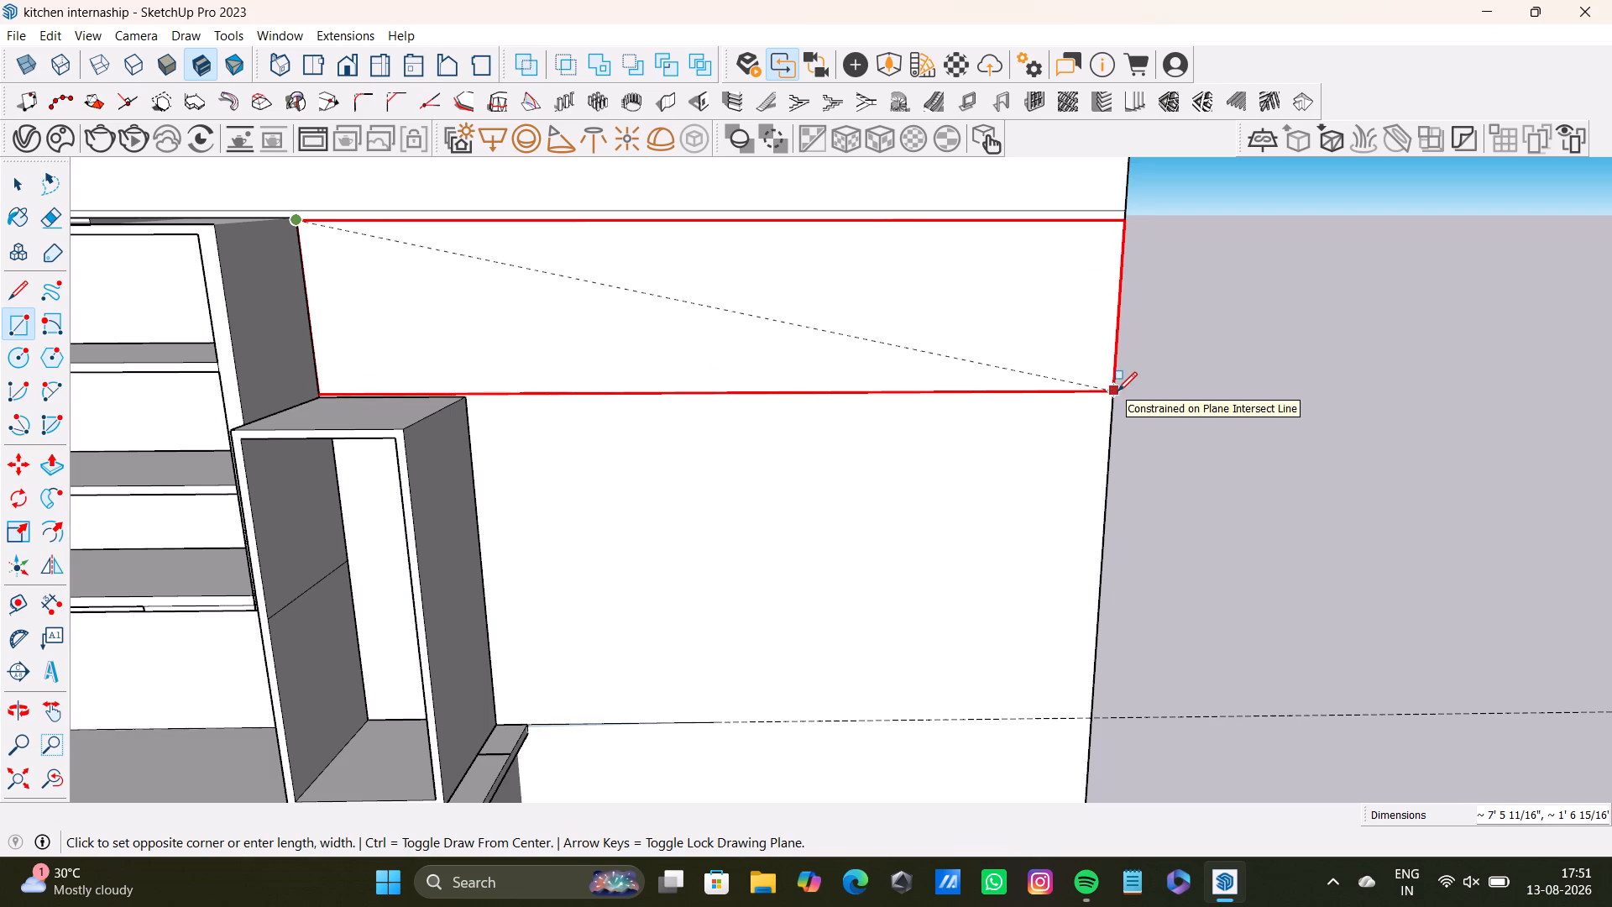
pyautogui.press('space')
# Draw a rectangle about 7' 5" by 1' 7 9/16" on the wall, from the upper shelving's top back corner towards the wall's open end.
pyautogui.scroll(3, 464, 254)
pyautogui.moveTo(464, 254); pyautogui.dragTo(760, 361, button='middle')
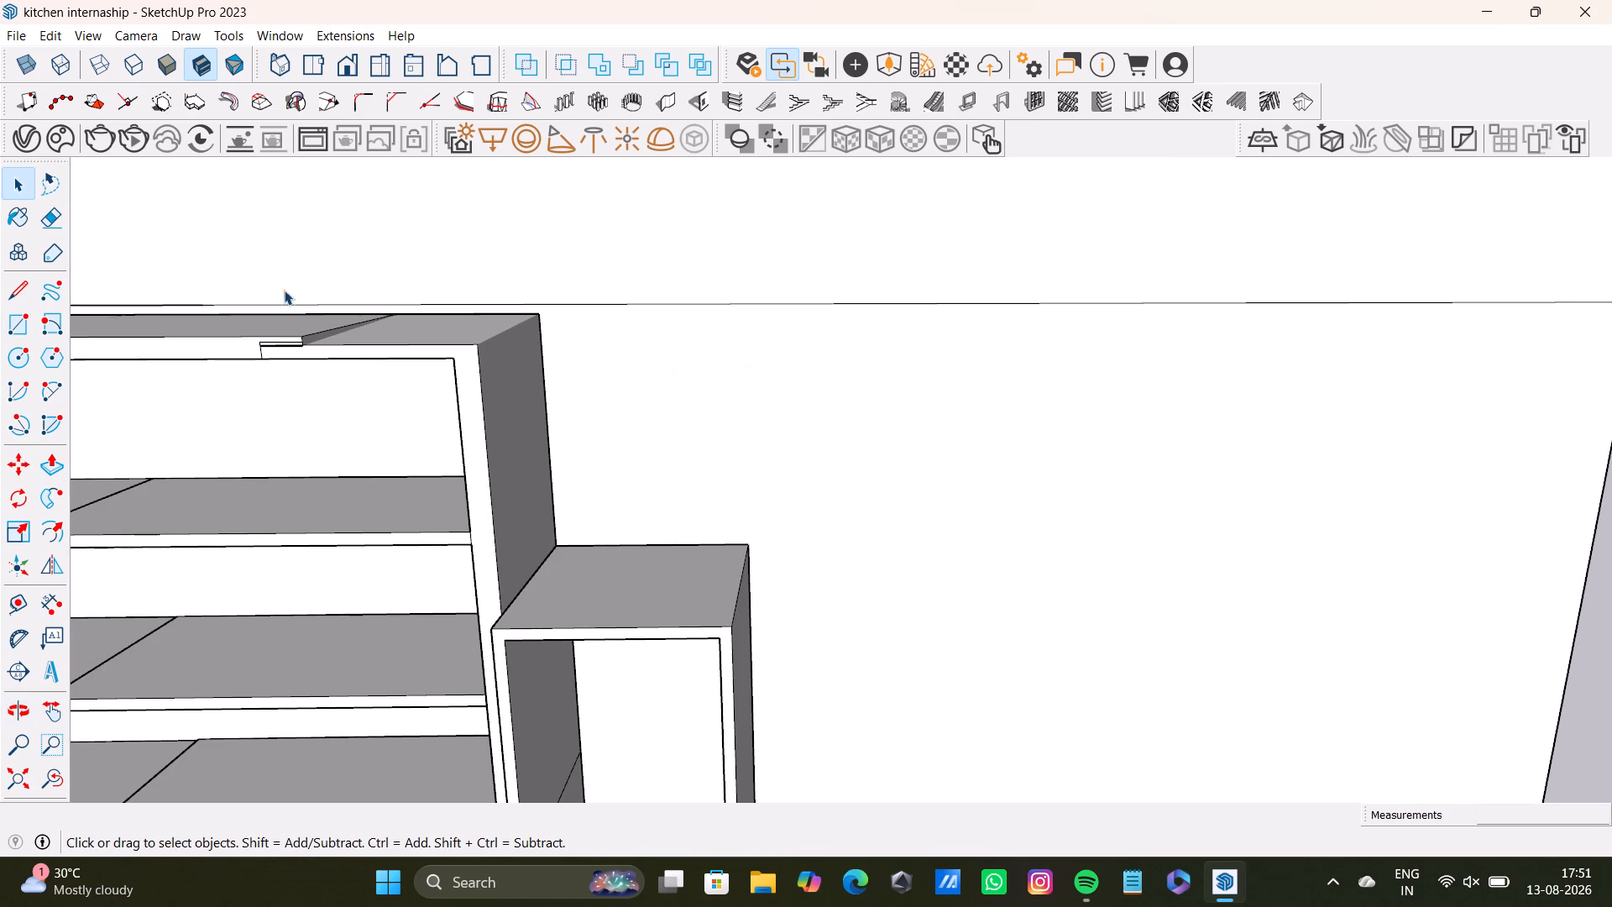
pyautogui.click(21, 324)
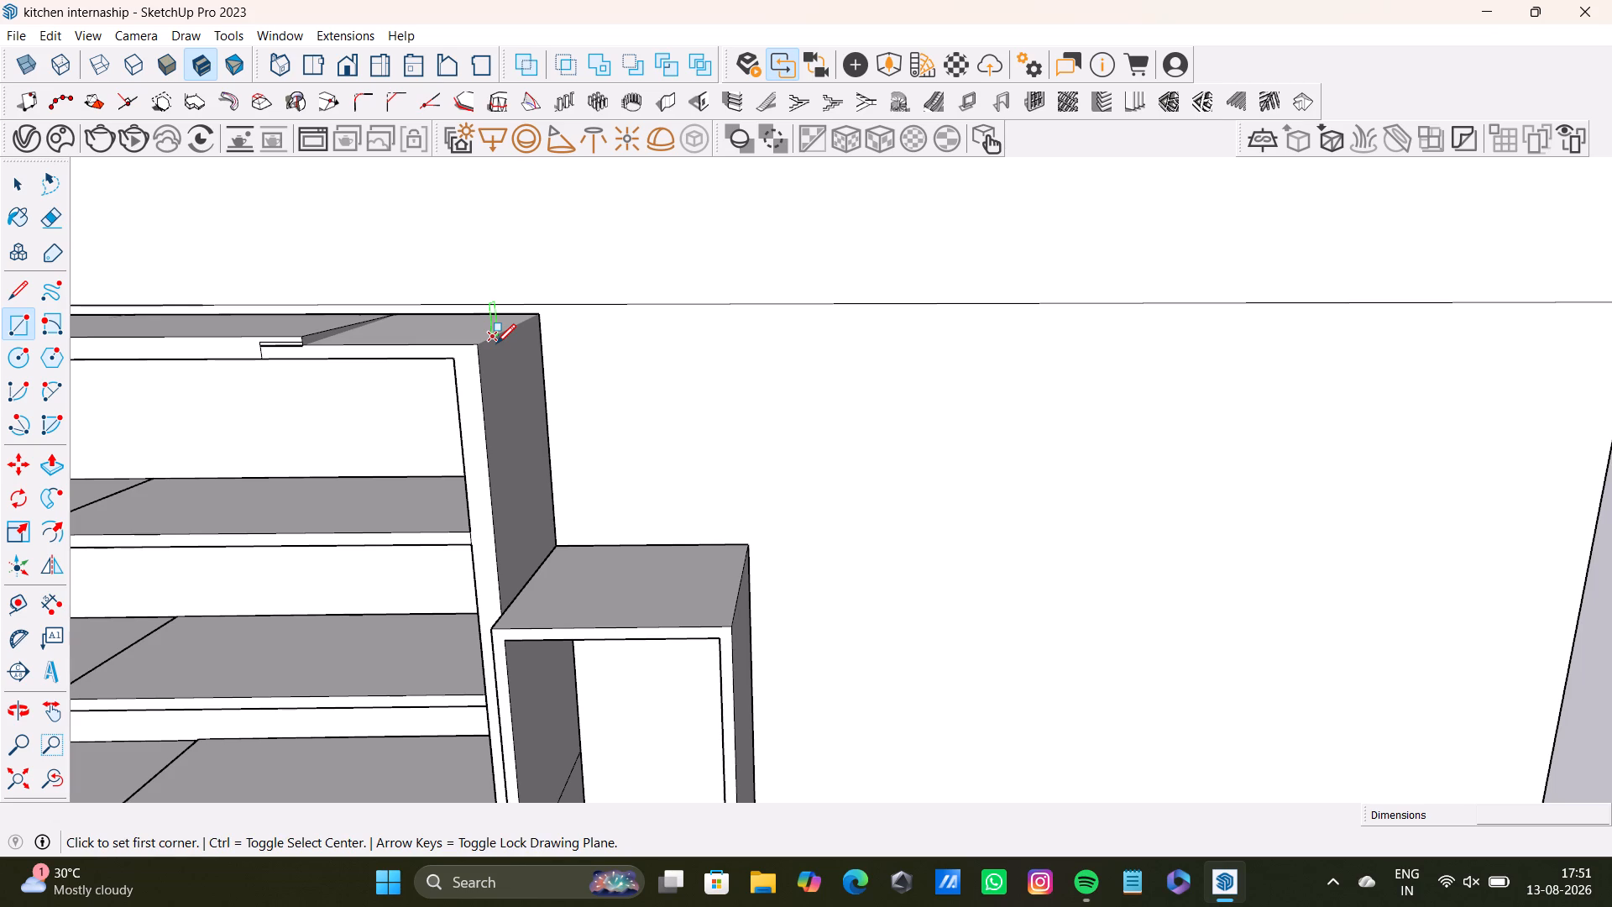
pyautogui.scroll(1, 579, 239)
pyautogui.scroll(2, 565, 343)
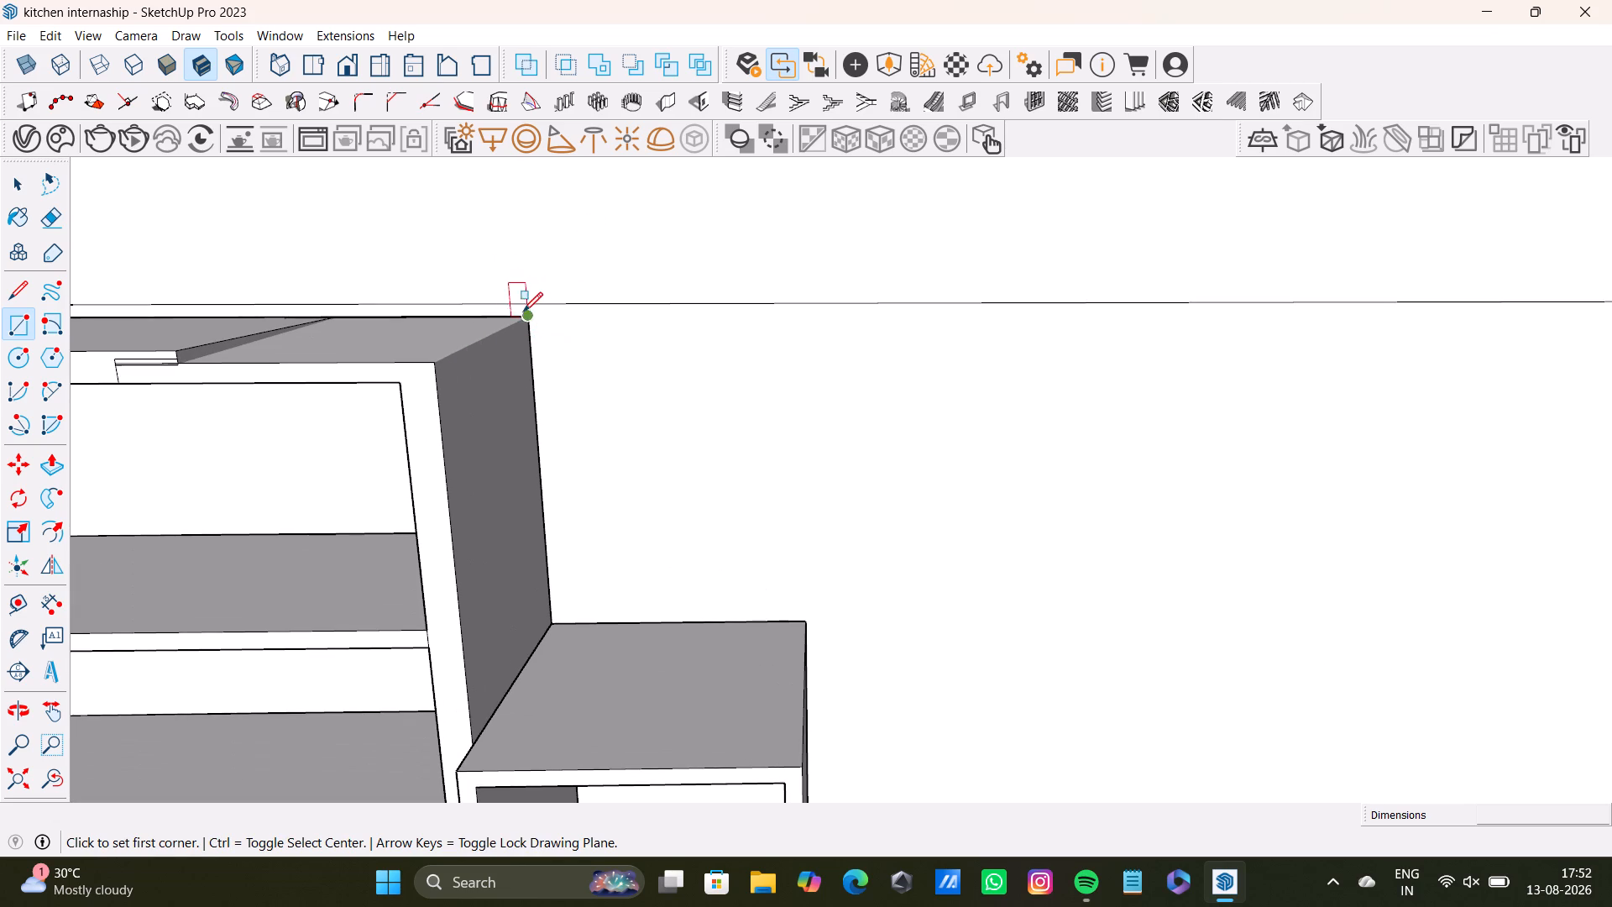
pyautogui.click(528, 314)
pyautogui.scroll(-2, 946, 617)
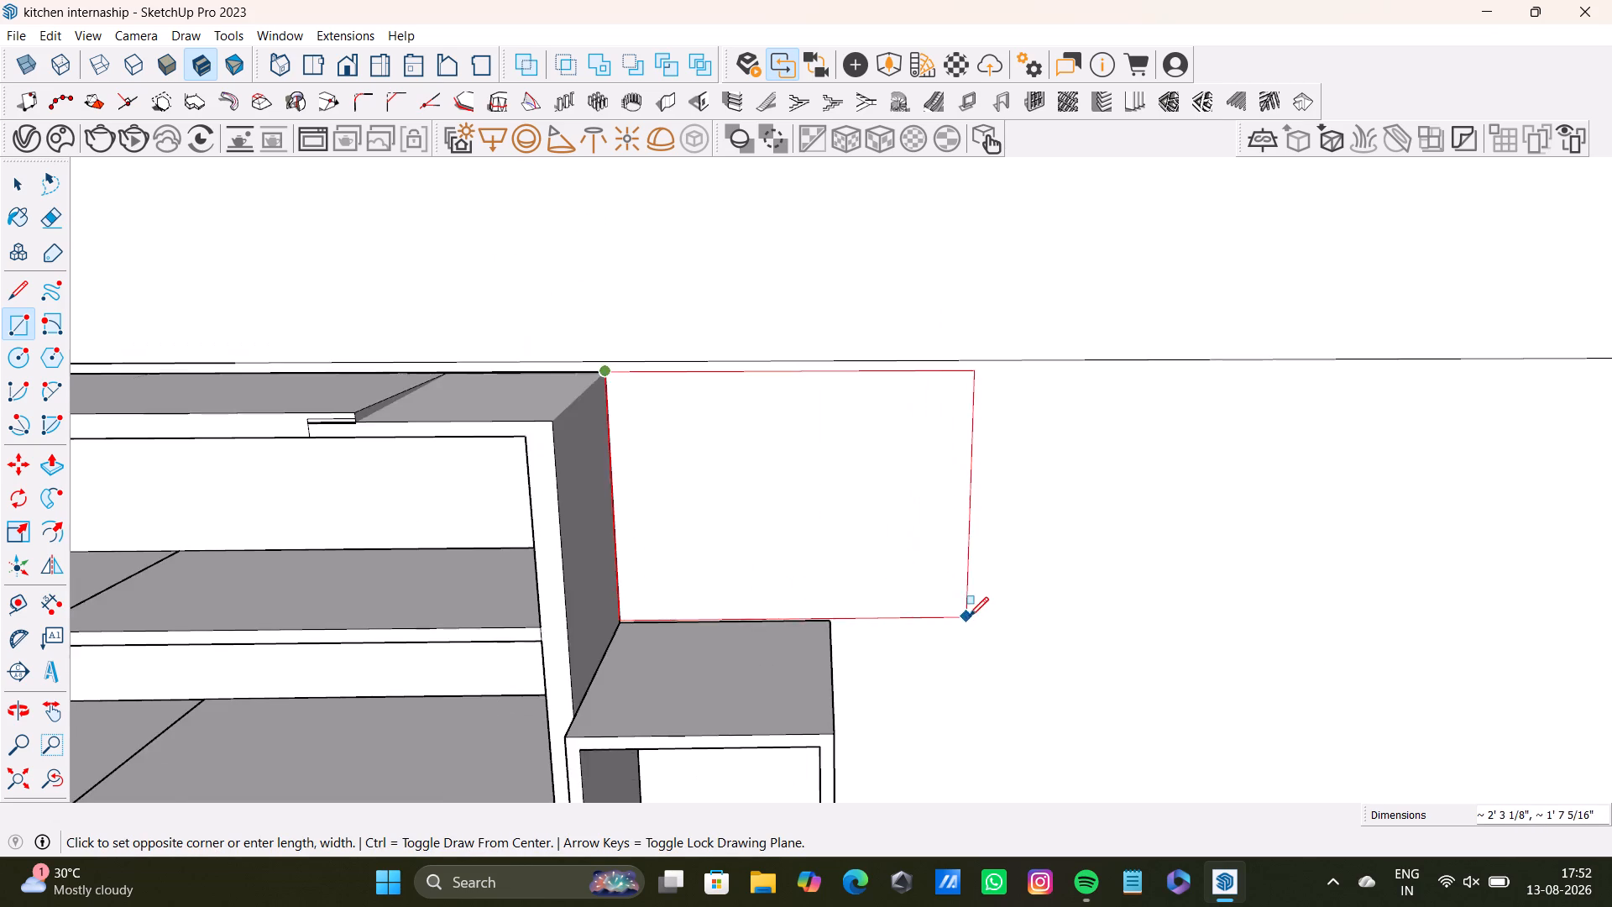
pyautogui.scroll(-3, 969, 616)
pyautogui.scroll(1, 1011, 601)
pyautogui.keyDown('shift'); pyautogui.moveTo(1011, 601); pyautogui.dragTo(469, 517, button='middle'); pyautogui.keyUp('shift')
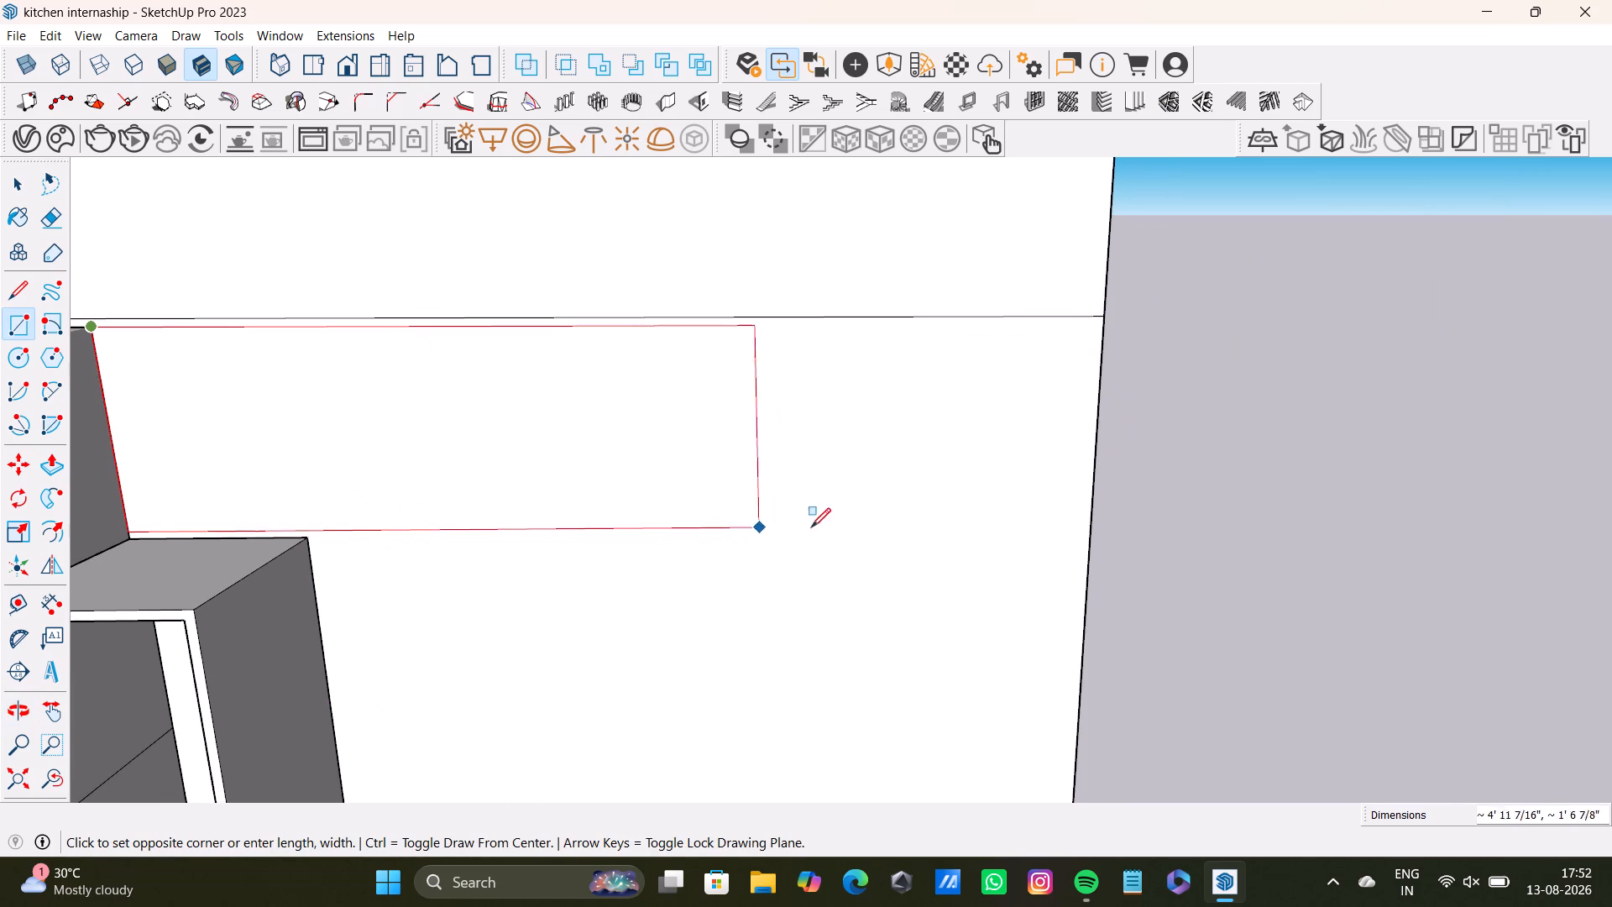
pyautogui.click(1083, 532)
pyautogui.scroll(-4, 928, 562)
pyautogui.press('space')
# Place a vertical guide on the wall rectangle, 0.5" from the upper shelving's back side edge.
pyautogui.moveTo(886, 558); pyautogui.dragTo(934, 463, button='middle')
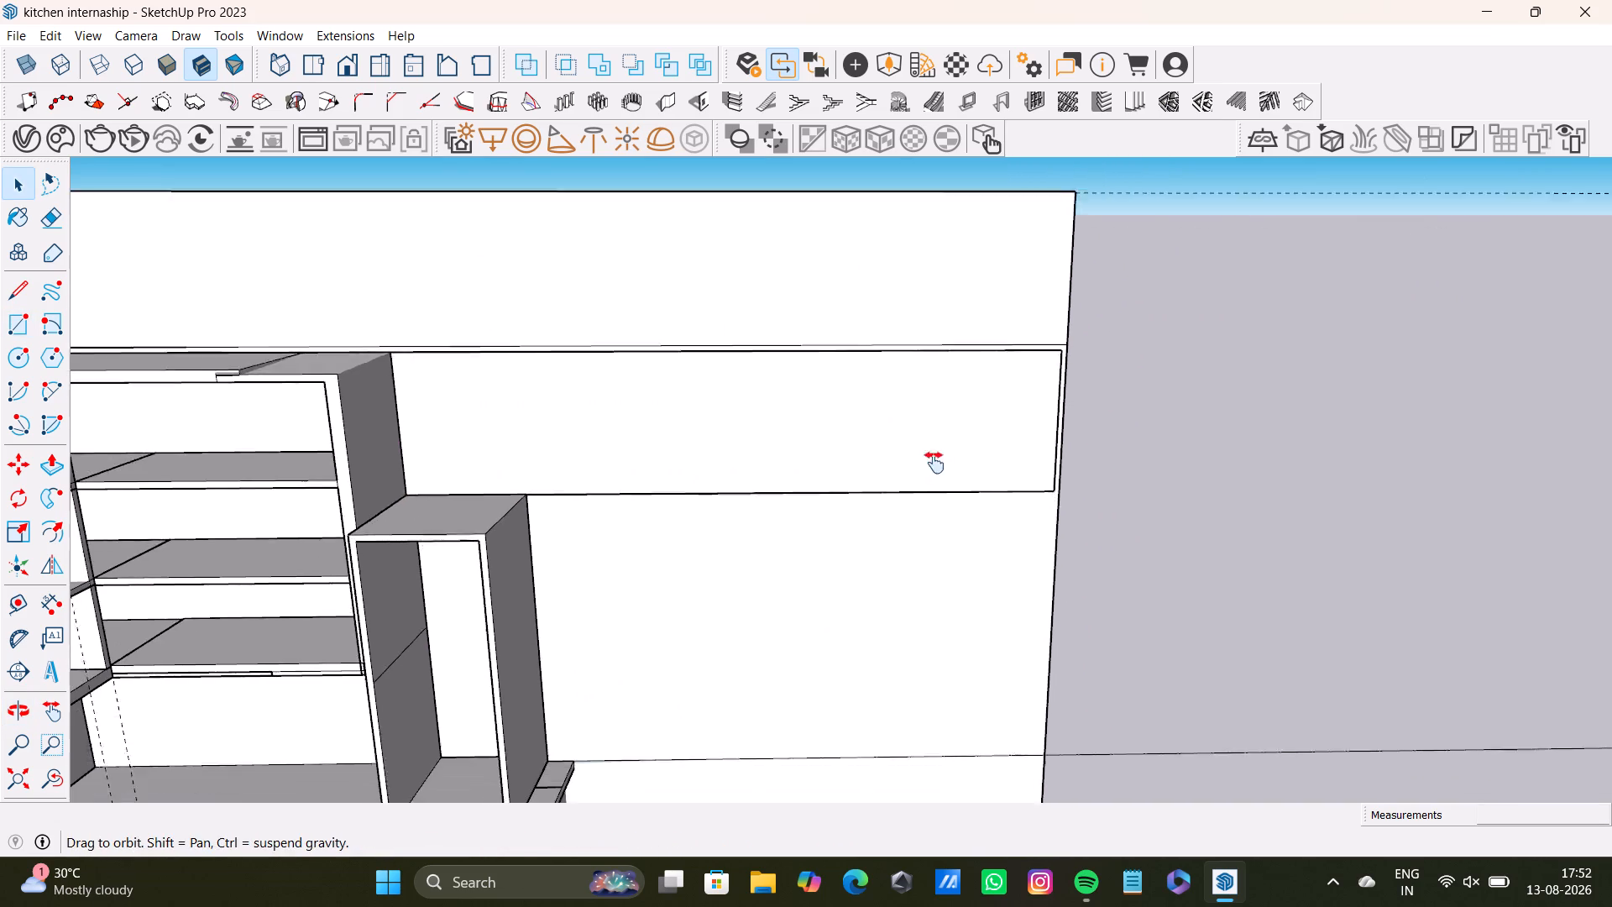
pyautogui.moveTo(934, 463); pyautogui.dragTo(967, 434, button='middle')
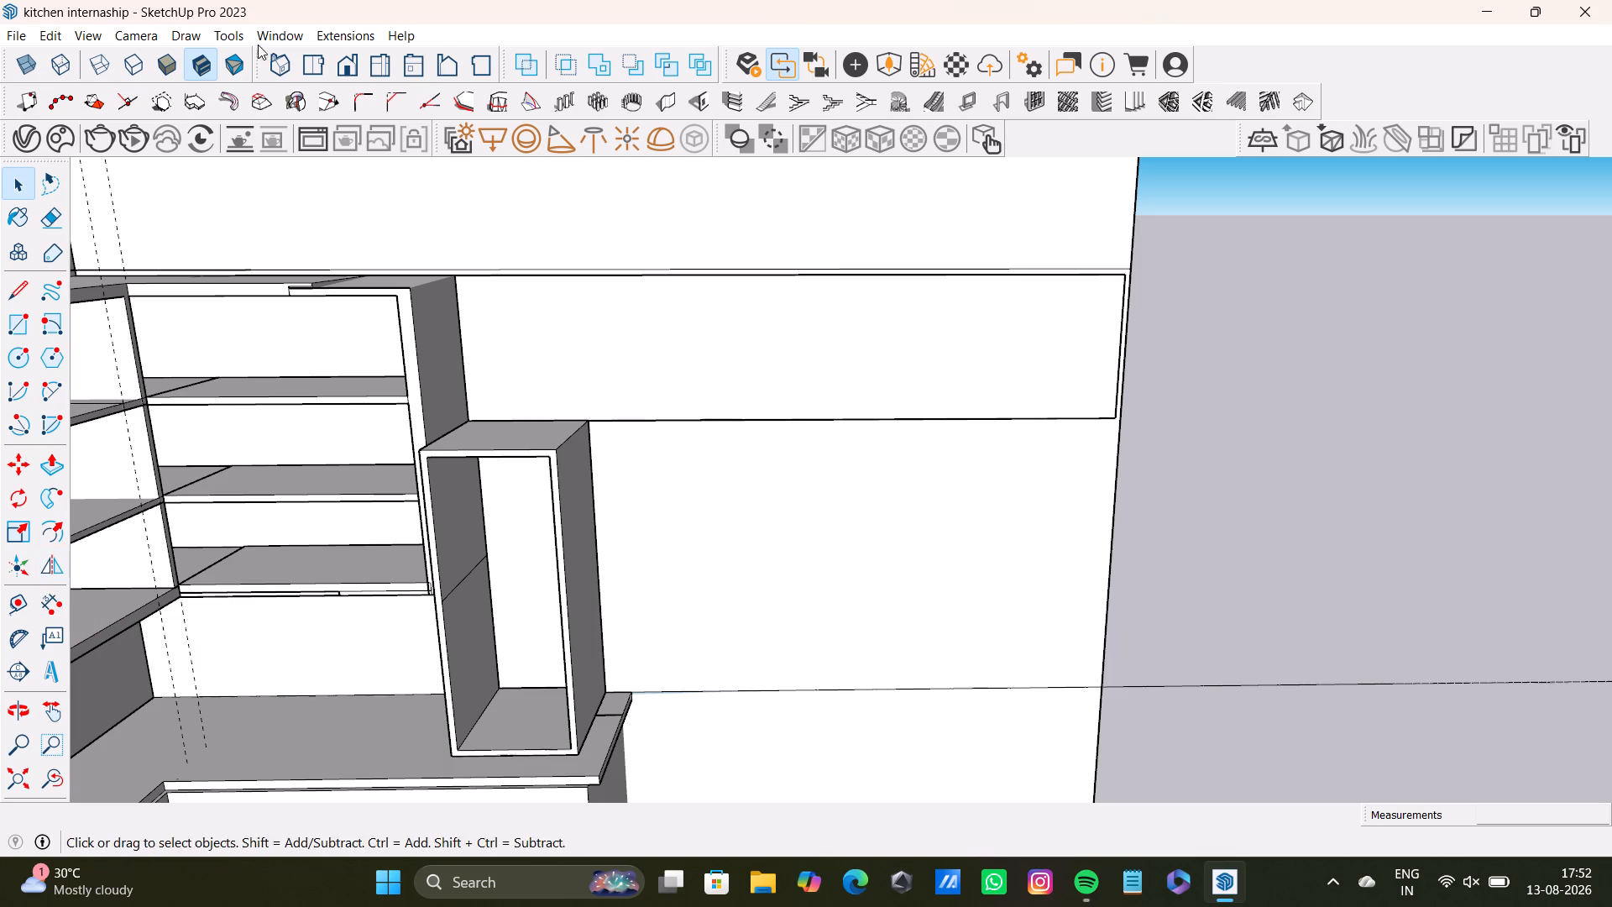
pyautogui.click(11, 603)
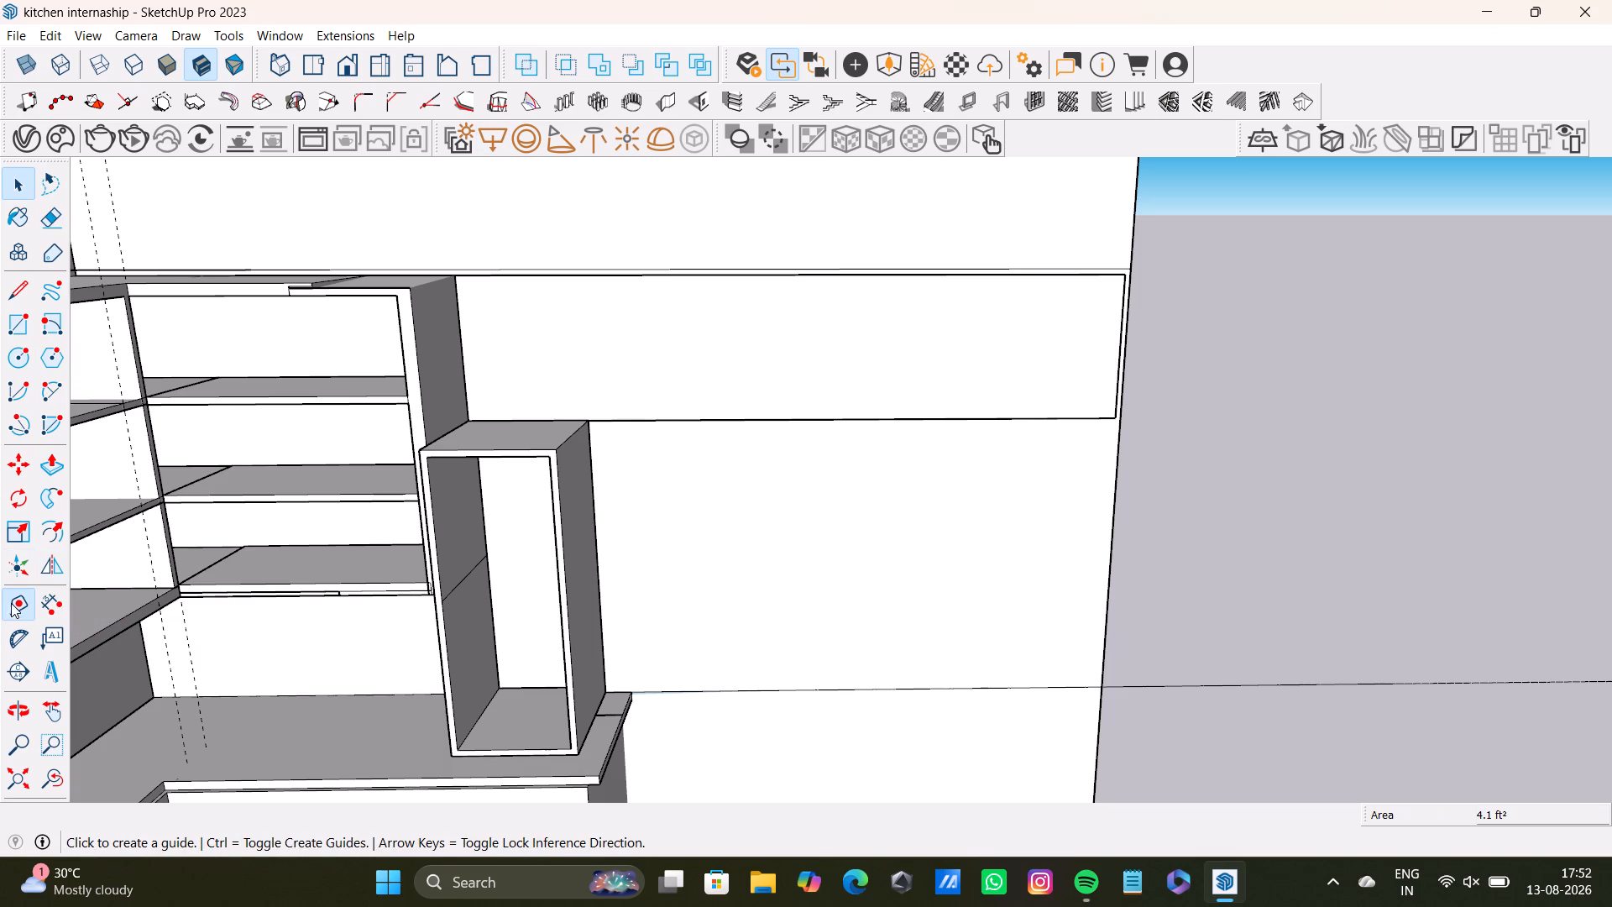
pyautogui.click(18, 600)
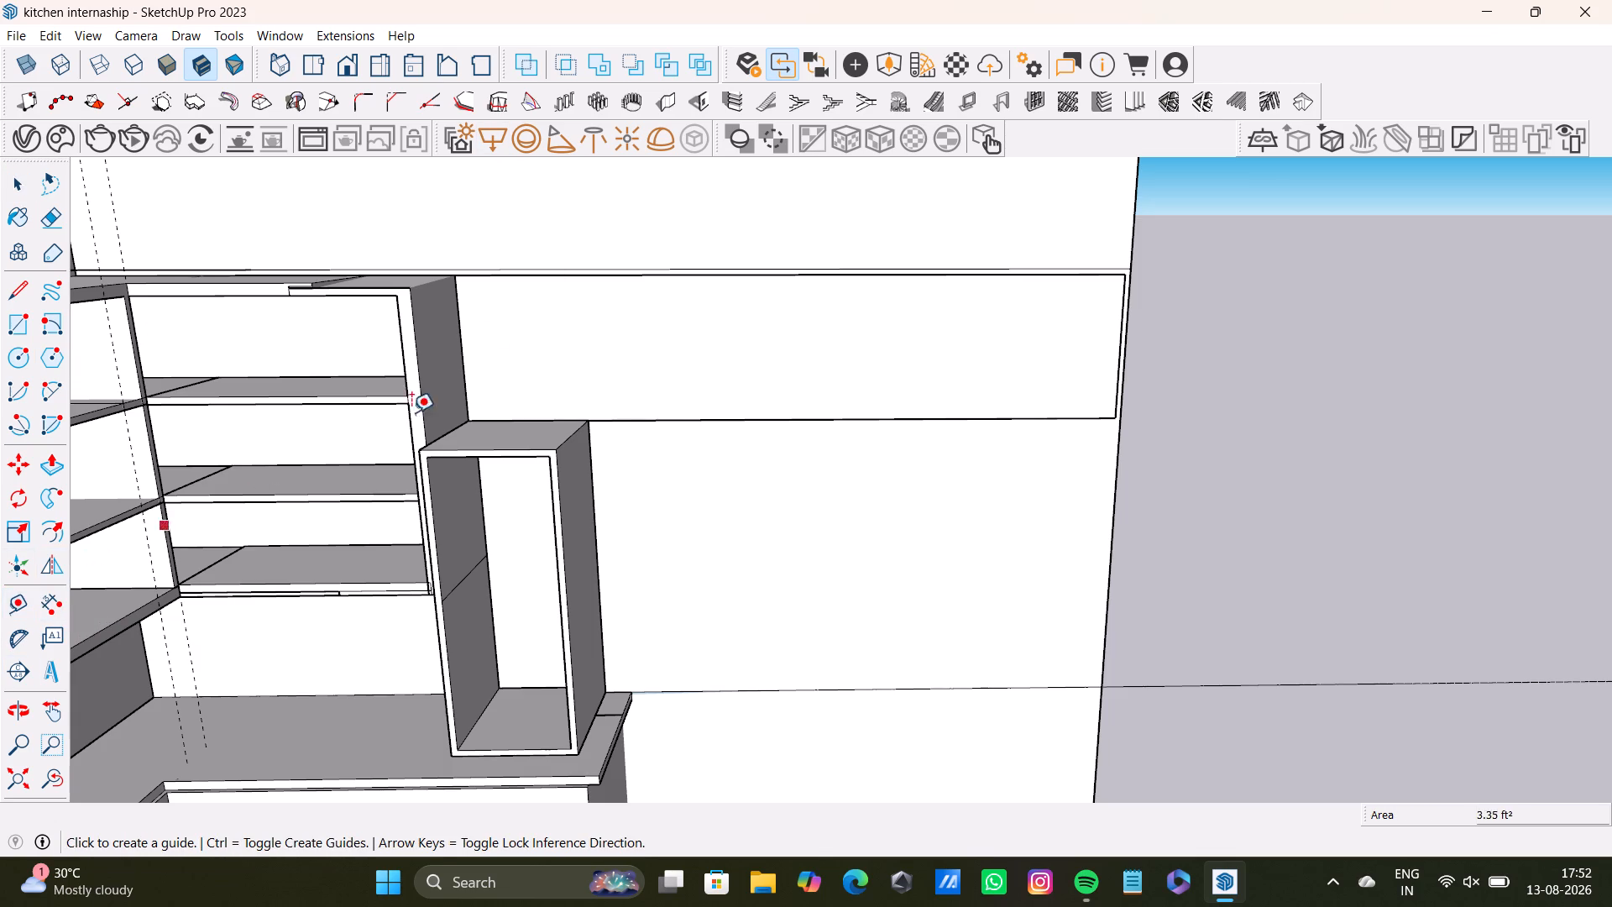
pyautogui.scroll(8, 478, 203)
pyautogui.moveTo(480, 365); pyautogui.dragTo(536, 352, button='middle')
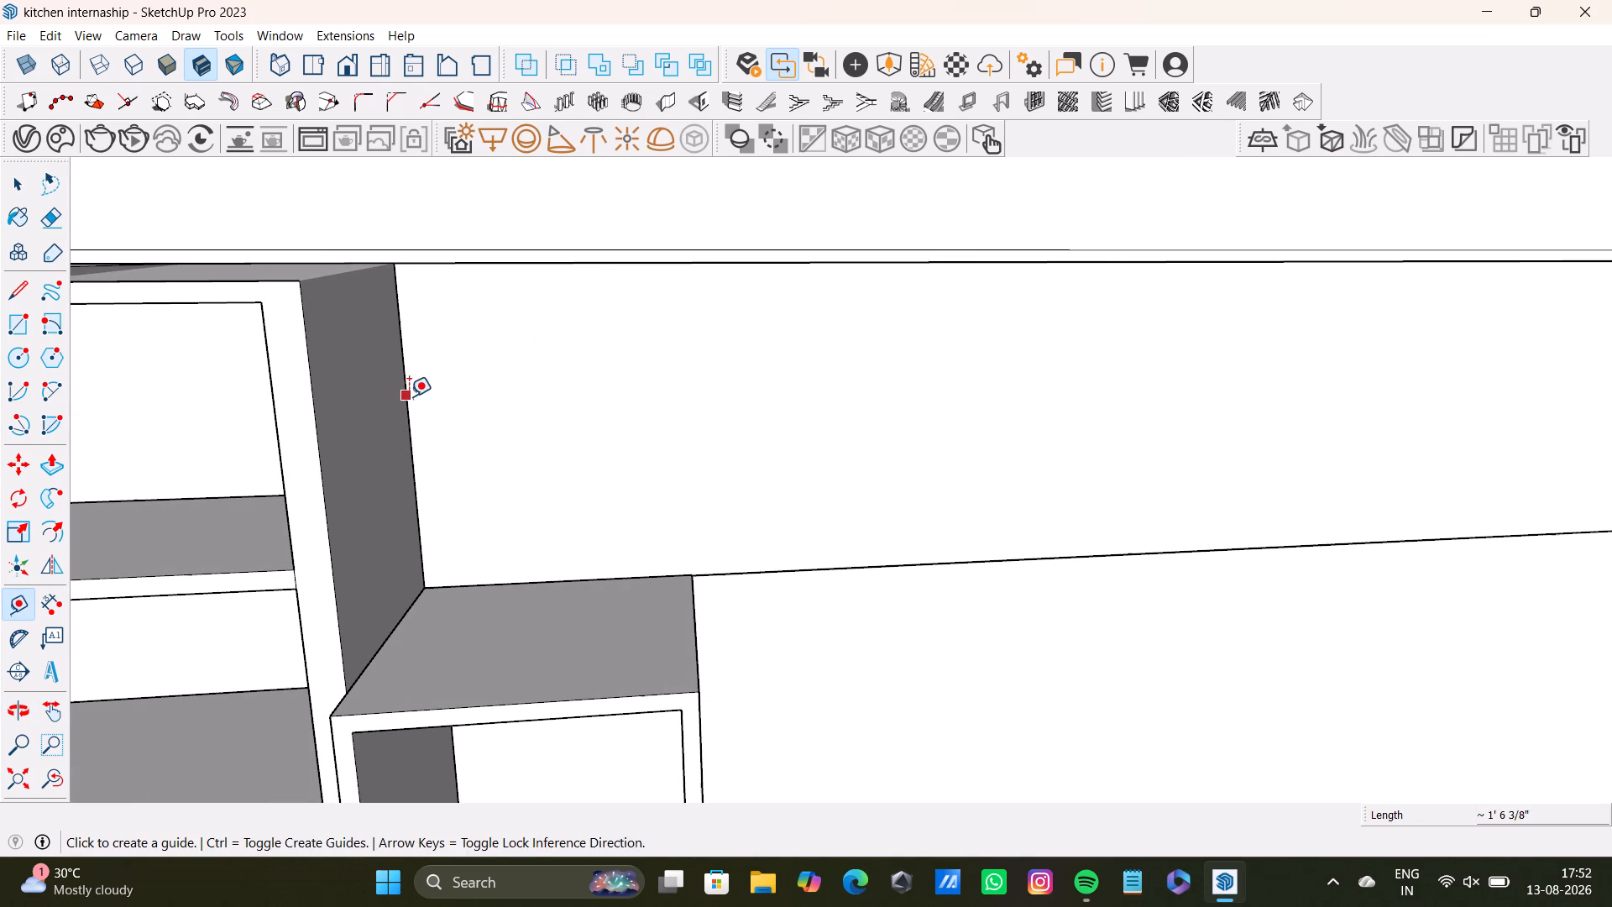
pyautogui.click(408, 397)
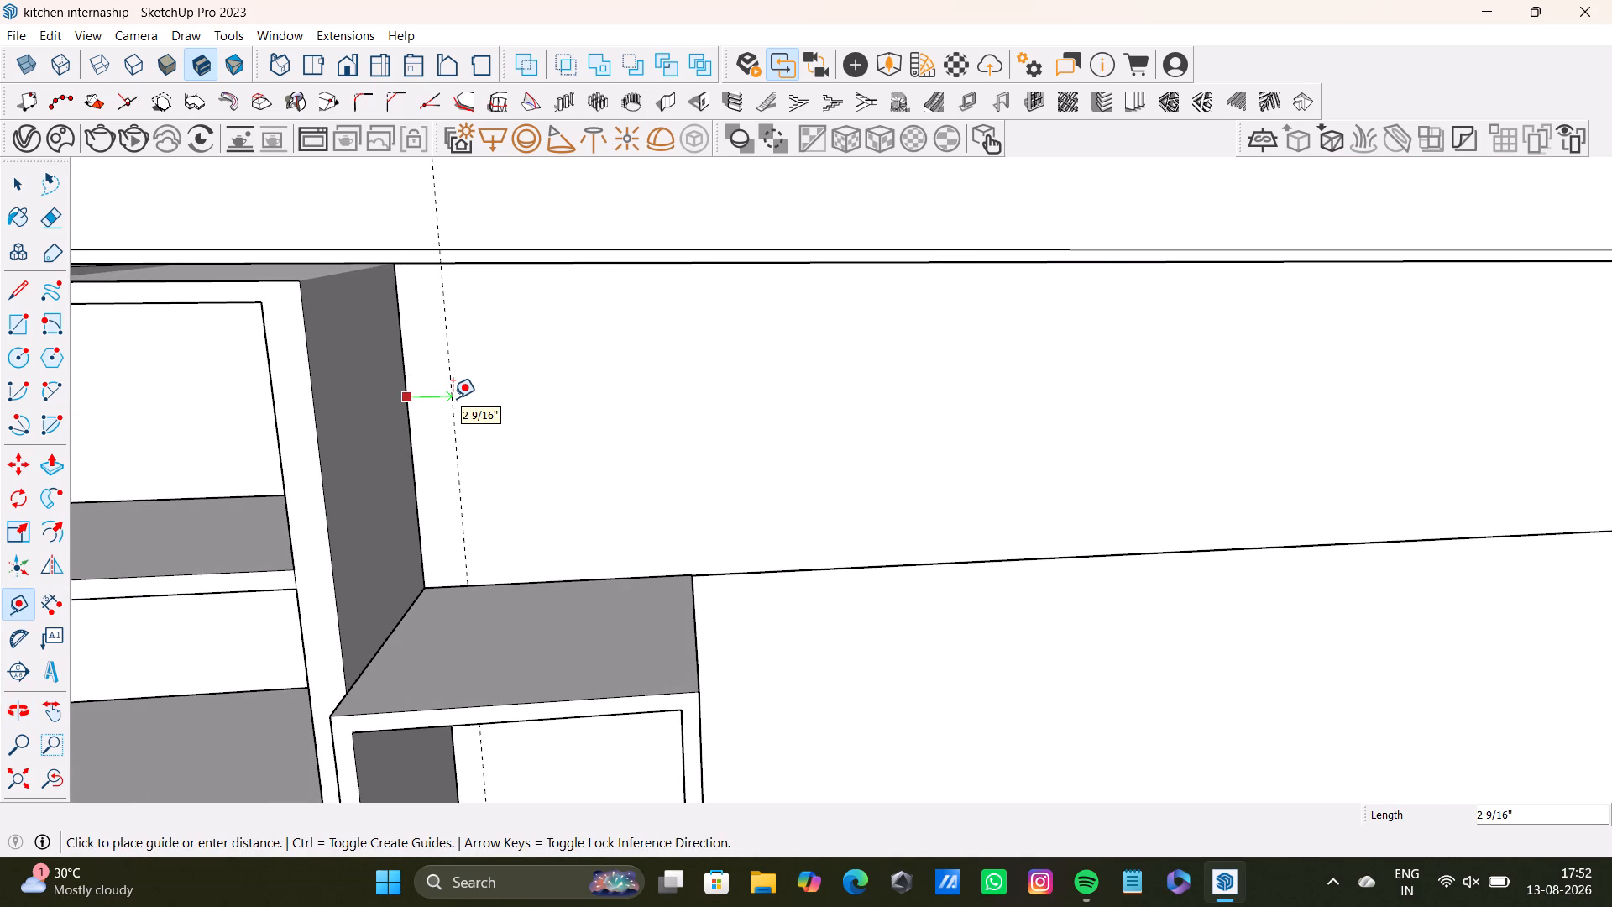
pyautogui.write('0.5"')
pyautogui.press('Return')
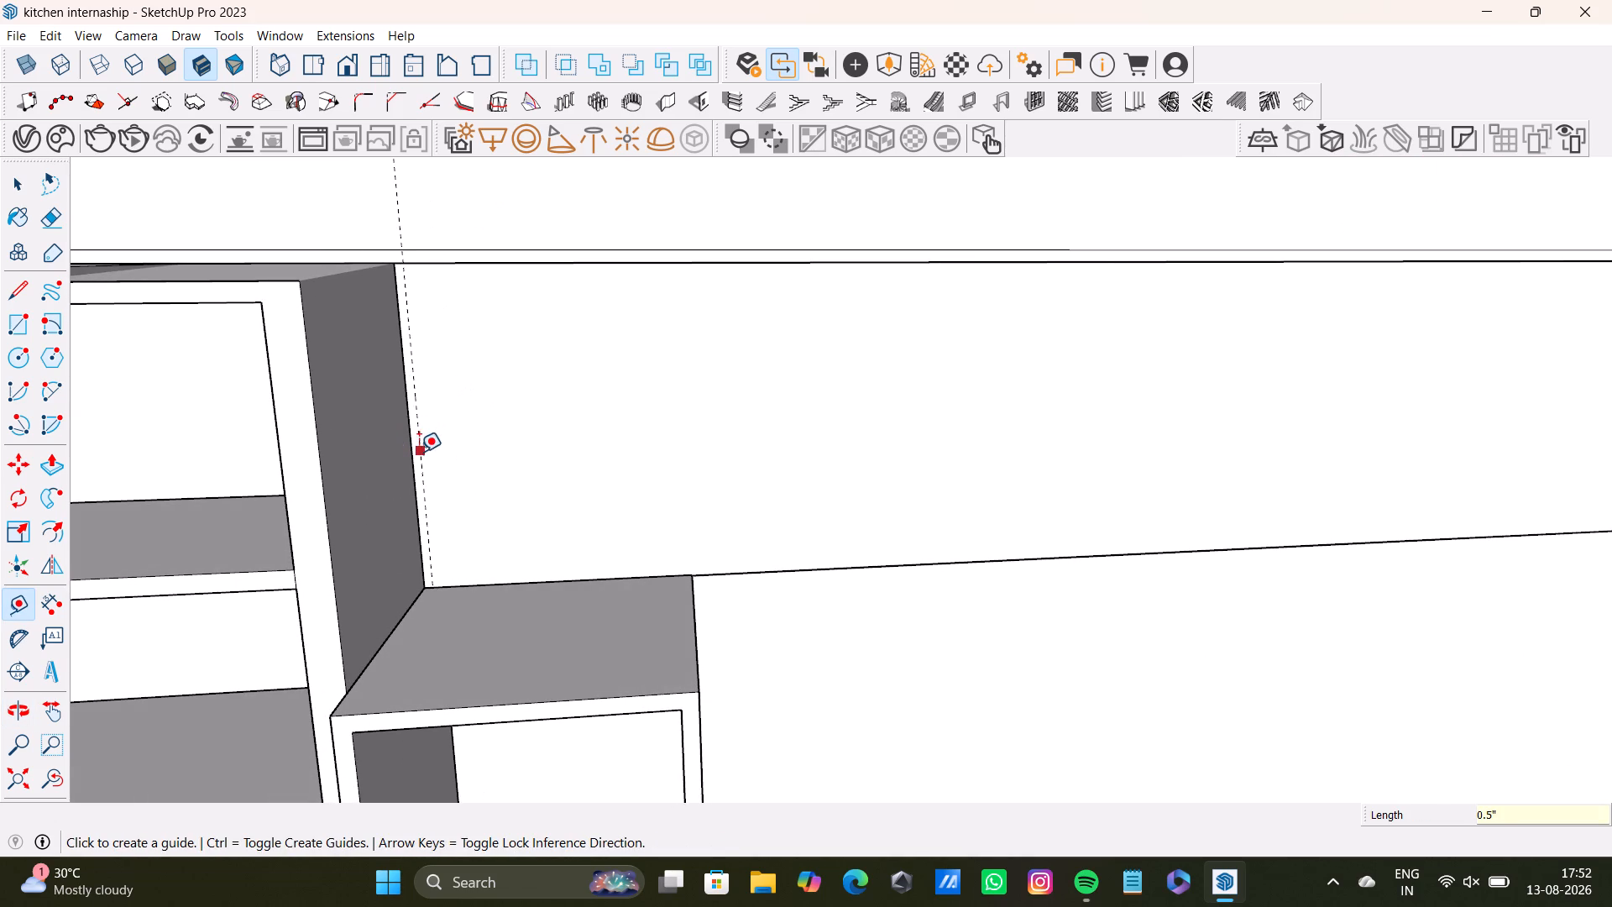
# Place a second vertical guide on the wall rectangle, about 1' 9 1/8" from the guide beside the upper shelving.
pyautogui.click(419, 452)
pyautogui.moveTo(732, 422); pyautogui.dragTo(693, 417, button='middle')
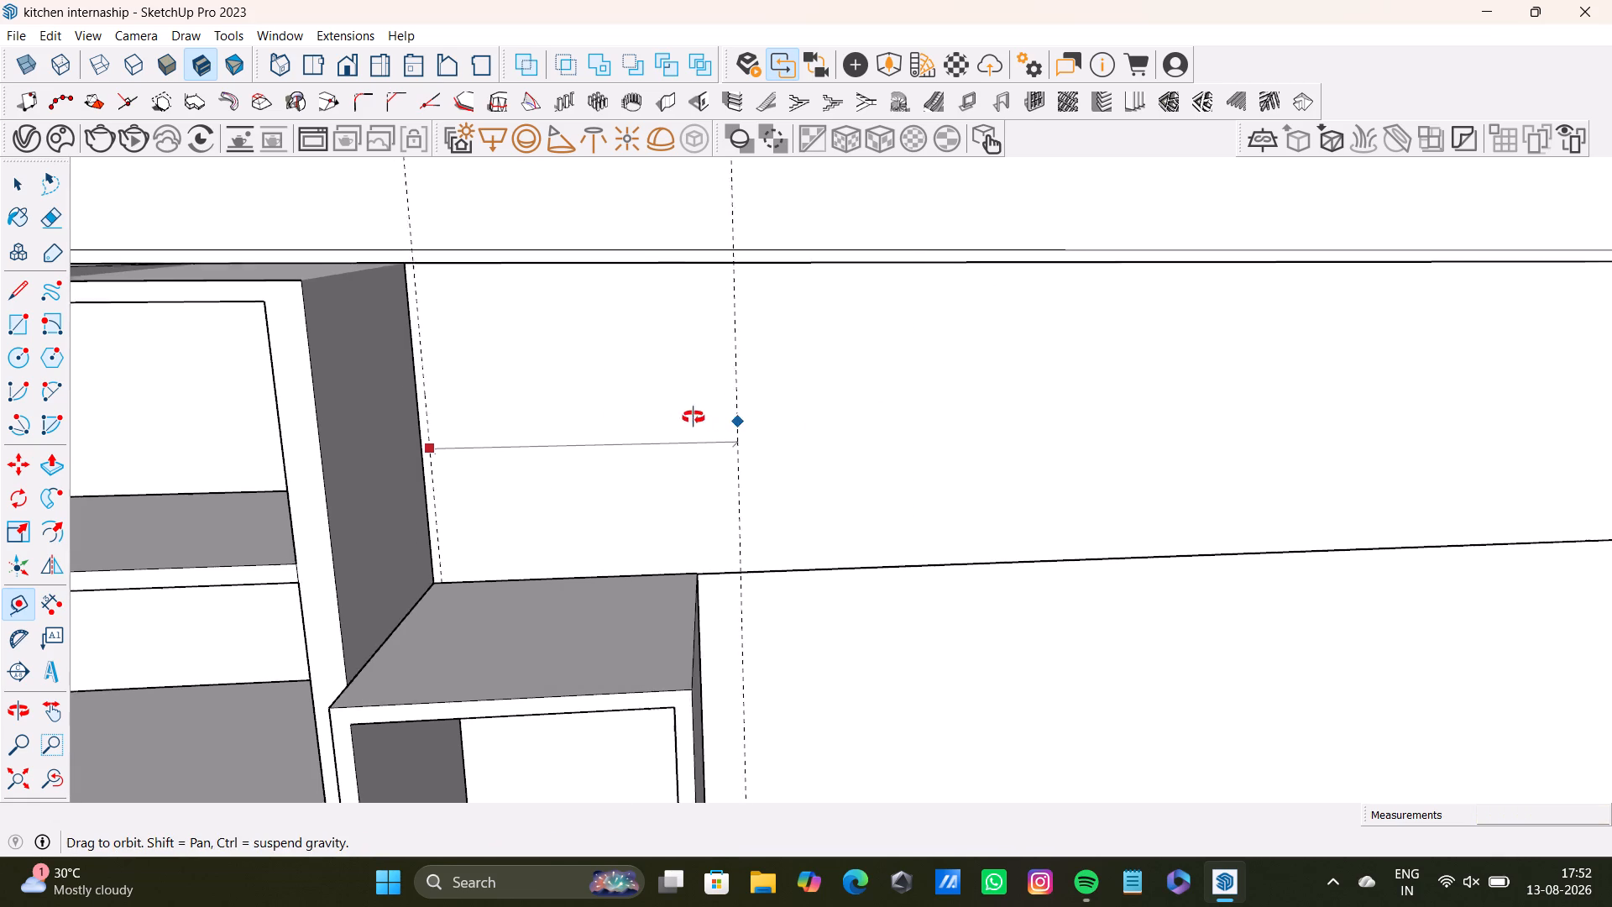
pyautogui.moveTo(693, 417); pyautogui.dragTo(720, 384, button='middle')
pyautogui.click(777, 358)
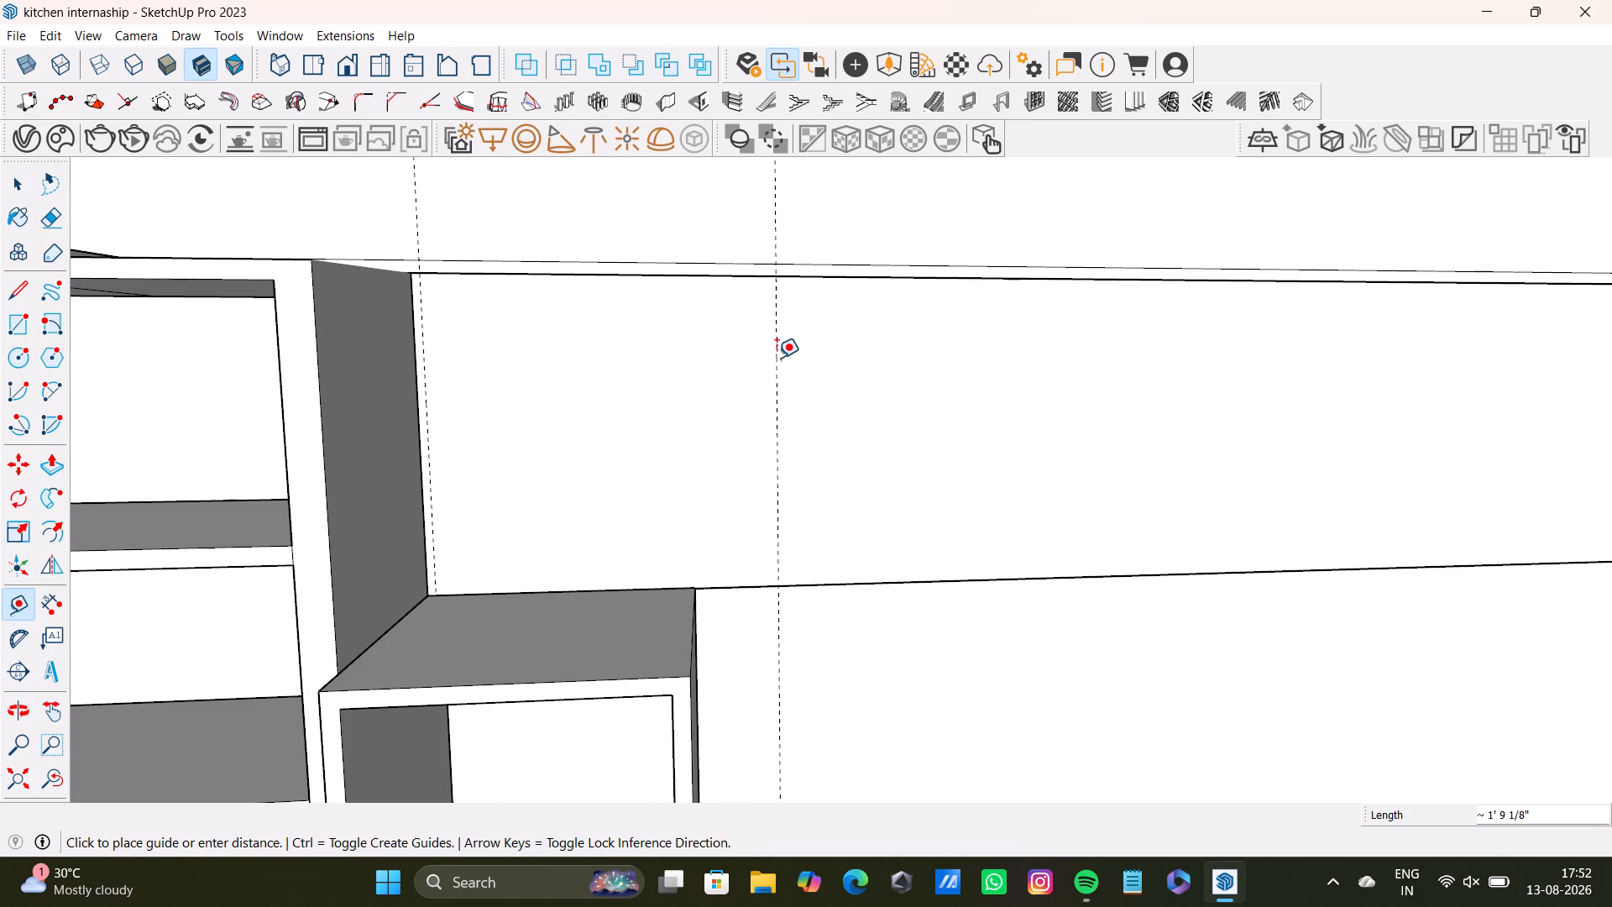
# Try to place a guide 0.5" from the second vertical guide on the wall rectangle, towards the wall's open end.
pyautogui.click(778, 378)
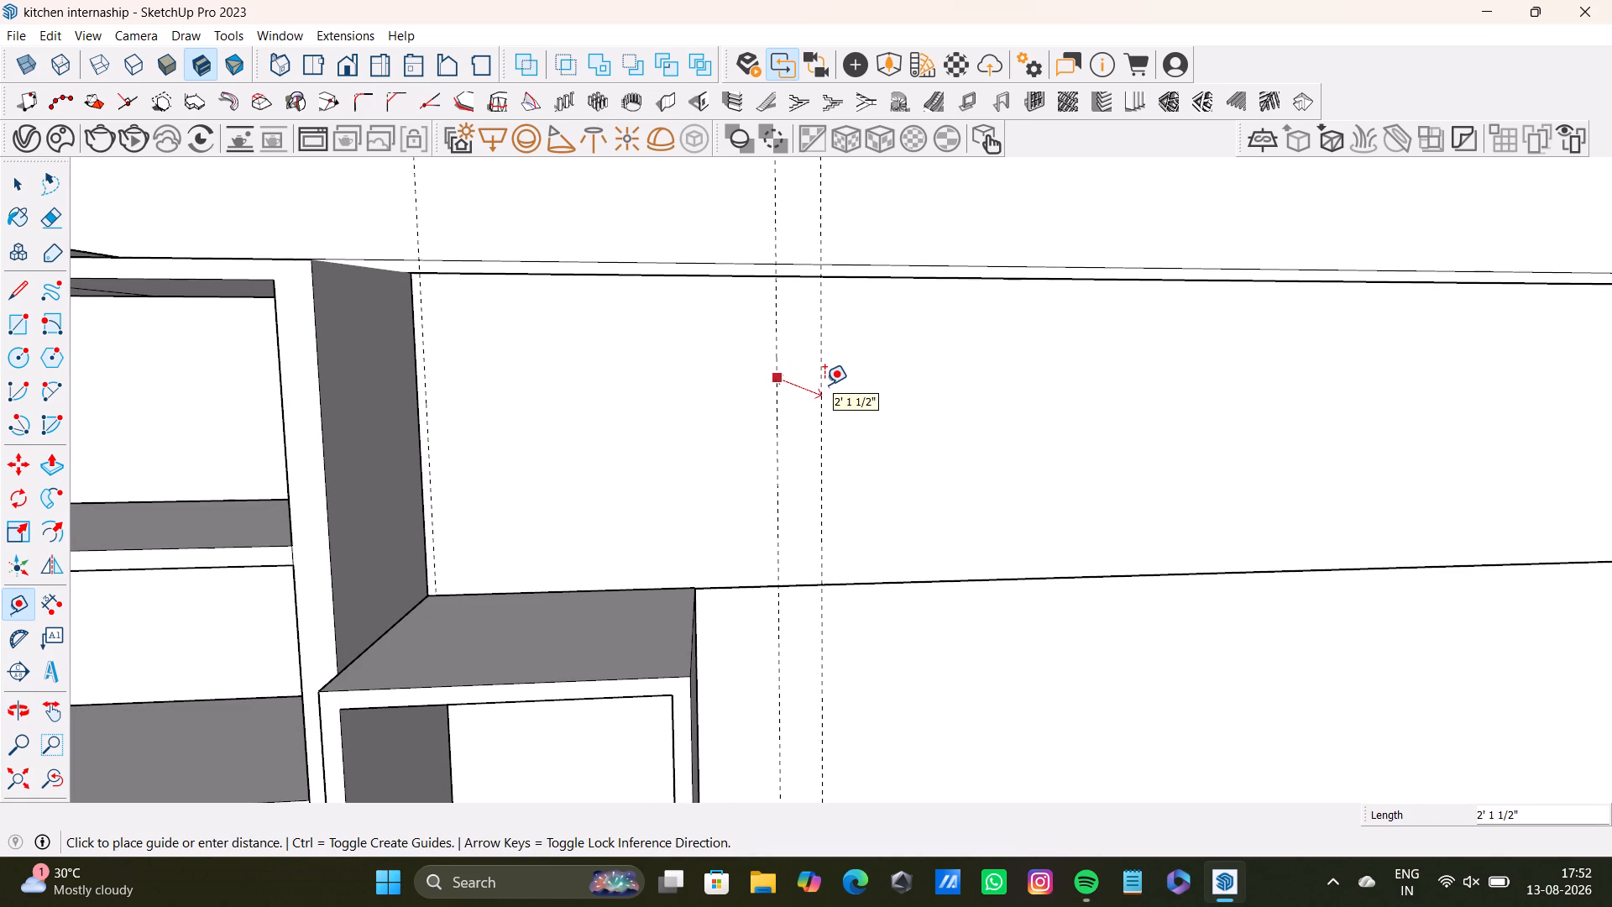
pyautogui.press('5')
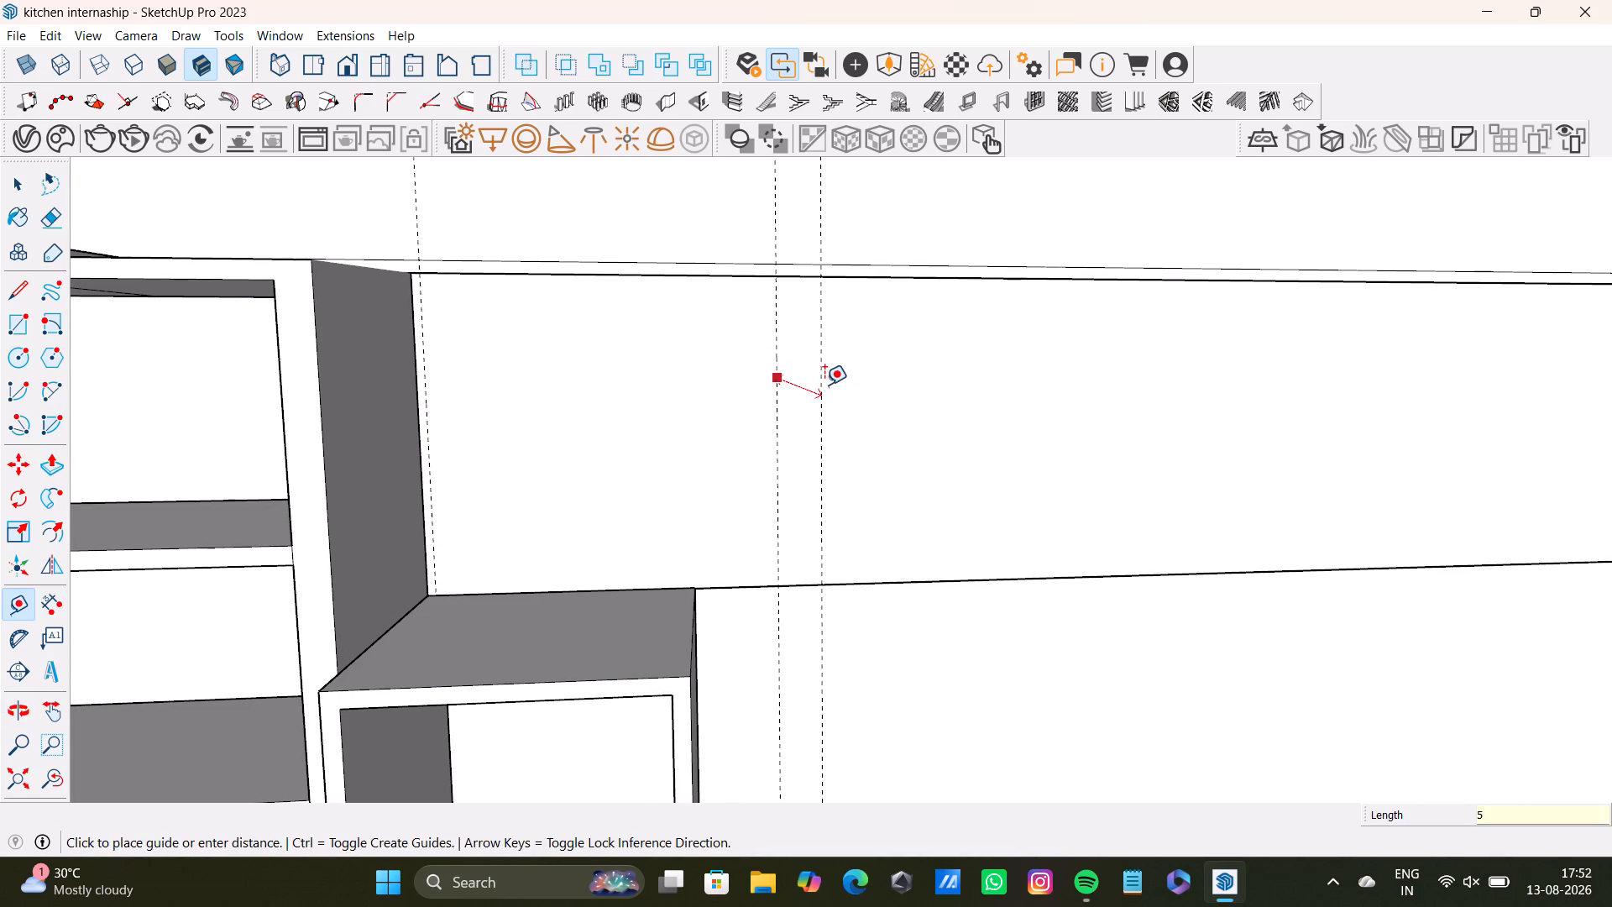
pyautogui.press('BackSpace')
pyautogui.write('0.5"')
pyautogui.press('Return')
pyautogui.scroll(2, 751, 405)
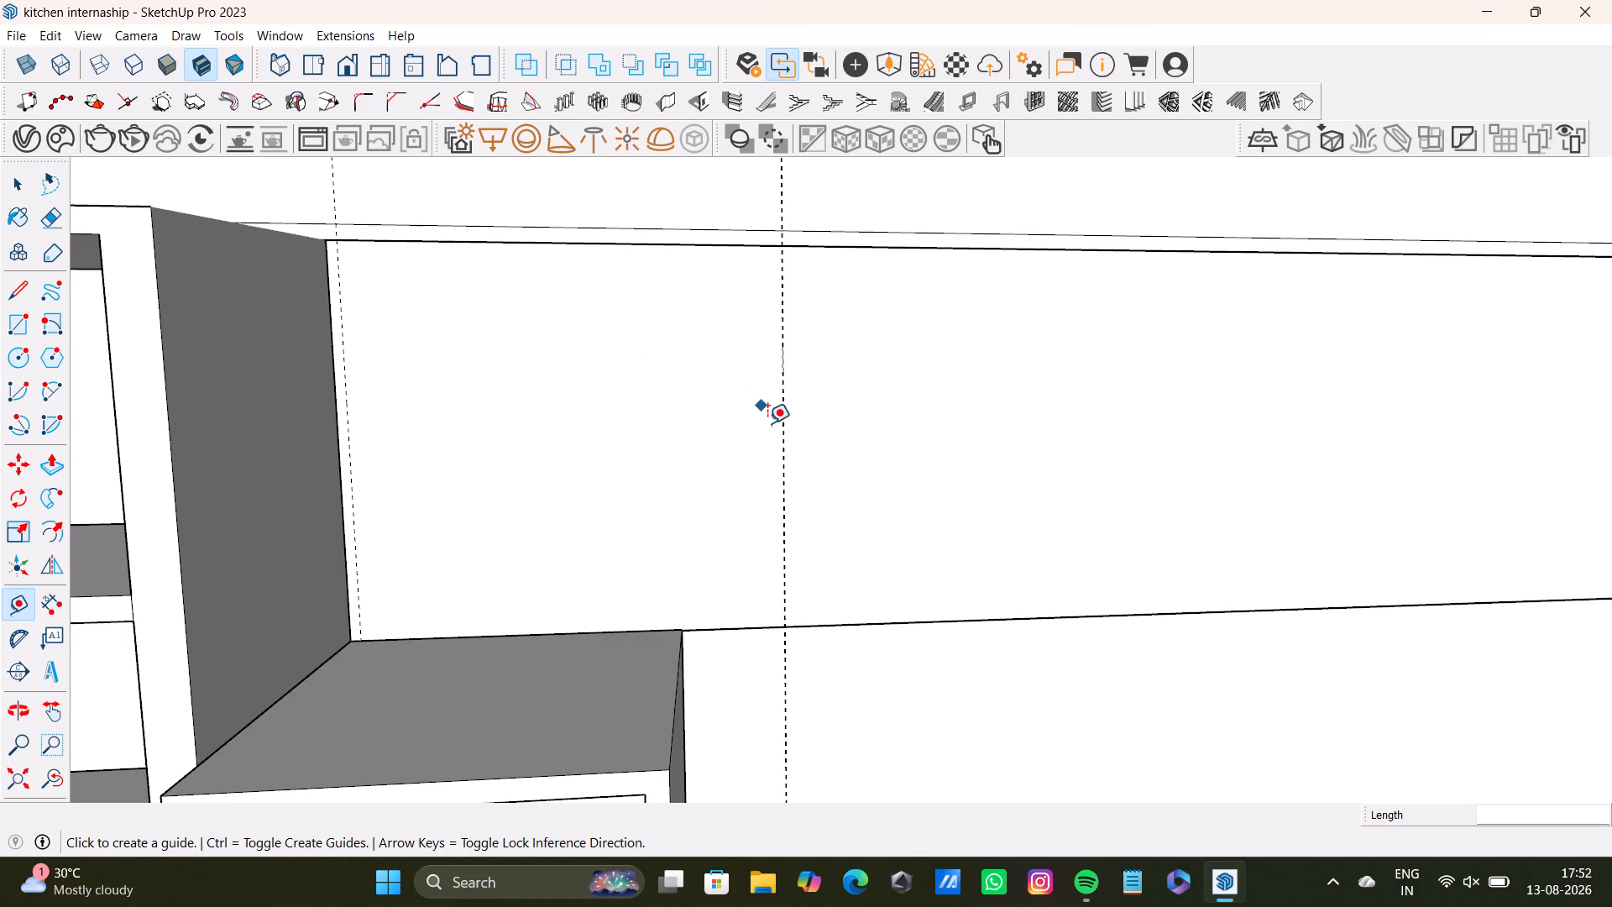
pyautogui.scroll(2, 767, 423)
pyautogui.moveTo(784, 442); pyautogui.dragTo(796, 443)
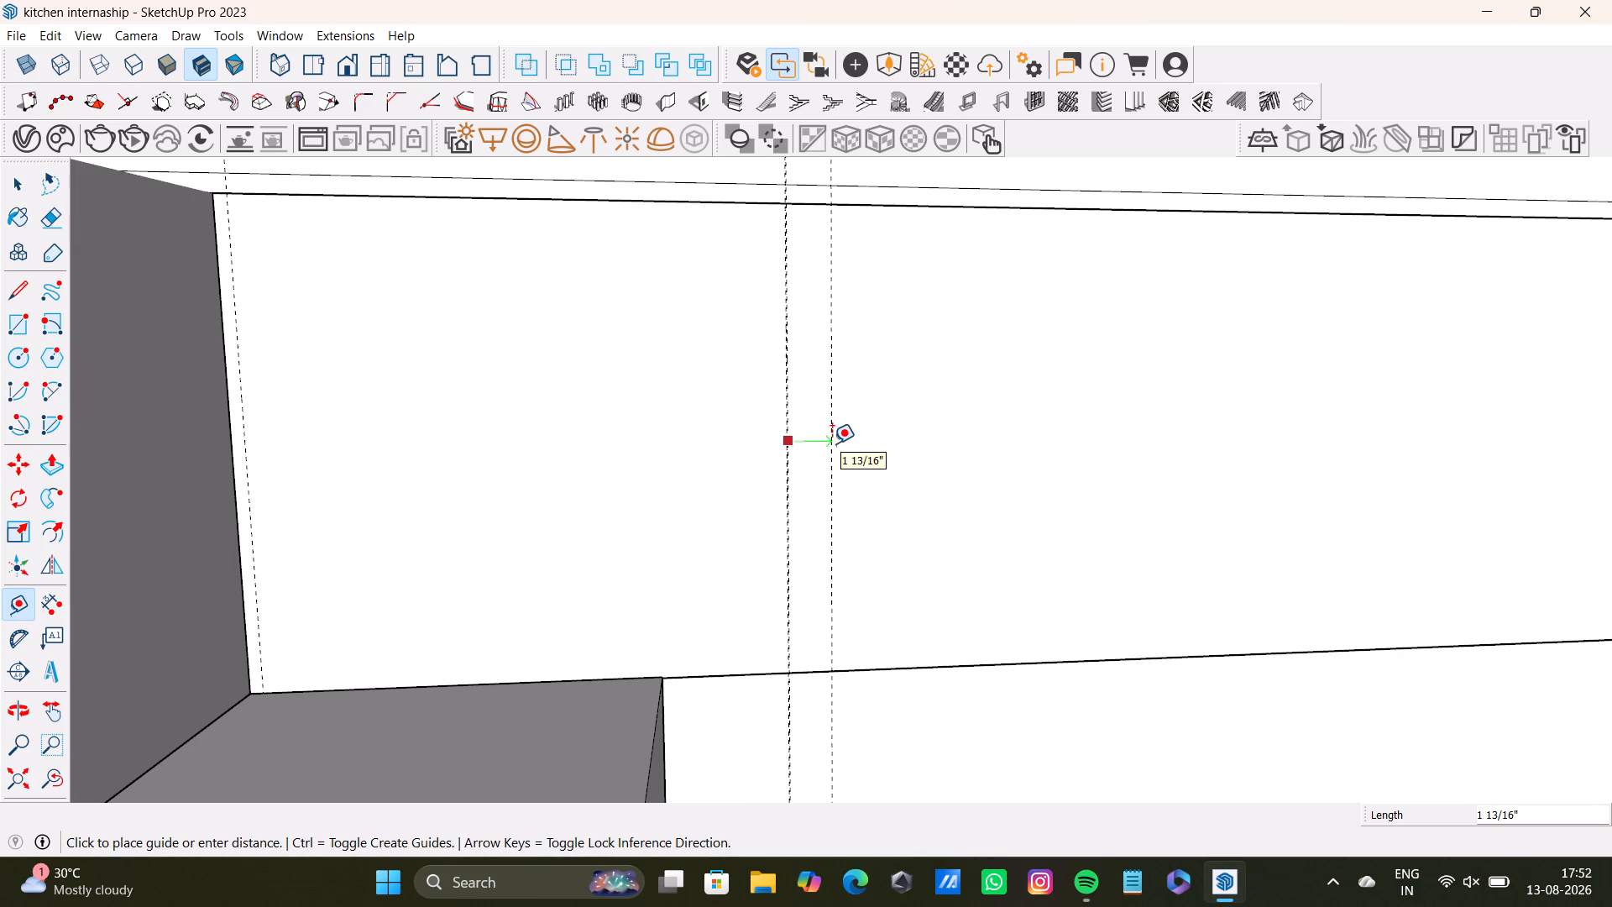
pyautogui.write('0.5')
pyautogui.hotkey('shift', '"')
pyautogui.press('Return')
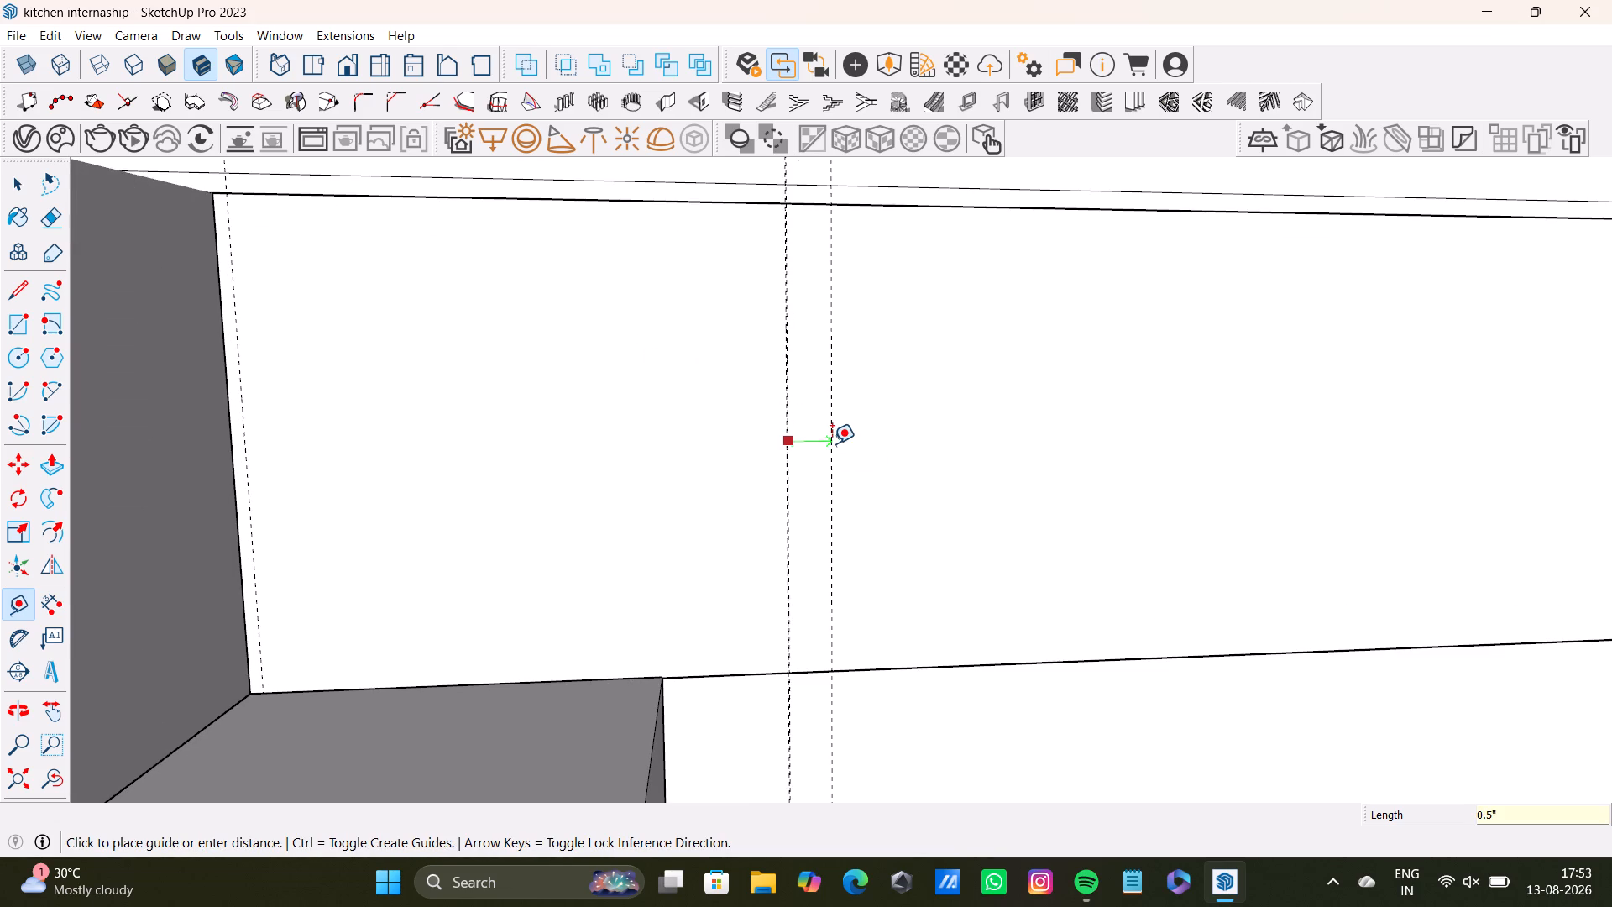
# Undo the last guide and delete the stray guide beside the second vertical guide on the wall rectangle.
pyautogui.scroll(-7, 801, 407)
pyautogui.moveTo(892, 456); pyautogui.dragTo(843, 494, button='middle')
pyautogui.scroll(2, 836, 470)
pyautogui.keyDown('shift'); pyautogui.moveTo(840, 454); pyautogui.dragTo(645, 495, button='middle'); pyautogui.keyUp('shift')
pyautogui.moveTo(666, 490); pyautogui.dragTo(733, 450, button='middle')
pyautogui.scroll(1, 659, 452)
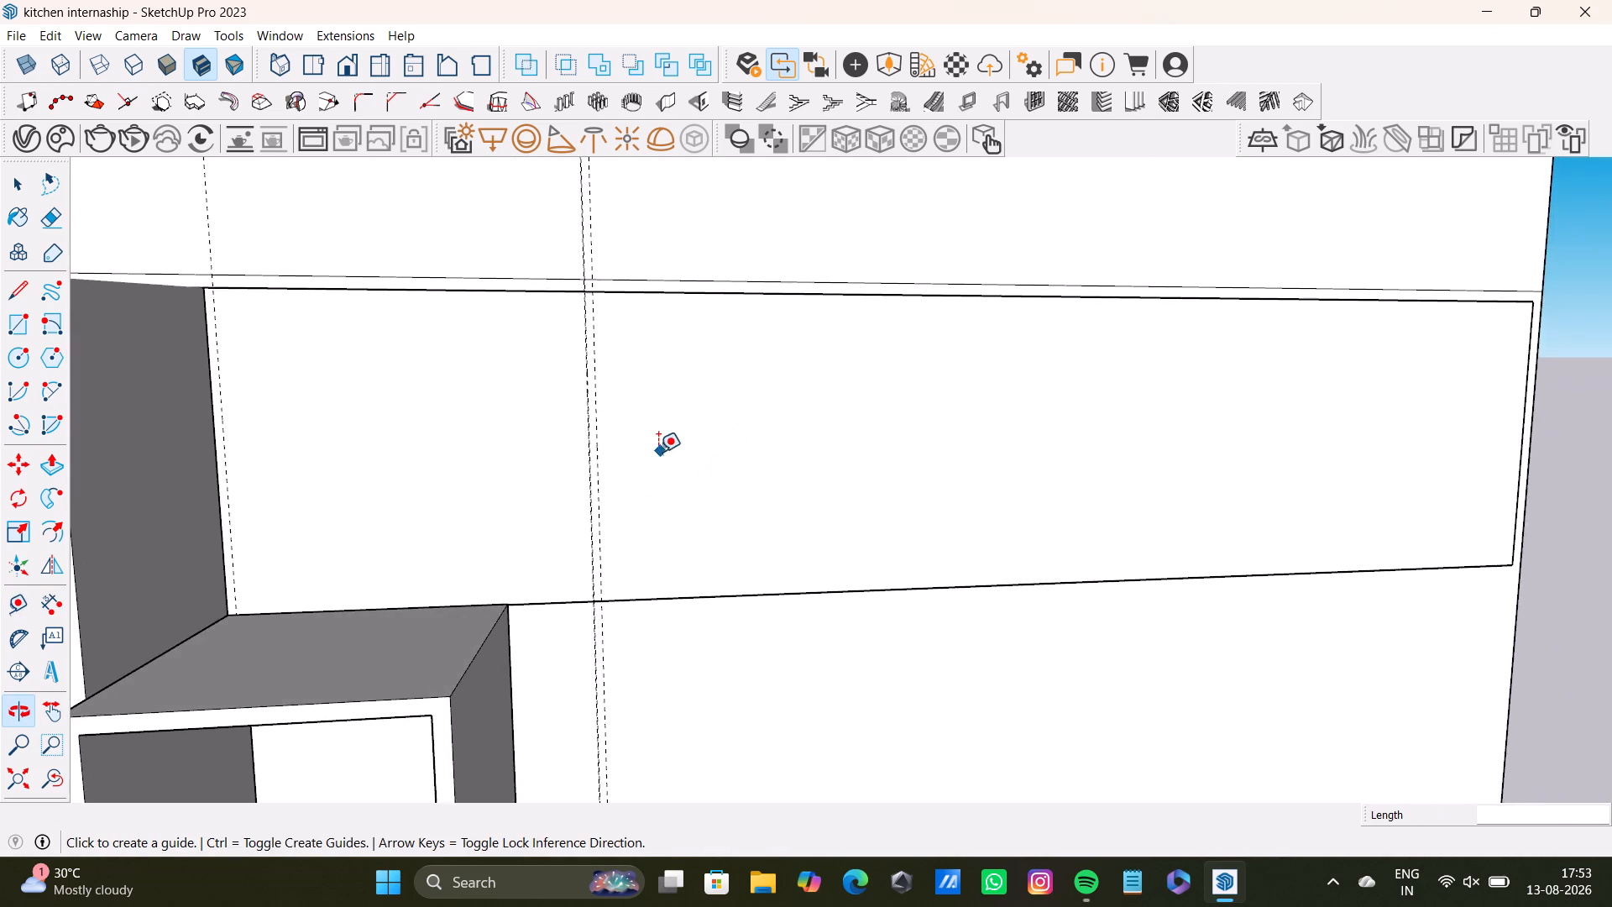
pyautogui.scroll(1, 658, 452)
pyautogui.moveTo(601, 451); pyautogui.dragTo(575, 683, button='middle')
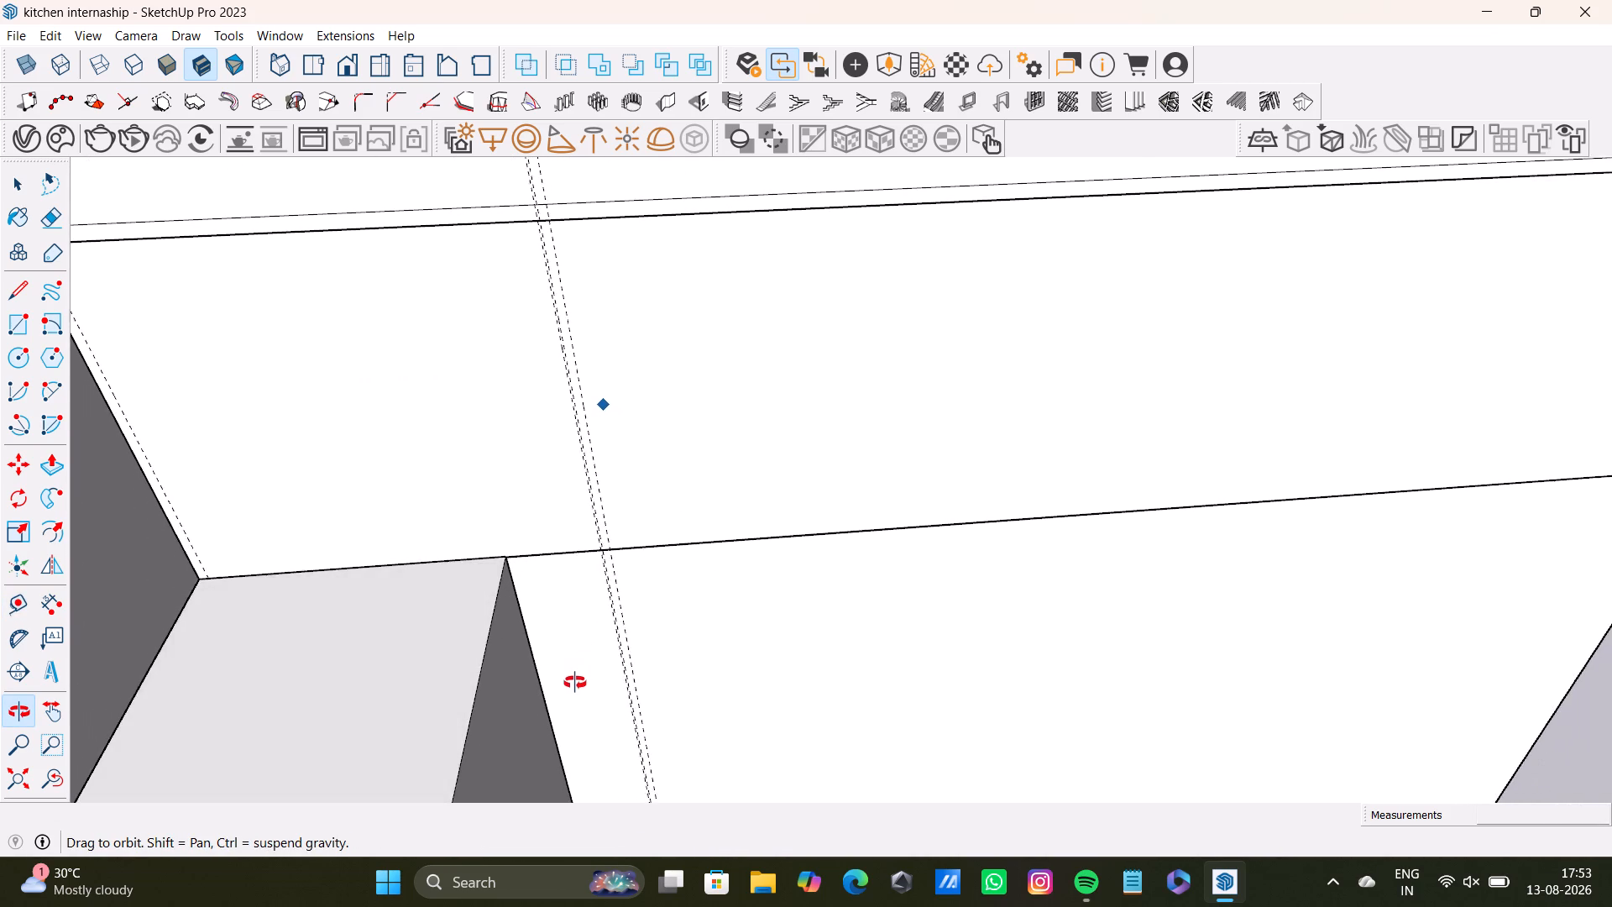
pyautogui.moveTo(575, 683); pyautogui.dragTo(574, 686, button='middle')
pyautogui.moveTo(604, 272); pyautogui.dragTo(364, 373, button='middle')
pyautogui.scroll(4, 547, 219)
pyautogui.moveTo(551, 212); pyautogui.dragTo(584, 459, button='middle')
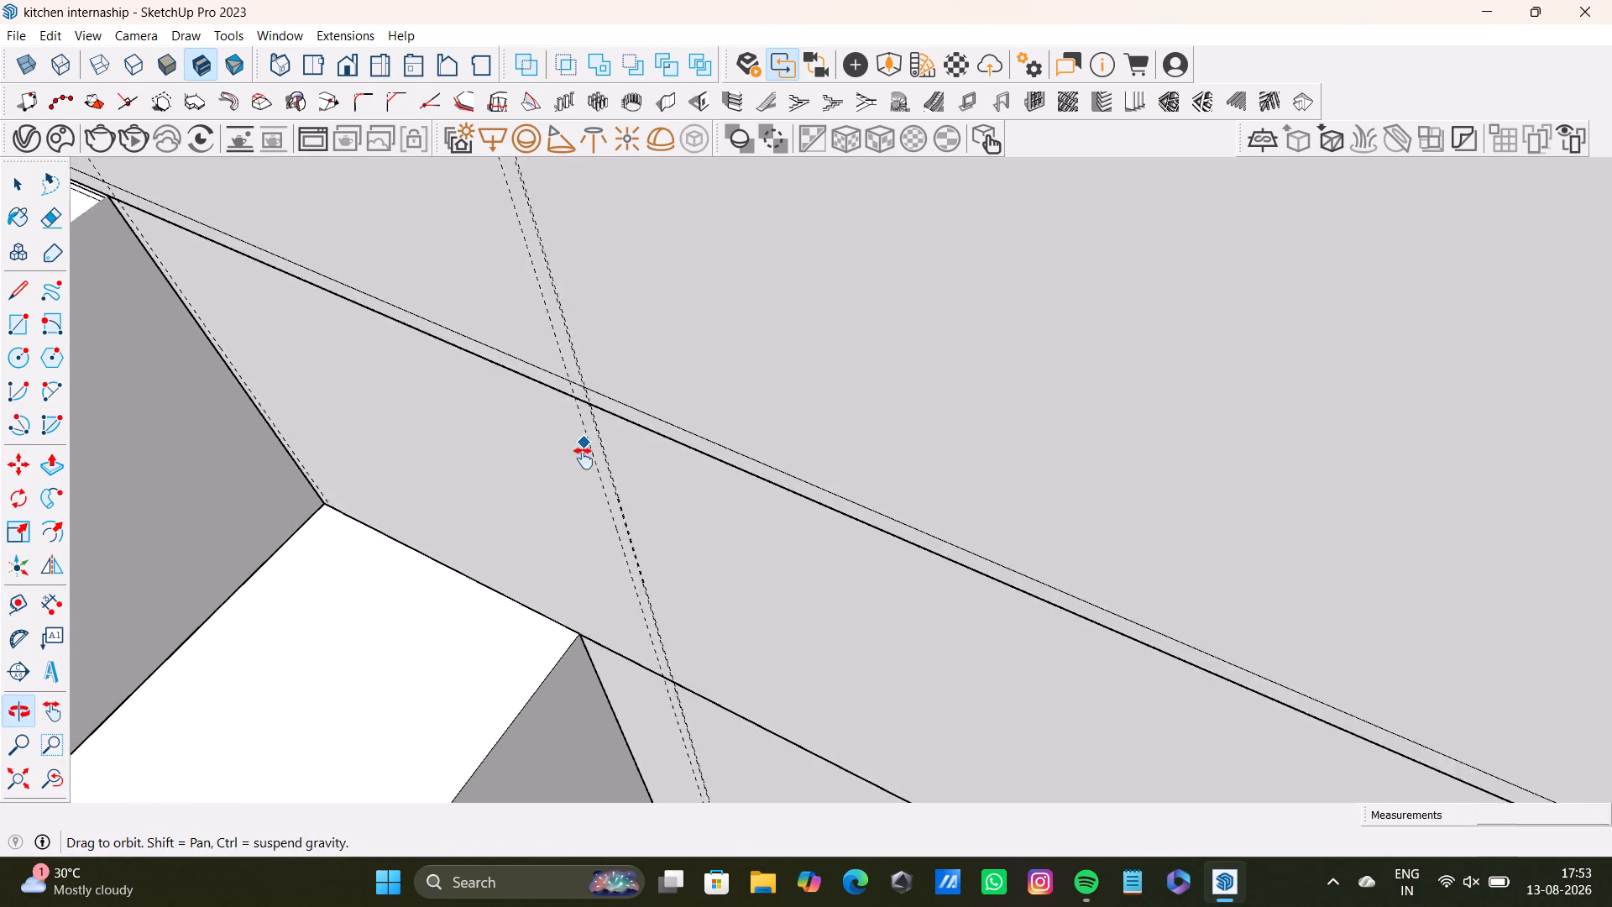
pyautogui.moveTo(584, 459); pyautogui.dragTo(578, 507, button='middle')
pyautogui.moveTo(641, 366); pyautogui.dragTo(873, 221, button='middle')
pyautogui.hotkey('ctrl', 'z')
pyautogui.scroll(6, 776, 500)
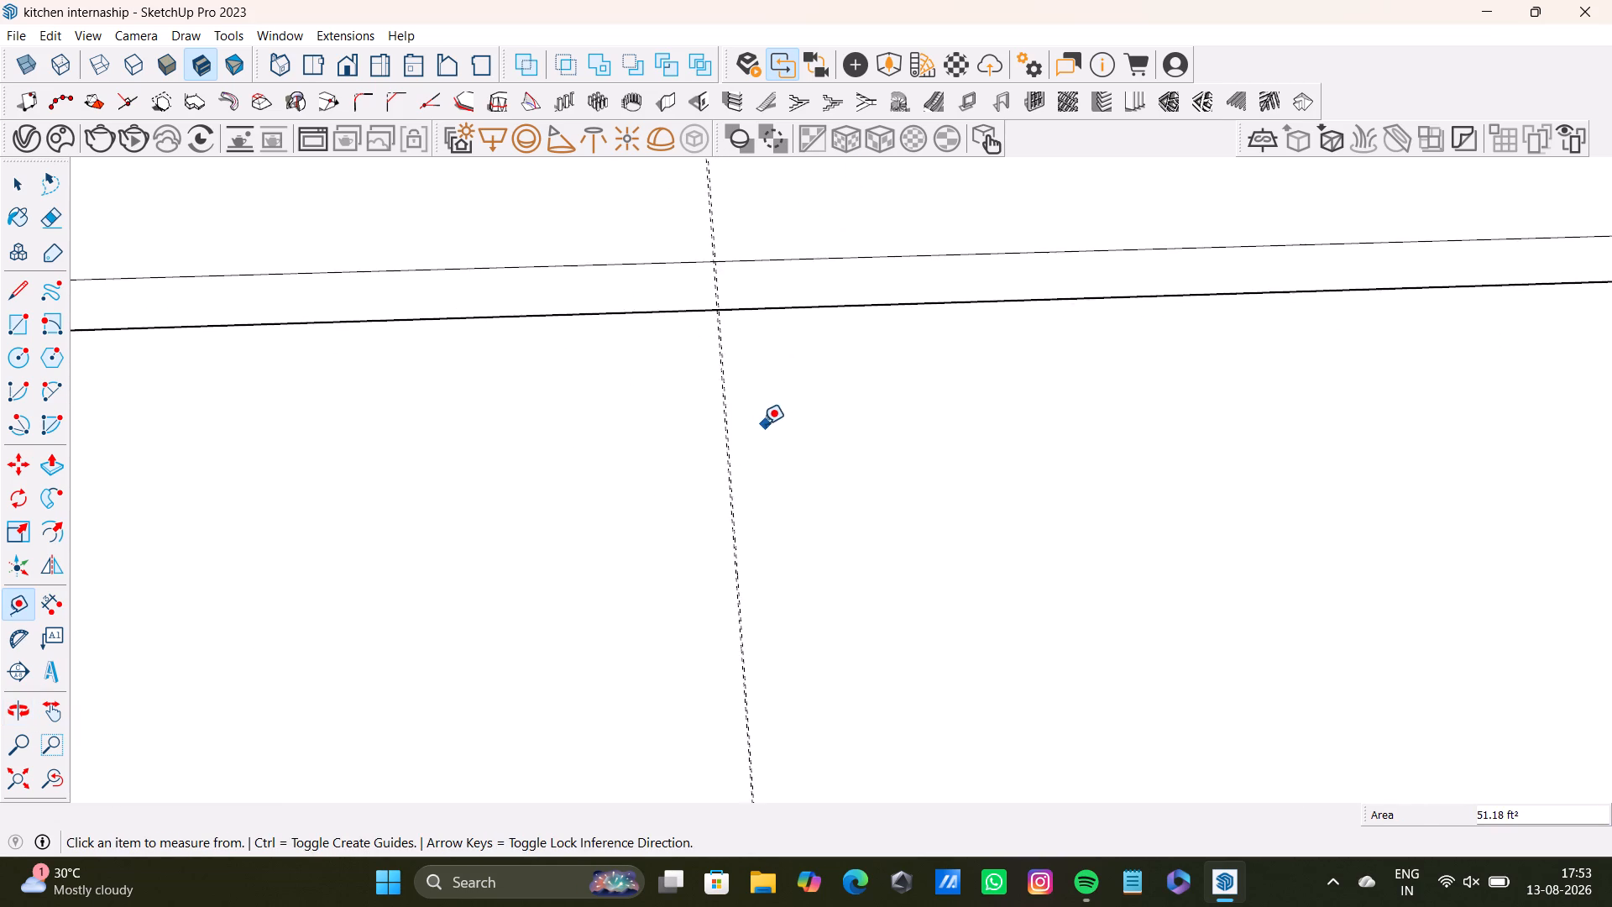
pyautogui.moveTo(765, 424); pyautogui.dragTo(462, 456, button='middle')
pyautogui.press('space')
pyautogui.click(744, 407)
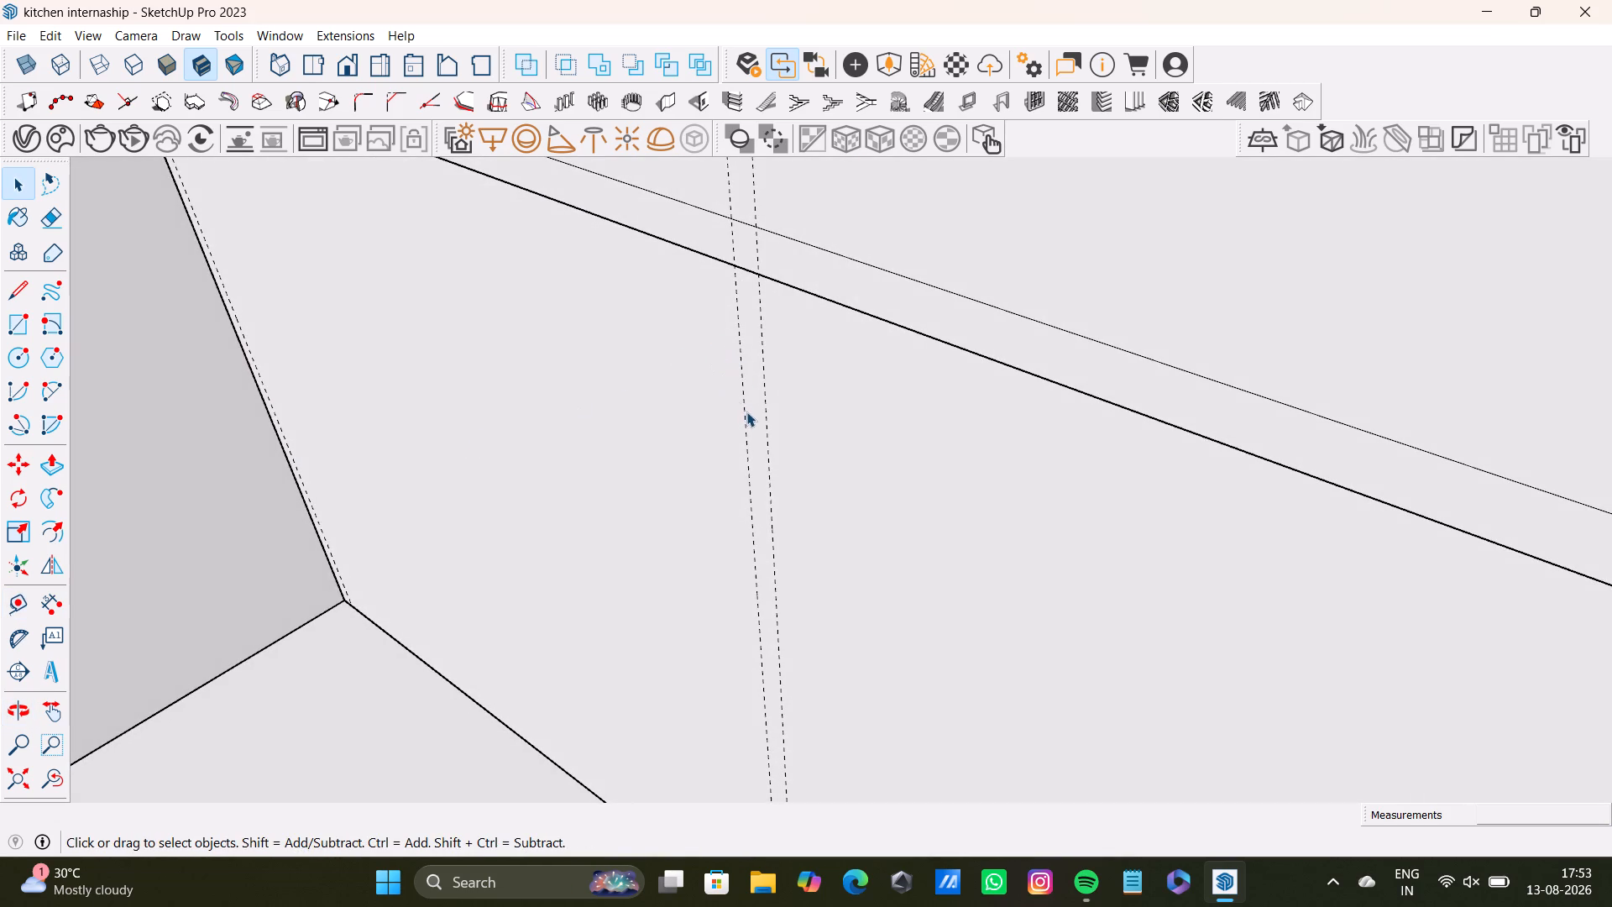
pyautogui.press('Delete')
# Place a vertical guide on the wall rectangle 0.5" from the second vertical guide, towards the wall's open end.
pyautogui.moveTo(760, 421); pyautogui.dragTo(878, 297, button='middle')
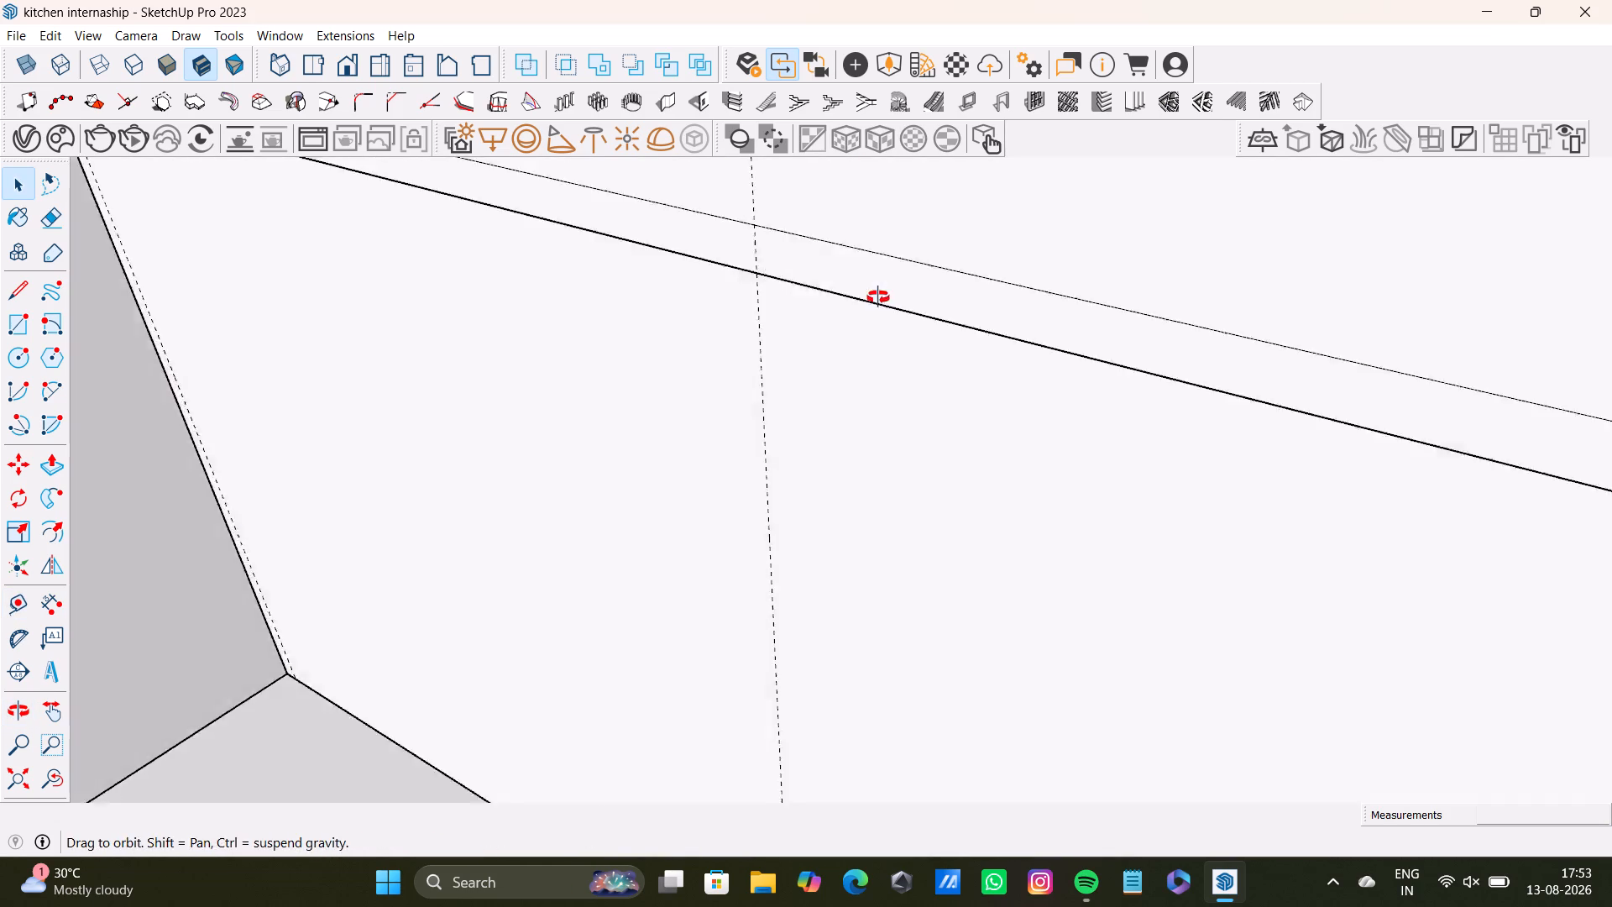
pyautogui.moveTo(878, 297); pyautogui.dragTo(955, 212, button='middle')
pyautogui.scroll(-13, 790, 312)
pyautogui.moveTo(815, 343); pyautogui.dragTo(933, 489, button='middle')
pyautogui.moveTo(924, 517); pyautogui.dragTo(288, 468, button='middle')
pyautogui.moveTo(911, 541); pyautogui.dragTo(889, 496, button='middle')
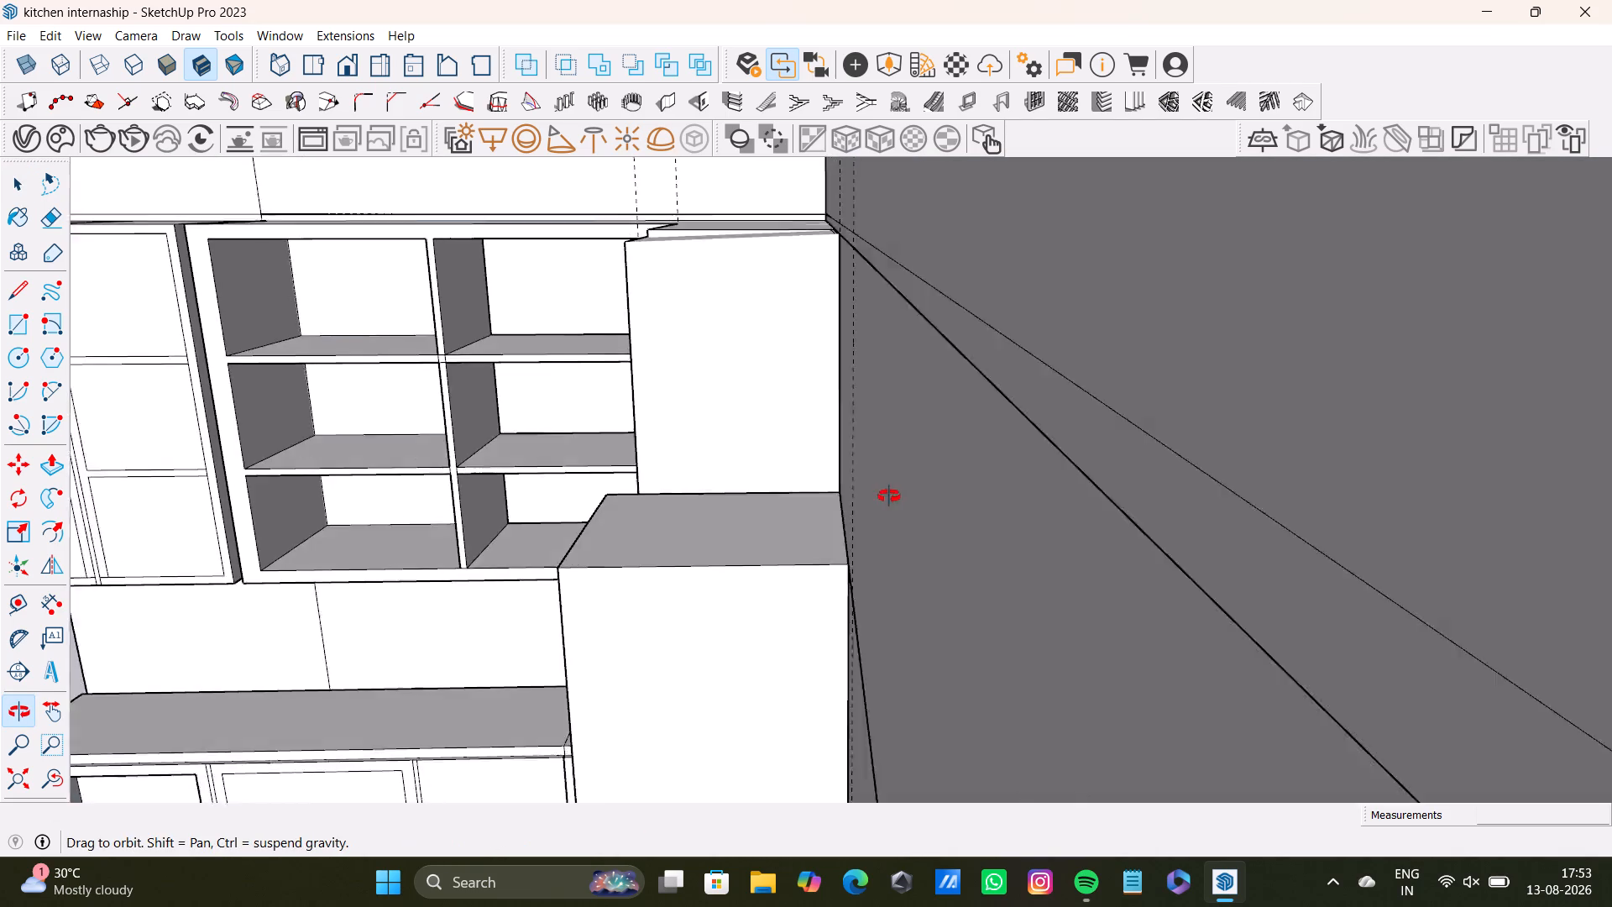
pyautogui.moveTo(889, 496); pyautogui.dragTo(1085, 553, button='middle')
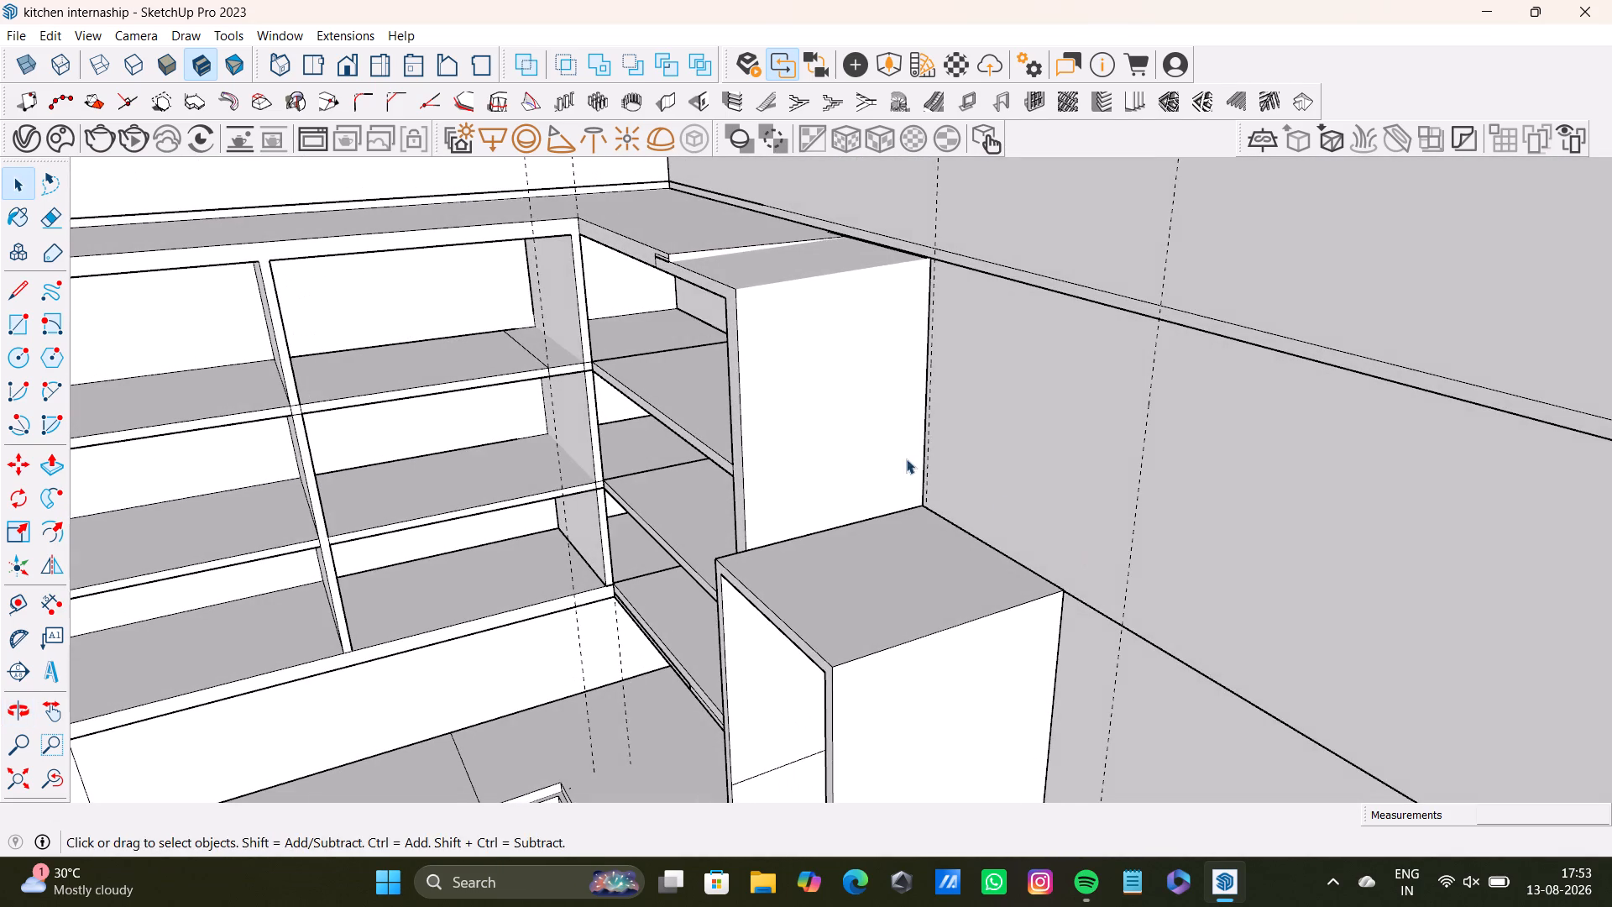
pyautogui.keyDown('shift'); pyautogui.moveTo(921, 464); pyautogui.dragTo(819, 476, button='middle'); pyautogui.keyUp('shift')
pyautogui.moveTo(786, 503); pyautogui.dragTo(970, 557, button='middle')
pyautogui.keyDown('shift'); pyautogui.moveTo(939, 438); pyautogui.dragTo(718, 433, button='middle'); pyautogui.keyUp('shift')
pyautogui.moveTo(743, 473); pyautogui.dragTo(773, 495, button='middle')
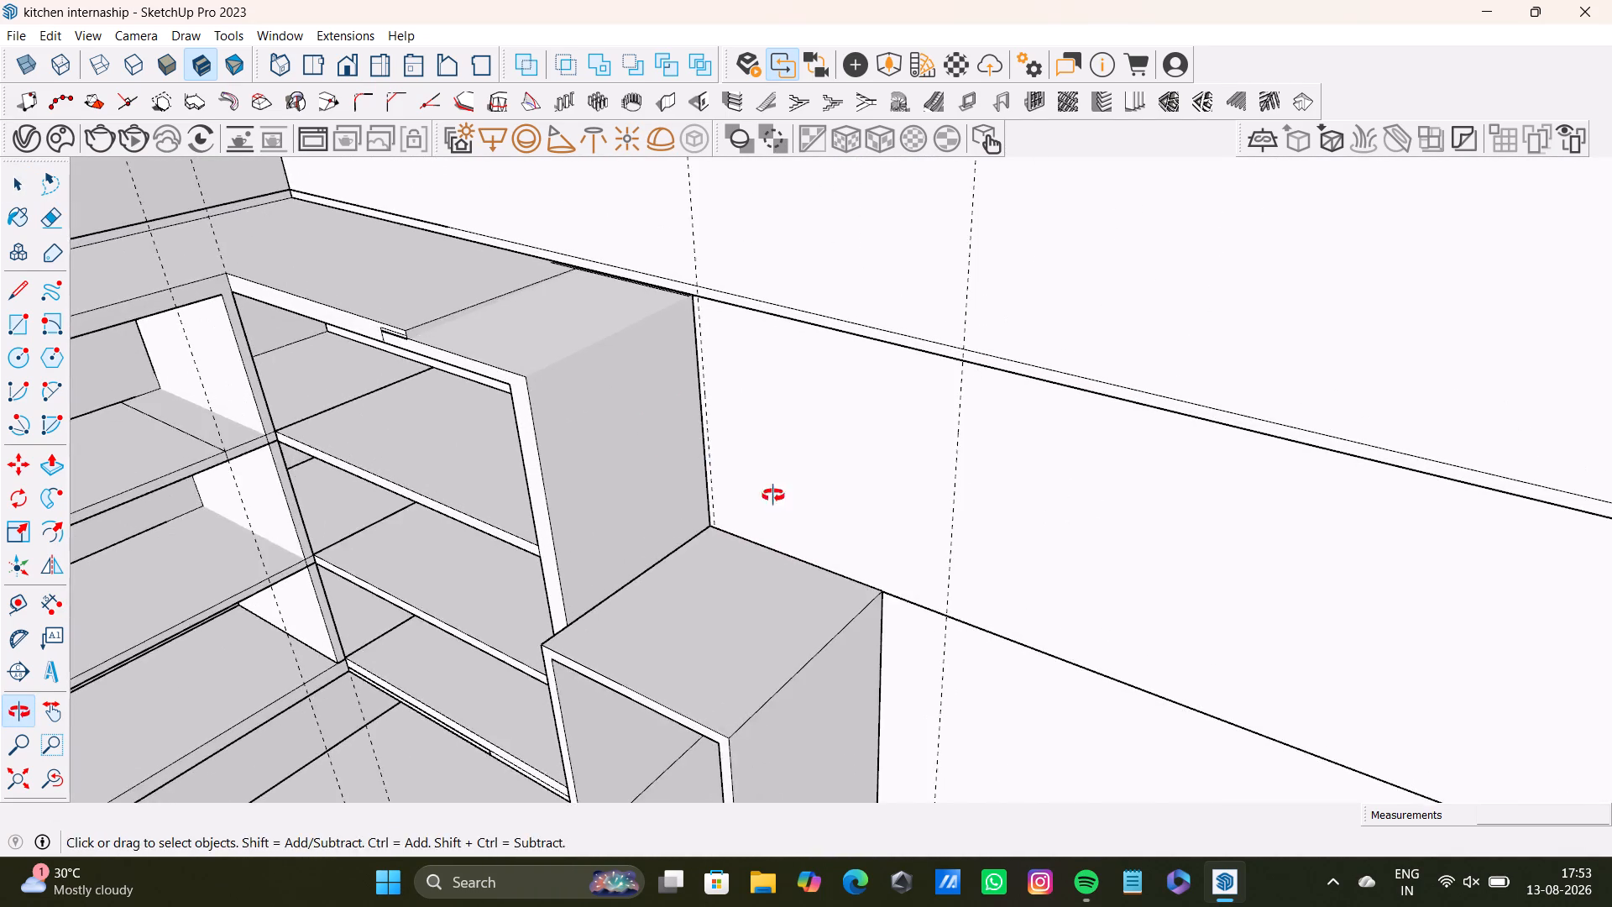
pyautogui.moveTo(773, 495); pyautogui.dragTo(1000, 484, button='middle')
pyautogui.keyDown('shift'); pyautogui.moveTo(971, 416); pyautogui.dragTo(714, 385, button='middle'); pyautogui.keyUp('shift')
pyautogui.scroll(2, 786, 412)
pyautogui.moveTo(787, 377); pyautogui.dragTo(699, 486, button='middle')
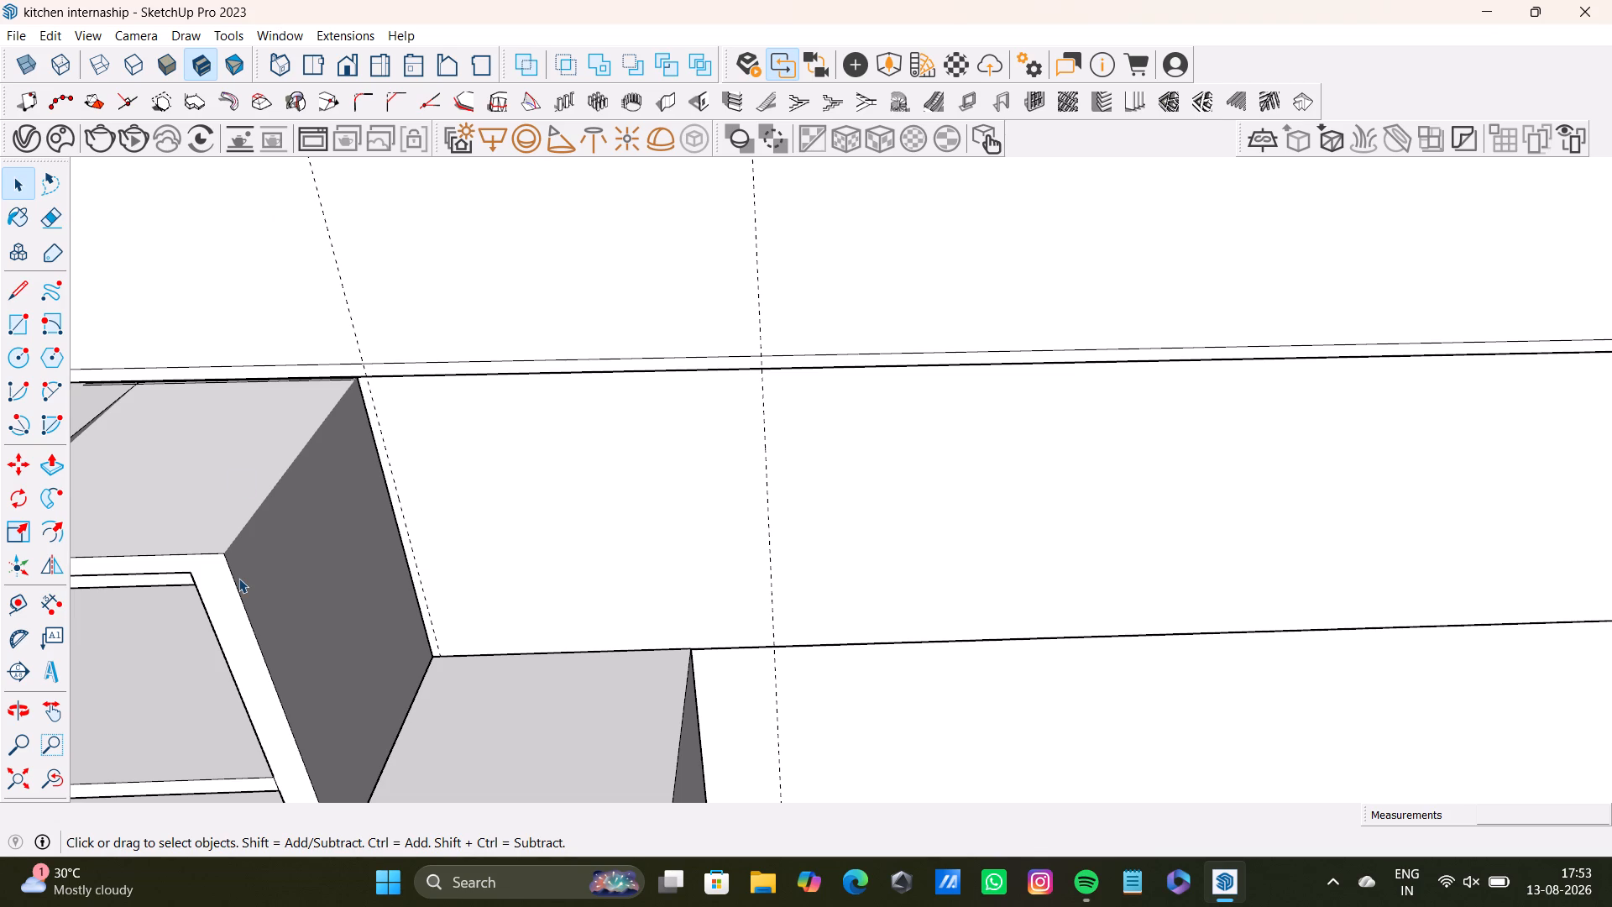
pyautogui.press('t')
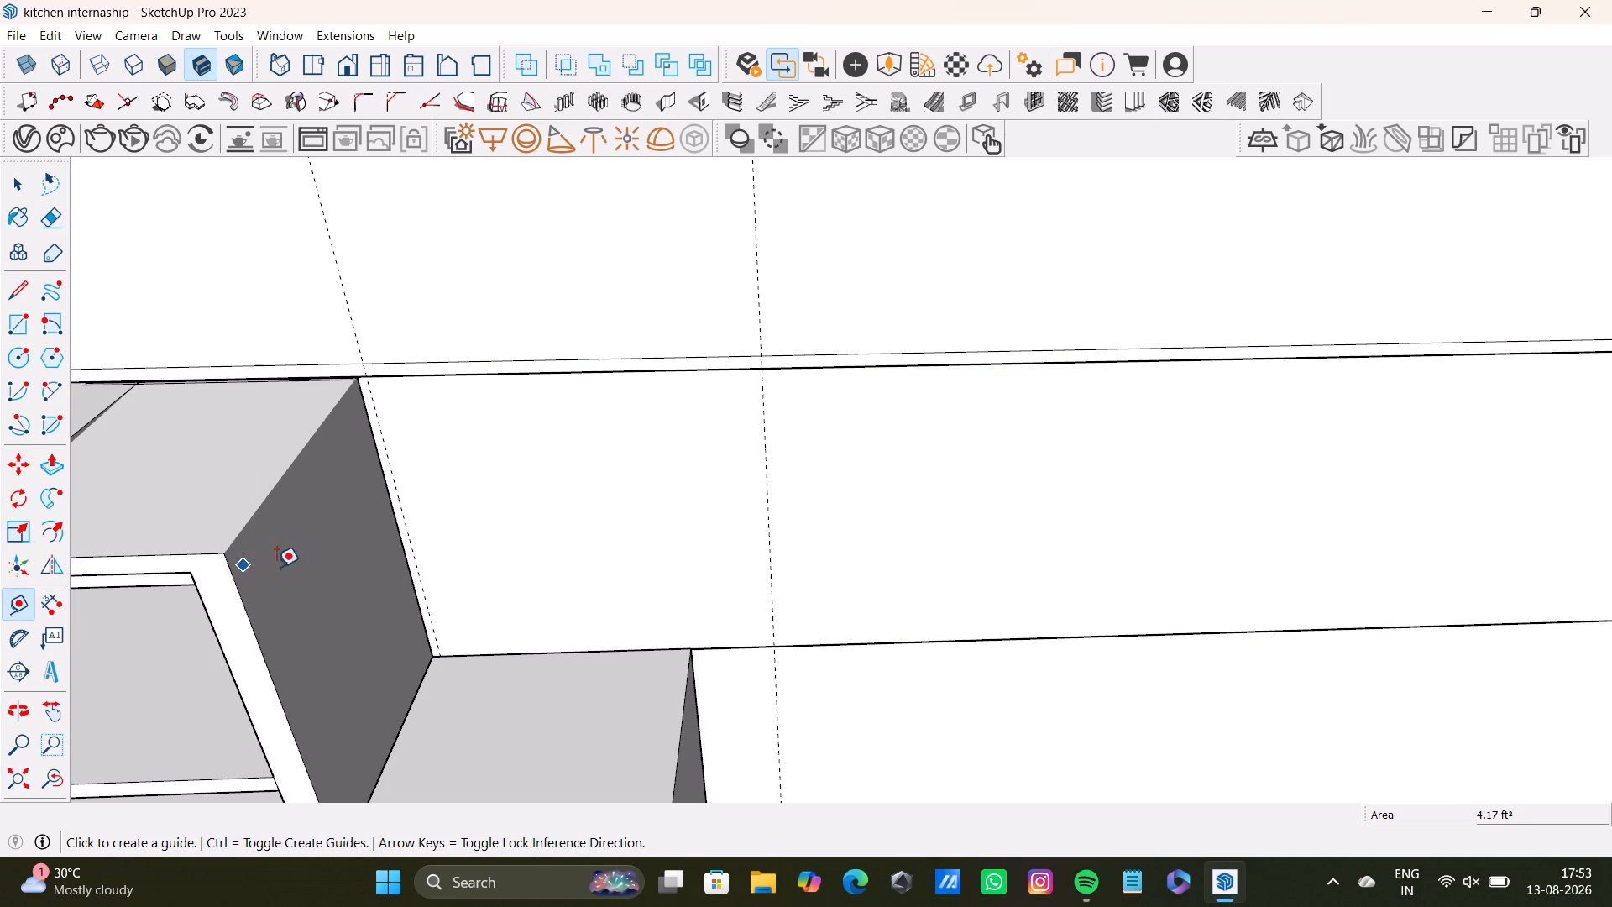
pyautogui.click(772, 558)
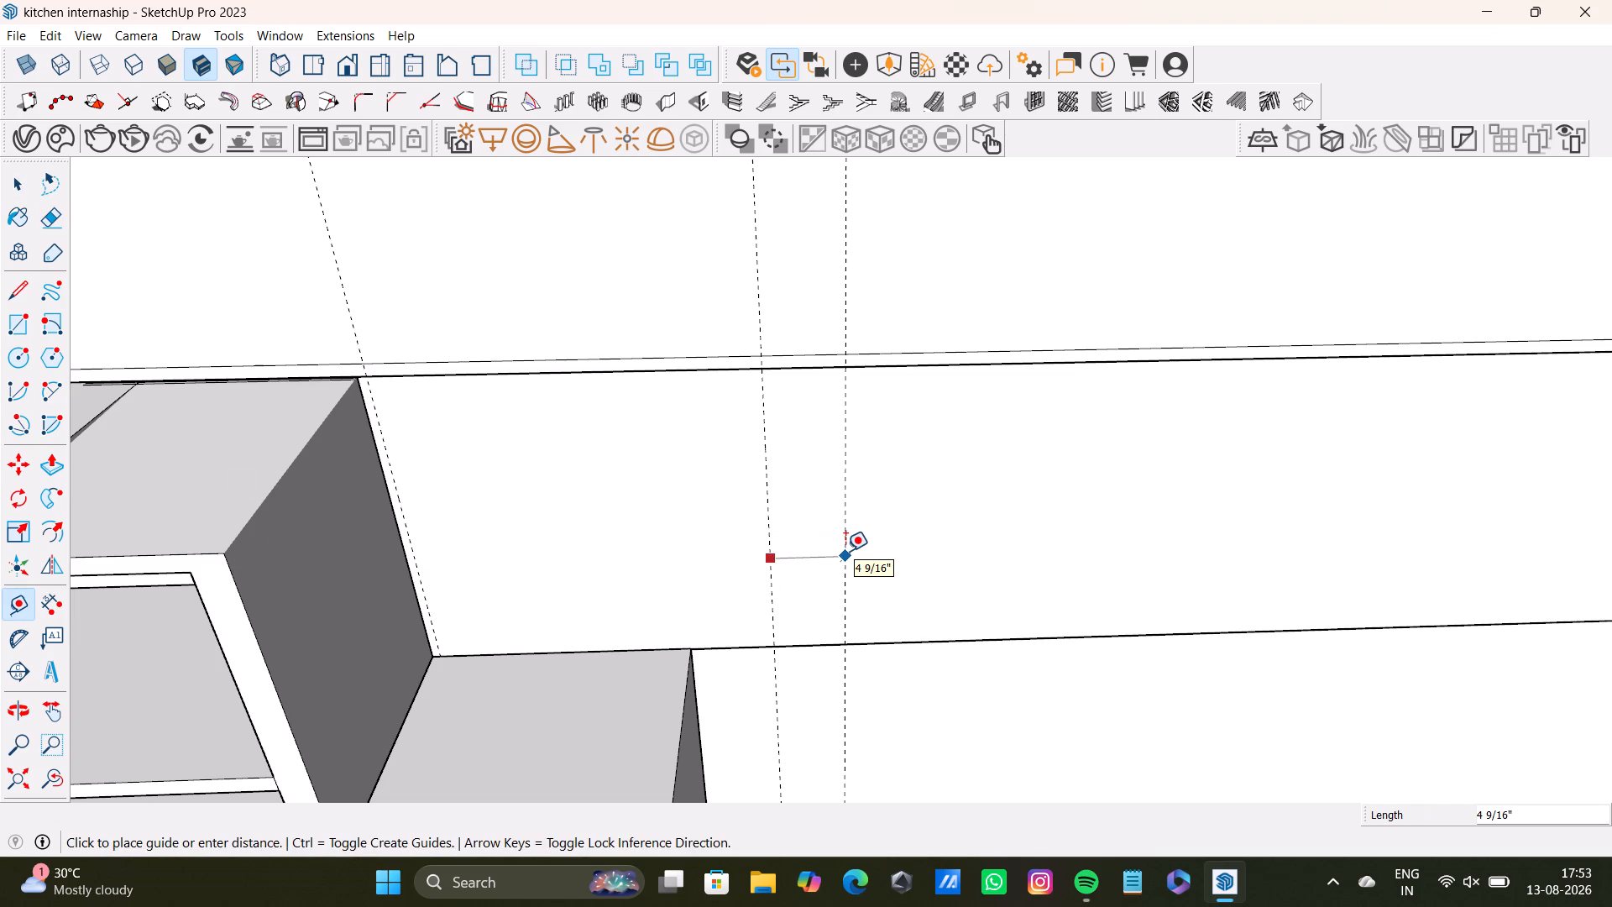
pyautogui.write('0.5')
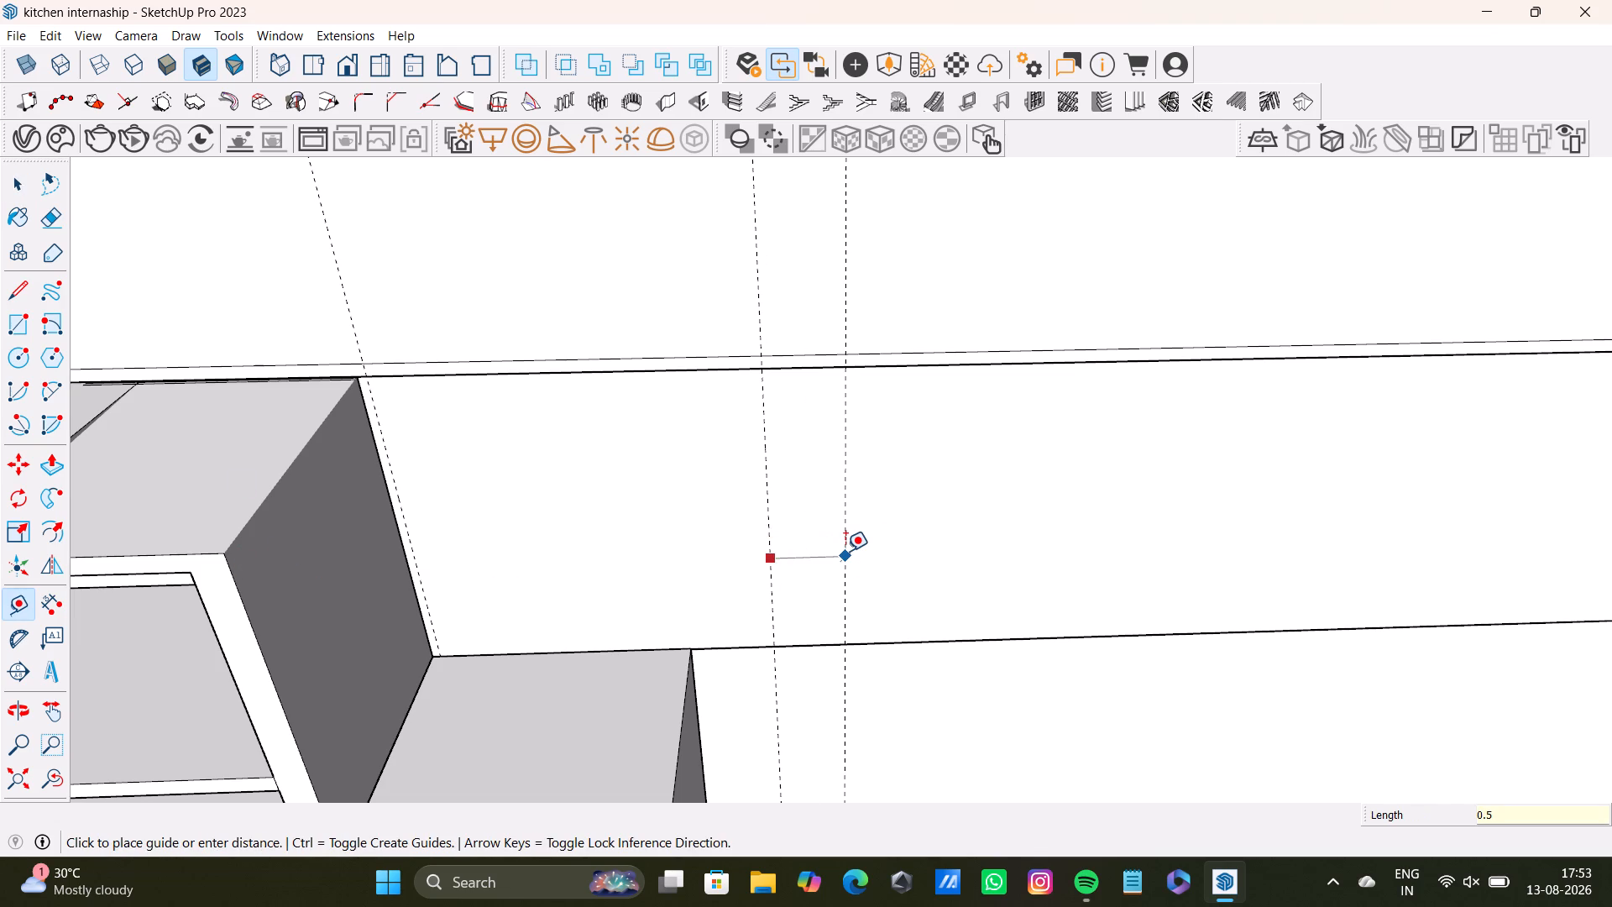
pyautogui.hotkey('shift', '"')
pyautogui.press('Return')
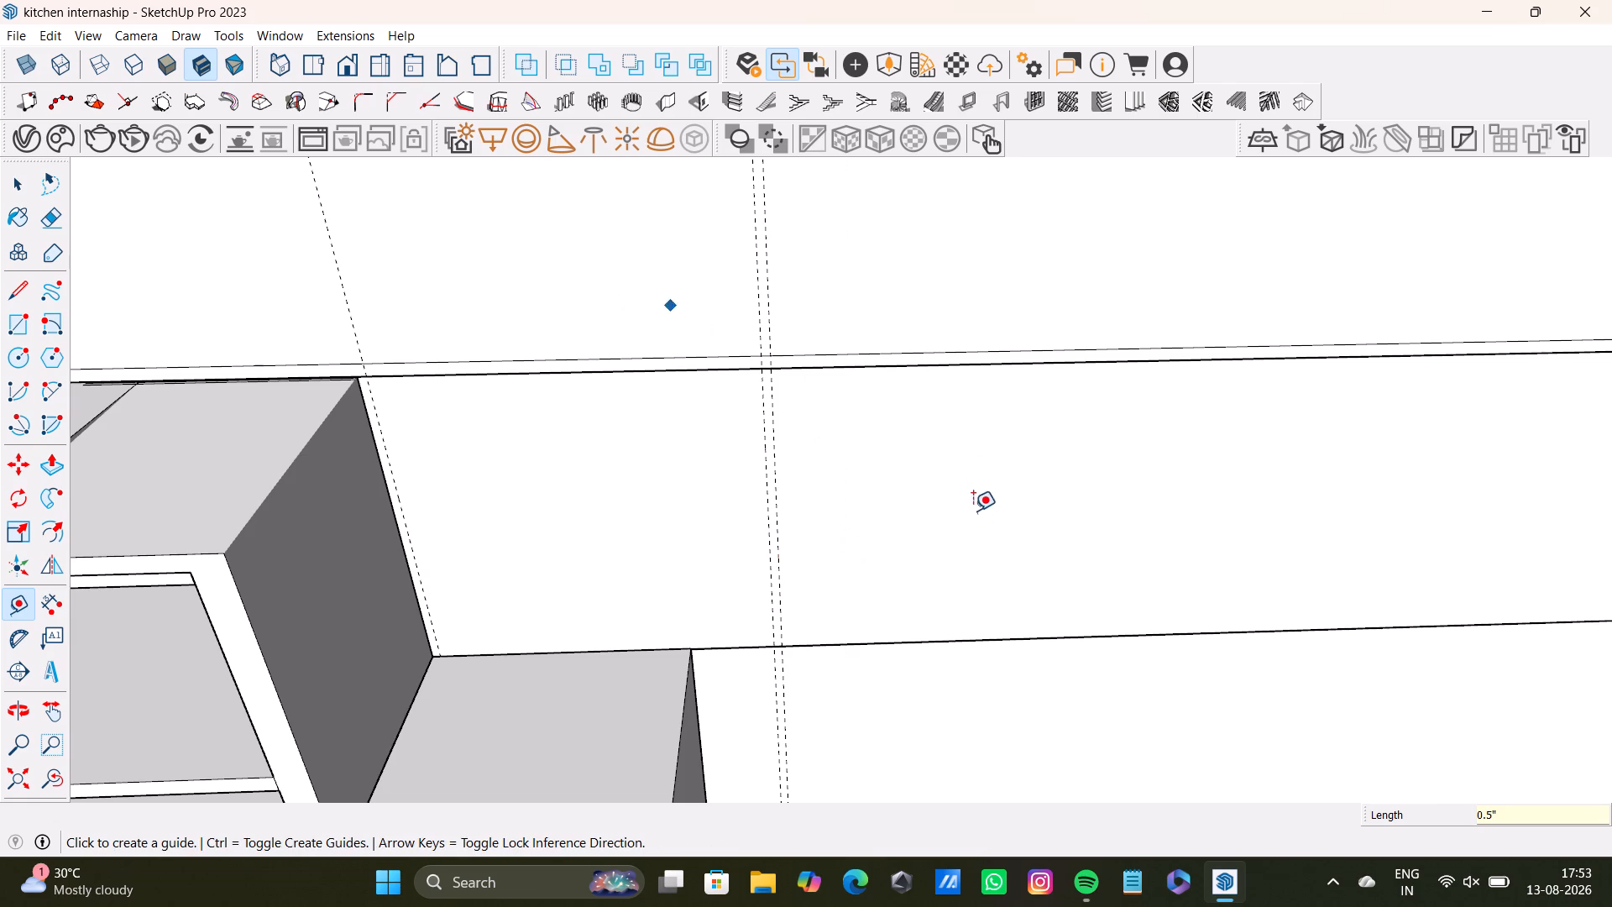
# Place a vertical guide on the wall rectangle about 1' 9 9/16" beyond the first closely spaced guide pair.
pyautogui.scroll(3, 971, 519)
pyautogui.scroll(-6, 964, 502)
pyautogui.moveTo(955, 516); pyautogui.dragTo(920, 612, button='middle')
pyautogui.moveTo(905, 595); pyautogui.dragTo(850, 462, button='middle')
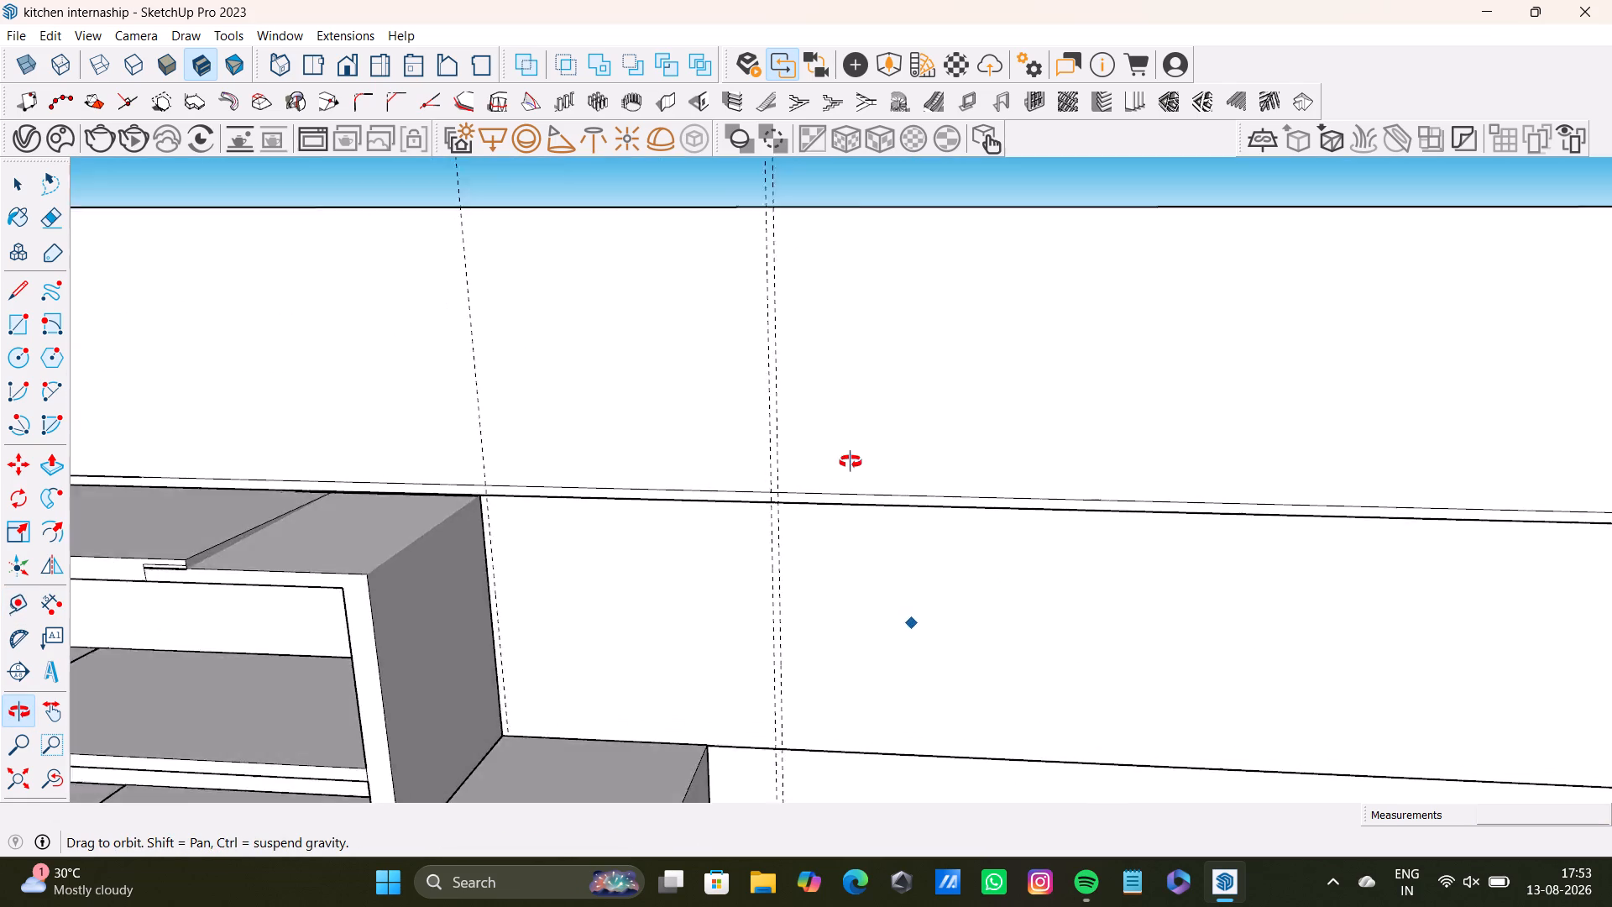
pyautogui.moveTo(850, 462); pyautogui.dragTo(755, 320, button='middle')
pyautogui.click(676, 529)
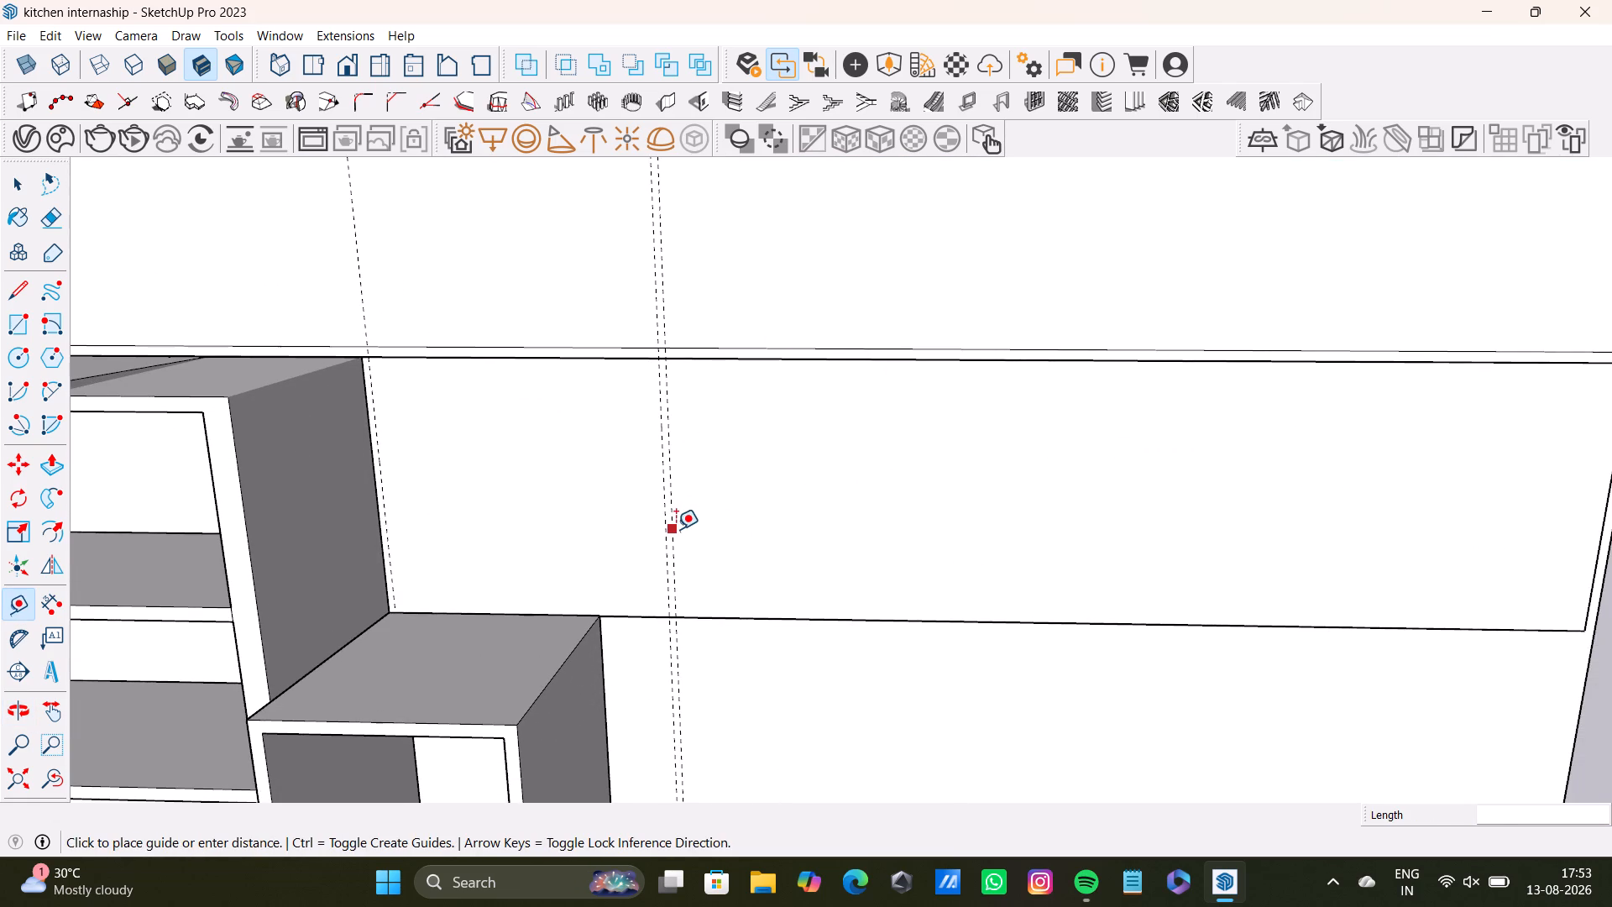
pyautogui.click(965, 539)
# Place a vertical guide 0.5" beyond the newest guide to mark the second divider's thickness.
pyautogui.click(965, 539)
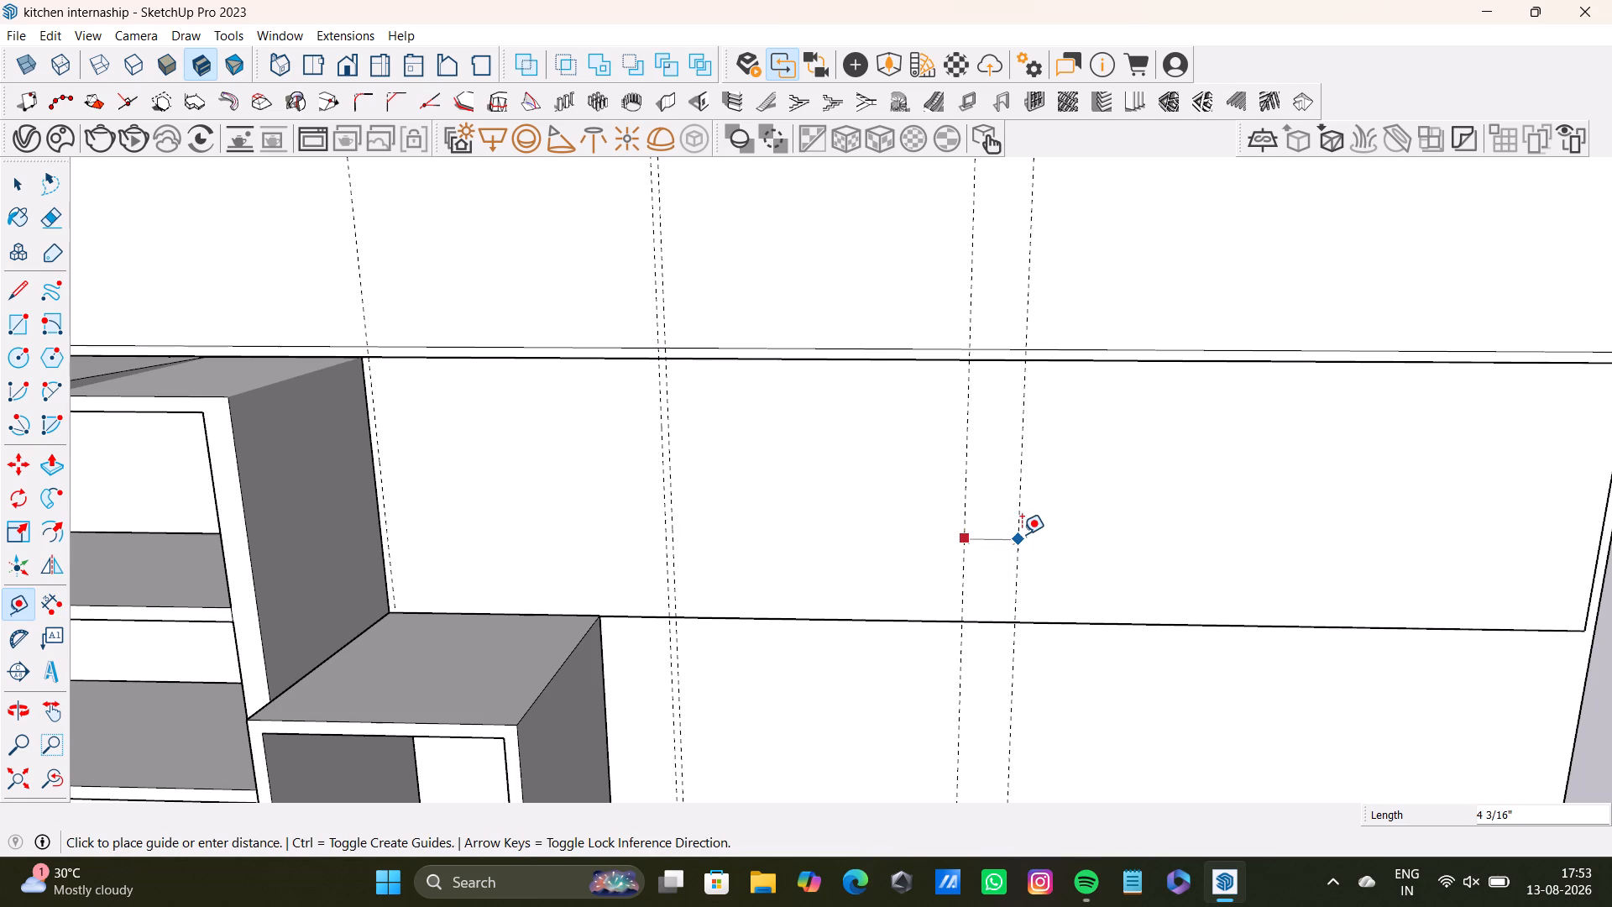
pyautogui.write('0.')
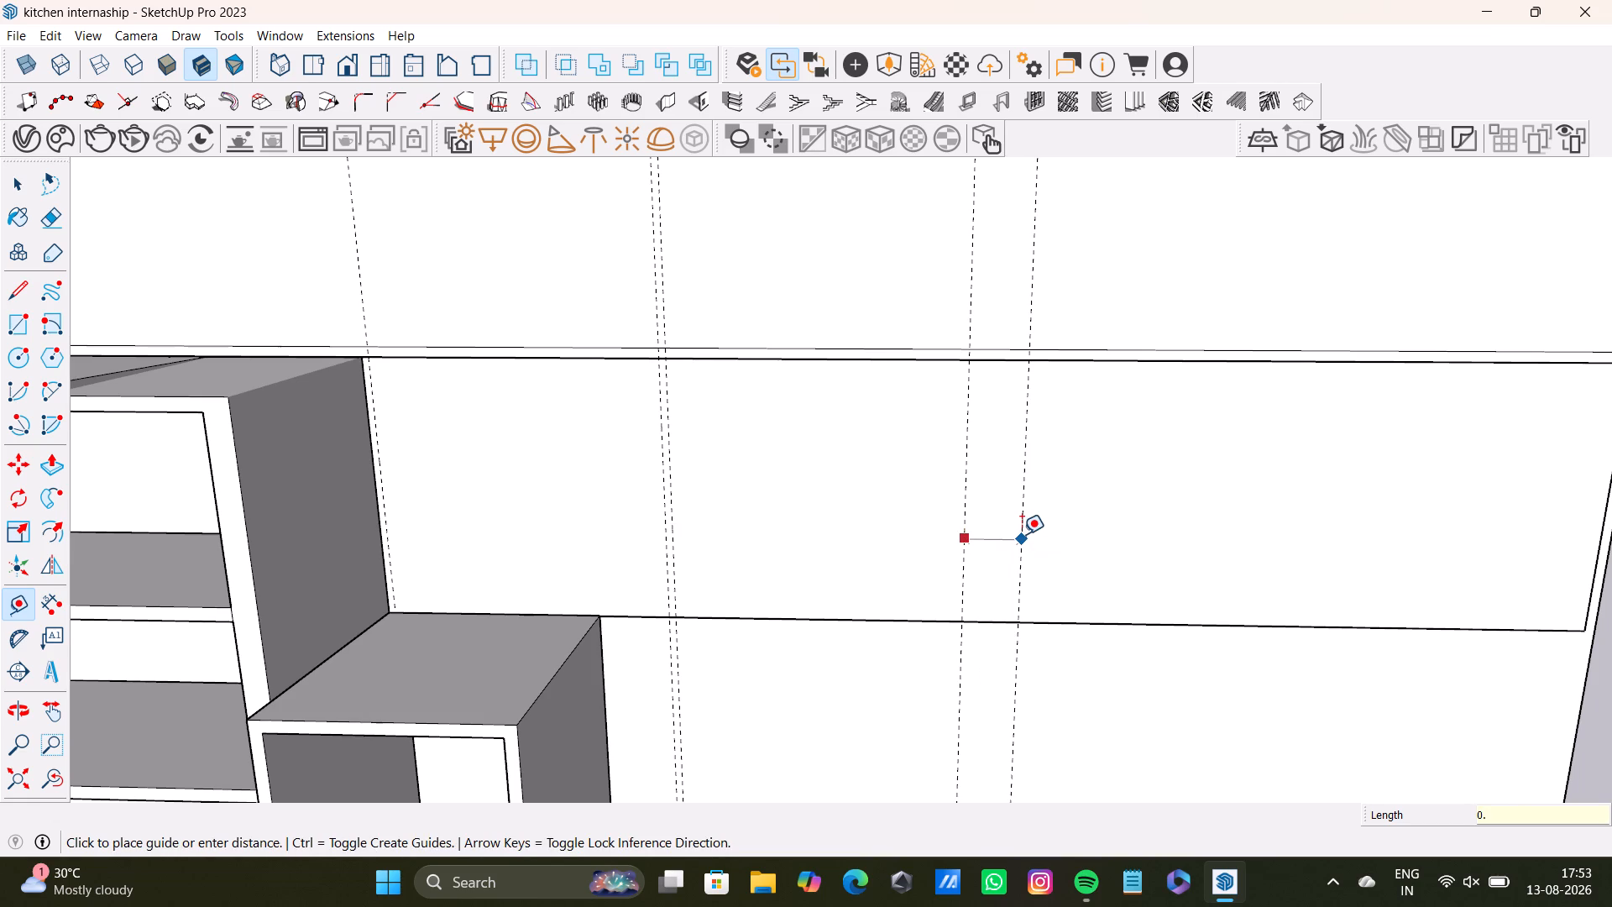
pyautogui.press('5')
pyautogui.hotkey('shift', '"')
pyautogui.press('Return')
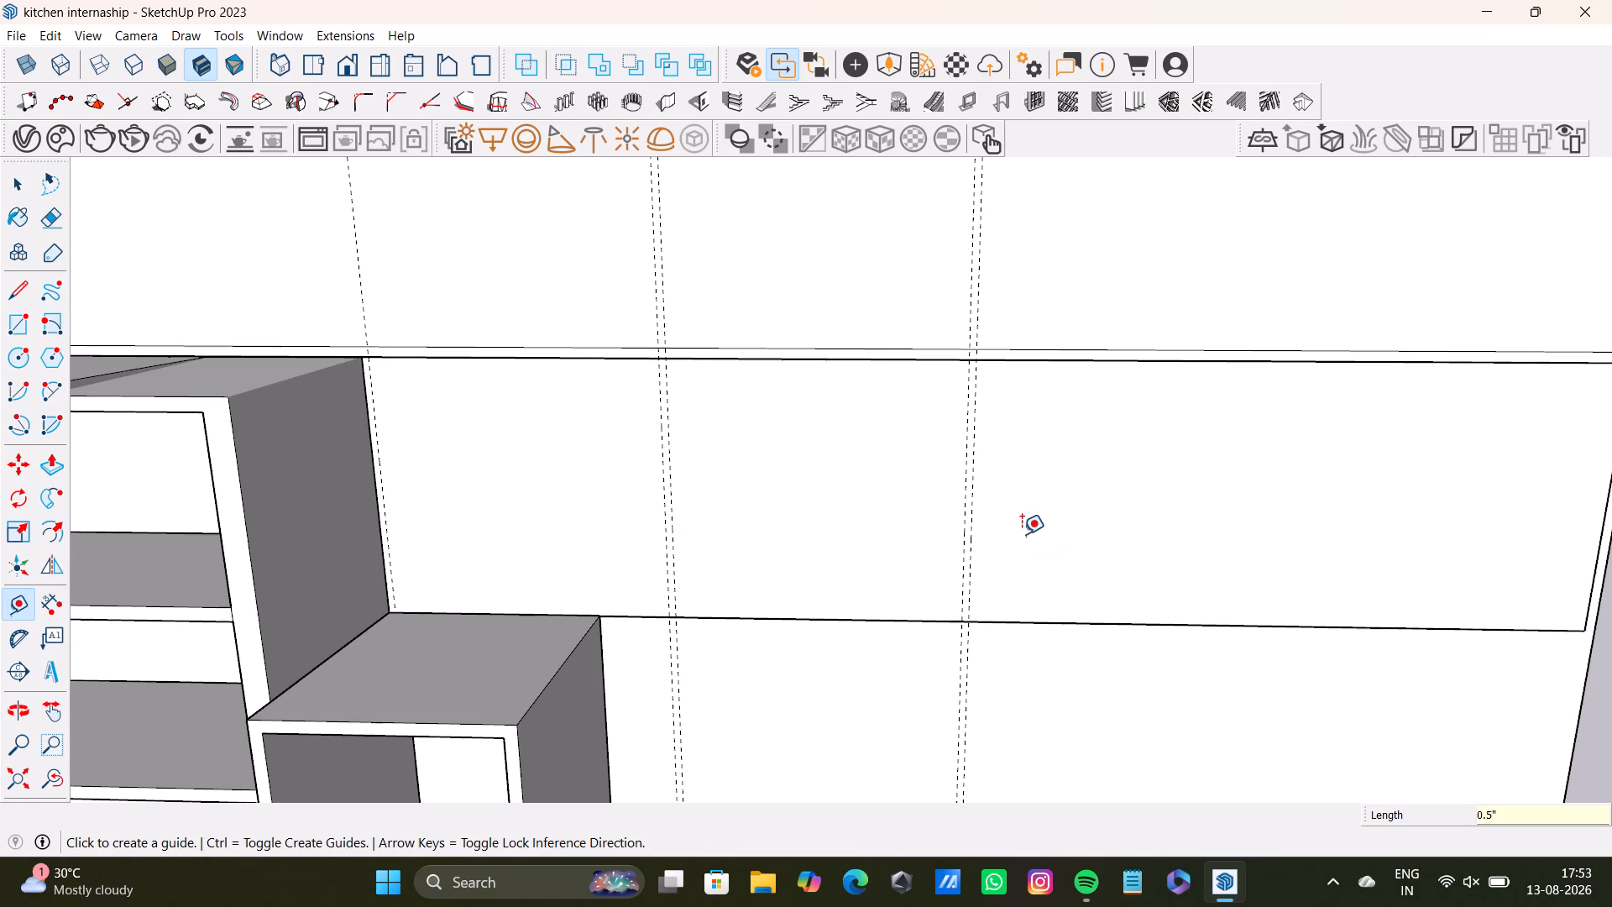
# Place a vertical guide roughly one bay width beyond the second divider's guide pair, towards the wall's open end.
pyautogui.scroll(-6, 1045, 503)
pyautogui.keyDown('shift'); pyautogui.moveTo(1045, 503); pyautogui.dragTo(811, 512, button='middle'); pyautogui.keyUp('shift')
pyautogui.scroll(4, 811, 512)
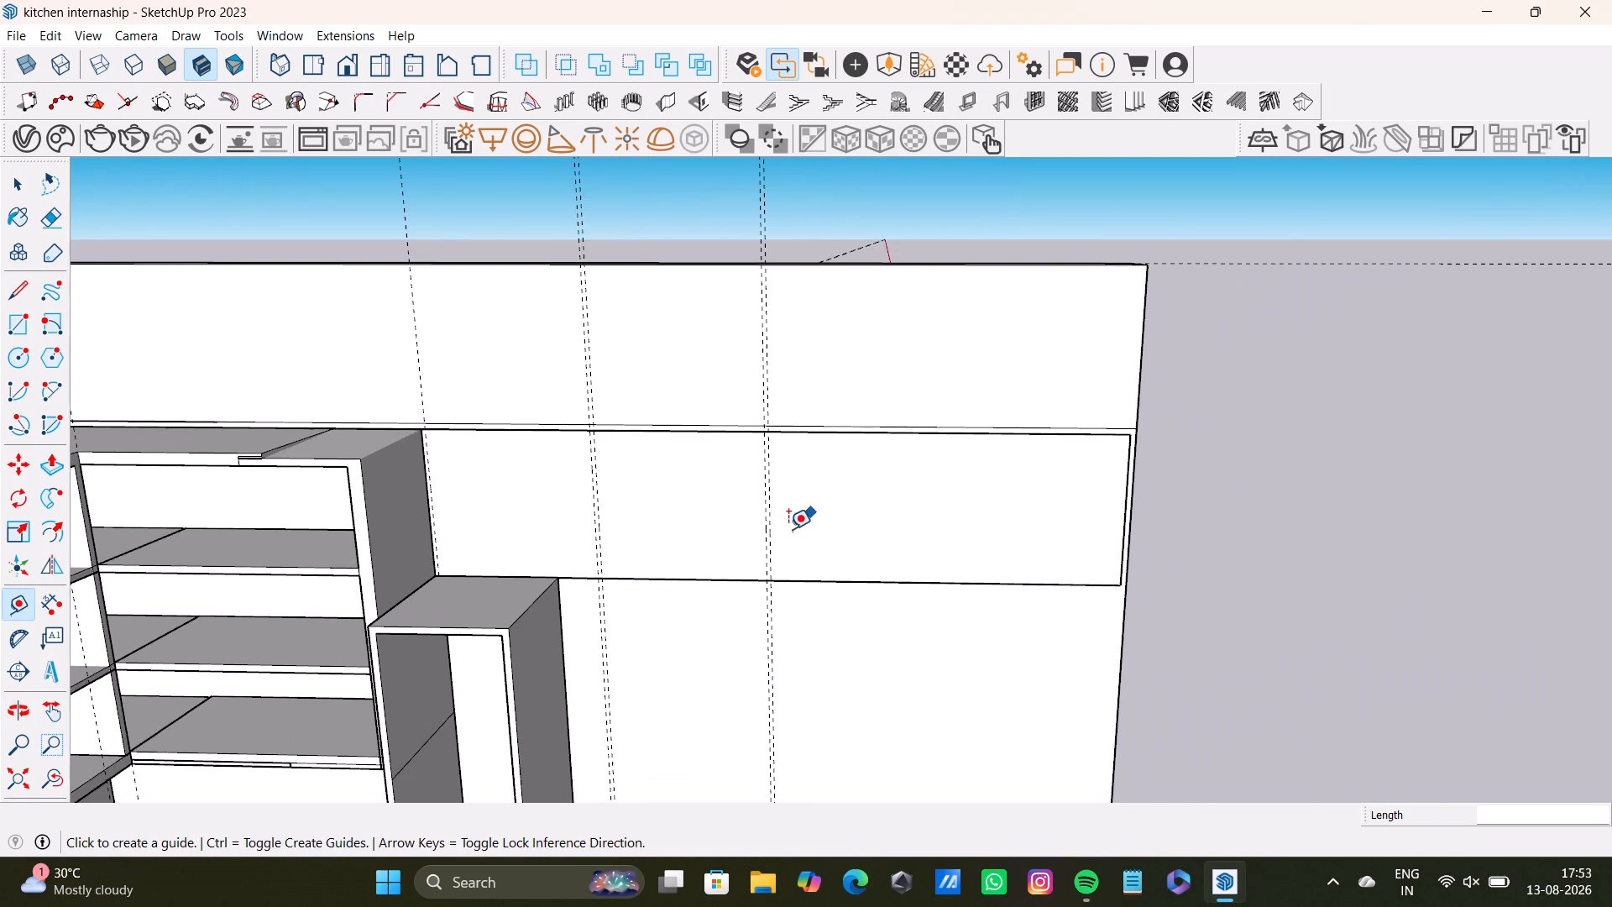
pyautogui.scroll(6, 788, 529)
pyautogui.click(754, 517)
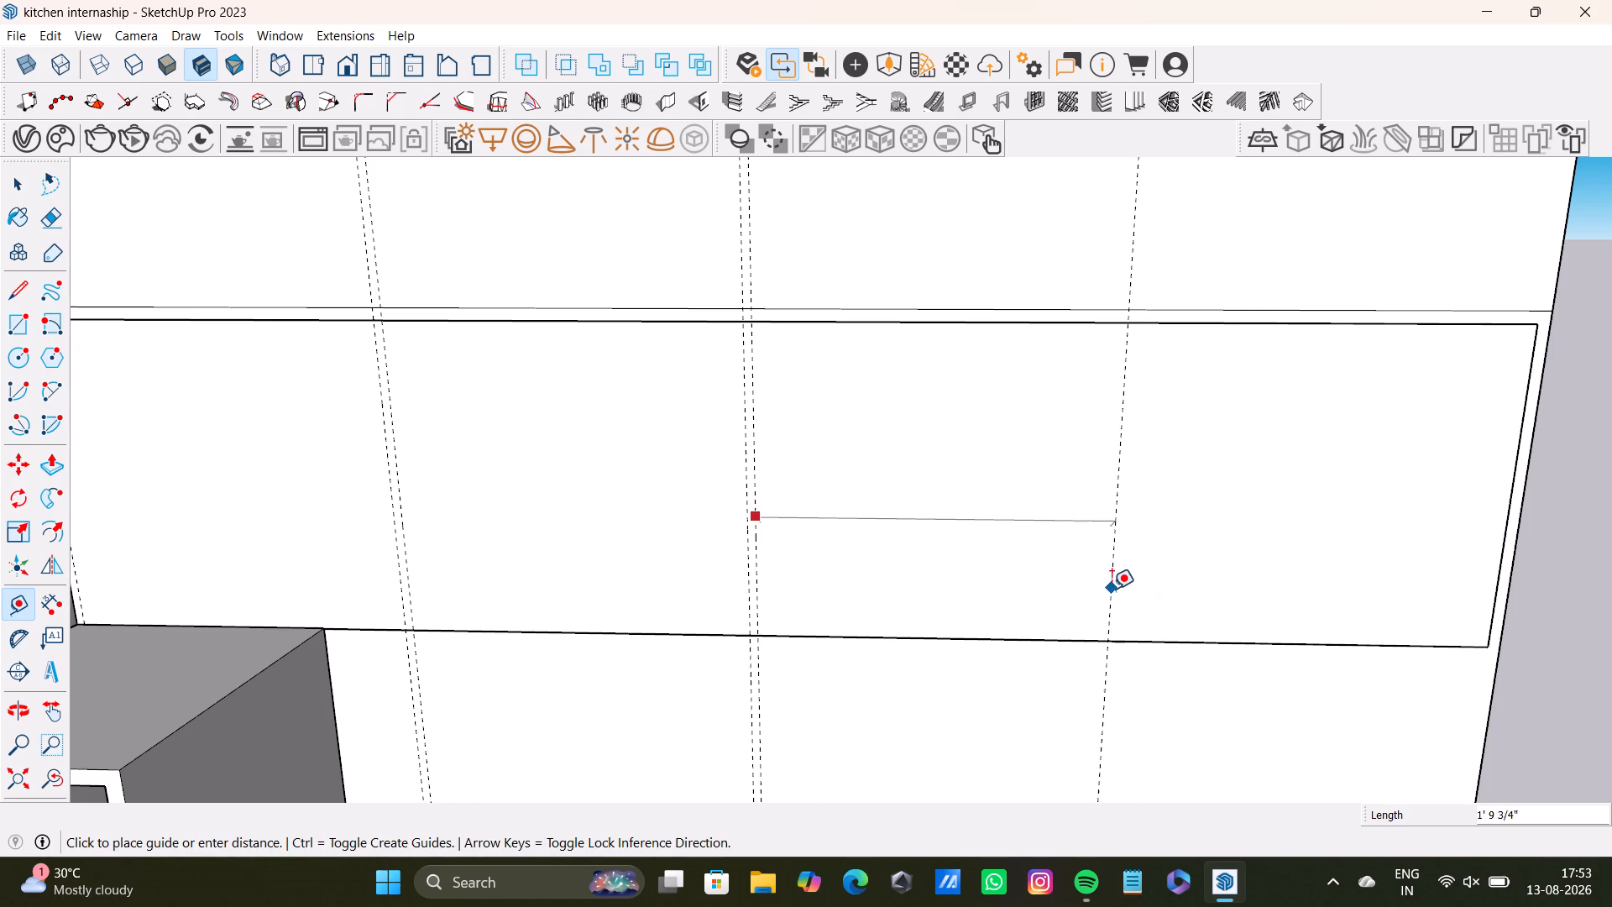
pyautogui.click(1127, 587)
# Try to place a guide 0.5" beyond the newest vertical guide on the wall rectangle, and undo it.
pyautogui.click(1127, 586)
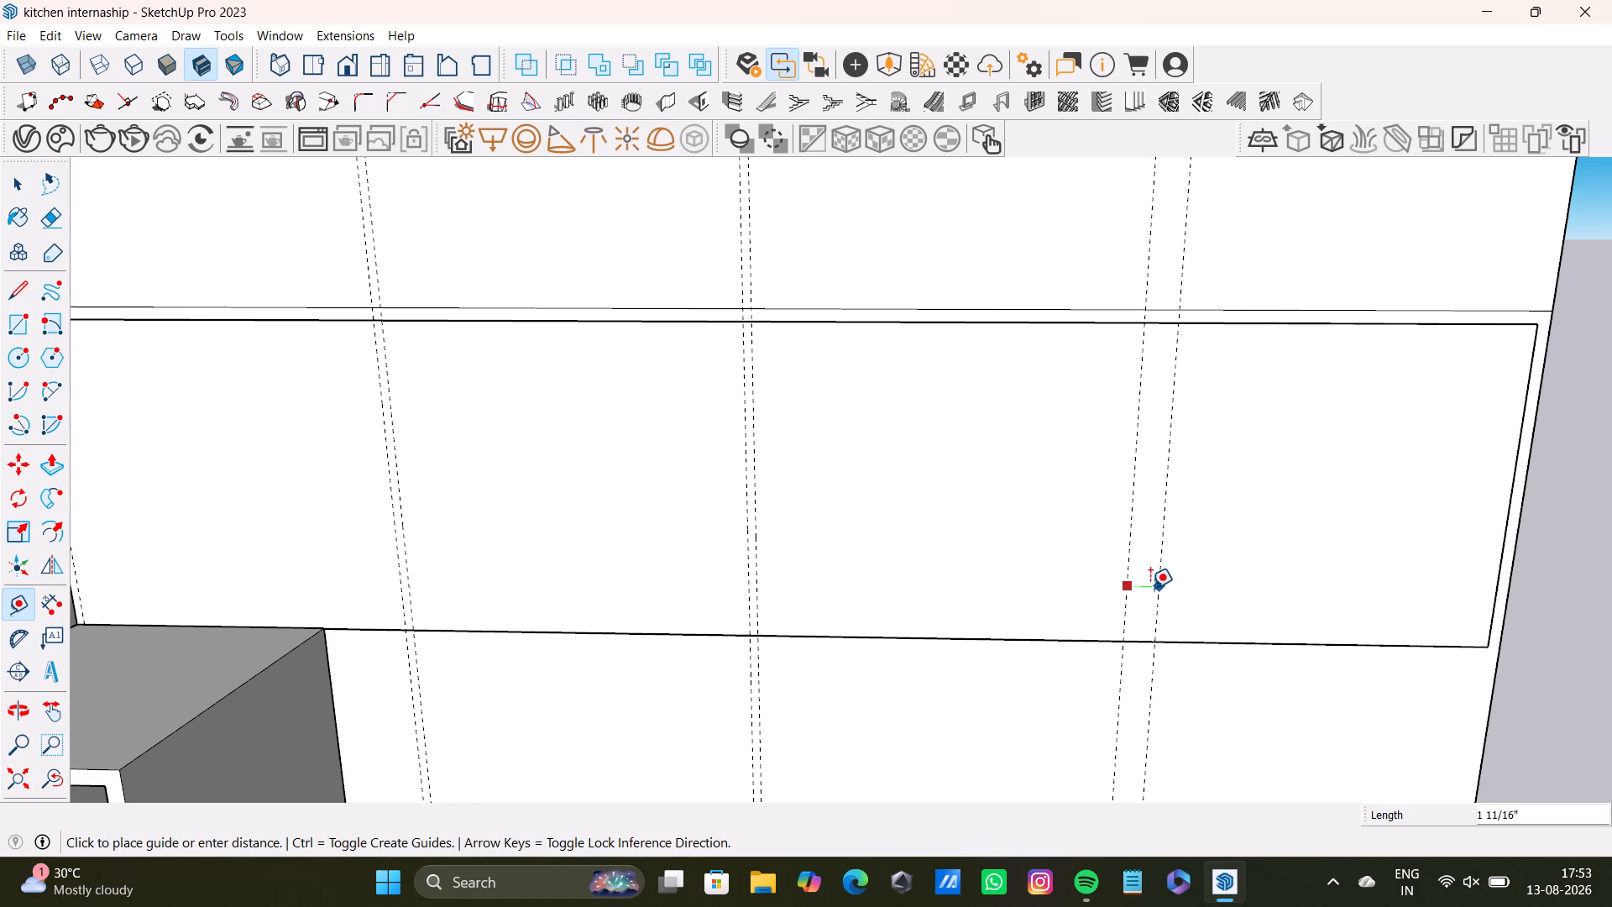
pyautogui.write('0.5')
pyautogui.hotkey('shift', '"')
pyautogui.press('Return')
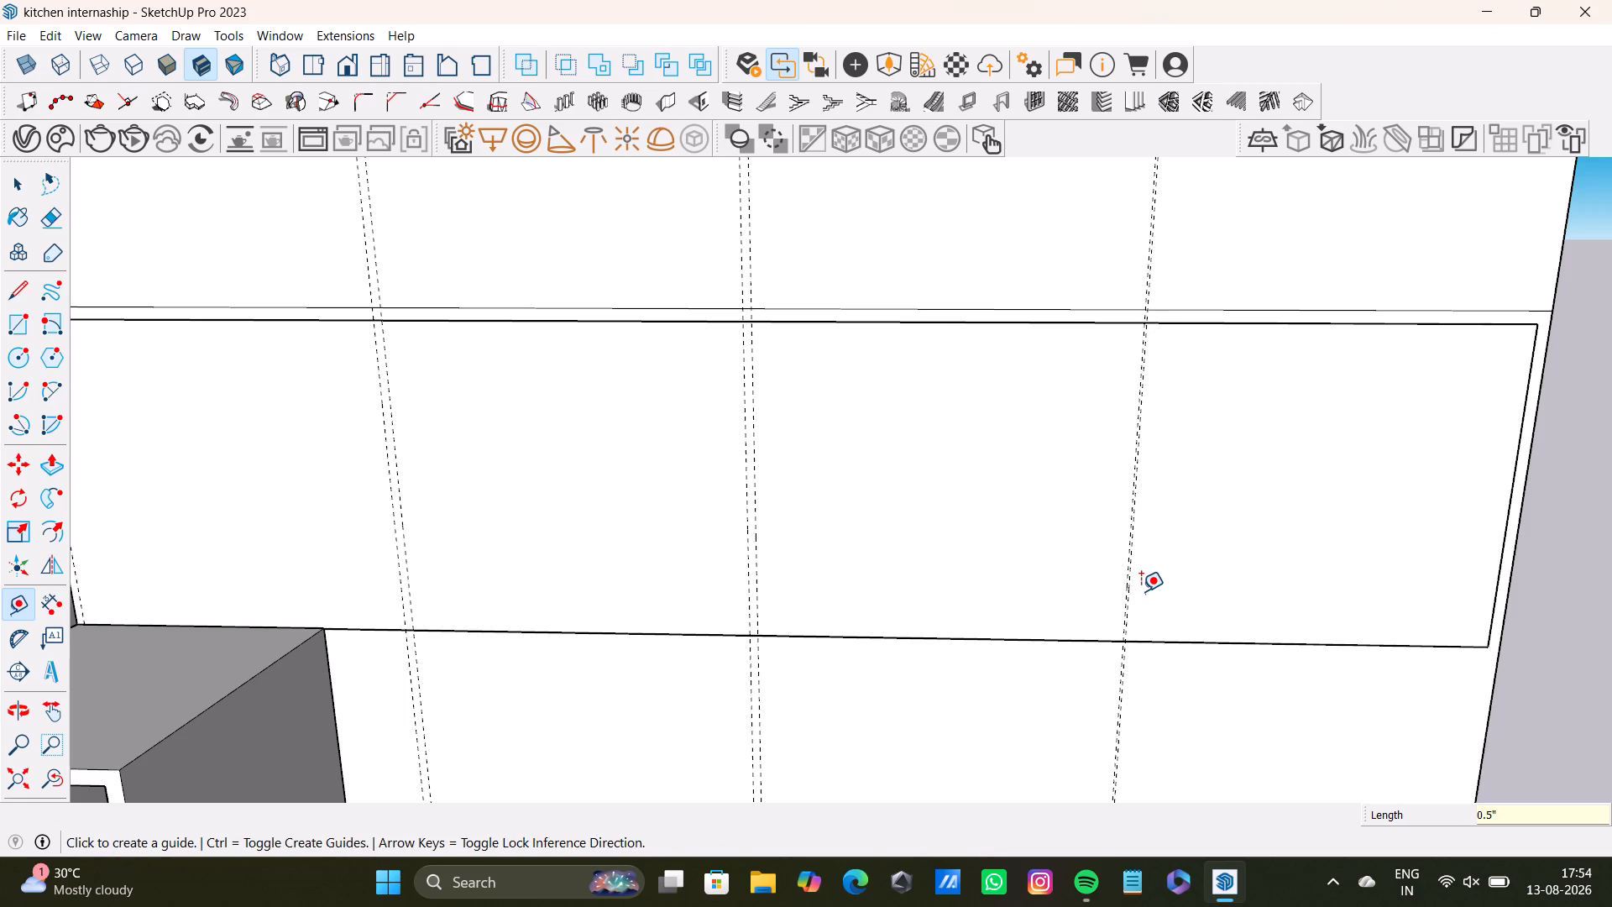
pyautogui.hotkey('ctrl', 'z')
# Place a vertical guide 0.5" beyond the newest guide to mark the third divider's thickness.
pyautogui.scroll(3, 1120, 547)
pyautogui.scroll(-1, 1120, 547)
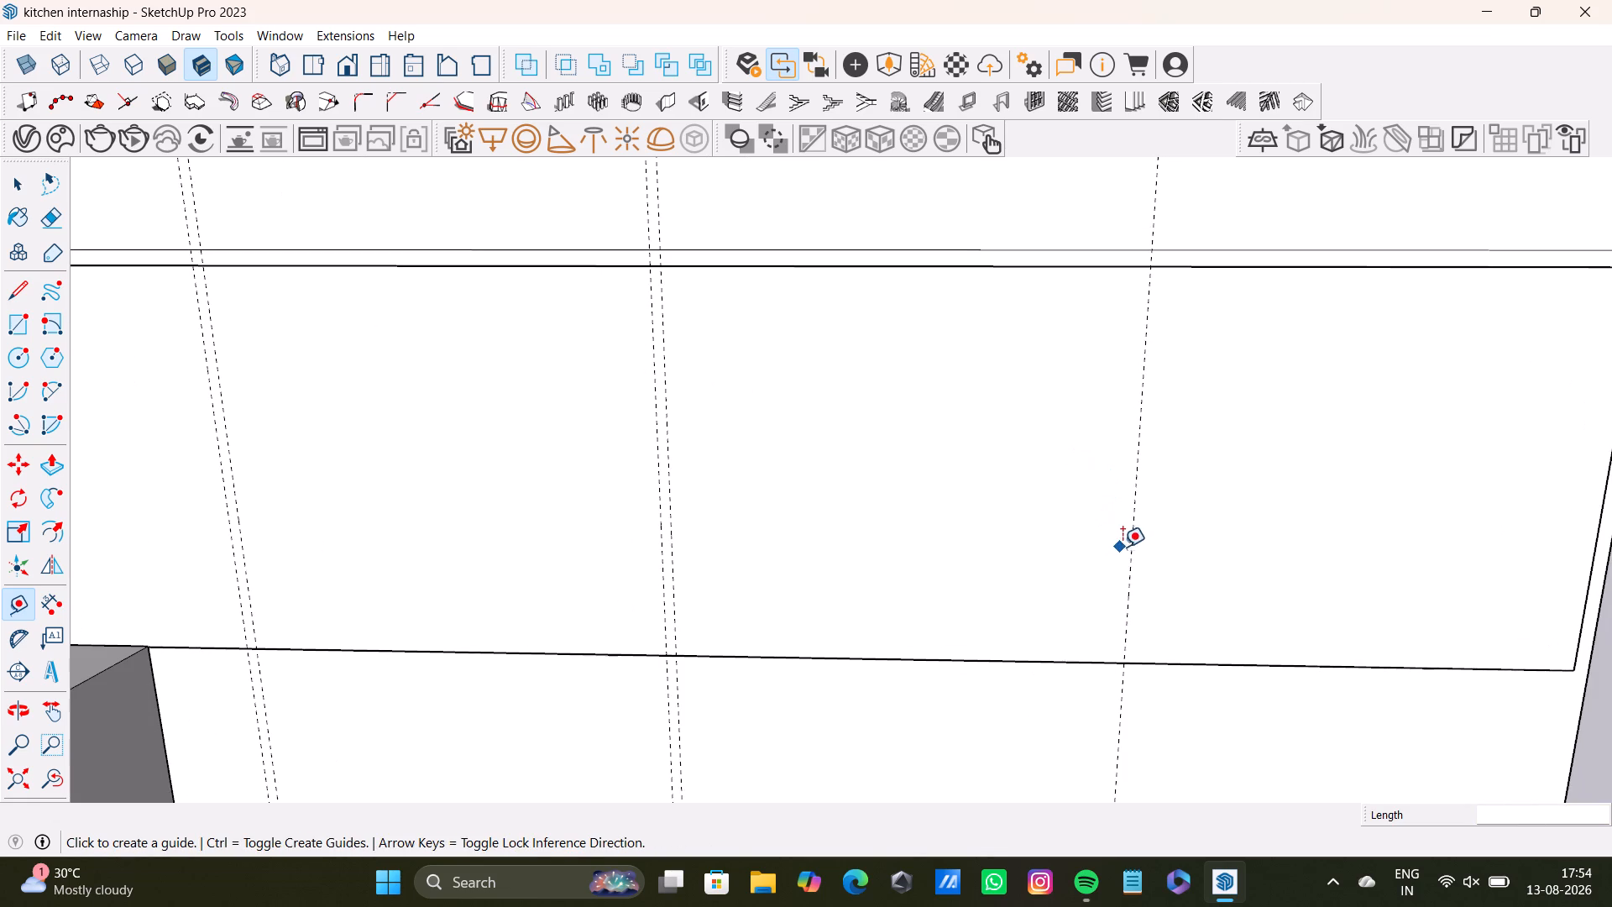
pyautogui.click(1133, 568)
pyautogui.write('0.5')
pyautogui.hotkey('shift', '"')
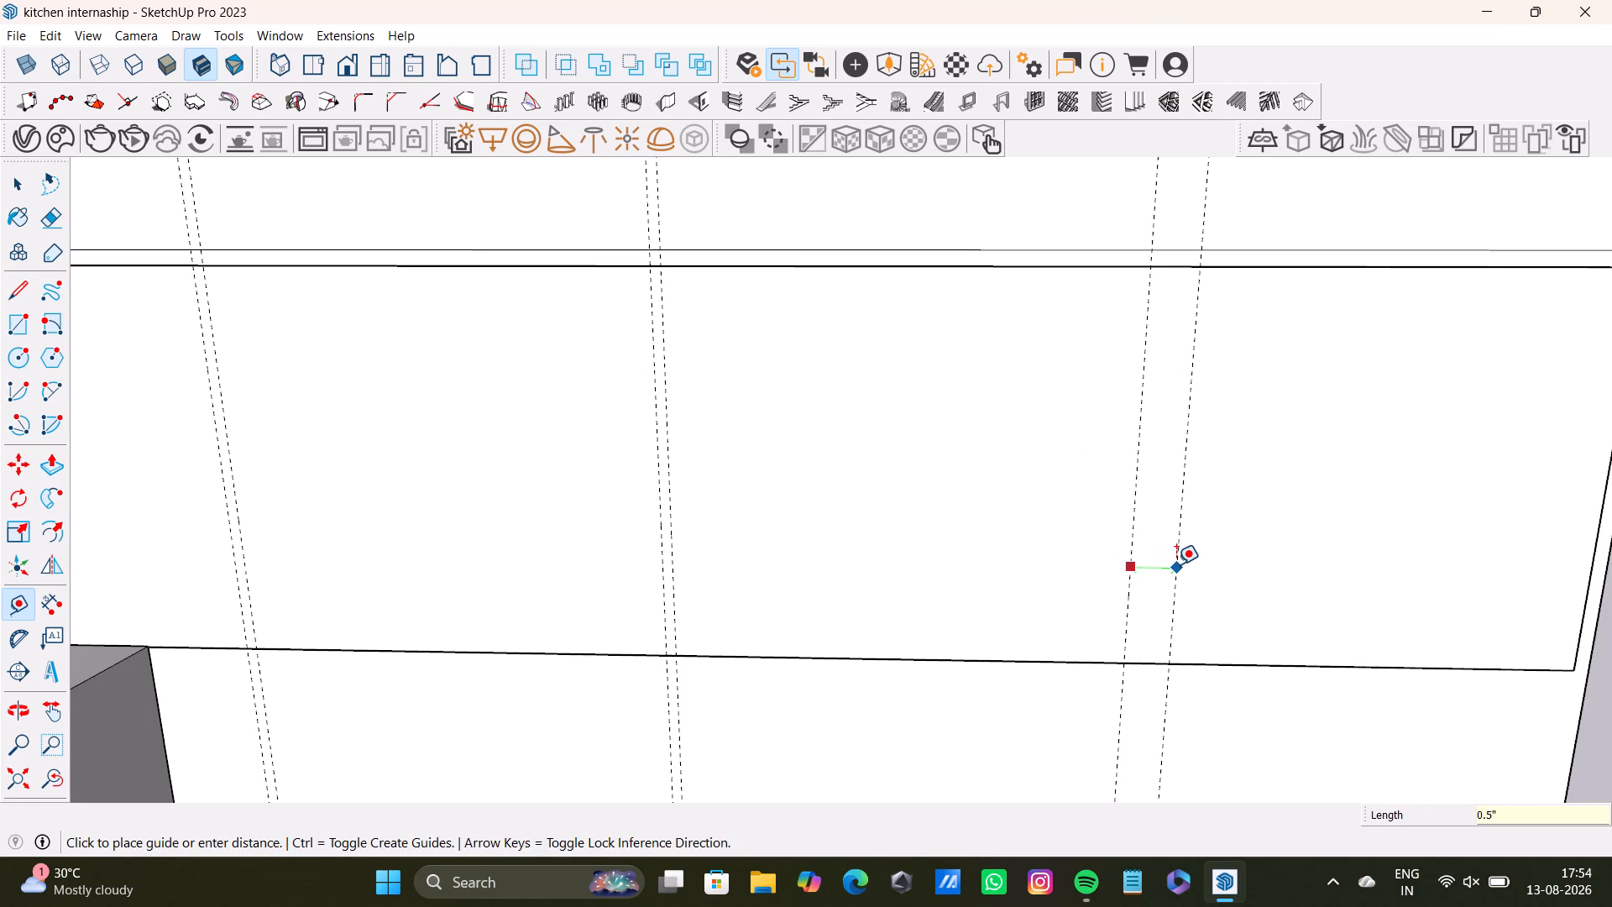
pyautogui.press('Return')
# Place a vertical guide 0.5" inside the wall rectangle's end edge at the wall's open end.
pyautogui.scroll(-4, 1176, 564)
pyautogui.keyDown('shift'); pyautogui.moveTo(1176, 564); pyautogui.dragTo(863, 573, button='middle'); pyautogui.keyUp('shift')
pyautogui.scroll(4, 1139, 530)
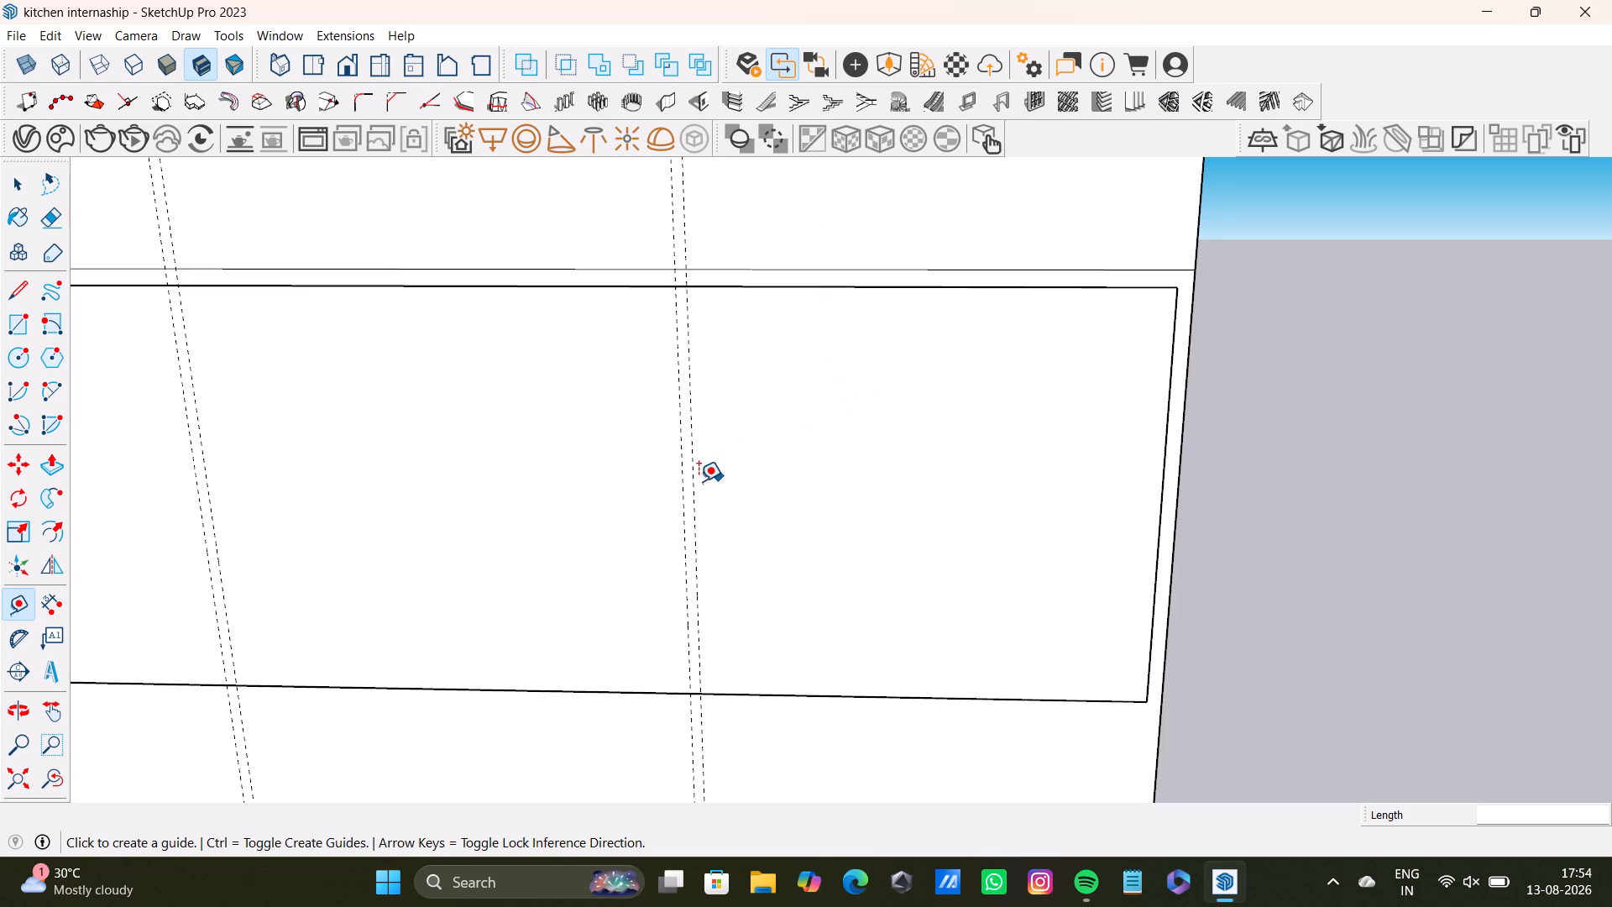
pyautogui.scroll(-8, 696, 494)
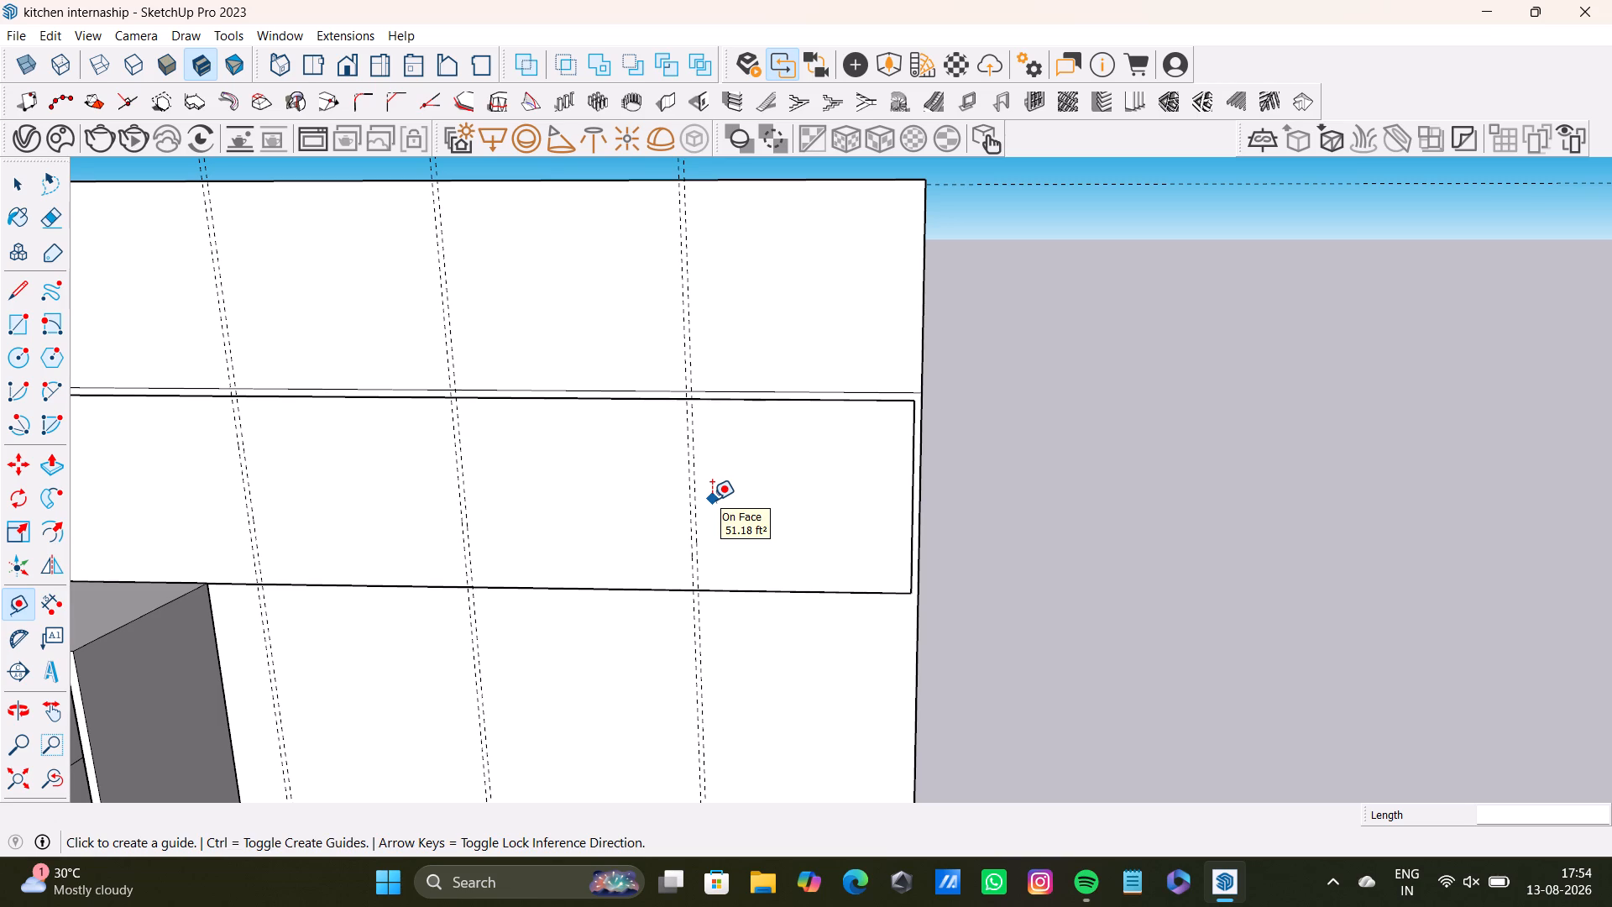
pyautogui.scroll(-3, 696, 300)
pyautogui.scroll(3, 704, 417)
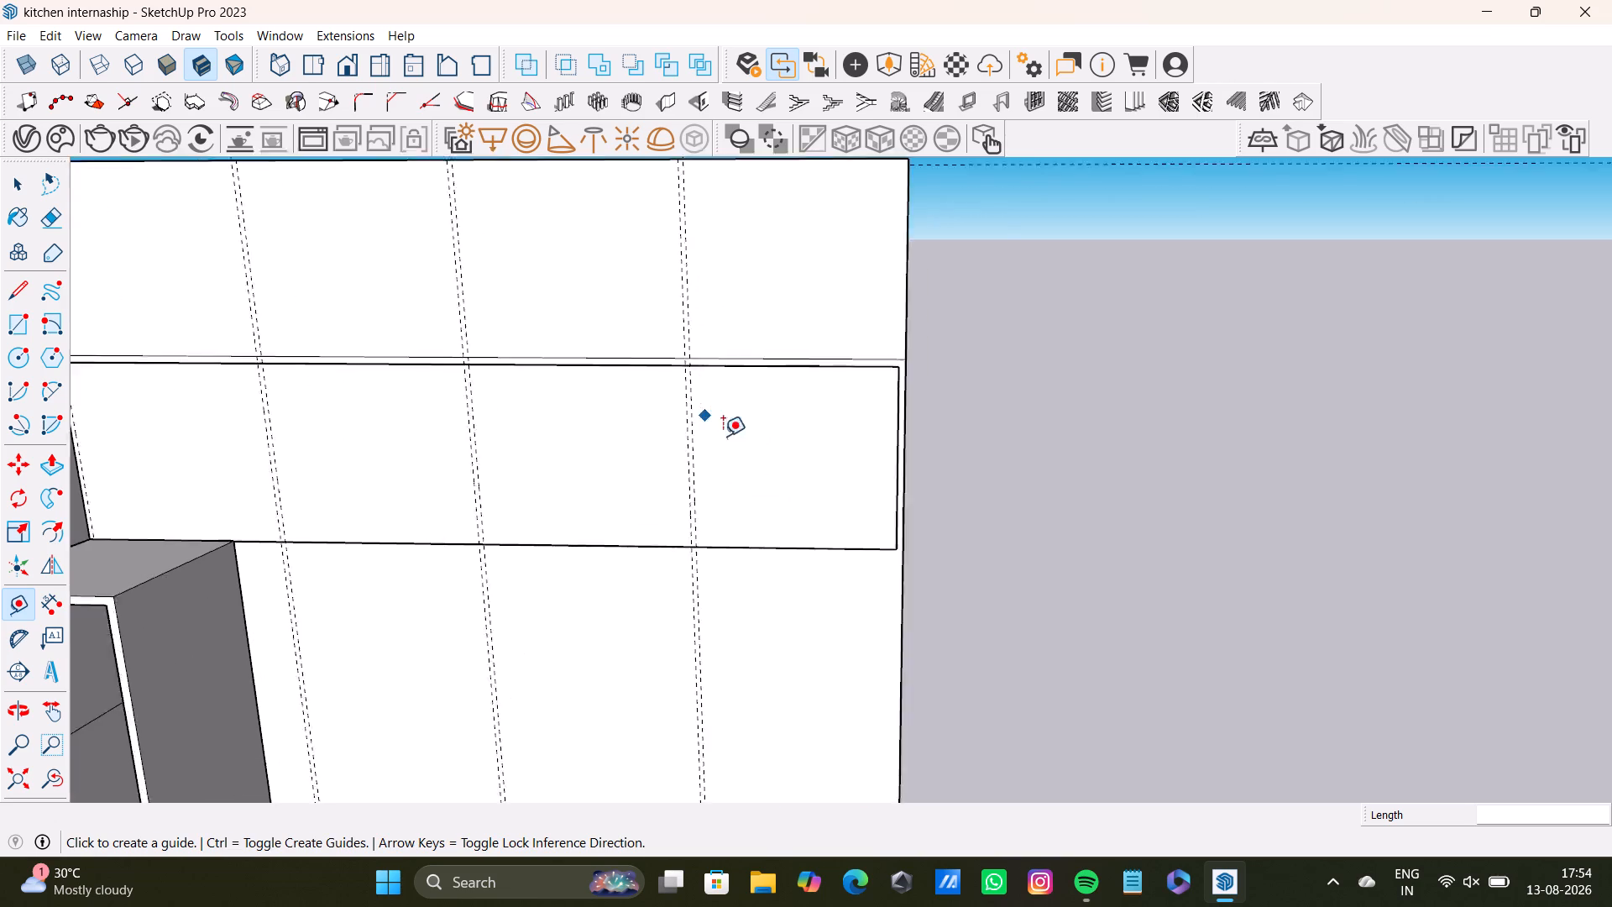
pyautogui.scroll(3, 723, 436)
pyautogui.scroll(2, 908, 467)
pyautogui.click(1000, 458)
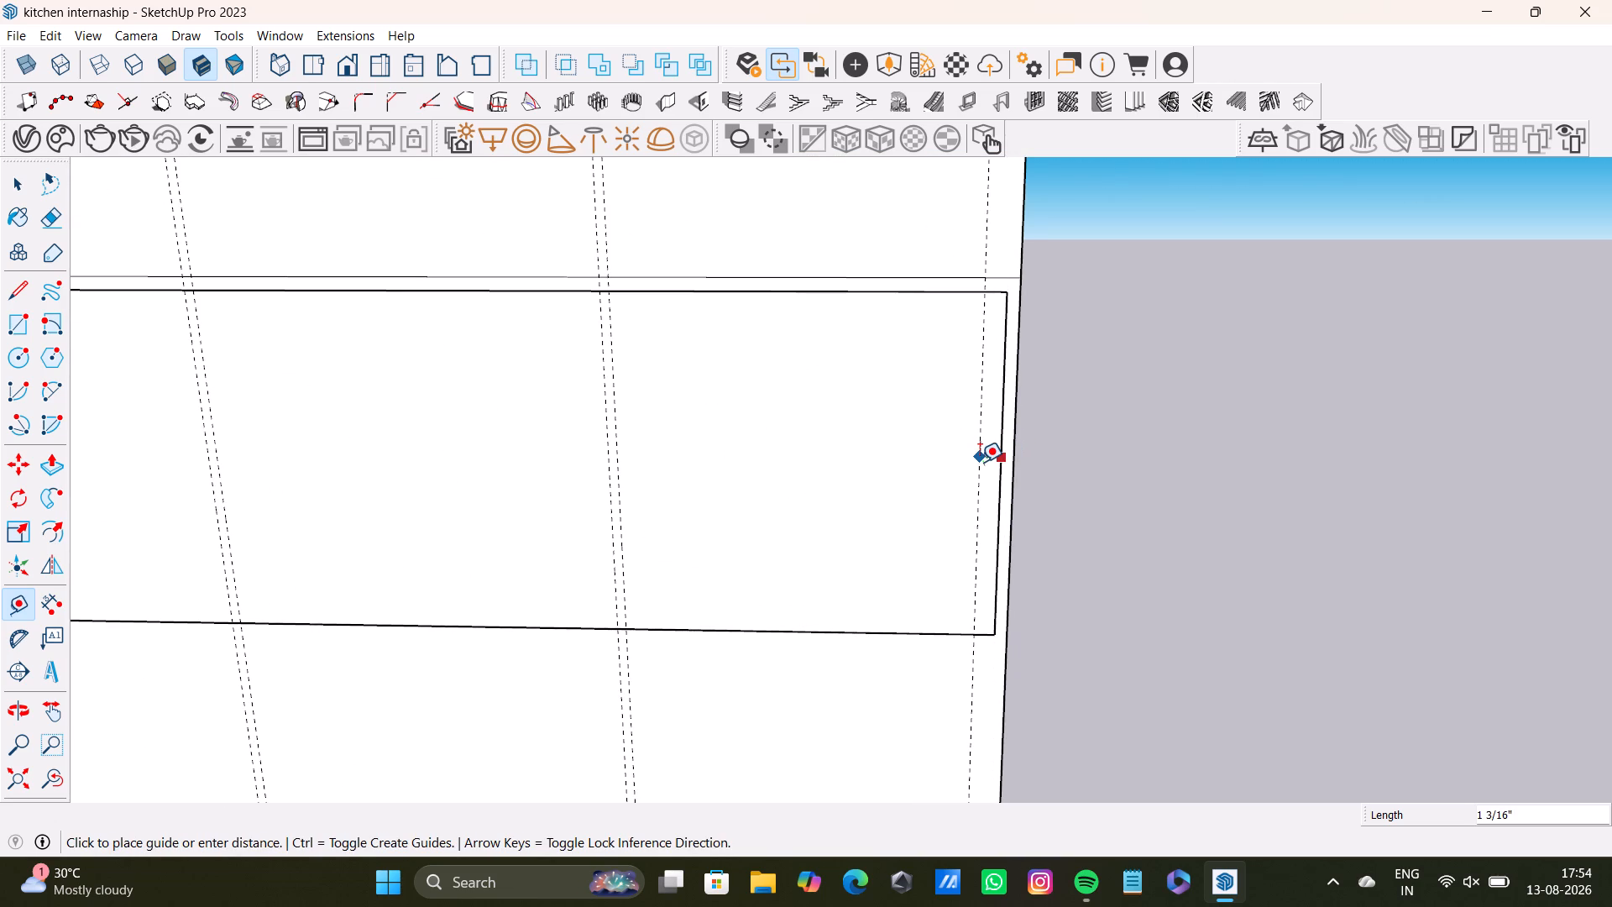
pyautogui.write('0.5')
pyautogui.hotkey('shift', '"')
pyautogui.hotkey('shift', 'Return')
pyautogui.press('space')
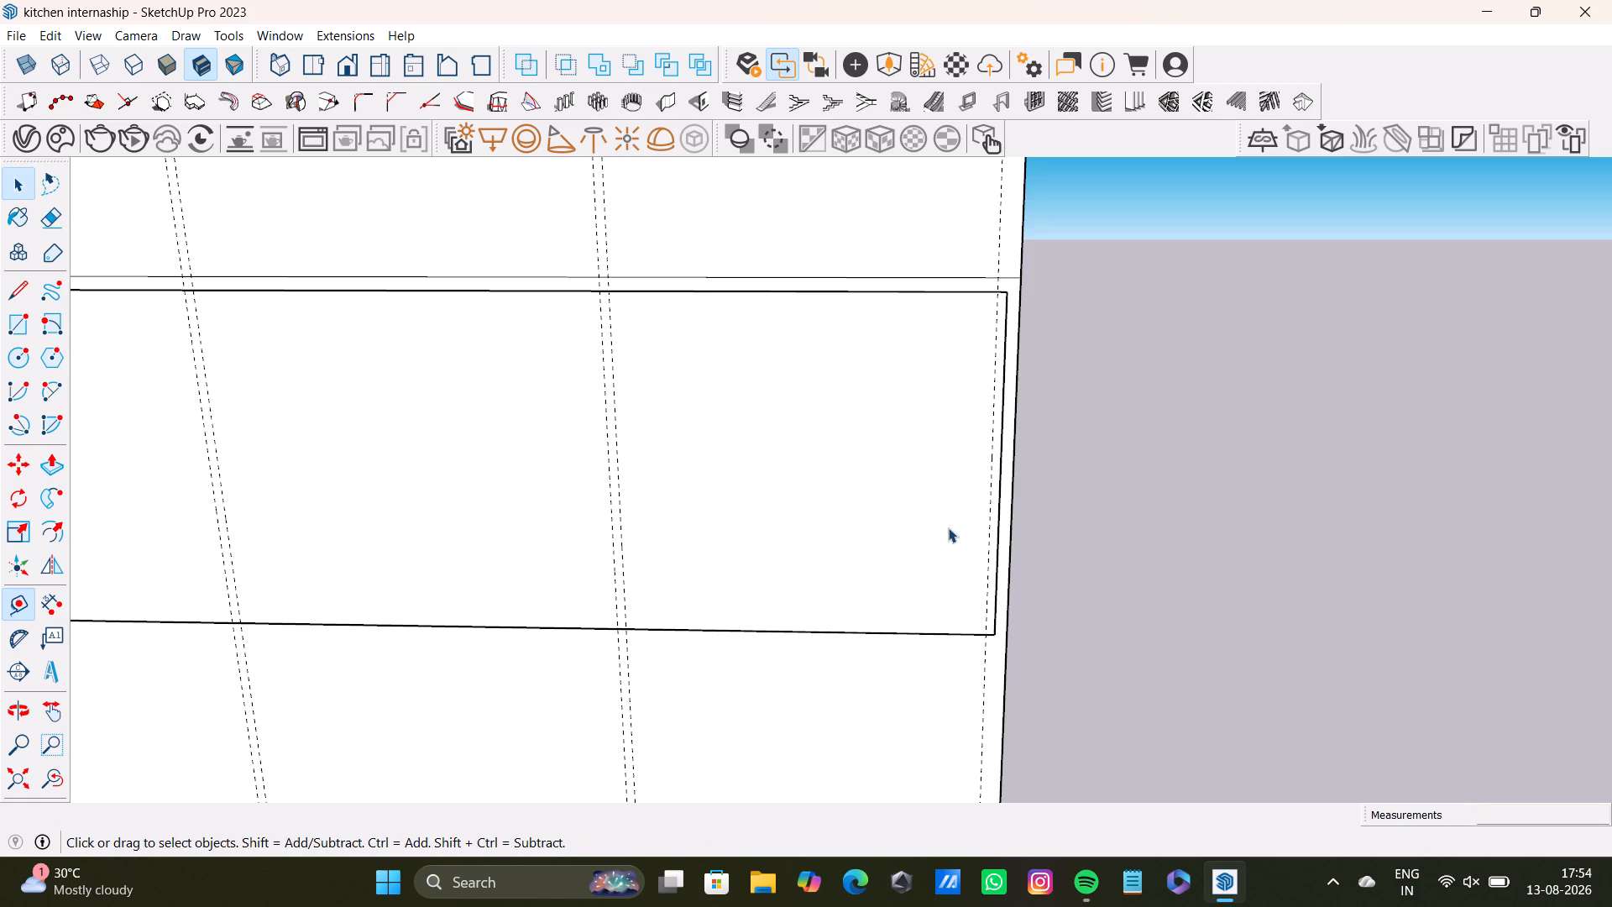
# Draw the first bay's rectangle on the wall between the side-panel guide and the first divider's guide, about 1' 9 1/8" by 1' 7 9/16".
pyautogui.scroll(-4, 934, 522)
pyautogui.moveTo(801, 504); pyautogui.dragTo(1010, 443, button='middle')
pyautogui.scroll(2, 231, 384)
pyautogui.moveTo(246, 377); pyautogui.dragTo(499, 392, button='middle')
pyautogui.press('r')
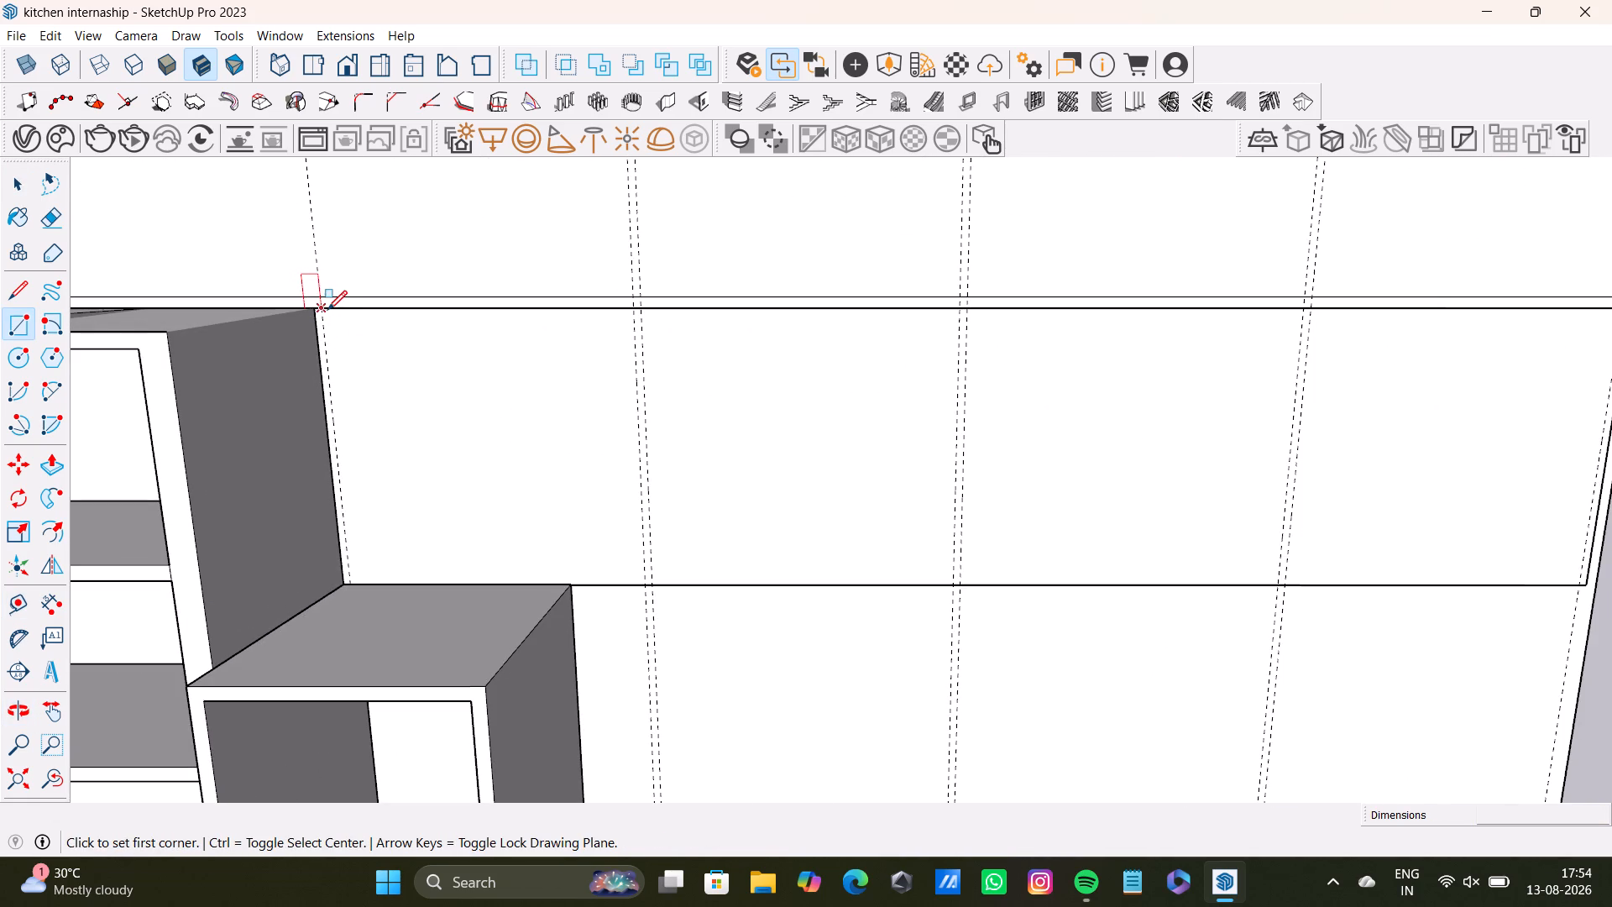
pyautogui.click(327, 310)
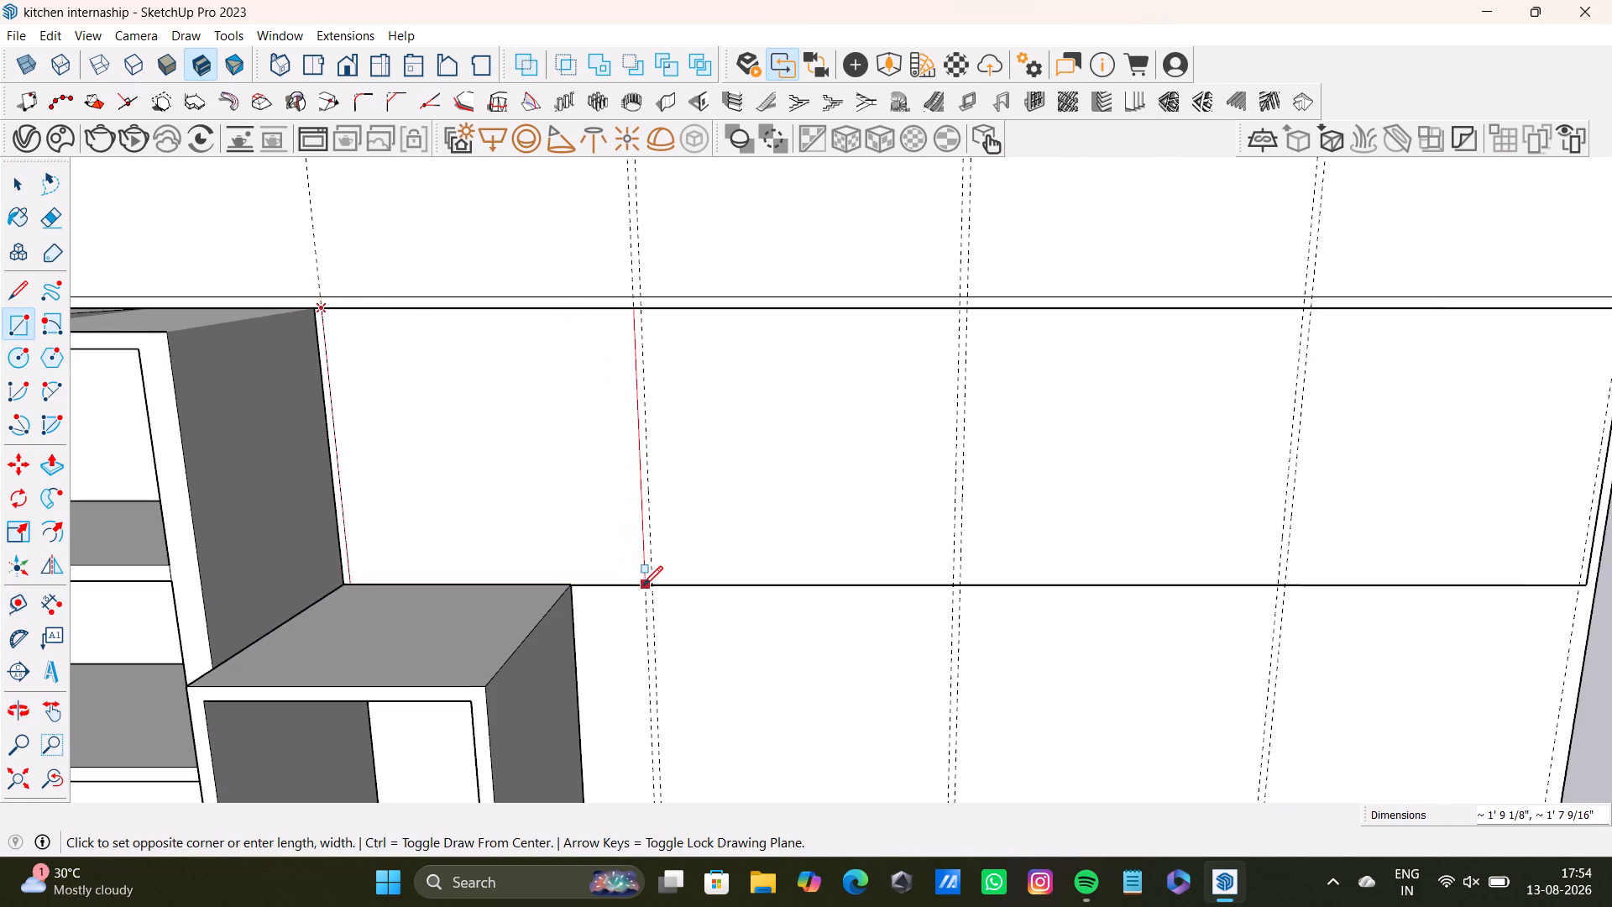
pyautogui.click(643, 585)
pyautogui.press('space')
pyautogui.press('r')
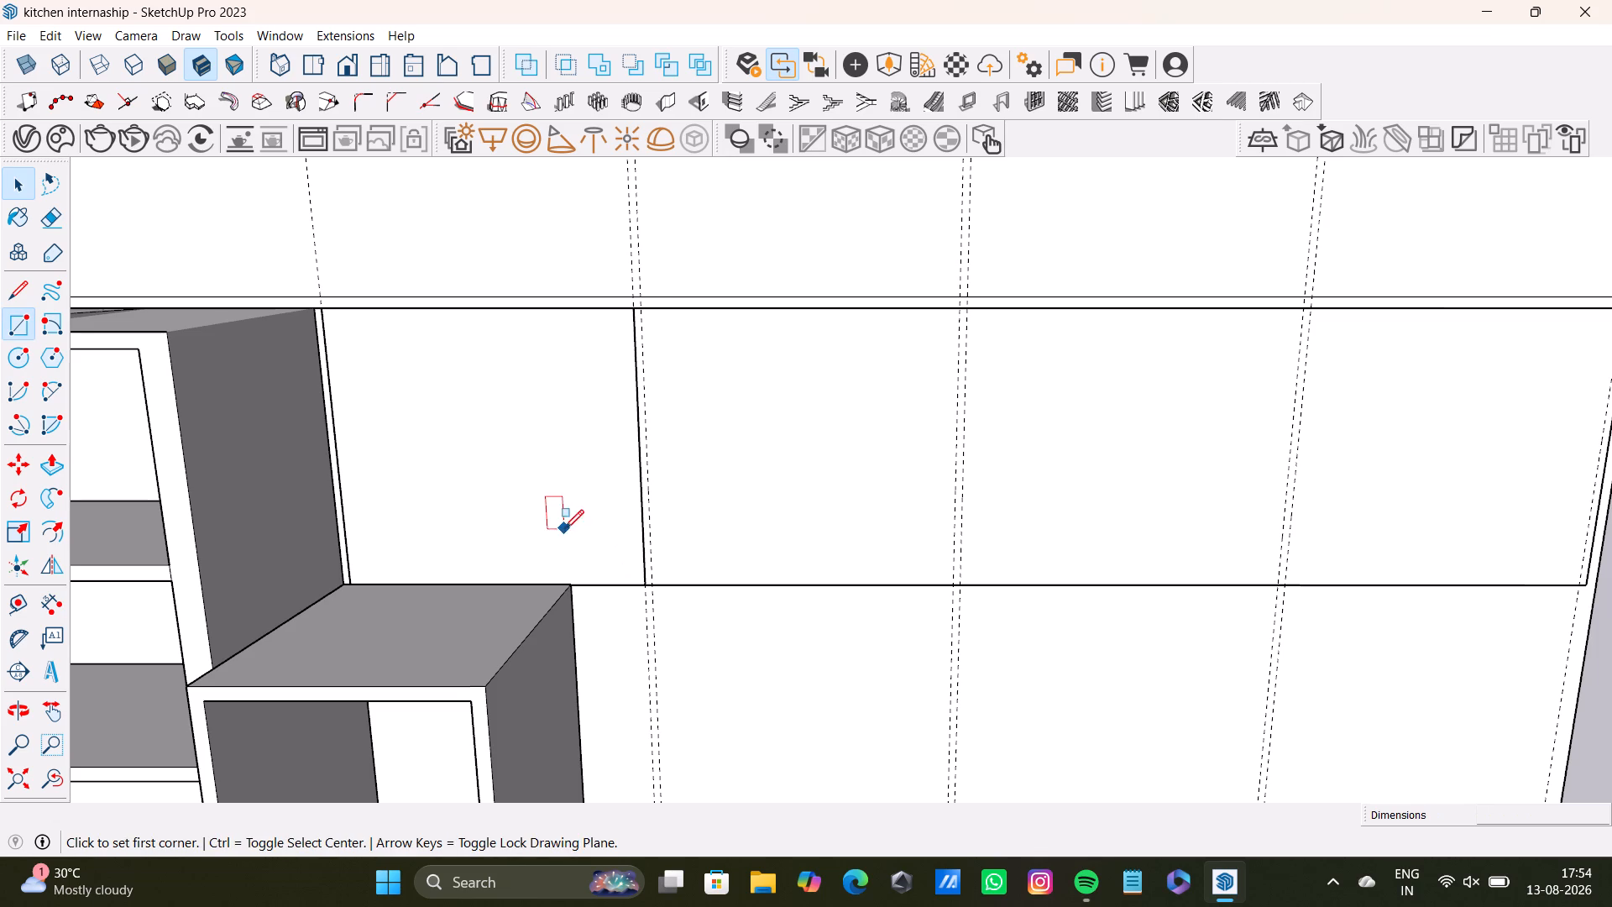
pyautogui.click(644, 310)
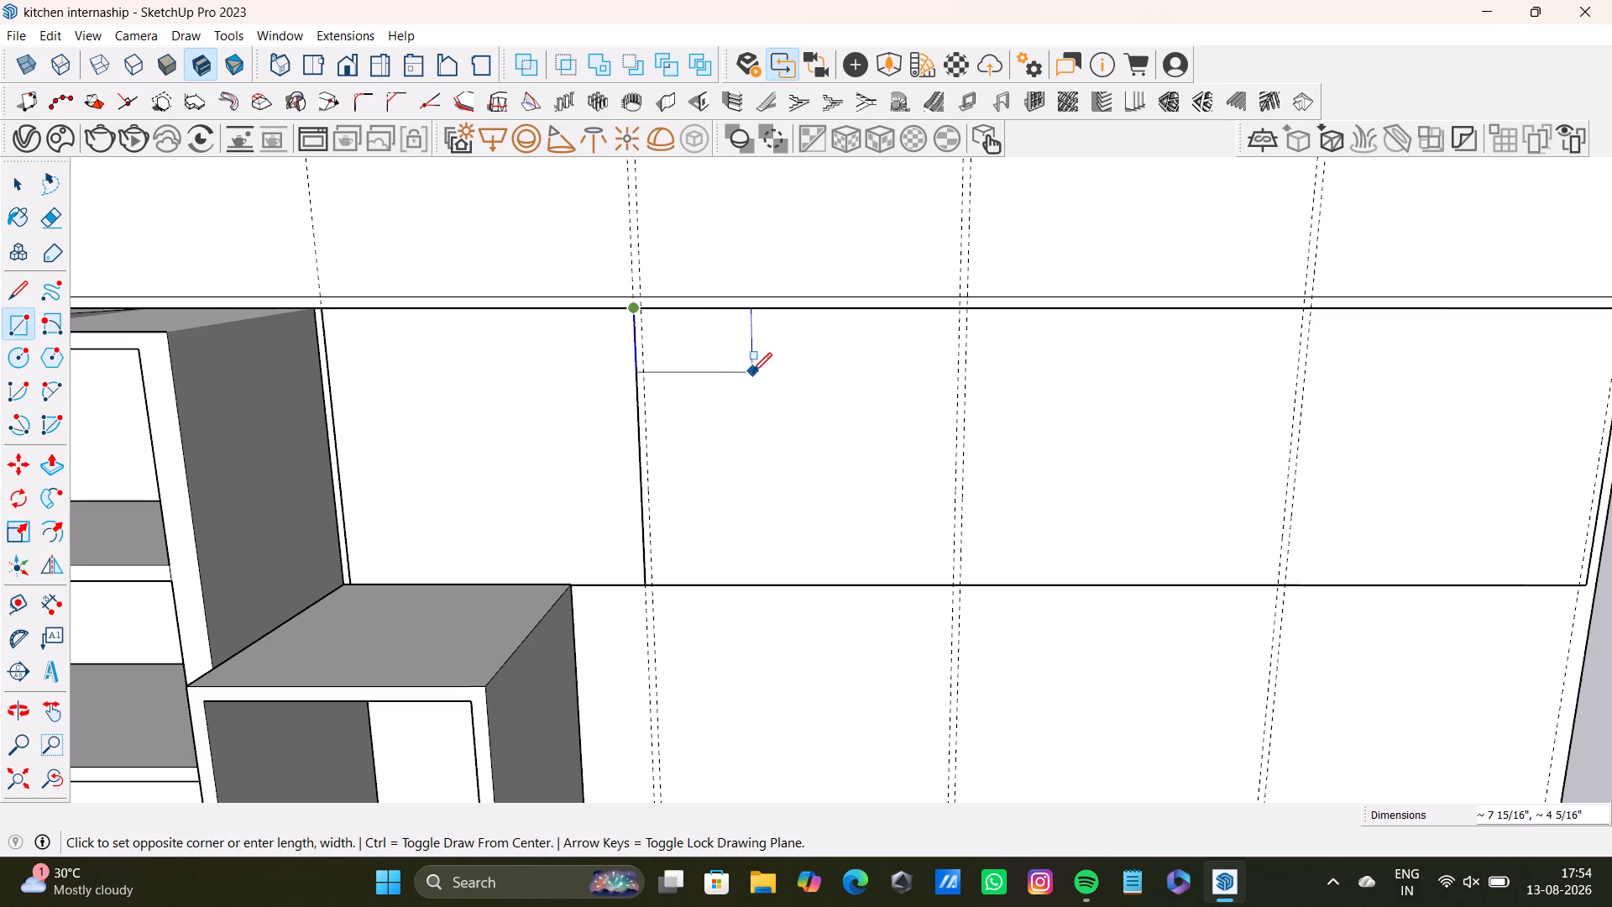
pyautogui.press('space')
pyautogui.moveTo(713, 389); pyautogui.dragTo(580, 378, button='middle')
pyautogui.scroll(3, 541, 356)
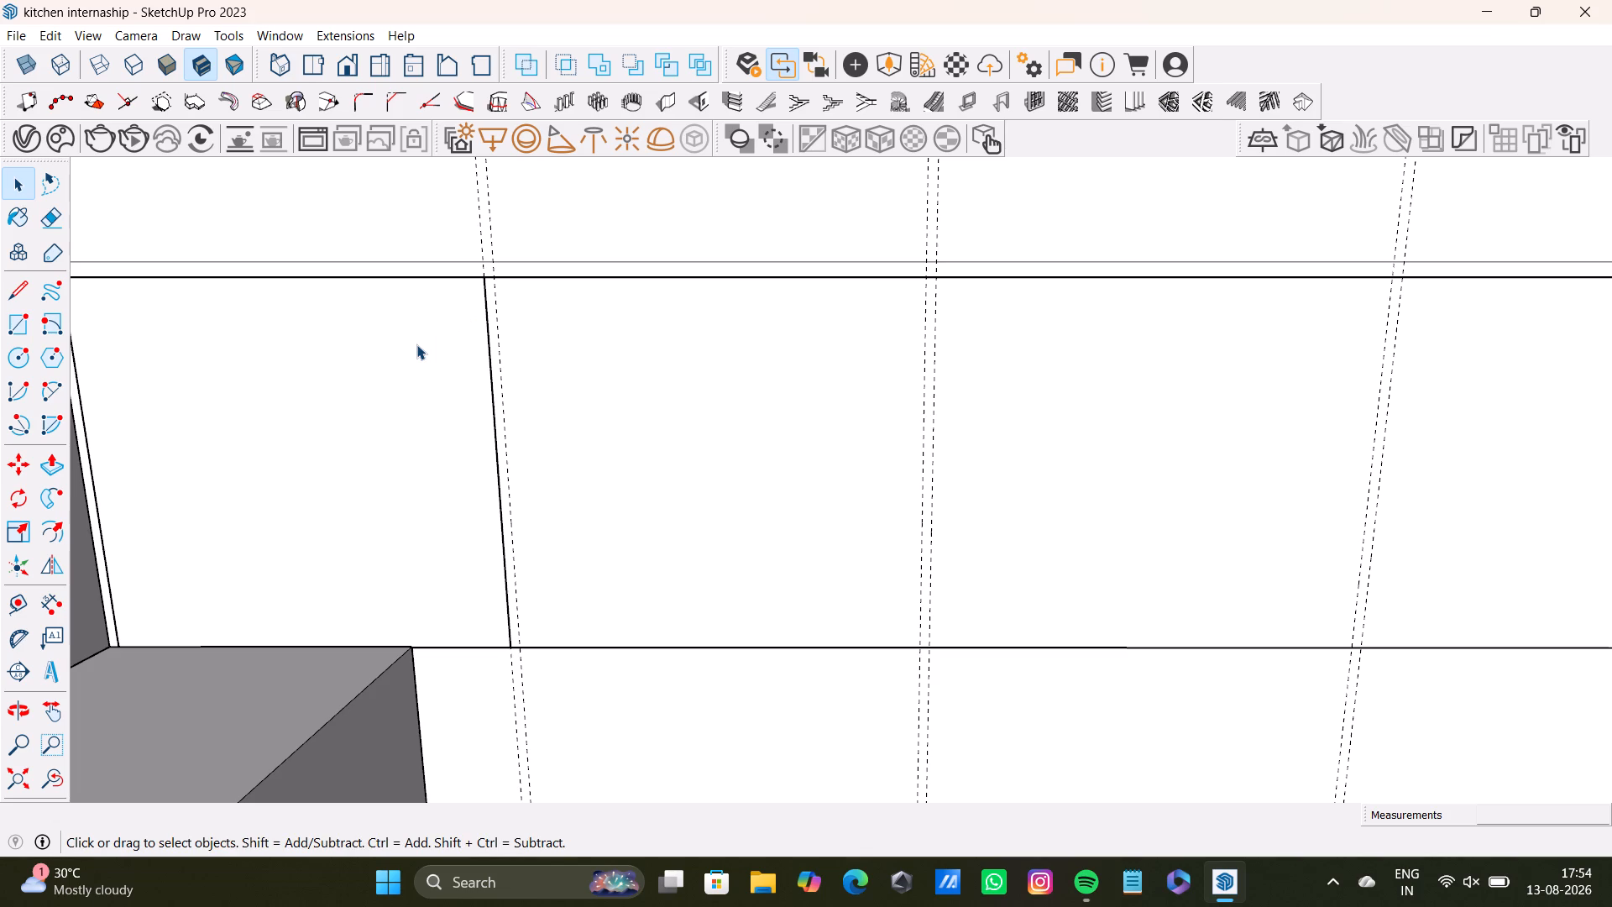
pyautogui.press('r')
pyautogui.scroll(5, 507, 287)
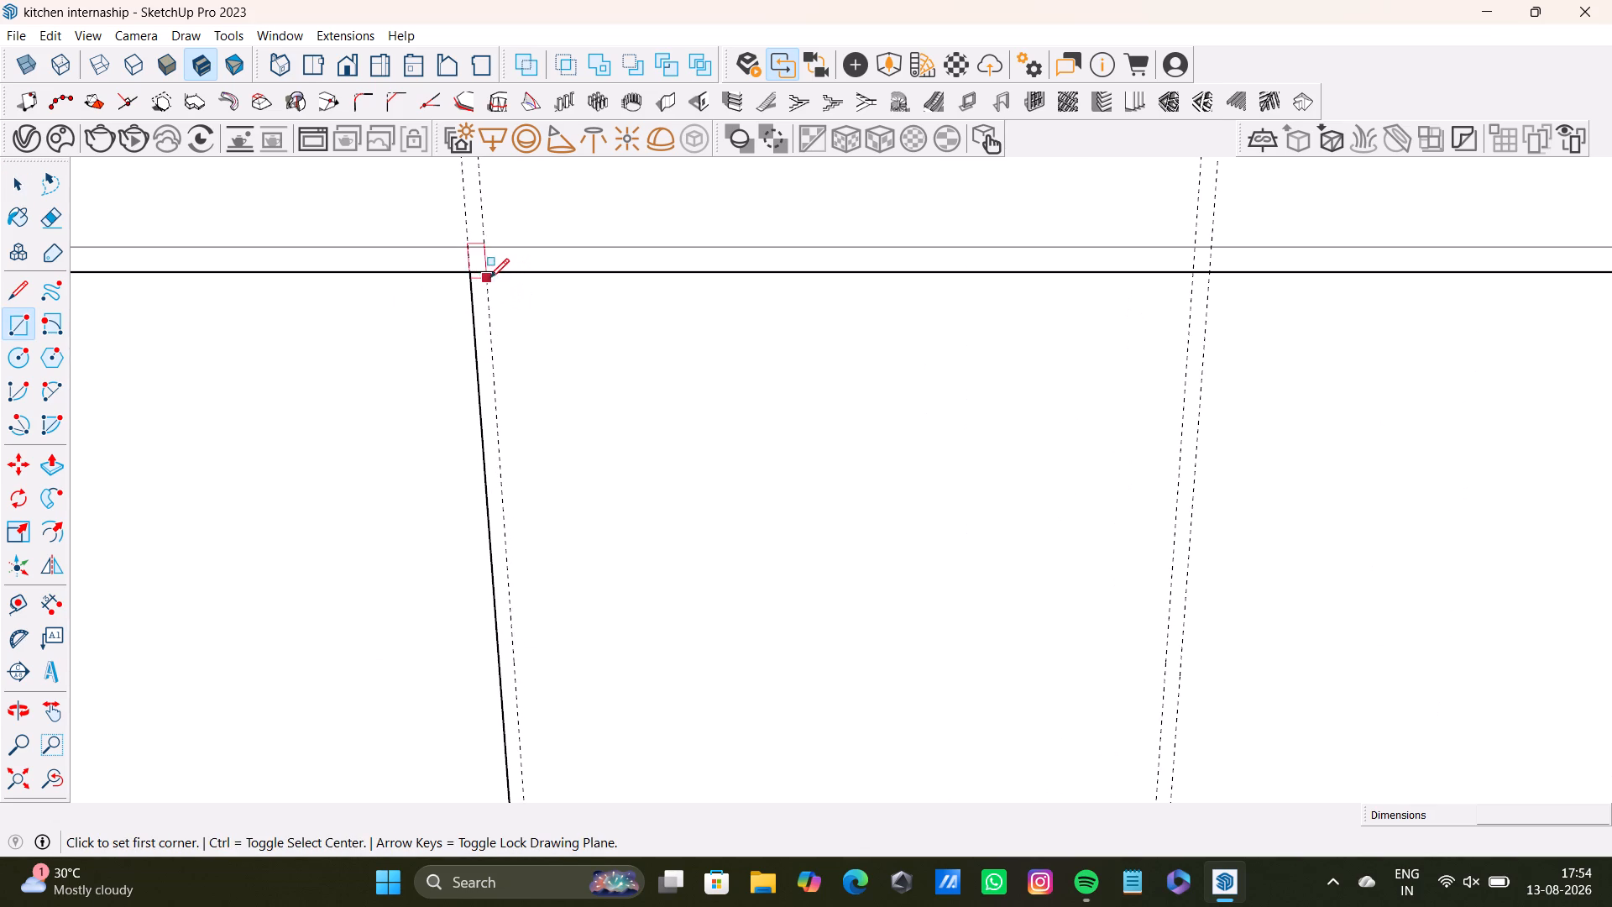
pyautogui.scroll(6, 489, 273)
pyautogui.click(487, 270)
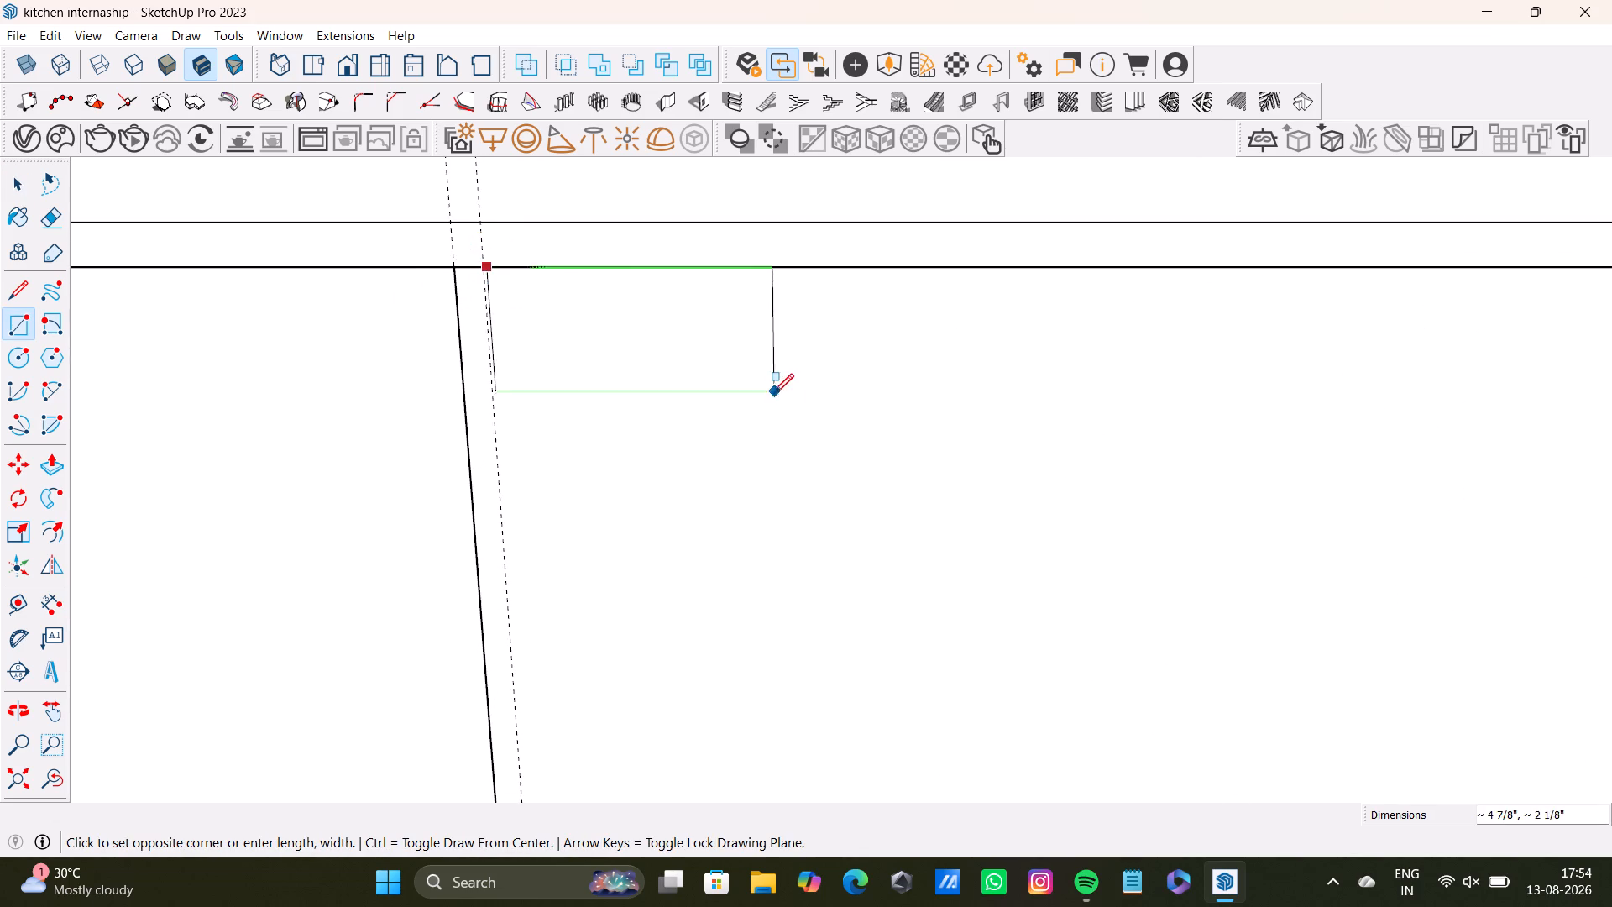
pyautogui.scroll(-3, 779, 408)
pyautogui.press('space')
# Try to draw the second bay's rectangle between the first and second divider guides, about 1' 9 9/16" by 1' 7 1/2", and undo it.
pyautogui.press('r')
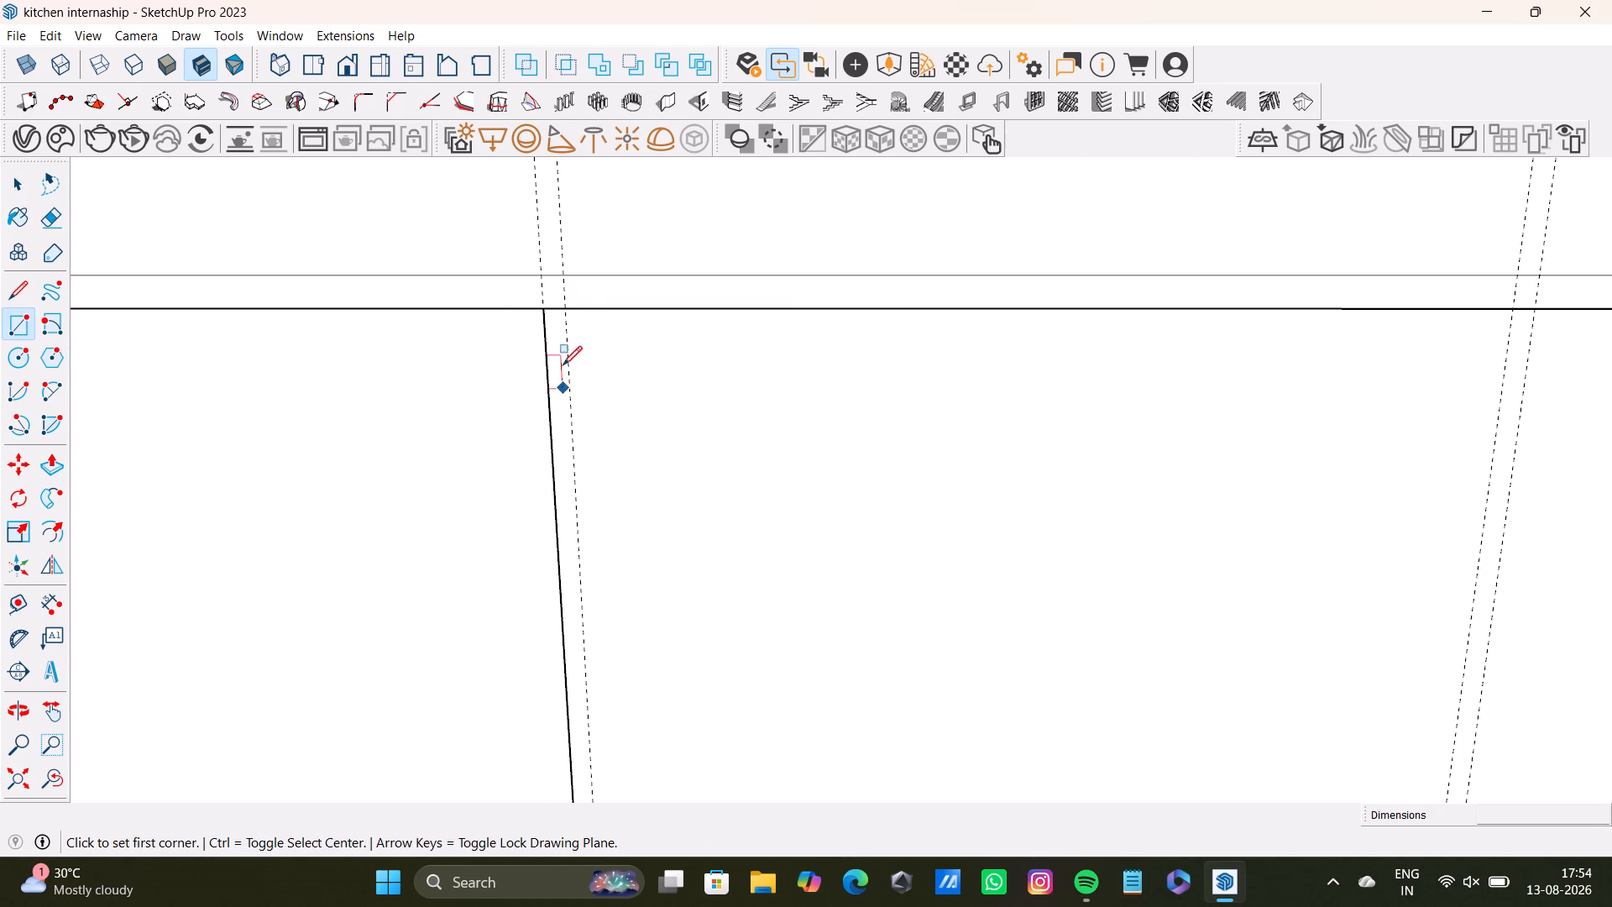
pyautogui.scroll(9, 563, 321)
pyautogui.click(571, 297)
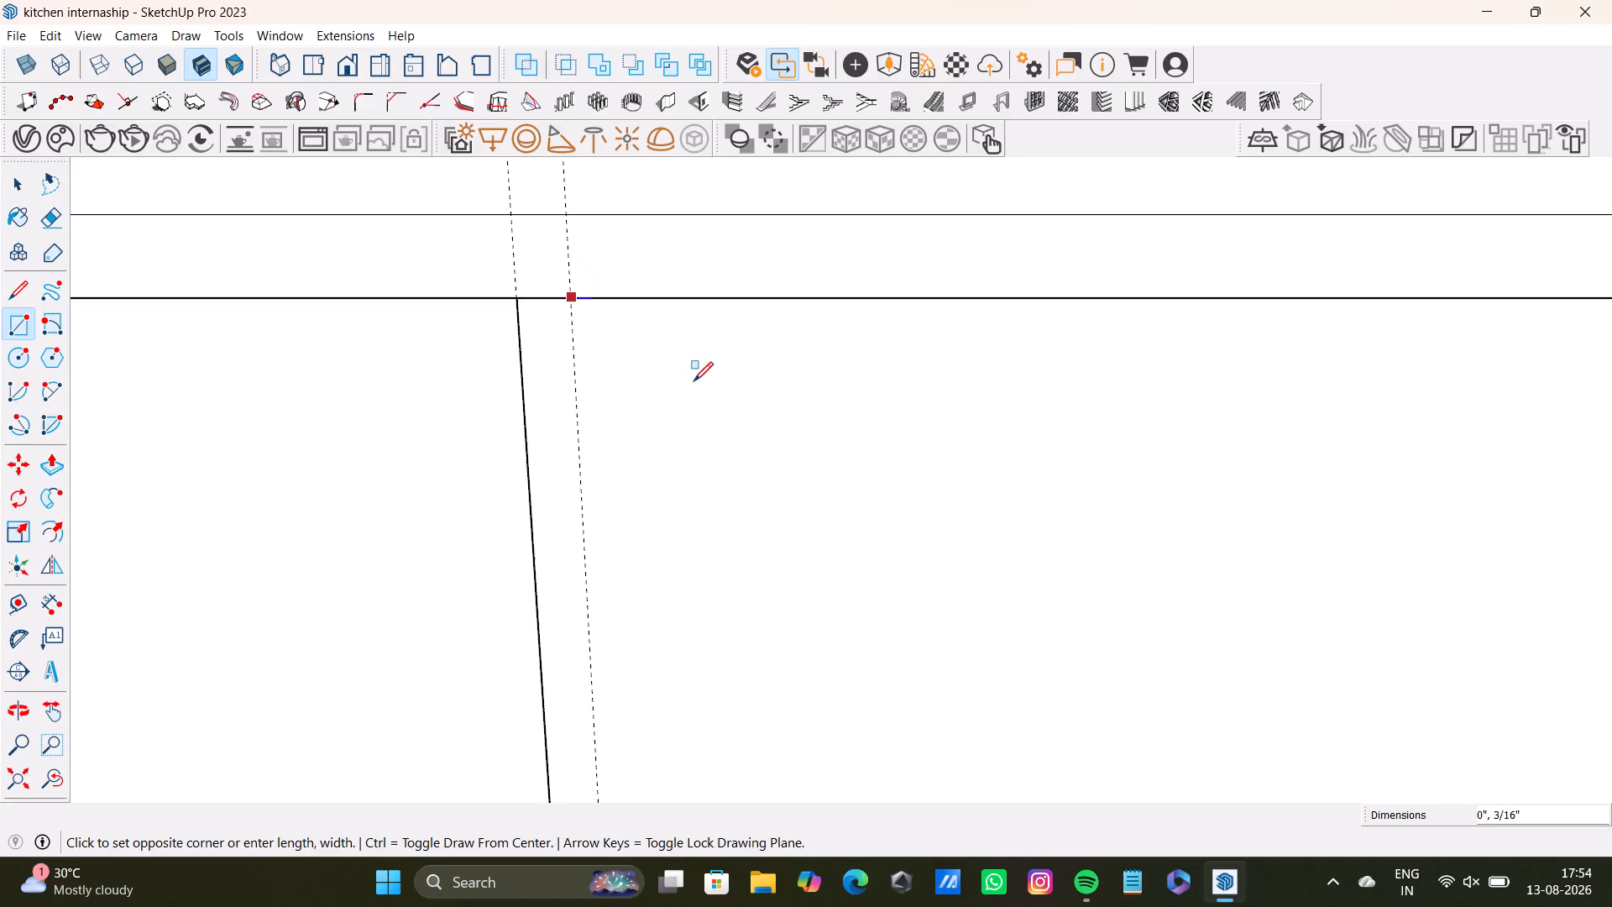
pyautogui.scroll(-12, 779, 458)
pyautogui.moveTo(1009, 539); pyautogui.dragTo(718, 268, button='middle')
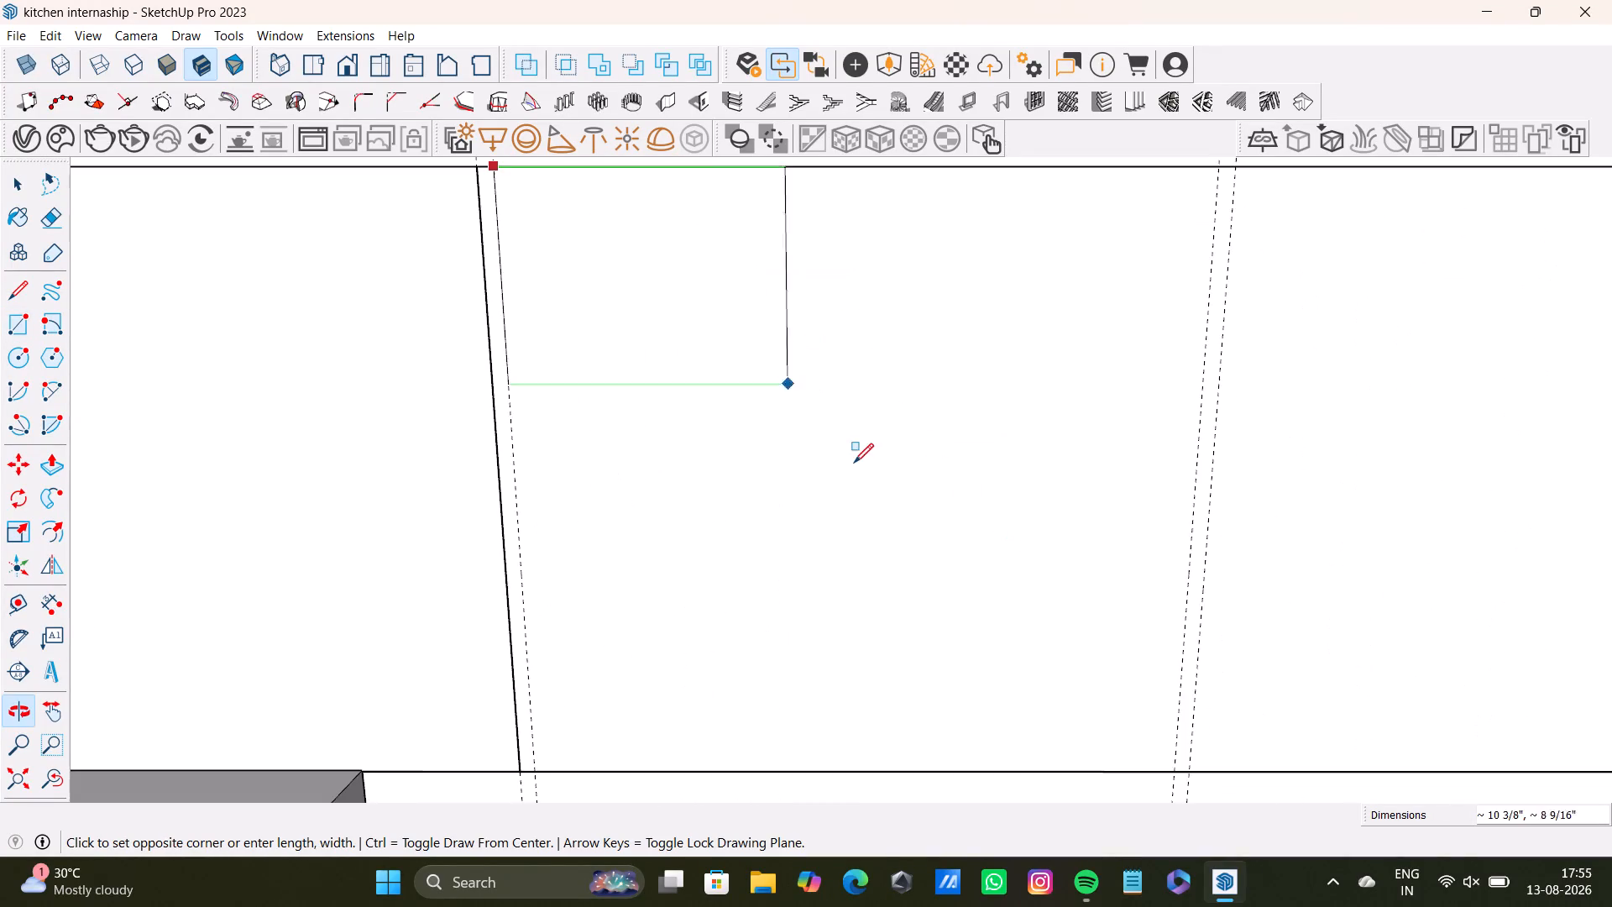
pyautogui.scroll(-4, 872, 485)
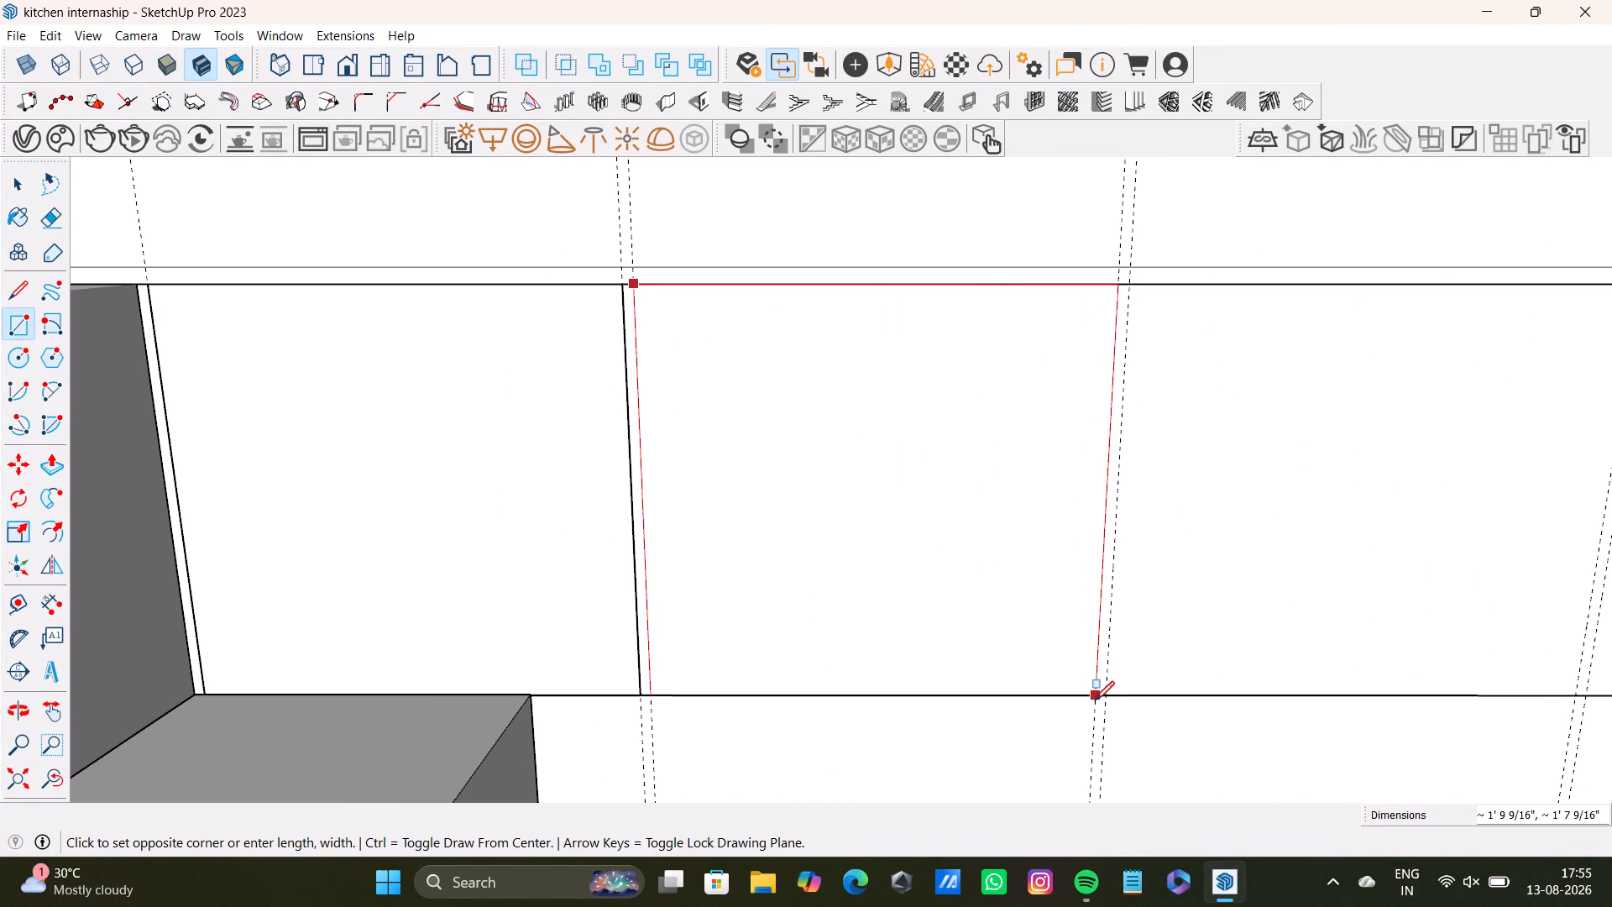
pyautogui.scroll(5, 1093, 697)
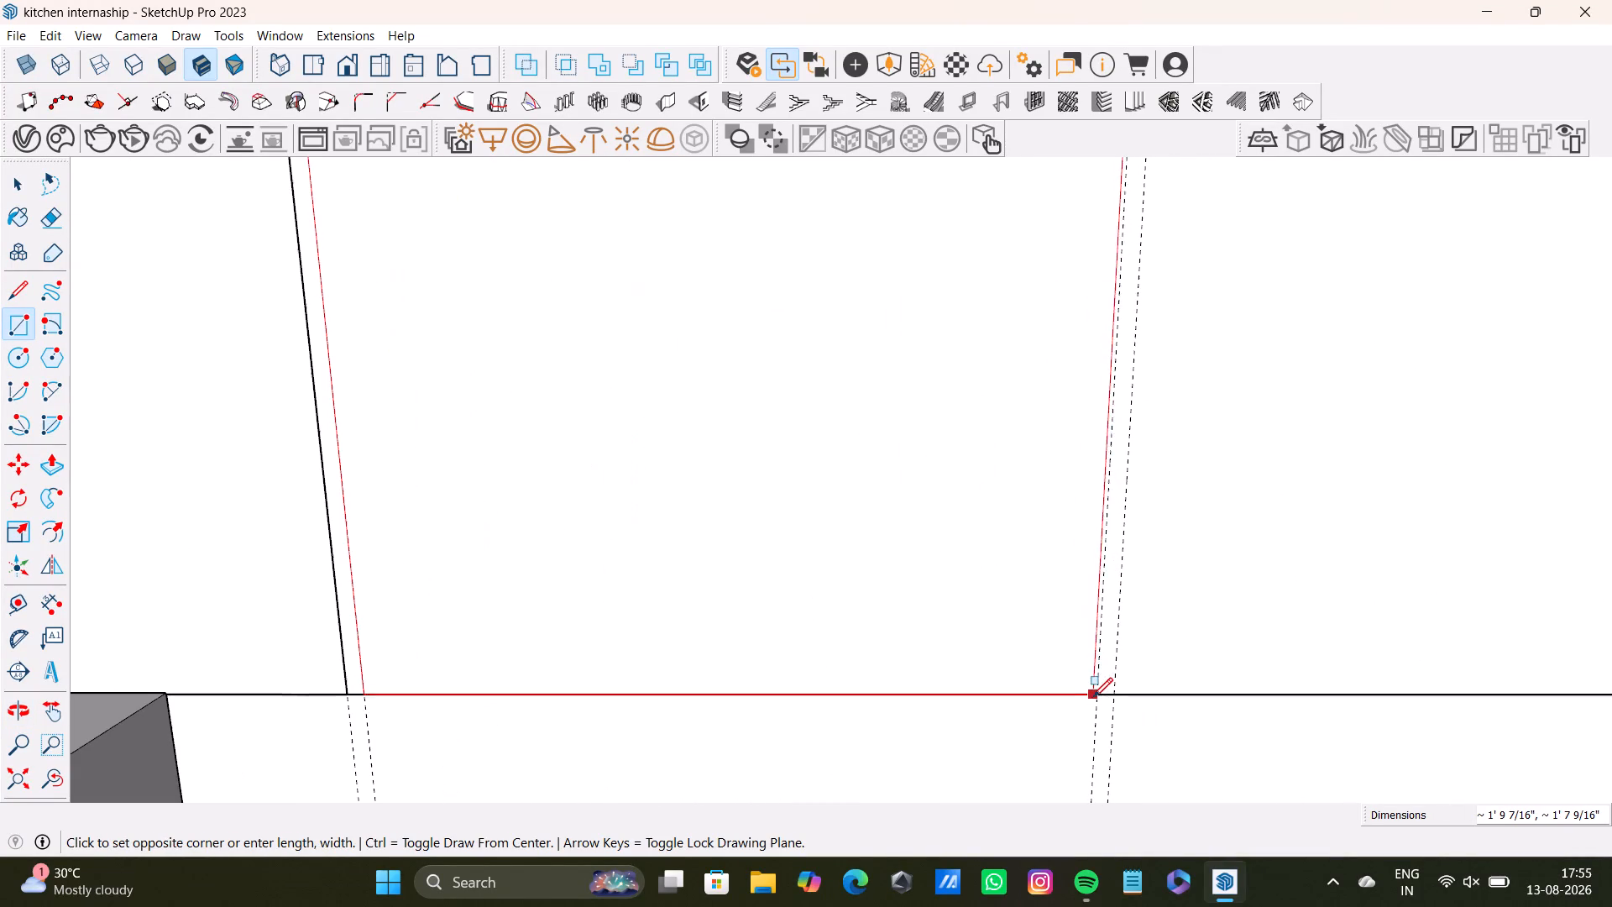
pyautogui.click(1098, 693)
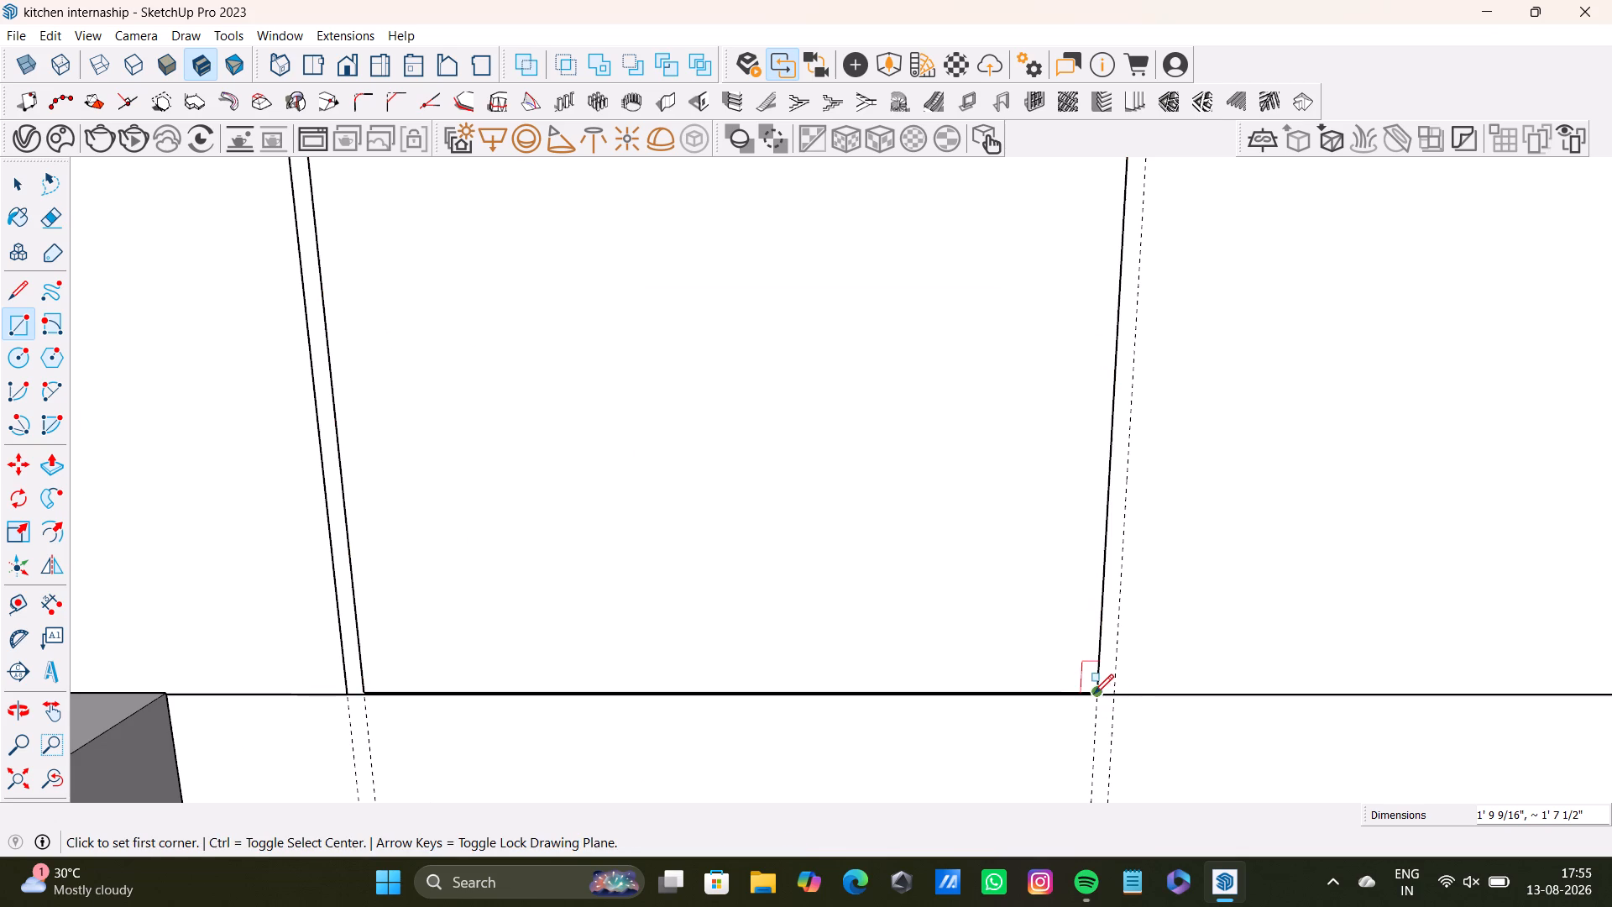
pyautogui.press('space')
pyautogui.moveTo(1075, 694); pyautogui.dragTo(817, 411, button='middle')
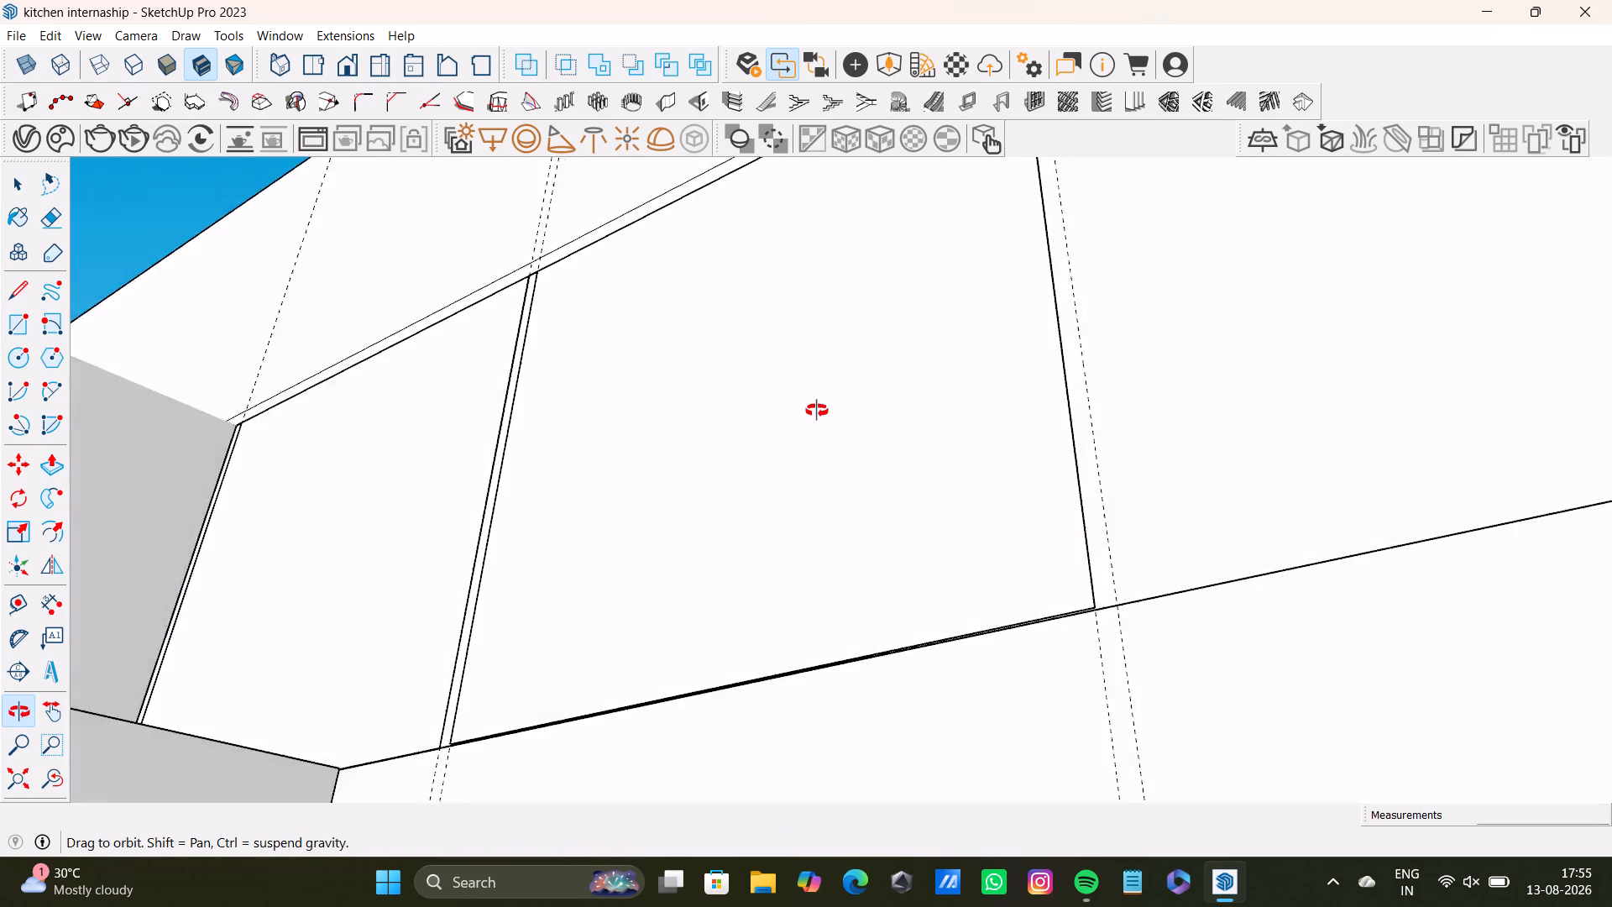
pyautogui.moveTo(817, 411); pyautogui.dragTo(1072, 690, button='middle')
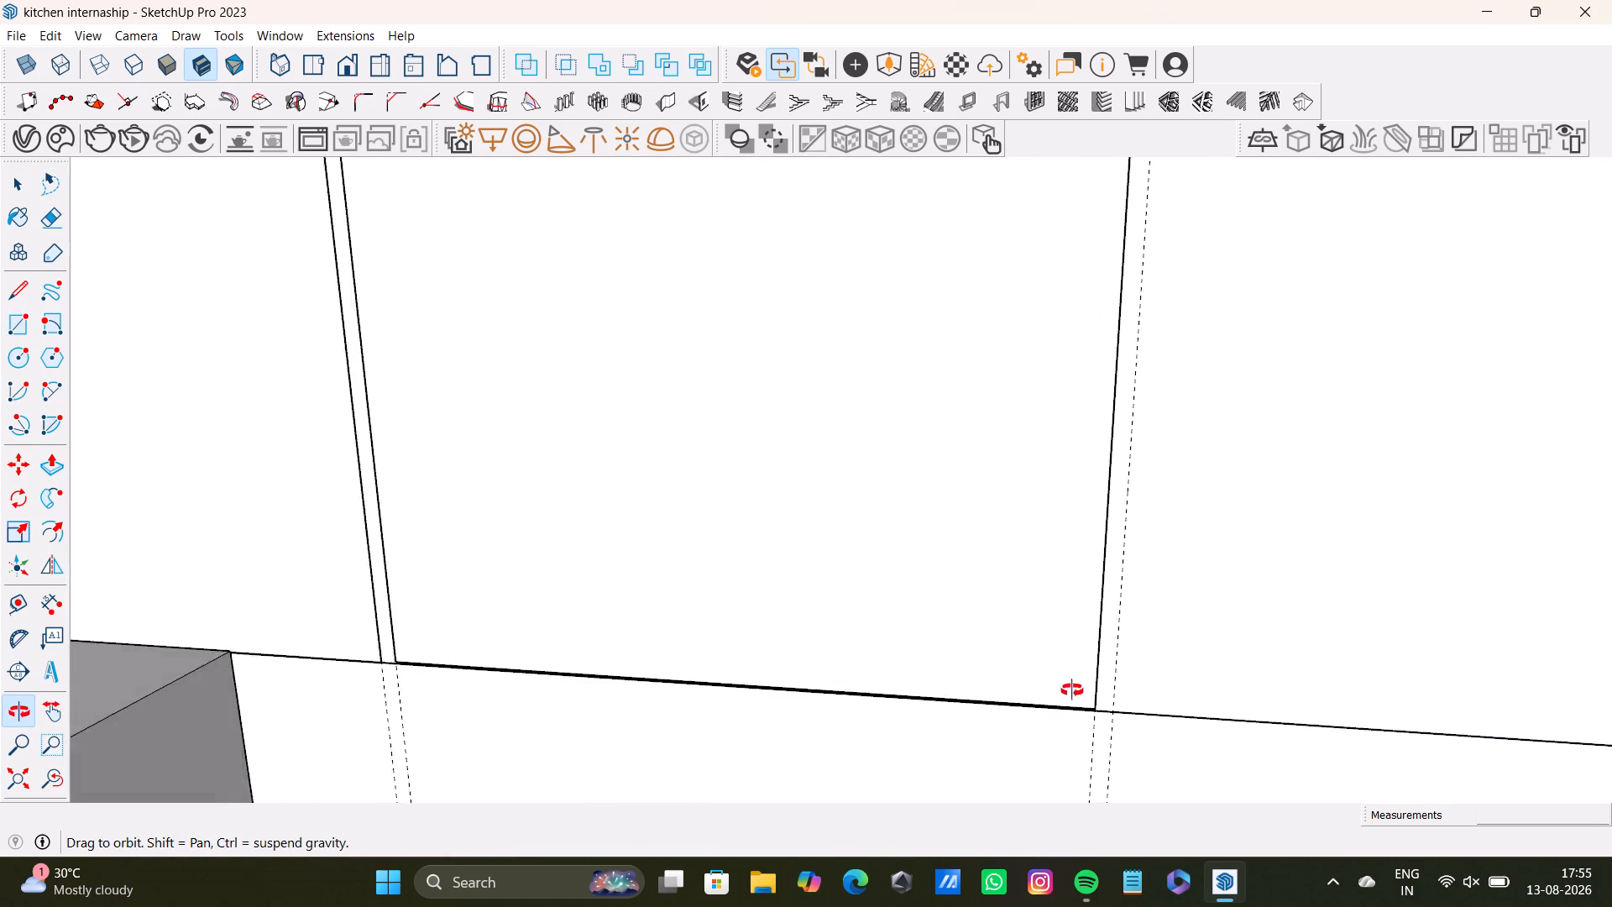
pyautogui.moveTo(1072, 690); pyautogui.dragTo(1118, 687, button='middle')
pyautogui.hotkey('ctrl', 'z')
# Draw the second bay's rectangle between the first and second divider guides, locked to the red-axis plane, about 1' 9 9/16" by 1' 7 1/8".
pyautogui.scroll(-8, 590, 571)
pyautogui.keyDown('shift'); pyautogui.scroll(1, 596, 533); pyautogui.keyUp('shift')
pyautogui.keyDown('shift'); pyautogui.moveTo(596, 533); pyautogui.dragTo(599, 671, button='middle'); pyautogui.keyUp('shift')
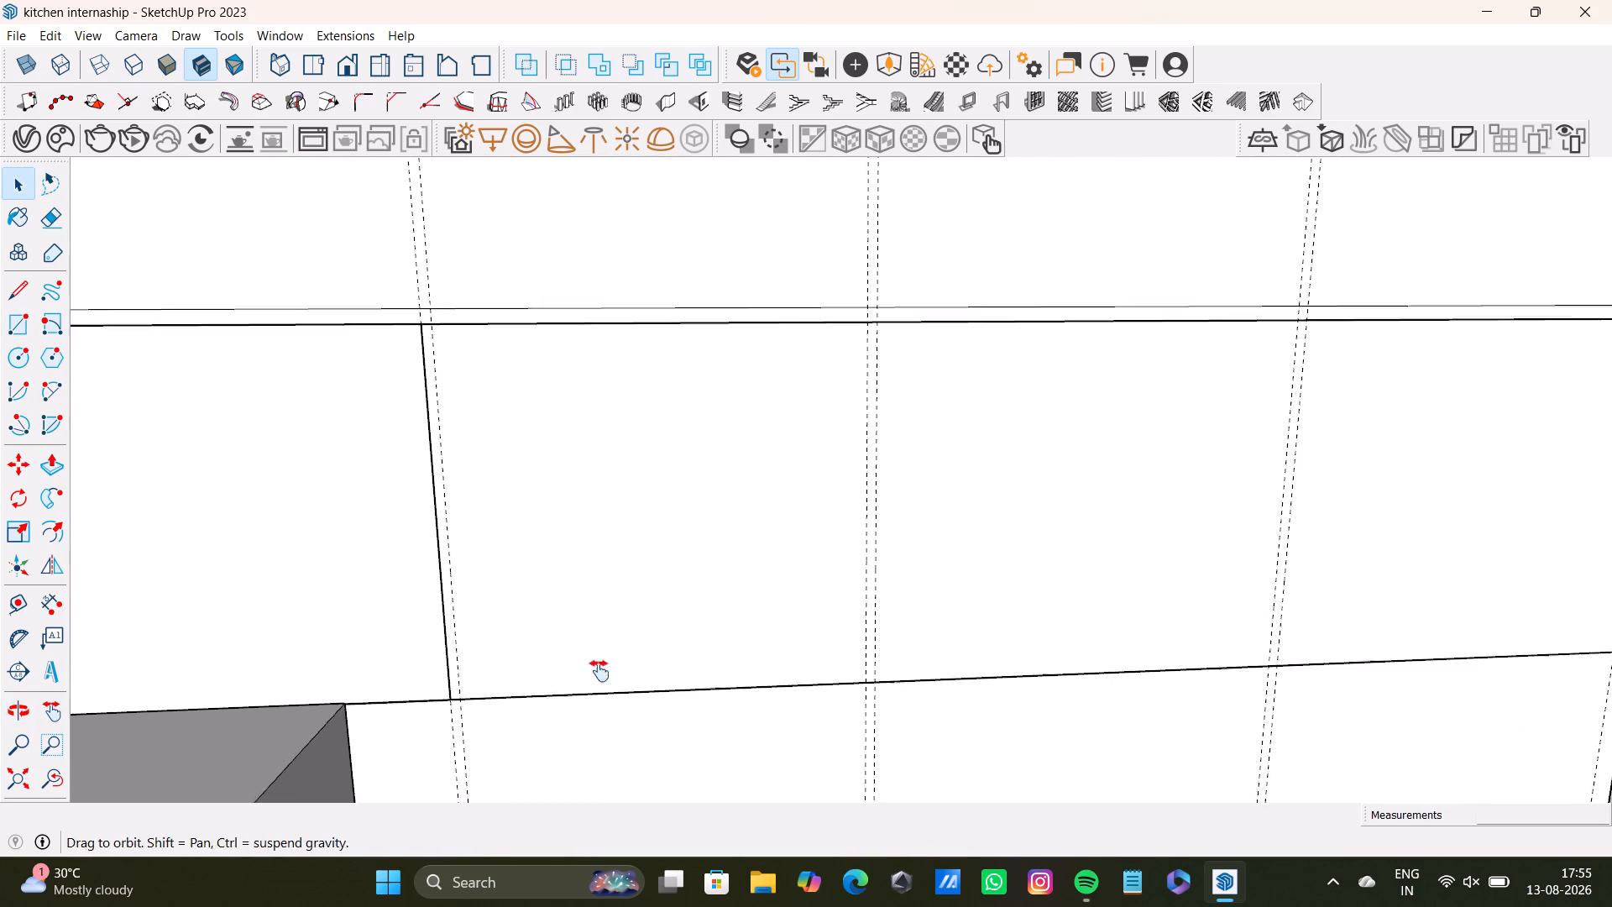
pyautogui.keyDown('shift'); pyautogui.moveTo(599, 671); pyautogui.dragTo(602, 682, button='middle'); pyautogui.keyUp('shift')
pyautogui.scroll(2, 0, 452)
pyautogui.click(18, 323)
pyautogui.scroll(7, 667, 543)
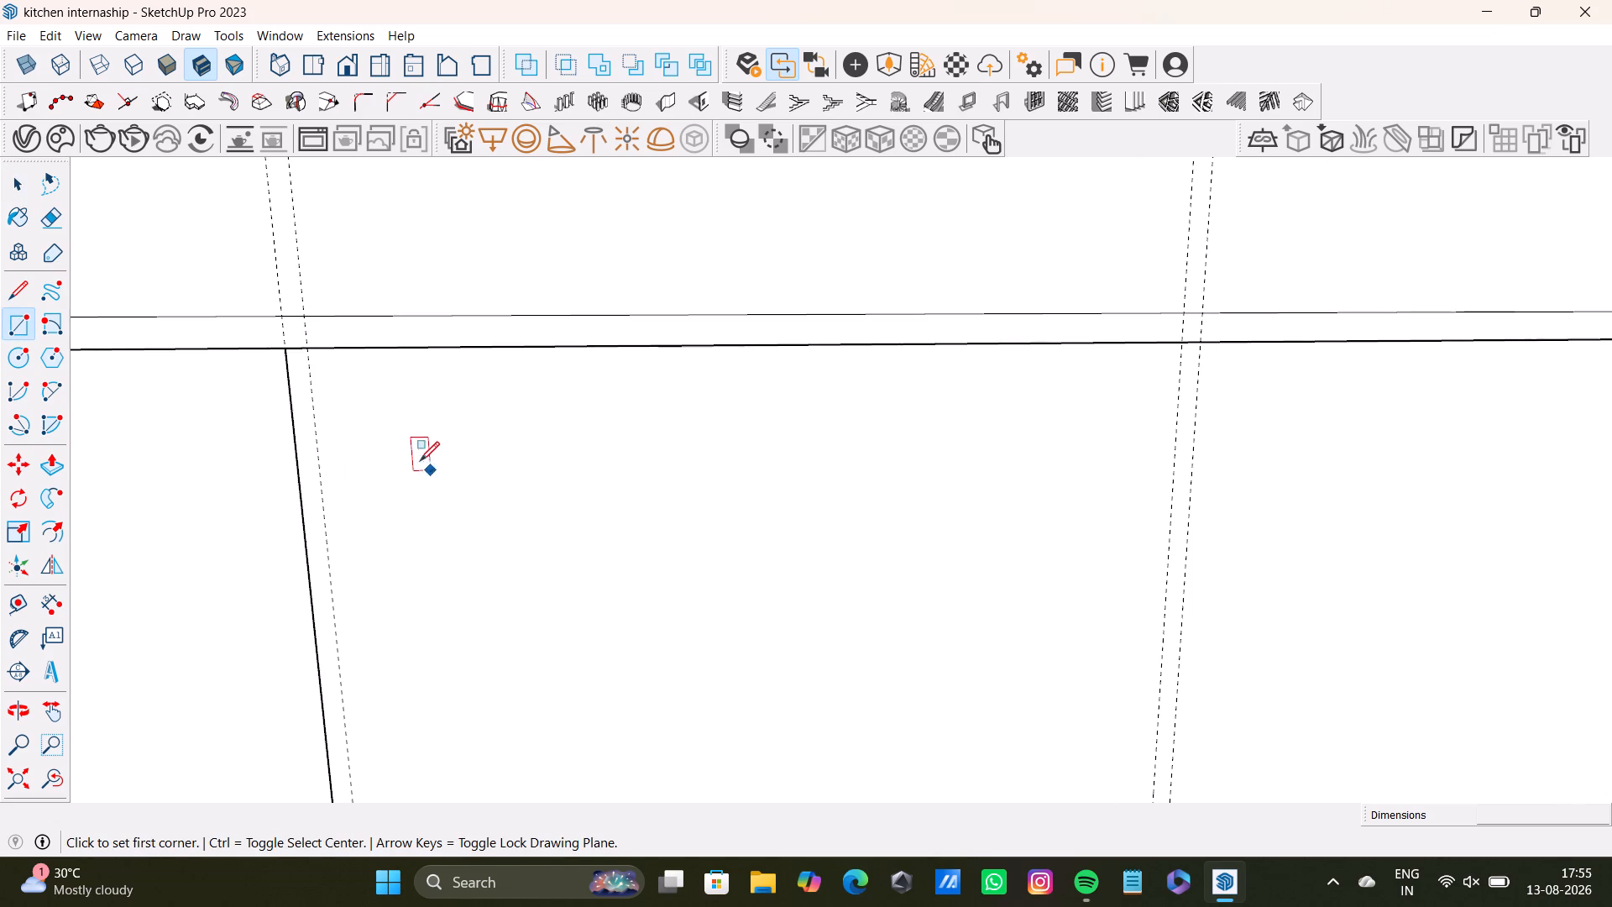
pyautogui.scroll(11, 309, 355)
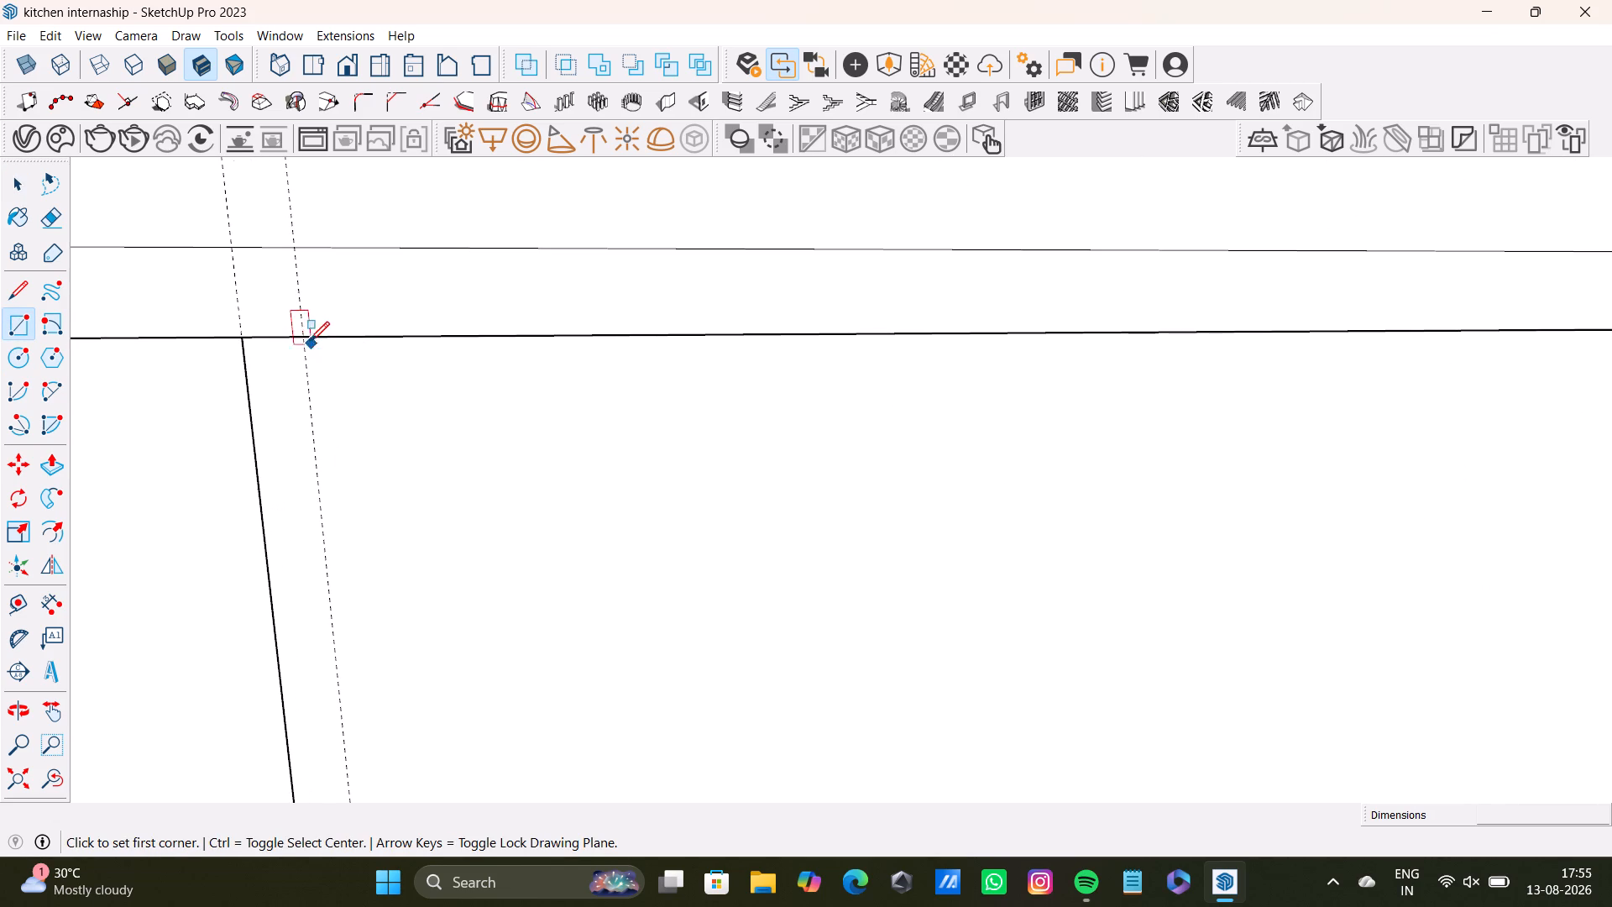
pyautogui.click(306, 338)
pyautogui.scroll(-8, 855, 553)
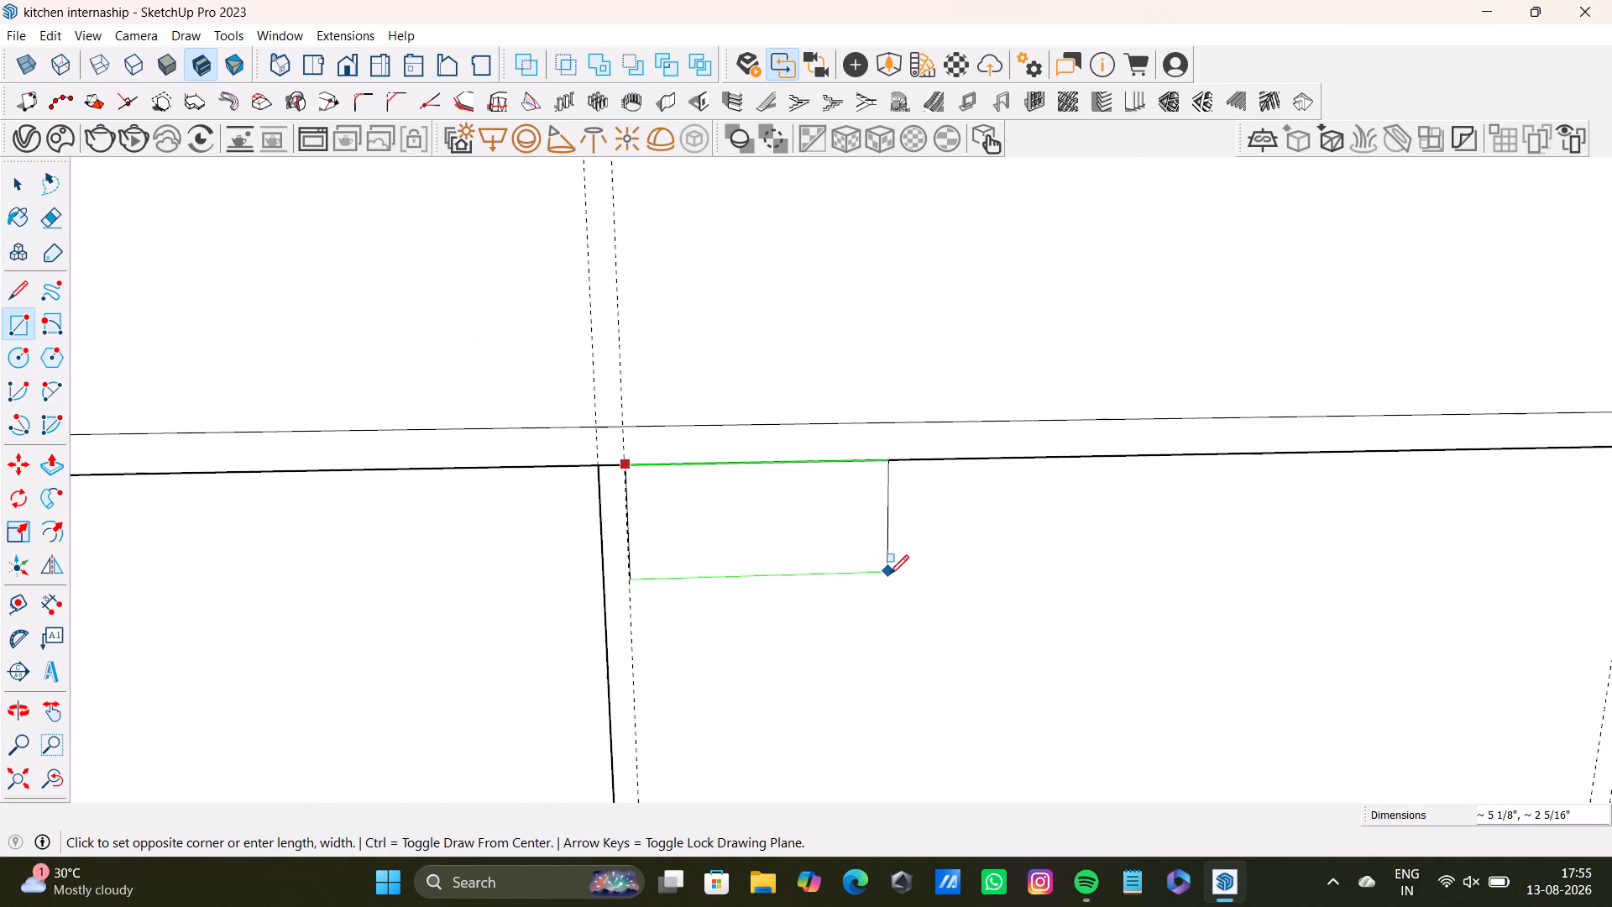
pyautogui.scroll(-3, 930, 615)
pyautogui.press('Right')
pyautogui.press('Left')
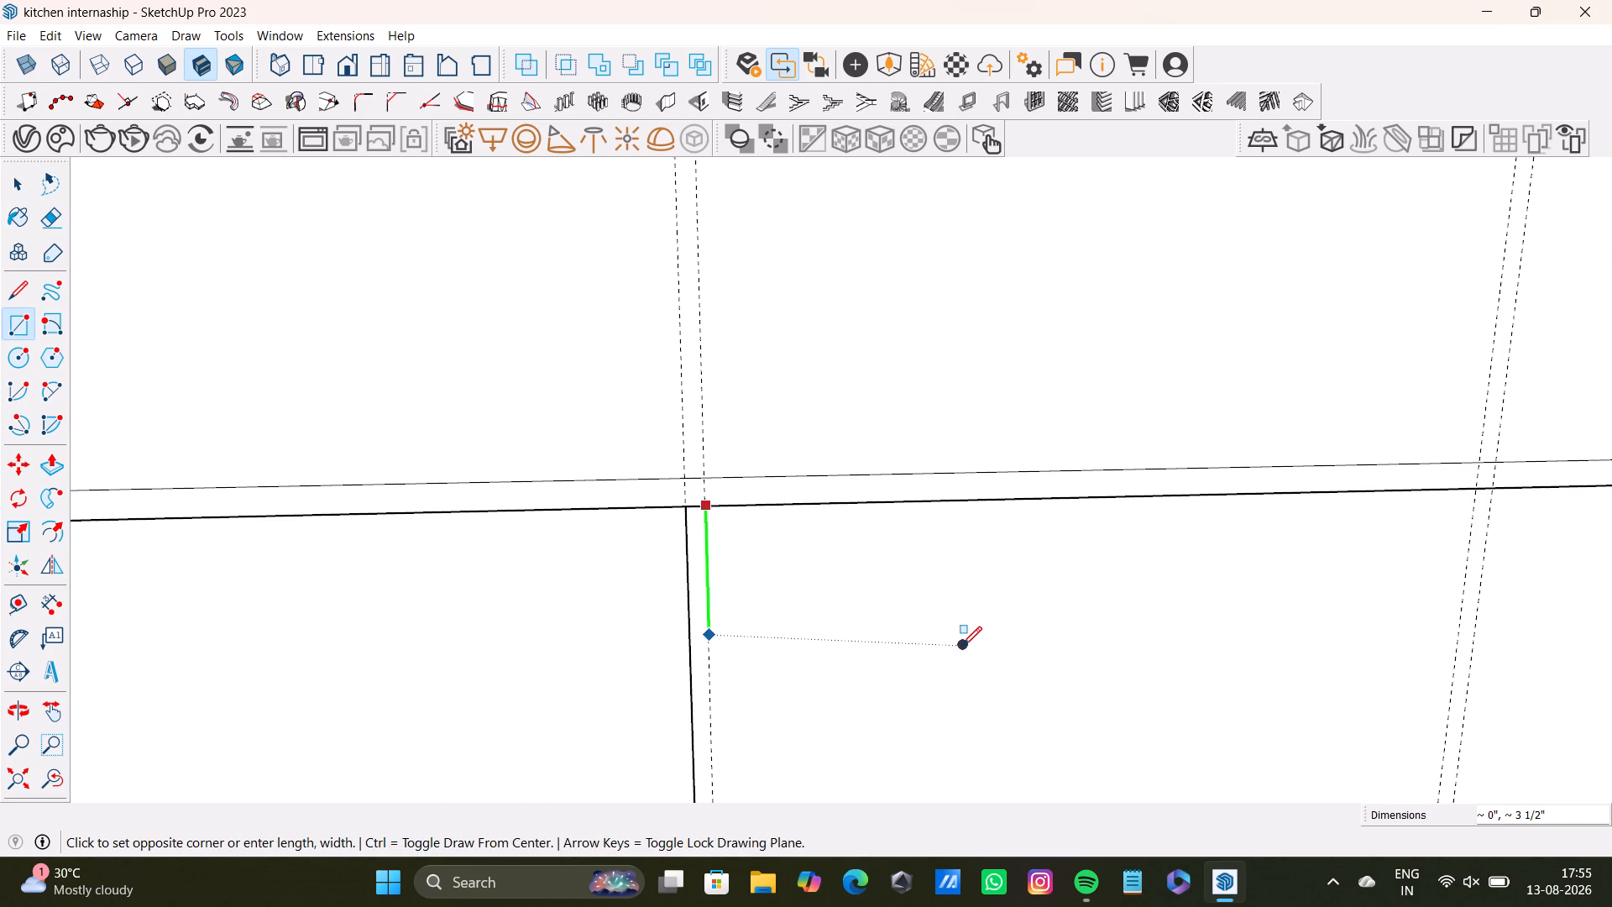
pyautogui.scroll(-2, 962, 646)
pyautogui.press('Right')
pyautogui.scroll(-7, 998, 693)
pyautogui.moveTo(1017, 709); pyautogui.dragTo(671, 343, button='middle')
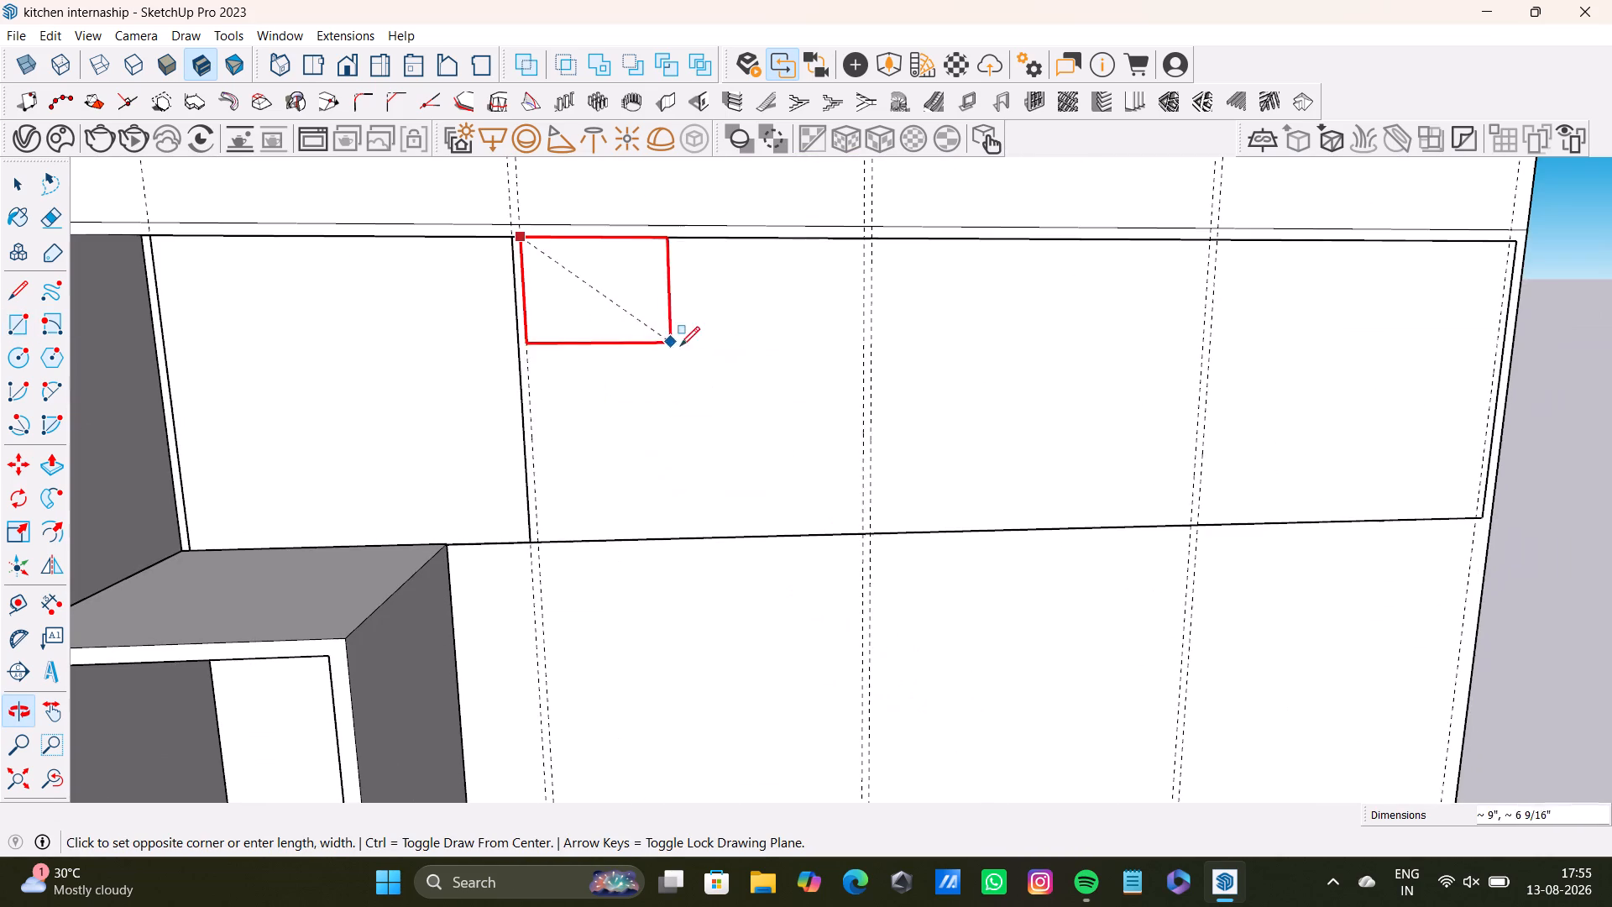
pyautogui.scroll(9, 865, 528)
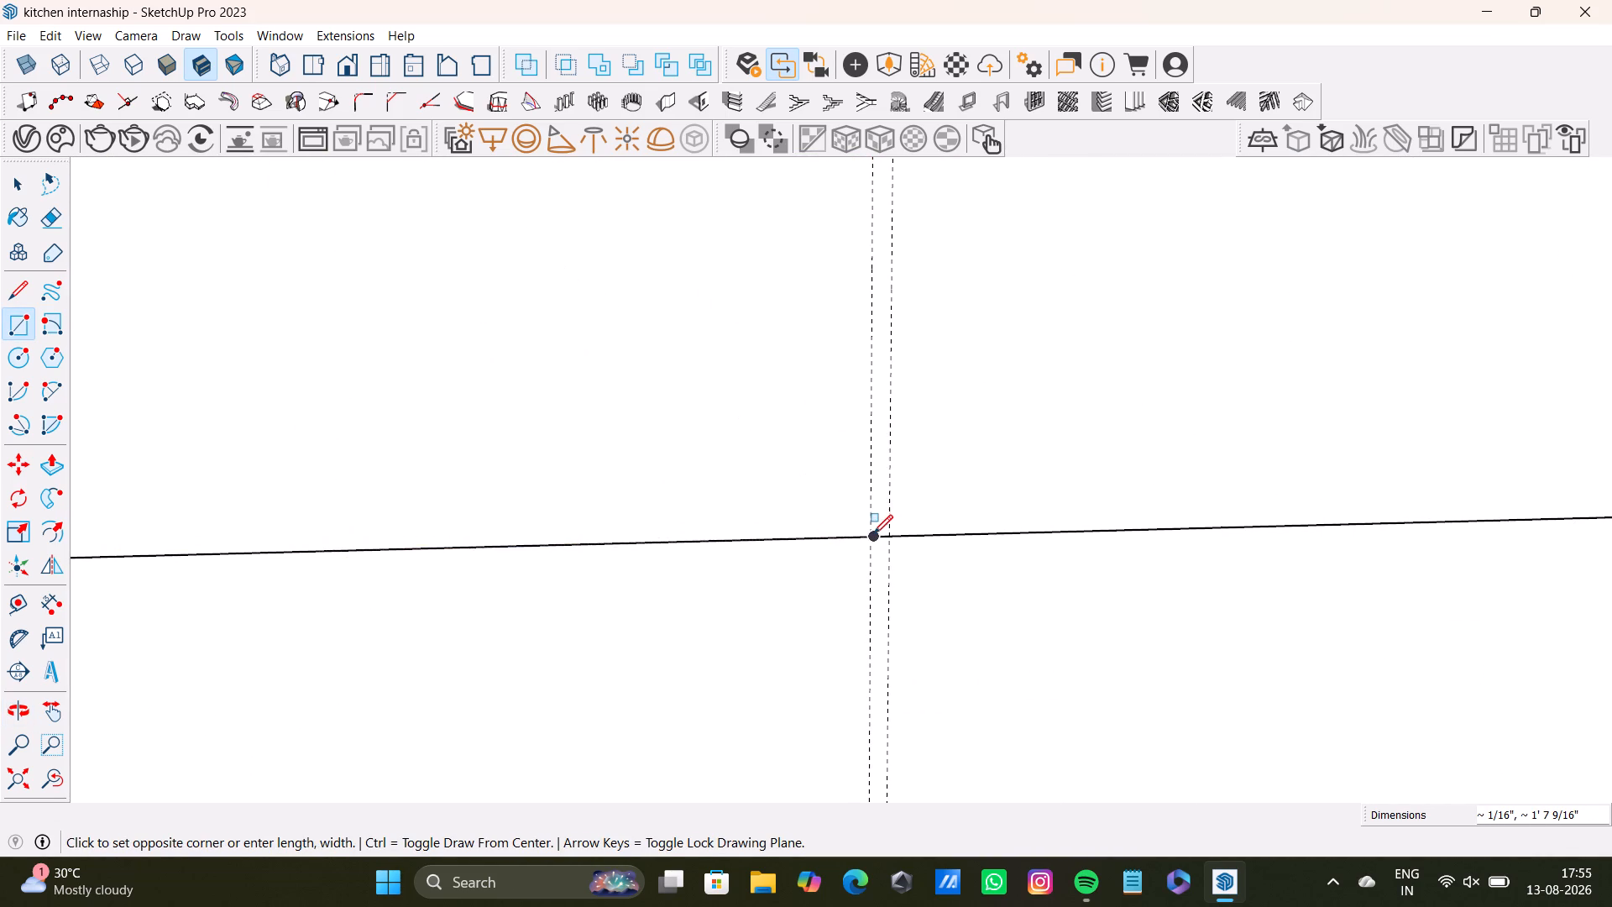
pyautogui.scroll(4, 873, 535)
pyautogui.moveTo(871, 538); pyautogui.dragTo(838, 594, button='middle')
pyautogui.moveTo(869, 554); pyautogui.dragTo(712, 577, button='middle')
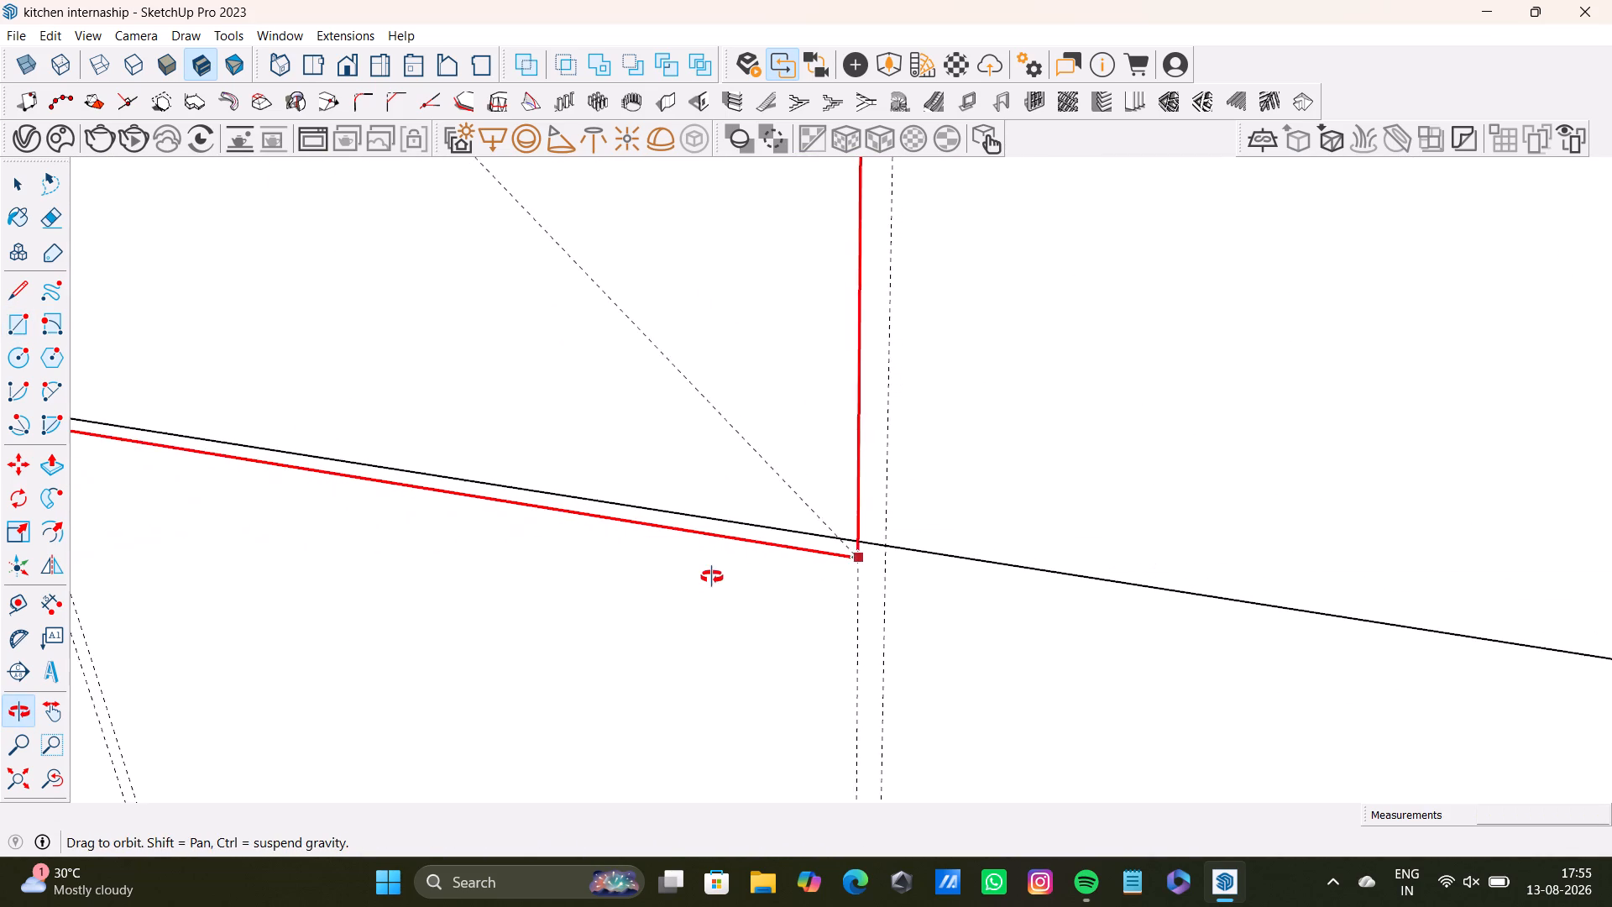
pyautogui.moveTo(712, 577); pyautogui.dragTo(711, 566, button='middle')
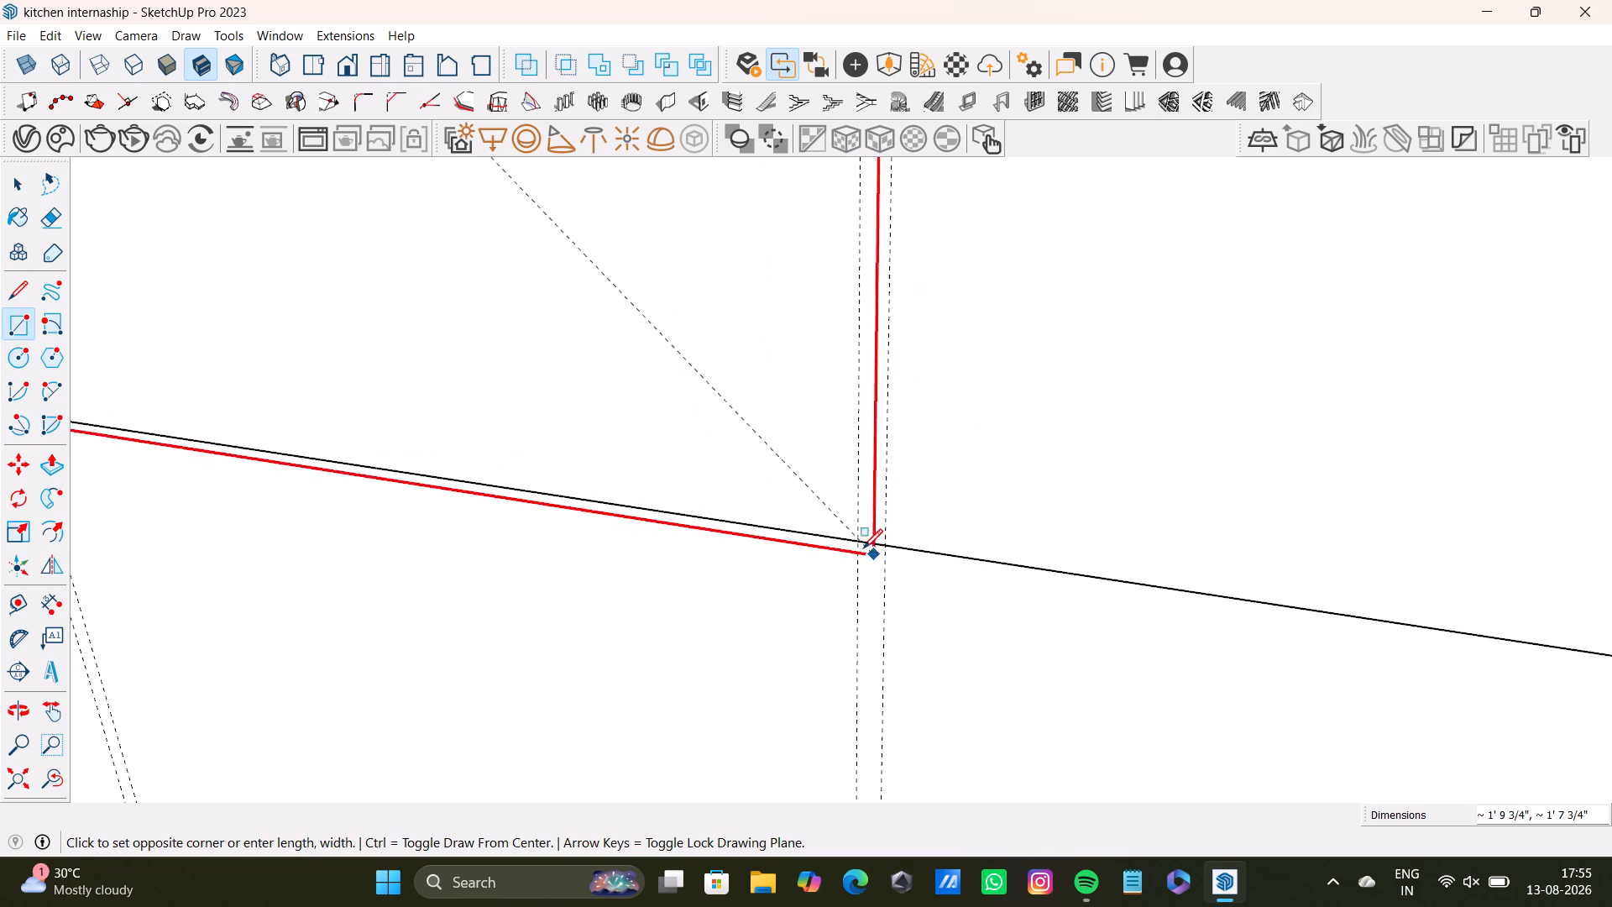
pyautogui.scroll(1, 851, 546)
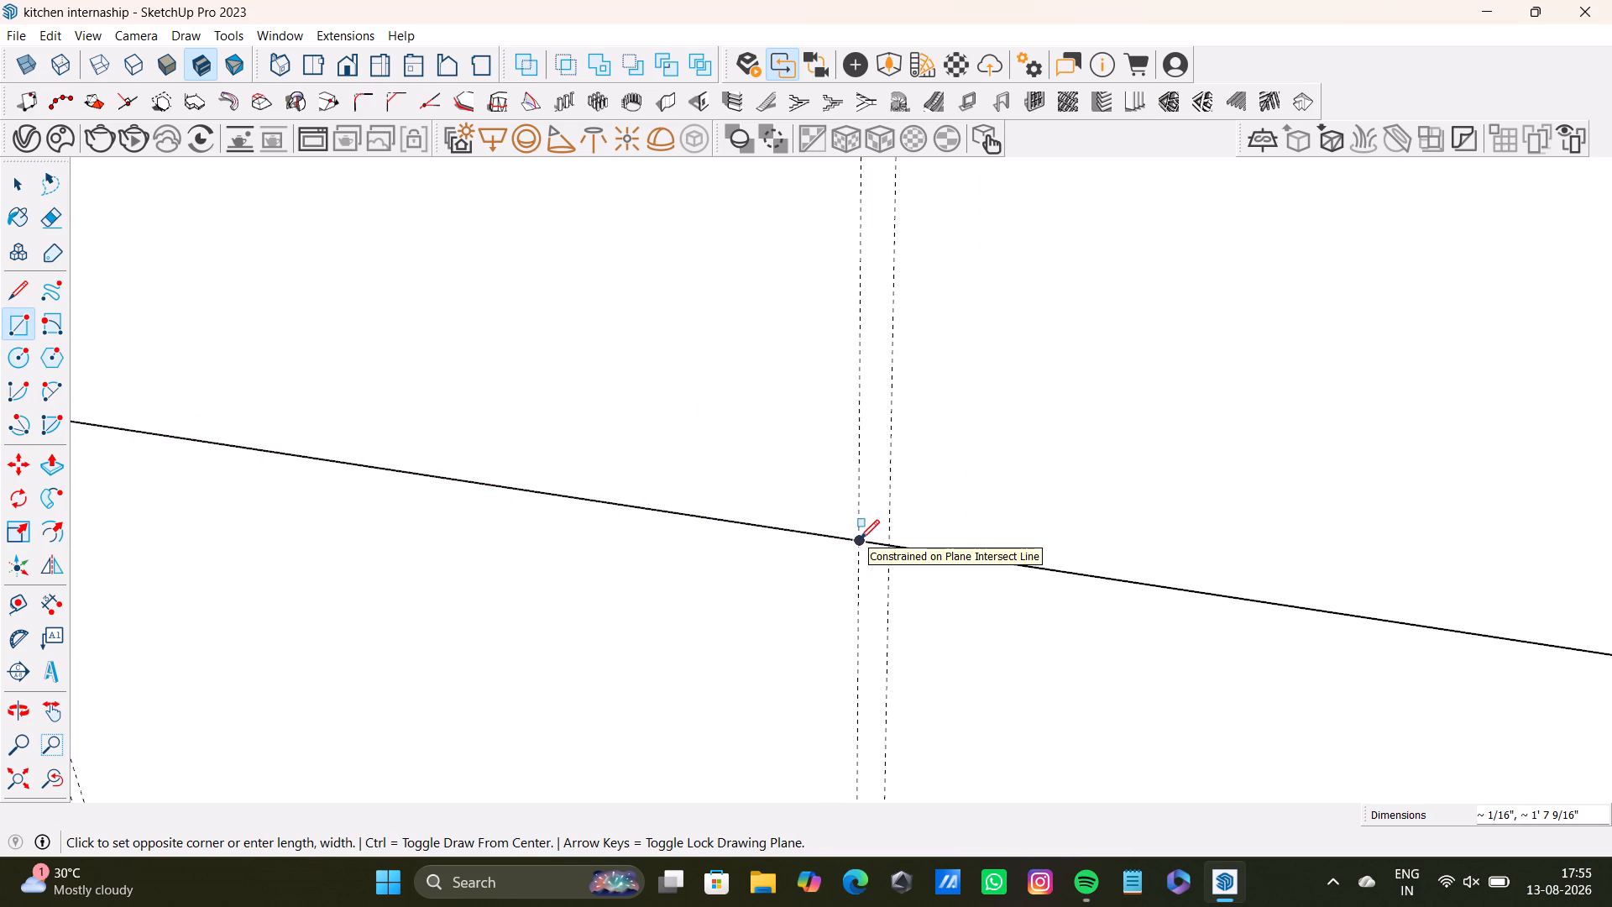
pyautogui.scroll(-3, 860, 539)
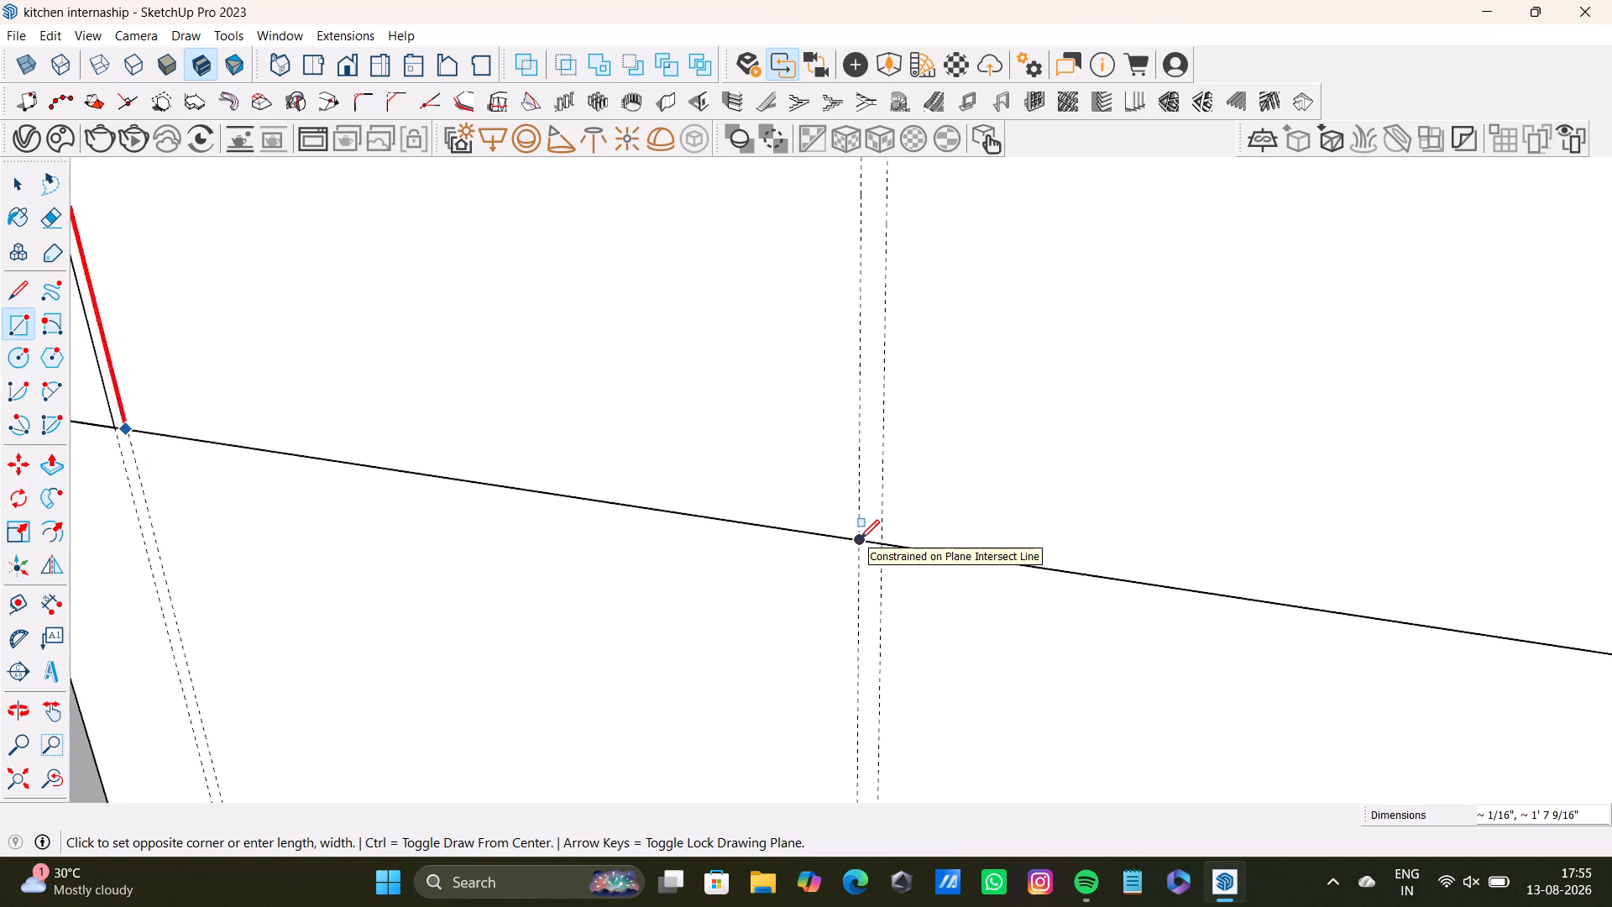
pyautogui.scroll(-1, 860, 539)
pyautogui.scroll(1, 860, 539)
pyautogui.scroll(-8, 860, 539)
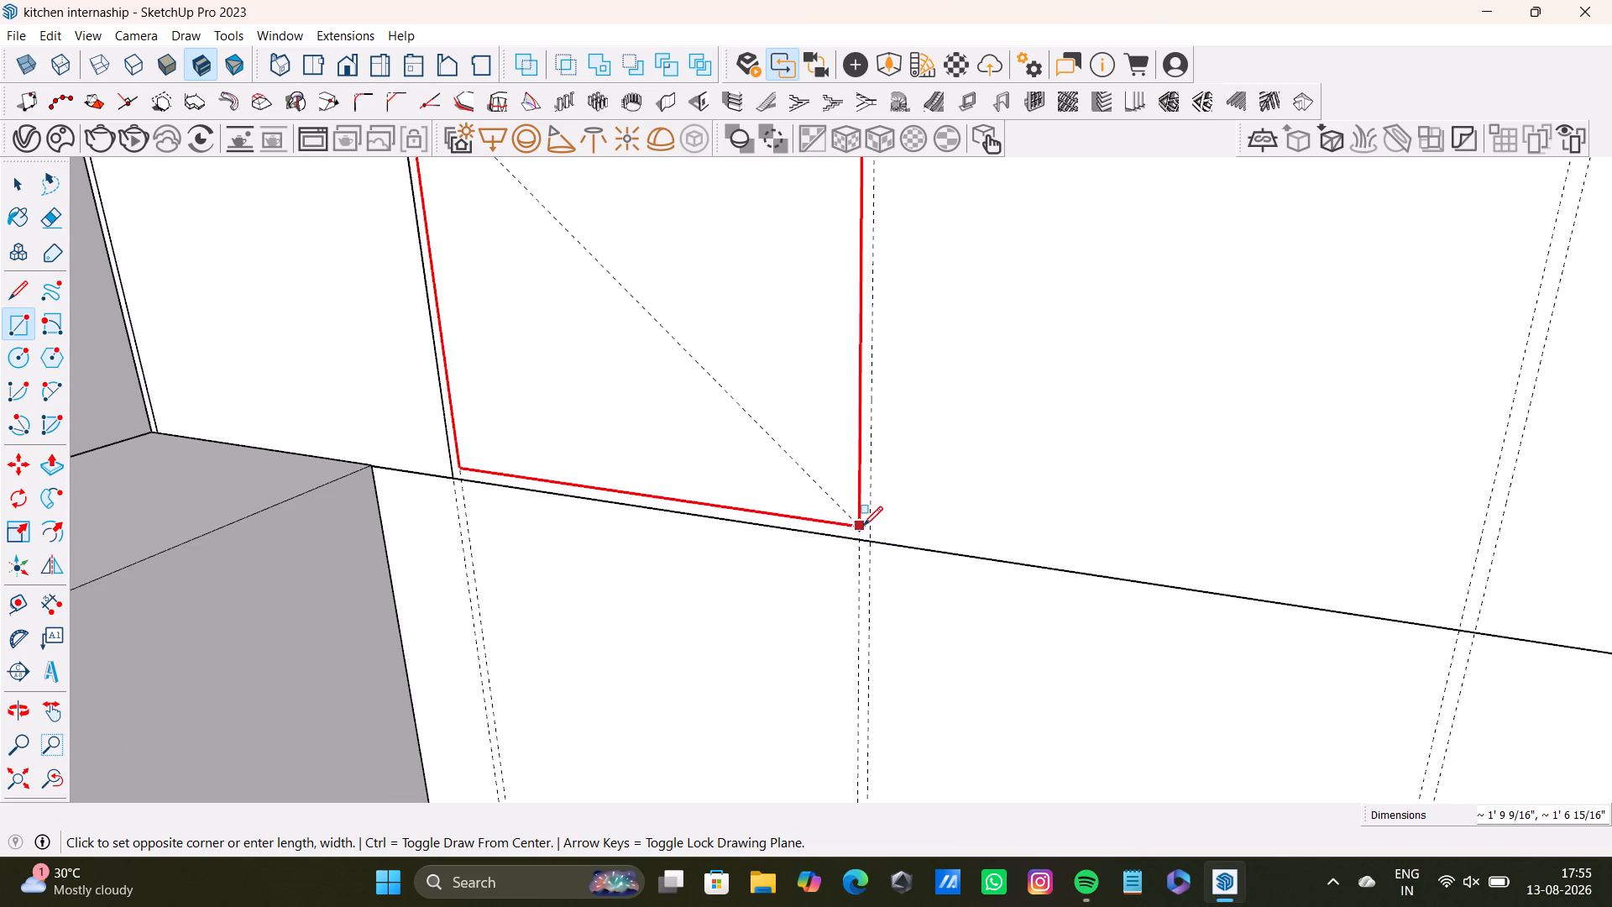
pyautogui.click(863, 531)
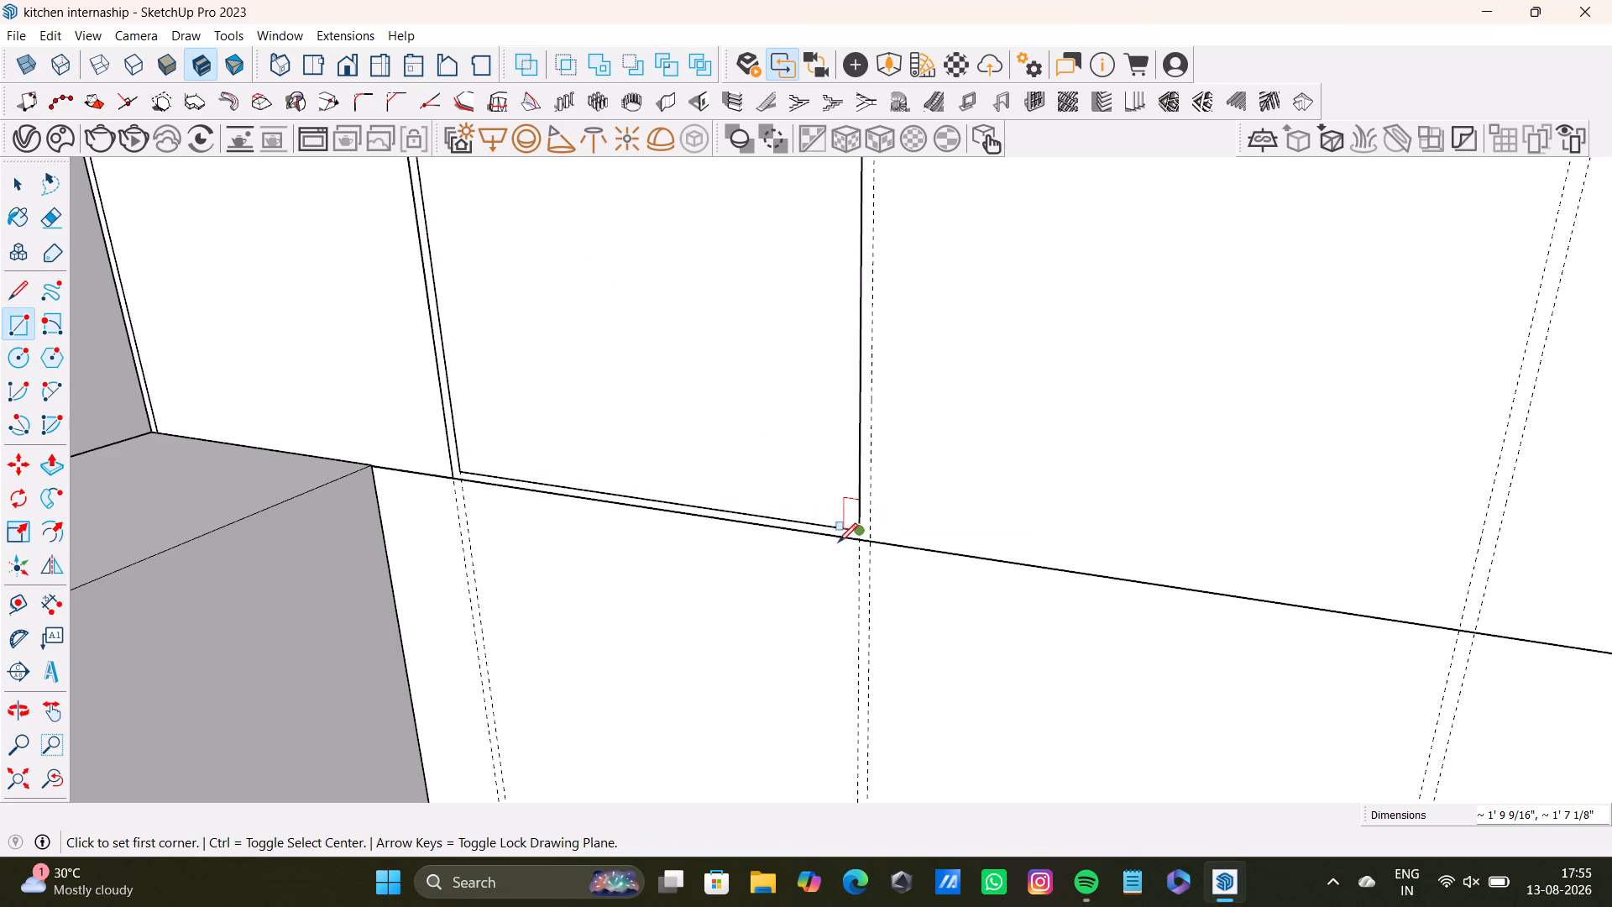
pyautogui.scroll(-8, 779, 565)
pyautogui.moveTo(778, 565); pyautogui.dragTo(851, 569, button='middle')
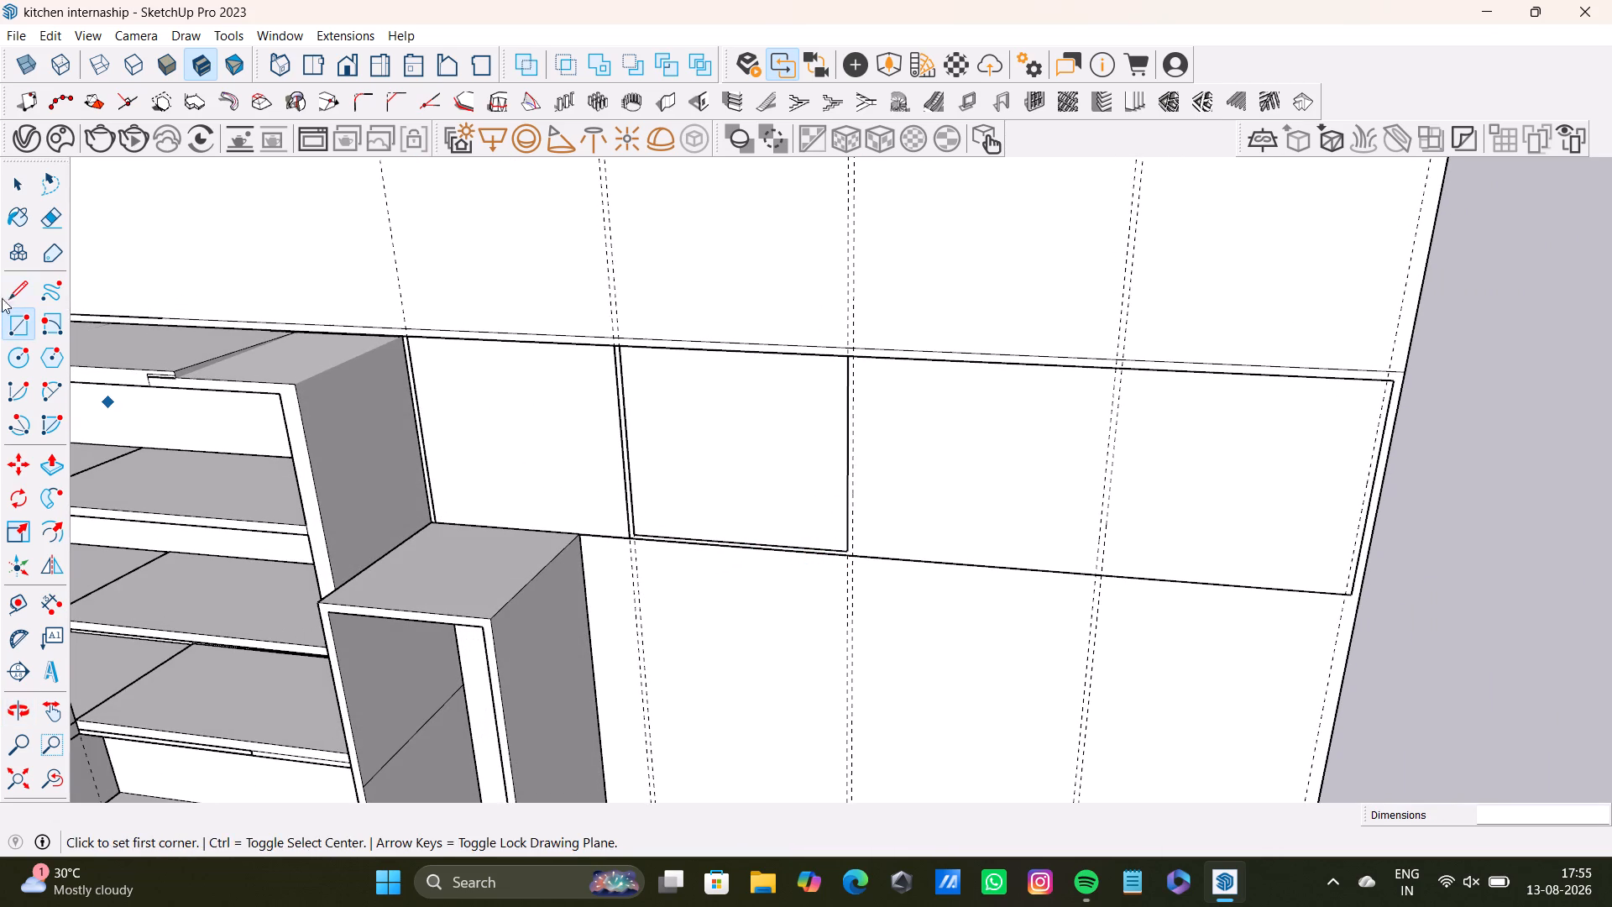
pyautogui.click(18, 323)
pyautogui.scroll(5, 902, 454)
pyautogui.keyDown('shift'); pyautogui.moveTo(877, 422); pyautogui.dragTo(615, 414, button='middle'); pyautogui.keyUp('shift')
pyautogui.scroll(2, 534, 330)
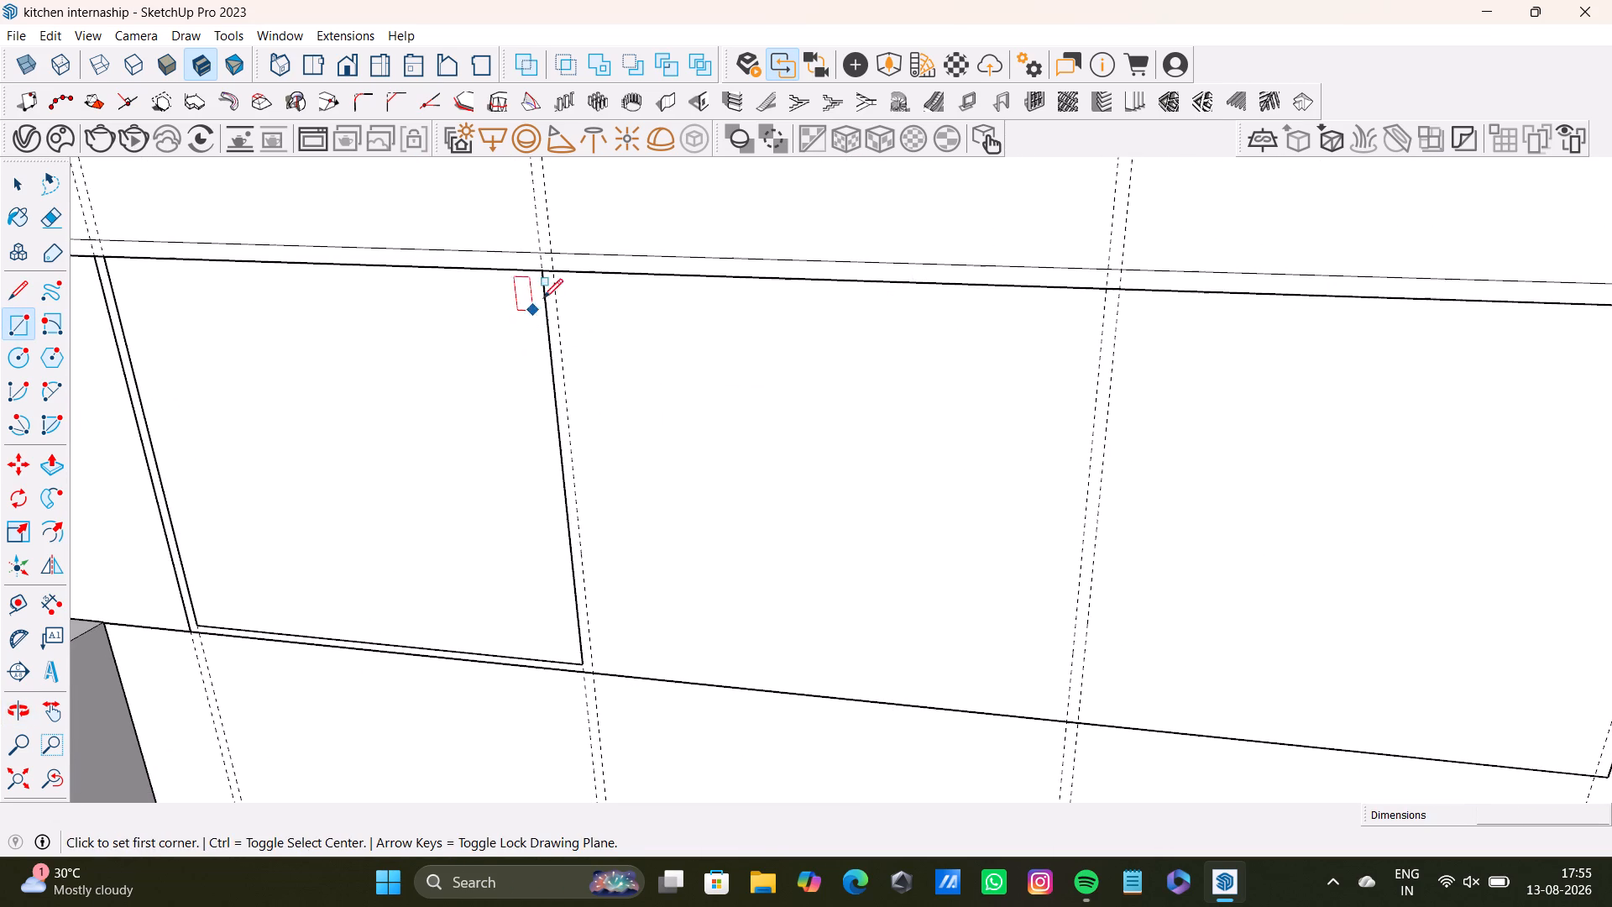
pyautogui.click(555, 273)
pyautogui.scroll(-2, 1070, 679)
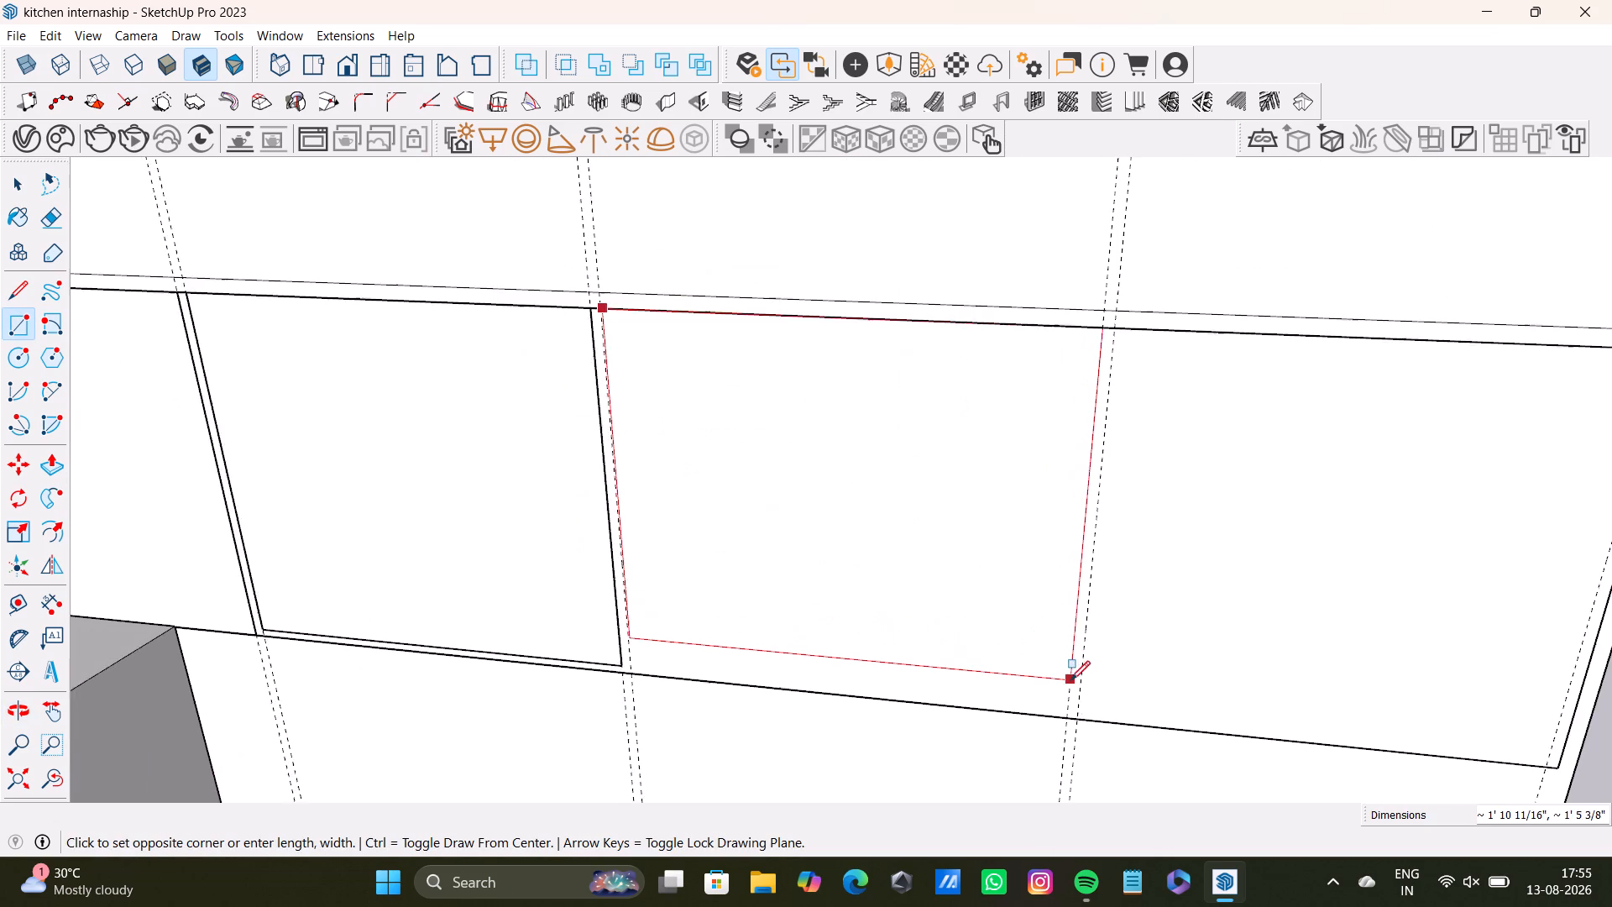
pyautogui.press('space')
# Draw the third bay's rectangle between the second and third divider guides, locked to the red-axis plane.
pyautogui.click(13, 318)
pyautogui.scroll(3, 614, 380)
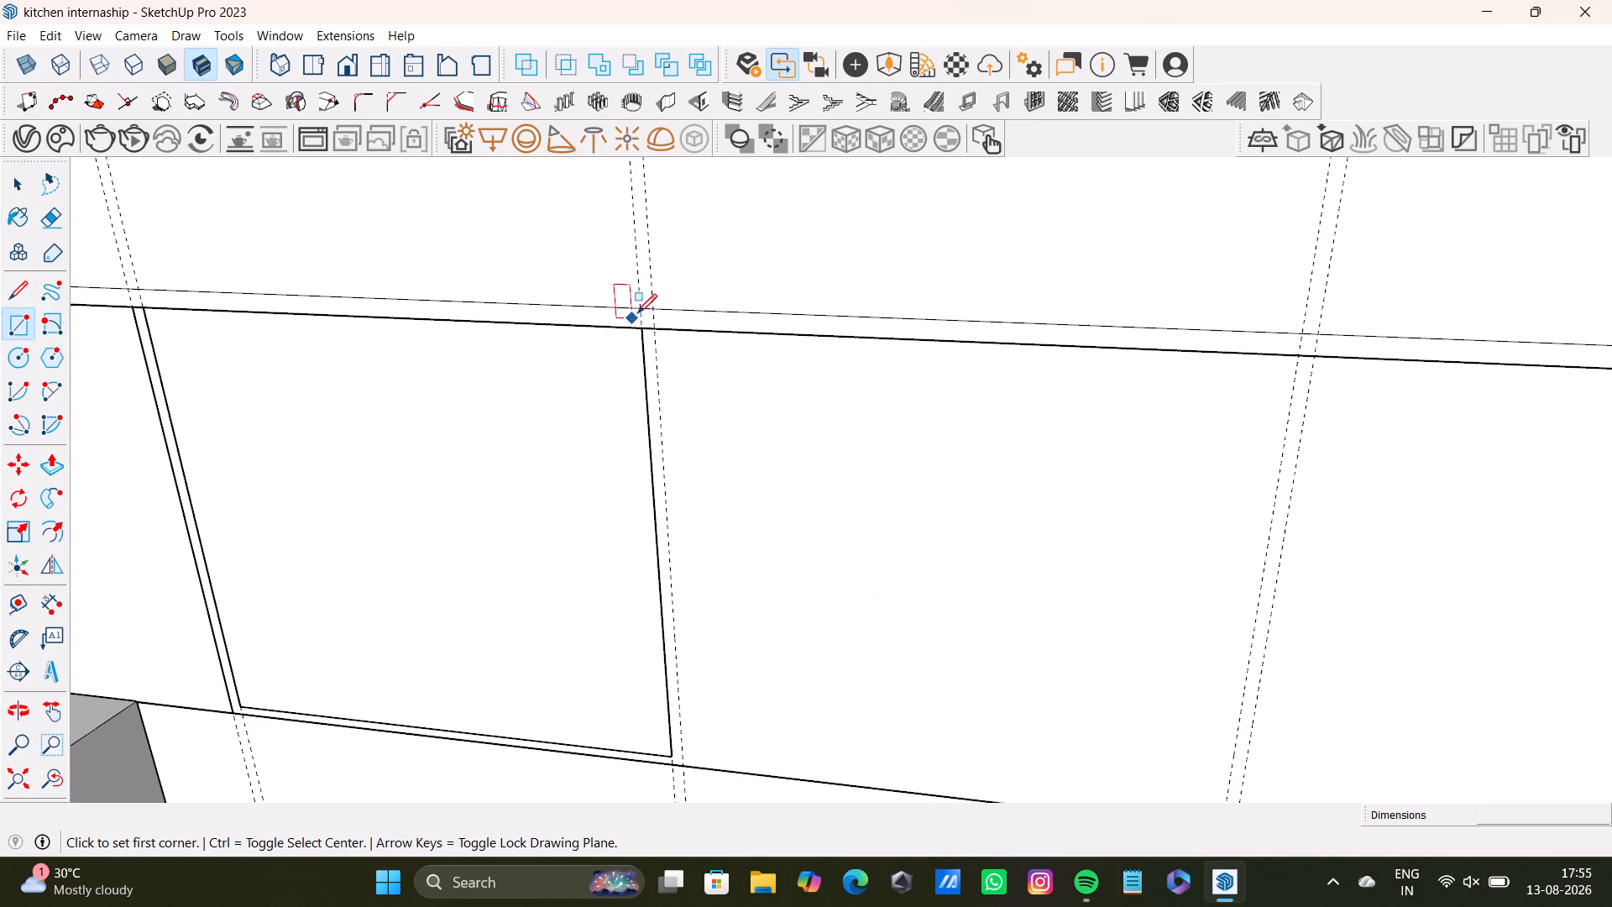
pyautogui.click(655, 333)
pyautogui.scroll(-4, 796, 568)
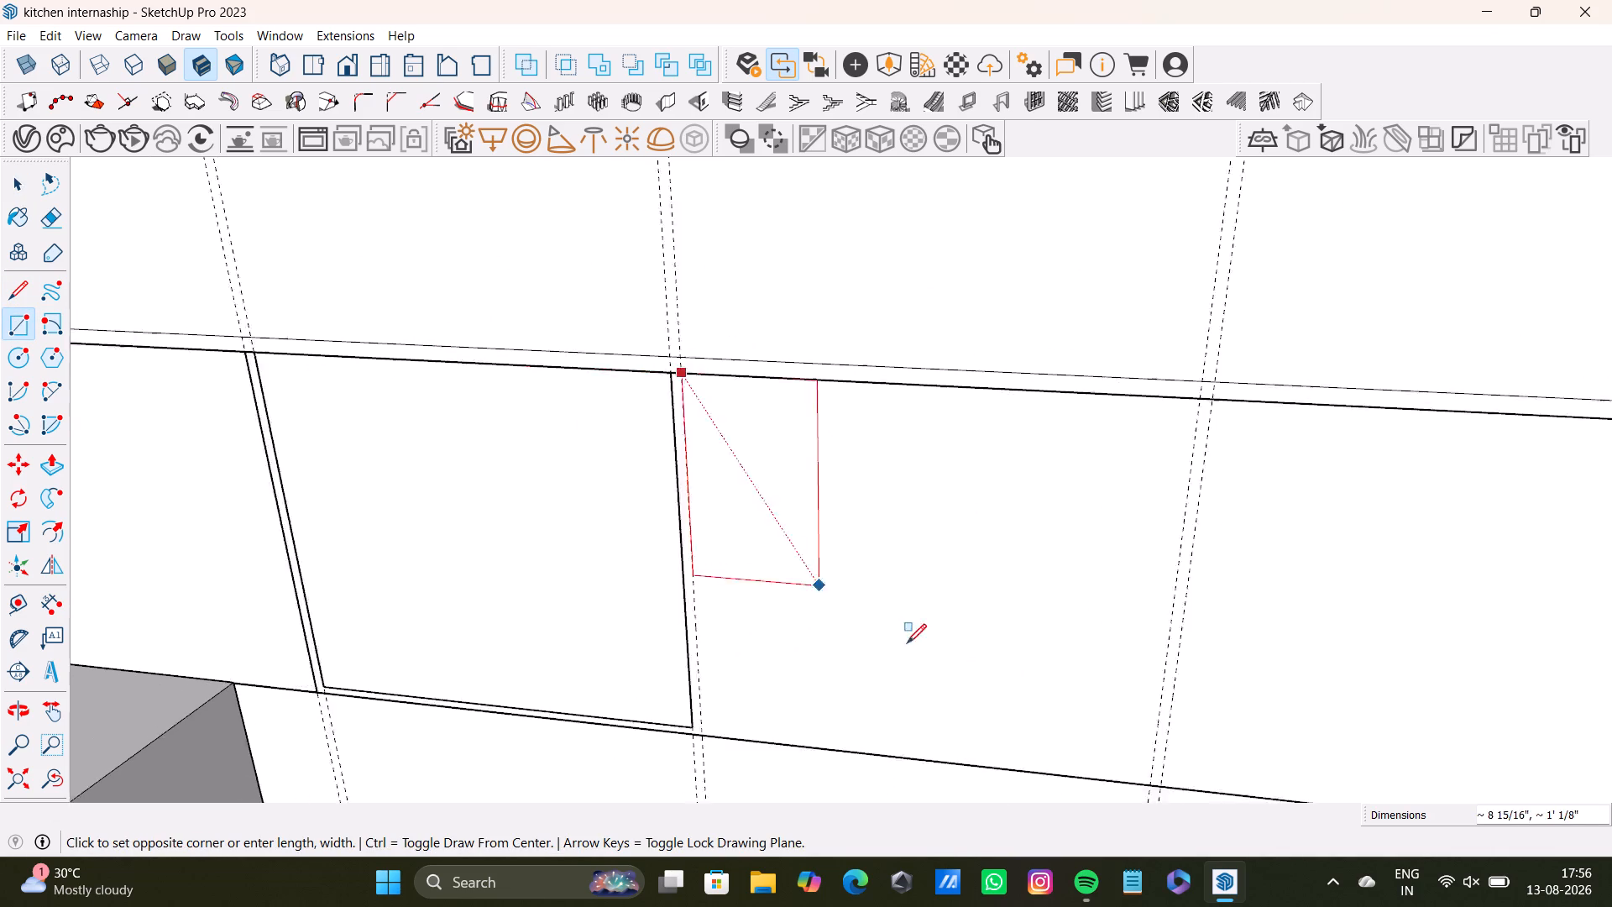
pyautogui.keyDown('shift'); pyautogui.moveTo(932, 647); pyautogui.dragTo(861, 474, button='middle'); pyautogui.keyUp('shift')
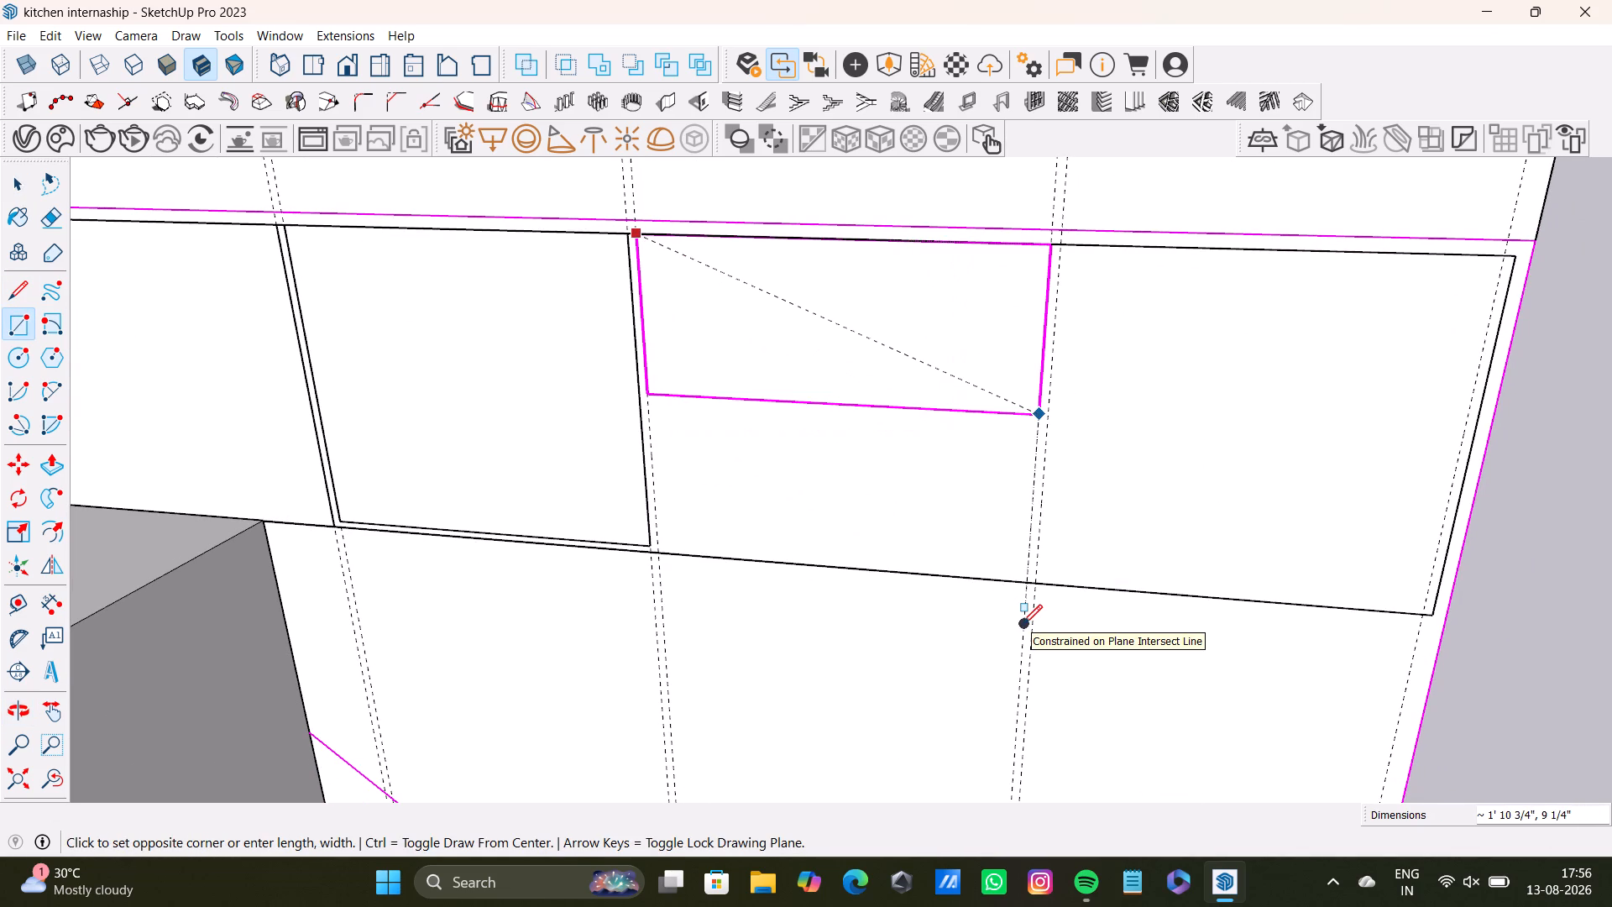
pyautogui.press('Right')
pyautogui.scroll(3, 1030, 585)
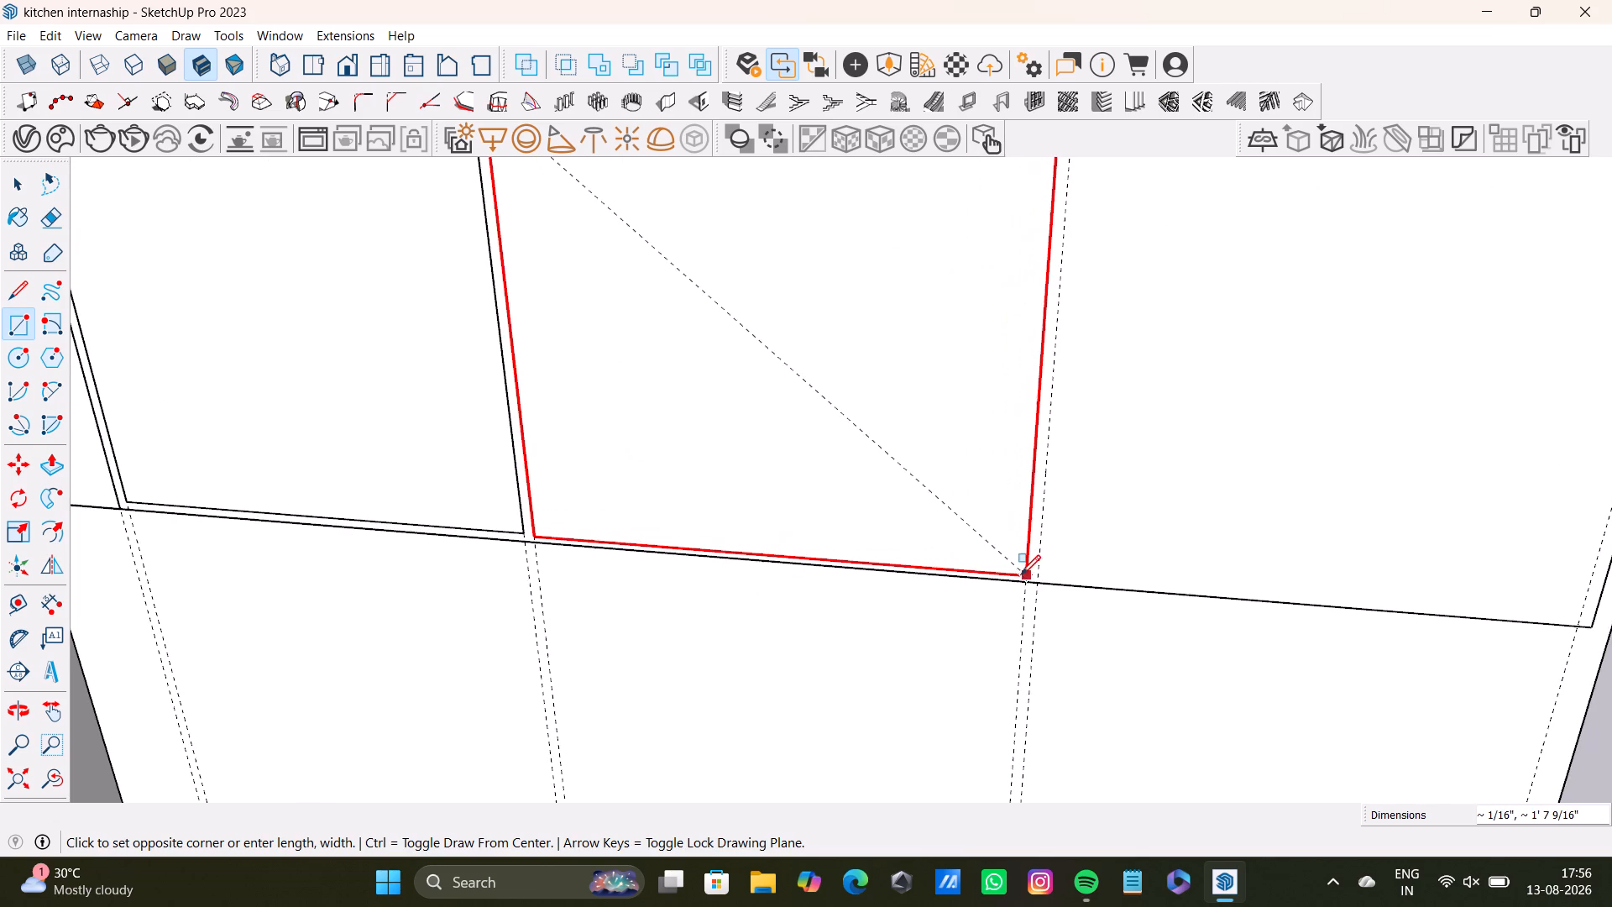
pyautogui.click(1021, 574)
# Draw the fourth bay's rectangle between the third divider's guide and the end side-panel guide, red-axis locked, about 1' 9 1/16" by 1' 7 9/16".
pyautogui.scroll(-8, 897, 588)
pyautogui.keyDown('shift'); pyautogui.moveTo(896, 564); pyautogui.dragTo(613, 493, button='middle'); pyautogui.keyUp('shift')
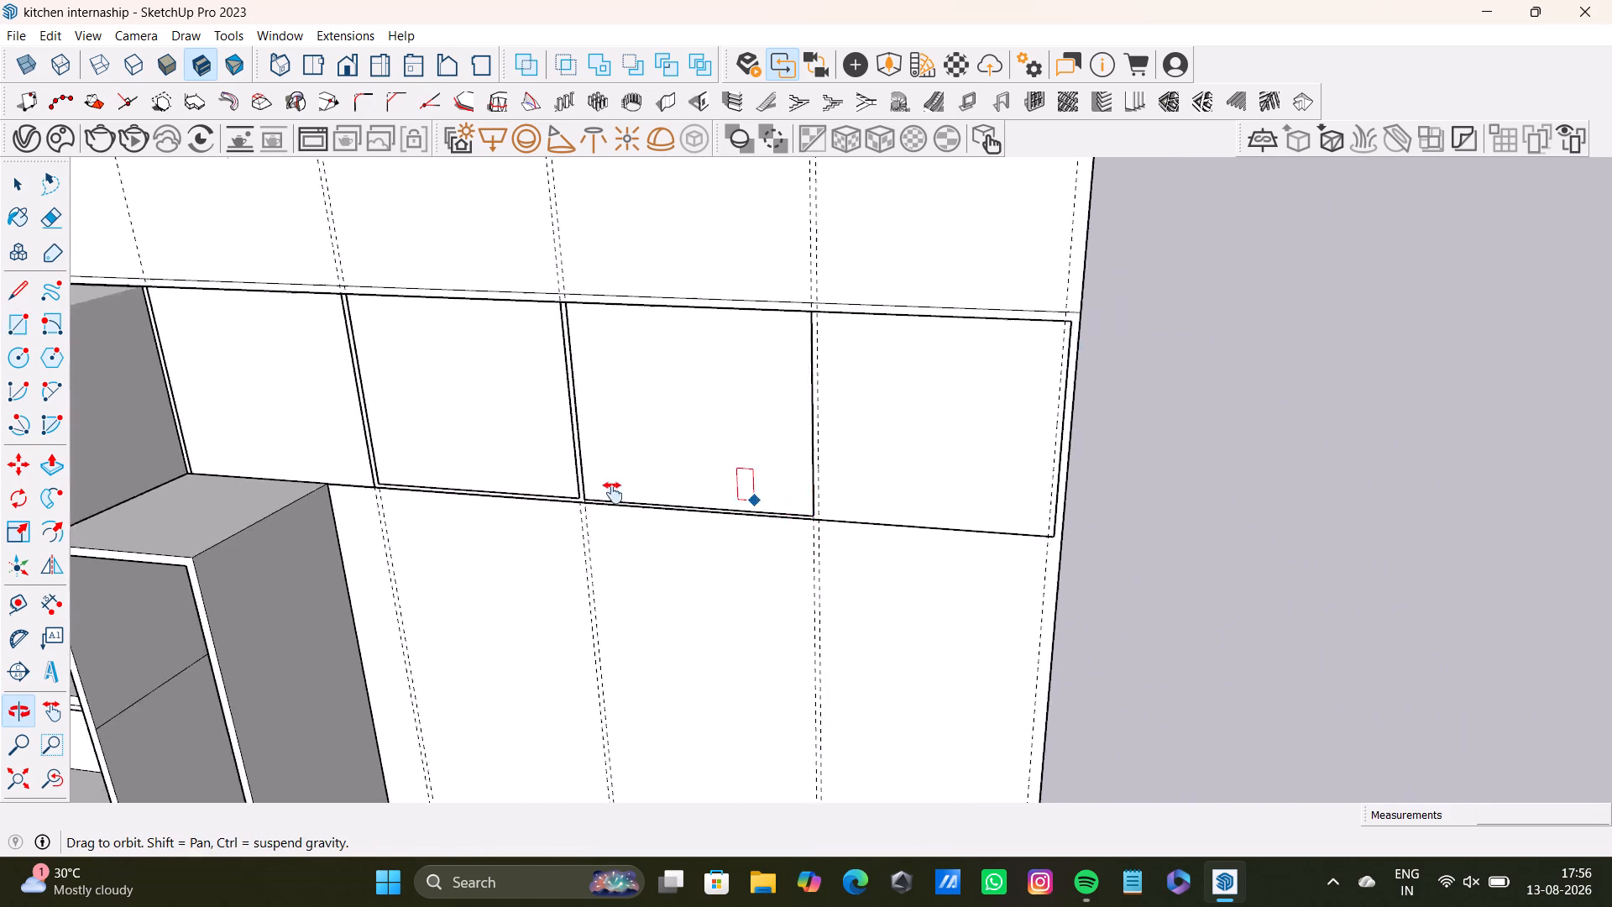
pyautogui.keyDown('shift'); pyautogui.moveTo(613, 493); pyautogui.dragTo(611, 494, button='middle'); pyautogui.keyUp('shift')
pyautogui.moveTo(740, 495); pyautogui.dragTo(813, 421, button='middle')
pyautogui.click(12, 331)
pyautogui.scroll(5, 789, 322)
pyautogui.click(646, 260)
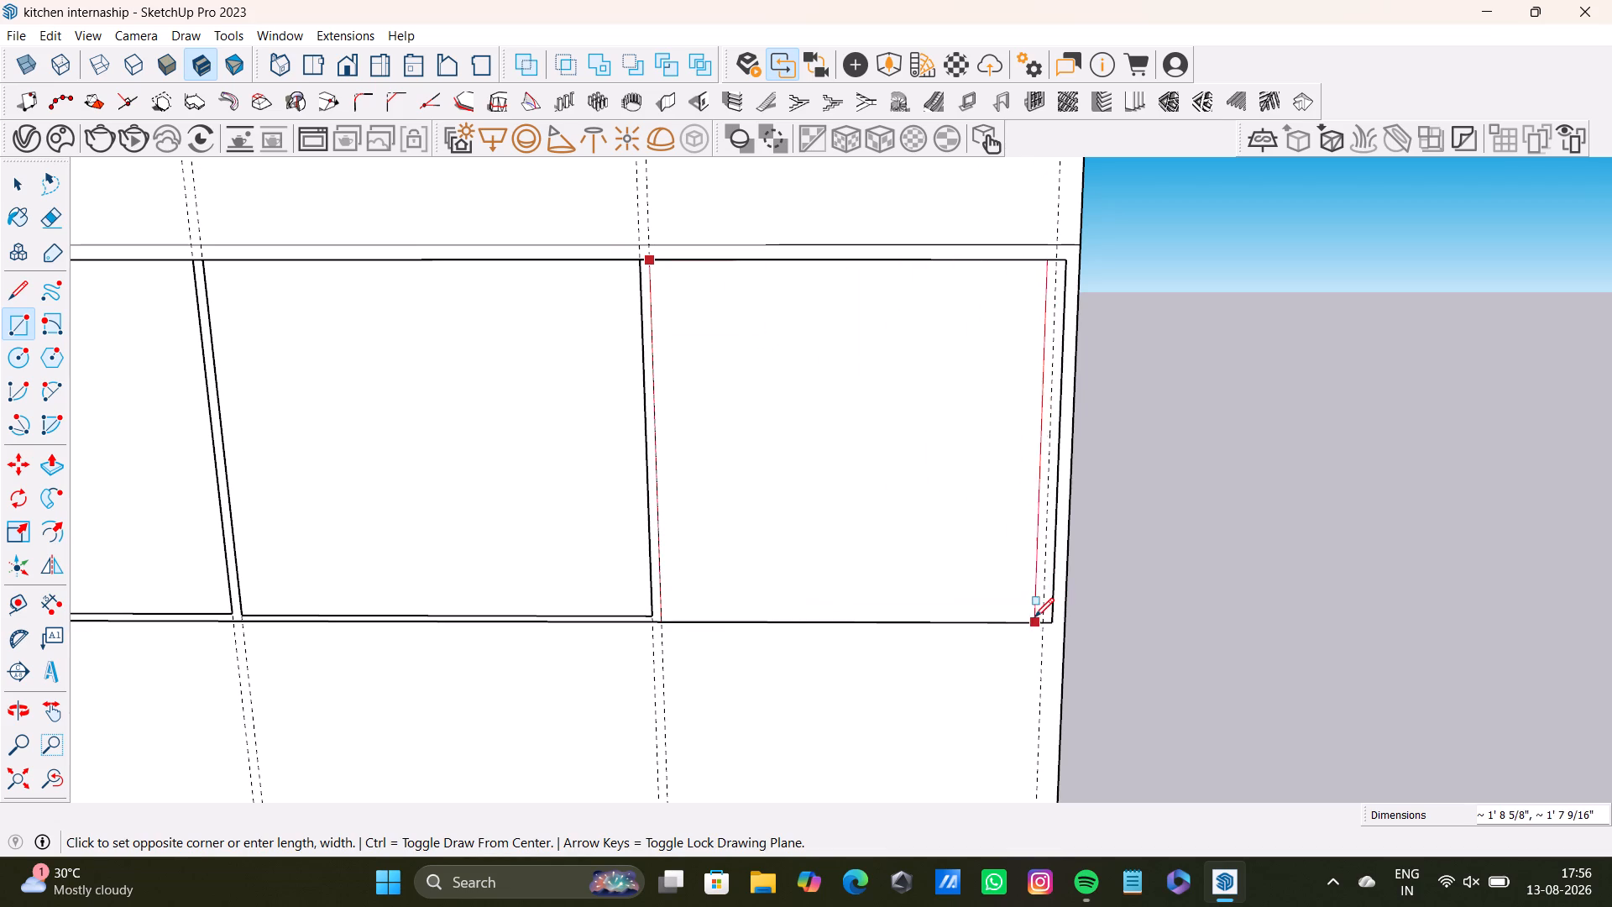
pyautogui.press('Right')
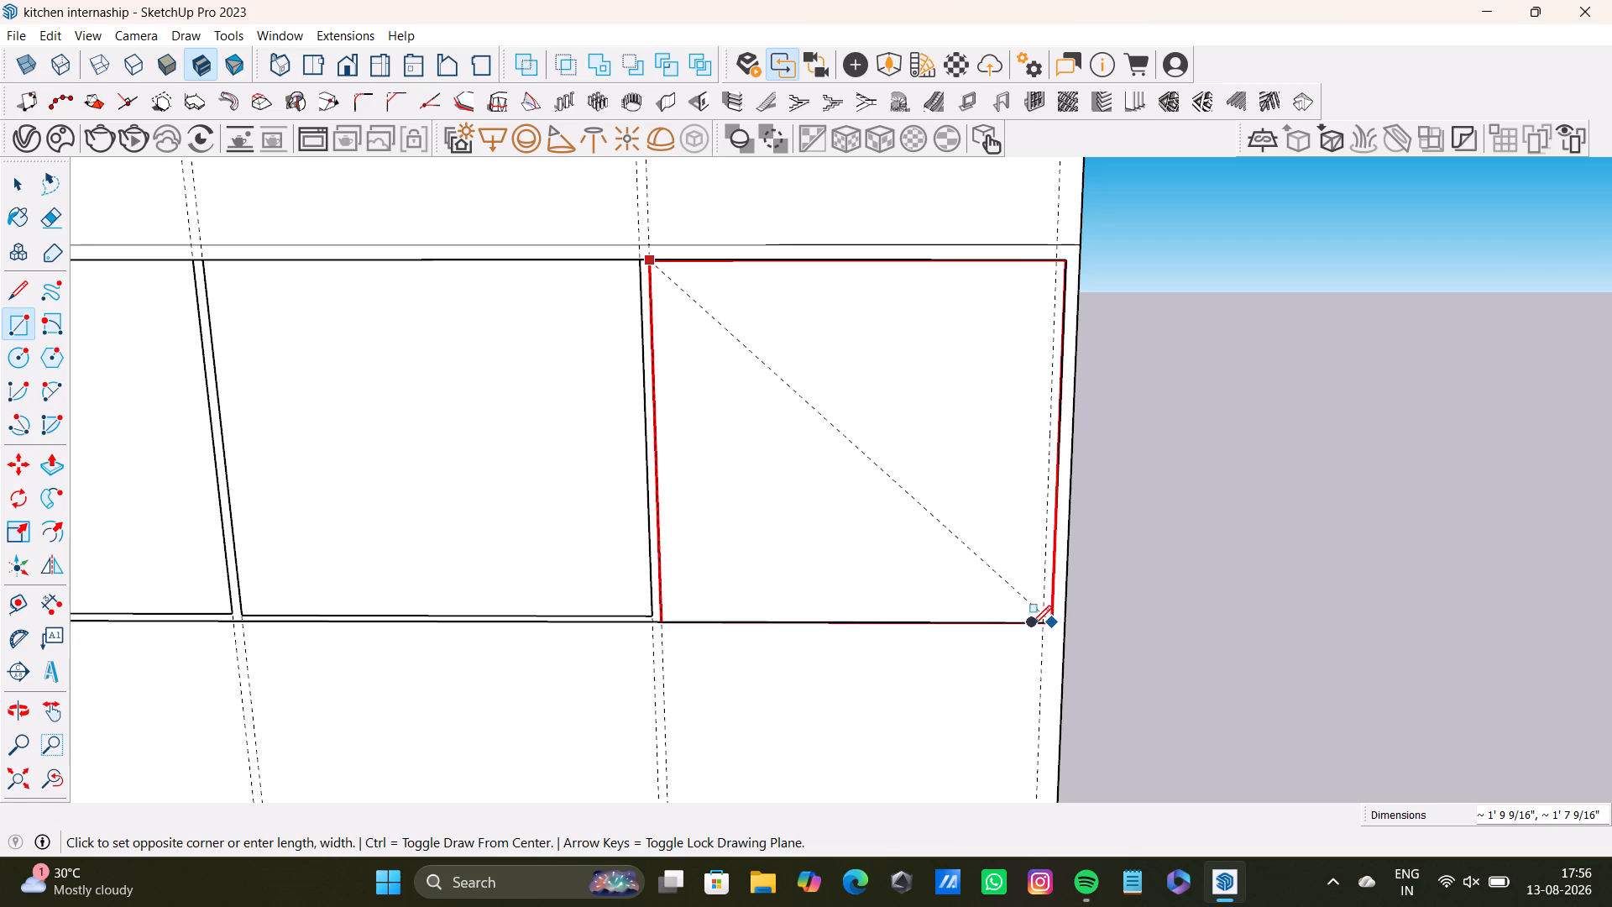
pyautogui.scroll(3, 1038, 625)
pyautogui.moveTo(1038, 625); pyautogui.dragTo(991, 641, button='middle')
pyautogui.scroll(2, 1026, 606)
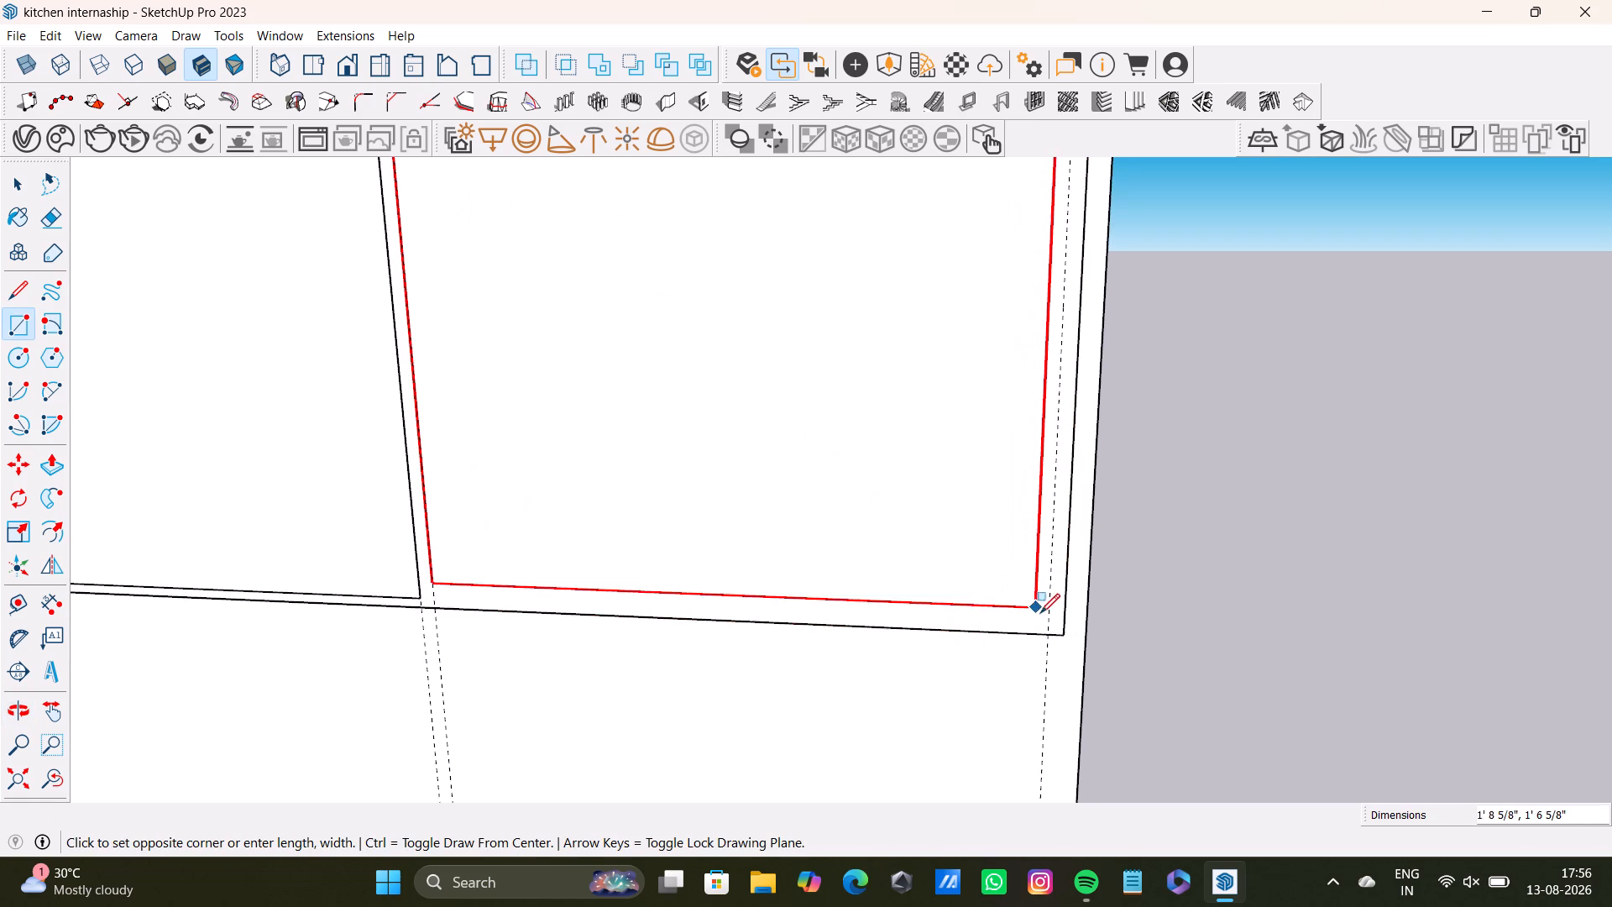
pyautogui.click(1047, 624)
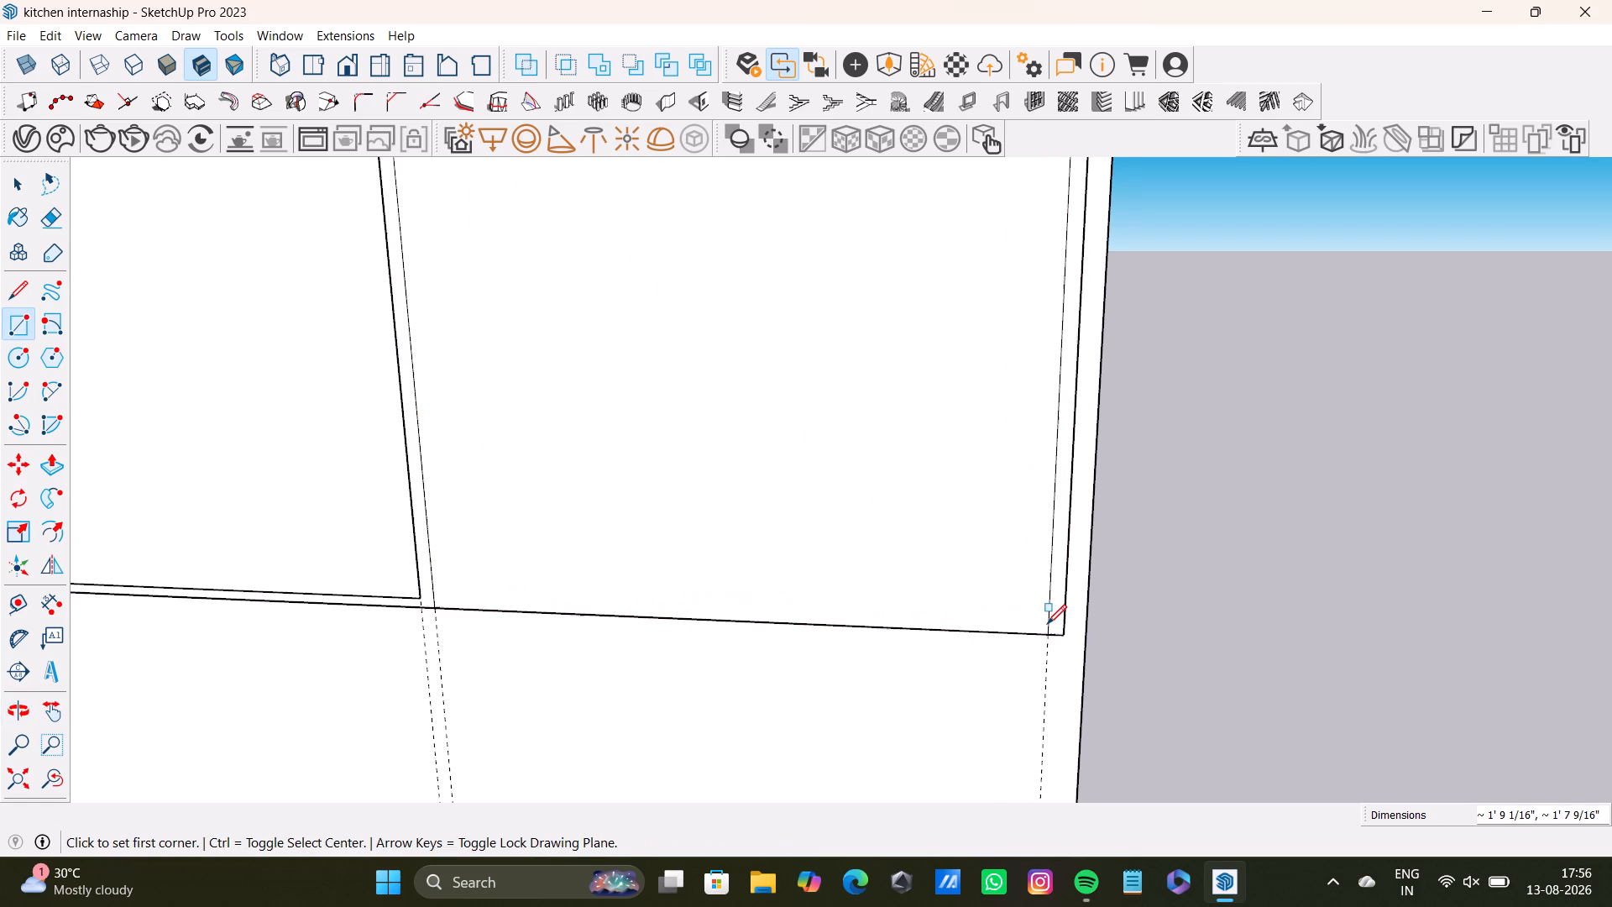
pyautogui.press('Right')
pyautogui.press('space')
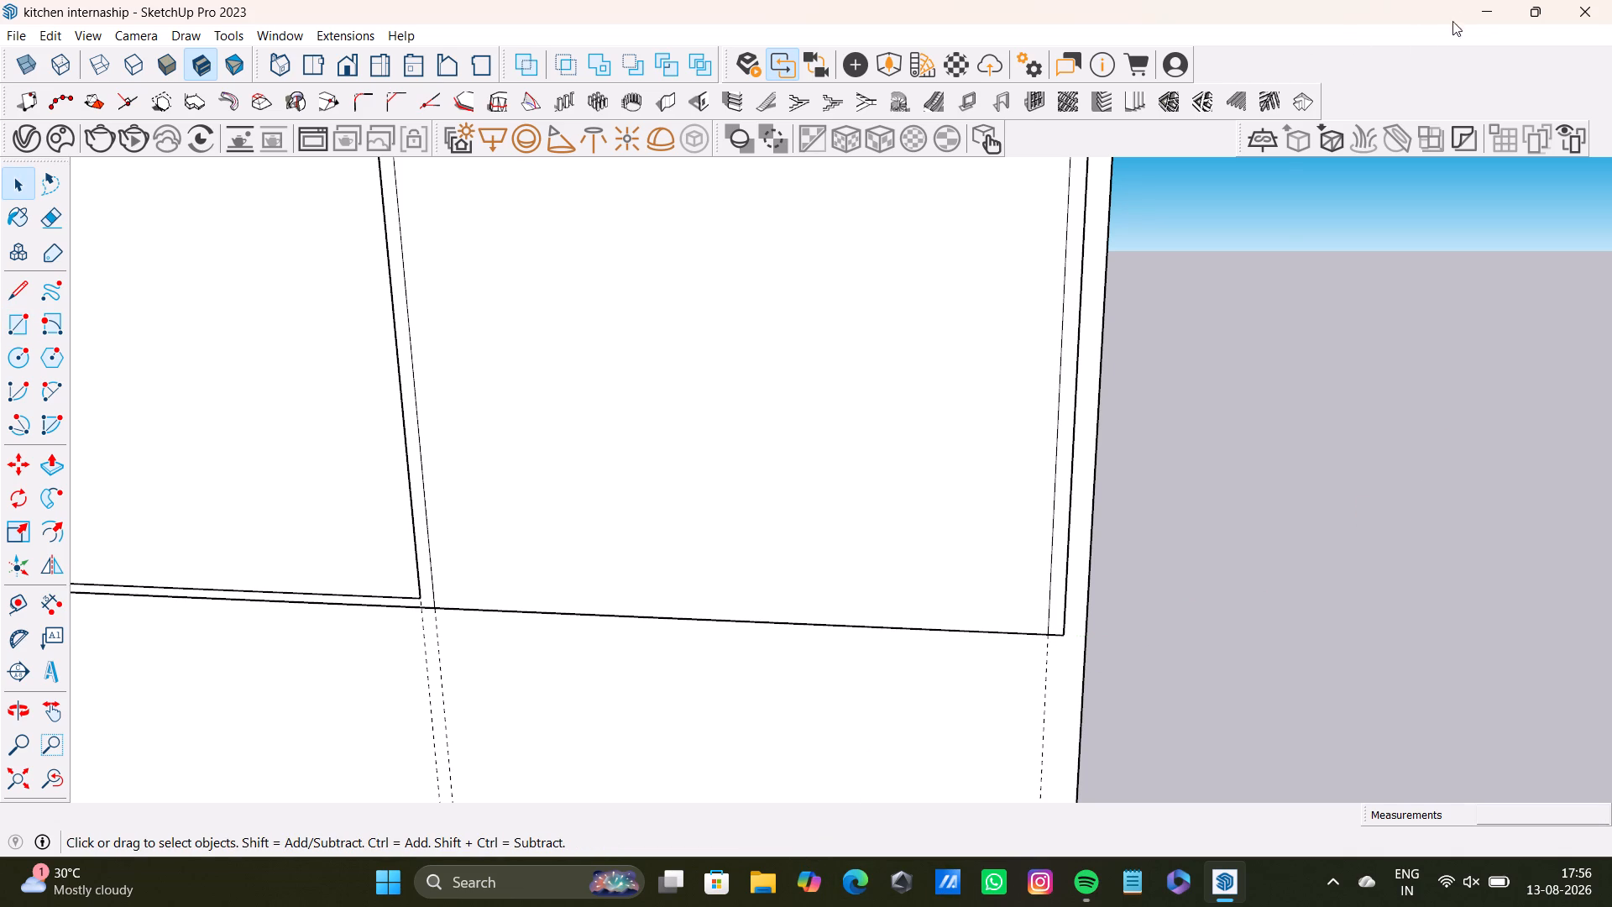
# Minimize the kitchen model and launch Fuji from the desktop.
pyautogui.click(1477, 15)
pyautogui.doubleClick(15, 764)
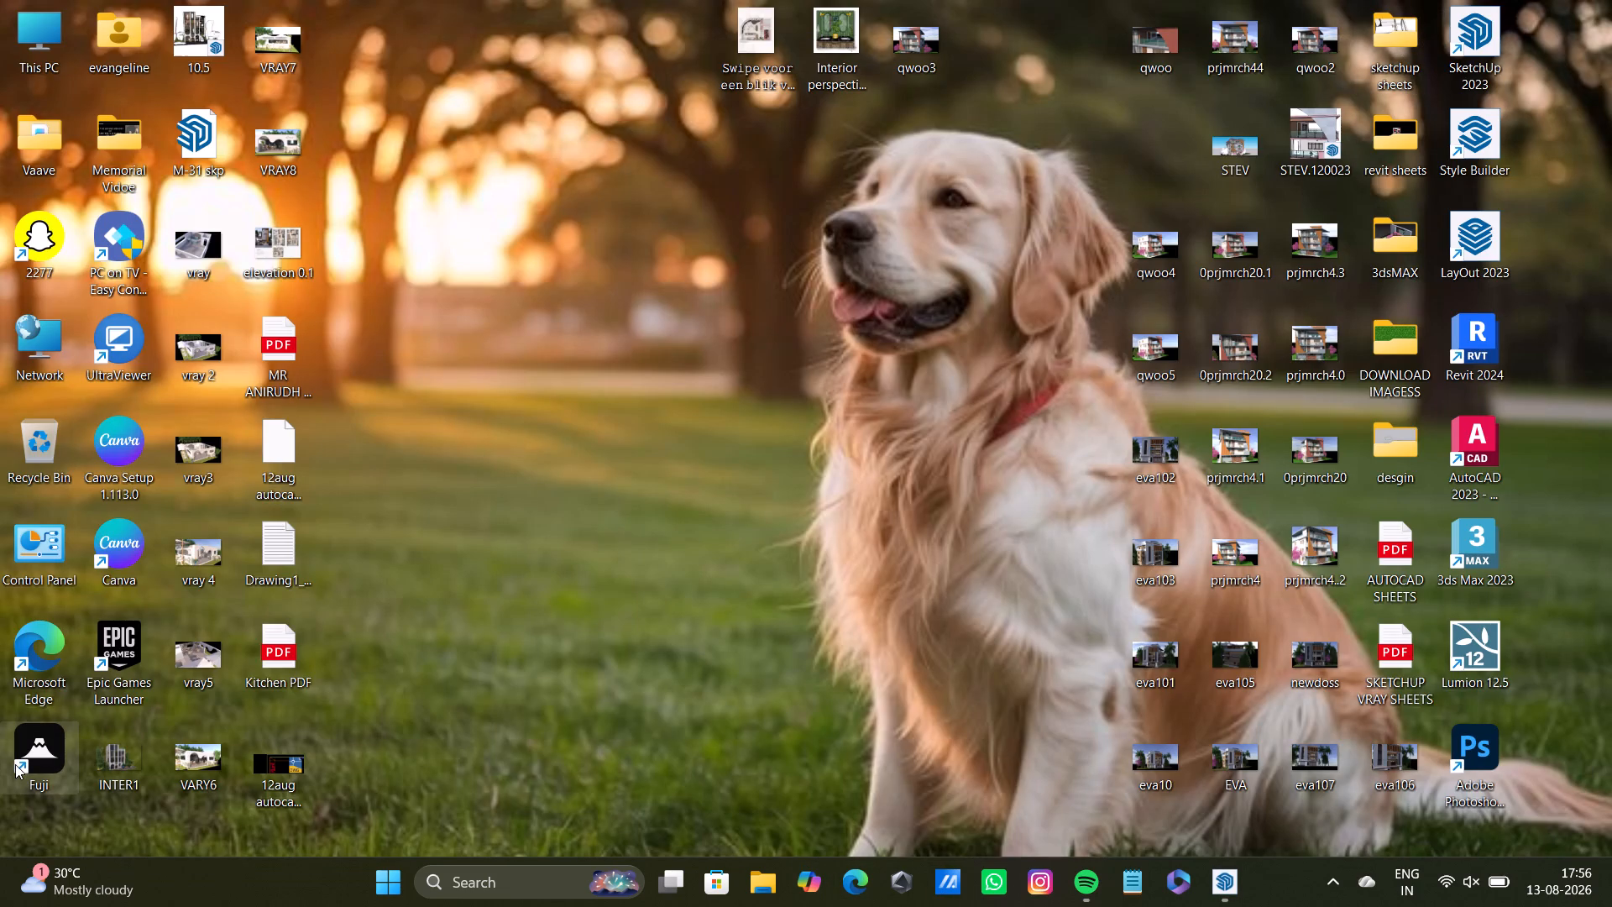
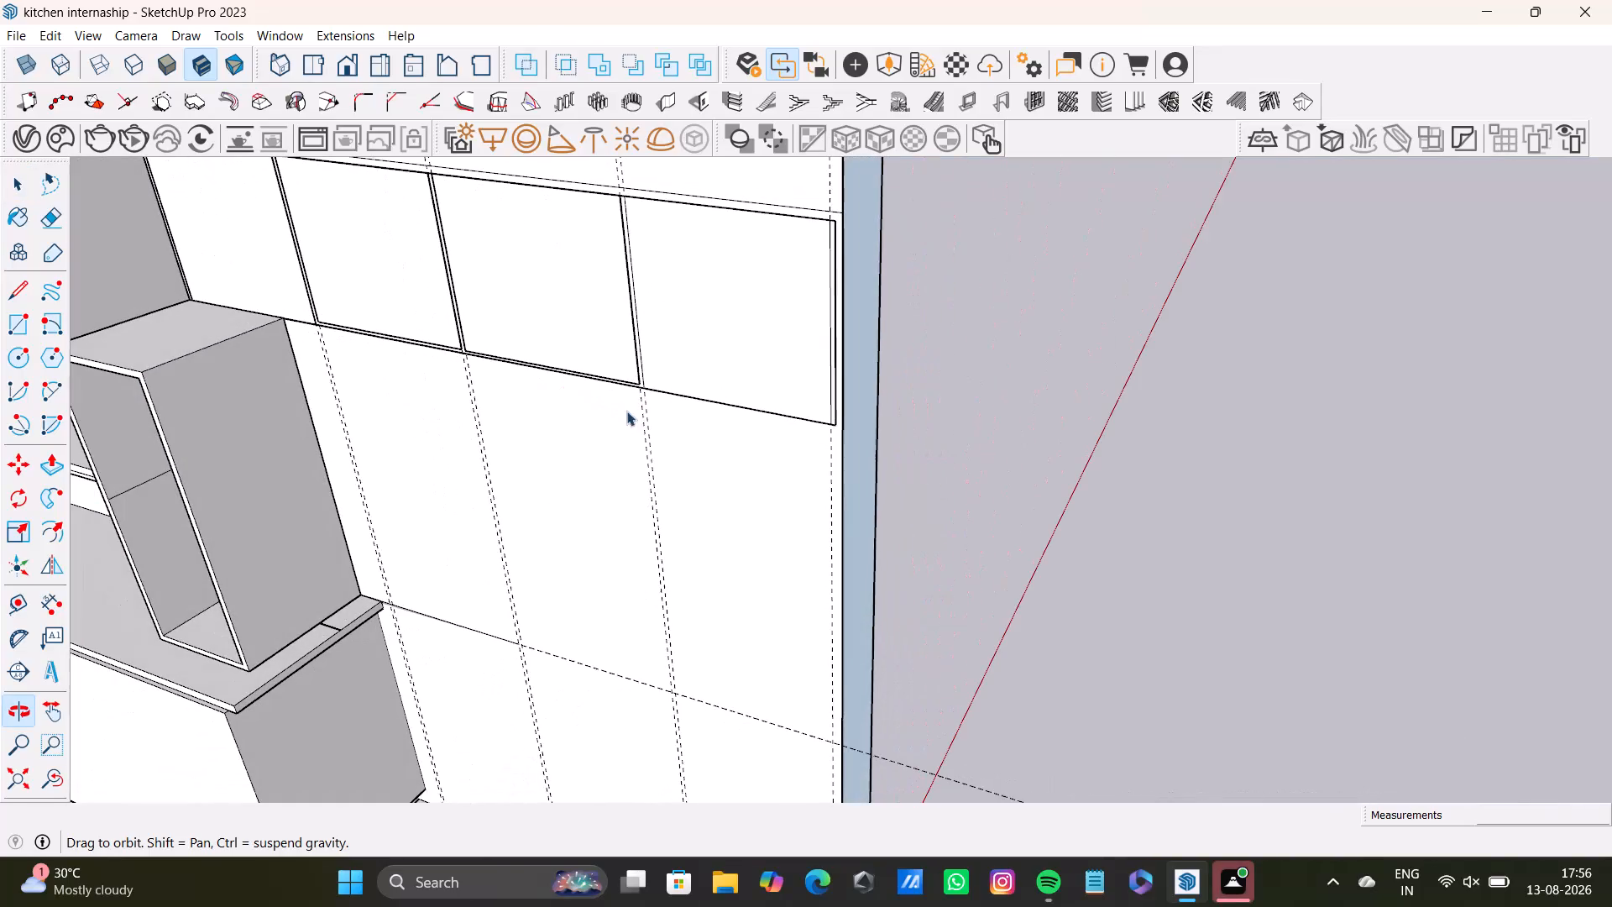
# Push/Pull the overhead panel nearest the shelving out into a cabinet box and push its front face back 4".
pyautogui.moveTo(632, 362); pyautogui.dragTo(827, 466, button='middle')
pyautogui.moveTo(704, 471); pyautogui.dragTo(695, 586, button='middle')
pyautogui.moveTo(675, 586); pyautogui.dragTo(840, 456, button='middle')
pyautogui.click(311, 343)
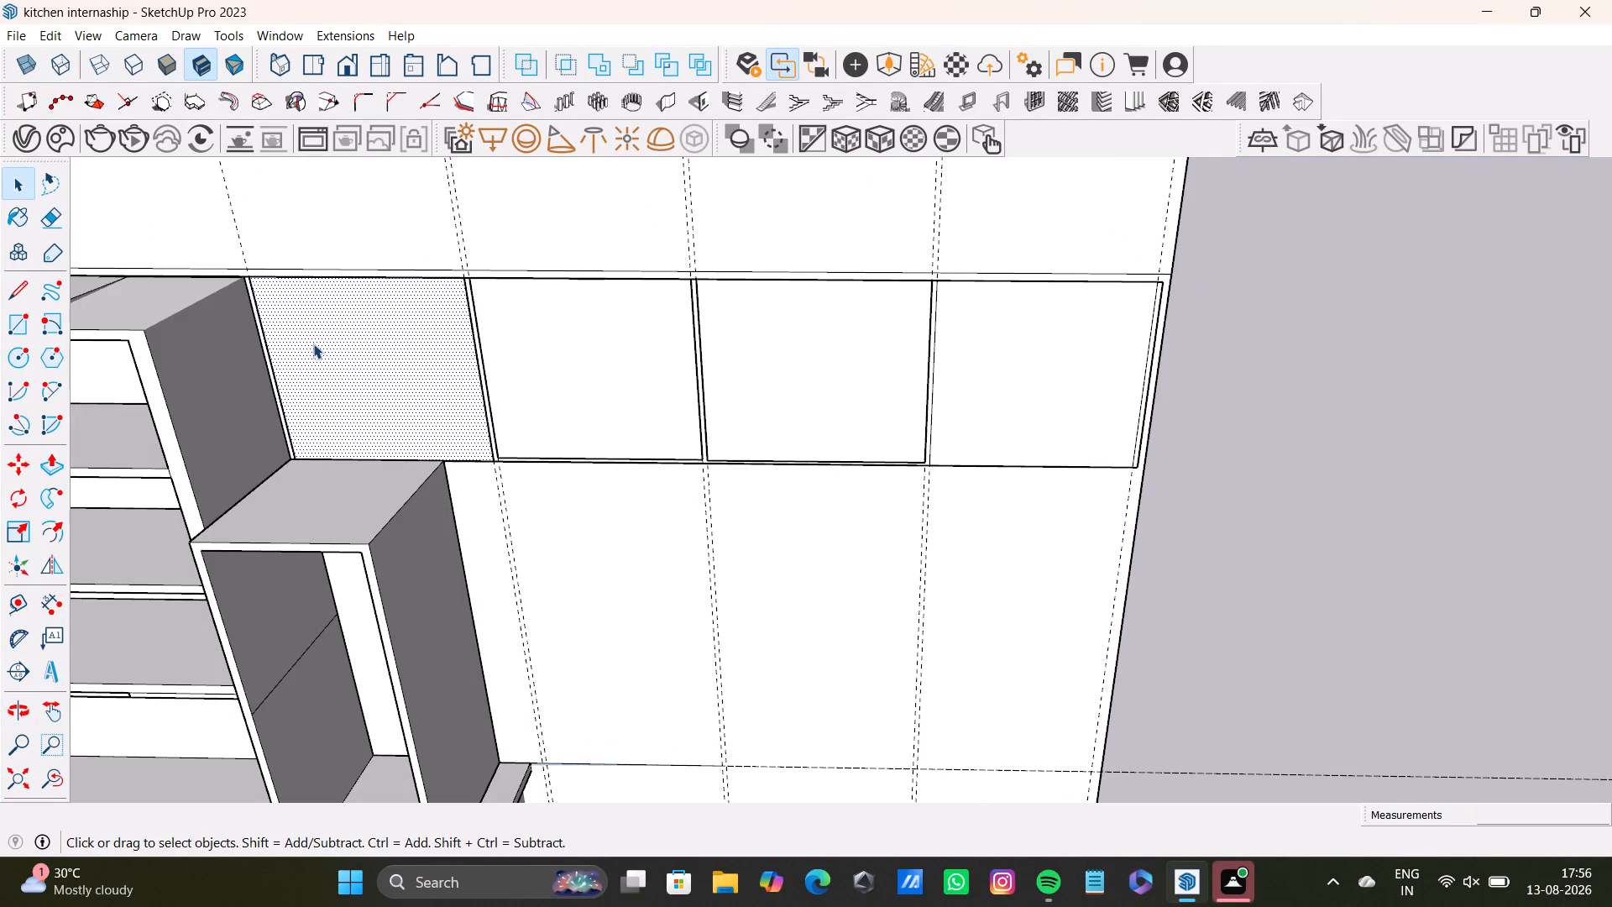
pyautogui.press('p')
pyautogui.click(317, 342)
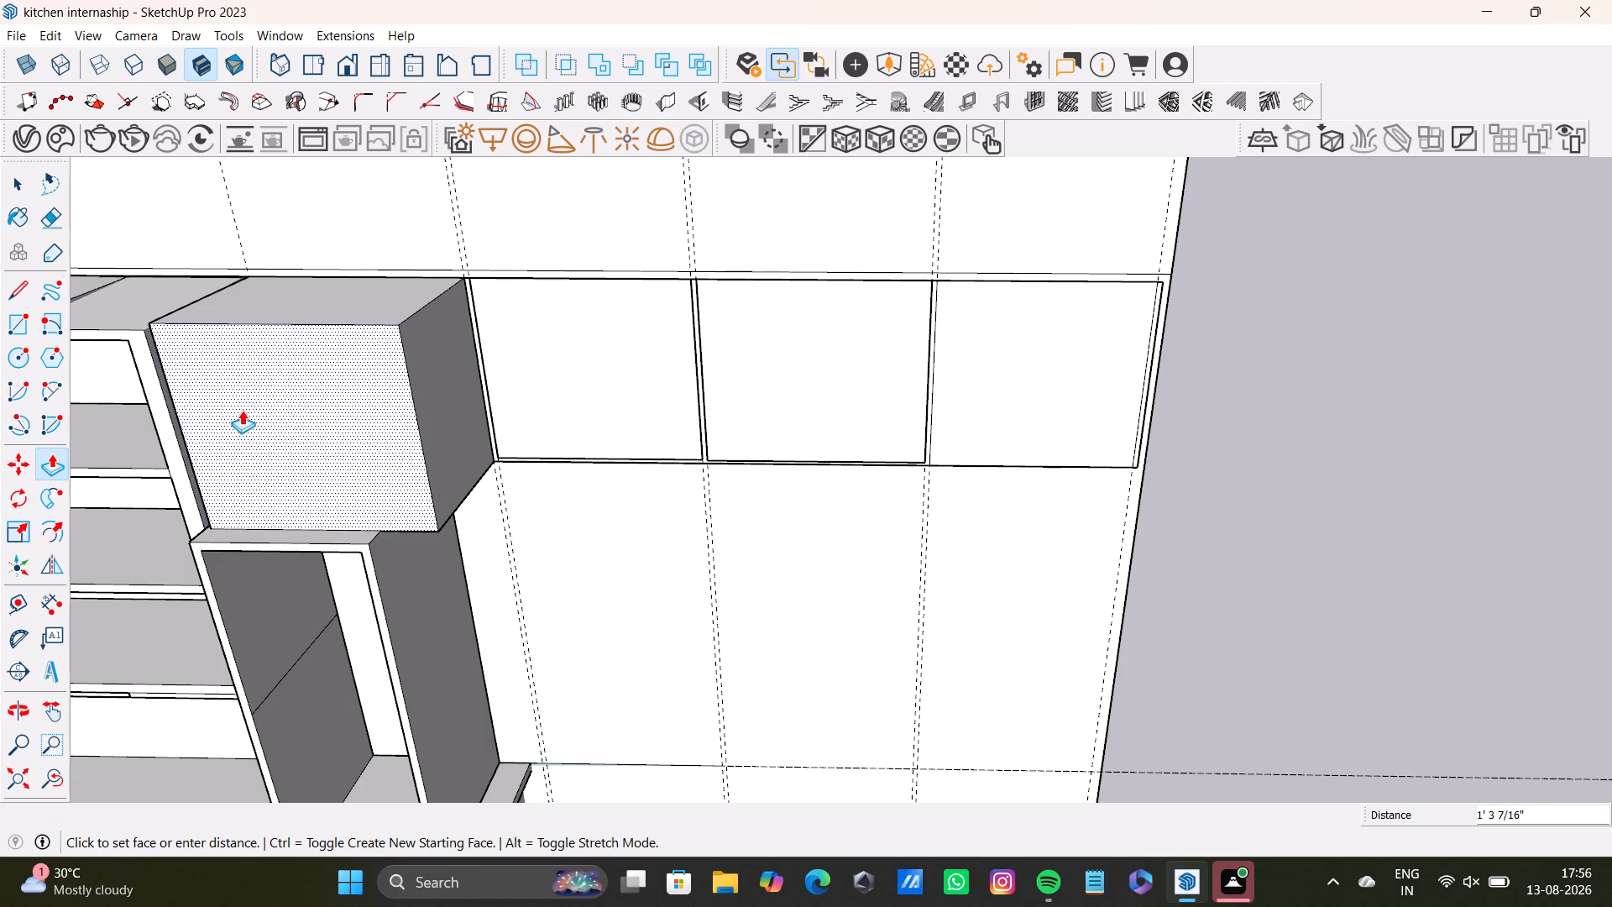
pyautogui.click(251, 406)
pyautogui.moveTo(277, 433); pyautogui.dragTo(244, 282, button='middle')
pyautogui.moveTo(285, 404); pyautogui.dragTo(428, 427, button='middle')
pyautogui.click(720, 387)
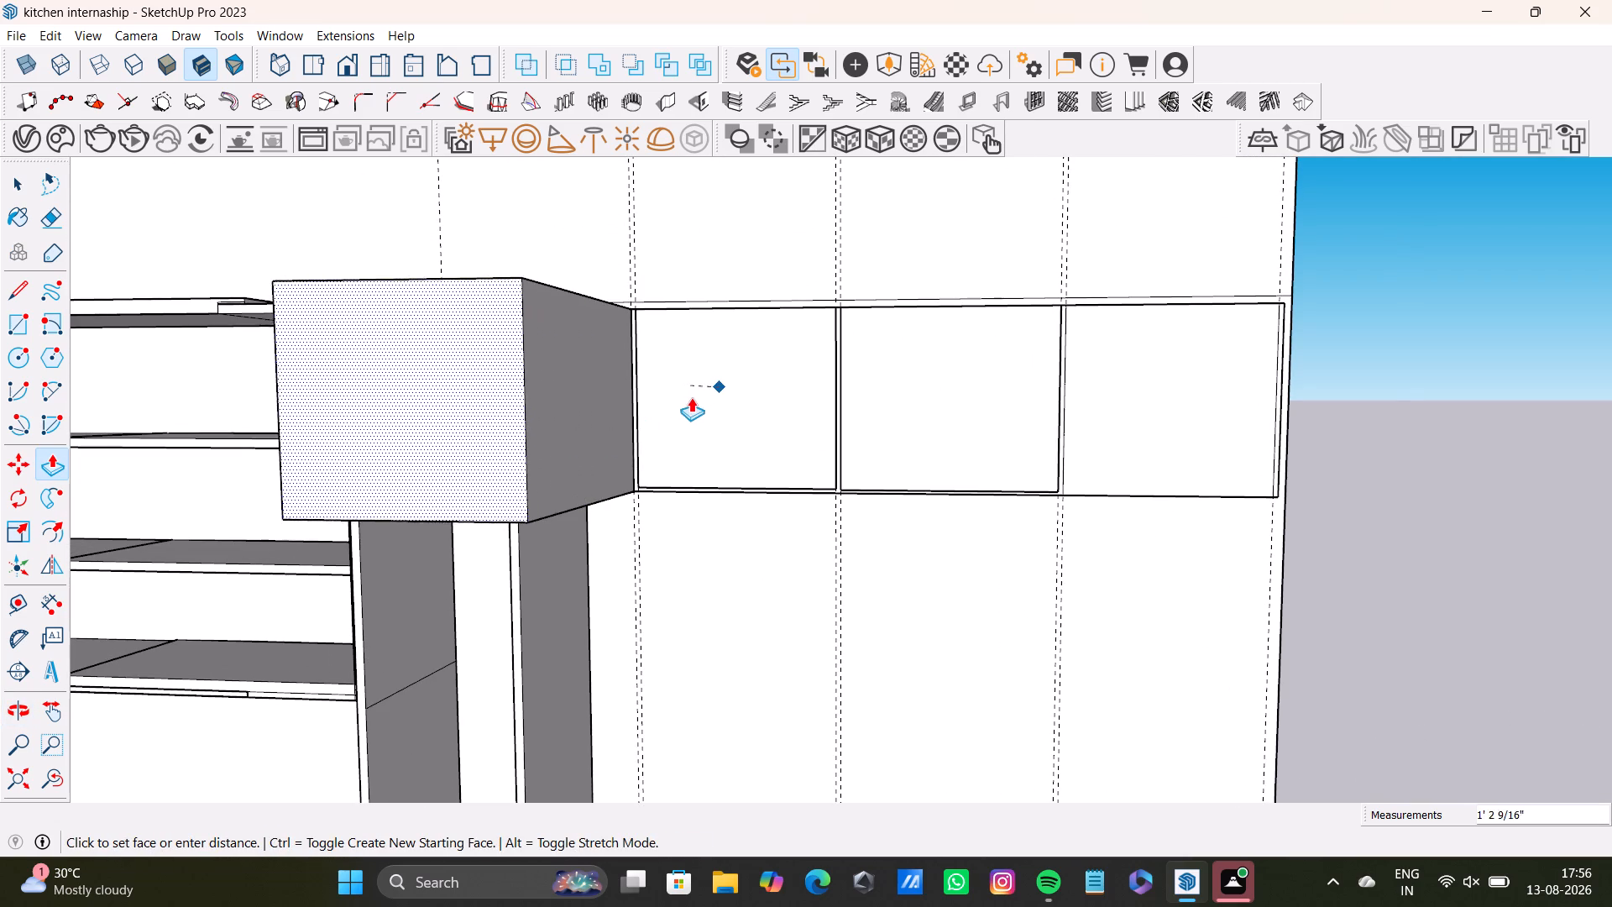
pyautogui.click(711, 385)
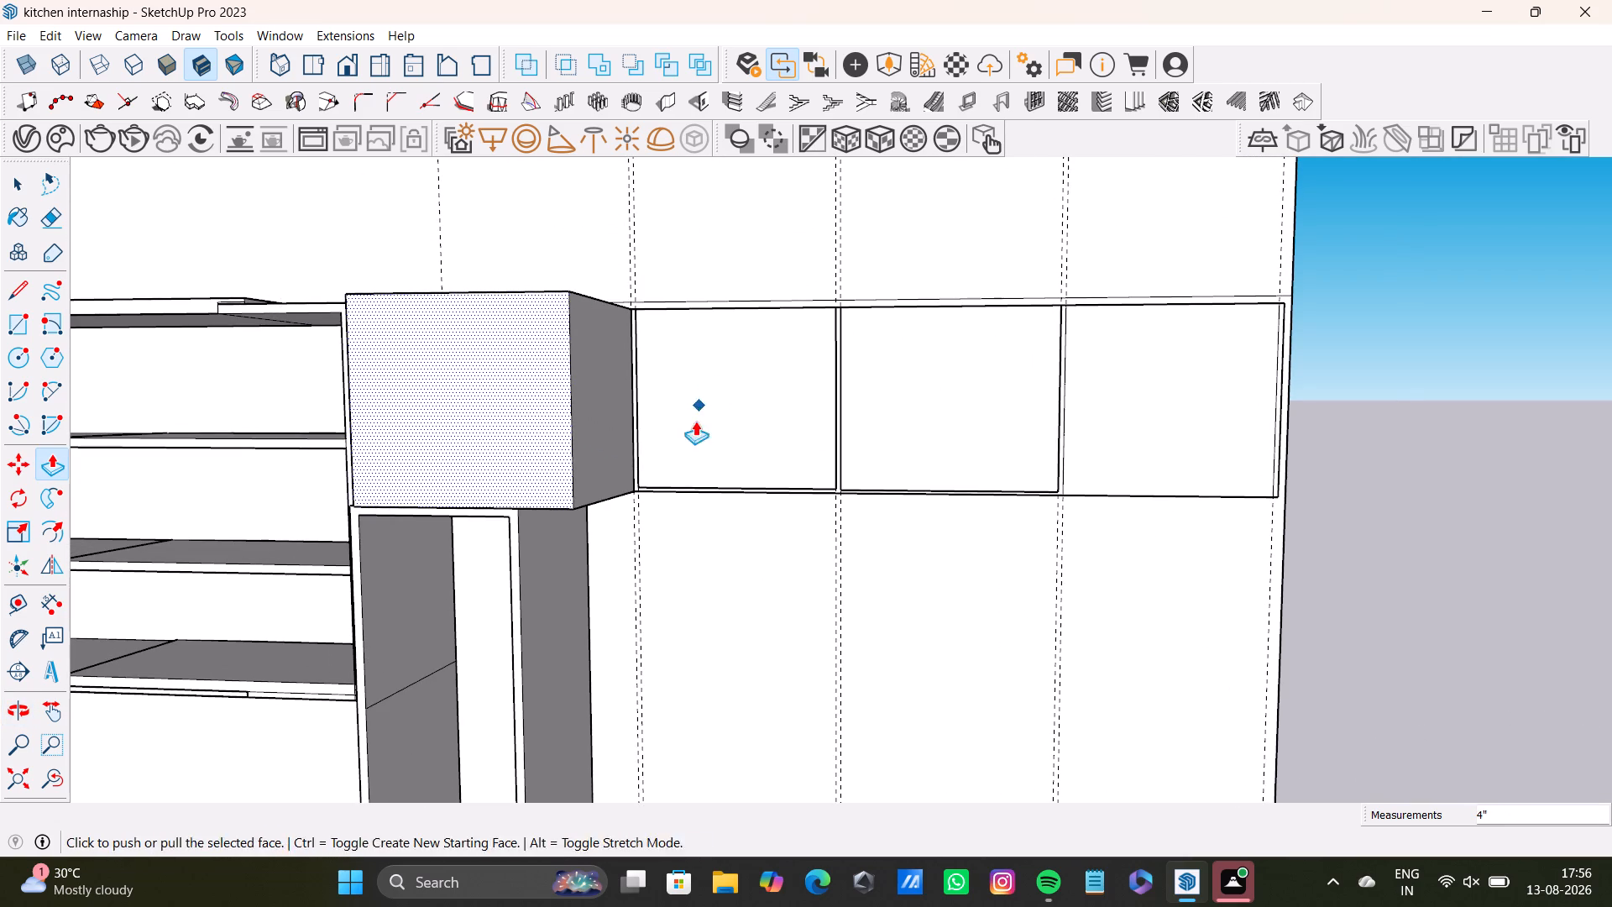
# Pull the overhead box's shelf-side face out about 9/16" to meet the side of the shelving unit.
pyautogui.moveTo(695, 421); pyautogui.dragTo(711, 674, button='middle')
pyautogui.moveTo(627, 577); pyautogui.dragTo(832, 385, button='middle')
pyautogui.moveTo(756, 386); pyautogui.dragTo(929, 225, button='middle')
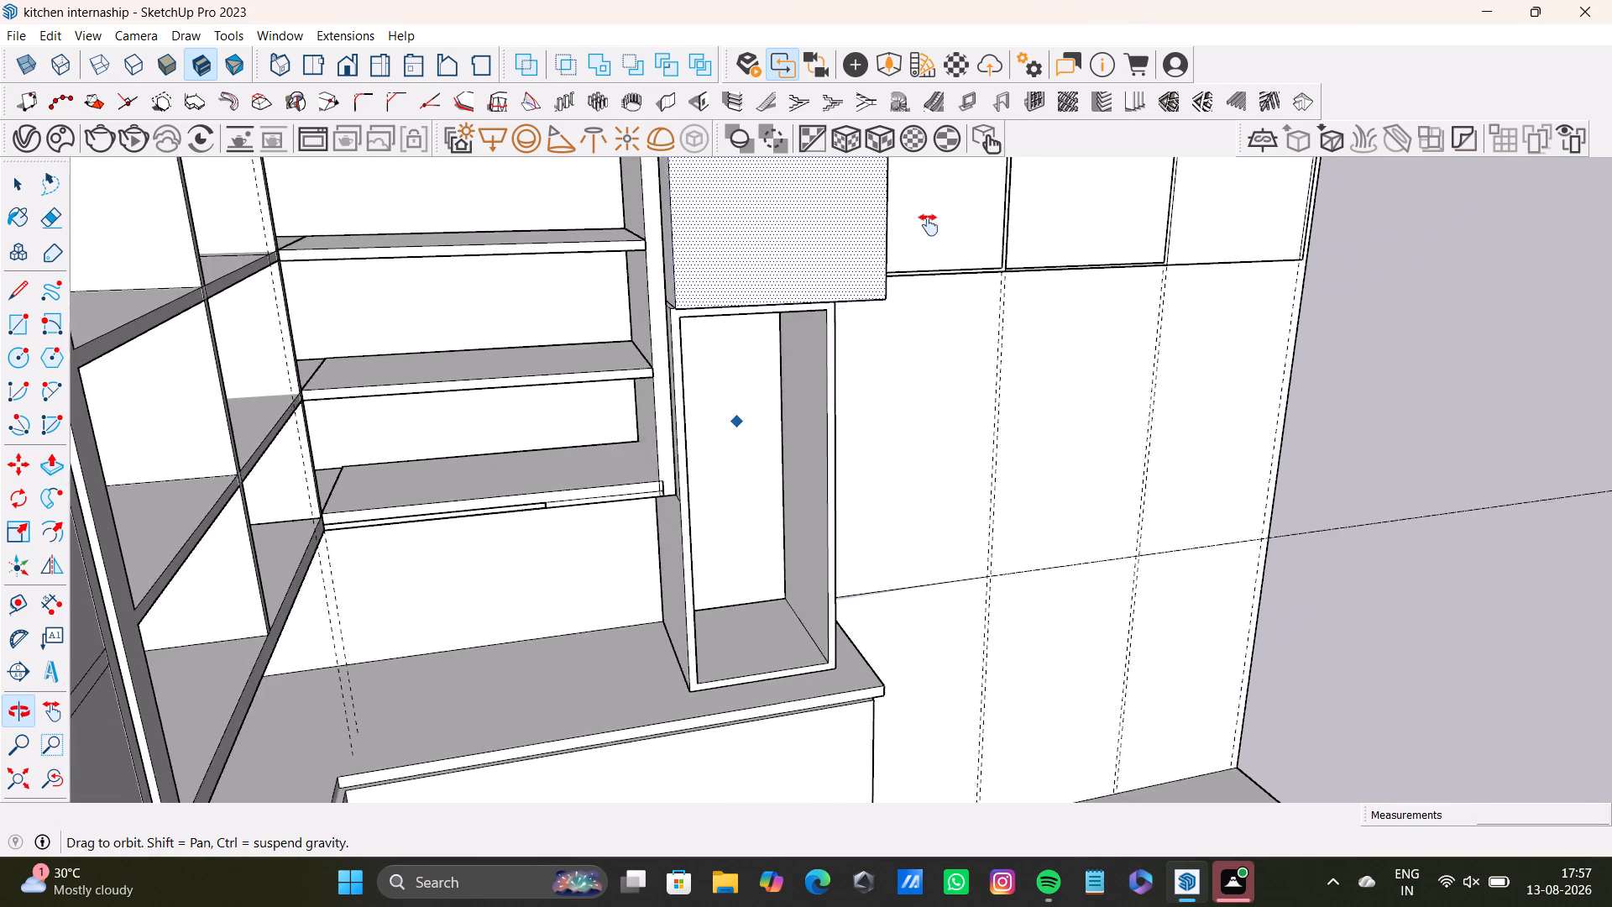
pyautogui.moveTo(929, 225); pyautogui.dragTo(882, 575, button='middle')
pyautogui.scroll(7, 588, 529)
pyautogui.moveTo(635, 557); pyautogui.dragTo(699, 370, button='middle')
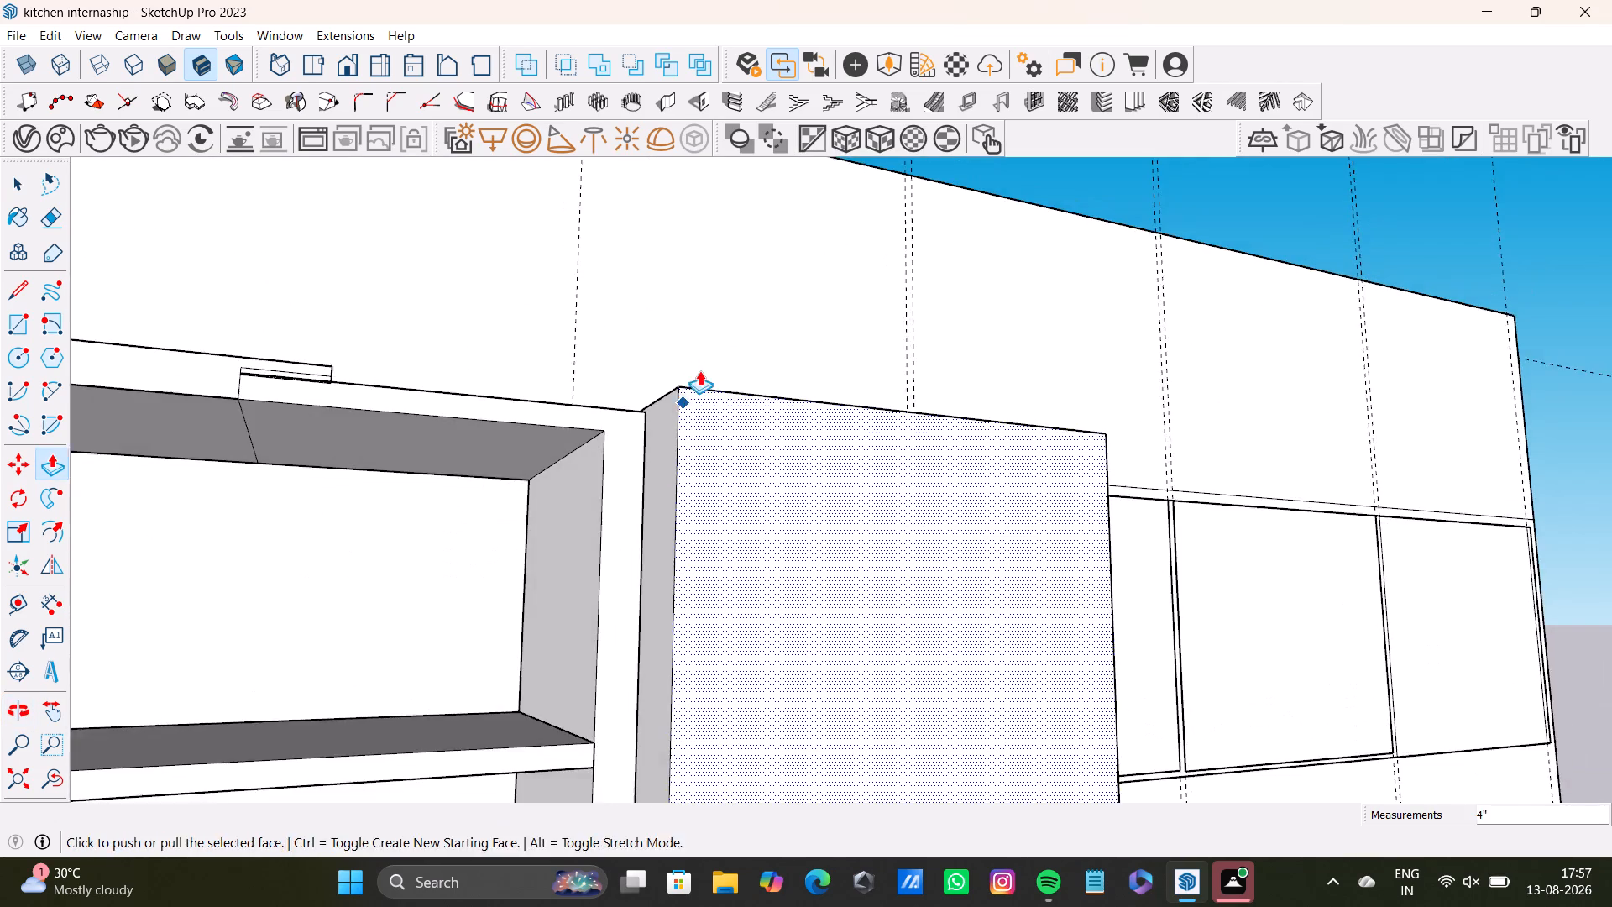
pyautogui.scroll(2, 665, 466)
pyautogui.moveTo(665, 466); pyautogui.dragTo(594, 799, button='middle')
pyautogui.scroll(9, 603, 606)
pyautogui.click(638, 478)
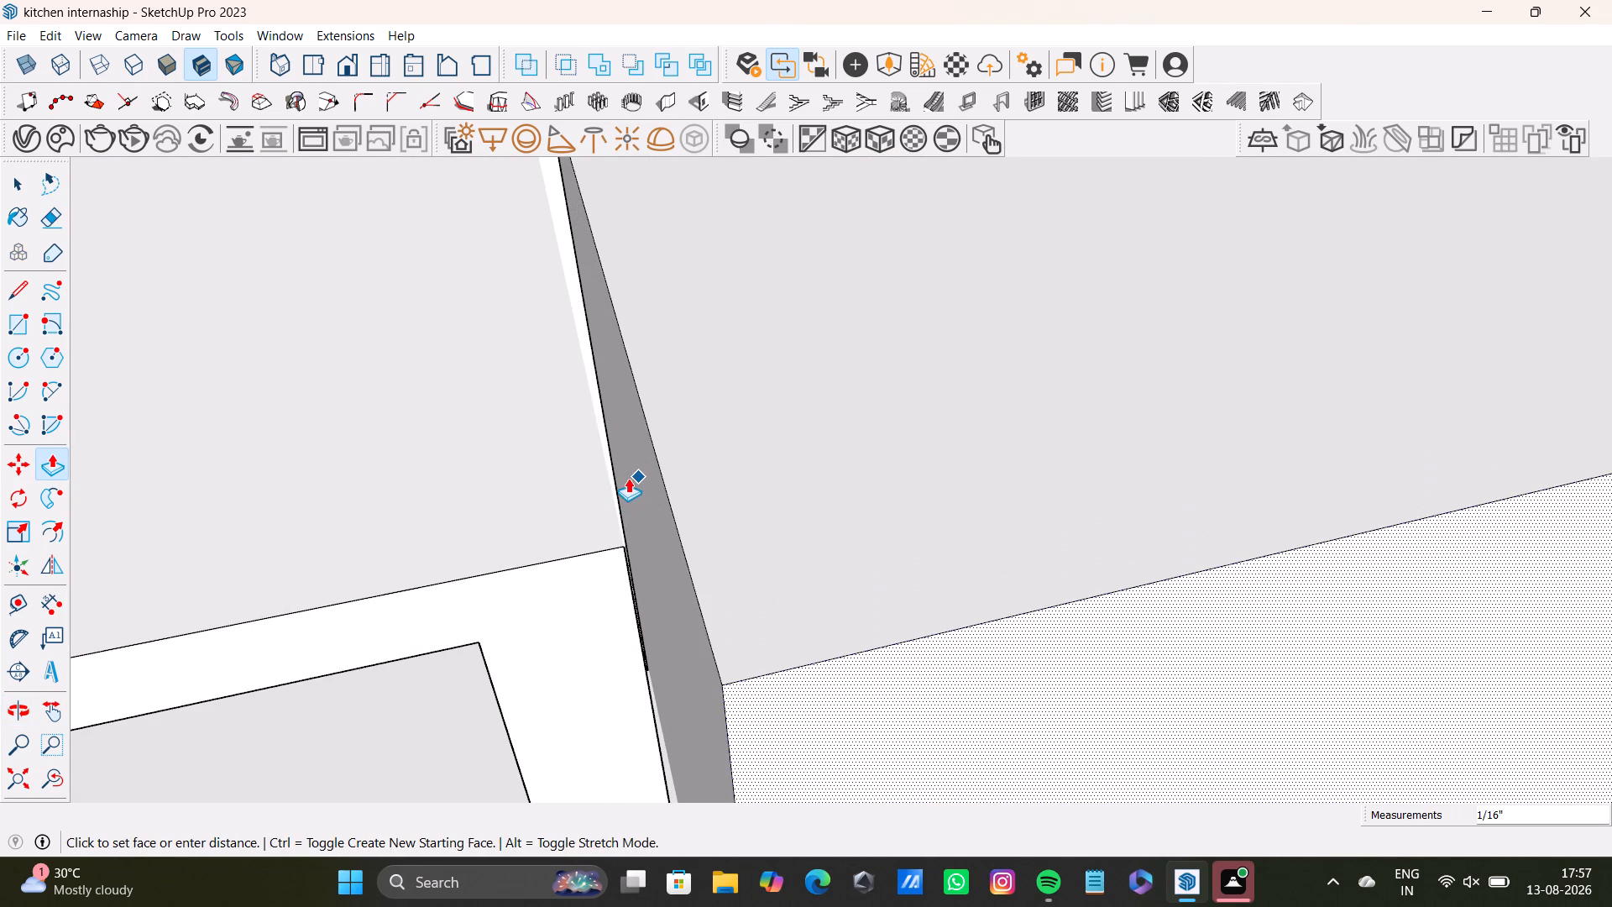
pyautogui.press('space')
pyautogui.click(633, 480)
pyautogui.press('p')
pyautogui.click(633, 480)
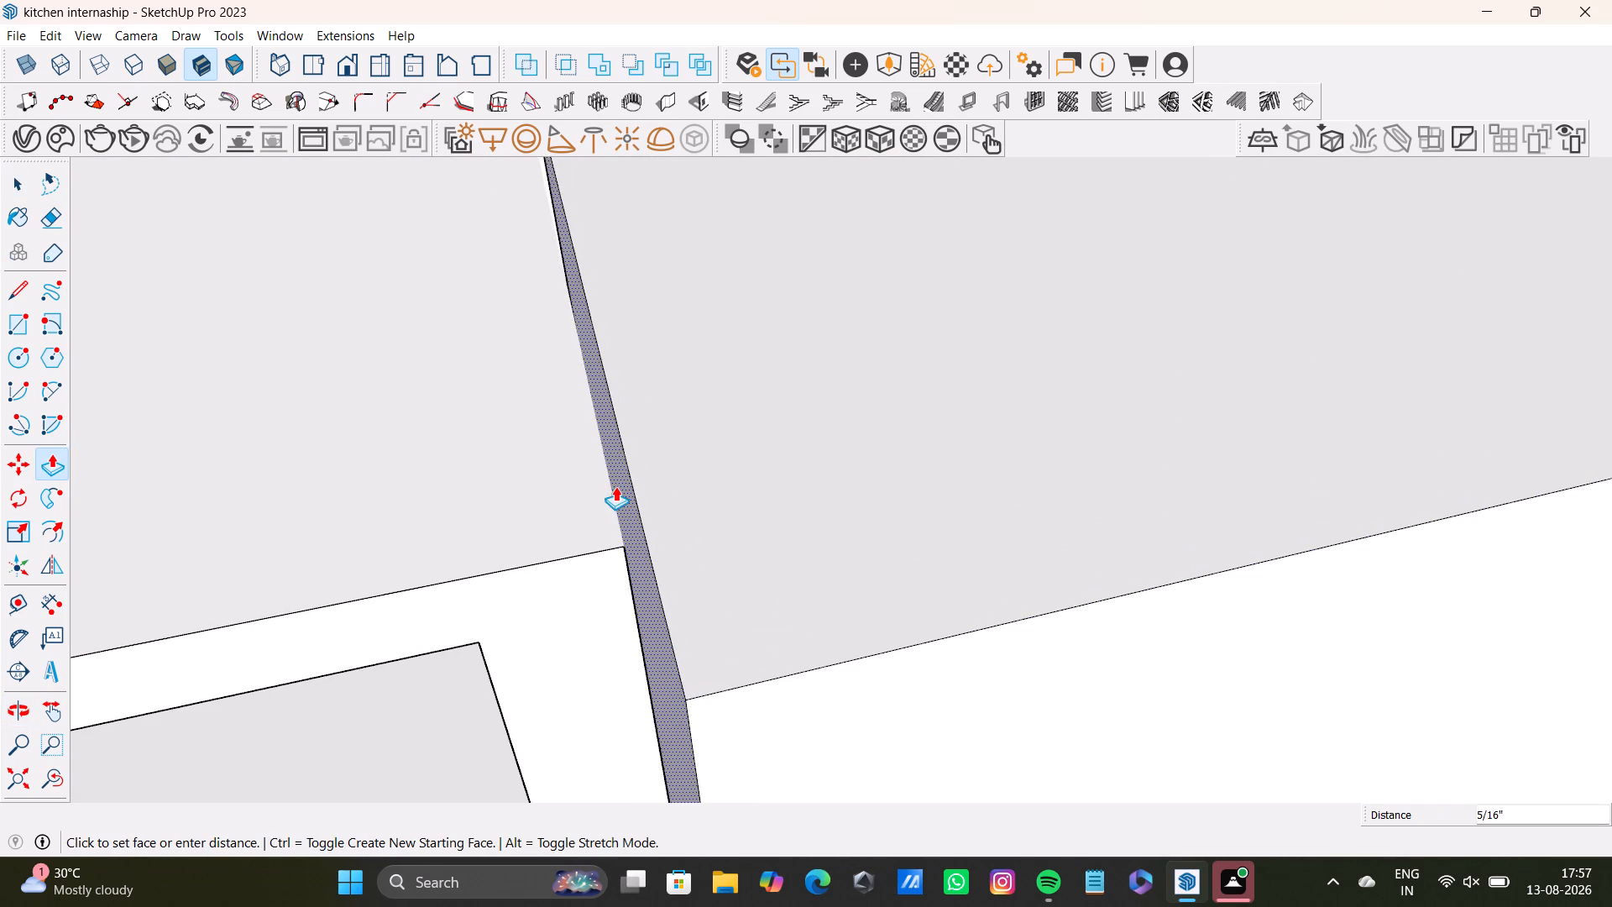
pyautogui.click(598, 486)
# Examine the overhead box and its joint with the shelving unit from several angles.
pyautogui.scroll(-8, 644, 527)
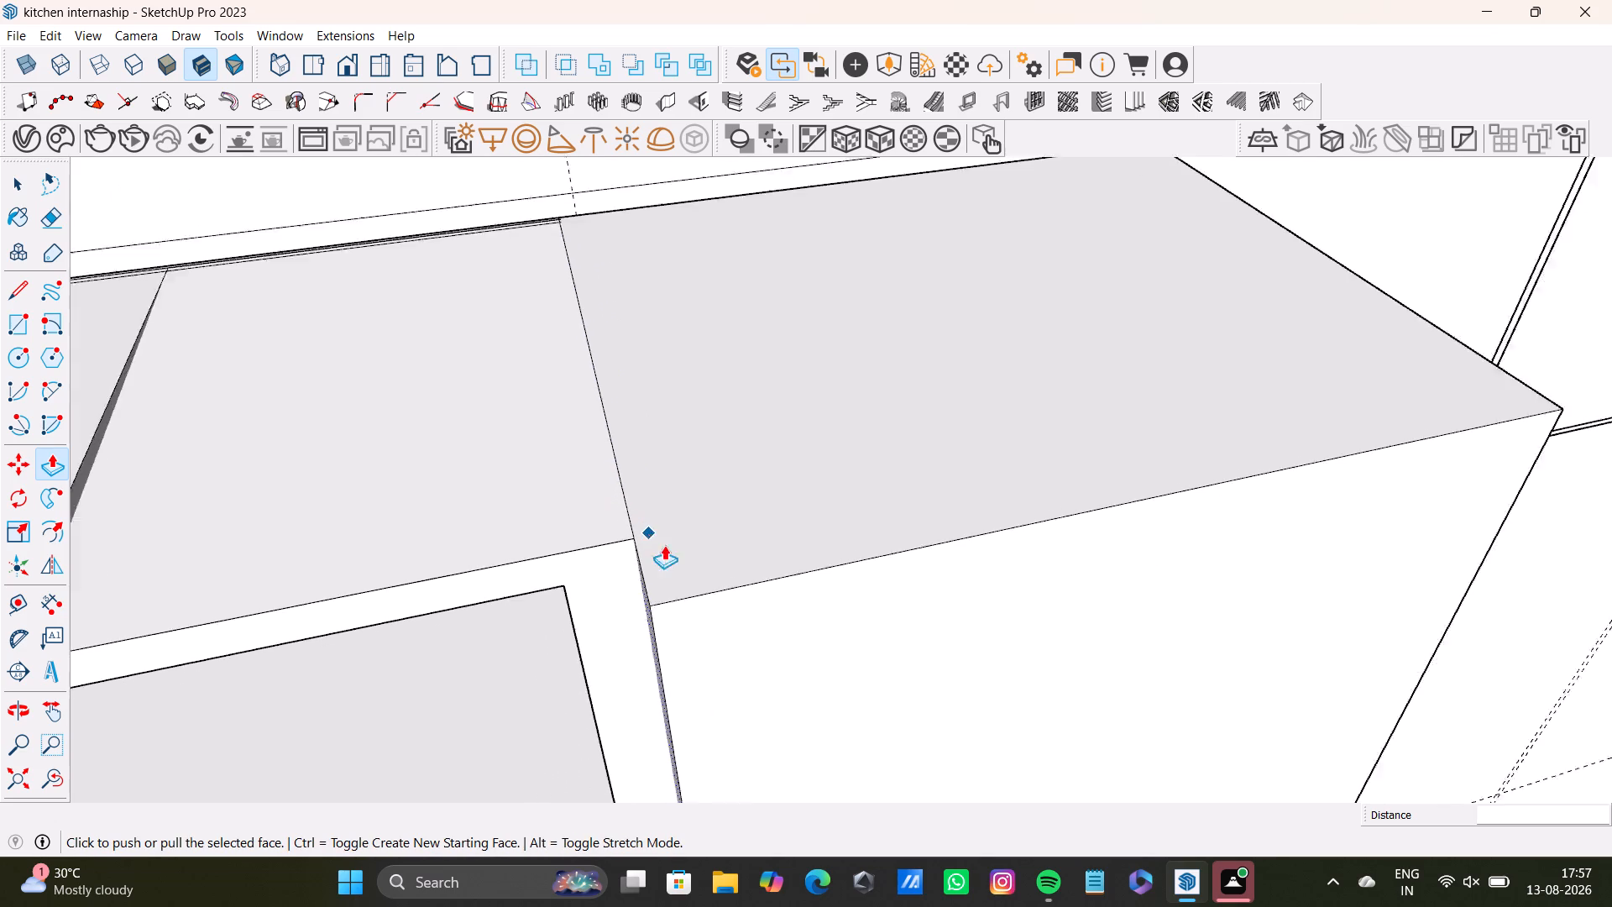
pyautogui.scroll(-4, 664, 545)
pyautogui.moveTo(745, 600); pyautogui.dragTo(900, 403, button='middle')
pyautogui.moveTo(898, 446); pyautogui.dragTo(679, 508, button='middle')
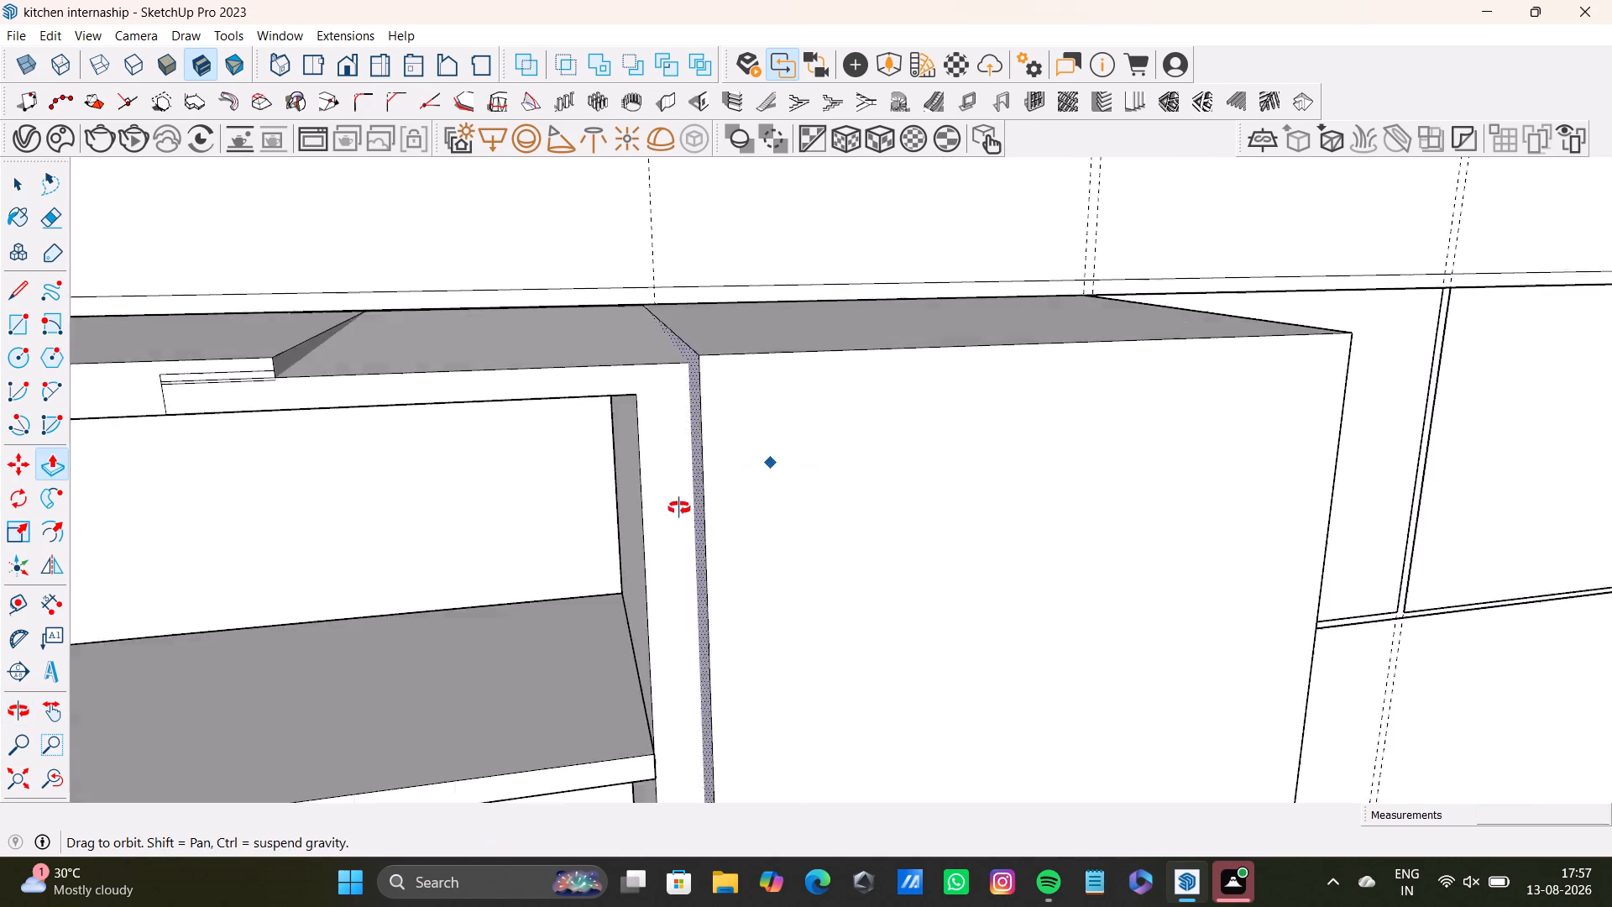
pyautogui.moveTo(679, 508); pyautogui.dragTo(655, 614, button='middle')
pyautogui.moveTo(703, 553); pyautogui.dragTo(937, 400, button='middle')
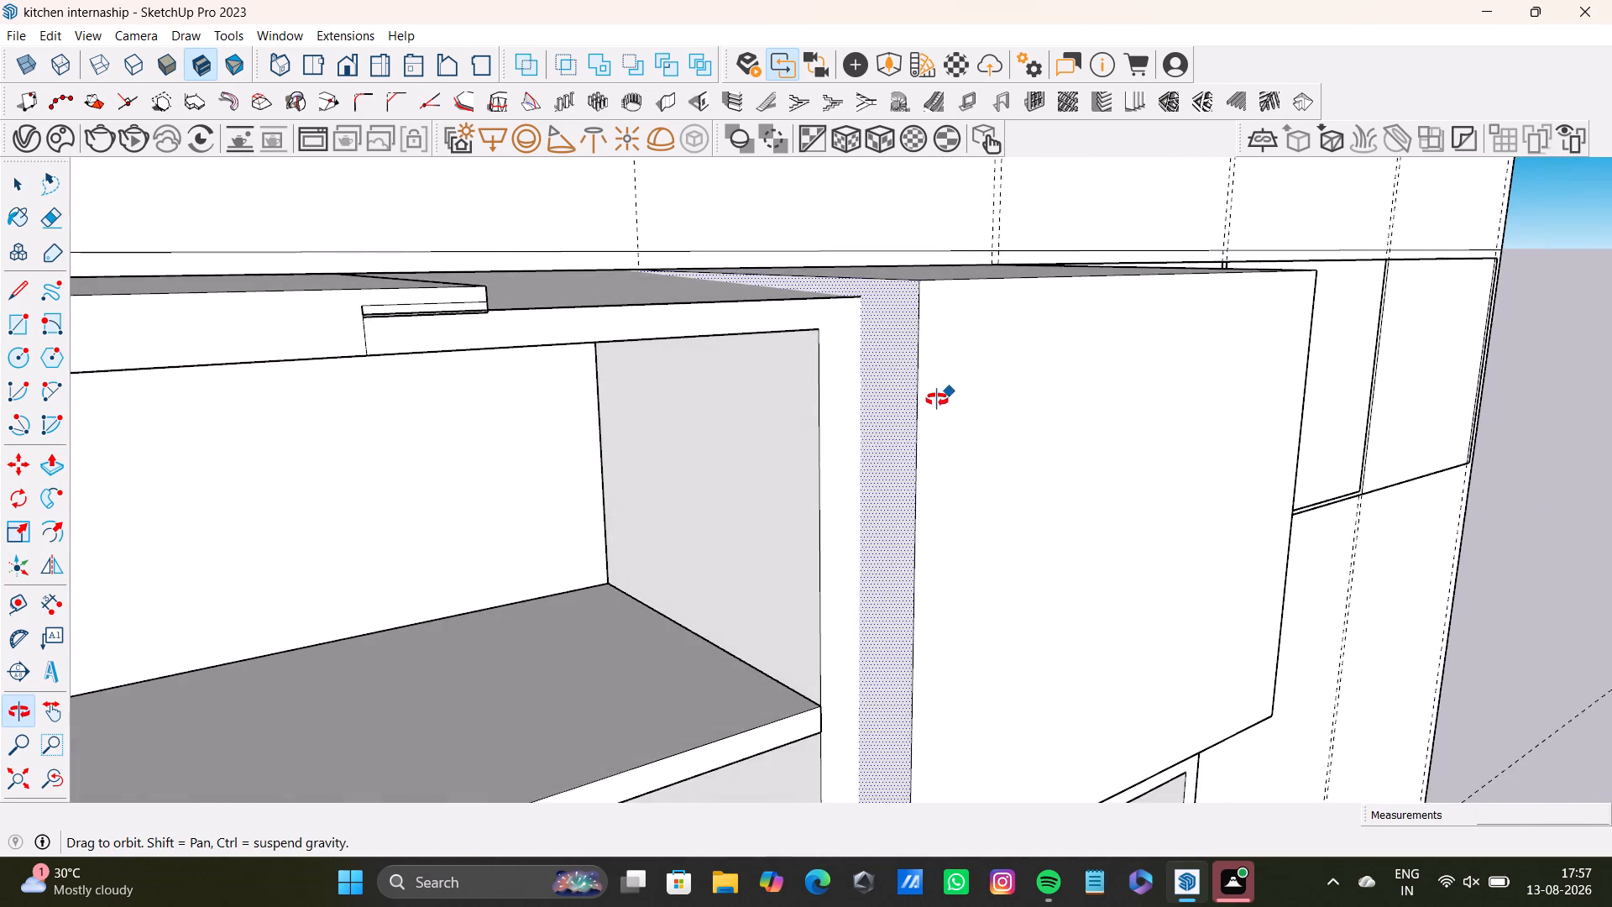
pyautogui.moveTo(937, 400); pyautogui.dragTo(549, 513, button='middle')
pyautogui.scroll(-12, 552, 513)
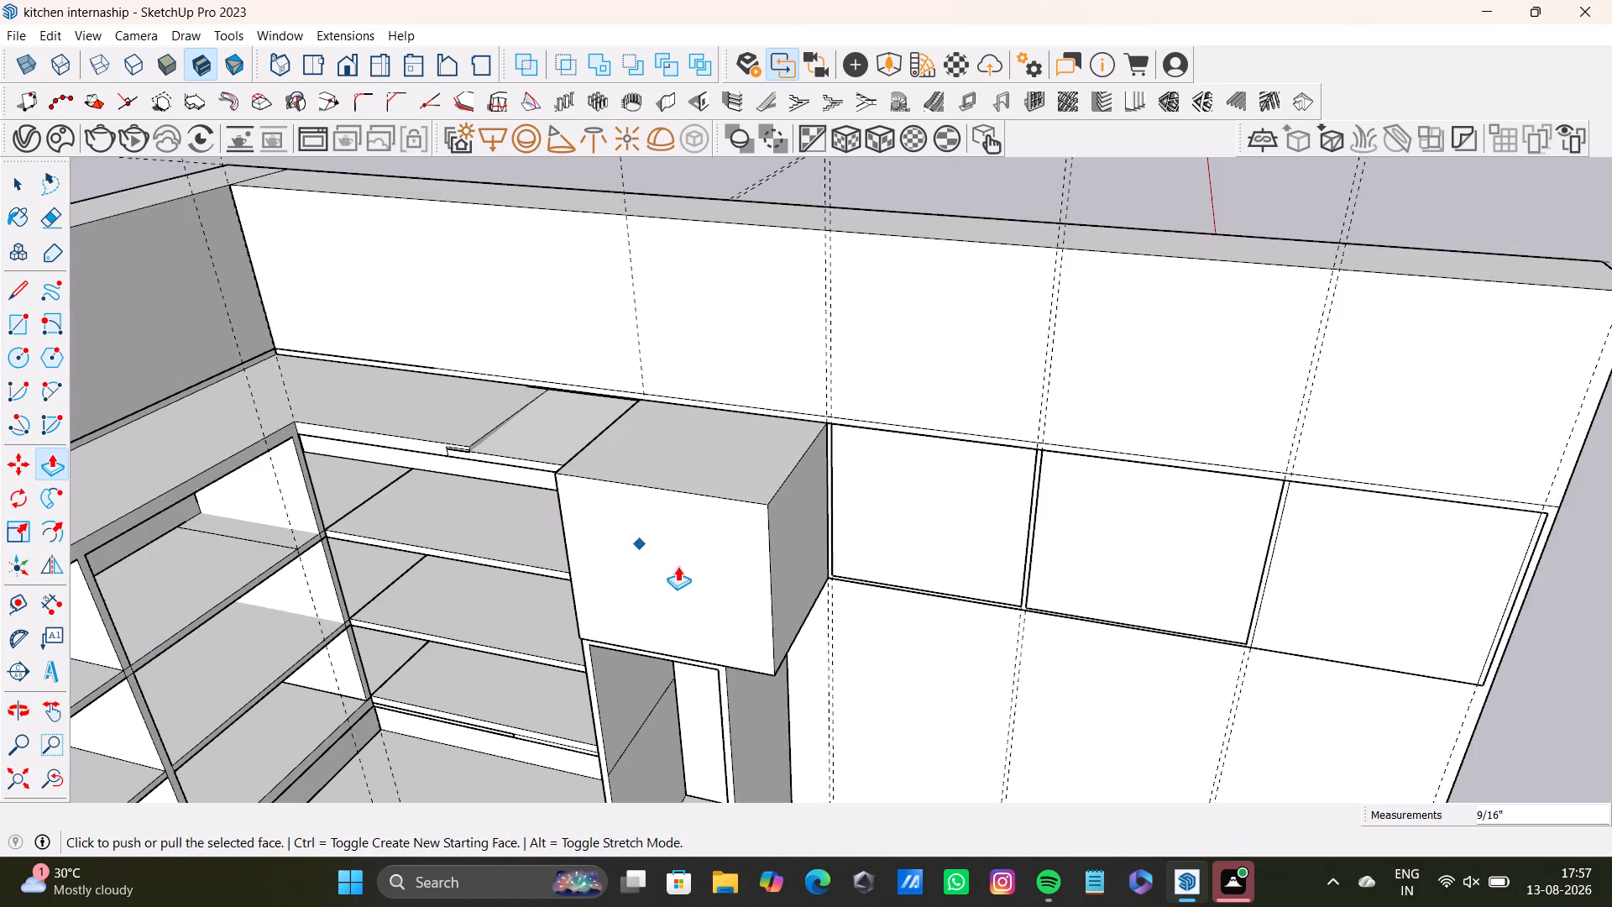
pyautogui.moveTo(678, 566); pyautogui.dragTo(572, 480, button='middle')
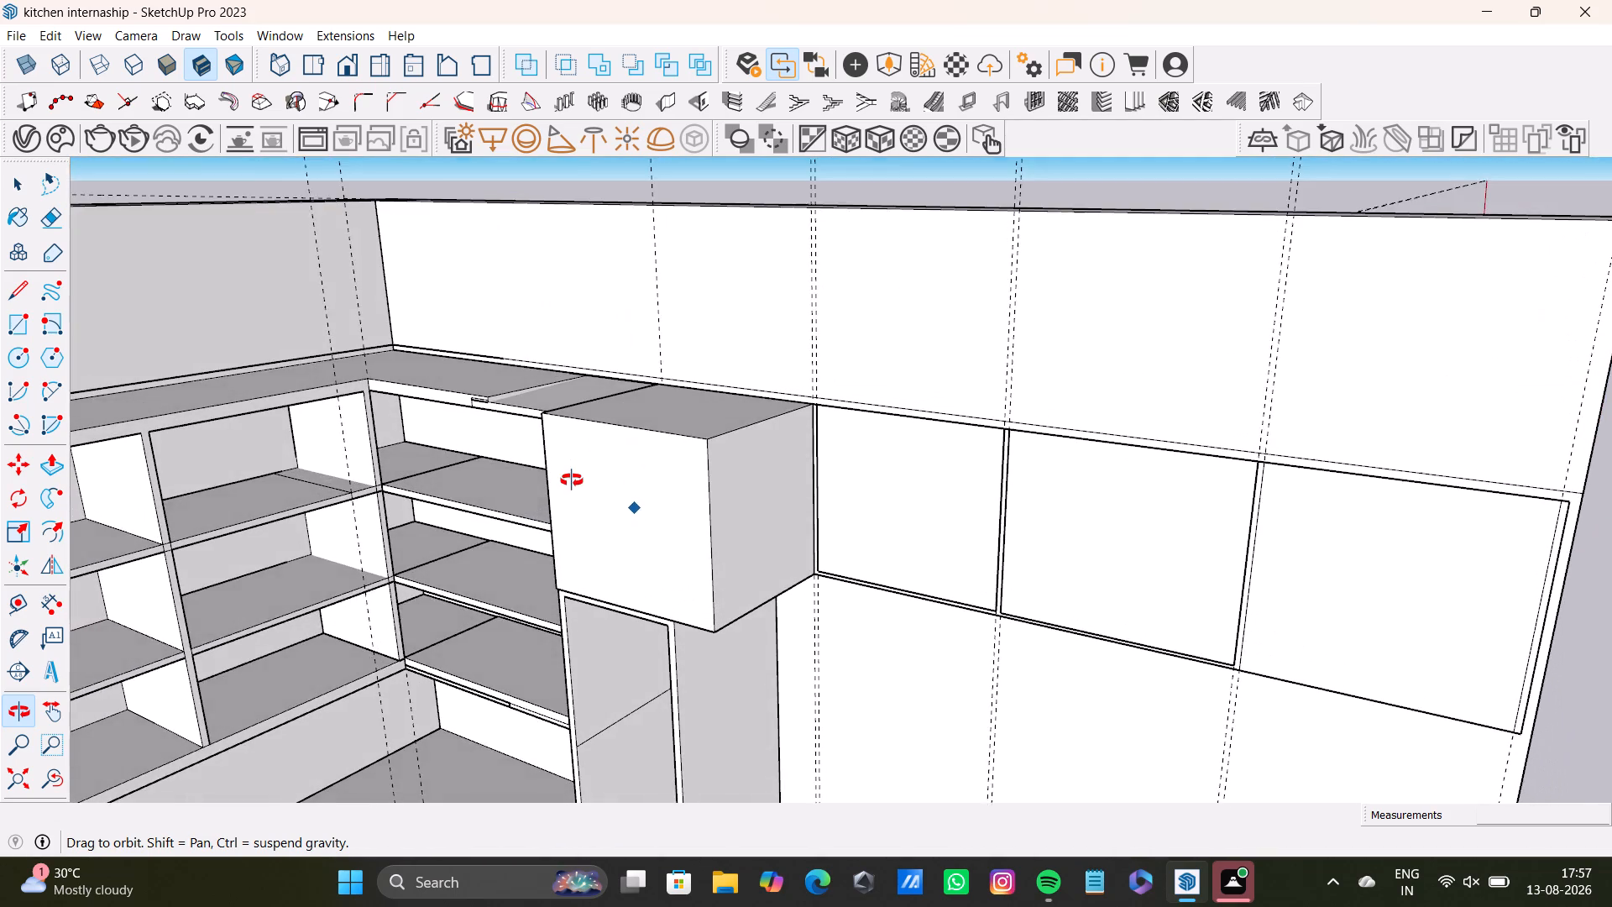
pyautogui.moveTo(572, 480); pyautogui.dragTo(687, 548, button='middle')
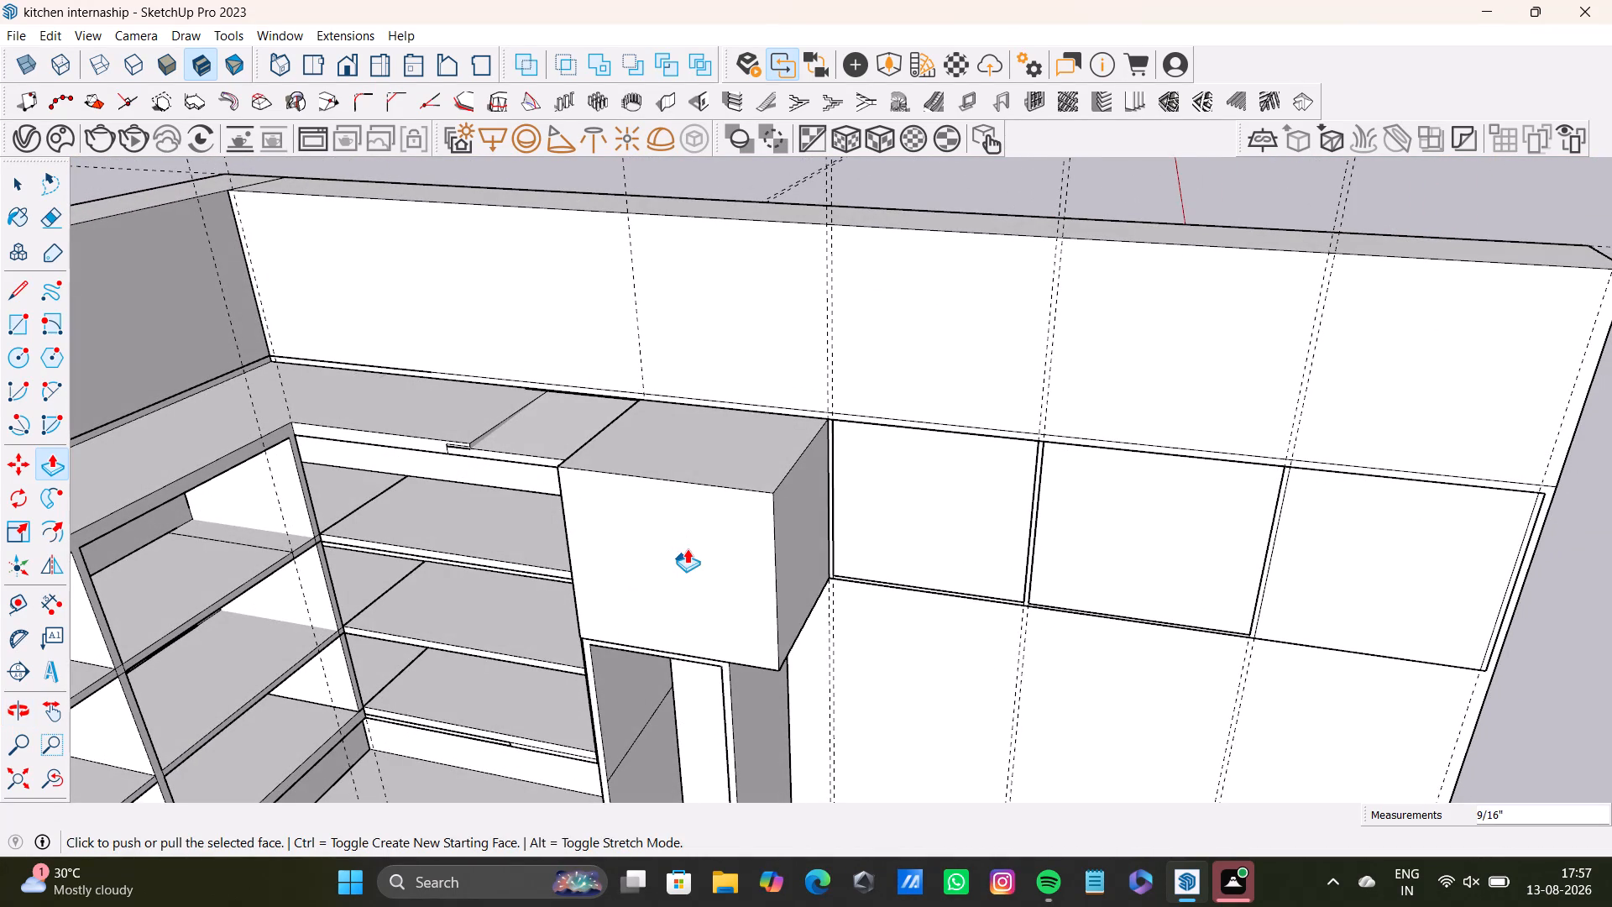
pyautogui.moveTo(688, 586); pyautogui.dragTo(951, 418, button='middle')
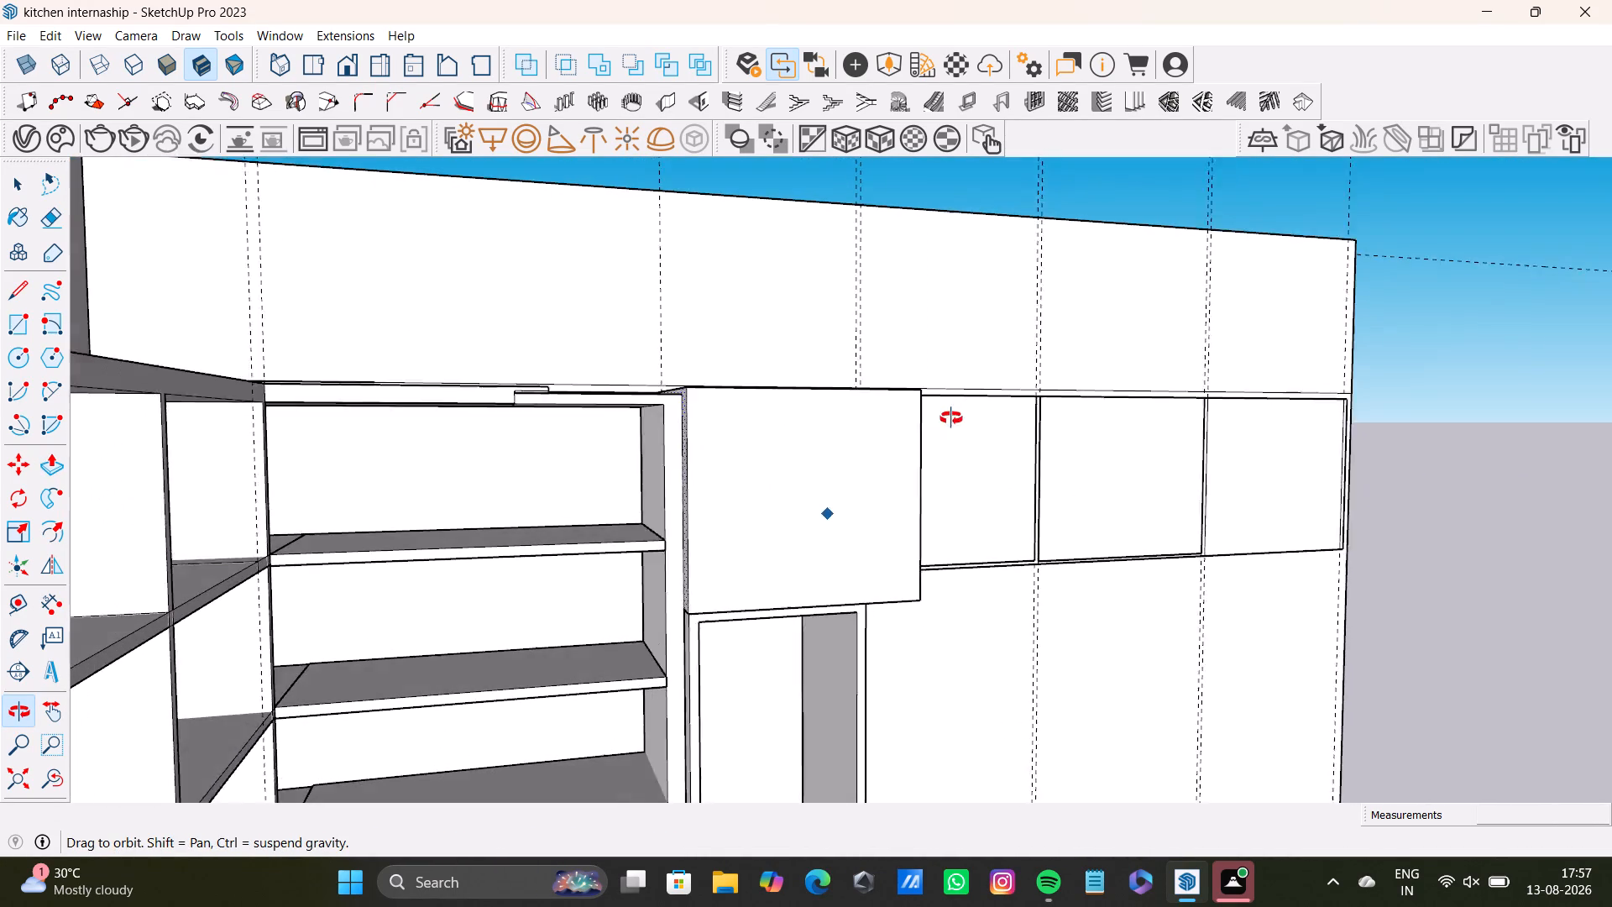
pyautogui.moveTo(951, 418); pyautogui.dragTo(953, 417, button='middle')
pyautogui.moveTo(824, 470); pyautogui.dragTo(575, 556, button='middle')
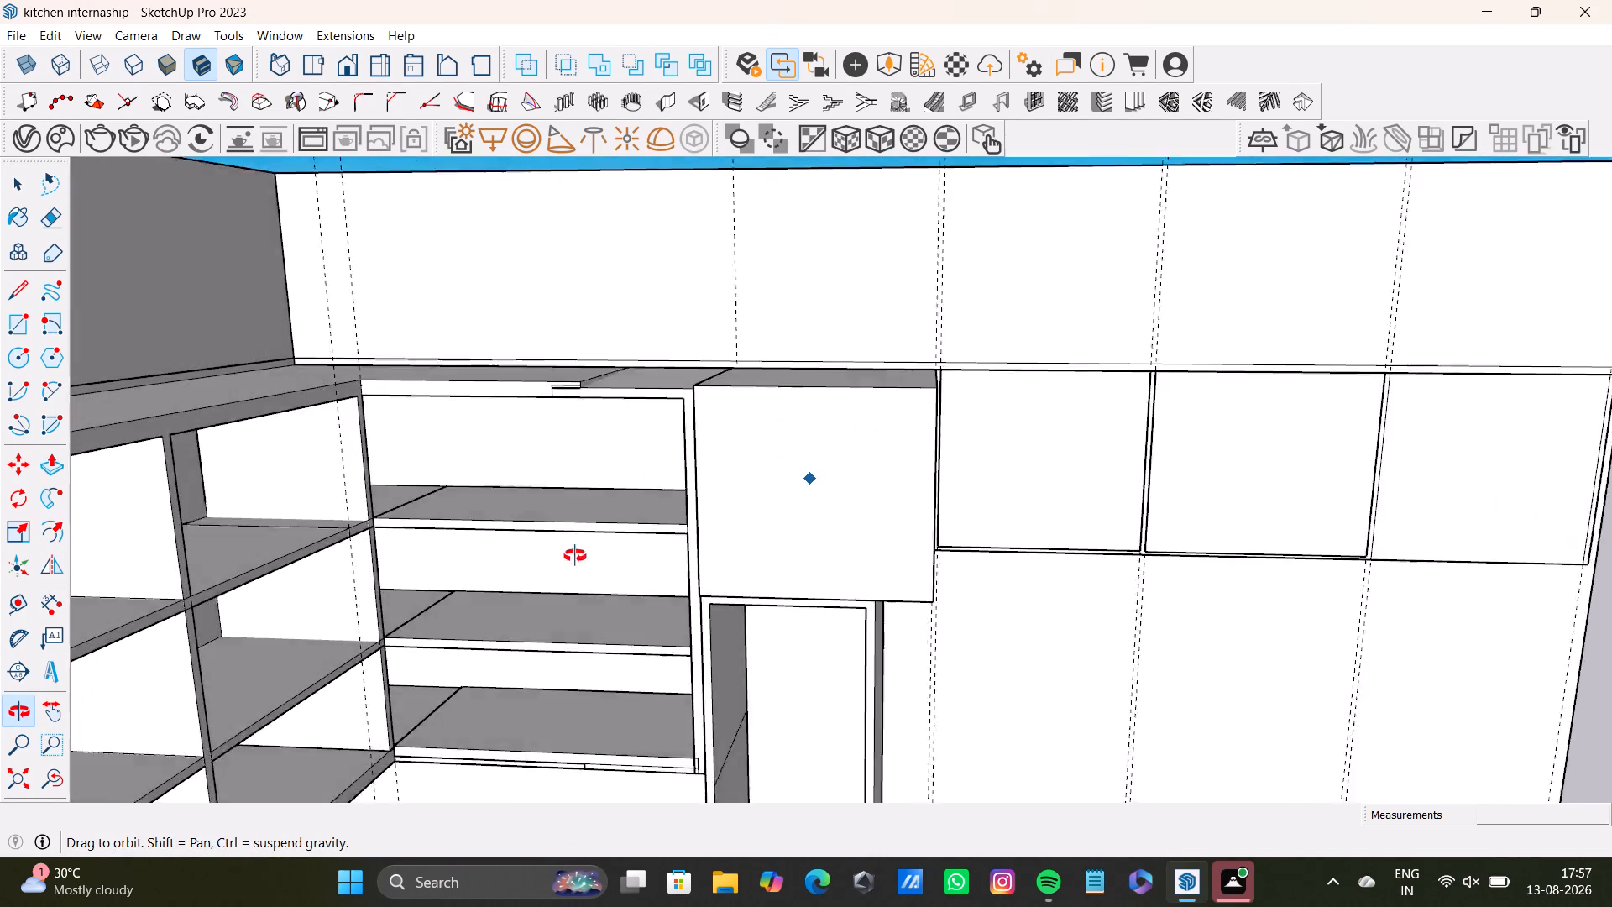
pyautogui.moveTo(575, 556); pyautogui.dragTo(460, 574, button='middle')
# Pull the overhead box's opposite side face out about 3/8" towards the neighbouring wall panel.
pyautogui.scroll(3, 764, 522)
pyautogui.moveTo(777, 517); pyautogui.dragTo(572, 516, button='middle')
pyautogui.press('space')
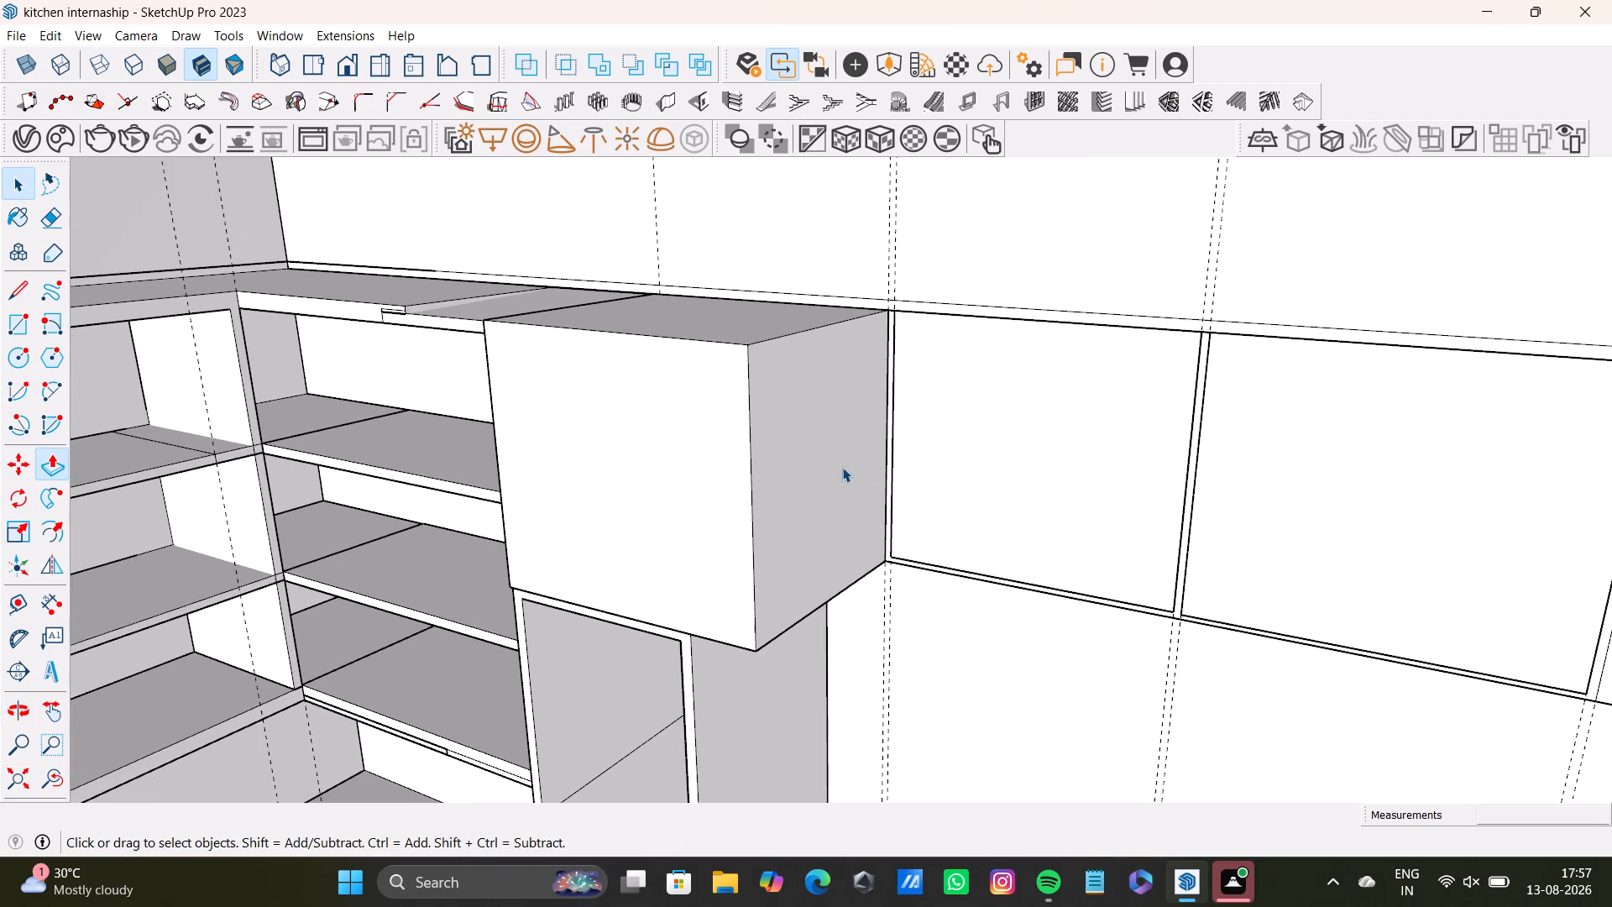
pyautogui.click(835, 468)
pyautogui.press('p')
pyautogui.click(835, 468)
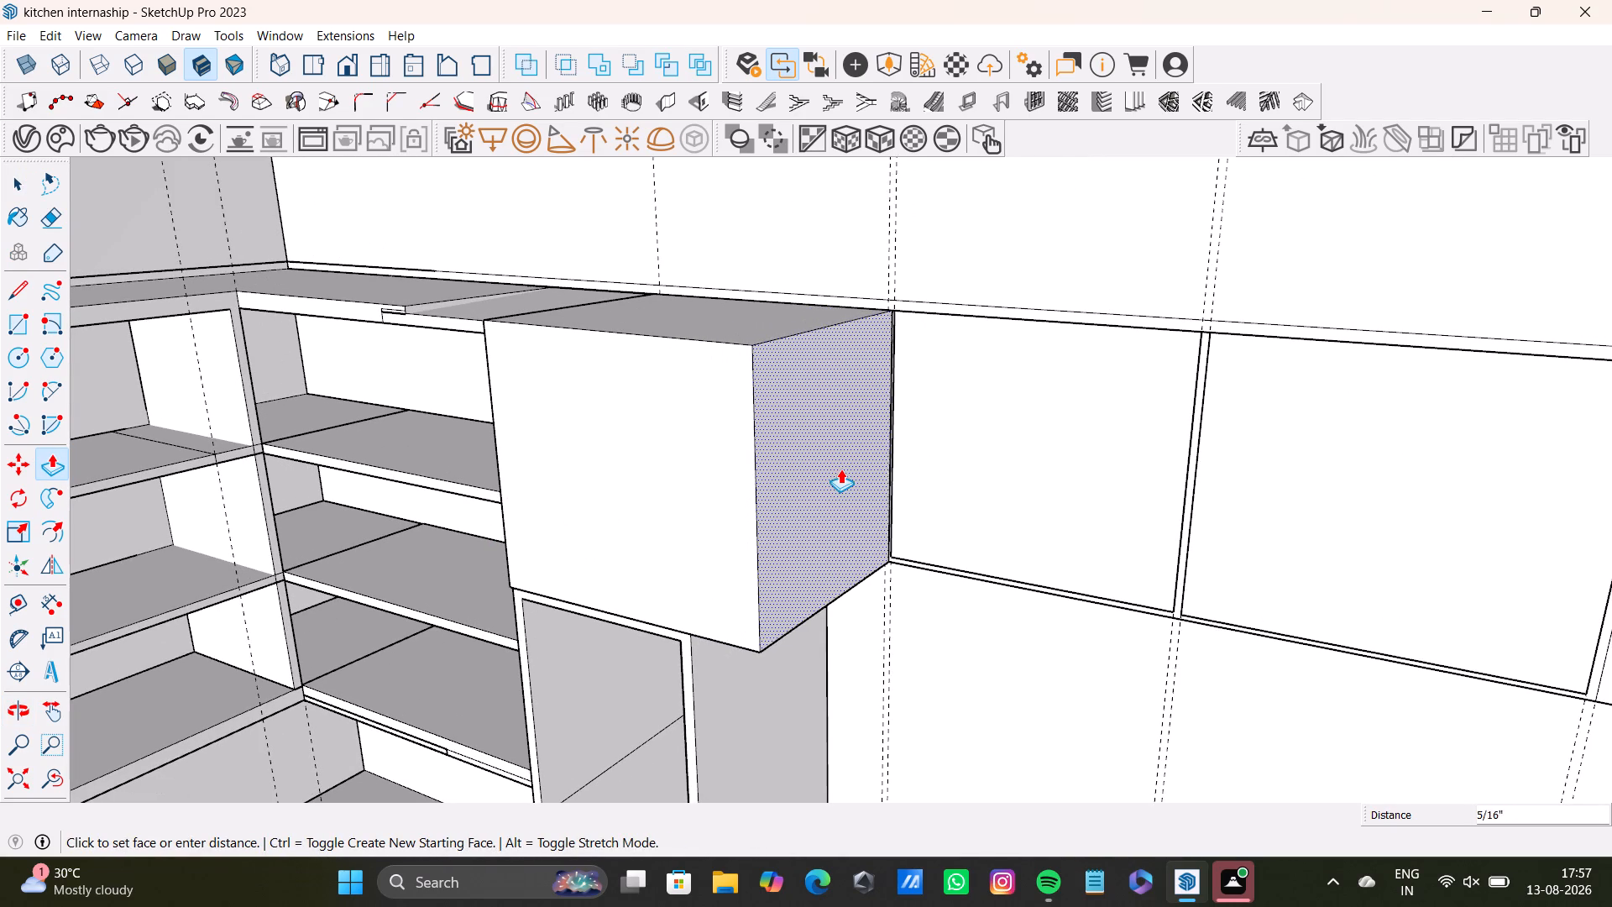
pyautogui.click(840, 469)
# Push/Pull the second overhead panel out about 1' 6 3/16", level with the first box's front face.
pyautogui.moveTo(642, 558); pyautogui.dragTo(632, 524, button='middle')
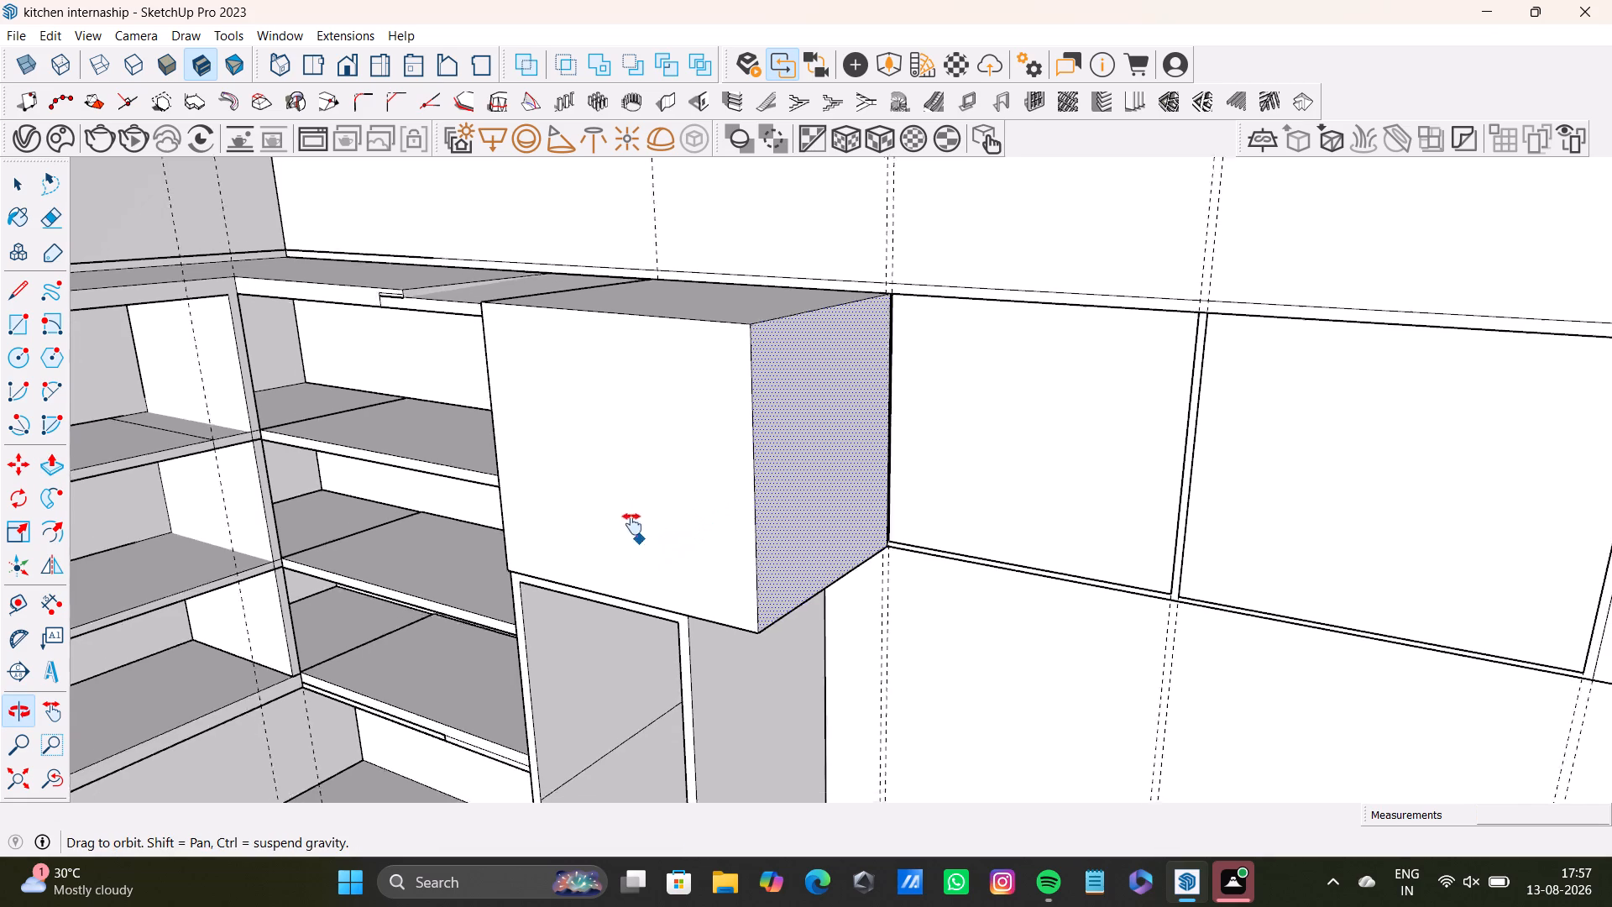
pyautogui.moveTo(632, 524); pyautogui.dragTo(571, 506, button='middle')
pyautogui.moveTo(646, 574); pyautogui.dragTo(849, 619, button='middle')
pyautogui.keyDown('shift'); pyautogui.moveTo(562, 440); pyautogui.dragTo(495, 435, button='middle'); pyautogui.keyUp('shift')
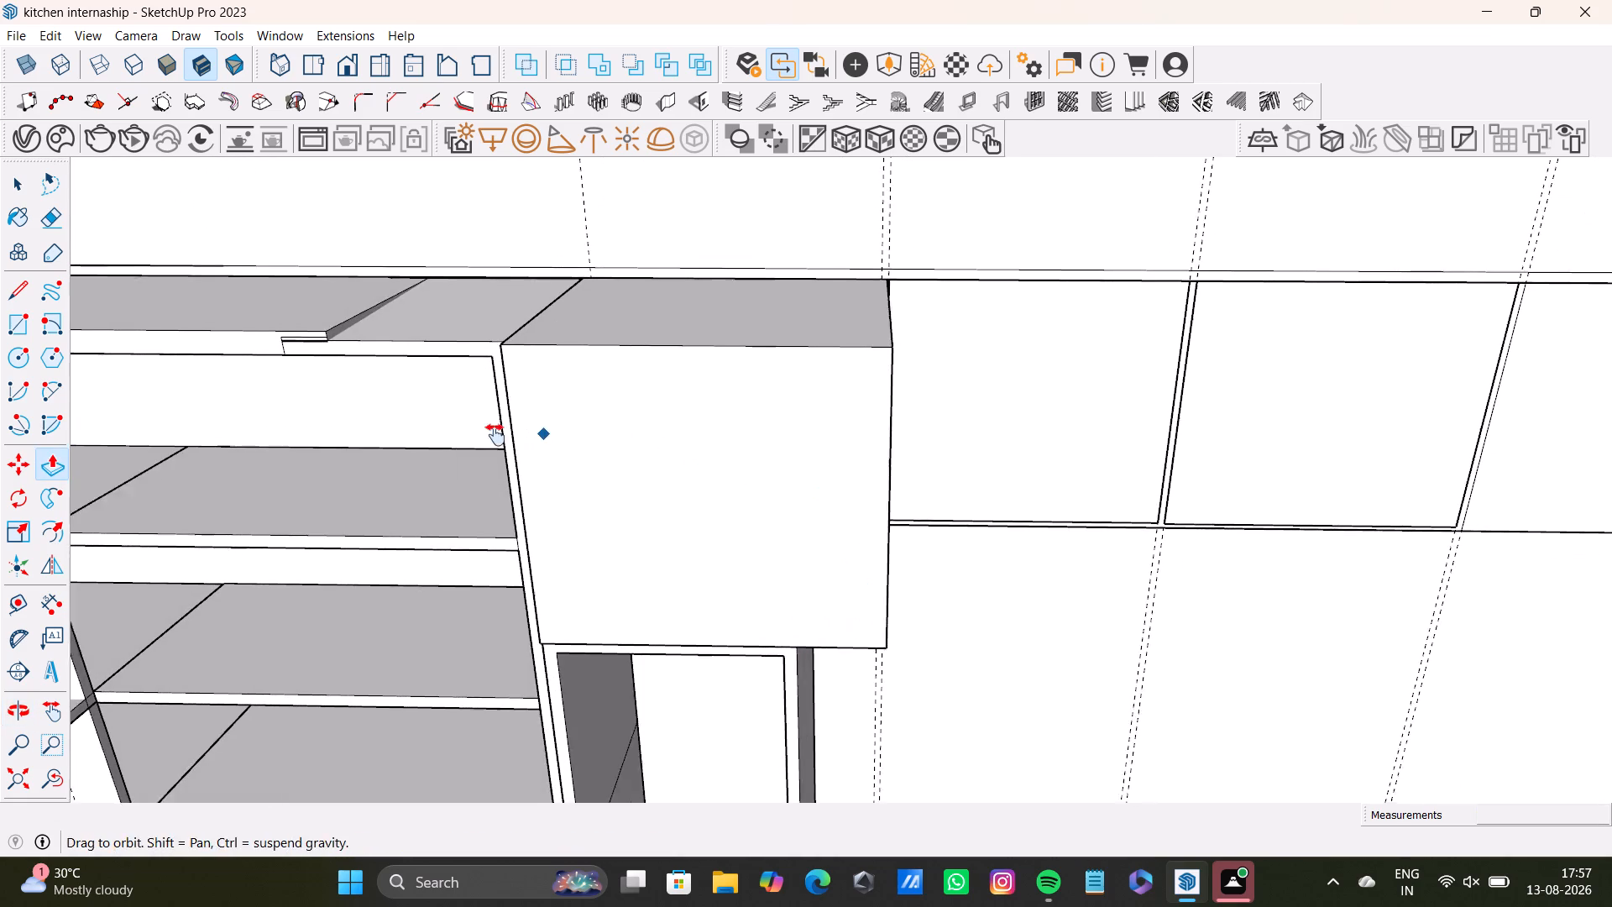
pyautogui.keyDown('shift'); pyautogui.moveTo(495, 435); pyautogui.dragTo(468, 435, button='middle'); pyautogui.keyUp('shift')
pyautogui.moveTo(536, 413); pyautogui.dragTo(383, 371, button='middle')
pyautogui.moveTo(392, 370); pyautogui.dragTo(399, 325, button='middle')
pyautogui.scroll(7, 862, 427)
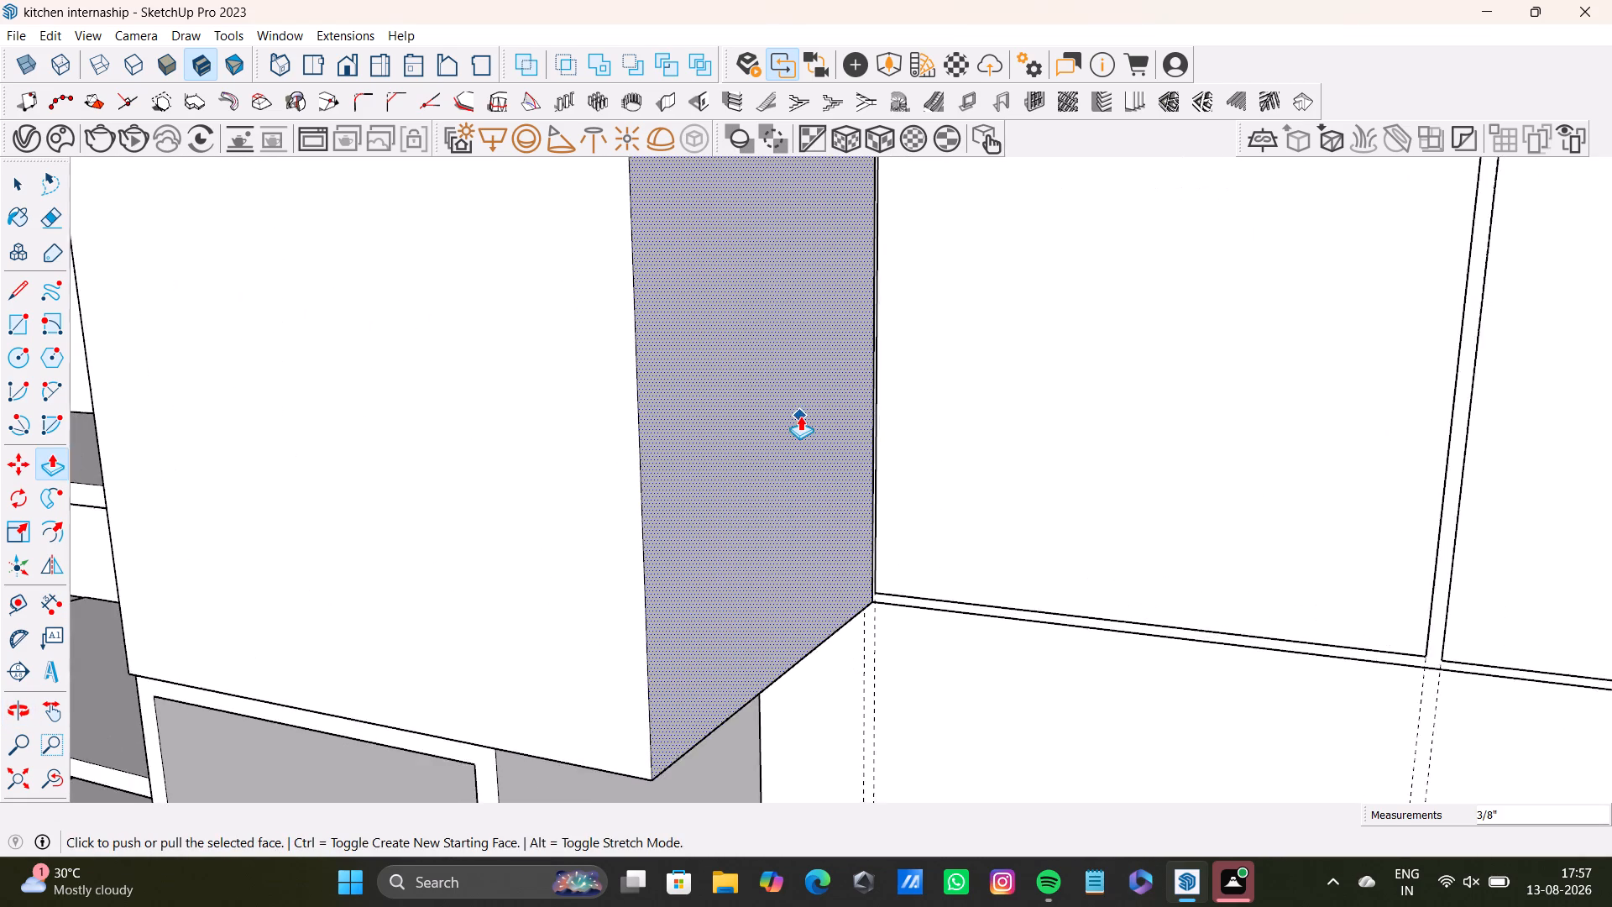
pyautogui.moveTo(800, 416); pyautogui.dragTo(639, 623, button='middle')
pyautogui.moveTo(719, 575); pyautogui.dragTo(751, 691, button='middle')
pyautogui.keyDown('shift'); pyautogui.moveTo(779, 658); pyautogui.dragTo(794, 516, button='middle'); pyautogui.keyUp('shift')
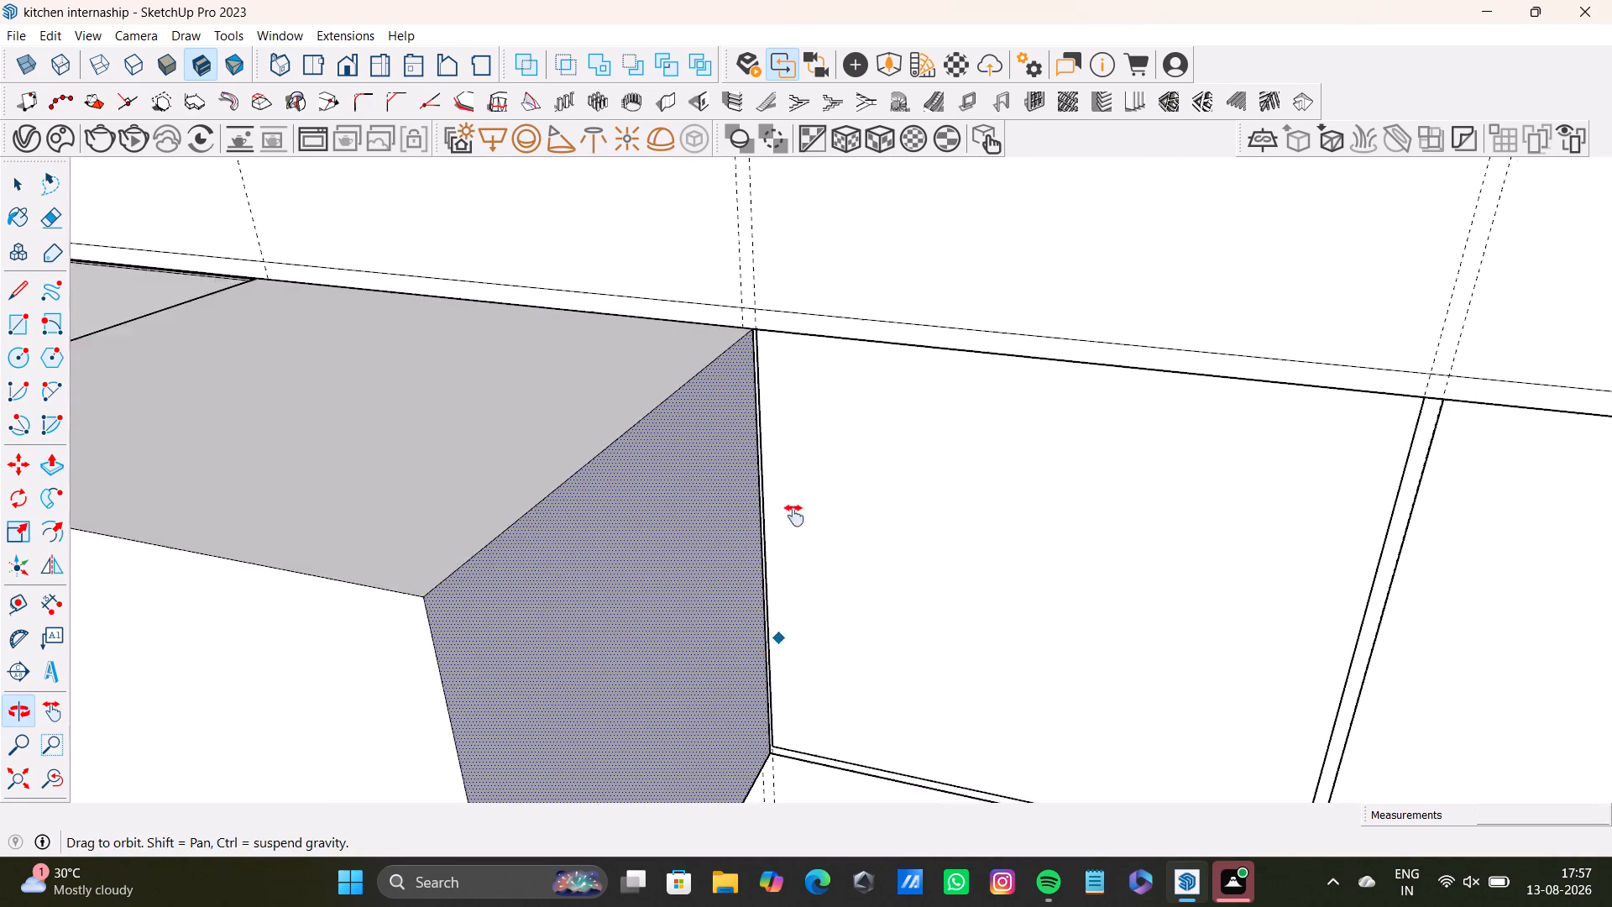
pyautogui.keyDown('shift'); pyautogui.moveTo(794, 516); pyautogui.dragTo(800, 383, button='middle'); pyautogui.keyUp('shift')
pyautogui.press('space')
pyautogui.click(961, 359)
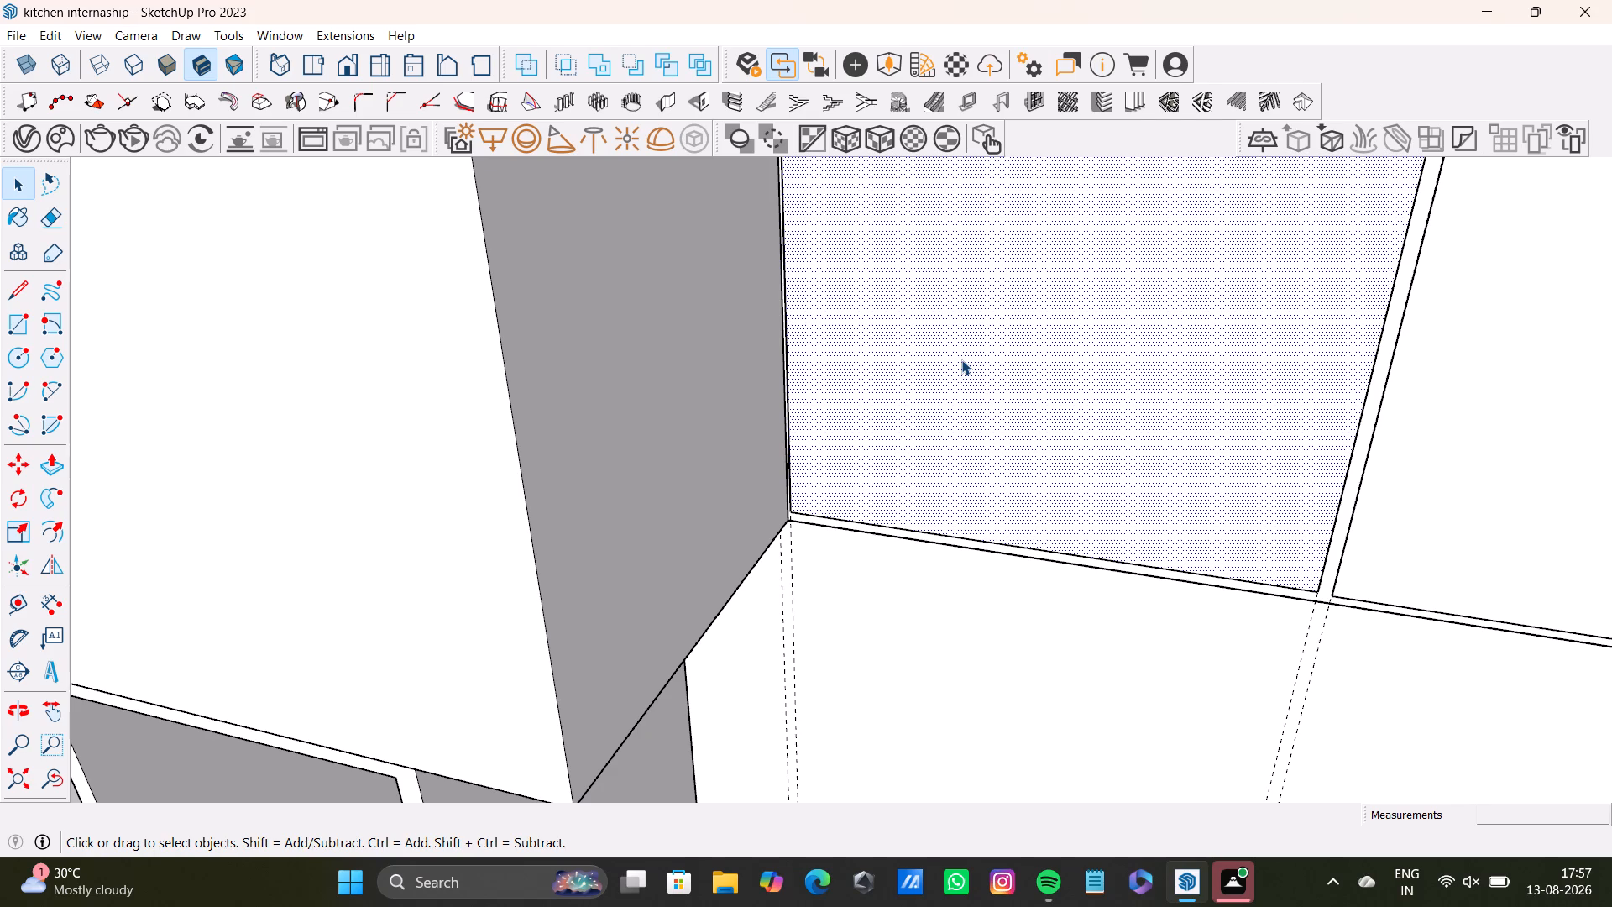
pyautogui.press('p')
pyautogui.click(961, 359)
pyautogui.moveTo(625, 417); pyautogui.dragTo(845, 396, button='middle')
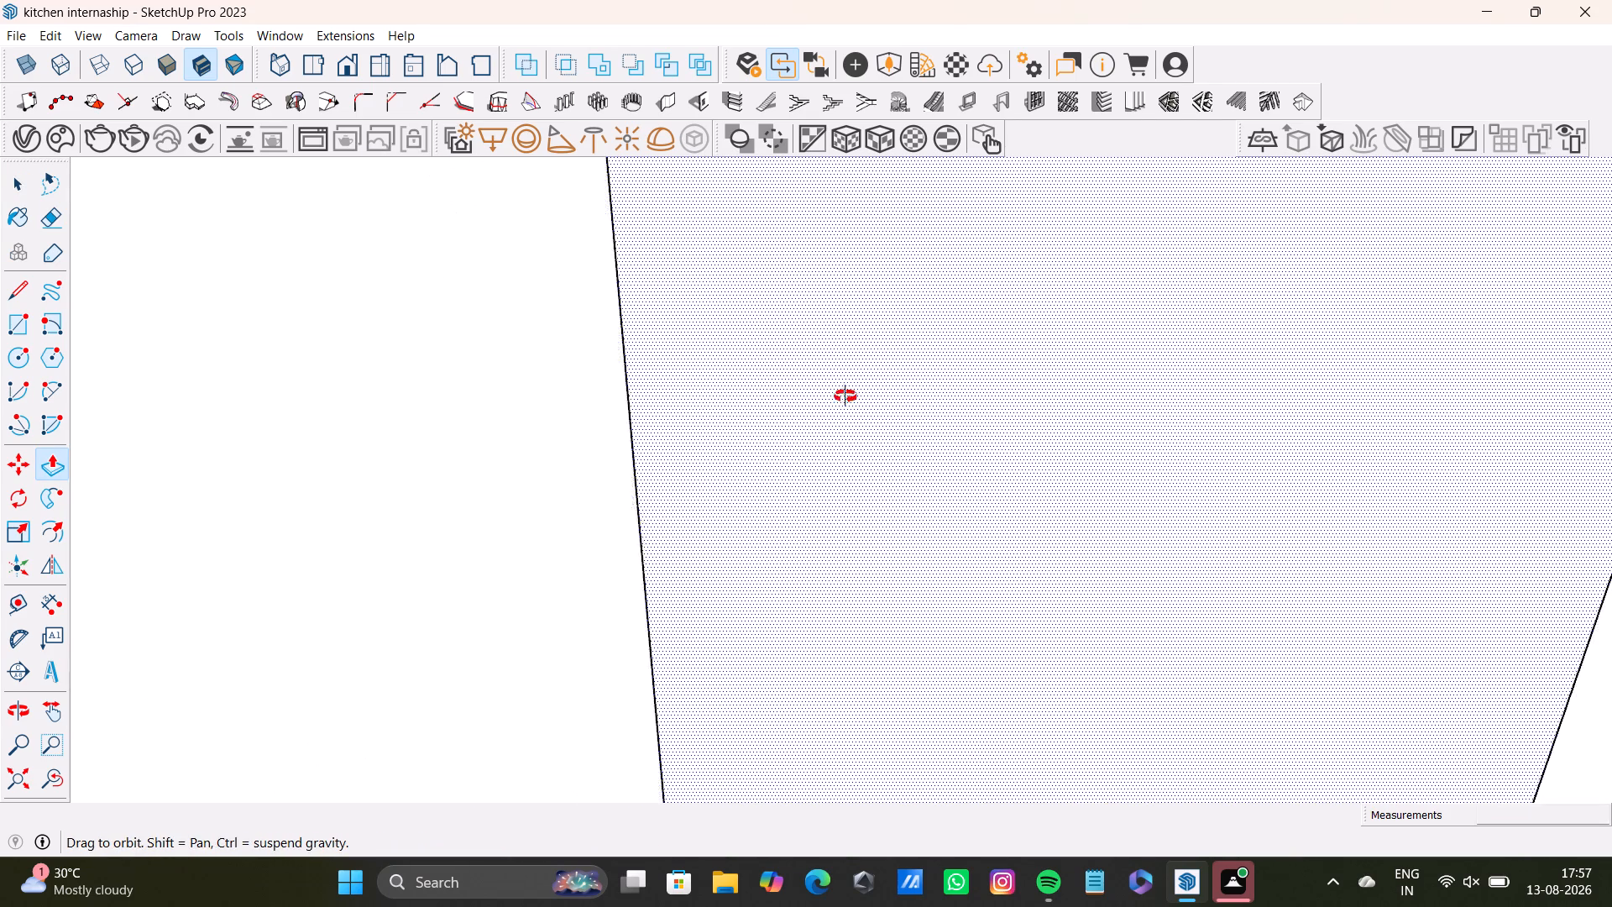
pyautogui.moveTo(845, 396); pyautogui.dragTo(875, 394, button='middle')
pyautogui.click(780, 382)
# Push/Pull the third overhead panel out 1' 6 3/16", level with the adjoining box's front face.
pyautogui.scroll(-12, 976, 439)
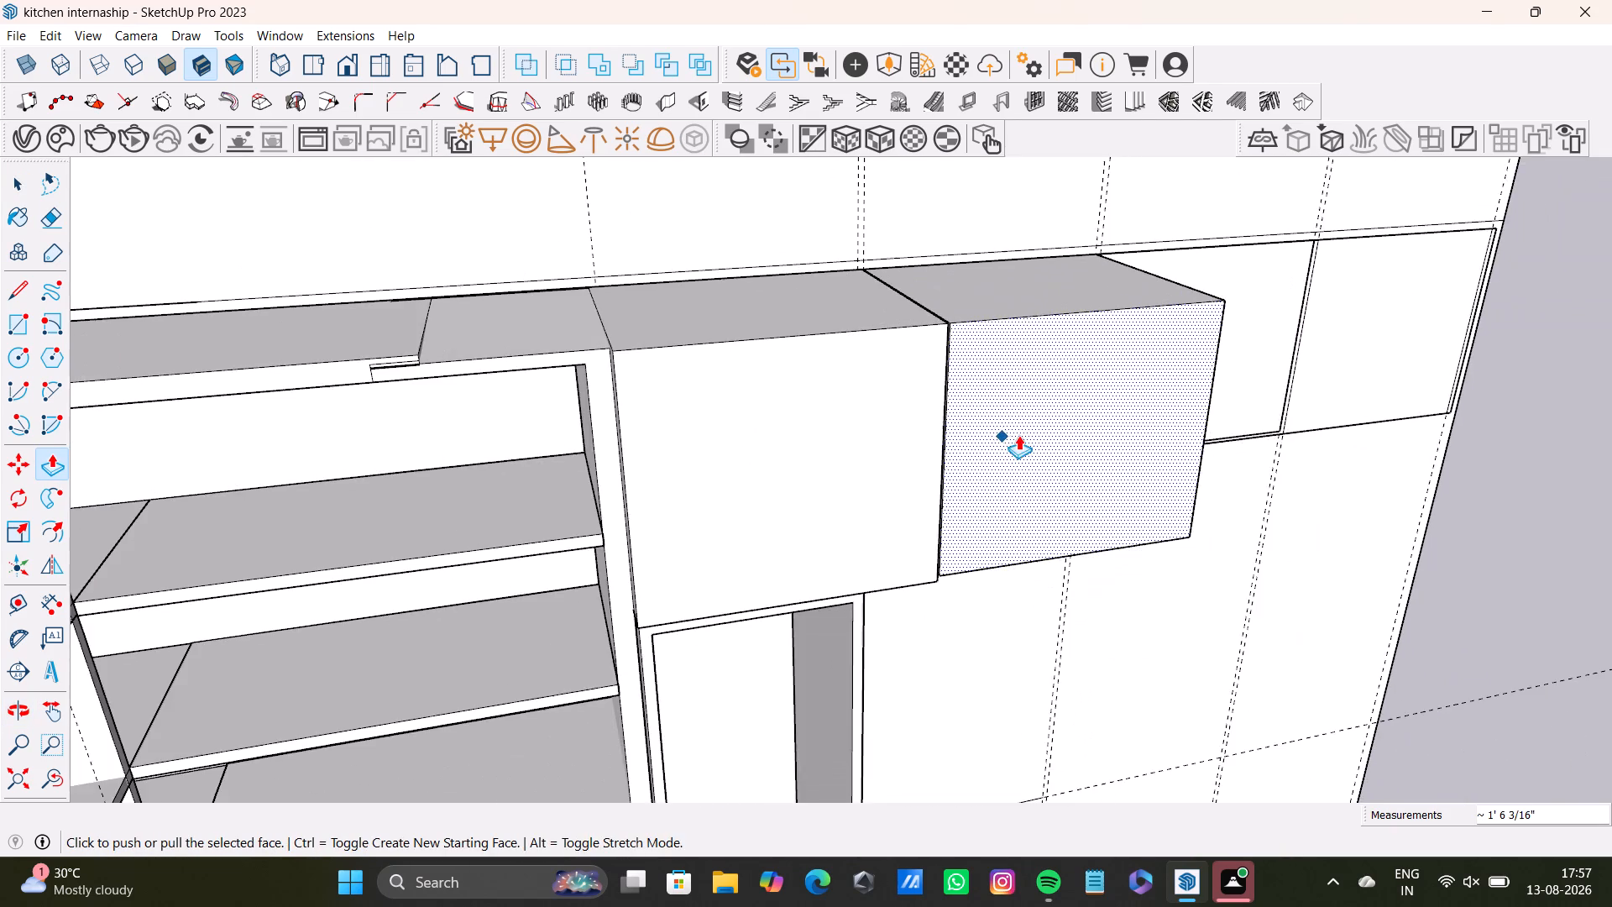
pyautogui.keyDown('shift'); pyautogui.moveTo(1018, 435); pyautogui.dragTo(536, 451, button='middle'); pyautogui.keyUp('shift')
pyautogui.press('space')
pyautogui.click(853, 366)
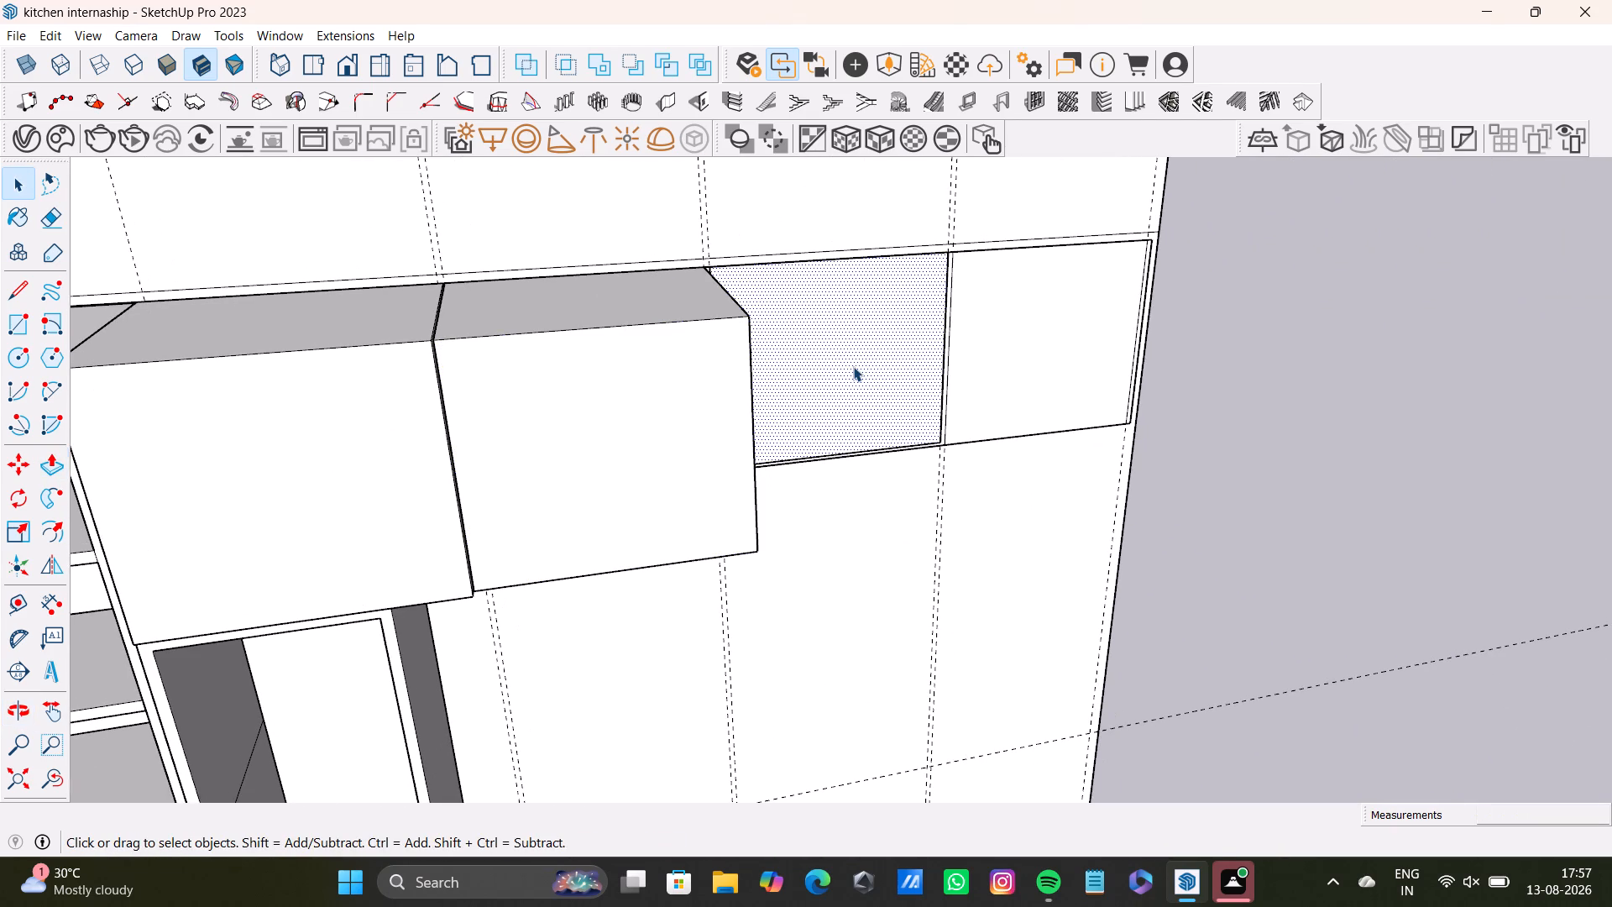
pyautogui.press('p')
pyautogui.click(853, 366)
pyautogui.press('p')
pyautogui.click(834, 395)
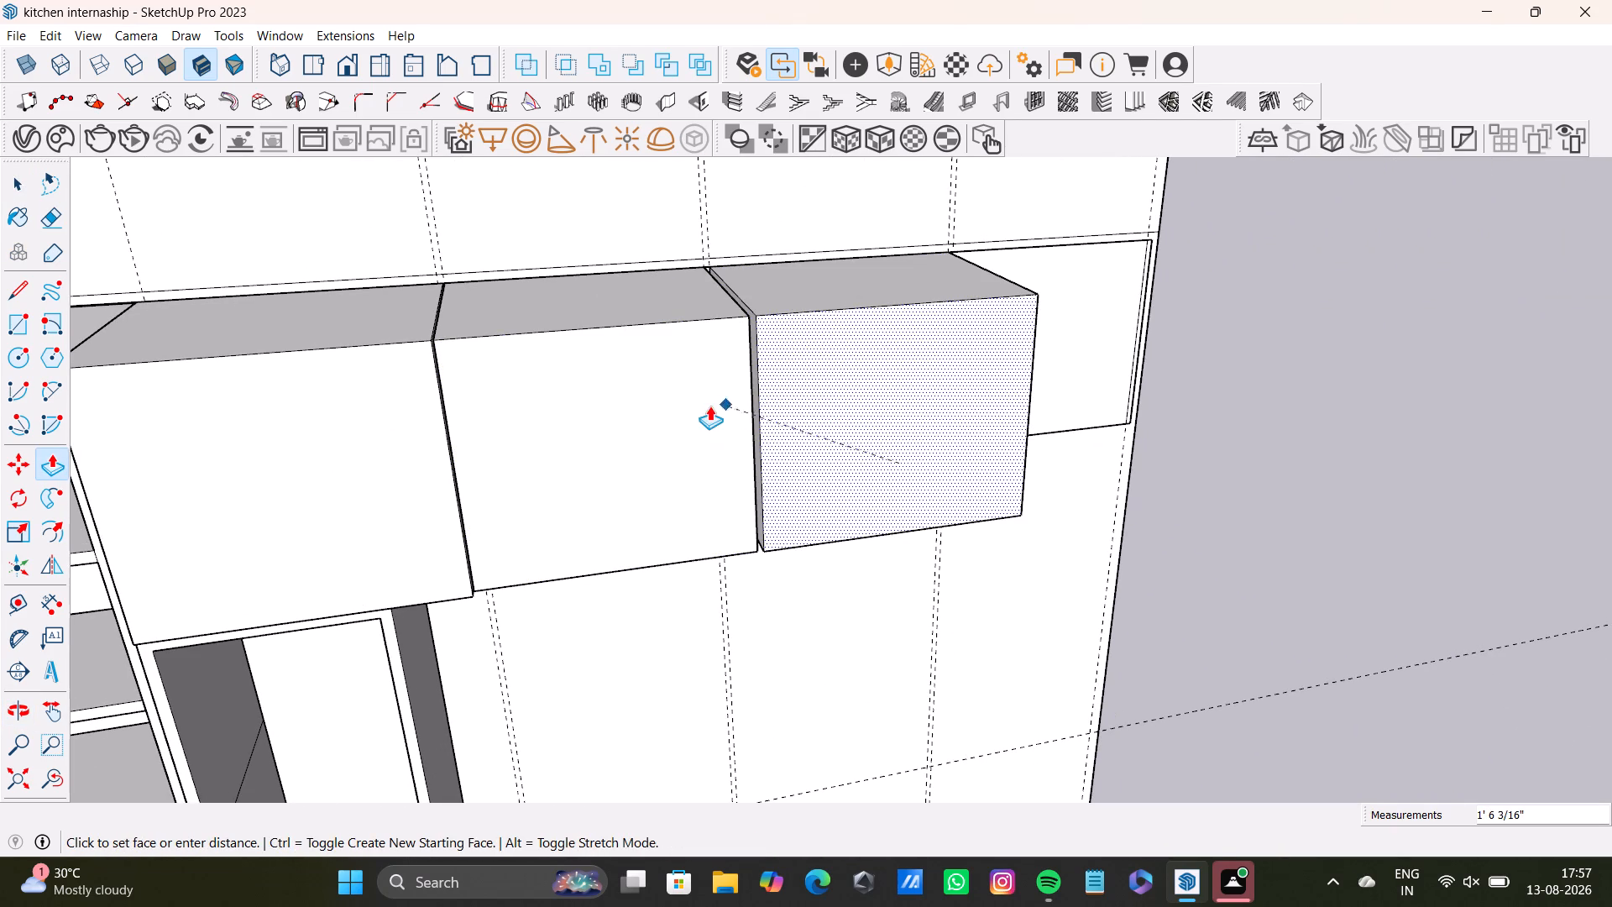
pyautogui.click(709, 406)
# Push/Pull the last overhead panel at the wall's end out about 1' 6 3/16", level with the other boxes.
pyautogui.moveTo(797, 439); pyautogui.dragTo(499, 434, button='middle')
pyautogui.press('space')
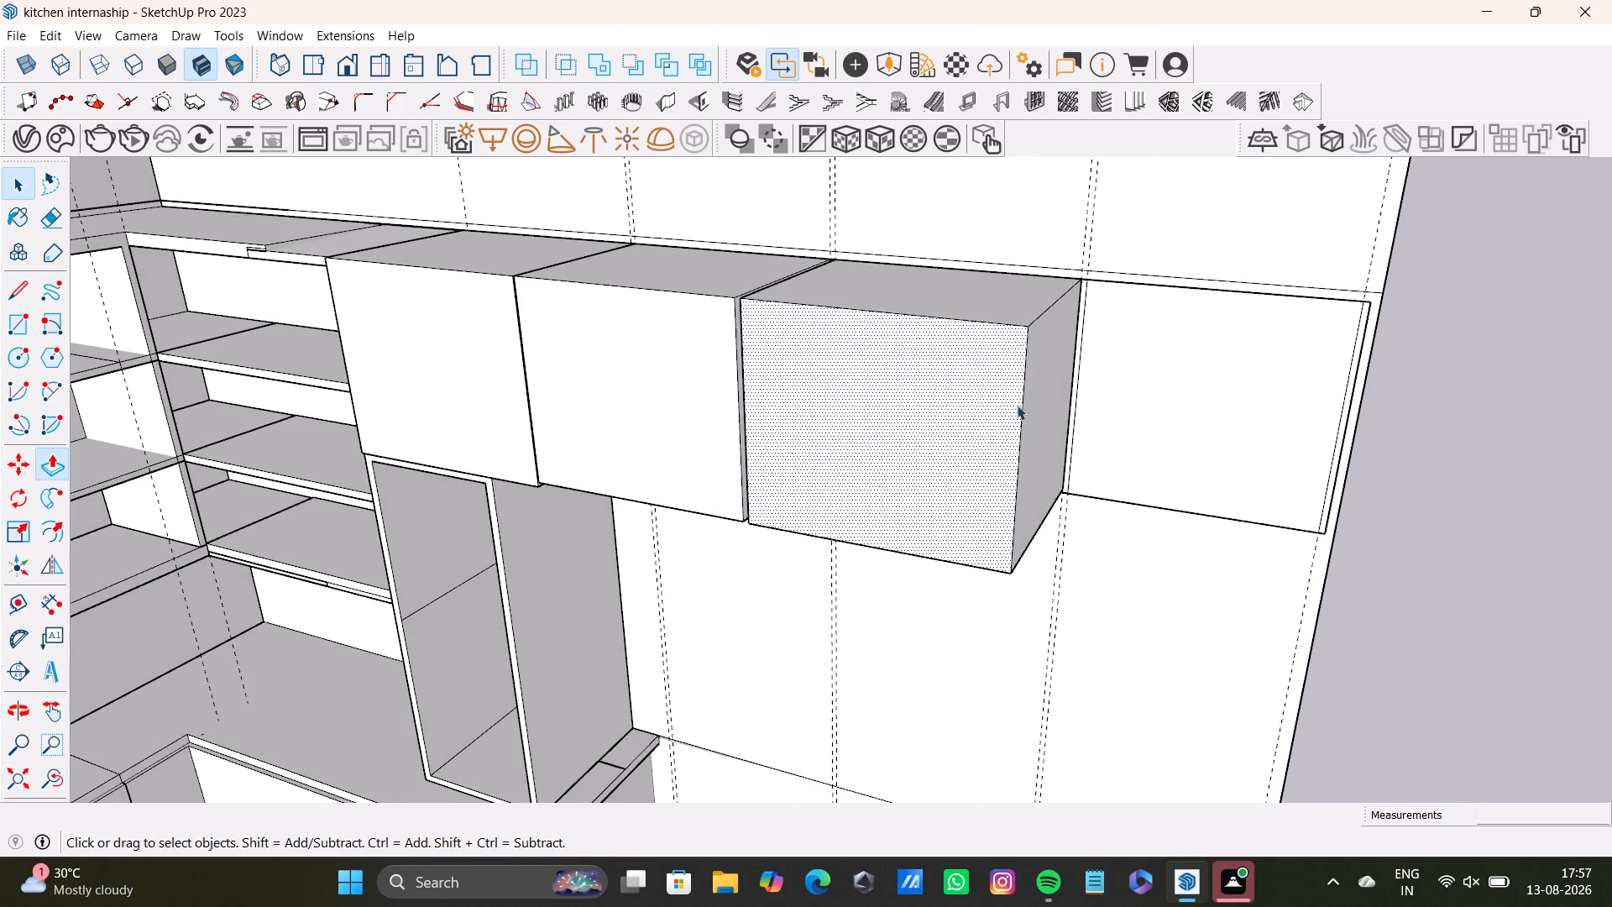
pyautogui.click(1131, 394)
pyautogui.press('p')
pyautogui.click(1131, 394)
pyautogui.click(964, 418)
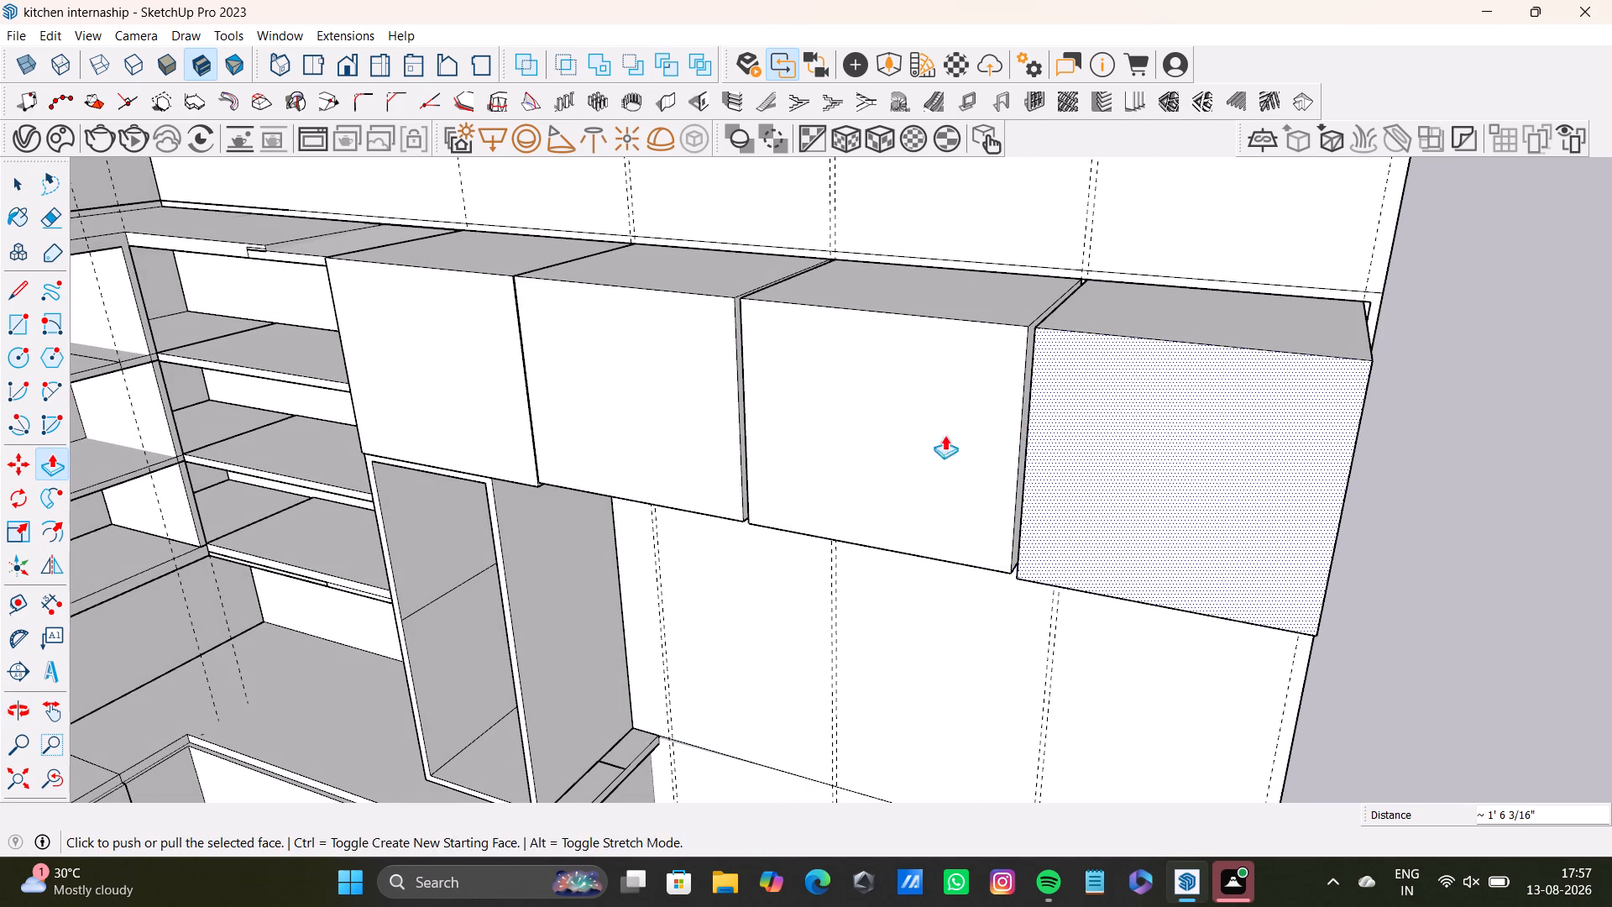
# Pull the outer side face of the tall open unit on the countertop out about 3 7/8".
pyautogui.moveTo(861, 563); pyautogui.dragTo(1073, 446, button='middle')
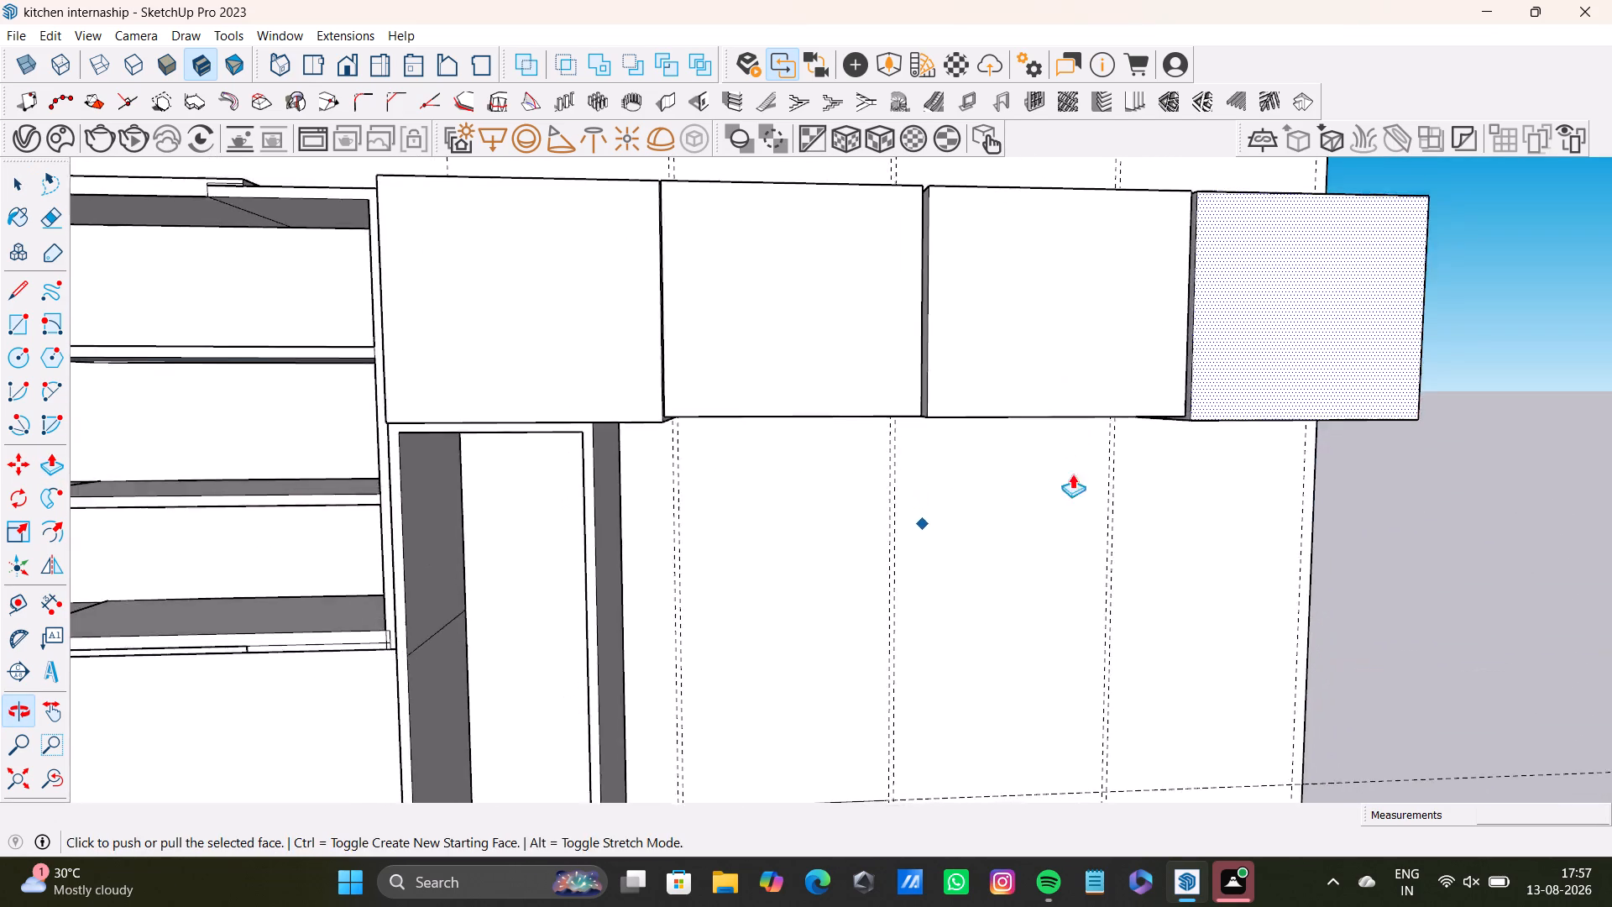
pyautogui.scroll(-4, 1051, 491)
pyautogui.keyDown('shift'); pyautogui.moveTo(1051, 491); pyautogui.dragTo(1005, 333, button='middle'); pyautogui.keyUp('shift')
pyautogui.scroll(2, 906, 448)
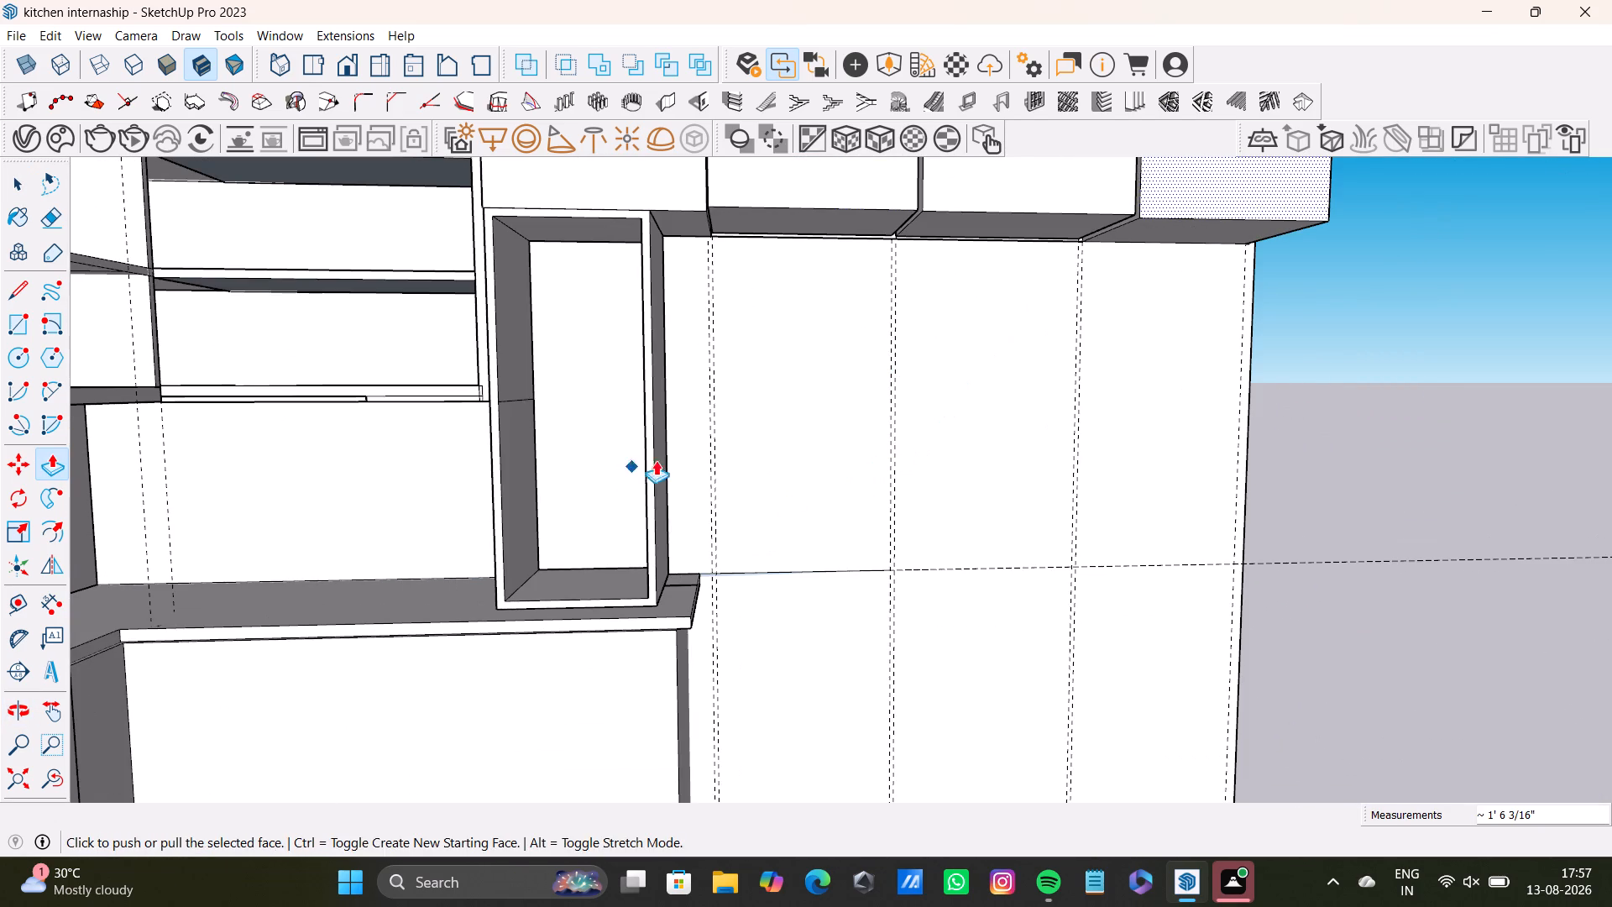
pyautogui.moveTo(659, 462); pyautogui.dragTo(483, 507, button='middle')
pyautogui.scroll(2, 698, 461)
pyautogui.press('space')
pyautogui.click(699, 453)
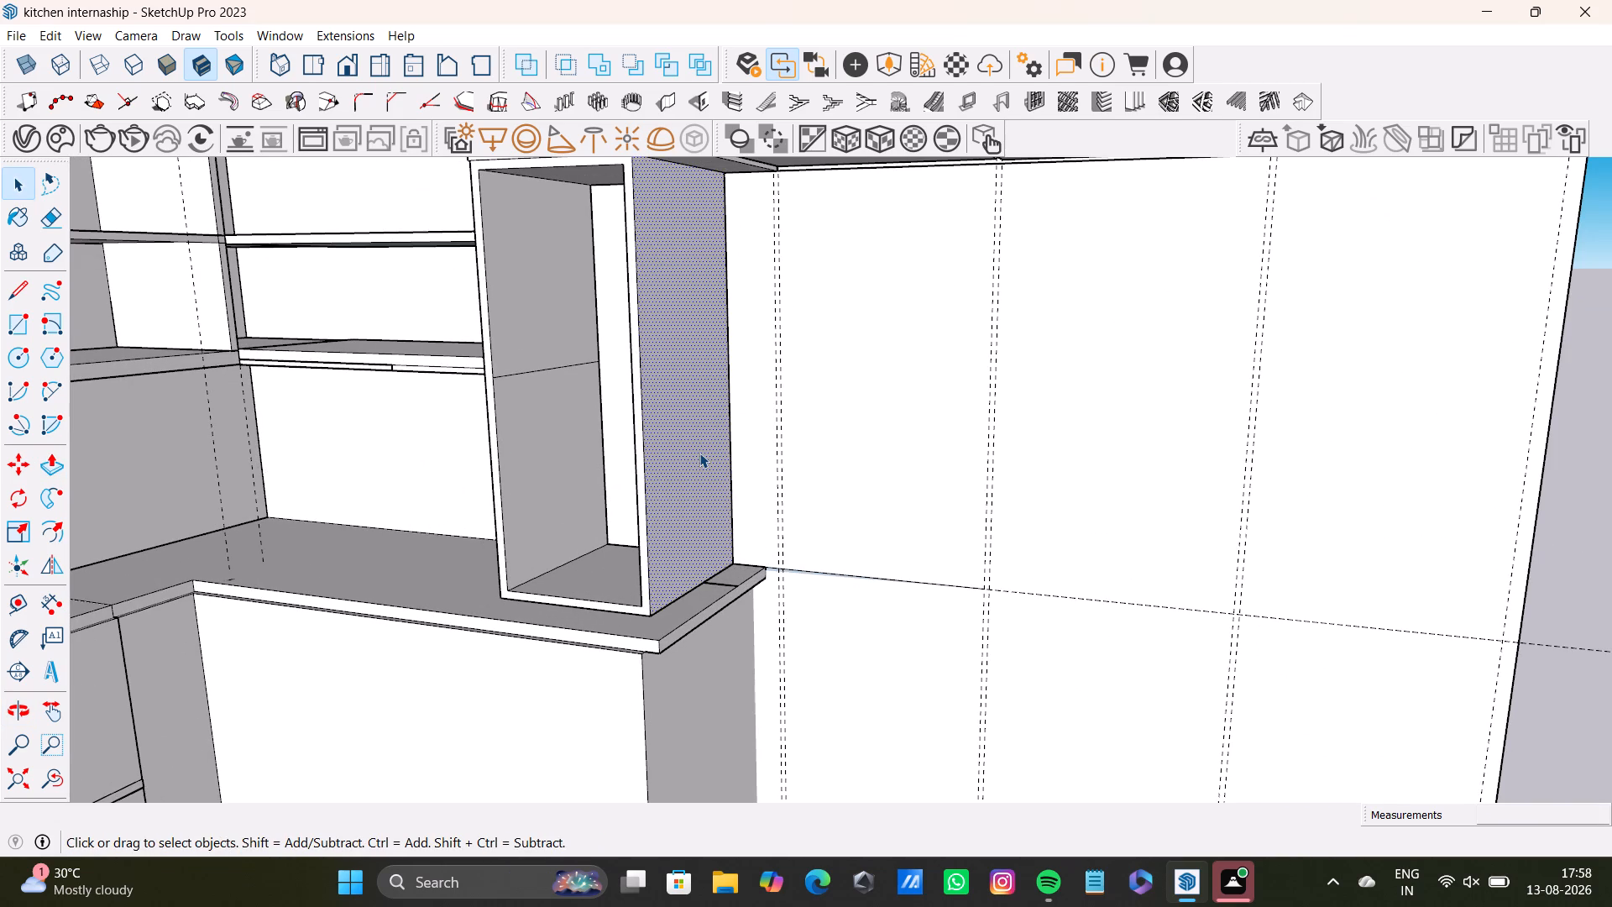
pyautogui.press('p')
pyautogui.click(699, 453)
pyautogui.click(735, 462)
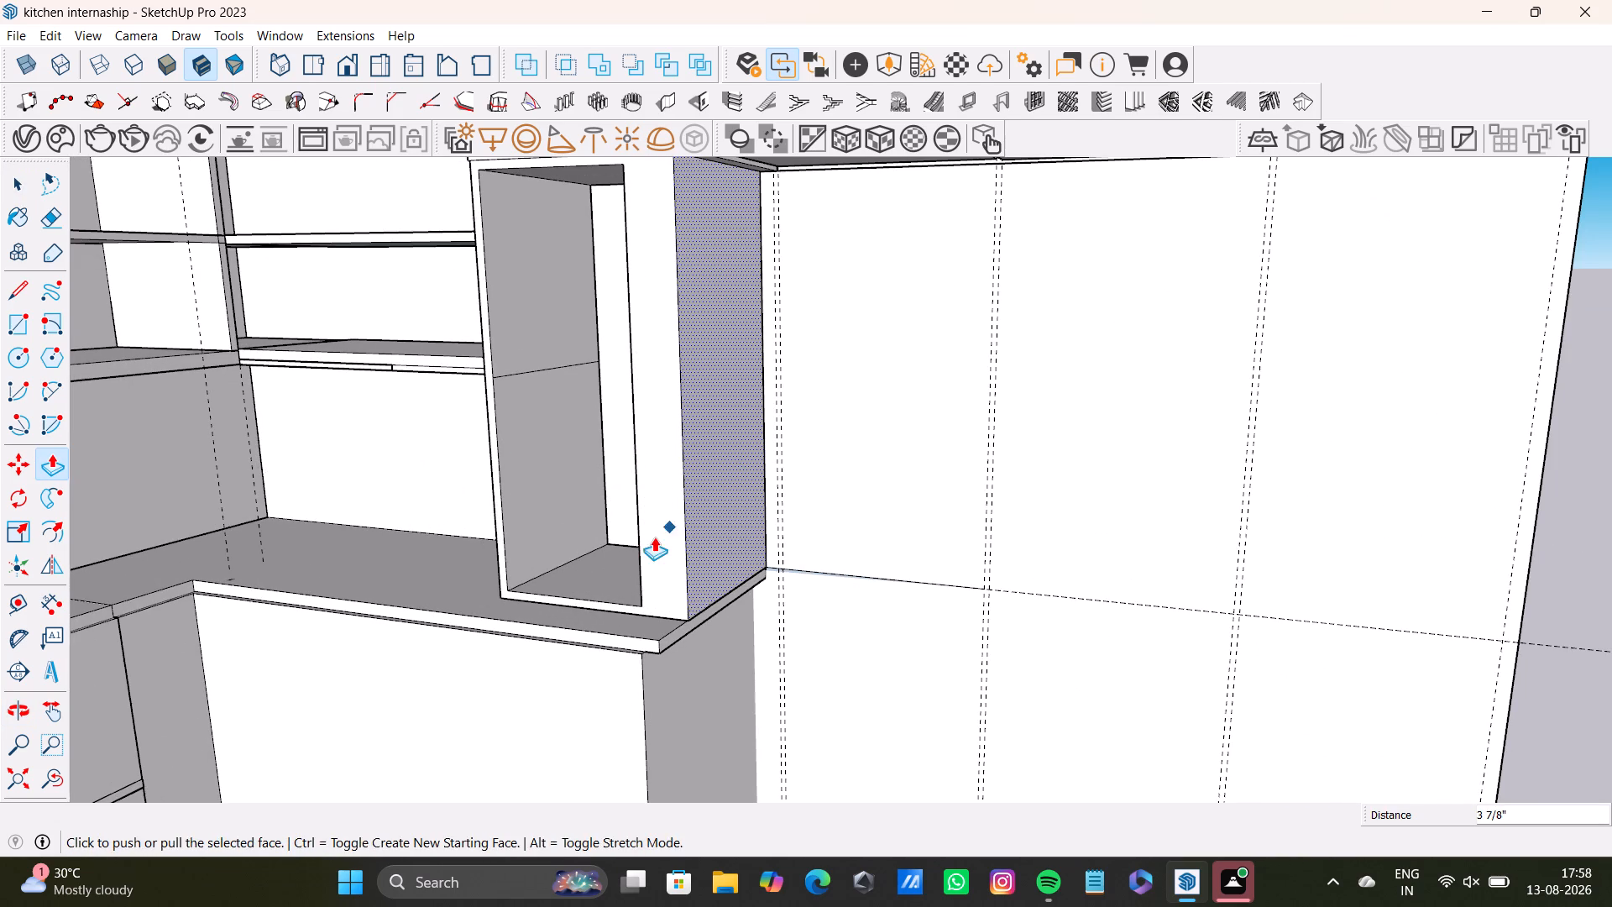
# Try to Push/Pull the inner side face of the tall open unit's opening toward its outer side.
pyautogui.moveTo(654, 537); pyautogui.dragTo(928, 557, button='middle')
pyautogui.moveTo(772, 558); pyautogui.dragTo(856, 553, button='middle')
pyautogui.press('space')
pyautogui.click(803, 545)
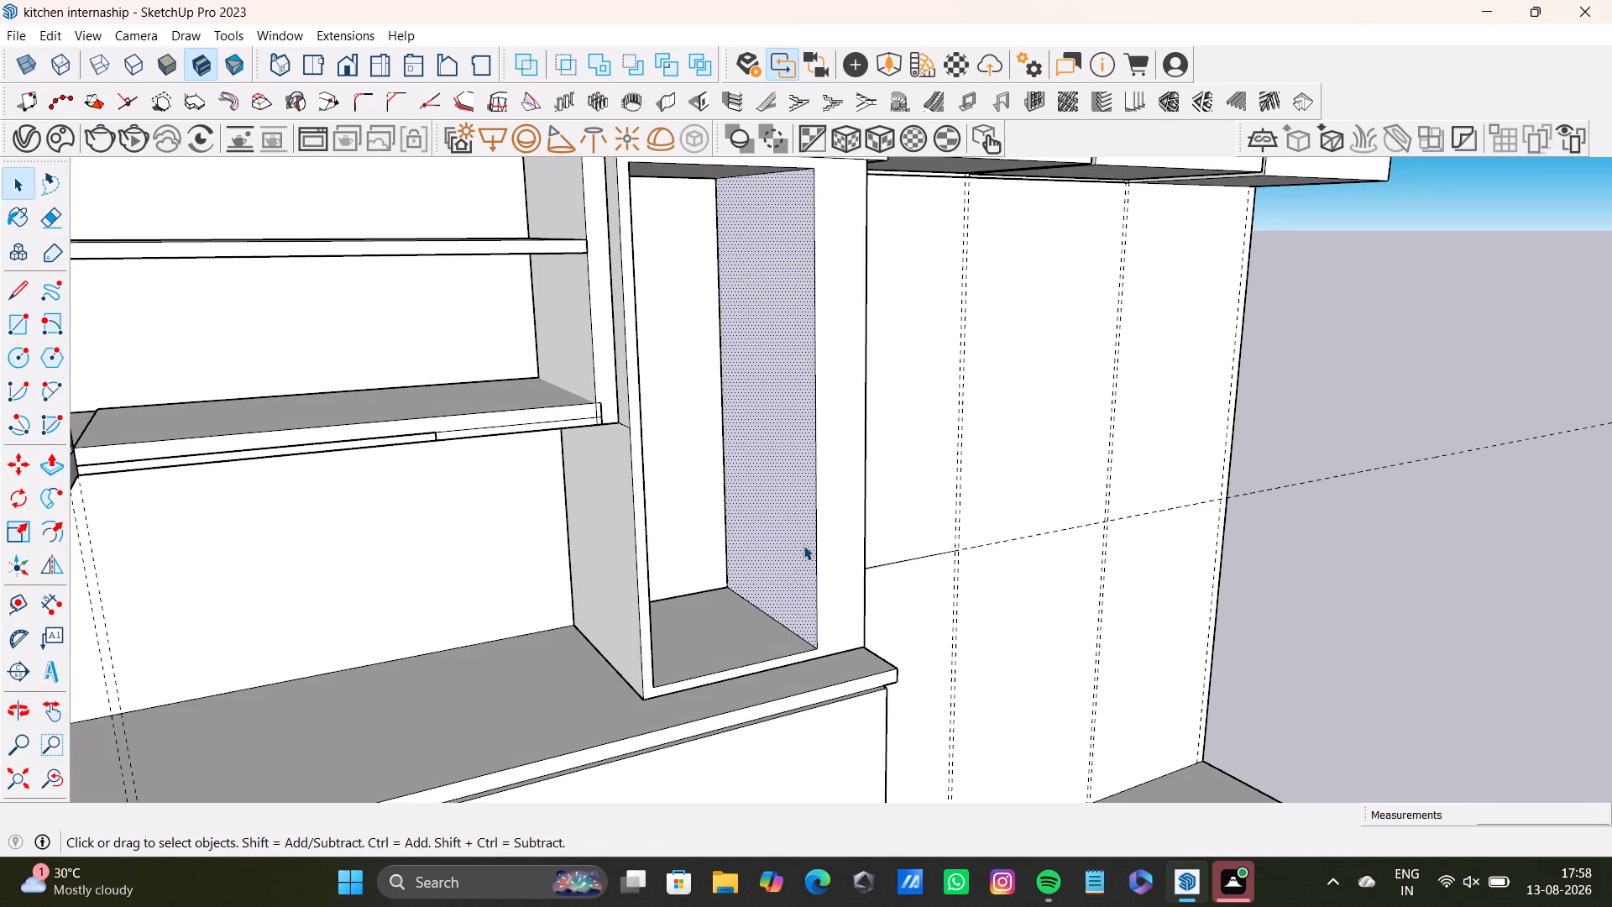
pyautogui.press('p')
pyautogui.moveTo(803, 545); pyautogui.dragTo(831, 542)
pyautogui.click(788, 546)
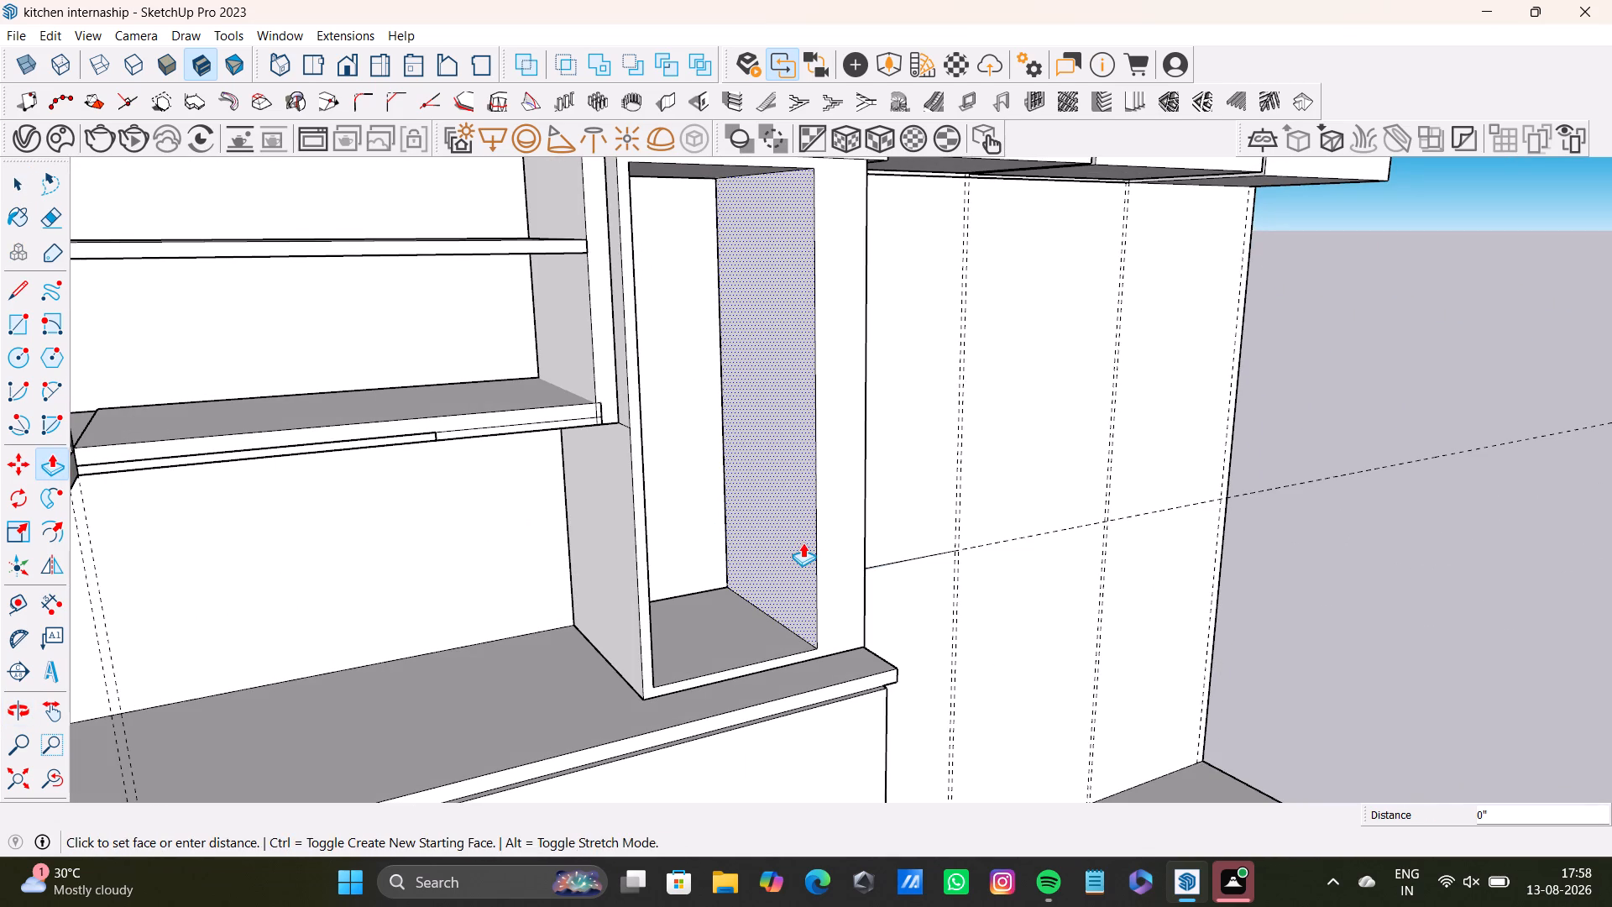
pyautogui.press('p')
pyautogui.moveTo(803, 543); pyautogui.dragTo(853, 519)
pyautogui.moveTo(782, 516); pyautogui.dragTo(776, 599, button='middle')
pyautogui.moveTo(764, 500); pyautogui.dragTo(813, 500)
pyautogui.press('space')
# Select everything connected to the tall open unit and examine the extent of the joined geometry from several angles.
pyautogui.tripleClick(796, 502)
pyautogui.doubleClick(796, 502)
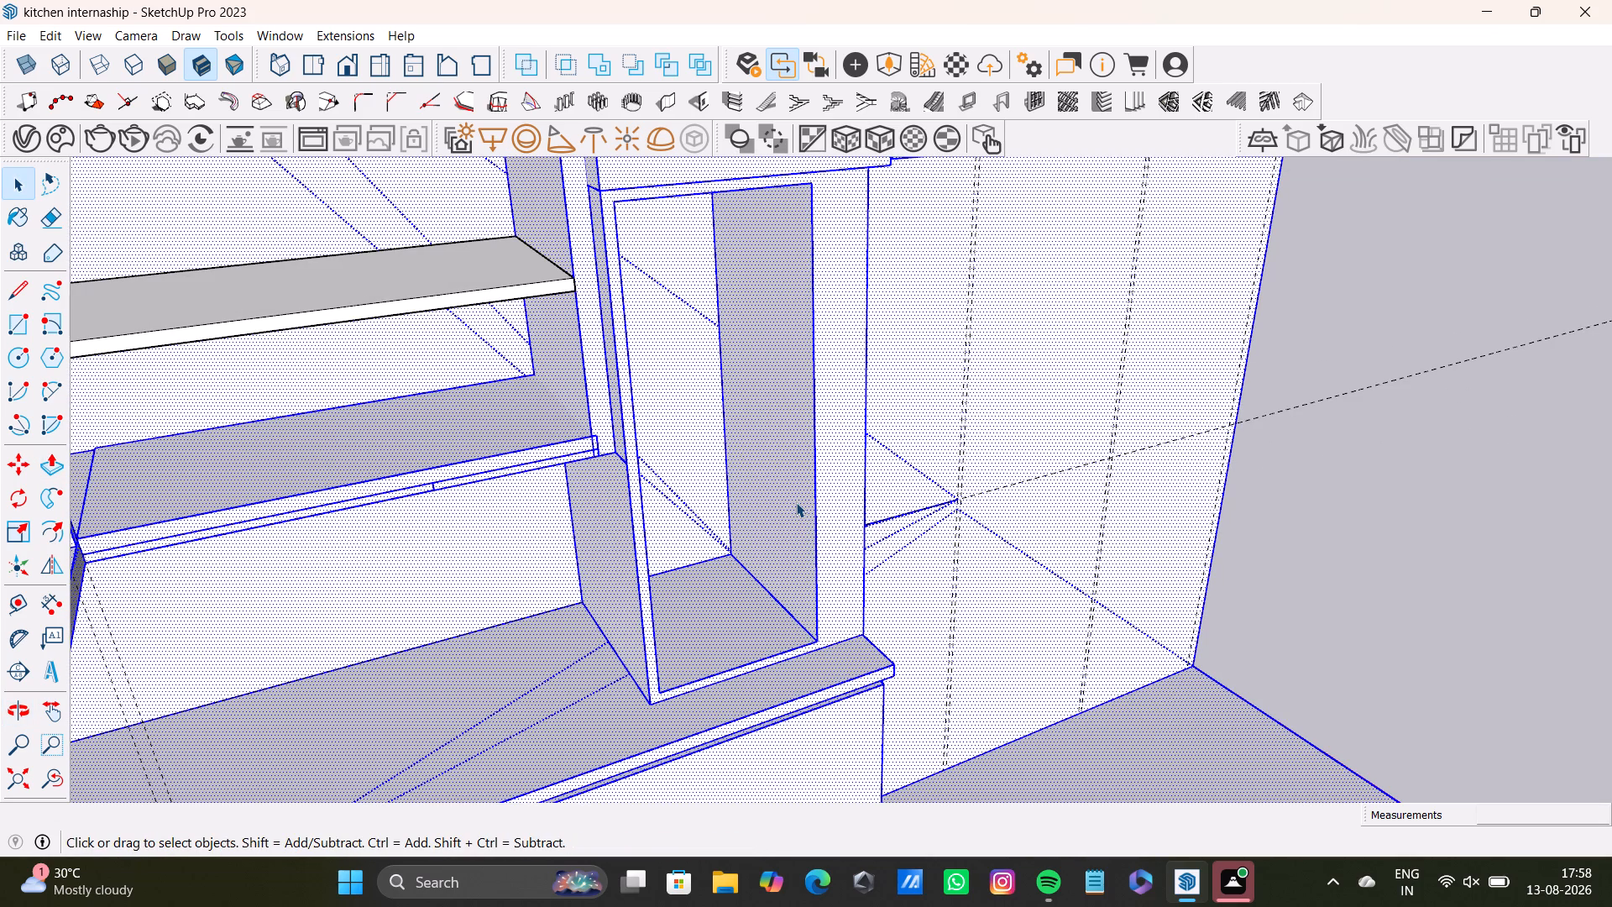
pyautogui.tripleClick(796, 502)
pyautogui.moveTo(913, 537); pyautogui.dragTo(904, 537, button='middle')
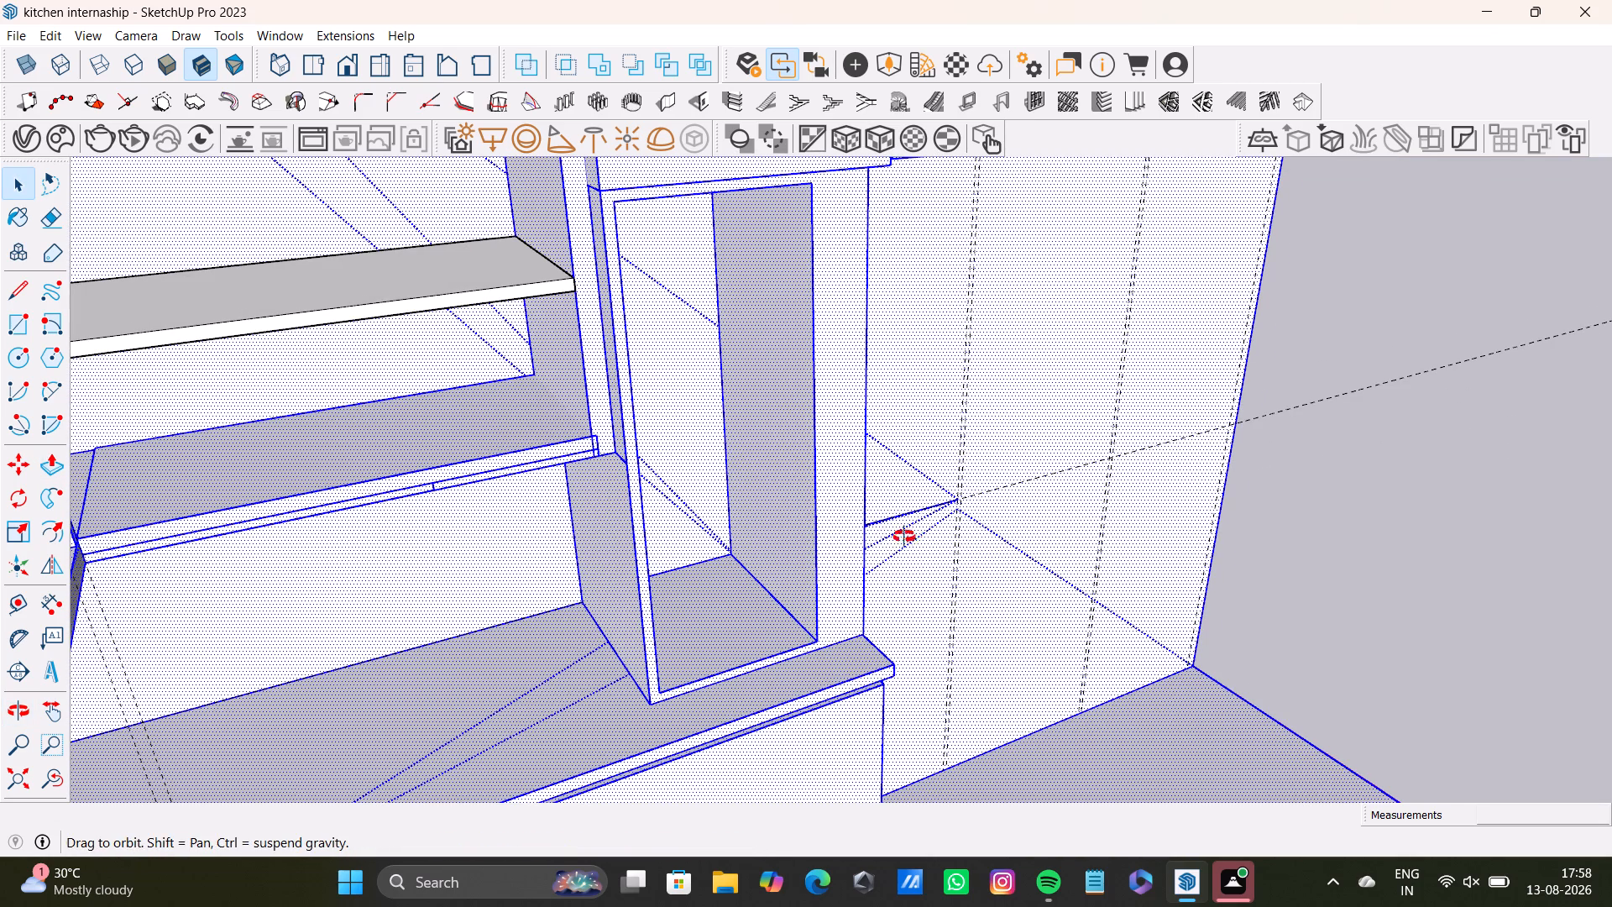
pyautogui.moveTo(904, 537); pyautogui.dragTo(317, 432, button='middle')
pyautogui.scroll(-14, 866, 596)
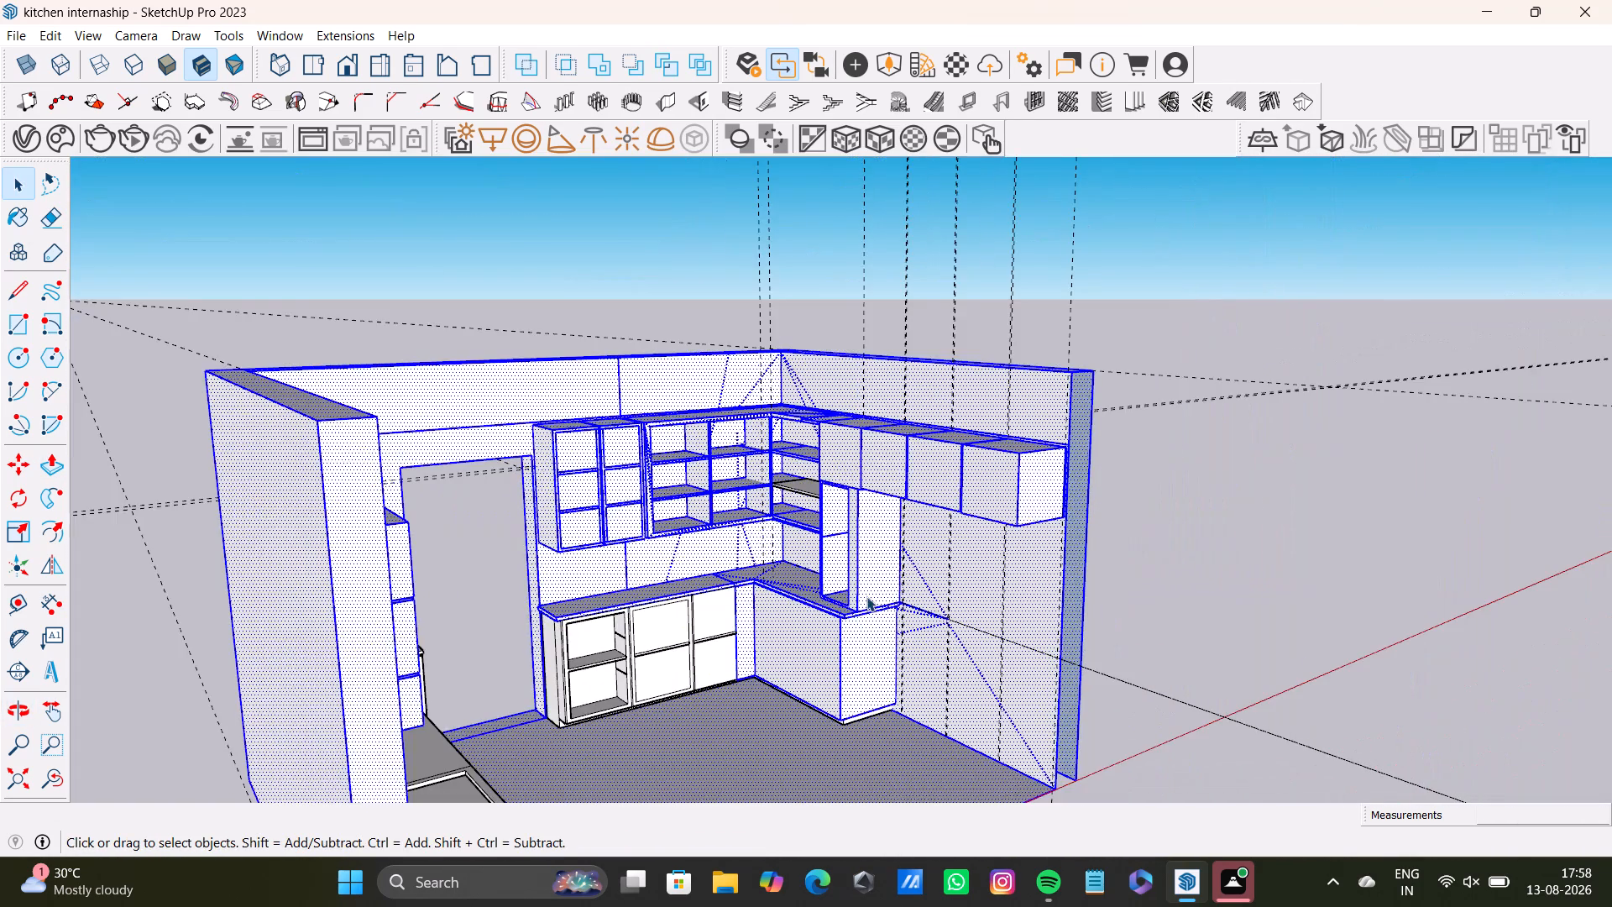
pyautogui.scroll(-4, 882, 595)
pyautogui.scroll(6, 786, 663)
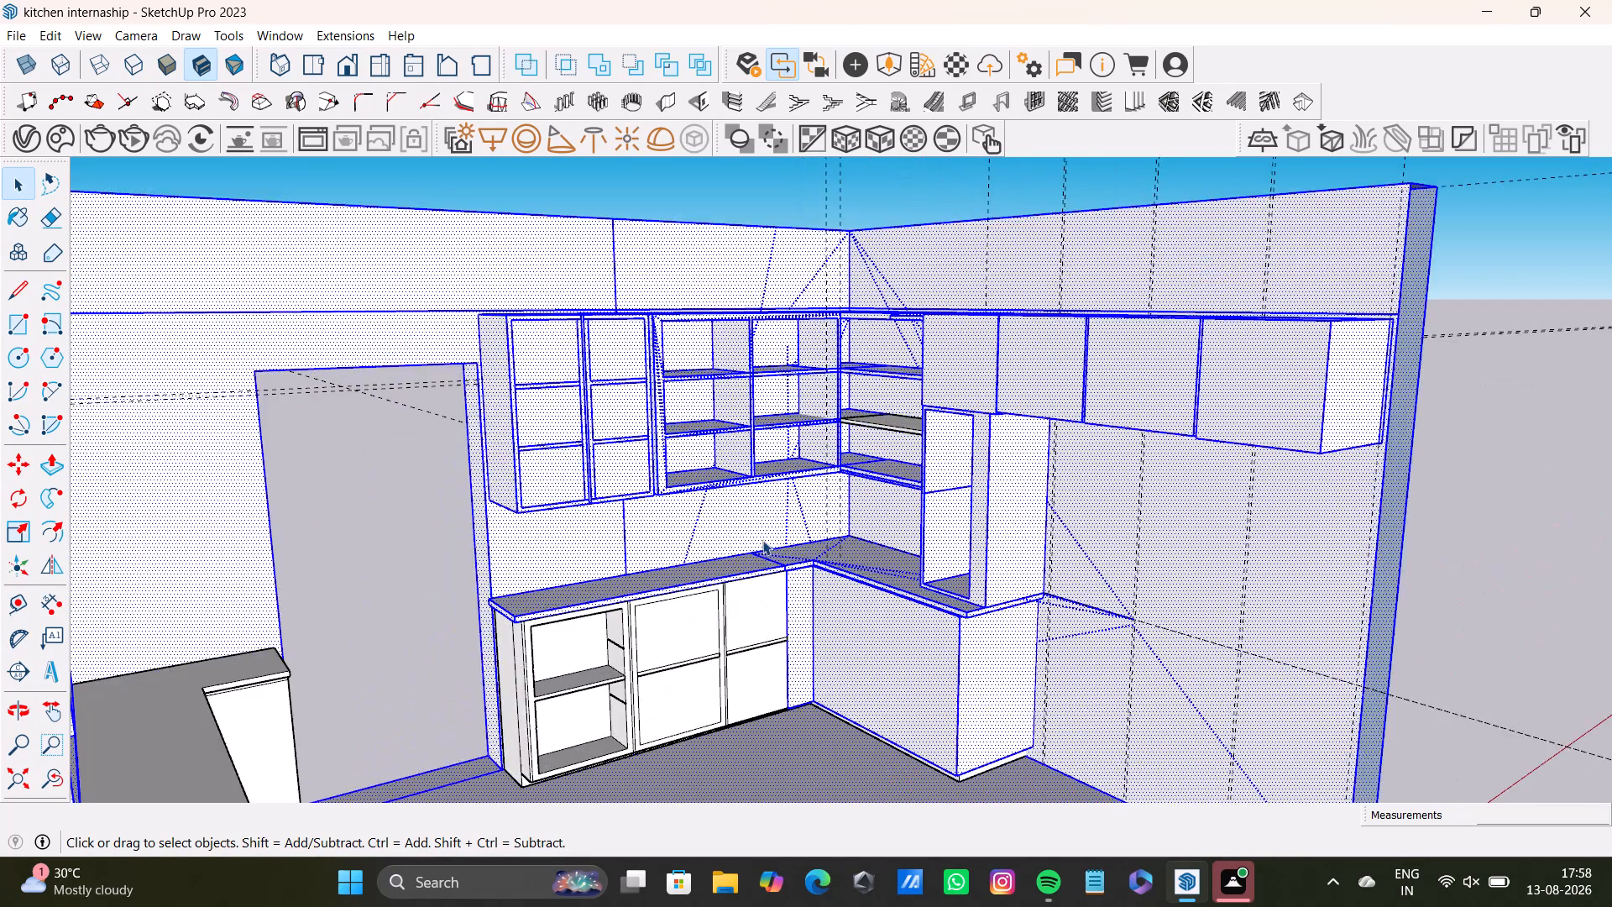
pyautogui.scroll(2, 762, 540)
pyautogui.moveTo(762, 540); pyautogui.dragTo(1175, 865, button='middle')
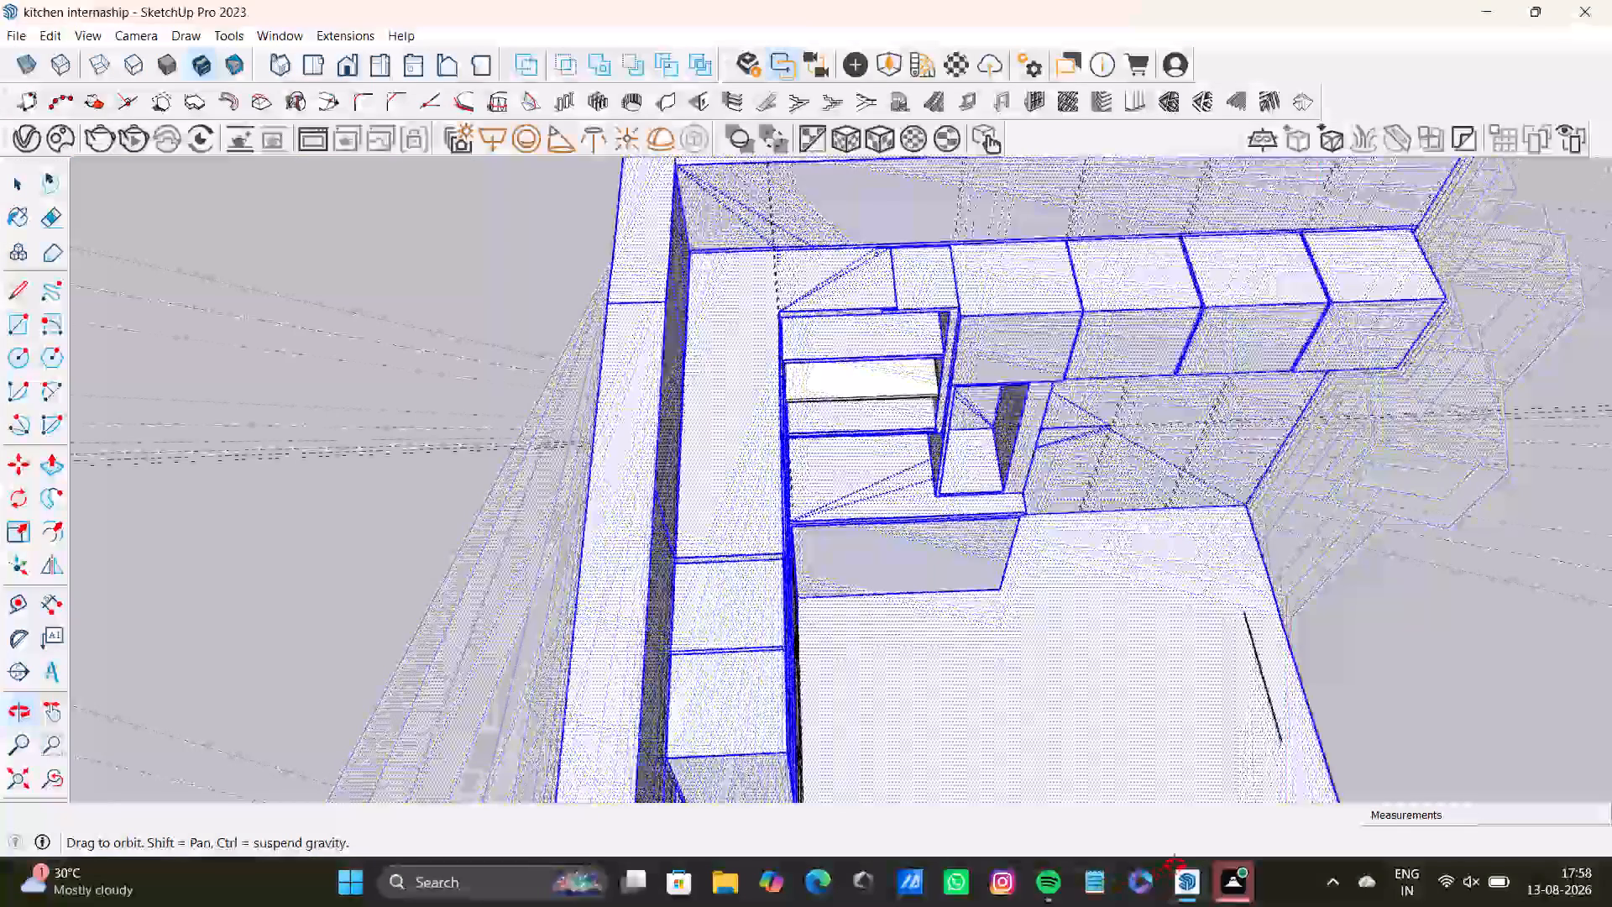
pyautogui.moveTo(1175, 865); pyautogui.dragTo(472, 464, button='middle')
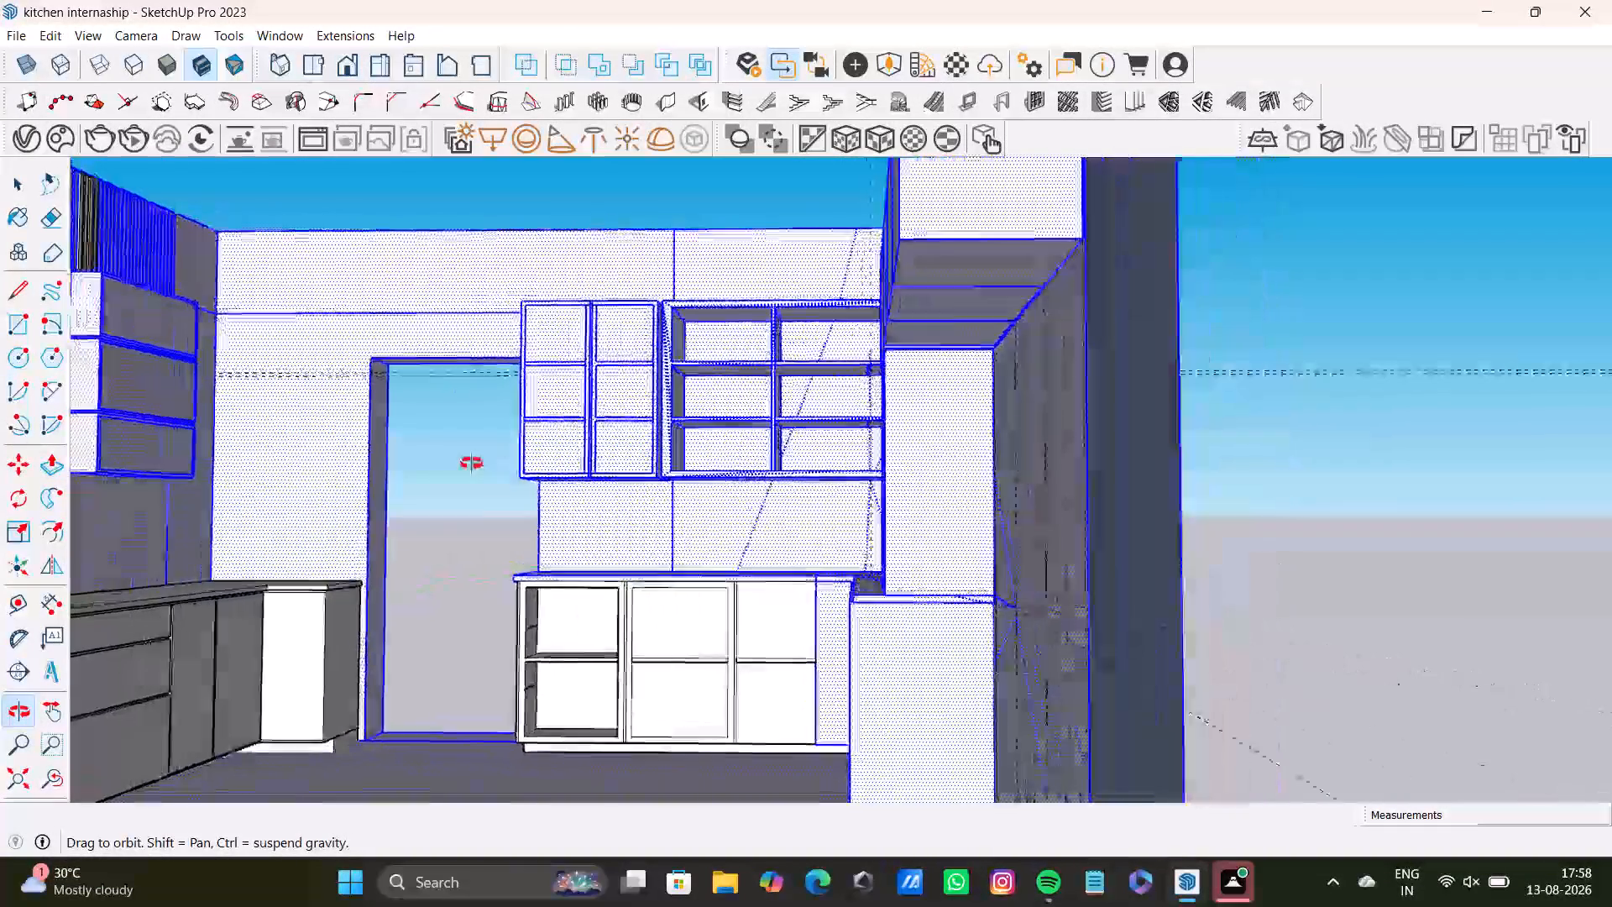
pyautogui.moveTo(472, 464); pyautogui.dragTo(455, 669, button='middle')
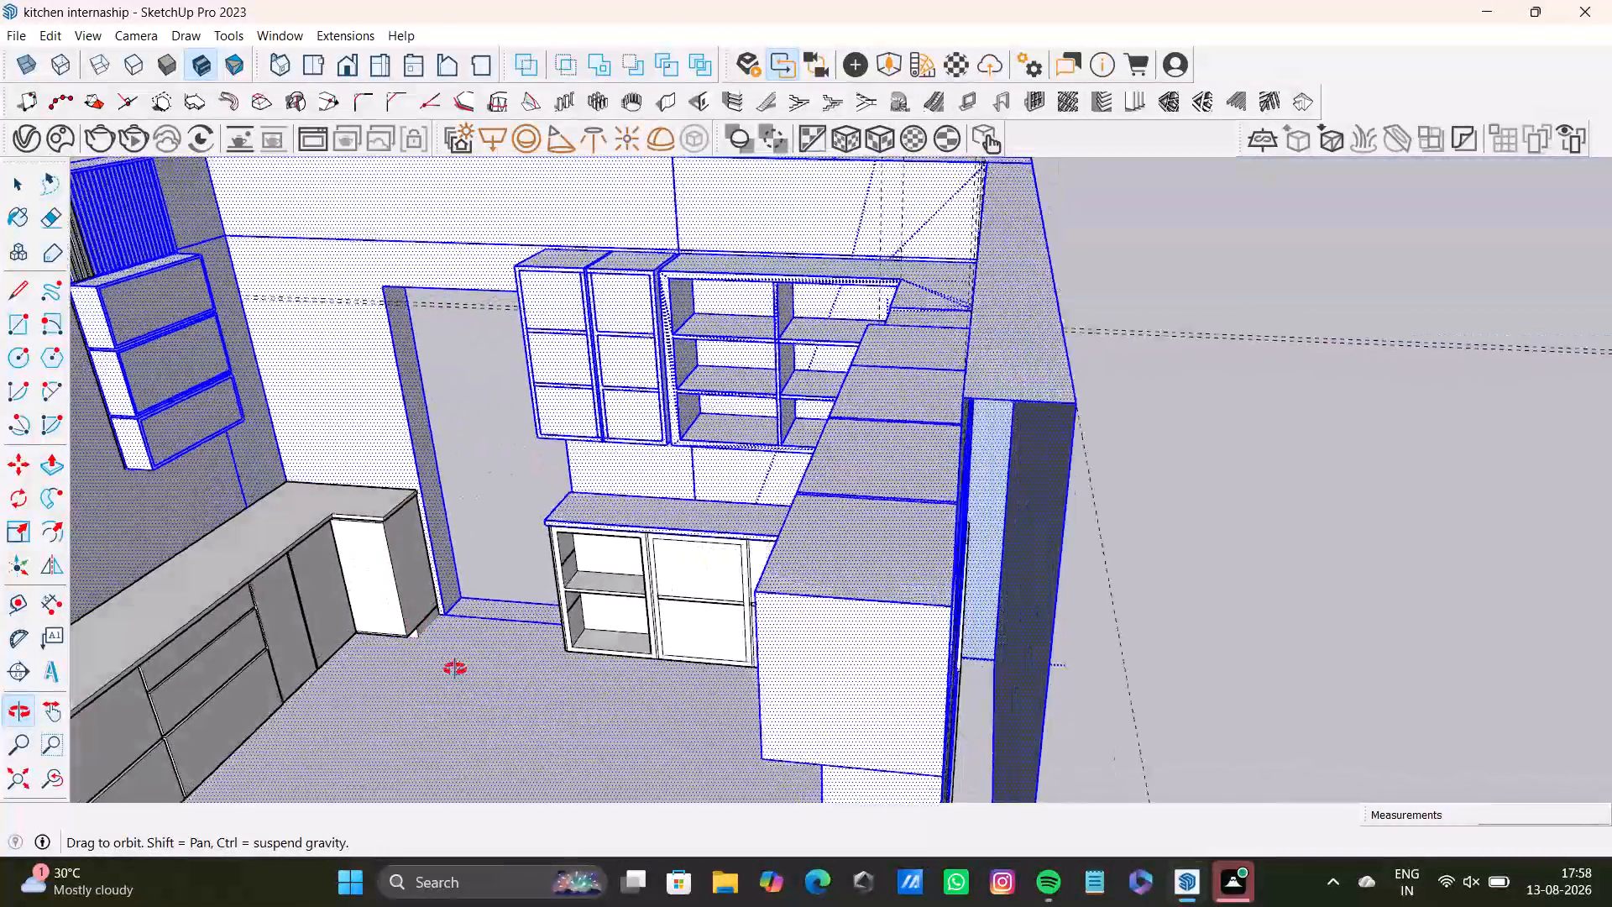
pyautogui.moveTo(455, 669); pyautogui.dragTo(986, 659, button='middle')
pyautogui.scroll(3, 975, 546)
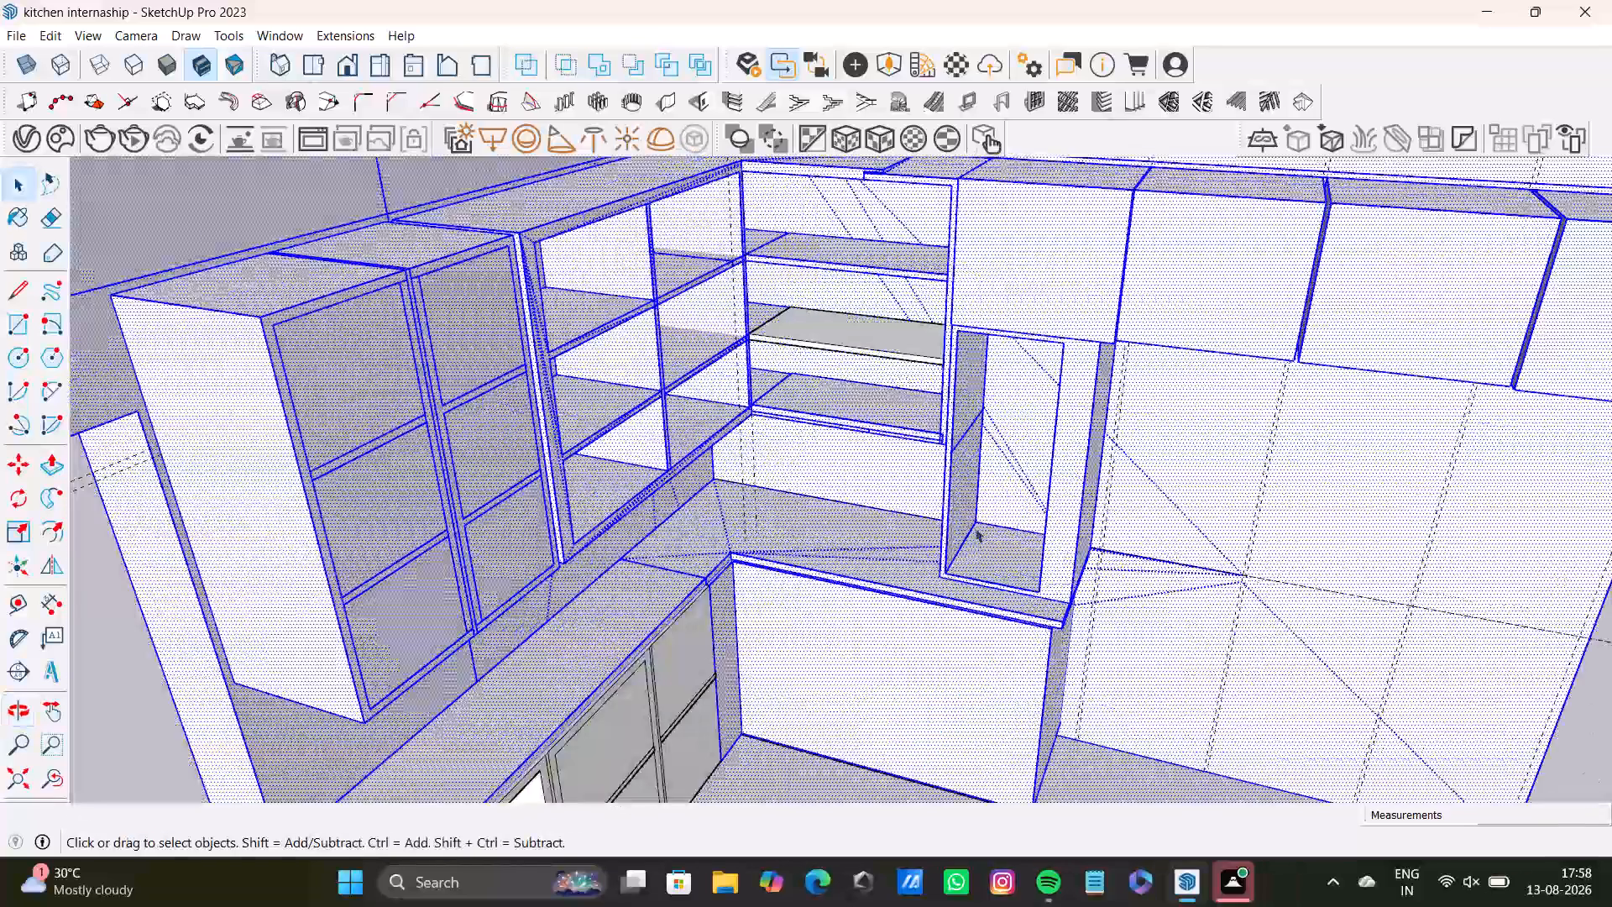
pyautogui.scroll(2, 975, 527)
pyautogui.press('space')
pyautogui.scroll(-7, 1111, 650)
pyautogui.click(441, 337)
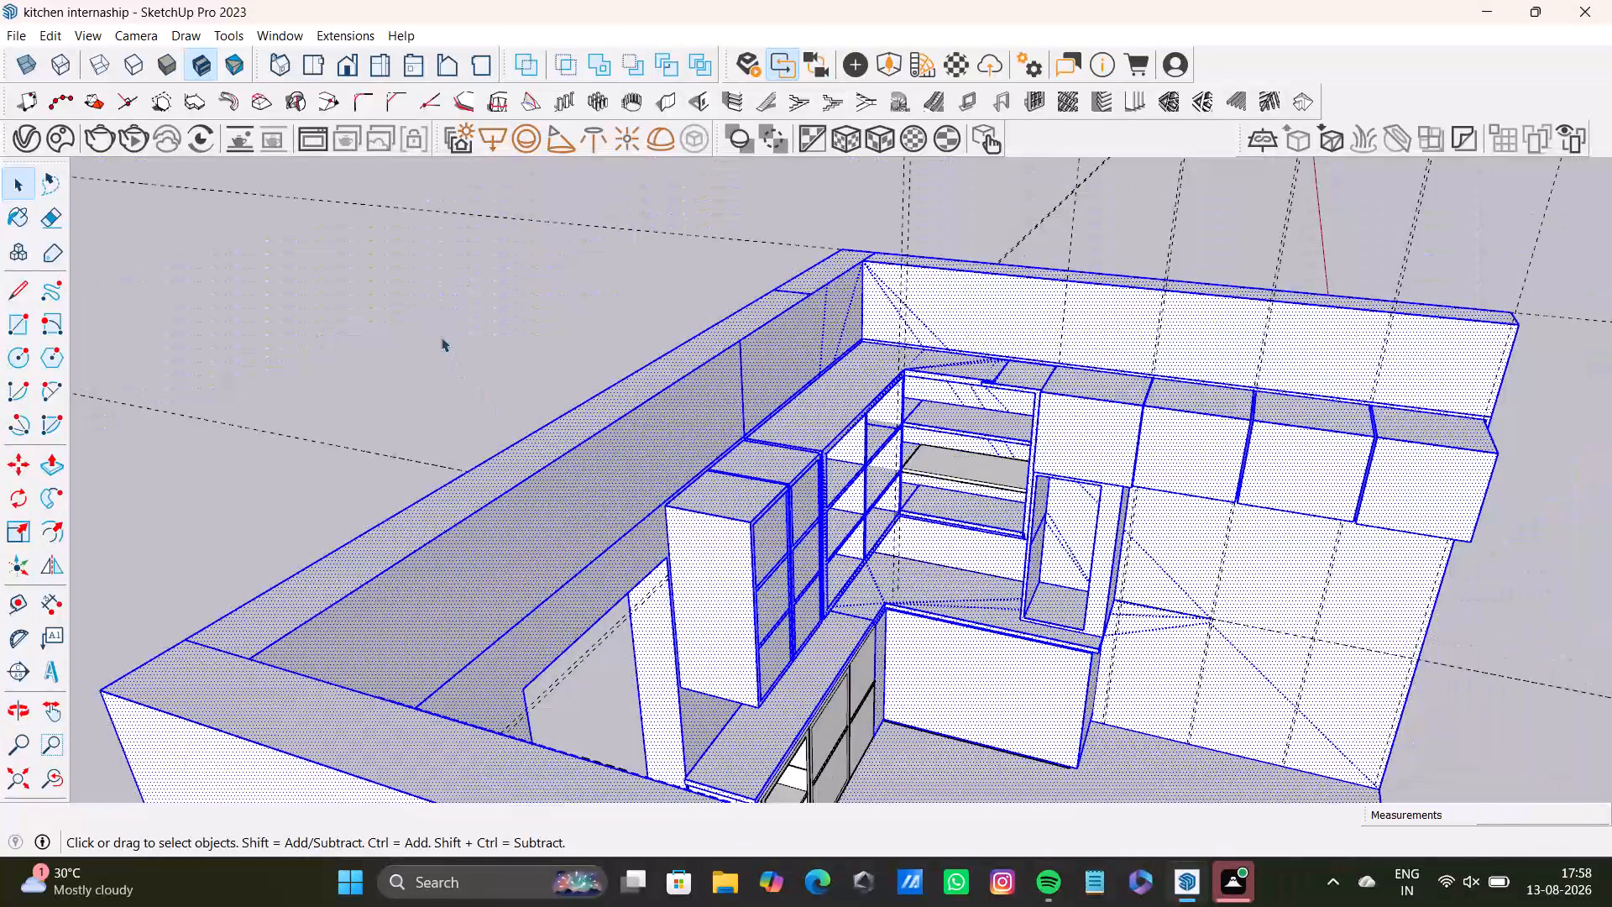
# Delete the vertical edge of the tall unit's front opening on the side nearest the unit's outer side face.
pyautogui.scroll(8, 1193, 604)
pyautogui.keyDown('shift'); pyautogui.moveTo(923, 533); pyautogui.dragTo(636, 586, button='middle'); pyautogui.keyUp('shift')
pyautogui.moveTo(653, 611); pyautogui.dragTo(718, 637, button='middle')
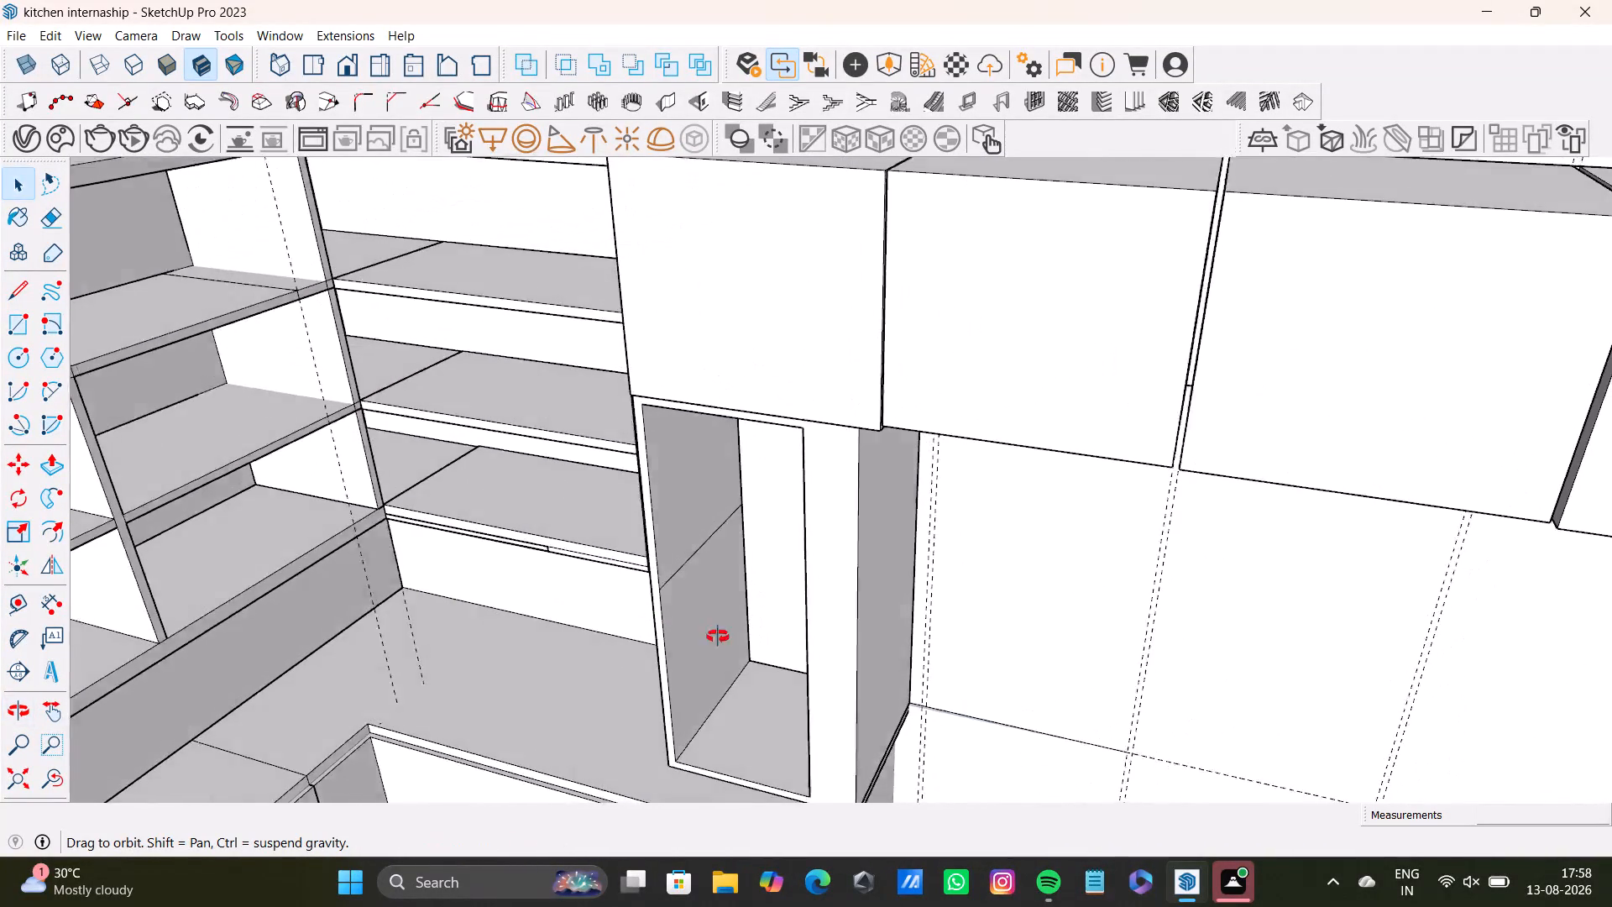
pyautogui.moveTo(718, 637); pyautogui.dragTo(719, 470, button='middle')
pyautogui.moveTo(743, 503); pyautogui.dragTo(810, 552, button='middle')
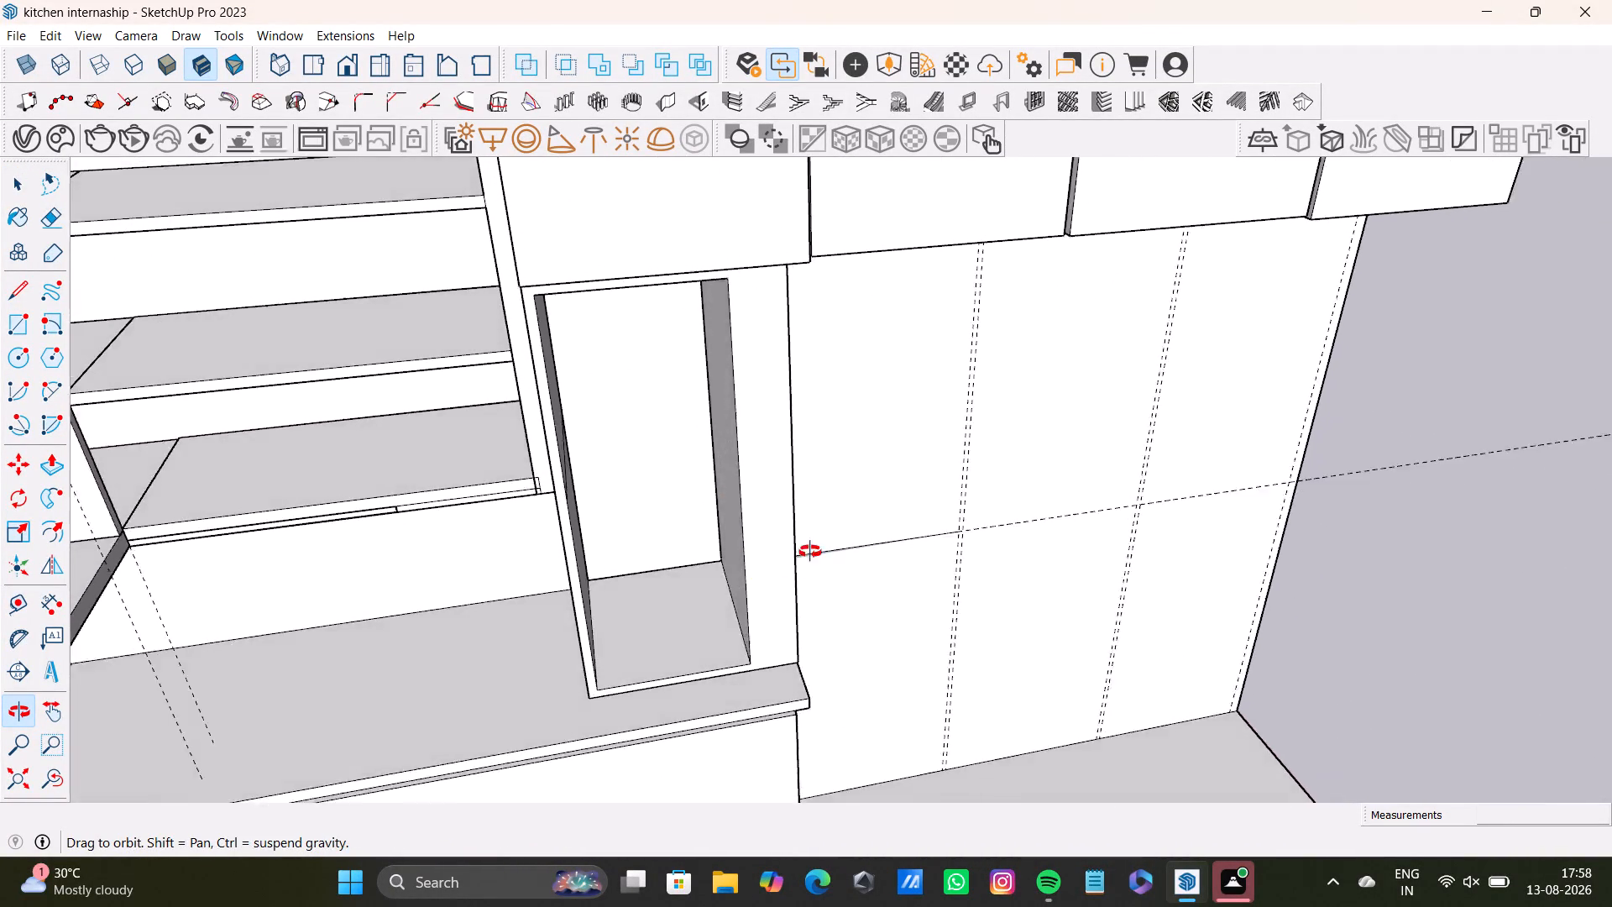
pyautogui.moveTo(810, 552); pyautogui.dragTo(858, 448, button='middle')
pyautogui.tripleClick(754, 469)
pyautogui.doubleClick(754, 469)
pyautogui.doubleClick(747, 487)
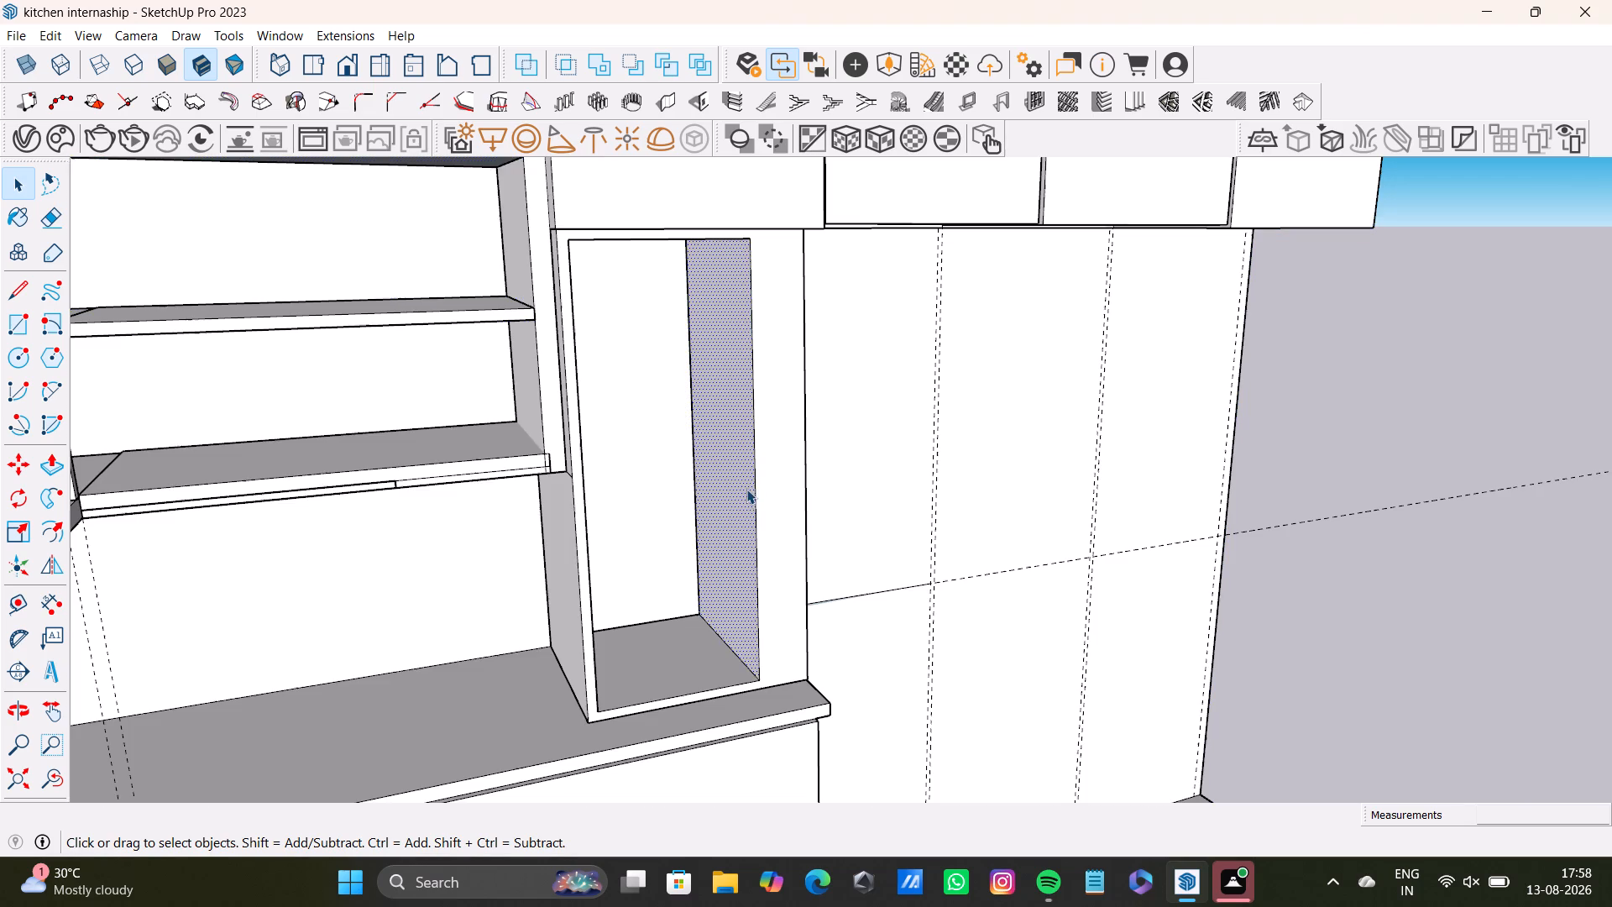
pyautogui.click(753, 512)
pyautogui.press('Delete')
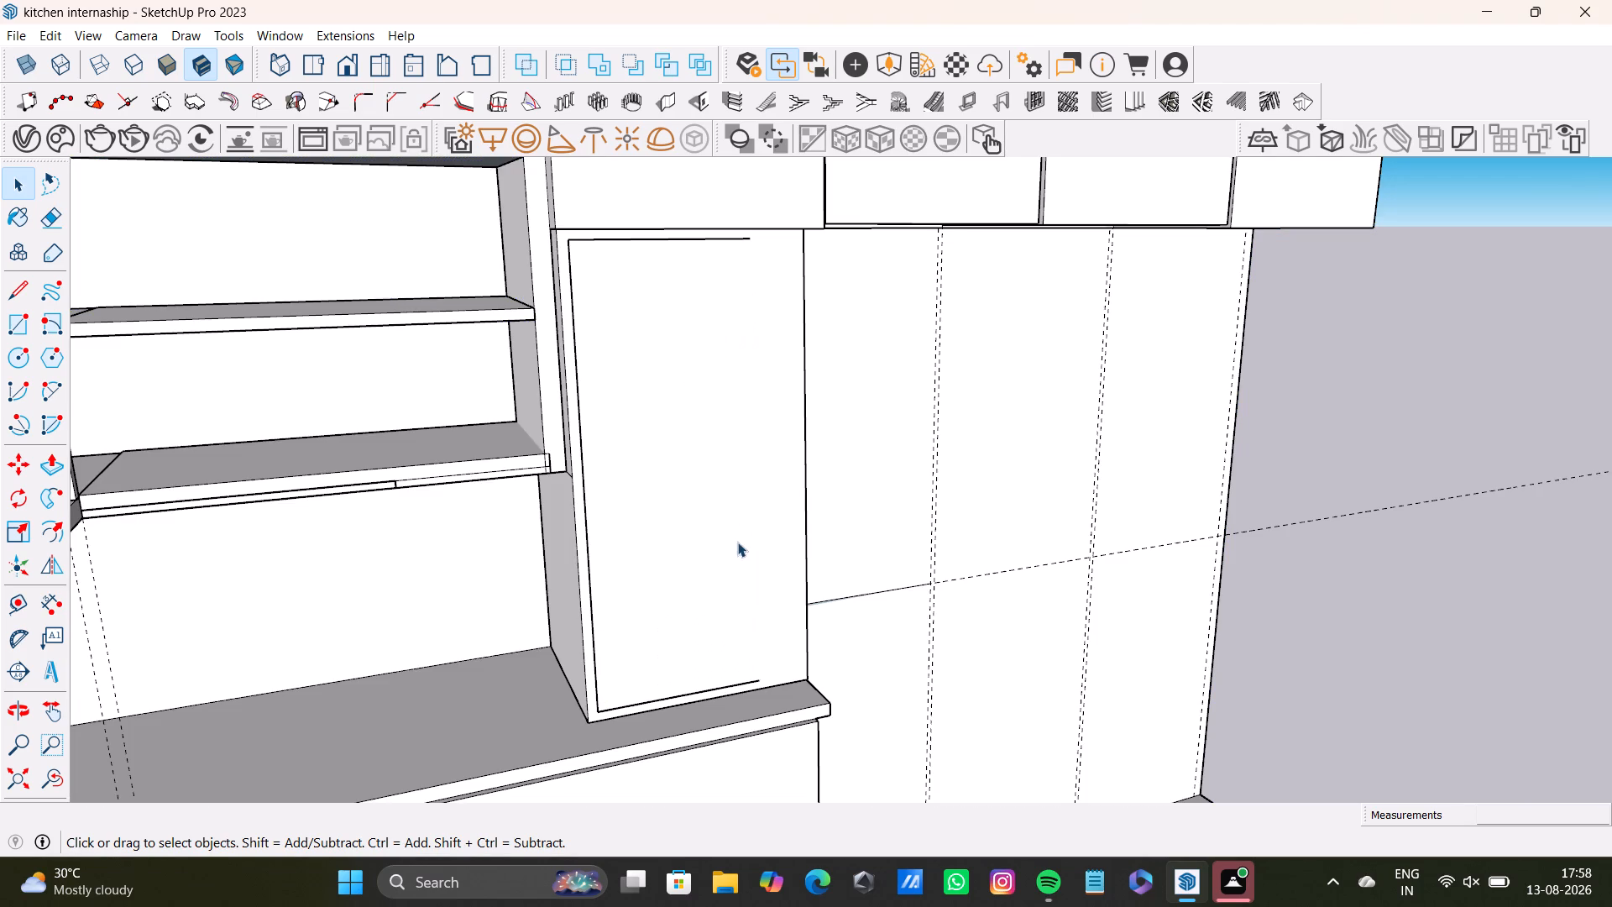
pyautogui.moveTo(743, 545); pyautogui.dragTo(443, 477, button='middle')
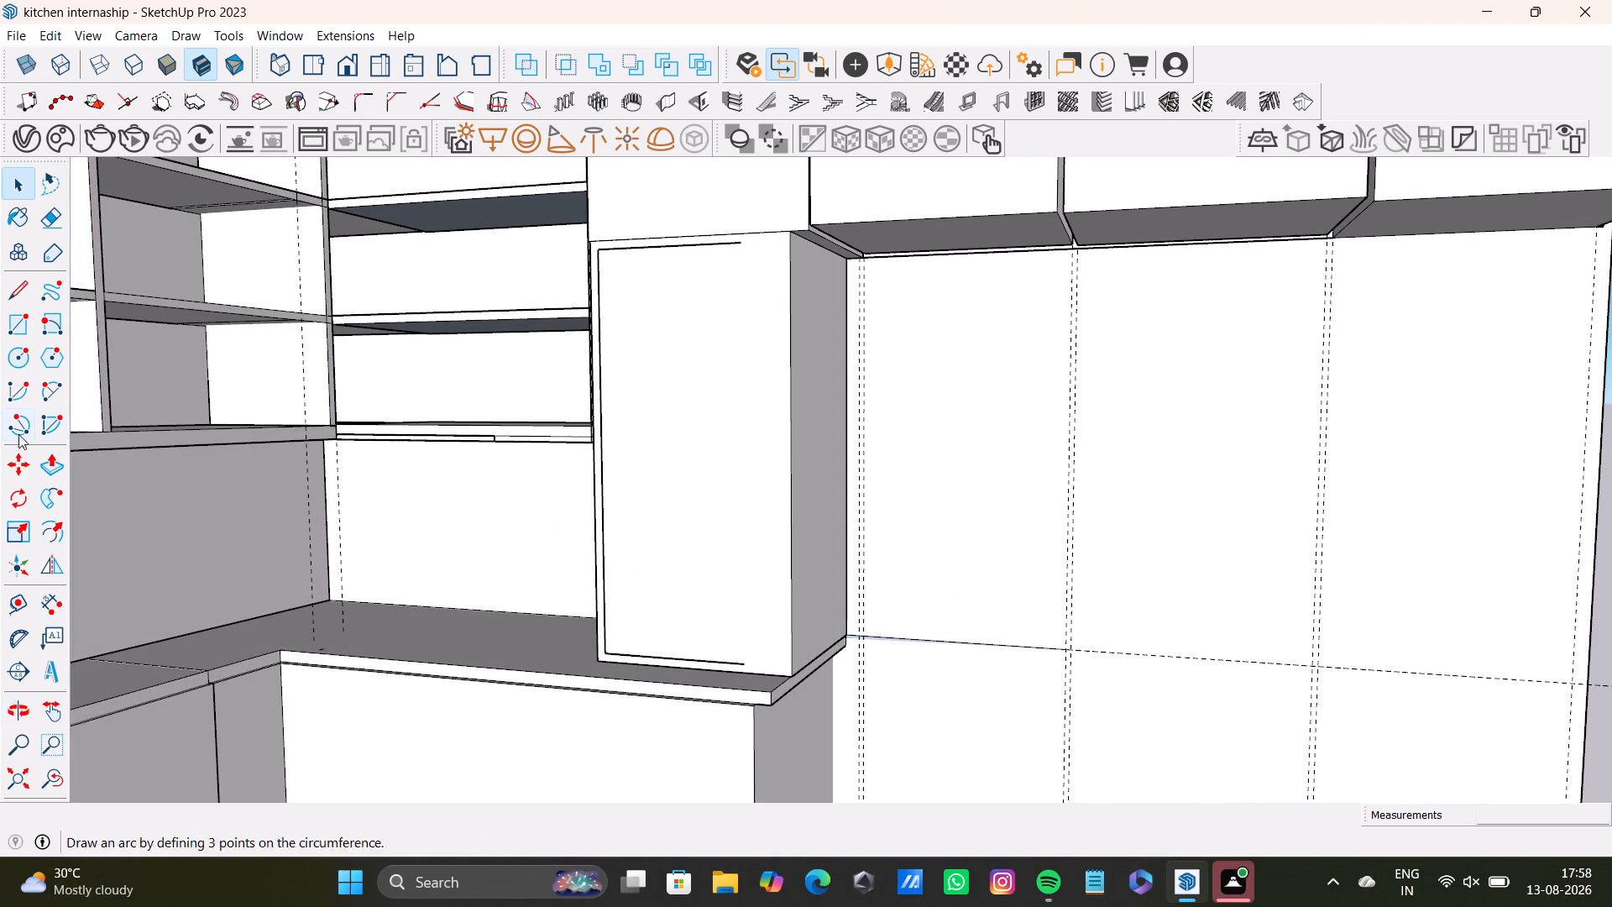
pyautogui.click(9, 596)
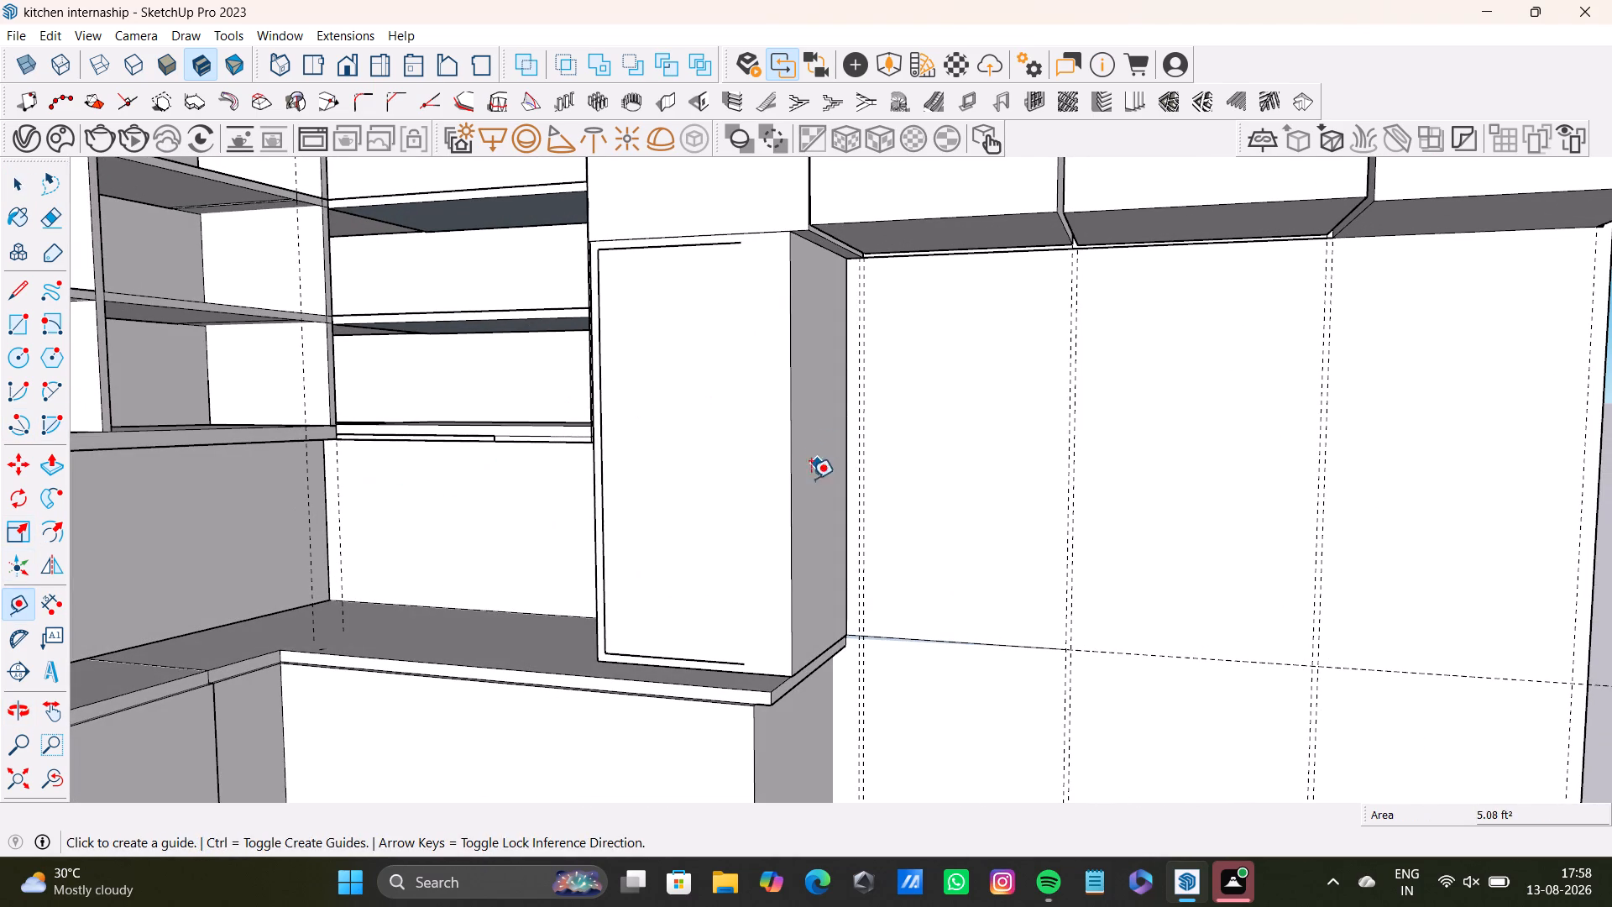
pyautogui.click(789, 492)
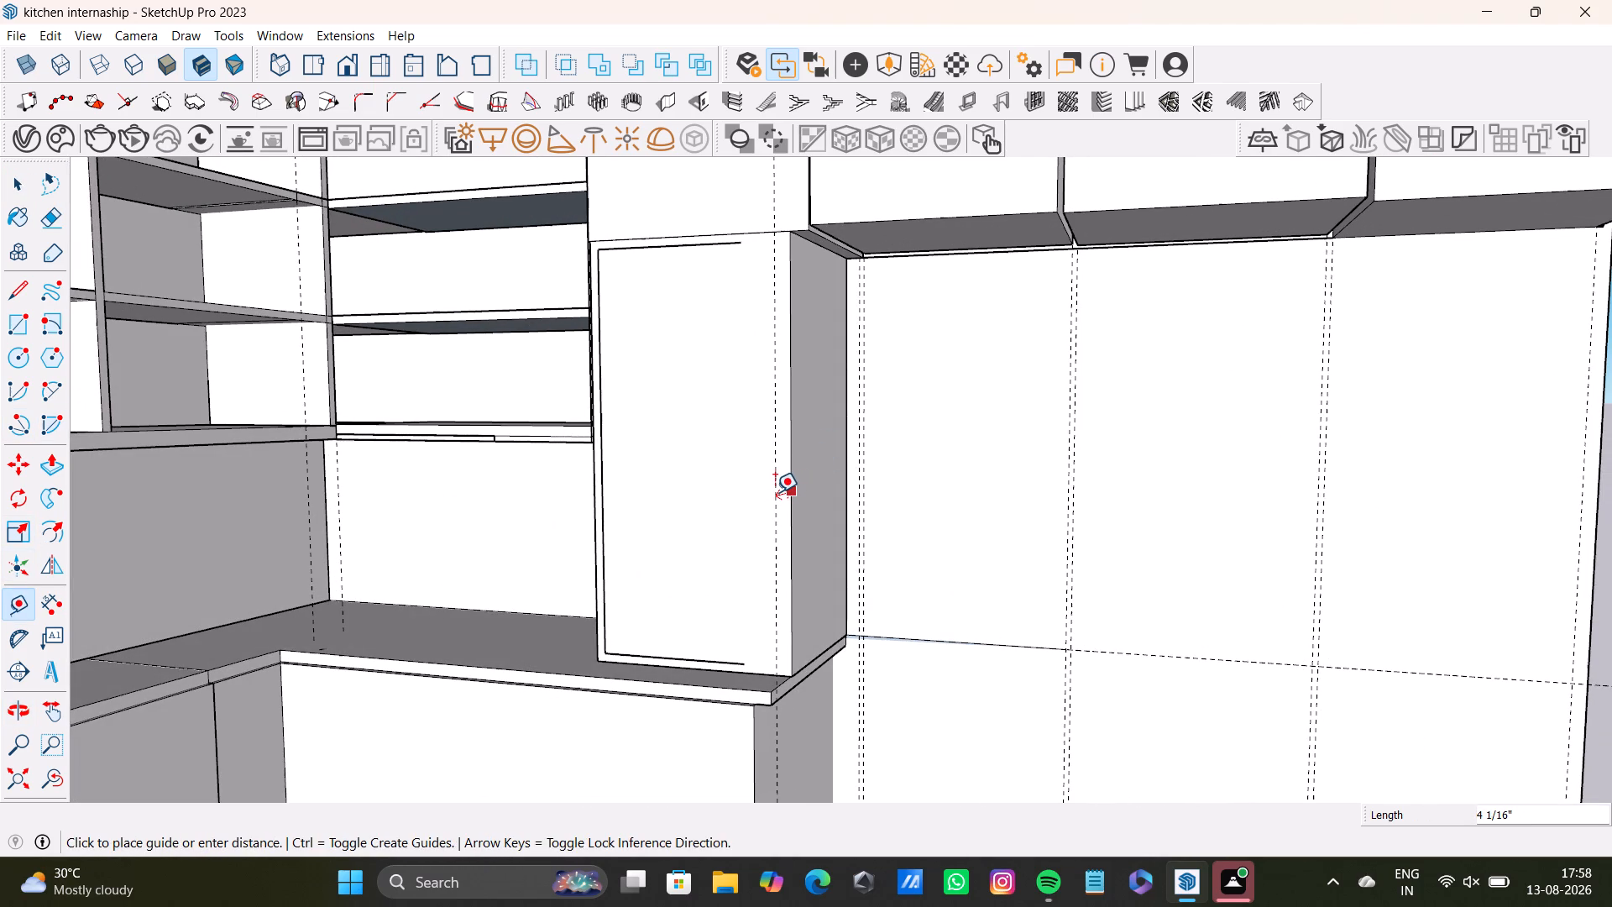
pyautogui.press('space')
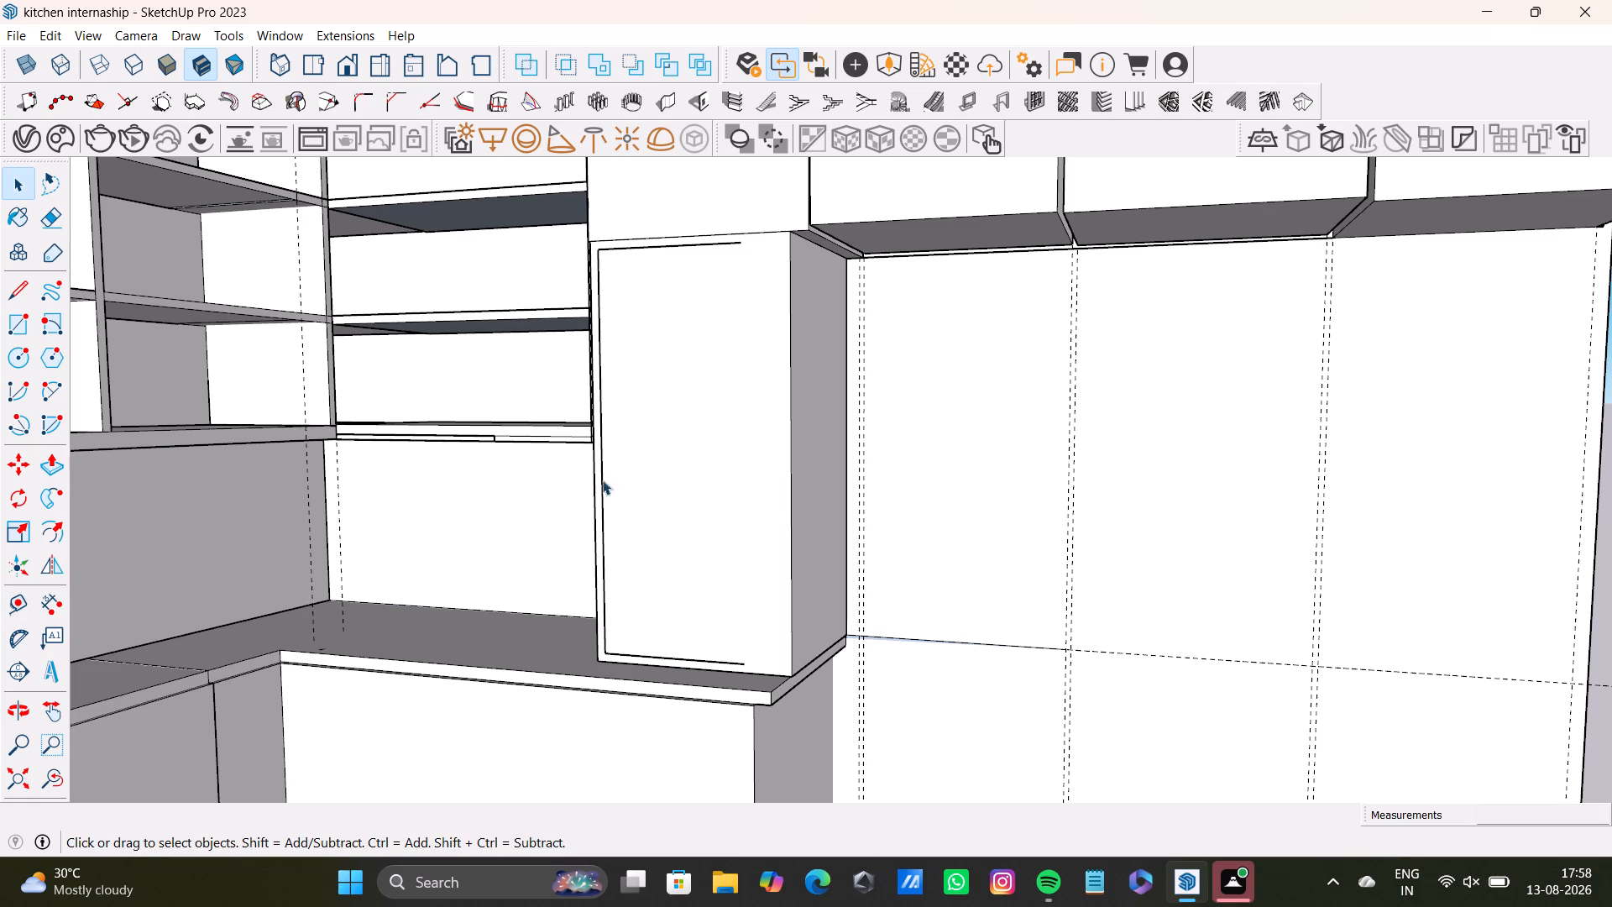
# Delete the leftover upper, vertical and lower outline edges of the opening from the tall unit's front face.
pyautogui.click(671, 247)
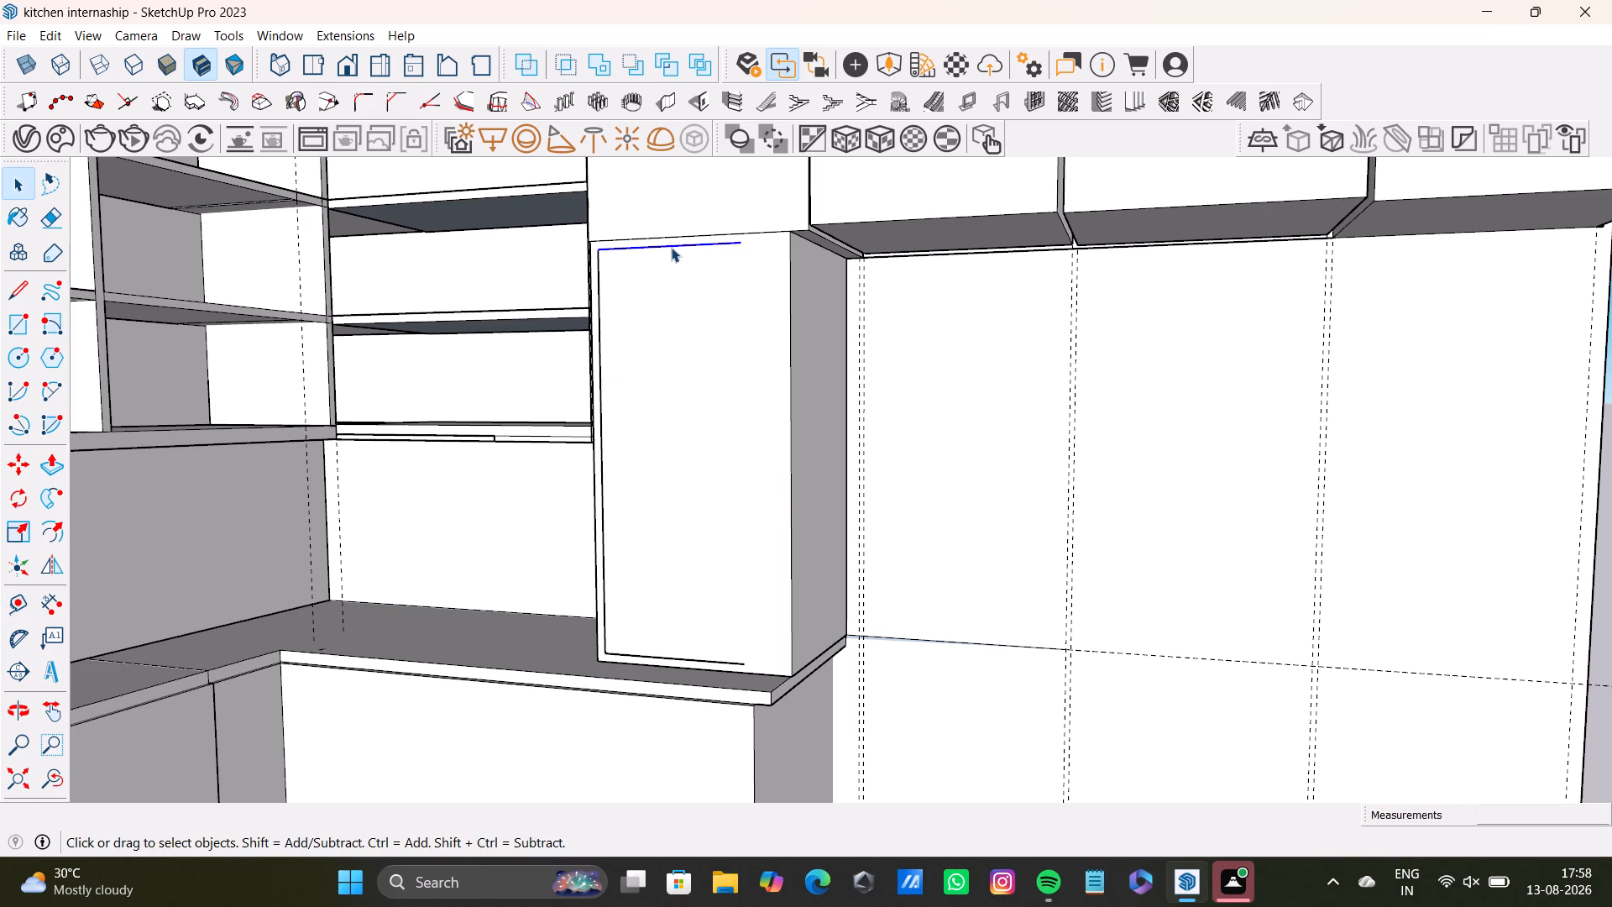
pyautogui.press('Delete')
pyautogui.click(602, 417)
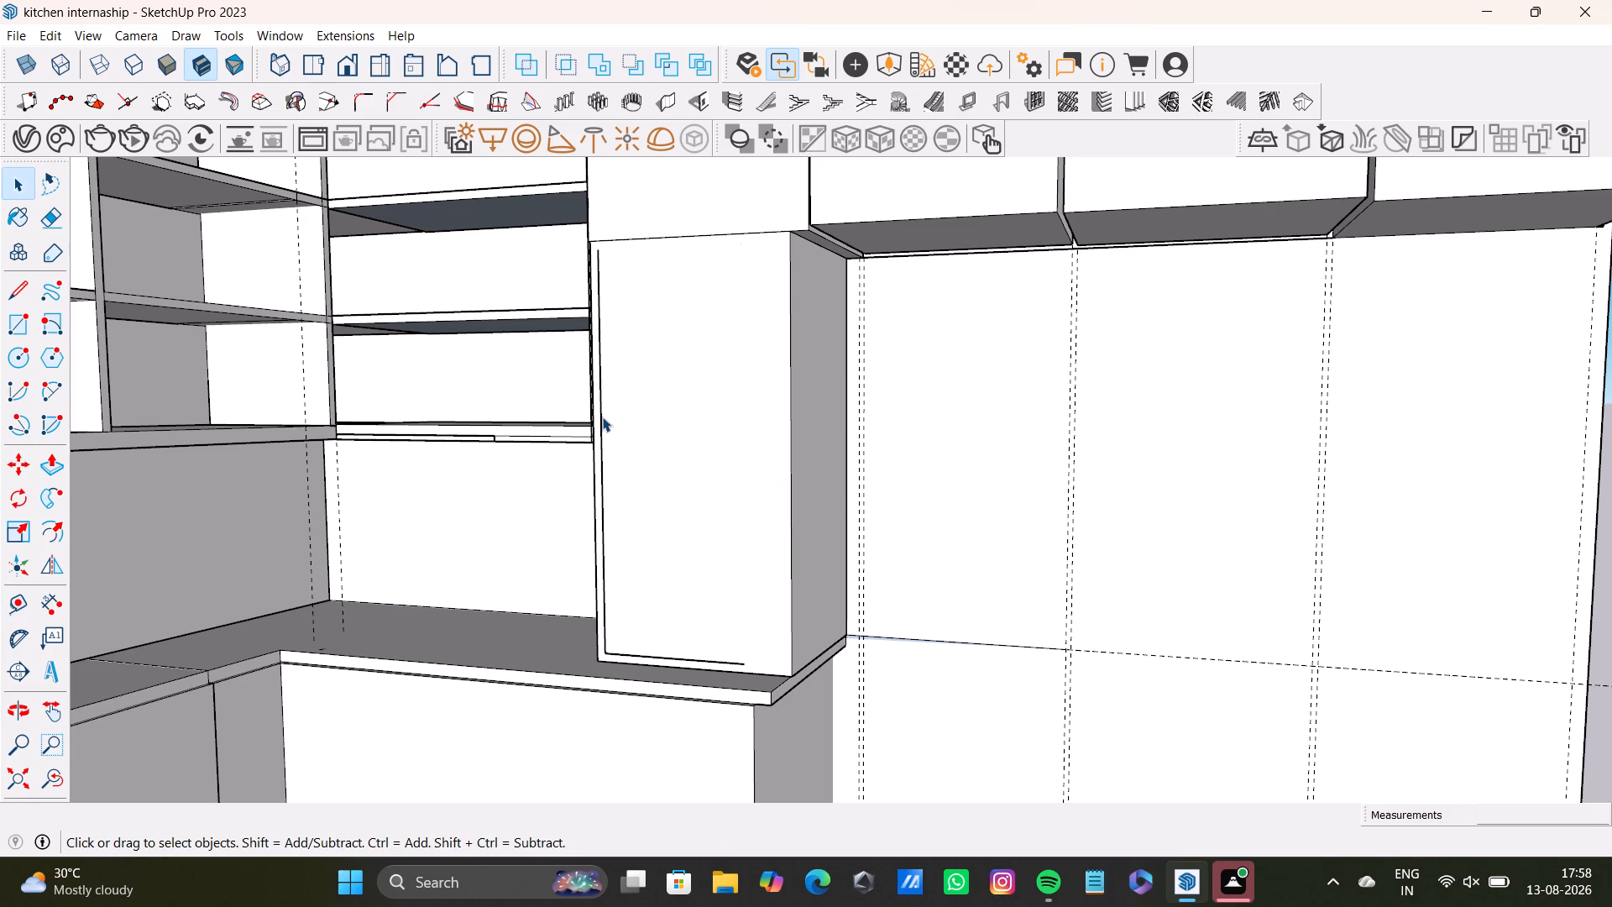
pyautogui.press('Delete')
pyautogui.click(602, 476)
pyautogui.press('Delete')
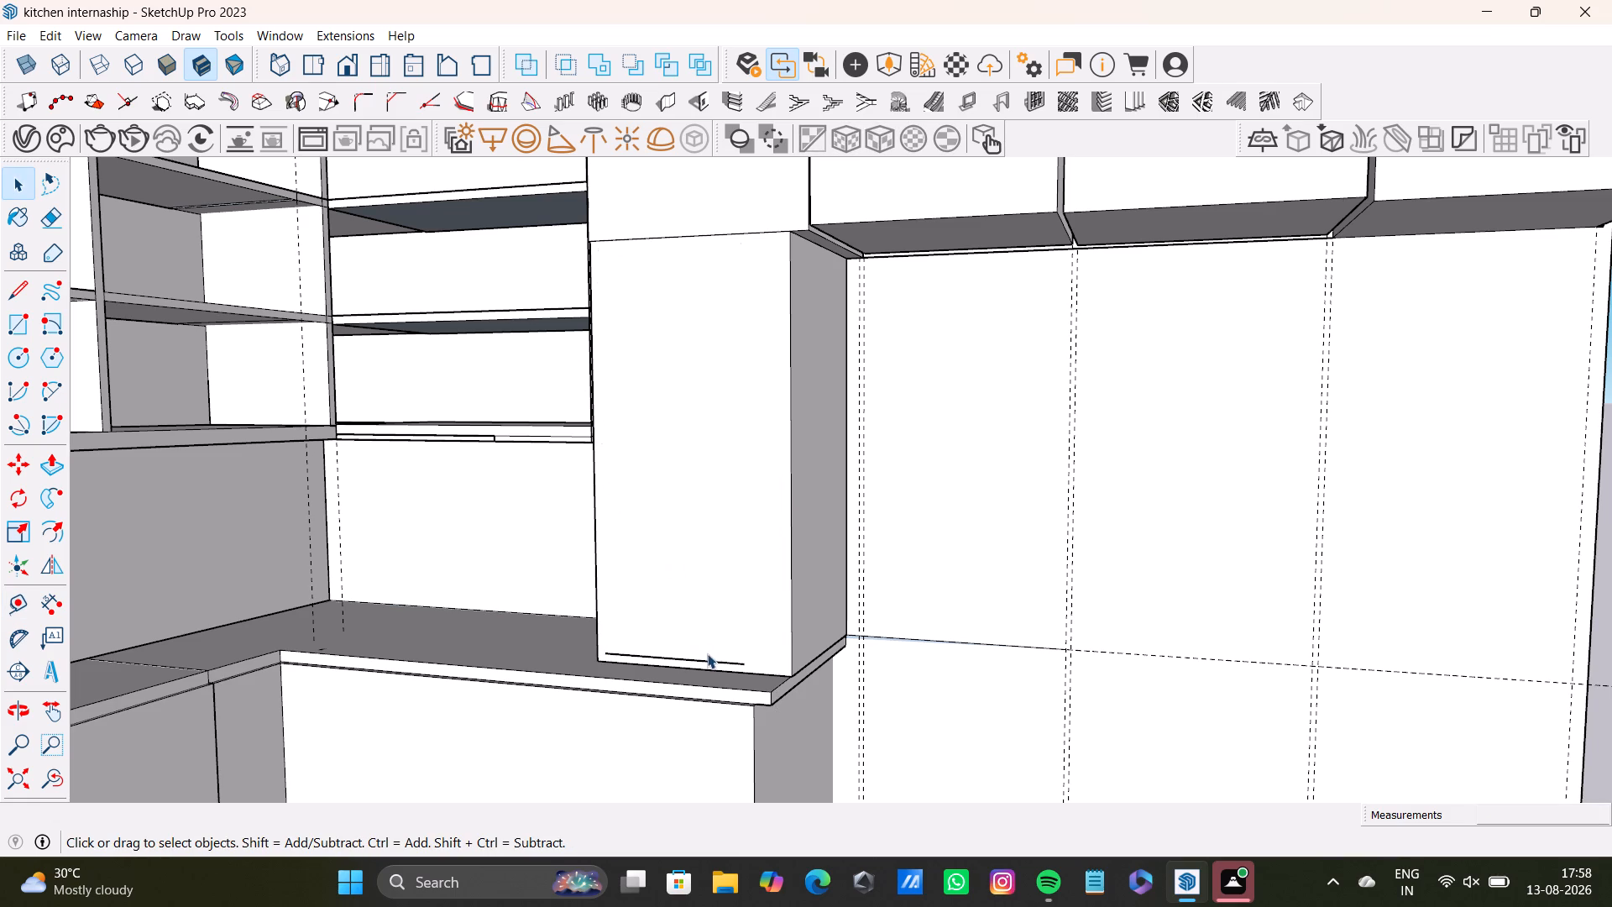
pyautogui.click(710, 657)
pyautogui.click(711, 659)
pyautogui.moveTo(711, 659); pyautogui.dragTo(669, 601)
pyautogui.press('Delete')
pyautogui.moveTo(669, 601); pyautogui.dragTo(836, 649)
# Push/Pull the underside of the second overhead box down about 9/16" to the level of the first box's lower edge.
pyautogui.moveTo(687, 579); pyautogui.dragTo(839, 683, button='middle')
pyautogui.moveTo(835, 535); pyautogui.dragTo(667, 128, button='middle')
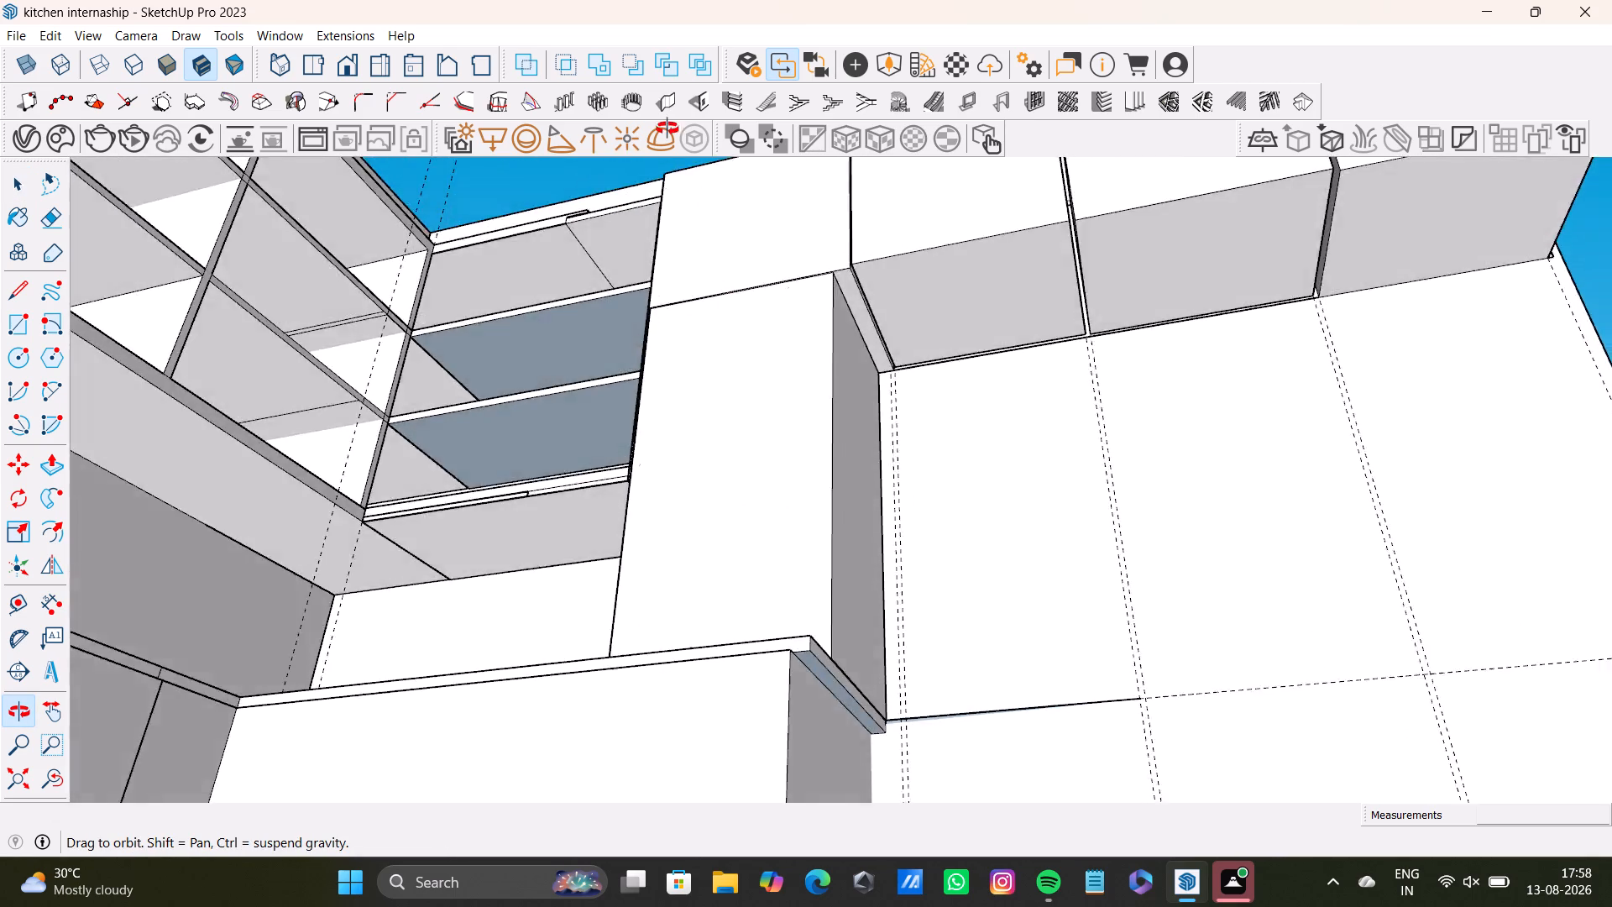
pyautogui.moveTo(667, 128); pyautogui.dragTo(546, 452, button='middle')
pyautogui.scroll(5, 833, 258)
pyautogui.moveTo(833, 258); pyautogui.dragTo(616, 257, button='middle')
pyautogui.moveTo(720, 298); pyautogui.dragTo(733, 264, button='middle')
pyautogui.press('space')
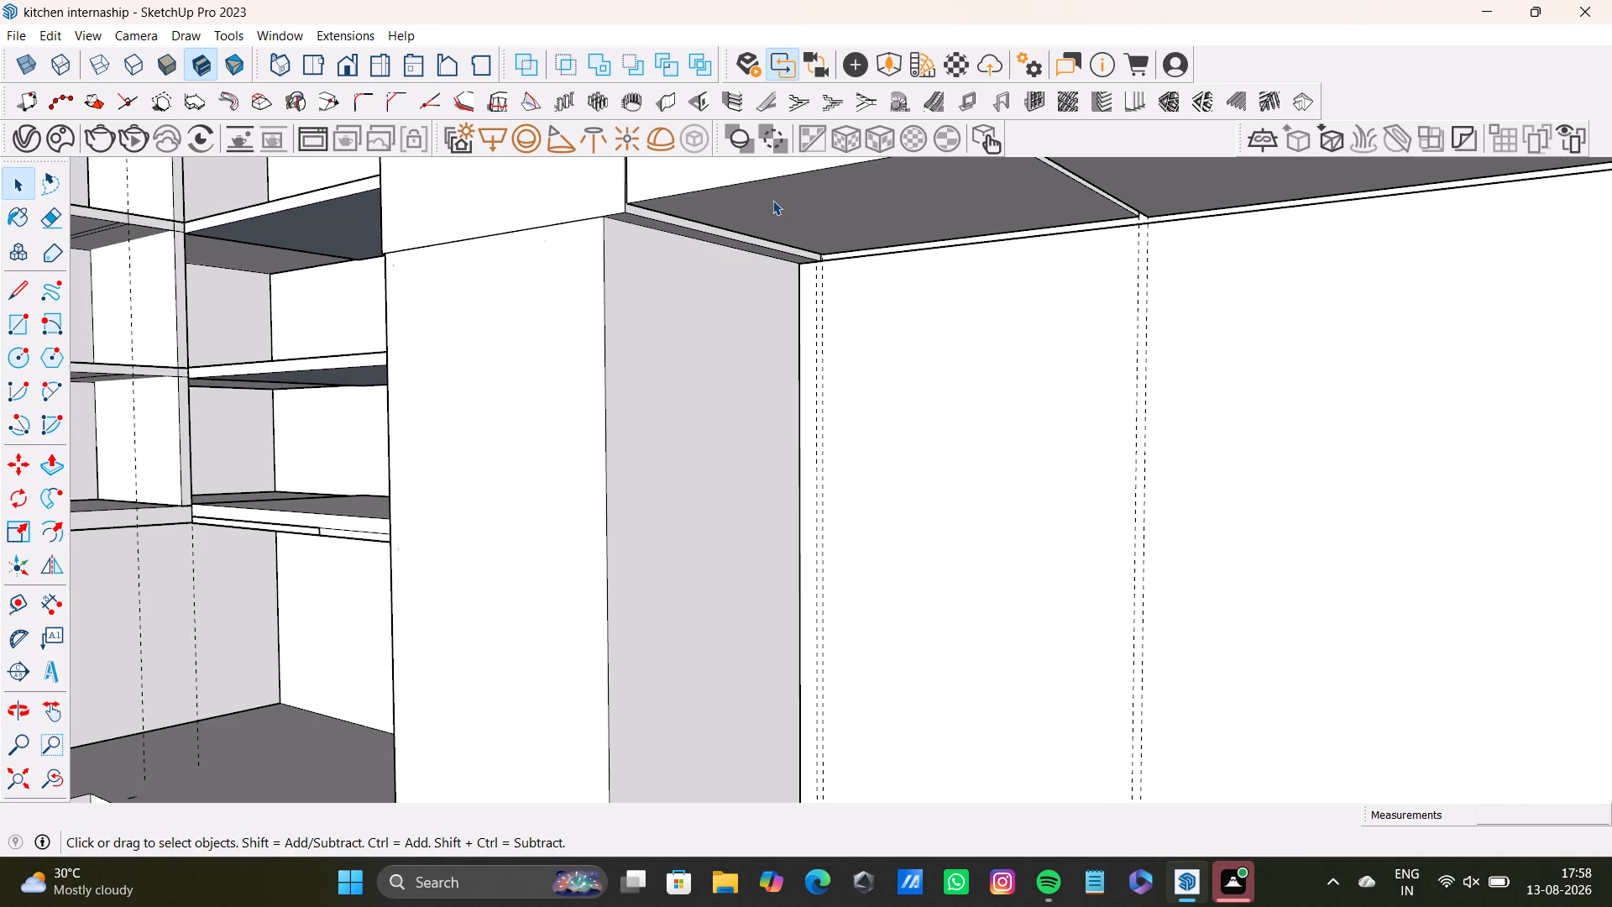
pyautogui.click(772, 200)
pyautogui.press('p')
pyautogui.click(772, 200)
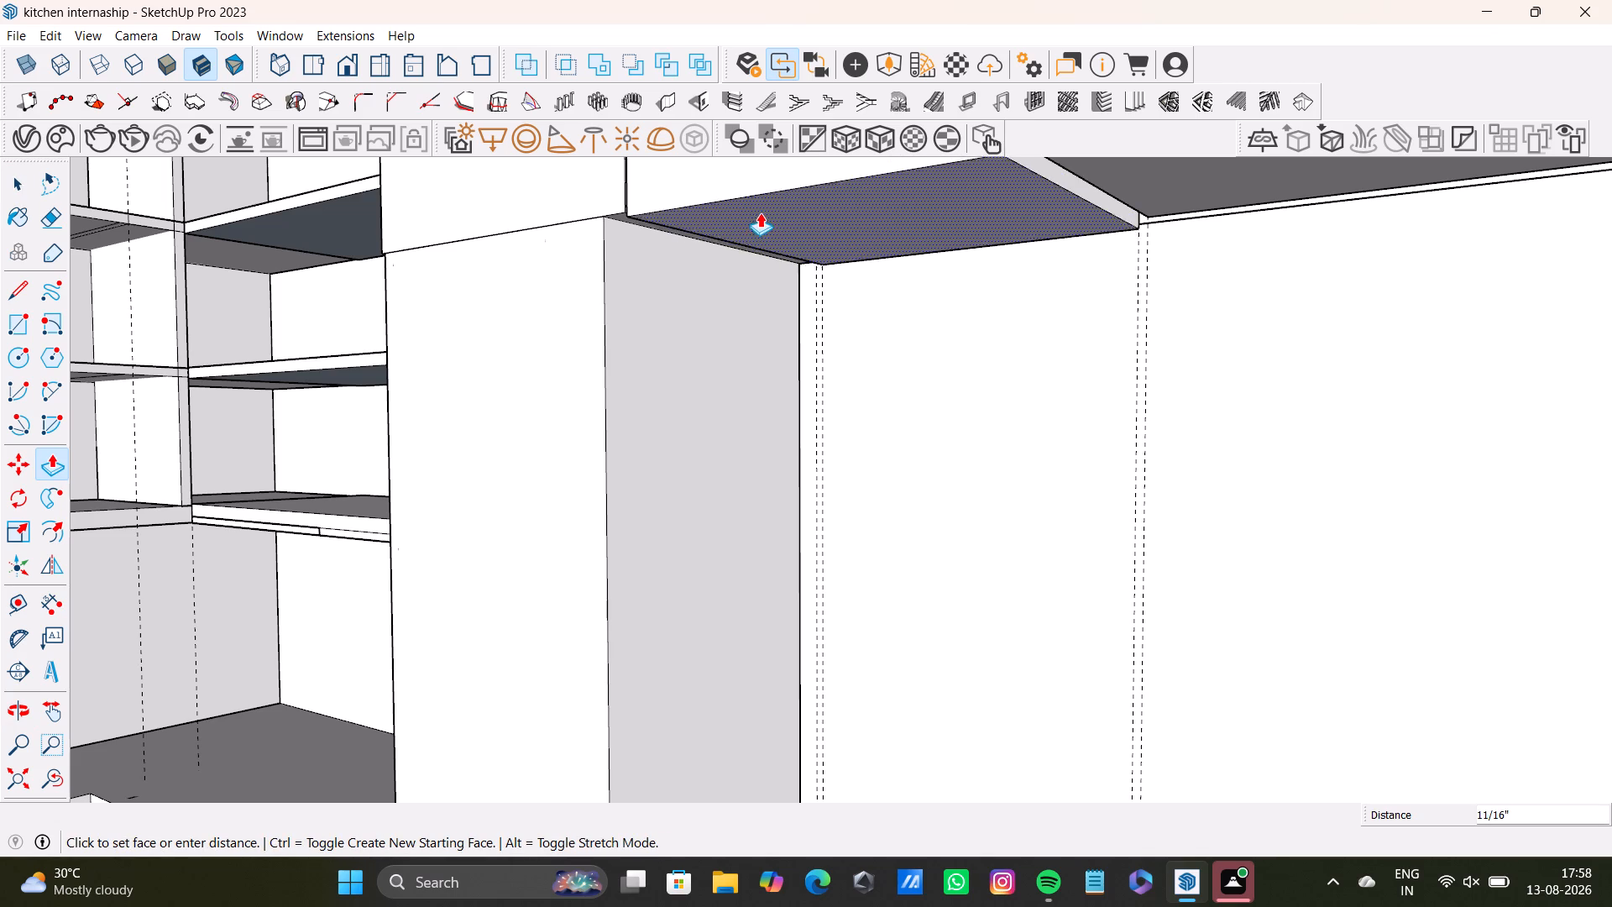
pyautogui.click(596, 202)
# Push/Pull the second overhead box's underside again to align it with its lower front corner beside the first box.
pyautogui.moveTo(761, 242); pyautogui.dragTo(842, 193, button='middle')
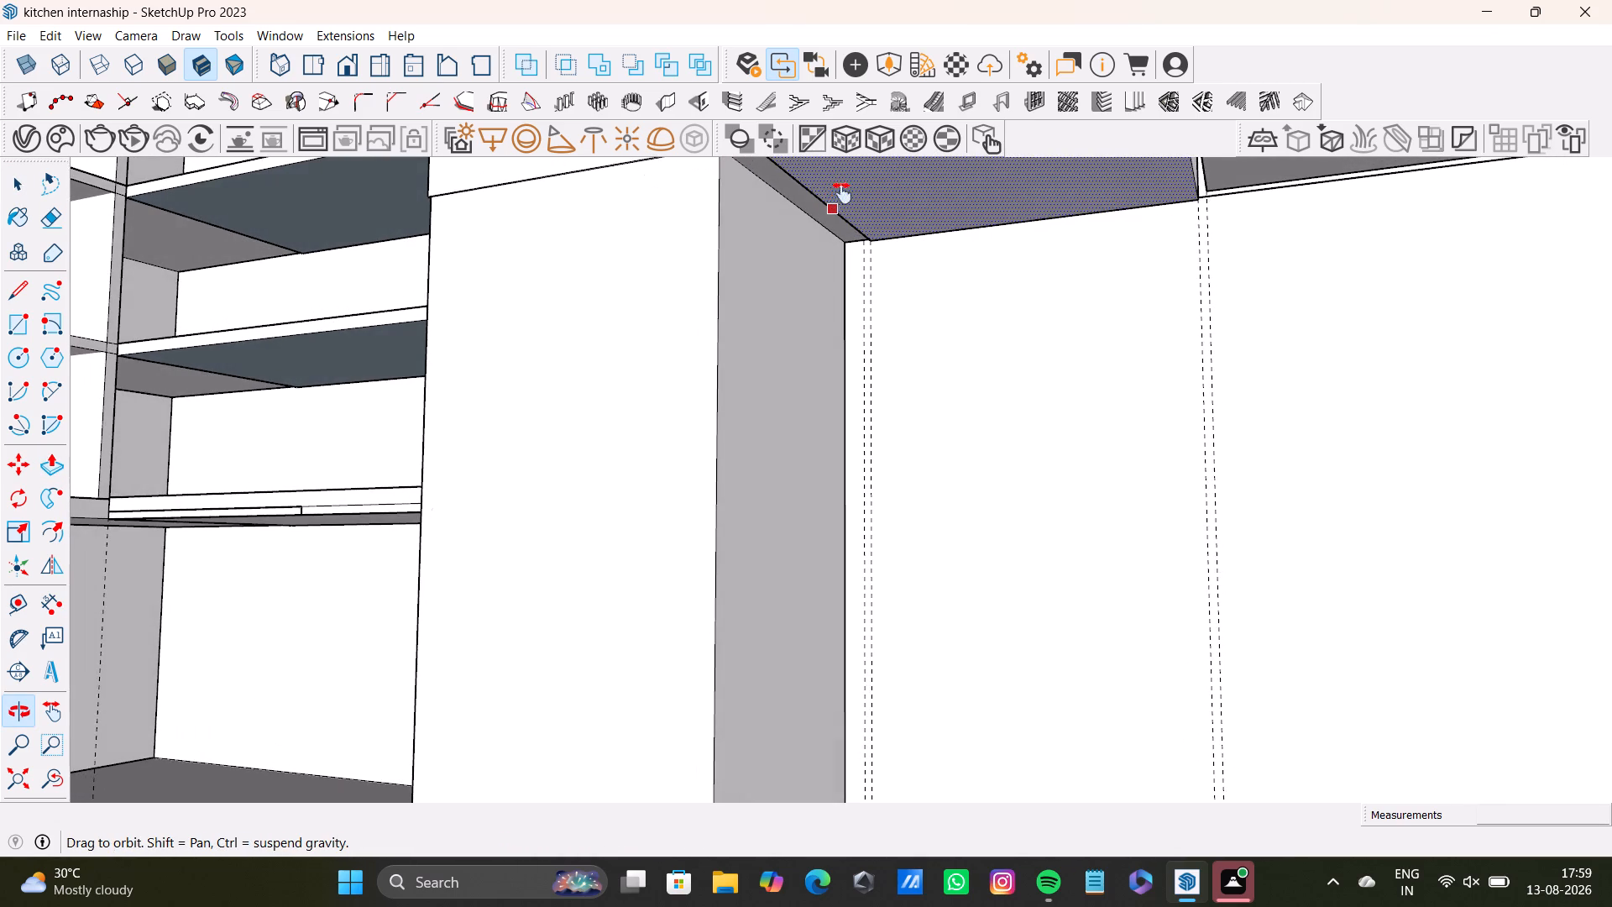
pyautogui.moveTo(842, 193); pyautogui.dragTo(656, 433, button='middle')
pyautogui.moveTo(650, 430); pyautogui.dragTo(821, 402, button='middle')
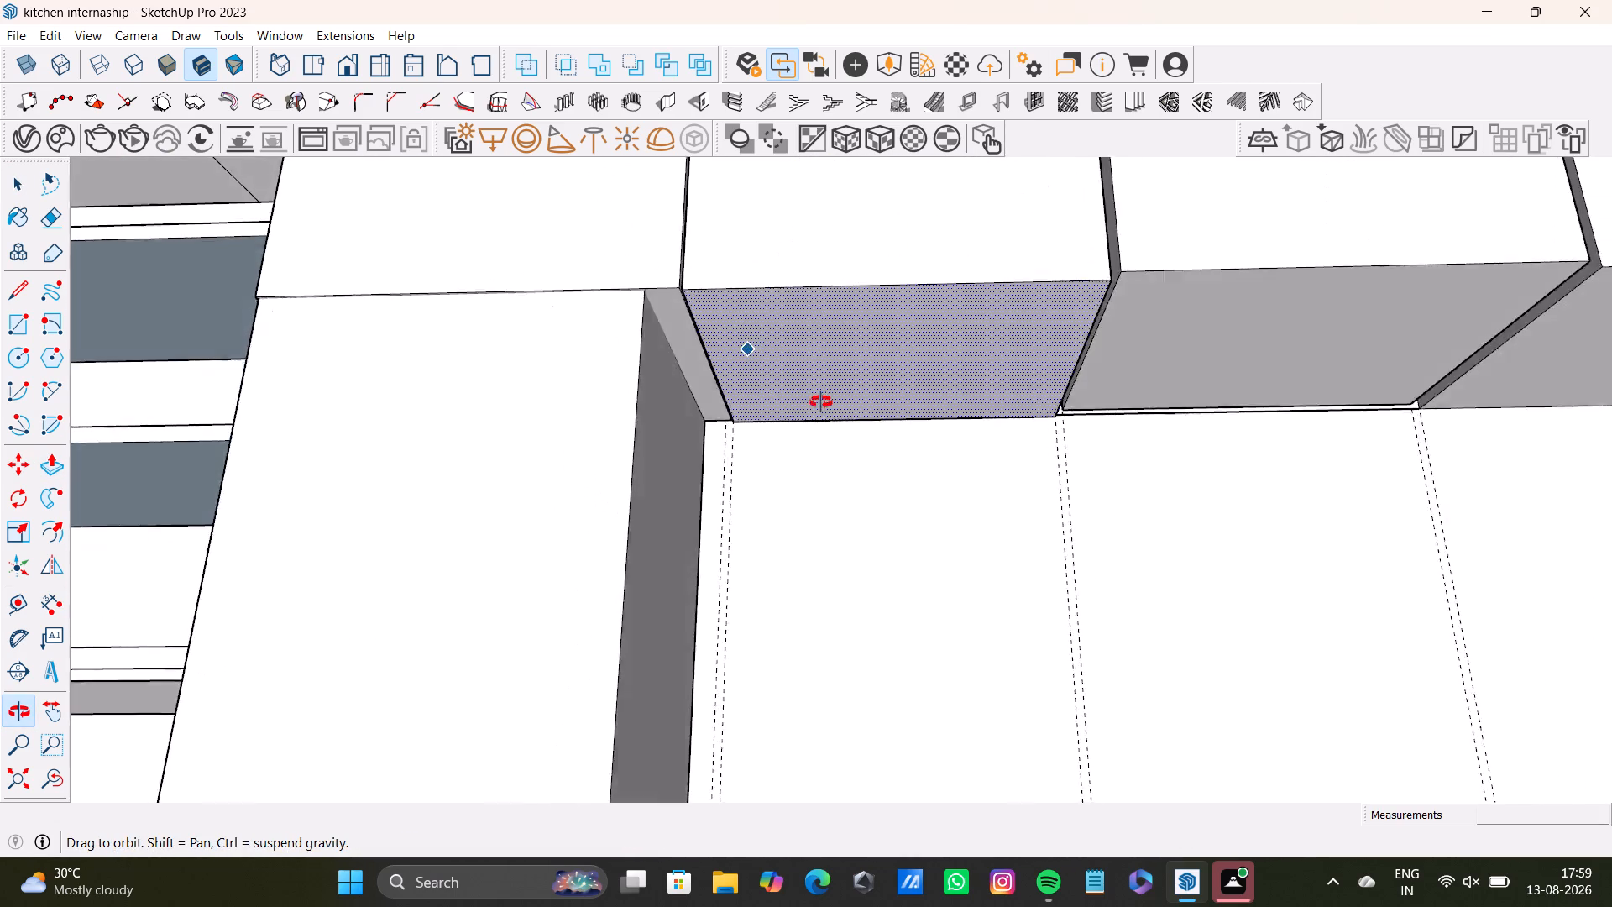
pyautogui.moveTo(821, 402); pyautogui.dragTo(840, 505, button='middle')
pyautogui.moveTo(840, 491); pyautogui.dragTo(779, 299, button='middle')
pyautogui.click(776, 422)
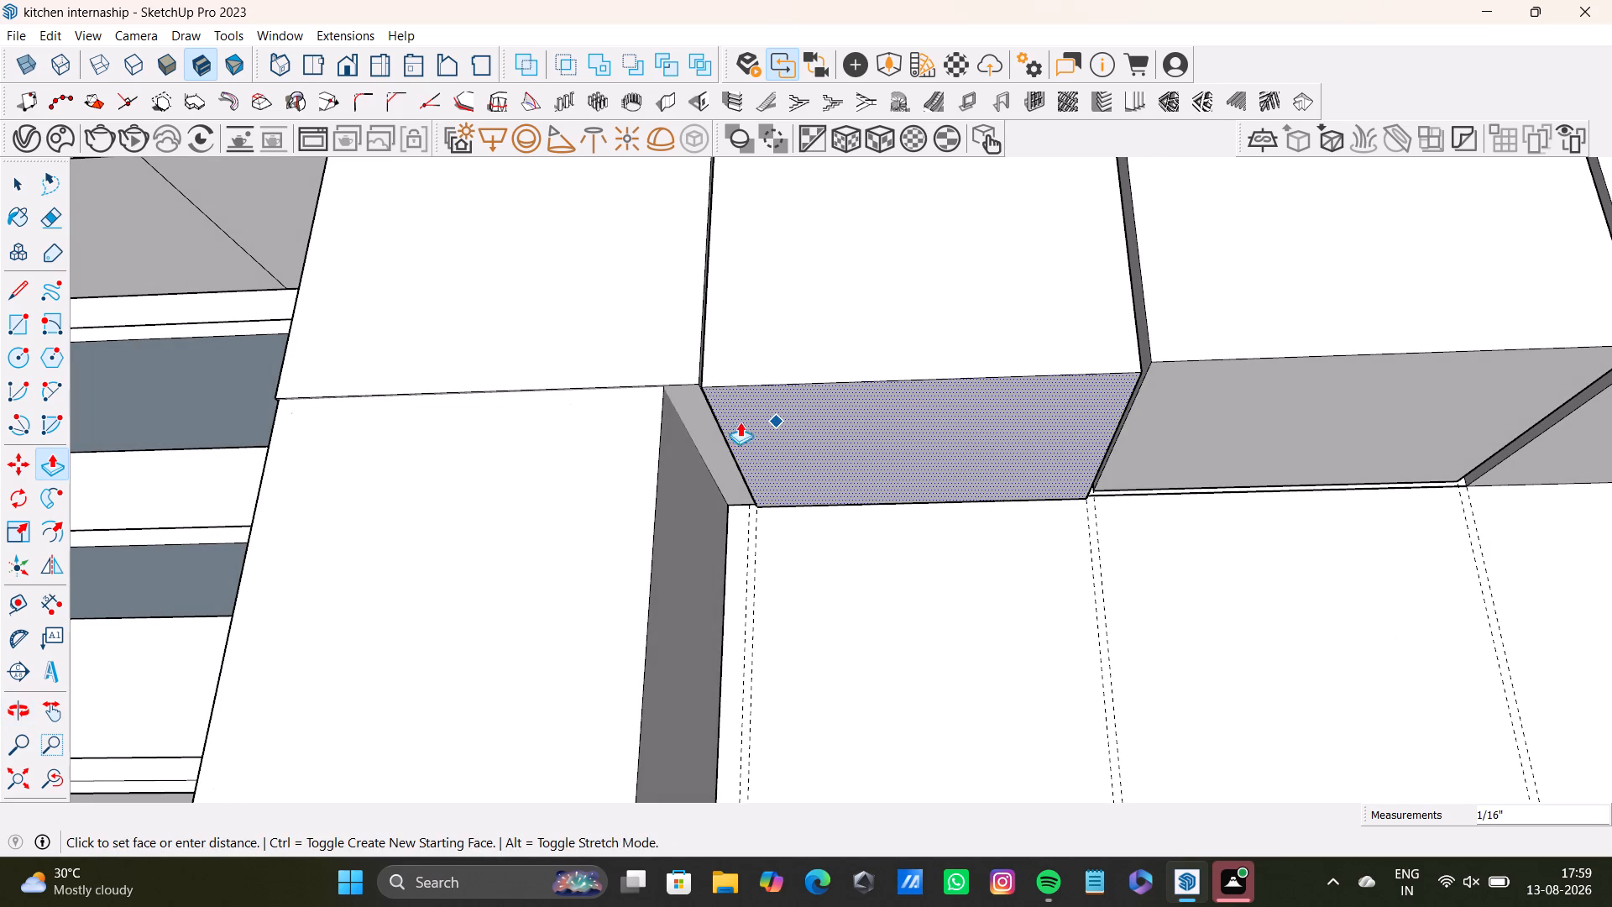
pyautogui.click(701, 396)
# Push/Pull the underside of the third overhead box about 3/8" to the level of the second box's underside.
pyautogui.moveTo(868, 475); pyautogui.dragTo(861, 550, button='middle')
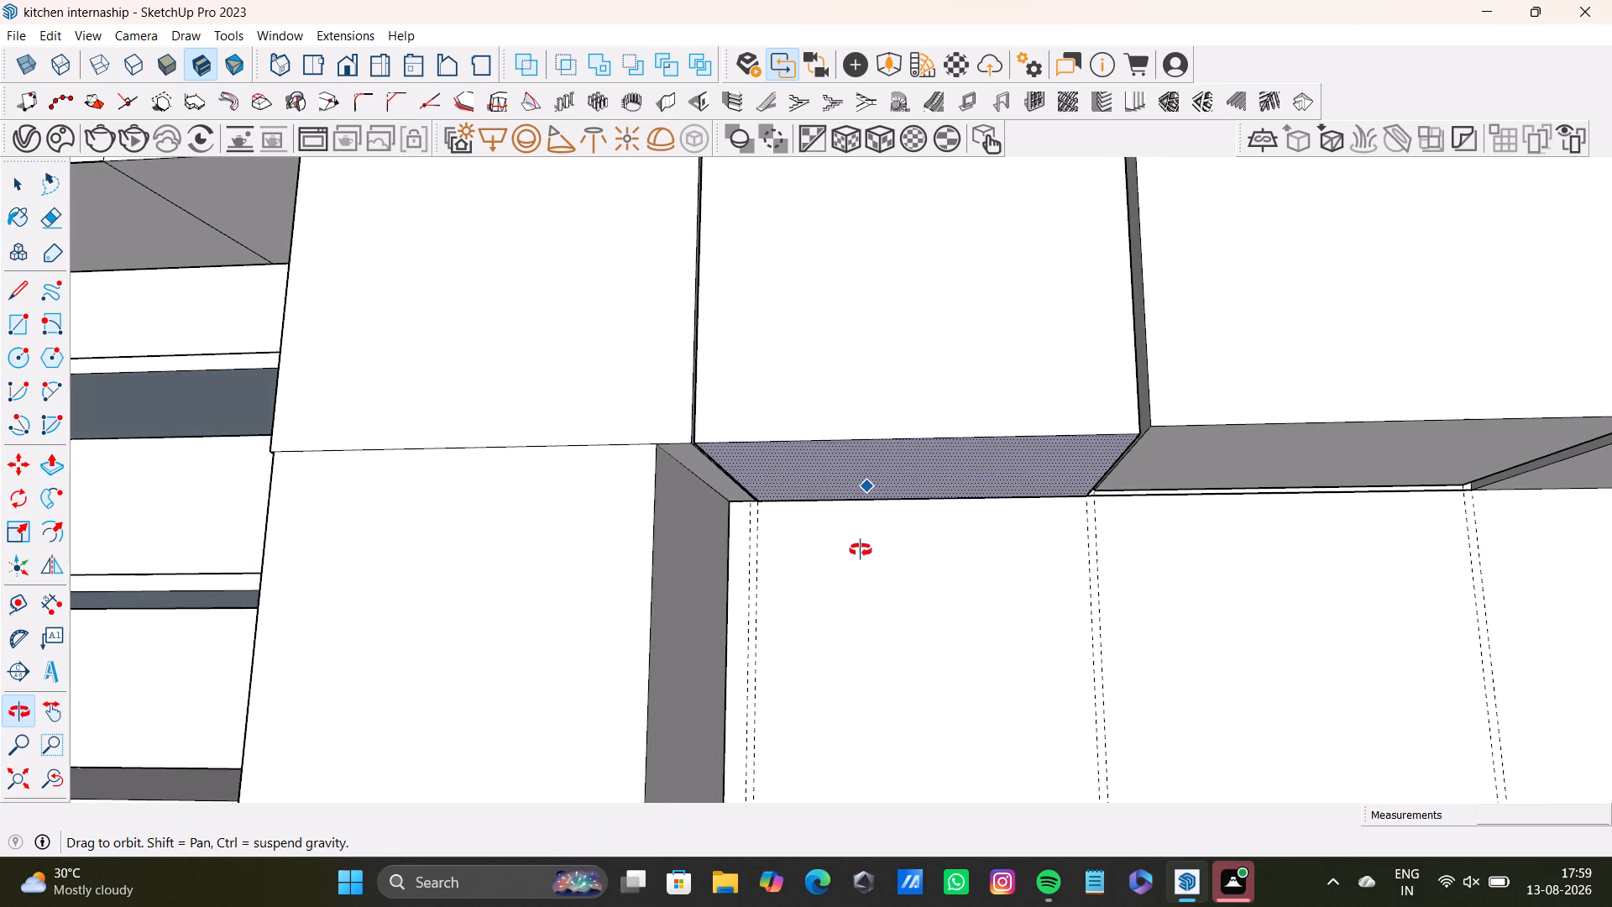
pyautogui.moveTo(861, 550); pyautogui.dragTo(502, 495, button='middle')
pyautogui.press('space')
pyautogui.click(841, 384)
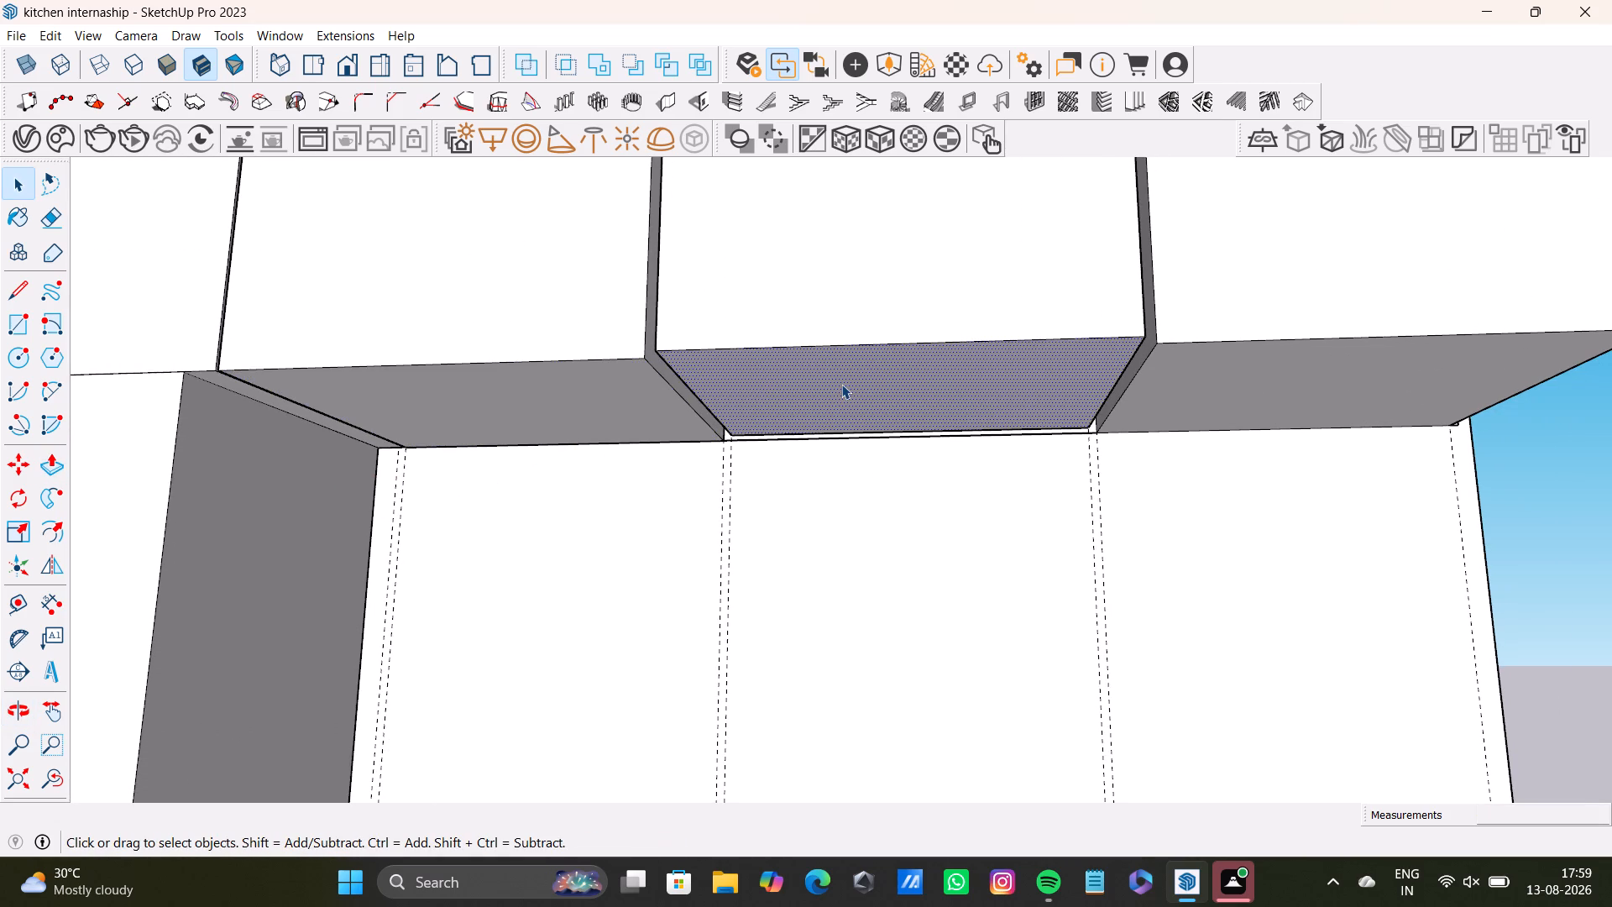
pyautogui.press('p')
pyautogui.click(841, 384)
pyautogui.click(616, 379)
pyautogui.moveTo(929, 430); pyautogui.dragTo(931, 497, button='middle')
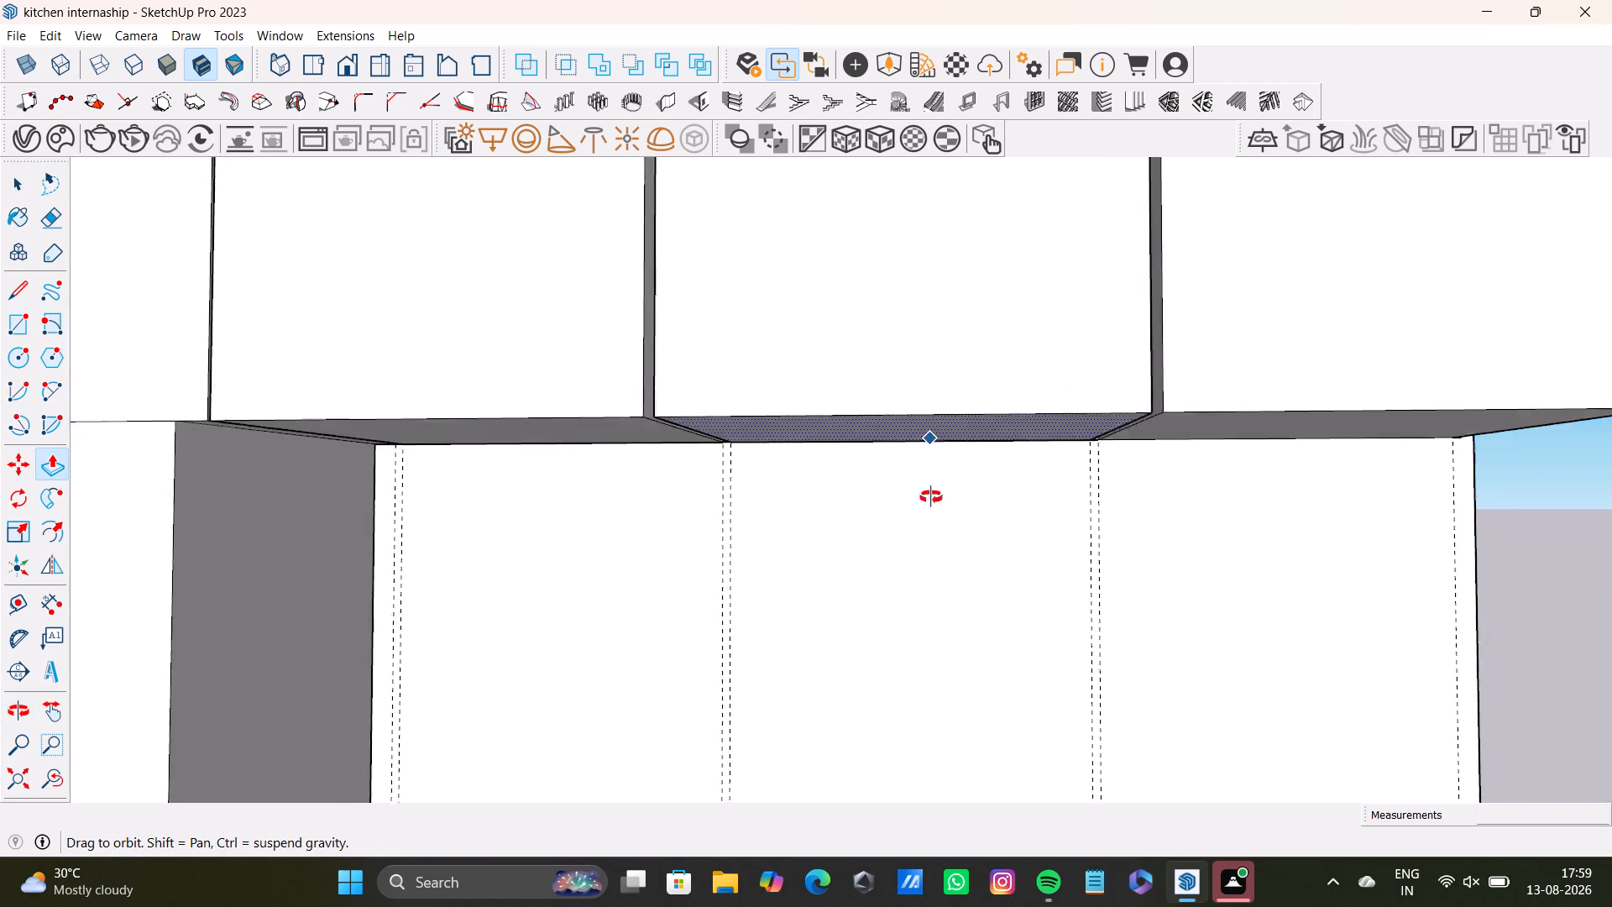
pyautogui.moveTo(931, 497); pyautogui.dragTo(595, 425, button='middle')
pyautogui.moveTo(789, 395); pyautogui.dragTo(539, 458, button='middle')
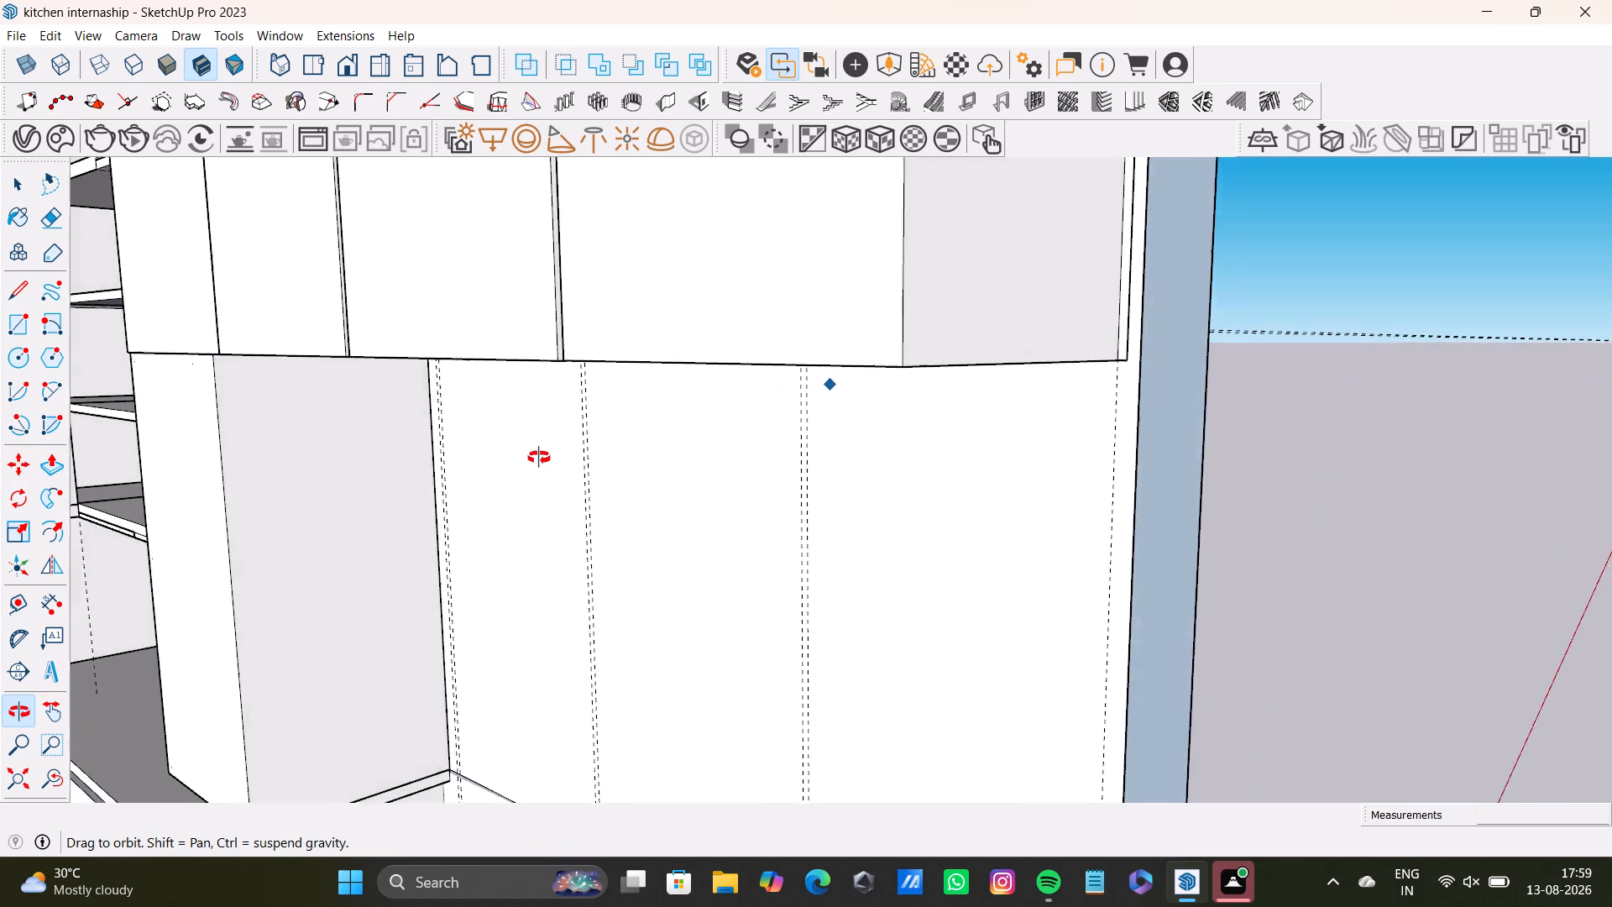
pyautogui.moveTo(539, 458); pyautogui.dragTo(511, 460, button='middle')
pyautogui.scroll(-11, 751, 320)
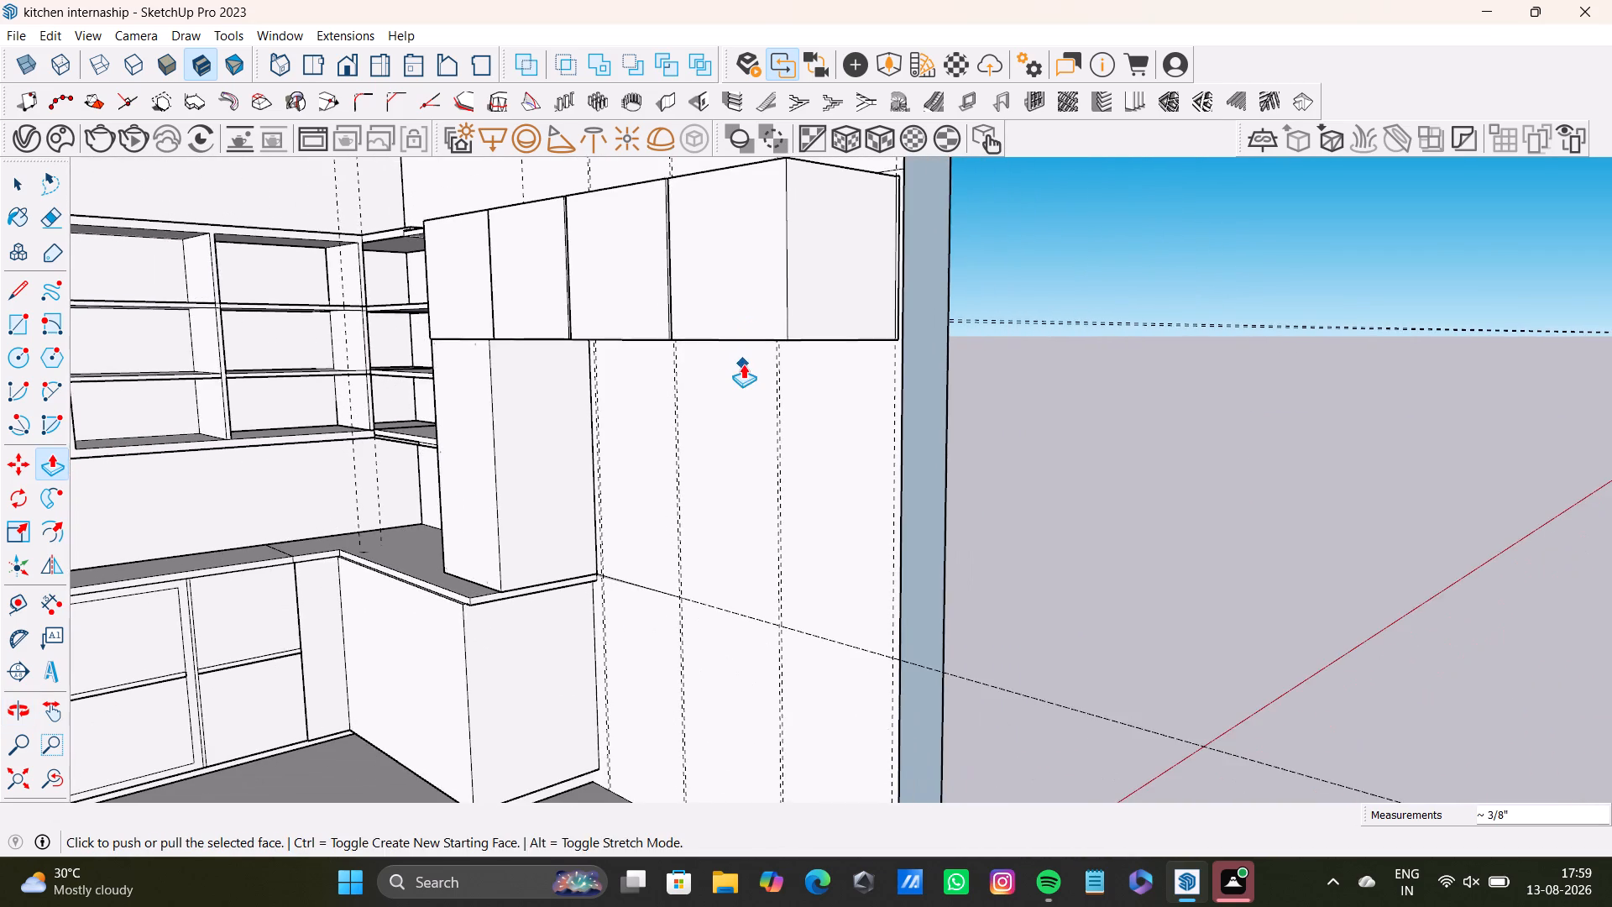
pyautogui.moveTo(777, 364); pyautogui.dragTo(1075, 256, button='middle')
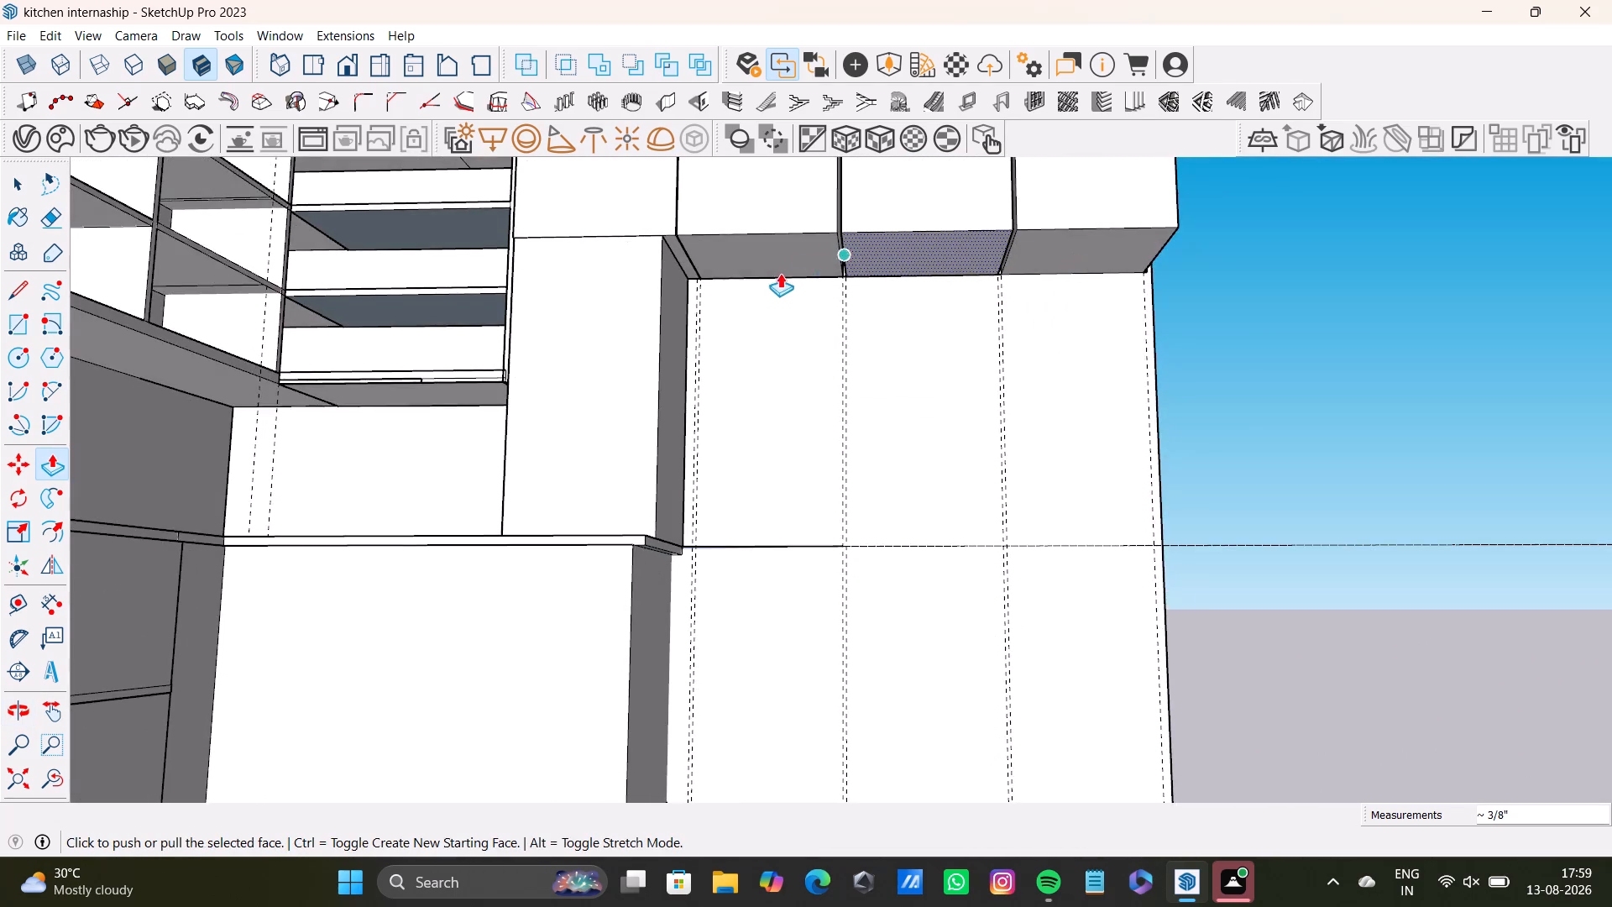
# Place a horizontal guide on the wall about 1 9/16" below the undersides of the overhead boxes.
pyautogui.scroll(6, 779, 273)
pyautogui.middleClick(722, 304)
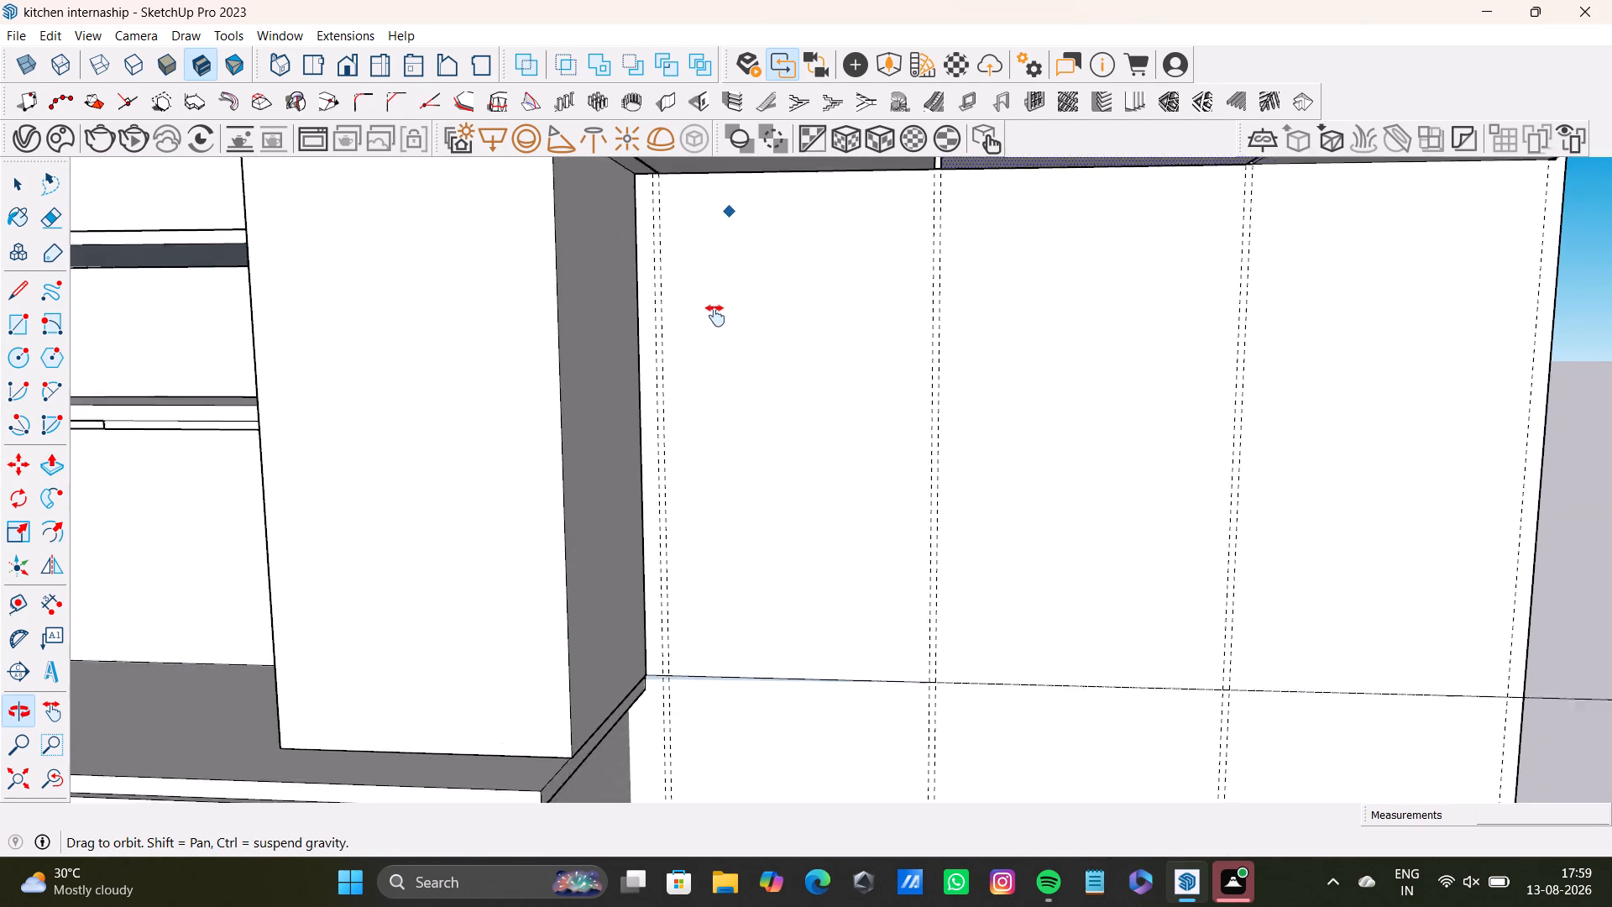
pyautogui.scroll(-7, 747, 414)
pyautogui.press('space')
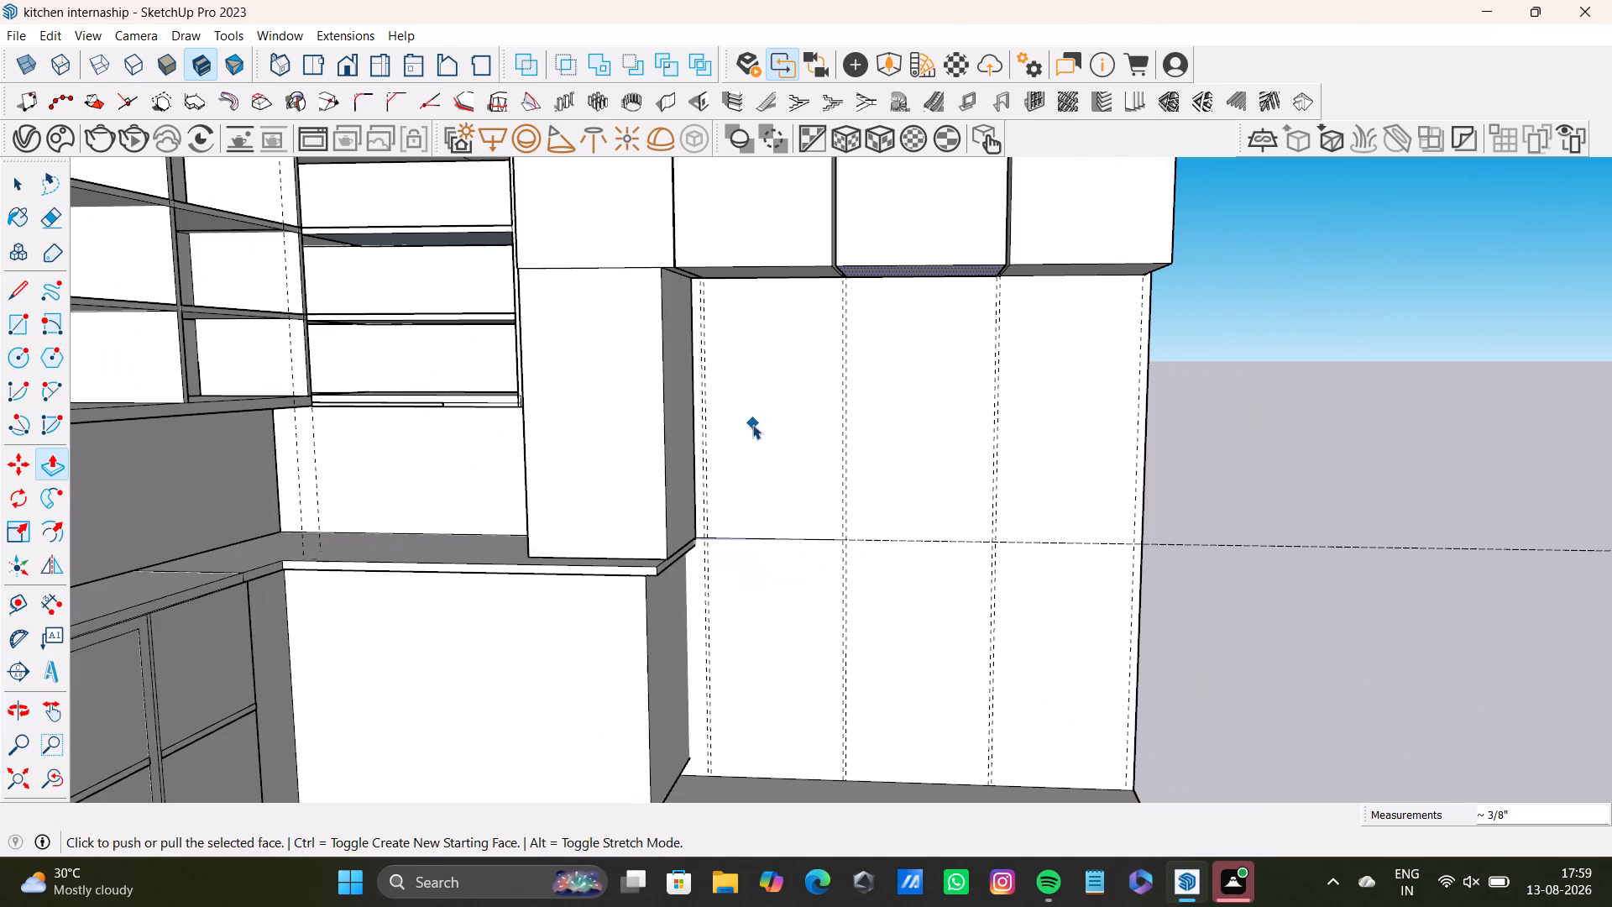
pyautogui.scroll(3, 704, 313)
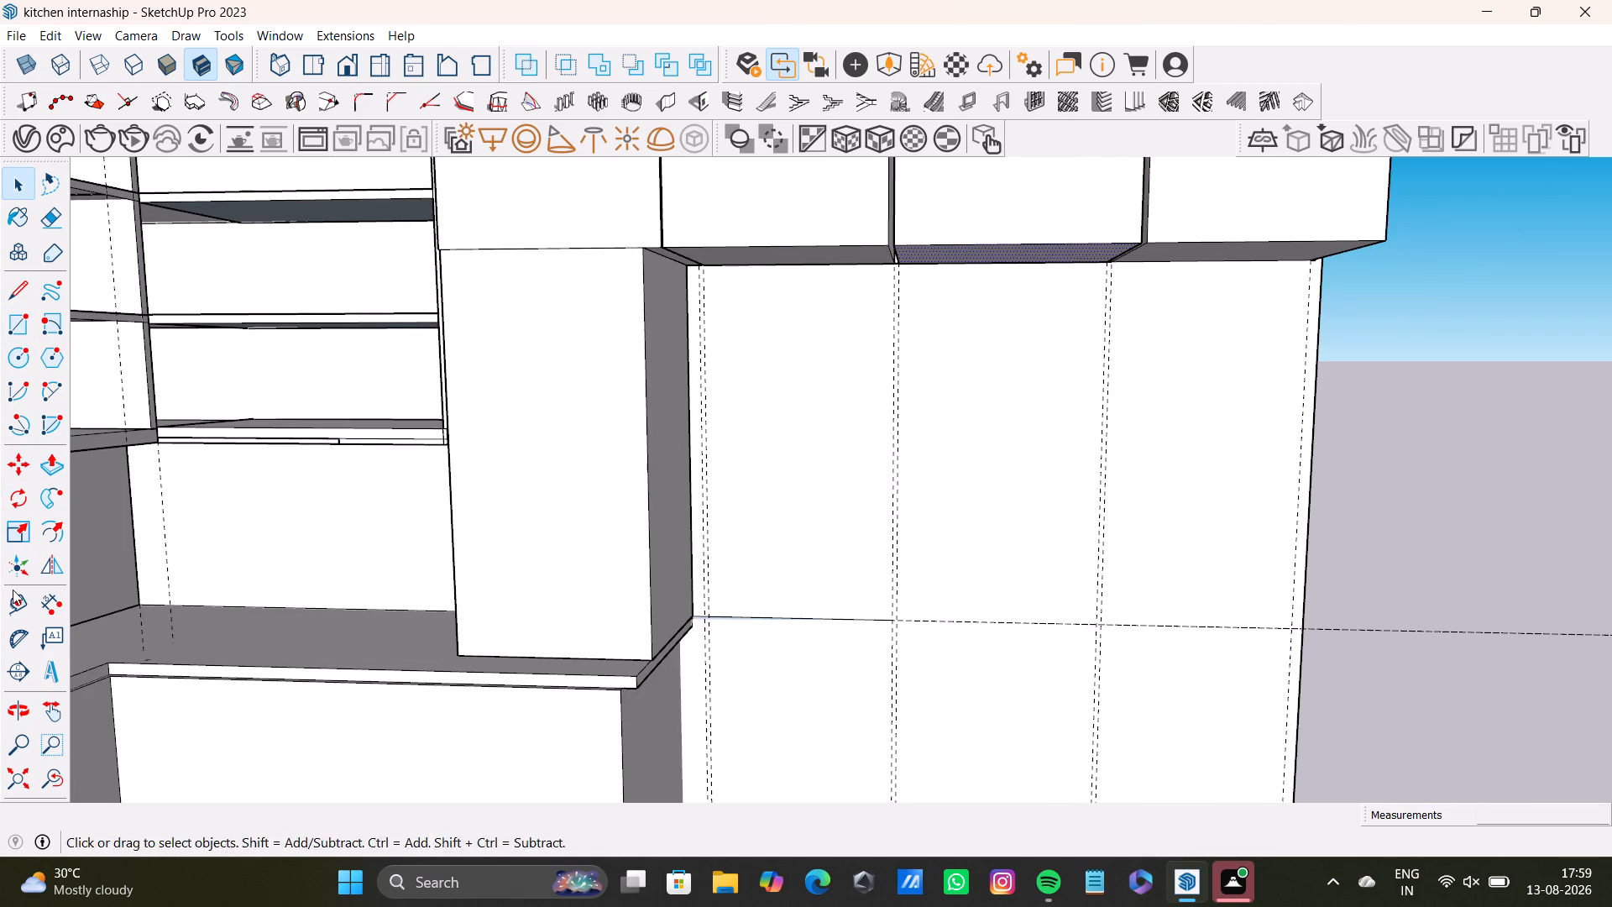
pyautogui.moveTo(13, 600); pyautogui.dragTo(25, 590)
pyautogui.scroll(6, 683, 305)
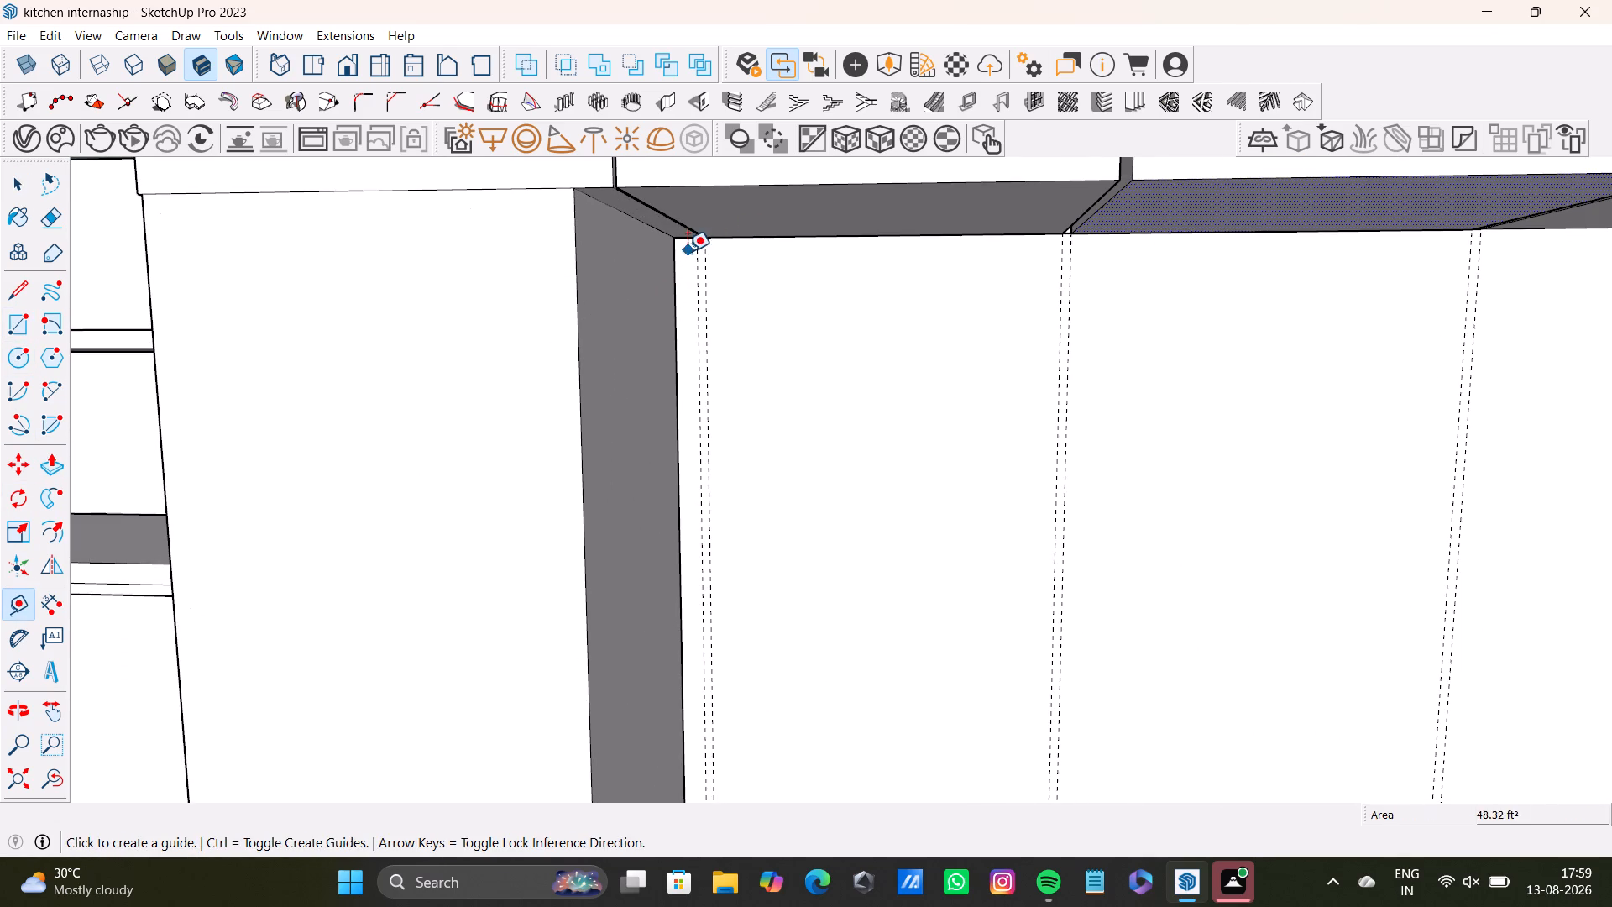
pyautogui.click(720, 237)
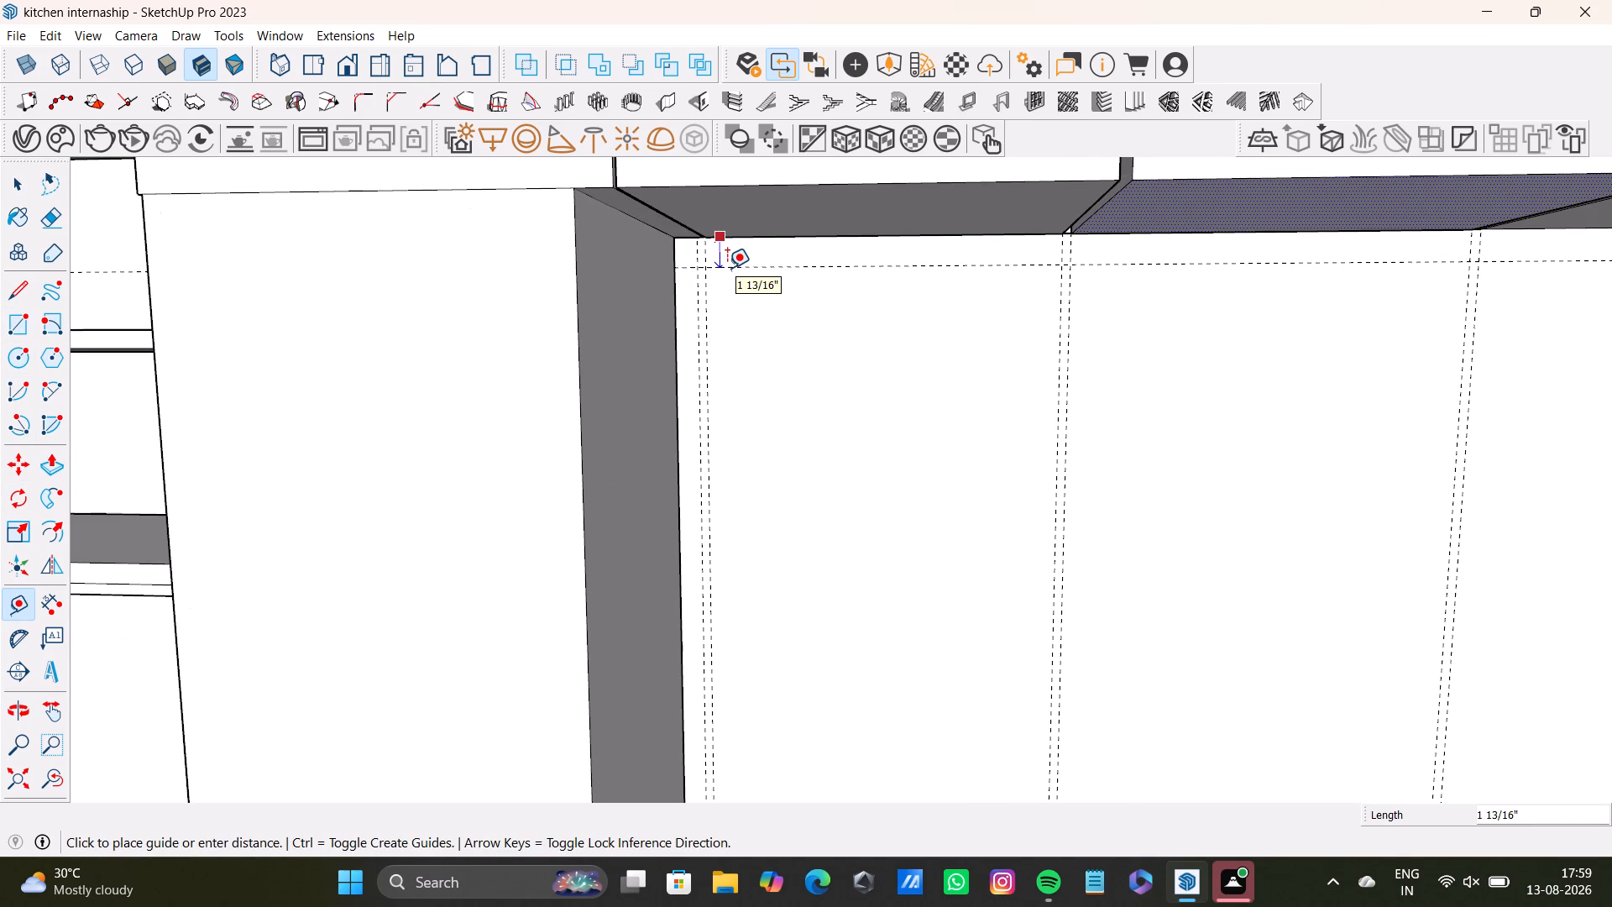
pyautogui.click(736, 263)
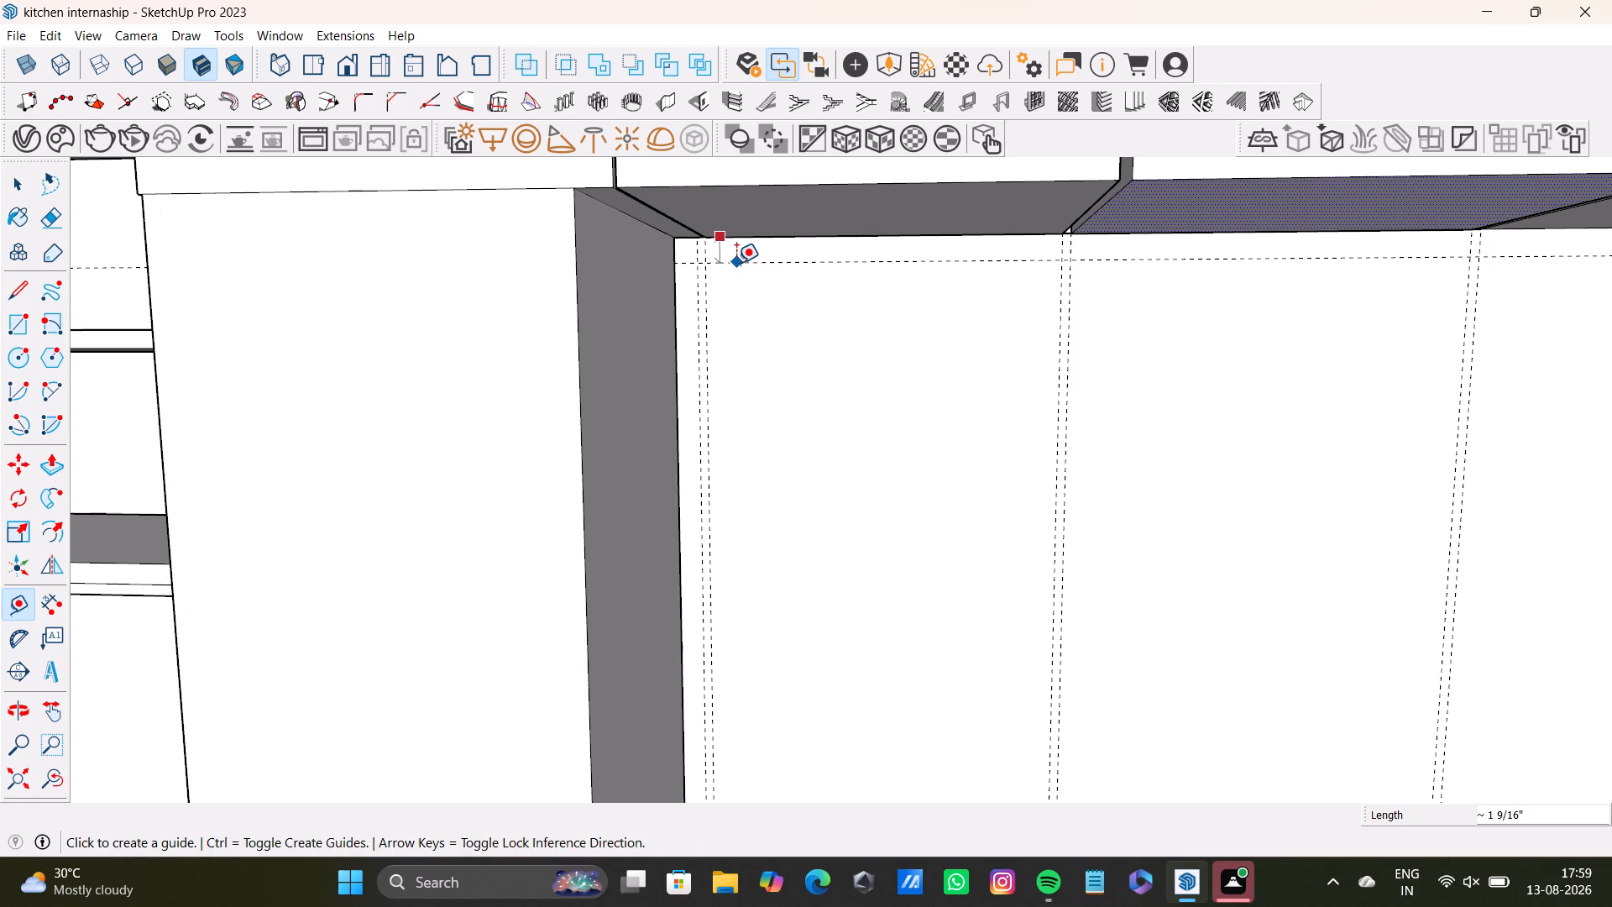
pyautogui.press('space')
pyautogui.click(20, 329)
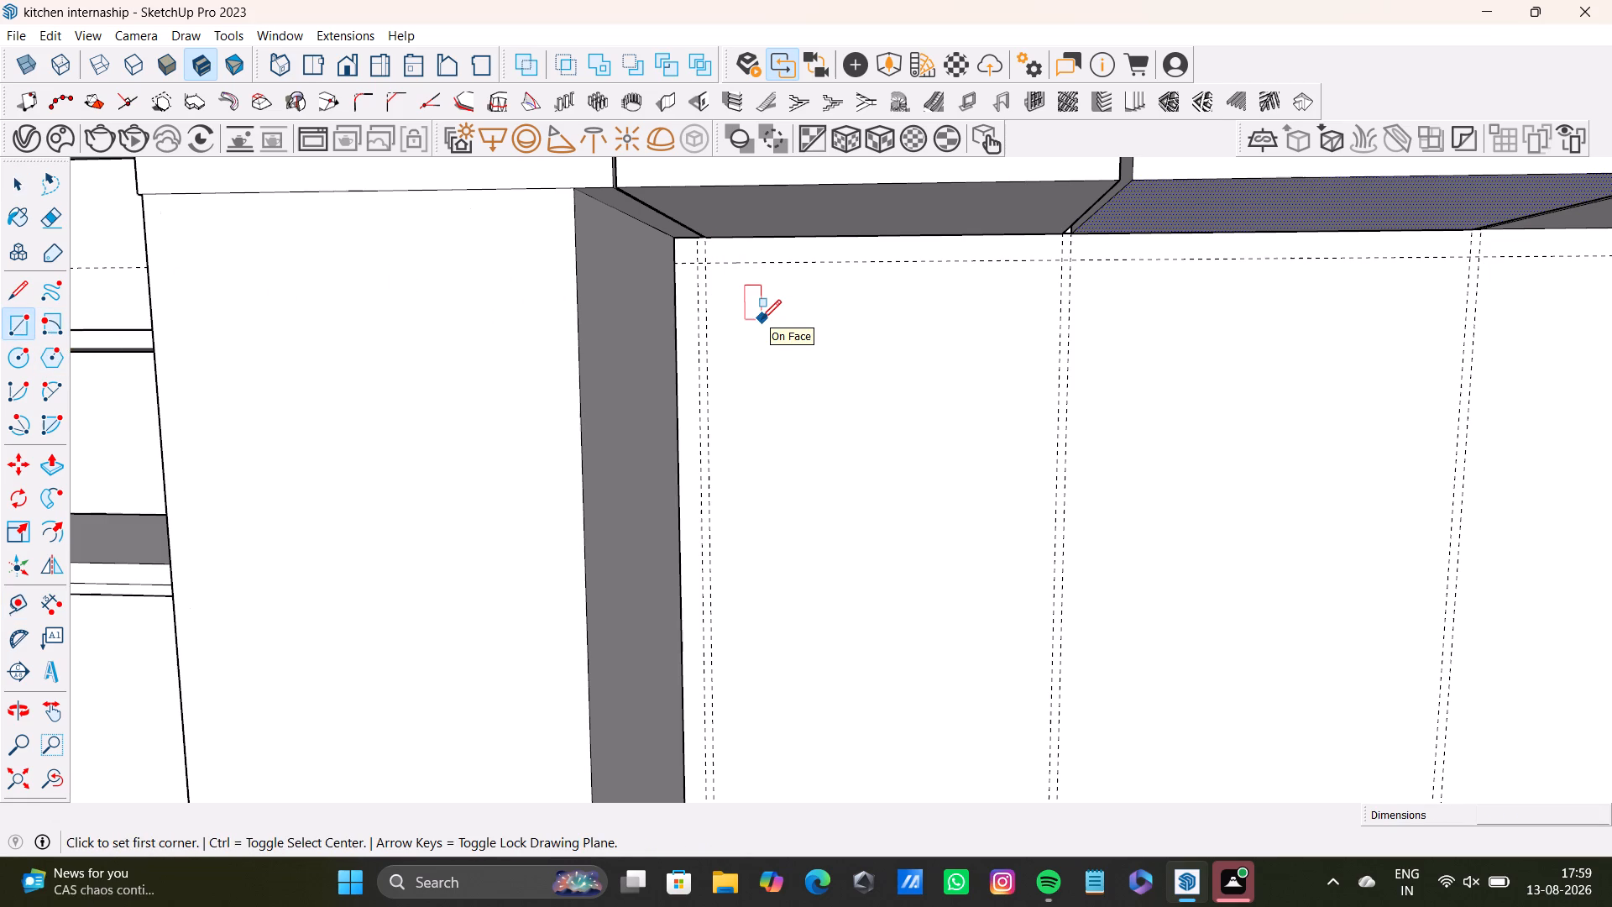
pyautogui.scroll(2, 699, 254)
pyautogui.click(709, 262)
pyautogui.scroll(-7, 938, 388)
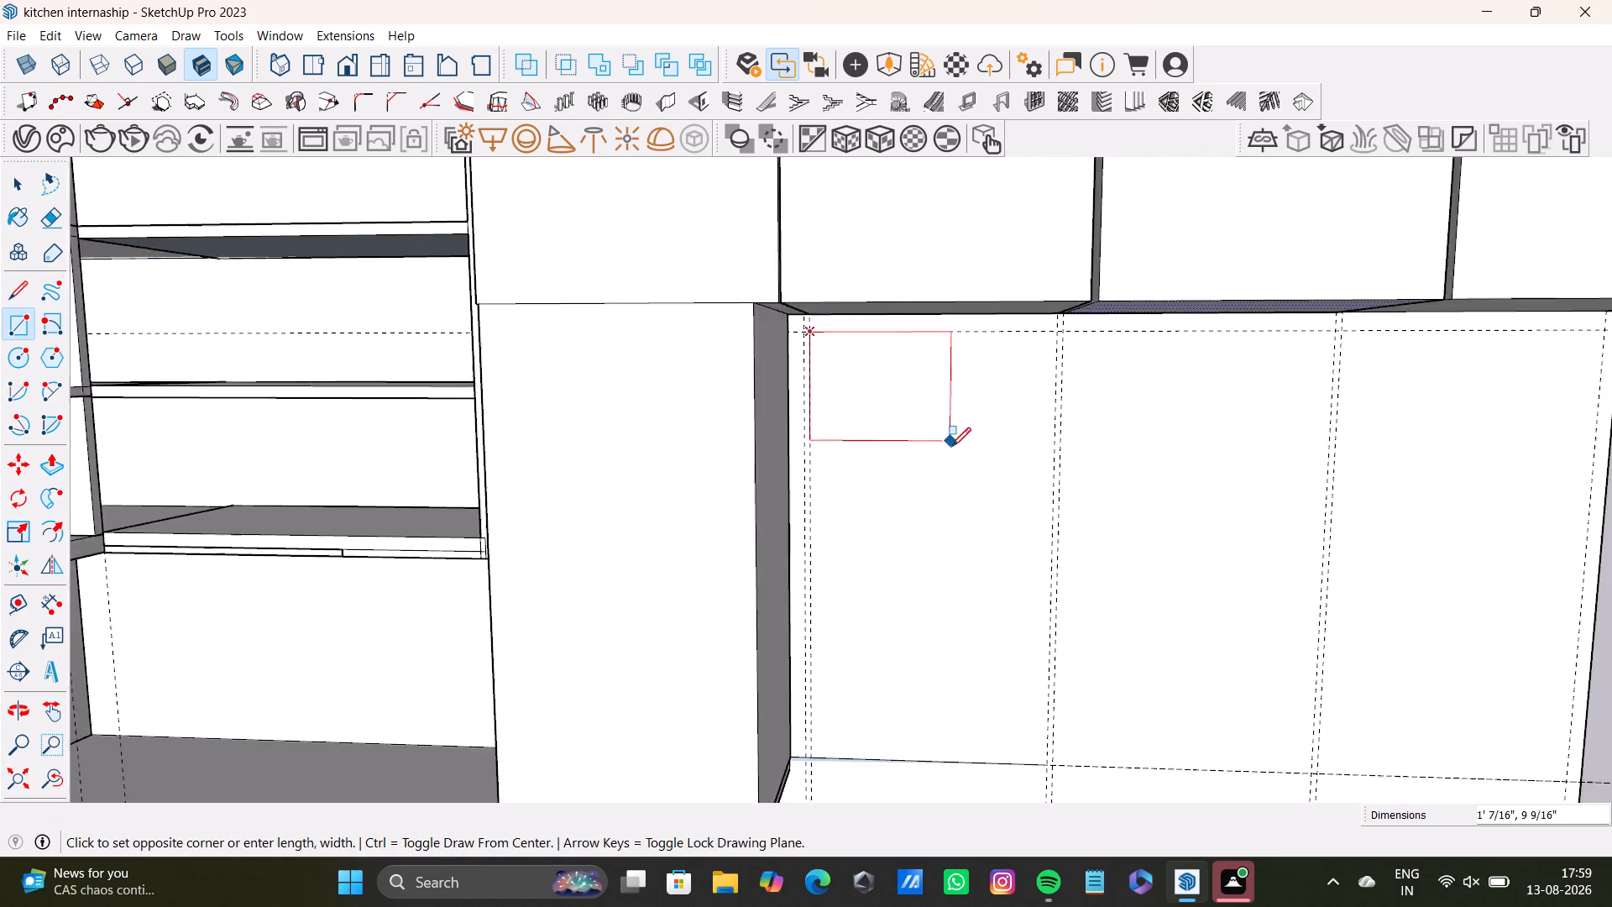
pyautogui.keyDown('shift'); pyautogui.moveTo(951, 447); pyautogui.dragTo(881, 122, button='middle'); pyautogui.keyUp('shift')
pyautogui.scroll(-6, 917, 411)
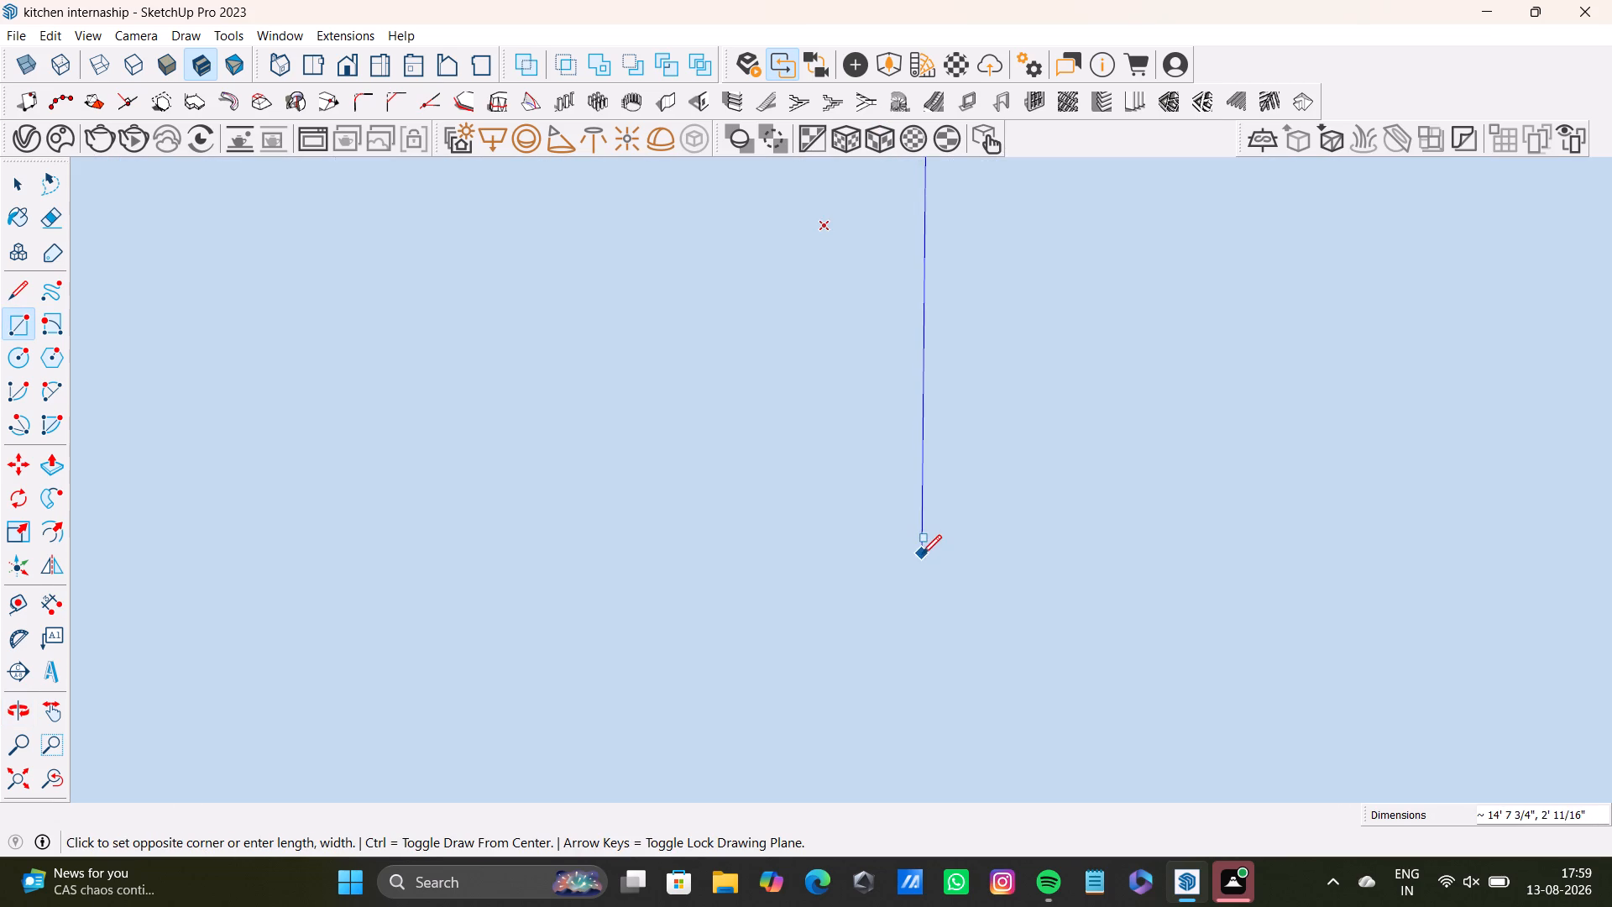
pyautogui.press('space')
# Draw a rectangle about 1' 9 9/16" by 6' 6 7/16" between the first bay's vertical guides, from the new upper guide down to the floor.
pyautogui.click(14, 775)
pyautogui.moveTo(676, 489); pyautogui.dragTo(227, 559, button='middle')
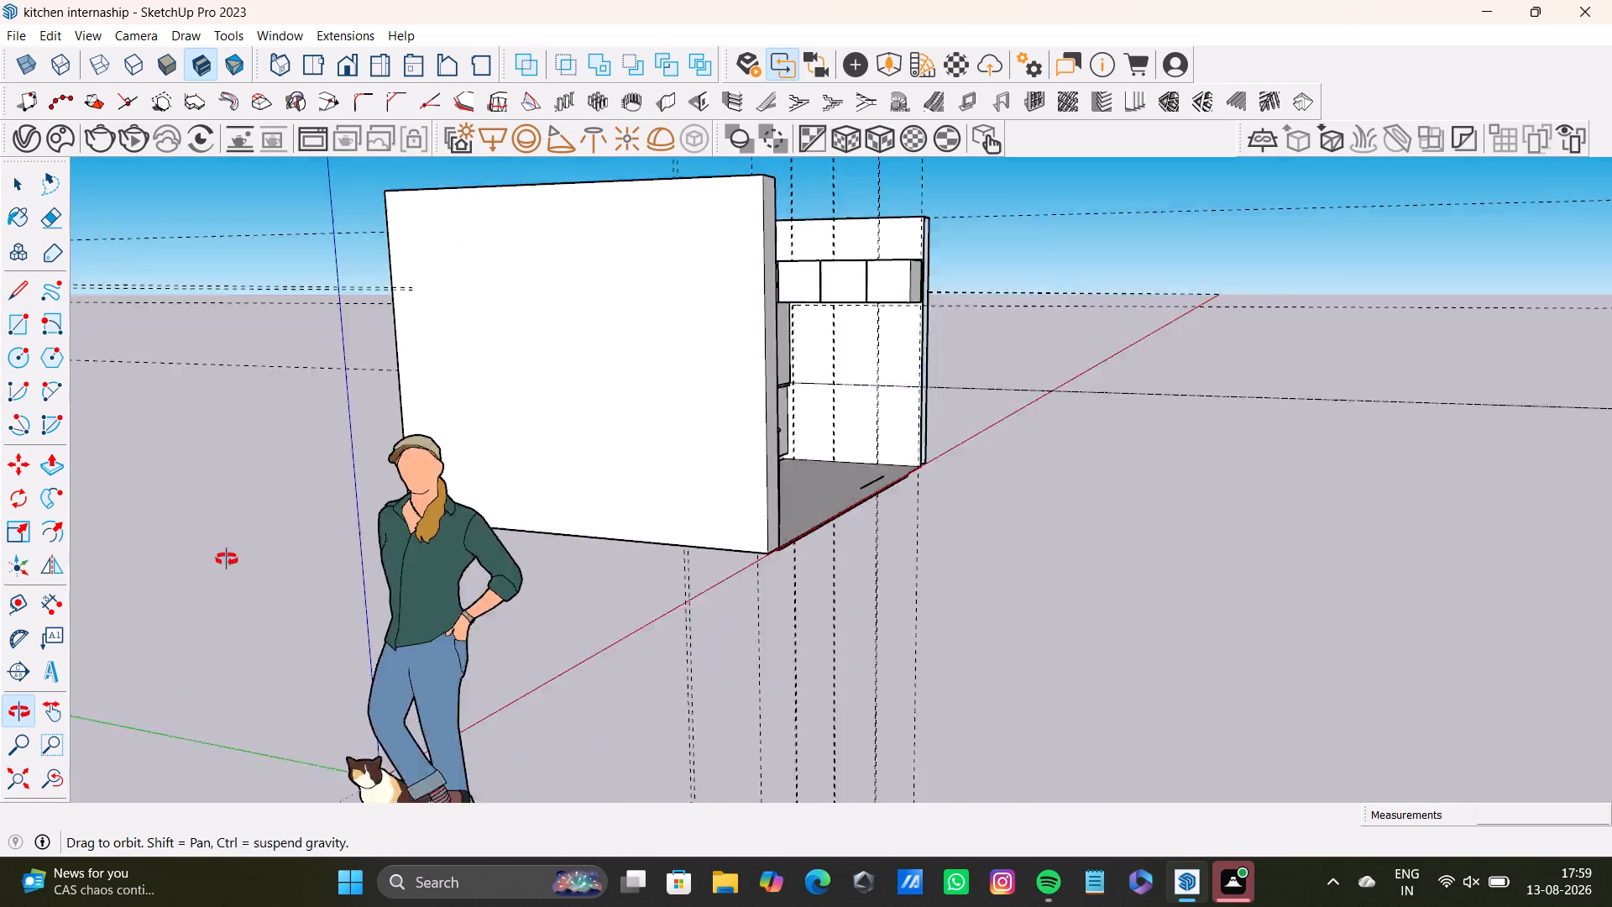
pyautogui.moveTo(227, 559); pyautogui.dragTo(139, 564, button='middle')
pyautogui.moveTo(760, 398); pyautogui.dragTo(454, 582, button='middle')
pyautogui.moveTo(516, 570); pyautogui.dragTo(663, 553, button='middle')
pyautogui.scroll(5, 855, 528)
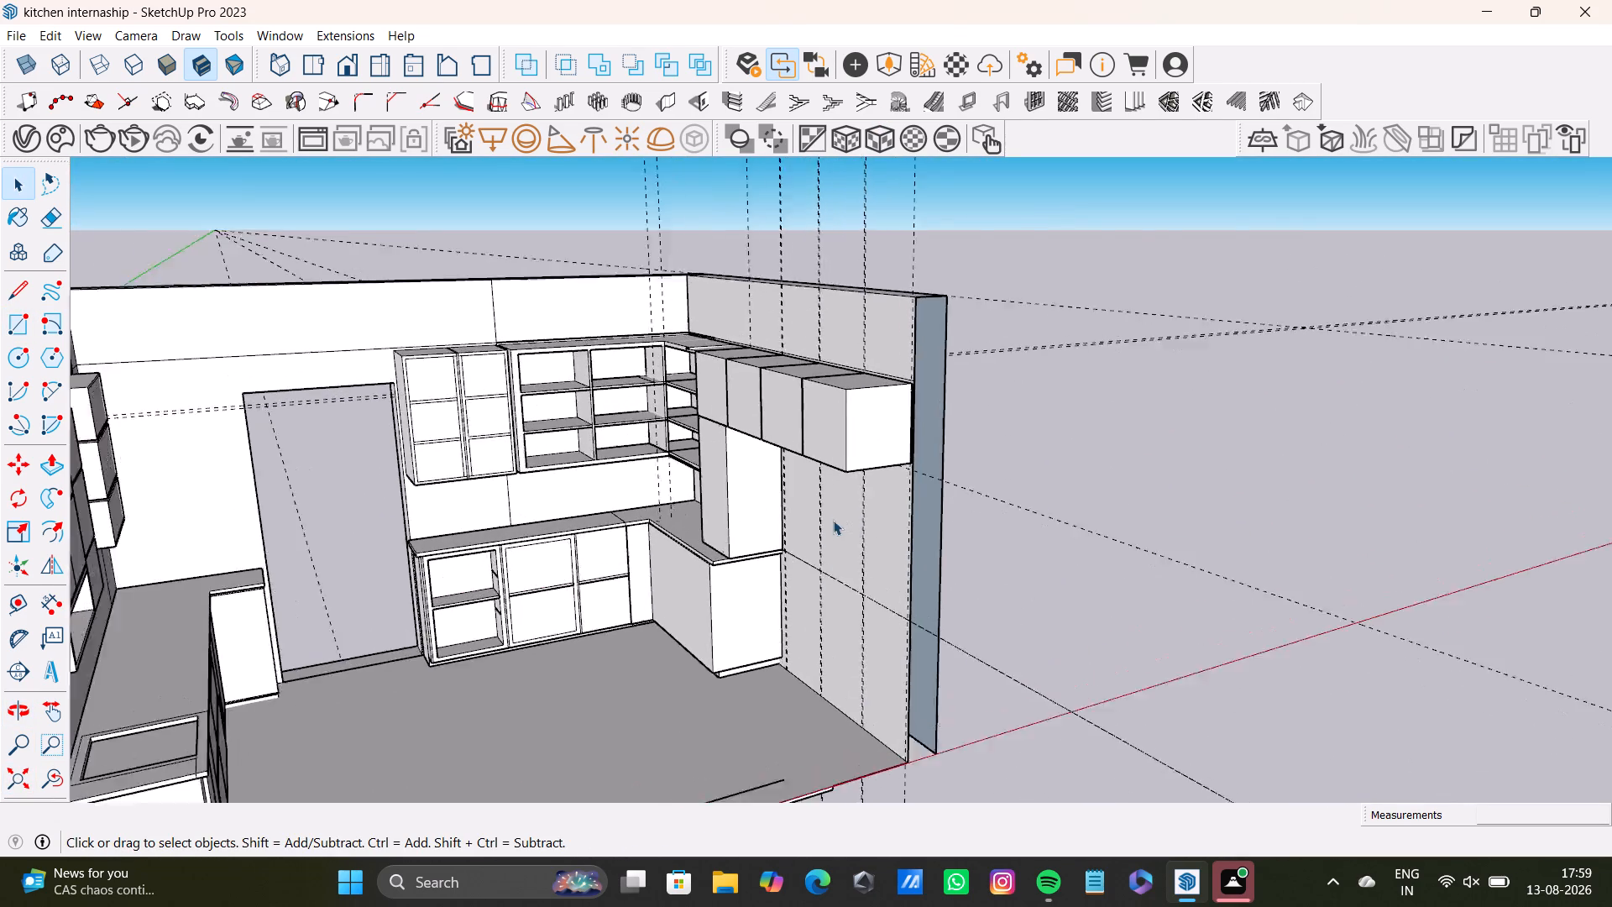
pyautogui.scroll(4, 833, 520)
pyautogui.moveTo(778, 529); pyautogui.dragTo(989, 567, button='middle')
pyautogui.scroll(5, 913, 524)
pyautogui.moveTo(913, 524); pyautogui.dragTo(1001, 482, button='middle')
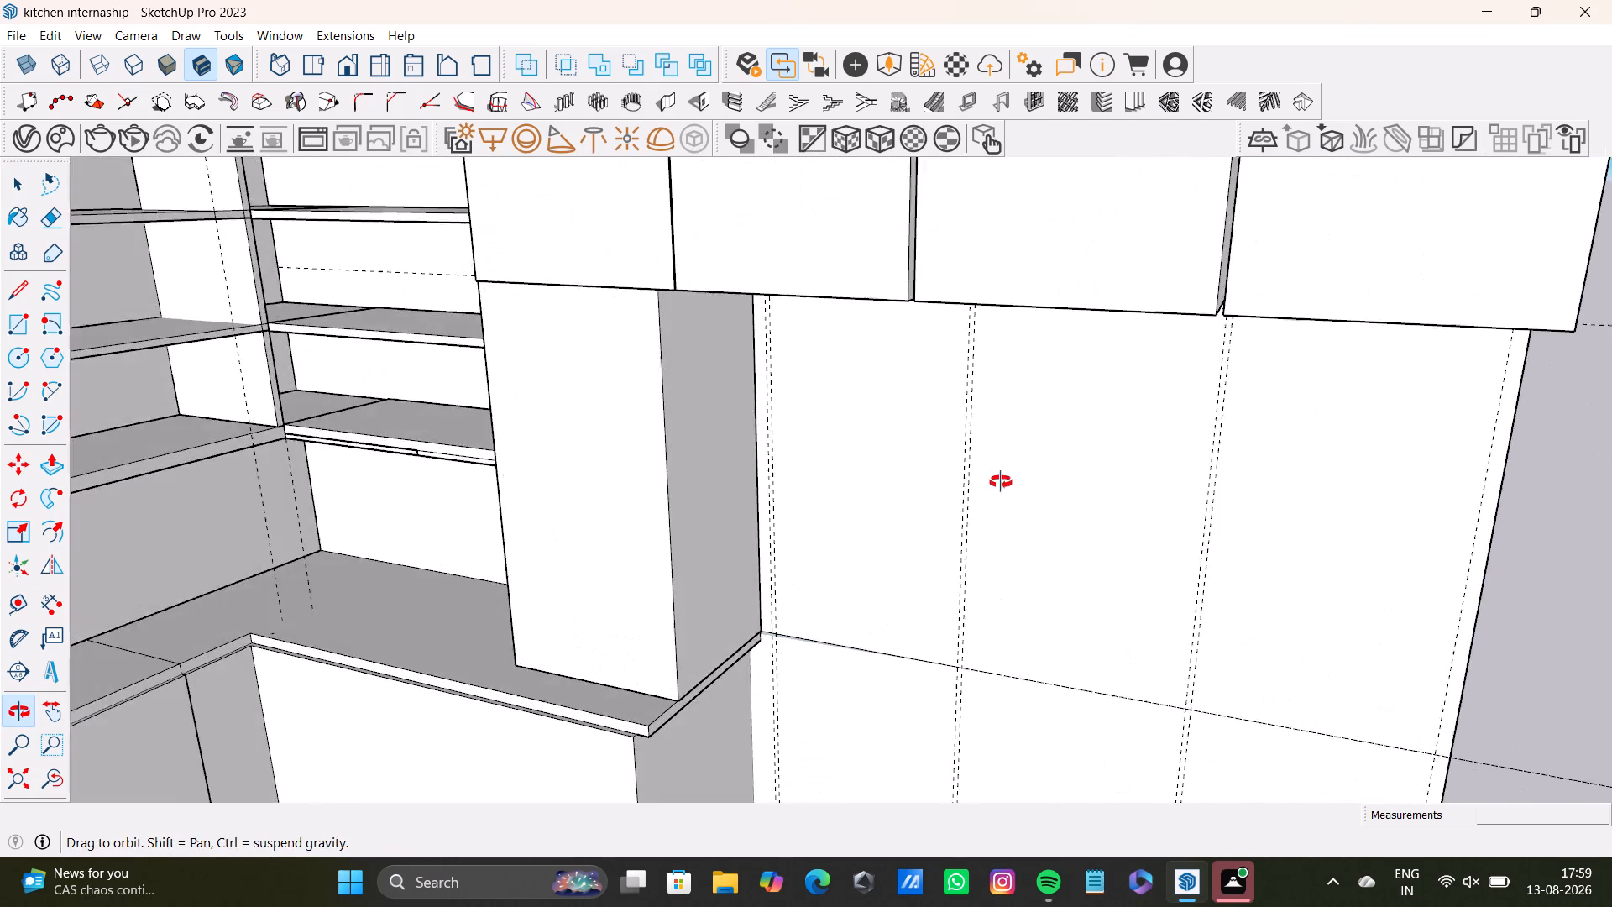
pyautogui.moveTo(1001, 482); pyautogui.dragTo(1007, 412, button='middle')
pyautogui.scroll(1, 1007, 412)
pyautogui.click(21, 328)
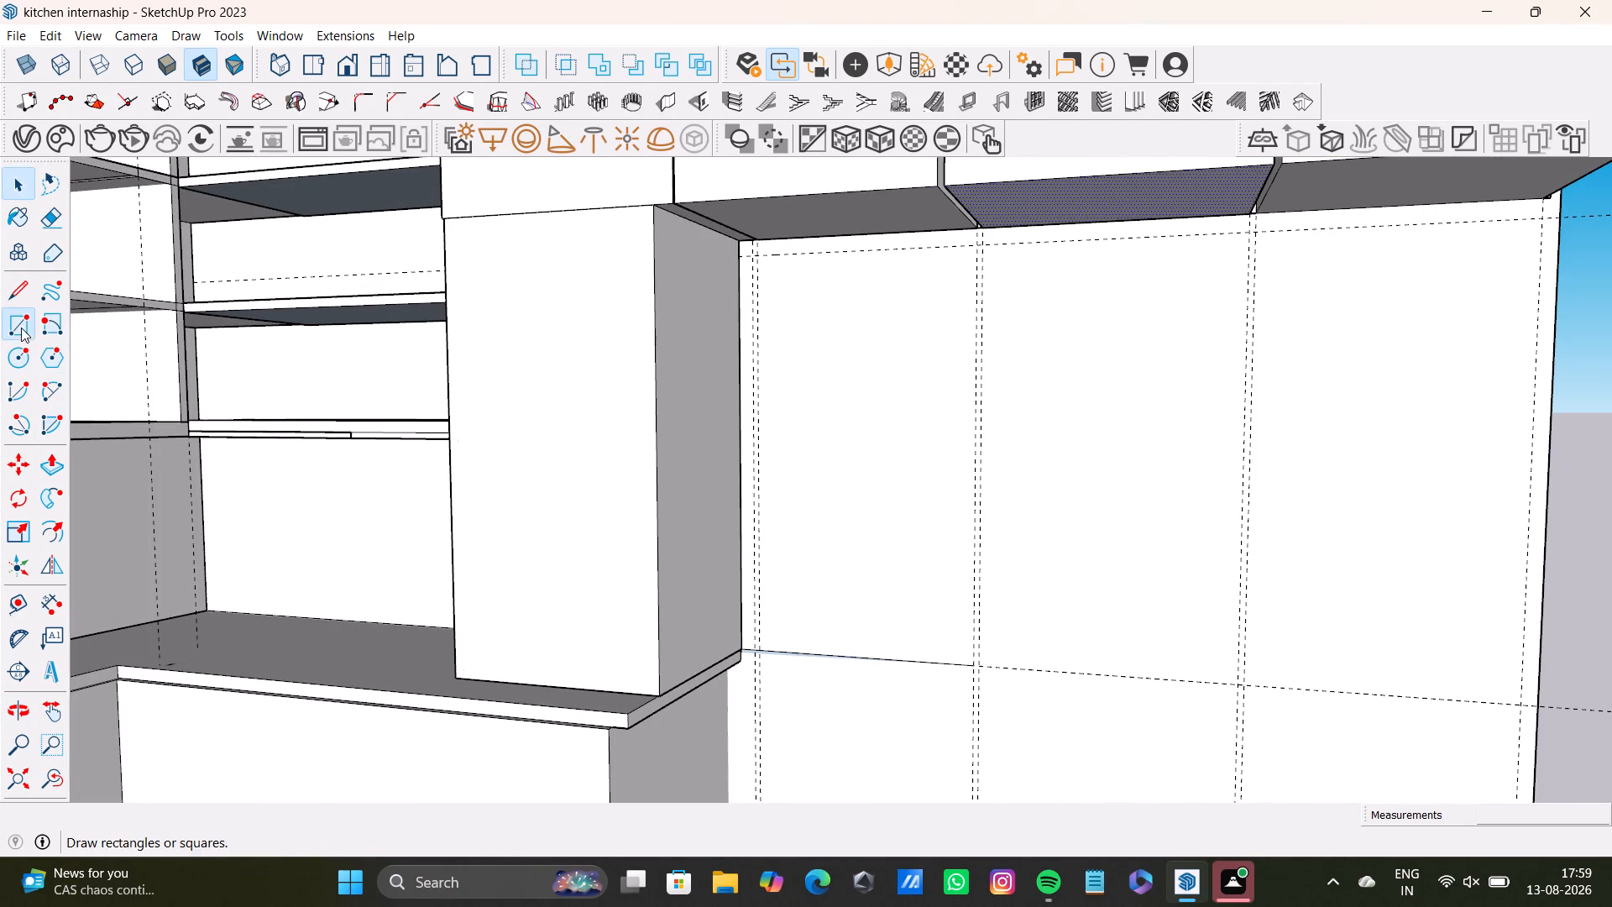
pyautogui.scroll(4, 753, 183)
pyautogui.scroll(2, 776, 275)
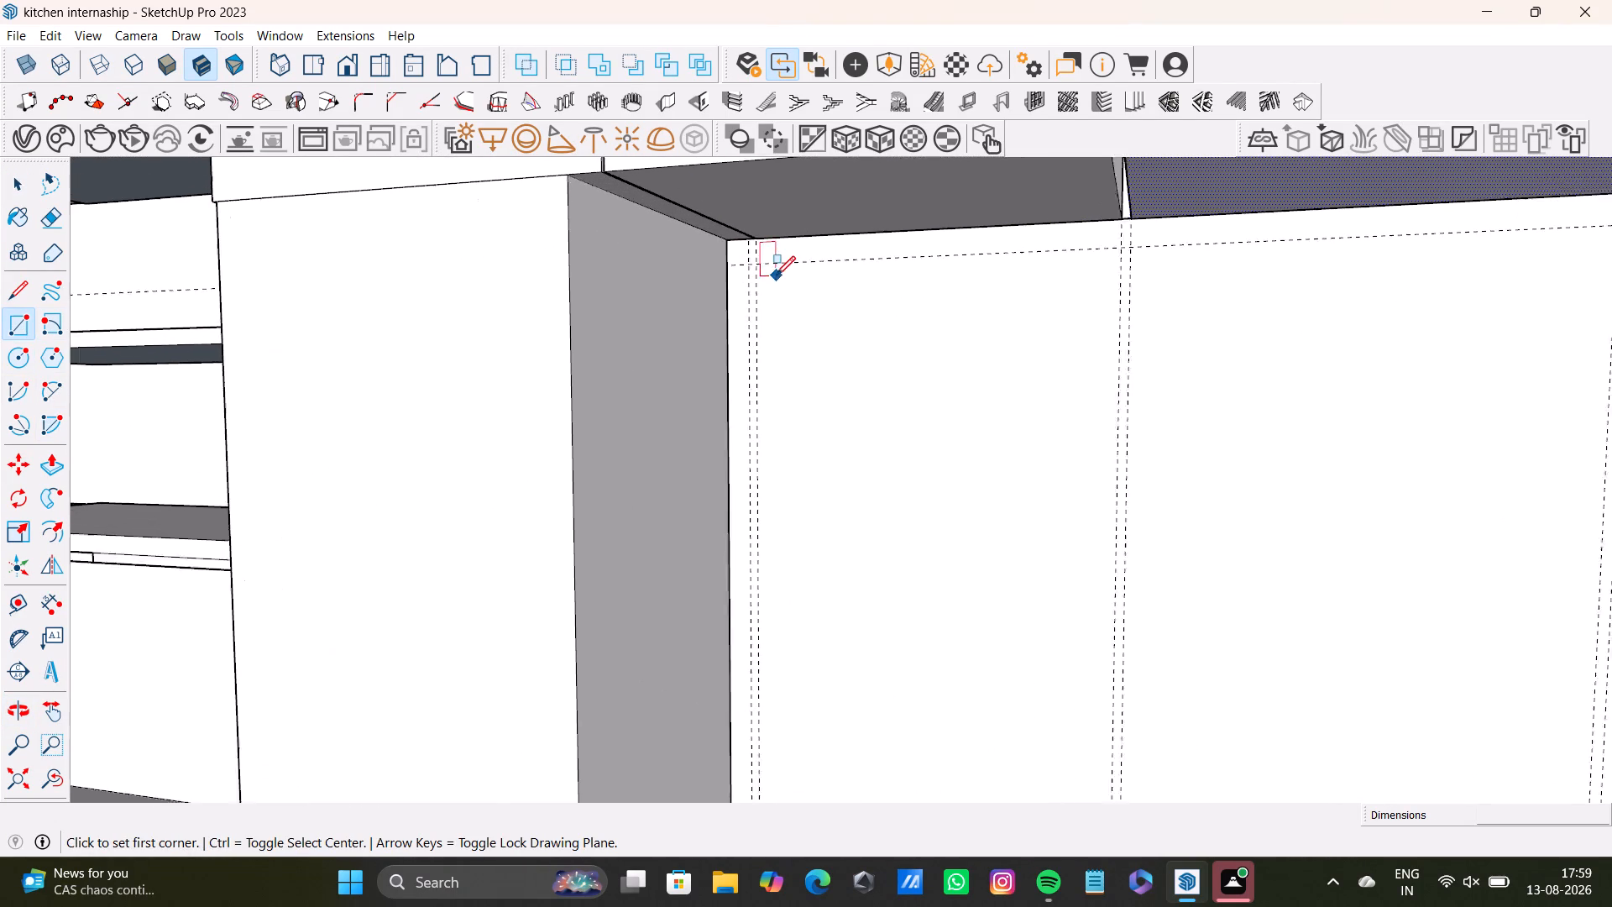
pyautogui.scroll(3, 776, 275)
pyautogui.moveTo(791, 275); pyautogui.dragTo(857, 266, button='middle')
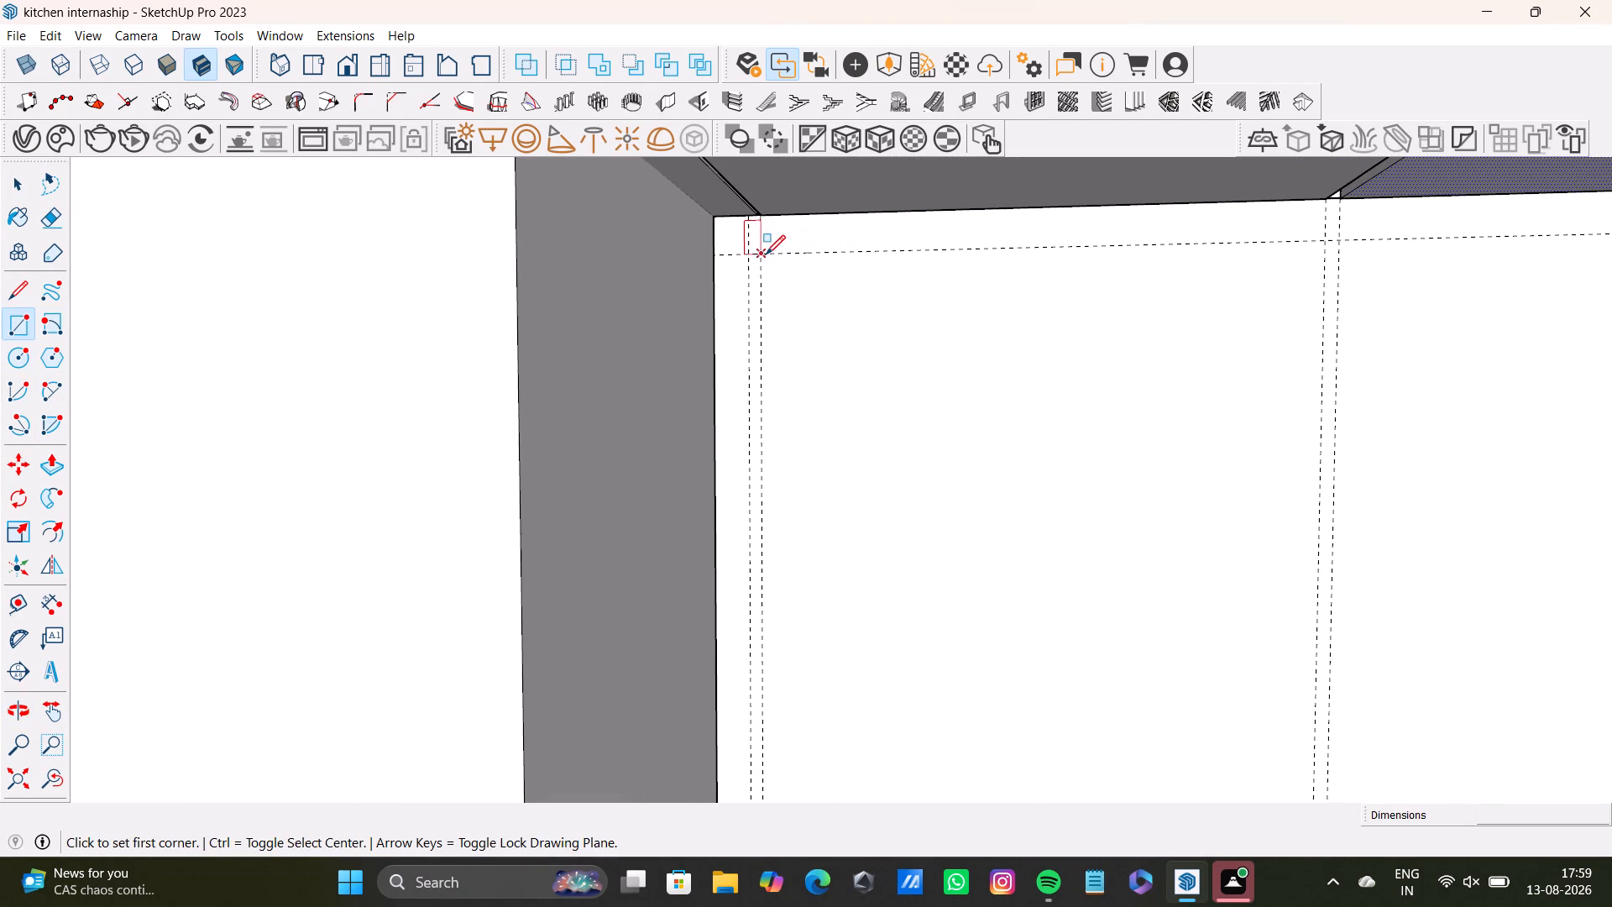
pyautogui.click(764, 254)
pyautogui.press('Right')
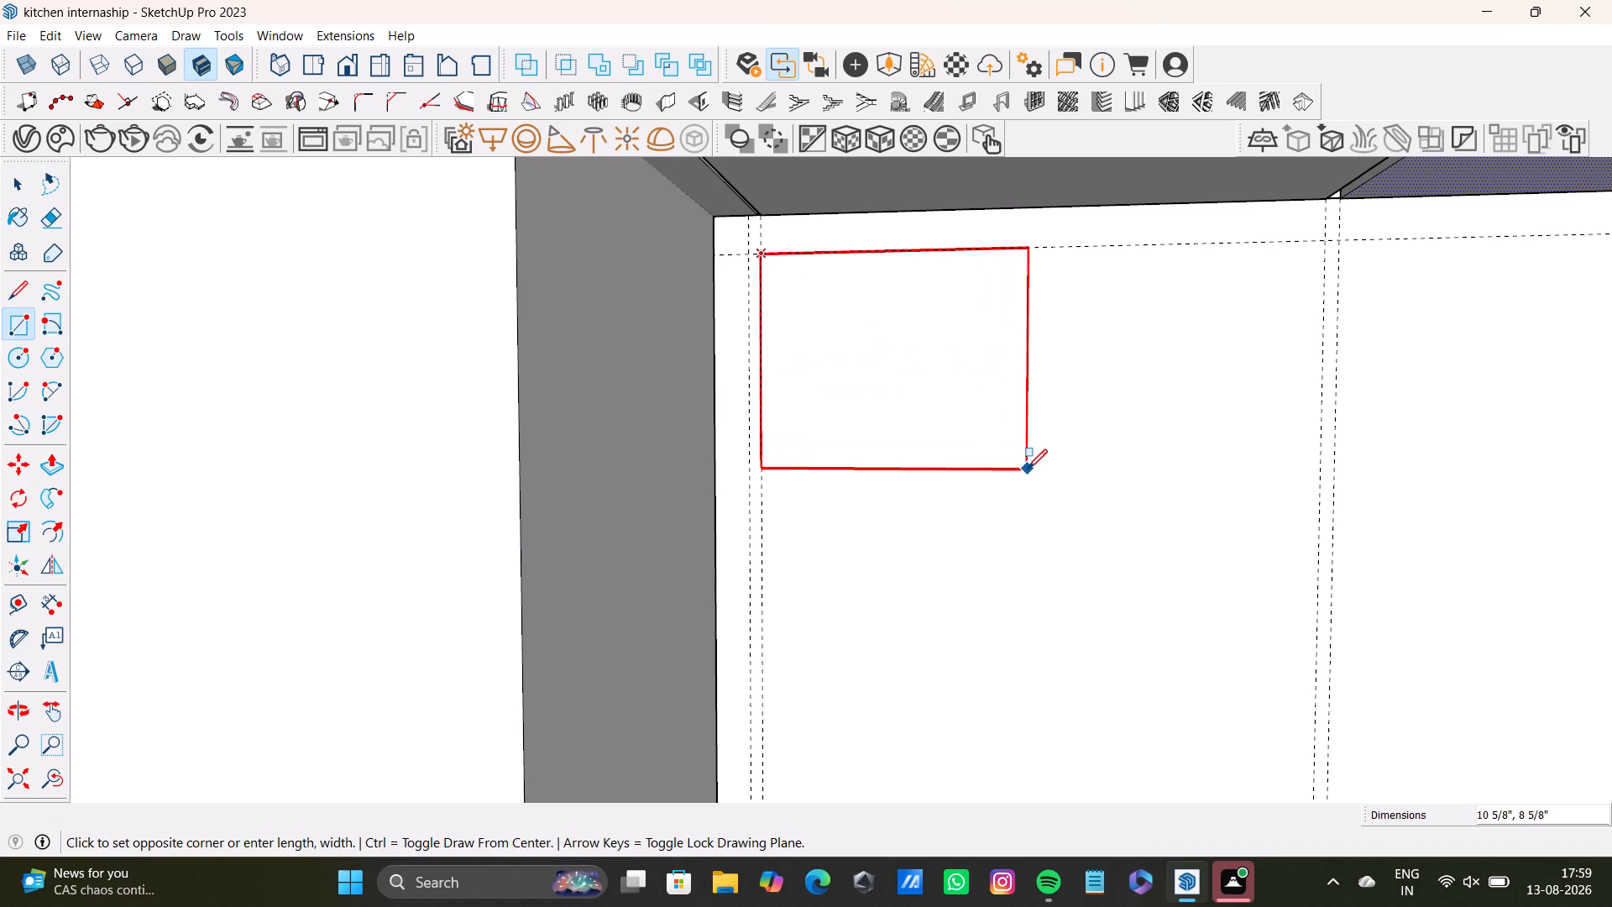
pyautogui.scroll(-14, 1028, 469)
pyautogui.moveTo(1047, 554); pyautogui.dragTo(1011, 316, button='middle')
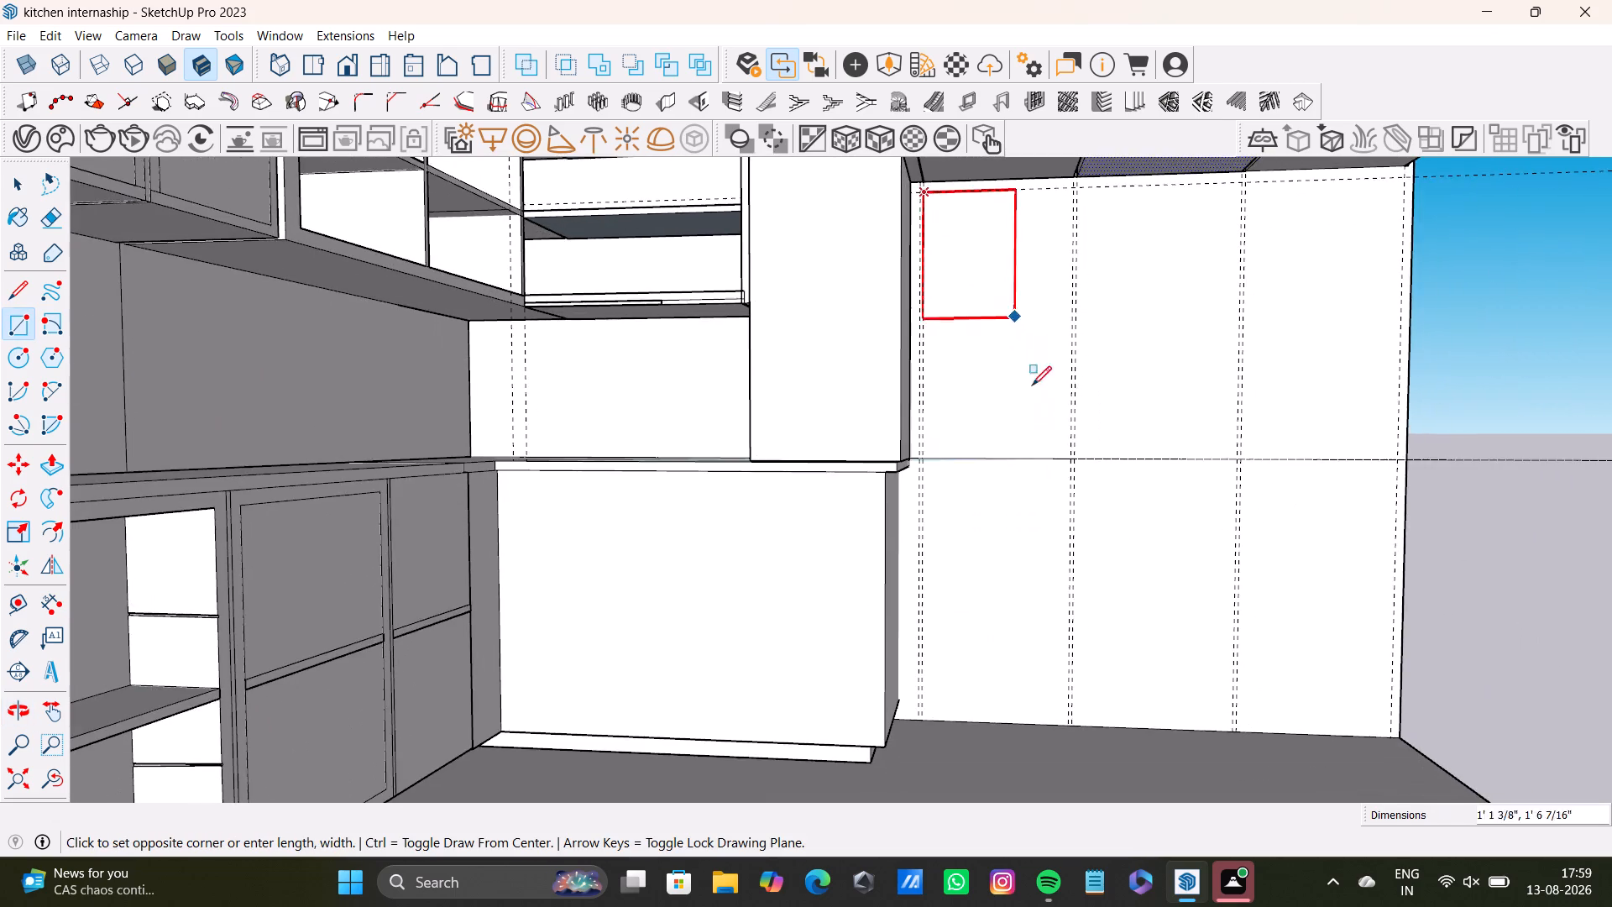
pyautogui.scroll(-3, 1034, 481)
pyautogui.click(19, 787)
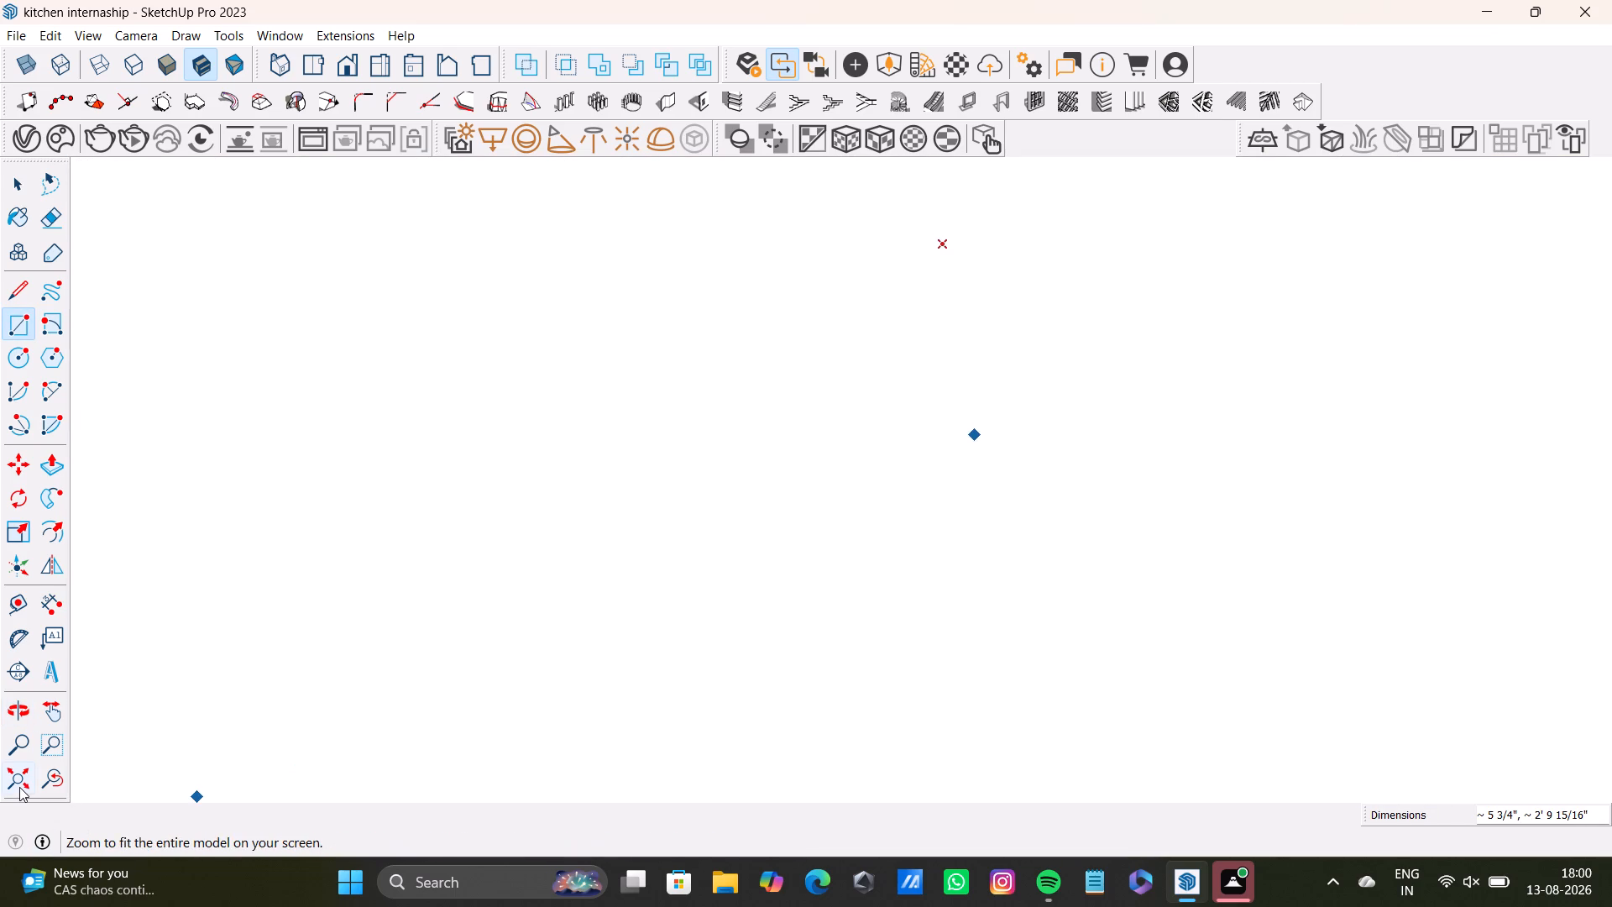
pyautogui.moveTo(798, 352); pyautogui.dragTo(509, 575, button='middle')
pyautogui.keyDown('shift'); pyautogui.moveTo(1423, 184); pyautogui.dragTo(1105, 325, button='middle'); pyautogui.keyUp('shift')
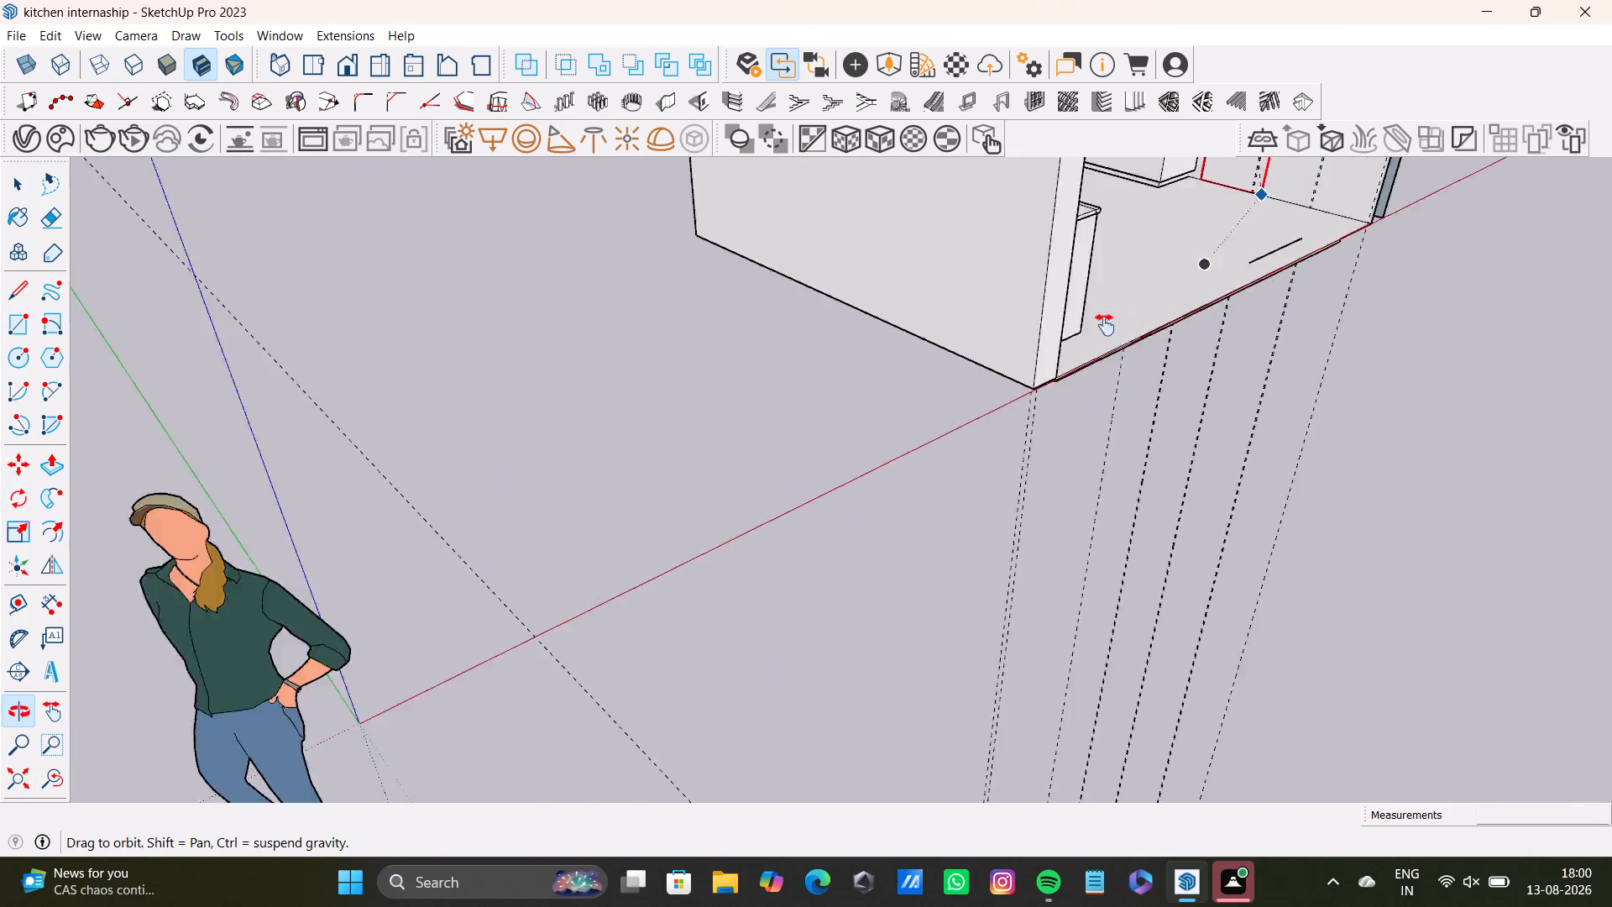
pyautogui.keyDown('shift'); pyautogui.moveTo(1105, 325); pyautogui.dragTo(847, 634, button='middle'); pyautogui.keyUp('shift')
pyautogui.scroll(11, 890, 463)
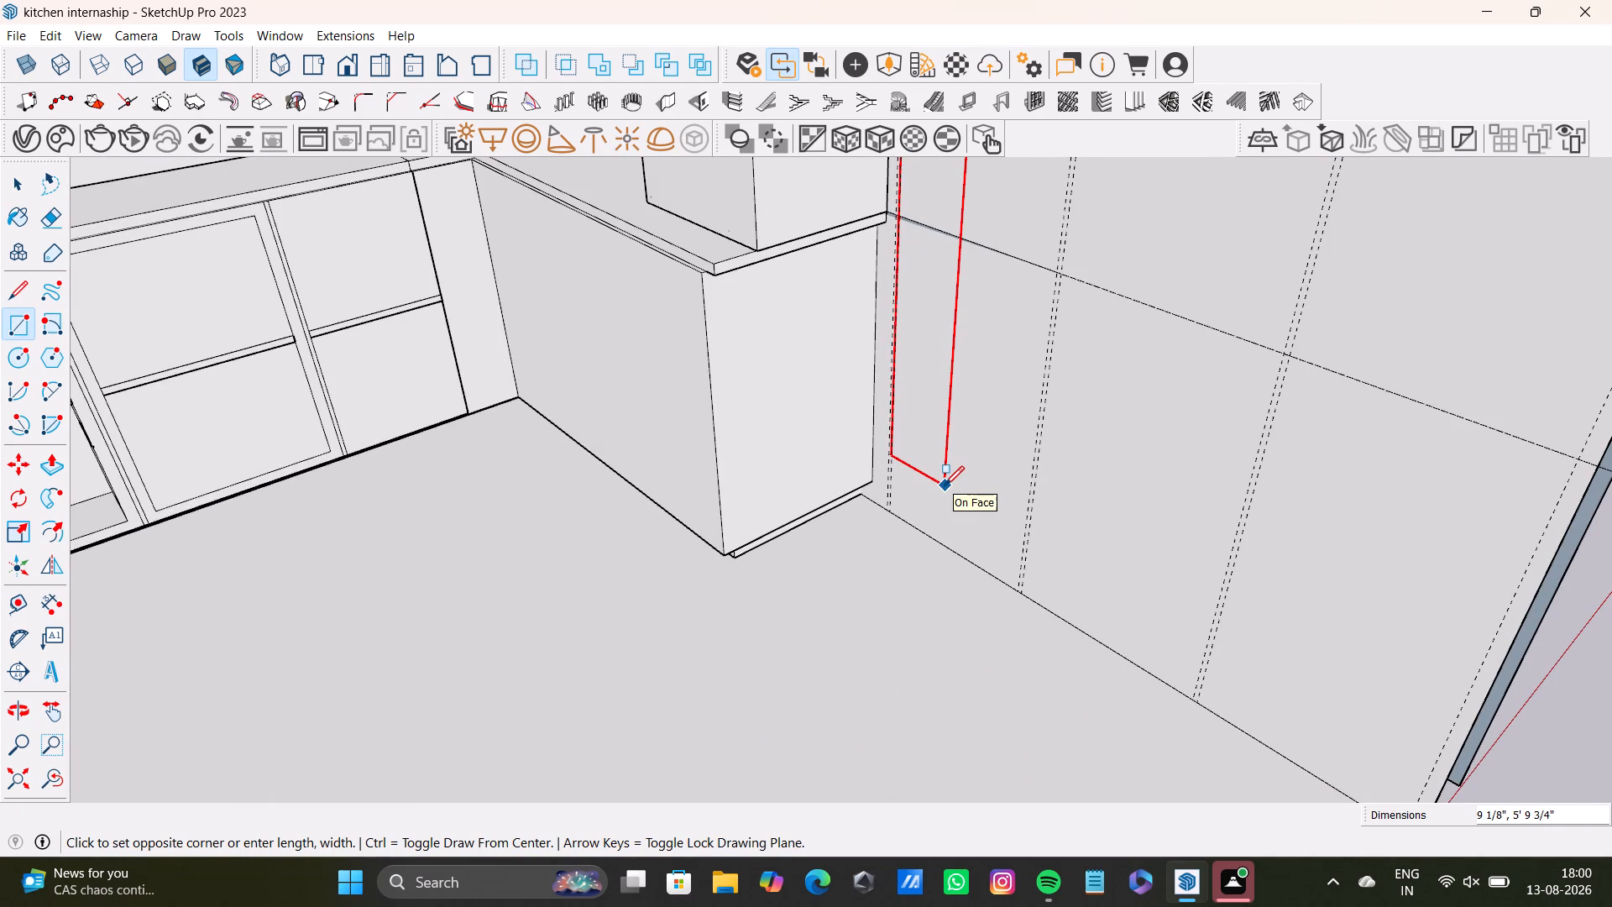
pyautogui.scroll(8, 988, 568)
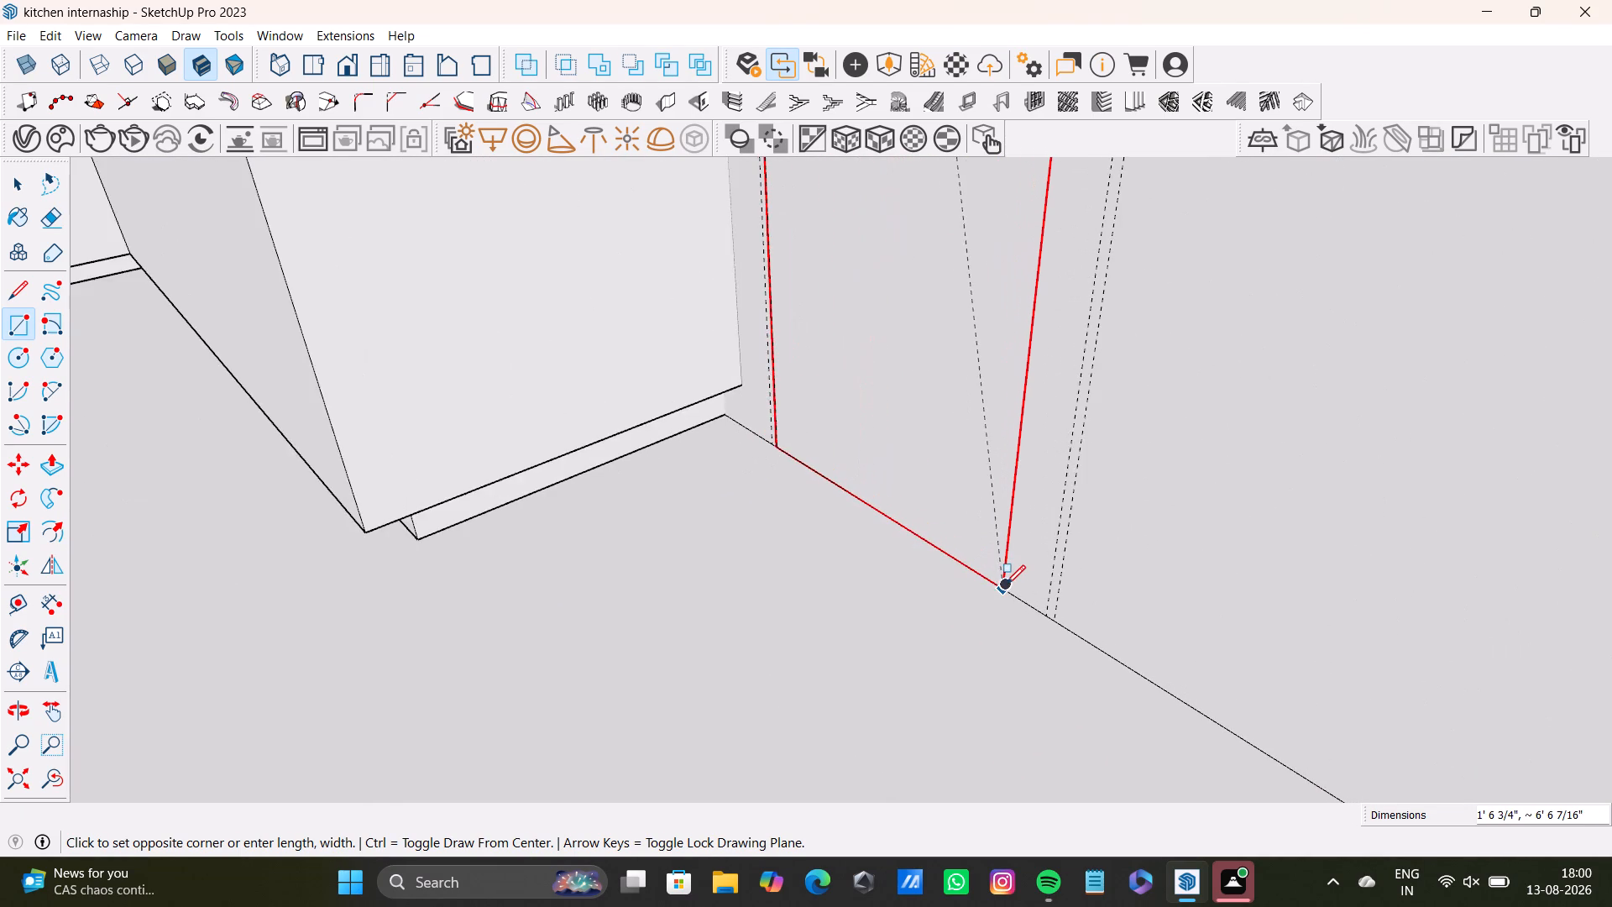
pyautogui.scroll(2, 1013, 592)
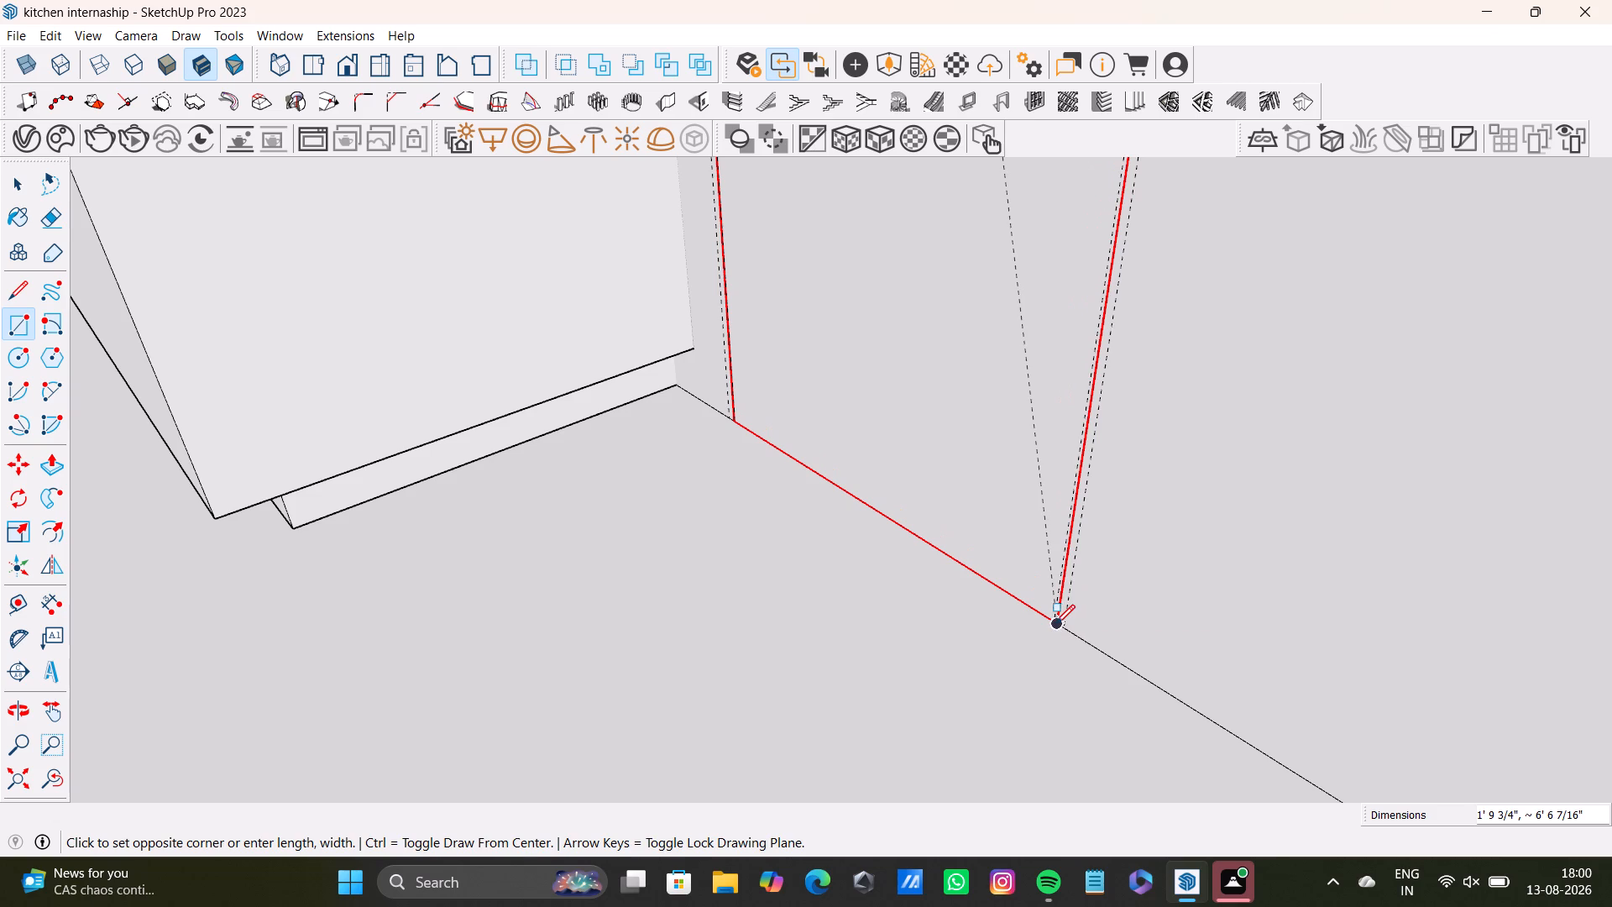
pyautogui.click(1055, 621)
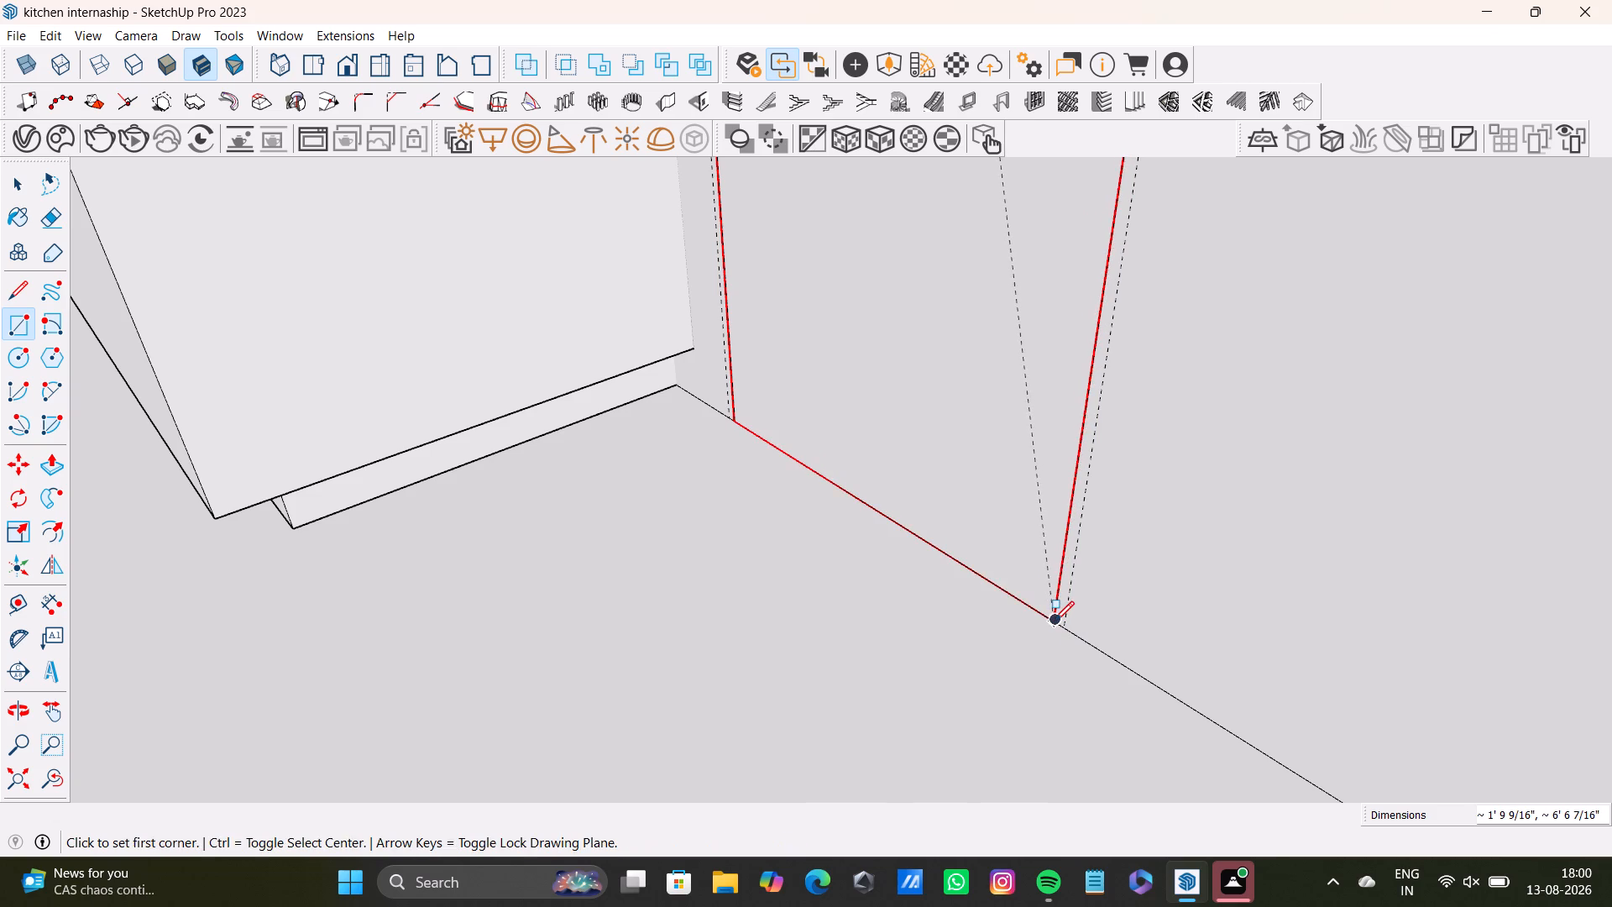
pyautogui.press('space')
# Push/Pull the lower portion of the new panel face out from the wall about 1' 10 11/16", beside the base cabinet.
pyautogui.moveTo(835, 591); pyautogui.dragTo(986, 564, button='middle')
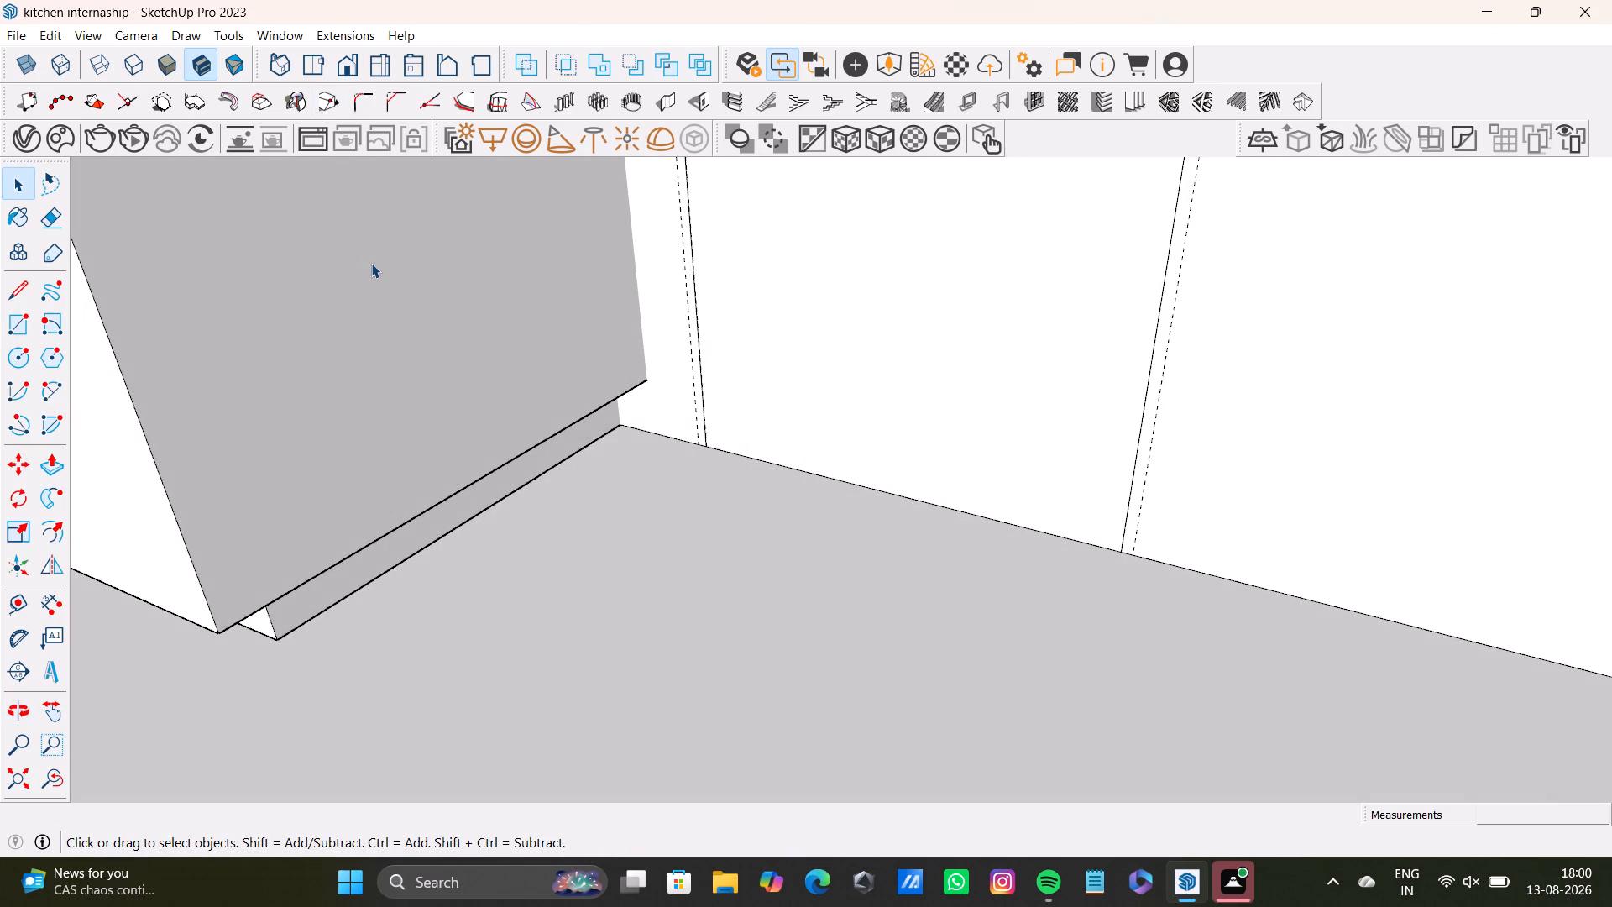
pyautogui.moveTo(510, 460); pyautogui.dragTo(649, 429, button='middle')
pyautogui.scroll(-8, 646, 412)
pyautogui.keyDown('shift'); pyautogui.moveTo(682, 368); pyautogui.dragTo(635, 559, button='middle'); pyautogui.keyUp('shift')
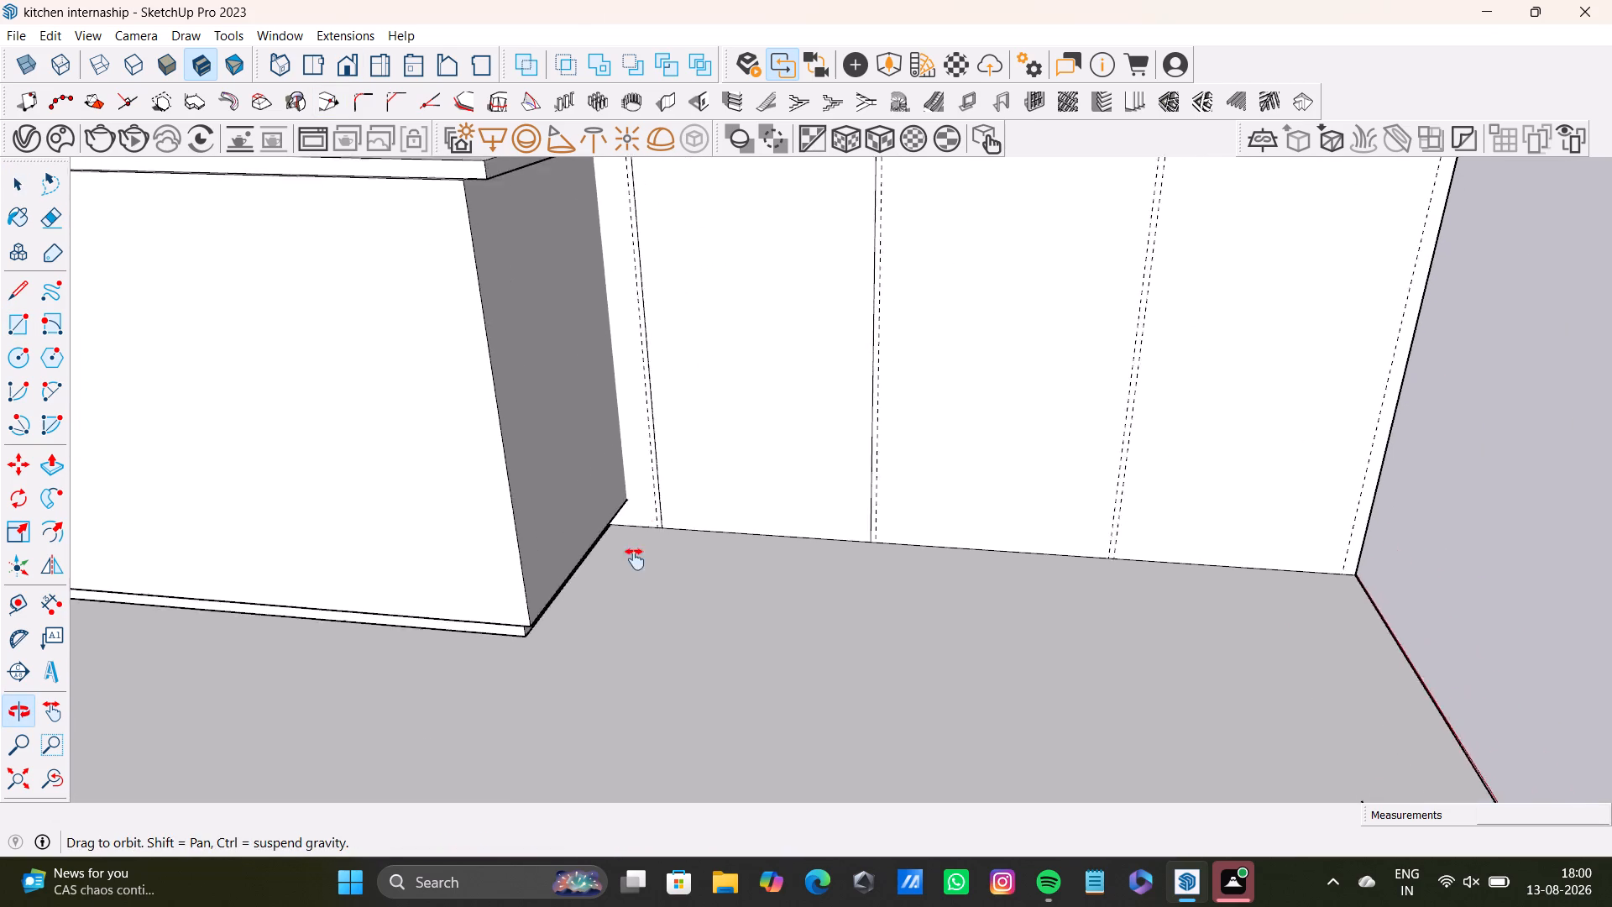
pyautogui.keyDown('shift'); pyautogui.moveTo(635, 559); pyautogui.dragTo(610, 653, button='middle'); pyautogui.keyUp('shift')
pyautogui.moveTo(669, 595); pyautogui.dragTo(567, 639, button='middle')
pyautogui.press('space')
pyautogui.click(735, 485)
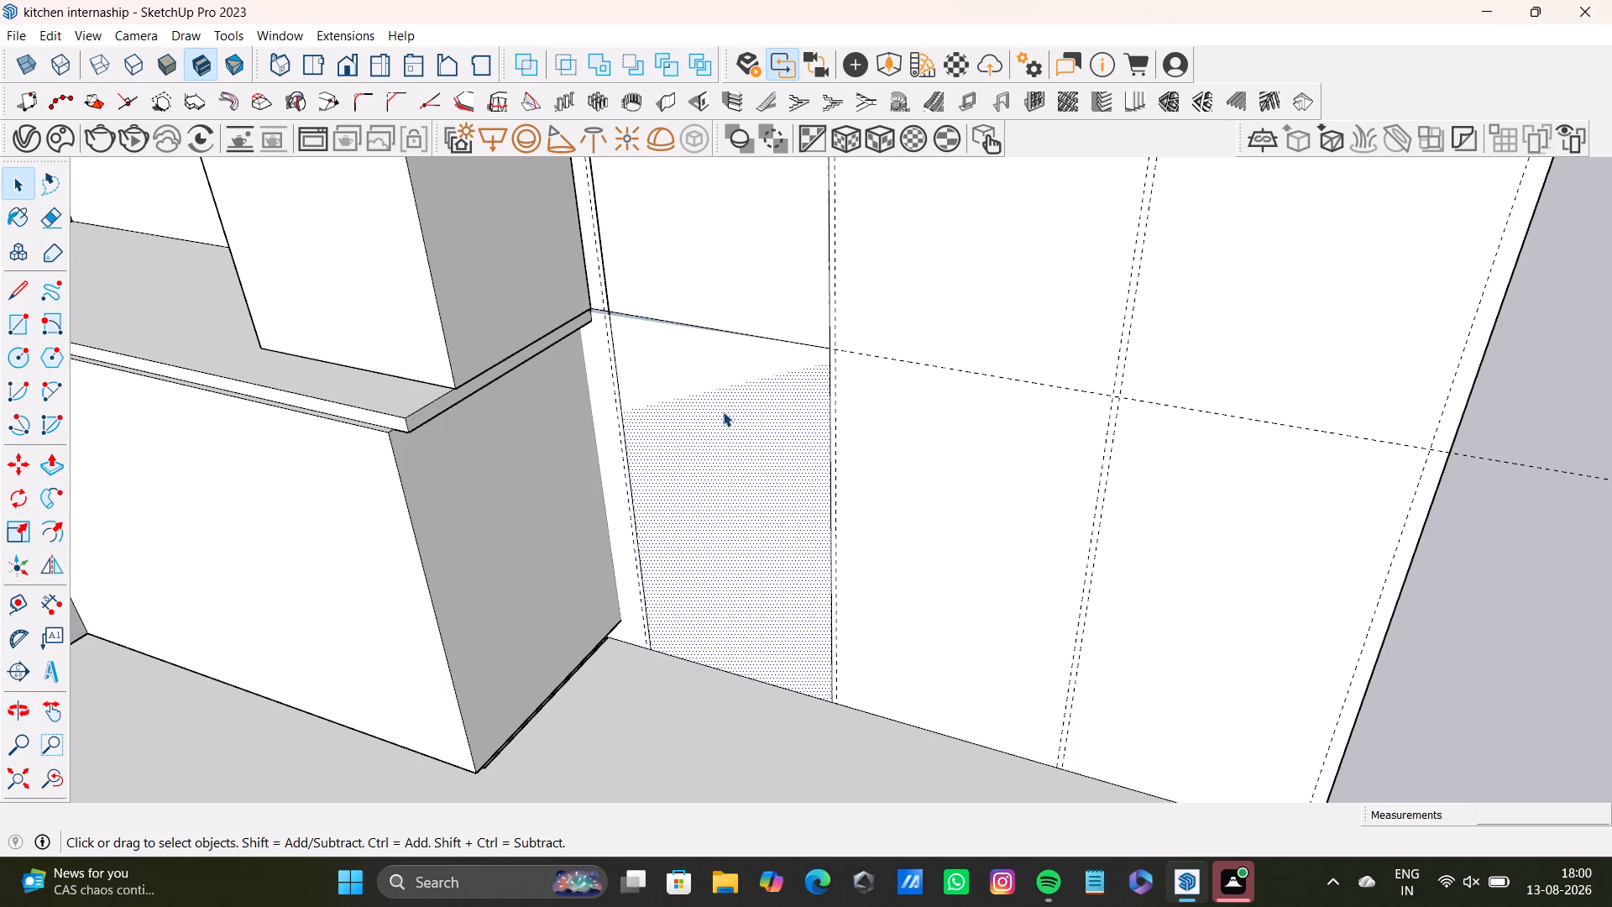
pyautogui.press('p')
pyautogui.moveTo(730, 431); pyautogui.dragTo(521, 489)
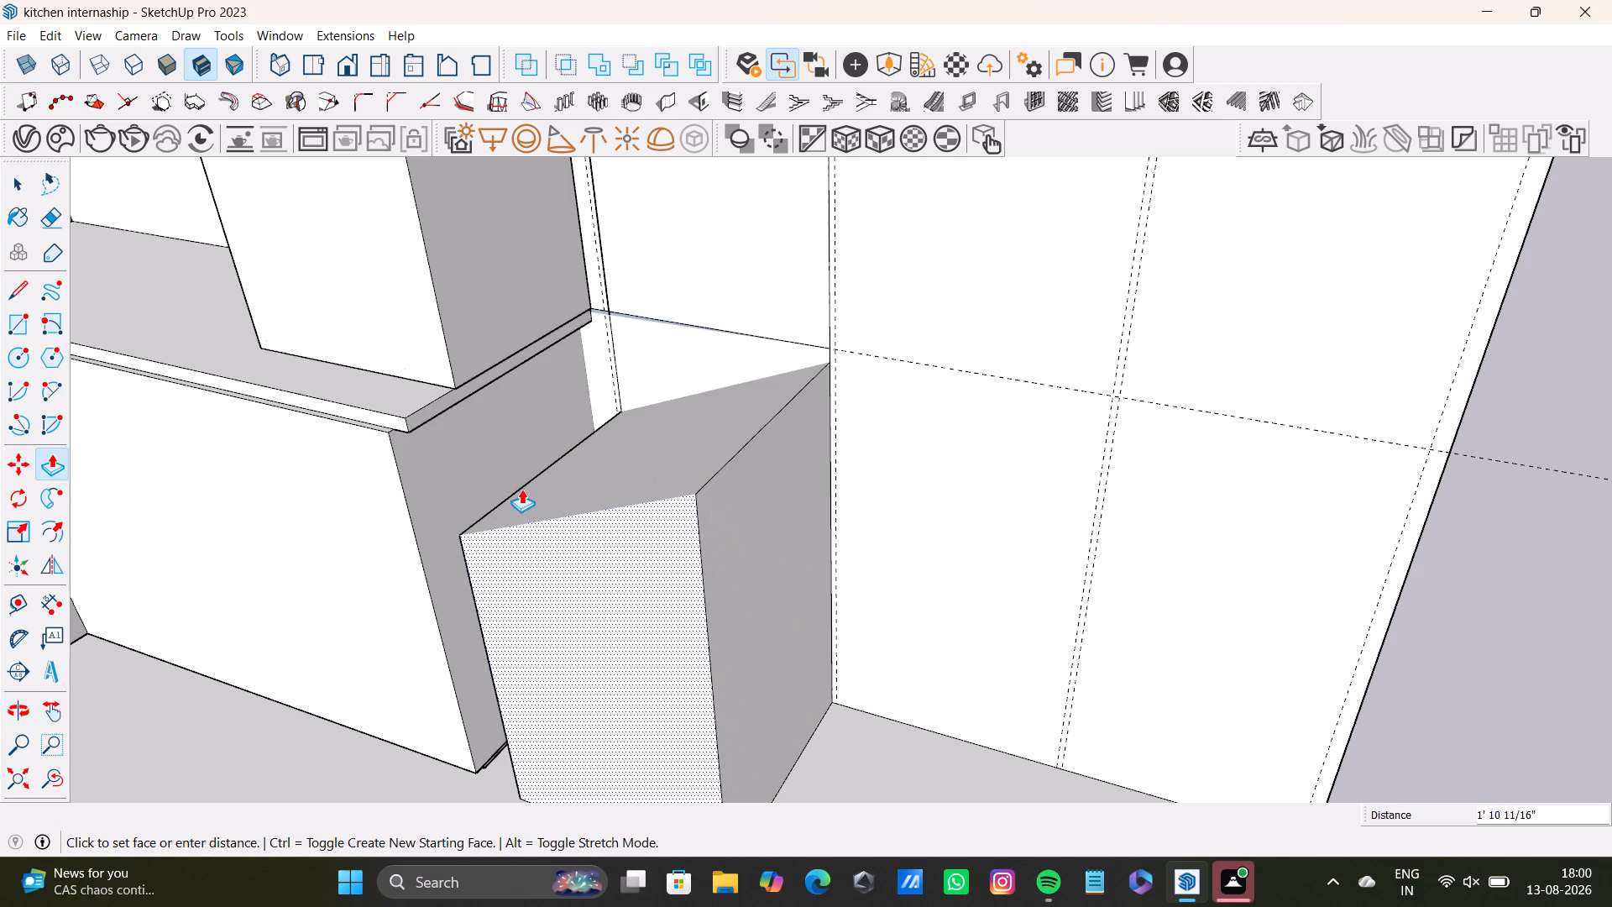
pyautogui.moveTo(521, 489); pyautogui.dragTo(521, 485)
# Push/Pull the triangular face just above the extruded block out about 1' 10 5/8" to line up with its front.
pyautogui.click(687, 358)
pyautogui.press('space')
pyautogui.click(696, 359)
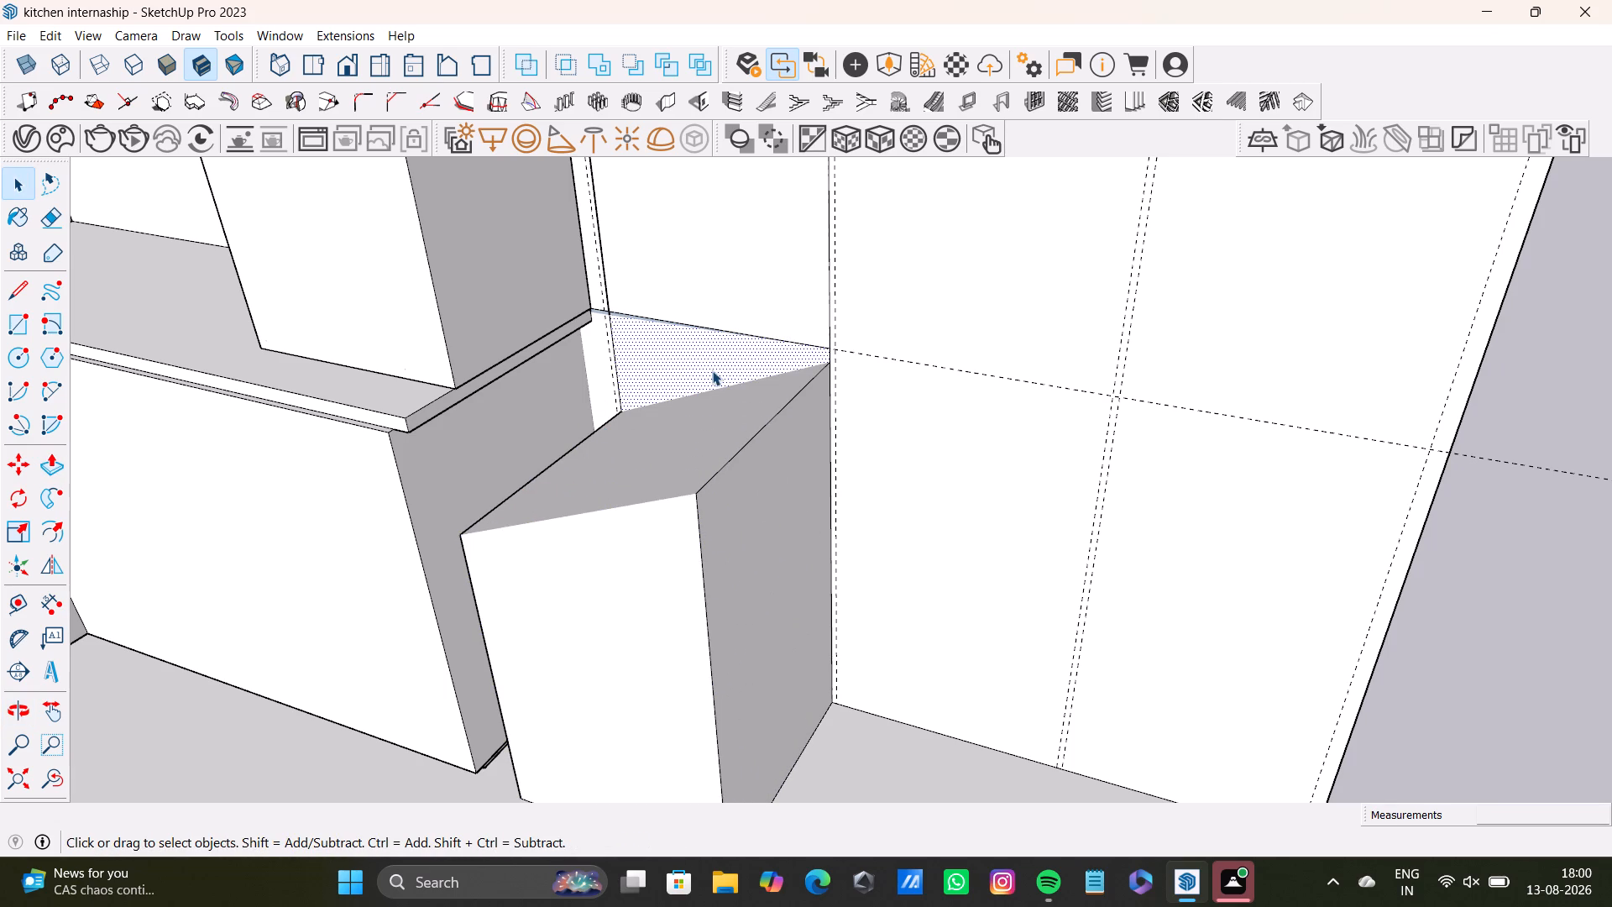
pyautogui.press('p')
pyautogui.click(713, 368)
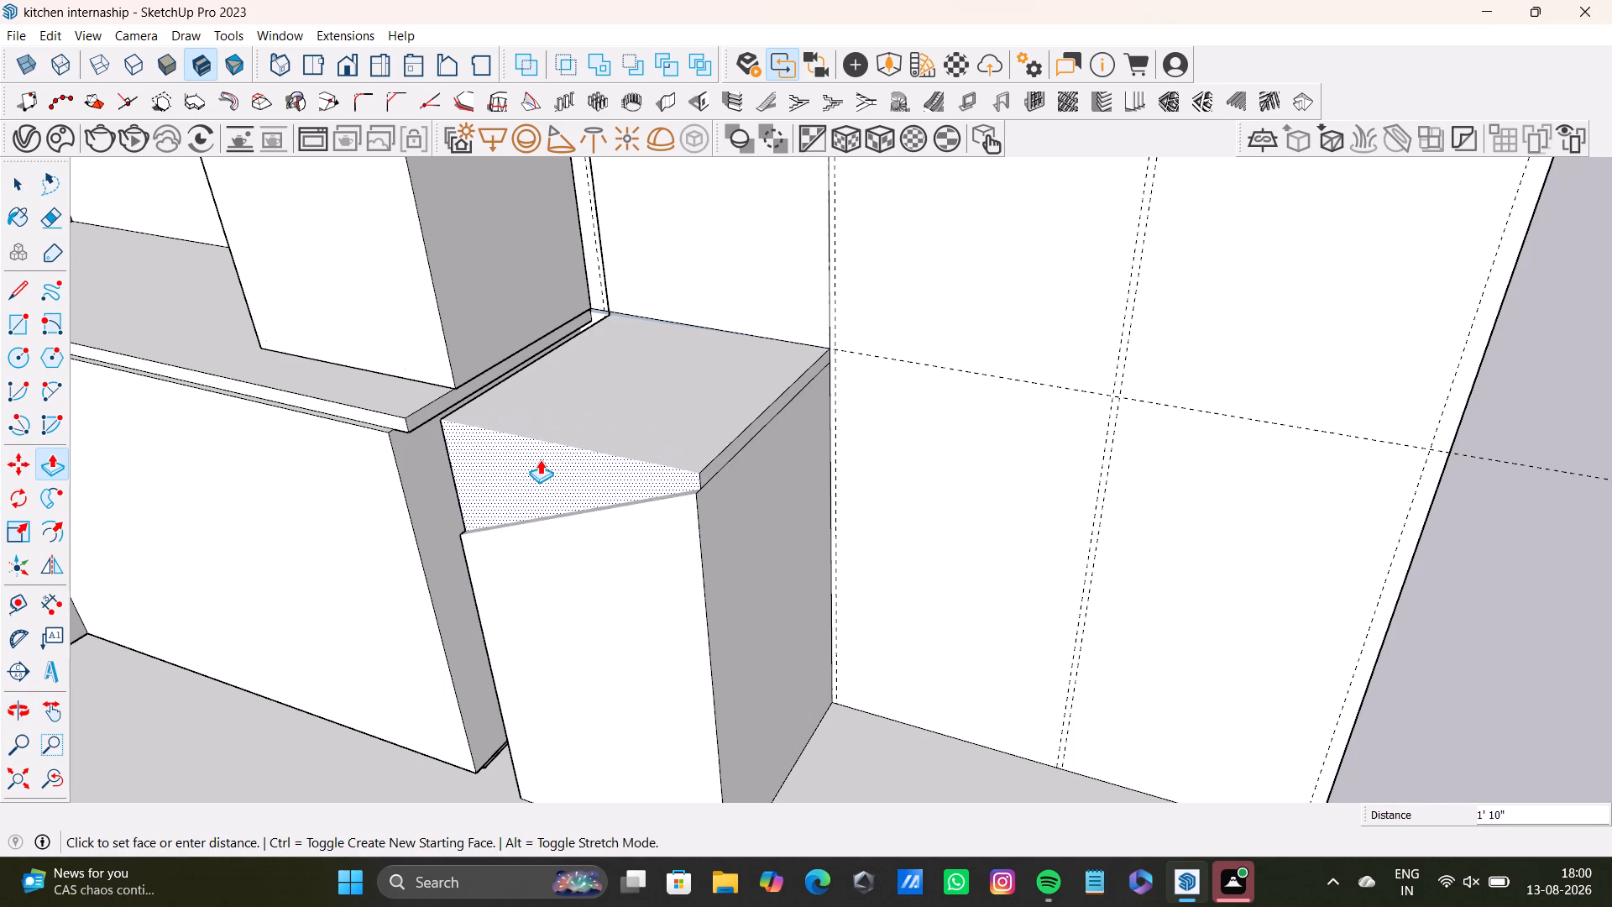
pyautogui.click(536, 465)
# Push/Pull the upper portion of the panel face, under the first overhead box, out from the wall about 1' 8 3/16".
pyautogui.moveTo(611, 482); pyautogui.dragTo(708, 451, button='middle')
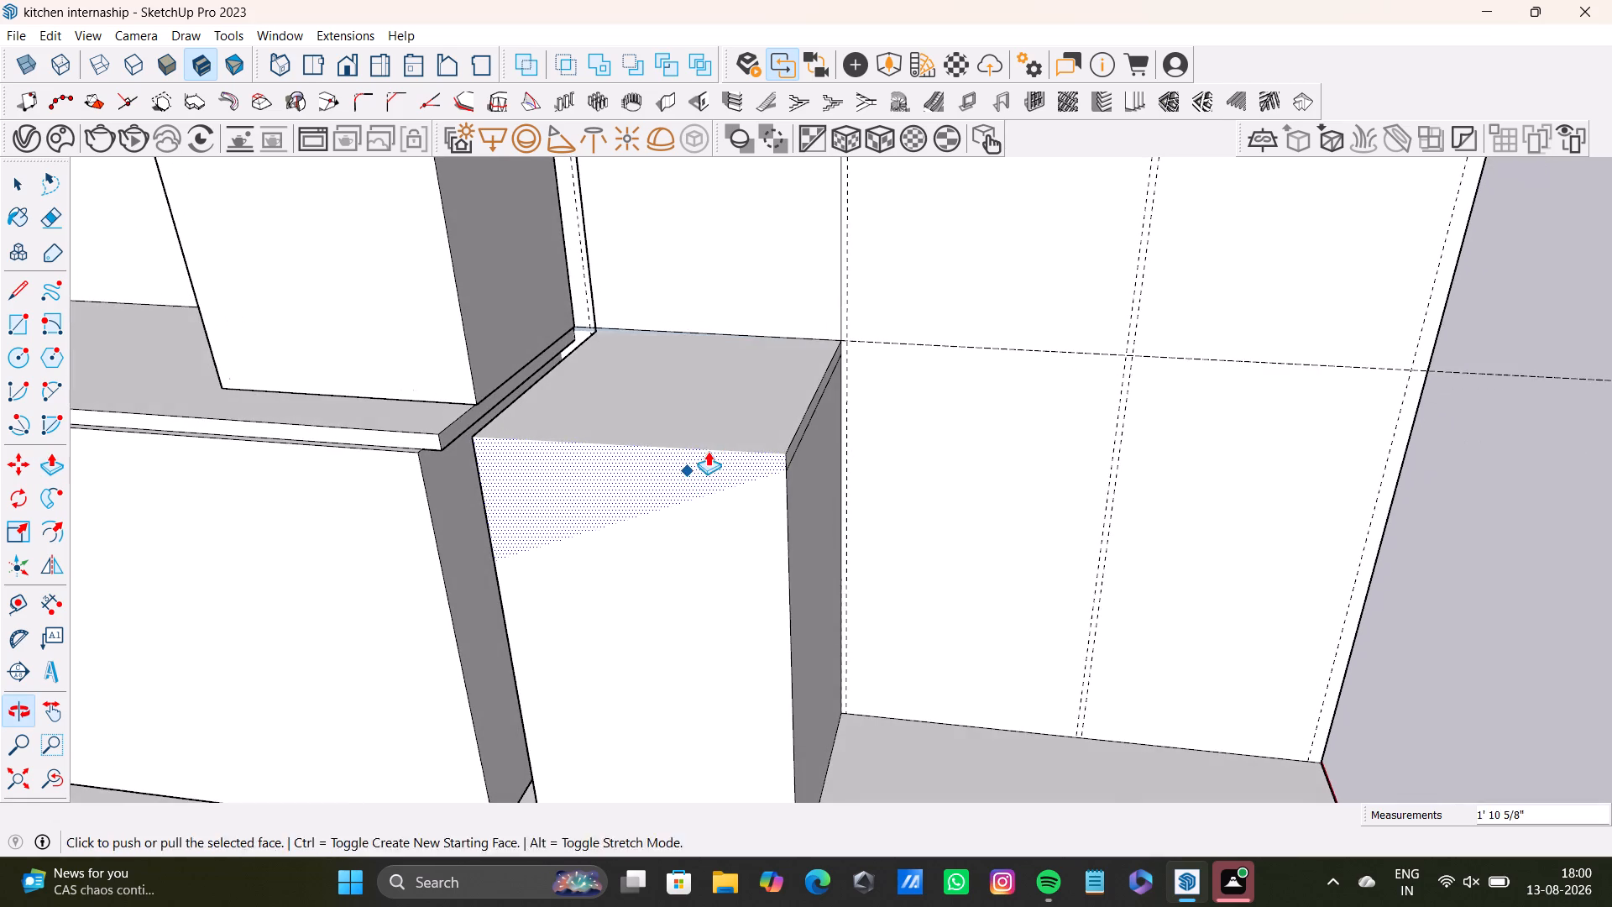
pyautogui.keyDown('shift'); pyautogui.moveTo(708, 451); pyautogui.dragTo(661, 789, button='middle'); pyautogui.keyUp('shift')
pyautogui.click(688, 489)
pyautogui.press('space')
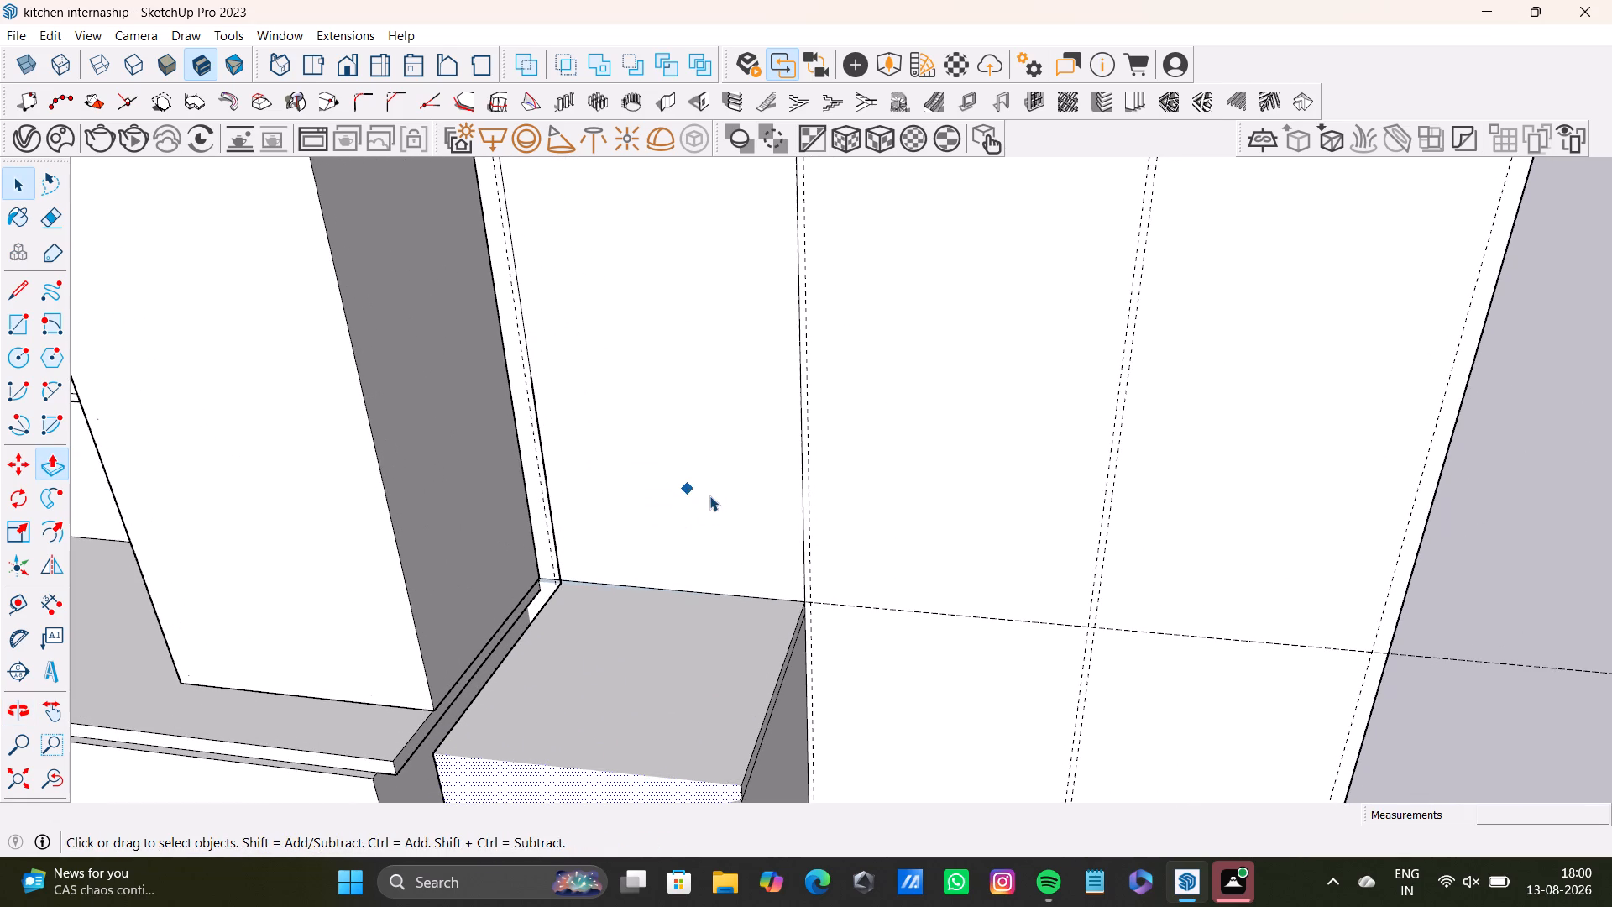
pyautogui.press('space')
pyautogui.moveTo(741, 596); pyautogui.dragTo(567, 406, button='middle')
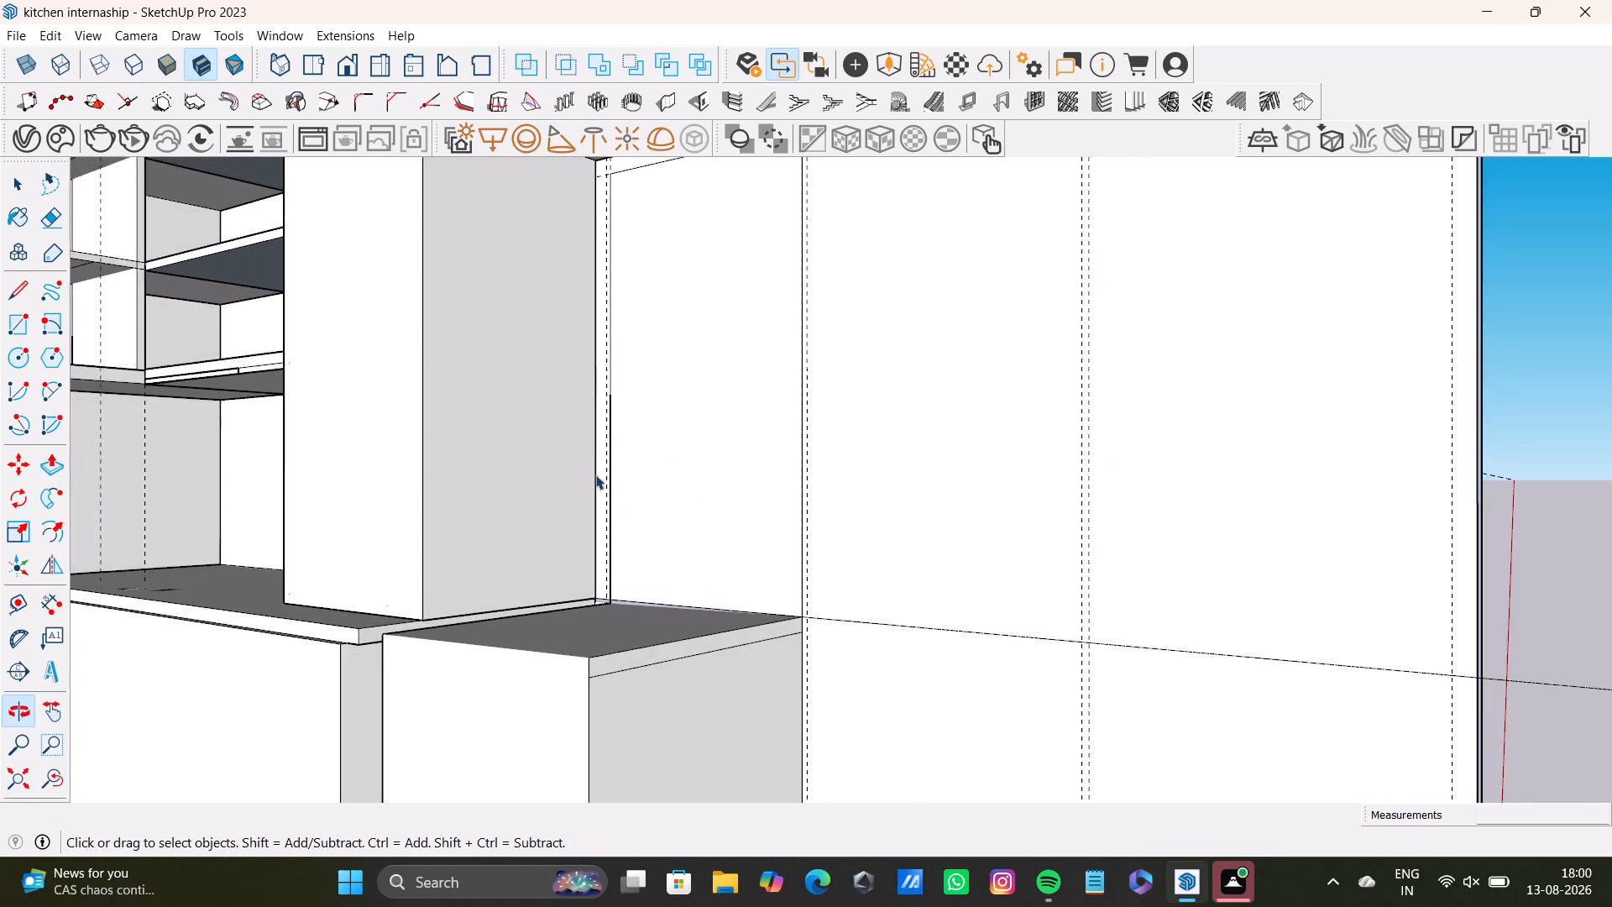
pyautogui.scroll(-4, 597, 475)
pyautogui.moveTo(673, 516); pyautogui.dragTo(730, 563, button='middle')
pyautogui.click(744, 510)
pyautogui.press('space')
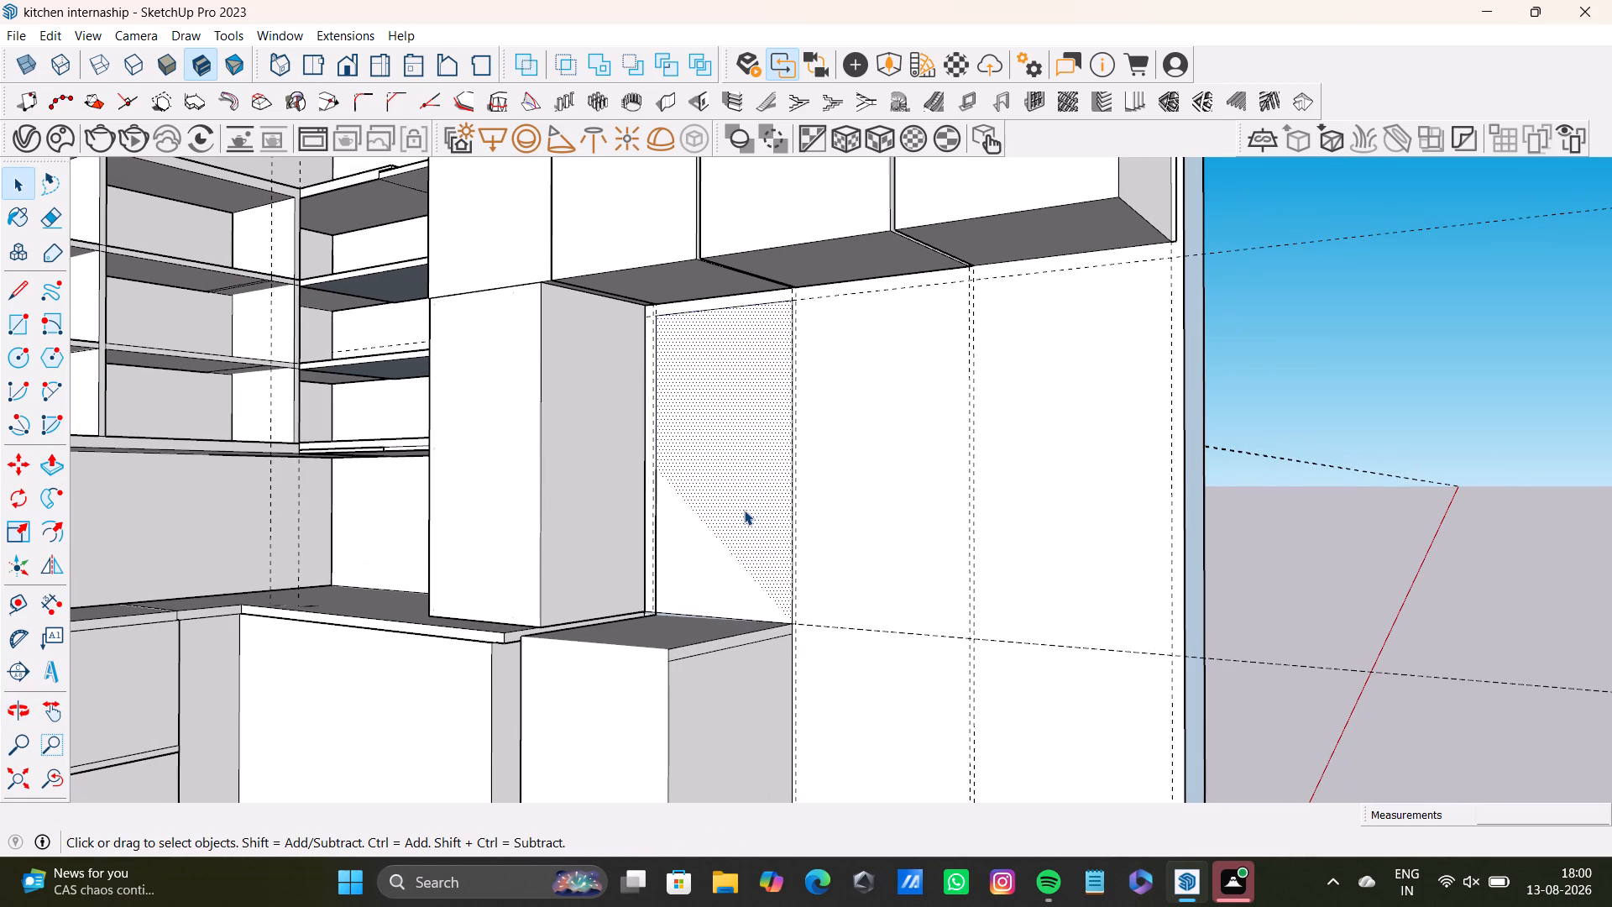
pyautogui.press('p')
pyautogui.click(744, 510)
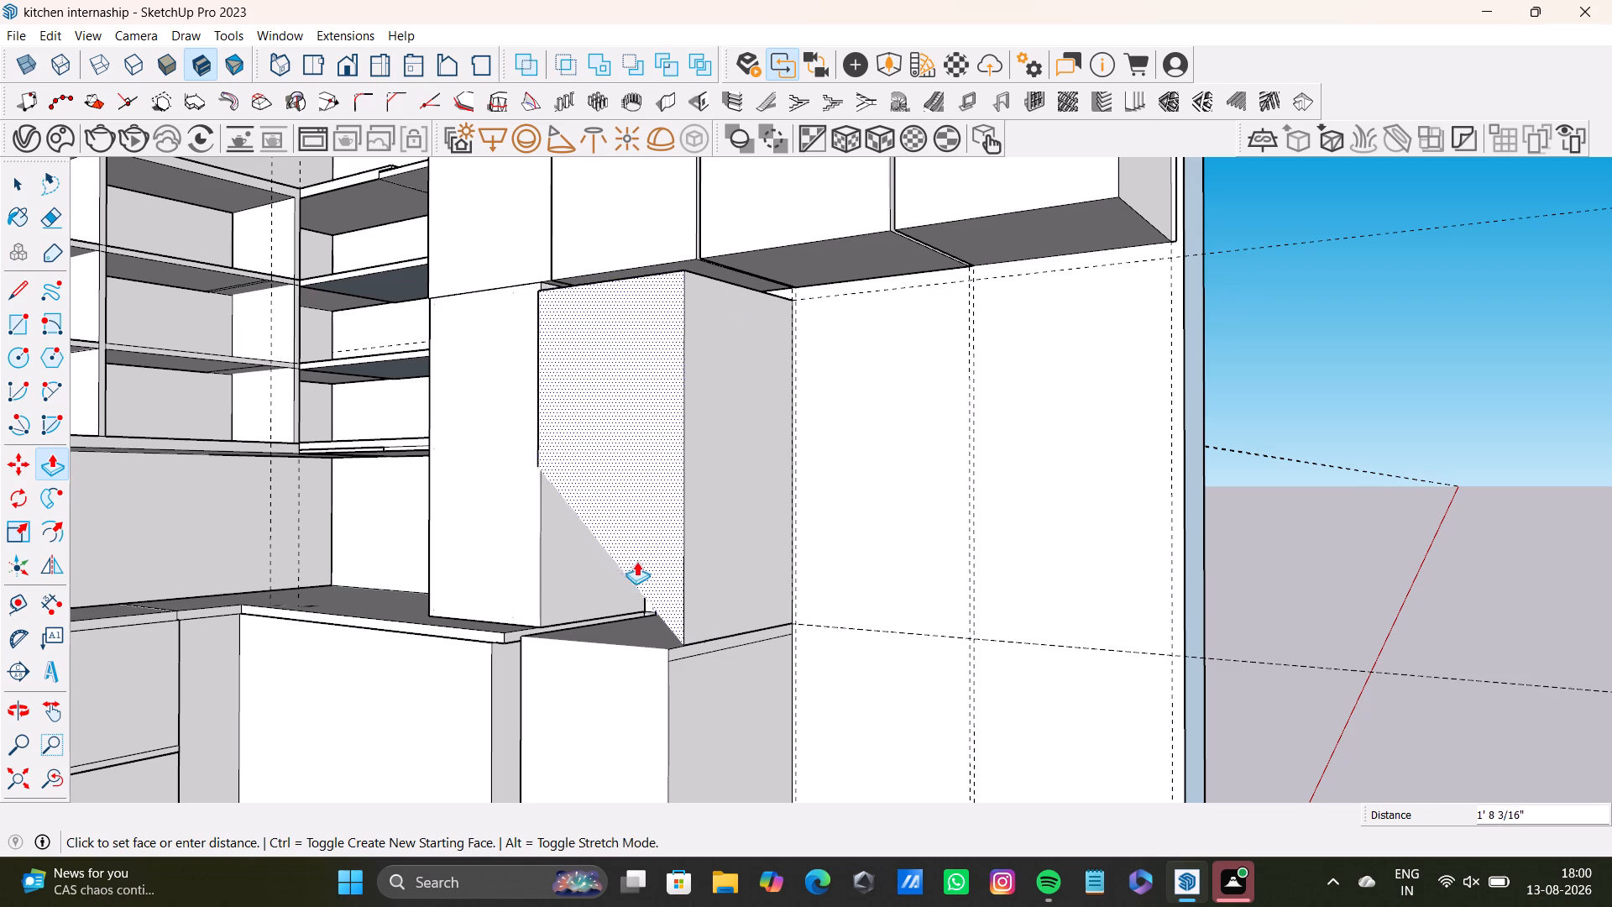
pyautogui.click(639, 558)
pyautogui.moveTo(637, 590); pyautogui.dragTo(844, 580, button='middle')
pyautogui.moveTo(842, 577); pyautogui.dragTo(868, 527, button='middle')
pyautogui.press('space')
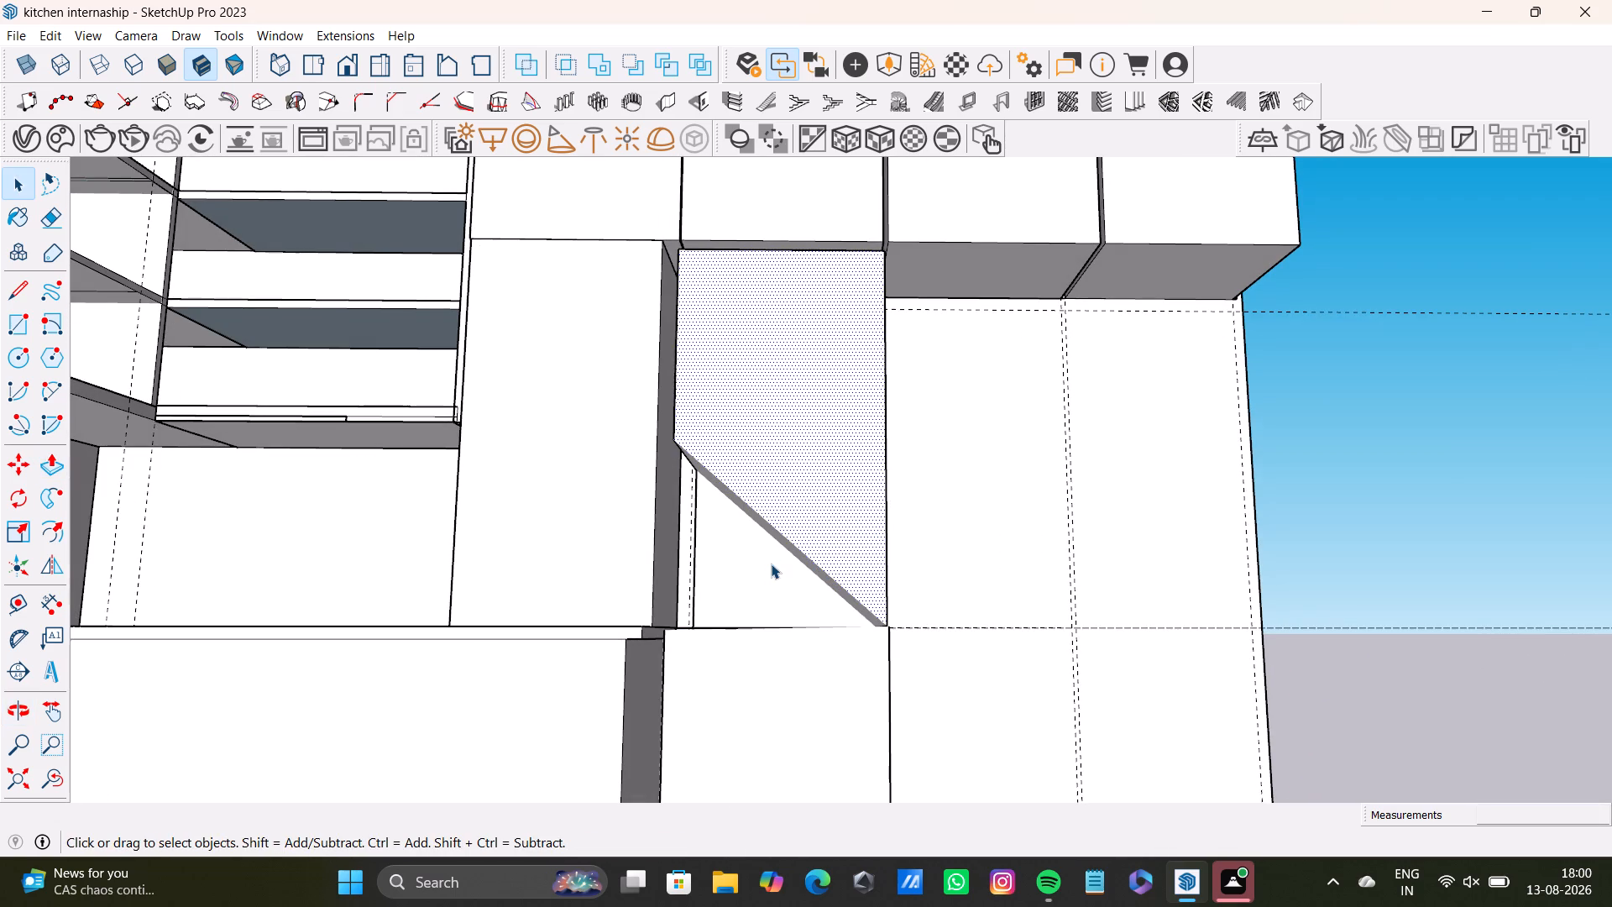
# Undo the last Push/Pull of the upper panel portion beside the recessed triangular face.
pyautogui.click(771, 564)
pyautogui.click(769, 569)
pyautogui.click(764, 591)
pyautogui.click(735, 569)
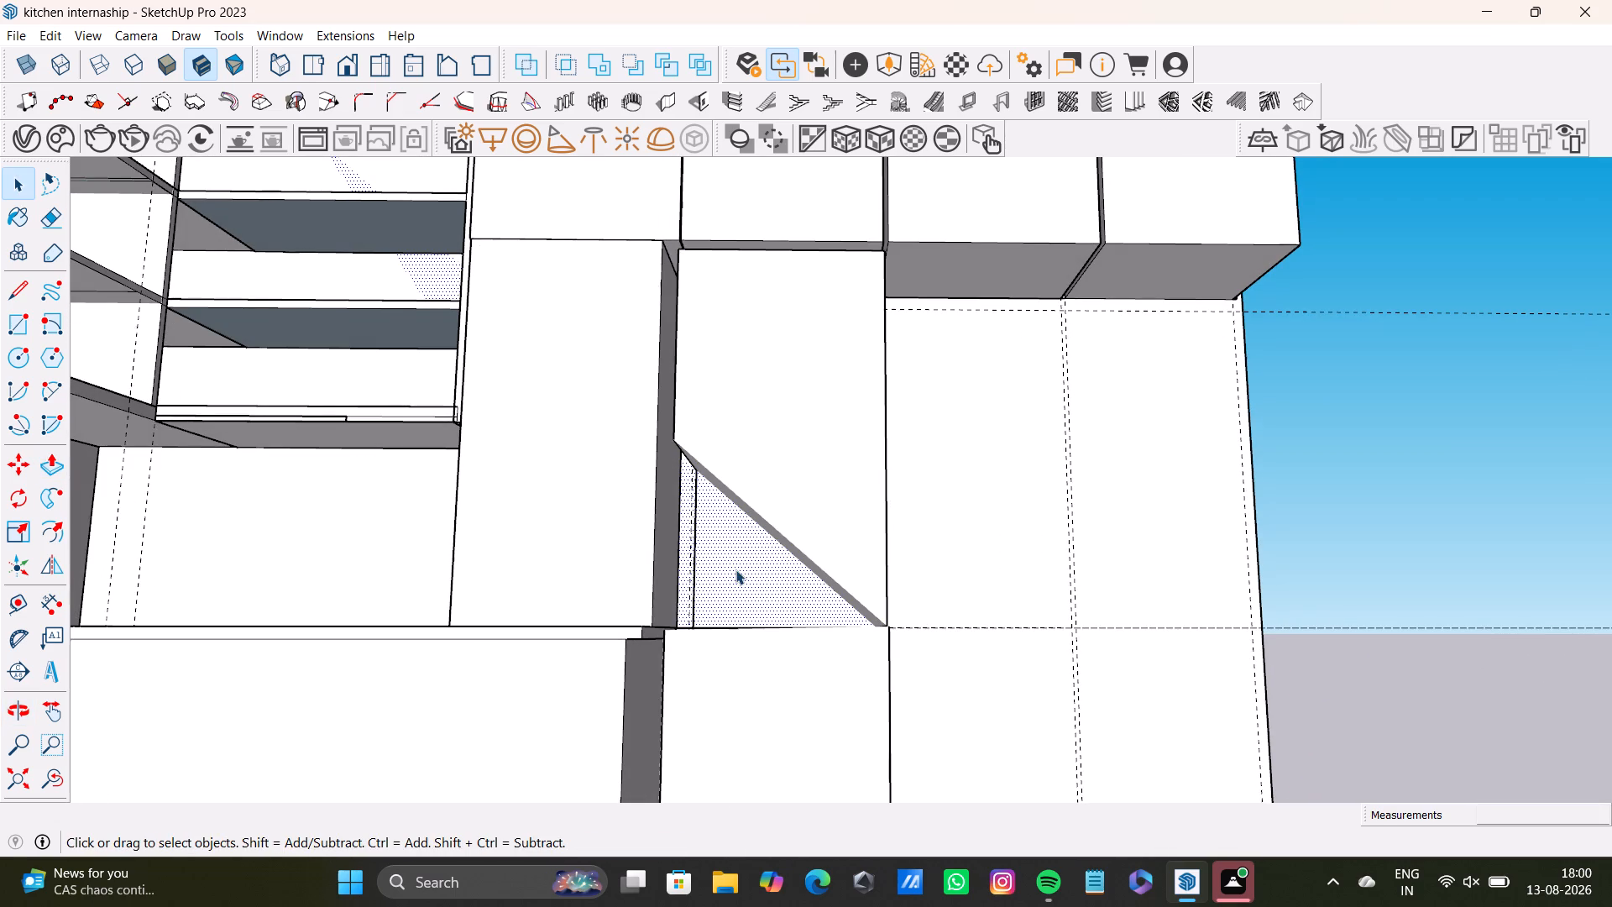
pyautogui.click(746, 576)
pyautogui.moveTo(746, 598); pyautogui.dragTo(865, 616, button='middle')
pyautogui.scroll(9, 741, 604)
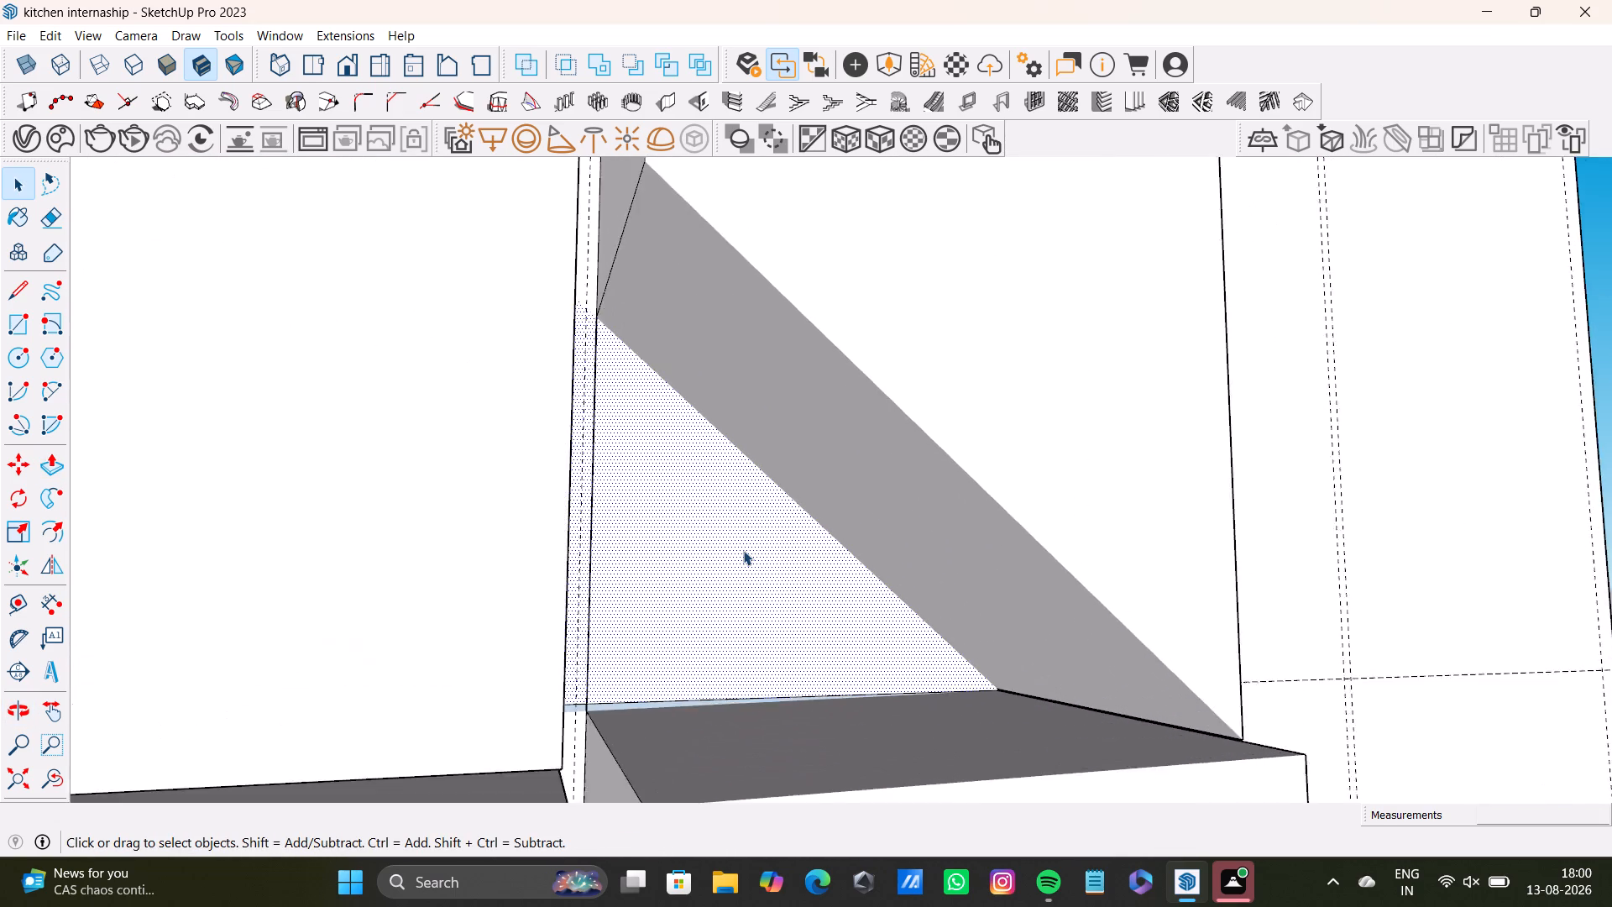
pyautogui.moveTo(743, 550); pyautogui.dragTo(696, 495, button='middle')
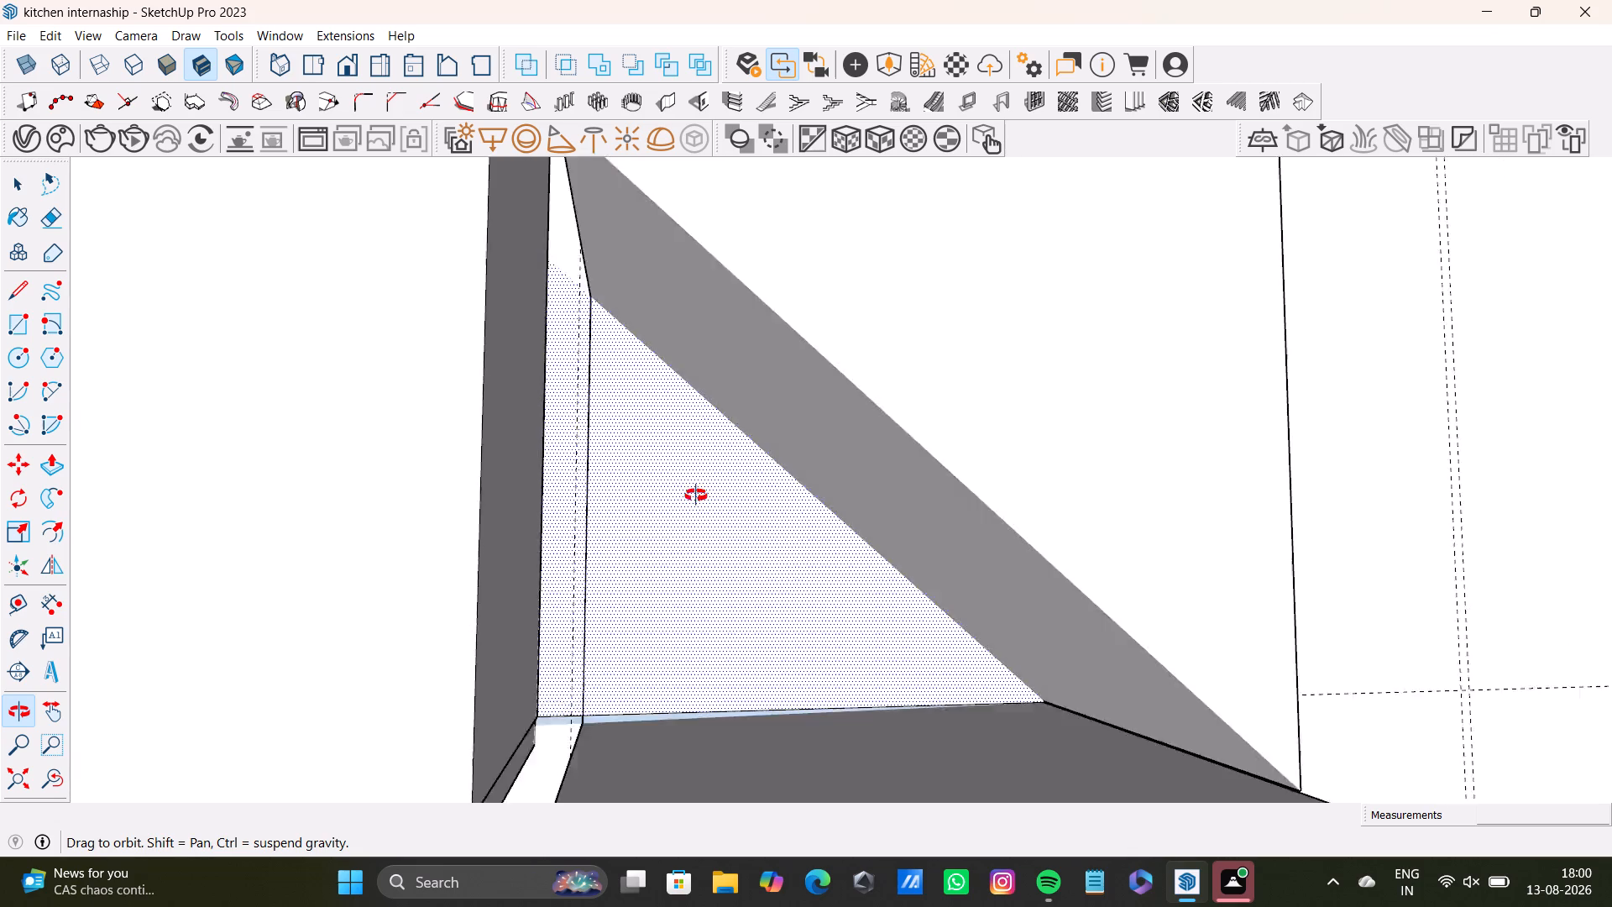
pyautogui.moveTo(696, 495); pyautogui.dragTo(687, 627, button='middle')
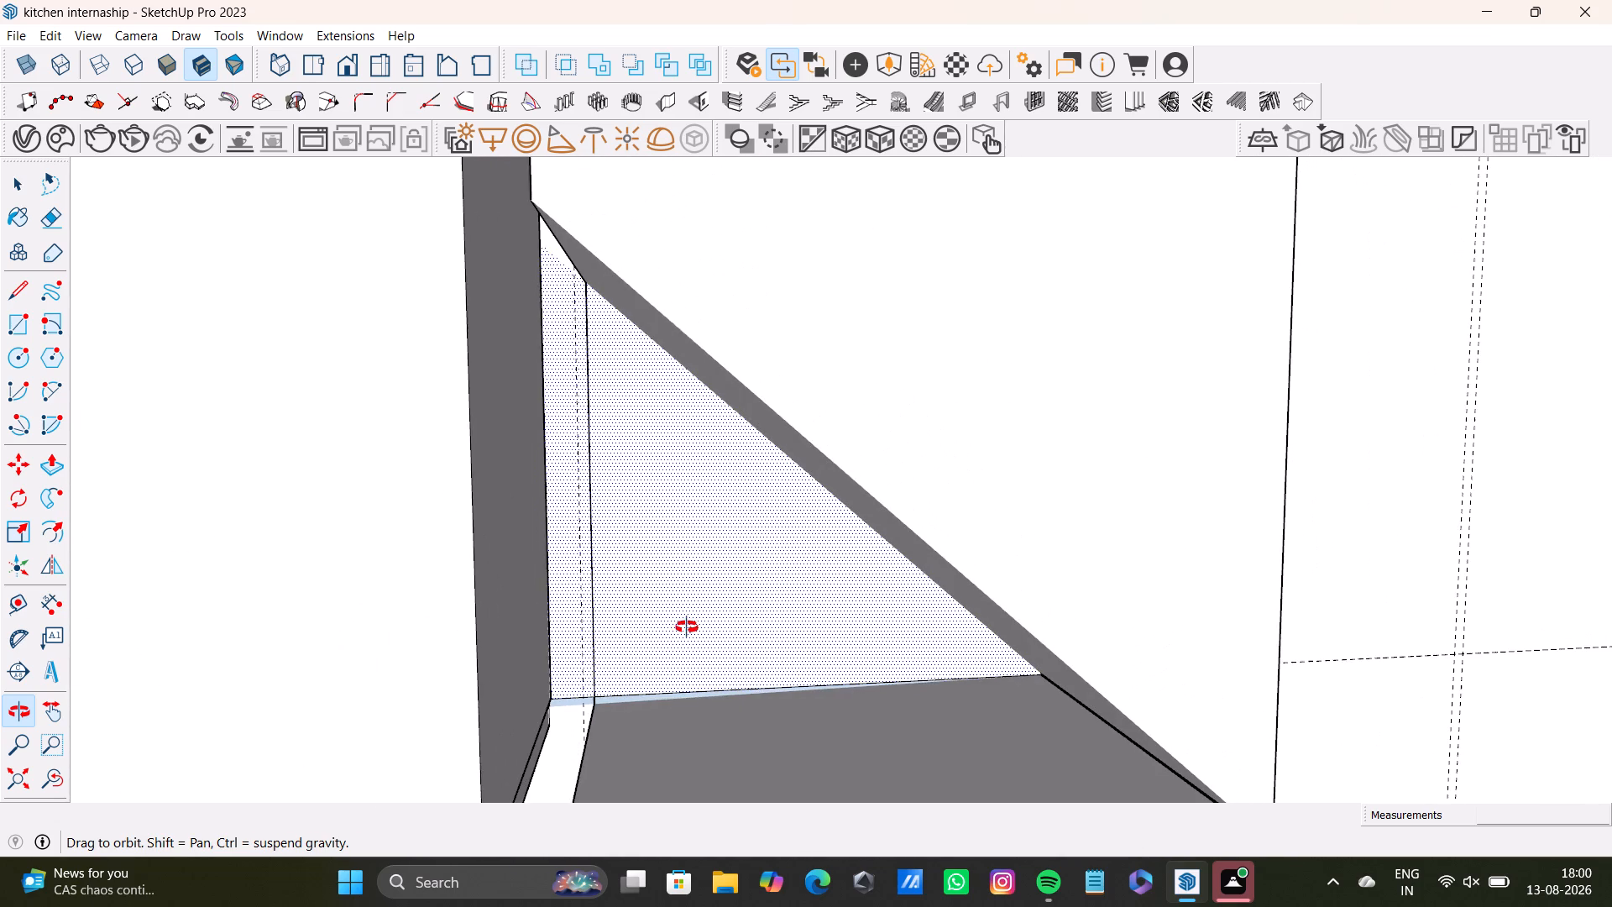
pyautogui.moveTo(687, 627); pyautogui.dragTo(686, 627, button='middle')
pyautogui.tripleClick(694, 534)
pyautogui.click(694, 534)
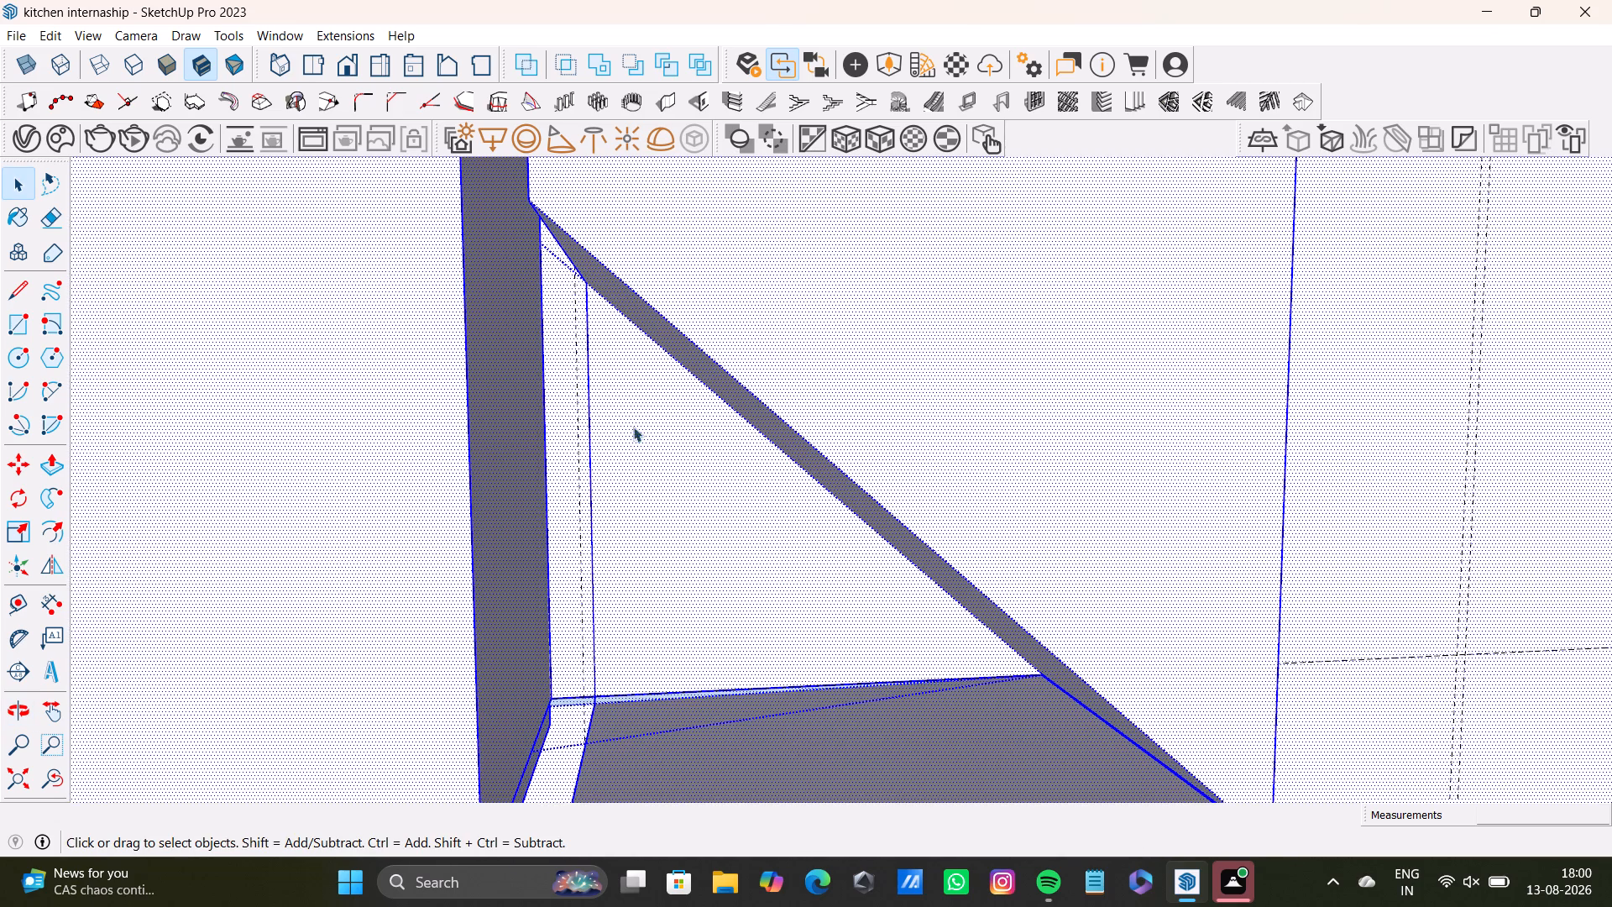
pyautogui.click(571, 439)
pyautogui.click(579, 449)
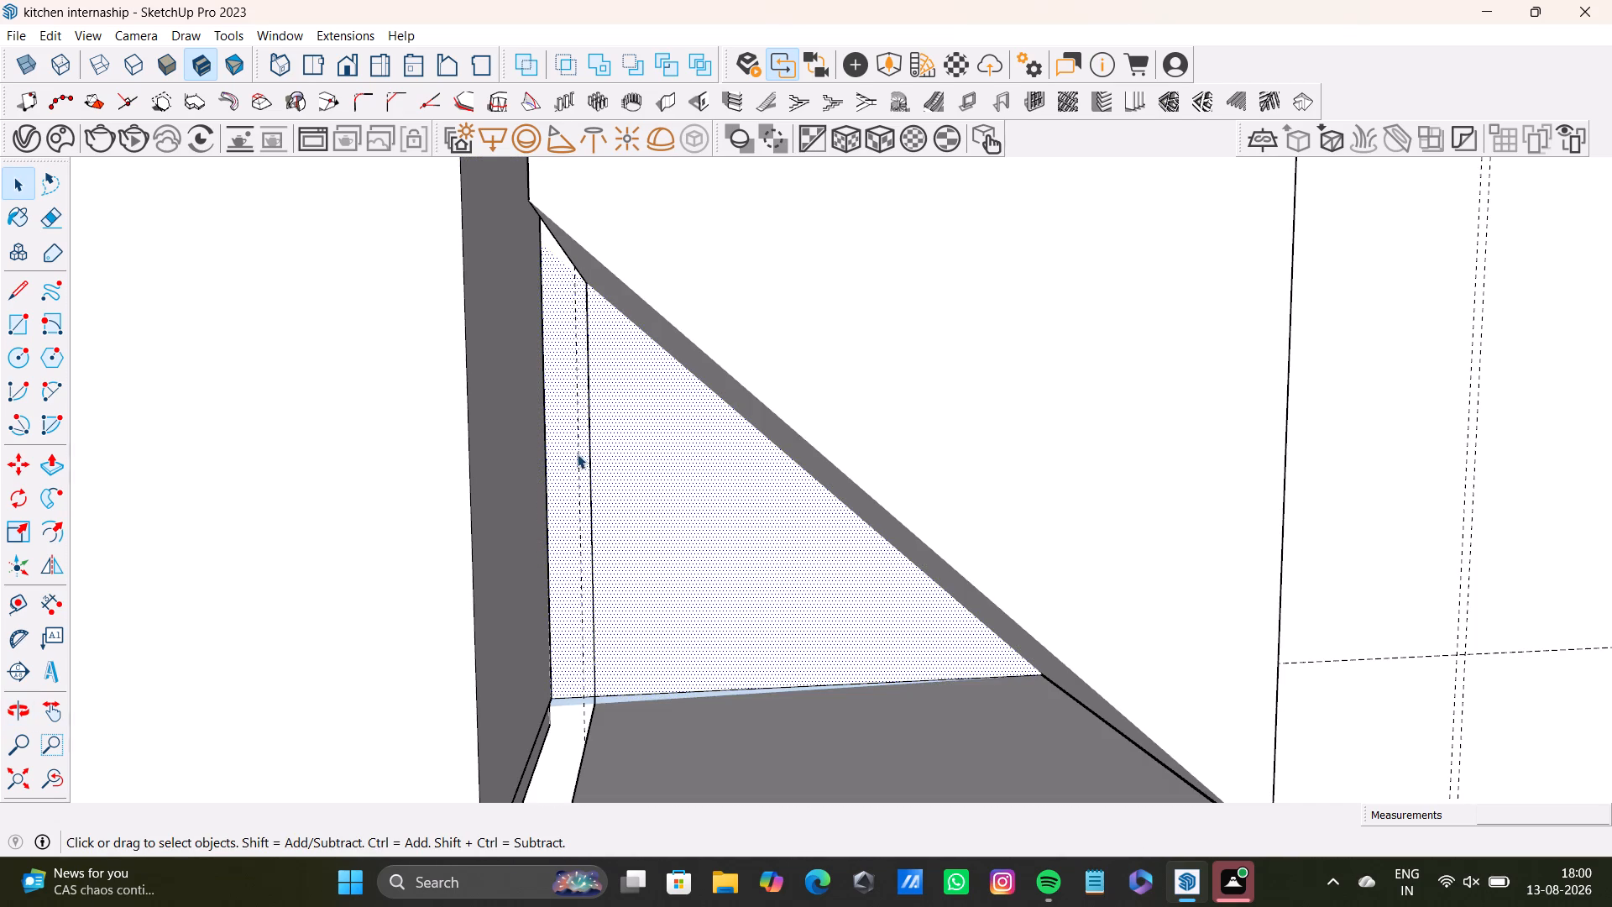
pyautogui.click(590, 471)
pyautogui.click(594, 497)
pyautogui.click(594, 503)
pyautogui.hotkey('ctrl', 'z')
# Push/Pull the top face of the lower extruded block upward to just below the overhead boxes.
pyautogui.moveTo(696, 476); pyautogui.dragTo(505, 632, button='middle')
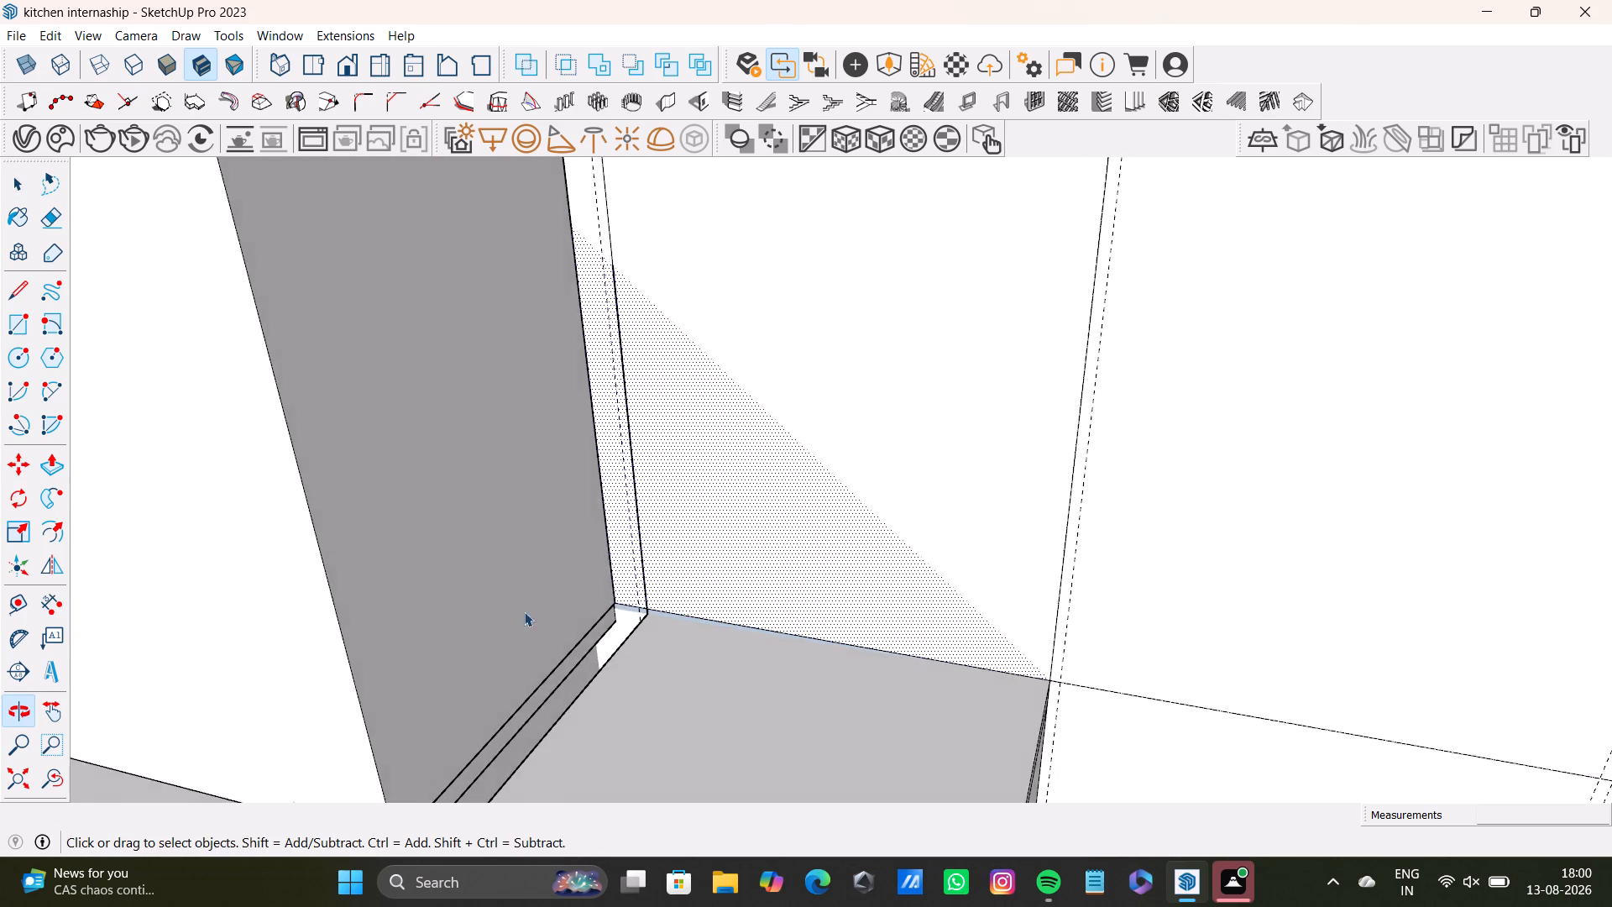
pyautogui.scroll(-12, 563, 592)
pyautogui.moveTo(580, 580); pyautogui.dragTo(599, 352, button='middle')
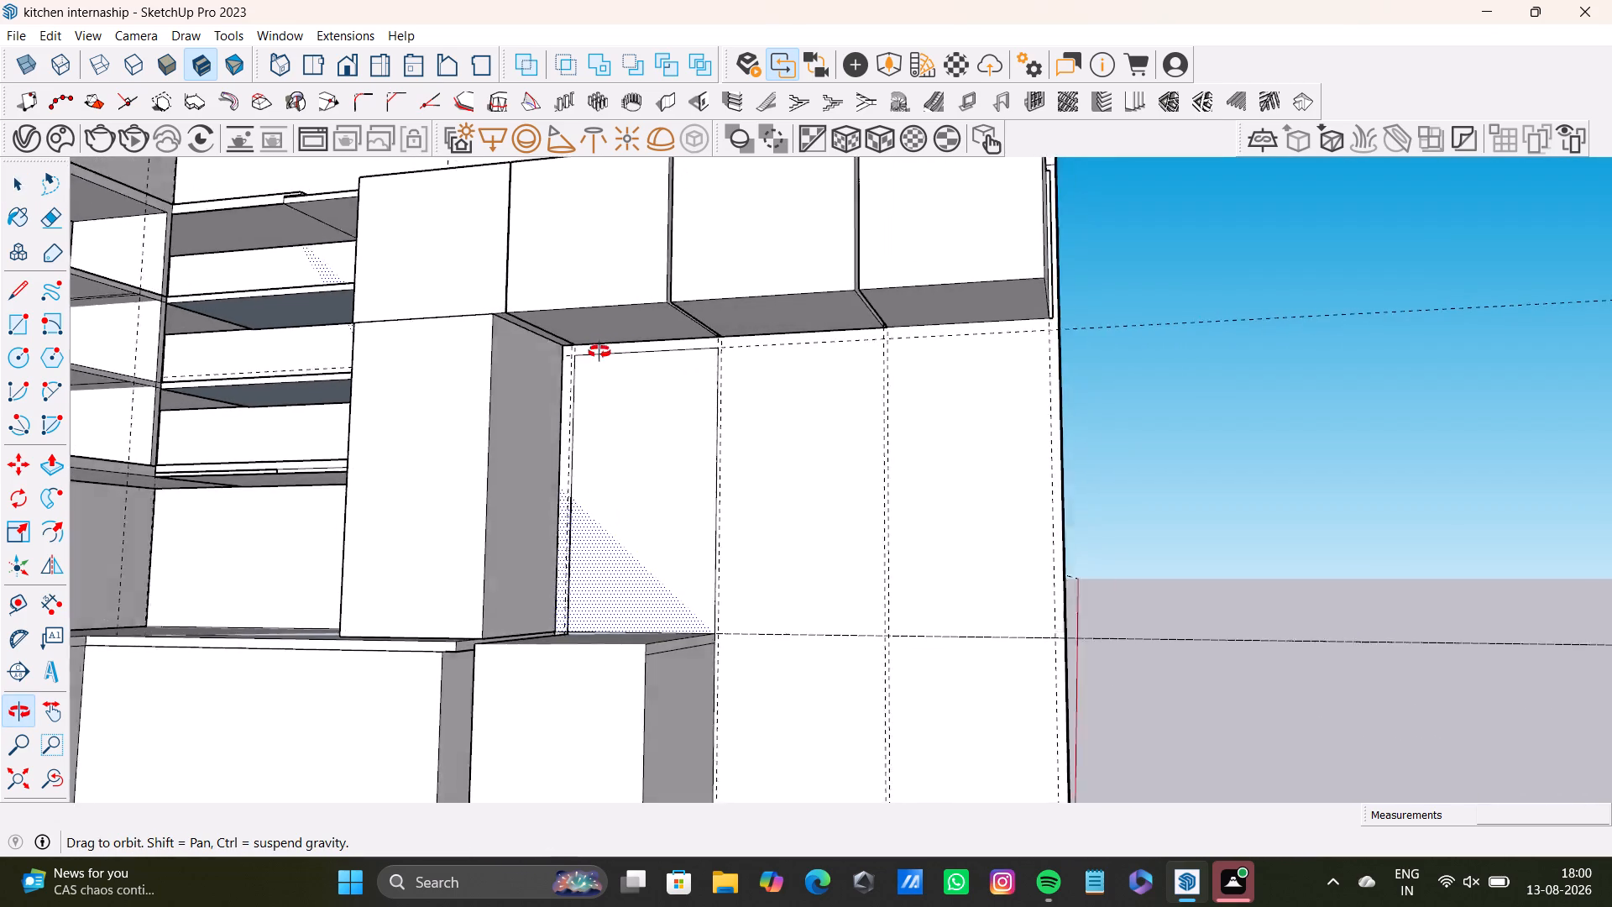
pyautogui.moveTo(599, 352); pyautogui.dragTo(445, 556, button='middle')
pyautogui.press('space')
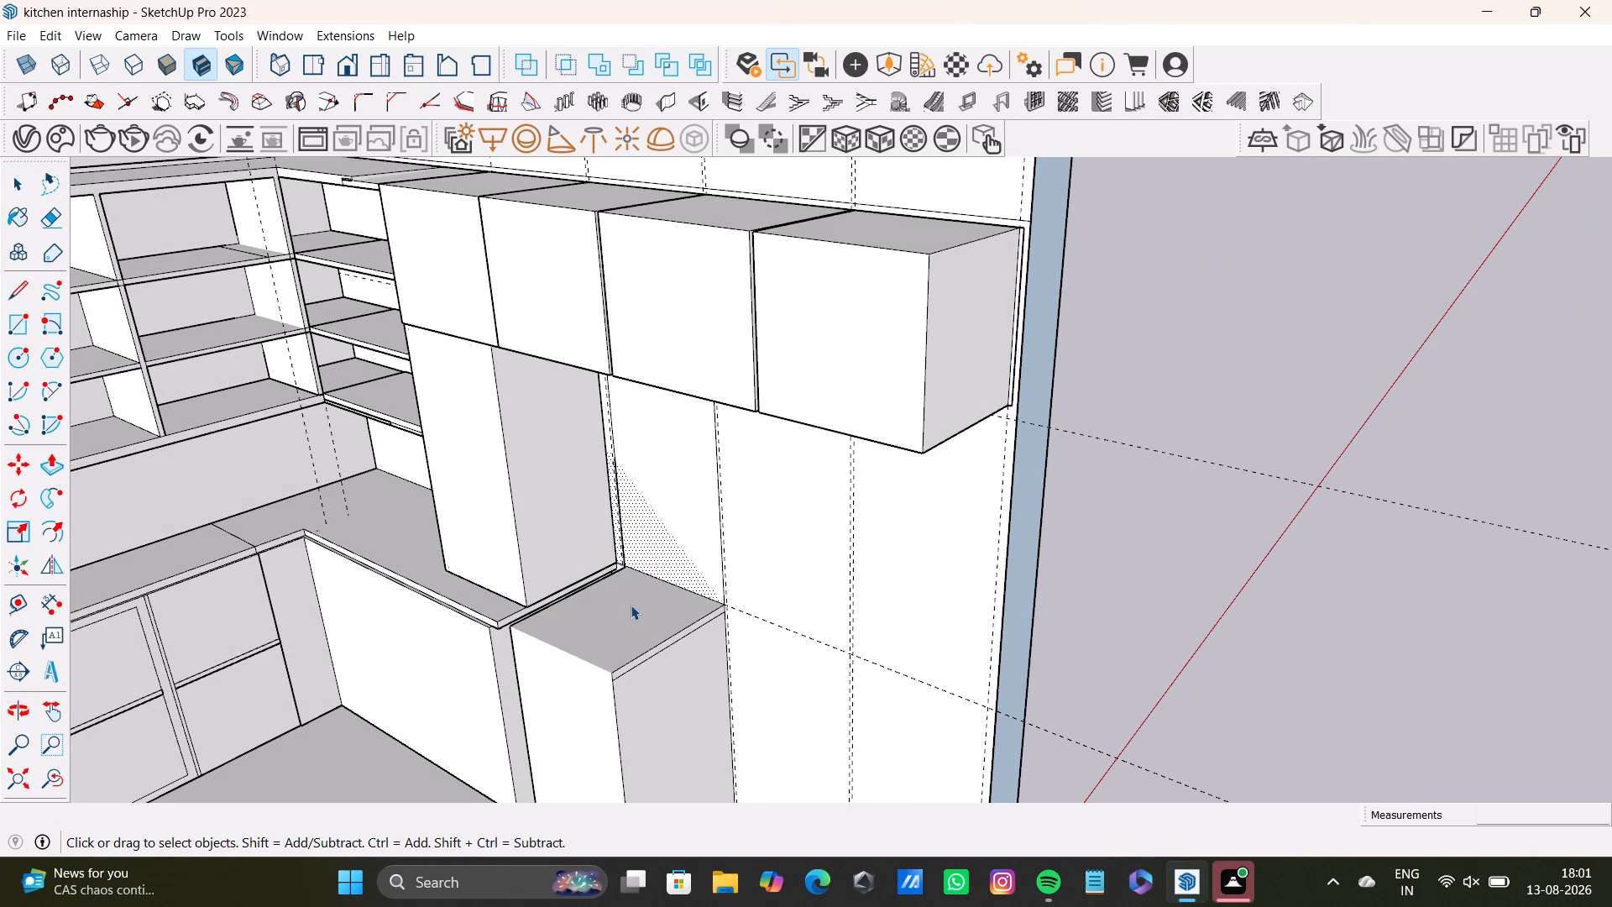
pyautogui.click(631, 605)
pyautogui.press('p')
pyautogui.click(636, 605)
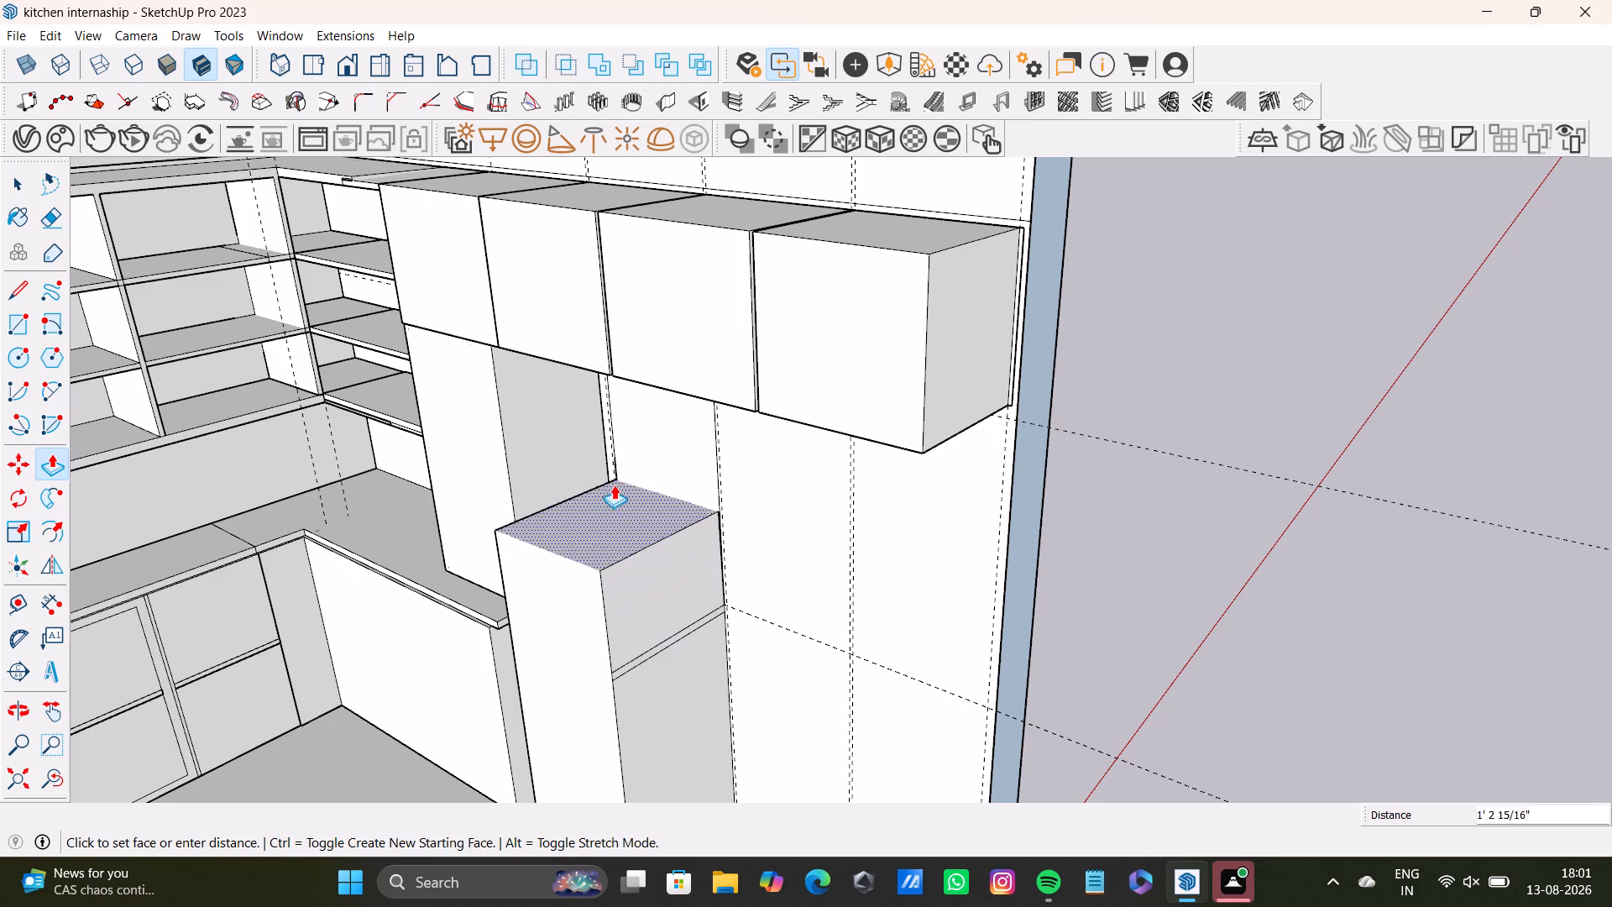
pyautogui.click(619, 375)
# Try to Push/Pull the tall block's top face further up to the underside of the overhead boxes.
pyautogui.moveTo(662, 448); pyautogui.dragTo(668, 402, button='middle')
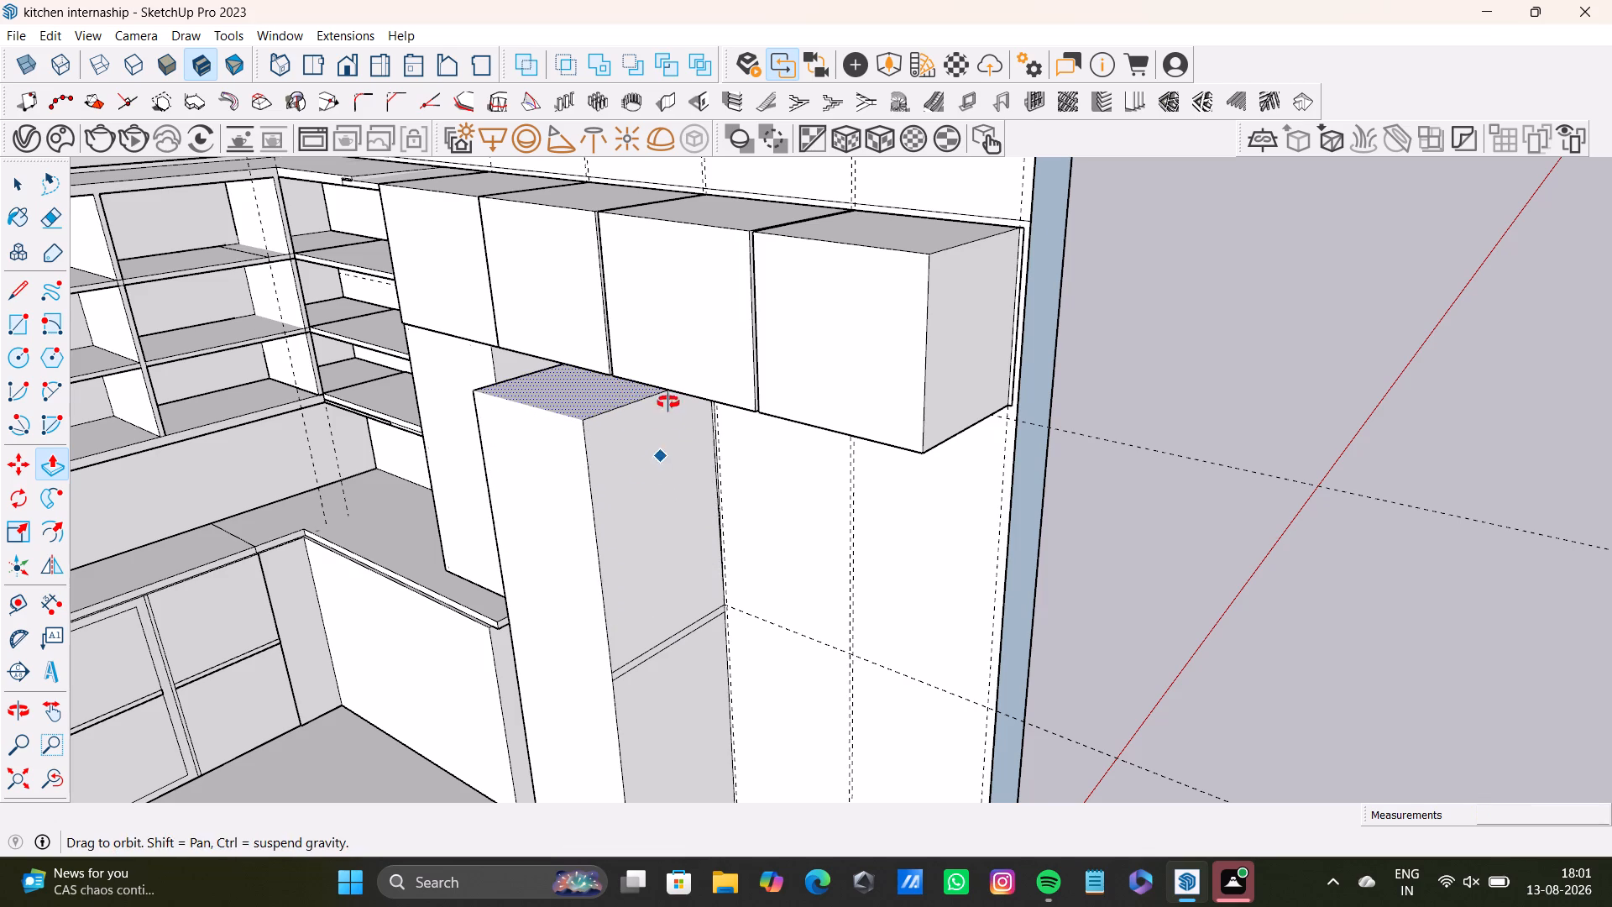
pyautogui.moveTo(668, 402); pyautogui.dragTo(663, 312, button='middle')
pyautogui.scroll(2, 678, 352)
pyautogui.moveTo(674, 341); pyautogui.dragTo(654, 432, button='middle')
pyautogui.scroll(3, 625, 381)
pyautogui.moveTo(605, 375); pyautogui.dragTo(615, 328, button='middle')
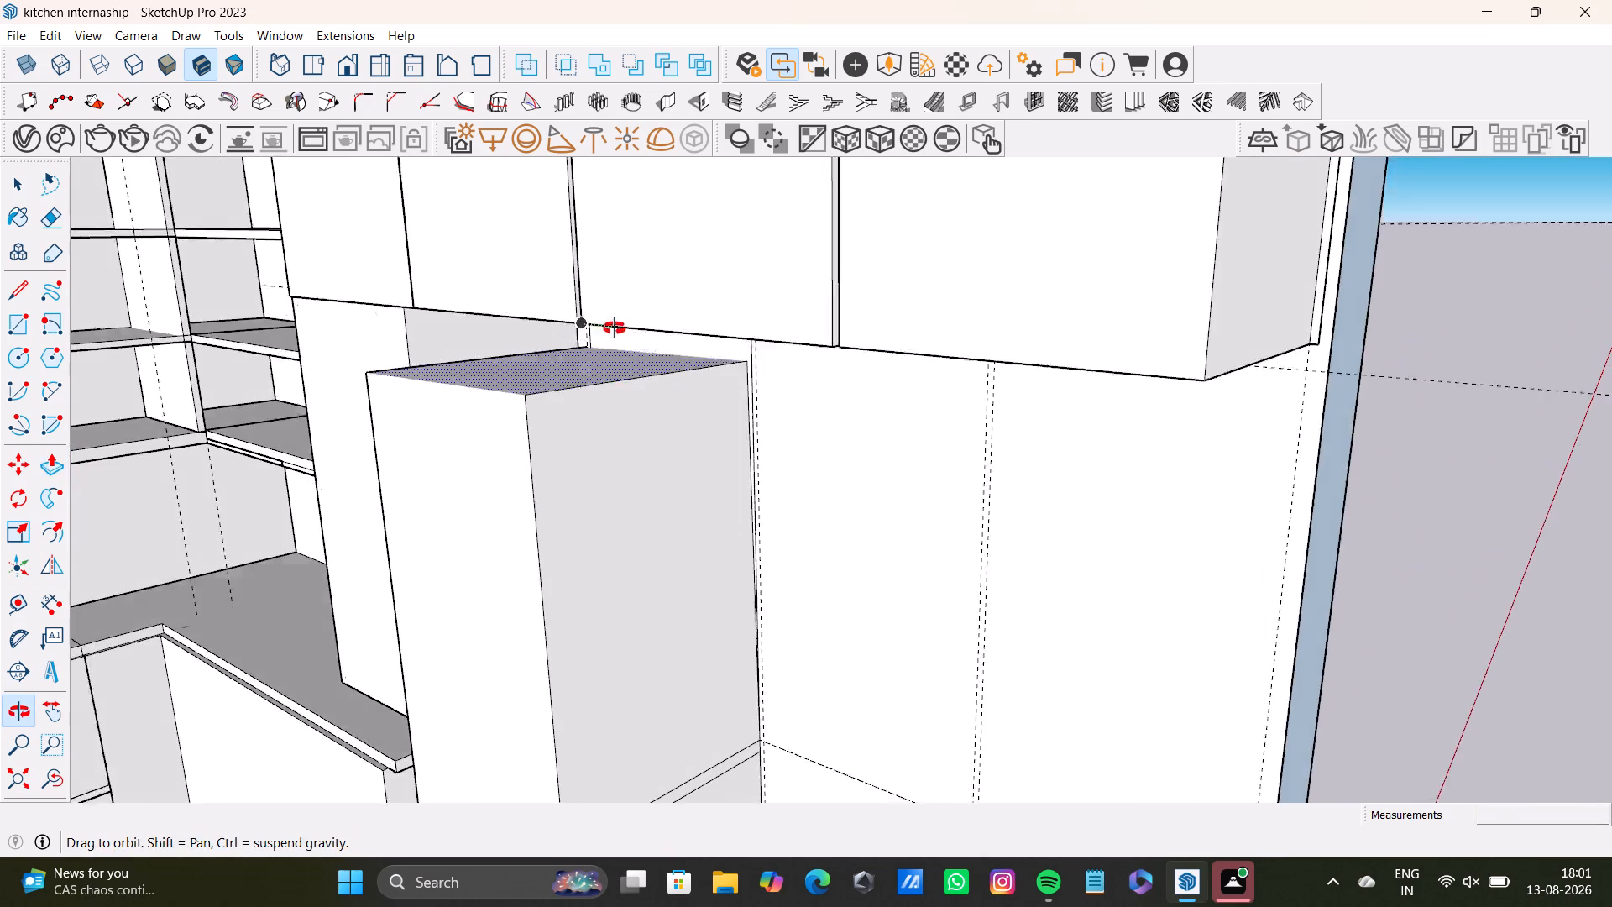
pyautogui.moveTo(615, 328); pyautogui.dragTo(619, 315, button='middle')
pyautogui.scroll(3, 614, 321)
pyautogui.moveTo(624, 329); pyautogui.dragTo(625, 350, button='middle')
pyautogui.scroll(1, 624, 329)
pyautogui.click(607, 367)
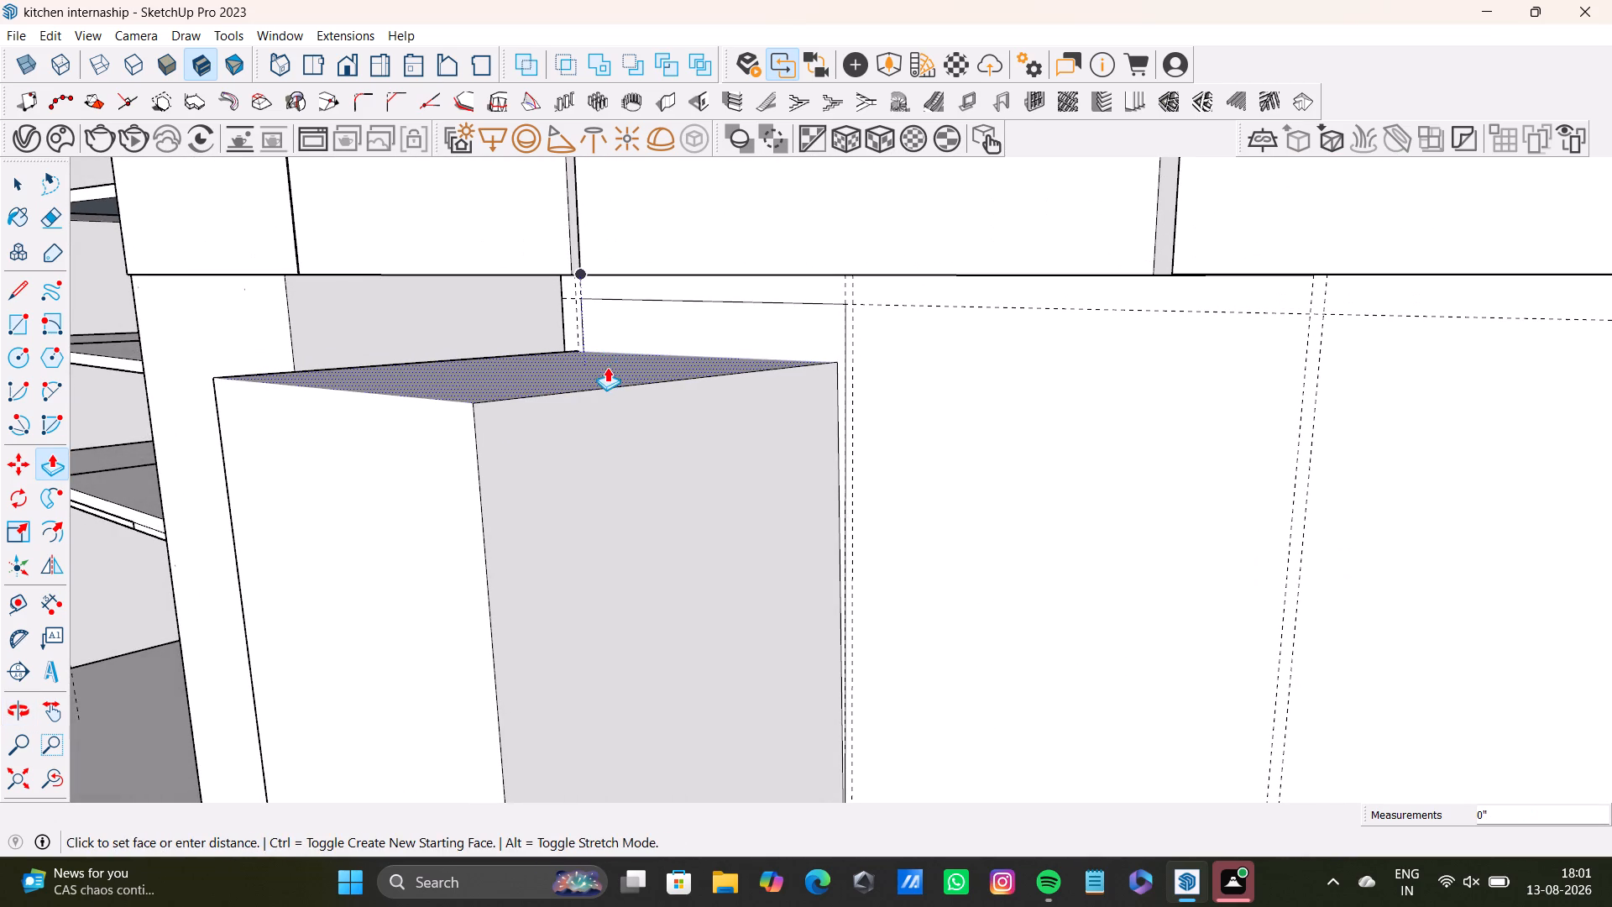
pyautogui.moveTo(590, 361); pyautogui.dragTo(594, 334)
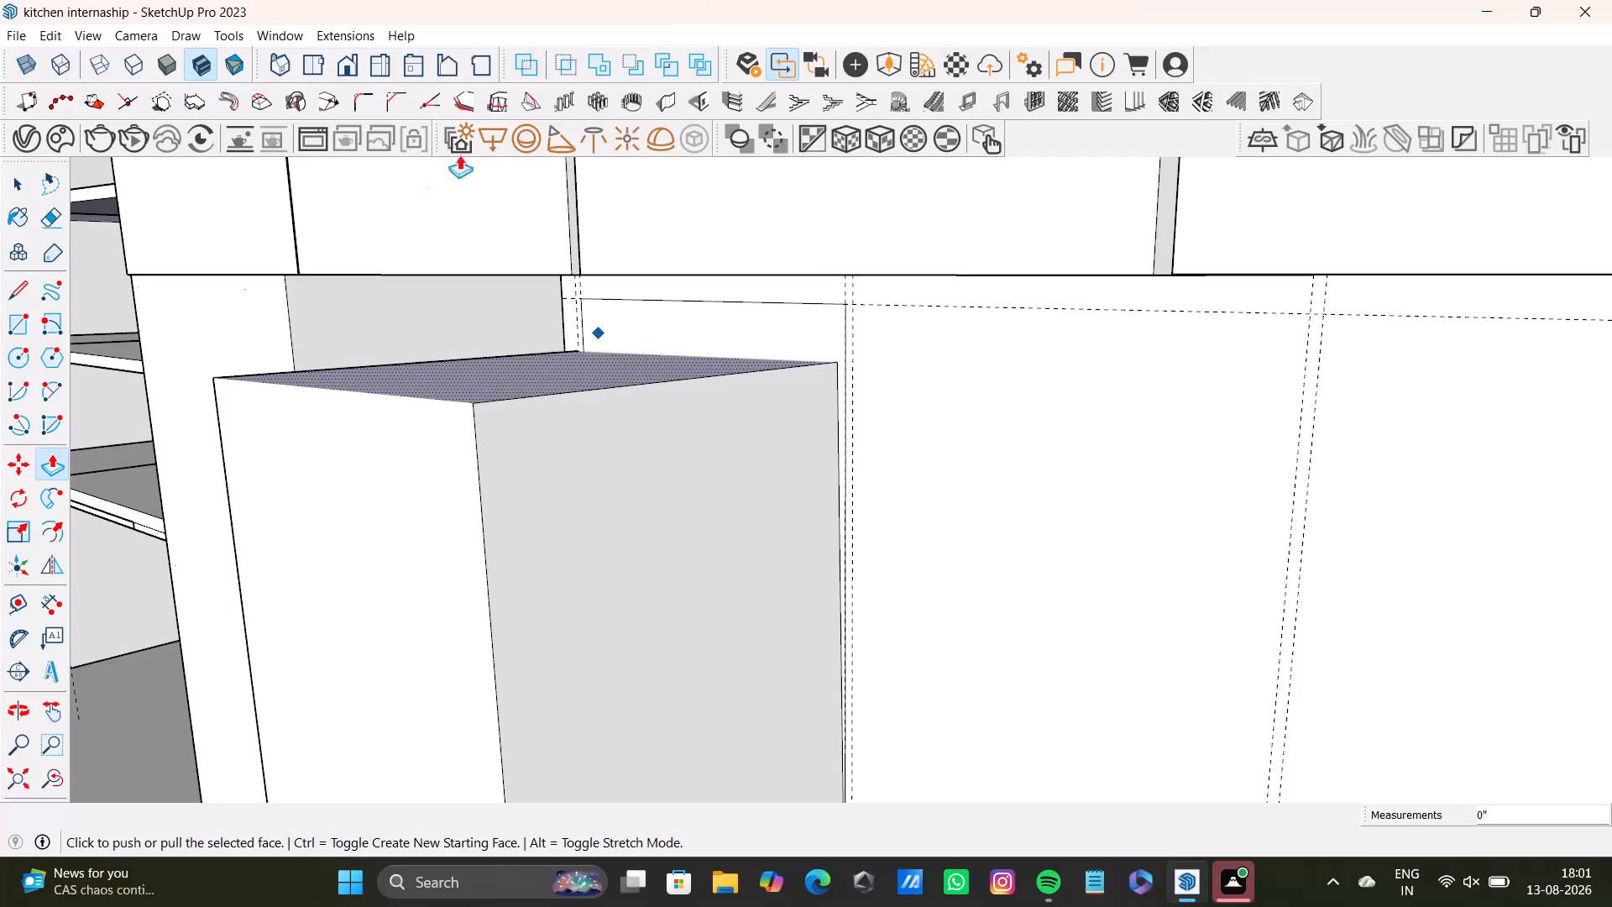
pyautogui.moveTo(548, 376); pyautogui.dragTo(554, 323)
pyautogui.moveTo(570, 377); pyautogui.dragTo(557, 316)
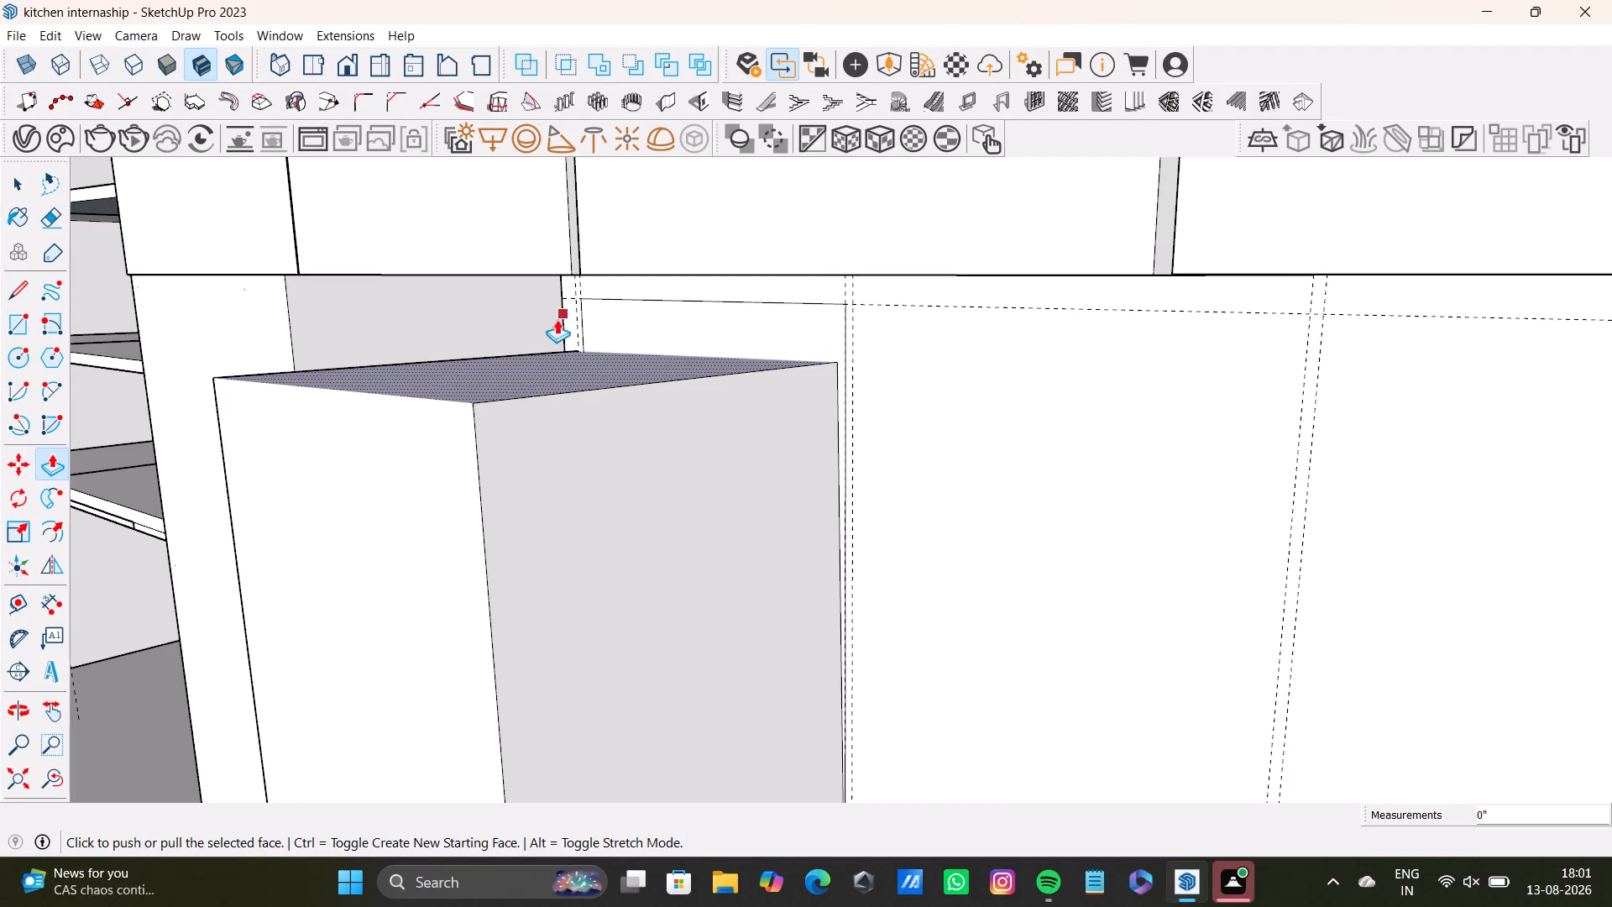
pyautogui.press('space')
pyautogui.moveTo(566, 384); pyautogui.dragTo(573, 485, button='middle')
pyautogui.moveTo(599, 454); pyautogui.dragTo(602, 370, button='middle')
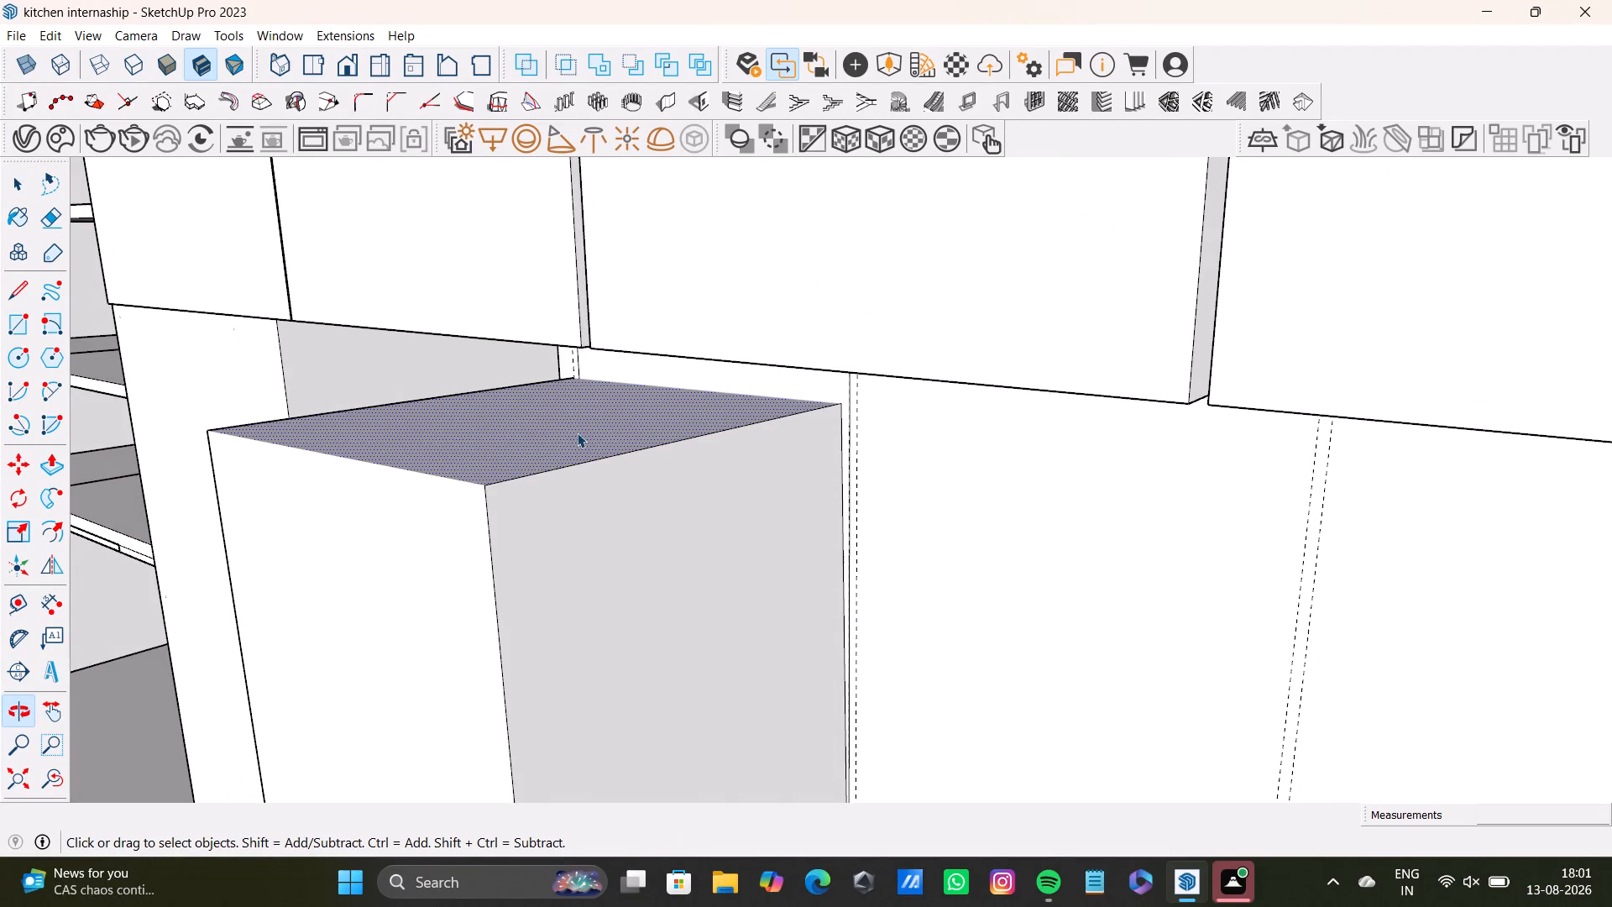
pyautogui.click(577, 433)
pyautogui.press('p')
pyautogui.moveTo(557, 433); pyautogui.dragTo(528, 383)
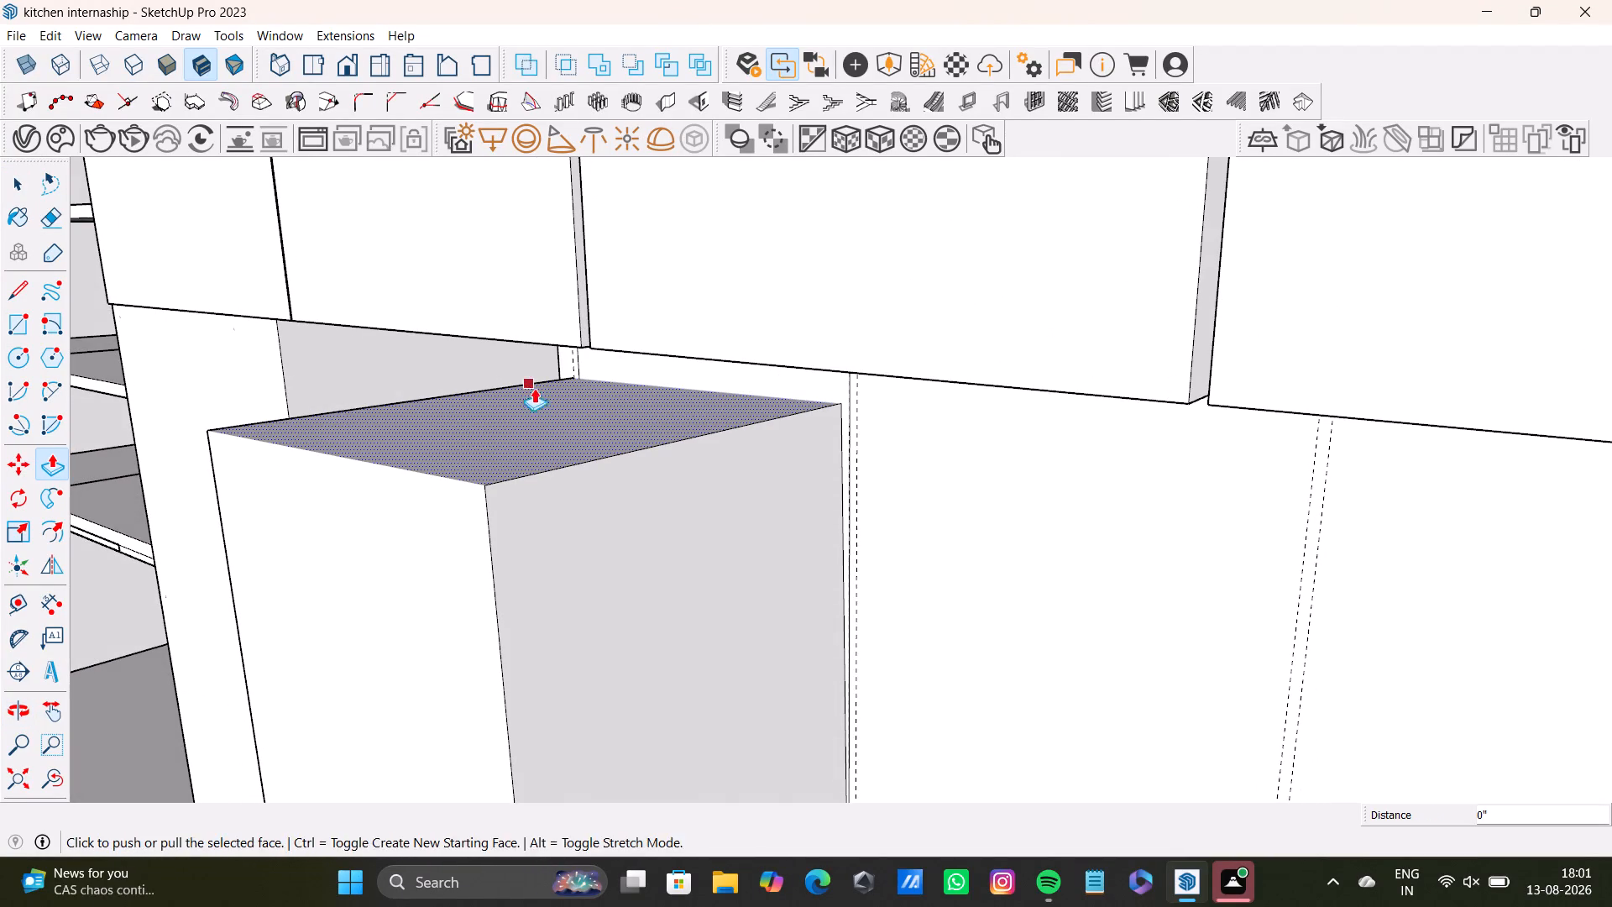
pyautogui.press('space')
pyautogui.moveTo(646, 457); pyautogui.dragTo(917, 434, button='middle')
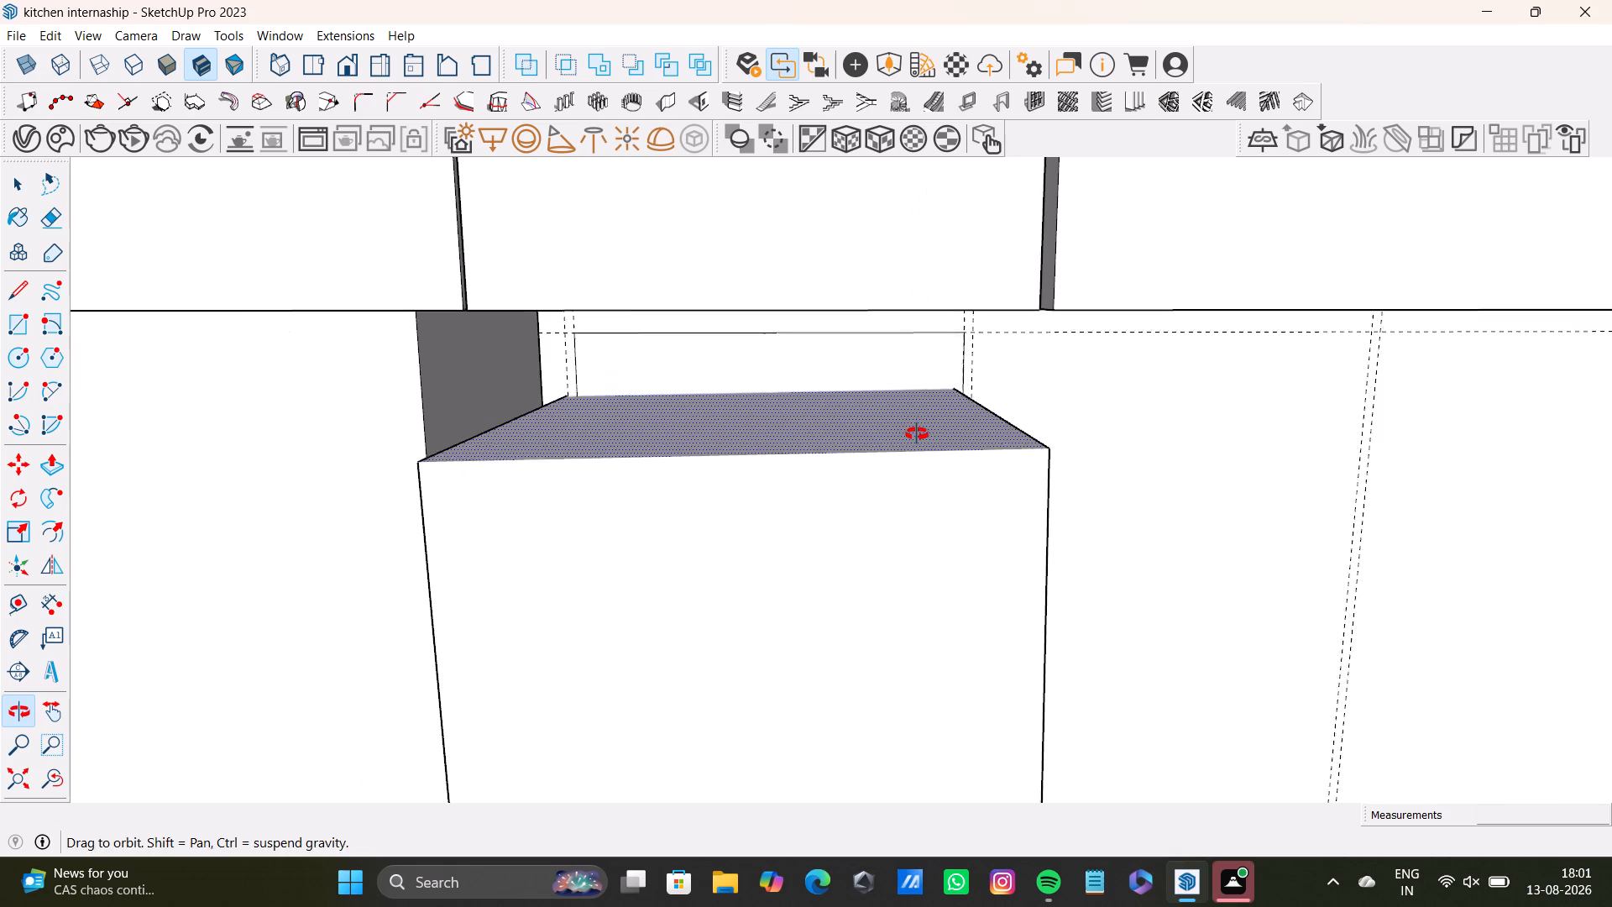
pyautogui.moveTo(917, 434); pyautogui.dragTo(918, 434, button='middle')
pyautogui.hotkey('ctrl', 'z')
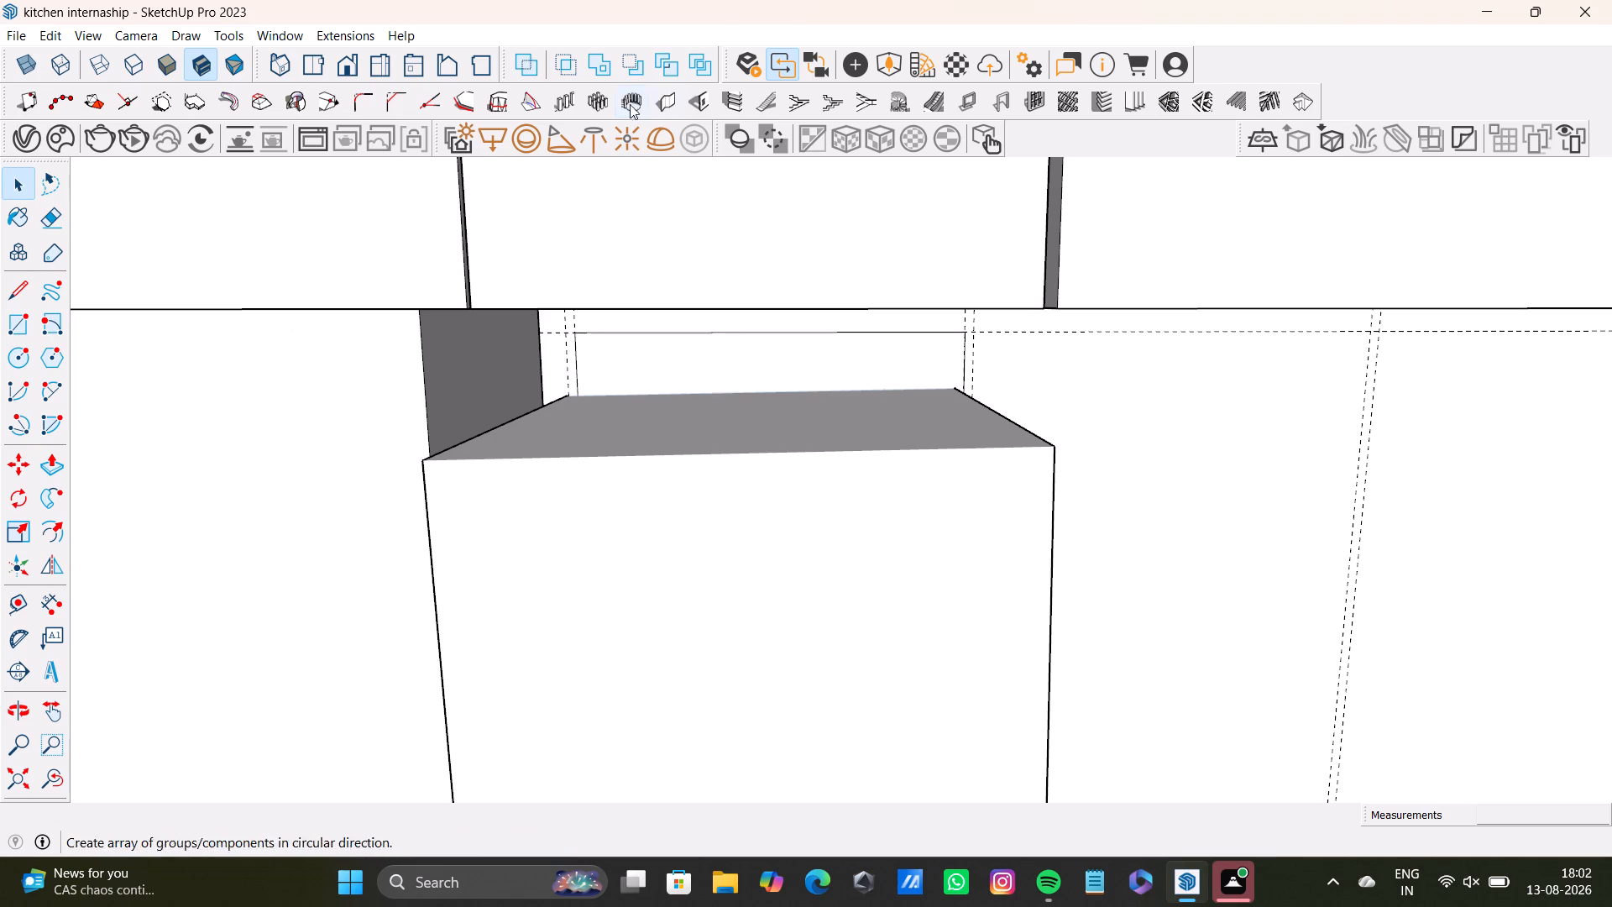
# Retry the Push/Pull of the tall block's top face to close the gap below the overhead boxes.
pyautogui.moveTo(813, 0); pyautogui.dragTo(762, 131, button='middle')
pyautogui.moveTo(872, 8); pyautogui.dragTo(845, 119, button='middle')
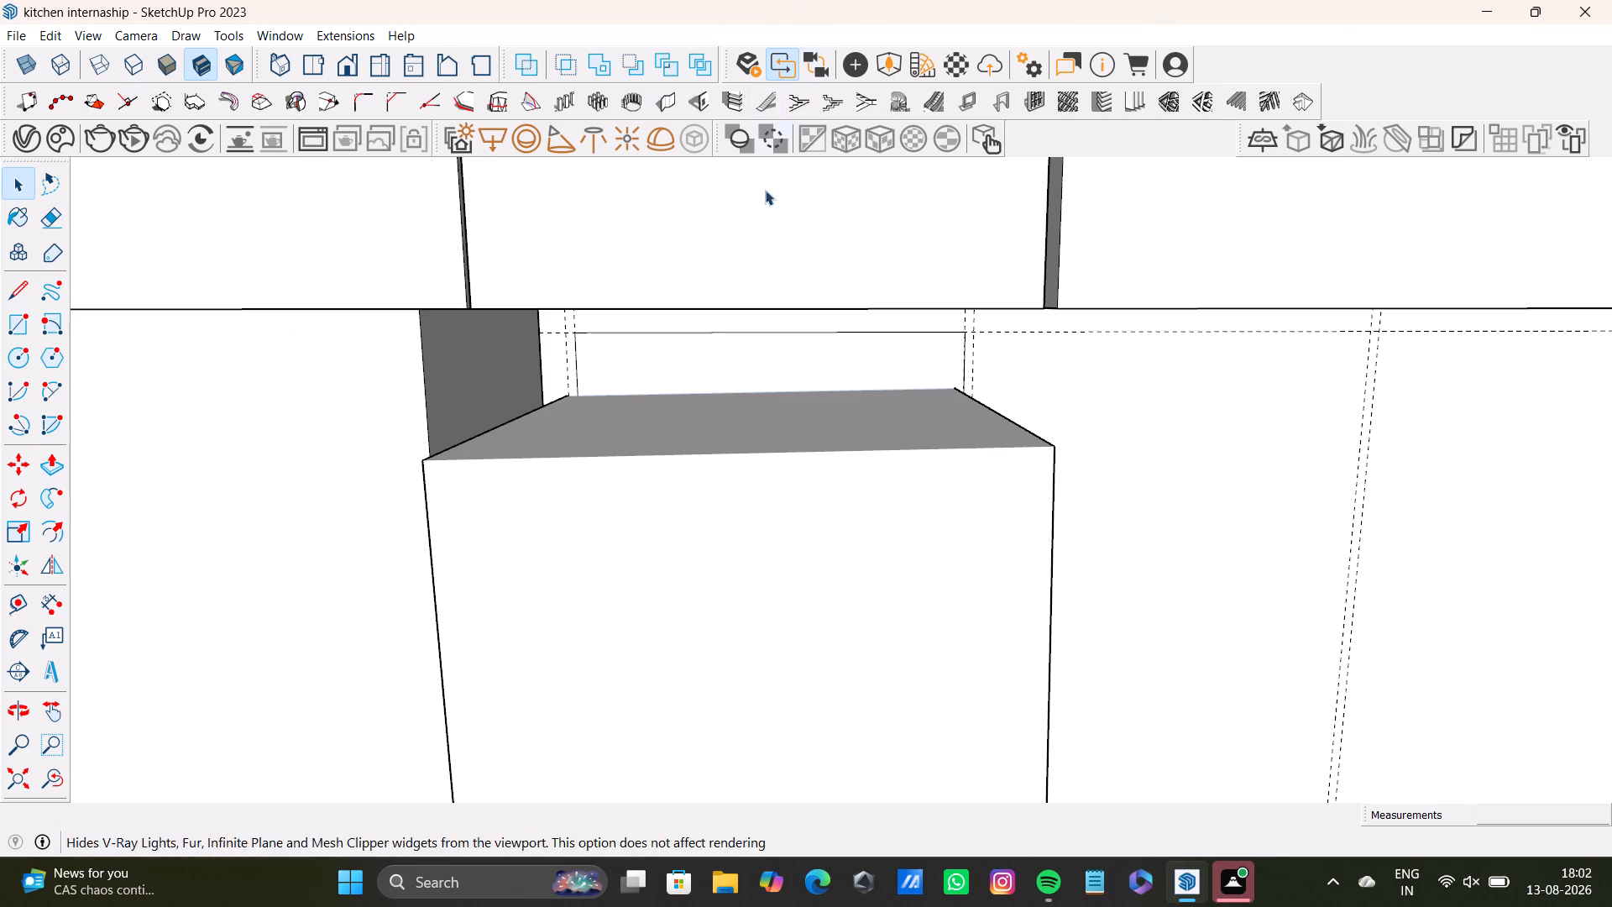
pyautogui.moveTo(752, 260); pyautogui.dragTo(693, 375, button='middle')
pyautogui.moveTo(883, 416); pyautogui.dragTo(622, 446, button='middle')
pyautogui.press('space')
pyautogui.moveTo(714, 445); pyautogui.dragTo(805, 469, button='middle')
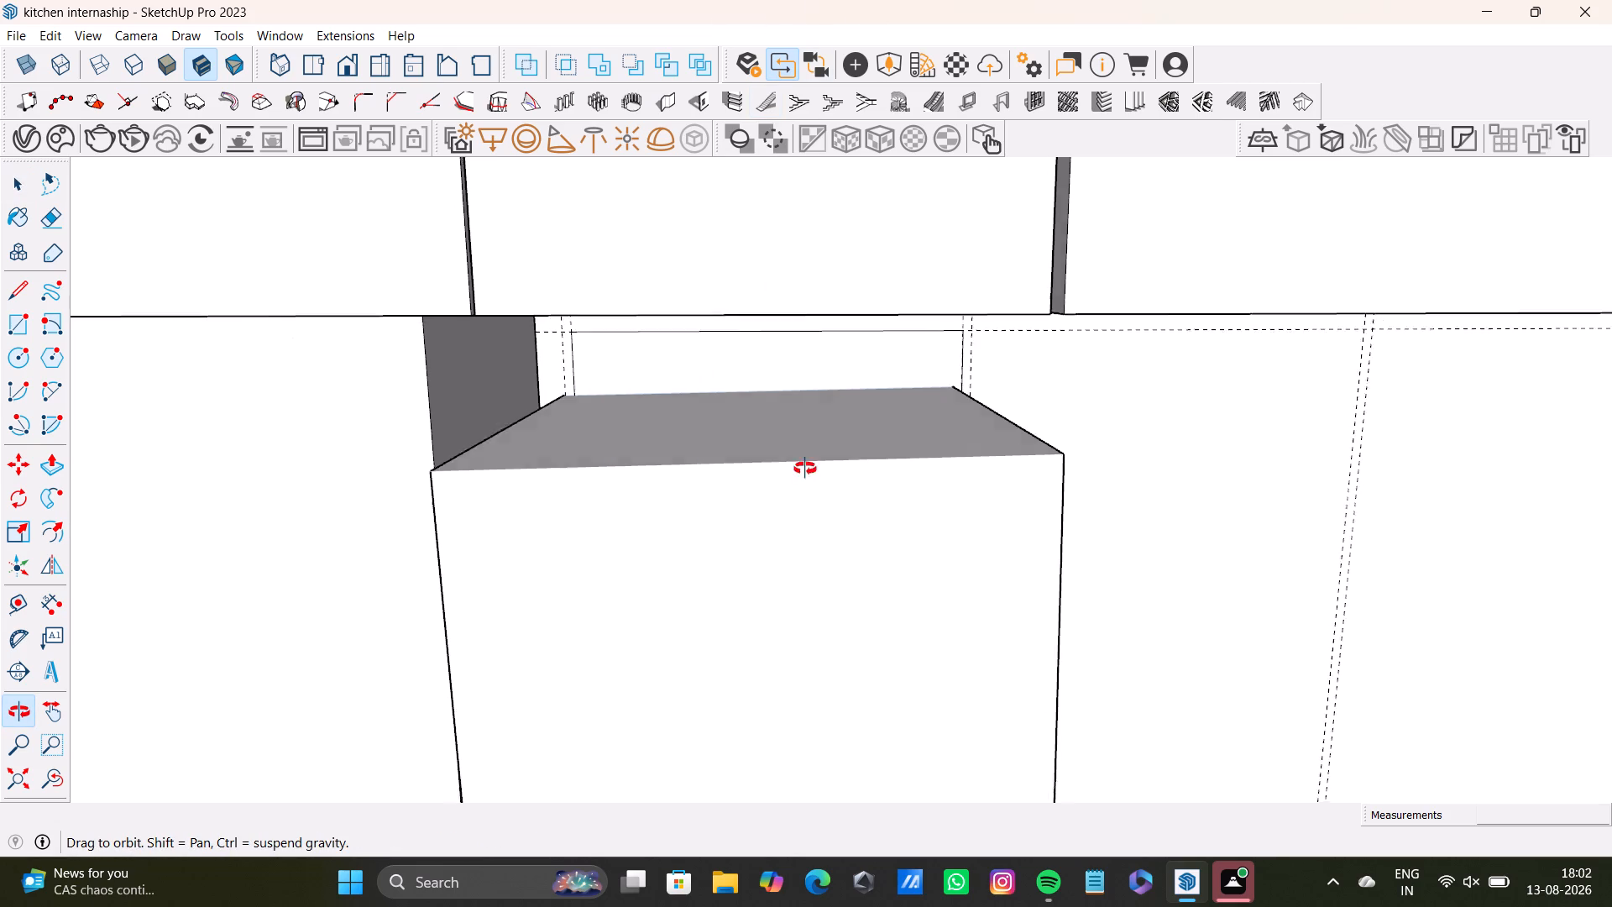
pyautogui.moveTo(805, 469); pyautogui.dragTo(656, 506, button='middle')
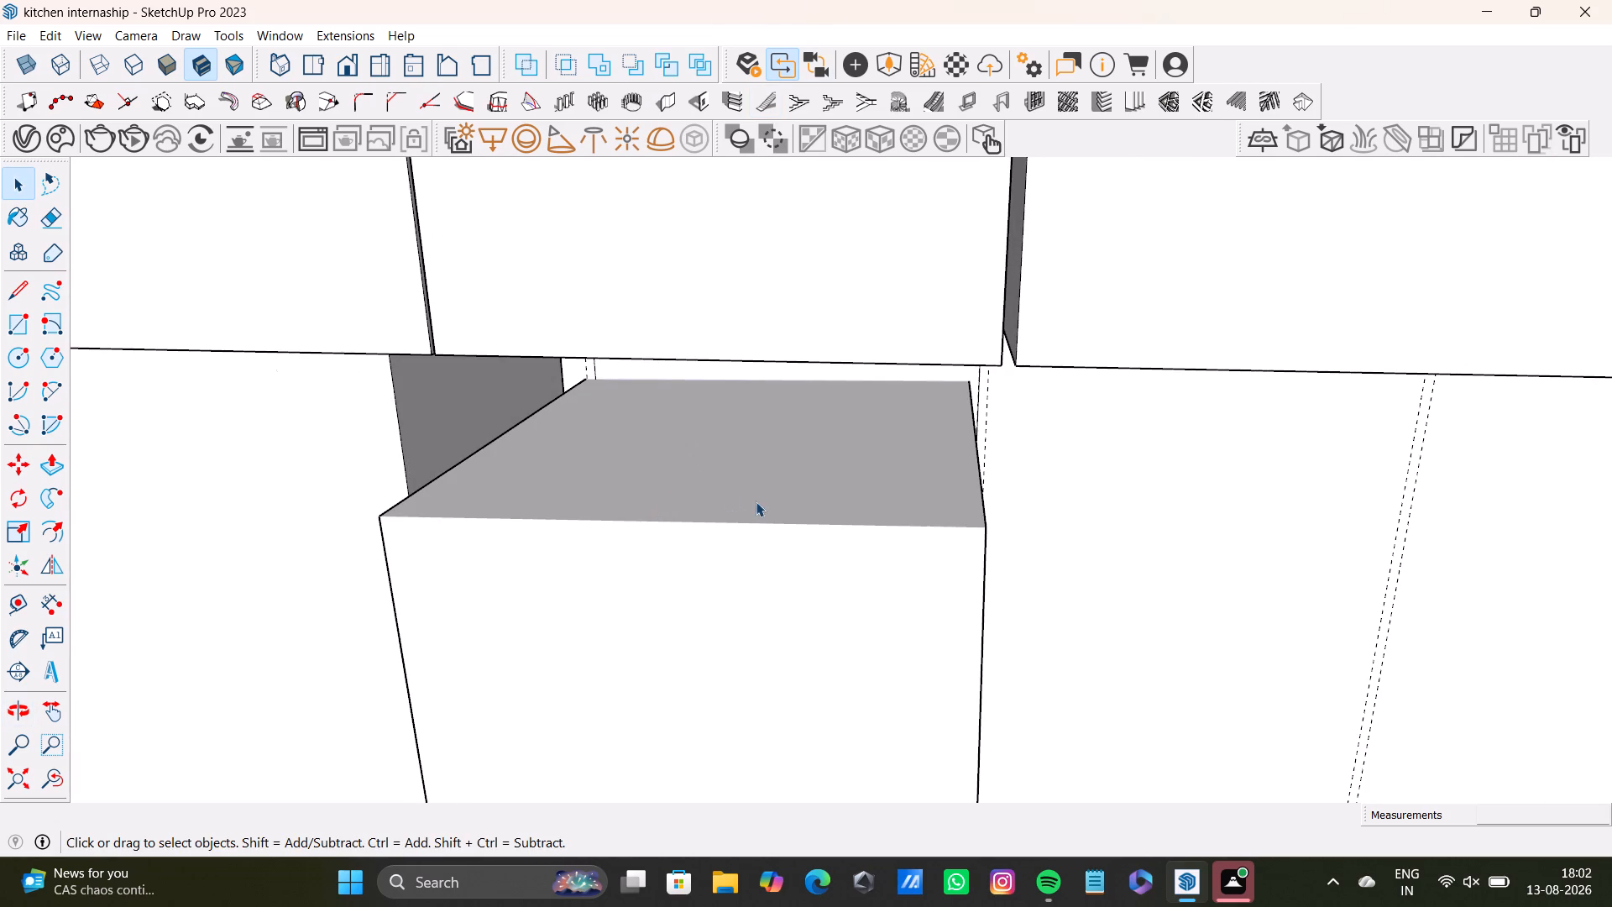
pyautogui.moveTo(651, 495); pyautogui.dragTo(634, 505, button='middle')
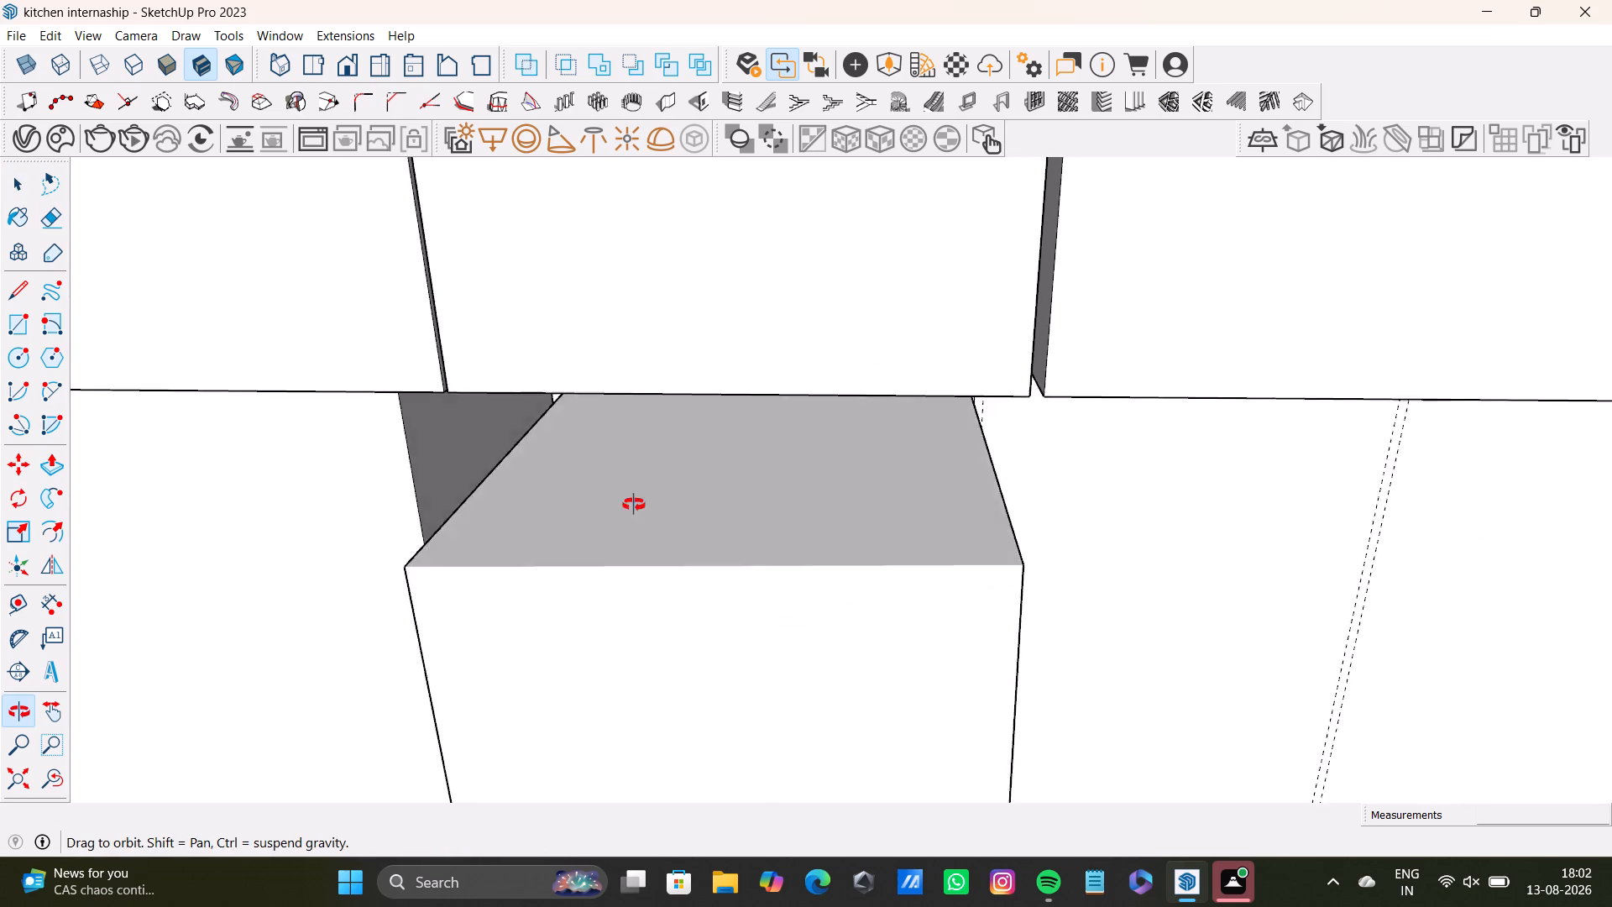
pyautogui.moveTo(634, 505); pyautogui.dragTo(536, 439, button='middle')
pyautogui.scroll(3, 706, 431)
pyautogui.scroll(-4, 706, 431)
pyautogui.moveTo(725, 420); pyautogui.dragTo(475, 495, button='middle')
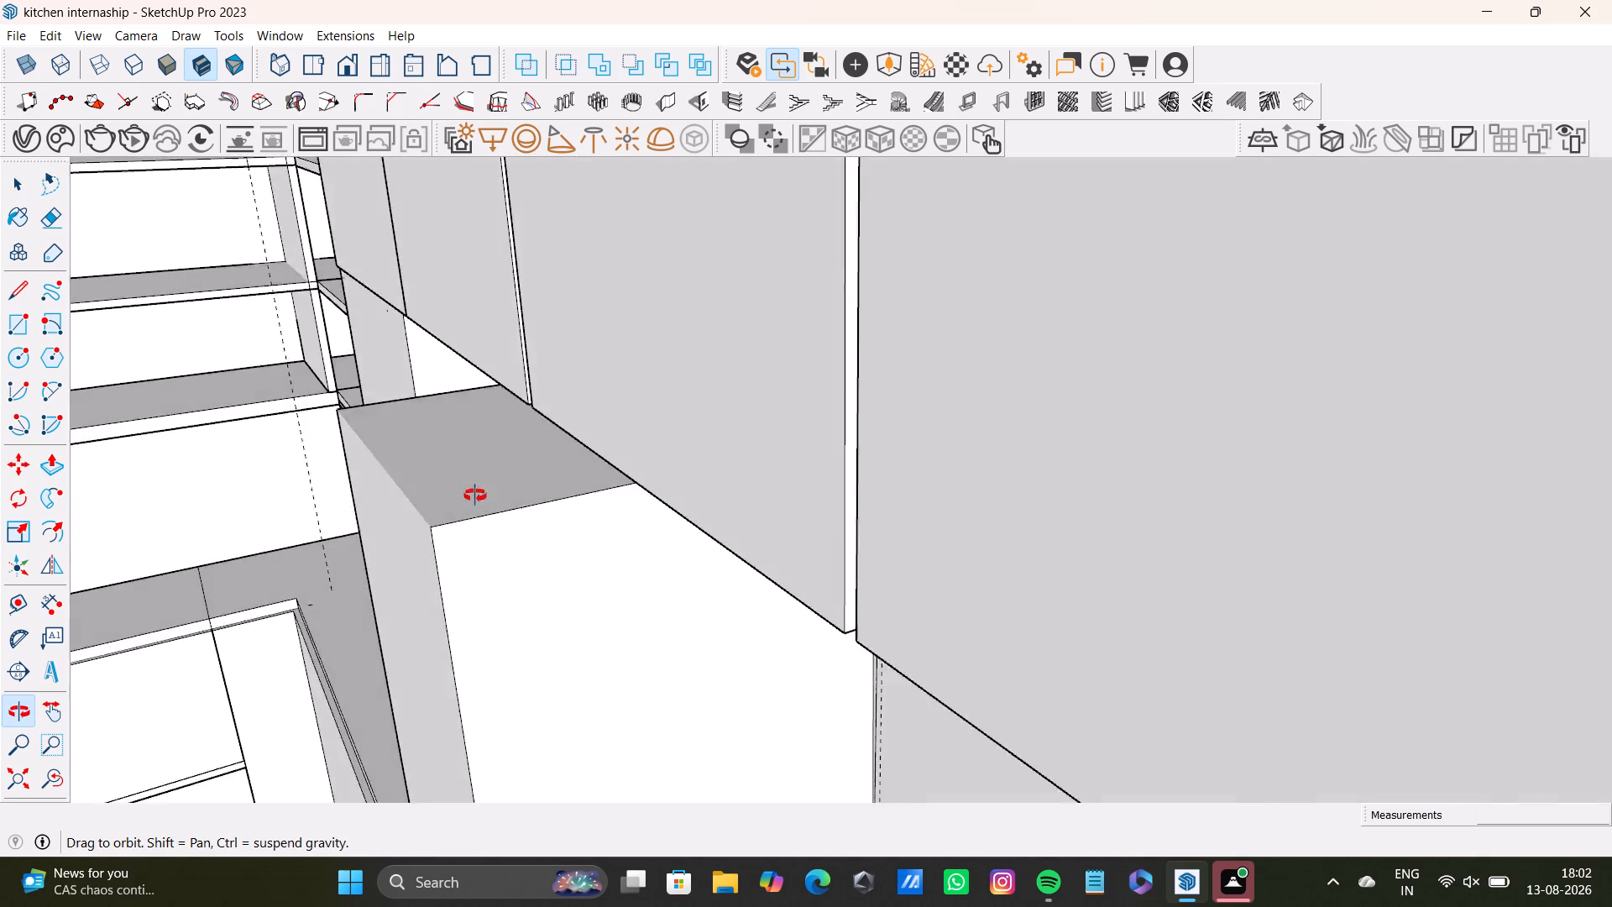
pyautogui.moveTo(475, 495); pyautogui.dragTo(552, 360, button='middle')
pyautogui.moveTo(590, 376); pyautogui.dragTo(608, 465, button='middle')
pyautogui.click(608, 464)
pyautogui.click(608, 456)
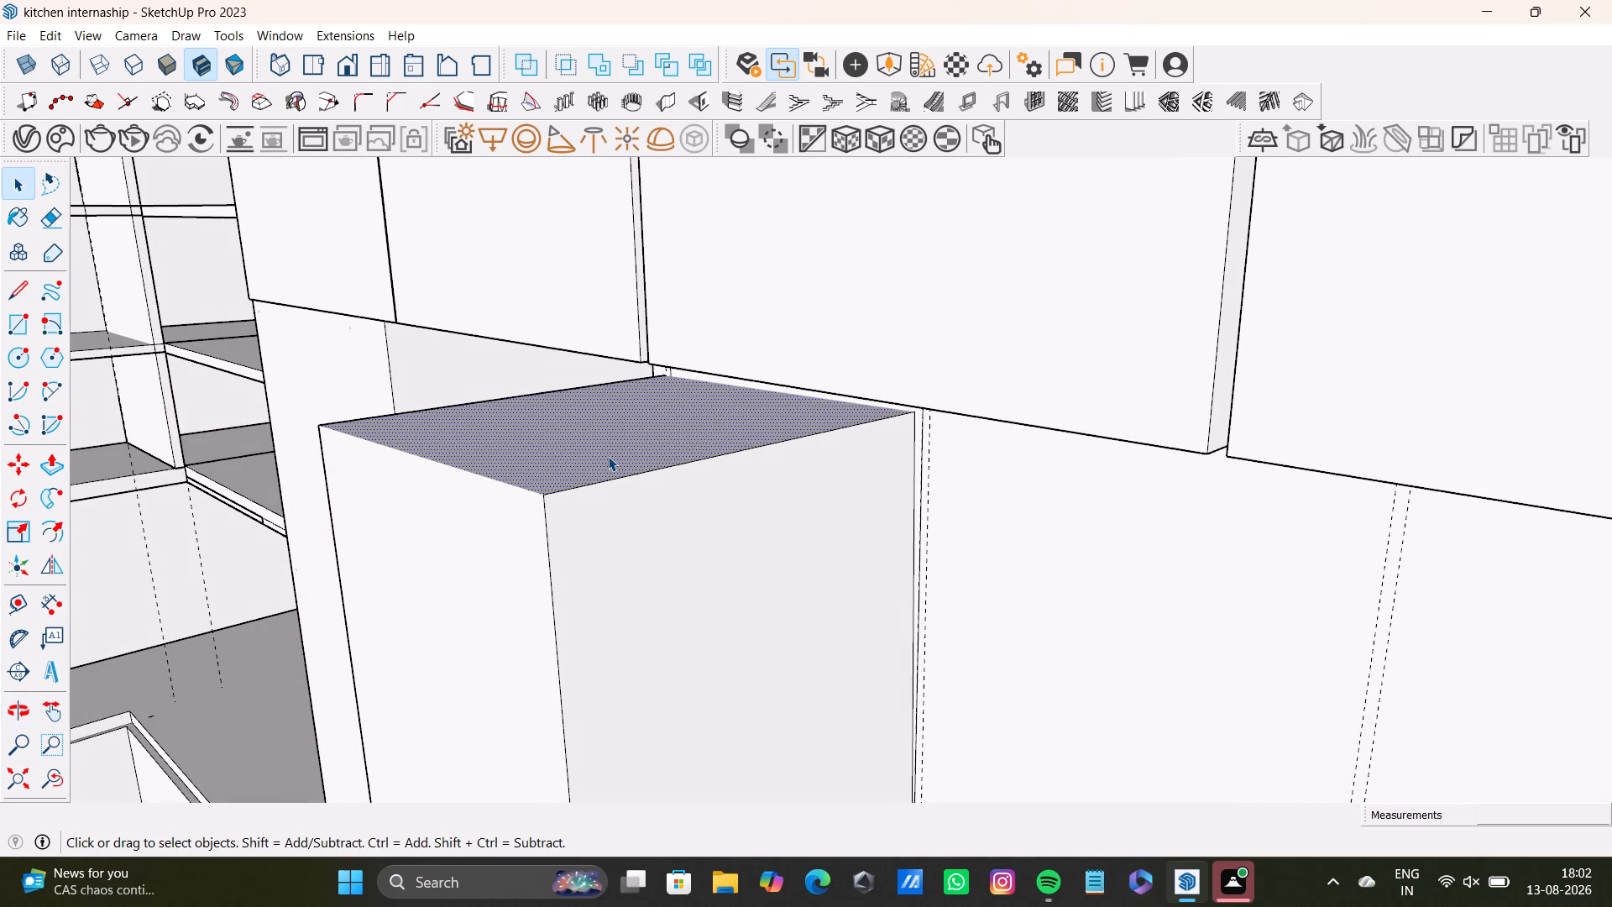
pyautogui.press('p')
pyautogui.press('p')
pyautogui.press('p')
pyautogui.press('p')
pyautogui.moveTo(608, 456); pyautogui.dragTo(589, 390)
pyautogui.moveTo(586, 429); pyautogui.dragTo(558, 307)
# Push/Pull the wall strip between the tall block's top and the overhead boxes out about 1' 10 5/8".
pyautogui.moveTo(634, 410); pyautogui.dragTo(662, 316, button='middle')
pyautogui.scroll(-4, 652, 291)
pyautogui.keyDown('shift'); pyautogui.moveTo(652, 292); pyautogui.dragTo(646, 394, button='middle'); pyautogui.keyUp('shift')
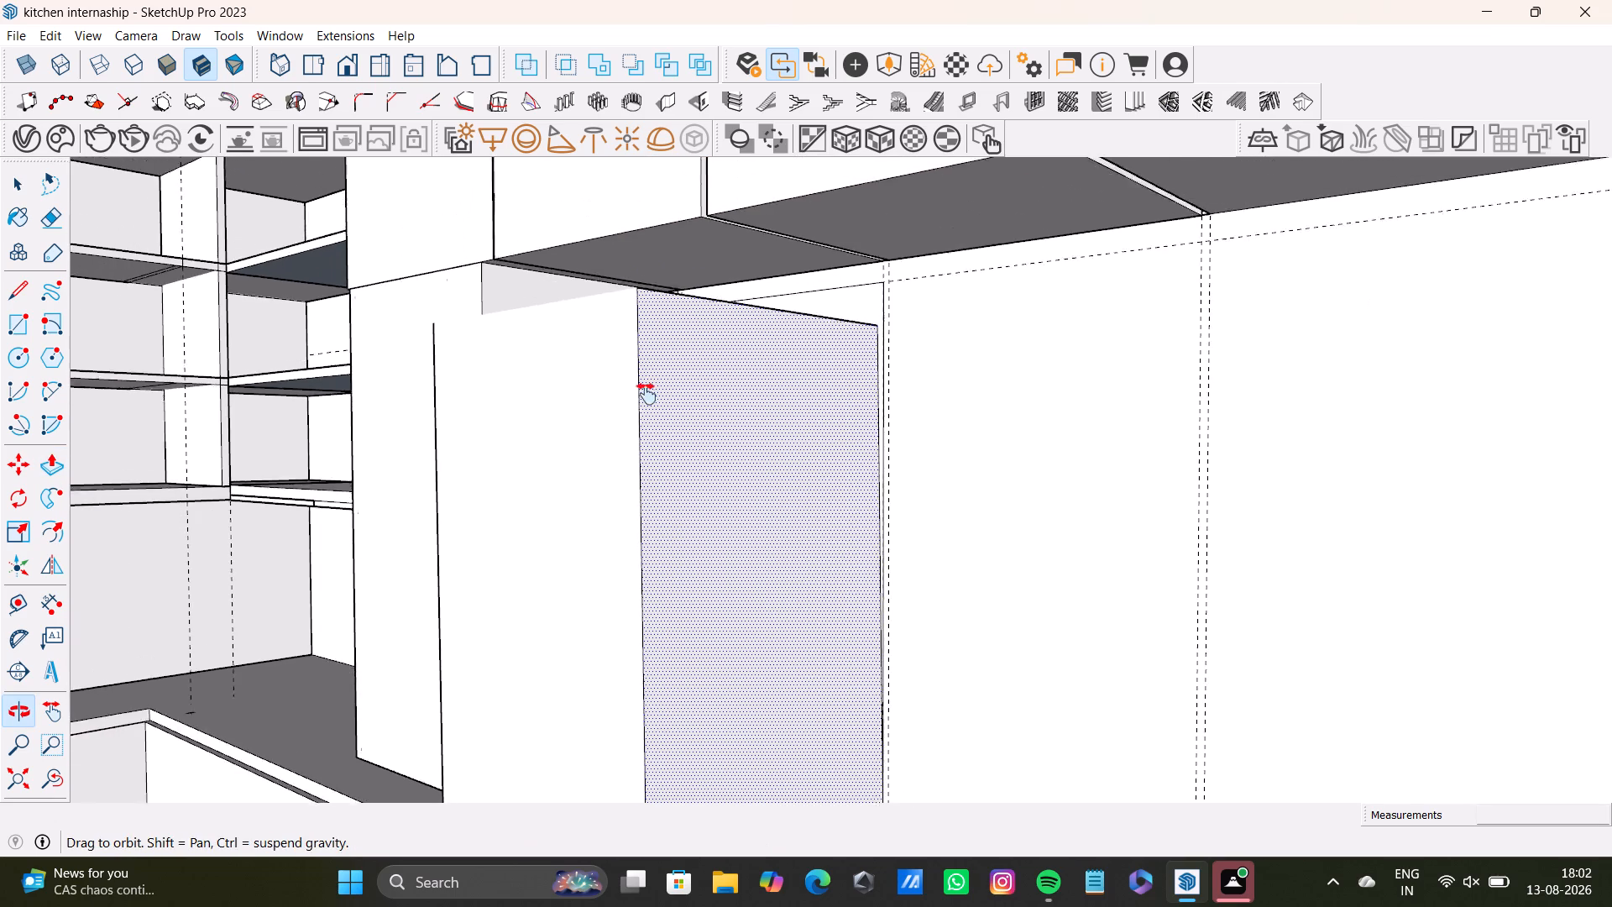
pyautogui.keyDown('shift'); pyautogui.moveTo(646, 394); pyautogui.dragTo(646, 437, button='middle'); pyautogui.keyUp('shift')
pyautogui.moveTo(823, 370); pyautogui.dragTo(788, 380)
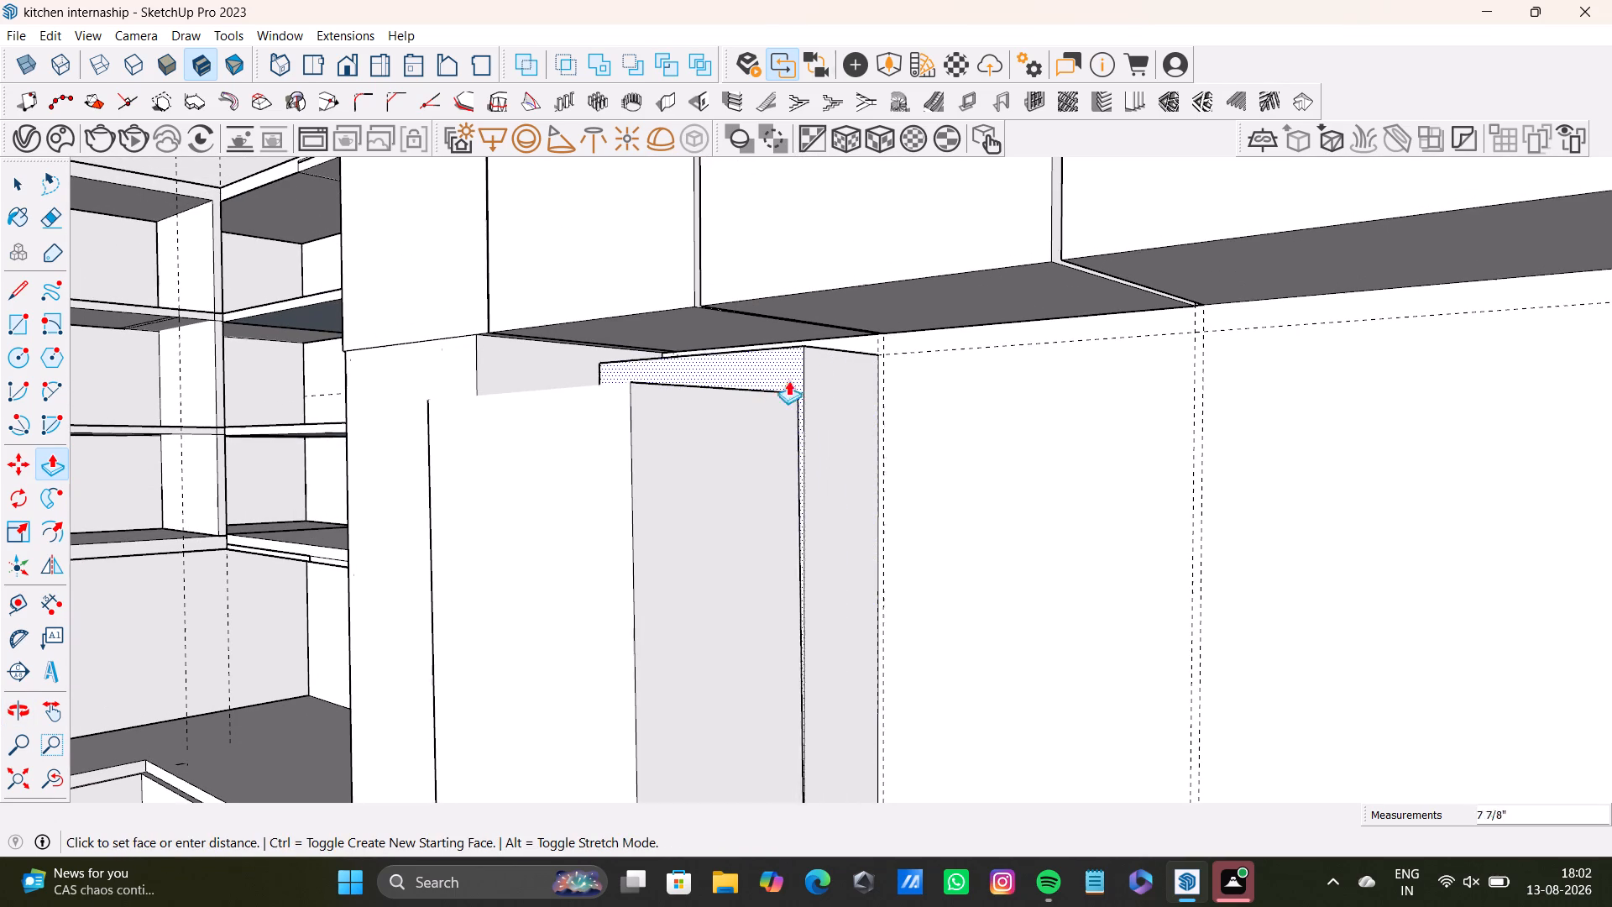
pyautogui.moveTo(788, 380); pyautogui.dragTo(560, 410)
# Push/Pull the extruded strip's narrow side face out about 9/16" to sit flush with the tall block's side.
pyautogui.moveTo(516, 455); pyautogui.dragTo(676, 540, button='middle')
pyautogui.keyDown('shift'); pyautogui.moveTo(688, 537); pyautogui.dragTo(664, 391, button='middle'); pyautogui.keyUp('shift')
pyautogui.moveTo(679, 474); pyautogui.dragTo(974, 537, button='middle')
pyautogui.moveTo(974, 537); pyautogui.dragTo(902, 324, button='middle')
pyautogui.moveTo(891, 408); pyautogui.dragTo(862, 533, button='middle')
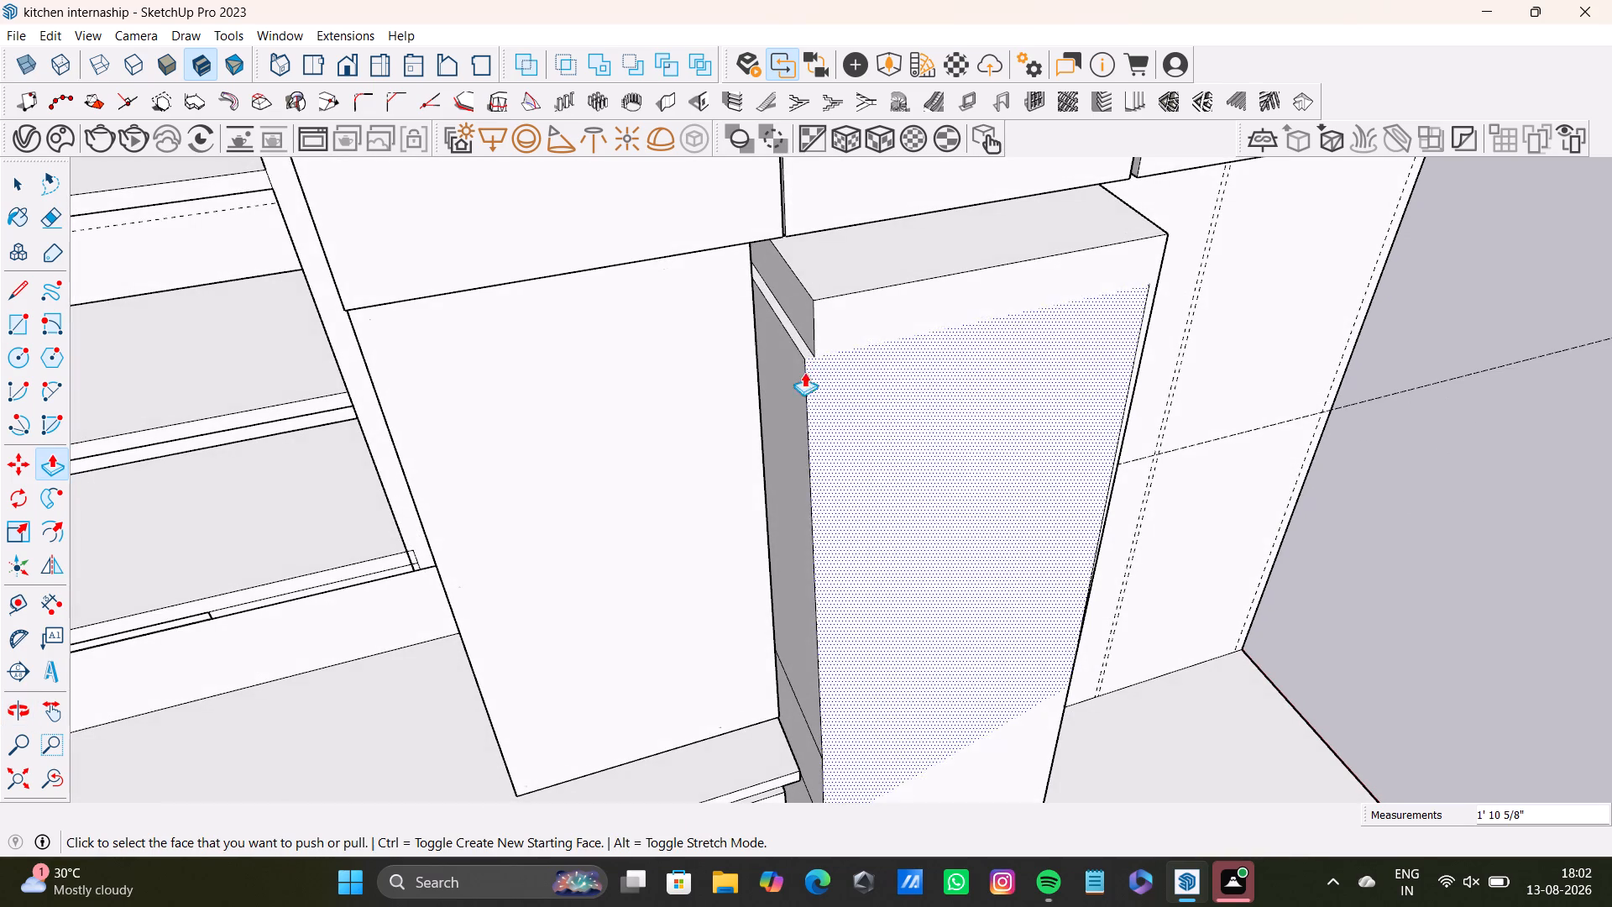
pyautogui.moveTo(808, 349); pyautogui.dragTo(807, 442)
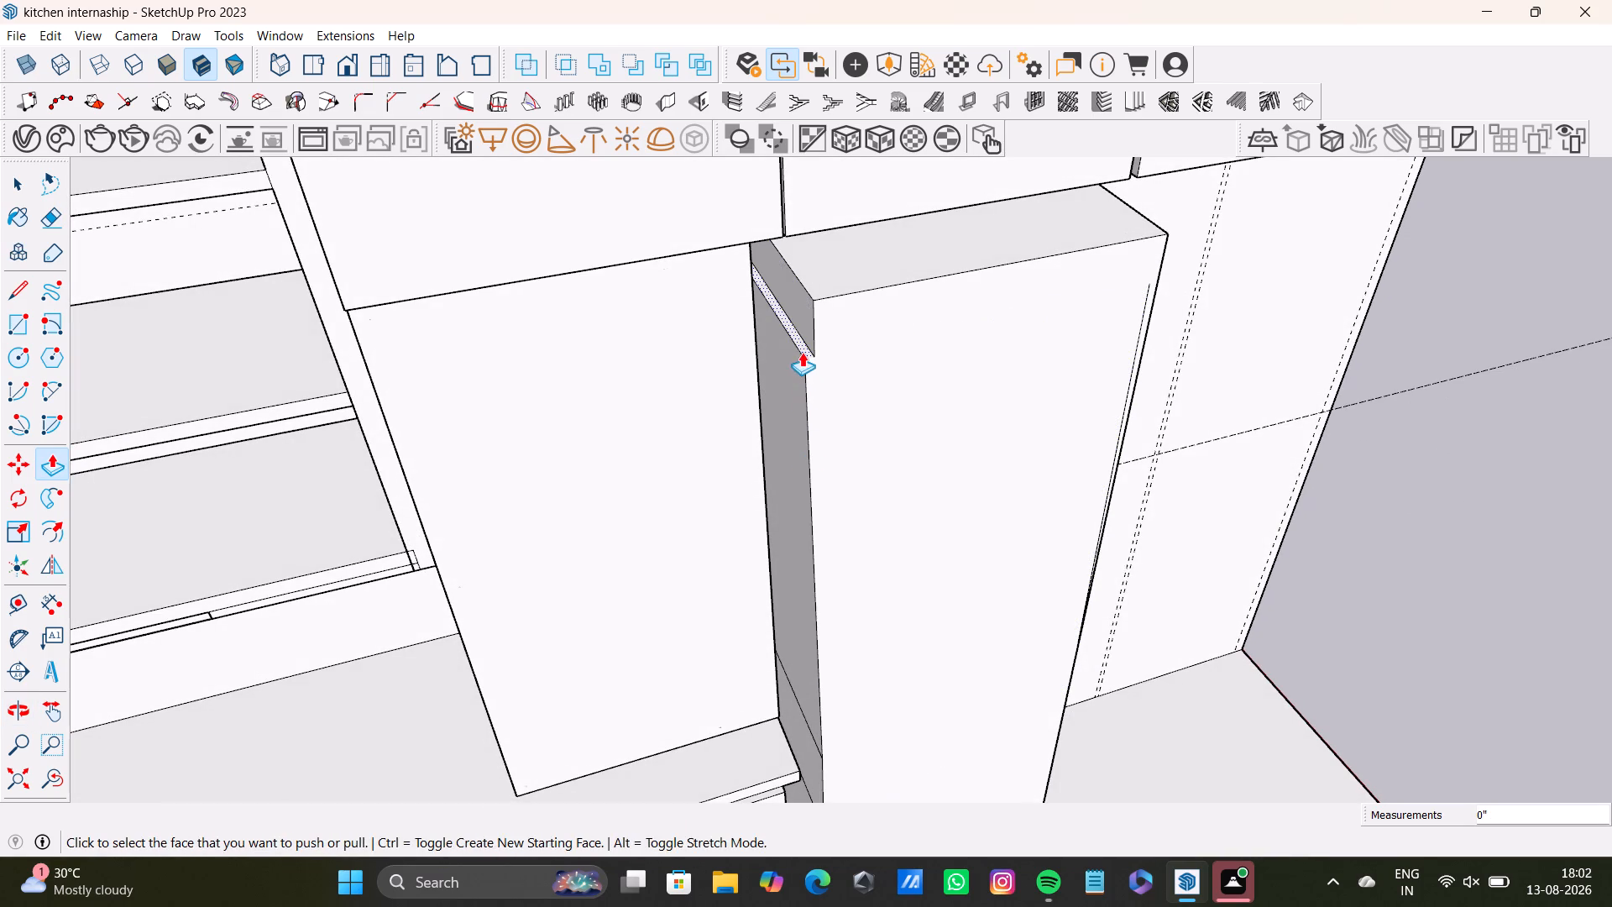
pyautogui.moveTo(802, 349); pyautogui.dragTo(807, 406)
pyautogui.scroll(7, 802, 359)
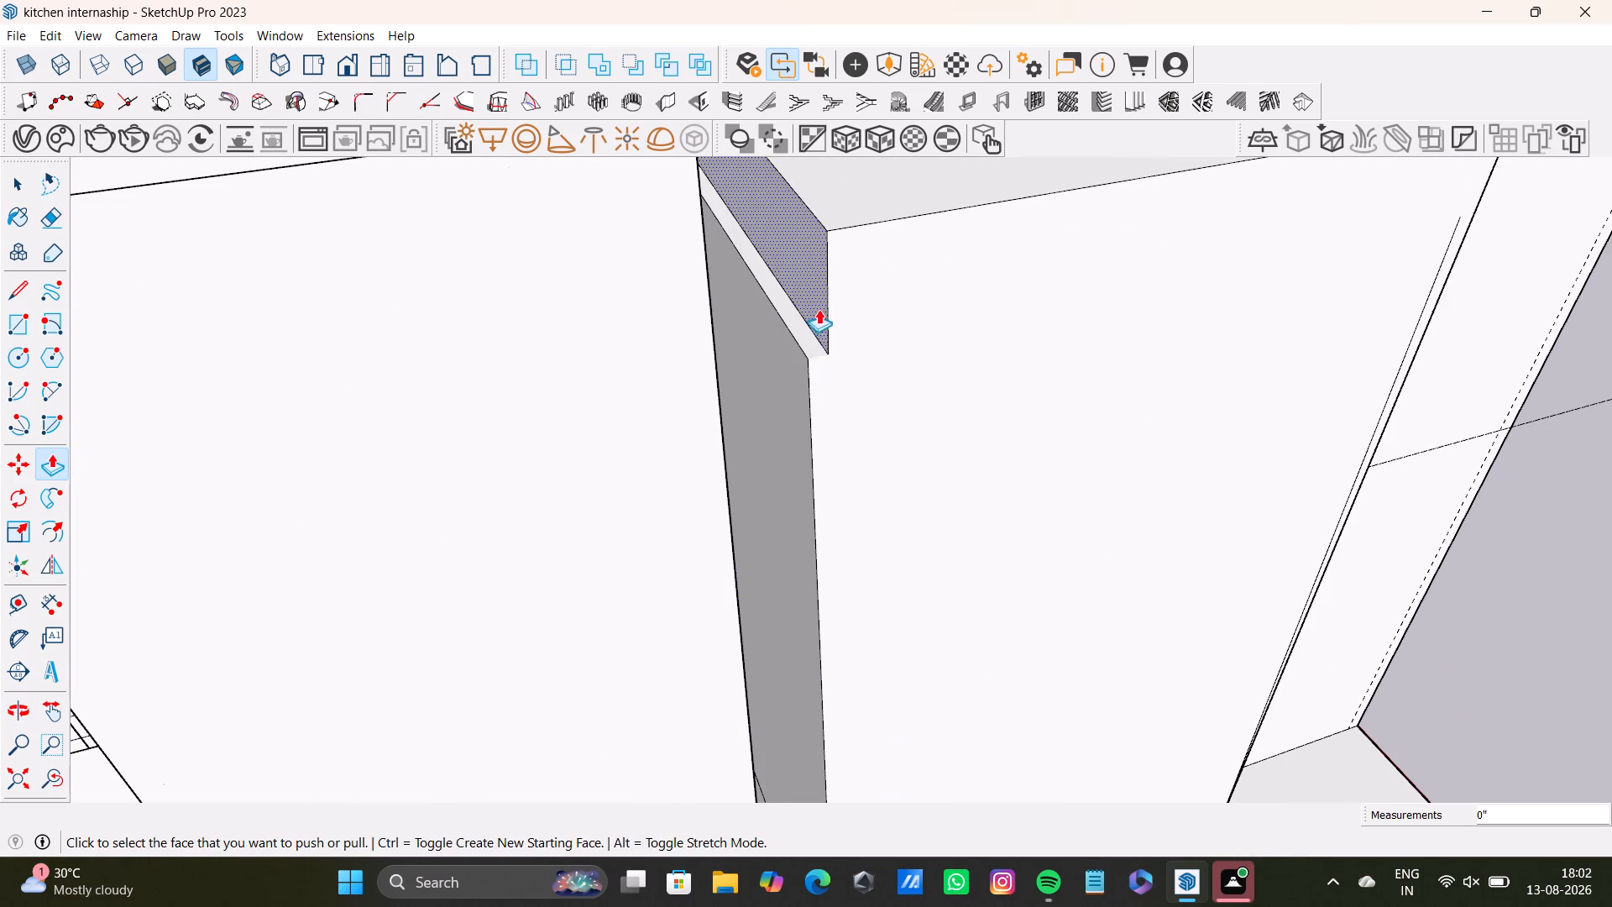
pyautogui.moveTo(817, 306); pyautogui.dragTo(814, 384)
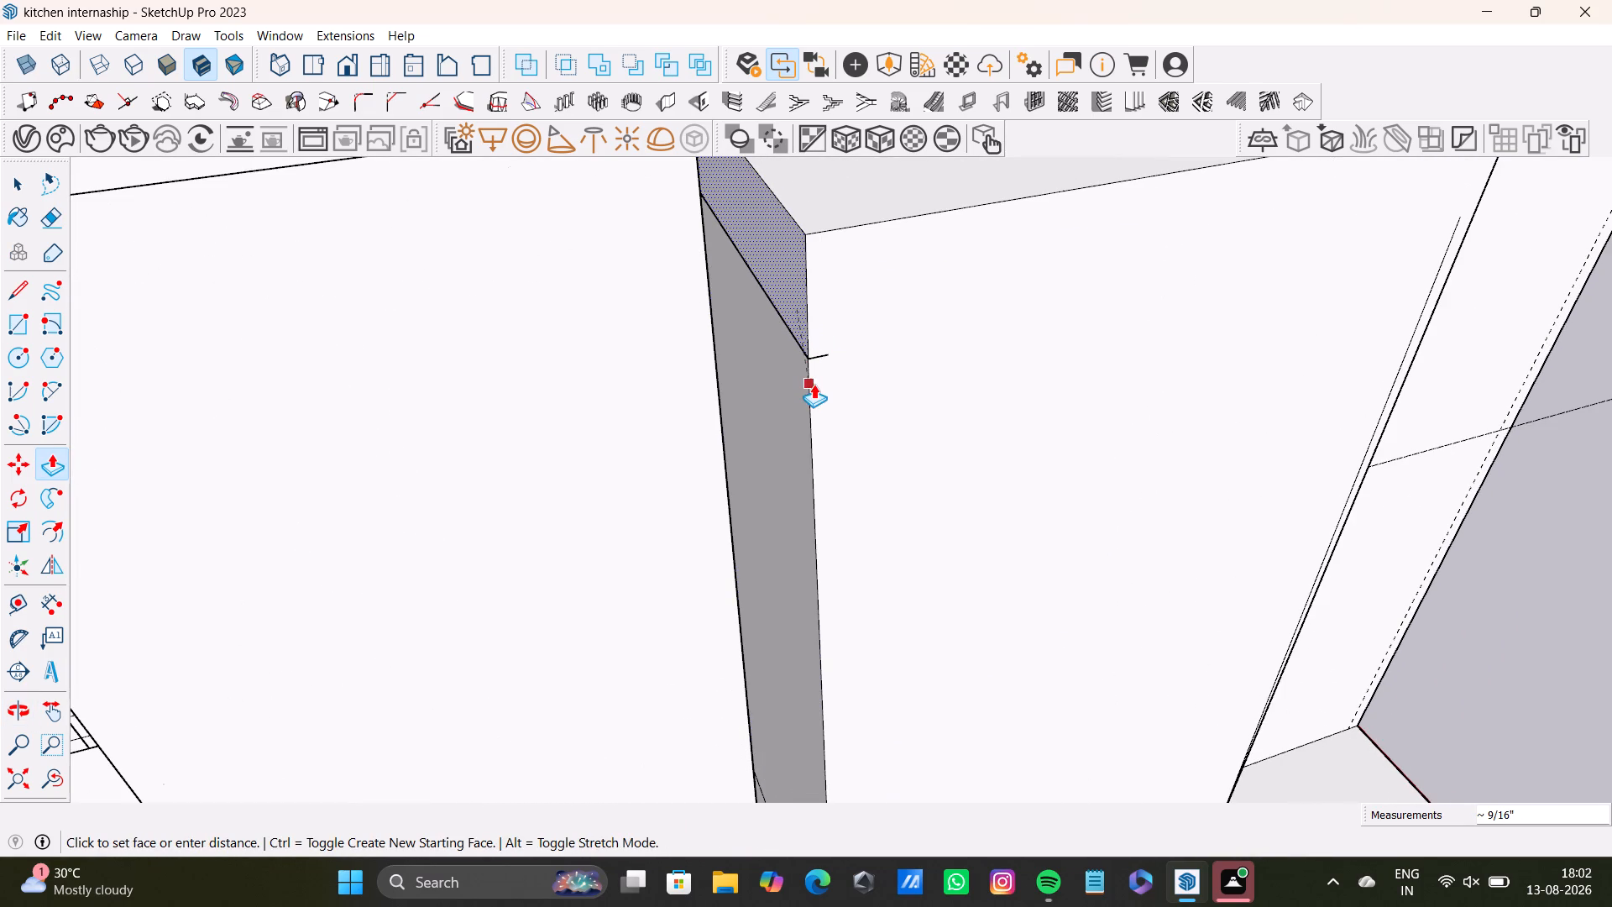
pyautogui.moveTo(814, 384); pyautogui.dragTo(814, 391)
# Delete the short leftover edge at the front corner where the strip meets the tall block.
pyautogui.press('space')
pyautogui.scroll(6, 818, 359)
pyautogui.click(824, 355)
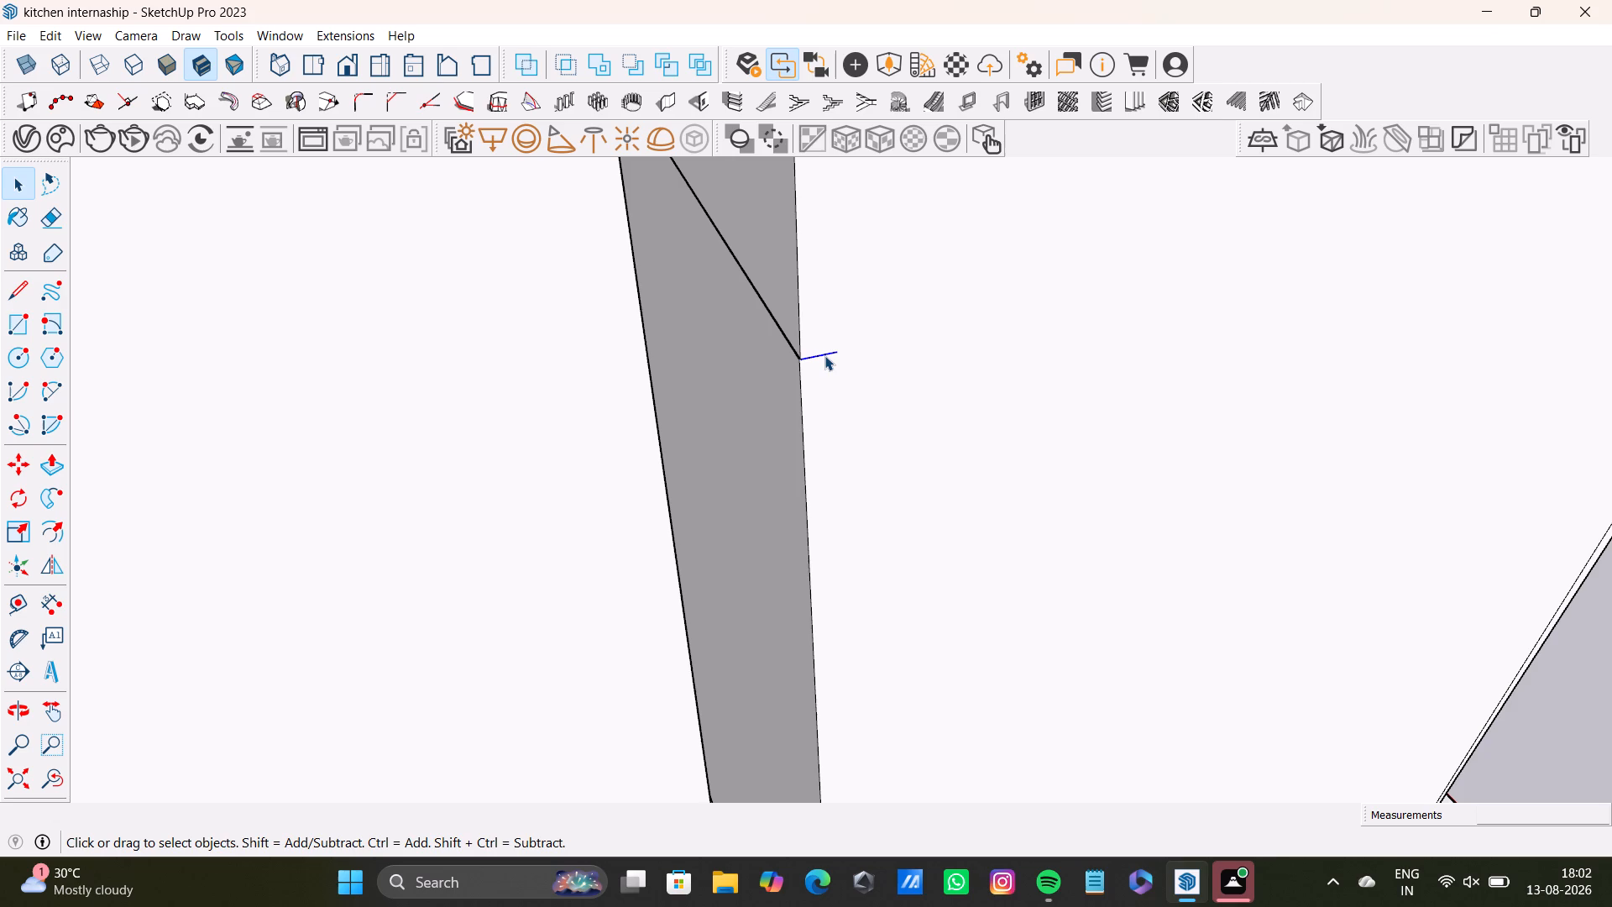
pyautogui.press('Delete')
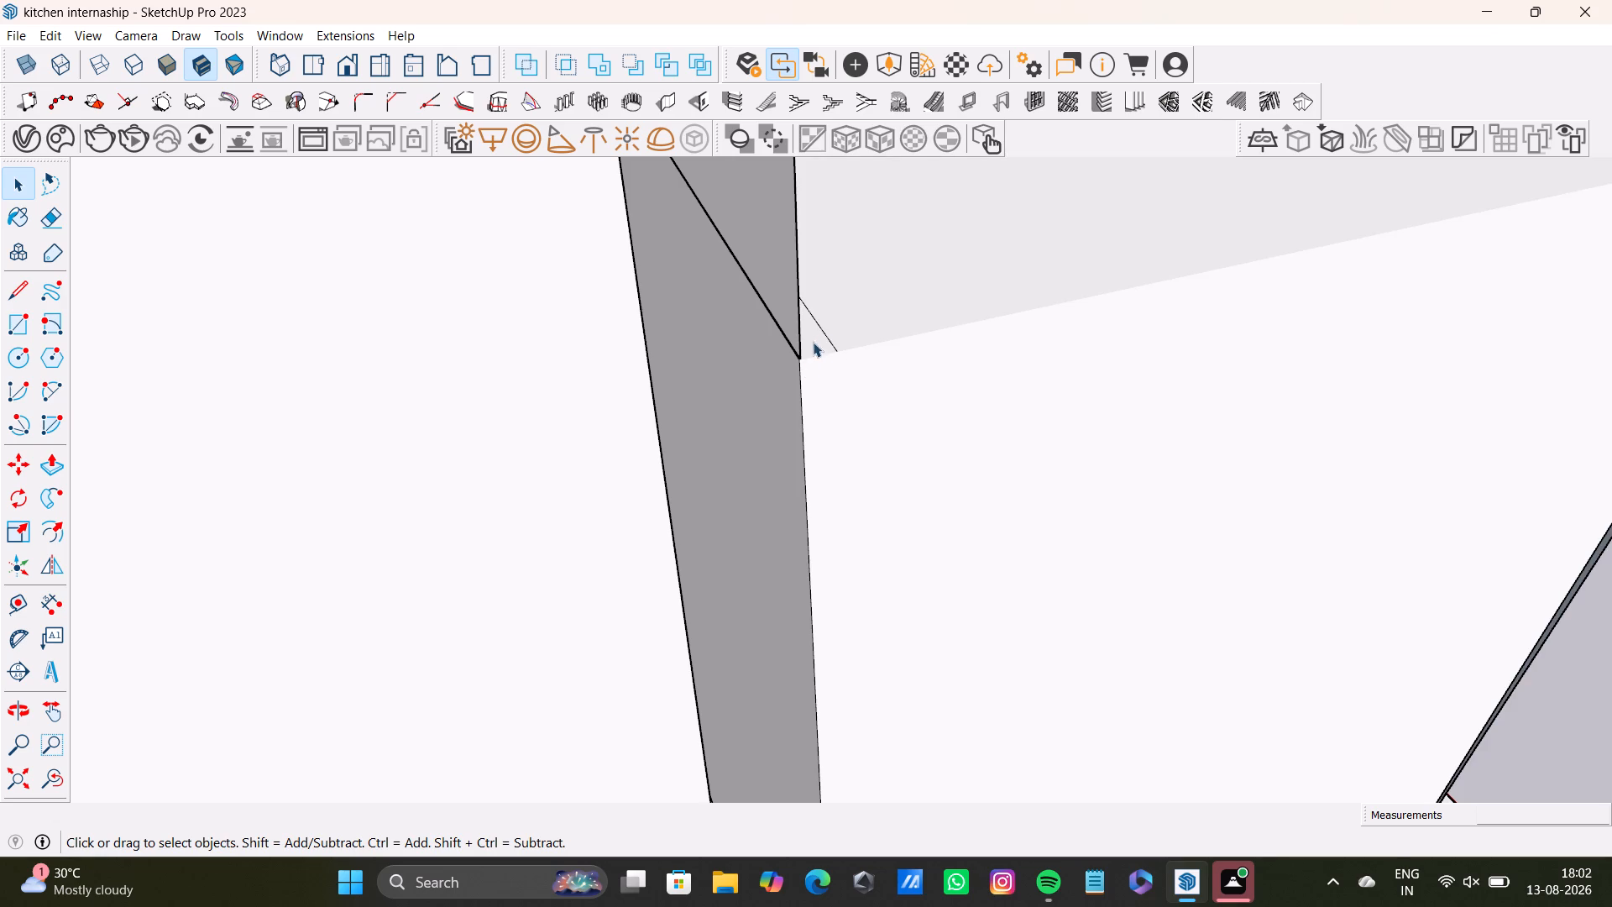
pyautogui.moveTo(812, 338); pyautogui.dragTo(762, 115, button='middle')
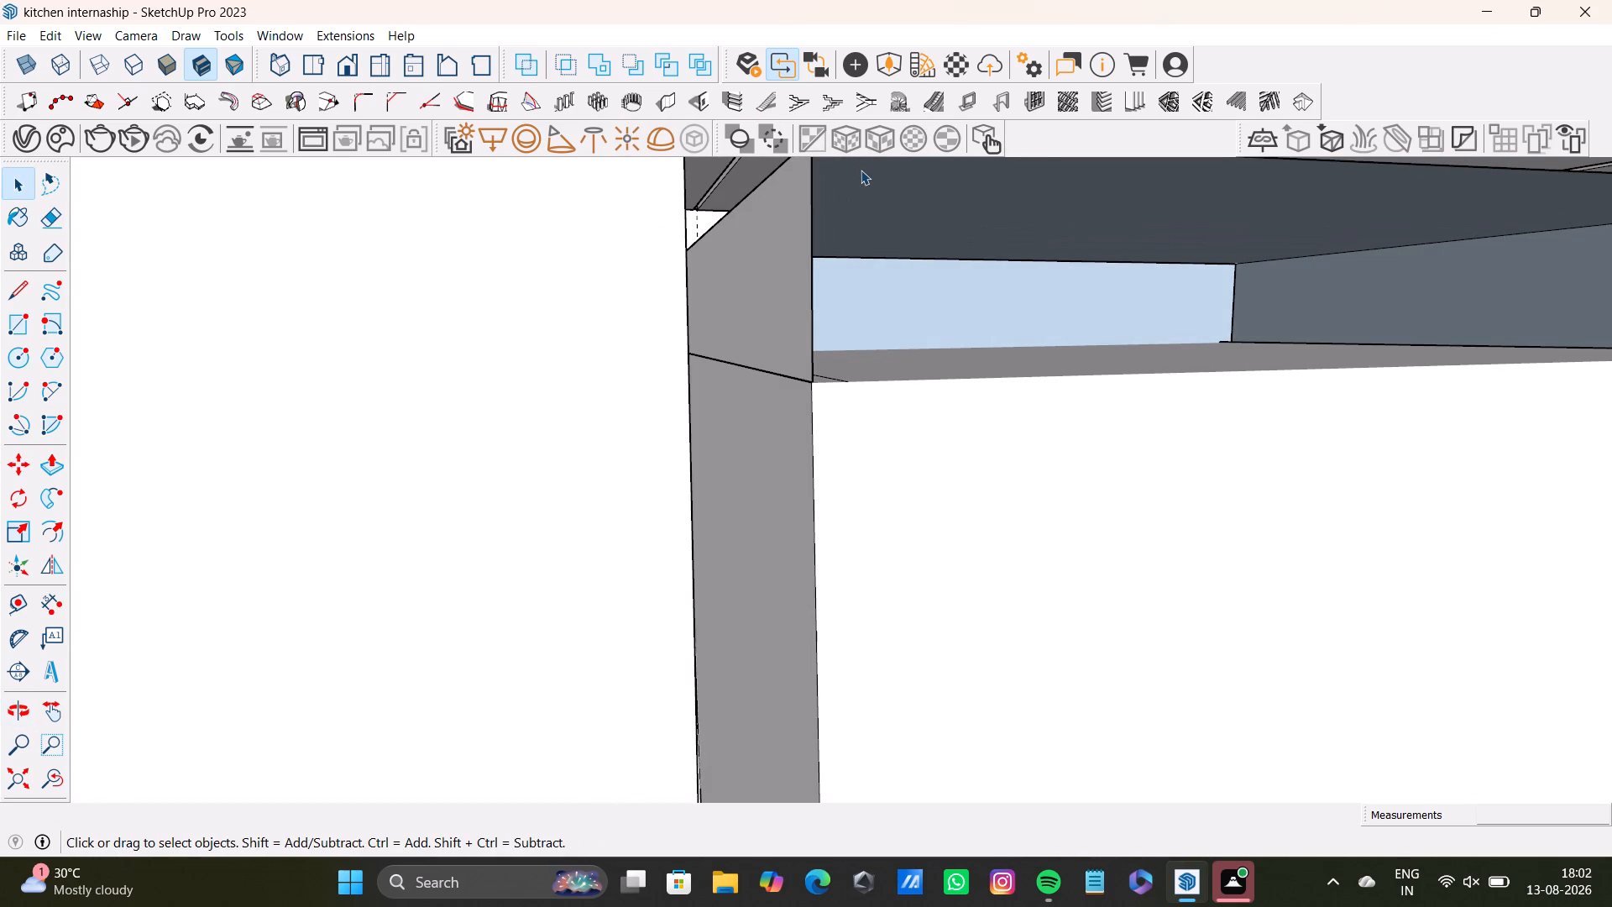
# Undo the corner edge deletion and the sideways Push/Pull of the strip above the tall block.
pyautogui.hotkey('ctrl', 'z')
pyautogui.hotkey('ctrl', 'z')
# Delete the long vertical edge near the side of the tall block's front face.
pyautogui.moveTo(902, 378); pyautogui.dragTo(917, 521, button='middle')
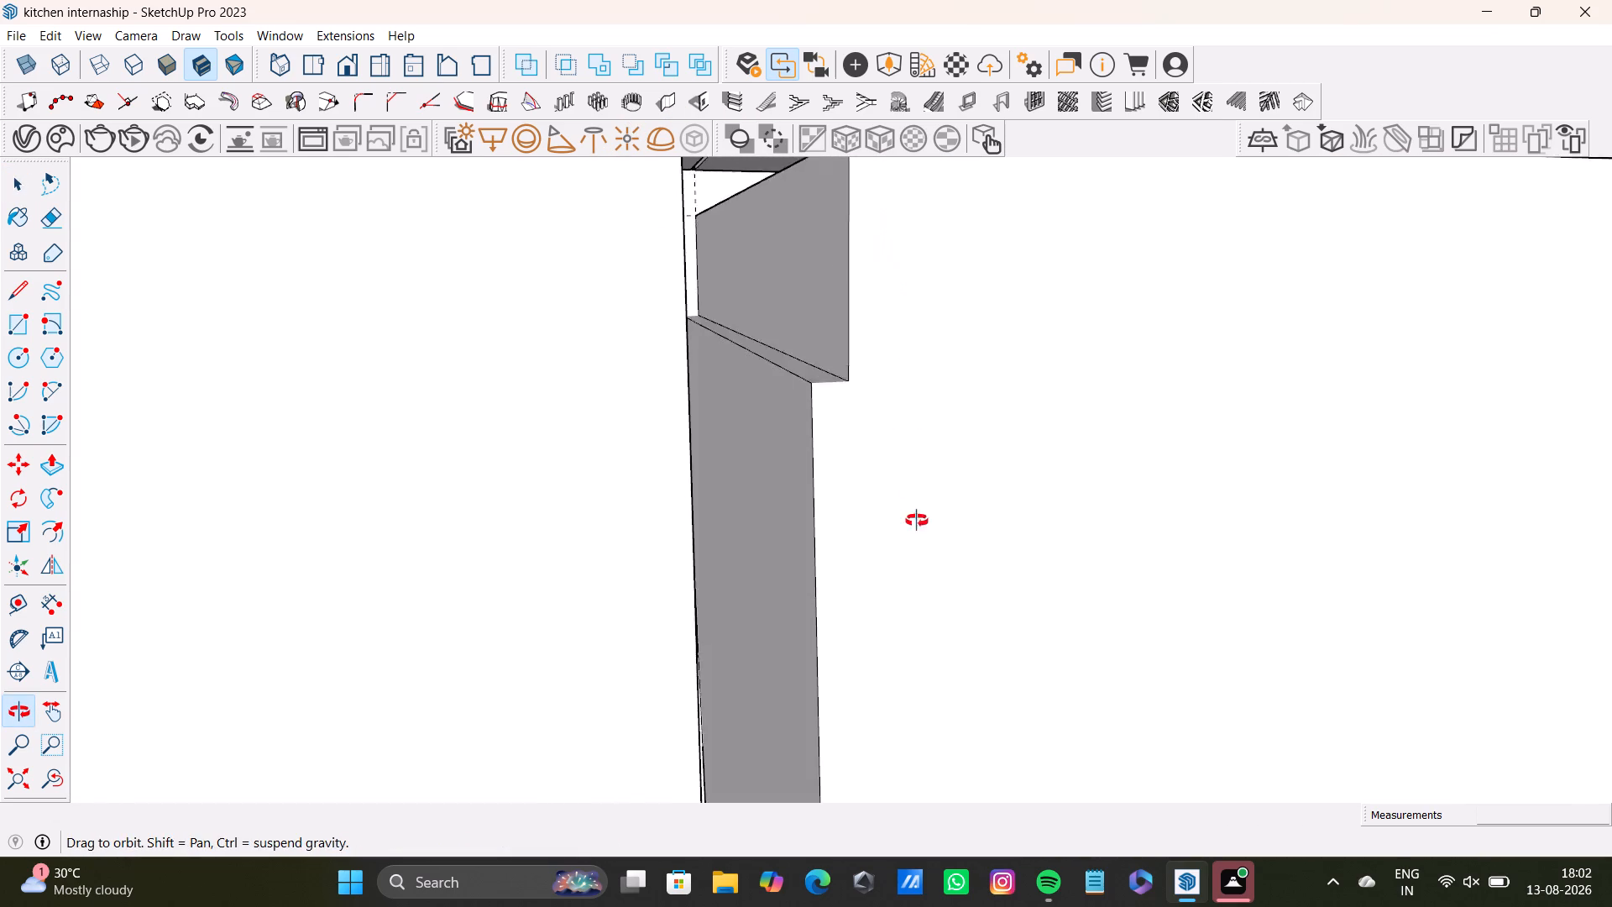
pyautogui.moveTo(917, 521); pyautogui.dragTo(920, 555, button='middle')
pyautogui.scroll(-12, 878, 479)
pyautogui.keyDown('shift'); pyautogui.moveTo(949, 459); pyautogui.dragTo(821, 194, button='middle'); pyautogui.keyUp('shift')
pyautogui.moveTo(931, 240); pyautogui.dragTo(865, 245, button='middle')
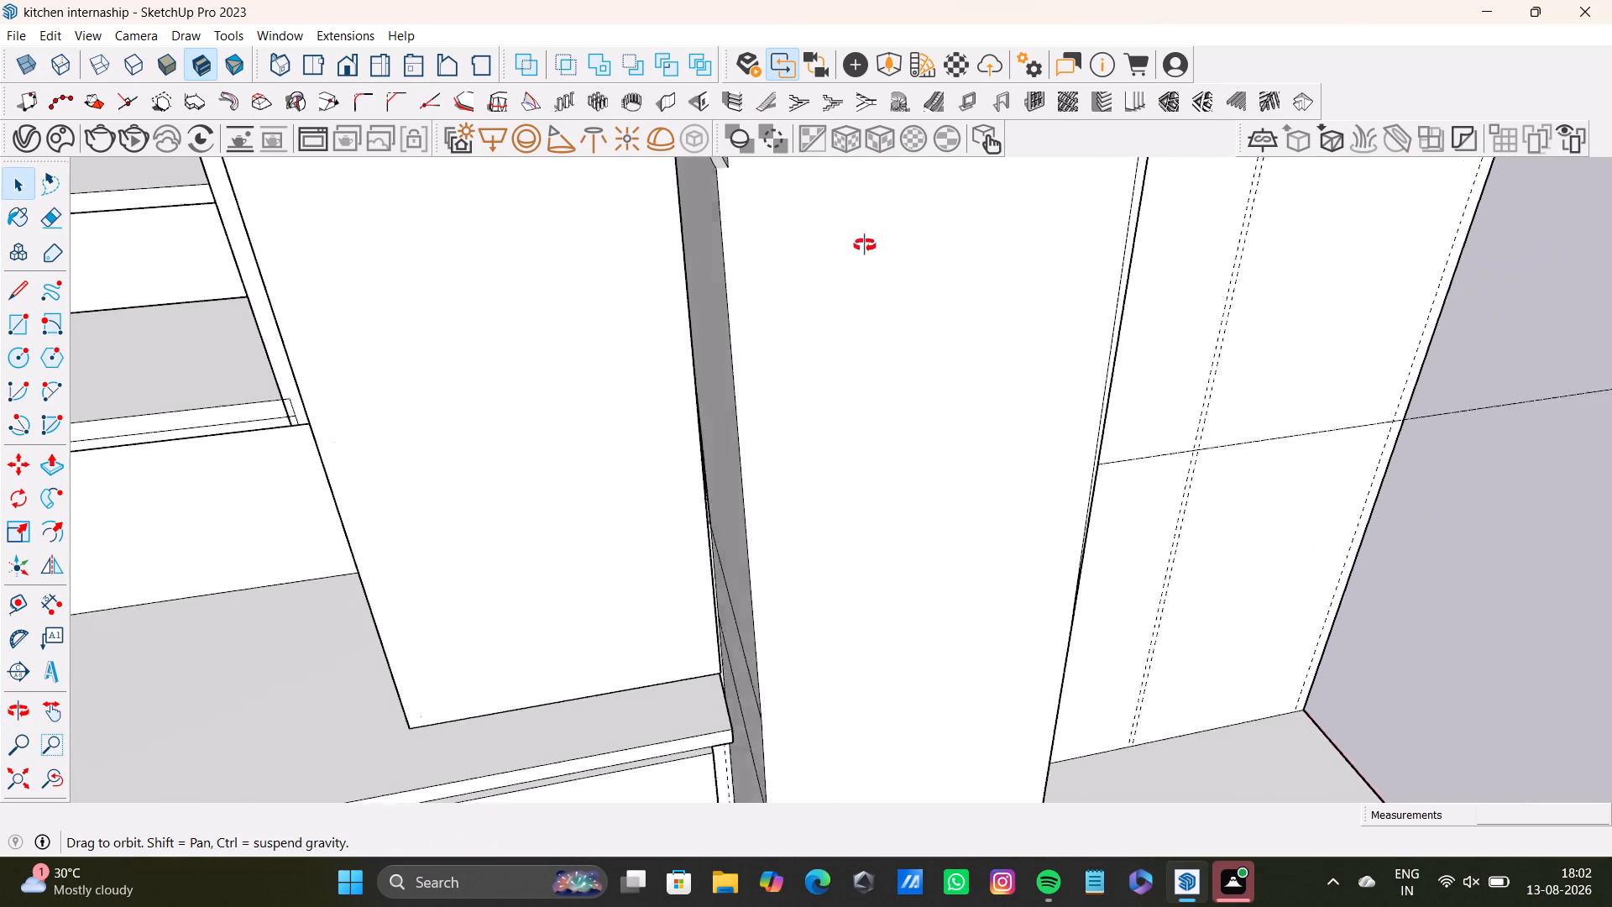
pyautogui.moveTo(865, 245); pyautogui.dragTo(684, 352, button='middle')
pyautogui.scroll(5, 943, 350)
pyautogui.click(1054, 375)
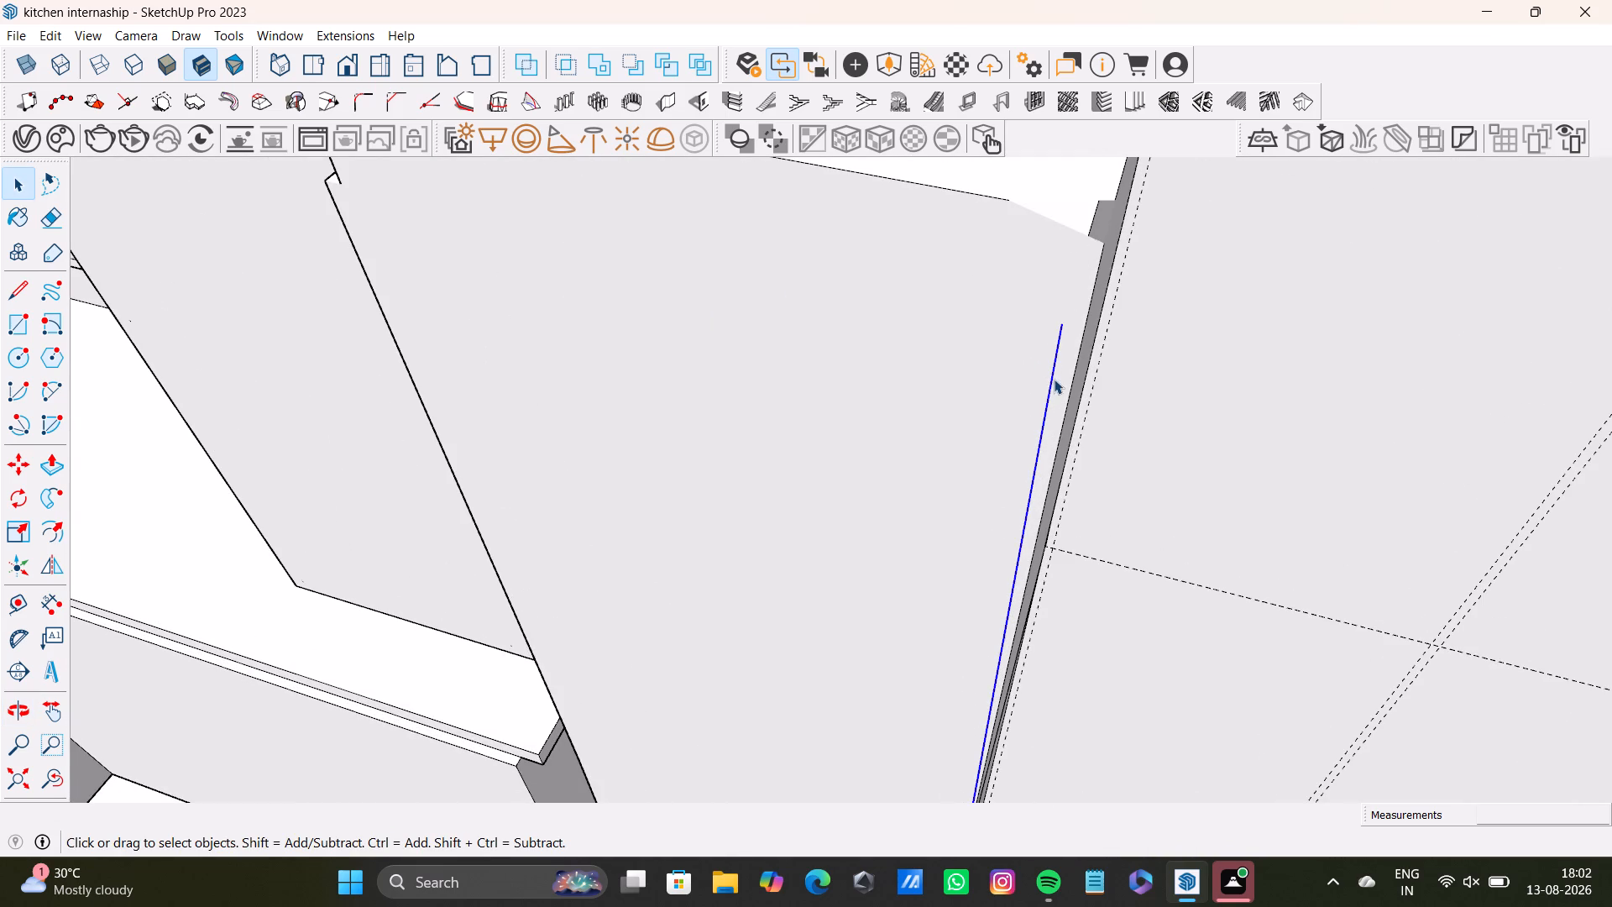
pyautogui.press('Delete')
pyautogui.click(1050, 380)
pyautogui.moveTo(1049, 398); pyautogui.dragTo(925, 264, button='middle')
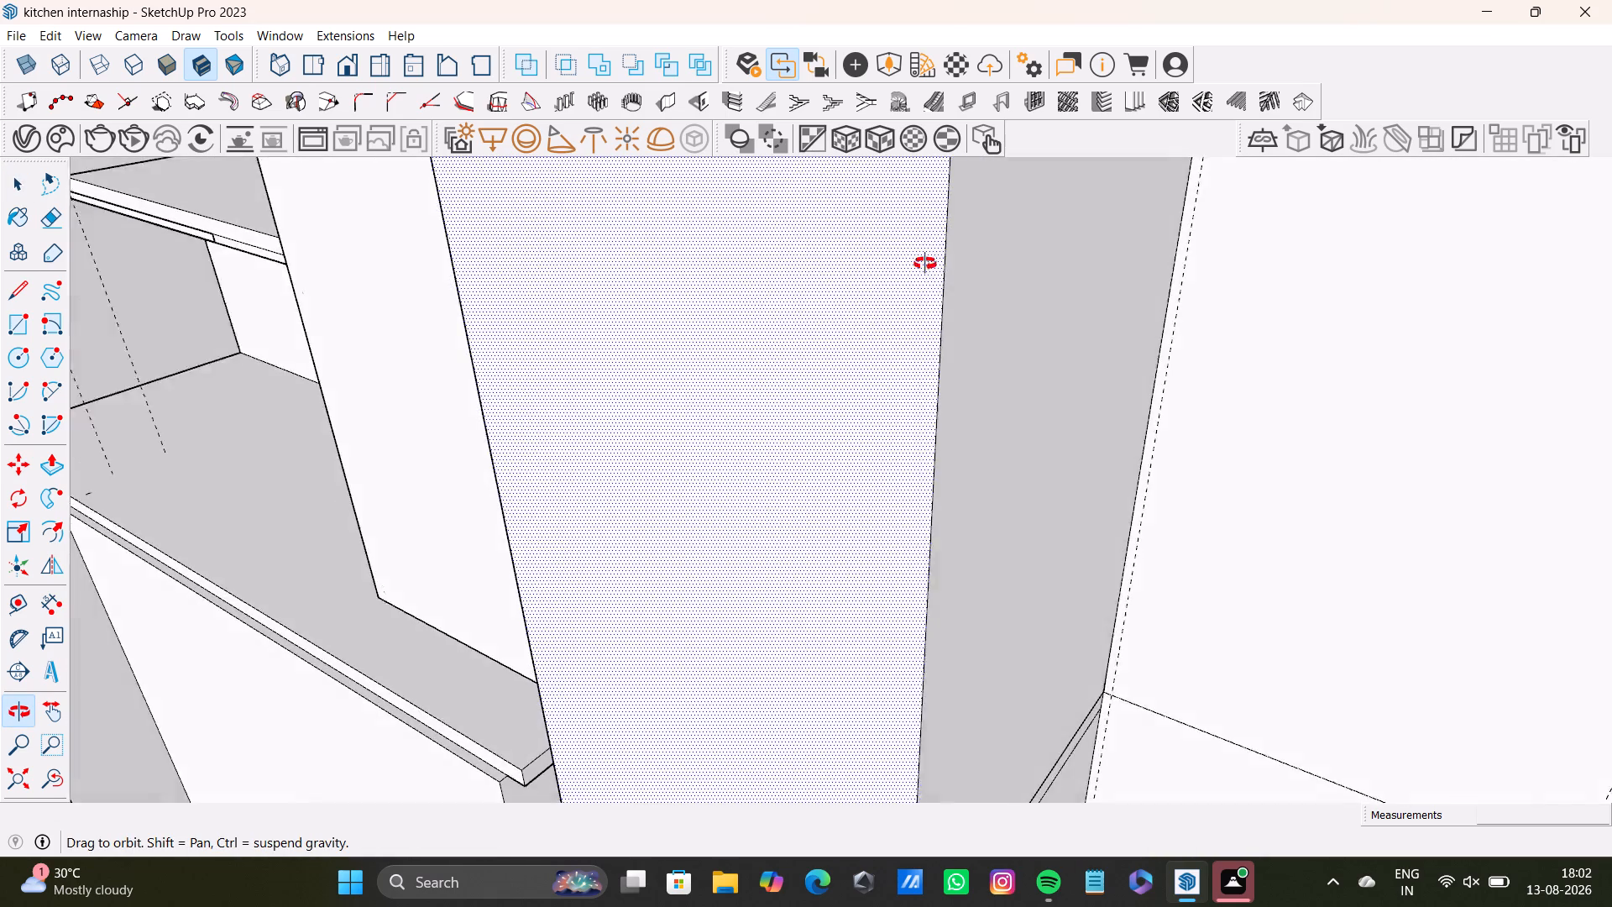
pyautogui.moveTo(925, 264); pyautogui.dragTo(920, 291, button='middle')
# Undo the recent modelling back to before the tall block beside the existing wall cabinet was built.
pyautogui.hotkey('ctrl', 'z')
pyautogui.hotkey('ctrl', 'z')
pyautogui.hotkey('ctrl', 'z')
pyautogui.hotkey('ctrl', 'z')
pyautogui.hotkey('ctrl', 'z')
pyautogui.hotkey('ctrl', 'z')
pyautogui.hotkey('ctrl', 'z')
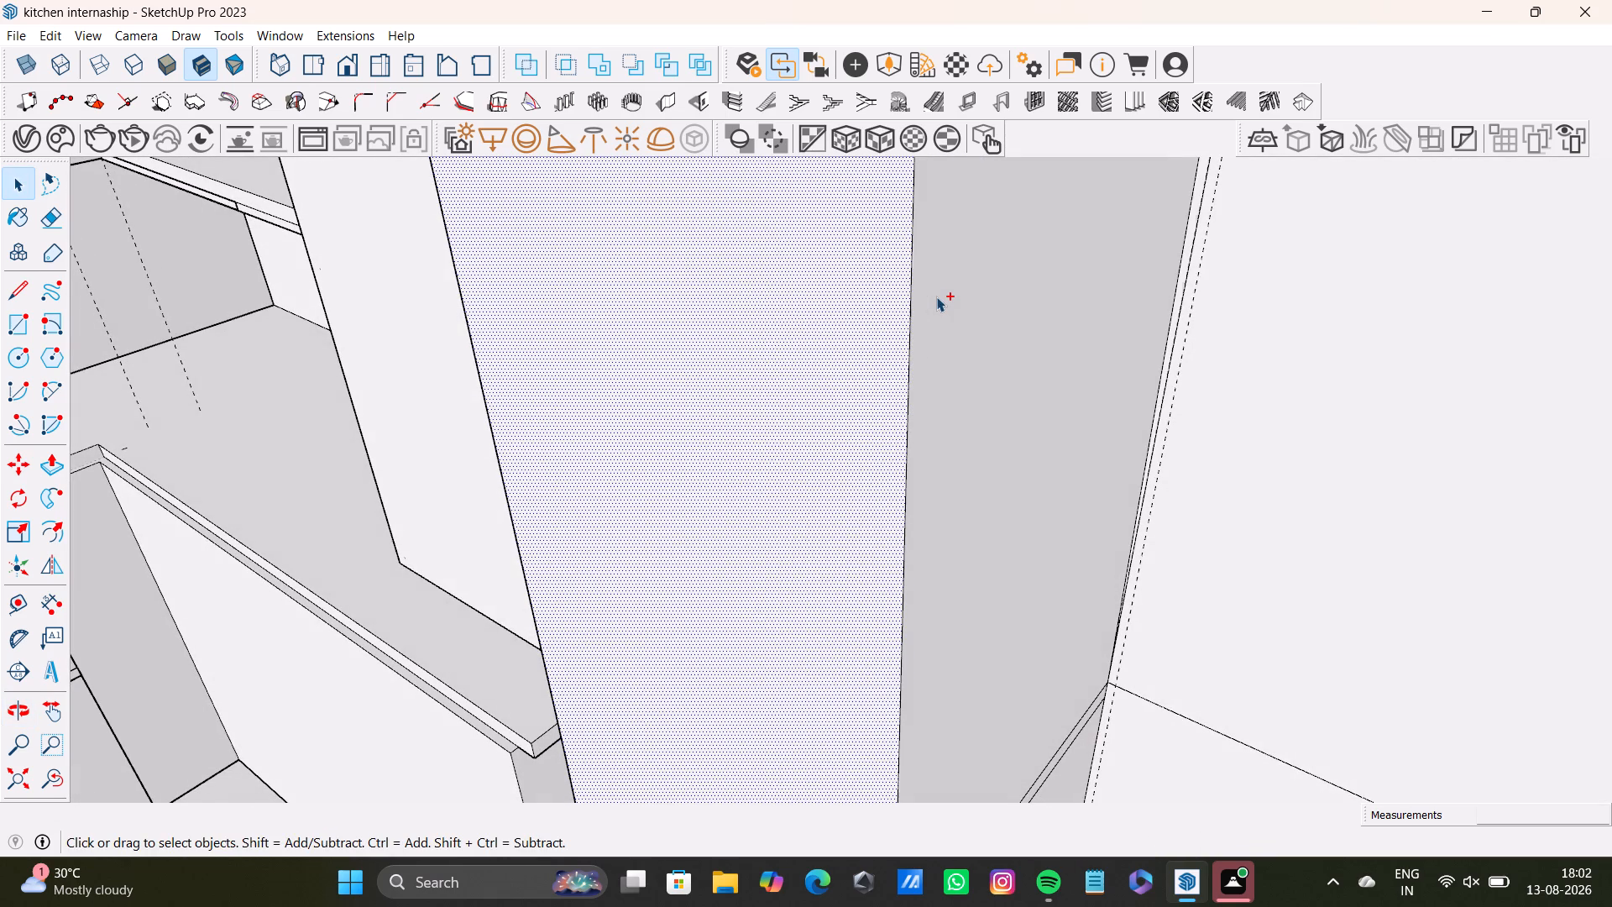
pyautogui.hotkey('ctrl', 'z')
pyautogui.hotkey('ctrl', 'z')
pyautogui.hotkey('ctrl', 'z')
pyautogui.hotkey('ctrl', 'z')
pyautogui.hotkey('ctrl', 'z')
pyautogui.hotkey('ctrl', 'z')
pyautogui.hotkey('ctrl', 'z')
pyautogui.hotkey('ctrl', 'z')
pyautogui.hotkey('ctrl', 'z')
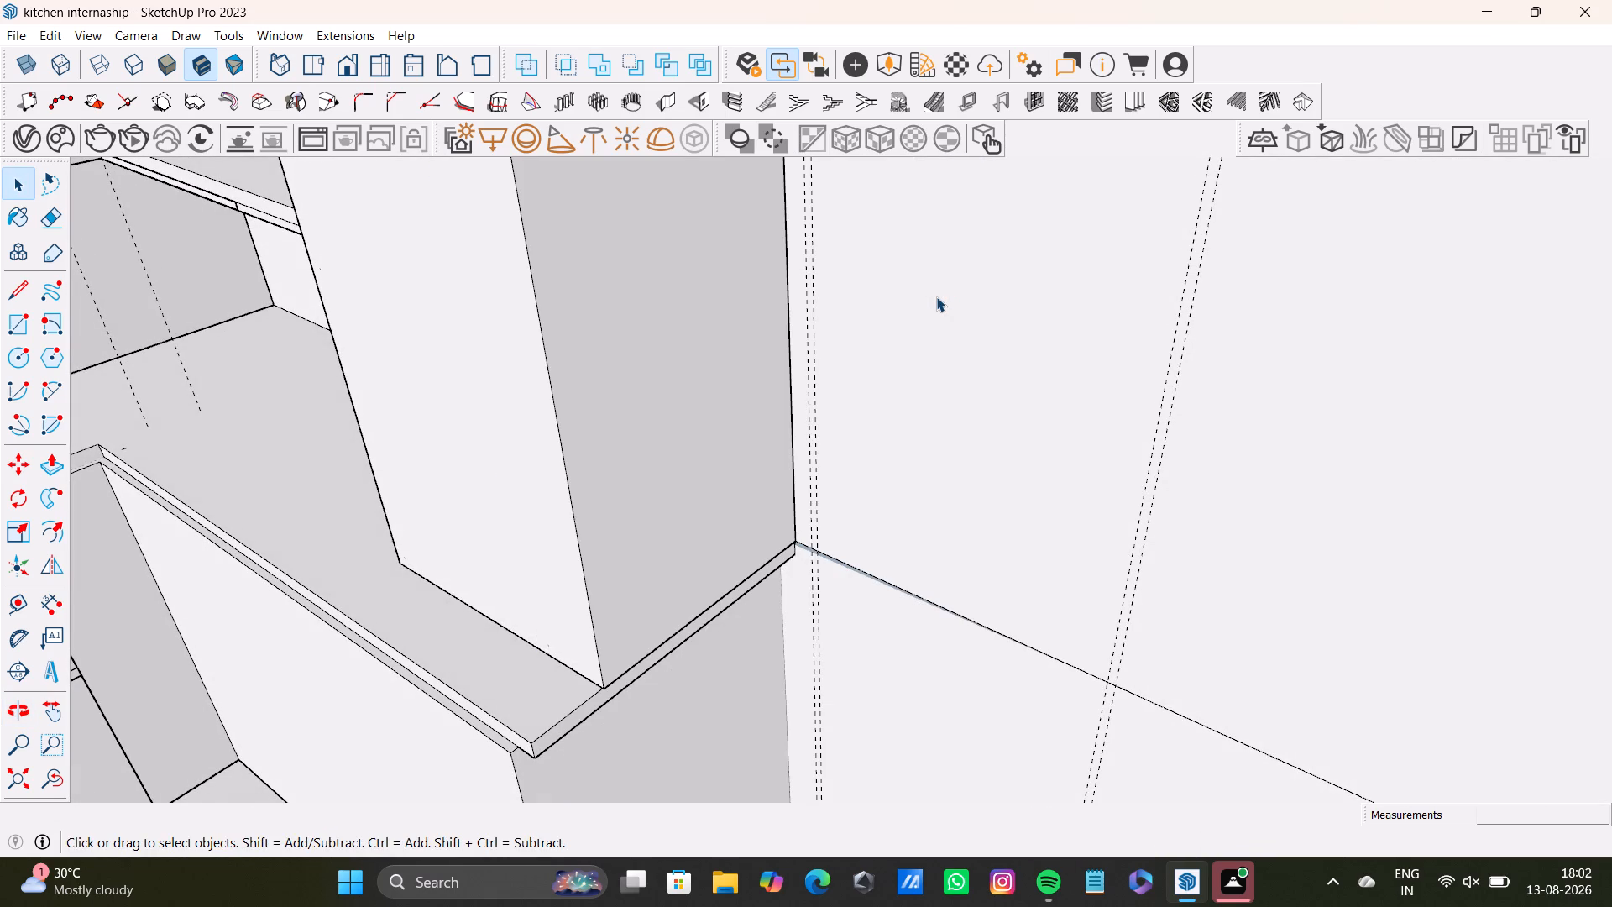
# Examine the countertop's end corner and the thin line running from it along the wall between the guides.
pyautogui.scroll(-9, 903, 409)
pyautogui.moveTo(955, 445); pyautogui.dragTo(1013, 188, button='middle')
pyautogui.scroll(5, 979, 406)
pyautogui.moveTo(968, 495); pyautogui.dragTo(968, 411, button='middle')
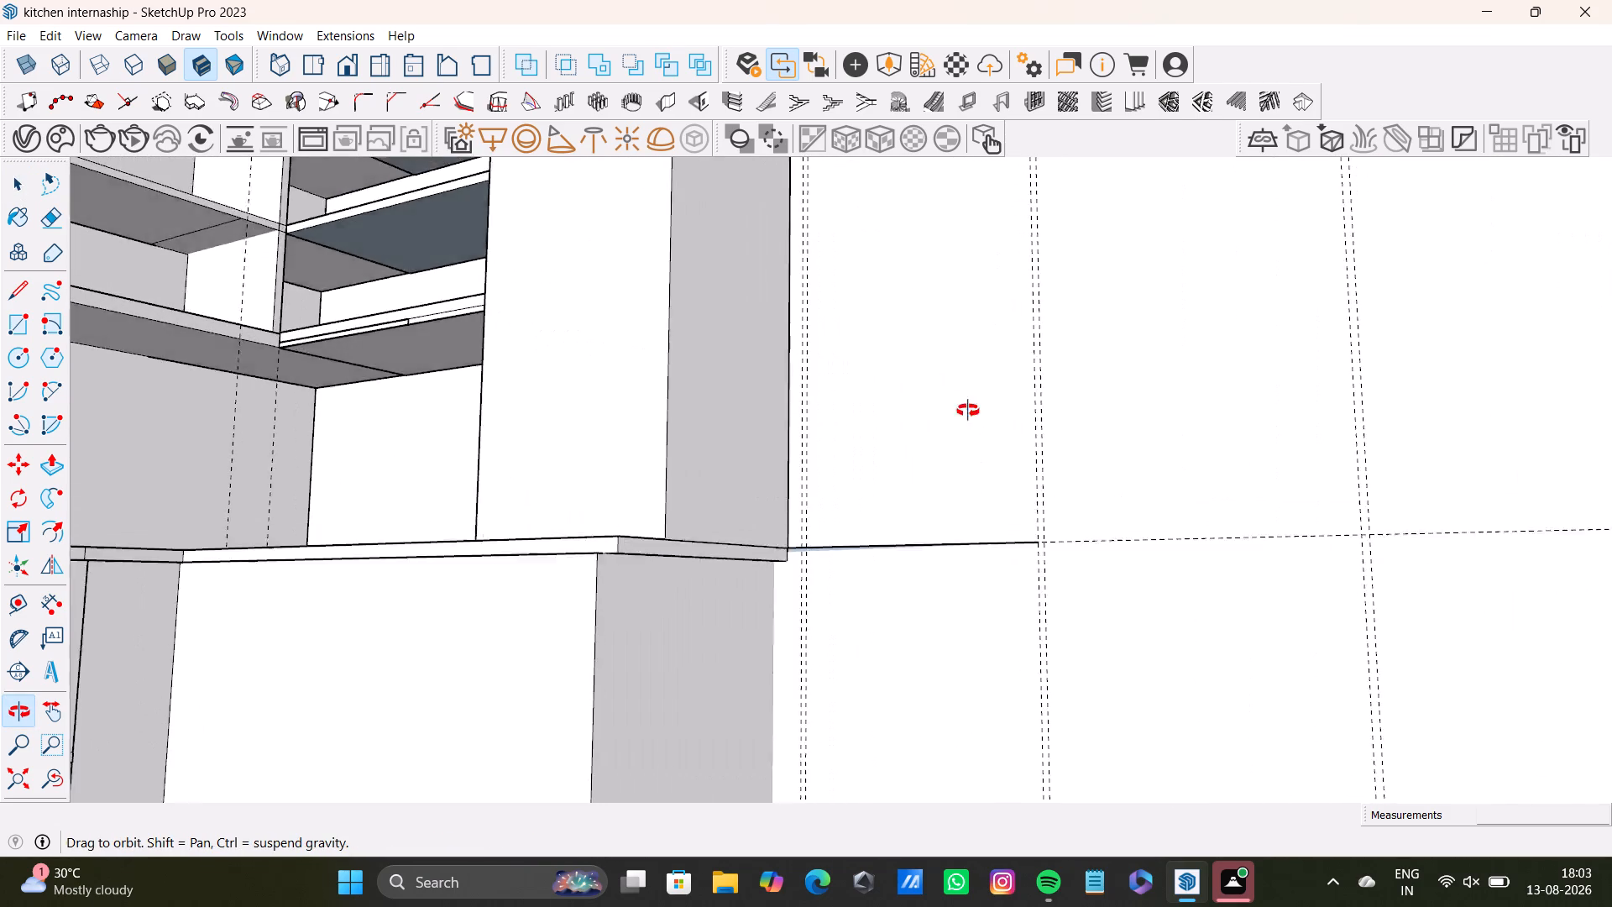
pyautogui.moveTo(968, 411); pyautogui.dragTo(893, 395, button='middle')
pyautogui.scroll(9, 865, 516)
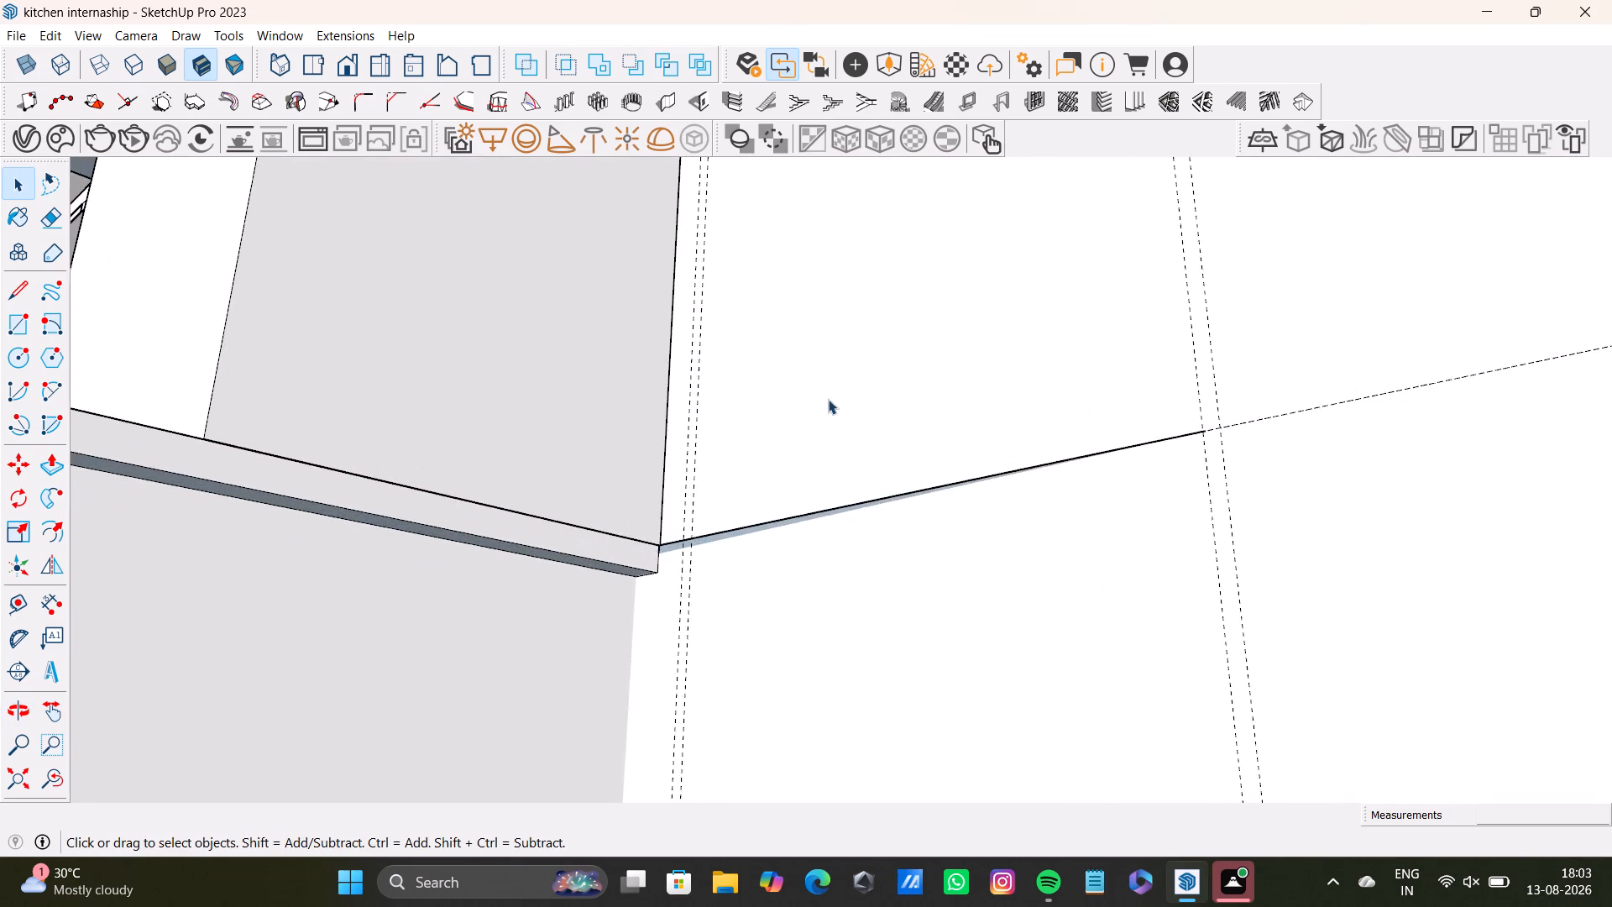
pyautogui.scroll(6, 828, 399)
pyautogui.moveTo(795, 536); pyautogui.dragTo(807, 306, button='middle')
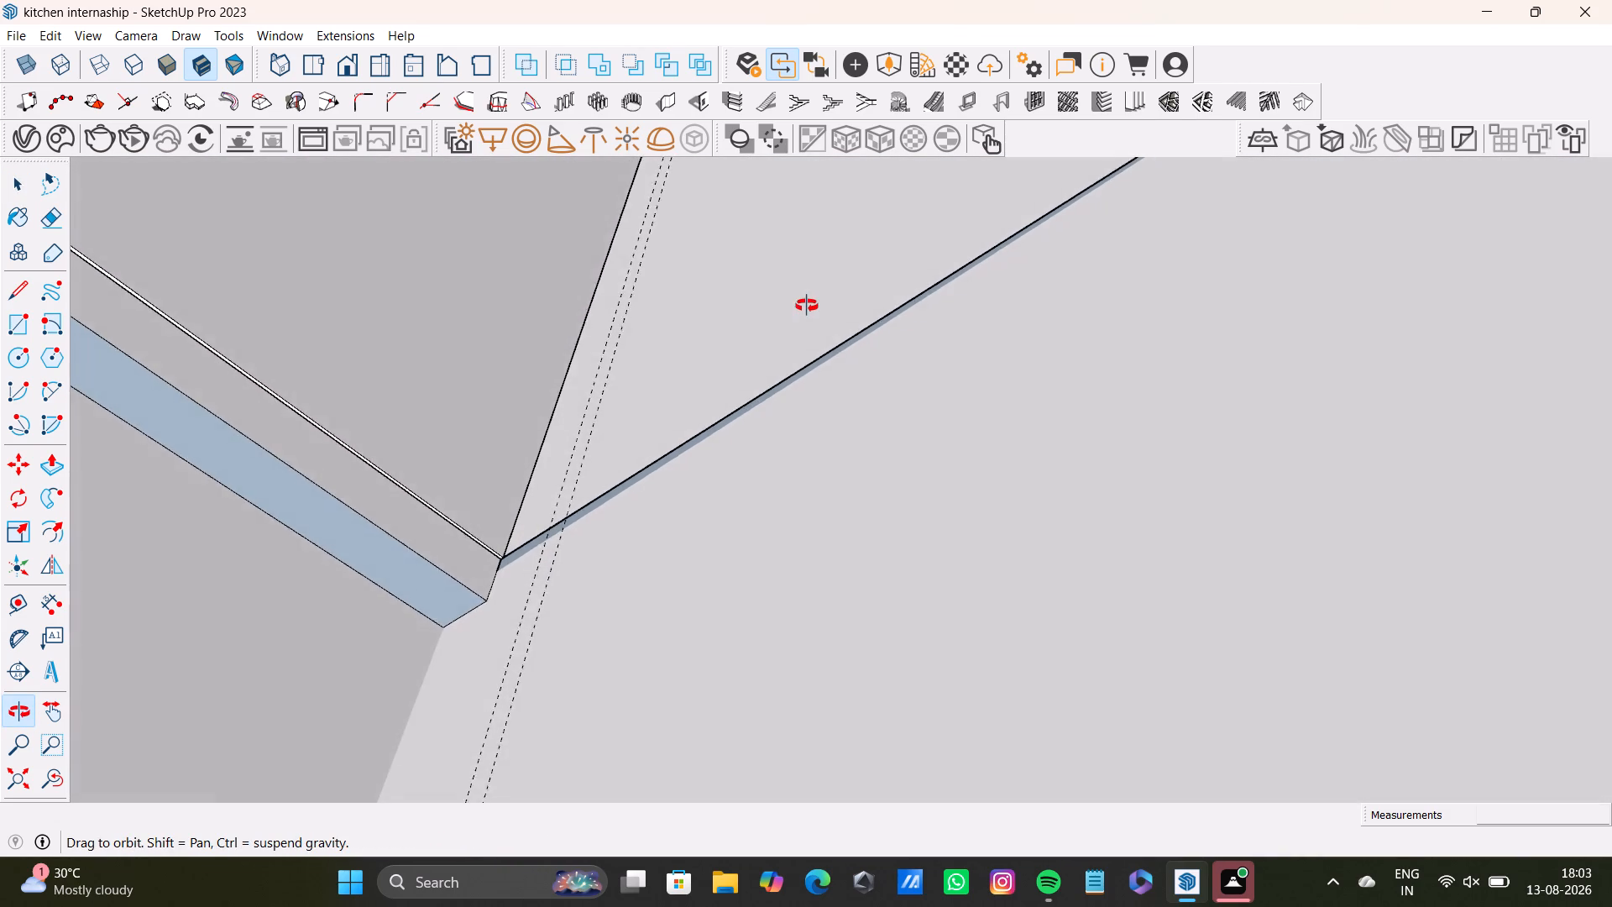
pyautogui.moveTo(807, 306); pyautogui.dragTo(819, 543, button='middle')
pyautogui.scroll(-17, 822, 527)
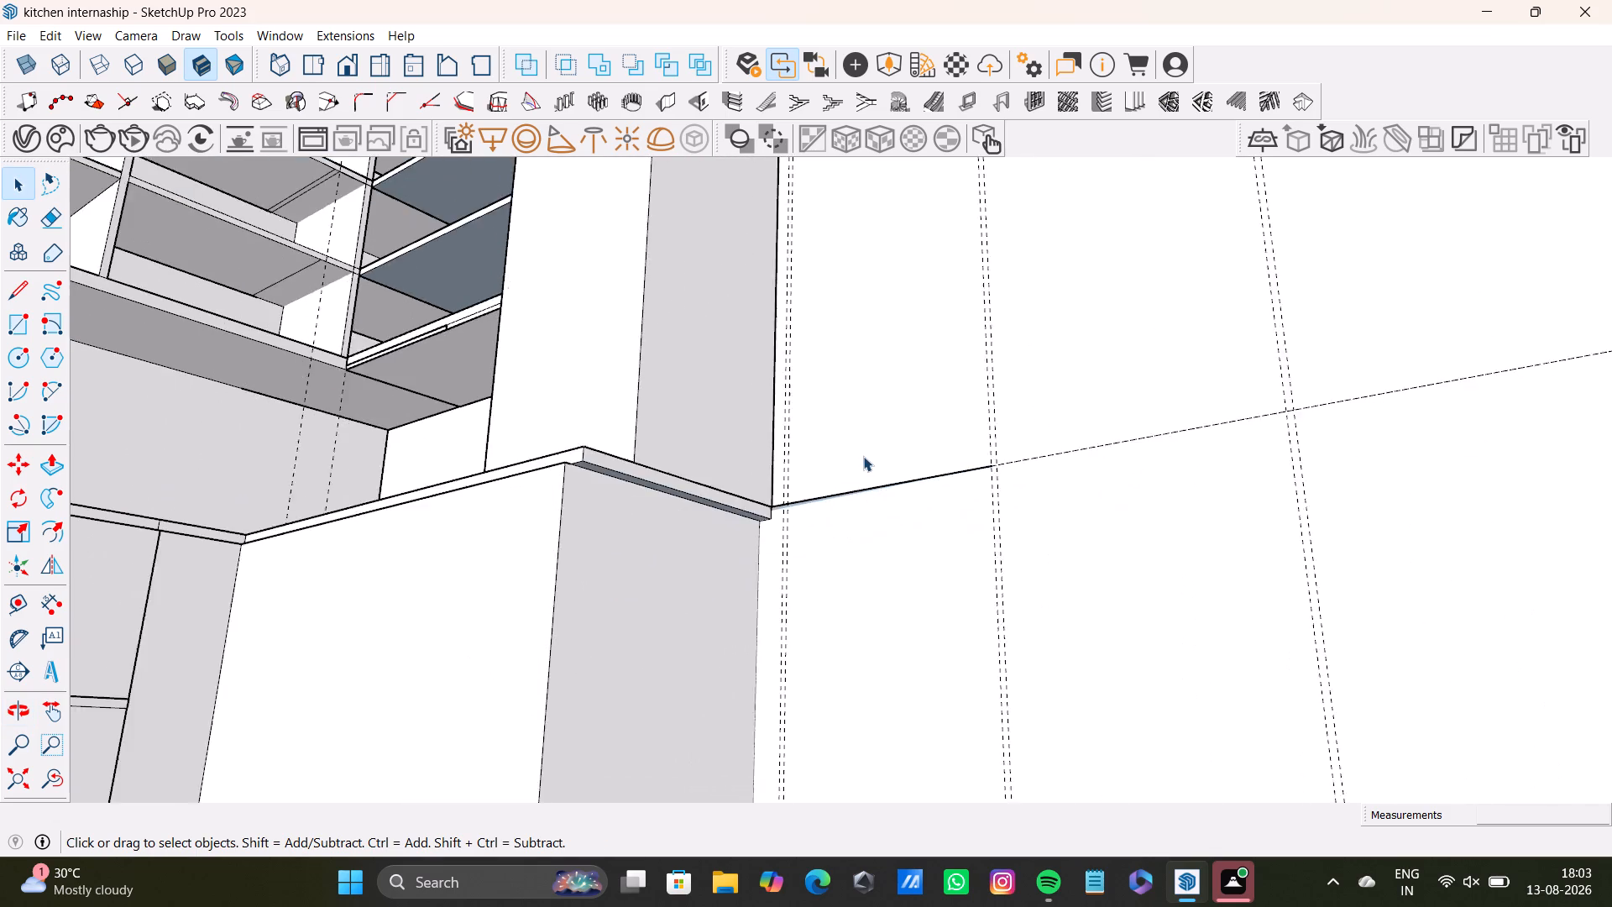
pyautogui.scroll(-1, 863, 456)
pyautogui.moveTo(864, 456); pyautogui.dragTo(915, 543, button='middle')
pyautogui.moveTo(910, 516); pyautogui.dragTo(957, 567, button='middle')
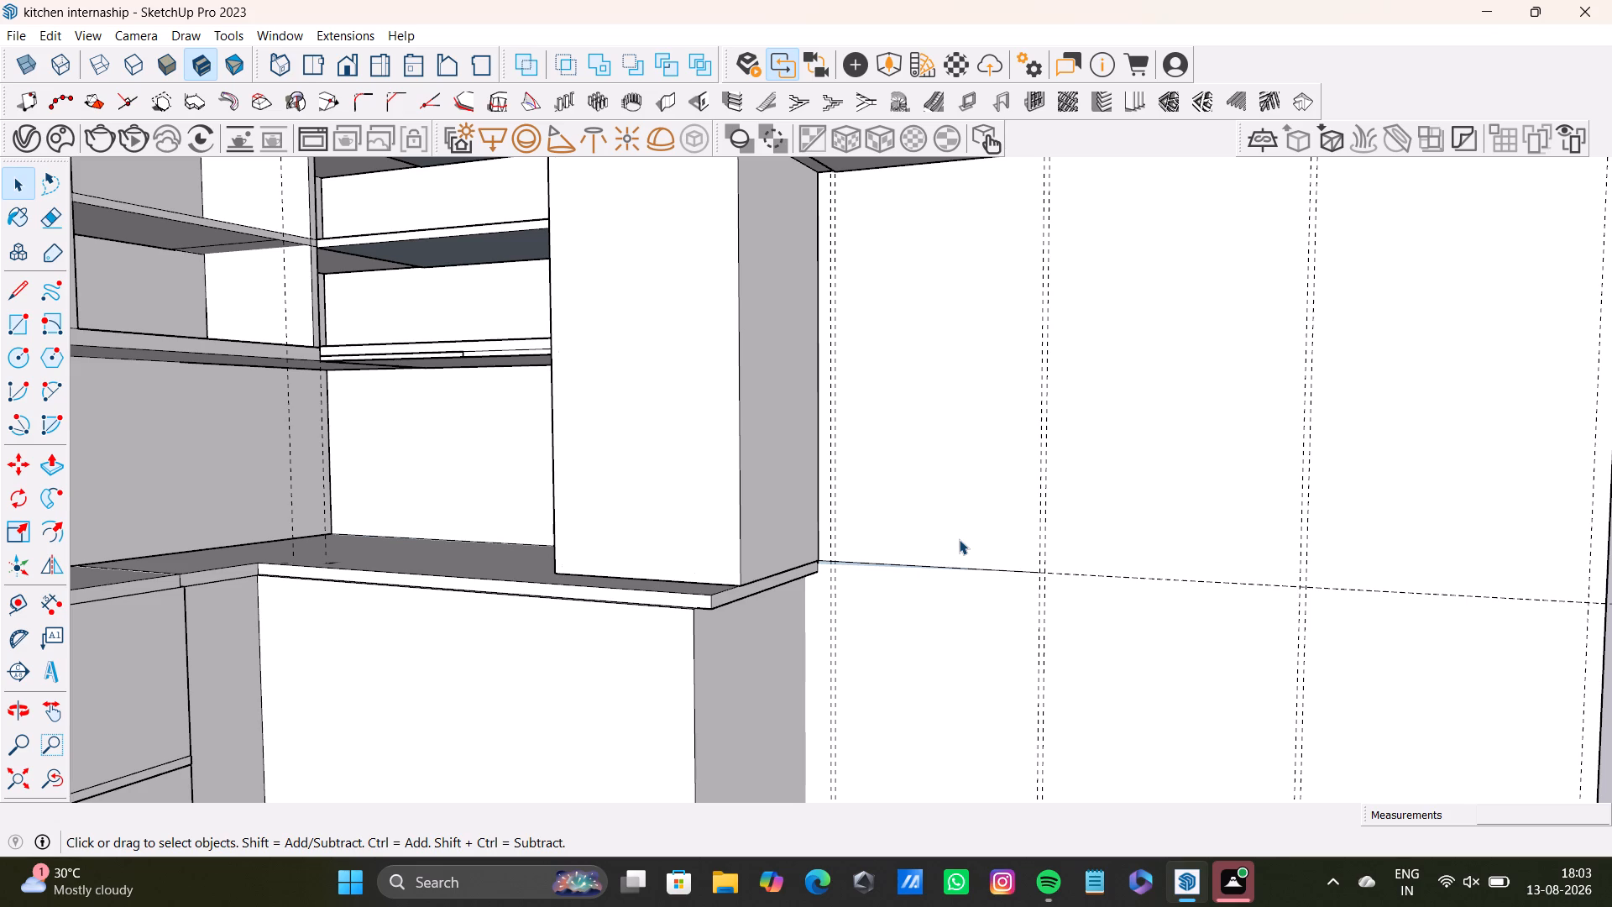
# Inspect the overhead boxes' undersides and the guided wall bays beneath them, beside the remaining tall cabinet.
pyautogui.press('space')
pyautogui.scroll(-8, 921, 518)
pyautogui.scroll(-7, 548, 437)
pyautogui.moveTo(648, 474); pyautogui.dragTo(708, 427, button='middle')
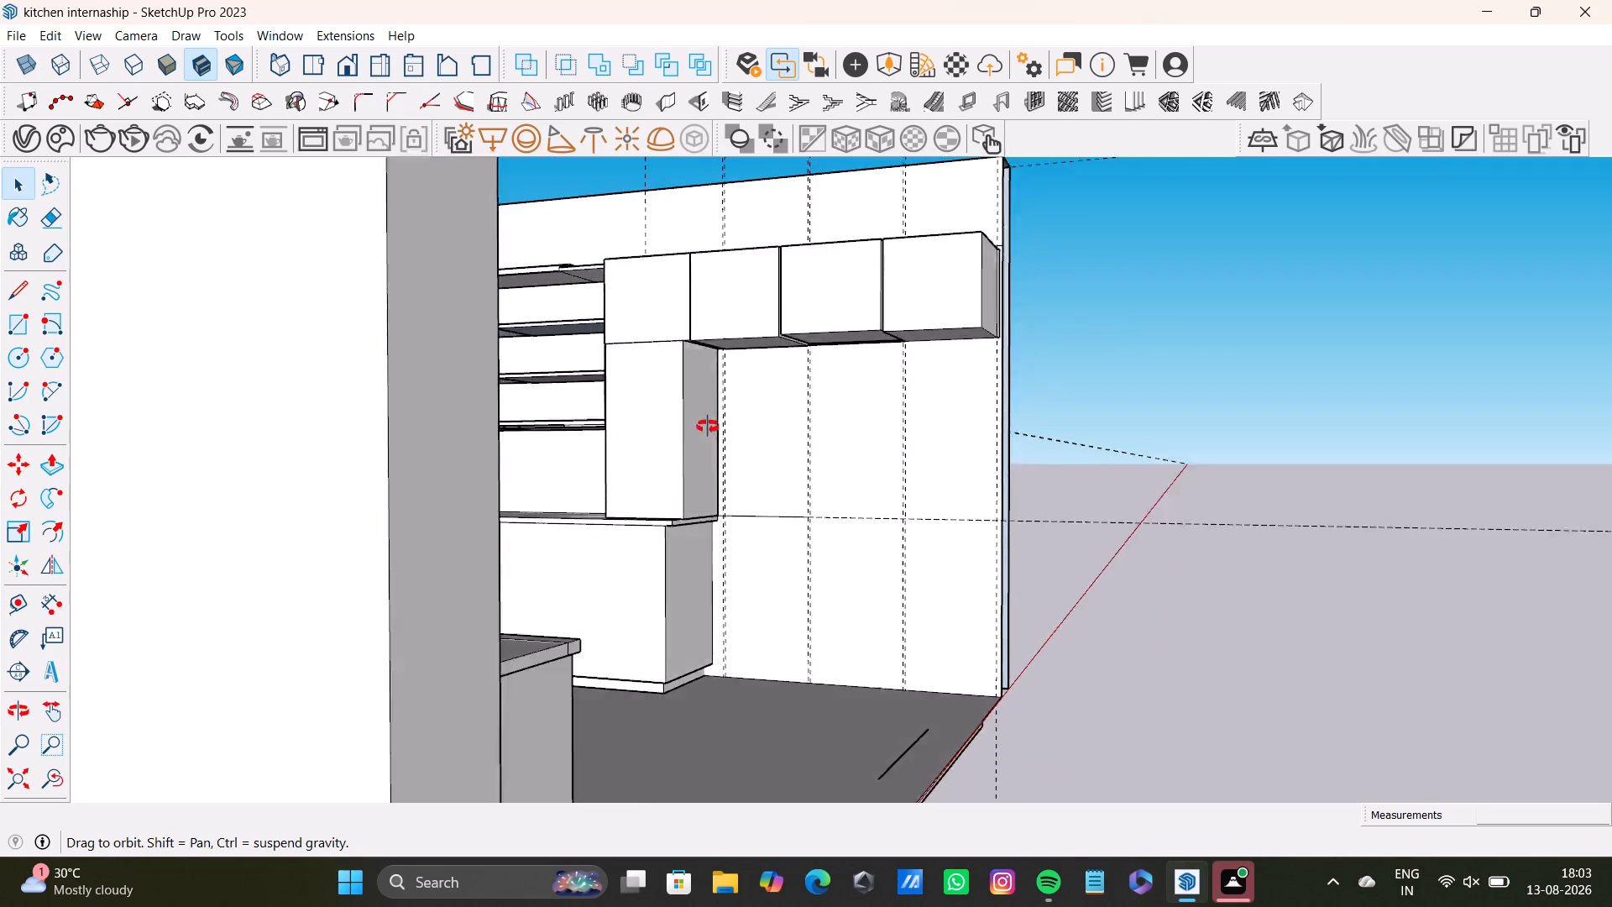
pyautogui.moveTo(708, 427); pyautogui.dragTo(607, 583, button='middle')
pyautogui.scroll(8, 729, 413)
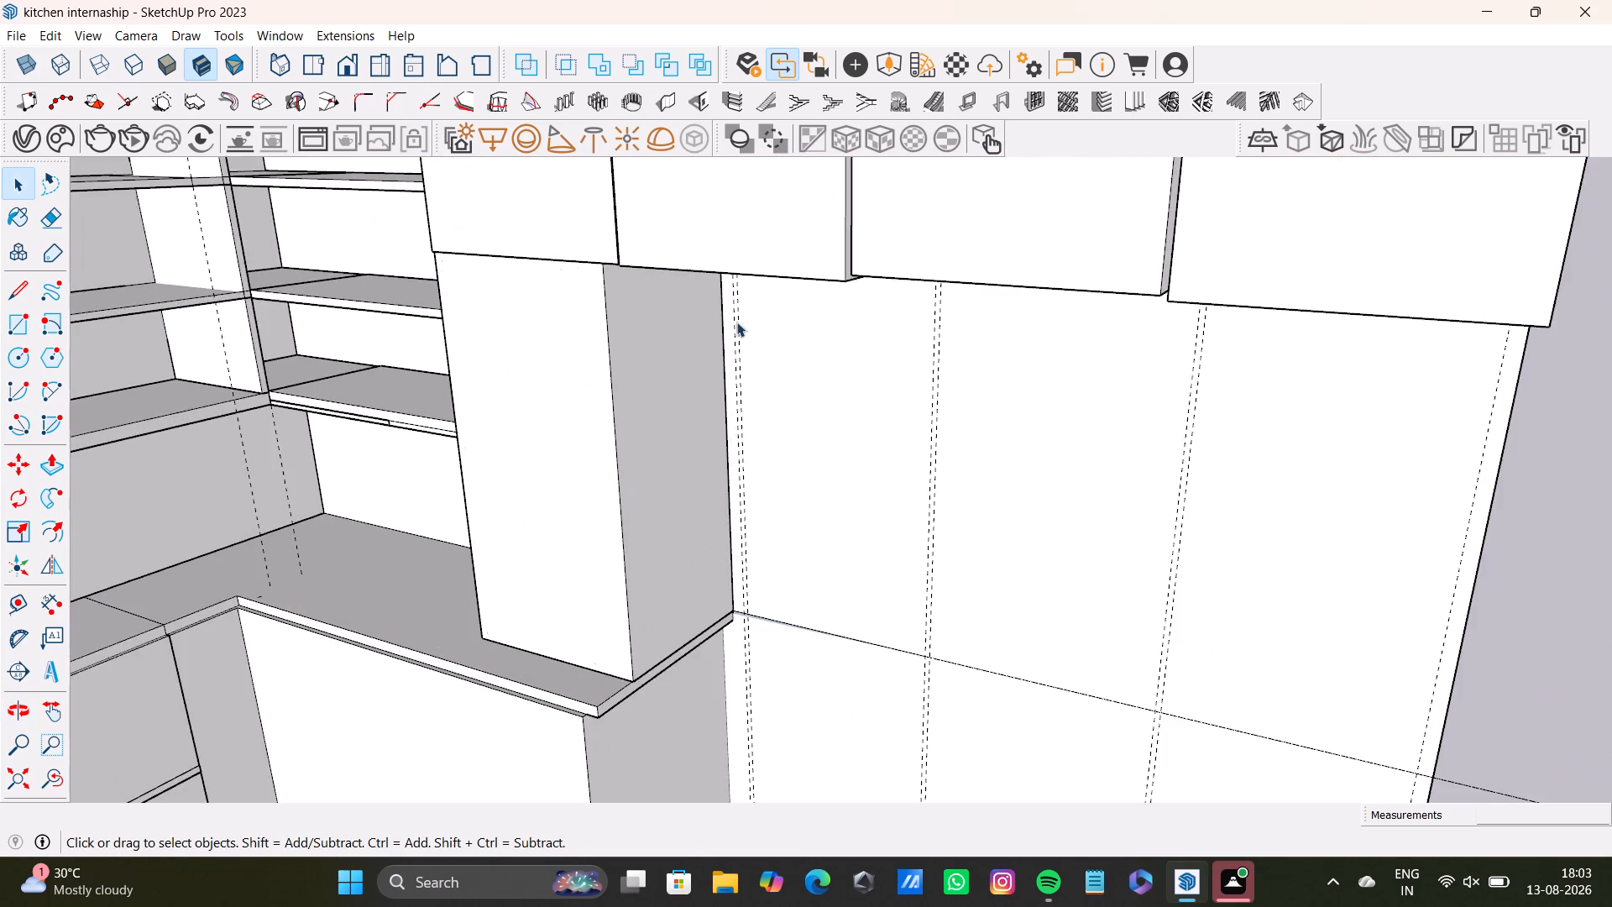
pyautogui.keyDown('shift'); pyautogui.moveTo(736, 322); pyautogui.dragTo(458, 409, button='middle'); pyautogui.keyUp('shift')
pyautogui.moveTo(526, 449); pyautogui.dragTo(665, 466, button='middle')
pyautogui.moveTo(682, 465); pyautogui.dragTo(719, 285, button='middle')
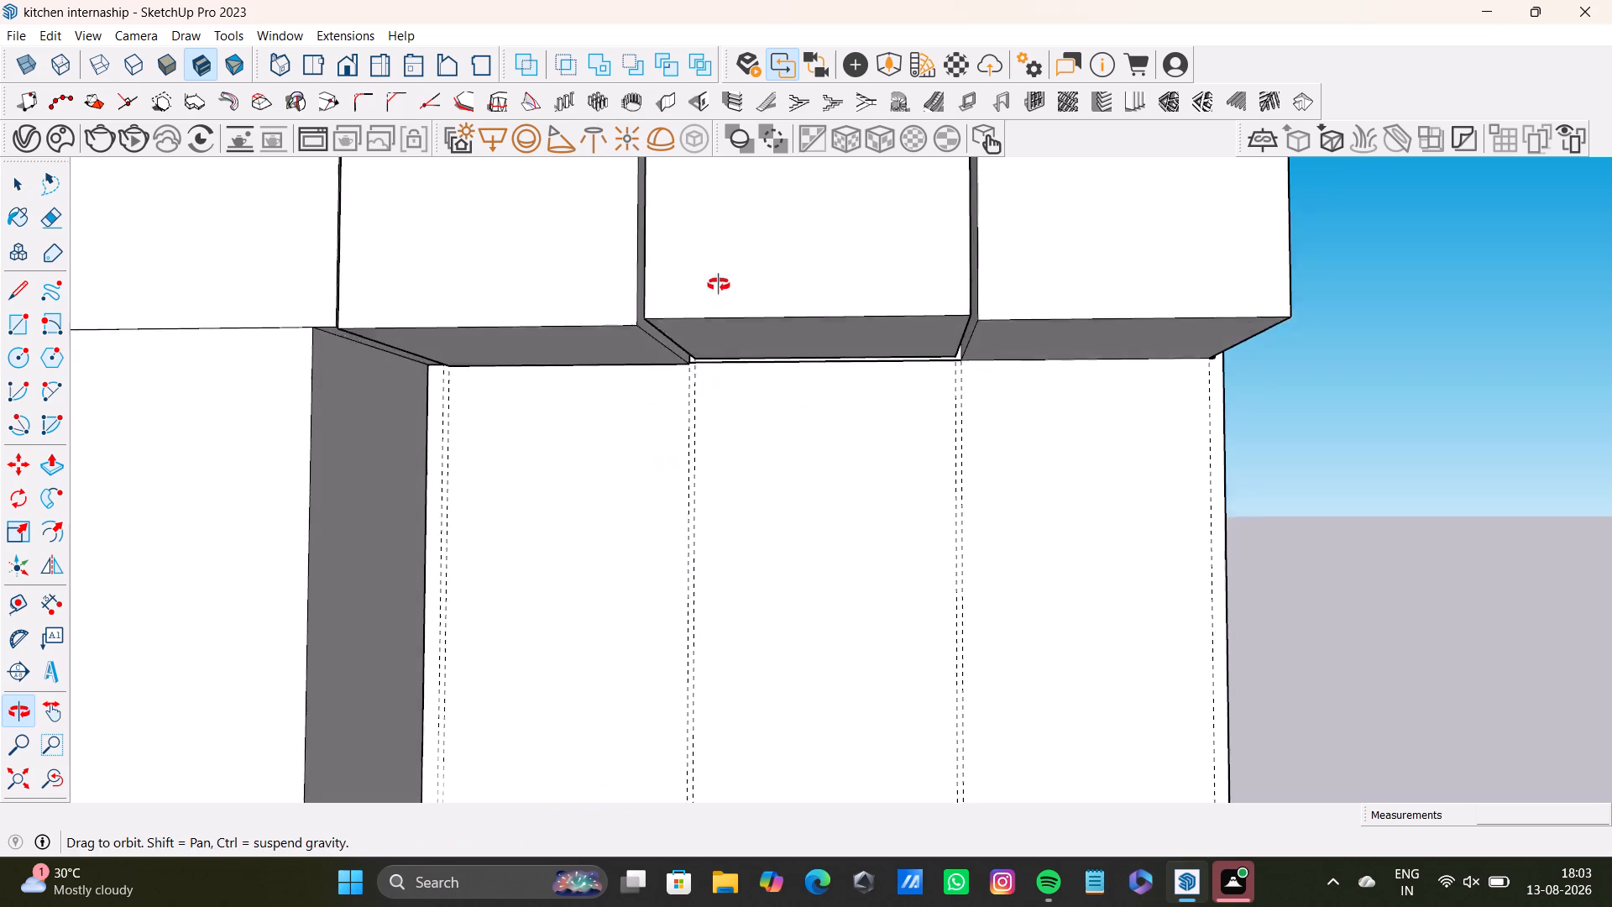
pyautogui.moveTo(719, 285); pyautogui.dragTo(728, 248, button='middle')
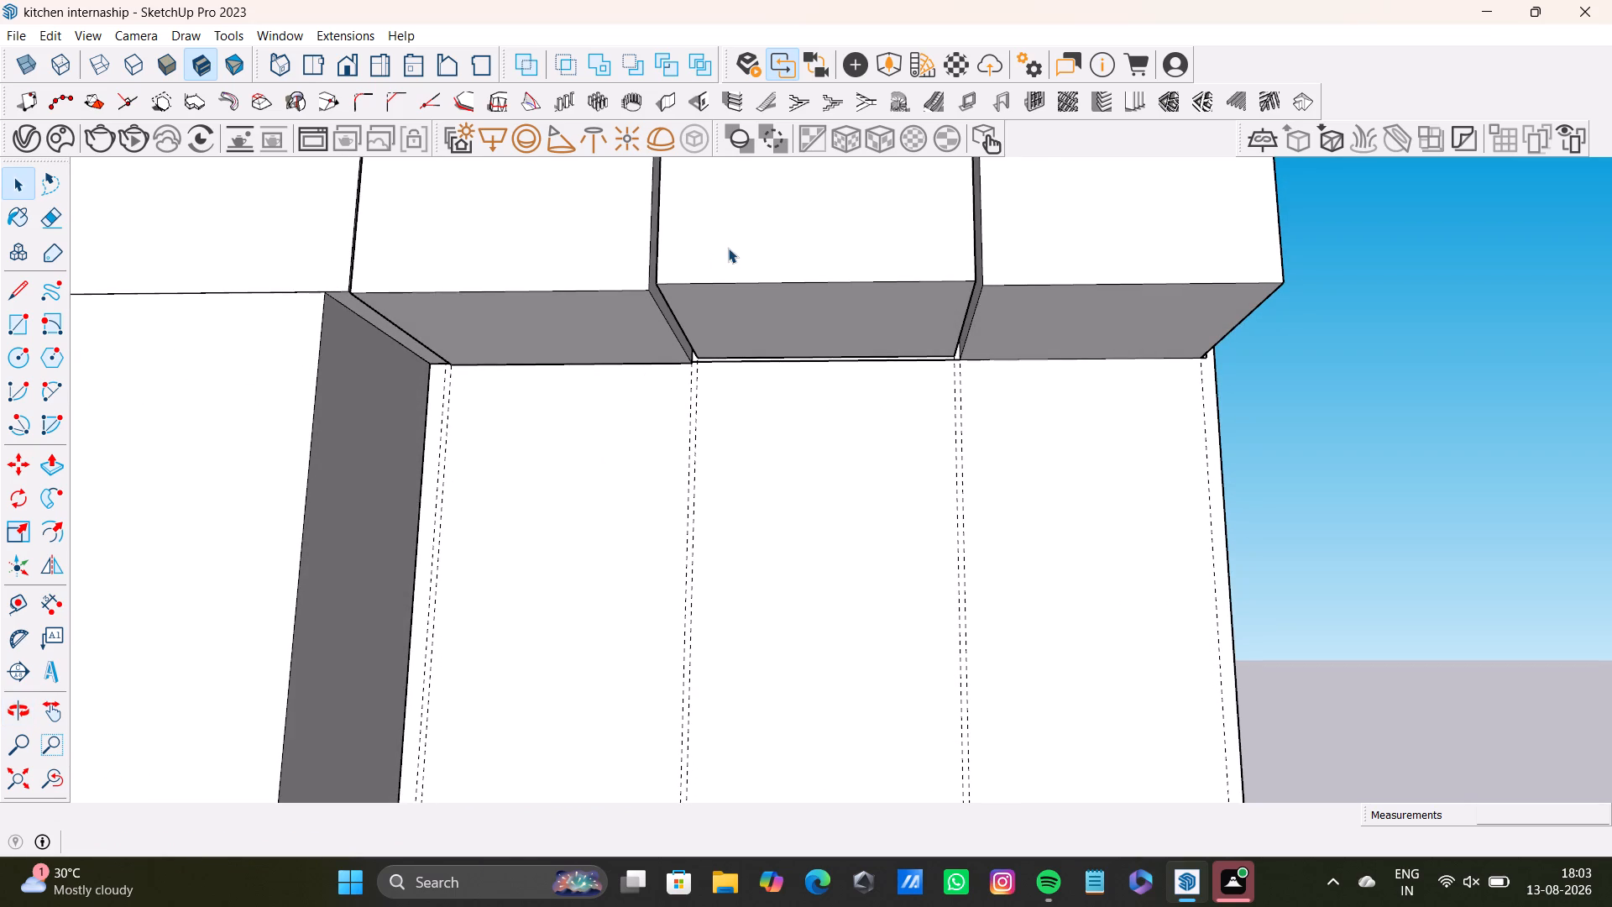
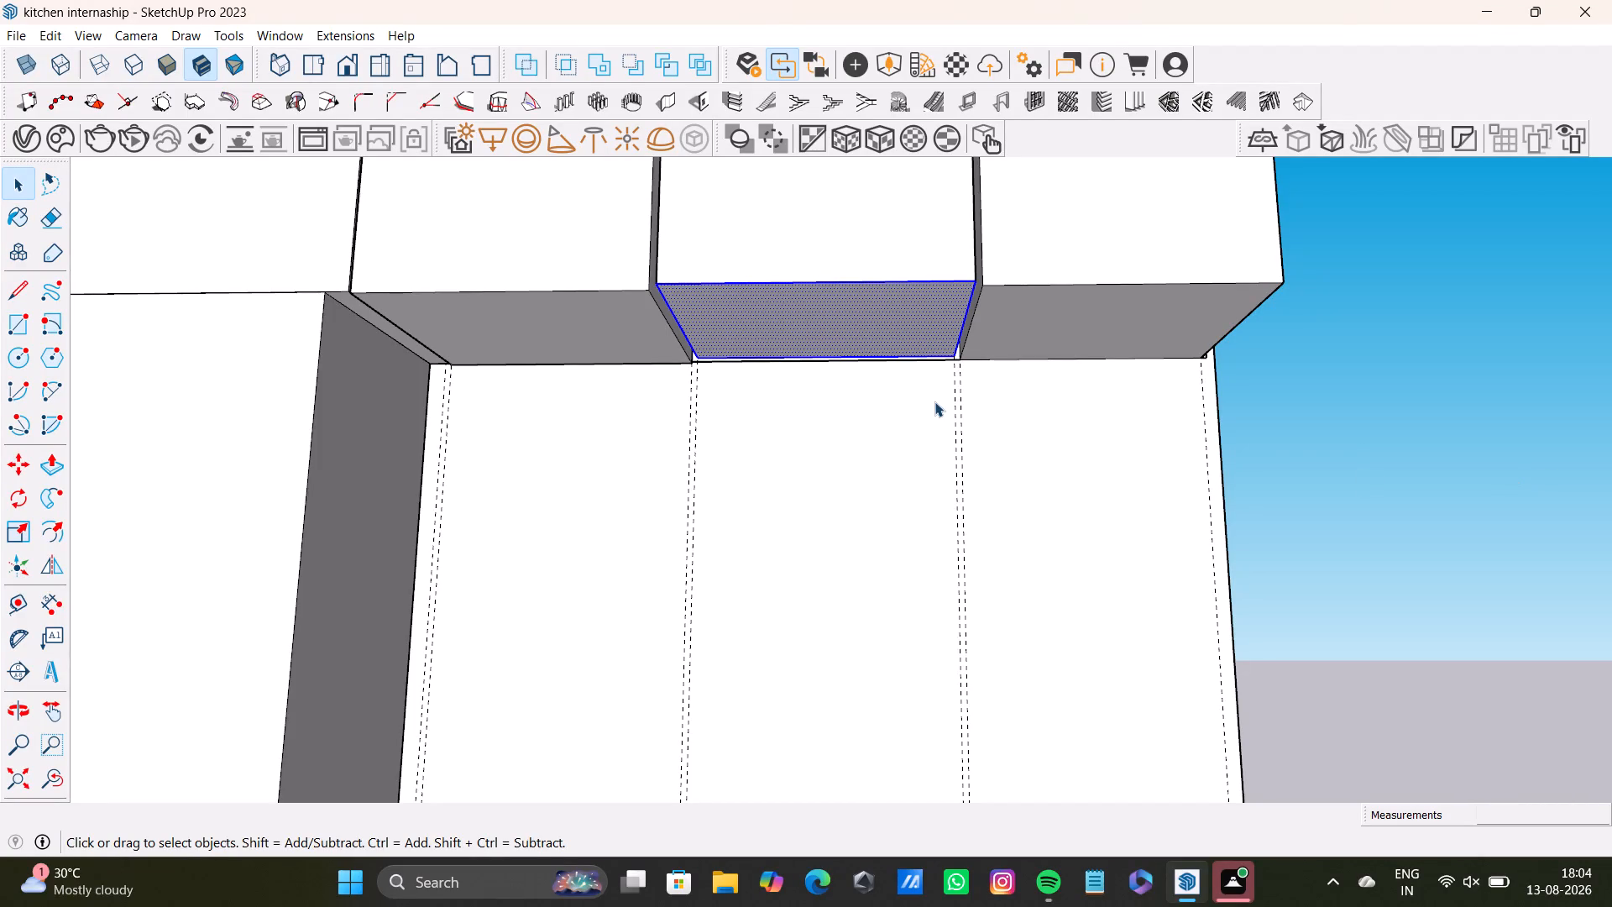
# Push/Pull the middle overhead box's underside about 1/2" to align it with the neighbouring overhead box's underside.
pyautogui.press('p')
pyautogui.click(896, 301)
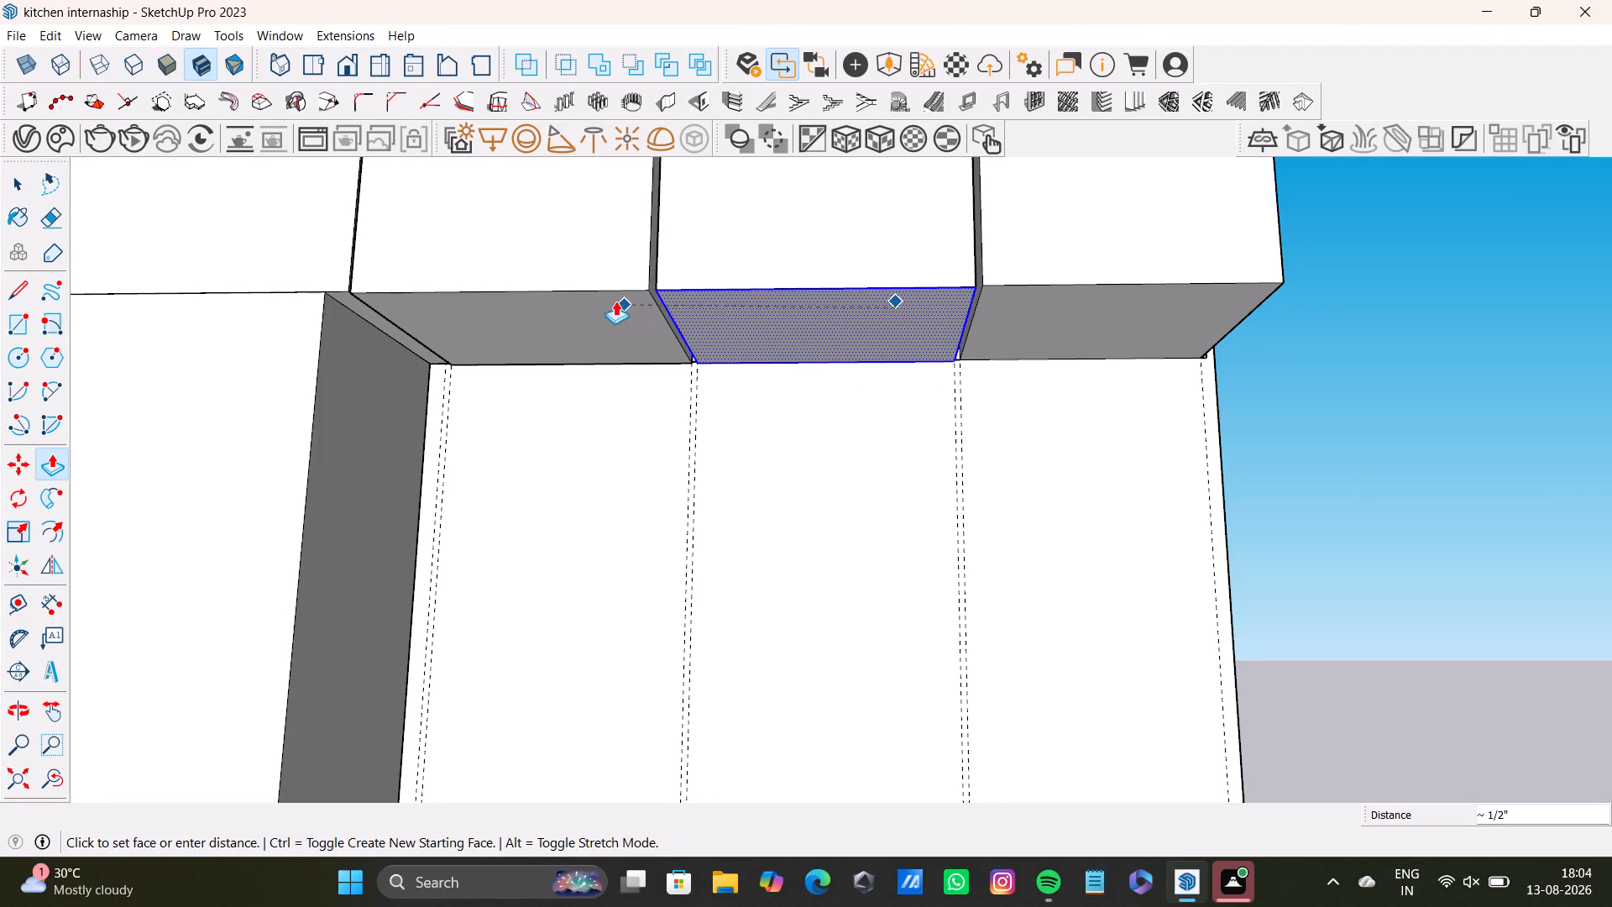
pyautogui.click(615, 301)
pyautogui.press('space')
# Examine the guided wall bays beneath the overhead boxes and the line running along the wall from the countertop's end corner.
pyautogui.scroll(-6, 1053, 450)
pyautogui.keyDown('shift'); pyautogui.moveTo(1028, 527); pyautogui.dragTo(1023, 317, button='middle'); pyautogui.keyUp('shift')
pyautogui.moveTo(1000, 389); pyautogui.dragTo(997, 780, button='middle')
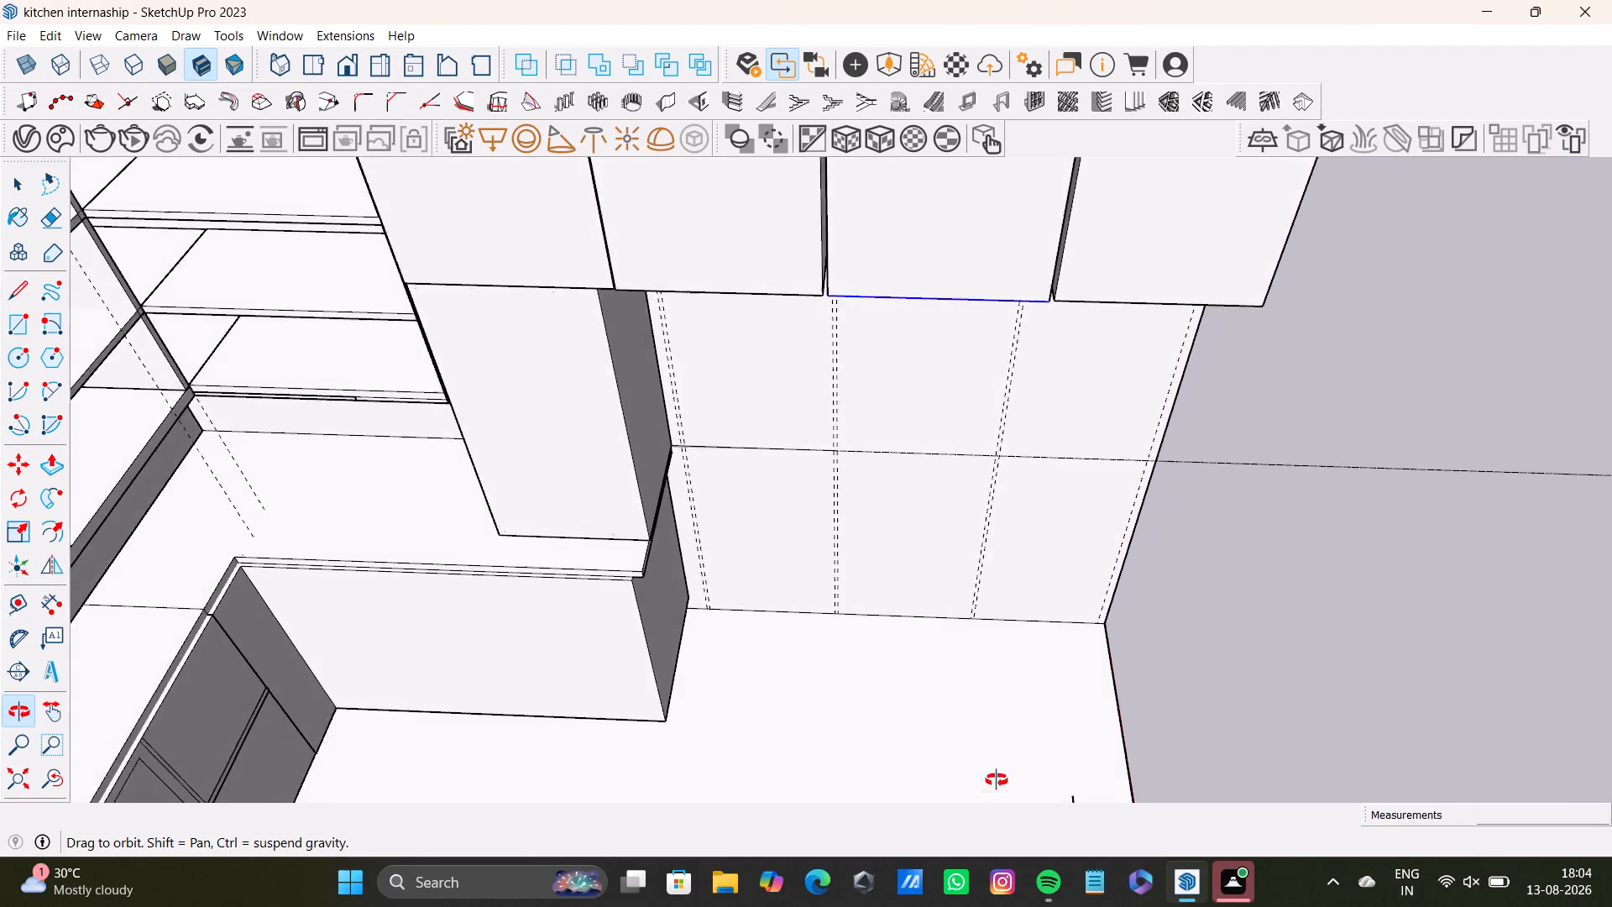
pyautogui.moveTo(997, 780); pyautogui.dragTo(1018, 489, button='middle')
pyautogui.scroll(3, 714, 469)
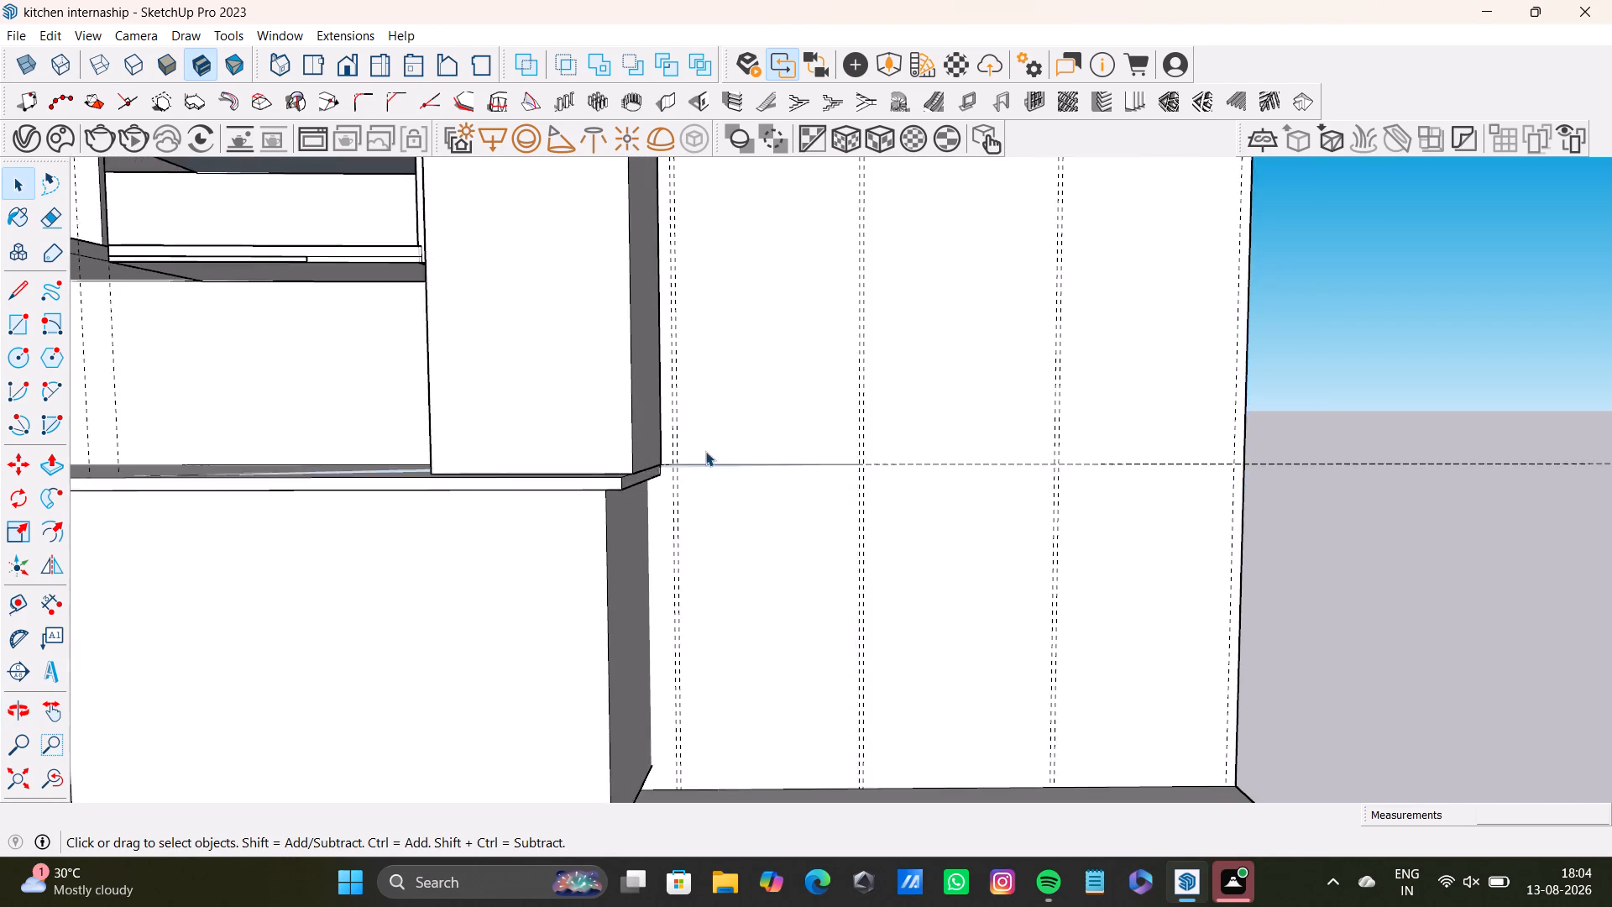
pyautogui.scroll(4, 705, 451)
pyautogui.scroll(-1, 674, 469)
pyautogui.moveTo(674, 423); pyautogui.dragTo(553, 450, button='middle')
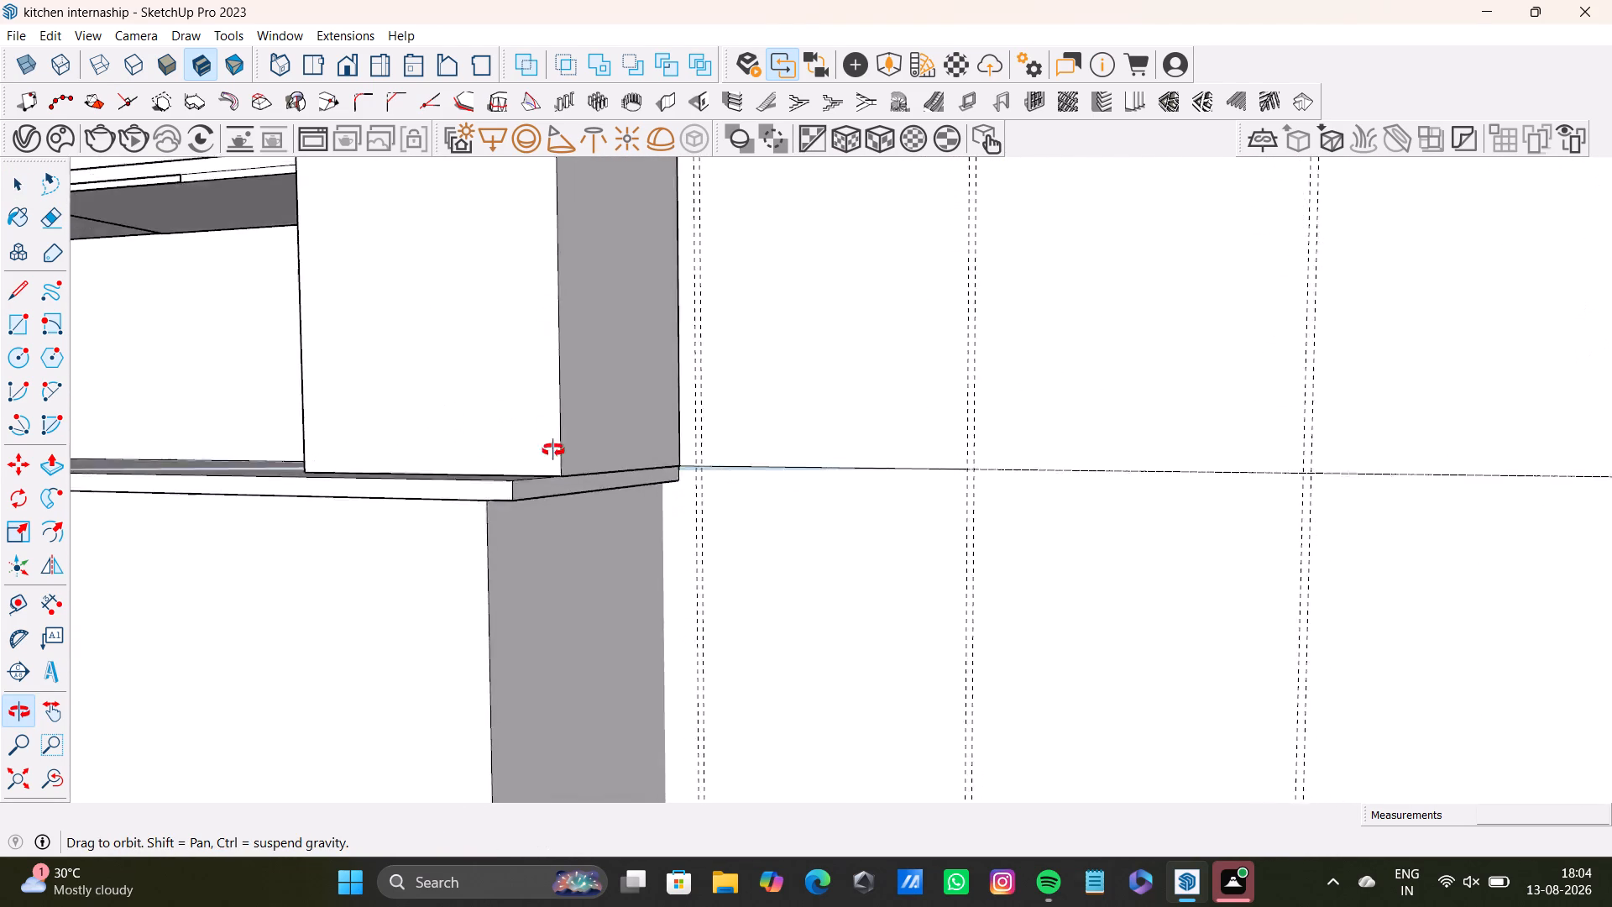
pyautogui.moveTo(553, 450); pyautogui.dragTo(569, 607, button='middle')
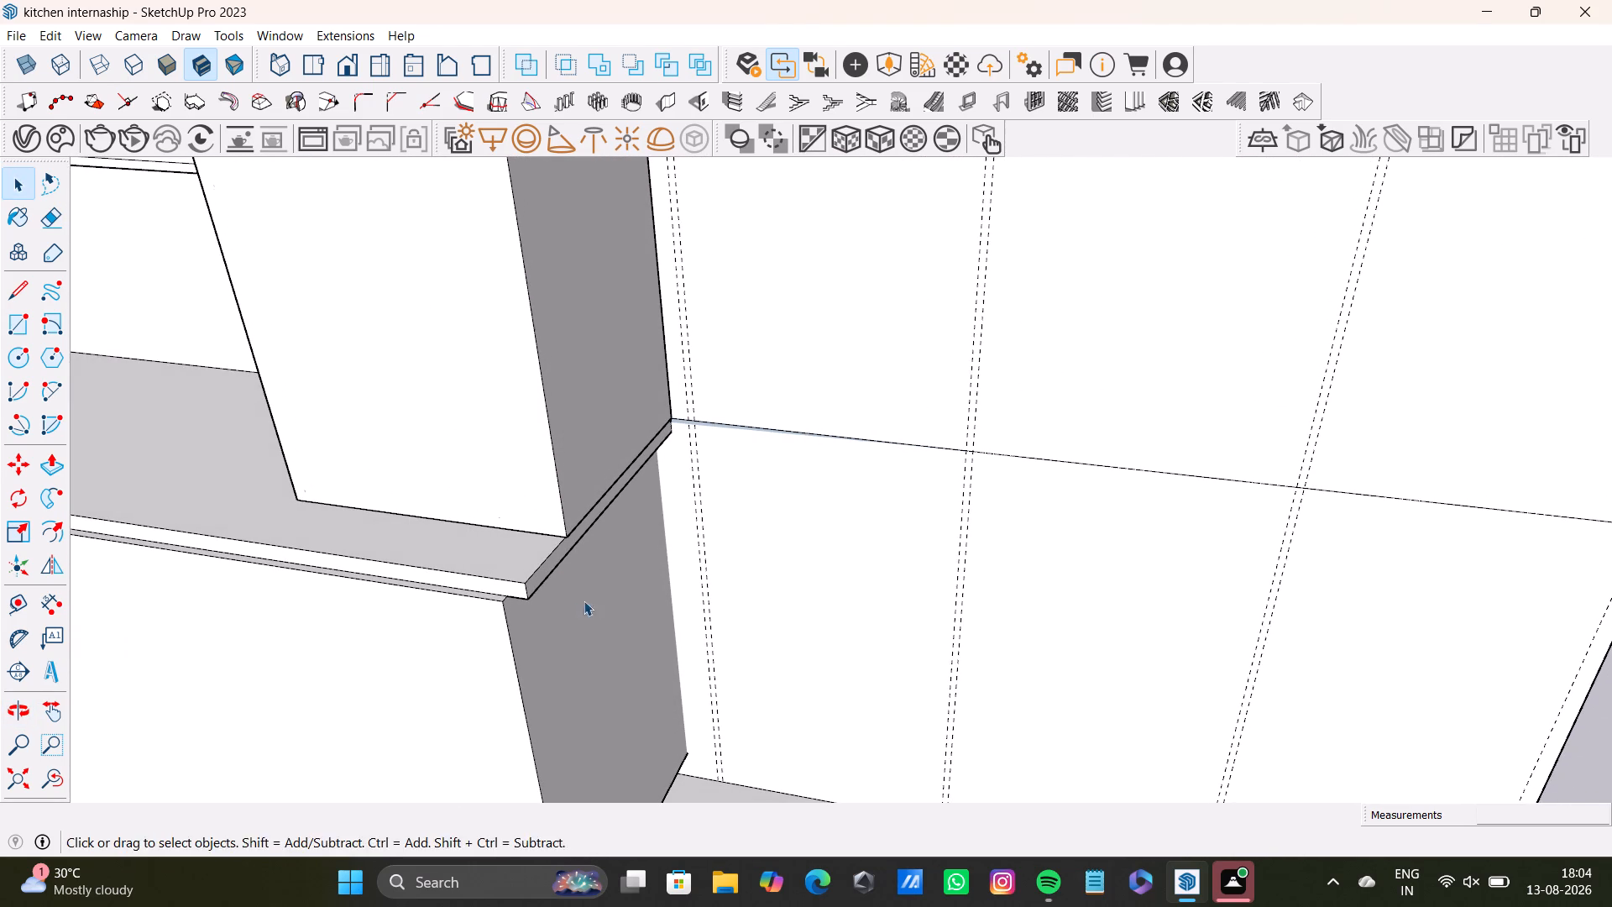
pyautogui.moveTo(584, 600); pyautogui.dragTo(634, 676, button='middle')
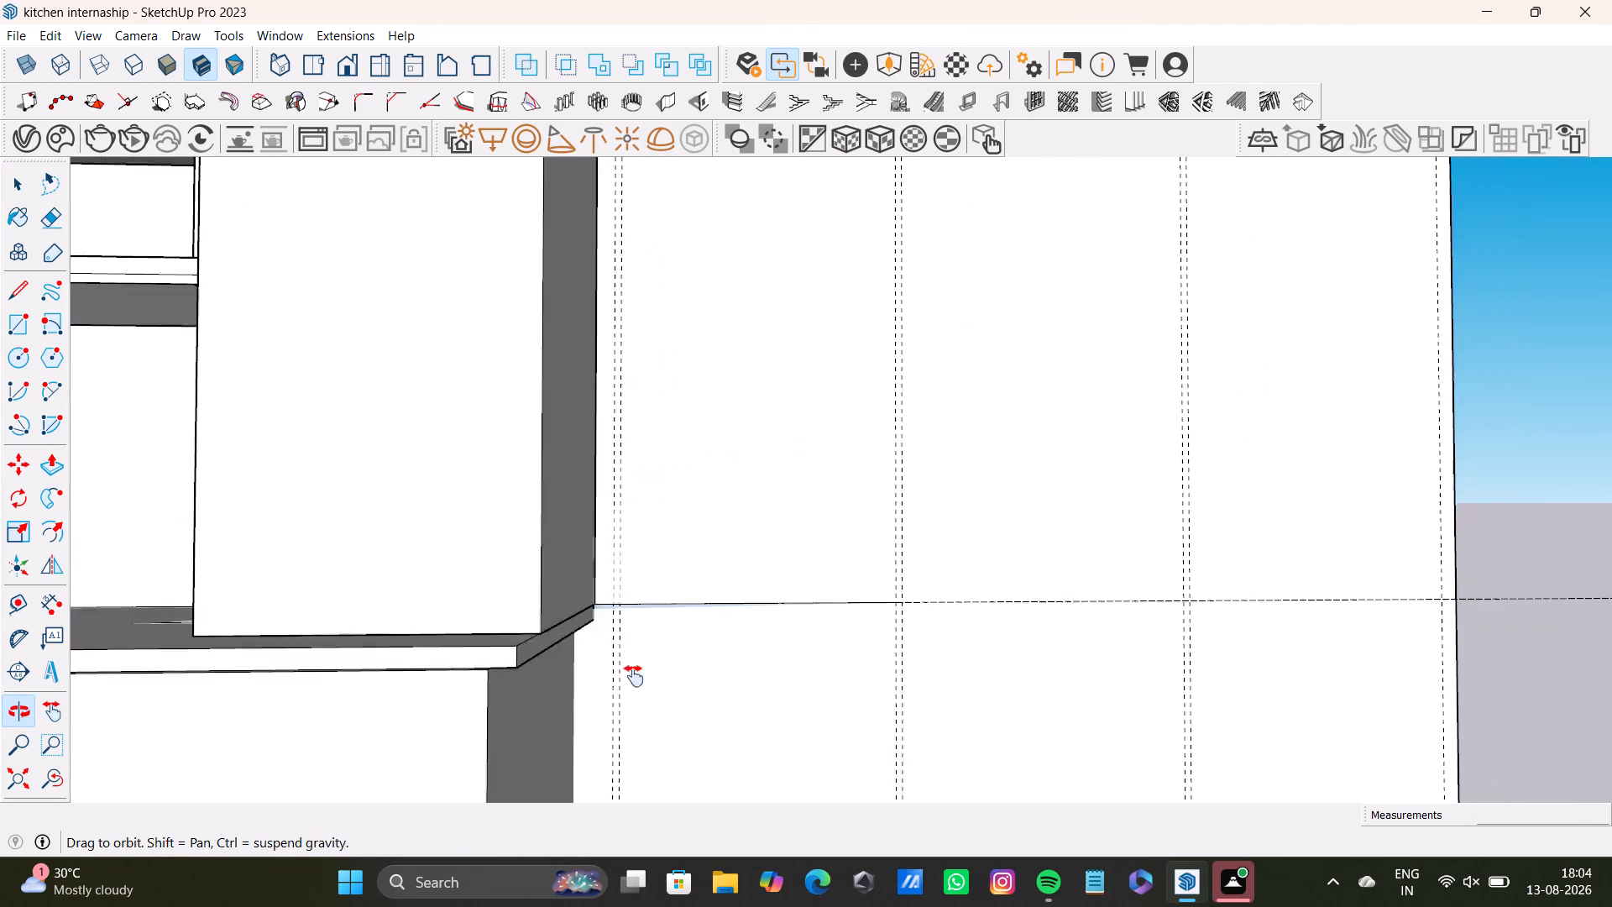
pyautogui.moveTo(634, 676); pyautogui.dragTo(626, 736, button='middle')
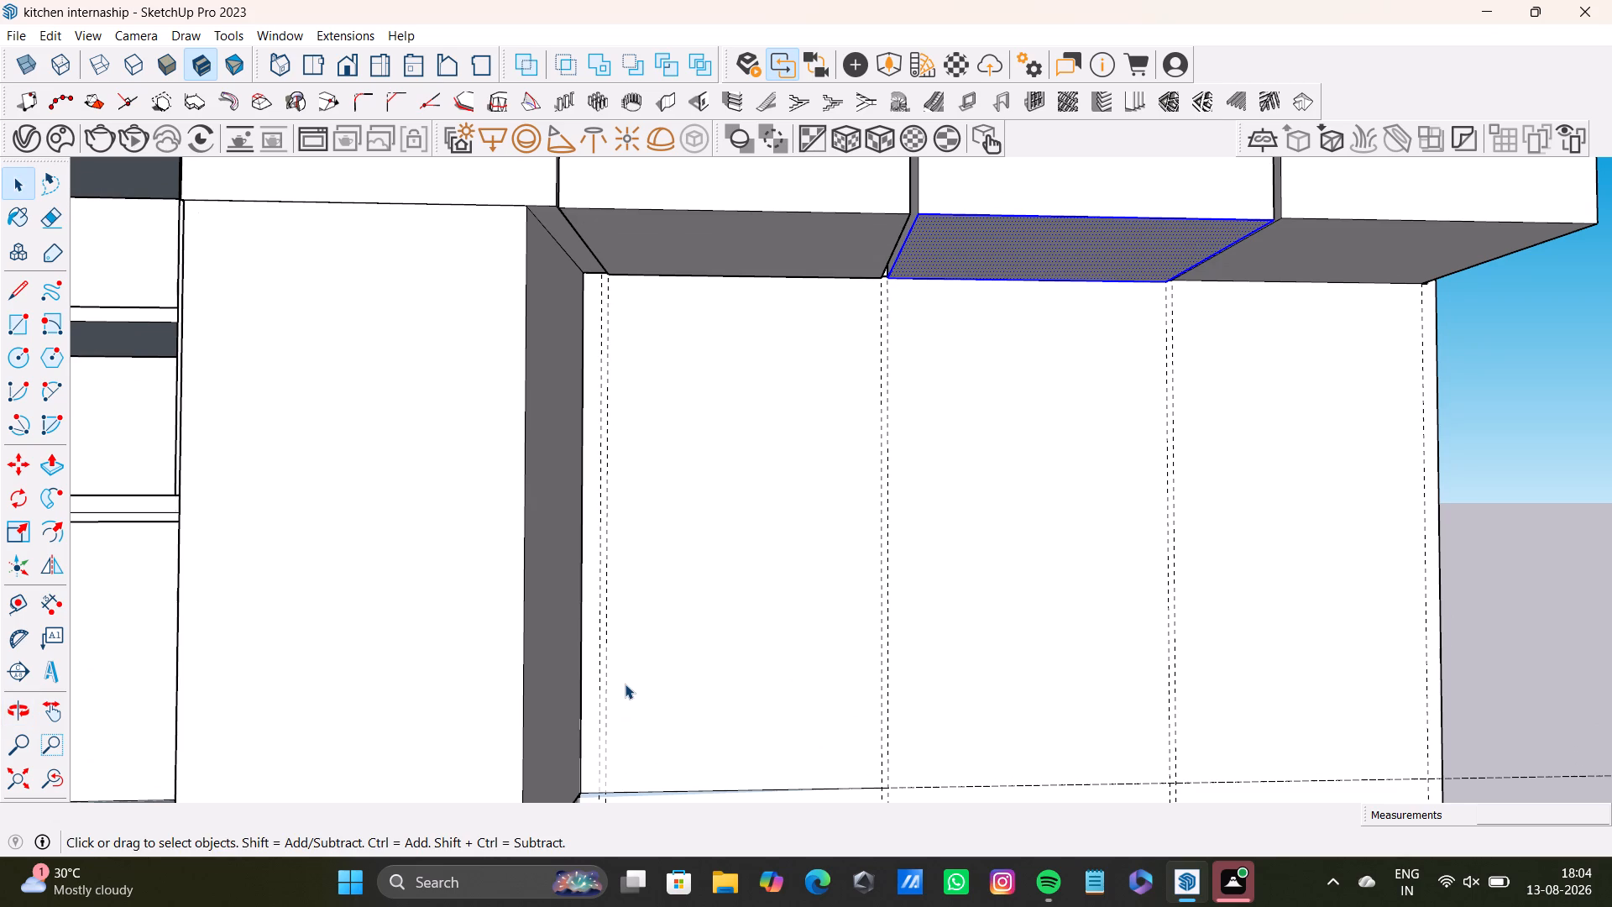
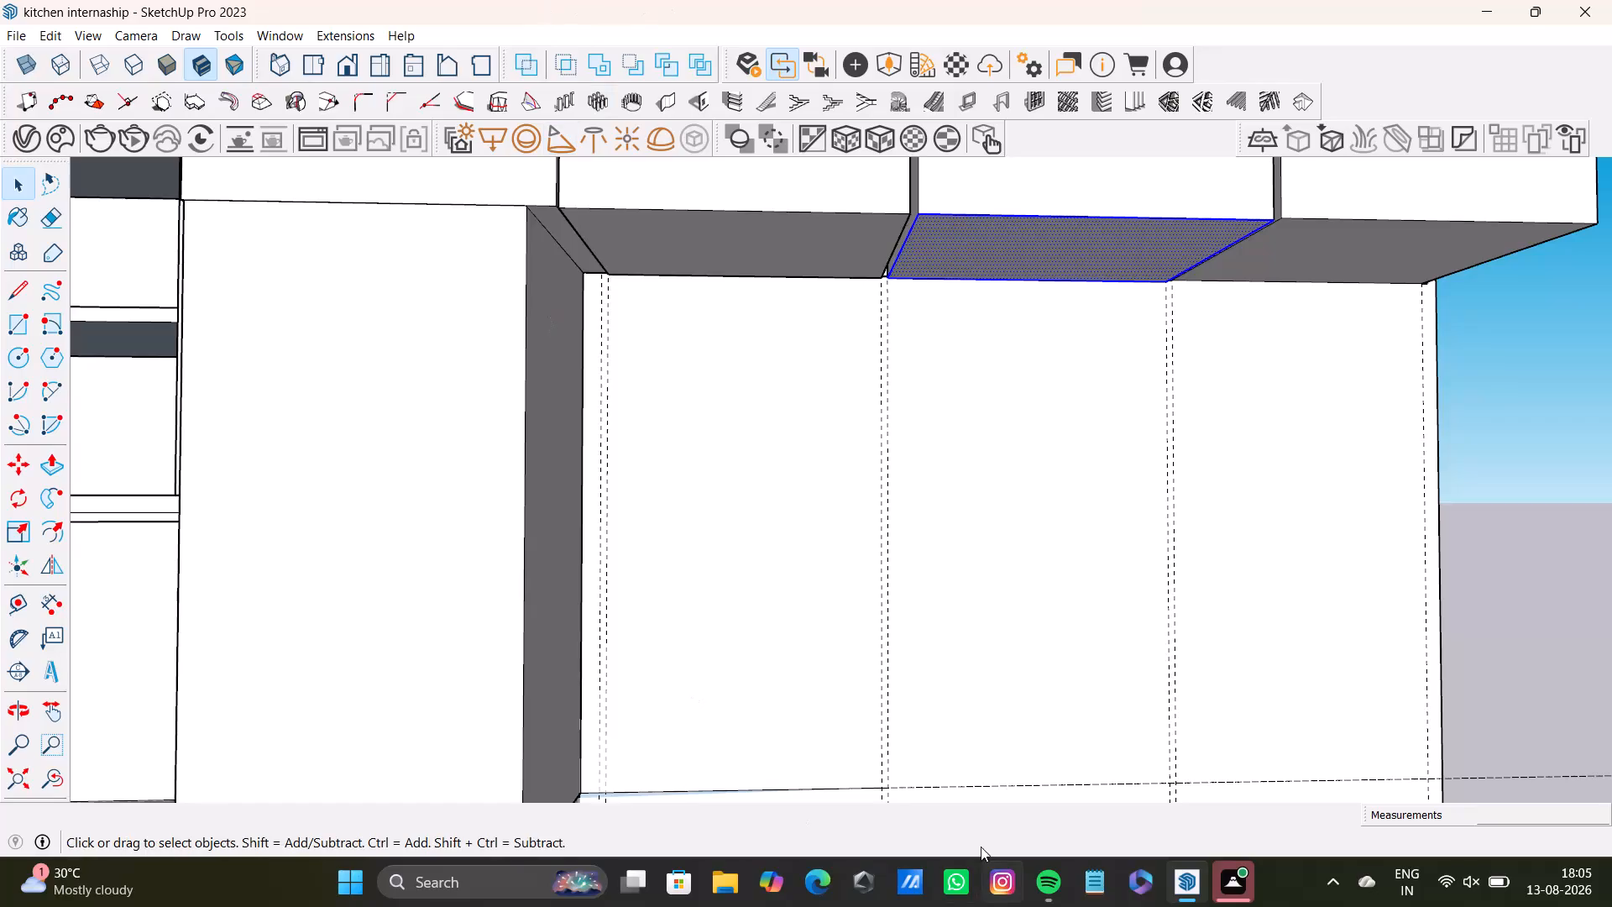
# Examine the guided wall bays beneath the overhead boxes and the tall unit's meeting point with the countertop from several sides.
pyautogui.click(1507, 460)
pyautogui.tripleClick(1537, 467)
pyautogui.scroll(-10, 1060, 587)
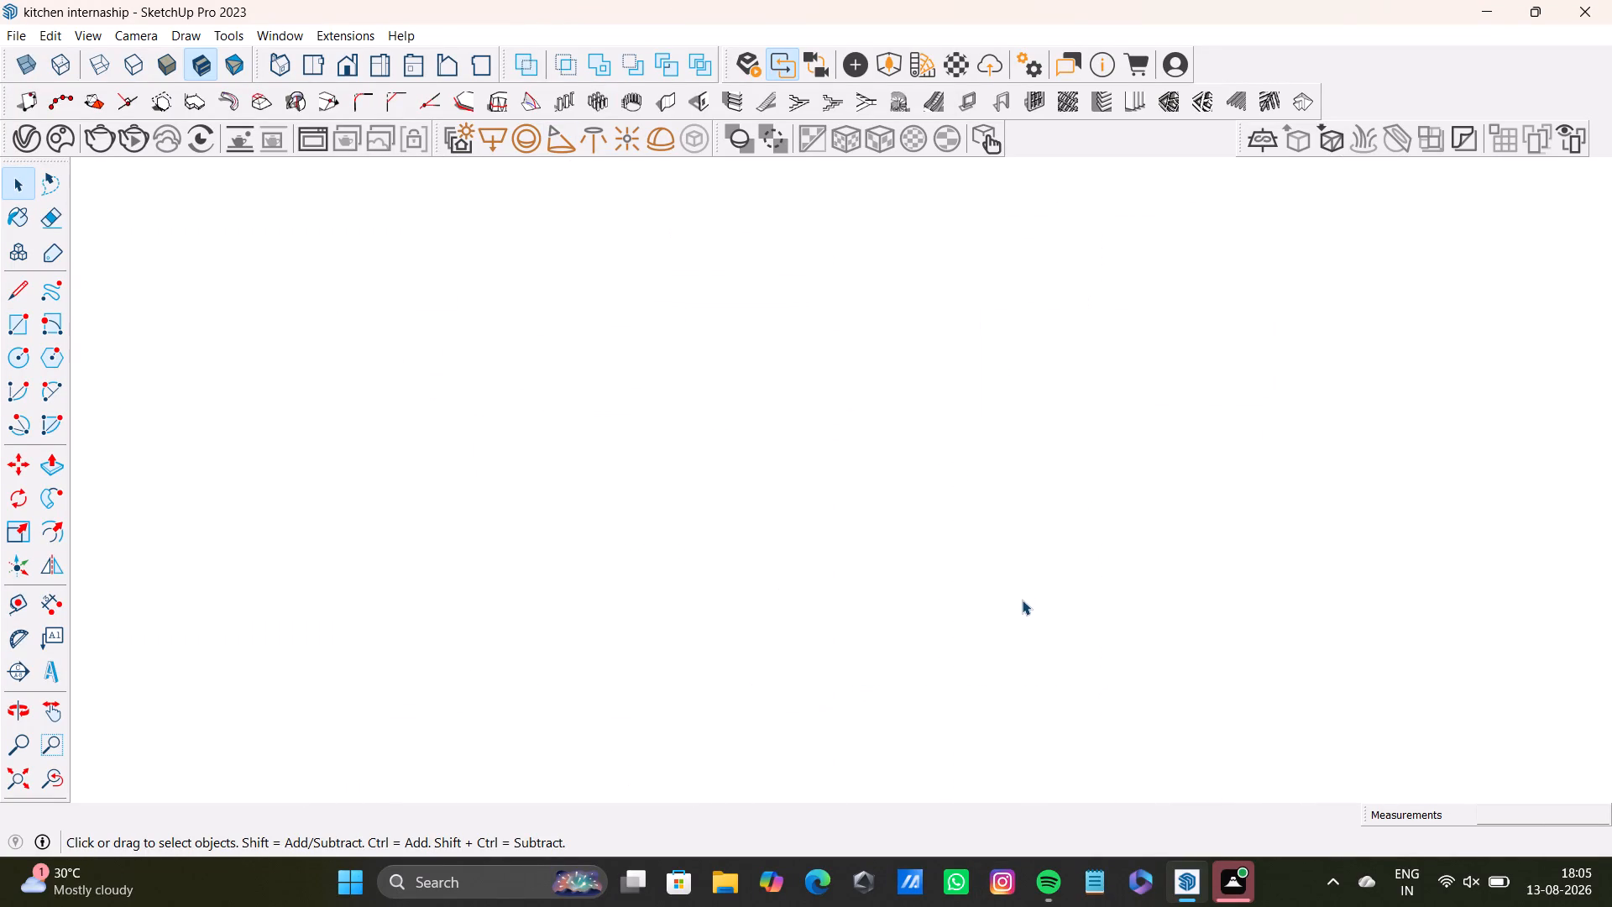
pyautogui.click(23, 775)
pyautogui.moveTo(750, 636); pyautogui.dragTo(535, 746, button='middle')
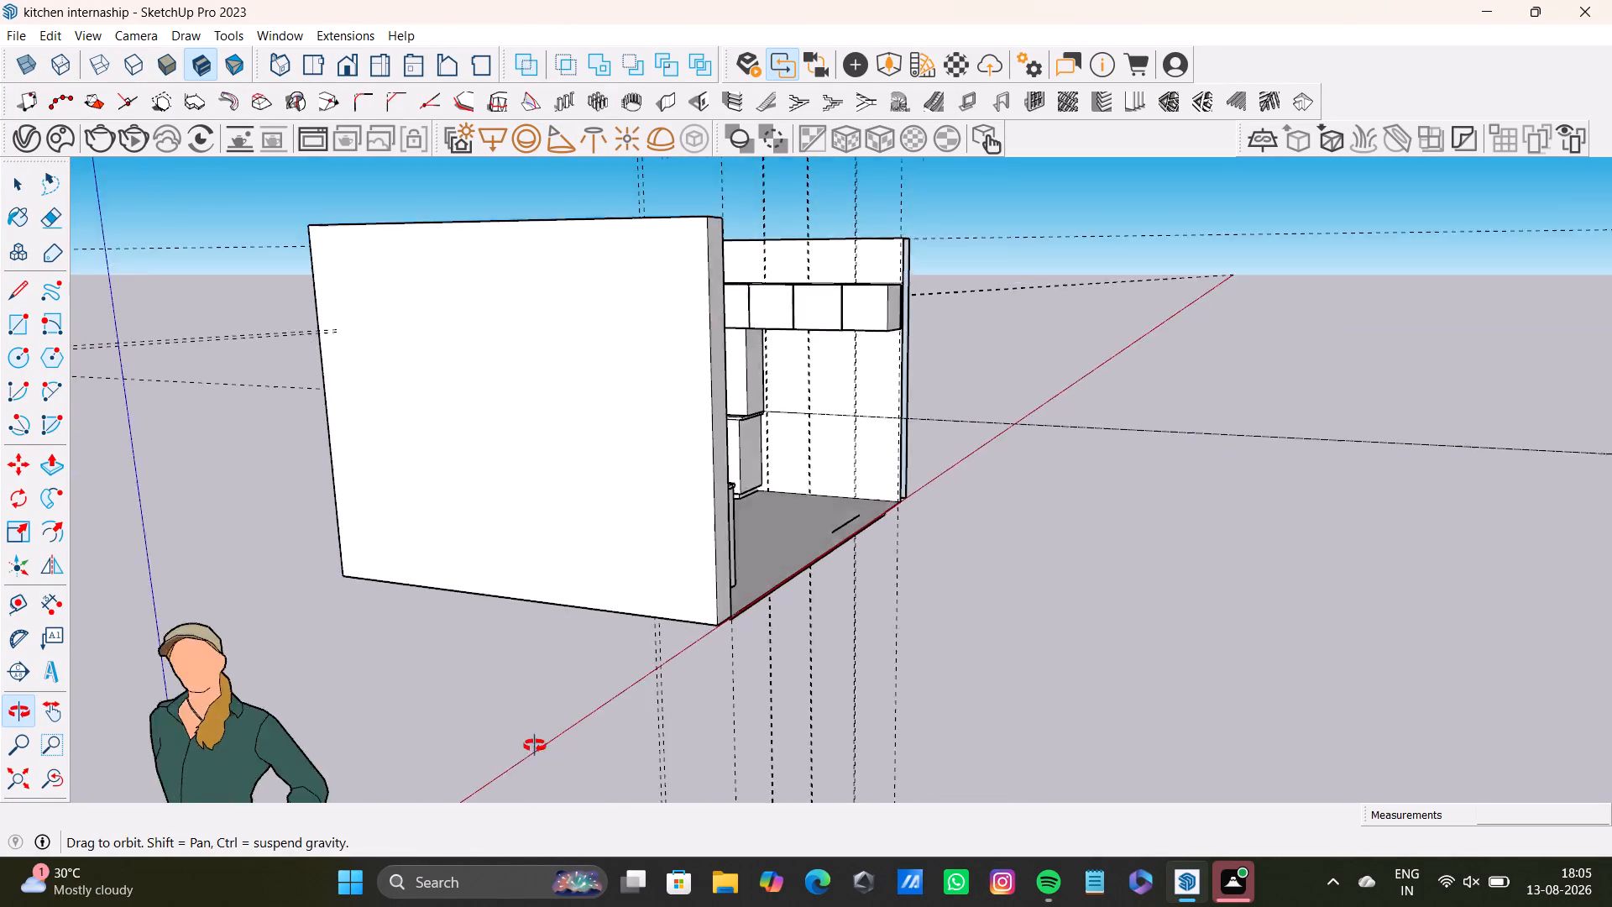
pyautogui.moveTo(535, 746); pyautogui.dragTo(313, 758, button='middle')
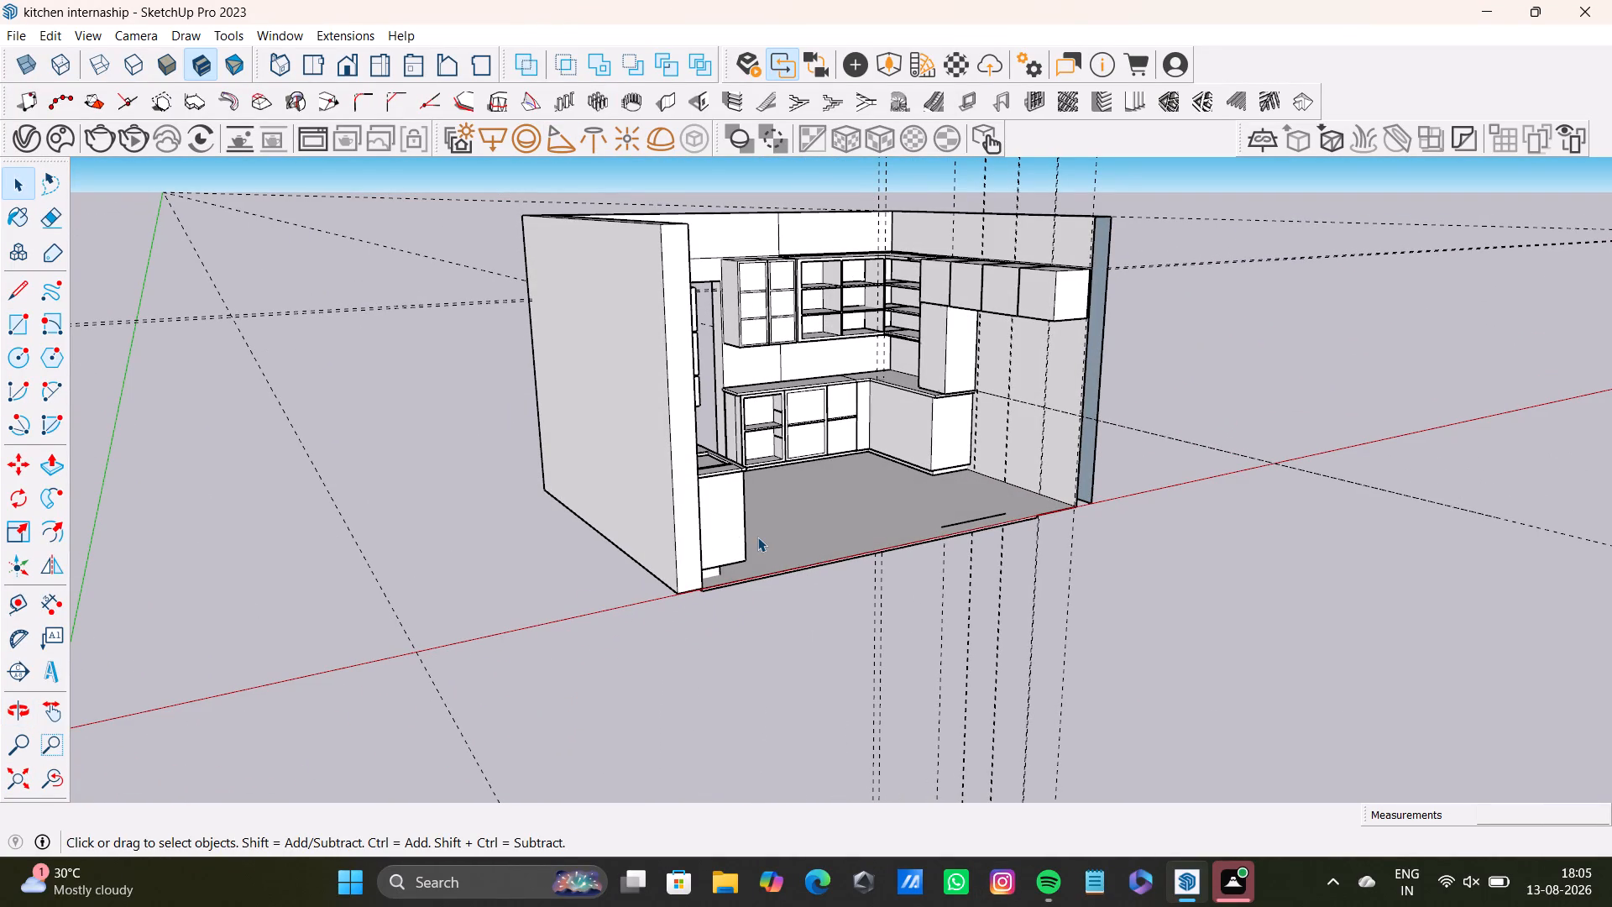
pyautogui.scroll(5, 878, 469)
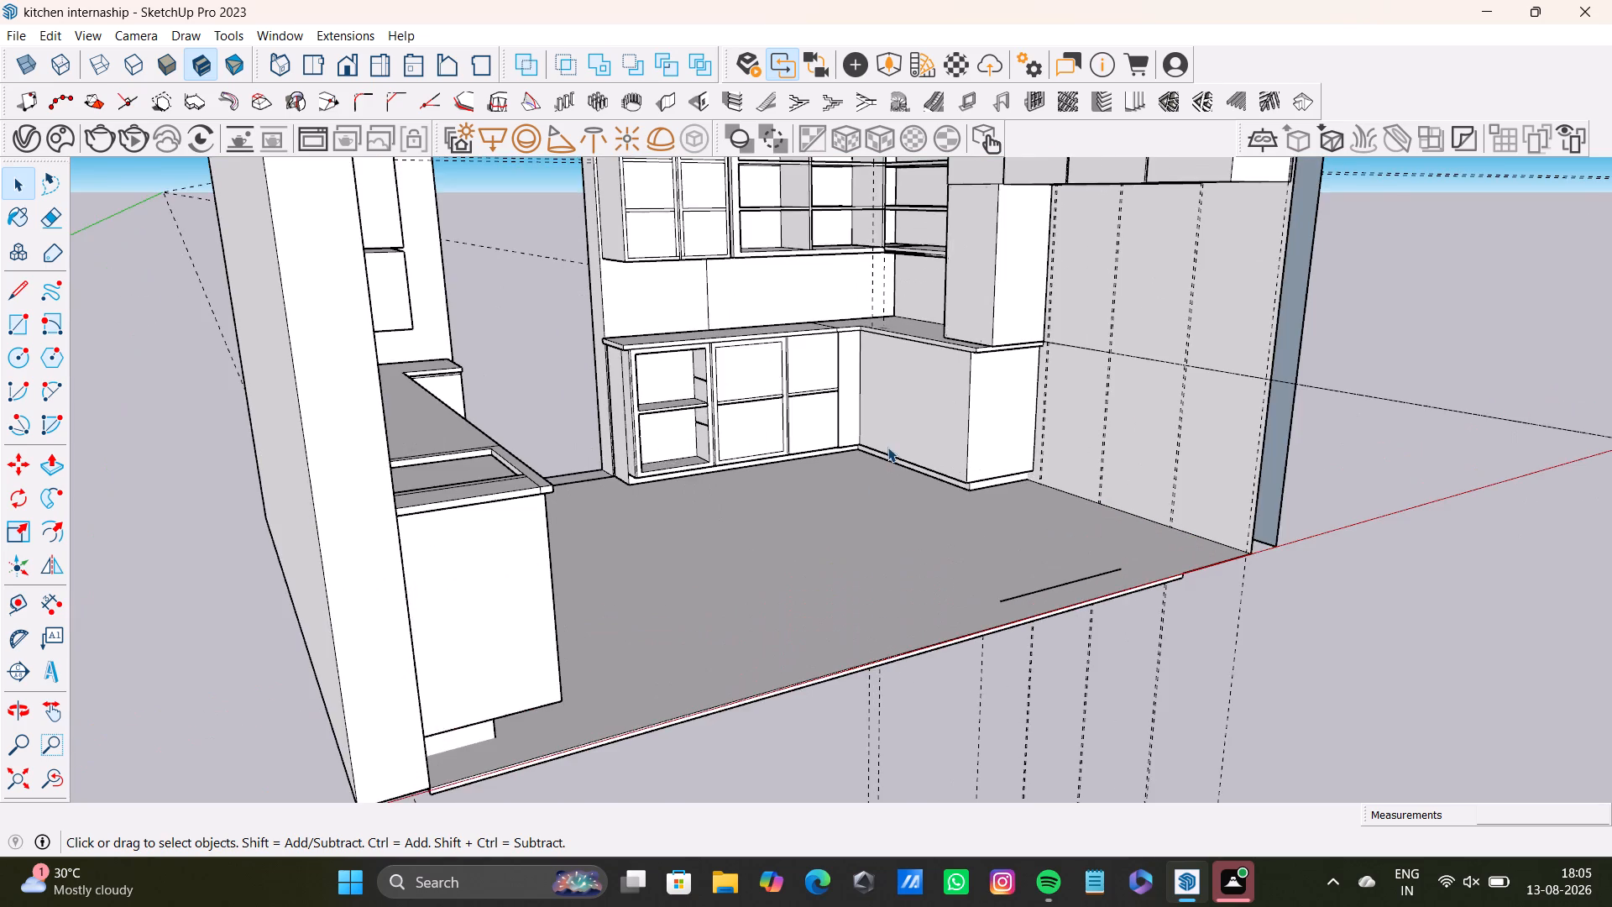
pyautogui.moveTo(887, 447); pyautogui.dragTo(644, 532, button='middle')
pyautogui.moveTo(636, 535); pyautogui.dragTo(729, 645, button='middle')
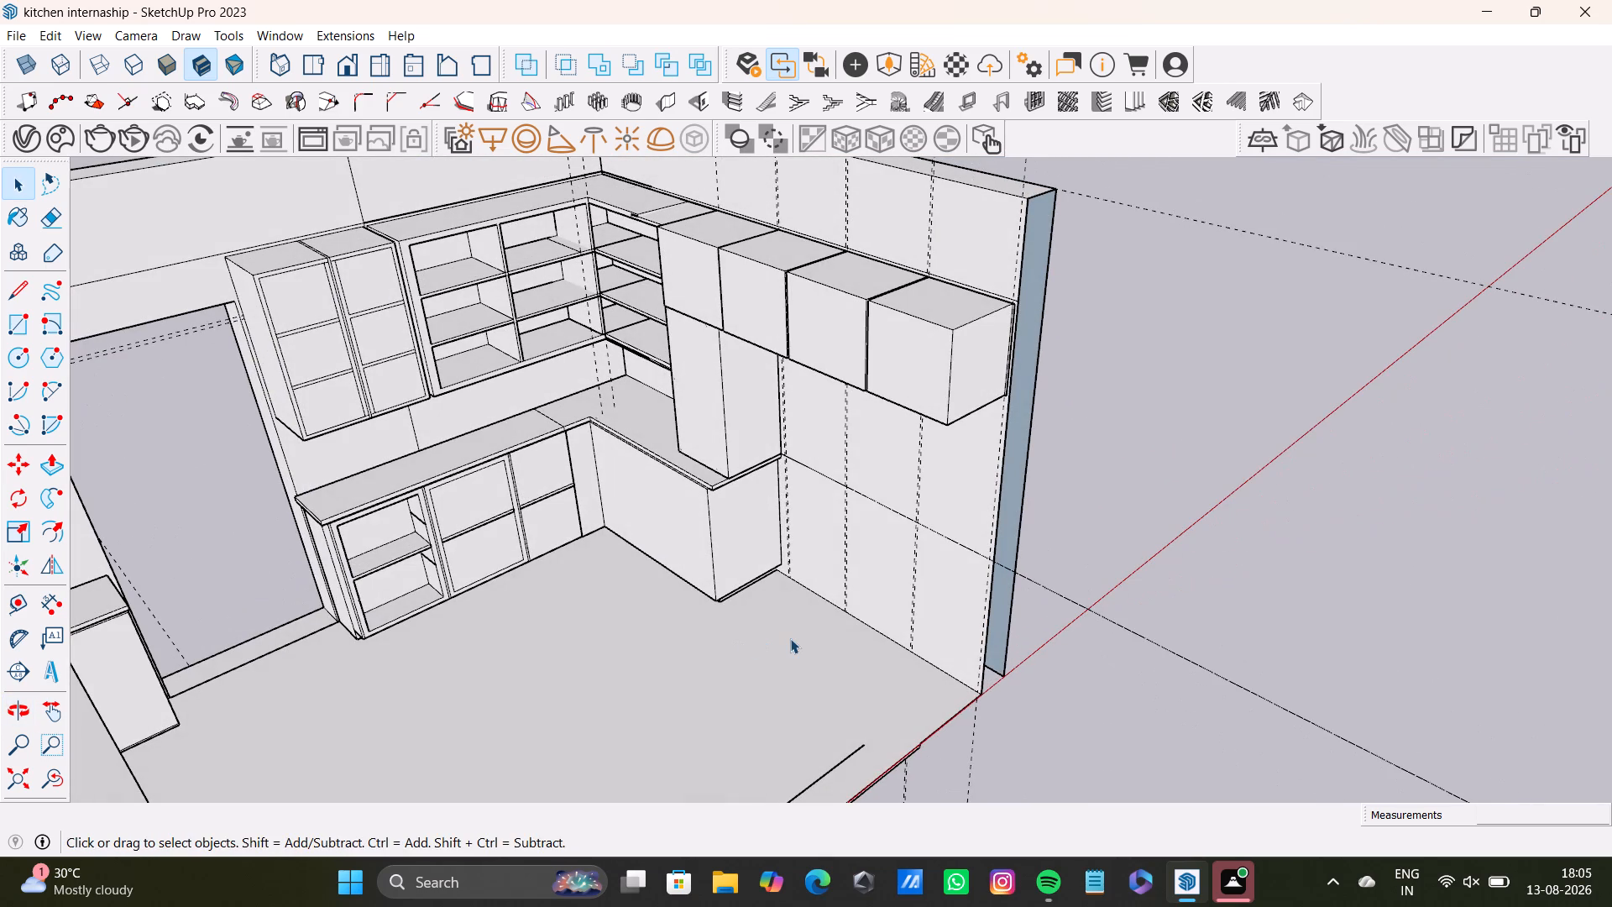
pyautogui.scroll(2, 791, 602)
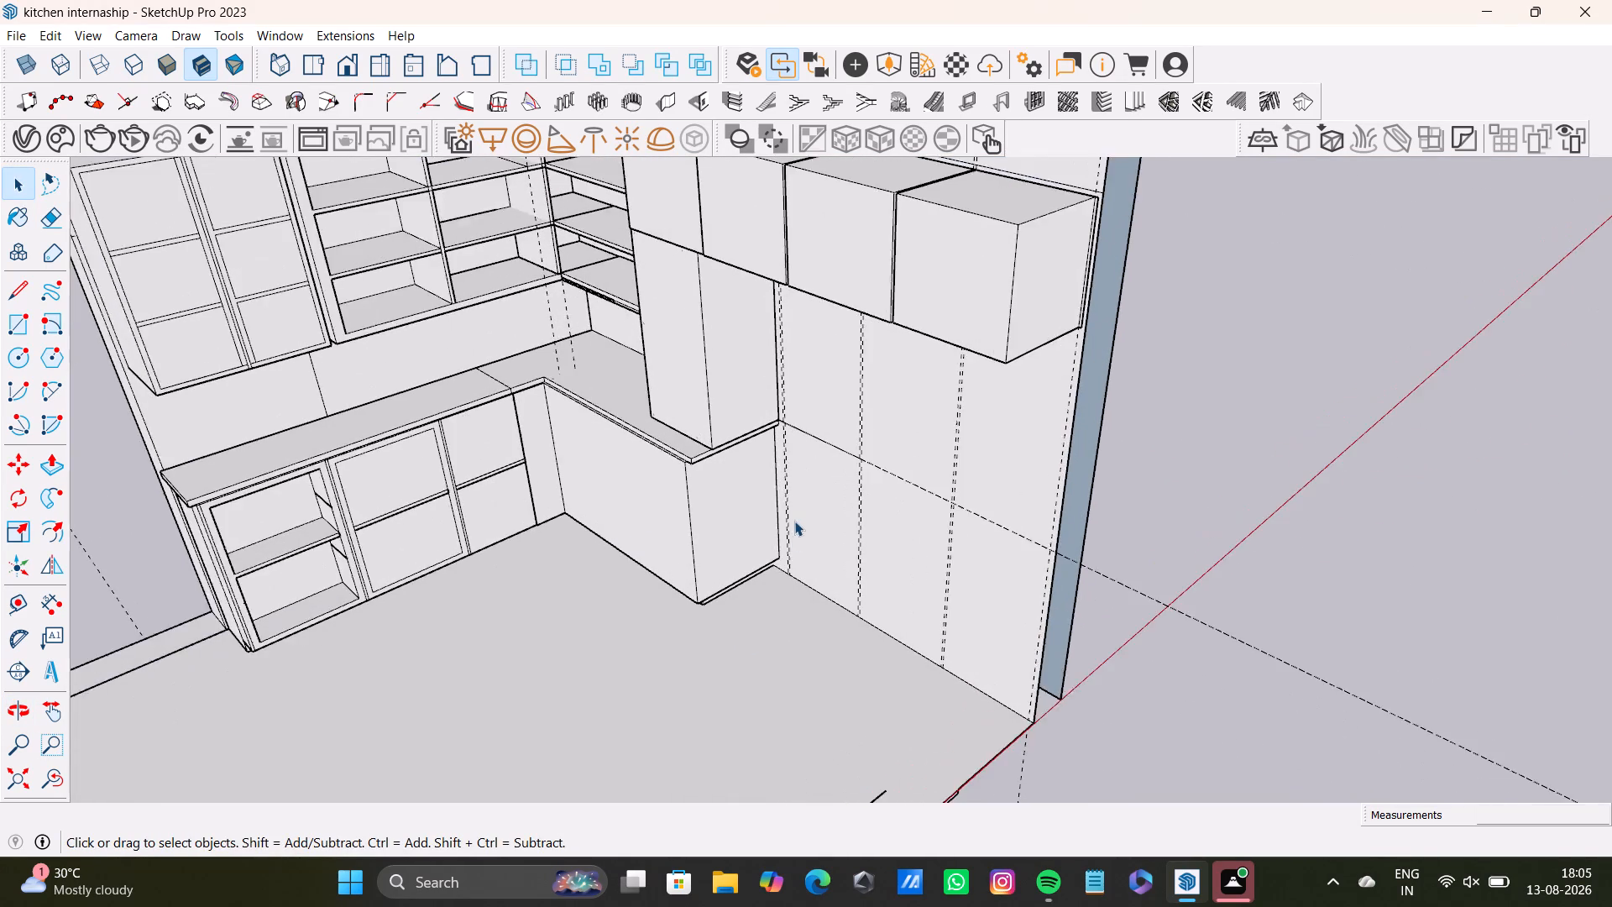
pyautogui.scroll(2, 794, 521)
pyautogui.keyDown('shift'); pyautogui.moveTo(799, 505); pyautogui.dragTo(725, 695, button='middle'); pyautogui.keyUp('shift')
pyautogui.moveTo(725, 696); pyautogui.dragTo(874, 390, button='middle')
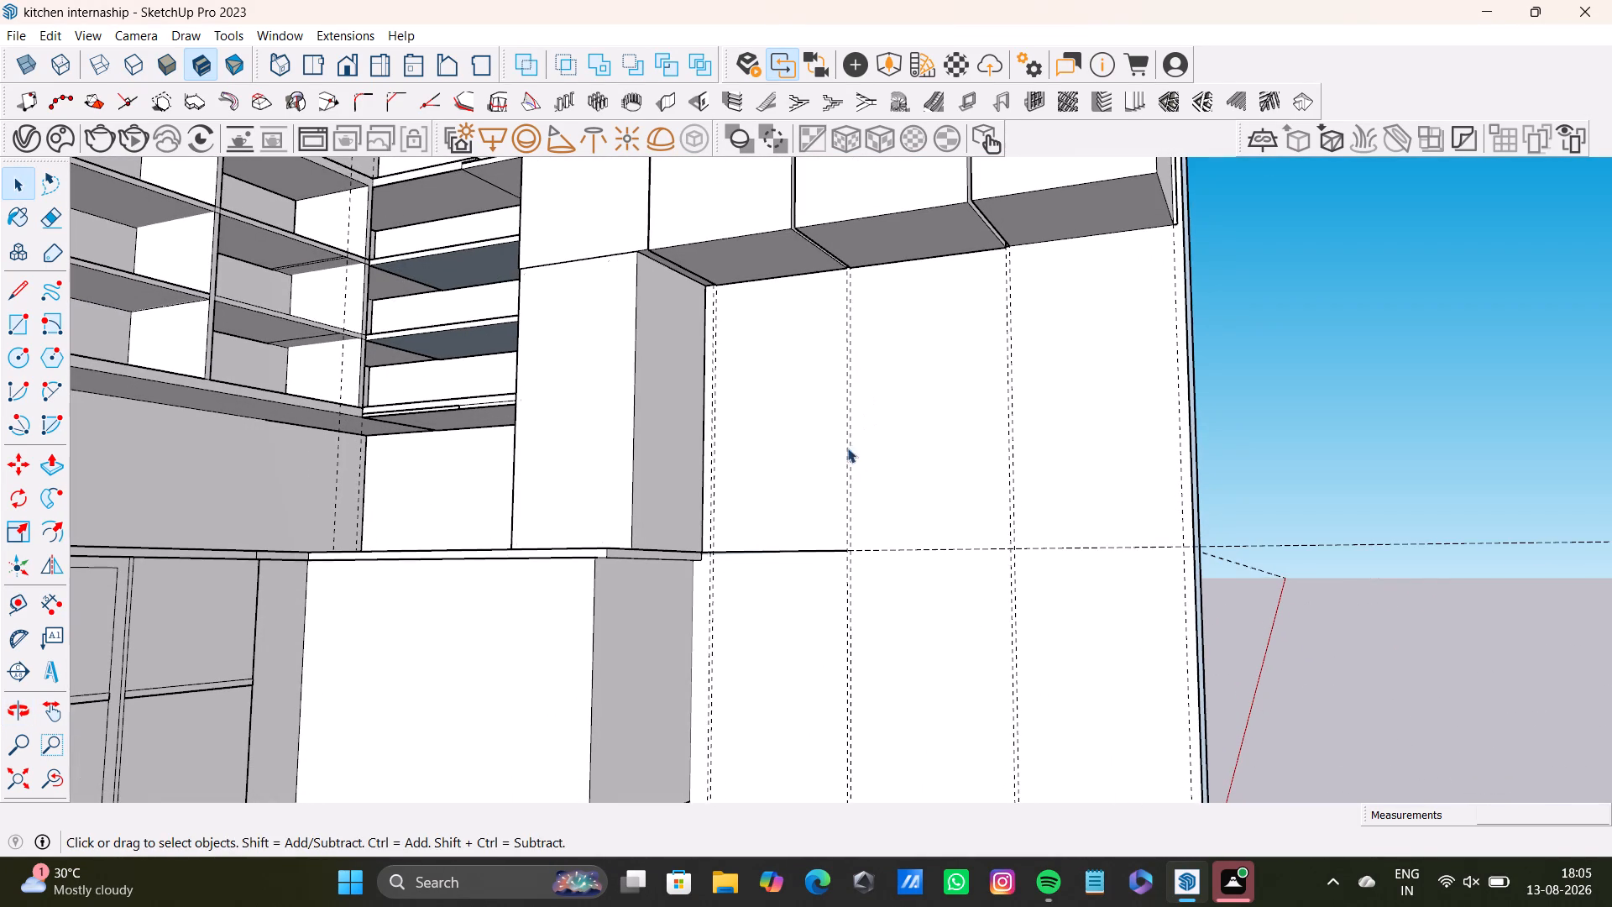
pyautogui.scroll(2, 781, 485)
pyautogui.moveTo(783, 474); pyautogui.dragTo(817, 348, button='middle')
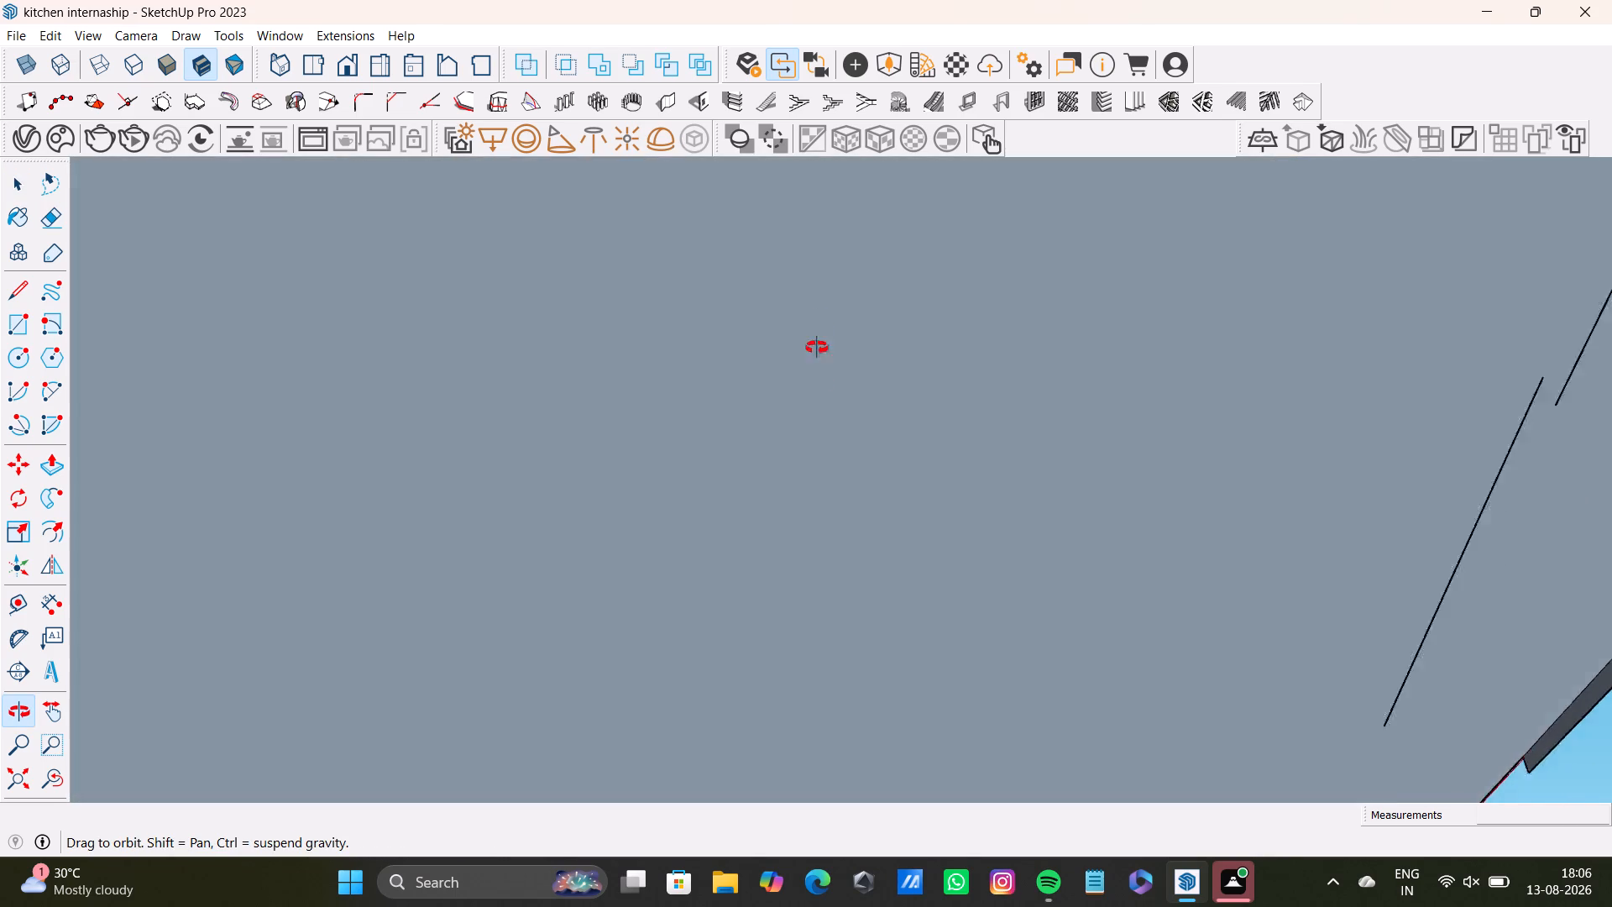
pyautogui.moveTo(817, 348); pyautogui.dragTo(836, 511, button='middle')
pyautogui.scroll(6, 790, 567)
pyautogui.moveTo(782, 562); pyautogui.dragTo(791, 404, button='middle')
pyautogui.scroll(4, 722, 575)
pyautogui.moveTo(682, 524); pyautogui.dragTo(681, 800, button='middle')
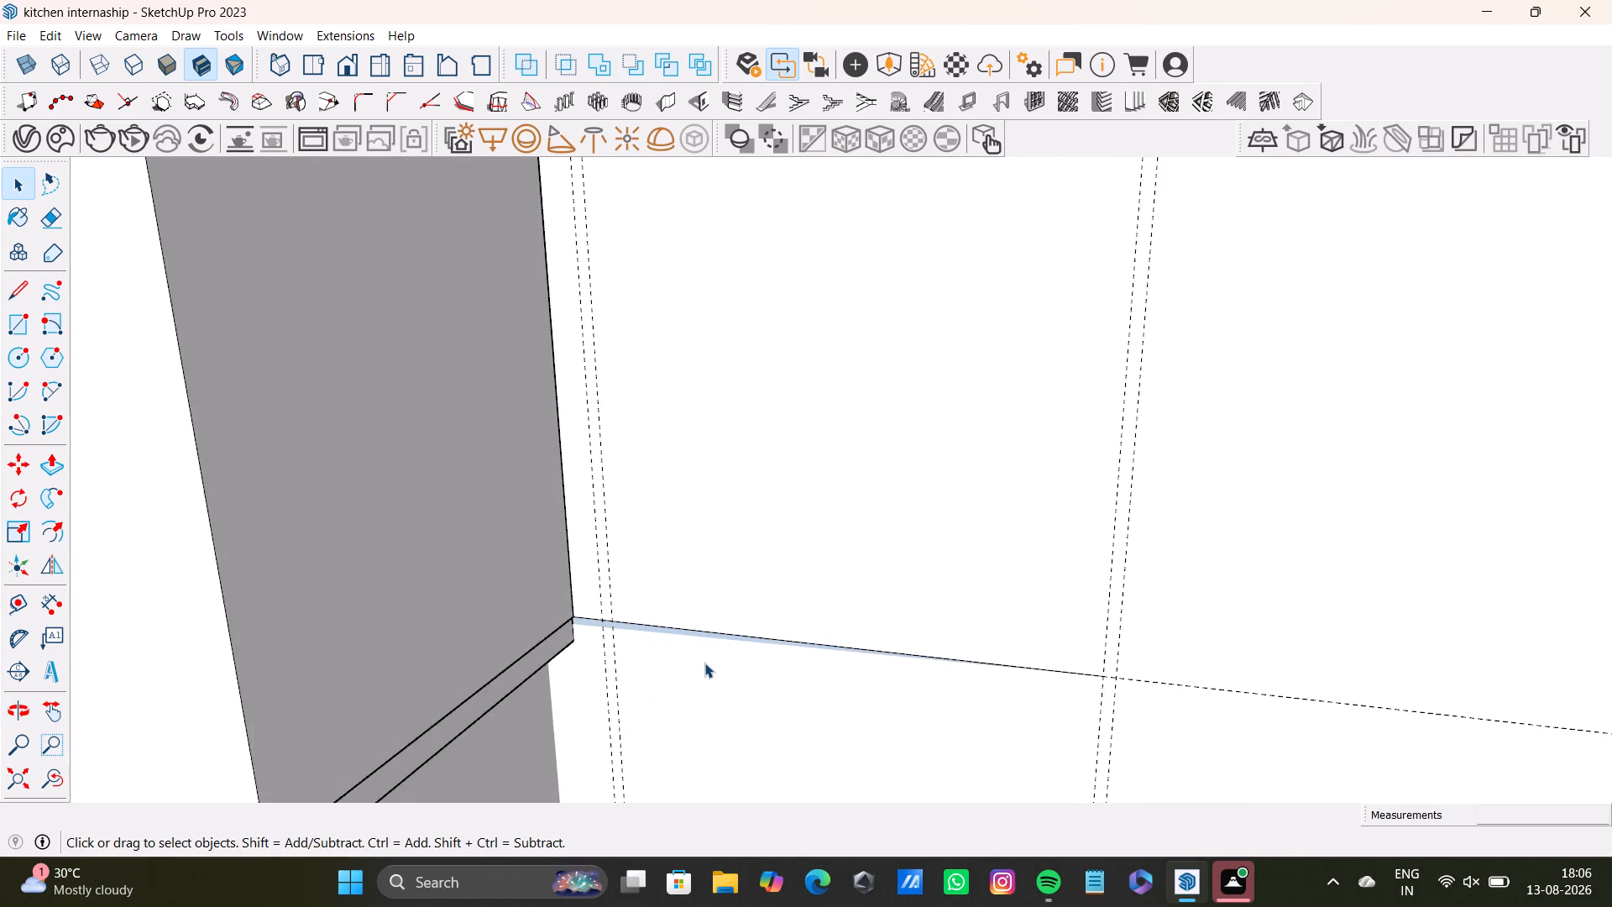
pyautogui.scroll(-12, 704, 663)
pyautogui.keyDown('shift'); pyautogui.moveTo(728, 655); pyautogui.dragTo(753, 564, button='middle'); pyautogui.keyUp('shift')
pyautogui.moveTo(745, 561); pyautogui.dragTo(819, 467, button='middle')
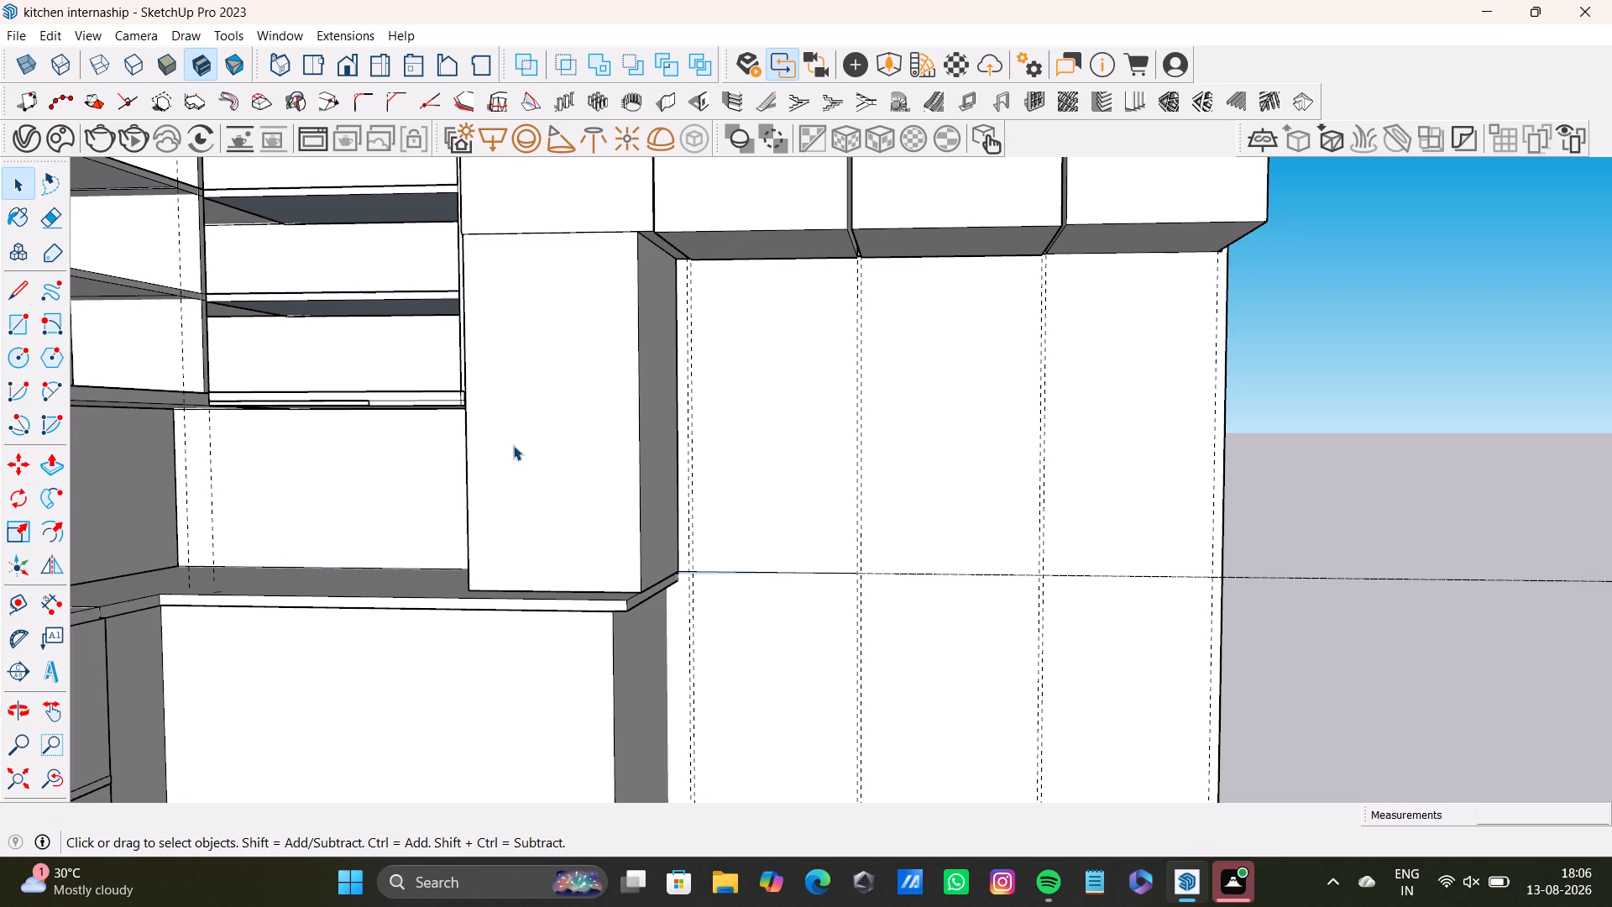
# Place a horizontal guide on the wall about 2" below the overhead boxes' undersides with Tape Measure.
pyautogui.press('t')
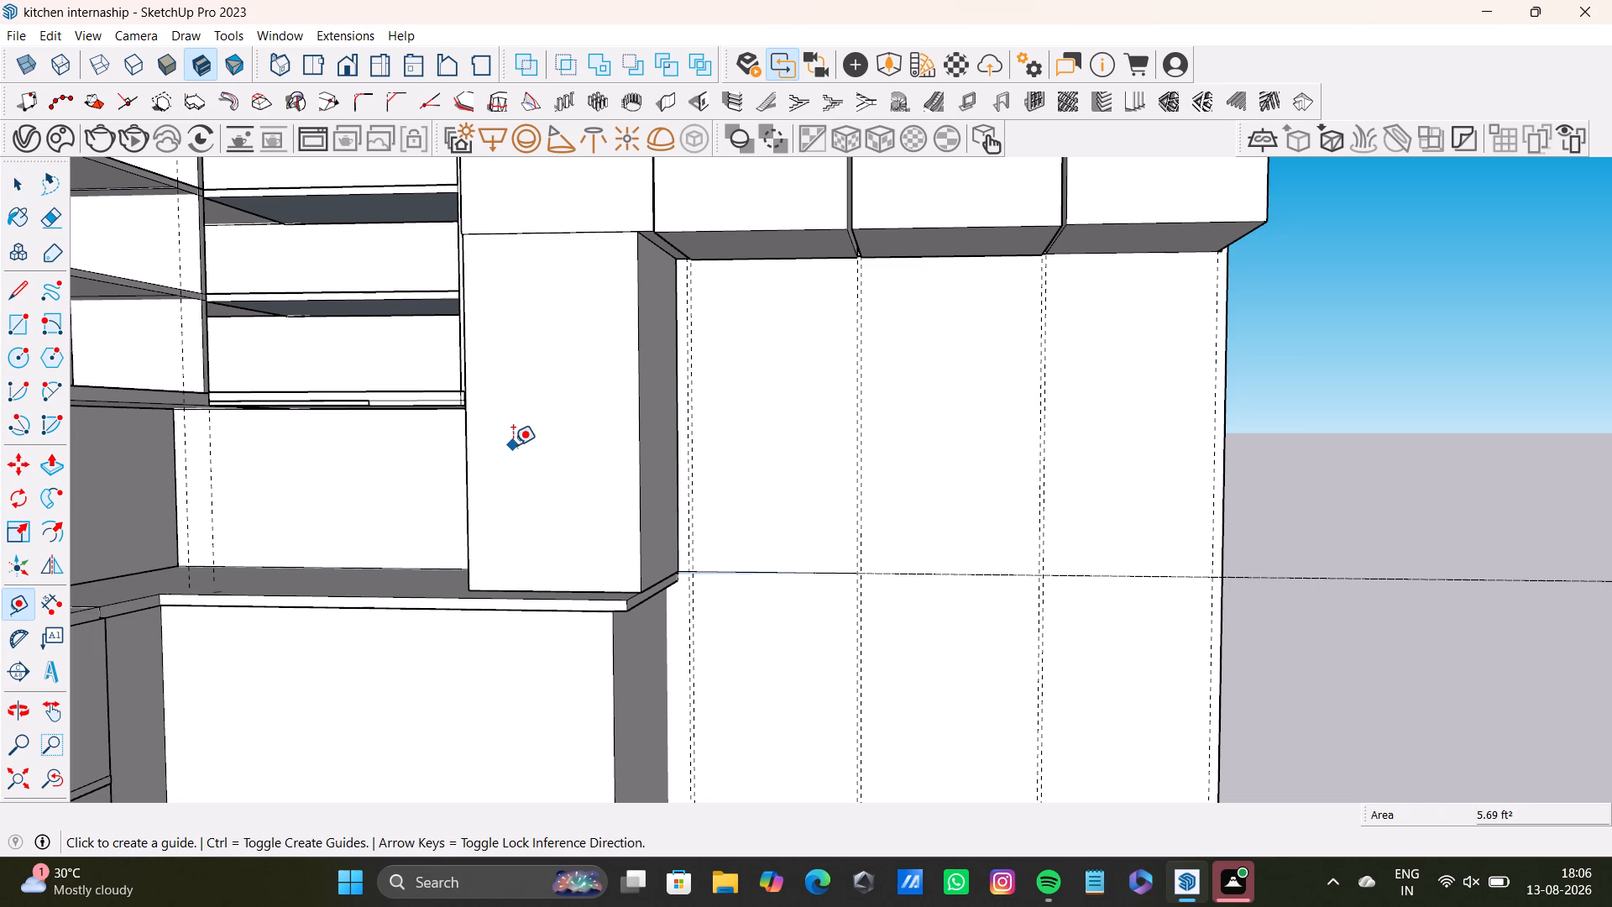
pyautogui.scroll(5, 771, 342)
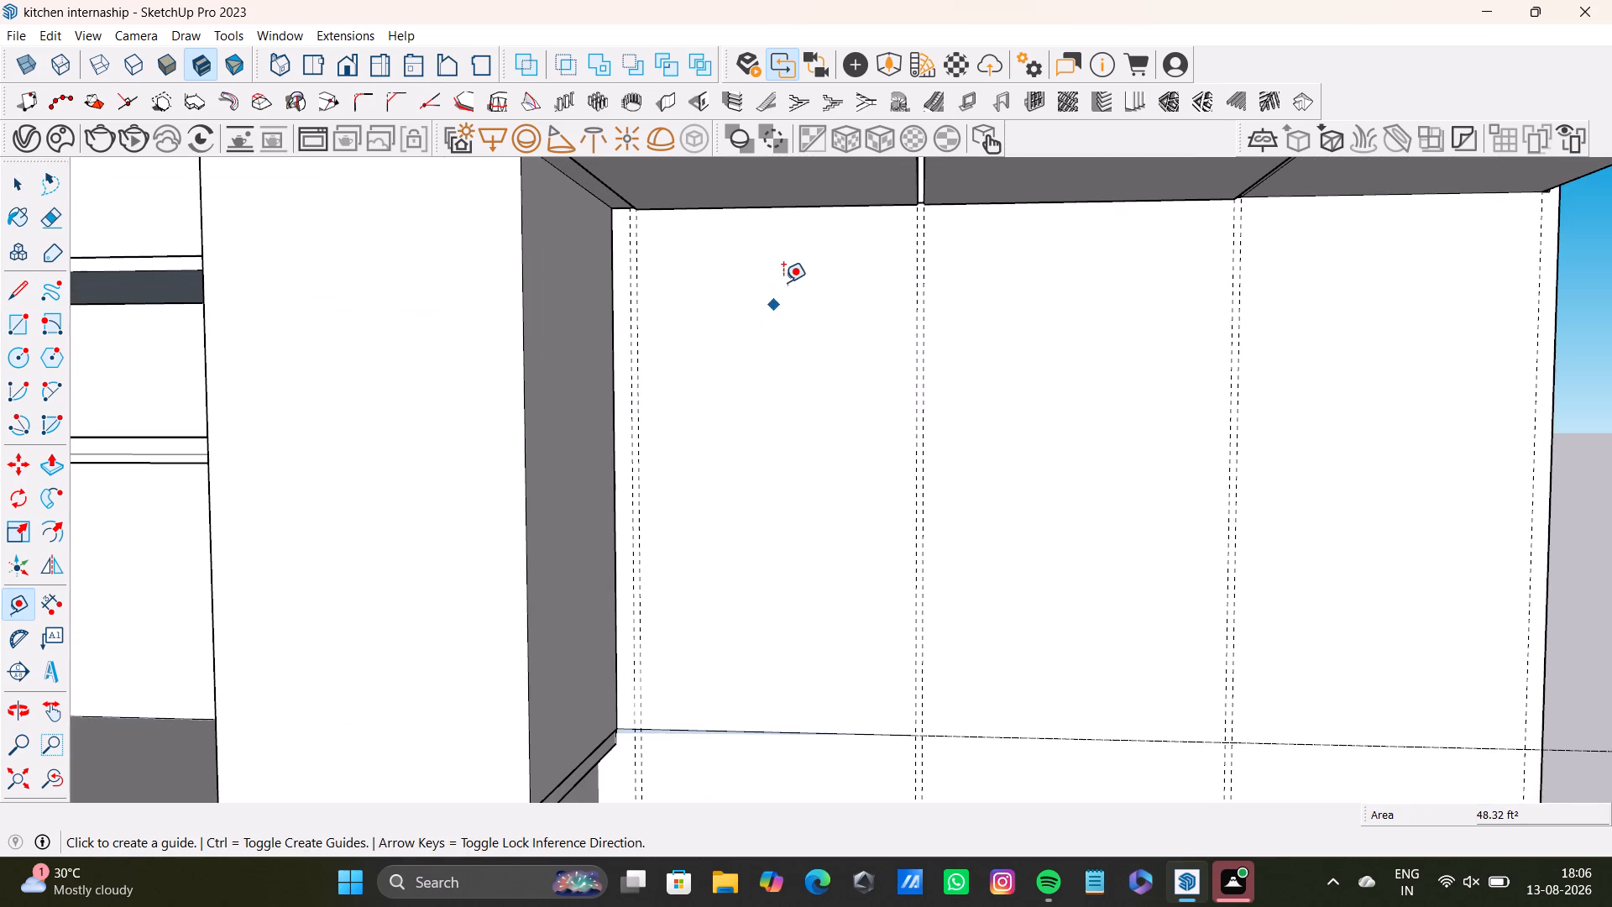
pyautogui.keyDown('shift'); pyautogui.moveTo(784, 270); pyautogui.dragTo(730, 389, button='middle'); pyautogui.keyUp('shift')
pyautogui.moveTo(747, 381); pyautogui.dragTo(767, 286, button='middle')
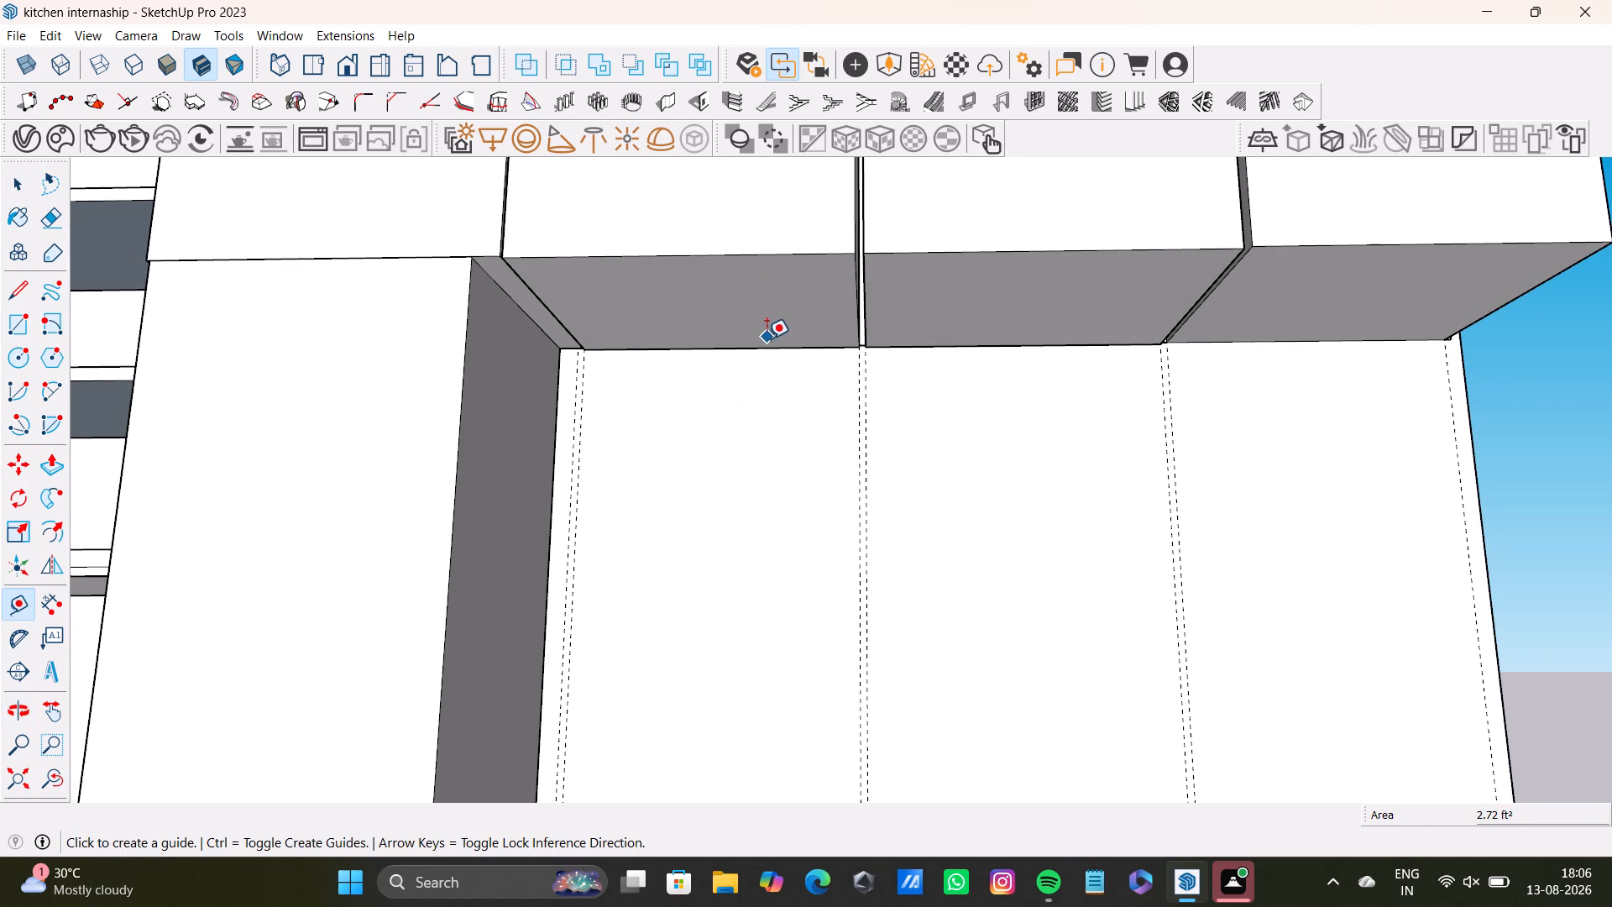
pyautogui.click(767, 349)
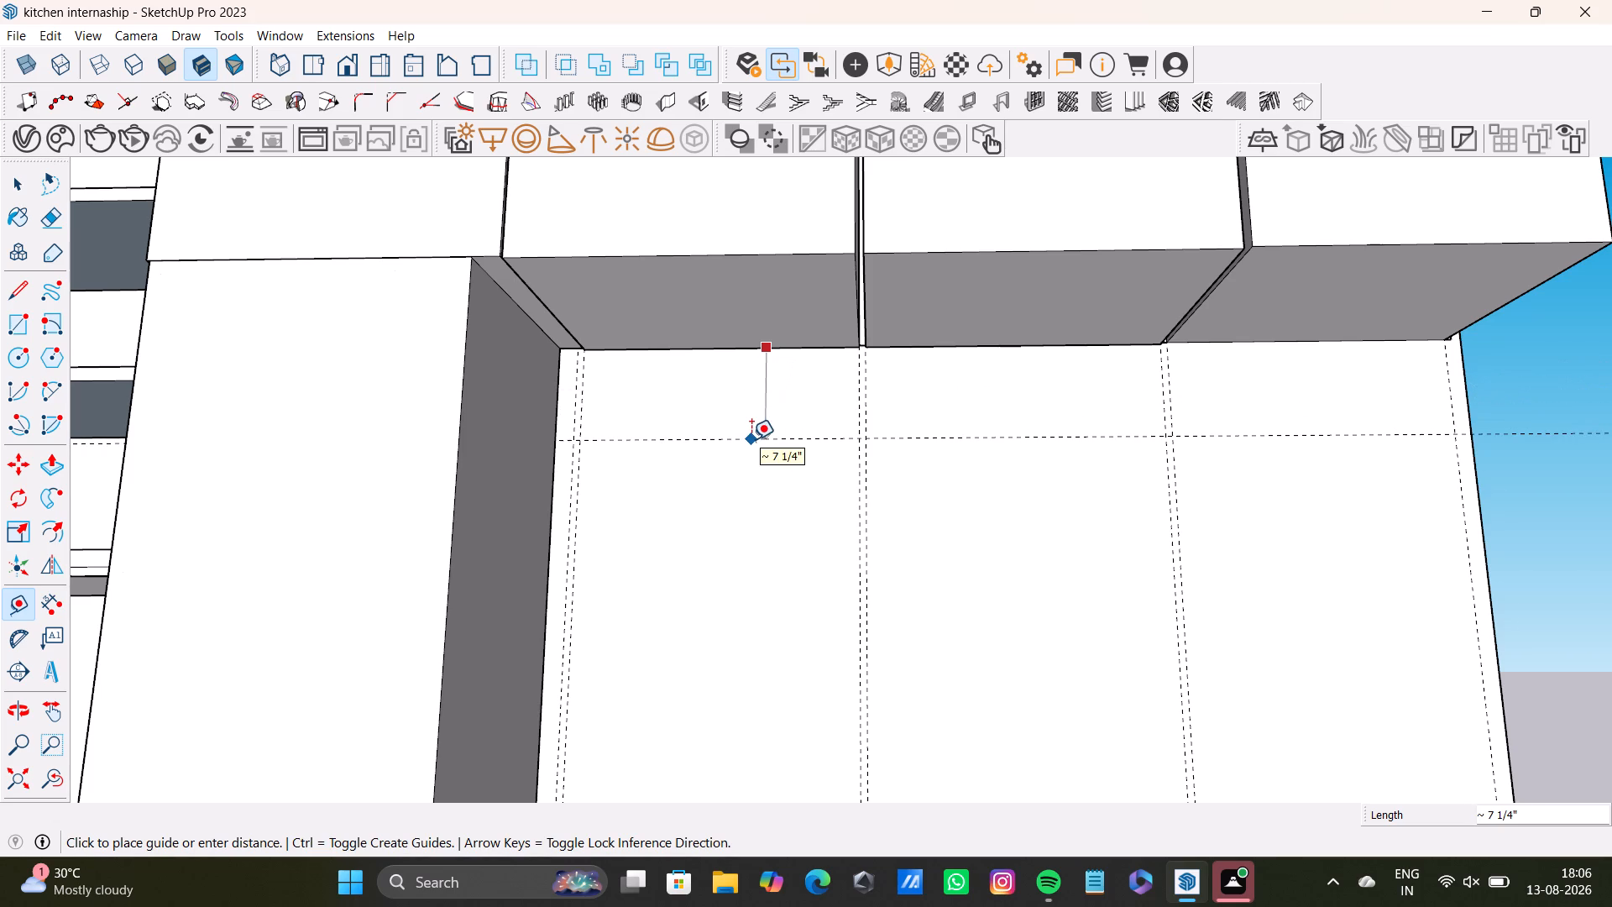
pyautogui.press('Up')
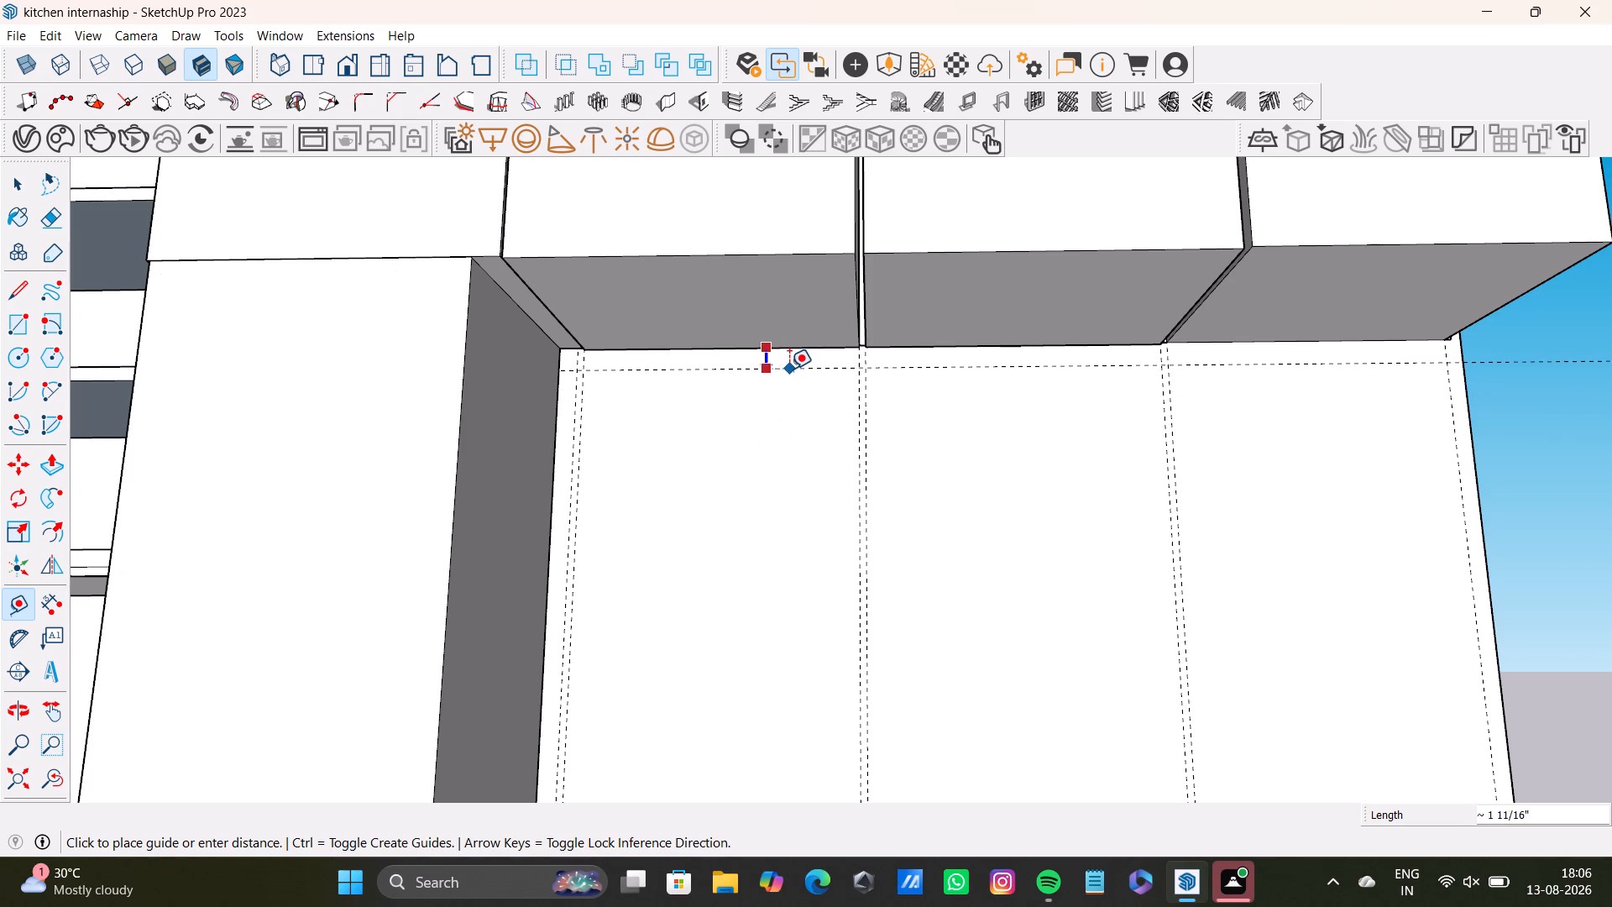
pyautogui.click(792, 374)
pyautogui.press('space')
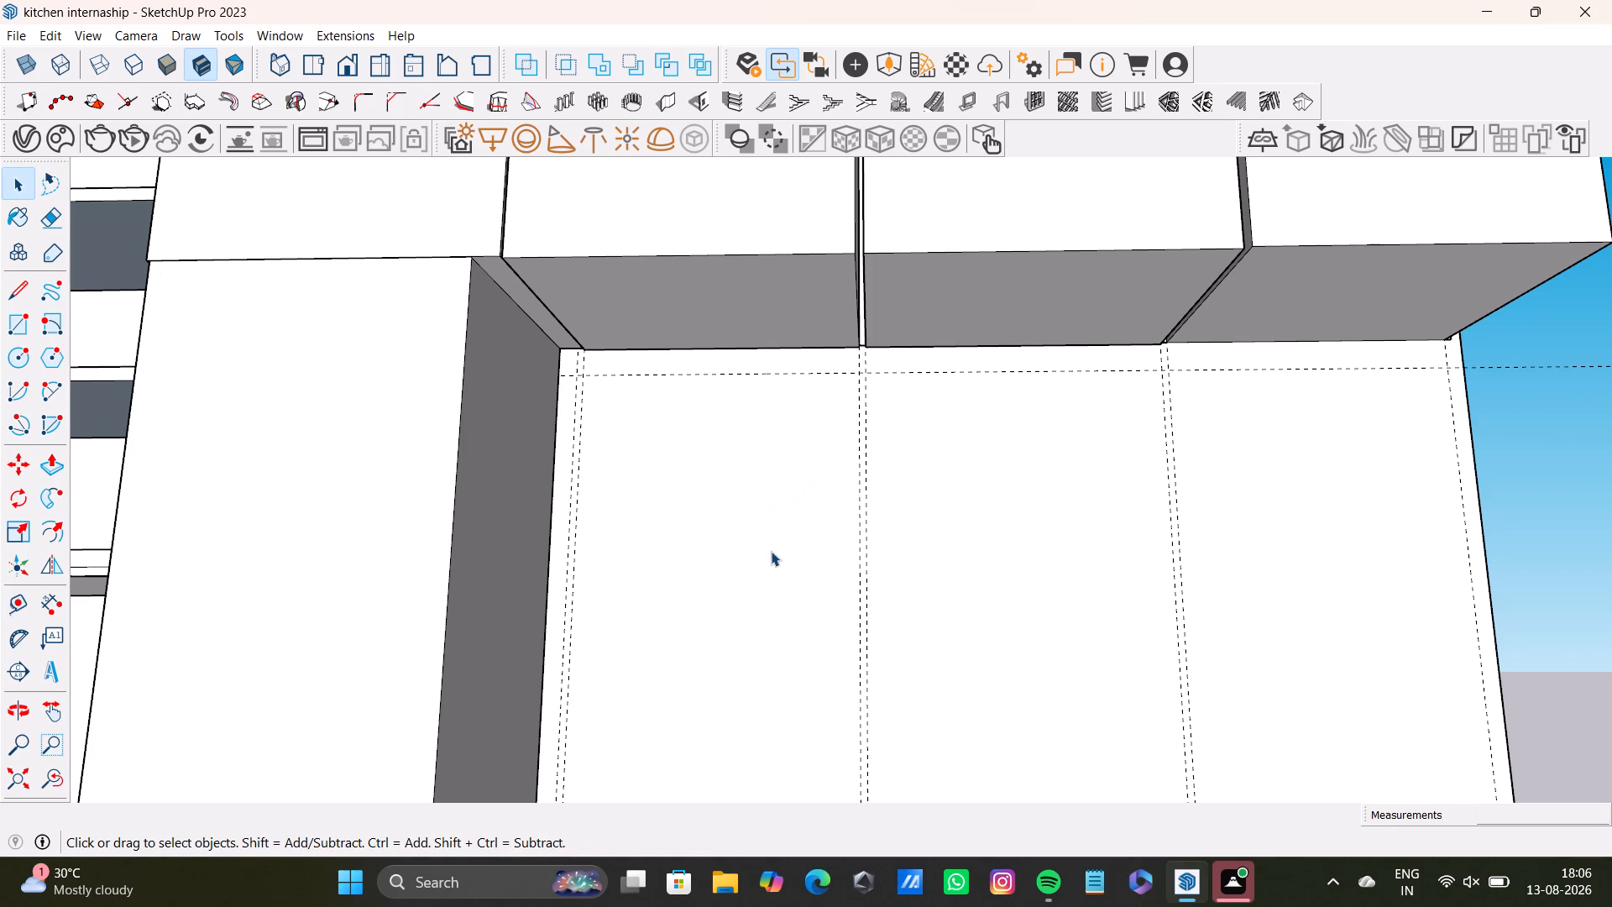
# Draw a rectangle about 1' 9 5/16" by 6' 5 3/4" in the end wall bay, from the new horizontal guide to the floor corner.
pyautogui.scroll(-3, 772, 549)
pyautogui.keyDown('shift'); pyautogui.moveTo(775, 552); pyautogui.dragTo(806, 336, button='middle'); pyautogui.keyUp('shift')
pyautogui.moveTo(810, 363); pyautogui.dragTo(814, 656, button='middle')
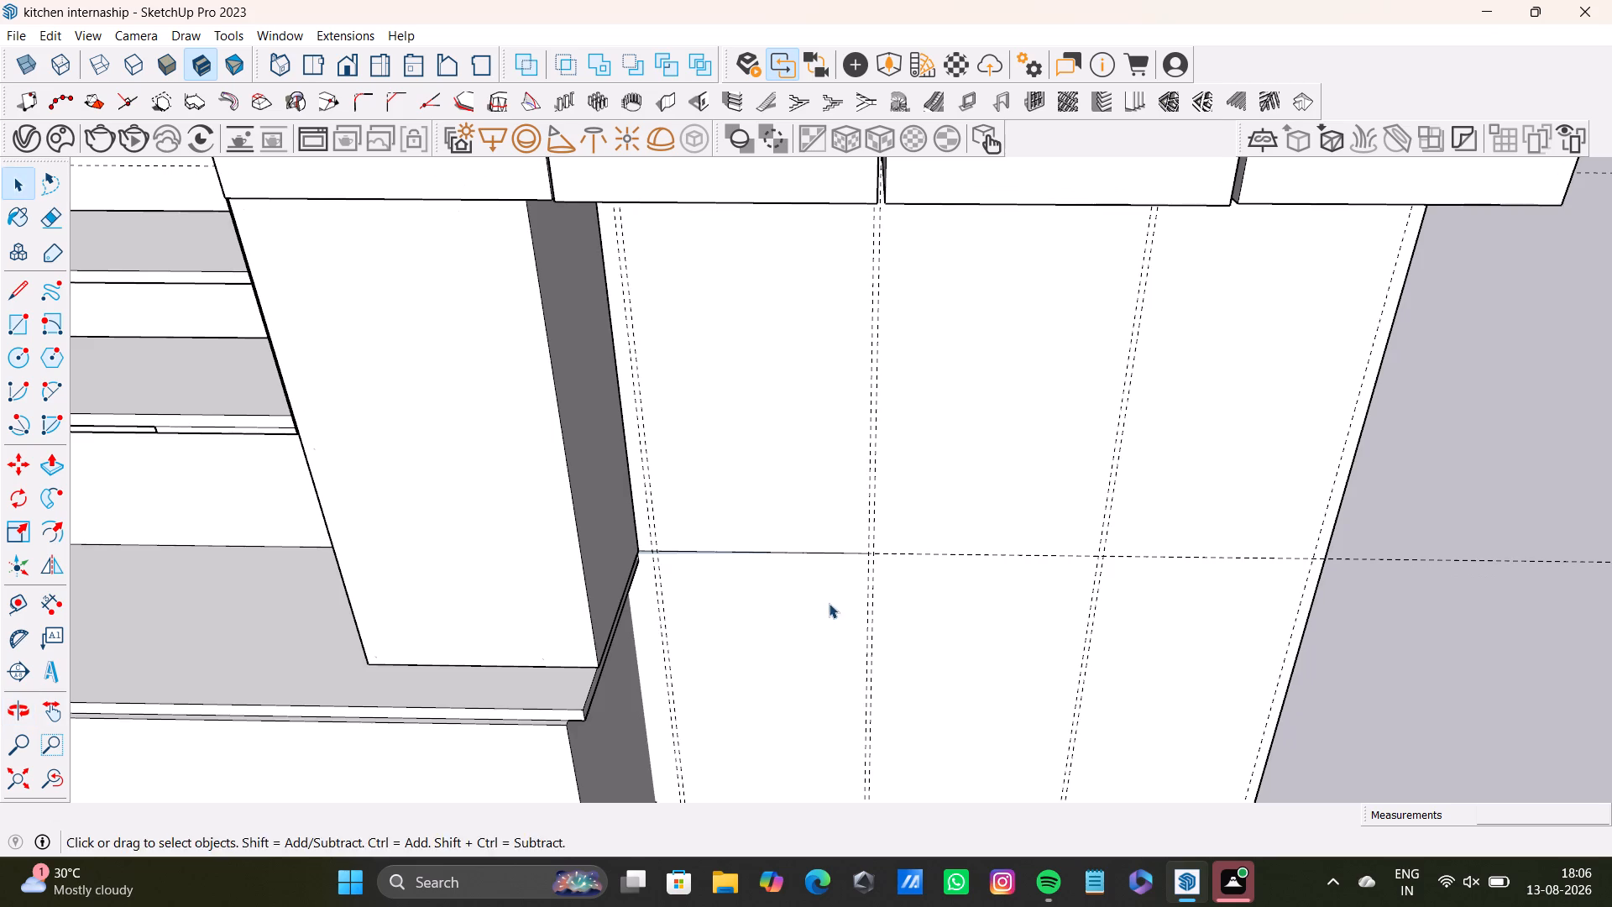
pyautogui.moveTo(831, 578); pyautogui.dragTo(607, 592, button='middle')
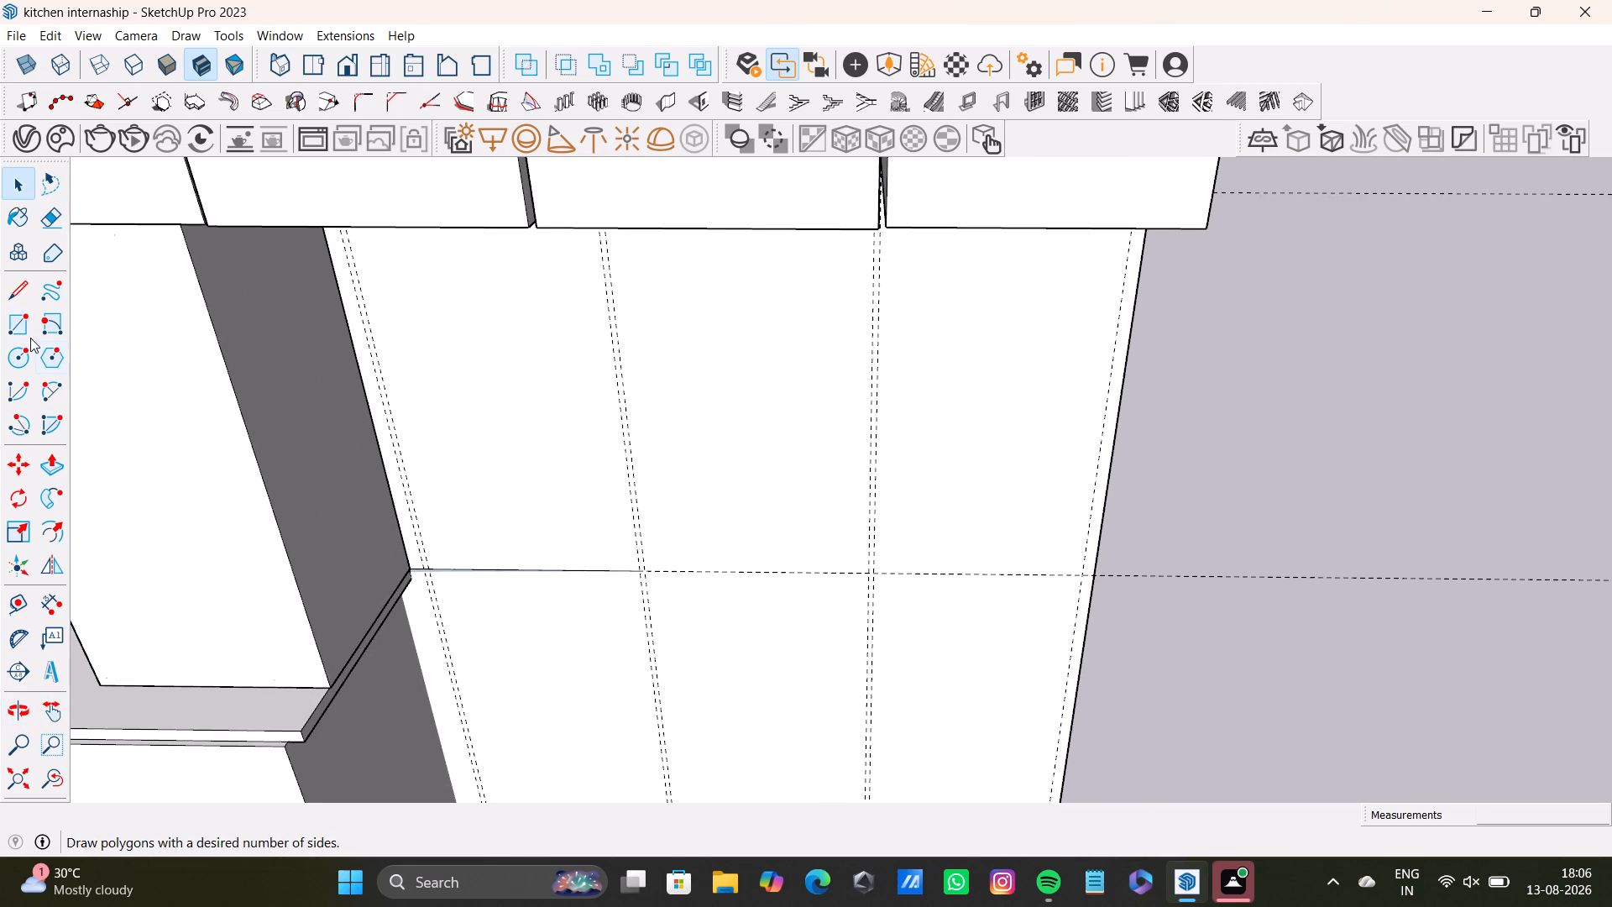
pyautogui.click(14, 322)
pyautogui.keyDown('shift'); pyautogui.moveTo(797, 401); pyautogui.dragTo(681, 511, button='middle'); pyautogui.keyUp('shift')
pyautogui.moveTo(725, 501); pyautogui.dragTo(757, 380, button='middle')
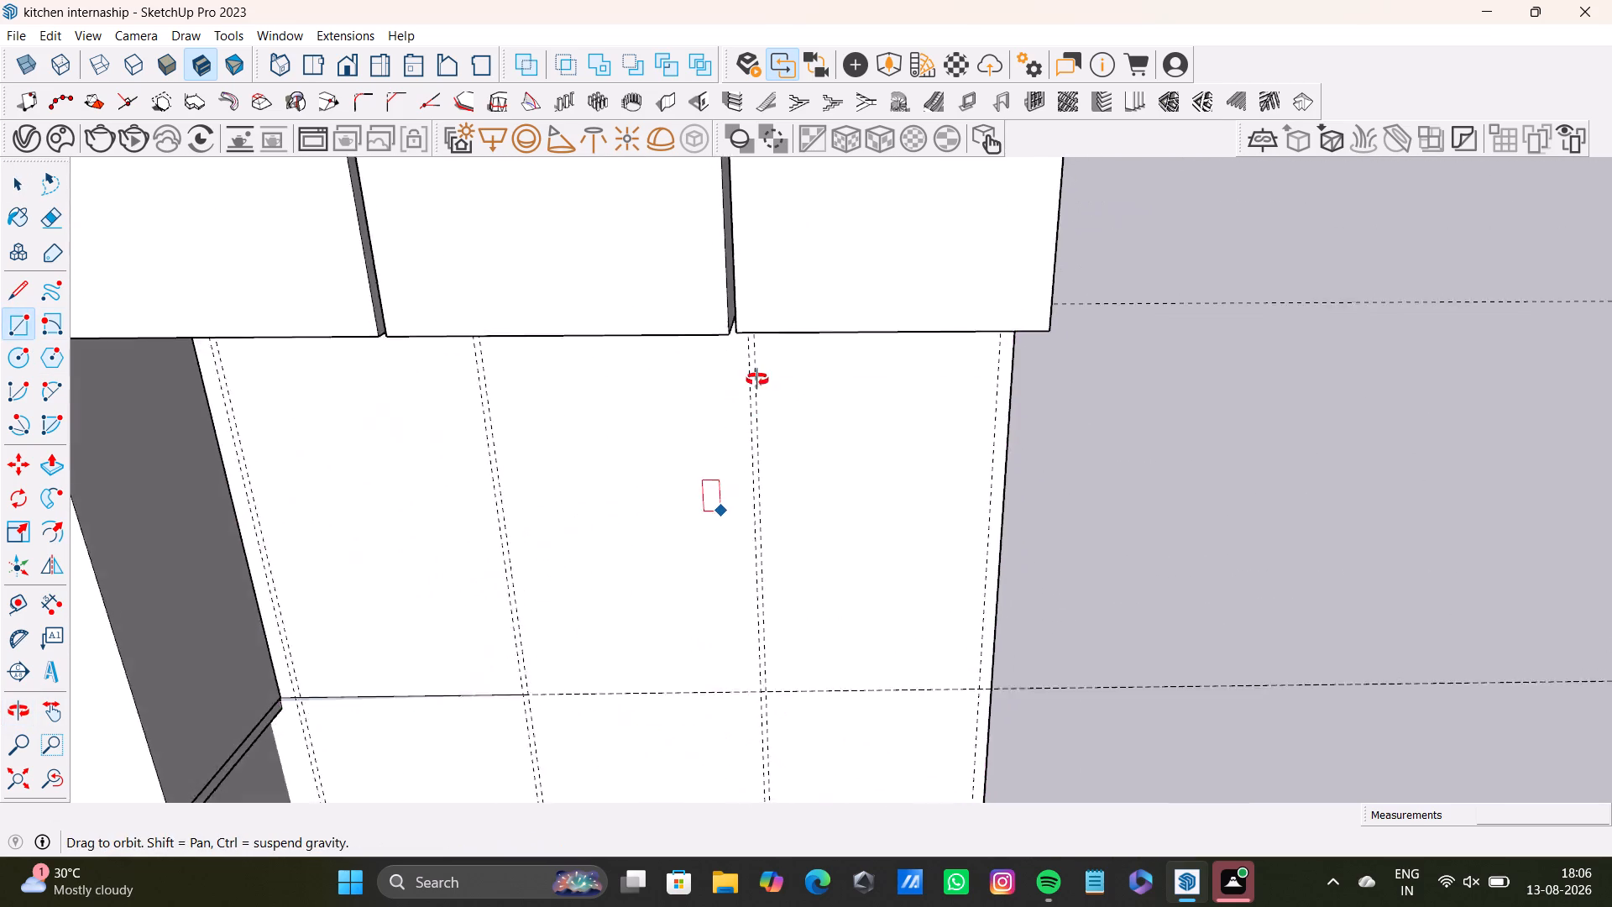
pyautogui.moveTo(757, 380); pyautogui.dragTo(771, 291, button='middle')
pyautogui.click(768, 305)
pyautogui.scroll(-2, 939, 584)
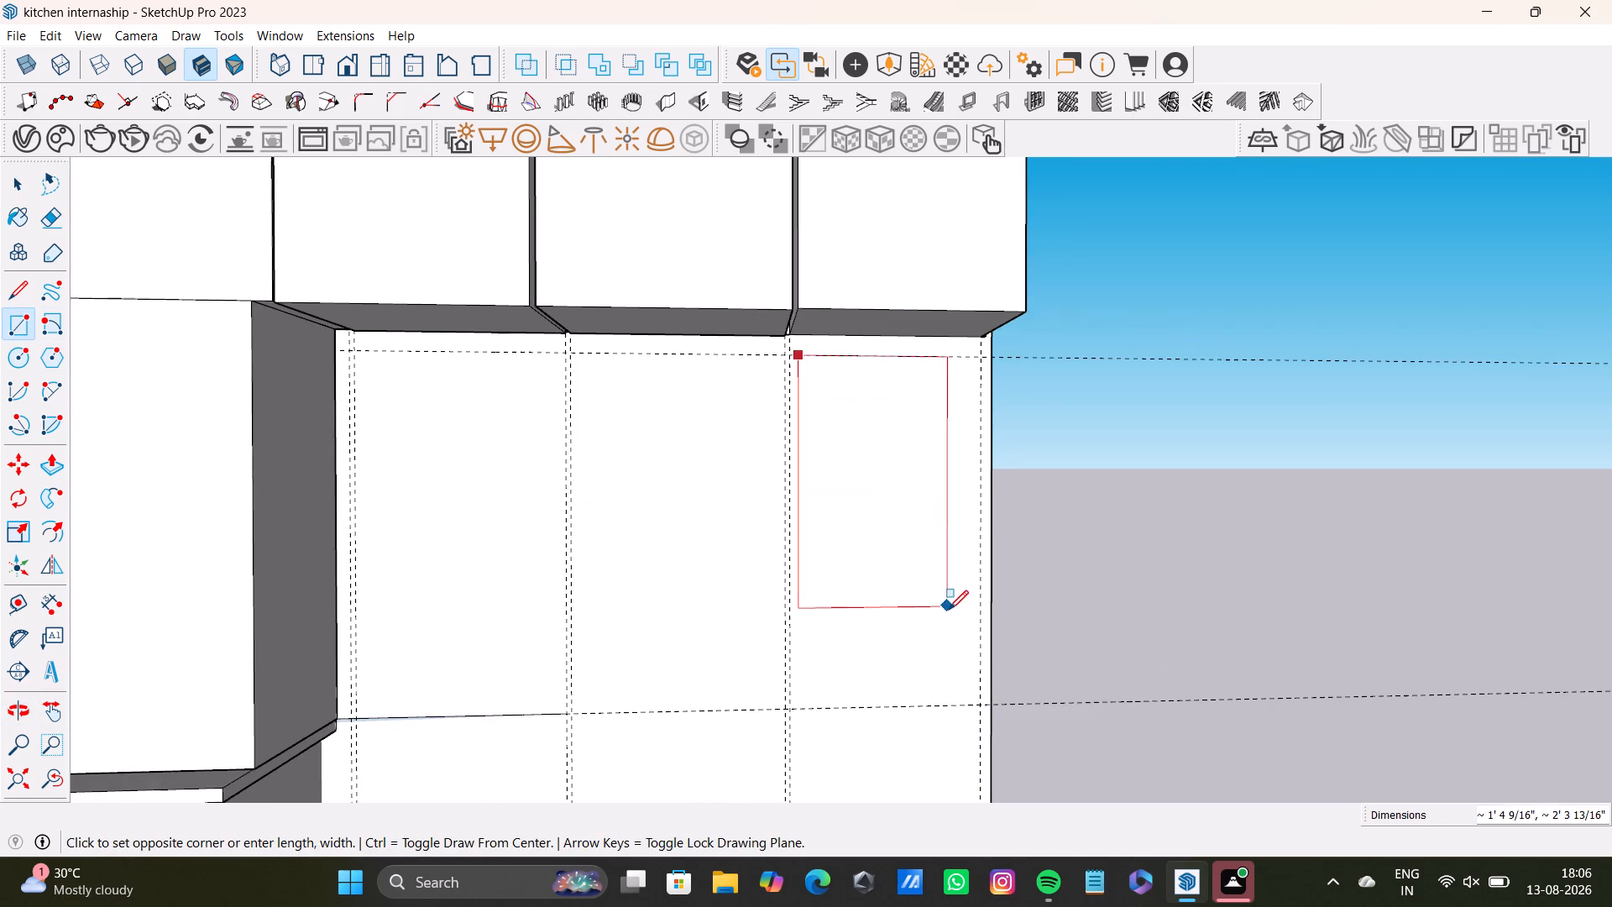
pyautogui.scroll(-3, 949, 610)
pyautogui.keyDown('shift'); pyautogui.moveTo(951, 619); pyautogui.dragTo(950, 359, button='middle'); pyautogui.keyUp('shift')
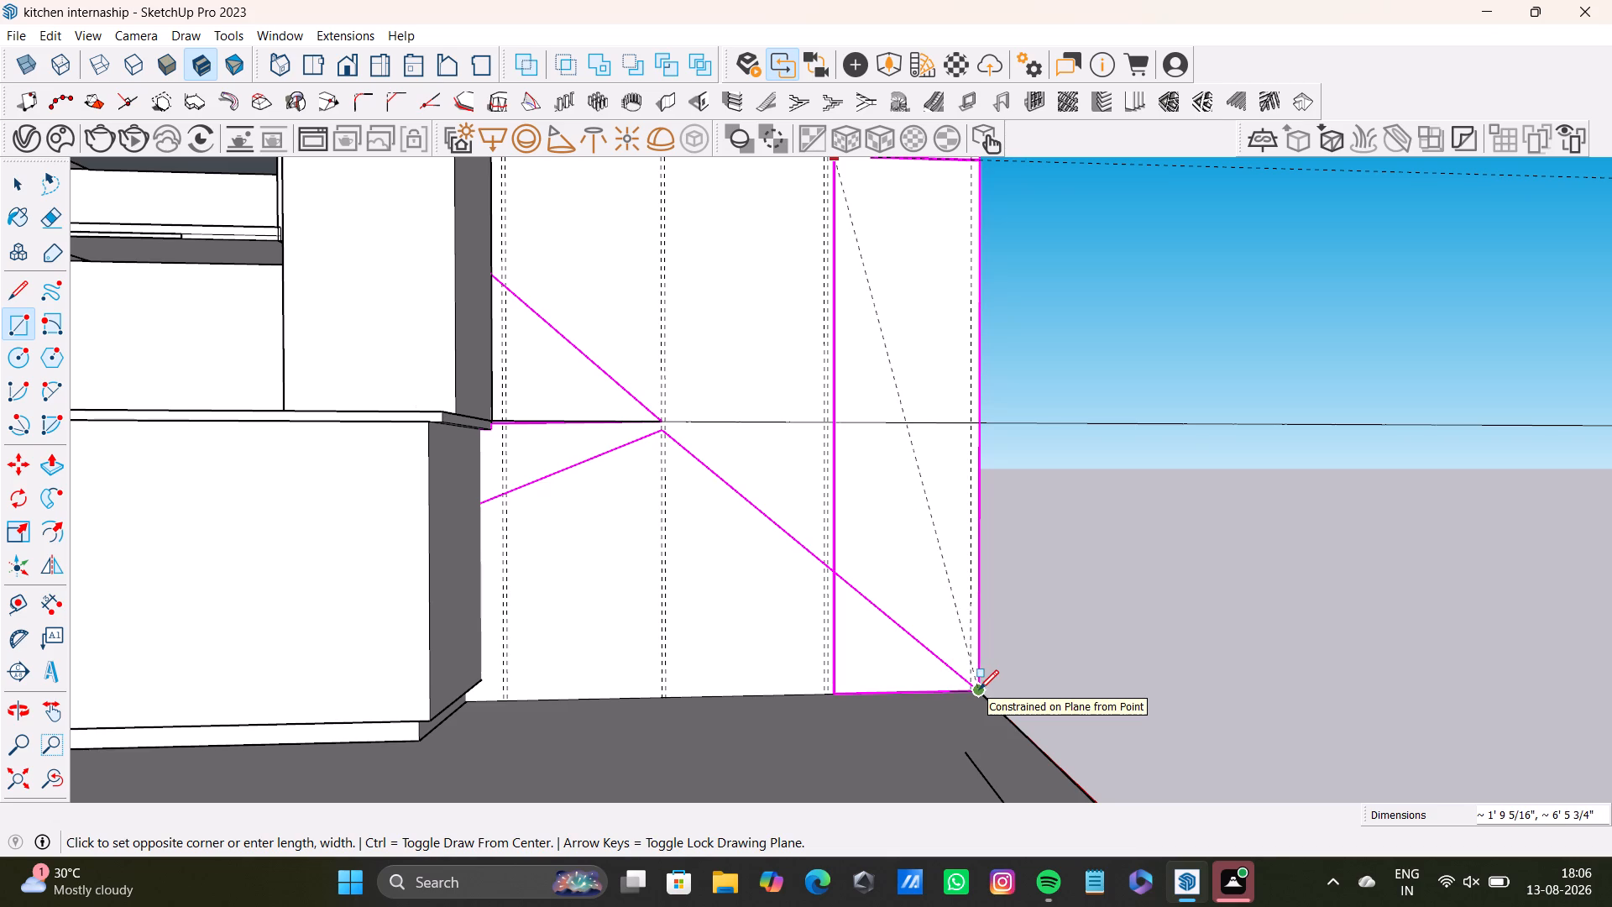
pyautogui.click(979, 689)
pyautogui.press('space')
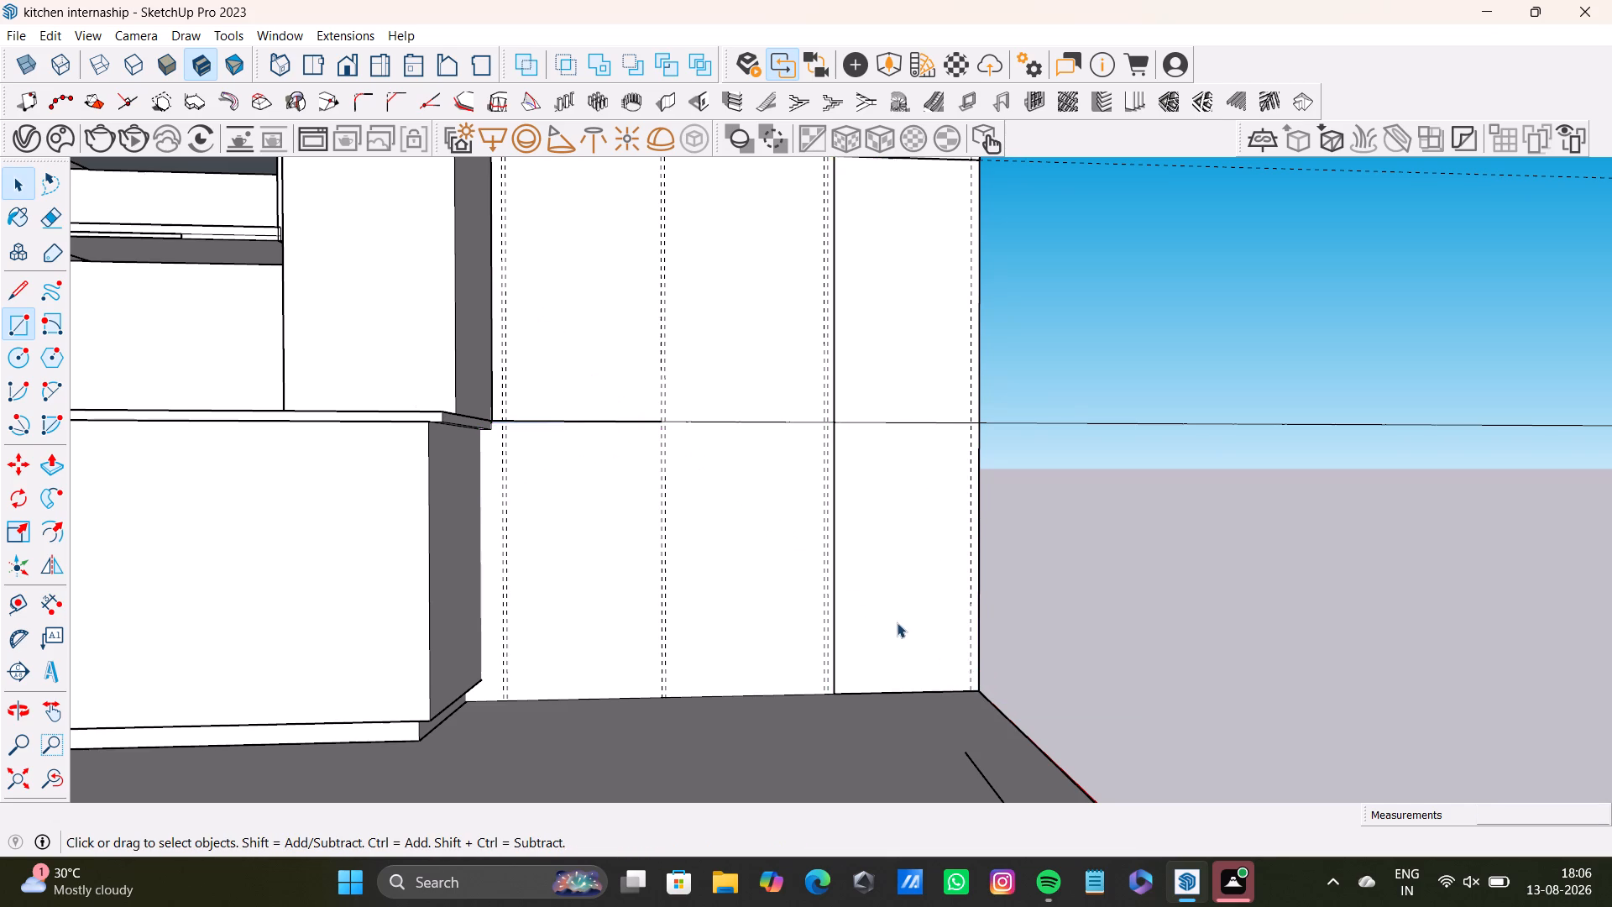
# Push/Pull the end bay's rectangle out 2' 11 3/16" from the wall to form a full-height cabinet block.
pyautogui.click(898, 610)
pyautogui.press('p')
pyautogui.click(898, 610)
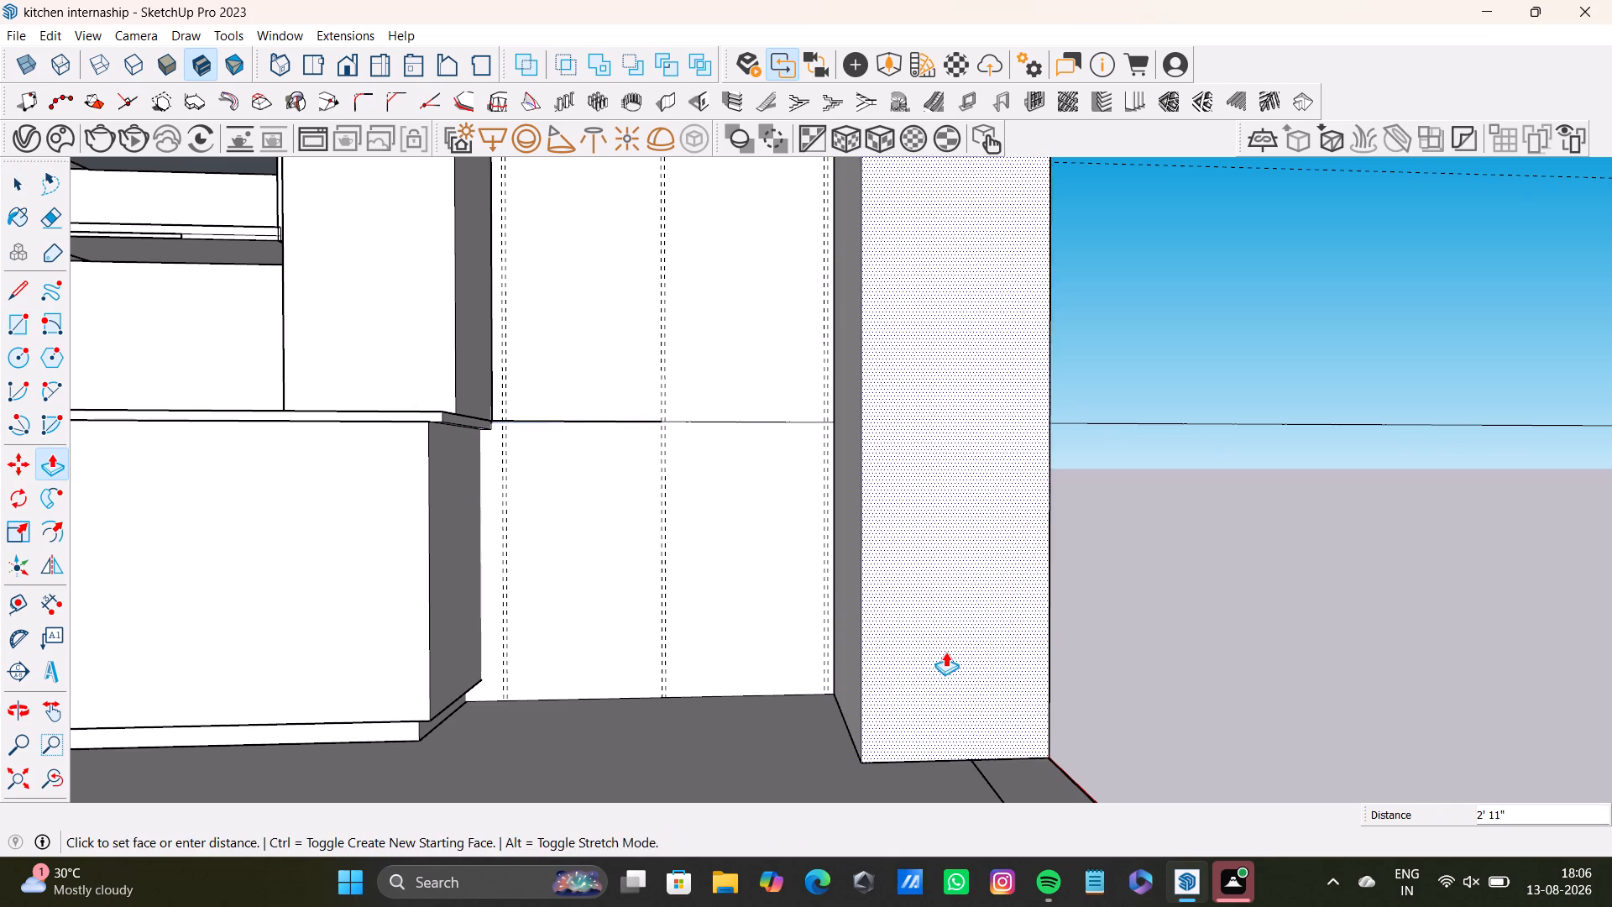
pyautogui.click(945, 653)
# Select the full-height block's front, top and side faces with their edges and copy them about 6' 2 3/8" away, outside the kitchen's open end.
pyautogui.moveTo(928, 656); pyautogui.dragTo(694, 723, button='middle')
pyautogui.scroll(-7, 793, 590)
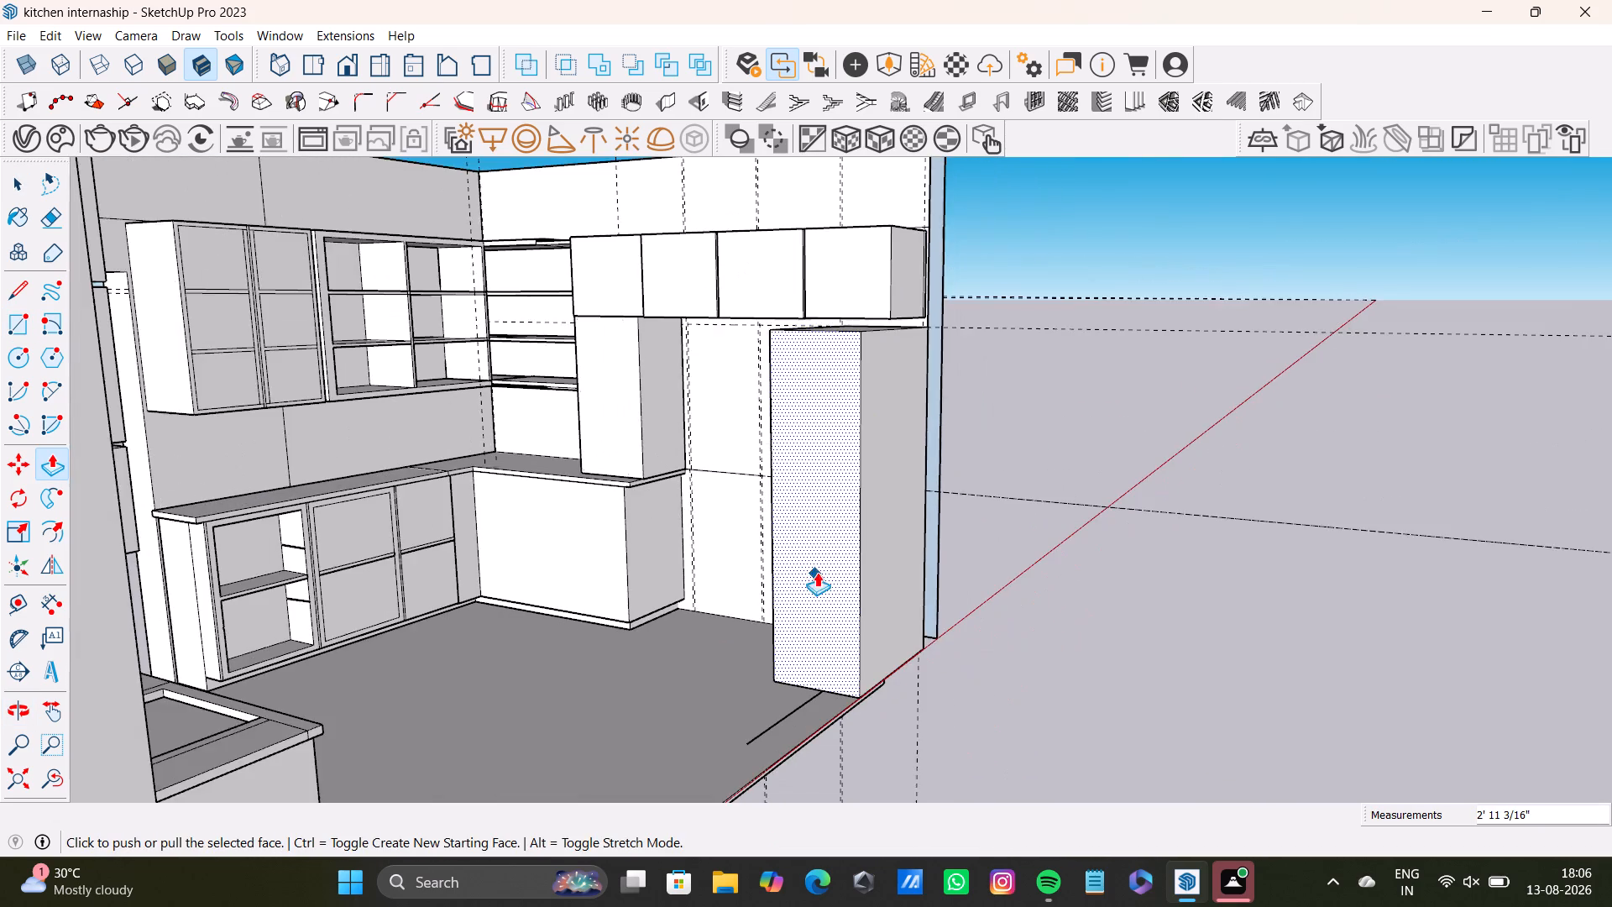
pyautogui.moveTo(817, 572); pyautogui.dragTo(680, 511, button='middle')
pyautogui.moveTo(767, 543); pyautogui.dragTo(620, 666, button='middle')
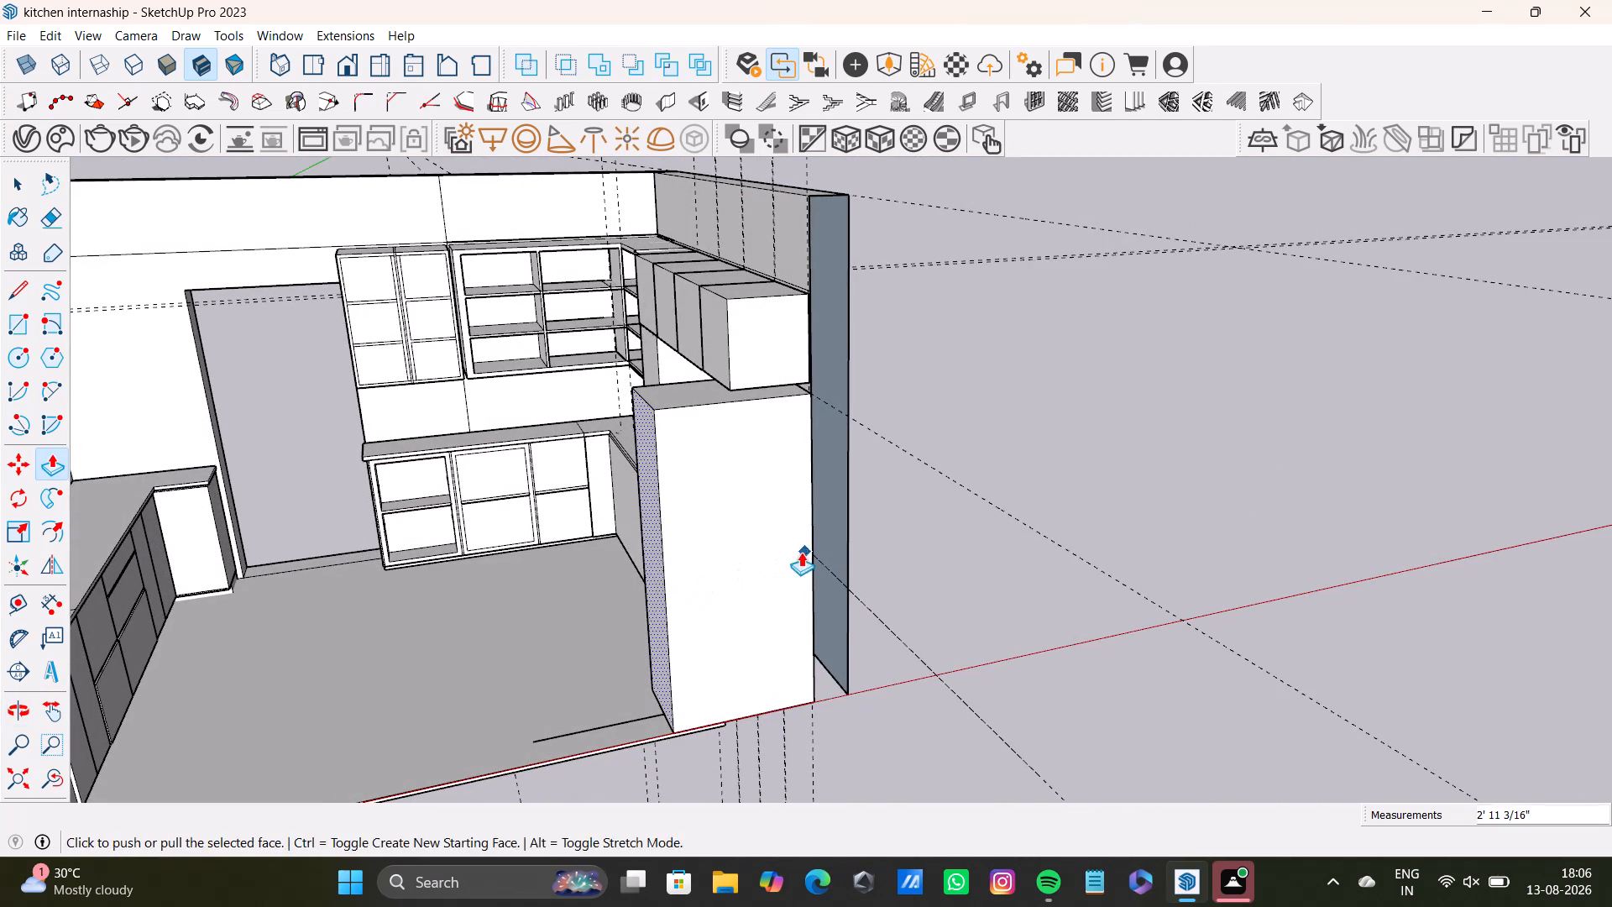
pyautogui.press('space')
pyautogui.doubleClick(760, 558)
pyautogui.moveTo(746, 585); pyautogui.dragTo(951, 582, button='middle')
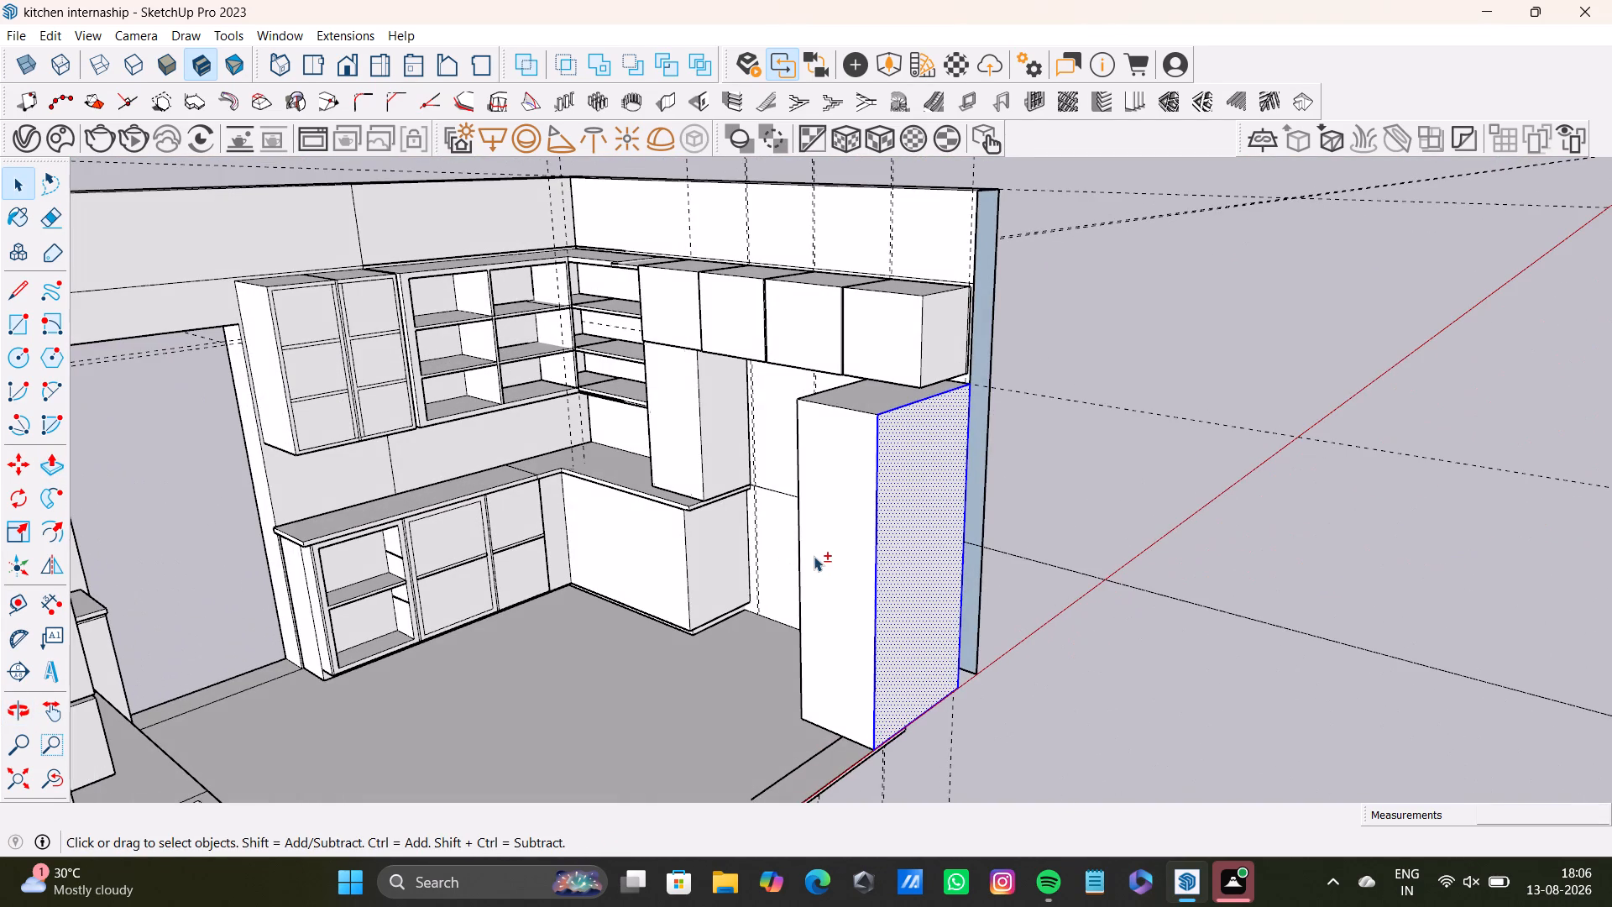
pyautogui.keyDown('shift'); pyautogui.click(814, 556); pyautogui.keyUp('shift')
pyautogui.keyDown('shift'); pyautogui.click(823, 556); pyautogui.keyUp('shift')
pyautogui.keyDown('shift'); pyautogui.doubleClick(839, 586); pyautogui.keyUp('shift')
pyautogui.moveTo(841, 600); pyautogui.dragTo(946, 641, button='middle')
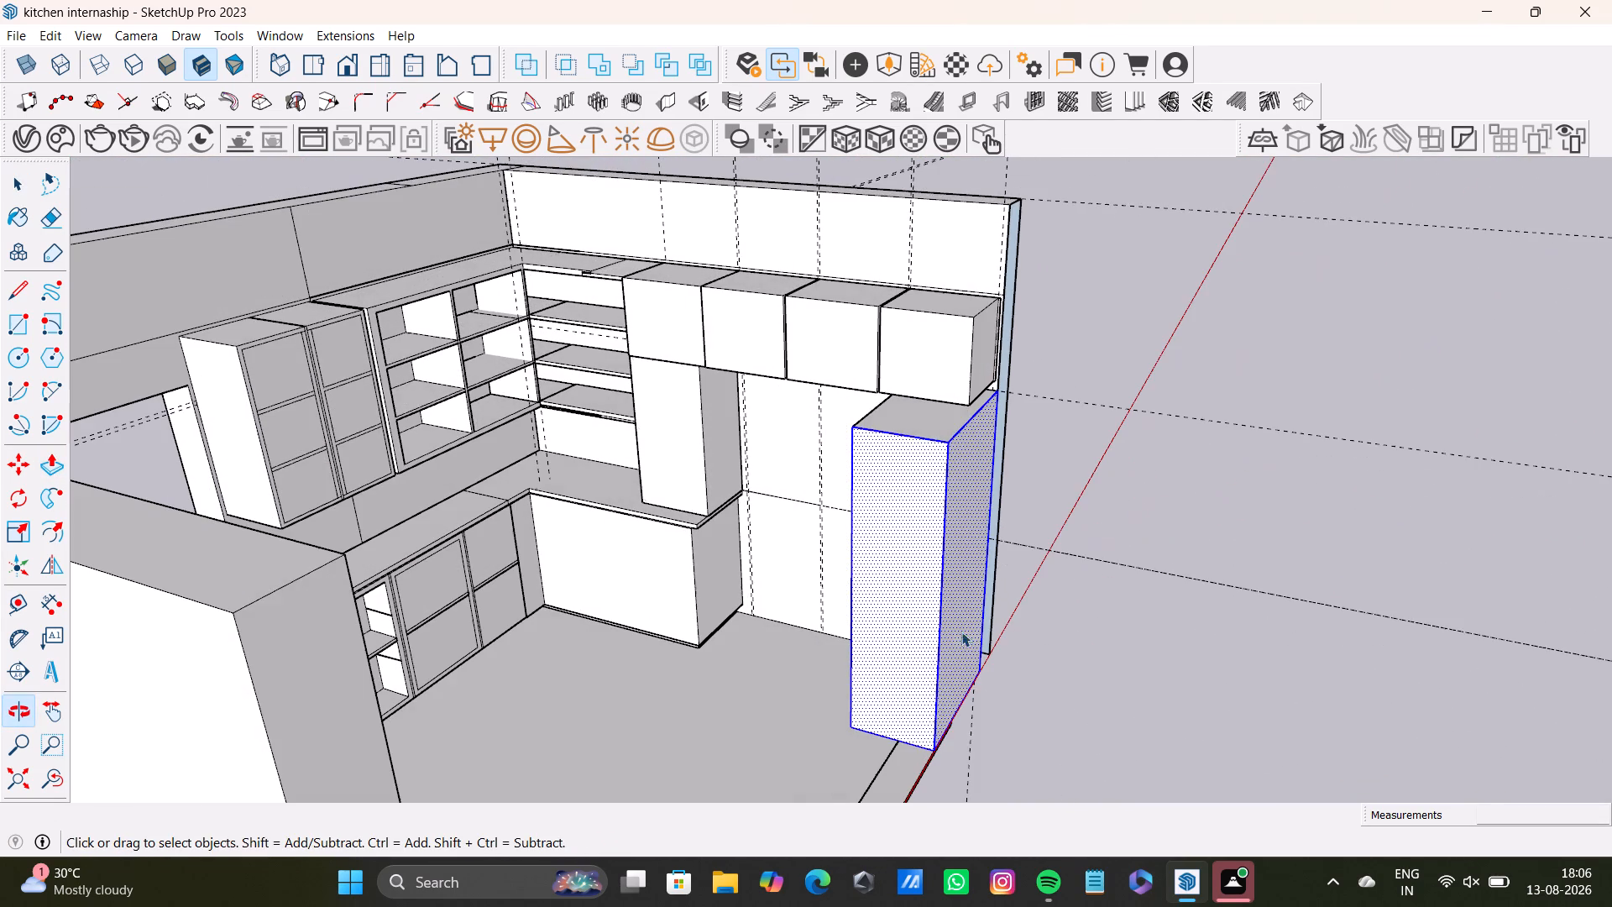
pyautogui.keyDown('shift'); pyautogui.doubleClick(930, 429); pyautogui.keyUp('shift')
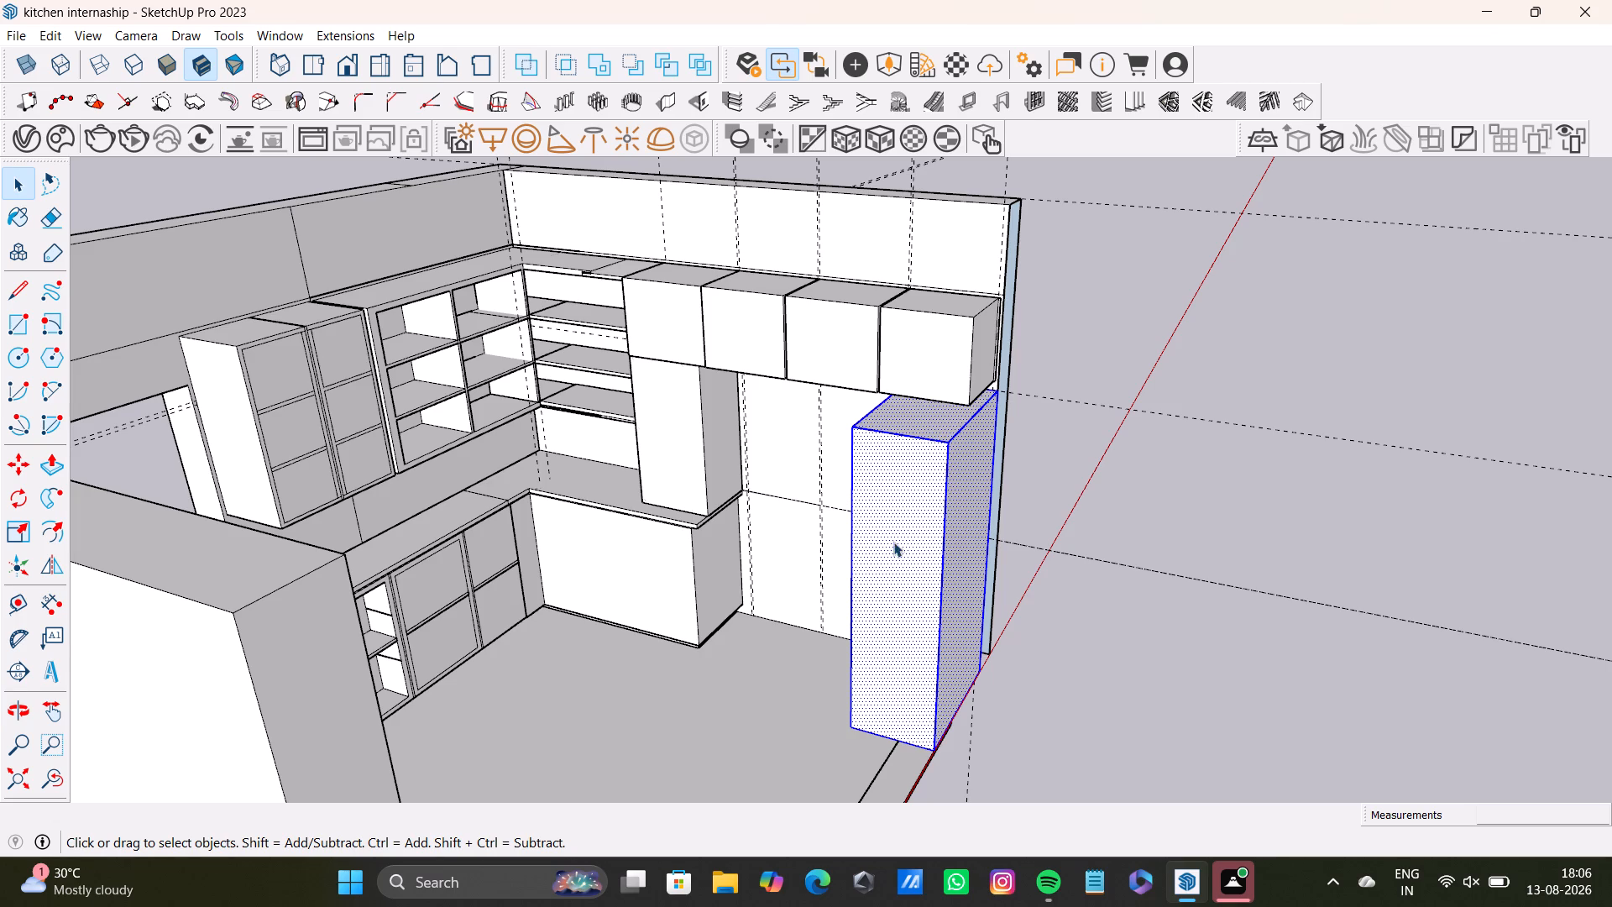
pyautogui.moveTo(893, 542); pyautogui.dragTo(993, 562, button='middle')
pyautogui.scroll(6, 898, 511)
pyautogui.moveTo(870, 496); pyautogui.dragTo(1076, 522, button='middle')
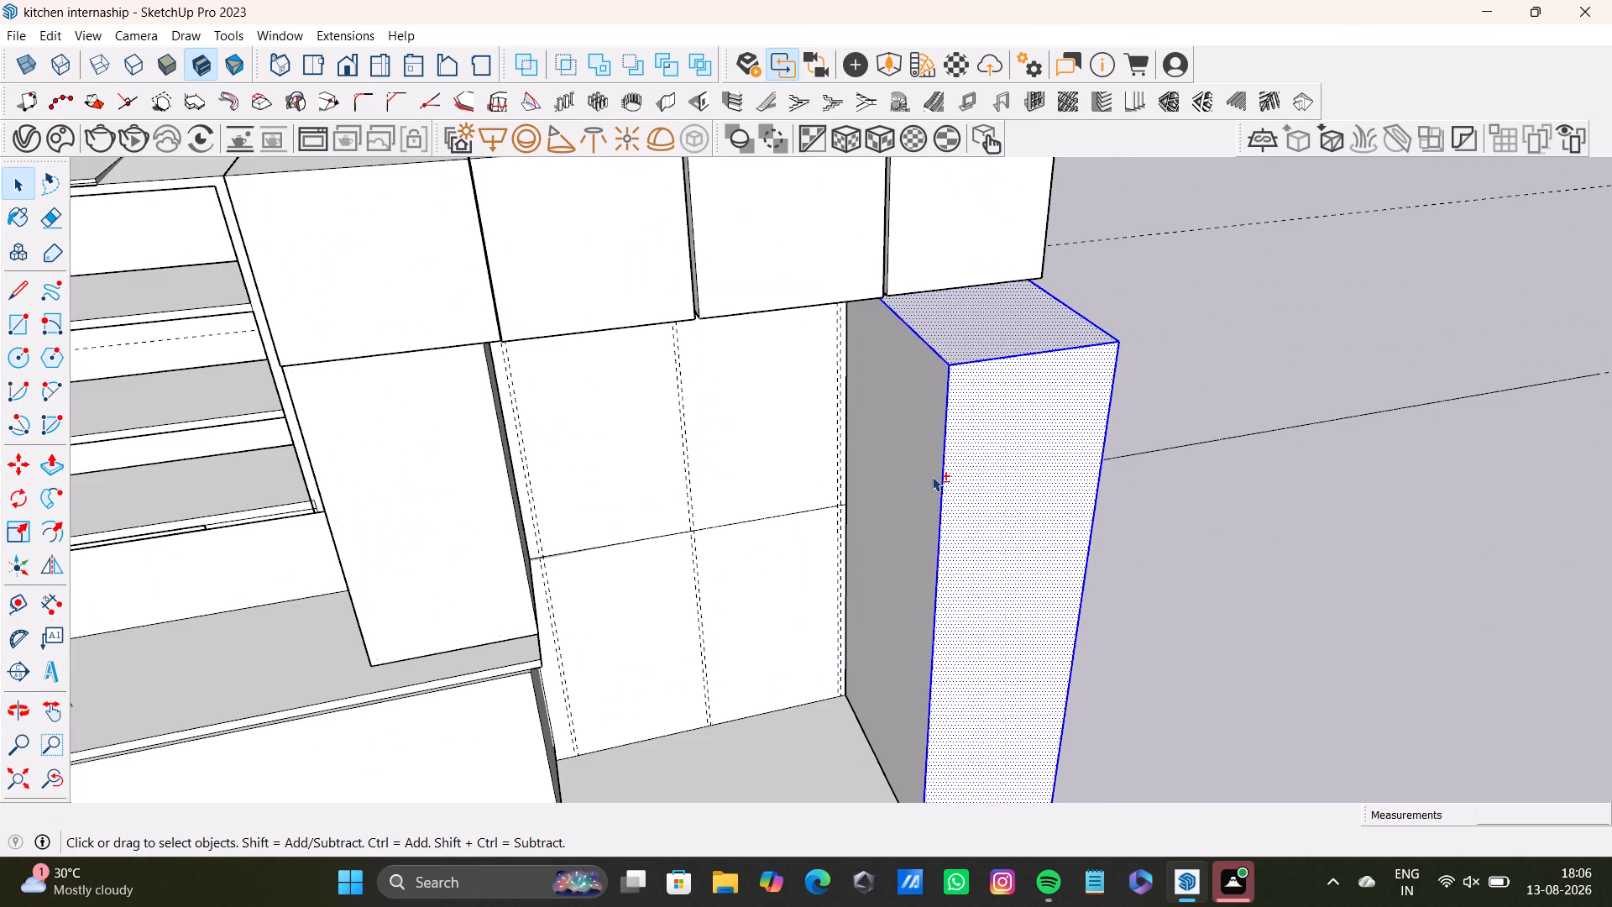
pyautogui.keyDown('shift'); pyautogui.doubleClick(932, 476); pyautogui.keyUp('shift')
pyautogui.moveTo(1030, 451); pyautogui.dragTo(653, 371, button='middle')
pyautogui.moveTo(1013, 418); pyautogui.dragTo(801, 361, button='middle')
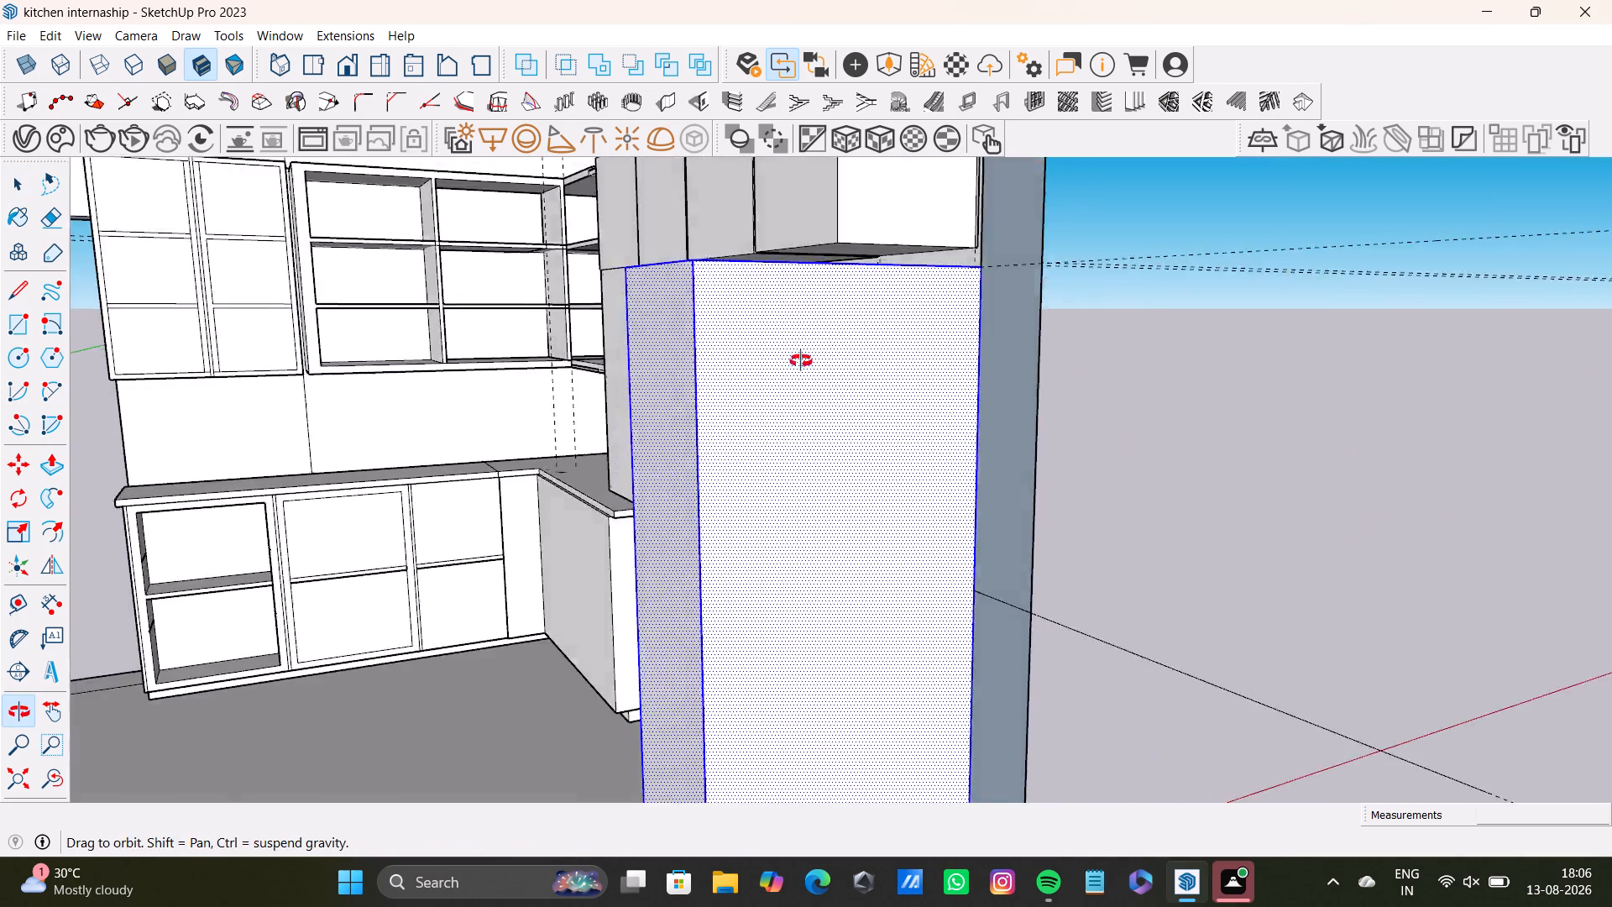
pyautogui.moveTo(801, 361); pyautogui.dragTo(734, 396, button='middle')
pyautogui.scroll(3, 825, 385)
pyautogui.moveTo(826, 385); pyautogui.dragTo(898, 479, button='middle')
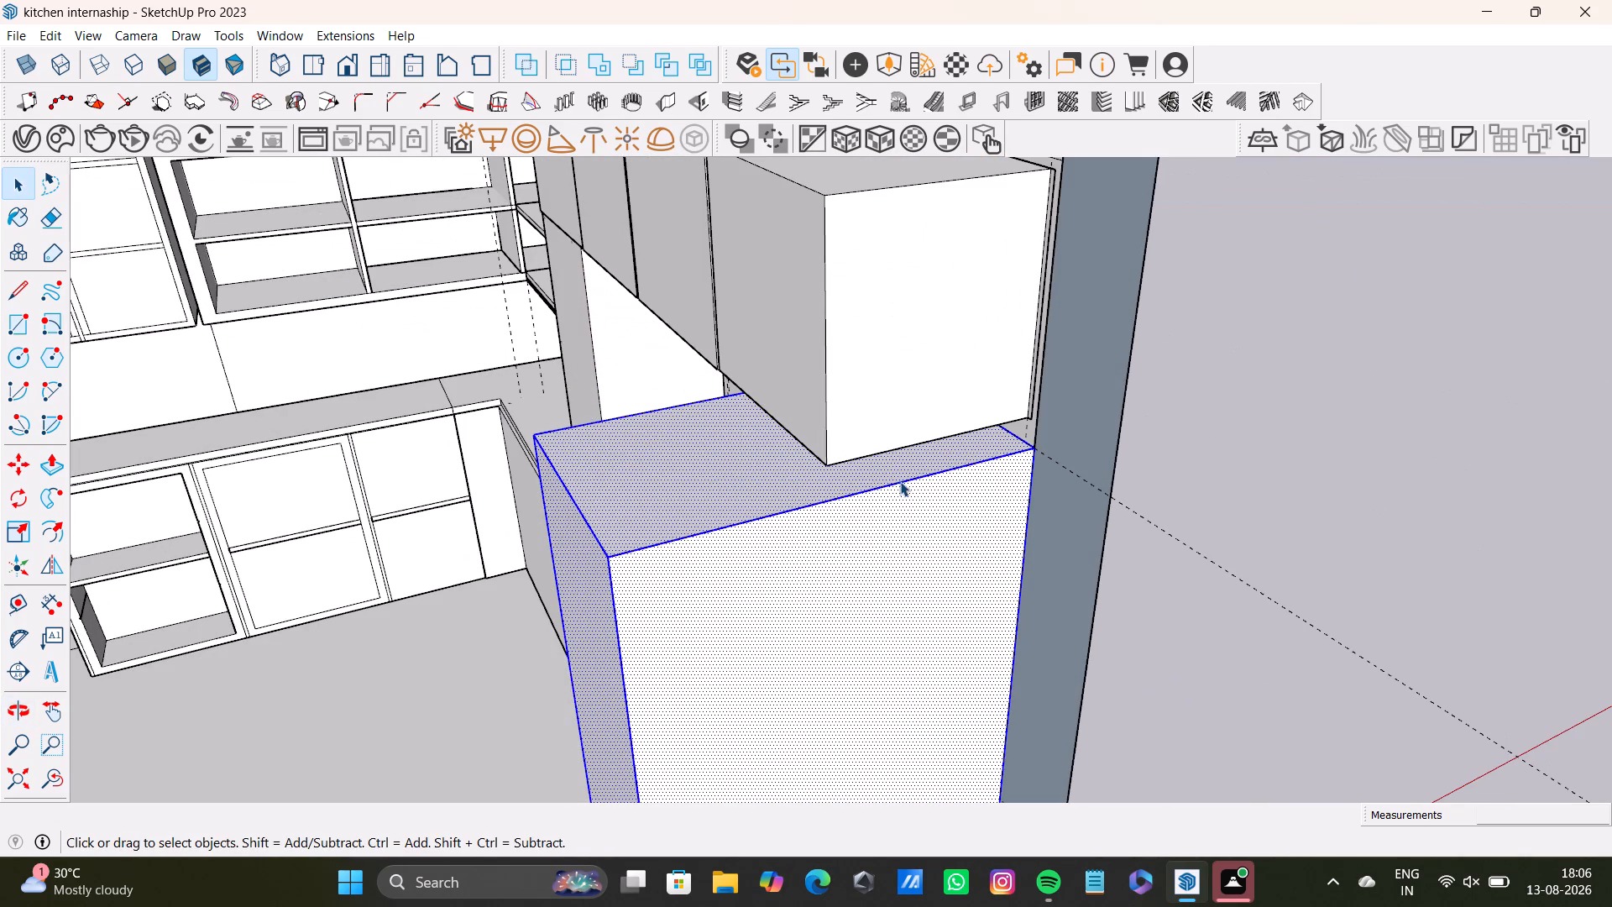
pyautogui.press('m')
pyautogui.keyDown('ctrl'); pyautogui.click(1039, 452); pyautogui.keyUp('ctrl')
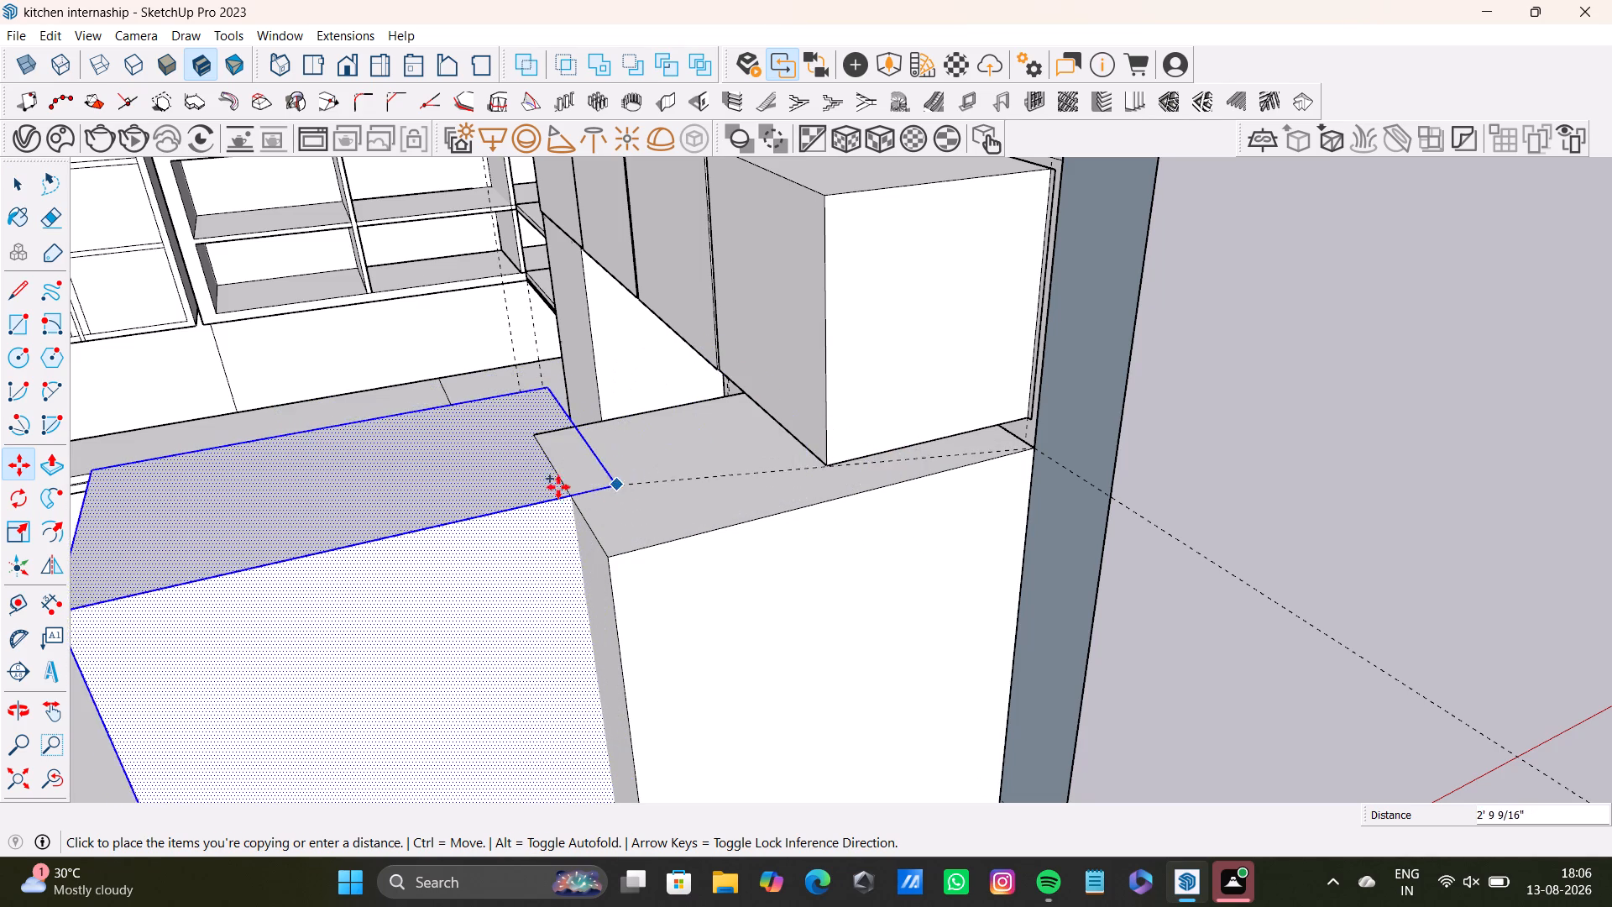
pyautogui.click(1611, 319)
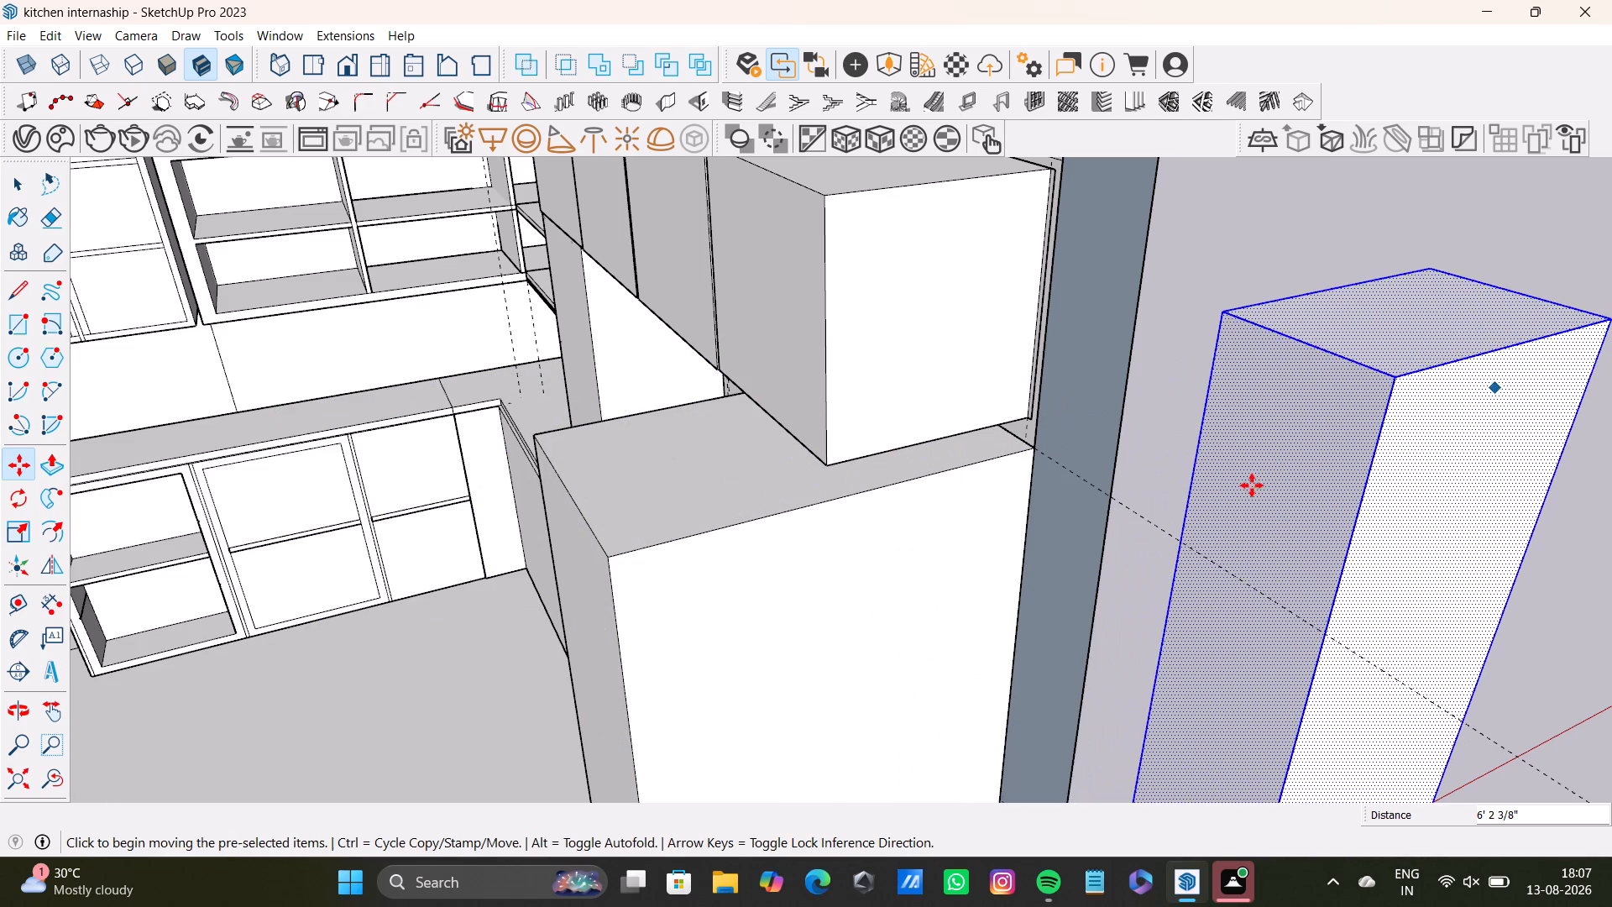
pyautogui.press('space')
pyautogui.click(1188, 299)
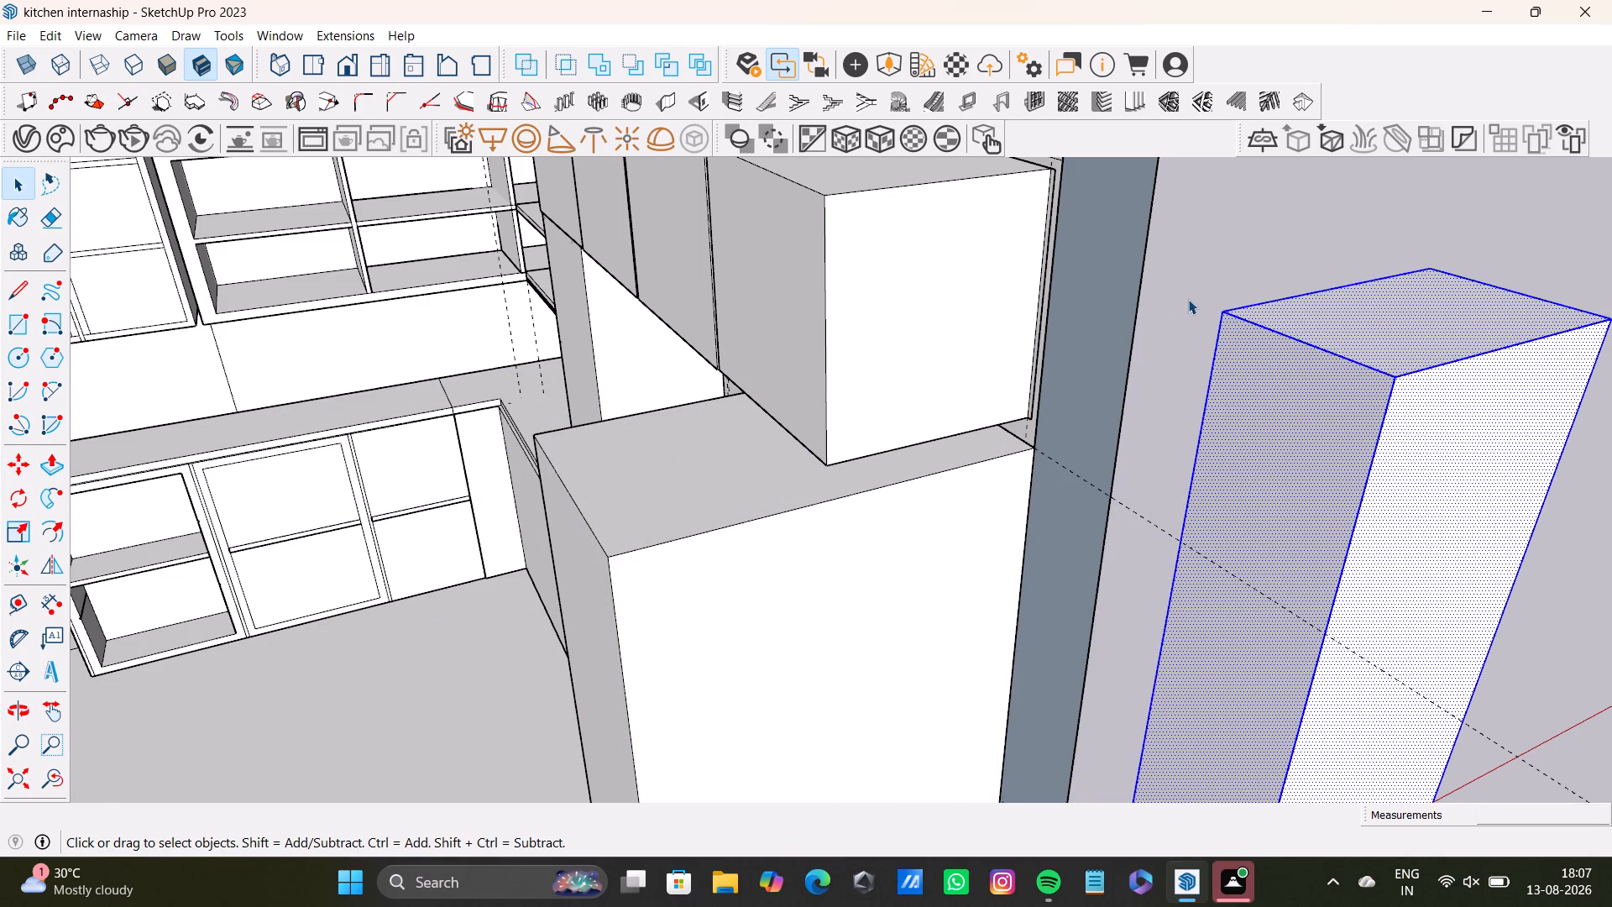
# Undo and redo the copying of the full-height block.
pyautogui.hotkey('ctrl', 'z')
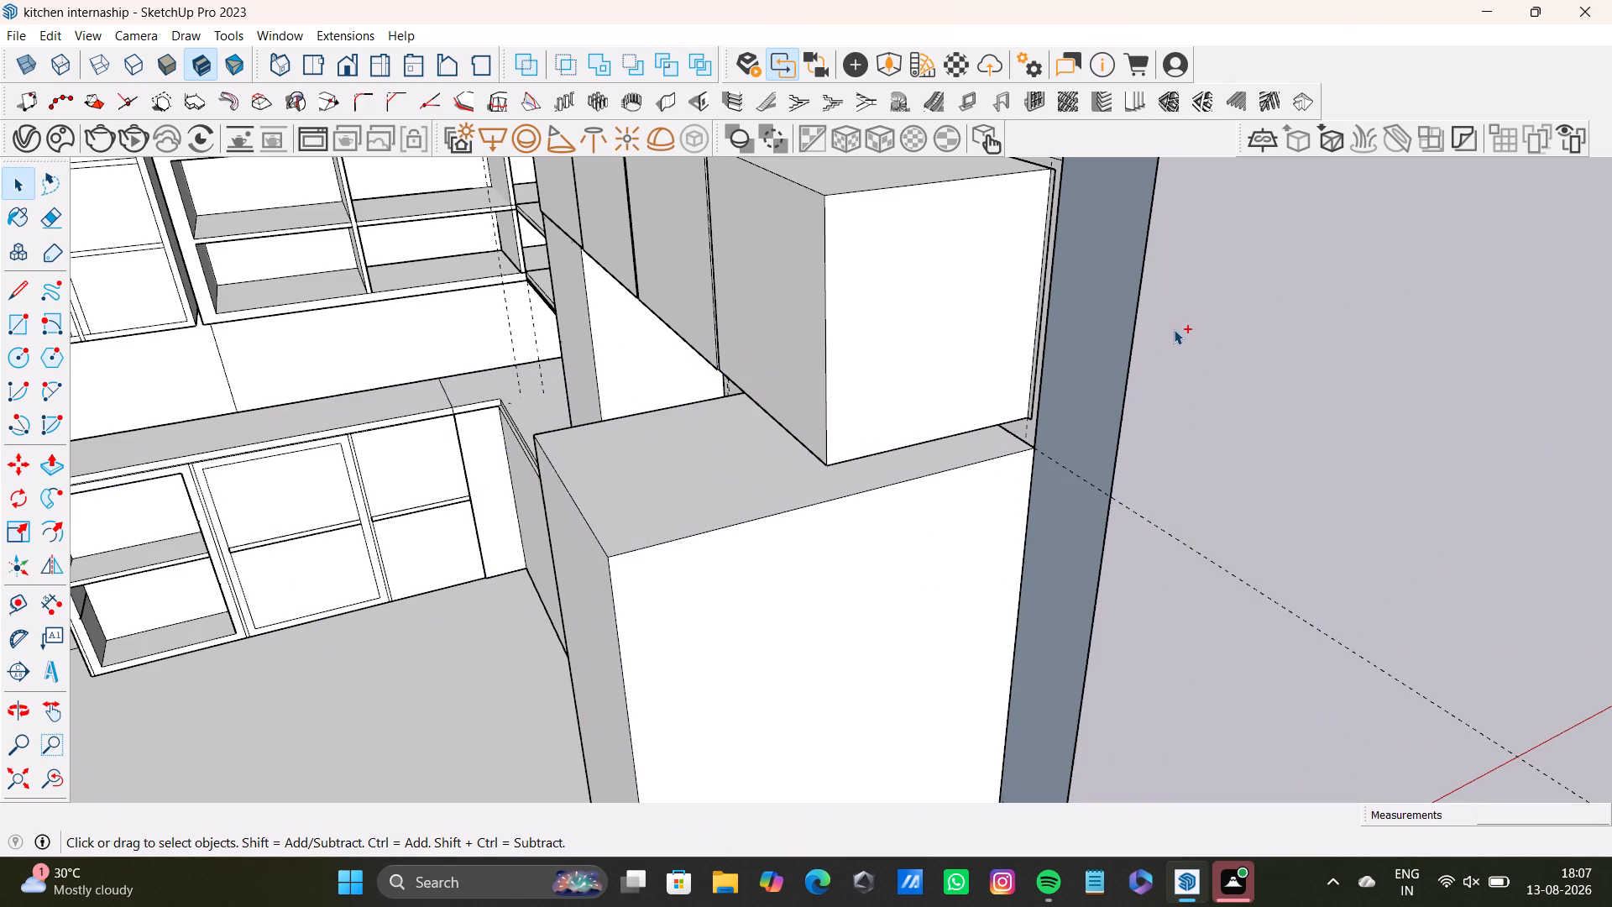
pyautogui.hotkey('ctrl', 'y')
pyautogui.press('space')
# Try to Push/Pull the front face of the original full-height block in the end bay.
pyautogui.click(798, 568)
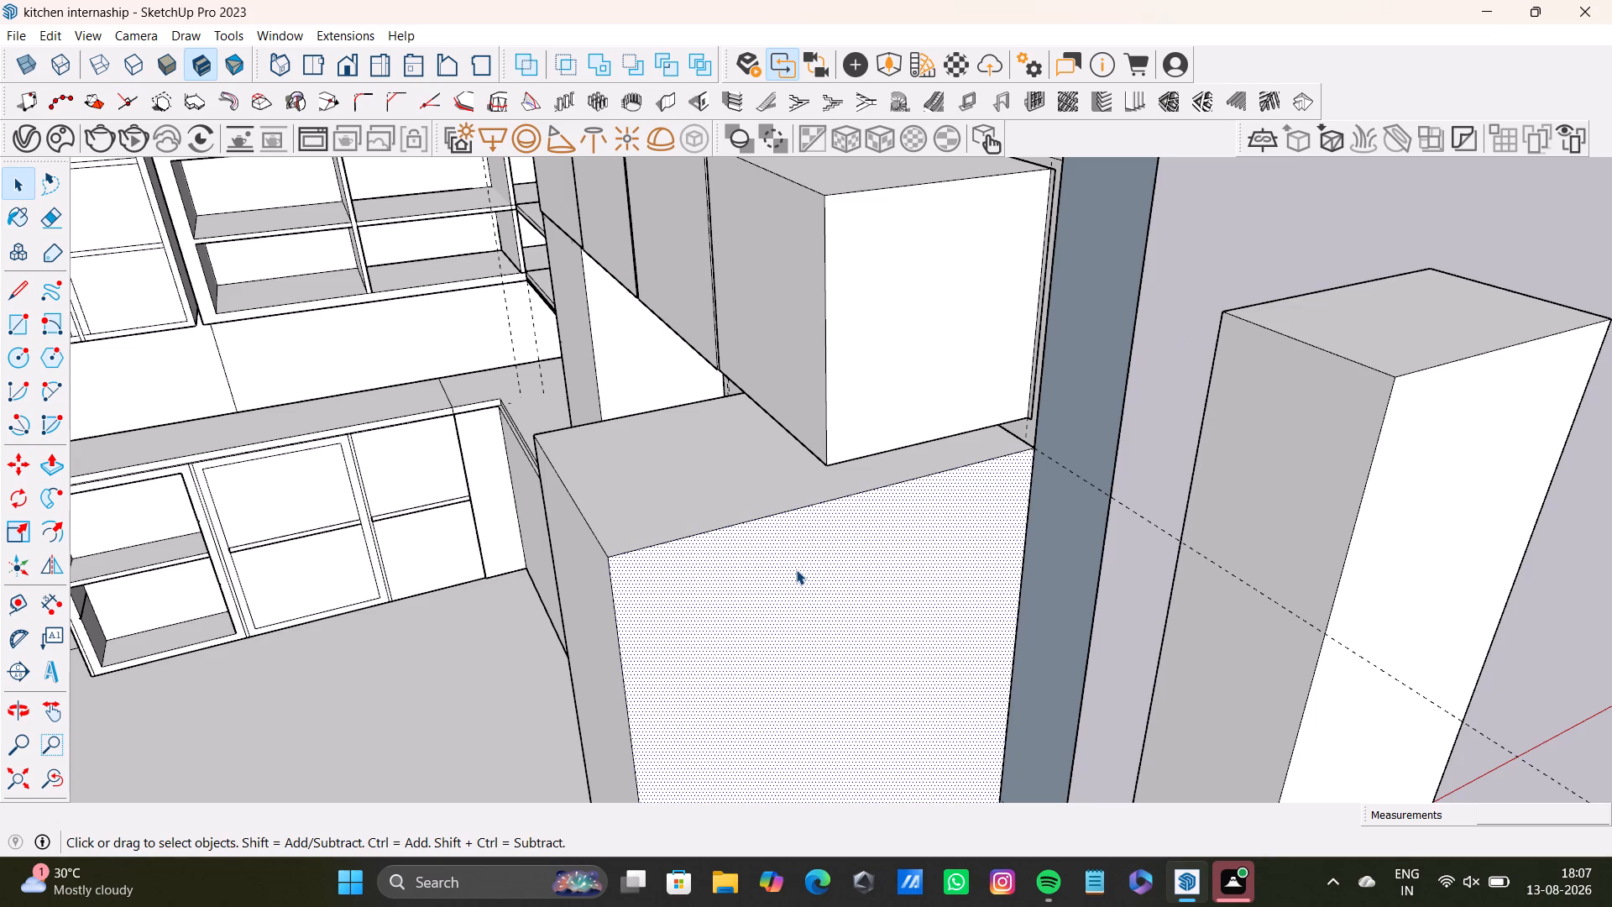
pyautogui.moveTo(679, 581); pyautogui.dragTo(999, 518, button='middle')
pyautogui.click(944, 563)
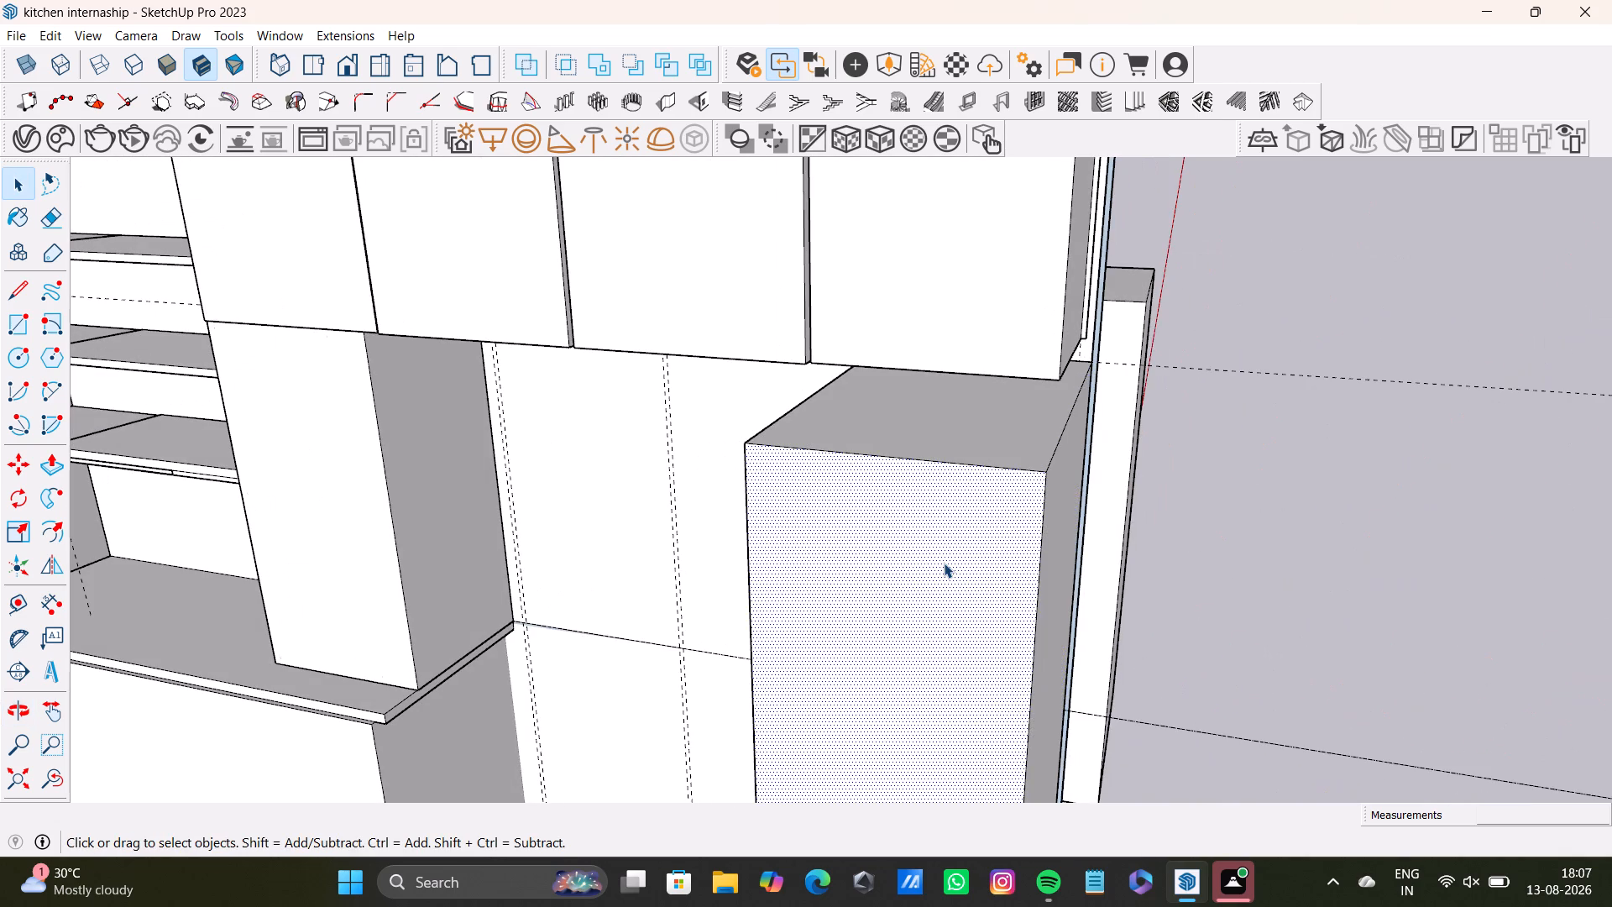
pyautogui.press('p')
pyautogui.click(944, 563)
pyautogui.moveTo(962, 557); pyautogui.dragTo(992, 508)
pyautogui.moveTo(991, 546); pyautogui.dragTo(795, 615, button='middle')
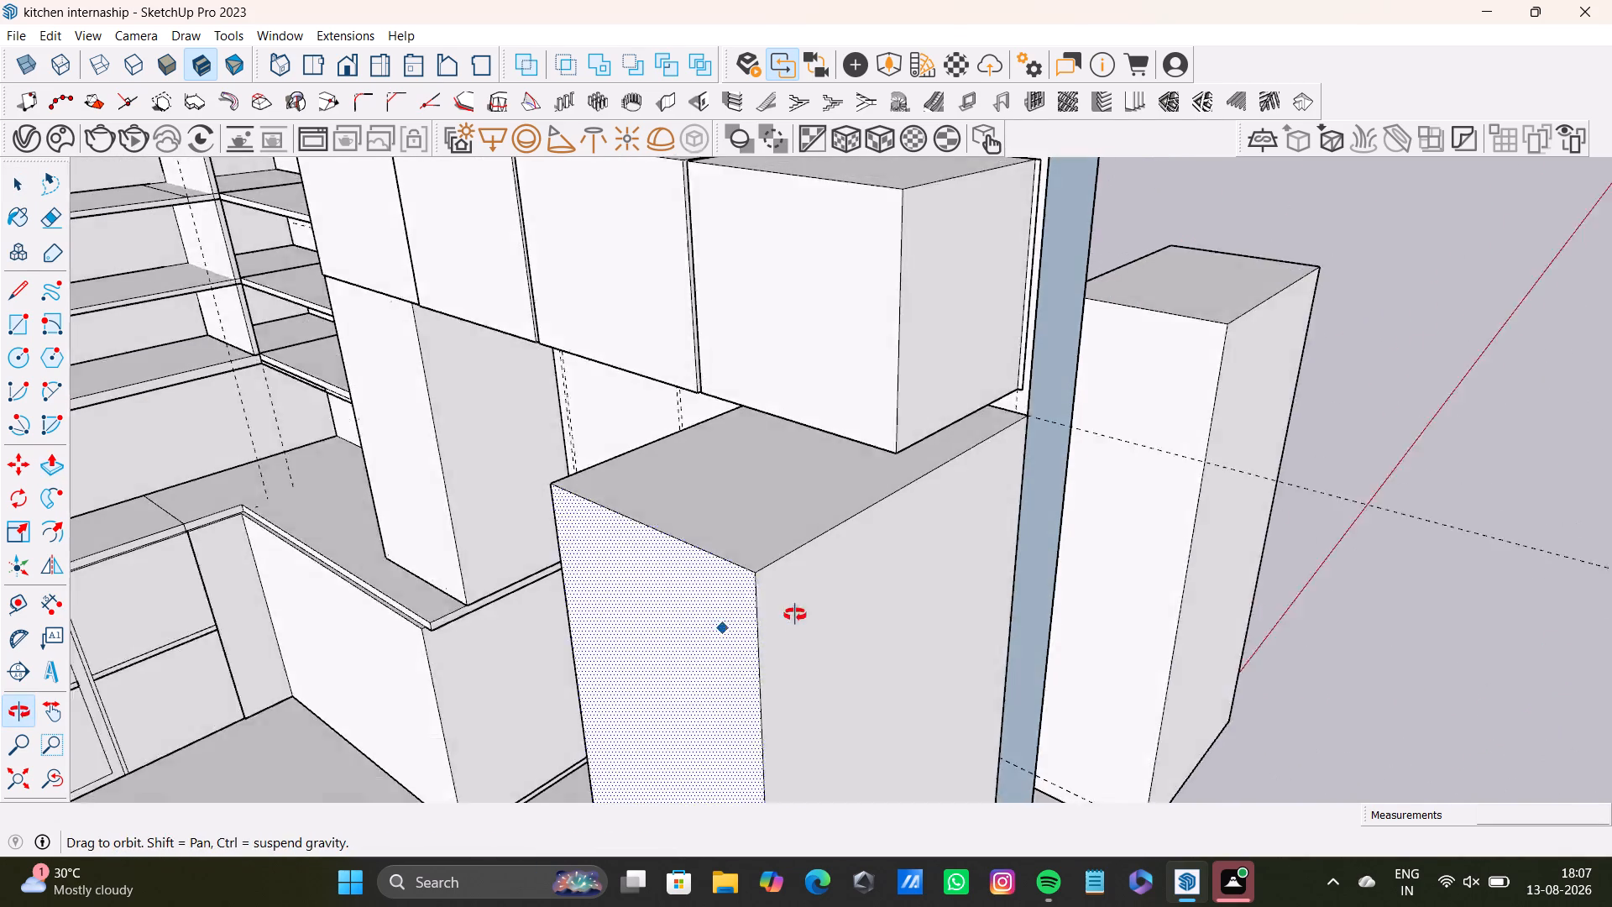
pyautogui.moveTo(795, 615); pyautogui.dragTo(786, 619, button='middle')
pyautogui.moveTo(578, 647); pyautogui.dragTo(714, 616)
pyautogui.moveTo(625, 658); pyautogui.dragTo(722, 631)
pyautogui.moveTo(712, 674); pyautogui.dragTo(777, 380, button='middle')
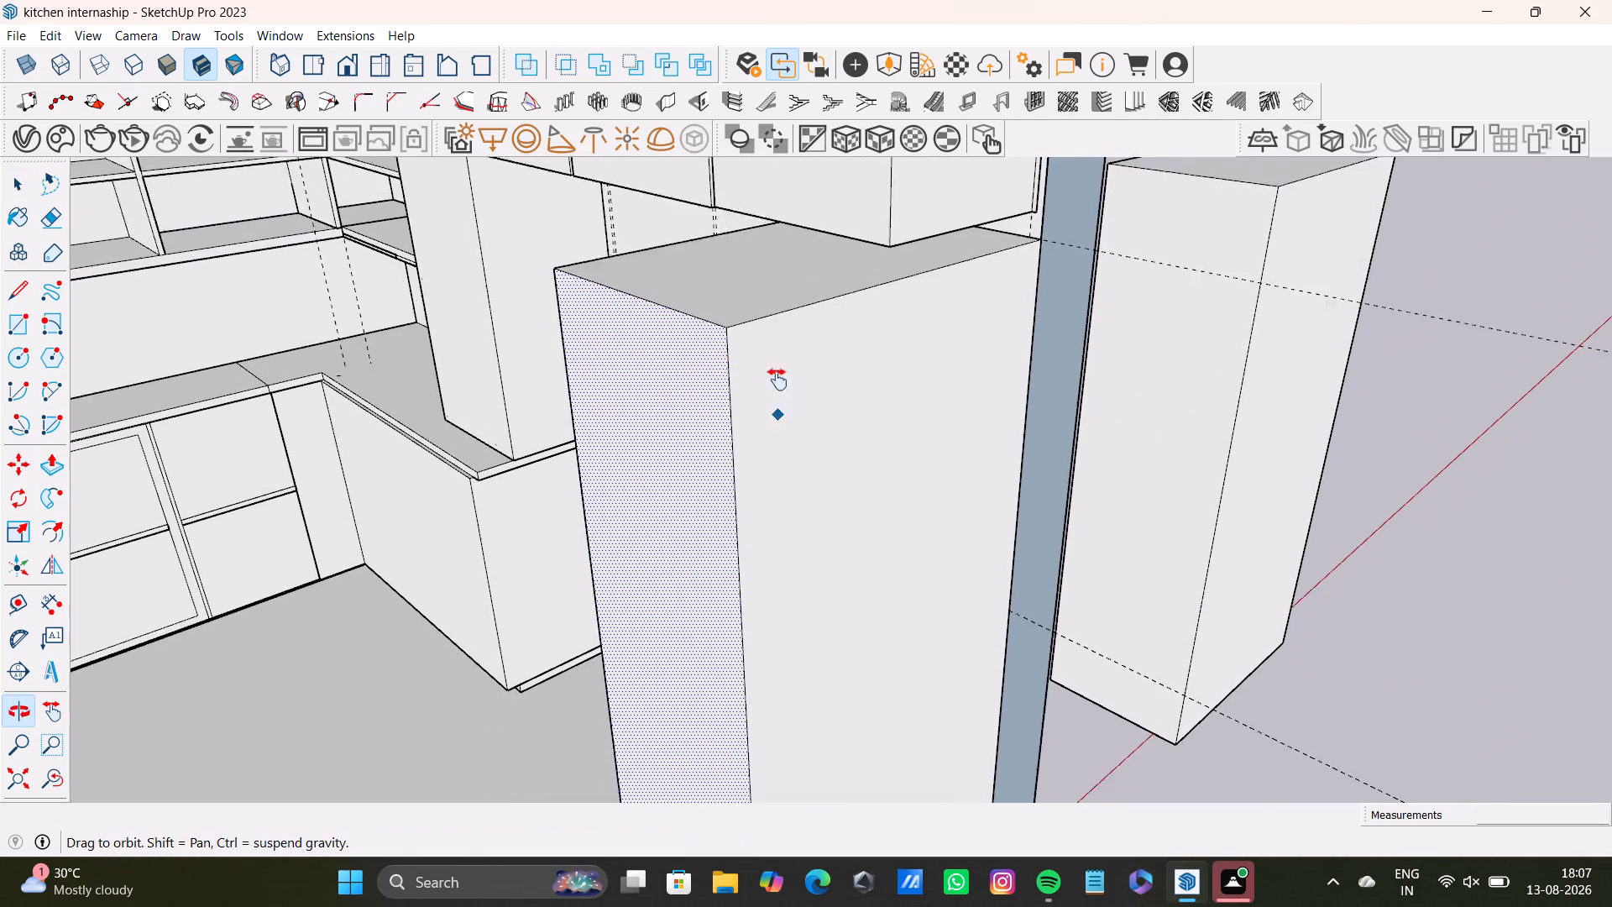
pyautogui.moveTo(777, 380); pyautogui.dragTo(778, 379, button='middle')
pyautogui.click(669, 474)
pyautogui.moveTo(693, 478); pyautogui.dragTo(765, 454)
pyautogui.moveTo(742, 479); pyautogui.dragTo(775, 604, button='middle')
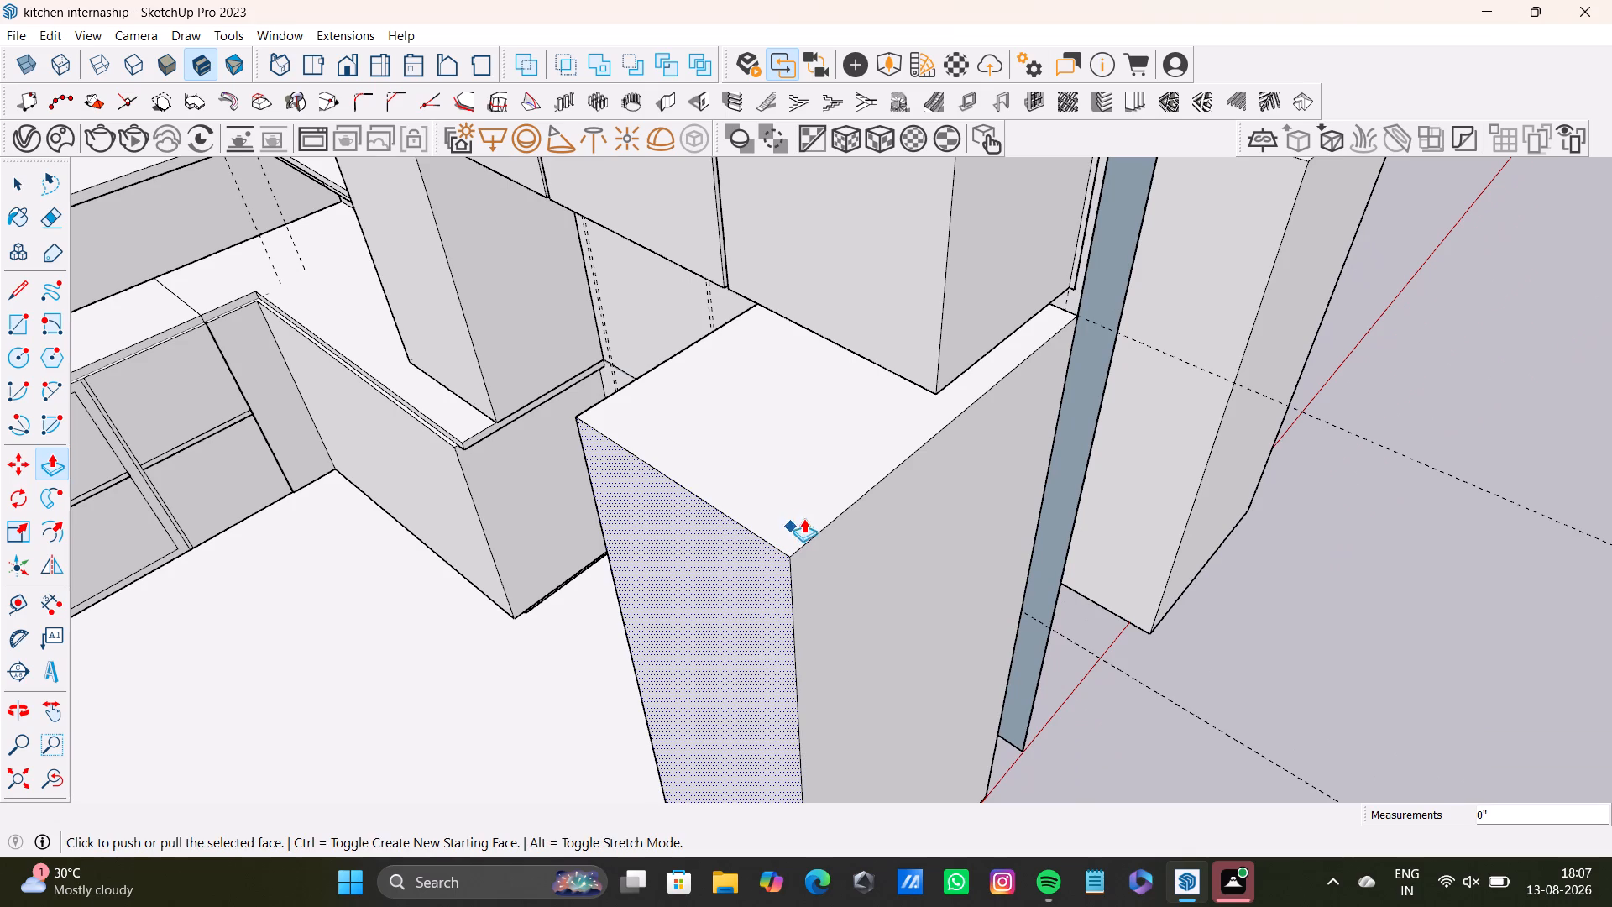
# Delete the original full-height block's top, front and side edges in the end bay, removing its faces.
pyautogui.press('space')
pyautogui.click(819, 525)
pyautogui.click(824, 530)
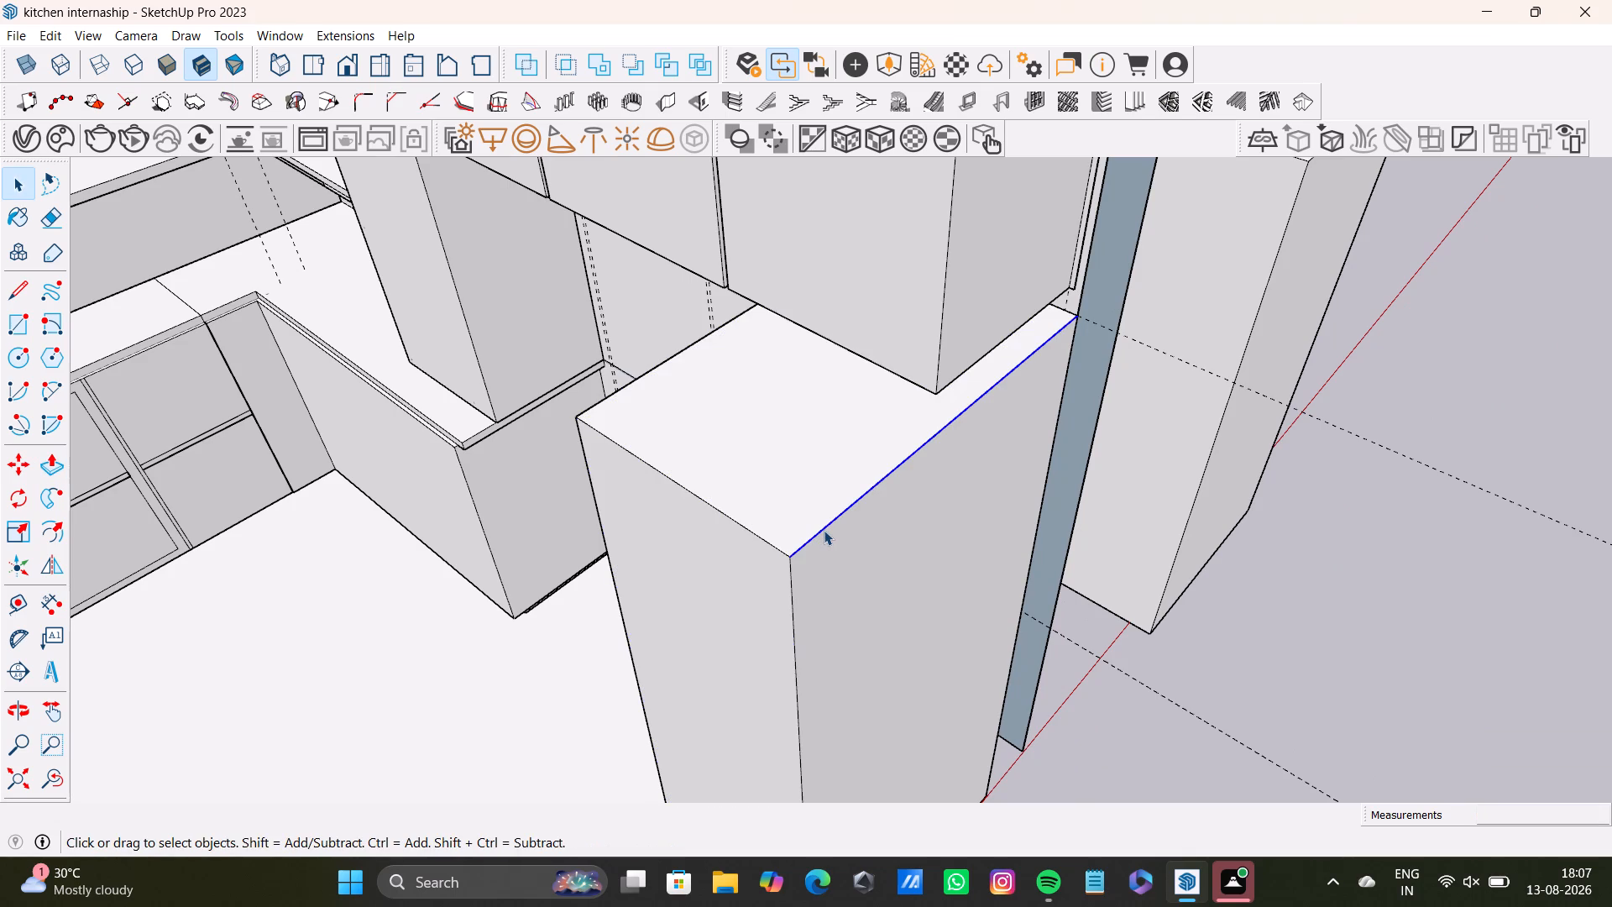
pyautogui.press('Delete')
pyautogui.click(788, 558)
pyautogui.press('Delete')
pyautogui.click(792, 586)
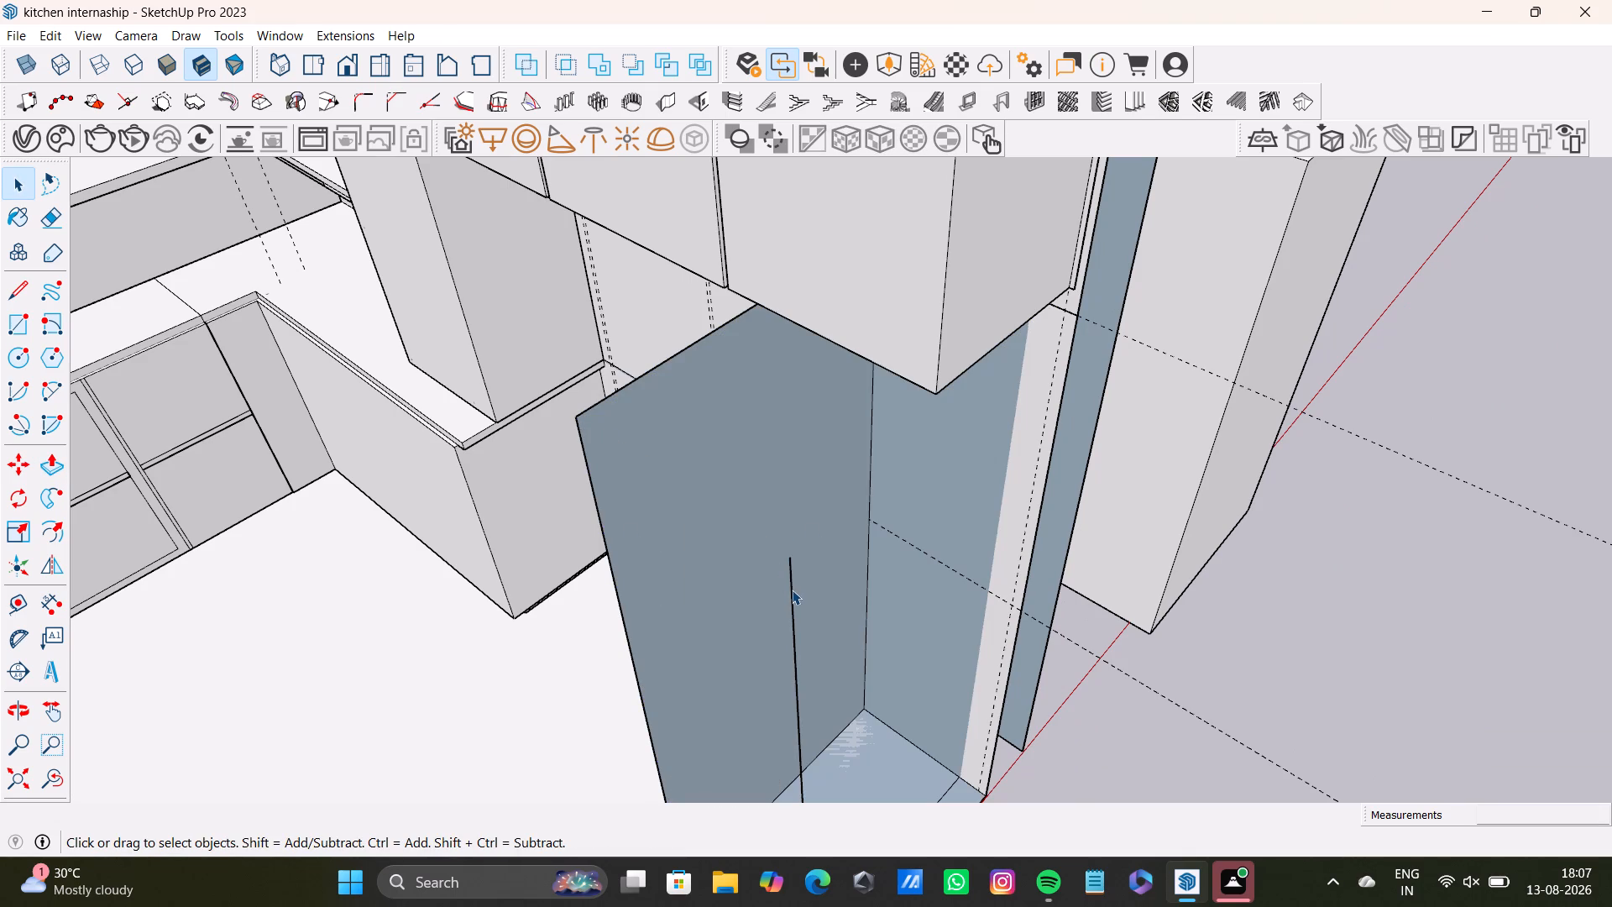
pyautogui.press('Delete')
pyautogui.click(632, 559)
pyautogui.press('Delete')
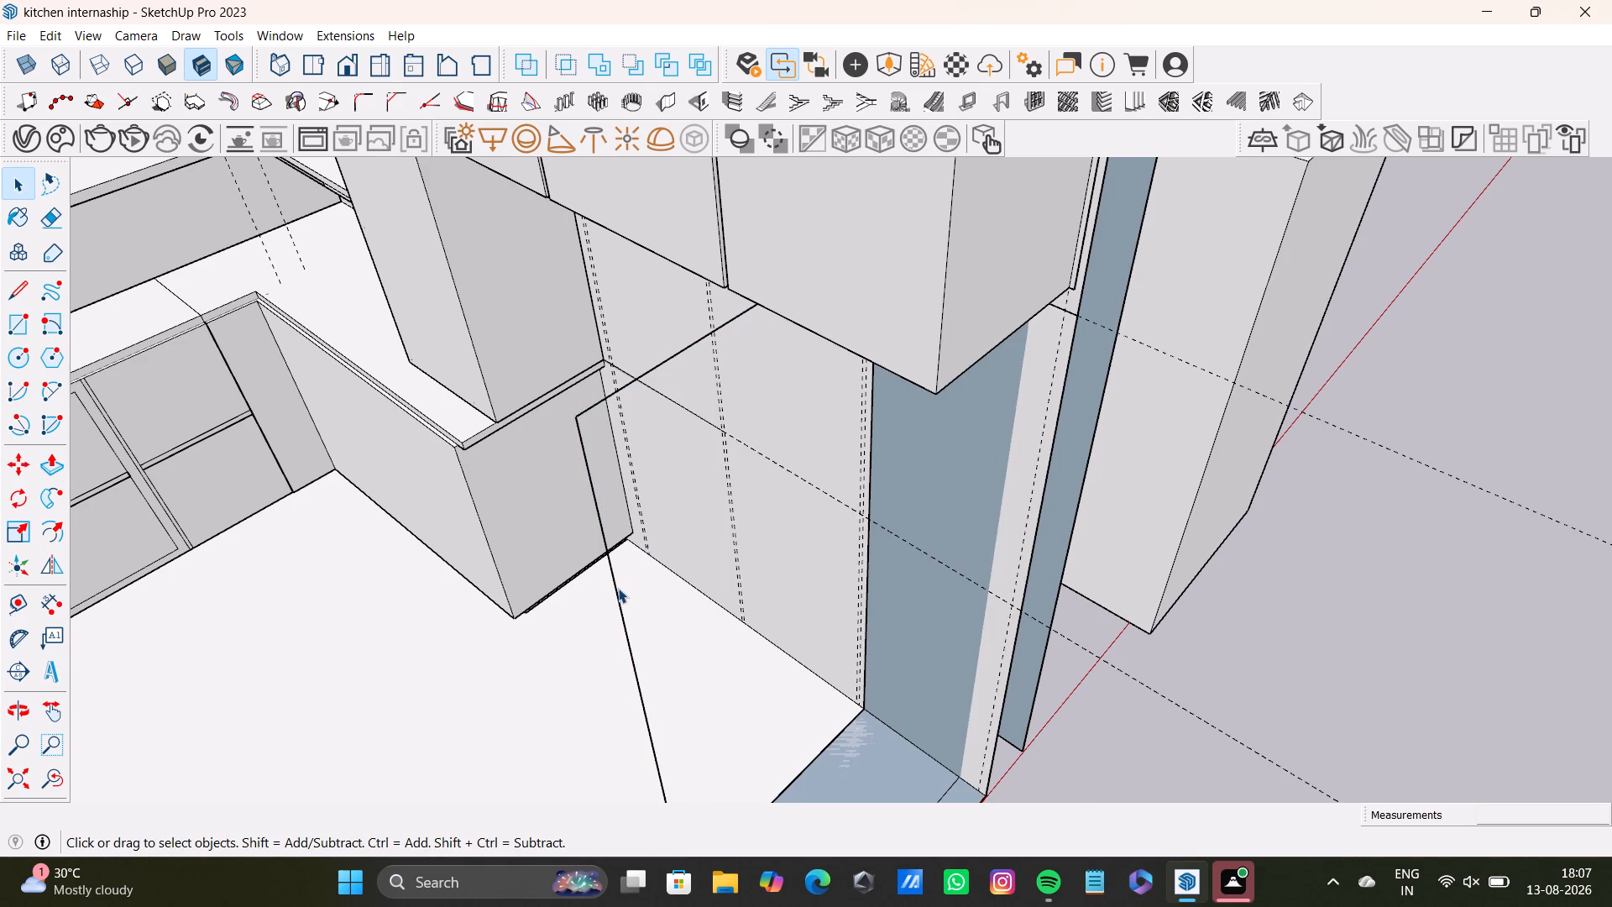
pyautogui.click(618, 588)
pyautogui.press('Delete')
pyautogui.click(665, 364)
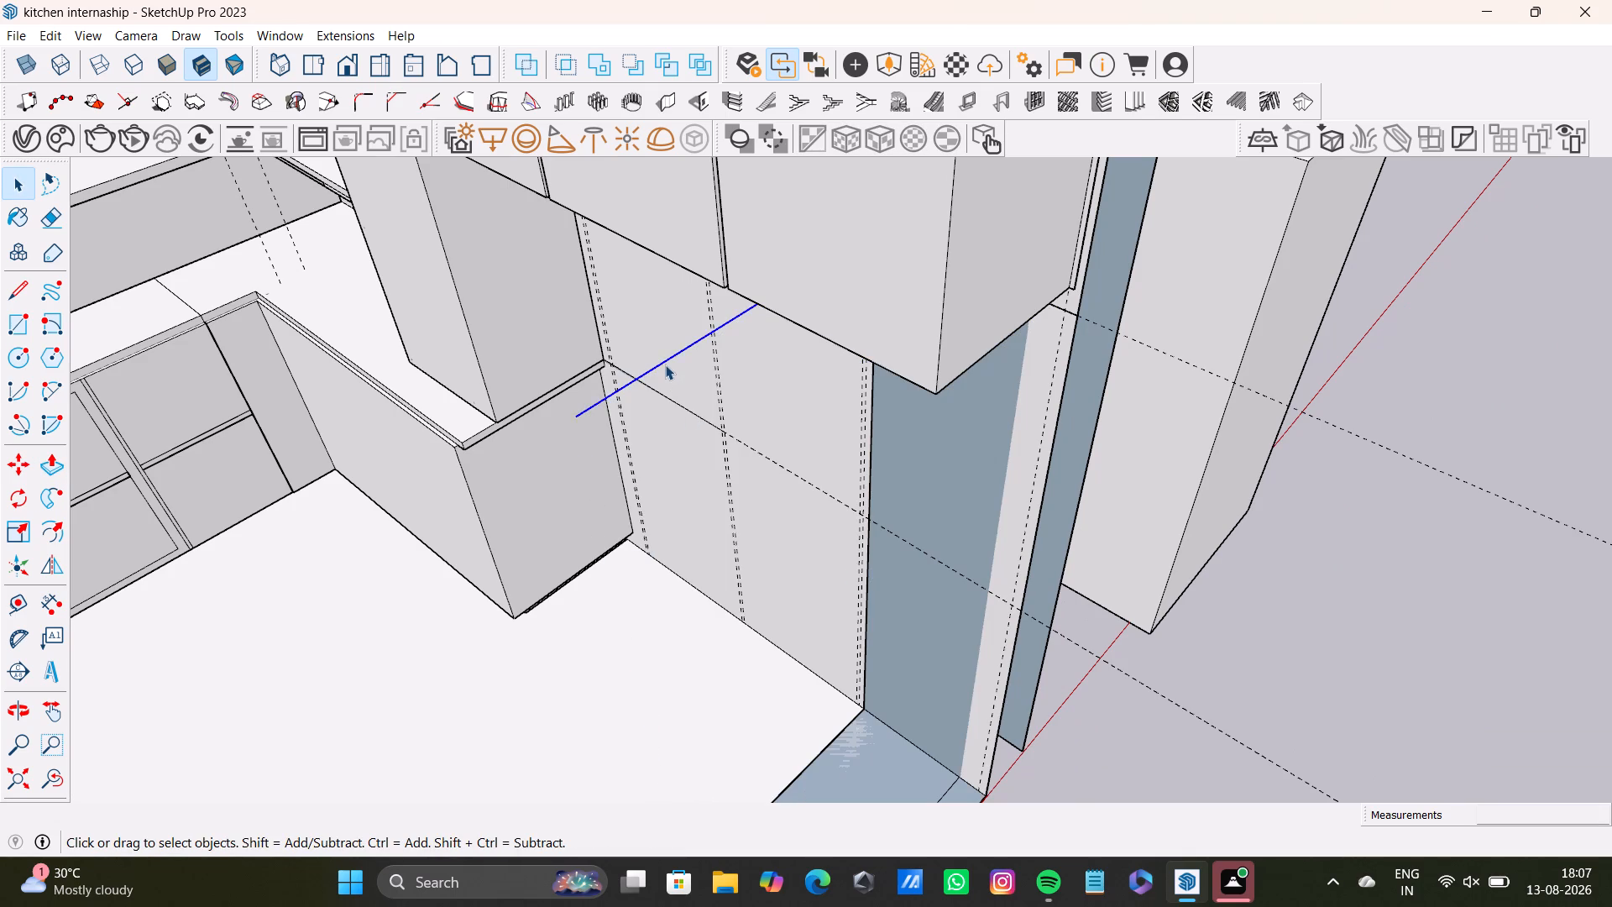
pyautogui.press('Delete')
# Delete the block's leftover back face and vertical edge from the wall in the end bay.
pyautogui.moveTo(913, 574); pyautogui.dragTo(1009, 459, button='middle')
pyautogui.click(1009, 459)
pyautogui.press('Delete')
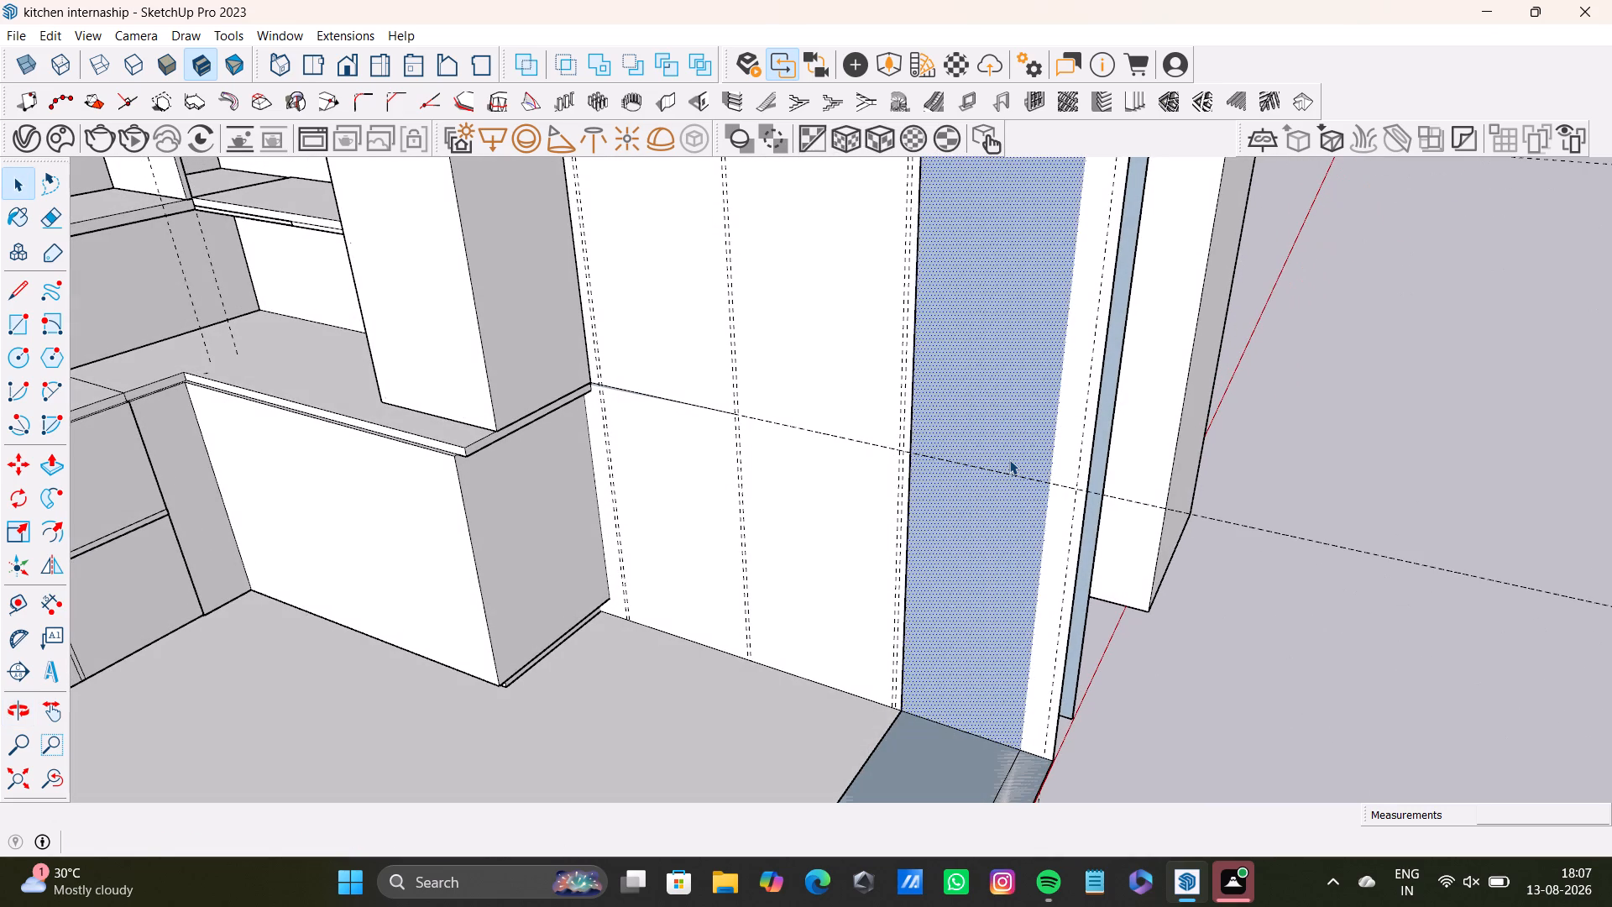
pyautogui.scroll(-2, 954, 652)
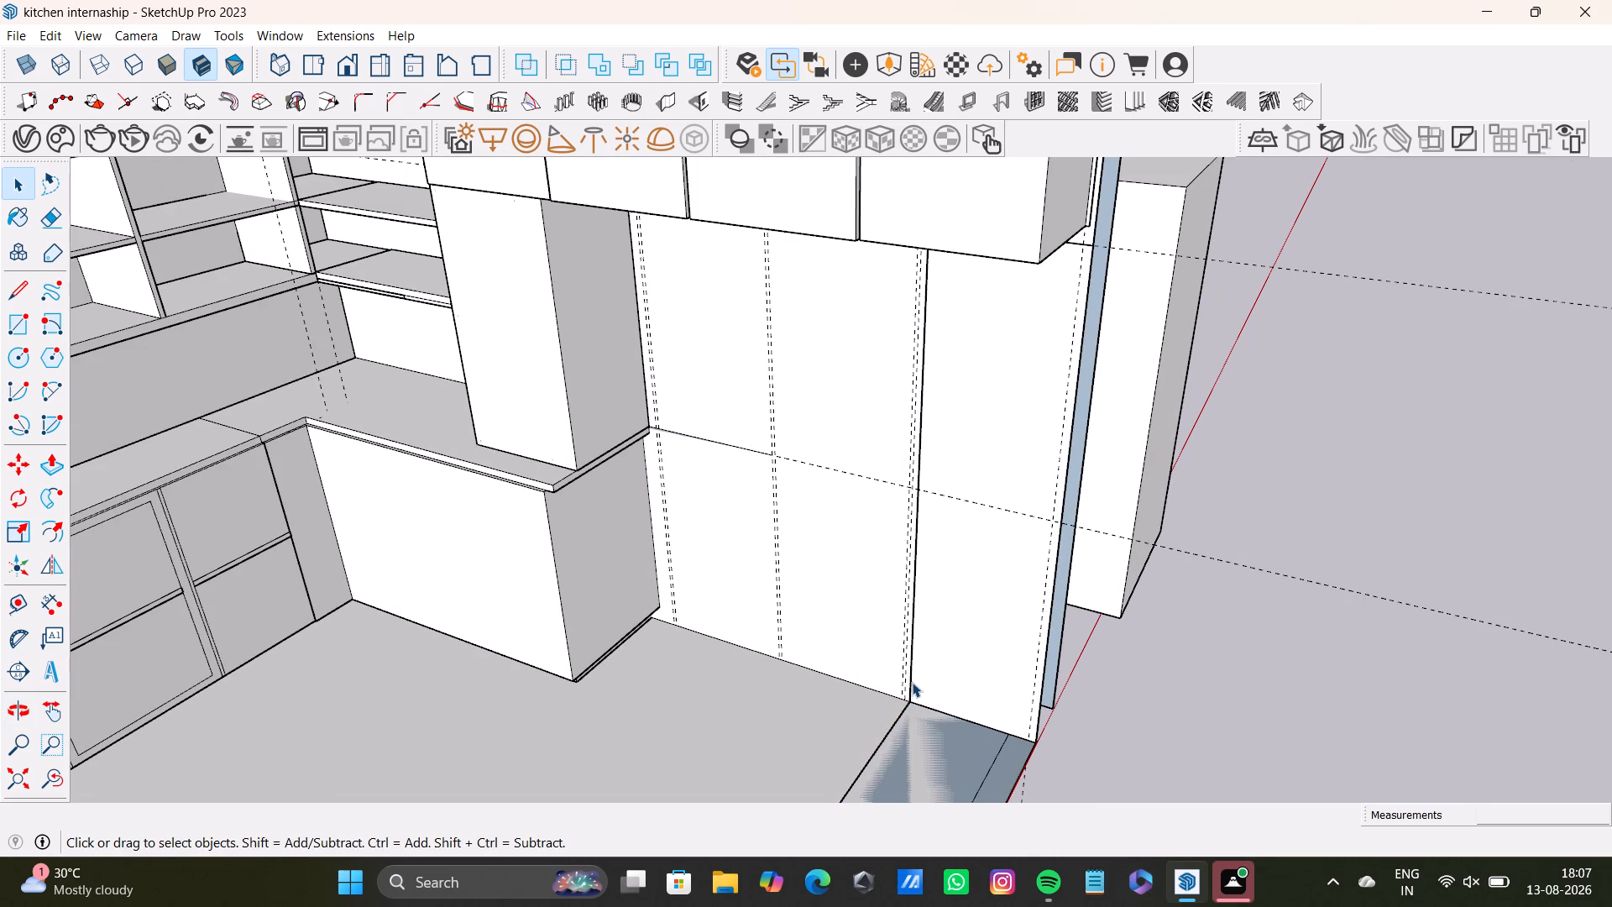
pyautogui.click(912, 682)
pyautogui.press('Delete')
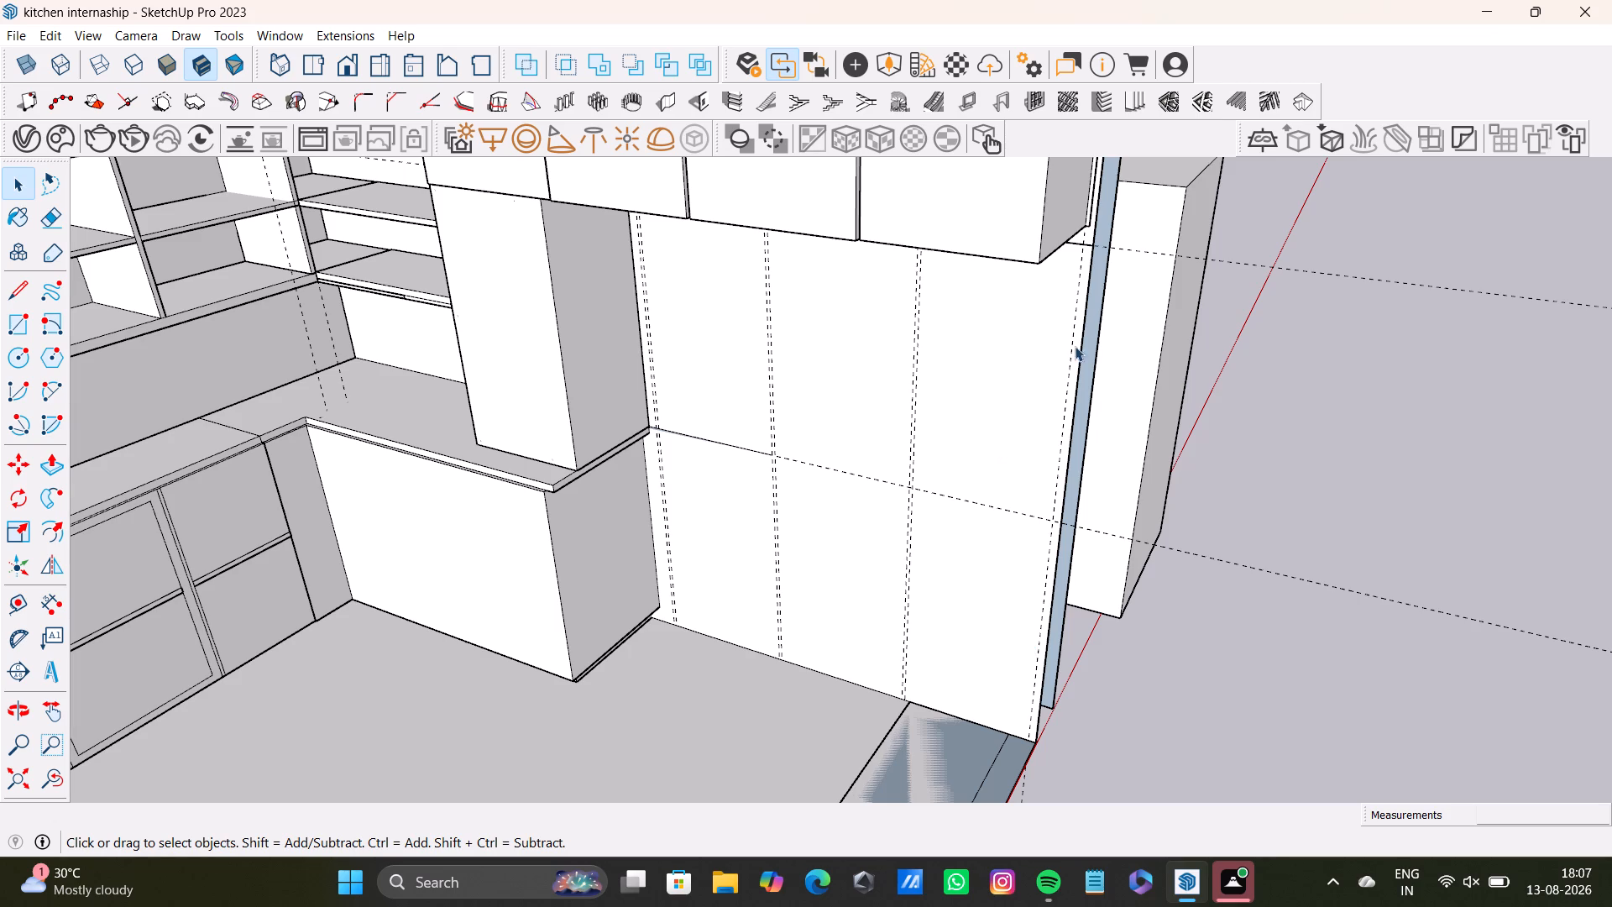
# Delete the block's leftover footprint edges and stray line segments from the floor beside the end bay.
pyautogui.scroll(-11, 1070, 437)
pyautogui.moveTo(781, 599); pyautogui.dragTo(779, 401, button='middle')
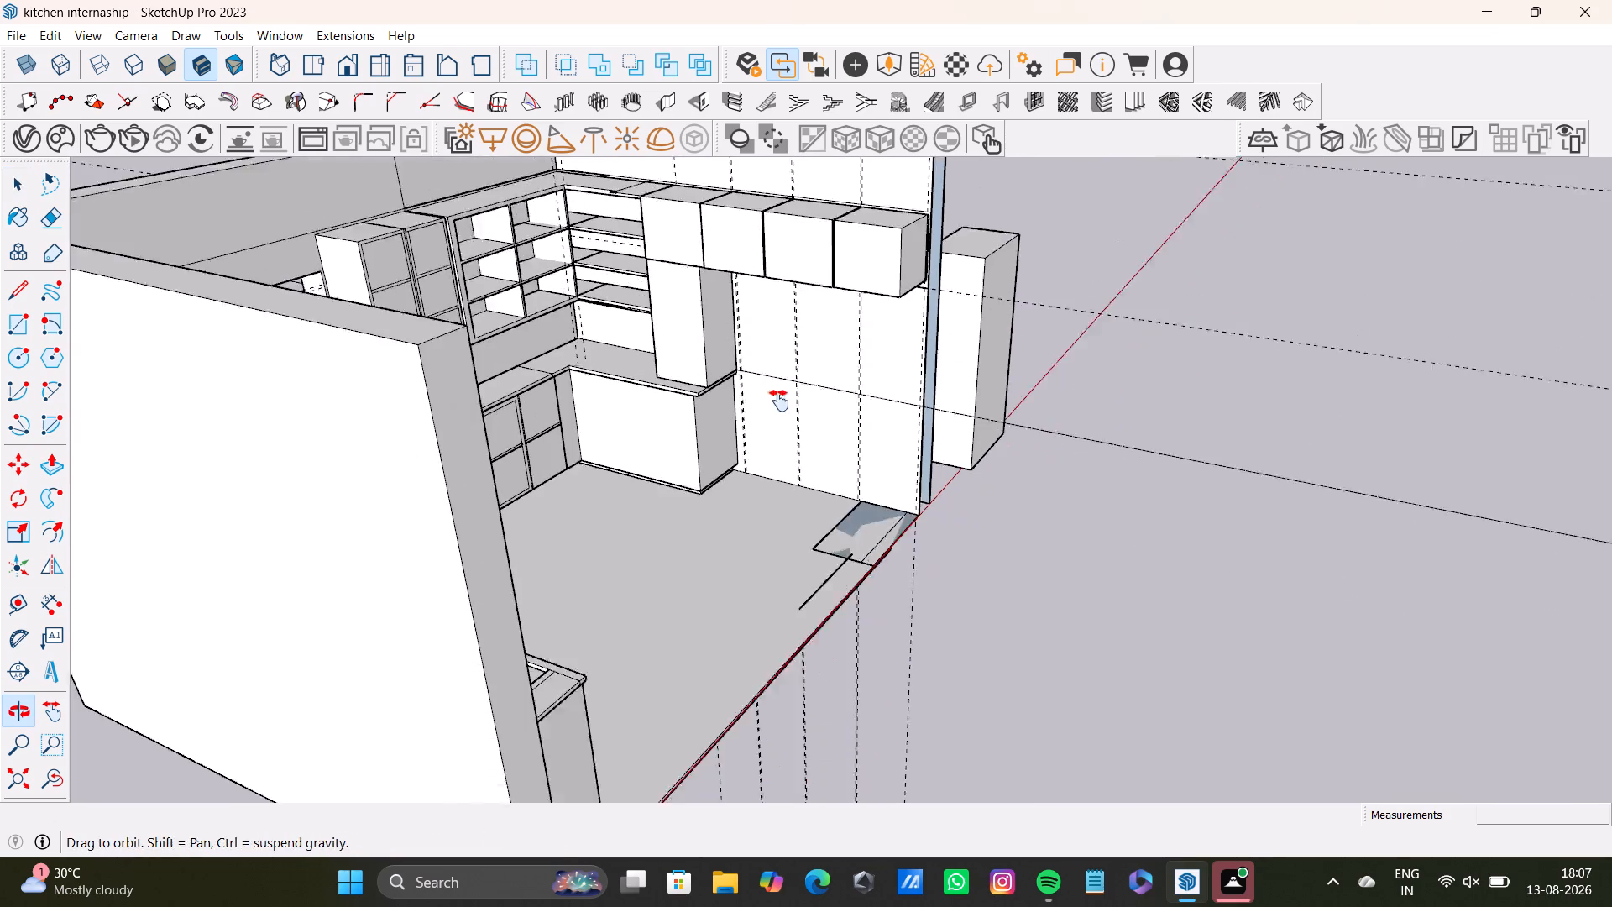
pyautogui.moveTo(779, 401); pyautogui.dragTo(776, 392, button='middle')
pyautogui.moveTo(800, 410); pyautogui.dragTo(751, 621, button='middle')
pyautogui.keyDown('shift'); pyautogui.moveTo(844, 287); pyautogui.dragTo(737, 531, button='middle'); pyautogui.keyUp('shift')
pyautogui.scroll(6, 758, 516)
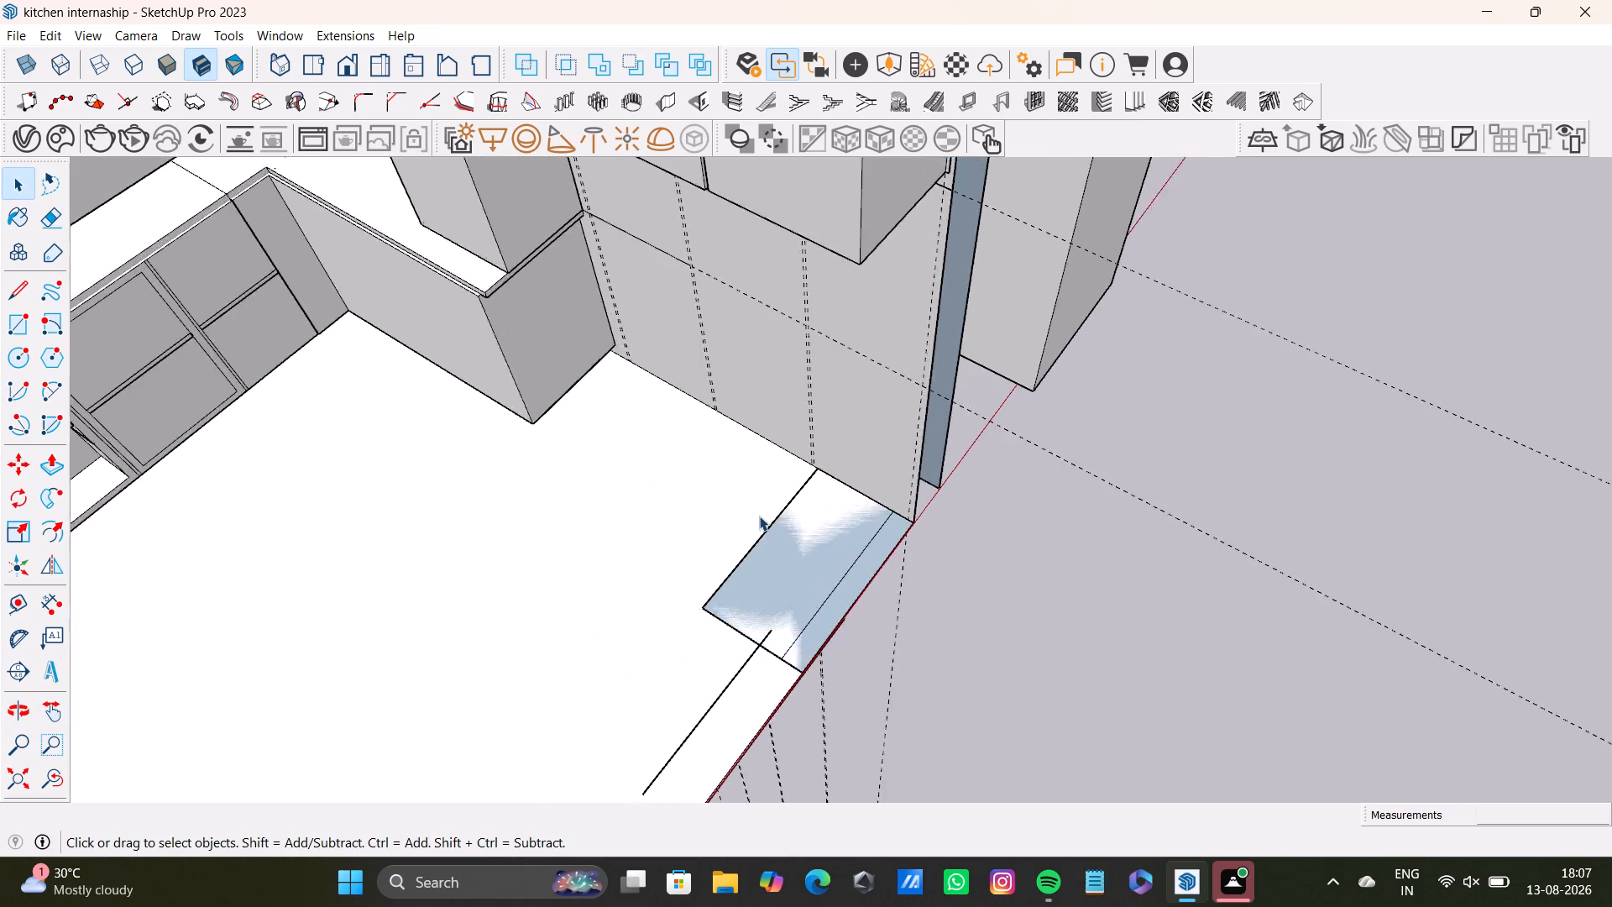
pyautogui.scroll(1, 759, 516)
pyautogui.click(772, 529)
pyautogui.press('Delete')
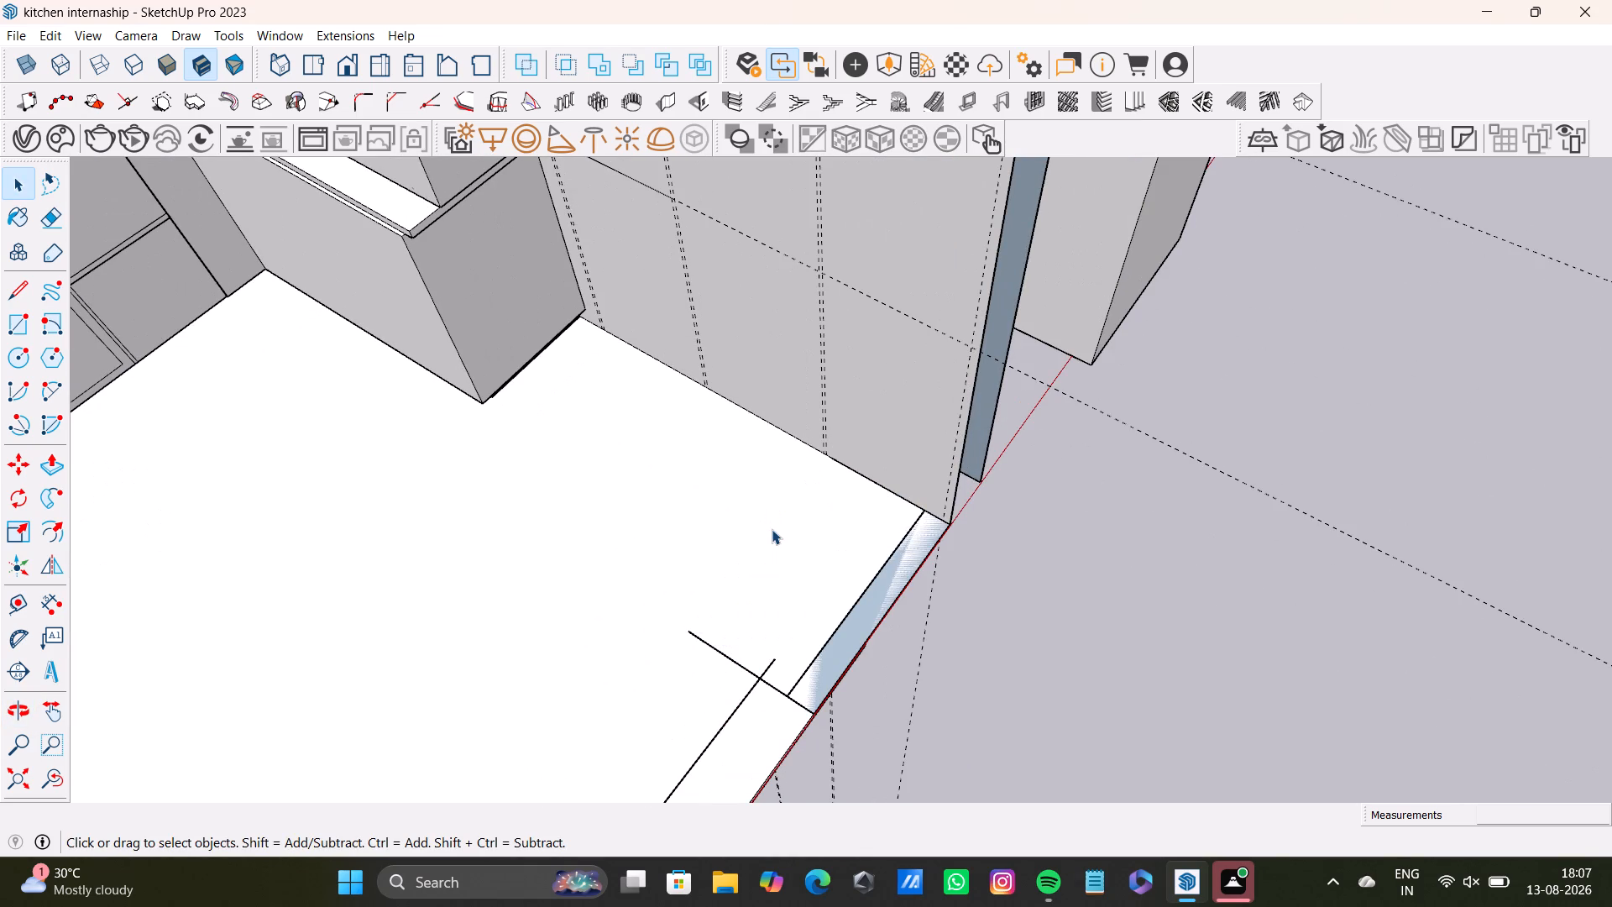
pyautogui.click(789, 696)
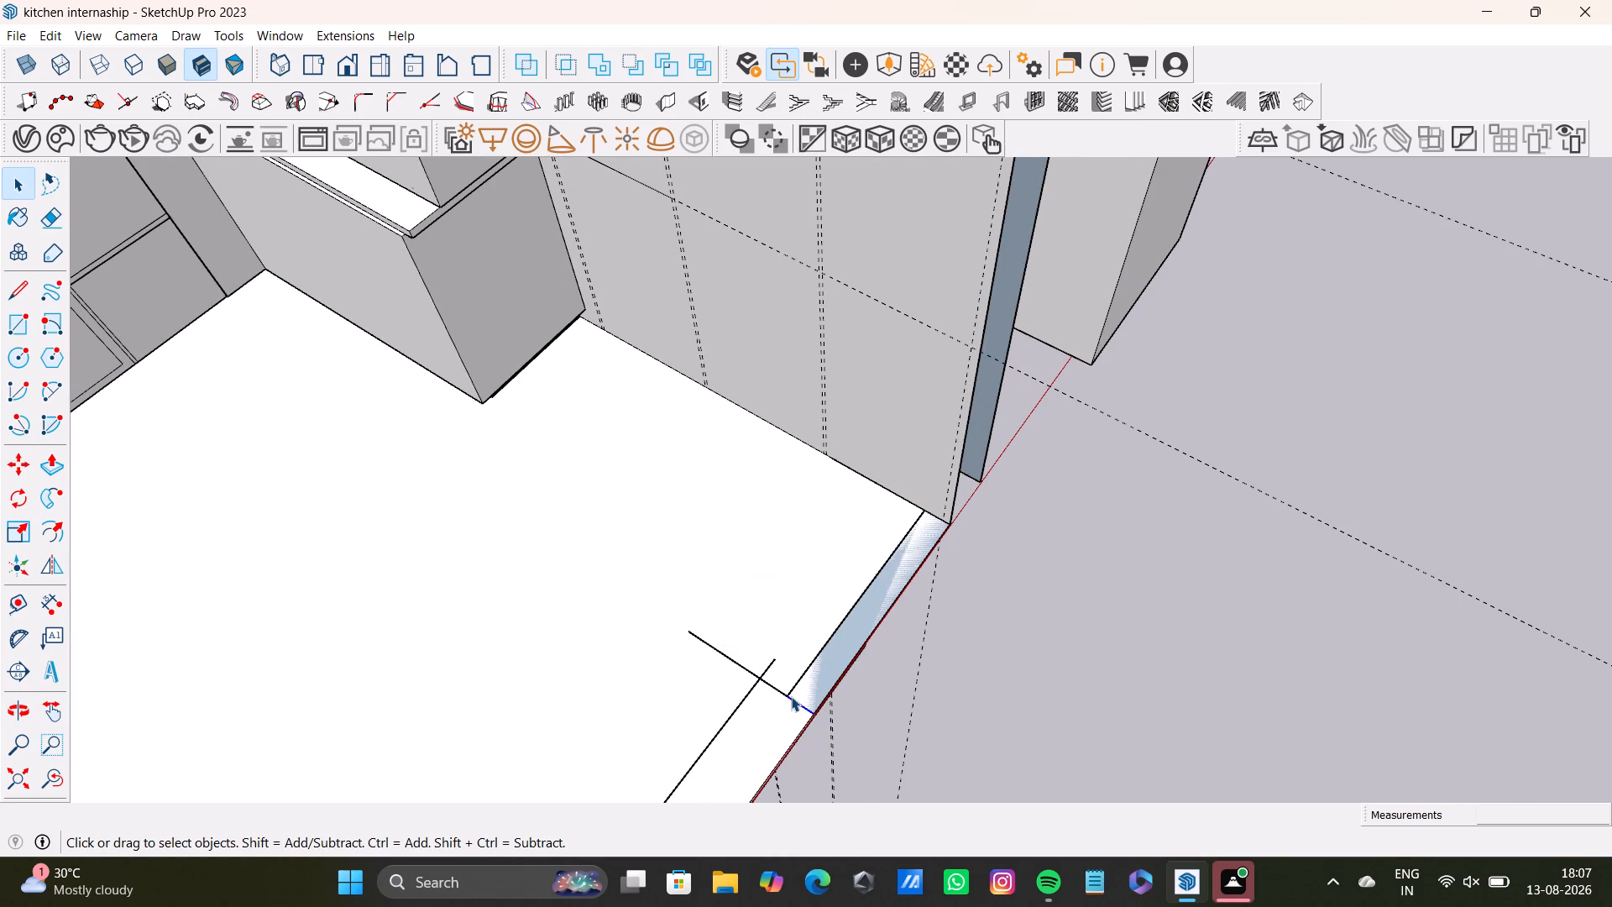
pyautogui.click(794, 687)
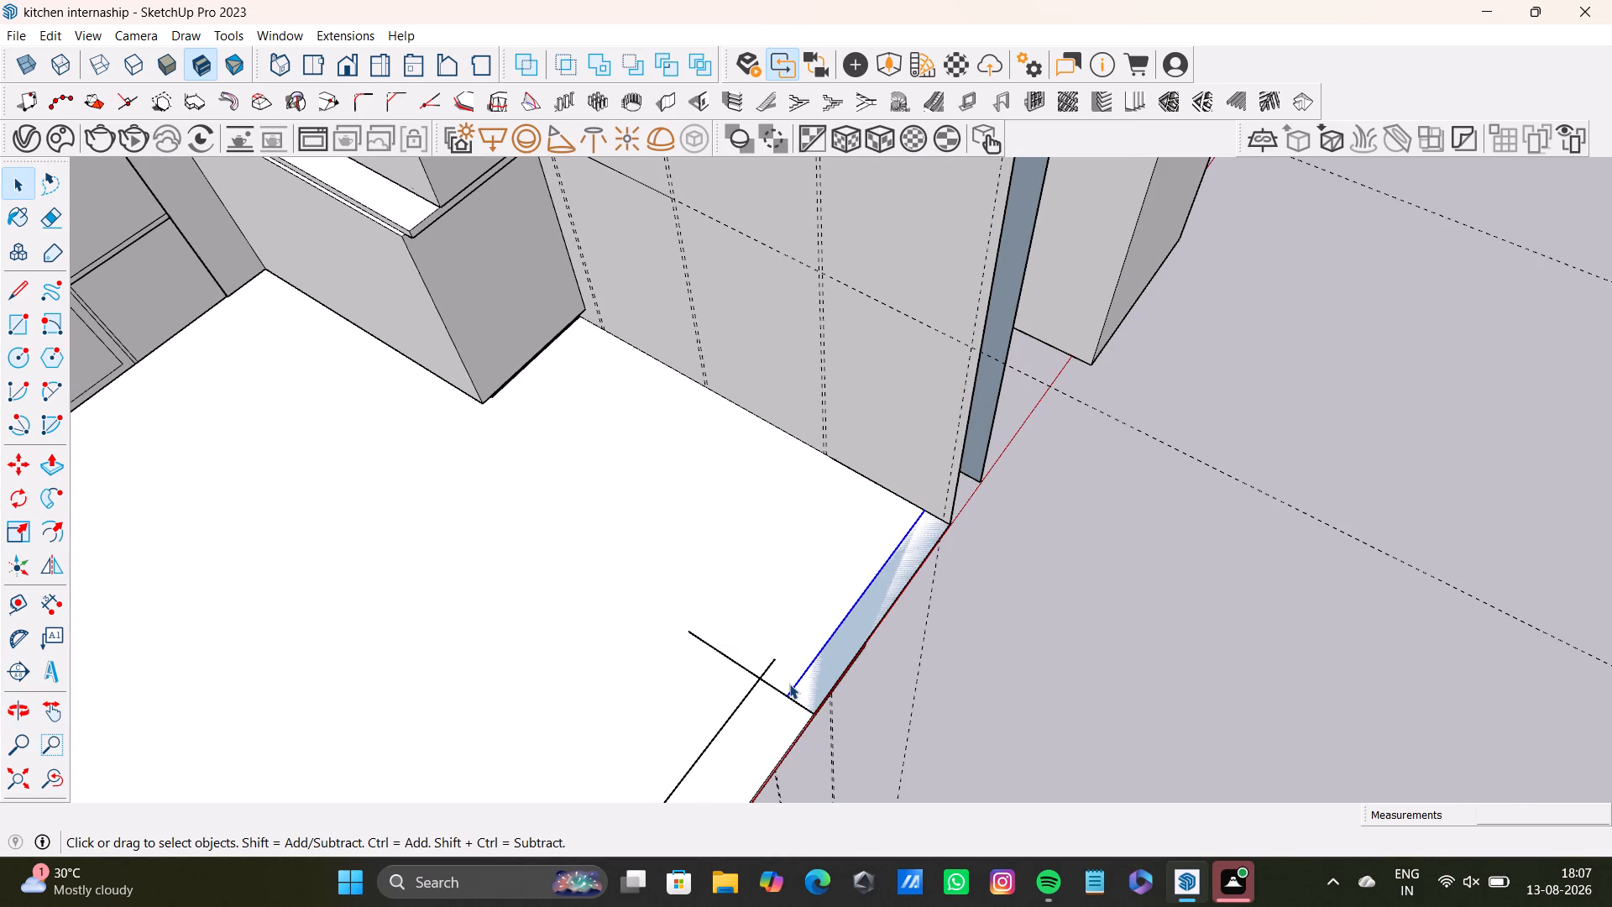
pyautogui.press('Delete')
pyautogui.click(791, 701)
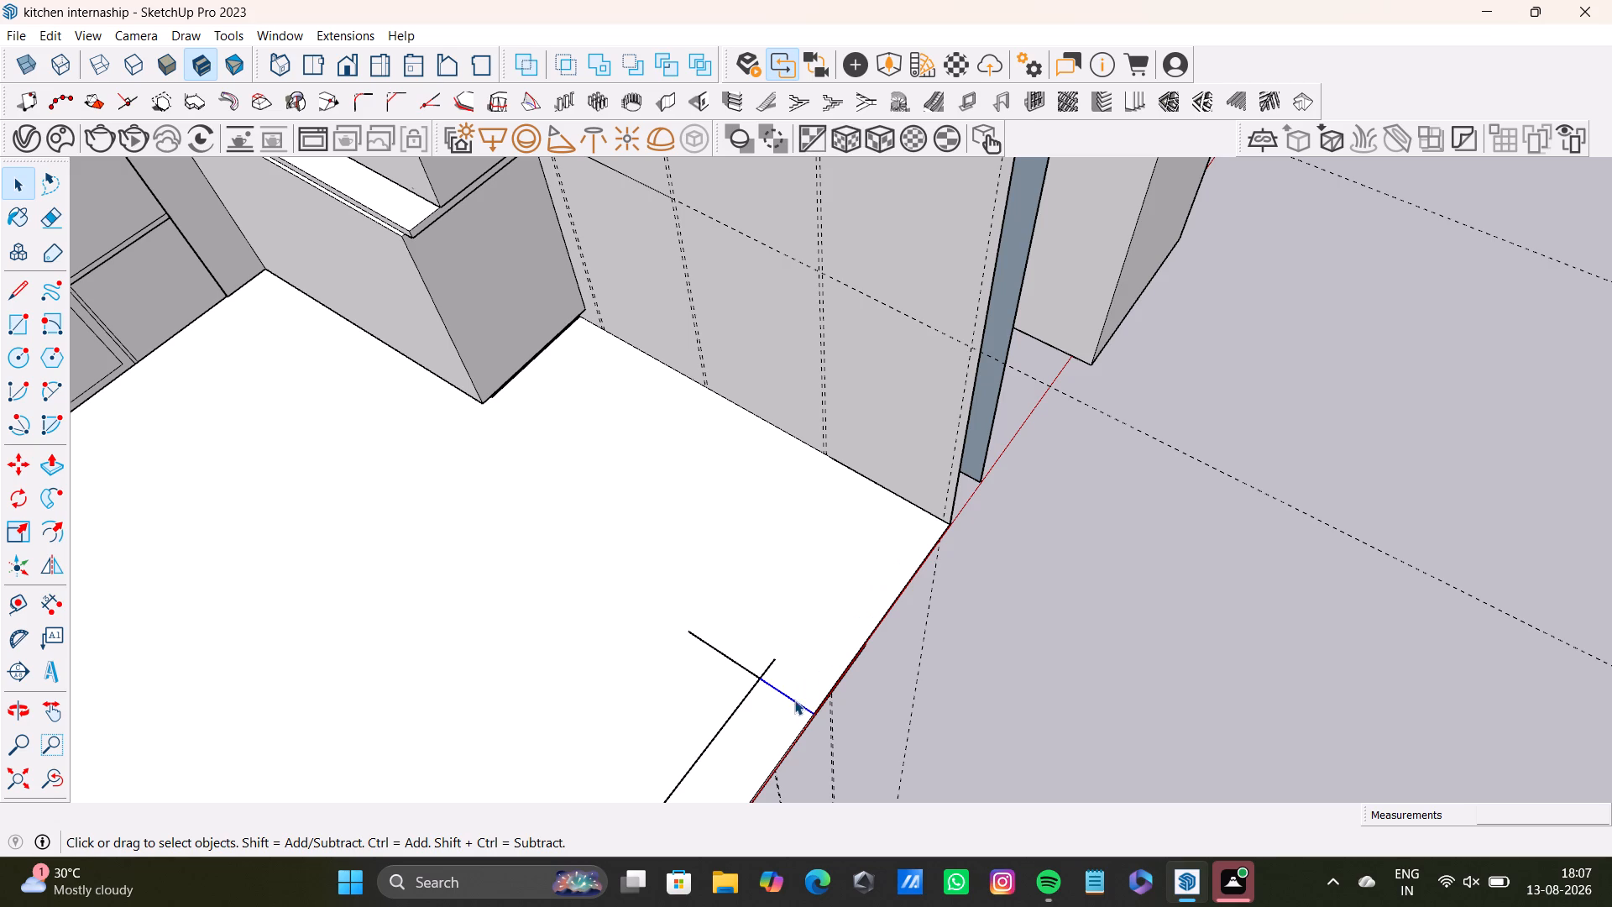
pyautogui.press('Delete')
pyautogui.click(745, 692)
pyautogui.press('Delete')
pyautogui.click(761, 673)
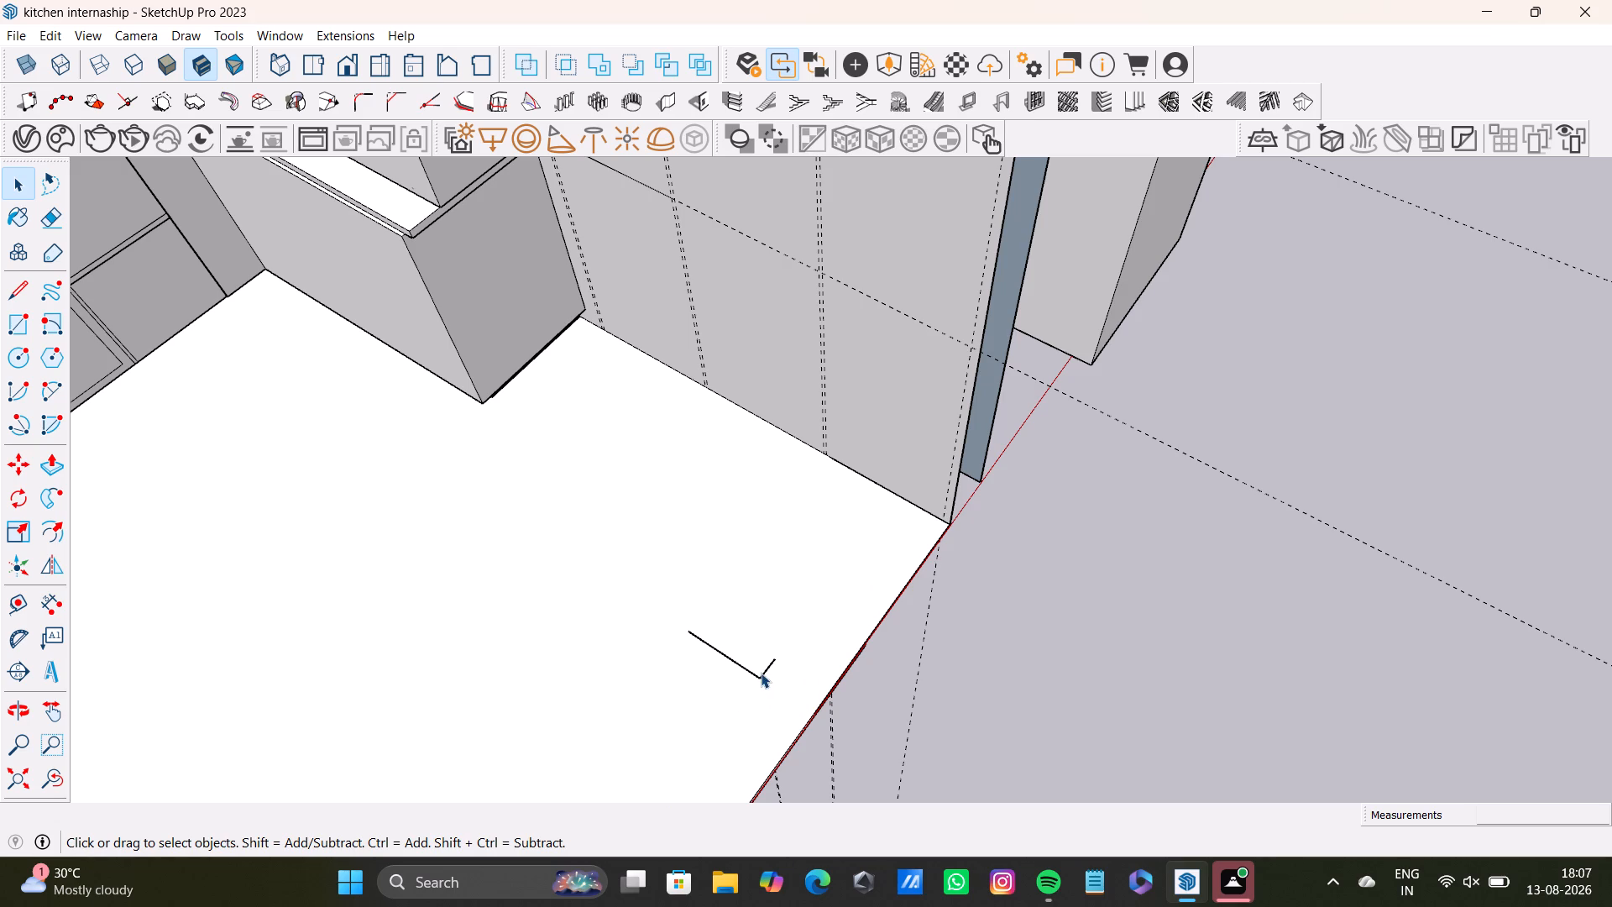
pyautogui.press('Delete')
pyautogui.click(756, 673)
pyautogui.press('Delete')
# Inspect the cleared end bay and the copied full-height block from above and below.
pyautogui.scroll(-3, 854, 223)
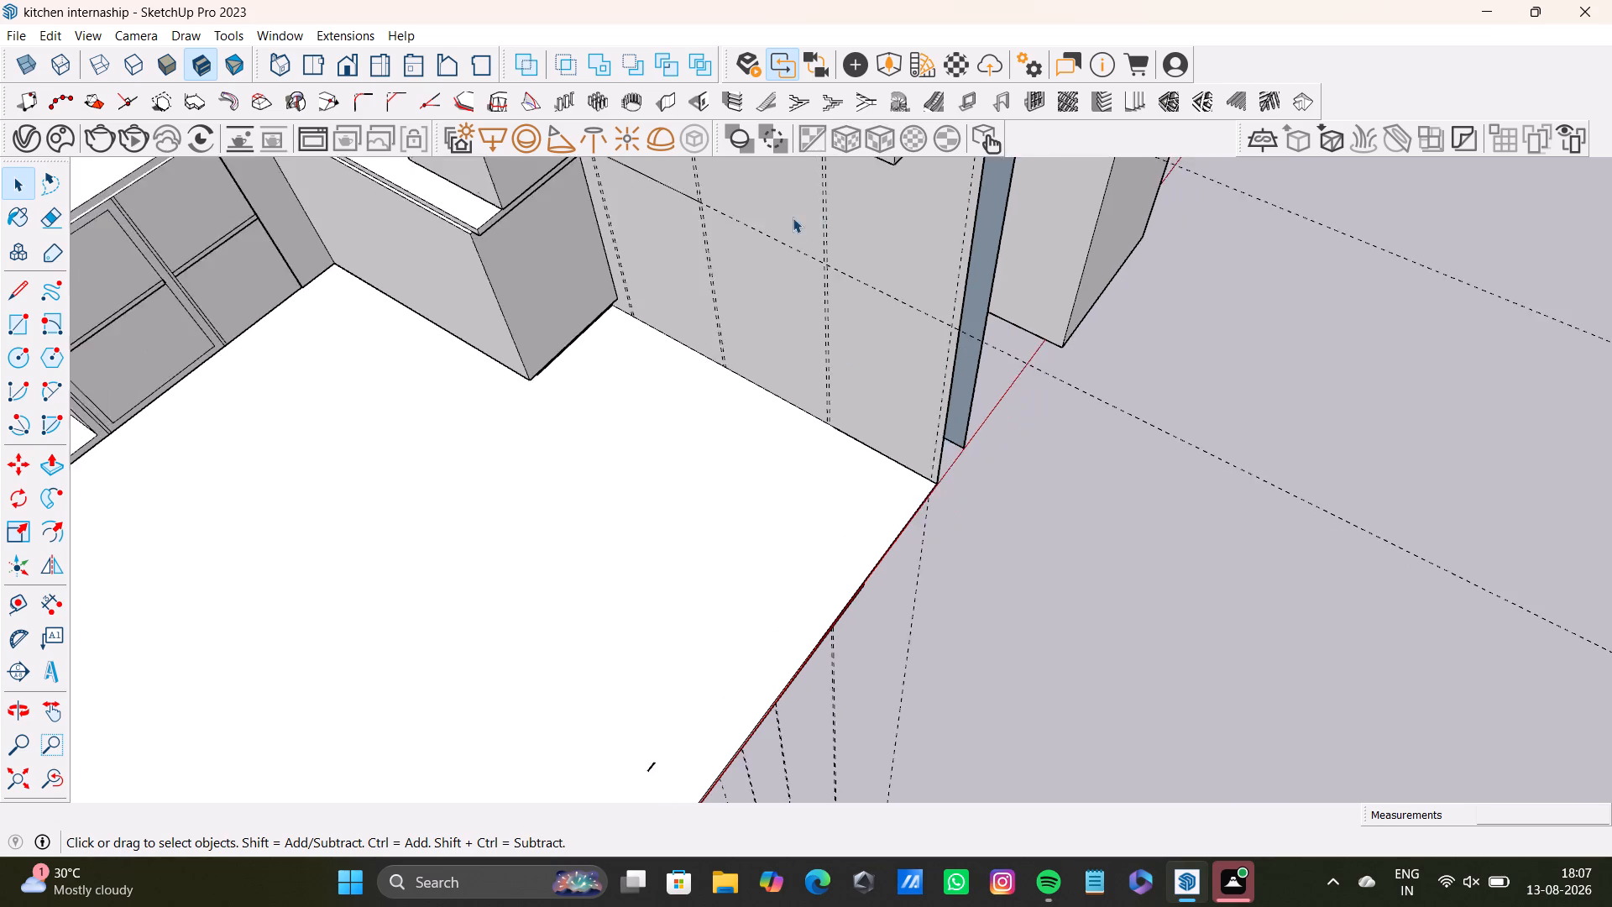
pyautogui.scroll(-9, 793, 218)
pyautogui.moveTo(728, 316); pyautogui.dragTo(758, 579, button='middle')
pyautogui.moveTo(759, 569); pyautogui.dragTo(679, 375, button='middle')
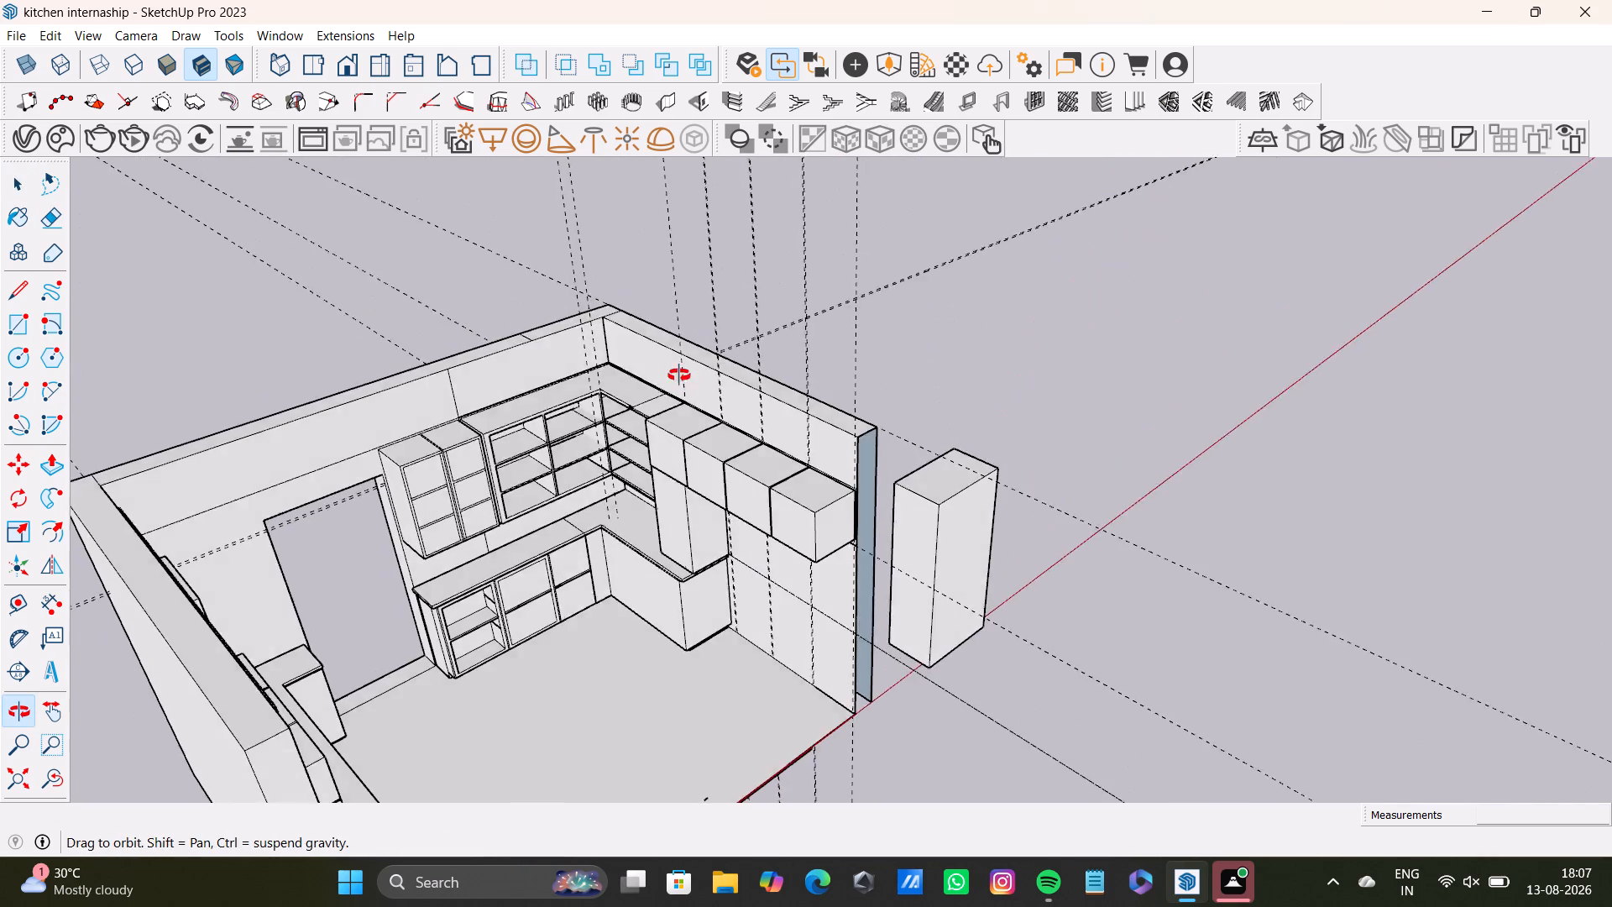
pyautogui.moveTo(679, 375); pyautogui.dragTo(678, 367, button='middle')
pyautogui.scroll(2, 968, 567)
pyautogui.keyDown('shift'); pyautogui.moveTo(968, 567); pyautogui.dragTo(932, 420, button='middle'); pyautogui.keyUp('shift')
pyautogui.scroll(2, 788, 488)
pyautogui.moveTo(866, 464); pyautogui.dragTo(657, 599, button='middle')
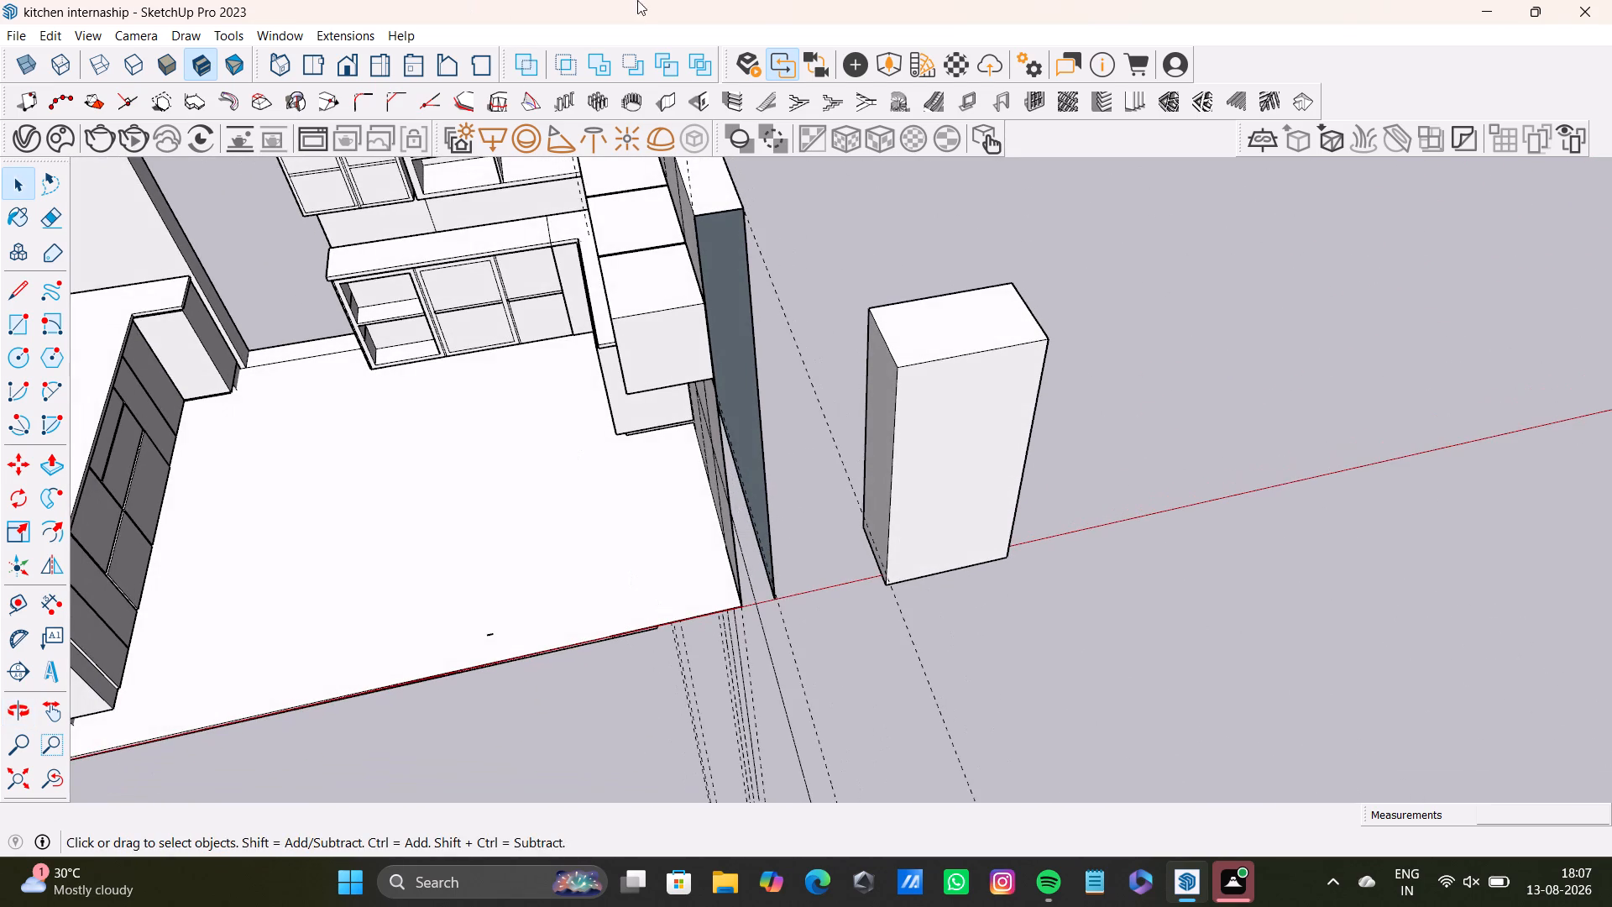
pyautogui.moveTo(681, 592); pyautogui.dragTo(399, 208, button='middle')
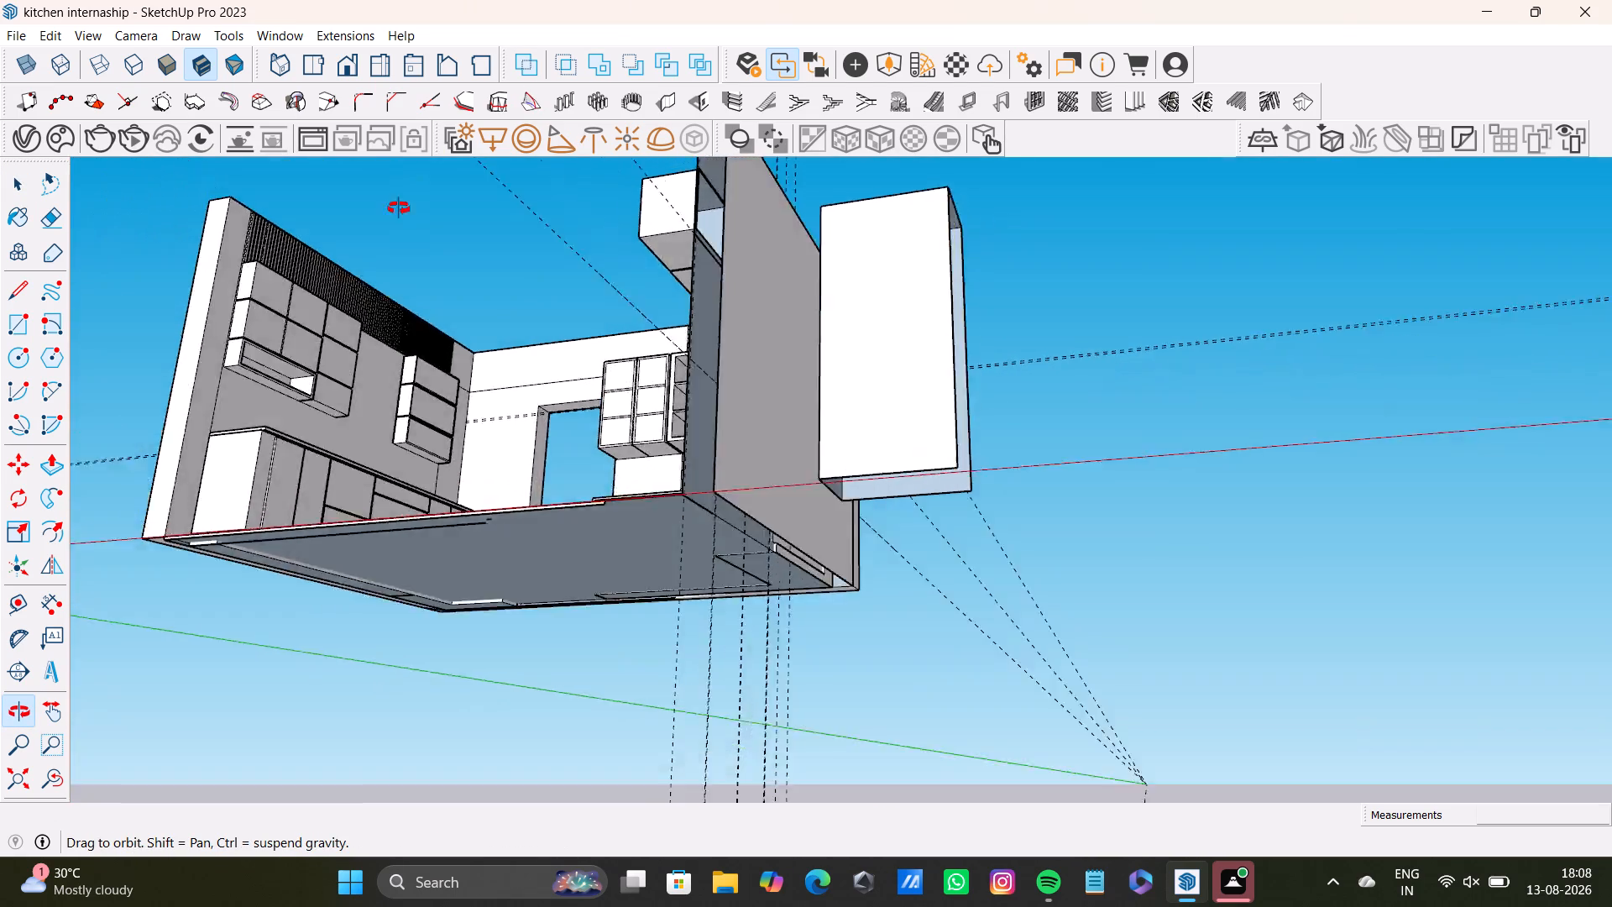
pyautogui.moveTo(399, 208); pyautogui.dragTo(786, 580, button='middle')
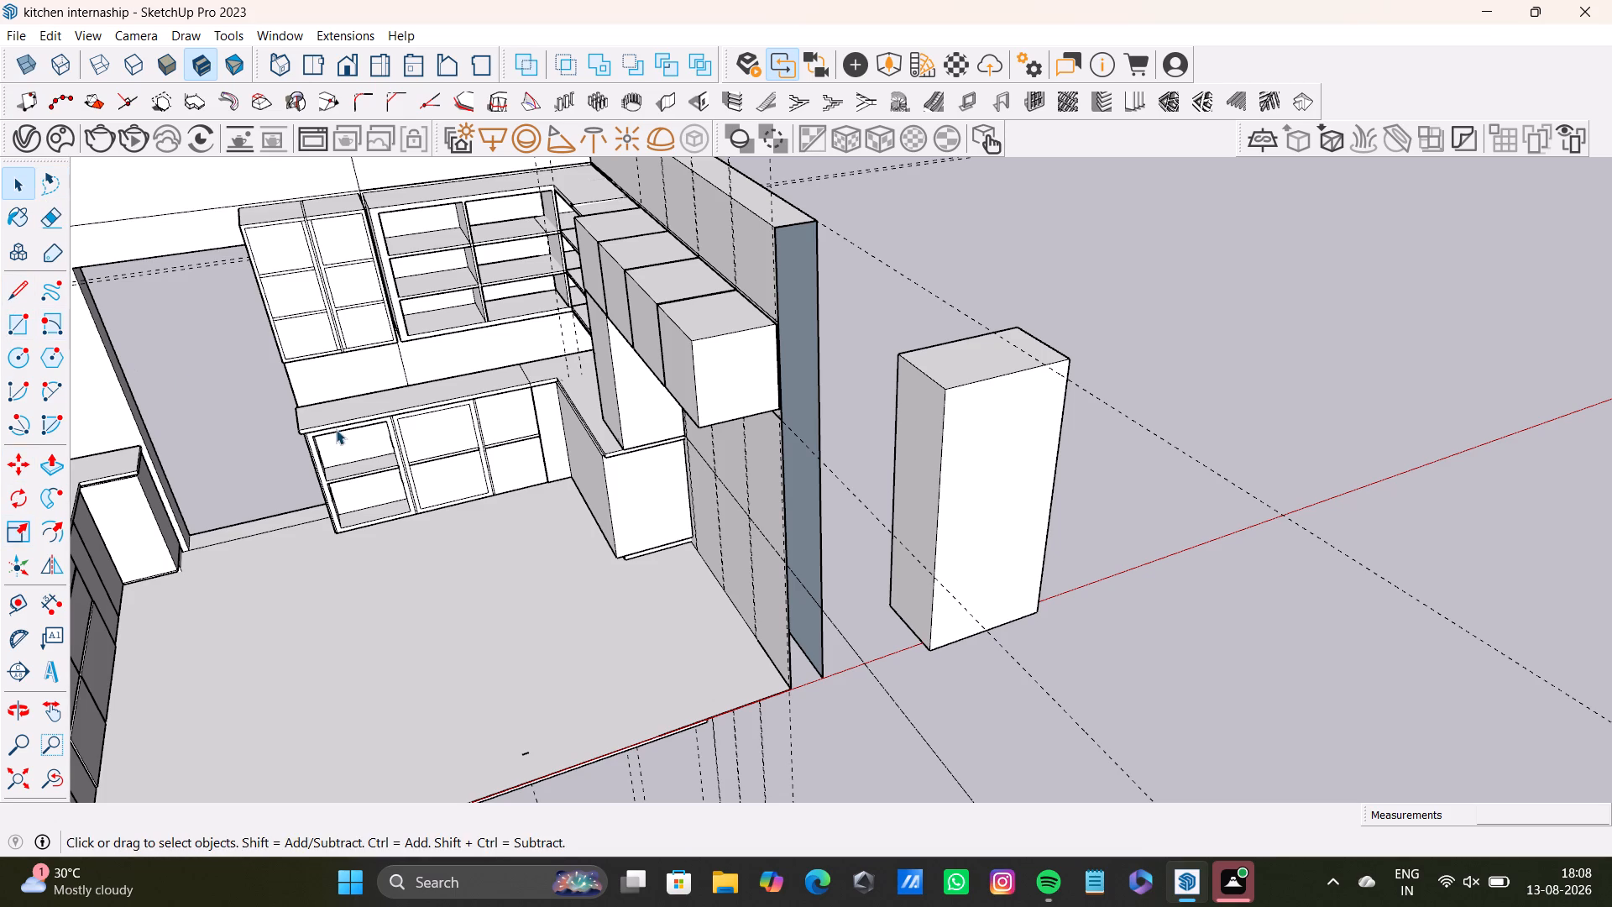
# Draw a rectangle about 9" by 10' over the open end of the cabinet wall, from top corner to floor corner.
pyautogui.click(13, 321)
pyautogui.scroll(3, 865, 366)
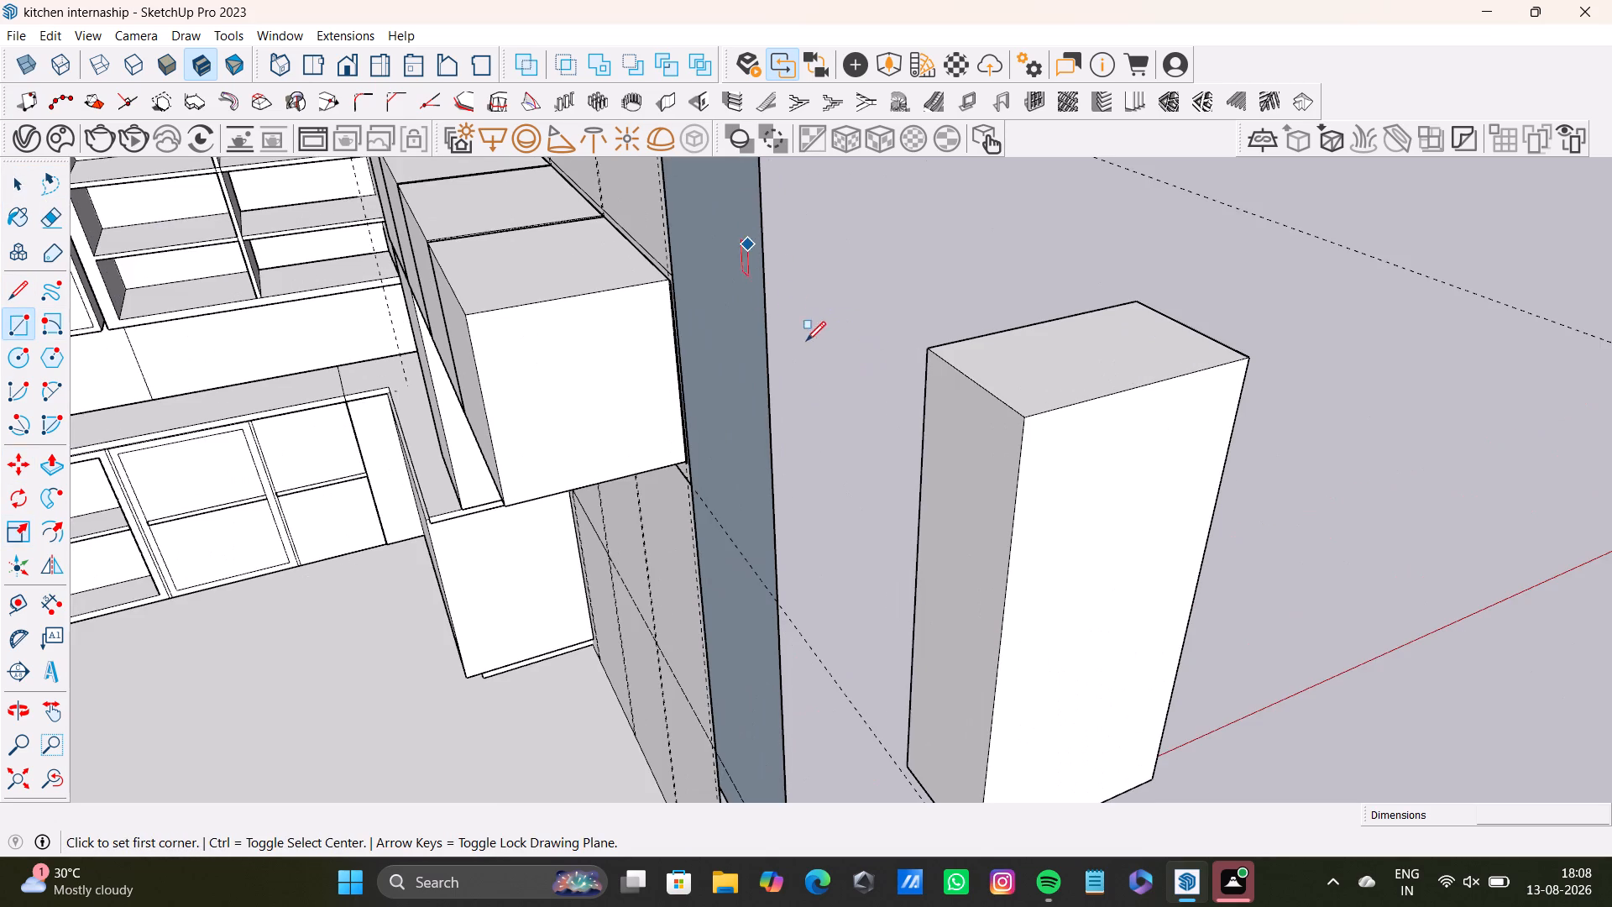
pyautogui.scroll(-3, 809, 345)
pyautogui.moveTo(834, 443); pyautogui.dragTo(719, 480, button='middle')
pyautogui.scroll(2, 666, 214)
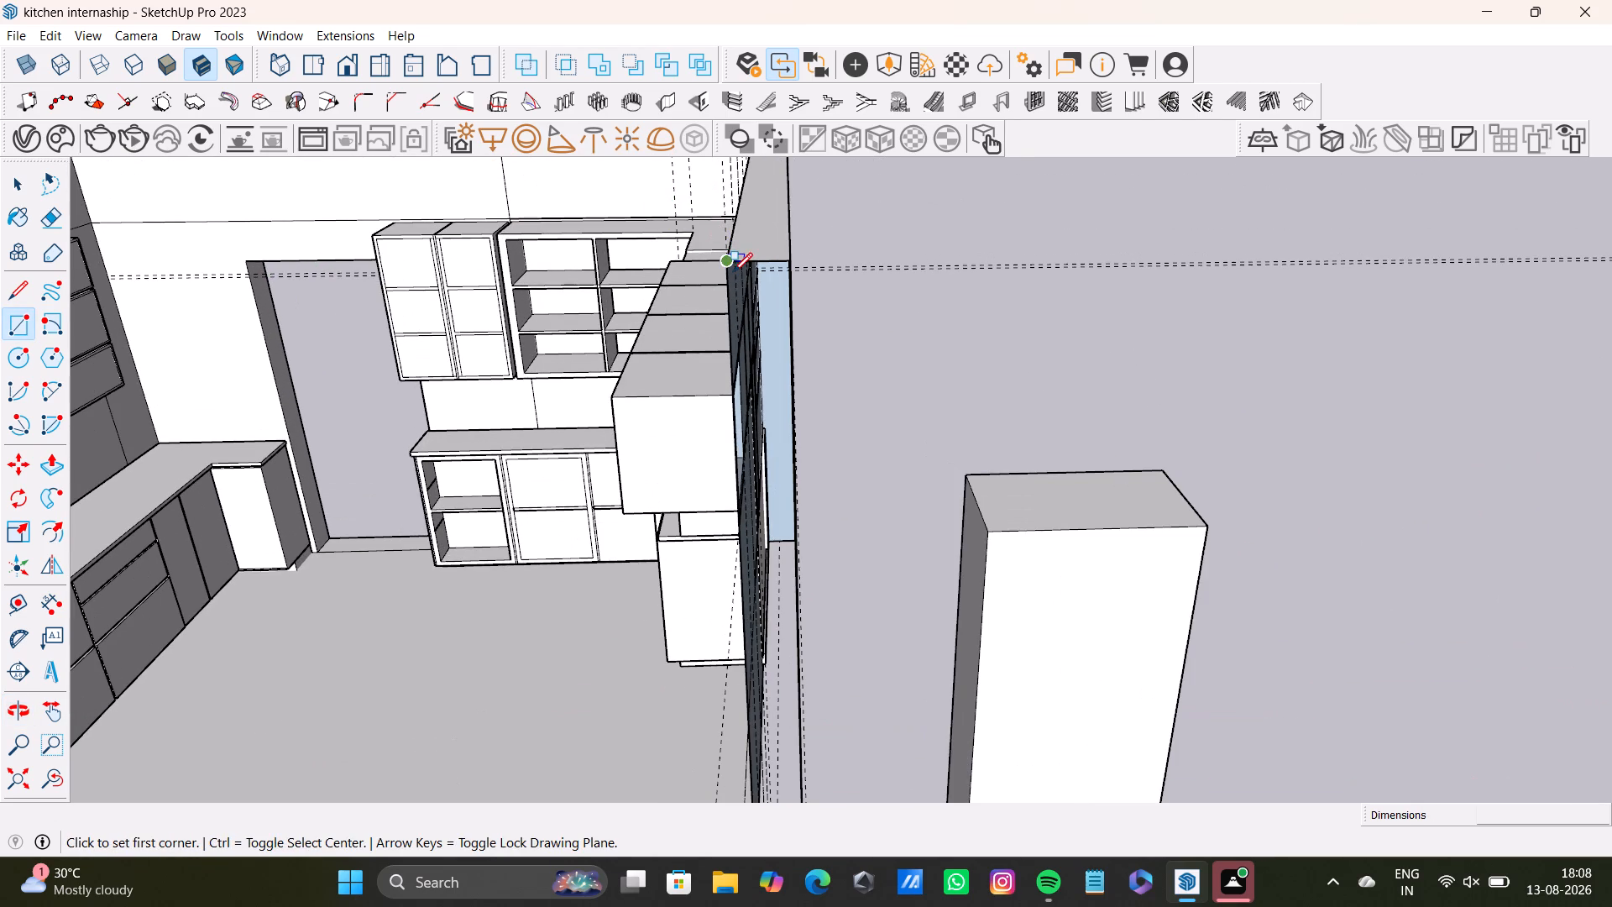
pyautogui.click(728, 263)
pyautogui.scroll(-4, 790, 472)
pyautogui.moveTo(805, 537); pyautogui.dragTo(799, 349, button='middle')
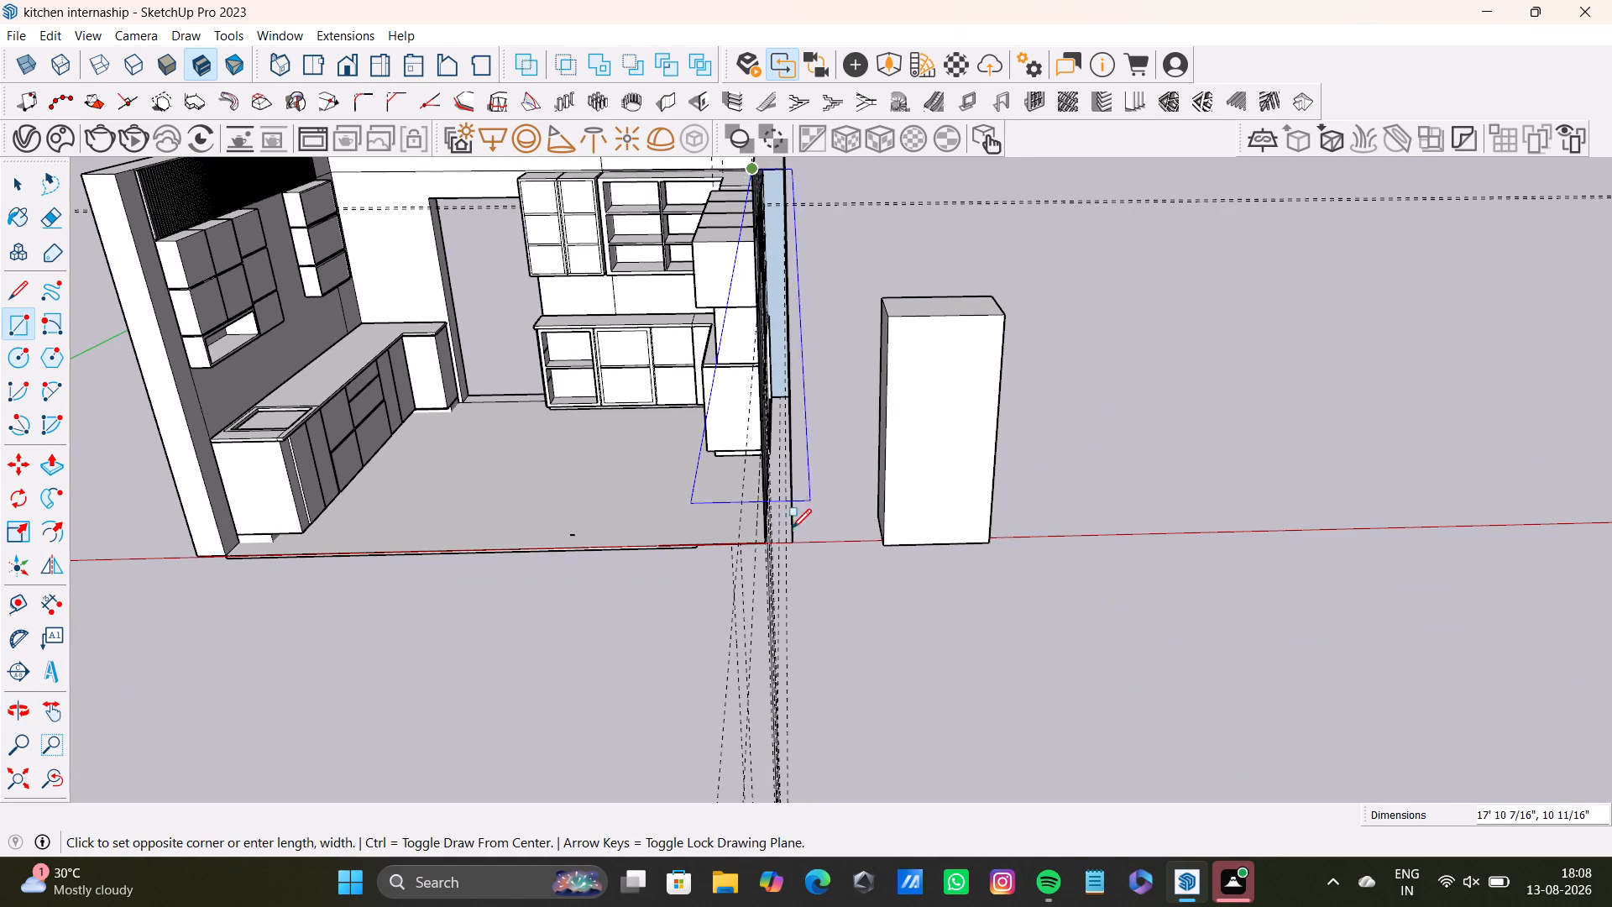
pyautogui.scroll(5, 789, 538)
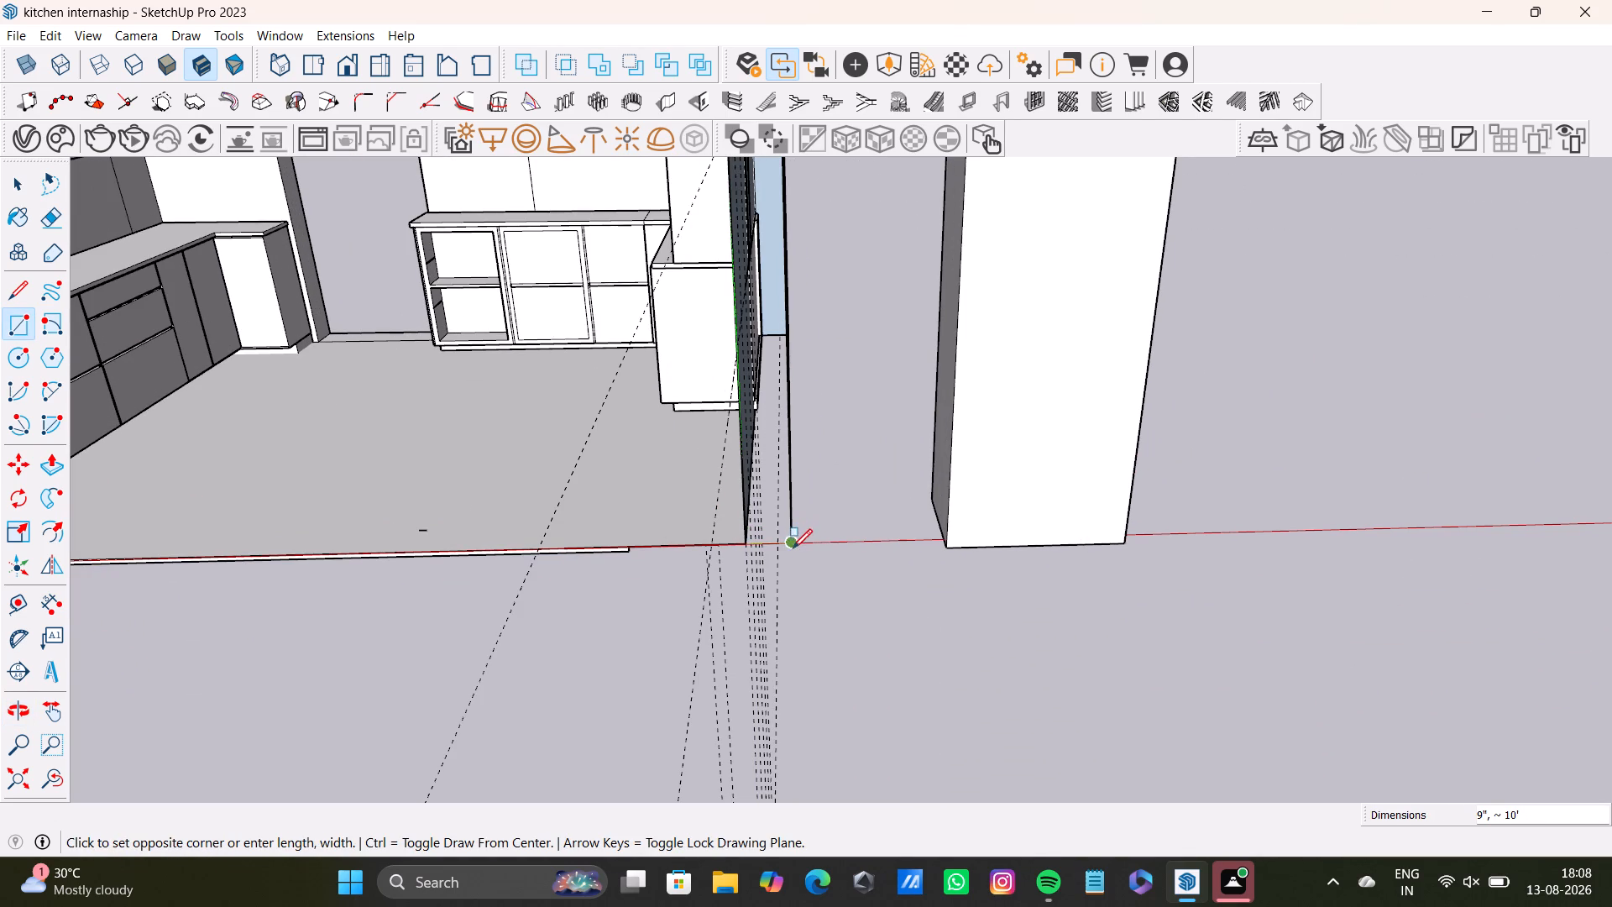
pyautogui.moveTo(795, 548); pyautogui.dragTo(646, 559, button='middle')
pyautogui.click(663, 533)
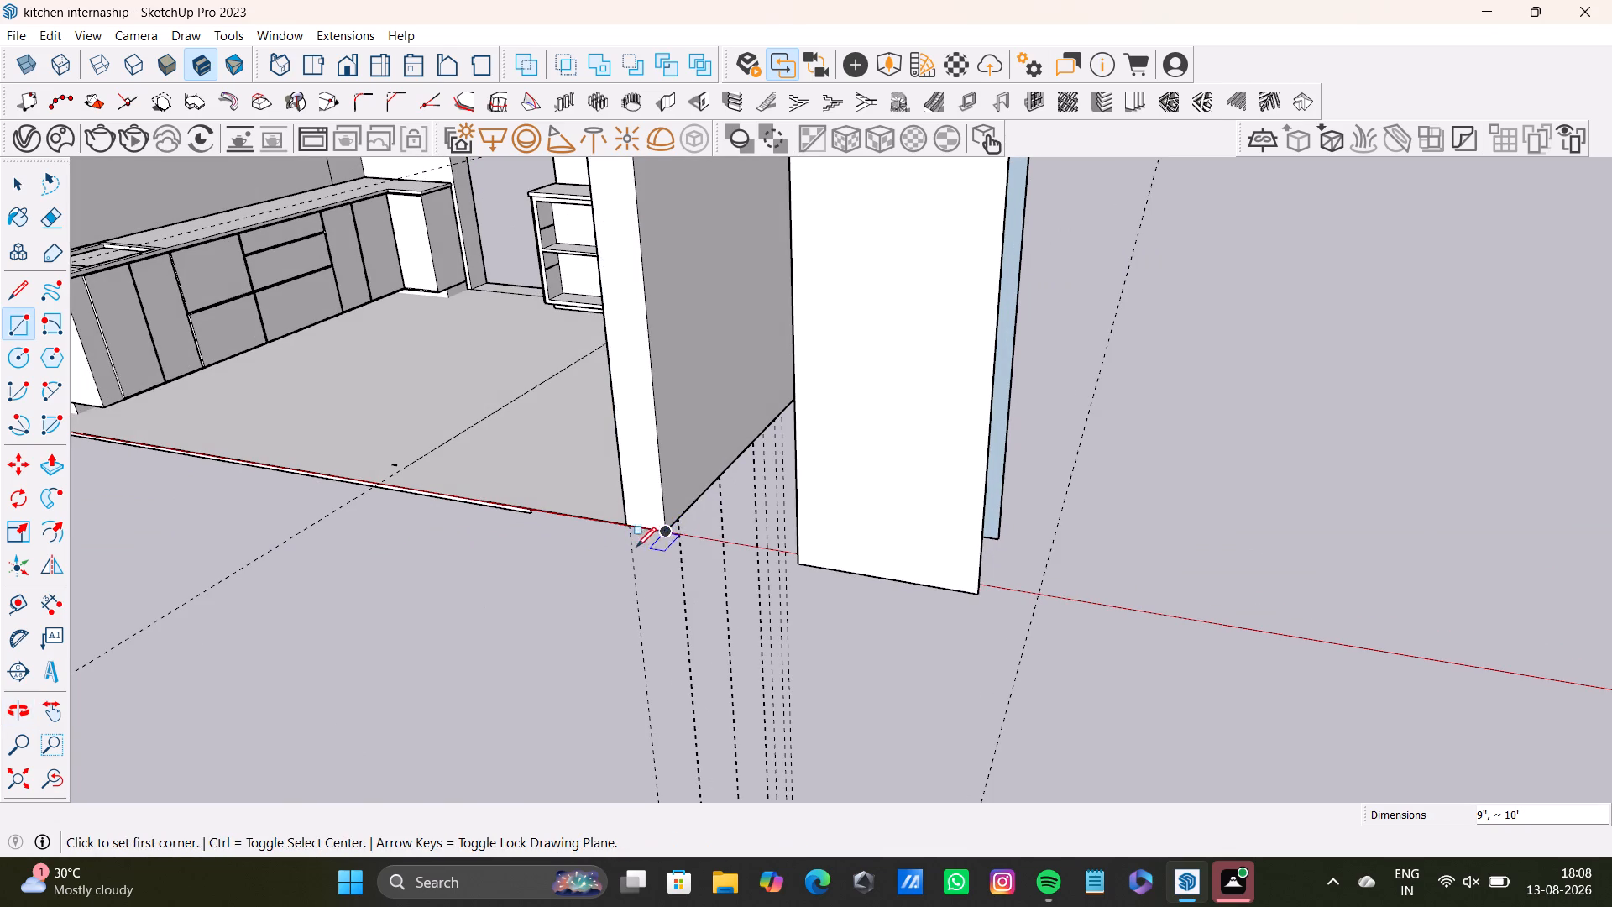
pyautogui.moveTo(634, 551); pyautogui.dragTo(898, 588, button='middle')
# Push/Pull the cabinet wall's end face outward about 1' 3" to lengthen the wall.
pyautogui.press('space')
pyautogui.click(895, 560)
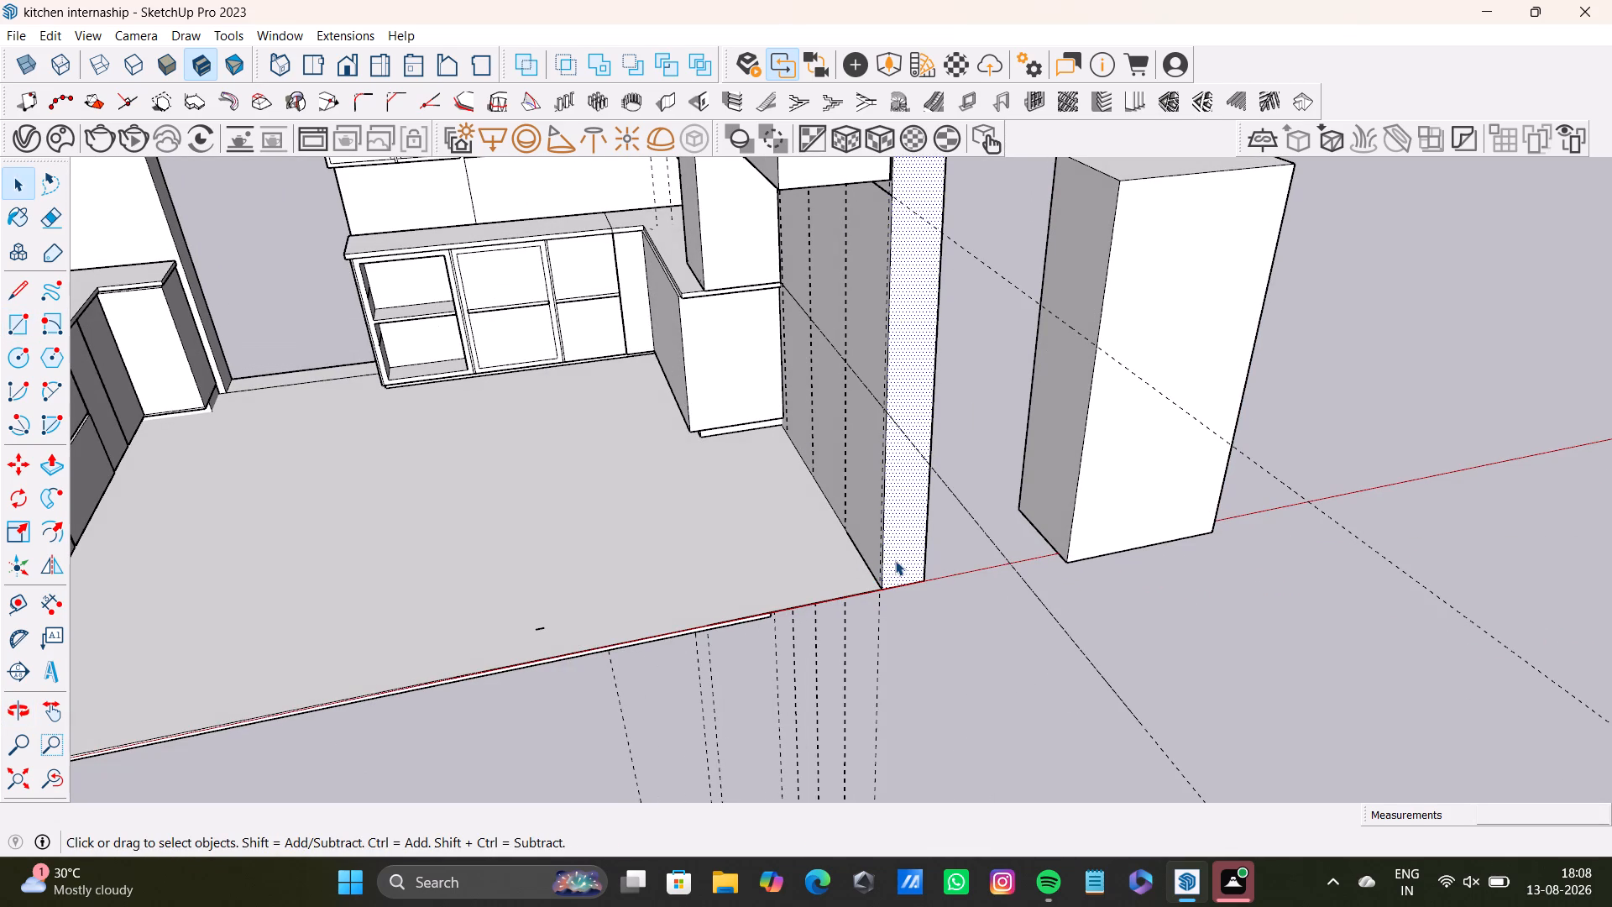
pyautogui.press('p')
pyautogui.click(904, 555)
pyautogui.moveTo(958, 600); pyautogui.dragTo(974, 633)
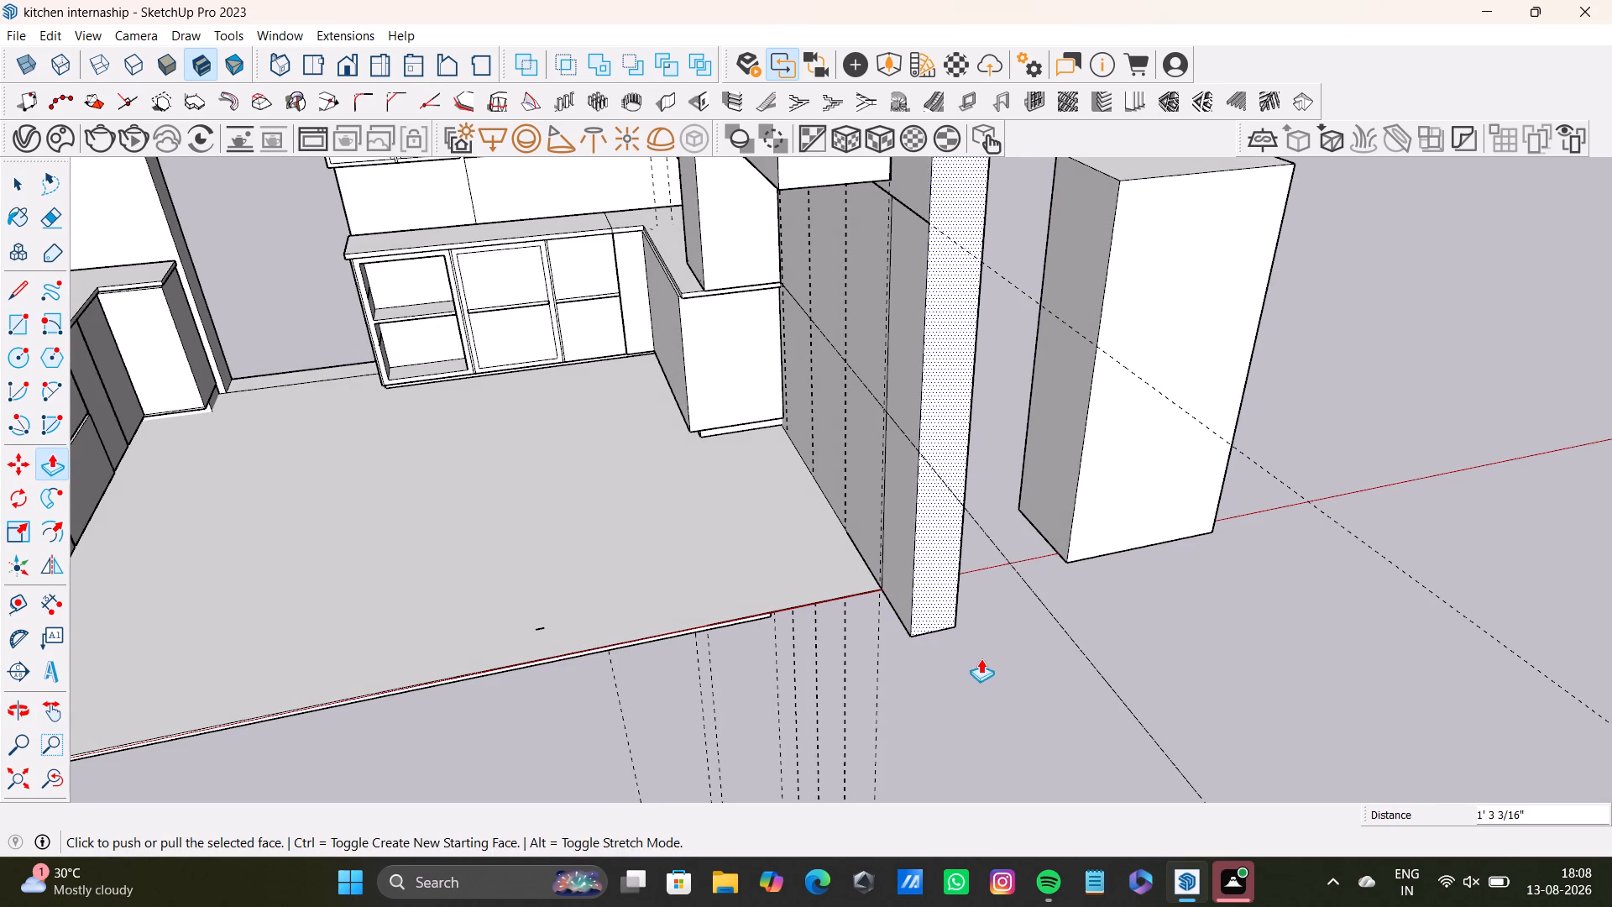
pyautogui.click(981, 658)
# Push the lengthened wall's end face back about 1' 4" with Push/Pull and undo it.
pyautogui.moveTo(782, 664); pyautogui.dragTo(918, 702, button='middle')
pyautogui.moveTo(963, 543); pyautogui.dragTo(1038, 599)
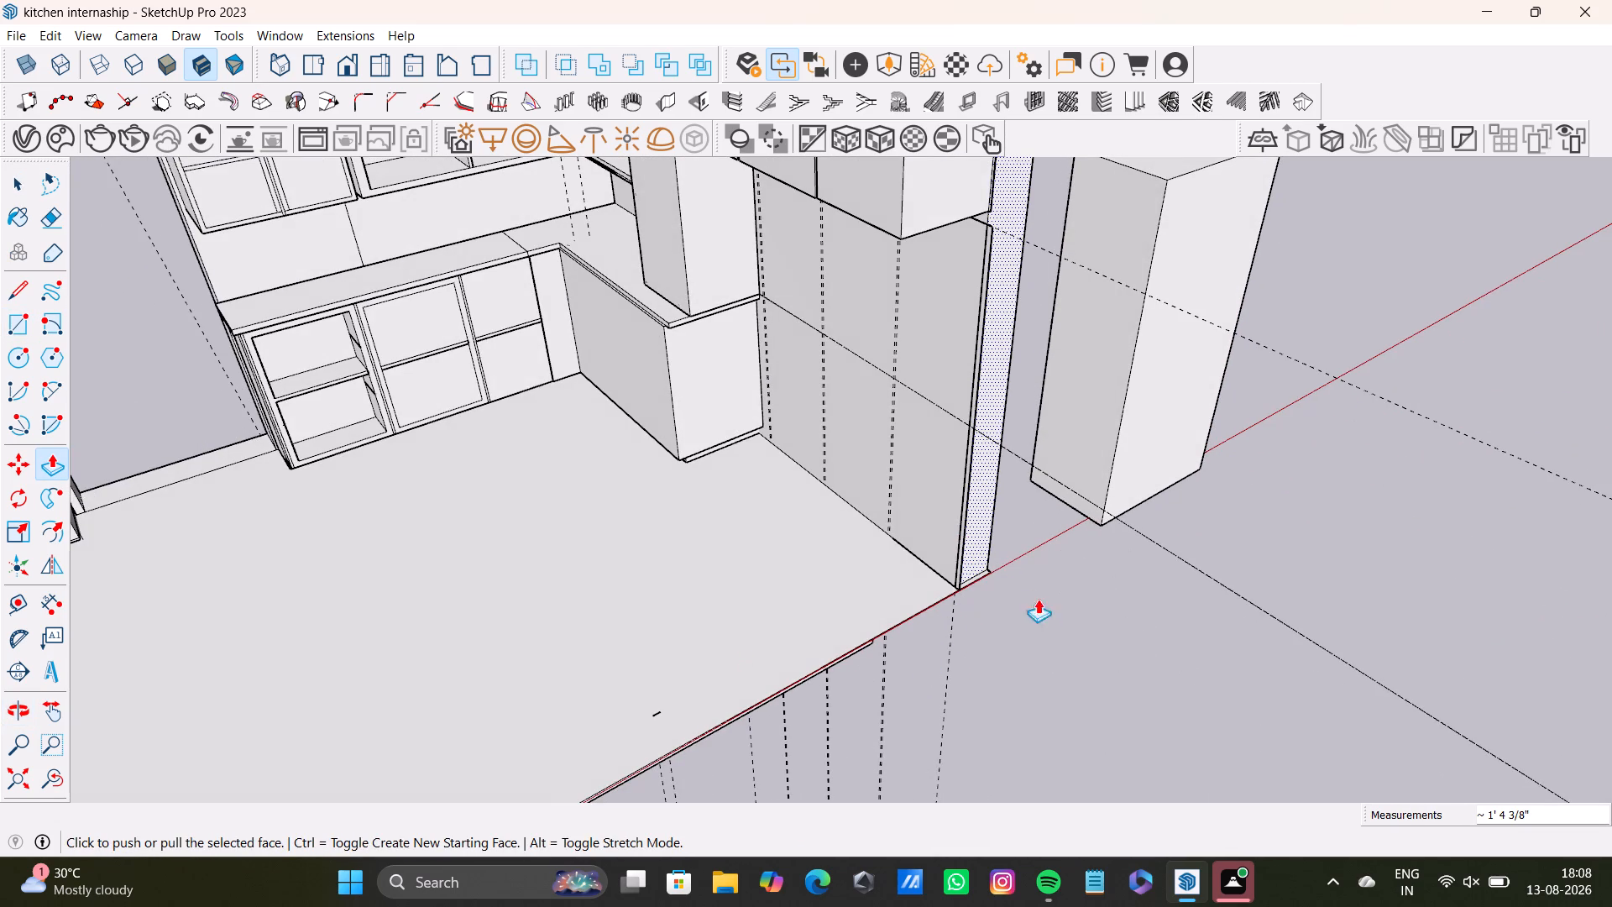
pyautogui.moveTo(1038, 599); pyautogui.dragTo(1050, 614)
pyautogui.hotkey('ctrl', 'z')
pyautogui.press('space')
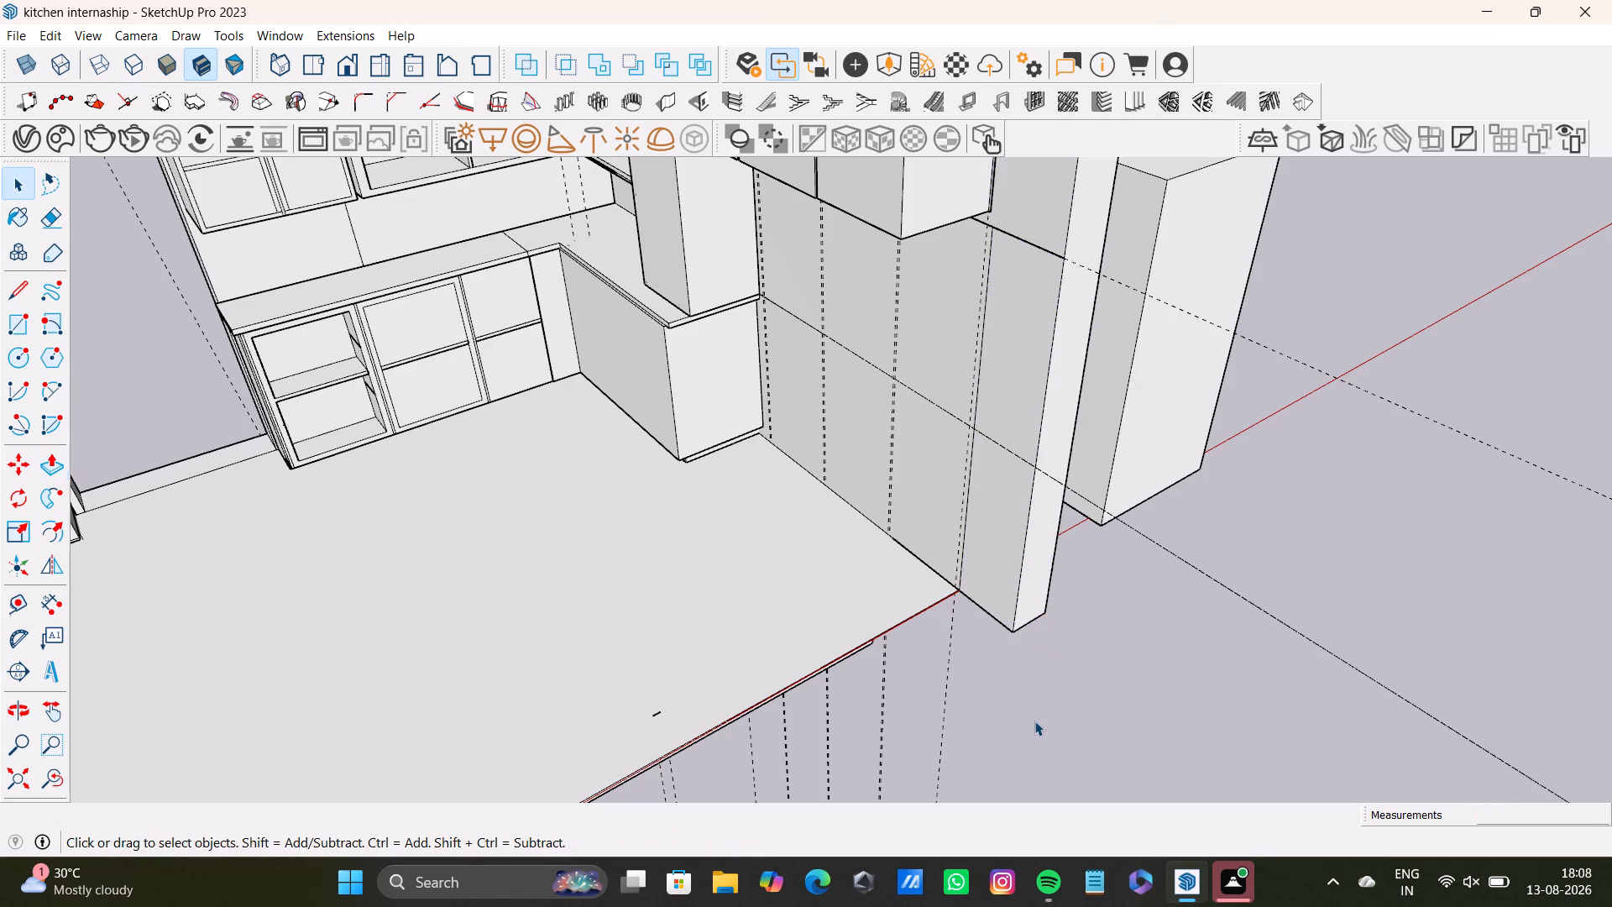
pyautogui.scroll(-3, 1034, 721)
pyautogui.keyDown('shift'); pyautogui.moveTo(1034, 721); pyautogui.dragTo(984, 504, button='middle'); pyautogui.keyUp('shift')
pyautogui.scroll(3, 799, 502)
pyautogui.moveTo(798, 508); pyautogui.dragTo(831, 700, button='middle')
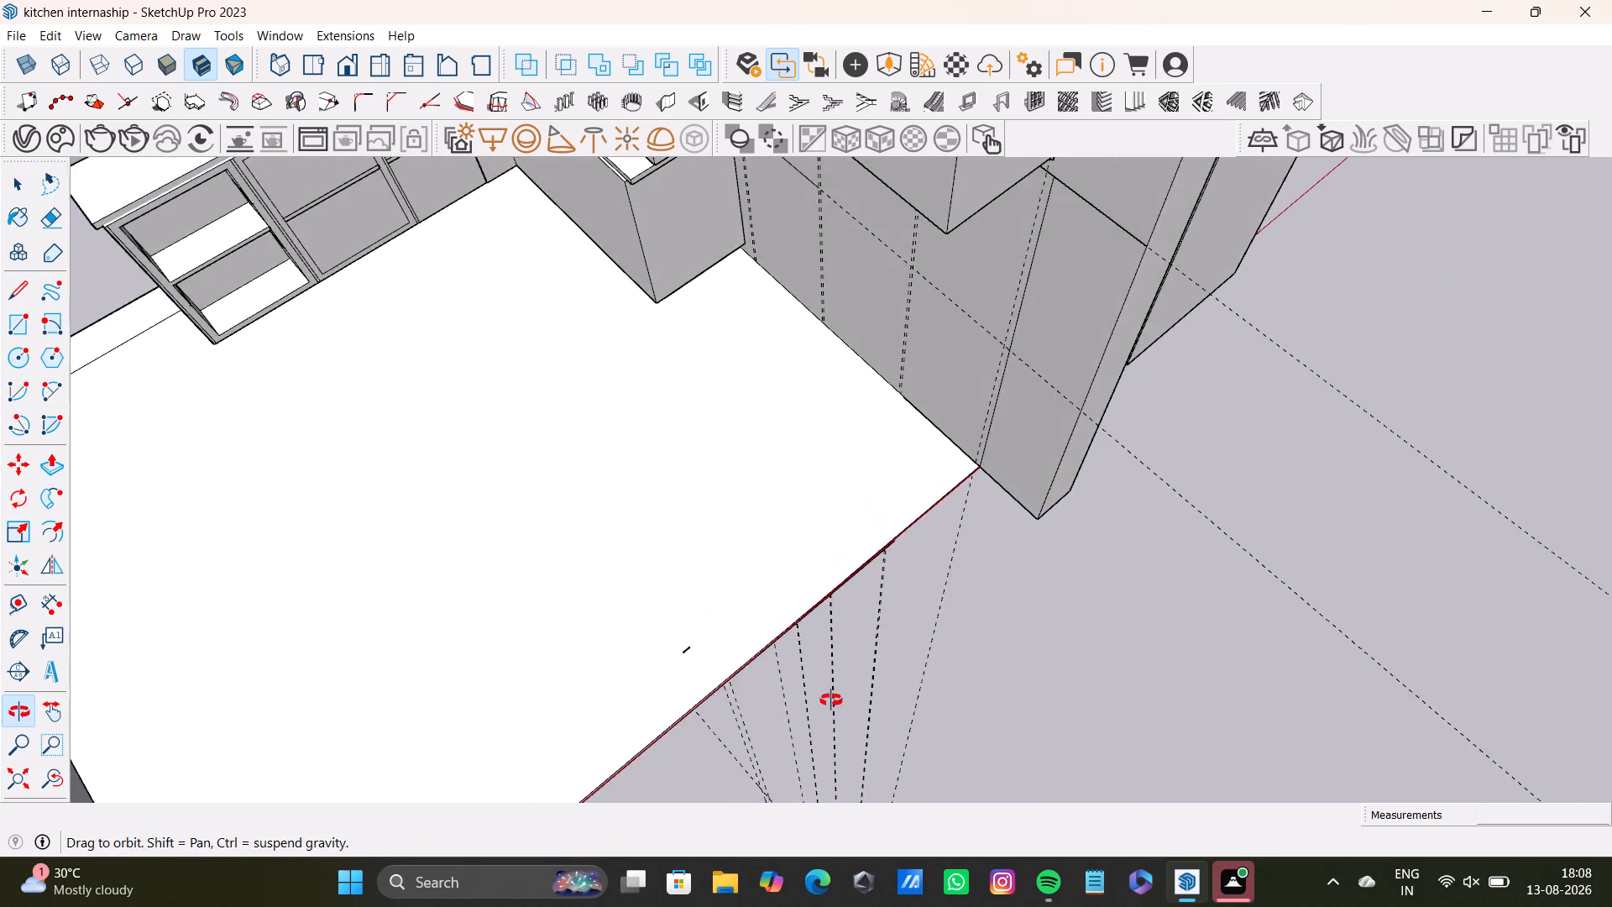
# Delete the short stray edge lying on the underside of the kitchen floor.
pyautogui.moveTo(831, 700); pyautogui.dragTo(688, 472, button='middle')
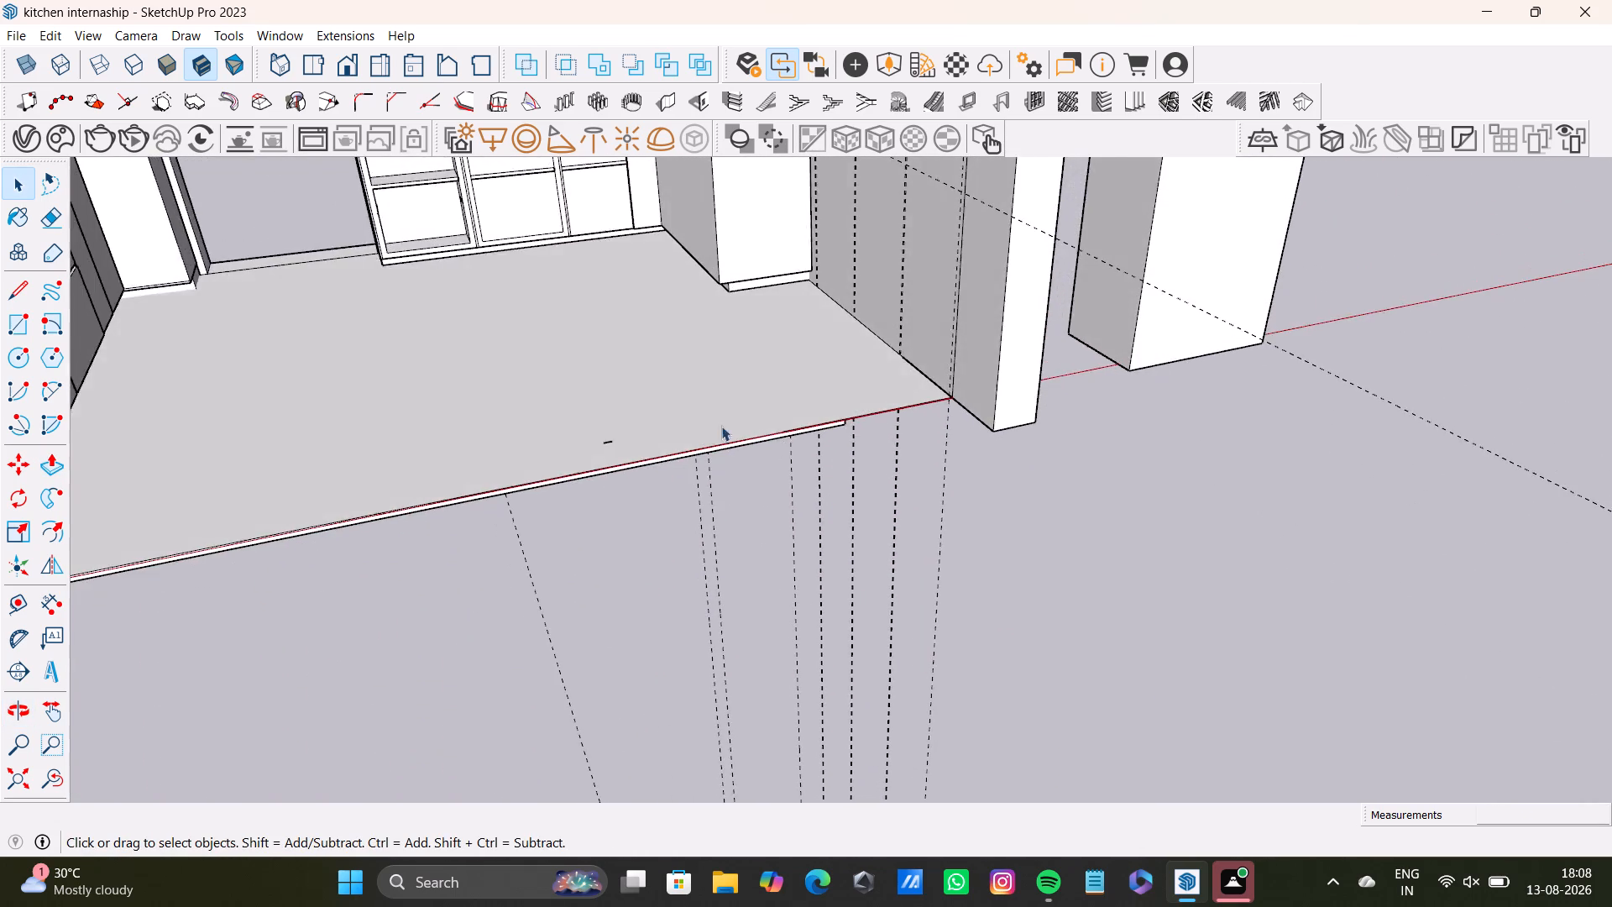
pyautogui.scroll(7, 762, 431)
pyautogui.moveTo(819, 326); pyautogui.dragTo(819, 188, button='middle')
pyautogui.scroll(-1, 821, 187)
pyautogui.moveTo(862, 328); pyautogui.dragTo(827, 165, button='middle')
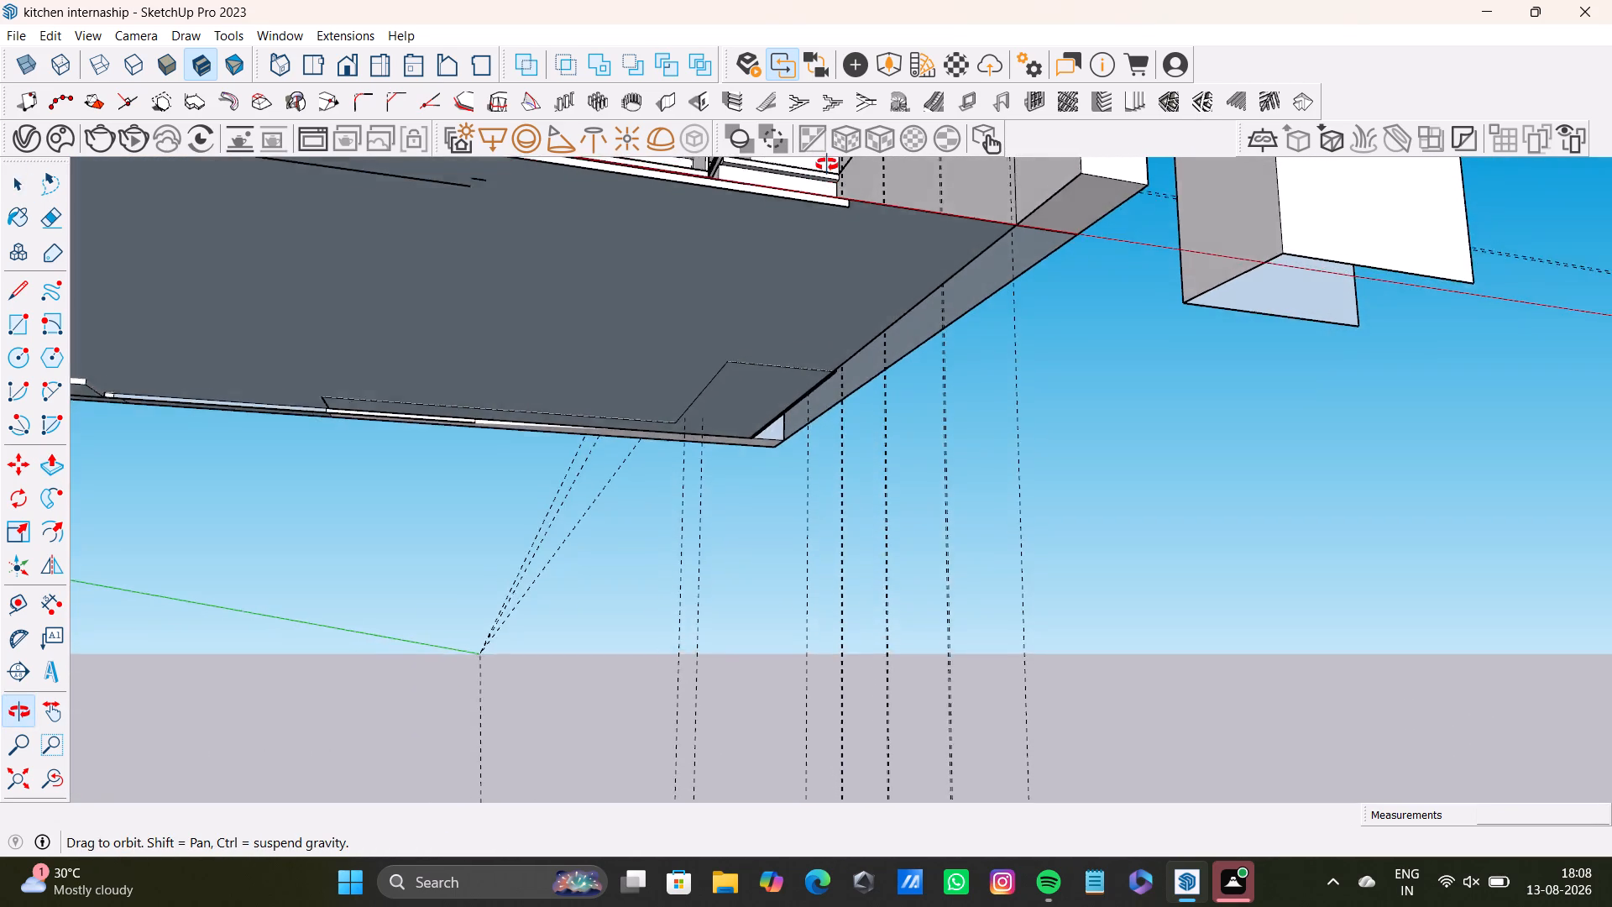
pyautogui.moveTo(827, 165); pyautogui.dragTo(1023, 564, button='middle')
pyautogui.moveTo(1013, 582); pyautogui.dragTo(1012, 354, button='middle')
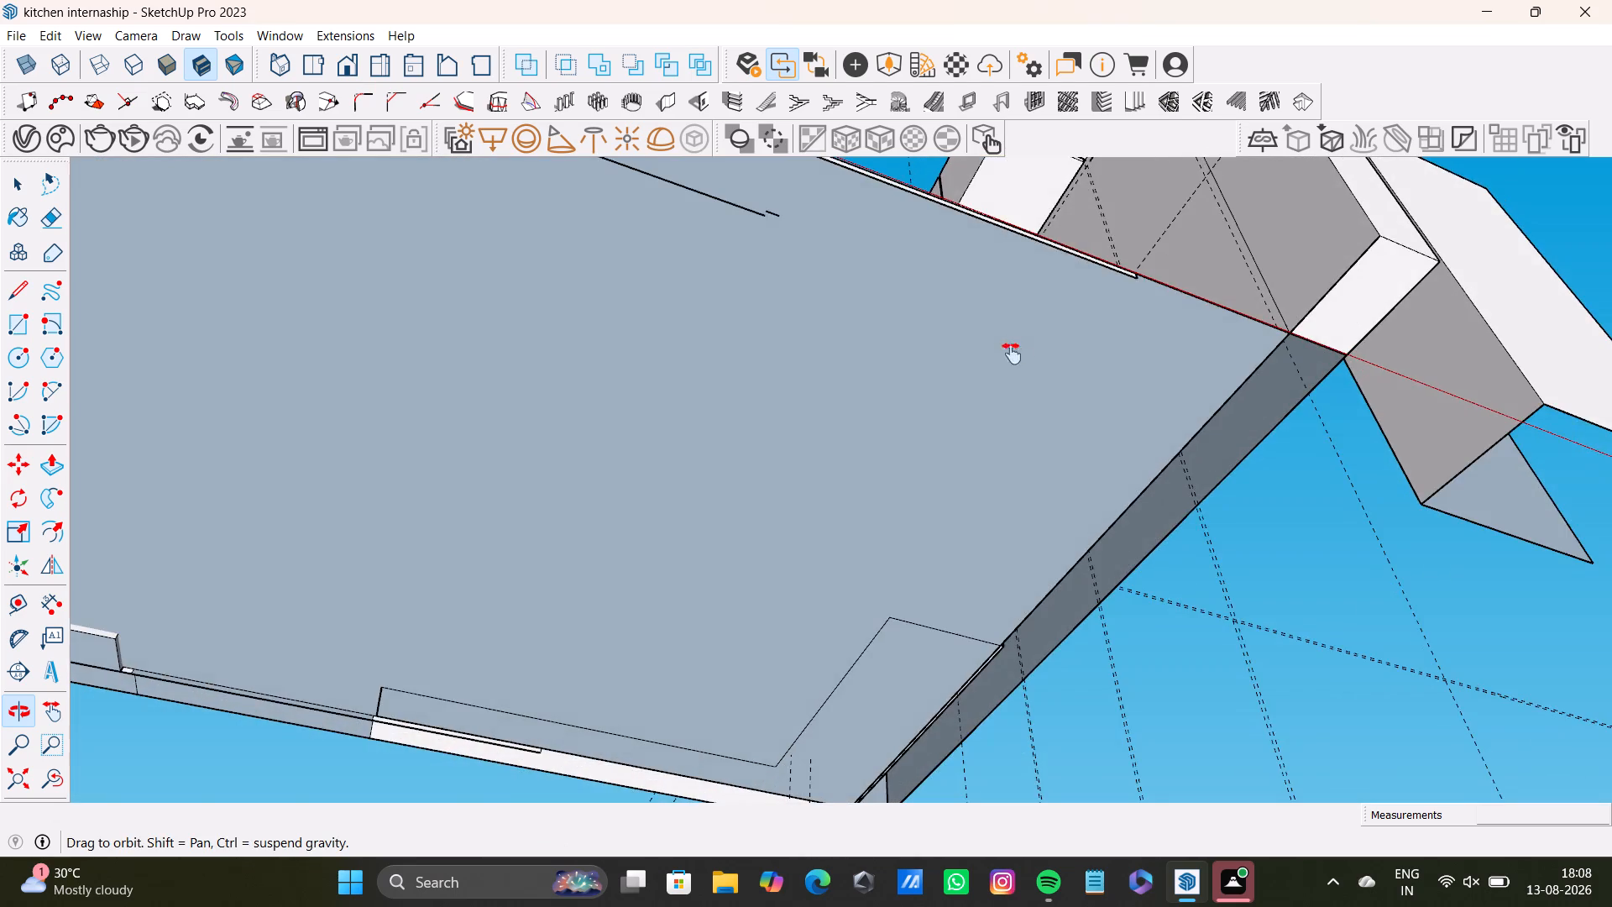
pyautogui.moveTo(1012, 354); pyautogui.dragTo(1034, 548, button='middle')
pyautogui.click(777, 434)
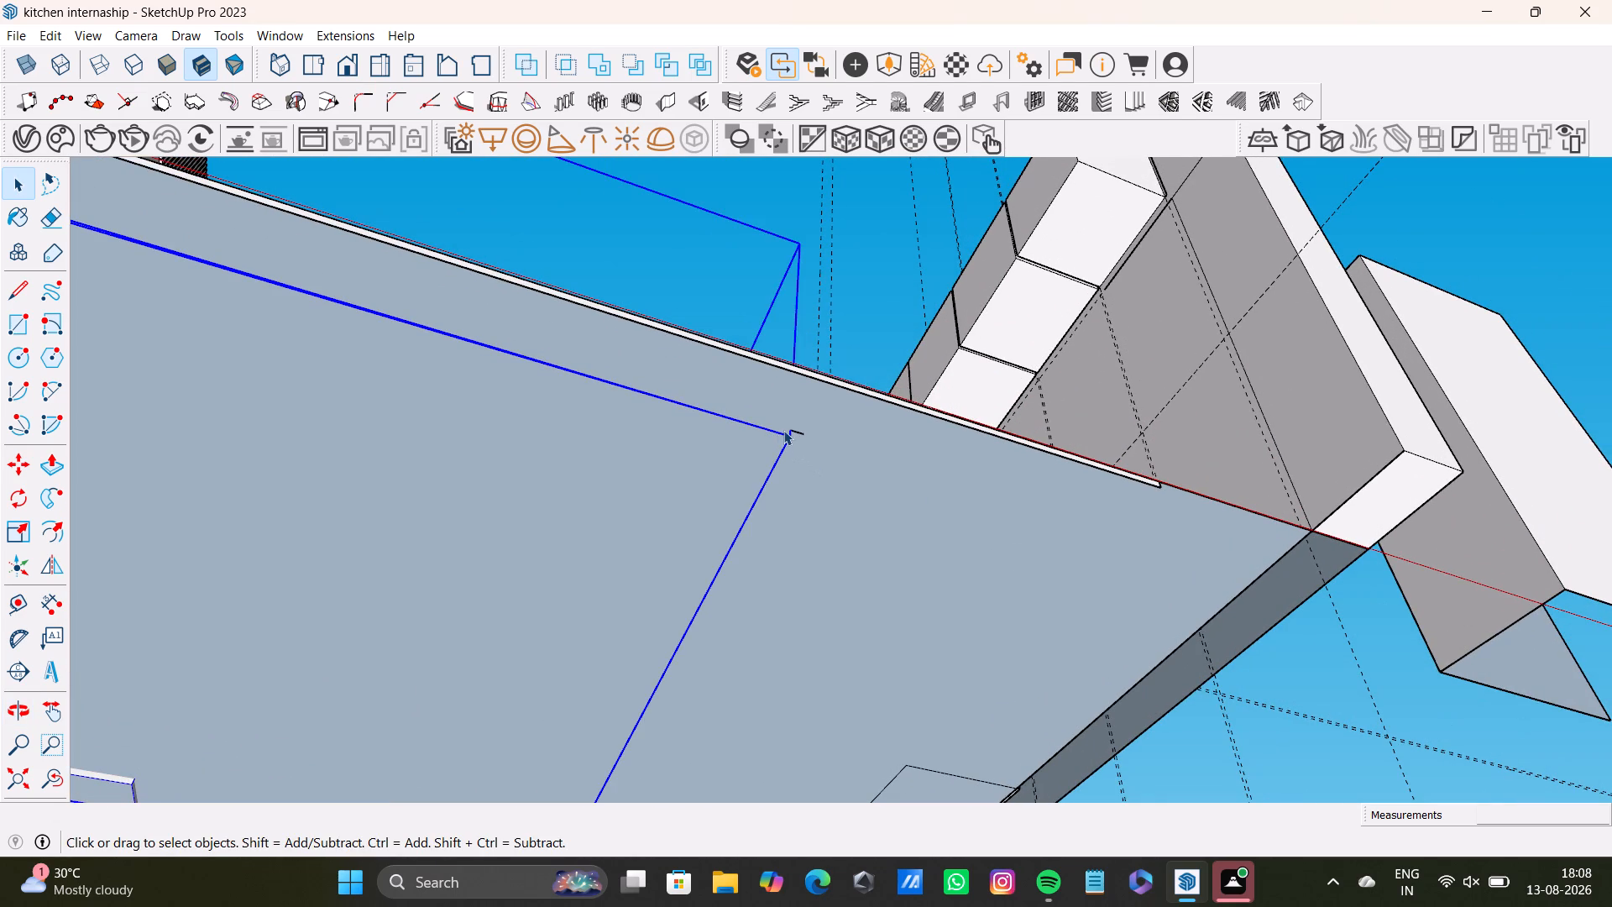
pyautogui.moveTo(782, 448); pyautogui.dragTo(753, 375, button='middle')
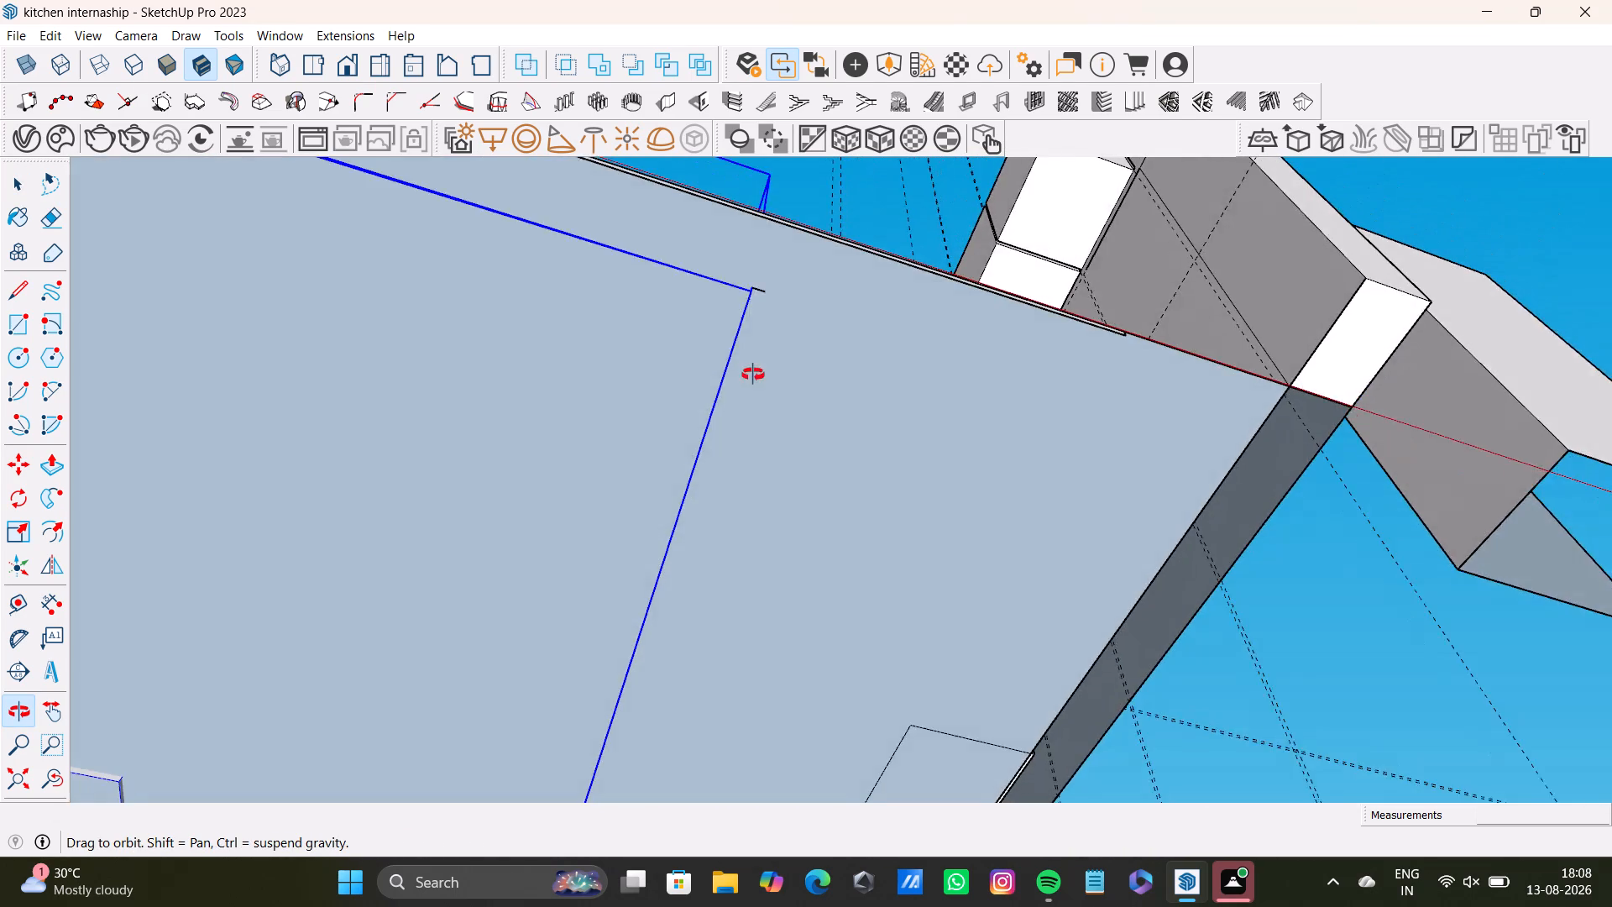
pyautogui.moveTo(753, 375); pyautogui.dragTo(762, 435, button='middle')
pyautogui.scroll(6, 772, 409)
pyautogui.click(776, 410)
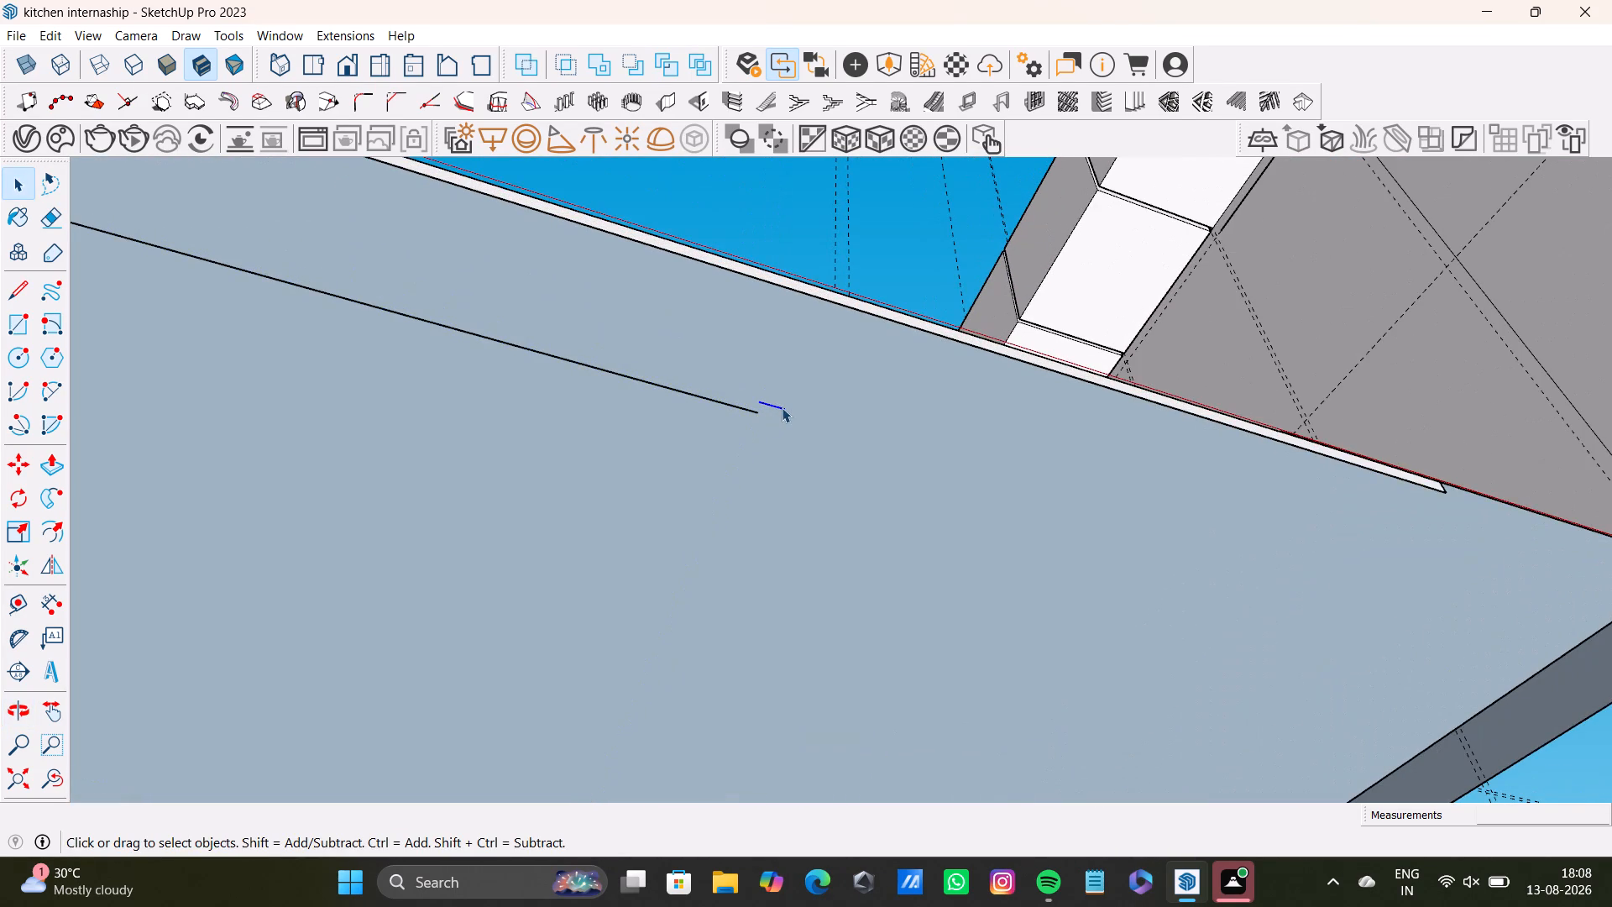
pyautogui.moveTo(780, 412); pyautogui.dragTo(699, 506, button='middle')
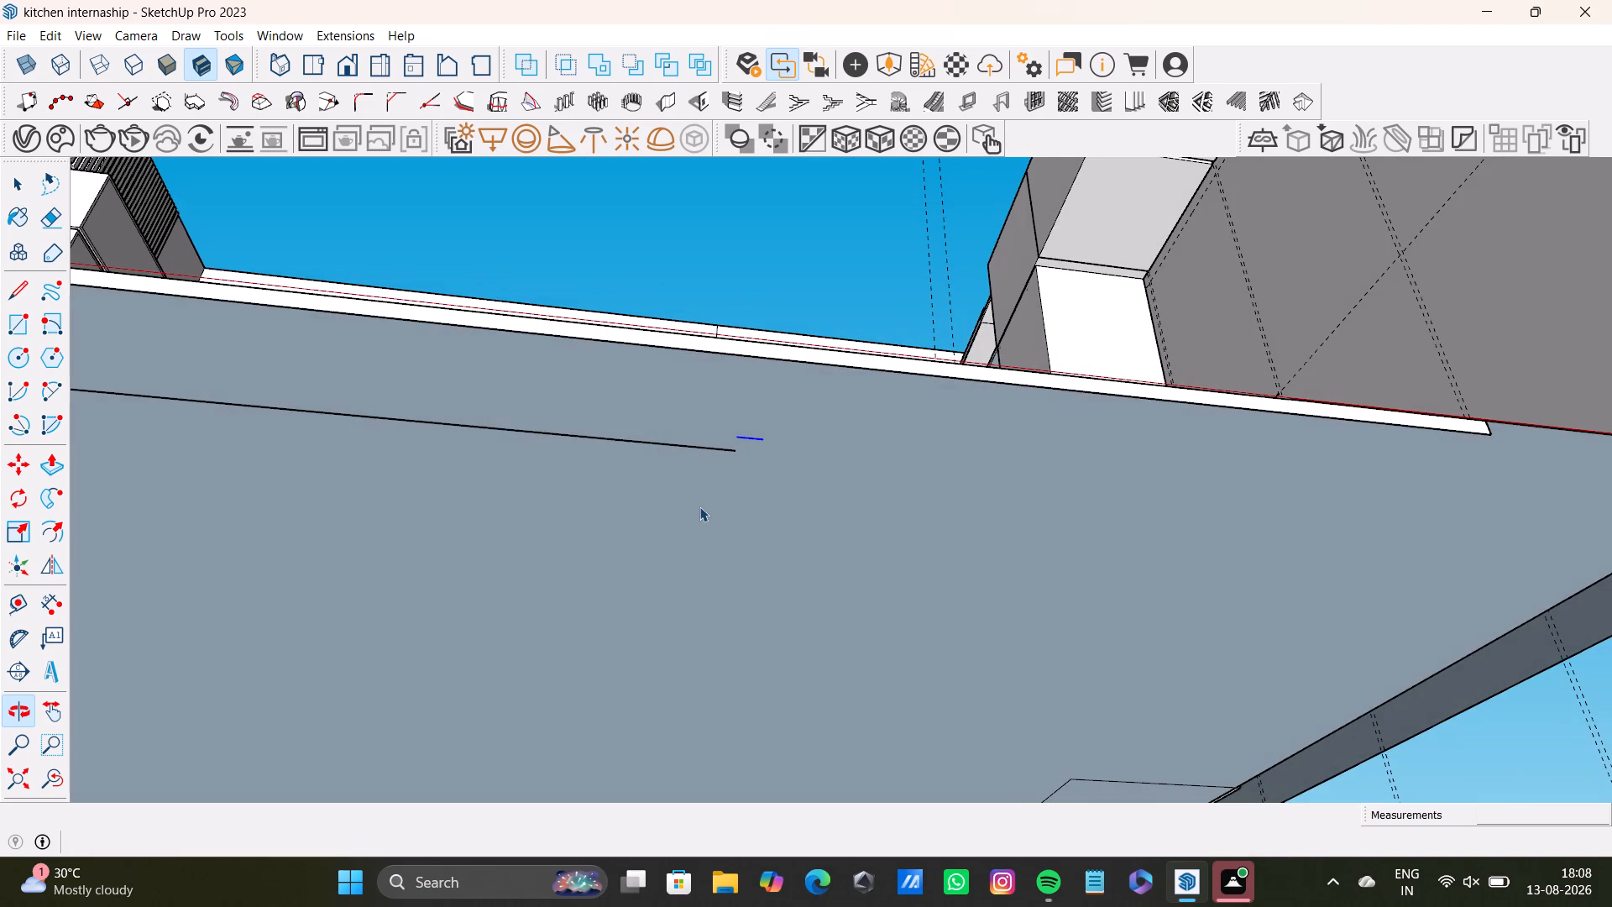
pyautogui.press('Delete')
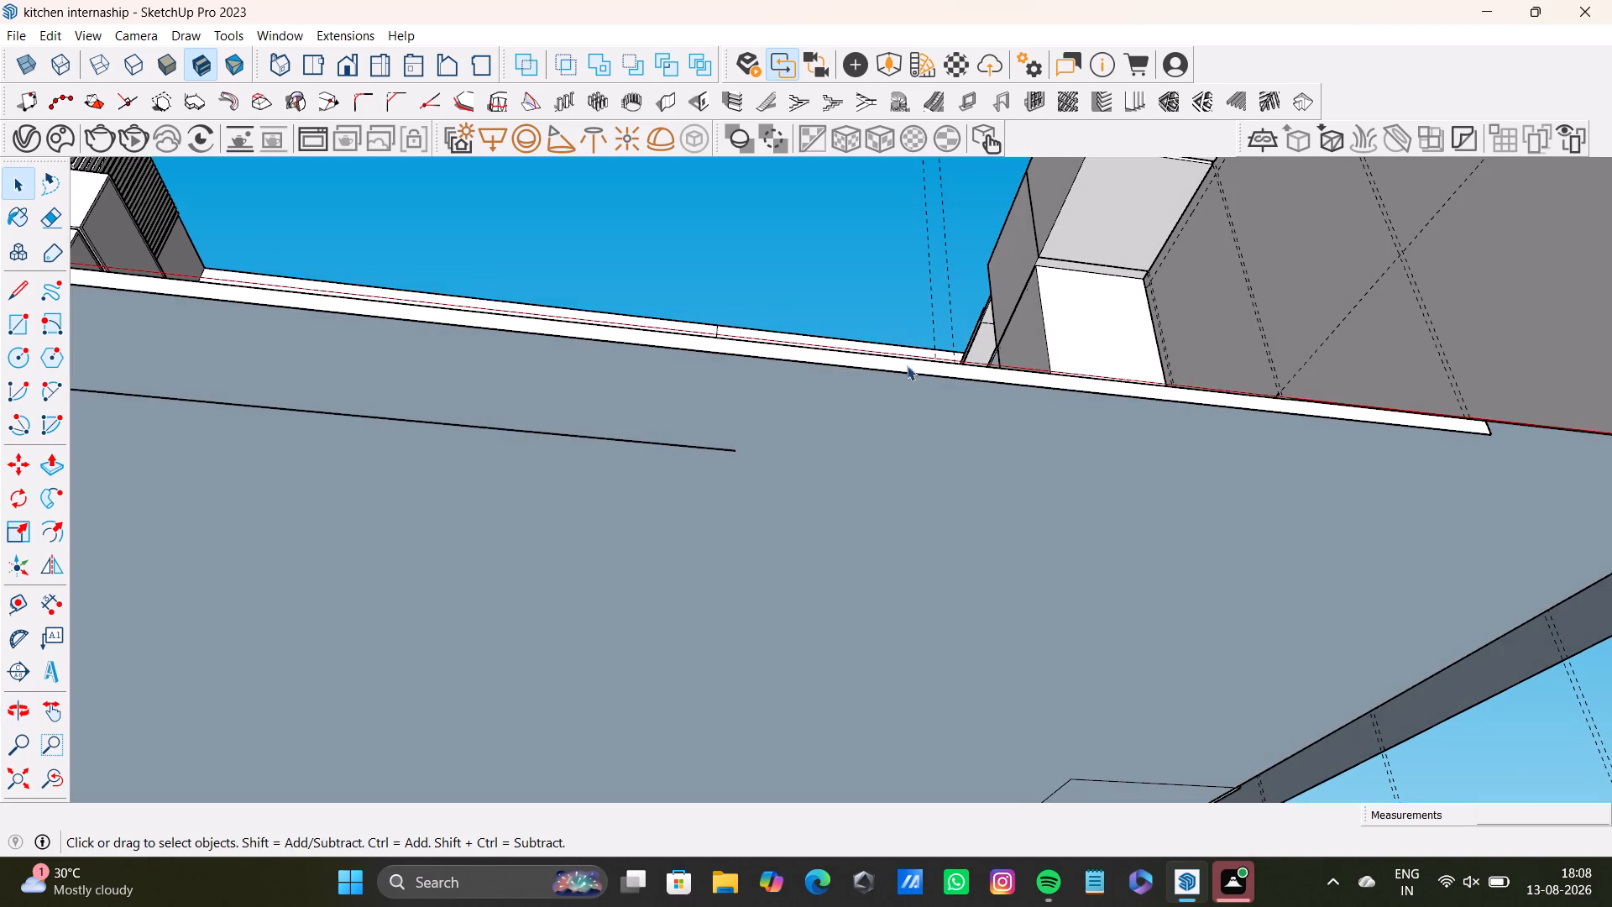
# Delete the short end edge and the long lower edge of the thin strip along the floor's open front side.
pyautogui.moveTo(976, 424); pyautogui.dragTo(929, 579, button='middle')
pyautogui.keyDown('shift'); pyautogui.moveTo(925, 568); pyautogui.dragTo(680, 526, button='middle'); pyautogui.keyUp('shift')
pyautogui.click(965, 341)
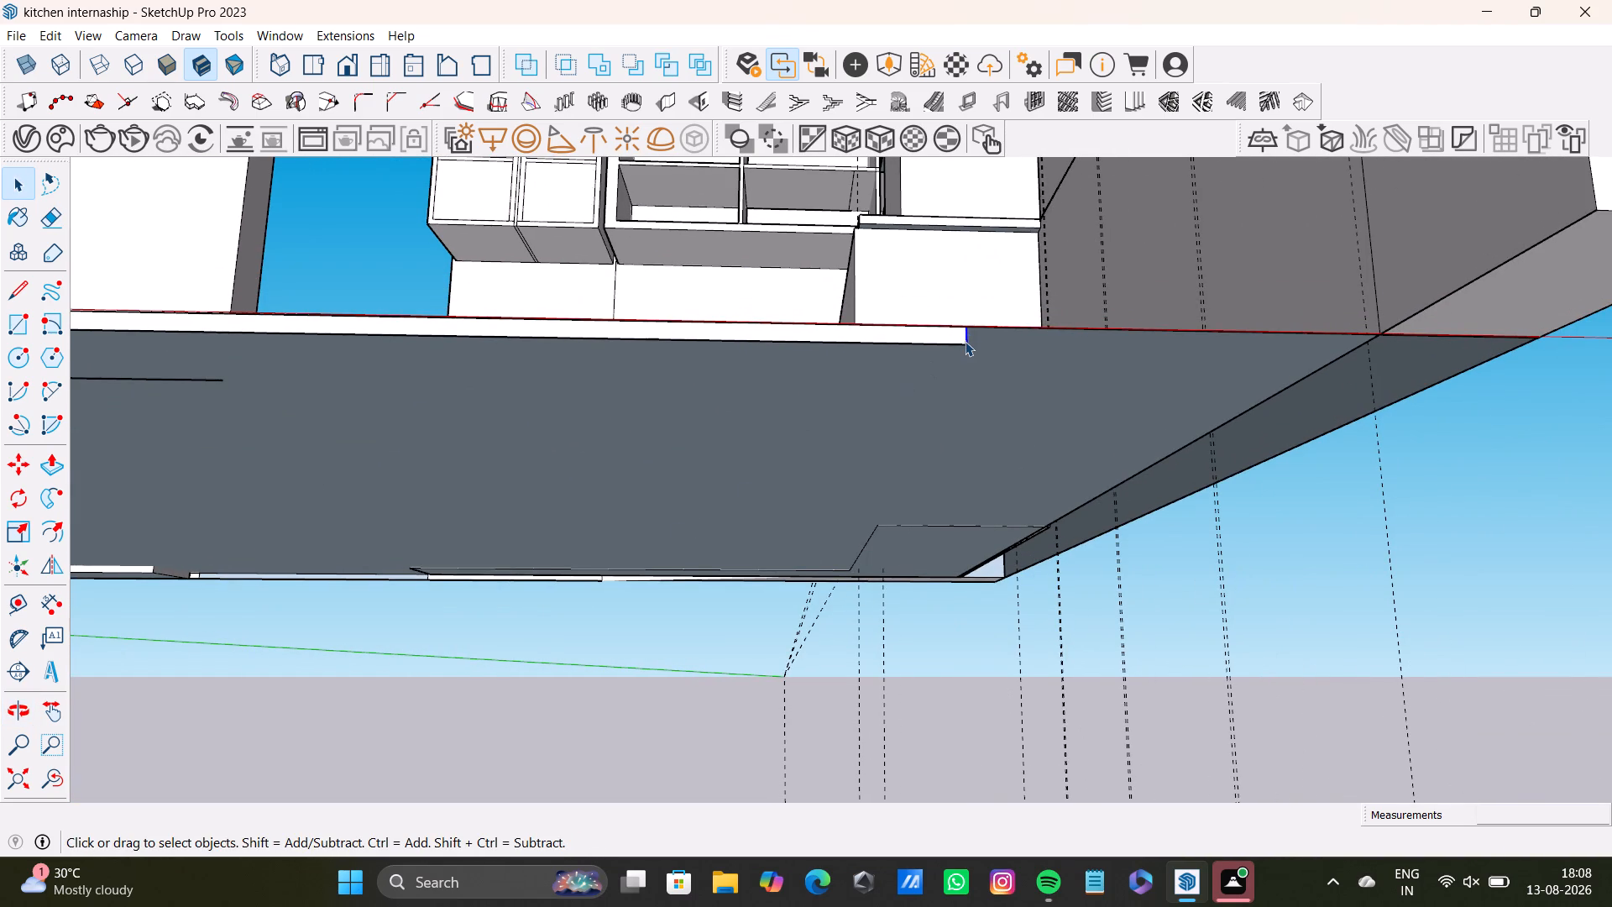
pyautogui.press('Delete')
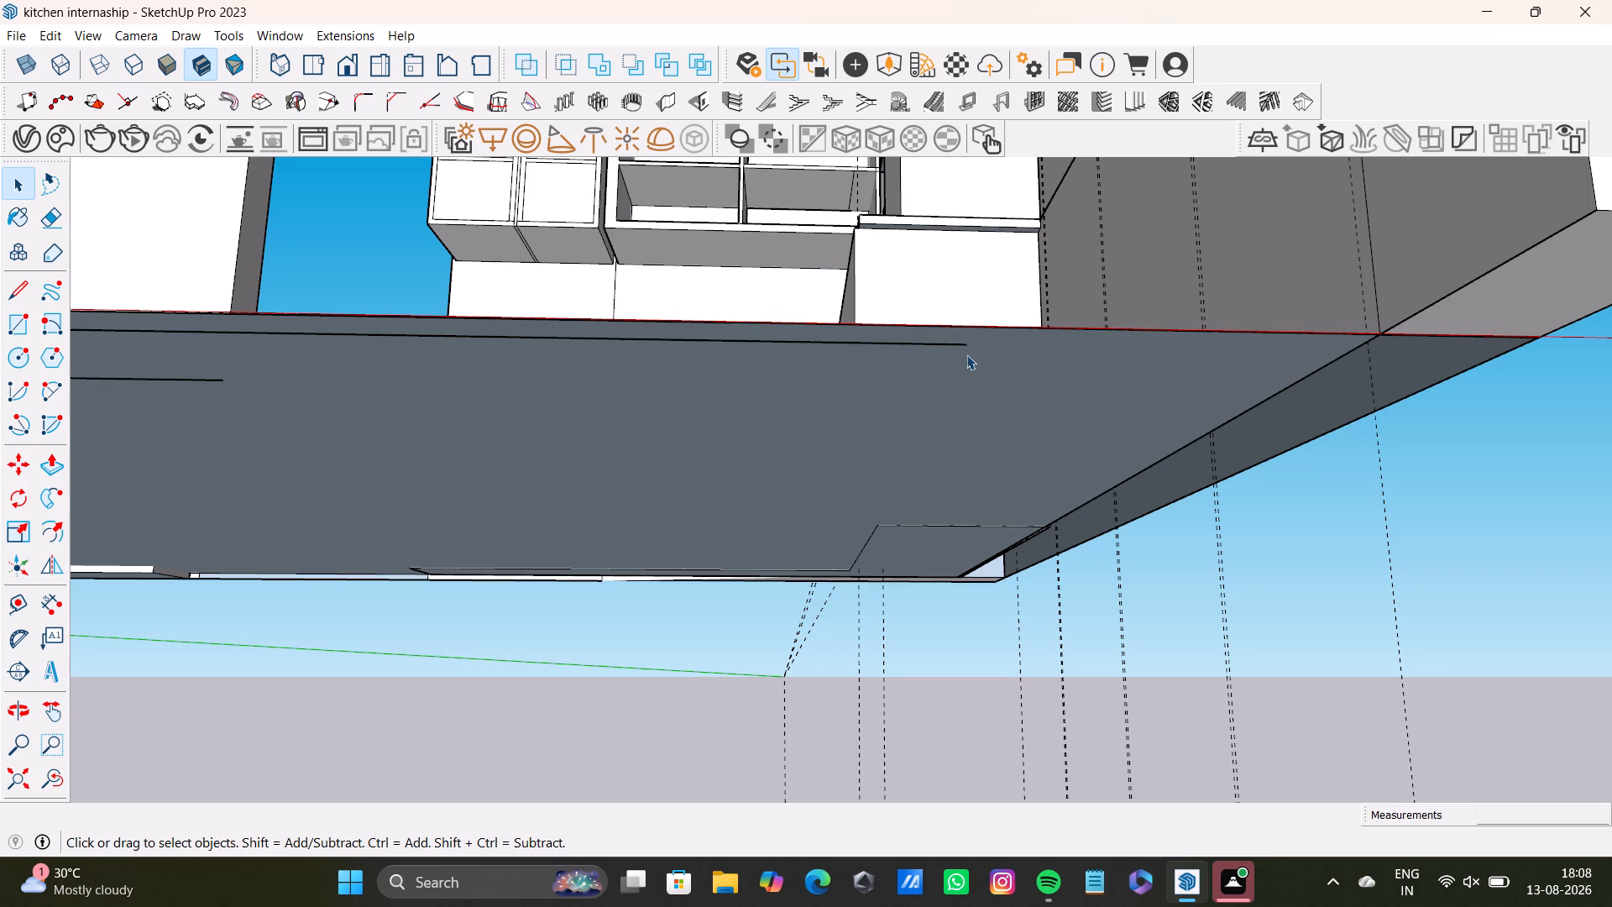
pyautogui.click(964, 344)
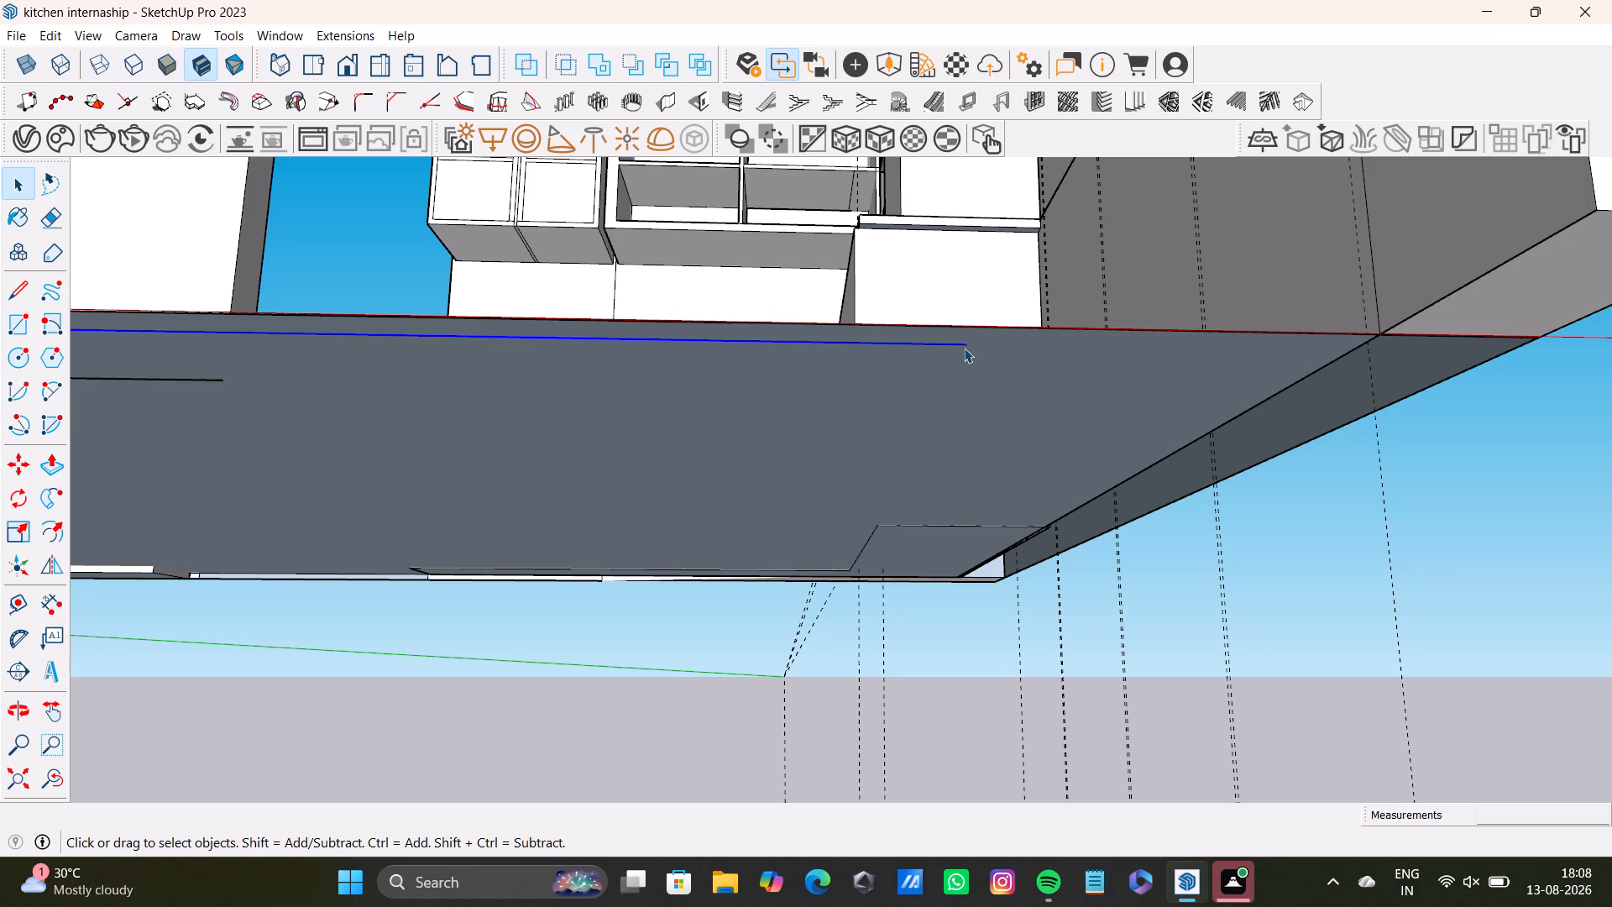
pyautogui.press('Delete')
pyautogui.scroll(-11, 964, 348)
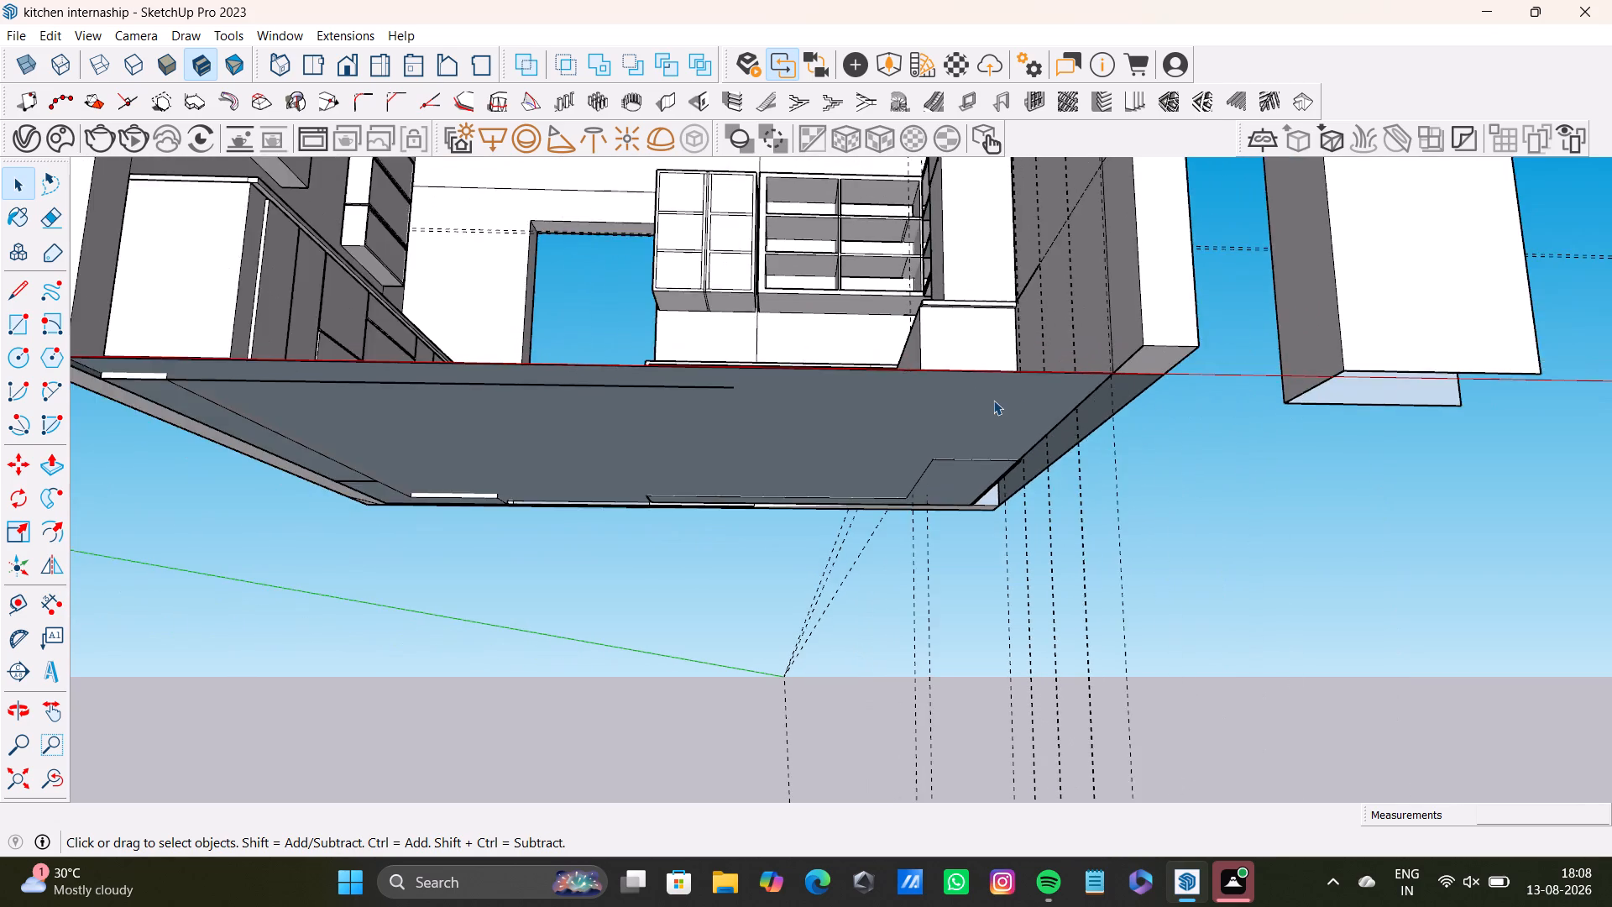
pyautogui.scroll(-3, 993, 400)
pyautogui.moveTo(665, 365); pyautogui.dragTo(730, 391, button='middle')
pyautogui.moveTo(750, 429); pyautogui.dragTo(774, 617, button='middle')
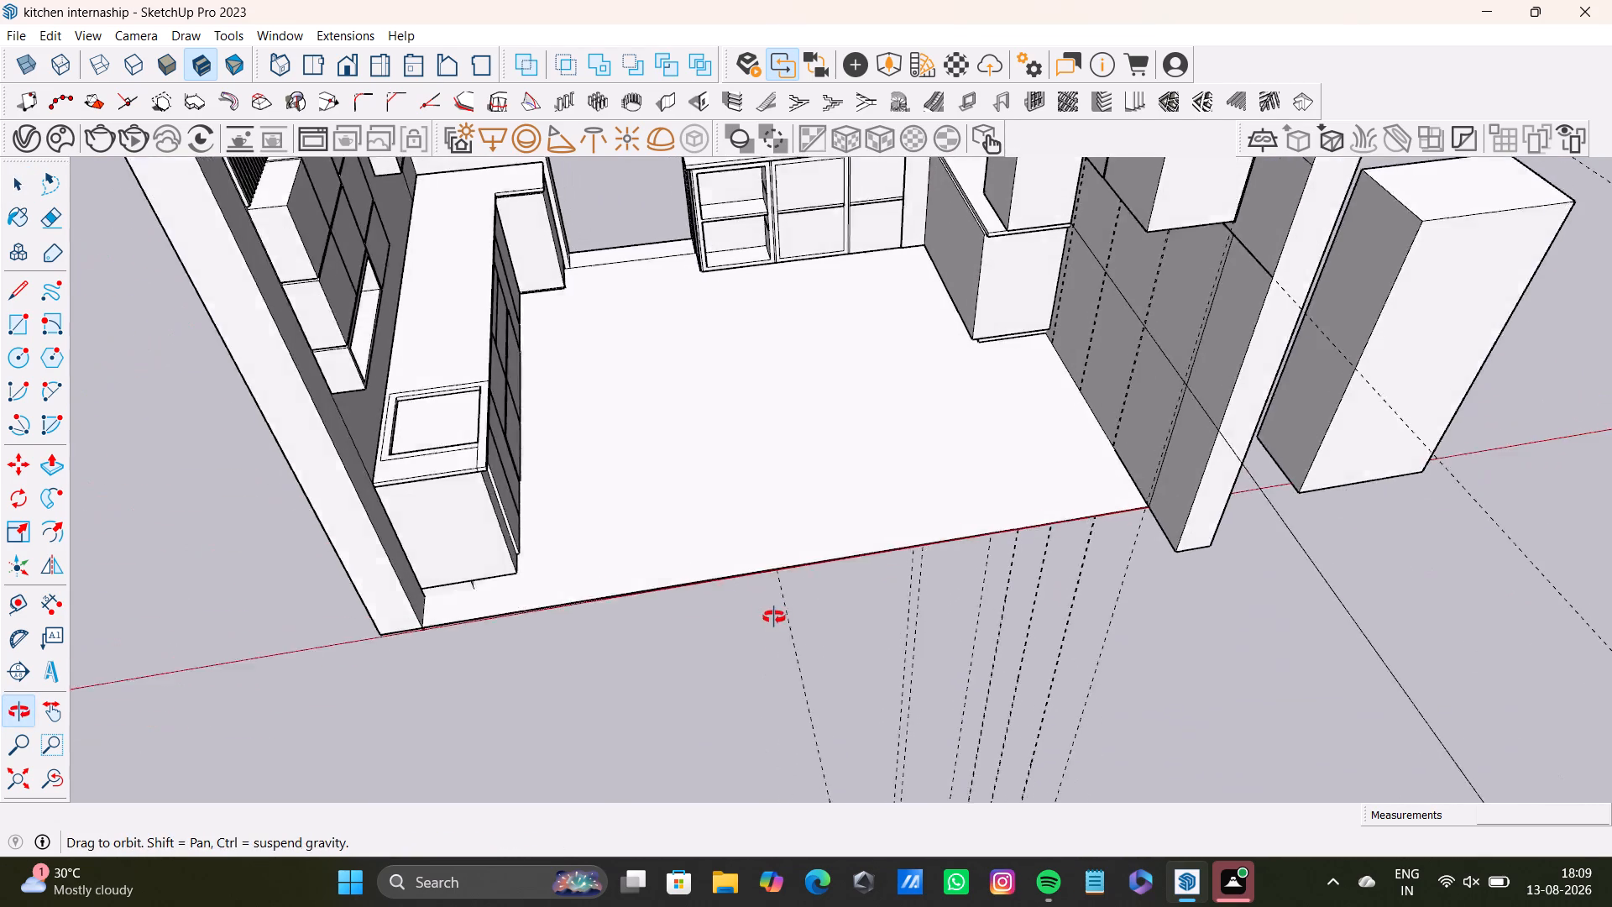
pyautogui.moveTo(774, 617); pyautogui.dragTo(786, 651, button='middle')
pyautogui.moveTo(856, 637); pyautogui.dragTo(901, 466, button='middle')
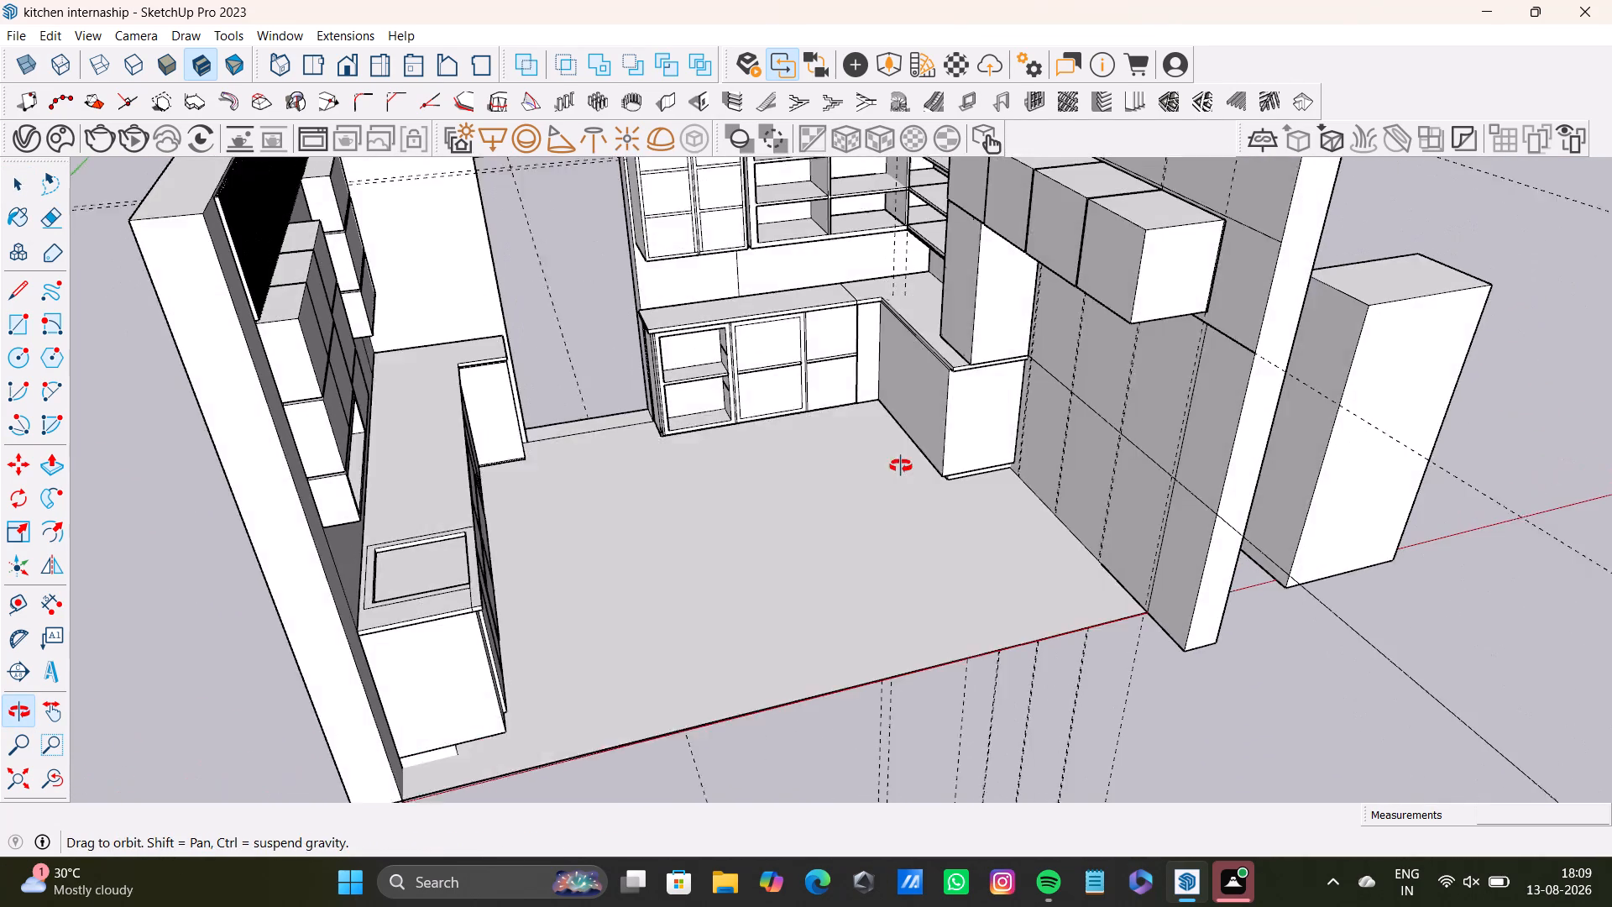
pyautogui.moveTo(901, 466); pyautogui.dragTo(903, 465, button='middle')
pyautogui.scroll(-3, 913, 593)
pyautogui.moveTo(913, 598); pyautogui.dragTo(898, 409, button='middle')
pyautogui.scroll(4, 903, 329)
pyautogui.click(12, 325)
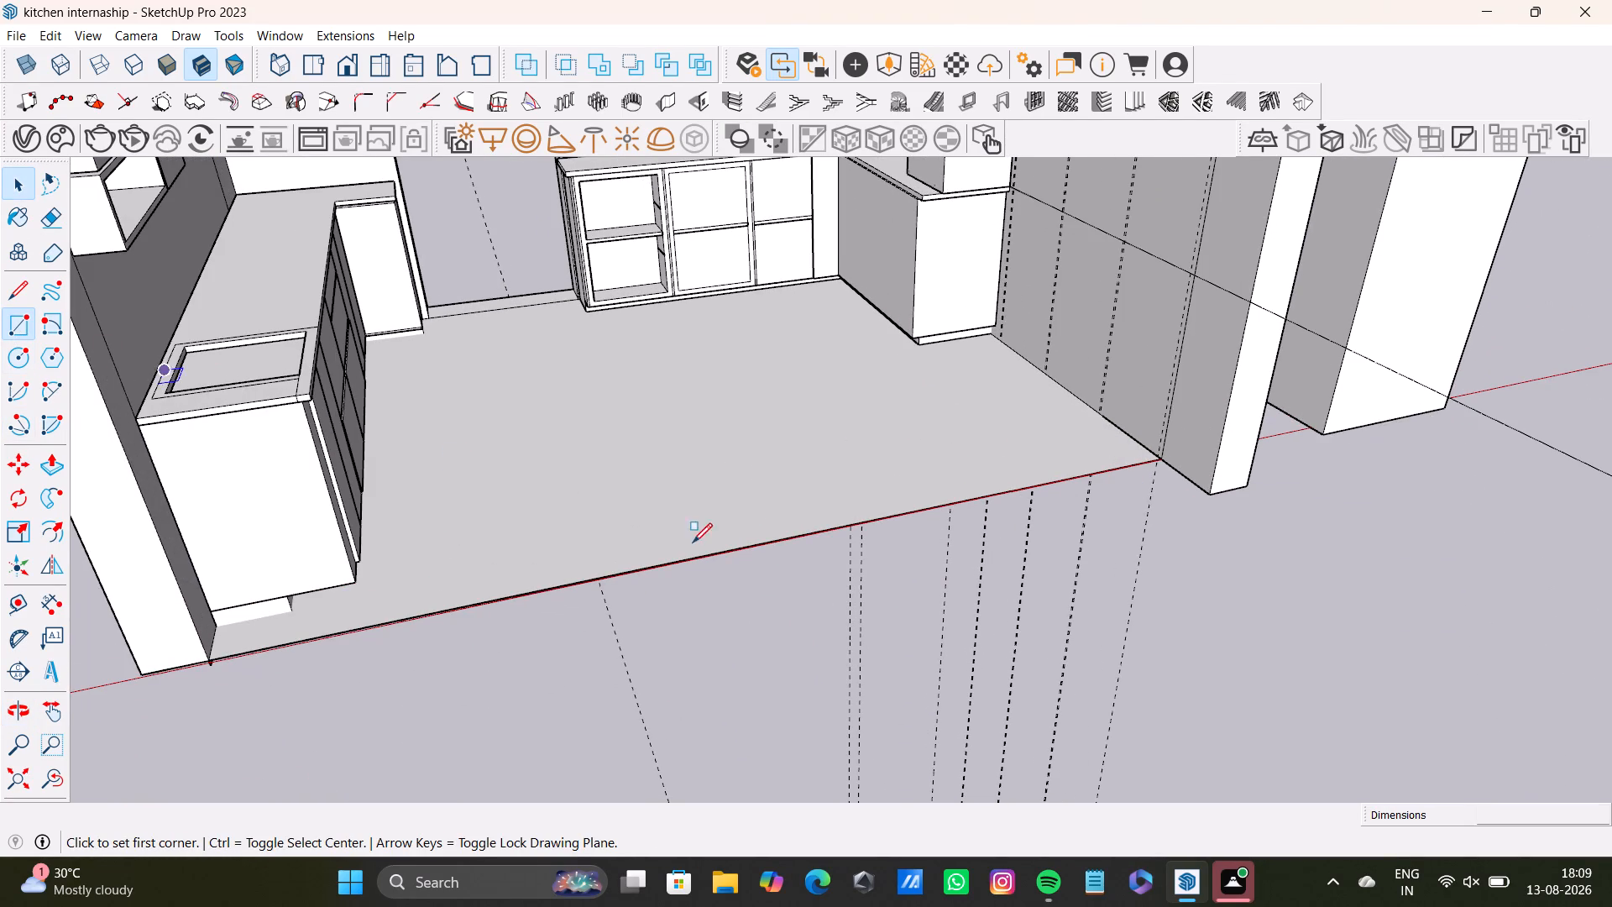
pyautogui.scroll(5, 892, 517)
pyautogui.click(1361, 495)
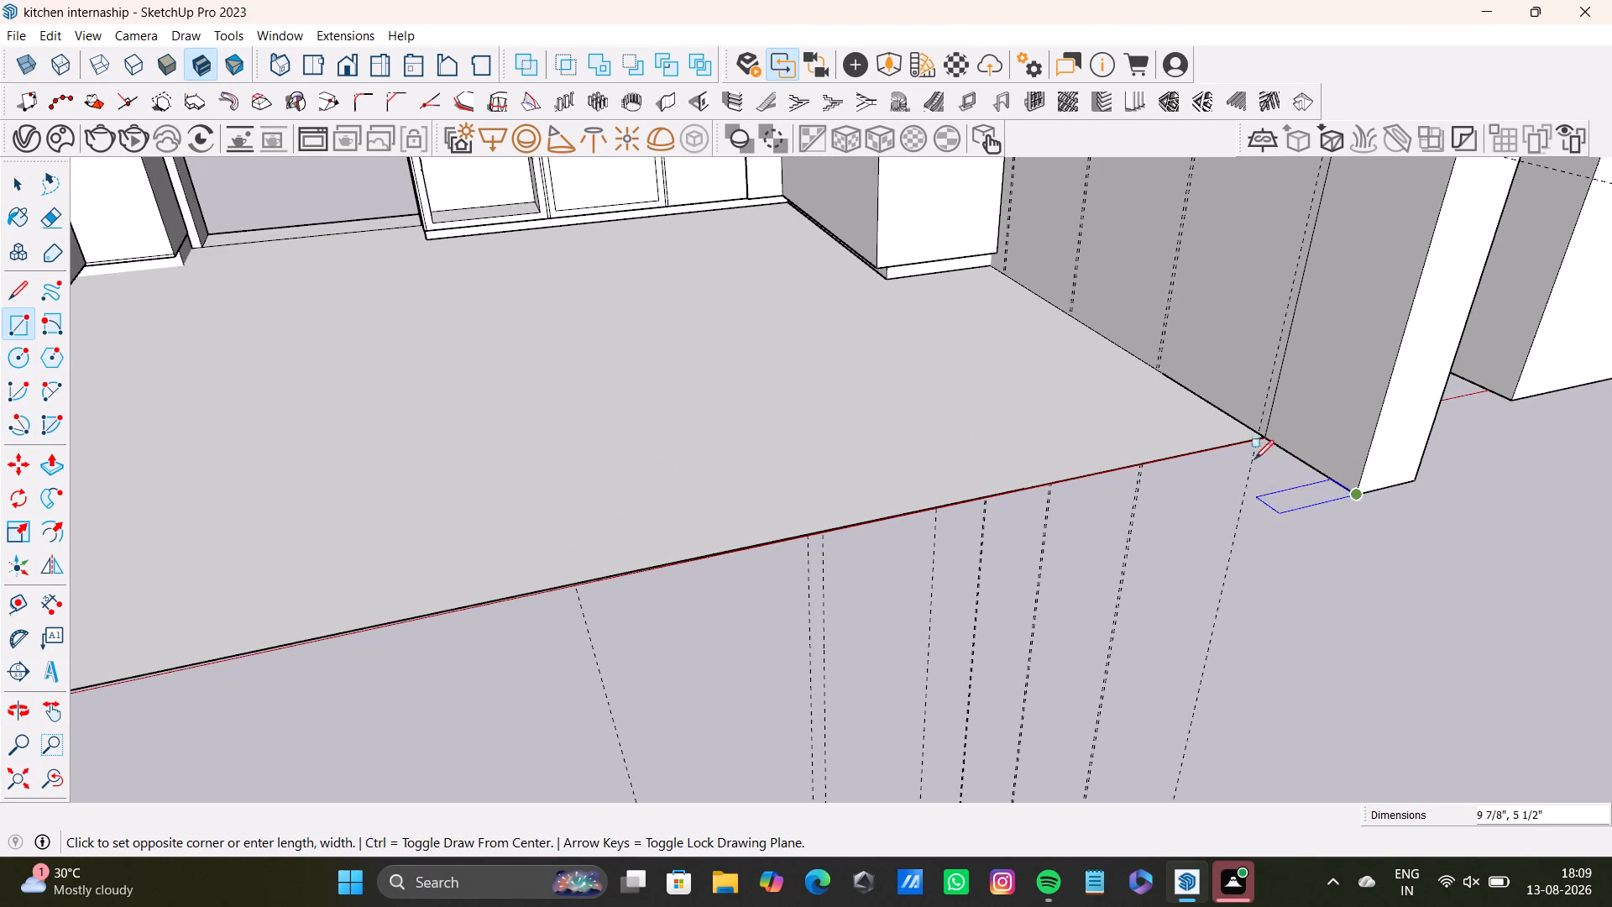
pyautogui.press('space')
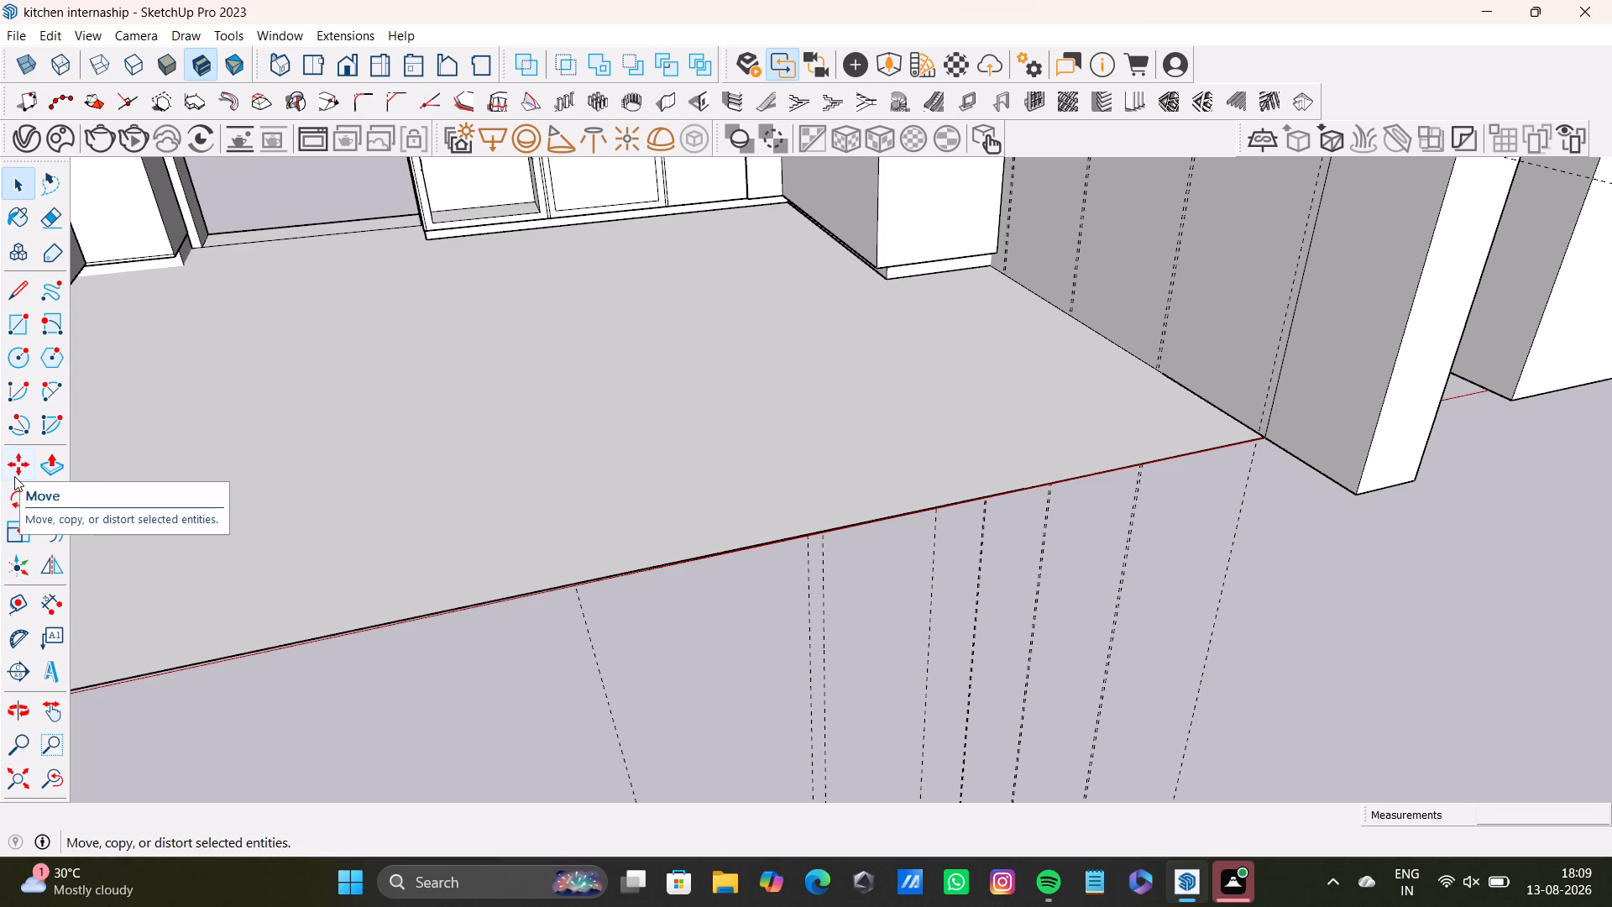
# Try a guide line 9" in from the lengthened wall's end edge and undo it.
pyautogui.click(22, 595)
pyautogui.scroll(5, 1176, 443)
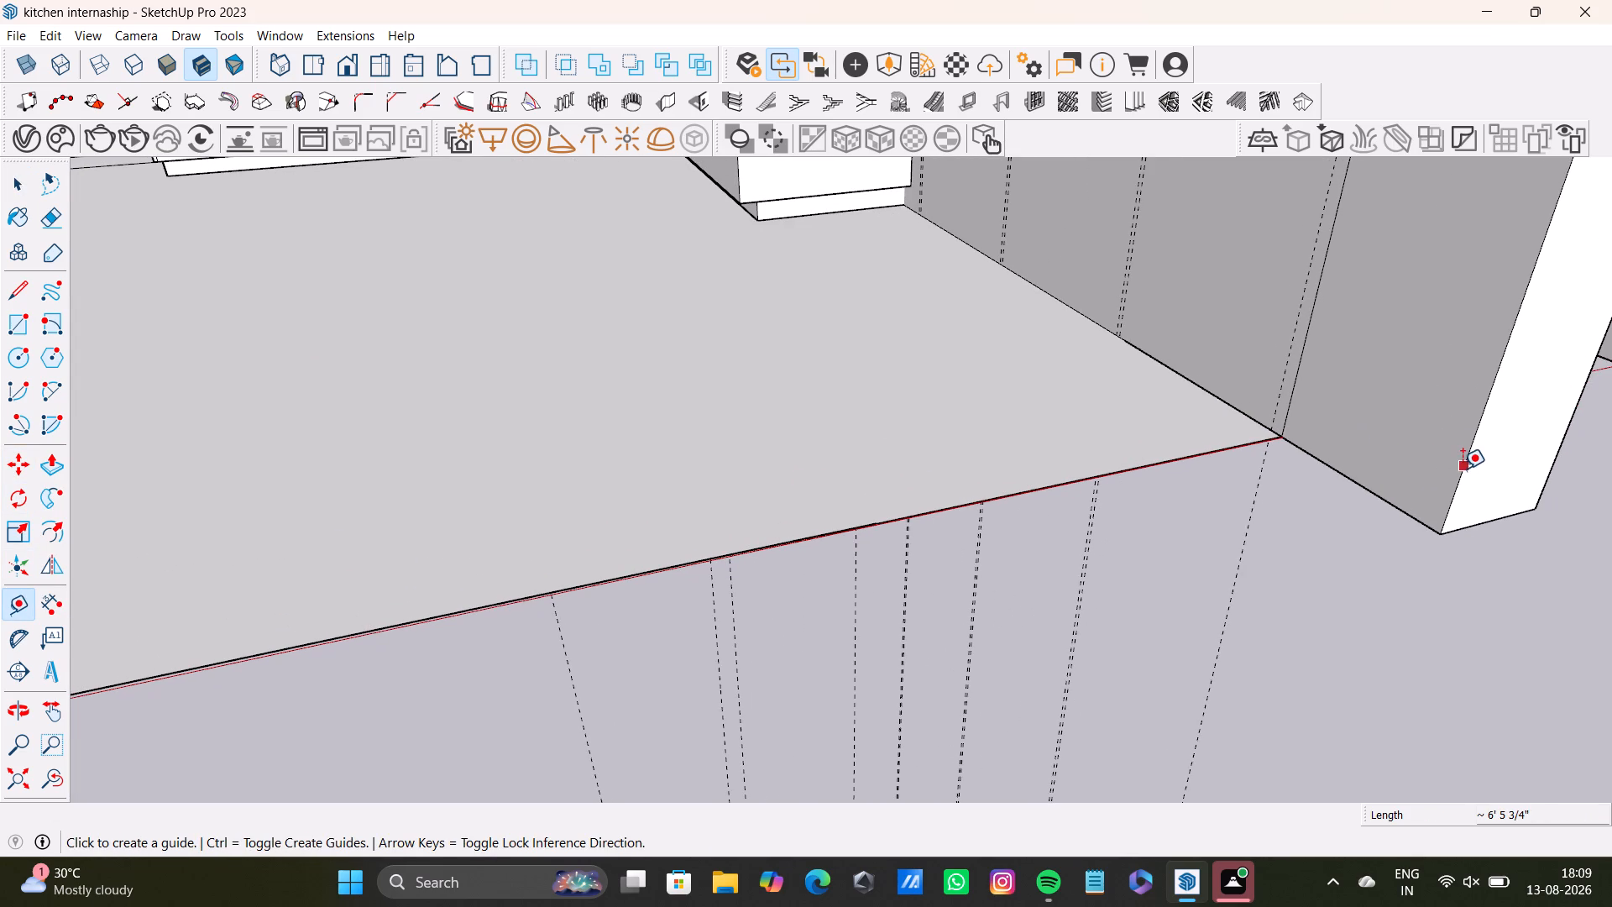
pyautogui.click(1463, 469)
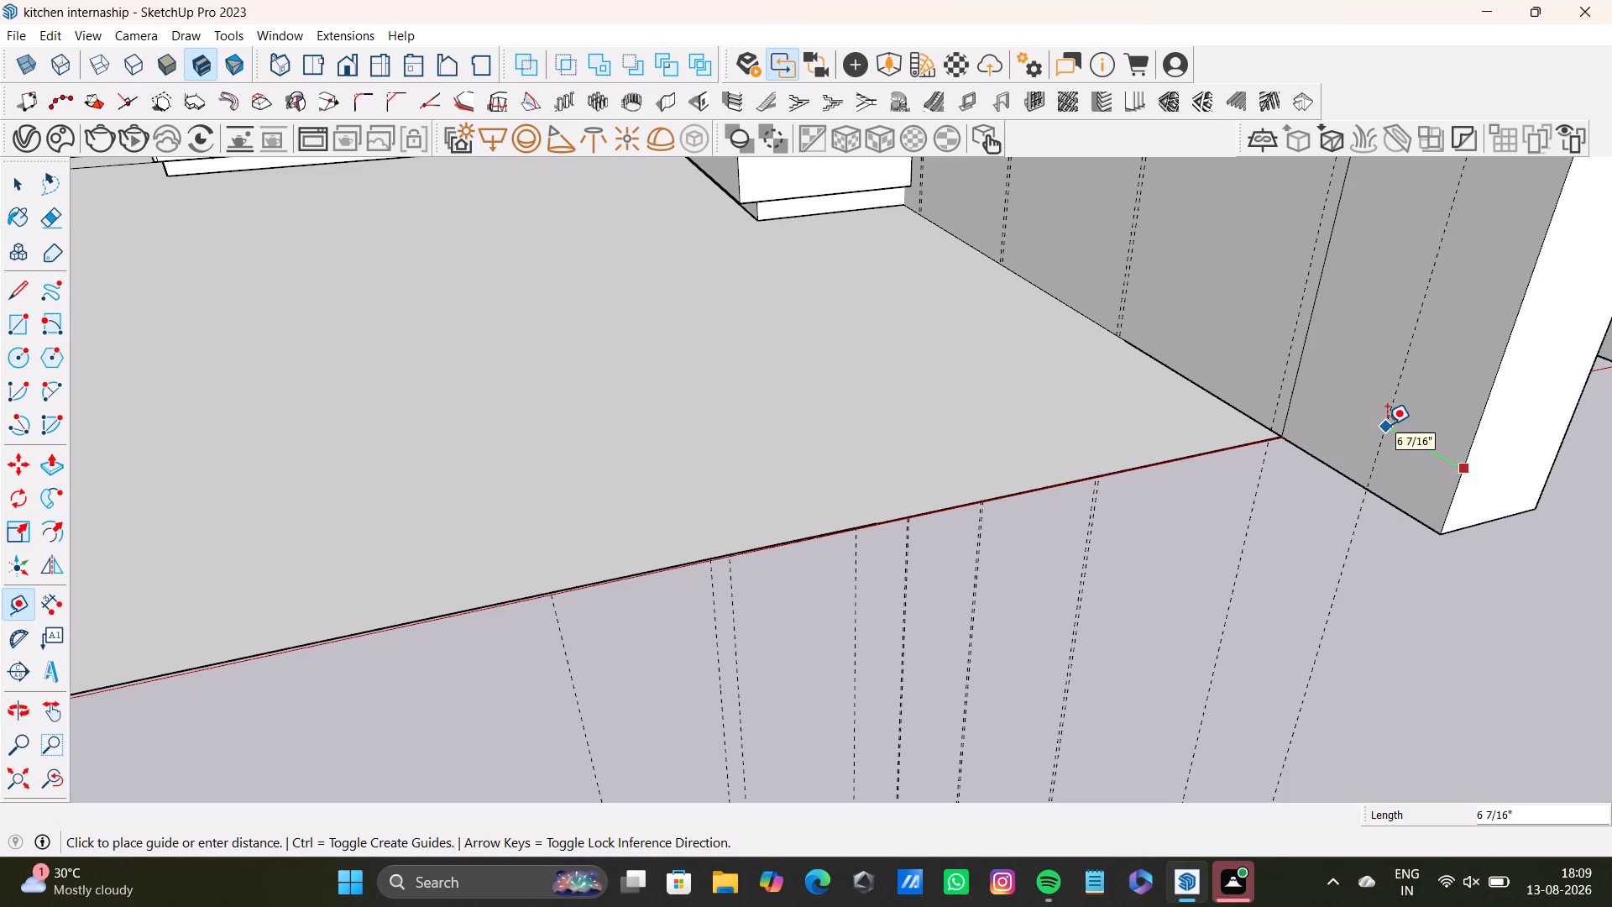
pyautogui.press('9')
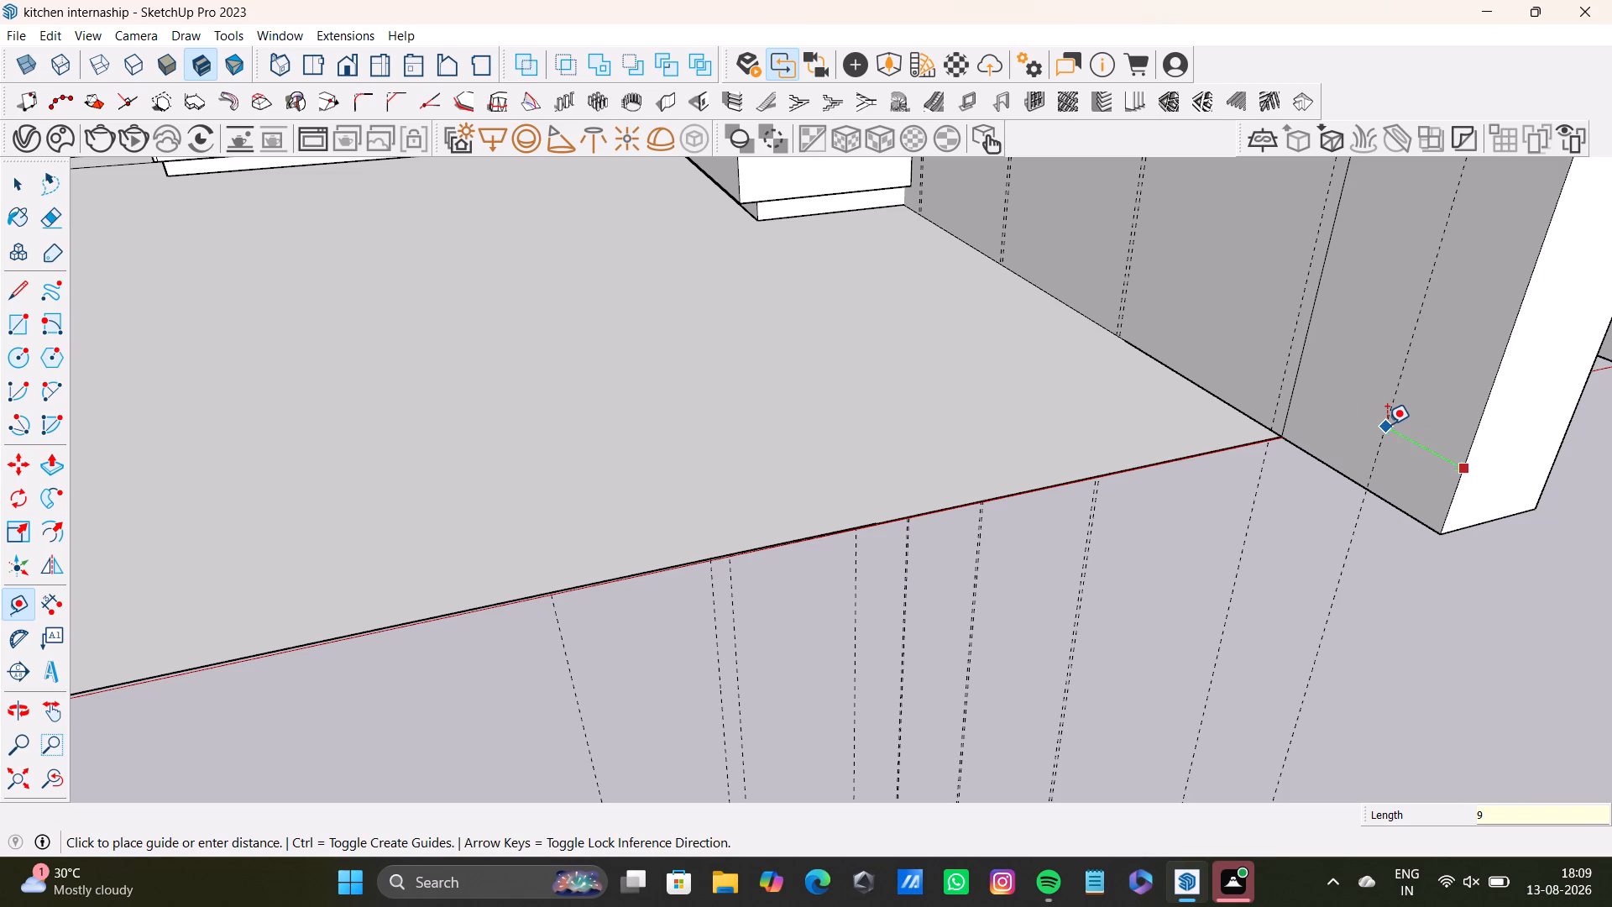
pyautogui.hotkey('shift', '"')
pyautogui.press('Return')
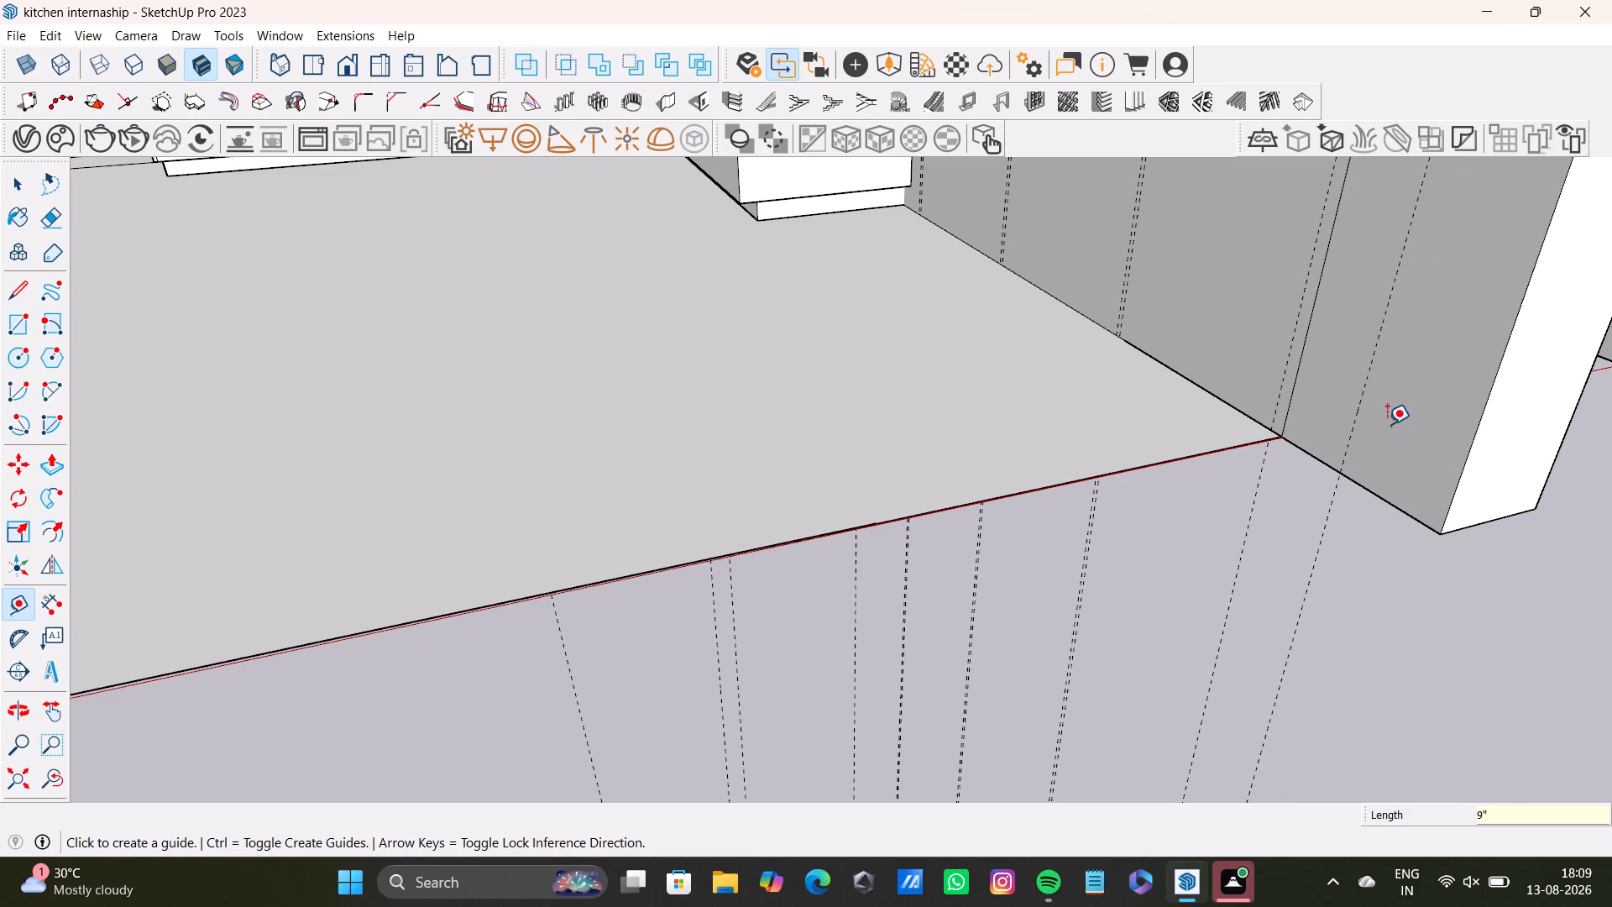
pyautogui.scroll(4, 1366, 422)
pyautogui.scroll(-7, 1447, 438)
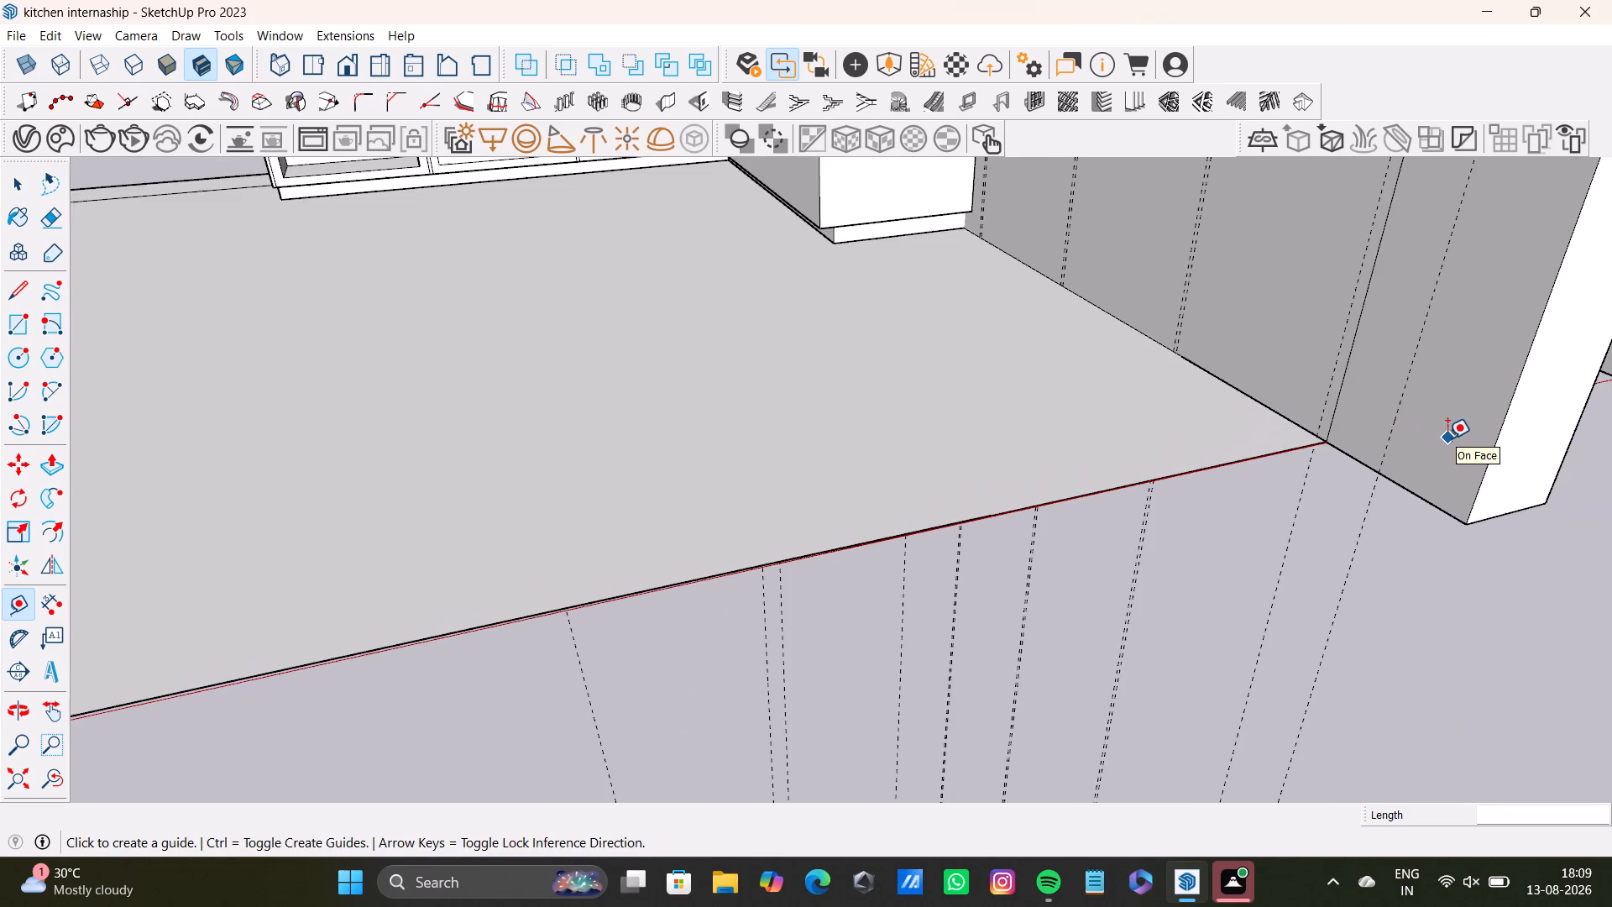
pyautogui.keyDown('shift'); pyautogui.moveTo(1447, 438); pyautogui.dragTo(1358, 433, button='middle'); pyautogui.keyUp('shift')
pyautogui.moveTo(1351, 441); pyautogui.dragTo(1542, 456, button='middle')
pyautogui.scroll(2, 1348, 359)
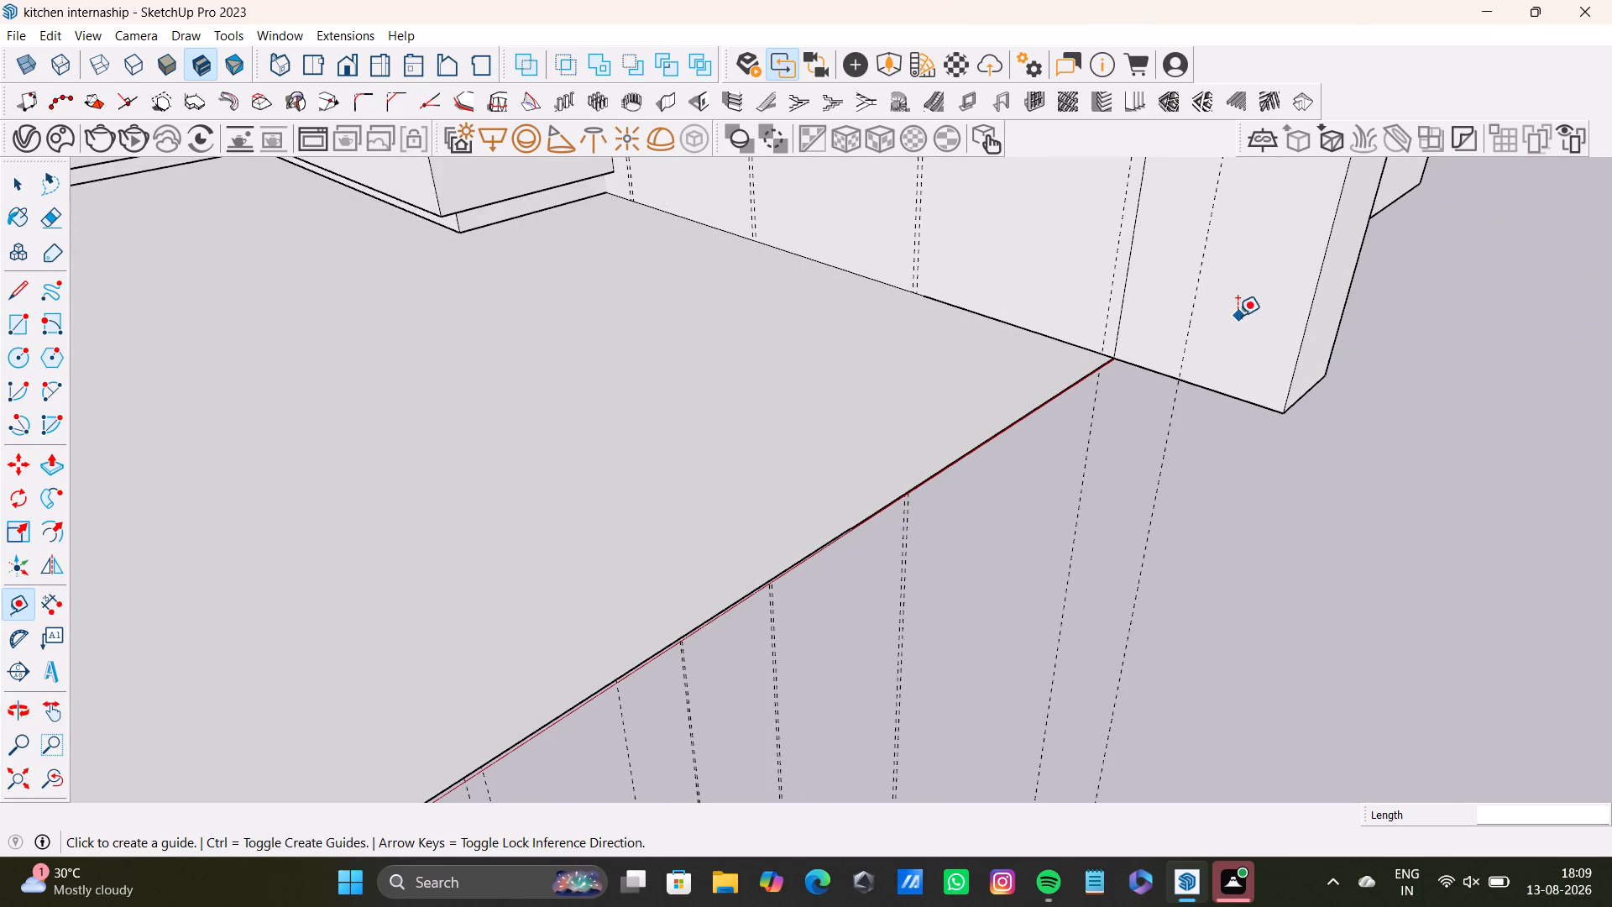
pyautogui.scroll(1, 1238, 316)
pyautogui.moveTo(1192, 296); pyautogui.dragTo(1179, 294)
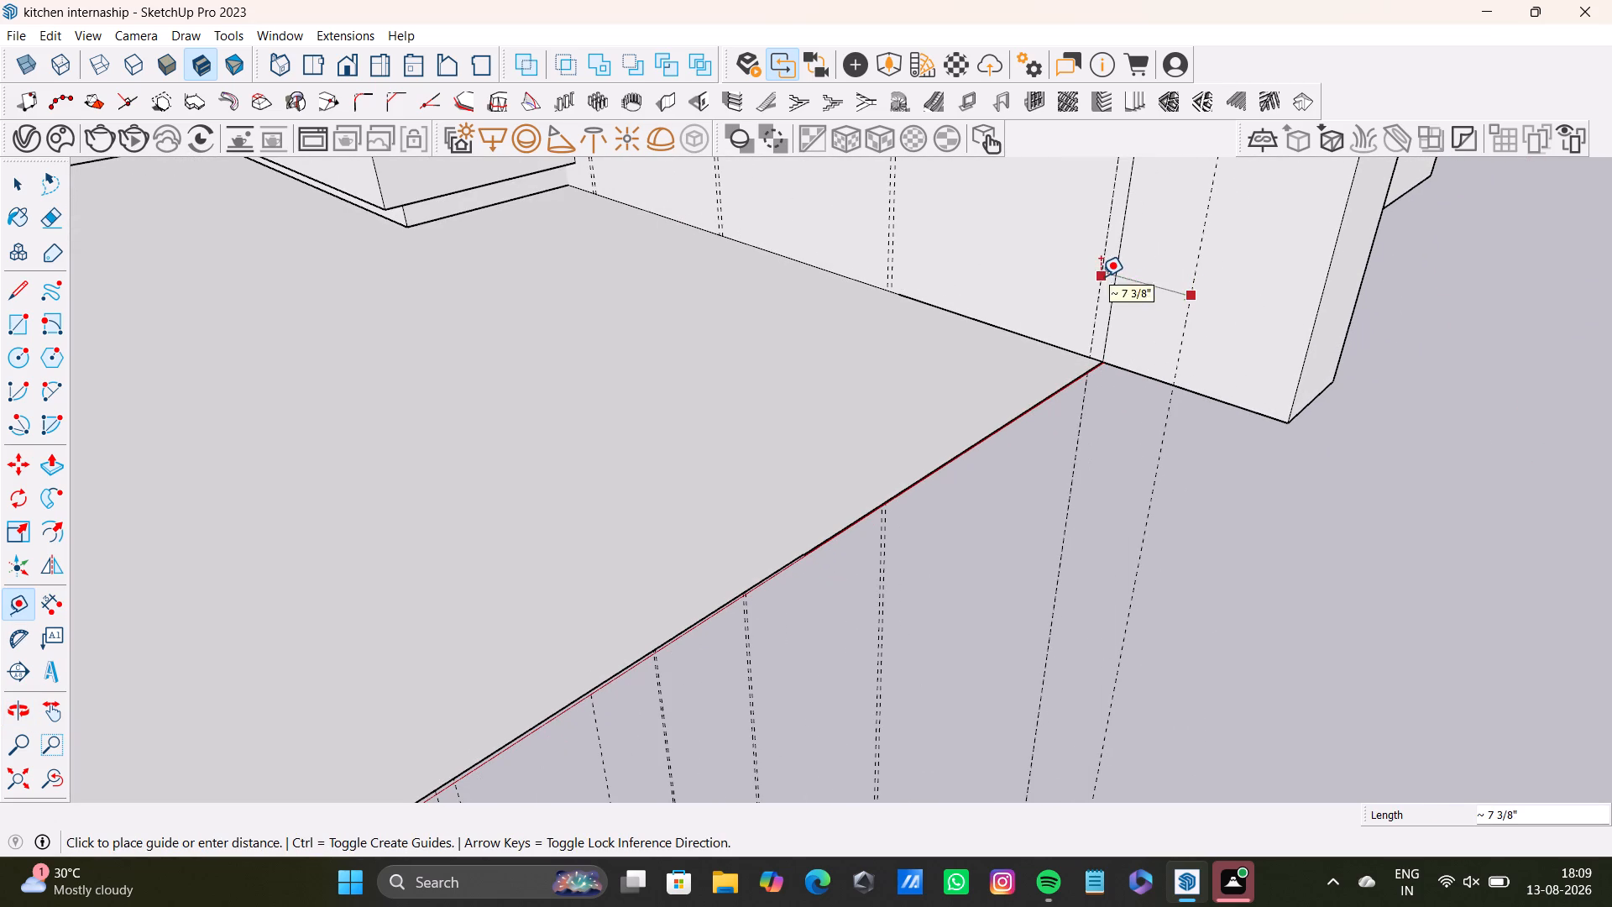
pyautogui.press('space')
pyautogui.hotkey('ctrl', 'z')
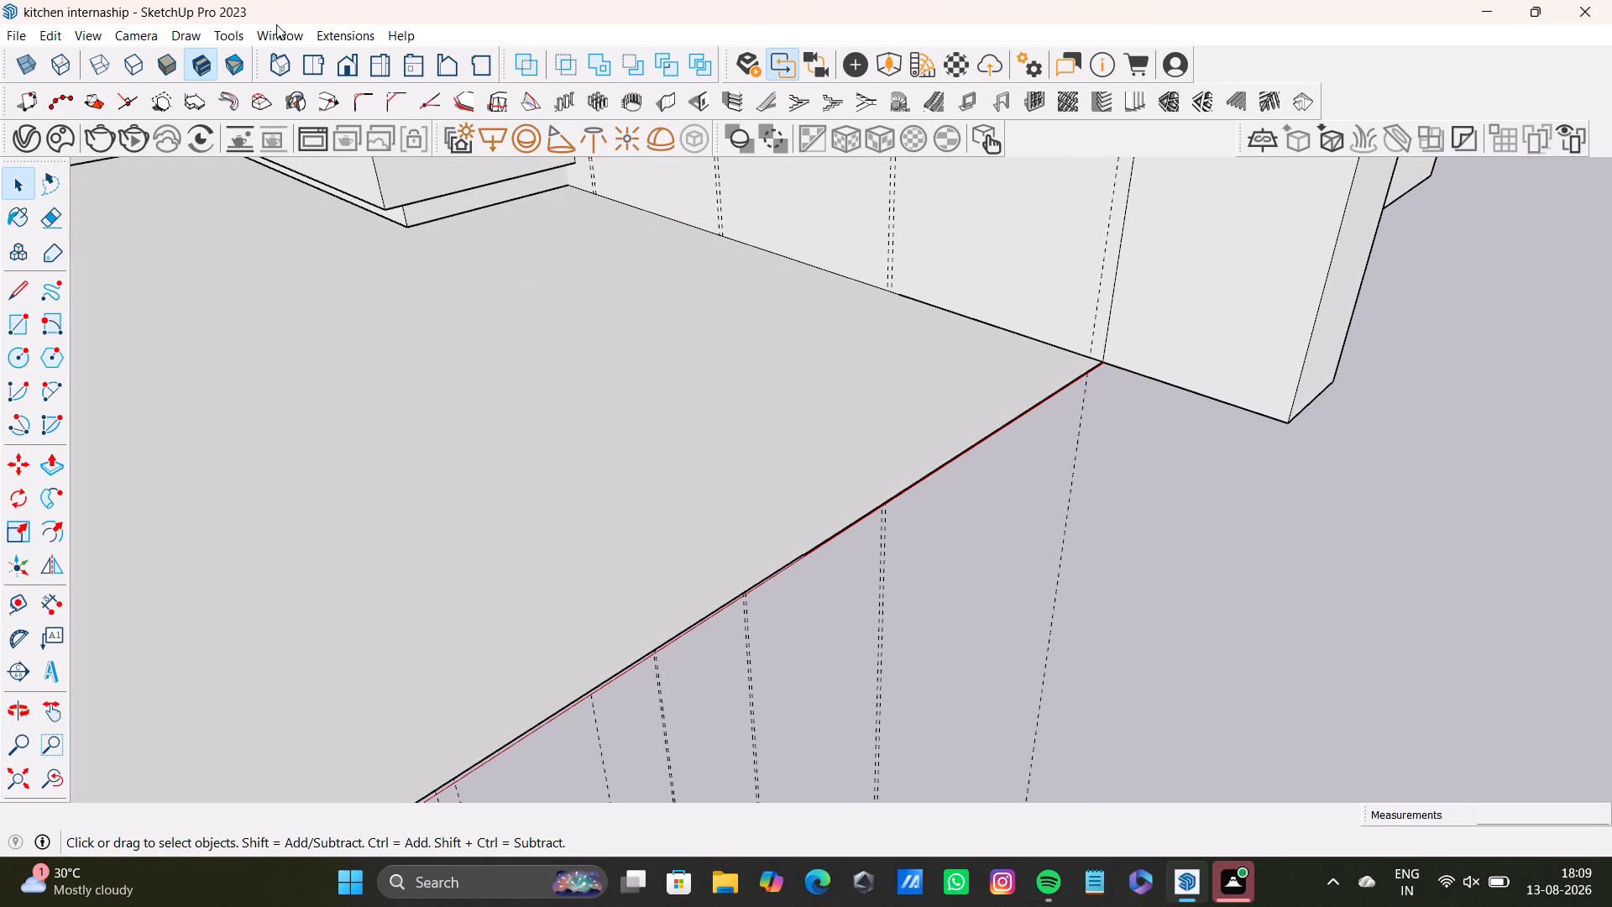
# Draw a floor rectangle about 15' 4" by 1' 4" from the lengthened wall's end corner to the opposite wall's outer corner.
pyautogui.scroll(-14, 876, 453)
pyautogui.moveTo(909, 400); pyautogui.dragTo(911, 574, button='middle')
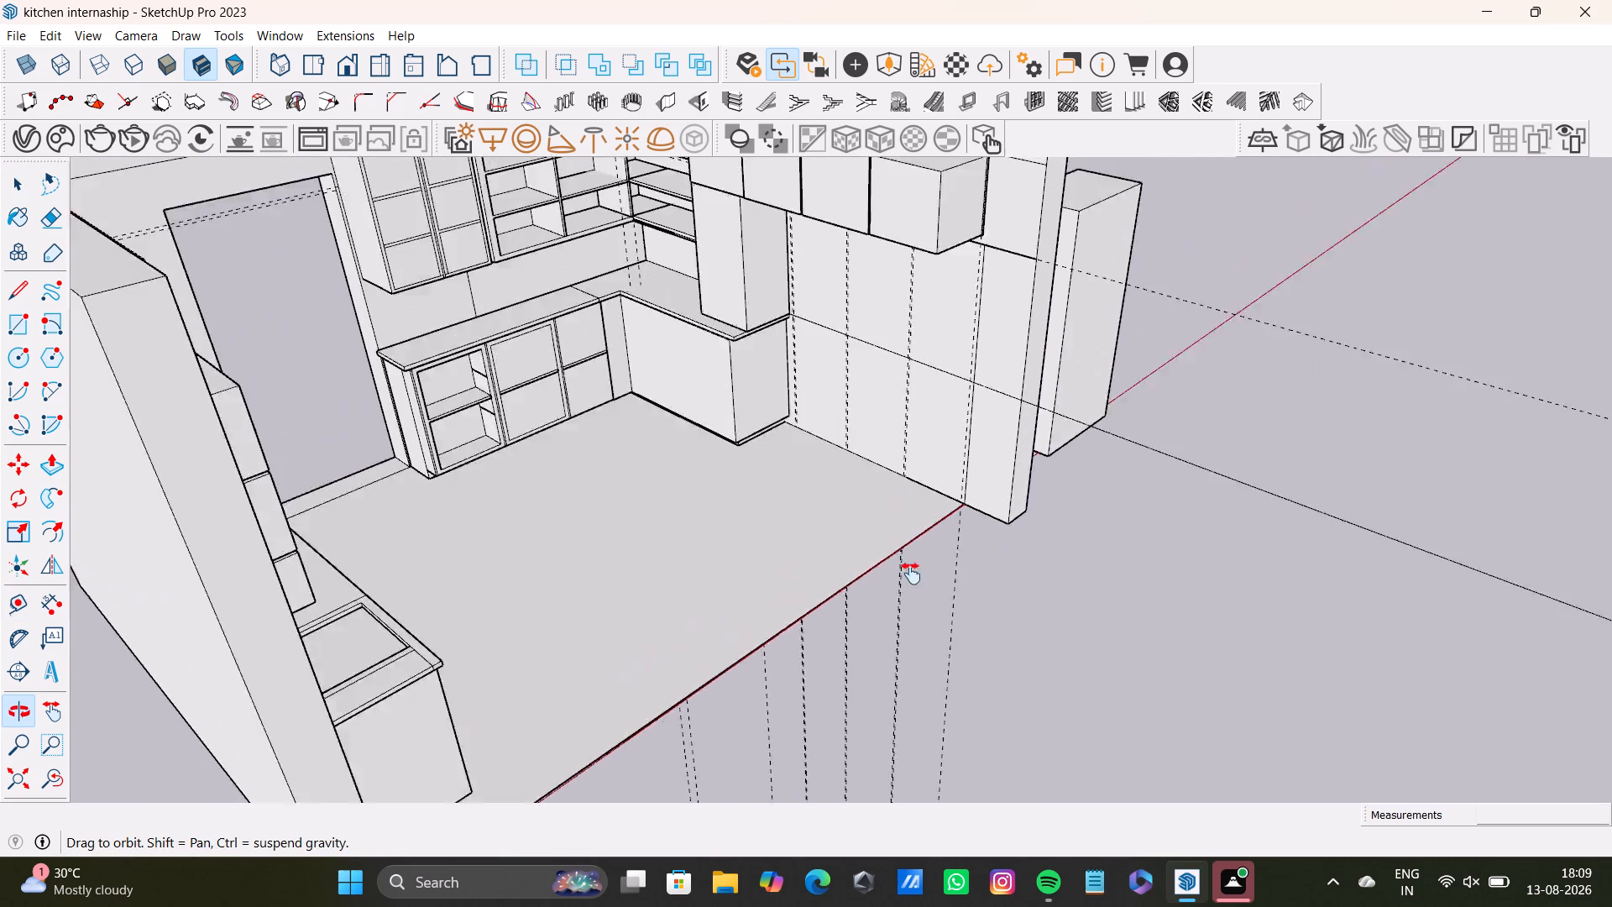
pyautogui.moveTo(911, 574); pyautogui.dragTo(924, 490, button='middle')
pyautogui.moveTo(924, 488); pyautogui.dragTo(400, 443, button='middle')
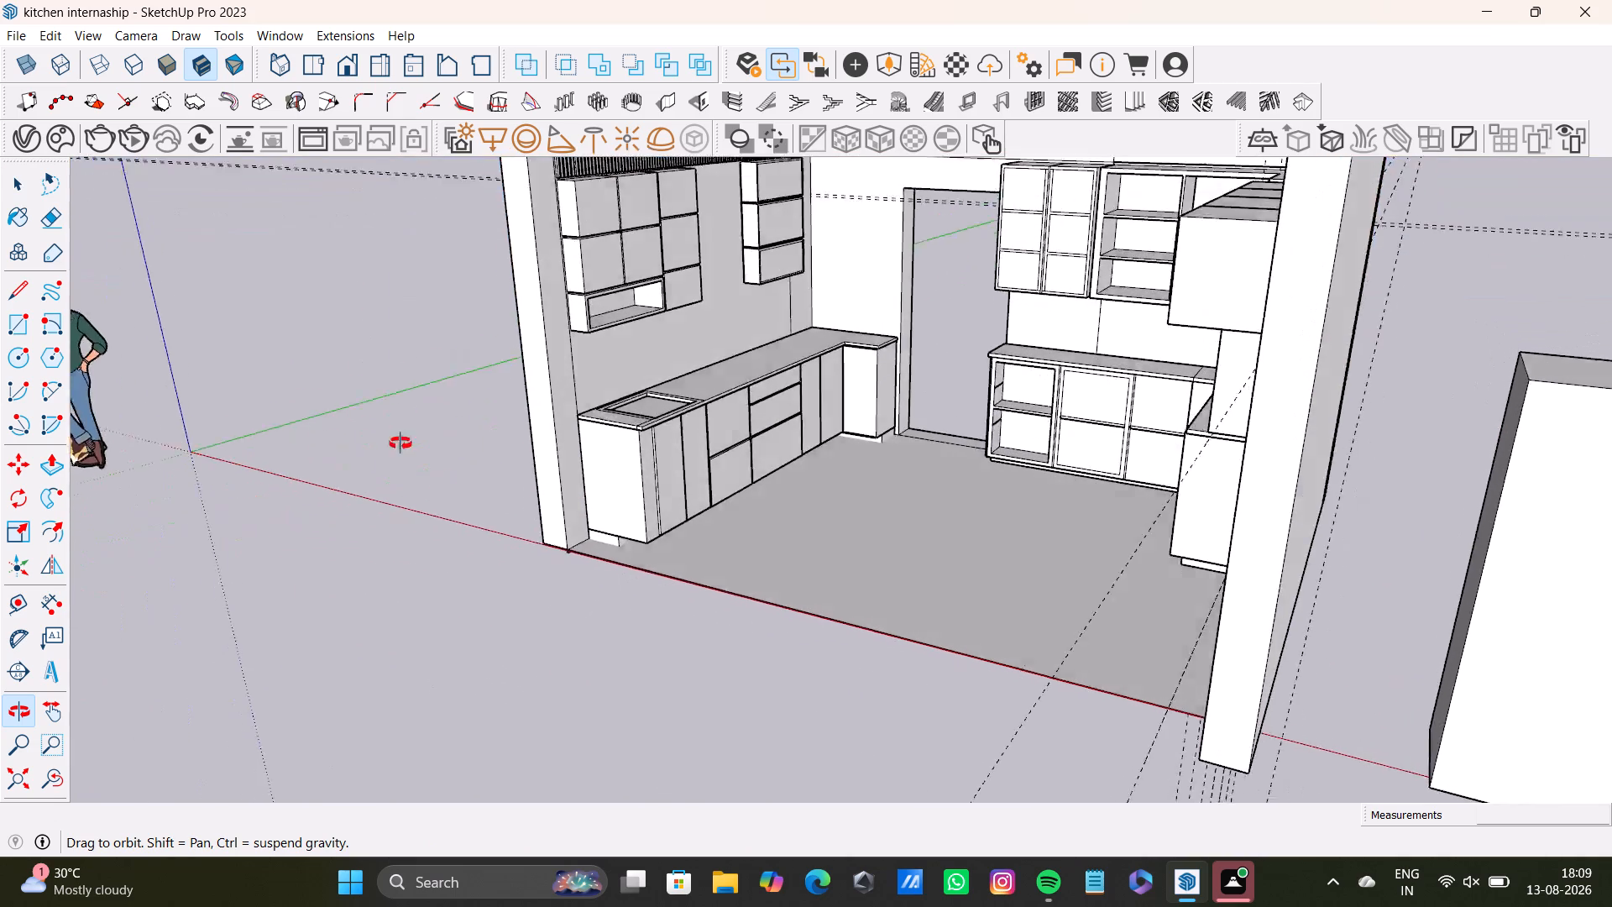
pyautogui.moveTo(400, 443); pyautogui.dragTo(624, 394, button='middle')
pyautogui.moveTo(604, 513); pyautogui.dragTo(619, 363, button='middle')
pyautogui.moveTo(651, 431); pyautogui.dragTo(652, 523, button='middle')
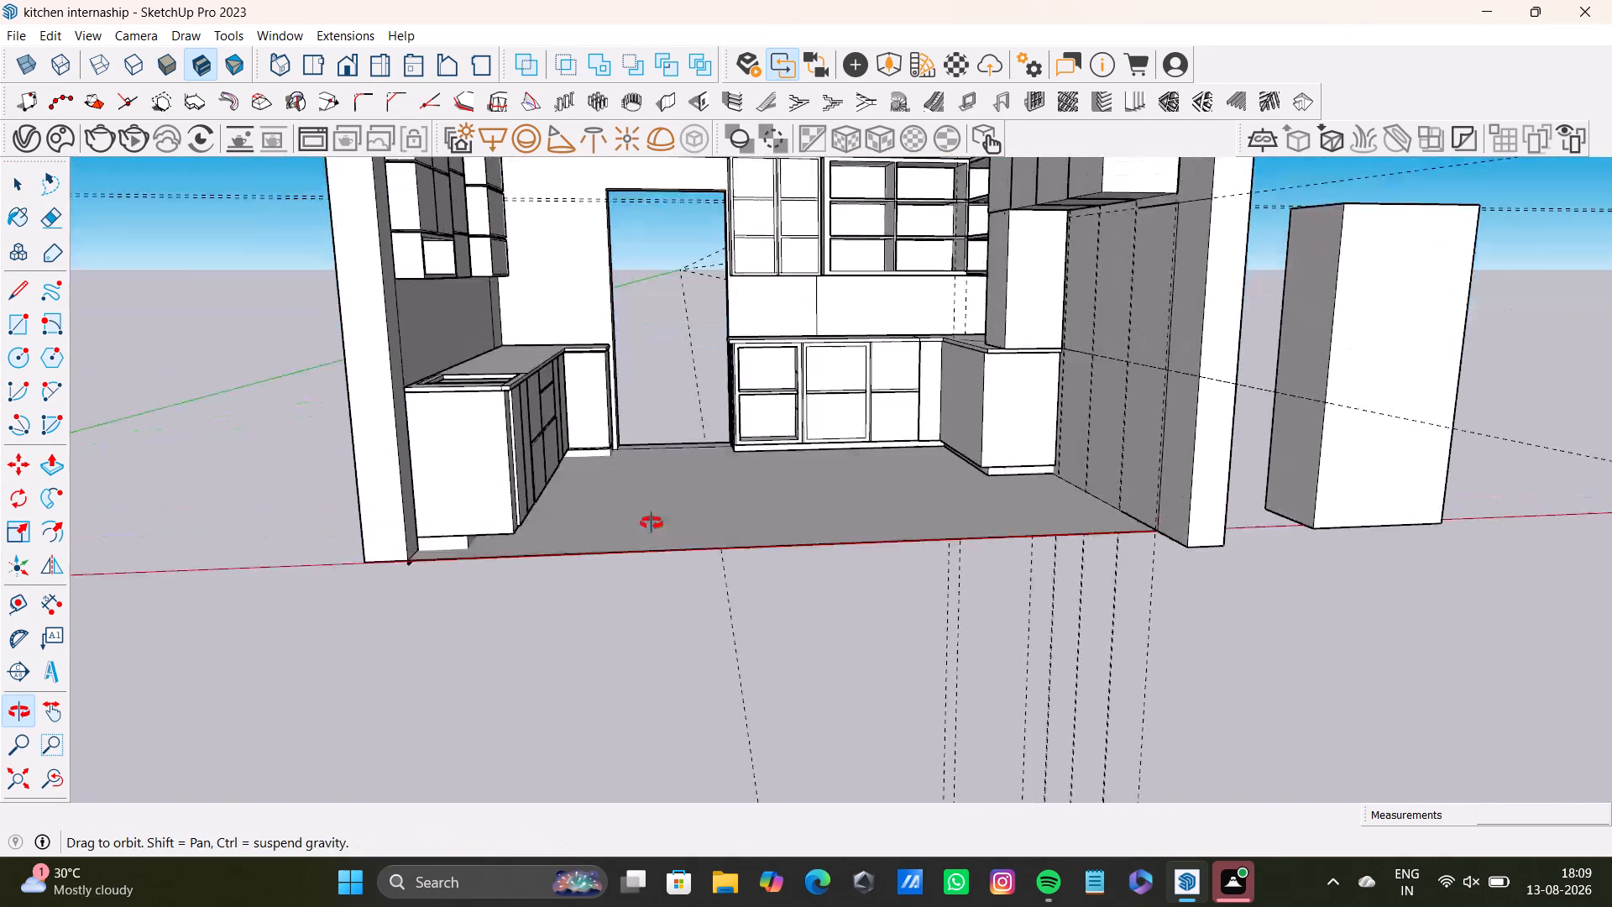
pyautogui.moveTo(652, 523); pyautogui.dragTo(626, 483, button='middle')
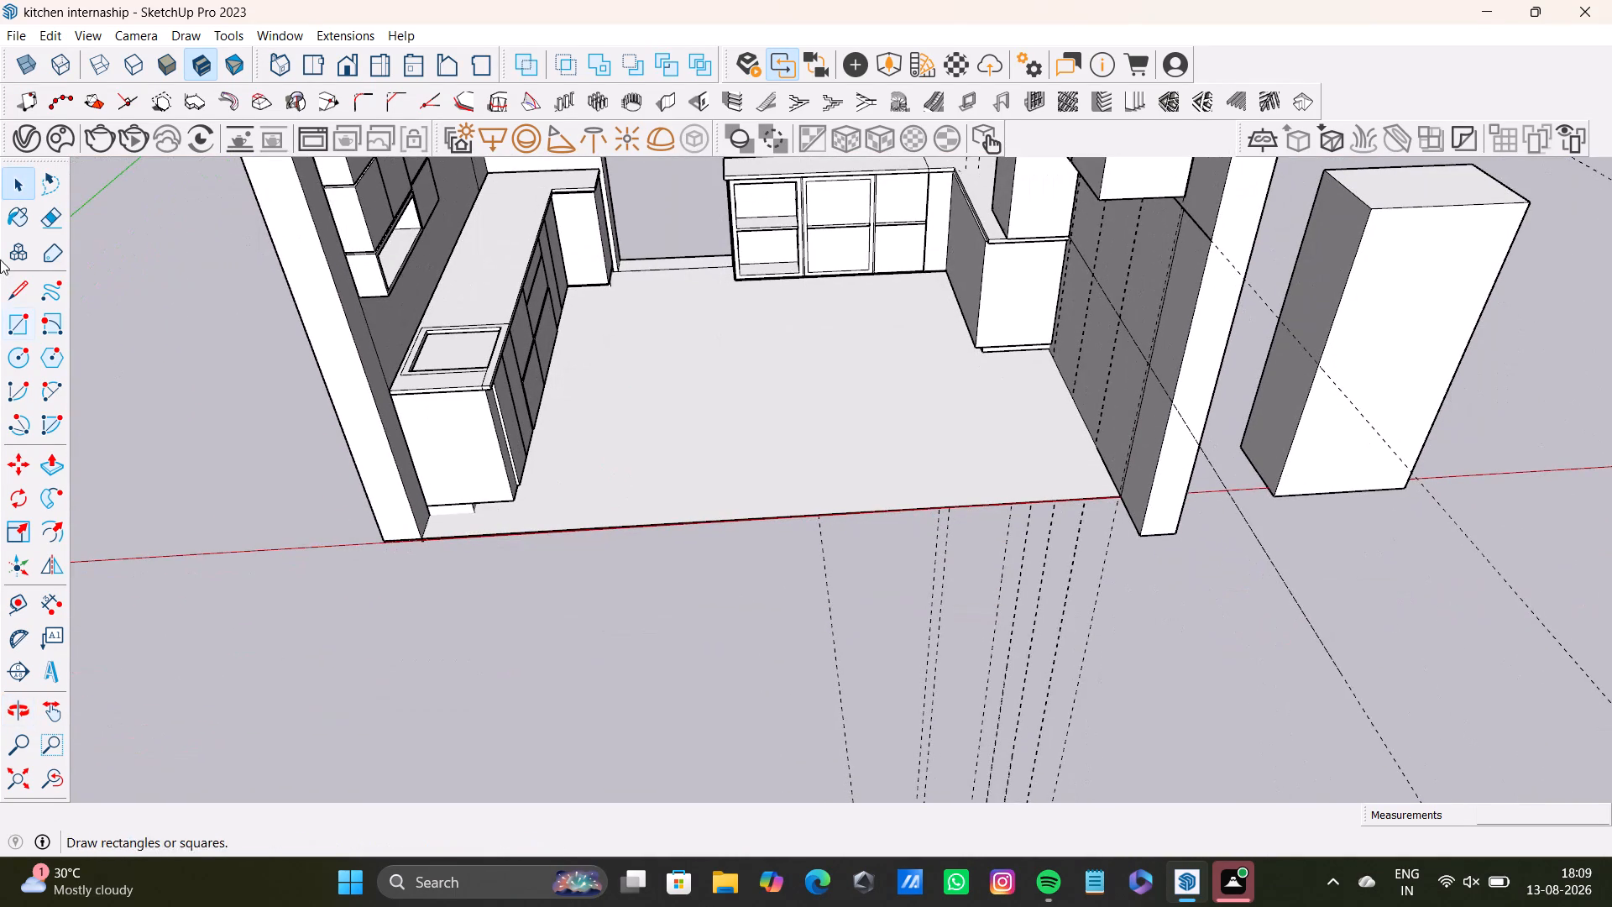
pyautogui.click(18, 311)
pyautogui.scroll(4, 1176, 536)
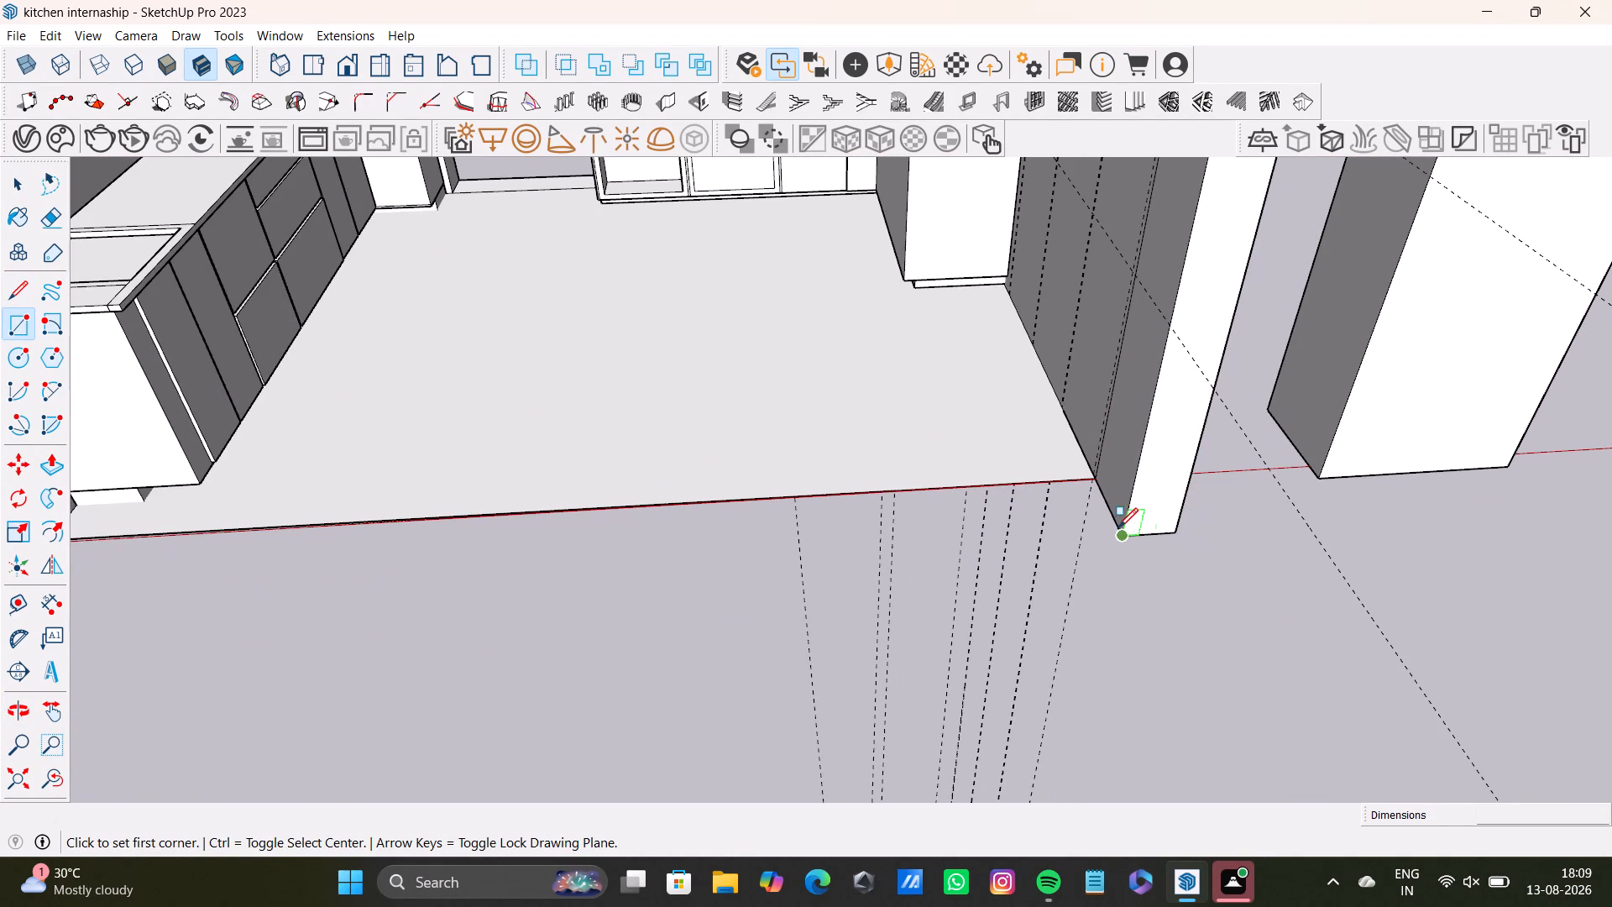
pyautogui.moveTo(1116, 533); pyautogui.dragTo(1114, 524)
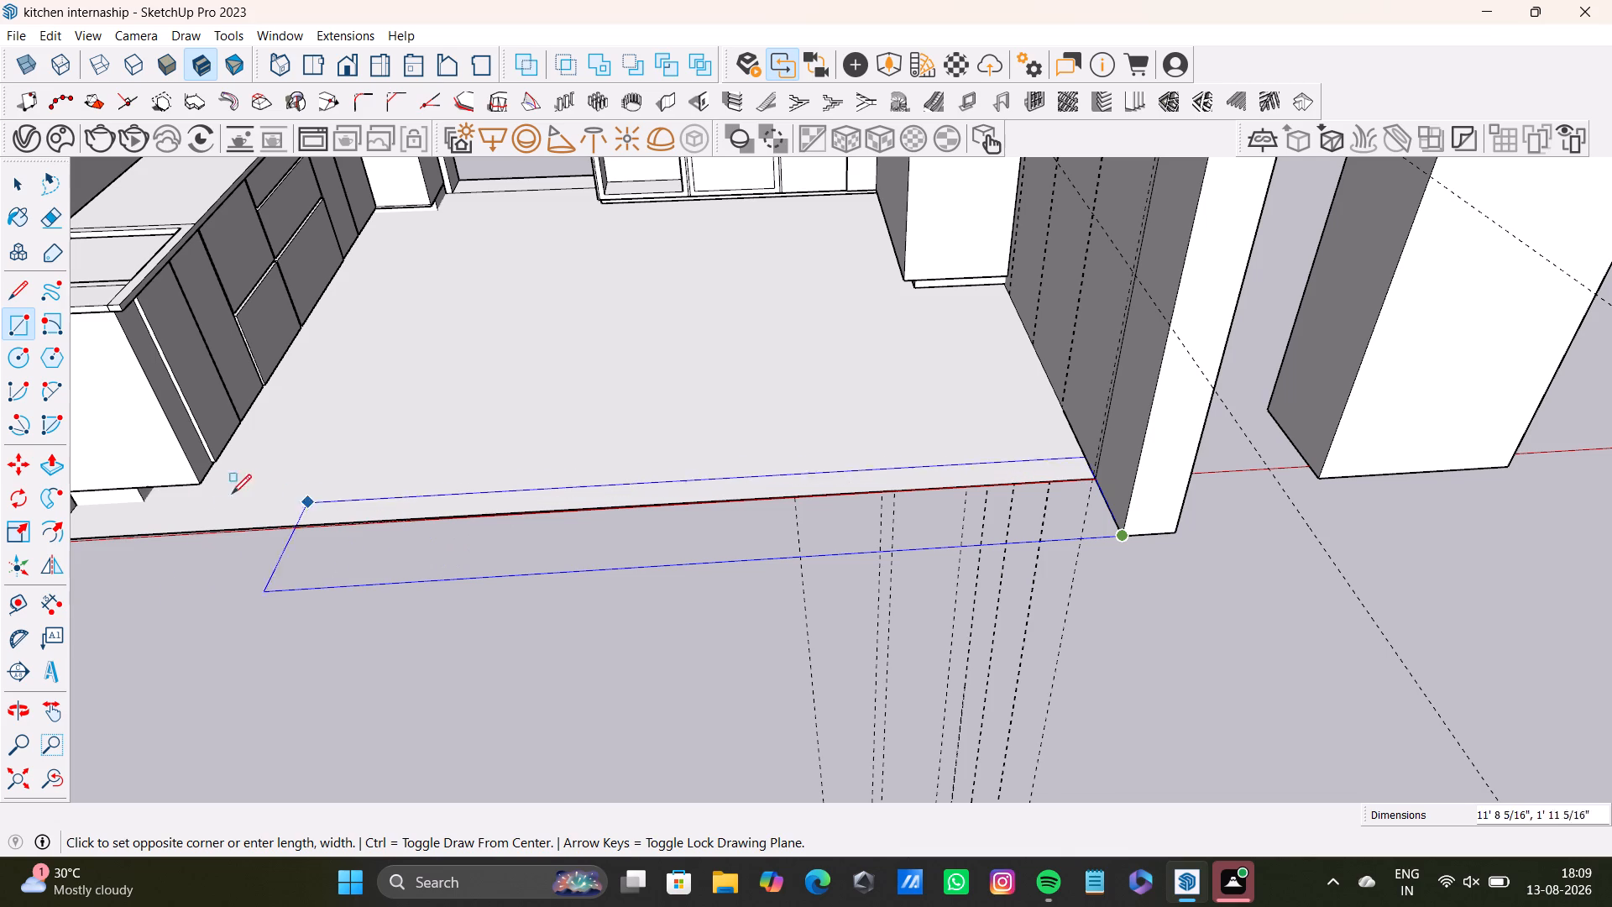
pyautogui.moveTo(107, 556); pyautogui.dragTo(507, 452, button='middle')
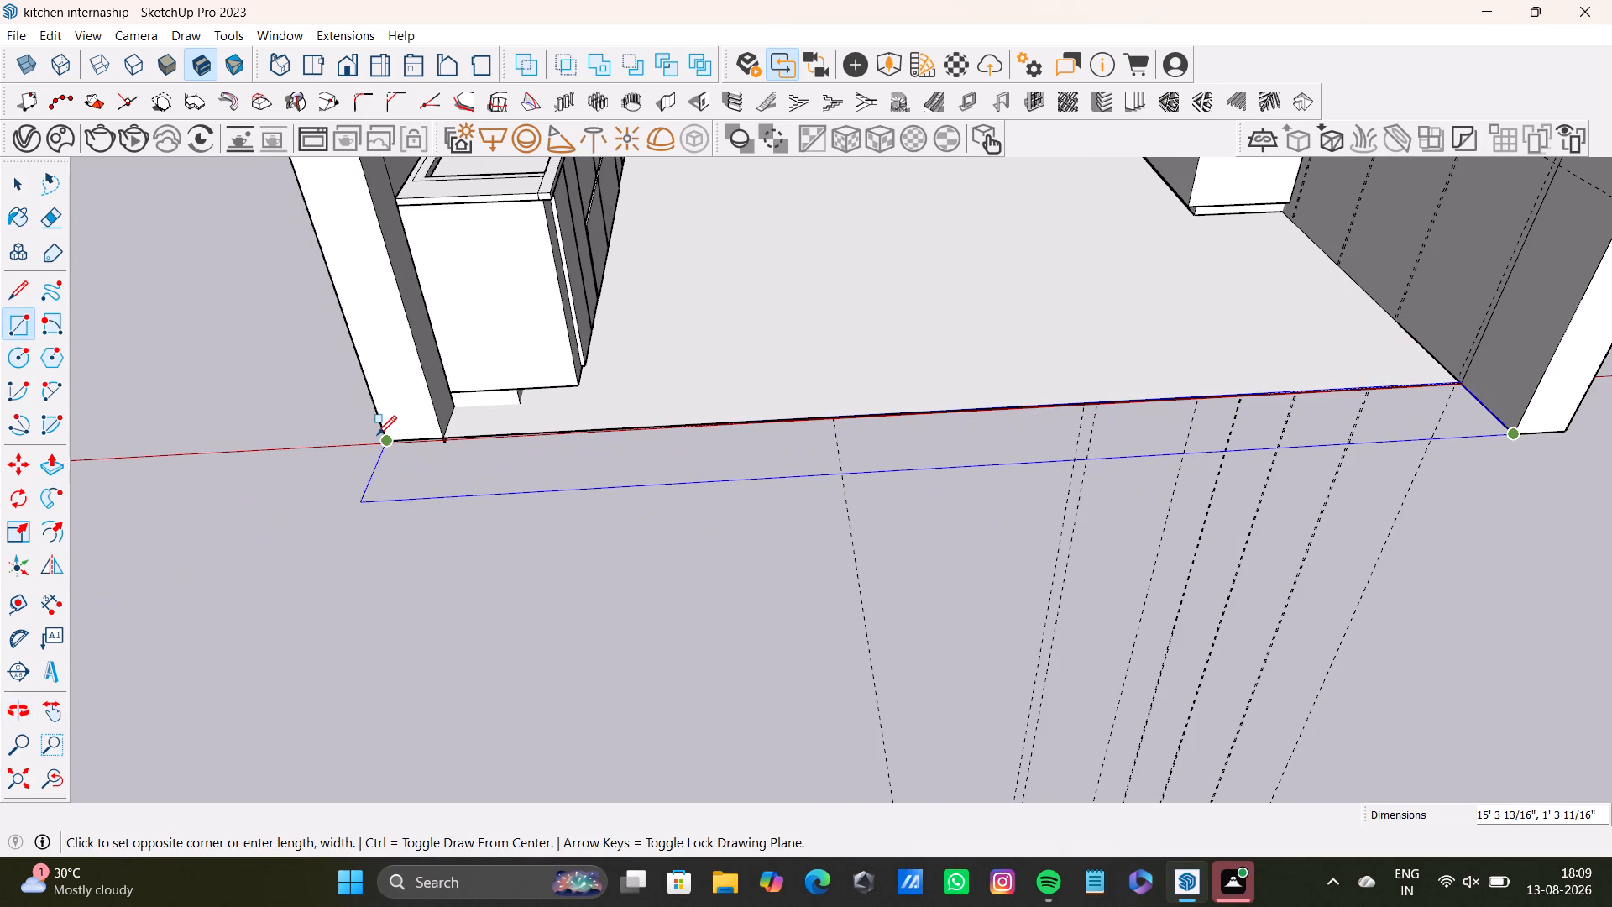
pyautogui.click(382, 443)
pyautogui.press('space')
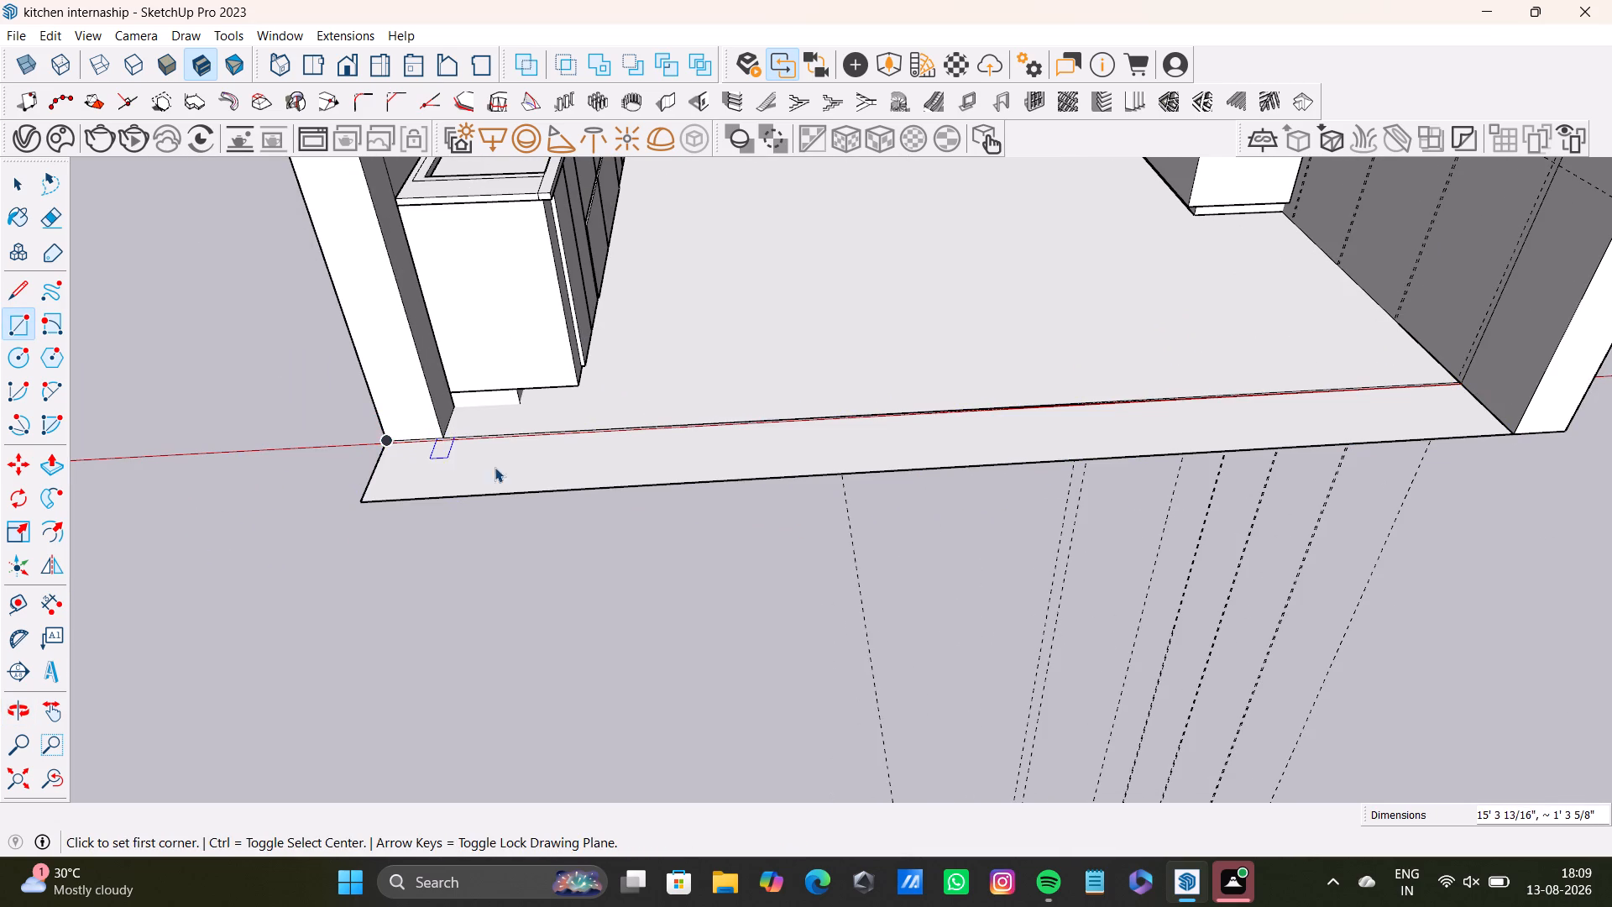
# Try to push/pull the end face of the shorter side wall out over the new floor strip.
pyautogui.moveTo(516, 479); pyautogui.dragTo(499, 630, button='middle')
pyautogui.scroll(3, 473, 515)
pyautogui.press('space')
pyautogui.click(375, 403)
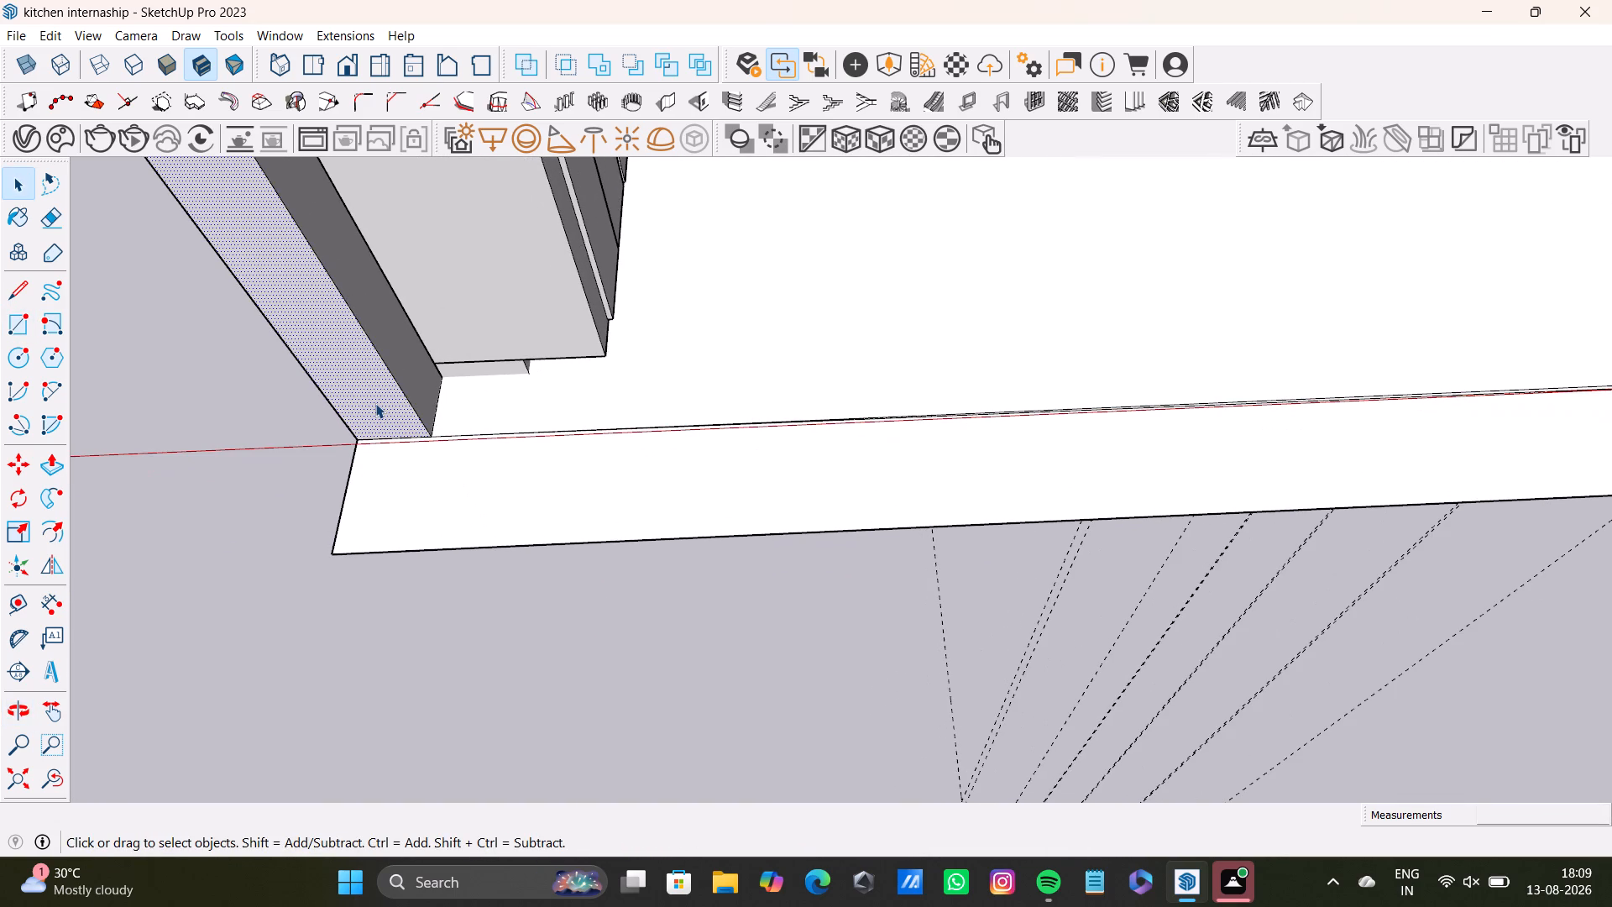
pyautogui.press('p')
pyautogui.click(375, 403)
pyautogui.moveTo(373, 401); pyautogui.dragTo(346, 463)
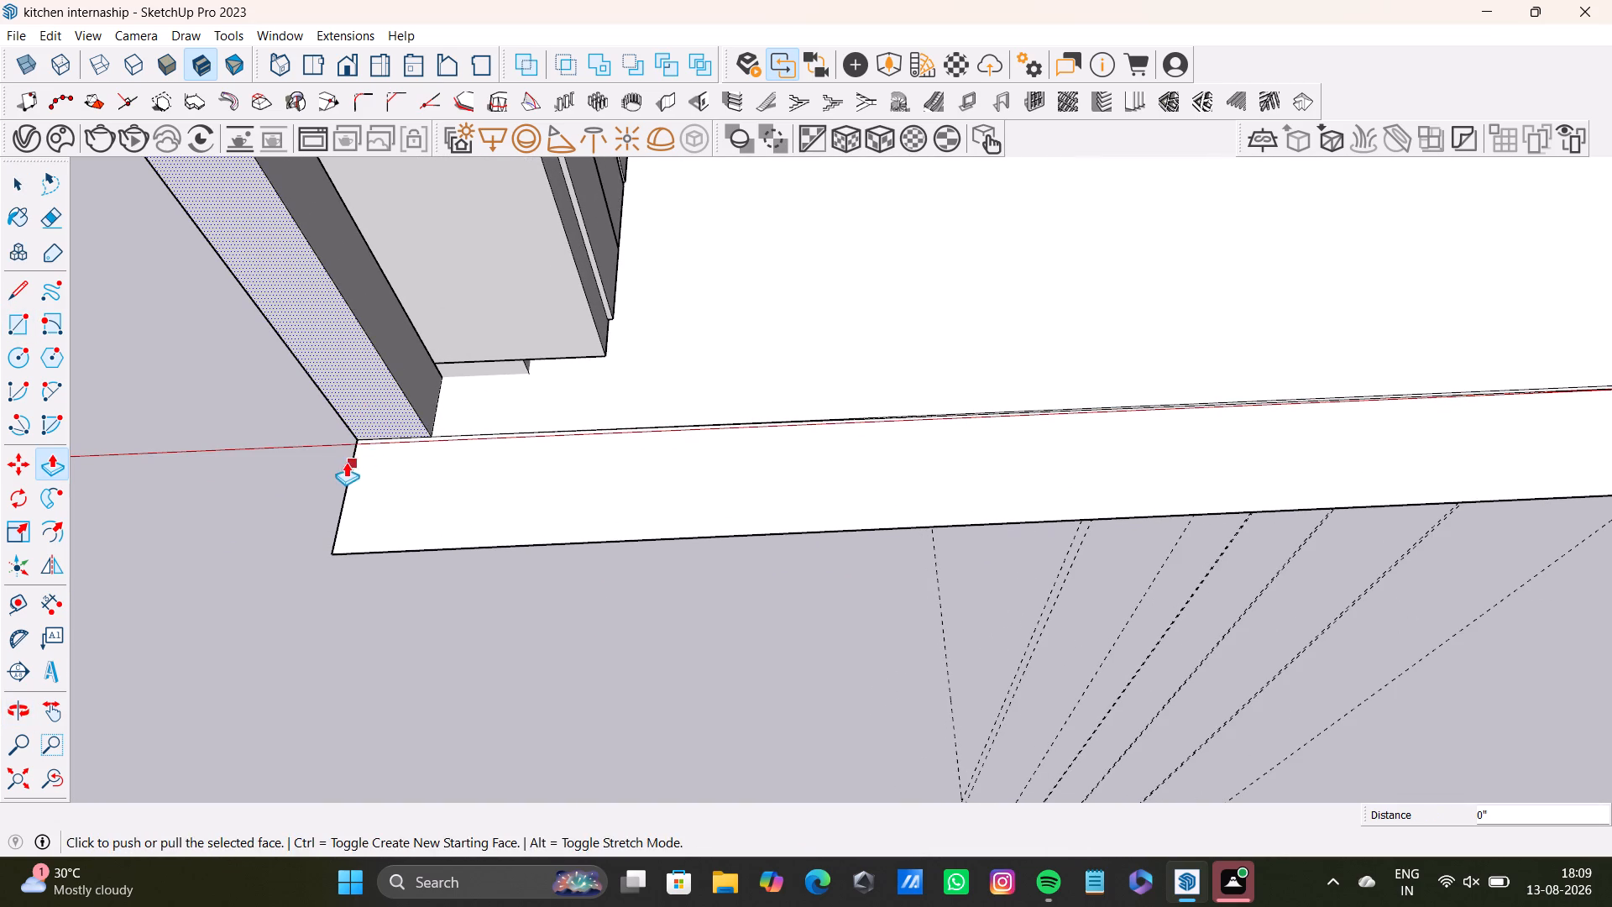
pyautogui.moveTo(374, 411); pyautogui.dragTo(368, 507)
# Delete all guide lines in the model.
pyautogui.moveTo(427, 444); pyautogui.dragTo(669, 371, button='middle')
pyautogui.scroll(-7, 662, 371)
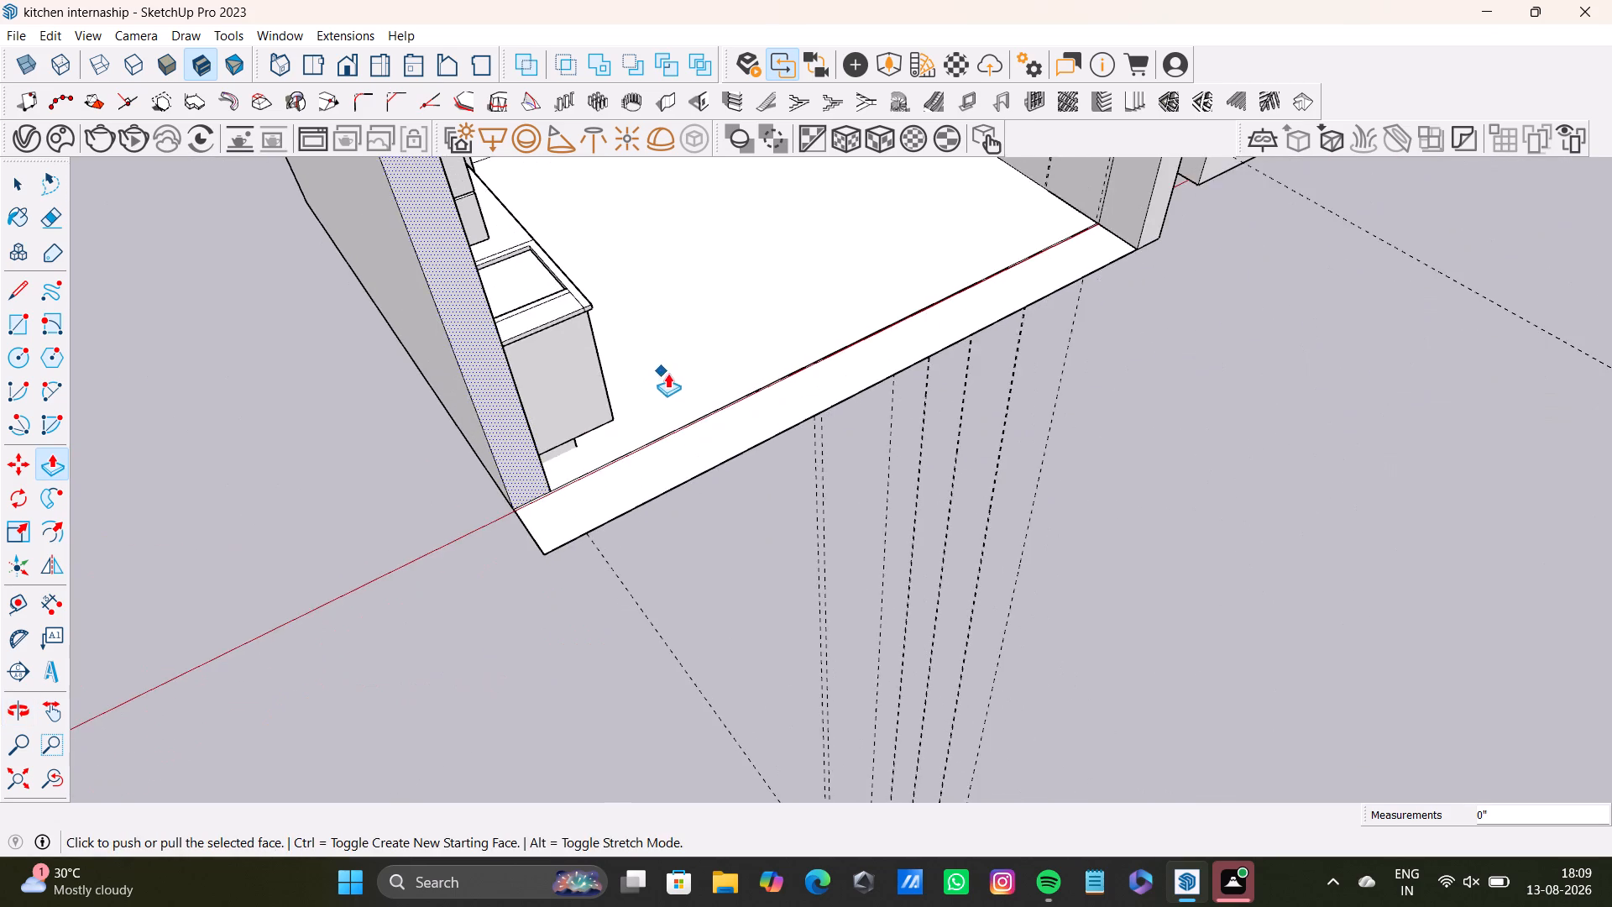
pyautogui.keyDown('shift'); pyautogui.moveTo(688, 364); pyautogui.dragTo(653, 561, button='middle'); pyautogui.keyUp('shift')
pyautogui.moveTo(691, 573); pyautogui.dragTo(458, 561, button='middle')
pyautogui.scroll(2, 736, 512)
pyautogui.keyDown('shift'); pyautogui.moveTo(1018, 454); pyautogui.dragTo(780, 591, button='middle'); pyautogui.keyUp('shift')
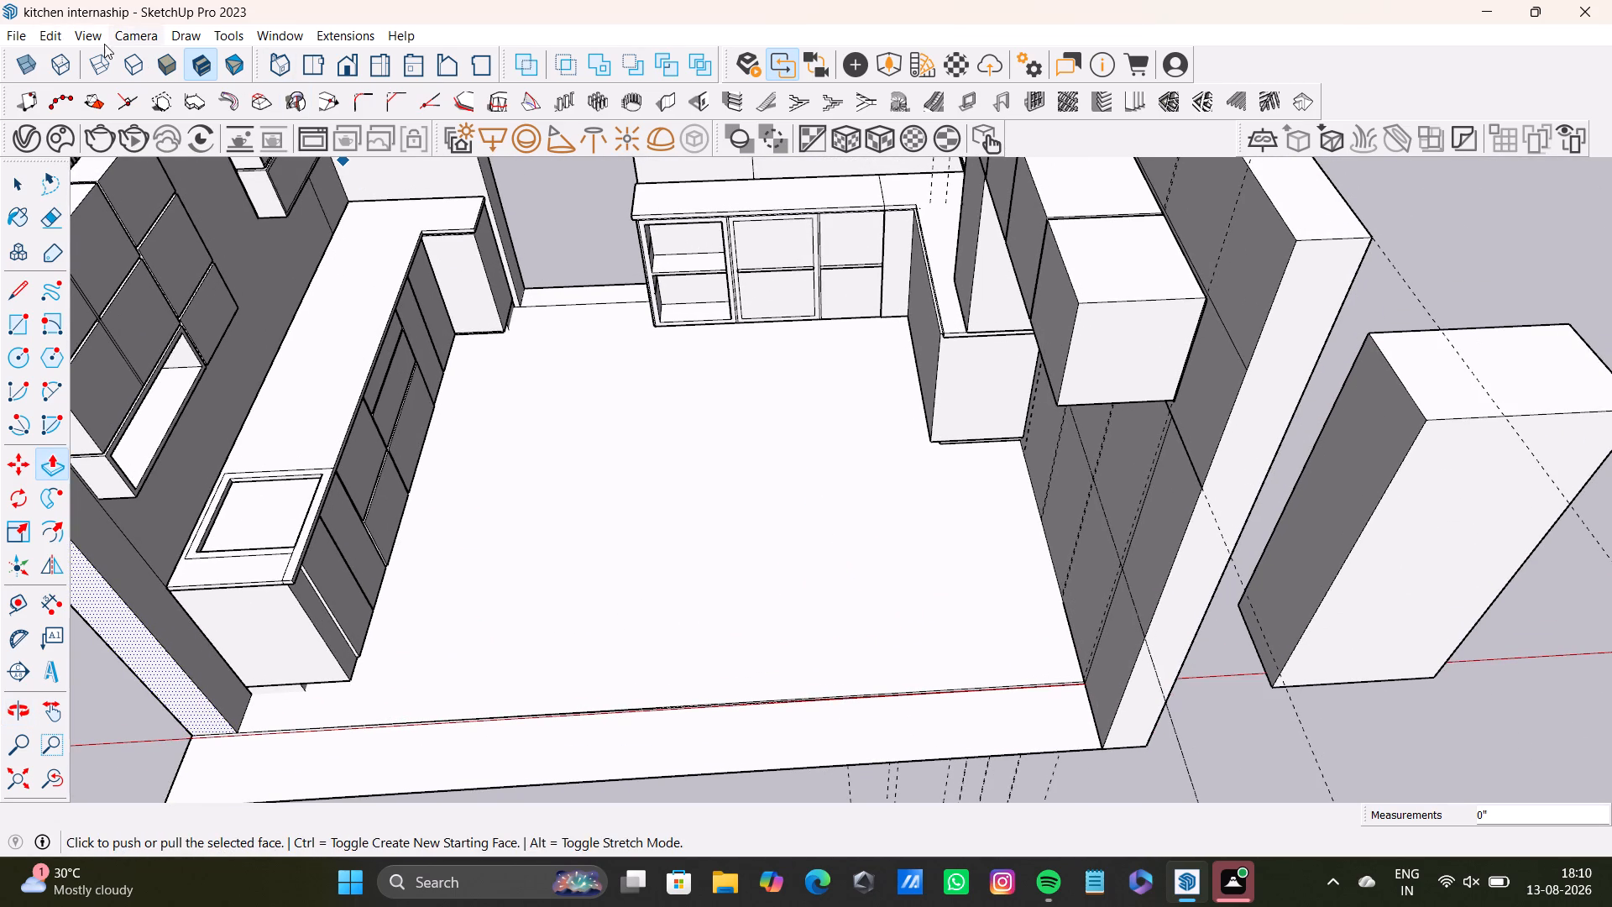
pyautogui.click(39, 39)
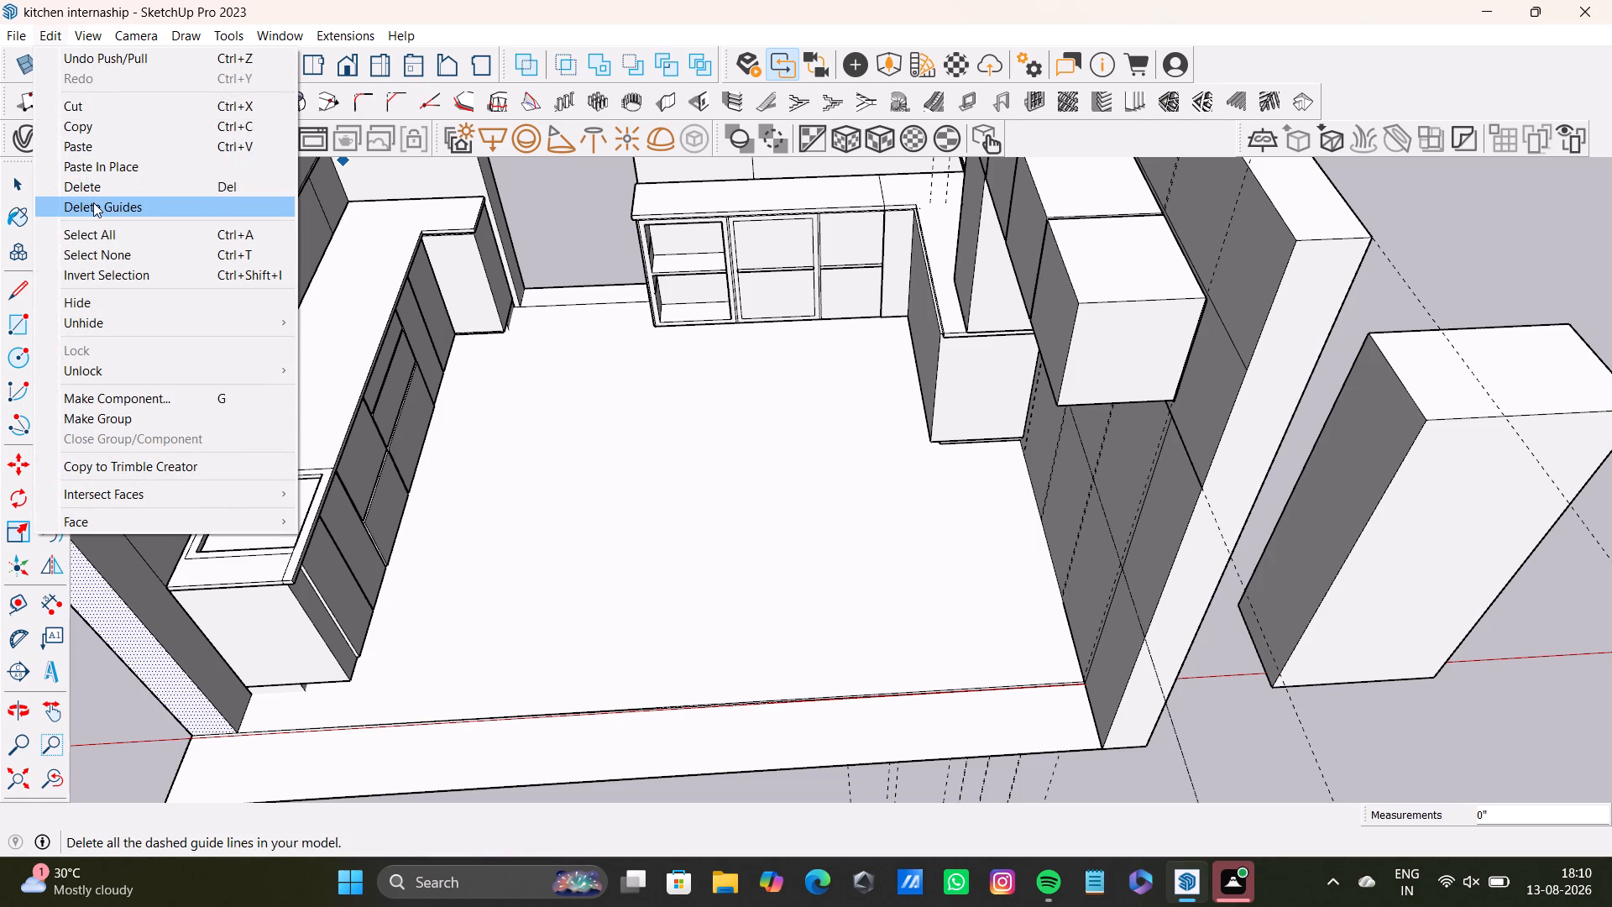
pyautogui.click(93, 202)
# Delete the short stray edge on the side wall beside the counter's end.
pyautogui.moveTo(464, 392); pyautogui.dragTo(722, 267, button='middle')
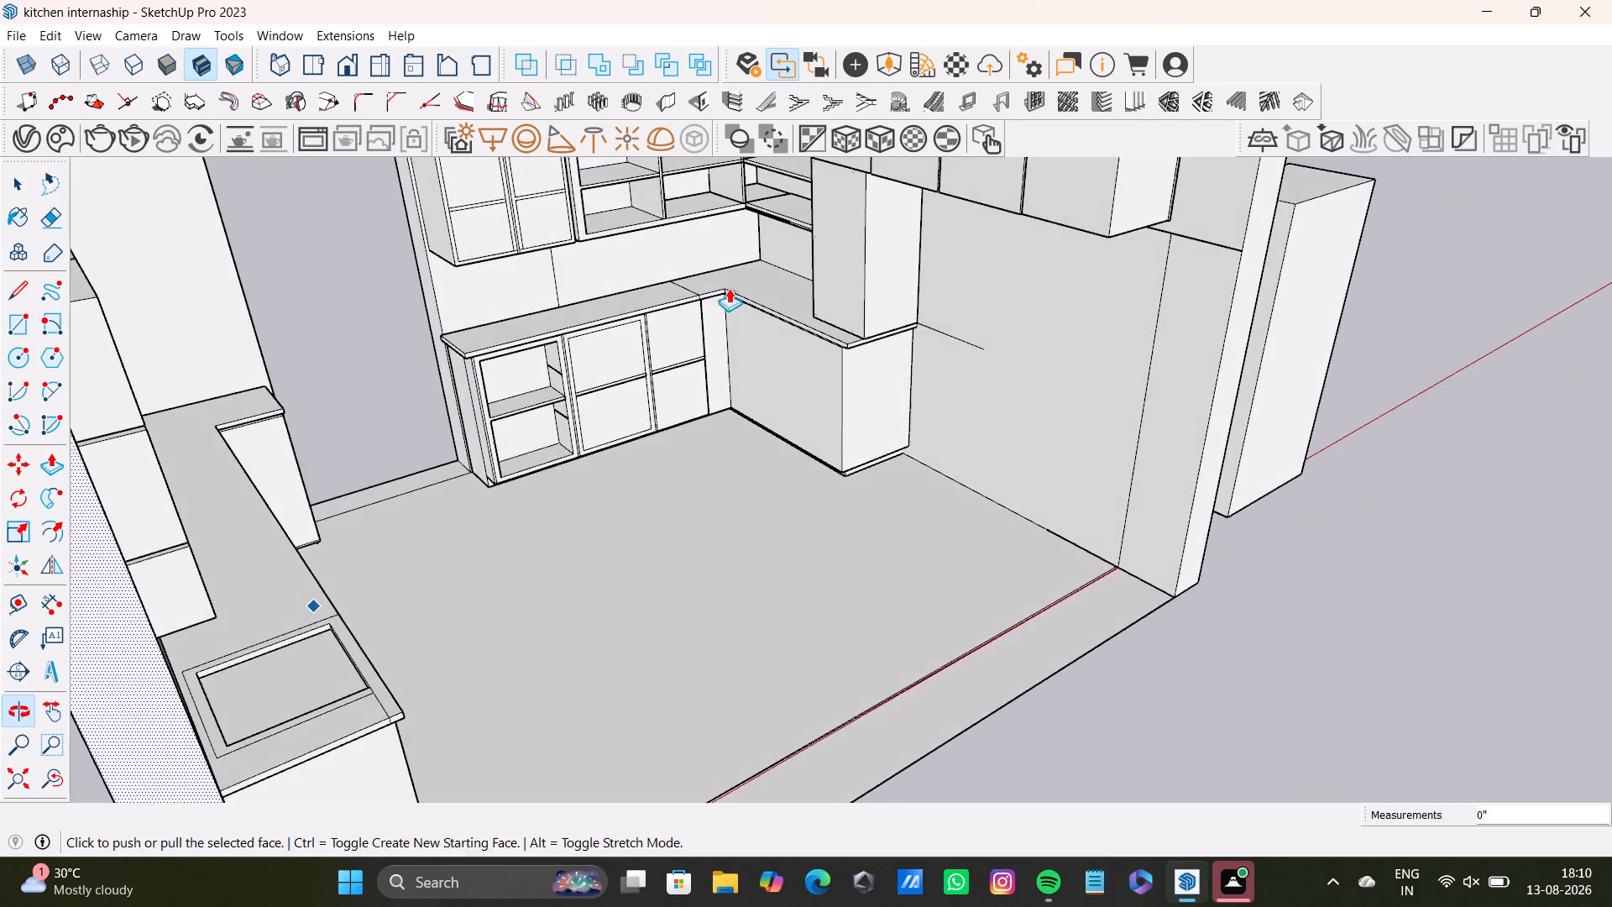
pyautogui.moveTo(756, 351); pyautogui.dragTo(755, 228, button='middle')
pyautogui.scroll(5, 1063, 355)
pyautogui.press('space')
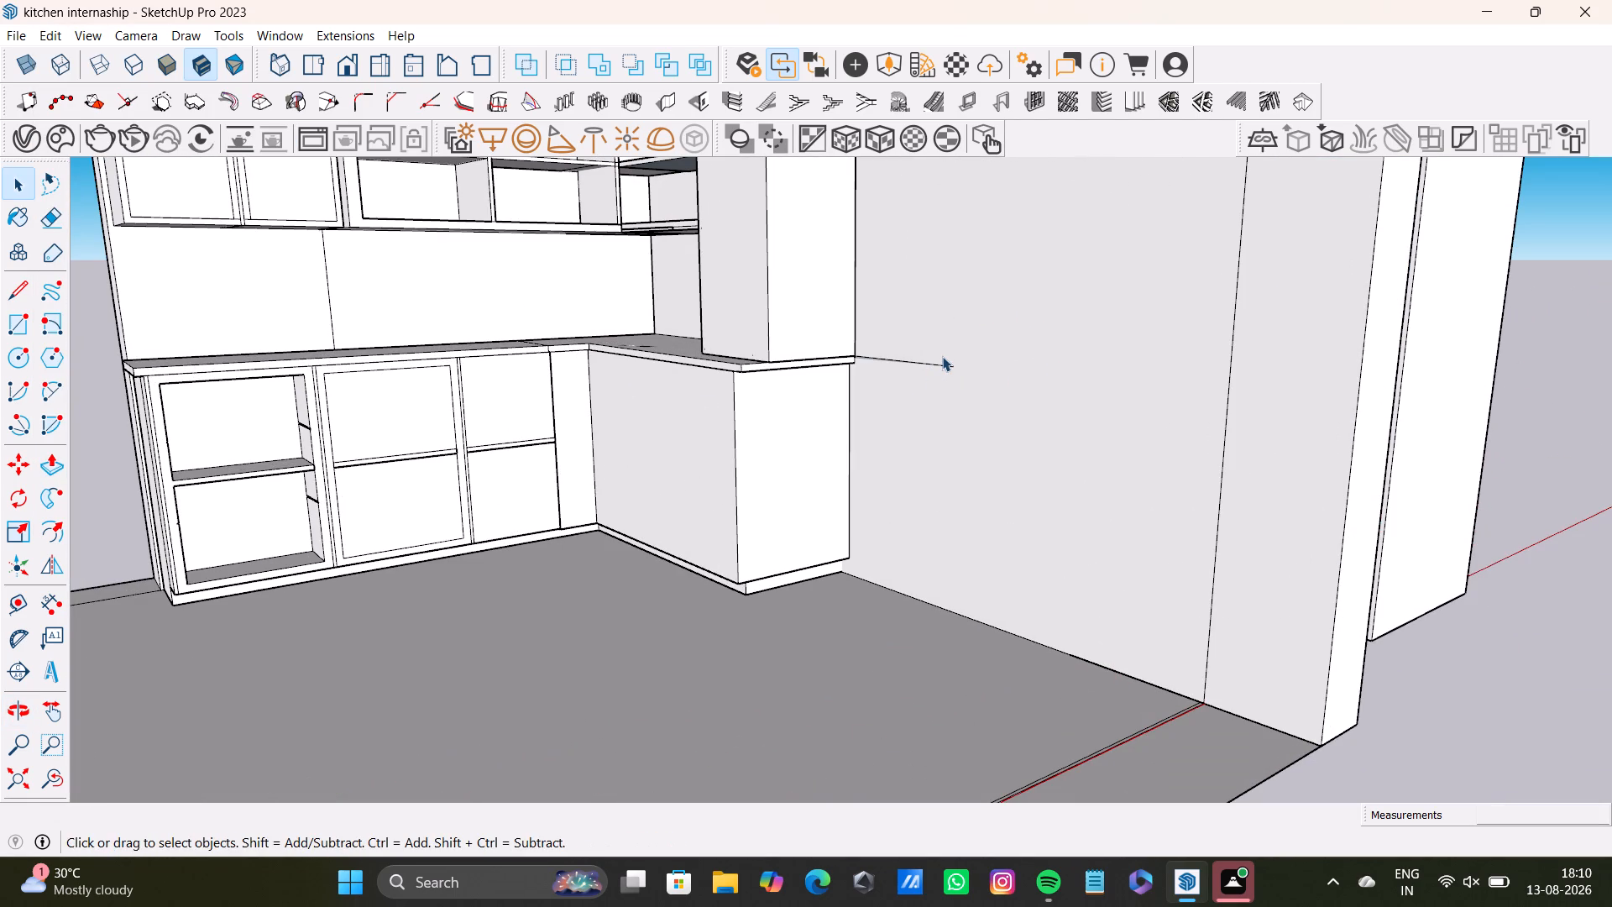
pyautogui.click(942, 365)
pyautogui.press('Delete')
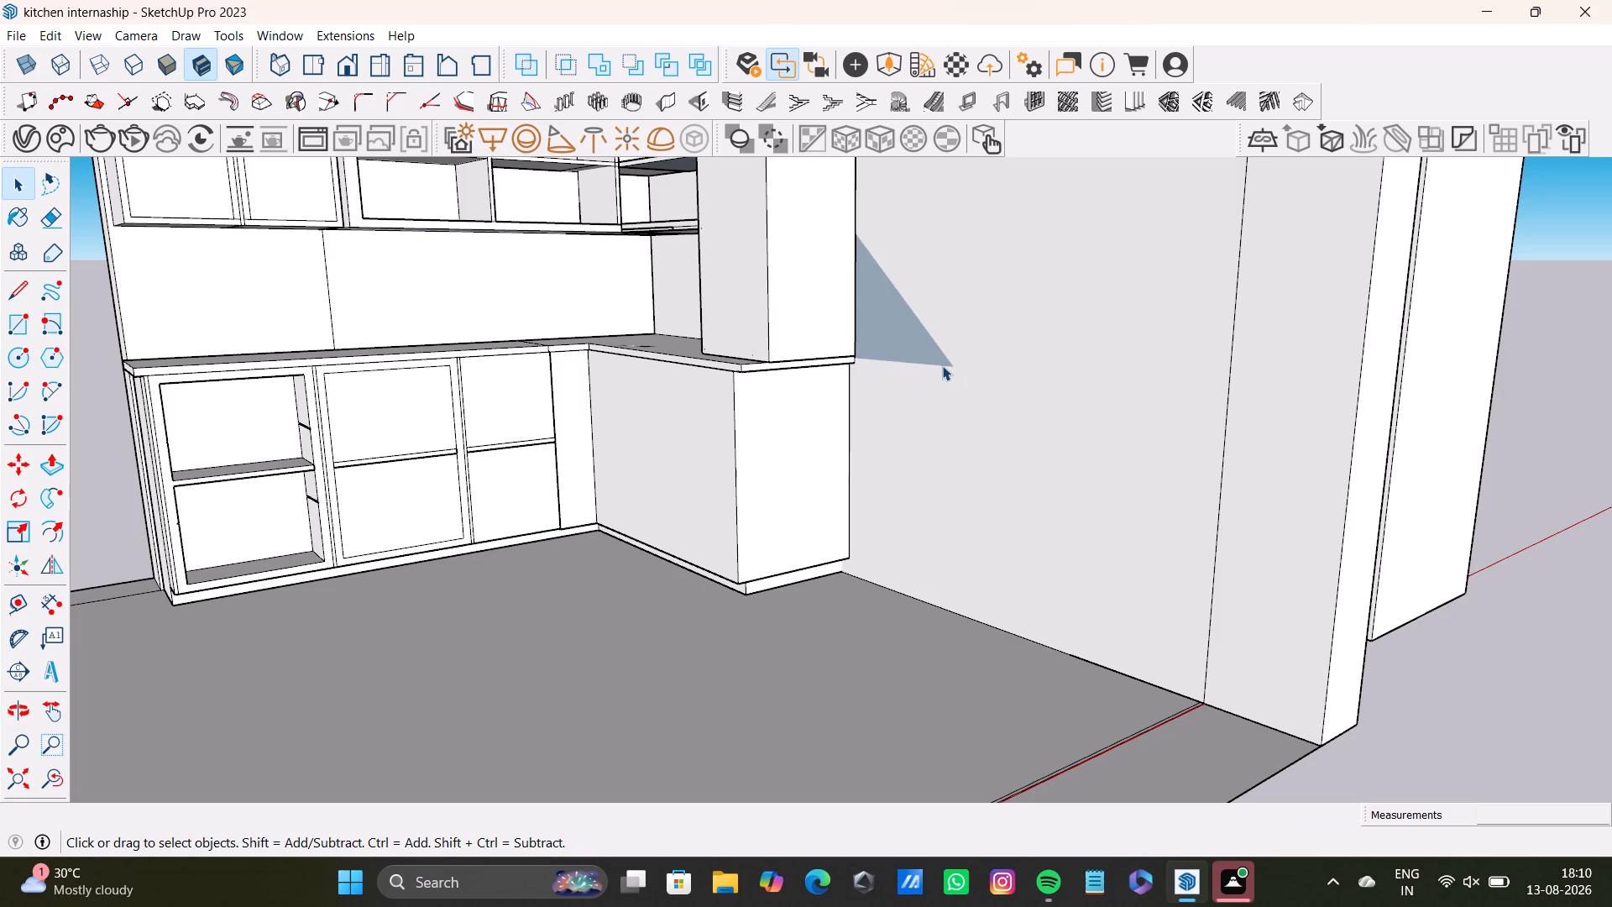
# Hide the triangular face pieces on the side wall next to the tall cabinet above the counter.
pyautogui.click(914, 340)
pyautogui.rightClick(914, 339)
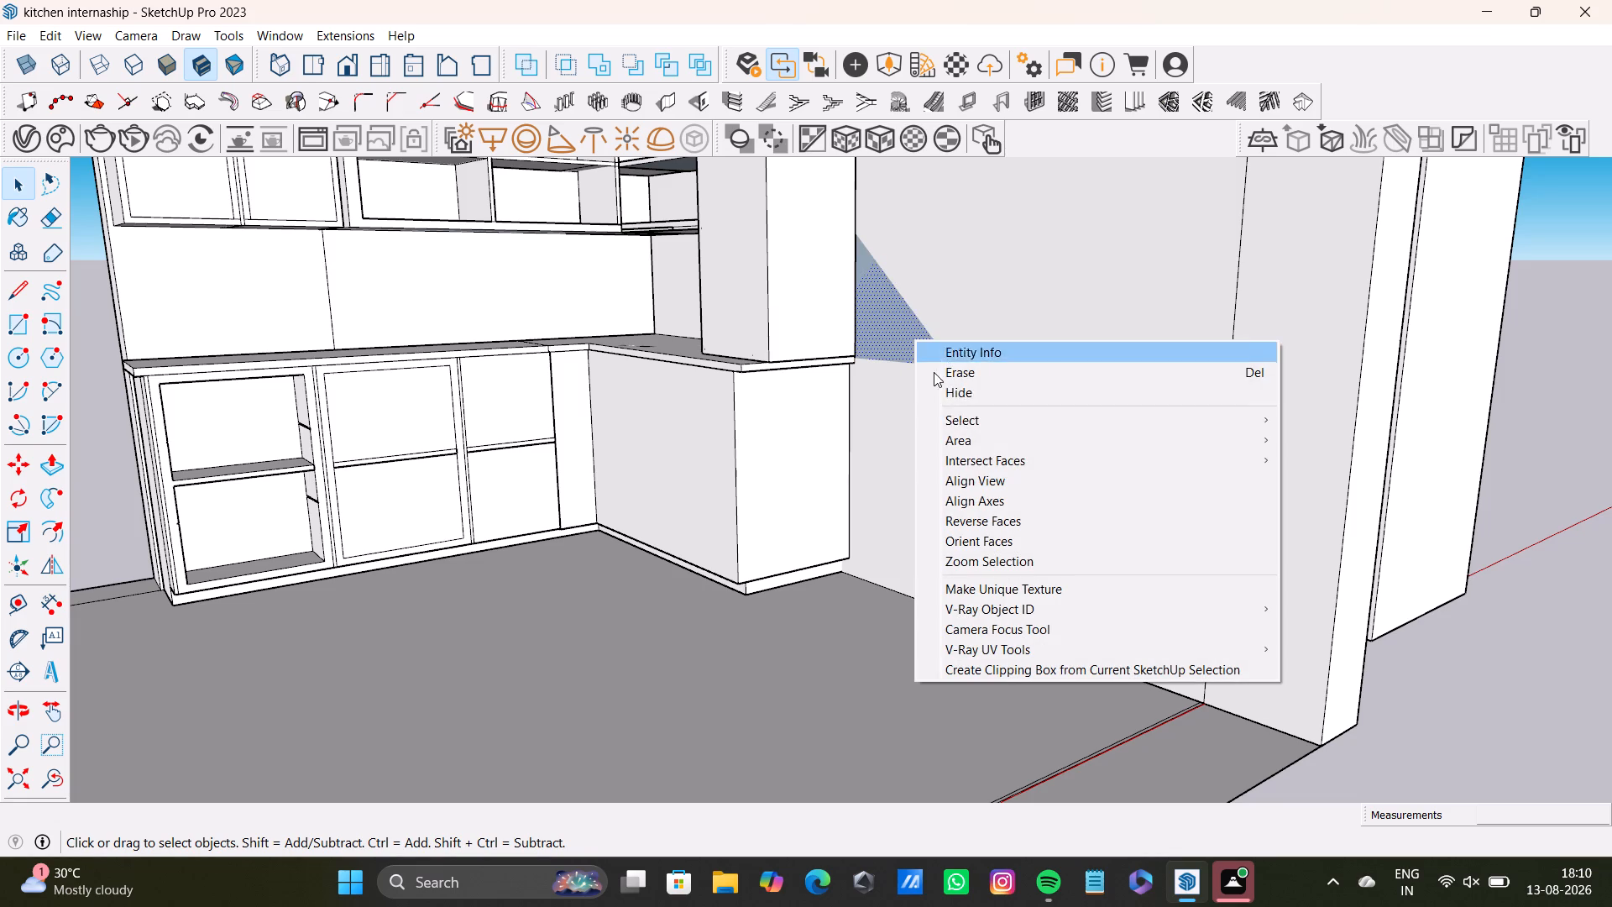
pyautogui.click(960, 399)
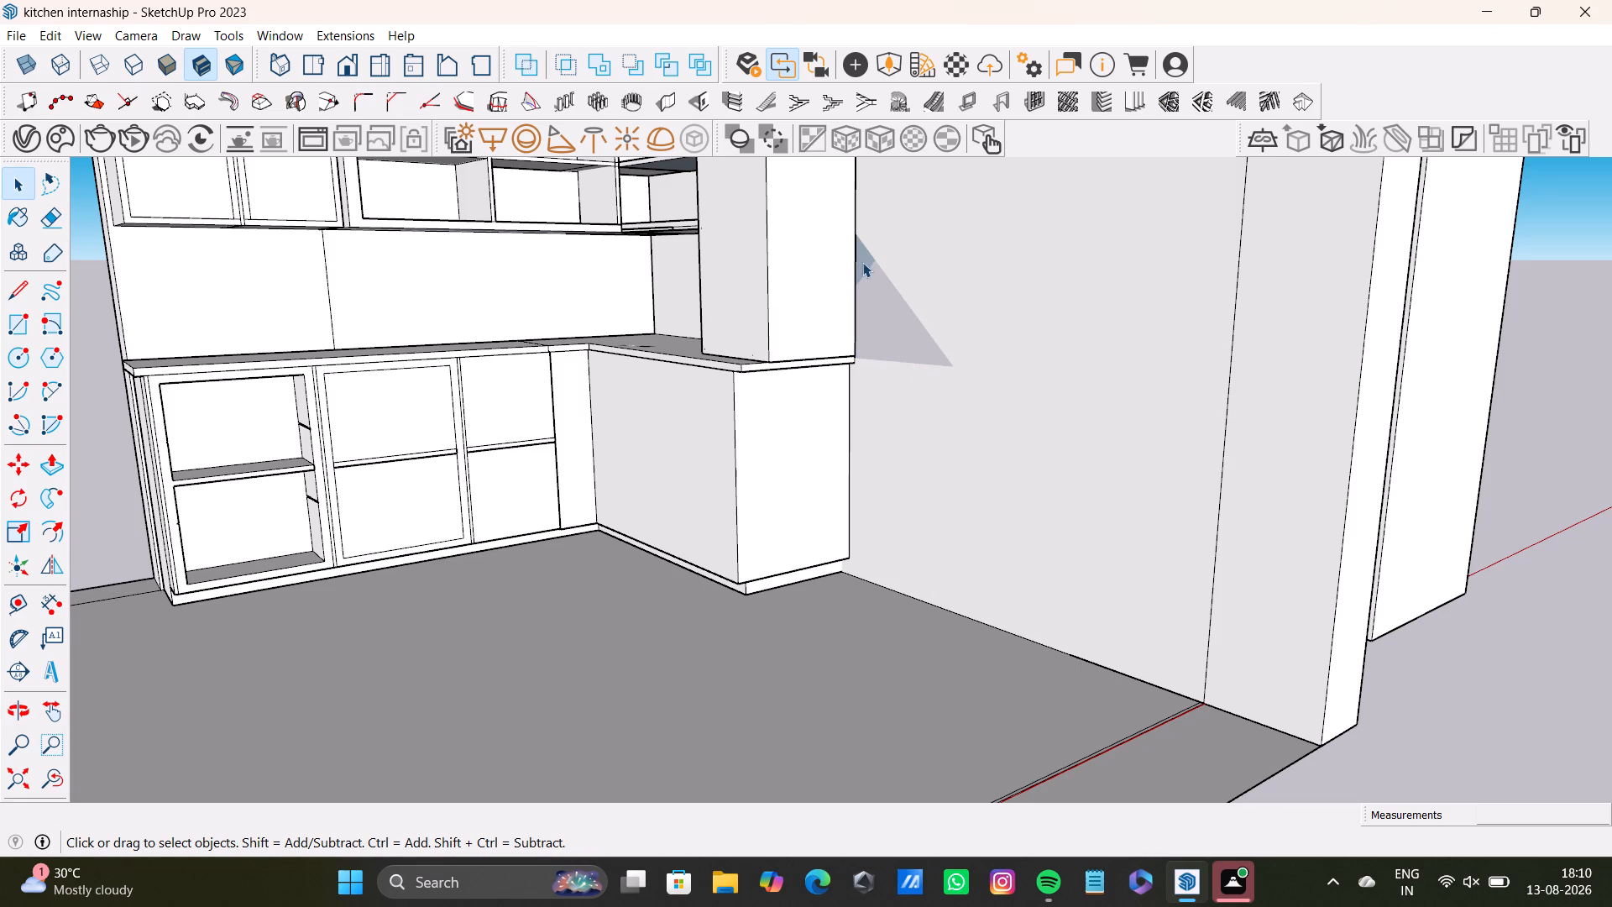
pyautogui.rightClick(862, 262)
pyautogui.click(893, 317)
# Examine the side wall from outside the room around the hidden triangular area.
pyautogui.moveTo(929, 317); pyautogui.dragTo(305, 537, button='middle')
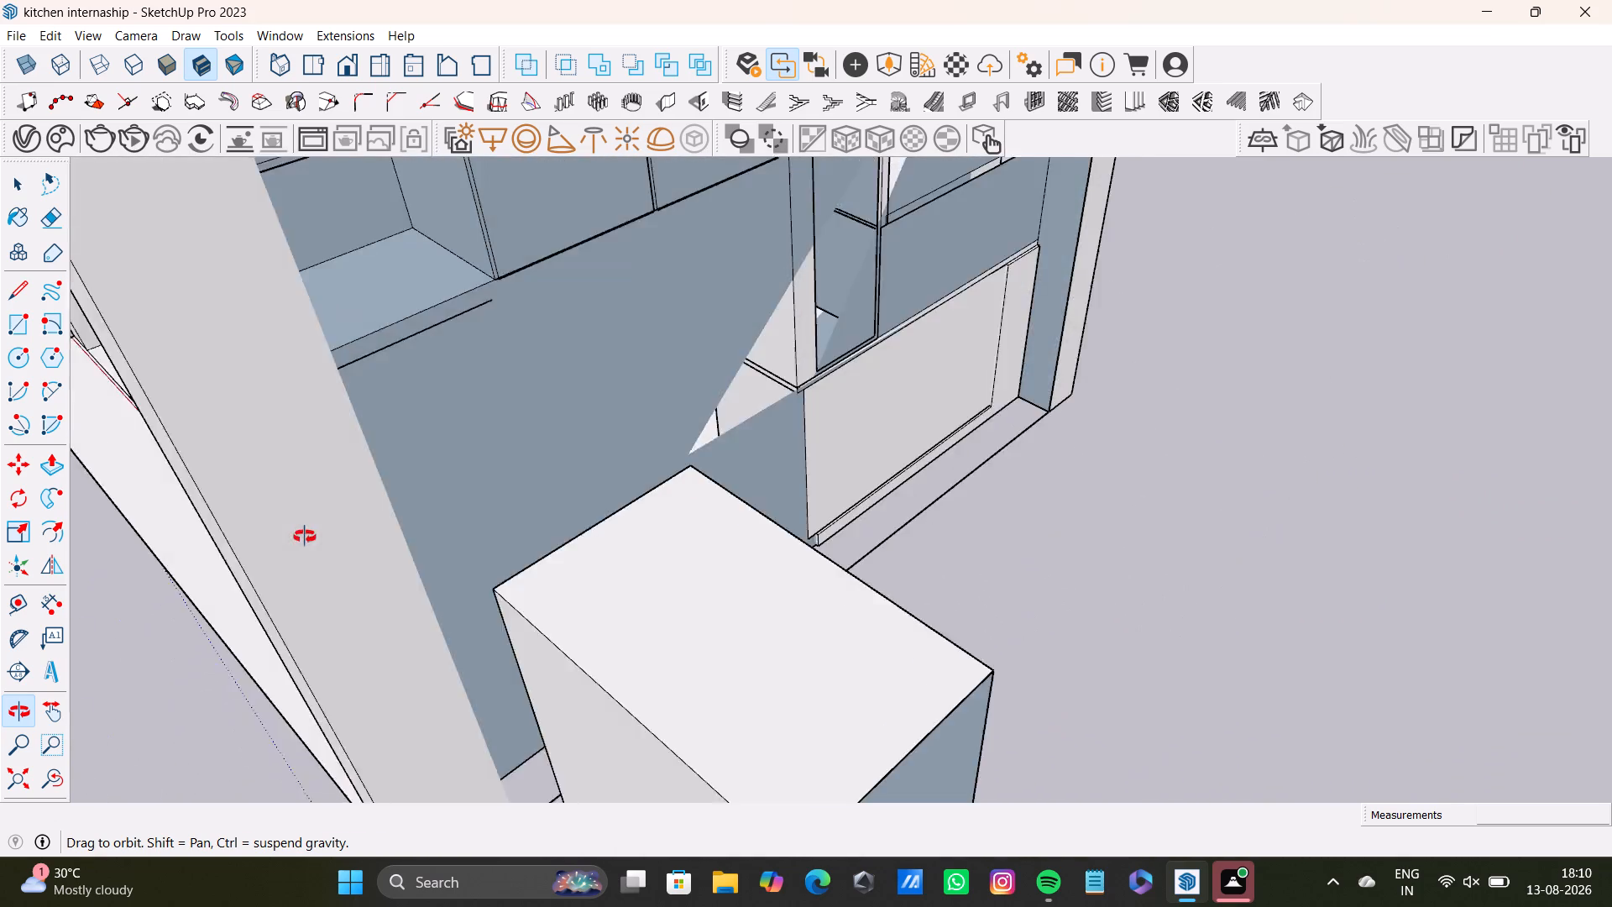
pyautogui.moveTo(305, 537); pyautogui.dragTo(176, 528, button='middle')
pyautogui.scroll(-6, 890, 366)
pyautogui.keyDown('shift'); pyautogui.moveTo(900, 340); pyautogui.dragTo(887, 474, button='middle'); pyautogui.keyUp('shift')
pyautogui.moveTo(914, 417); pyautogui.dragTo(910, 400, button='middle')
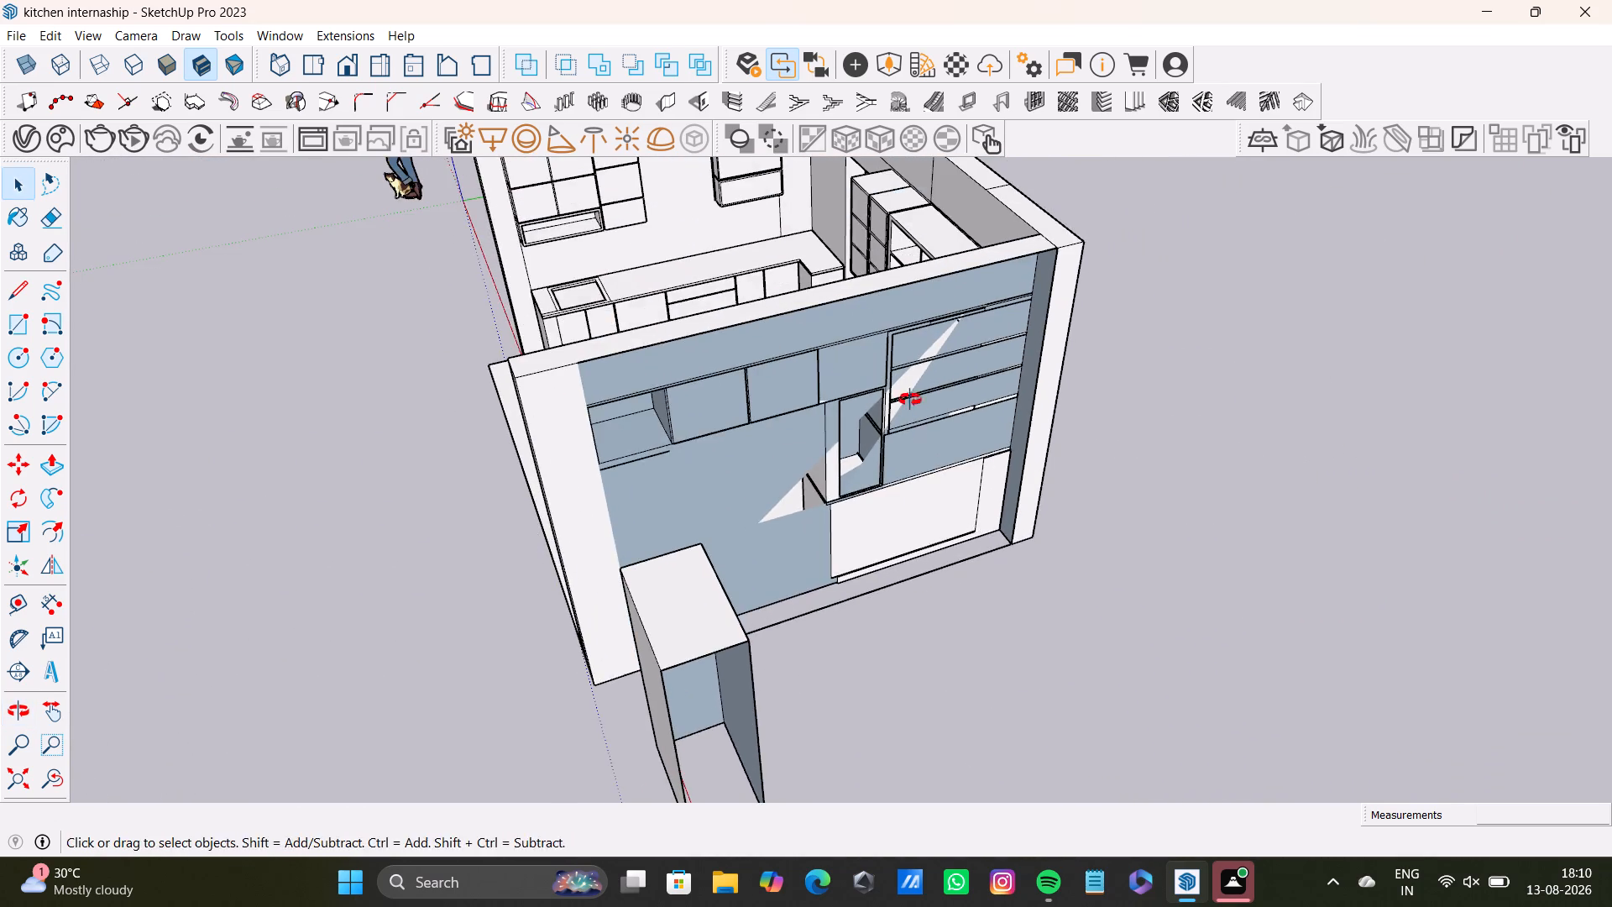
pyautogui.moveTo(910, 400); pyautogui.dragTo(686, 310, button='middle')
pyautogui.scroll(7, 800, 370)
pyautogui.moveTo(801, 370); pyautogui.dragTo(613, 377, button='middle')
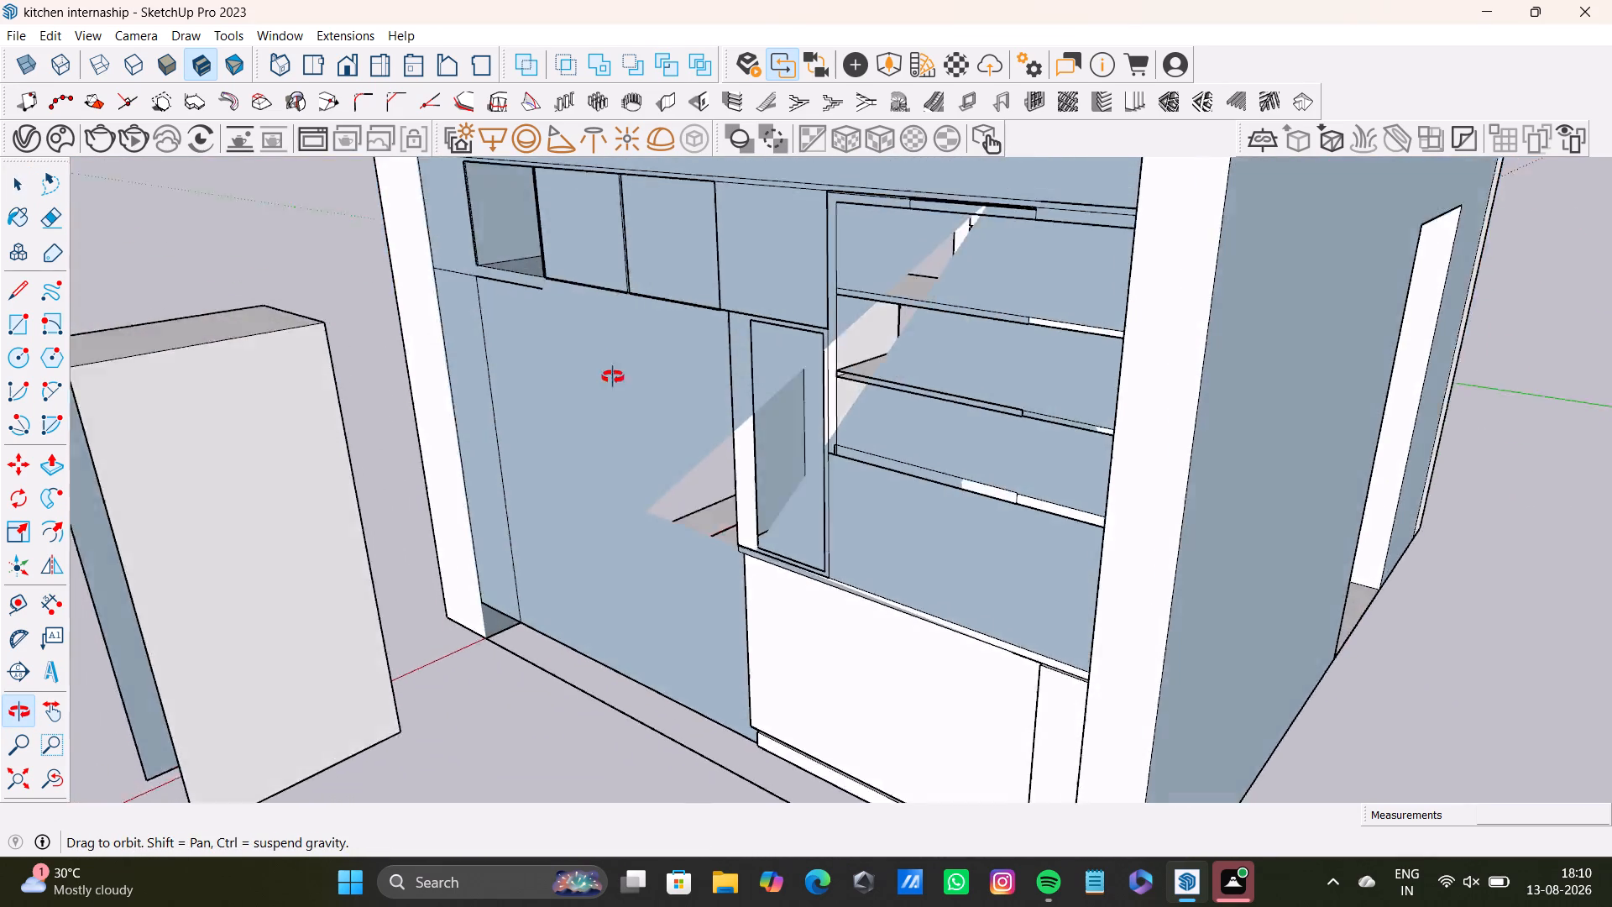
pyautogui.moveTo(613, 377); pyautogui.dragTo(769, 386, button='middle')
pyautogui.scroll(2, 1081, 312)
pyautogui.click(1018, 257)
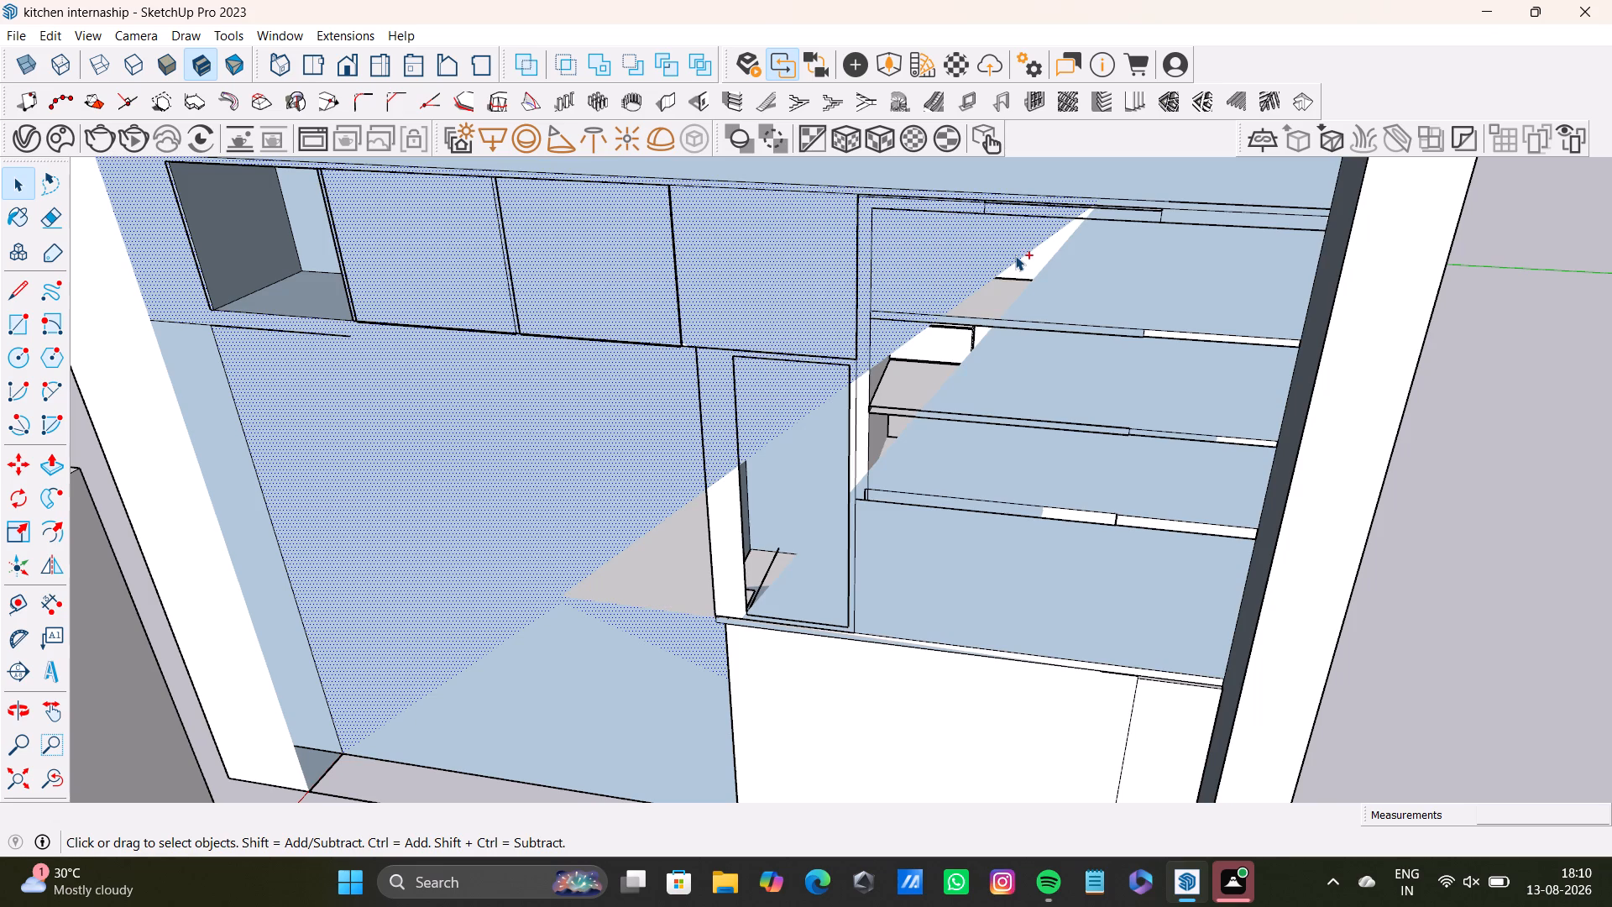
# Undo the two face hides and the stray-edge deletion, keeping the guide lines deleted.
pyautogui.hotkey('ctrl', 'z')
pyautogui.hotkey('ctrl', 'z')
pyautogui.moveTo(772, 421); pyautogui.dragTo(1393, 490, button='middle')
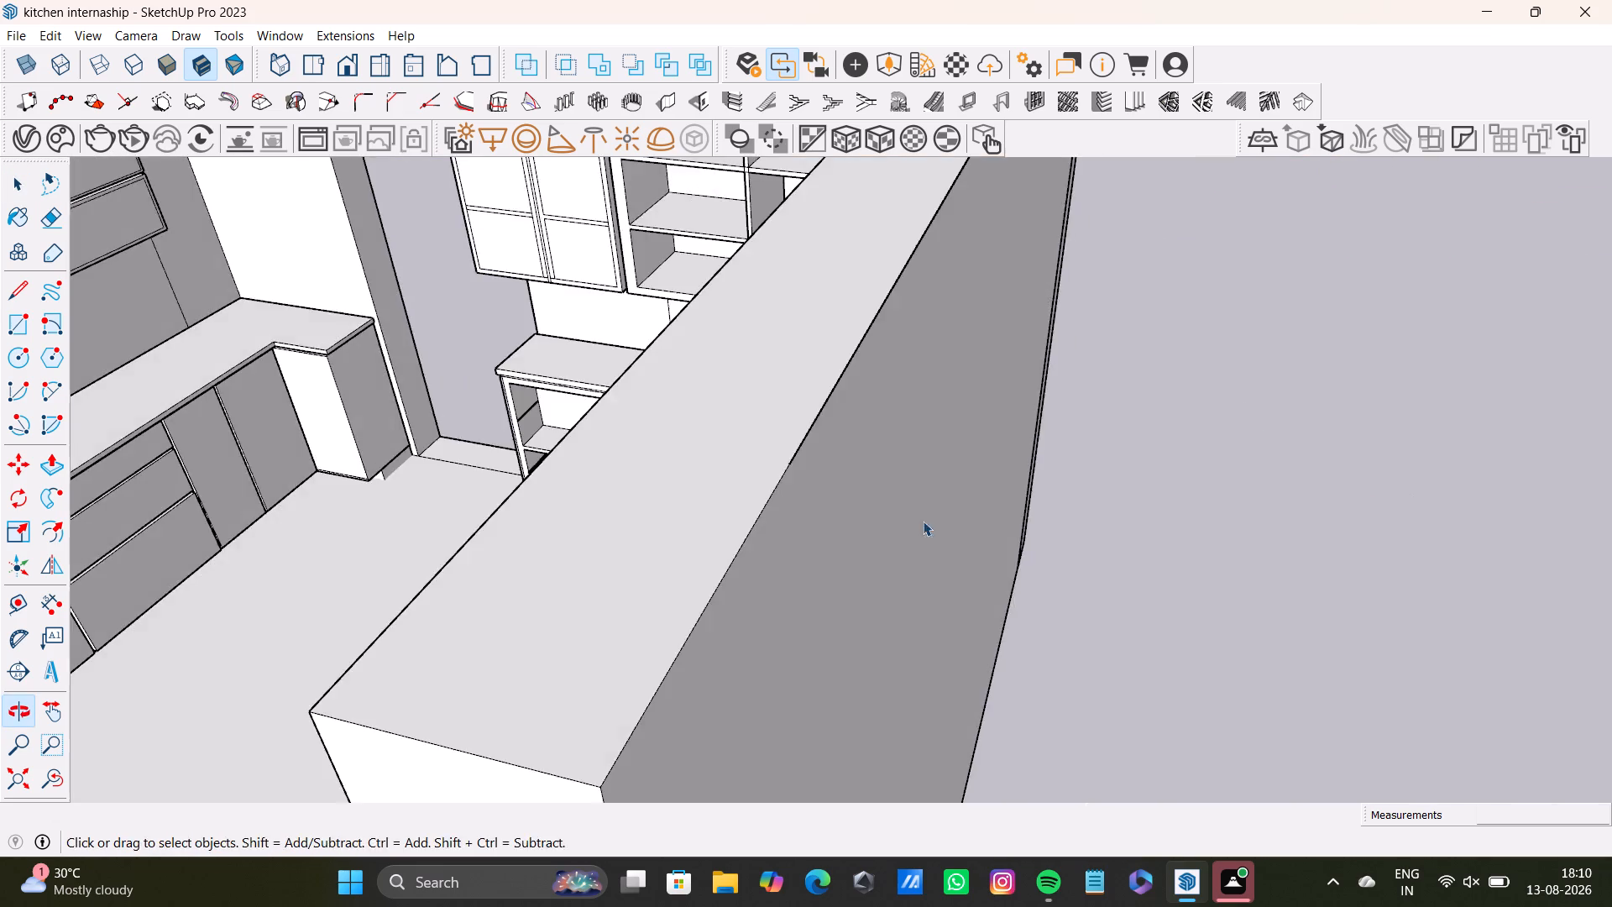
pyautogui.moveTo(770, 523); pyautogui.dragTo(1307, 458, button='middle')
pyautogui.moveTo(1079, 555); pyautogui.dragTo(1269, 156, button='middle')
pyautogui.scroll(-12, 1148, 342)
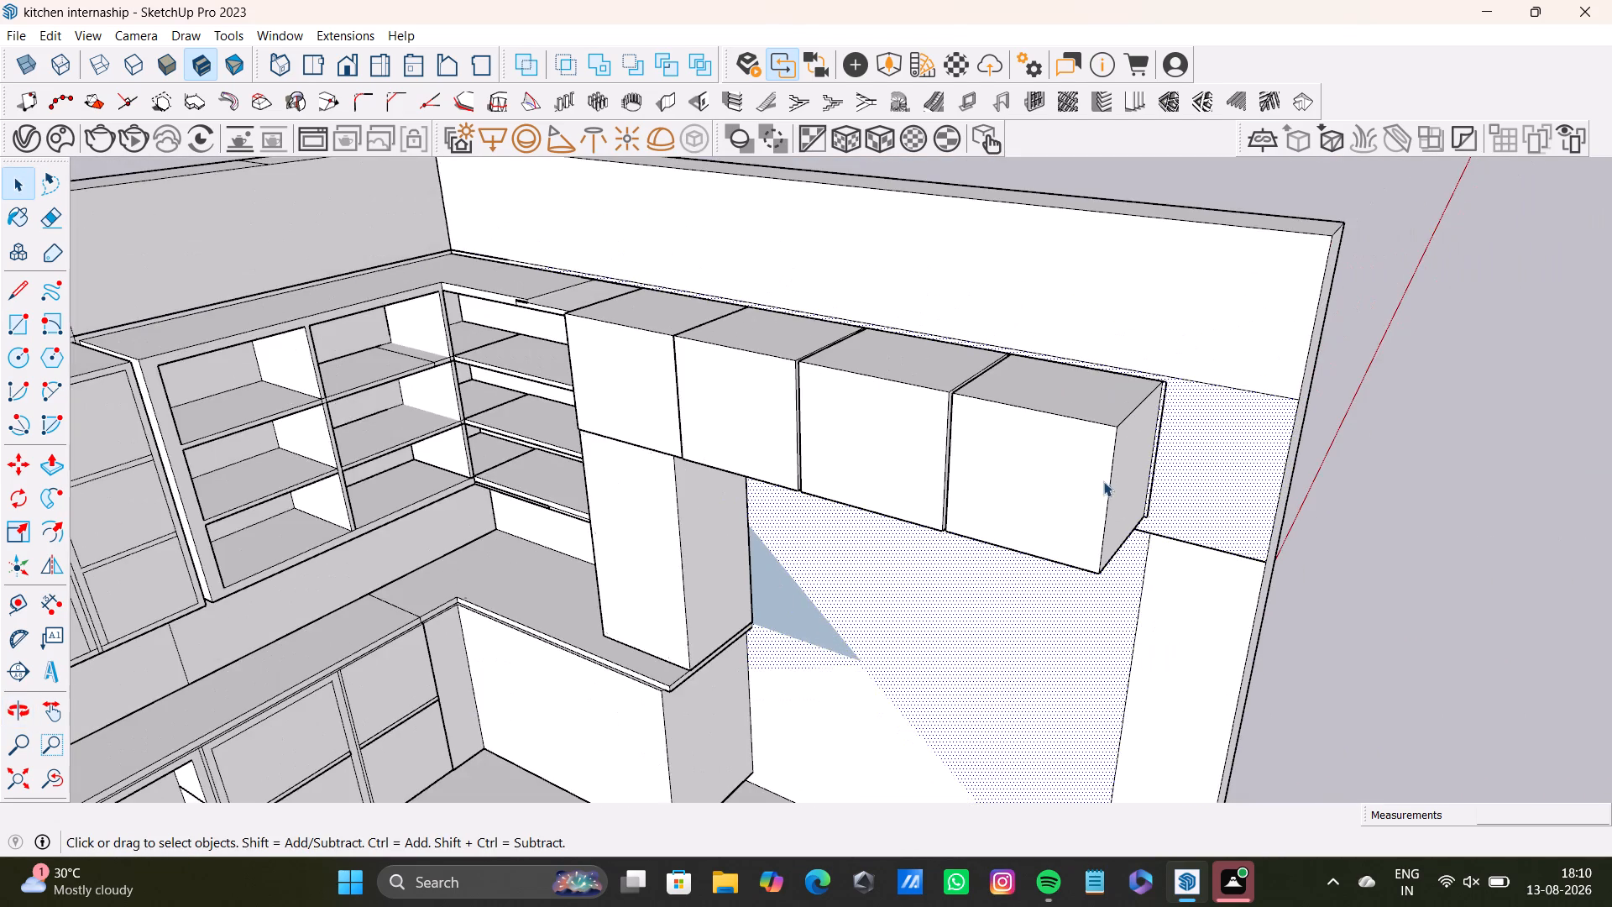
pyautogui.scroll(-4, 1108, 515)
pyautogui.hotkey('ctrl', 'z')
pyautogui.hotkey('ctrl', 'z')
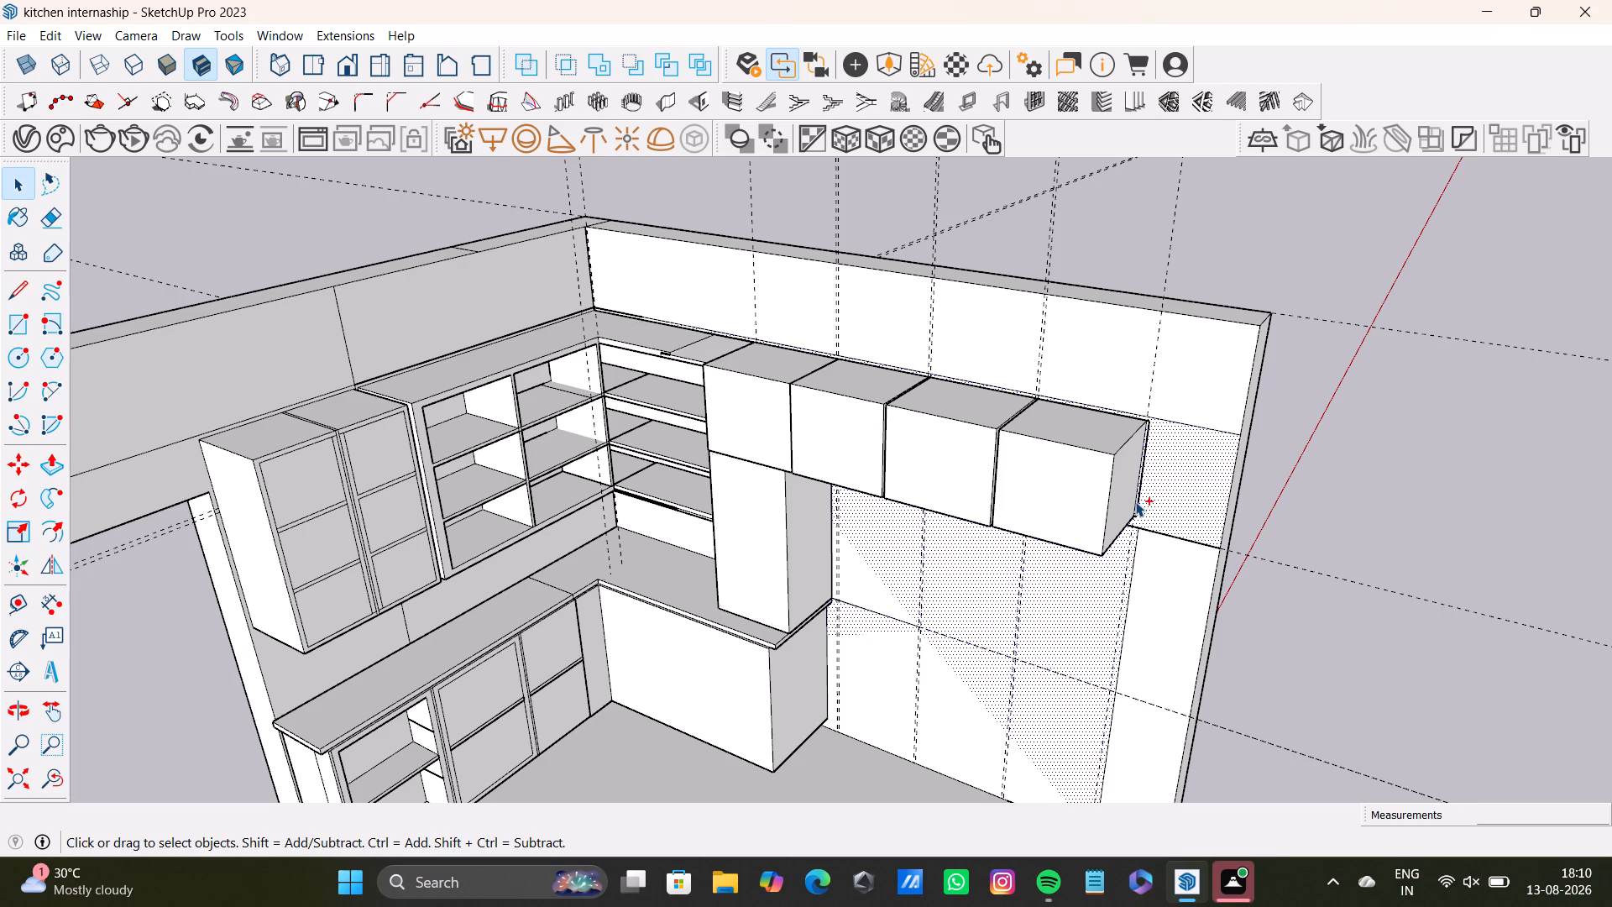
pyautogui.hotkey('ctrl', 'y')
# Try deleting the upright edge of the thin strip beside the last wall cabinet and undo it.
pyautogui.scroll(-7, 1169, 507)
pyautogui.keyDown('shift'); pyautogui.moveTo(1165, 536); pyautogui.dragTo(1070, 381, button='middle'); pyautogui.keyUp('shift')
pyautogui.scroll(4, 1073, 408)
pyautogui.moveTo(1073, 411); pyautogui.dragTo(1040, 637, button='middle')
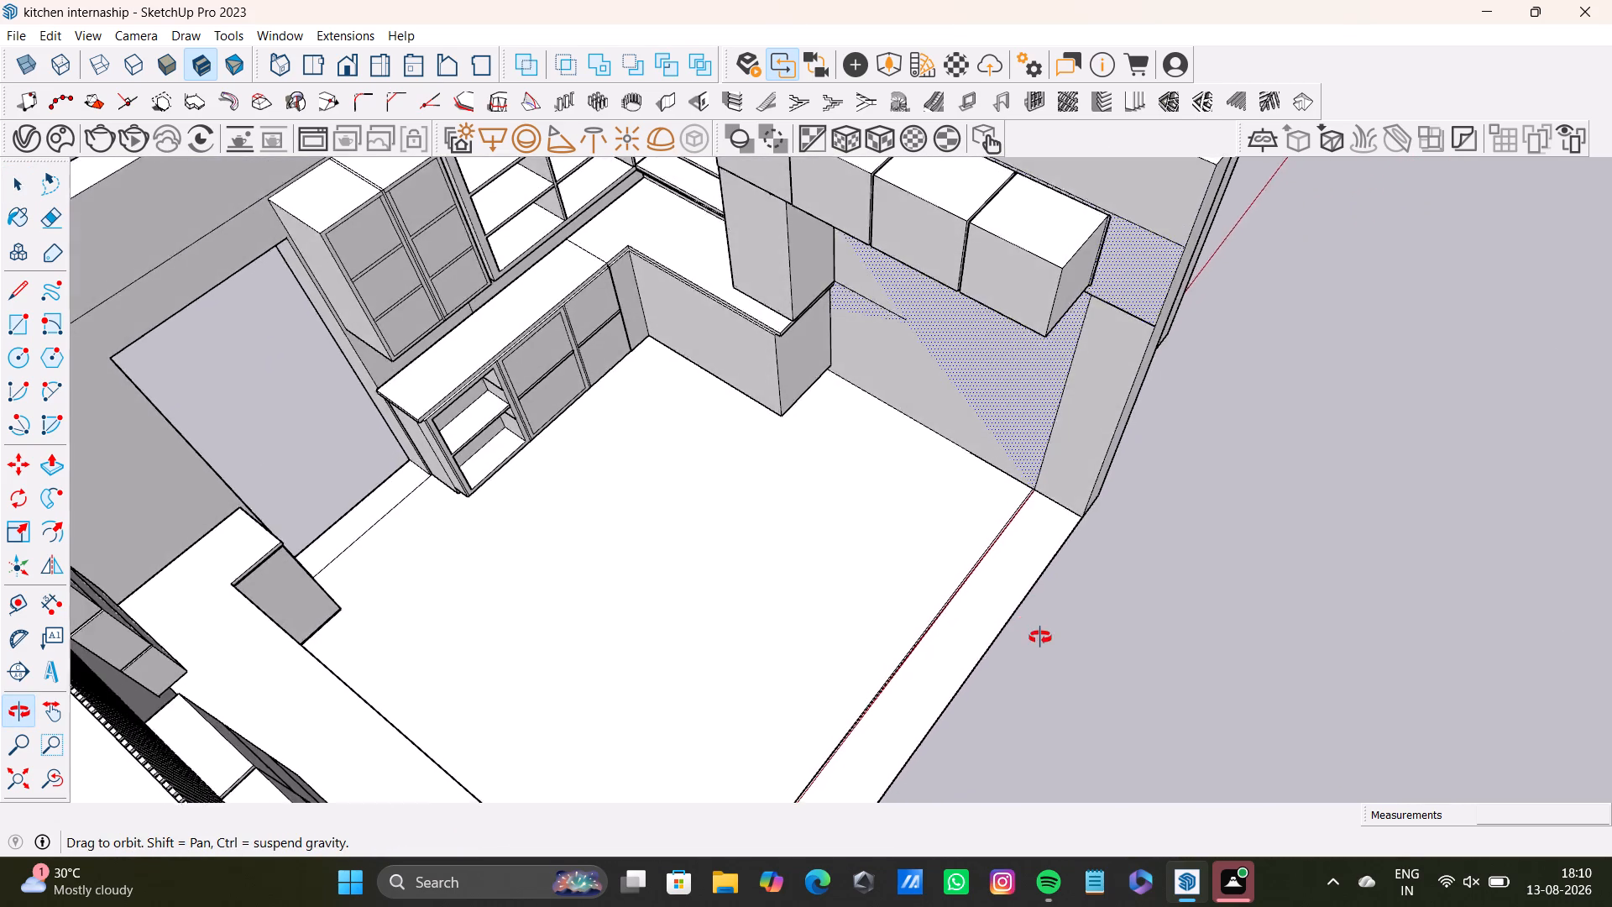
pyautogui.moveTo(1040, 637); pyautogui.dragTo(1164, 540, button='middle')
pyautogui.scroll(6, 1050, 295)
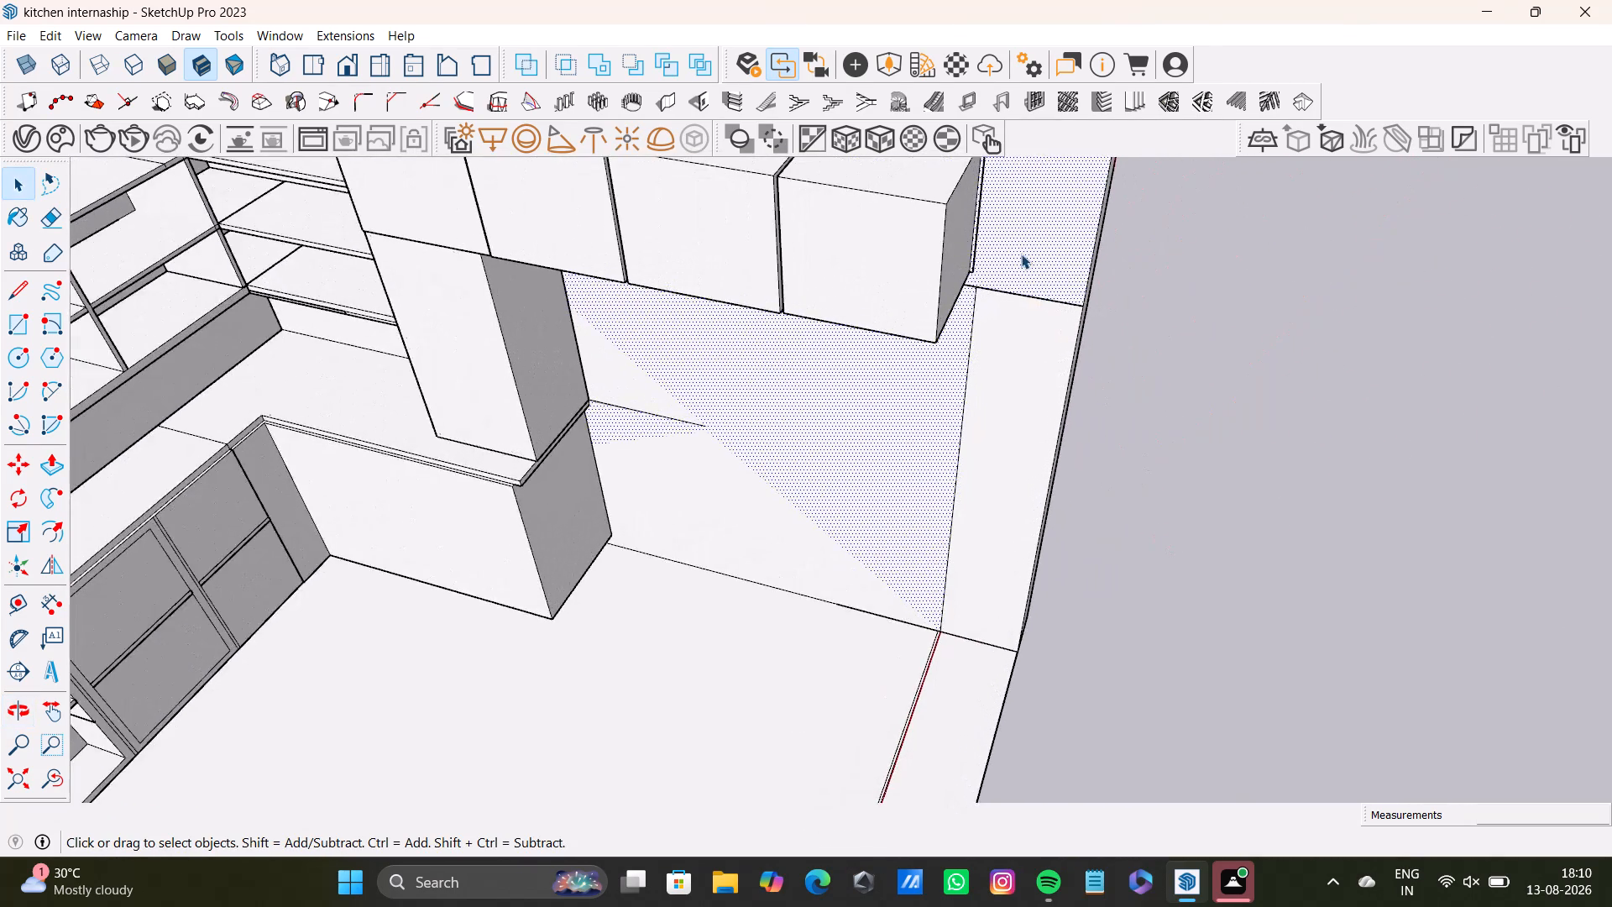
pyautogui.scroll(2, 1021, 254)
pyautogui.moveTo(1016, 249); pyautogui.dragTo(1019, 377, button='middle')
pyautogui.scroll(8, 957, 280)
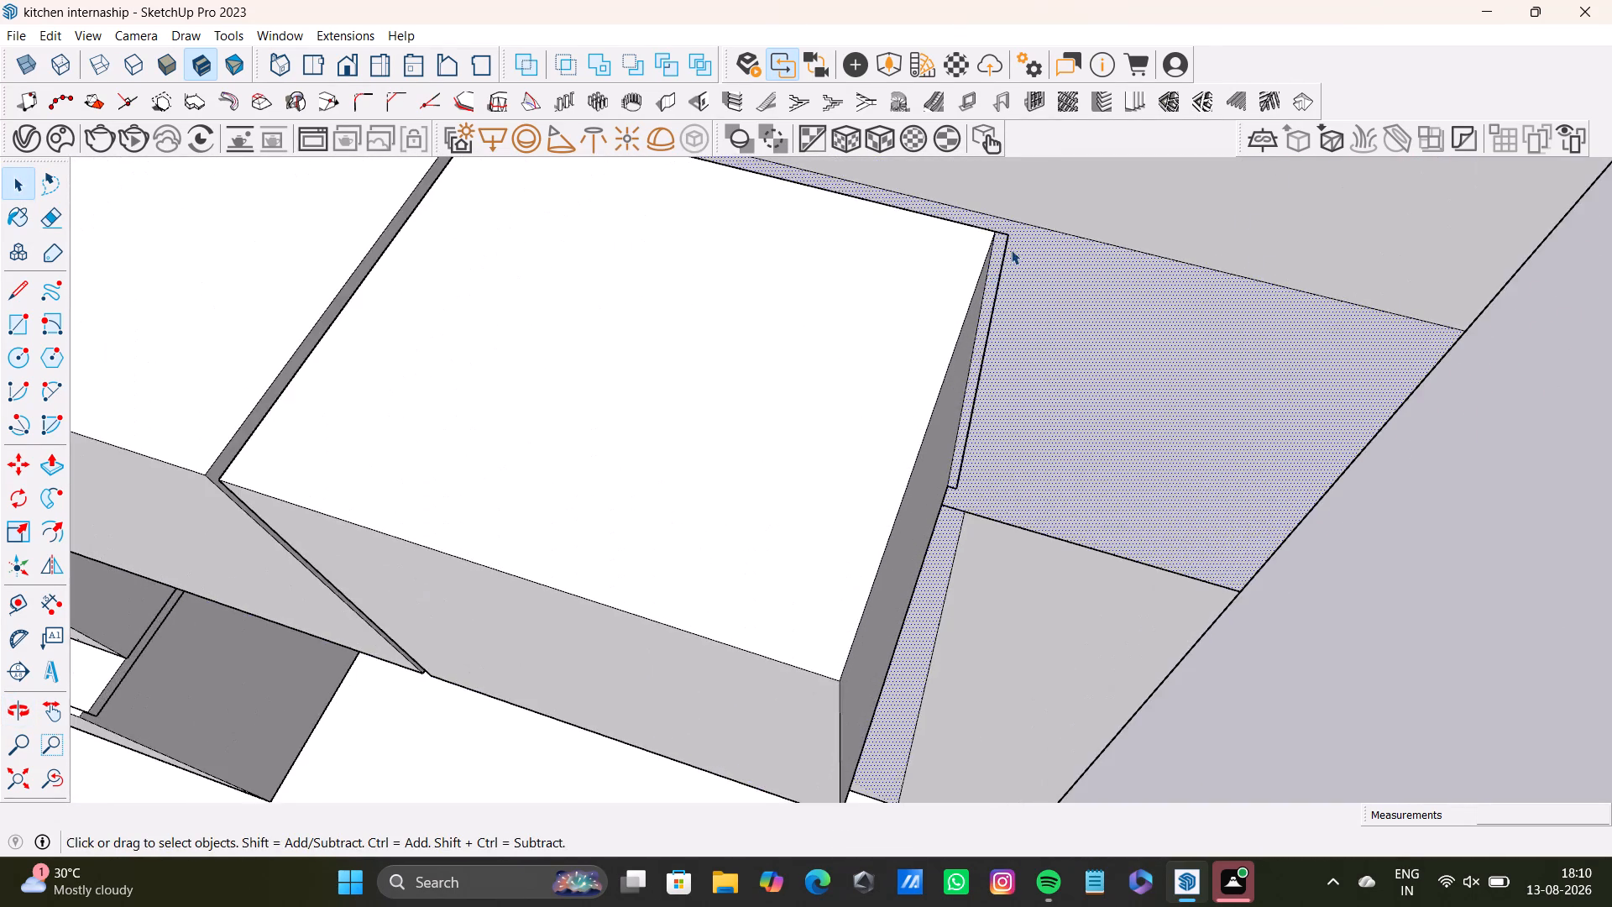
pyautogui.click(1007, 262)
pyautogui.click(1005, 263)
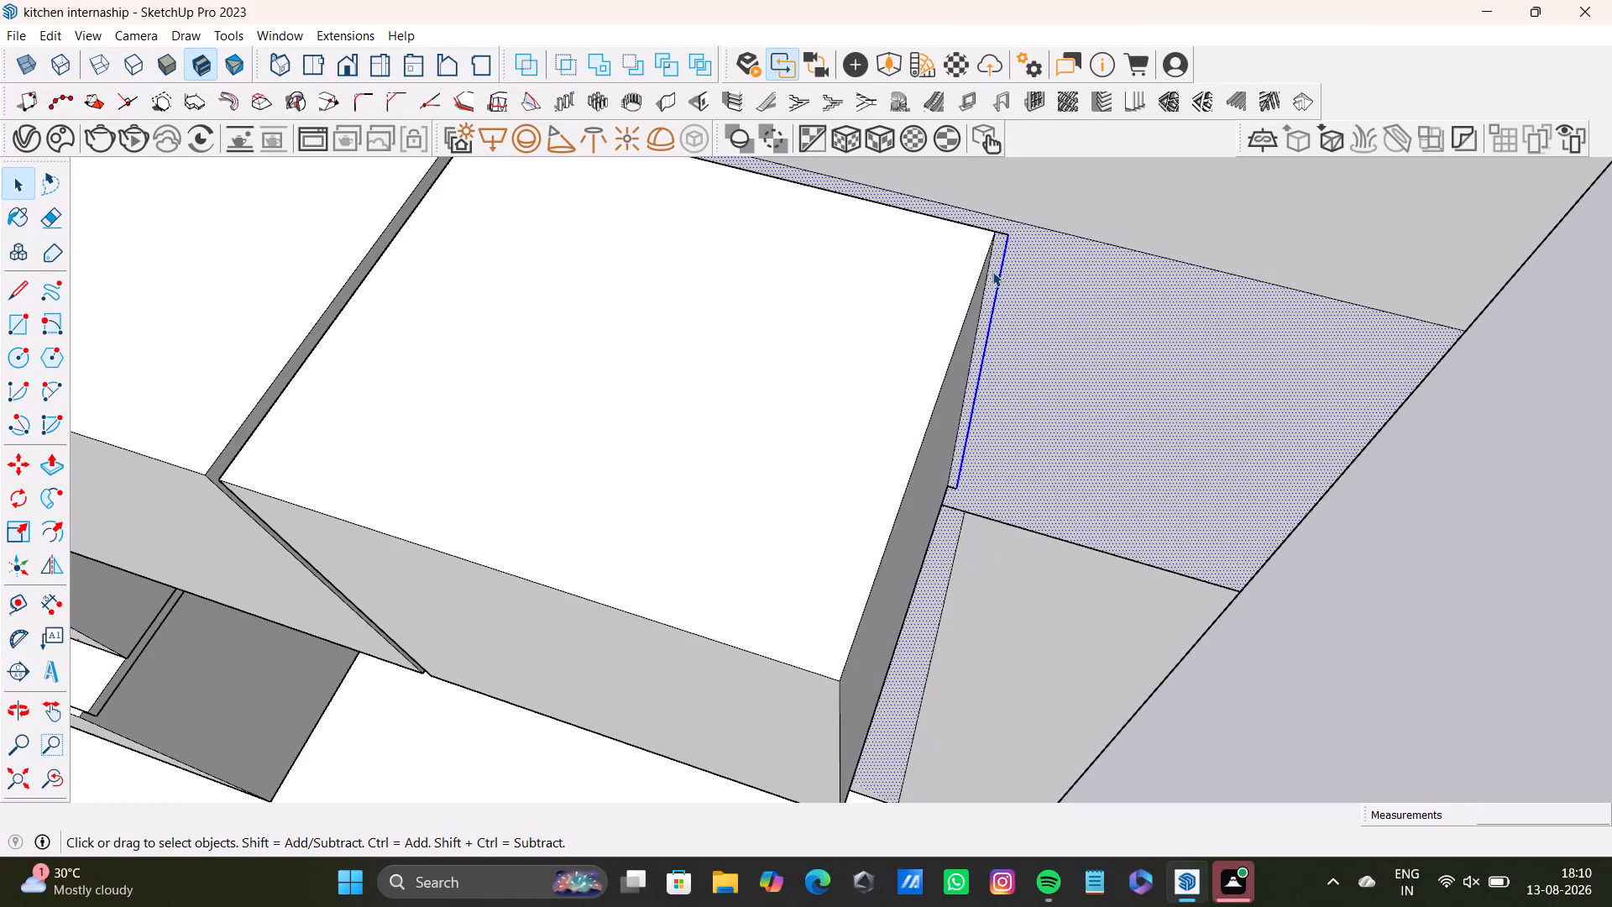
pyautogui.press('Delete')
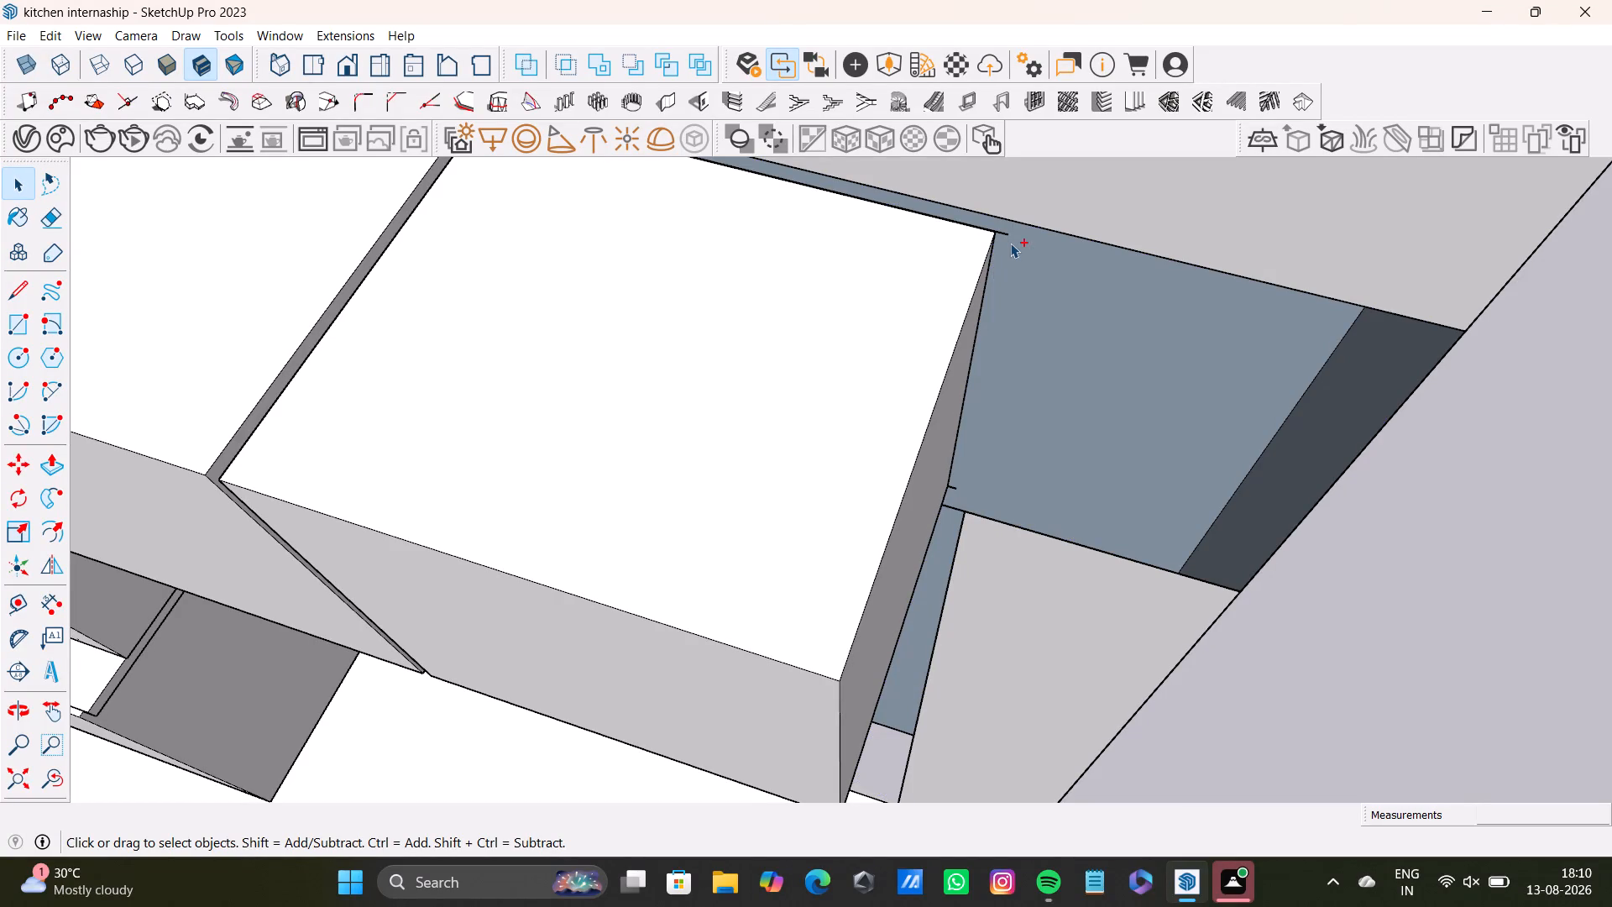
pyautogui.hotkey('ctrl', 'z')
# Push/pull the exposed side face of the last wall cabinet outward about 9/16" to cover the thin strip.
pyautogui.click(939, 411)
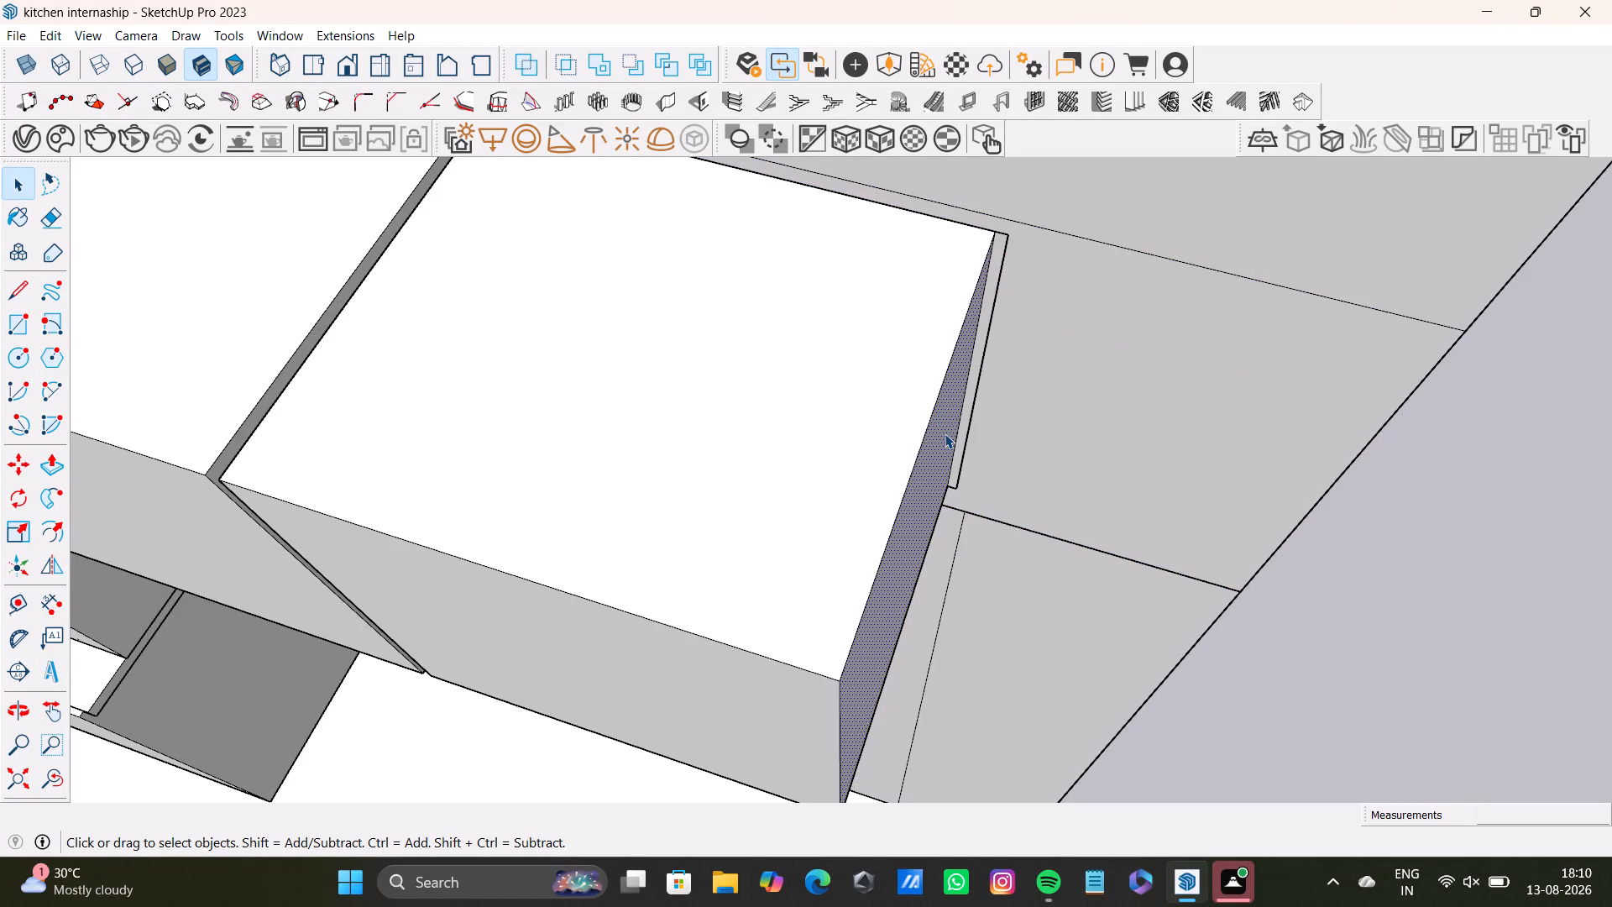
pyautogui.press('p')
pyautogui.moveTo(934, 454); pyautogui.dragTo(945, 464)
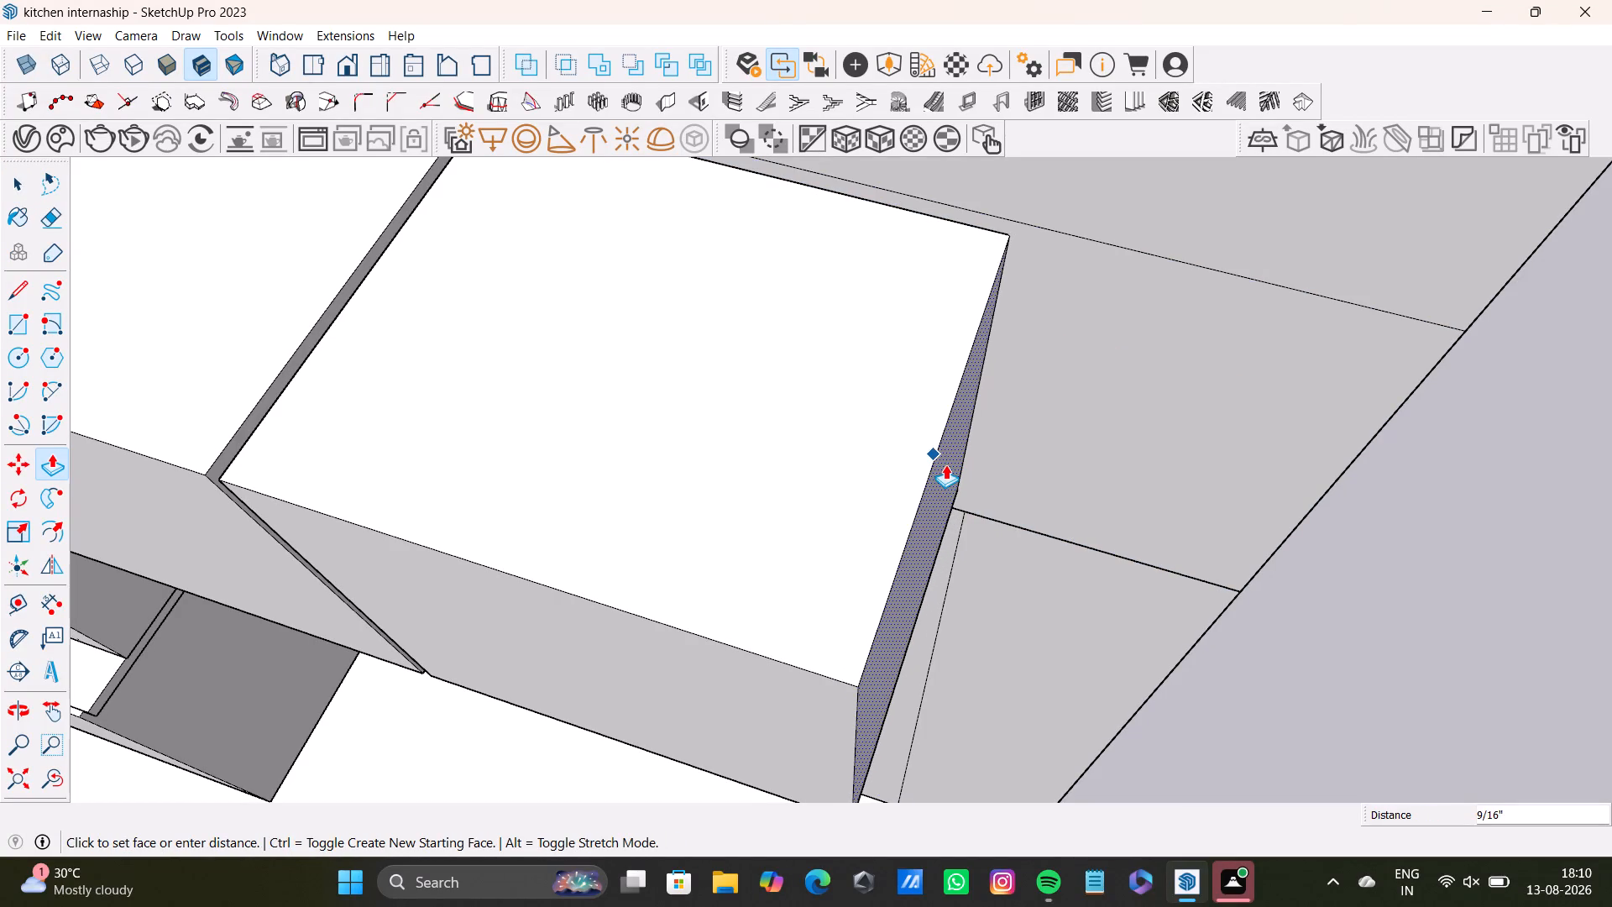
pyautogui.moveTo(945, 464); pyautogui.dragTo(944, 463)
pyautogui.press('space')
# Place a vertical guide line on the side wall 9" from the last wall cabinet's rear edge.
pyautogui.moveTo(1006, 511); pyautogui.dragTo(1016, 401, button='middle')
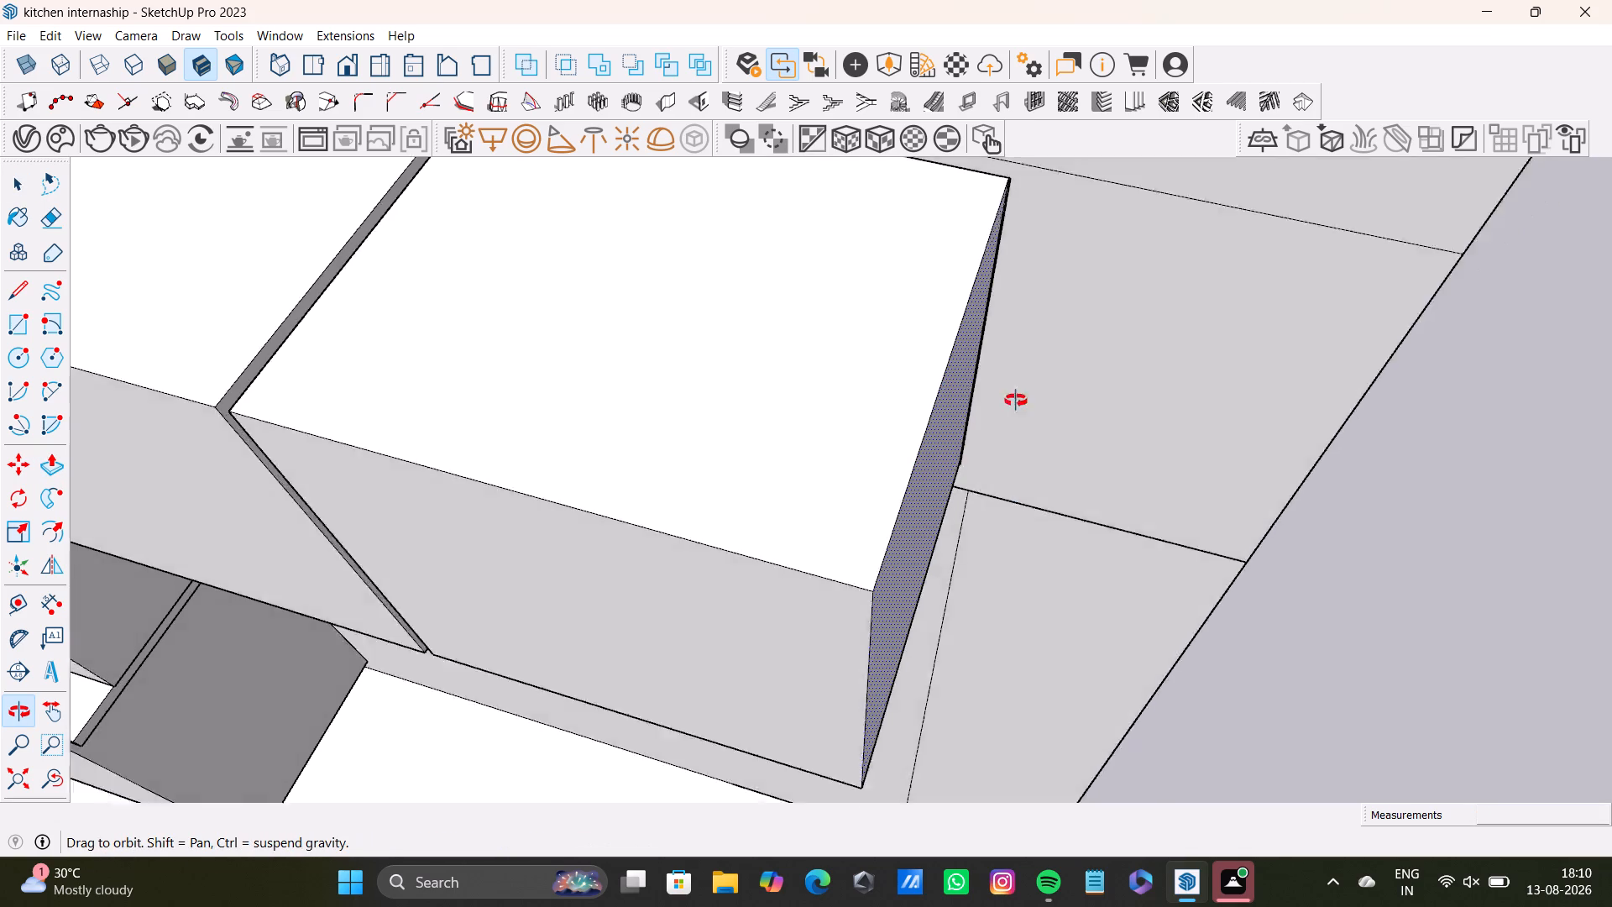
pyautogui.moveTo(1016, 401); pyautogui.dragTo(1001, 348, button='middle')
pyautogui.keyDown('shift'); pyautogui.moveTo(1001, 348); pyautogui.dragTo(944, 579, button='middle'); pyautogui.keyUp('shift')
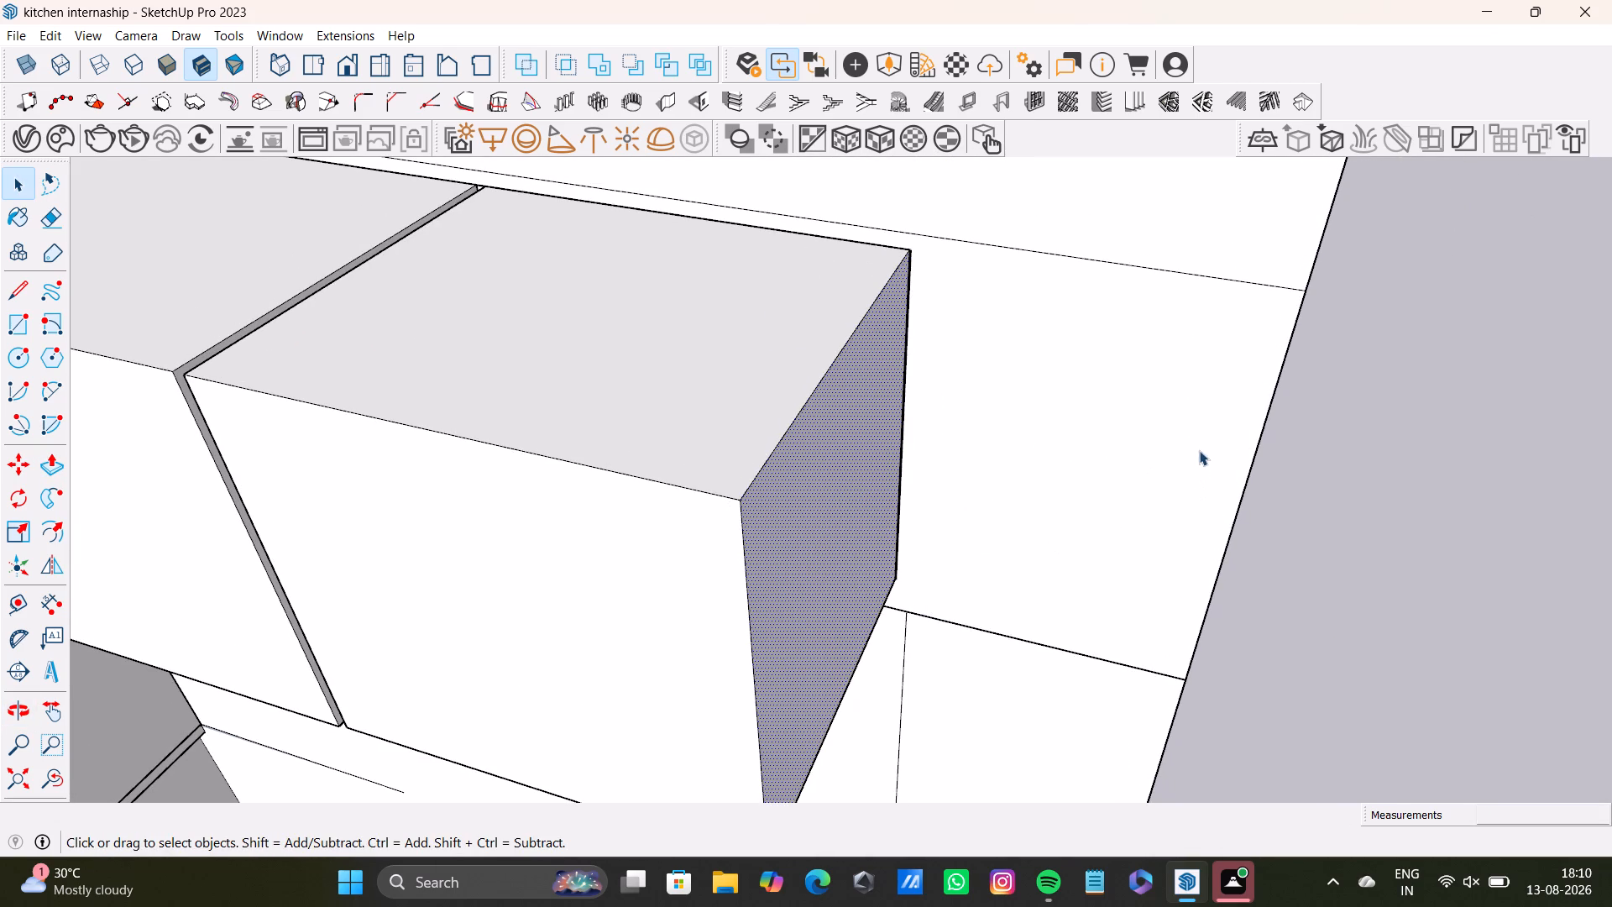
pyautogui.moveTo(949, 460); pyautogui.dragTo(1077, 349, button='middle')
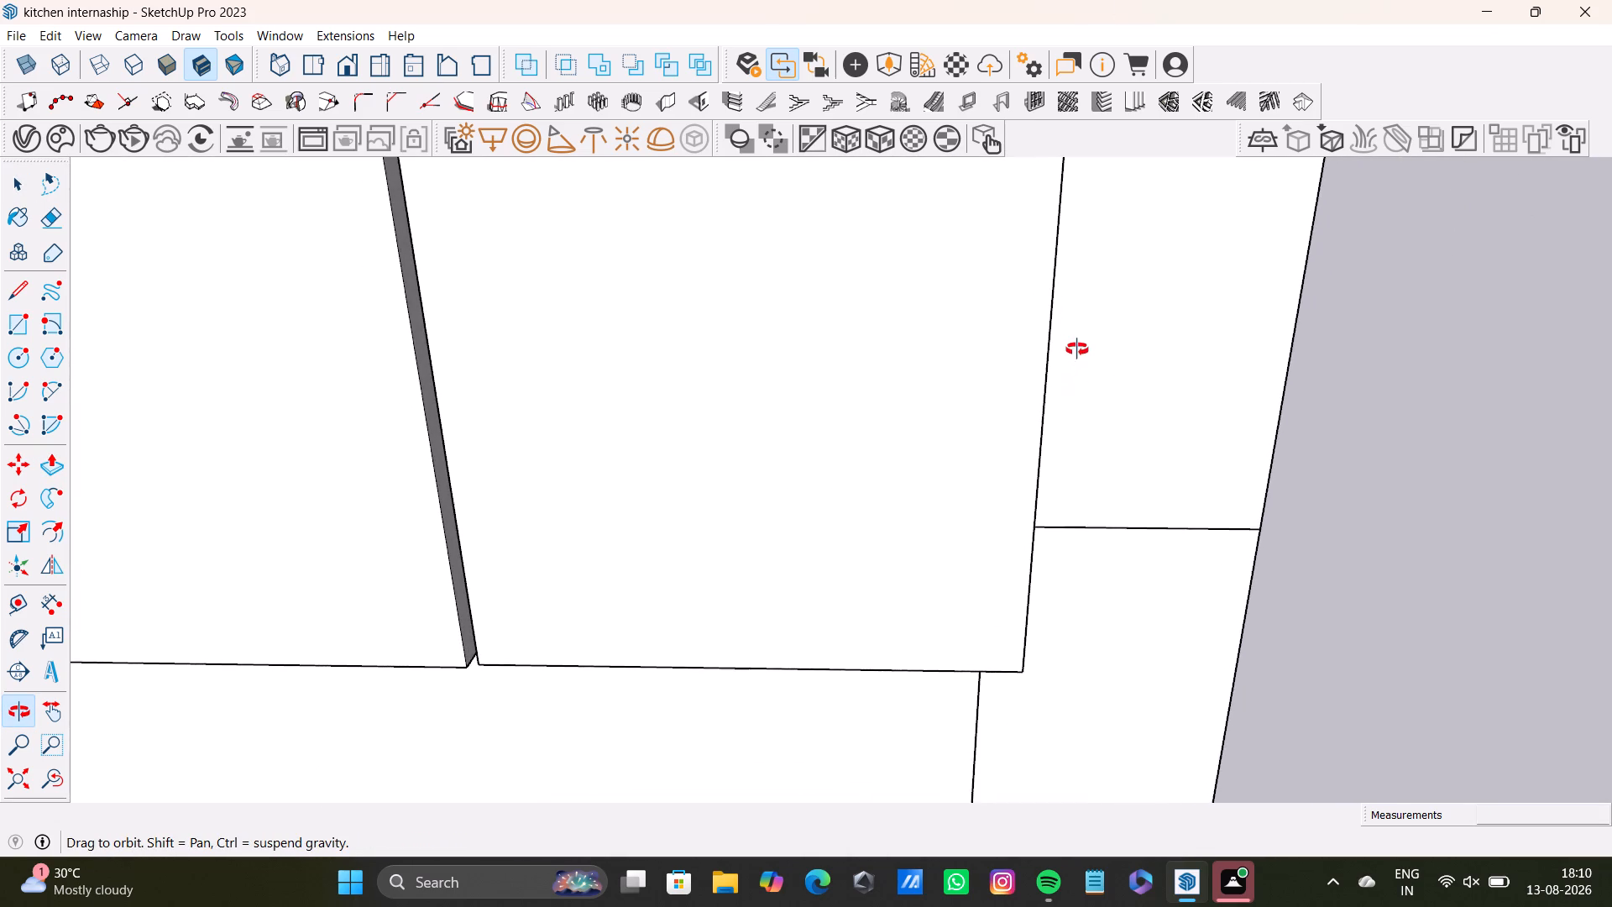
pyautogui.moveTo(1077, 349); pyautogui.dragTo(840, 423, button='middle')
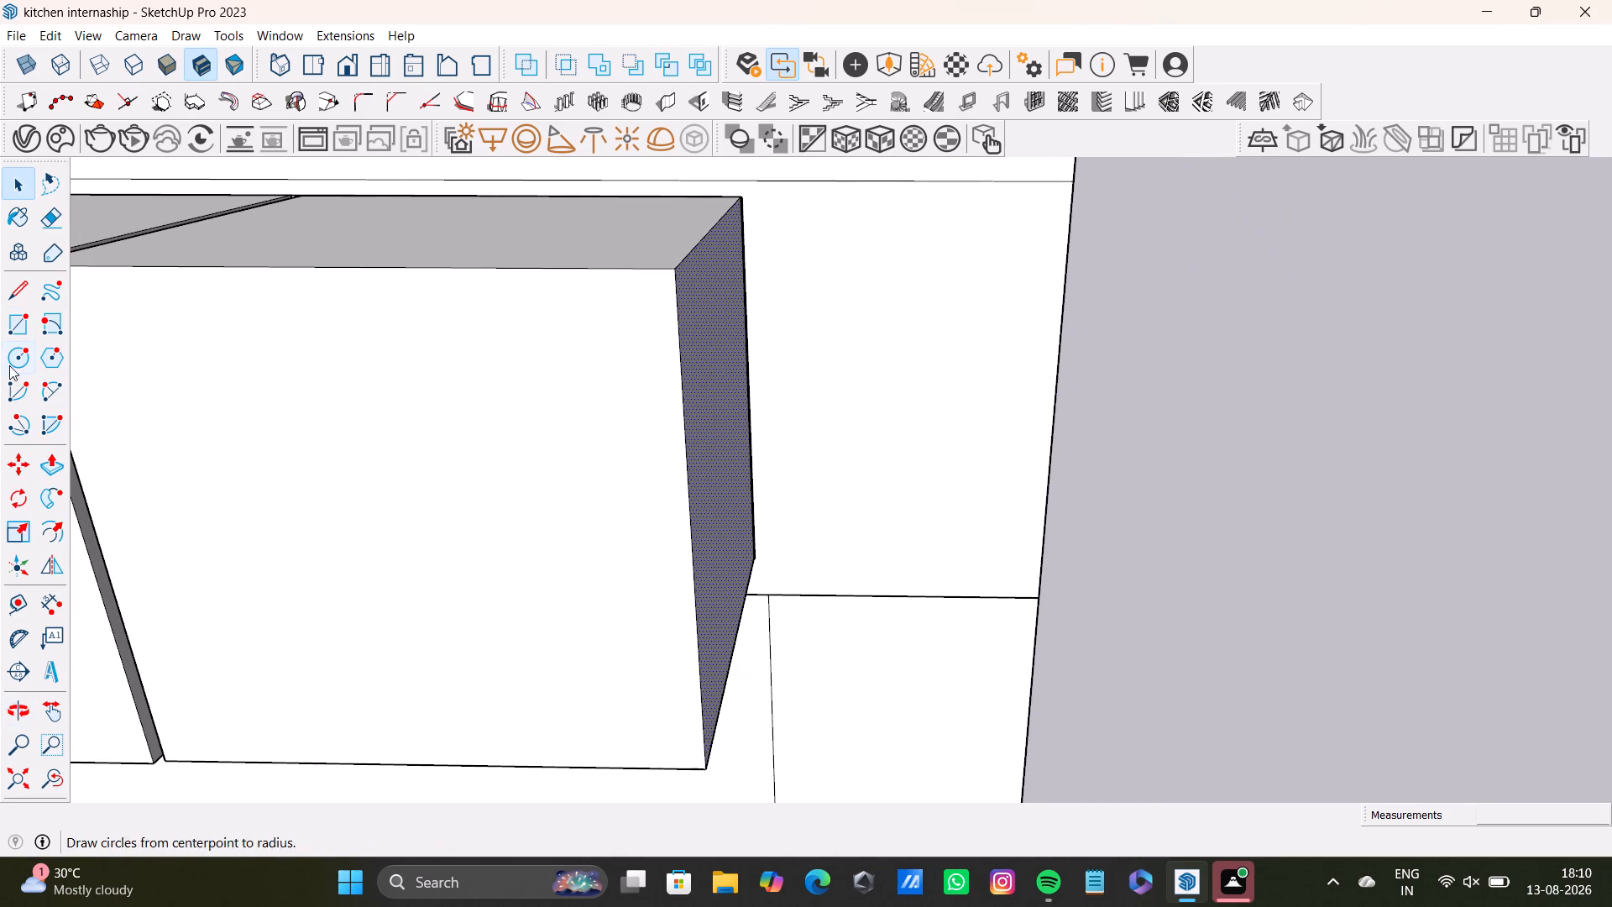
pyautogui.click(8, 611)
pyautogui.scroll(2, 709, 536)
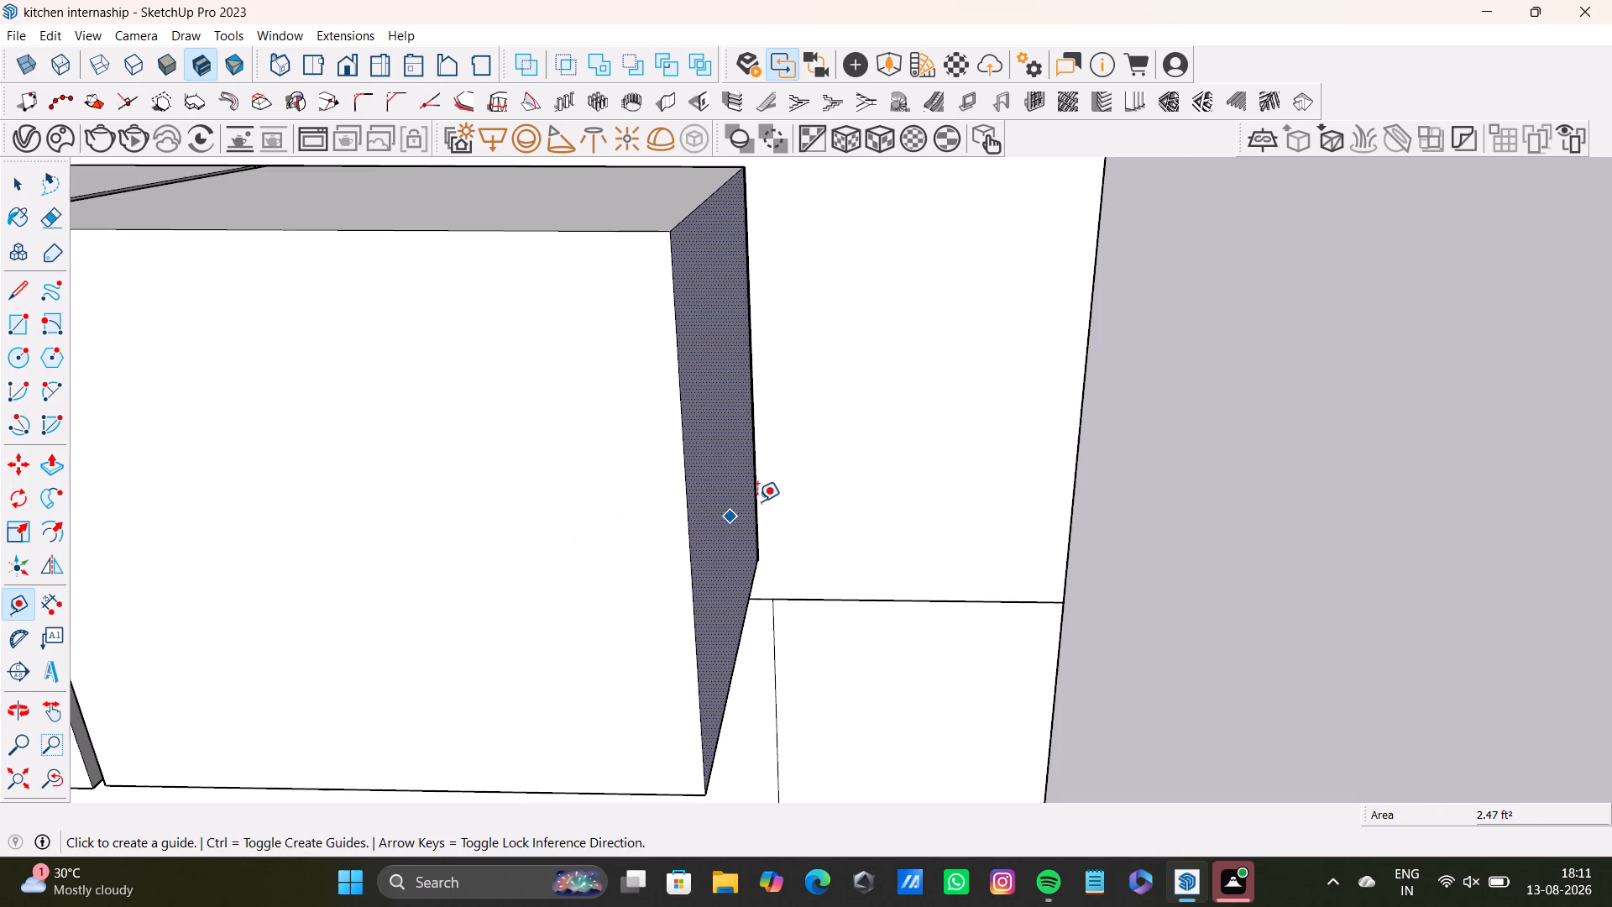
pyautogui.scroll(1, 757, 501)
pyautogui.click(749, 499)
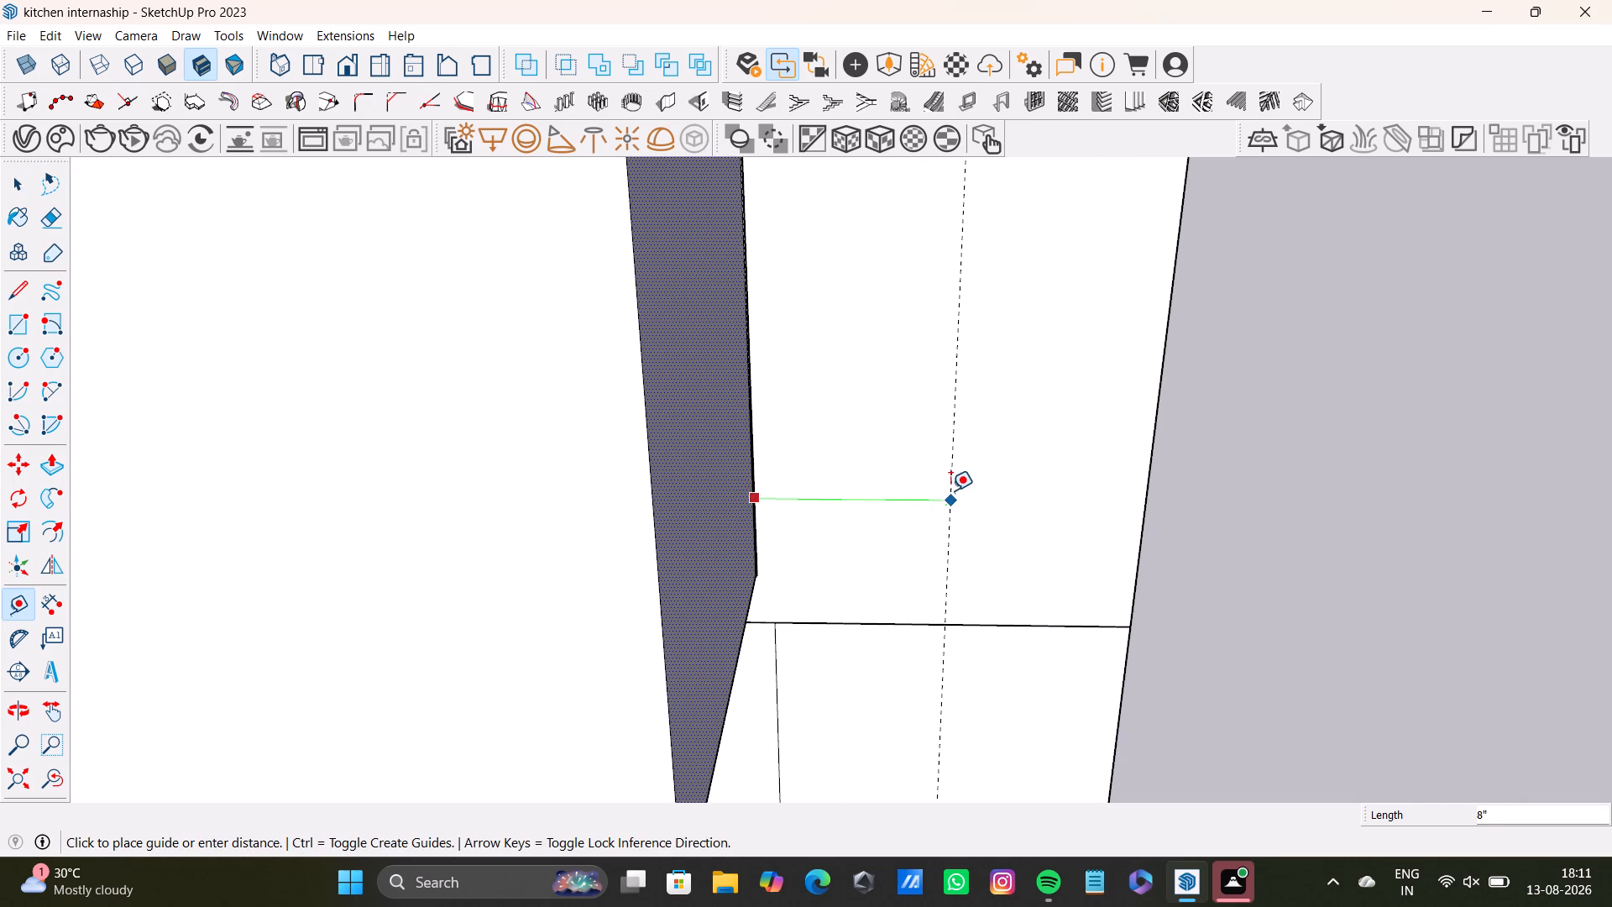
pyautogui.moveTo(950, 490); pyautogui.dragTo(832, 589, button='middle')
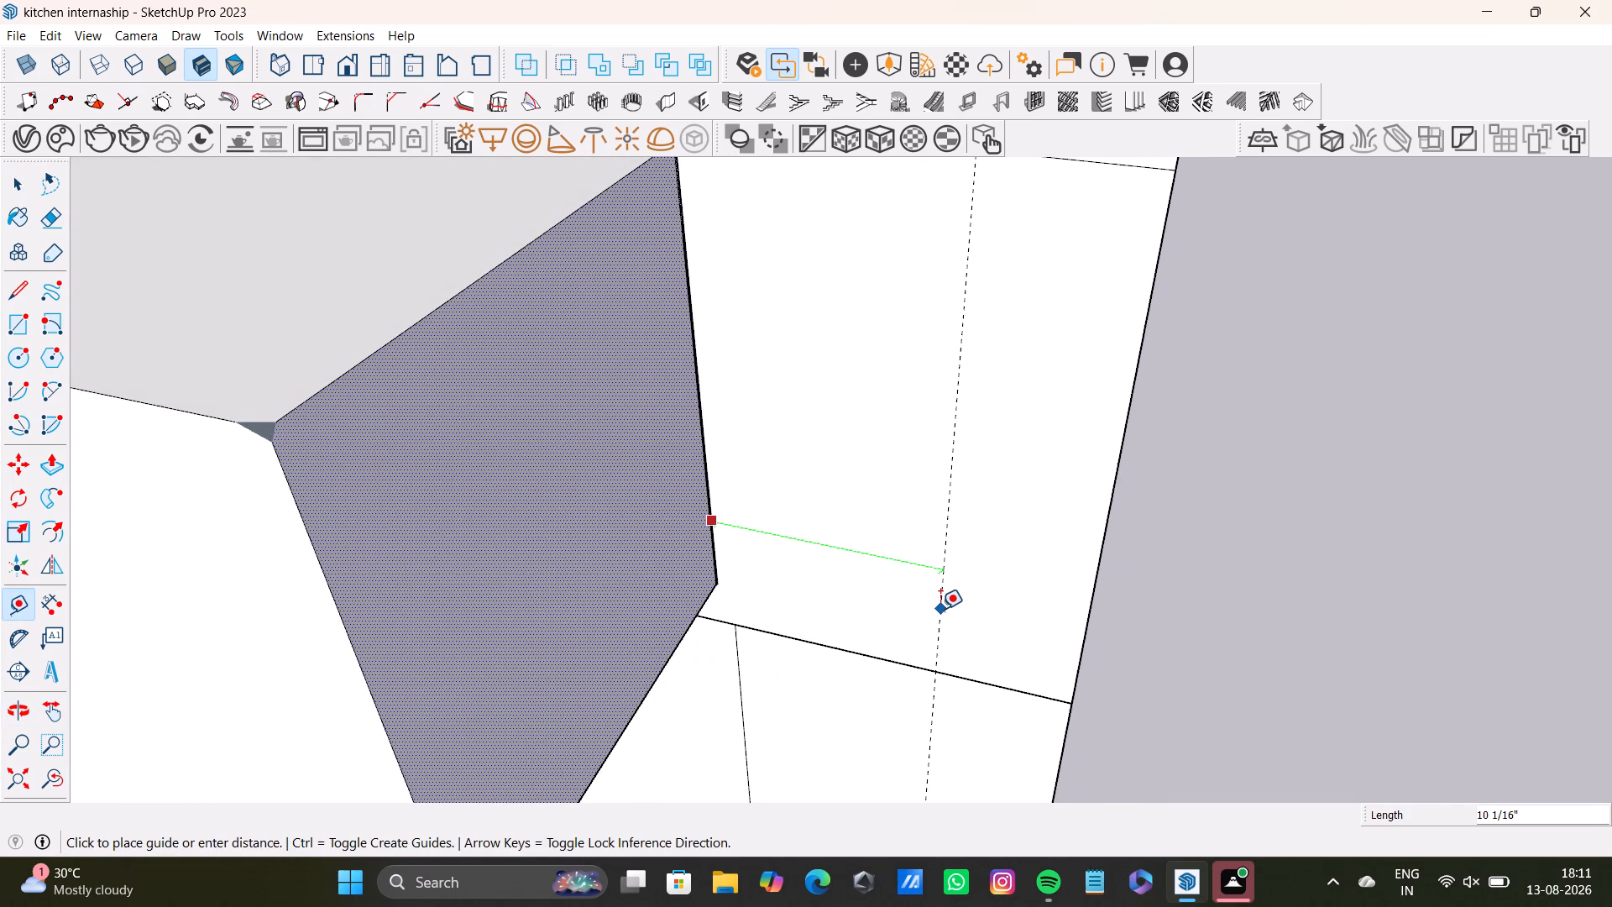
pyautogui.press('9')
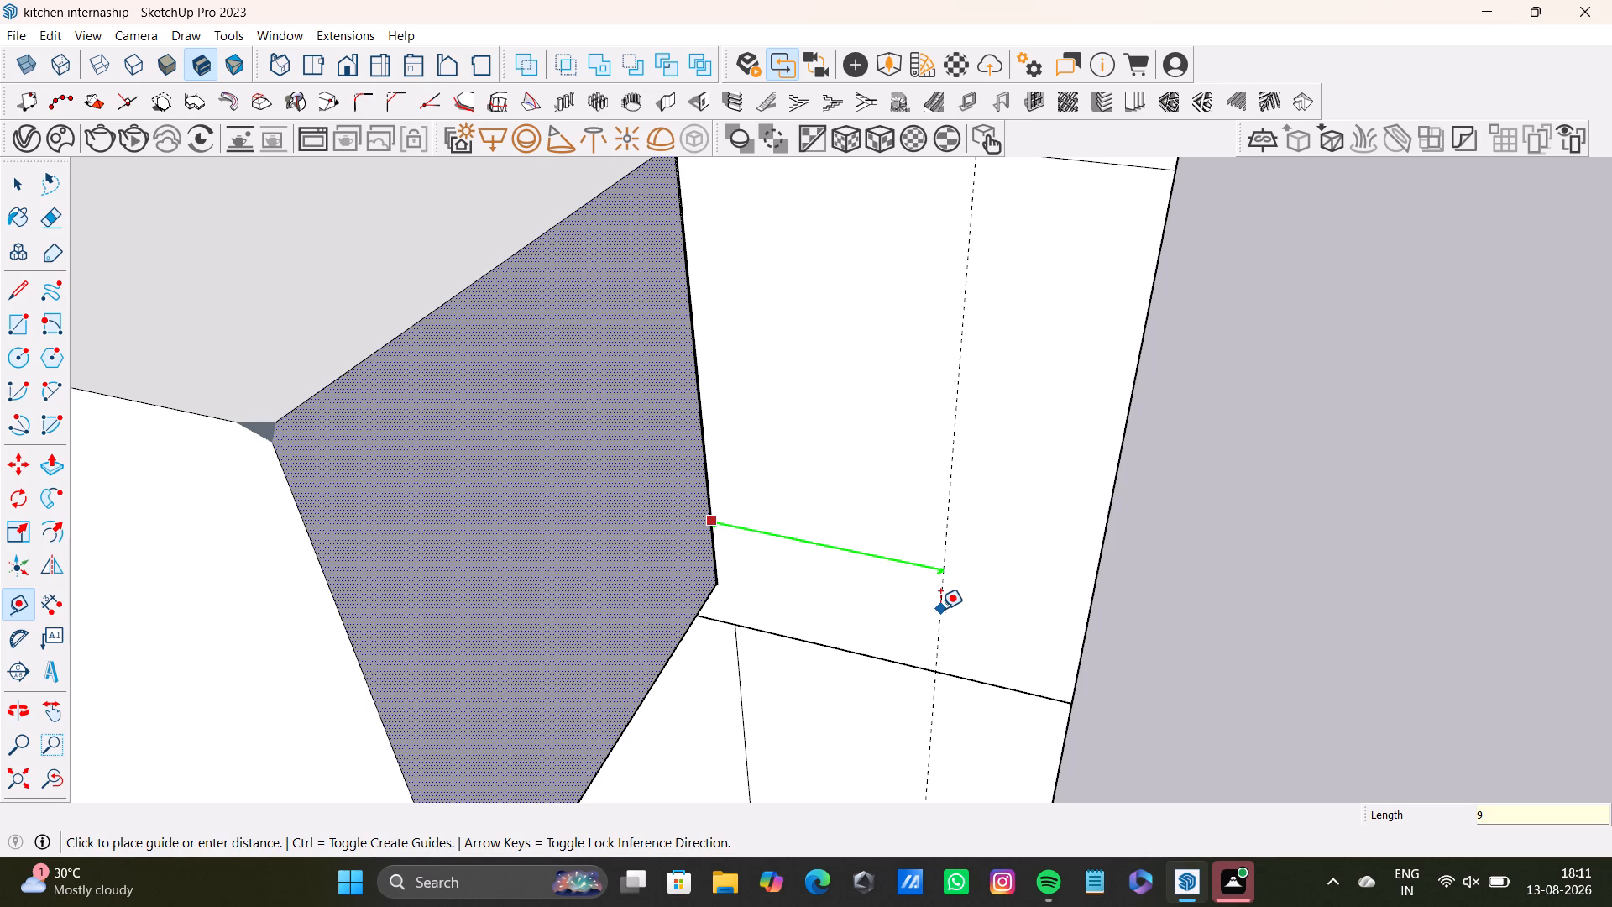
pyautogui.hotkey('shift', '"')
pyautogui.press('Return')
pyautogui.press('space')
# Draw a vertical line about 8' 4 5/16" long down the side-wall guide, from the horizontal wall line to the floor.
pyautogui.scroll(-7, 938, 611)
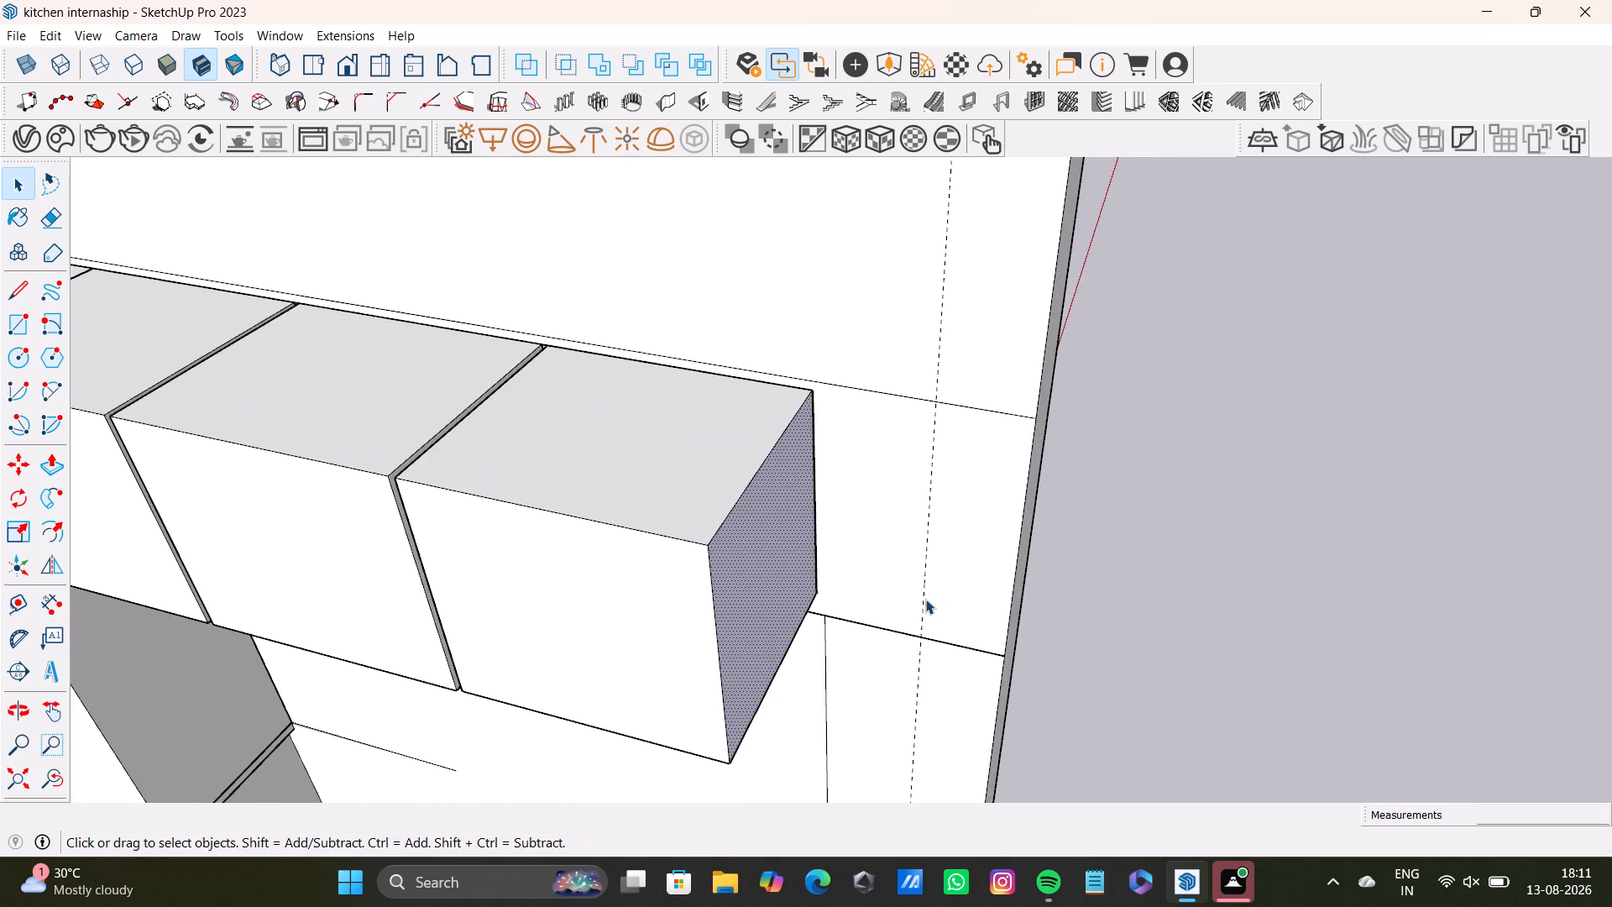
pyautogui.keyDown('shift'); pyautogui.moveTo(925, 600); pyautogui.dragTo(945, 695, button='middle'); pyautogui.keyUp('shift')
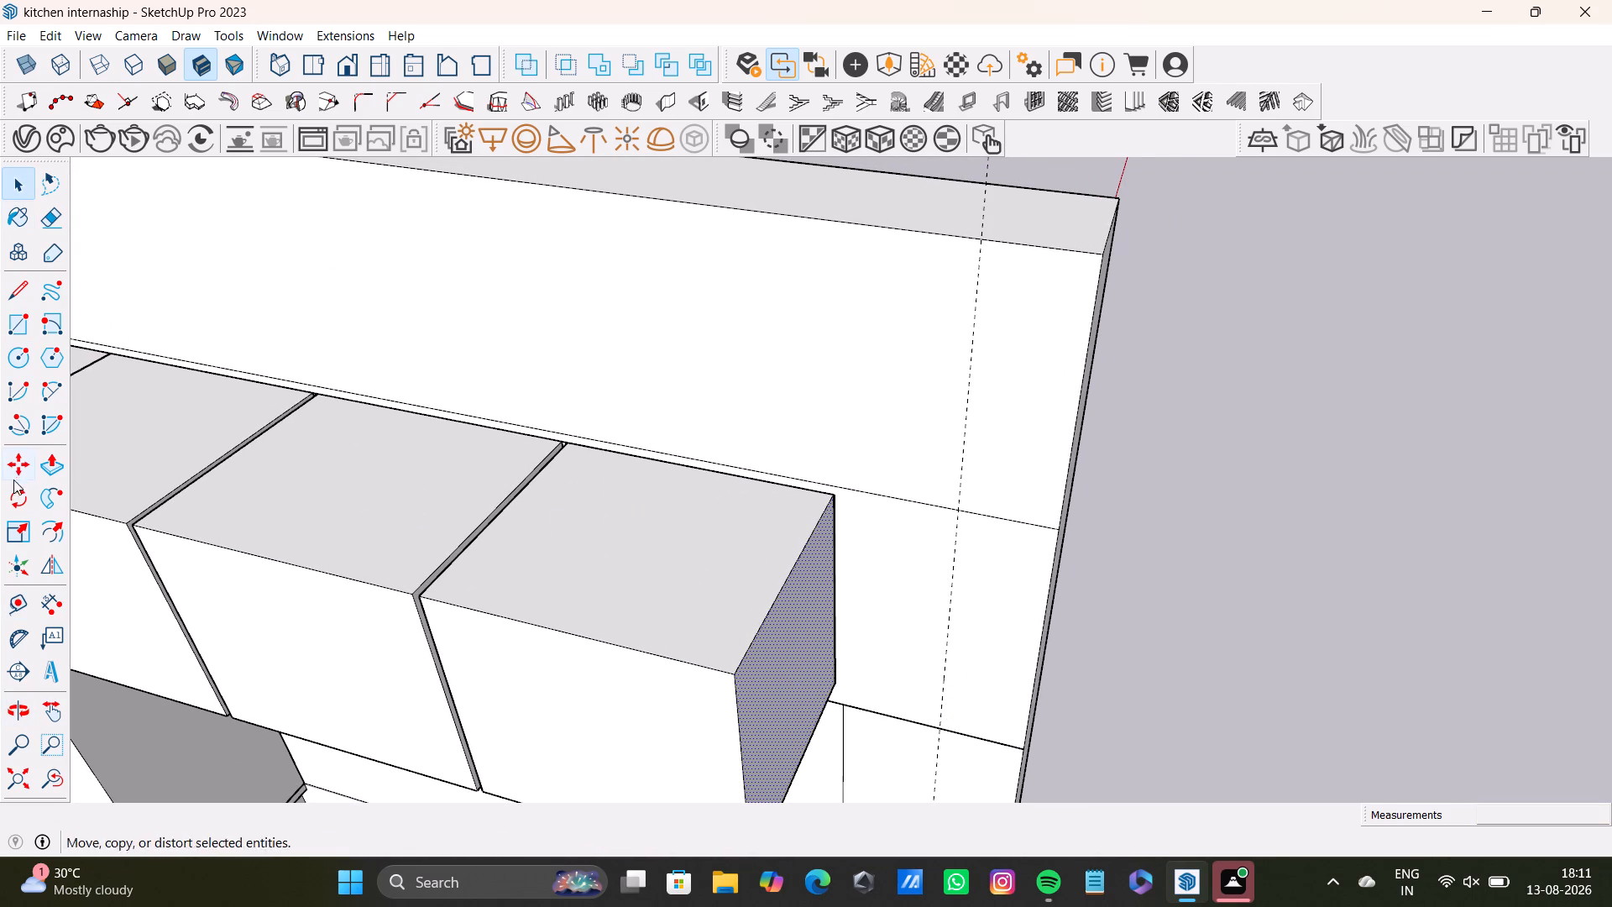
pyautogui.click(19, 289)
pyautogui.scroll(4, 1116, 545)
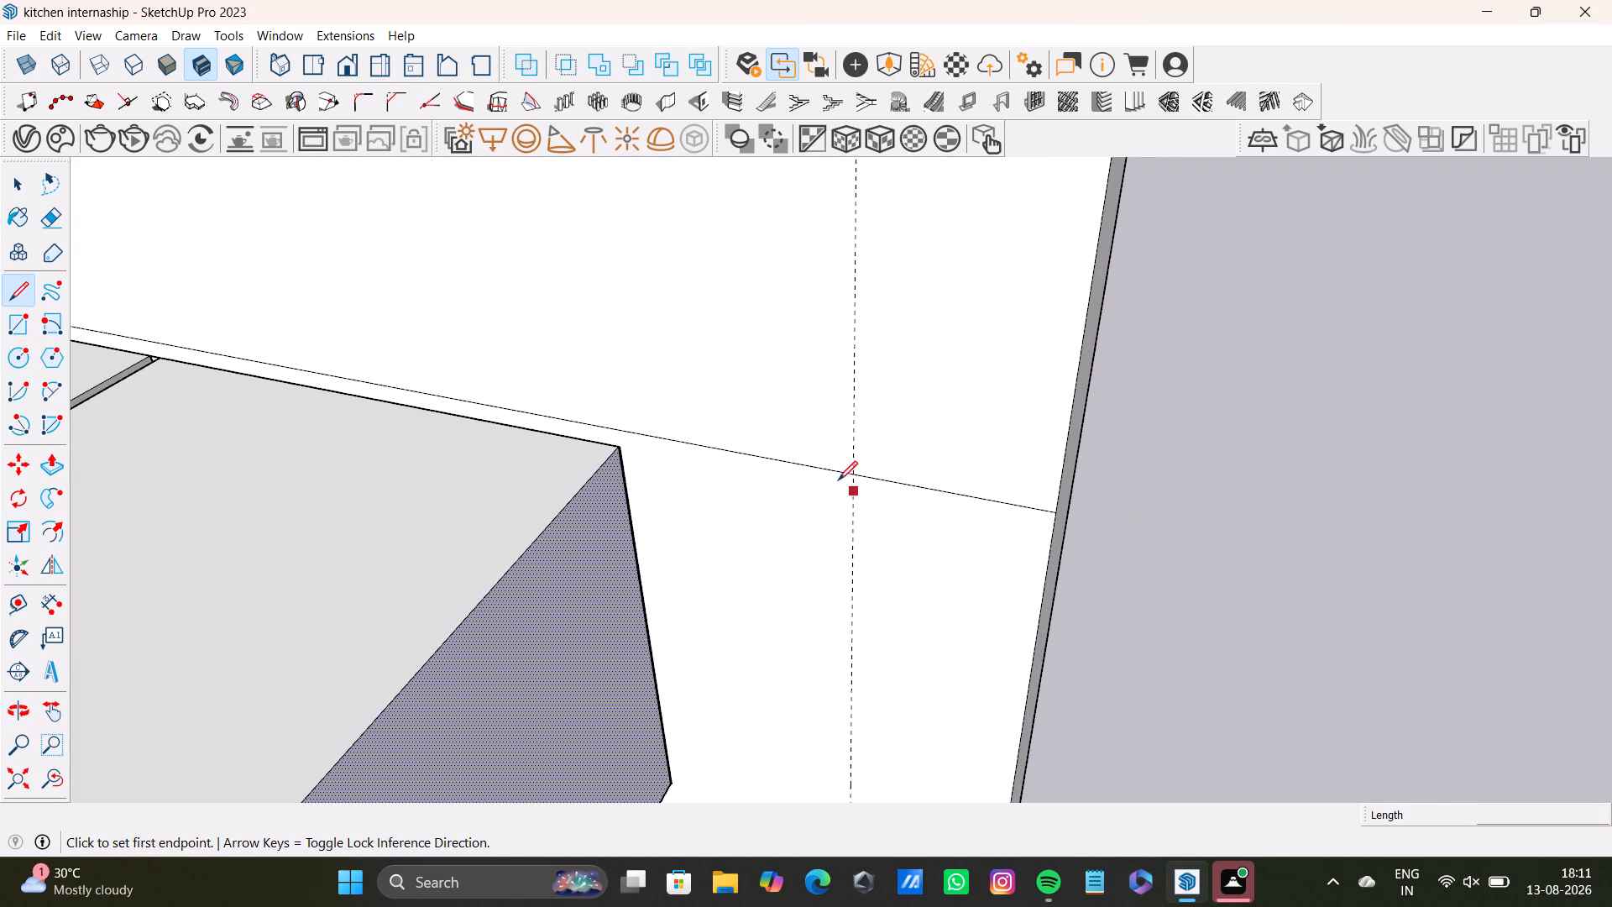
pyautogui.click(850, 474)
pyautogui.scroll(-4, 853, 550)
pyautogui.moveTo(854, 574); pyautogui.dragTo(911, 194, button='middle')
pyautogui.scroll(-6, 913, 447)
pyautogui.moveTo(910, 484); pyautogui.dragTo(909, 267, button='middle')
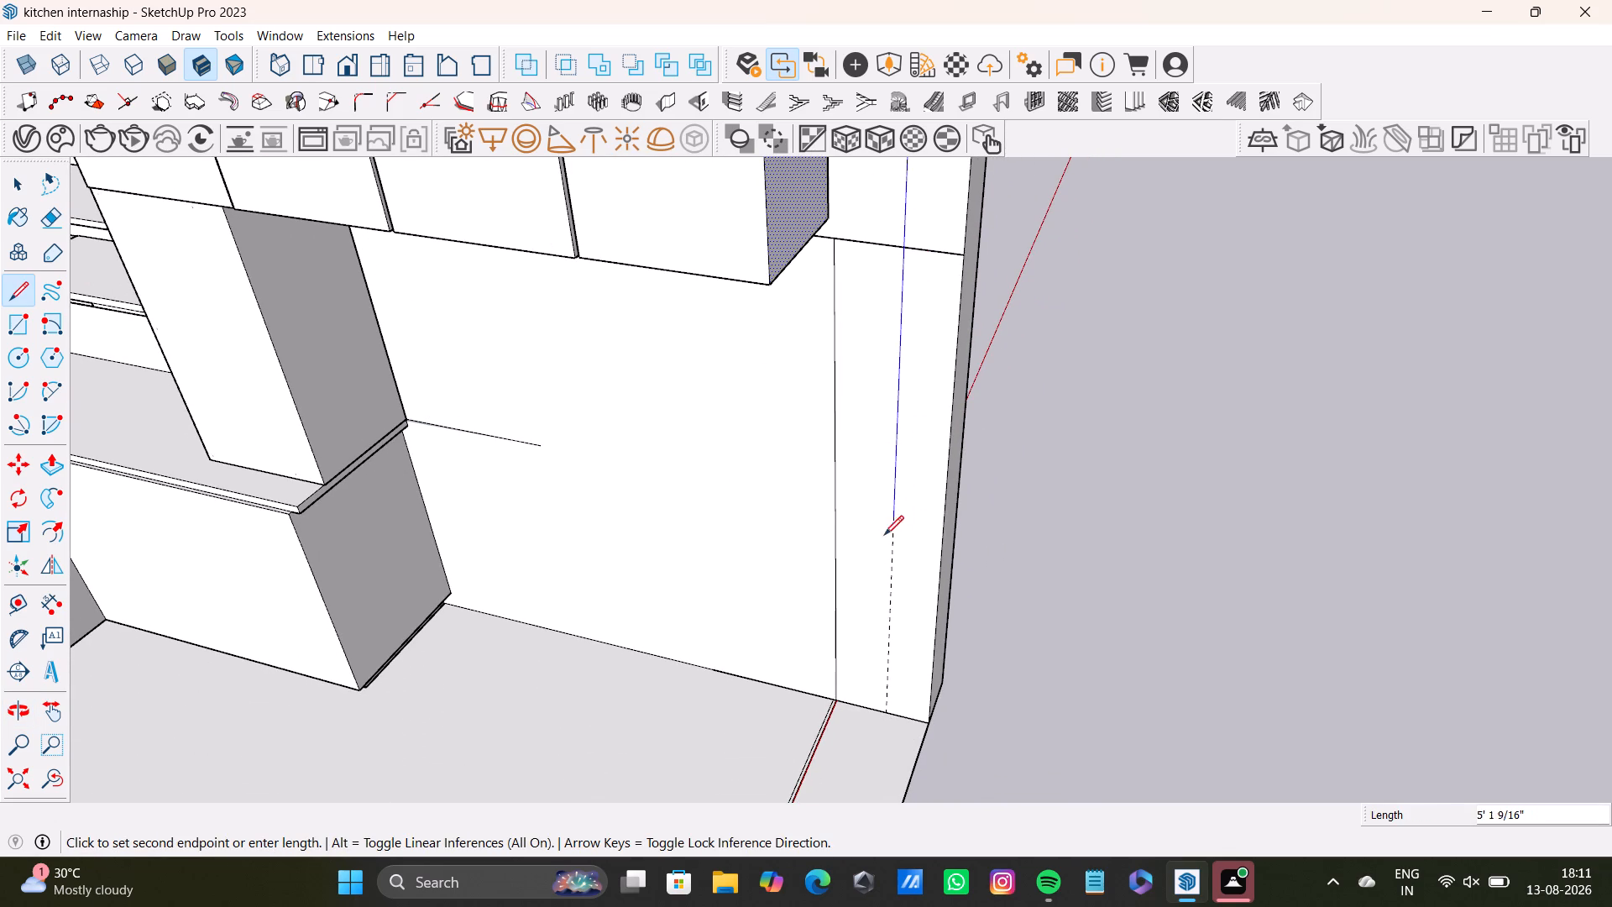
pyautogui.click(884, 718)
pyautogui.press('space')
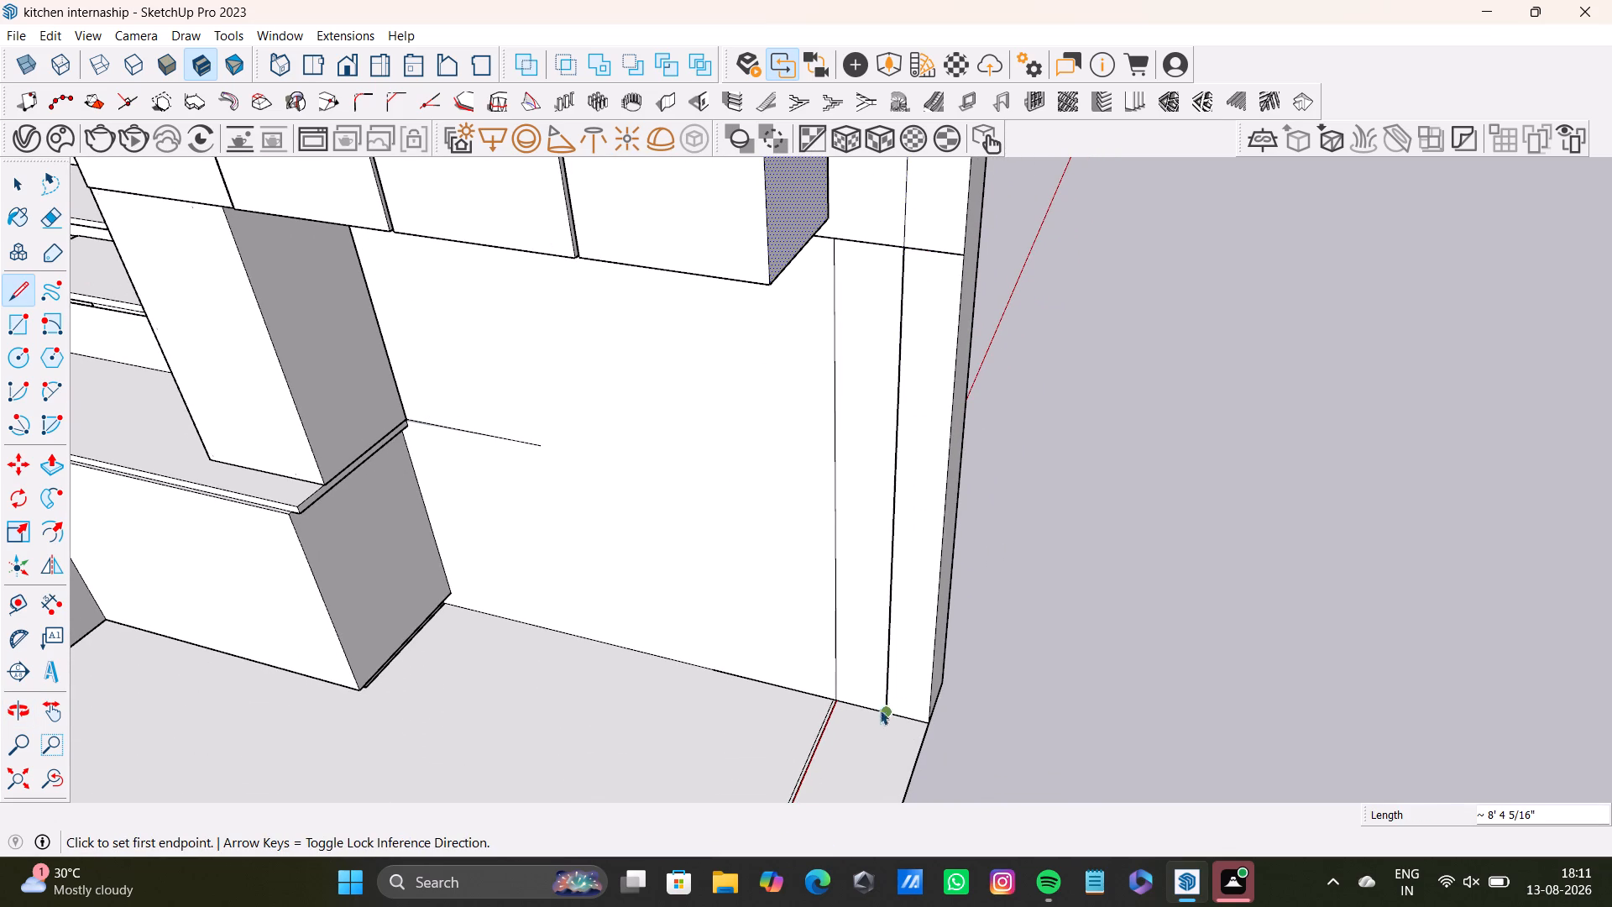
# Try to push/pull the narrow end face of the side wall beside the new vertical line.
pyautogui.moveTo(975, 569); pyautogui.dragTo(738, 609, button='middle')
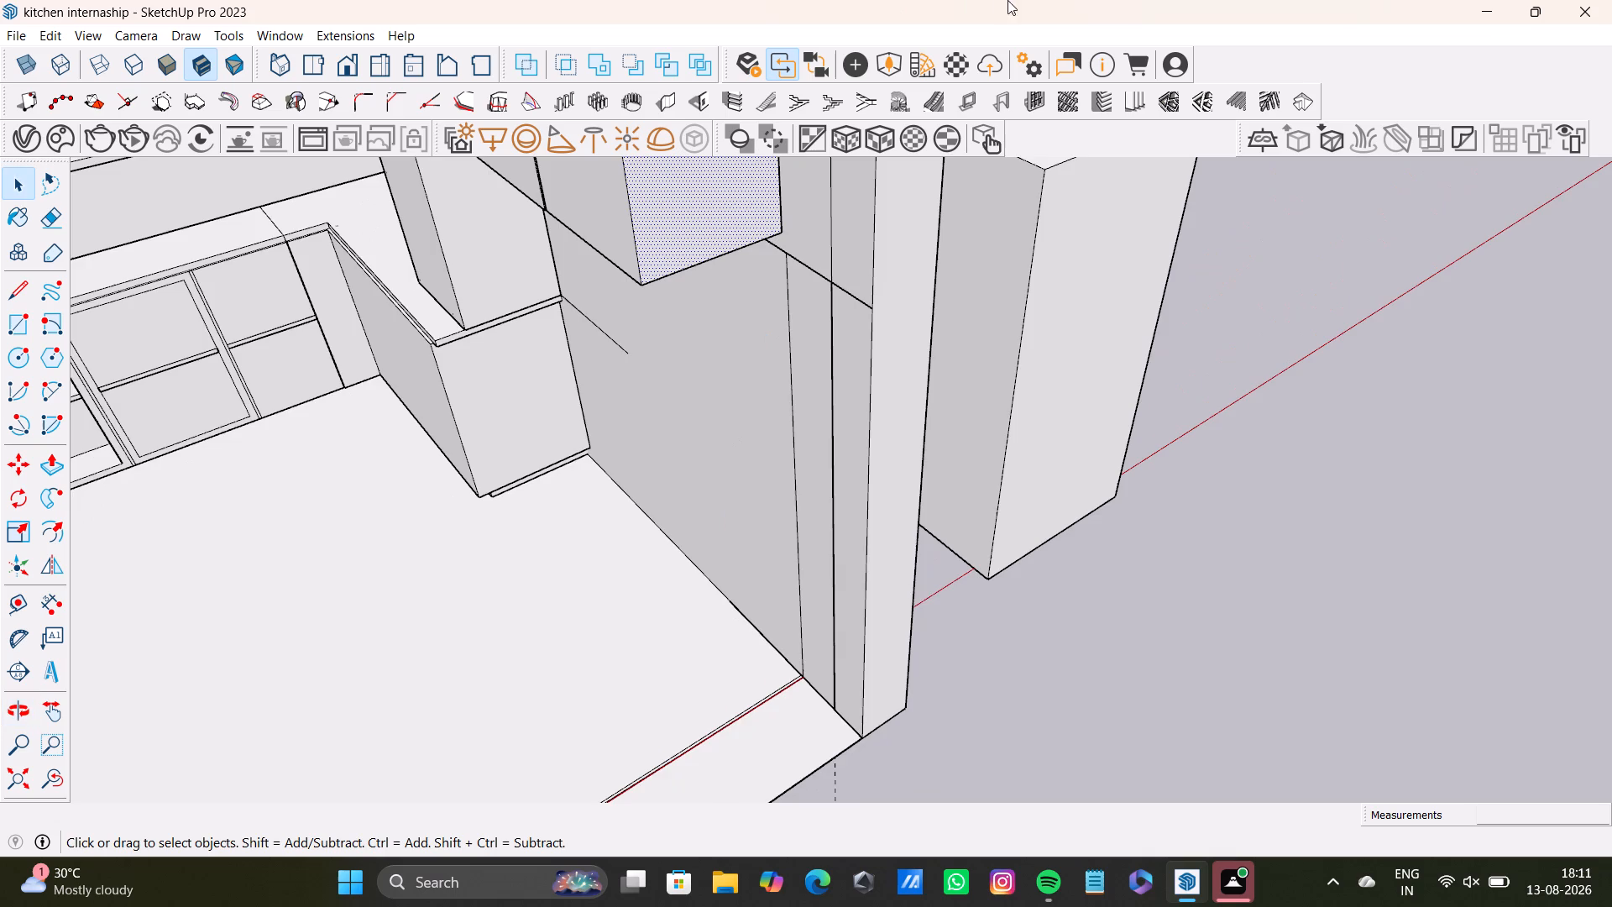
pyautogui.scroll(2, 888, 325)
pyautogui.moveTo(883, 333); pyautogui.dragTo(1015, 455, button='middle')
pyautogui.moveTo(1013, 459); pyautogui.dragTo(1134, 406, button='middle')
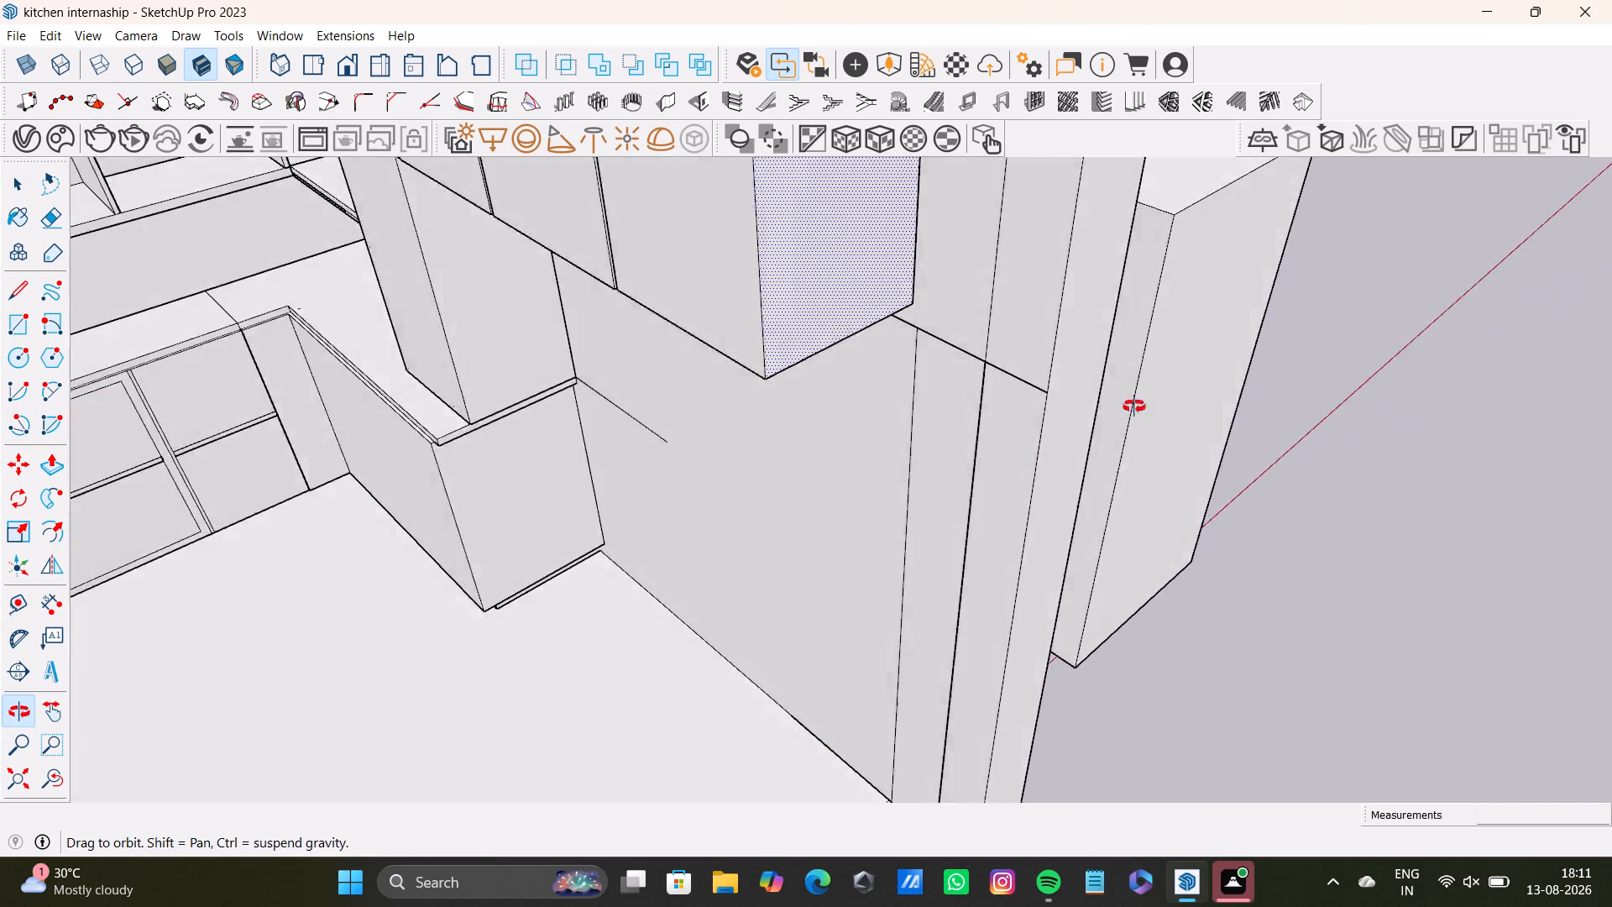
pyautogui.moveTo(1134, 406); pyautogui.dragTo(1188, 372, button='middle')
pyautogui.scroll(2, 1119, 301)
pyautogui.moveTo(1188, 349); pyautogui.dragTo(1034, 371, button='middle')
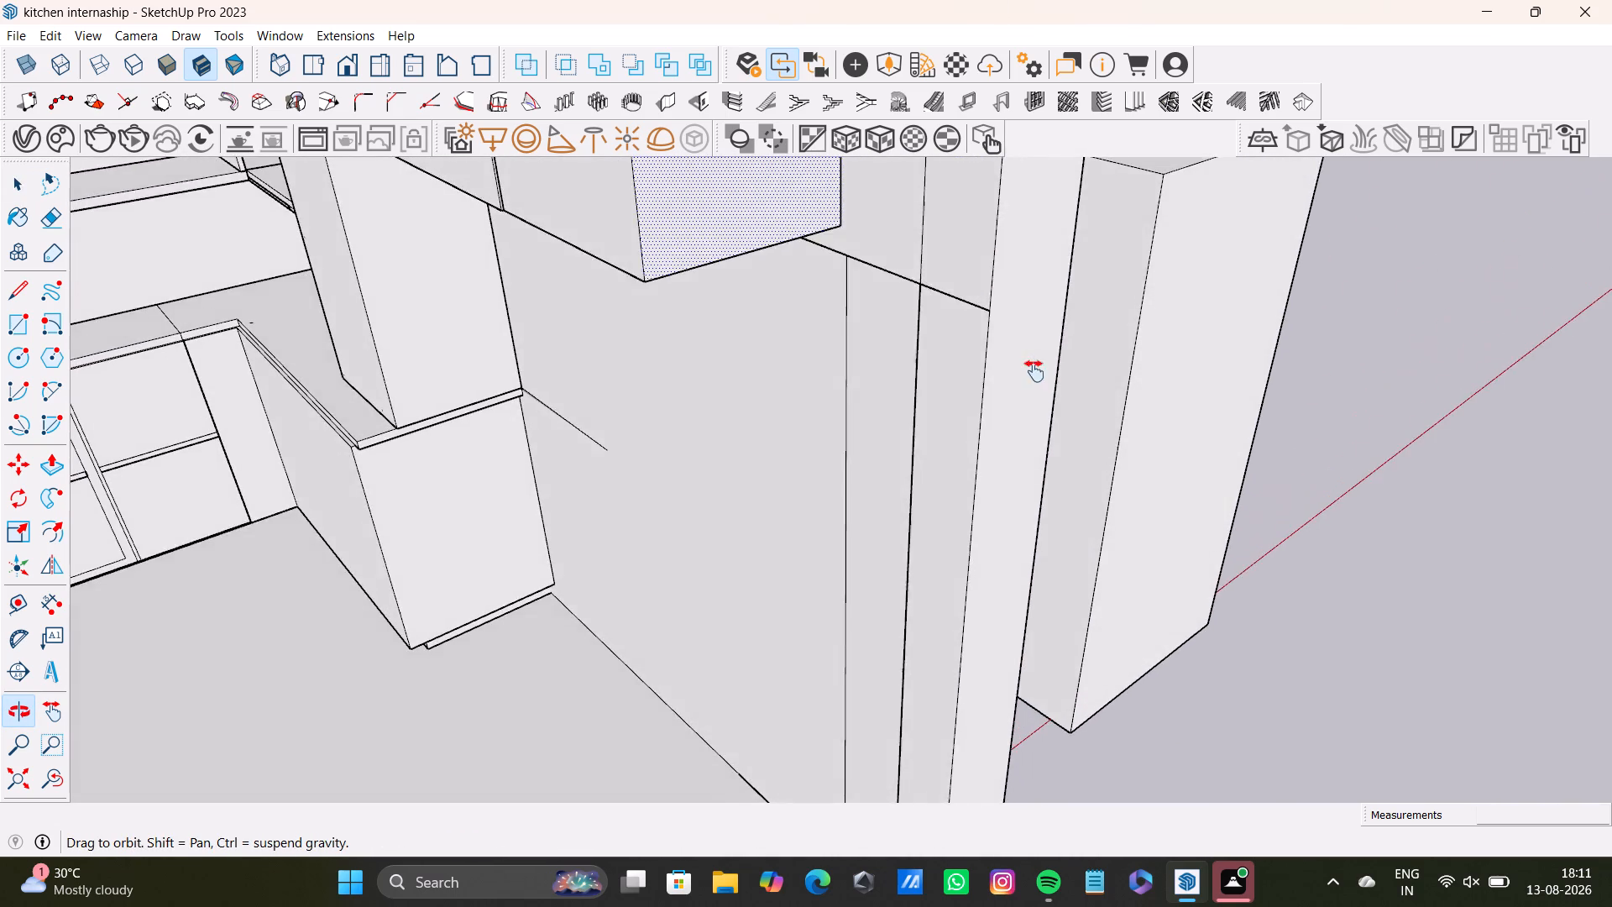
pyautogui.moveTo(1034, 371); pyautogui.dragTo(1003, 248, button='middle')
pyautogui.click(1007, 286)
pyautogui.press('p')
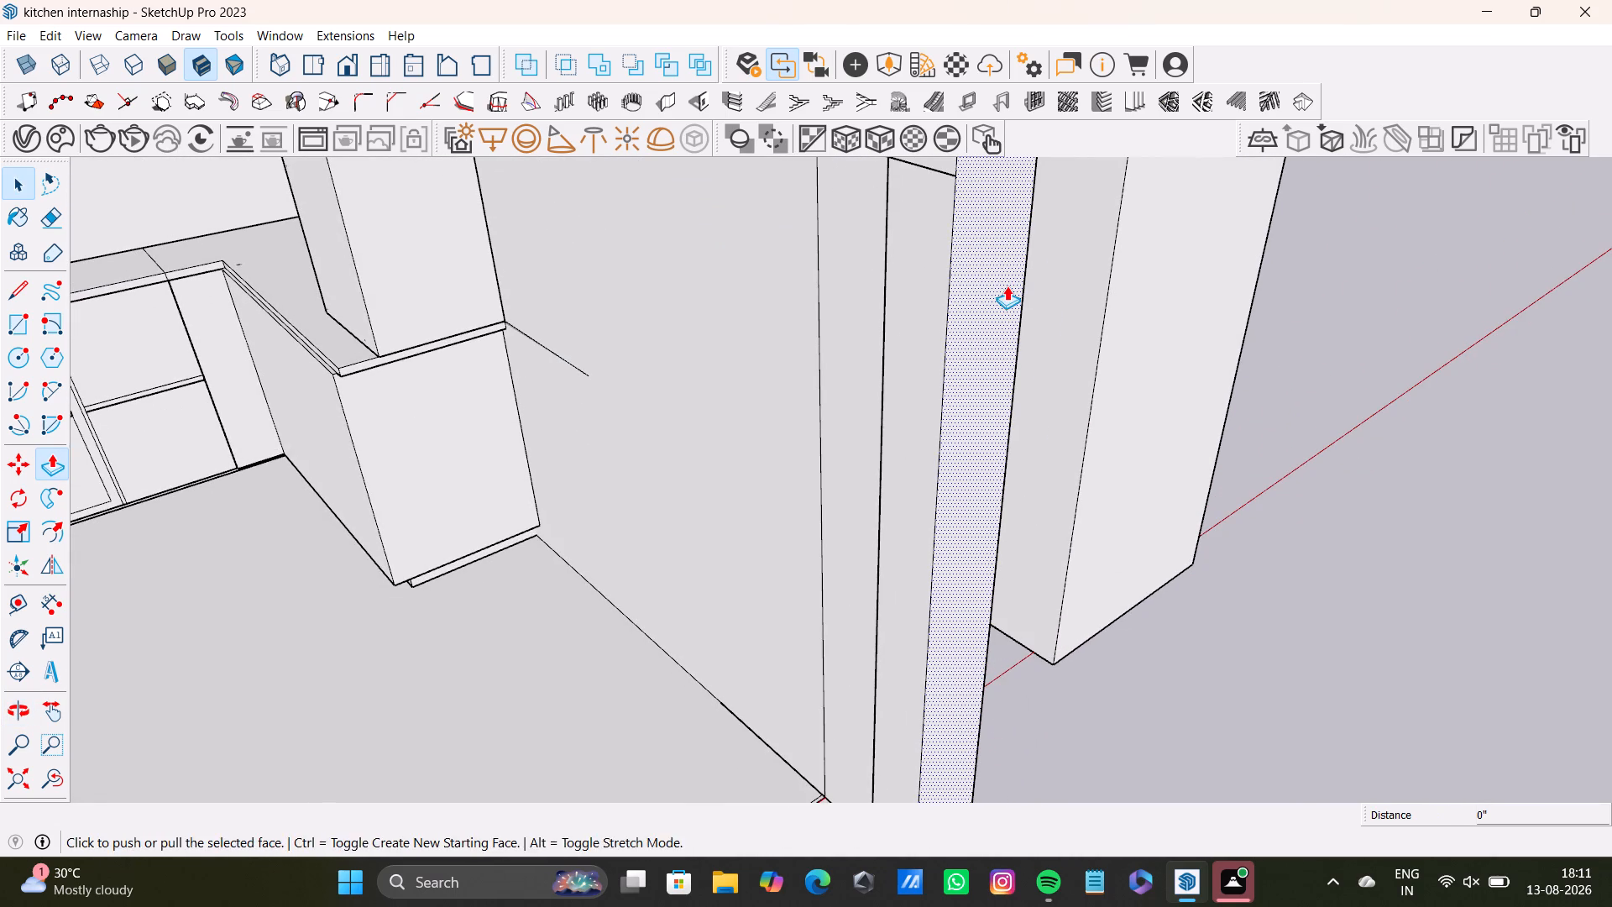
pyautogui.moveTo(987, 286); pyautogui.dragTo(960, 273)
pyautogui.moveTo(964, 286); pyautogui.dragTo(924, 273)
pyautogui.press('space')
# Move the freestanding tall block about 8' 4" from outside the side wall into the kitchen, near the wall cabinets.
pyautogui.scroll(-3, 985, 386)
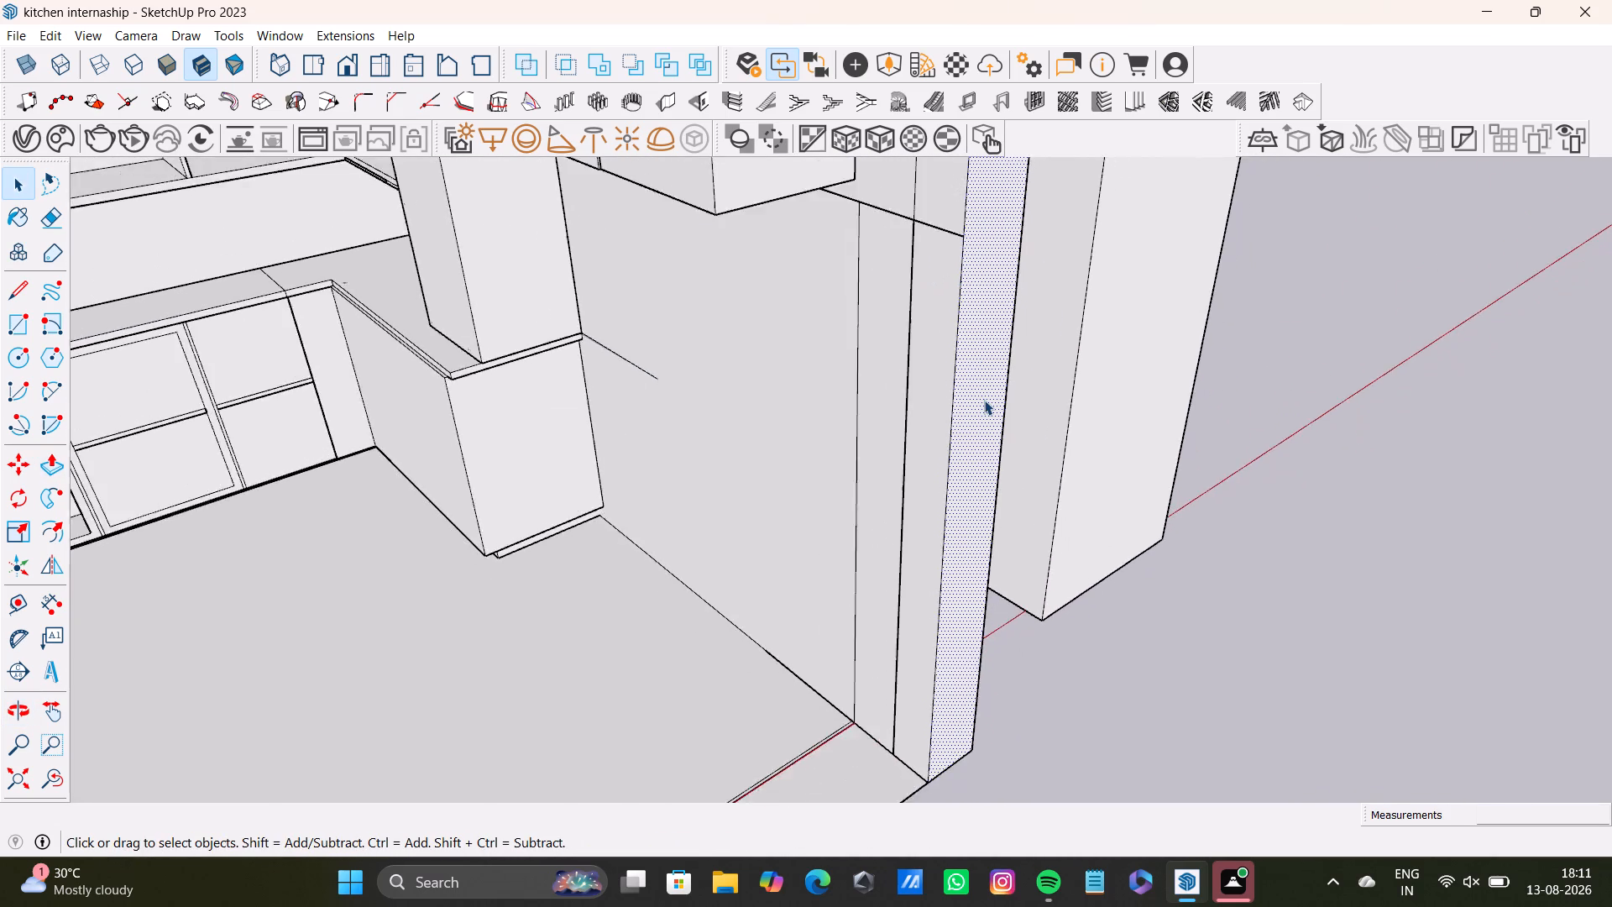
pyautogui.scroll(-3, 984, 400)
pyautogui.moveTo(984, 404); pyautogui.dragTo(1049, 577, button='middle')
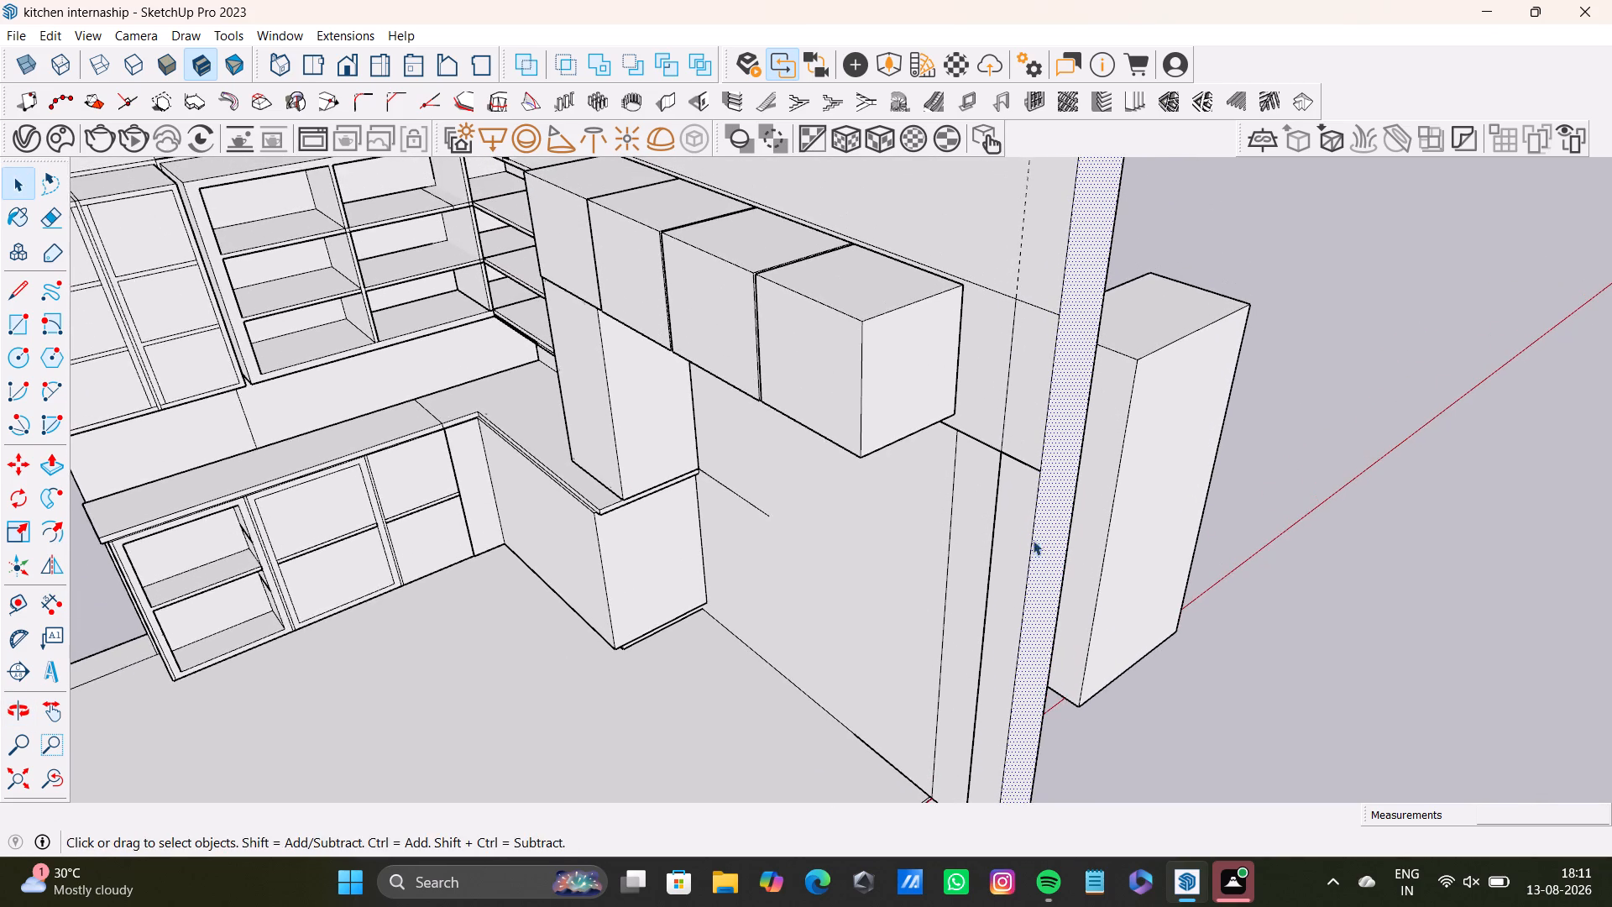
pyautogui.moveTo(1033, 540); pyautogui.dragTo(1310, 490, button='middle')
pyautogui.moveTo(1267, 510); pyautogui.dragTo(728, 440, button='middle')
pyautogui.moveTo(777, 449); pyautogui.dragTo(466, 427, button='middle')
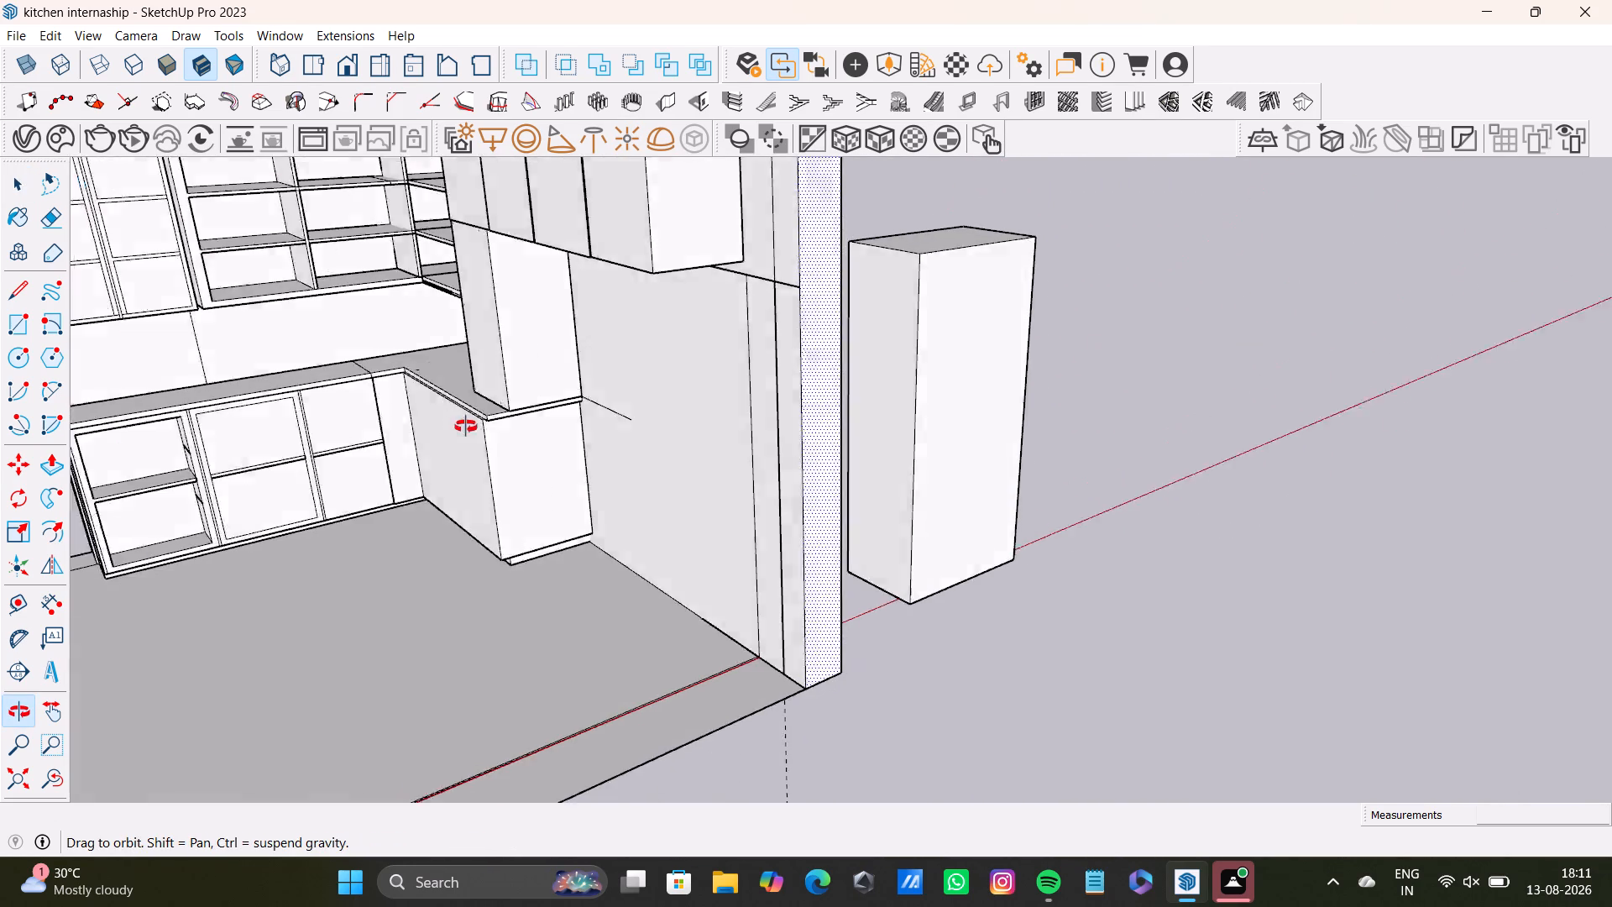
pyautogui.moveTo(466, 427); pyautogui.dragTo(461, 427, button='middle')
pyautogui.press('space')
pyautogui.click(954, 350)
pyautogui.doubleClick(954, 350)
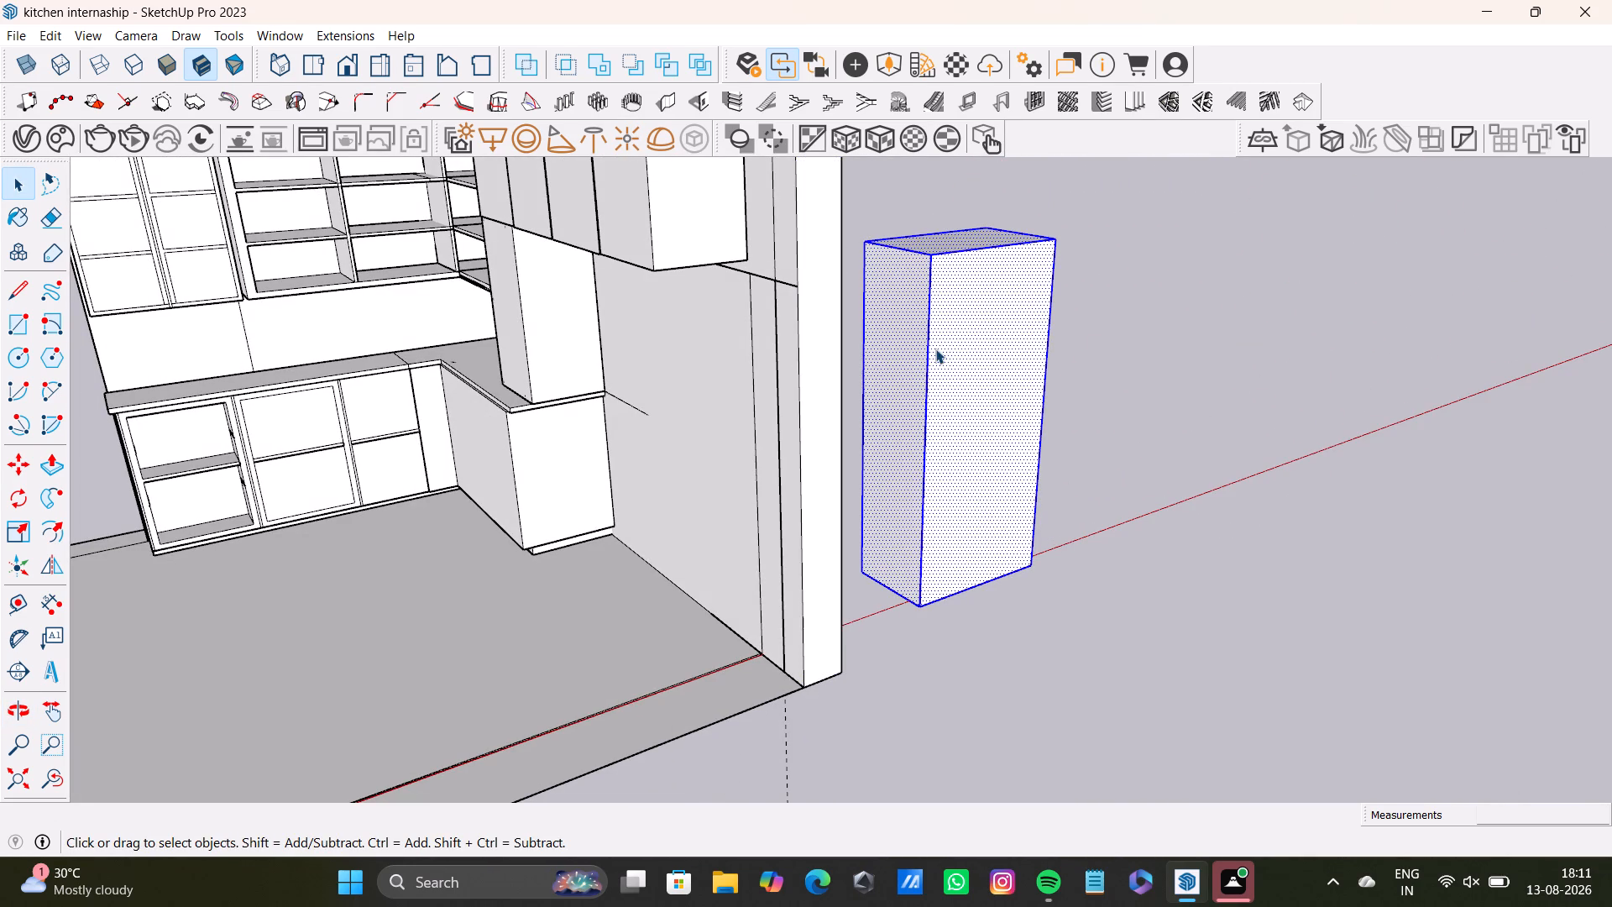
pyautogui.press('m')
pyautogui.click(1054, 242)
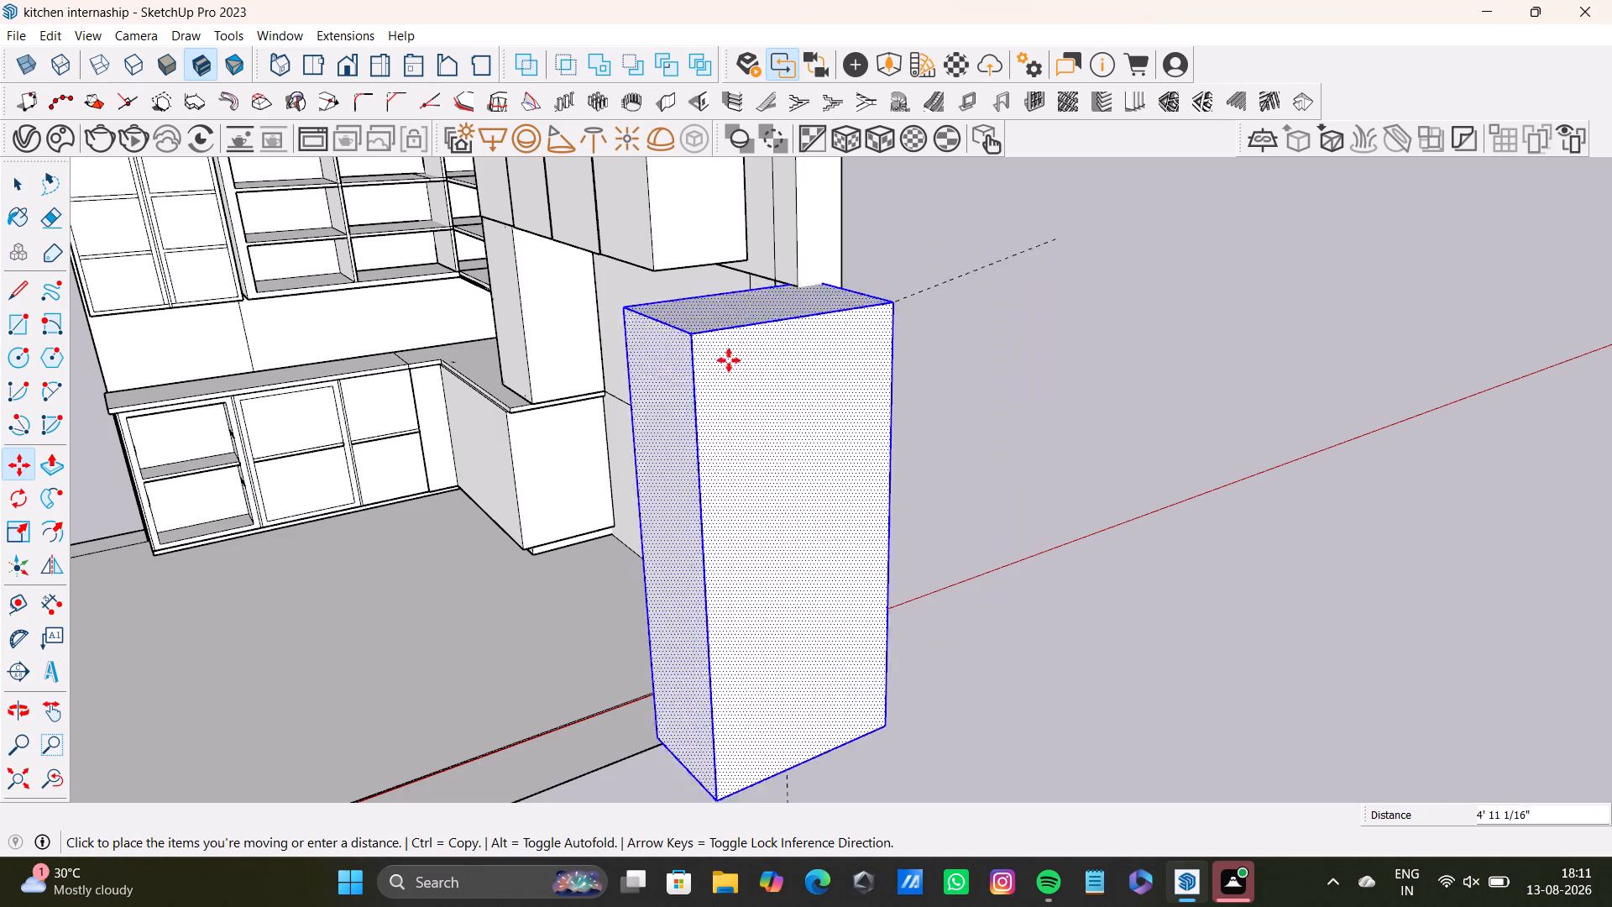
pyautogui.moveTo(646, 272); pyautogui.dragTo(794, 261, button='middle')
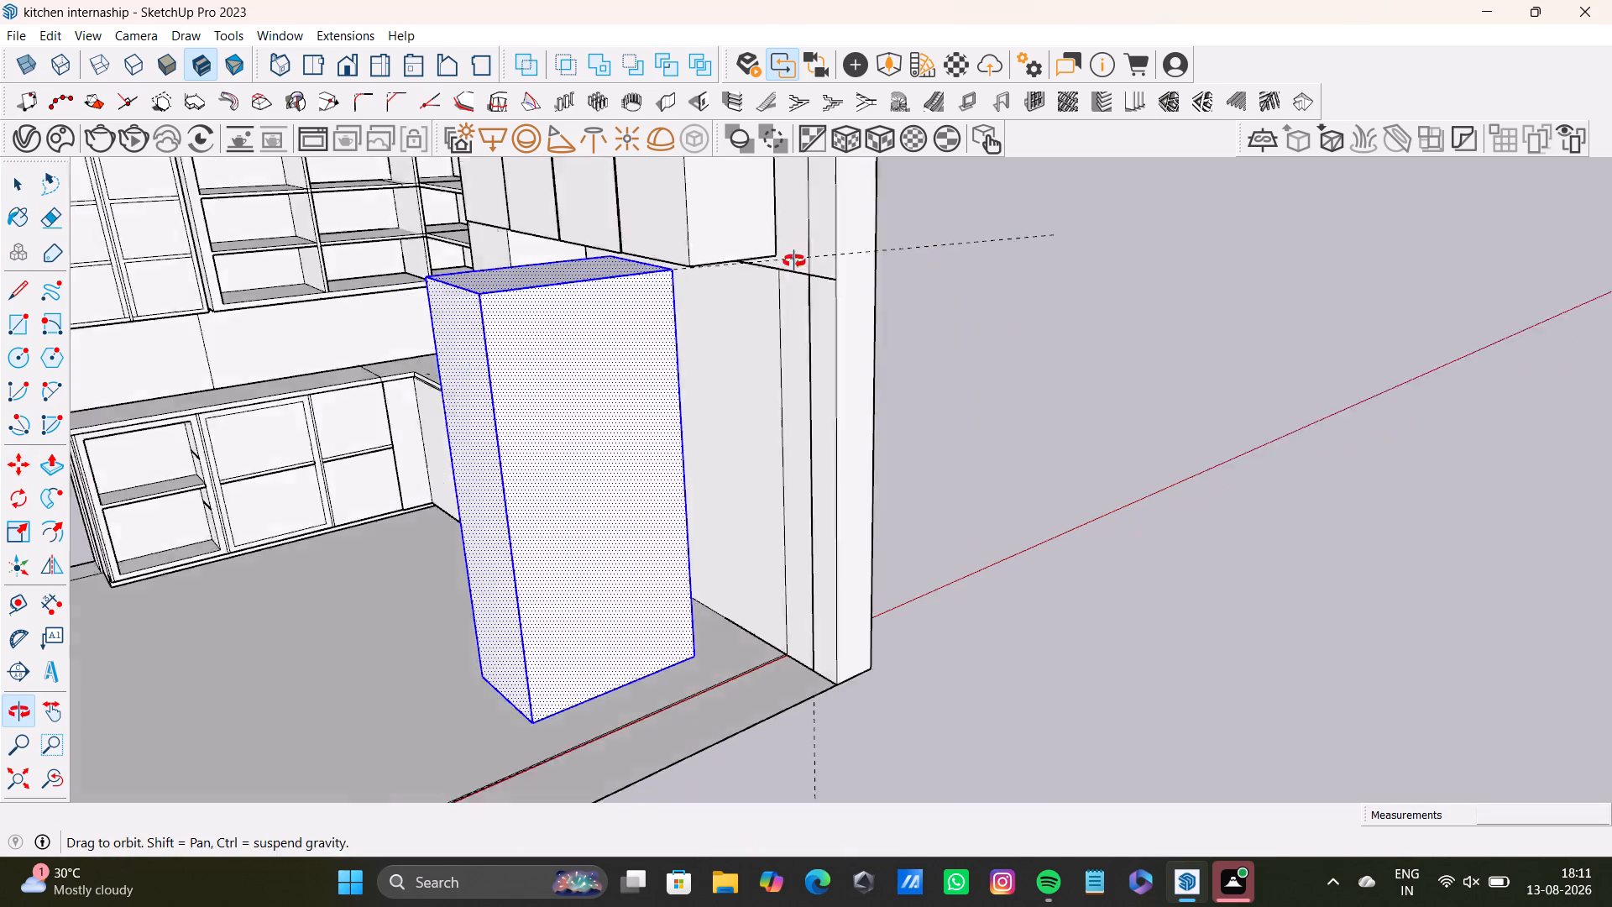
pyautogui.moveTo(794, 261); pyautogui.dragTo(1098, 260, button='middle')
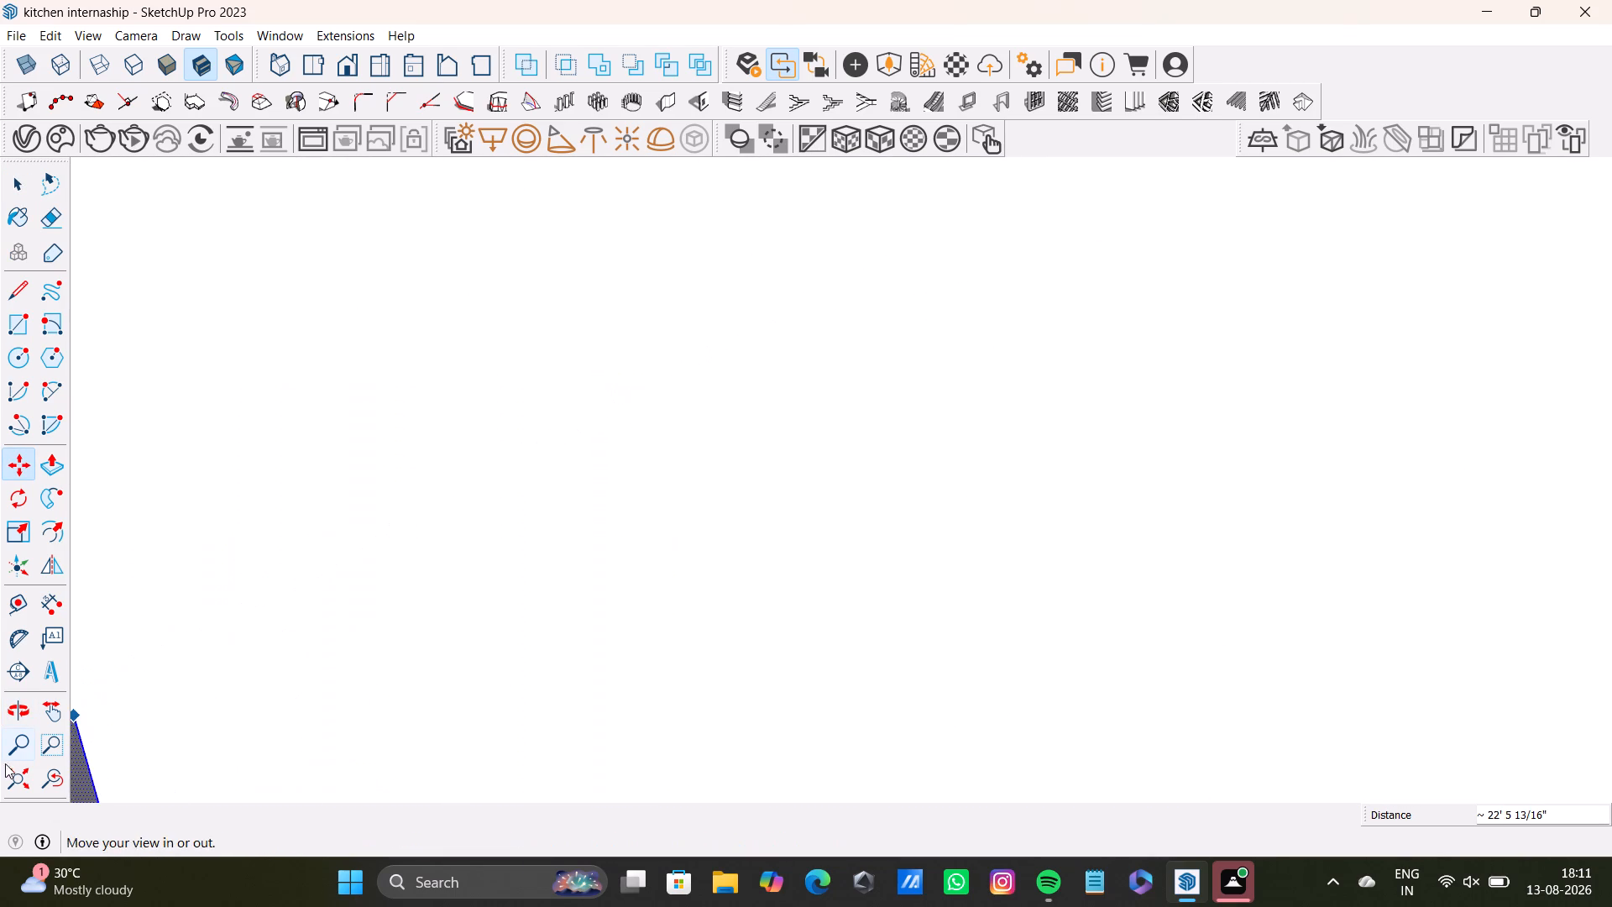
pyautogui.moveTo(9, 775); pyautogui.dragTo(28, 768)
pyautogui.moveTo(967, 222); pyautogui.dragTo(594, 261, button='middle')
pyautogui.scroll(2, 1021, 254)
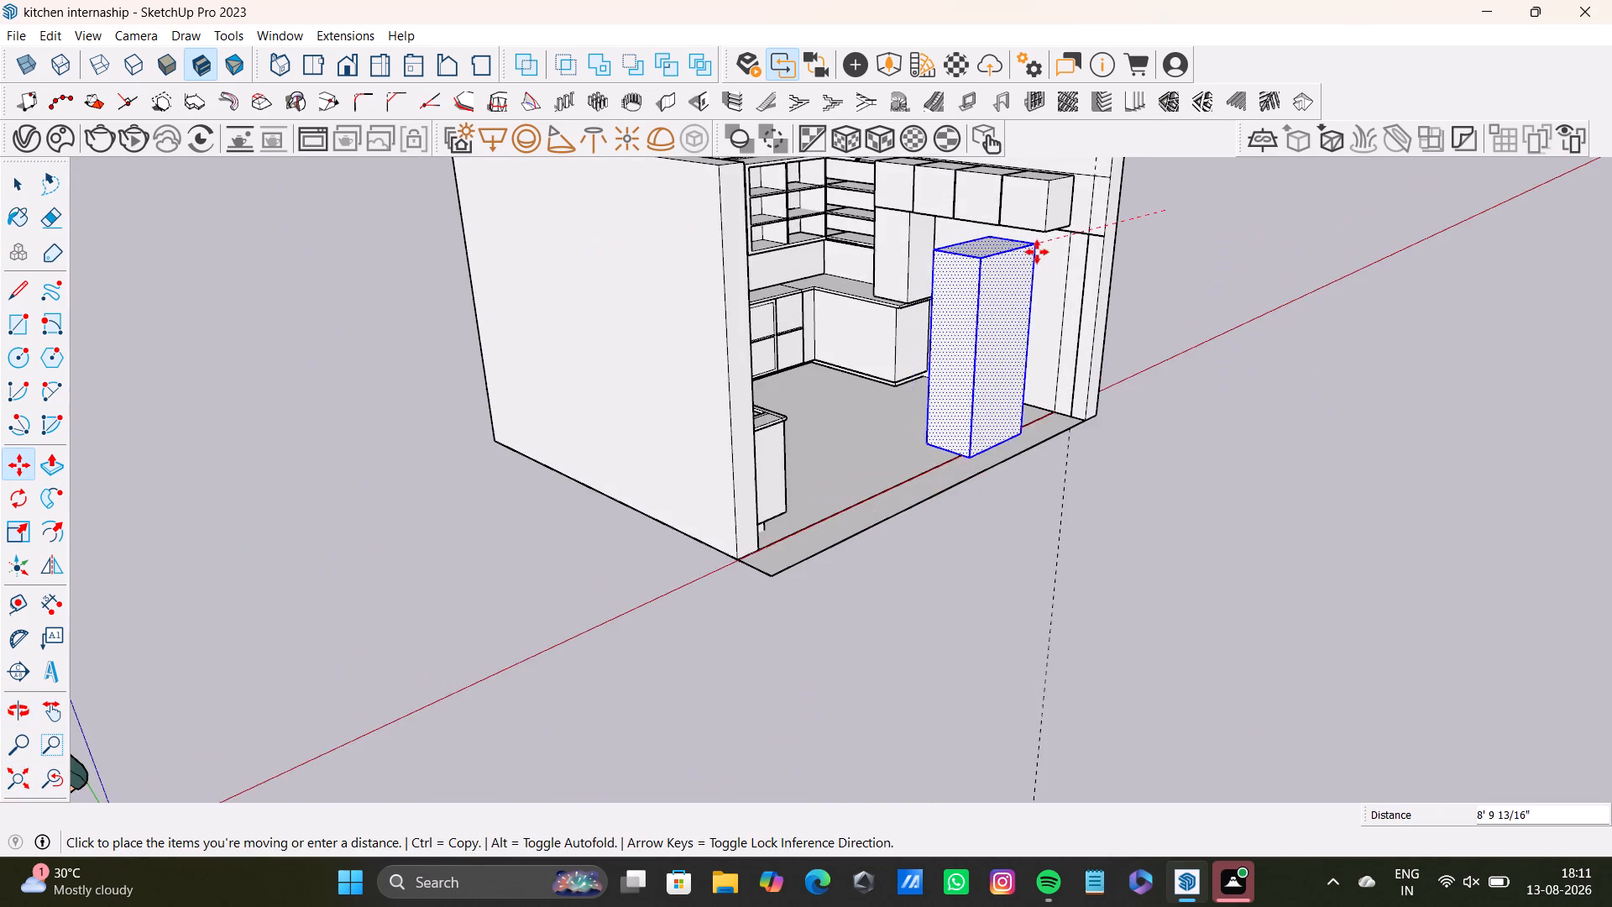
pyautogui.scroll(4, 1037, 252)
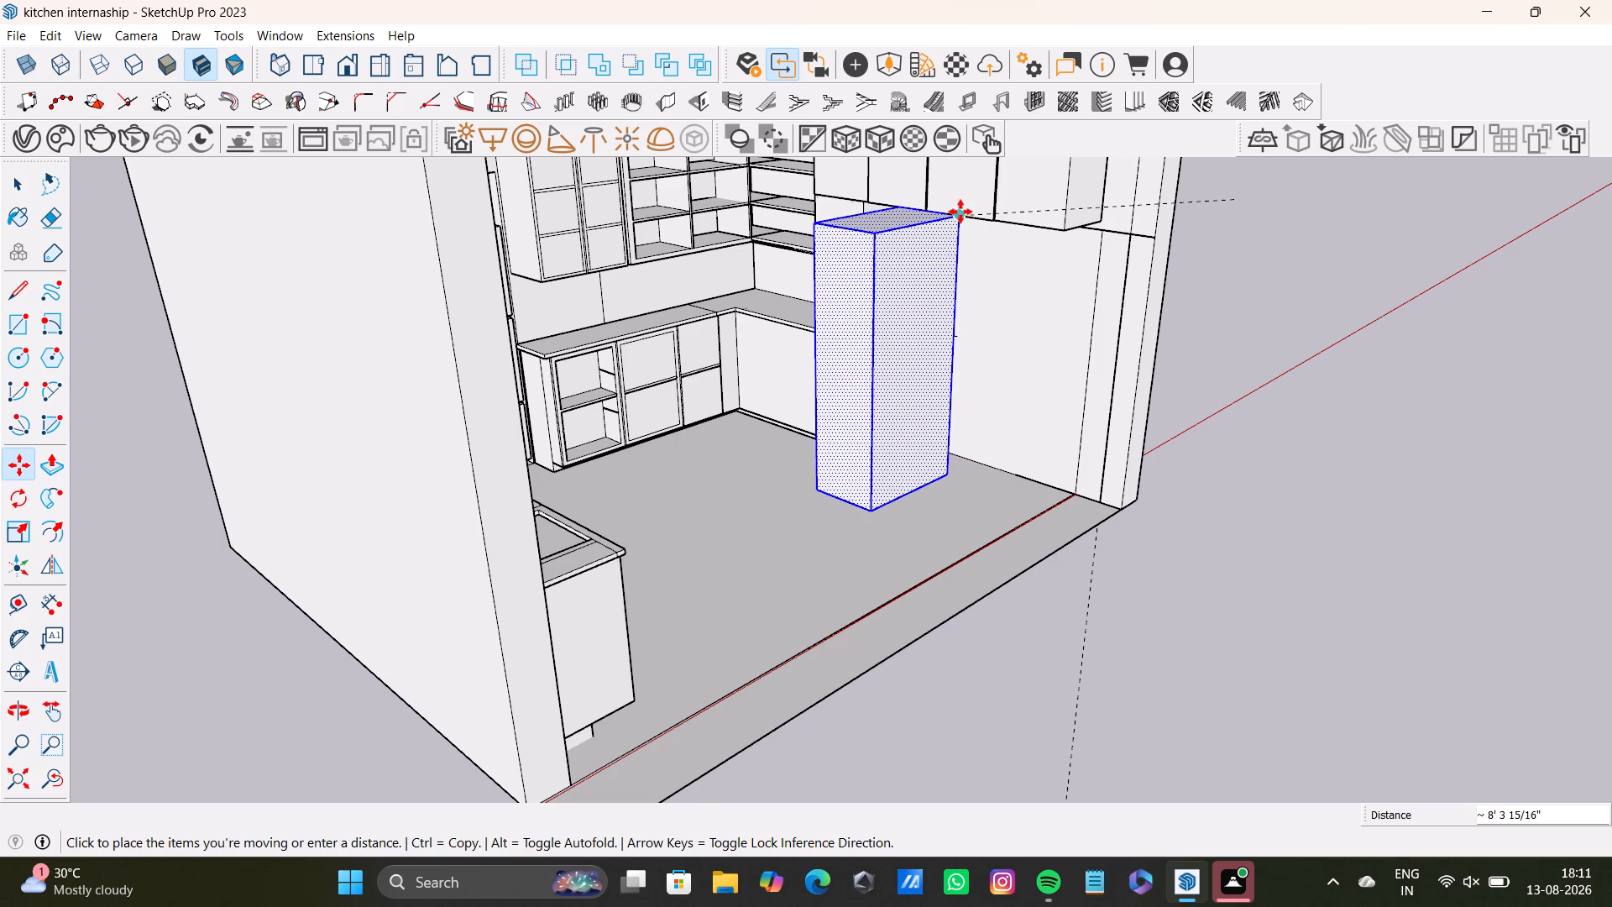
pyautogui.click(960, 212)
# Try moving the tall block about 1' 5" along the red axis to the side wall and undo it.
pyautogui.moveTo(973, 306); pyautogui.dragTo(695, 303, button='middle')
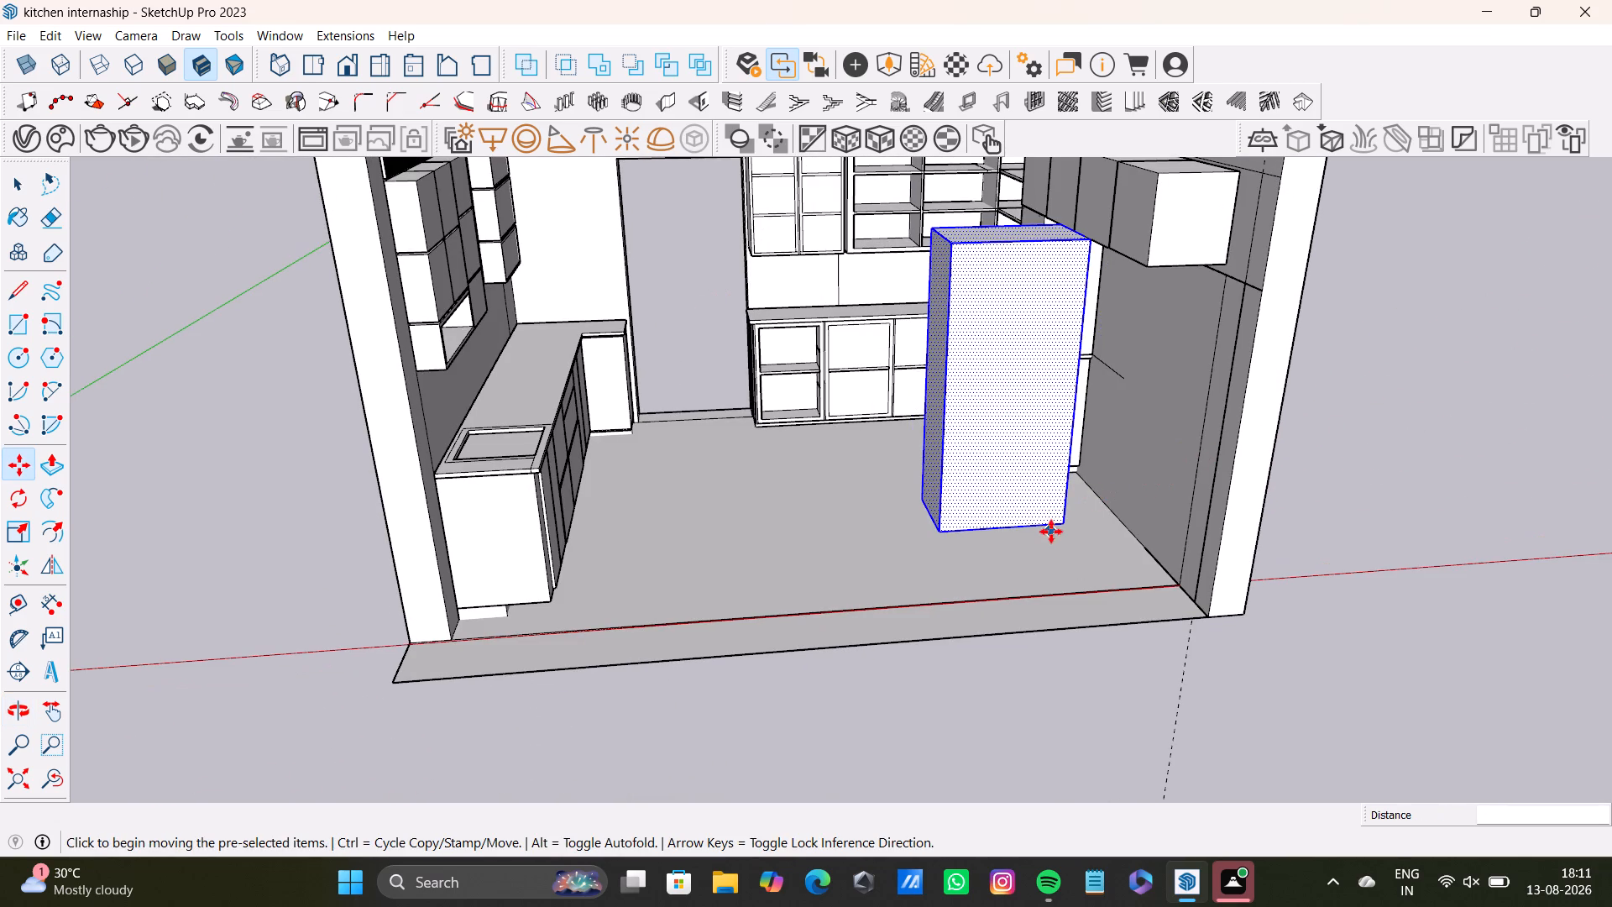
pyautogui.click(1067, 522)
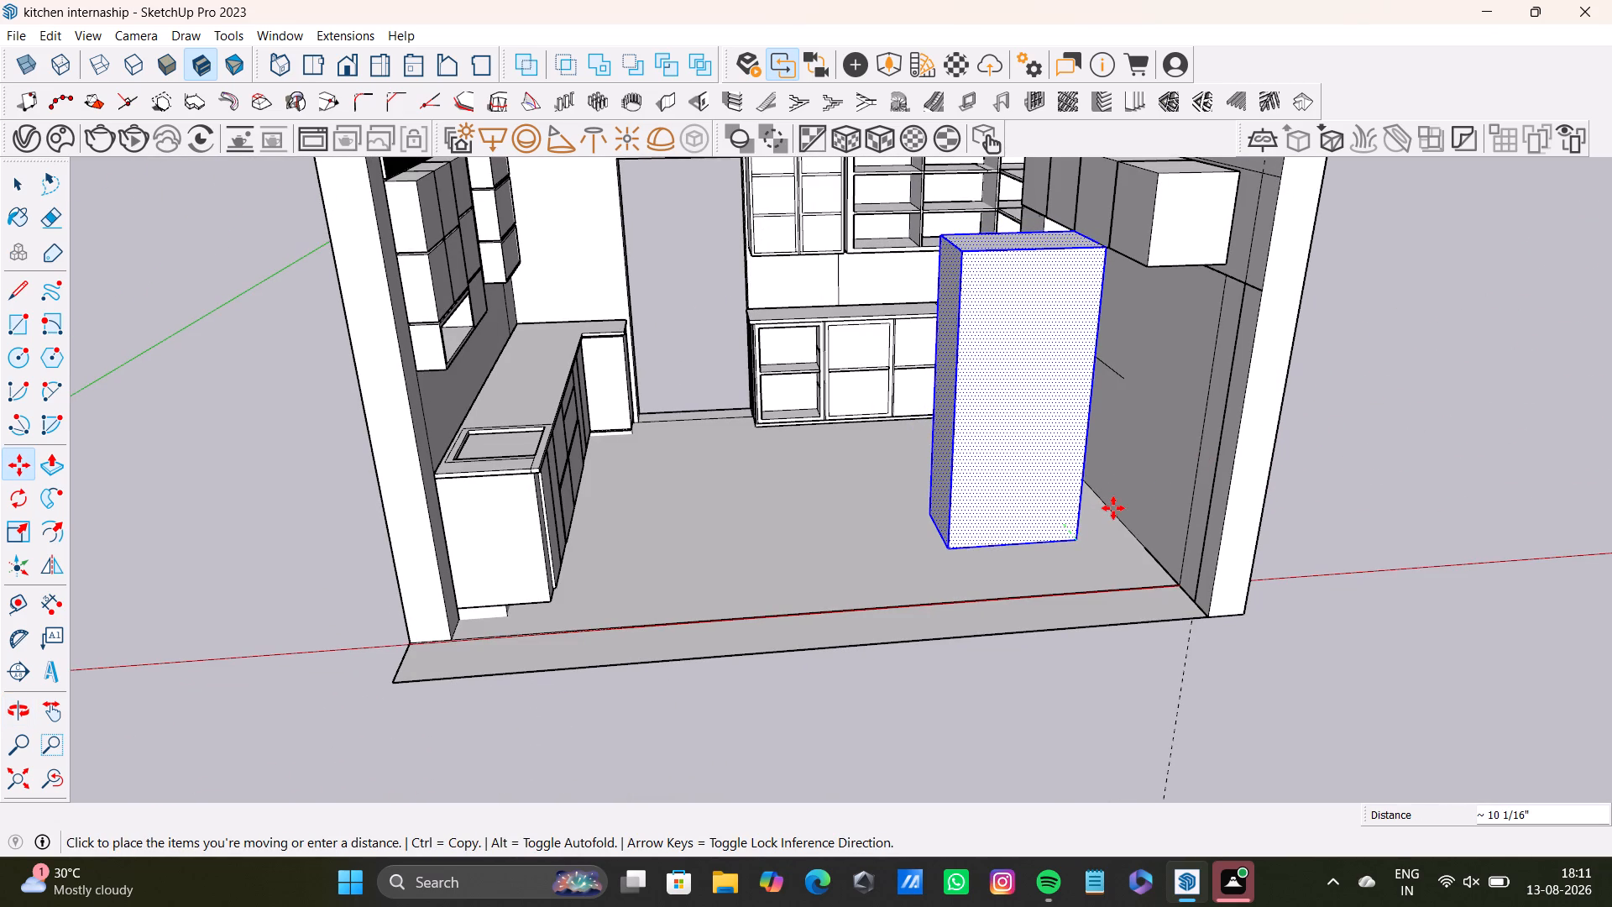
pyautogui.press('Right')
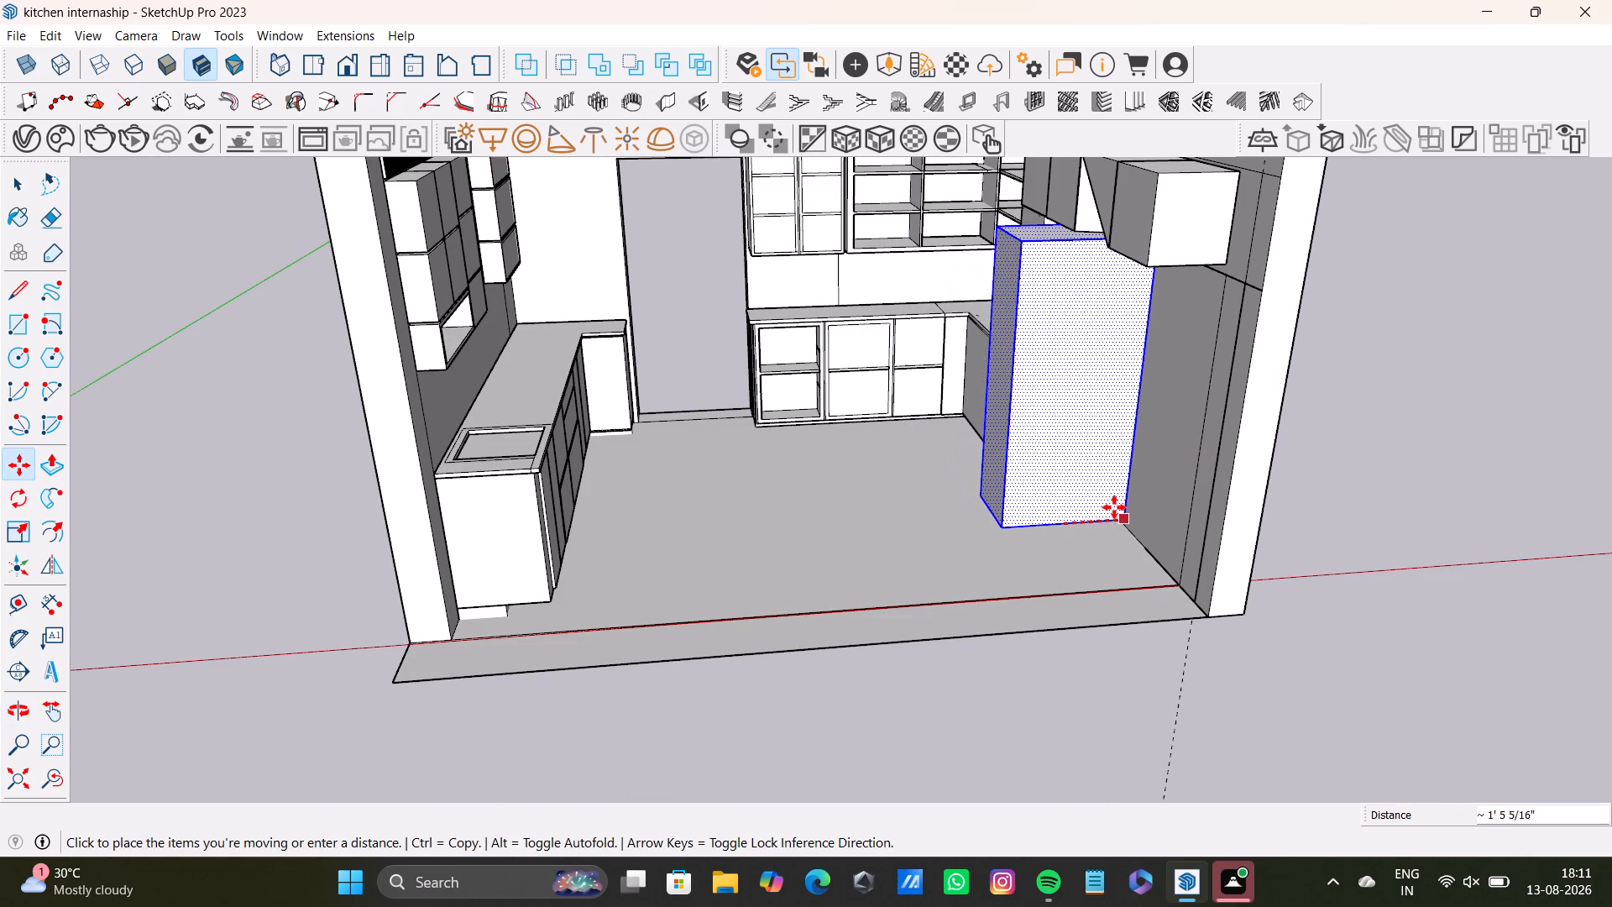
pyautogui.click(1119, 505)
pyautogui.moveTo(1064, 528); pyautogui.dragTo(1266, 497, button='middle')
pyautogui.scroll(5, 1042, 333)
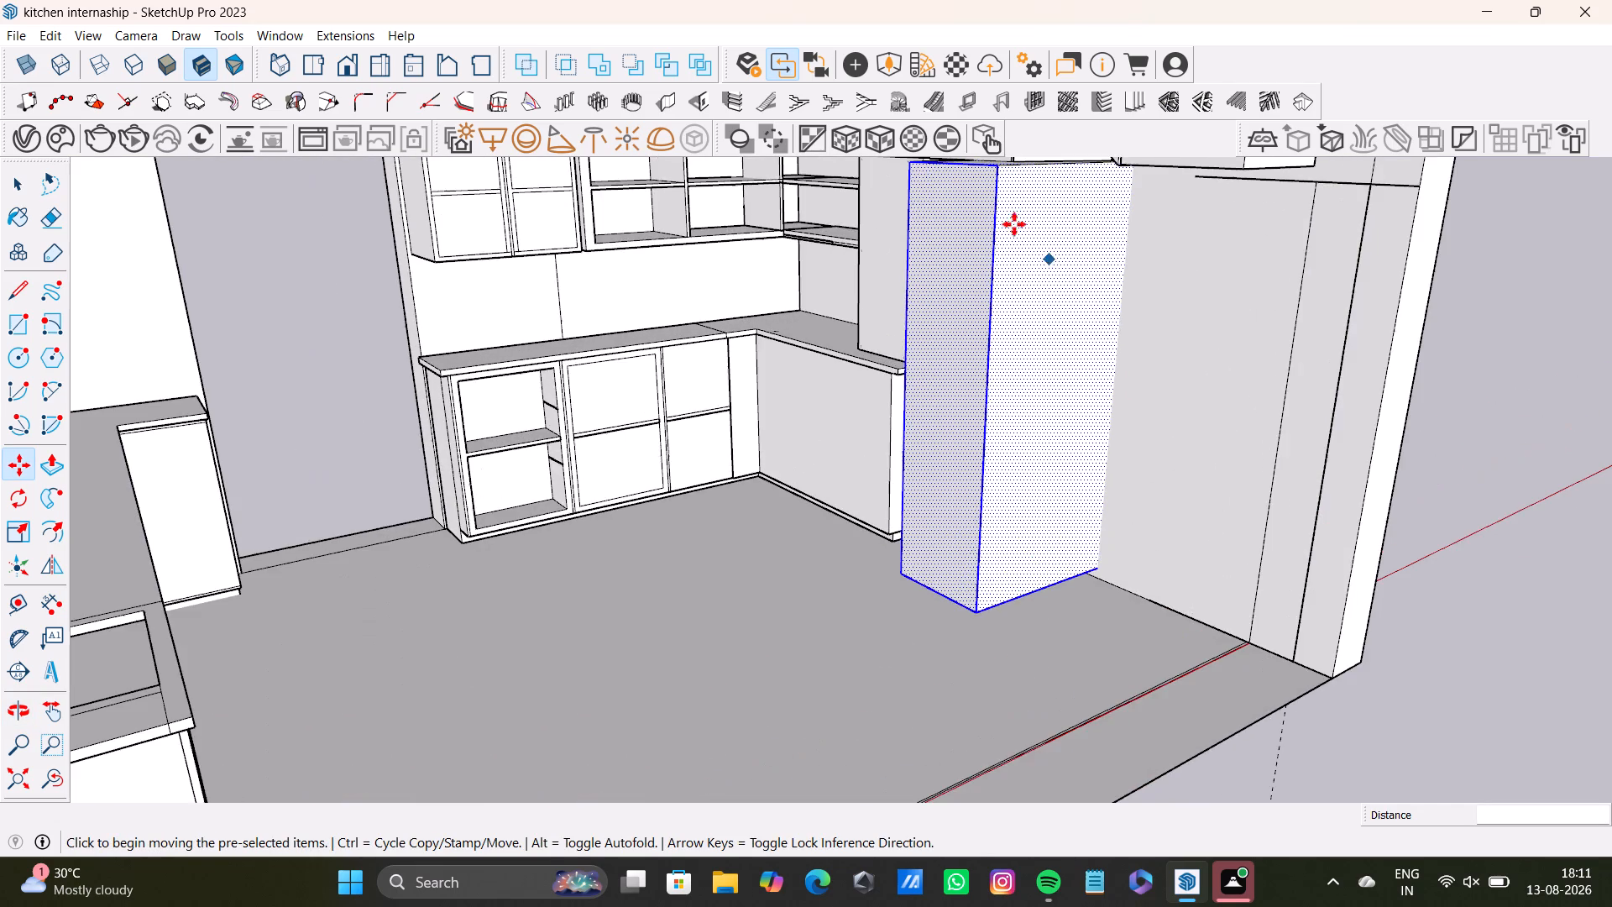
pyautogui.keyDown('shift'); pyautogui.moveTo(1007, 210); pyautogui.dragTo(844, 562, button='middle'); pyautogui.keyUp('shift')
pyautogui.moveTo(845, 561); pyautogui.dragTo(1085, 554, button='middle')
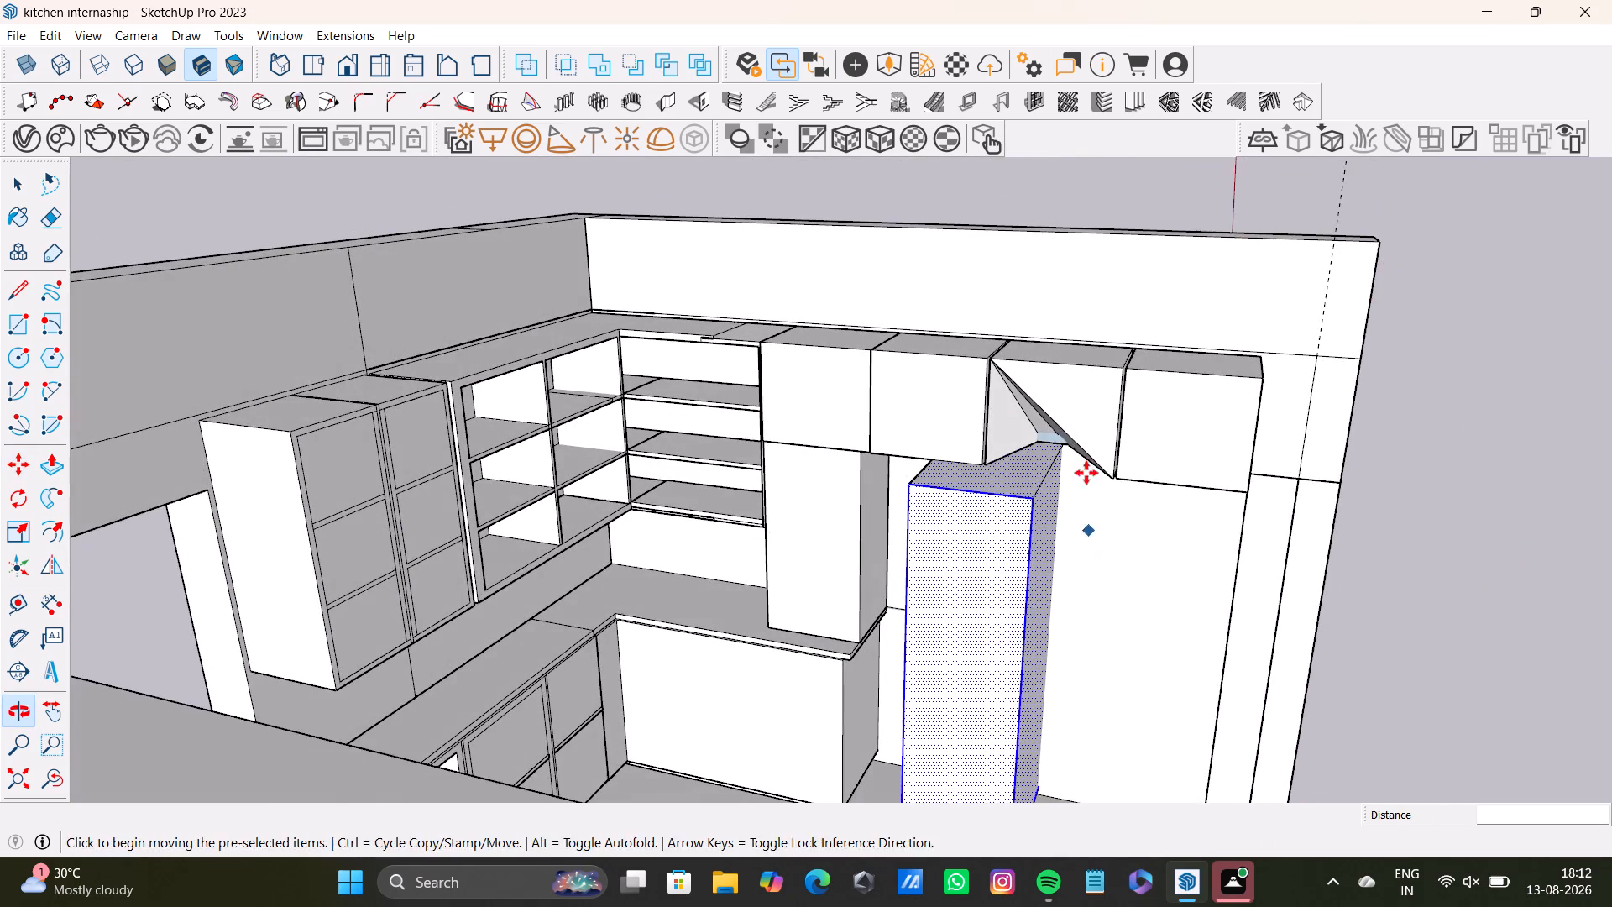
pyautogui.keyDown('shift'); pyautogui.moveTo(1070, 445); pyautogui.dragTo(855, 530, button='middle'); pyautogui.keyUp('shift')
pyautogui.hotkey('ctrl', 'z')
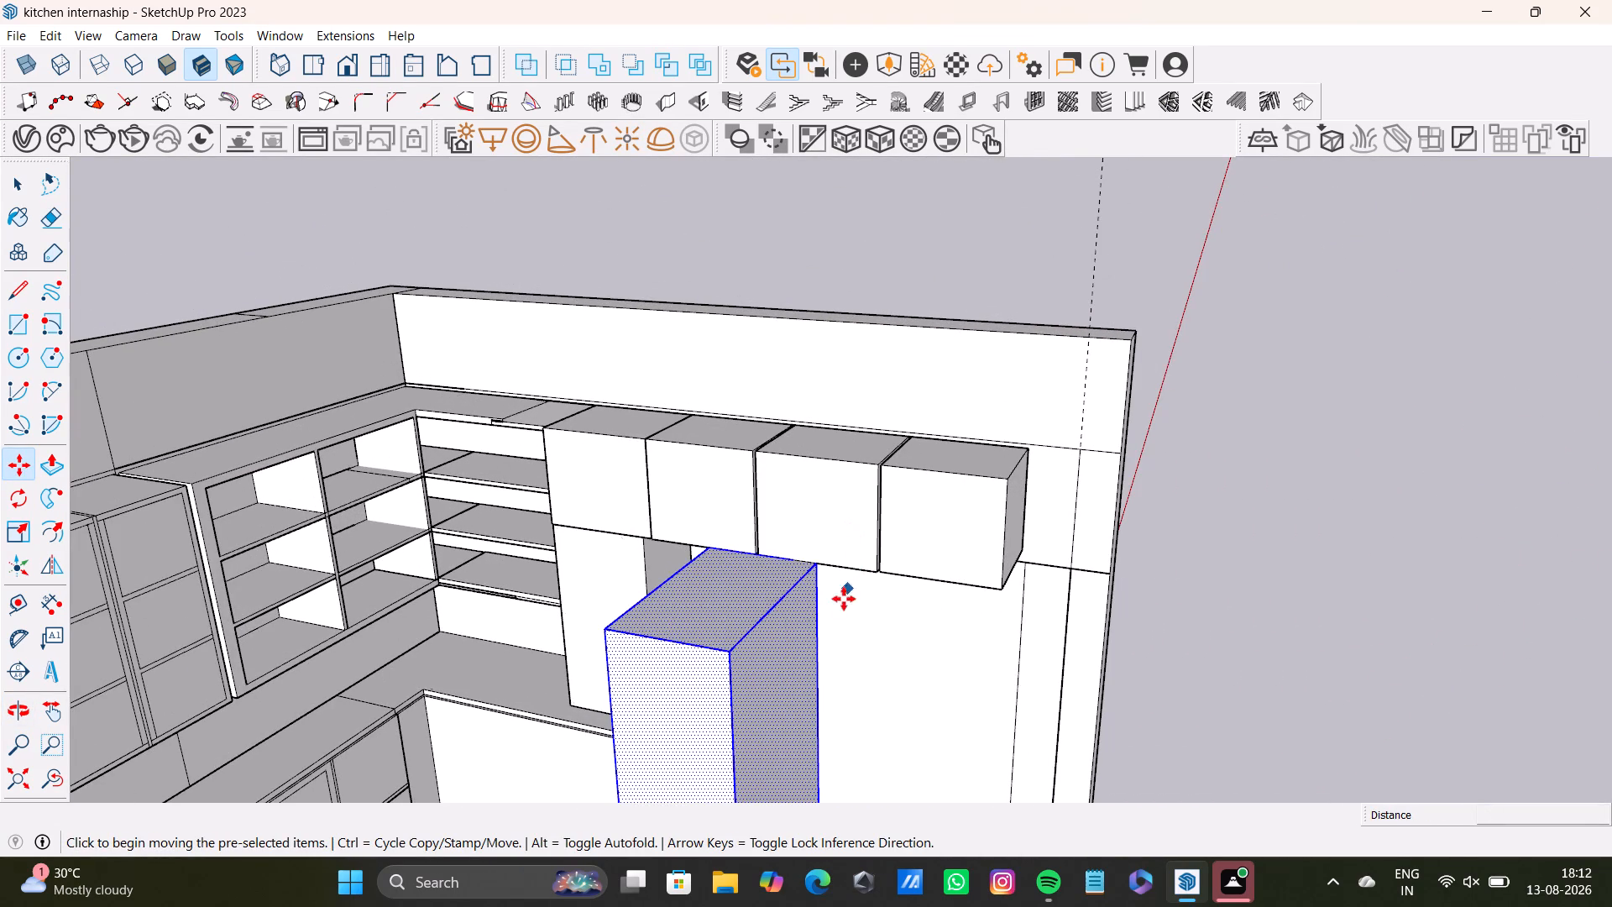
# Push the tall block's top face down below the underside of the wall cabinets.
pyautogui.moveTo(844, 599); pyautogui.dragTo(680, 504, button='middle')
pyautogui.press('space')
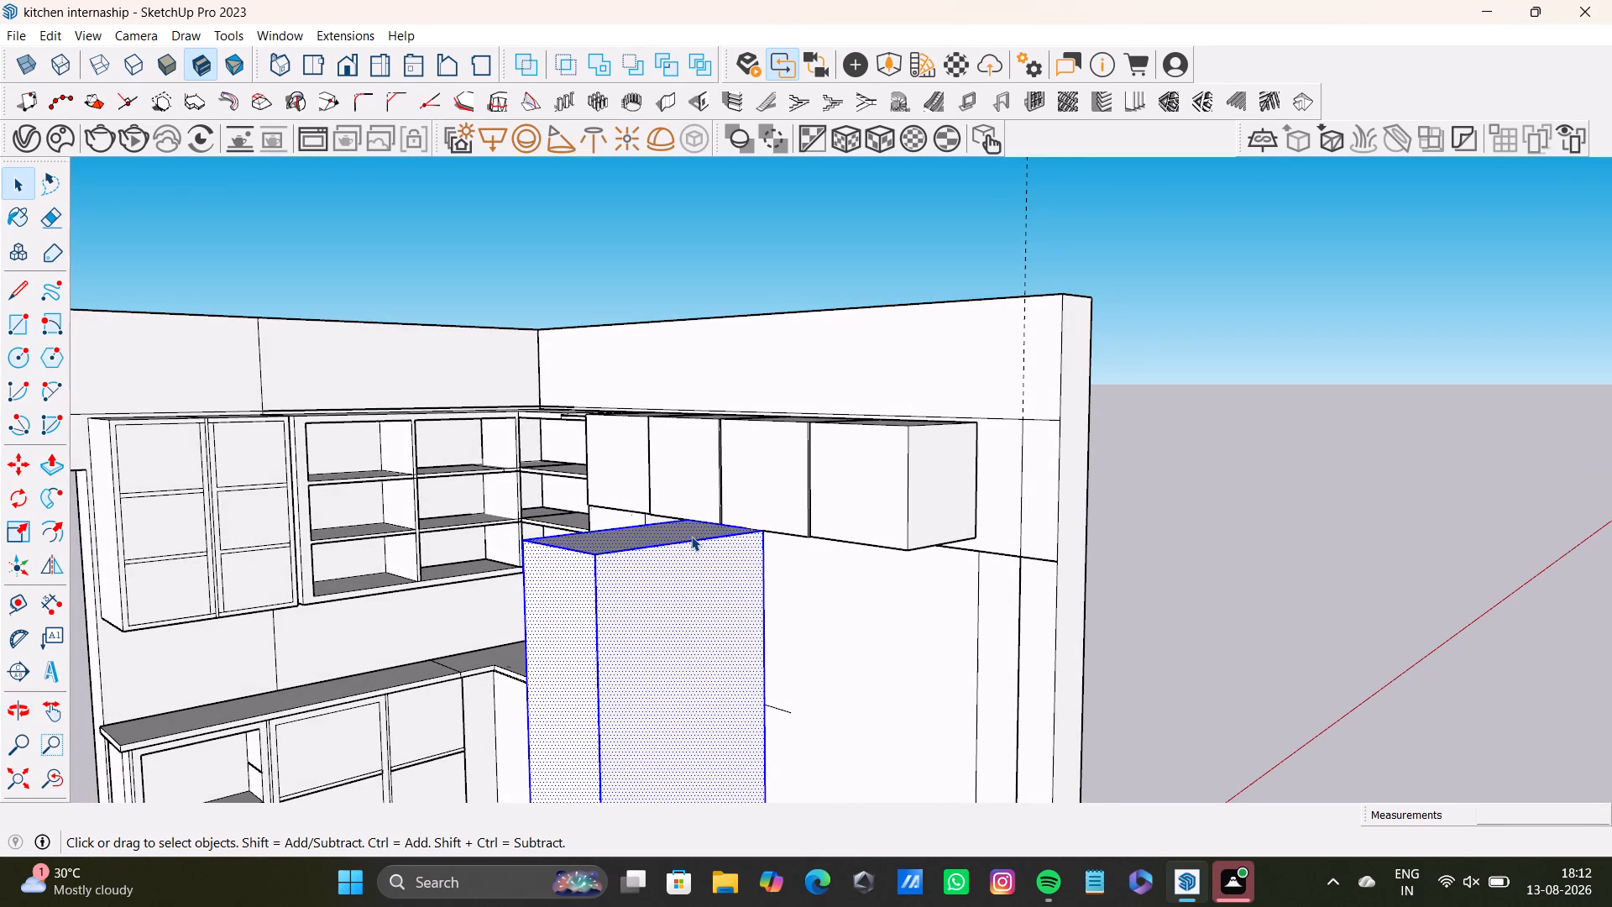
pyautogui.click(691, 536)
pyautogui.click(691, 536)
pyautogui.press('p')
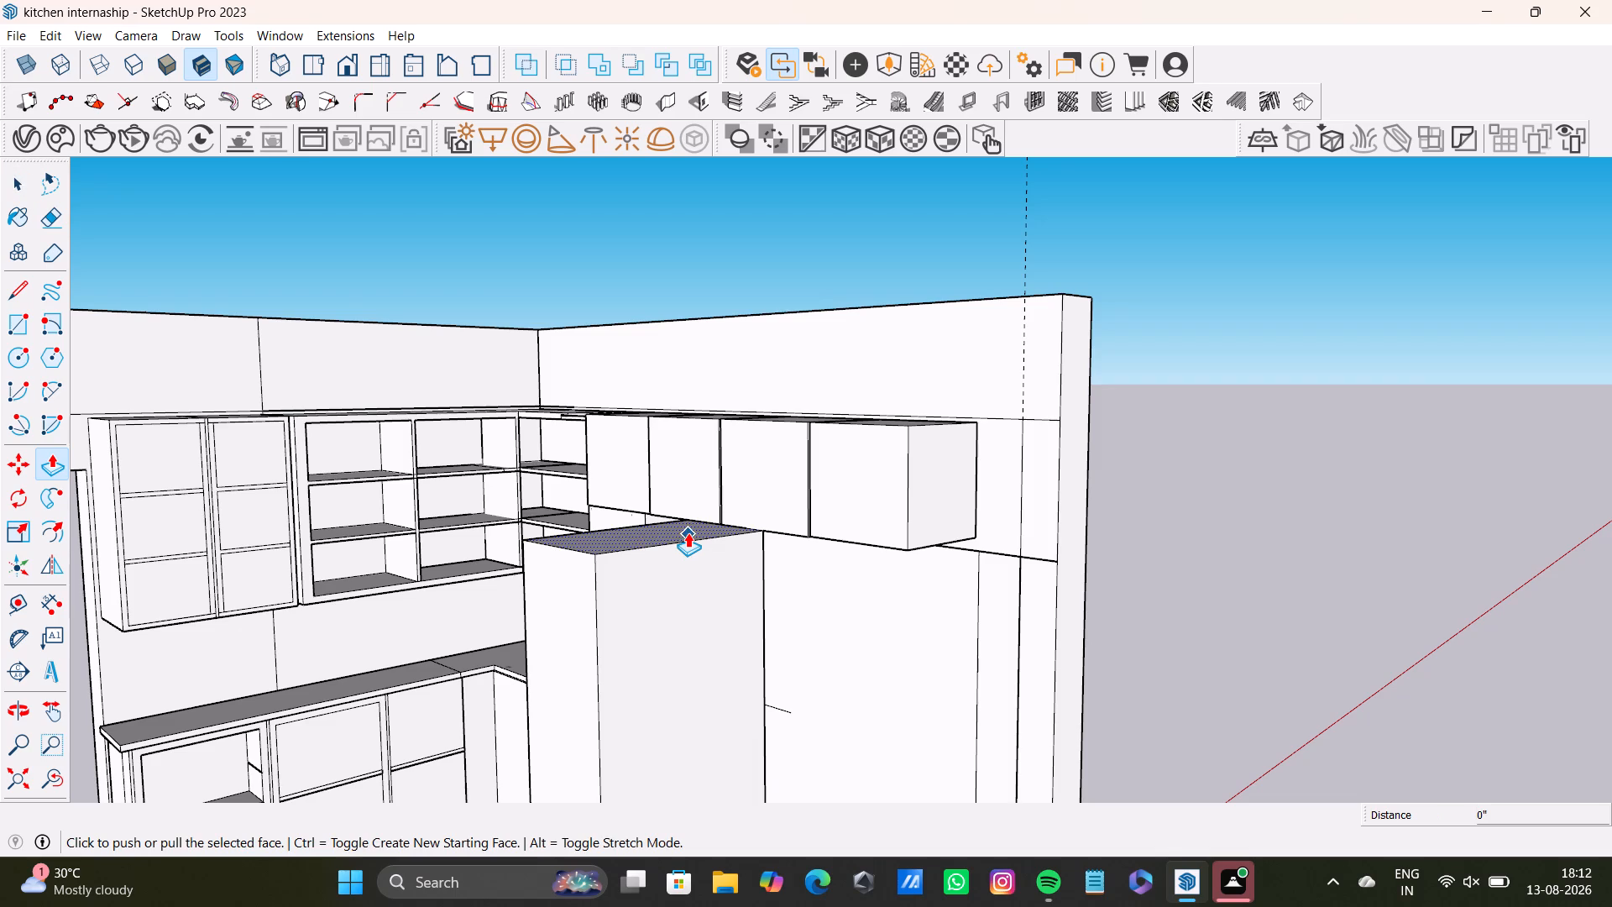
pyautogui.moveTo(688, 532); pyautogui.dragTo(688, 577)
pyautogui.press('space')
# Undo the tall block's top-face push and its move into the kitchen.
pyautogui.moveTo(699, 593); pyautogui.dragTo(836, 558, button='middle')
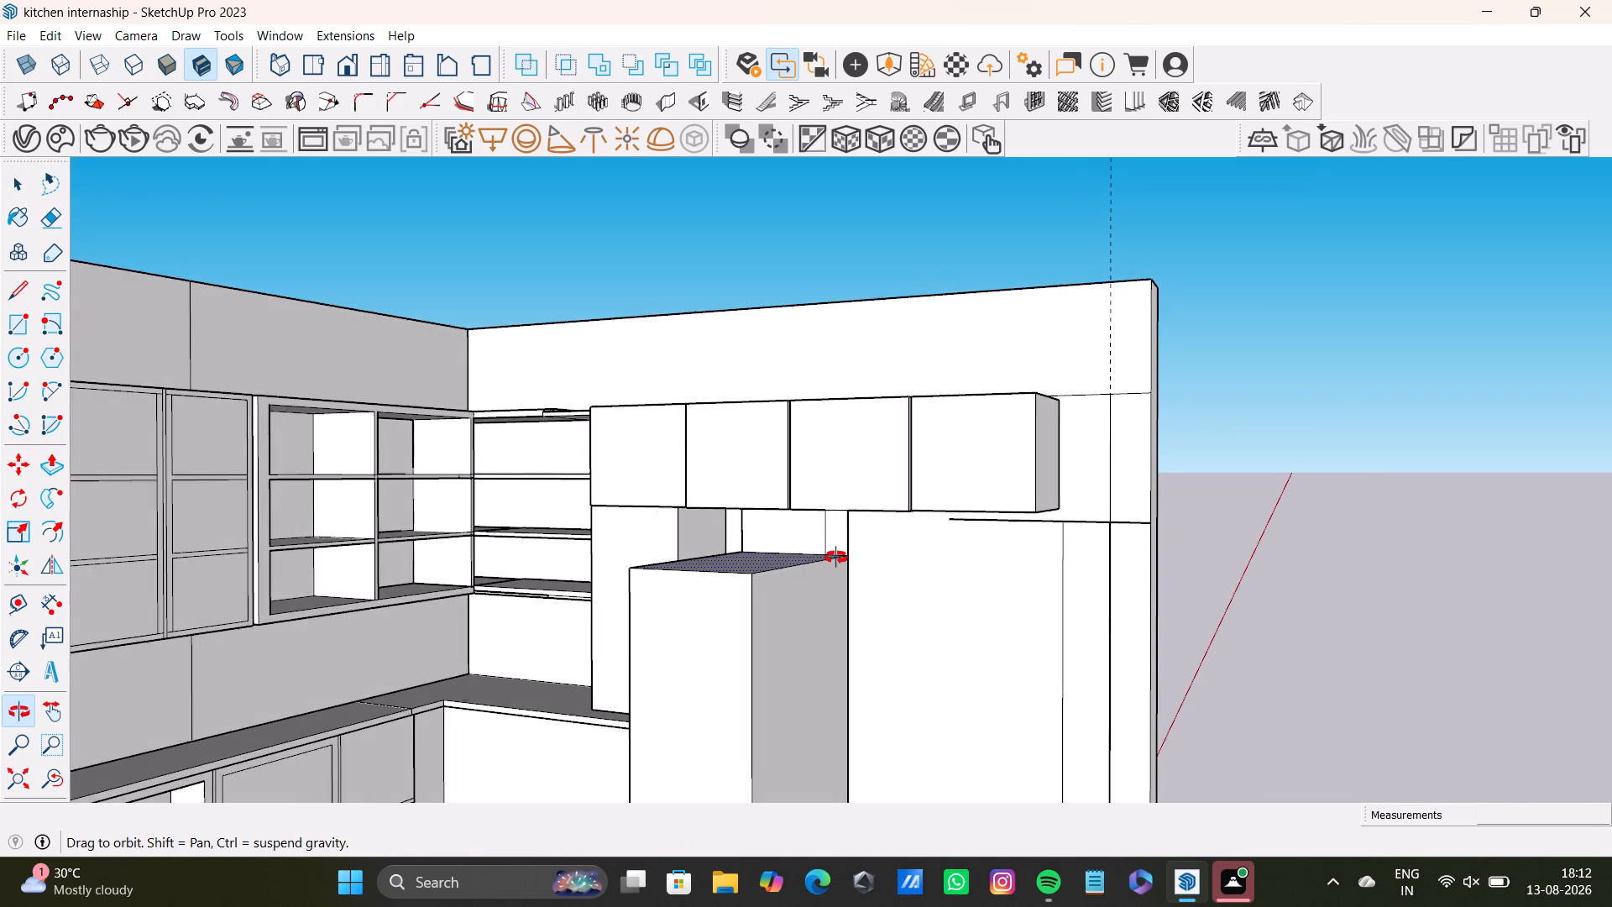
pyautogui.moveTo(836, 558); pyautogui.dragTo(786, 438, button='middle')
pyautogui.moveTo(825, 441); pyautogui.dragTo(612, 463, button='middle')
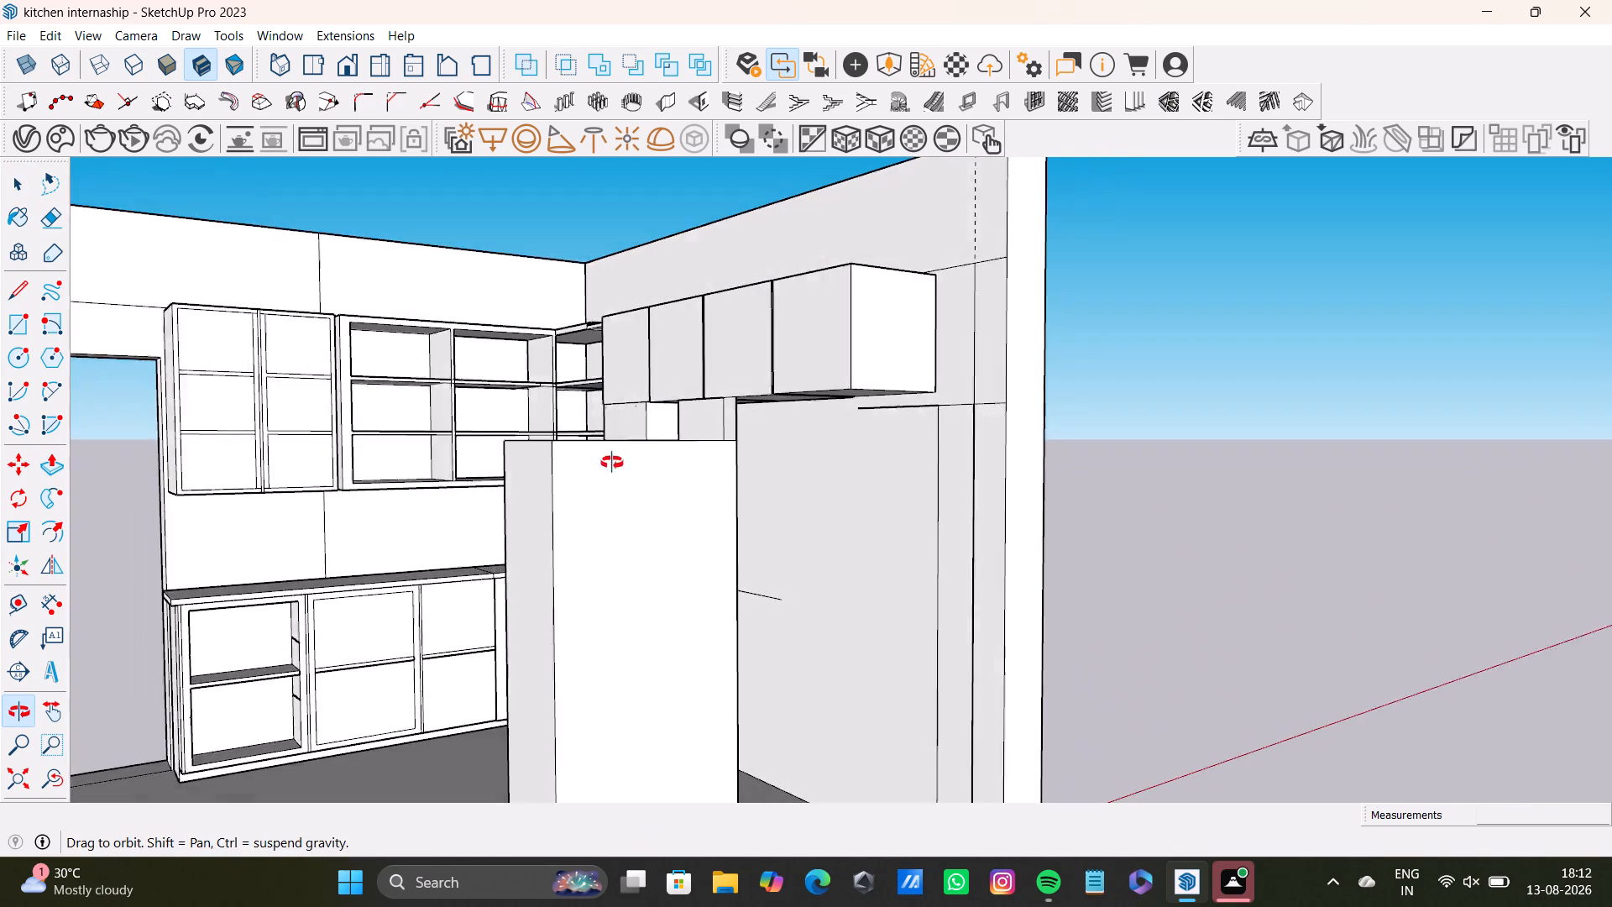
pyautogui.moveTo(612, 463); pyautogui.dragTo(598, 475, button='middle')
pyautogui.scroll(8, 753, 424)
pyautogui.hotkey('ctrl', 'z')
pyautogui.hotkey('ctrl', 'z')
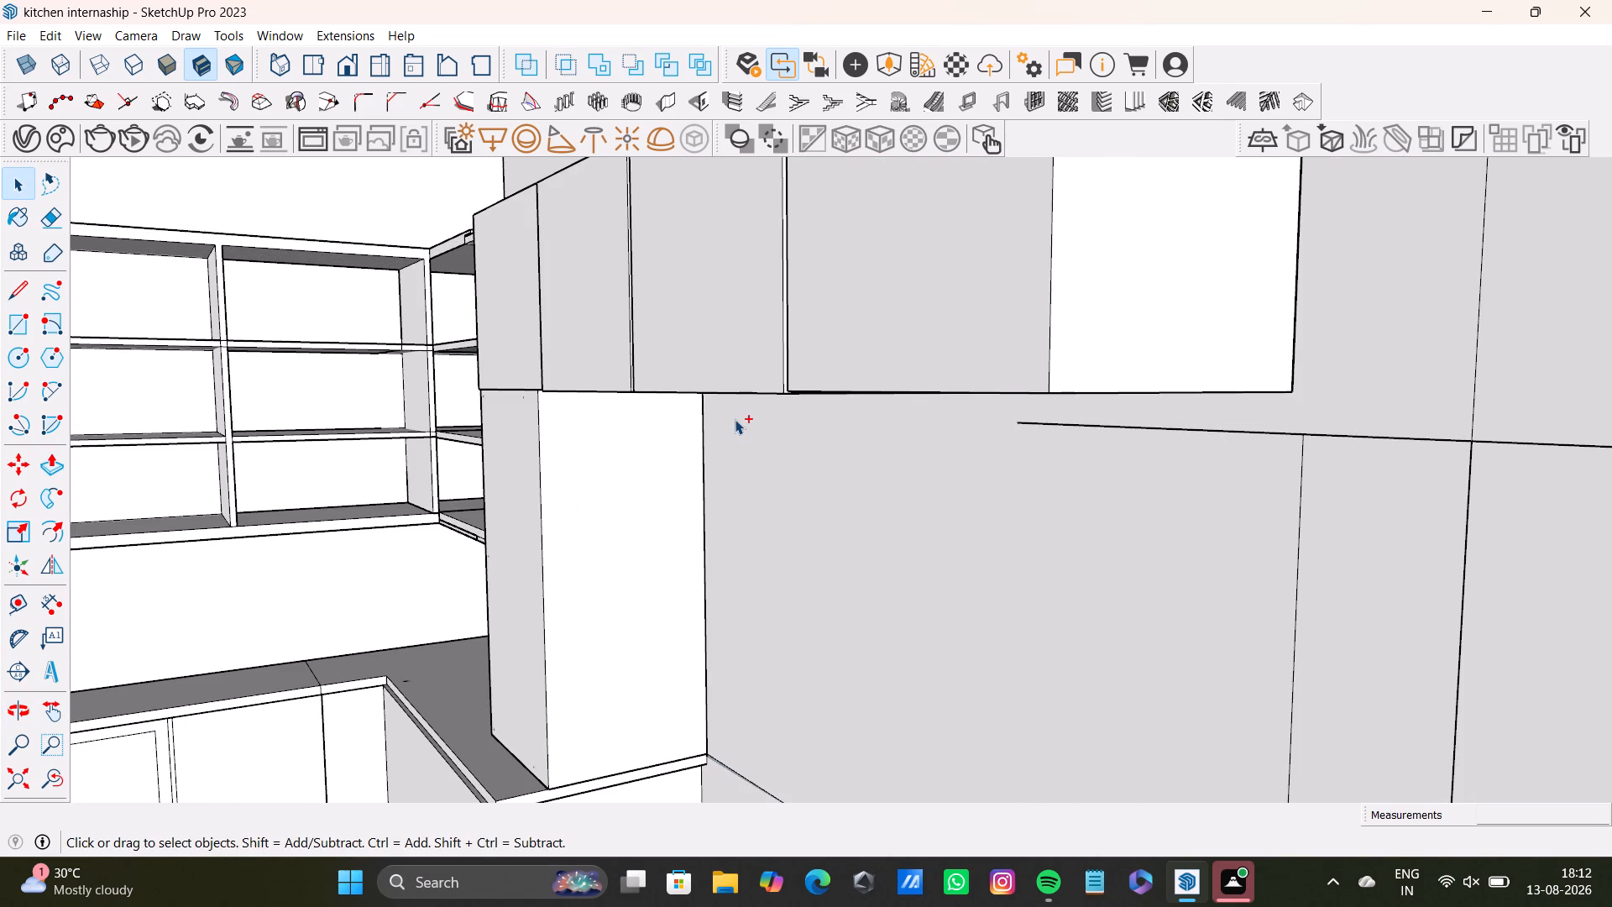
# Push the top face of the tall block outside the side wall down about 7 1/8".
pyautogui.moveTo(730, 451); pyautogui.dragTo(803, 207, button='middle')
pyautogui.scroll(-3, 849, 296)
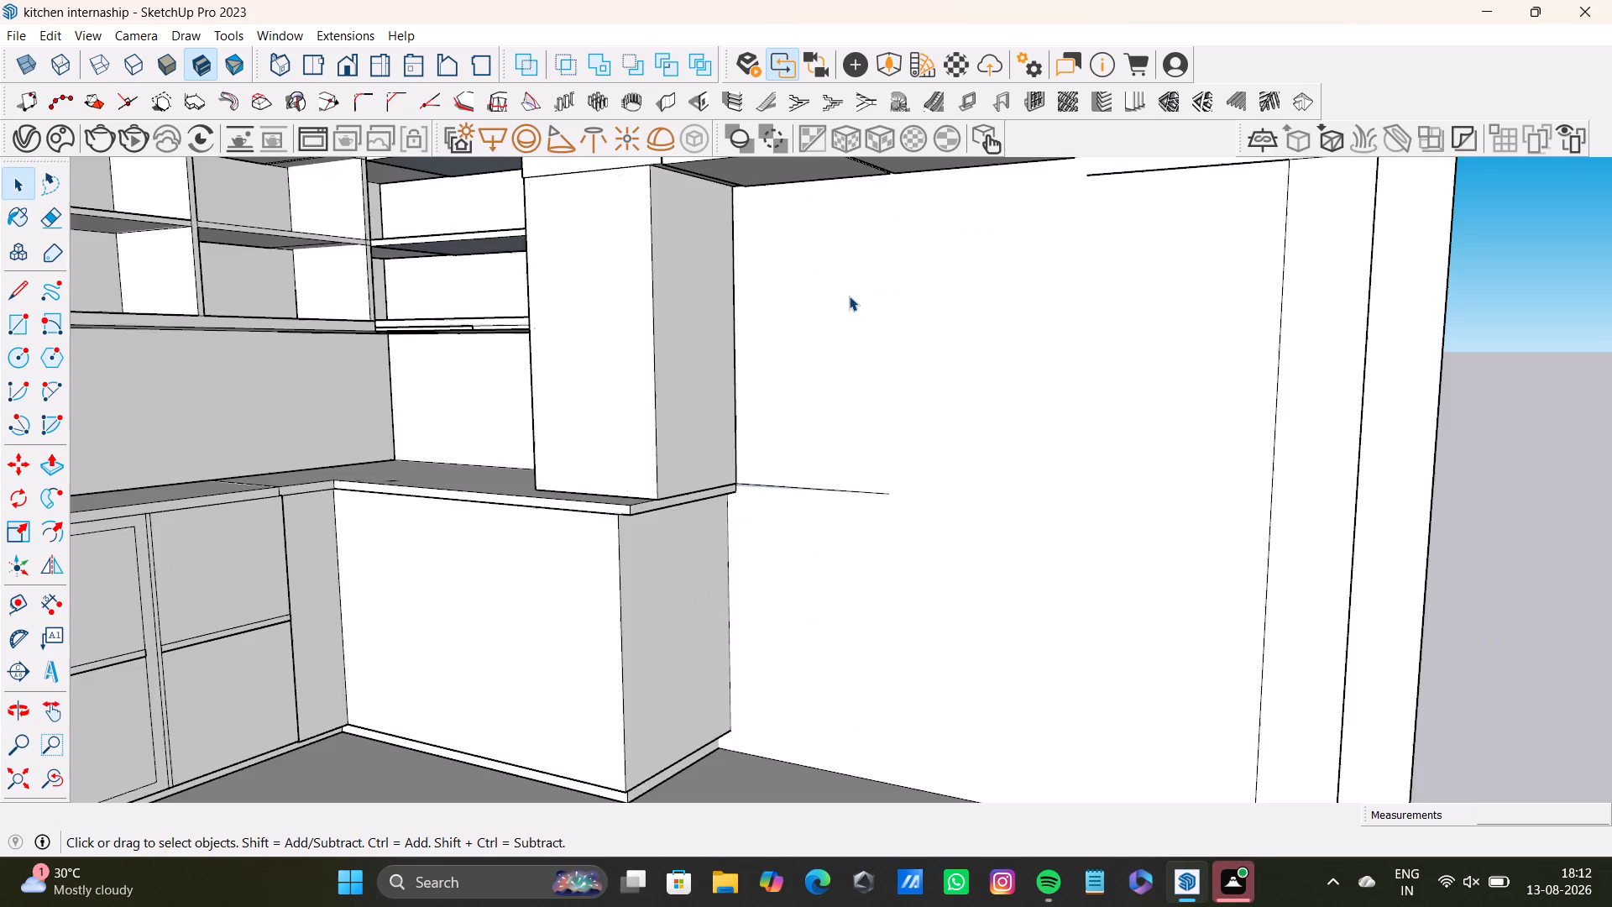
pyautogui.scroll(-4, 849, 296)
pyautogui.keyDown('shift'); pyautogui.moveTo(996, 340); pyautogui.dragTo(491, 412, button='middle'); pyautogui.keyUp('shift')
pyautogui.moveTo(691, 353); pyautogui.dragTo(607, 521, button='middle')
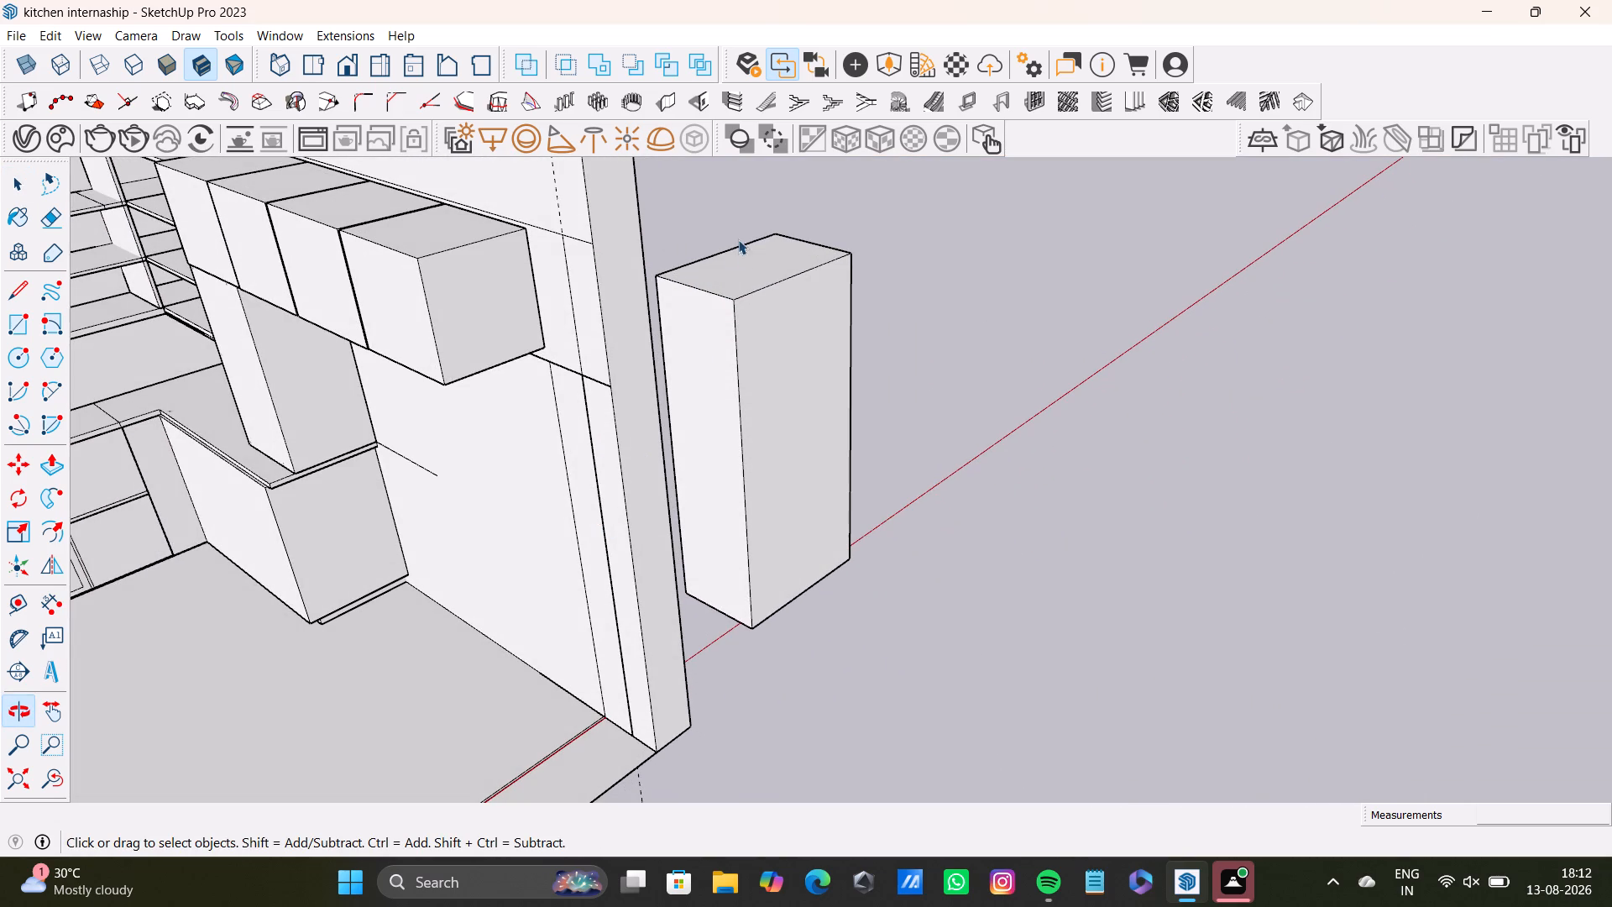
pyautogui.click(746, 267)
pyautogui.press('p')
pyautogui.moveTo(746, 267); pyautogui.dragTo(746, 307)
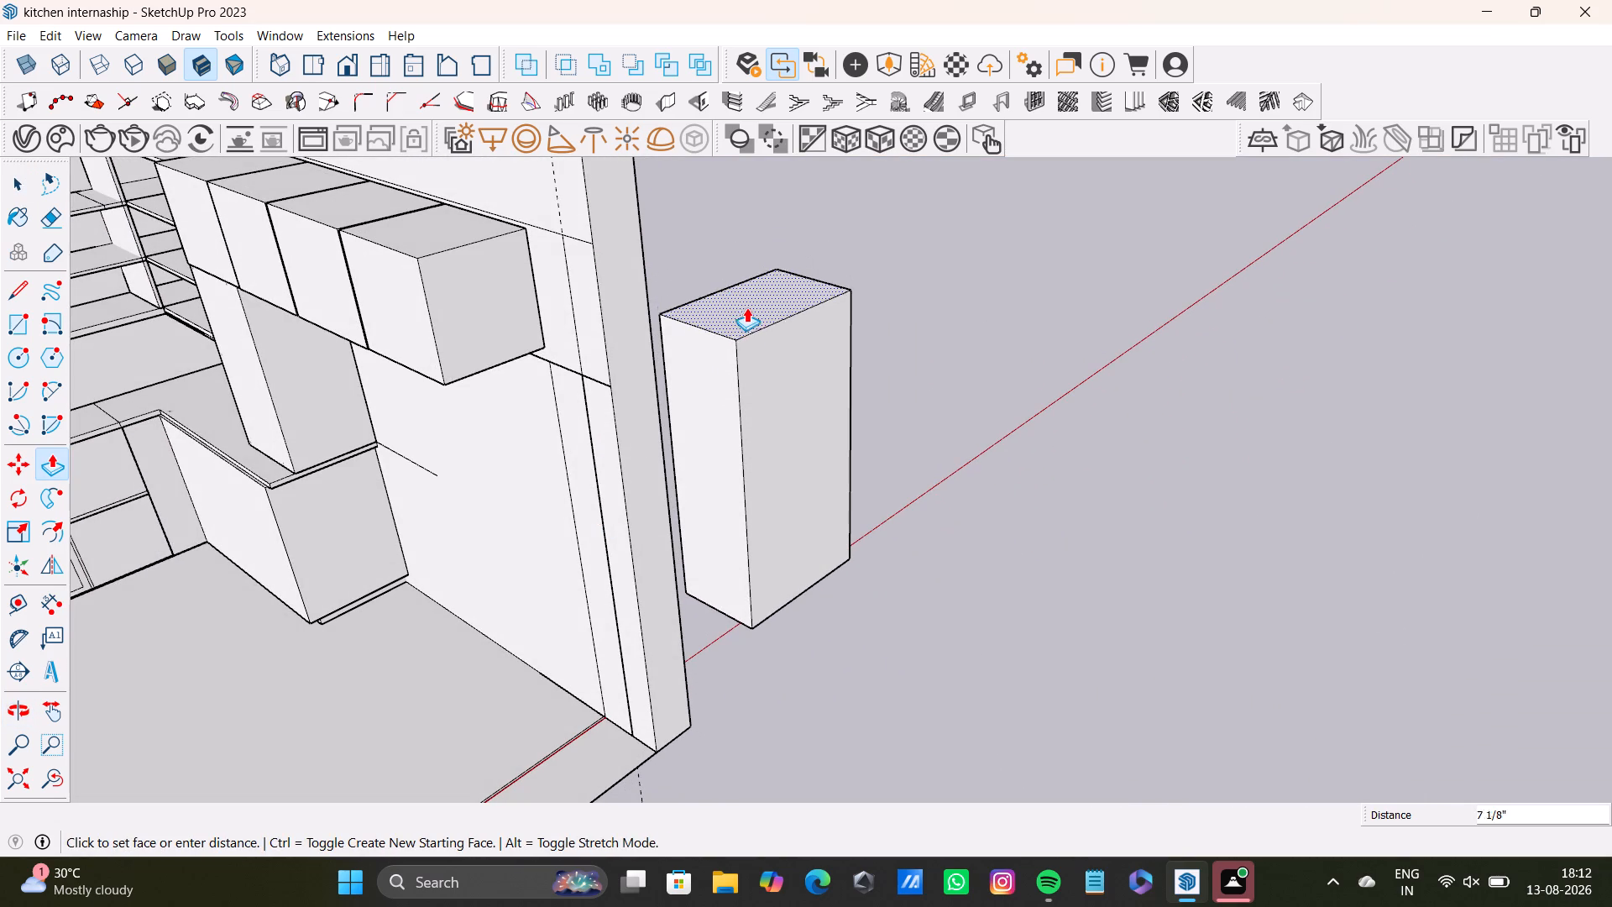
pyautogui.moveTo(746, 307); pyautogui.dragTo(747, 308)
pyautogui.press('space')
# Draw a rectangle between opposite corners of the tall block's open side to close it with a face.
pyautogui.moveTo(789, 401); pyautogui.dragTo(789, 268, button='middle')
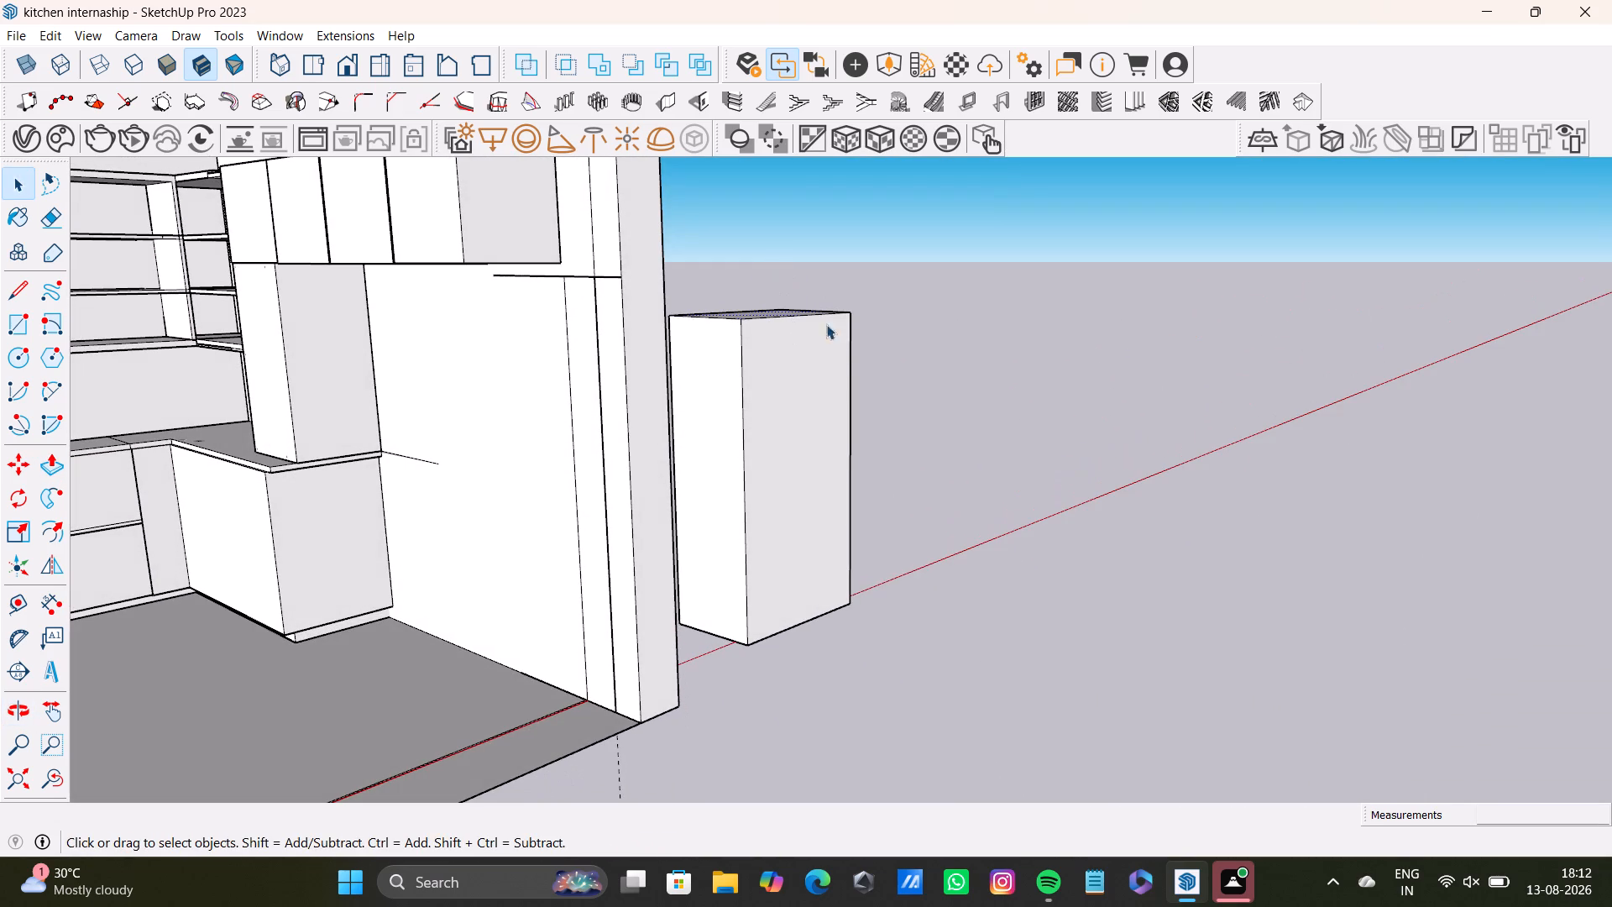
pyautogui.moveTo(835, 358); pyautogui.dragTo(711, 407, button='middle')
pyautogui.press('space')
pyautogui.doubleClick(816, 363)
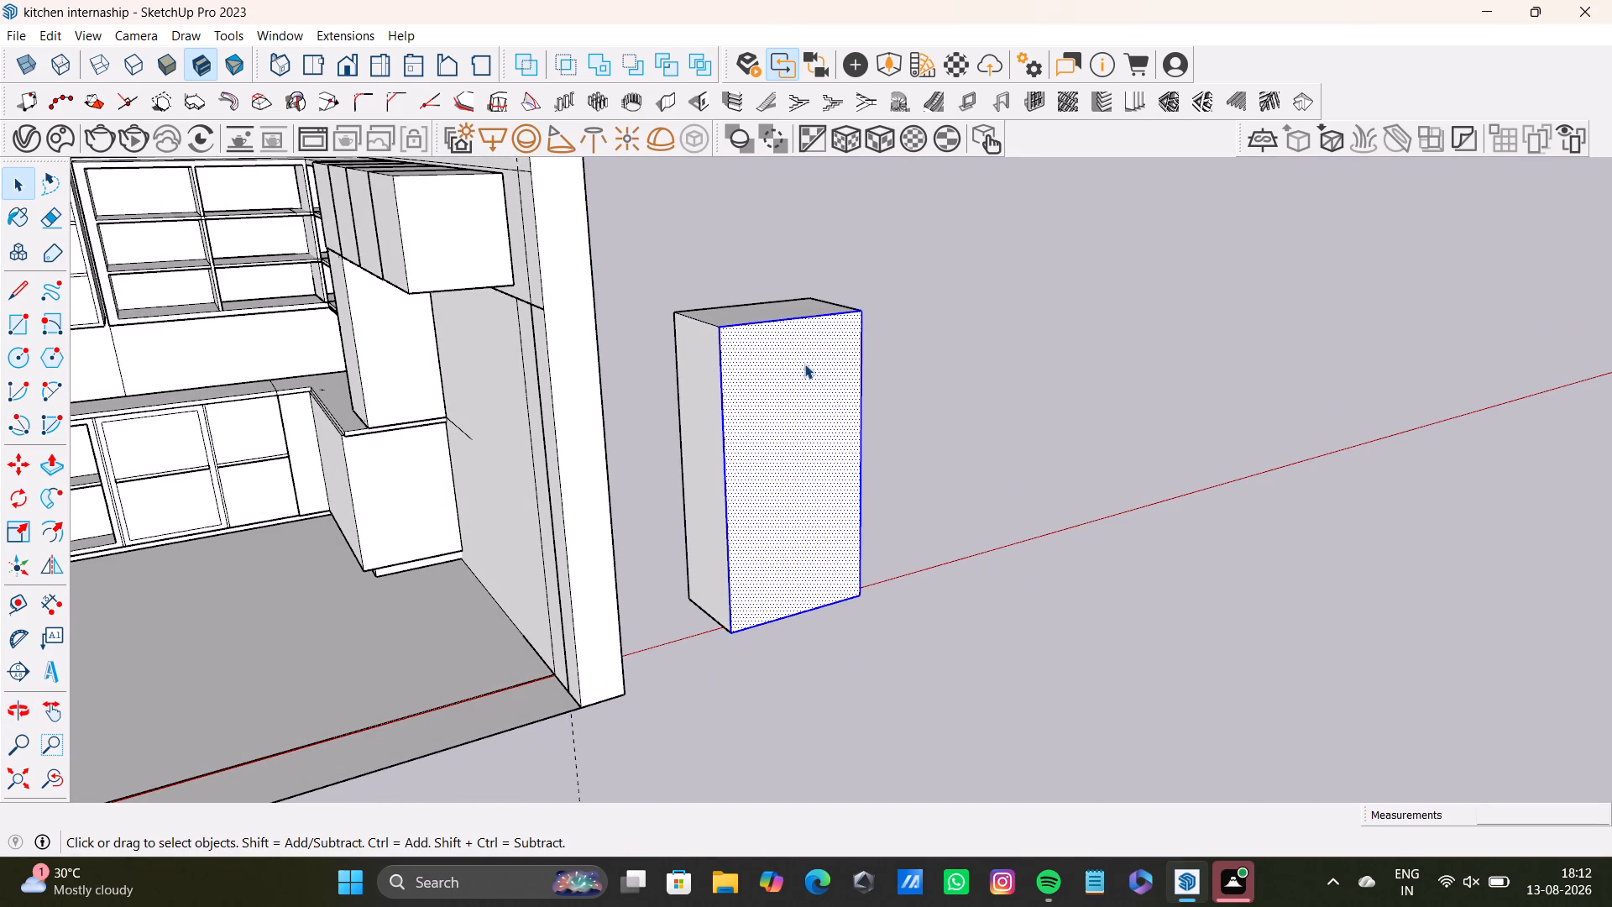
pyautogui.keyDown('shift'); pyautogui.doubleClick(706, 388); pyautogui.keyUp('shift')
pyautogui.keyDown('shift'); pyautogui.doubleClick(752, 315); pyautogui.keyUp('shift')
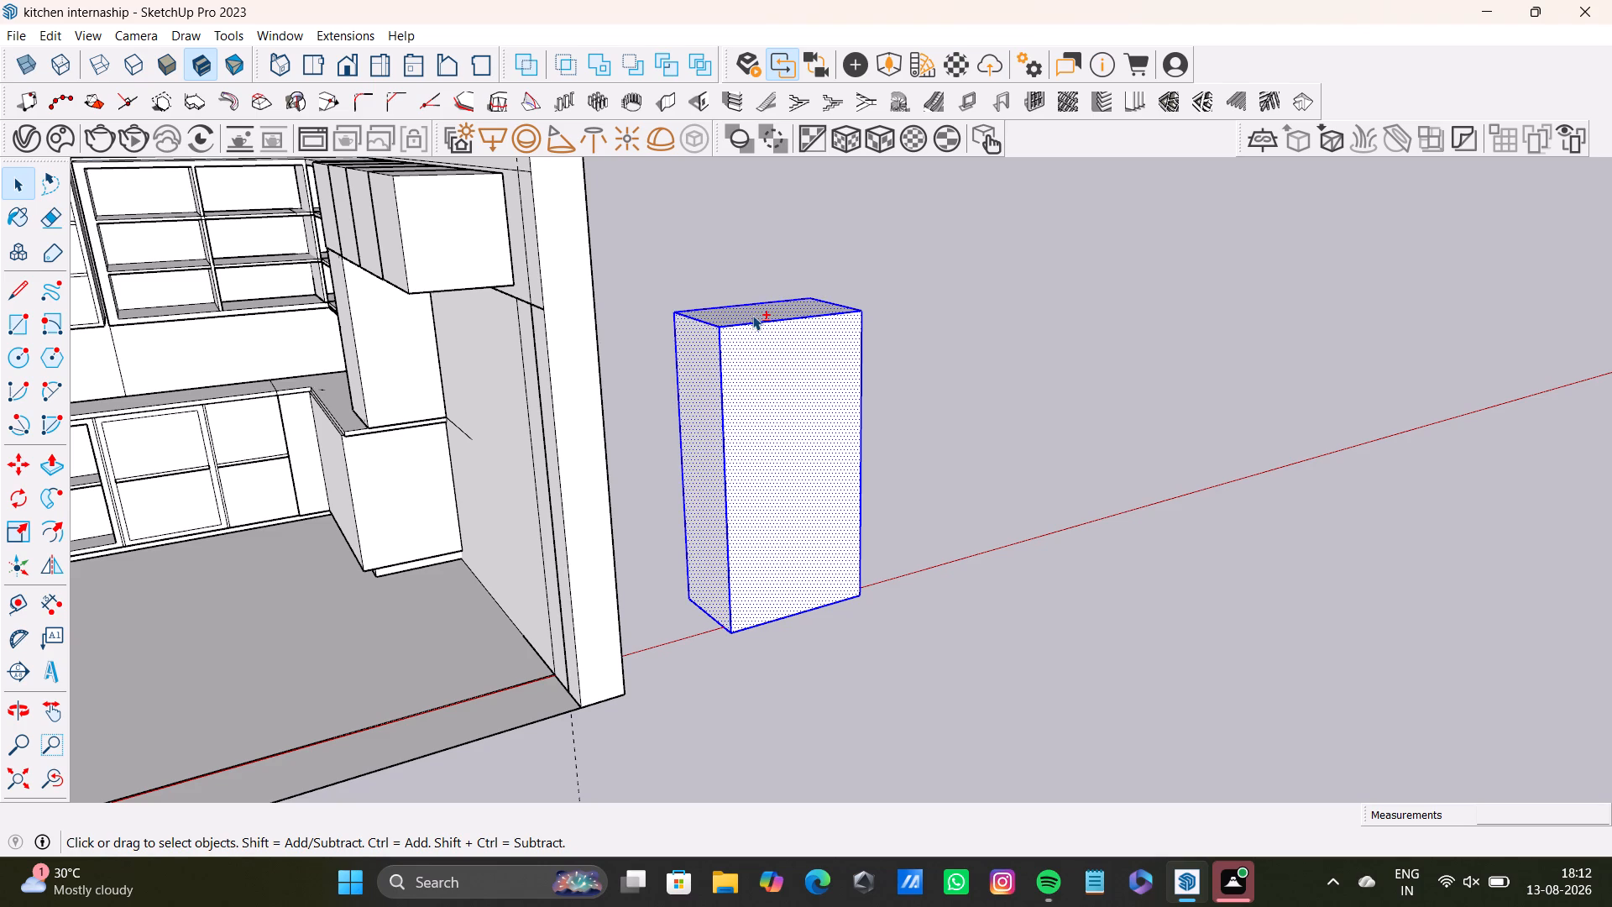
pyautogui.moveTo(850, 370); pyautogui.dragTo(468, 385, button='middle')
pyautogui.moveTo(790, 390); pyautogui.dragTo(483, 398, button='middle')
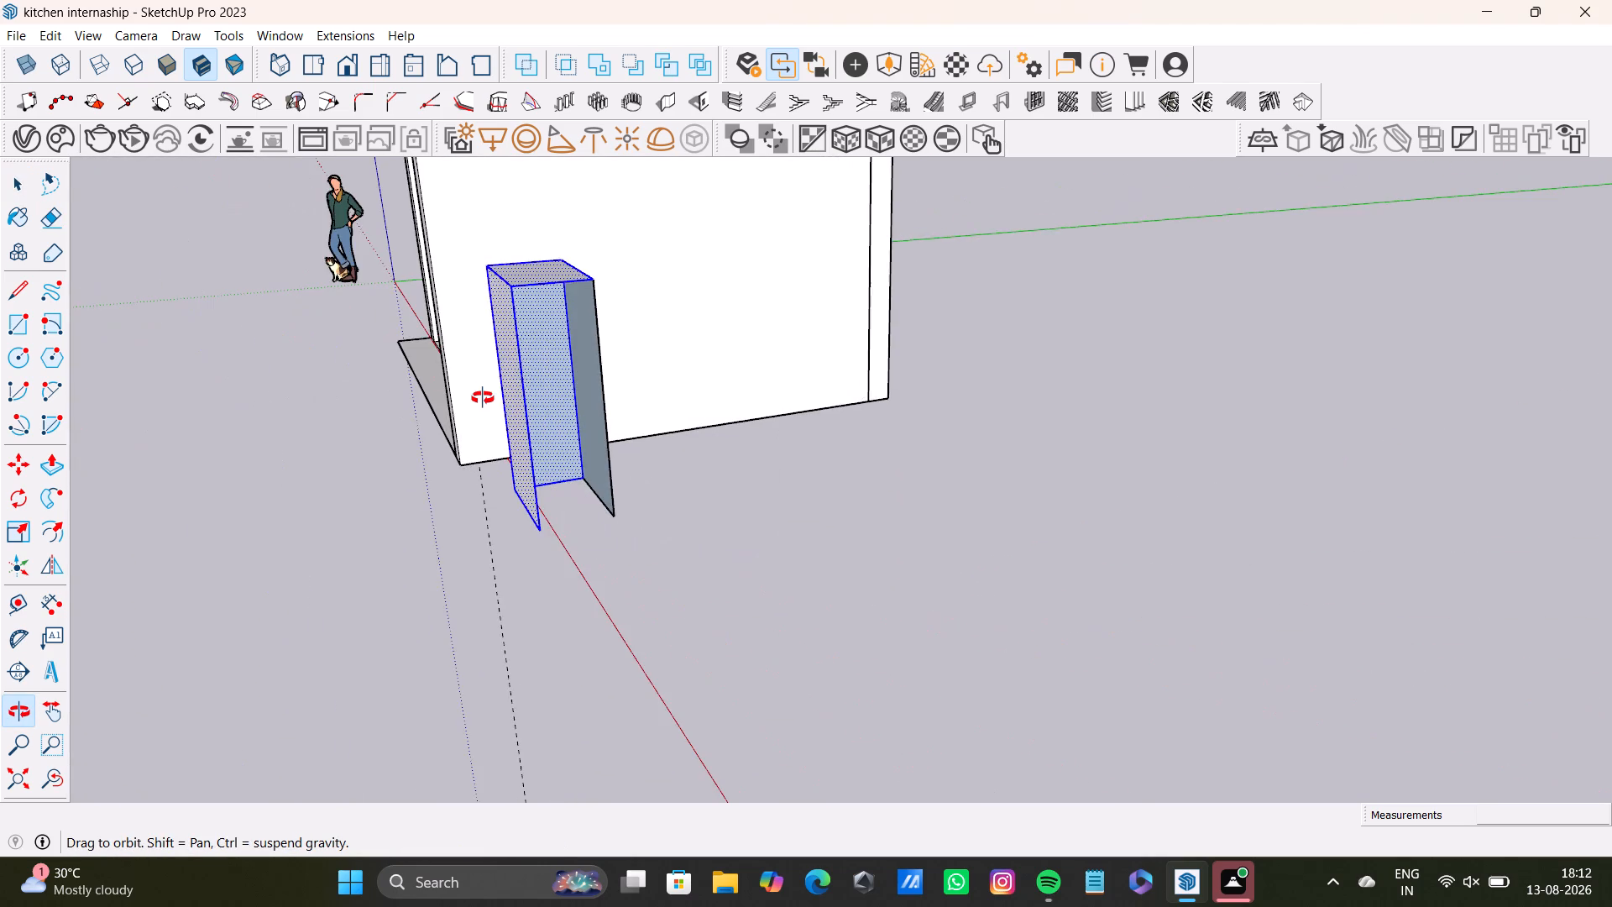
pyautogui.moveTo(483, 398); pyautogui.dragTo(544, 369, button='middle')
pyautogui.click(26, 324)
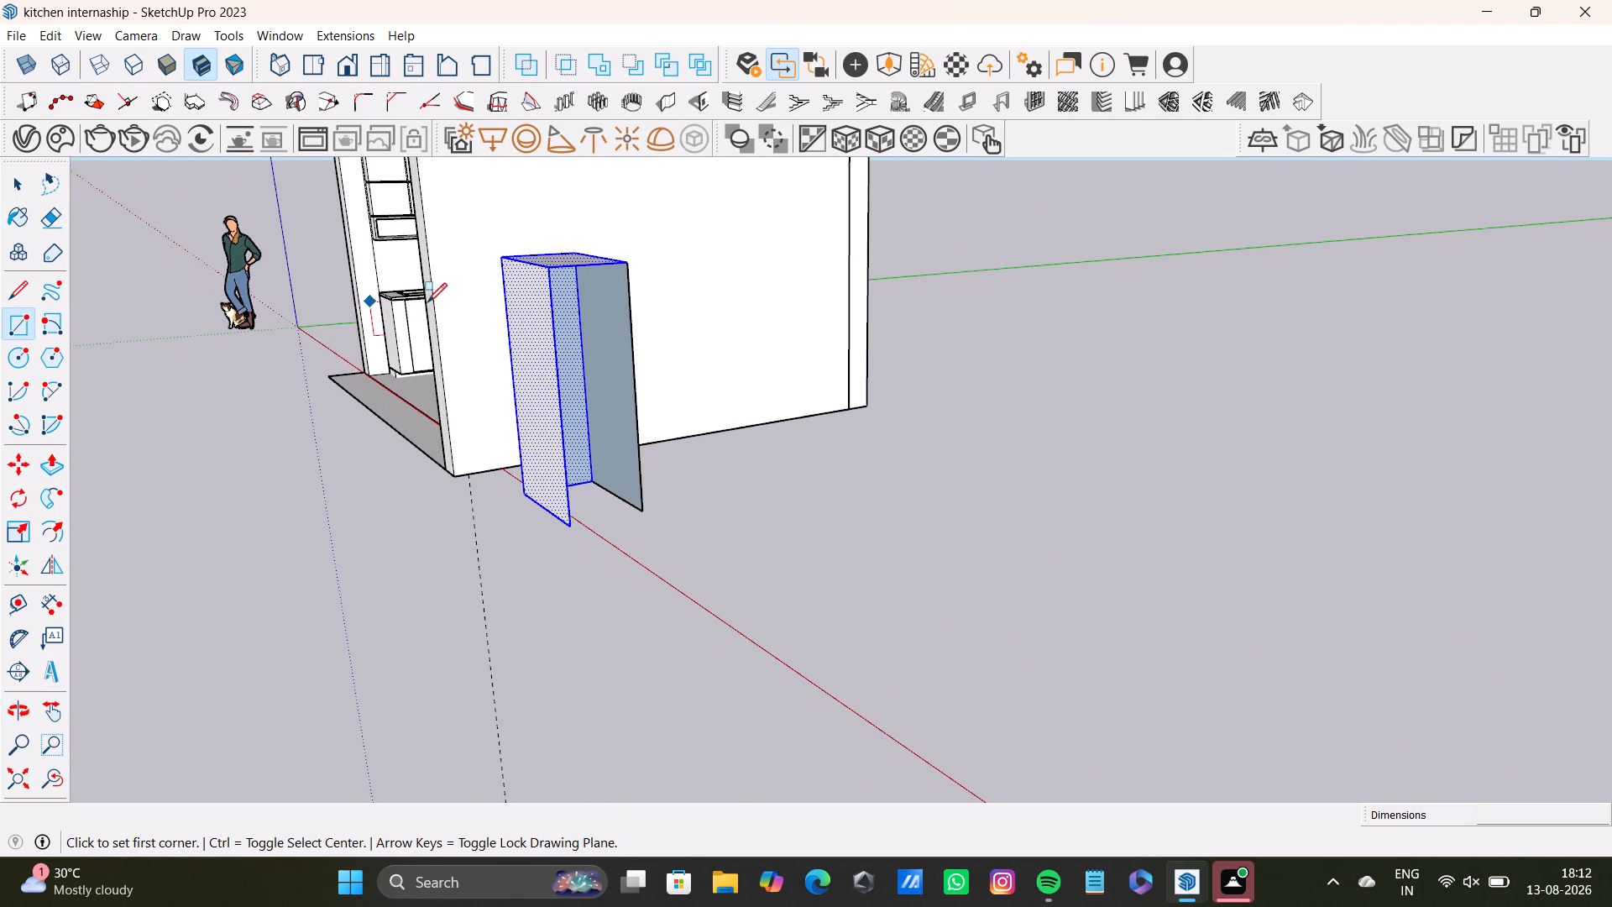
pyautogui.scroll(5, 490, 302)
pyautogui.click(583, 249)
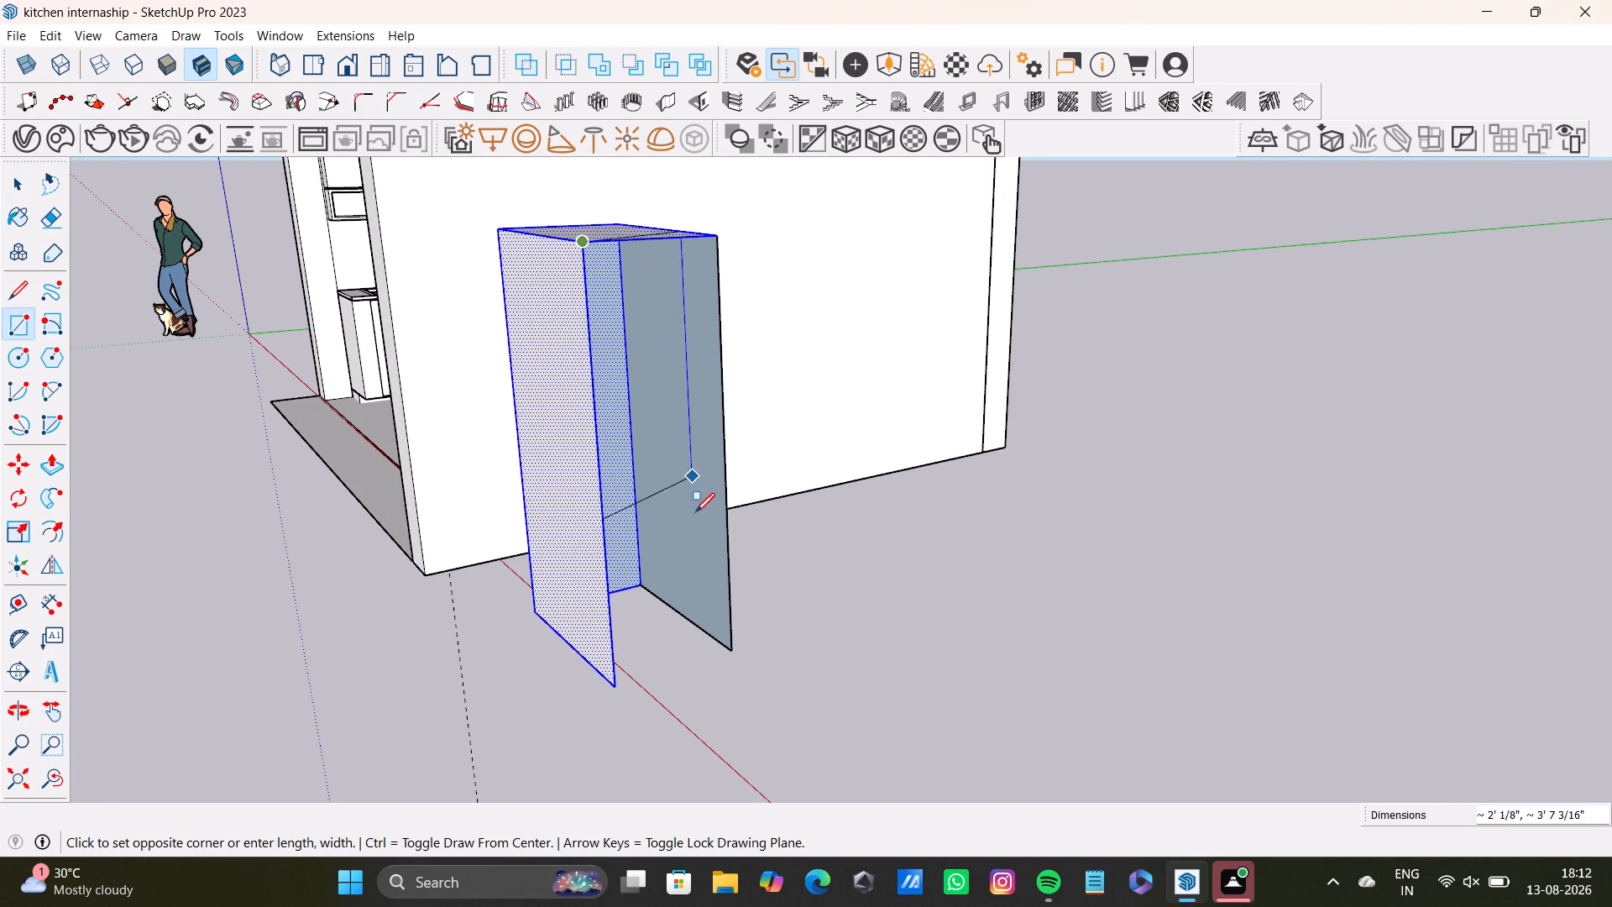
pyautogui.click(730, 648)
pyautogui.moveTo(730, 642); pyautogui.dragTo(886, 669, button='middle')
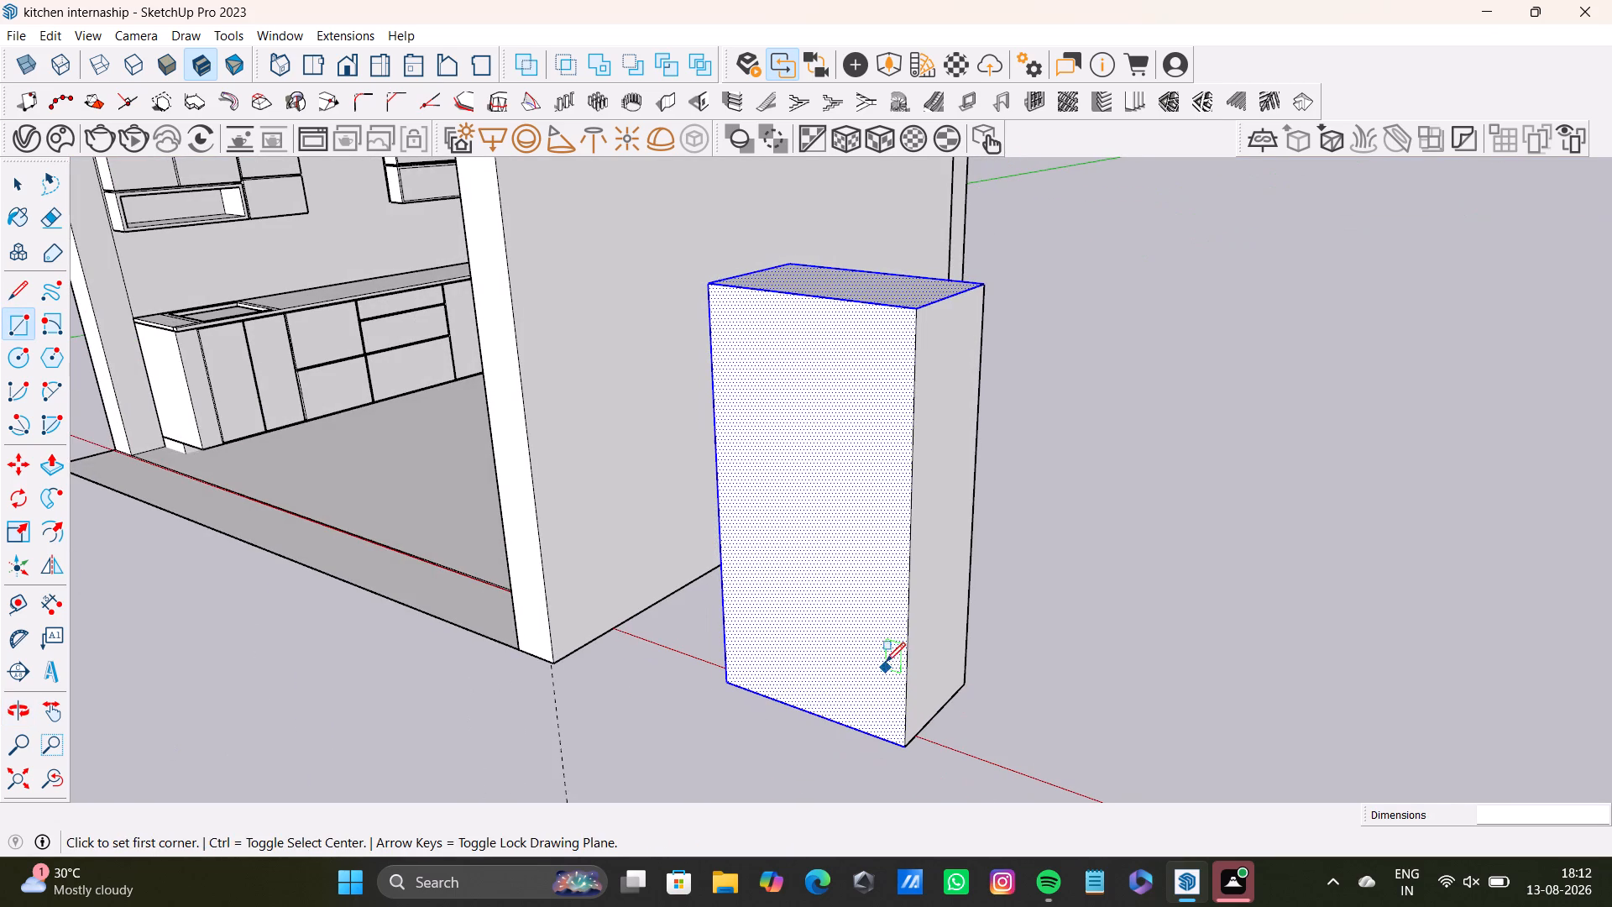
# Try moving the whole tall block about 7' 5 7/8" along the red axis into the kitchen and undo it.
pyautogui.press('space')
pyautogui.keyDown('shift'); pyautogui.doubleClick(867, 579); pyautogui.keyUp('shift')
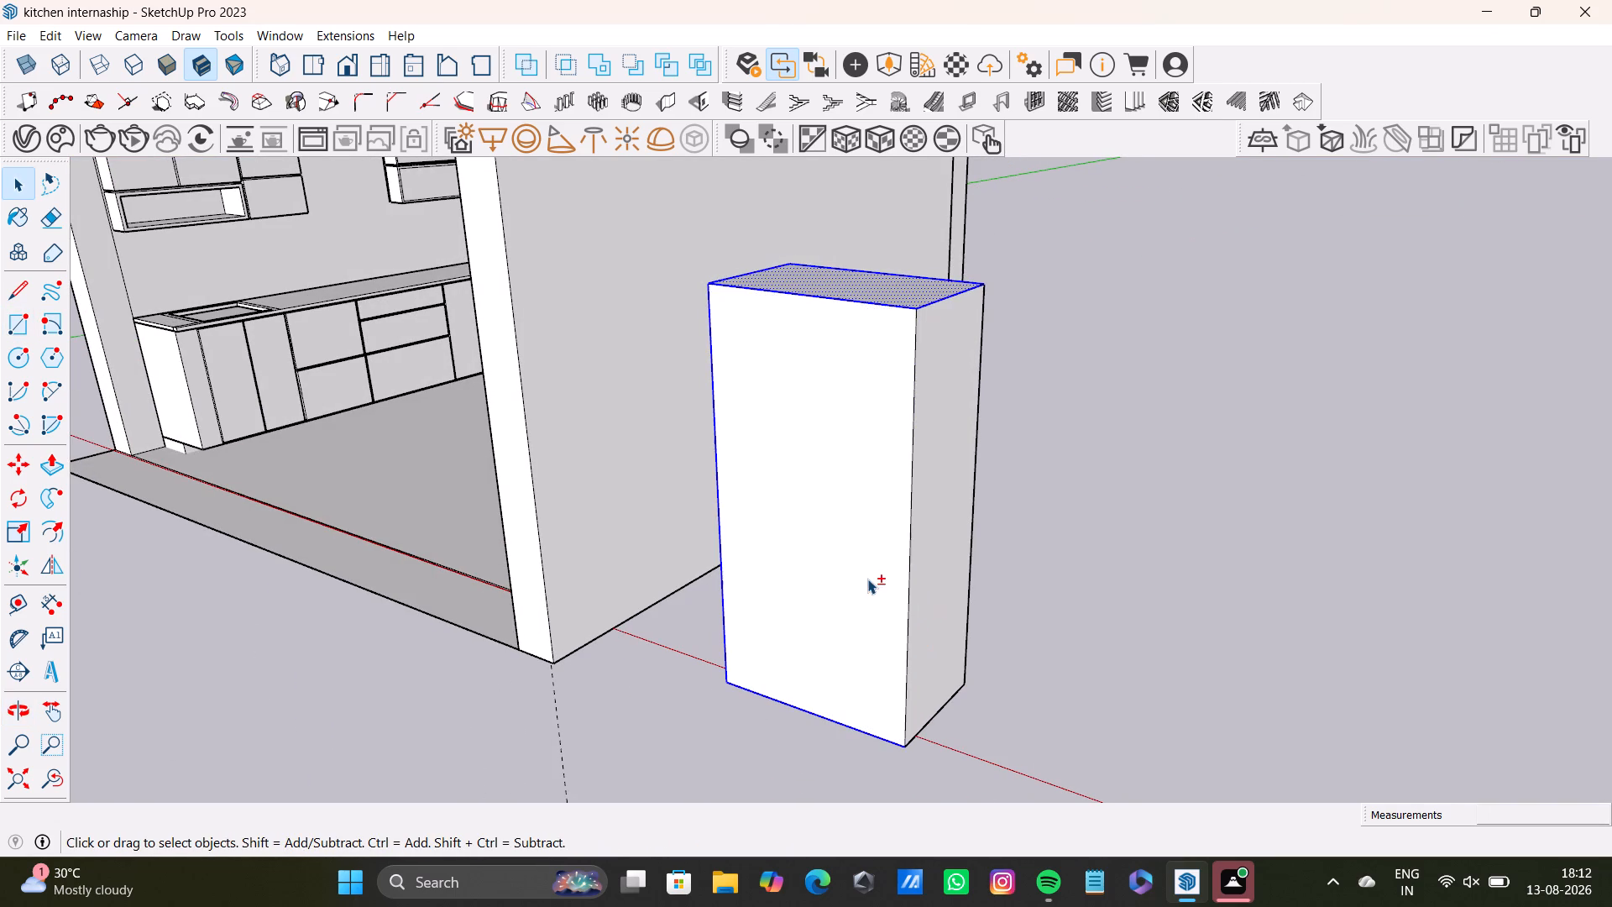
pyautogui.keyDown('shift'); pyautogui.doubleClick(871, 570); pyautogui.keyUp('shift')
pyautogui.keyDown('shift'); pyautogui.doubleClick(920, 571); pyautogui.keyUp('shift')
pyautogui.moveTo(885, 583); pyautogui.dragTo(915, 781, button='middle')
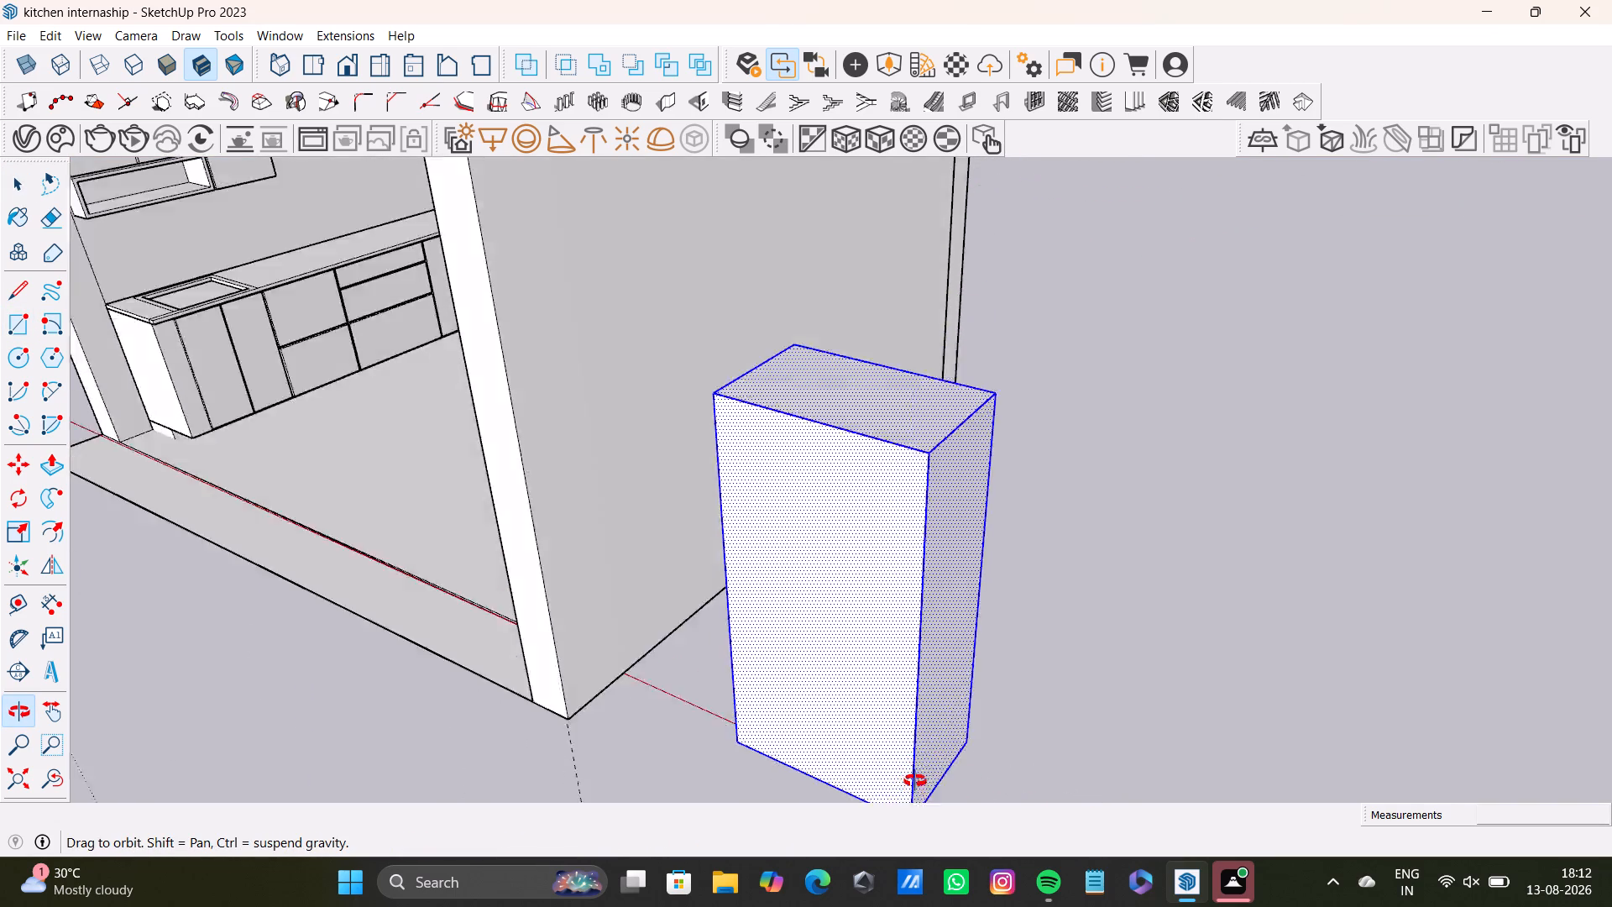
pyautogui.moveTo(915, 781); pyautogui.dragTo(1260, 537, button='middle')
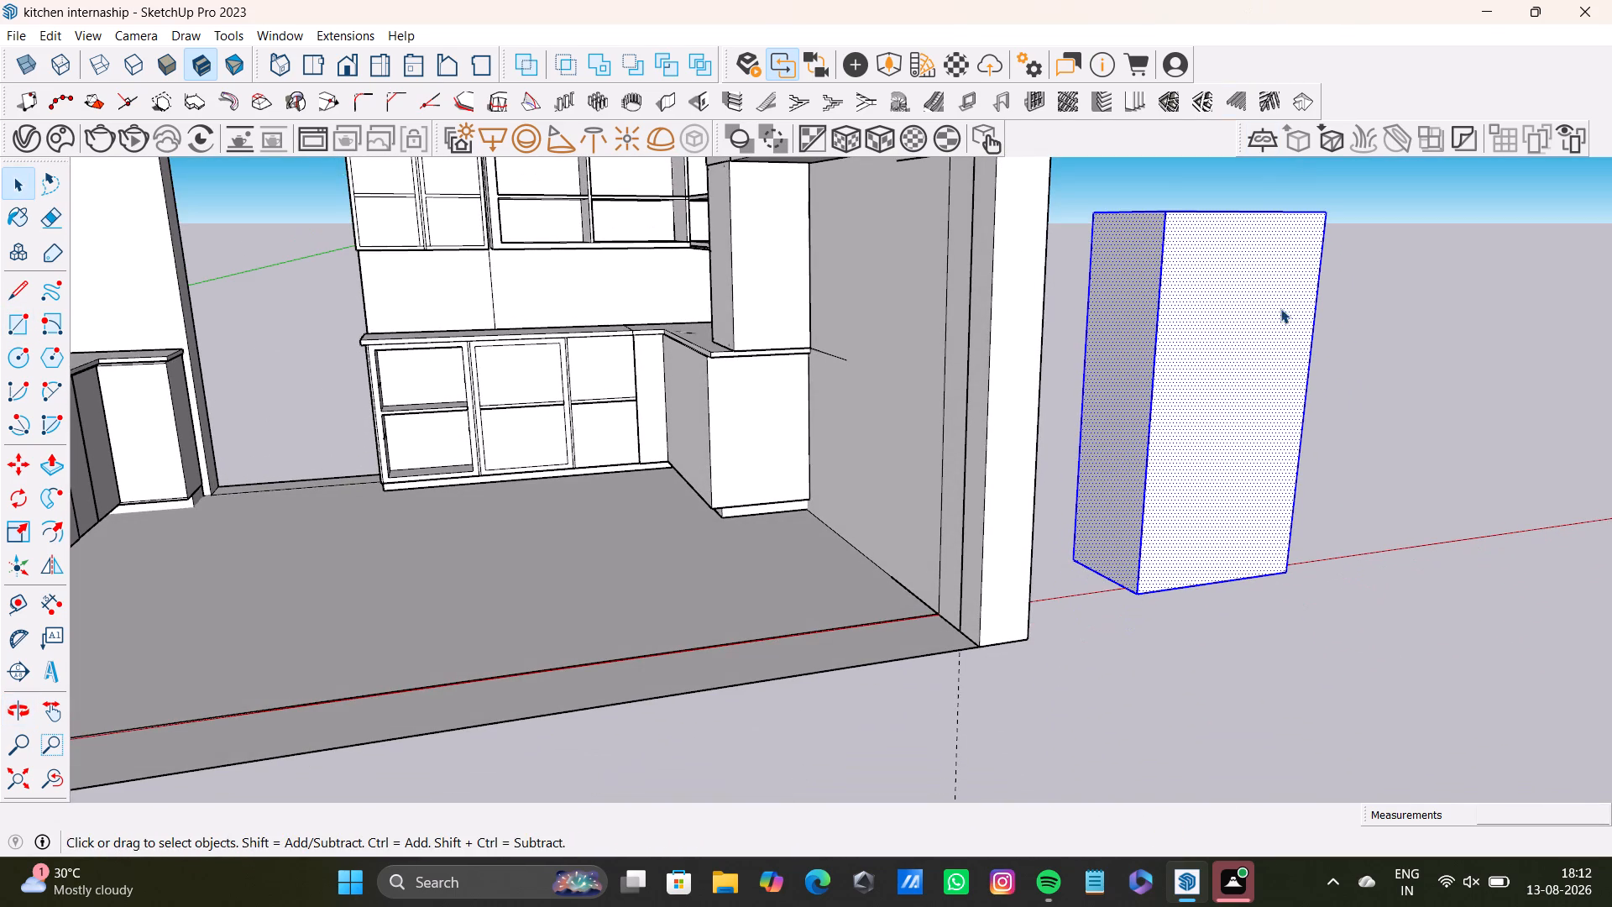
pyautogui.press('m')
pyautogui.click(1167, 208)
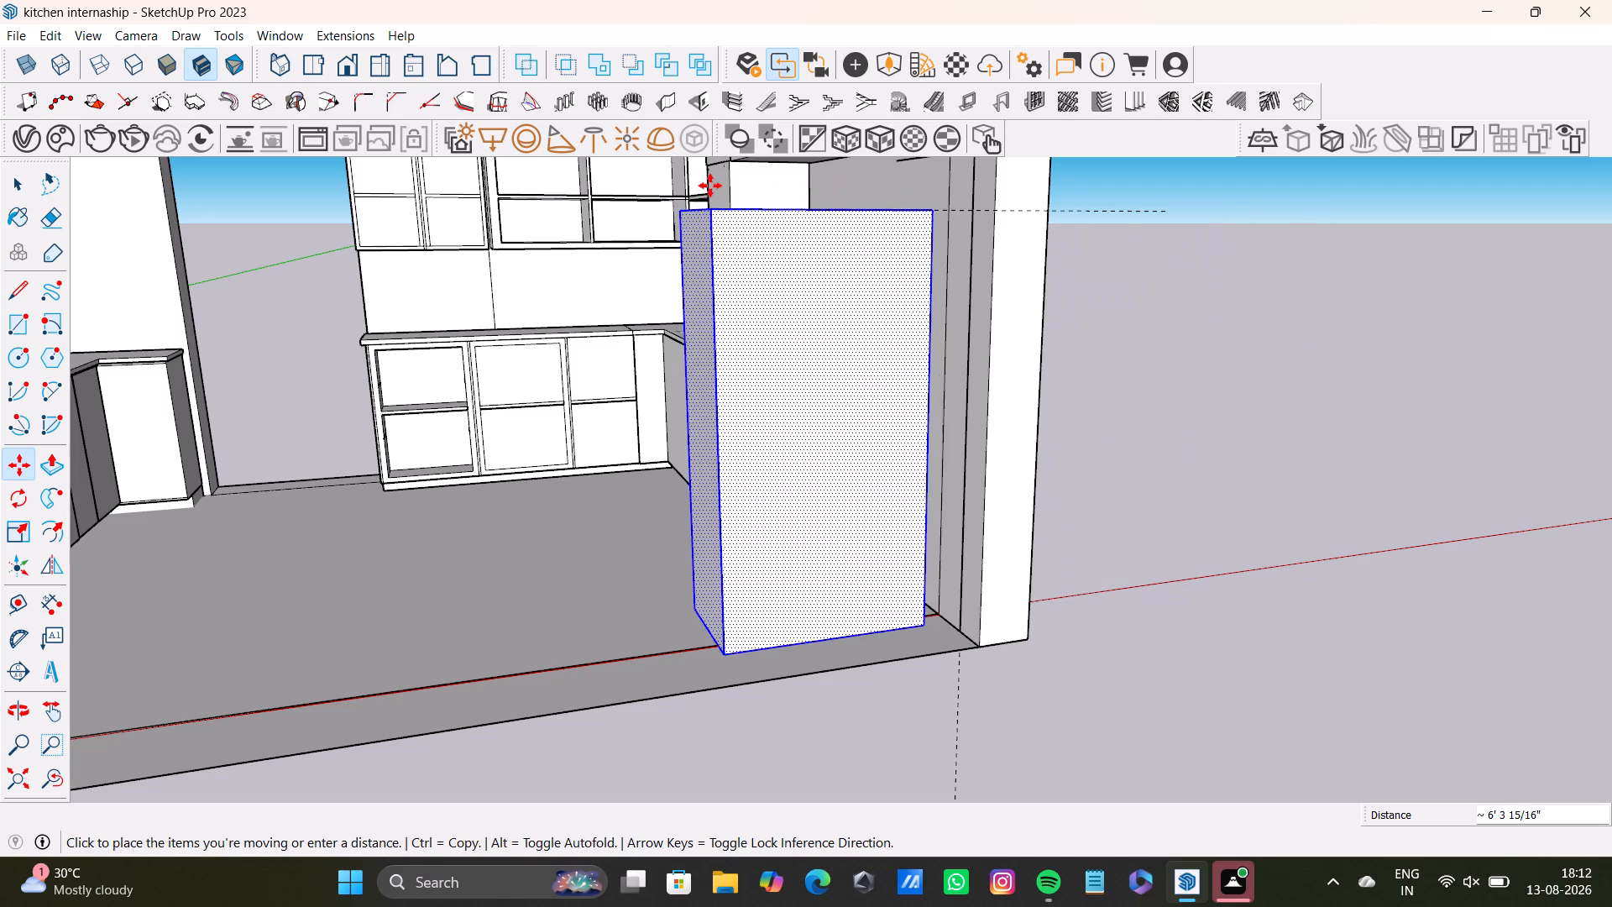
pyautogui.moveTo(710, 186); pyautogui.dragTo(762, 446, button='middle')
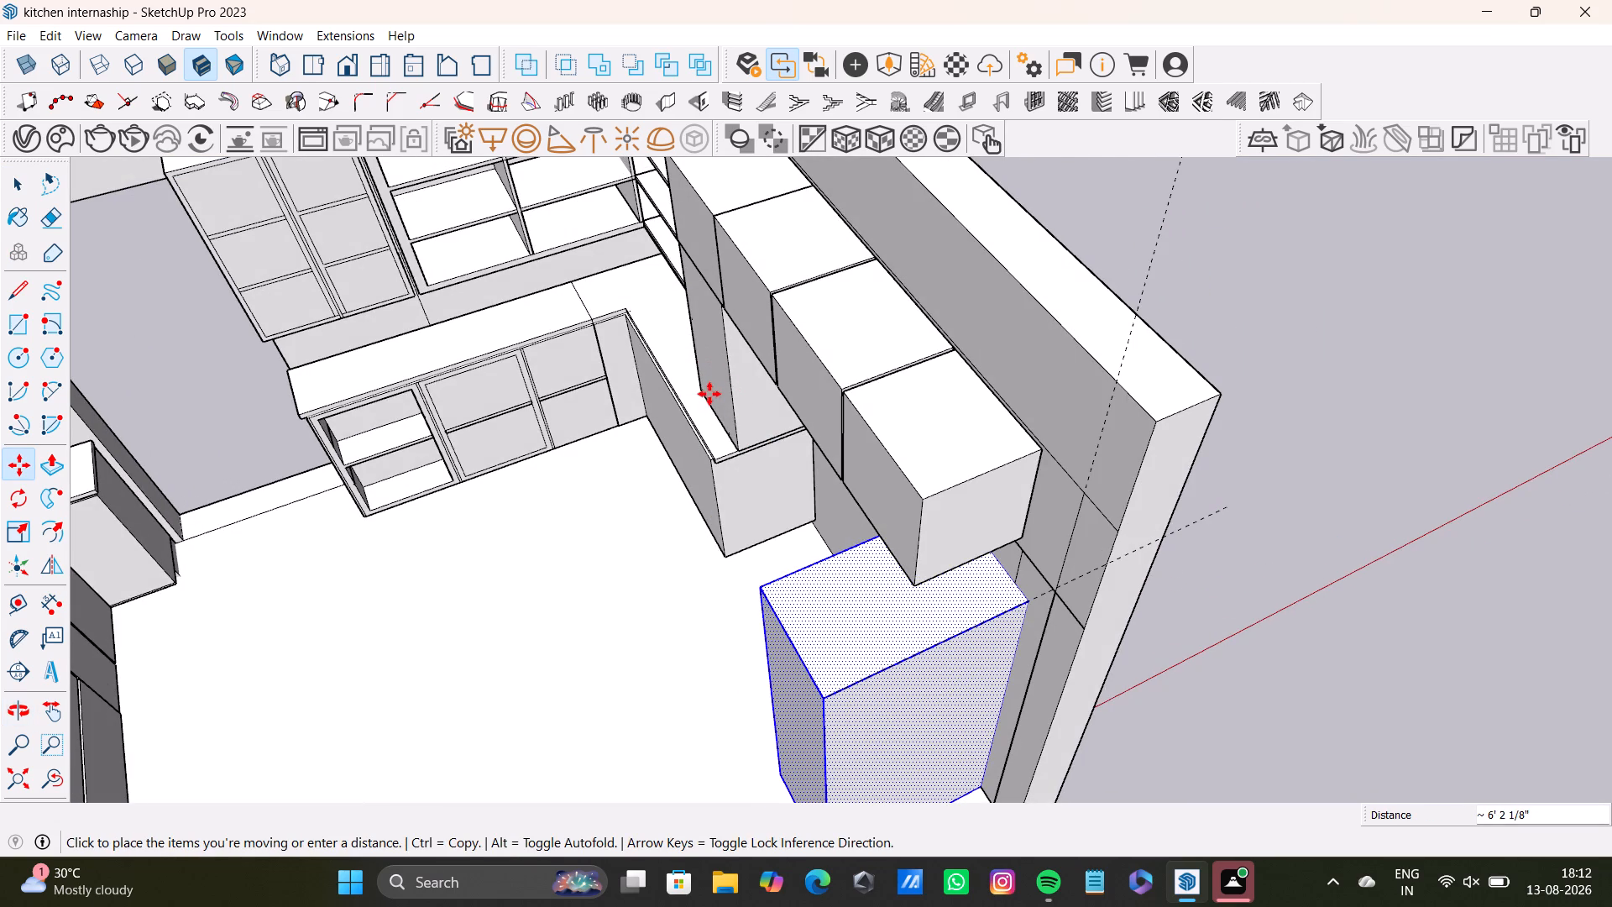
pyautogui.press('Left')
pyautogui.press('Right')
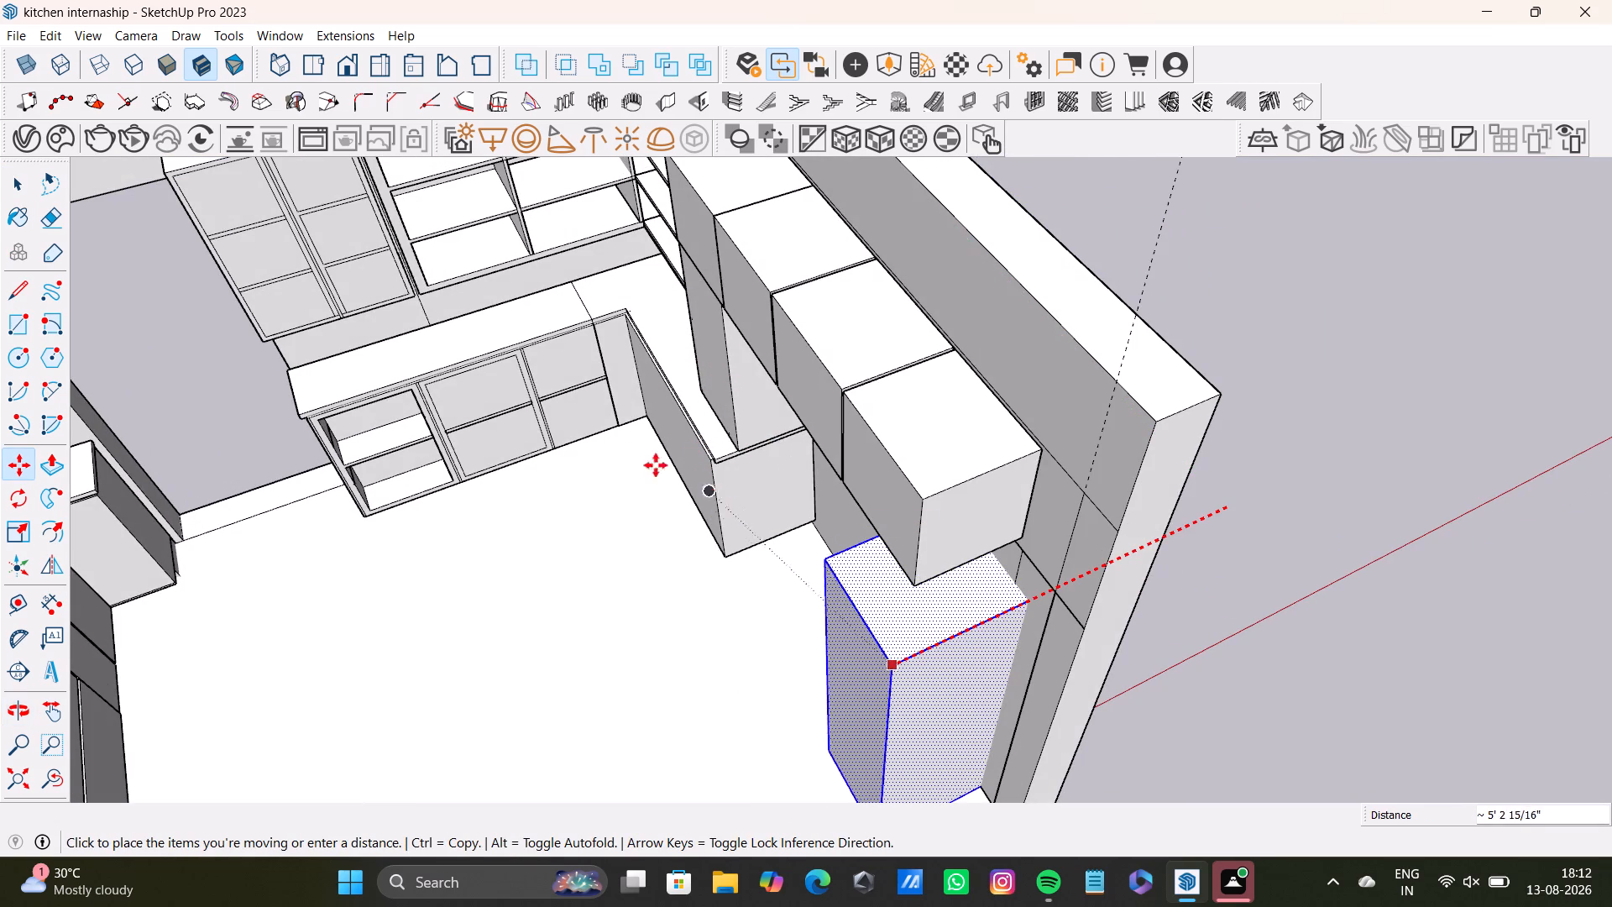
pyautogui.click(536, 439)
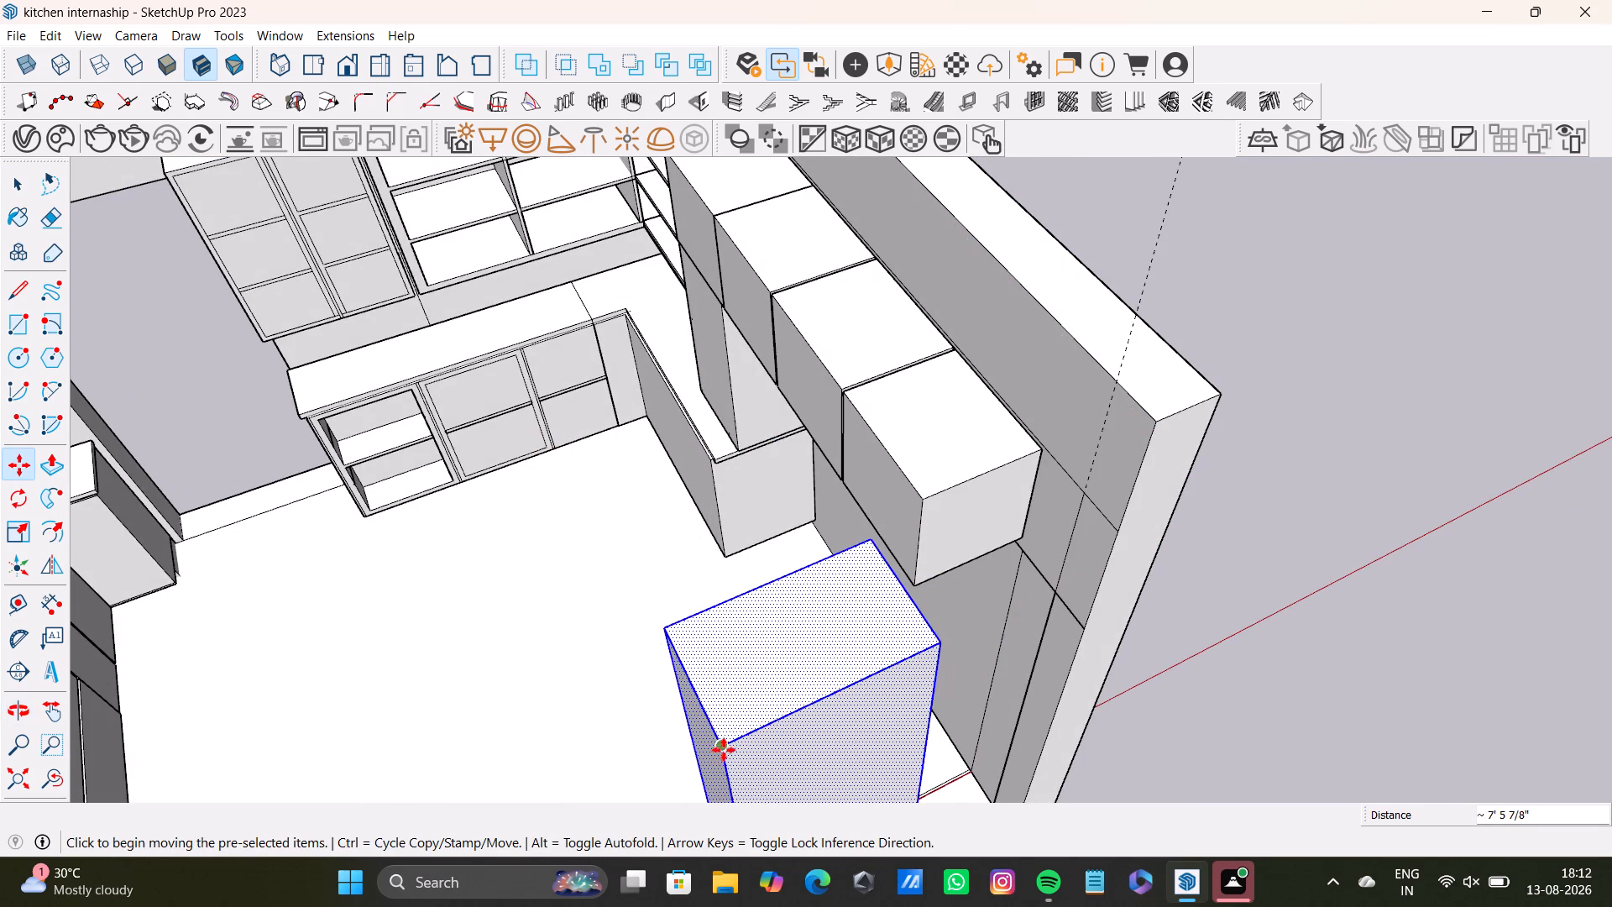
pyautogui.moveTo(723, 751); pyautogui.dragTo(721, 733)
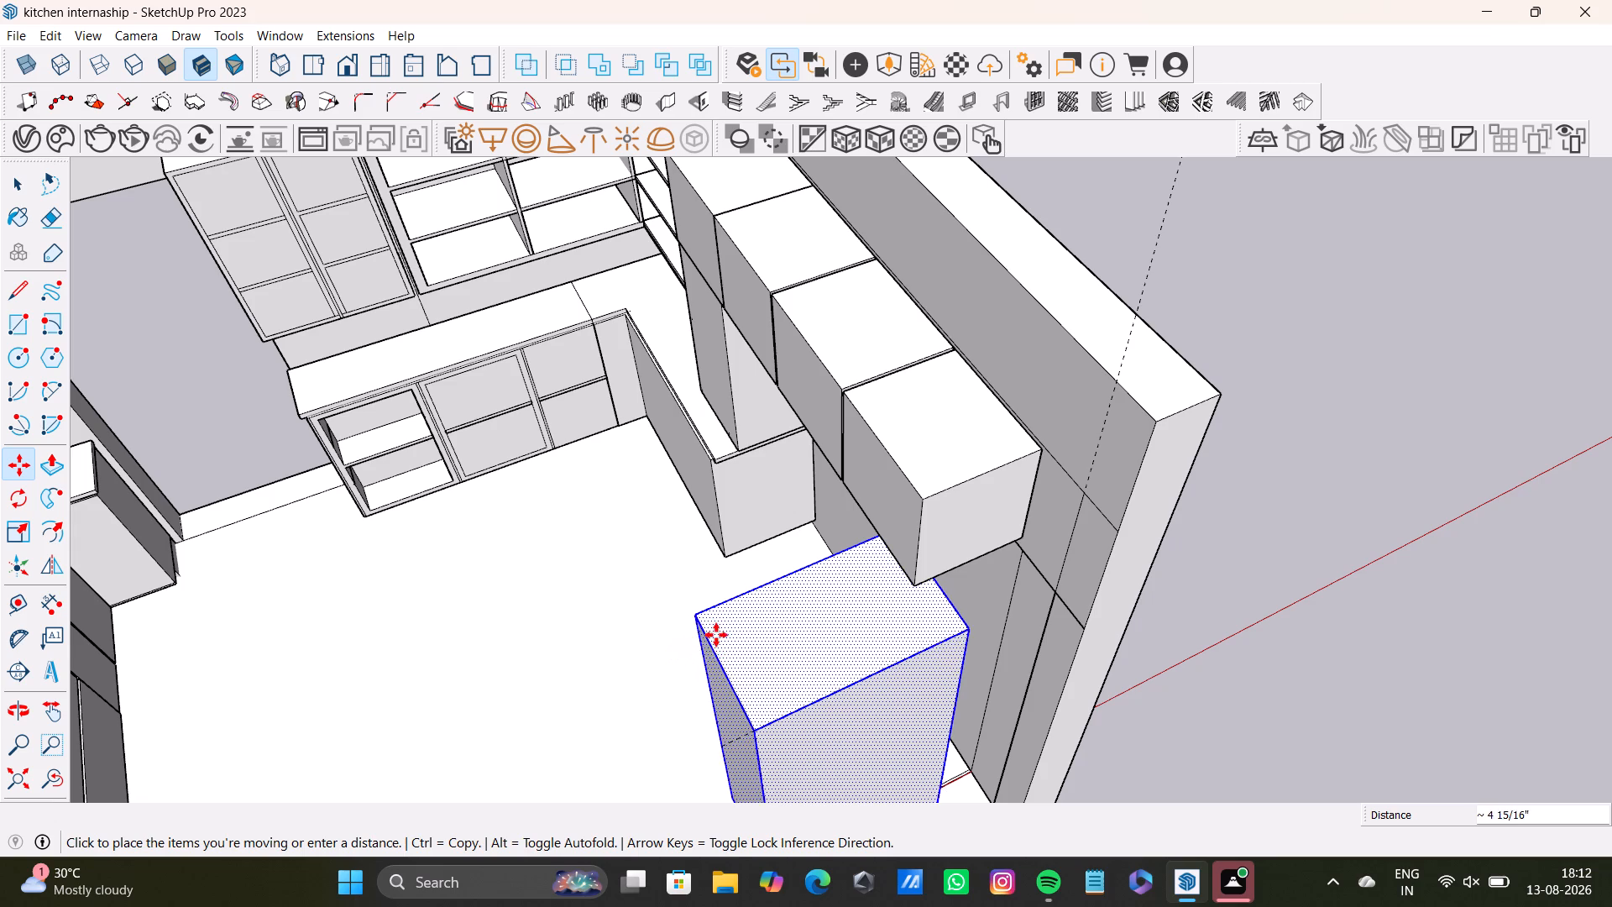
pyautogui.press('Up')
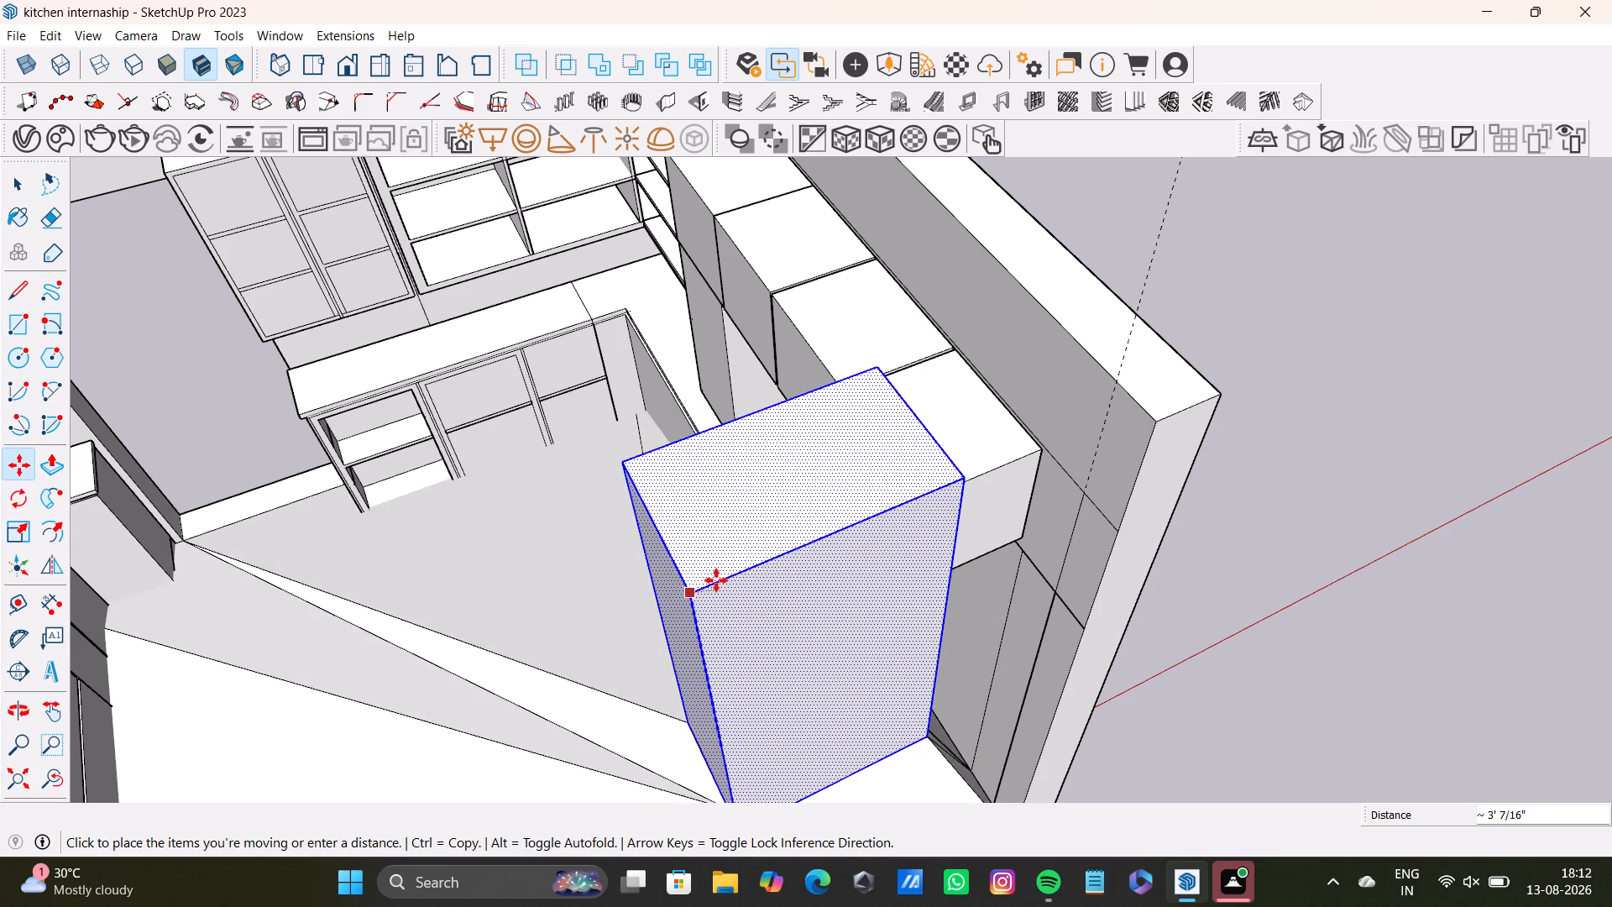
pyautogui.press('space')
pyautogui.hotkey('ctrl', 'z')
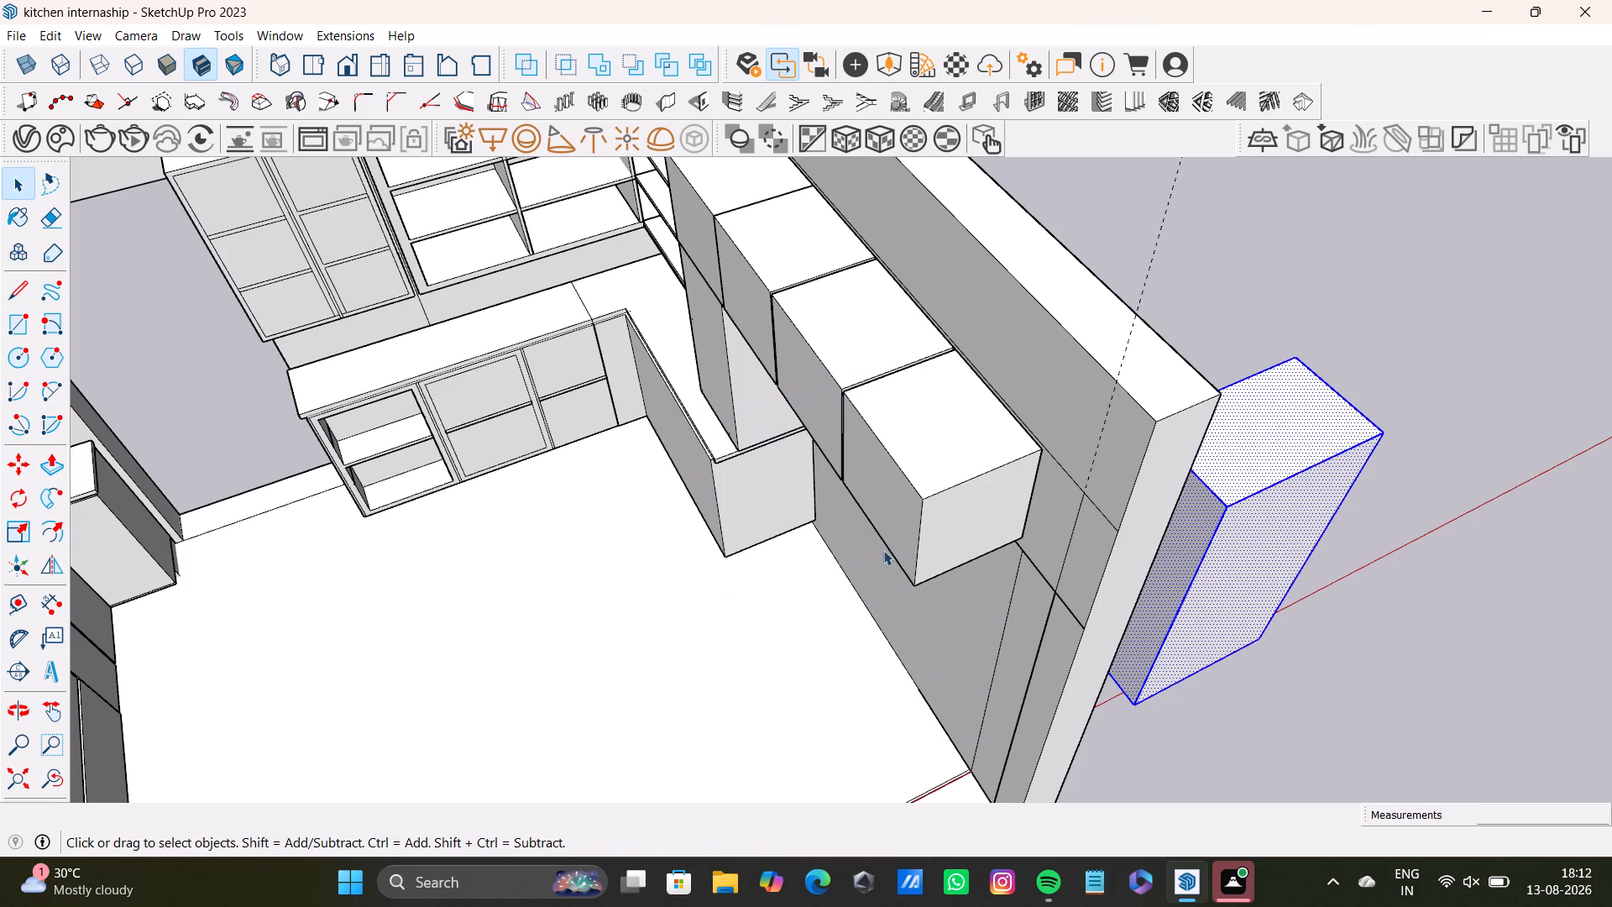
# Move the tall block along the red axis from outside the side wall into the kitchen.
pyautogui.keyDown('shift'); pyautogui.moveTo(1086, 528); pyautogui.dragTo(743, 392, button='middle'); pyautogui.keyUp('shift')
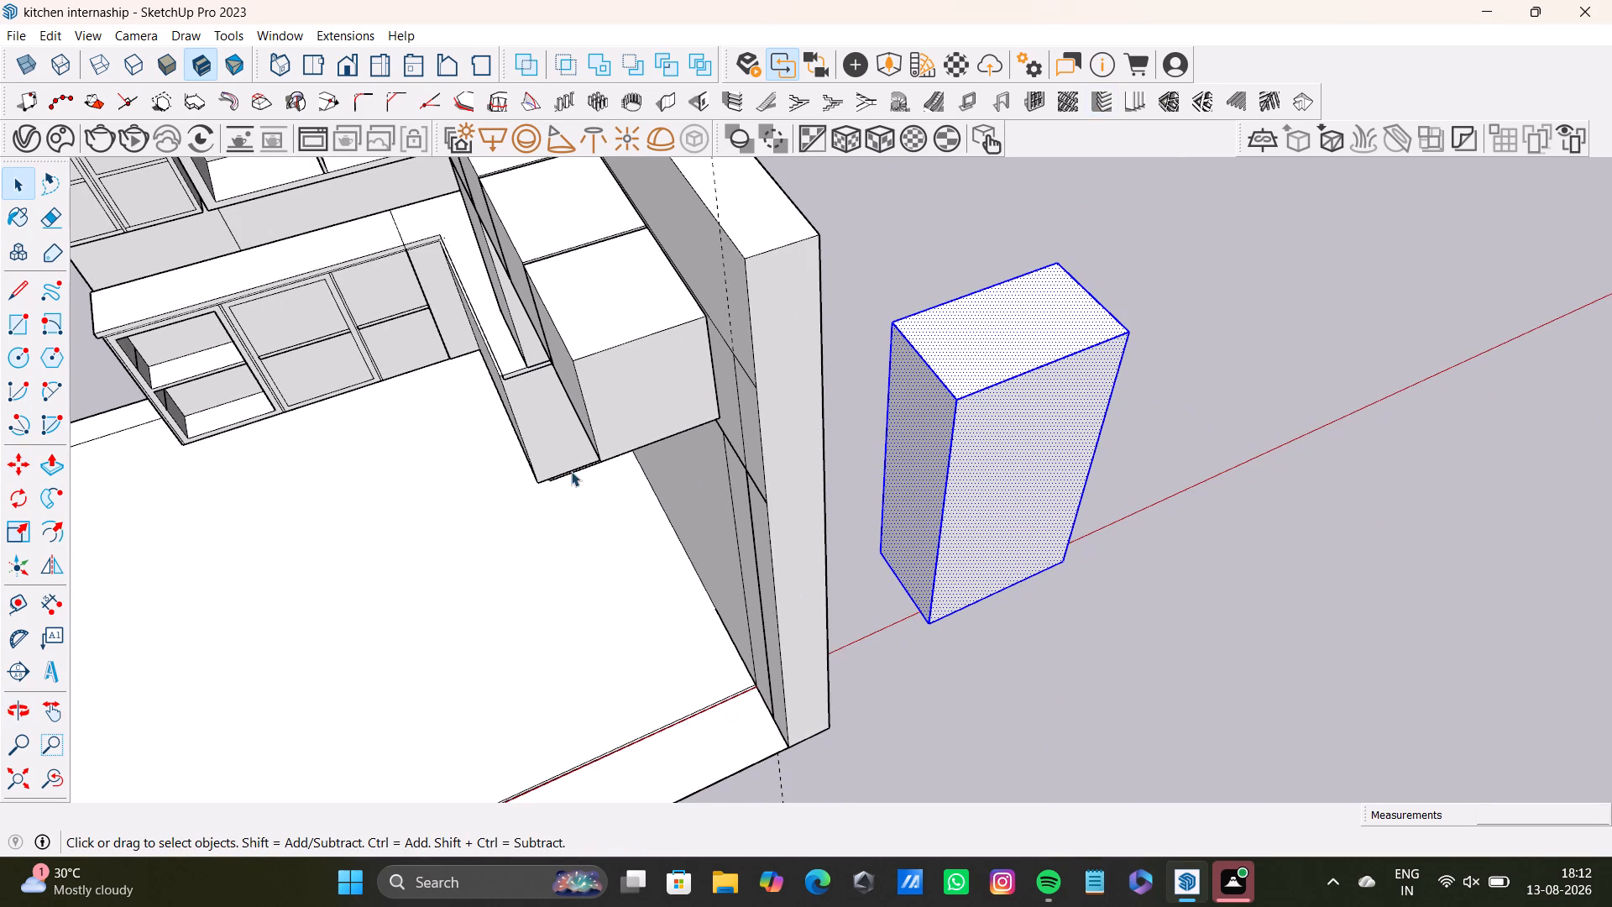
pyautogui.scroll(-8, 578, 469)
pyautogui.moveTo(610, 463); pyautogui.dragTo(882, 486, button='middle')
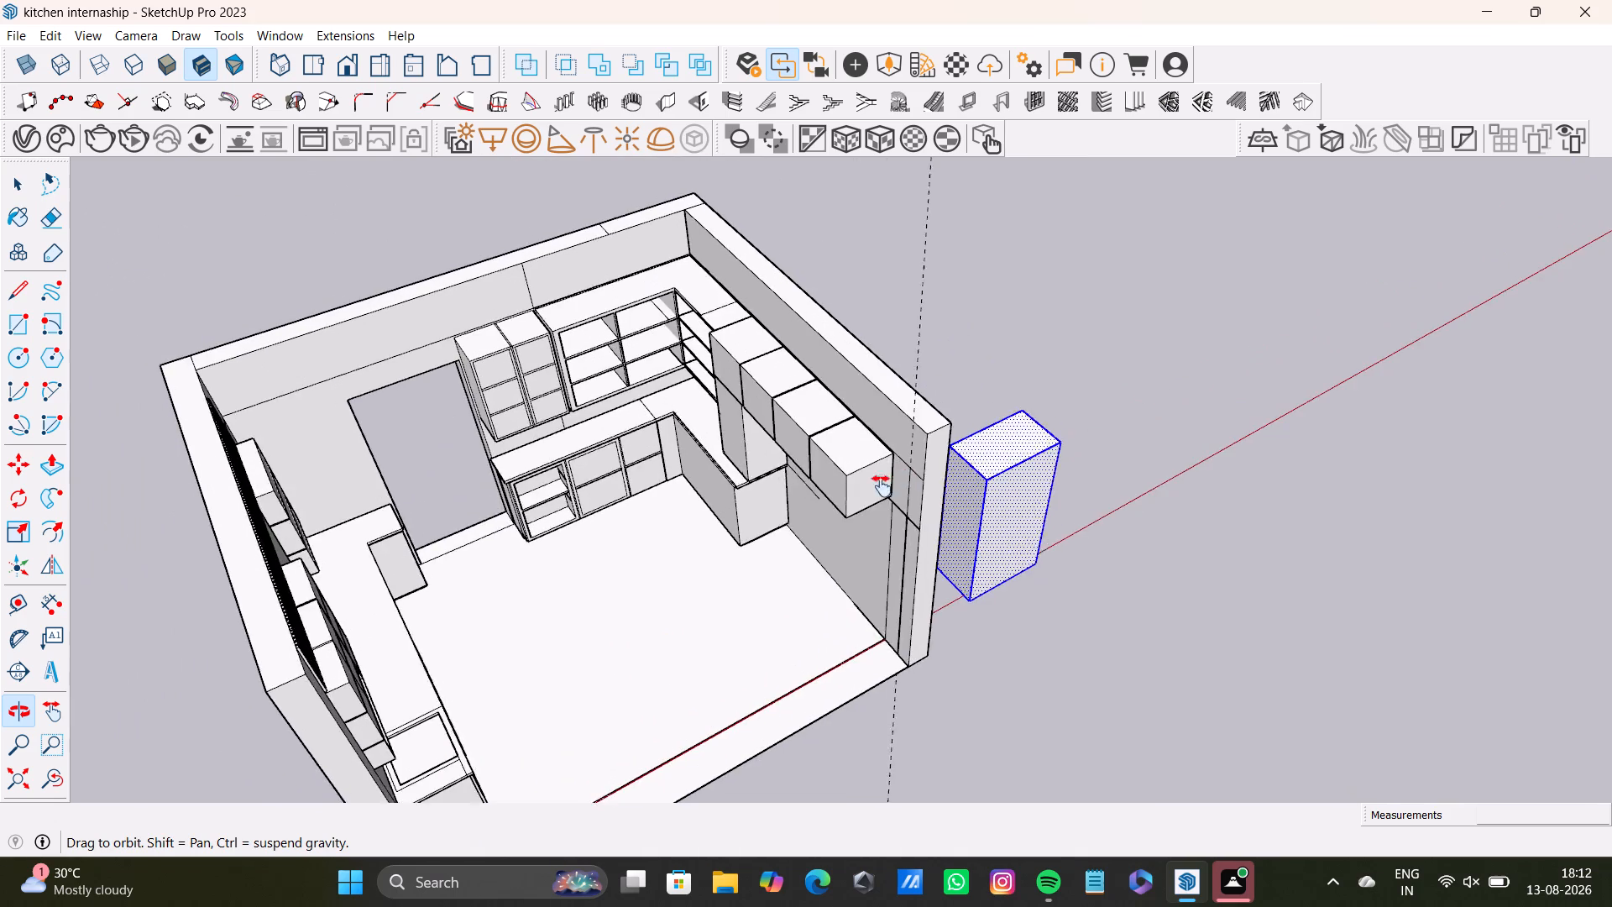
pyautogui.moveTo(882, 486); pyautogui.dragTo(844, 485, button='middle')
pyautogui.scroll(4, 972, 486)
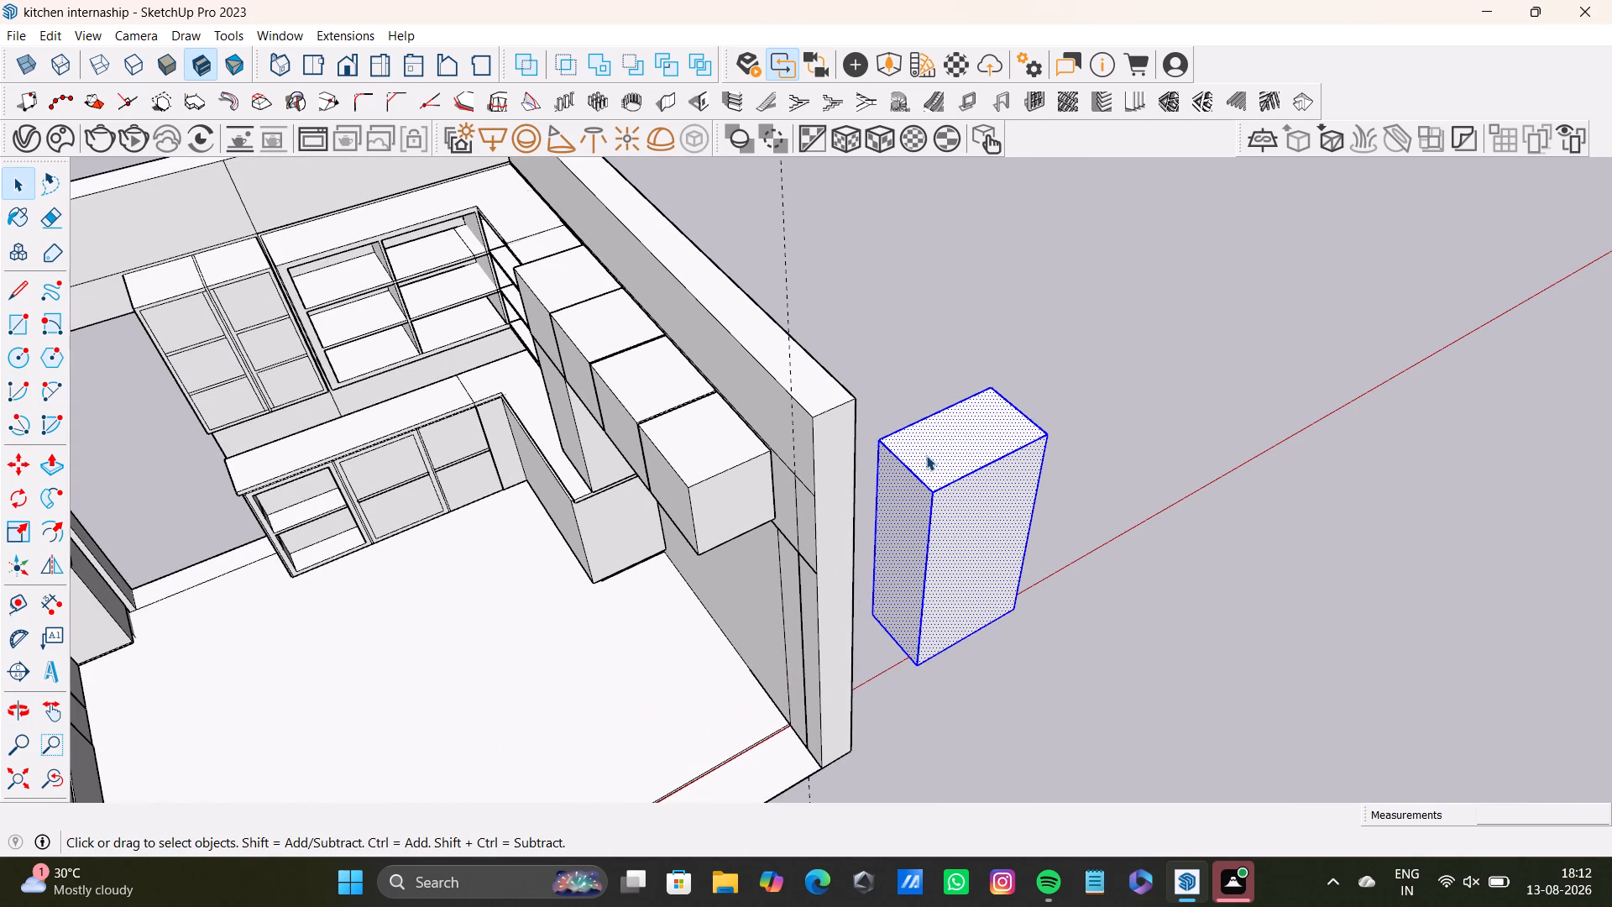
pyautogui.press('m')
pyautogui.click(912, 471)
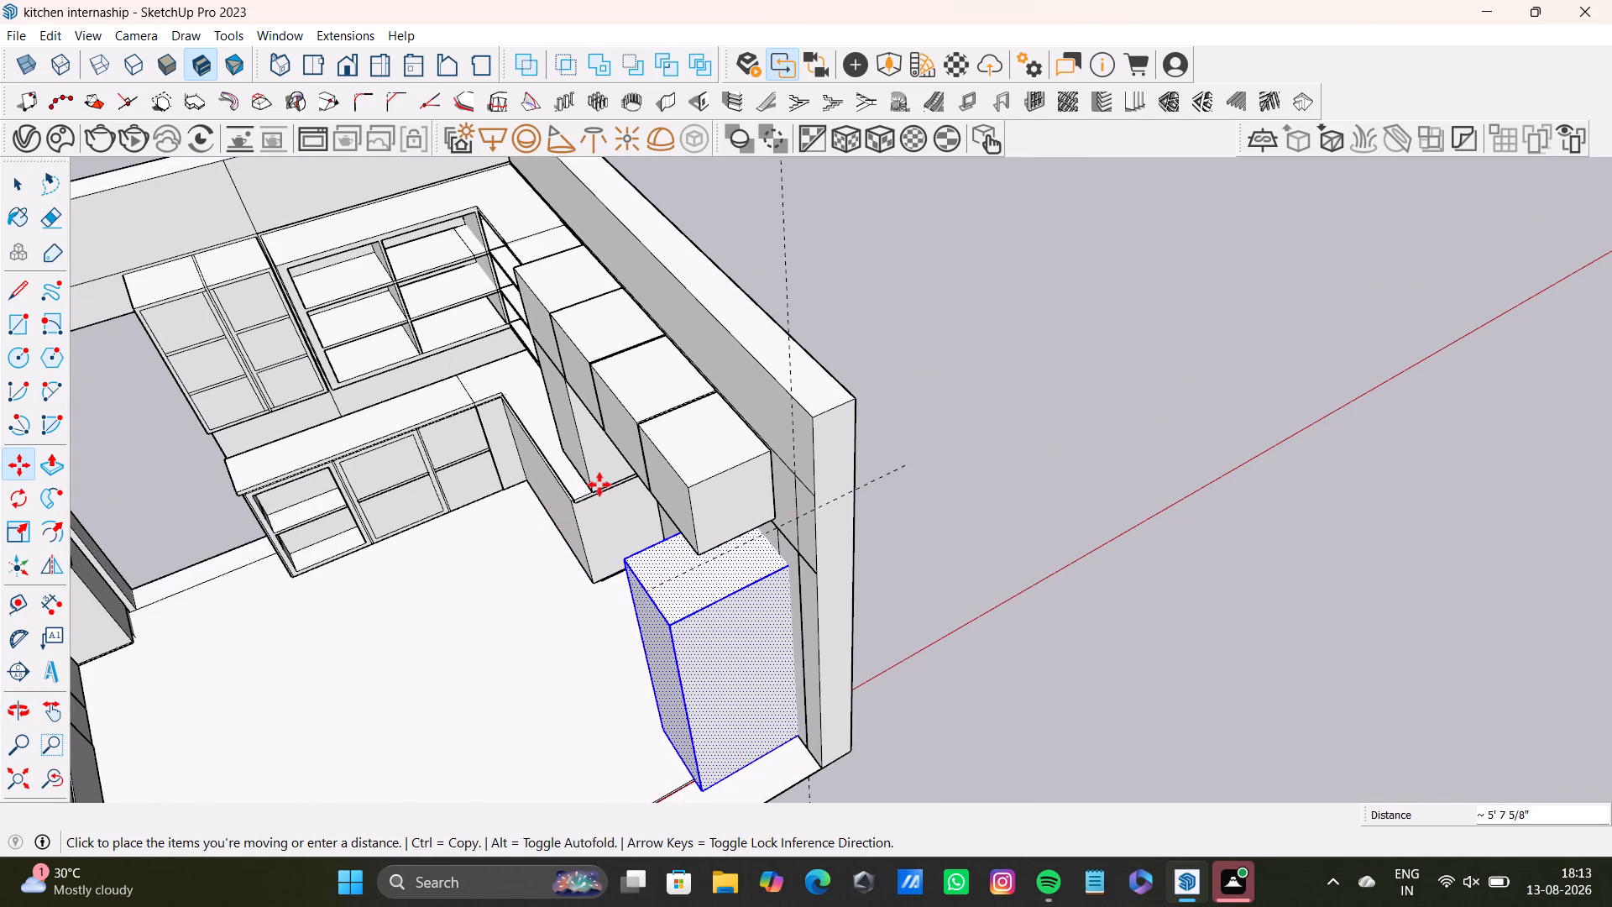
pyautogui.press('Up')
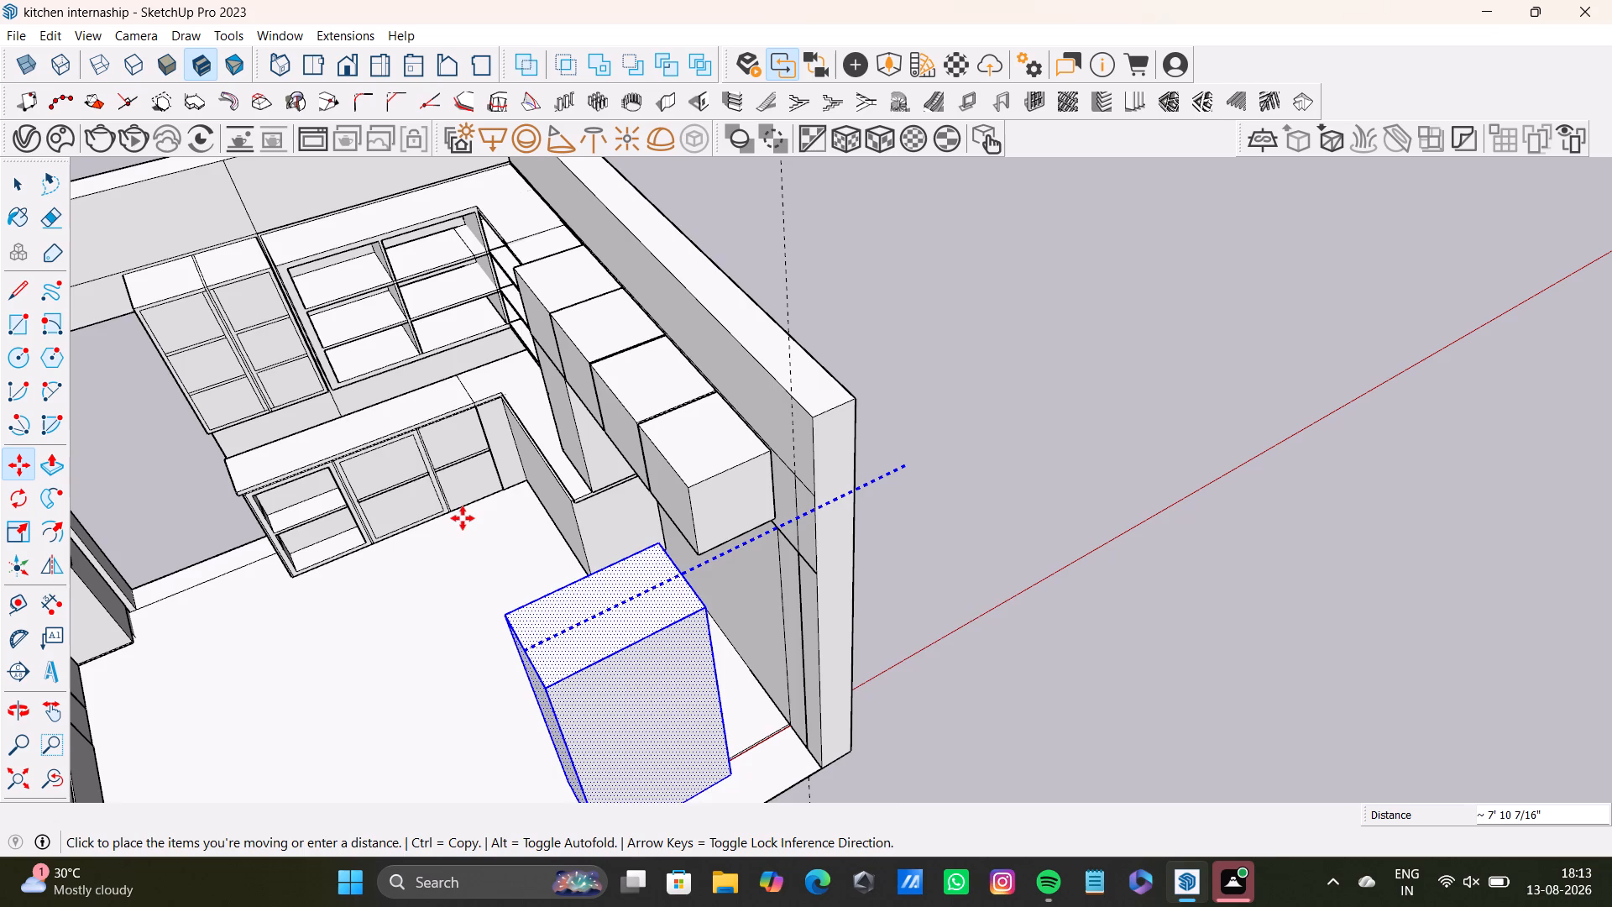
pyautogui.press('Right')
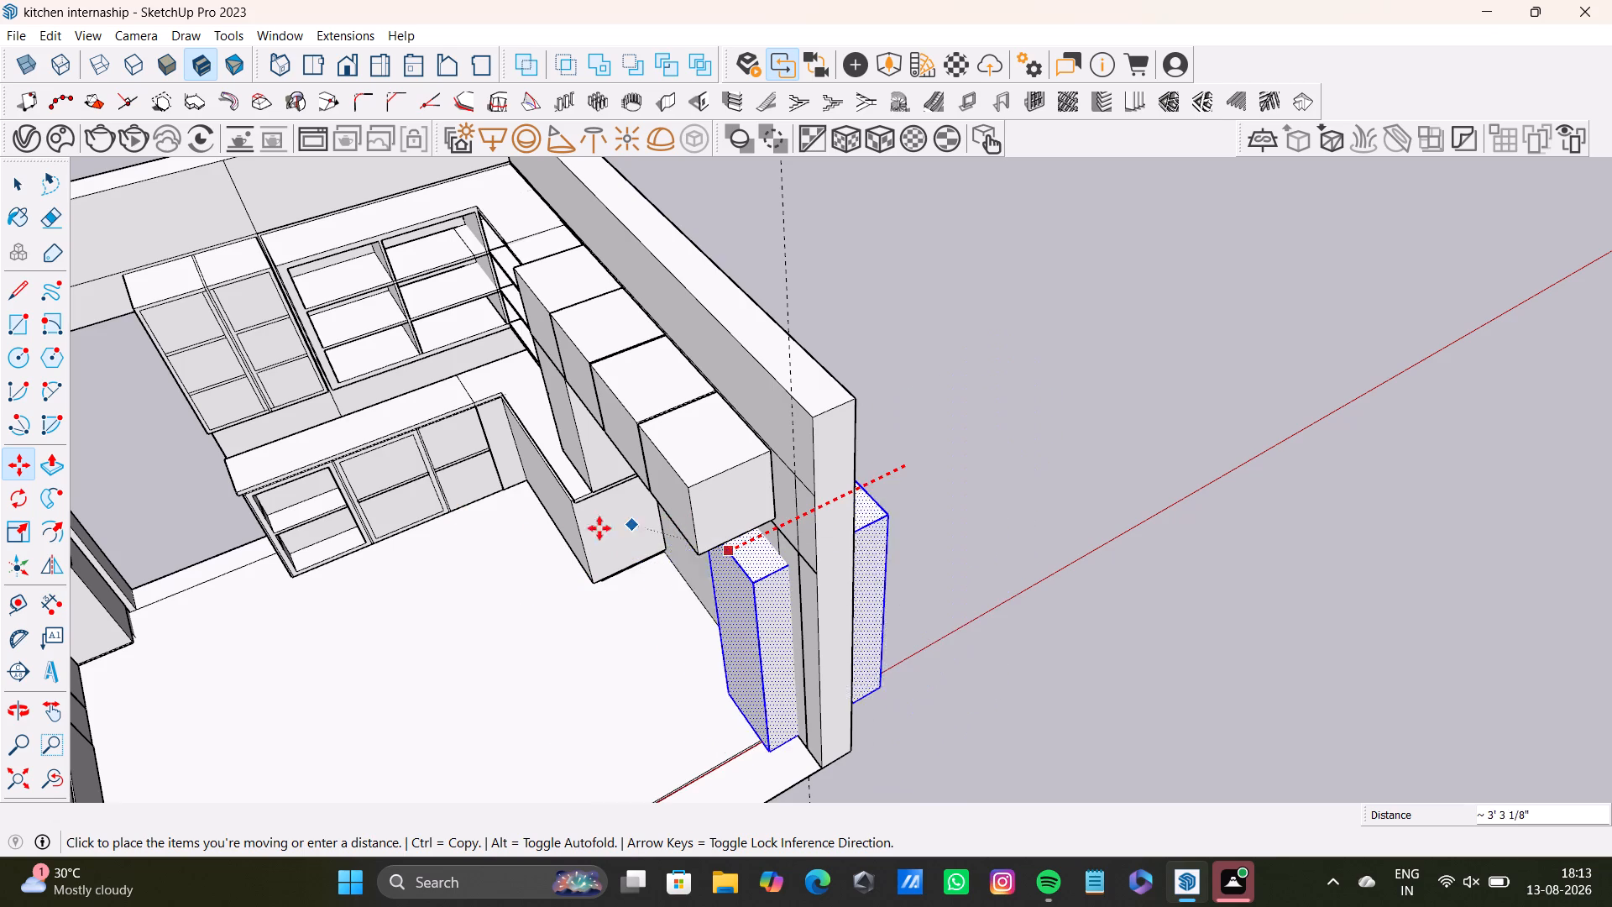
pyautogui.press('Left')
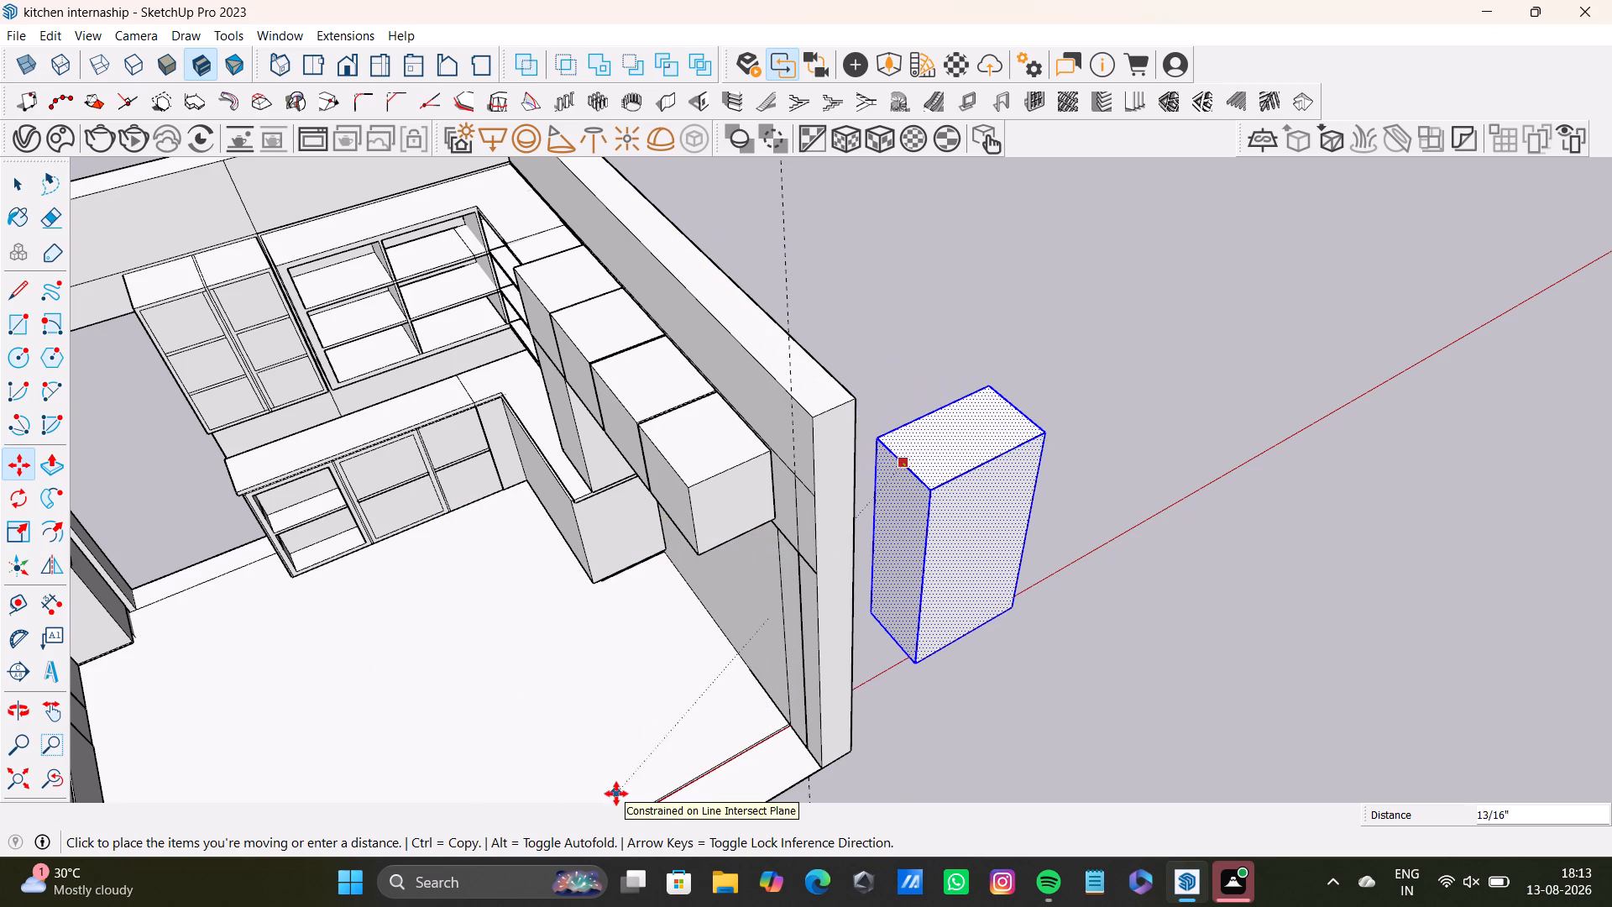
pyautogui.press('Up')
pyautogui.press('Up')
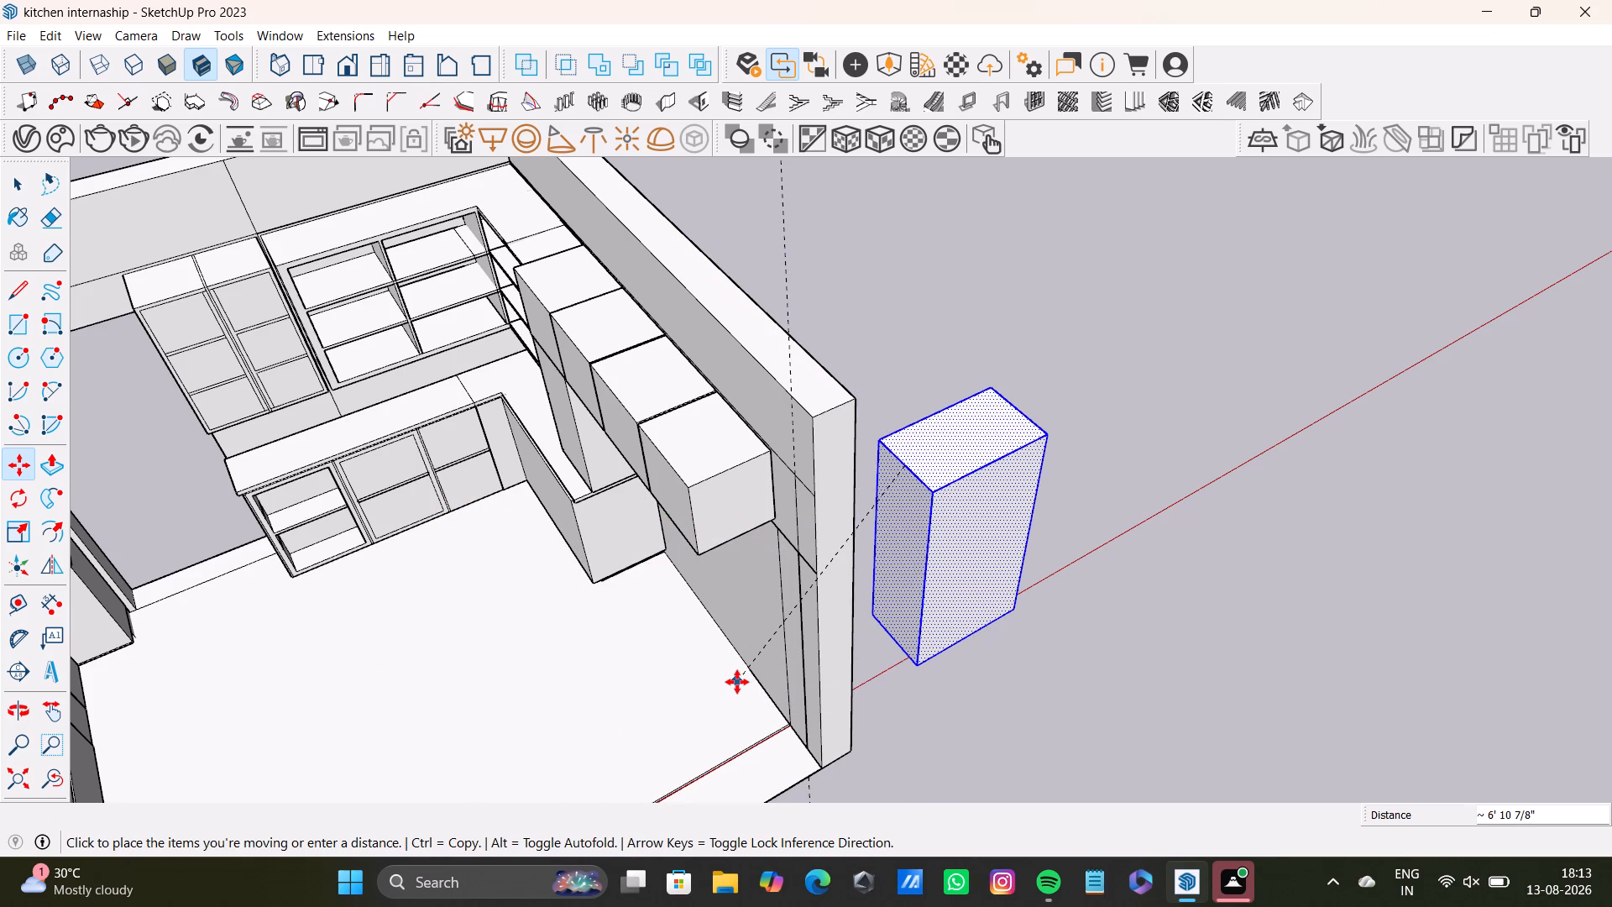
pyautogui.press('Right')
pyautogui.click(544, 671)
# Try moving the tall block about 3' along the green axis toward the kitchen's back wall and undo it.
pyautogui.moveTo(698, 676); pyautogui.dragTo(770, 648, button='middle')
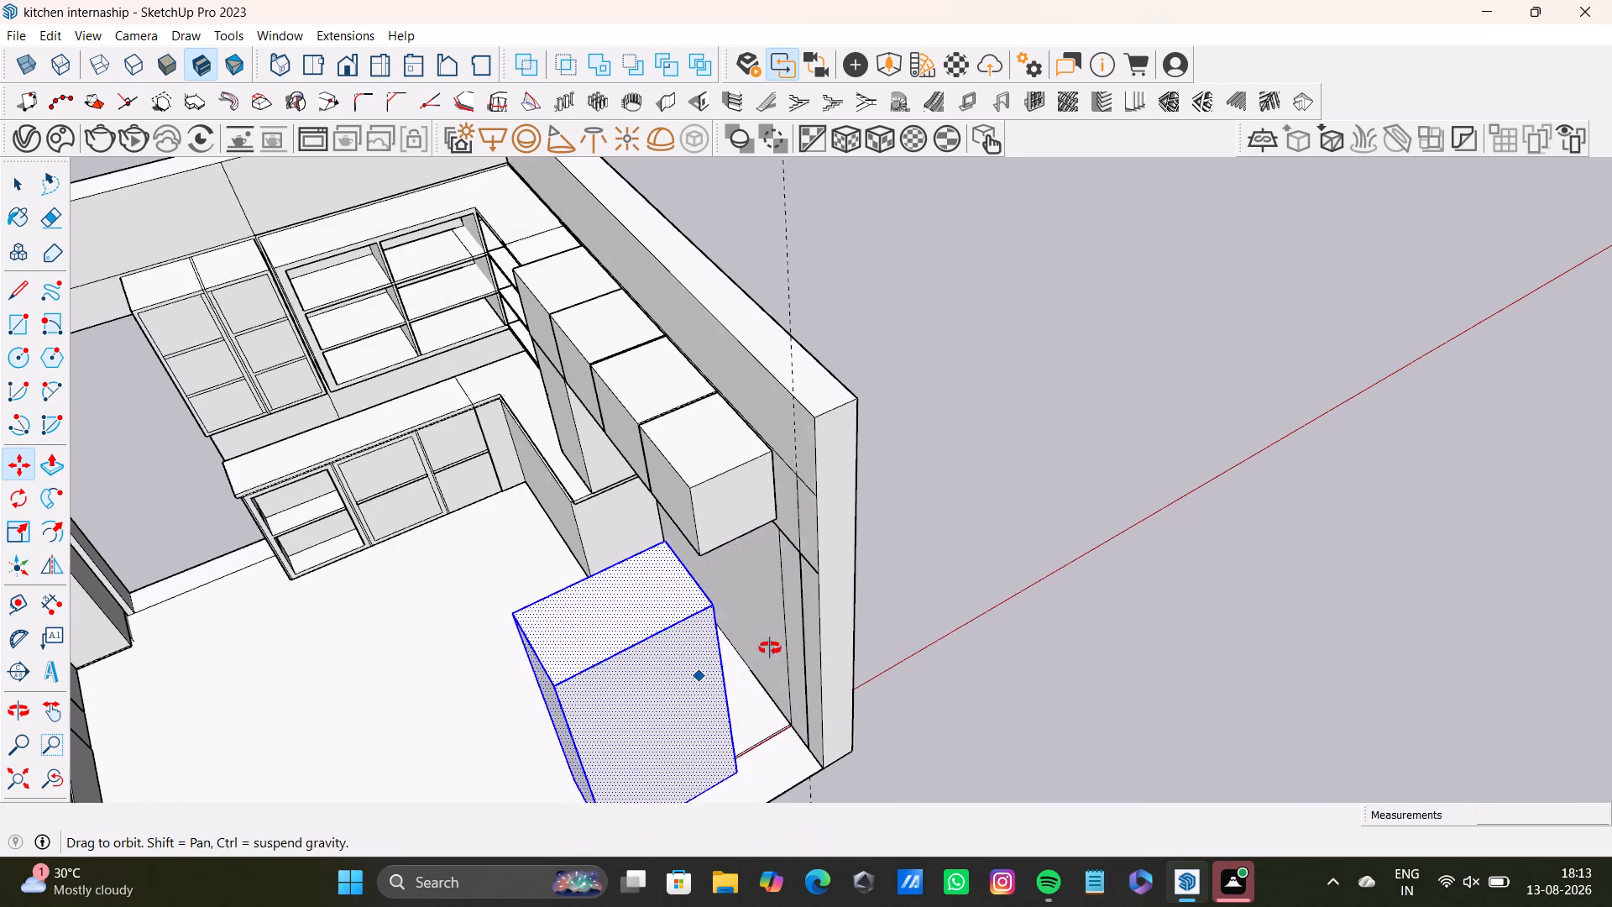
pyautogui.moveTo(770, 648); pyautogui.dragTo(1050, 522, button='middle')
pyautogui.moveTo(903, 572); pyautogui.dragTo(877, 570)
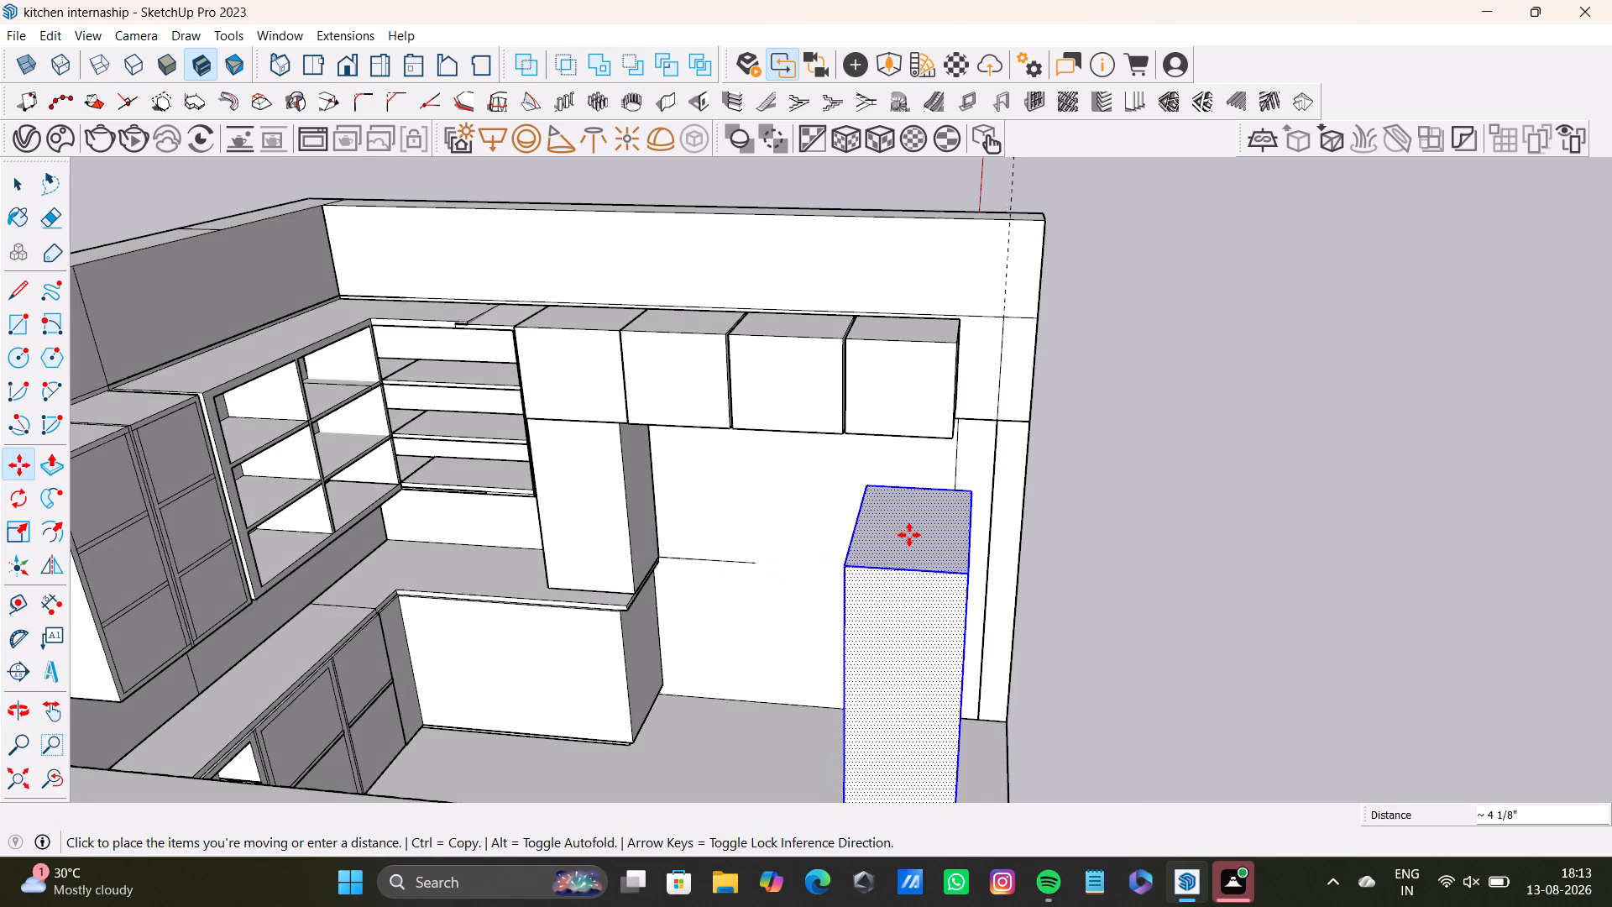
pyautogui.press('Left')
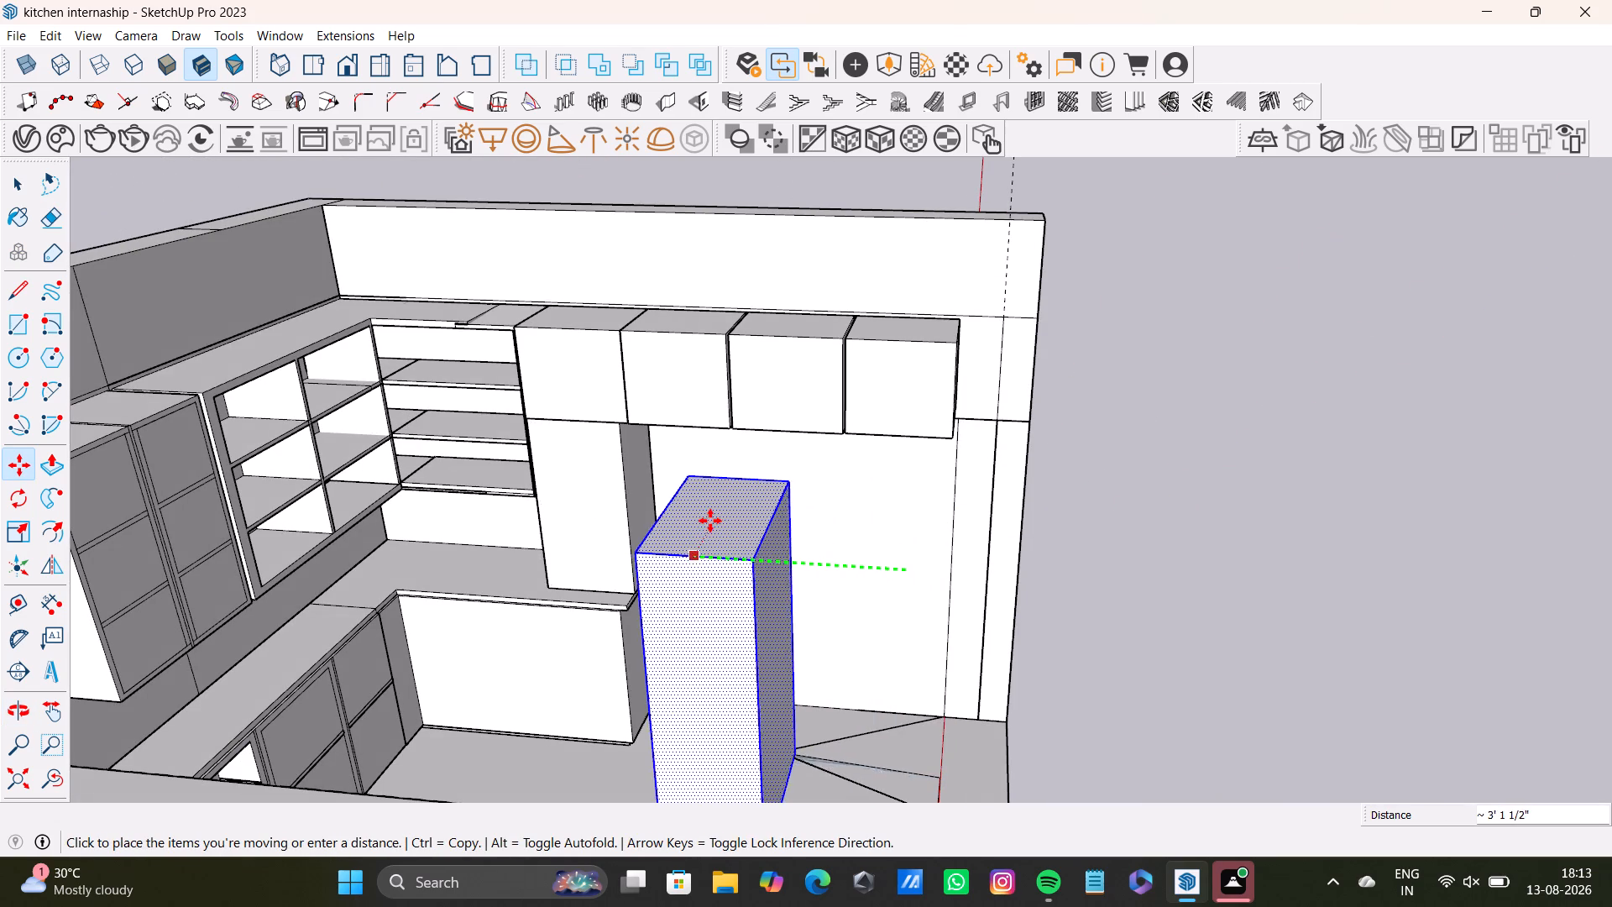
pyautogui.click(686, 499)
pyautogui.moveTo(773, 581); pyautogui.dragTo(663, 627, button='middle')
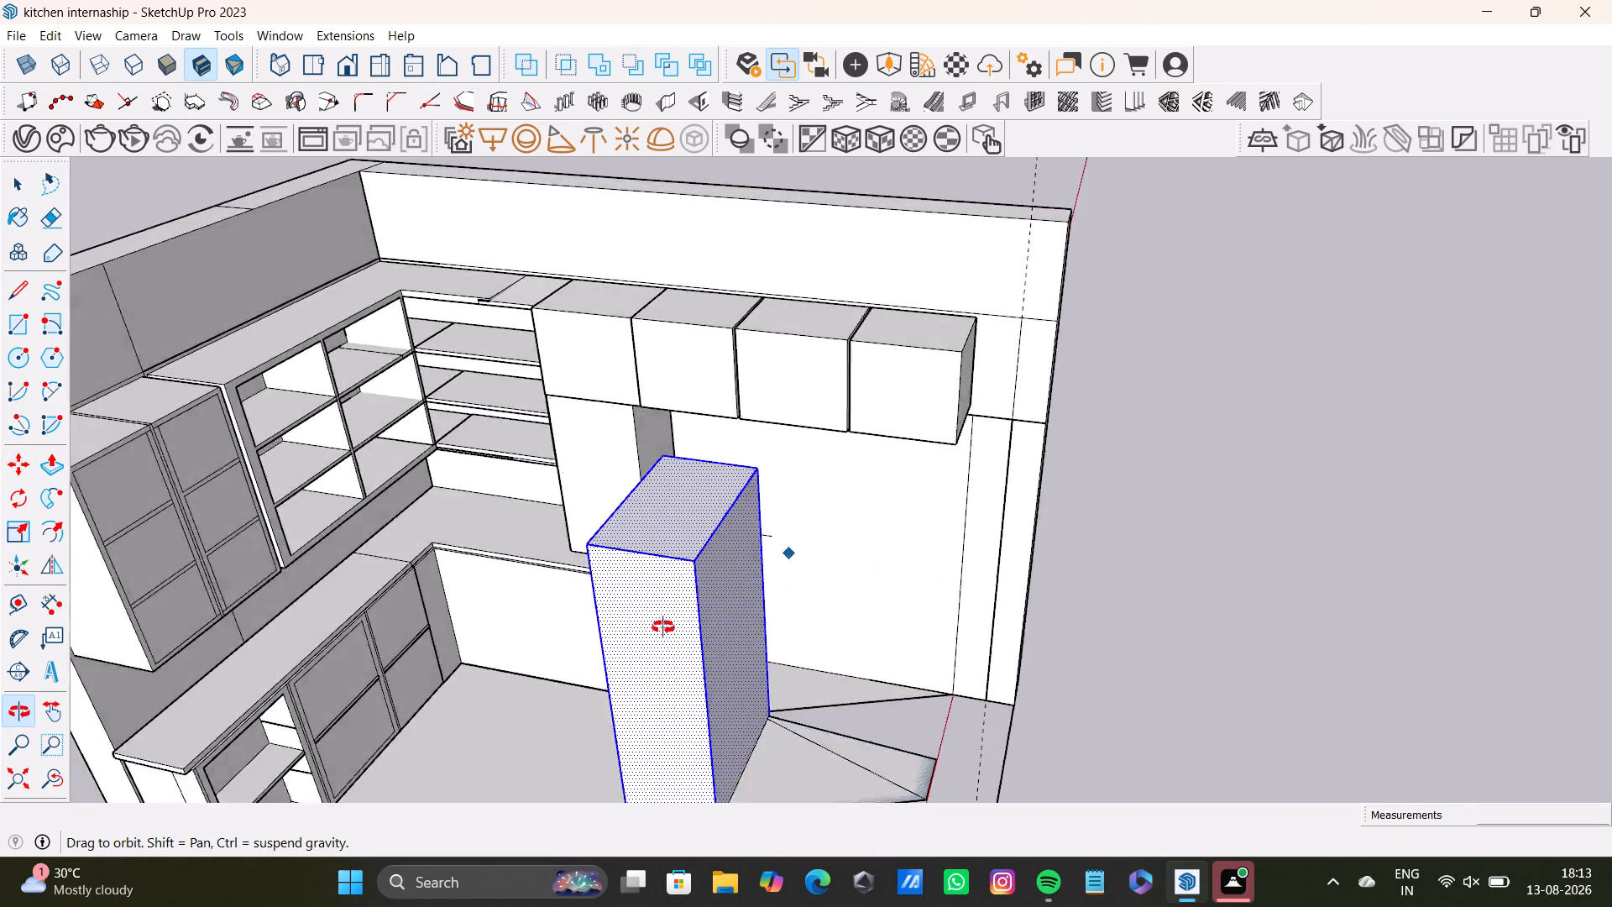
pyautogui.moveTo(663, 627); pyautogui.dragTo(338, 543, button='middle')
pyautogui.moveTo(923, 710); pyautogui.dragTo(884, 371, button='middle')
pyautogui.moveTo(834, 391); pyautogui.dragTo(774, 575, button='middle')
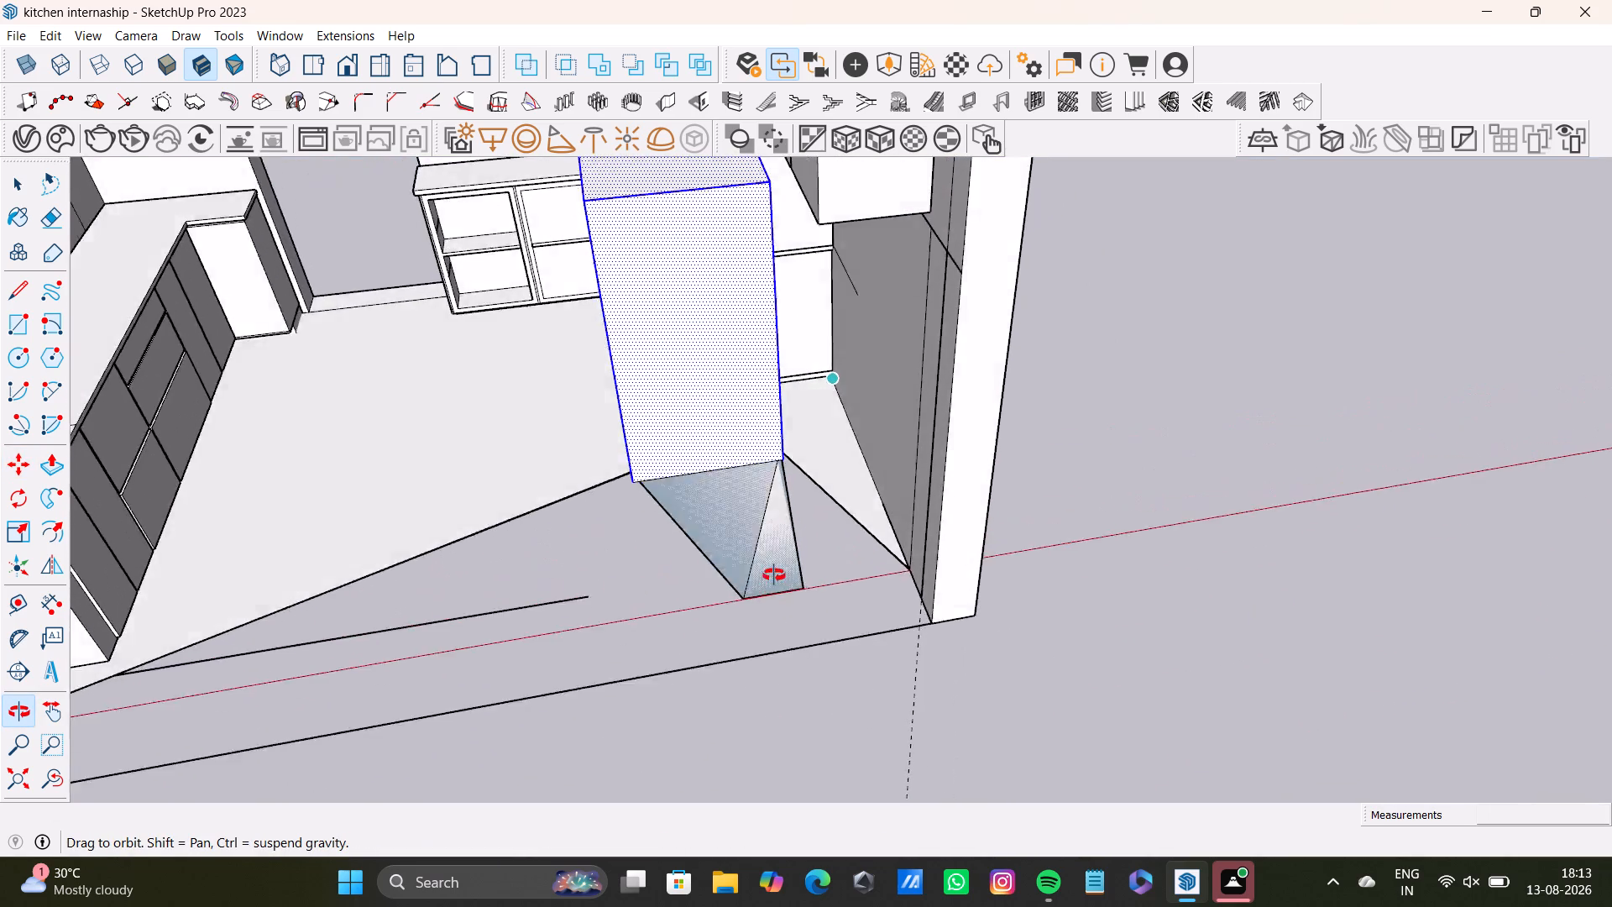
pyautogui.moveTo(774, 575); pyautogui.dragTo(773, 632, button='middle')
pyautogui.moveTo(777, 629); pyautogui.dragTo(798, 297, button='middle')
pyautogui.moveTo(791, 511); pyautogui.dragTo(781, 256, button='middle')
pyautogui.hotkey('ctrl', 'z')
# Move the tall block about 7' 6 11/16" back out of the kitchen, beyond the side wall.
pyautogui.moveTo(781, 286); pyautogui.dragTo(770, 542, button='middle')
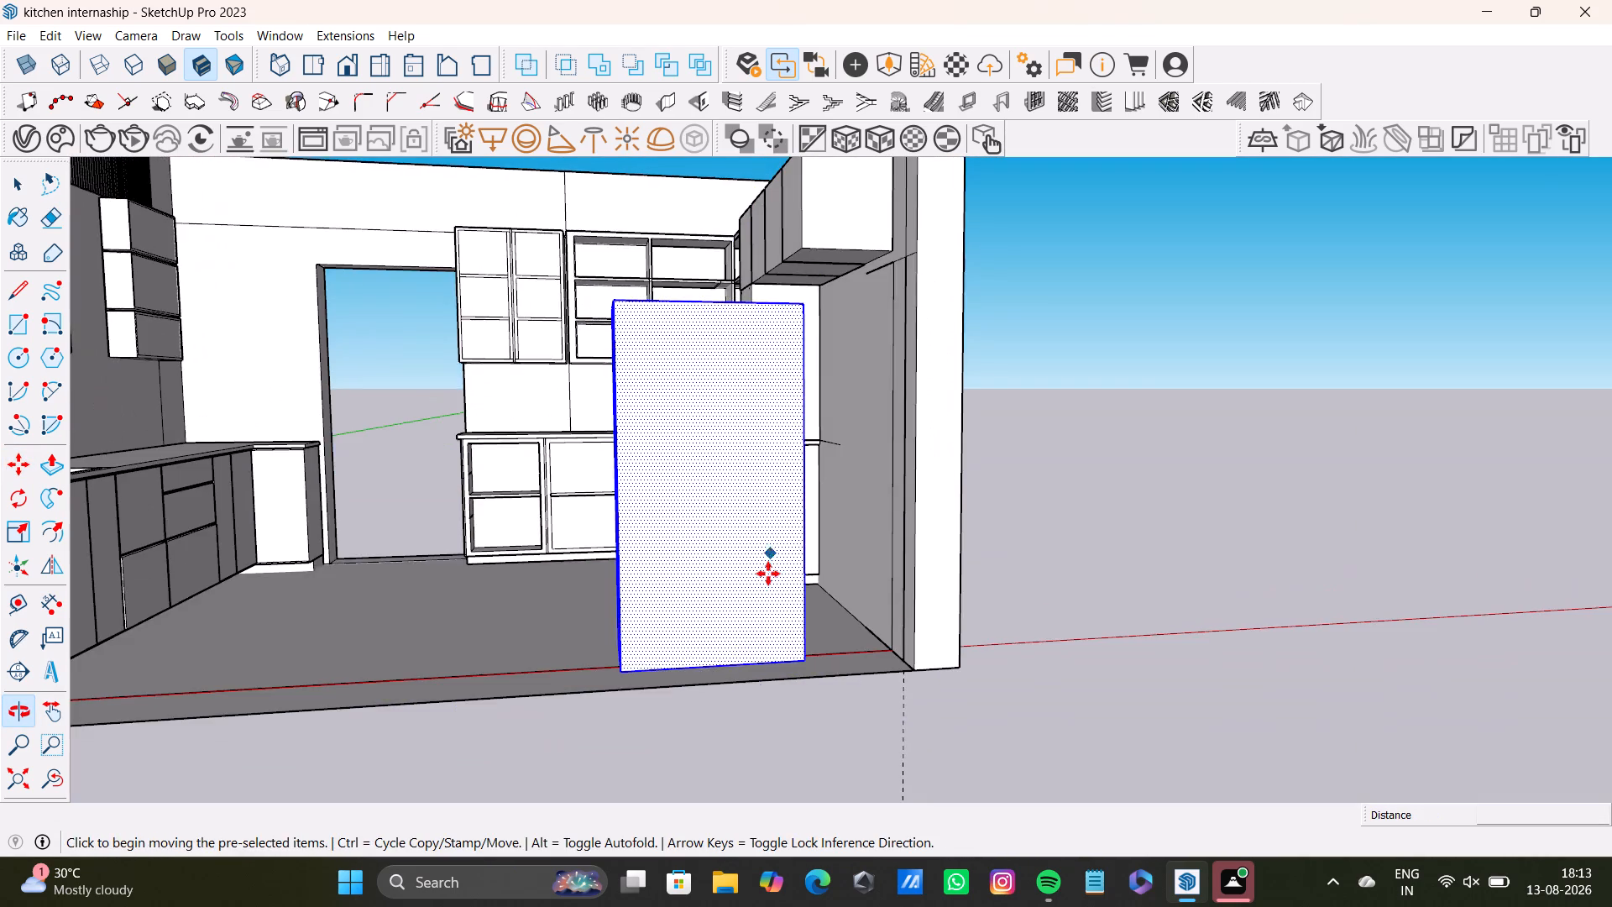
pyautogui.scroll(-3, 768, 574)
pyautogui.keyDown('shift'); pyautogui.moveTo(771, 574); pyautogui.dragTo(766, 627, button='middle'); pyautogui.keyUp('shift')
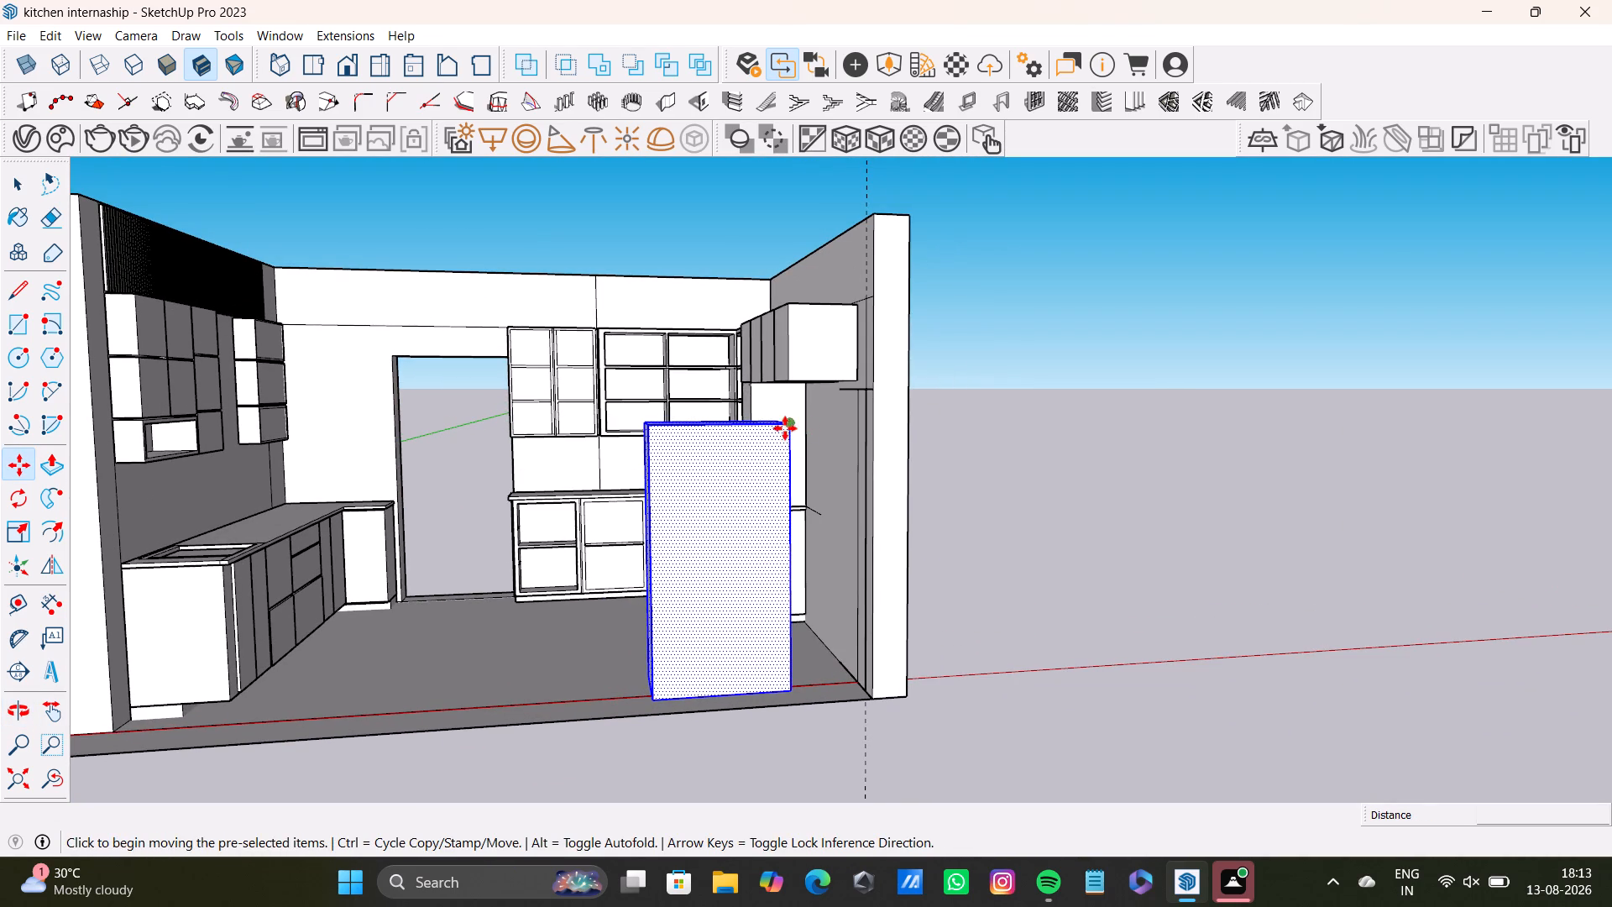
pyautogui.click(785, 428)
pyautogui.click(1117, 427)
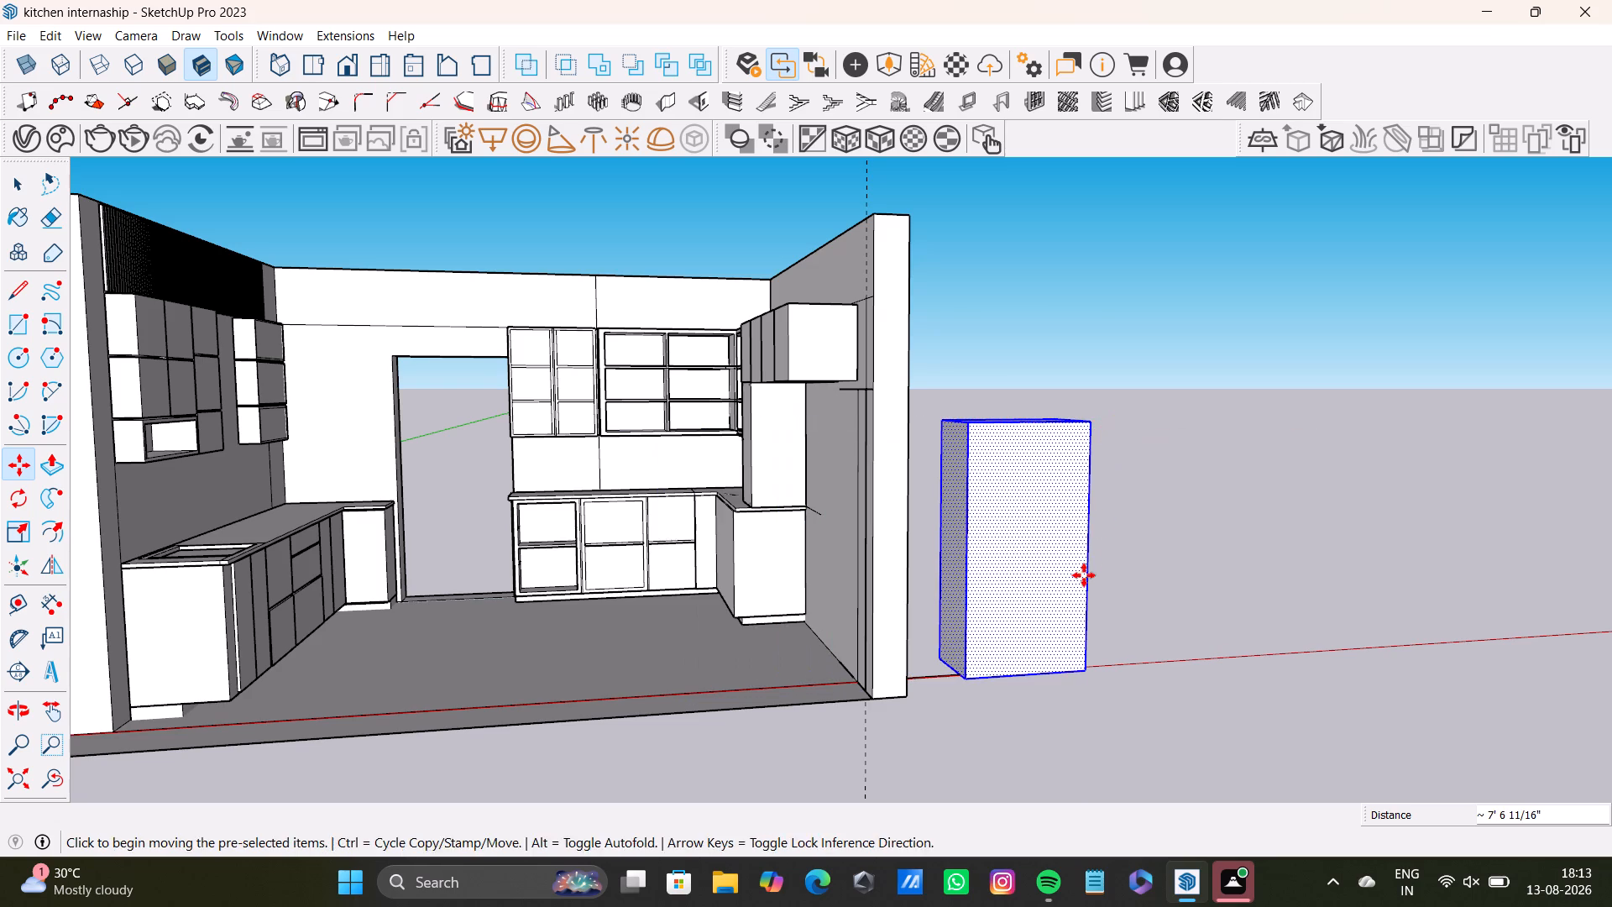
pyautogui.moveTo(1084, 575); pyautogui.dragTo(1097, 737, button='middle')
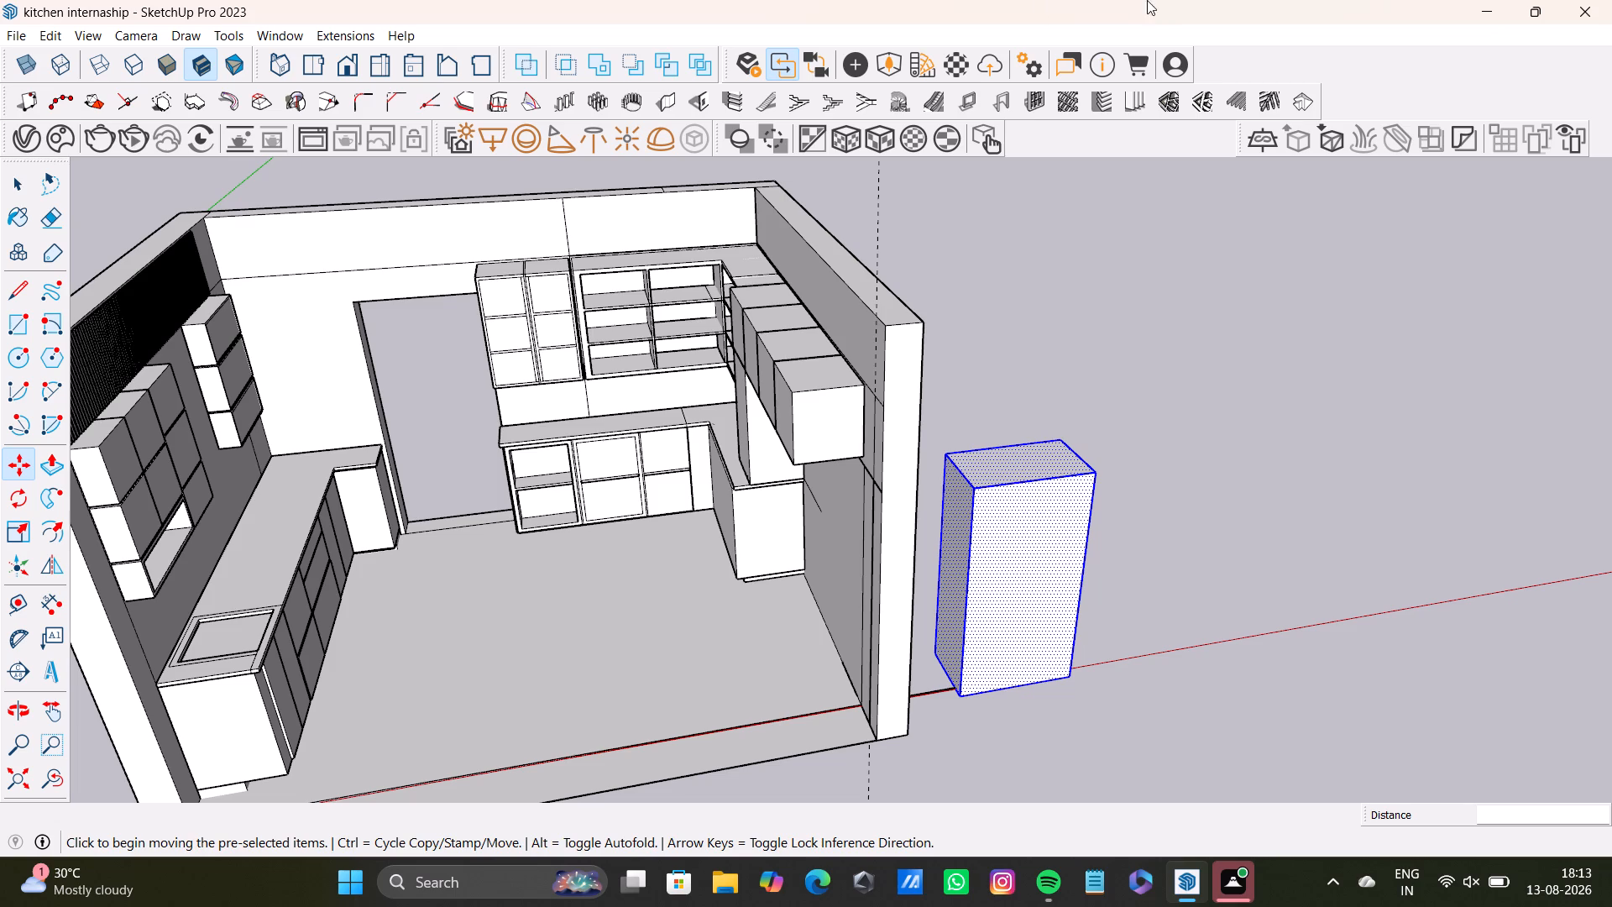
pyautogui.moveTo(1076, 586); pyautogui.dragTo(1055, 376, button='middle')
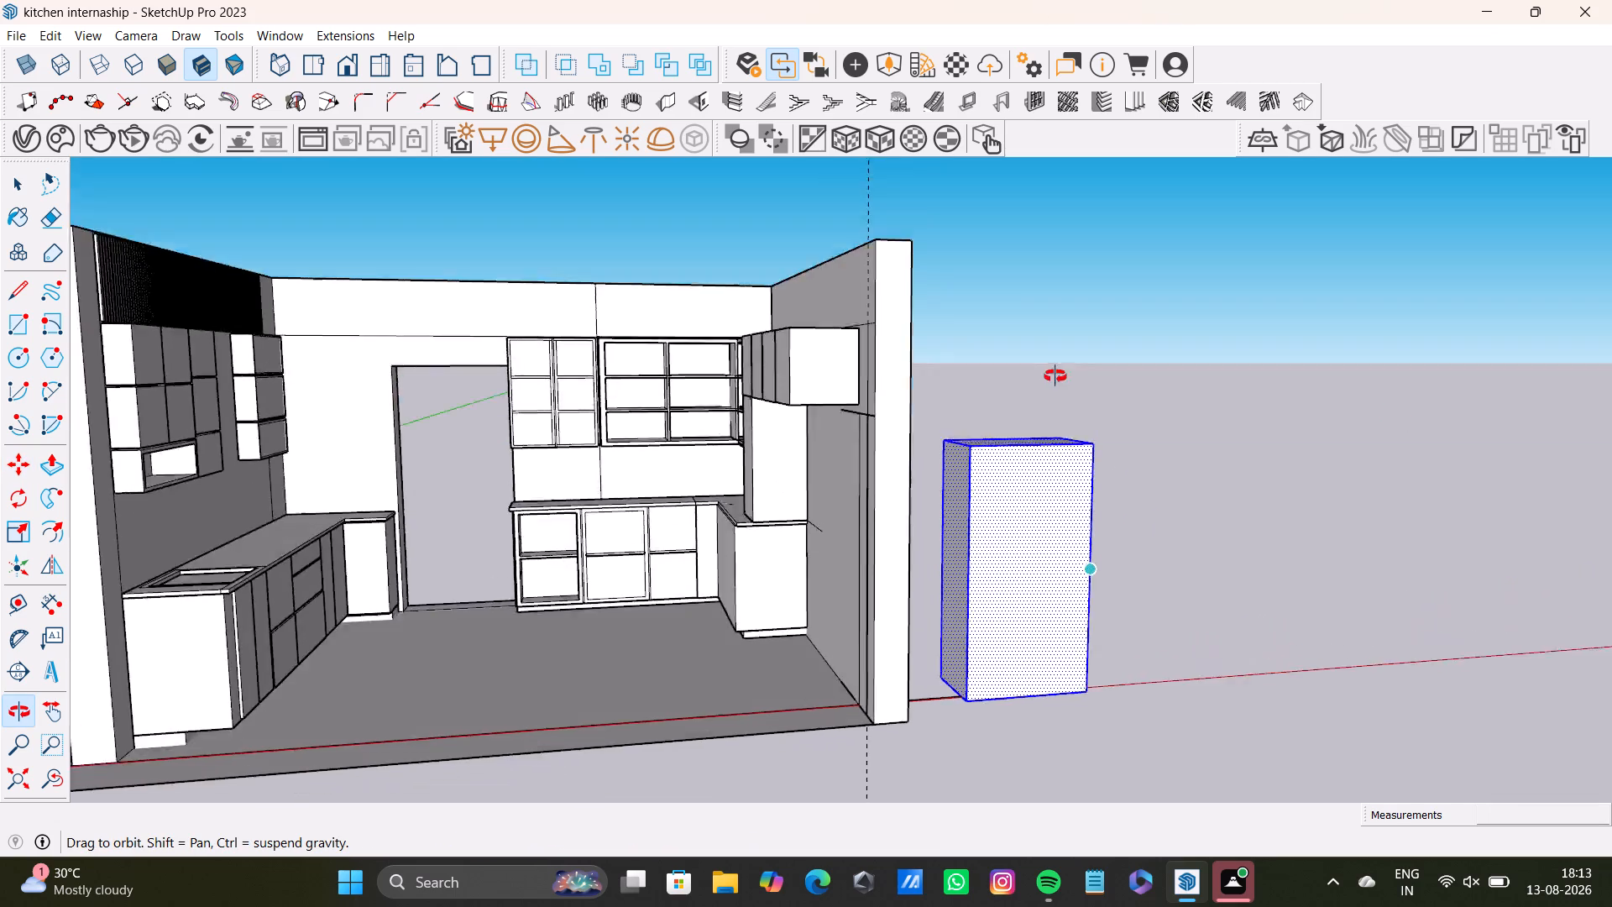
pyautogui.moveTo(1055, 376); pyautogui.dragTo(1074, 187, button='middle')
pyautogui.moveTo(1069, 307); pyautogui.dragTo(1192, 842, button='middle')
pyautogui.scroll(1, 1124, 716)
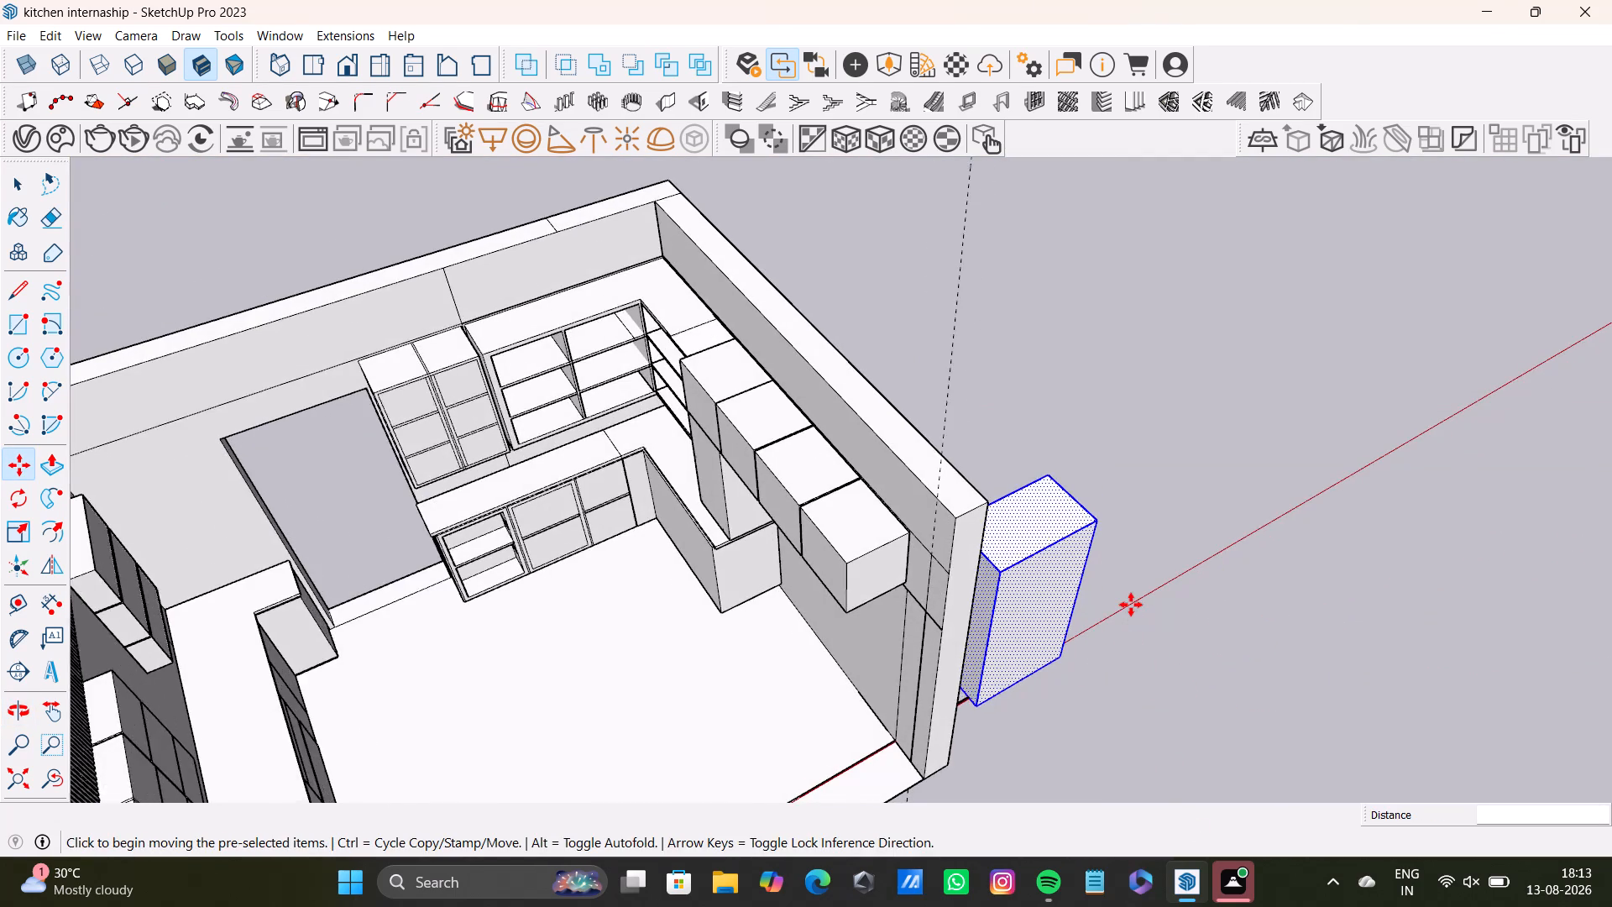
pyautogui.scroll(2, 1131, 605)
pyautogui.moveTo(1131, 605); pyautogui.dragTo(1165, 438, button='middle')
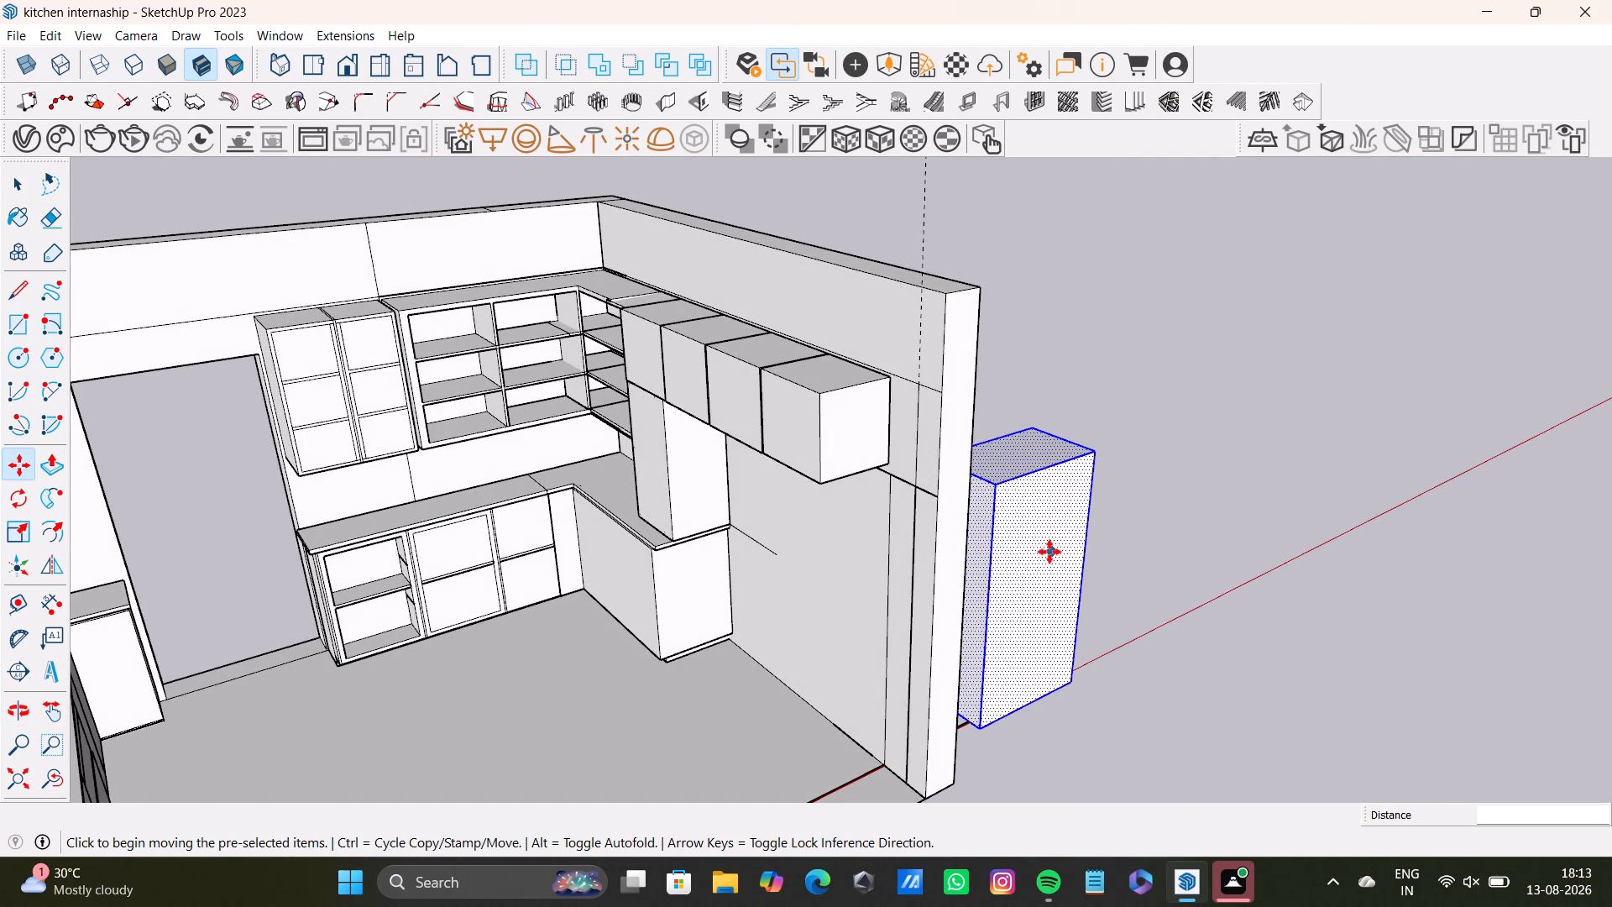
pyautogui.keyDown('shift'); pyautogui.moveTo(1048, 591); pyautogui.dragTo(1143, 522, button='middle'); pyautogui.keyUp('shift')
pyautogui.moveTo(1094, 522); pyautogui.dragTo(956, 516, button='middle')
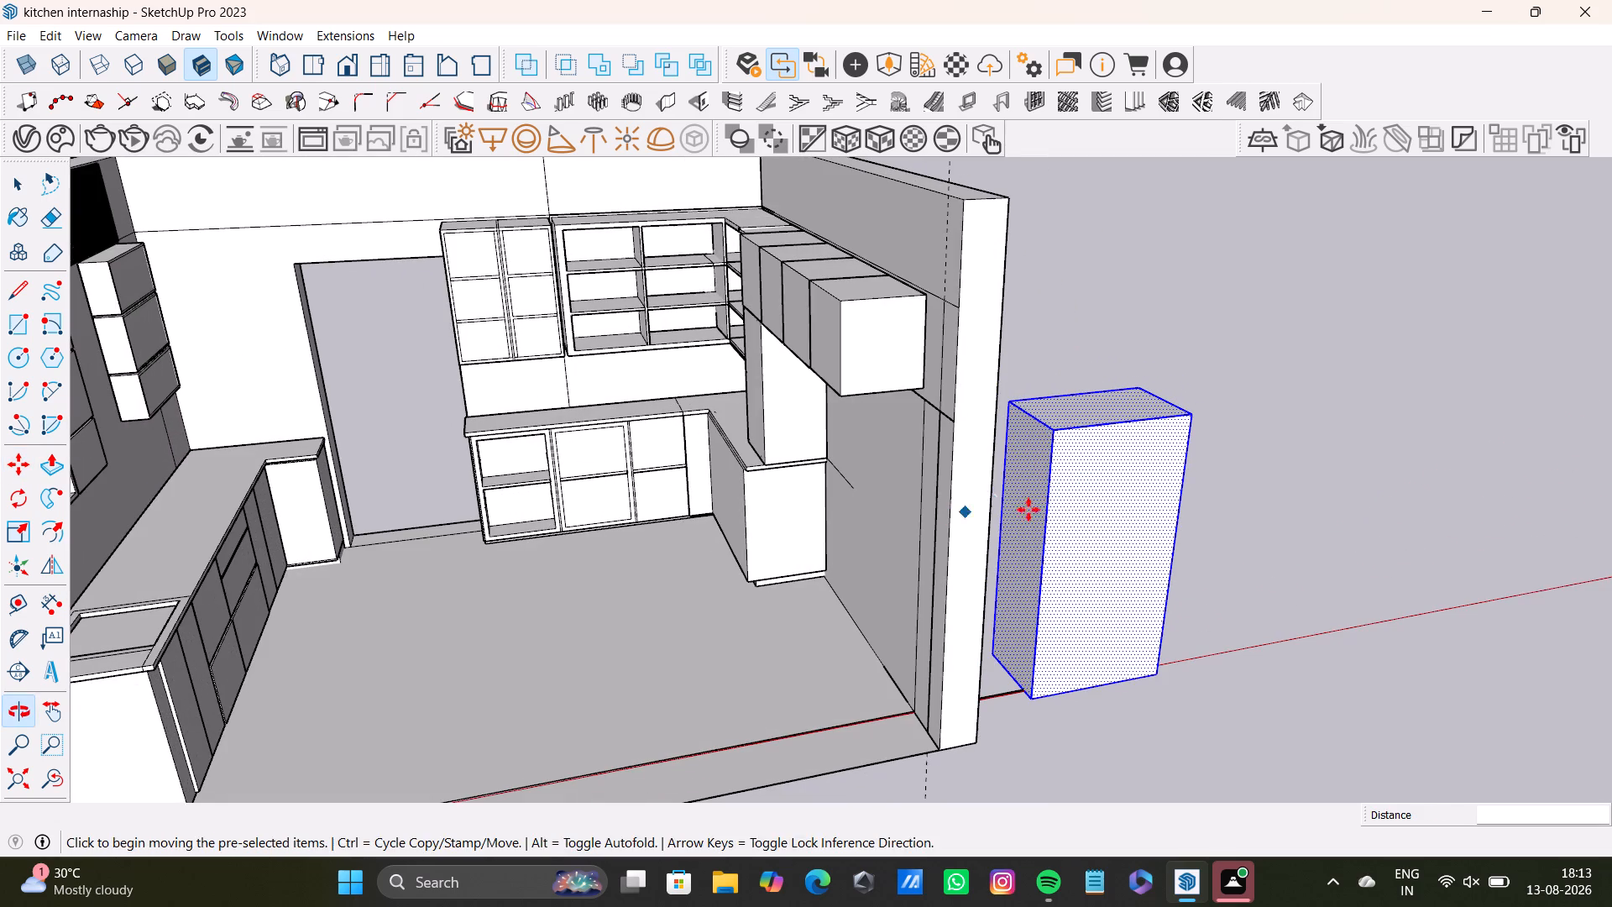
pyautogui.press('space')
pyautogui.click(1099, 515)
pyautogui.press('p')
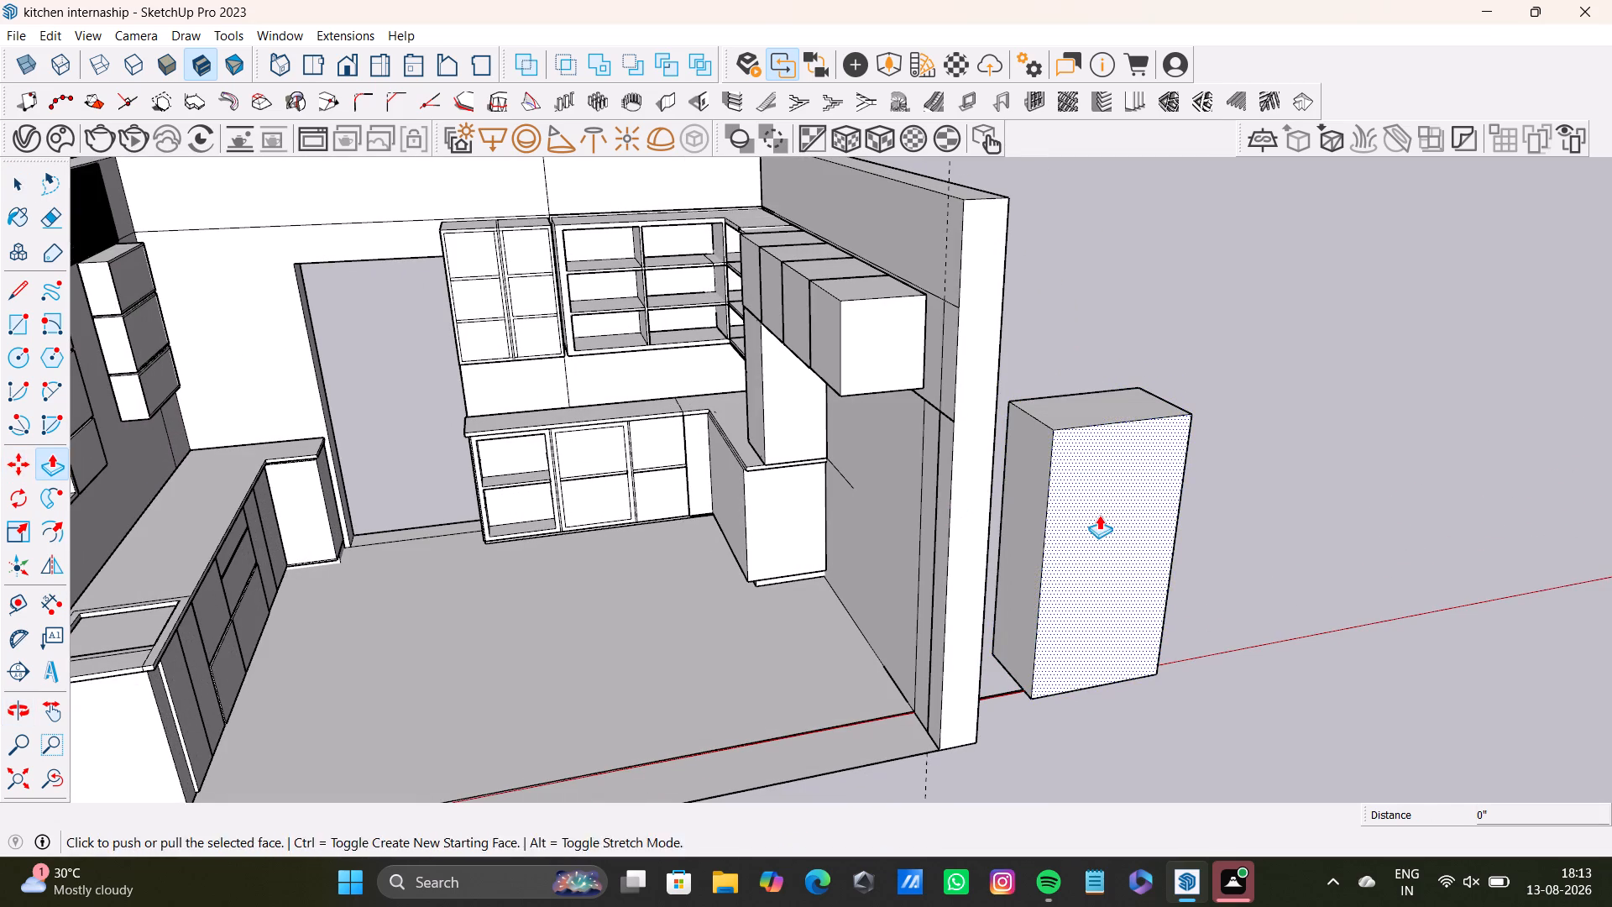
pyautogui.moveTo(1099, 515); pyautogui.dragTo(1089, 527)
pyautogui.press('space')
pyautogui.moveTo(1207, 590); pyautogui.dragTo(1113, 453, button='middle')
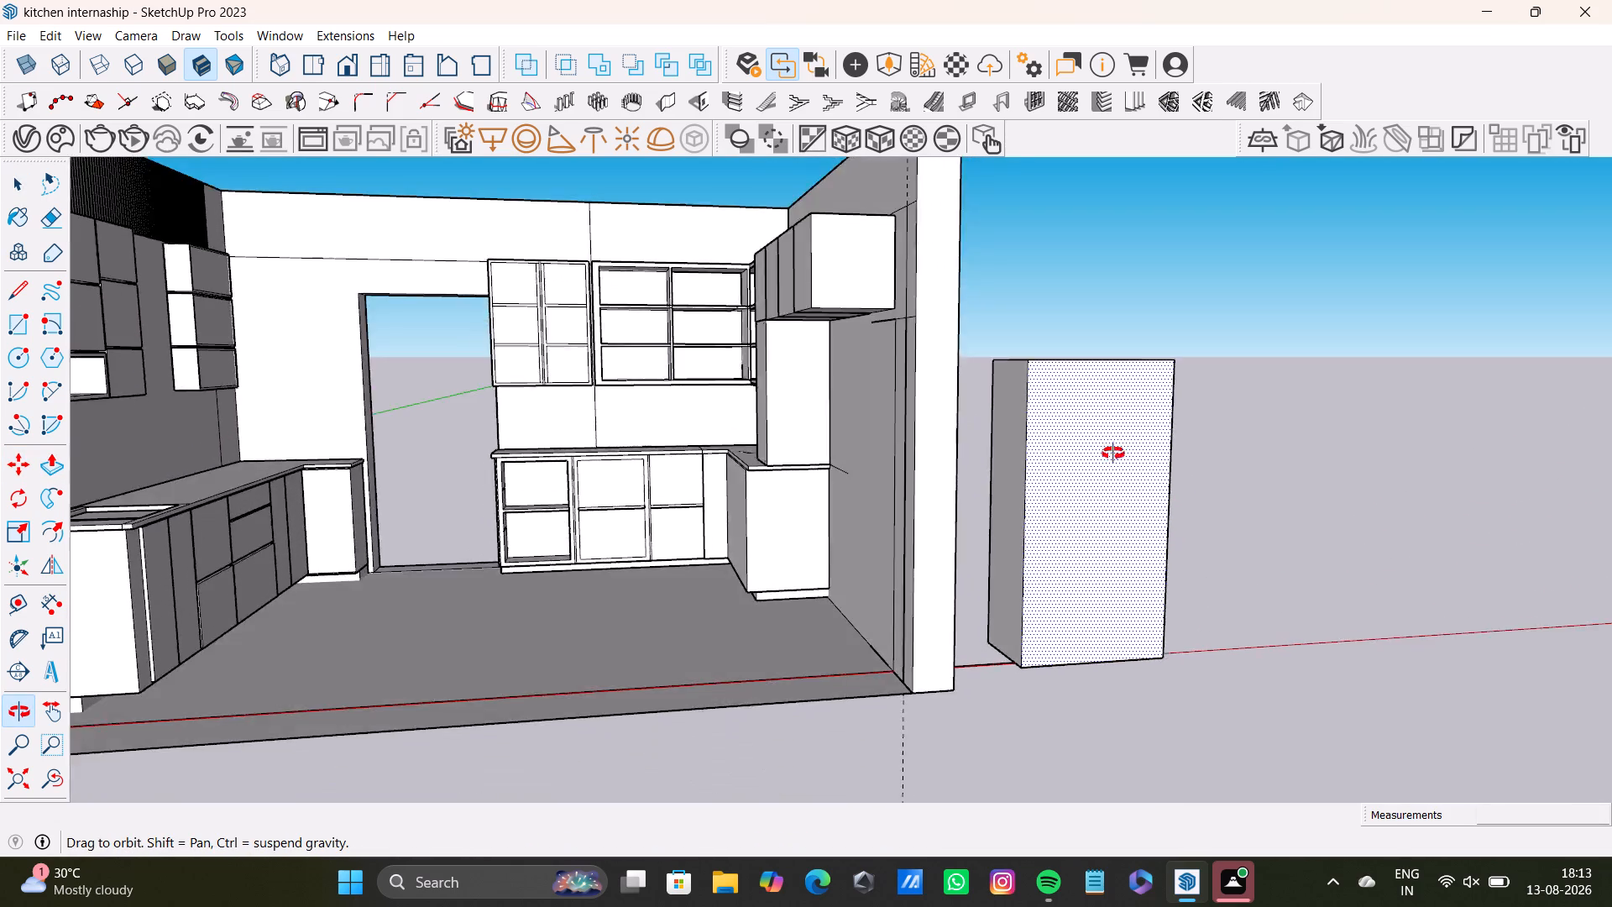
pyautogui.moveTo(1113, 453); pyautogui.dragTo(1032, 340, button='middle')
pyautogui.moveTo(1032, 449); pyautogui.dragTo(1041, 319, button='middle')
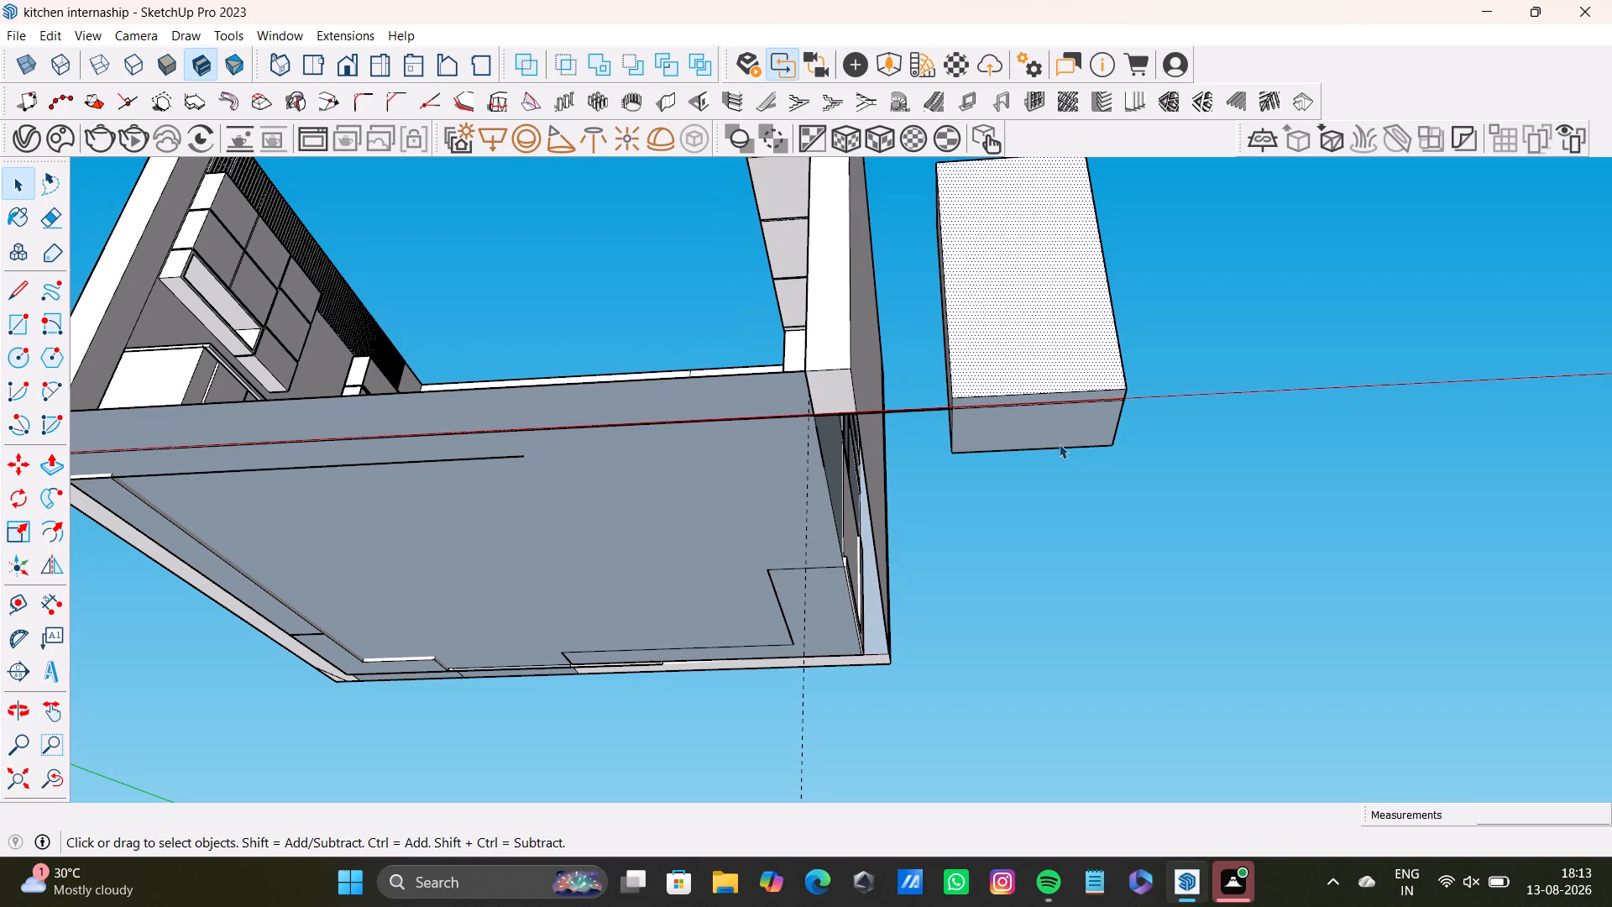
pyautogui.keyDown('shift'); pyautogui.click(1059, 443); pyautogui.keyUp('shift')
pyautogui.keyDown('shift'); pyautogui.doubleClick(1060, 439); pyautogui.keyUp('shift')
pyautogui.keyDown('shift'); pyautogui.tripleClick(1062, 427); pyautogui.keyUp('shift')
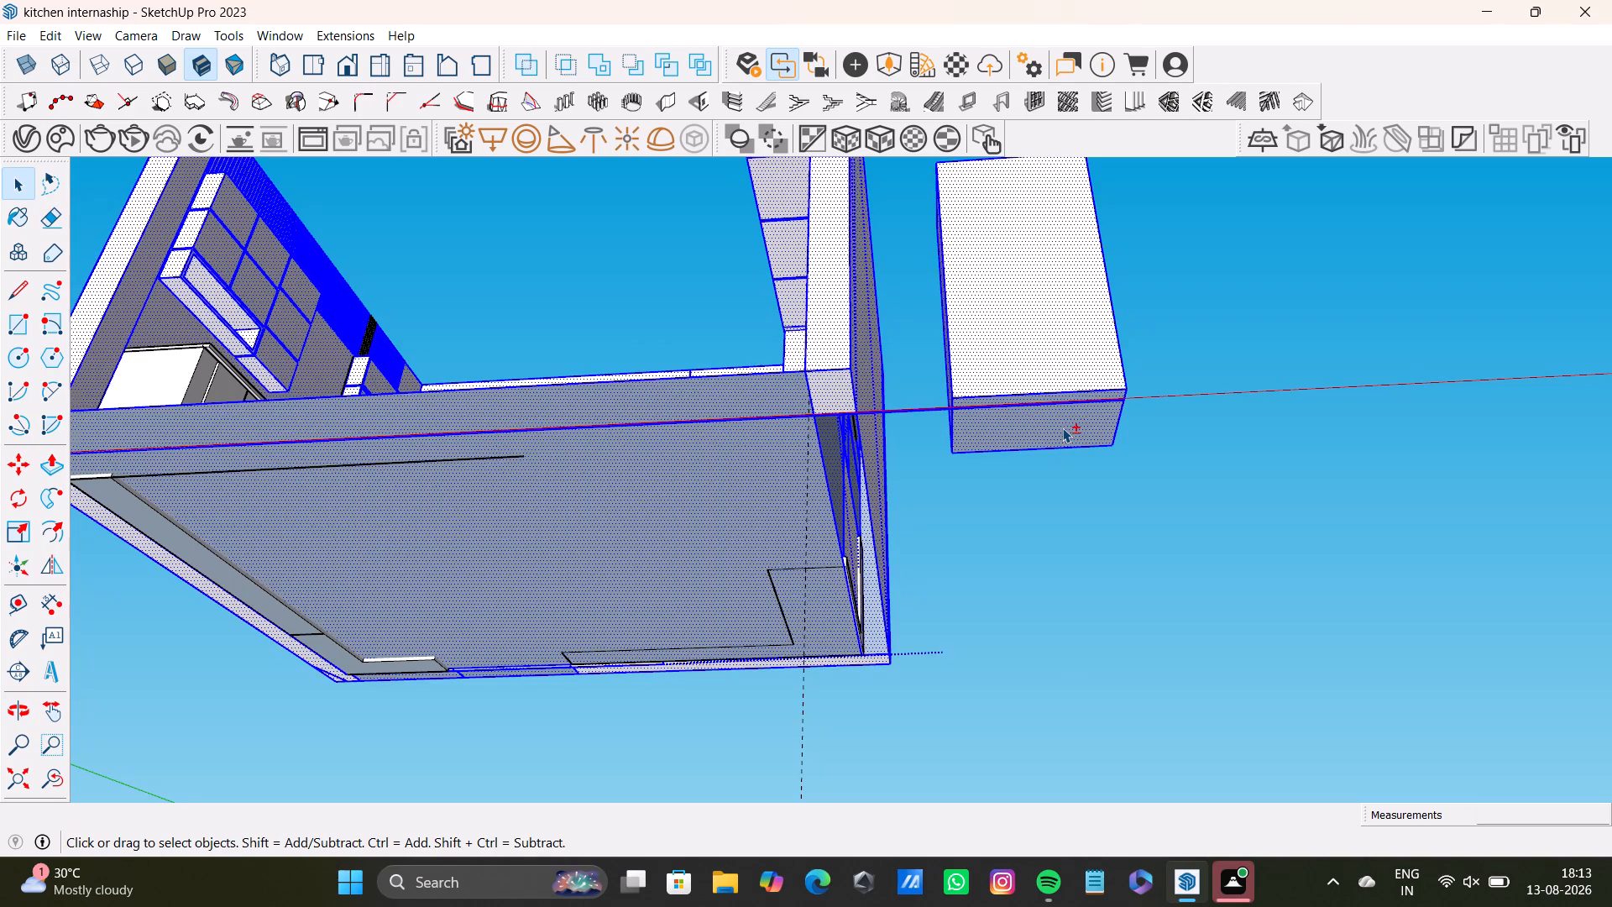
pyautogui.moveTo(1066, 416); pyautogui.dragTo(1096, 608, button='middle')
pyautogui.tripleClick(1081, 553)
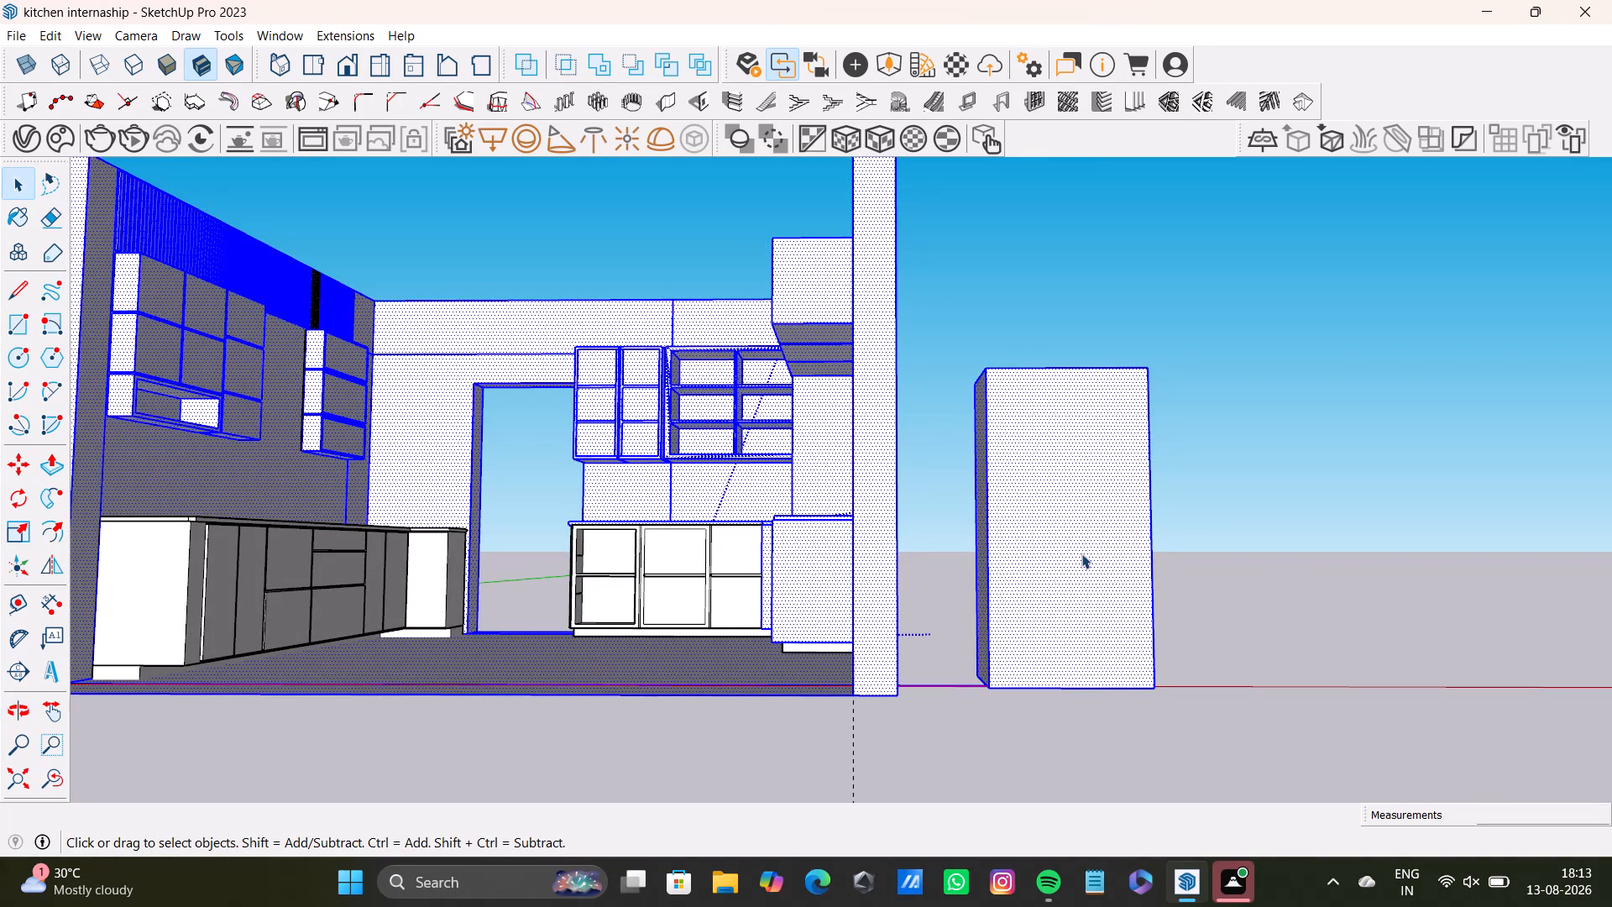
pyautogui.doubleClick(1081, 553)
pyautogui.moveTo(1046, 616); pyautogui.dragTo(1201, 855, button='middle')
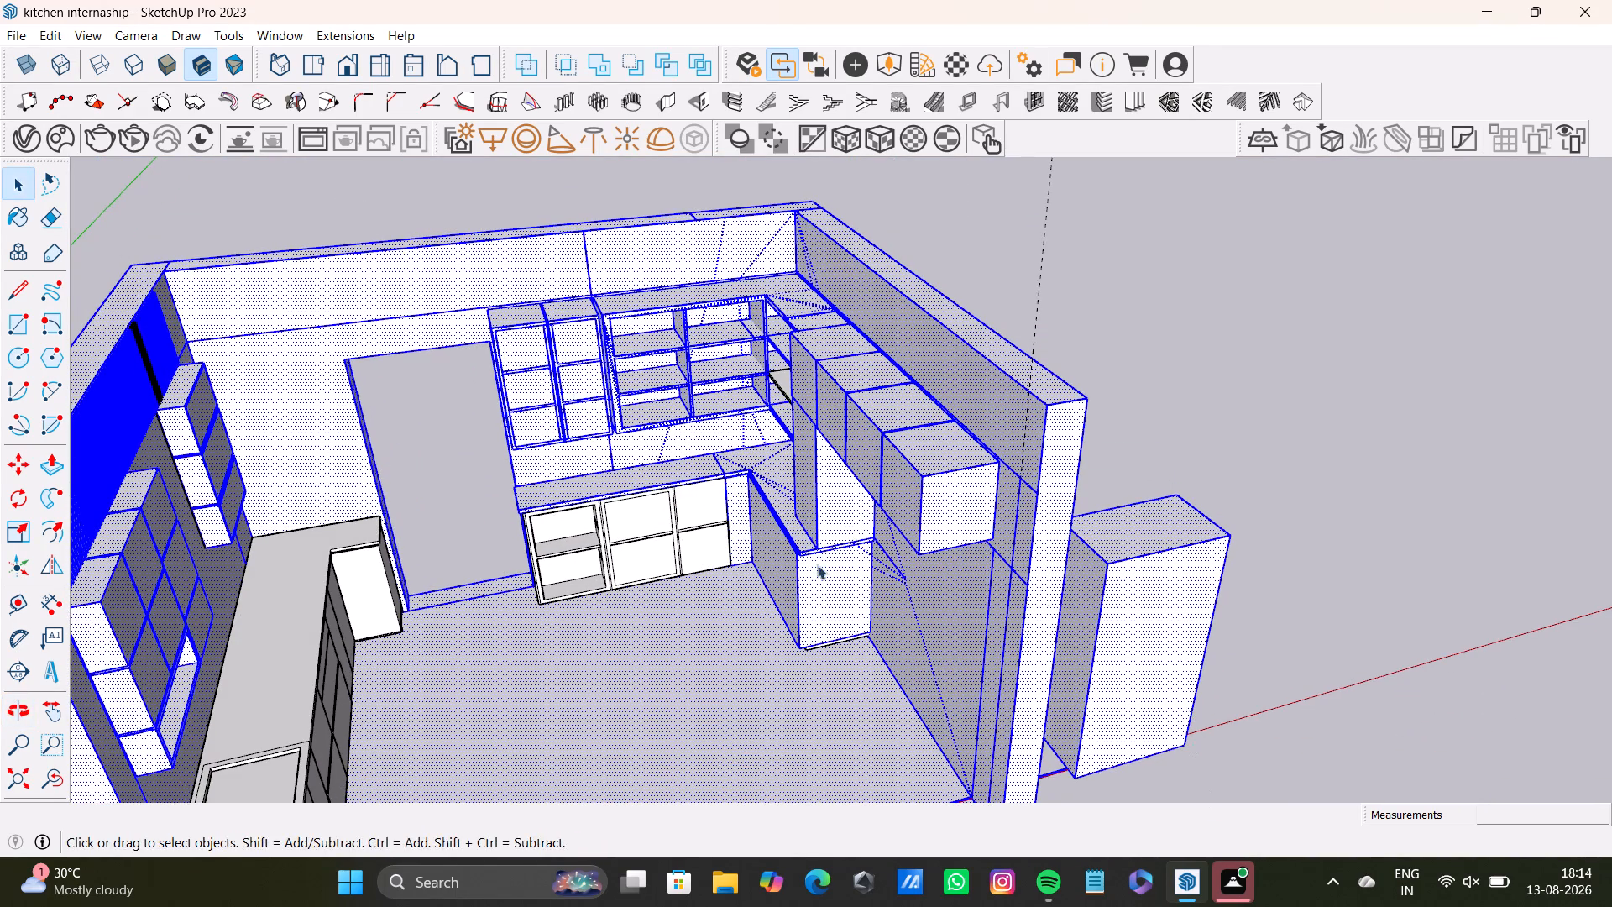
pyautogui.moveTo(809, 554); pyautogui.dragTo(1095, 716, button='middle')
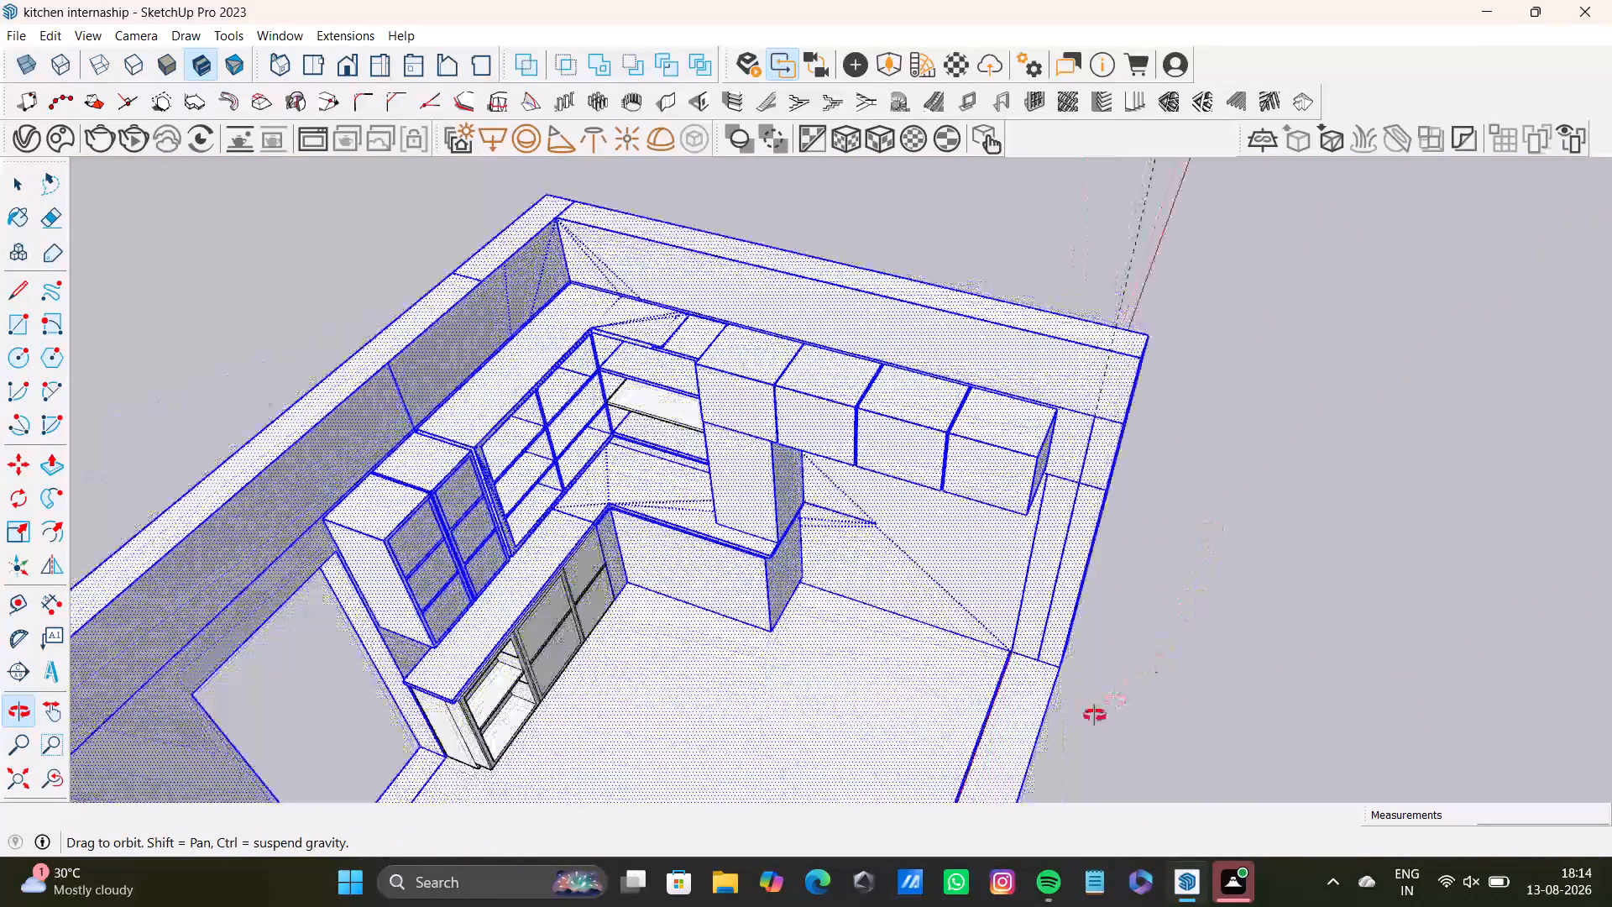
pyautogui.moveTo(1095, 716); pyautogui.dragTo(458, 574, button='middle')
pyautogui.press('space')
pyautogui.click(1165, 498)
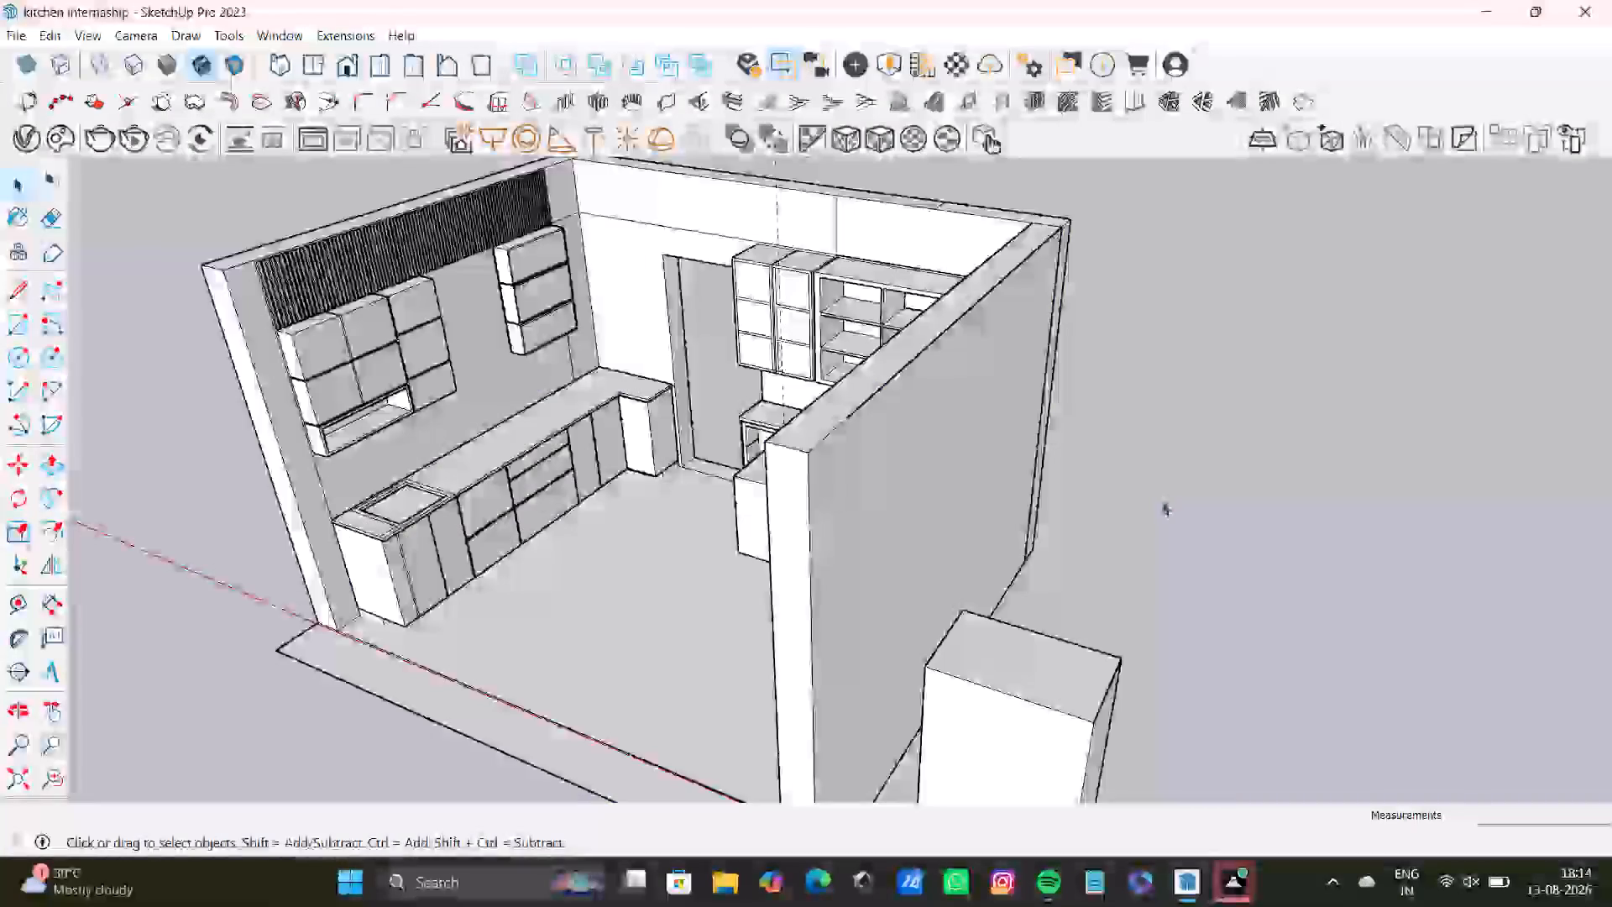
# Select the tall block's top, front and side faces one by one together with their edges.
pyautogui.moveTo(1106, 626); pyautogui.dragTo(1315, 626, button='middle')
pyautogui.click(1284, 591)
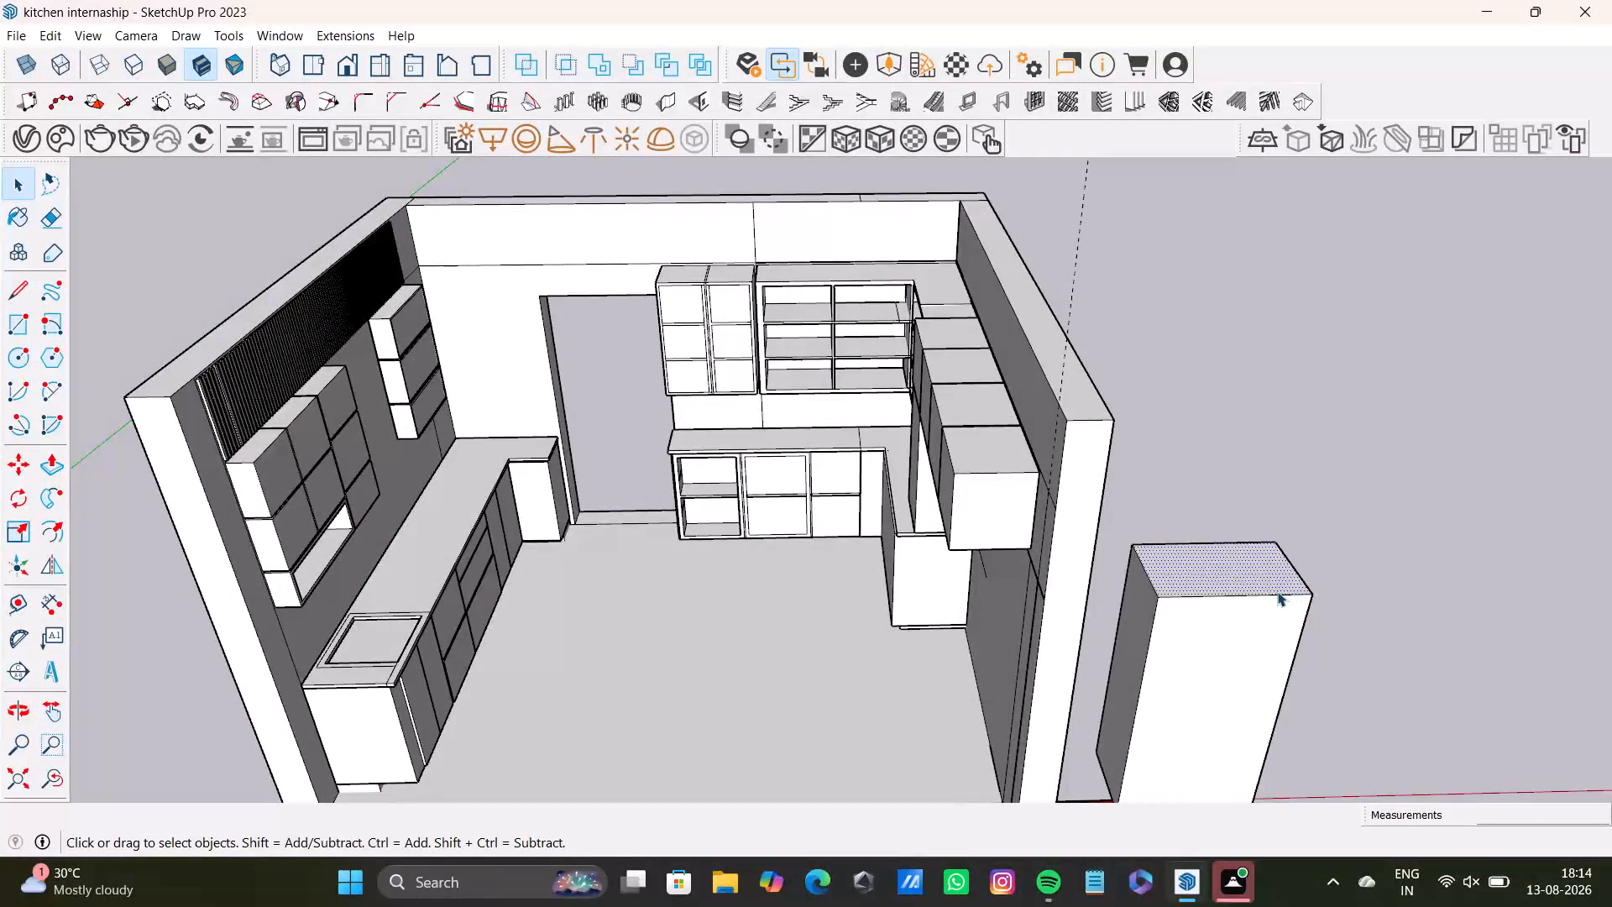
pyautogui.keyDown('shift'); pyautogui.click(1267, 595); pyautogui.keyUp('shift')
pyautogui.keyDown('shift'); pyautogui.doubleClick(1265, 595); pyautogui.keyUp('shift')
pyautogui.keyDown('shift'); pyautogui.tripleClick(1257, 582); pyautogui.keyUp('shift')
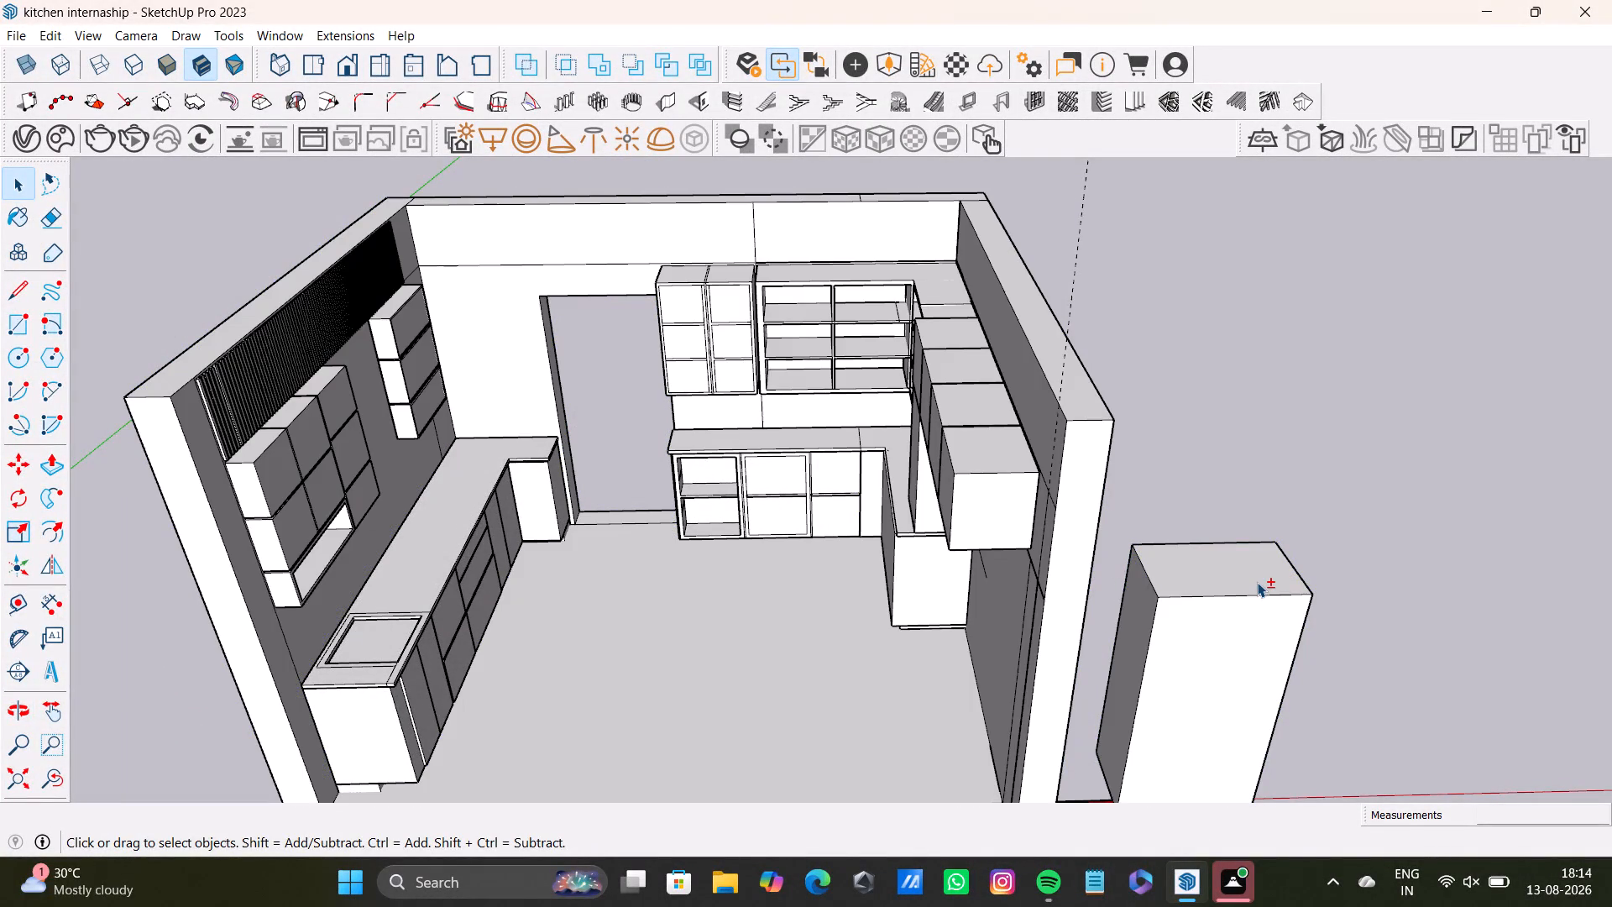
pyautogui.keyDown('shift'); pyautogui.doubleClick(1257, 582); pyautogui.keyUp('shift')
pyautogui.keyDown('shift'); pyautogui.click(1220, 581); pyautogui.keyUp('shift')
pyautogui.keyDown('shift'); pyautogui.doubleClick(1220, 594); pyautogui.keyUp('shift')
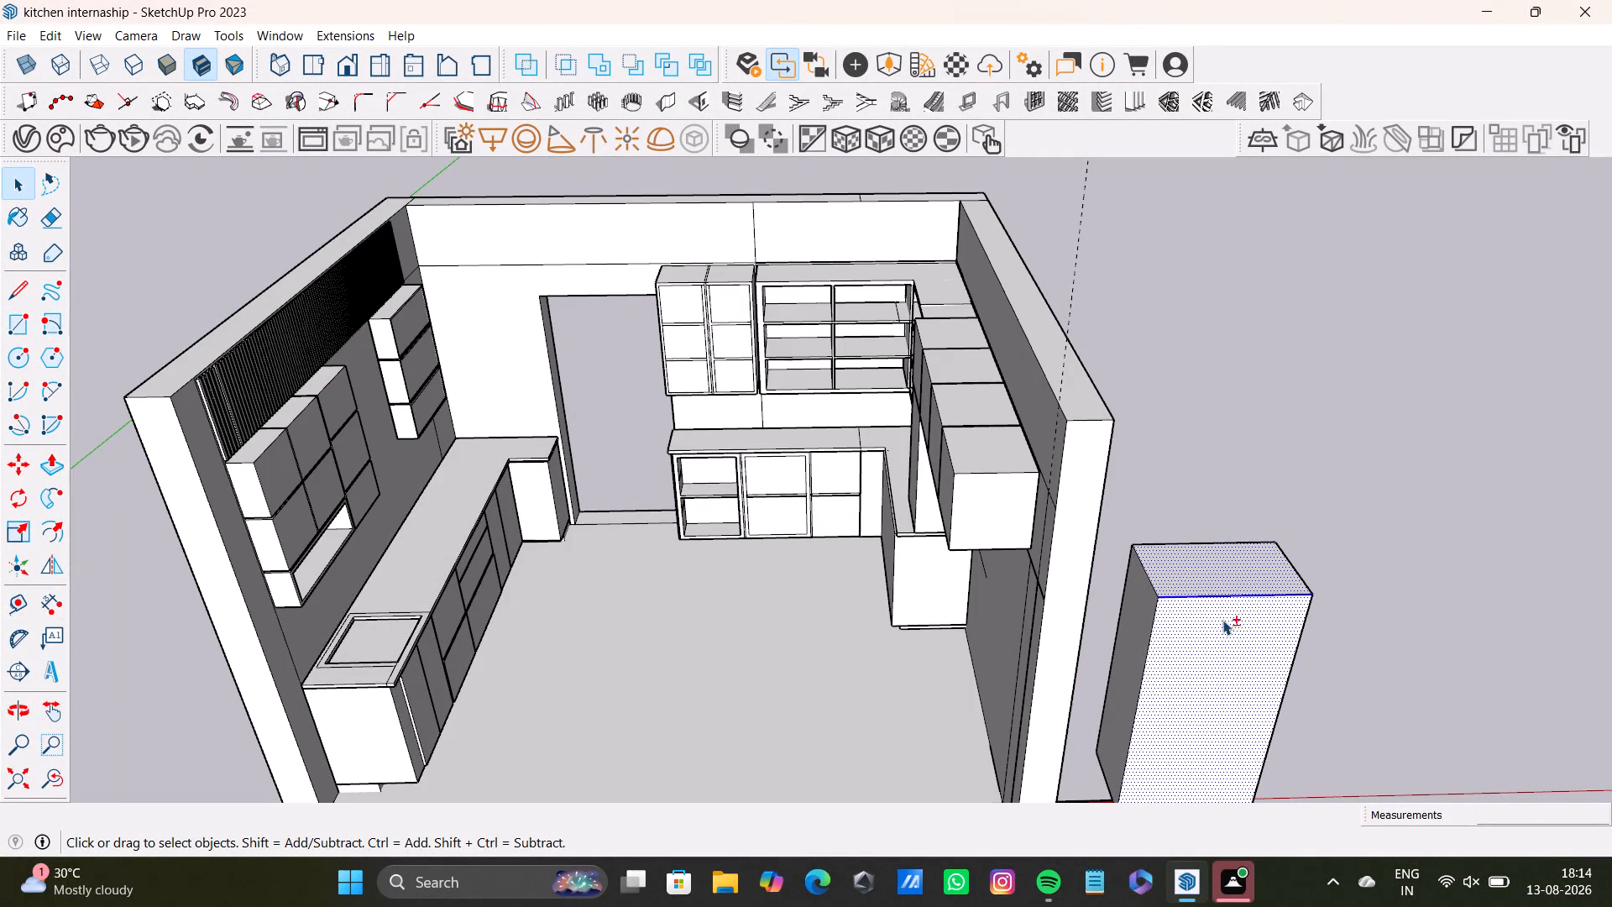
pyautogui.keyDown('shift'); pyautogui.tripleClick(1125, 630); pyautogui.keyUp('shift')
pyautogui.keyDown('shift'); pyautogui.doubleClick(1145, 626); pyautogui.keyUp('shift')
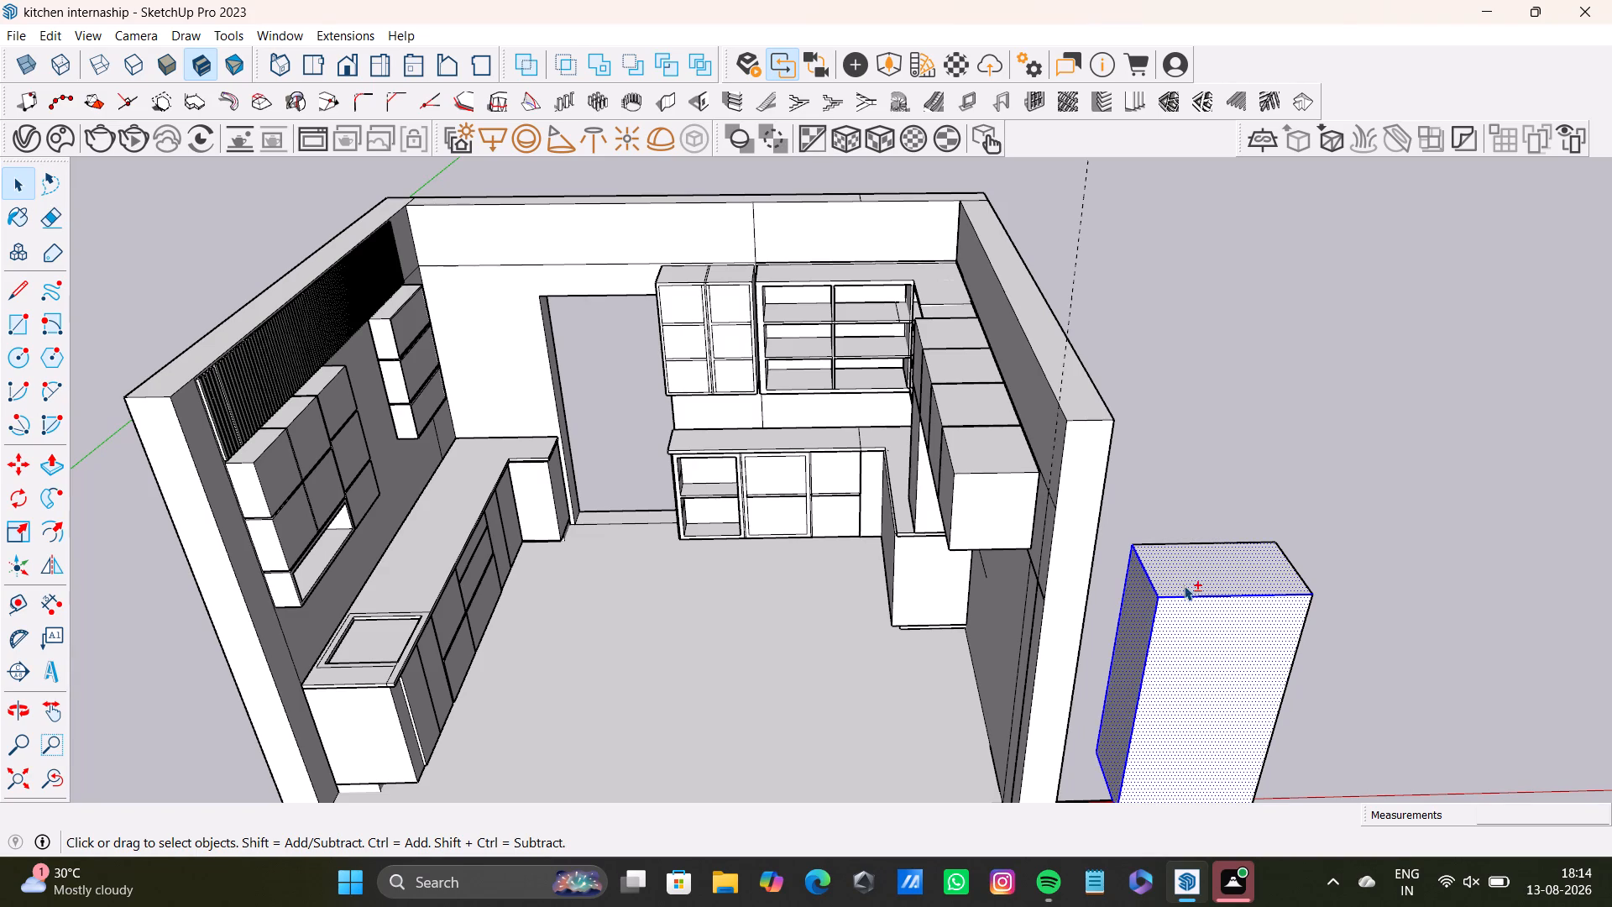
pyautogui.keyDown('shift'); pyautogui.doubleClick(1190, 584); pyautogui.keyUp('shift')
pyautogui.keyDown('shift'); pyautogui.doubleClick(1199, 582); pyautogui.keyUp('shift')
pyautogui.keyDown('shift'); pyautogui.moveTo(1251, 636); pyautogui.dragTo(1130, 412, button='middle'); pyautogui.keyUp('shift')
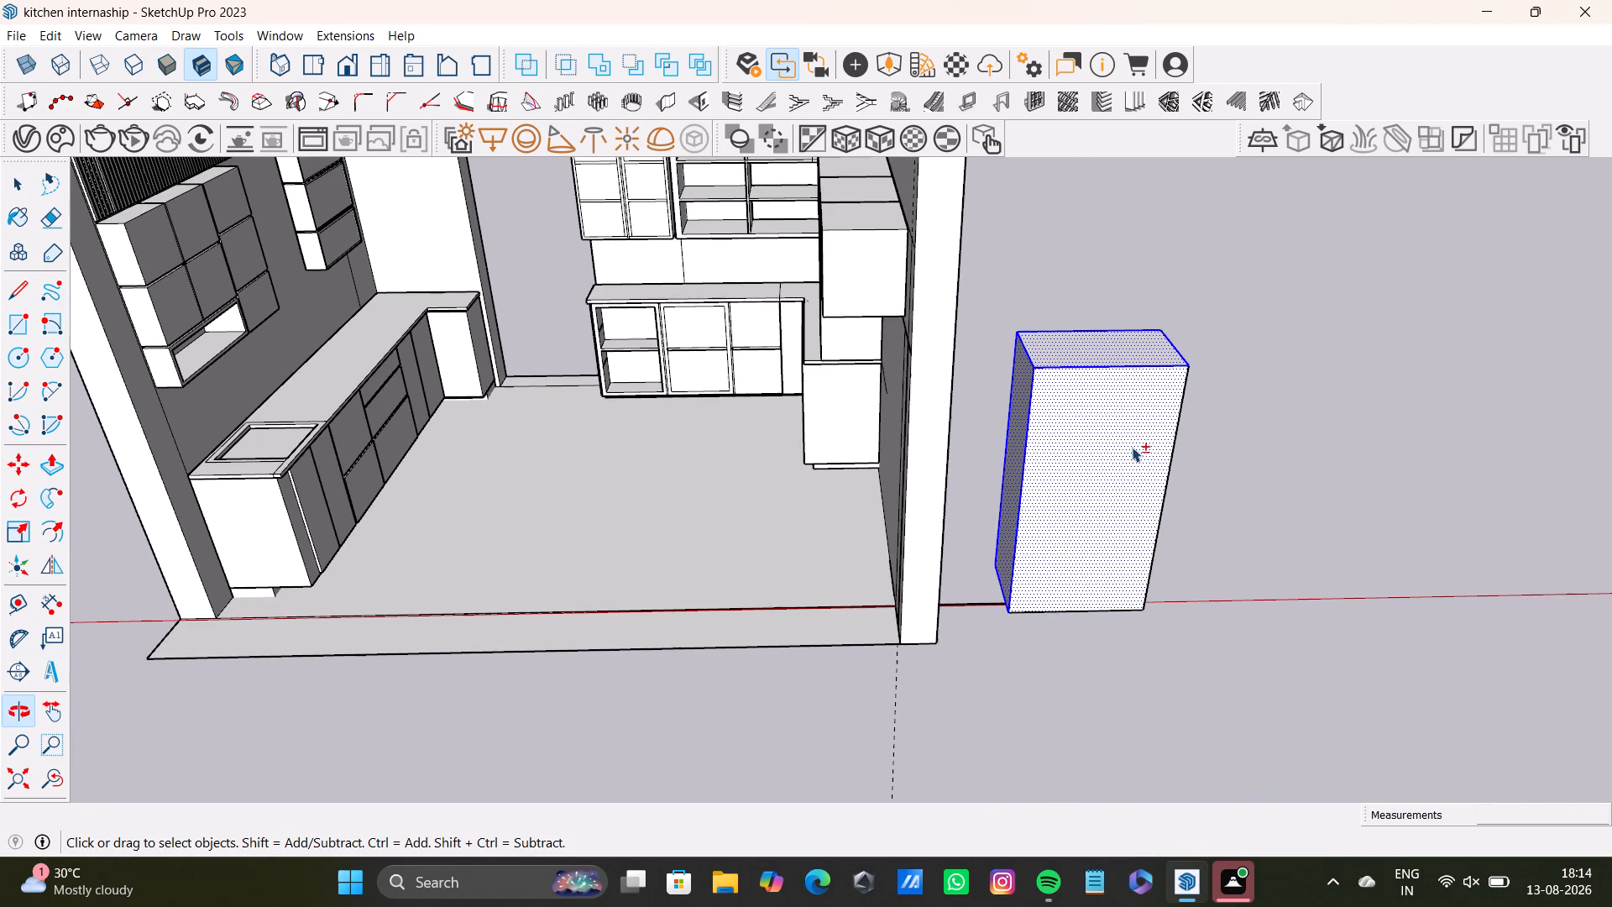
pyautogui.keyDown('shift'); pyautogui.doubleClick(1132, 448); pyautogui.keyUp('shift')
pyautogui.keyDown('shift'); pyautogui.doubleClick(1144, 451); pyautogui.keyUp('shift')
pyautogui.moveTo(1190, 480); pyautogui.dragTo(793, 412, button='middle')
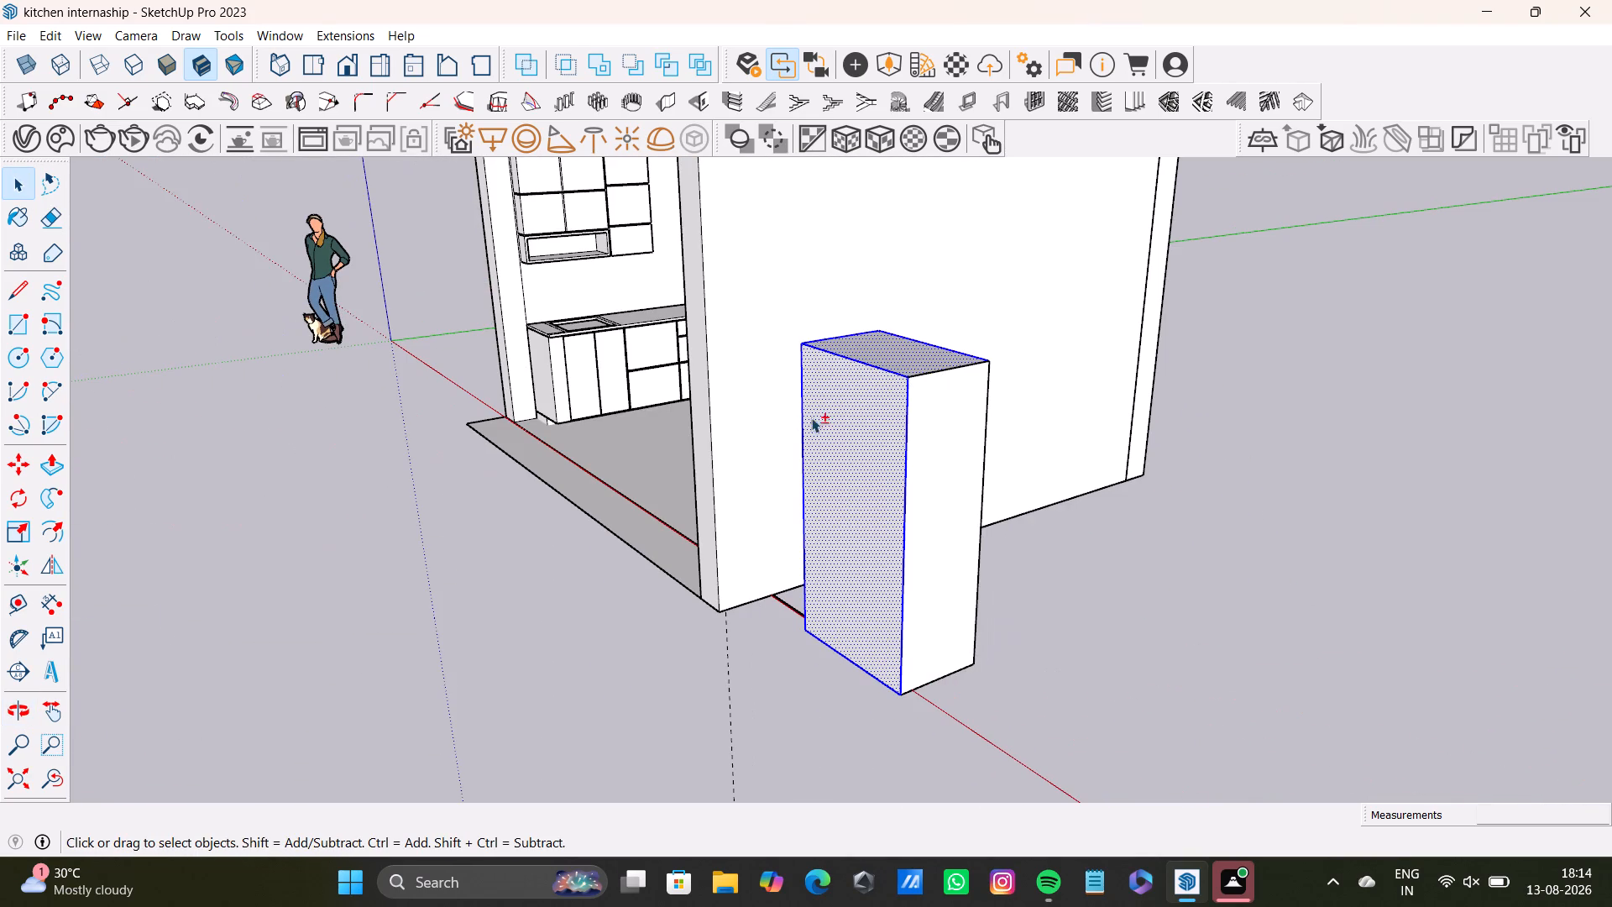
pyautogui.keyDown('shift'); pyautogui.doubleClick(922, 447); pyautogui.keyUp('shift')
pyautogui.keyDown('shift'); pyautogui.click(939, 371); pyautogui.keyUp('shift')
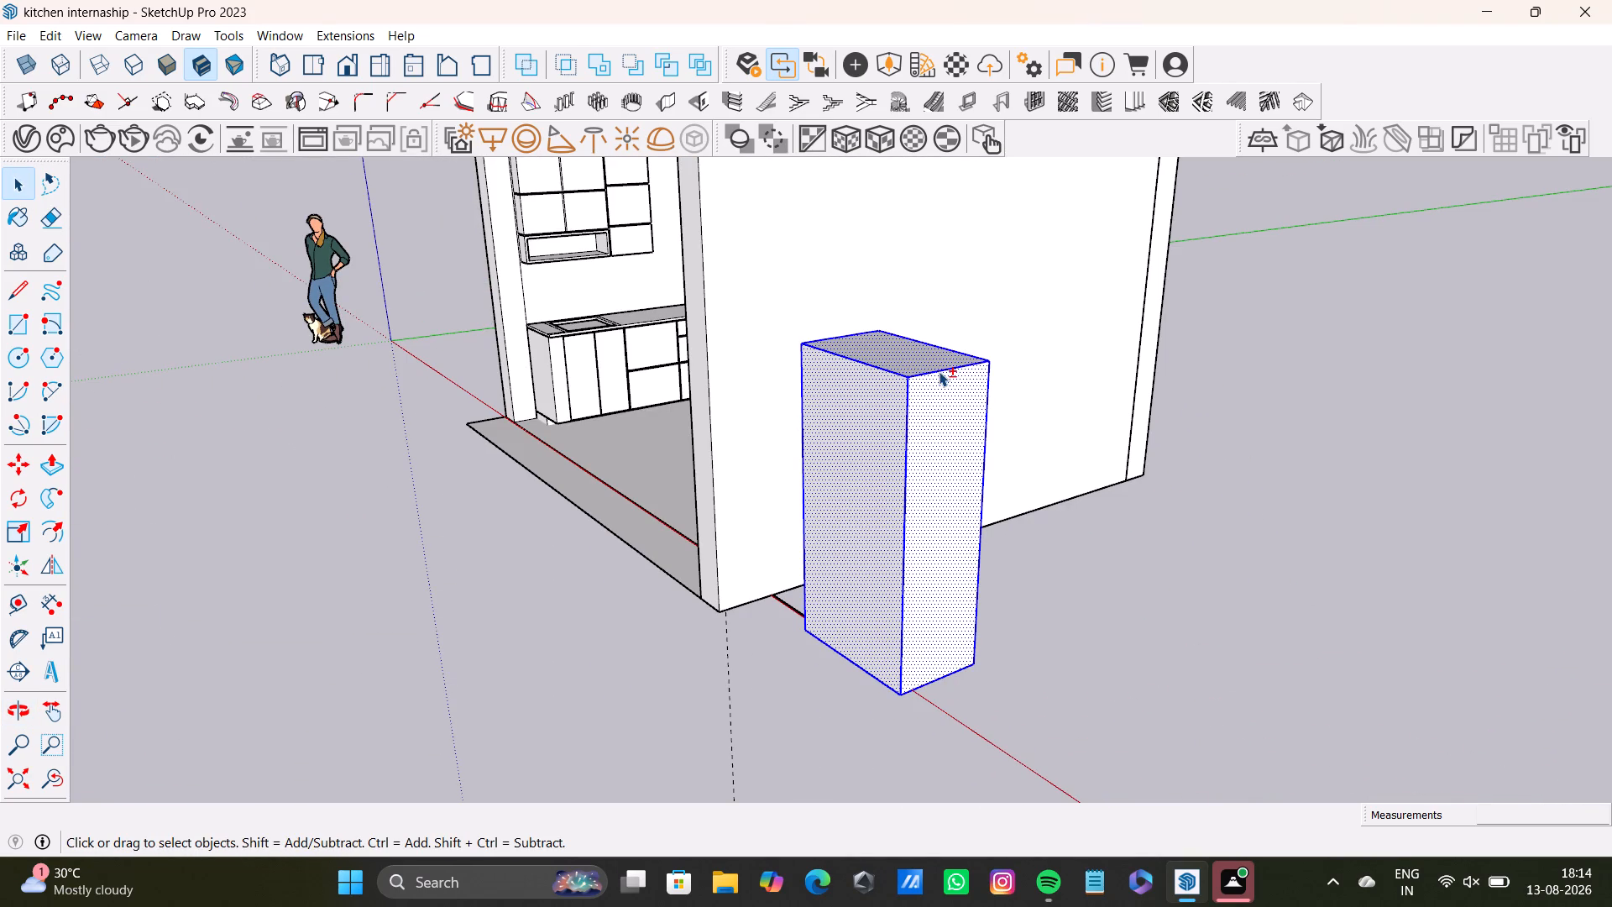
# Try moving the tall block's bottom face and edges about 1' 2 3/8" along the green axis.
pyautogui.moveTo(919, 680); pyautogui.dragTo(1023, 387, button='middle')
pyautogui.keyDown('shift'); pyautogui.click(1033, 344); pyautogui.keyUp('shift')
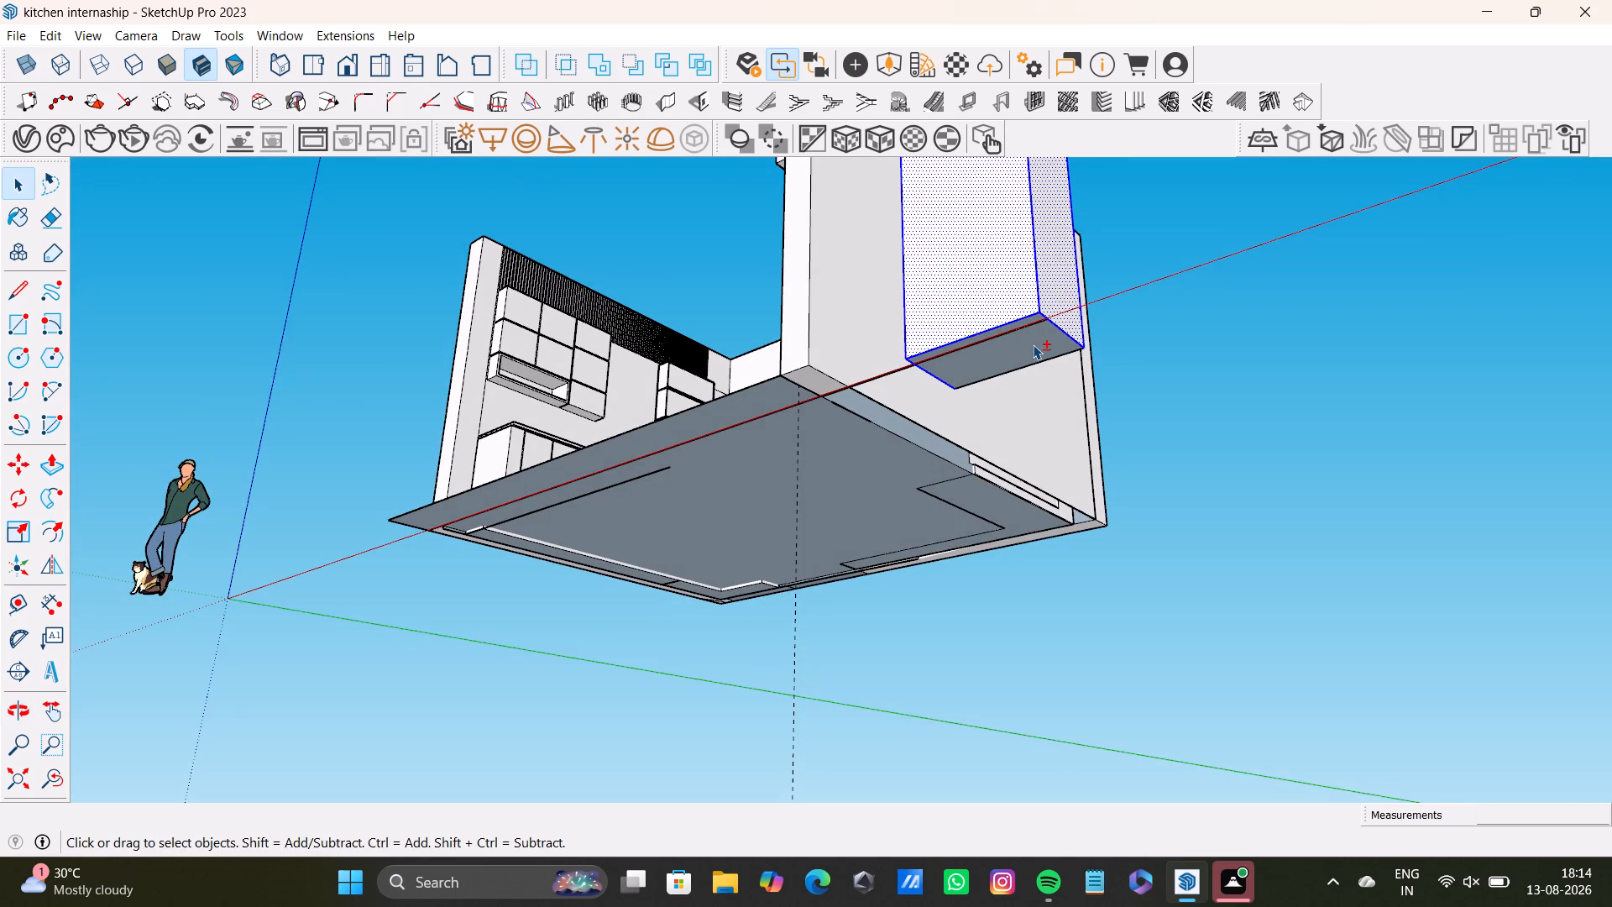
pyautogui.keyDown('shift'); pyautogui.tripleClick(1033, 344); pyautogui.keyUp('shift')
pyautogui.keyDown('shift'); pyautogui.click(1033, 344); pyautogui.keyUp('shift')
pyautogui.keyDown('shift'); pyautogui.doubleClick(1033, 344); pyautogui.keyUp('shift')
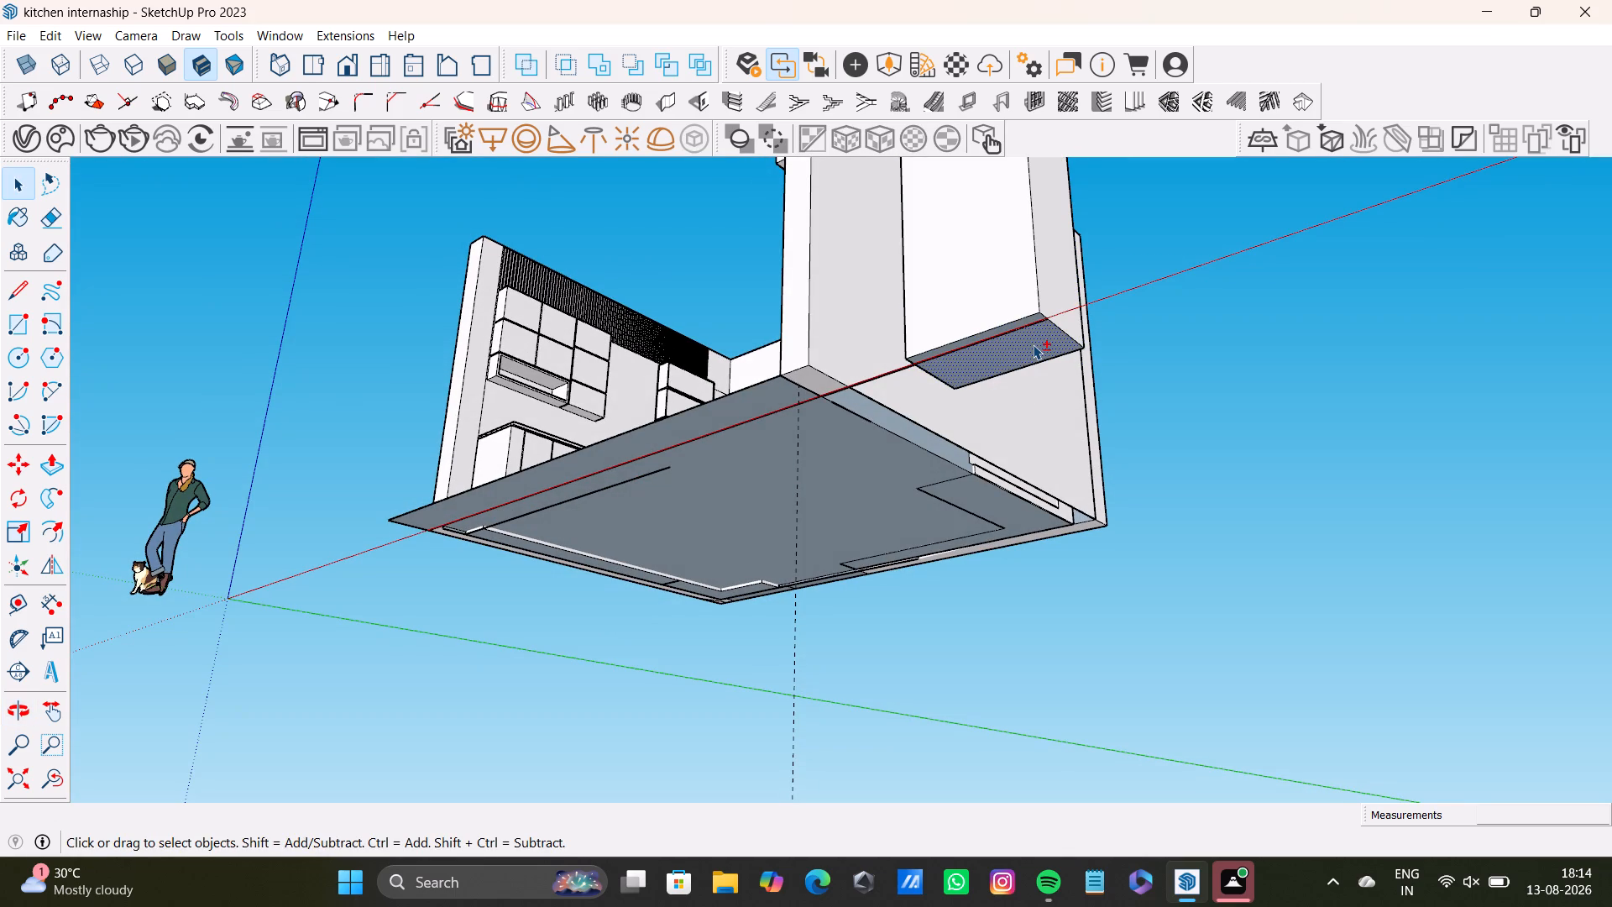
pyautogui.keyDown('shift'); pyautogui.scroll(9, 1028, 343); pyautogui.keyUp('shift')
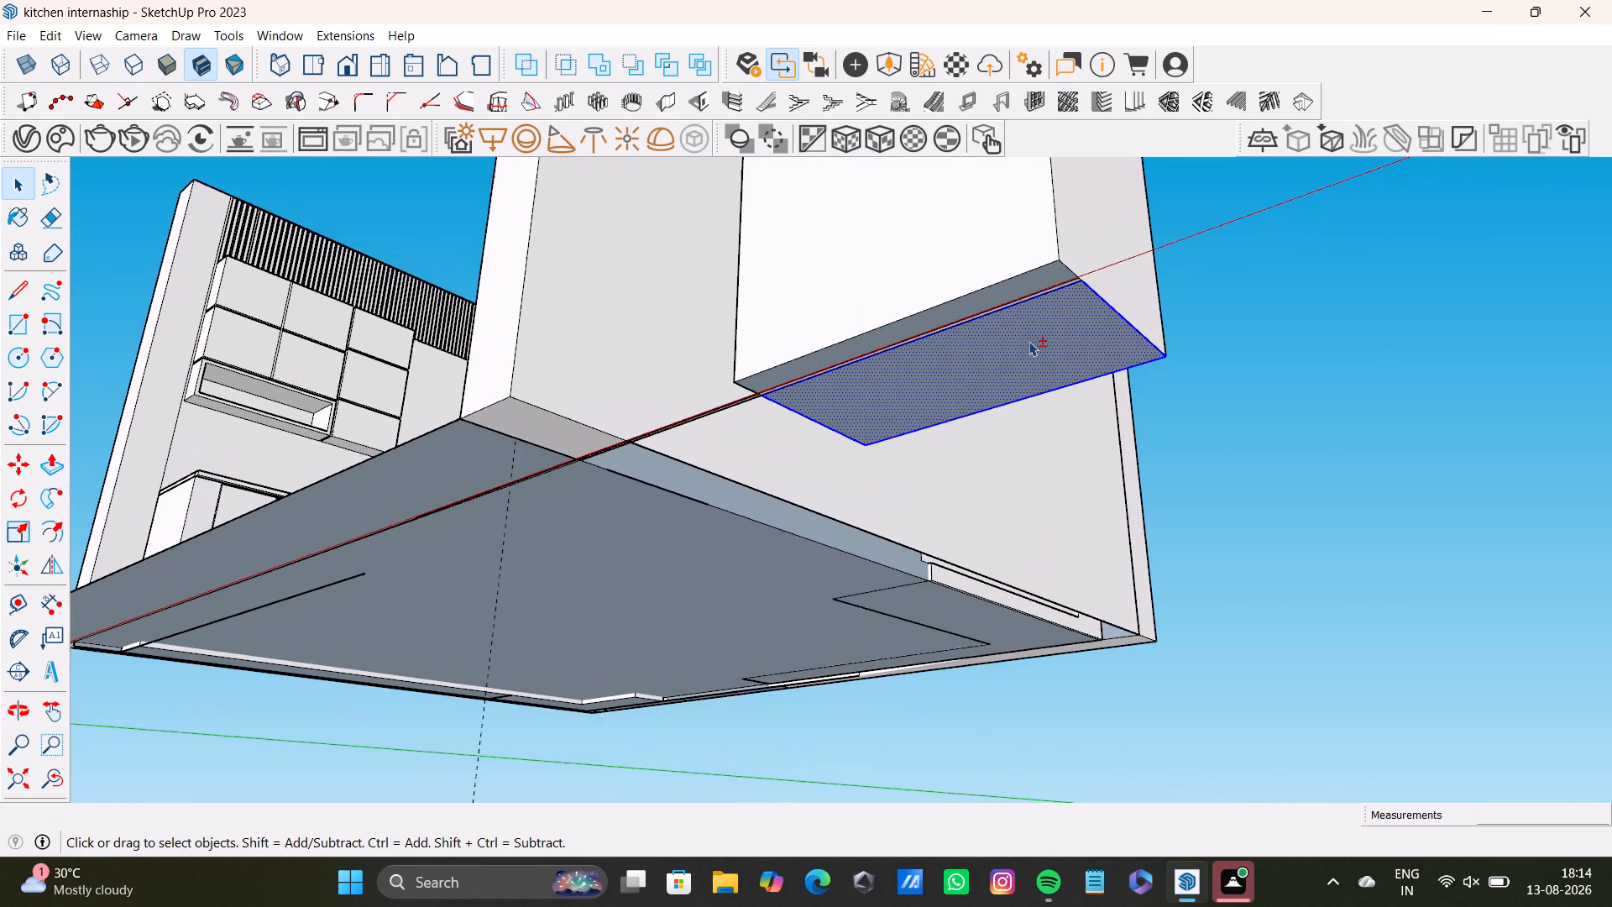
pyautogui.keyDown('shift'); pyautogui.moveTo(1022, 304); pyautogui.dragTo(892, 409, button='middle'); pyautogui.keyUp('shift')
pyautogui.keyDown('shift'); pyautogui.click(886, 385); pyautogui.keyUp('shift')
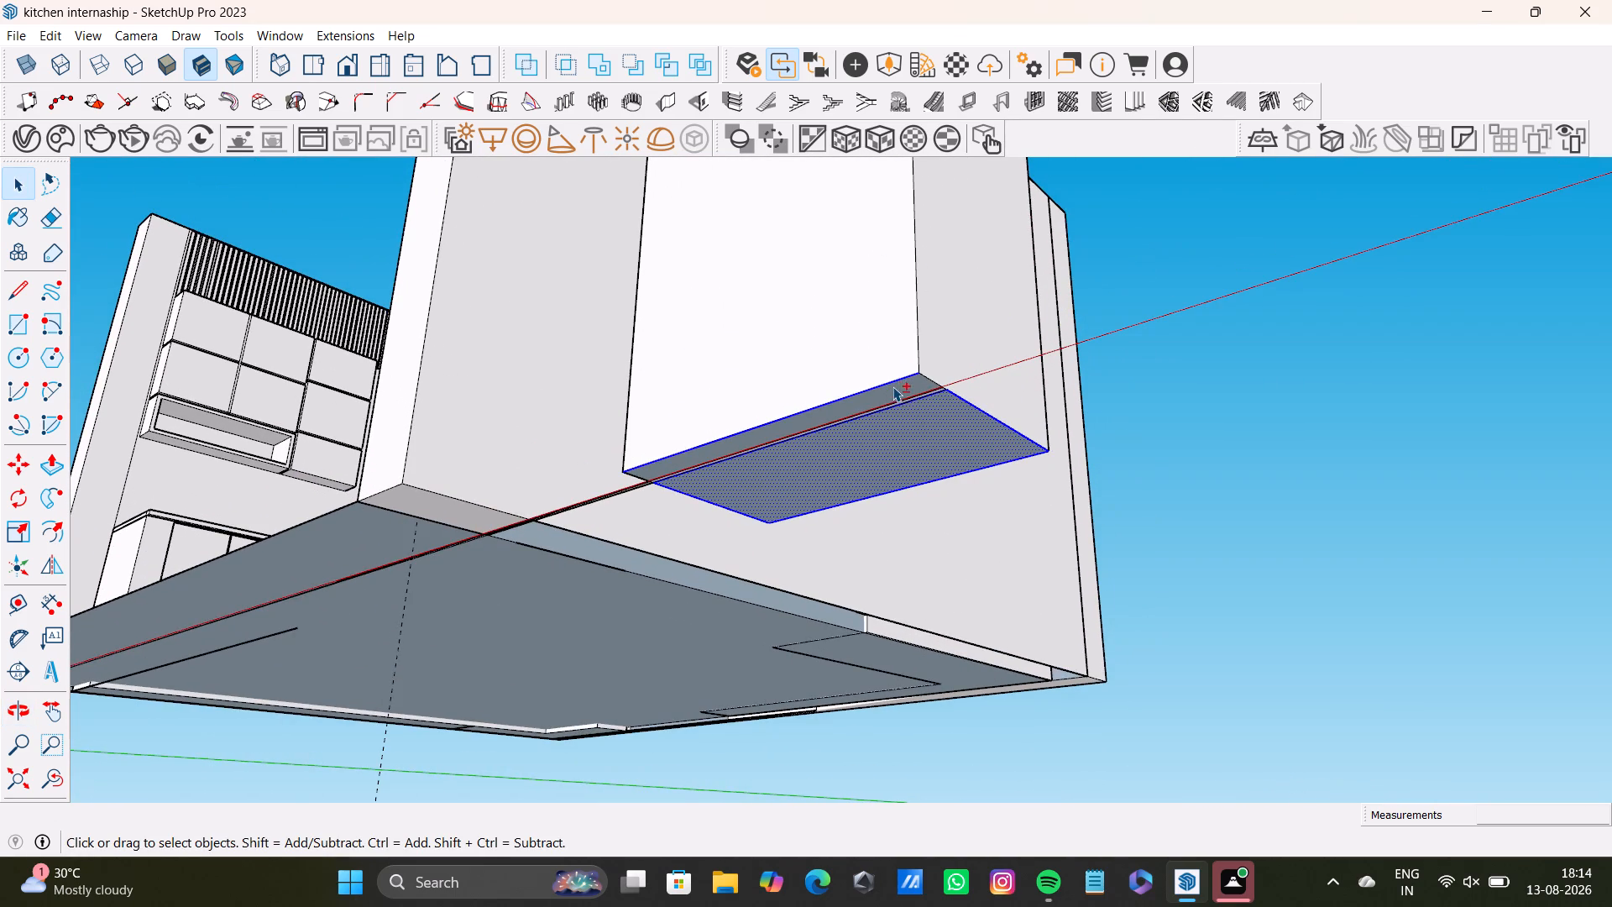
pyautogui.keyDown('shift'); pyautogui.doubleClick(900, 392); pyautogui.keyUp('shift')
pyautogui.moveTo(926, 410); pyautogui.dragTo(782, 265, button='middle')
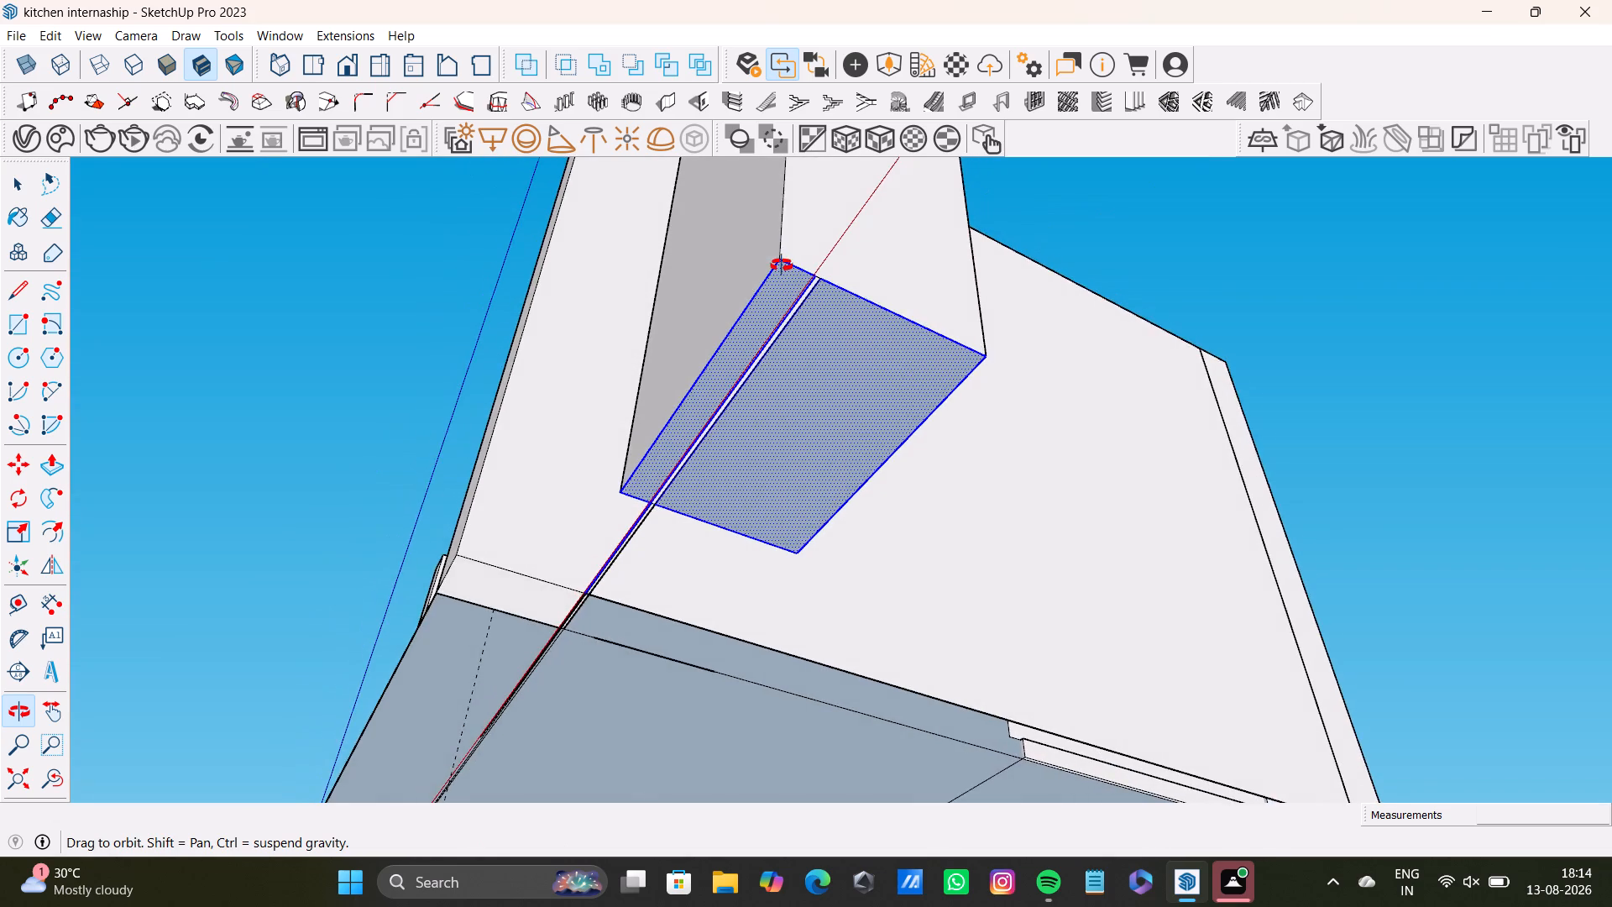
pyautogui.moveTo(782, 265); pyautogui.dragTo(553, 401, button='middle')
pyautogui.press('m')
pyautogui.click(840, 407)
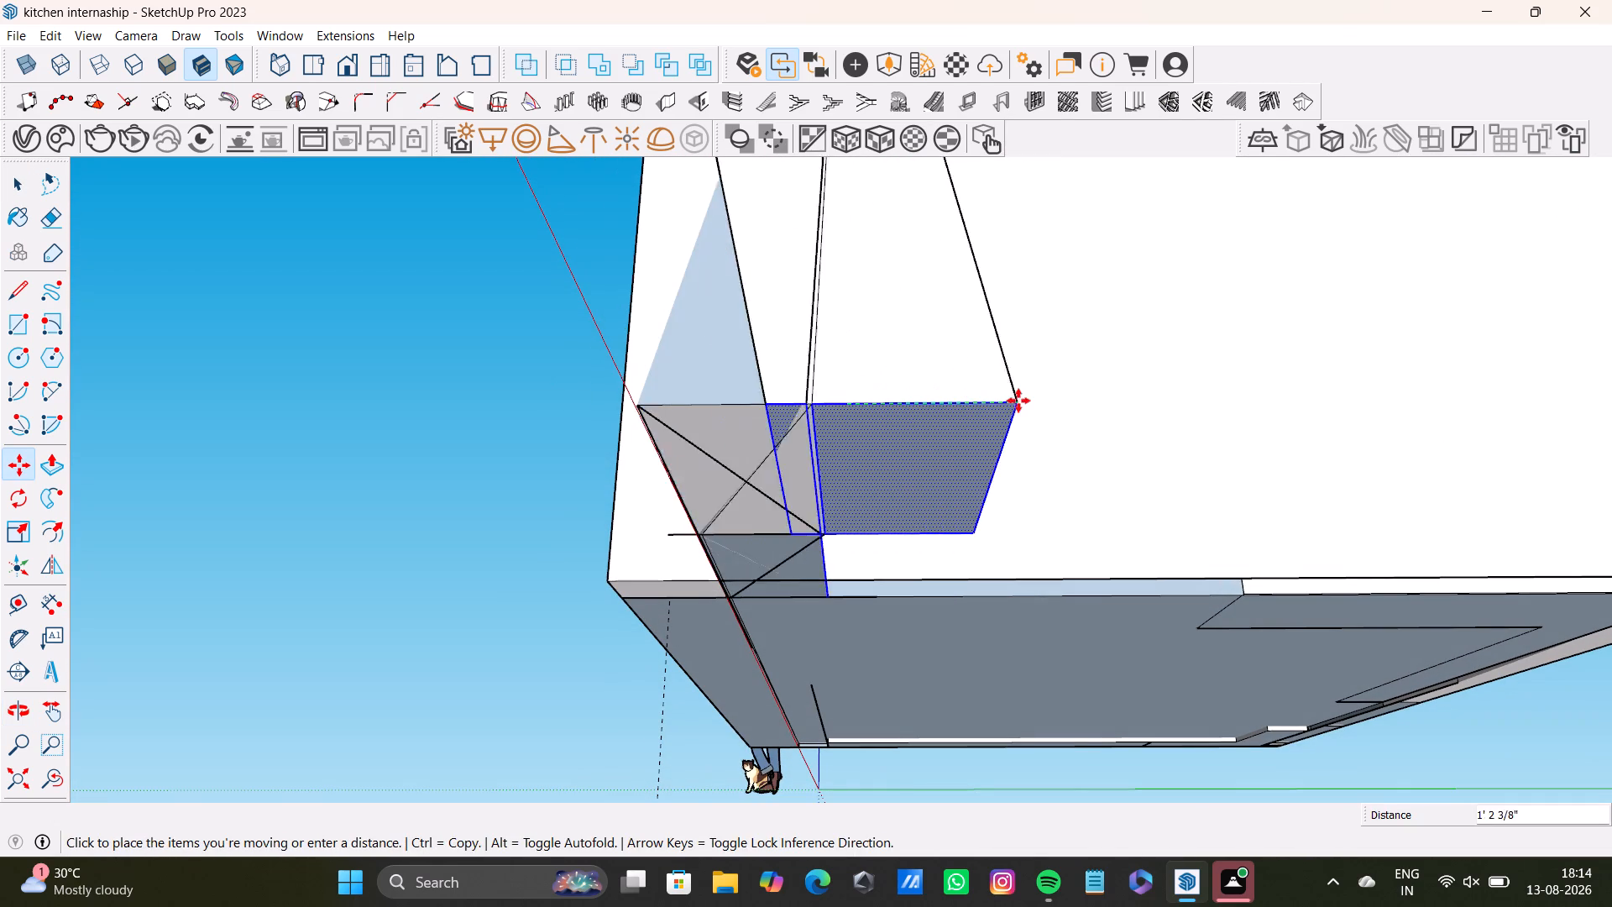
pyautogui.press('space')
# Undo the tall block's recent moves into and back out of the kitchen.
pyautogui.hotkey('ctrl', 'z')
pyautogui.hotkey('ctrl', 'z')
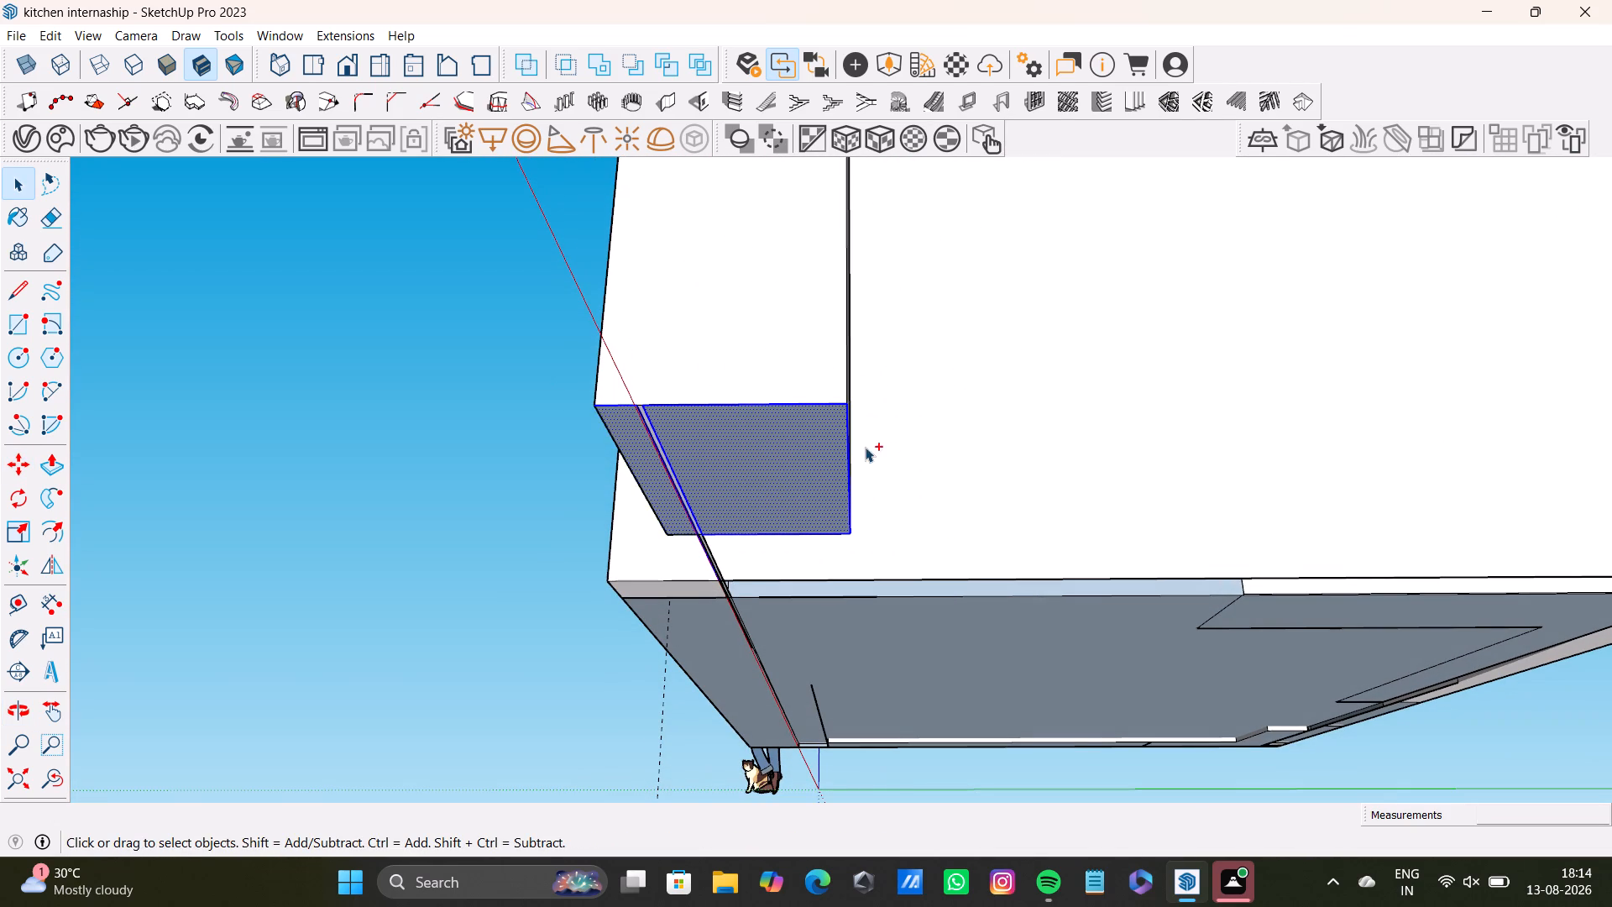
pyautogui.hotkey('ctrl', 'z')
pyautogui.scroll(-5, 837, 535)
pyautogui.moveTo(852, 574); pyautogui.dragTo(1231, 684, button='middle')
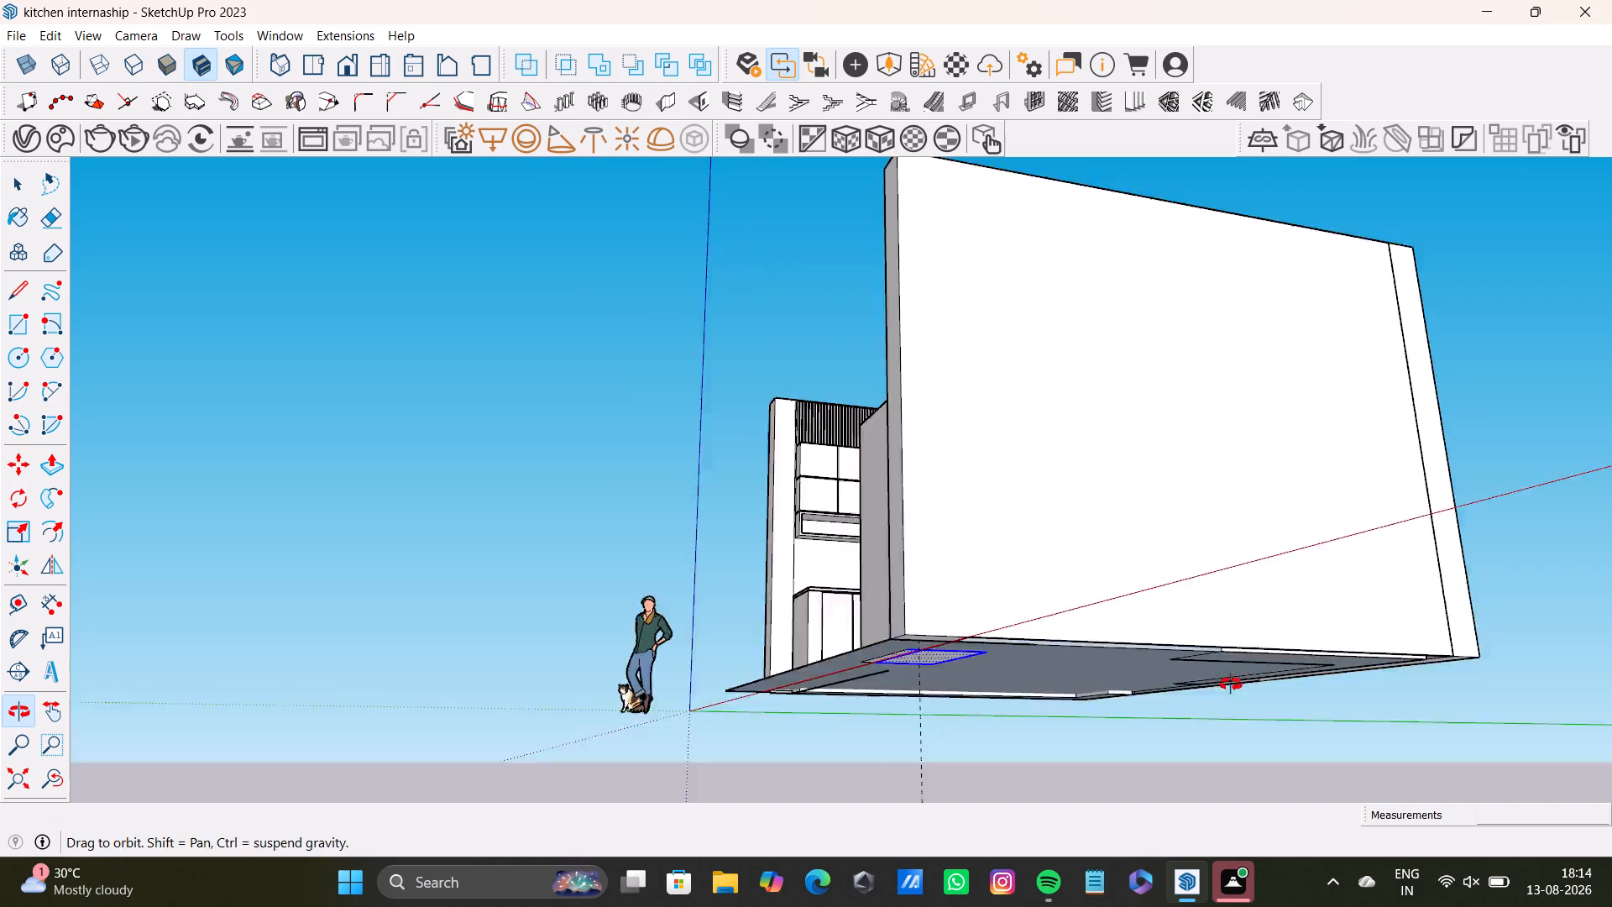
pyautogui.moveTo(1231, 684); pyautogui.dragTo(1268, 691, button='middle')
pyautogui.hotkey('ctrl', 'z')
# Move the whole tall block from beside the side wall to the open ground beyond the kitchen's back wall.
pyautogui.moveTo(1309, 650); pyautogui.dragTo(1266, 495, button='middle')
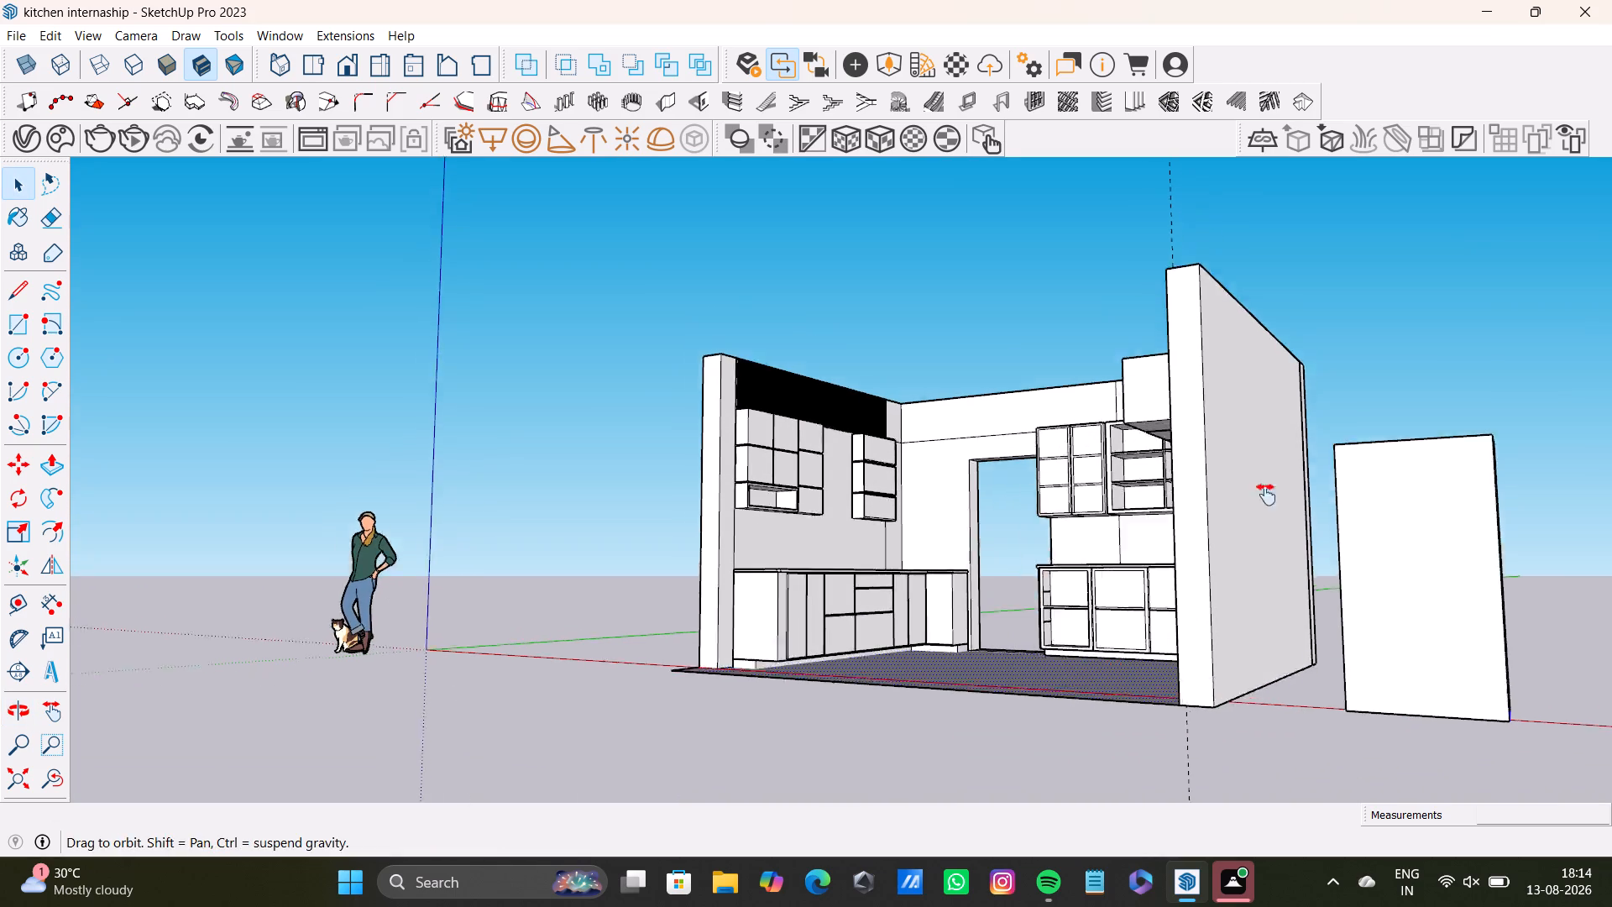
pyautogui.moveTo(1266, 495); pyautogui.dragTo(1079, 280, button='middle')
pyautogui.moveTo(1123, 281); pyautogui.dragTo(784, 422, button='middle')
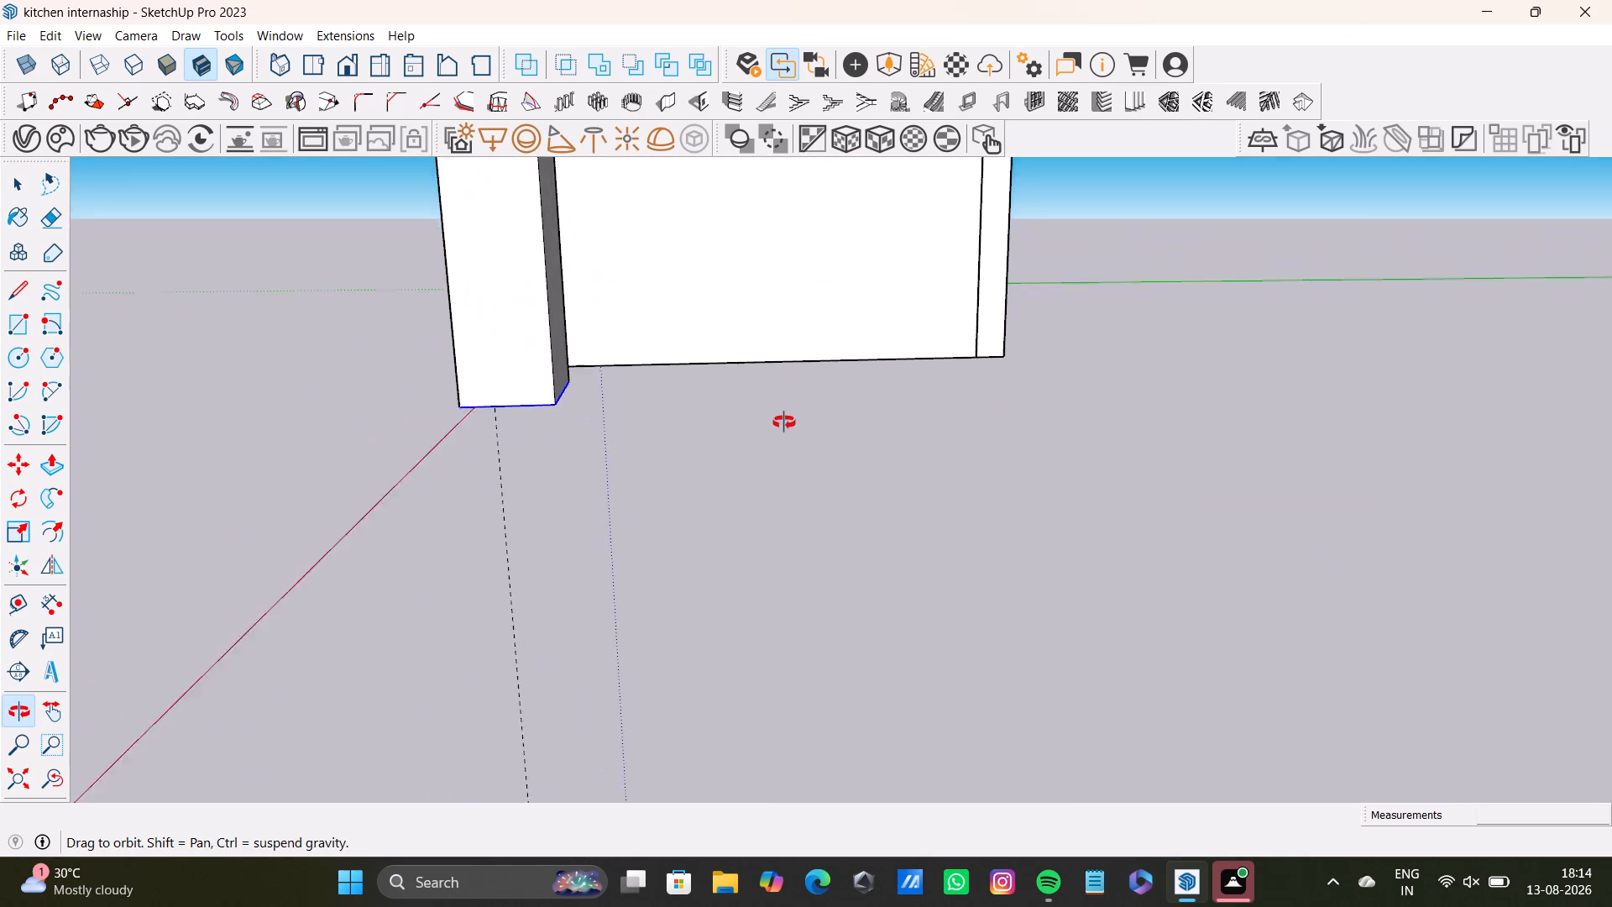
pyautogui.moveTo(784, 422); pyautogui.dragTo(764, 358, button='middle')
pyautogui.keyDown('shift'); pyautogui.moveTo(574, 275); pyautogui.dragTo(630, 514, button='middle'); pyautogui.keyUp('shift')
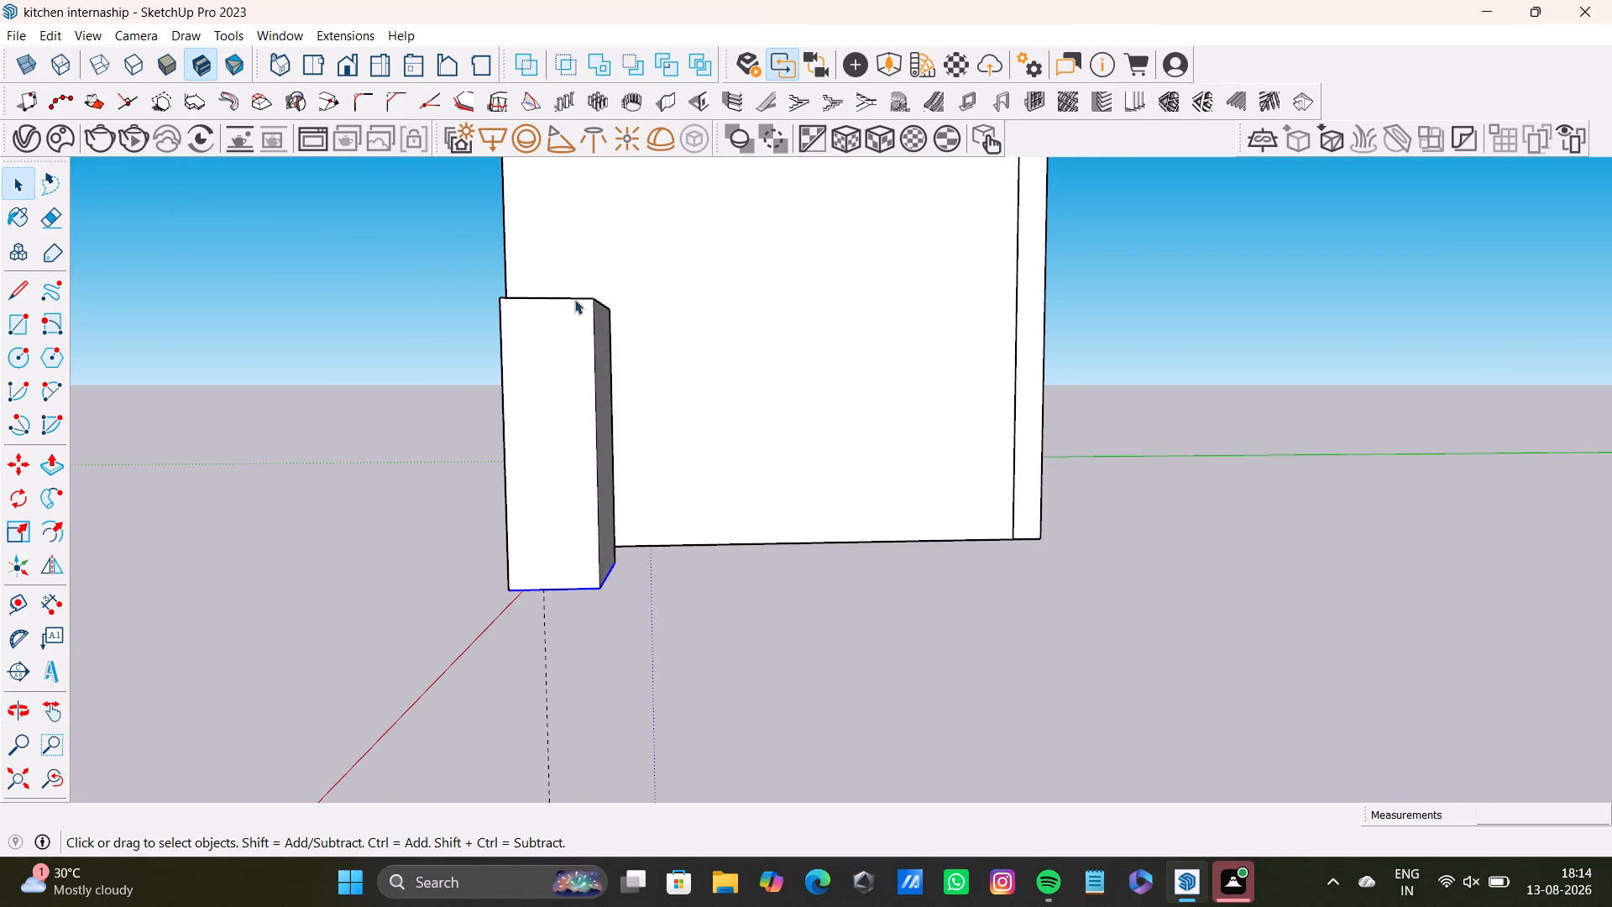
pyautogui.click(568, 340)
pyautogui.doubleClick(570, 343)
pyautogui.doubleClick(570, 343)
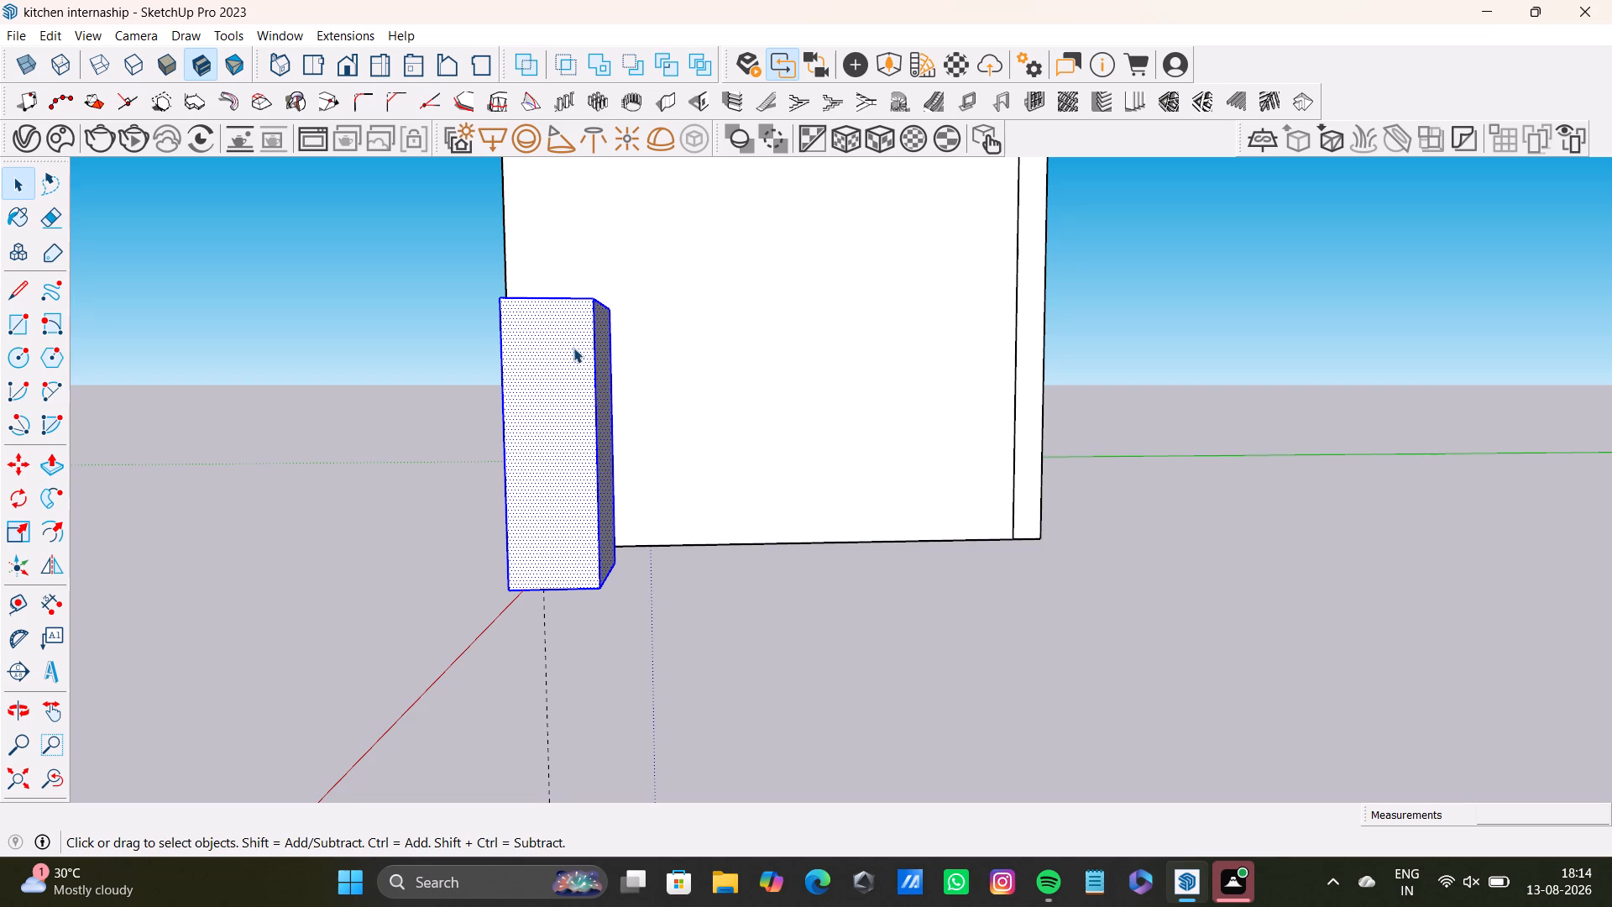
pyautogui.press('m')
pyautogui.click(601, 301)
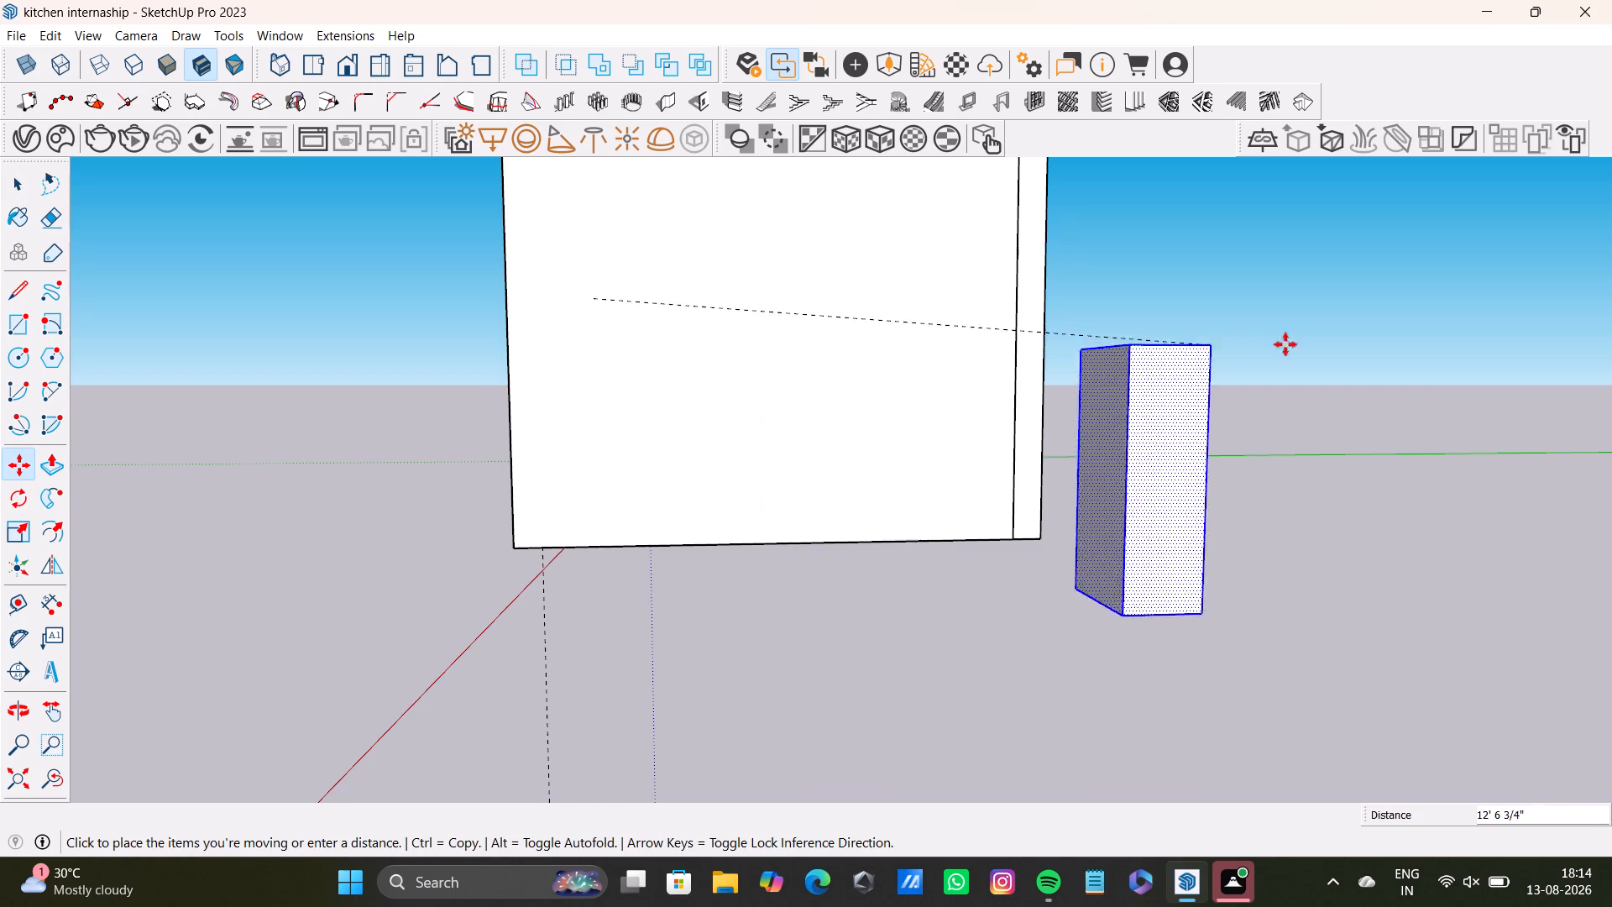
pyautogui.click(1359, 339)
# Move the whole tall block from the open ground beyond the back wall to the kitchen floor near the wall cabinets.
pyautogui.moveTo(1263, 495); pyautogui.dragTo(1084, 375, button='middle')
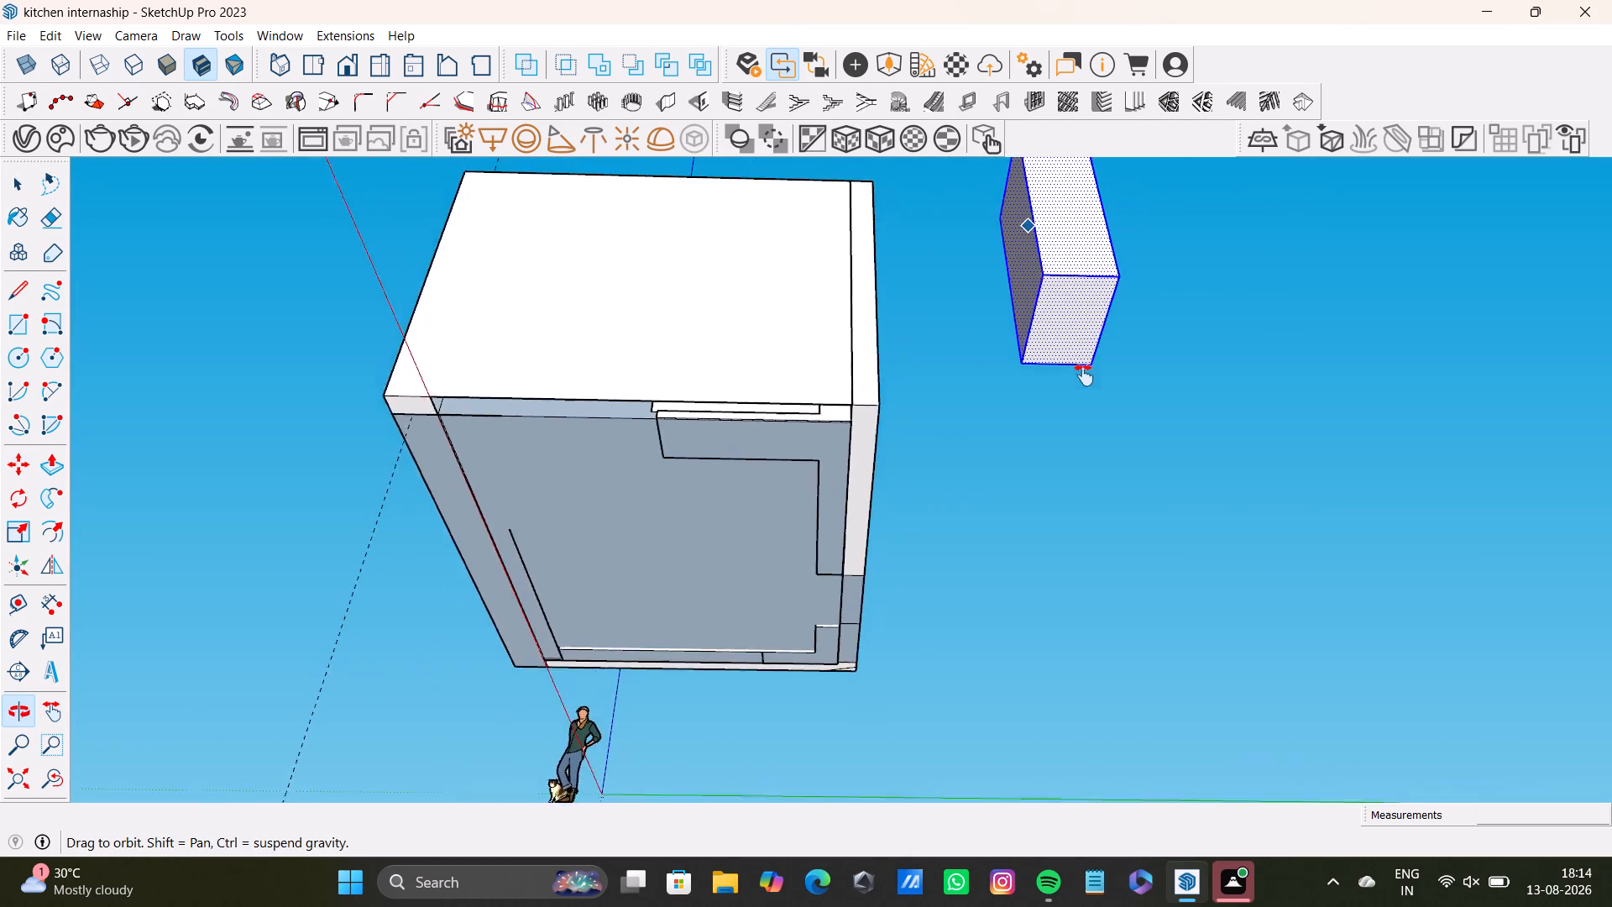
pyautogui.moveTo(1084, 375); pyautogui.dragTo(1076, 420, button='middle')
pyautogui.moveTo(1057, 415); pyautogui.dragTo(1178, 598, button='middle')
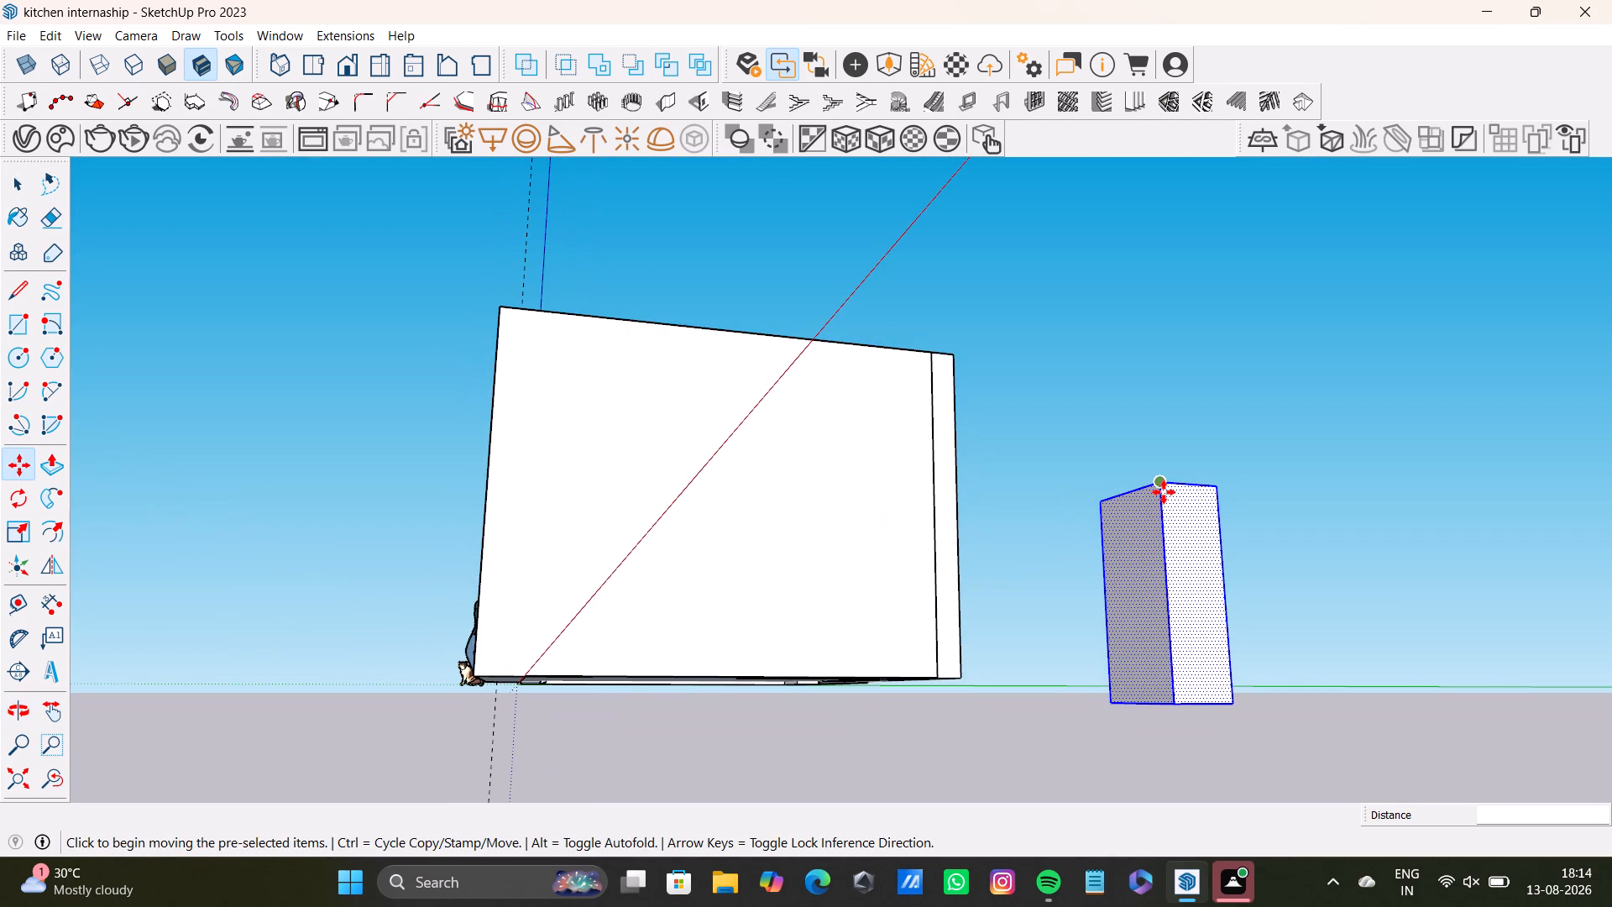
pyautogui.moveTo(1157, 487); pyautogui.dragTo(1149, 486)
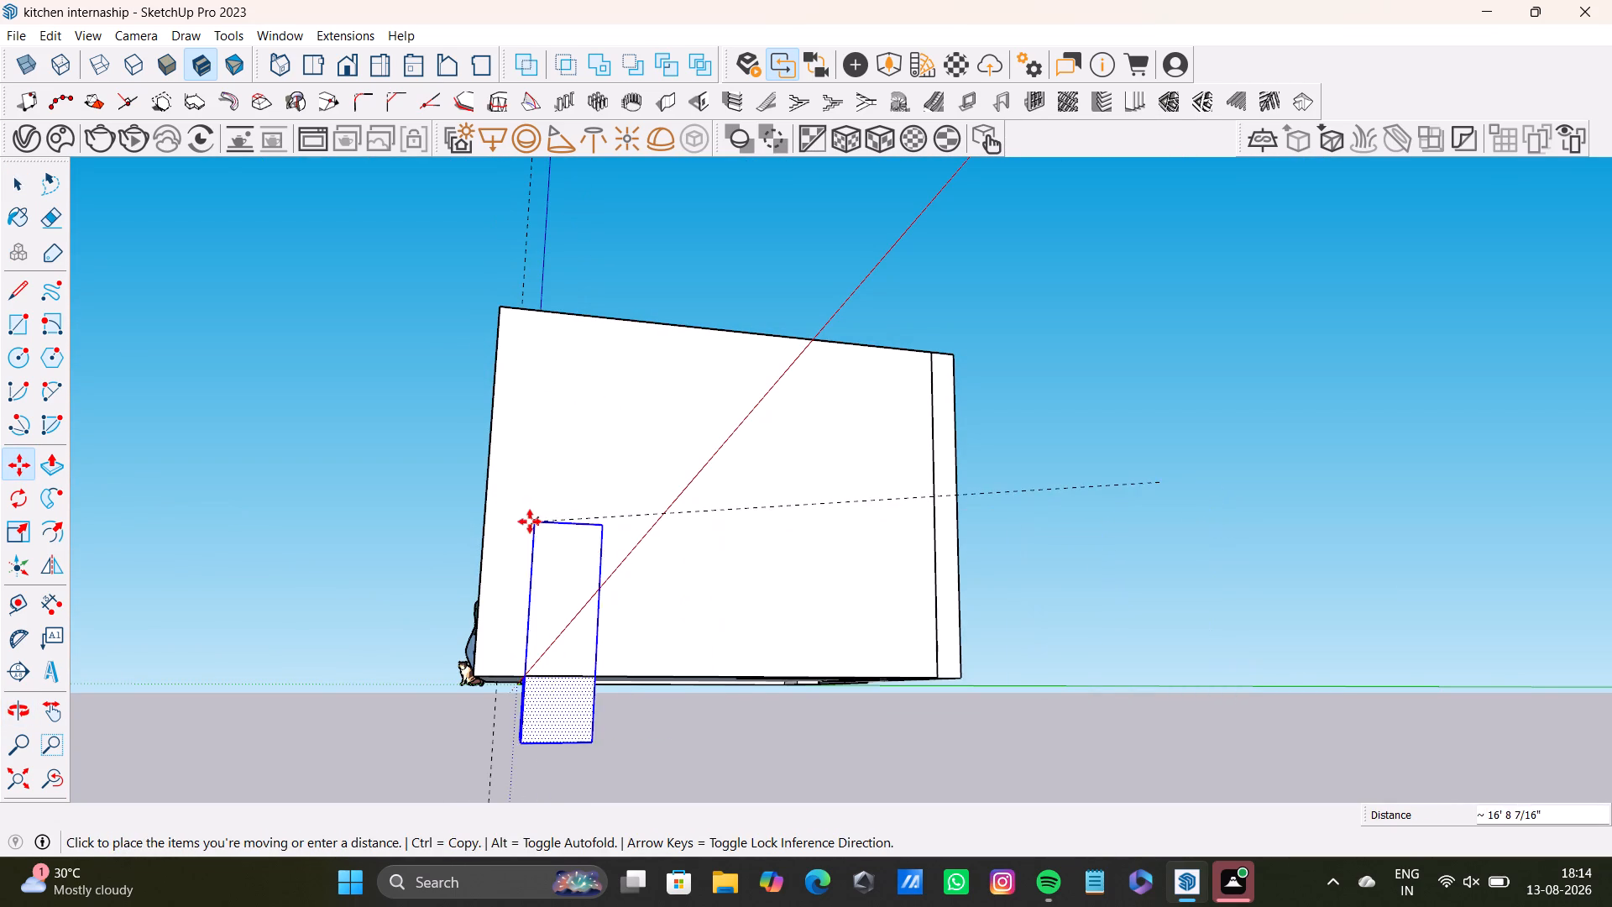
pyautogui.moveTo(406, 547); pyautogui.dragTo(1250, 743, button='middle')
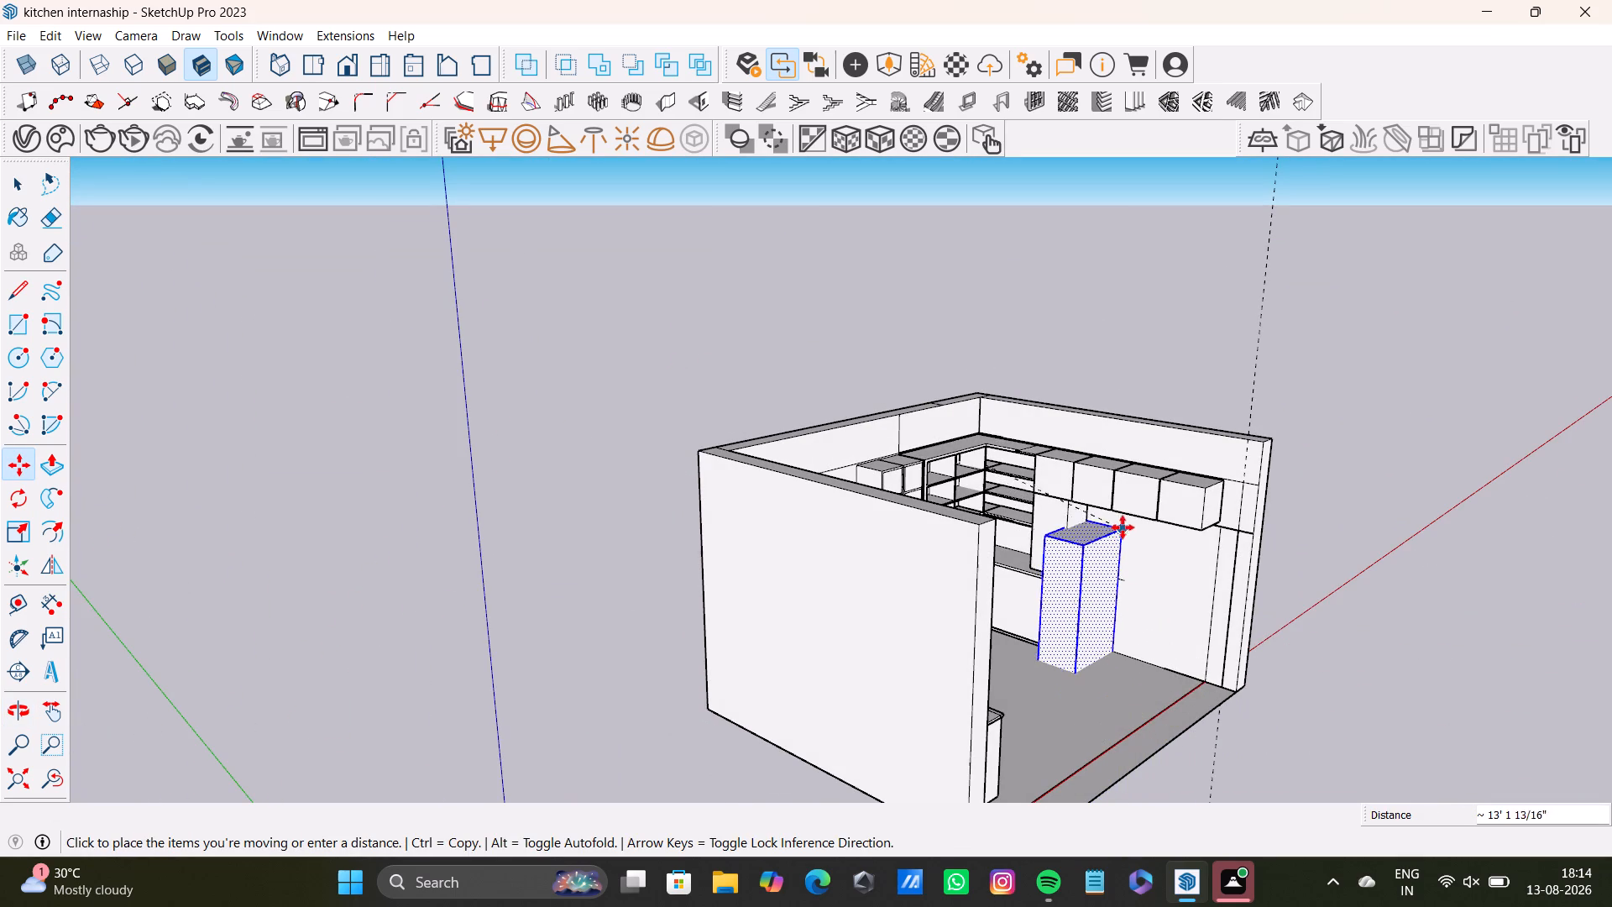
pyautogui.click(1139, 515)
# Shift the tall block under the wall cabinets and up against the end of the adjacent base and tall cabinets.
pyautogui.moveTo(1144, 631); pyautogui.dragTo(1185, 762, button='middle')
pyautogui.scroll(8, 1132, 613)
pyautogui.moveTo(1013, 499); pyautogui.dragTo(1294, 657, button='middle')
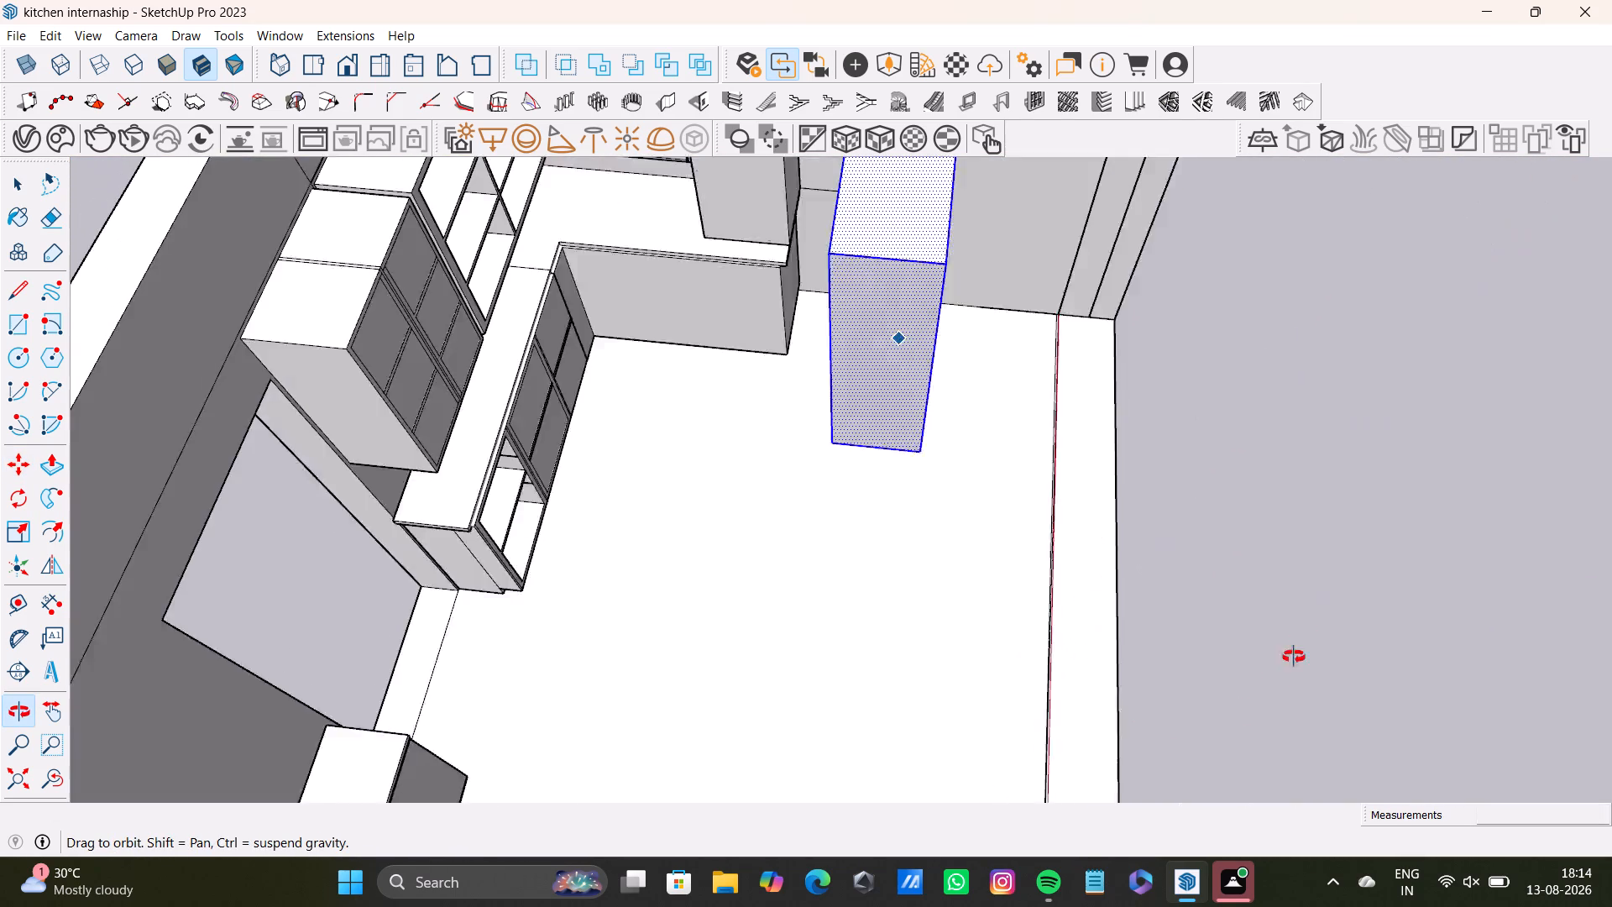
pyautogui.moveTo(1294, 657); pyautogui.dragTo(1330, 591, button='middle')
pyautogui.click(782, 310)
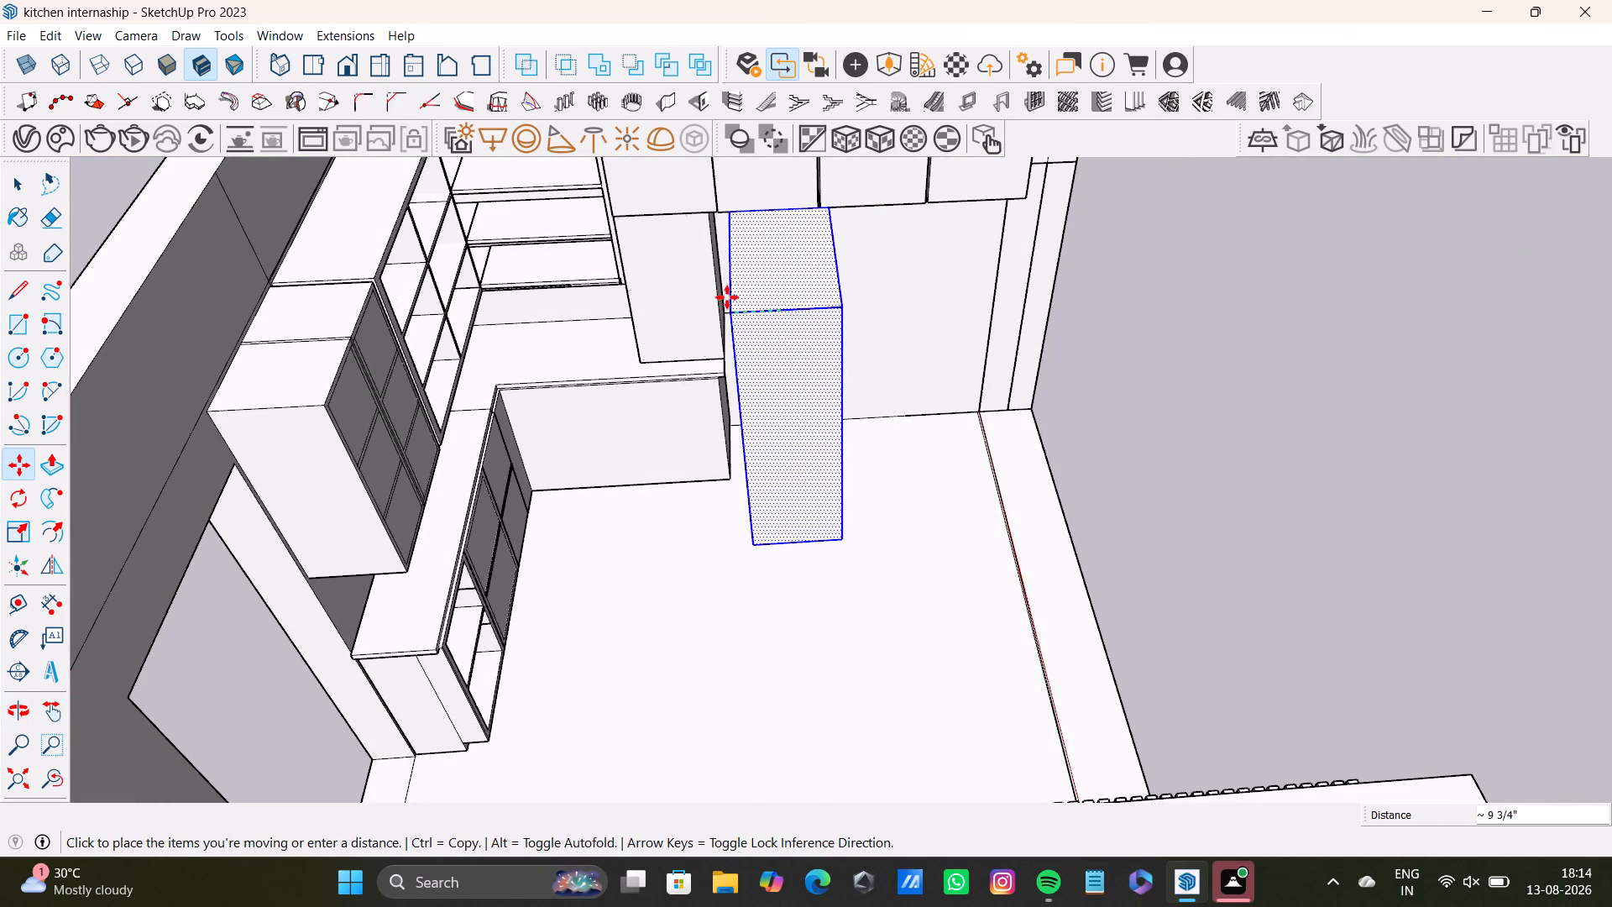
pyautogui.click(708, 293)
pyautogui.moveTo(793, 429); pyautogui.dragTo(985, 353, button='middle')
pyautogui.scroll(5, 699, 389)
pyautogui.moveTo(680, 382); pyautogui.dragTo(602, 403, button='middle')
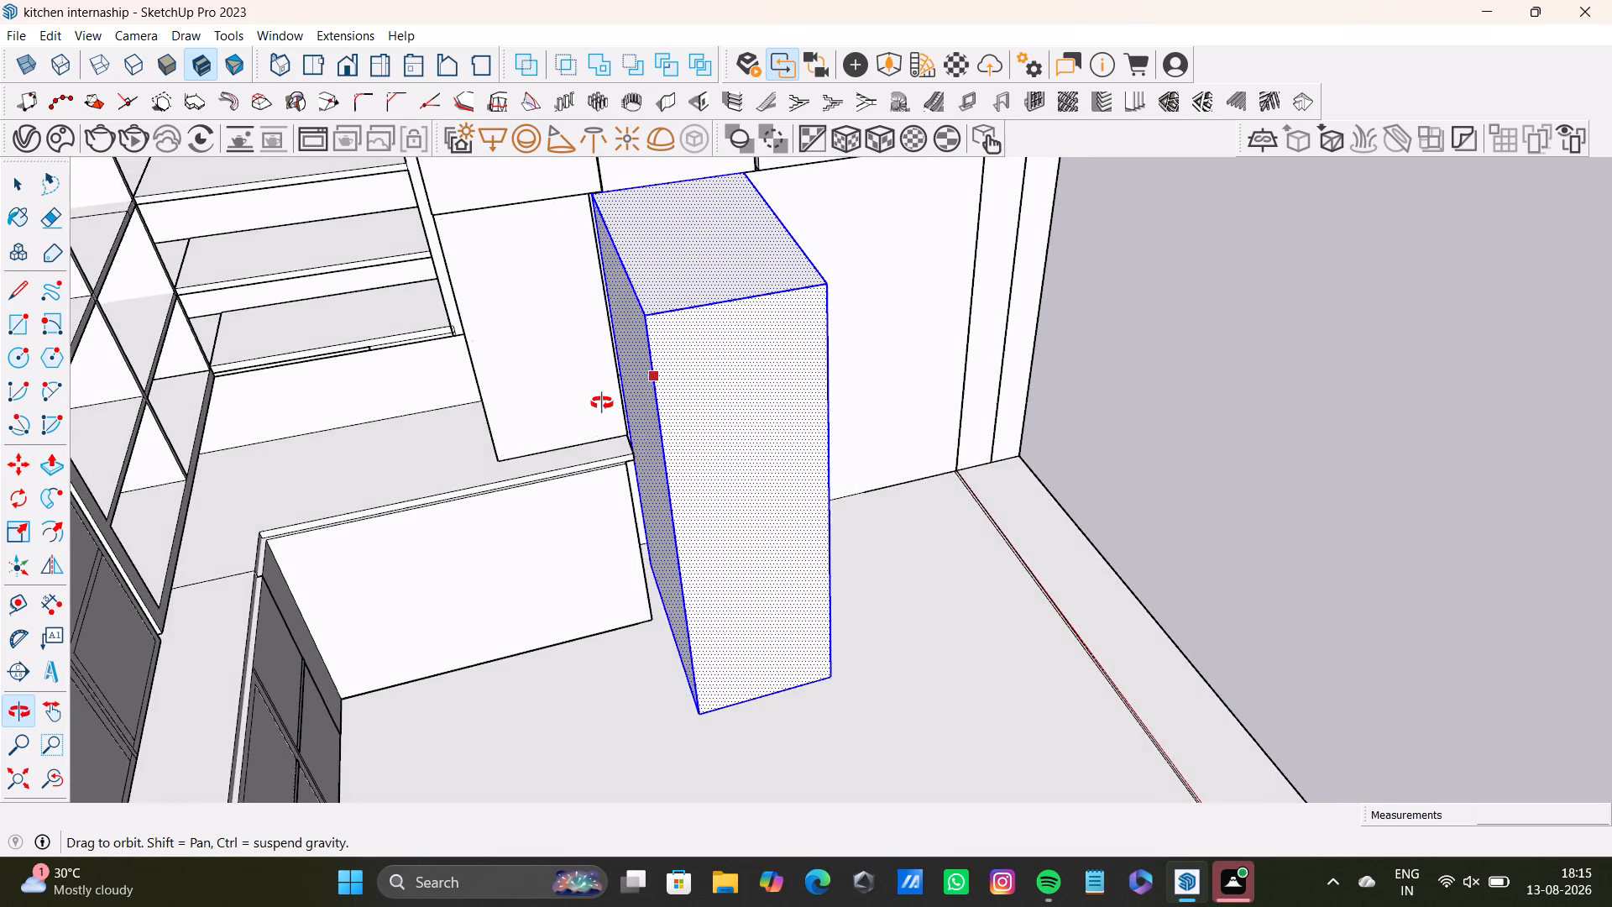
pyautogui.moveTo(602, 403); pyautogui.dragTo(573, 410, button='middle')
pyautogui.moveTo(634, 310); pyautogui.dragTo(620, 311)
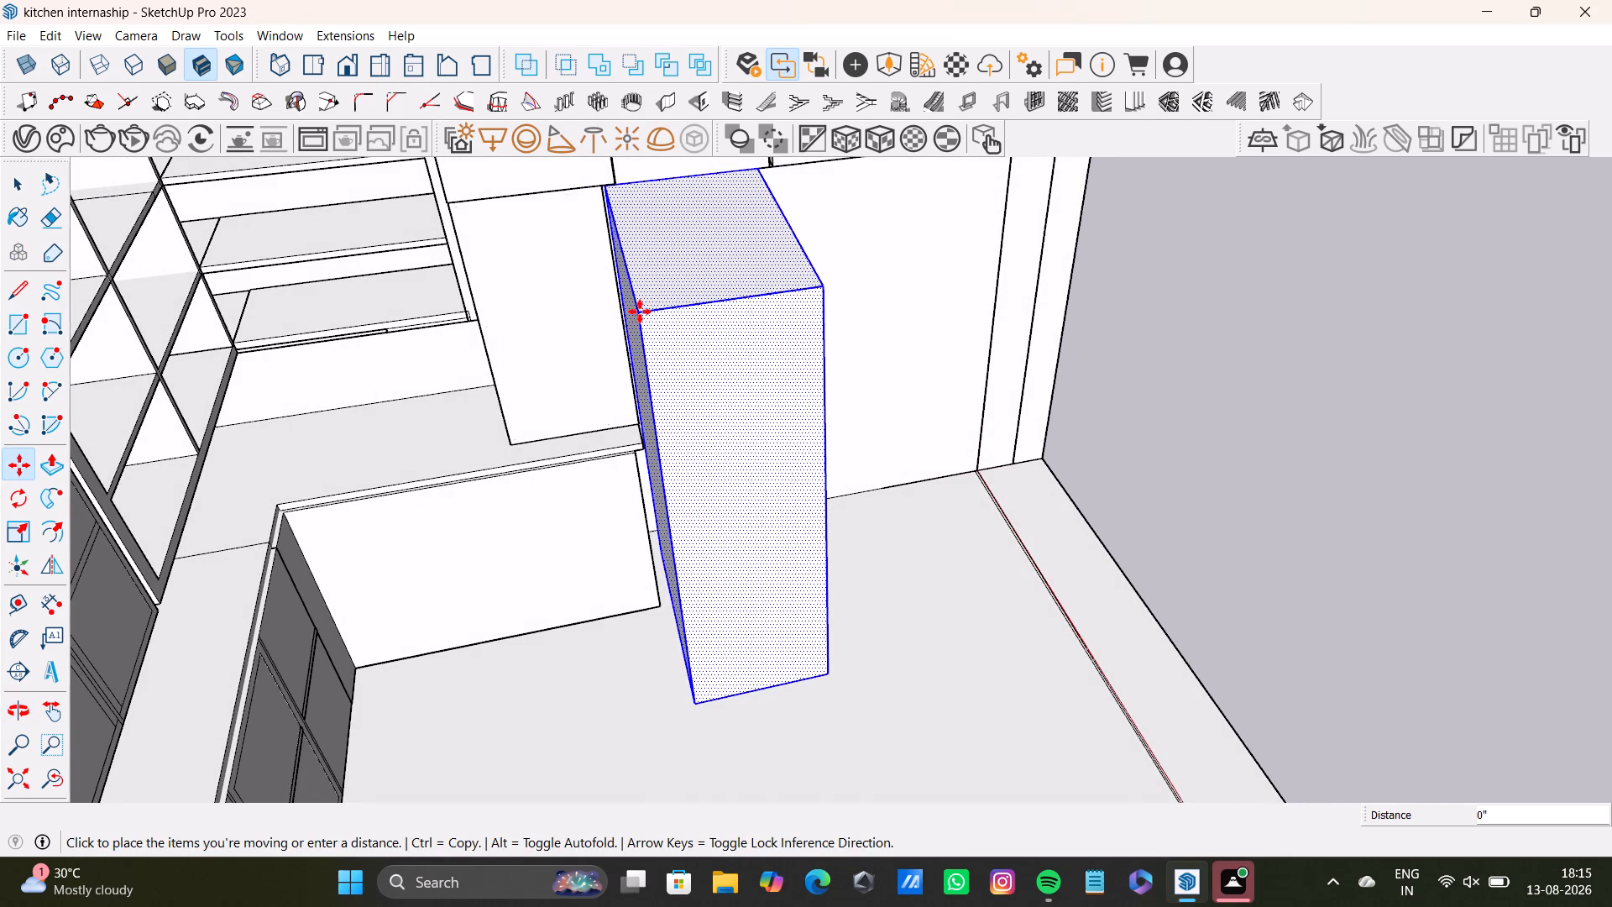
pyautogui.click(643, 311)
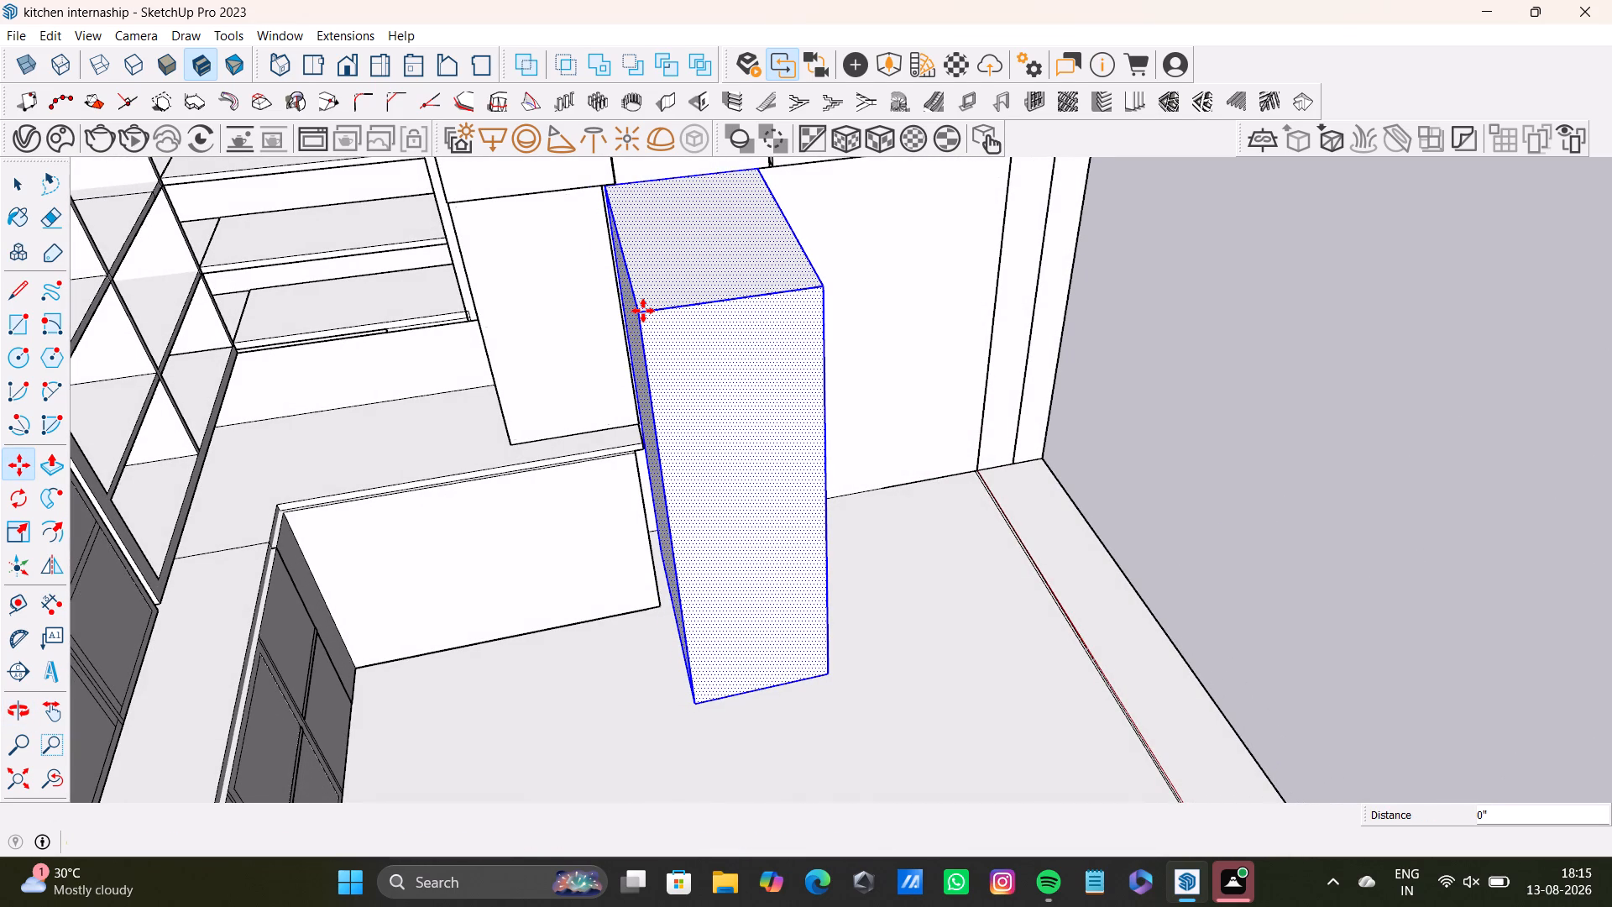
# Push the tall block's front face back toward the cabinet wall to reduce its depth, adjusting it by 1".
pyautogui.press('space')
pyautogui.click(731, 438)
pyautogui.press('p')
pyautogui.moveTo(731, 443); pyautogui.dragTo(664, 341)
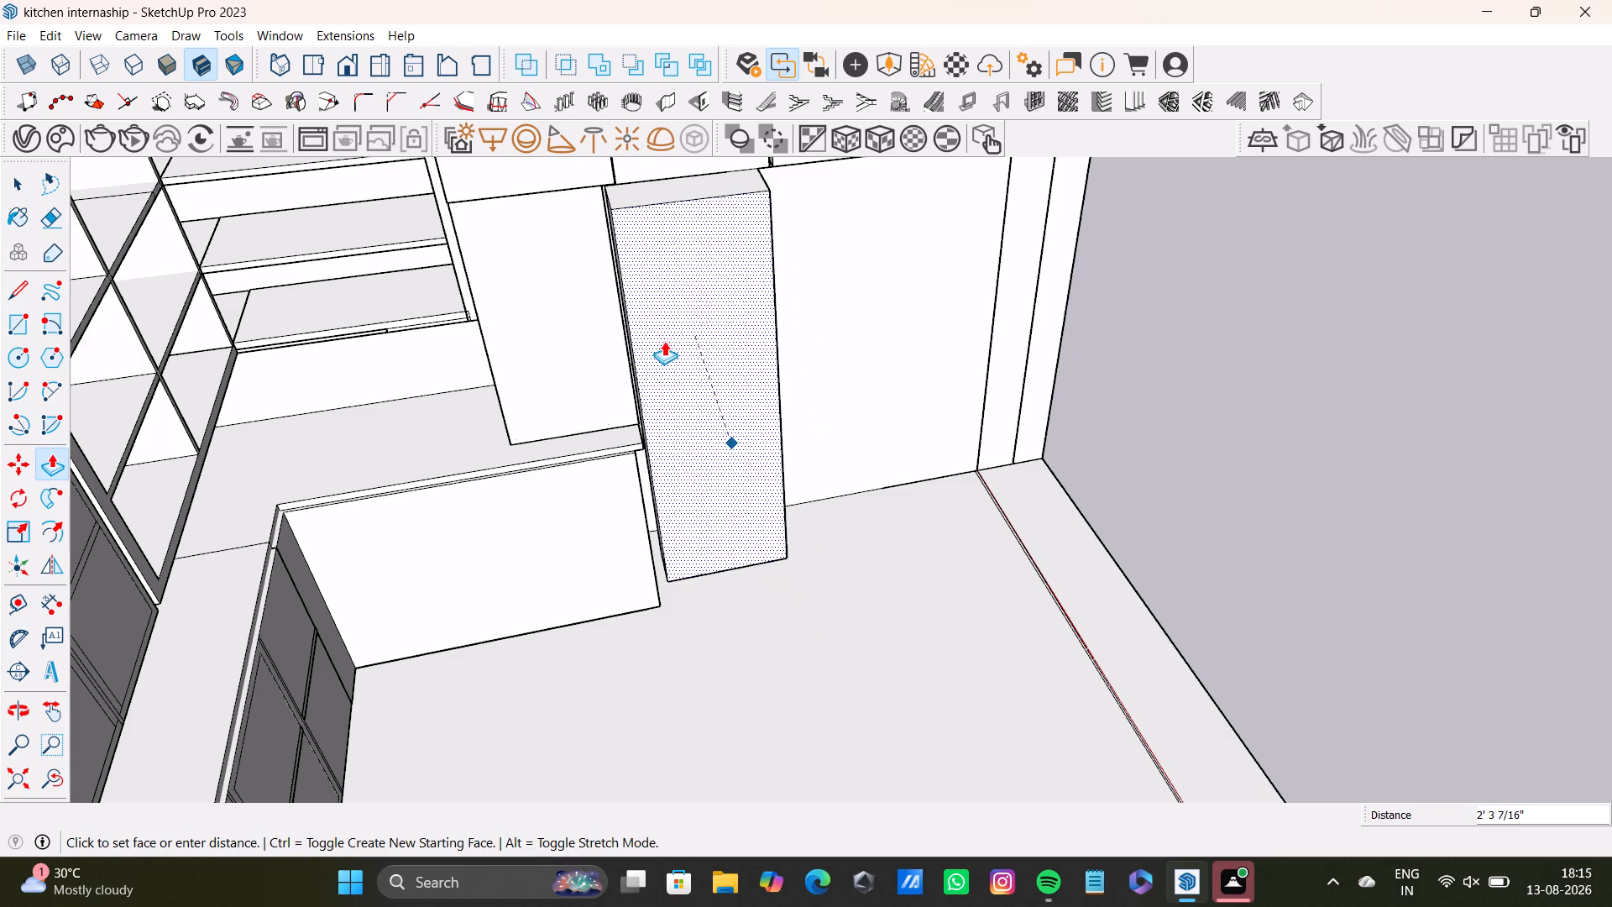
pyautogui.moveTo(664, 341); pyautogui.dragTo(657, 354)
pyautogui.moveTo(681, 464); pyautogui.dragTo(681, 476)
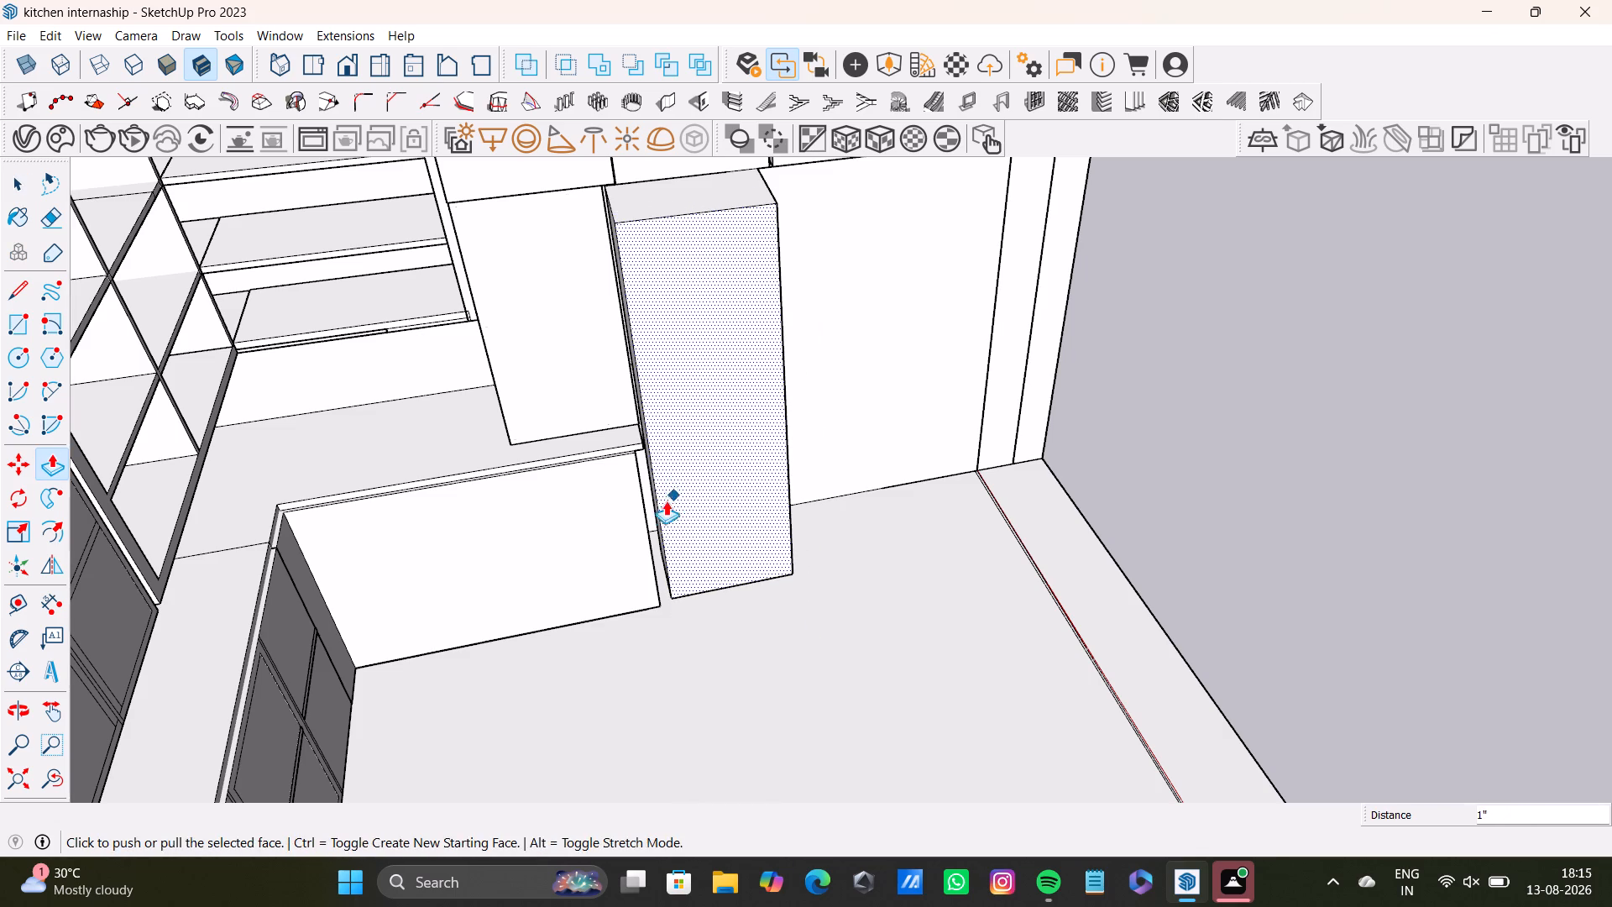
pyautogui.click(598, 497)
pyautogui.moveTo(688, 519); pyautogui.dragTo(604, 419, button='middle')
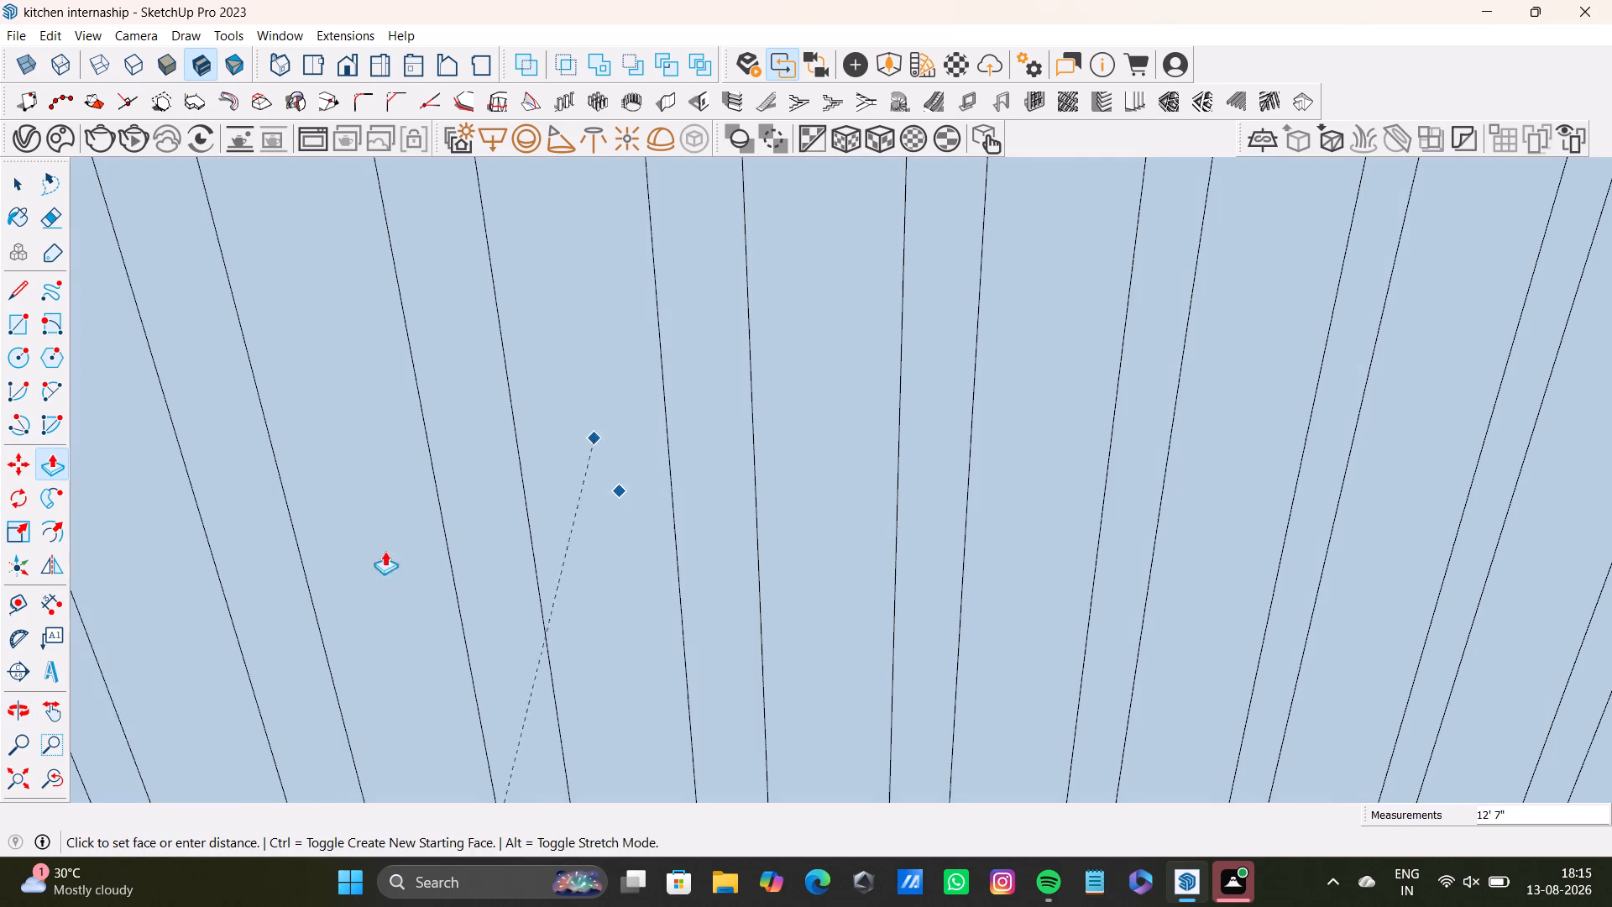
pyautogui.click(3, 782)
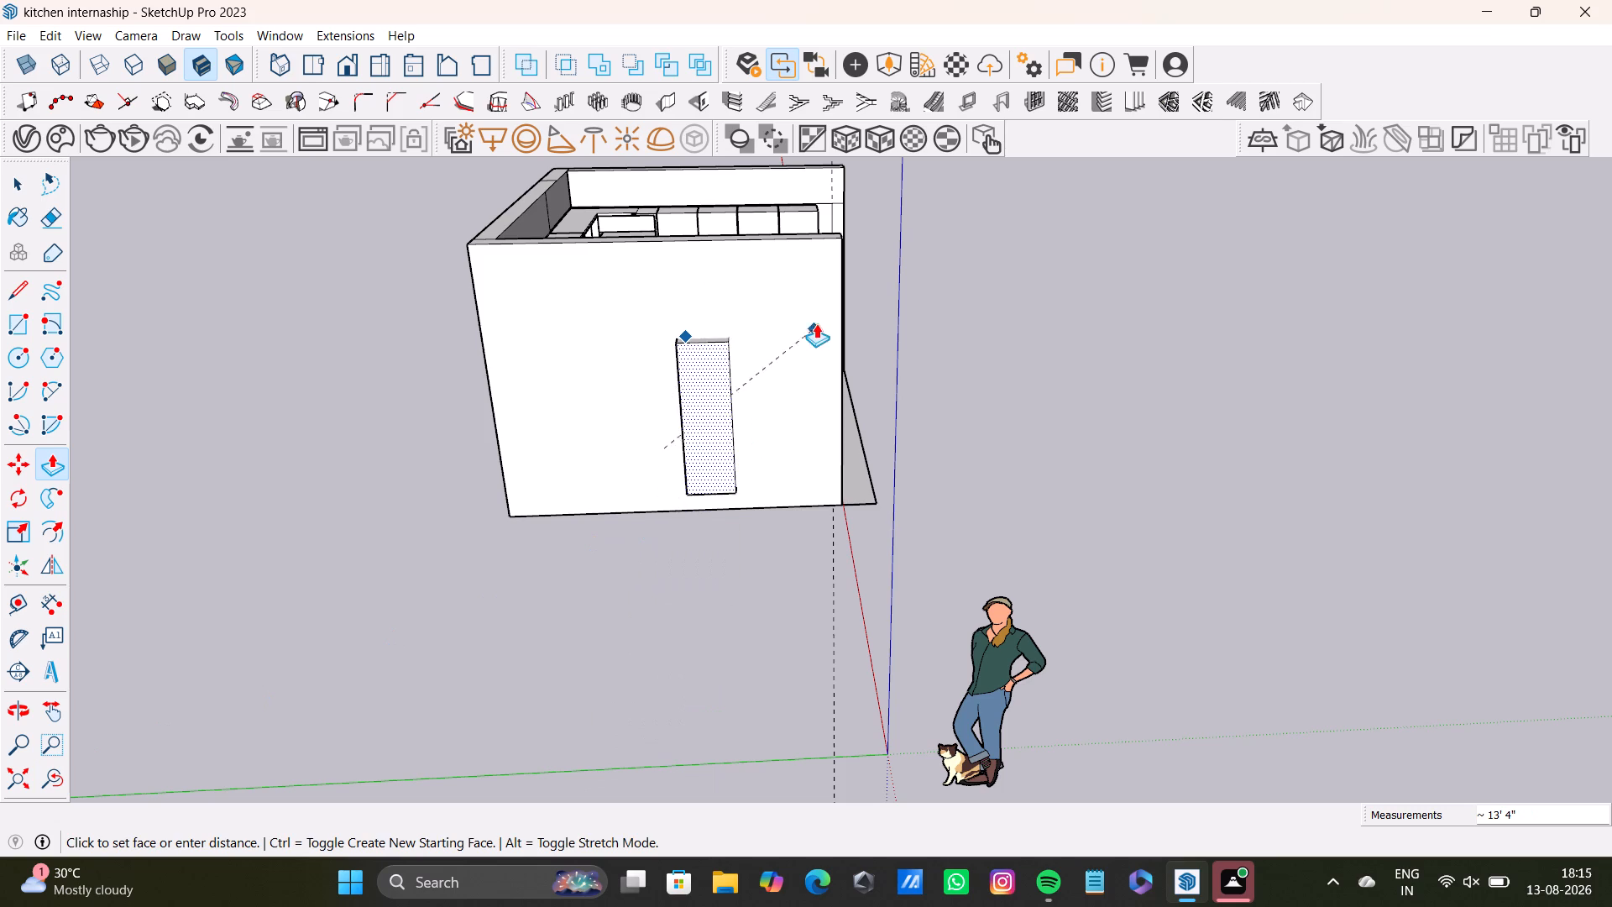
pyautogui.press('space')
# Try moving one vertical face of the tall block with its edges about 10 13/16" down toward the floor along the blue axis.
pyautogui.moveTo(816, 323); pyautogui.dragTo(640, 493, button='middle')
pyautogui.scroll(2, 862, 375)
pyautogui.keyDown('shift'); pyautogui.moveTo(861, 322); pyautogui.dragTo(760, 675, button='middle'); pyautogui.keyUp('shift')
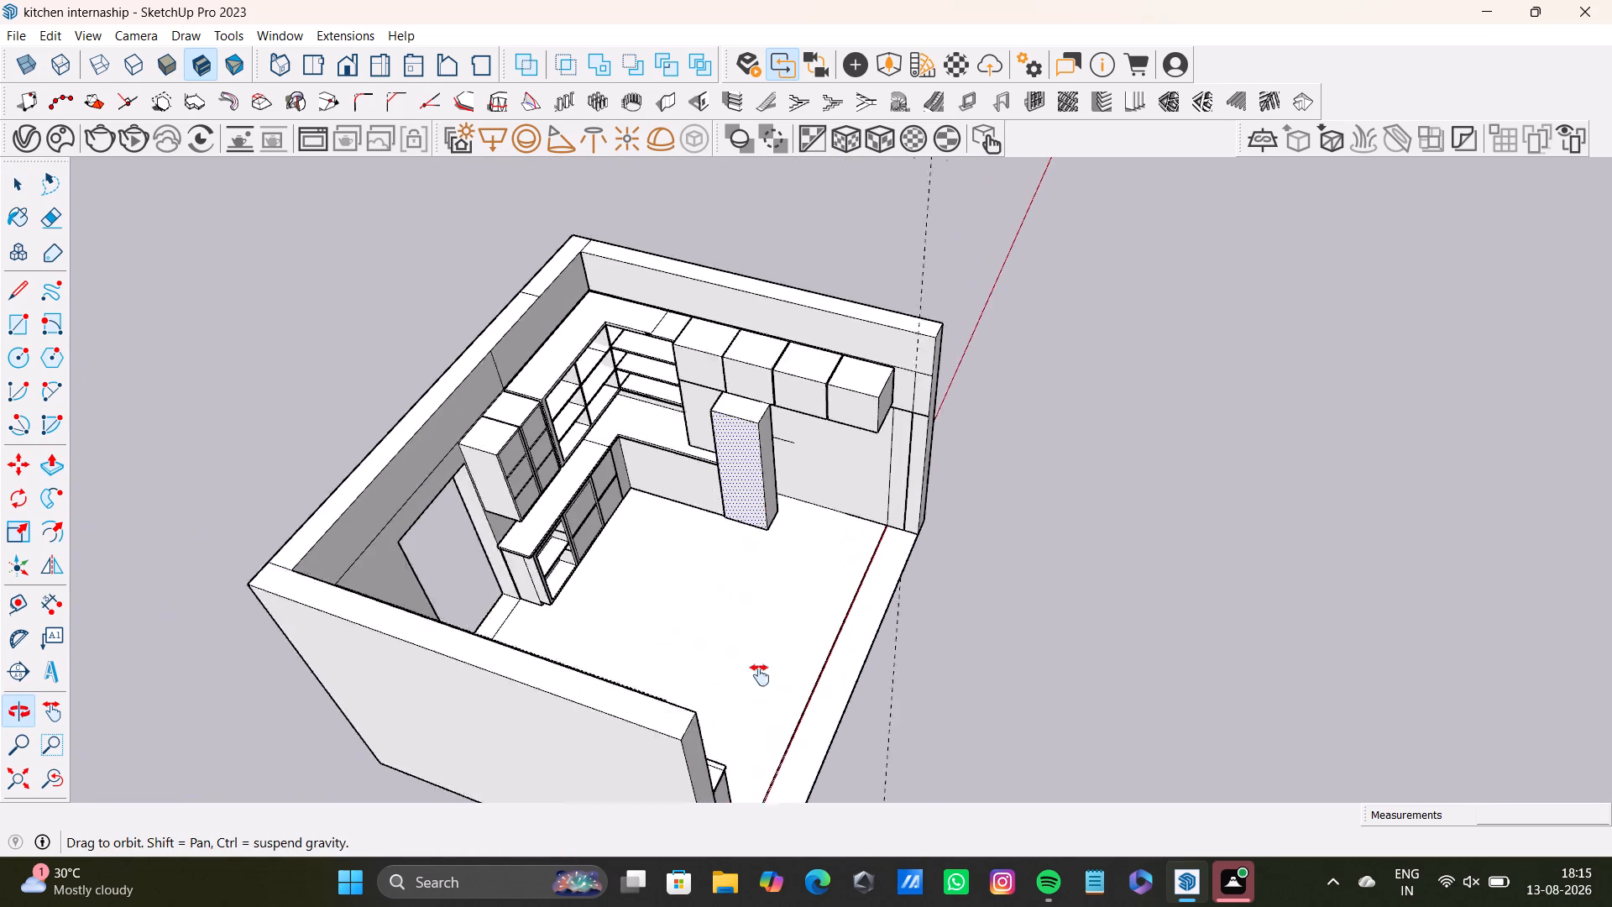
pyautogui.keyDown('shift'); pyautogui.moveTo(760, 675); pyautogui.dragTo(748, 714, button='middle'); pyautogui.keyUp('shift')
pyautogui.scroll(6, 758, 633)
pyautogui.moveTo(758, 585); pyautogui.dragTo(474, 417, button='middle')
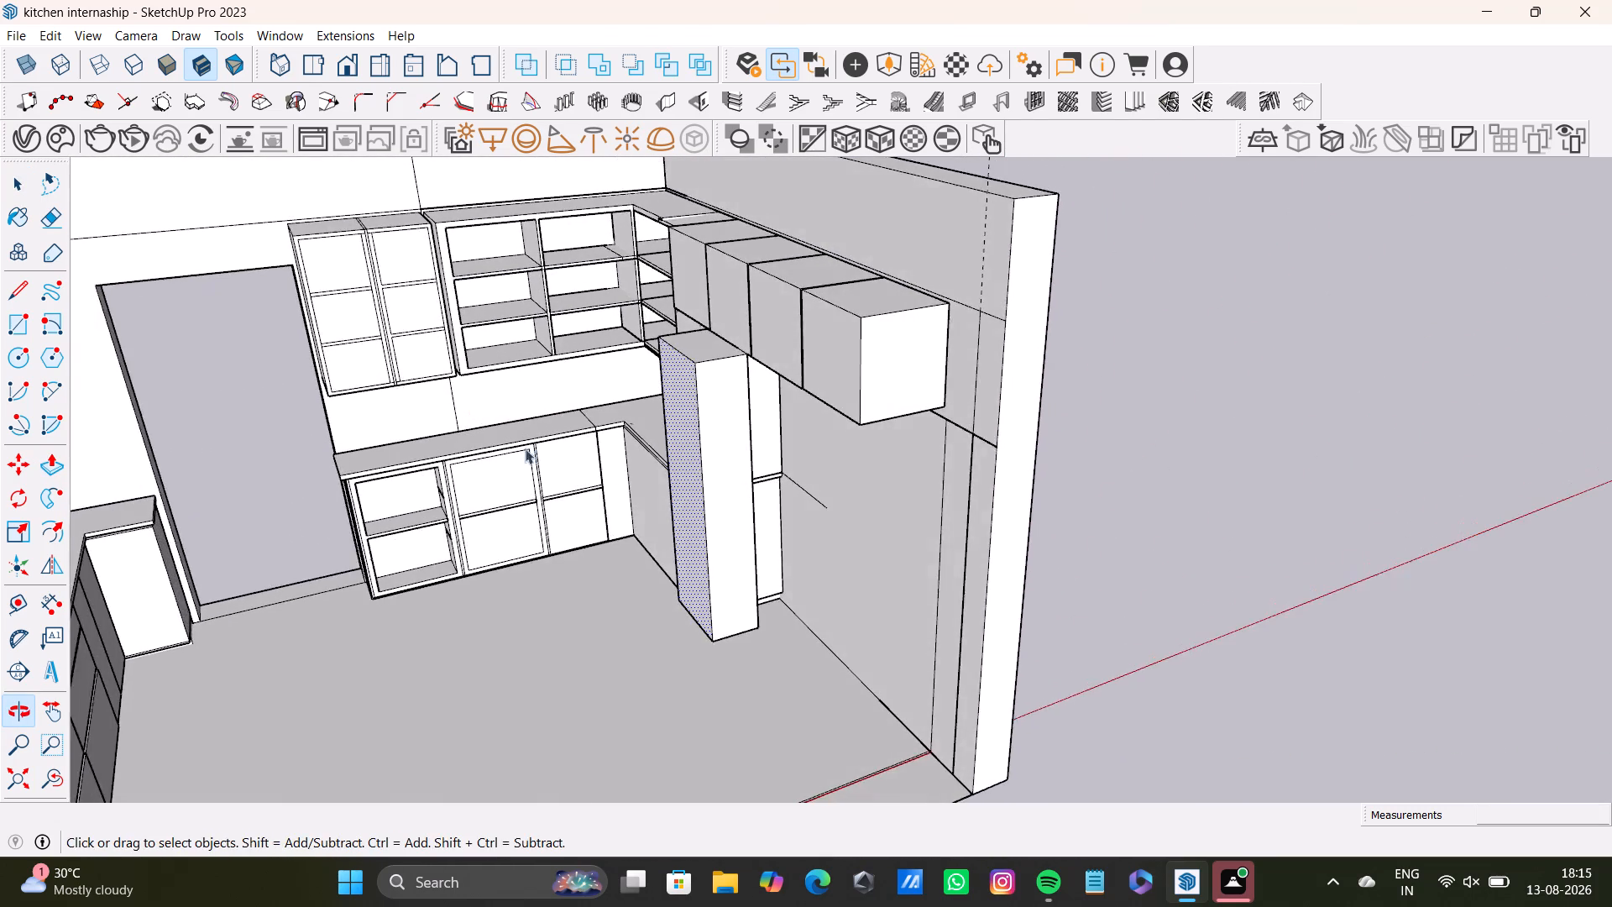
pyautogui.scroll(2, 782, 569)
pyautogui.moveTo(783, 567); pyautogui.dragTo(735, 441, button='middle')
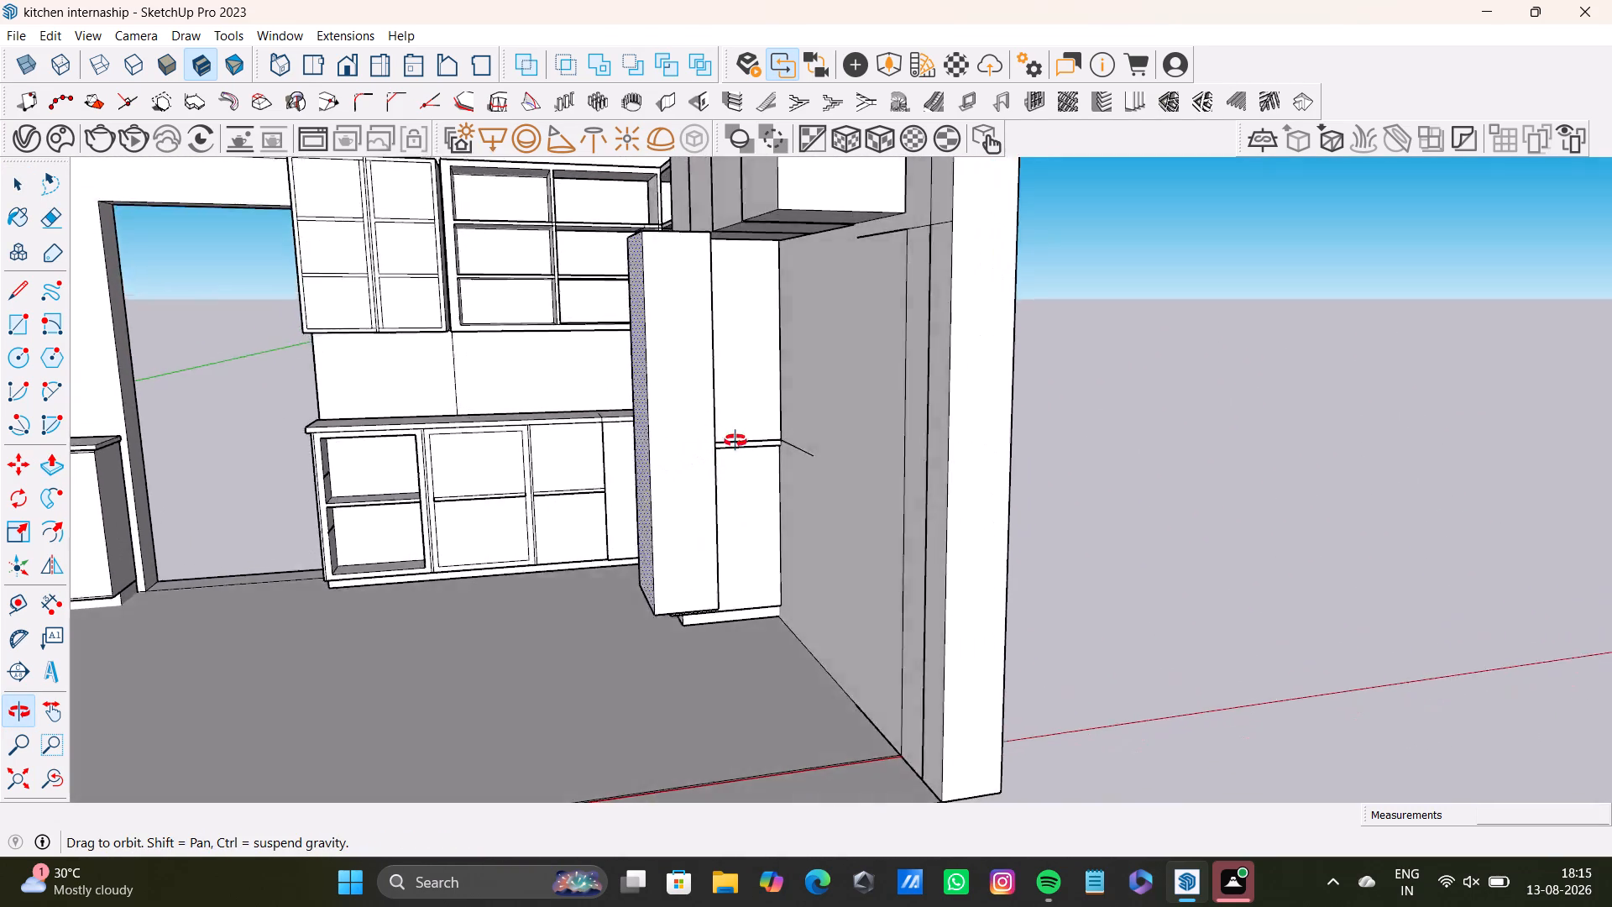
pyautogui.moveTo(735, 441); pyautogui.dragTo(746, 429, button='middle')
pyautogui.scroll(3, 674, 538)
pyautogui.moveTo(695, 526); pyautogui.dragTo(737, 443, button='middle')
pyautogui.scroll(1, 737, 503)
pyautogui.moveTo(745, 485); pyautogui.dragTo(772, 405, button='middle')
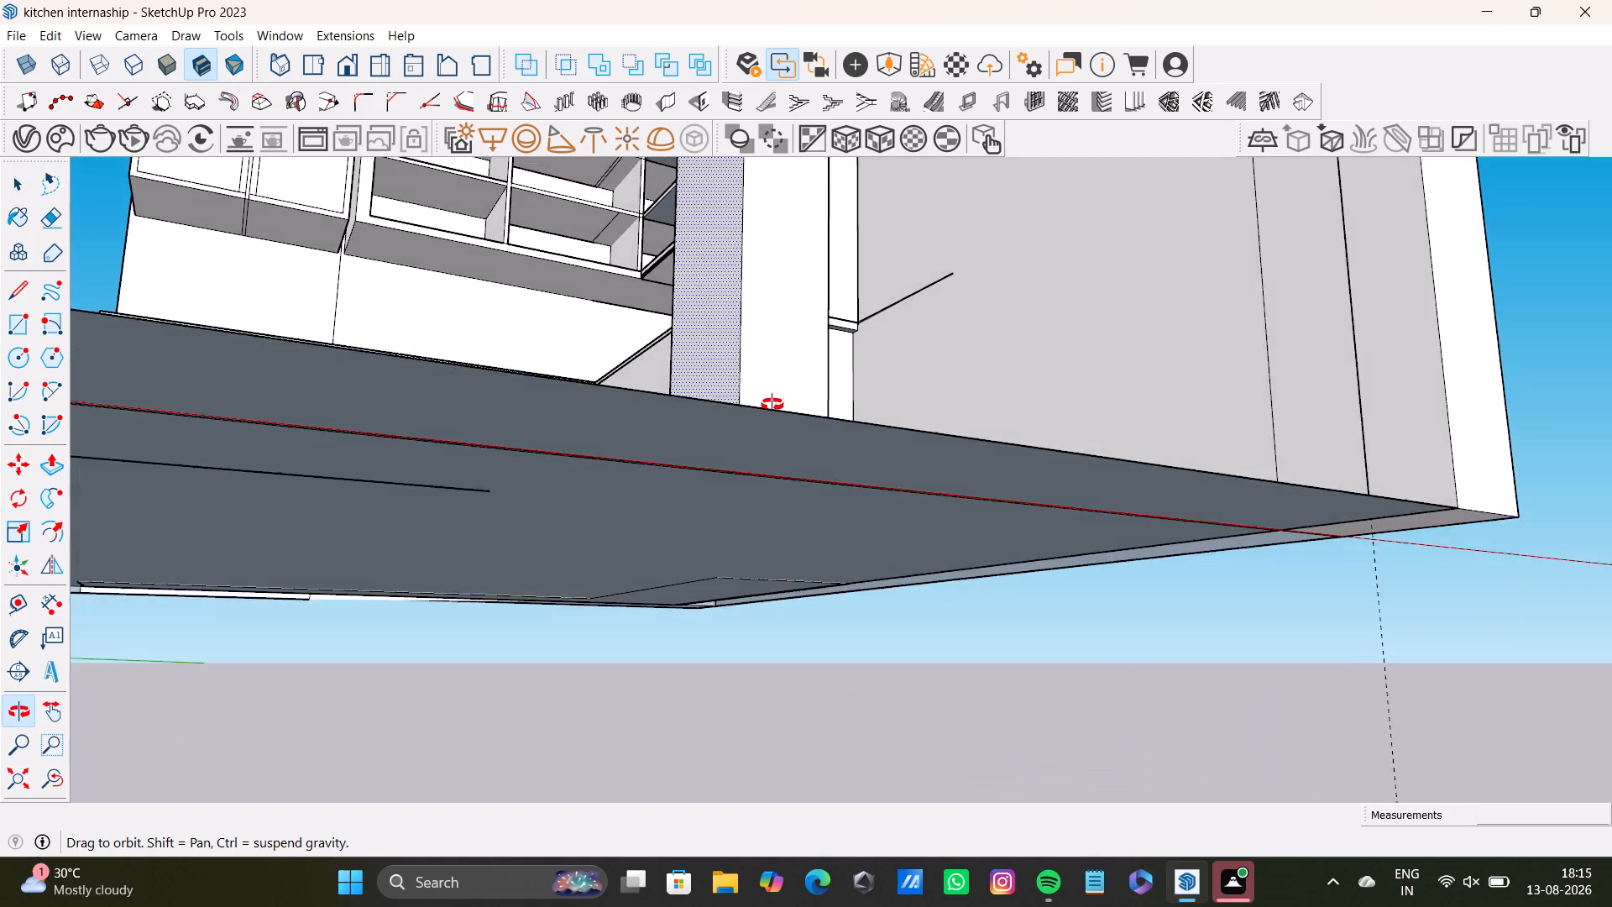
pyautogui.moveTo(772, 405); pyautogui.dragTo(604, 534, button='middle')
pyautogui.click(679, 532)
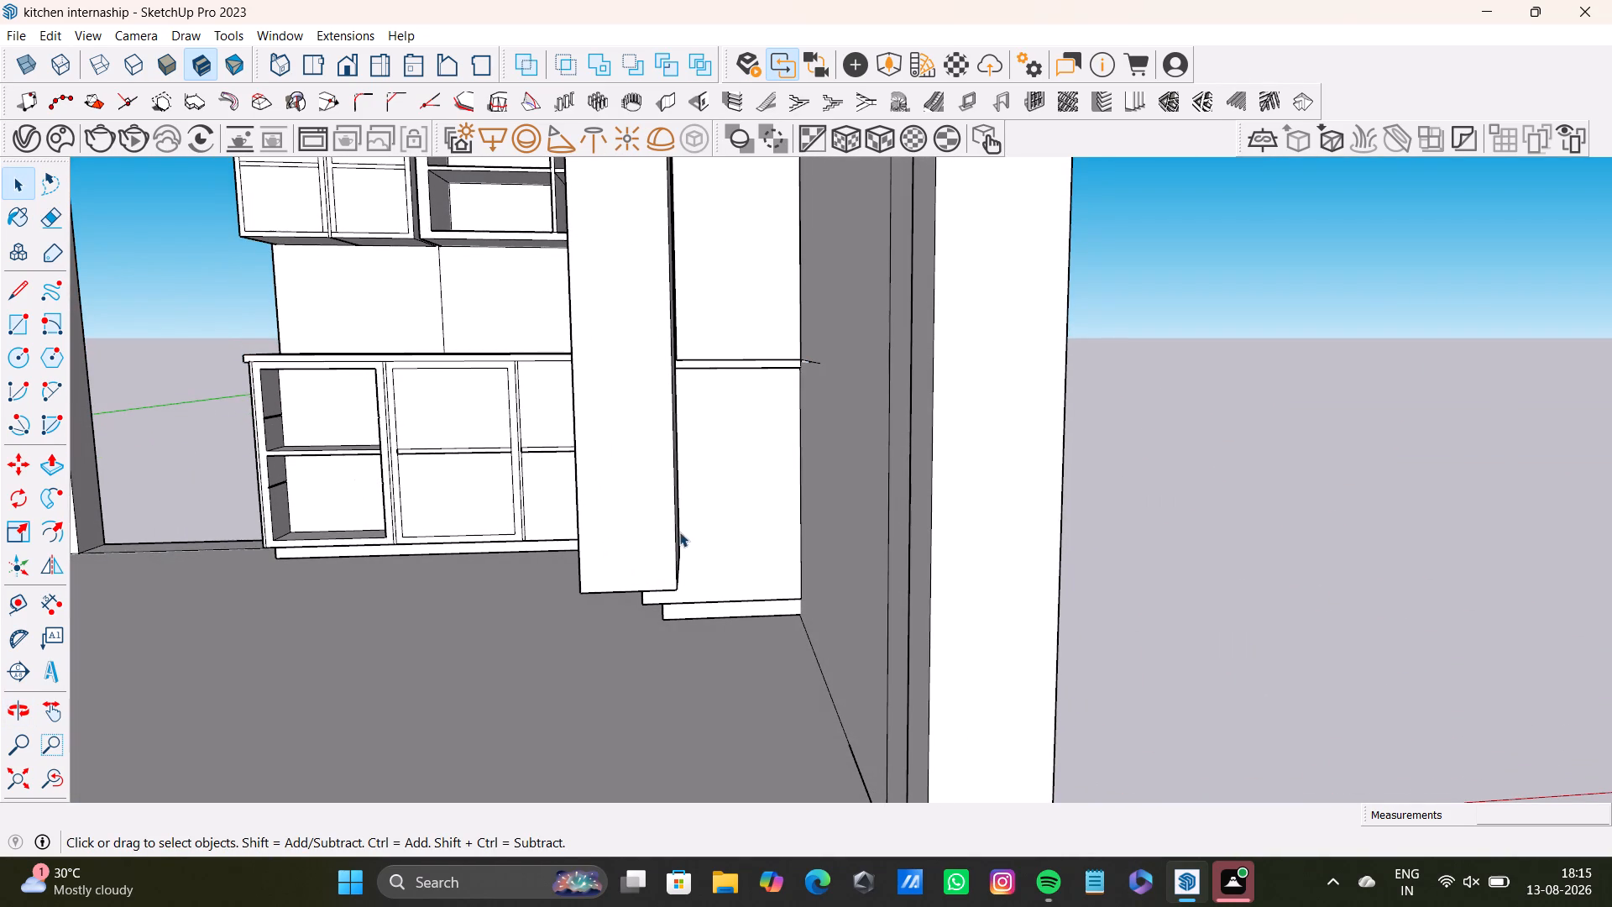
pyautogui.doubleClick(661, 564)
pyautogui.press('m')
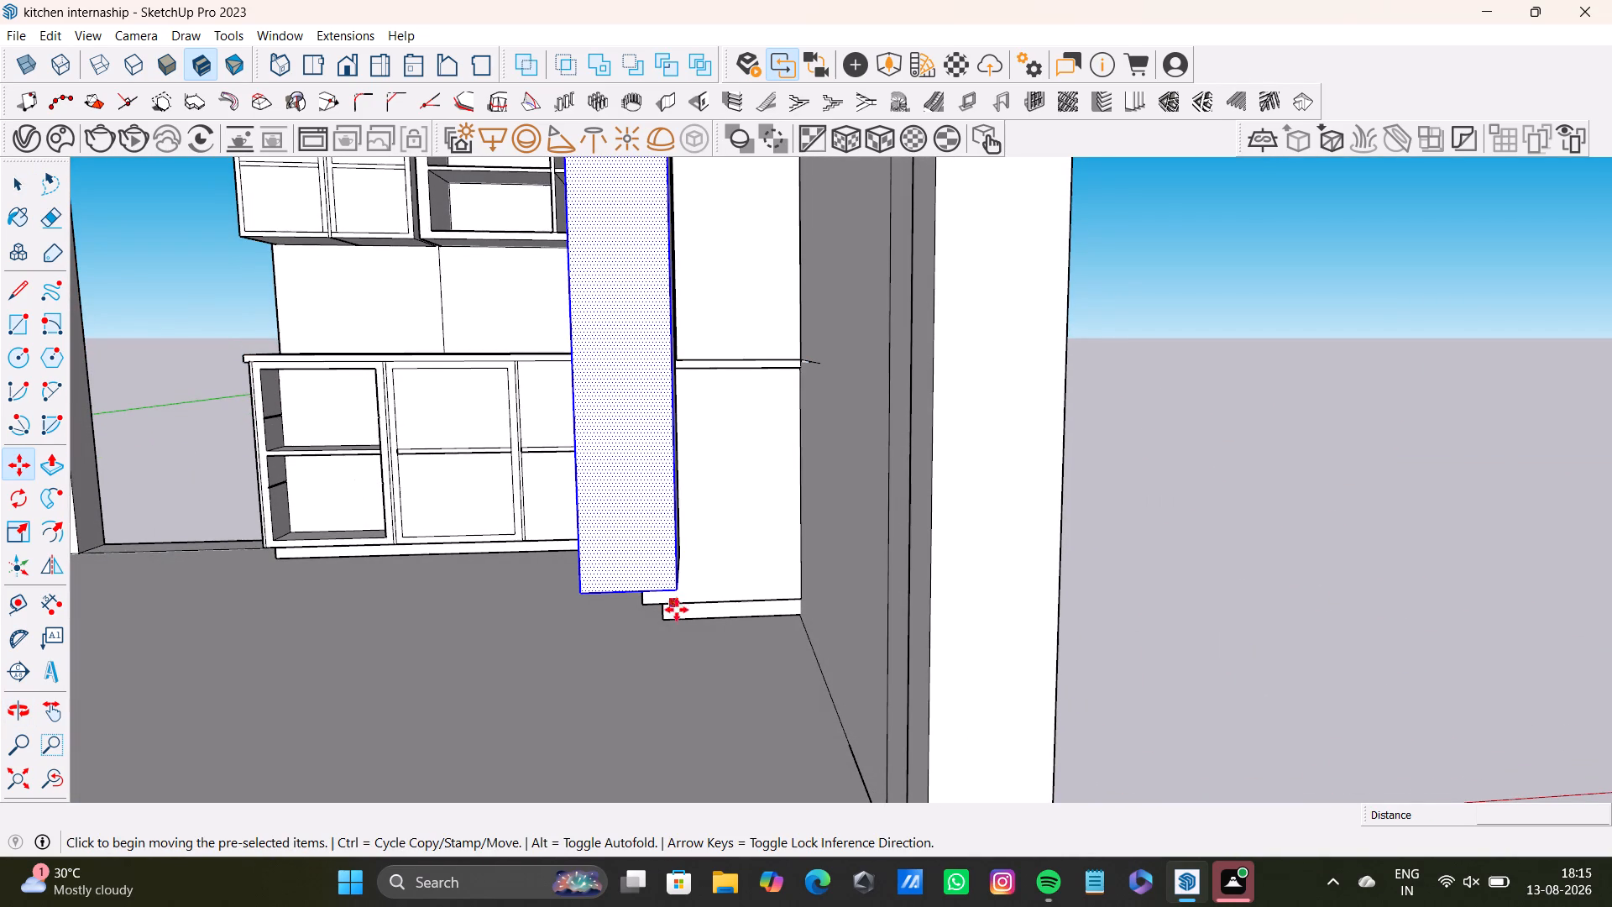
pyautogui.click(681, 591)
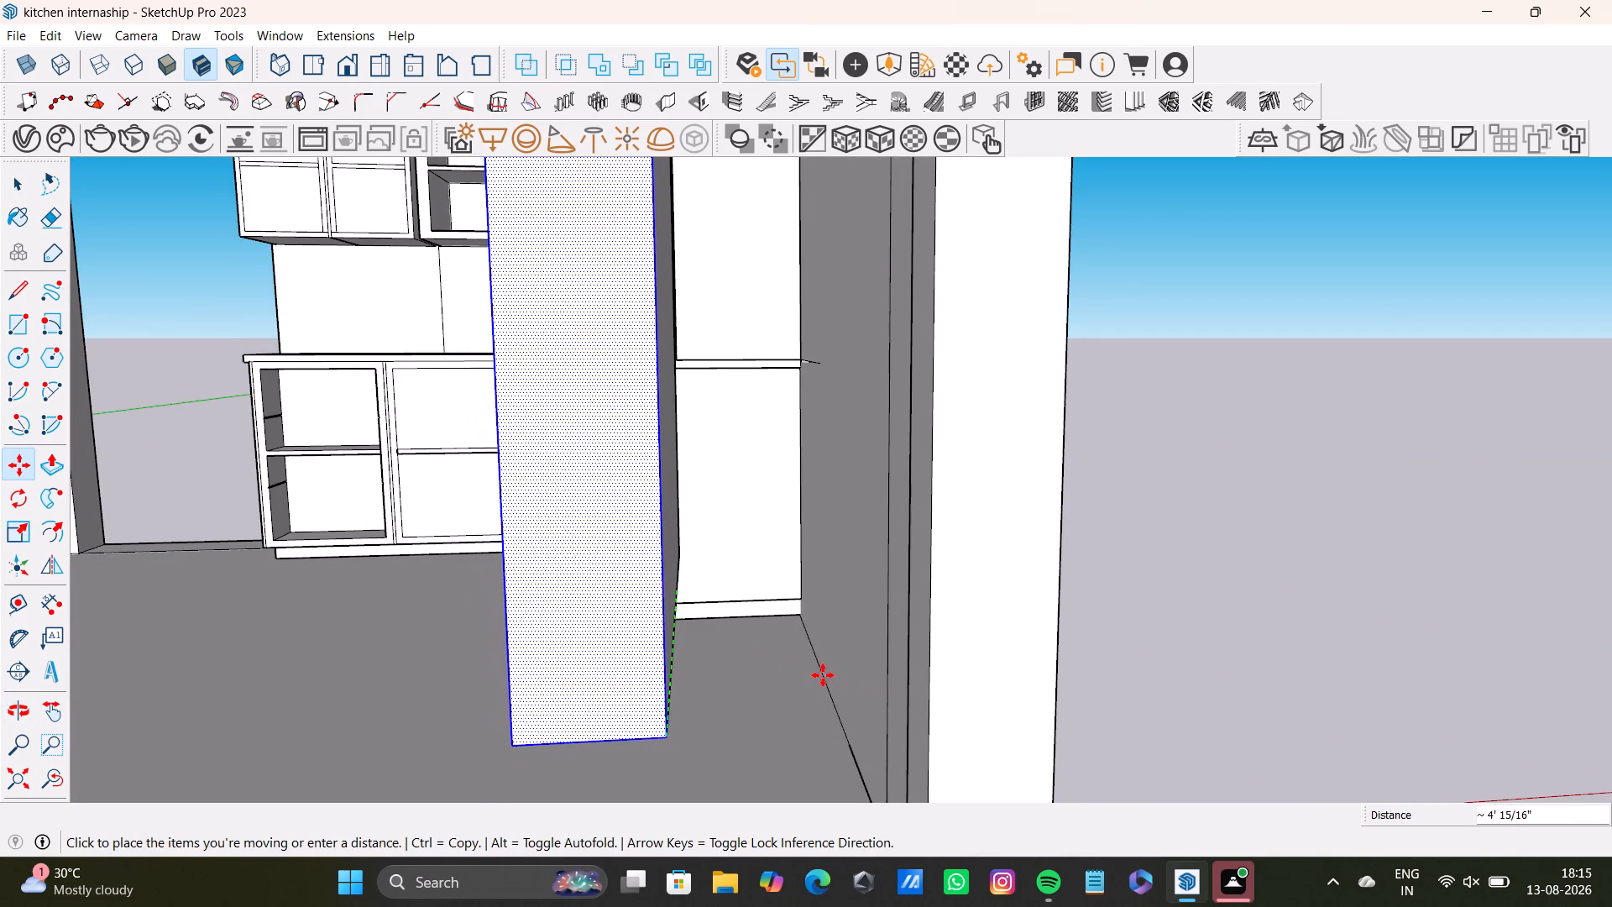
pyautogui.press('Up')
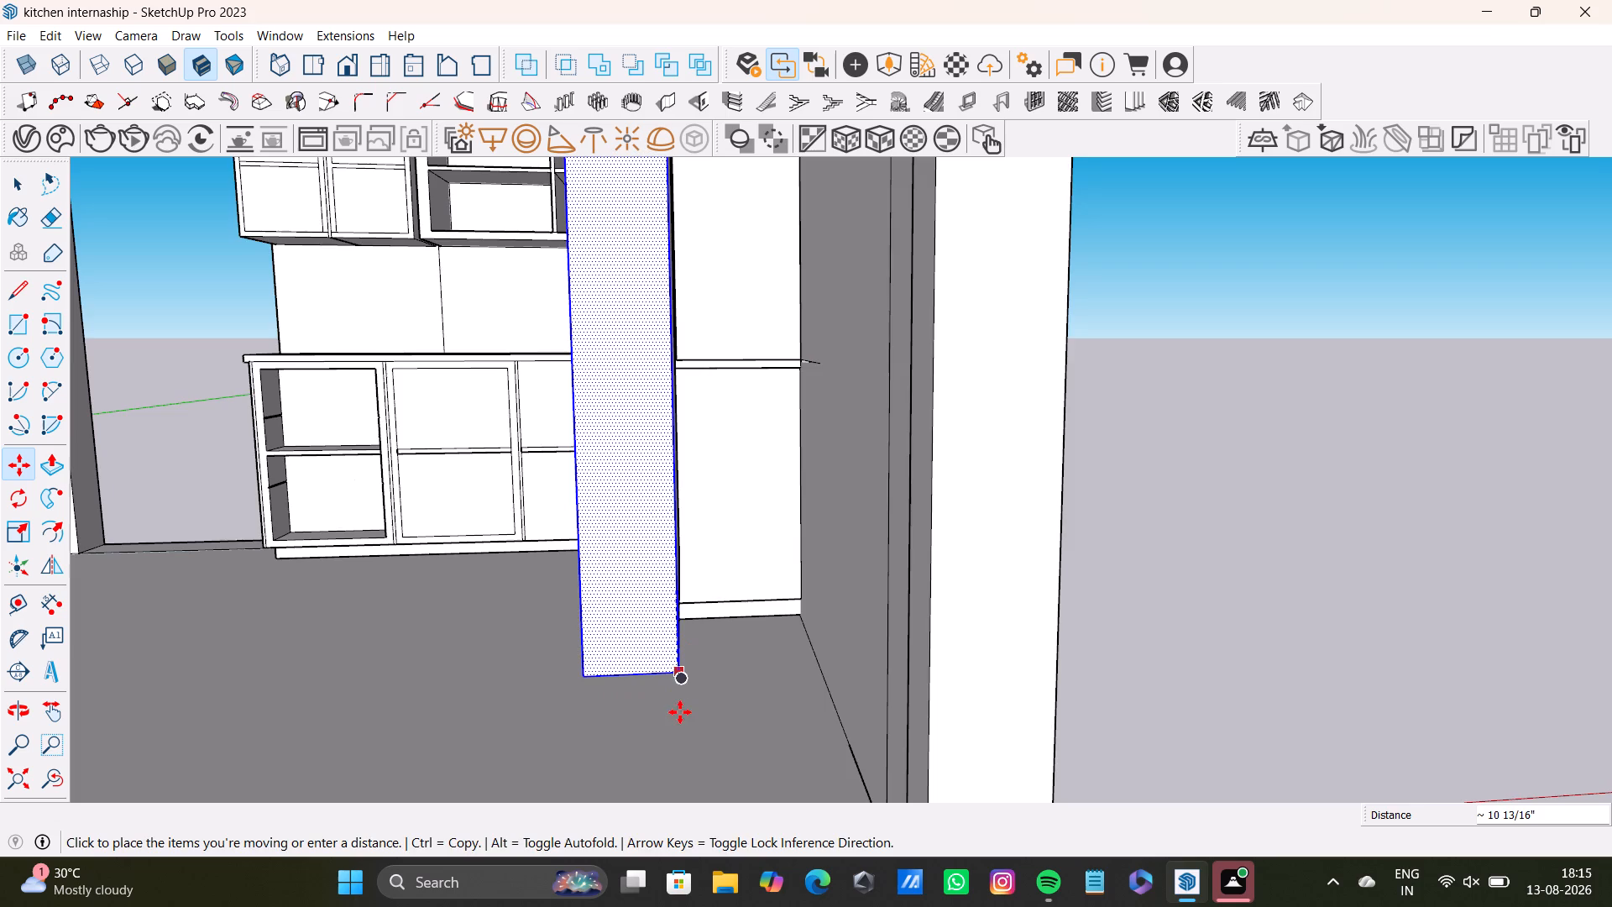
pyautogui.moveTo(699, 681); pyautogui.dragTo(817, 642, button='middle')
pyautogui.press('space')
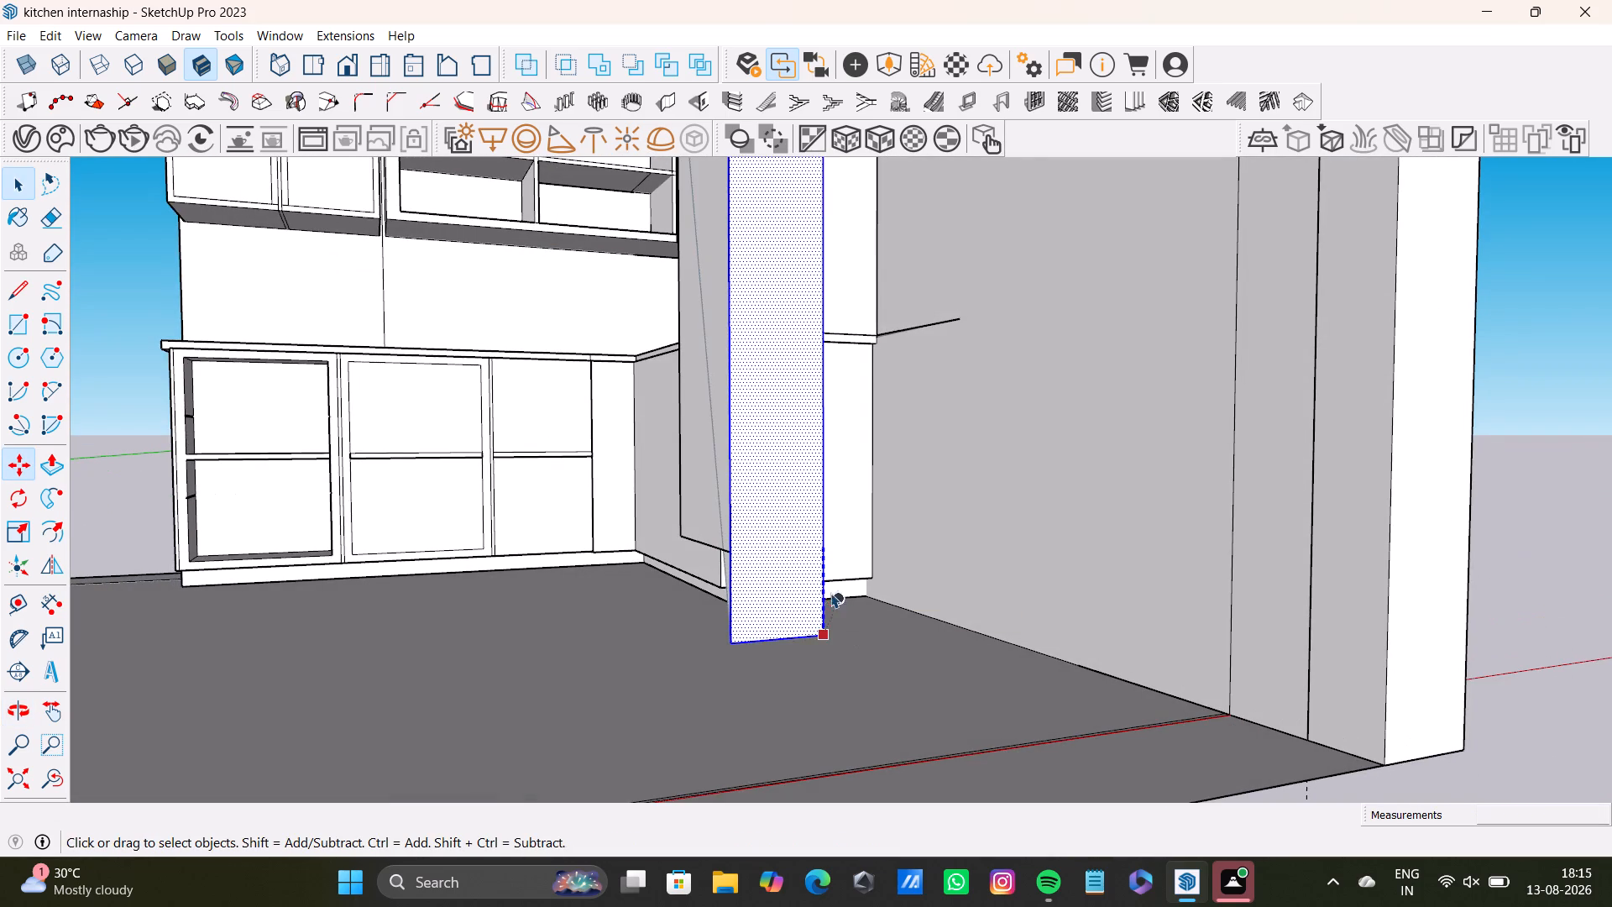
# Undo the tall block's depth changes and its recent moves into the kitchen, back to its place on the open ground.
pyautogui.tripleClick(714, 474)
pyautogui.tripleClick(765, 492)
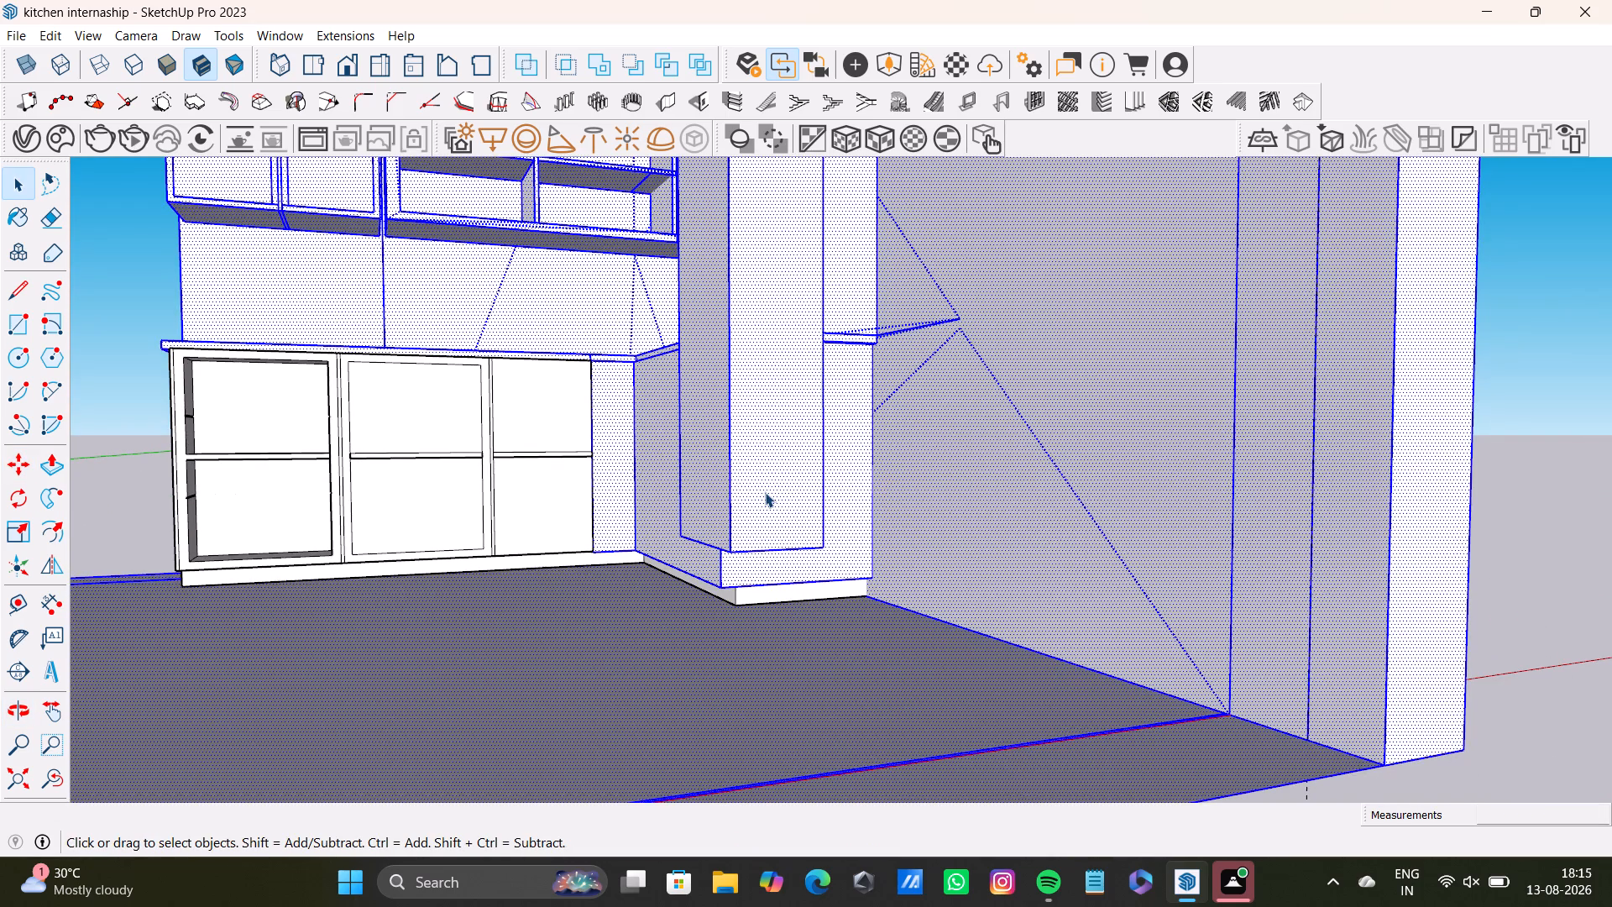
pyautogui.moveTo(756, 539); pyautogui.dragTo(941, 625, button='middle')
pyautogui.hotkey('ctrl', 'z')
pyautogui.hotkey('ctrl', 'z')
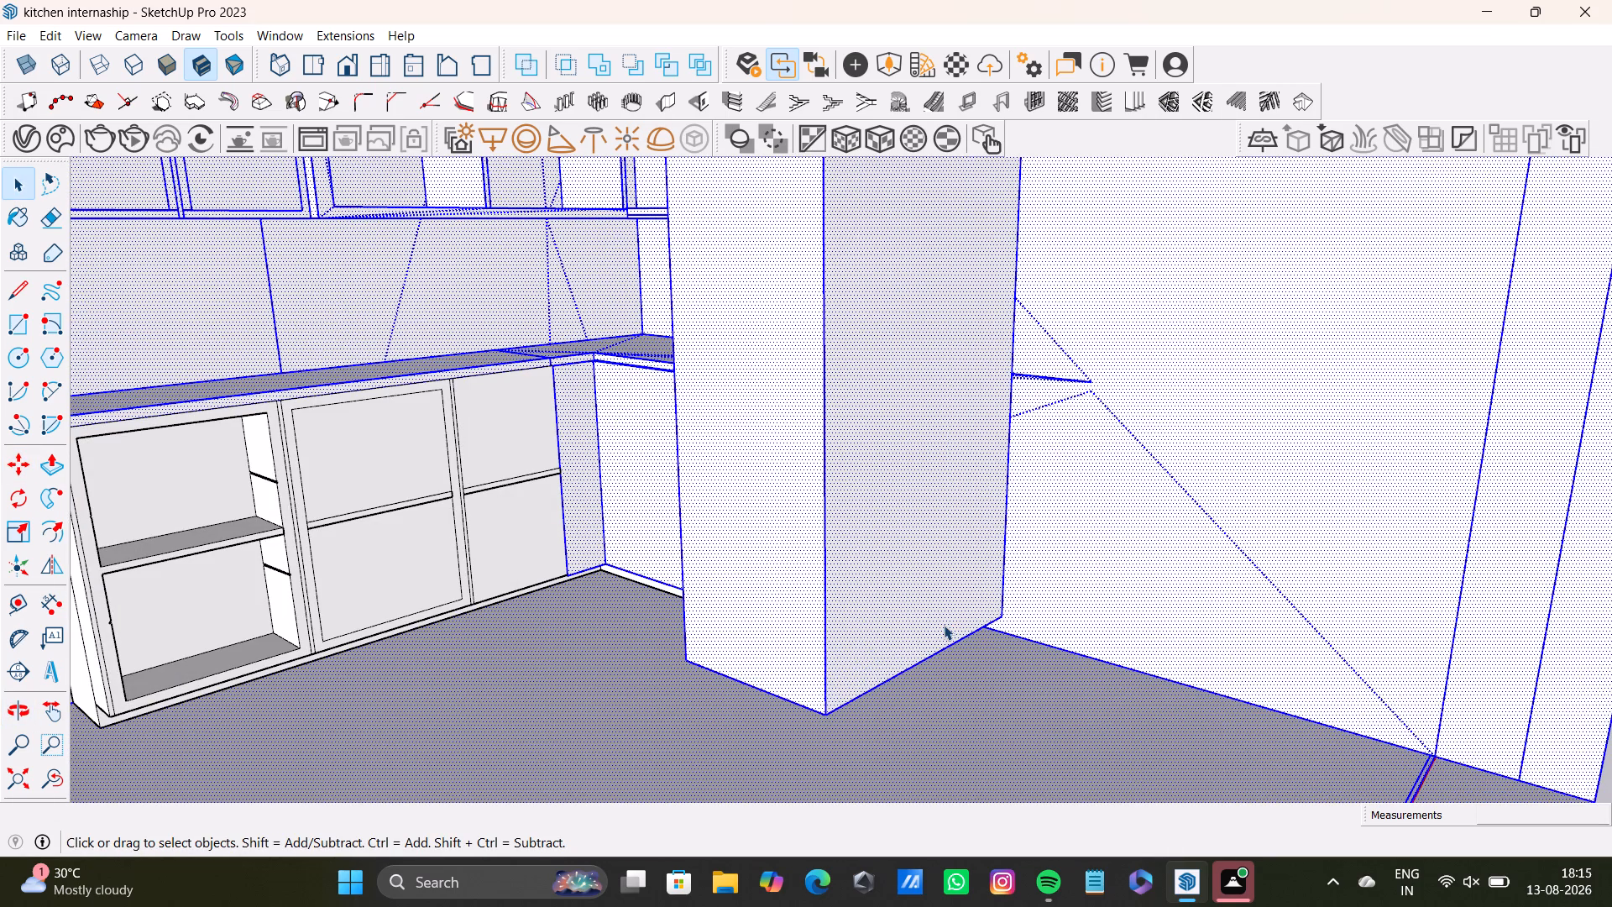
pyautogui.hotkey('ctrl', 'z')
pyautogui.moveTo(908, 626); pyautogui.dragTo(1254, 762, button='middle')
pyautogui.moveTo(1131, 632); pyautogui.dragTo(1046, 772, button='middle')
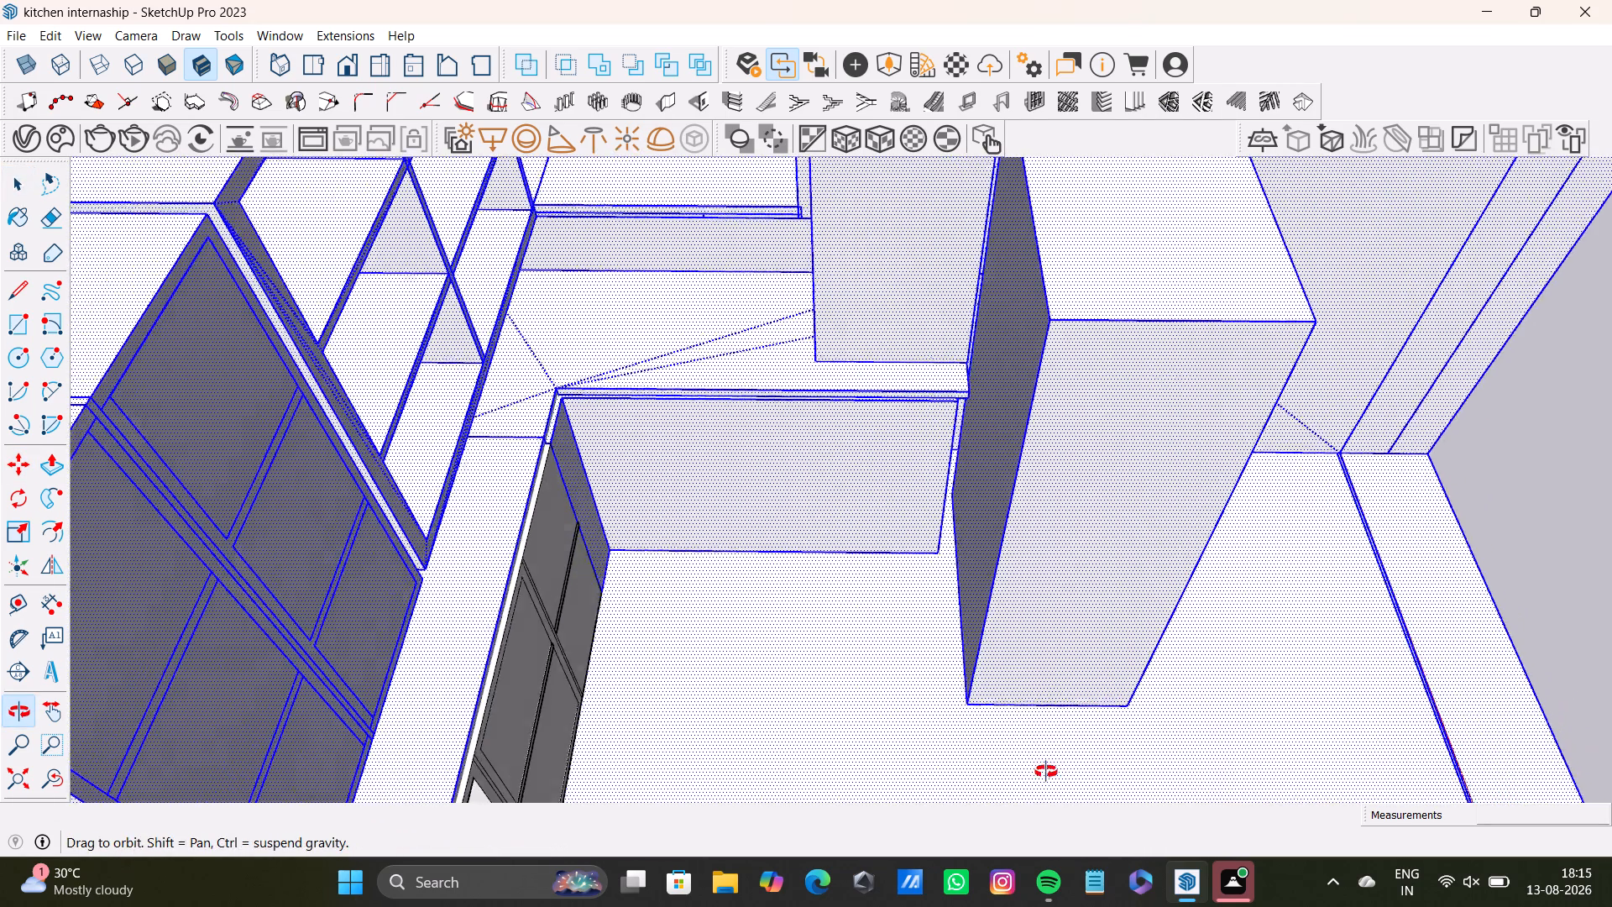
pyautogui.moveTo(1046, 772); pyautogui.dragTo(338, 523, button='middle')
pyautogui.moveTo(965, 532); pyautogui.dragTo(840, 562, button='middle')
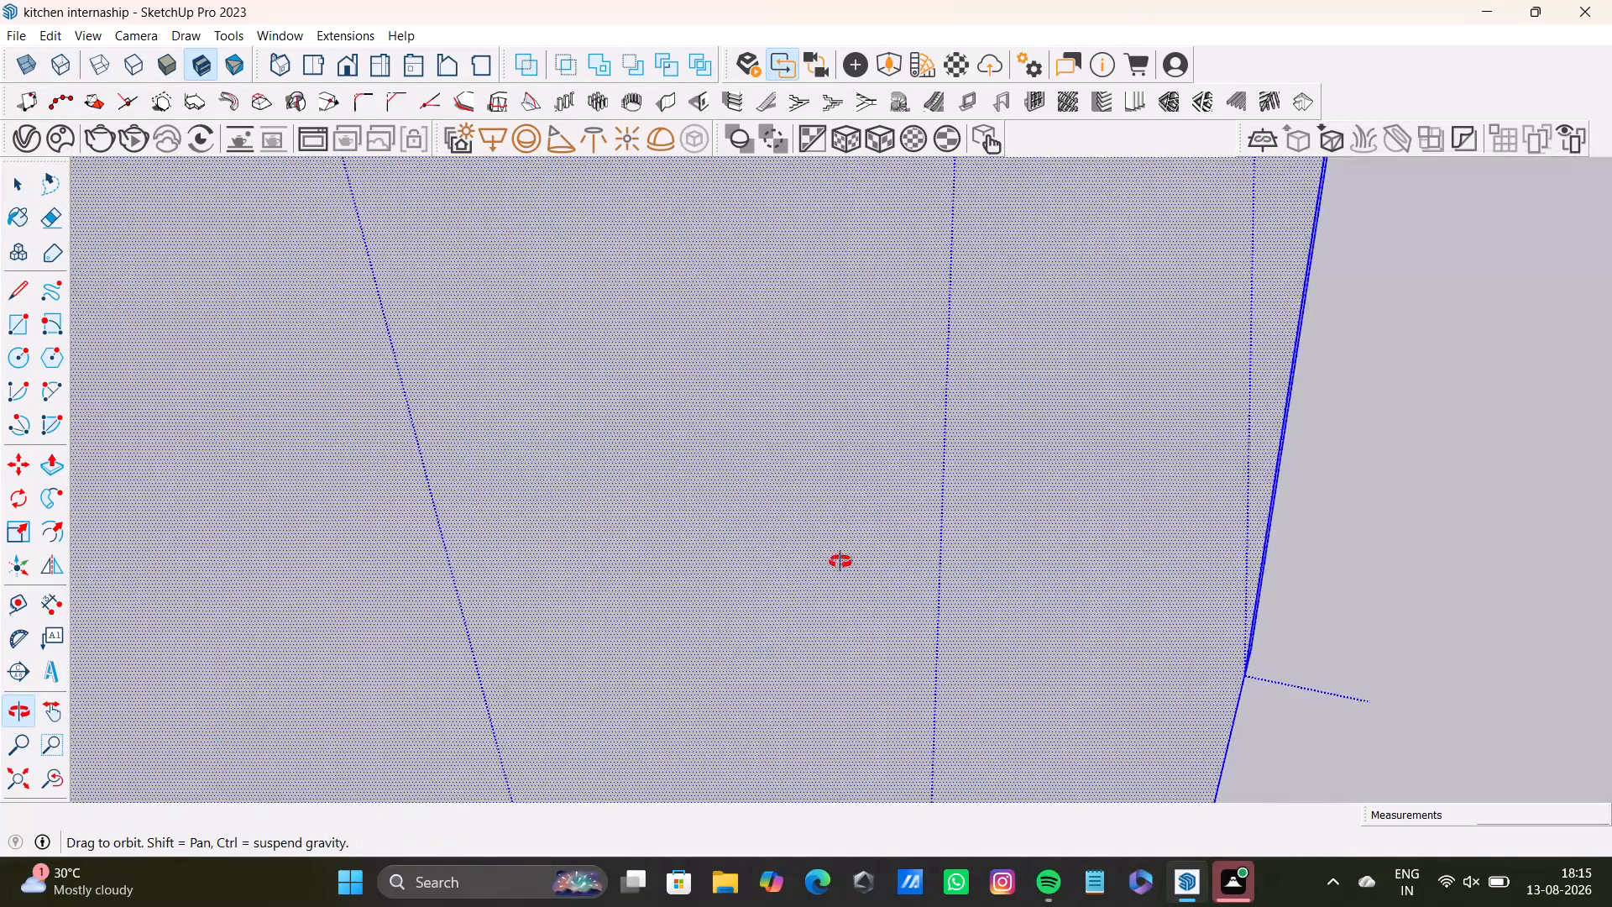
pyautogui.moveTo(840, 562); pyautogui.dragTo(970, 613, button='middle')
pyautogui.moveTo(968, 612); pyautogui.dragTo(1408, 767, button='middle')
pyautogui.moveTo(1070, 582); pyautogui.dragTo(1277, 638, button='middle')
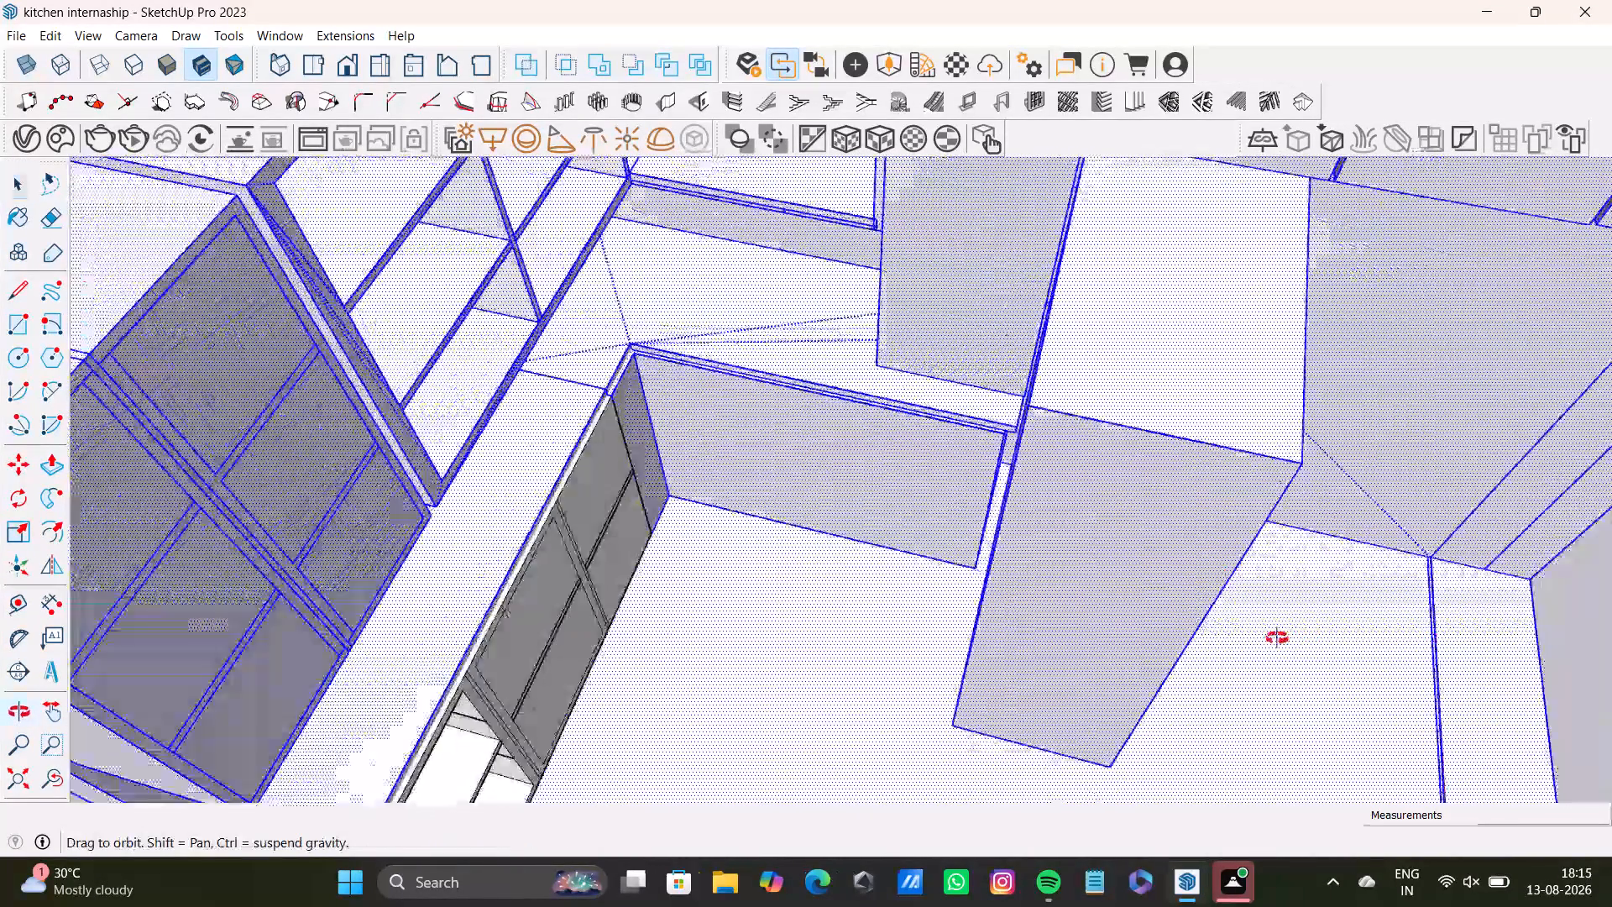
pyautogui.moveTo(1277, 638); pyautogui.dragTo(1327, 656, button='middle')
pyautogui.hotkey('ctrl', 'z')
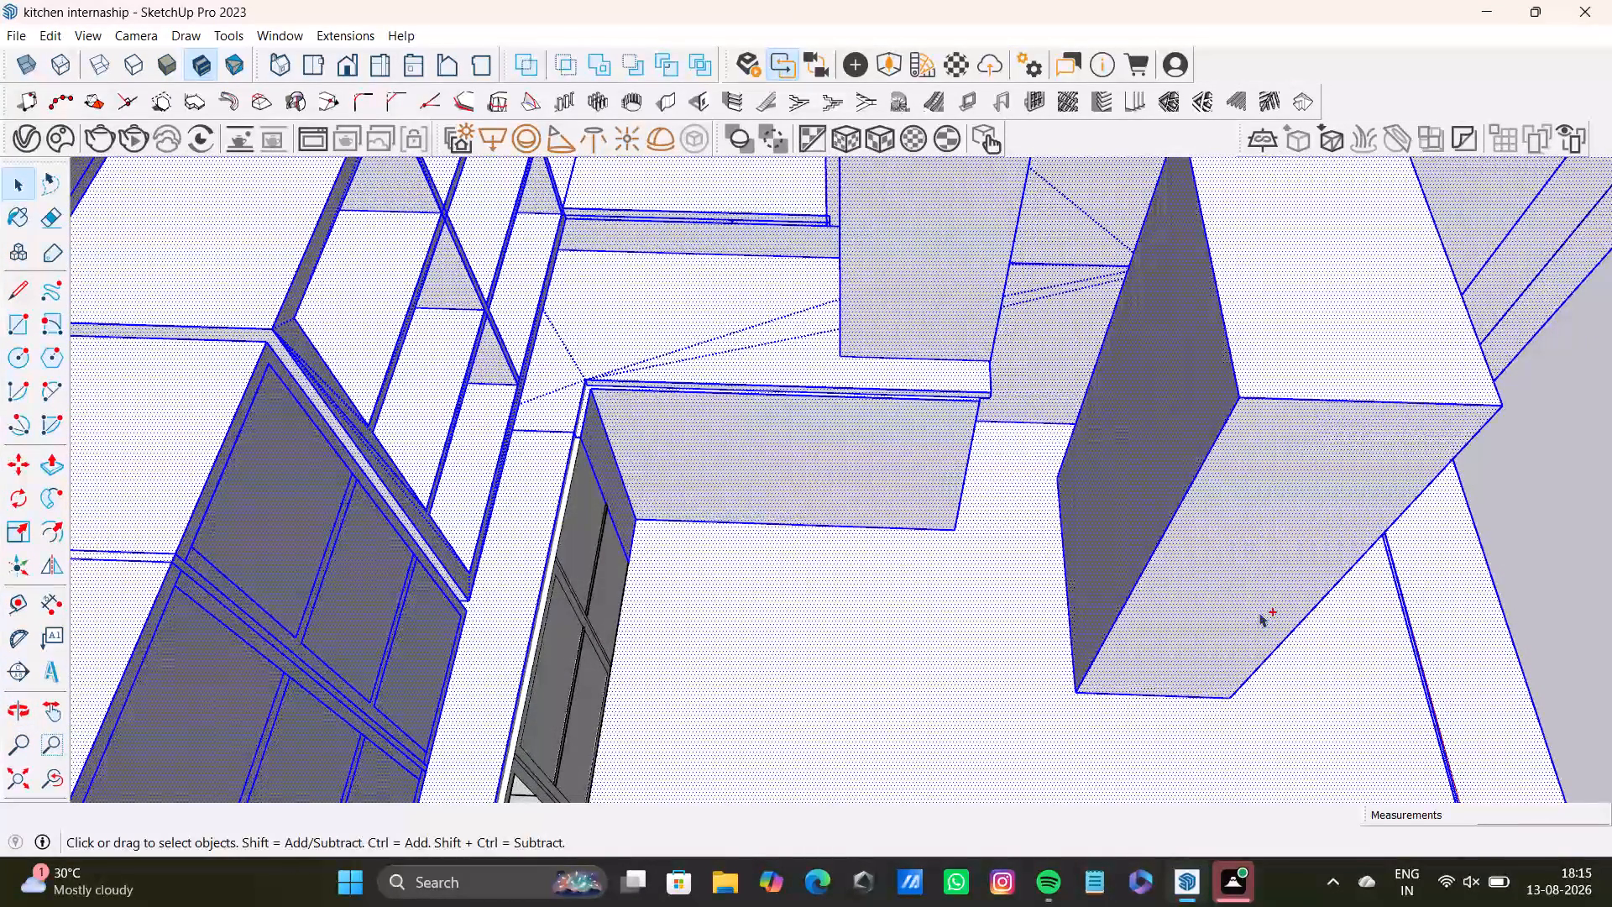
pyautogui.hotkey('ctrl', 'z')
# Copy the tall block from behind the room to the open ground outside the kitchen's open side.
pyautogui.scroll(-11, 1253, 518)
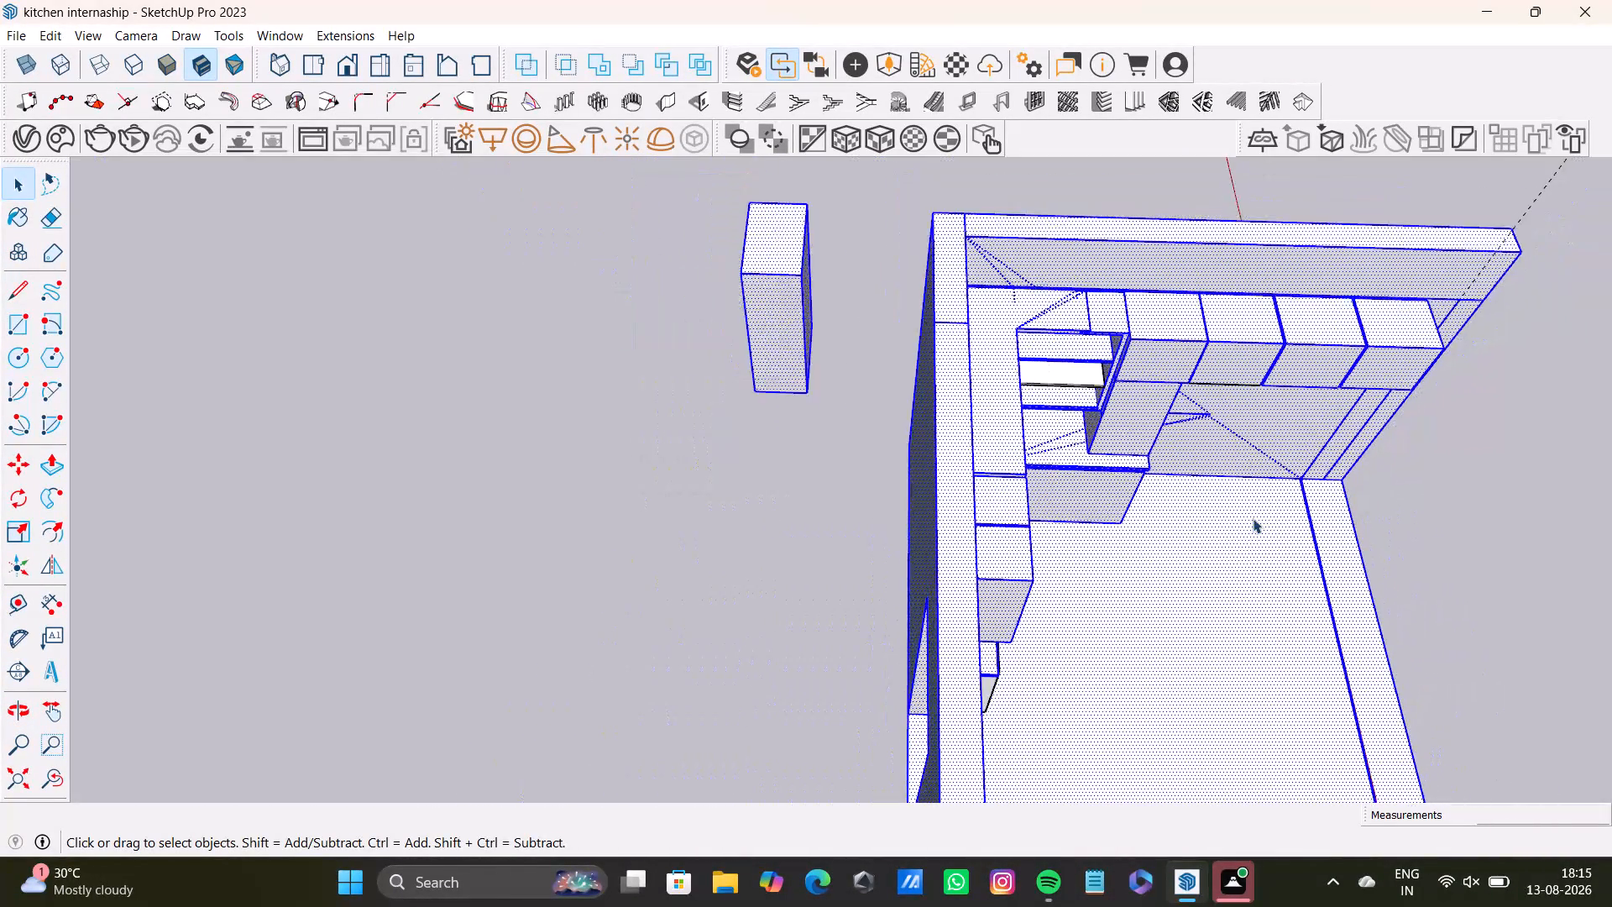
pyautogui.scroll(-3, 1253, 518)
pyautogui.press('space')
pyautogui.moveTo(882, 267); pyautogui.dragTo(1014, 544)
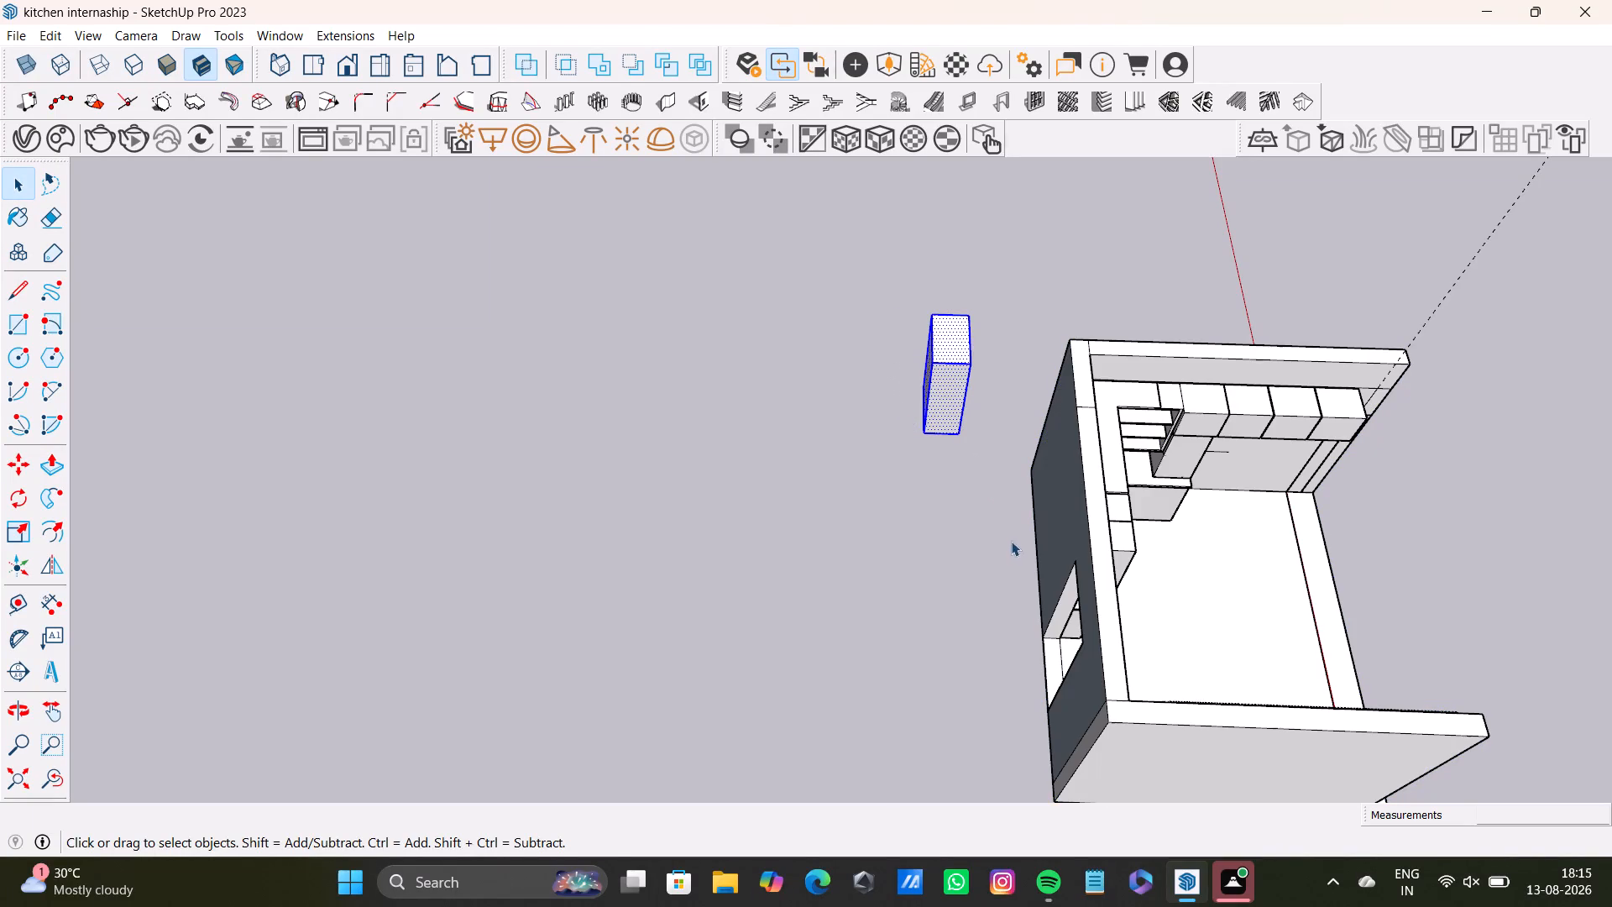
pyautogui.press('m')
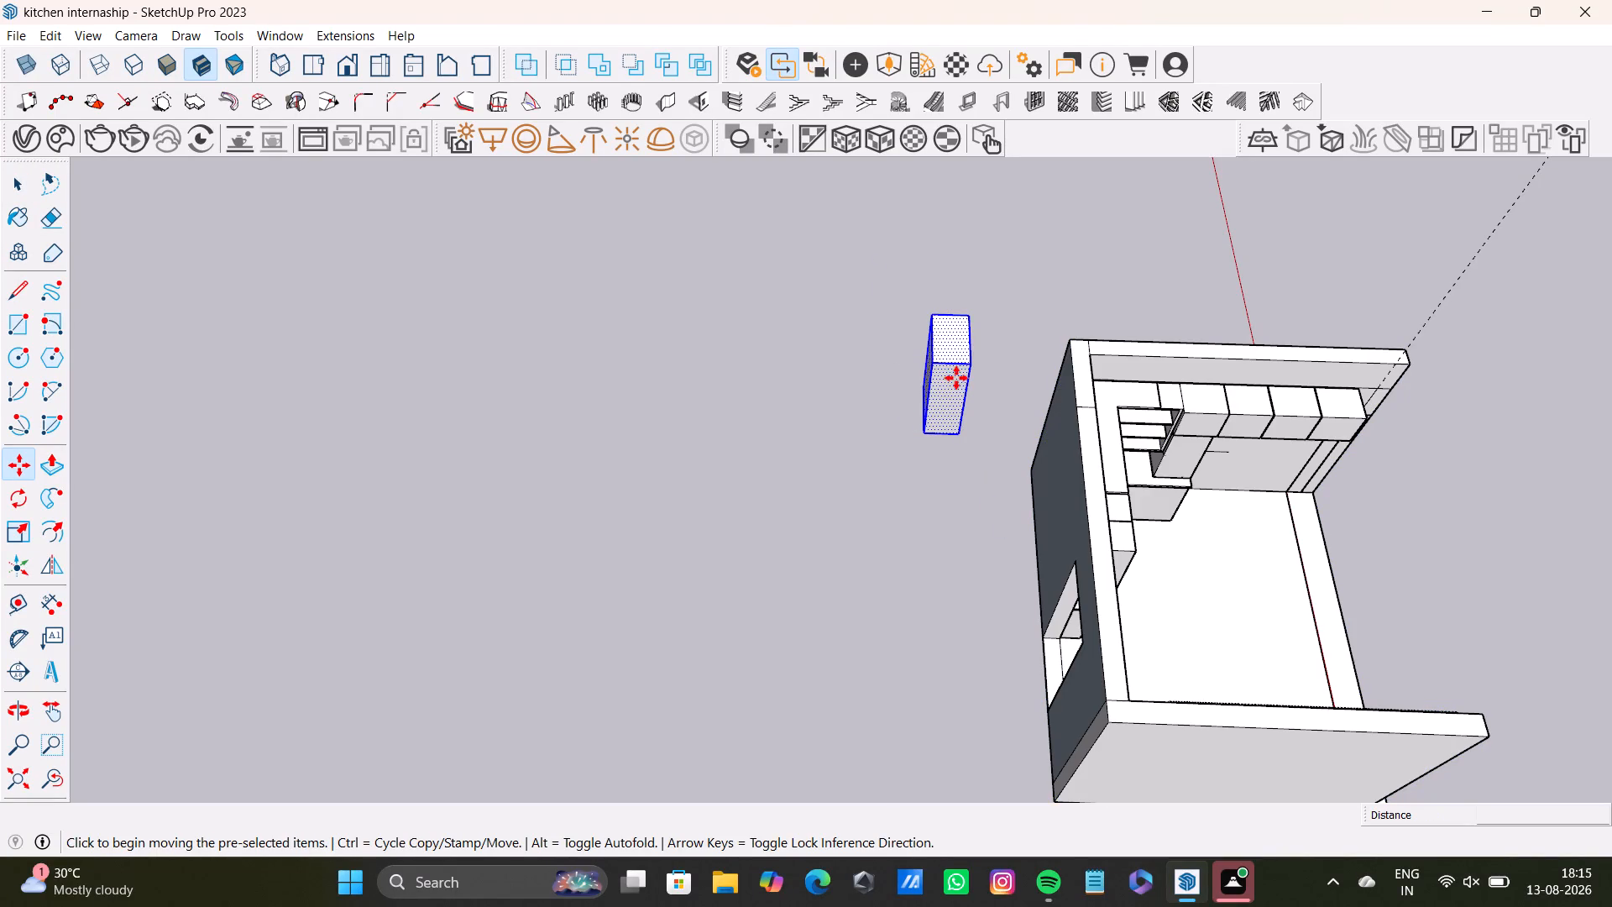
pyautogui.click(958, 369)
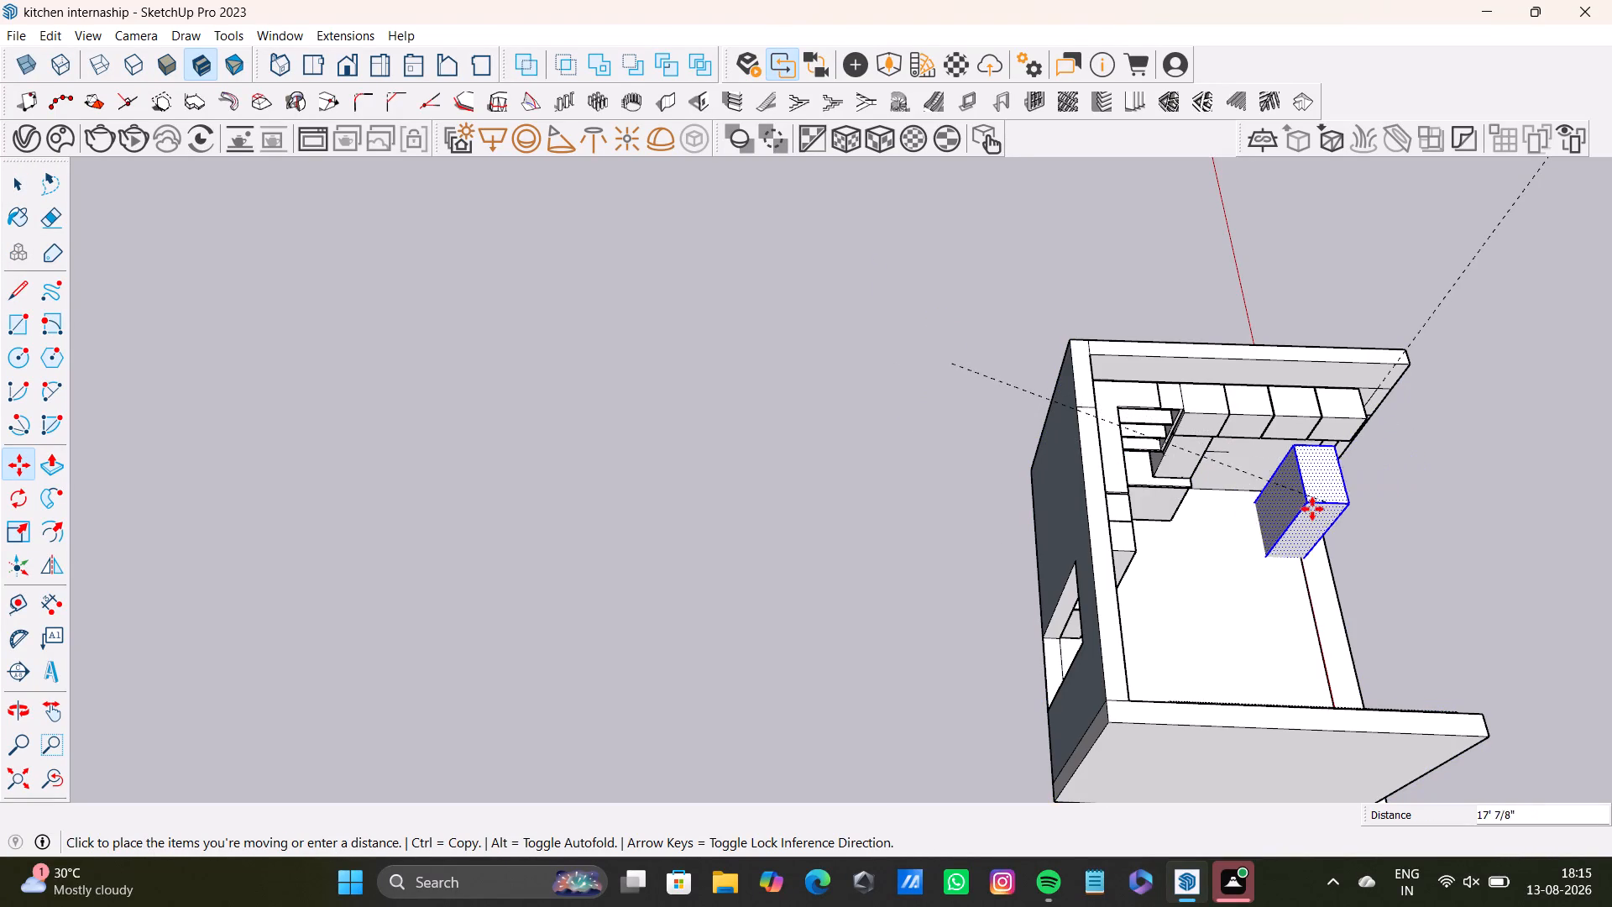
pyautogui.moveTo(1311, 522); pyautogui.dragTo(1081, 420, button='middle')
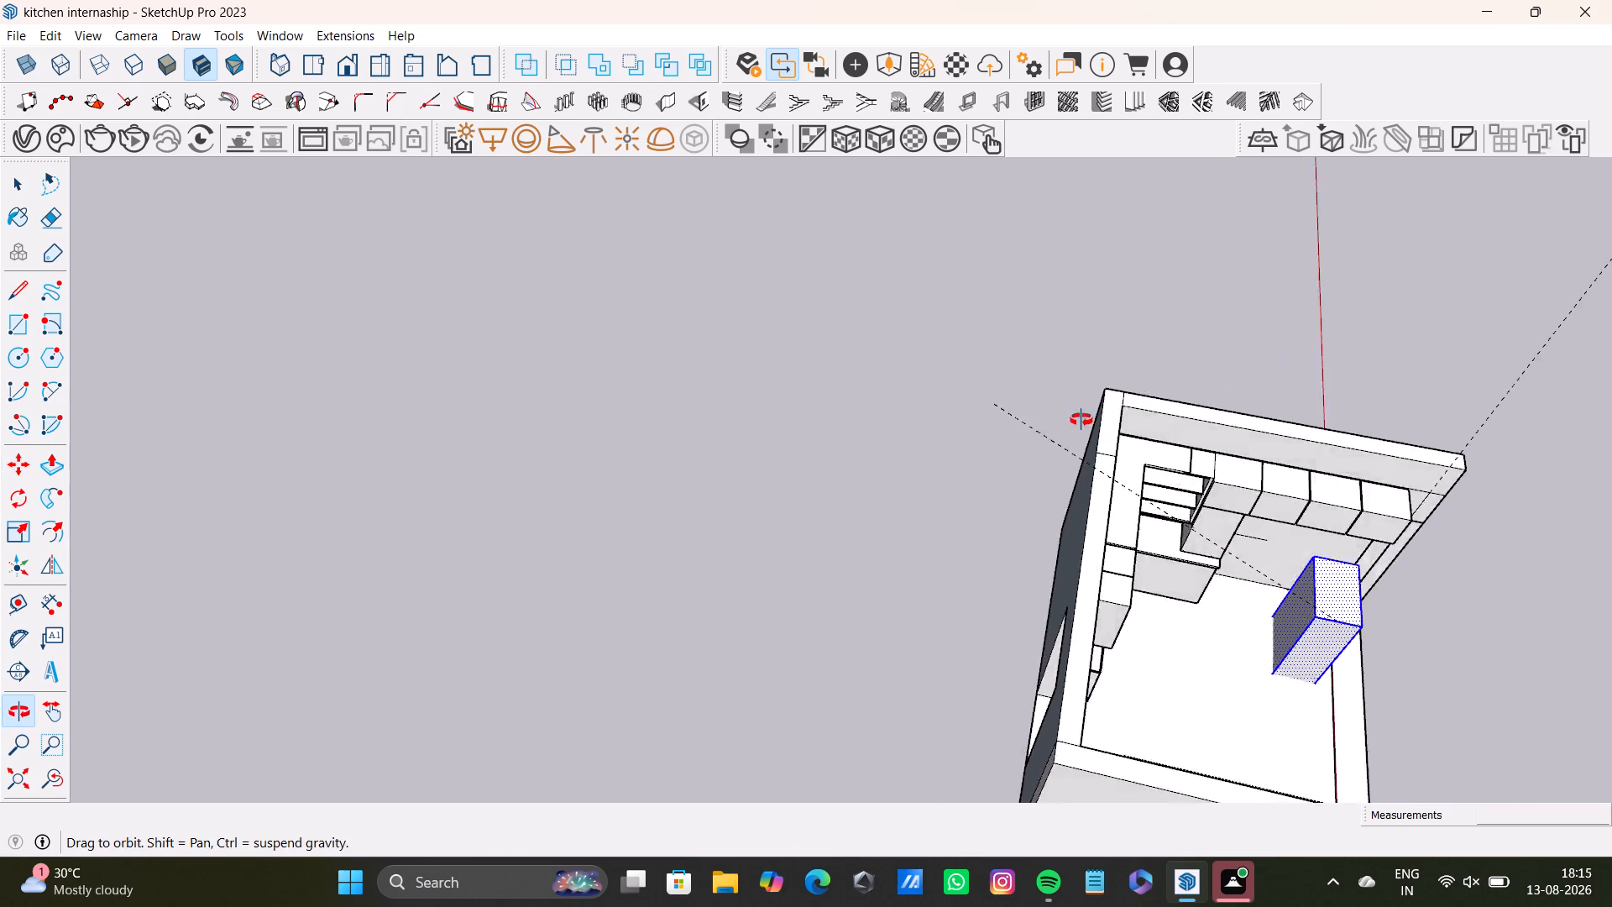
pyautogui.moveTo(1081, 420); pyautogui.dragTo(1006, 363, button='middle')
pyautogui.keyDown('shift'); pyautogui.moveTo(1247, 789); pyautogui.dragTo(960, 158, button='middle'); pyautogui.keyUp('shift')
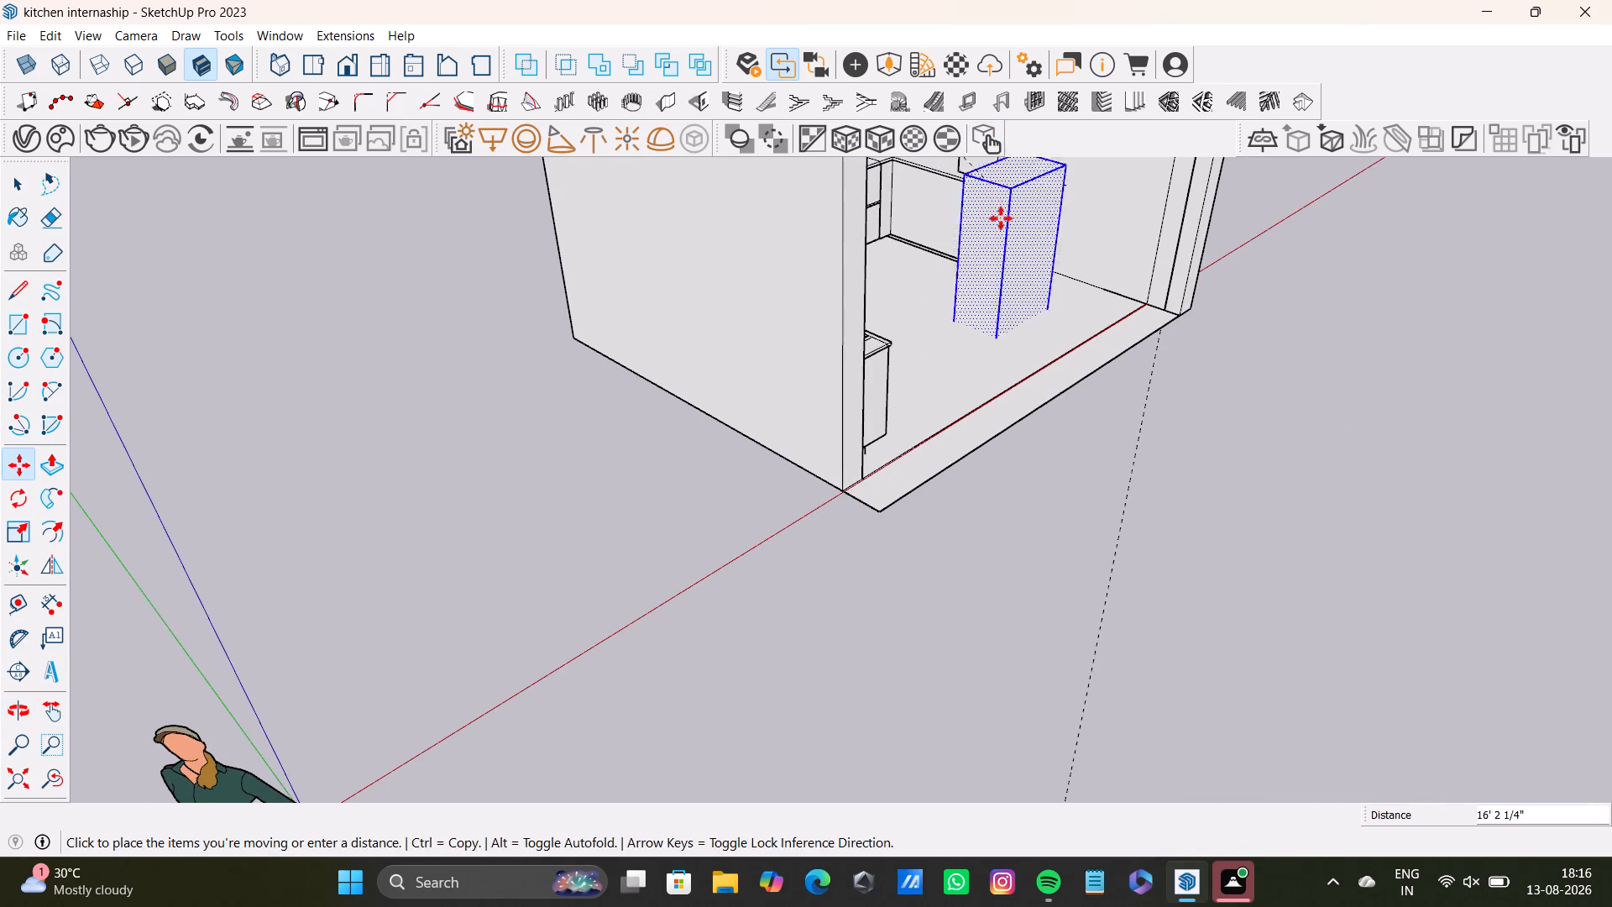
pyautogui.moveTo(998, 249); pyautogui.dragTo(484, 448, button='middle')
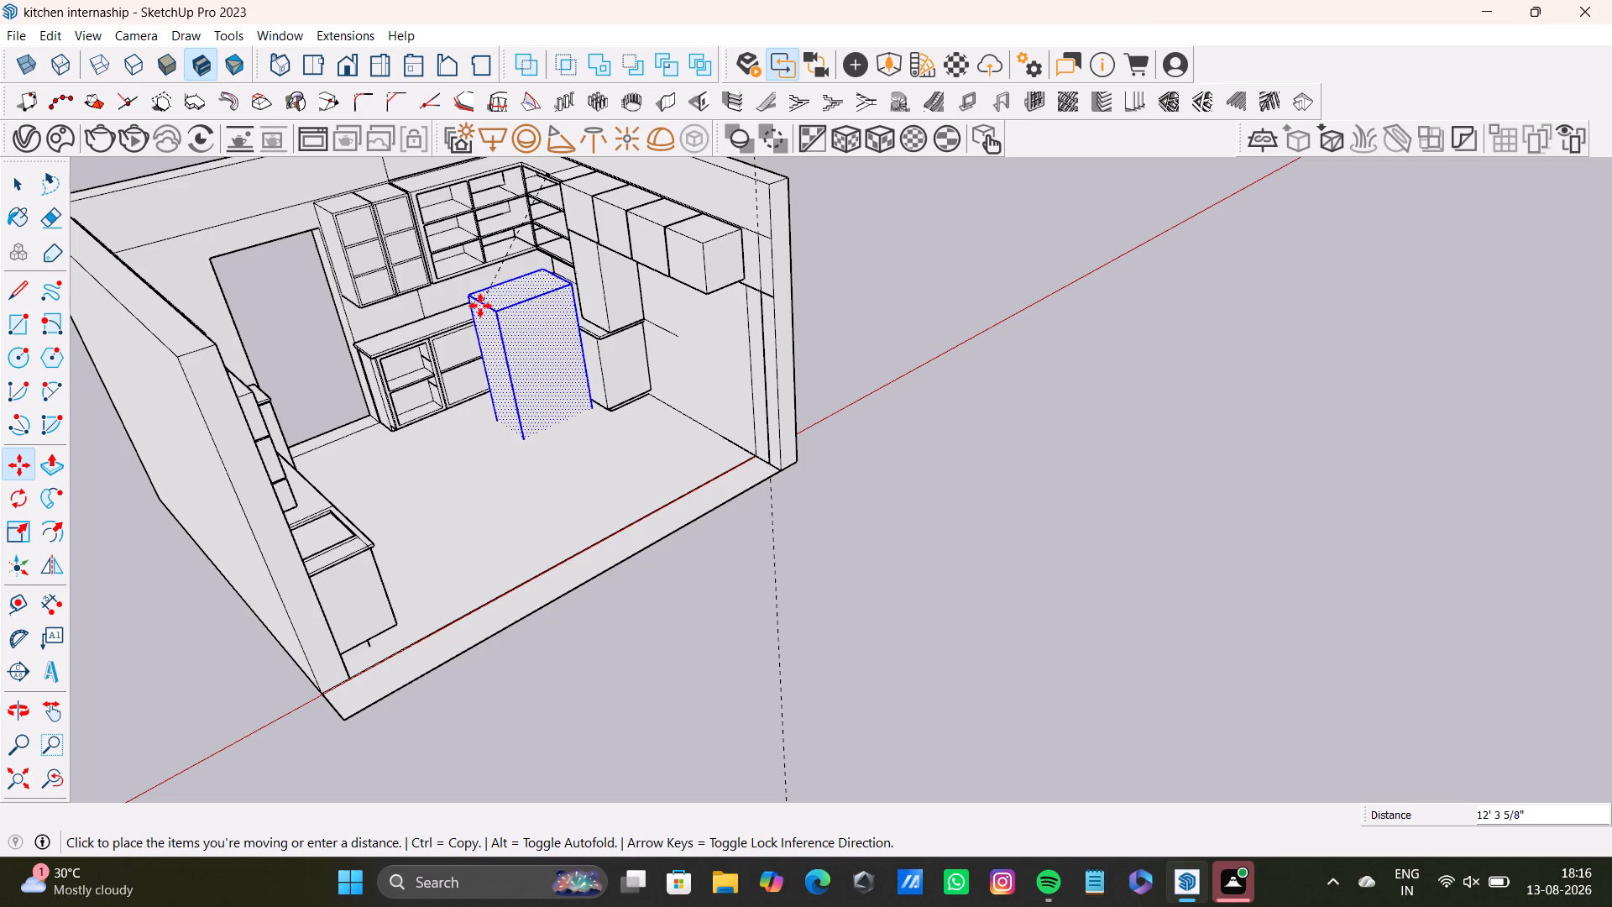
pyautogui.press('Up')
pyautogui.press('Right')
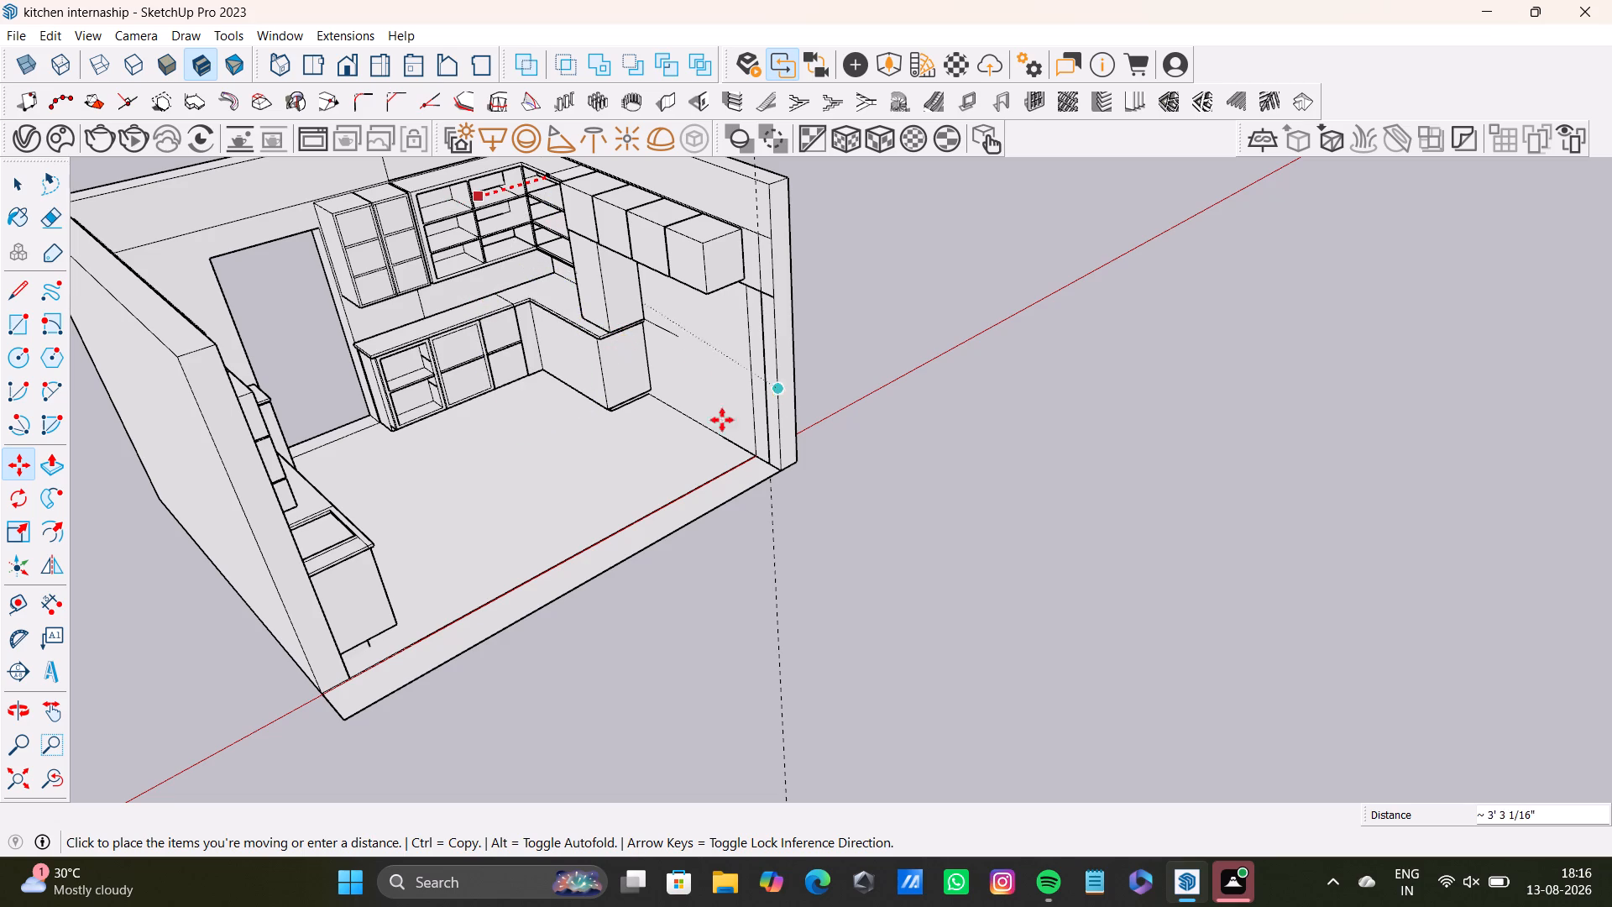
pyautogui.press('Left')
pyautogui.press('Down')
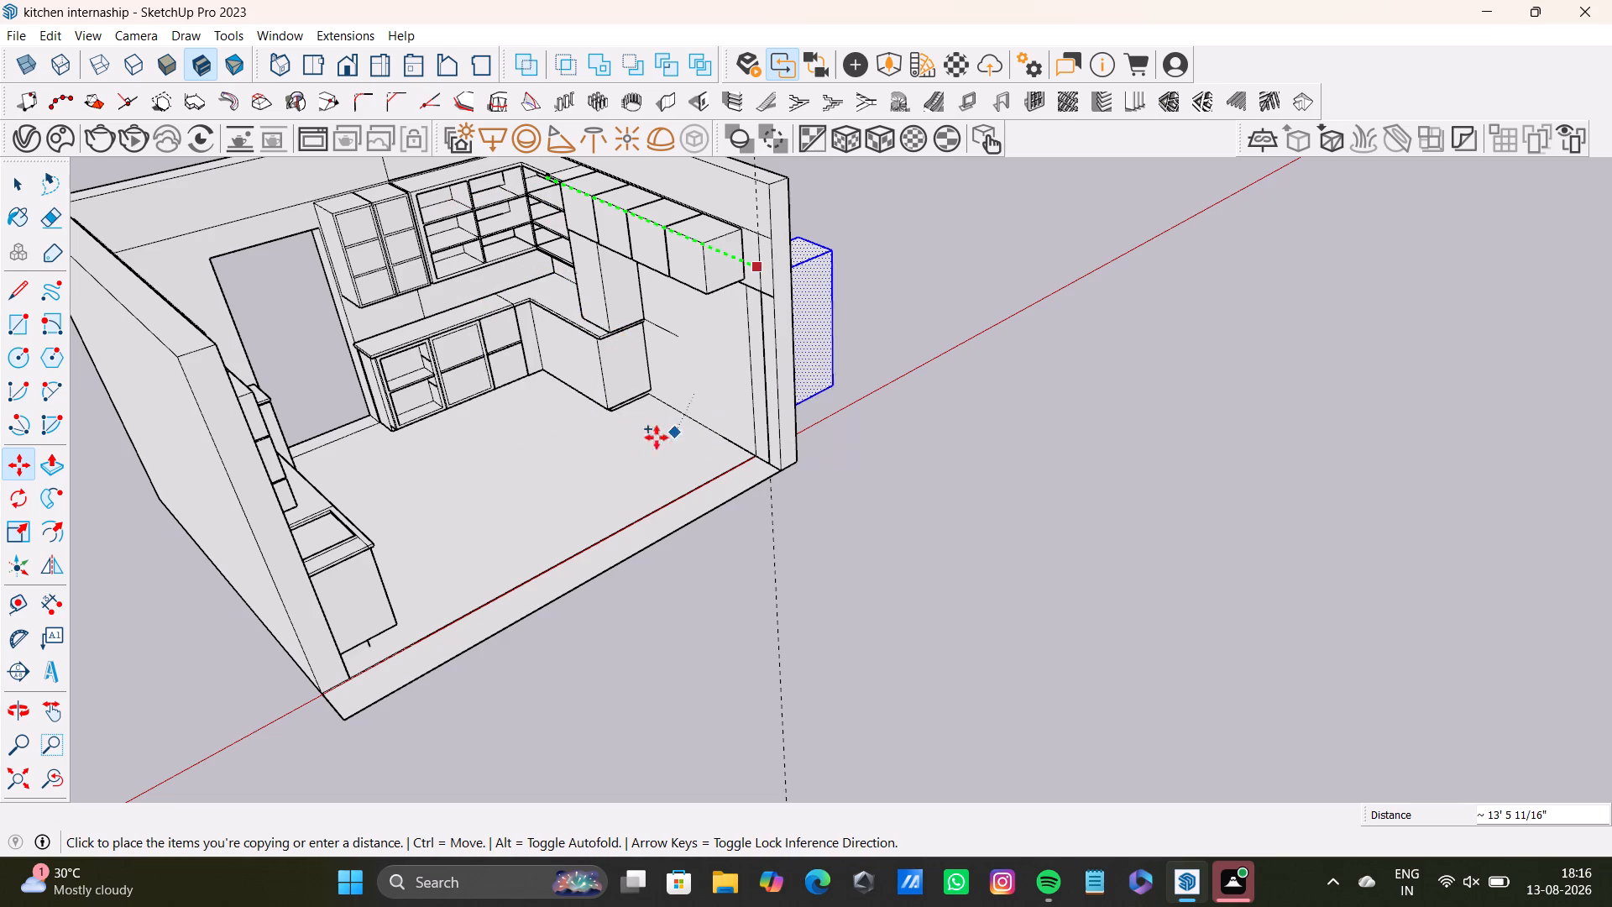
pyautogui.click(880, 493)
pyautogui.scroll(3, 1079, 487)
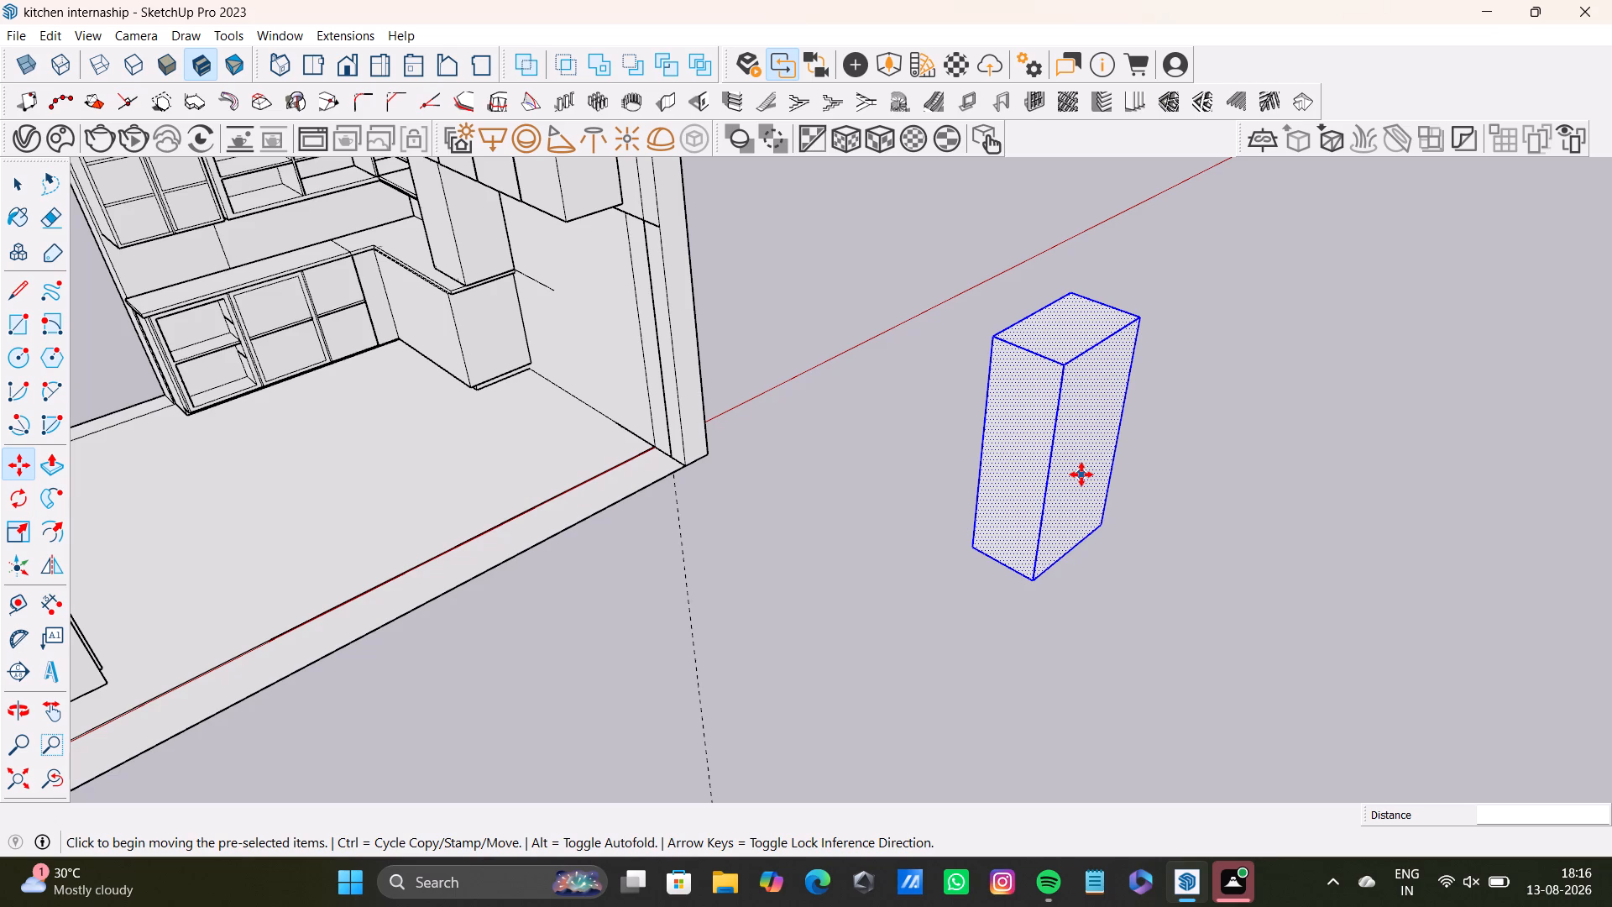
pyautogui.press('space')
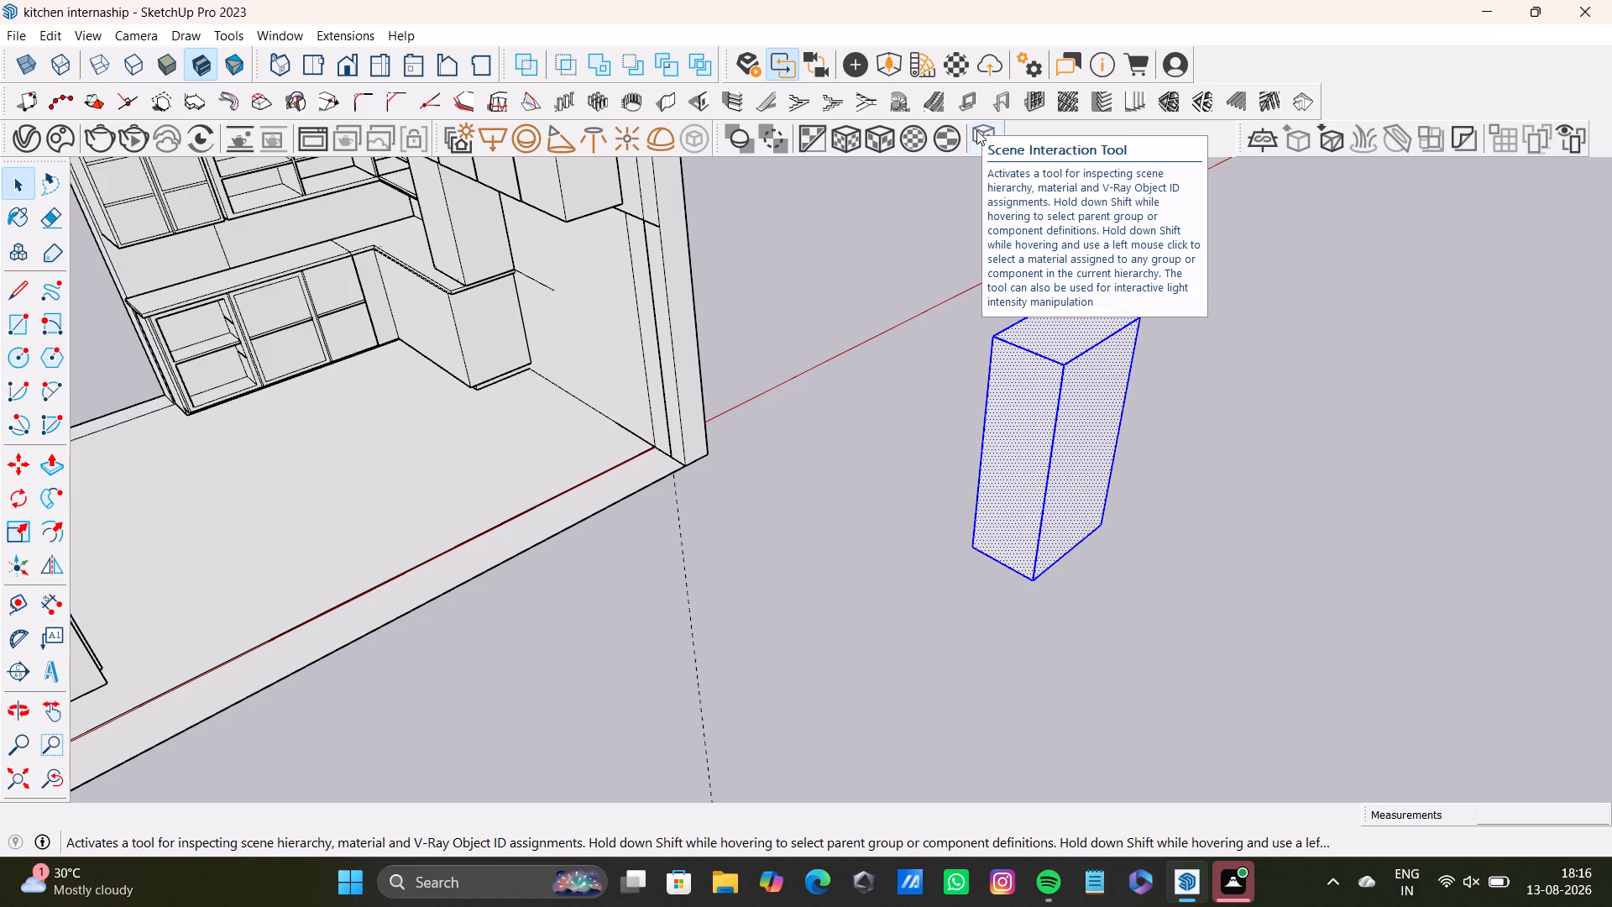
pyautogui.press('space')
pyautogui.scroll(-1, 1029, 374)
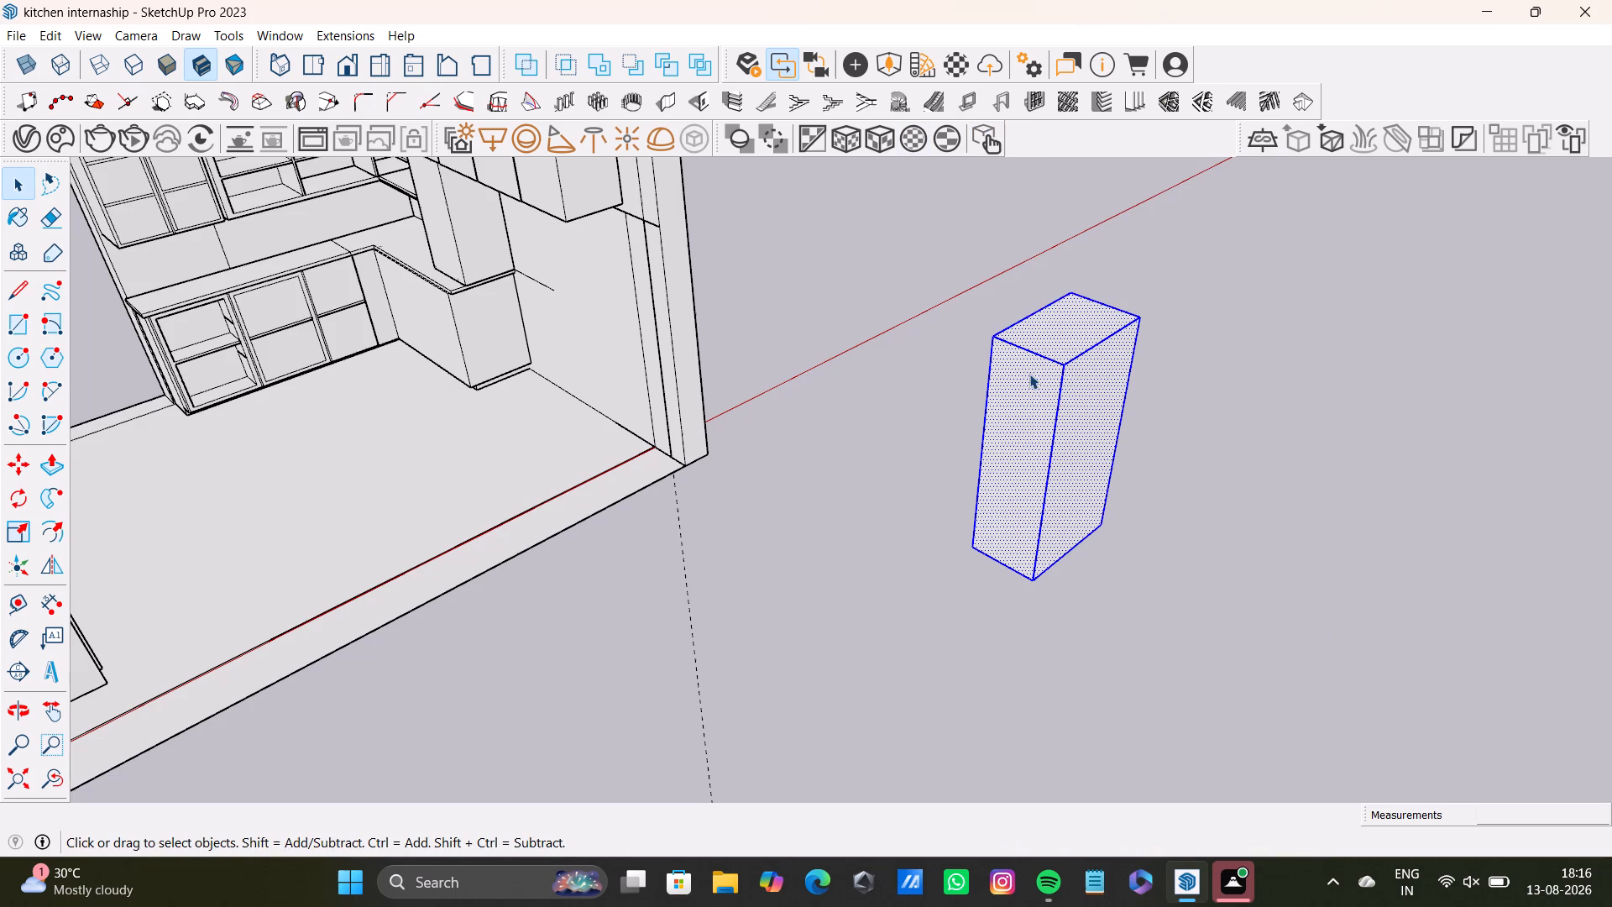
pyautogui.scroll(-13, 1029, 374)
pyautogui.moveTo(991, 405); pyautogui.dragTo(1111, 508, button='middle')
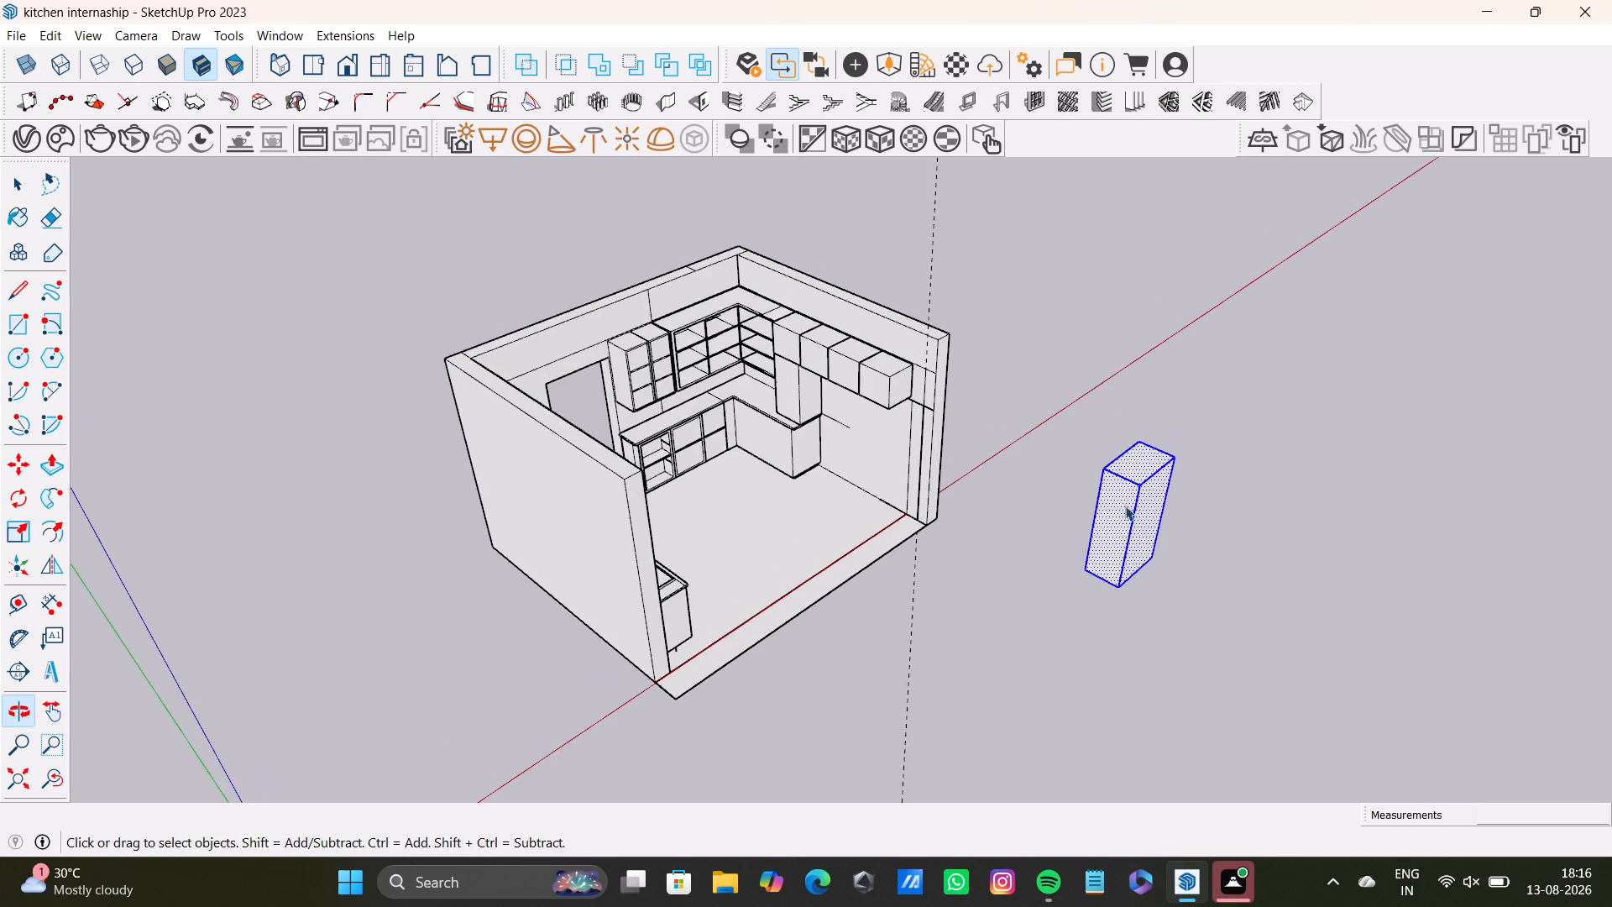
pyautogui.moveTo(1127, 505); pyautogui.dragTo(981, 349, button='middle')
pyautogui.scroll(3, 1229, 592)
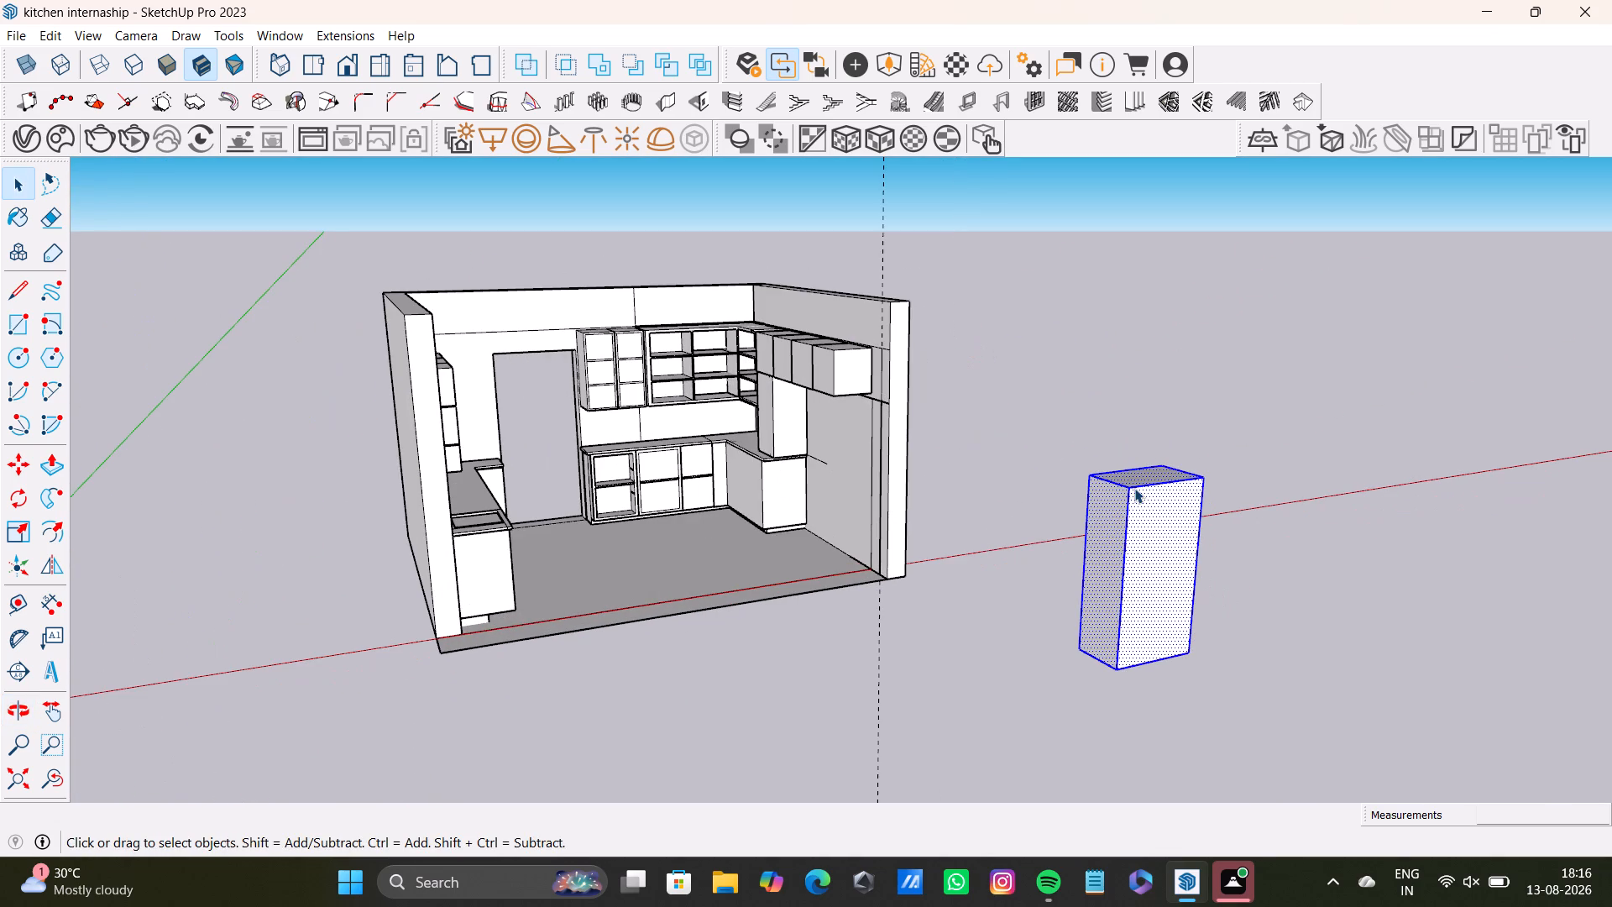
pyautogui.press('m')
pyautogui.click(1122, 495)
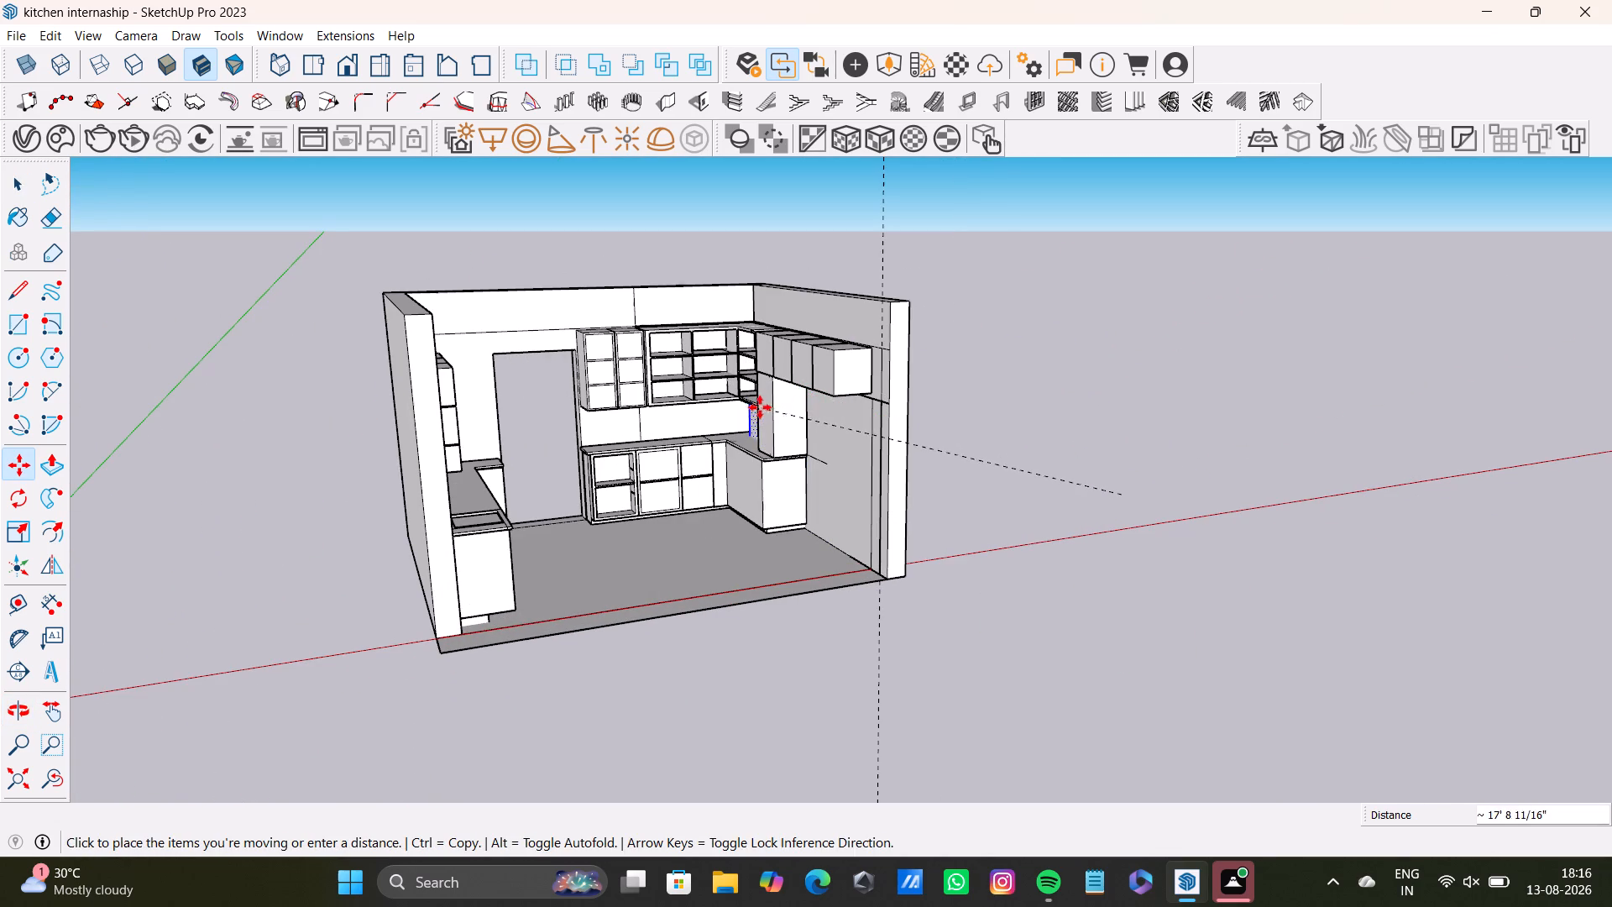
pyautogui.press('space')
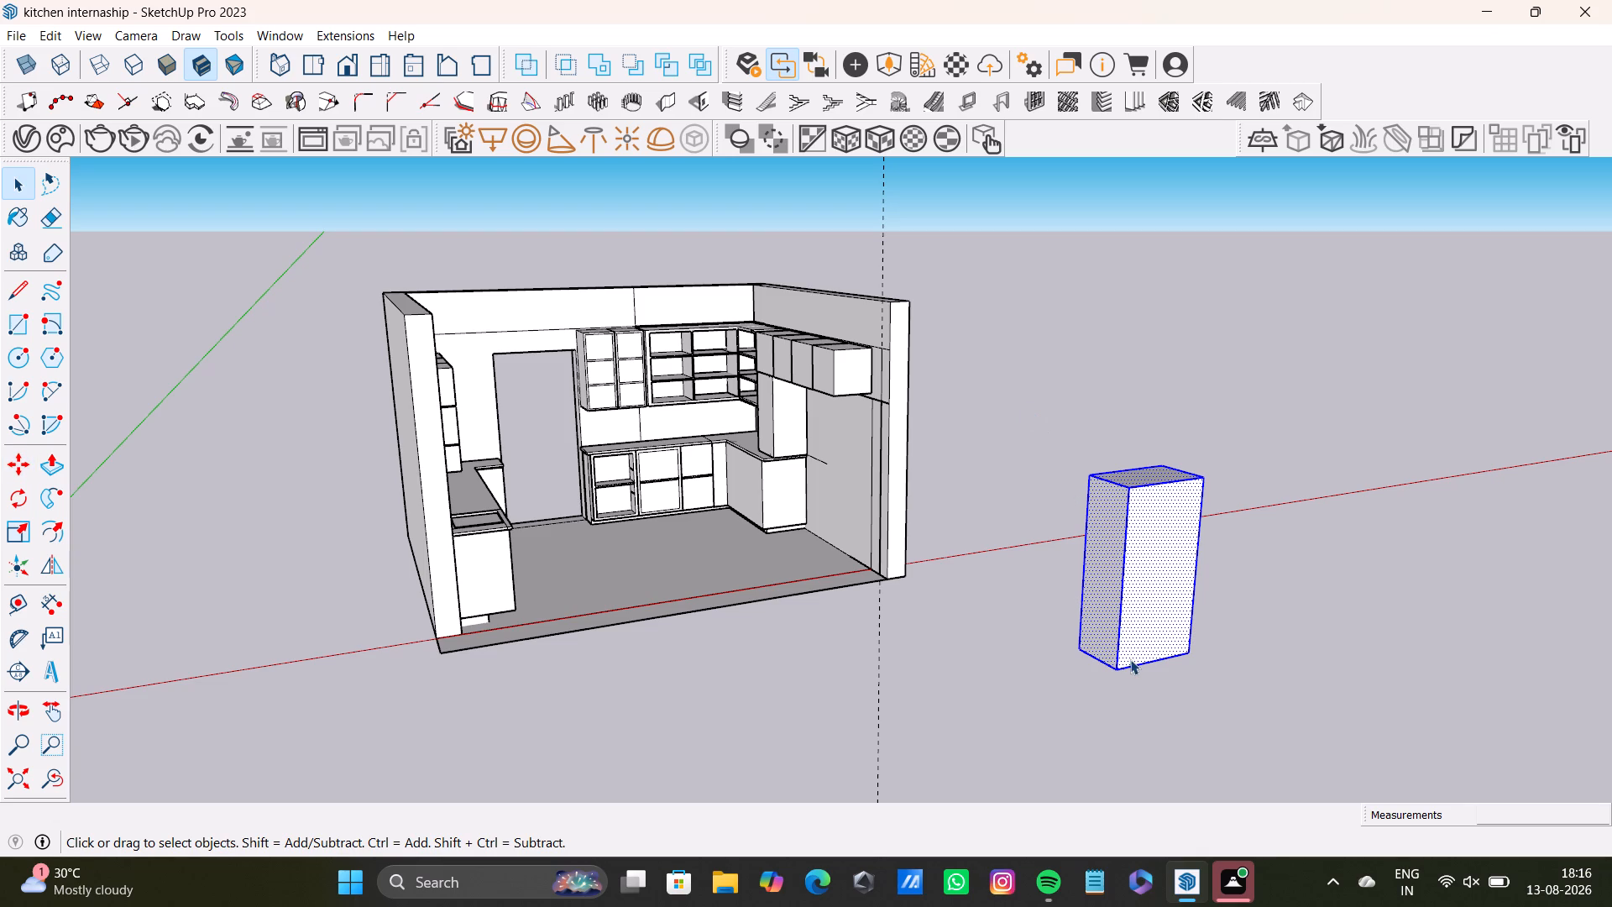
# Move the copied tall block by its bottom front corner onto the kitchen floor, near the end of the base cabinets.
pyautogui.press('m')
pyautogui.click(1123, 672)
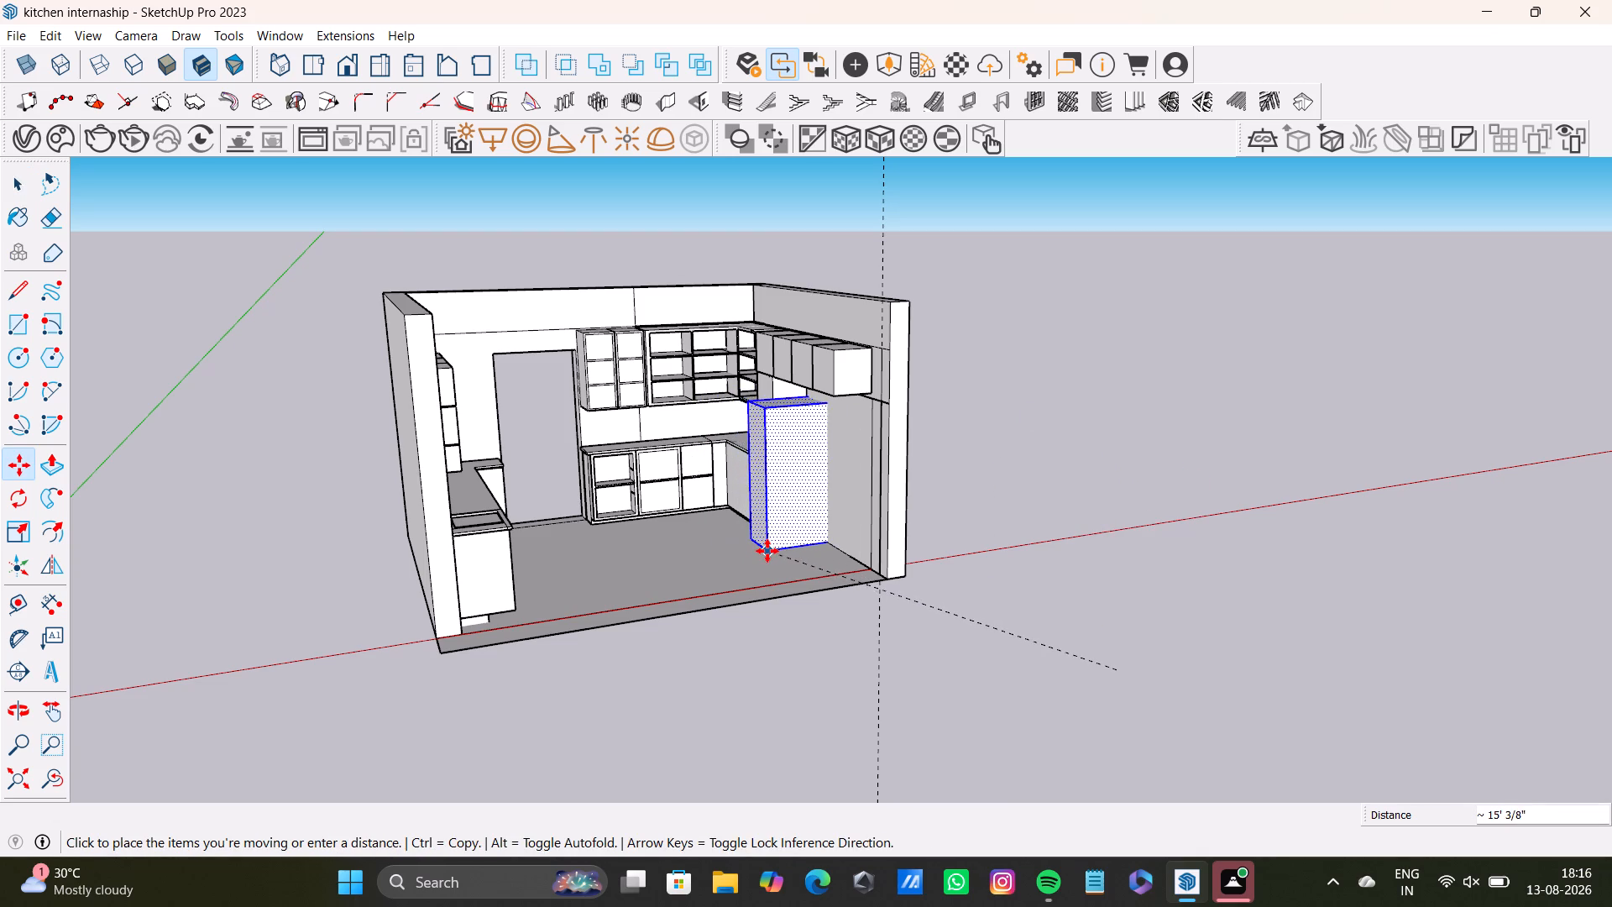
pyautogui.click(750, 553)
# Shift the copied tall block about 4 3/16" sideways toward the wall that carries the closed wall cabinets.
pyautogui.moveTo(788, 546); pyautogui.dragTo(840, 649, button='middle')
pyautogui.scroll(4, 780, 543)
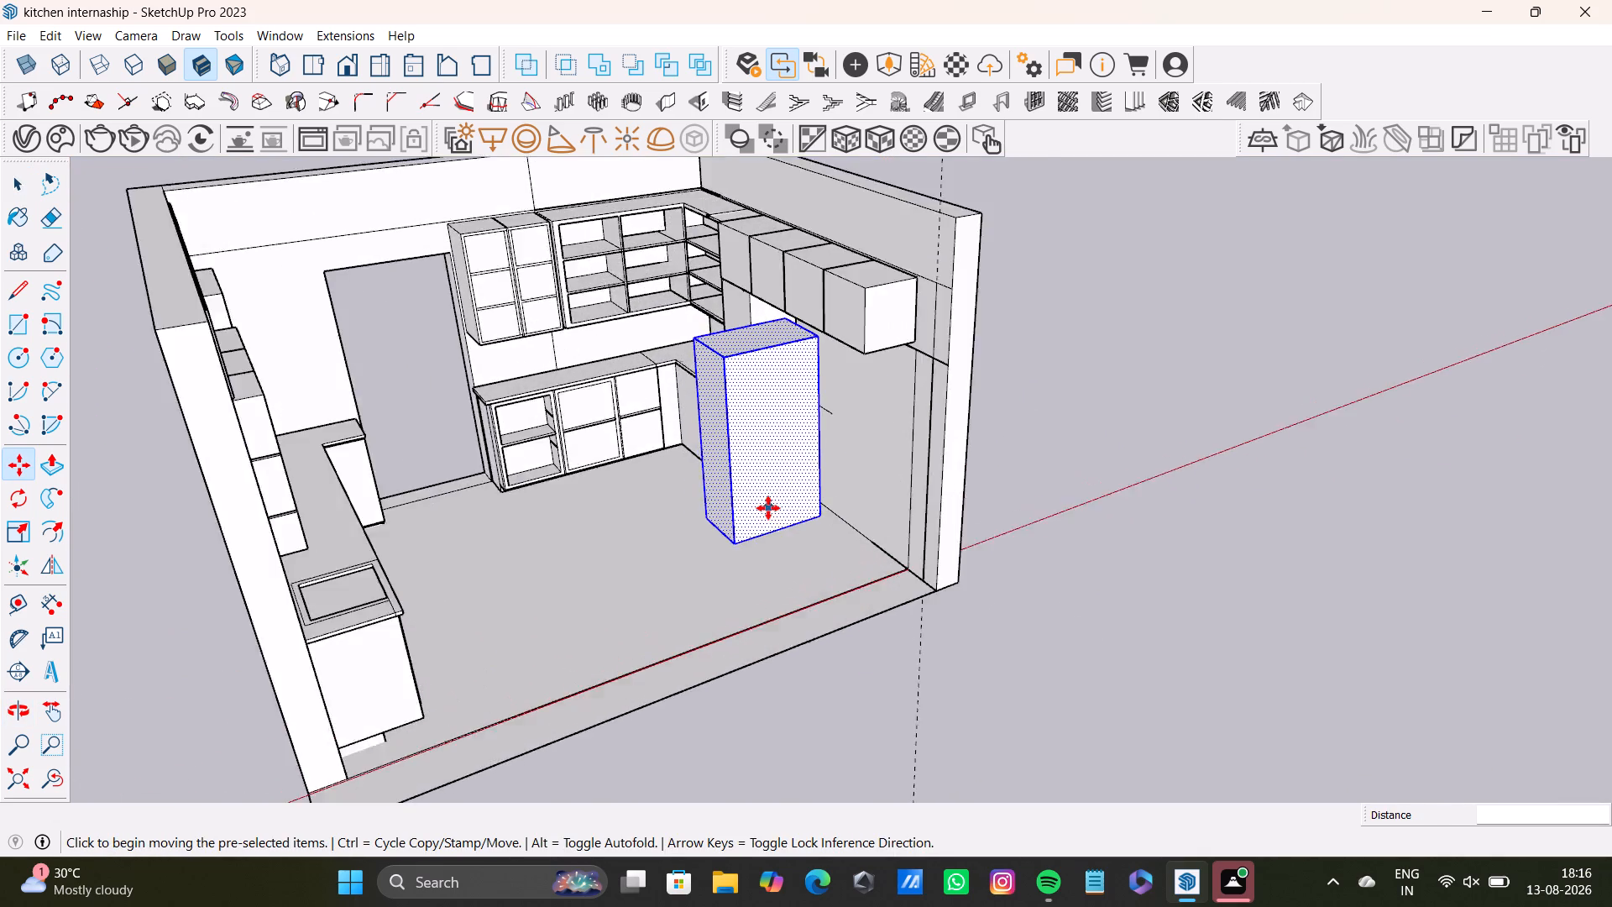
pyautogui.scroll(5, 768, 508)
pyautogui.moveTo(763, 513); pyautogui.dragTo(1112, 647, button='middle')
pyautogui.moveTo(805, 561); pyautogui.dragTo(981, 460, button='middle')
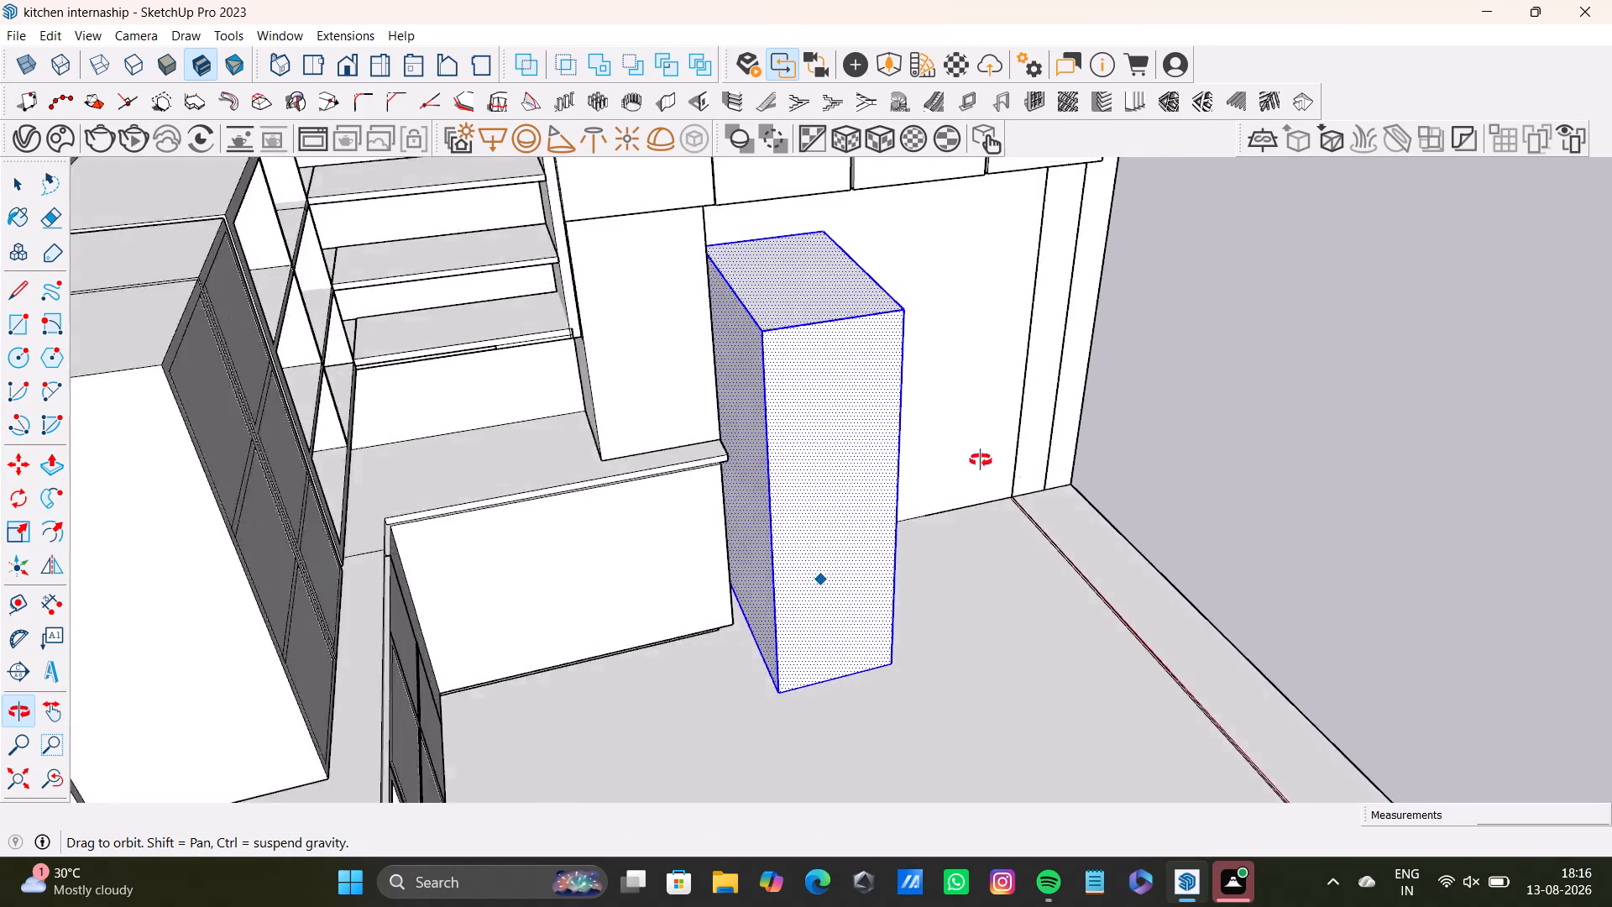
pyautogui.moveTo(981, 460); pyautogui.dragTo(595, 391, button='middle')
pyautogui.moveTo(871, 366); pyautogui.dragTo(625, 331, button='middle')
pyautogui.moveTo(908, 369); pyautogui.dragTo(776, 368, button='middle')
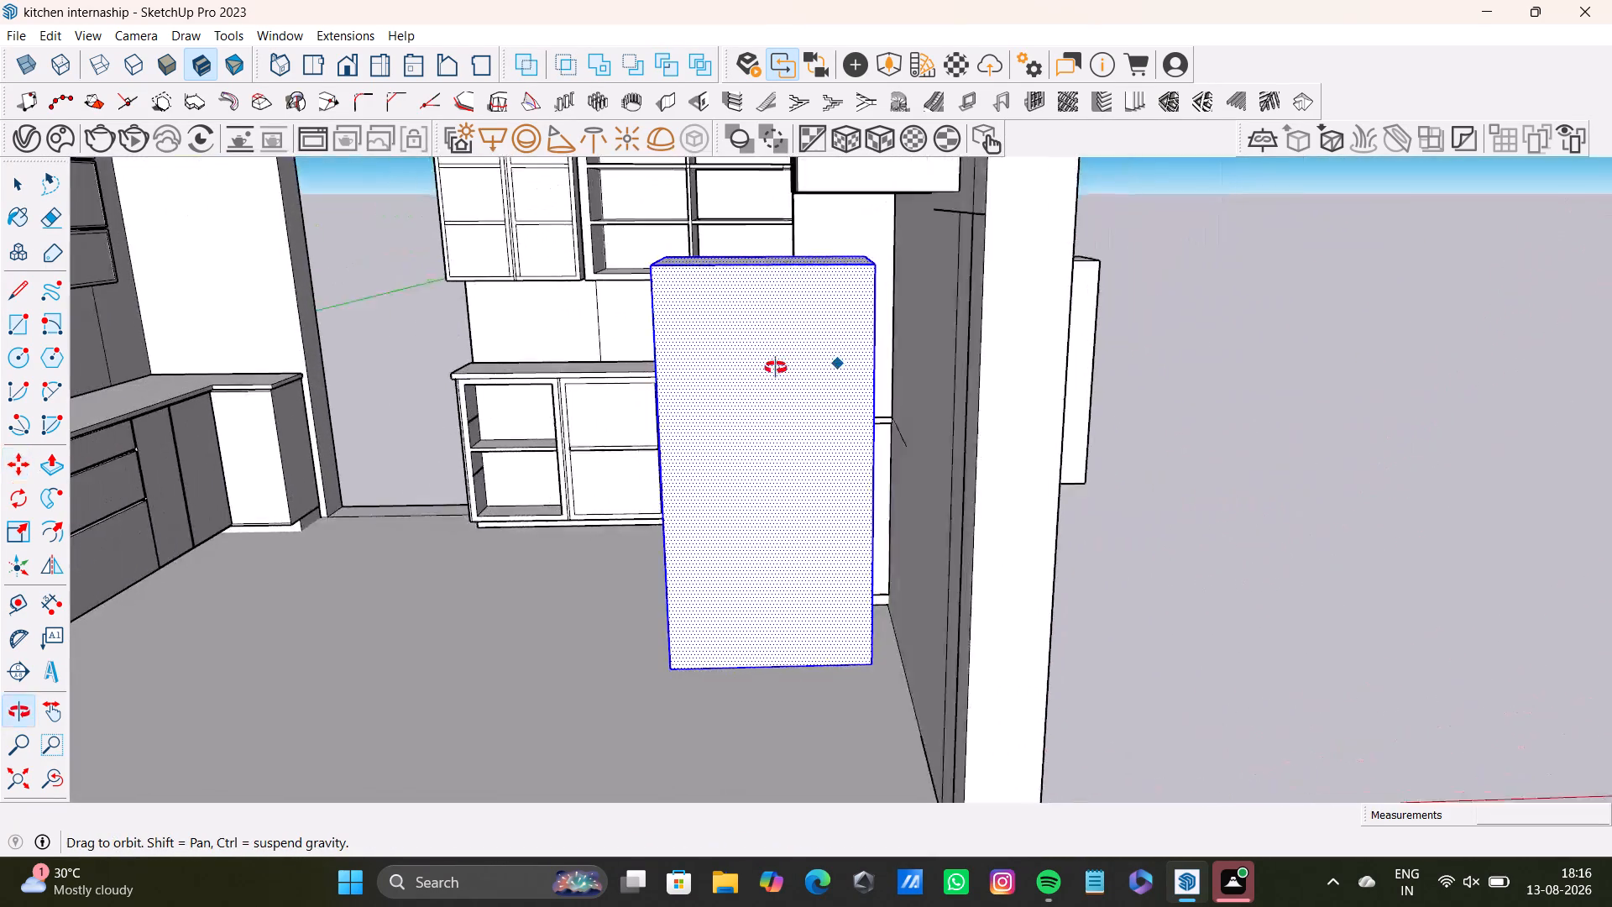
pyautogui.moveTo(776, 368); pyautogui.dragTo(778, 400, button='middle')
pyautogui.click(864, 676)
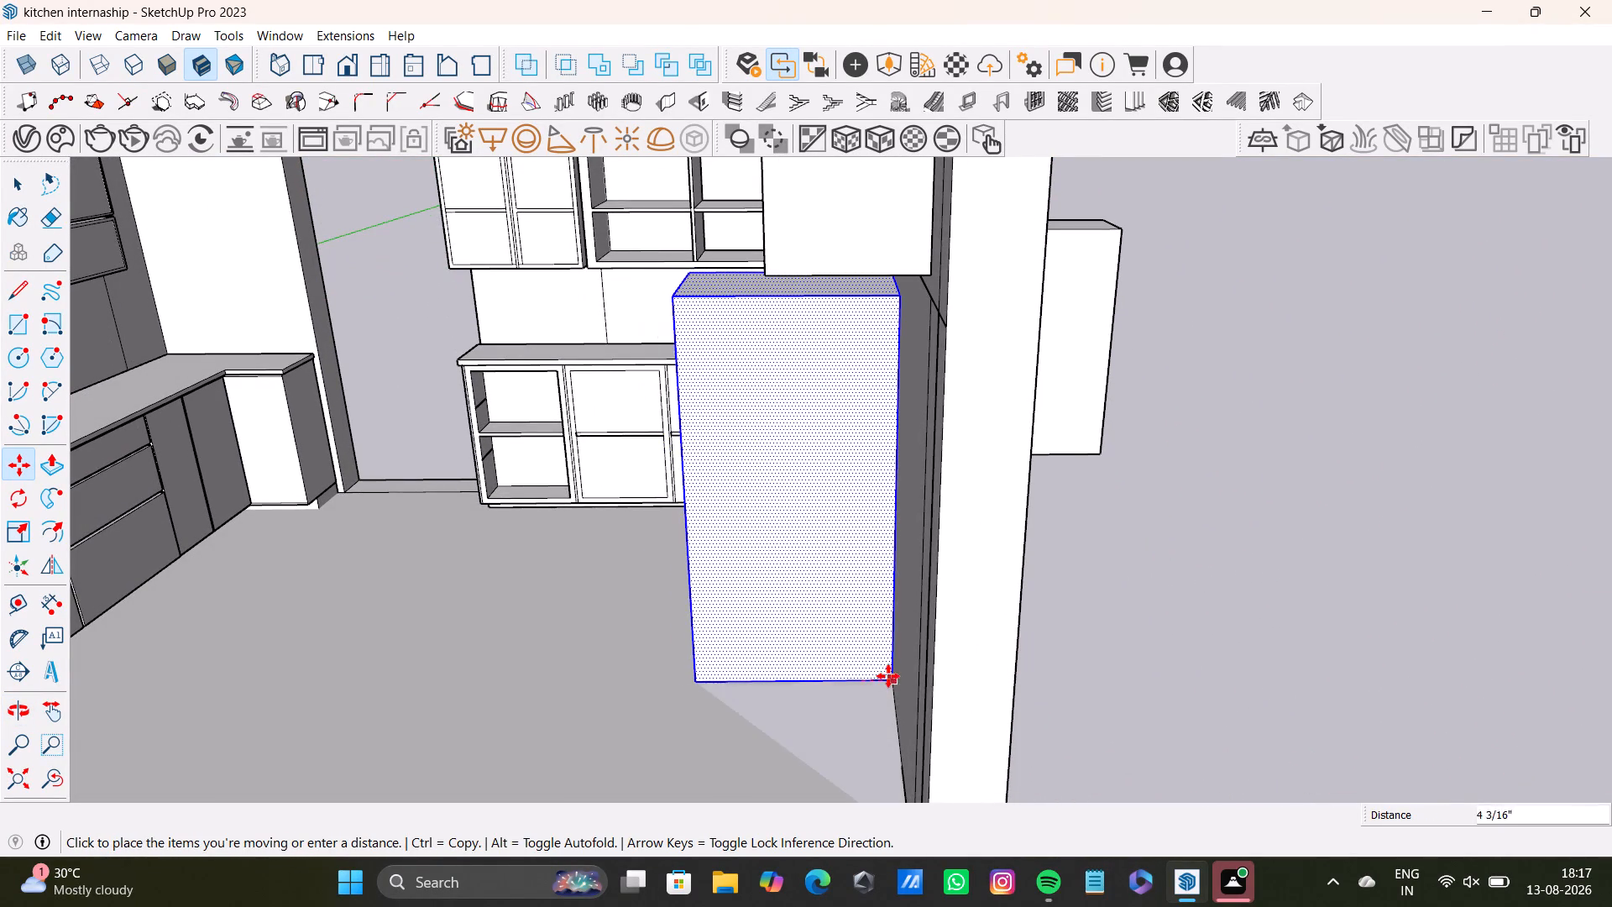
pyautogui.click(892, 675)
# Reduce the tall block's depth by pushing its front face back 1' 4", and pull it out about 4 5/8" to line up with the base cabinet's front.
pyautogui.moveTo(793, 657); pyautogui.dragTo(1199, 653, button='middle')
pyautogui.moveTo(961, 421); pyautogui.dragTo(1187, 640, button='middle')
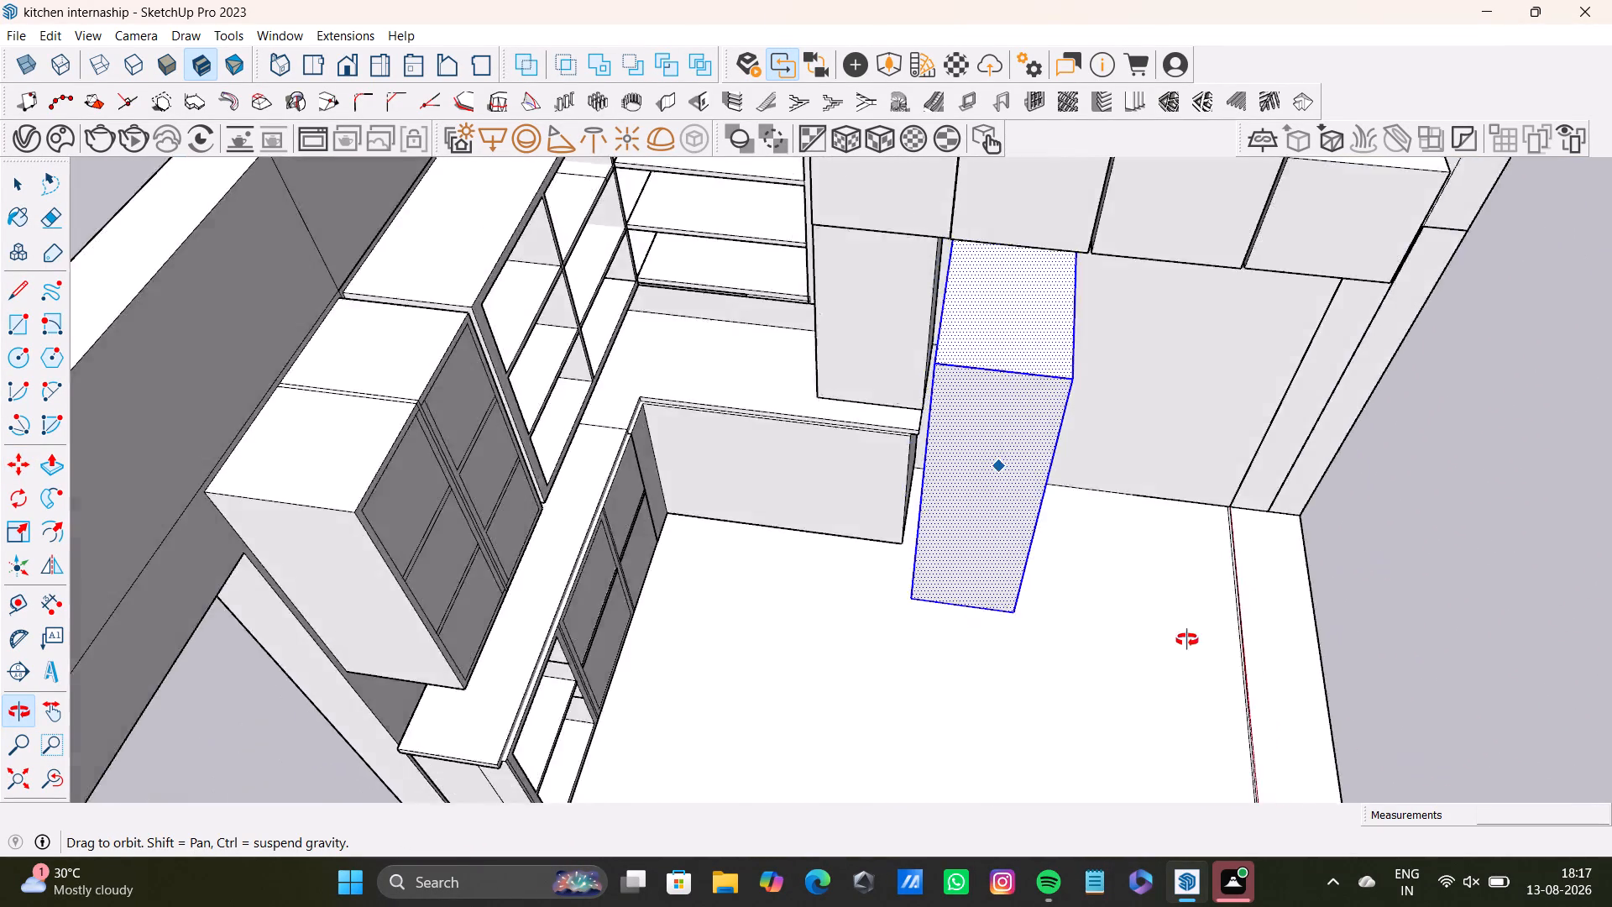
pyautogui.moveTo(1187, 640); pyautogui.dragTo(1170, 537, button='middle')
pyautogui.scroll(5, 827, 456)
pyautogui.moveTo(898, 439); pyautogui.dragTo(927, 507, button='middle')
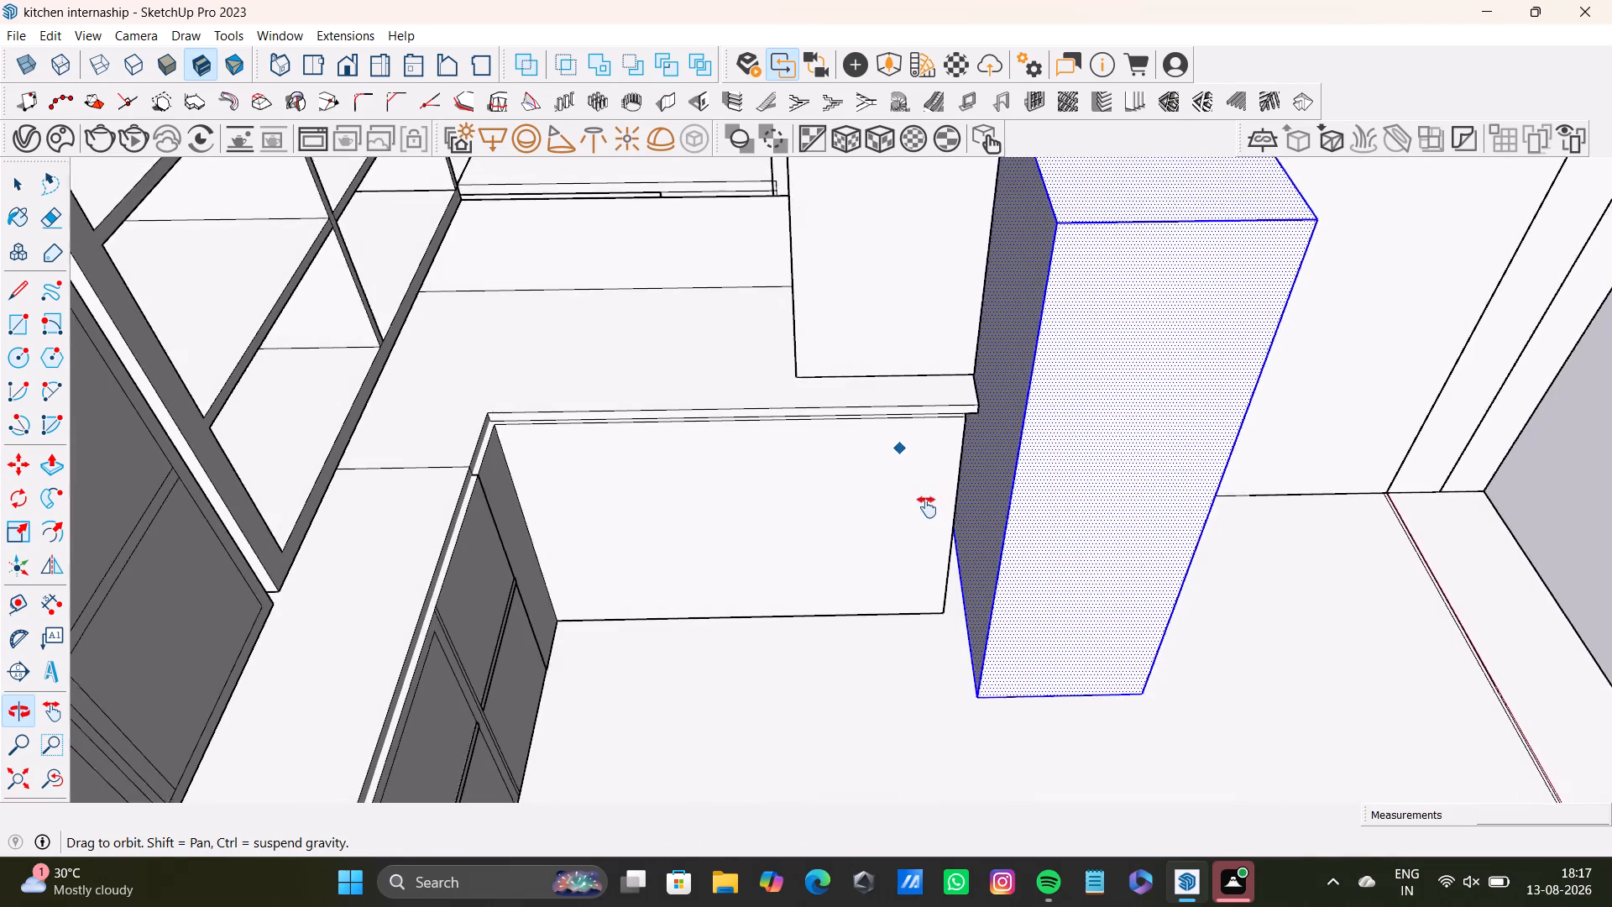
pyautogui.moveTo(927, 507); pyautogui.dragTo(824, 557, button='middle')
pyautogui.press('space')
pyautogui.click(966, 503)
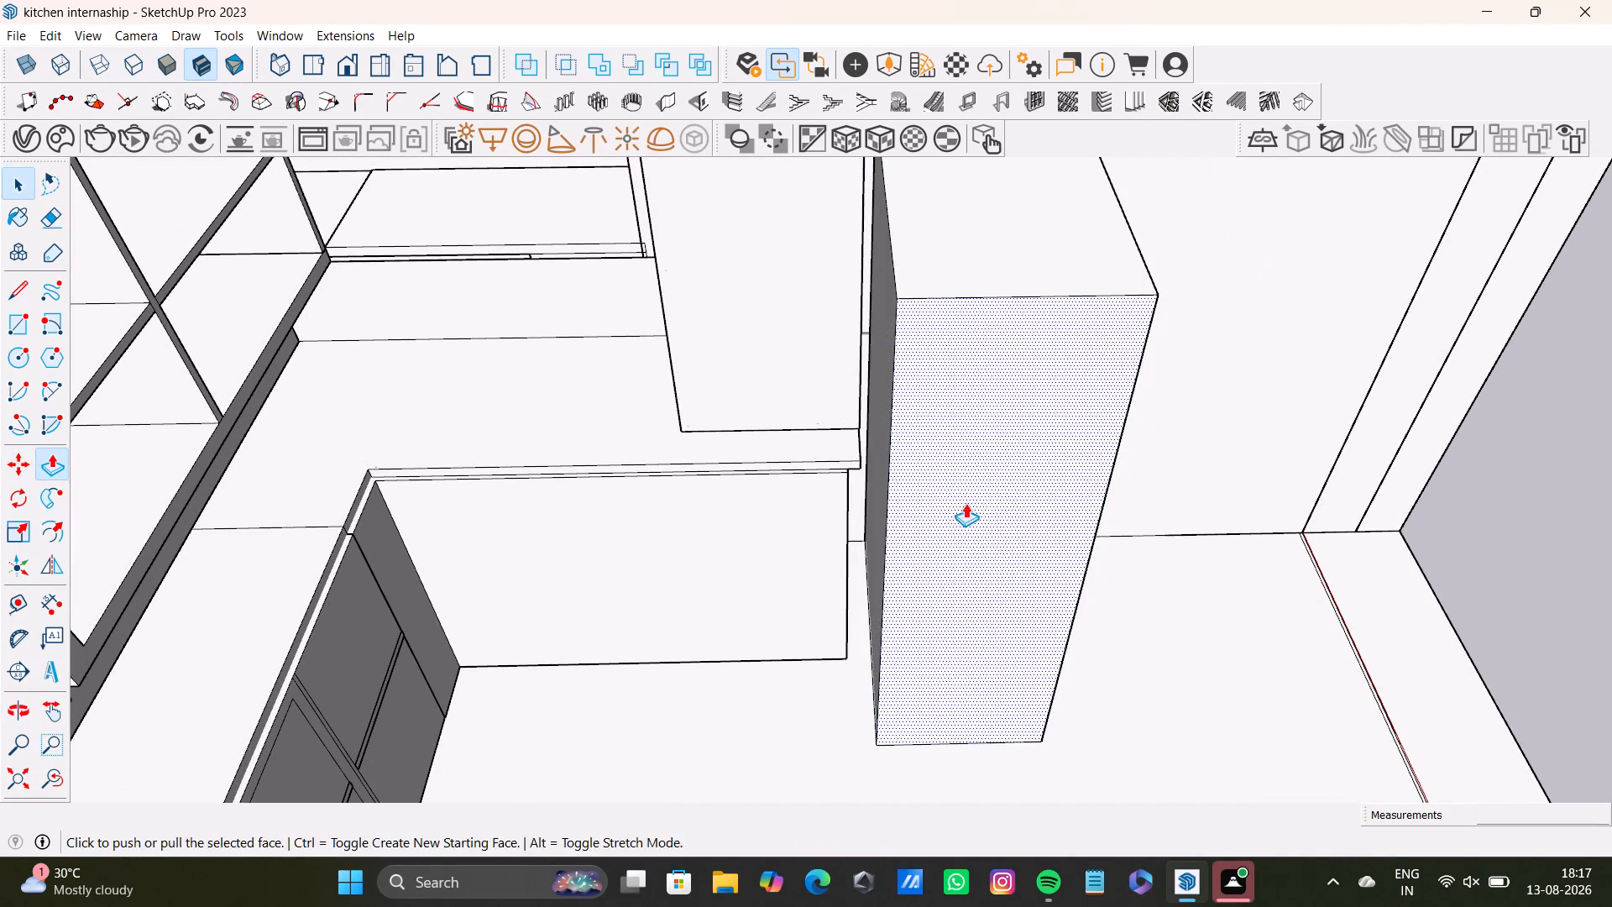
pyautogui.press('p')
pyautogui.moveTo(966, 503); pyautogui.dragTo(929, 400)
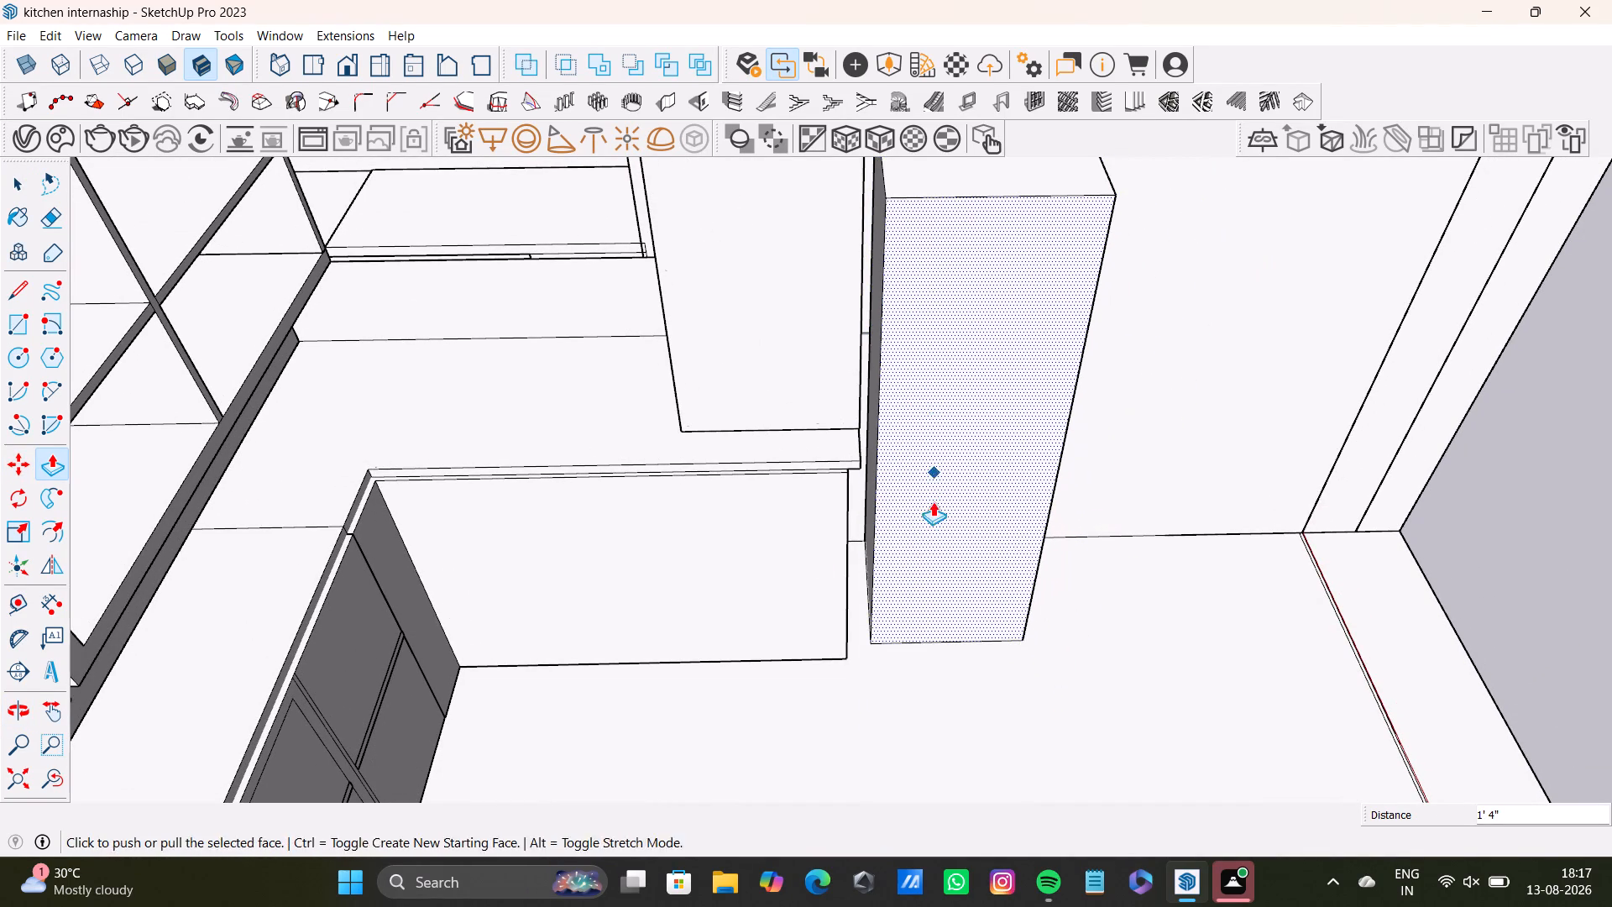
pyautogui.click(932, 504)
pyautogui.click(793, 540)
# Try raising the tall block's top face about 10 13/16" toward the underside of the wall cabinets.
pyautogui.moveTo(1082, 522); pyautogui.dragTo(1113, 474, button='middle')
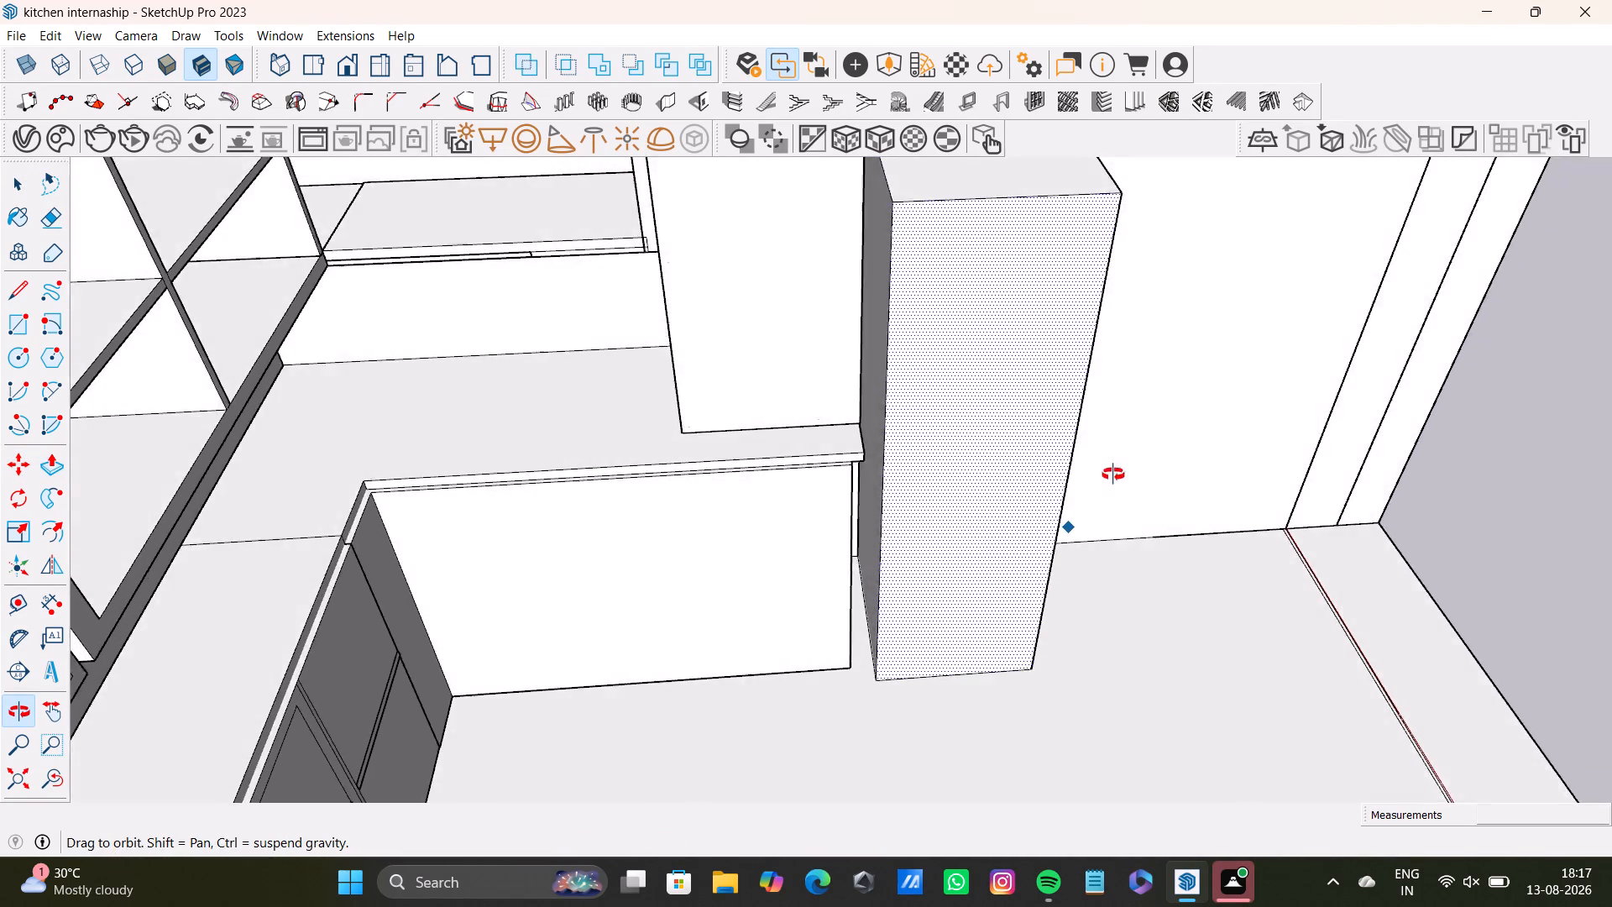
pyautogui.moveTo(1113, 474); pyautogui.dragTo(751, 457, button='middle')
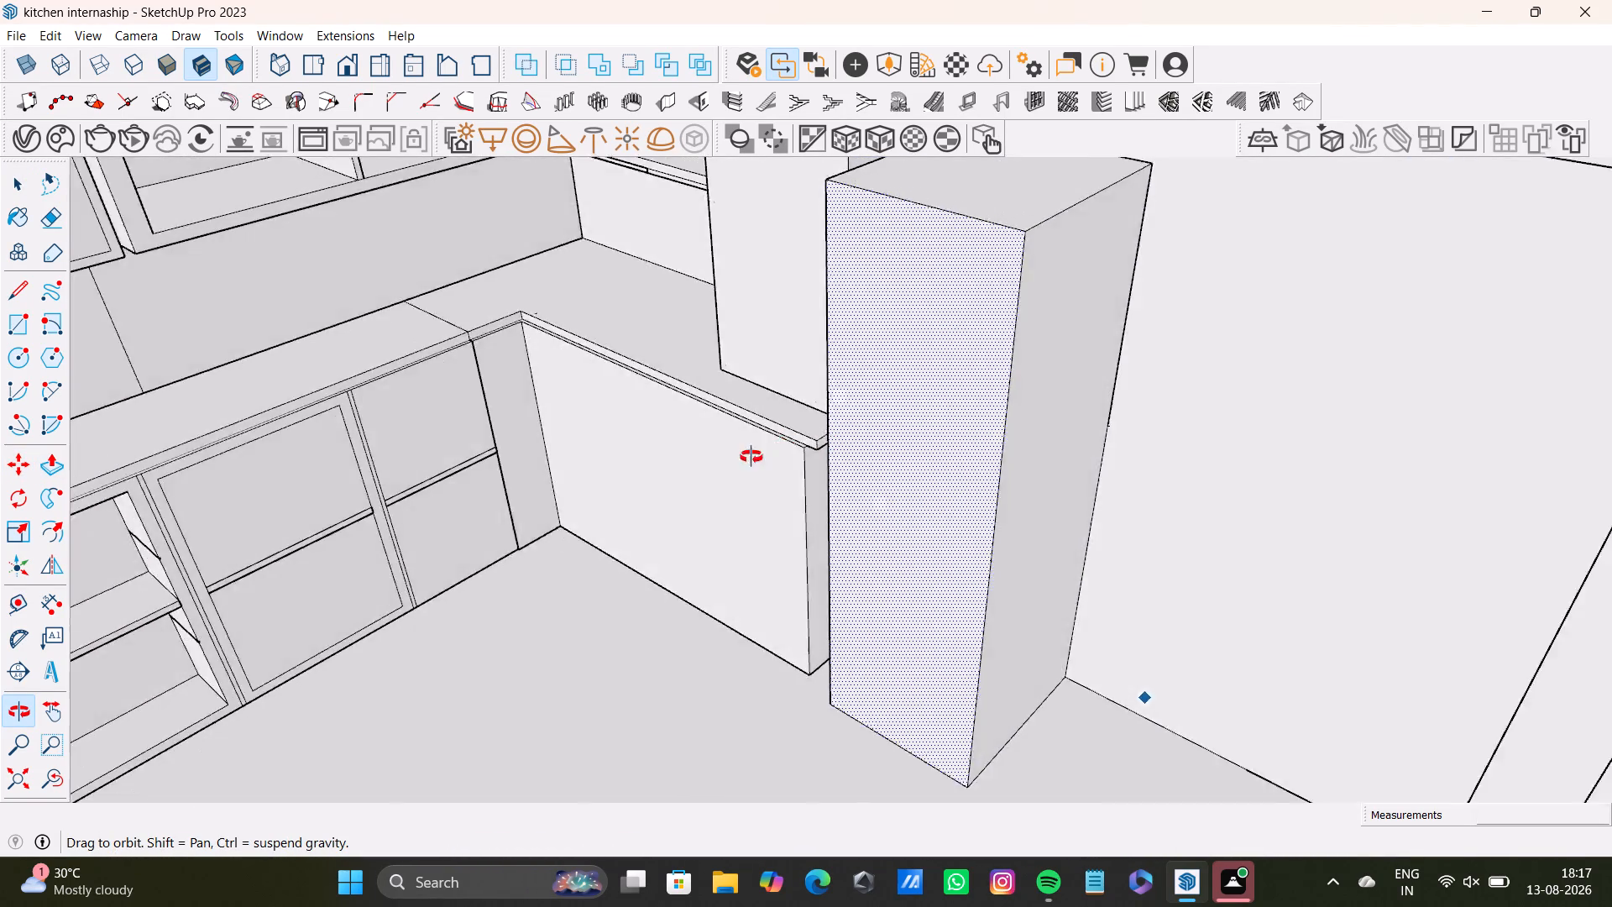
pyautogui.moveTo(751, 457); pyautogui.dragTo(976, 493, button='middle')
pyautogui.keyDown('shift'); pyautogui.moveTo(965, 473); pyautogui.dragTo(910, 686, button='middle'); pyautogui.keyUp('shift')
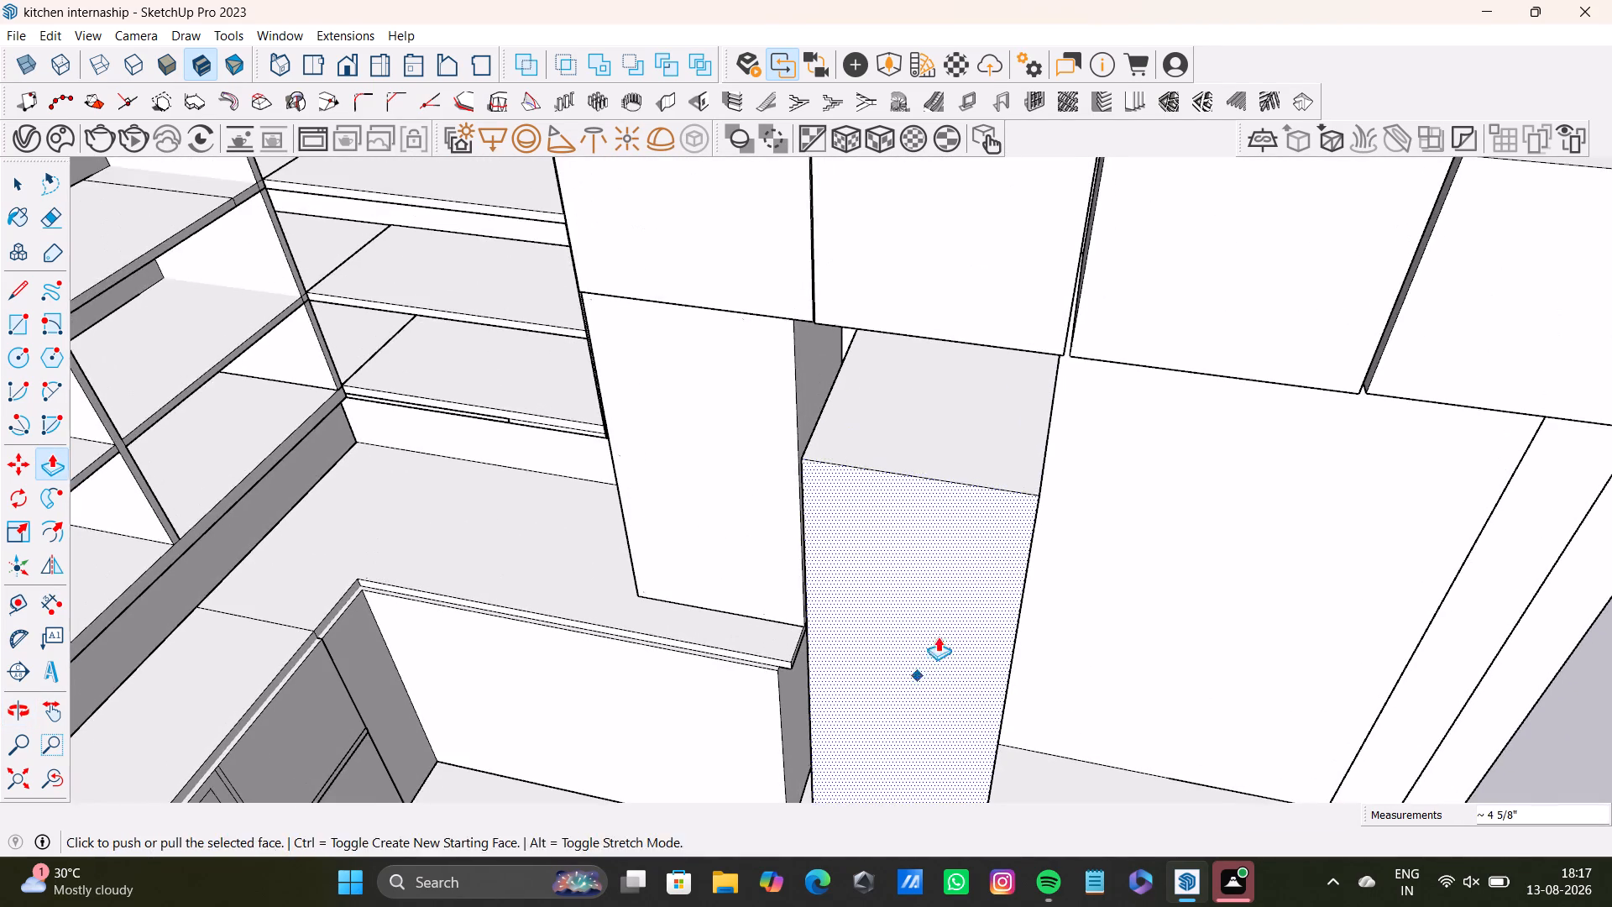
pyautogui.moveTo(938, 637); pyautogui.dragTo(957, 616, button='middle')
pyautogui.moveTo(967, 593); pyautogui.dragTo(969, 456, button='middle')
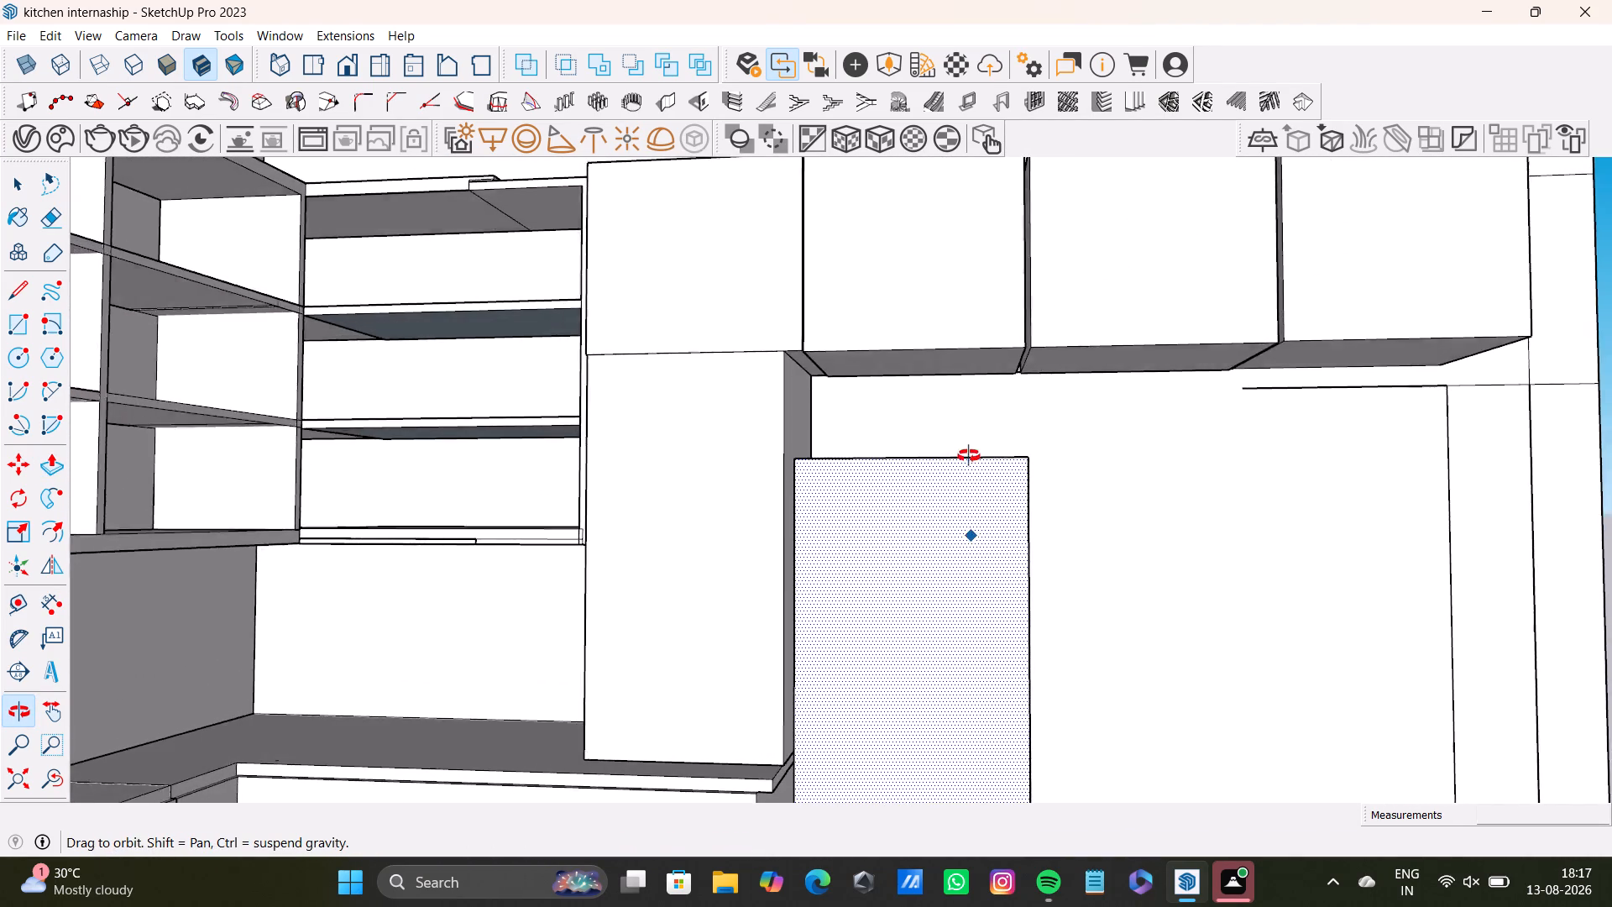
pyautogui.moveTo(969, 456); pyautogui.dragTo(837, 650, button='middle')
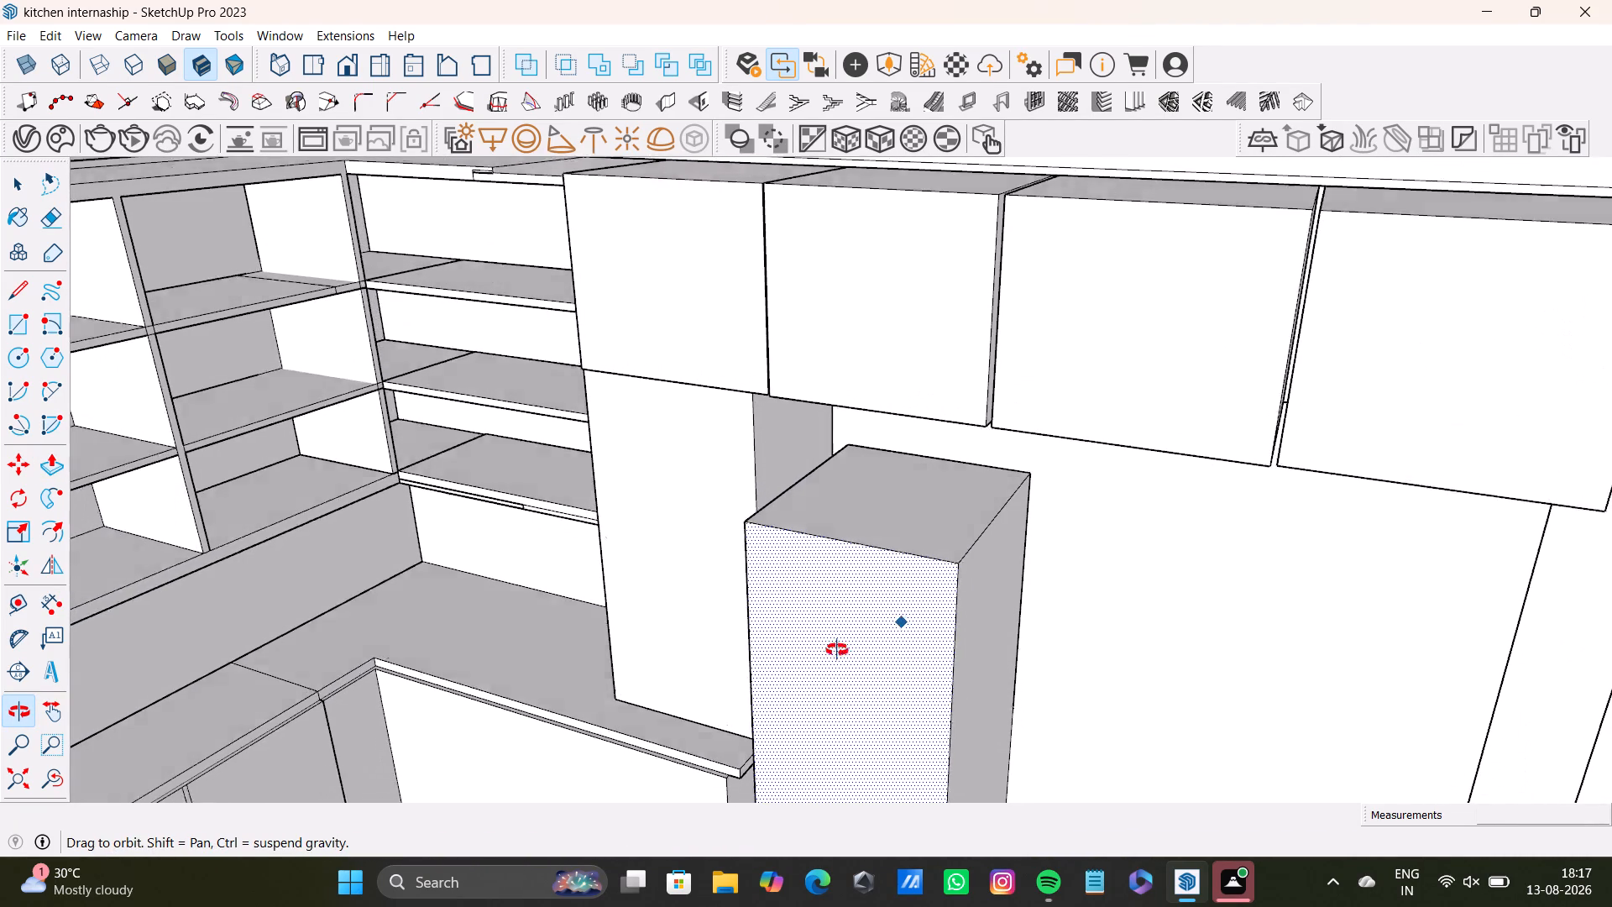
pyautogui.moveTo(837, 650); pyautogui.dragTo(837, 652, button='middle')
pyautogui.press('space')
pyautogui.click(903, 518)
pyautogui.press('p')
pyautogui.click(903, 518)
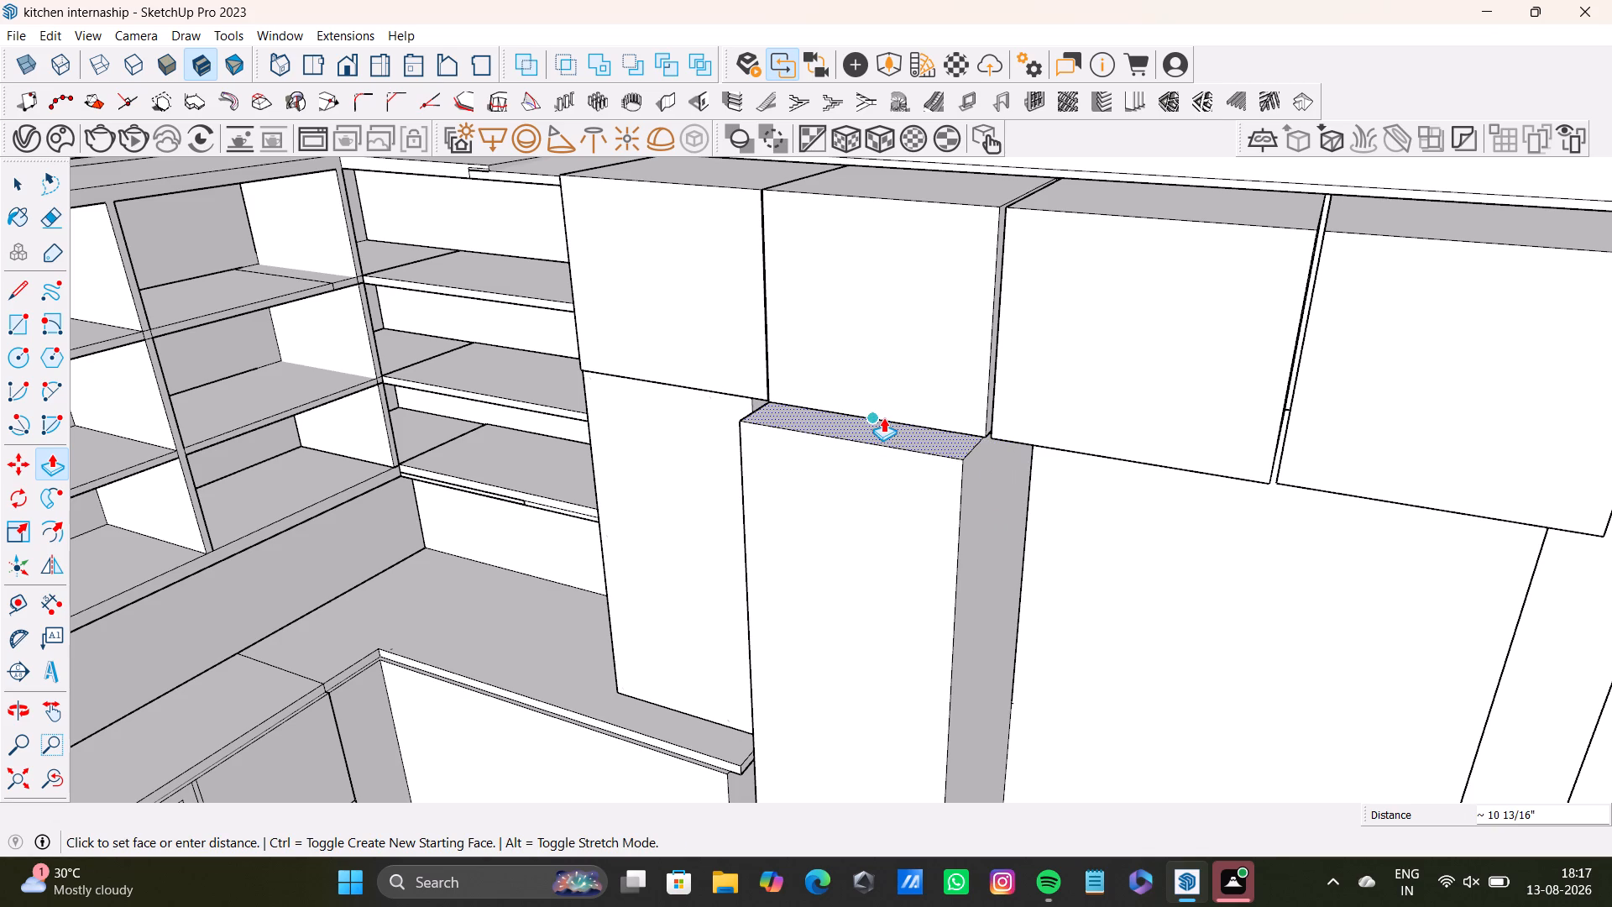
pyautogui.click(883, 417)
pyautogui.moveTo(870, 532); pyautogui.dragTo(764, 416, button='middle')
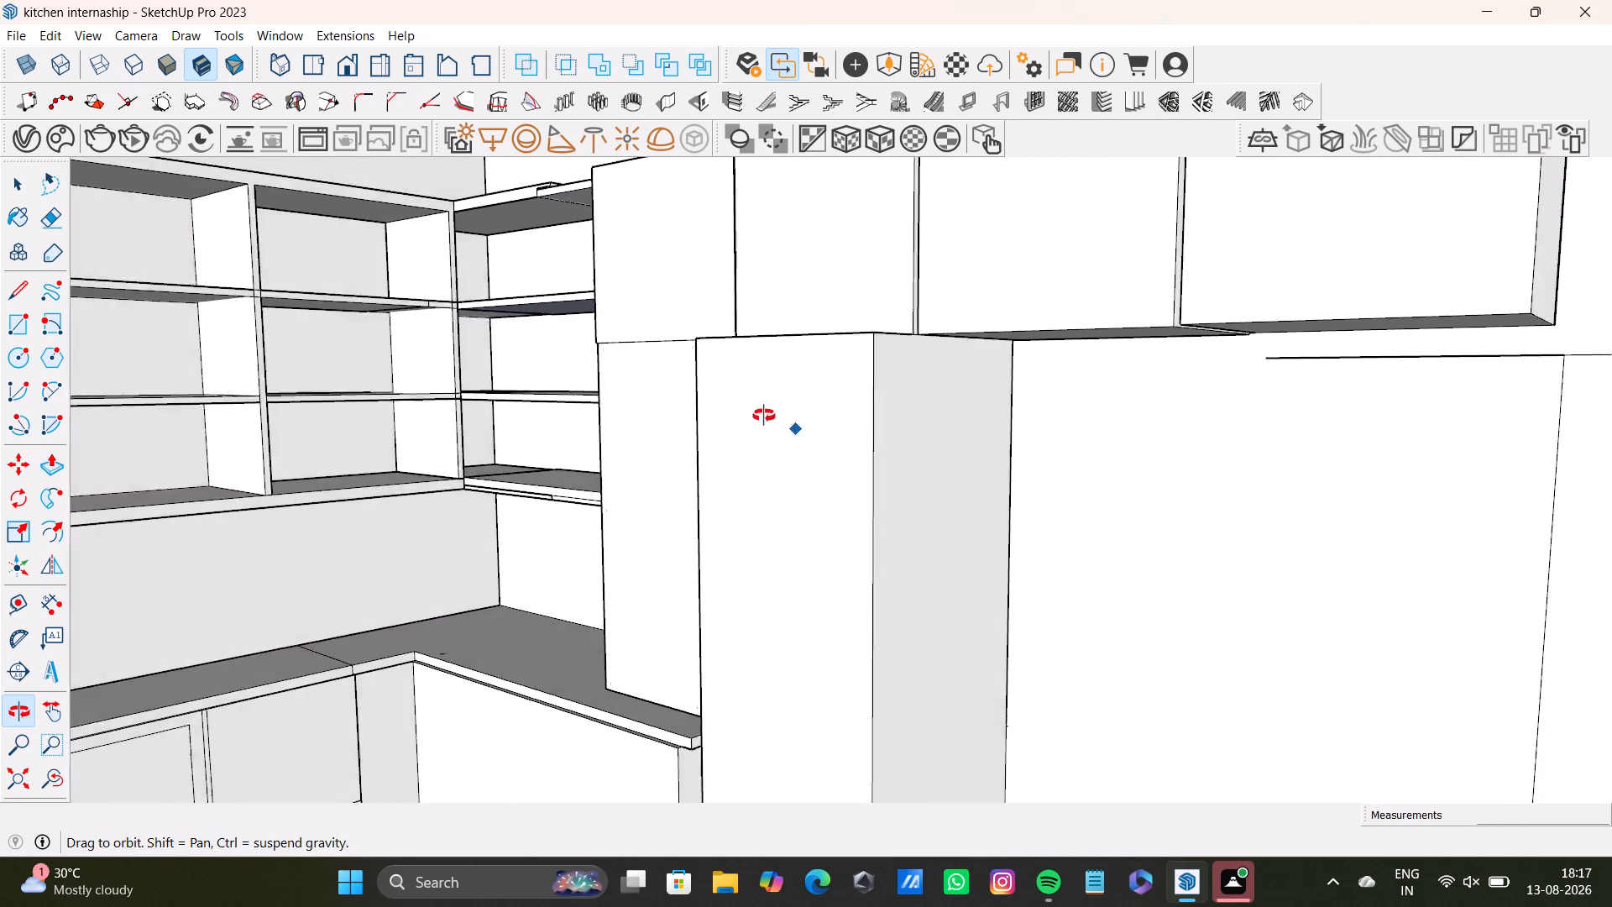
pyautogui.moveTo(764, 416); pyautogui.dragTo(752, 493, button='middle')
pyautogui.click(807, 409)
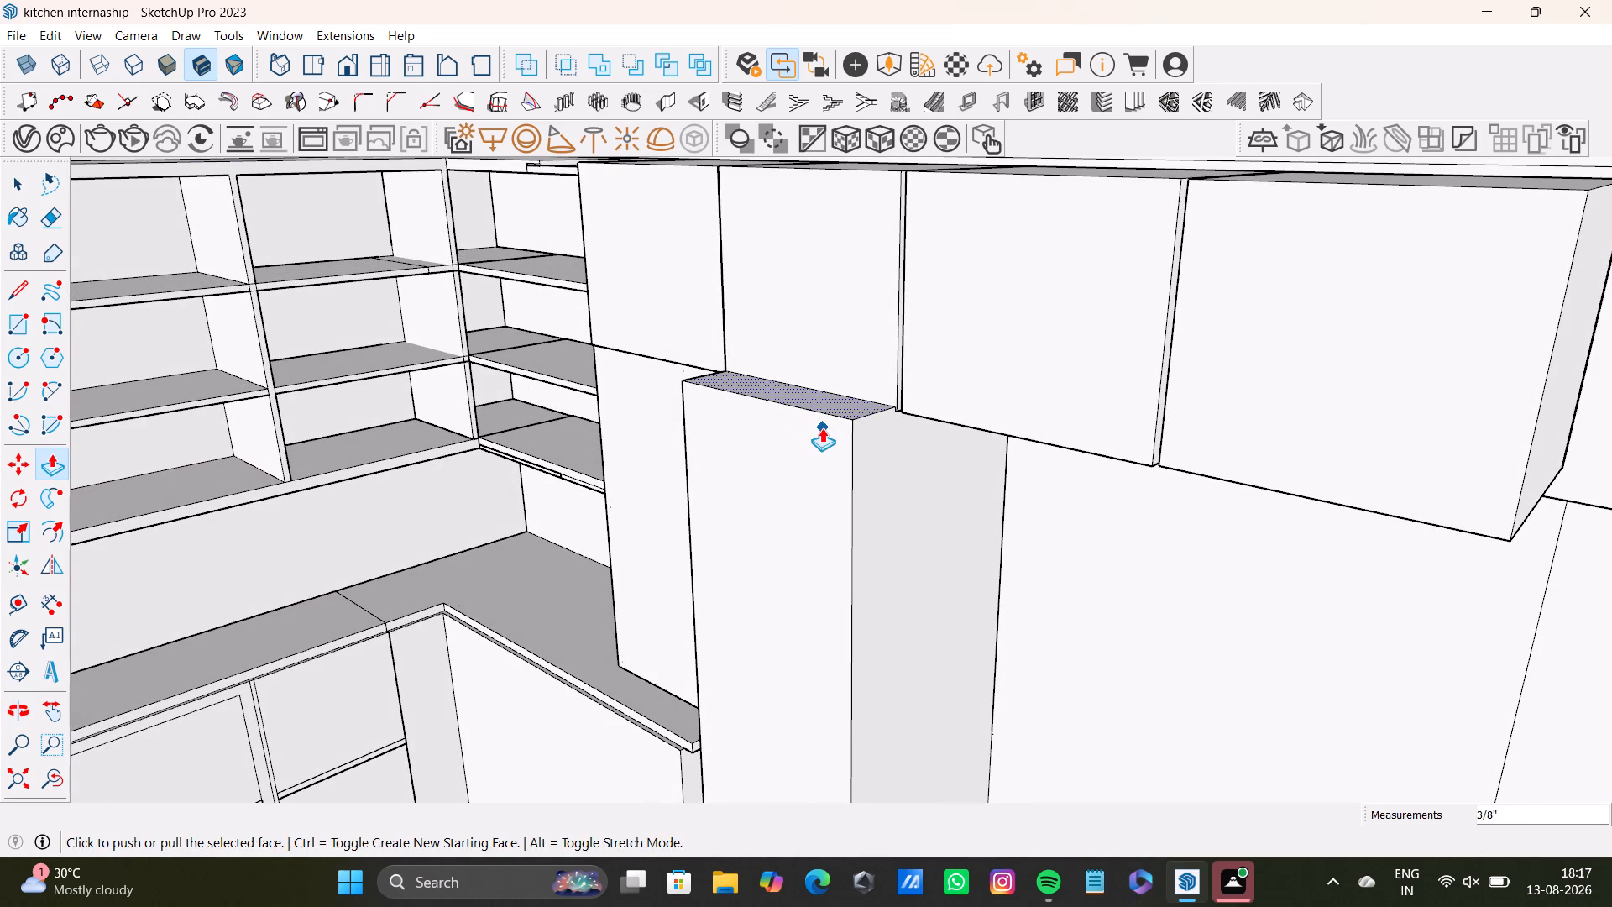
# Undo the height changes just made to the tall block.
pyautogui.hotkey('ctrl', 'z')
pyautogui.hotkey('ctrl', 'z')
# Pull the tall block's top face up about 8 7/16" to meet the underside of the wall cabinets.
pyautogui.click(838, 509)
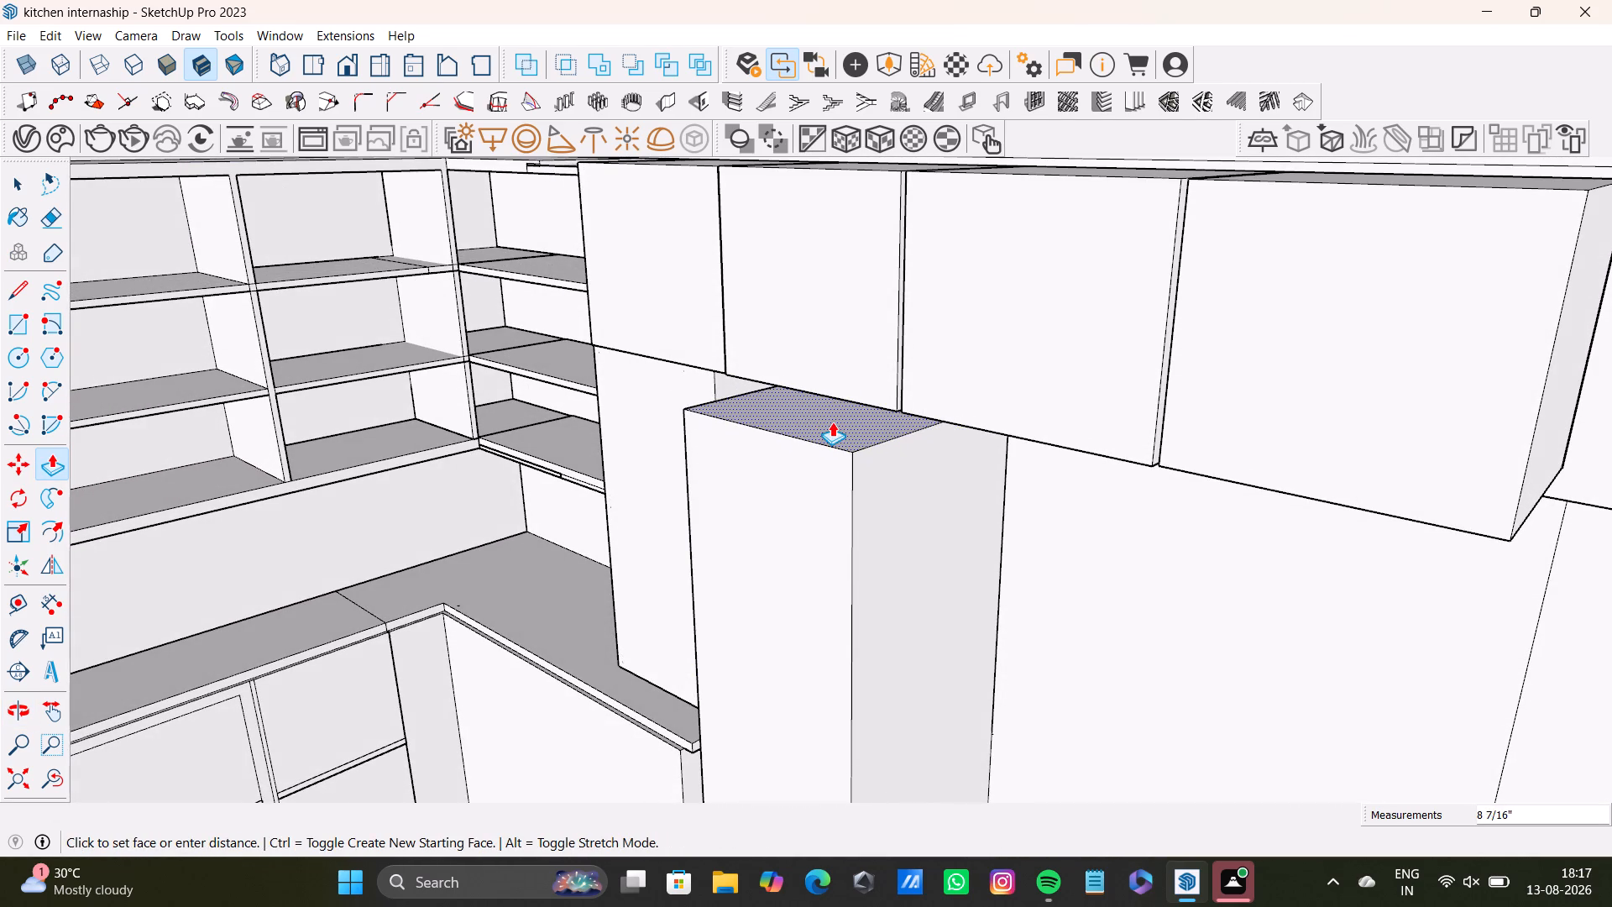
pyautogui.click(832, 422)
pyautogui.moveTo(840, 534); pyautogui.dragTo(1039, 421, button='middle')
pyautogui.press('space')
pyautogui.scroll(-3, 960, 566)
pyautogui.moveTo(991, 603); pyautogui.dragTo(1015, 434, button='middle')
pyautogui.moveTo(997, 464); pyautogui.dragTo(1057, 501, button='middle')
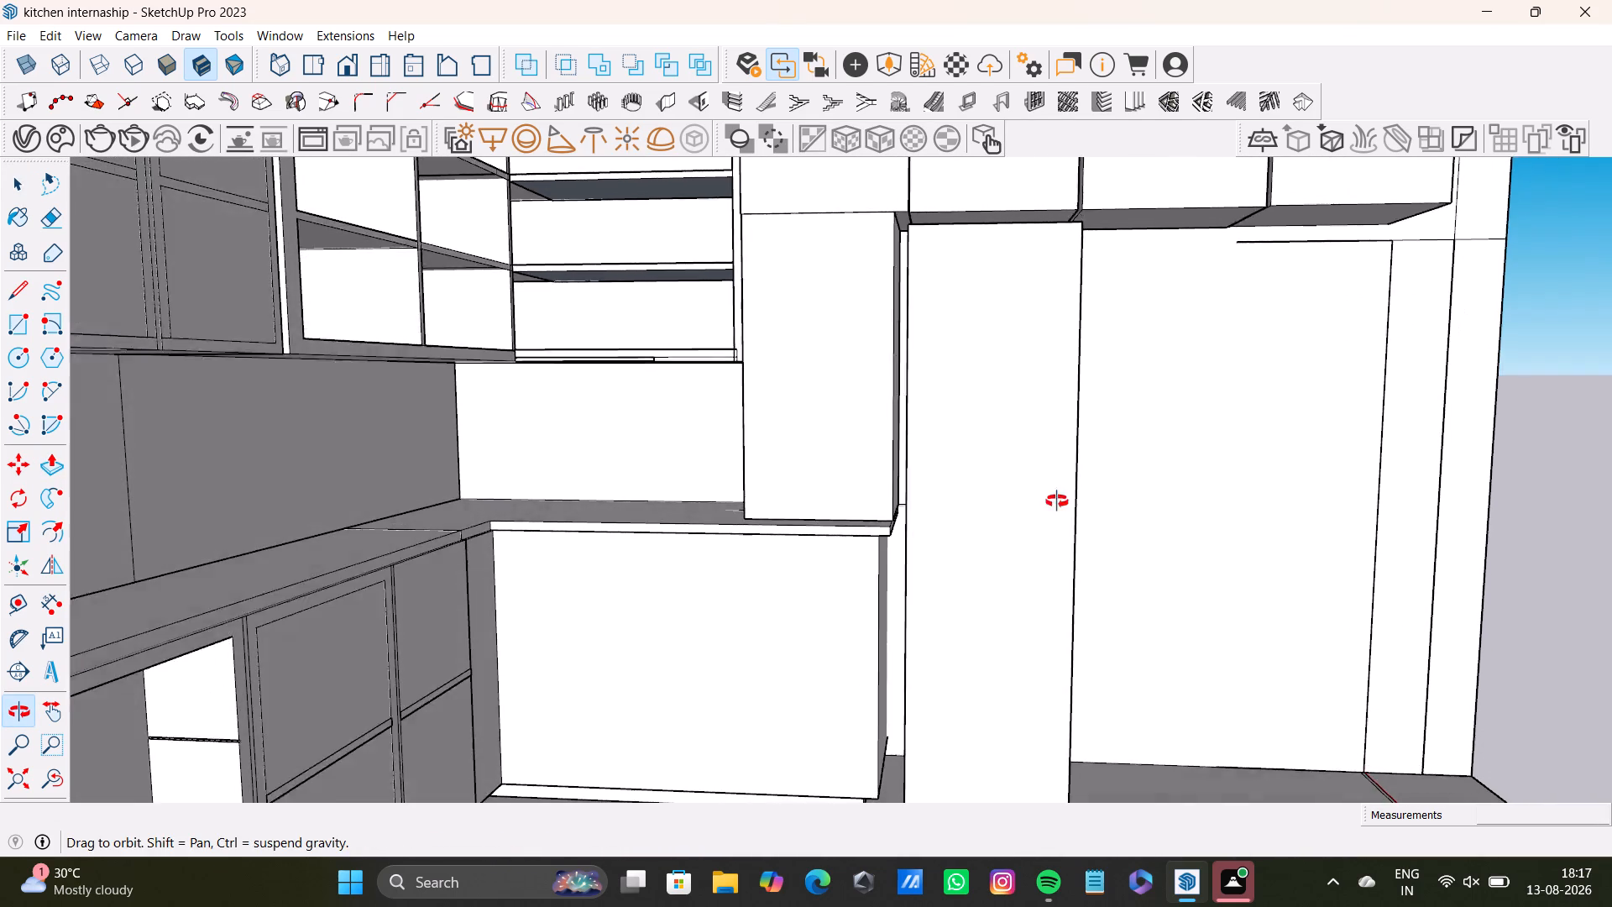
# Offset the tall block's front face inward by about 1 3/8" to outline a door frame.
pyautogui.moveTo(1057, 501); pyautogui.dragTo(1057, 514, button='middle')
pyautogui.press('space')
pyautogui.click(1029, 500)
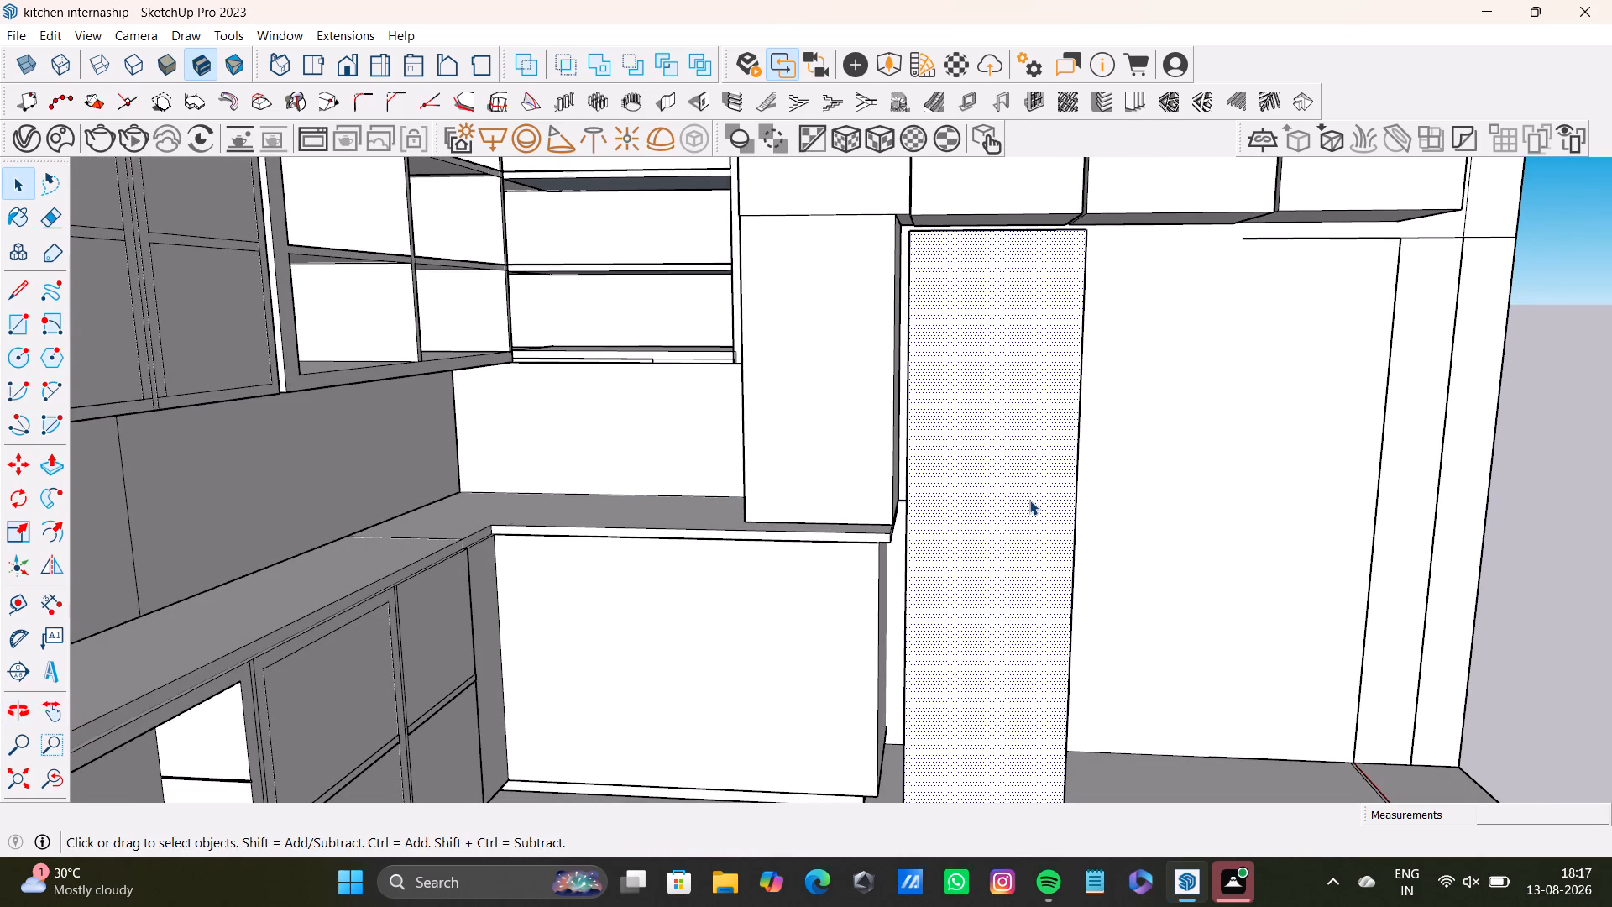
pyautogui.press('f')
pyautogui.click(979, 504)
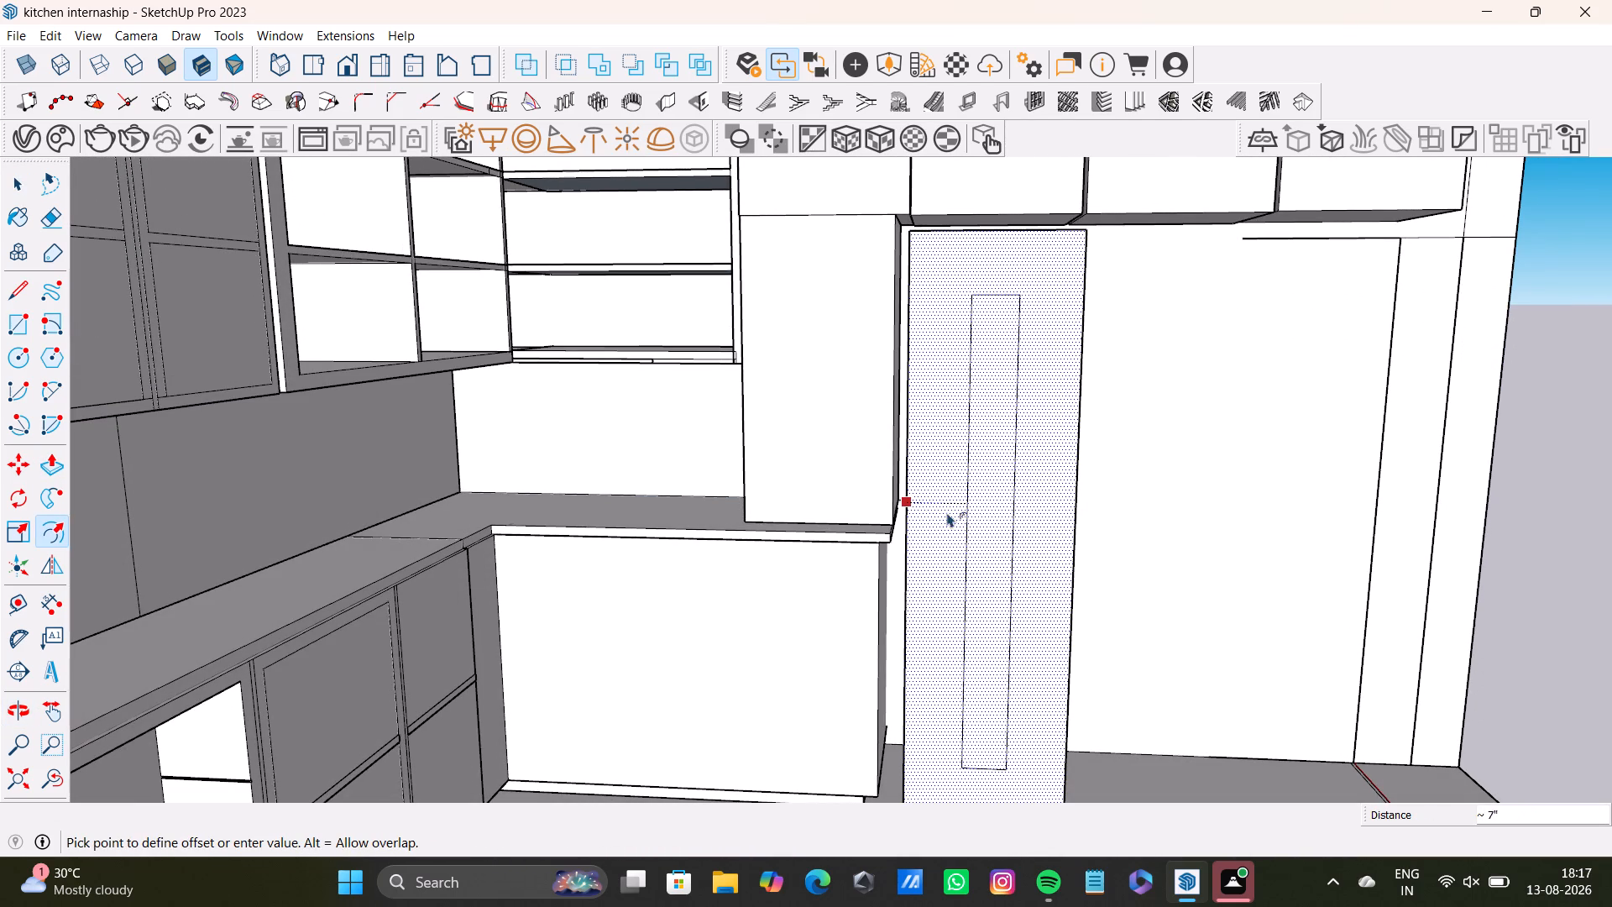
pyautogui.click(917, 535)
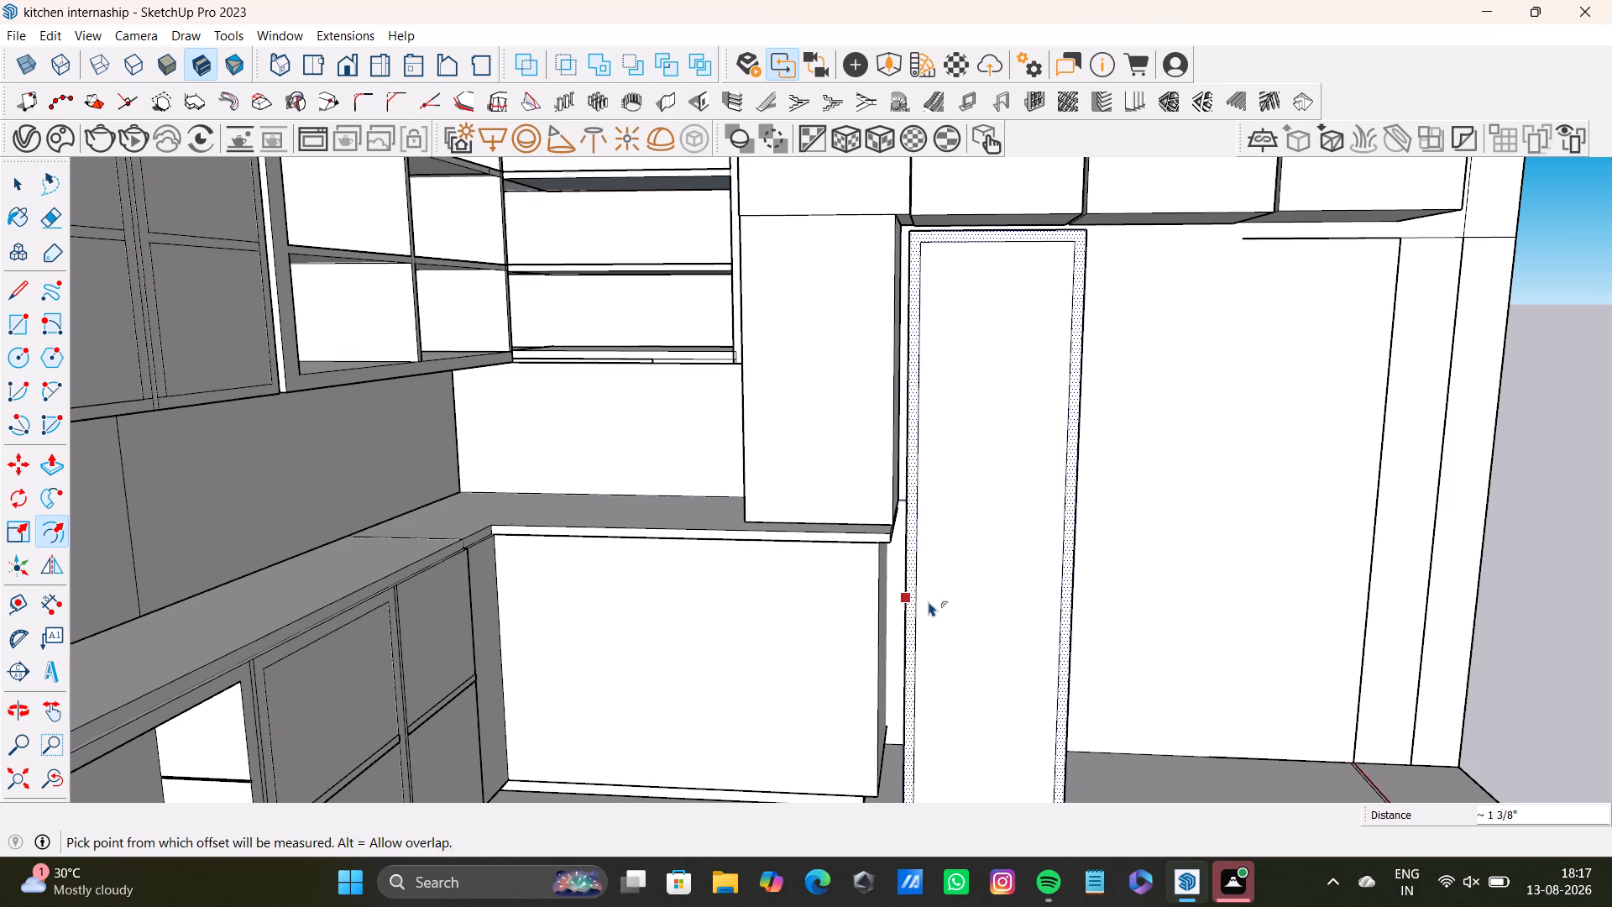
pyautogui.press('space')
pyautogui.click(960, 585)
pyautogui.keyDown('shift'); pyautogui.moveTo(997, 602); pyautogui.dragTo(898, 514, button='middle'); pyautogui.keyUp('shift')
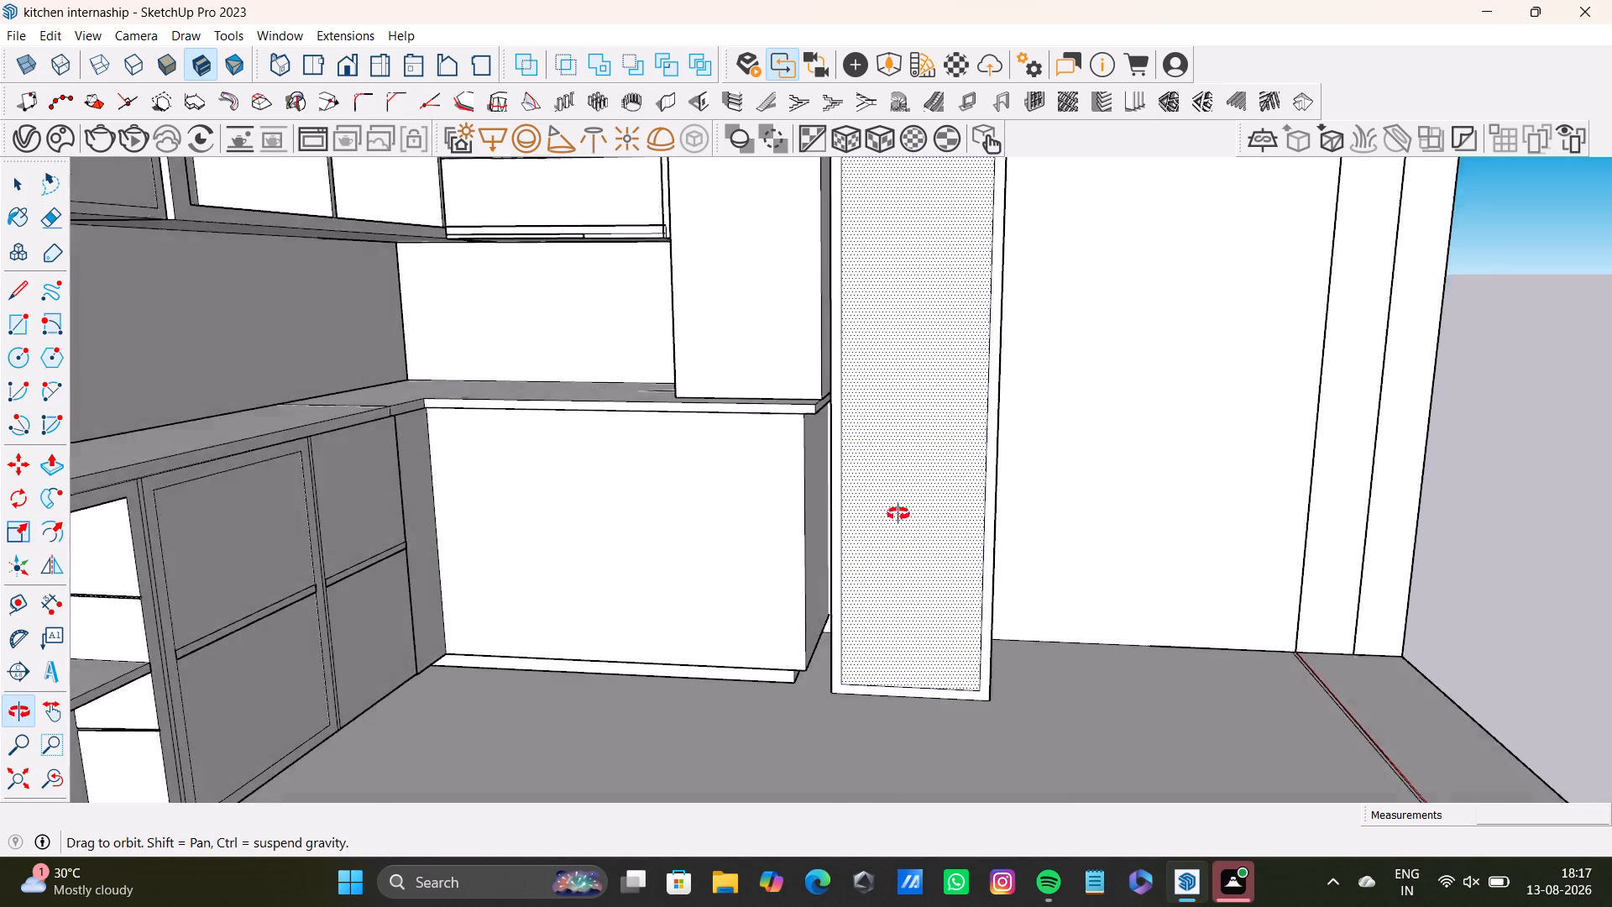
pyautogui.keyDown('shift'); pyautogui.moveTo(898, 514); pyautogui.dragTo(934, 727, button='middle'); pyautogui.keyUp('shift')
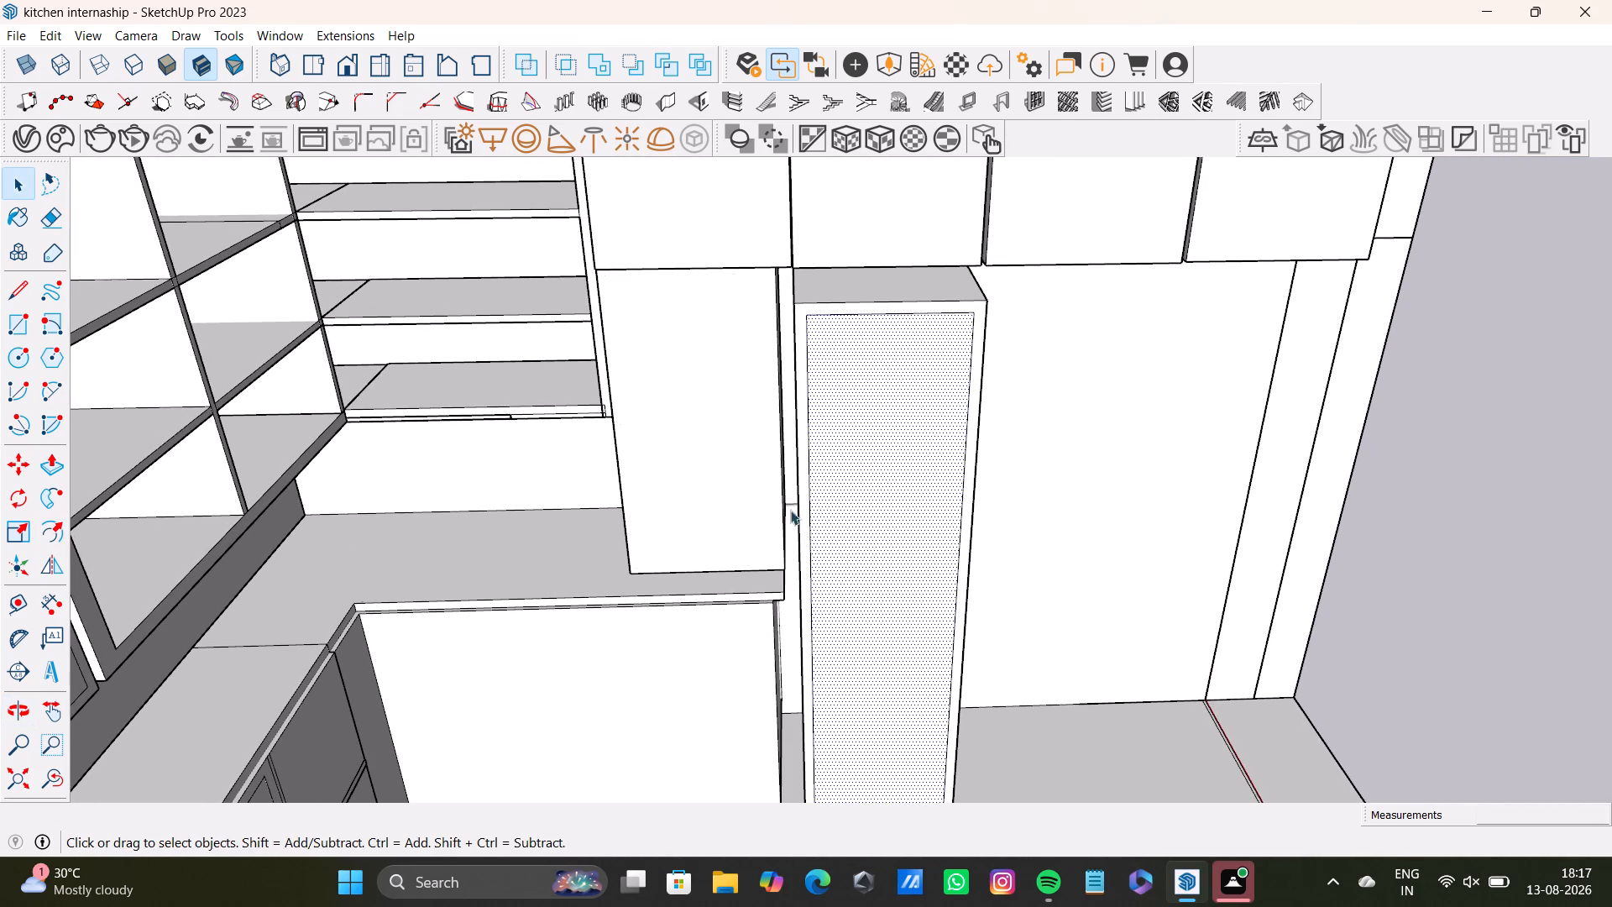
# Offset the front face of the closed cabinet above the countertop, beside the tall block, inward by about 1".
pyautogui.click(726, 456)
pyautogui.press('f')
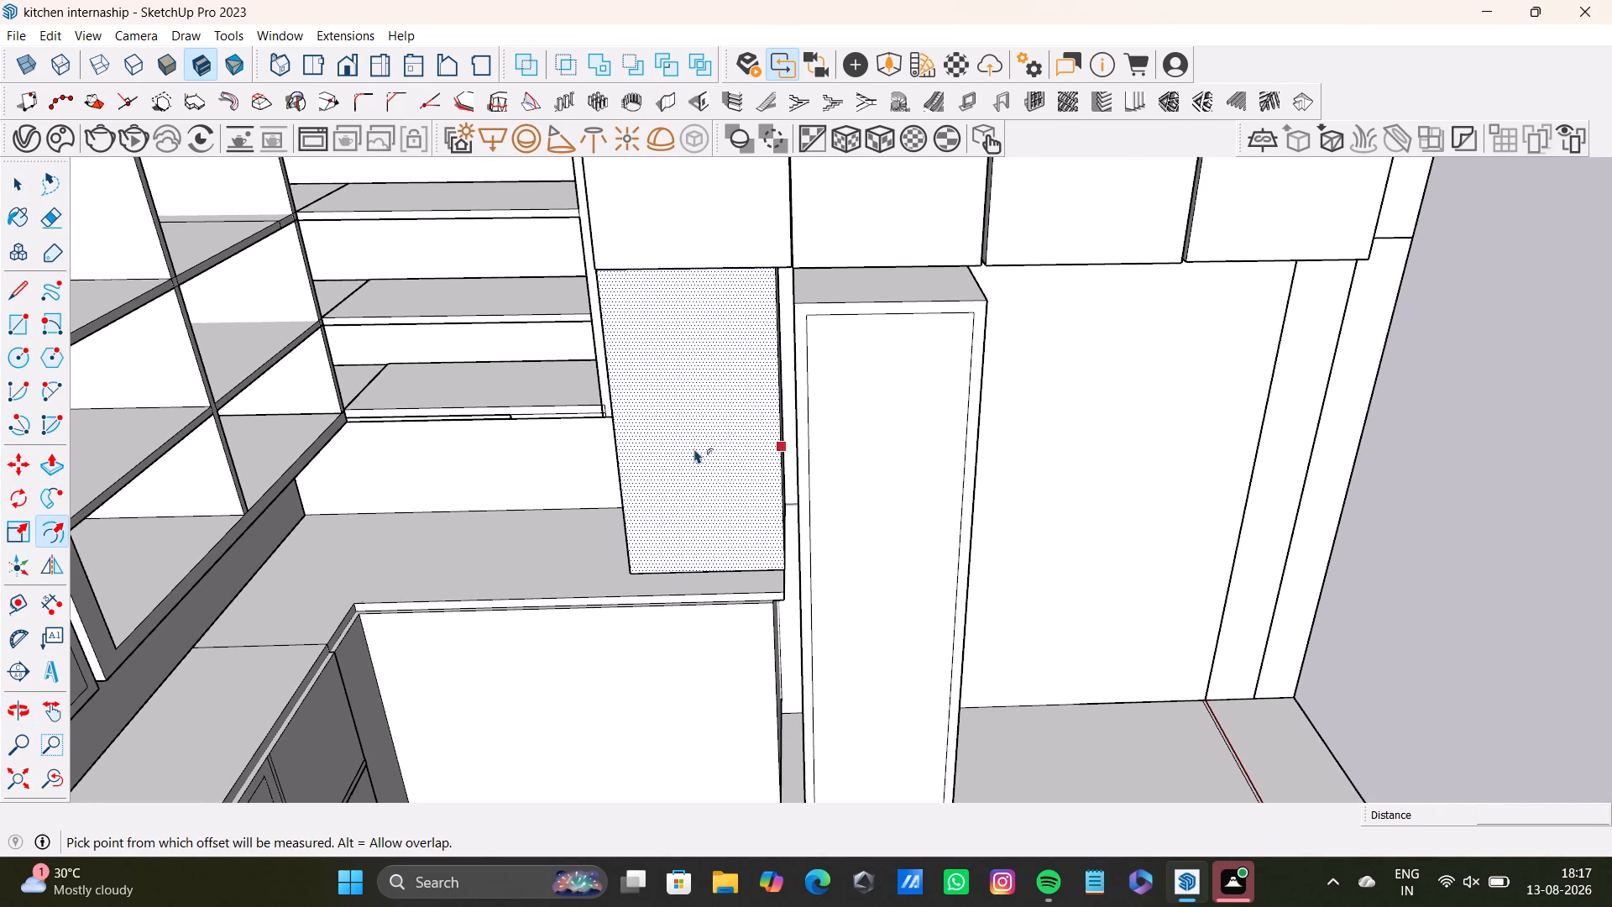
pyautogui.click(694, 448)
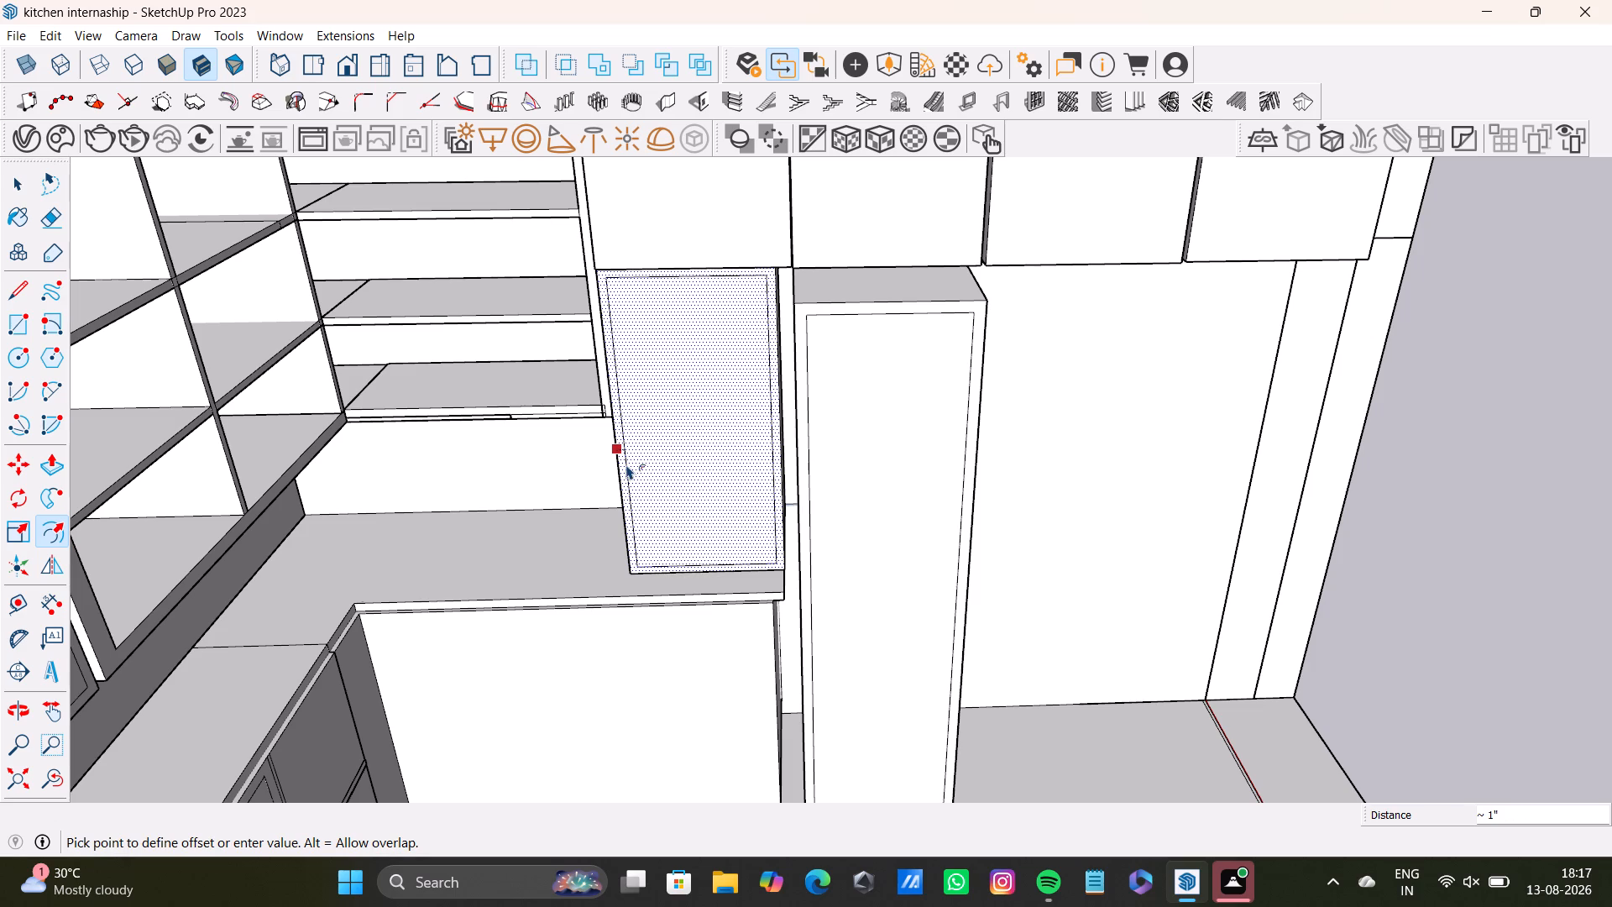
pyautogui.click(626, 464)
pyautogui.press('space')
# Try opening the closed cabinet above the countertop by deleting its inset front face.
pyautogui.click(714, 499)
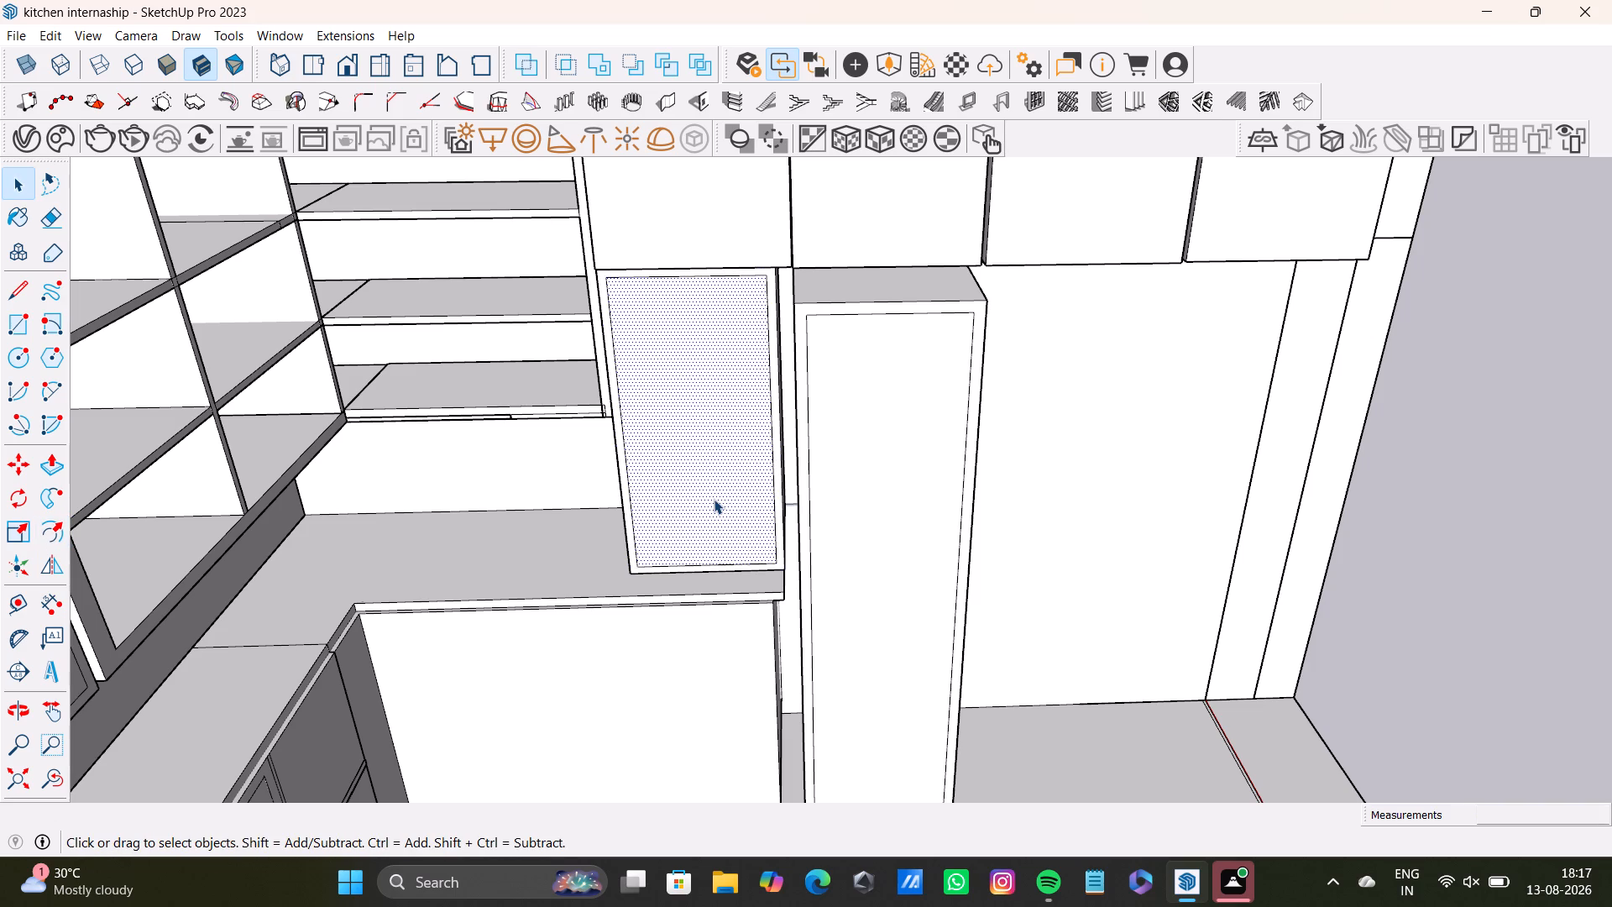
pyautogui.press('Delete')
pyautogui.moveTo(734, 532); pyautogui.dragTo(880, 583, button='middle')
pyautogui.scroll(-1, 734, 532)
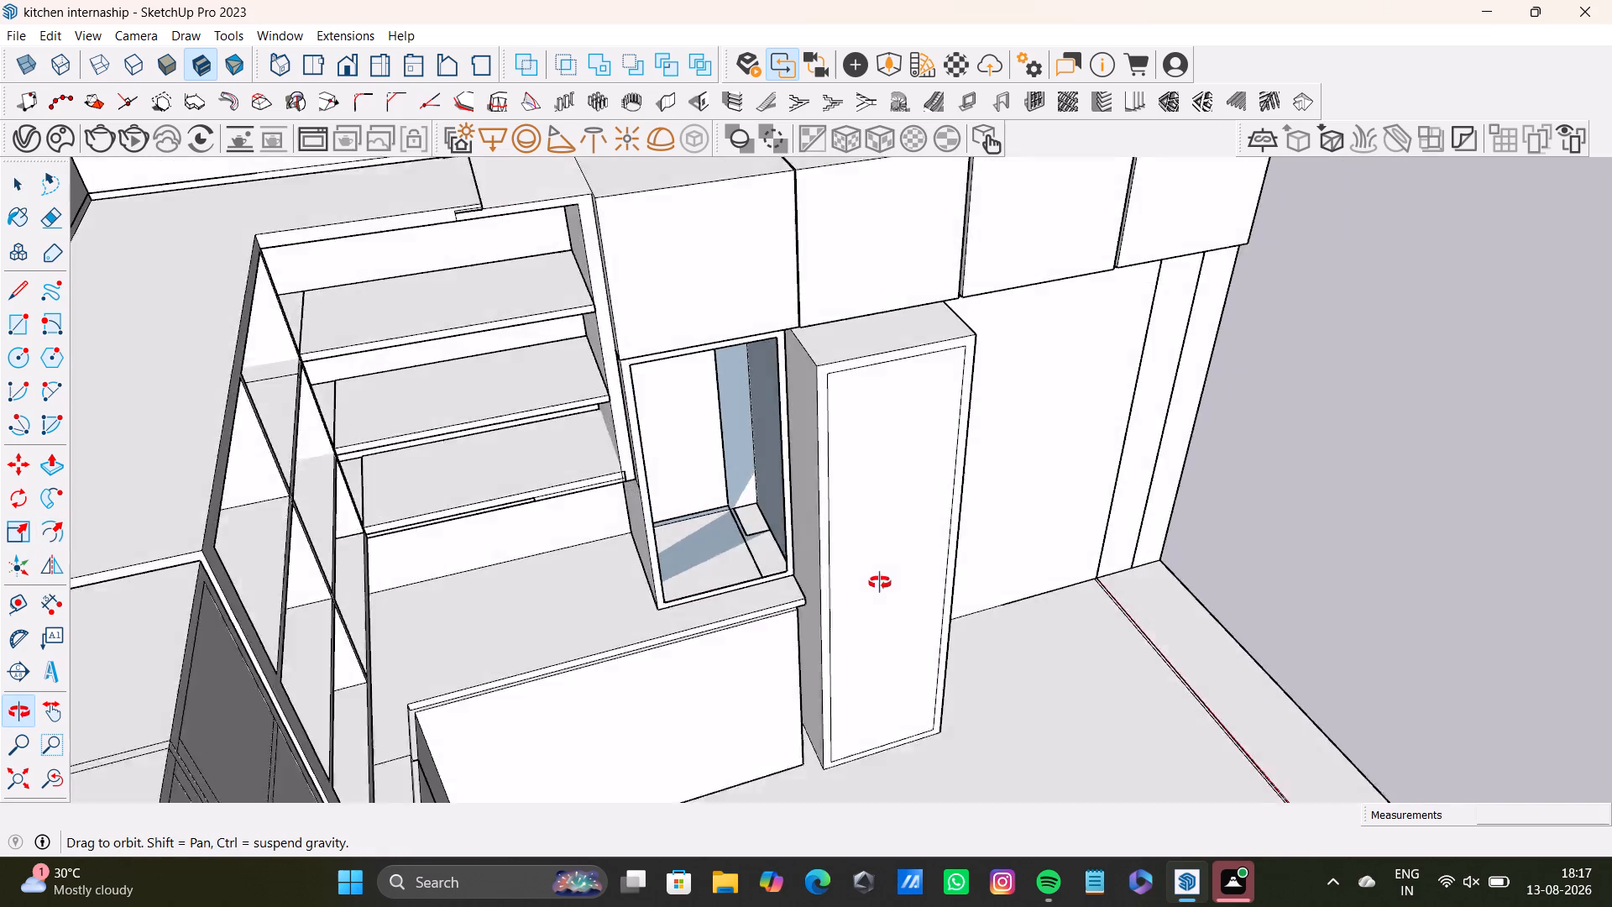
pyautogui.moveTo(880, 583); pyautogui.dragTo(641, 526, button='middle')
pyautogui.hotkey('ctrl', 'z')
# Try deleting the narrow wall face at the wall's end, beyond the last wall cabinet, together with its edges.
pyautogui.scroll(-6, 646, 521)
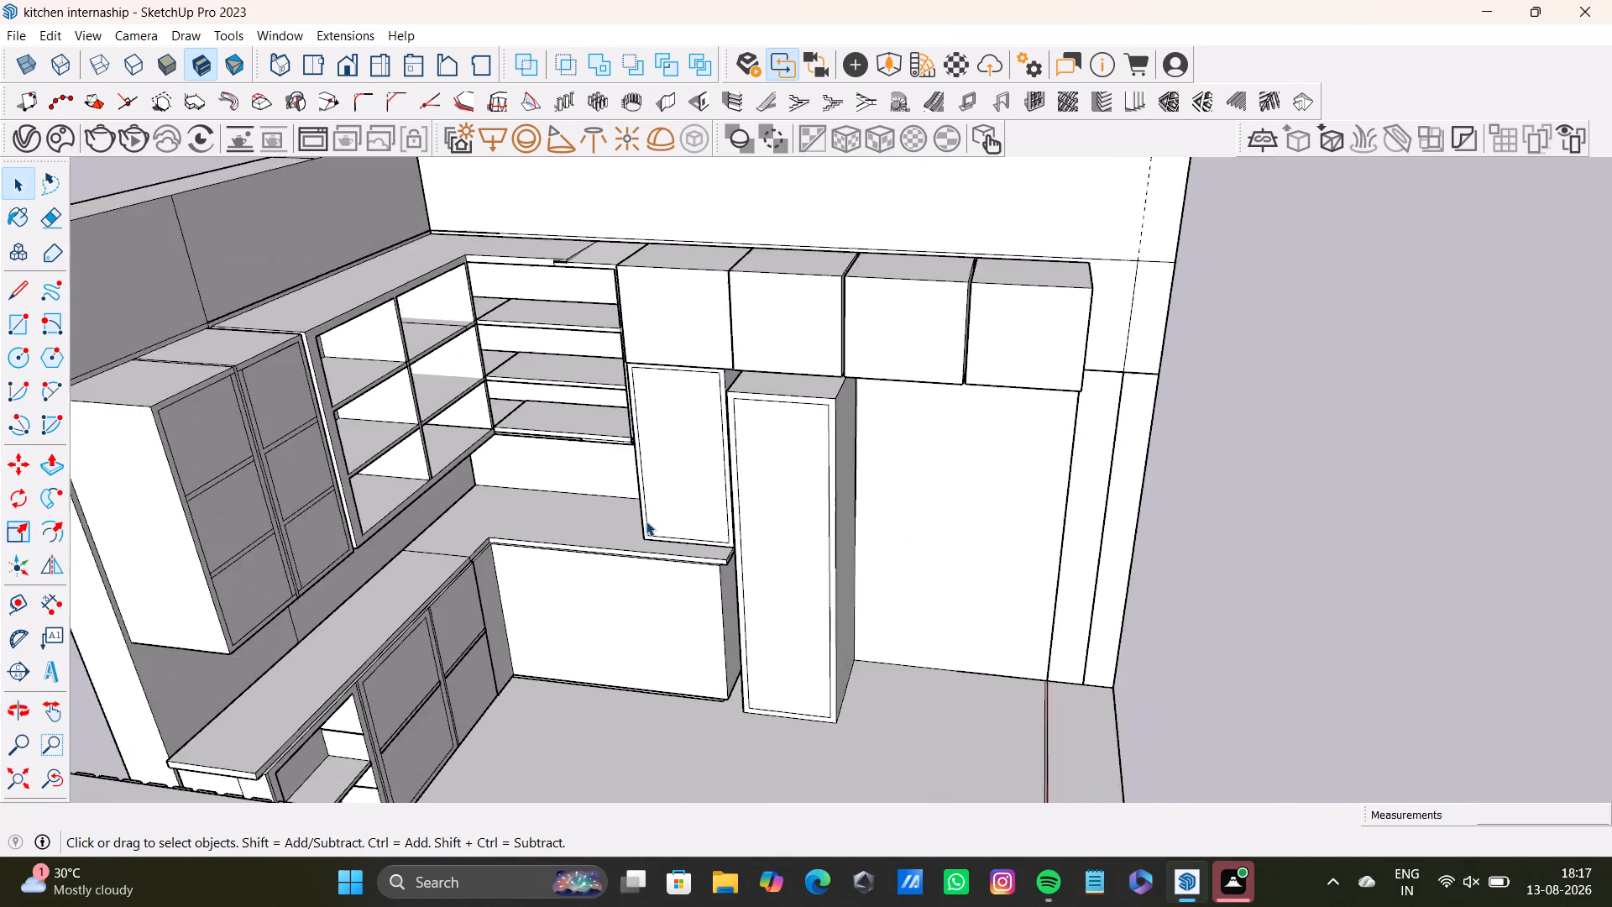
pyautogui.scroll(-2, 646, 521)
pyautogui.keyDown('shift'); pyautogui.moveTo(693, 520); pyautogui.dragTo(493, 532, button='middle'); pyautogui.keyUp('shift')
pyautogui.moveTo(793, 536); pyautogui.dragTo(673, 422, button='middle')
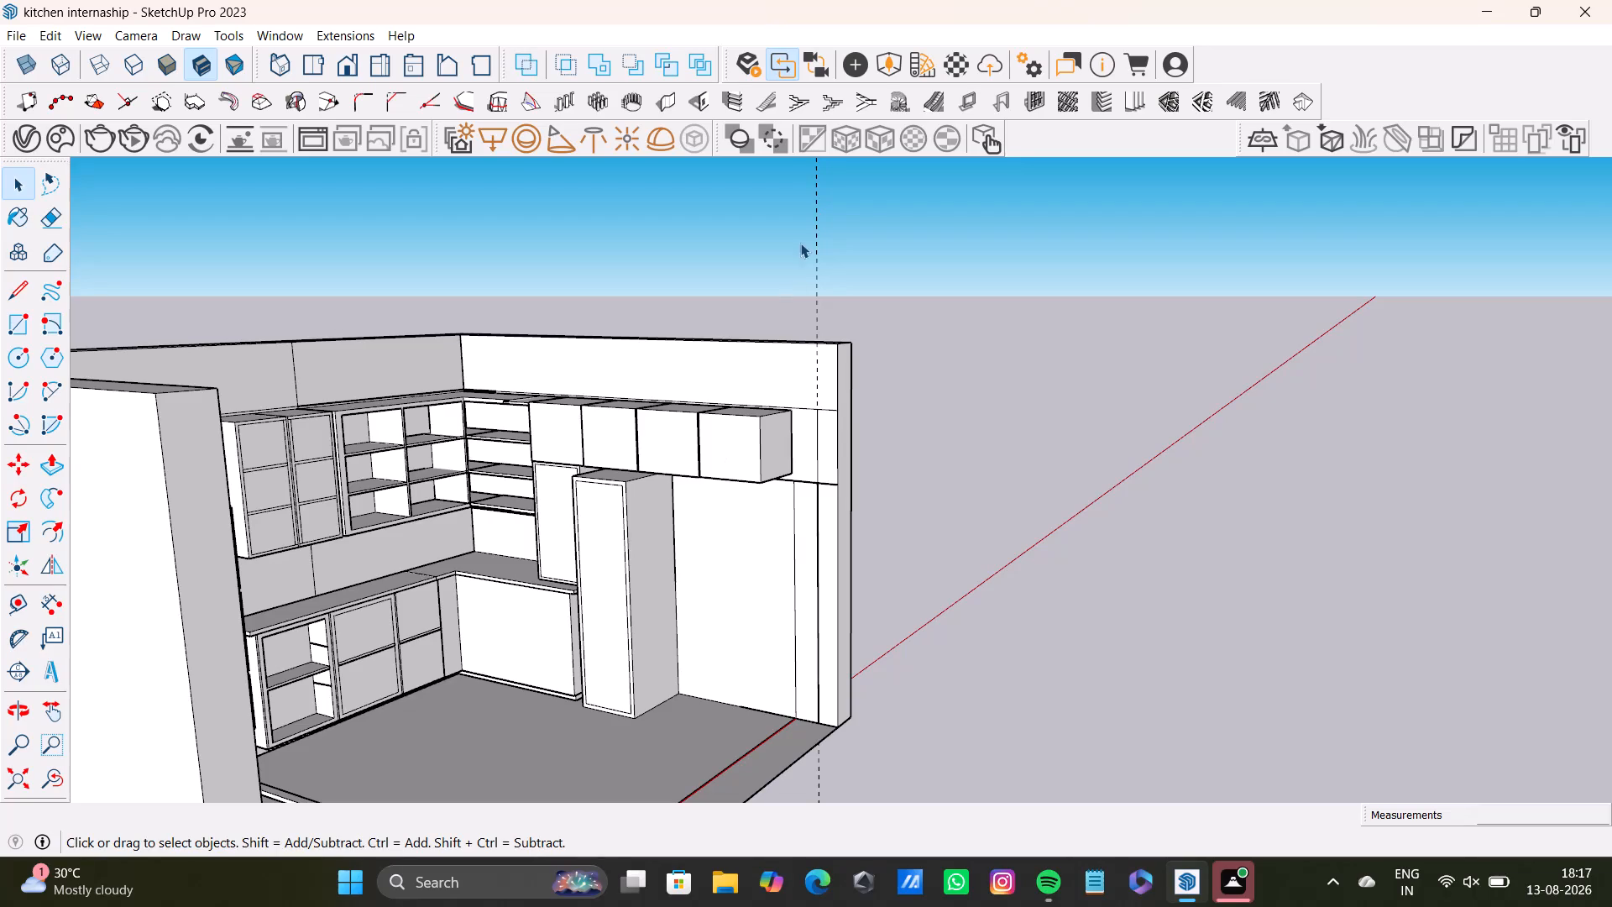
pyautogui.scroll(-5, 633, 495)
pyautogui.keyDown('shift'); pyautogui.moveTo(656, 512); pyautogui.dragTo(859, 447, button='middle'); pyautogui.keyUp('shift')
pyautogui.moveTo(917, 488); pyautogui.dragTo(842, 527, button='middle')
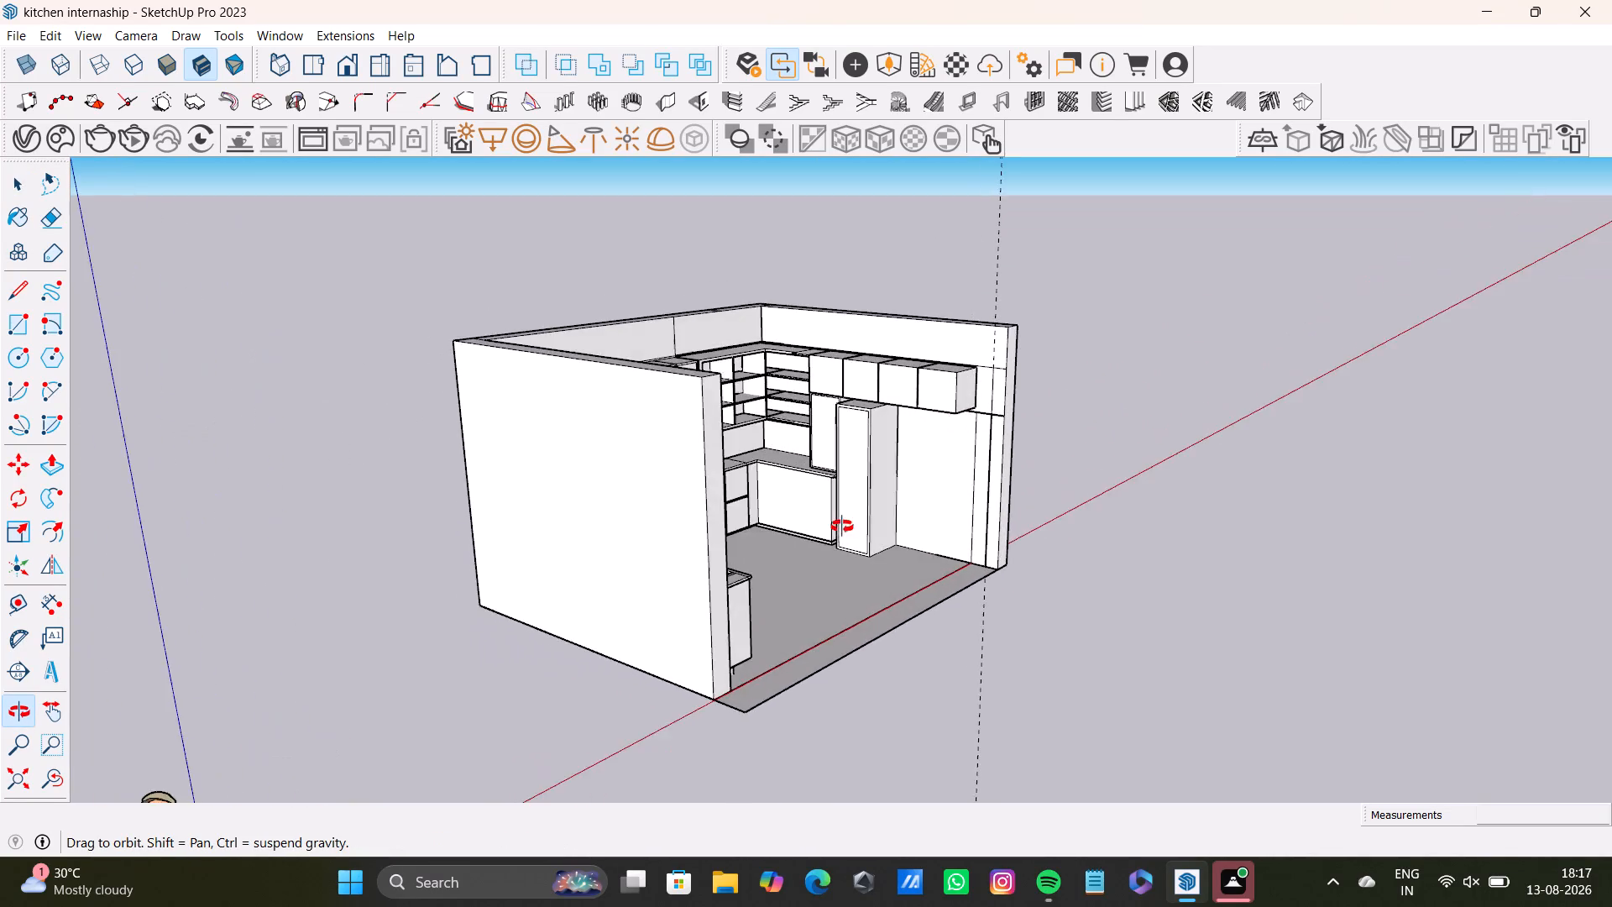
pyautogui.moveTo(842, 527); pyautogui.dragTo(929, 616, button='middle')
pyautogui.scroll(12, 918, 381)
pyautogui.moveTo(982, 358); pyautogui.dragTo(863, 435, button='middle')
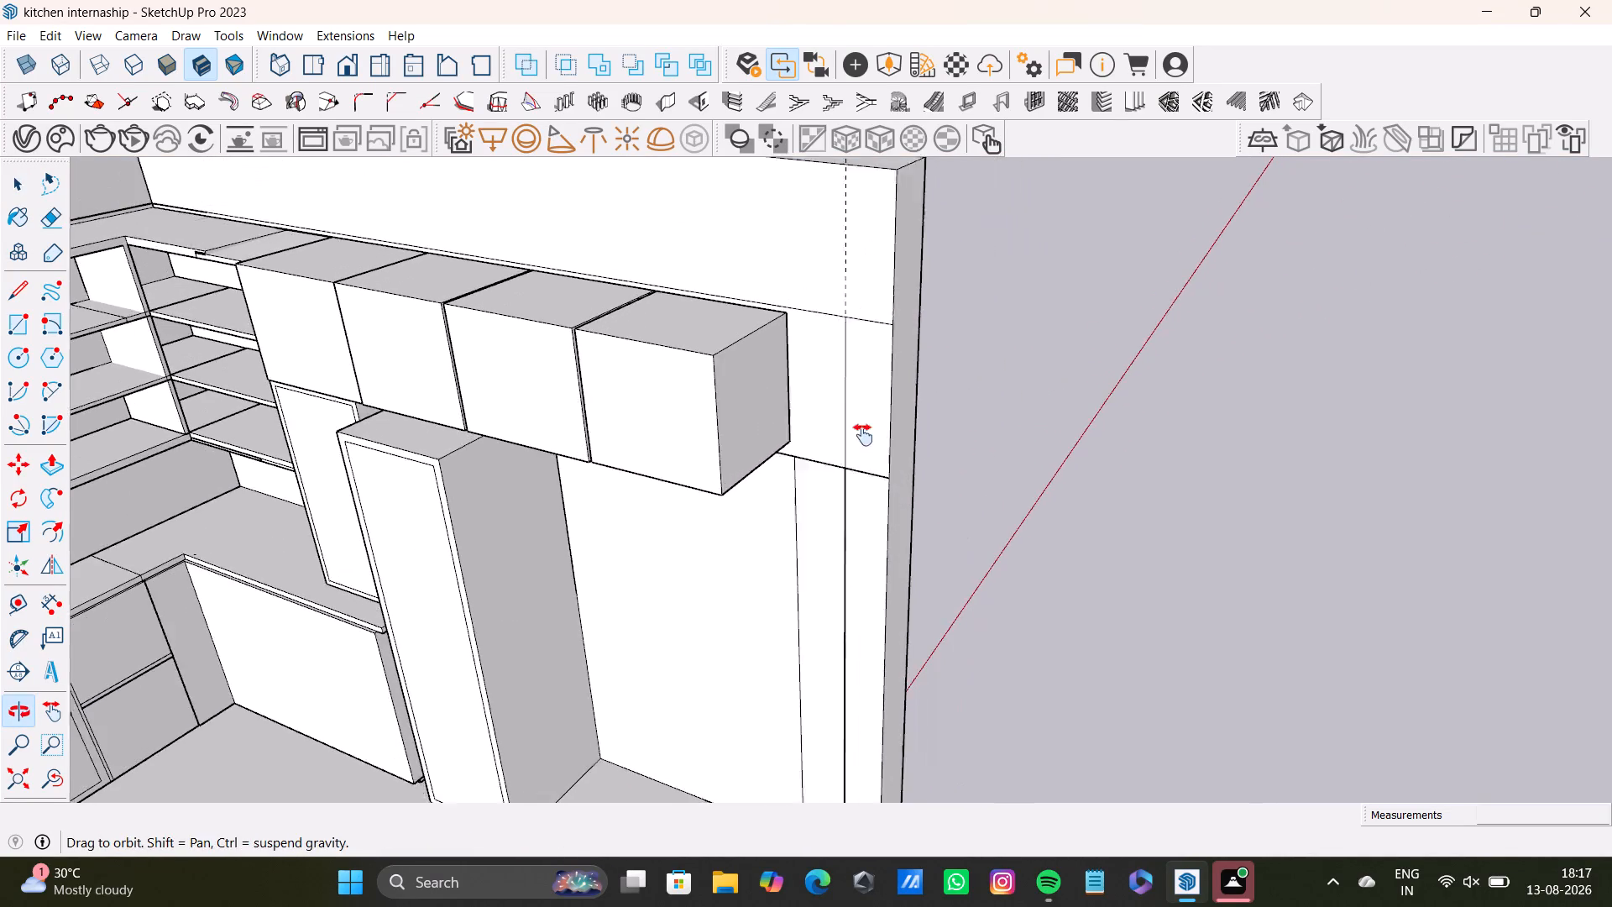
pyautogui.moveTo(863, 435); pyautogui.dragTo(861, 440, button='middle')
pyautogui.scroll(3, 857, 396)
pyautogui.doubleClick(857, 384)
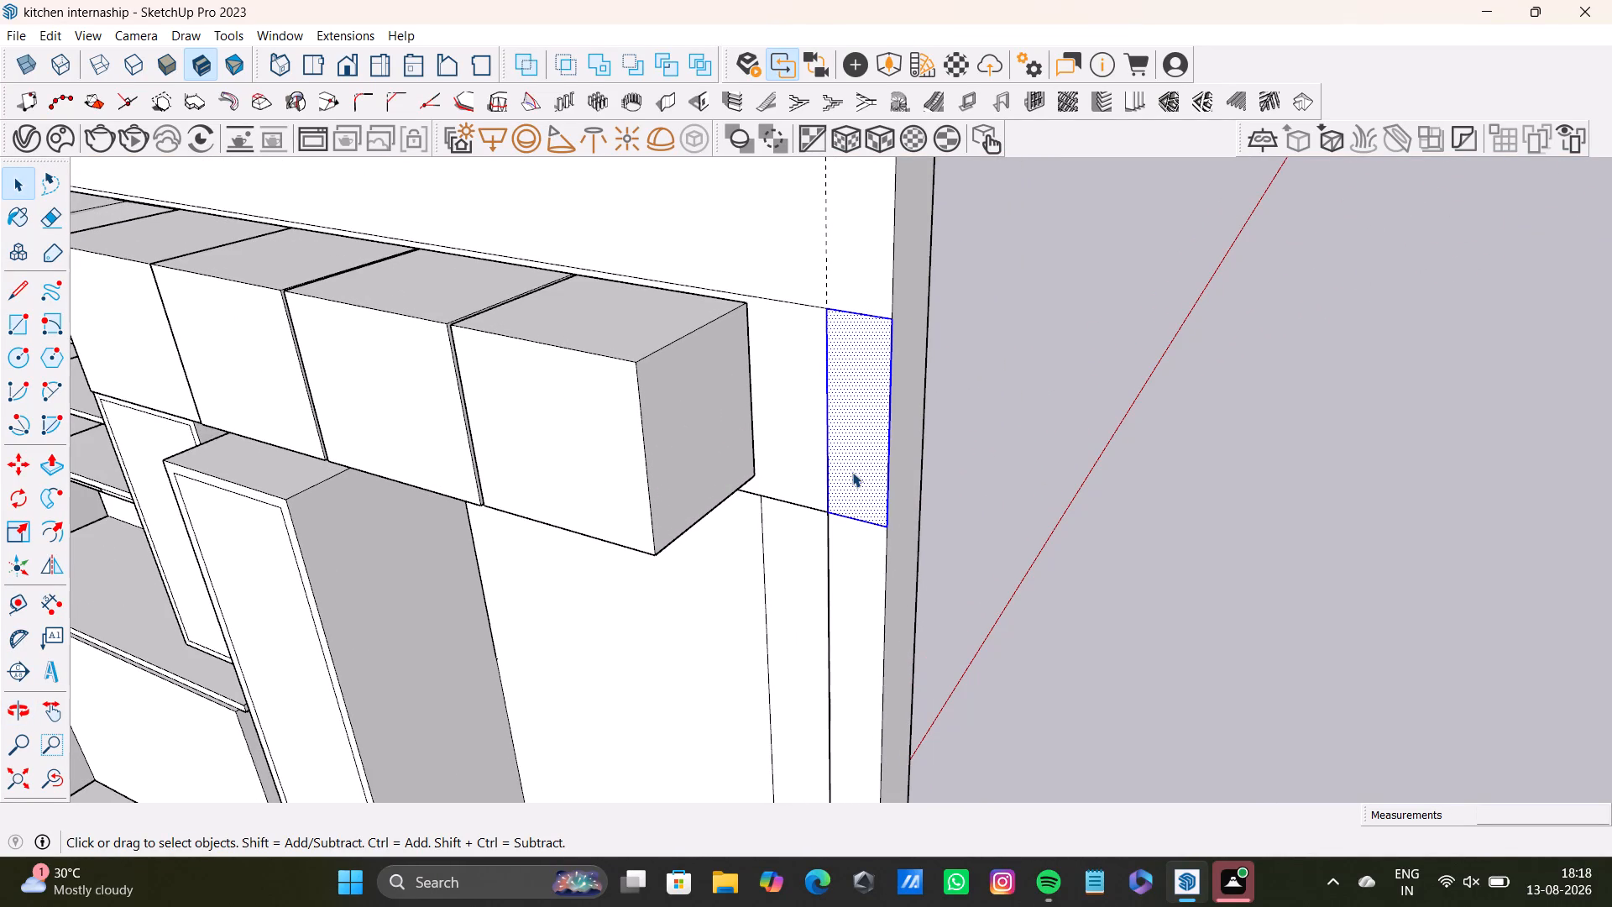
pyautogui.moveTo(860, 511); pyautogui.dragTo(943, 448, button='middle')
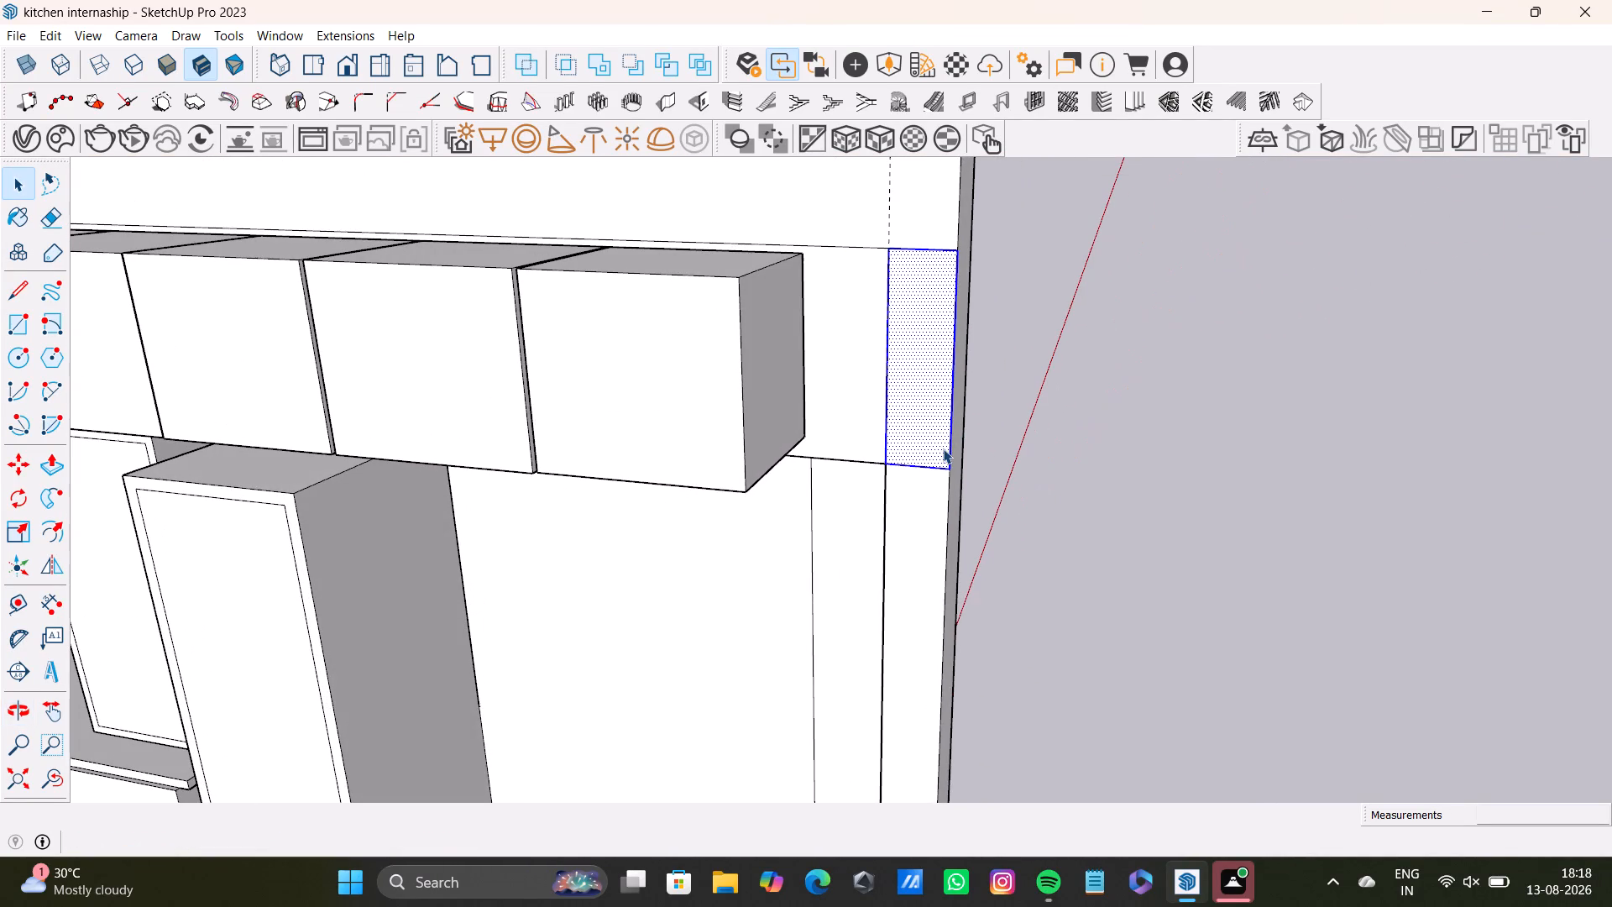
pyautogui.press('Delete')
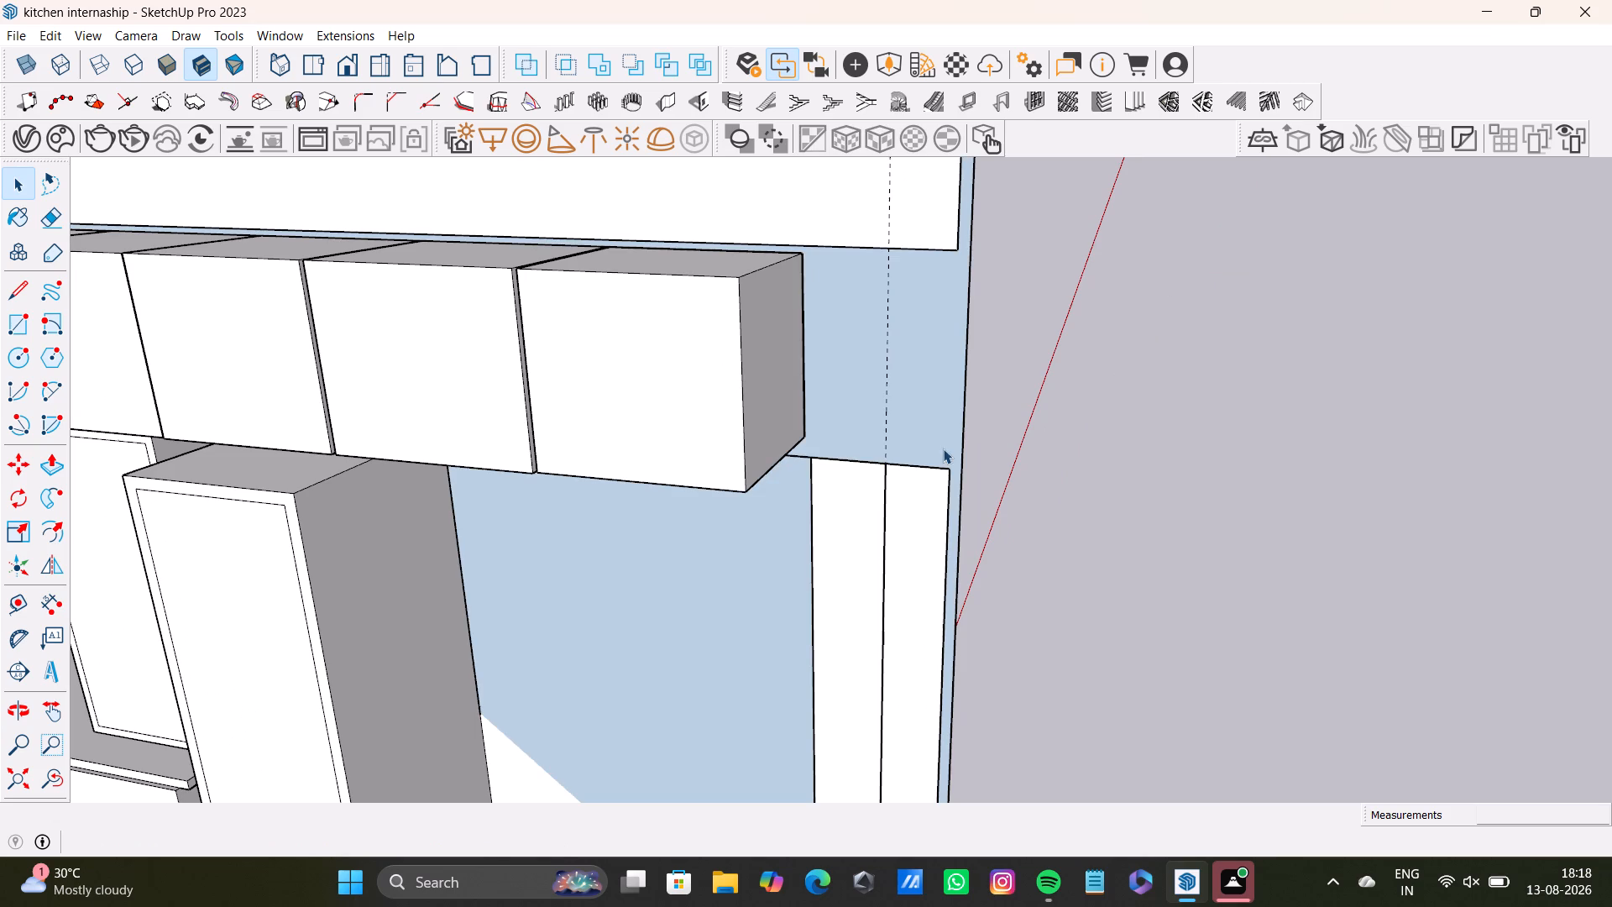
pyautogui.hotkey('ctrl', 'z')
# Delete the short upper horizontal wall line between the vertical guide and the wall's end, beyond the last wall cabinet.
pyautogui.scroll(2, 937, 468)
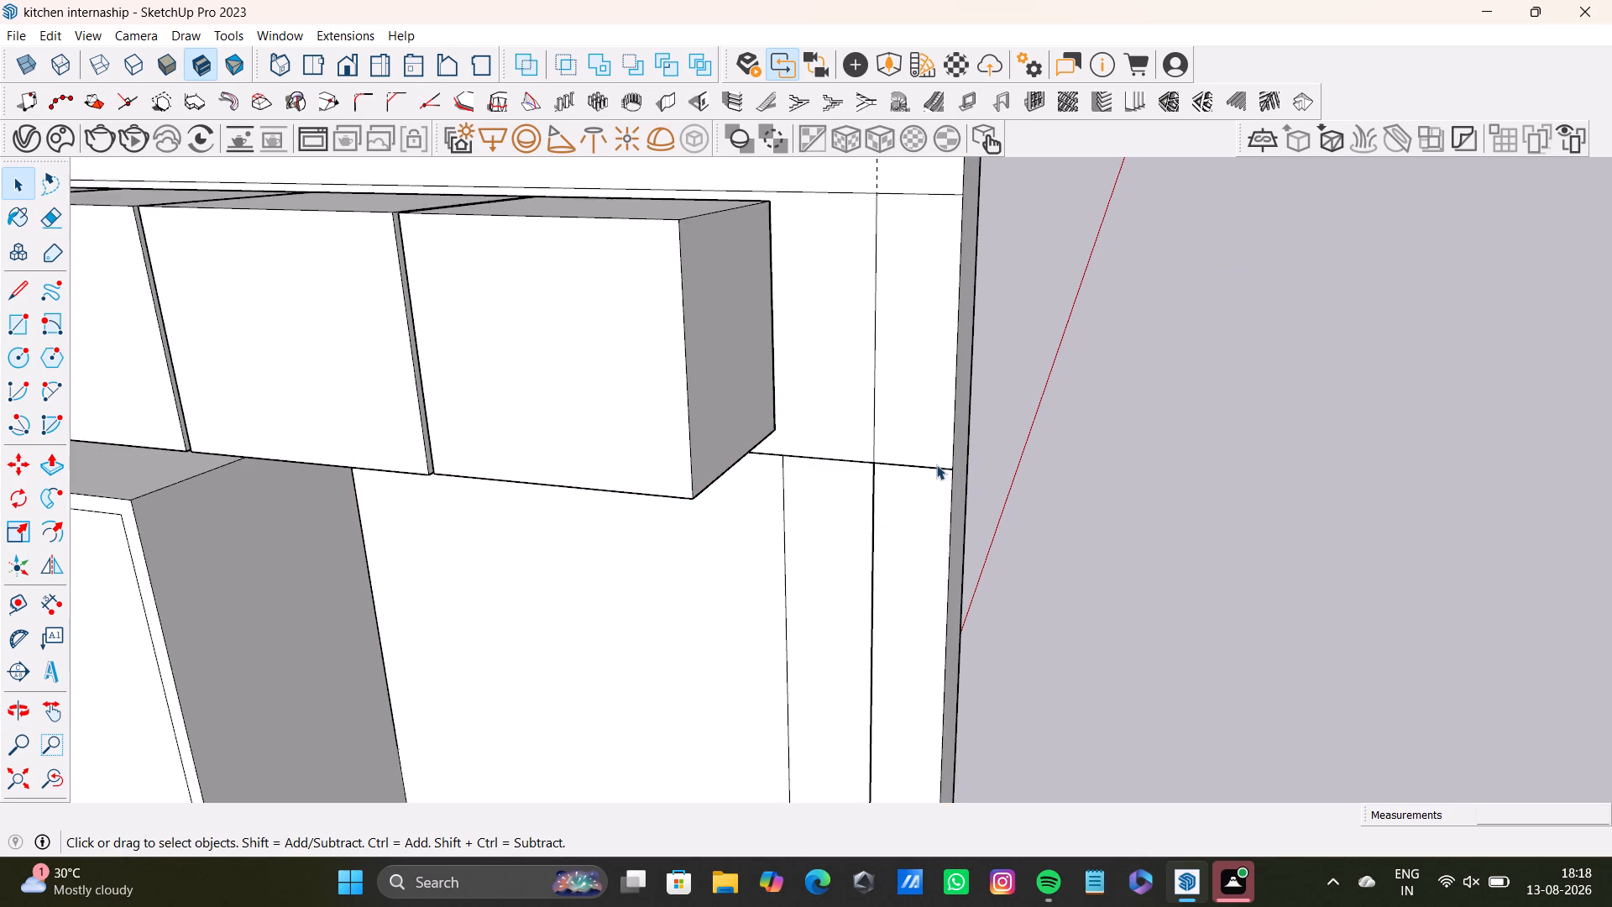
pyautogui.scroll(2, 936, 464)
pyautogui.keyDown('shift'); pyautogui.moveTo(884, 235); pyautogui.dragTo(850, 527, button='middle'); pyautogui.keyUp('shift')
pyautogui.click(902, 430)
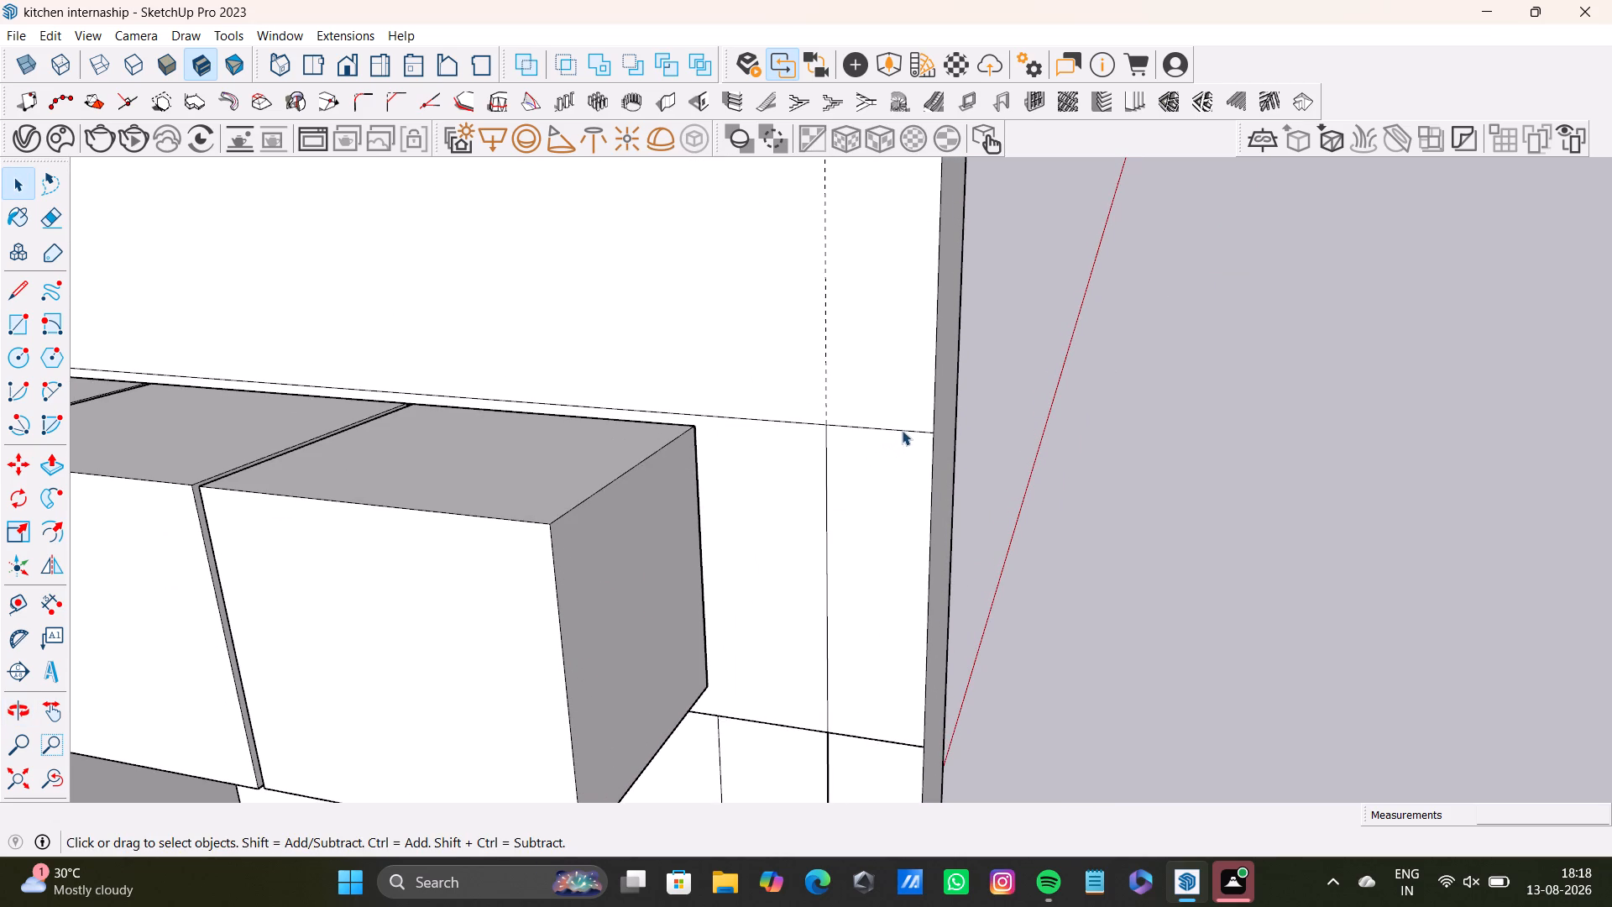
pyautogui.press('Delete')
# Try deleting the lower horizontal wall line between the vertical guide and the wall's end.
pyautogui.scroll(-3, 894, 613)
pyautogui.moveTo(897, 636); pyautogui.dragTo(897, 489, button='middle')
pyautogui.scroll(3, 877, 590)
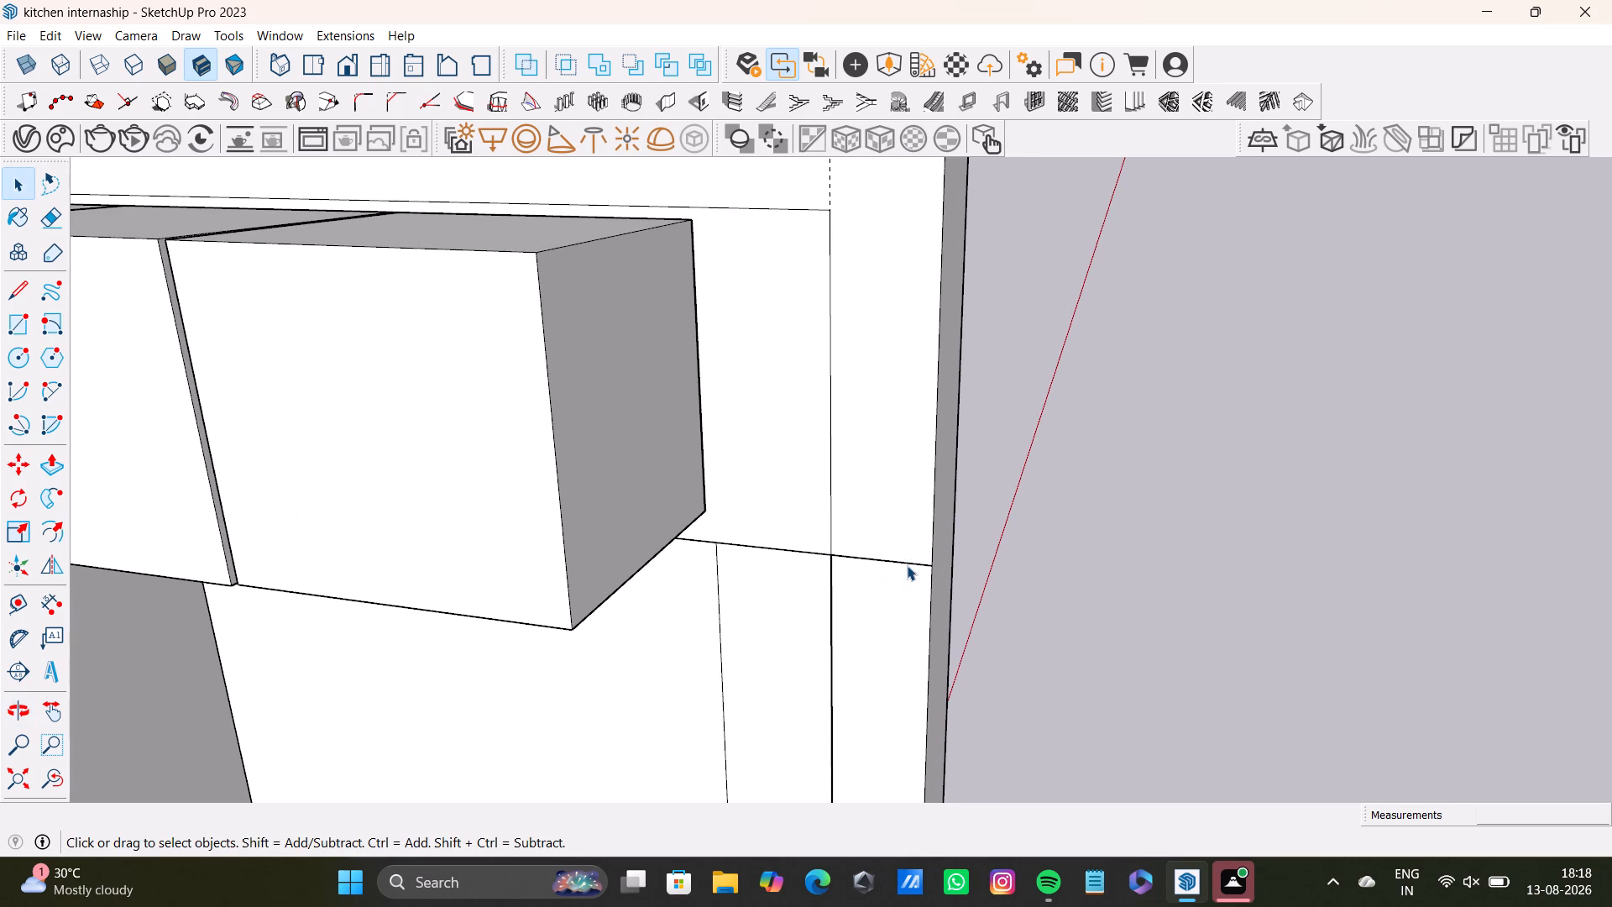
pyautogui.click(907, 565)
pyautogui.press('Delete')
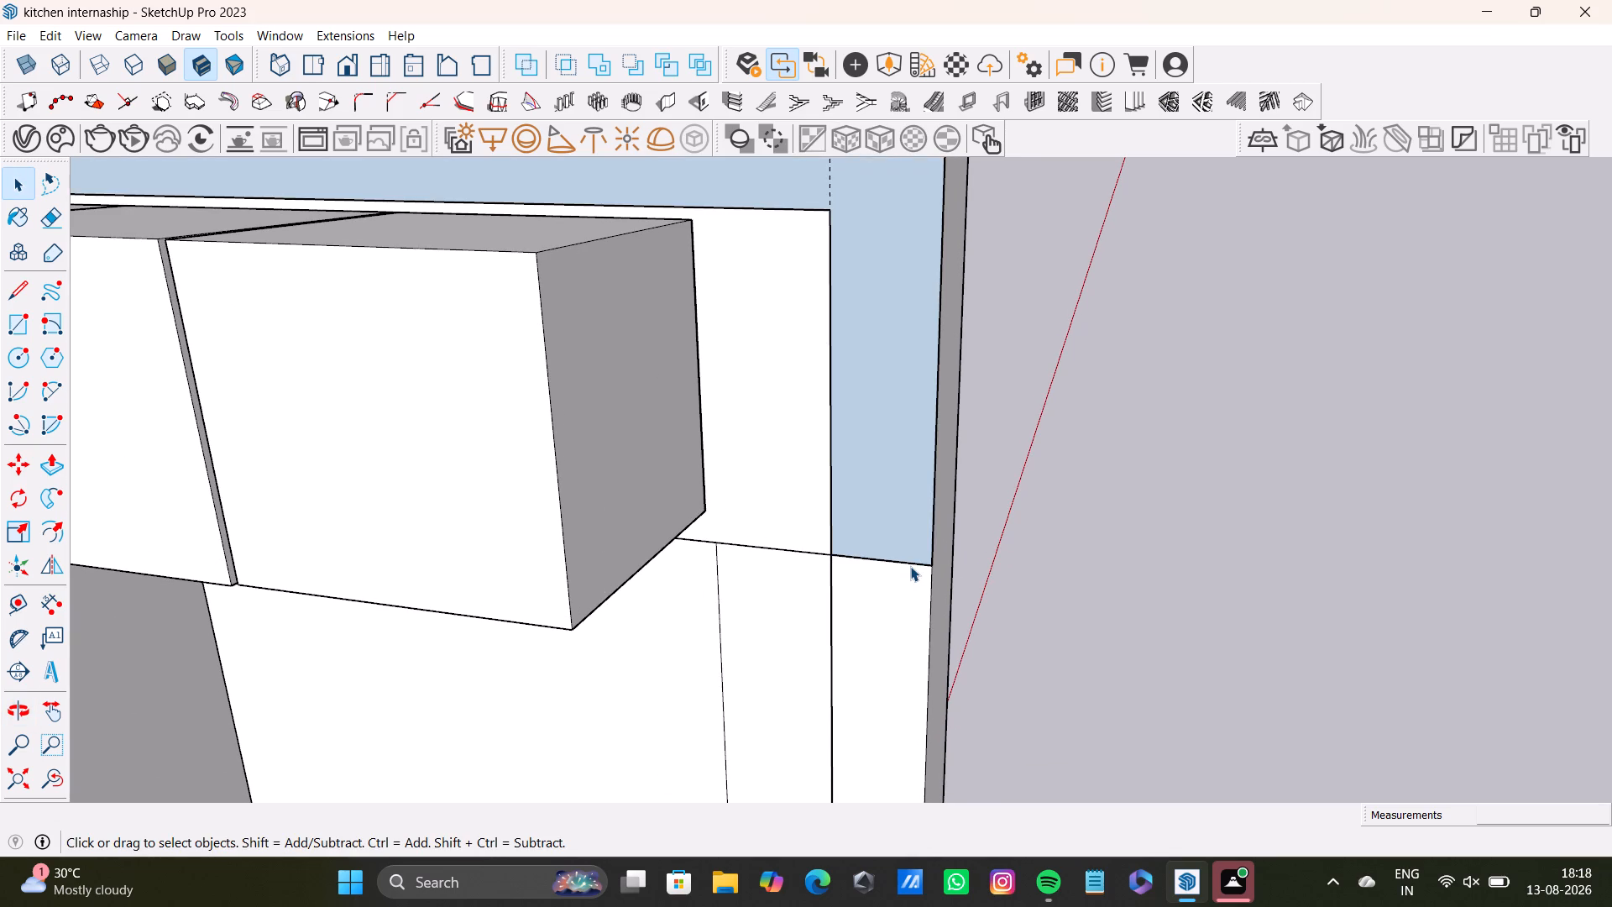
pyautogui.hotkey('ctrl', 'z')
# Delete the vertical wall line running along the dashed guide below the lower horizontal line.
pyautogui.click(828, 667)
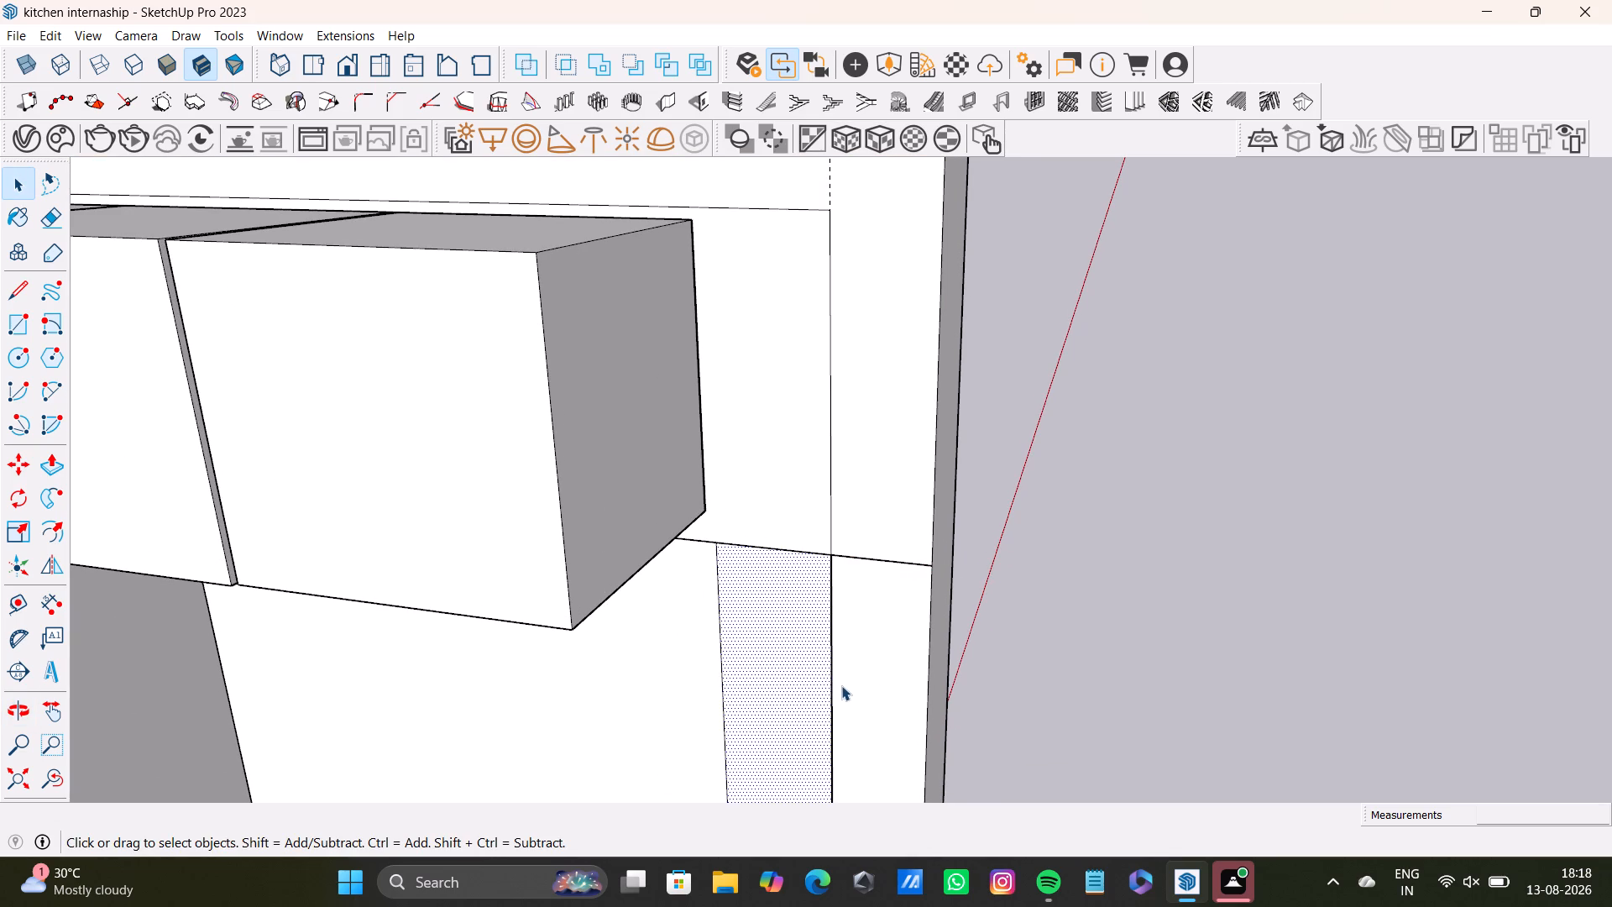
pyautogui.click(836, 695)
pyautogui.click(829, 705)
pyautogui.press('Delete')
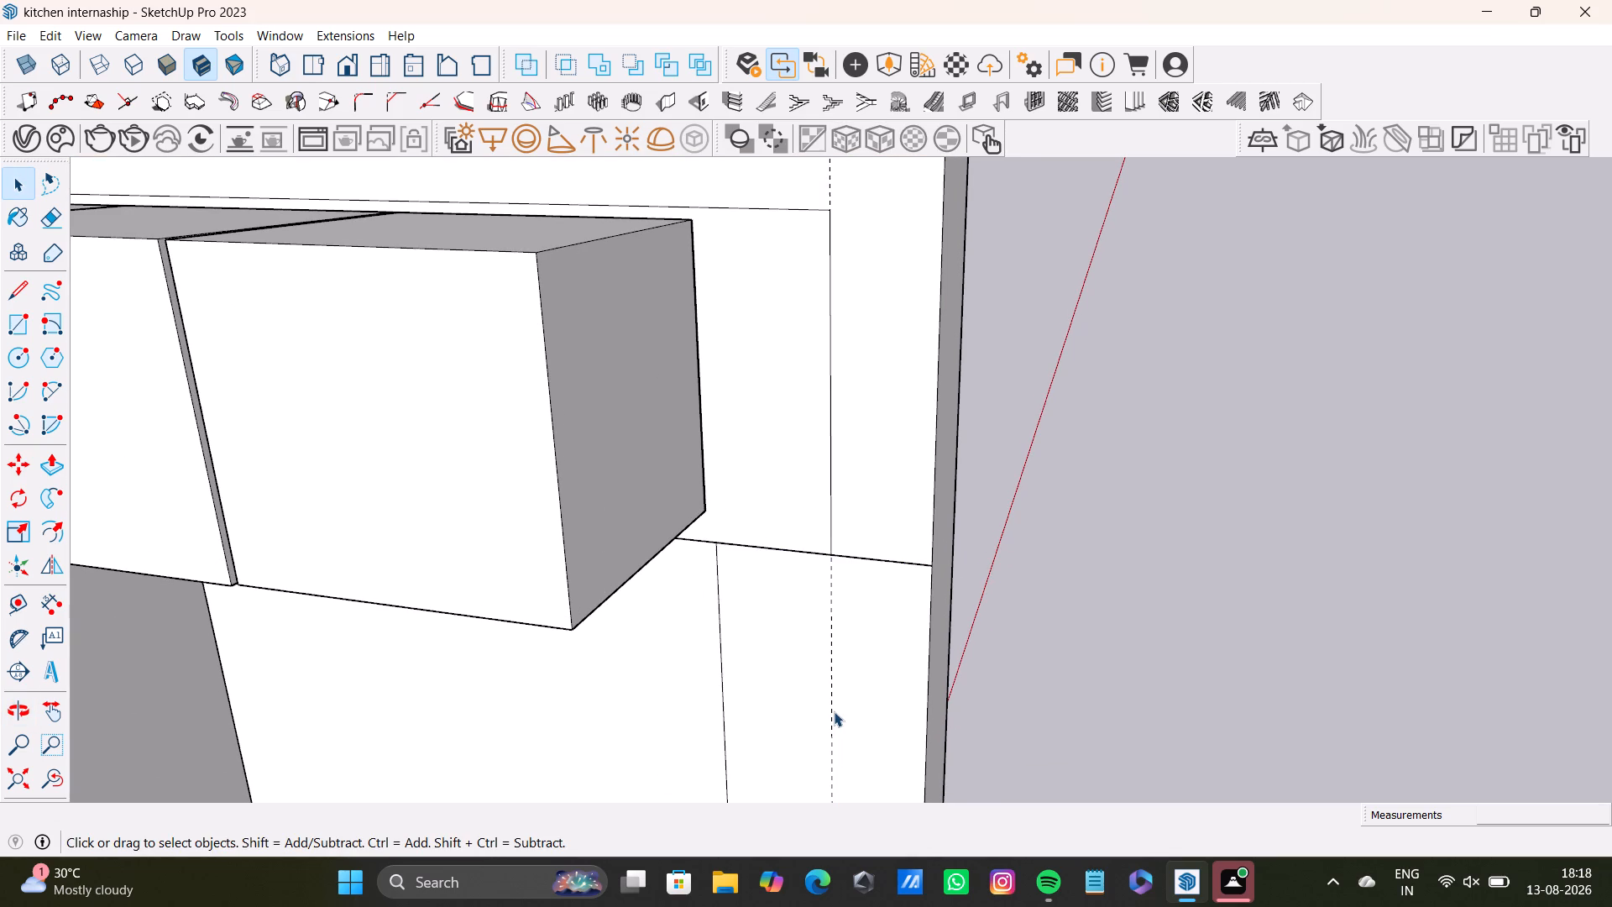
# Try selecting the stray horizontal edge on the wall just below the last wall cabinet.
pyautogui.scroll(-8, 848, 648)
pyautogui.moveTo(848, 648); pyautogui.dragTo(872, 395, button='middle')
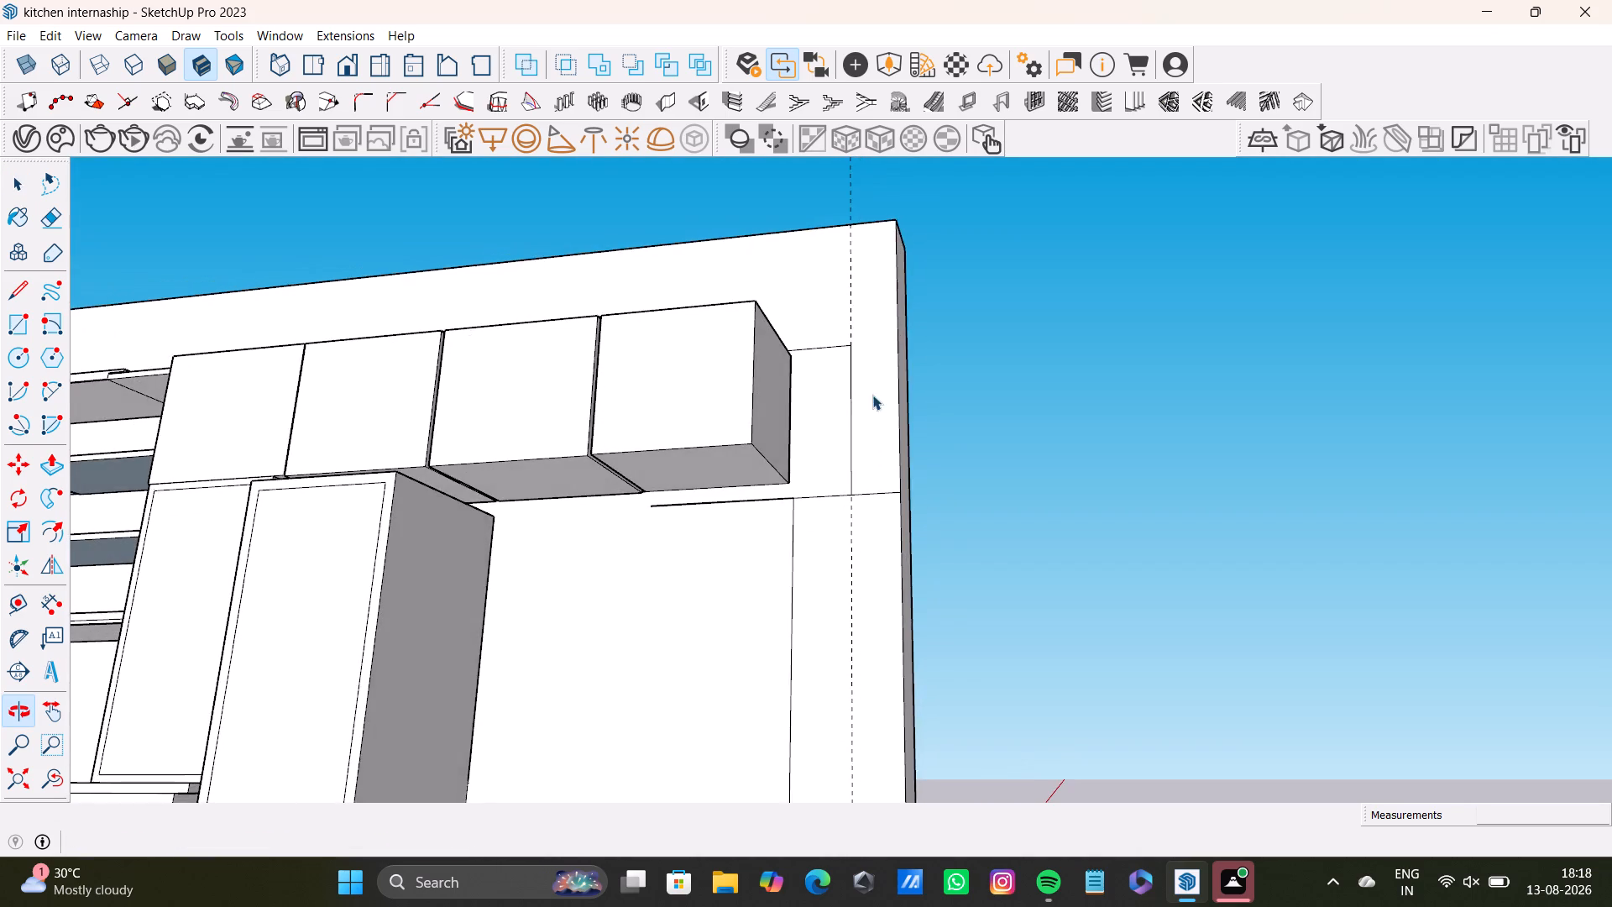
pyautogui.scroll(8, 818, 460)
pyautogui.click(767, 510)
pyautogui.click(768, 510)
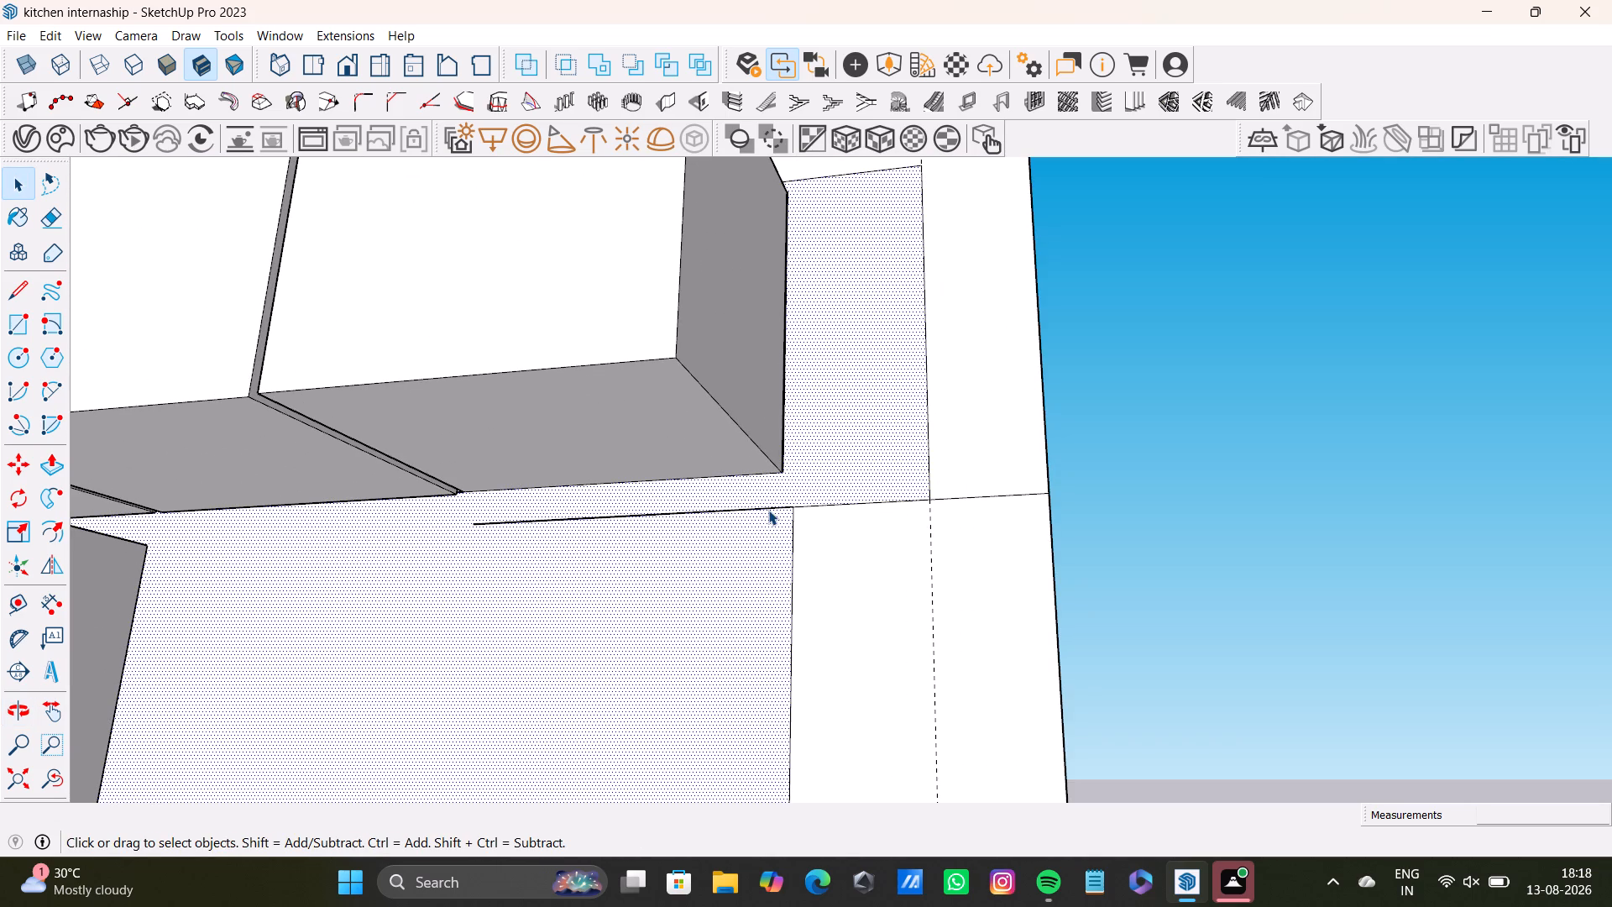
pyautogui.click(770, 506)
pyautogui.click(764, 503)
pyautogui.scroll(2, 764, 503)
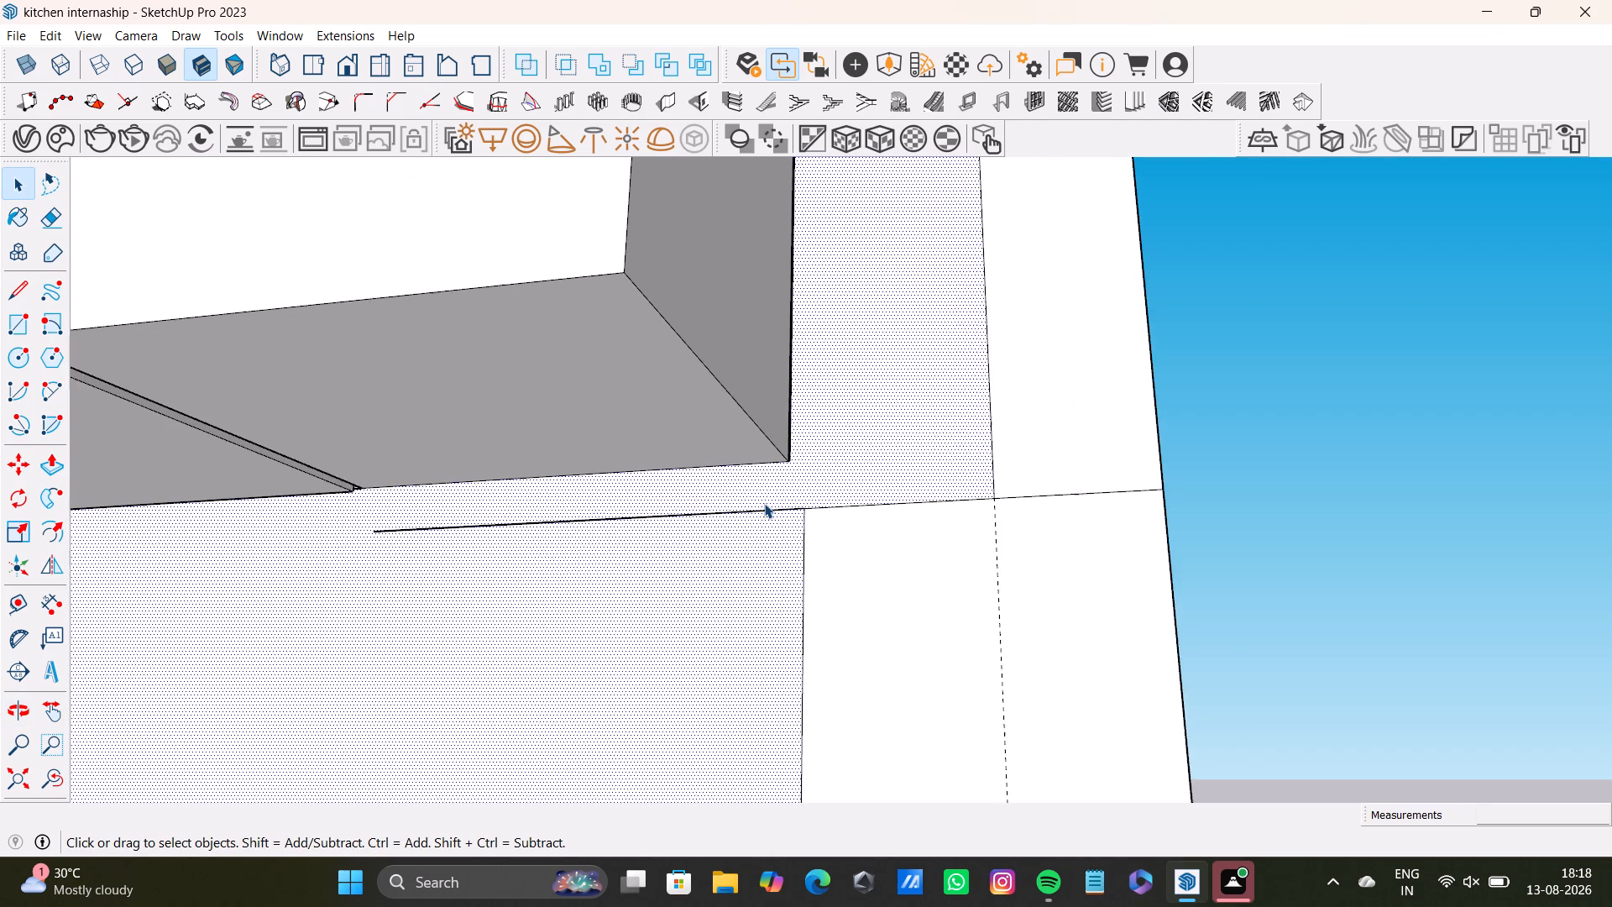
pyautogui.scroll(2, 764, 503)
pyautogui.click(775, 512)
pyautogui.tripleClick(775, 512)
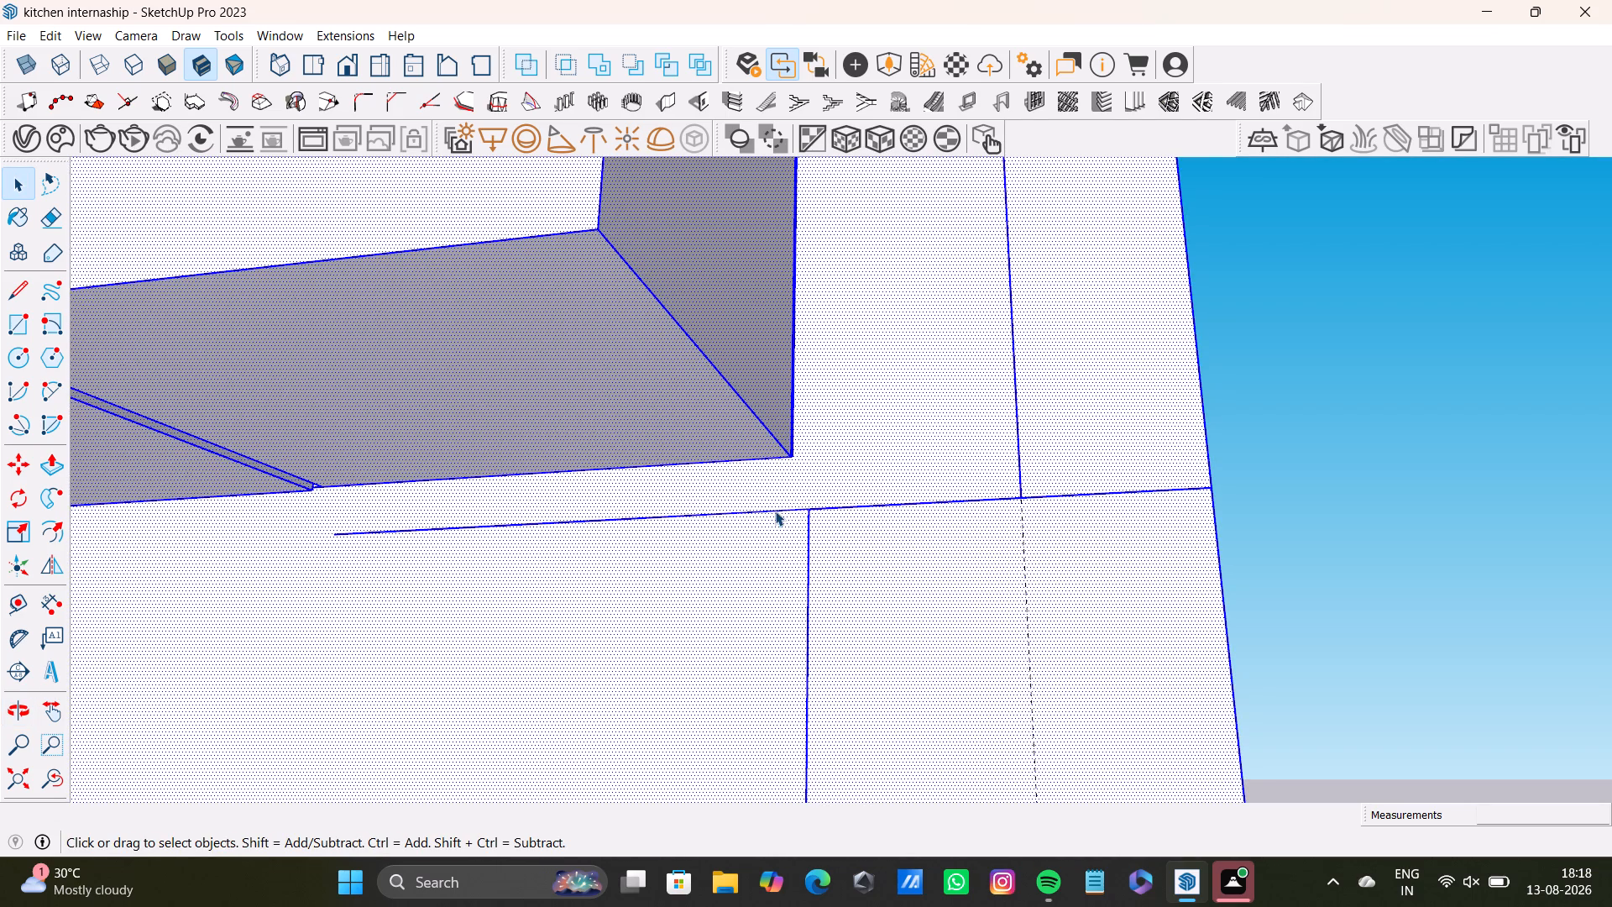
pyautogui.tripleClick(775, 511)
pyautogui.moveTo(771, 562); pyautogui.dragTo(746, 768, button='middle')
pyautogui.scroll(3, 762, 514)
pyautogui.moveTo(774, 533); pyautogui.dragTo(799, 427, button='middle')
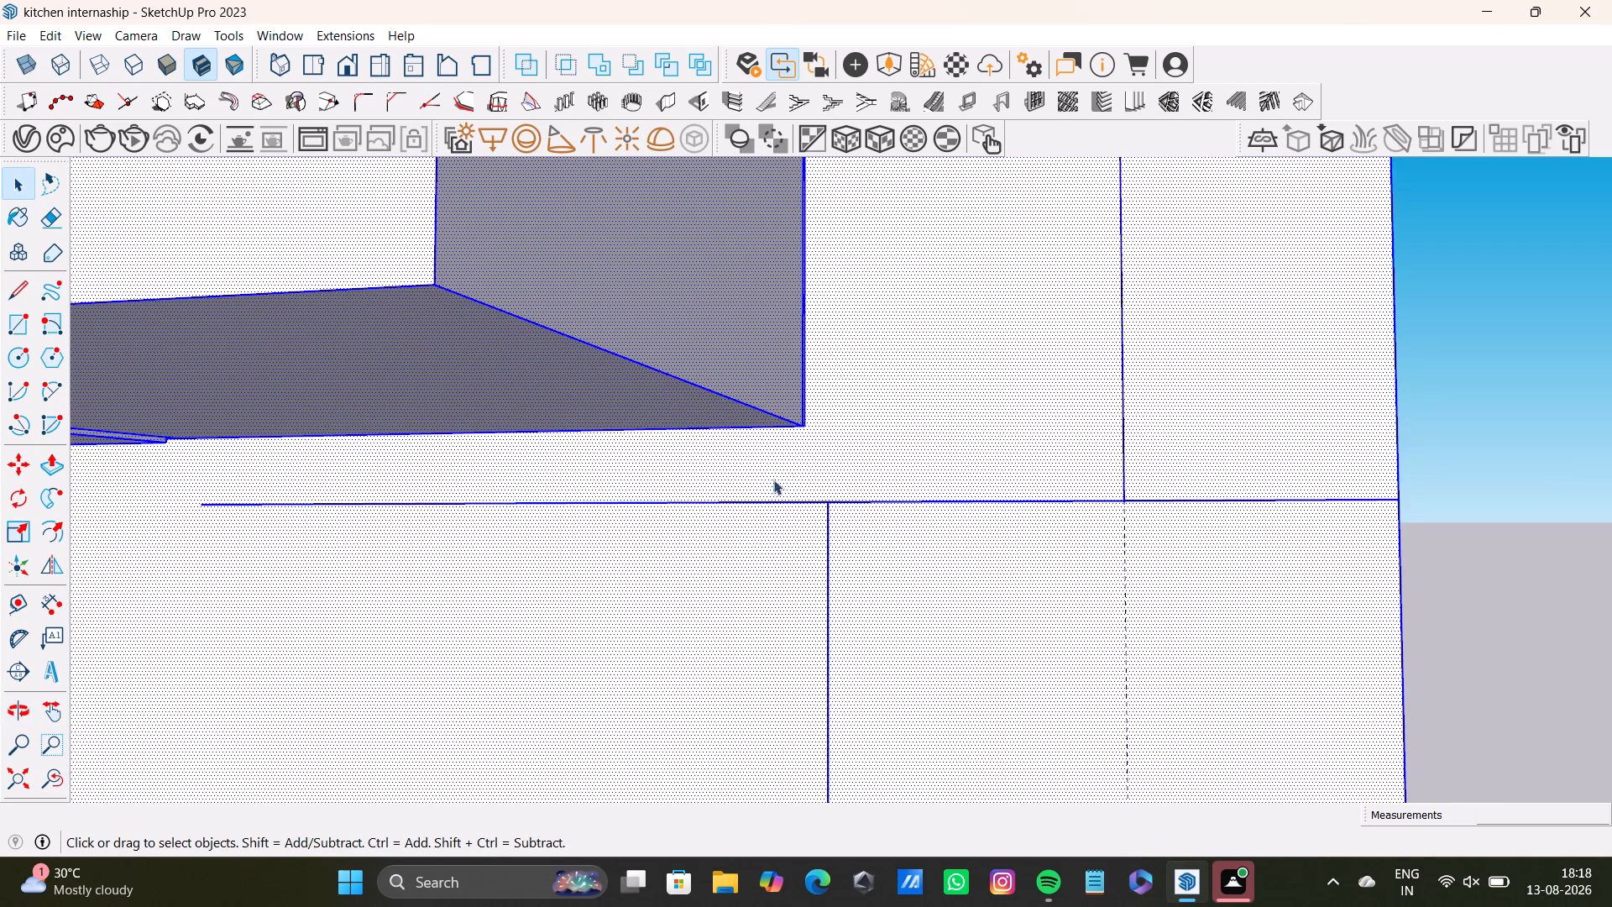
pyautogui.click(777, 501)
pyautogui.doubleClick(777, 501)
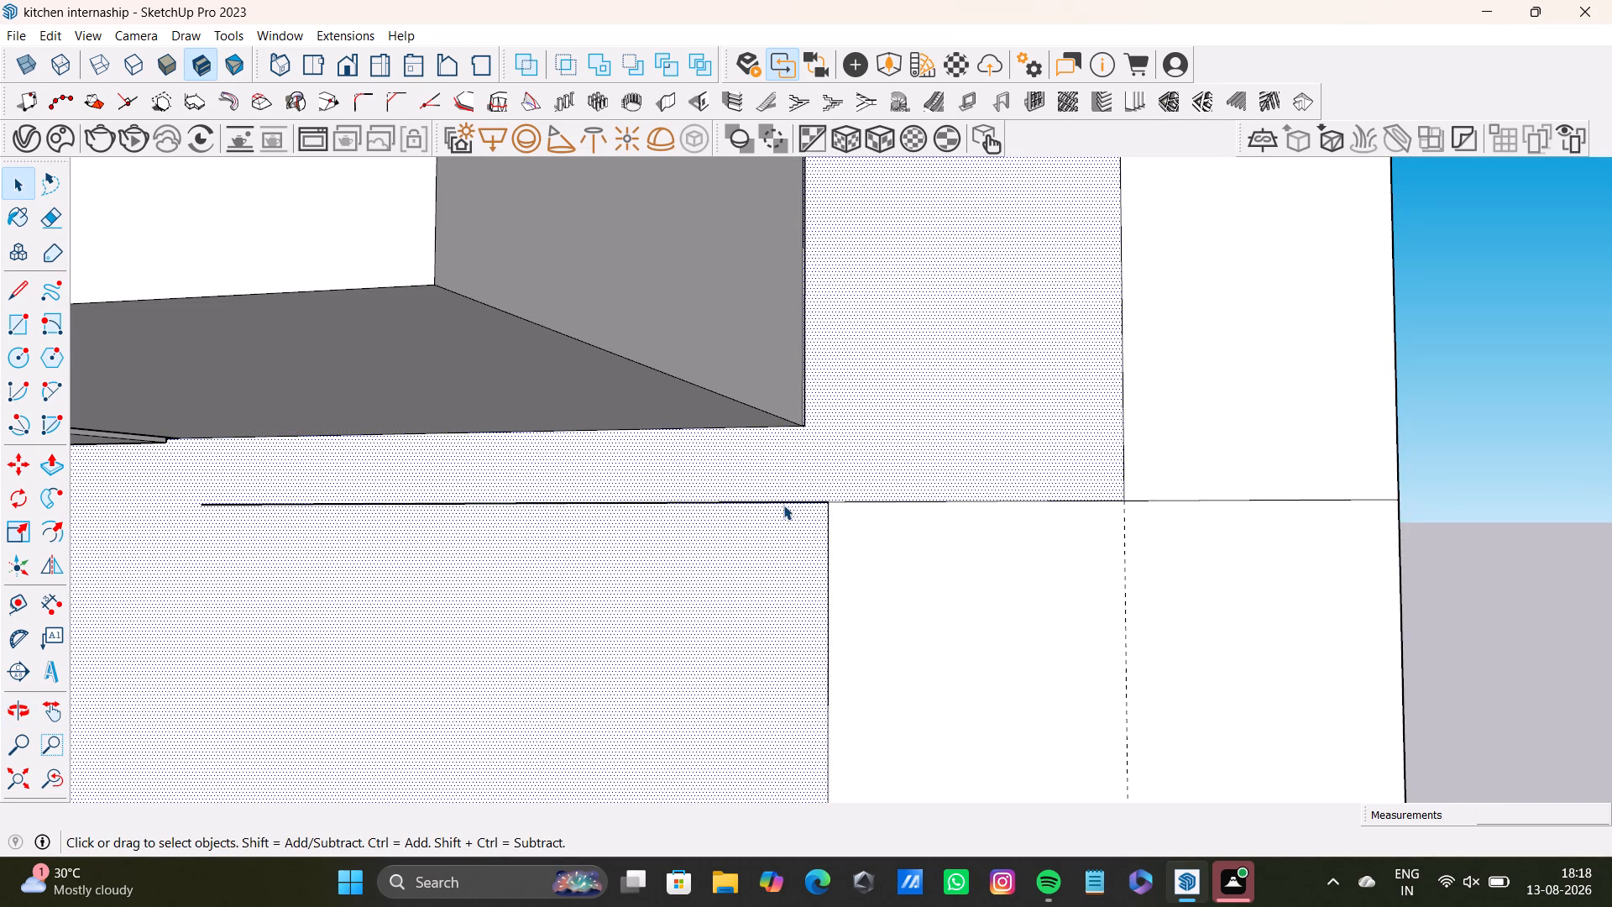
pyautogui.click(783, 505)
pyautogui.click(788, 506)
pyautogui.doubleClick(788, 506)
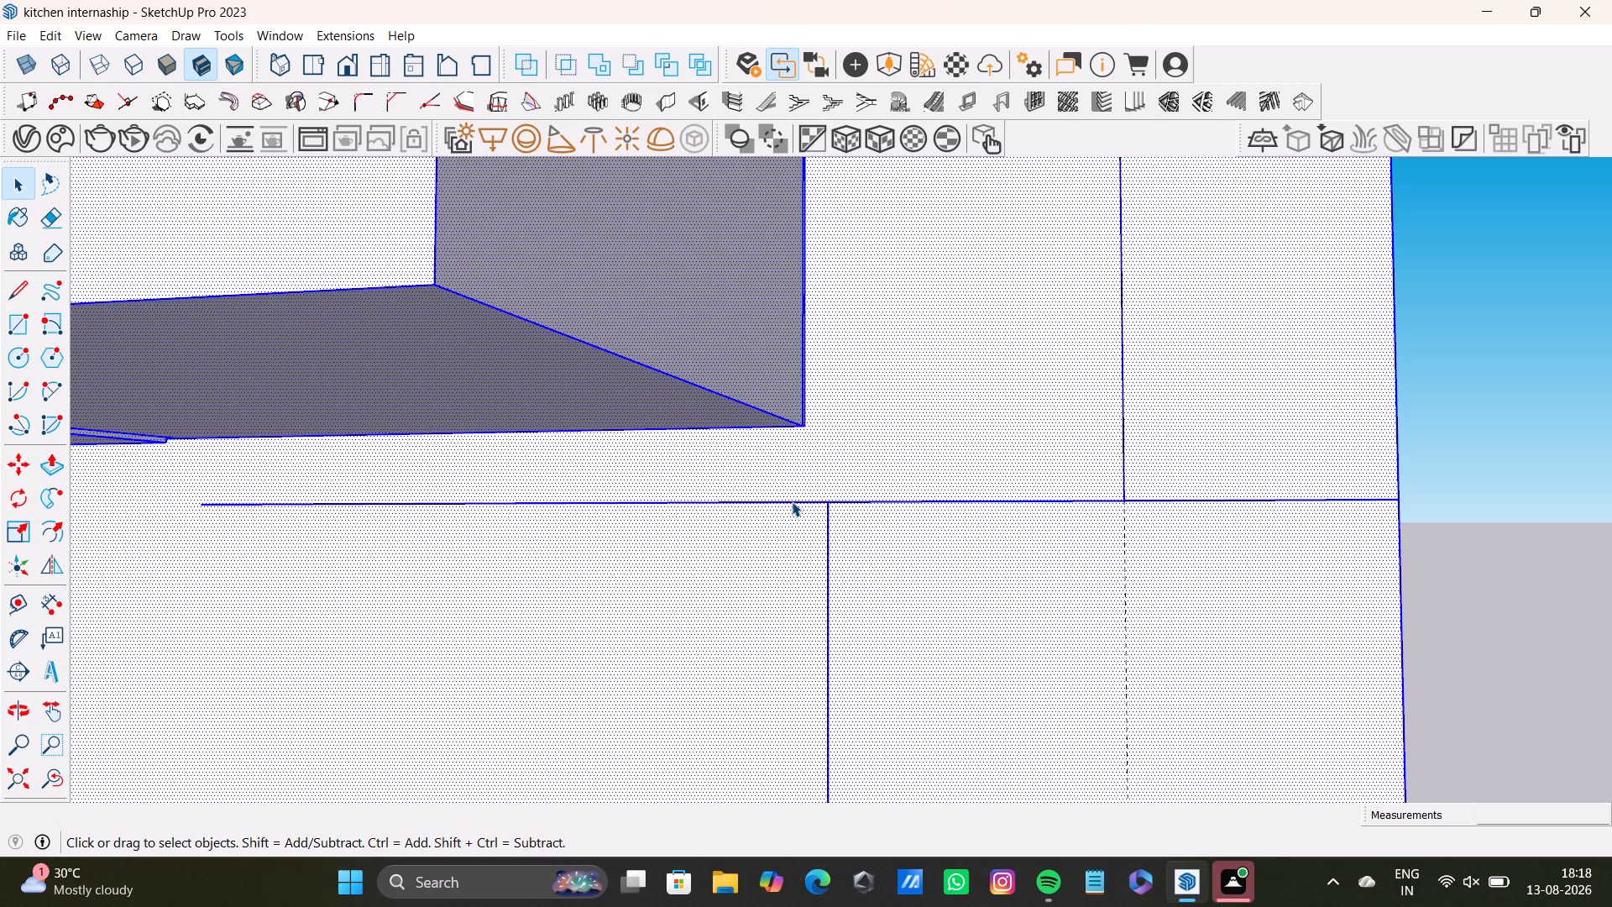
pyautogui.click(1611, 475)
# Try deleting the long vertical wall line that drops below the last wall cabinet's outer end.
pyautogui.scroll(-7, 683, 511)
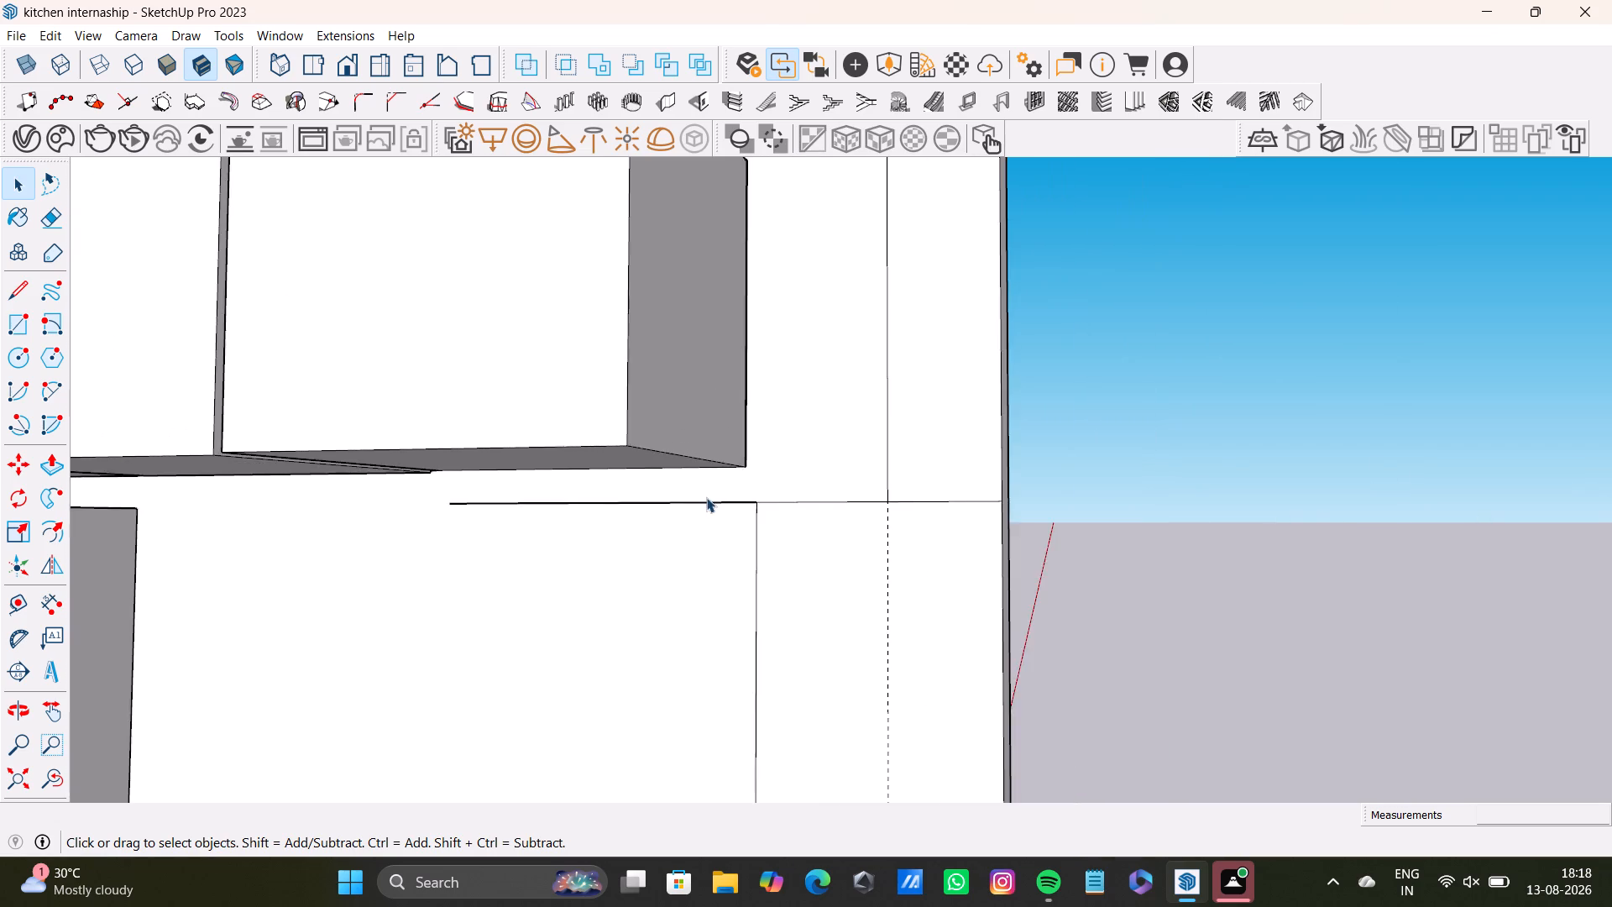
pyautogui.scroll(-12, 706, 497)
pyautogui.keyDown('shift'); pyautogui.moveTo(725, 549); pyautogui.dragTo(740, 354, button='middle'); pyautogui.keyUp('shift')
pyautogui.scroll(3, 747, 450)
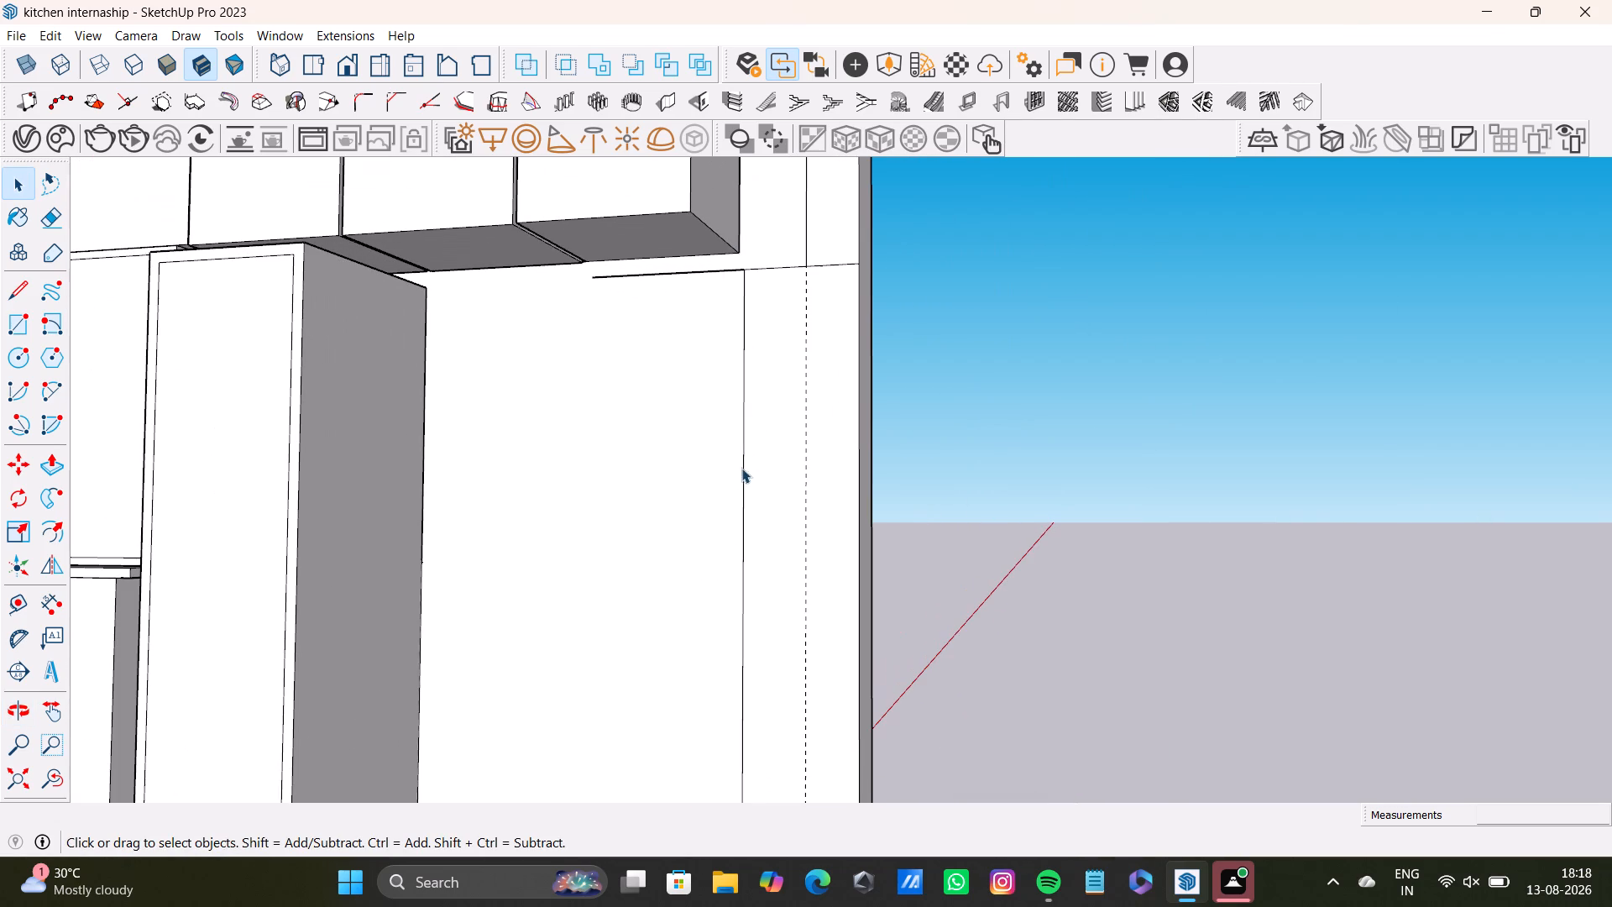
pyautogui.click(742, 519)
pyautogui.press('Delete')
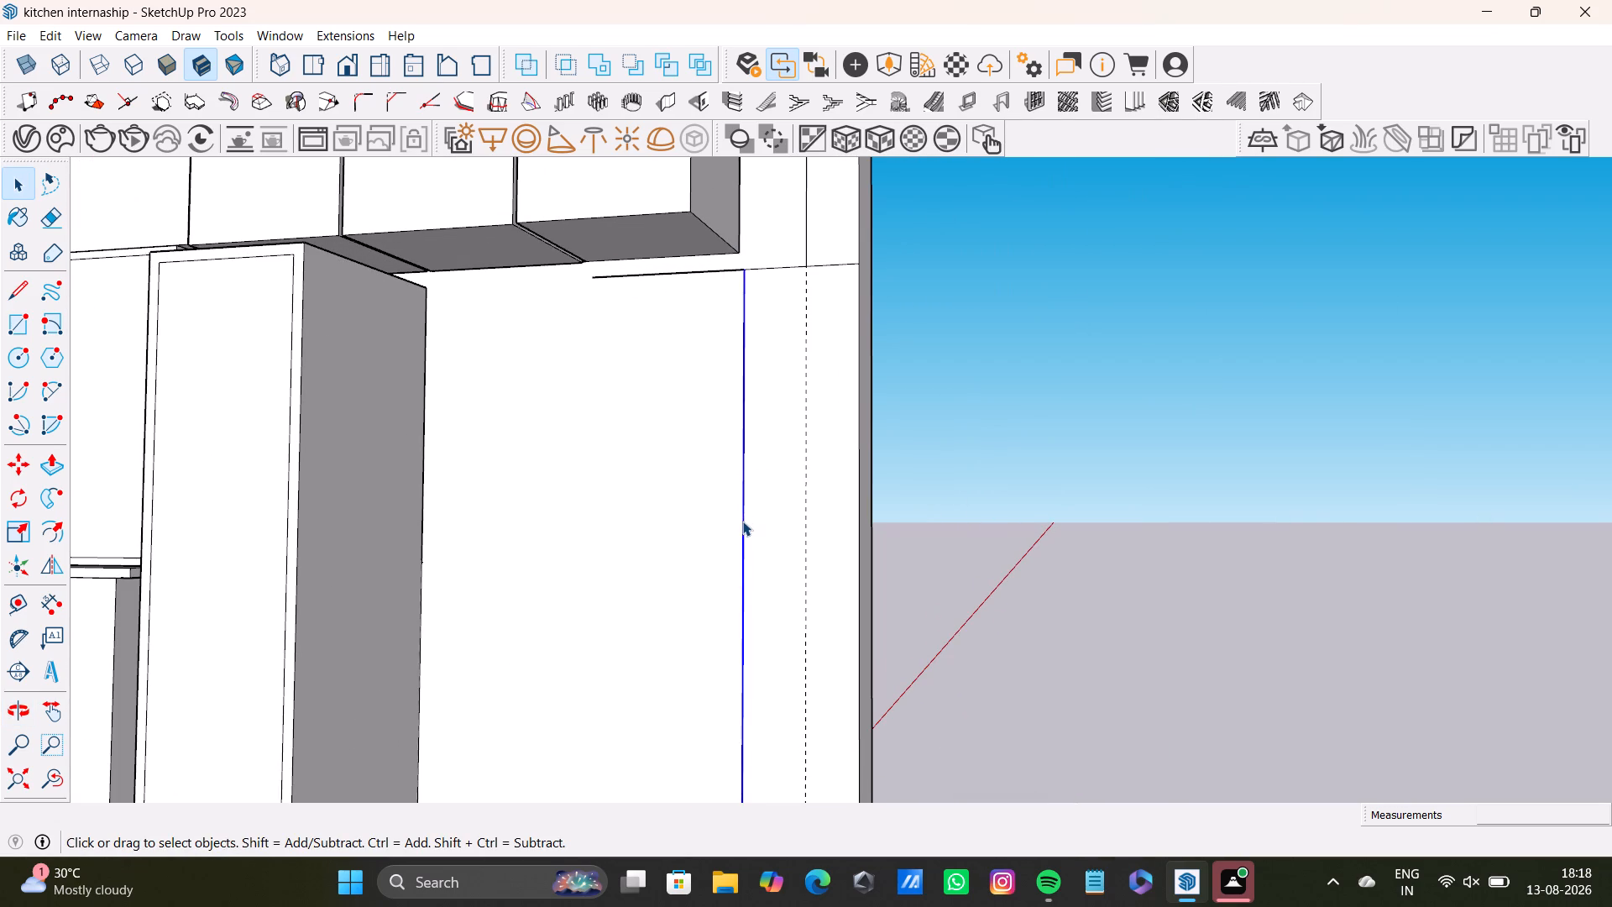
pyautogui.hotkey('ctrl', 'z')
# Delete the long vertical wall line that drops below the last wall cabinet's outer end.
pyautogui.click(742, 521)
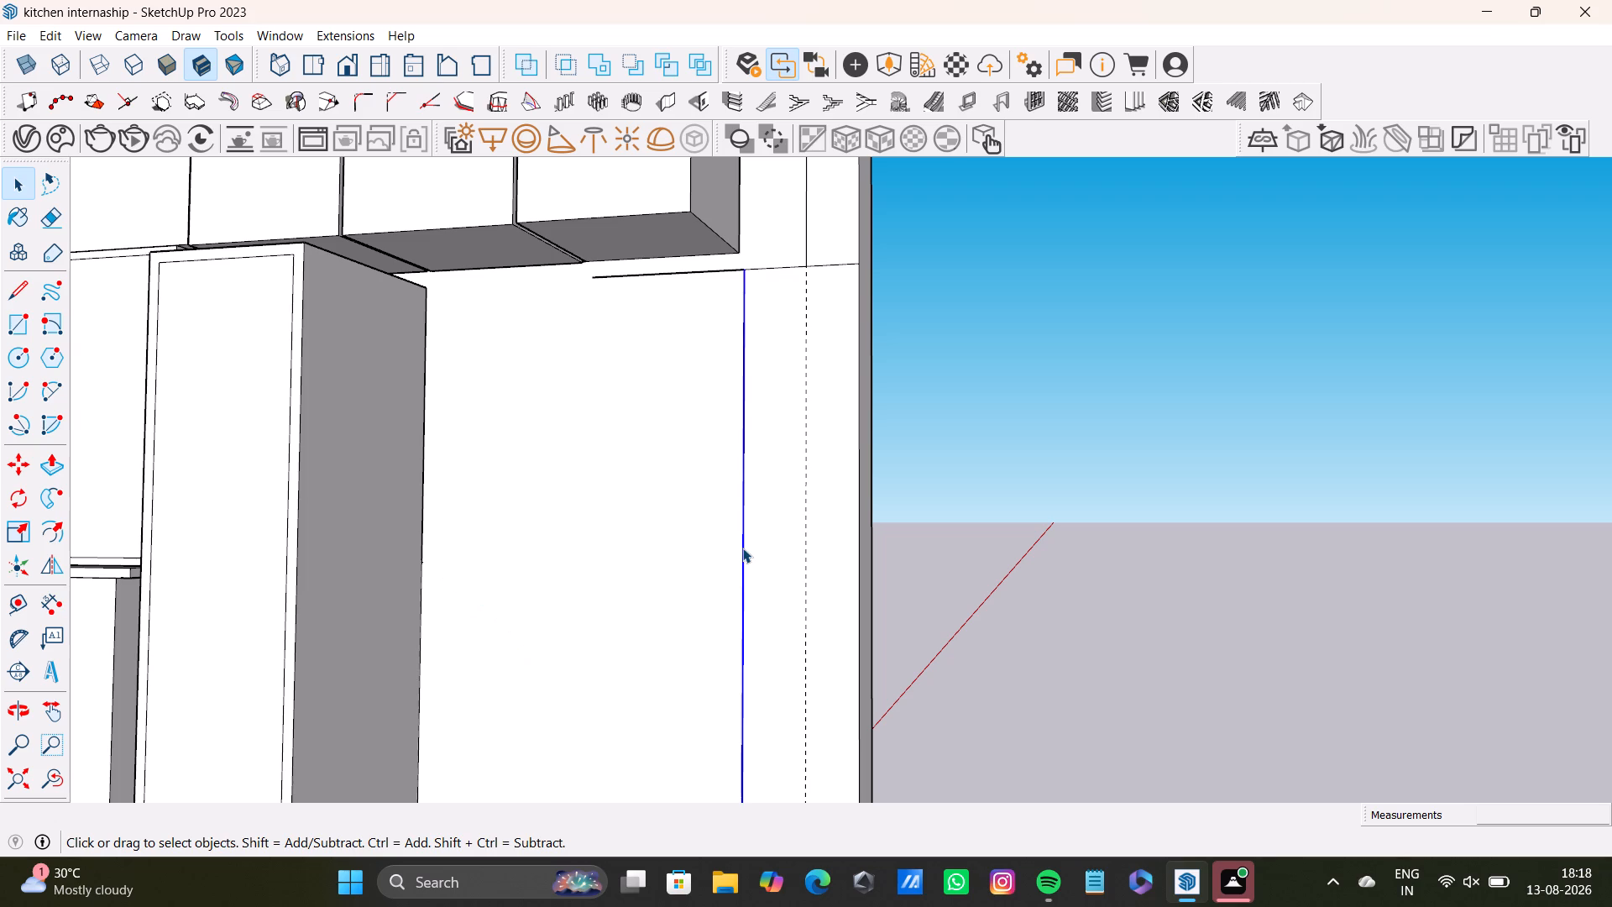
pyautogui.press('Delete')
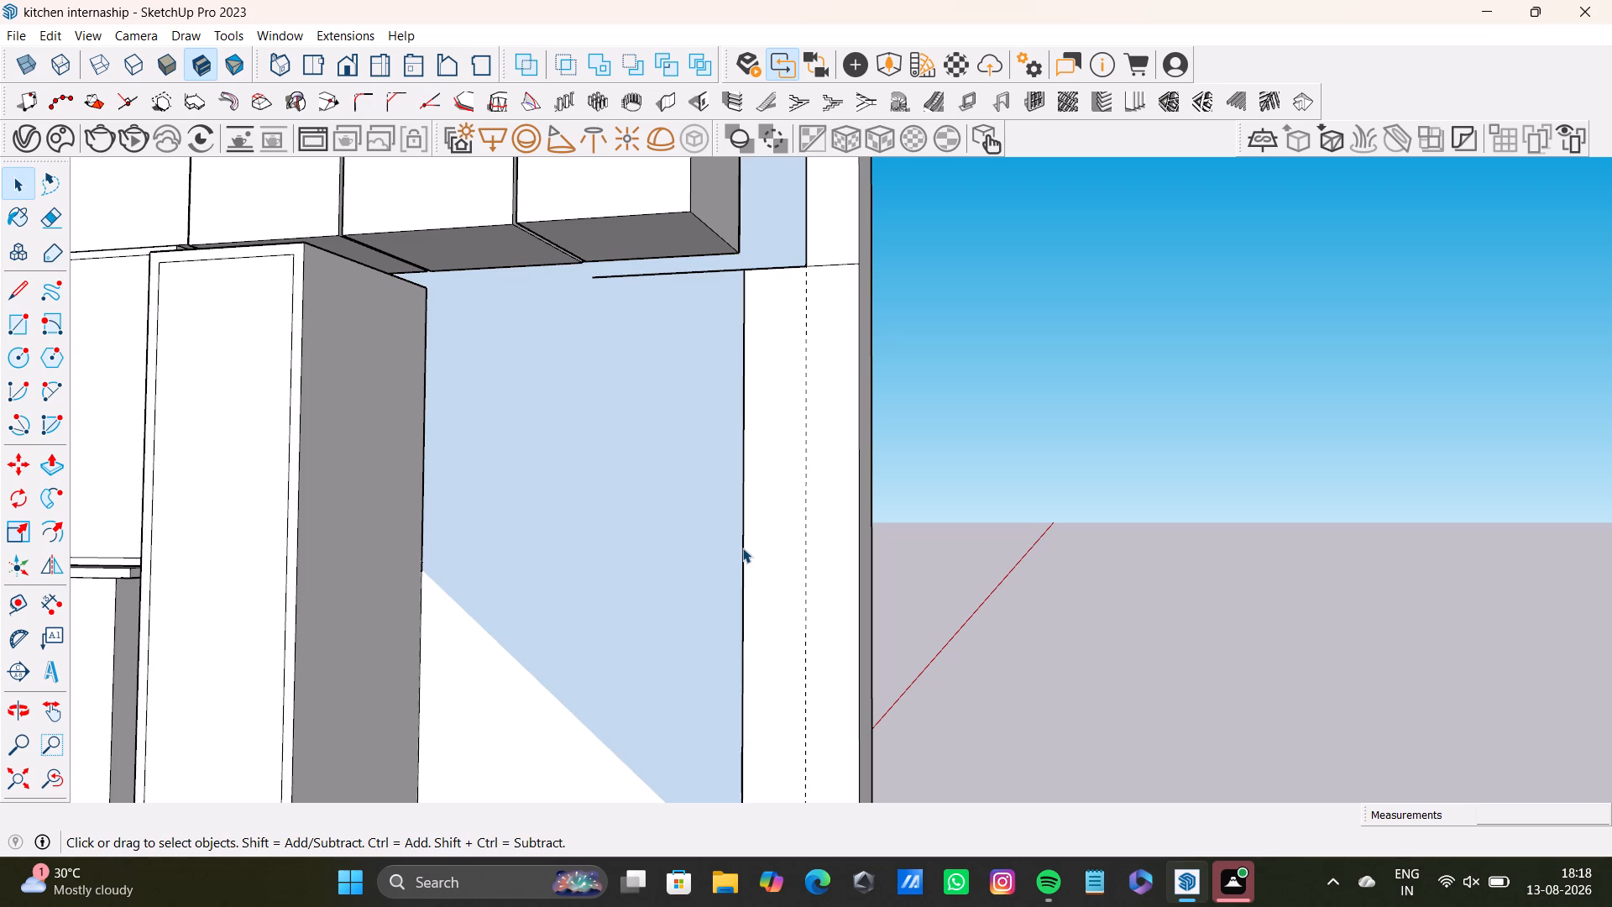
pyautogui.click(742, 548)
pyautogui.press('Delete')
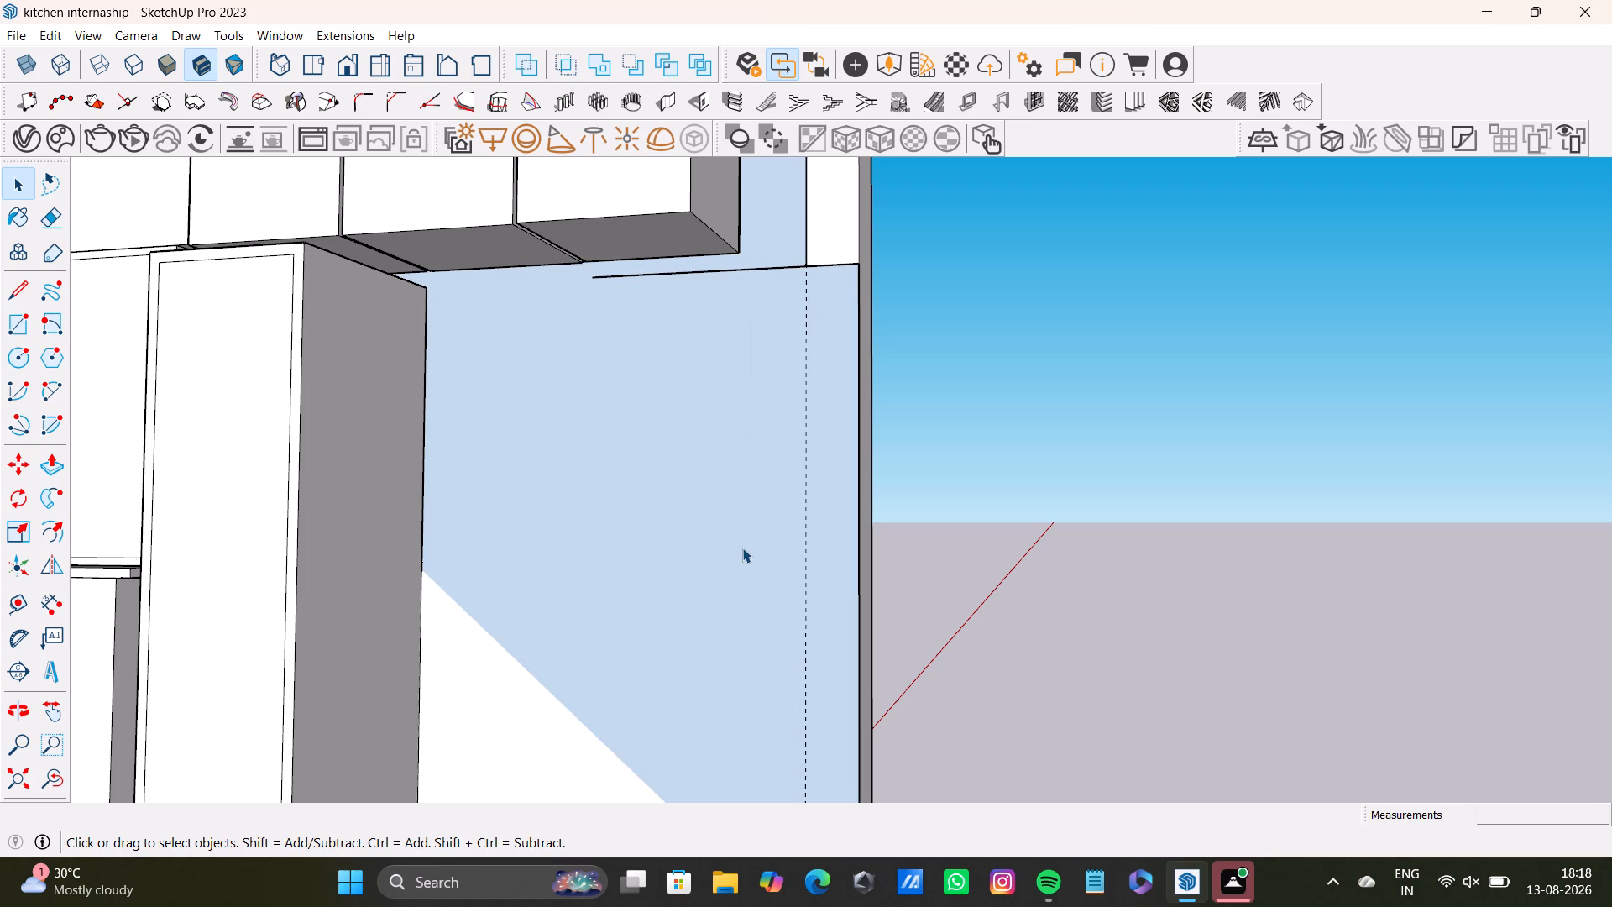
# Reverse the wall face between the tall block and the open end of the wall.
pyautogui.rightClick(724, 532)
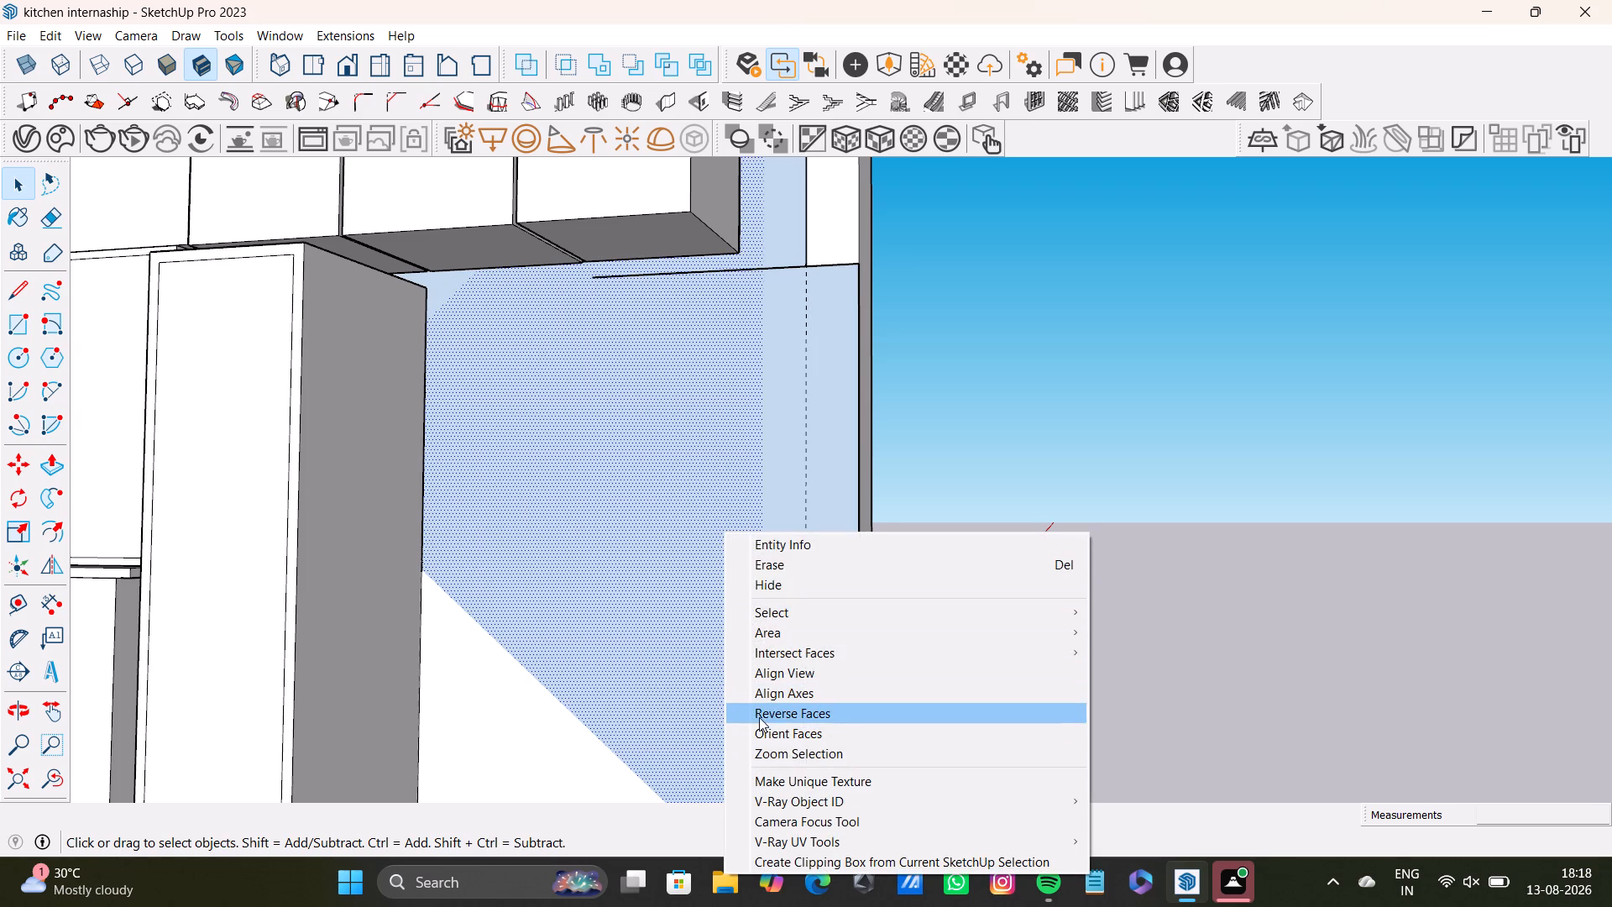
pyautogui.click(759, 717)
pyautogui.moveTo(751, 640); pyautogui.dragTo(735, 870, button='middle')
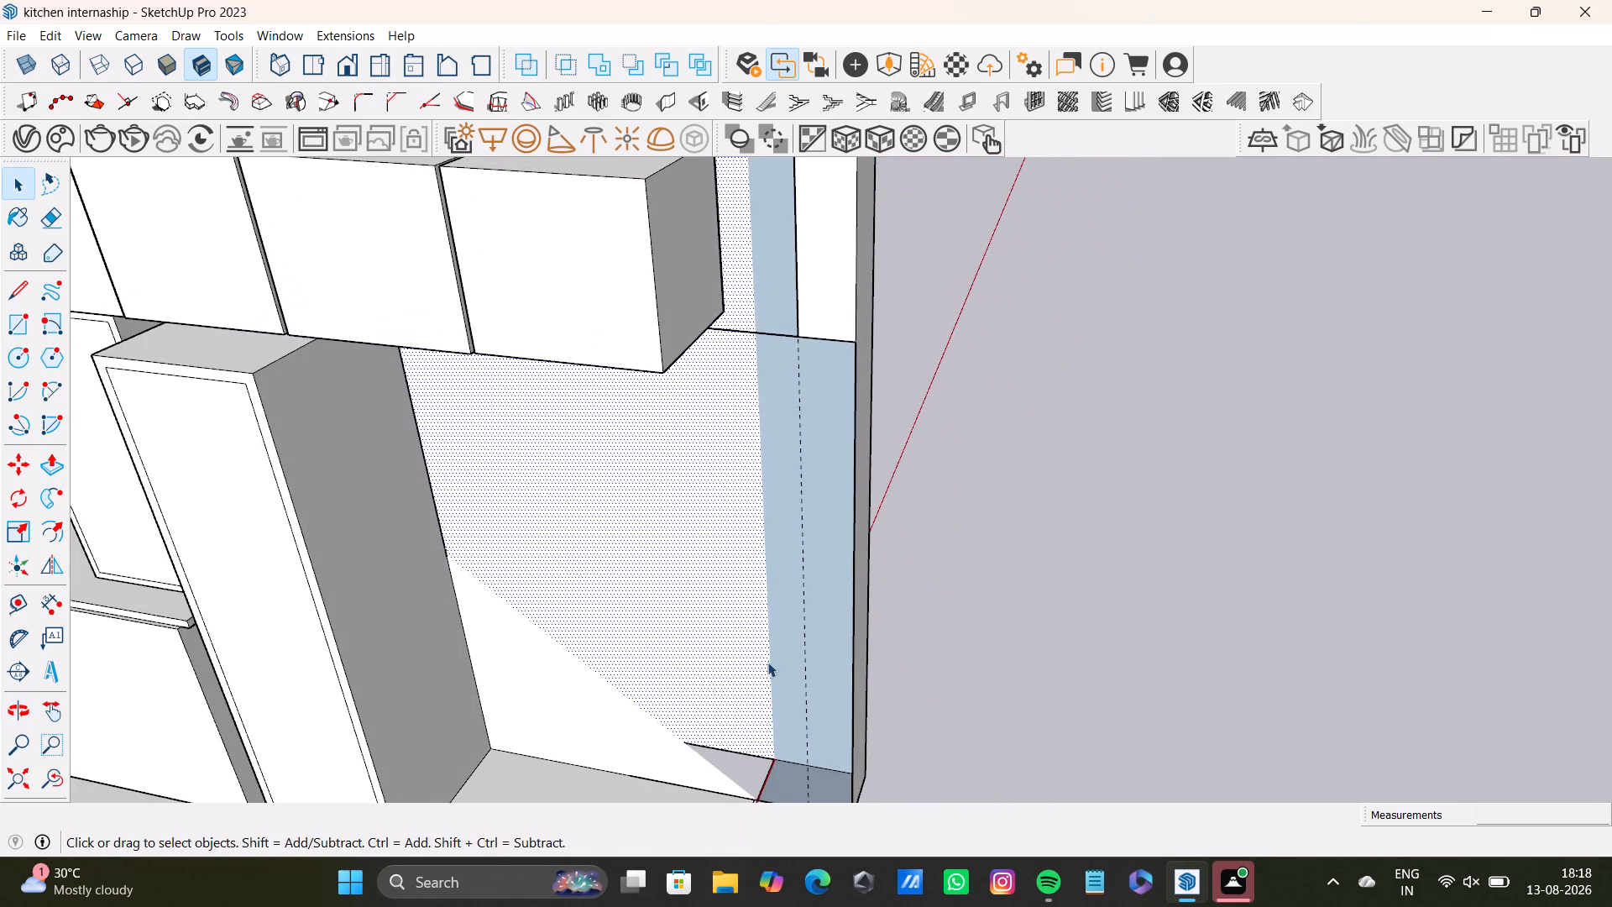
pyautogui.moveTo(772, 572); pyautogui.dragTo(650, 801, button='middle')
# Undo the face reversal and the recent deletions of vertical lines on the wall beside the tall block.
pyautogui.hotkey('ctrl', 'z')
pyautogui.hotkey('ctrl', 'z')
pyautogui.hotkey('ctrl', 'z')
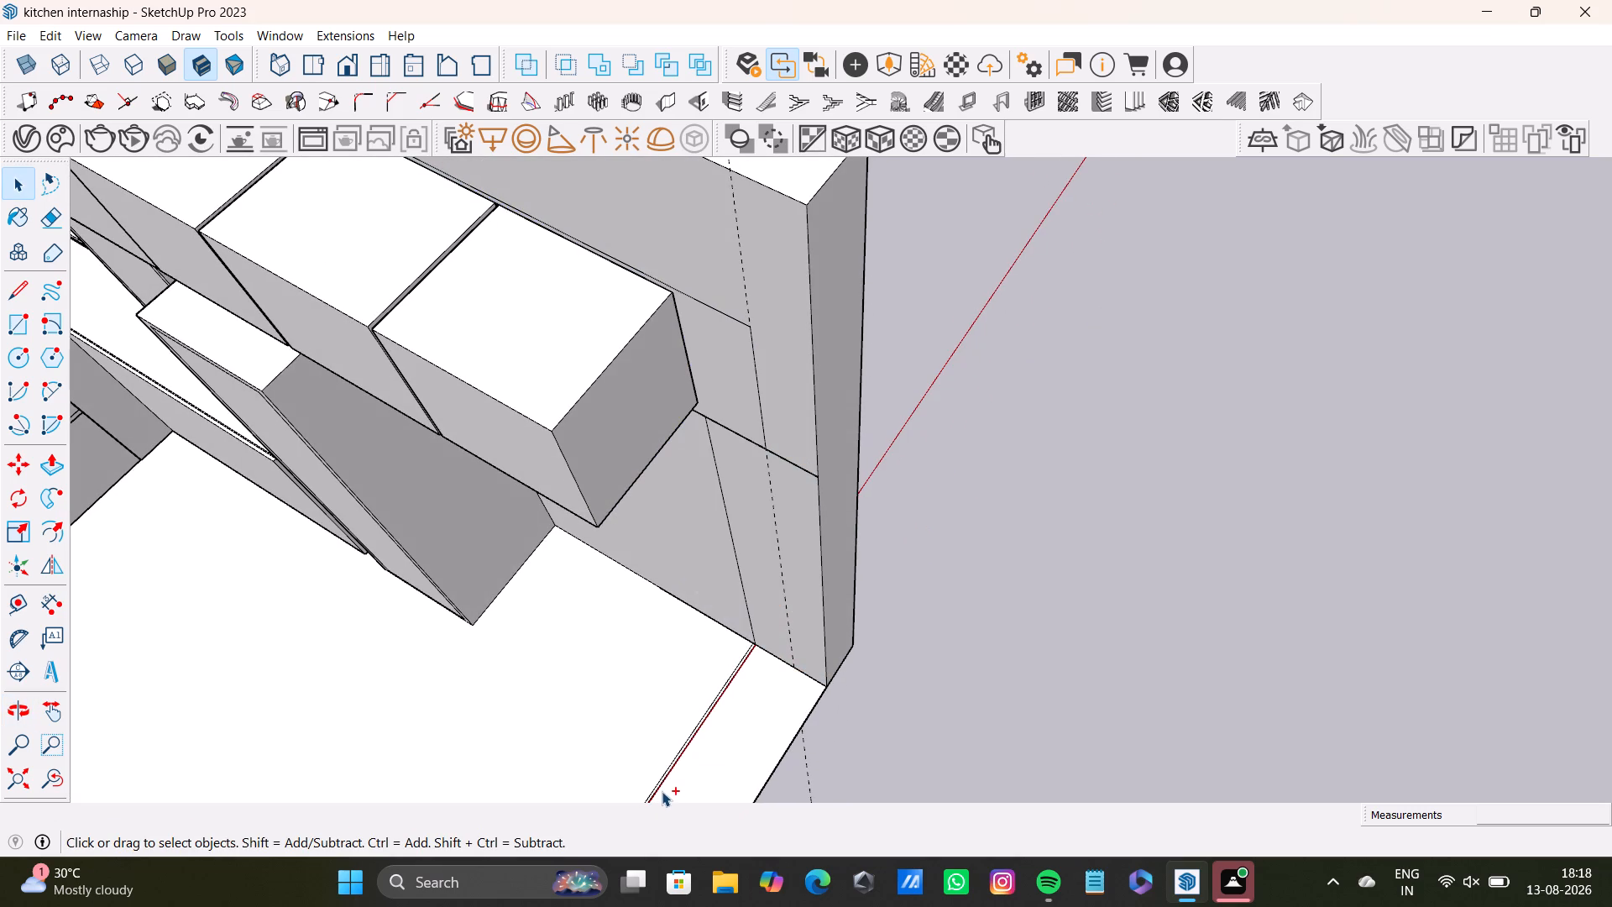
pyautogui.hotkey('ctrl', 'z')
# Examine the wall beside the tall block and the whole kitchen layout from several angles, with nothing selected.
pyautogui.moveTo(698, 640); pyautogui.dragTo(840, 385, button='middle')
pyautogui.keyDown('shift'); pyautogui.moveTo(798, 373); pyautogui.dragTo(775, 606, button='middle'); pyautogui.keyUp('shift')
pyautogui.moveTo(777, 605); pyautogui.dragTo(892, 567, button='middle')
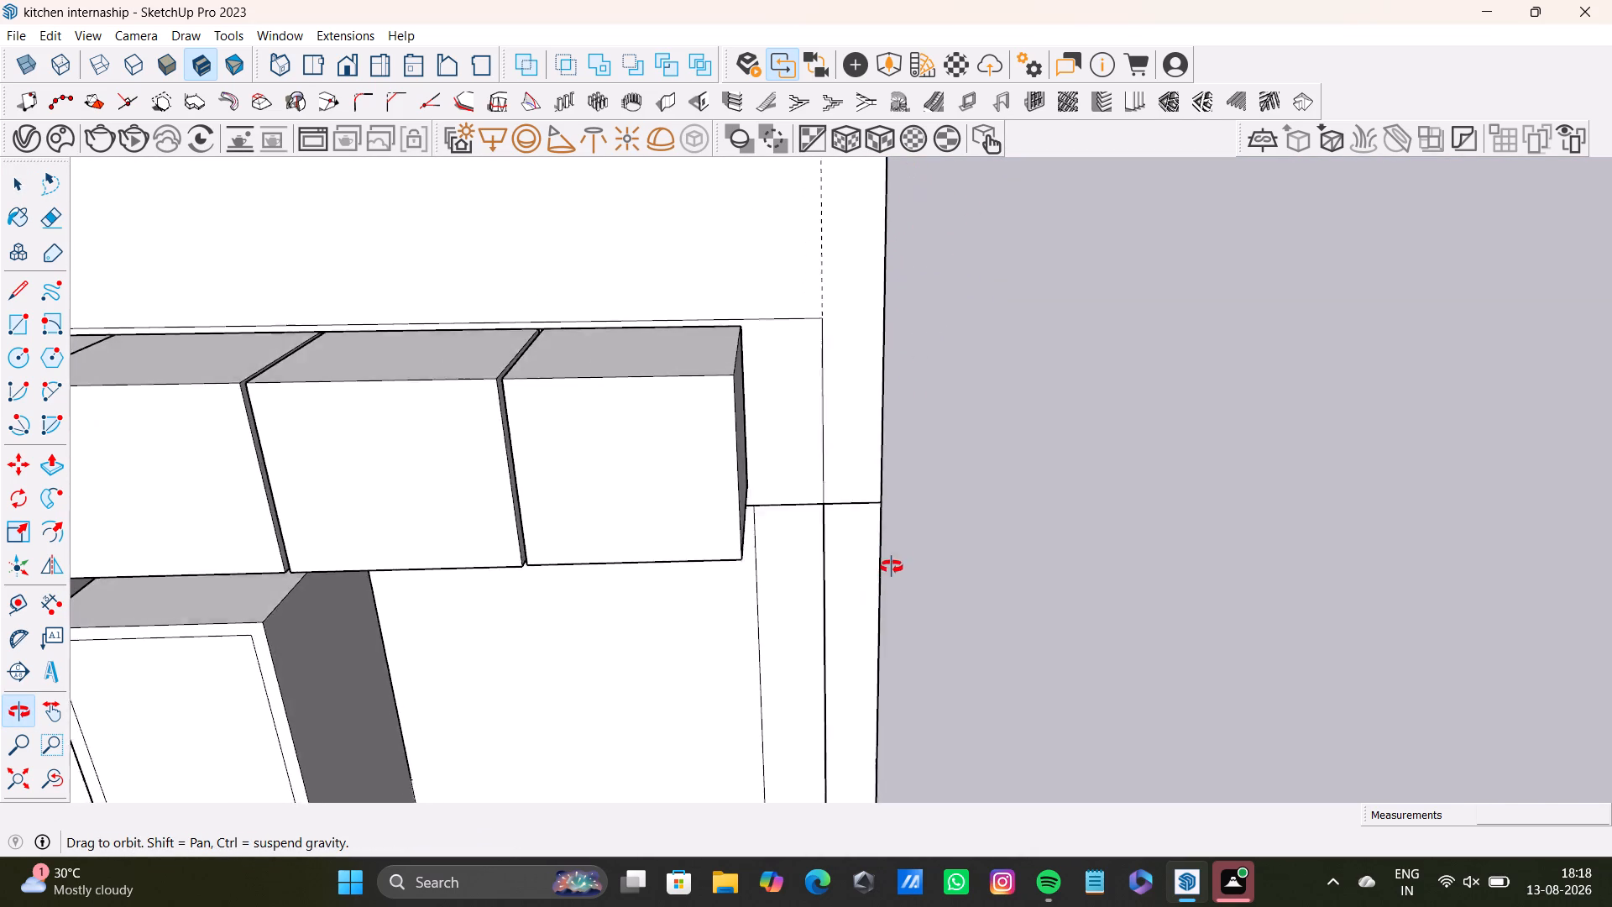
pyautogui.moveTo(892, 567); pyautogui.dragTo(825, 607, button='middle')
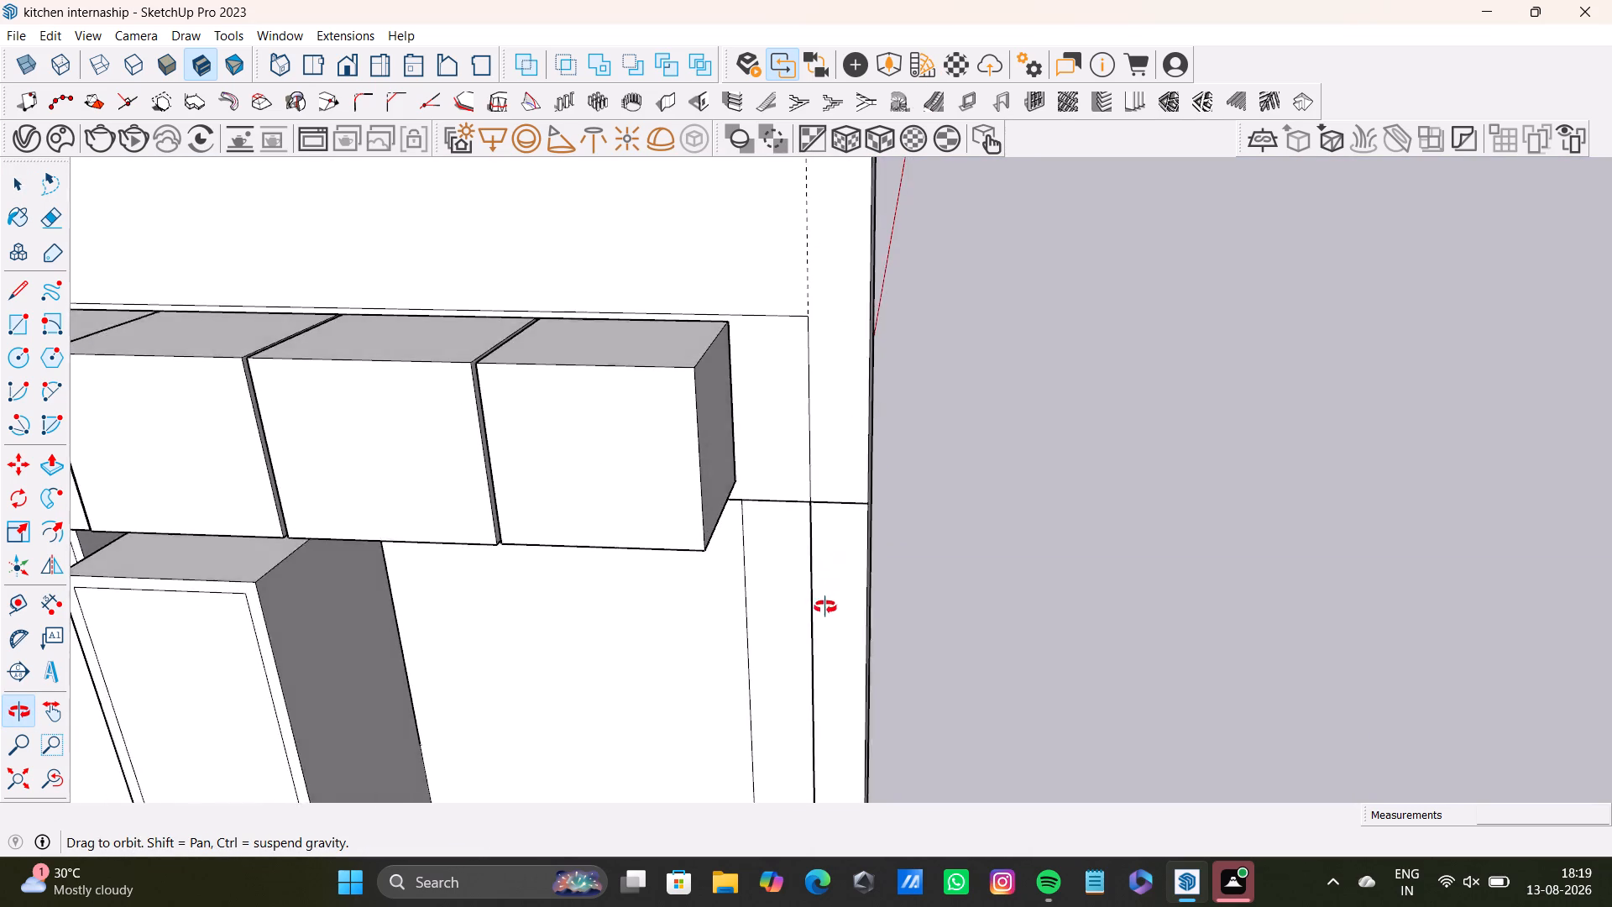
pyautogui.moveTo(825, 607); pyautogui.dragTo(822, 626, button='middle')
pyautogui.keyDown('shift'); pyautogui.moveTo(819, 630); pyautogui.dragTo(901, 270, button='middle'); pyautogui.keyUp('shift')
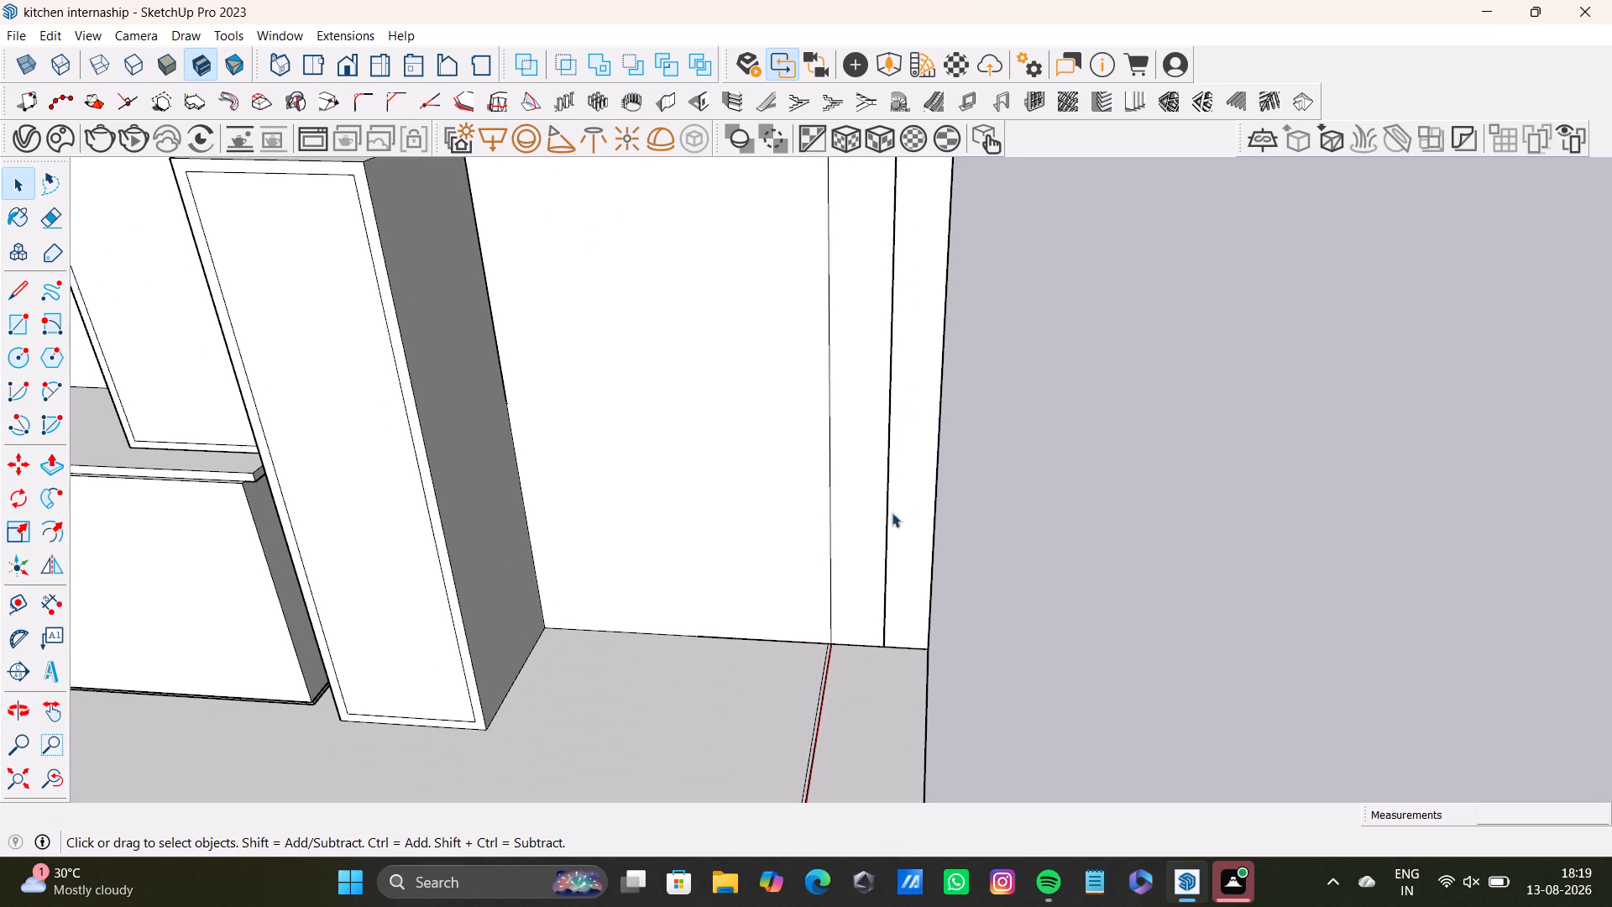
pyautogui.scroll(-8, 868, 537)
pyautogui.moveTo(868, 539); pyautogui.dragTo(409, 576, button='middle')
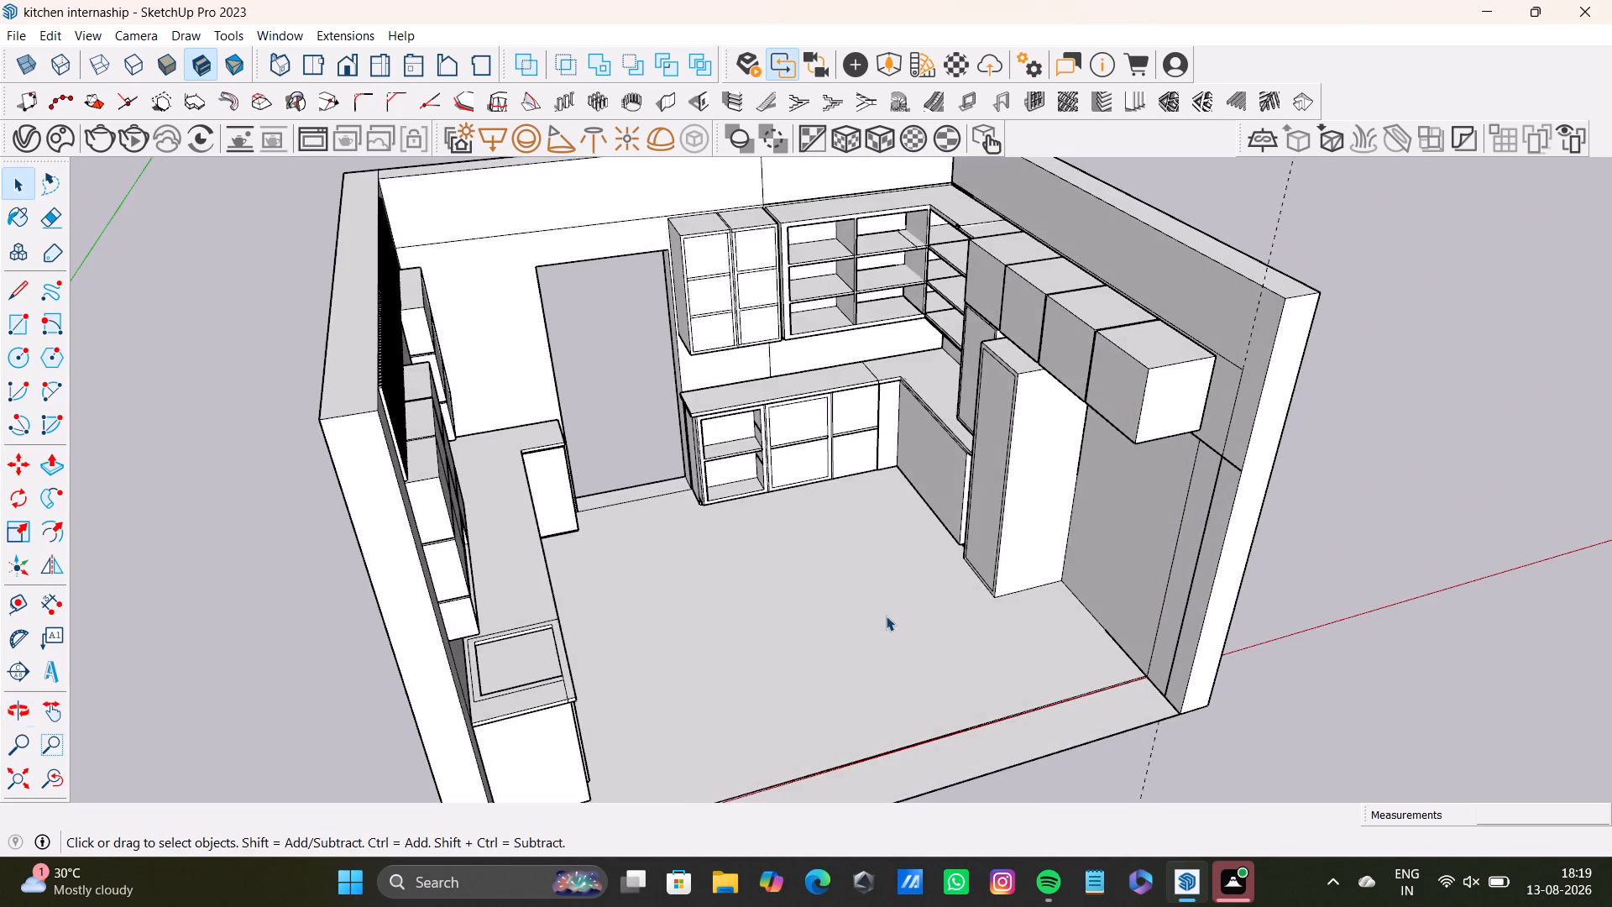
pyautogui.moveTo(886, 616); pyautogui.dragTo(693, 494, button='middle')
pyautogui.moveTo(735, 518); pyautogui.dragTo(323, 518, button='middle')
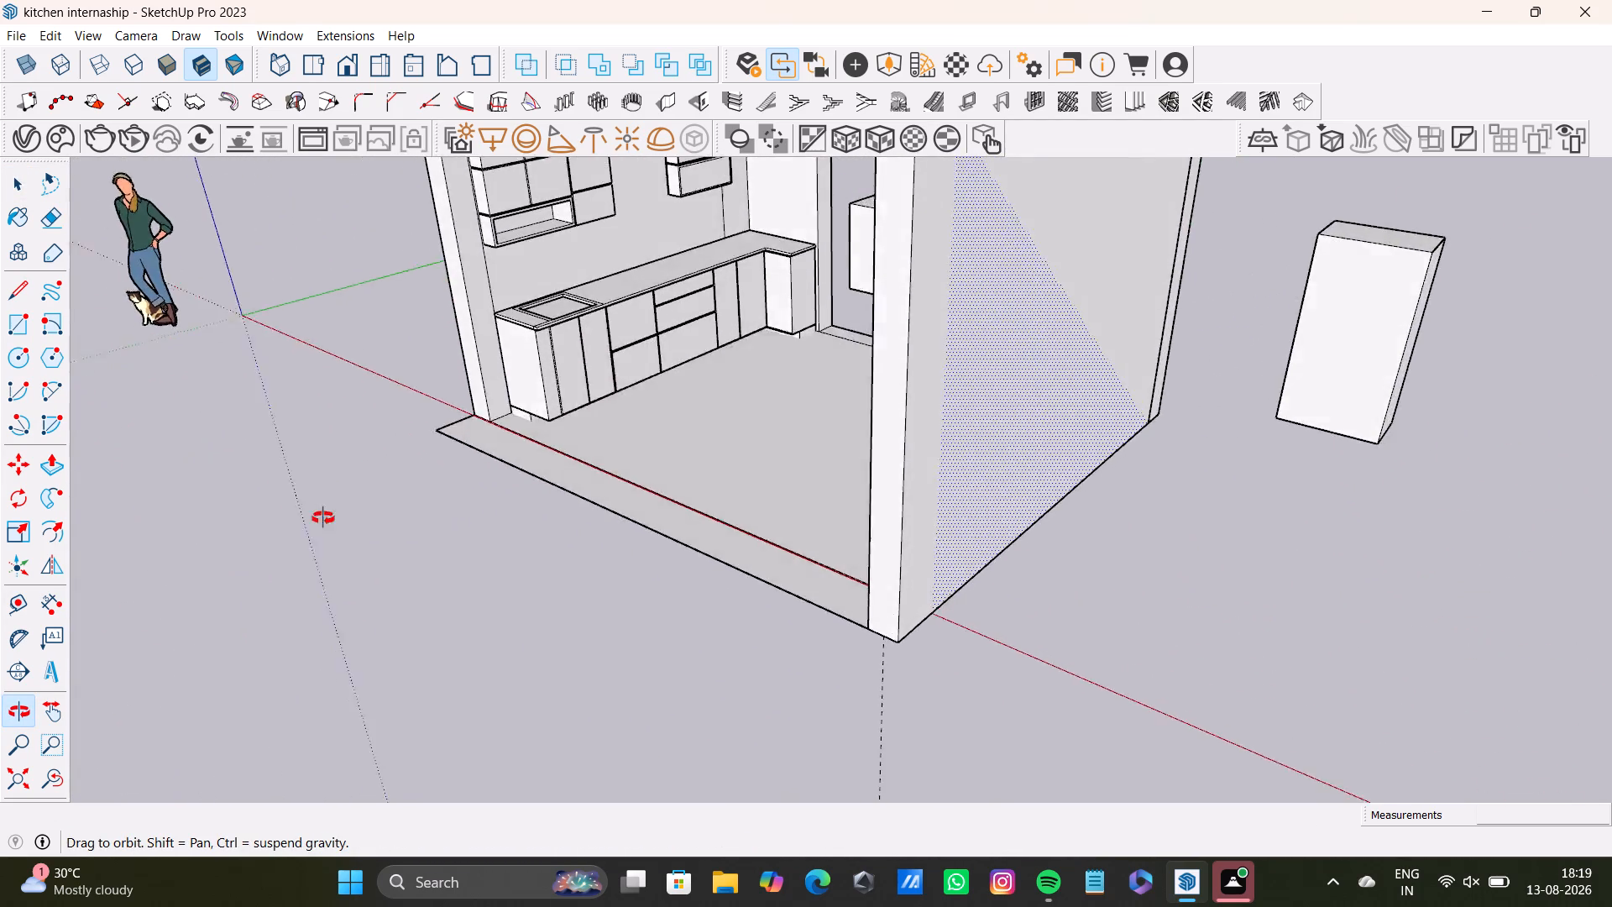
pyautogui.moveTo(323, 518); pyautogui.dragTo(914, 639, button='middle')
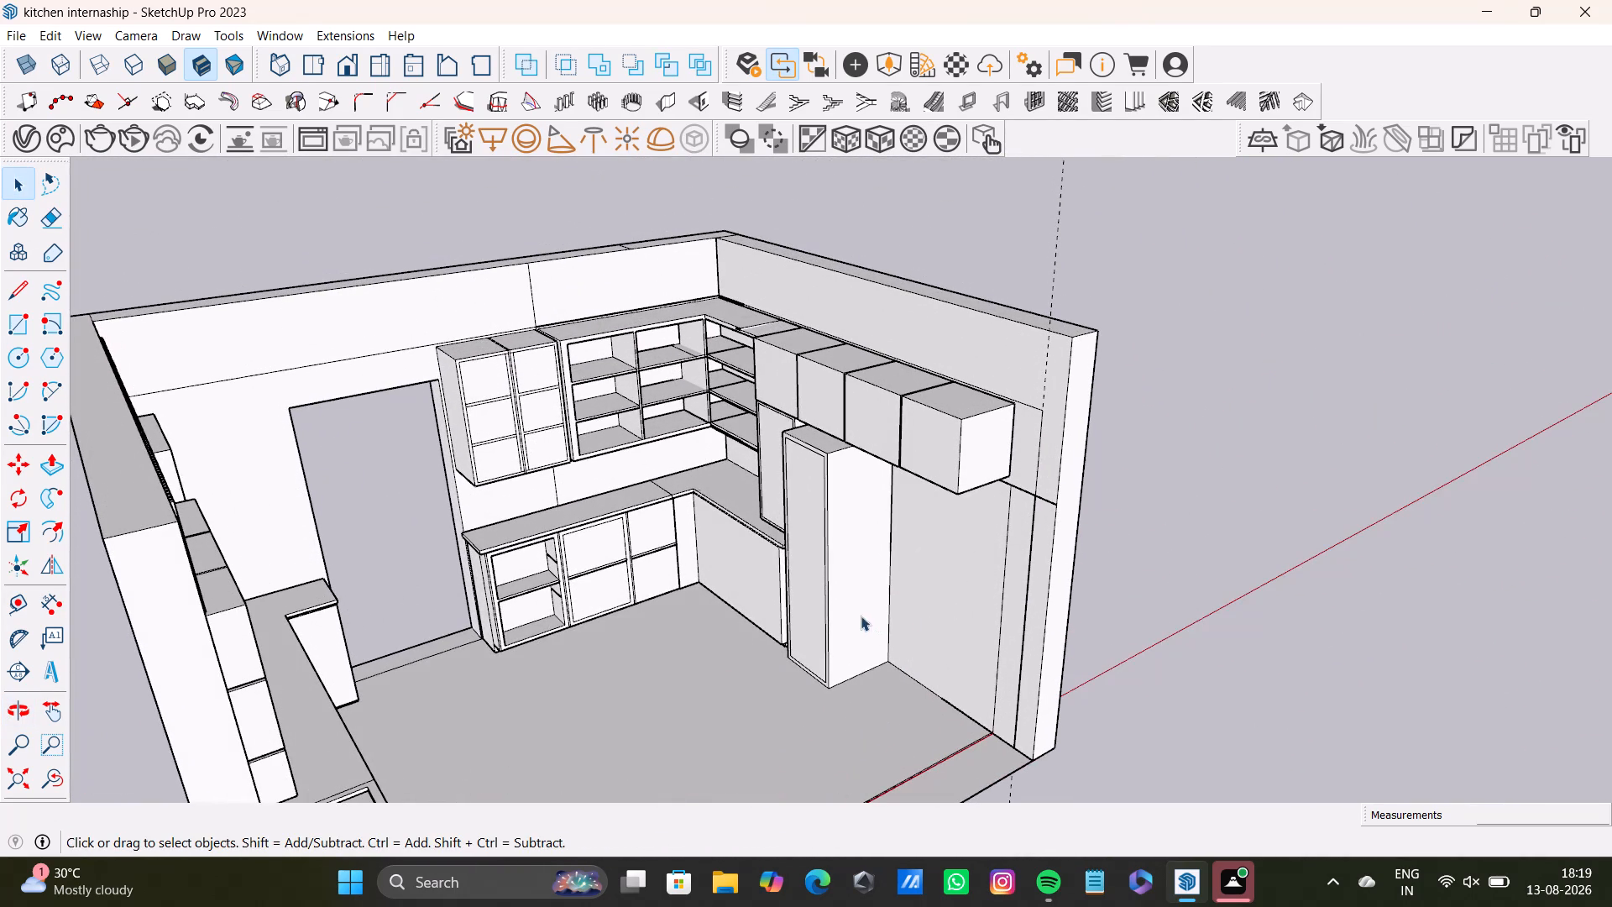
pyautogui.press('space')
pyautogui.click(1235, 410)
pyautogui.moveTo(1243, 497); pyautogui.dragTo(999, 668, button='middle')
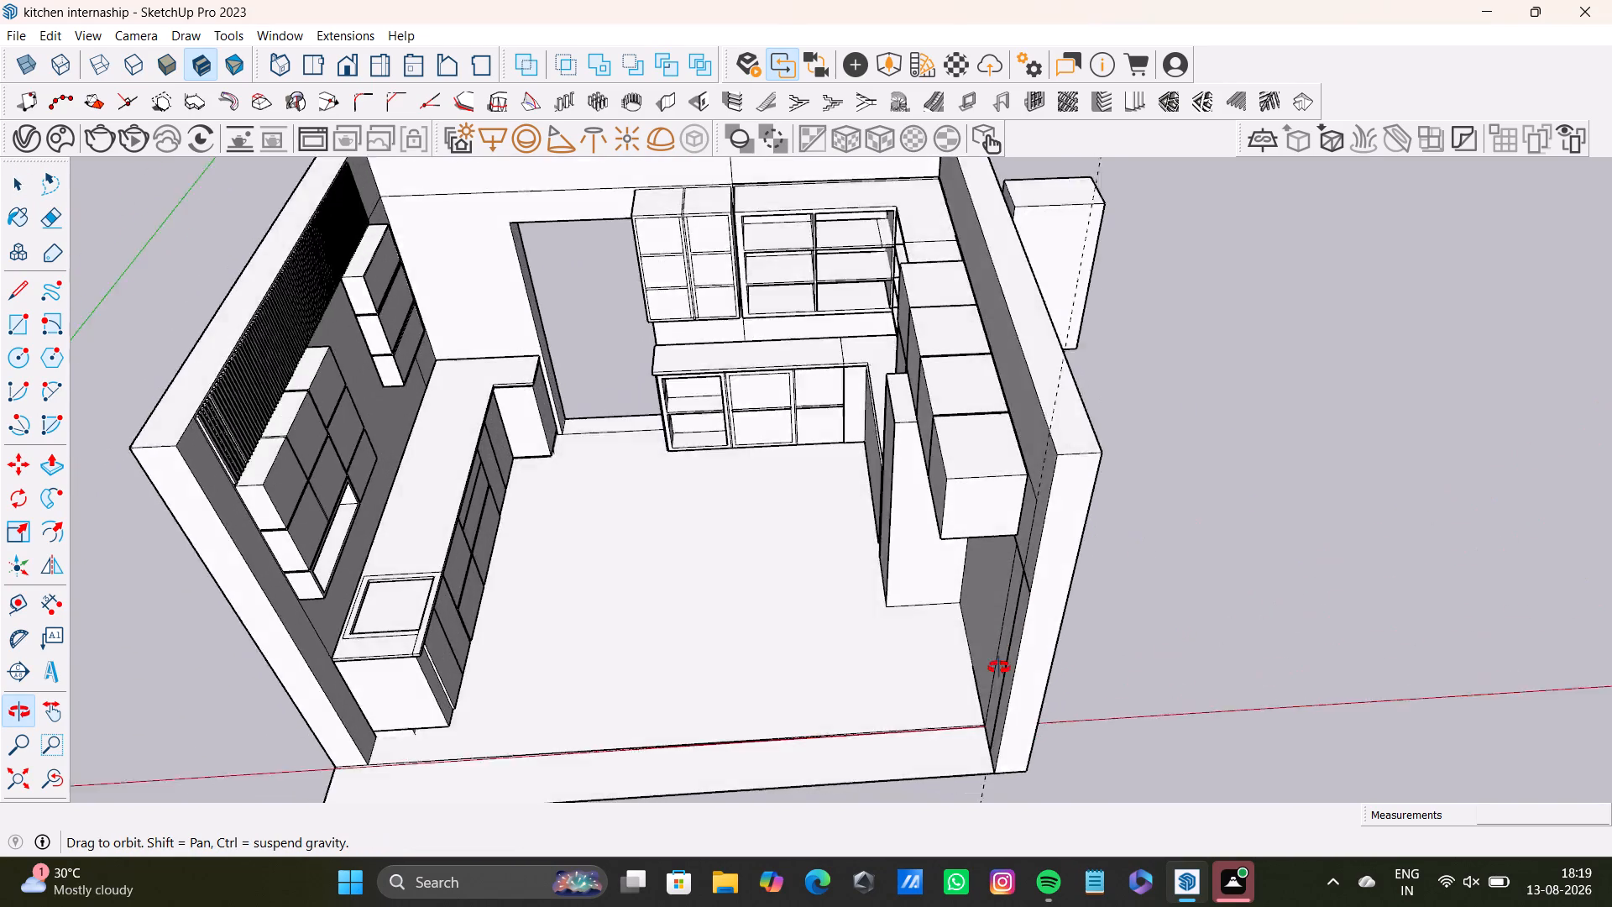
pyautogui.moveTo(999, 668); pyautogui.dragTo(1280, 579, button='middle')
pyautogui.keyDown('shift'); pyautogui.moveTo(914, 485); pyautogui.dragTo(892, 632, button='middle'); pyautogui.keyUp('shift')
pyautogui.moveTo(999, 498); pyautogui.dragTo(636, 516, button='middle')
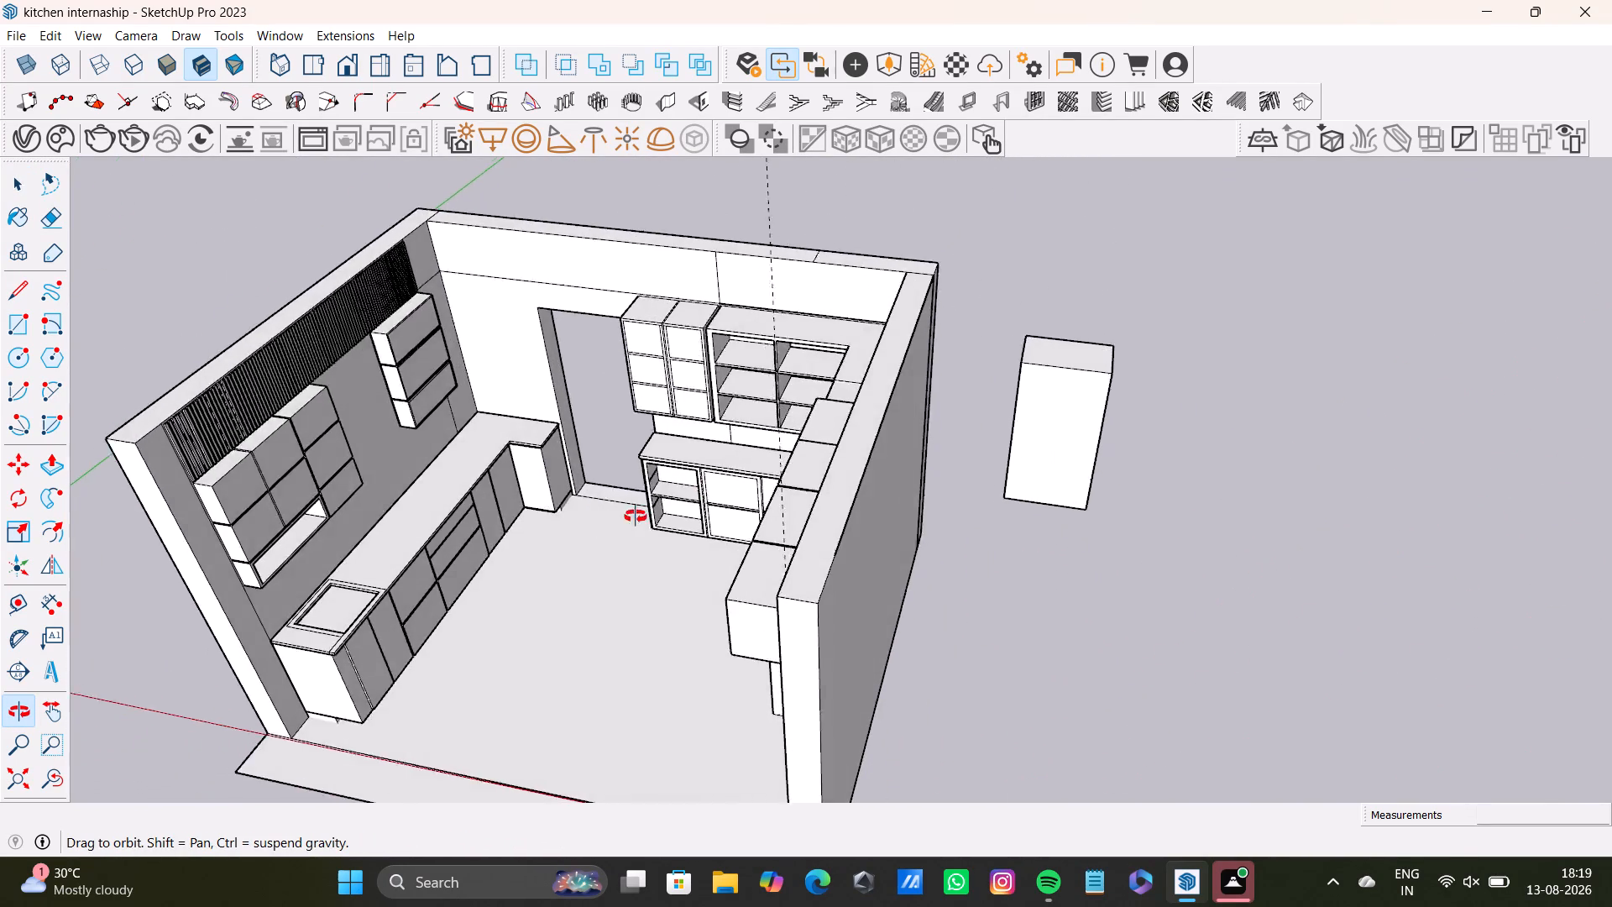
pyautogui.moveTo(636, 516); pyautogui.dragTo(939, 459, button='middle')
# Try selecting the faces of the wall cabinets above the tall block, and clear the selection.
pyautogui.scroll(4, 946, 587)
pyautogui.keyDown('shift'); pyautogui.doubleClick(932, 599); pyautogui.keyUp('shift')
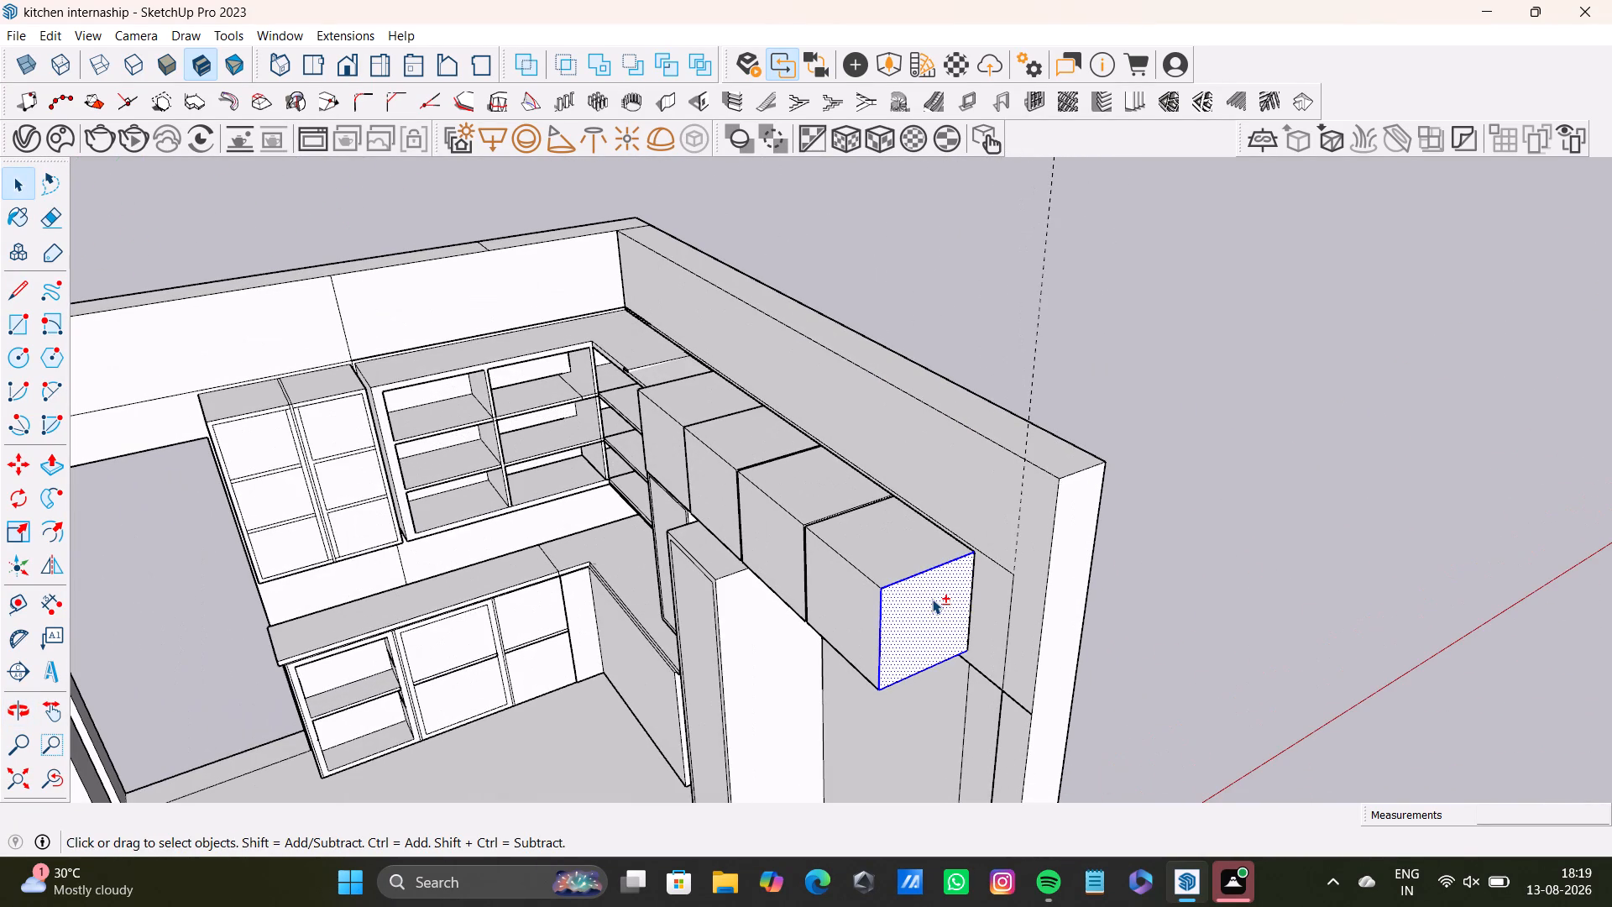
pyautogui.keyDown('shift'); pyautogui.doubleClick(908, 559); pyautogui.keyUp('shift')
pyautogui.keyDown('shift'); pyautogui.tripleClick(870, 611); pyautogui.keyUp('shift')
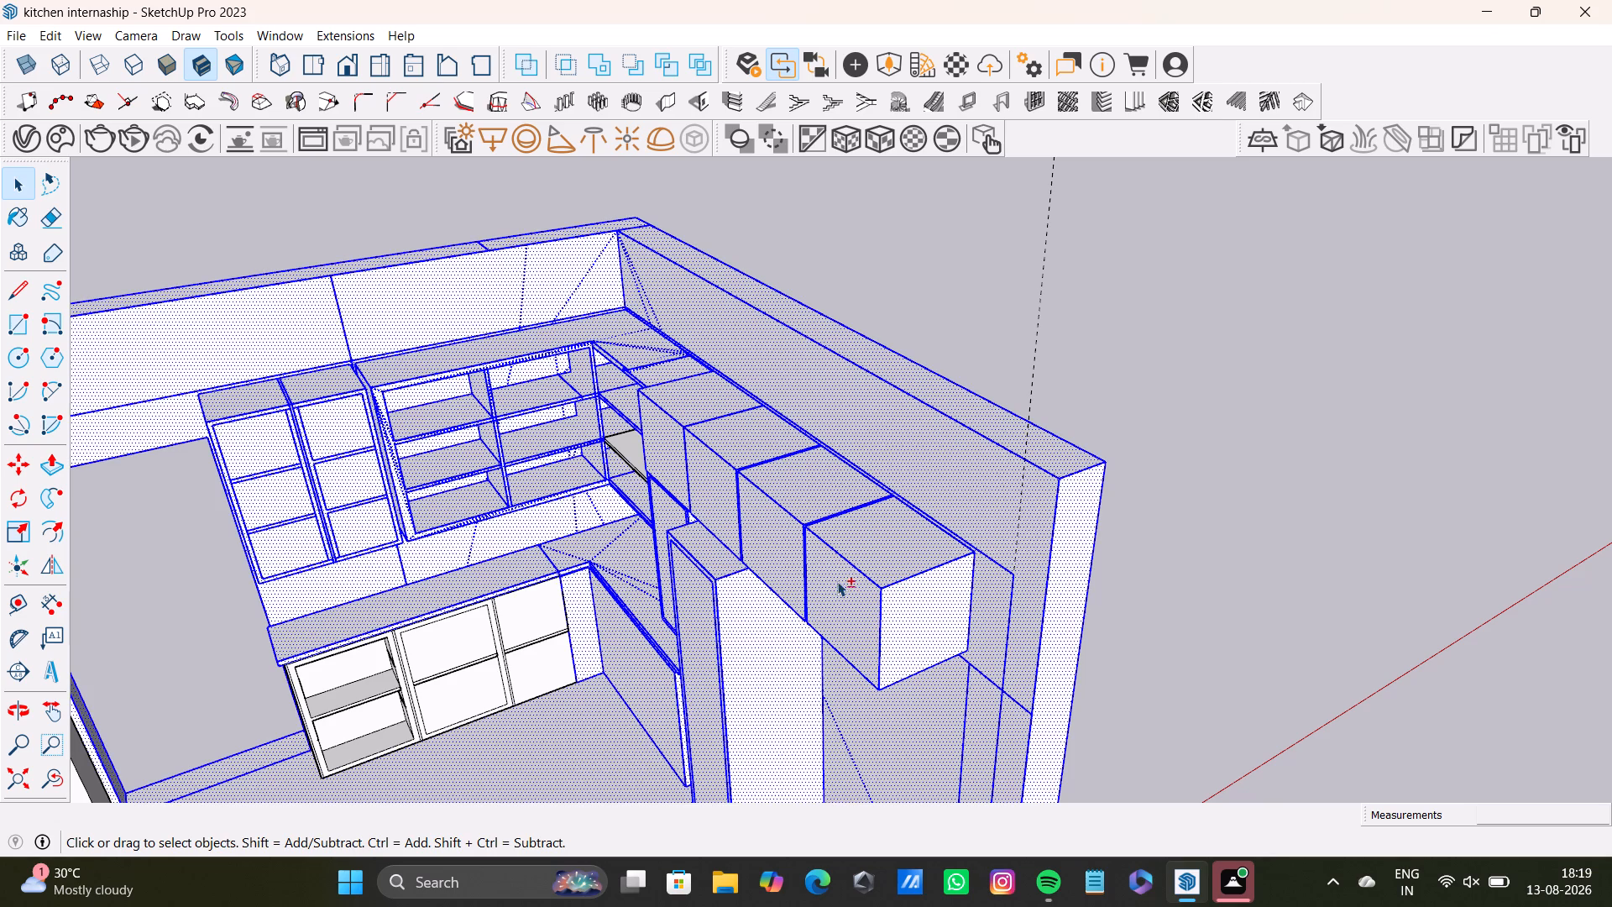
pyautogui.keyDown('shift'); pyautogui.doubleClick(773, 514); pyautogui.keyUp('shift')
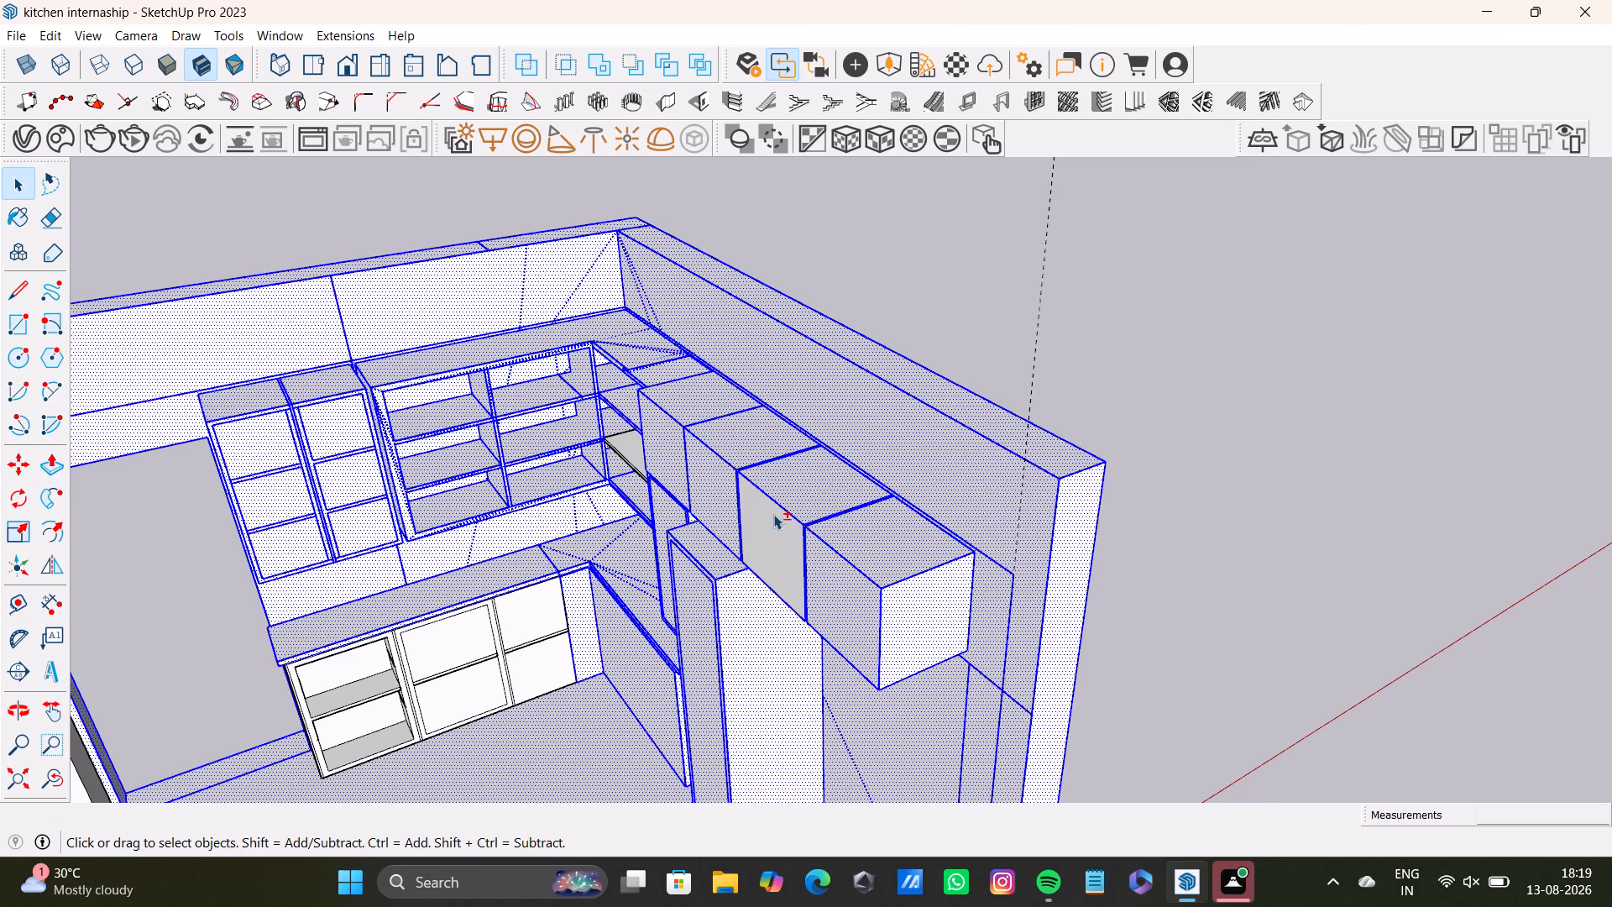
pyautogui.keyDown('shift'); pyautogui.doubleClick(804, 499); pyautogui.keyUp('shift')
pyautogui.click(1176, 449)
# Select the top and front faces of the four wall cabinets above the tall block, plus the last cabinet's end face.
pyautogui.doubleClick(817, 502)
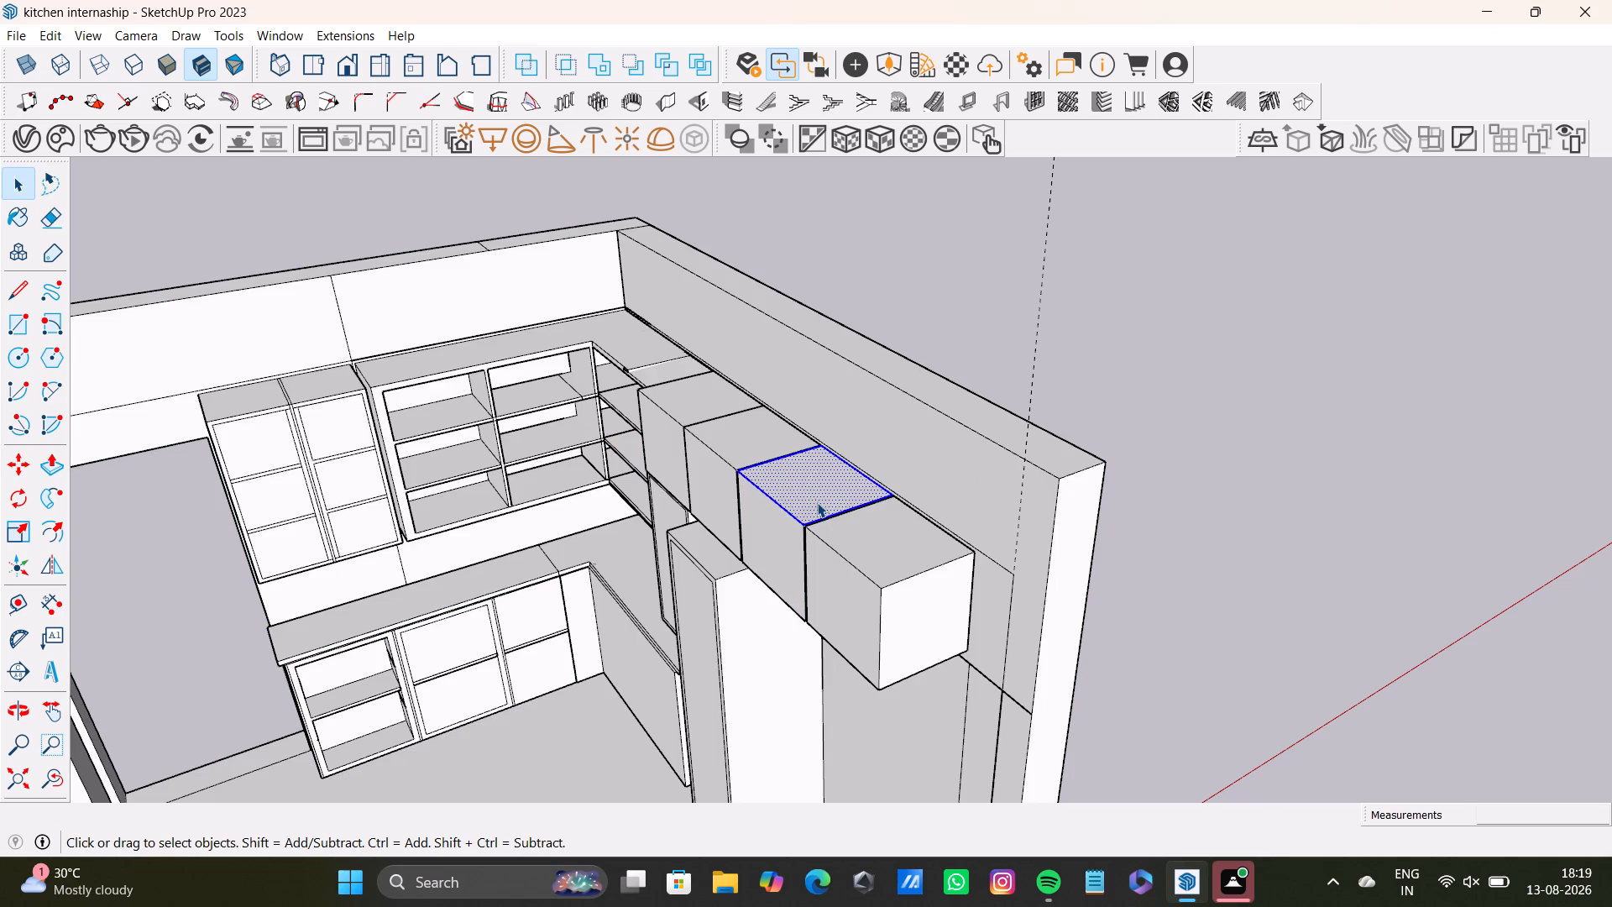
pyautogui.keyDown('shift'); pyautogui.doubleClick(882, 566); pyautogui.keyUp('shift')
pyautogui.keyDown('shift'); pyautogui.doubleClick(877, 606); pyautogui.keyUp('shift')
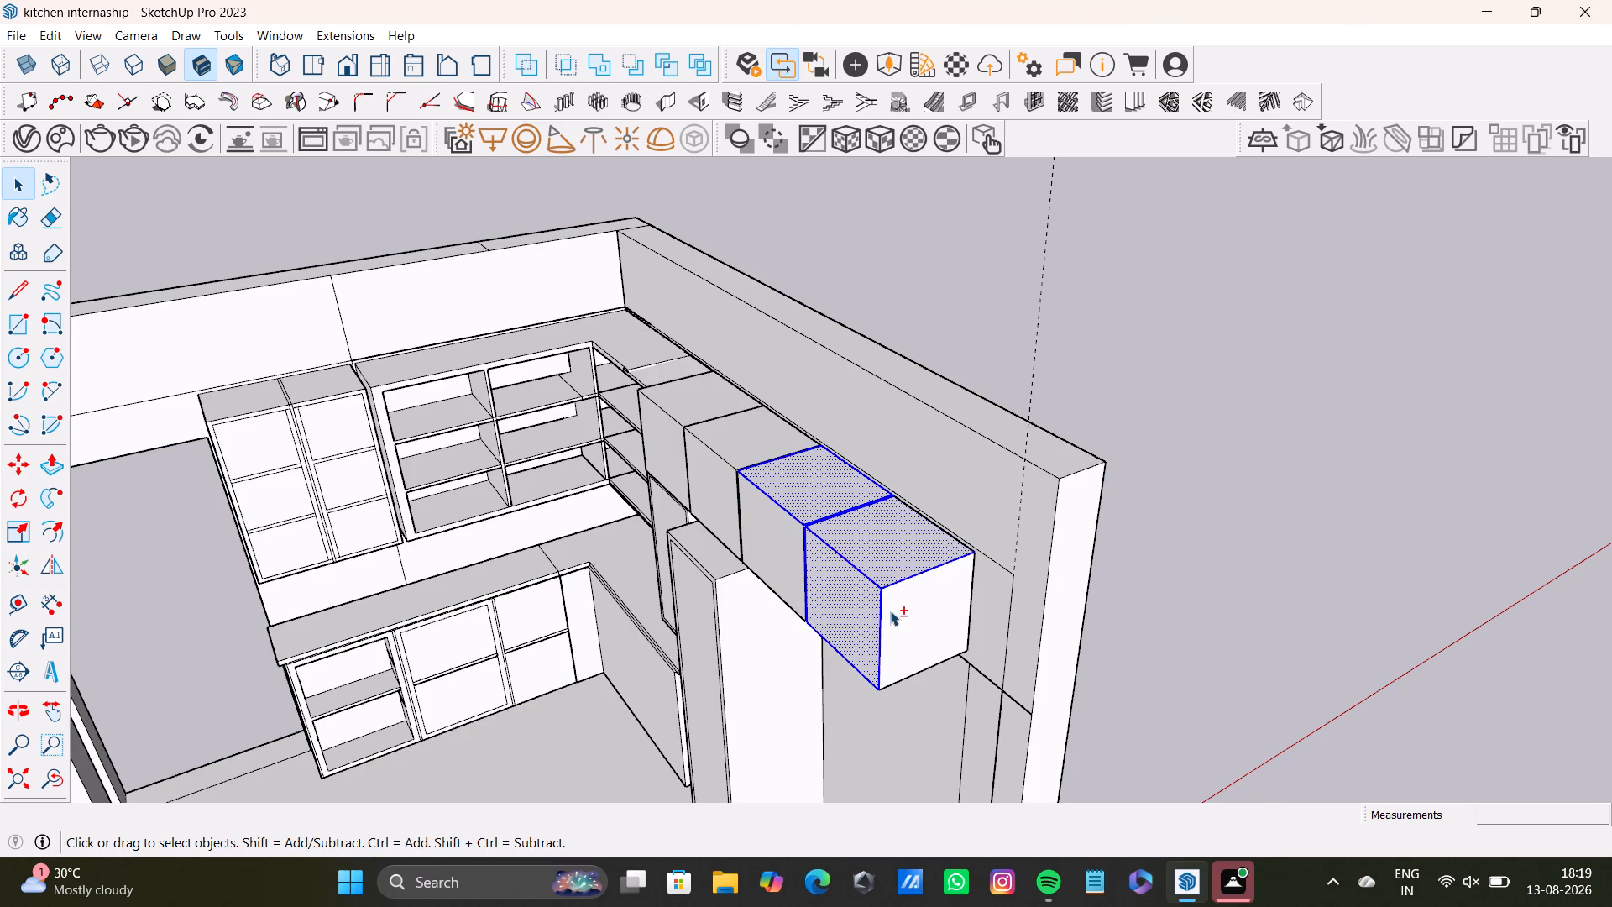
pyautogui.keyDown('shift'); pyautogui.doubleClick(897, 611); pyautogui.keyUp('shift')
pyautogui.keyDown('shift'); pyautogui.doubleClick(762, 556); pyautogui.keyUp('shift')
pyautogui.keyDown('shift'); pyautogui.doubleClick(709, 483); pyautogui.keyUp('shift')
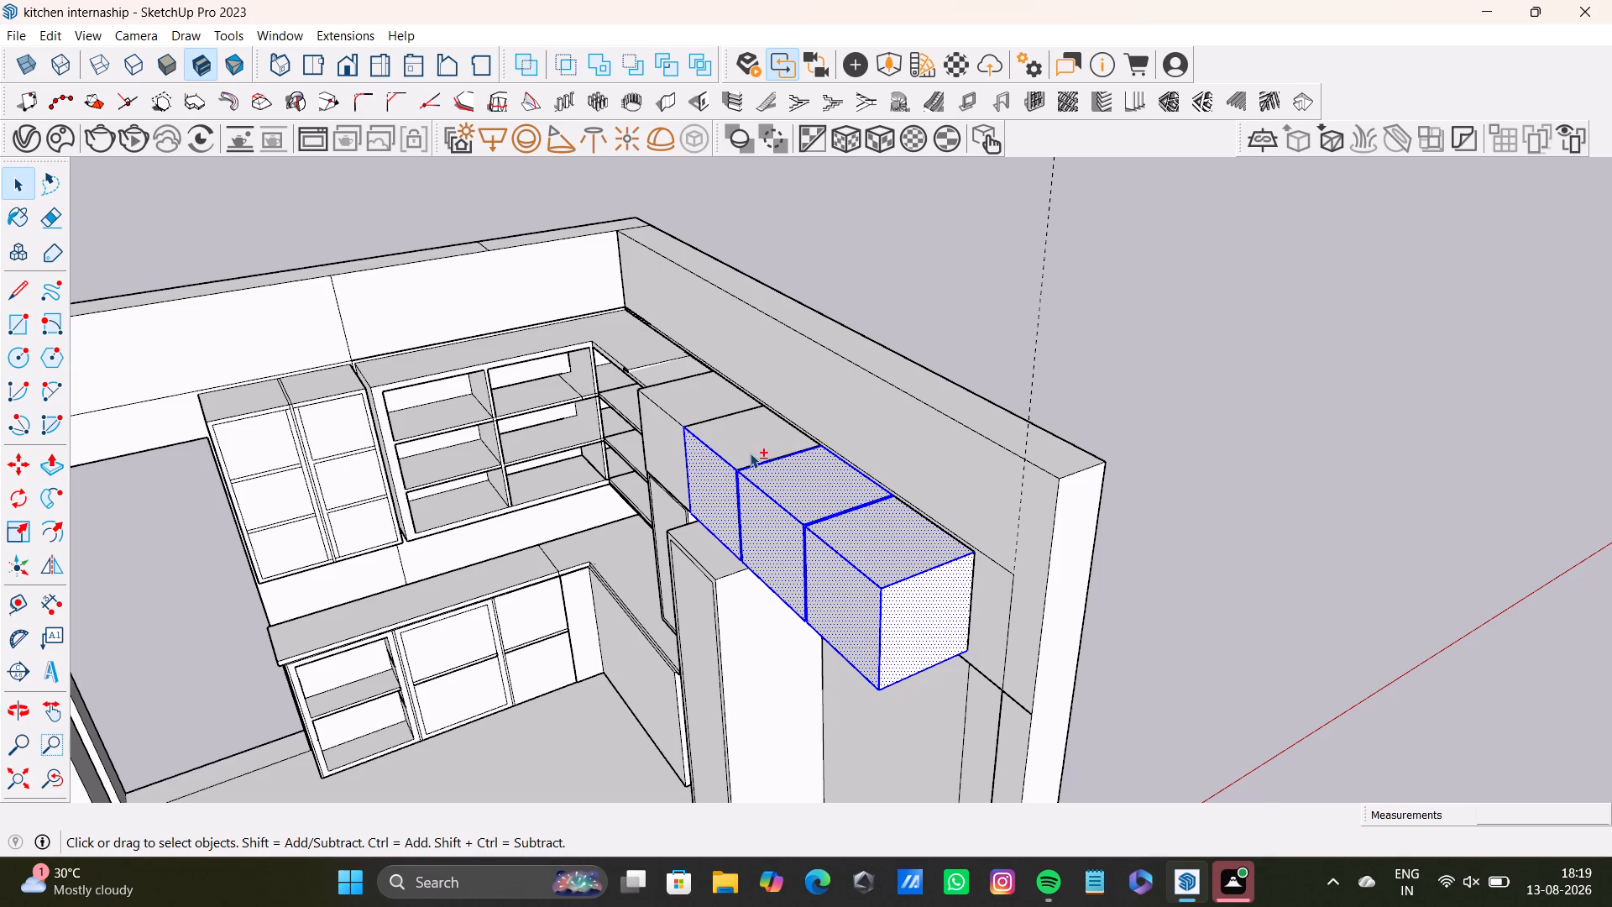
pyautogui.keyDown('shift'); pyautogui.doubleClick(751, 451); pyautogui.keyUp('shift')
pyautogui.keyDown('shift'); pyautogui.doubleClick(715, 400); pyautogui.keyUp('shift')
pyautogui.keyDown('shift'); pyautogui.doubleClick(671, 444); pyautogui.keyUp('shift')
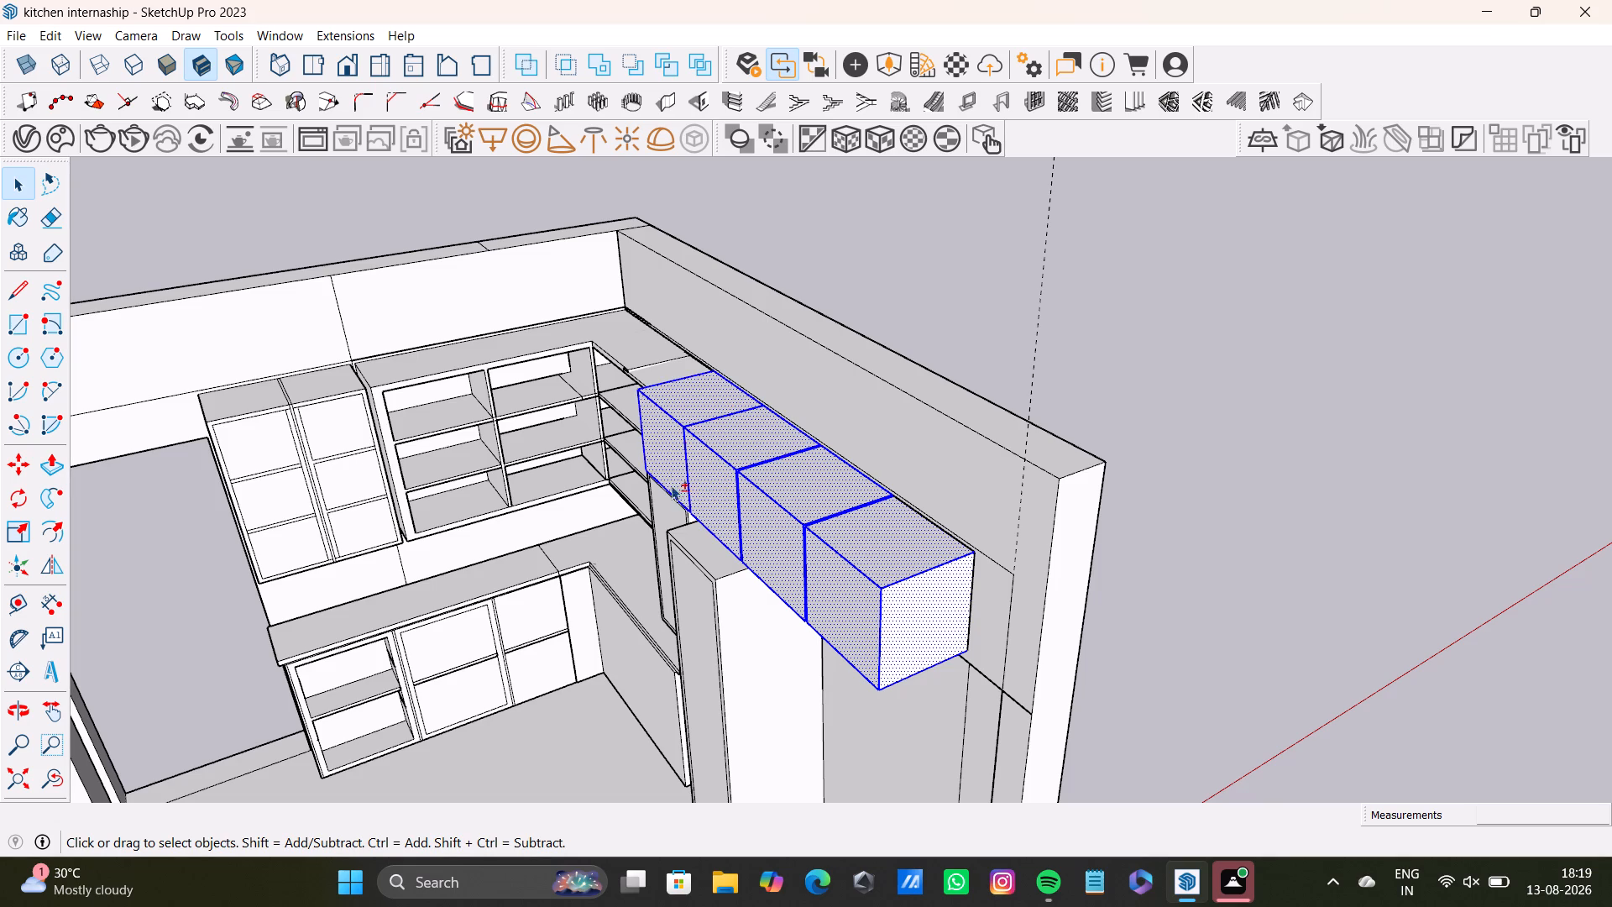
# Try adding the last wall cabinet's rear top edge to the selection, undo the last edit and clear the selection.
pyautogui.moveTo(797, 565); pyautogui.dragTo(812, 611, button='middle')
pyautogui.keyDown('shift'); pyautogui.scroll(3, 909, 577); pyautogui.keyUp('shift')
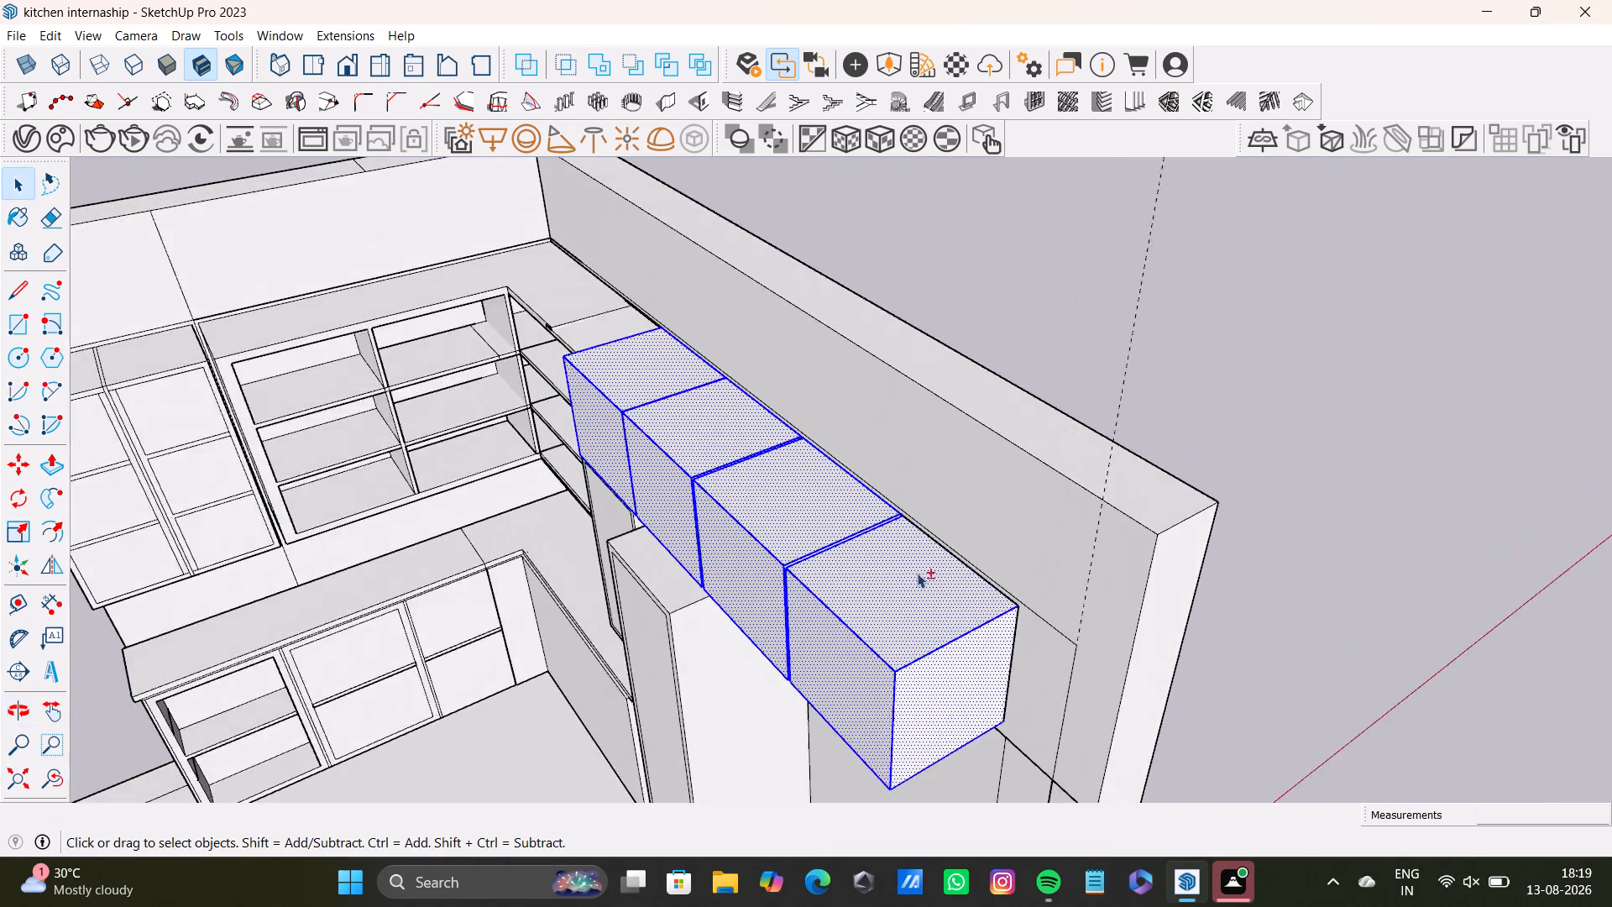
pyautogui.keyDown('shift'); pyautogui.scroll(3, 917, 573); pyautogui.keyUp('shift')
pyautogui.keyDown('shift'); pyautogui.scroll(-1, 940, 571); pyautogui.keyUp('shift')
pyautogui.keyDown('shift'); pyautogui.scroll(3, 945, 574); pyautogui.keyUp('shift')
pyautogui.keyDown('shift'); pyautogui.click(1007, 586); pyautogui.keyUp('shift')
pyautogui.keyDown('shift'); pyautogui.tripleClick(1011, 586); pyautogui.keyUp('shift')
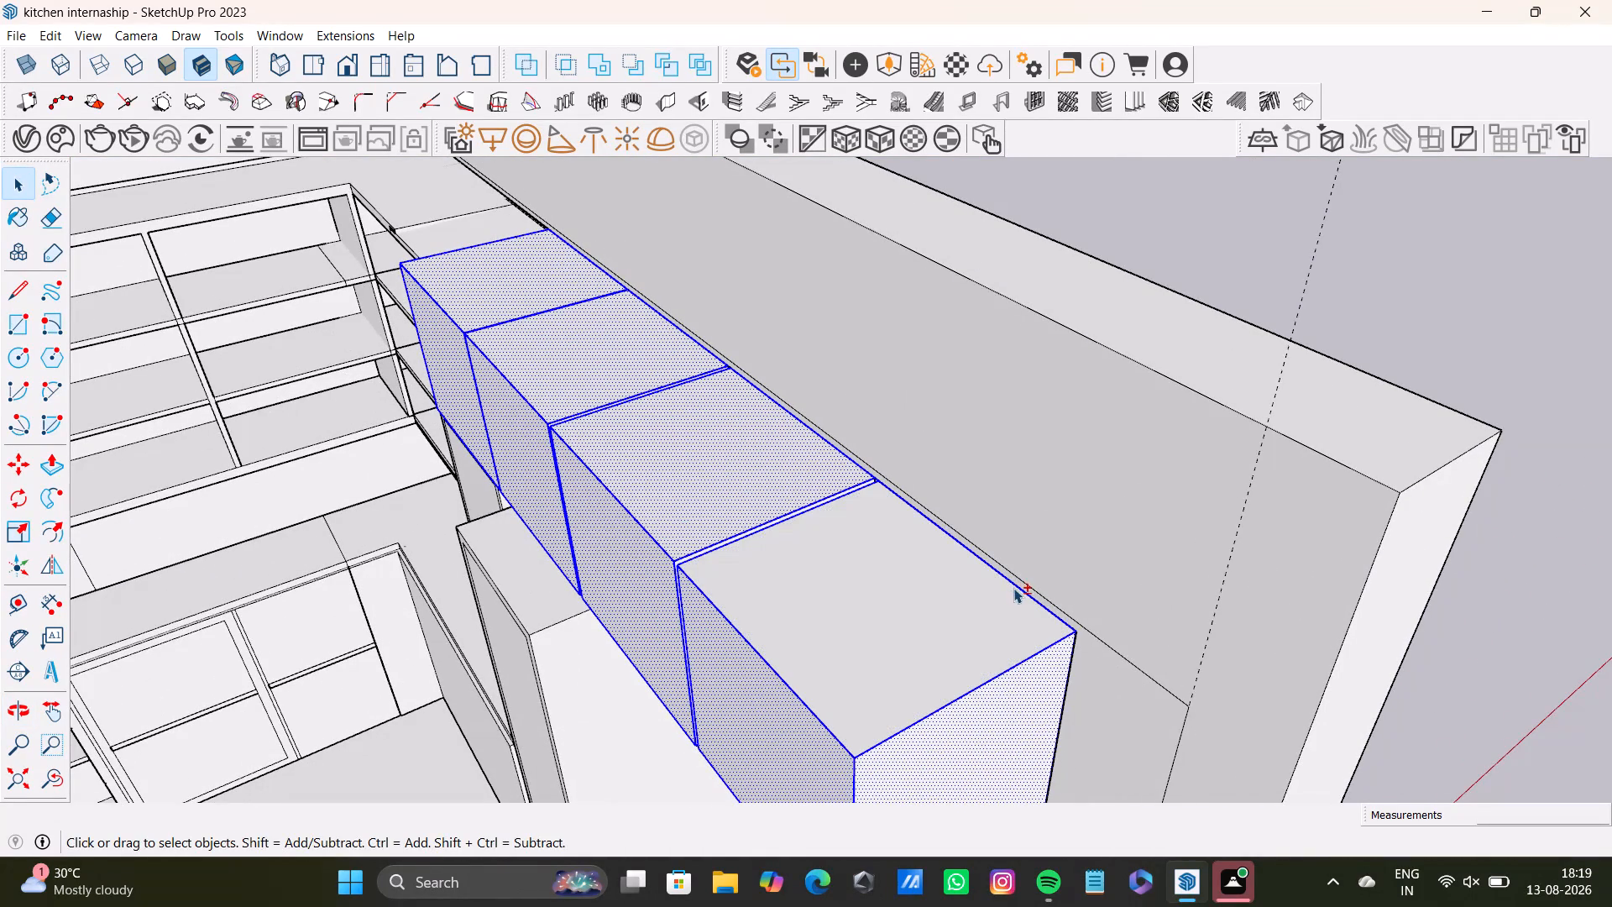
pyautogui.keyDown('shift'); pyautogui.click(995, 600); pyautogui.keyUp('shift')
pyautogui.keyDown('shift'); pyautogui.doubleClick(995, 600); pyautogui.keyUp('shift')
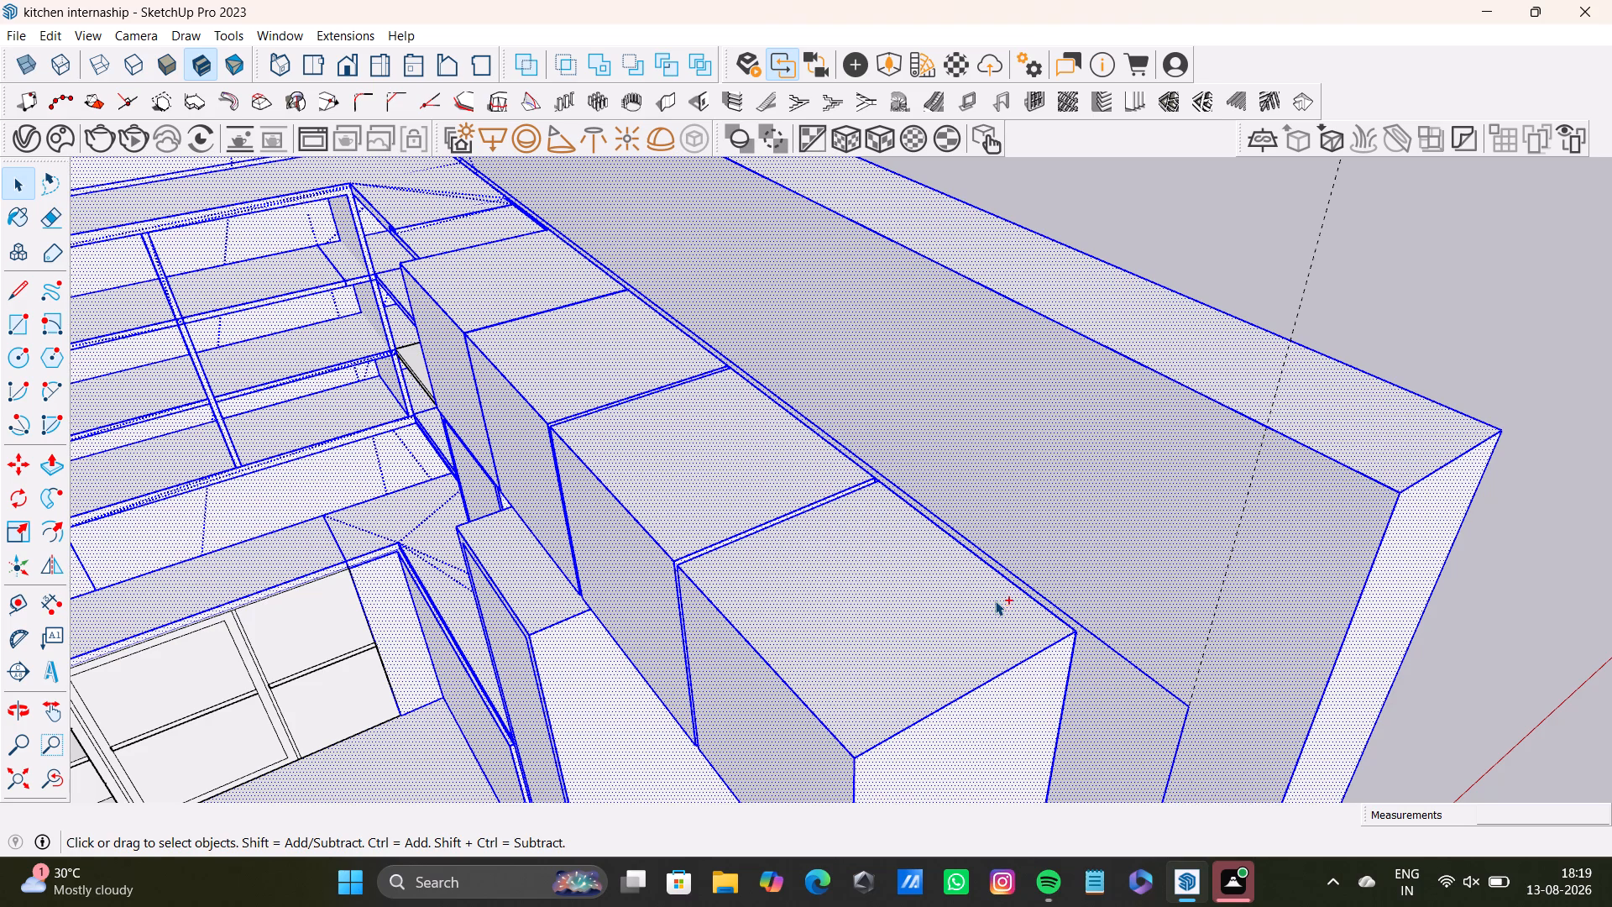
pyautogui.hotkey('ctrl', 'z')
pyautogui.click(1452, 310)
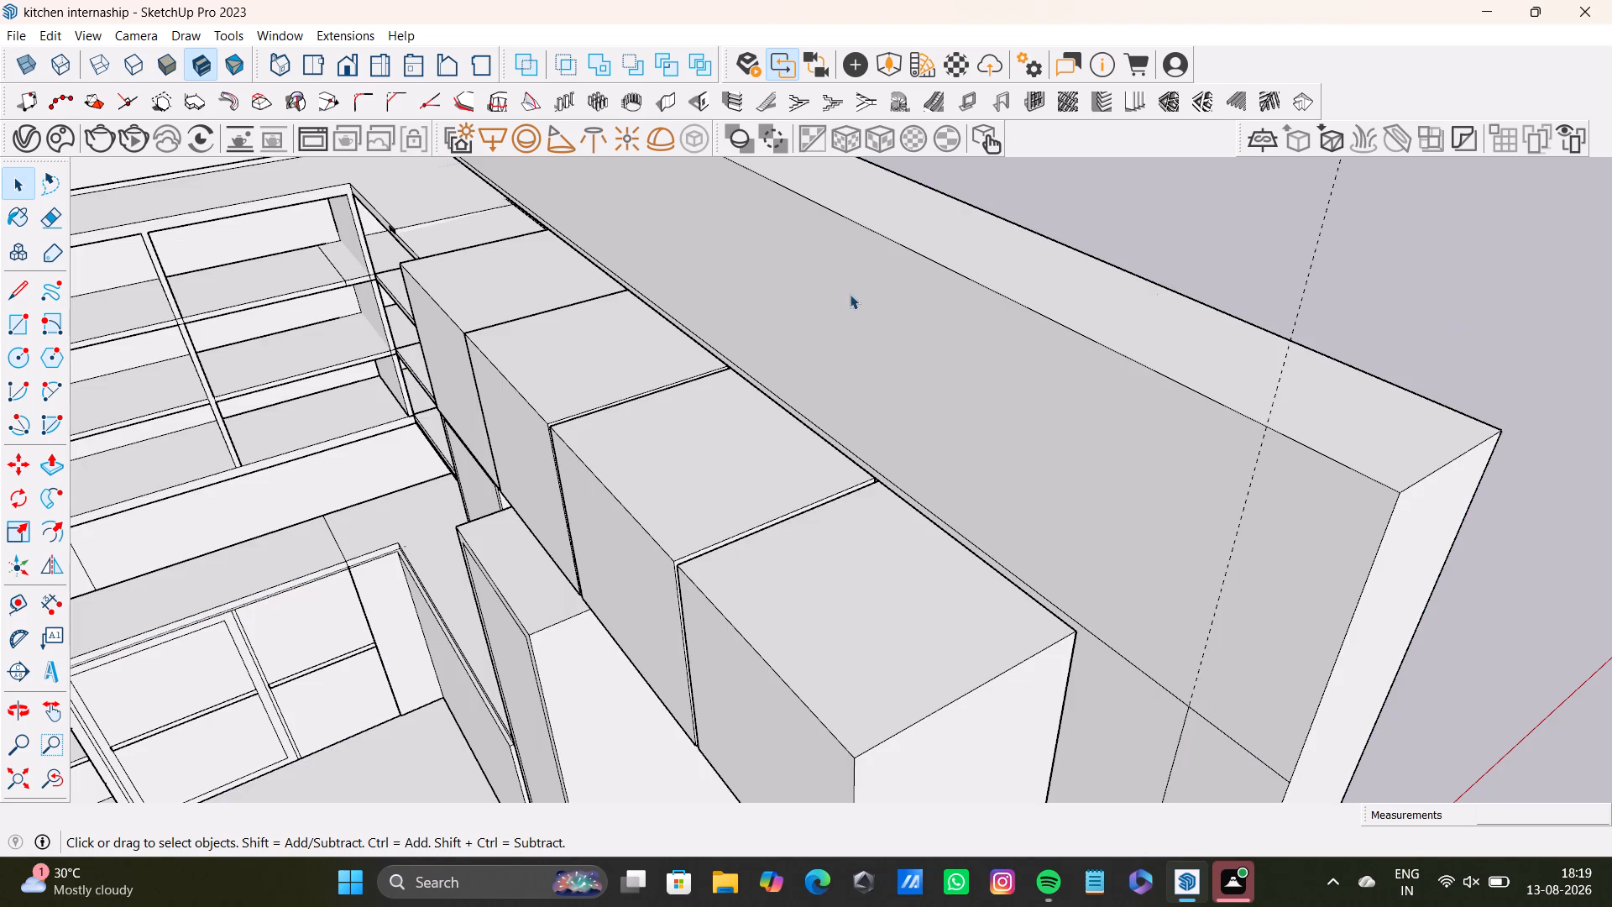
# Group the top and front faces of the four wall cabinets above the tall block with the last cabinet's end face.
pyautogui.keyDown('shift'); pyautogui.doubleClick(507, 275); pyautogui.keyUp('shift')
pyautogui.keyDown('shift'); pyautogui.click(420, 348); pyautogui.keyUp('shift')
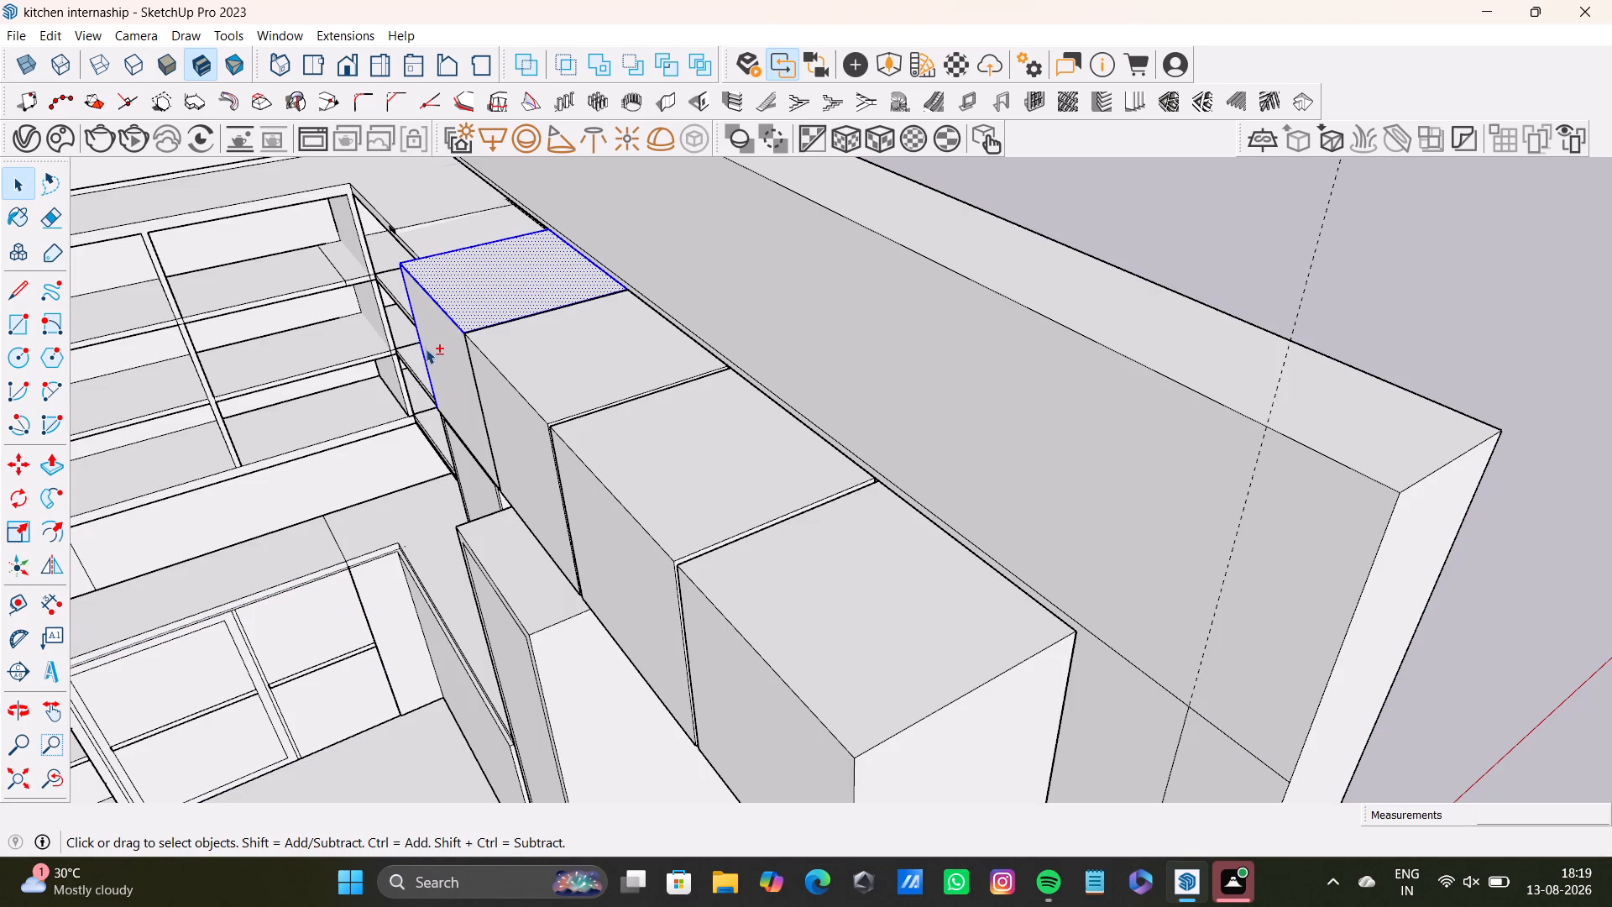
pyautogui.keyDown('shift'); pyautogui.doubleClick(432, 349); pyautogui.keyUp('shift')
pyautogui.keyDown('shift'); pyautogui.doubleClick(520, 354); pyautogui.keyUp('shift')
pyautogui.keyDown('shift'); pyautogui.doubleClick(502, 404); pyautogui.keyUp('shift')
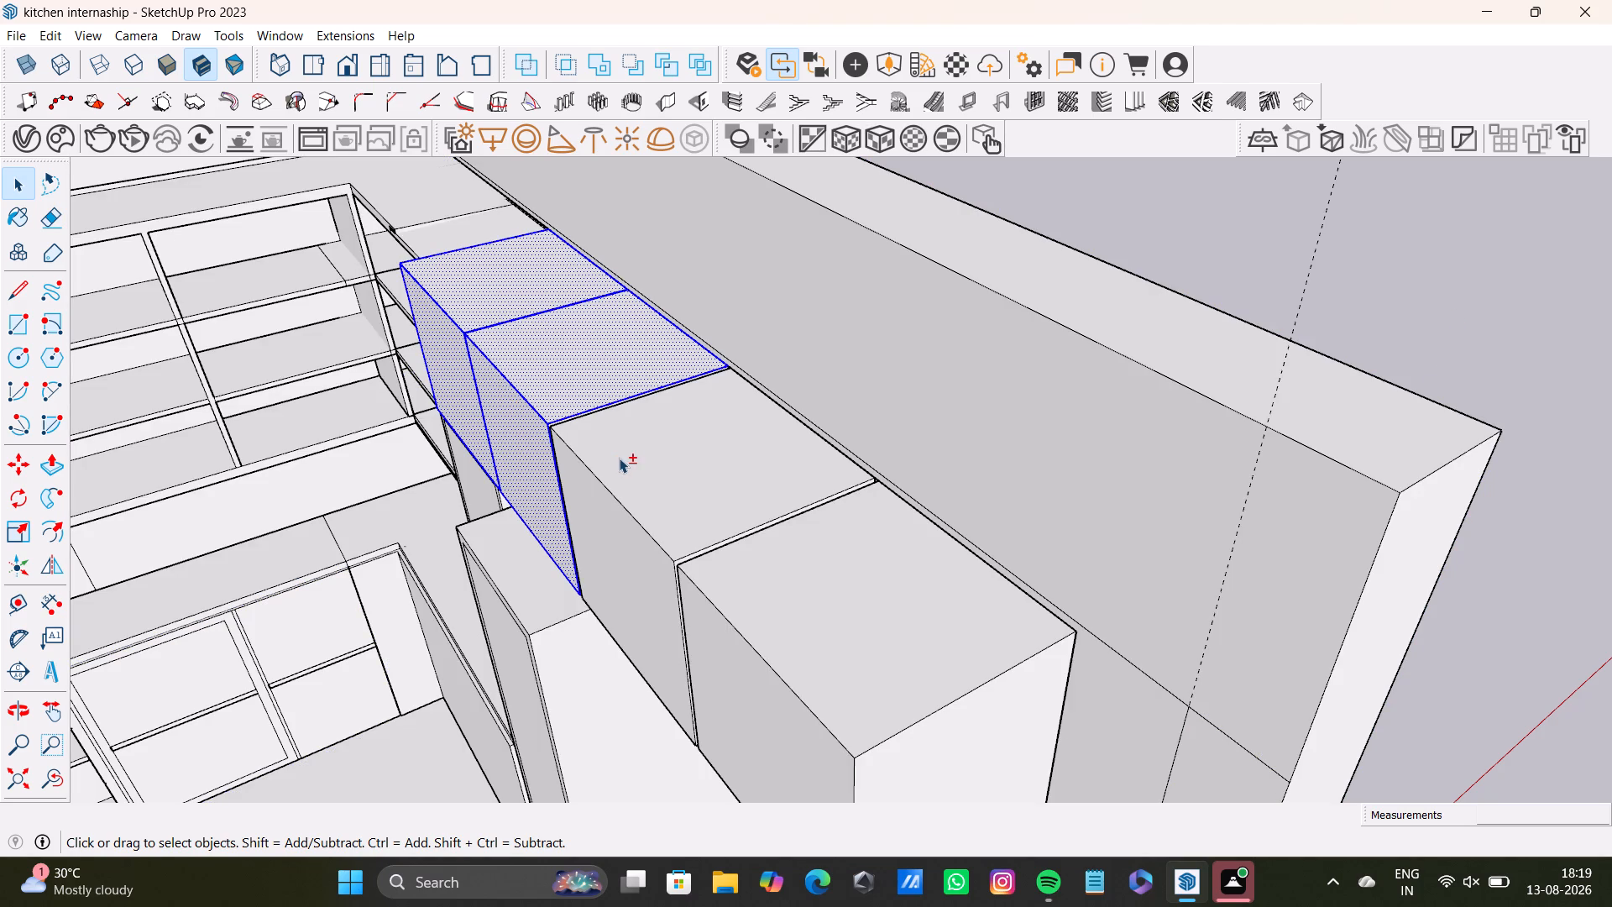
pyautogui.keyDown('shift'); pyautogui.doubleClick(630, 458); pyautogui.keyUp('shift')
pyautogui.keyDown('shift'); pyautogui.doubleClick(602, 529); pyautogui.keyUp('shift')
pyautogui.keyDown('shift'); pyautogui.doubleClick(765, 591); pyautogui.keyUp('shift')
pyautogui.keyDown('shift'); pyautogui.doubleClick(736, 676); pyautogui.keyUp('shift')
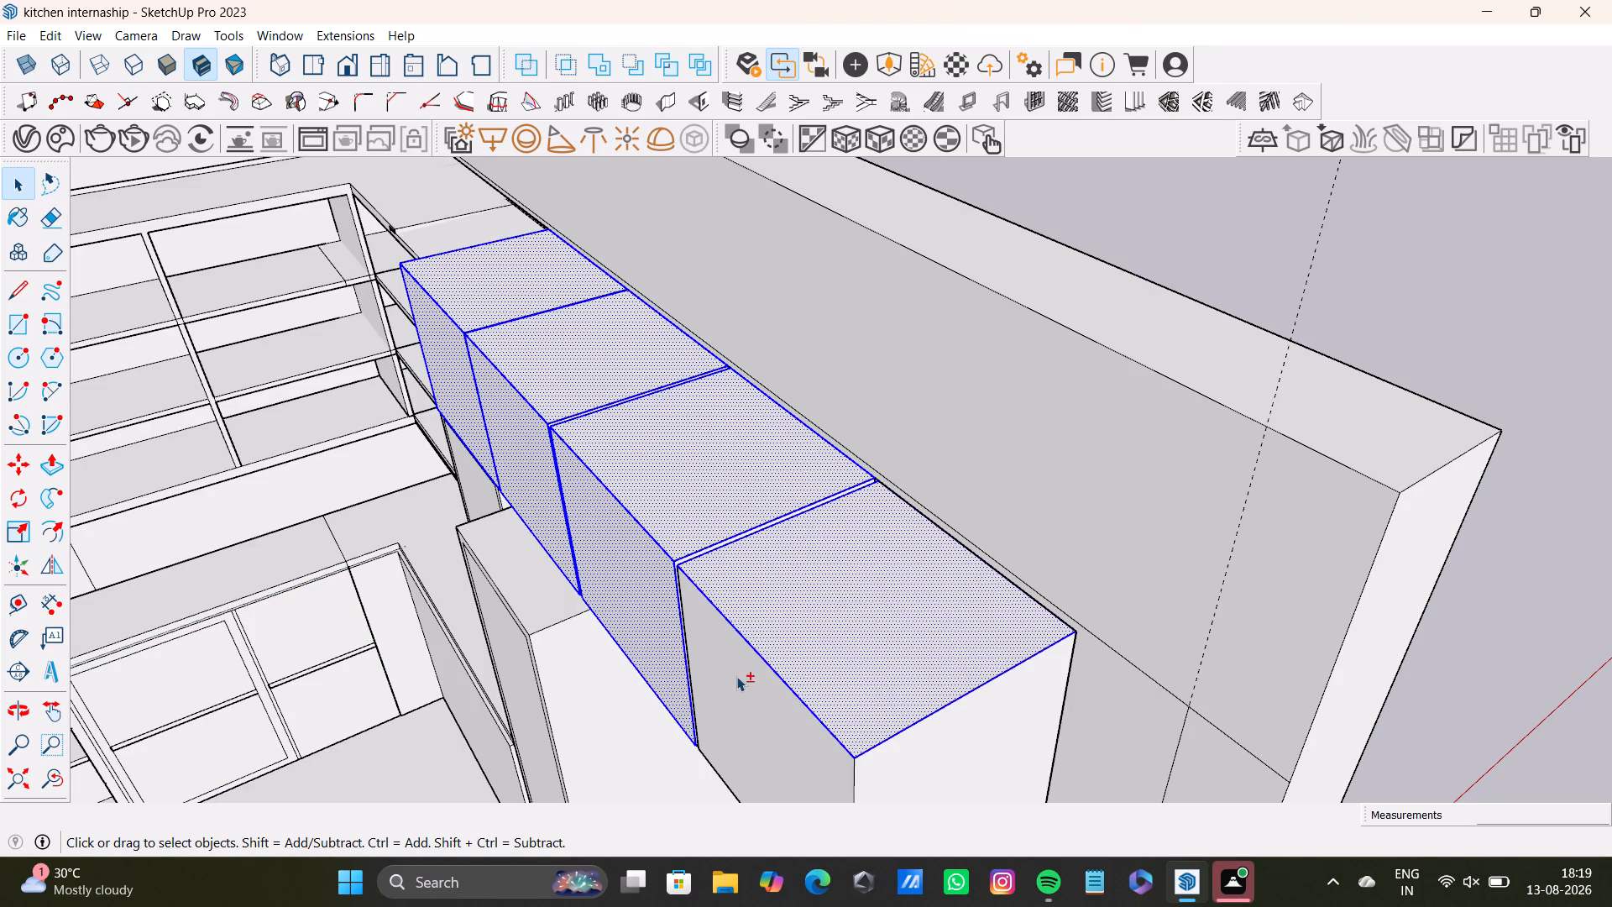
pyautogui.moveTo(800, 687); pyautogui.dragTo(712, 403, button='middle')
pyautogui.keyDown('shift'); pyautogui.doubleClick(801, 511); pyautogui.keyUp('shift')
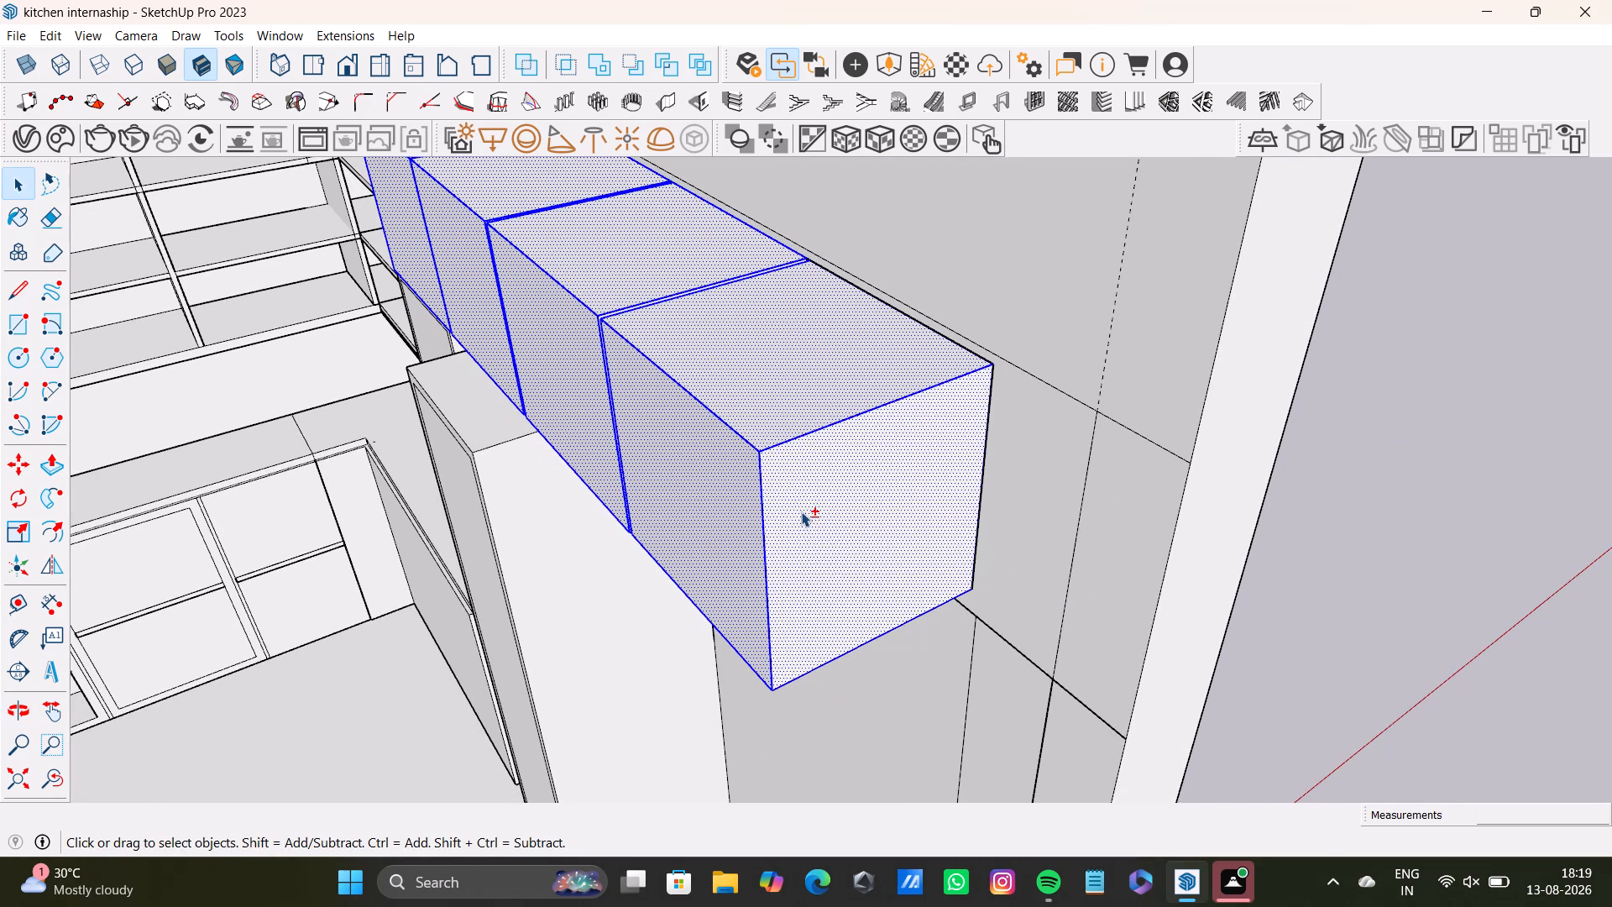
pyautogui.keyDown('shift'); pyautogui.scroll(3, 965, 490); pyautogui.keyUp('shift')
pyautogui.rightClick(795, 521)
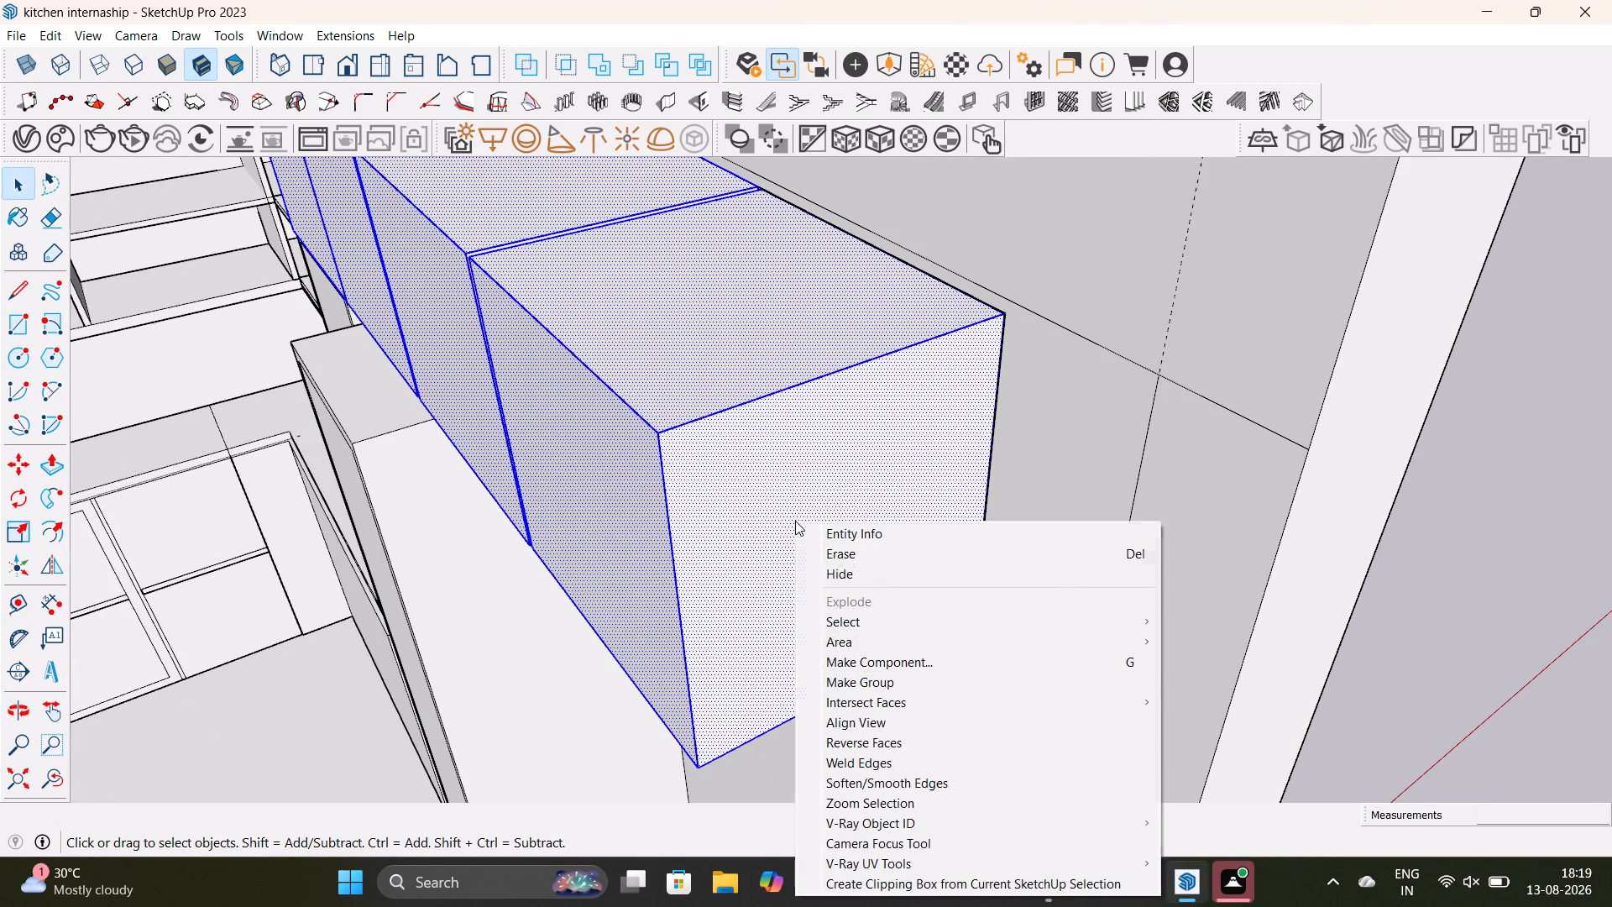
pyautogui.click(865, 674)
pyautogui.press('space')
# Place a vertical guide 1" from the inside-corner edge on the blank base cabinet front beside the tall block.
pyautogui.scroll(-4, 376, 529)
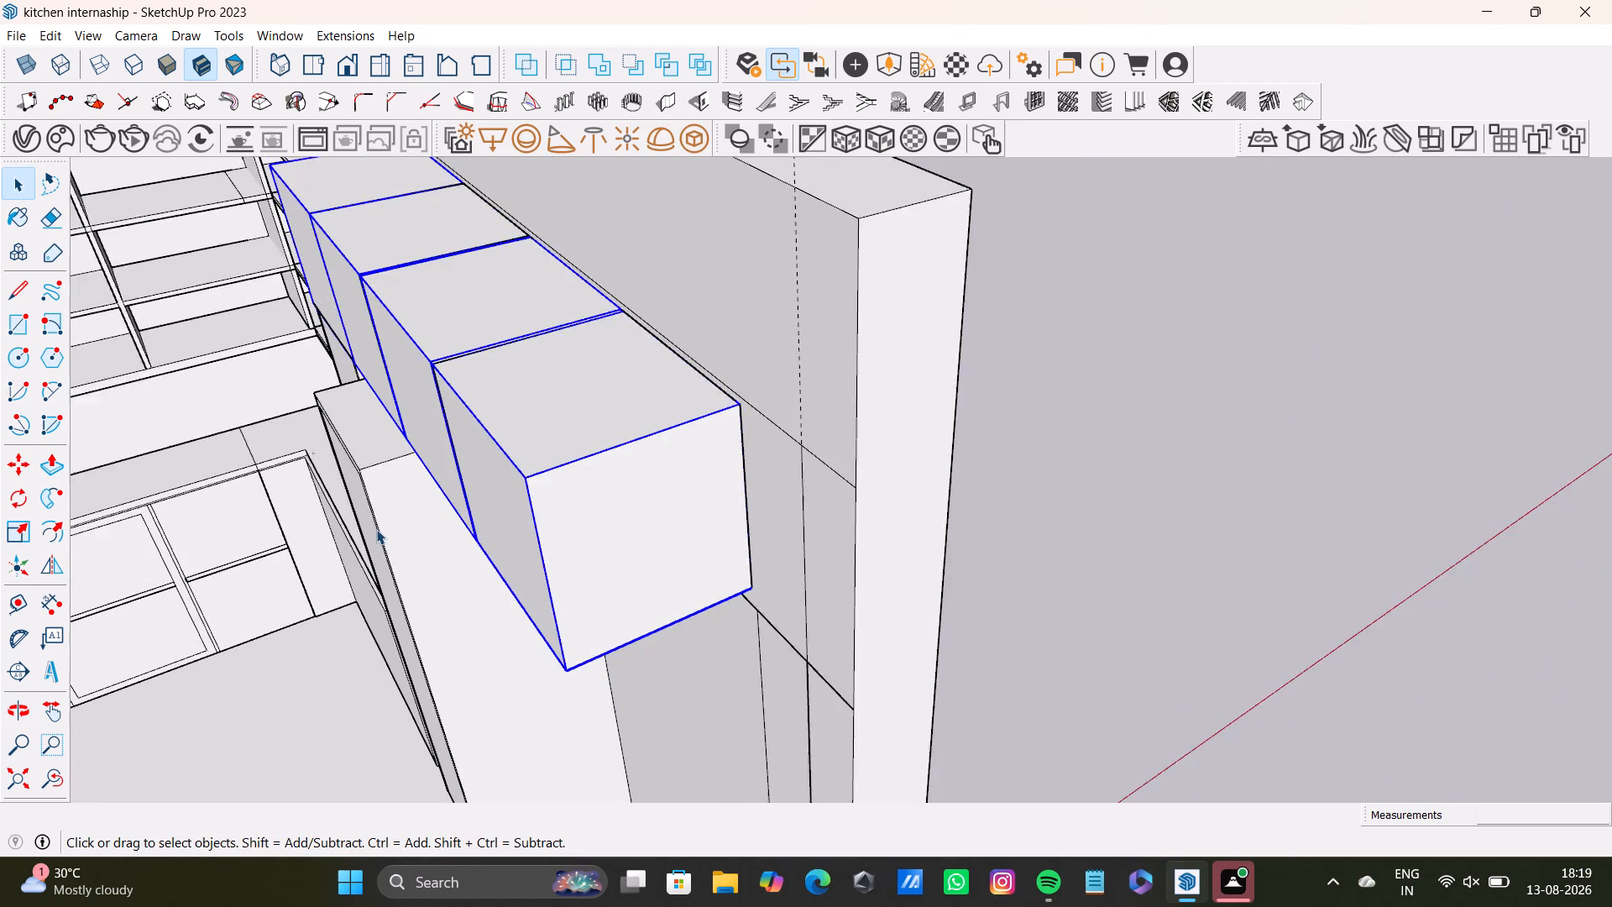
pyautogui.scroll(-4, 376, 529)
pyautogui.keyDown('shift'); pyautogui.moveTo(374, 526); pyautogui.dragTo(847, 489, button='middle'); pyautogui.keyUp('shift')
pyautogui.moveTo(847, 490); pyautogui.dragTo(1127, 466, button='middle')
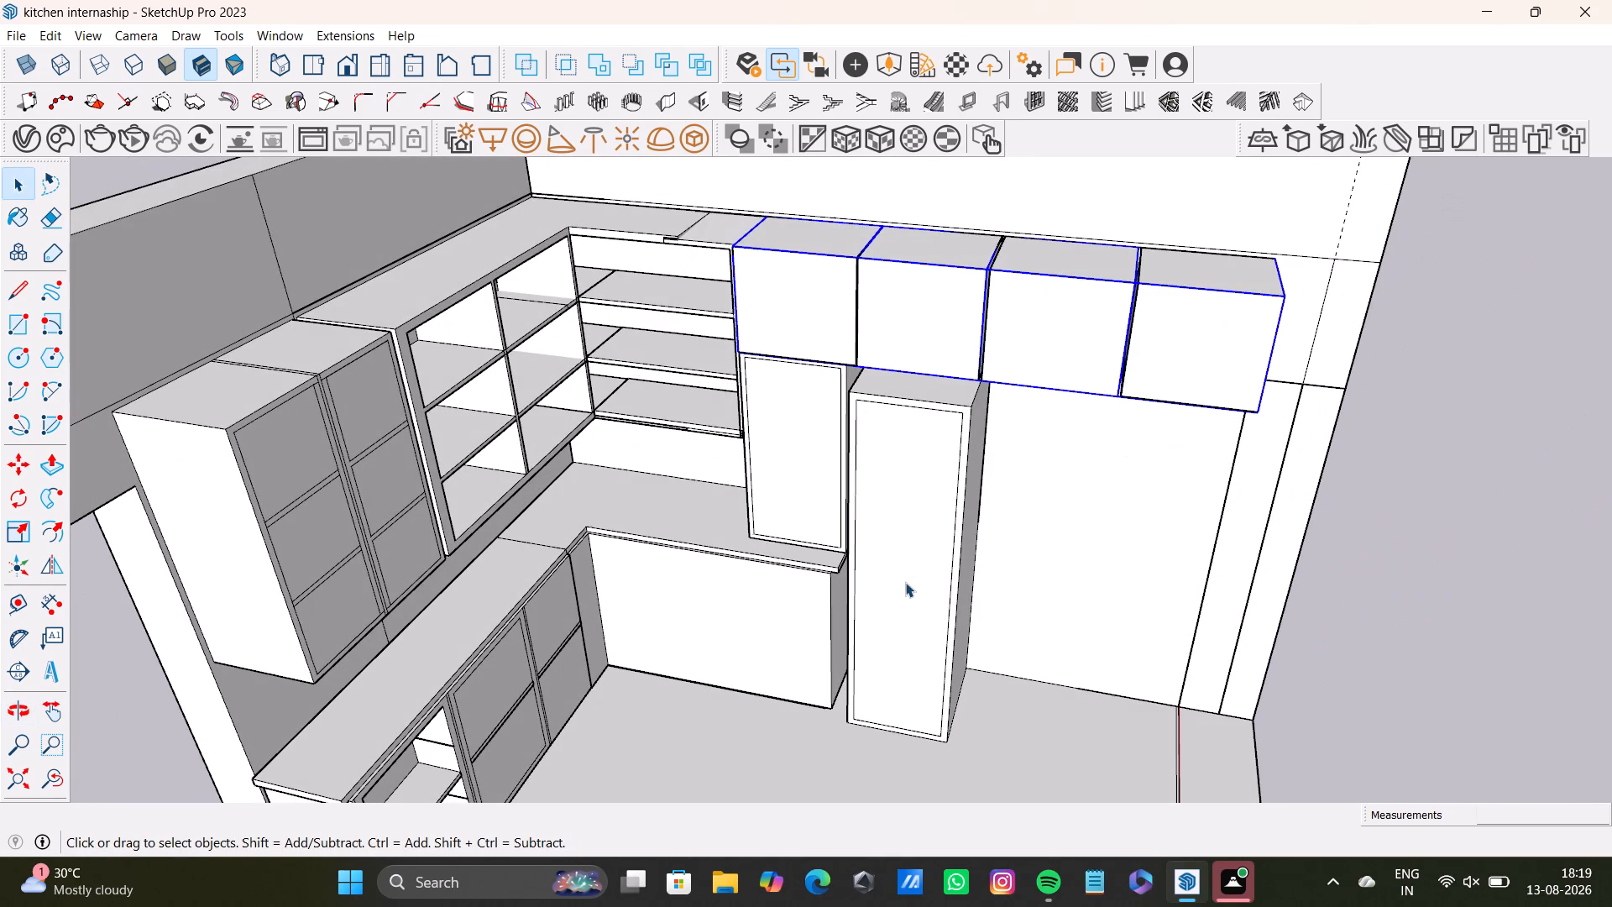
pyautogui.press('space')
pyautogui.scroll(5, 305, 480)
pyautogui.scroll(8, 613, 569)
pyautogui.moveTo(629, 564); pyautogui.dragTo(601, 403, button='middle')
pyautogui.moveTo(625, 525); pyautogui.dragTo(601, 391, button='middle')
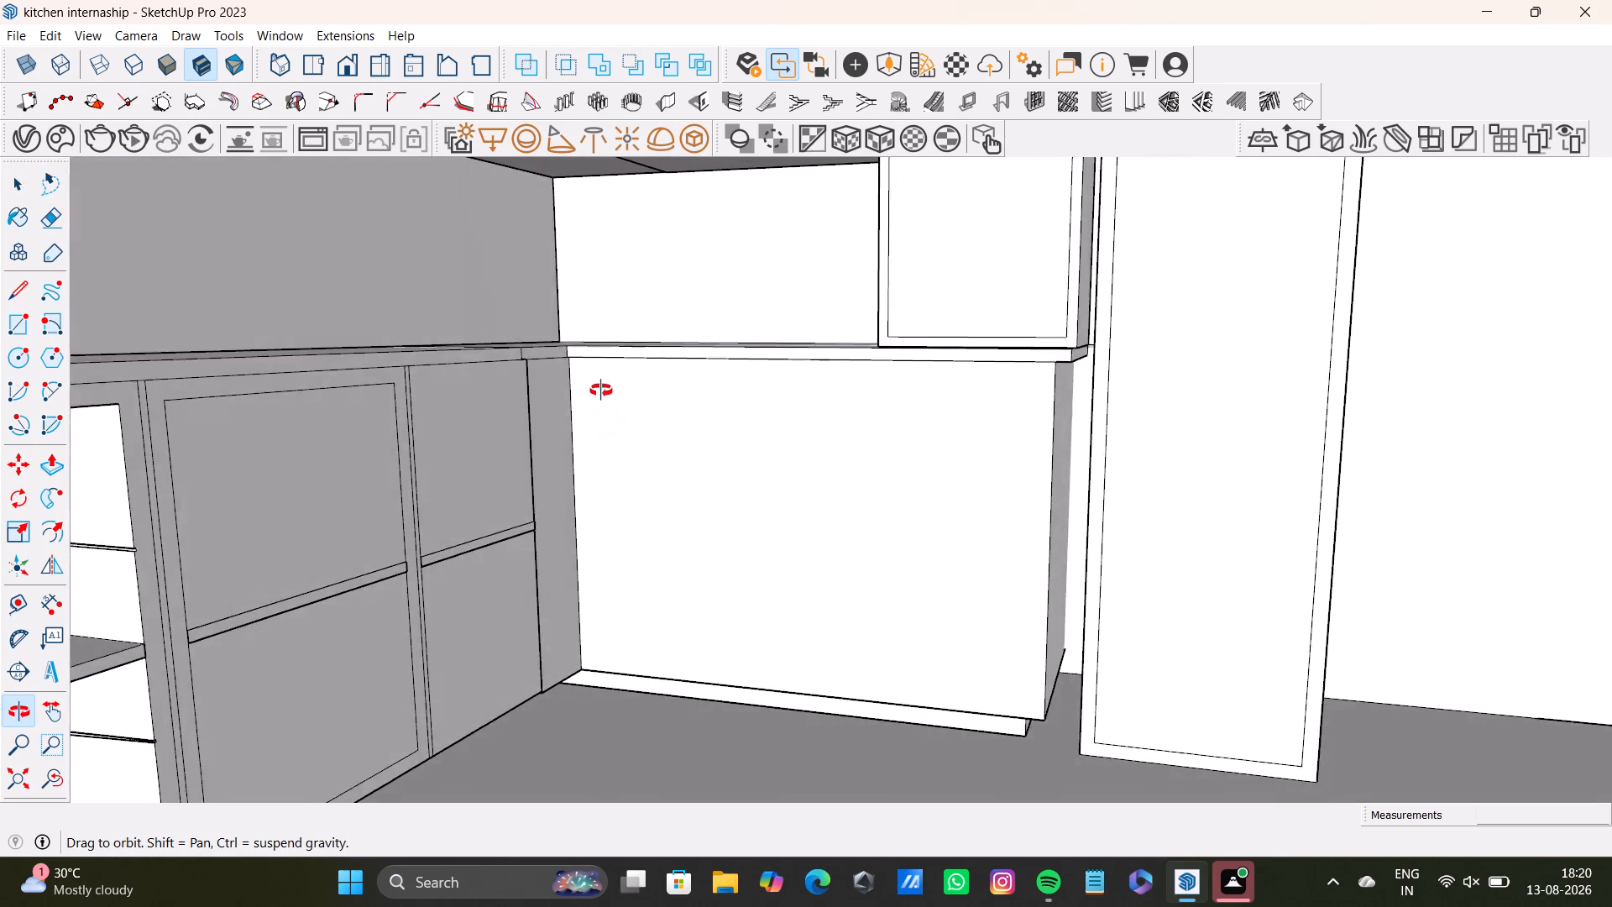
pyautogui.moveTo(601, 391); pyautogui.dragTo(530, 475, button='middle')
pyautogui.scroll(6, 585, 506)
pyautogui.moveTo(585, 505); pyautogui.dragTo(664, 419, button='middle')
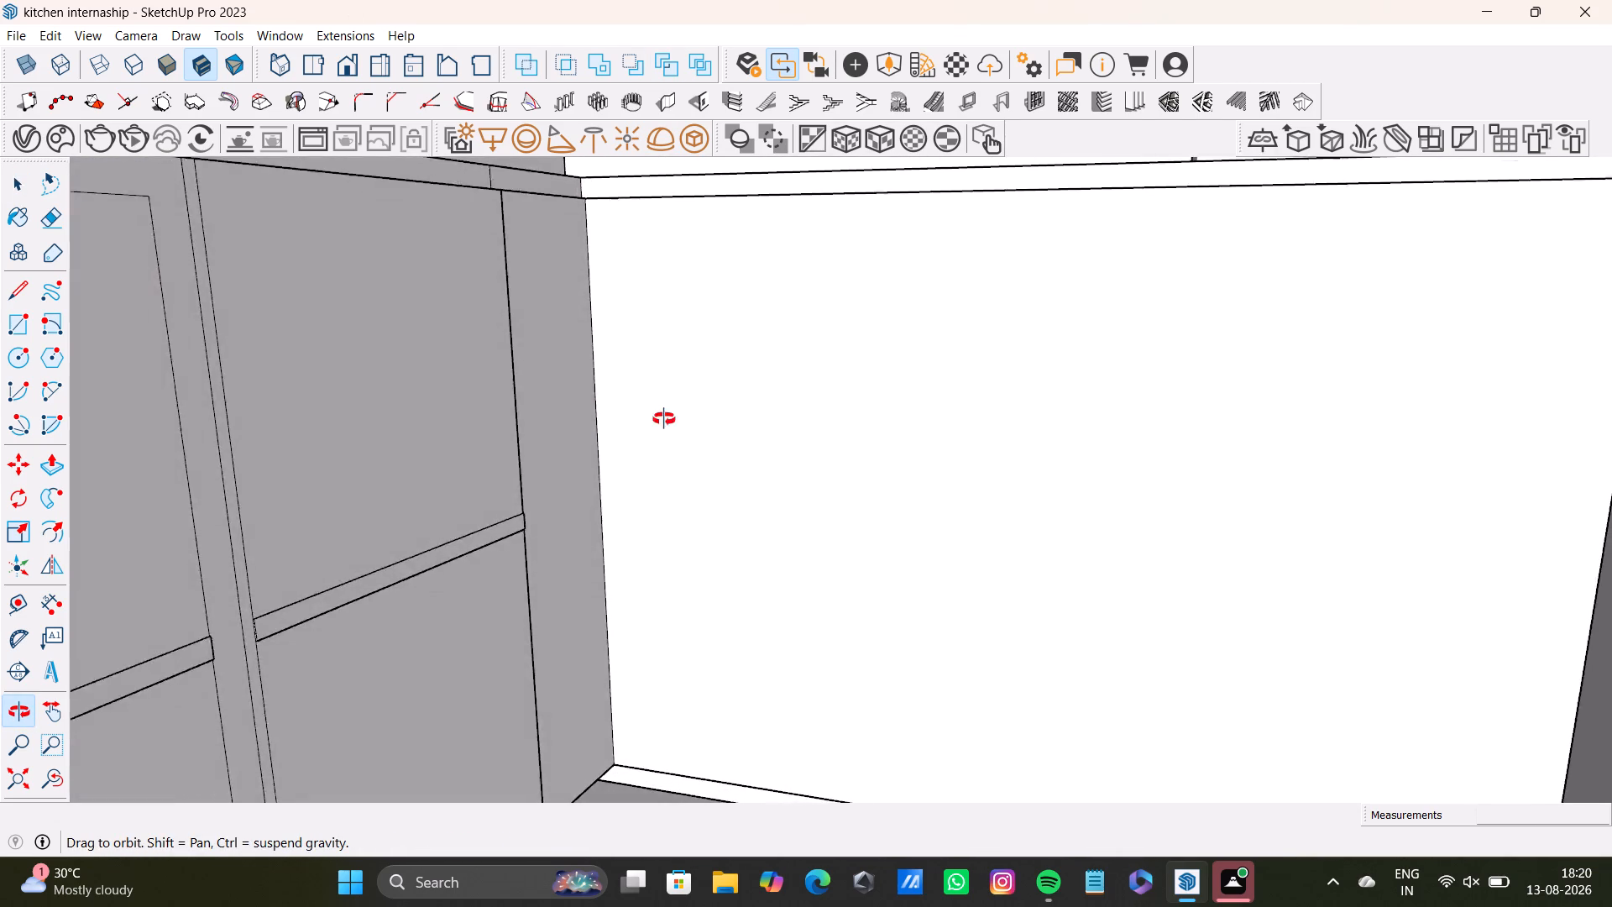
pyautogui.moveTo(664, 419); pyautogui.dragTo(596, 444, button='middle')
pyautogui.moveTo(584, 486); pyautogui.dragTo(662, 483, button='middle')
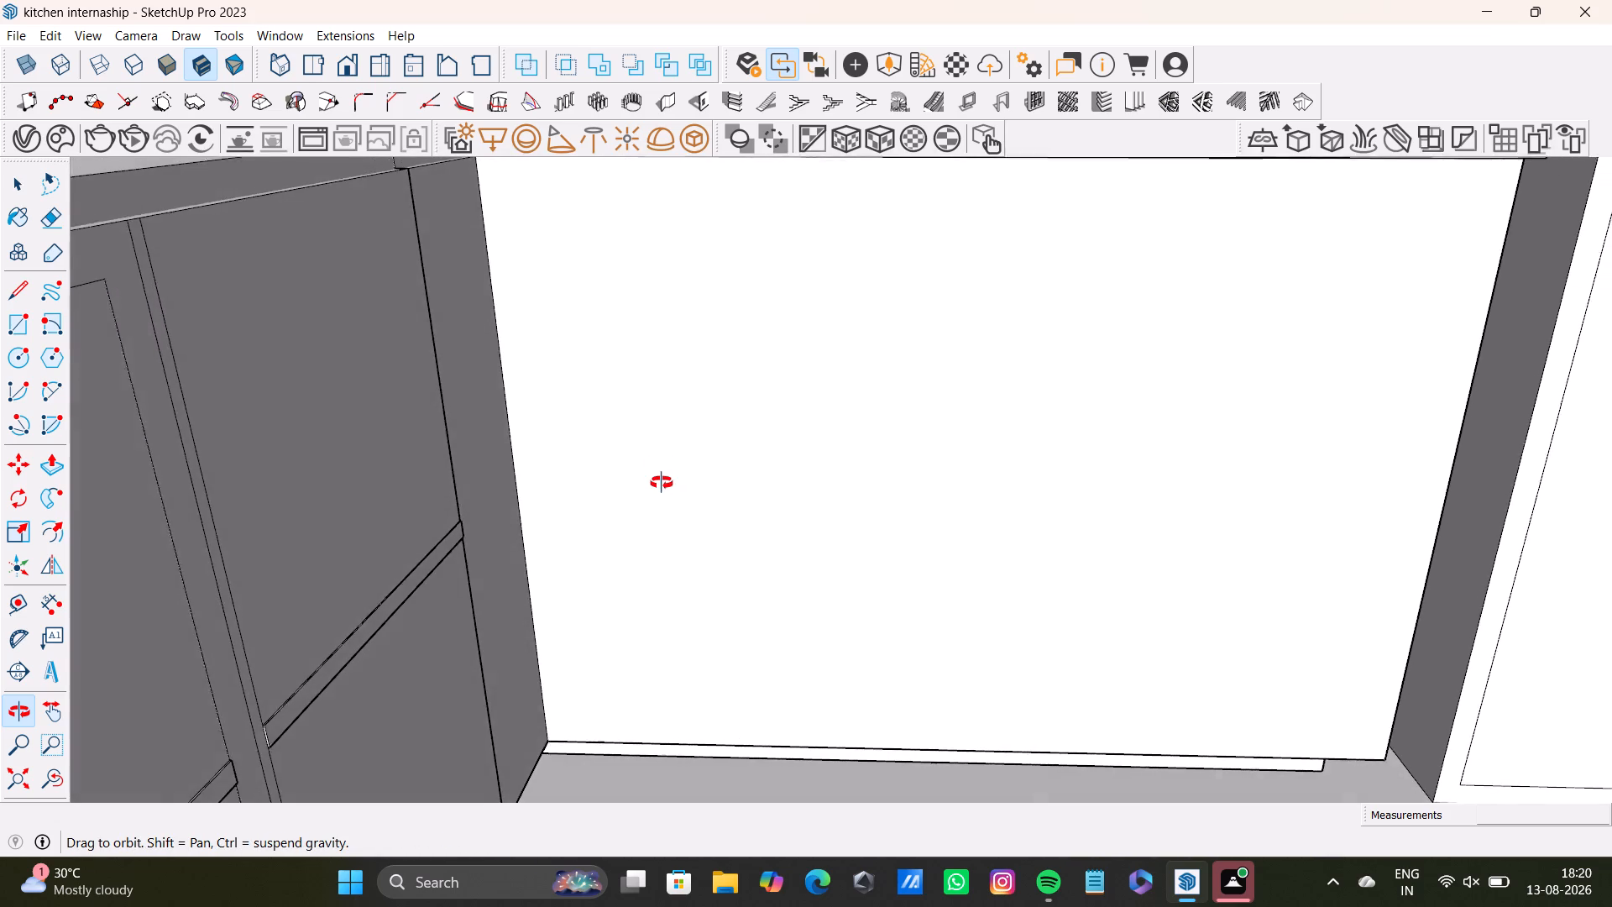
pyautogui.moveTo(662, 483); pyautogui.dragTo(625, 522, button='middle')
pyautogui.click(22, 598)
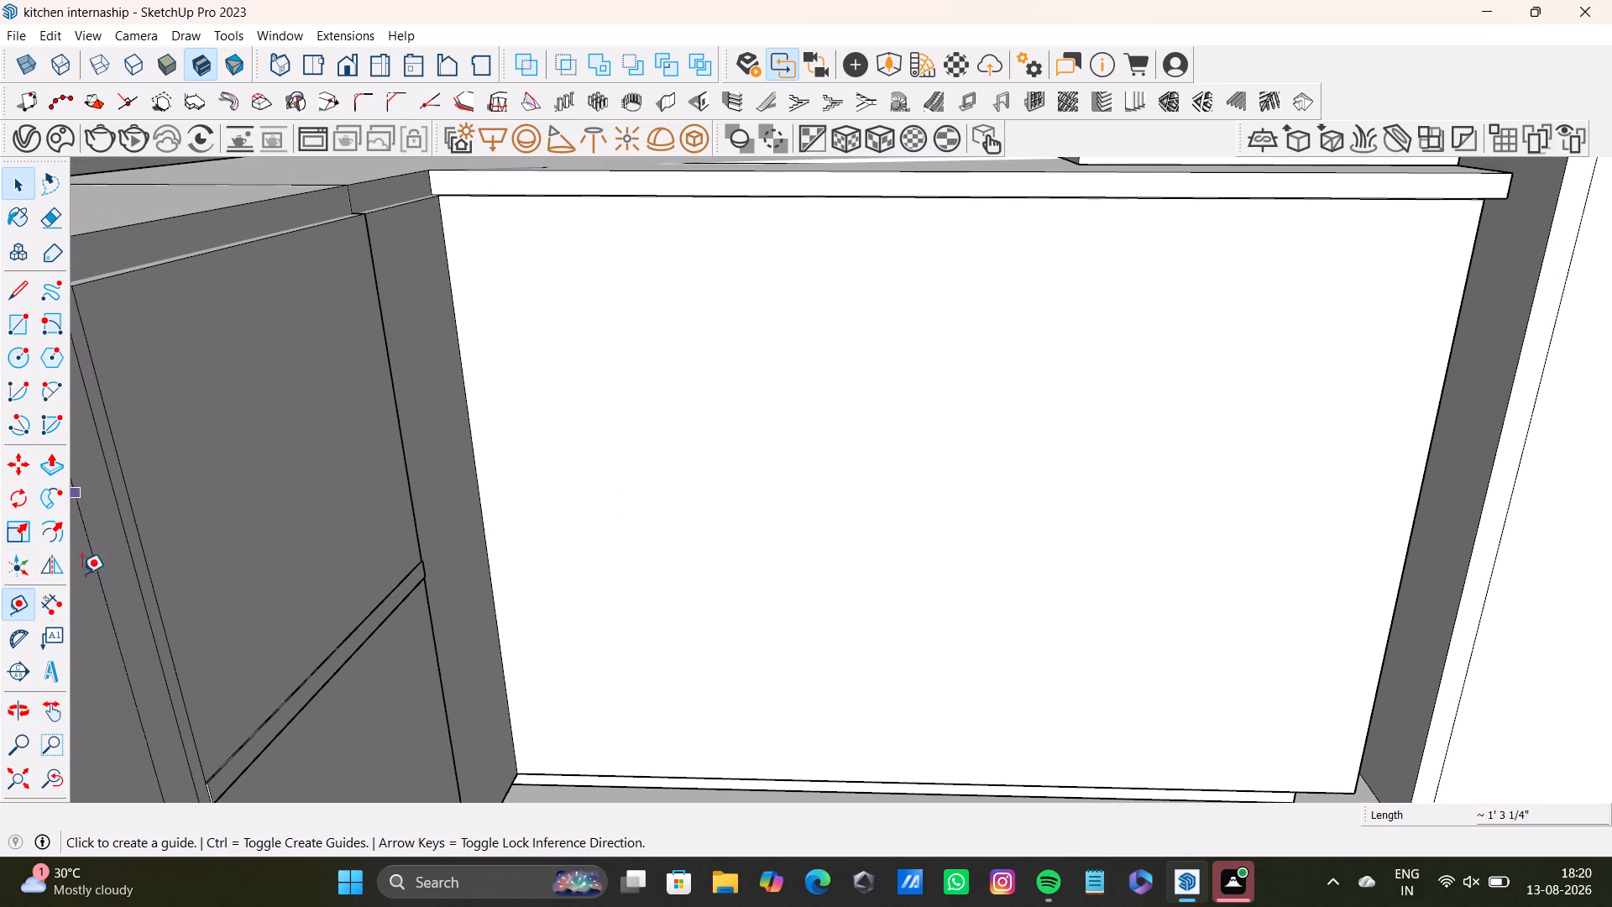
pyautogui.scroll(3, 437, 514)
pyautogui.click(494, 532)
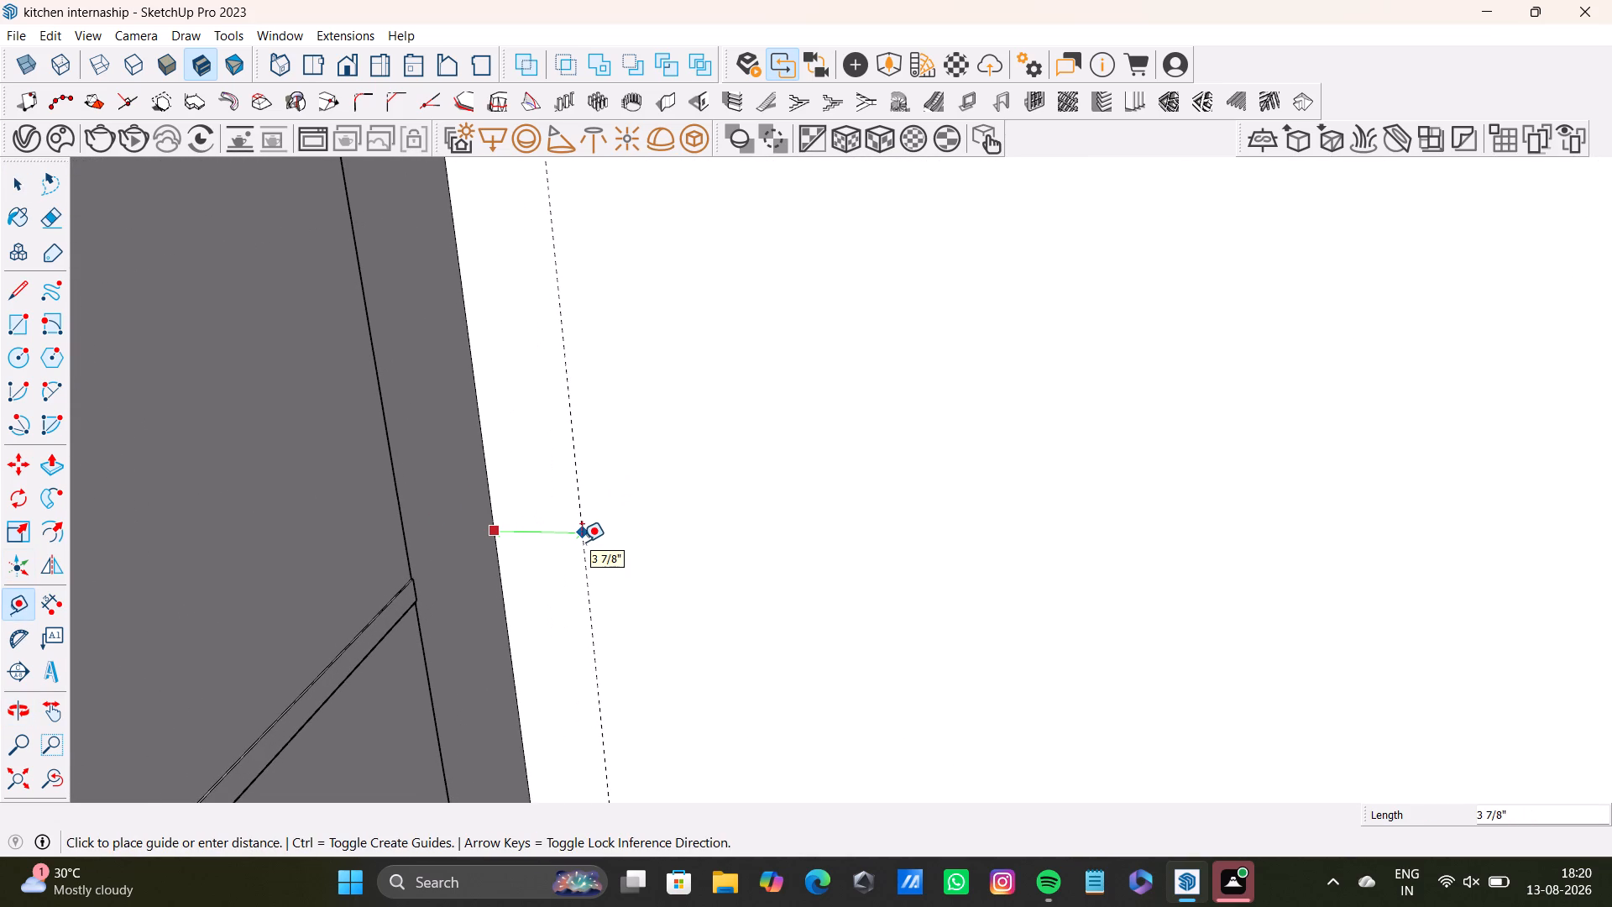
pyautogui.press('1')
pyautogui.hotkey('shift', '"')
pyautogui.press('Return')
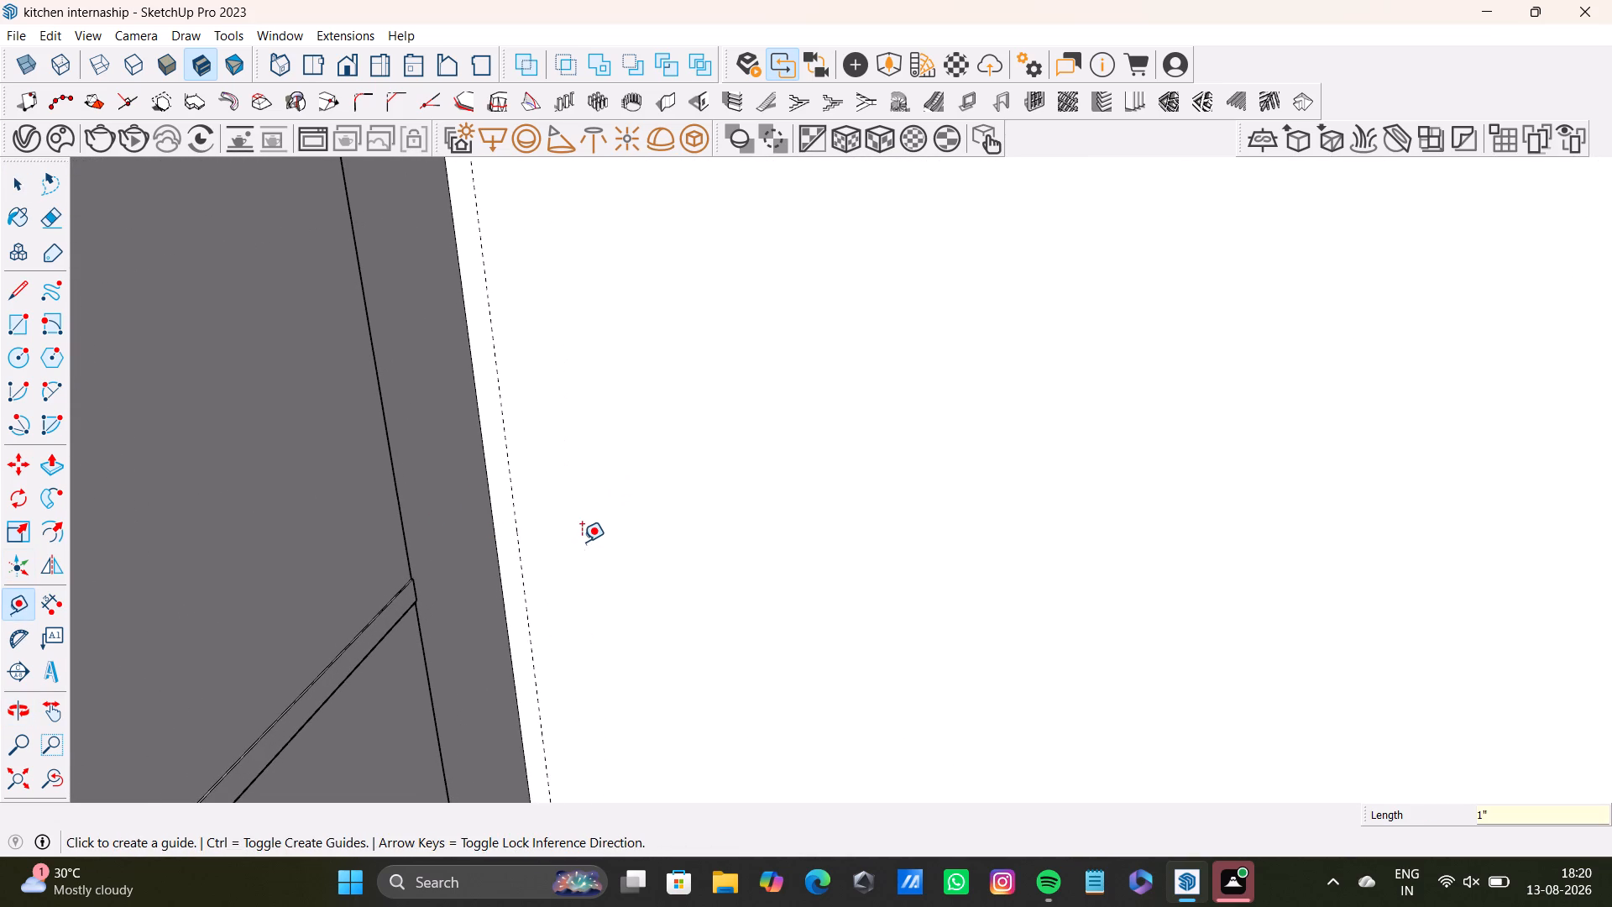
# Place a second vertical guide about 1' 8 13/16" from the first, near the middle of the base cabinet front.
pyautogui.click(526, 582)
pyautogui.scroll(-7, 951, 582)
pyautogui.moveTo(1079, 561); pyautogui.dragTo(950, 529, button='middle')
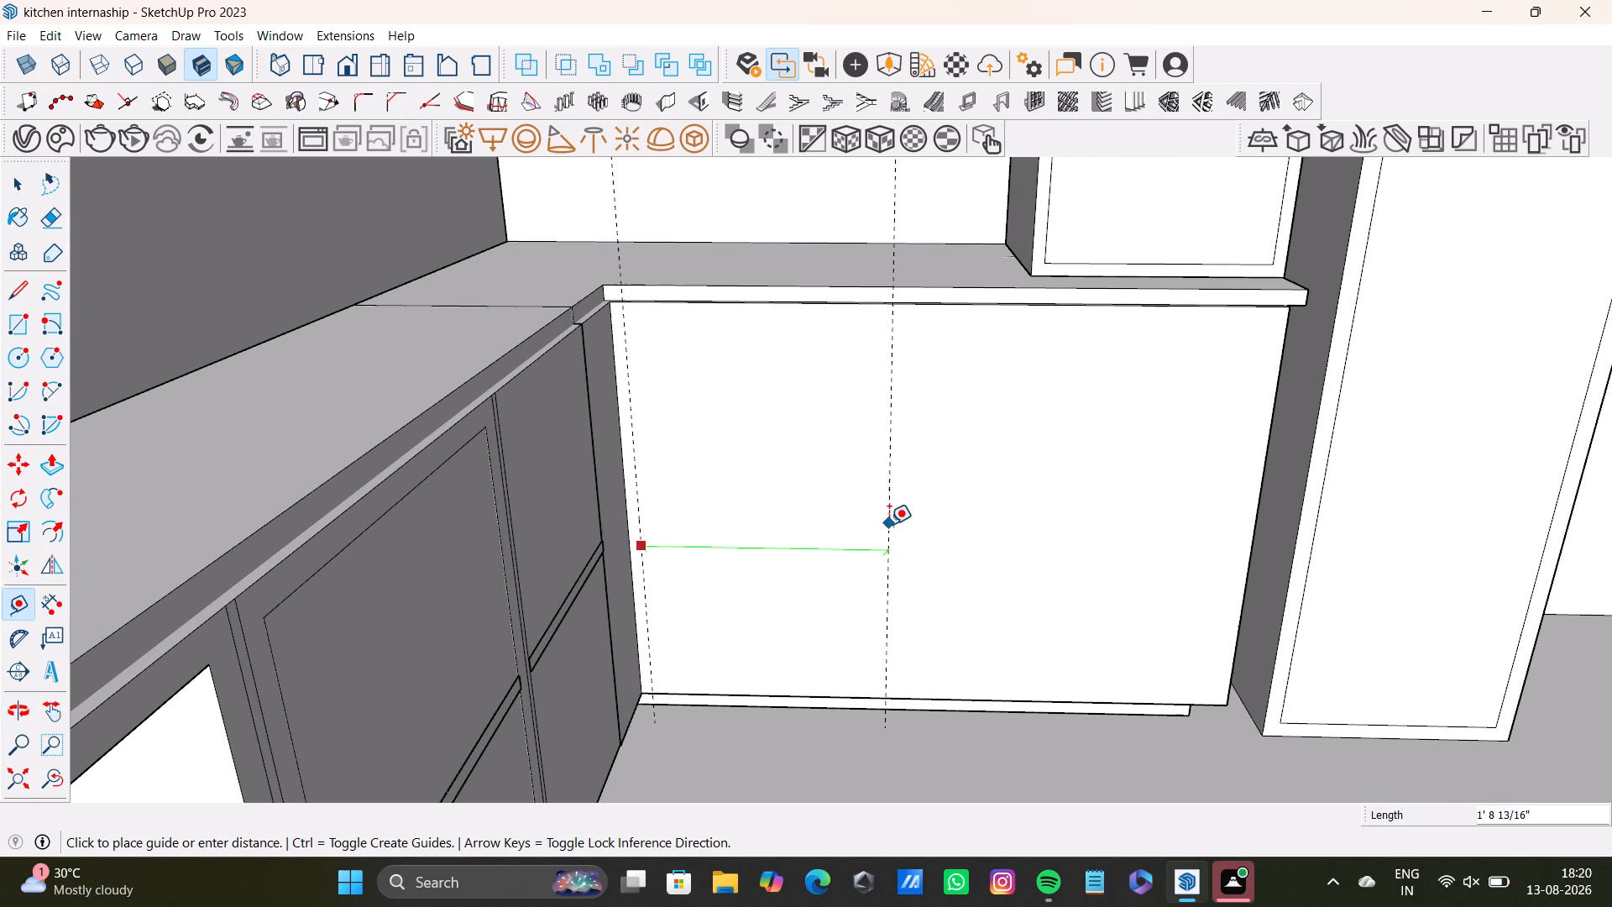
pyautogui.click(889, 524)
# Offset a guide 0.5" from the middle guide toward the tall block on the base cabinet front.
pyautogui.click(887, 547)
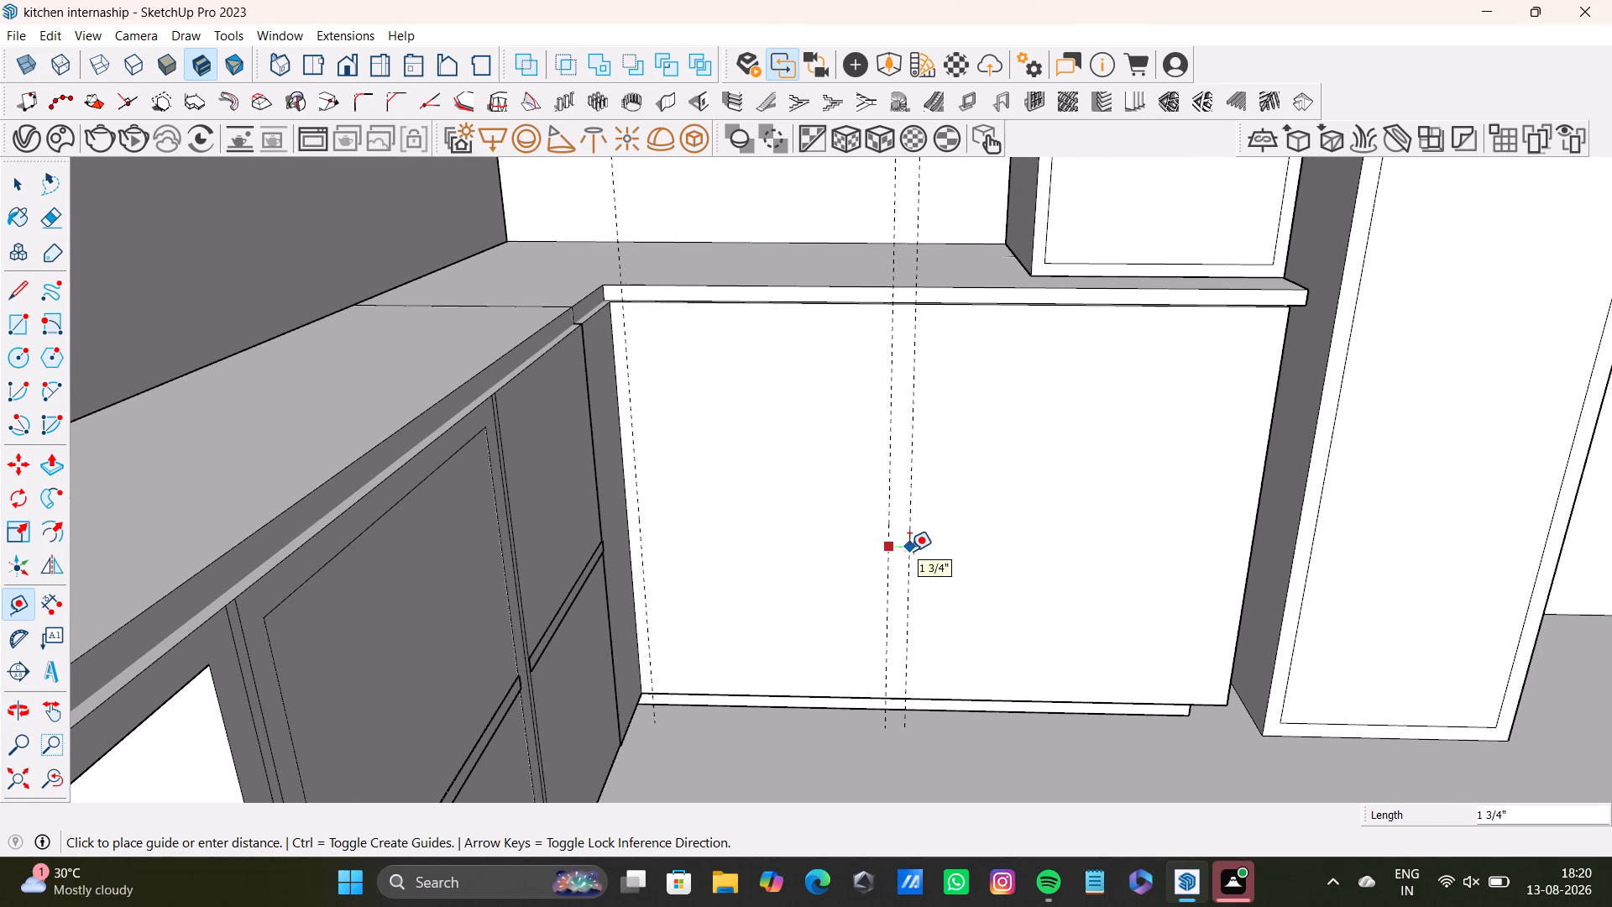
pyautogui.moveTo(909, 551); pyautogui.dragTo(796, 851, button='middle')
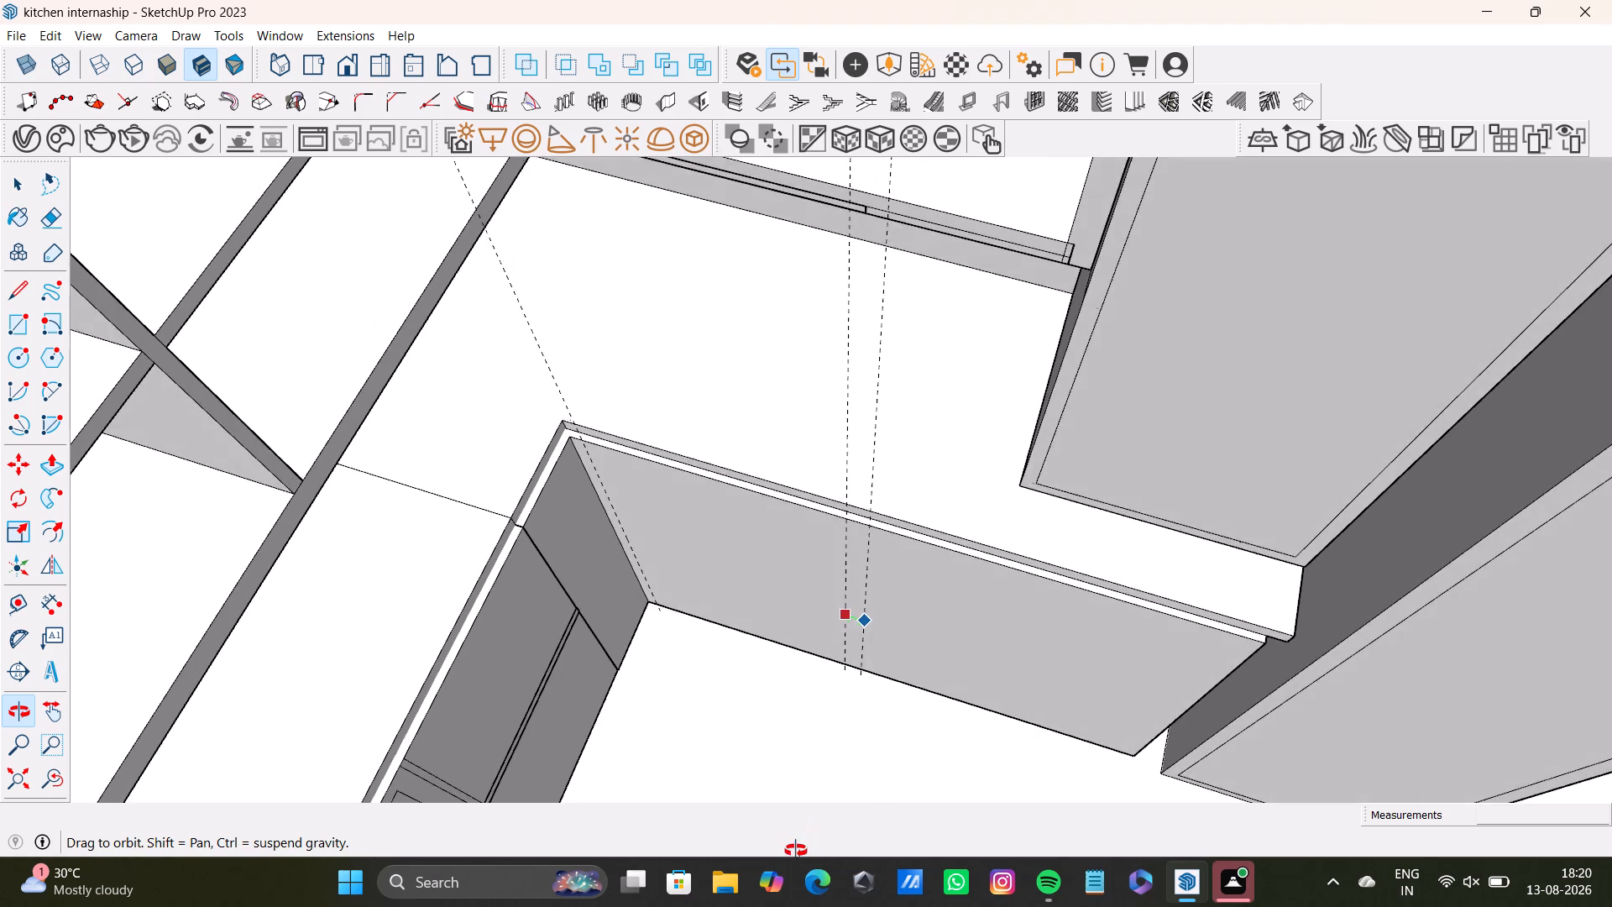
pyautogui.moveTo(796, 851); pyautogui.dragTo(861, 673, button='middle')
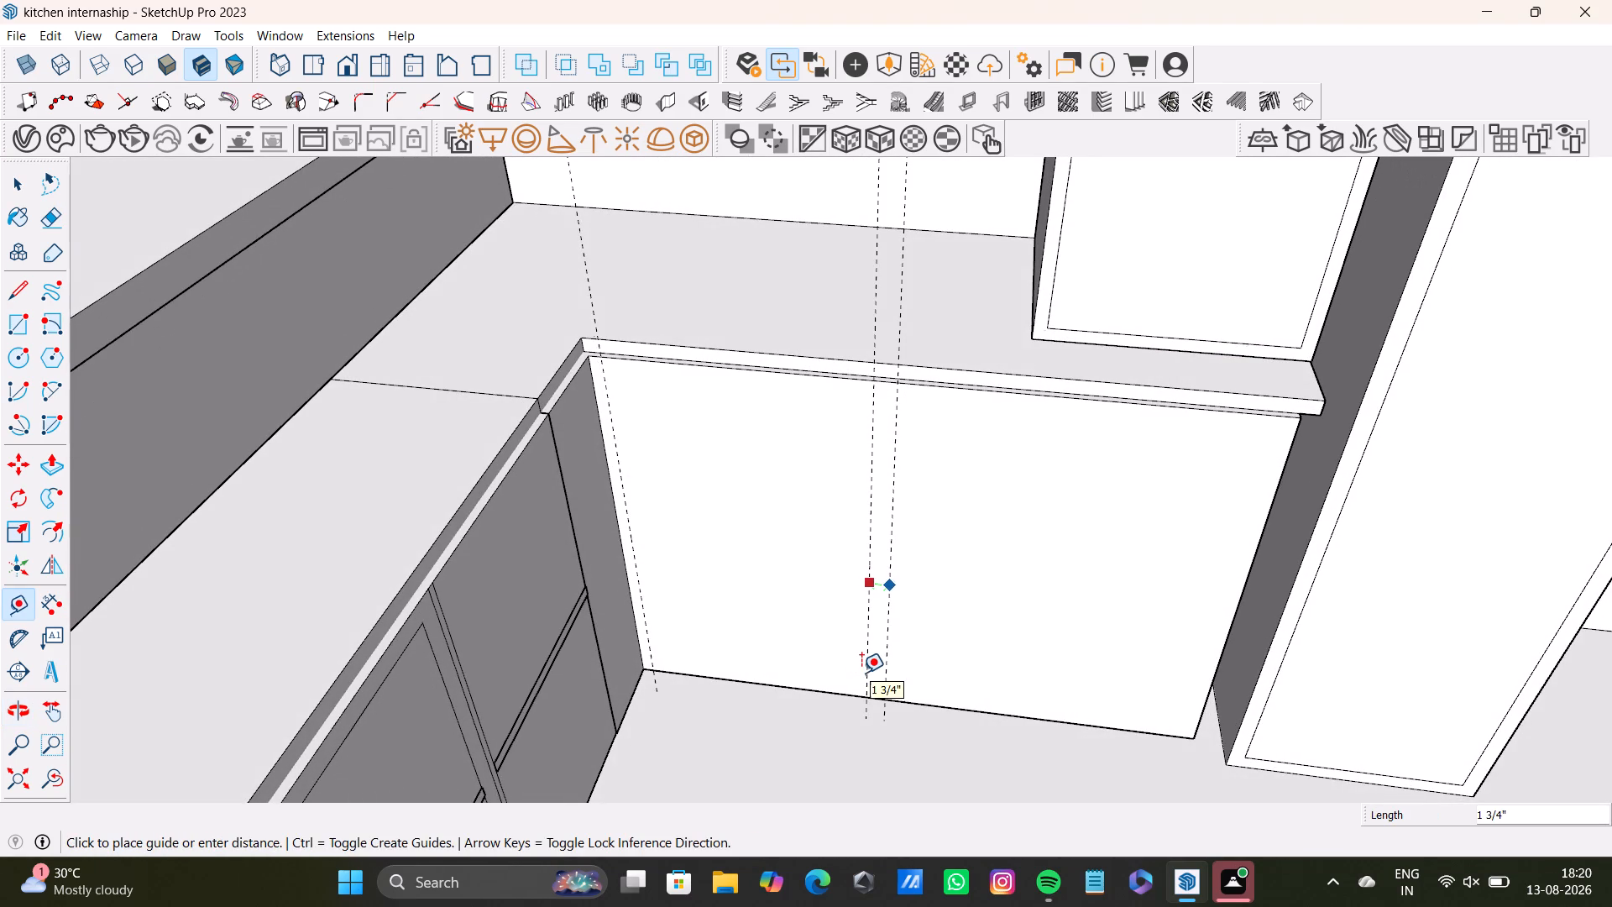
pyautogui.press('0')
pyautogui.write('.5')
pyautogui.hotkey('shift', '"')
pyautogui.press('Return')
pyautogui.press('space')
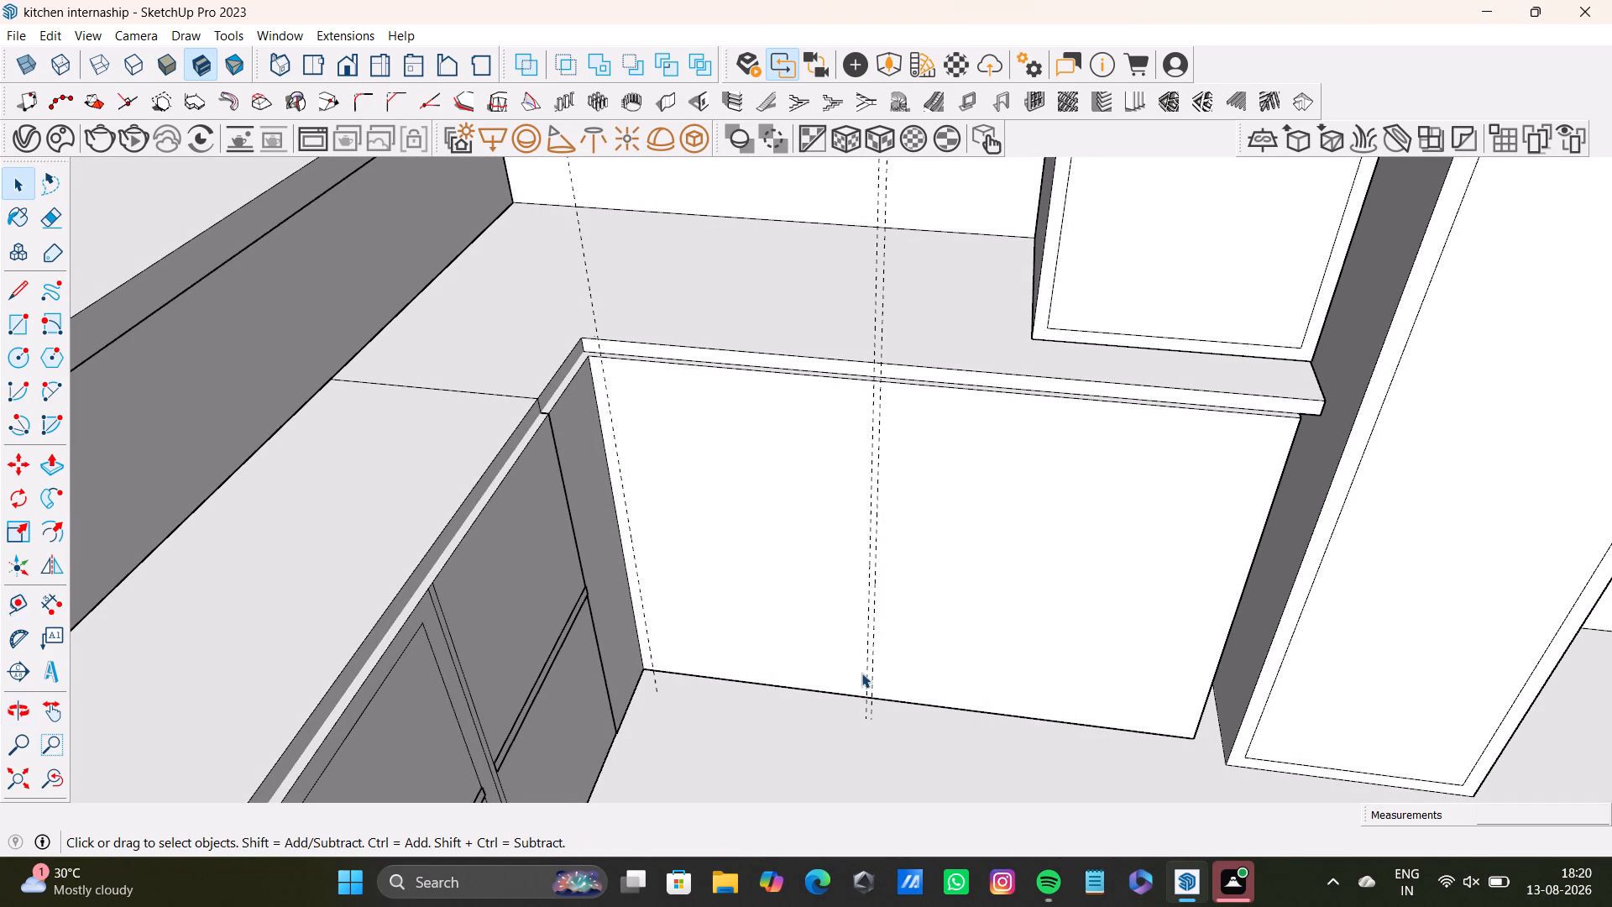
# Offset a guide 0.5" from the guide near the inside corner, toward the middle of the base cabinet front.
pyautogui.moveTo(606, 560); pyautogui.dragTo(675, 494, button='middle')
pyautogui.keyDown('shift'); pyautogui.moveTo(675, 494); pyautogui.dragTo(587, 479, button='middle'); pyautogui.keyUp('shift')
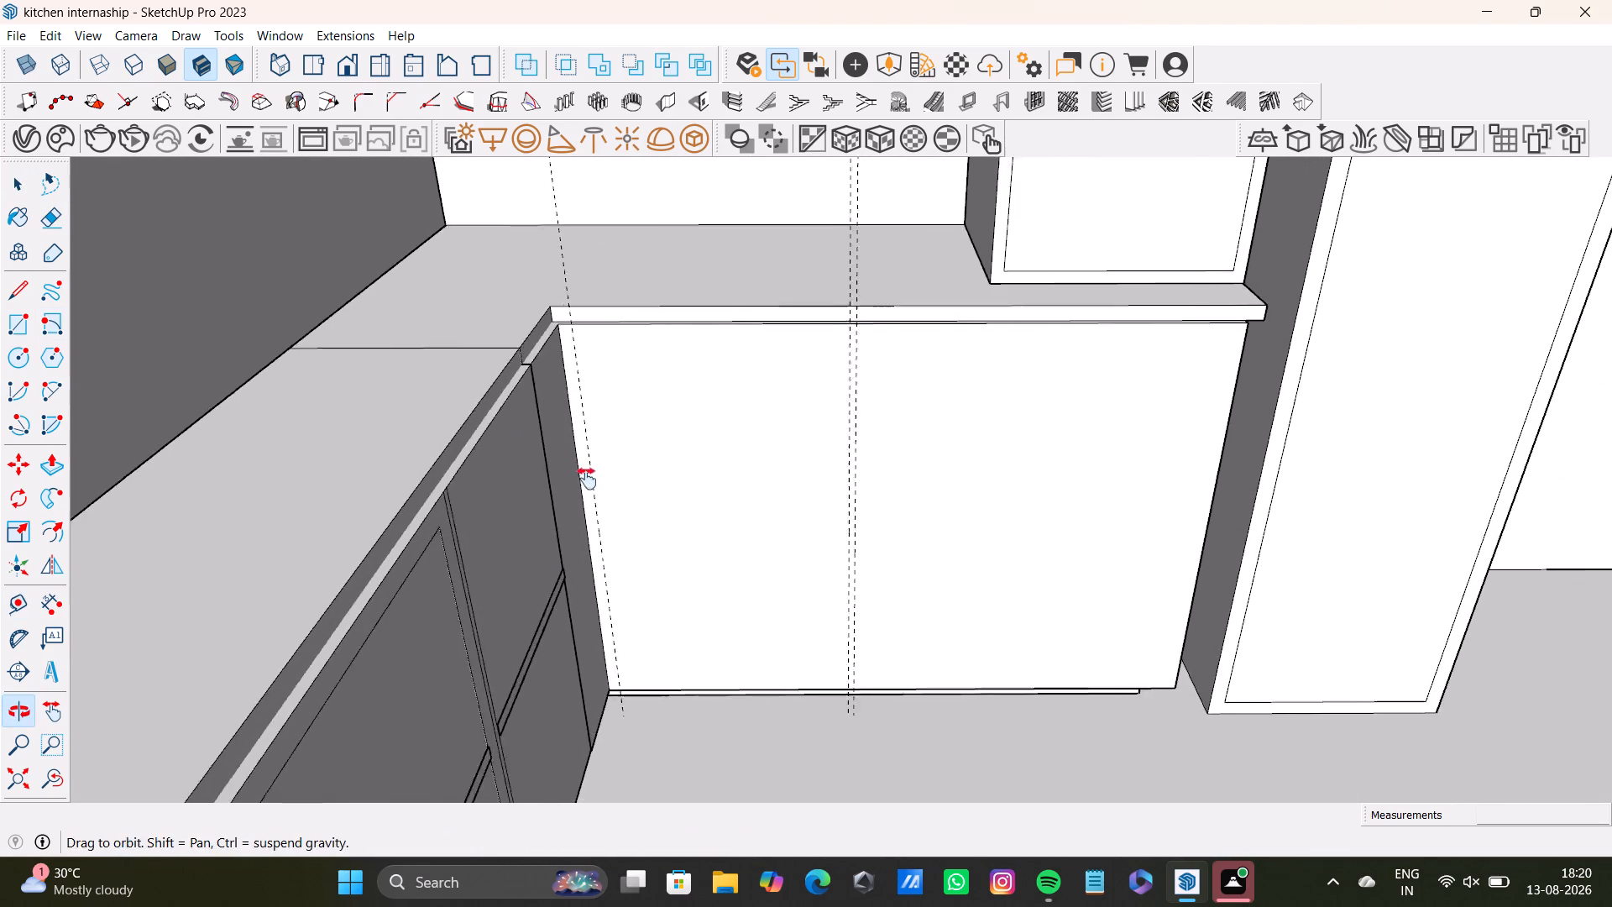
pyautogui.keyDown('shift'); pyautogui.moveTo(587, 479); pyautogui.dragTo(578, 482, button='middle'); pyautogui.keyUp('shift')
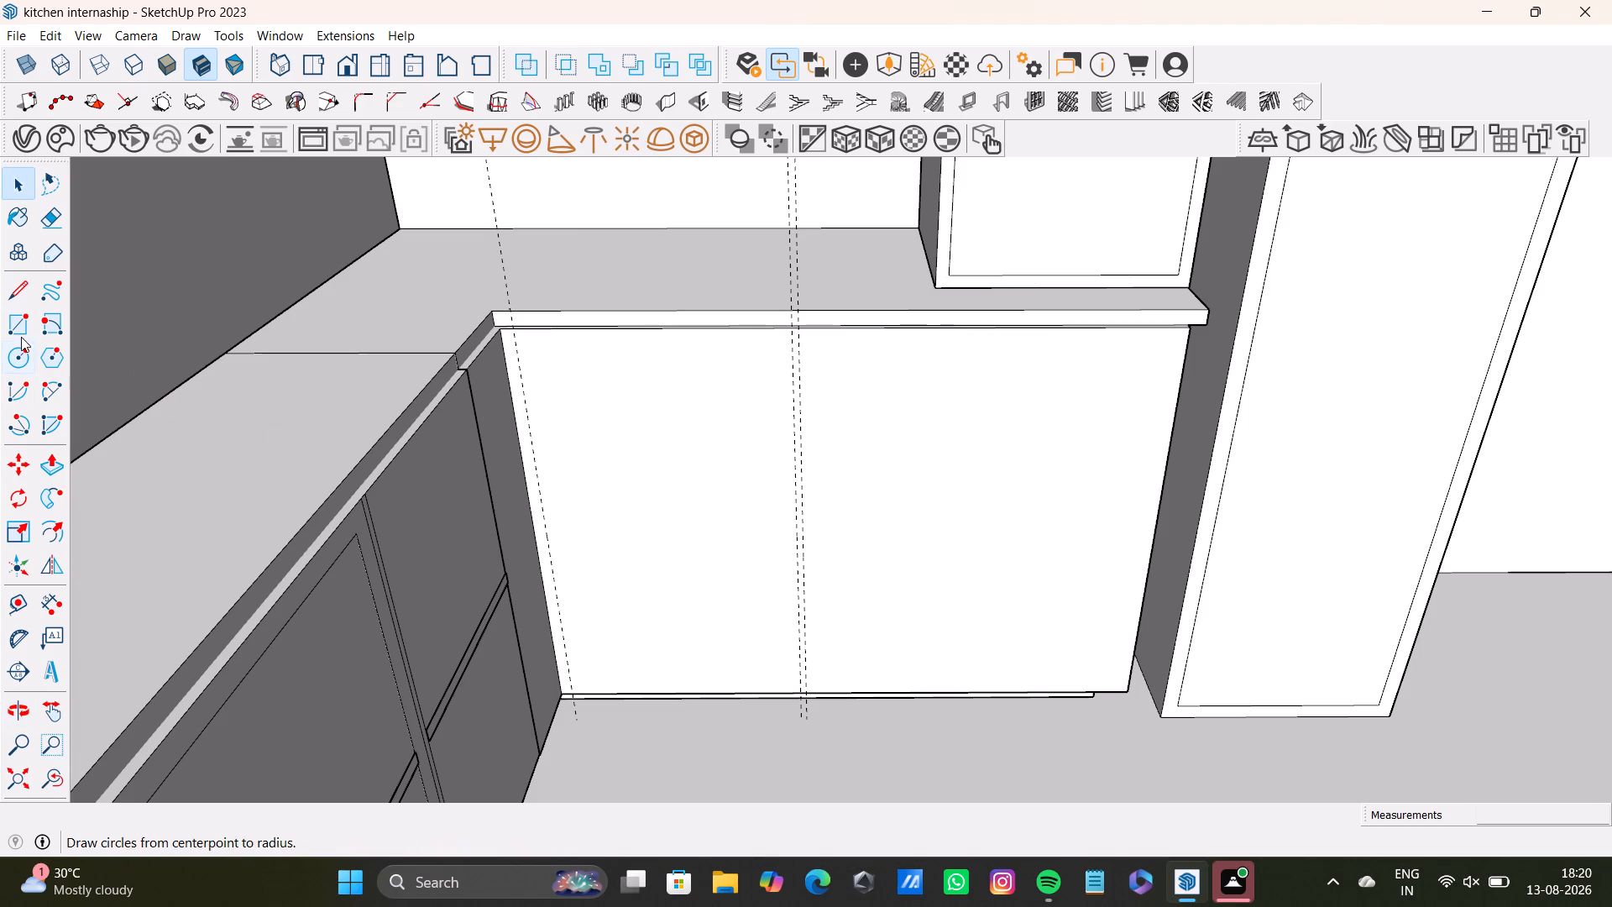
pyautogui.click(20, 605)
pyautogui.scroll(4, 479, 488)
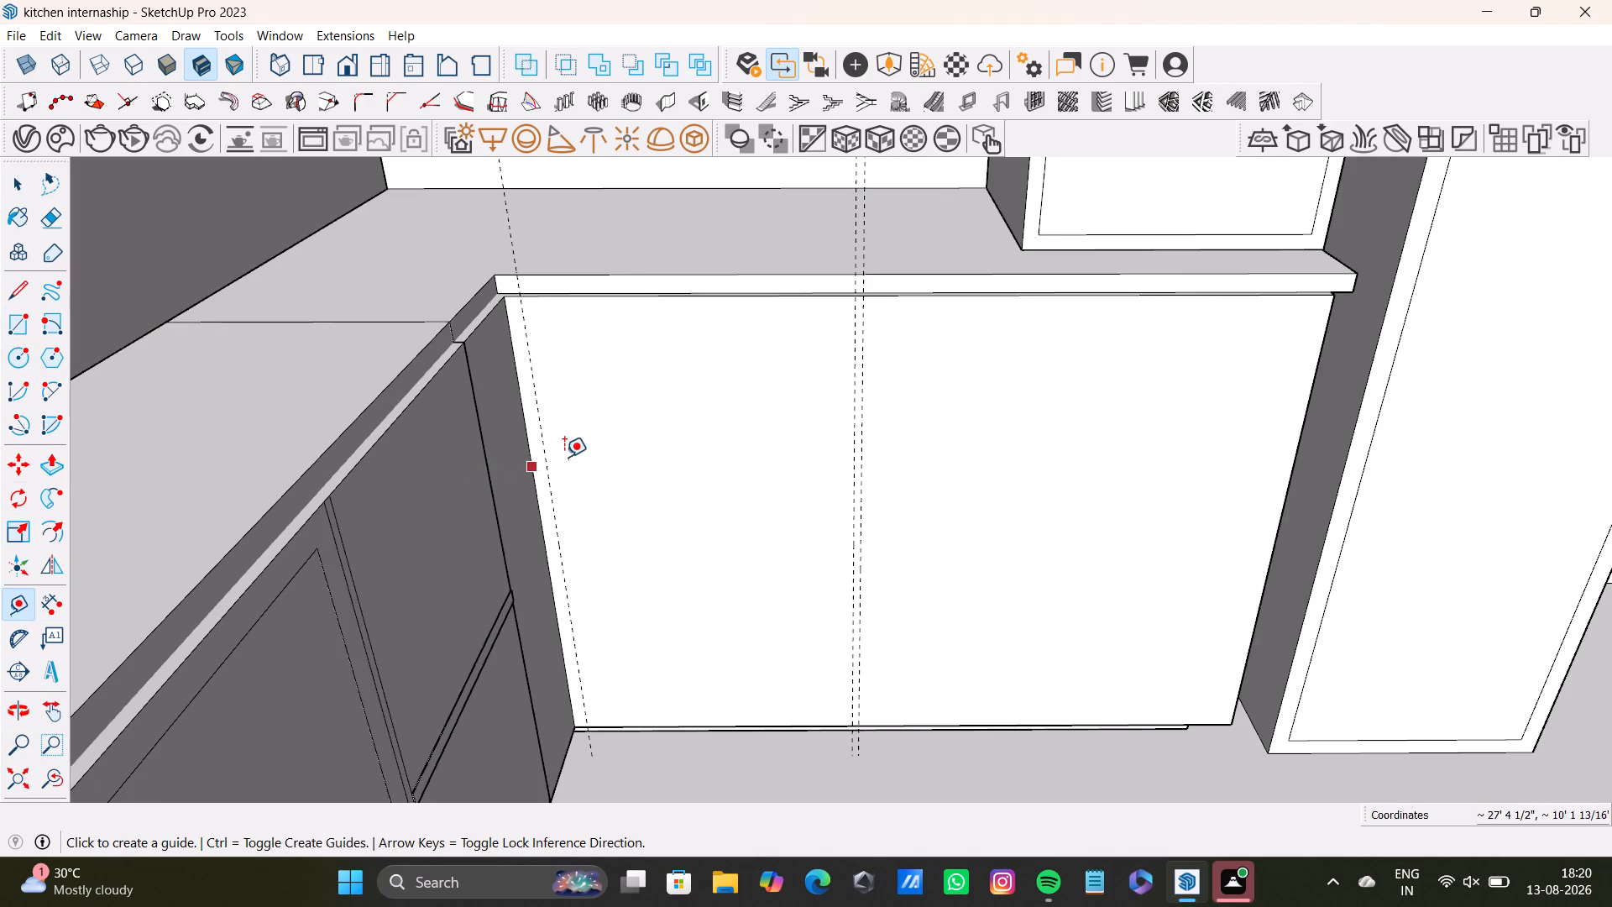
pyautogui.scroll(1, 564, 457)
pyautogui.moveTo(540, 474); pyautogui.dragTo(554, 474)
pyautogui.write('0.5')
pyautogui.hotkey('shift', '"')
pyautogui.press('Return')
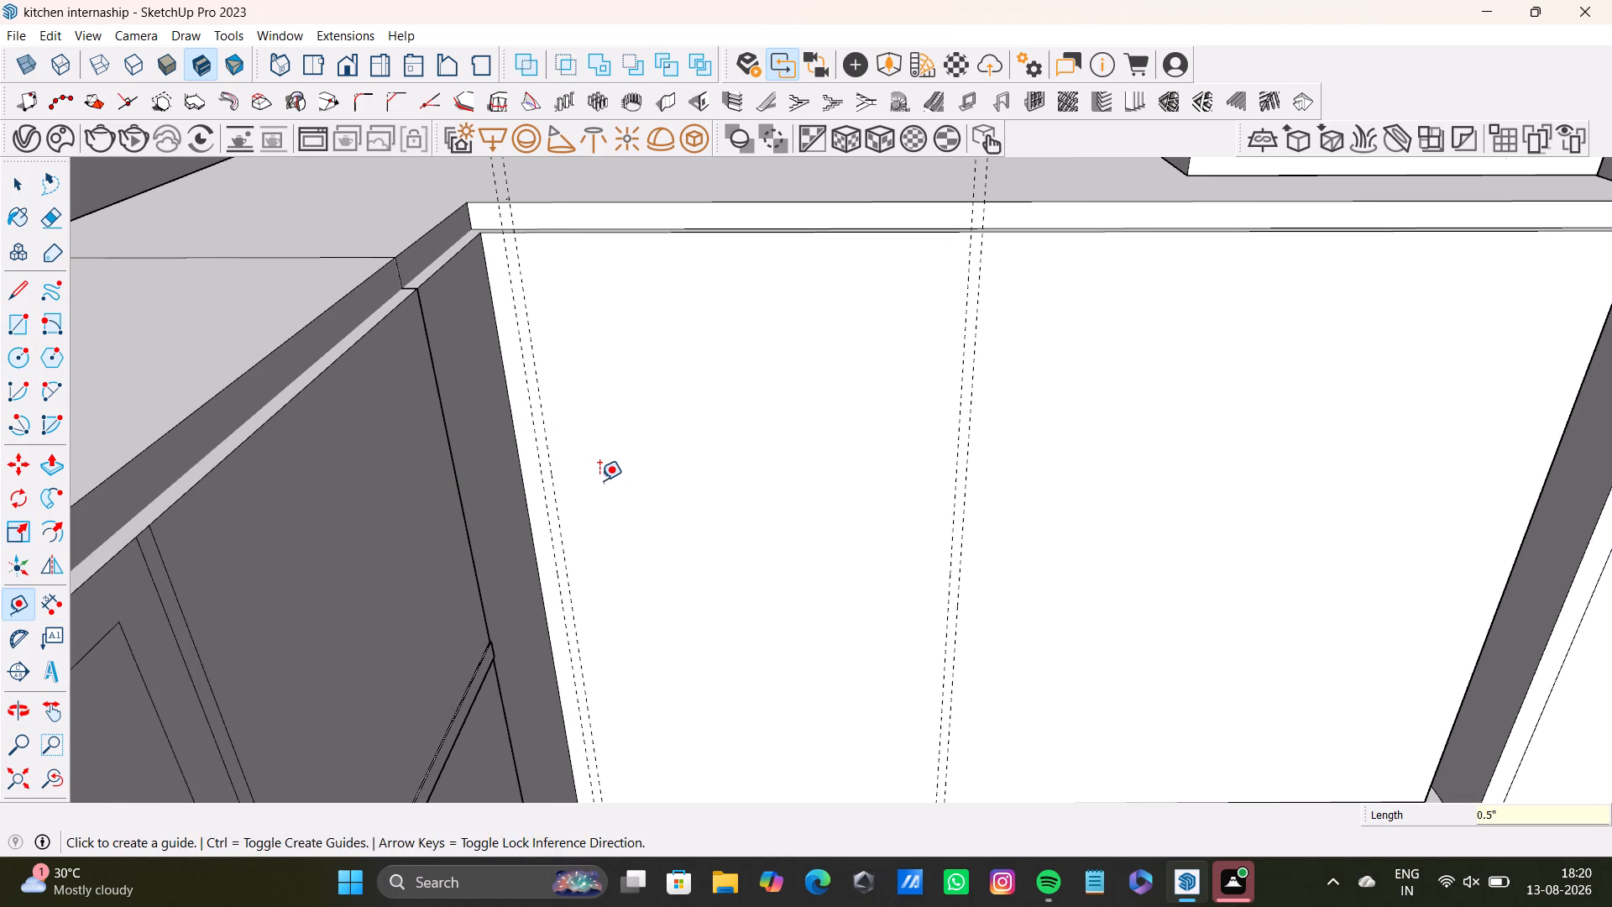
pyautogui.press('space')
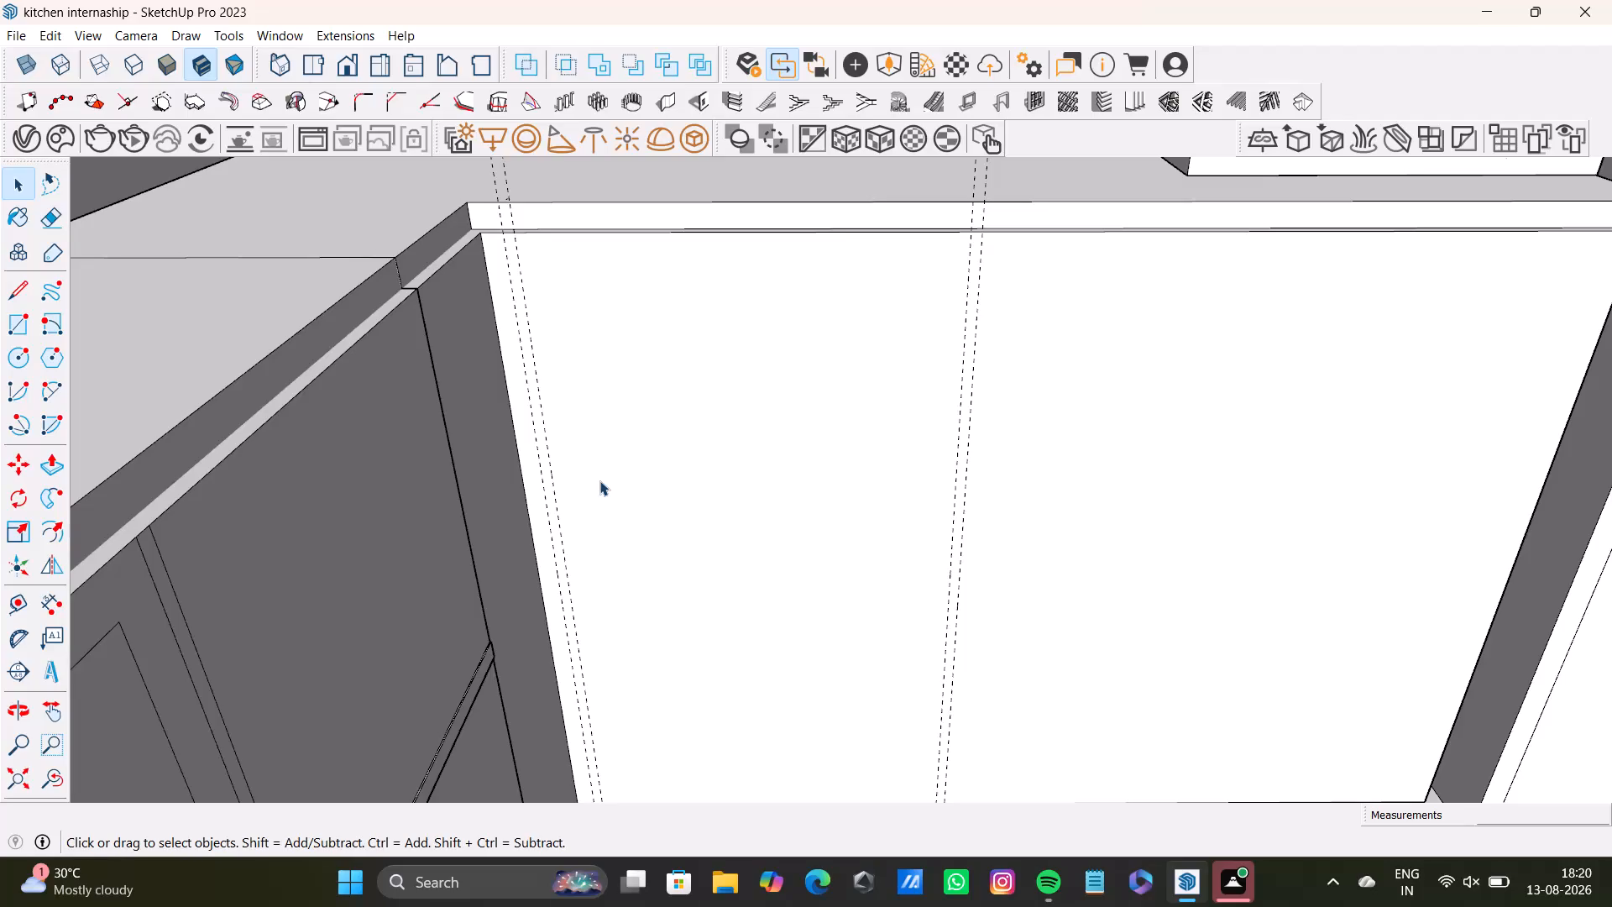